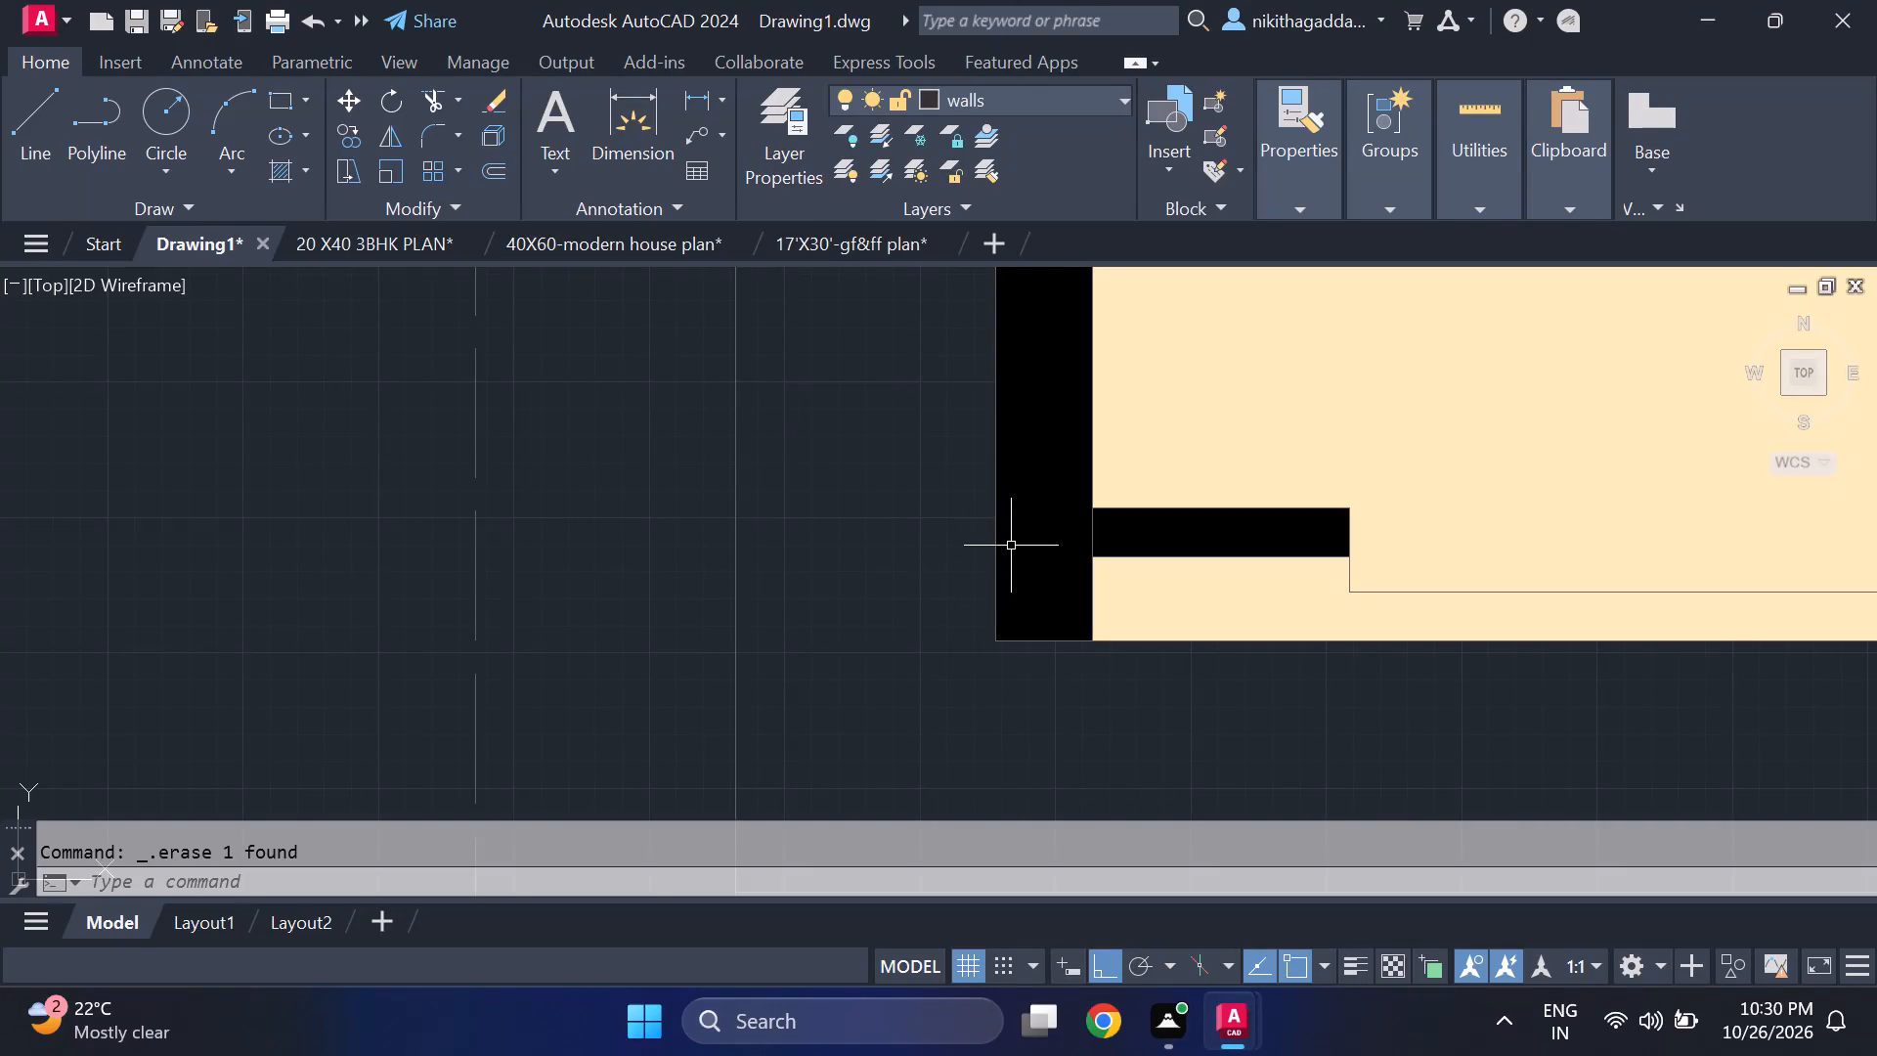
Hatch the narrow border strips along the porch's west, south and east sides and beside the black wall northwest of it, Solid, cream 254,234,185.
scroll(1012, 548, down, 4)
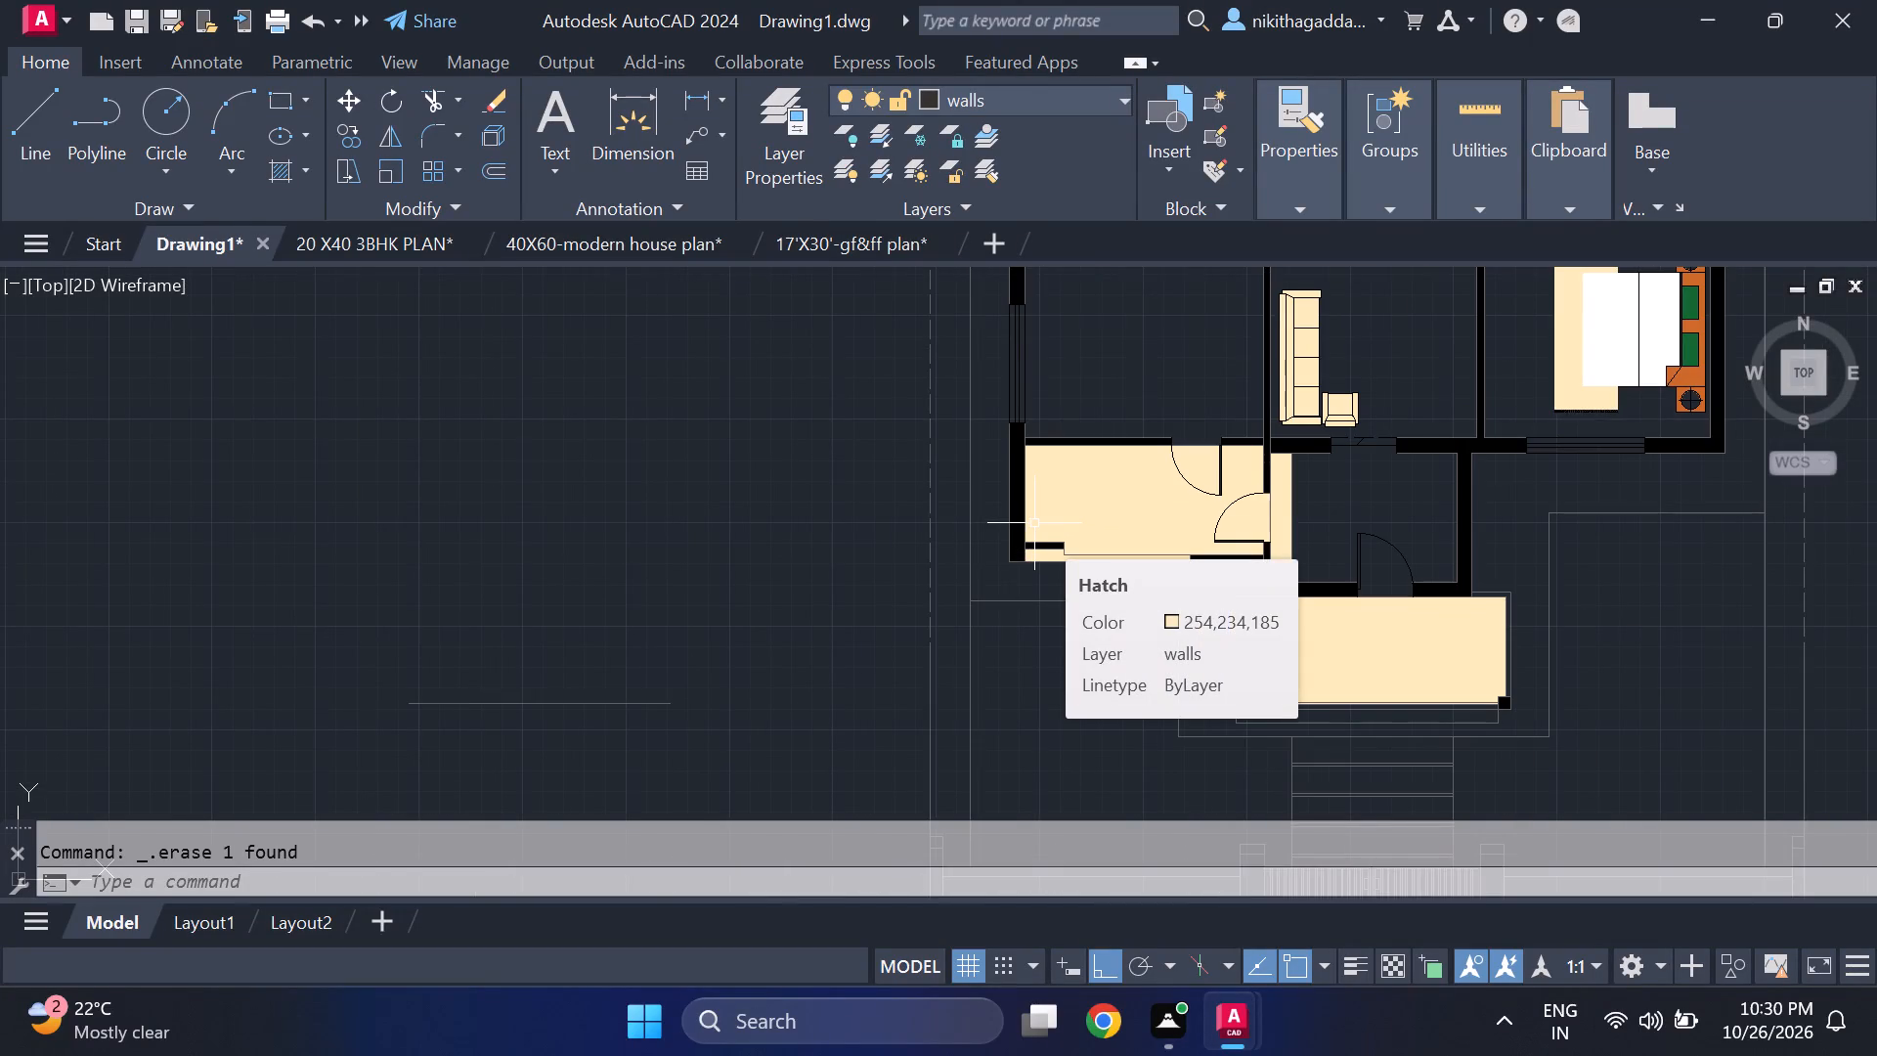
scroll(1331, 653, up, 2)
middle_drag(1276, 658, 1213, 573)
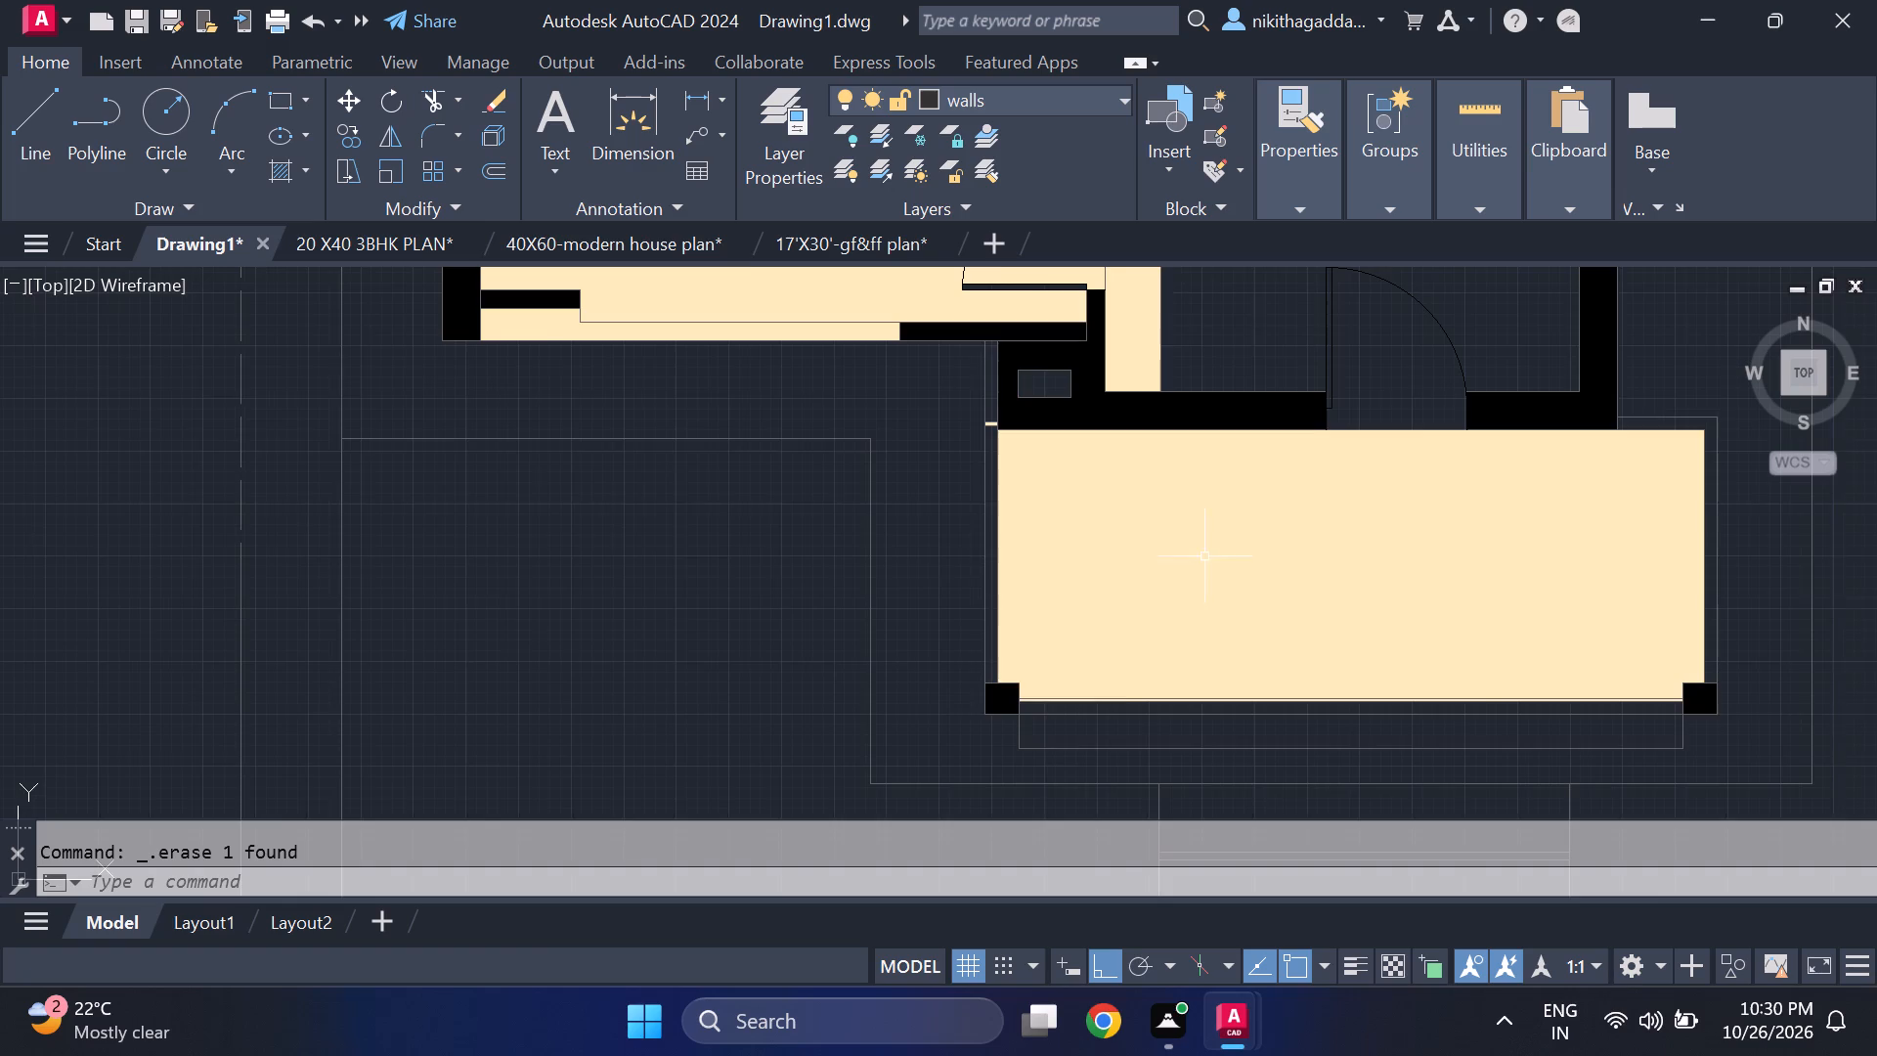
scroll(1200, 549, down, 1)
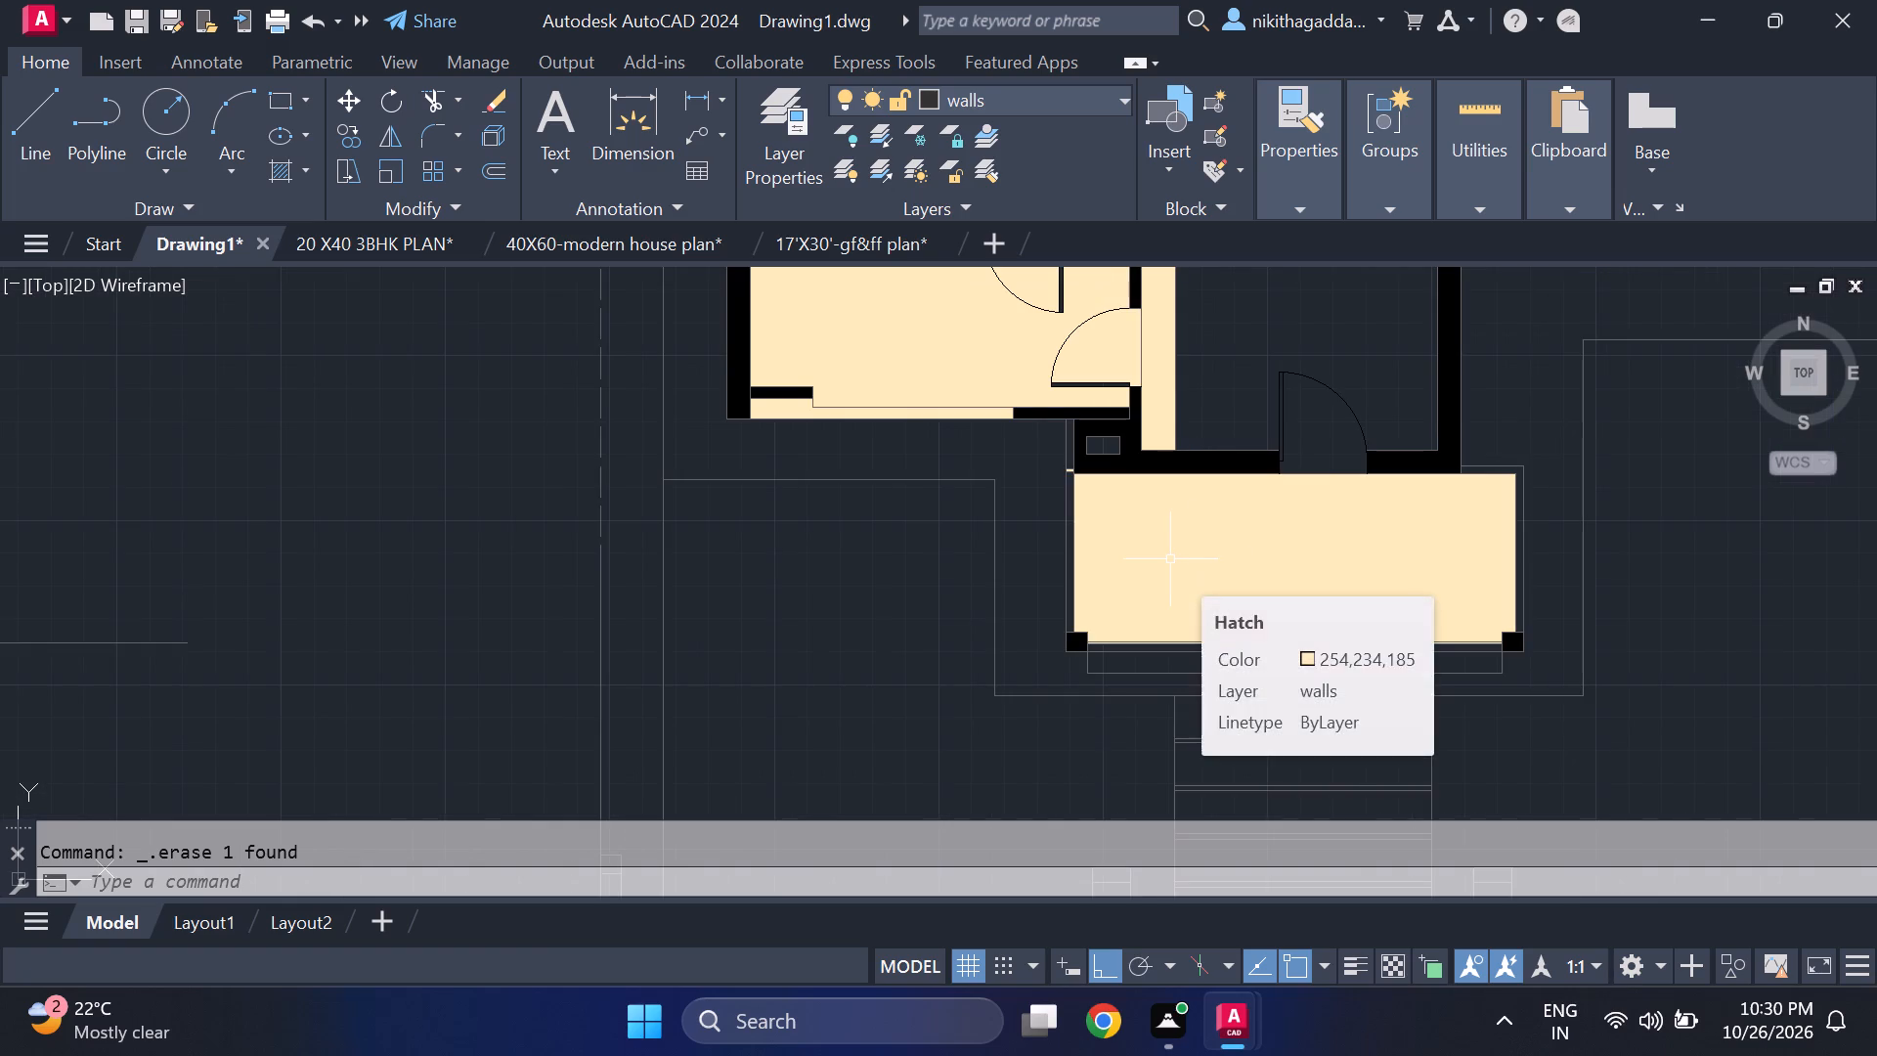
text(hatch)
key(Return)
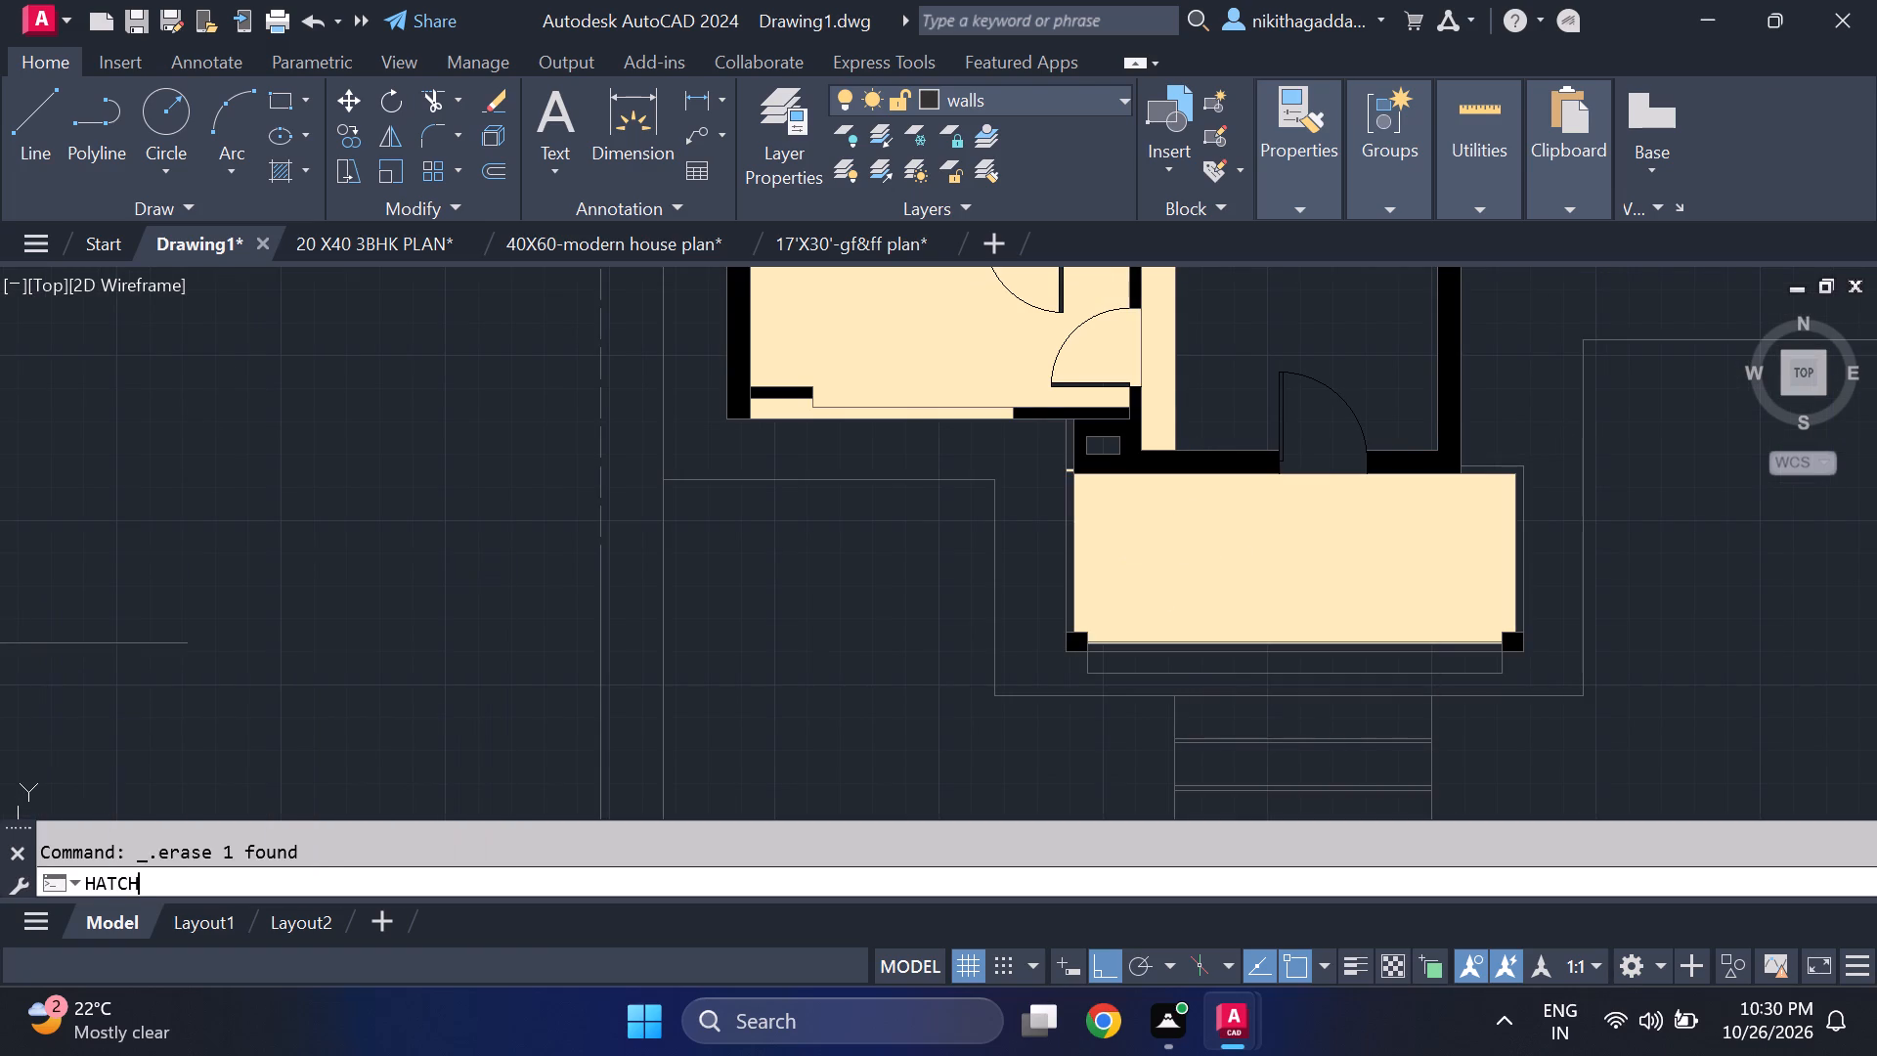
scroll(1054, 412, up, 1)
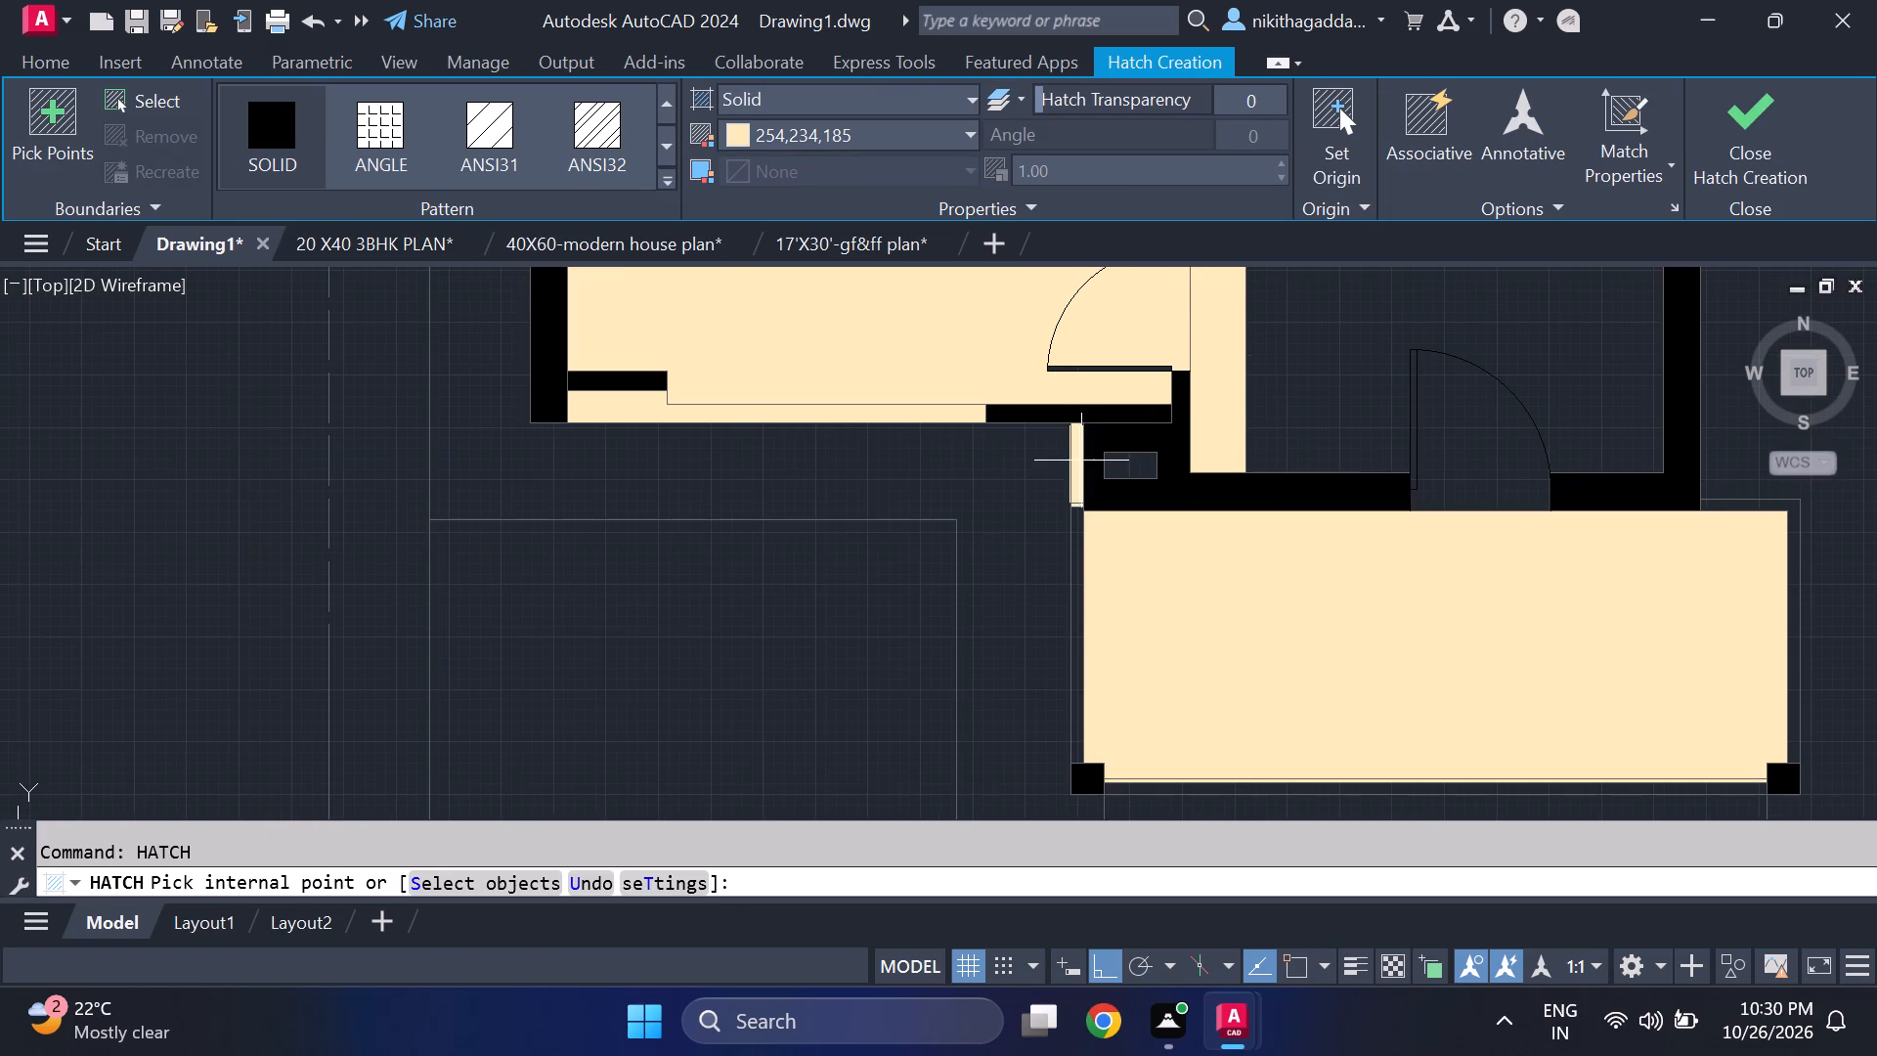
click(1075, 461)
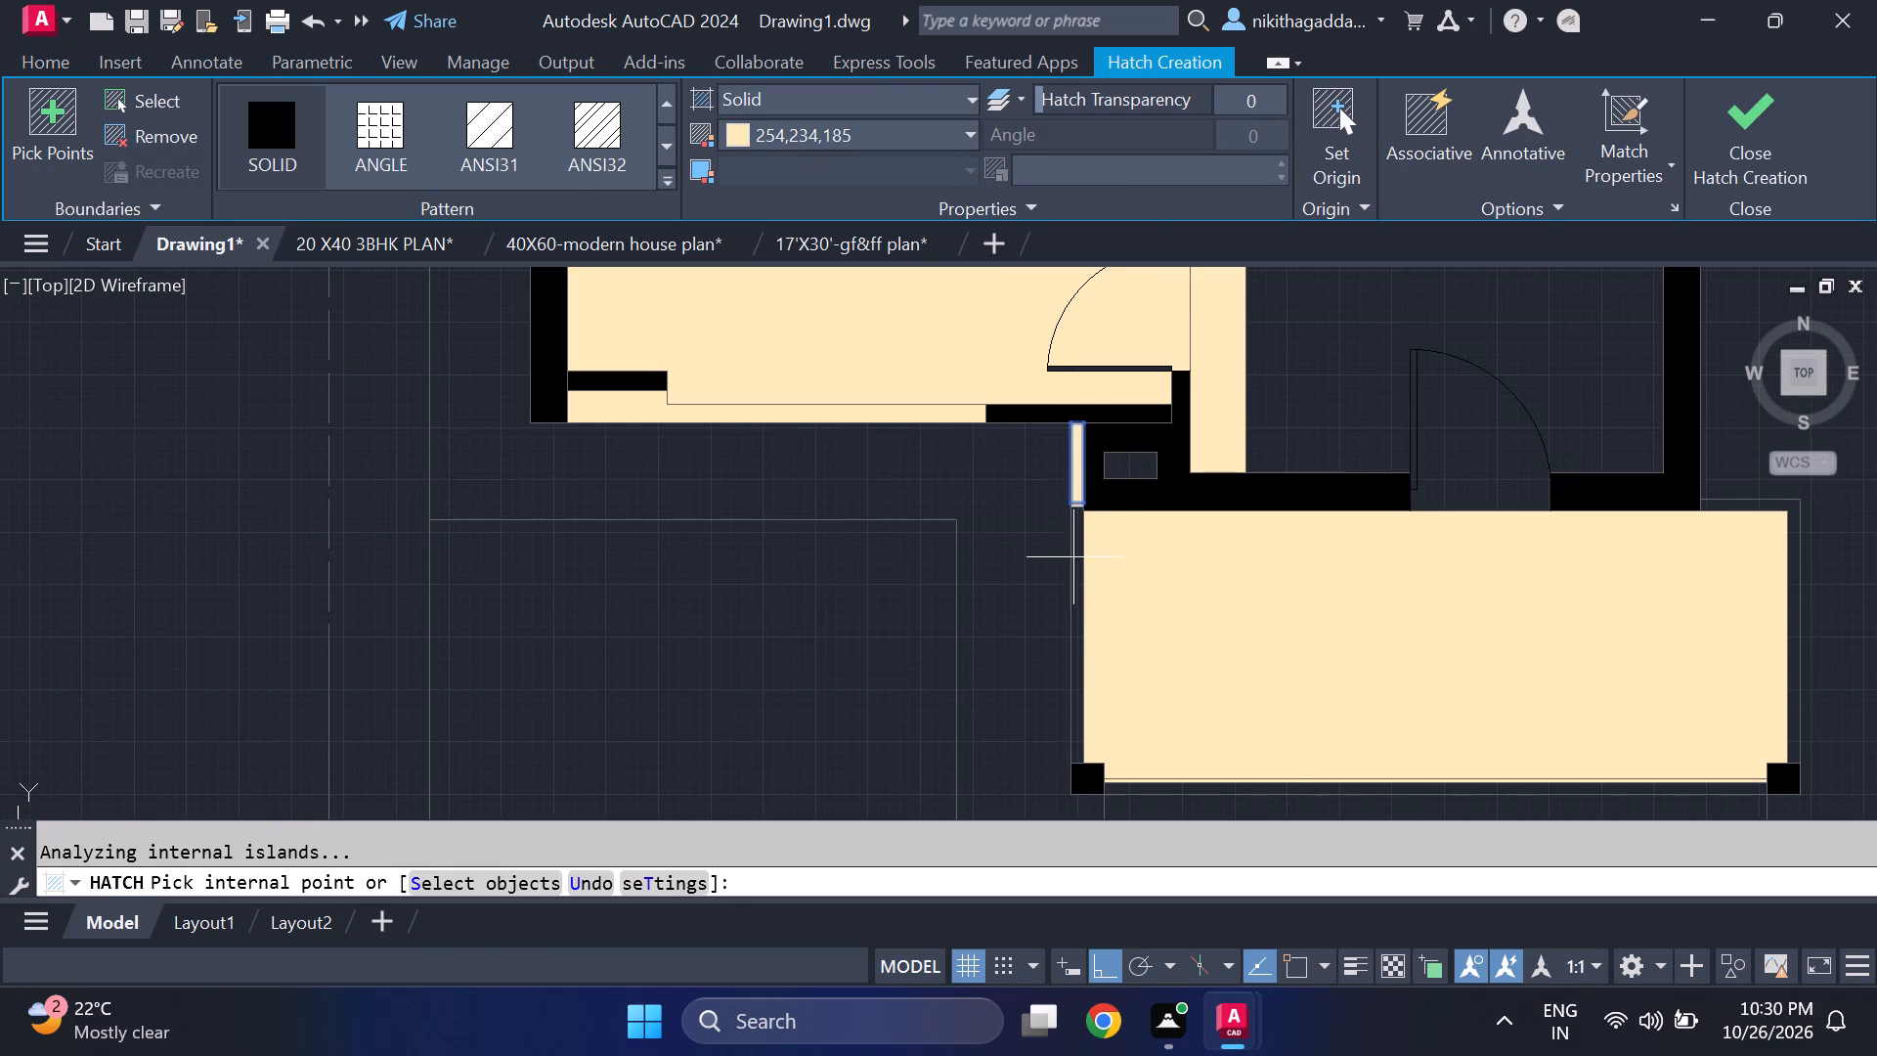
click(1073, 559)
middle_drag(1226, 735, 1110, 558)
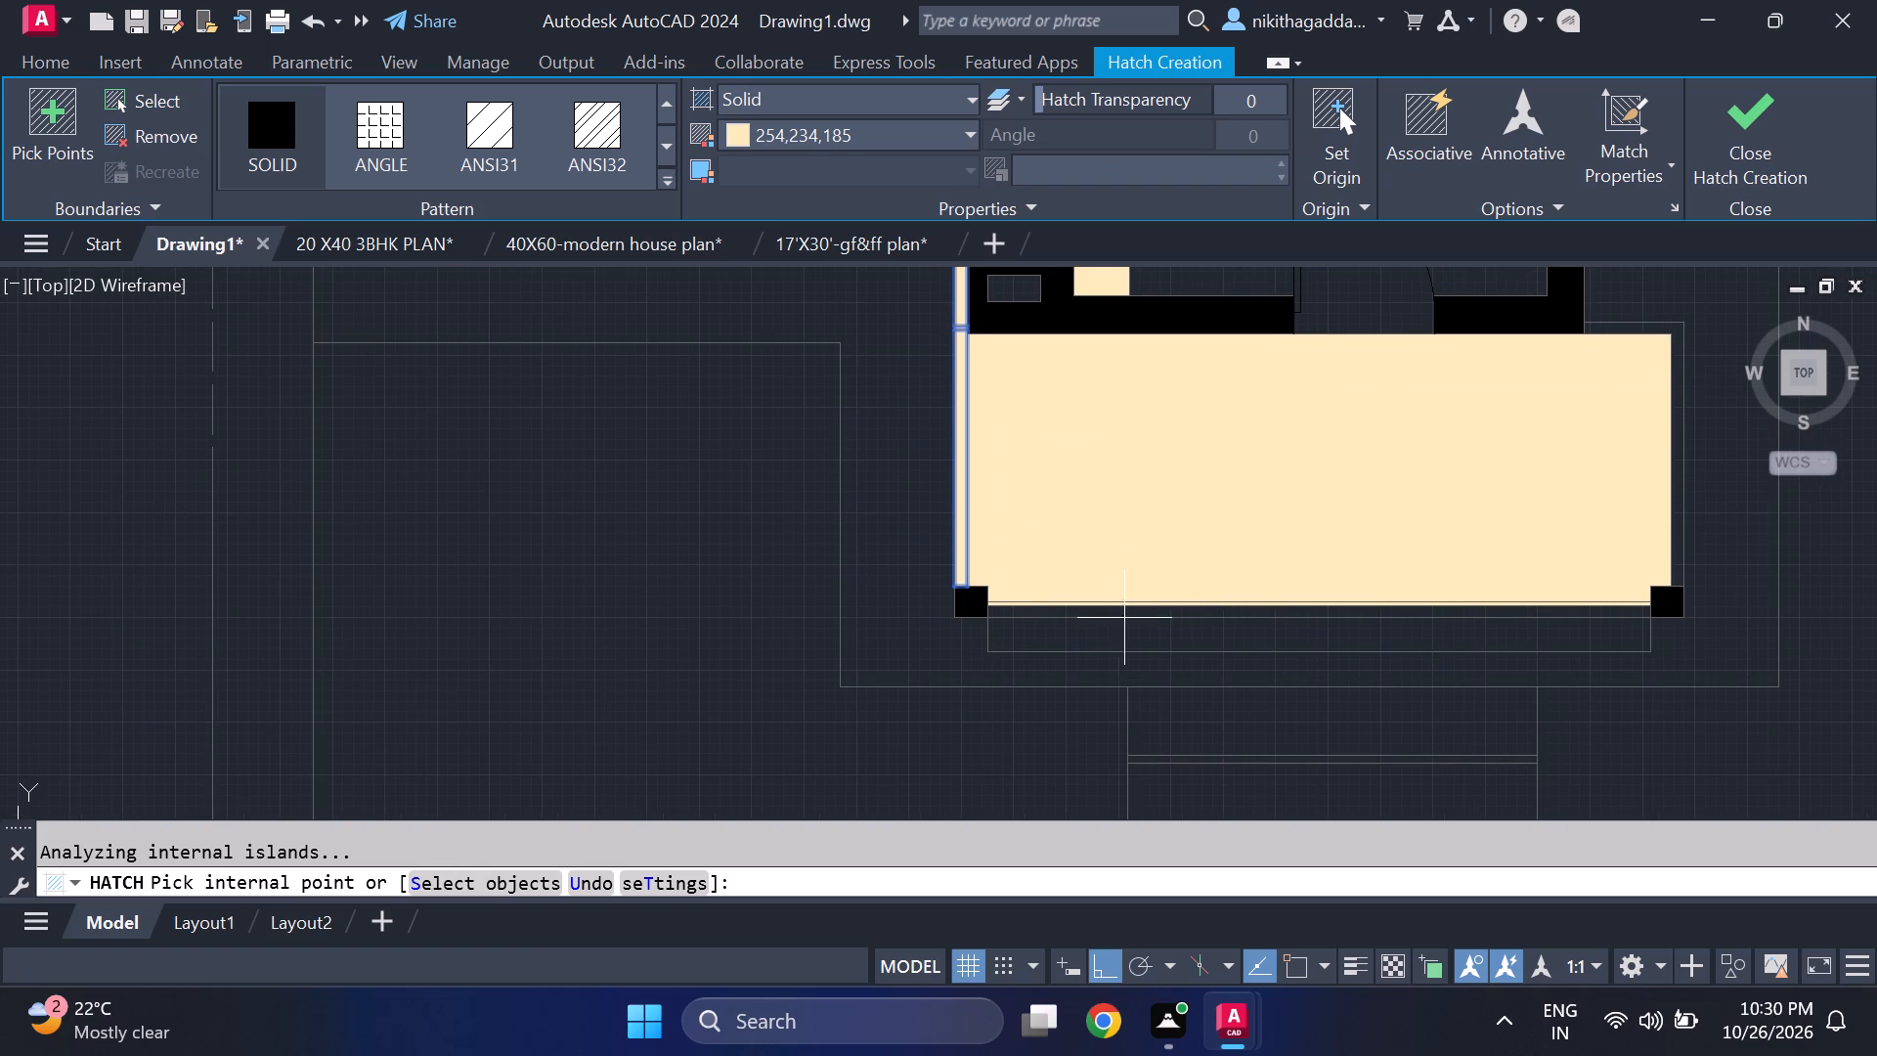
click(1122, 613)
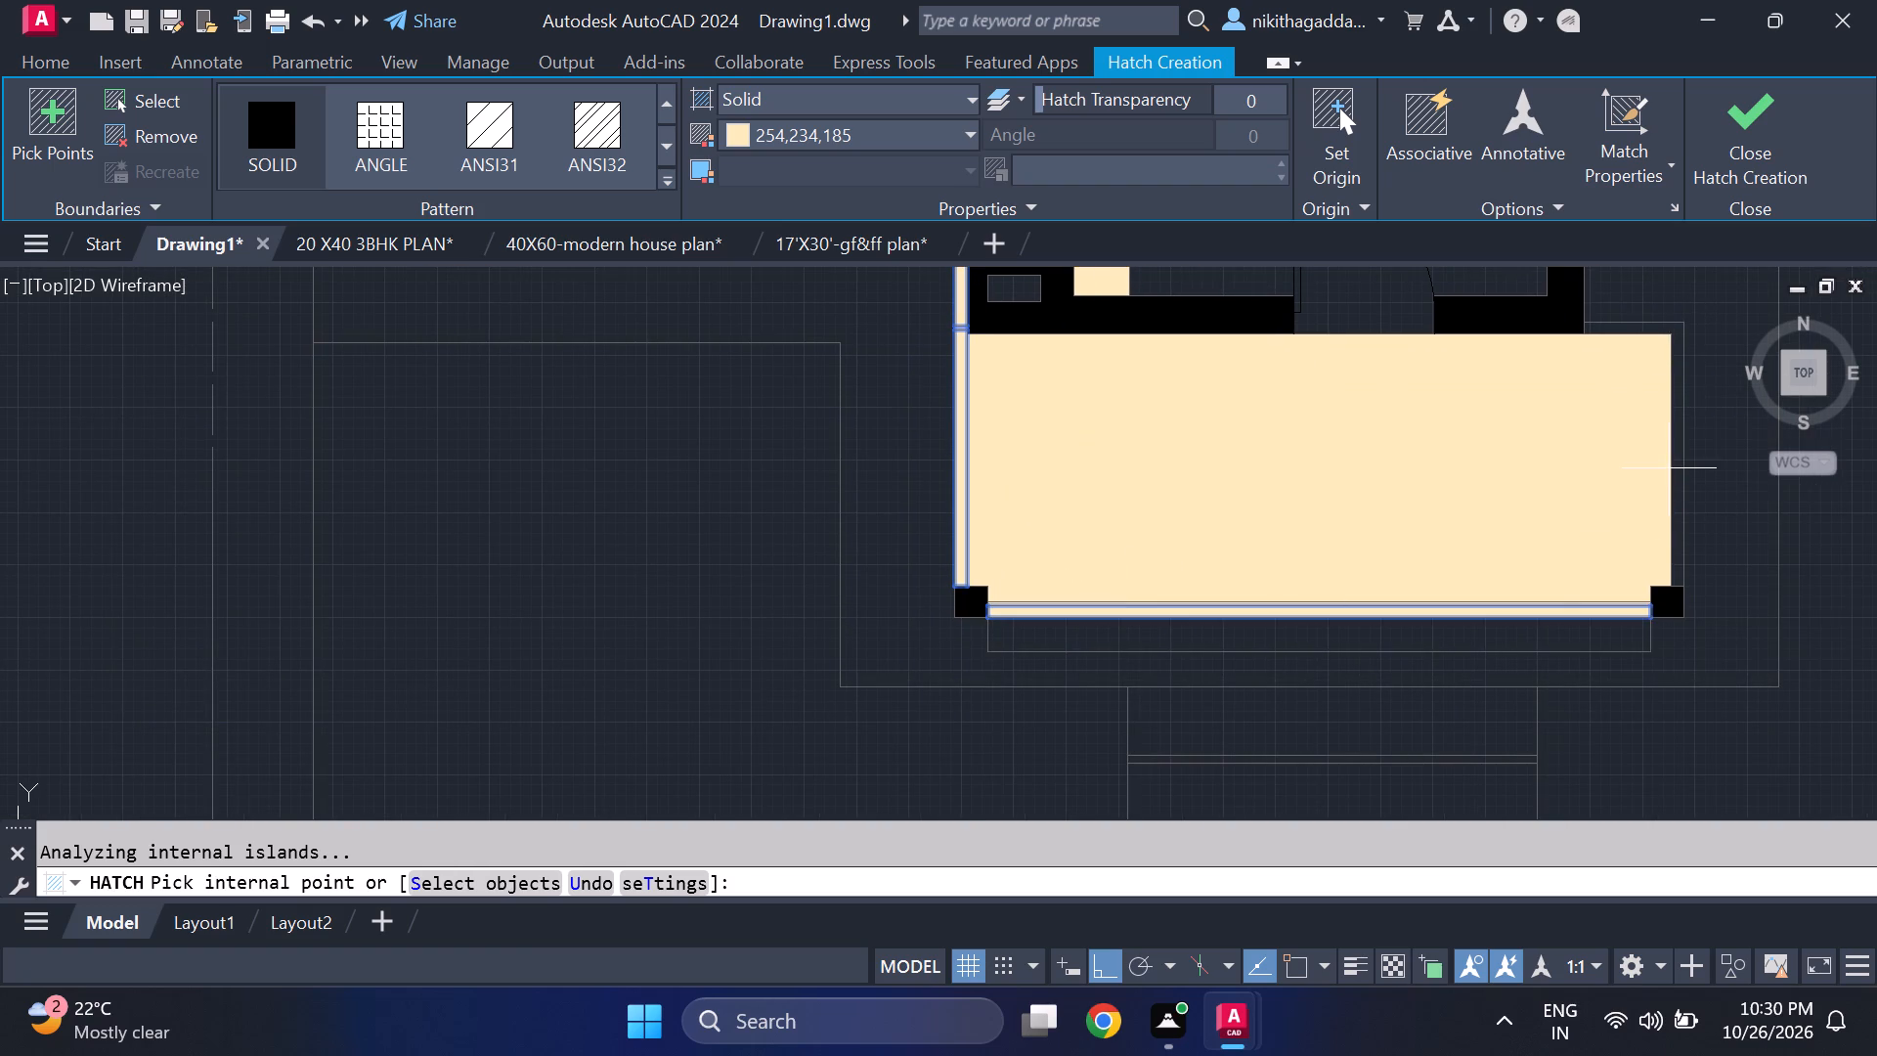
click(1673, 458)
click(1743, 124)
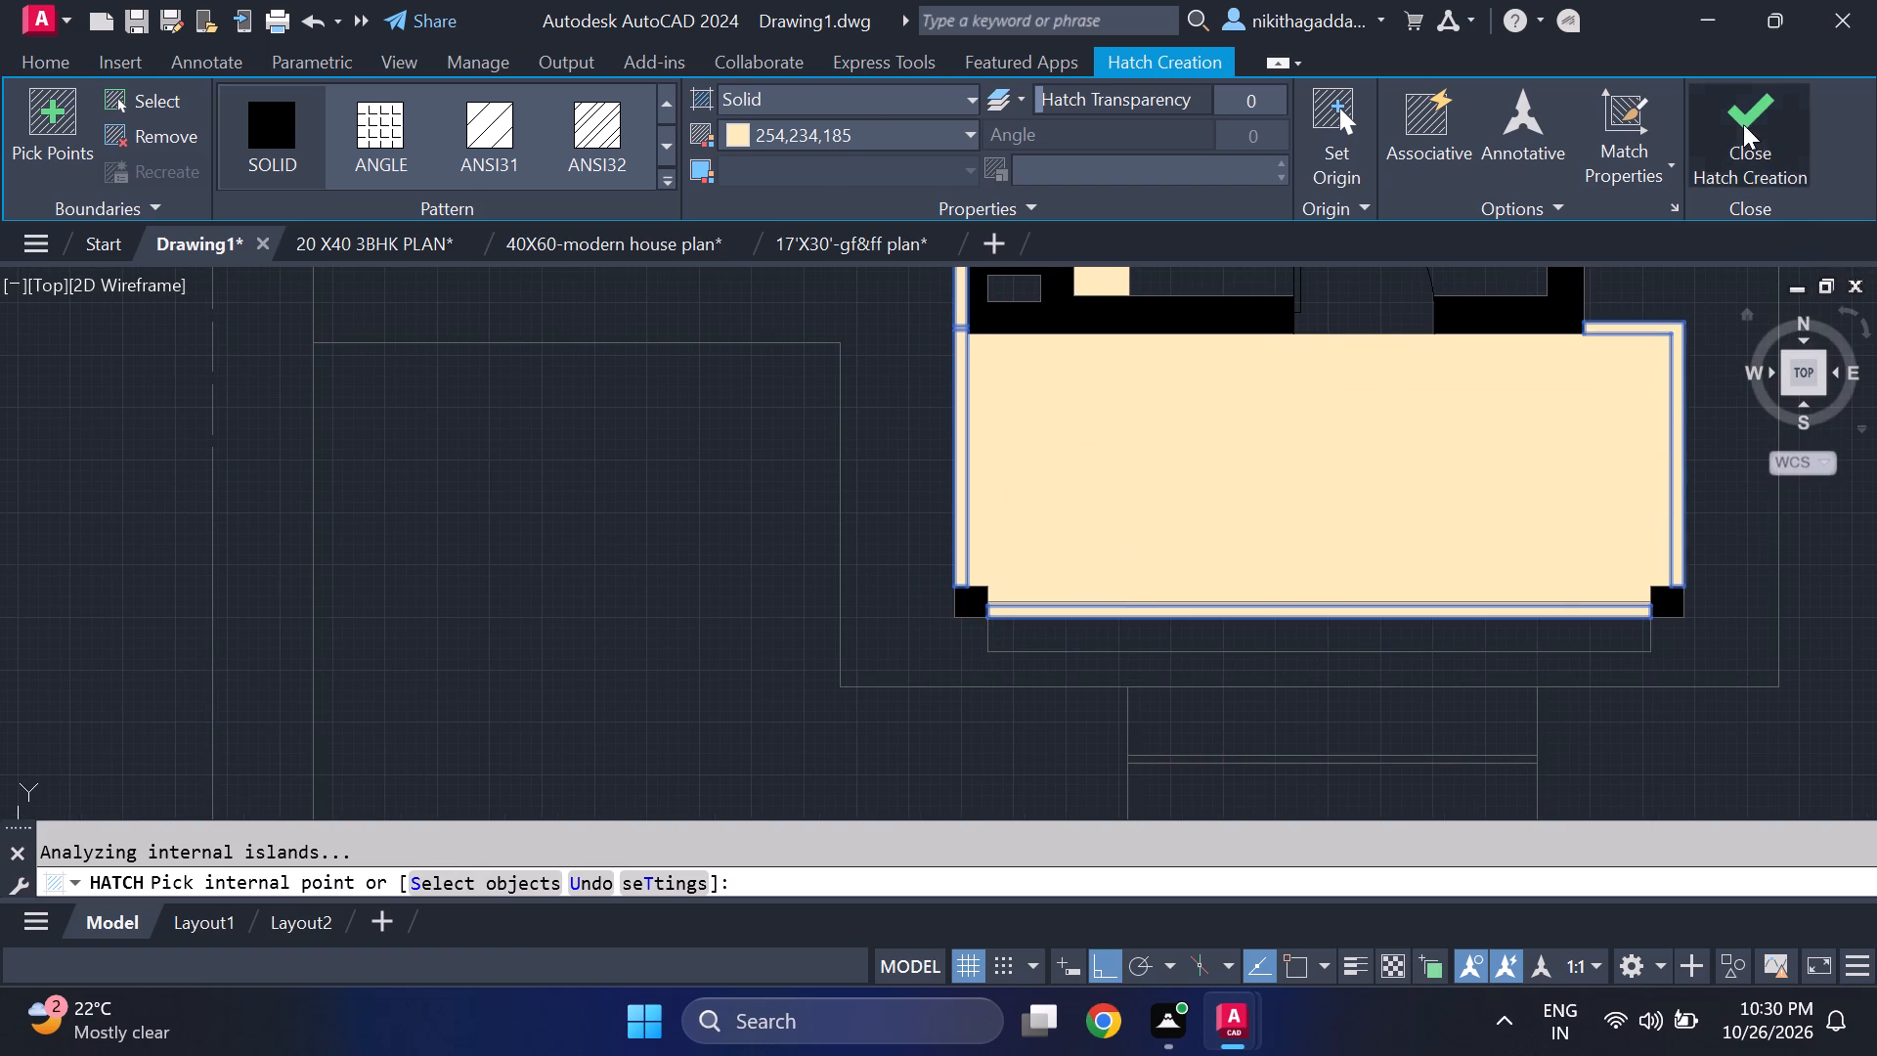
Examine the porch's hatched borders and the rooms of the floor plan to the north.
scroll(1620, 417, down, 3)
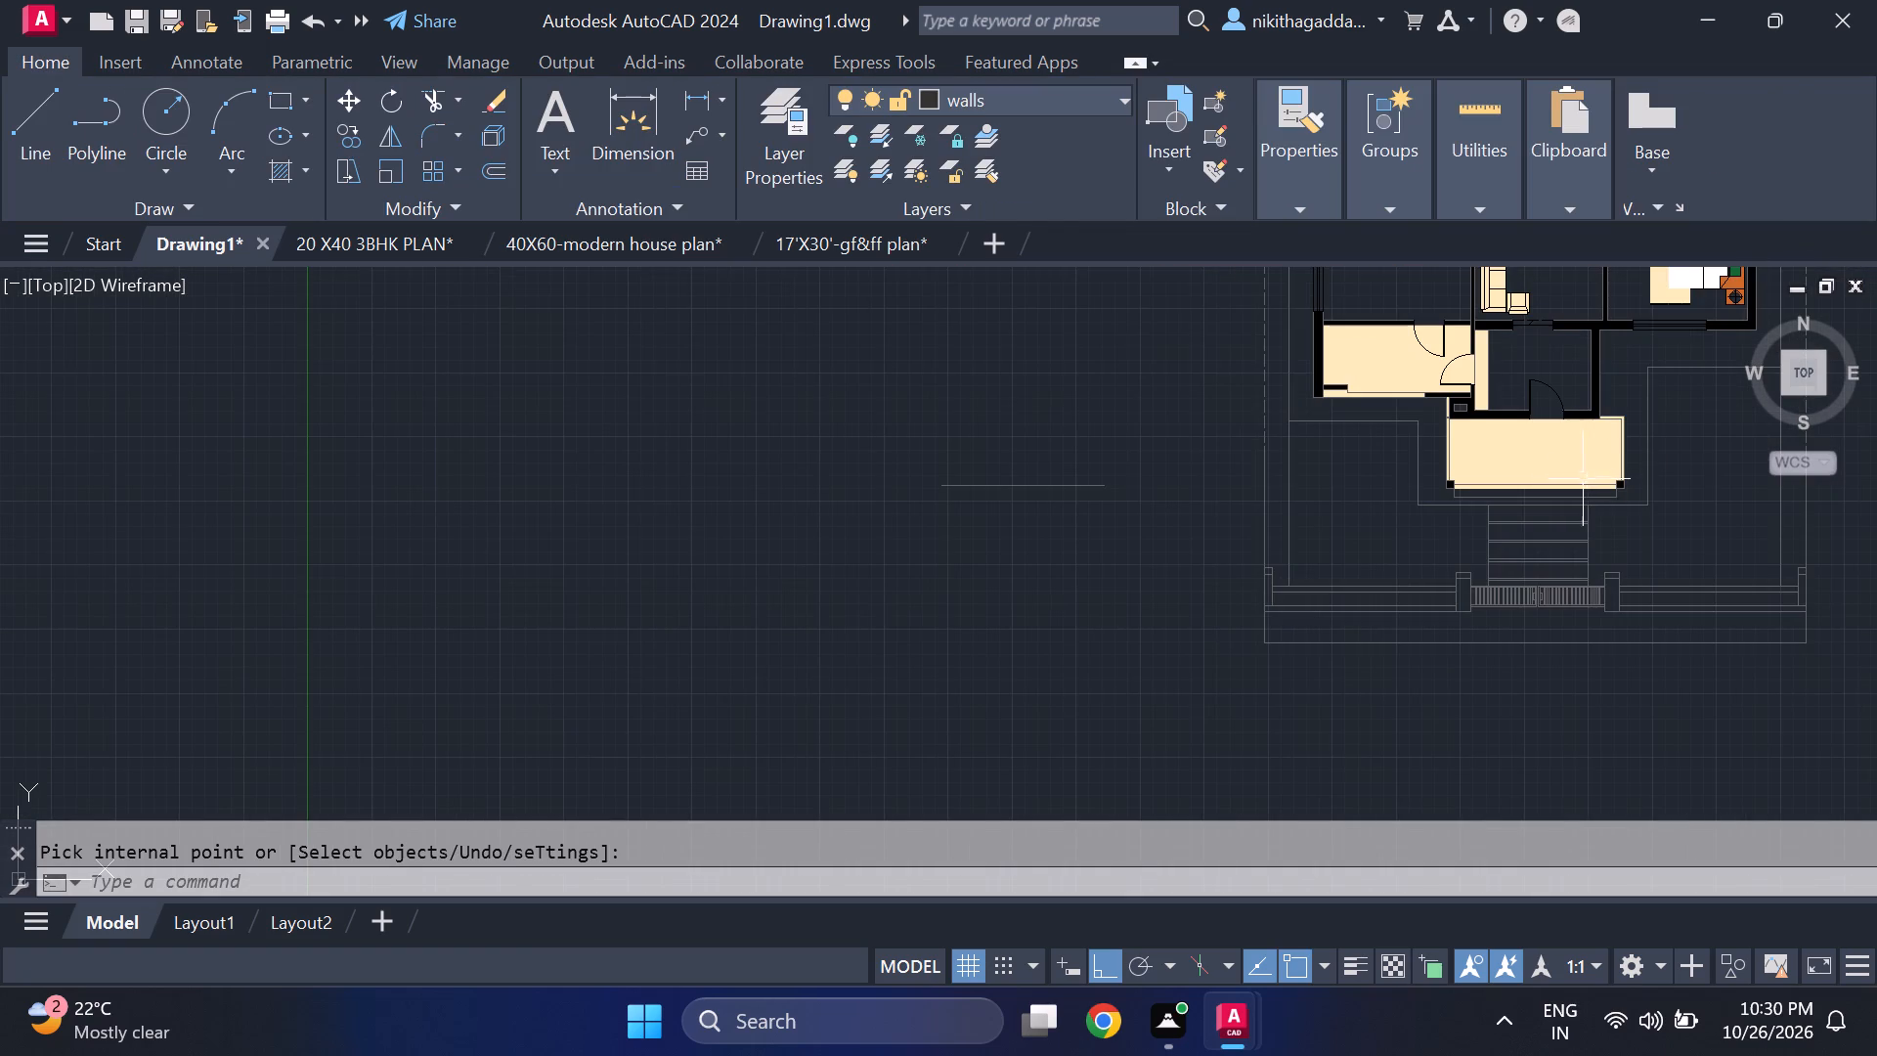
scroll(1551, 488, up, 2)
middle_drag(1534, 519, 1334, 595)
scroll(1331, 589, up, 1)
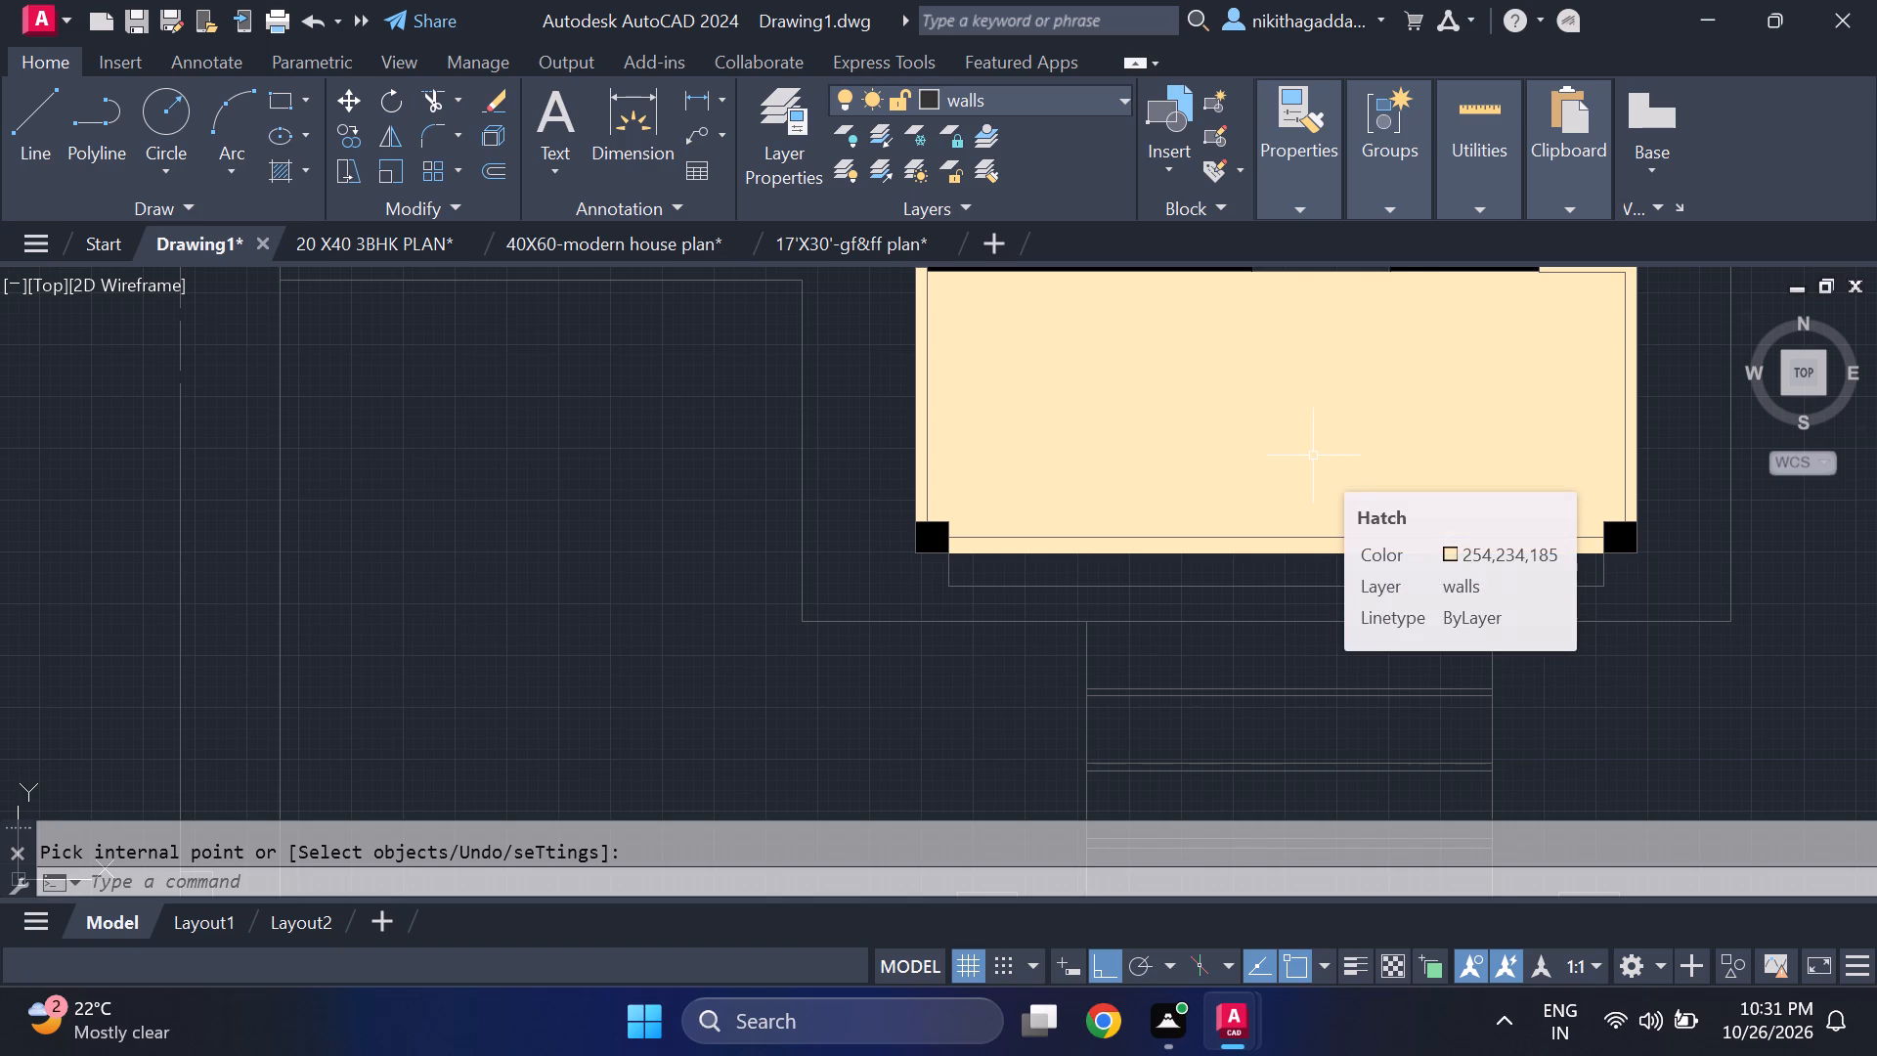
scroll(1261, 325, down, 4)
middle_drag(1235, 374, 1113, 535)
scroll(1125, 445, up, 2)
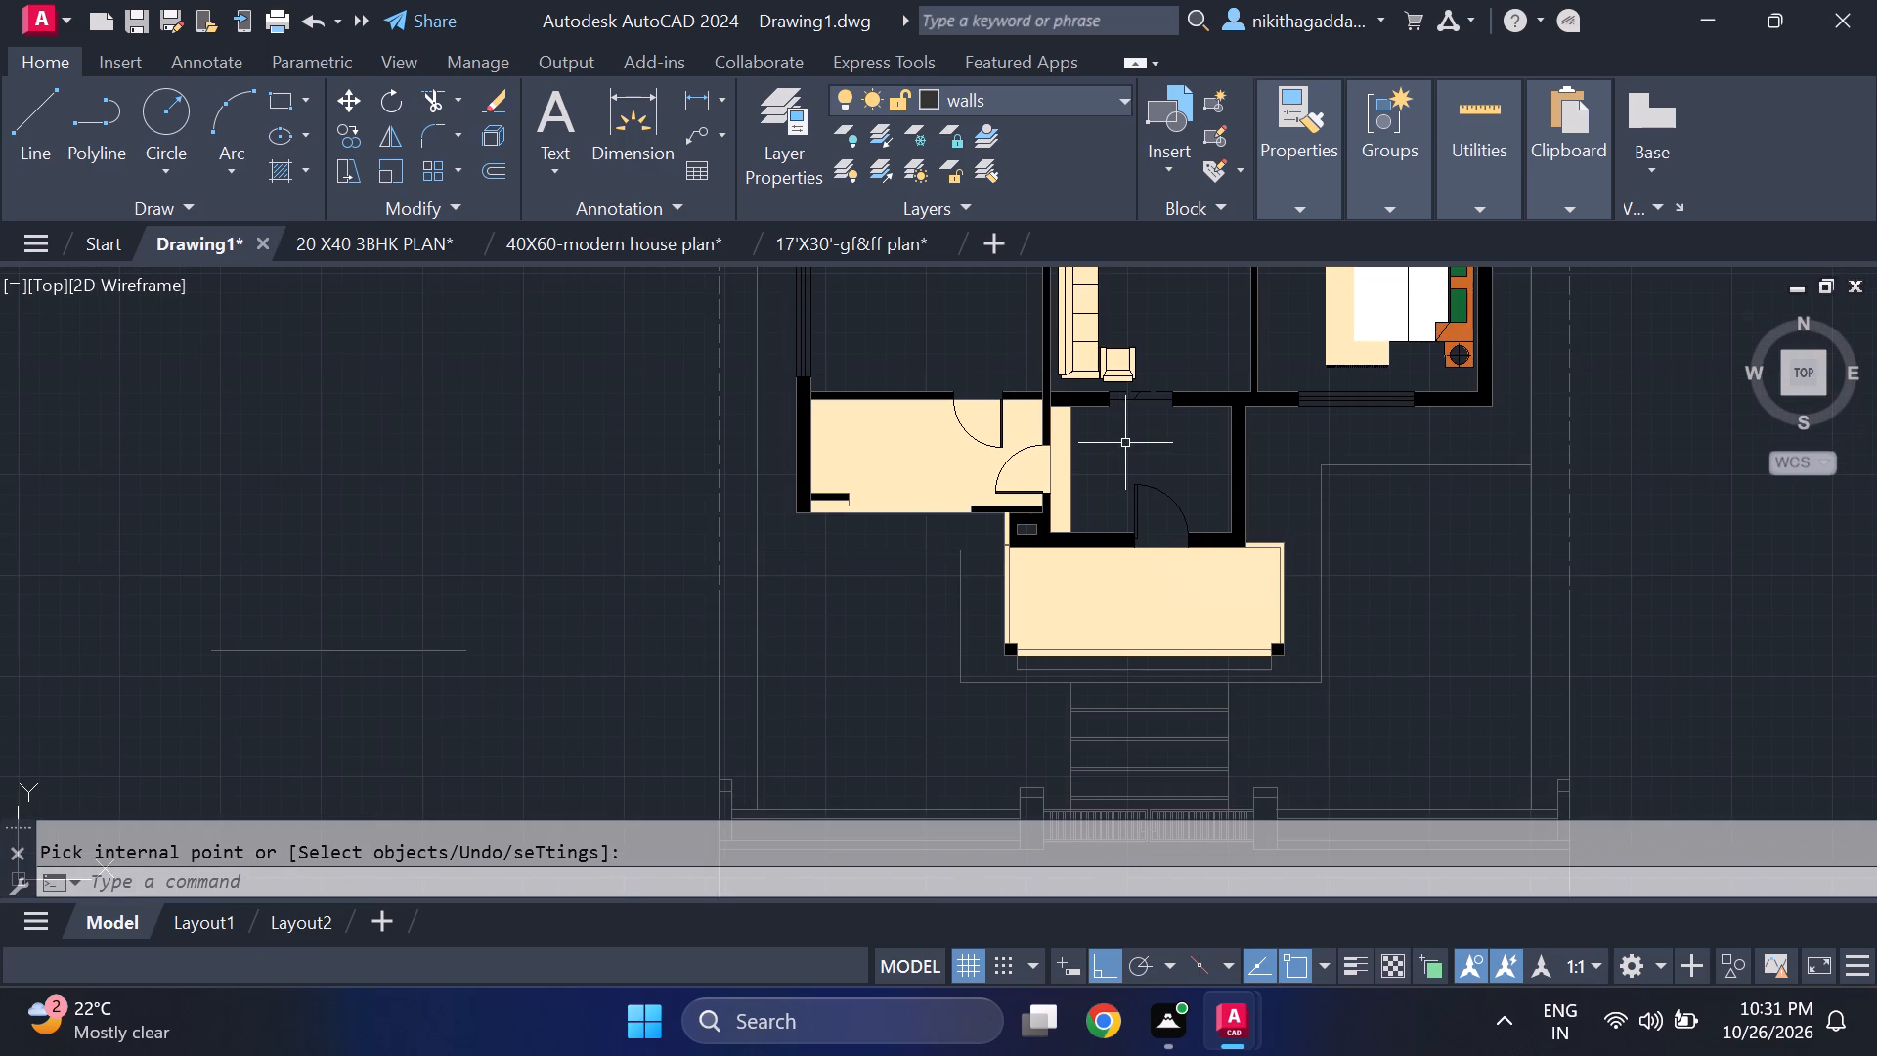
middle_drag(1133, 463, 1090, 596)
middle_drag(1092, 446, 1077, 566)
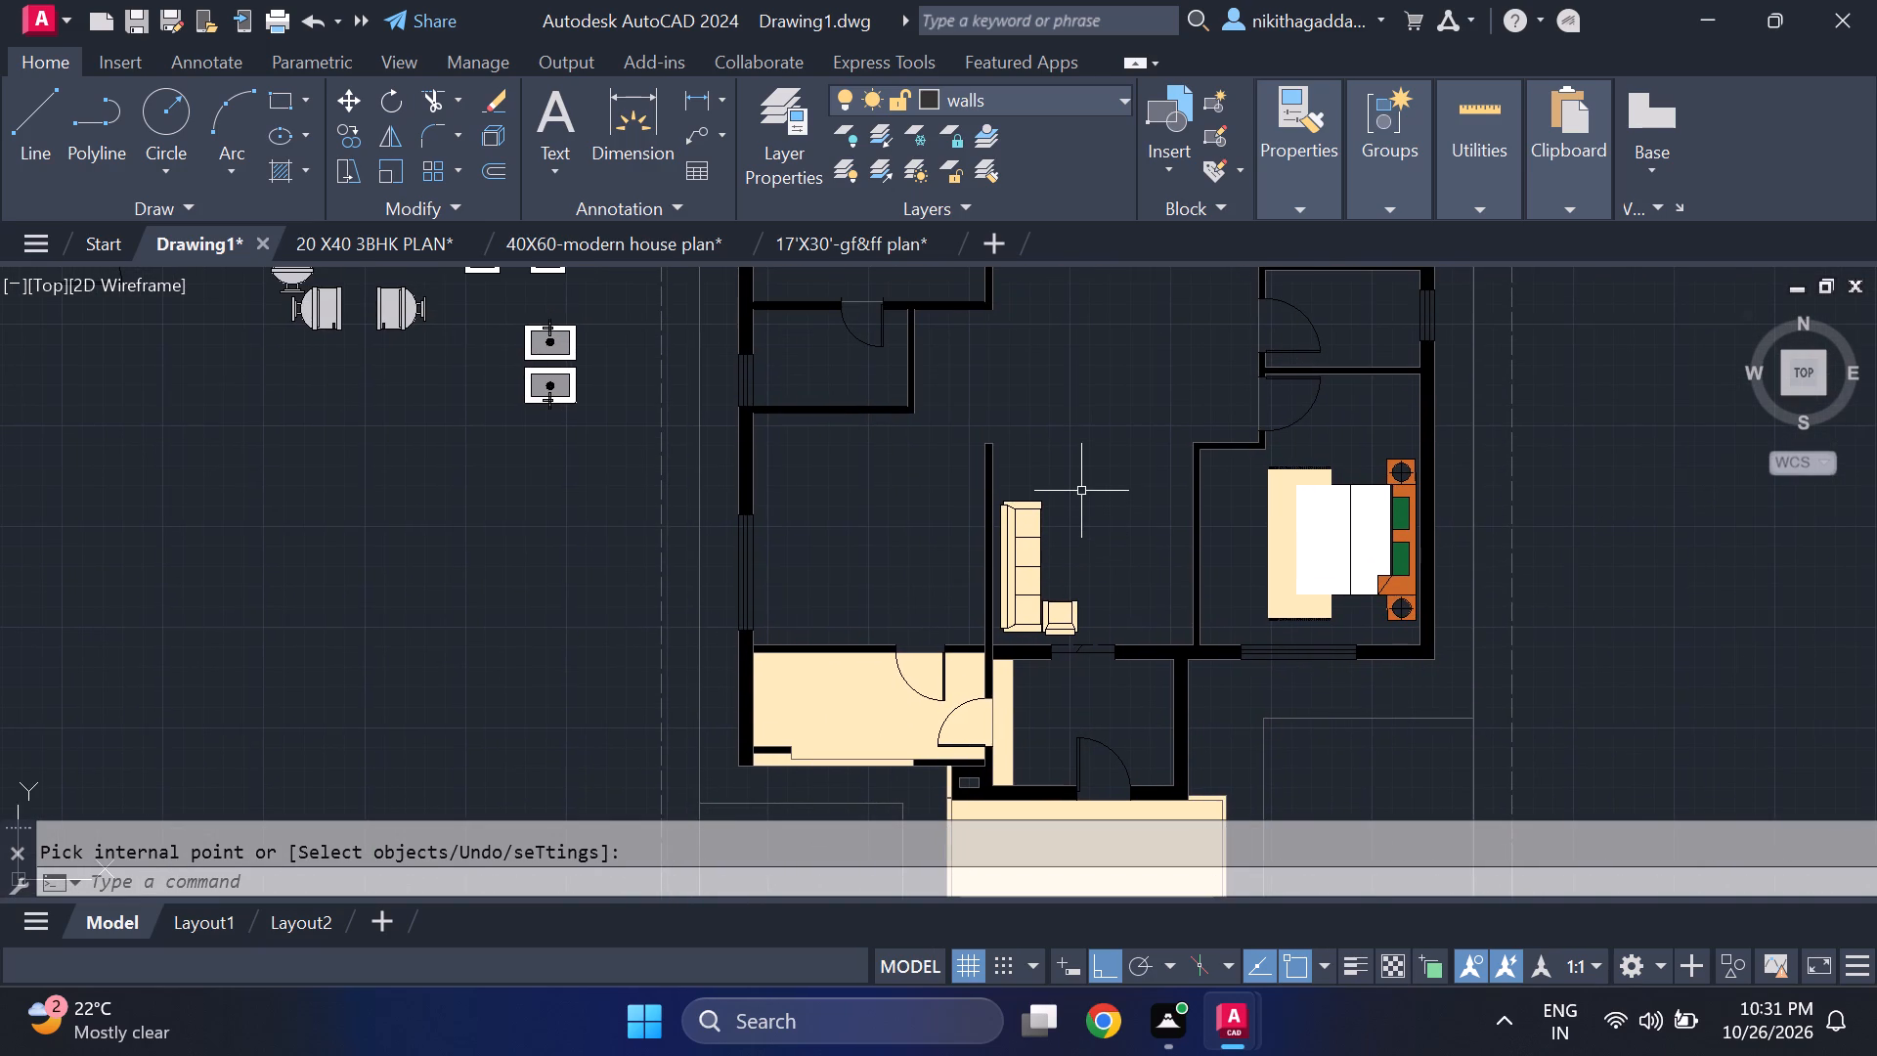
middle_drag(1081, 486, 1075, 523)
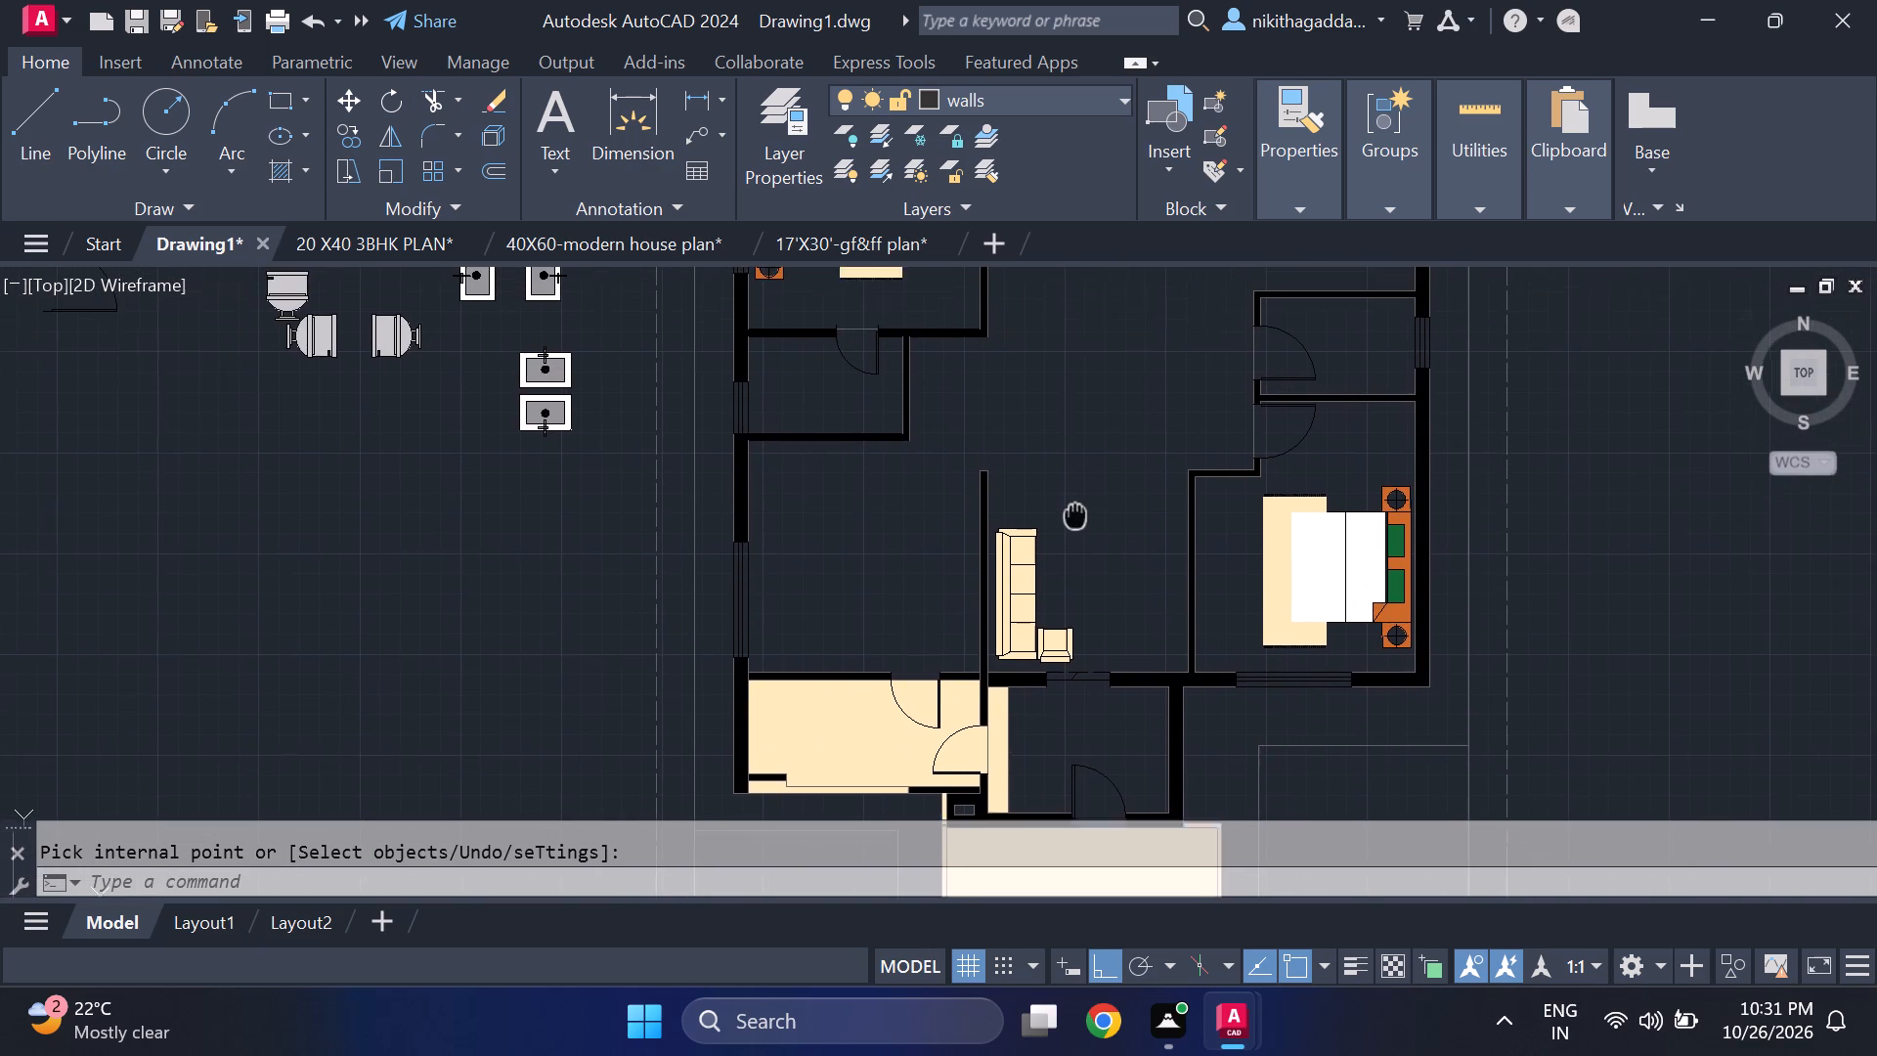
middle_drag(1075, 523, 1075, 535)
scroll(1076, 529, down, 1)
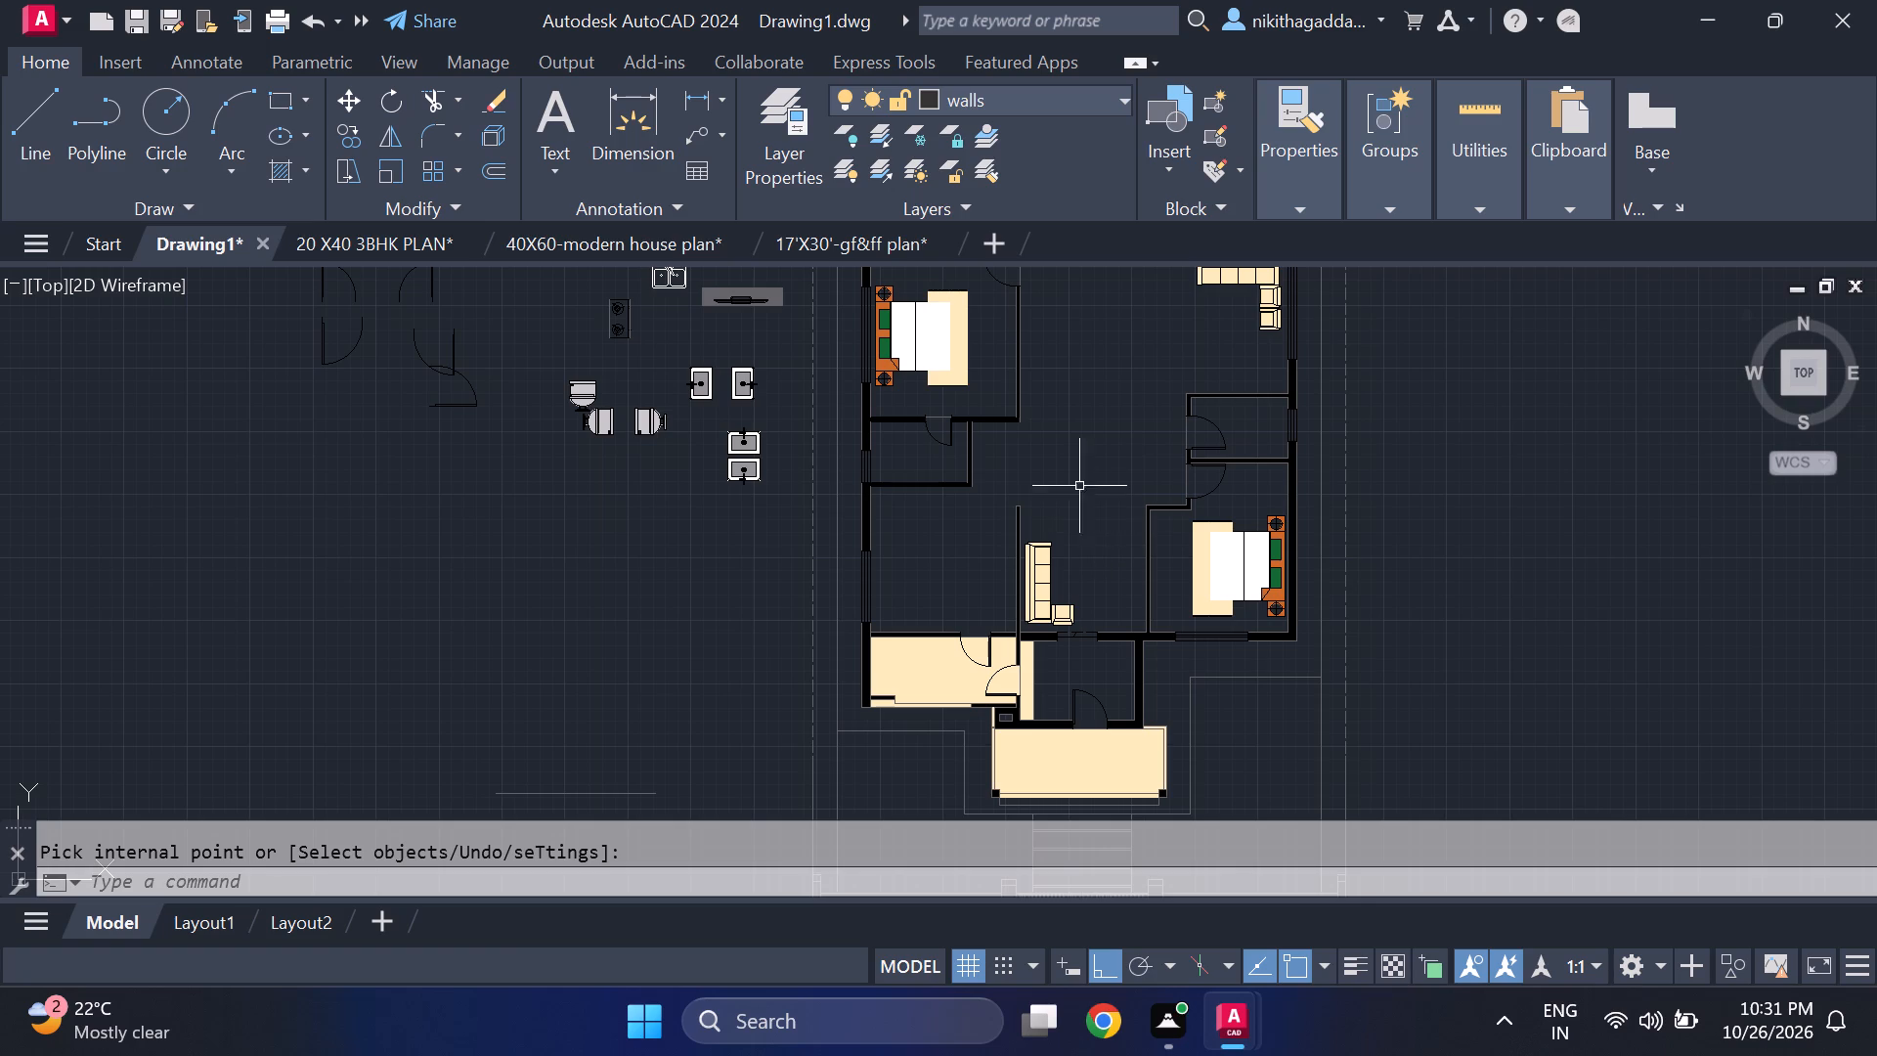
middle_drag(1092, 500, 1085, 572)
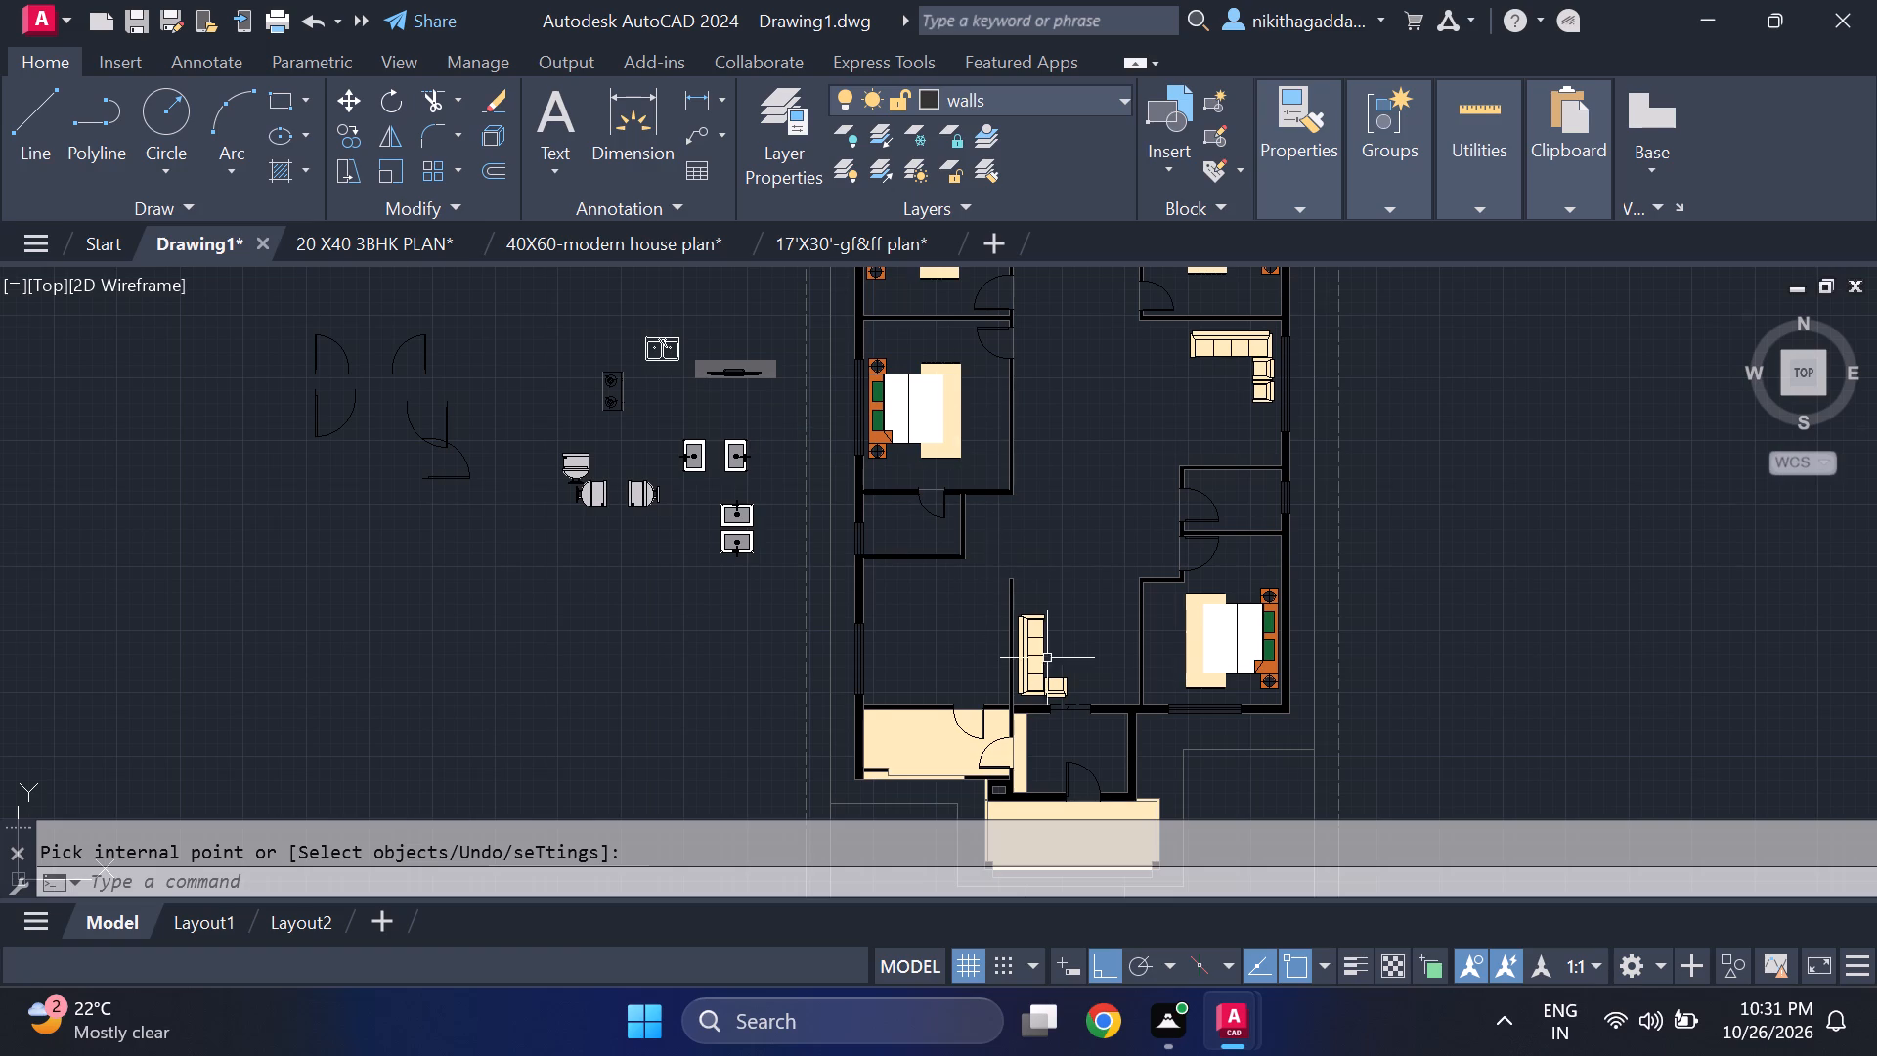
On the furniture layer, draw a closed rectangular table outline about 1'-4" wide by 2'-5" long east of the living room sofa.
middle_drag(1052, 663, 910, 578)
scroll(910, 578, up, 3)
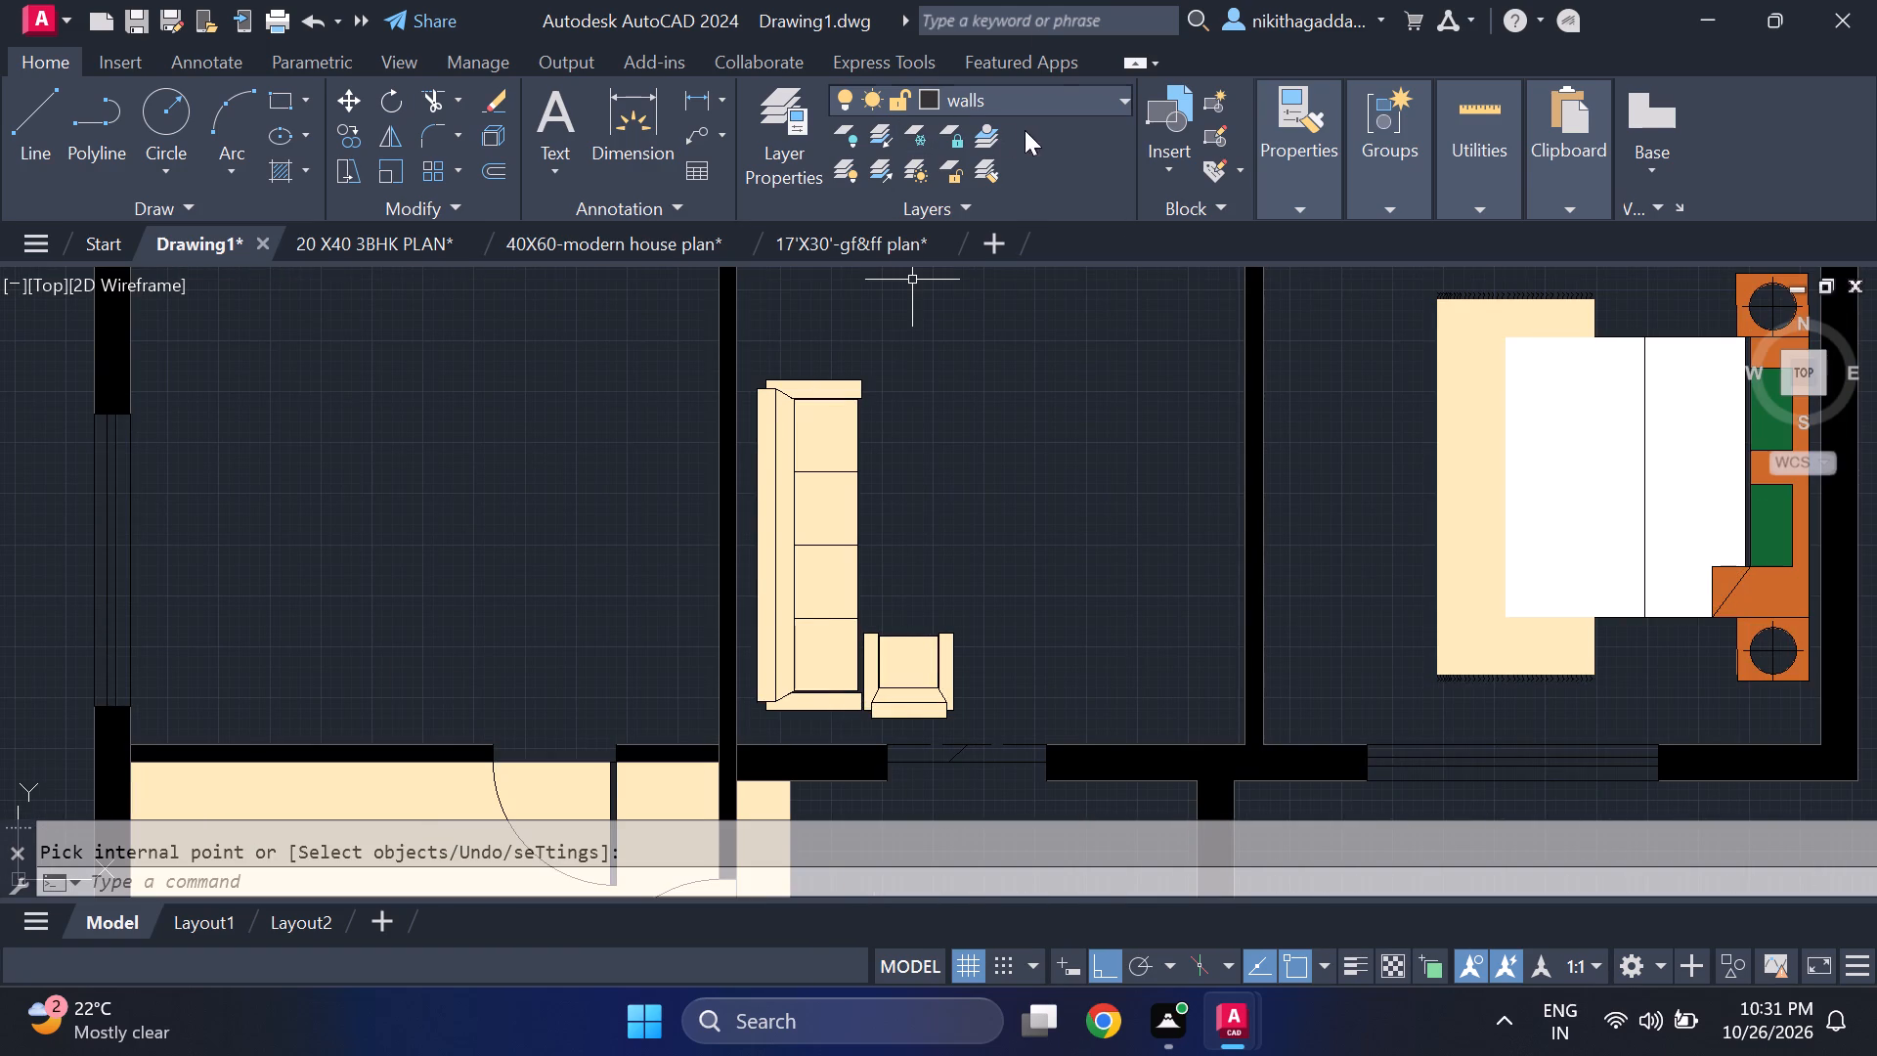
click(1054, 97)
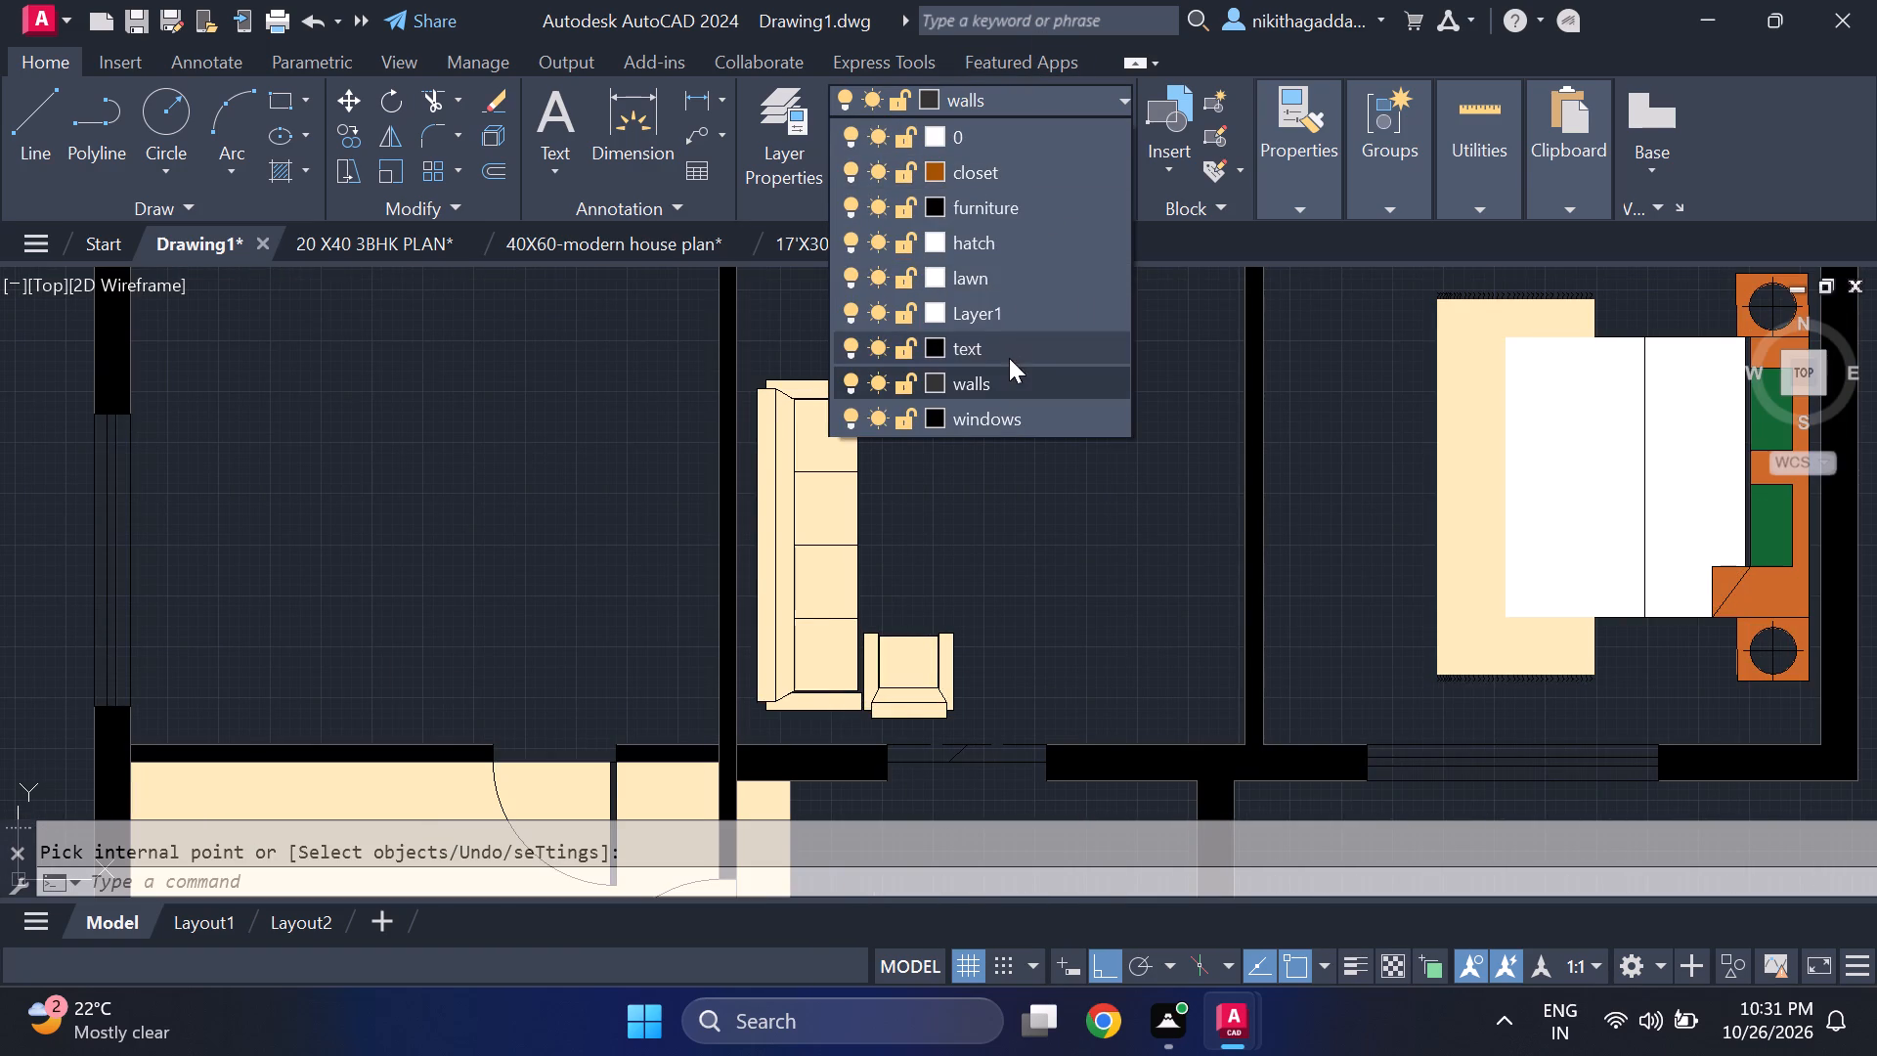
click(1050, 218)
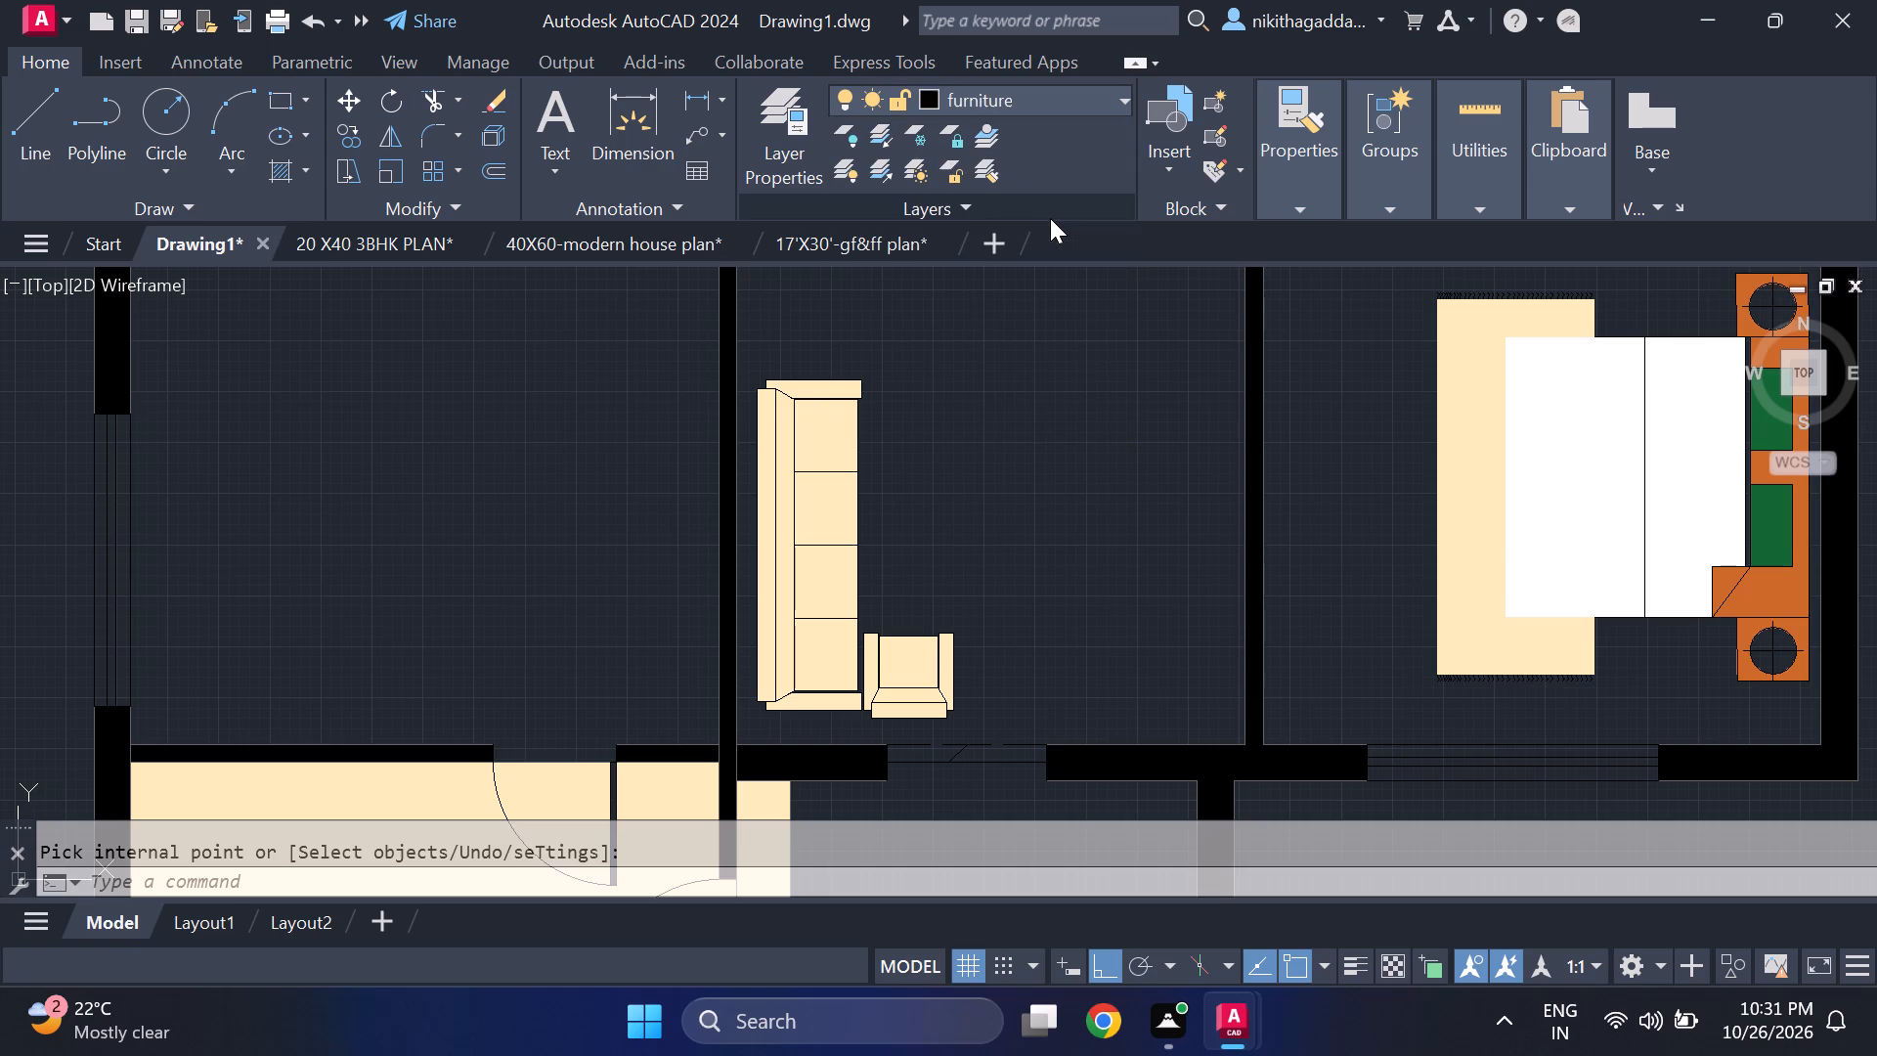
key(l)
key(Return)
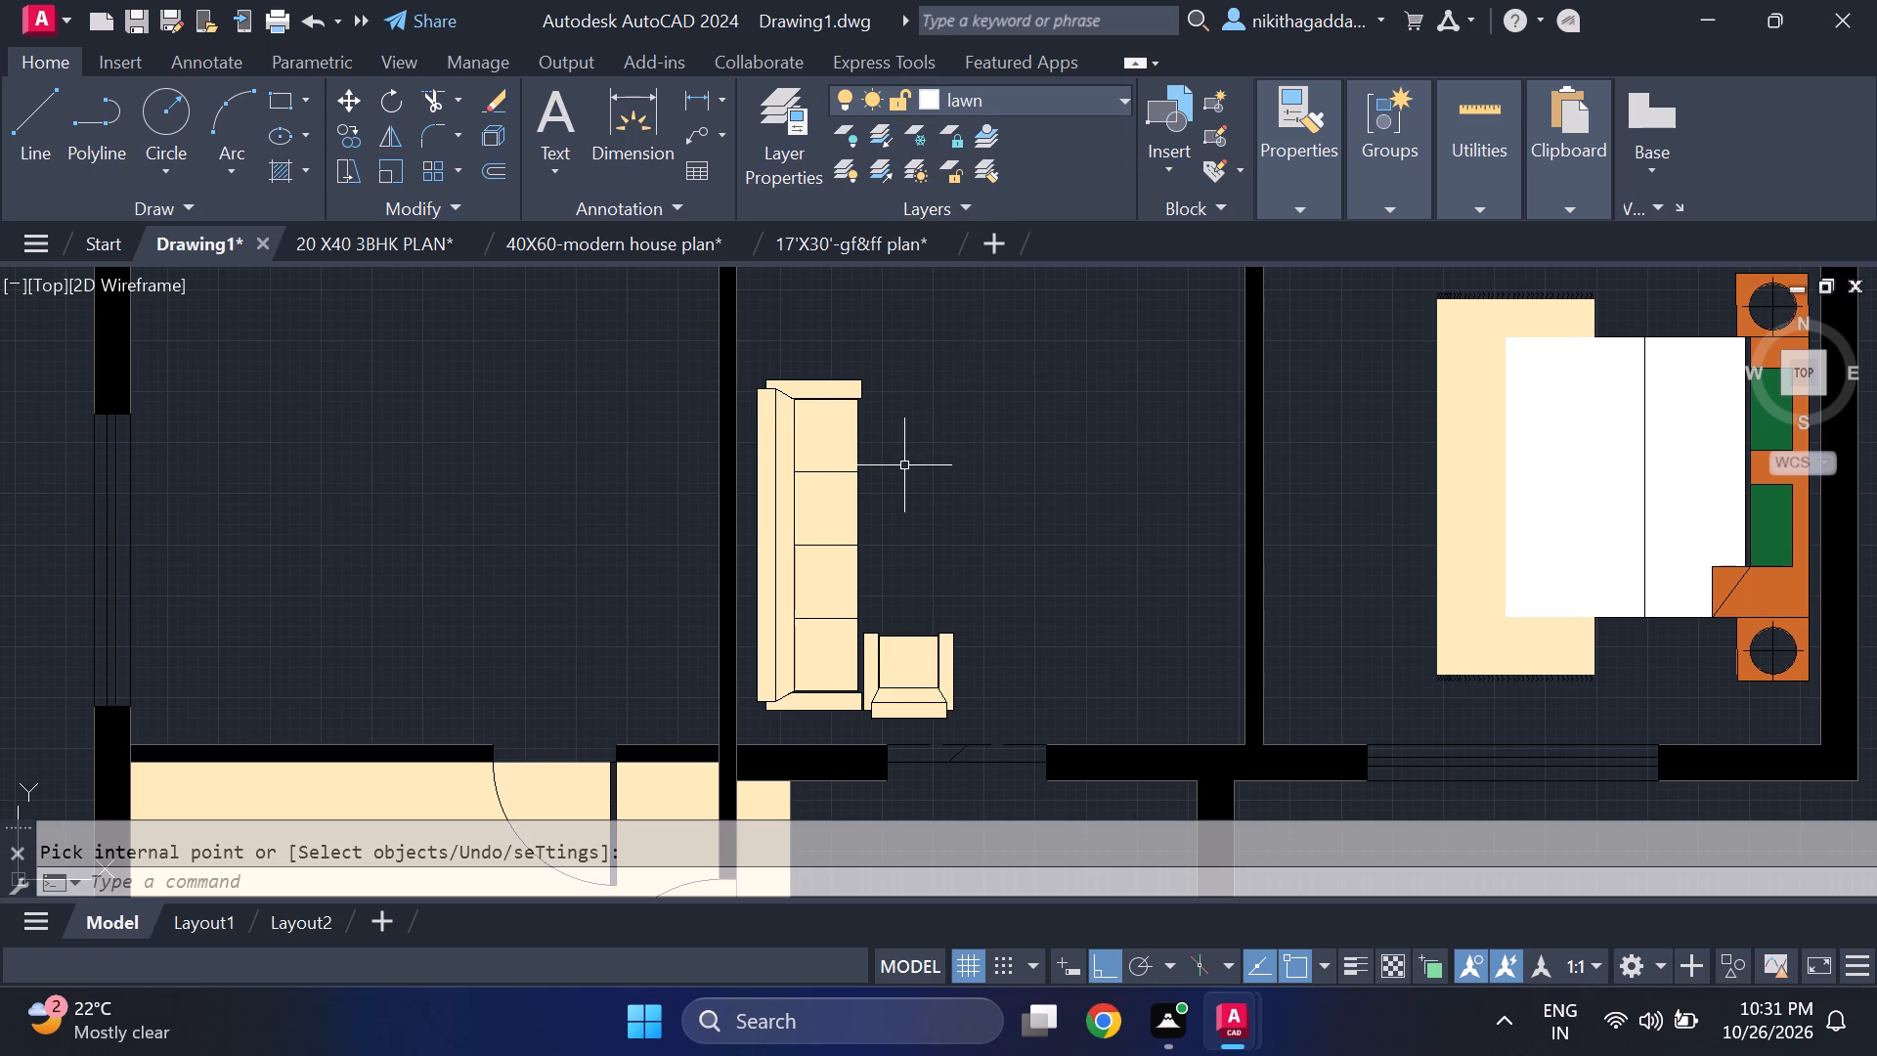
click(1057, 101)
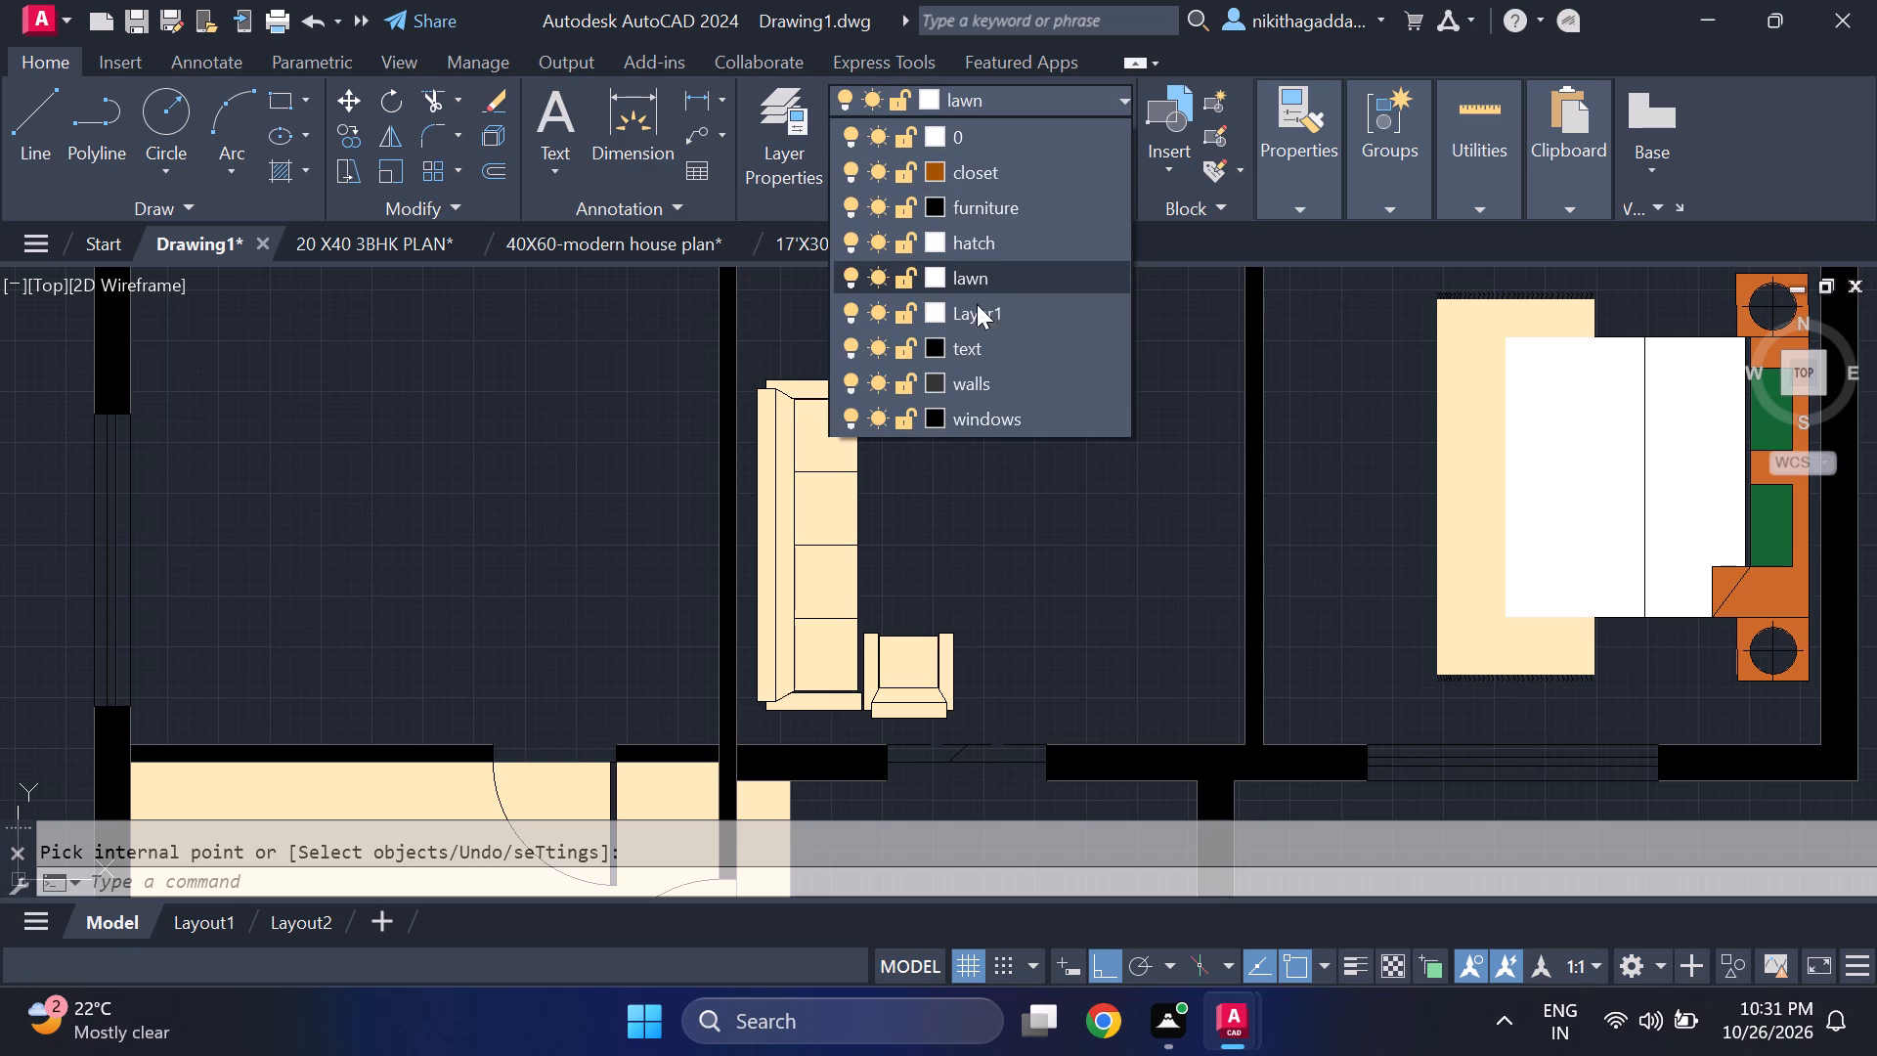
click(1040, 203)
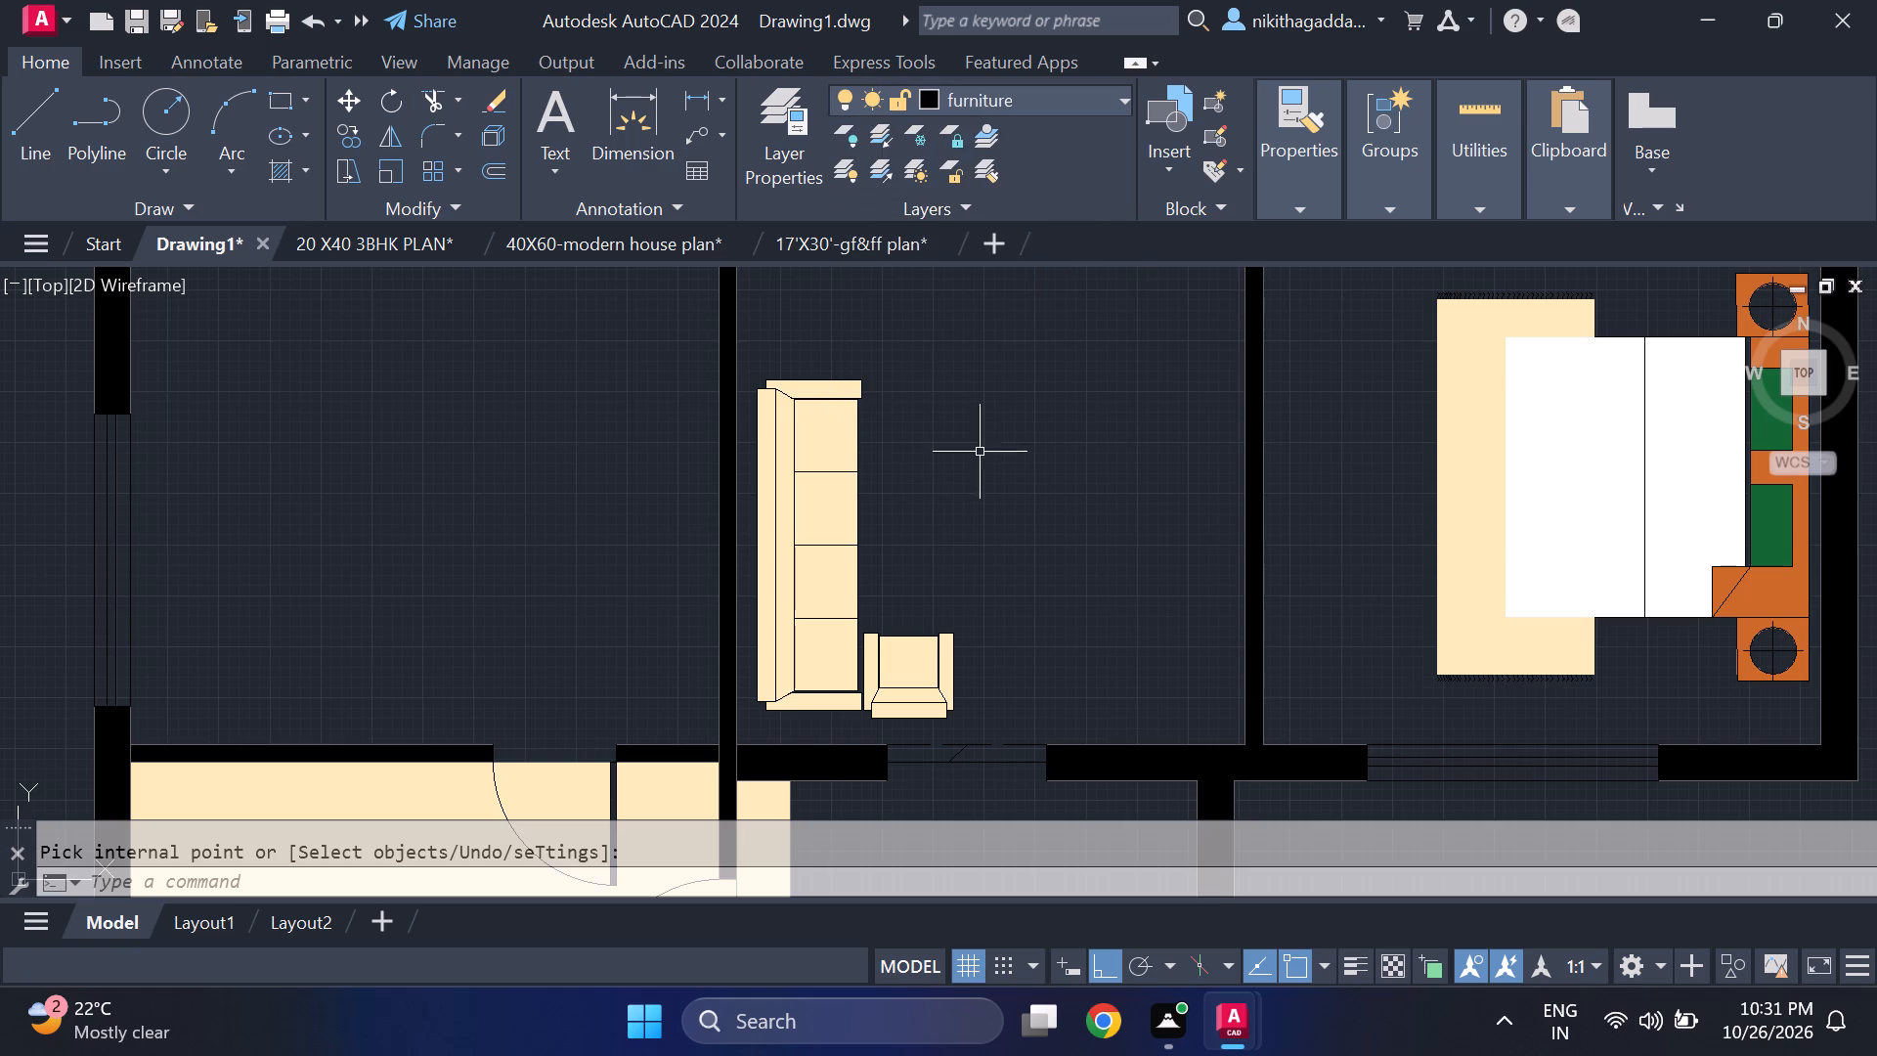
key(l)
key(Return)
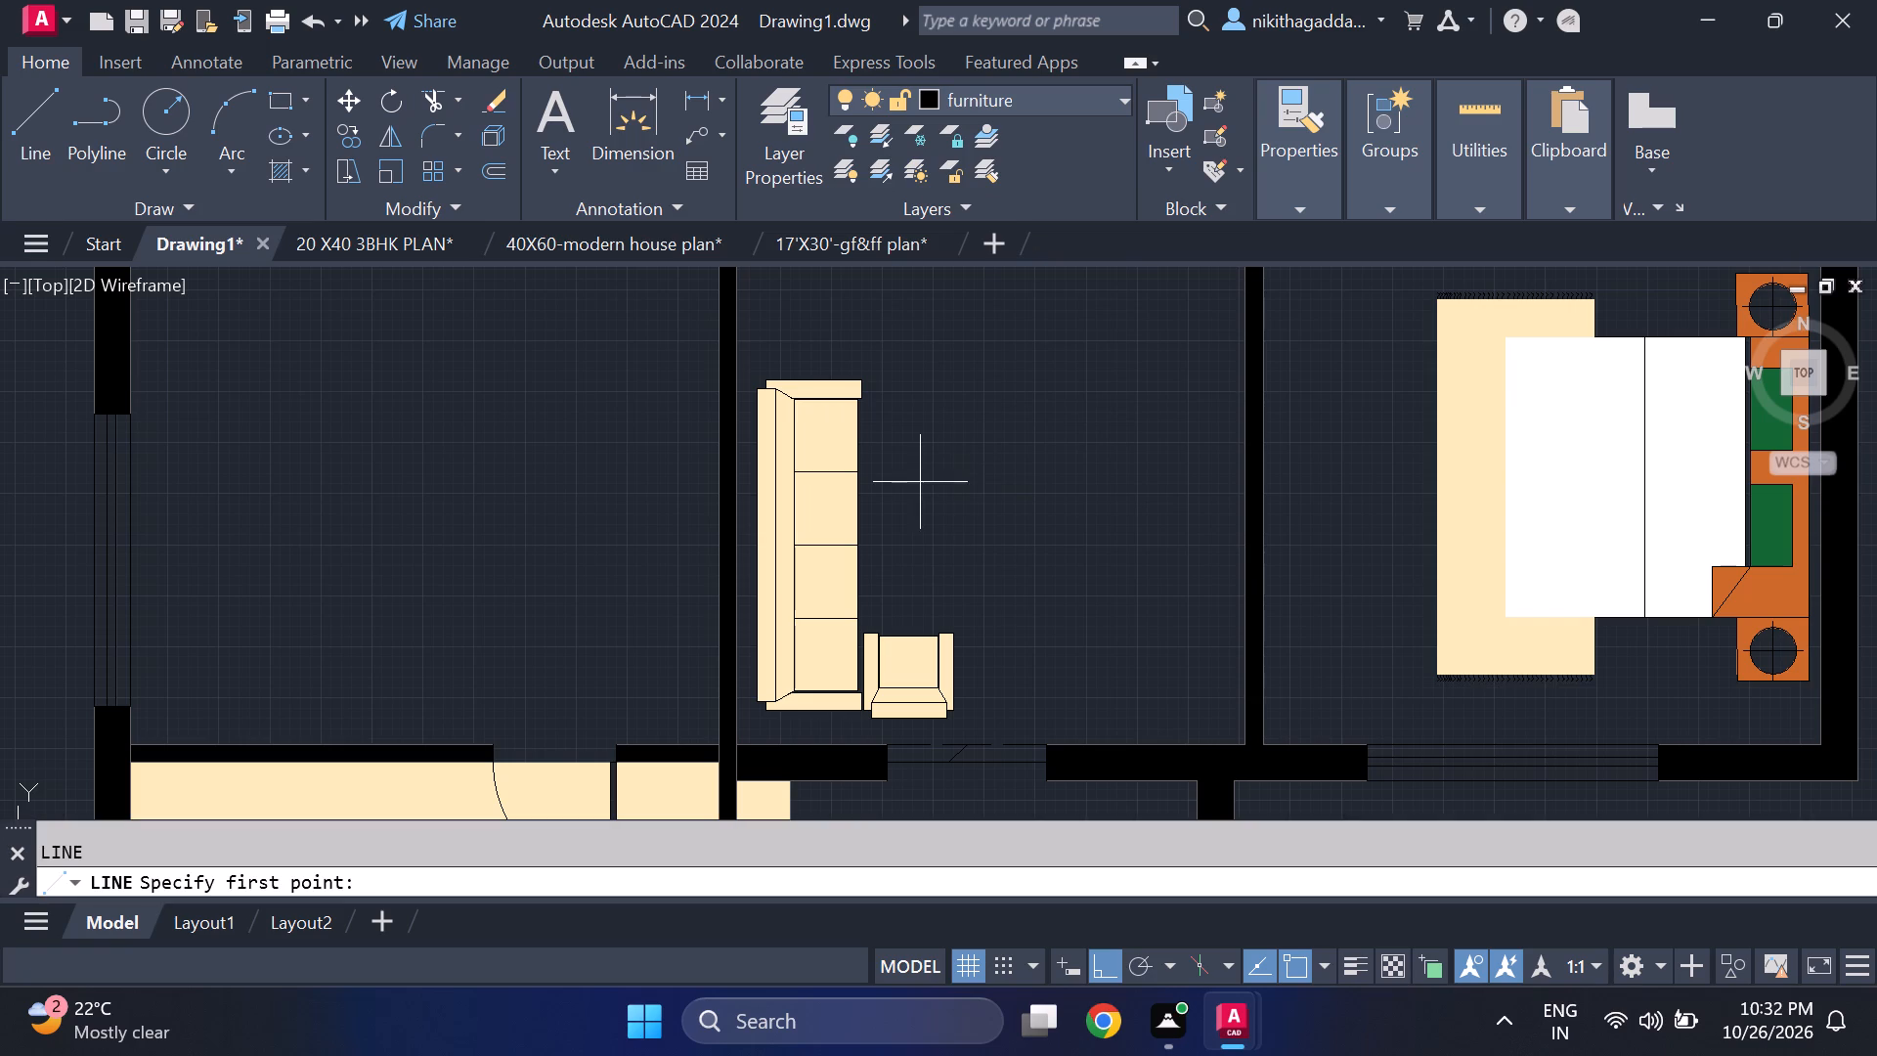
click(936, 446)
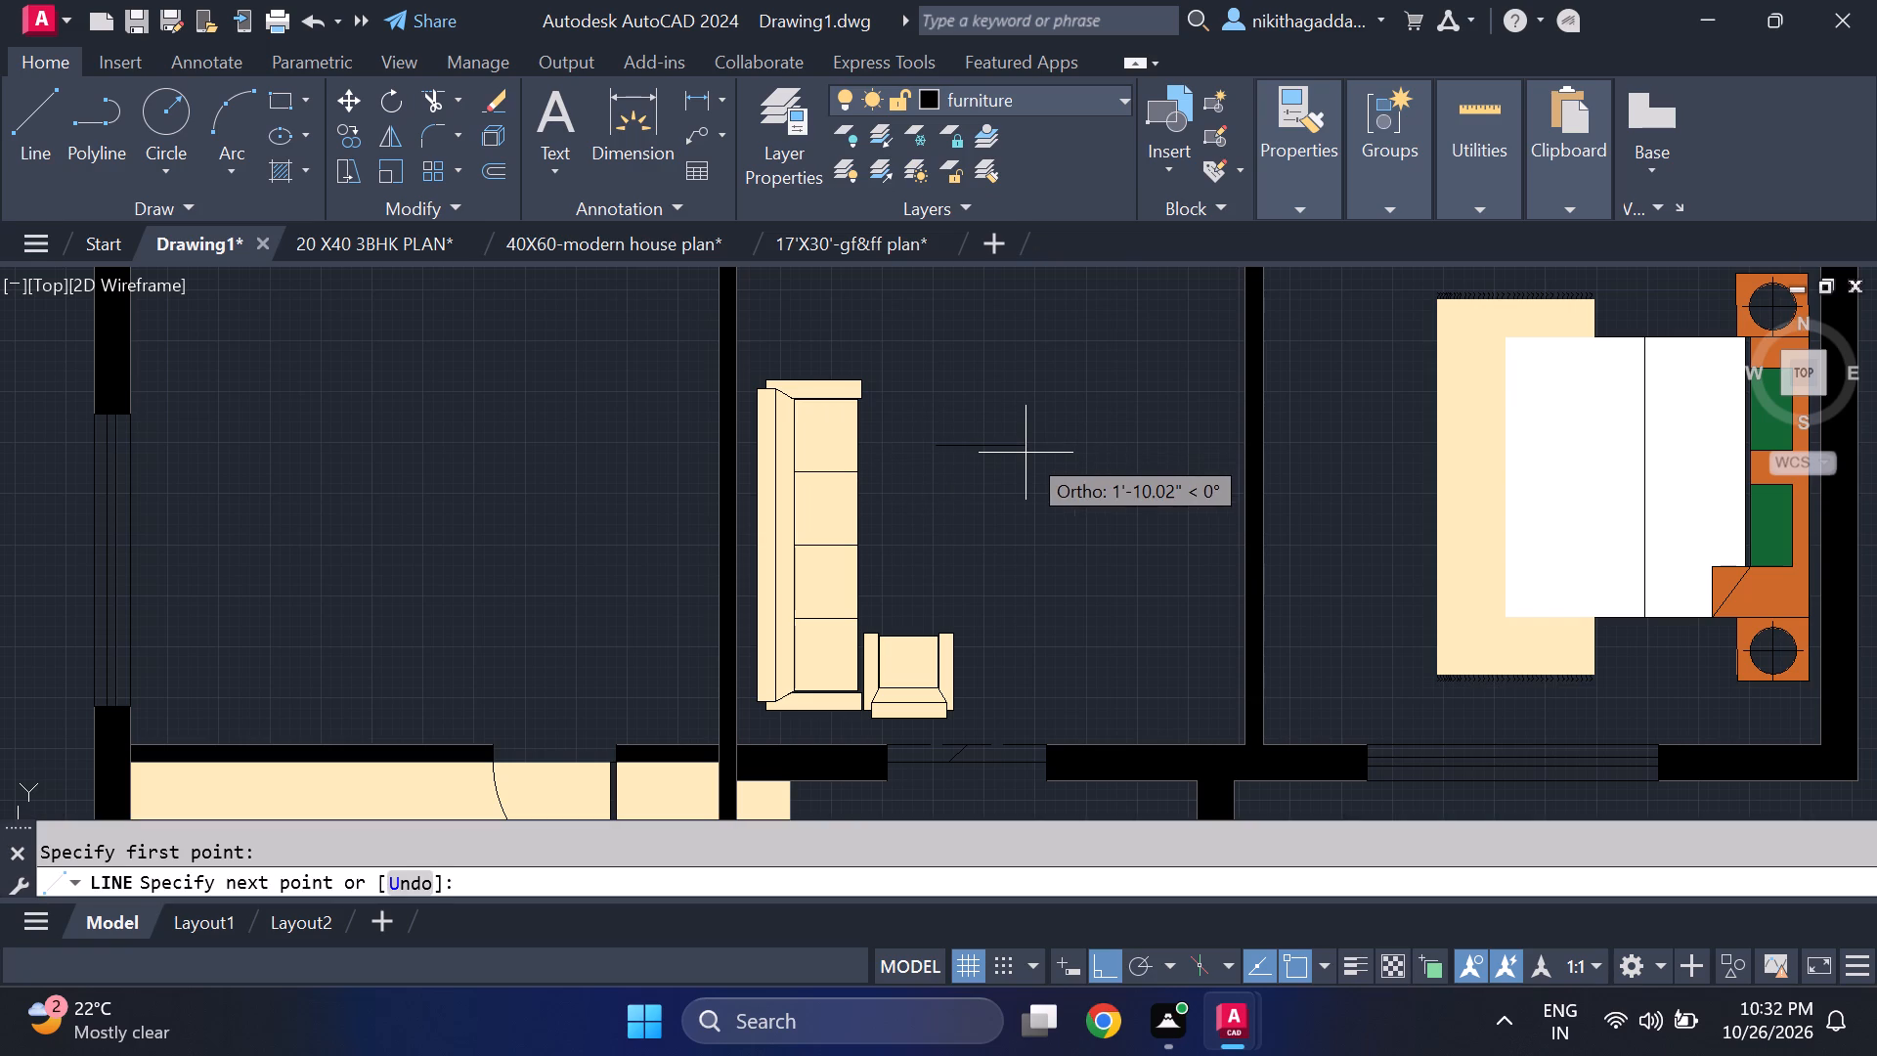
click(1003, 454)
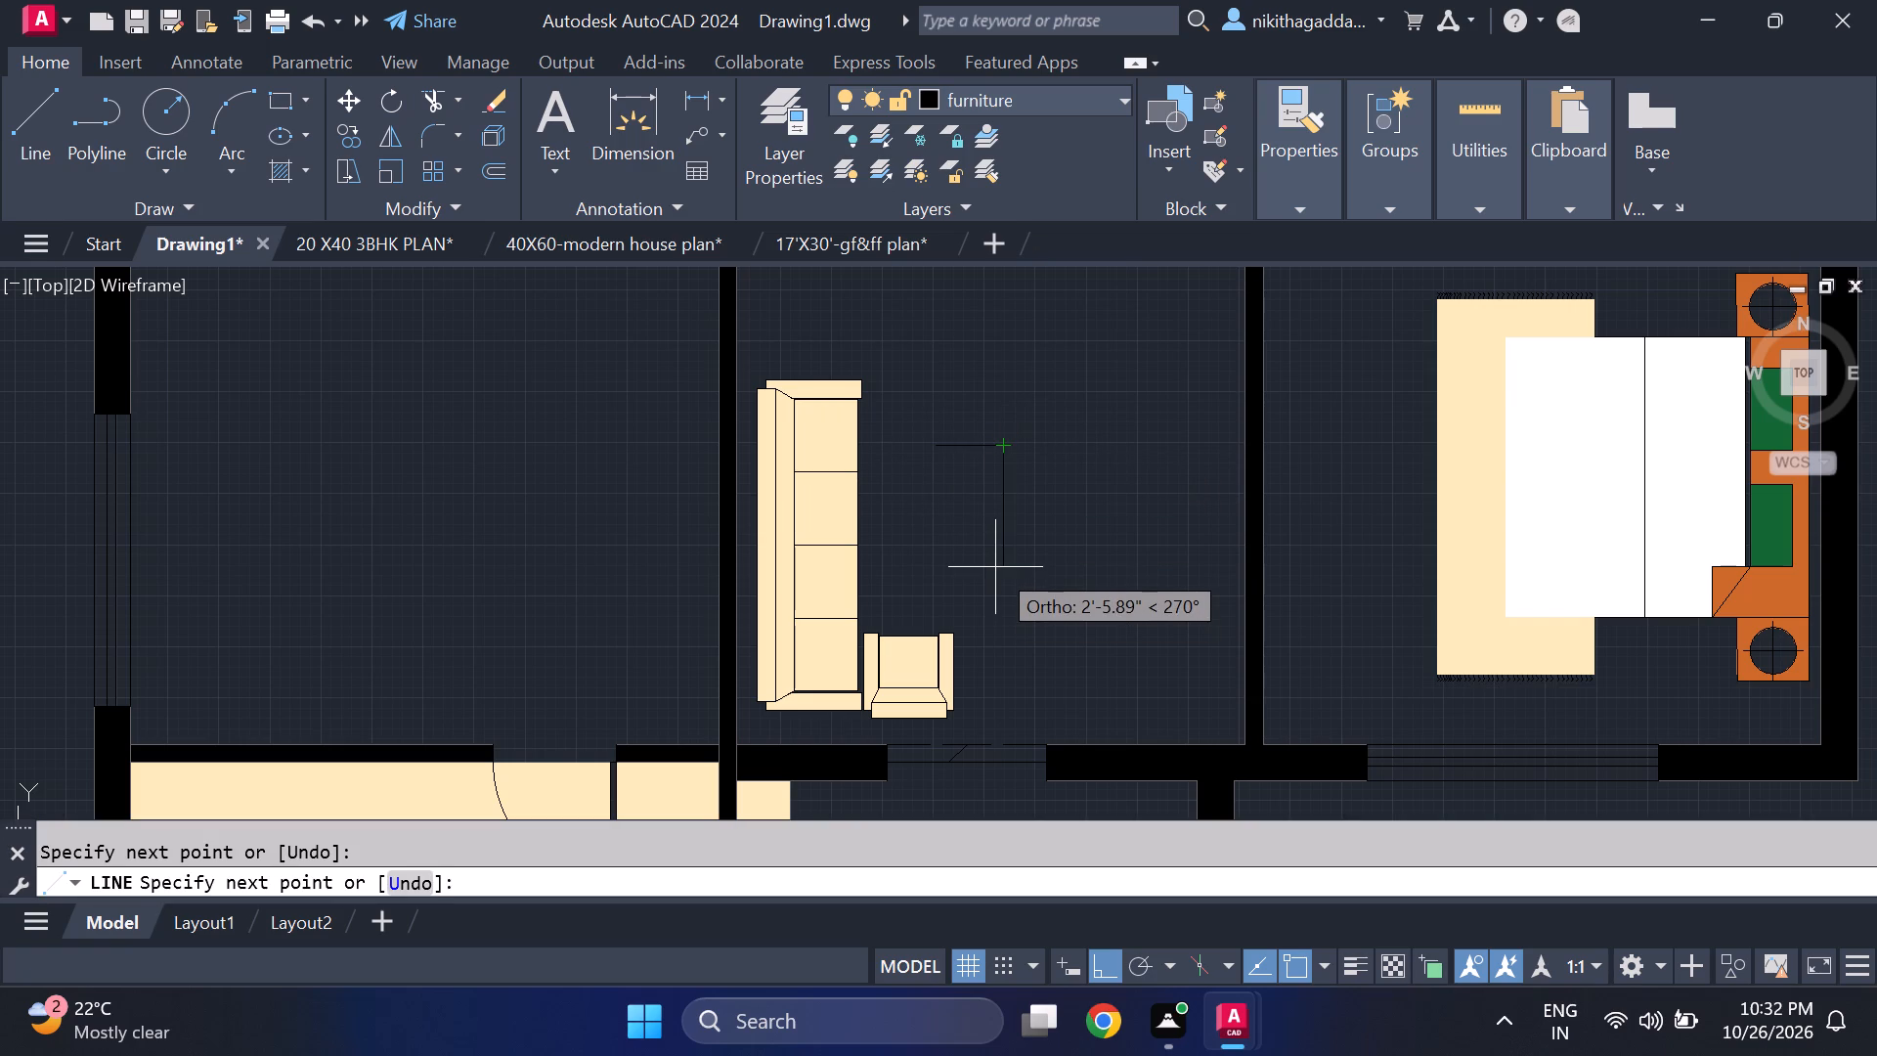
click(995, 562)
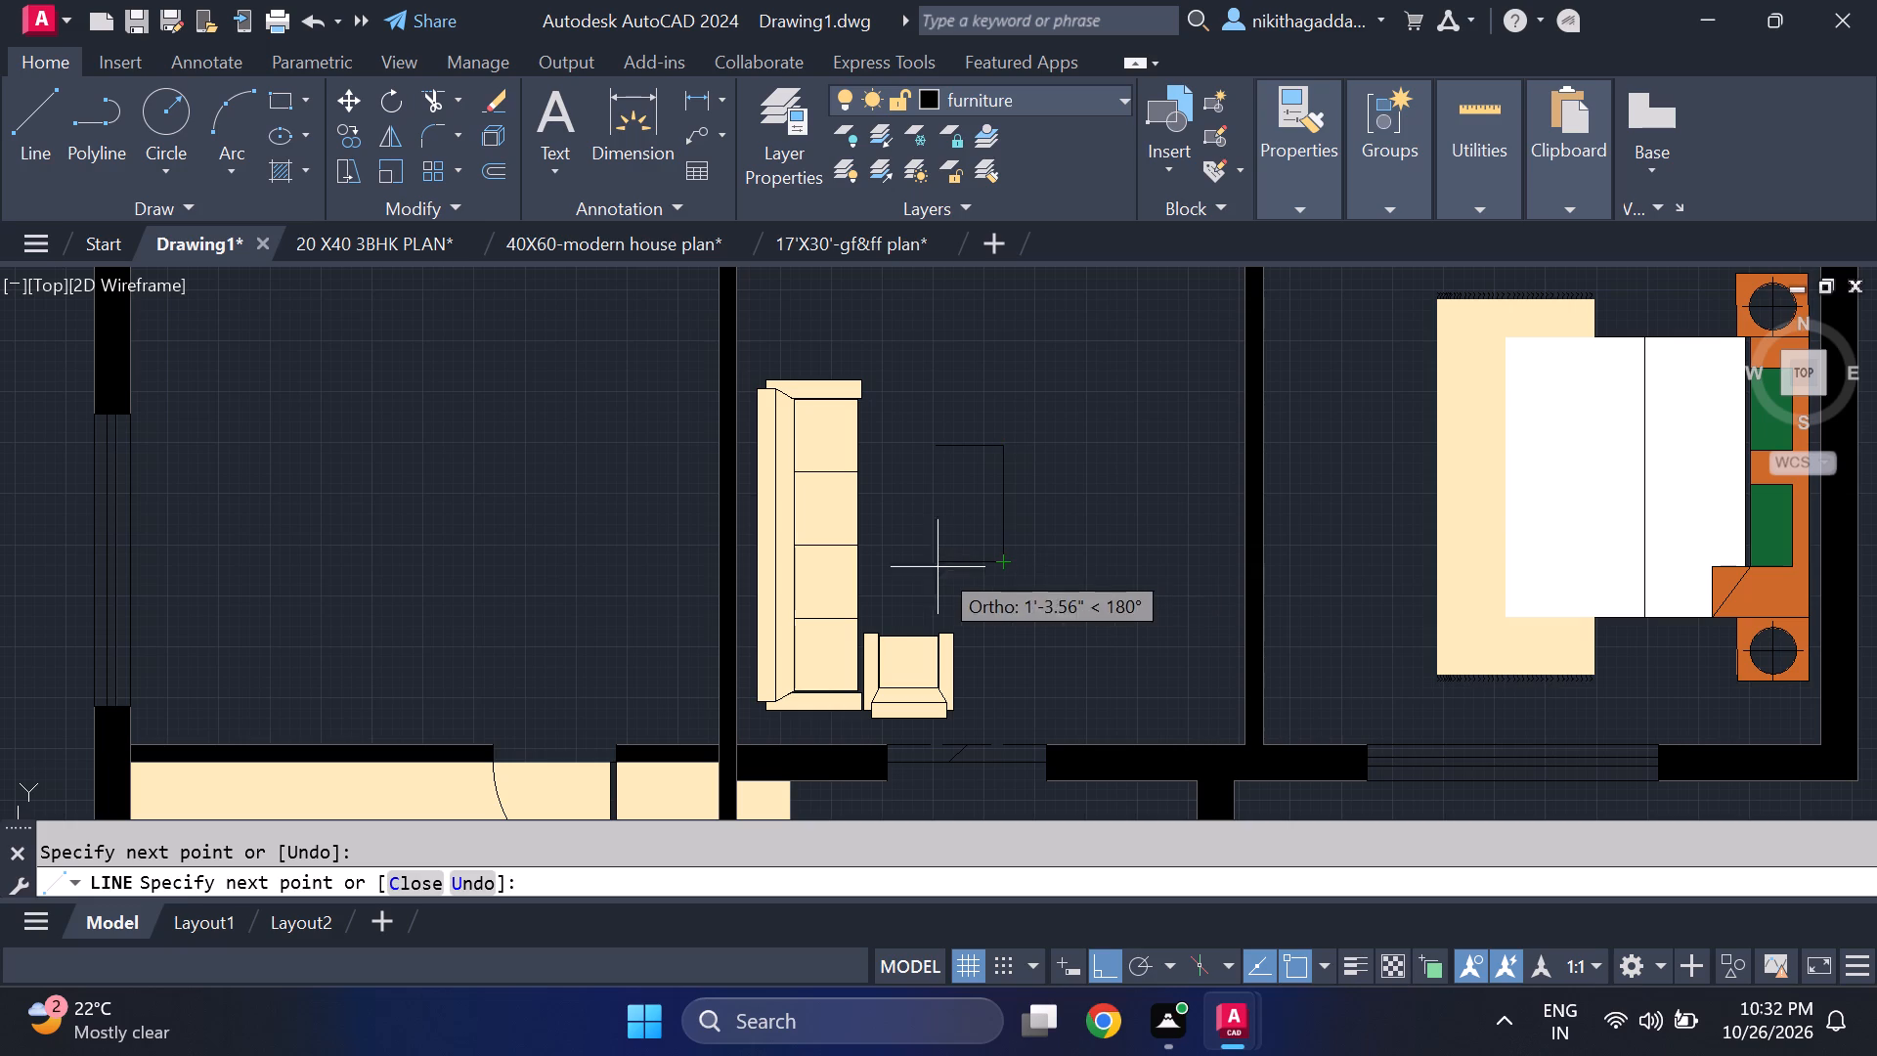
click(938, 561)
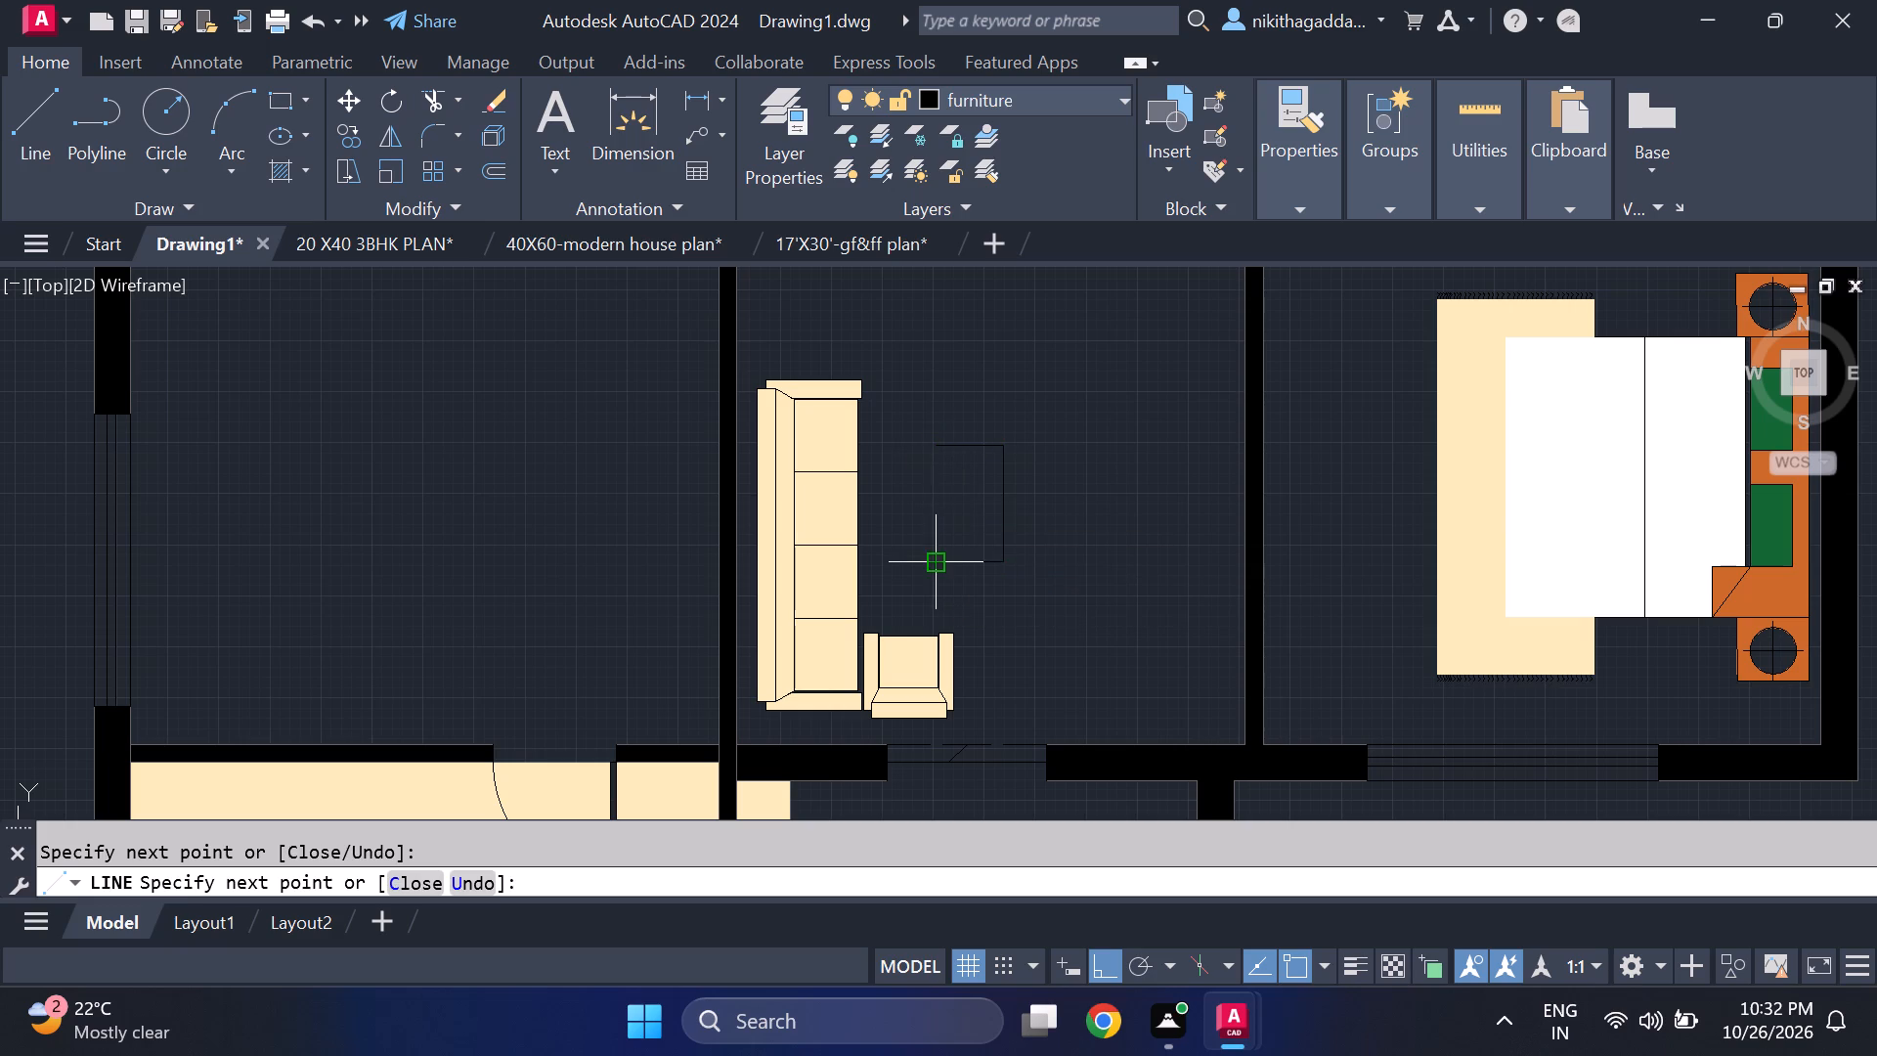
click(943, 444)
key(Escape)
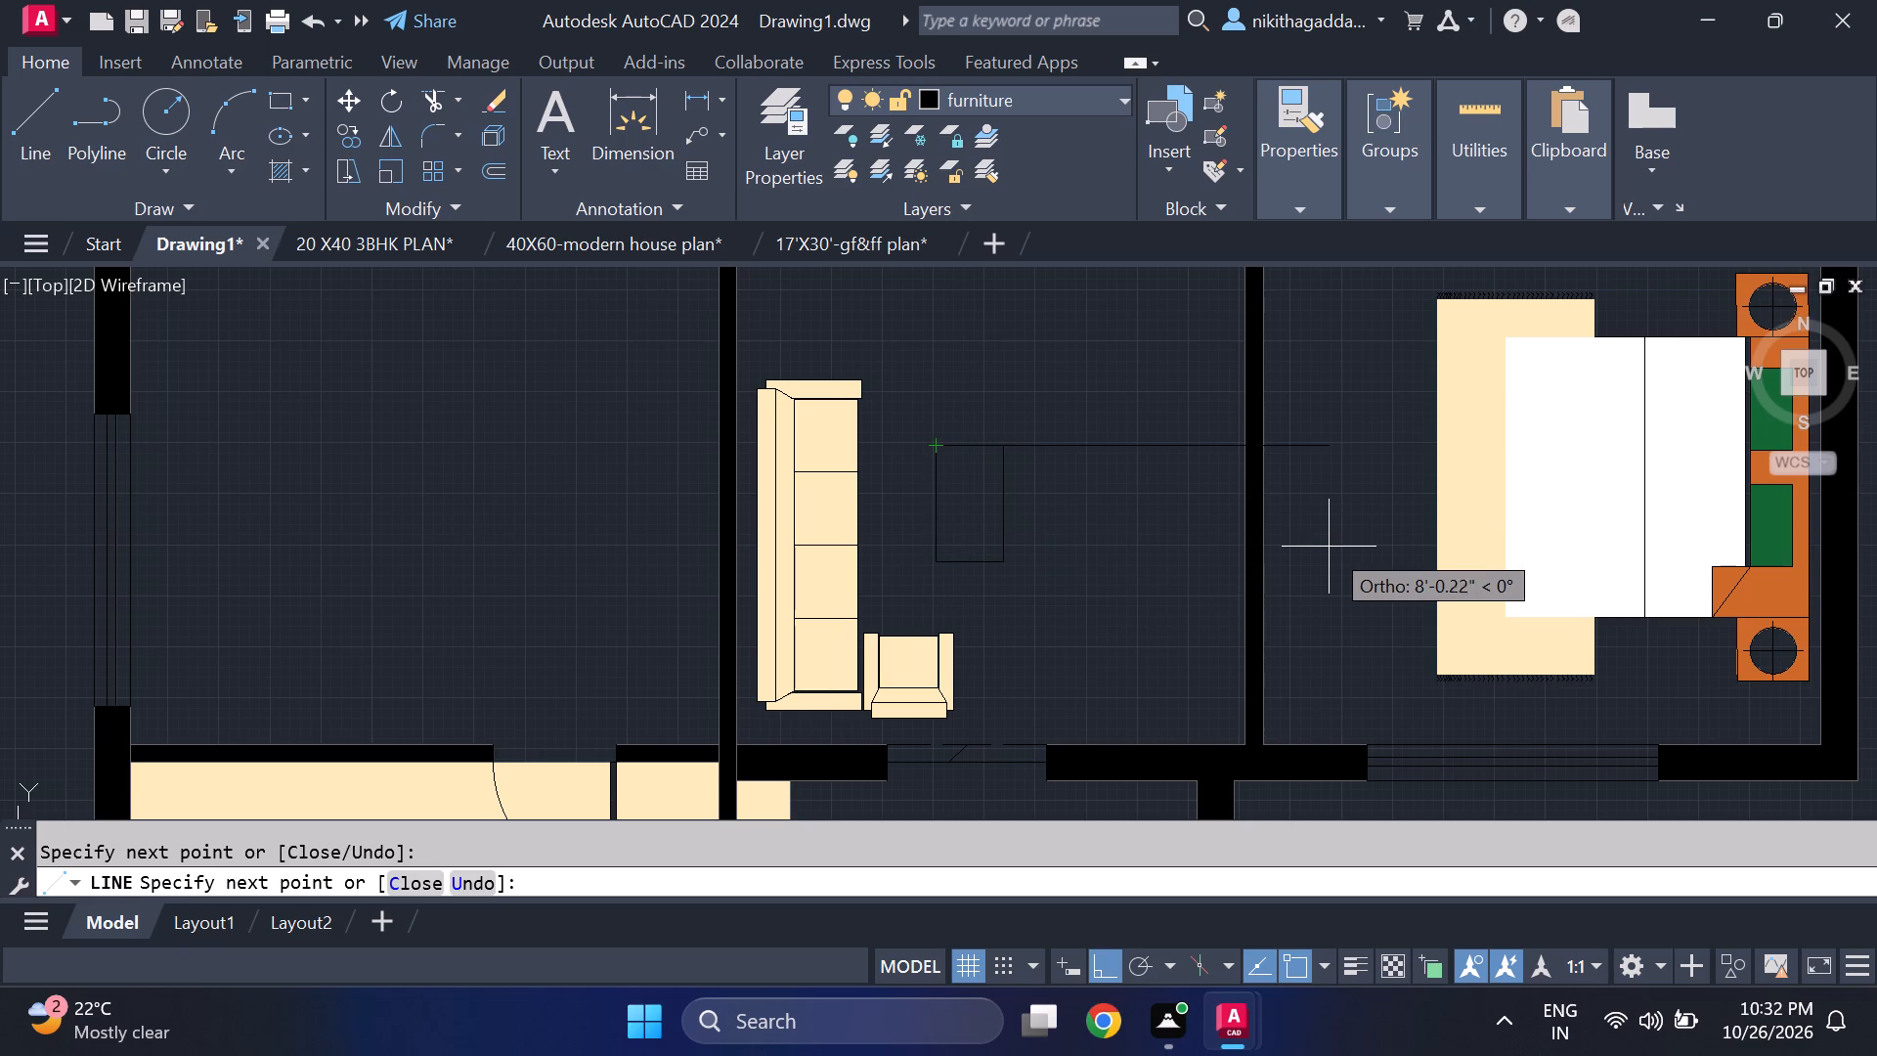
Hatch the rectangular table beside the living room sofa with the Solid pattern in orange 205,105,40.
text(hatch)
key(Return)
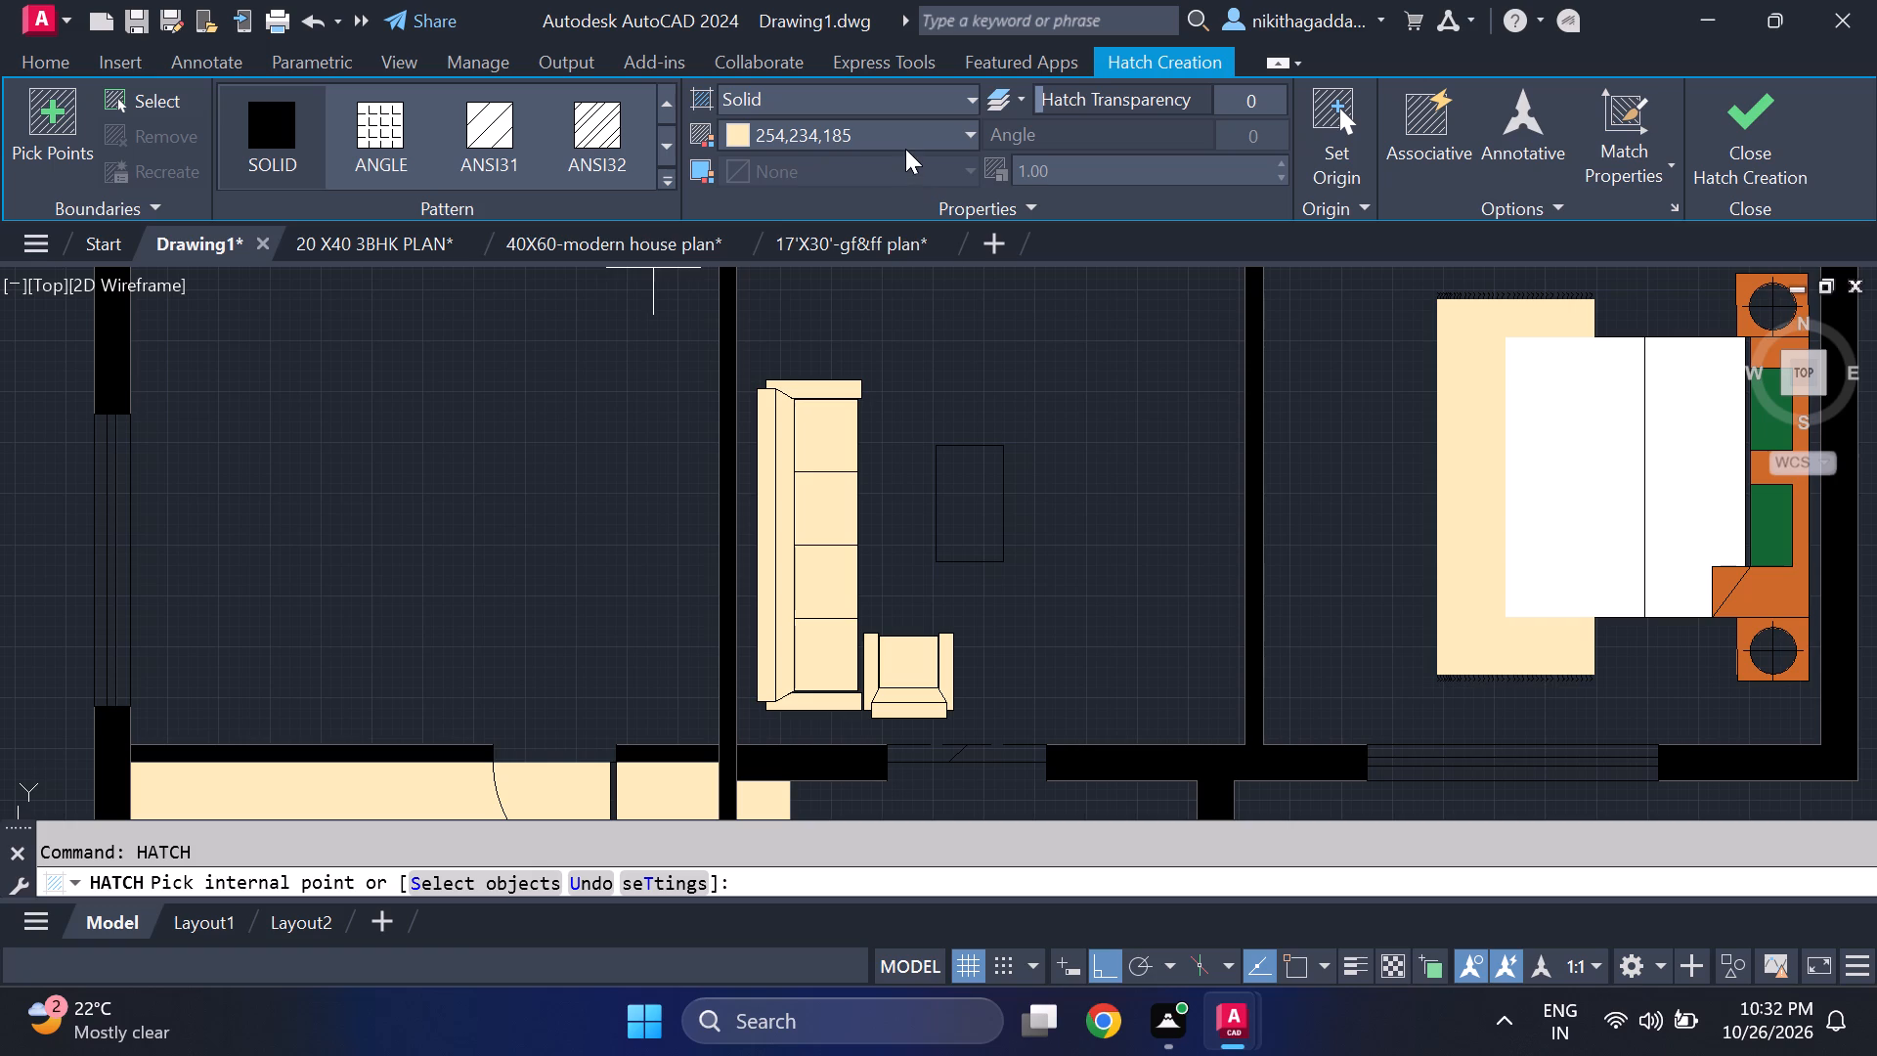
click(909, 131)
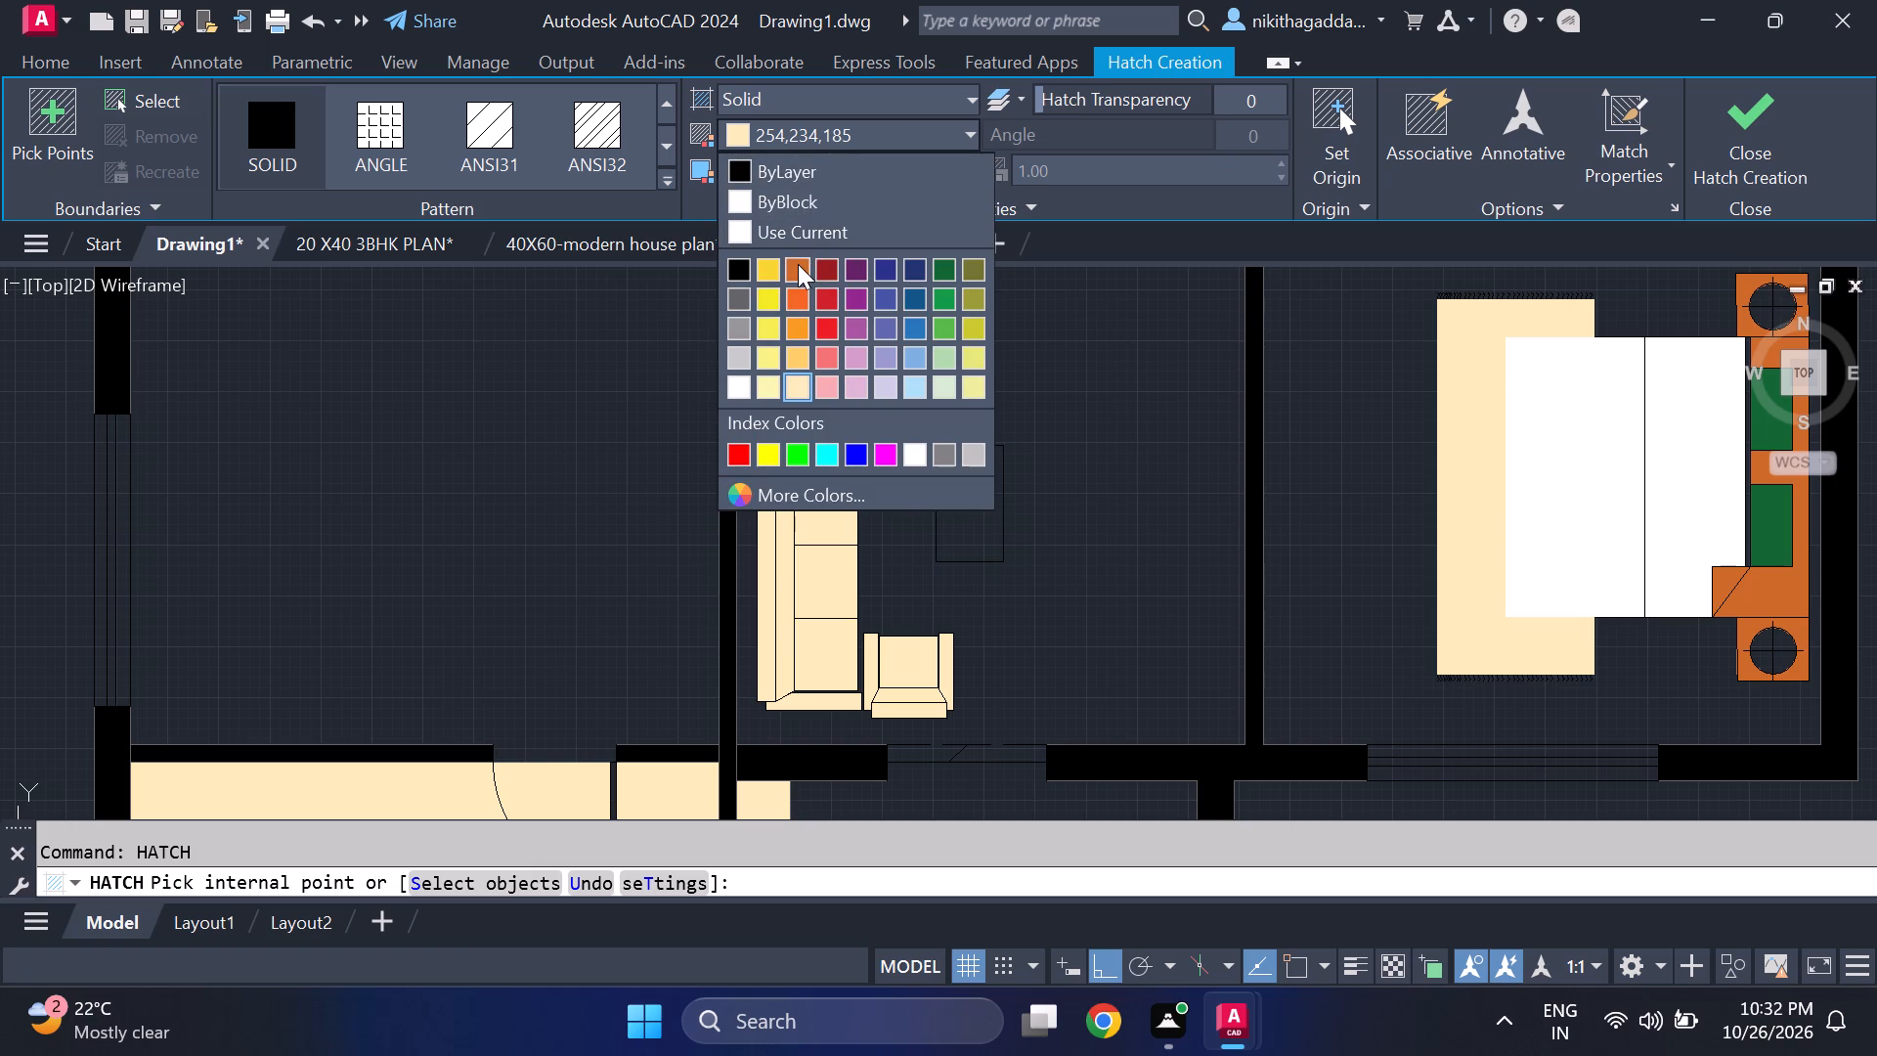
click(798, 264)
click(955, 501)
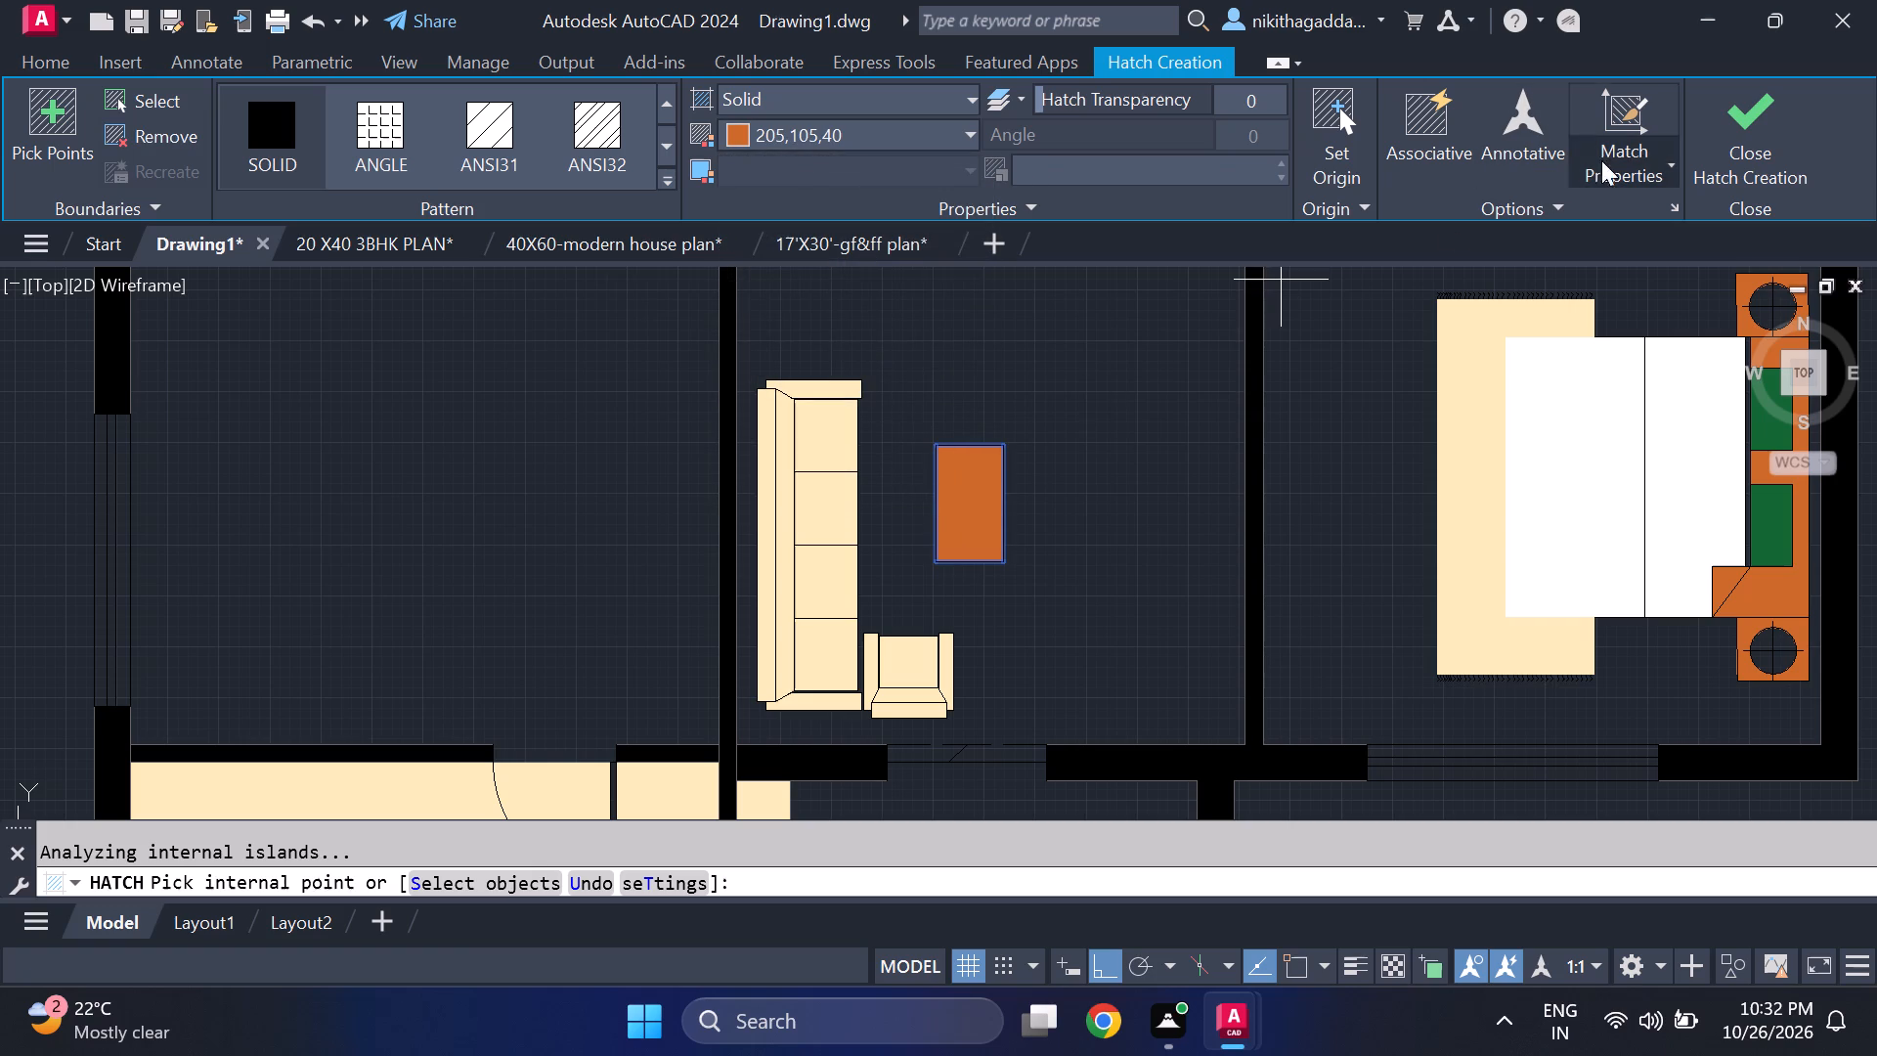
click(1761, 126)
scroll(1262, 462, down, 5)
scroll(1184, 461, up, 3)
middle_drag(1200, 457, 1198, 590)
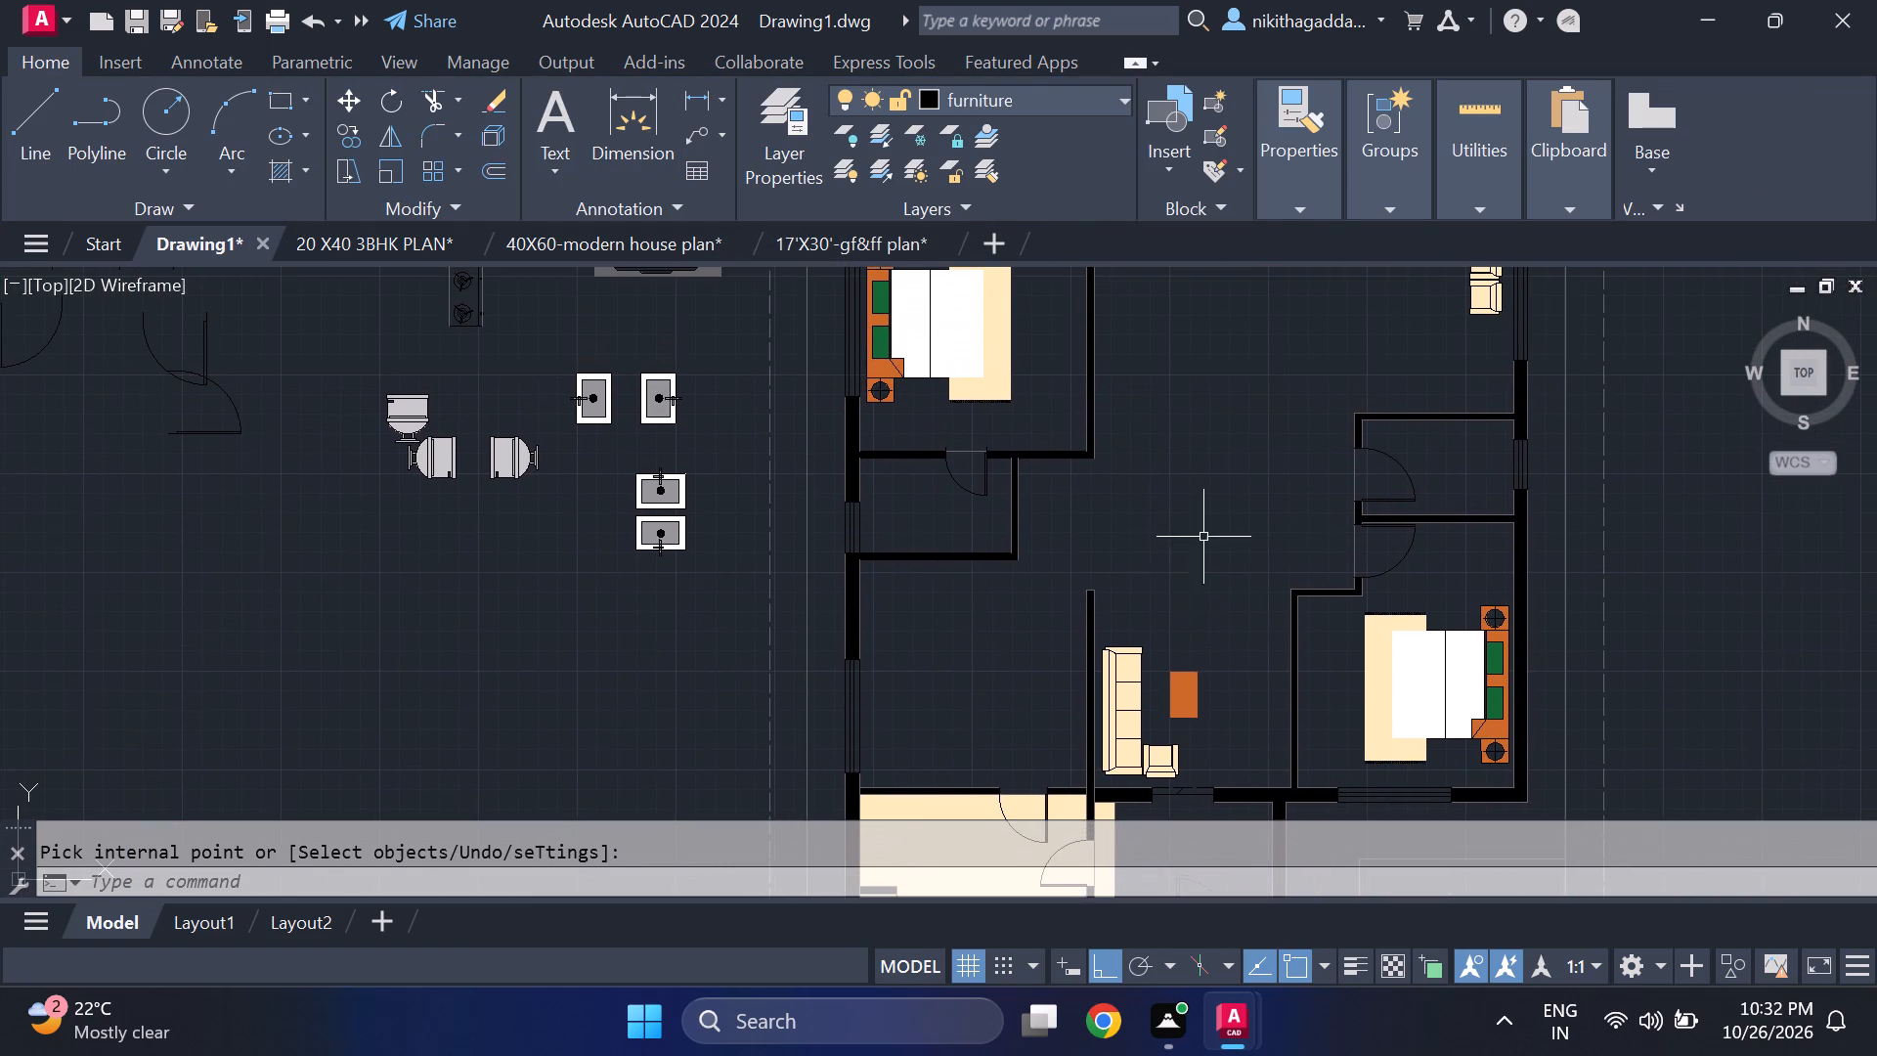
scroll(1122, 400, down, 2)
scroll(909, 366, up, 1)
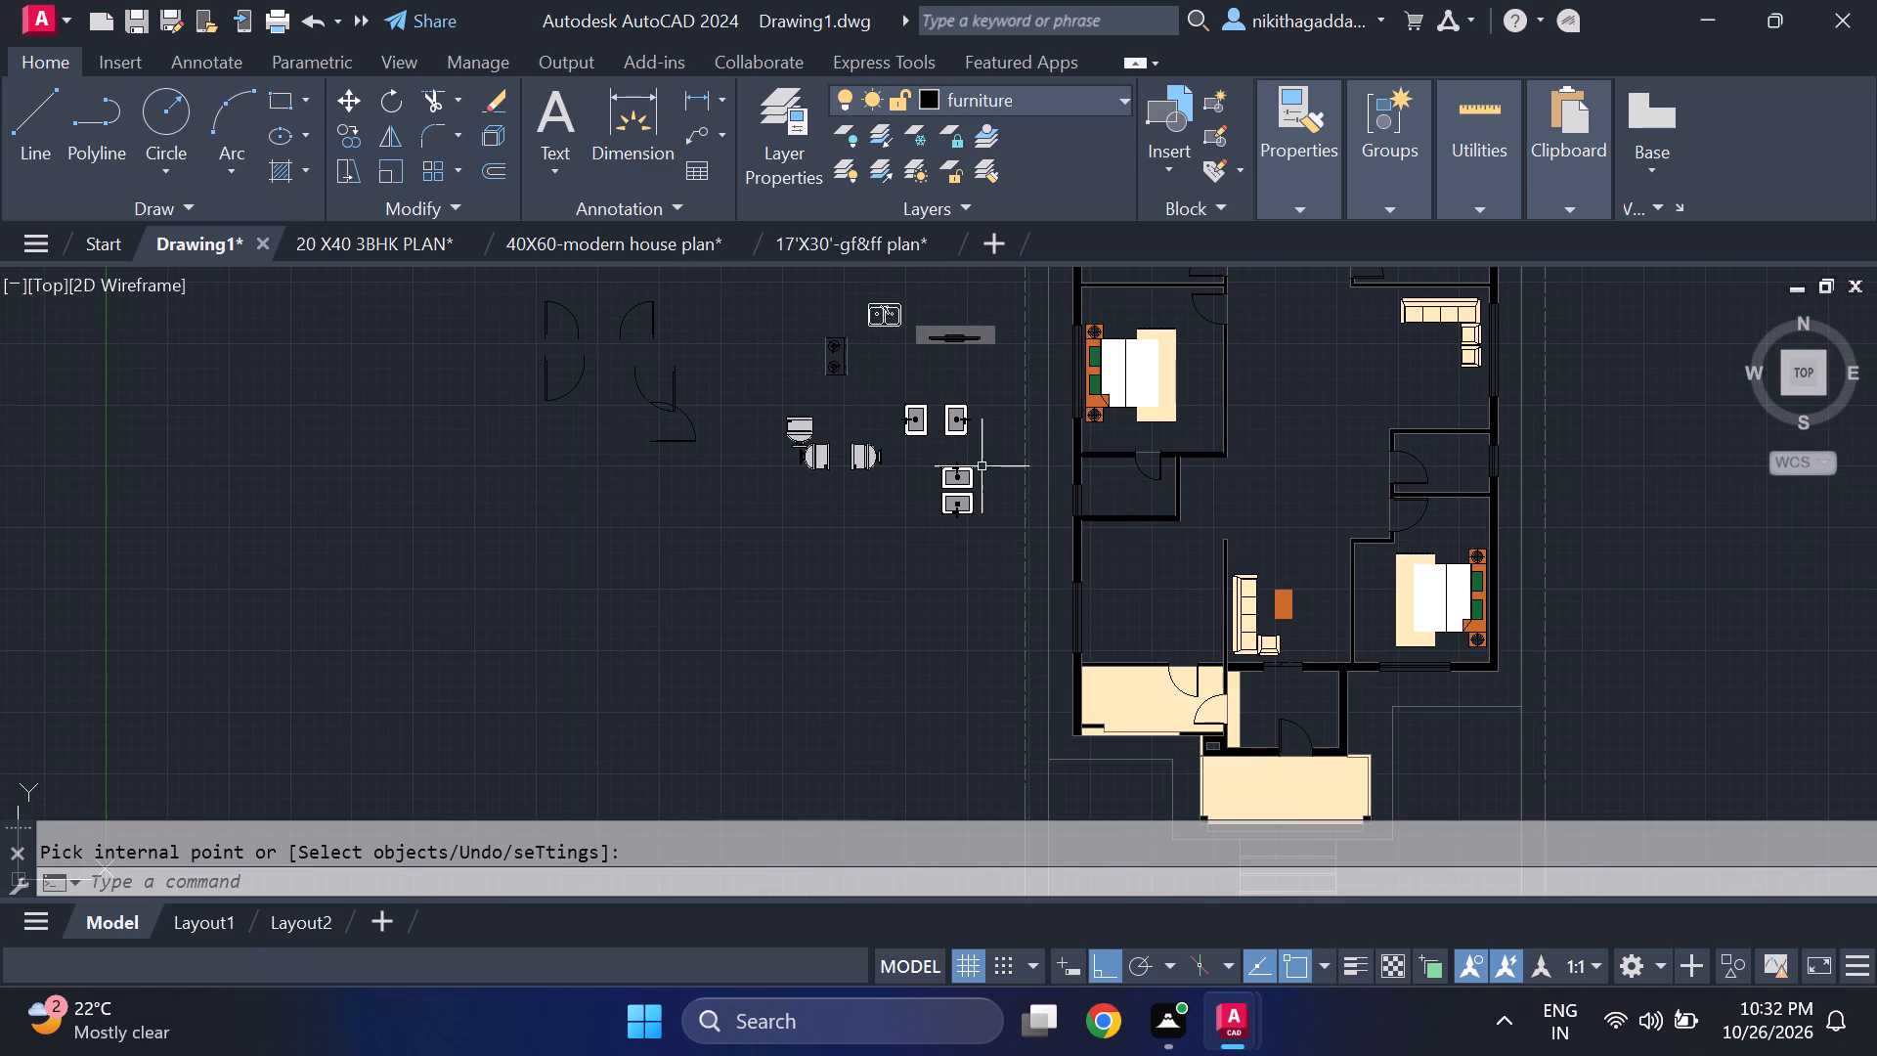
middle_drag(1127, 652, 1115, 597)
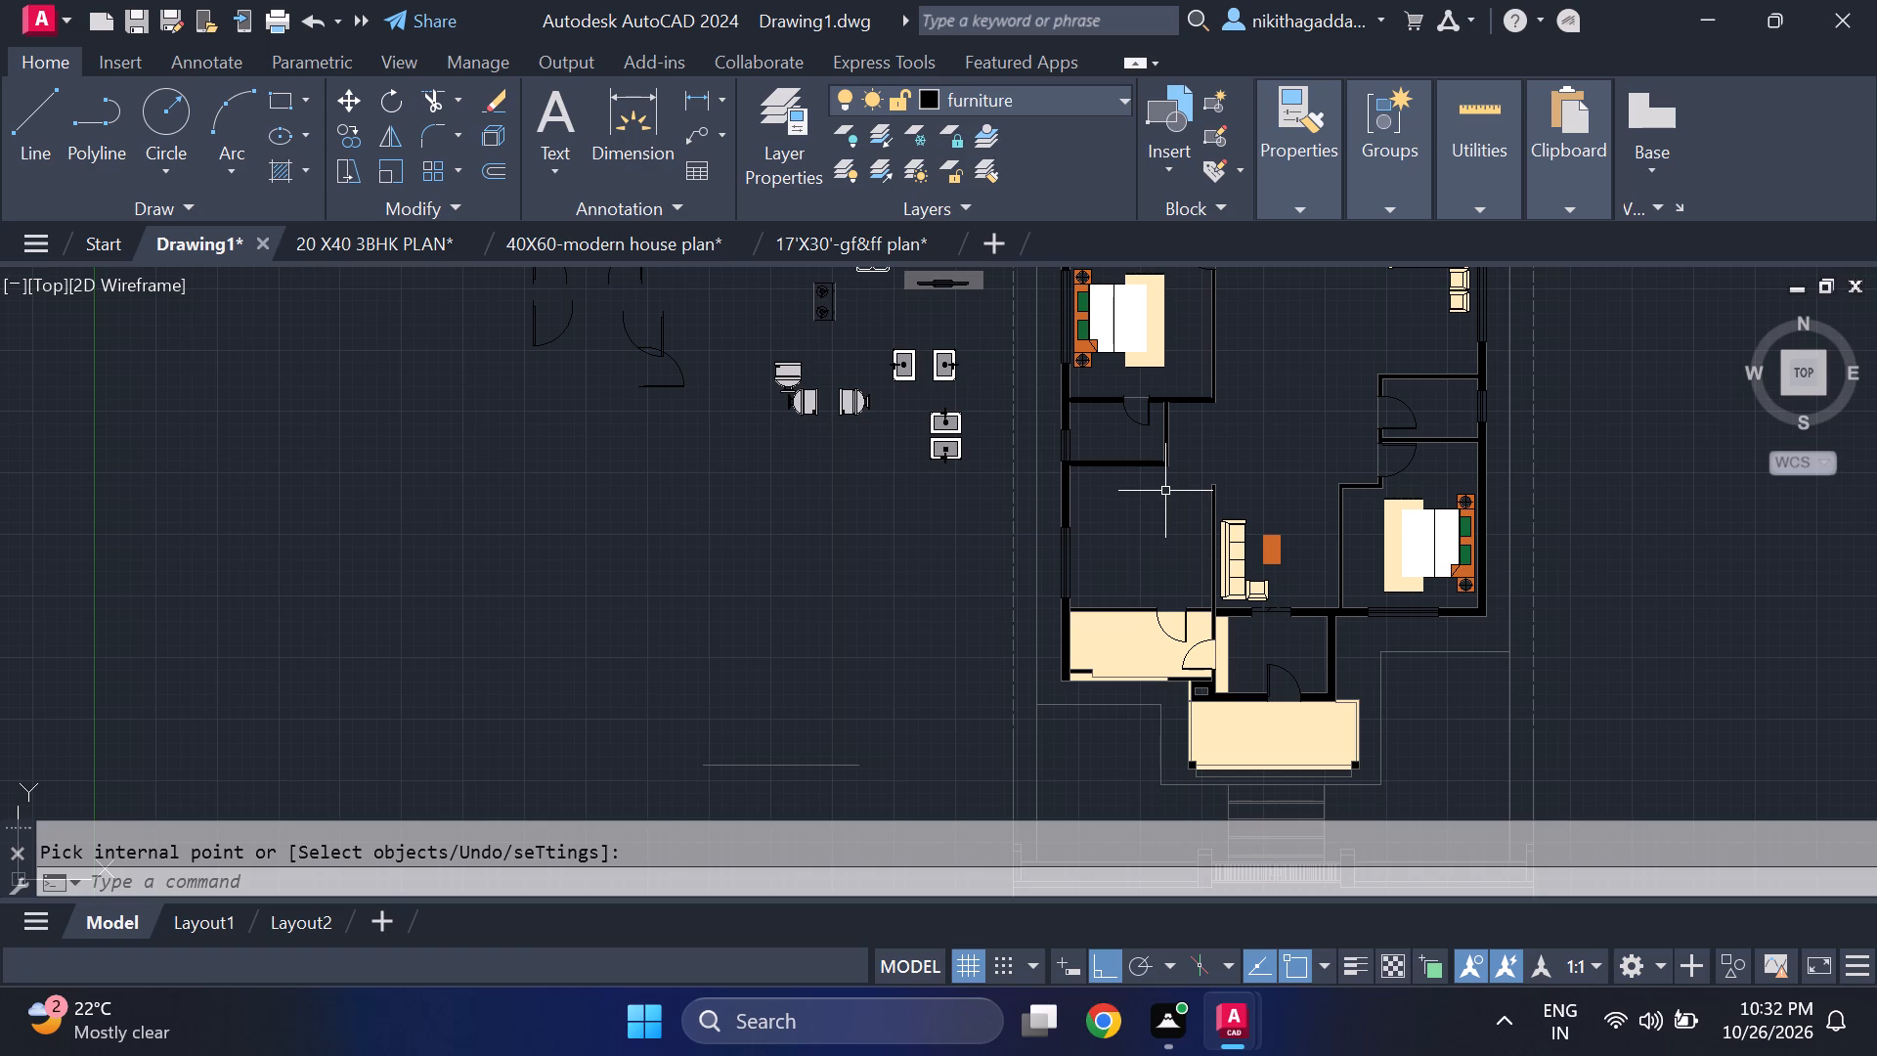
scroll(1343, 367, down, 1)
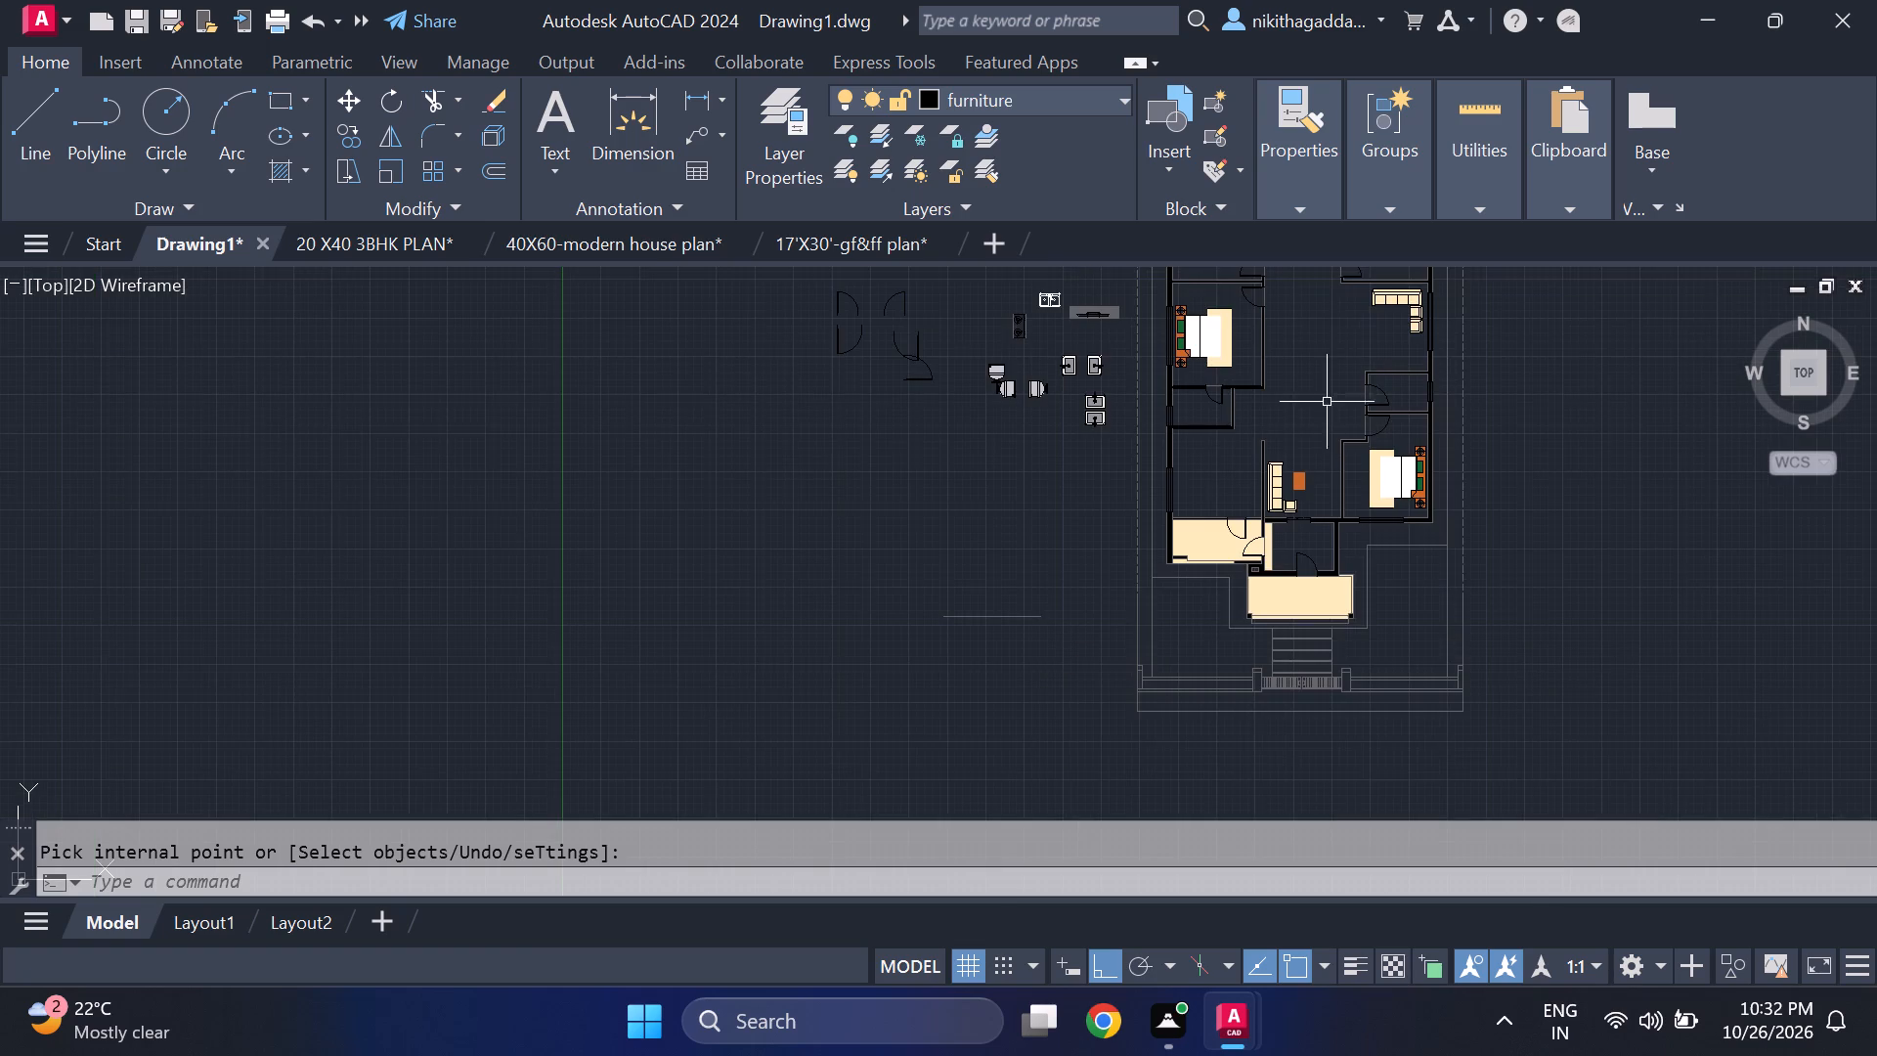
On the walls layer, draw a north-south line across the small room south of the west bedroom, between its north and south walls.
middle_drag(1322, 443, 1233, 542)
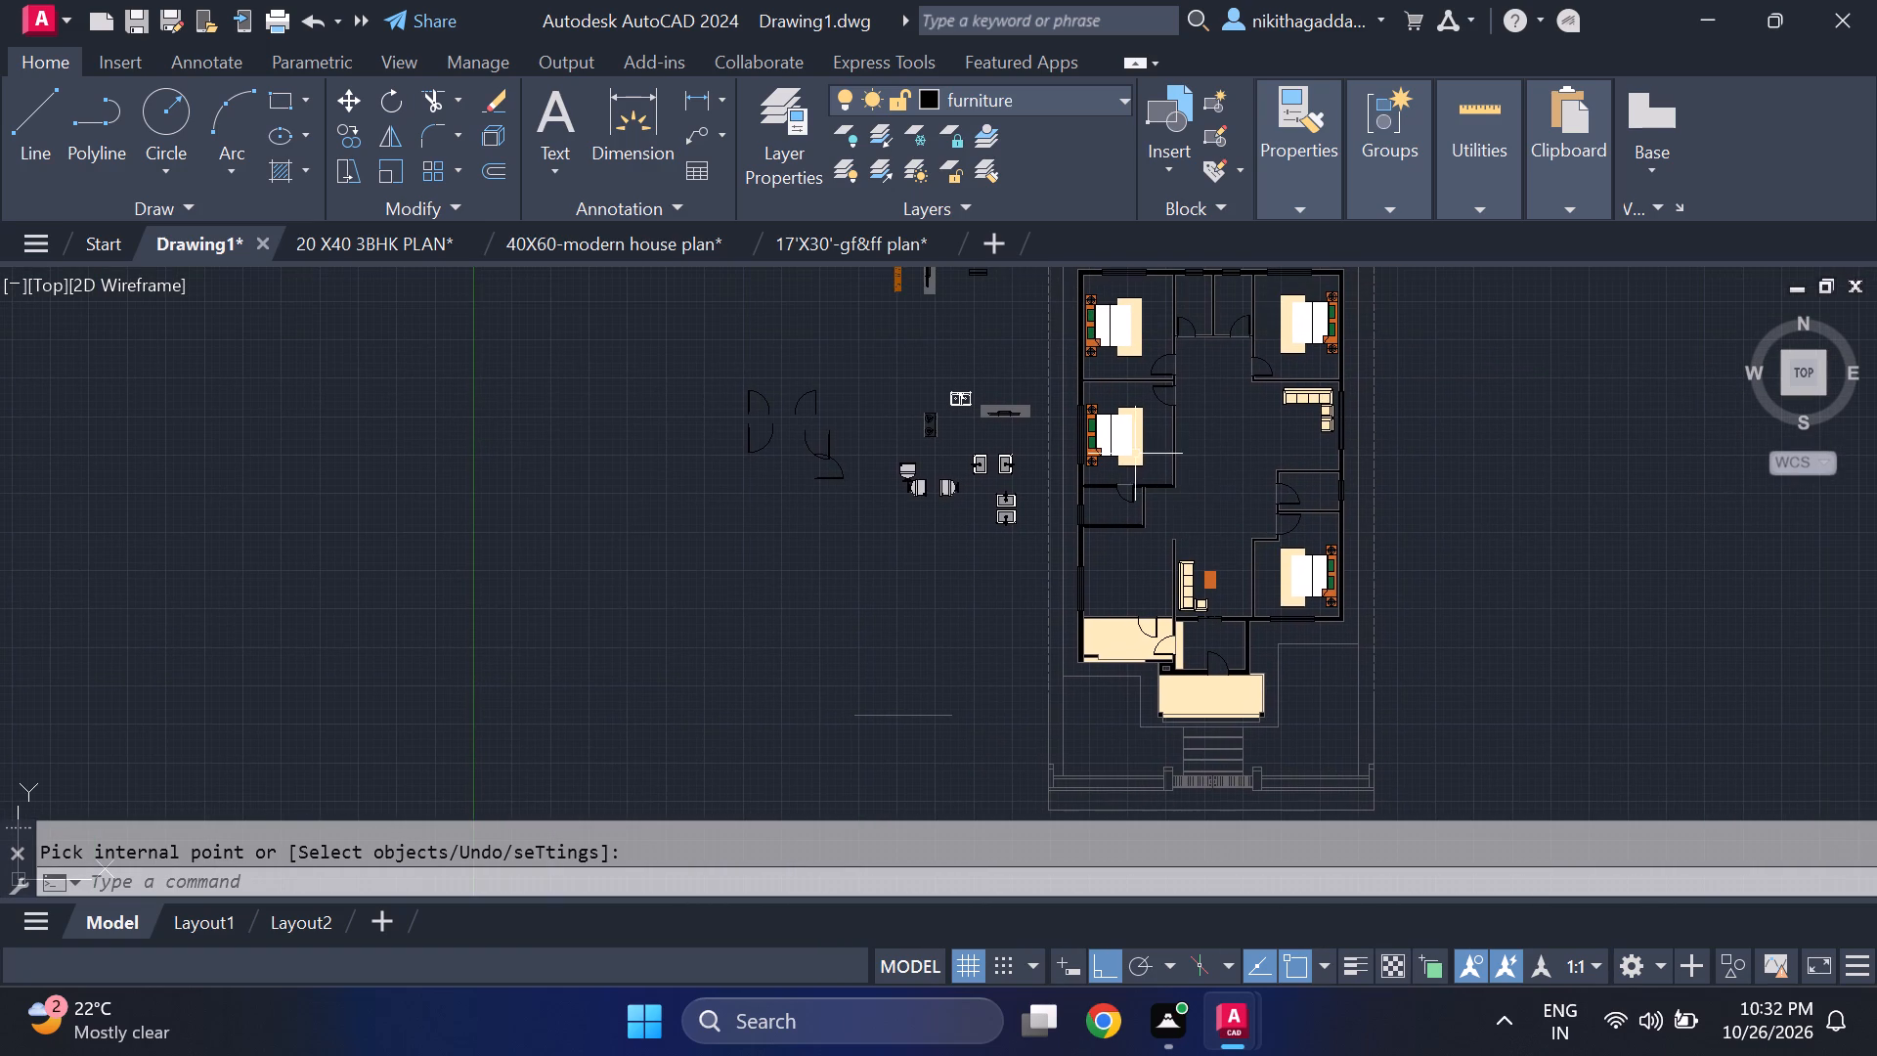
middle_drag(1134, 454, 1130, 508)
scroll(1128, 500, up, 2)
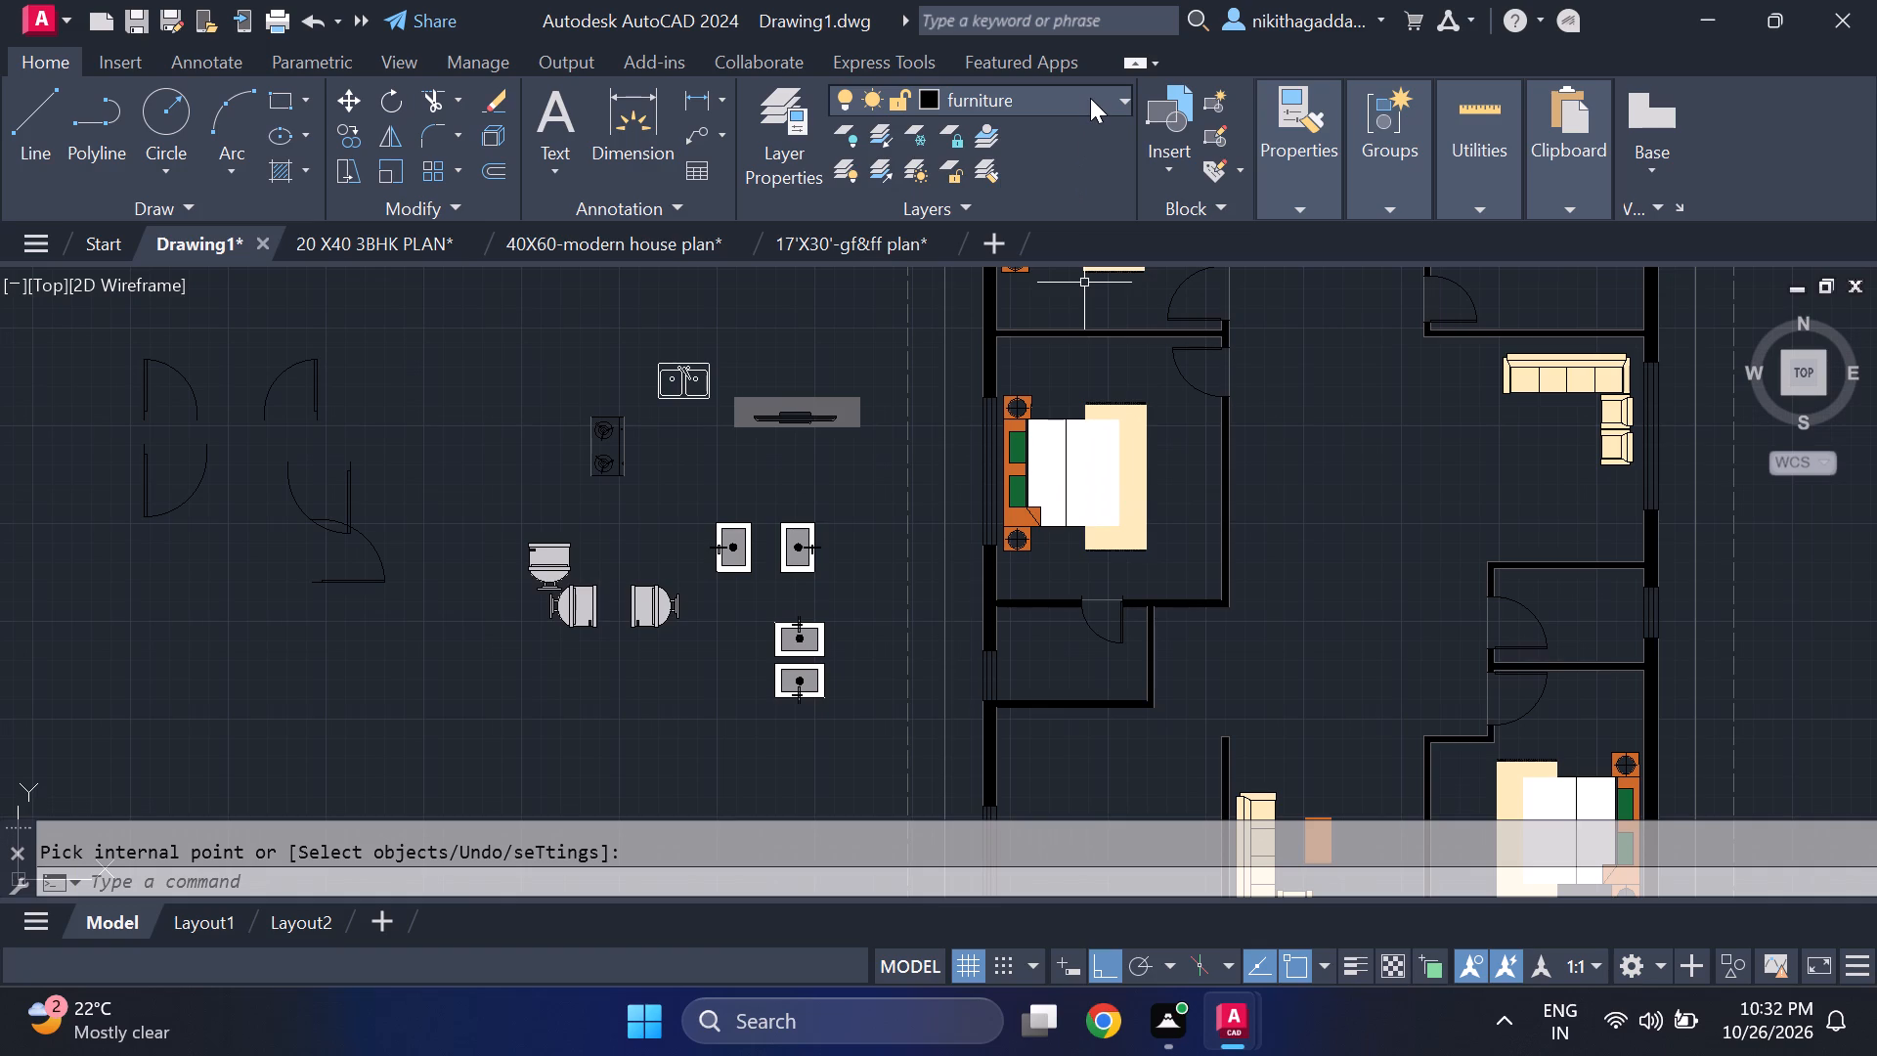
click(1090, 98)
click(1003, 391)
middle_drag(1116, 709, 1113, 680)
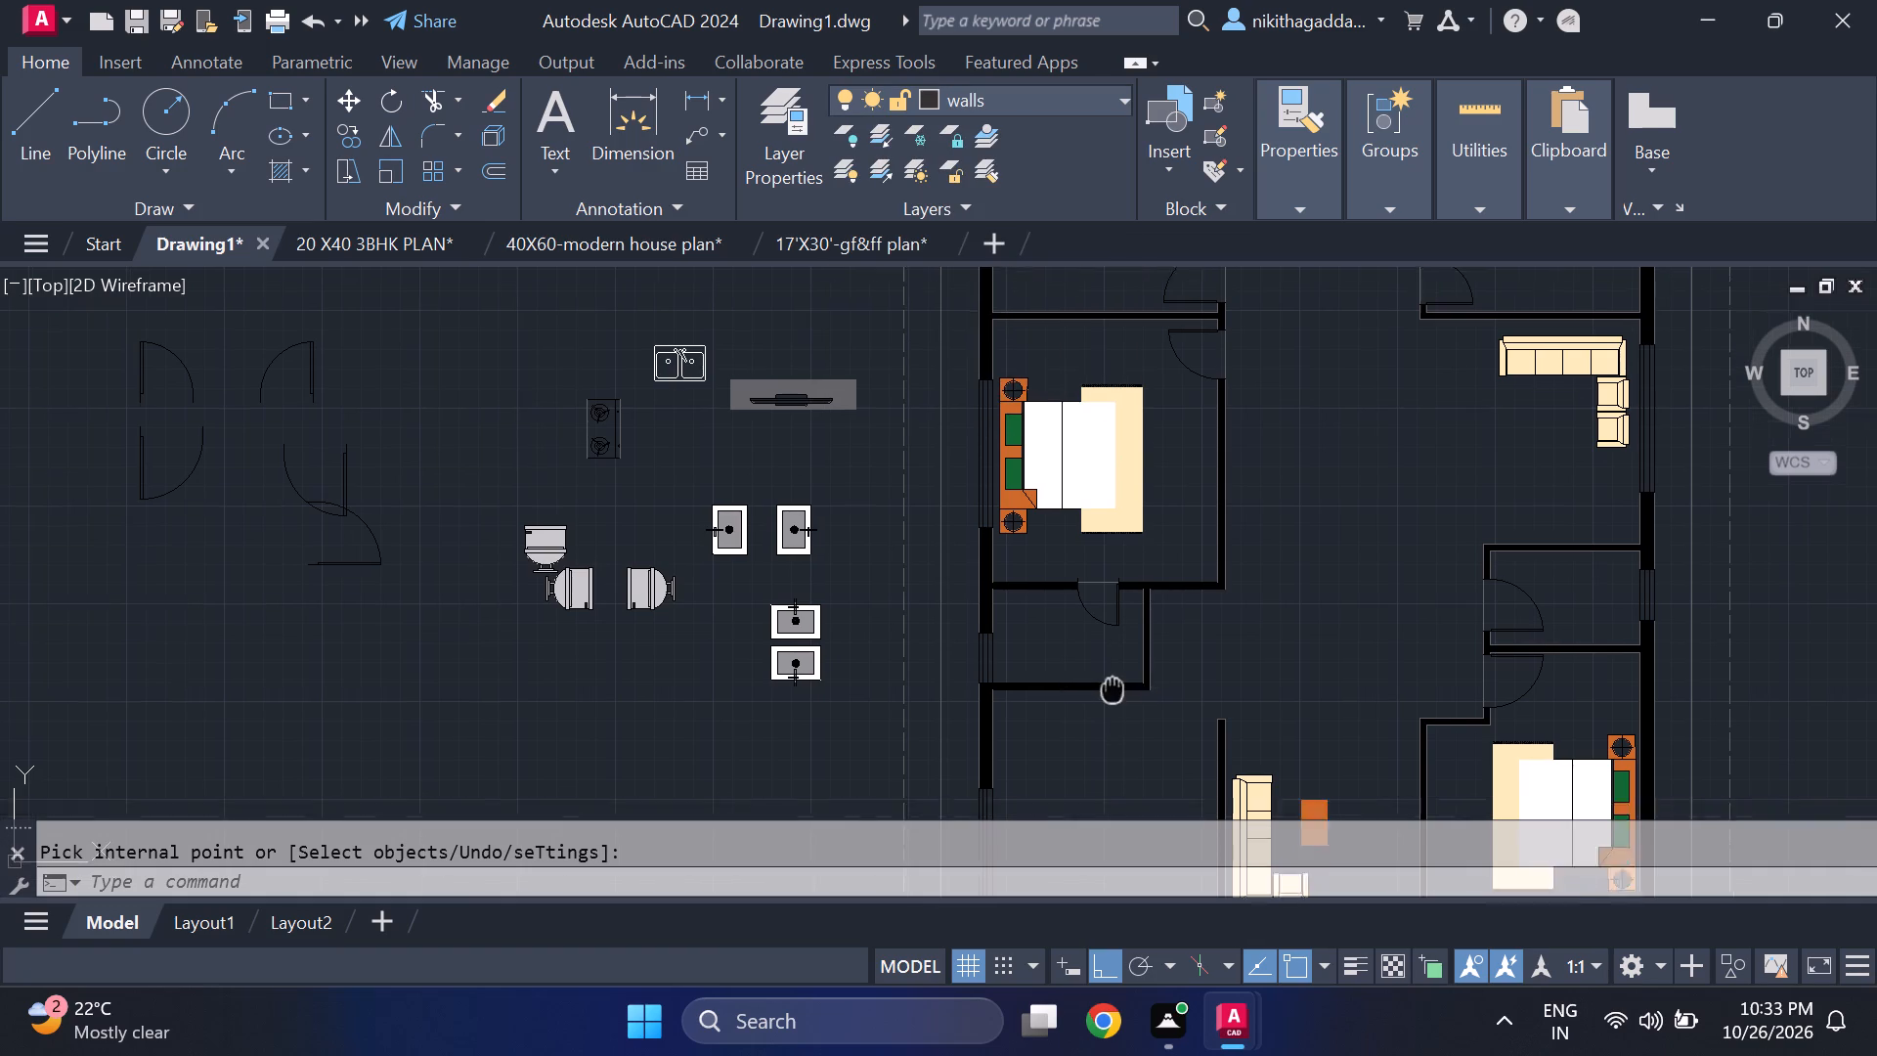
middle_drag(1113, 680, 1134, 582)
scroll(1113, 567, up, 2)
key(l)
key(Return)
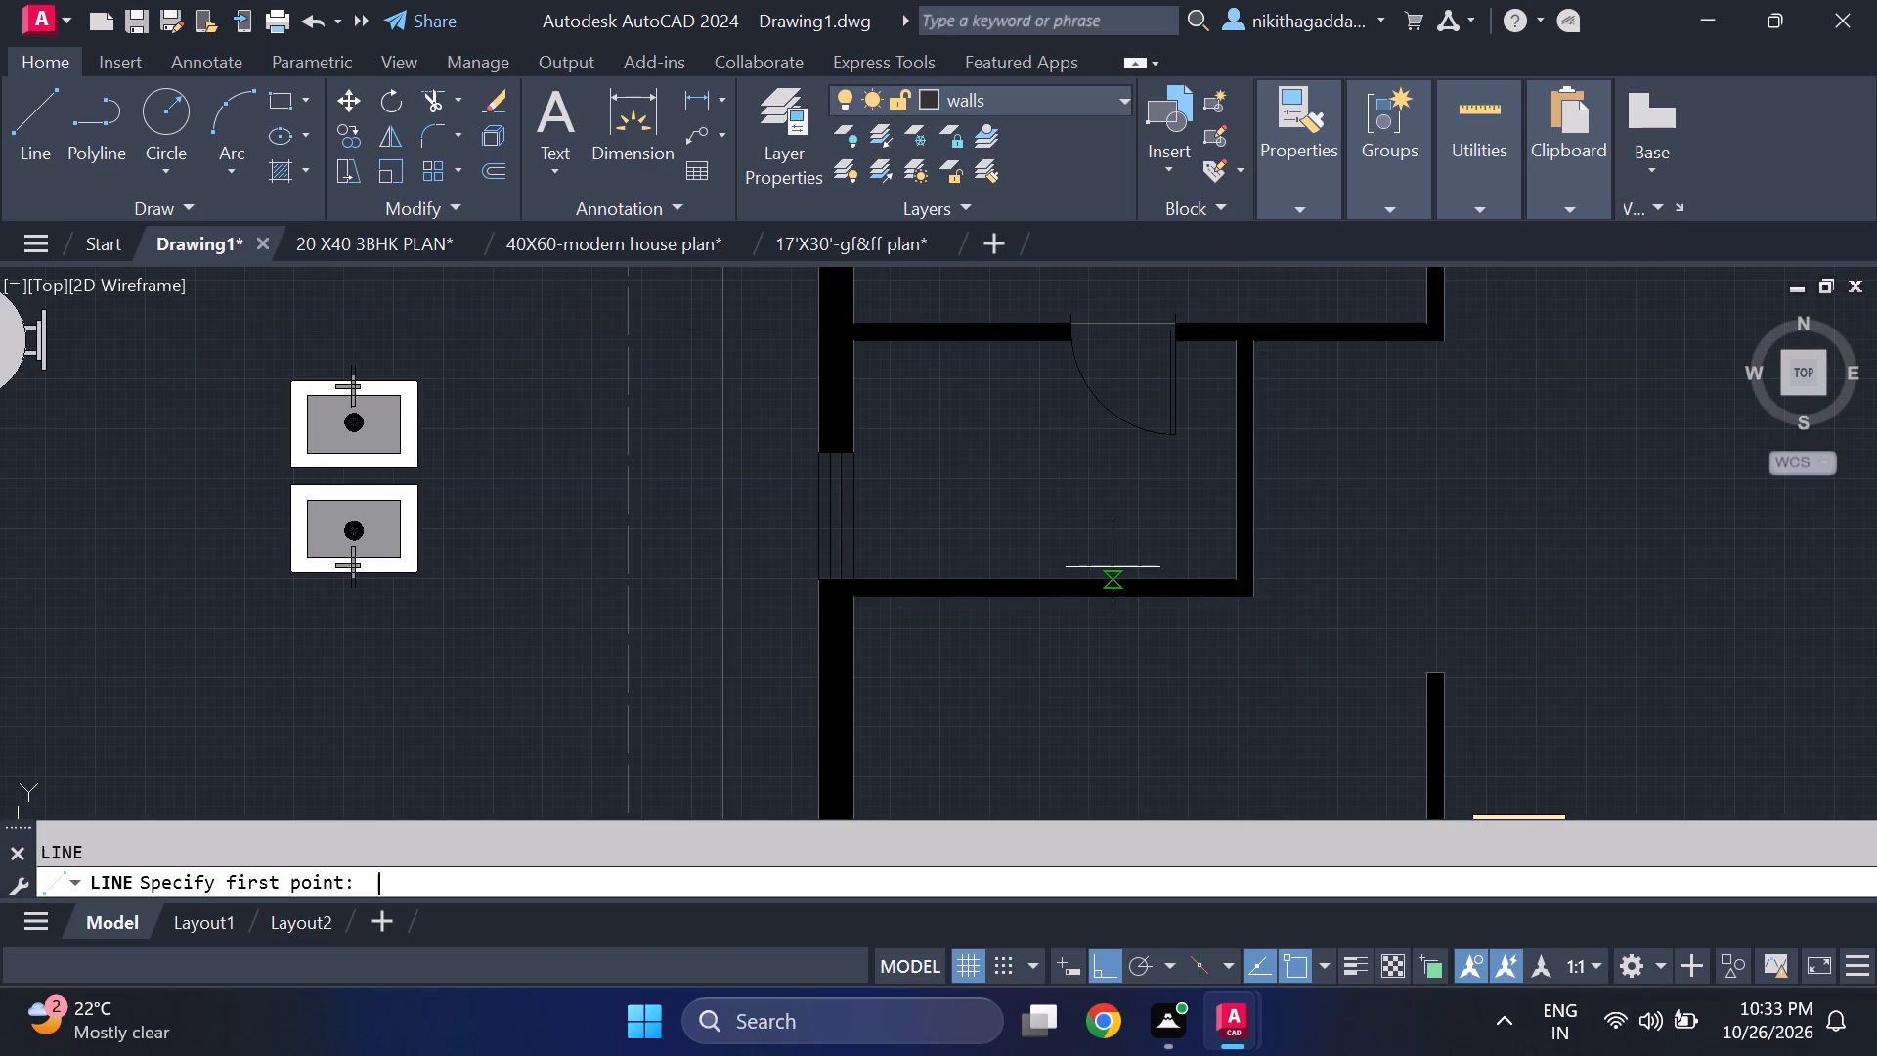
middle_drag(1002, 519, 1074, 540)
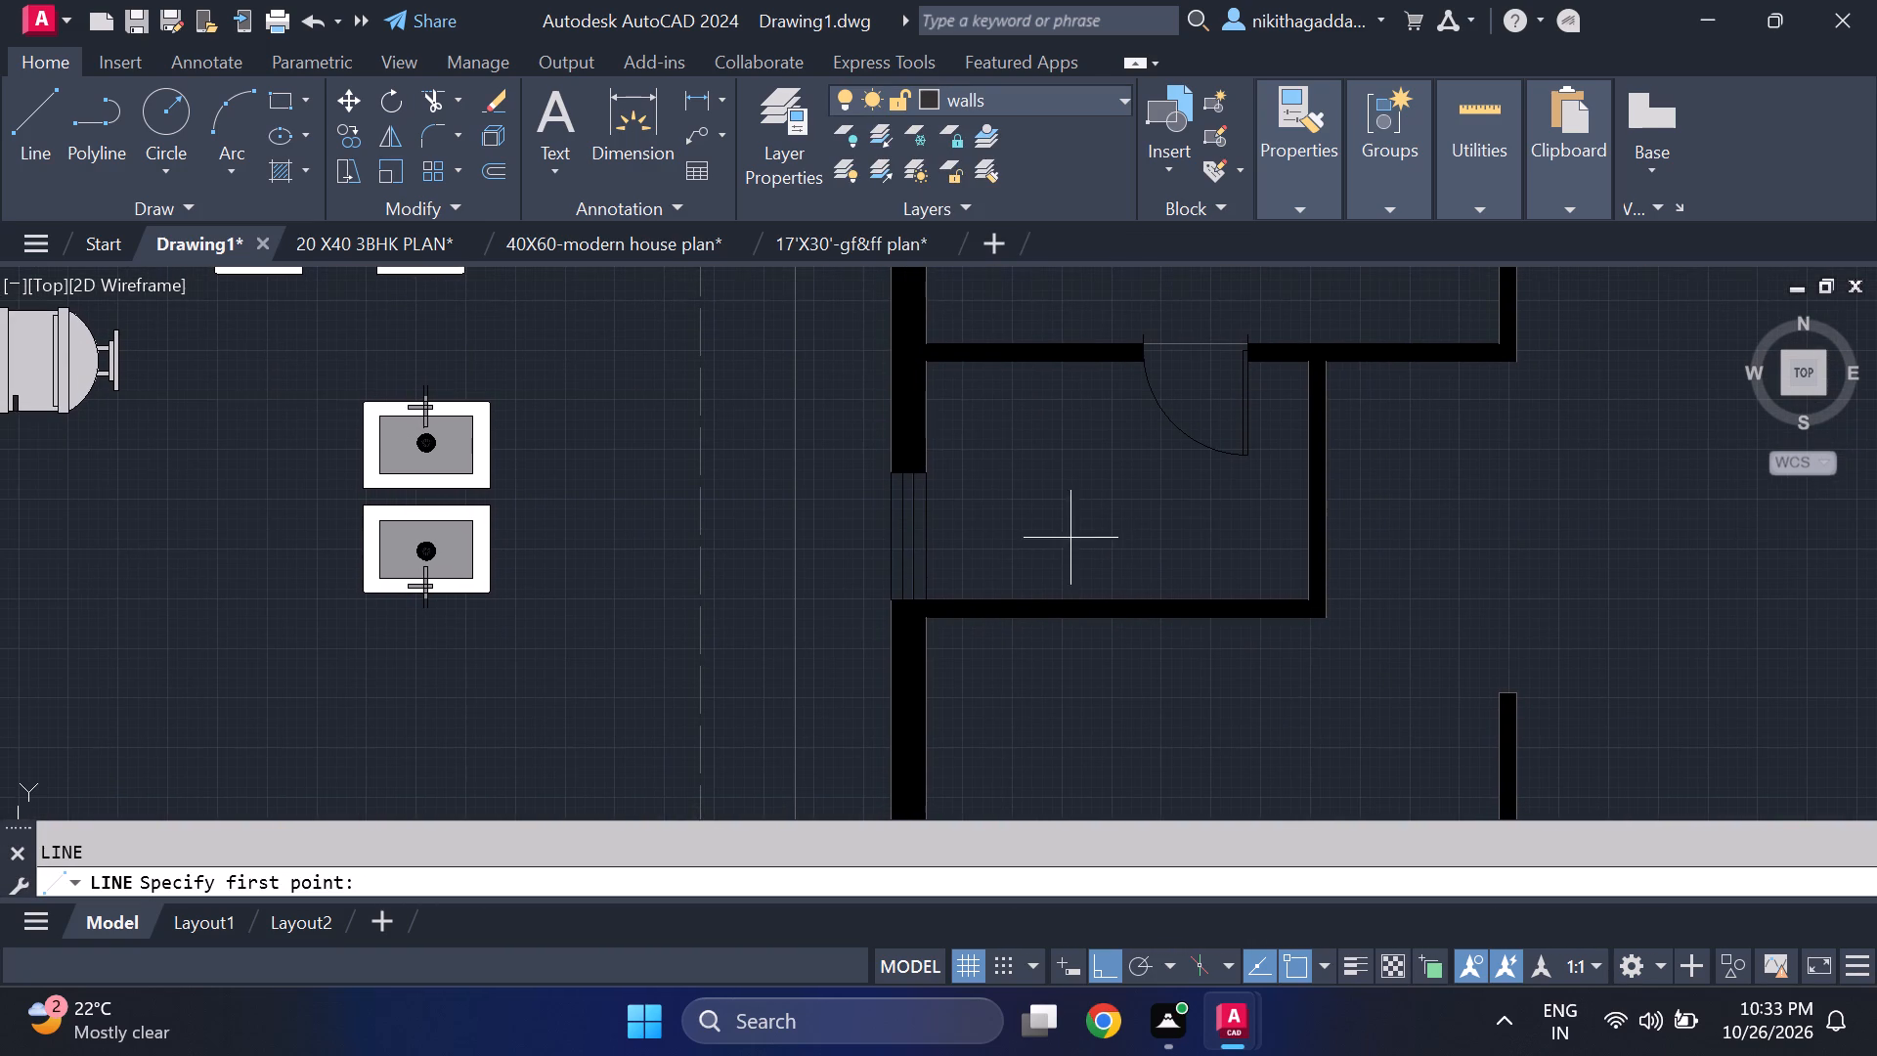
scroll(1030, 355, up, 1)
click(1014, 366)
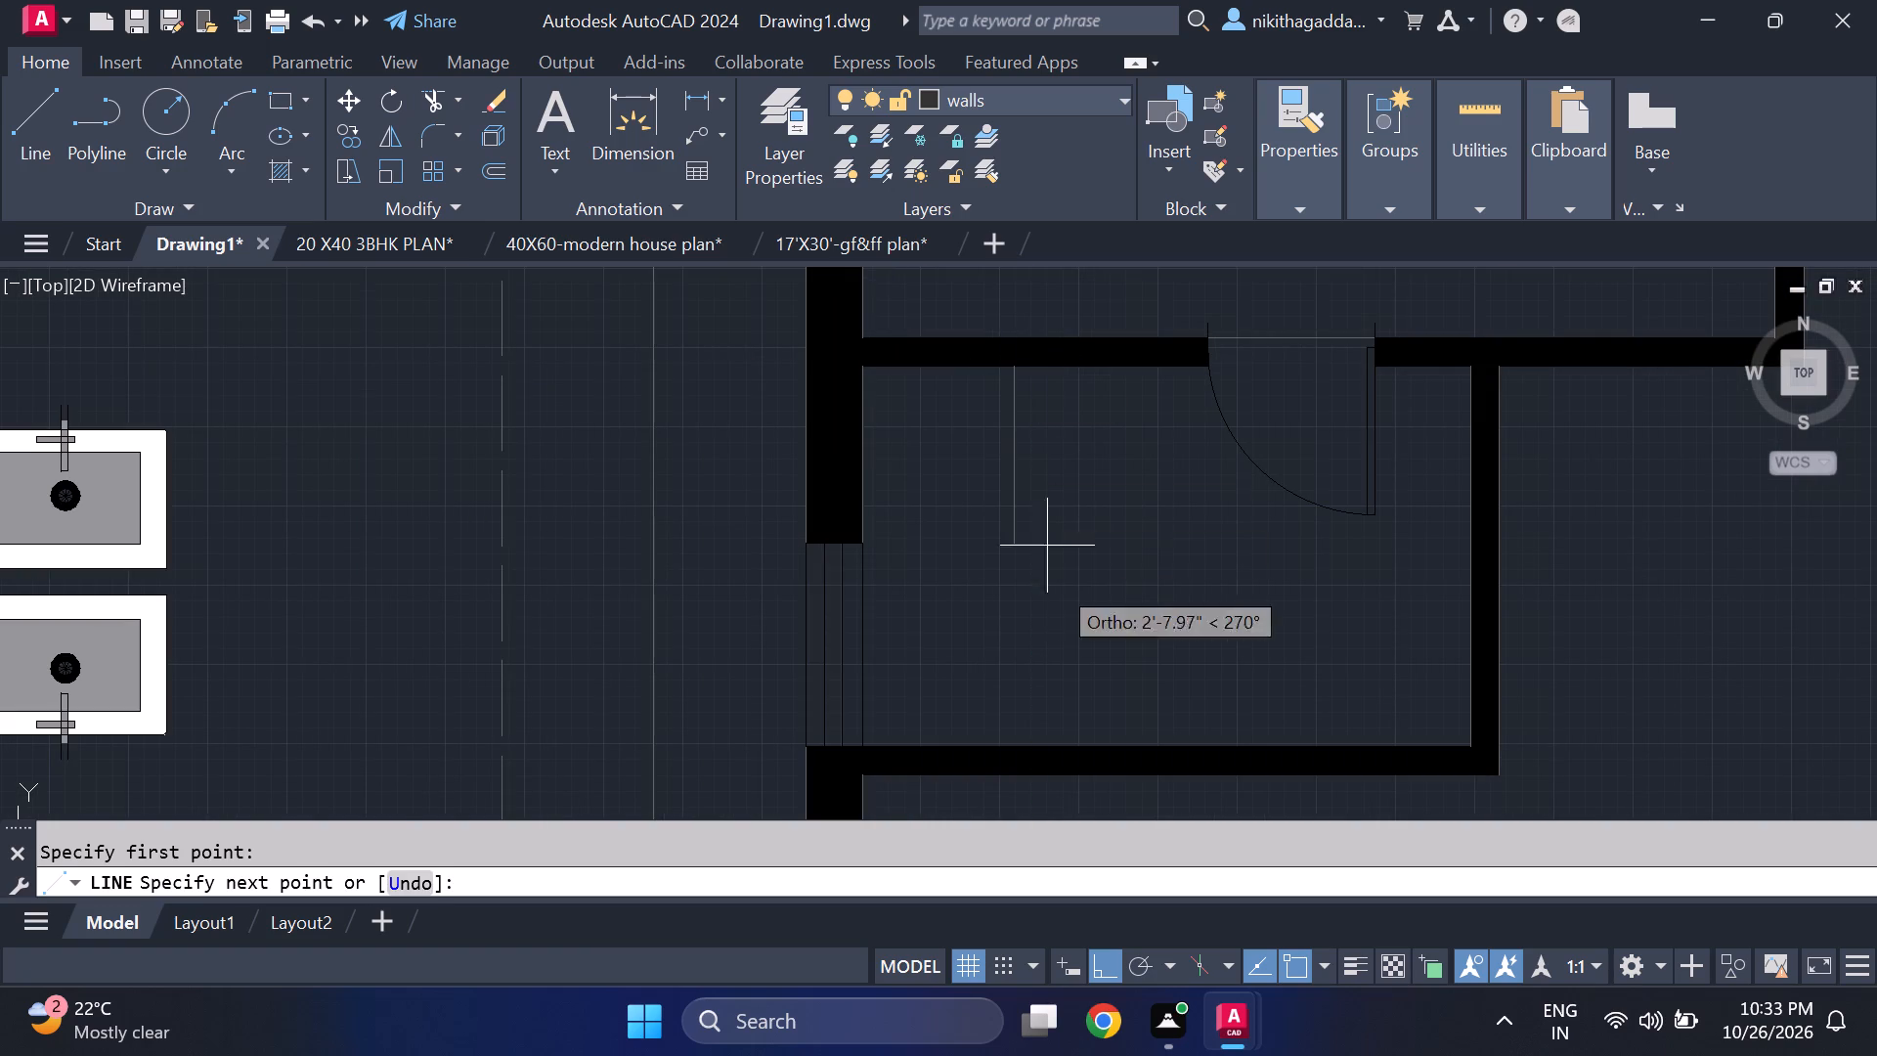
click(1020, 741)
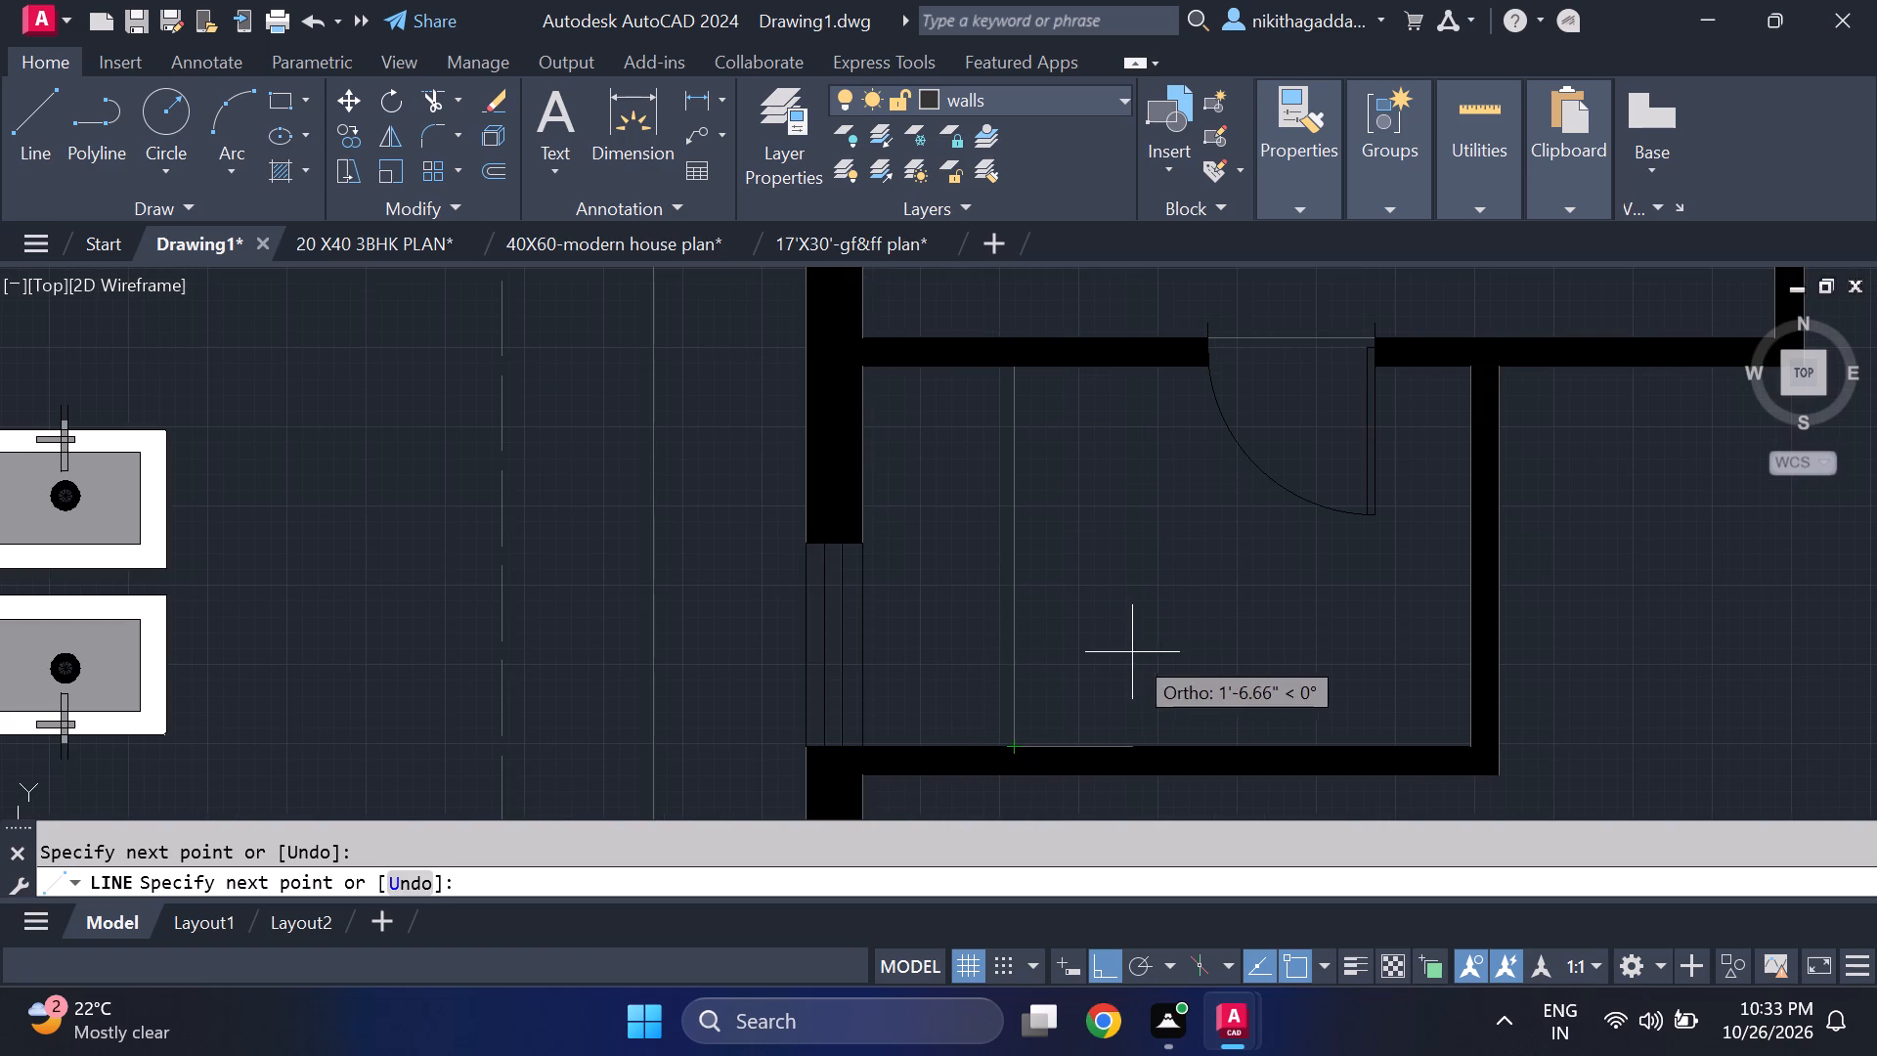
key(Escape)
Draw a north-south line across the small room north of the southeast bedroom, between its north and south walls near the window side.
key(space)
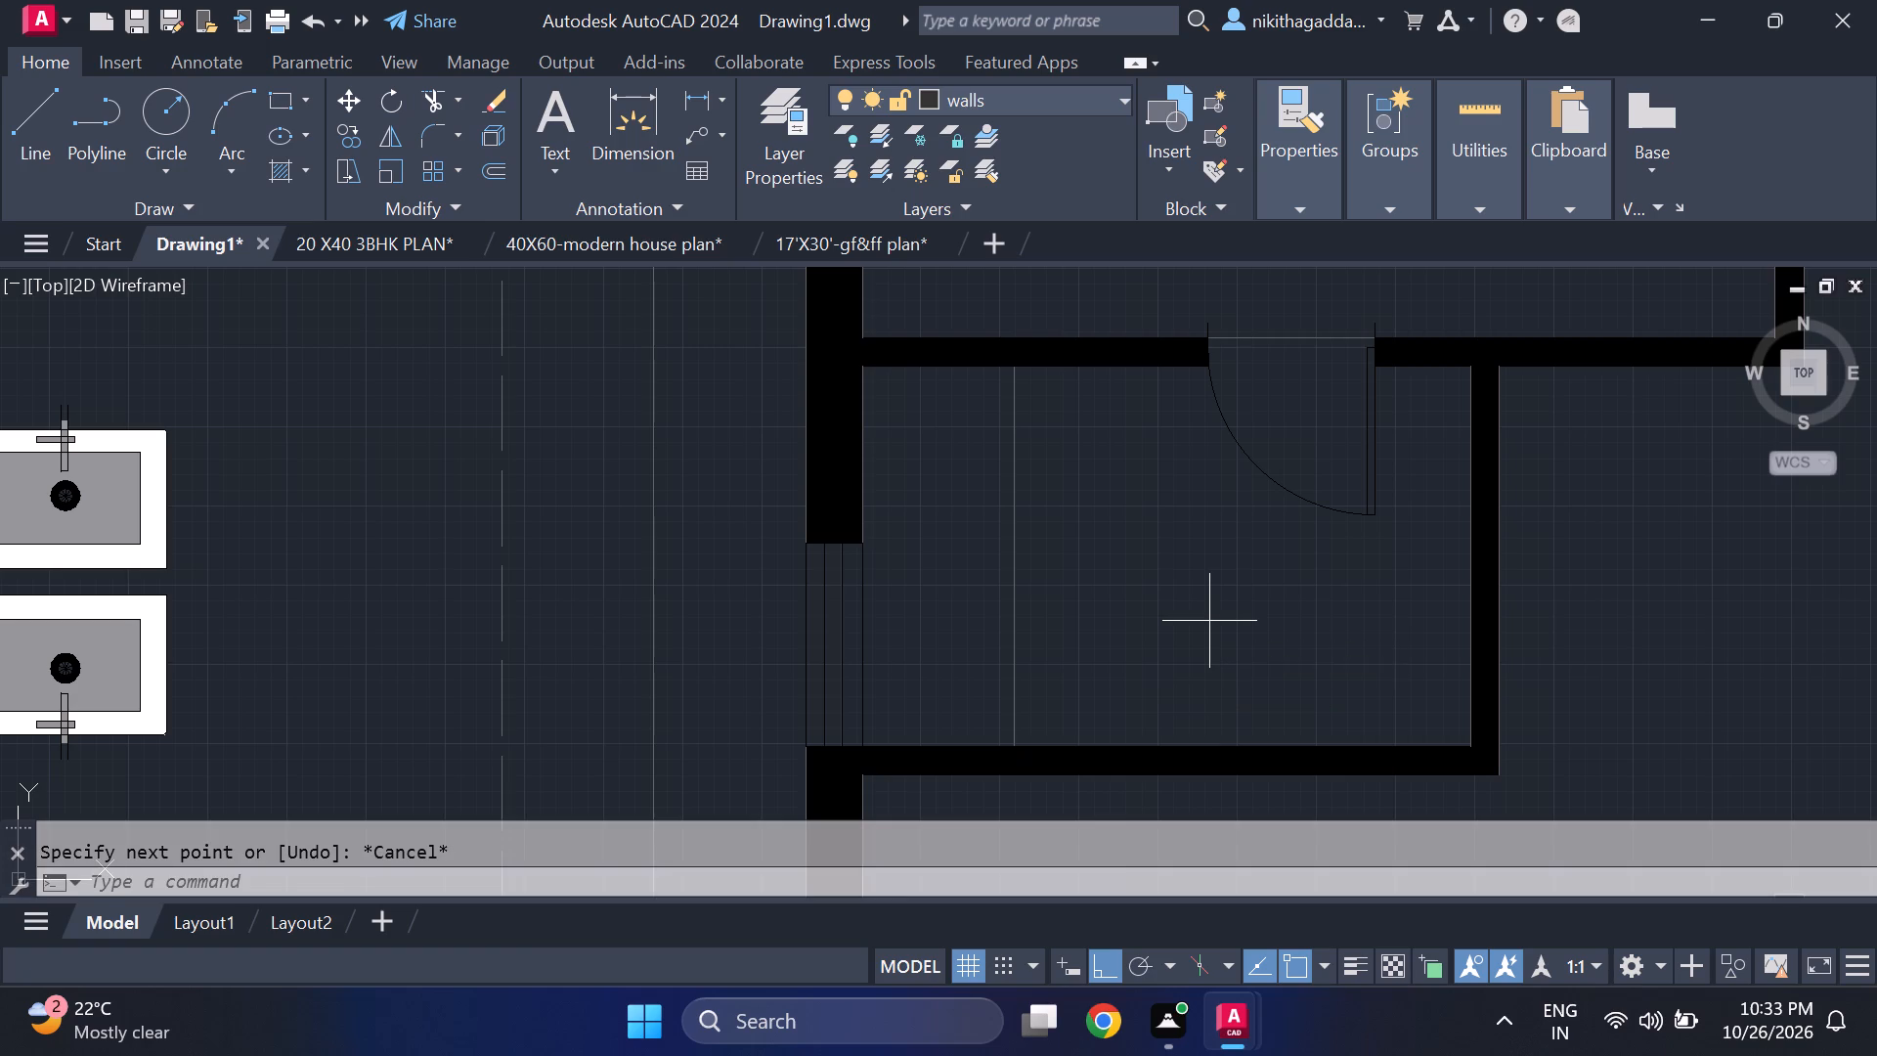
scroll(1315, 575, down, 4)
middle_drag(1461, 561, 1069, 515)
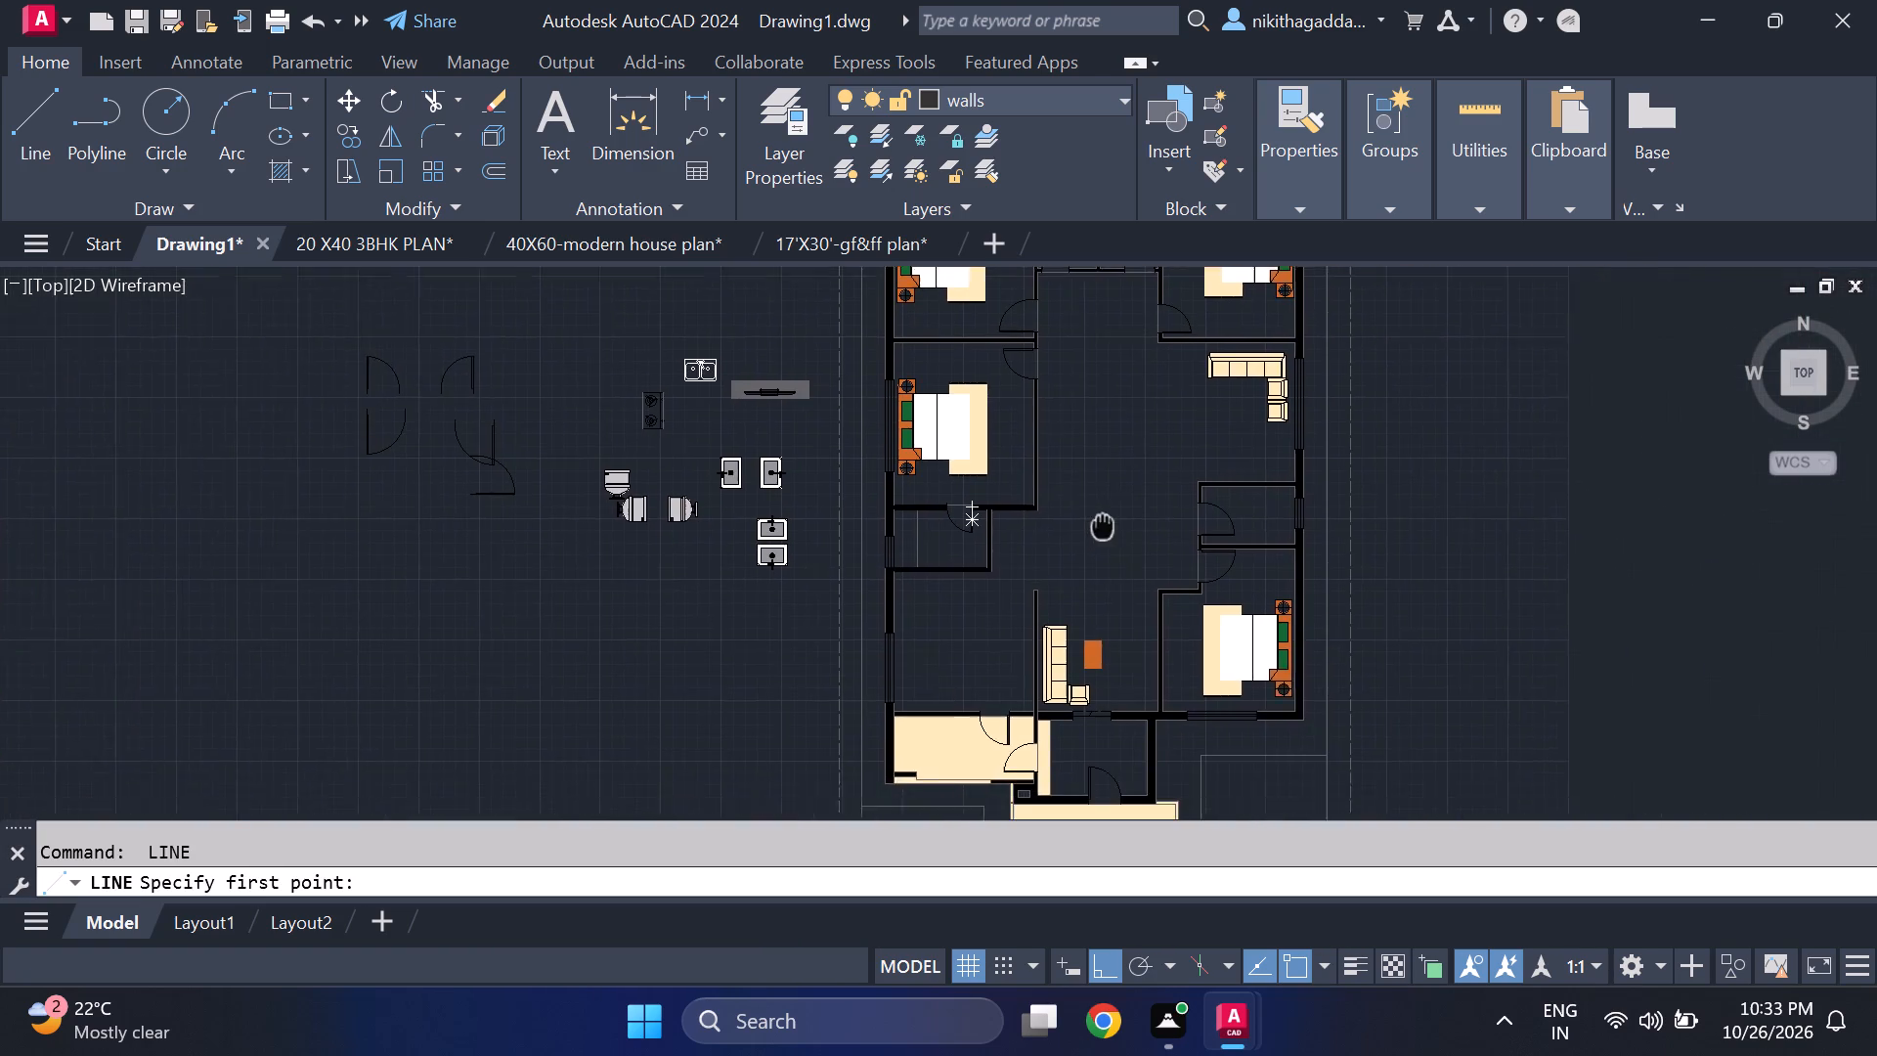
middle_drag(1069, 515, 1045, 510)
scroll(1044, 510, up, 1)
scroll(1299, 456, up, 2)
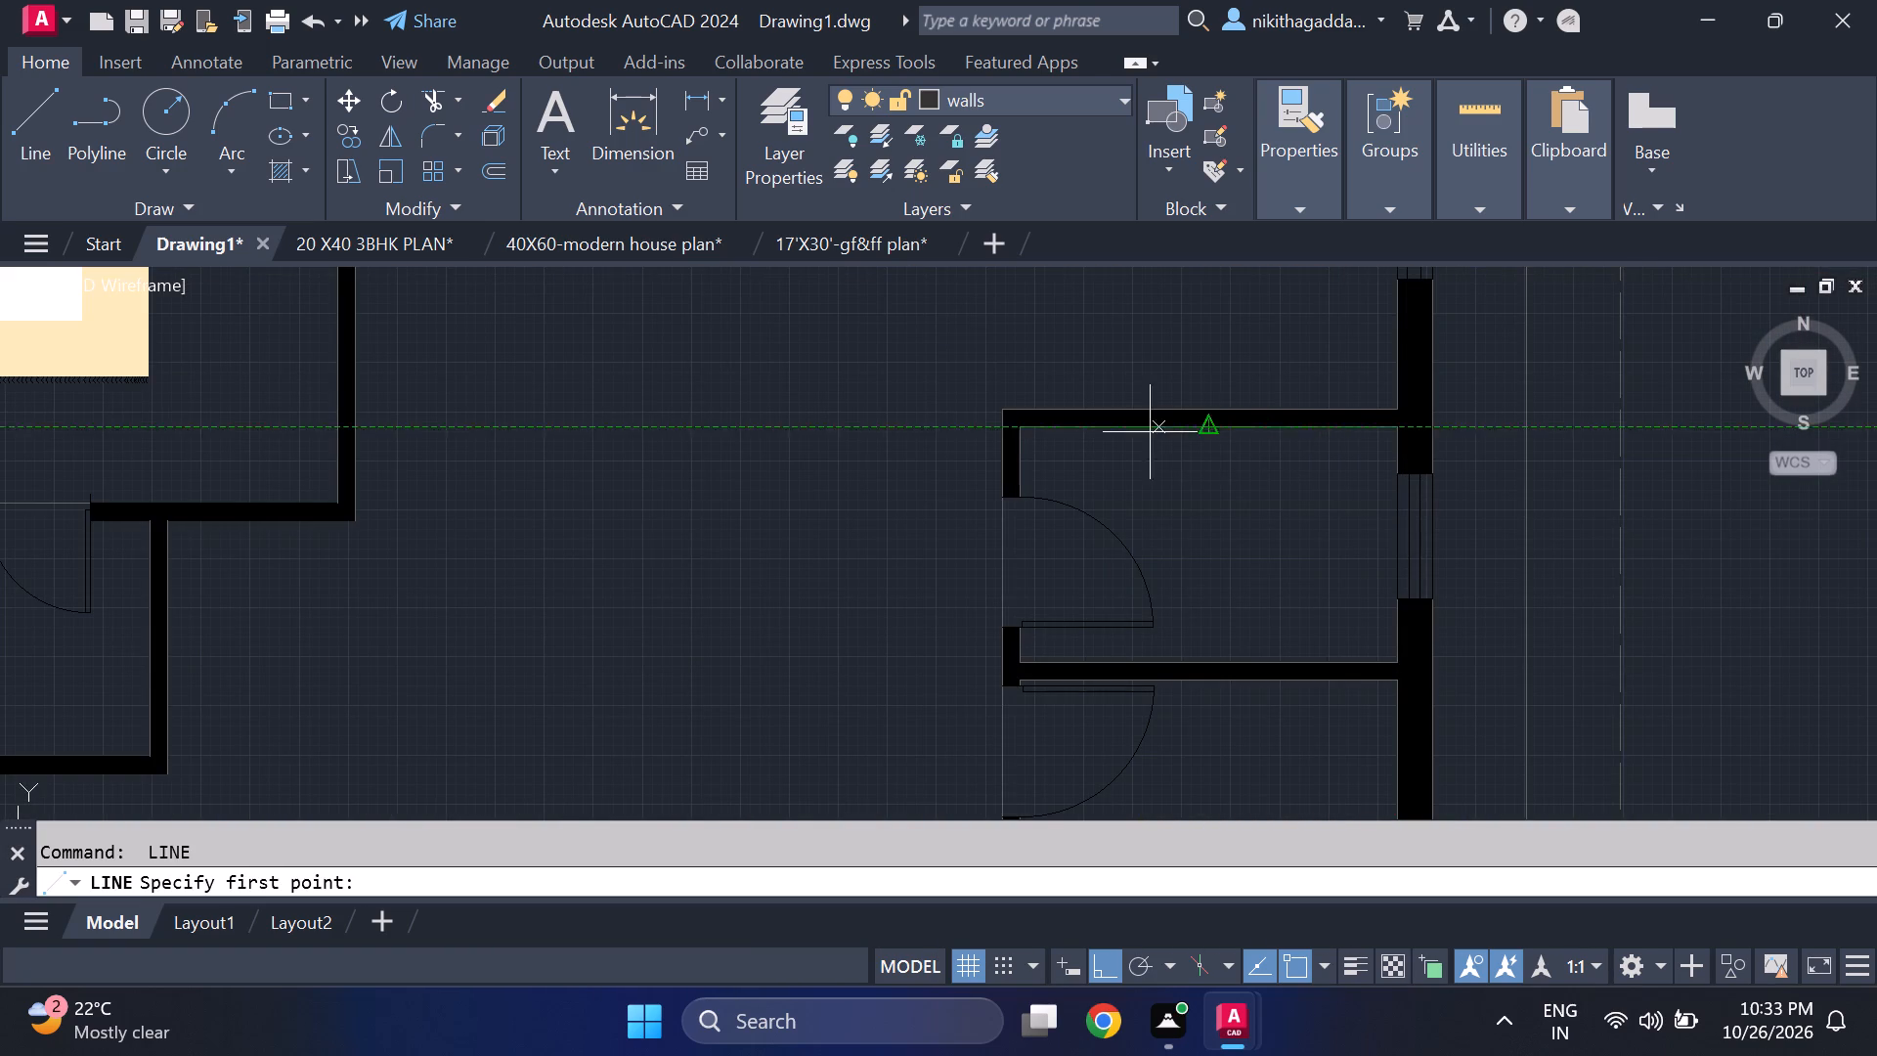
click(1288, 435)
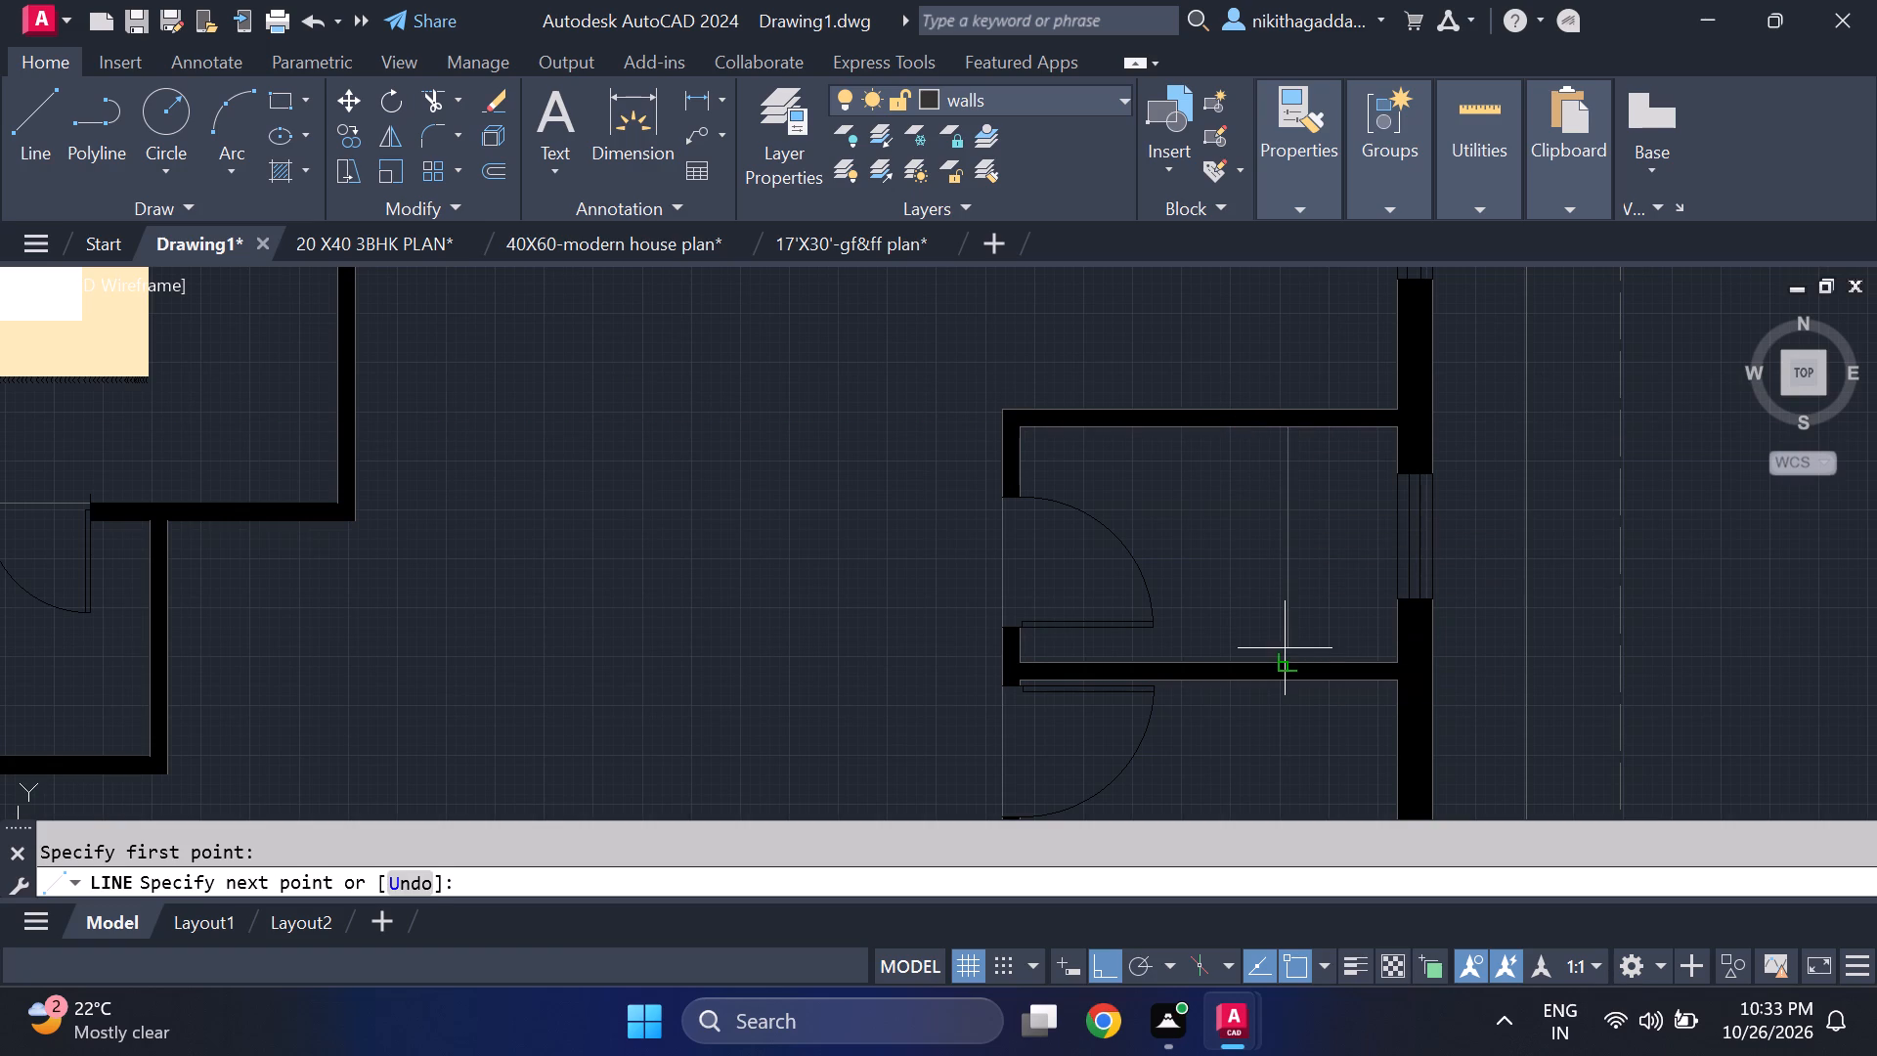
click(1285, 655)
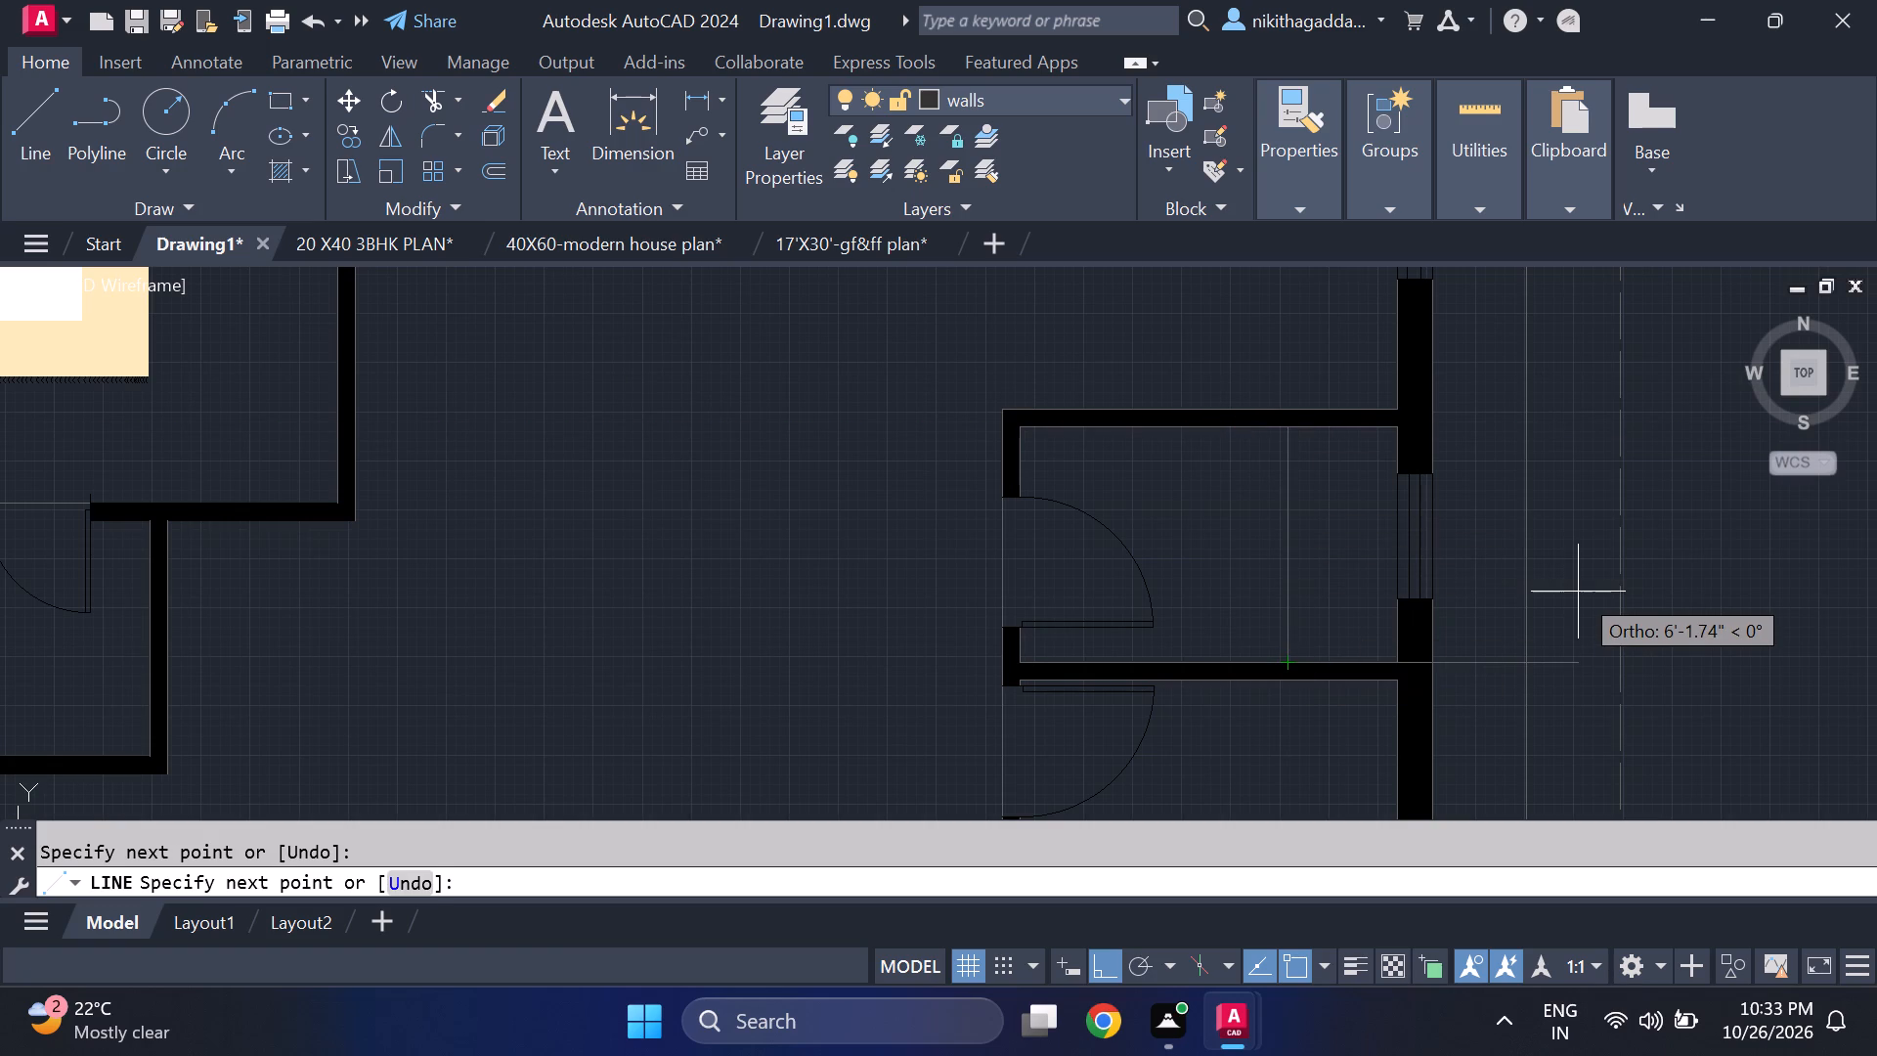
key(Return)
key(Return)
scroll(1598, 581, down, 3)
middle_drag(1464, 463, 1460, 766)
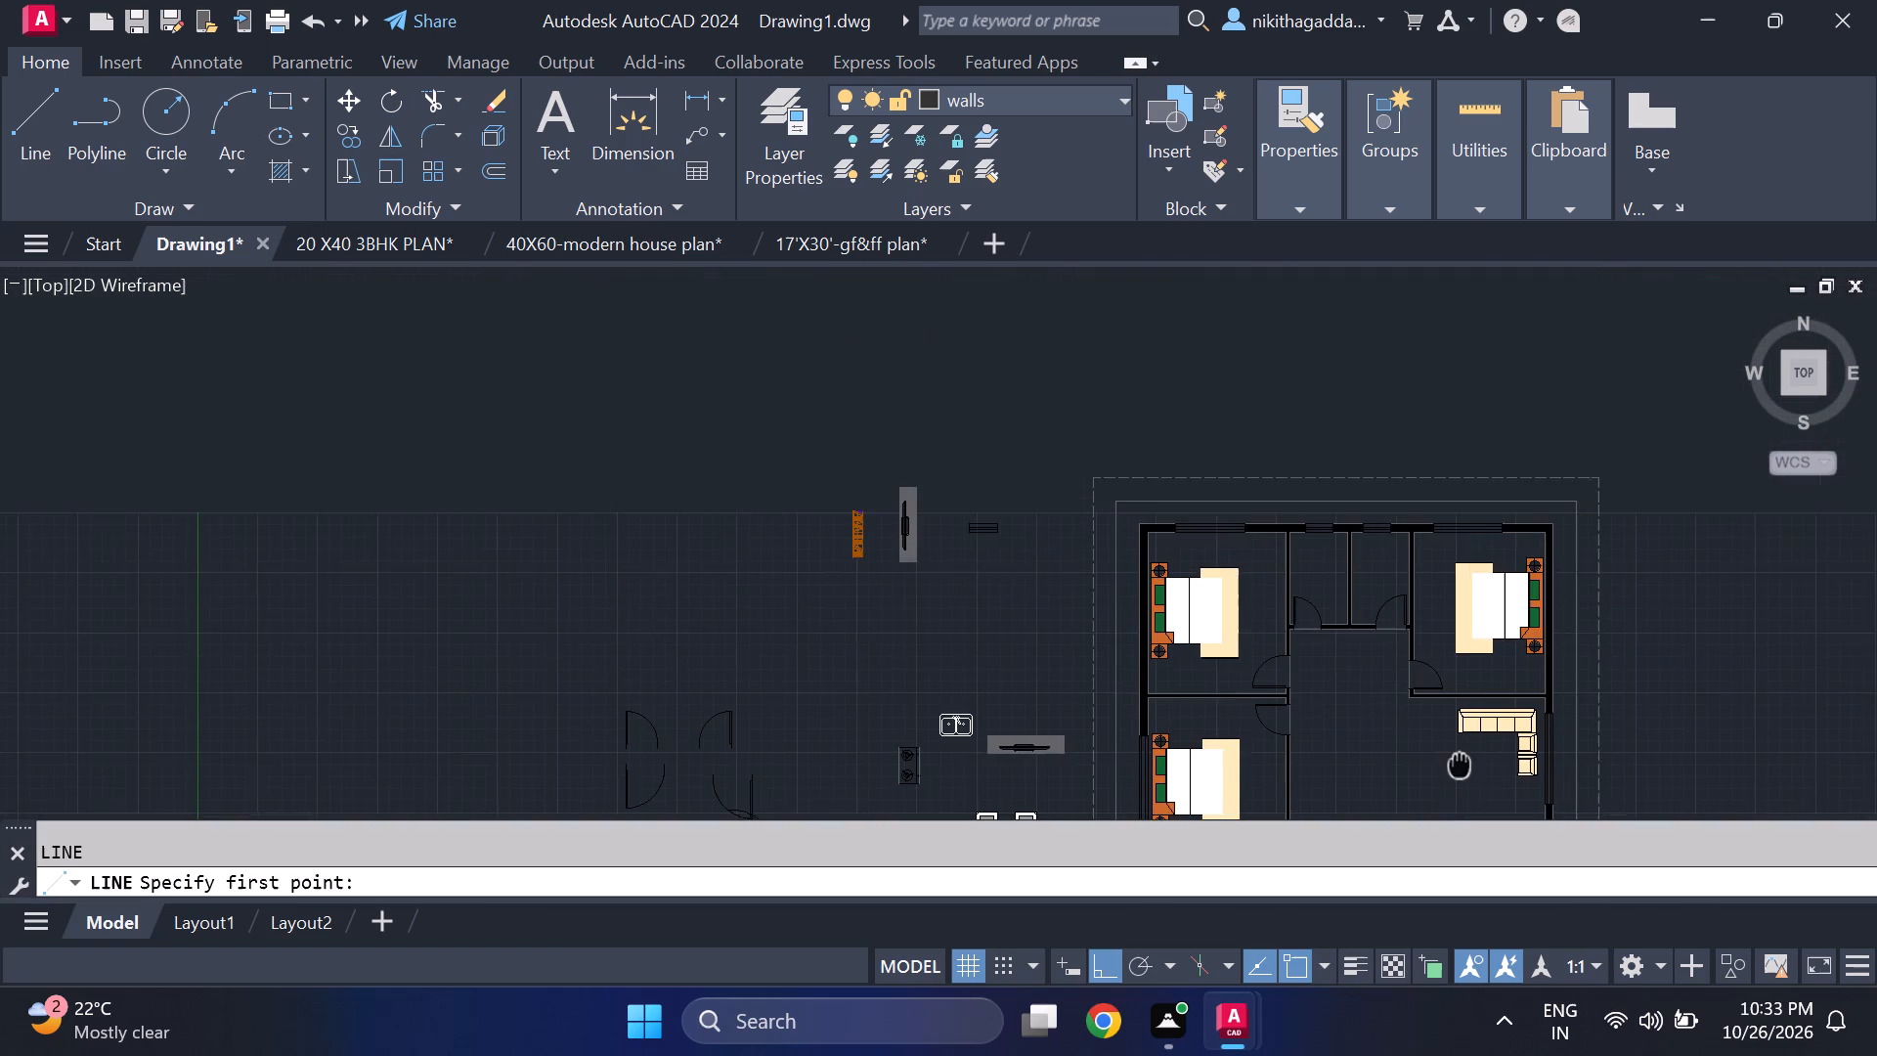
middle_drag(1460, 766, 1392, 670)
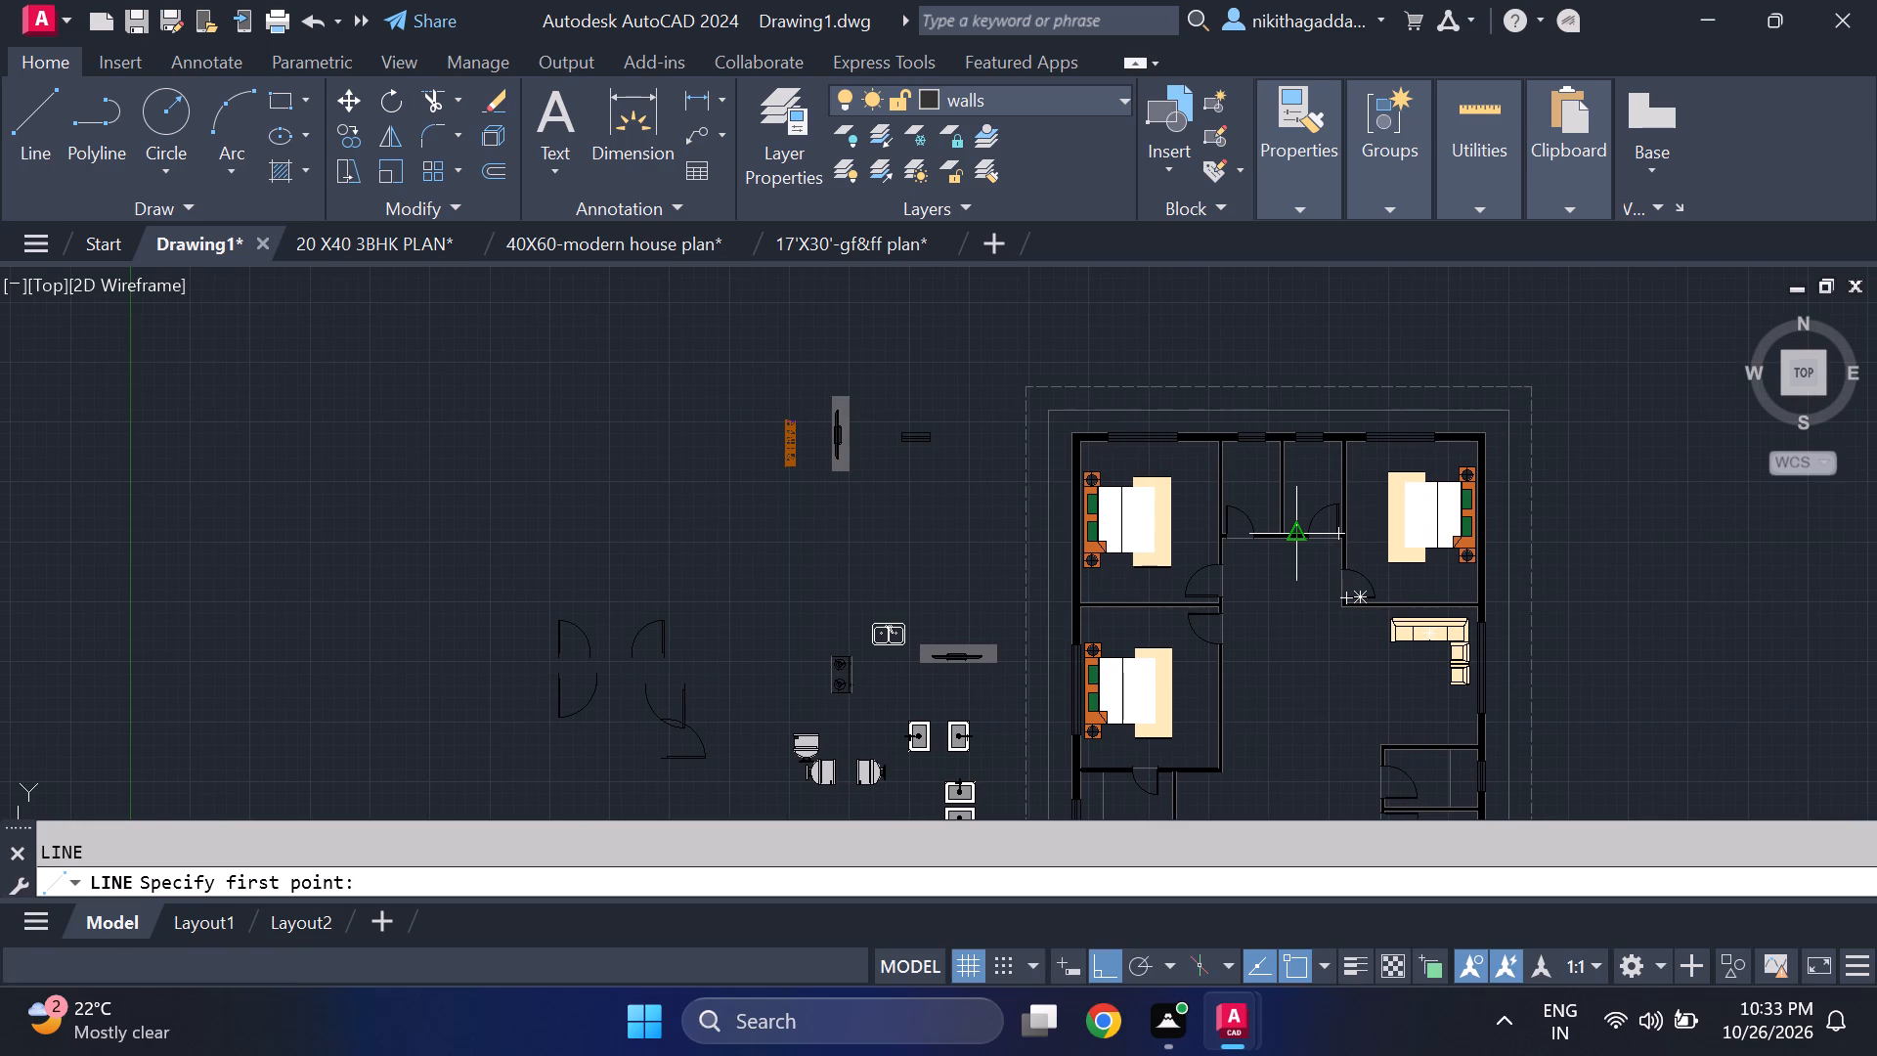
key(Escape)
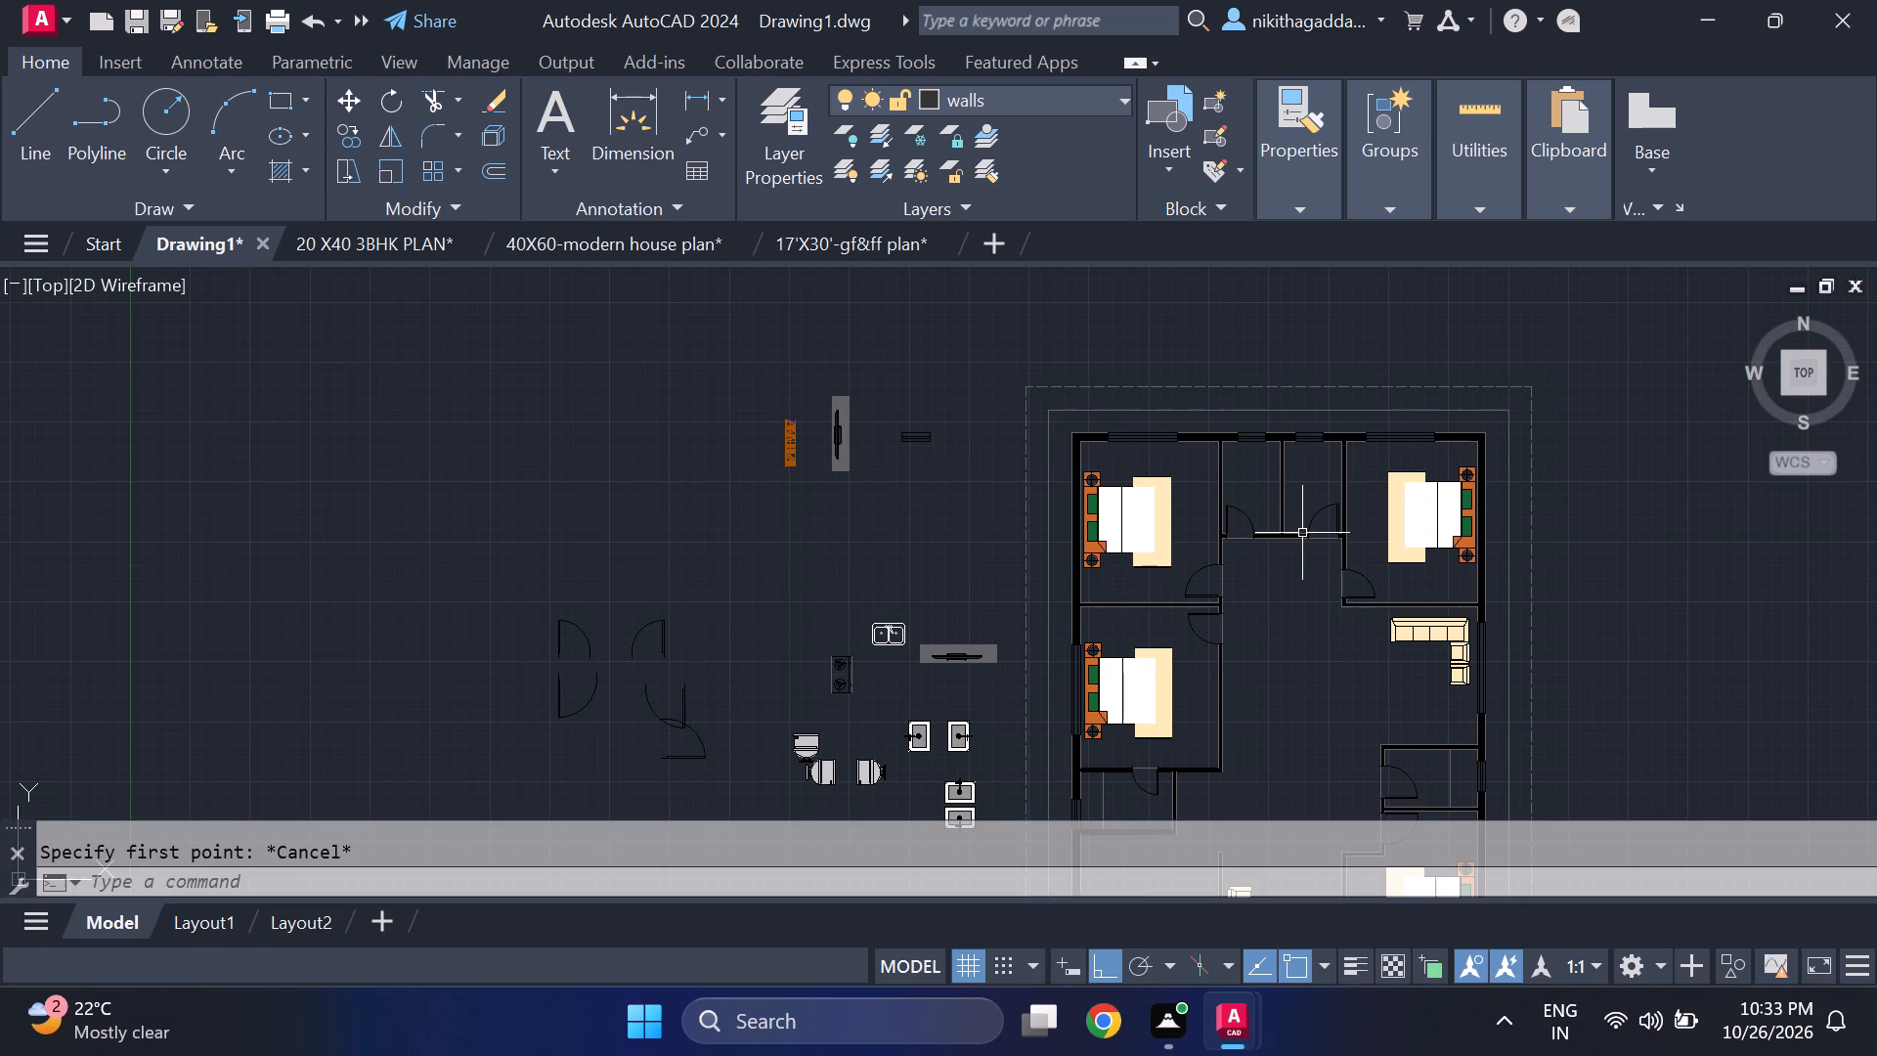
Hatch the two small rooms between the northern bedrooms, including their door swings, with the ANGLE pattern, colour 173,221,247, scale 3.
text(hatch)
key(Return)
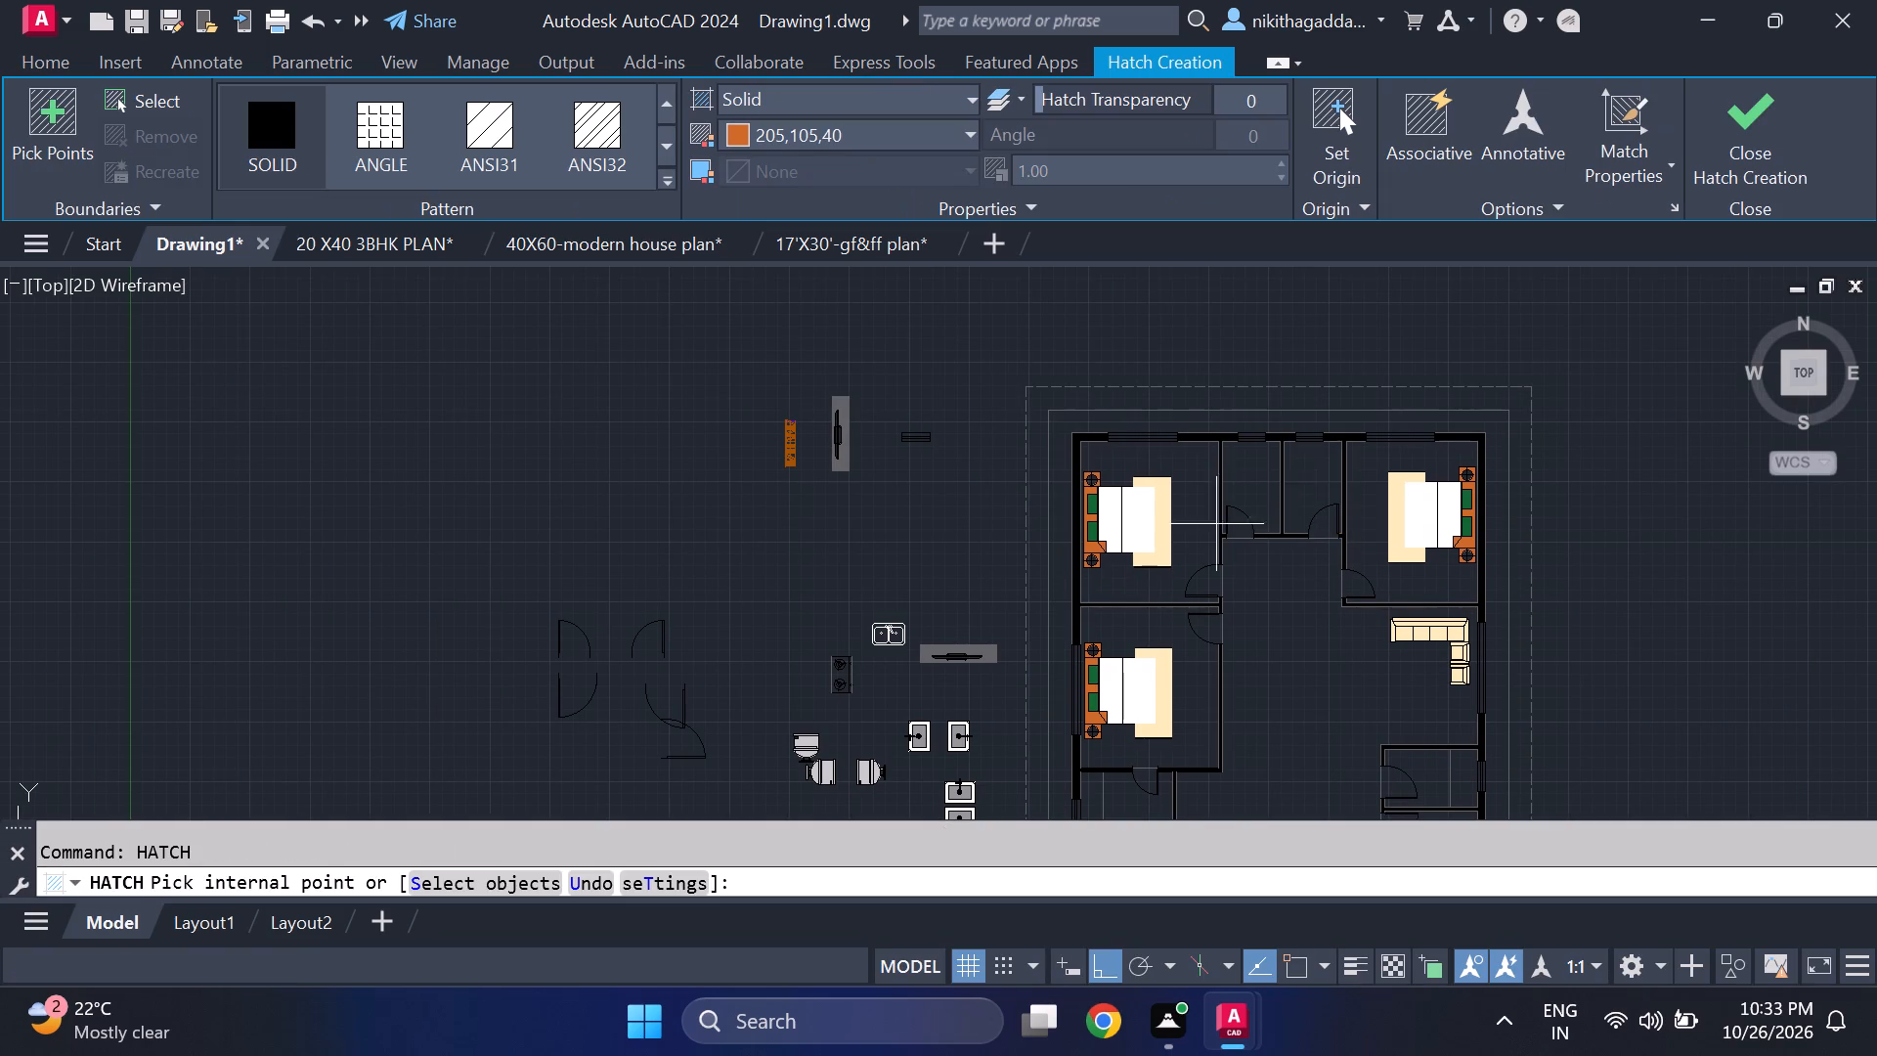
scroll(1247, 475, up, 3)
middle_drag(1333, 512, 1063, 466)
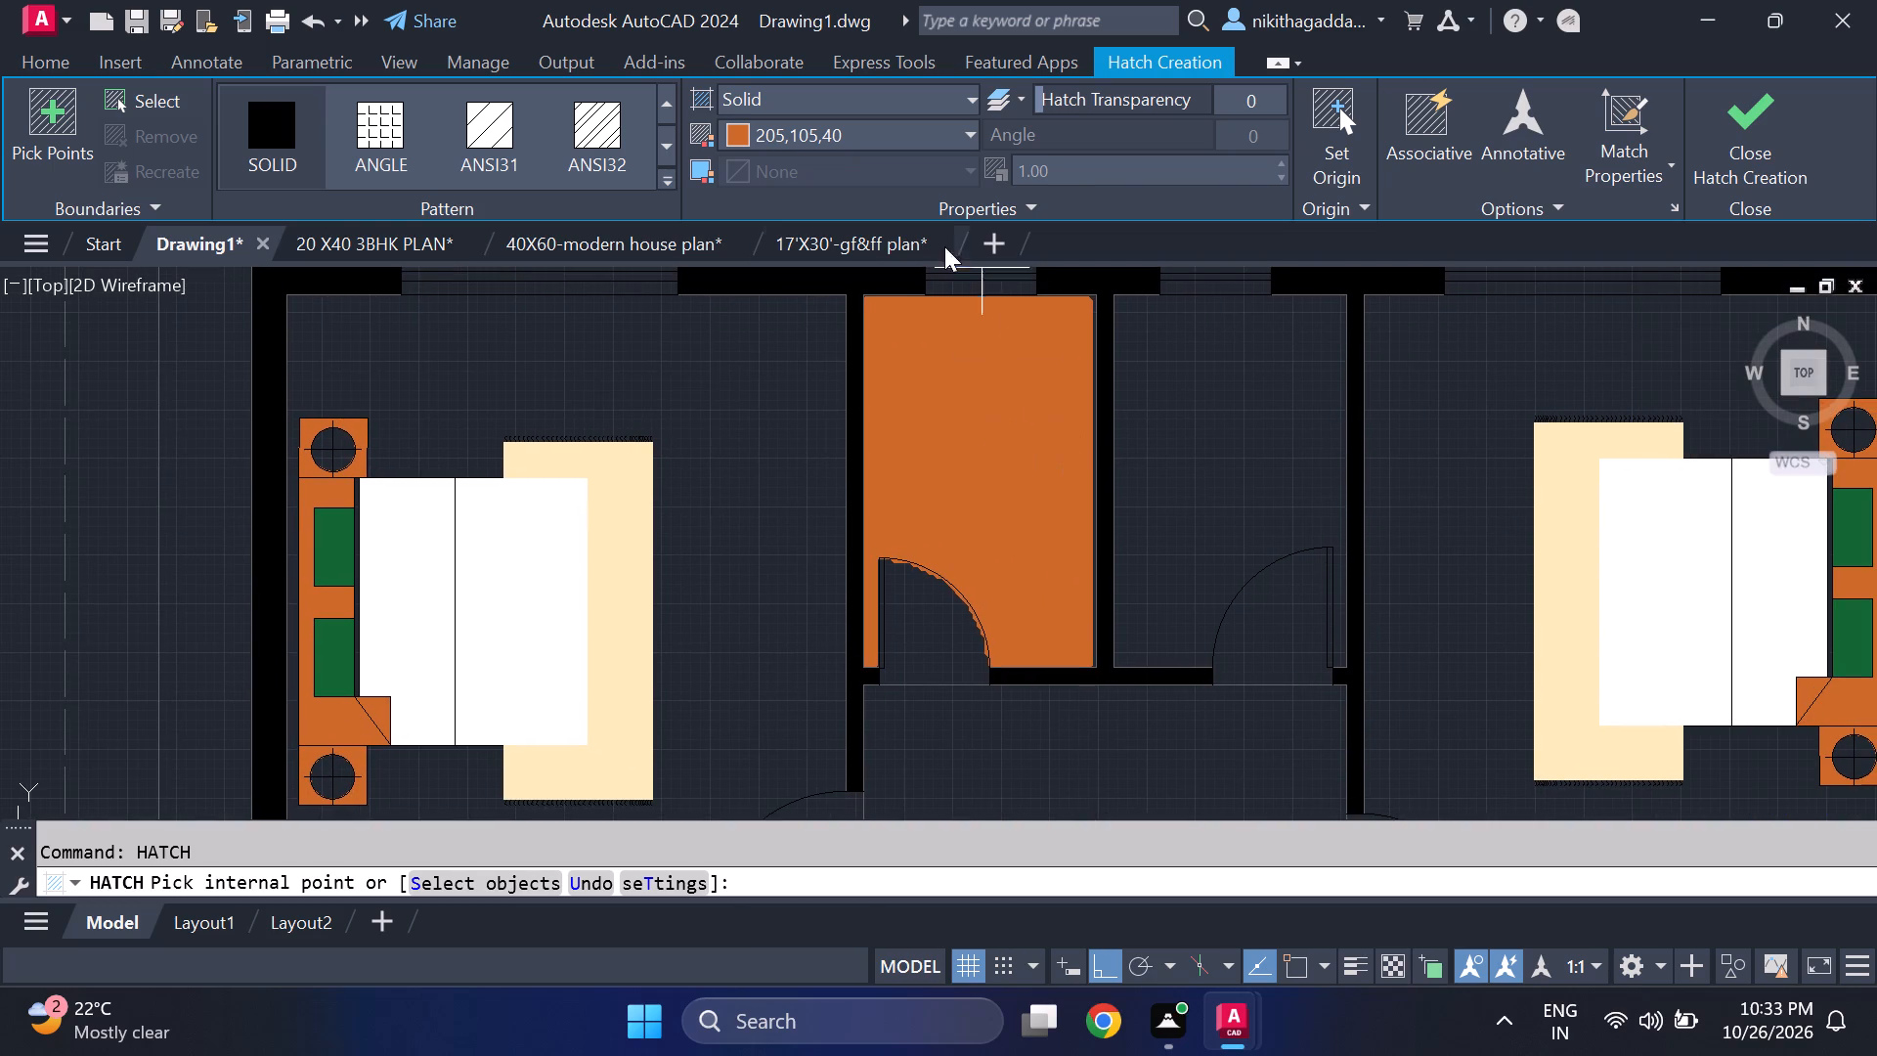
click(924, 140)
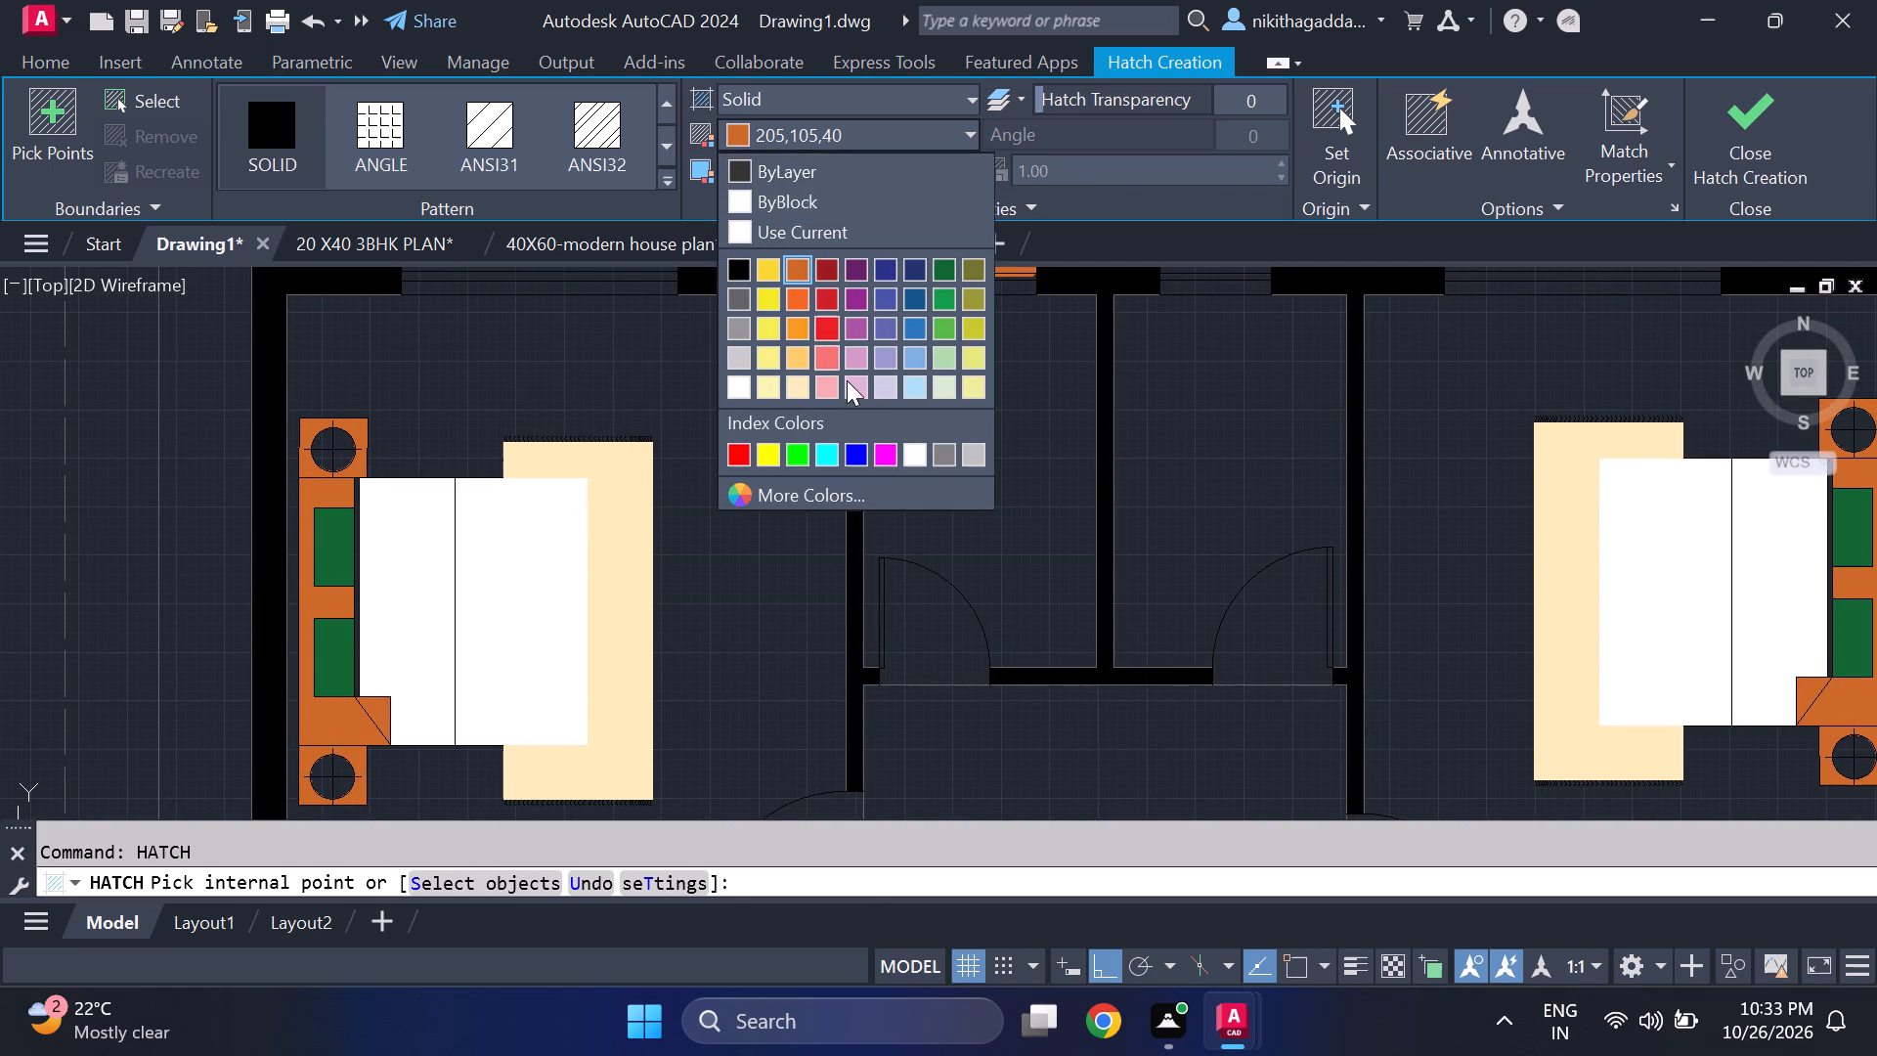
click(908, 380)
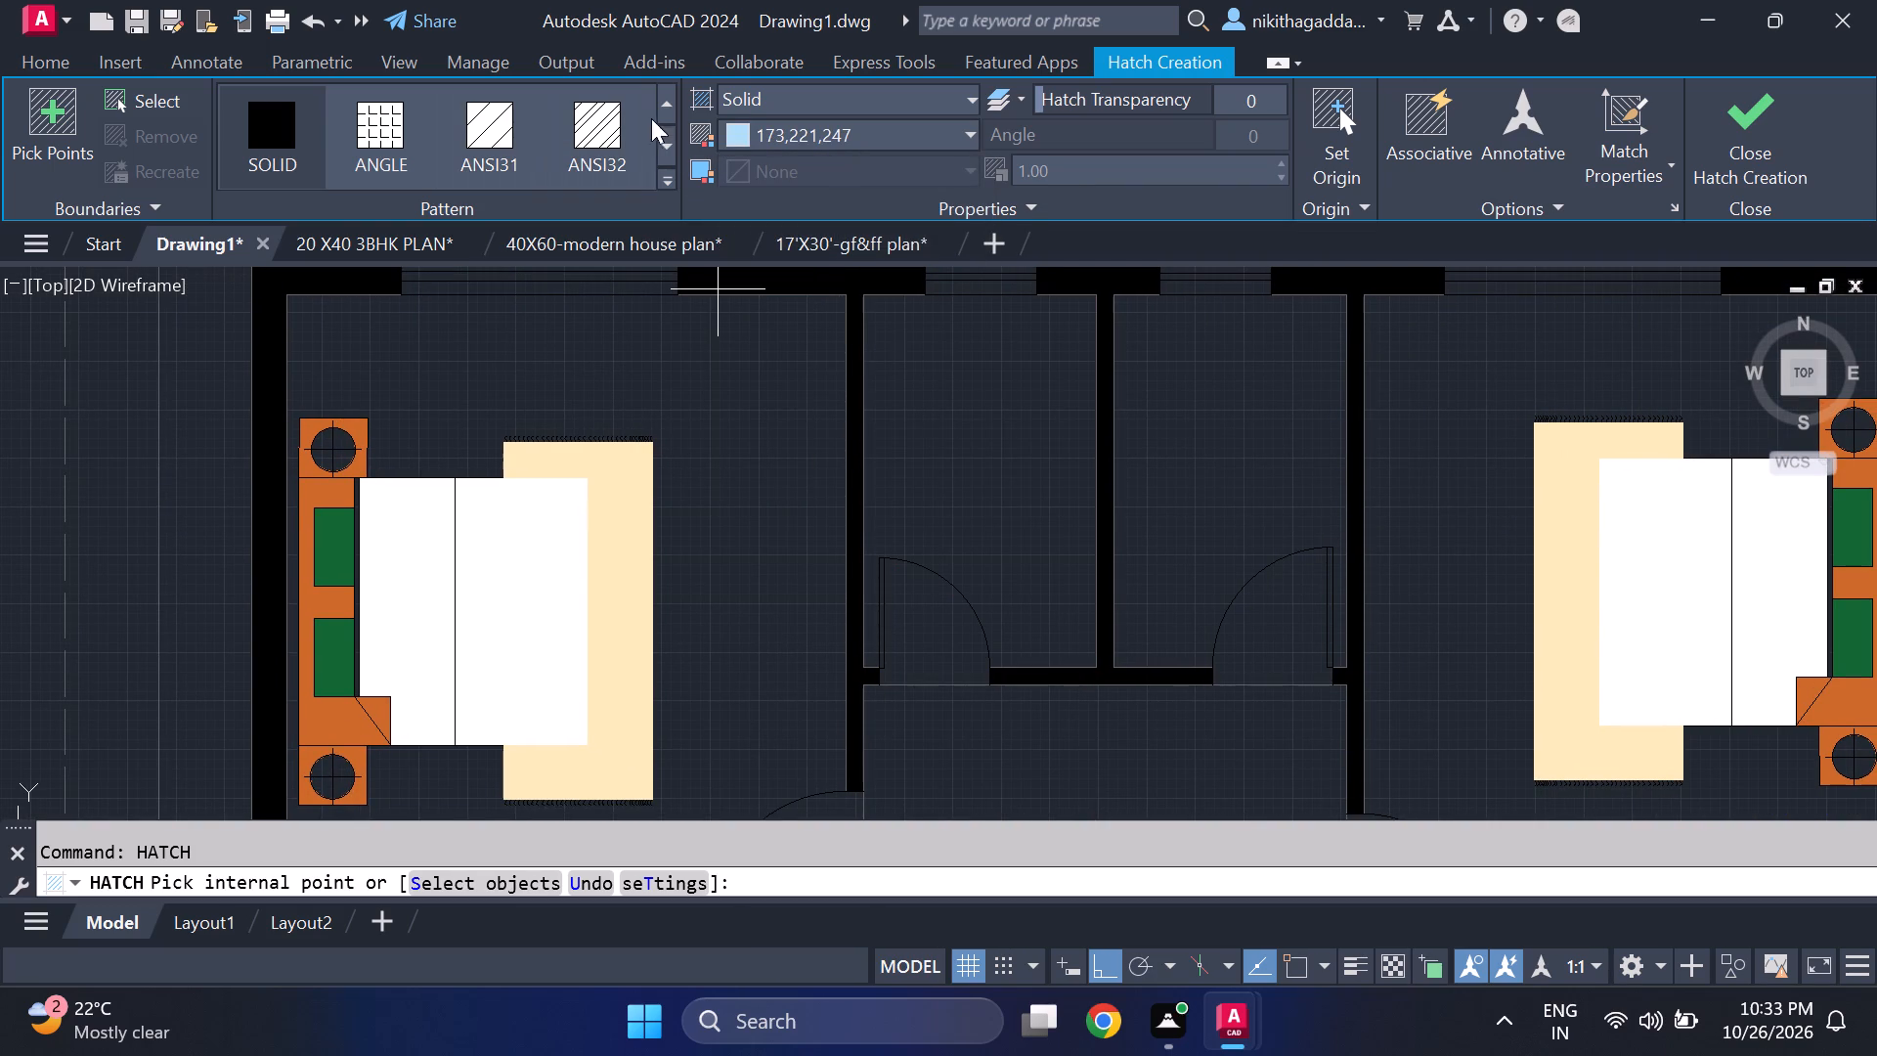
click(370, 130)
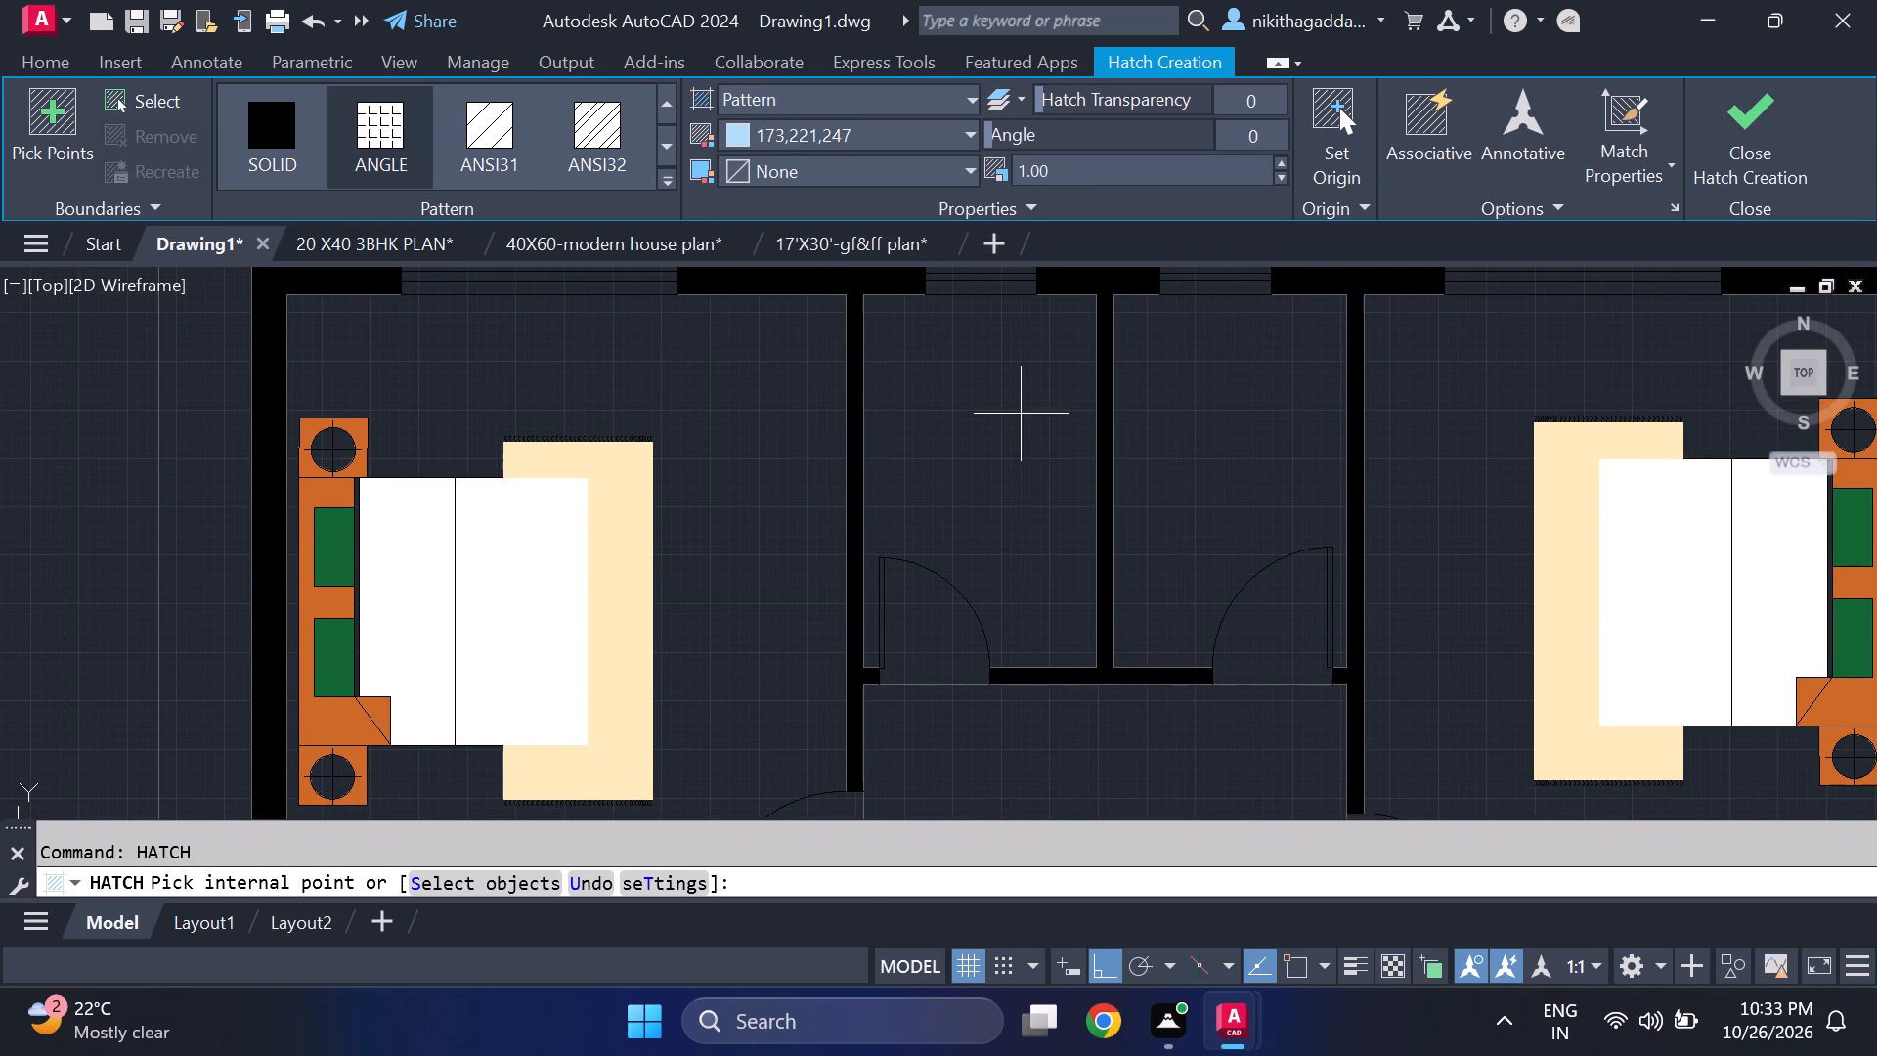
click(1026, 419)
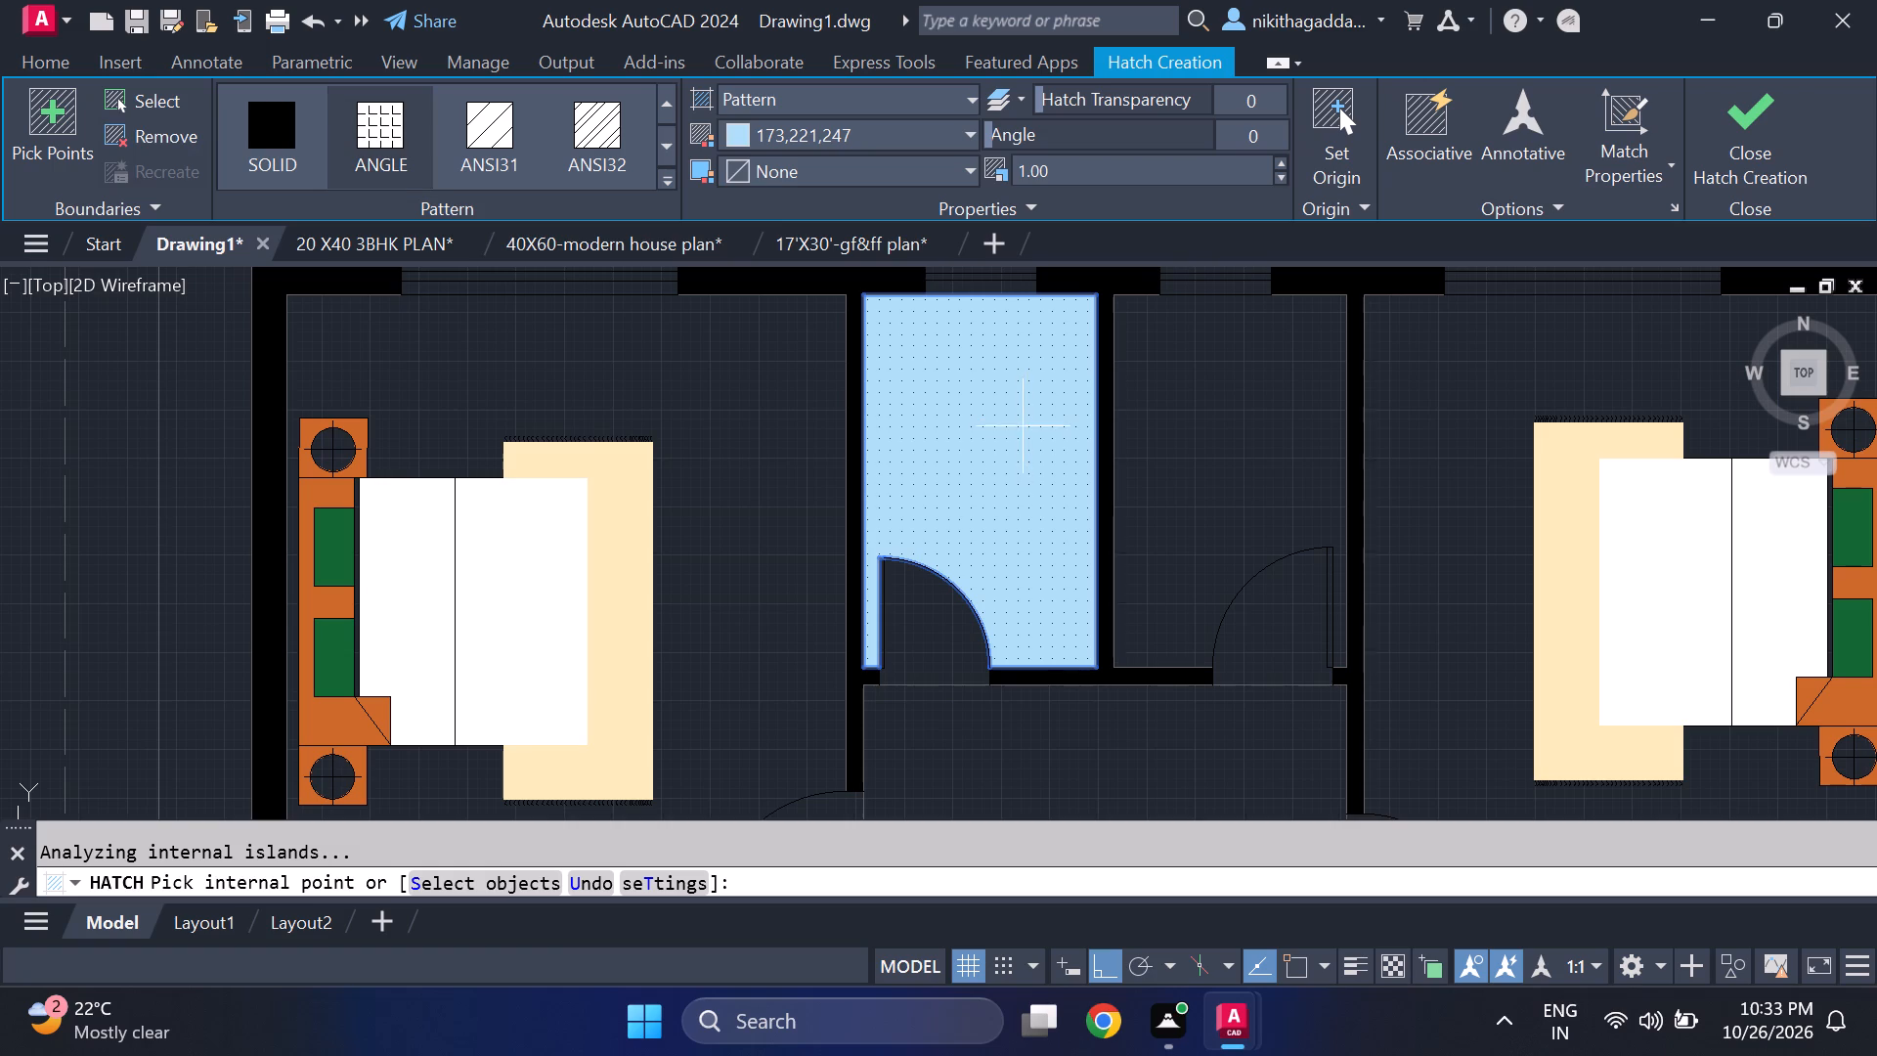
click(932, 626)
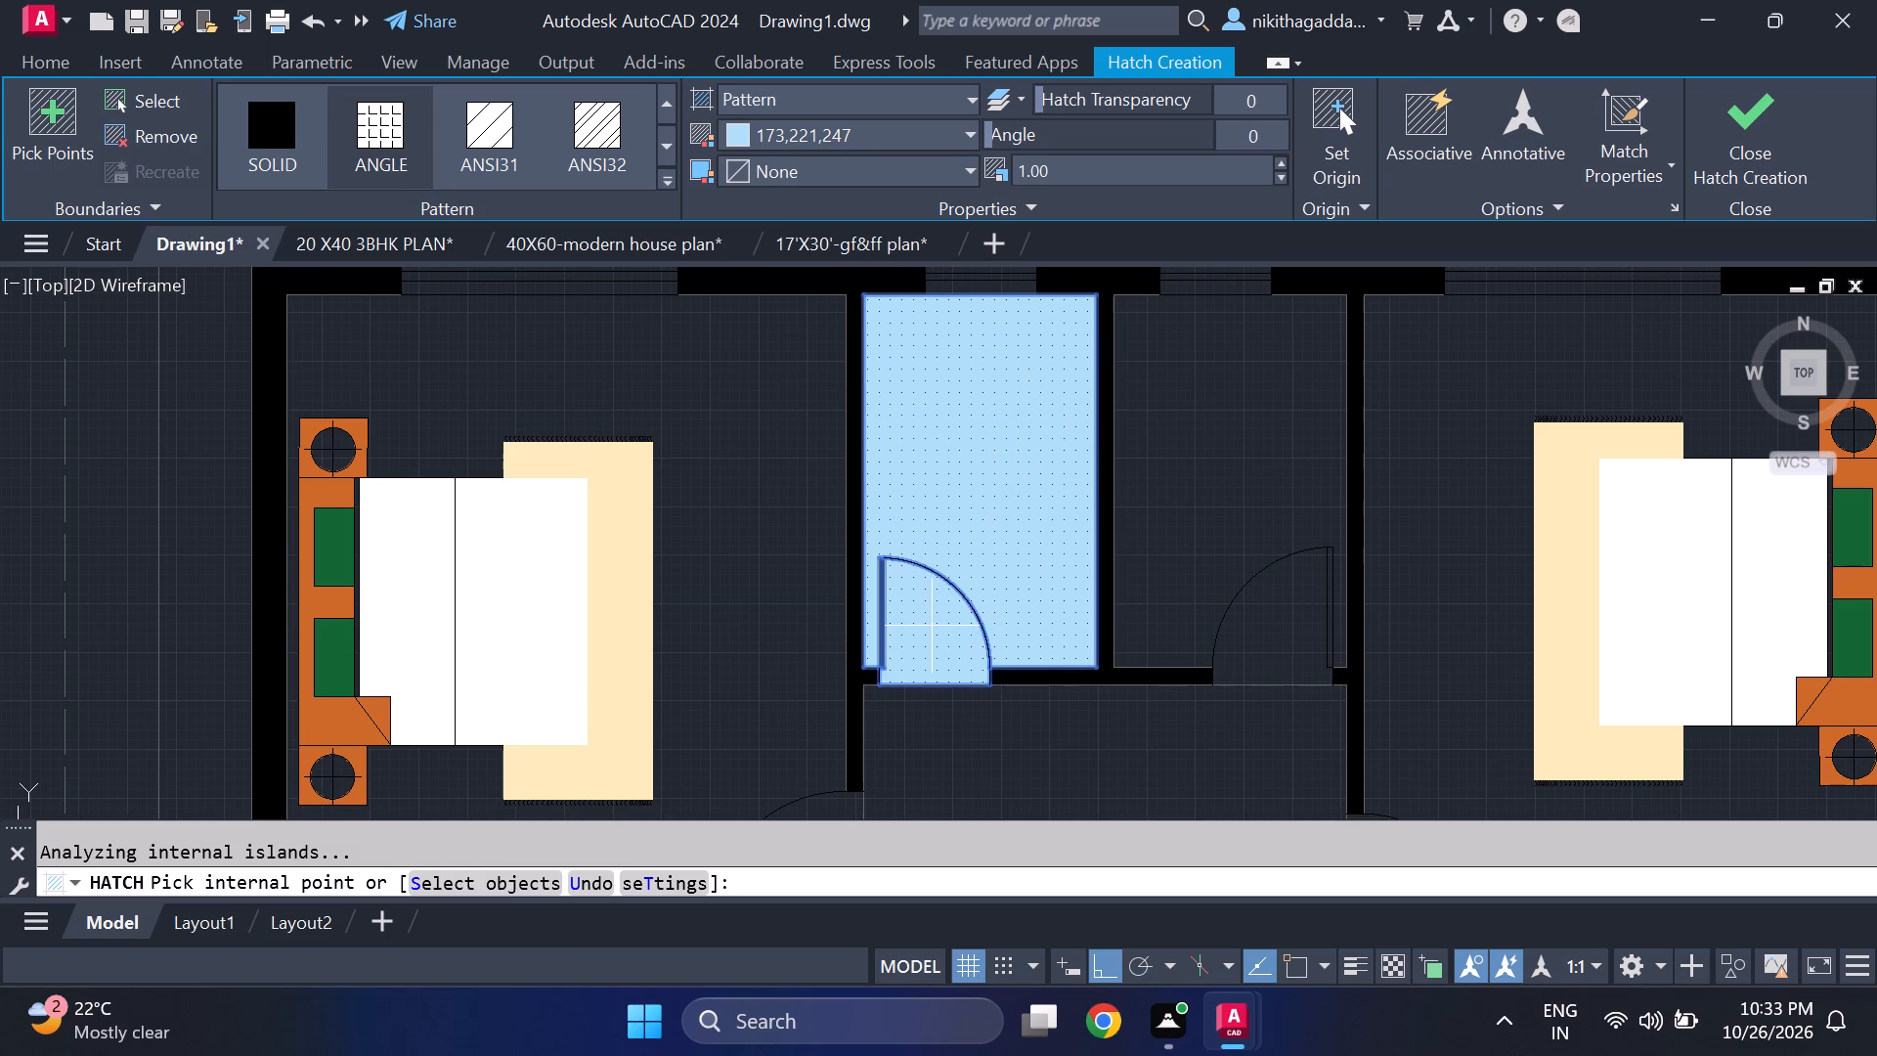
click(1094, 174)
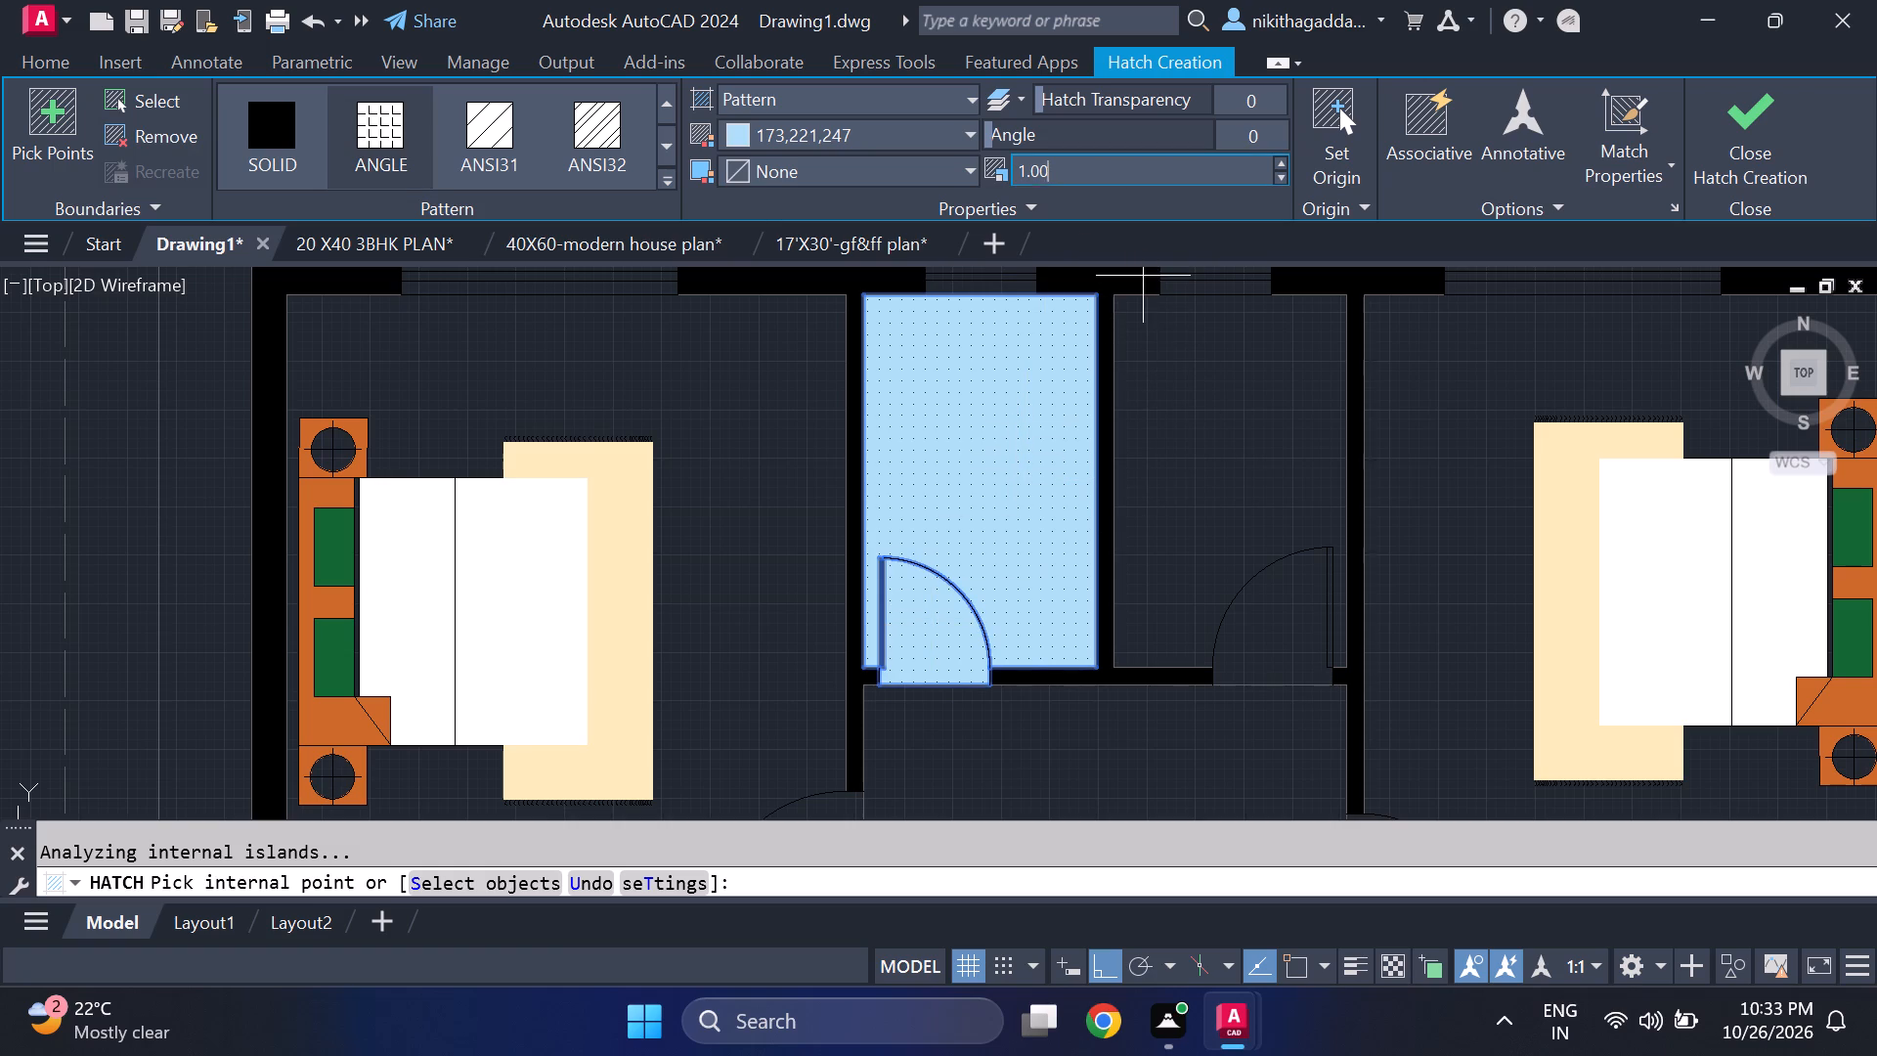
key(BackSpace)
key(3)
key(Return)
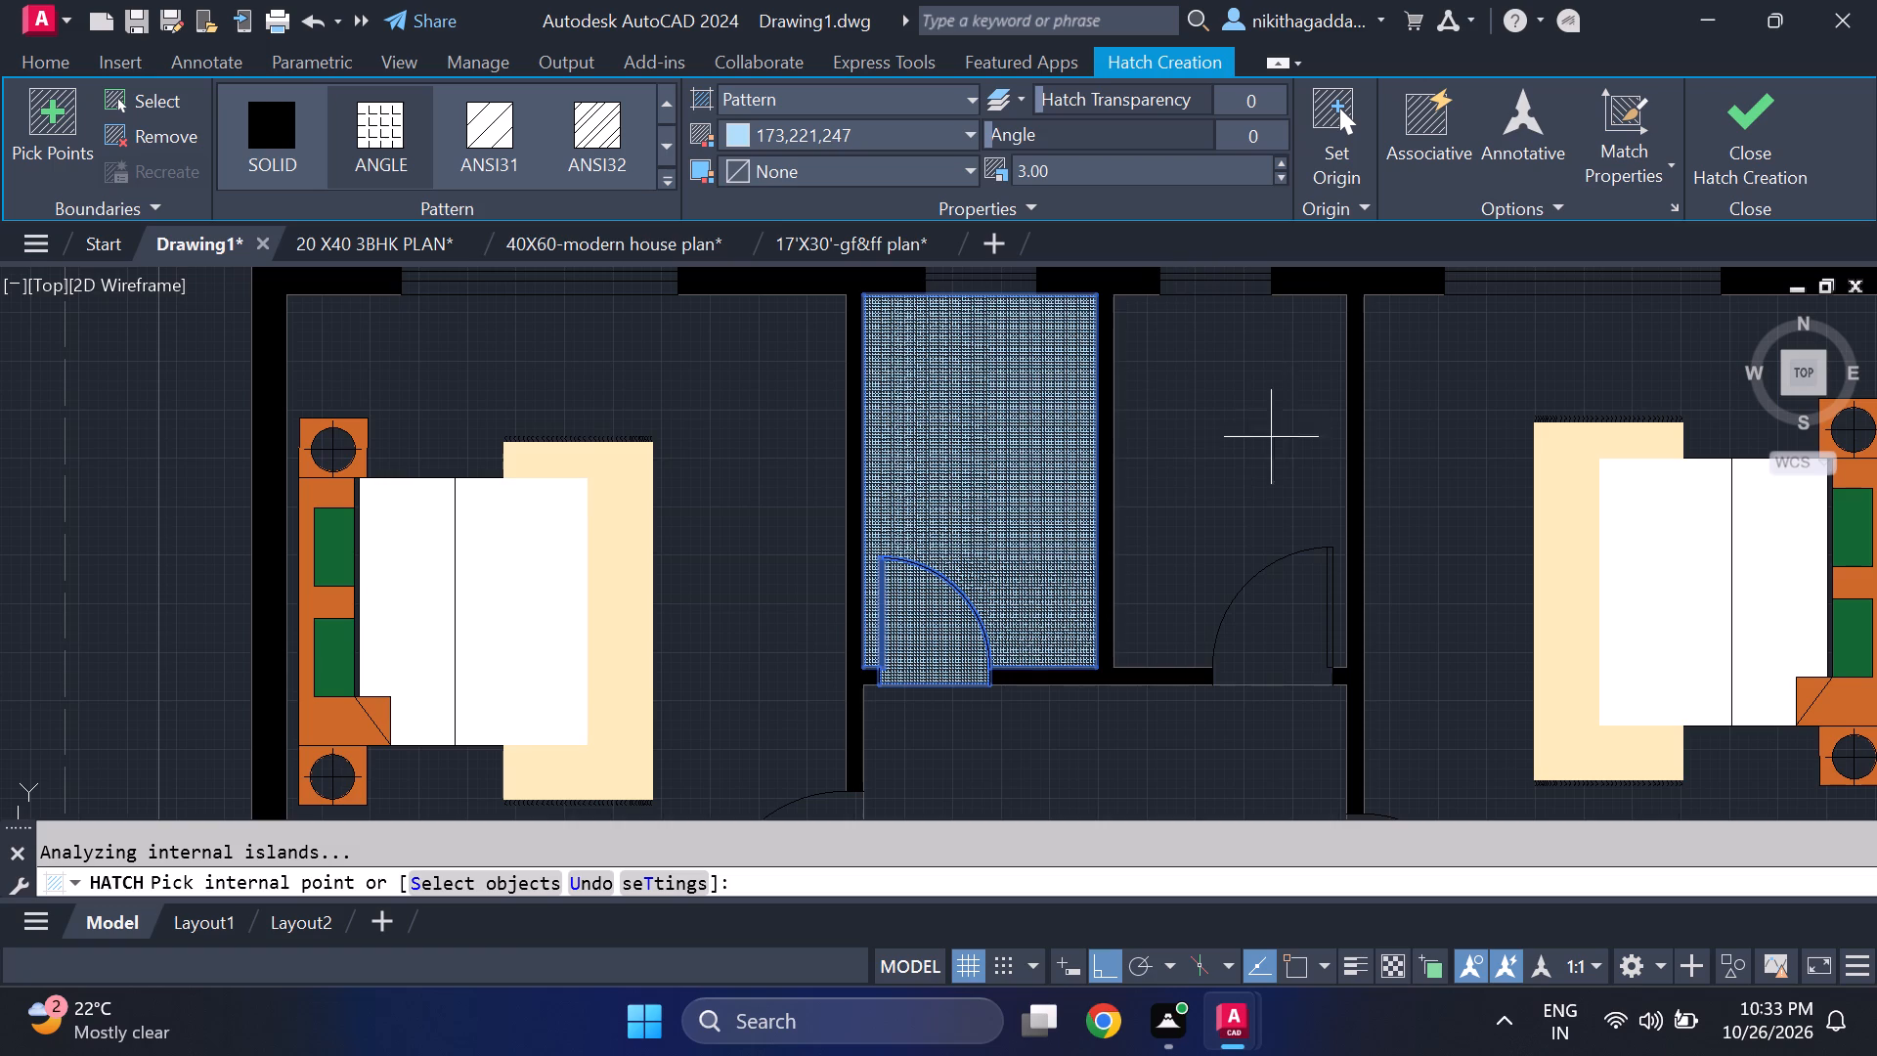
click(1264, 445)
click(1302, 616)
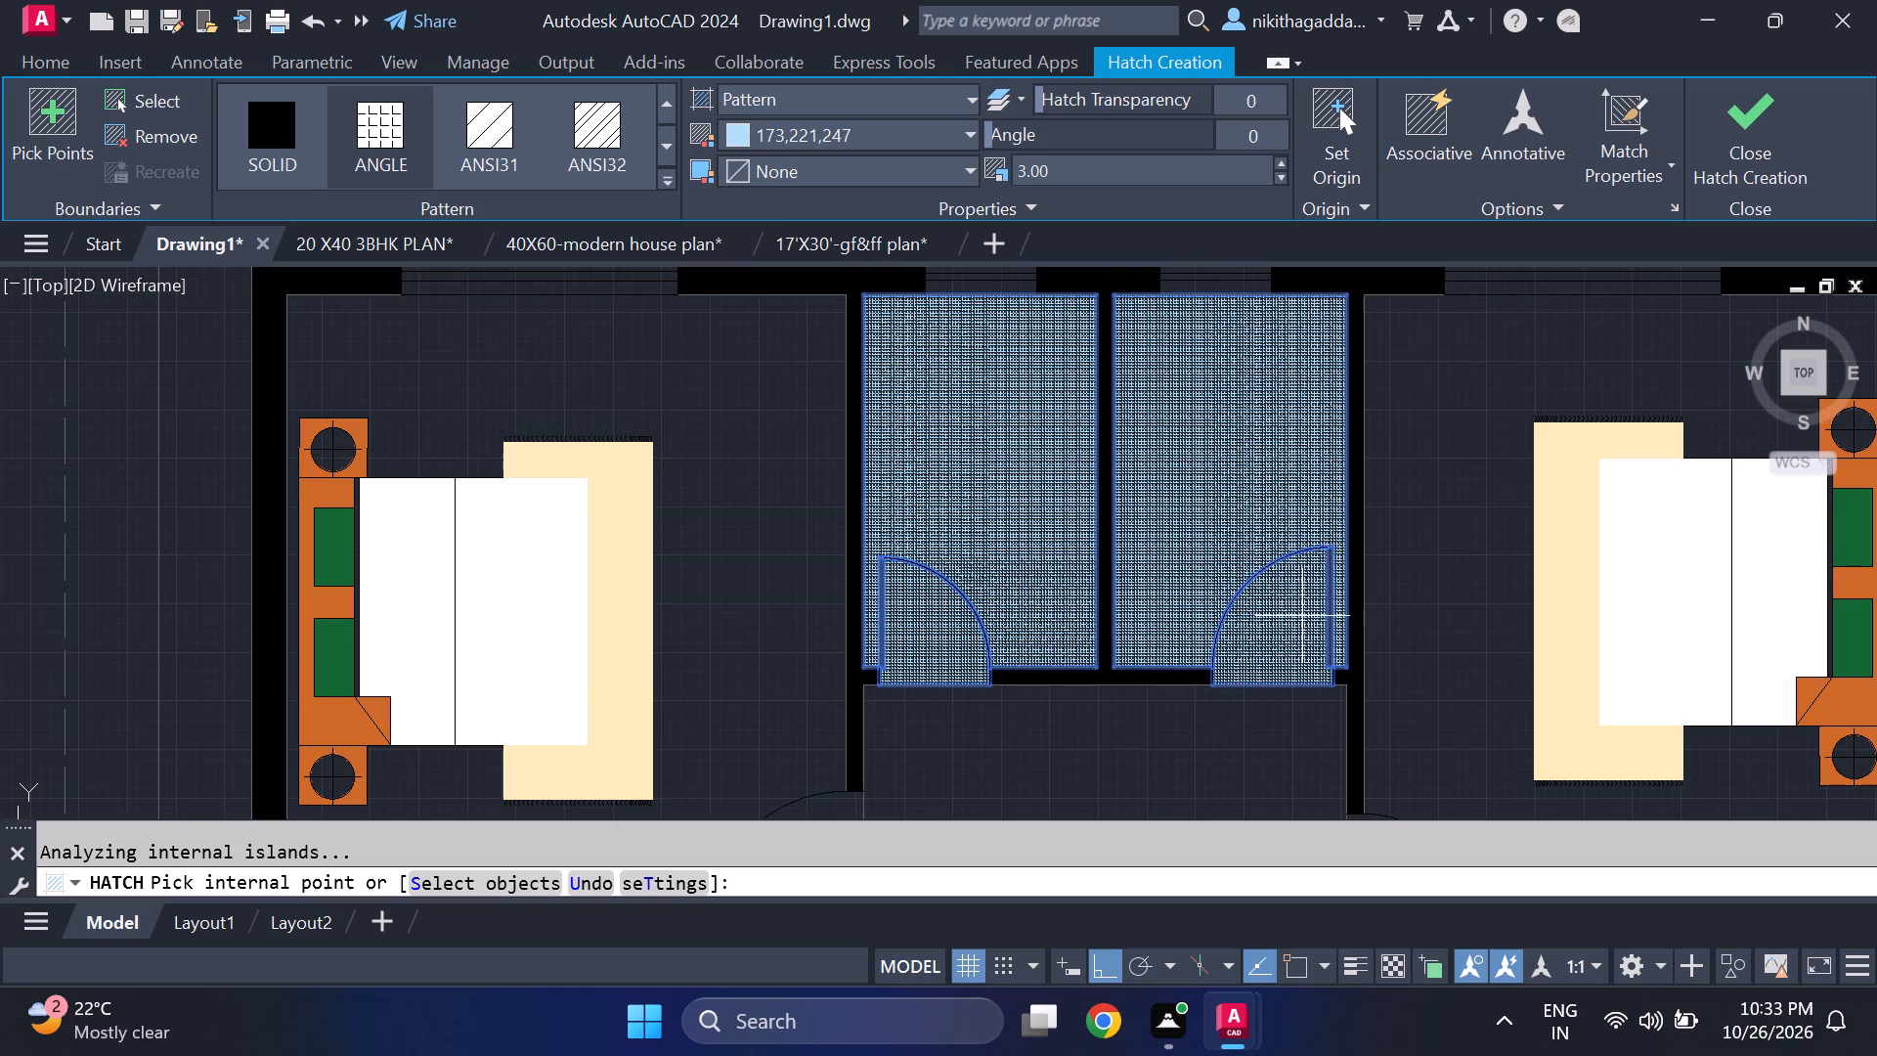
click(1744, 130)
Examine the pattern density of the light blue hatch in the two small northern rooms.
scroll(1453, 570, down, 2)
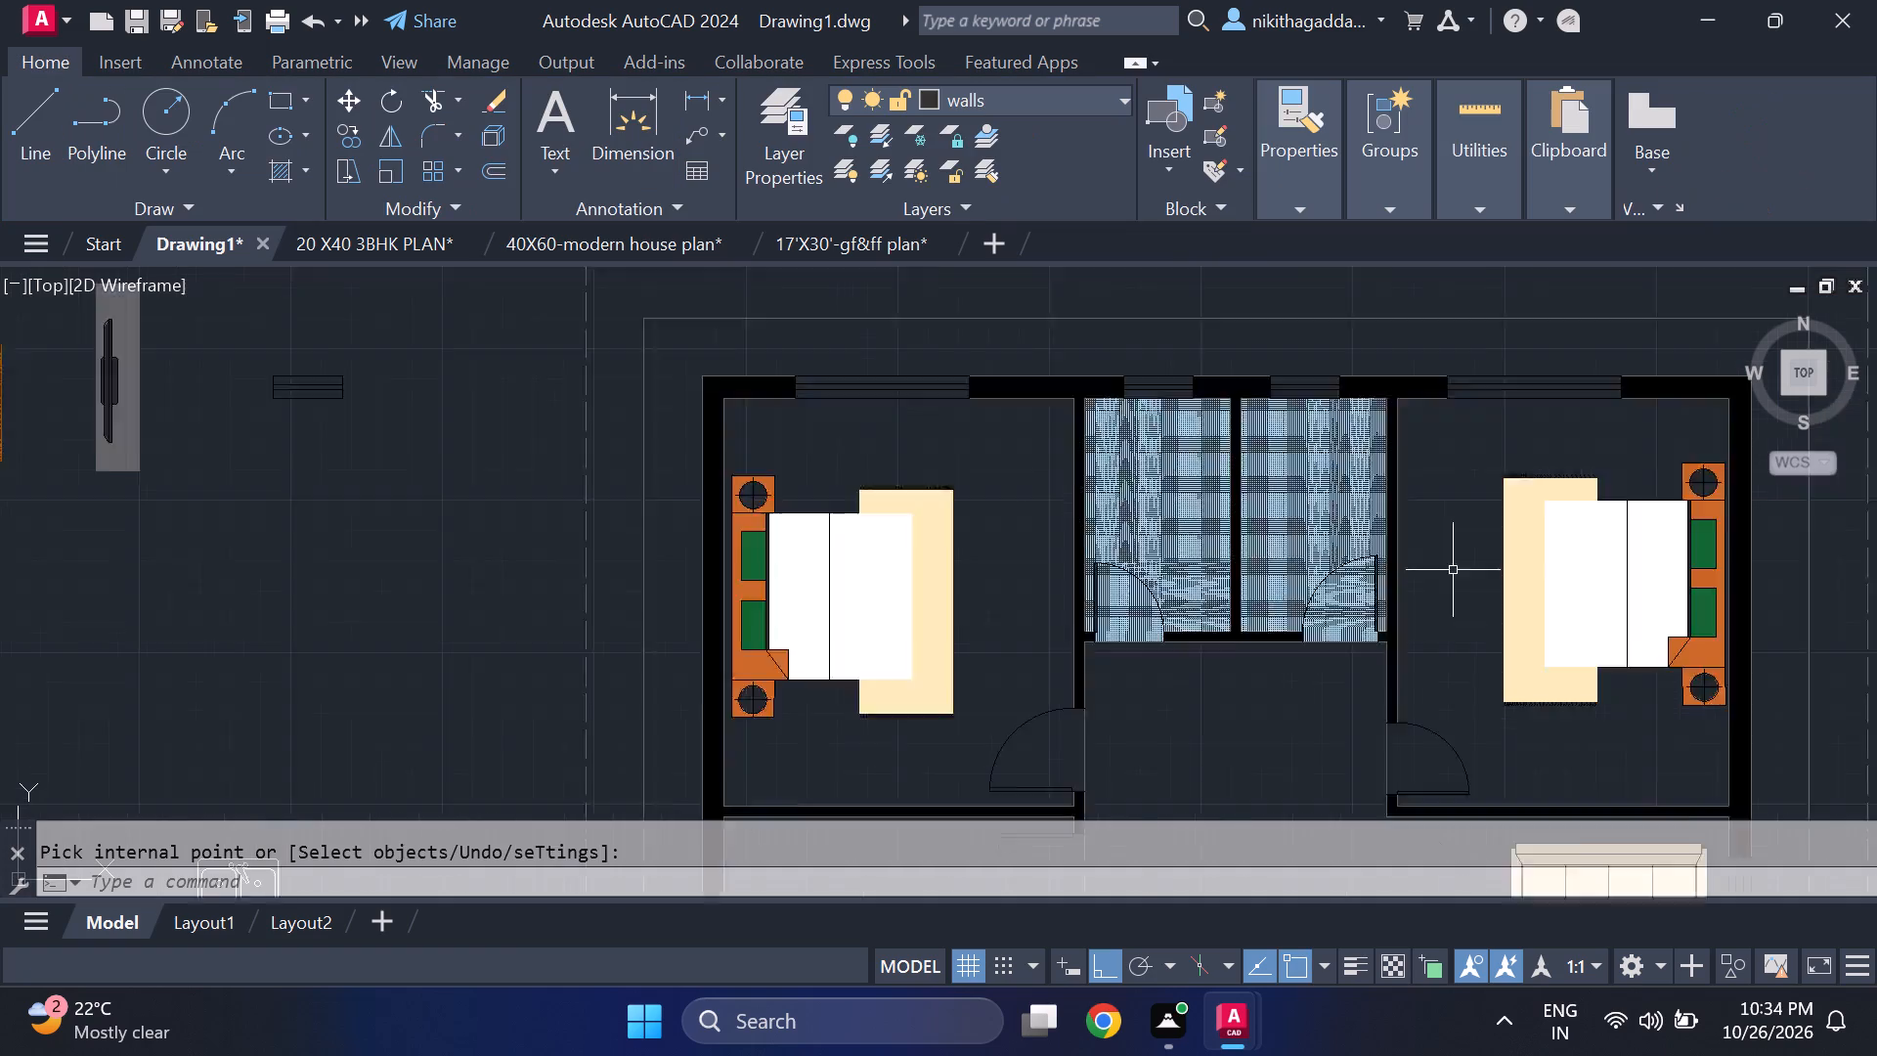
scroll(1452, 573, down, 3)
scroll(1433, 562, up, 2)
middle_drag(1417, 653, 1351, 572)
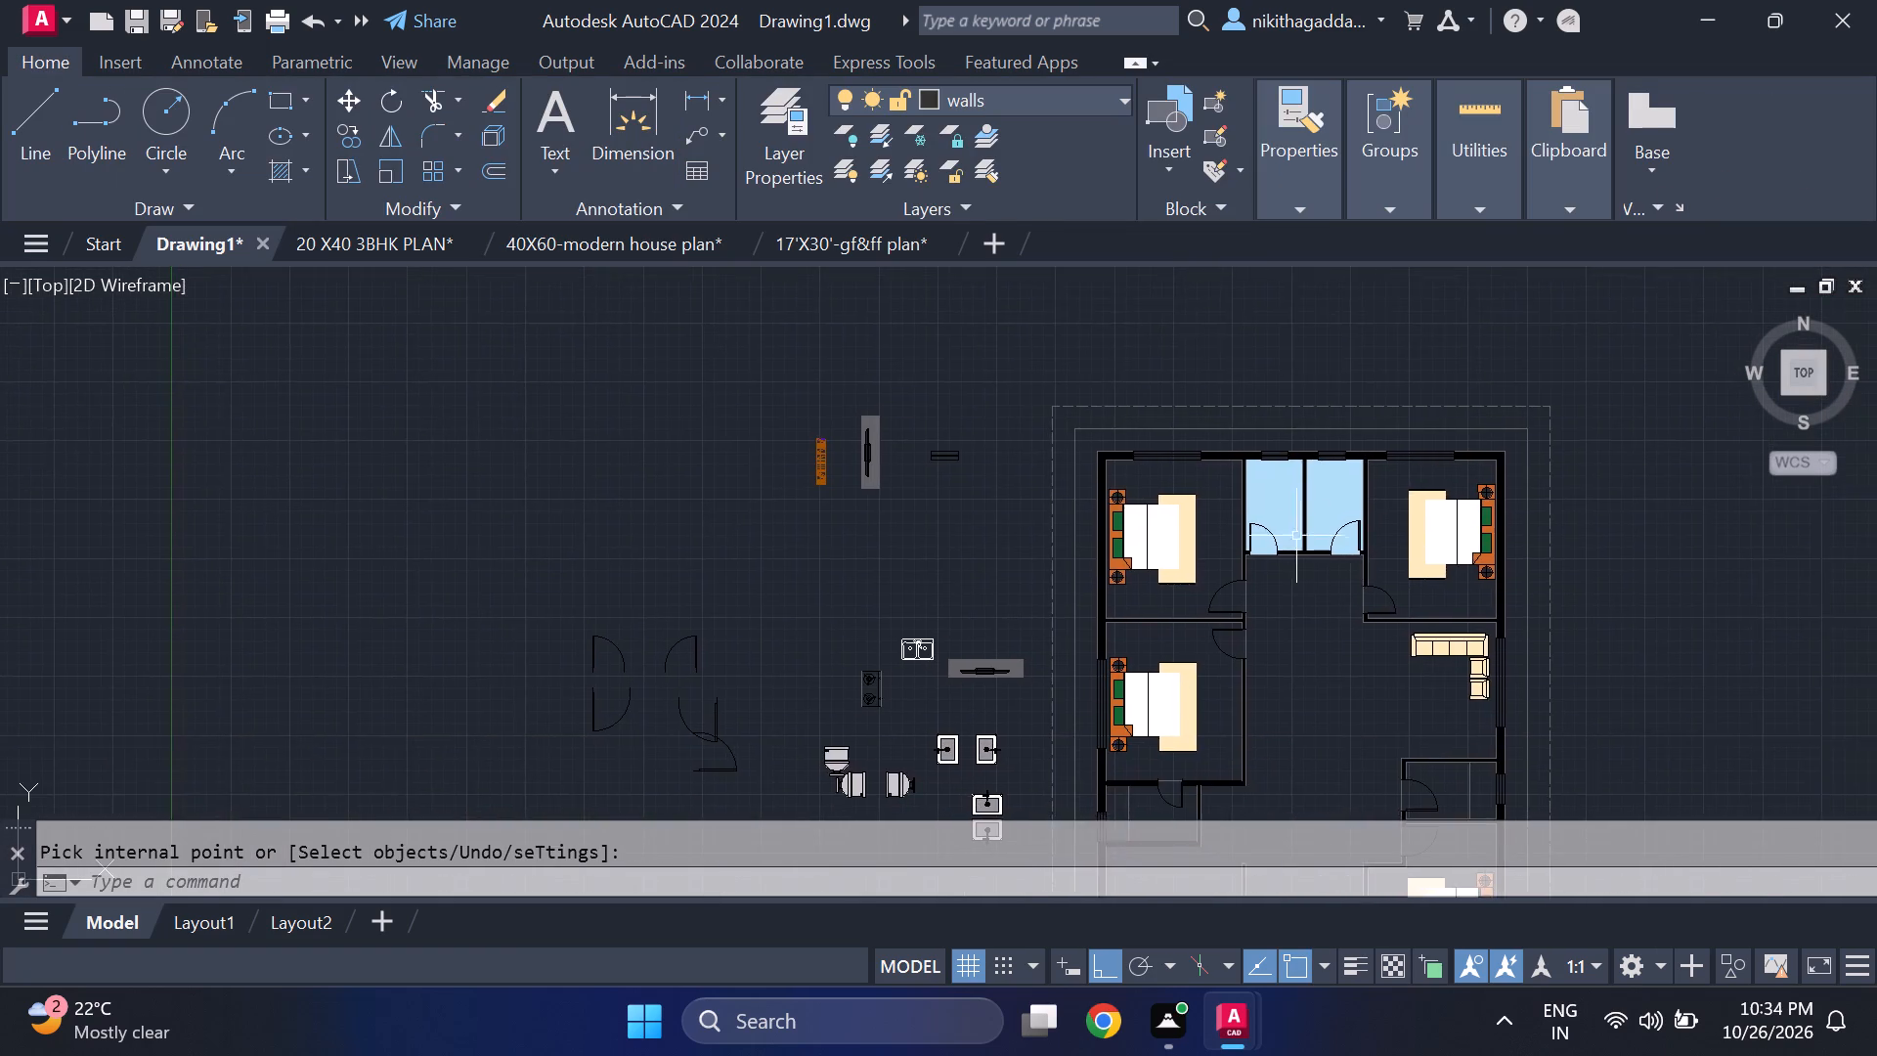
scroll(1296, 536, up, 2)
scroll(1324, 581, down, 2)
scroll(1285, 538, up, 4)
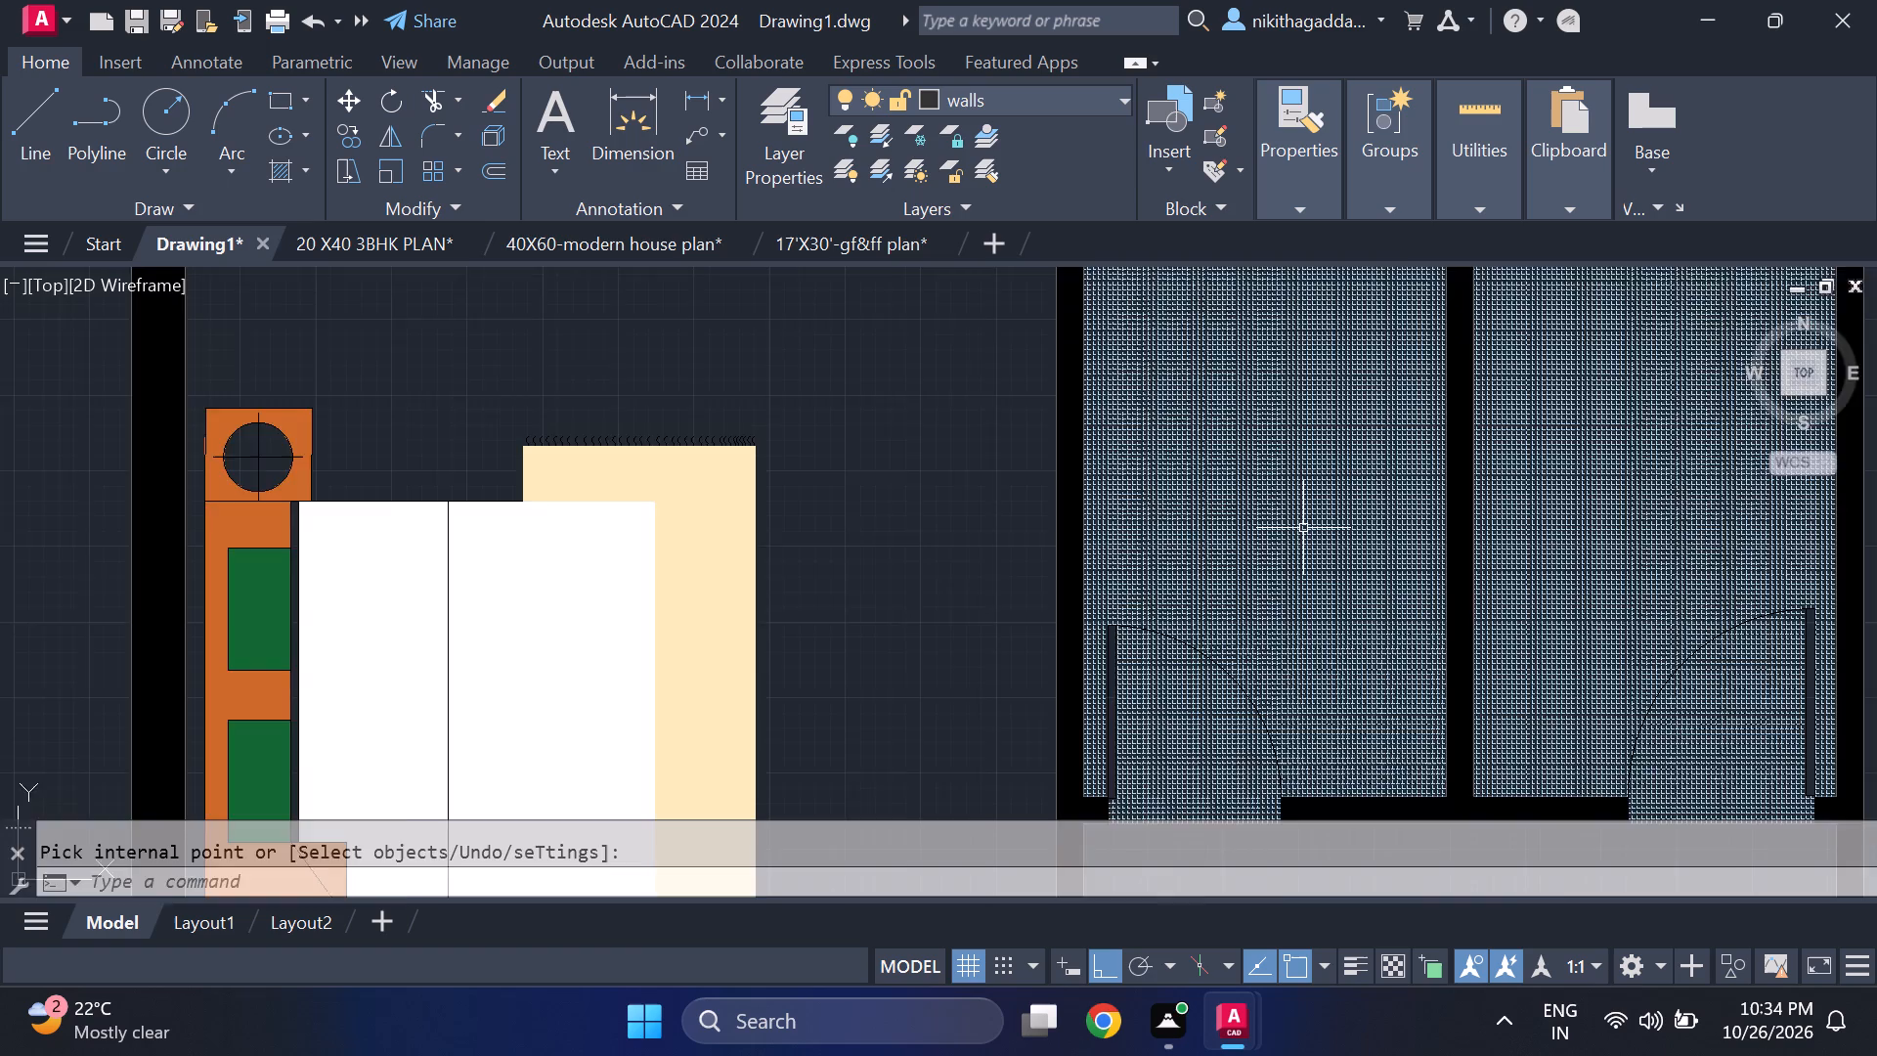
scroll(1303, 528, up, 2)
scroll(1303, 528, down, 6)
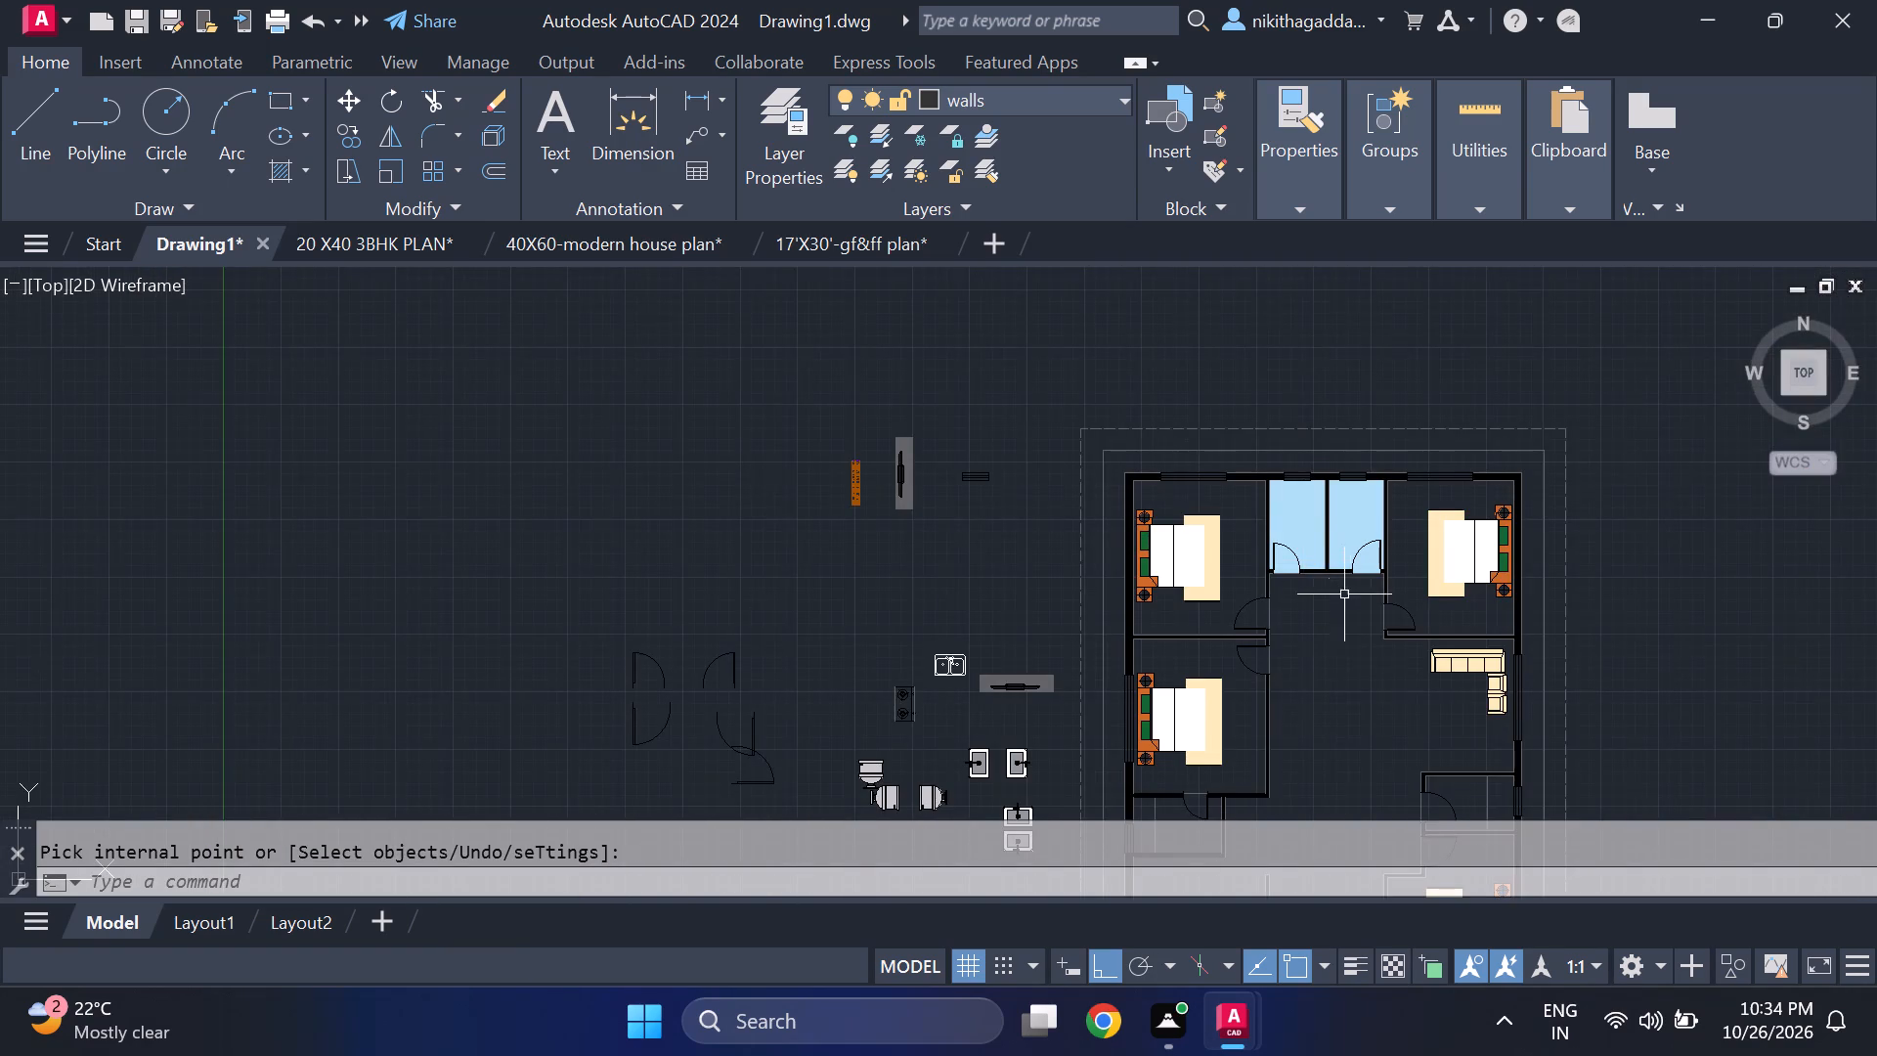
middle_drag(1362, 625, 1245, 506)
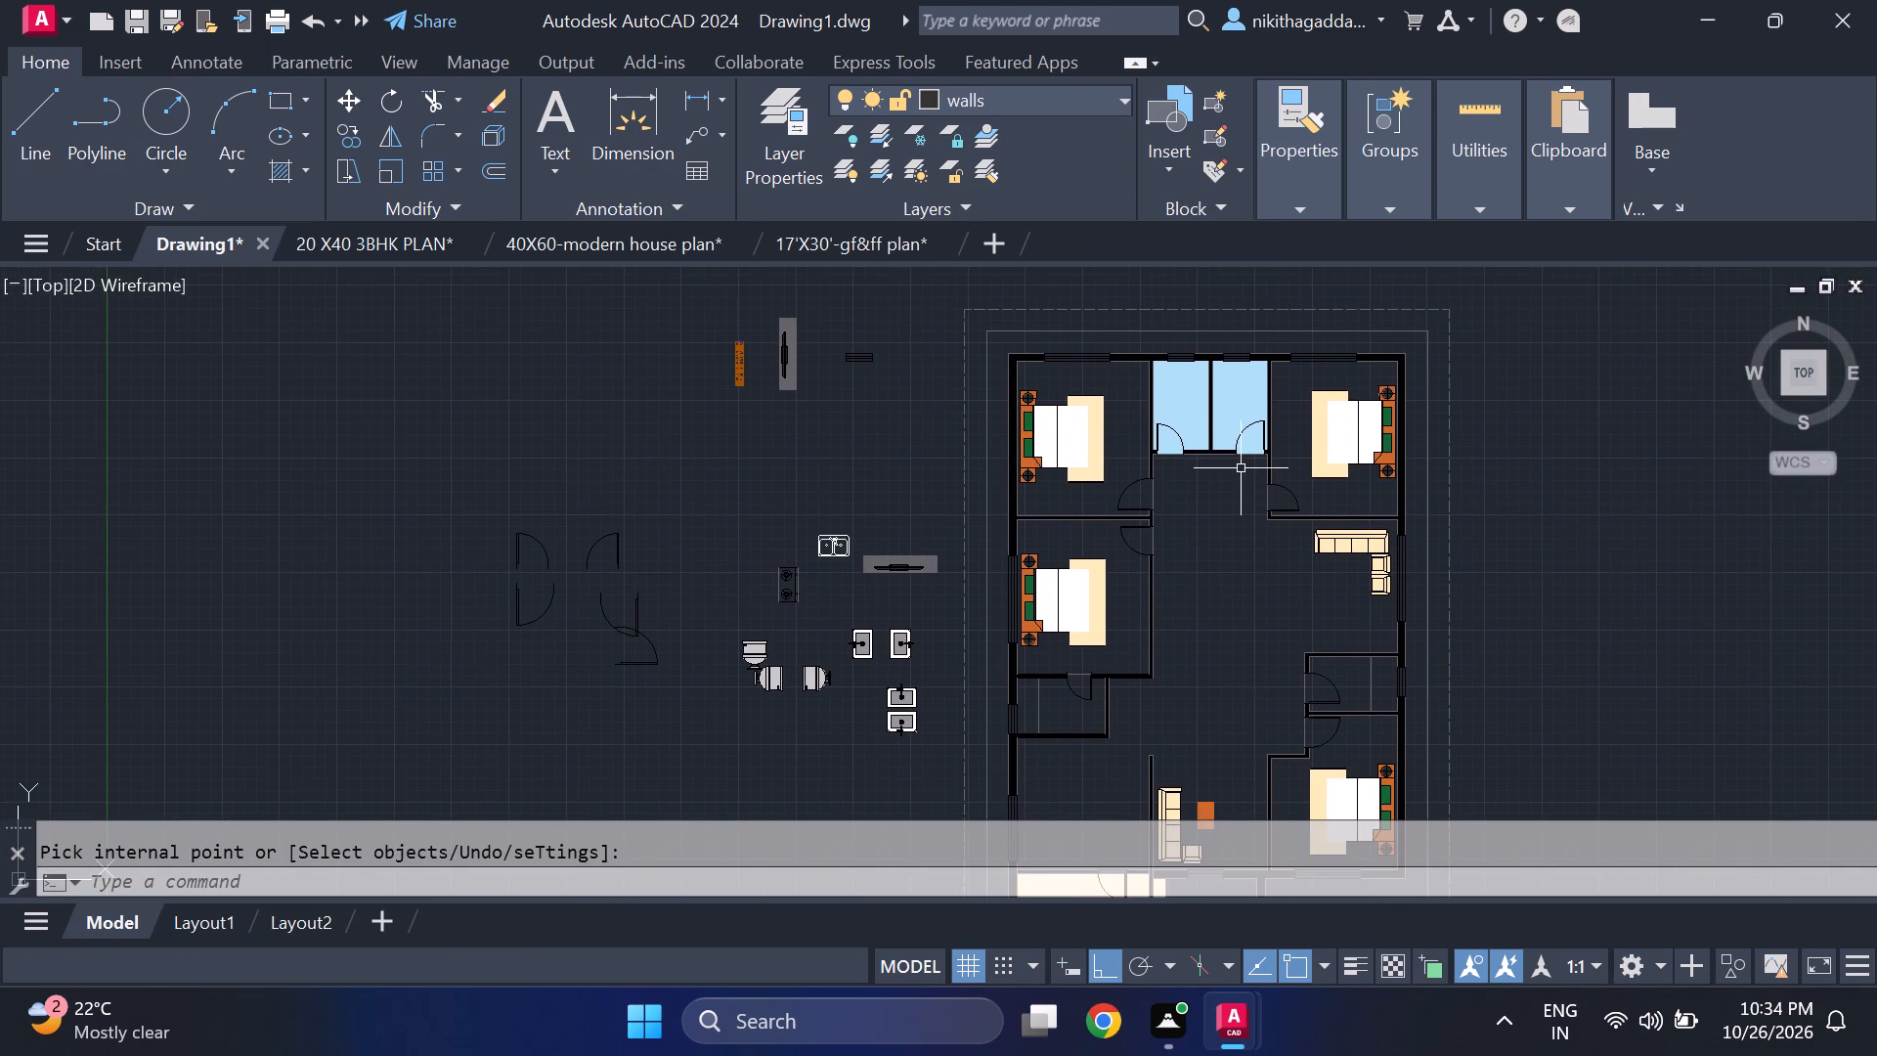
scroll(1227, 459, up, 2)
scroll(1256, 487, down, 1)
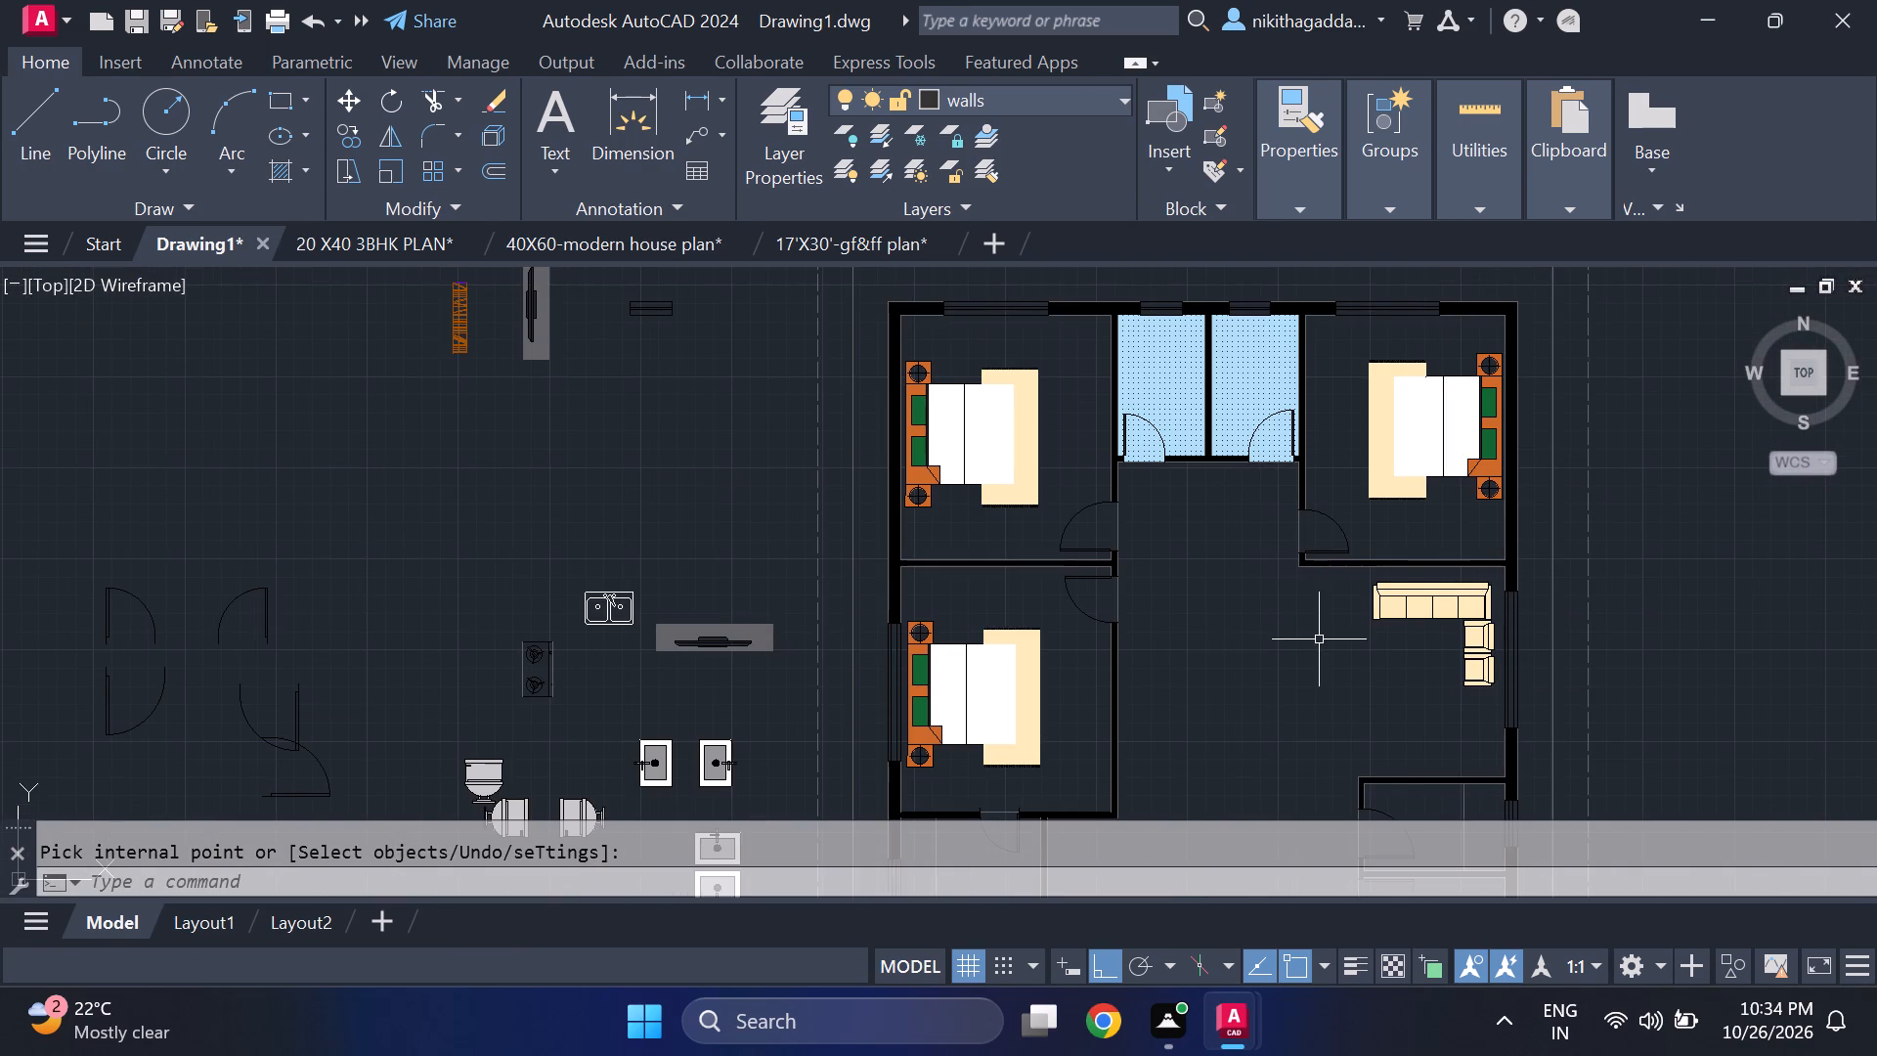
Hatch the small room north of the southeast bedroom, including its door swing and window-side strip, with ANGLE, colour 173,221,247, scale 3.
middle_drag(1310, 639, 1177, 564)
middle_click(1177, 564)
middle_drag(1201, 663, 1103, 525)
text(hatch)
key(Return)
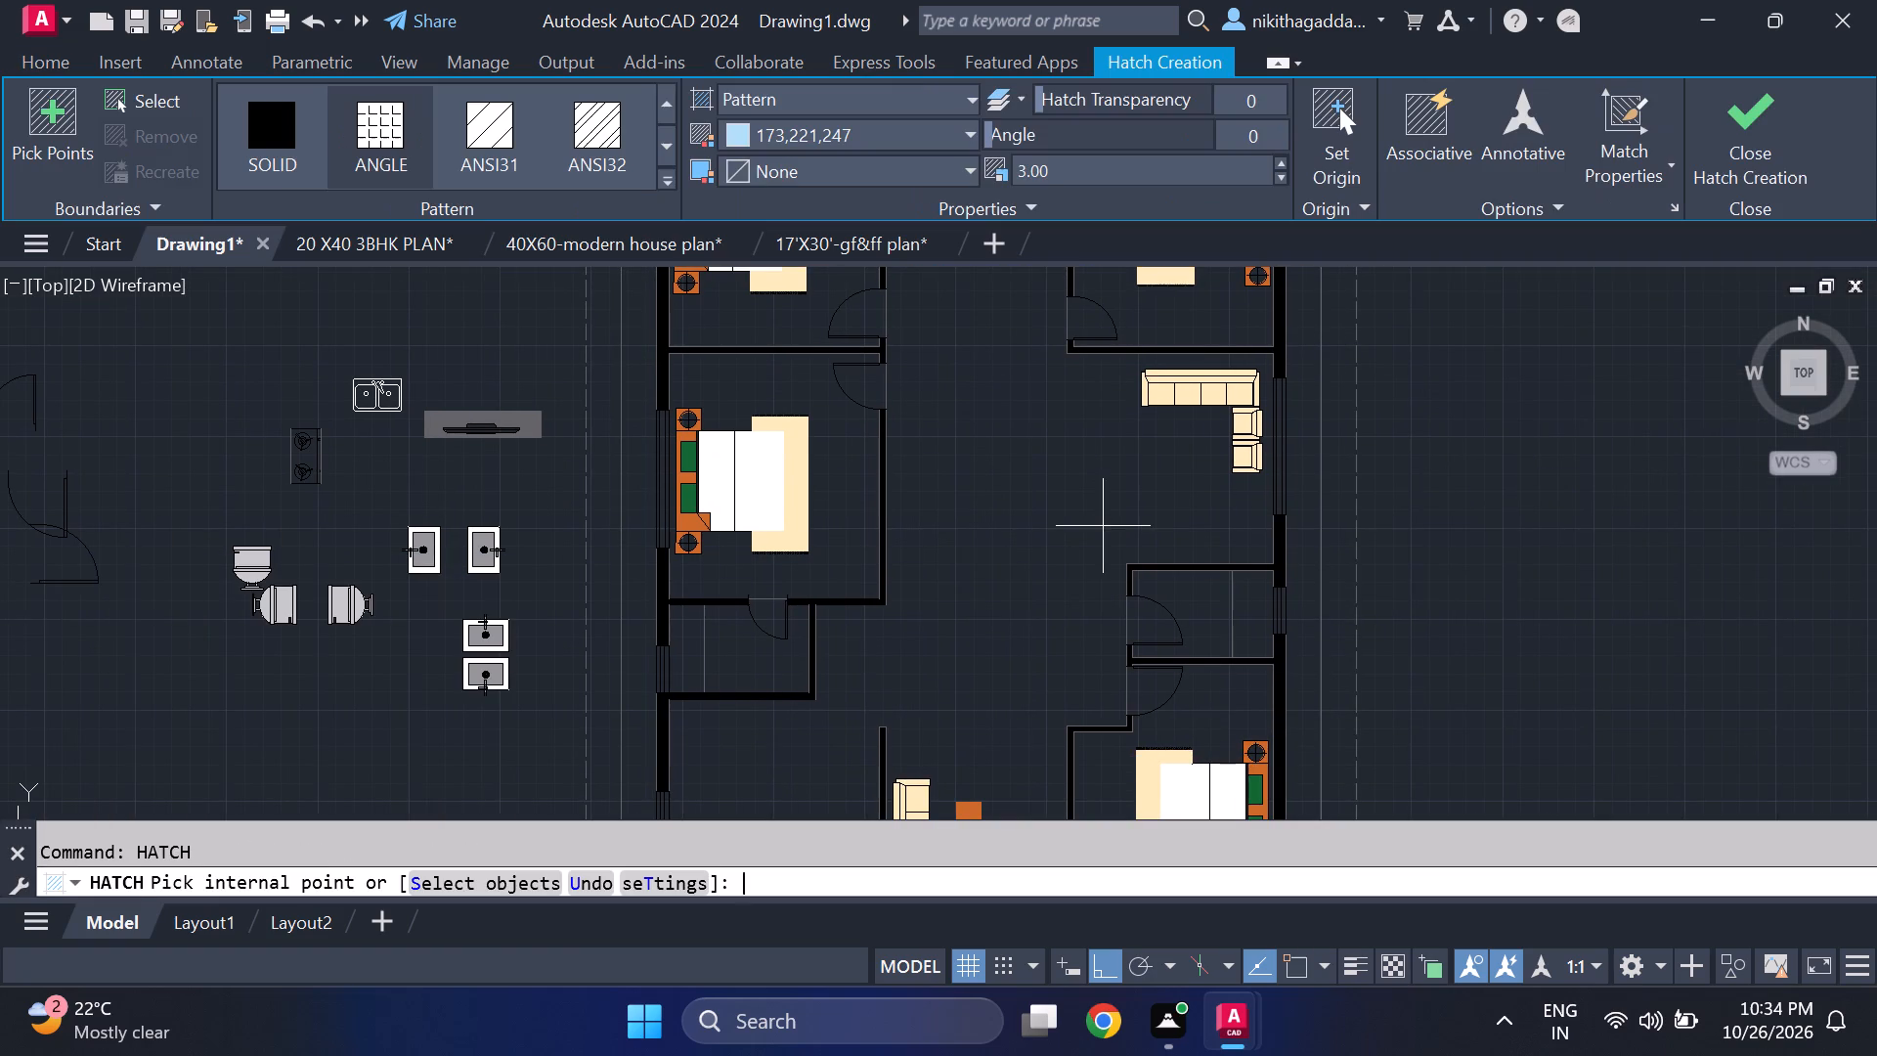
middle_drag(1158, 649, 1043, 591)
scroll(1067, 559, up, 1)
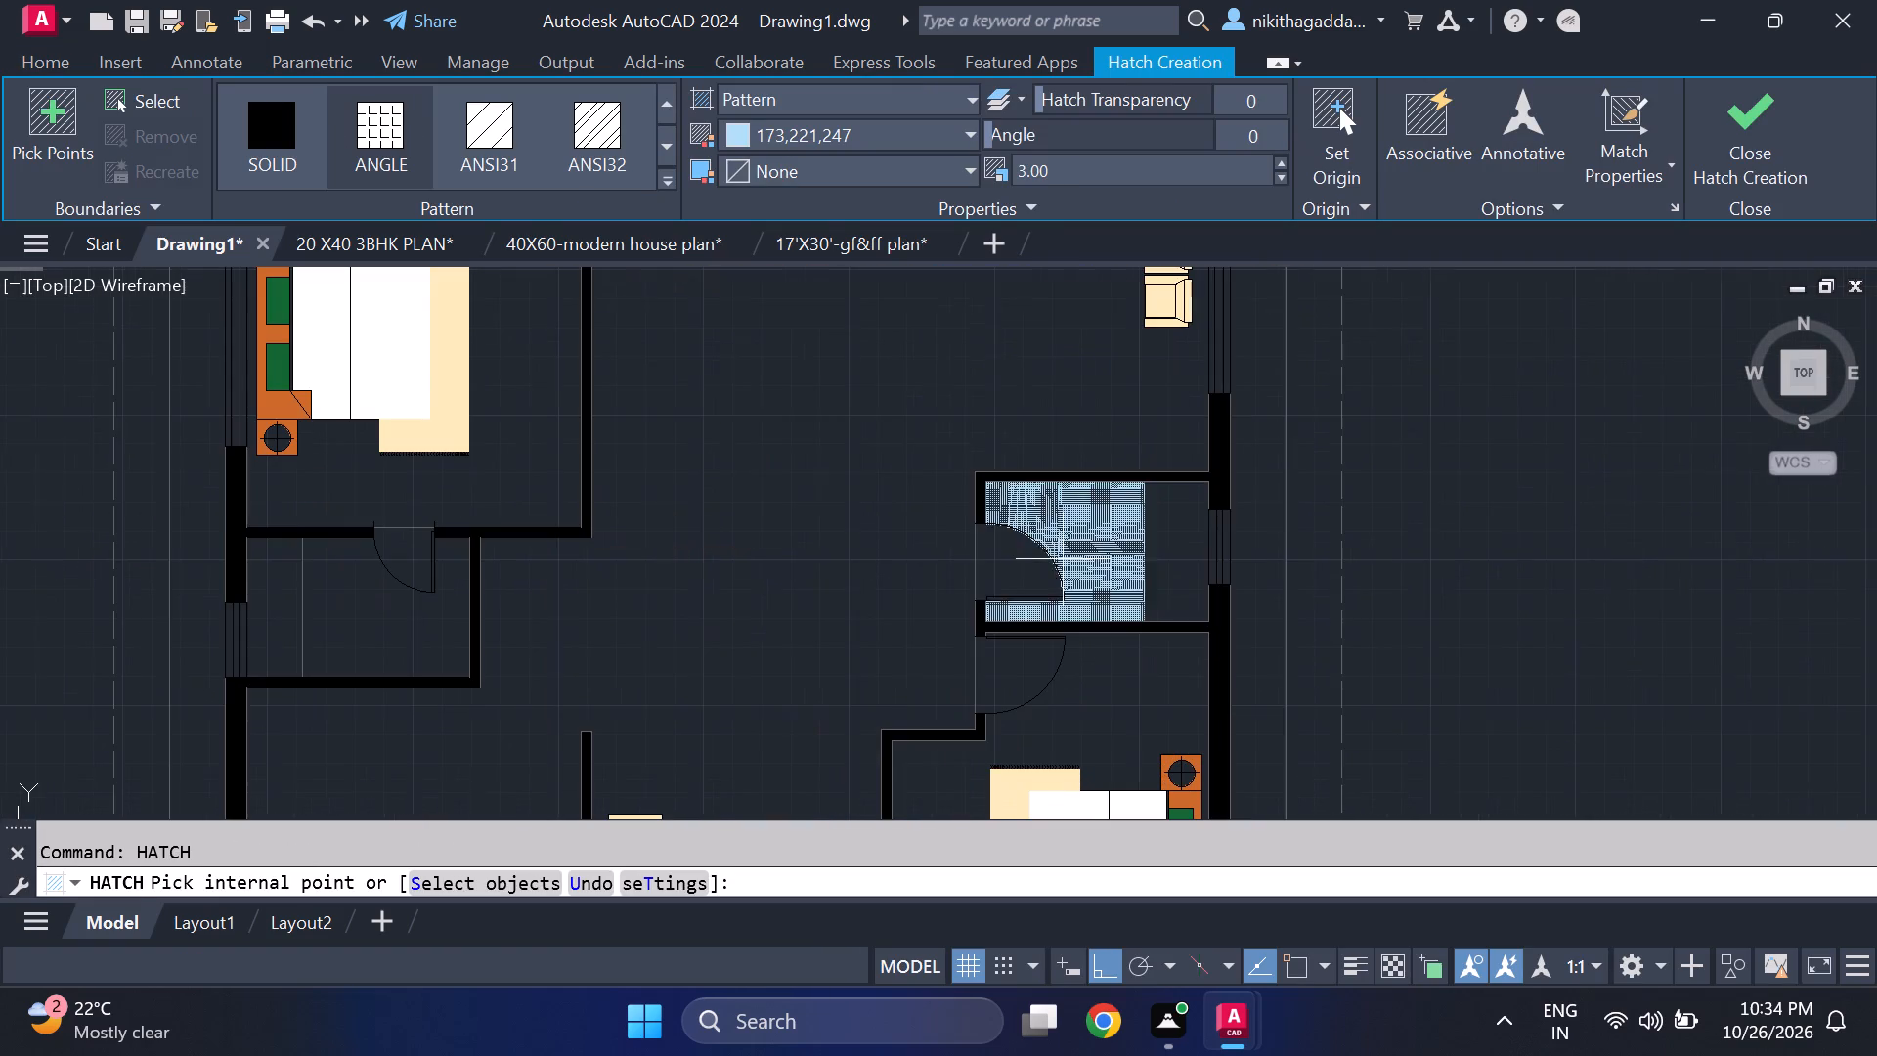
click(1017, 568)
click(1074, 532)
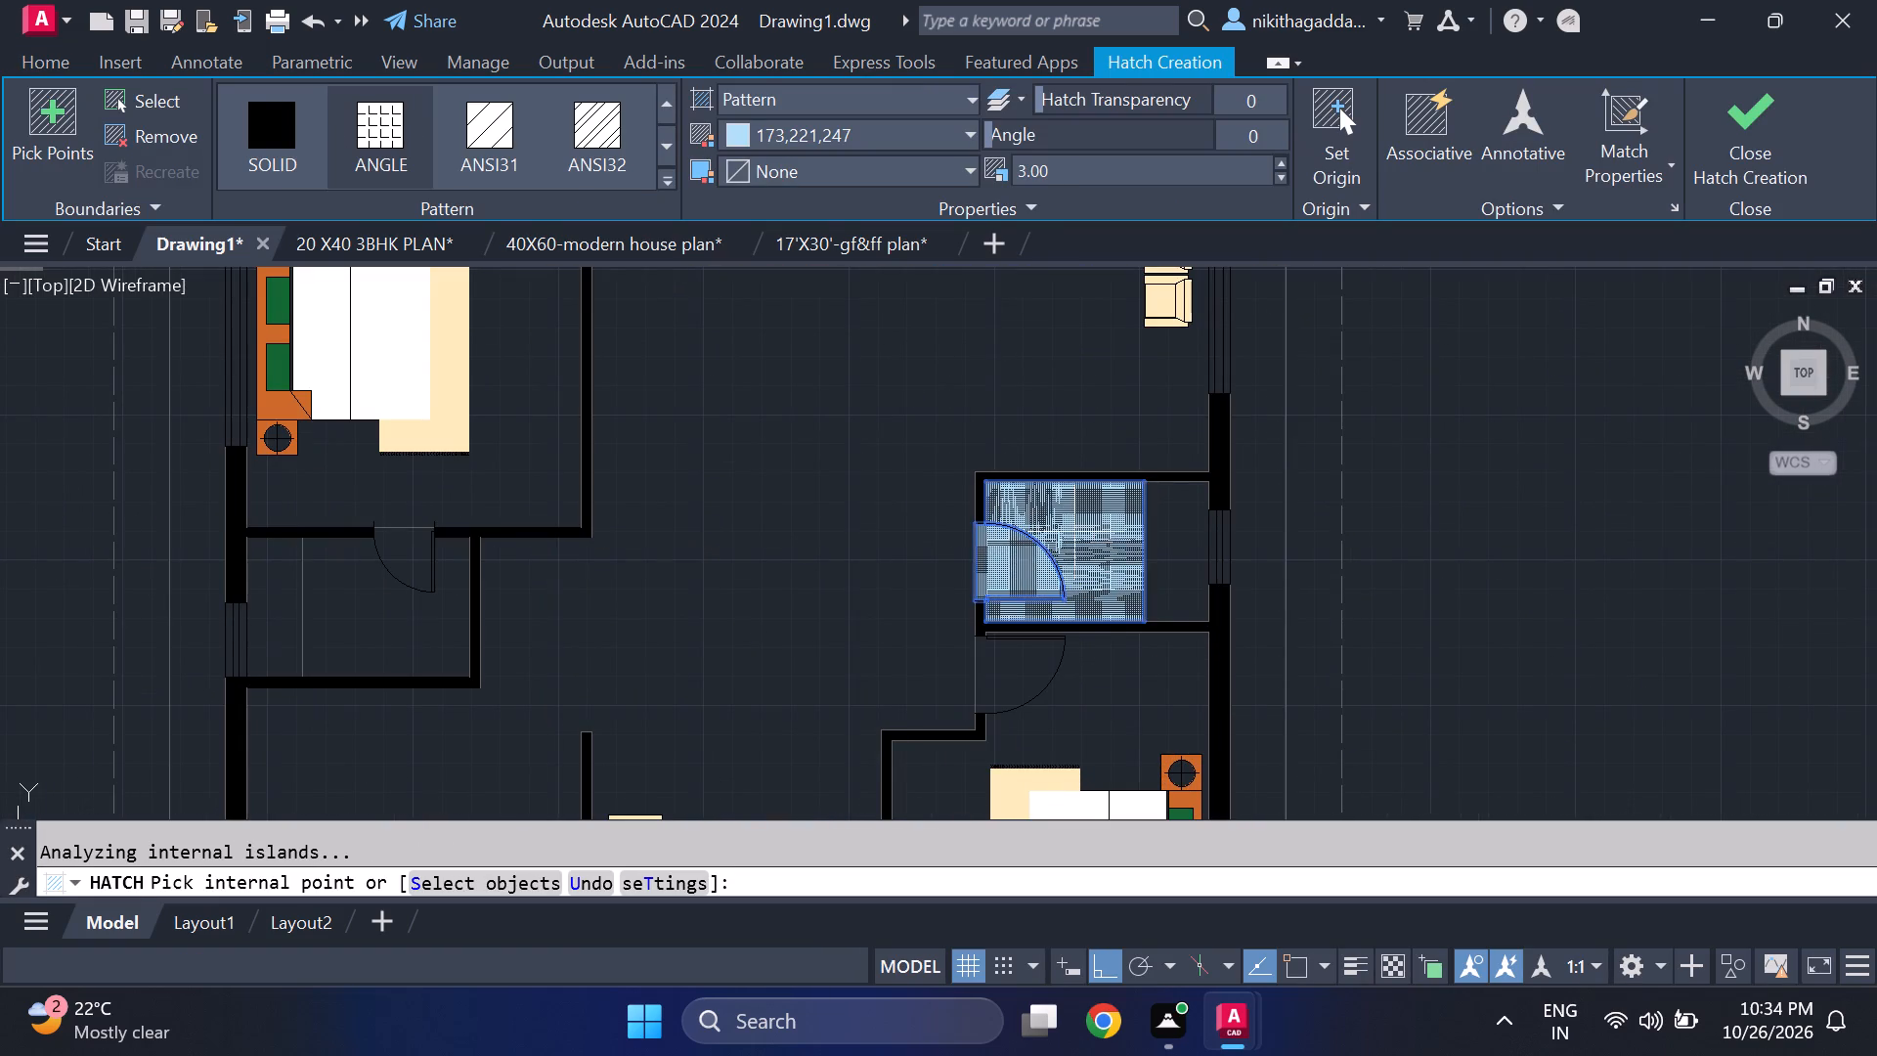
click(1182, 561)
click(1721, 135)
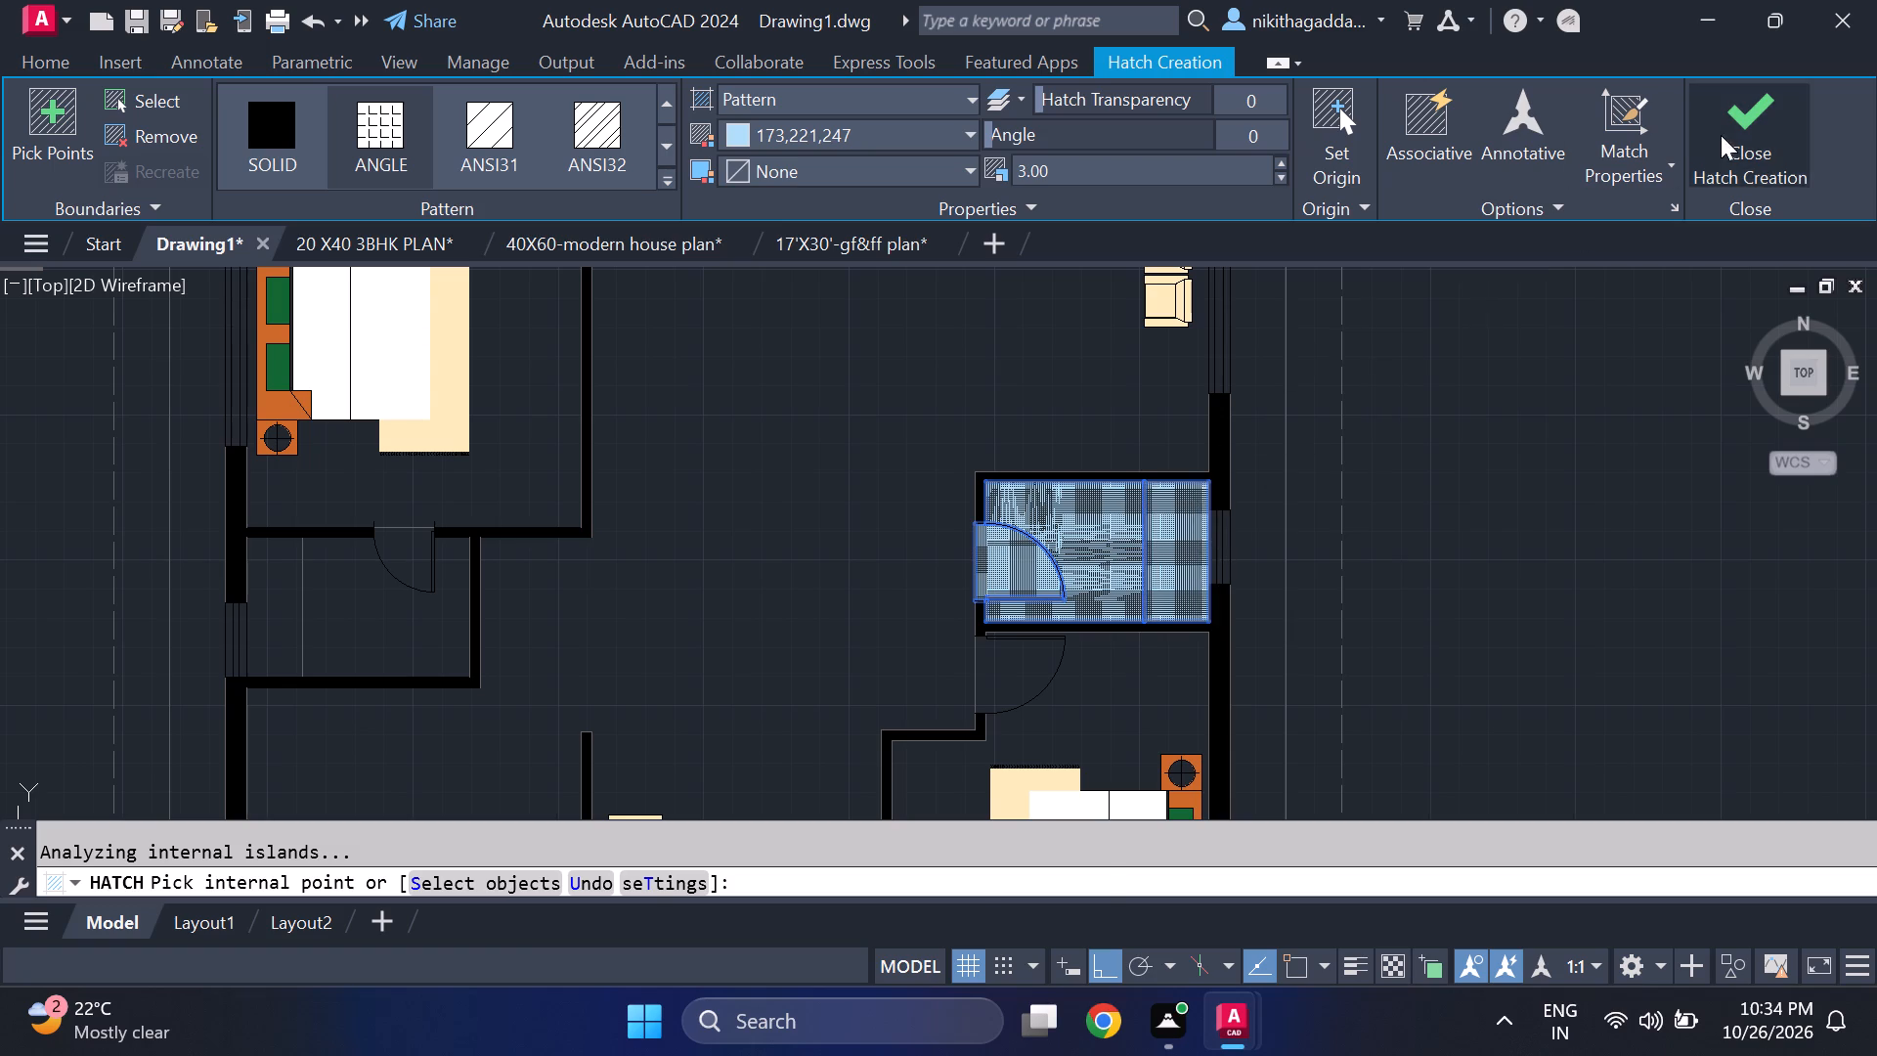
Set the scale of the light blue hatch in the small room north of the southeast bedroom to 1.
scroll(1095, 586, up, 3)
scroll(1095, 586, down, 7)
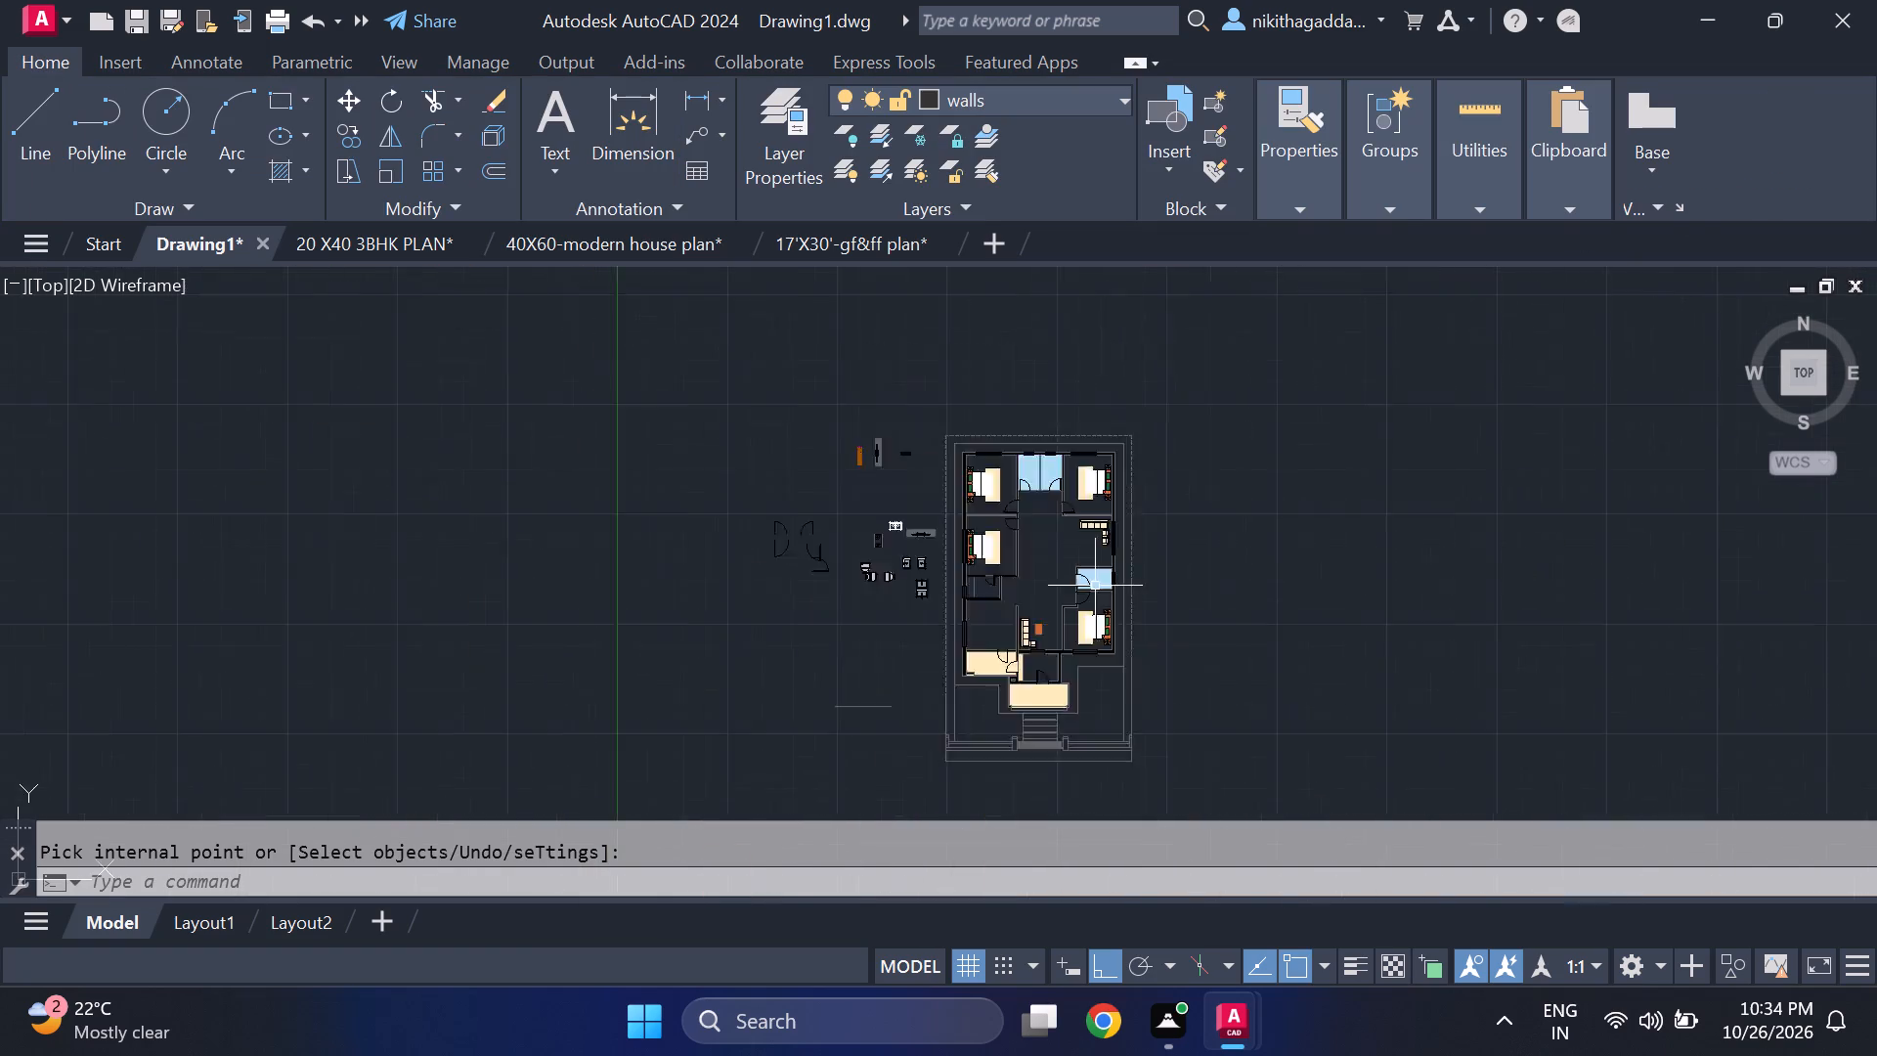
scroll(1095, 586, down, 1)
scroll(1089, 574, up, 5)
middle_drag(1095, 660, 1193, 601)
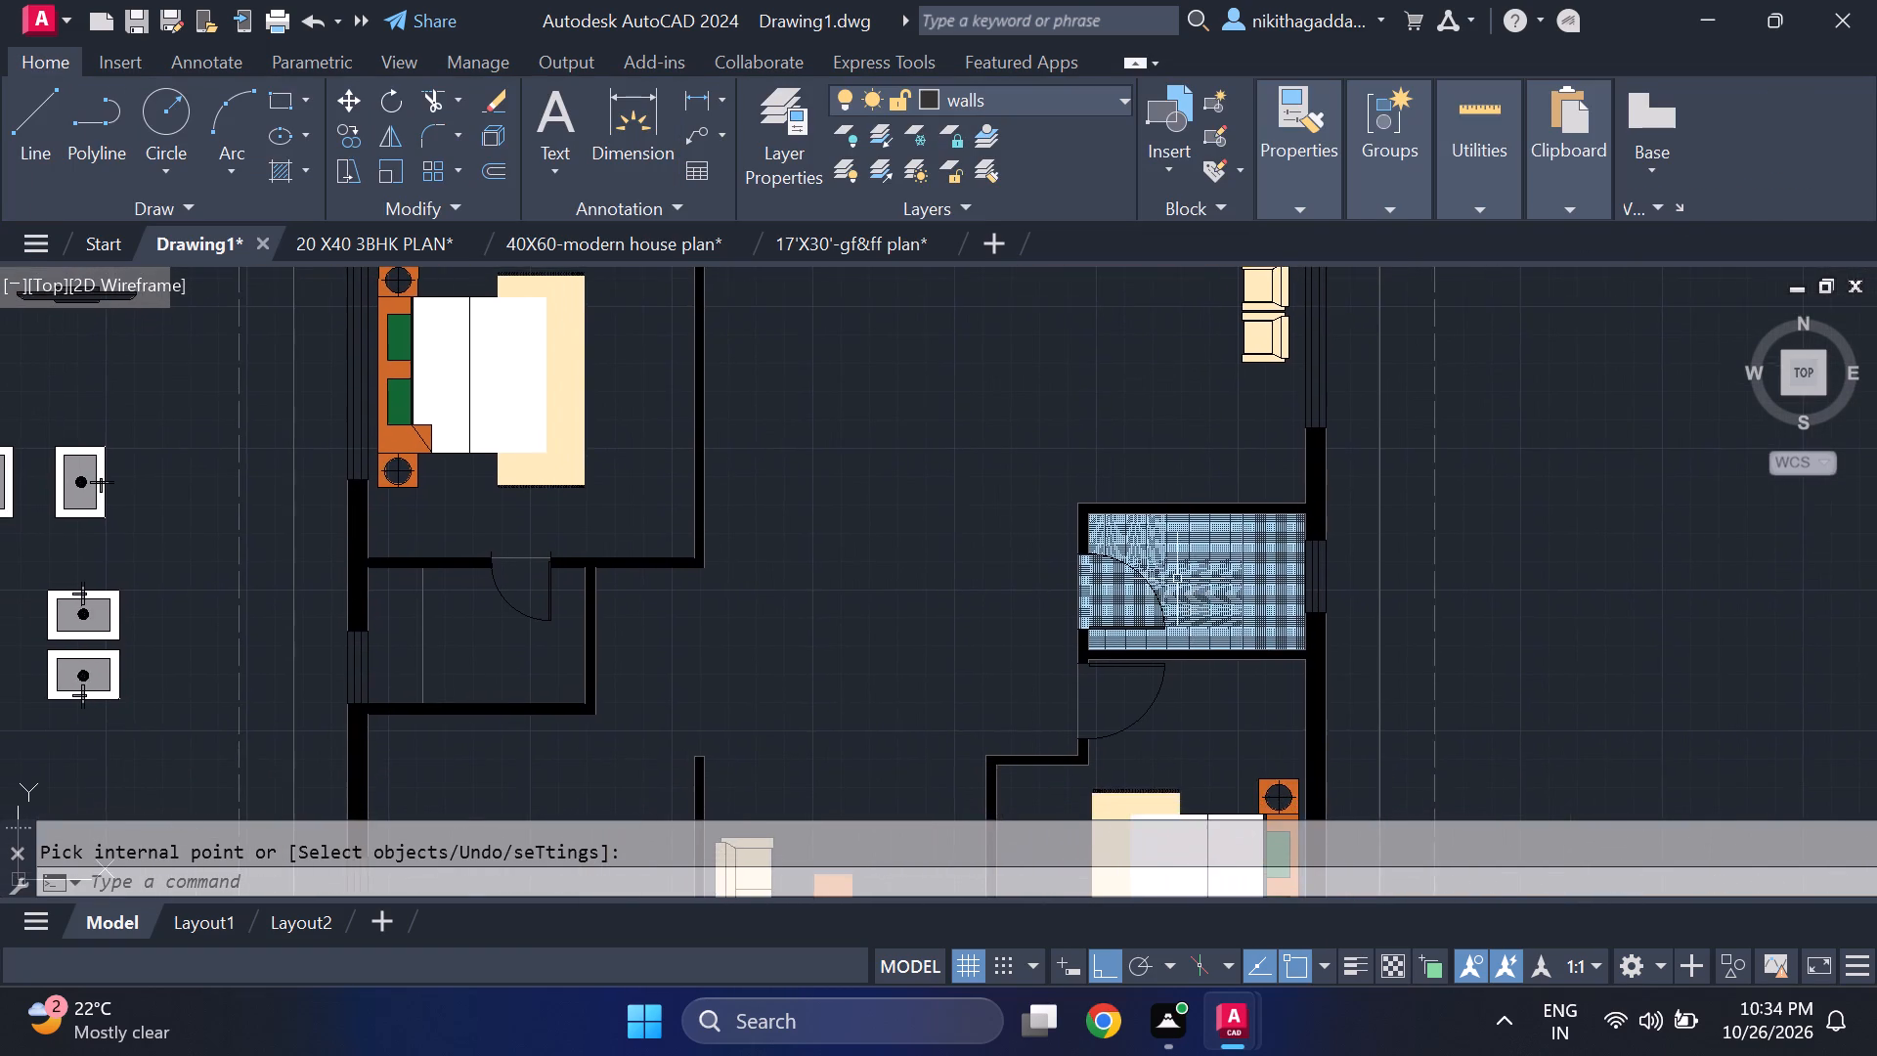
scroll(1174, 577, up, 2)
click(1187, 550)
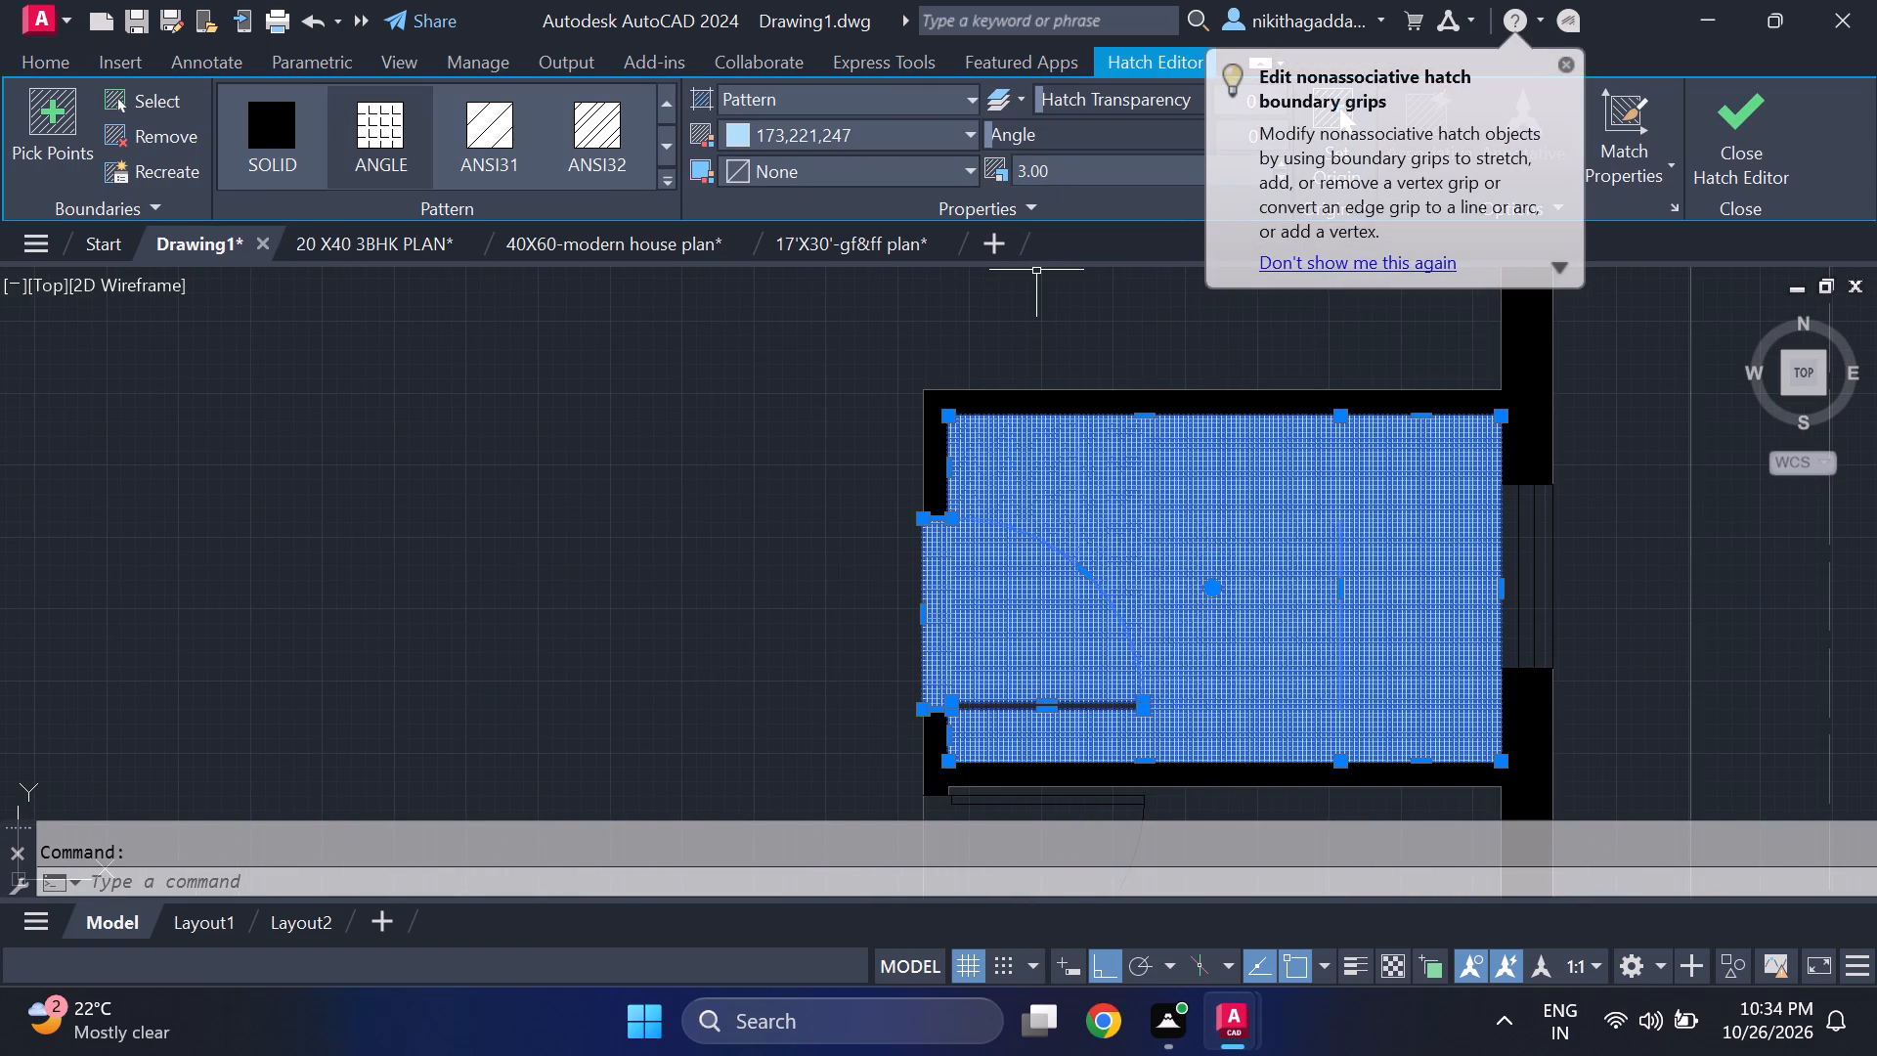
click(1063, 175)
key(BackSpace)
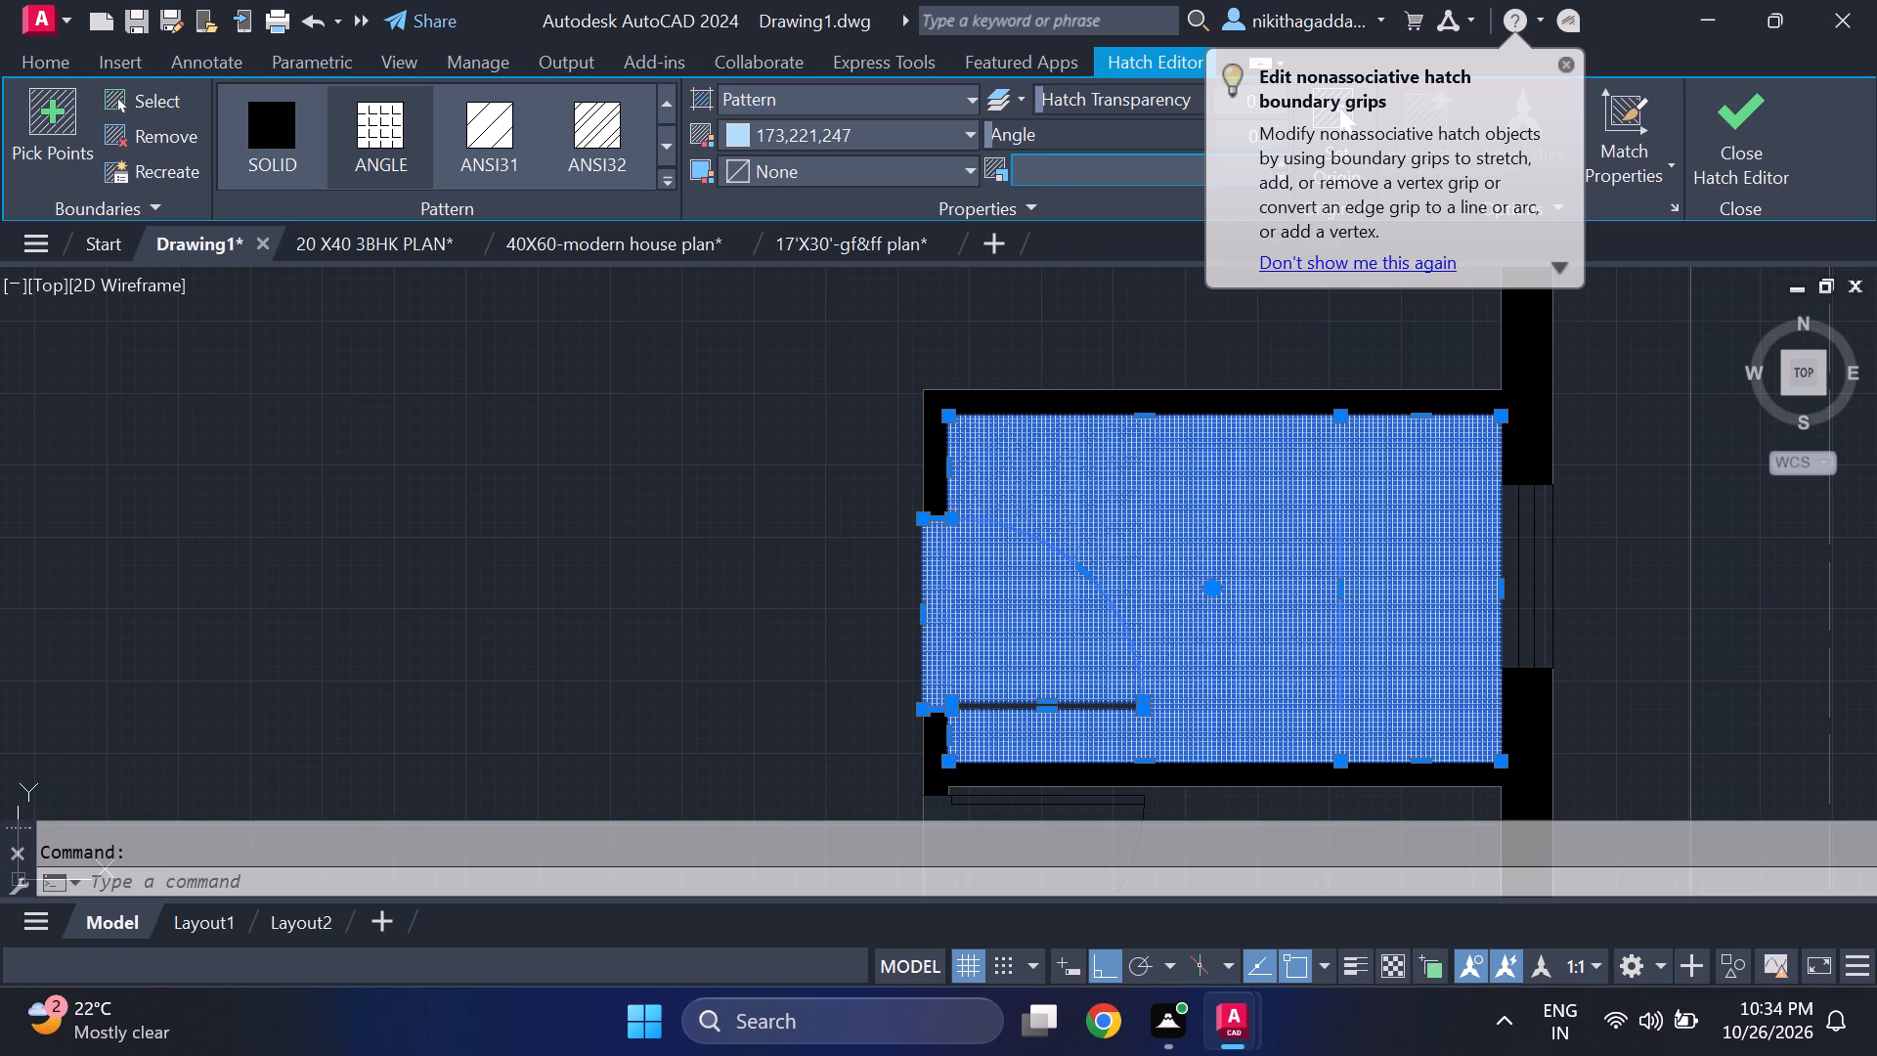
key(1)
key(Return)
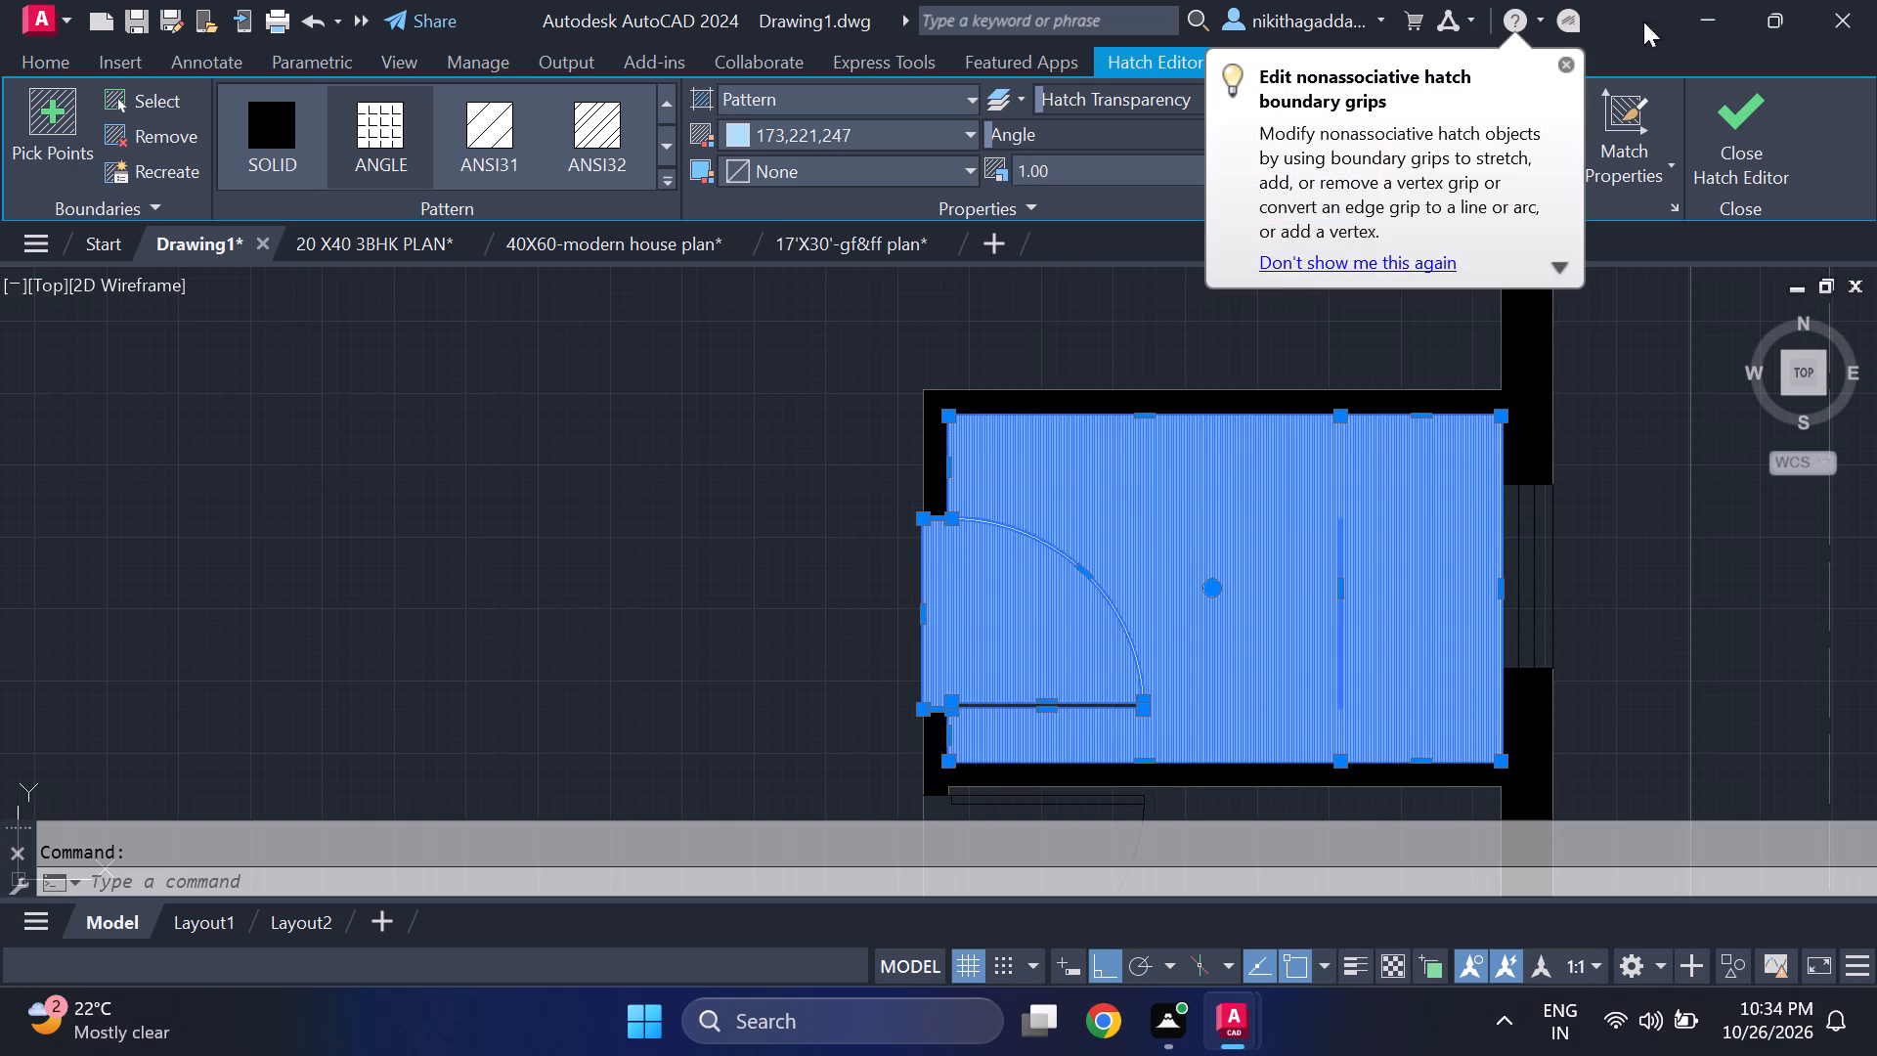
click(1774, 145)
Draw a north-south helper line just west of the eastern small room, aligned with its inner north and south wall faces.
scroll(1505, 386, down, 1)
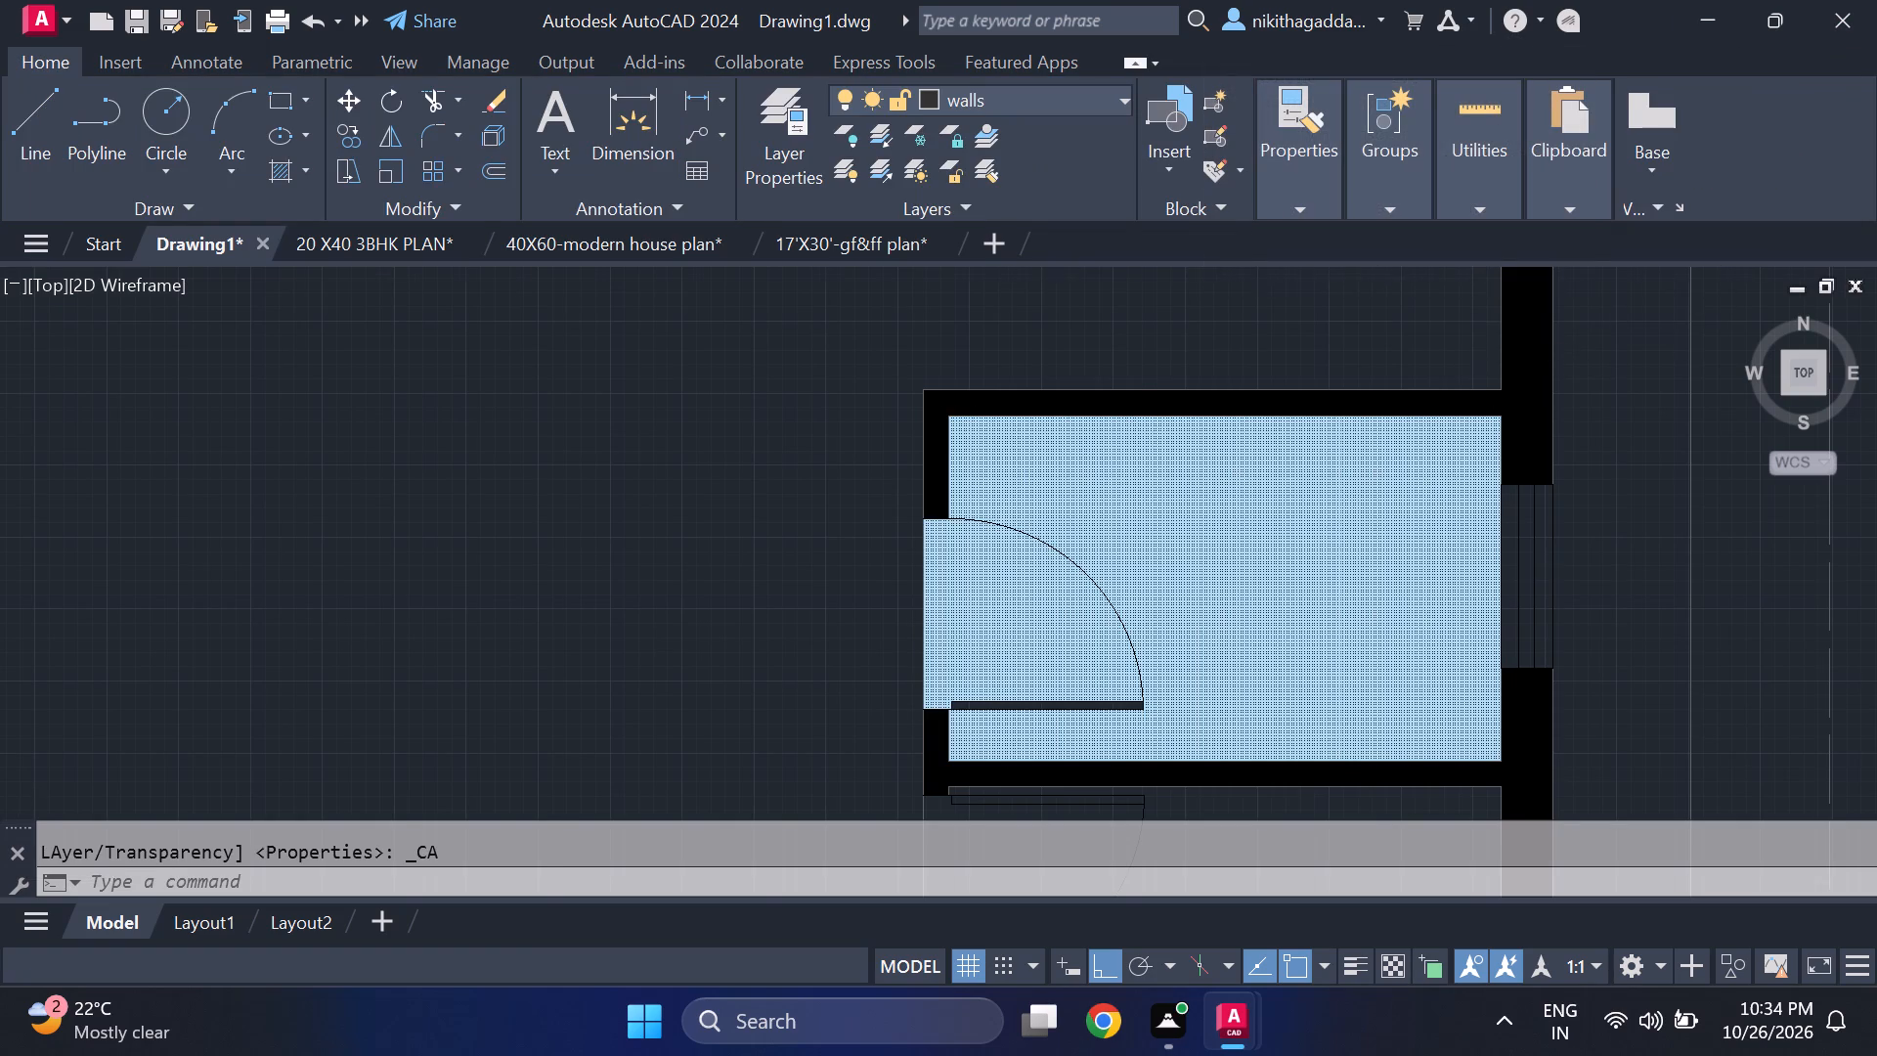
key(l)
key(Return)
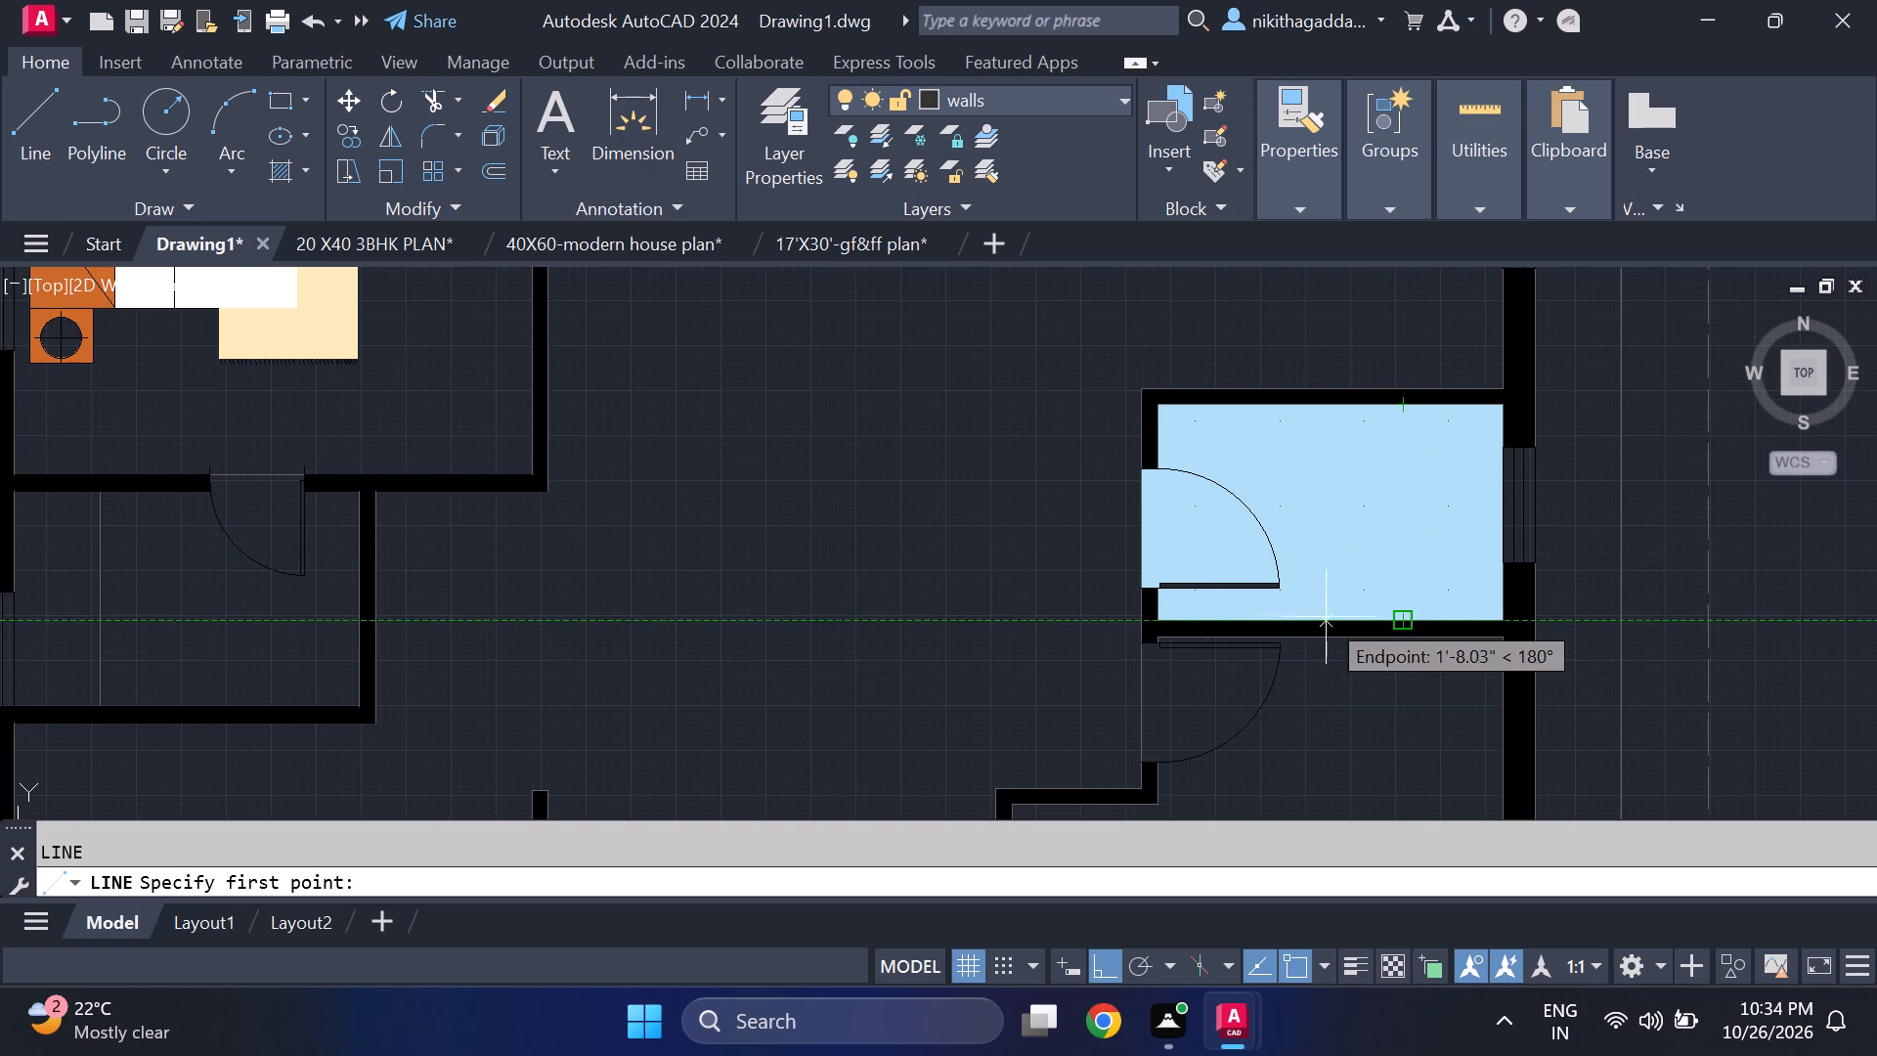
click(1076, 622)
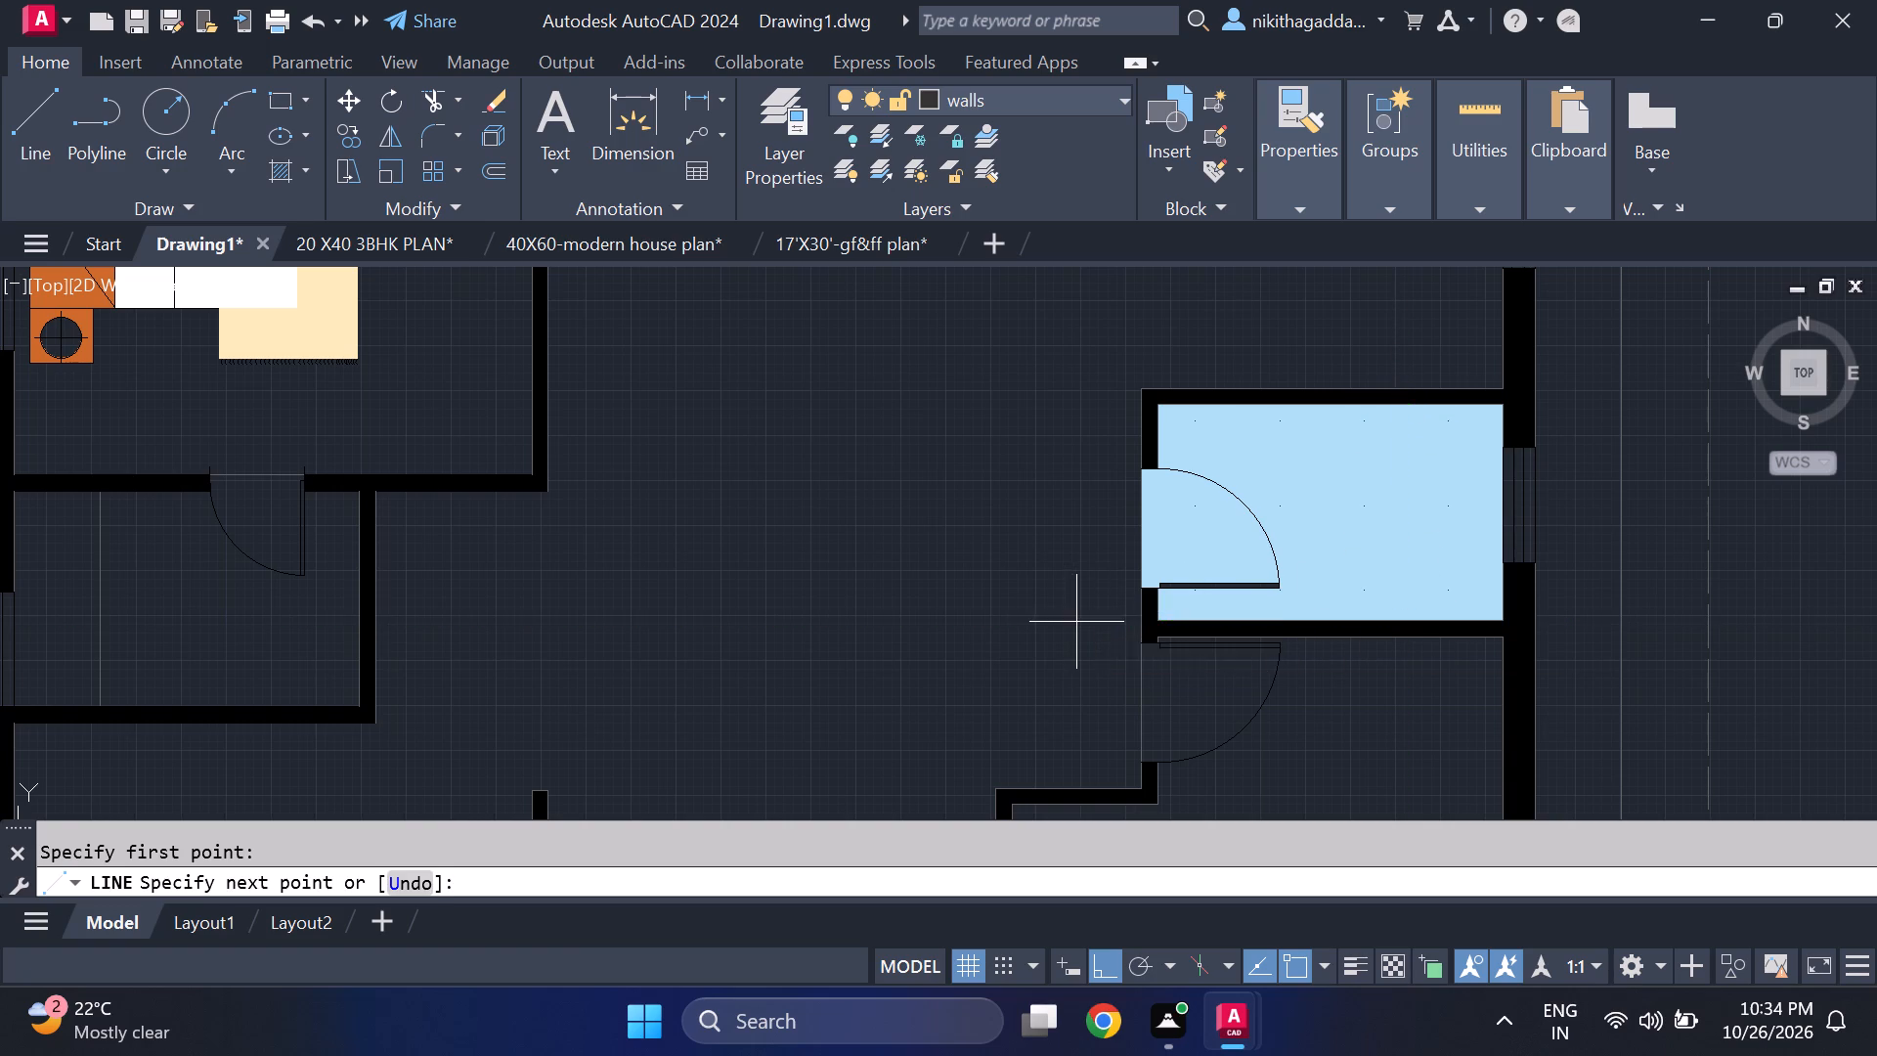
click(1075, 407)
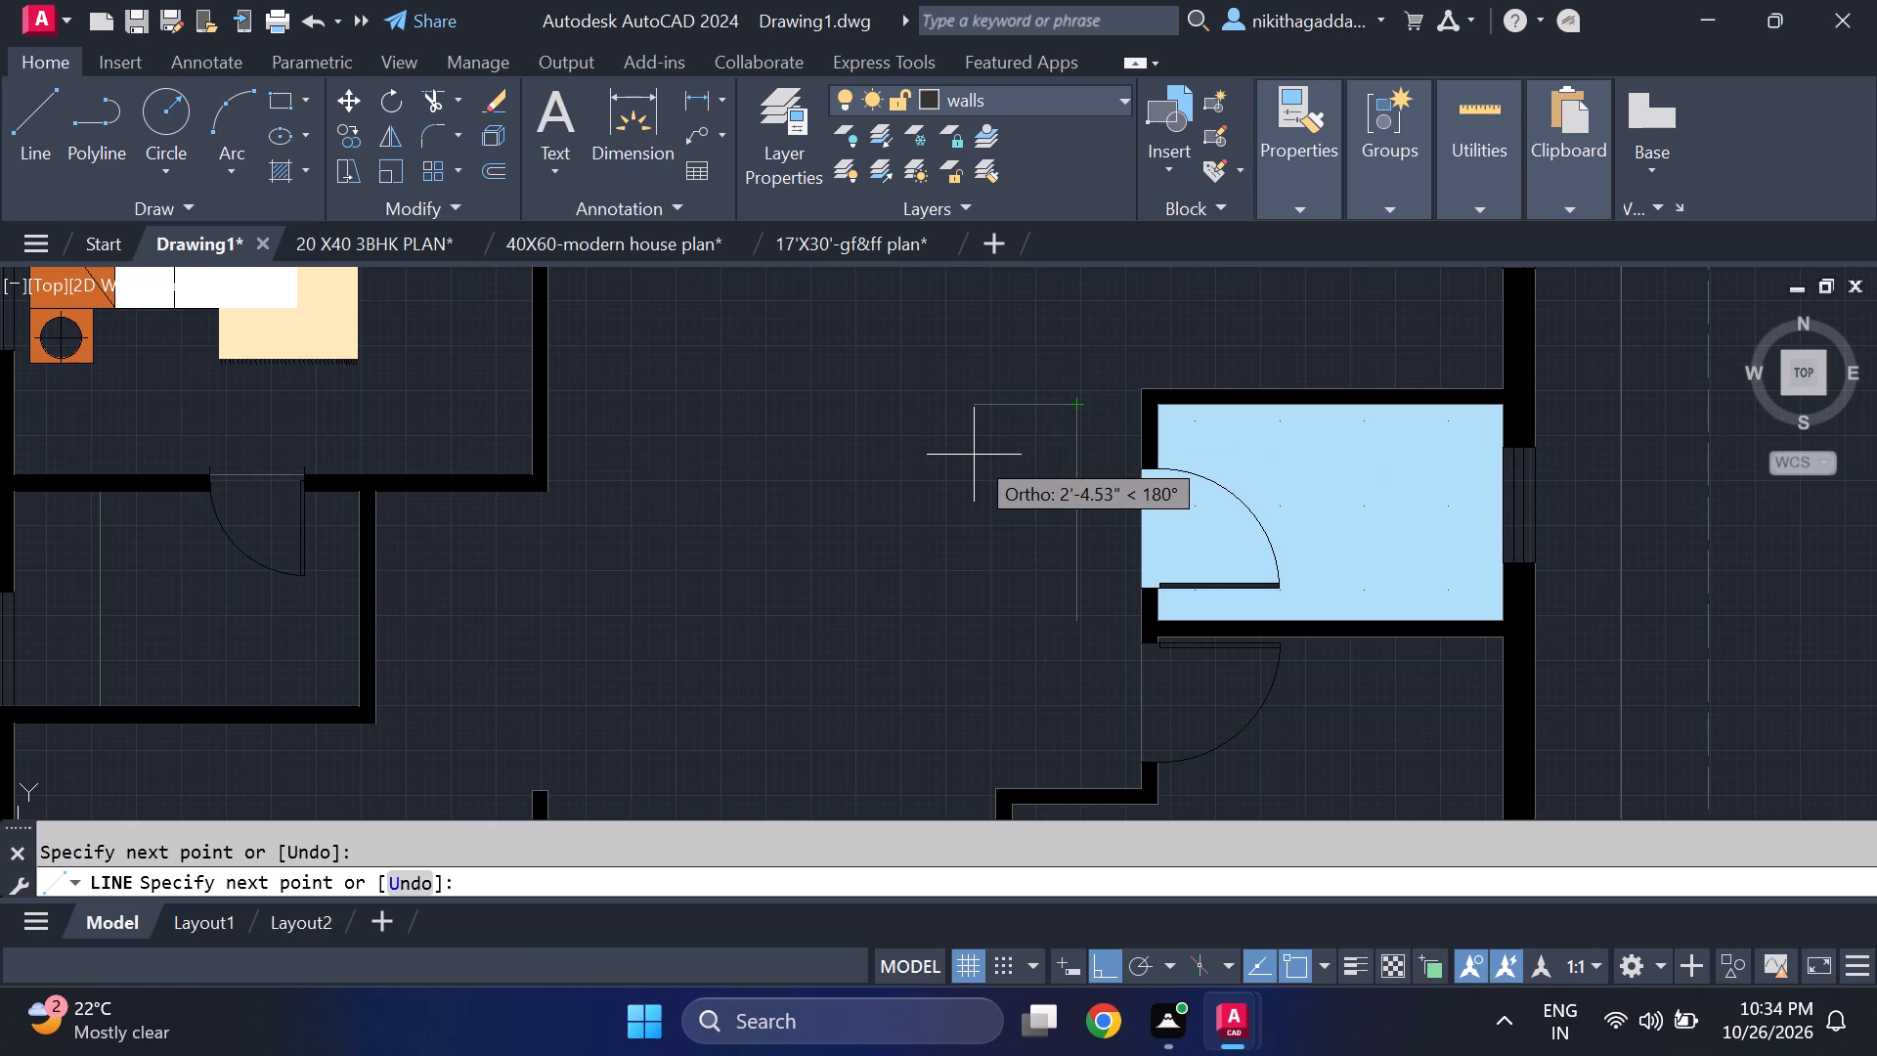
key(Escape)
Copy the helper line by its north end onto the dividing line's north endpoint inside the eastern small room.
text(co)
key(Return)
click(1079, 405)
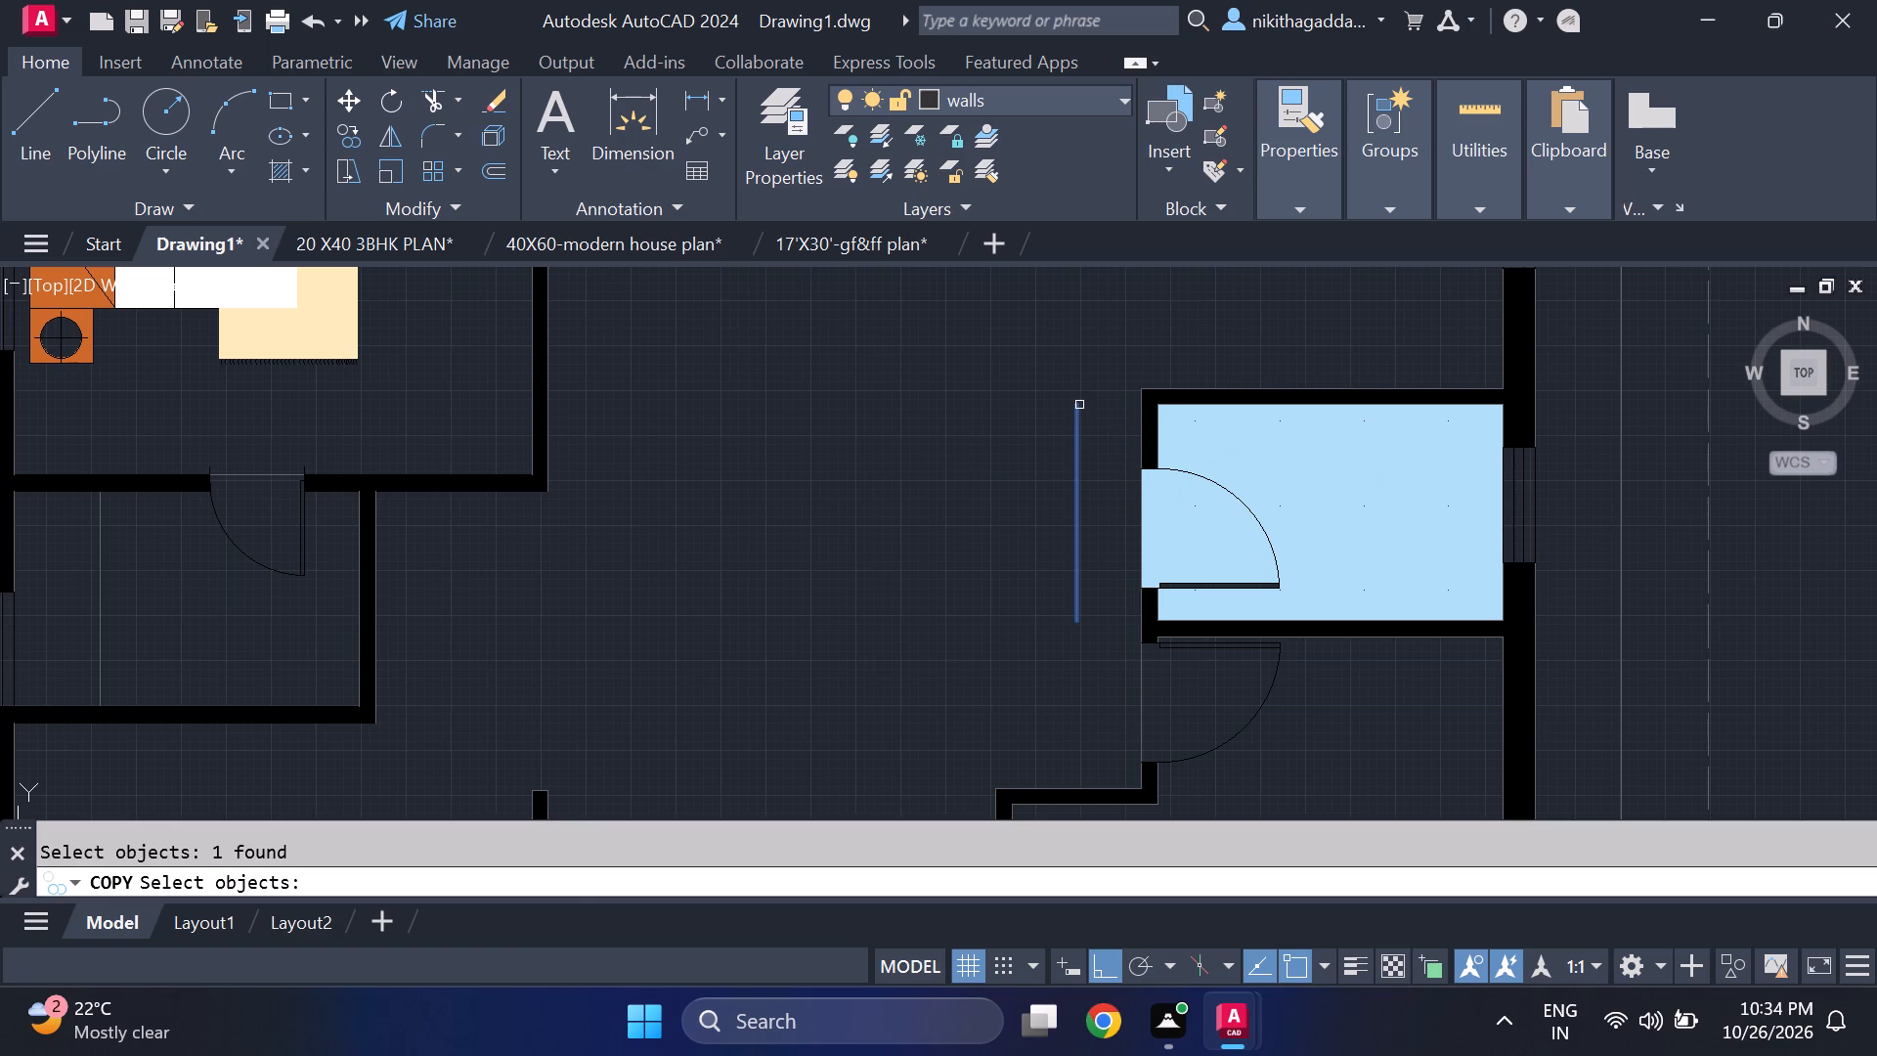
key(Return)
click(1079, 403)
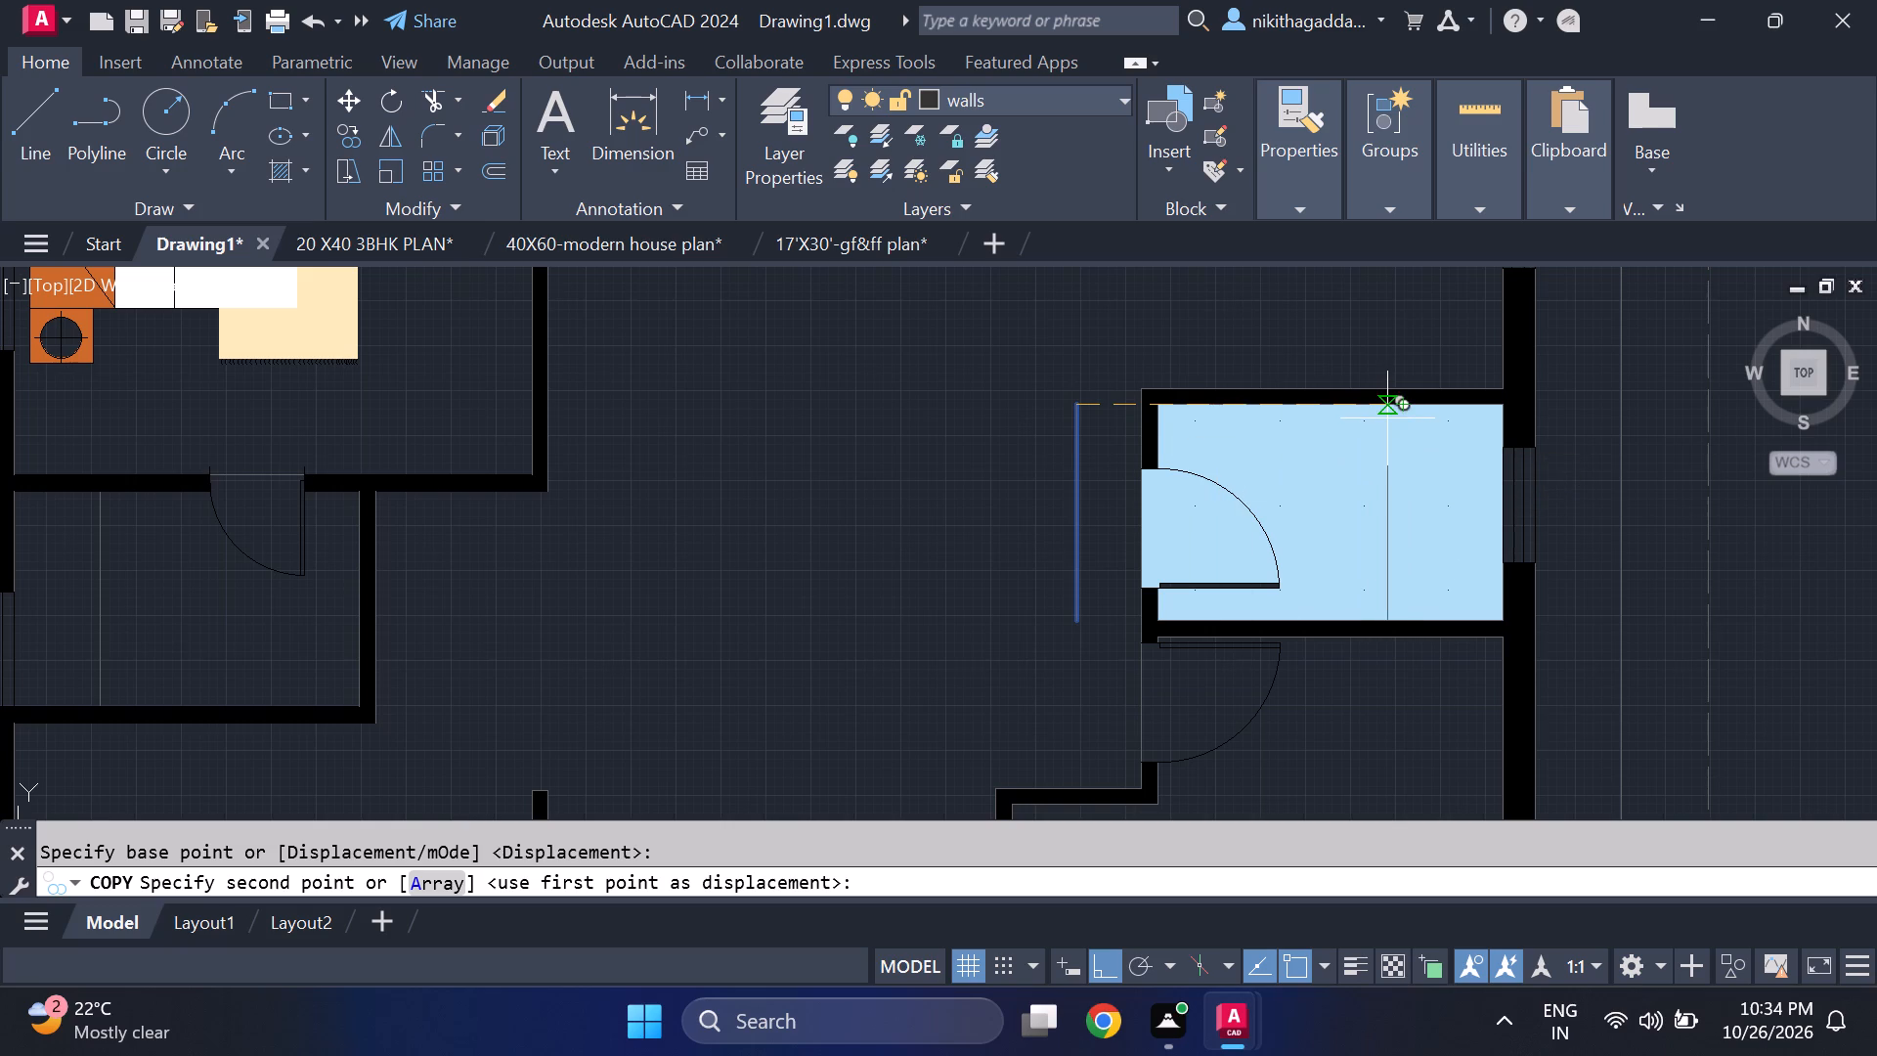
scroll(1387, 418, up, 2)
scroll(1430, 401, down, 2)
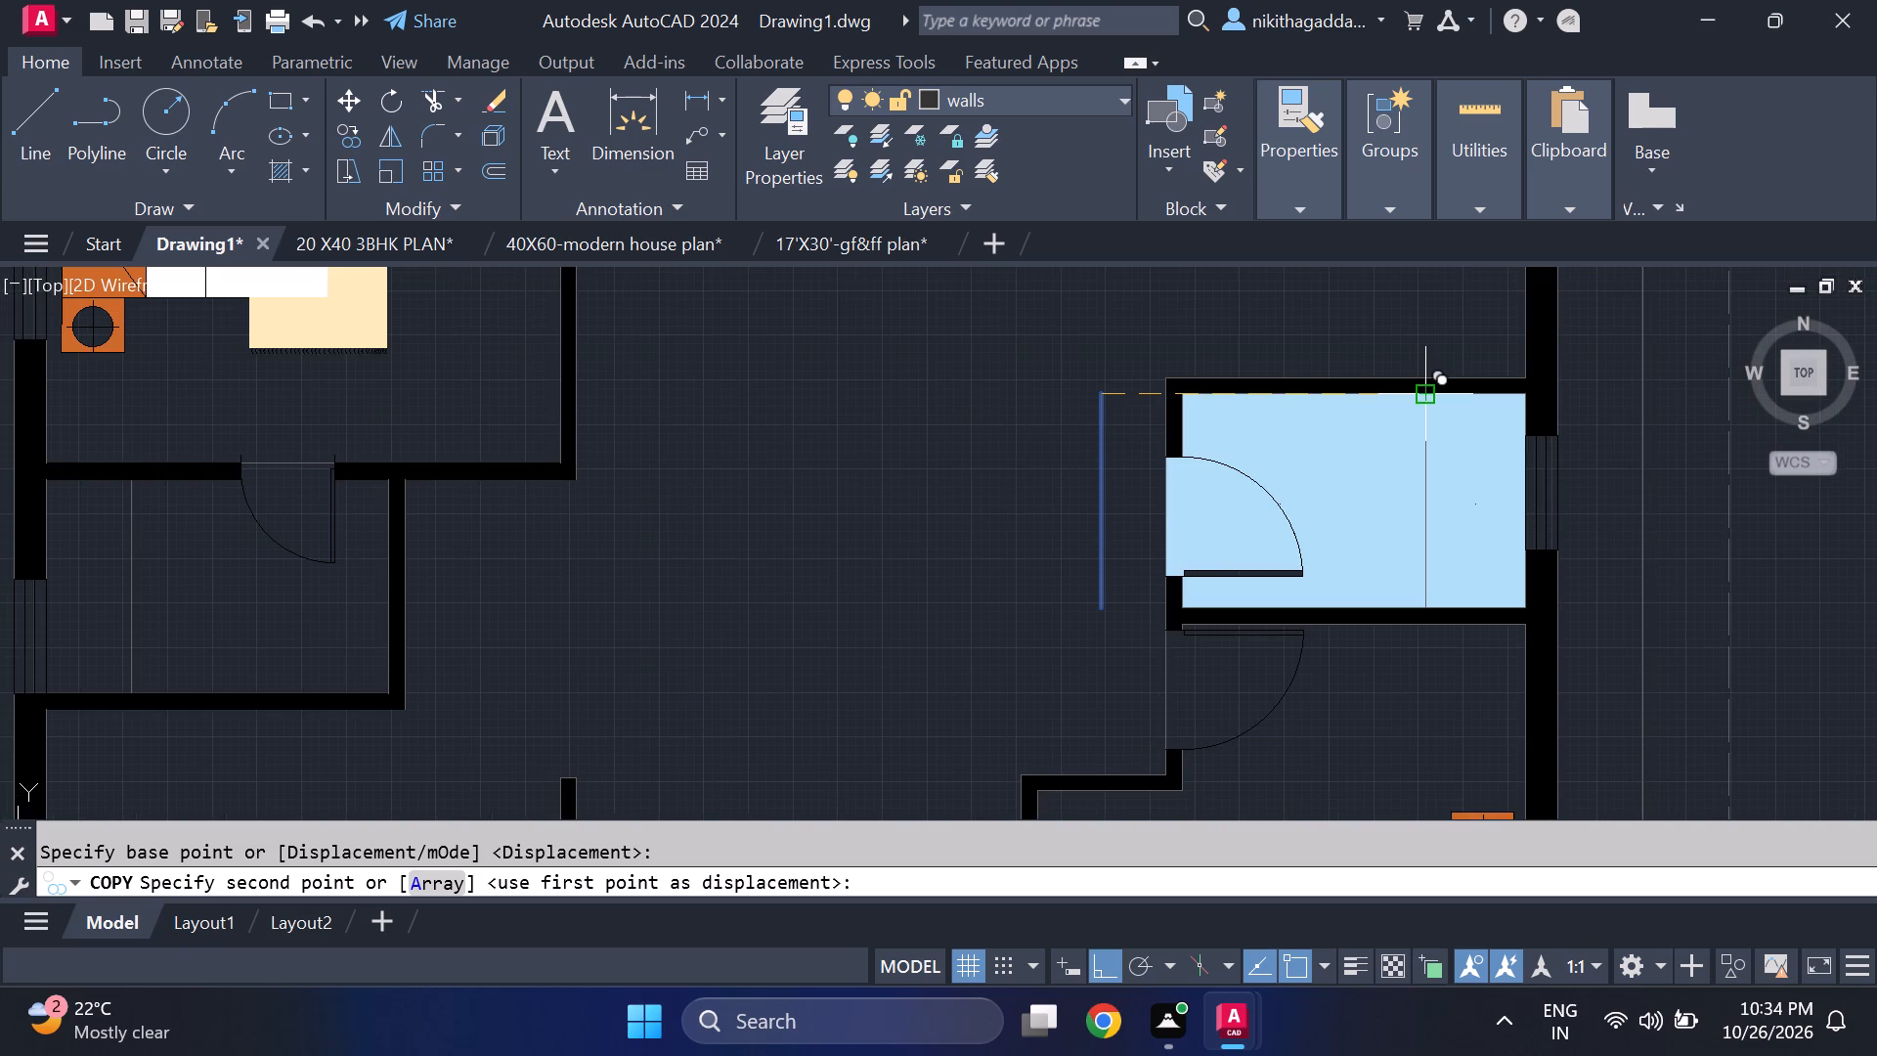
click(1433, 398)
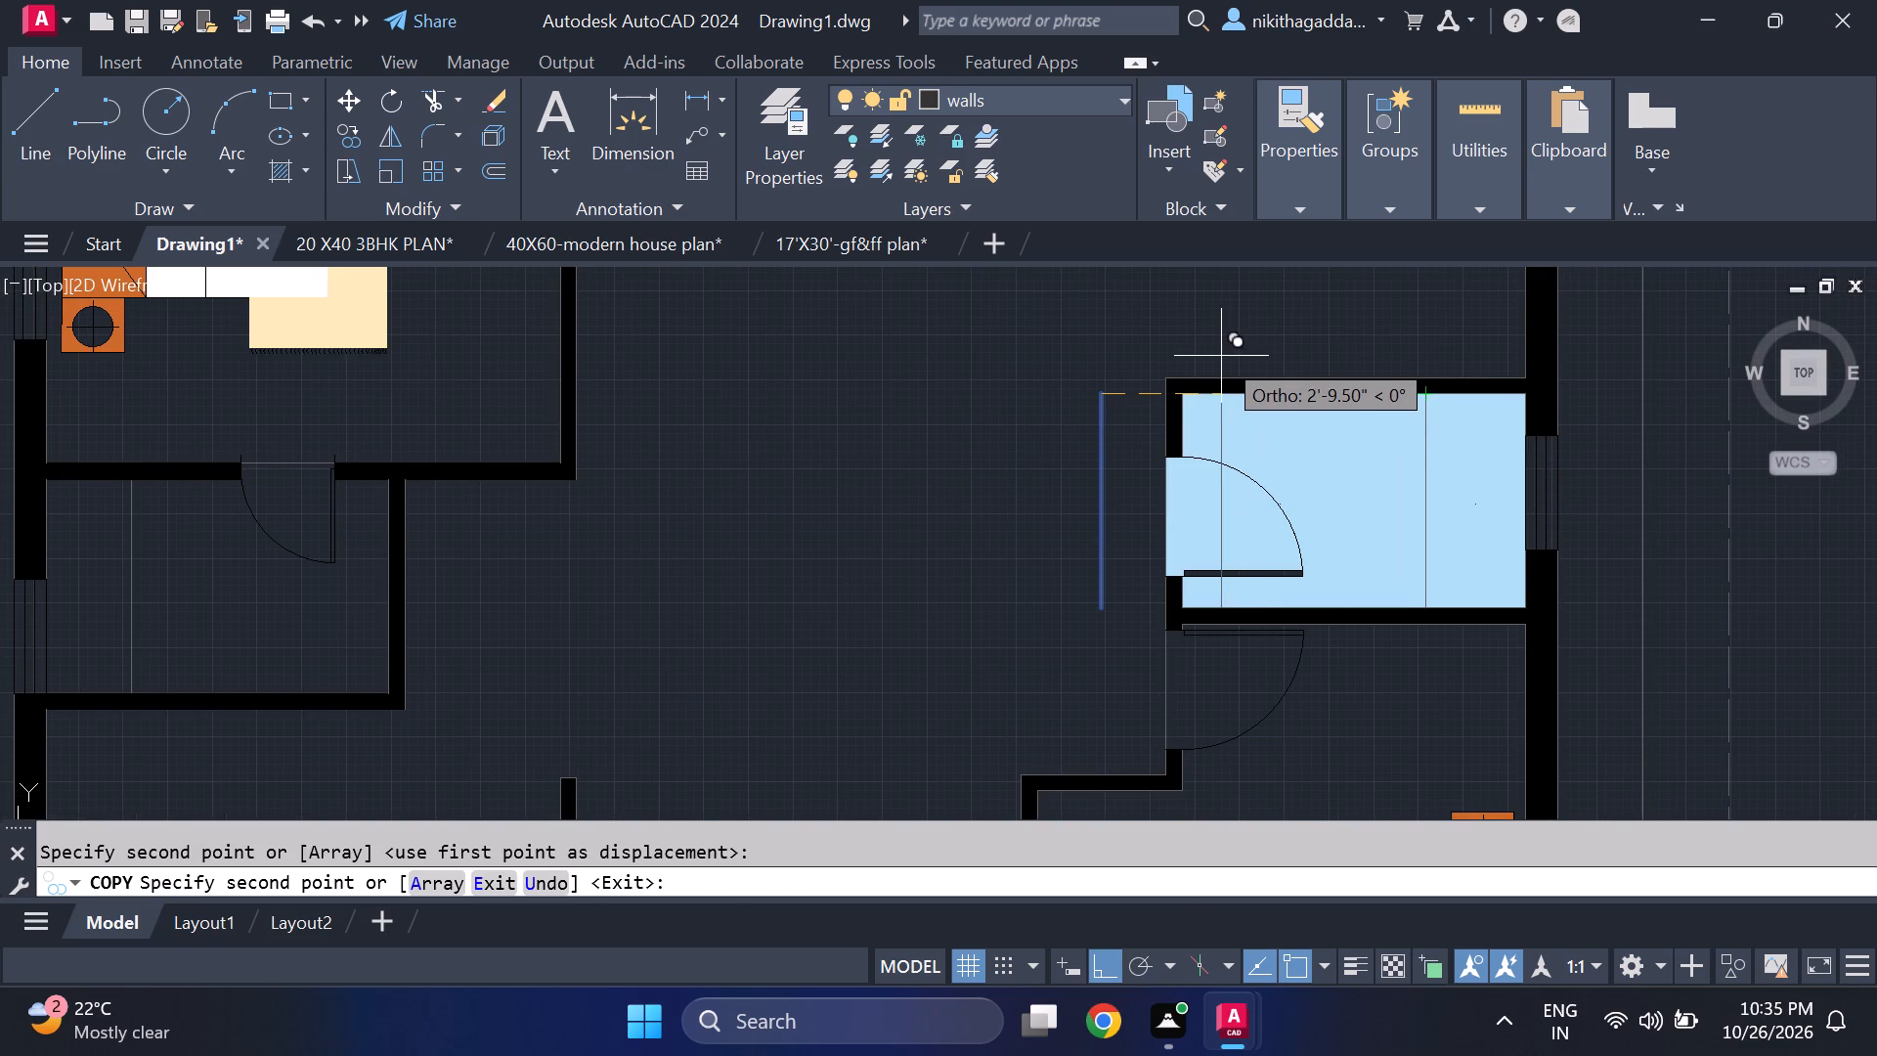
key(Escape)
Hatch the small room south of the west bedroom, including its window-side strip and door swing, with ANGLE, colour 173,221,247, scale 3.
scroll(1221, 356, down, 3)
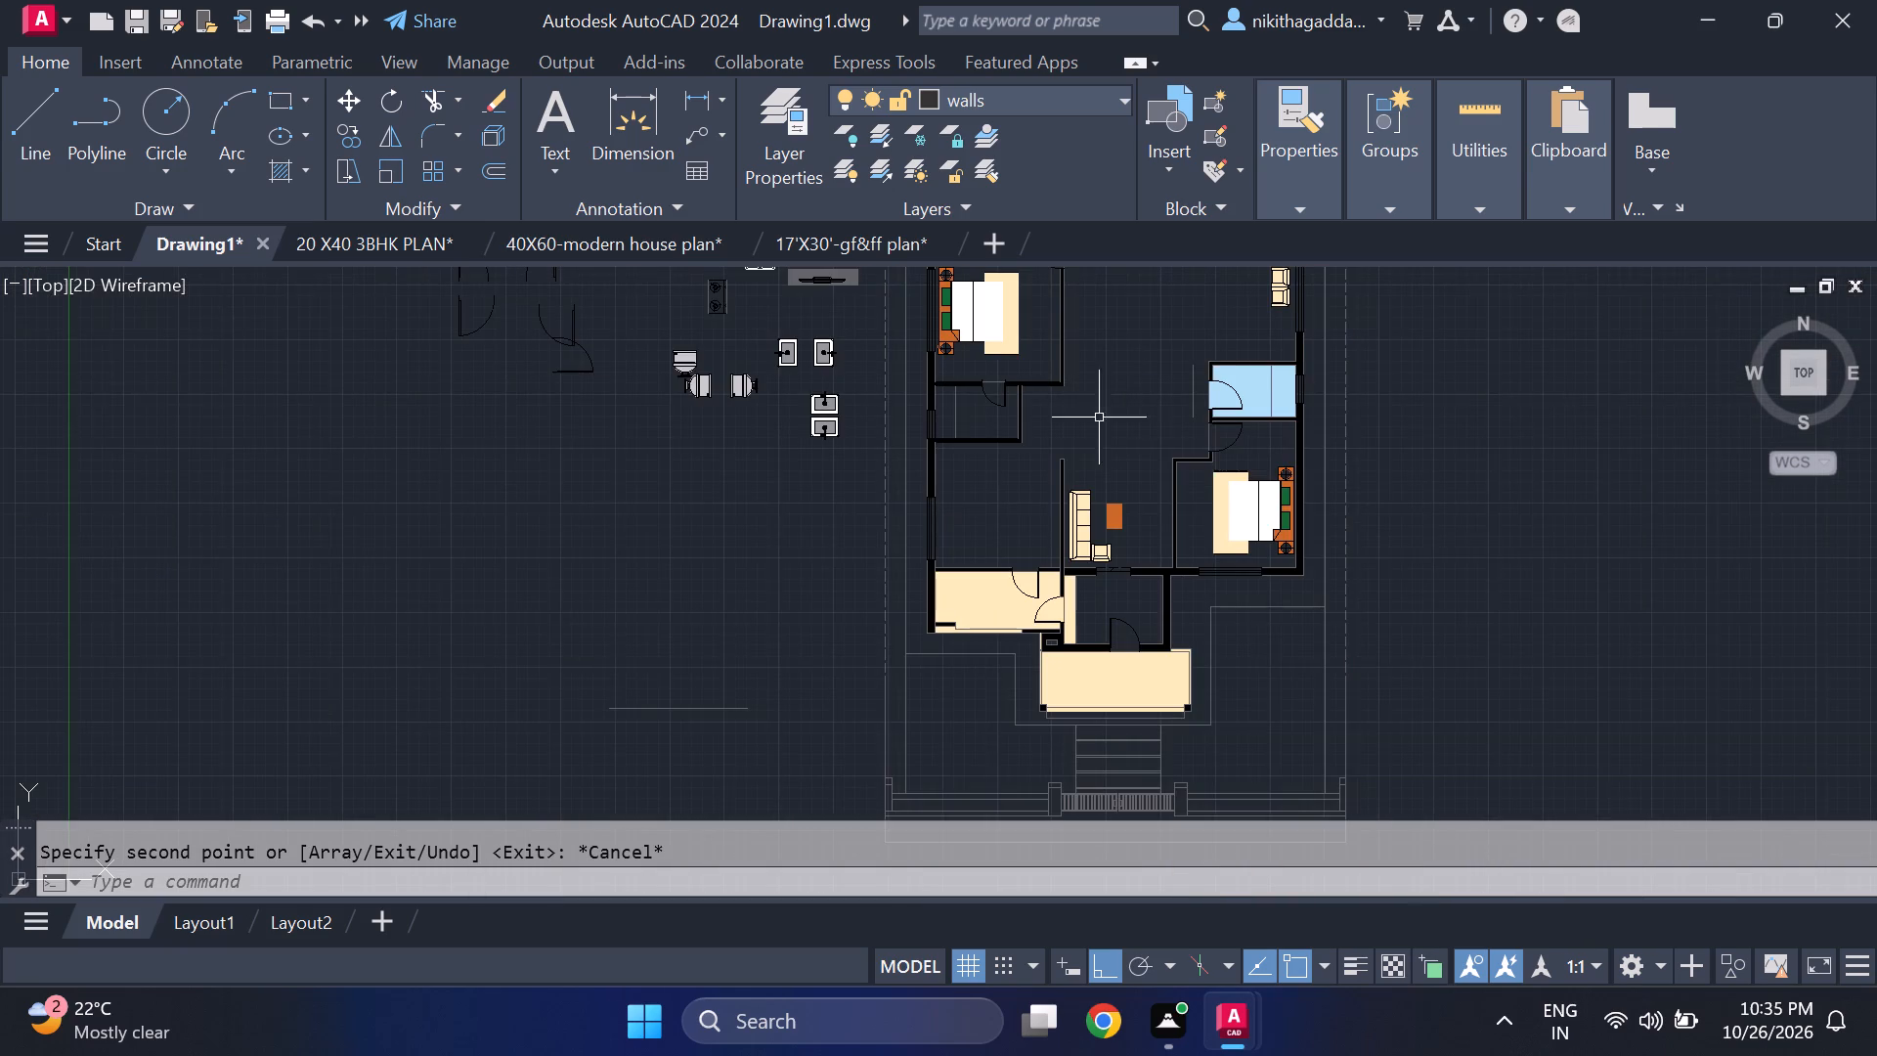
middle_drag(1154, 501, 1195, 704)
middle_drag(1167, 665, 1189, 529)
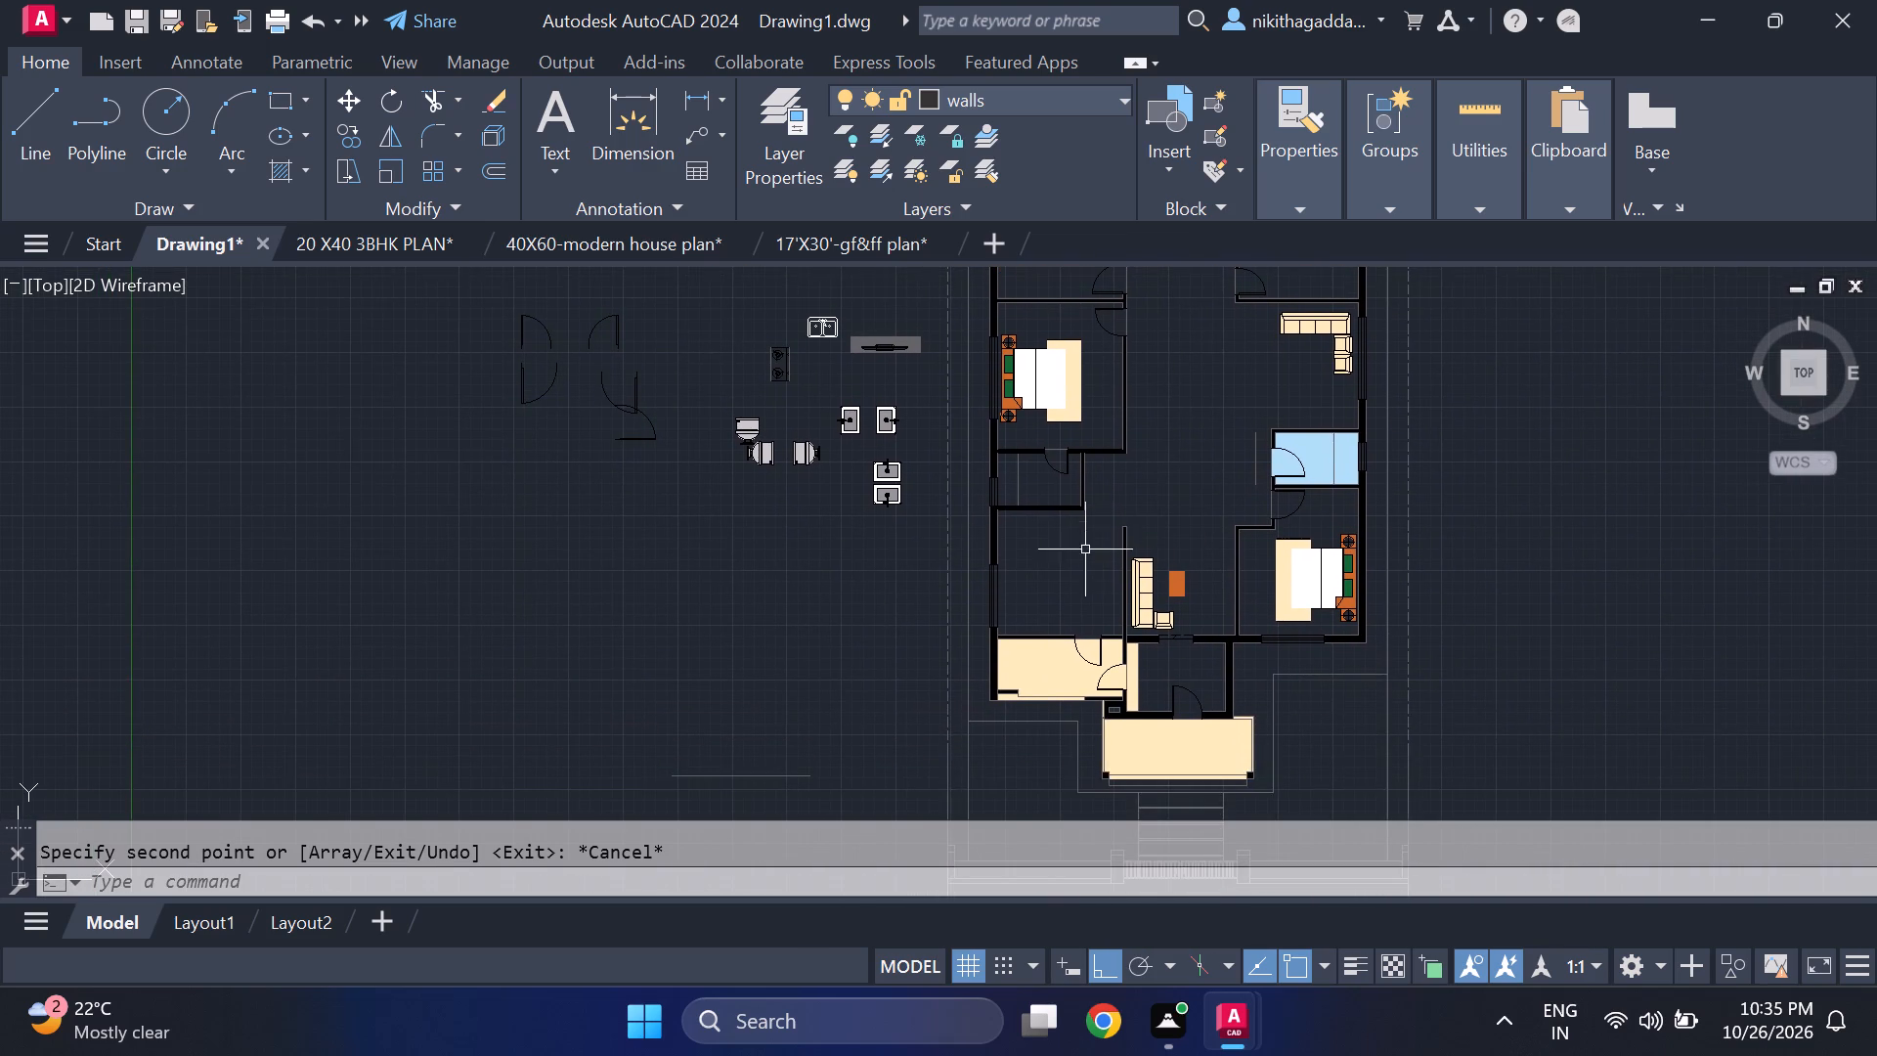
middle_drag(1085, 570, 1096, 614)
scroll(1004, 501, up, 3)
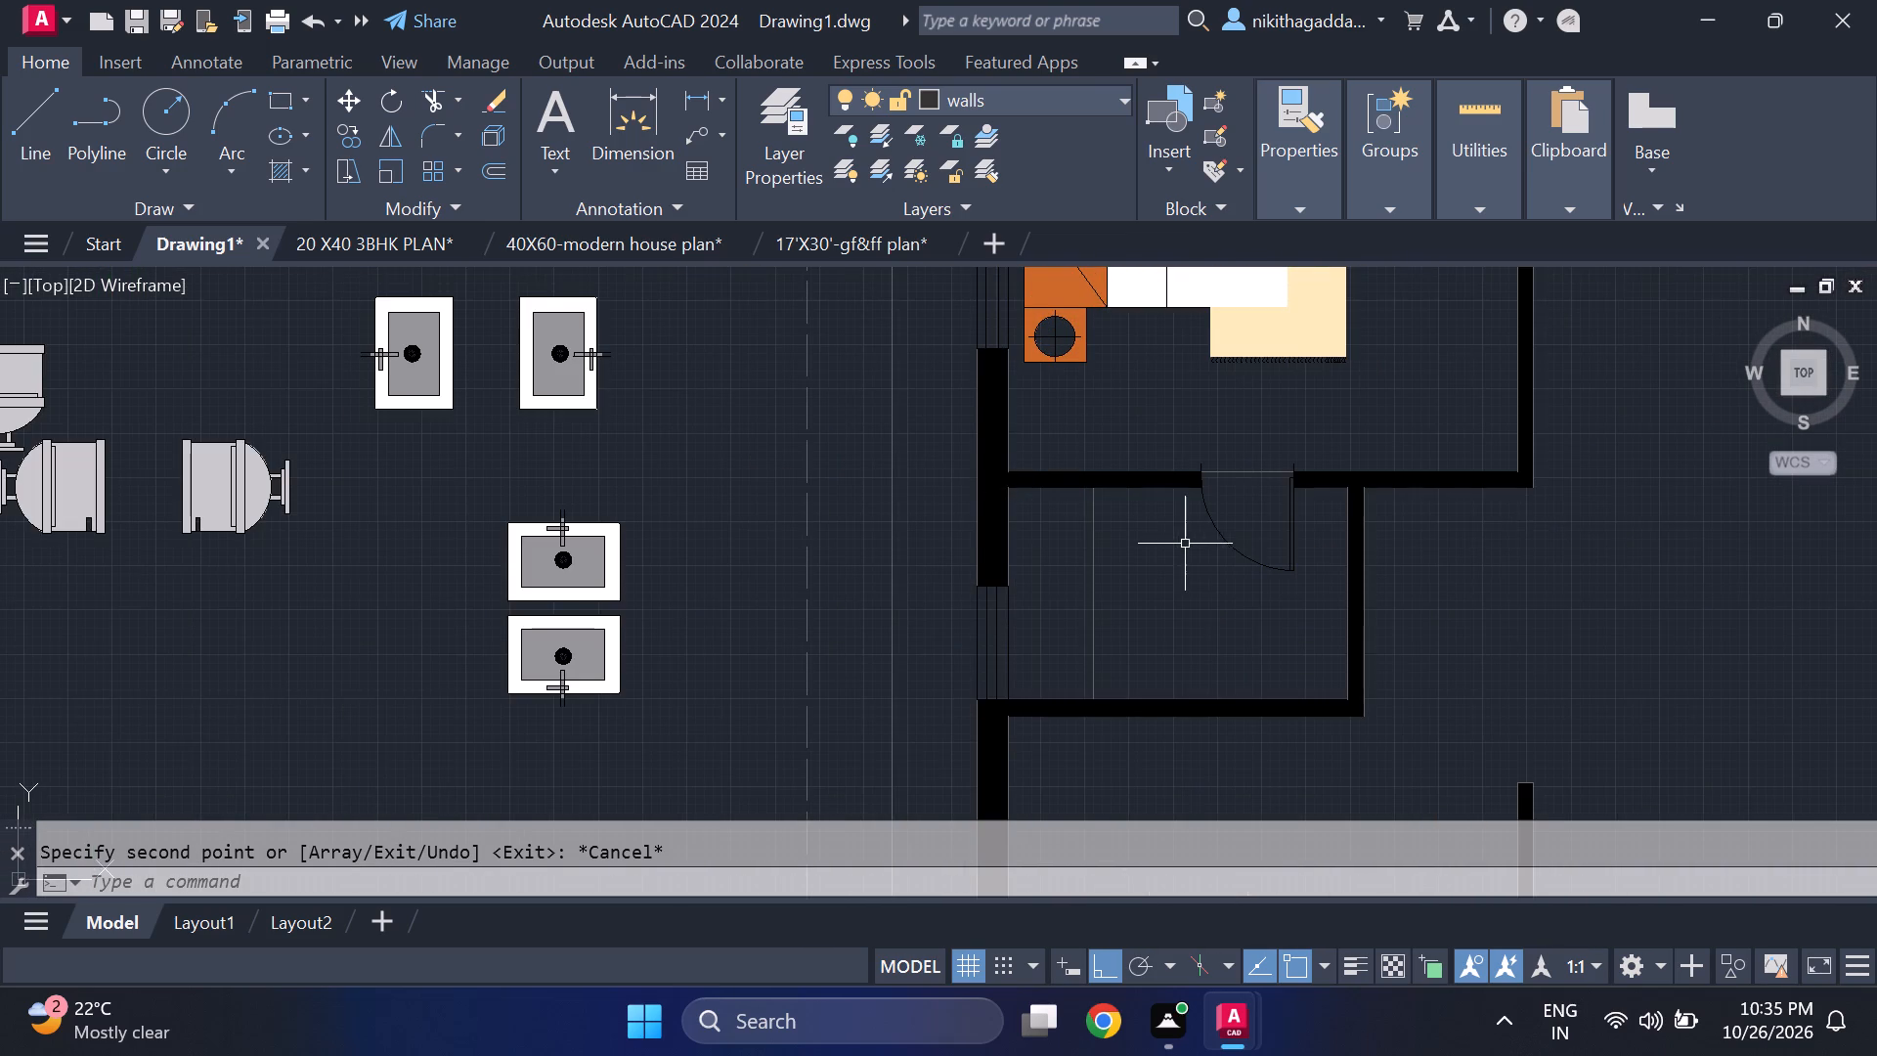
middle_drag(1185, 547, 1110, 557)
text(hatch)
key(Return)
click(1103, 551)
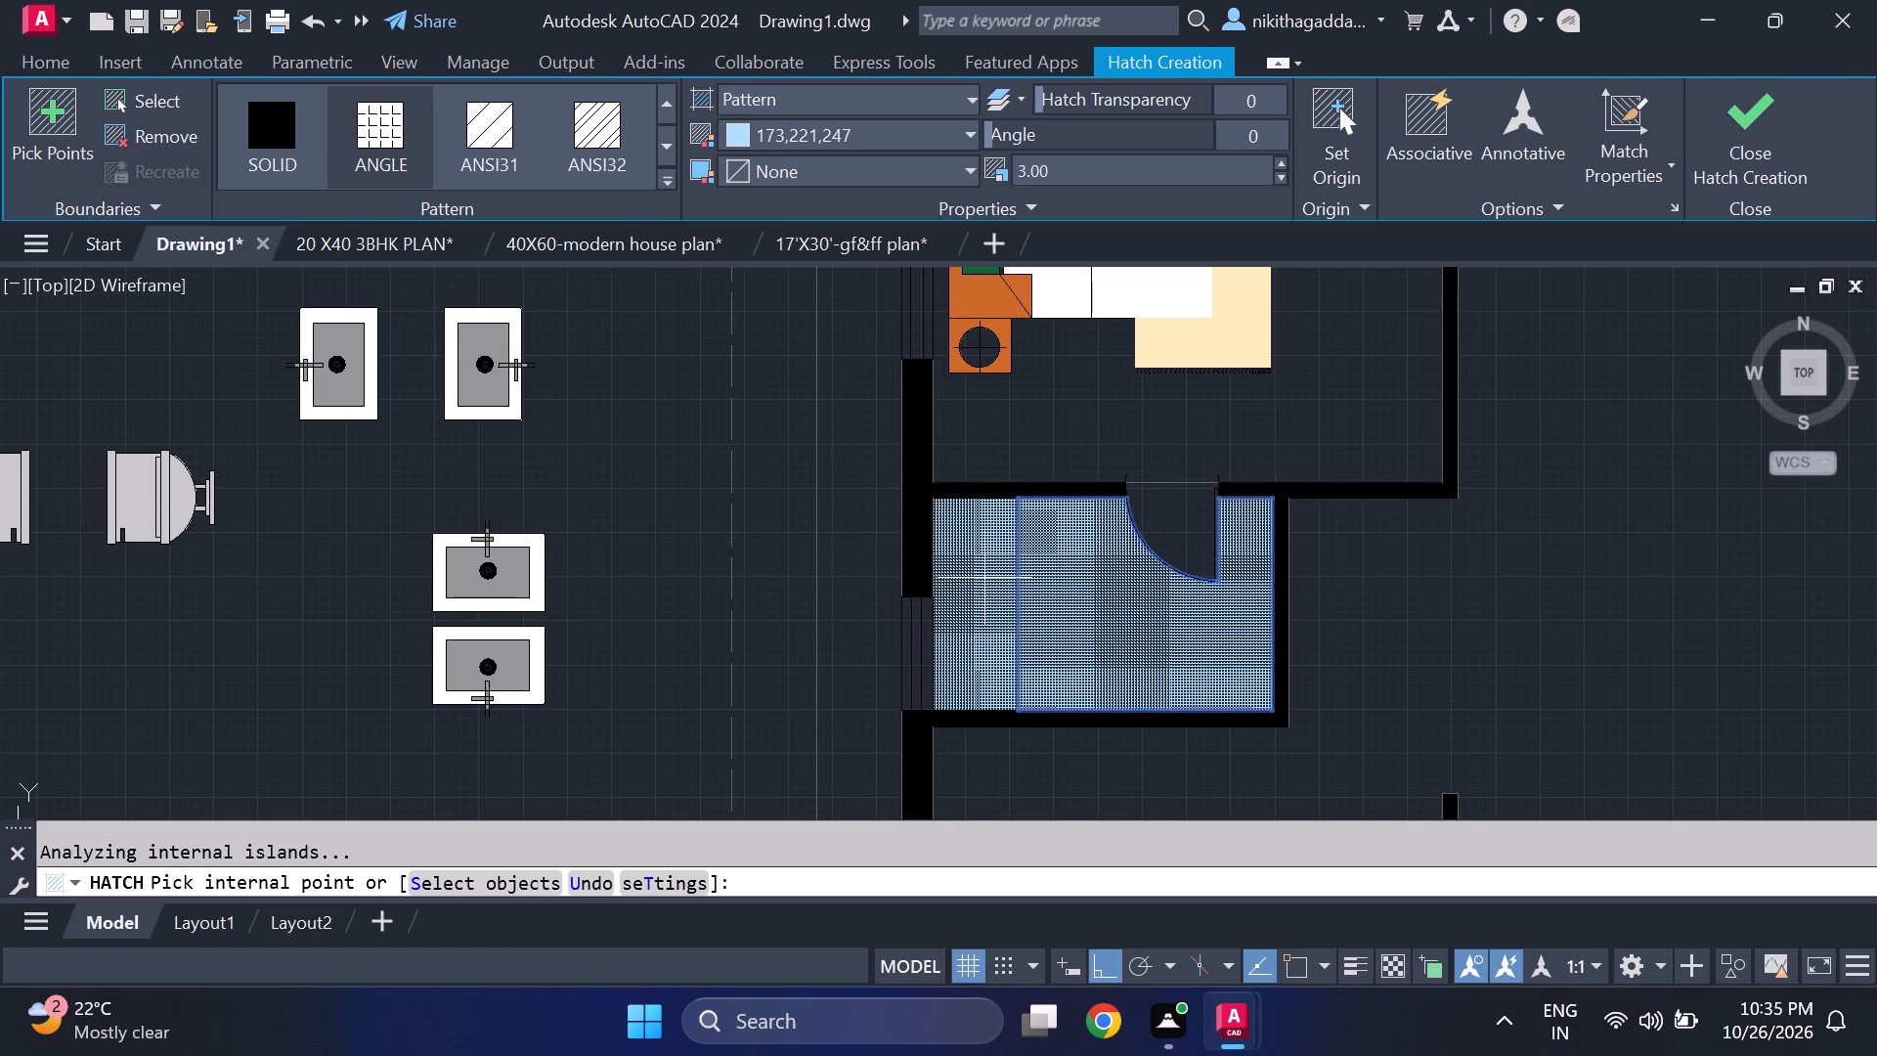
click(984, 578)
click(1191, 547)
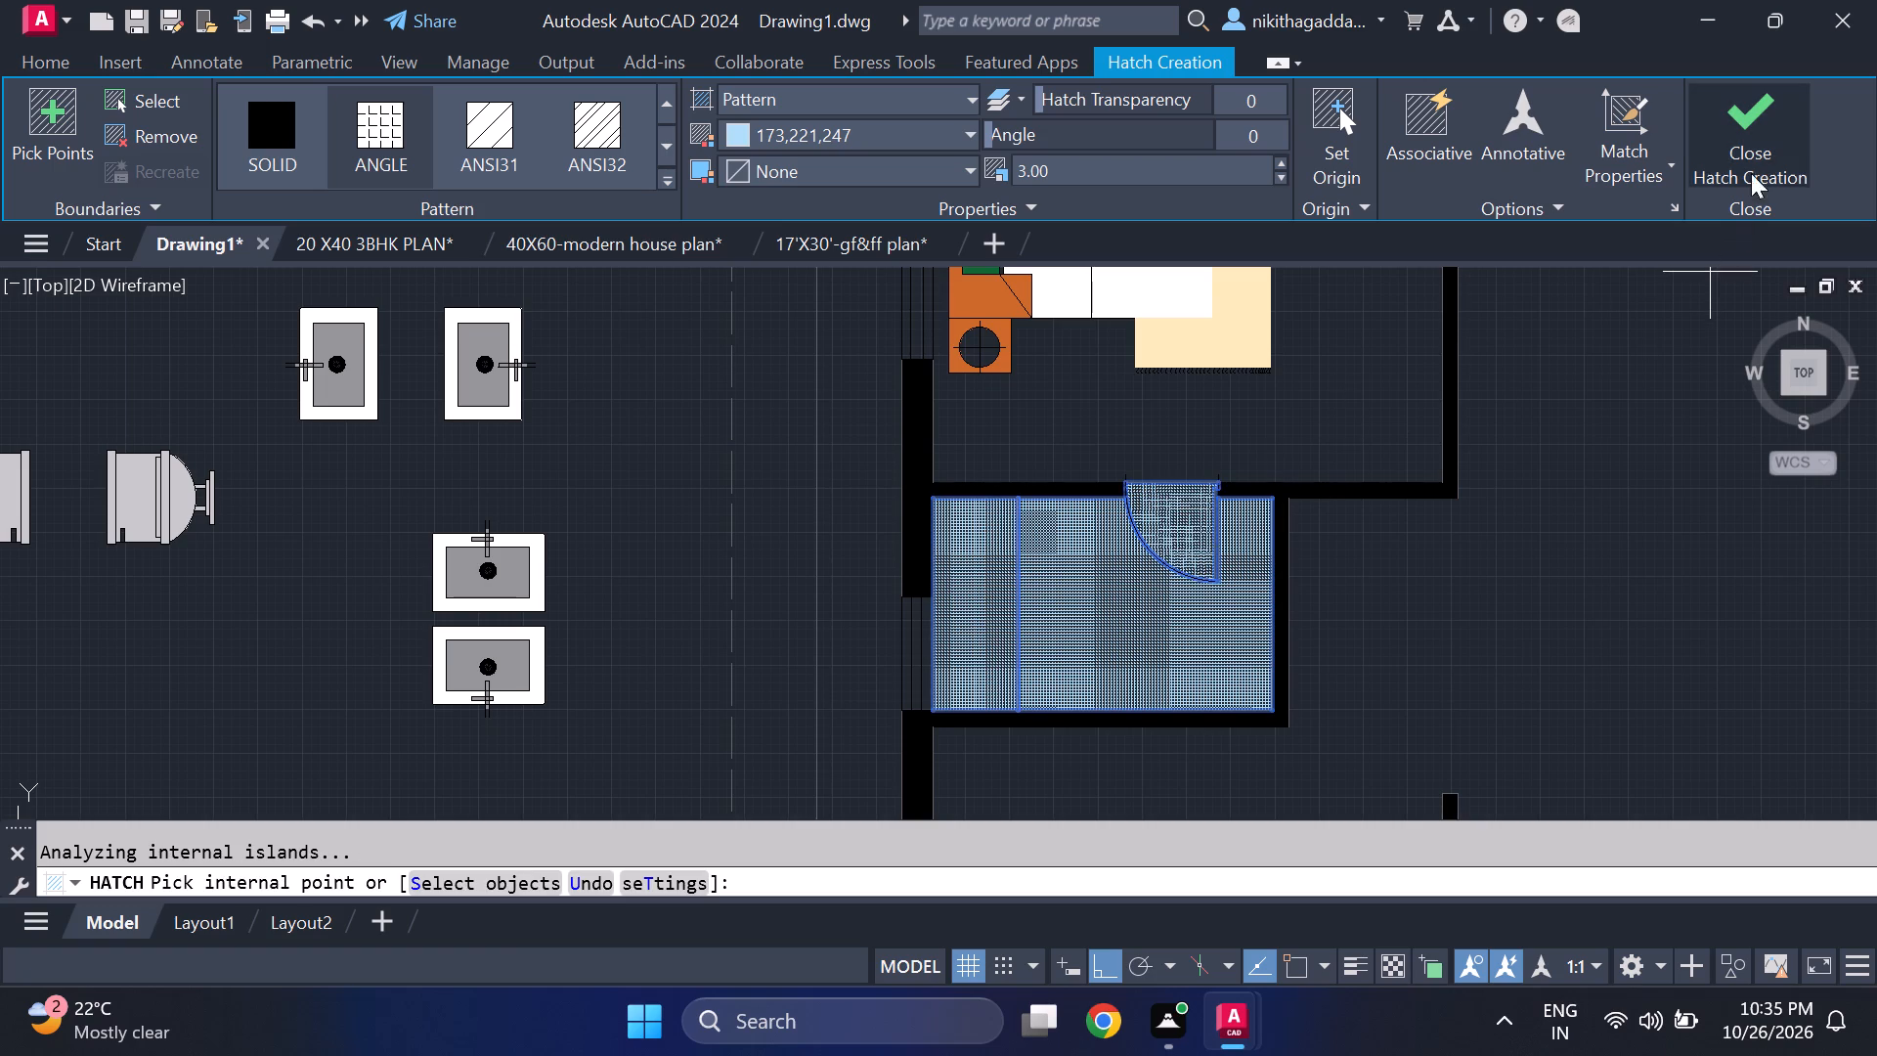
click(1753, 155)
With Ortho off, copy the helper line by its north end onto the dividing line's north endpoint in the western small room.
scroll(1379, 536, down, 2)
middle_drag(1505, 563, 1359, 565)
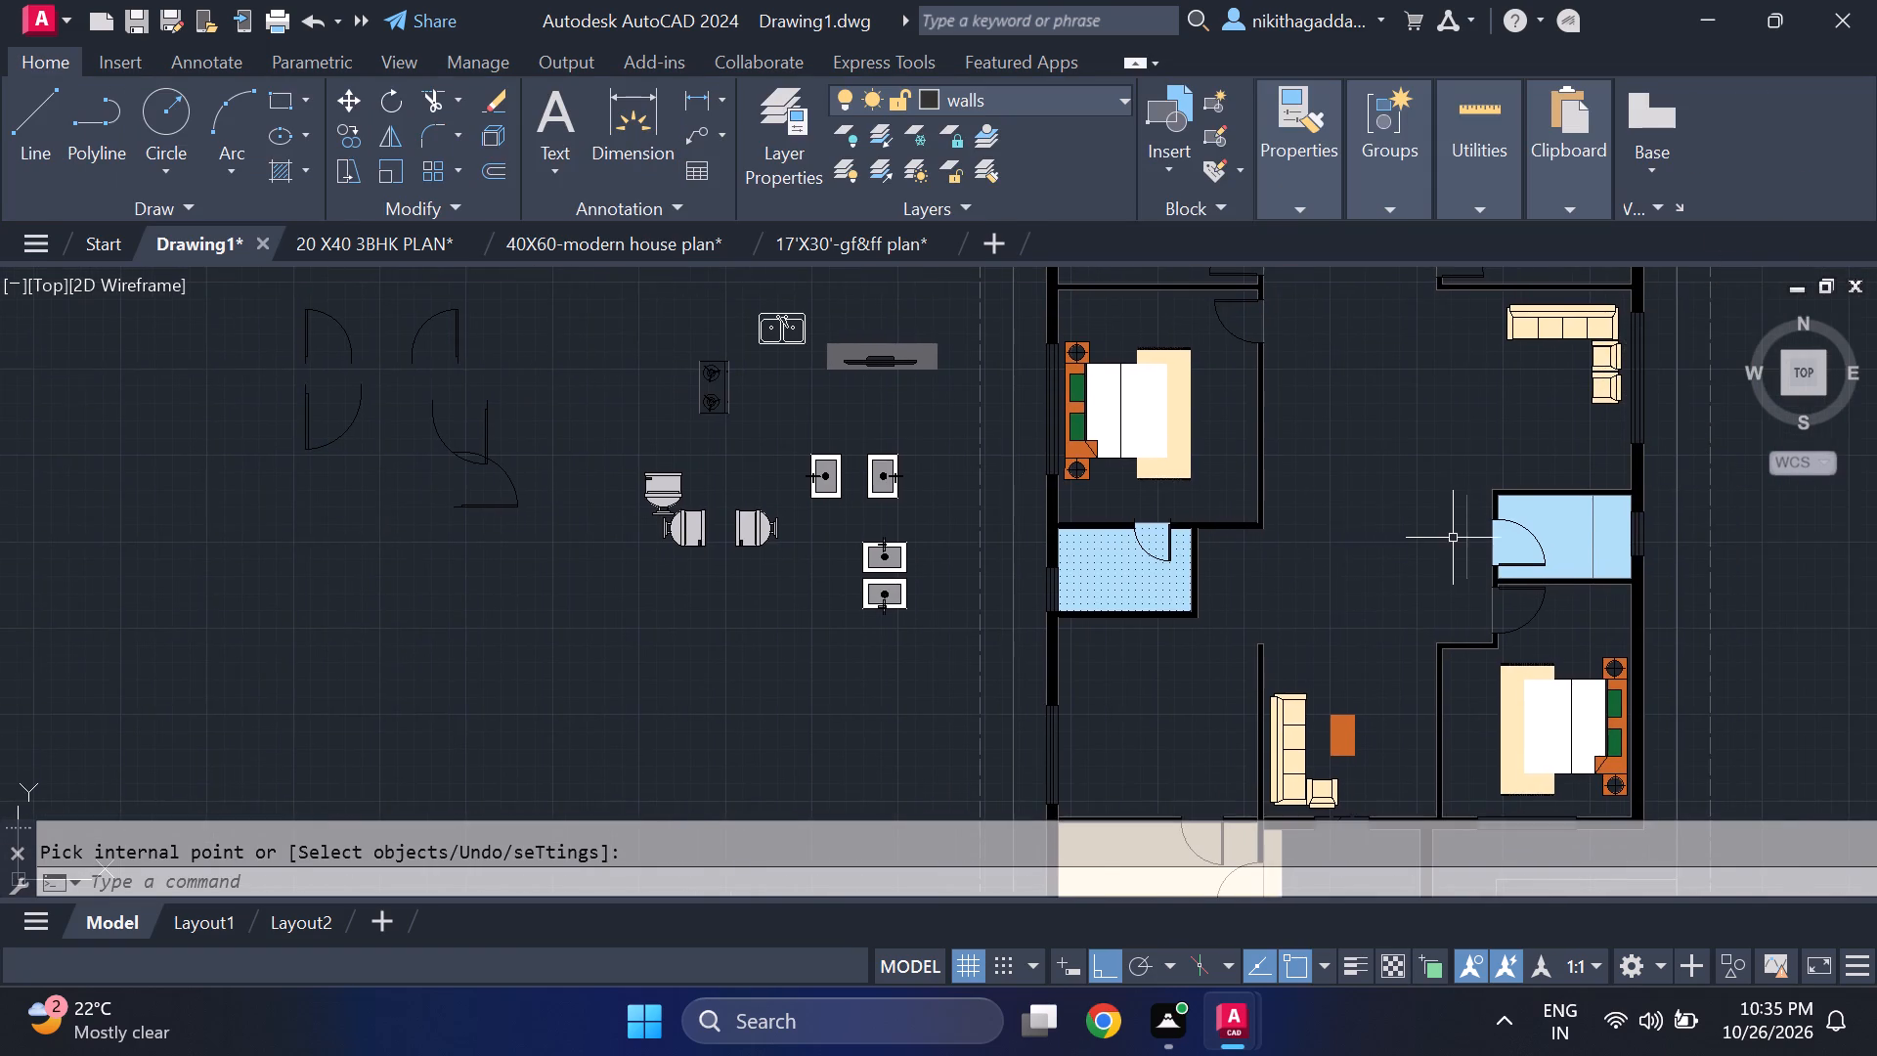
scroll(1454, 538, up, 1)
click(1491, 518)
click(1397, 548)
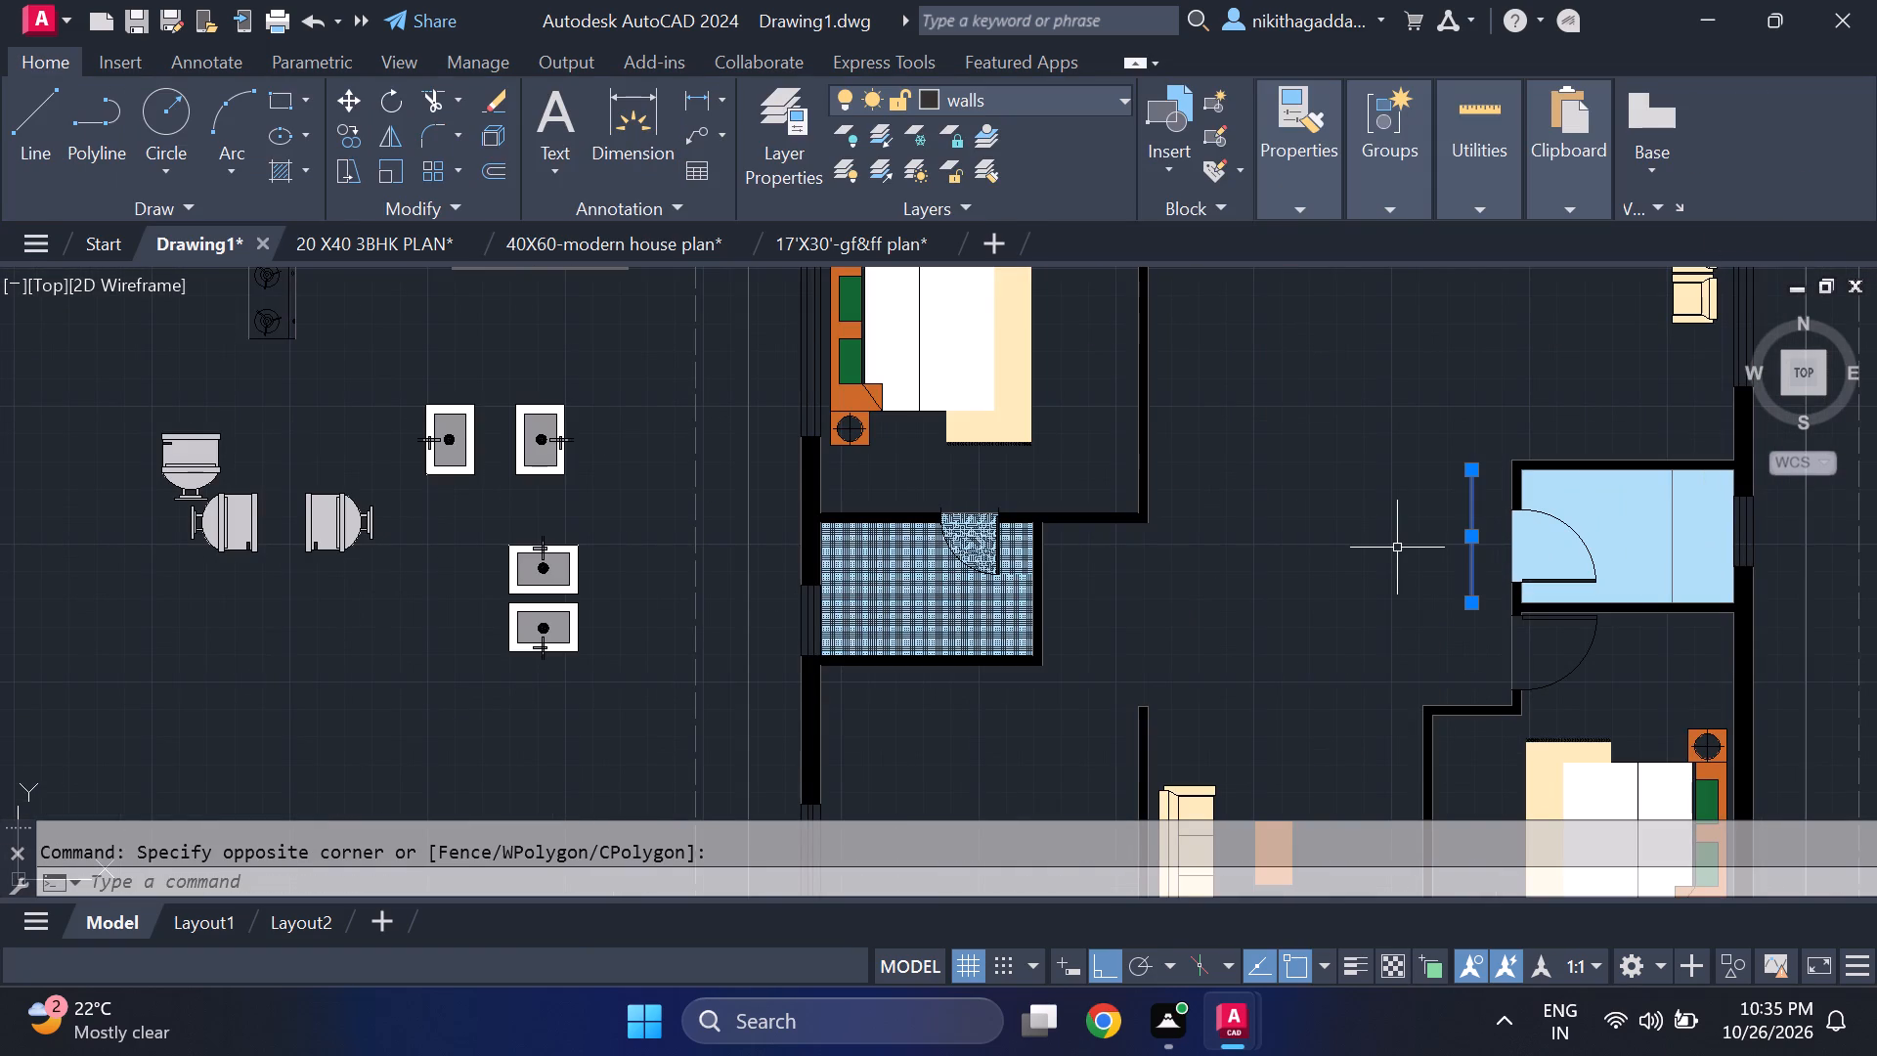
text(co)
key(Return)
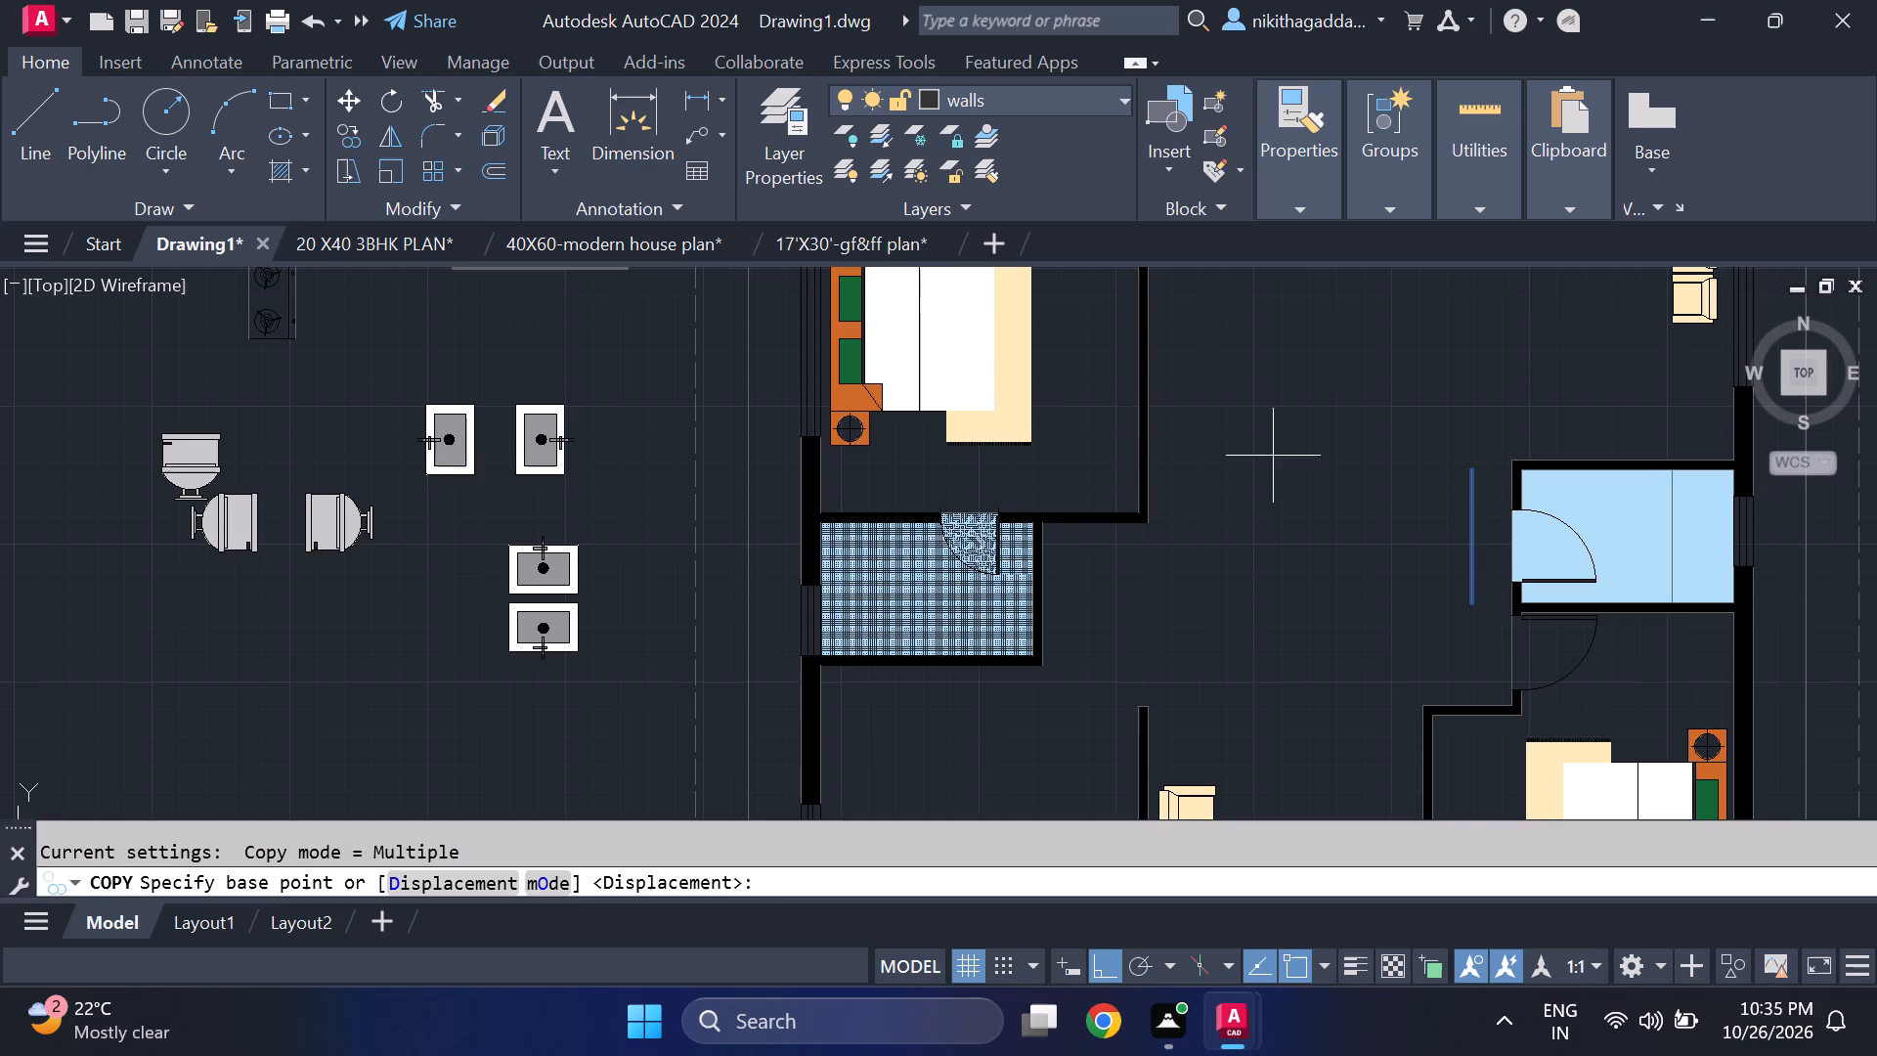
click(1471, 467)
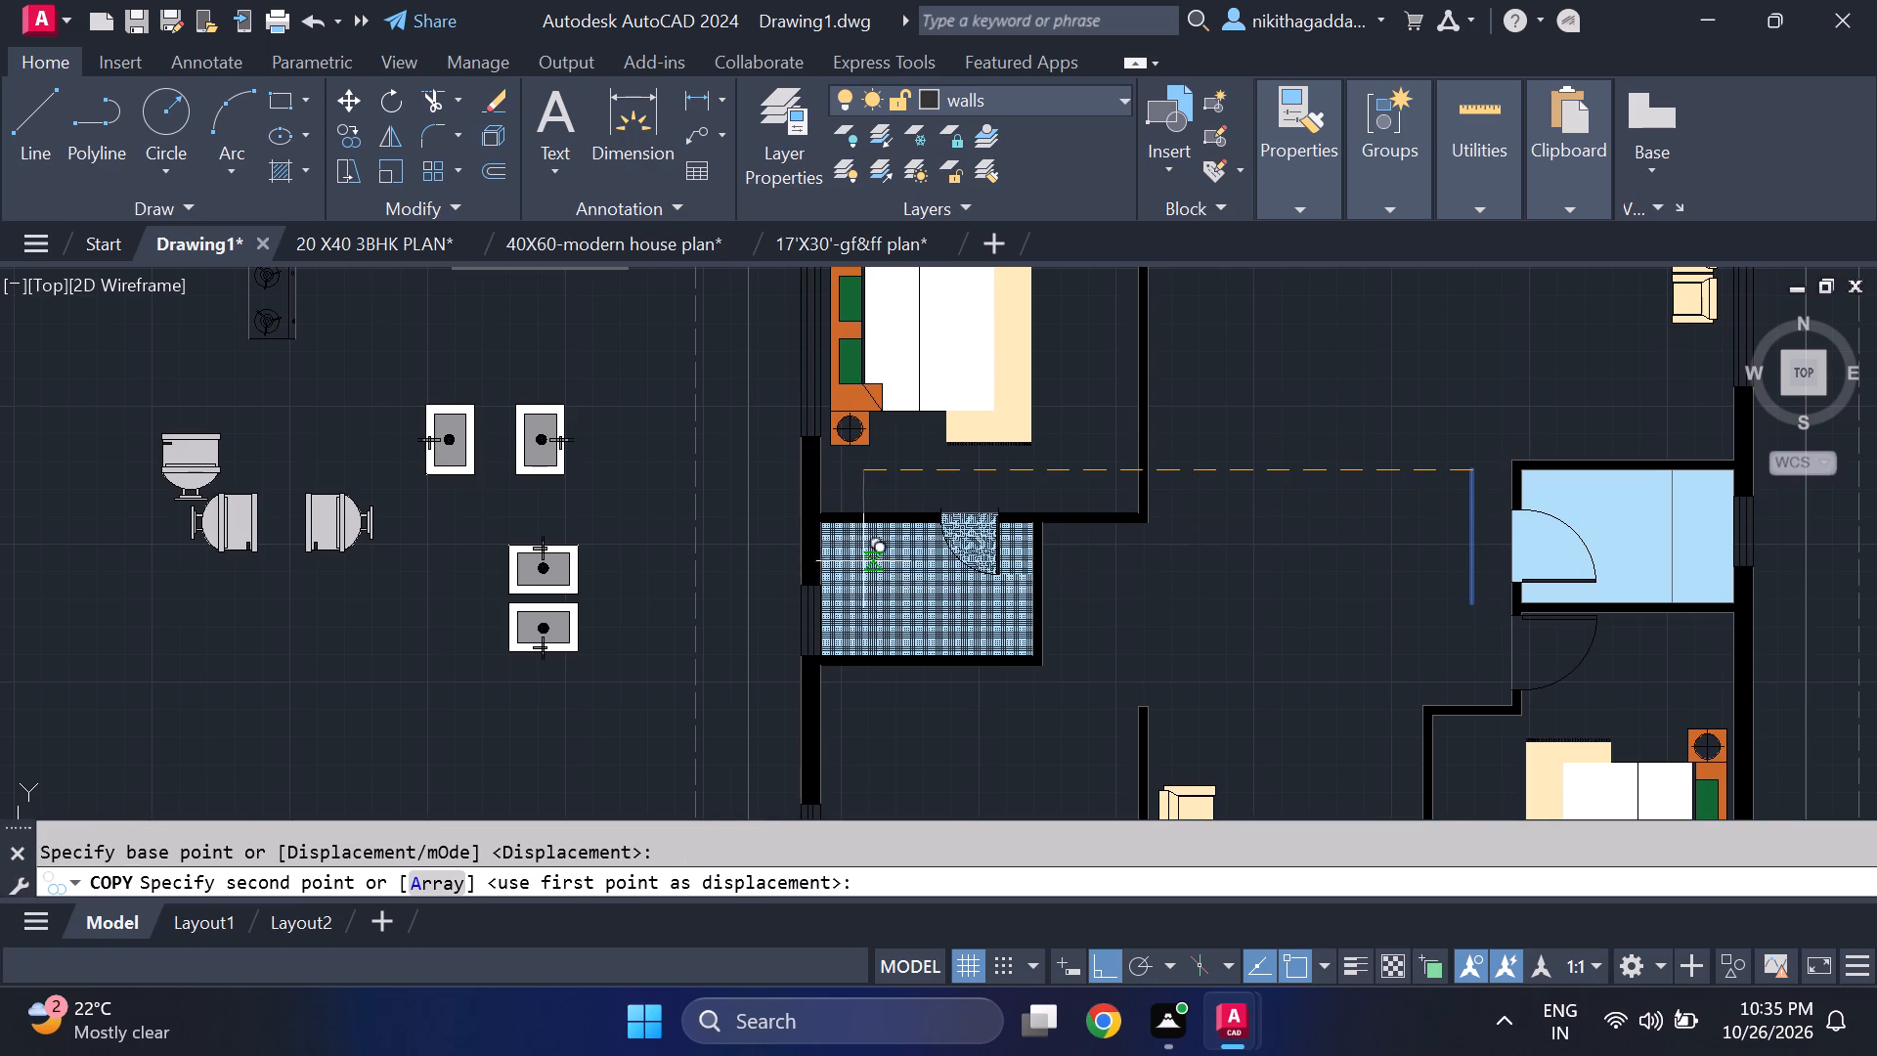
scroll(869, 564, up, 1)
key(F8)
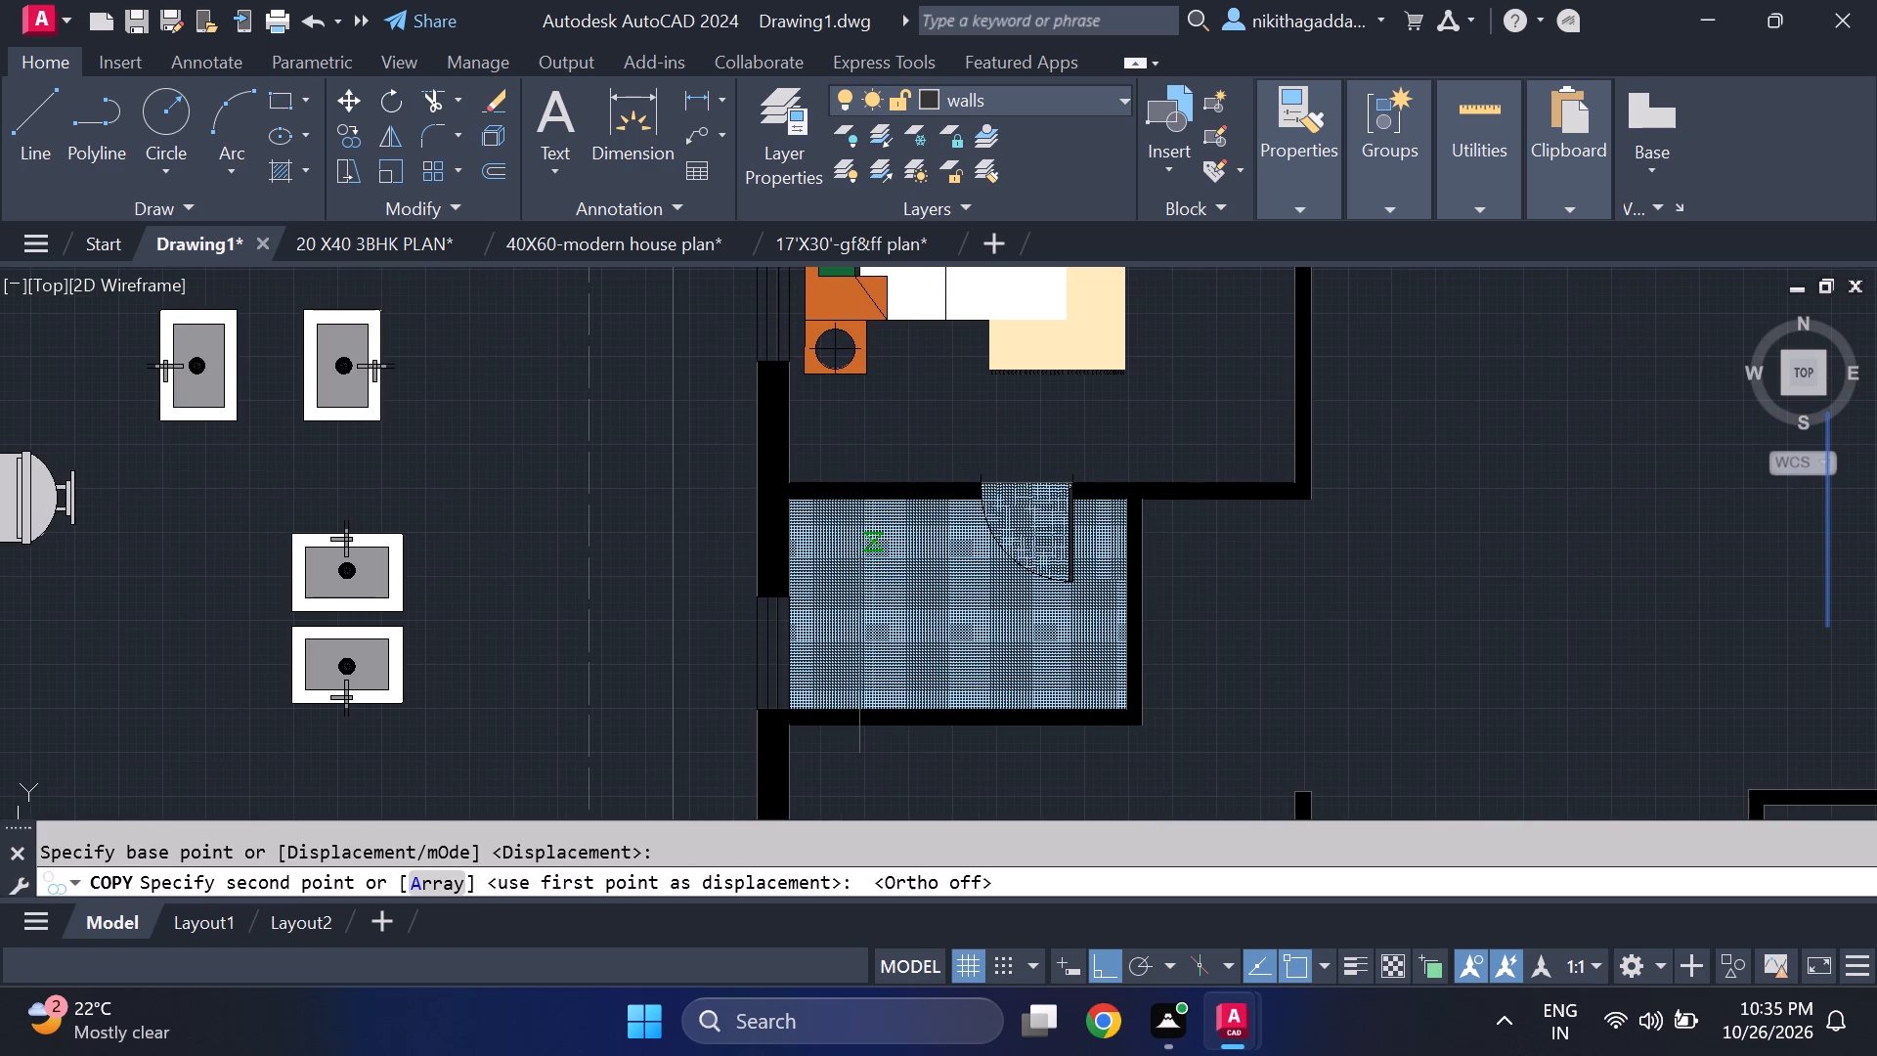
scroll(849, 493, up, 1)
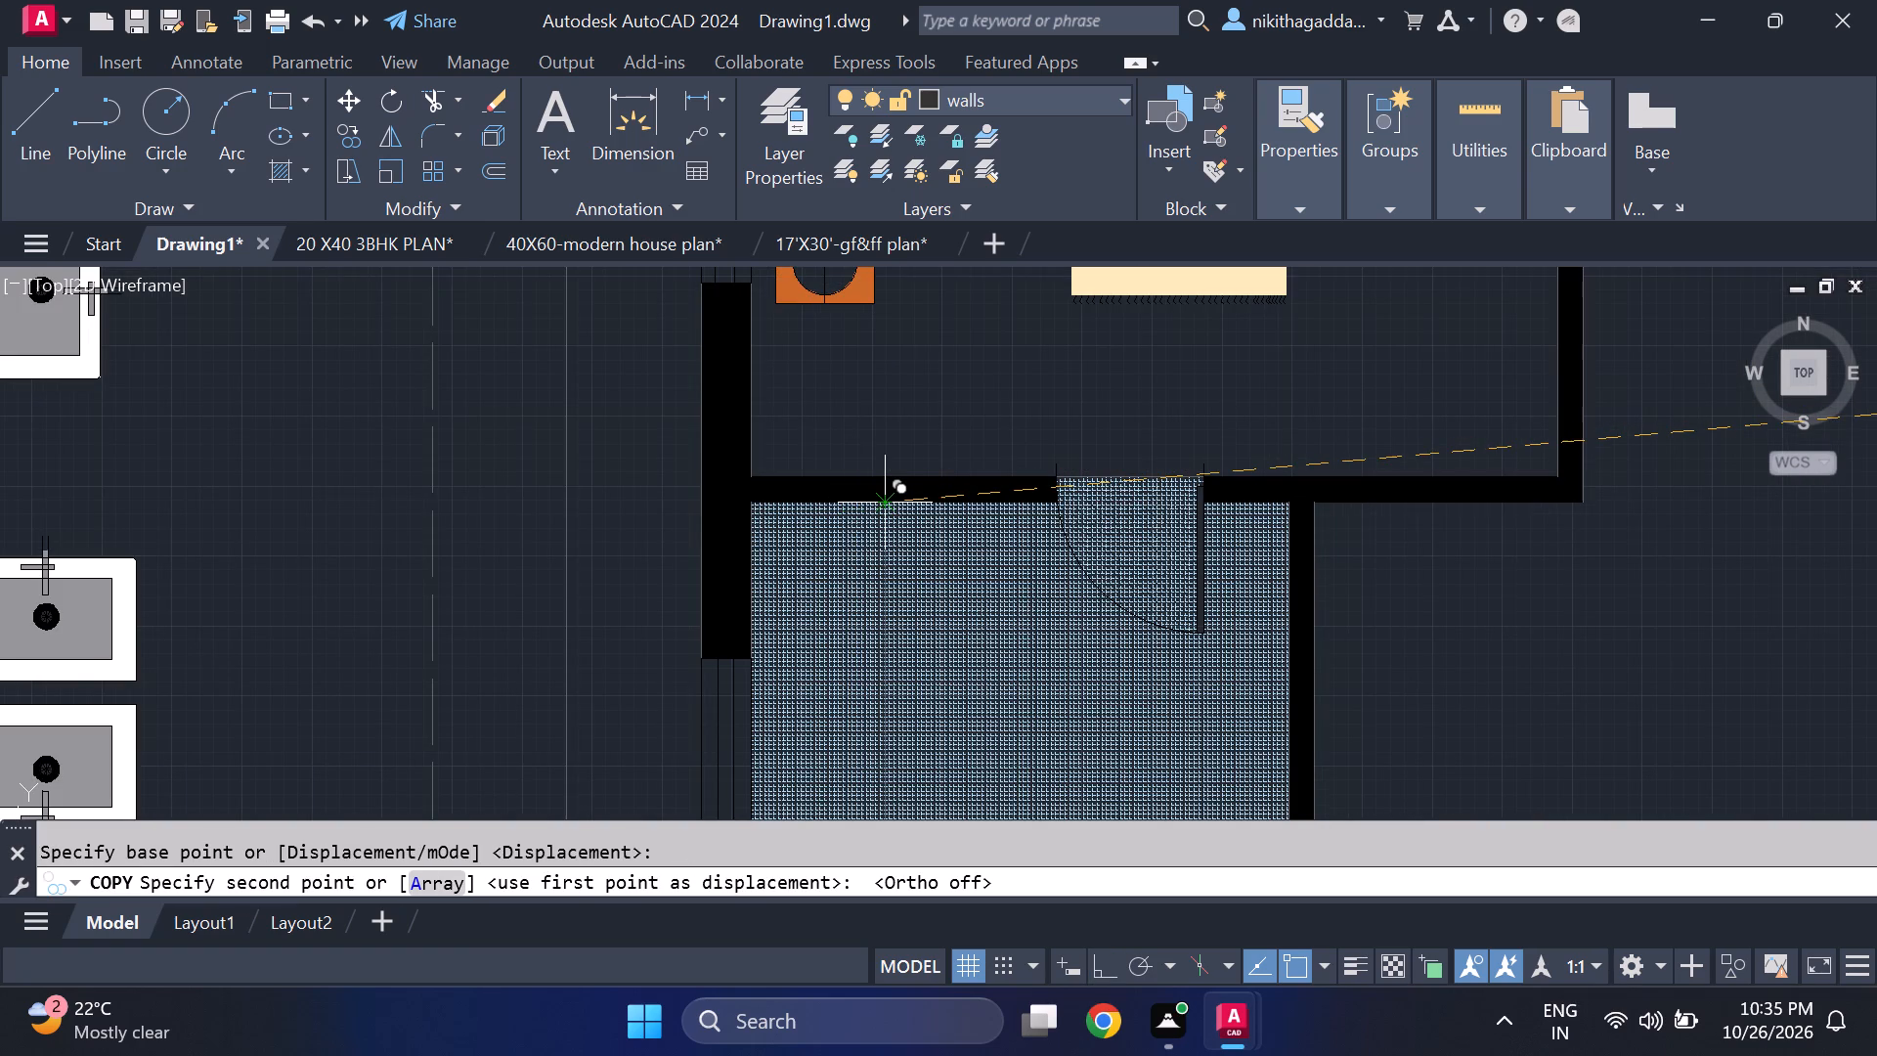
click(879, 499)
scroll(949, 416, down, 3)
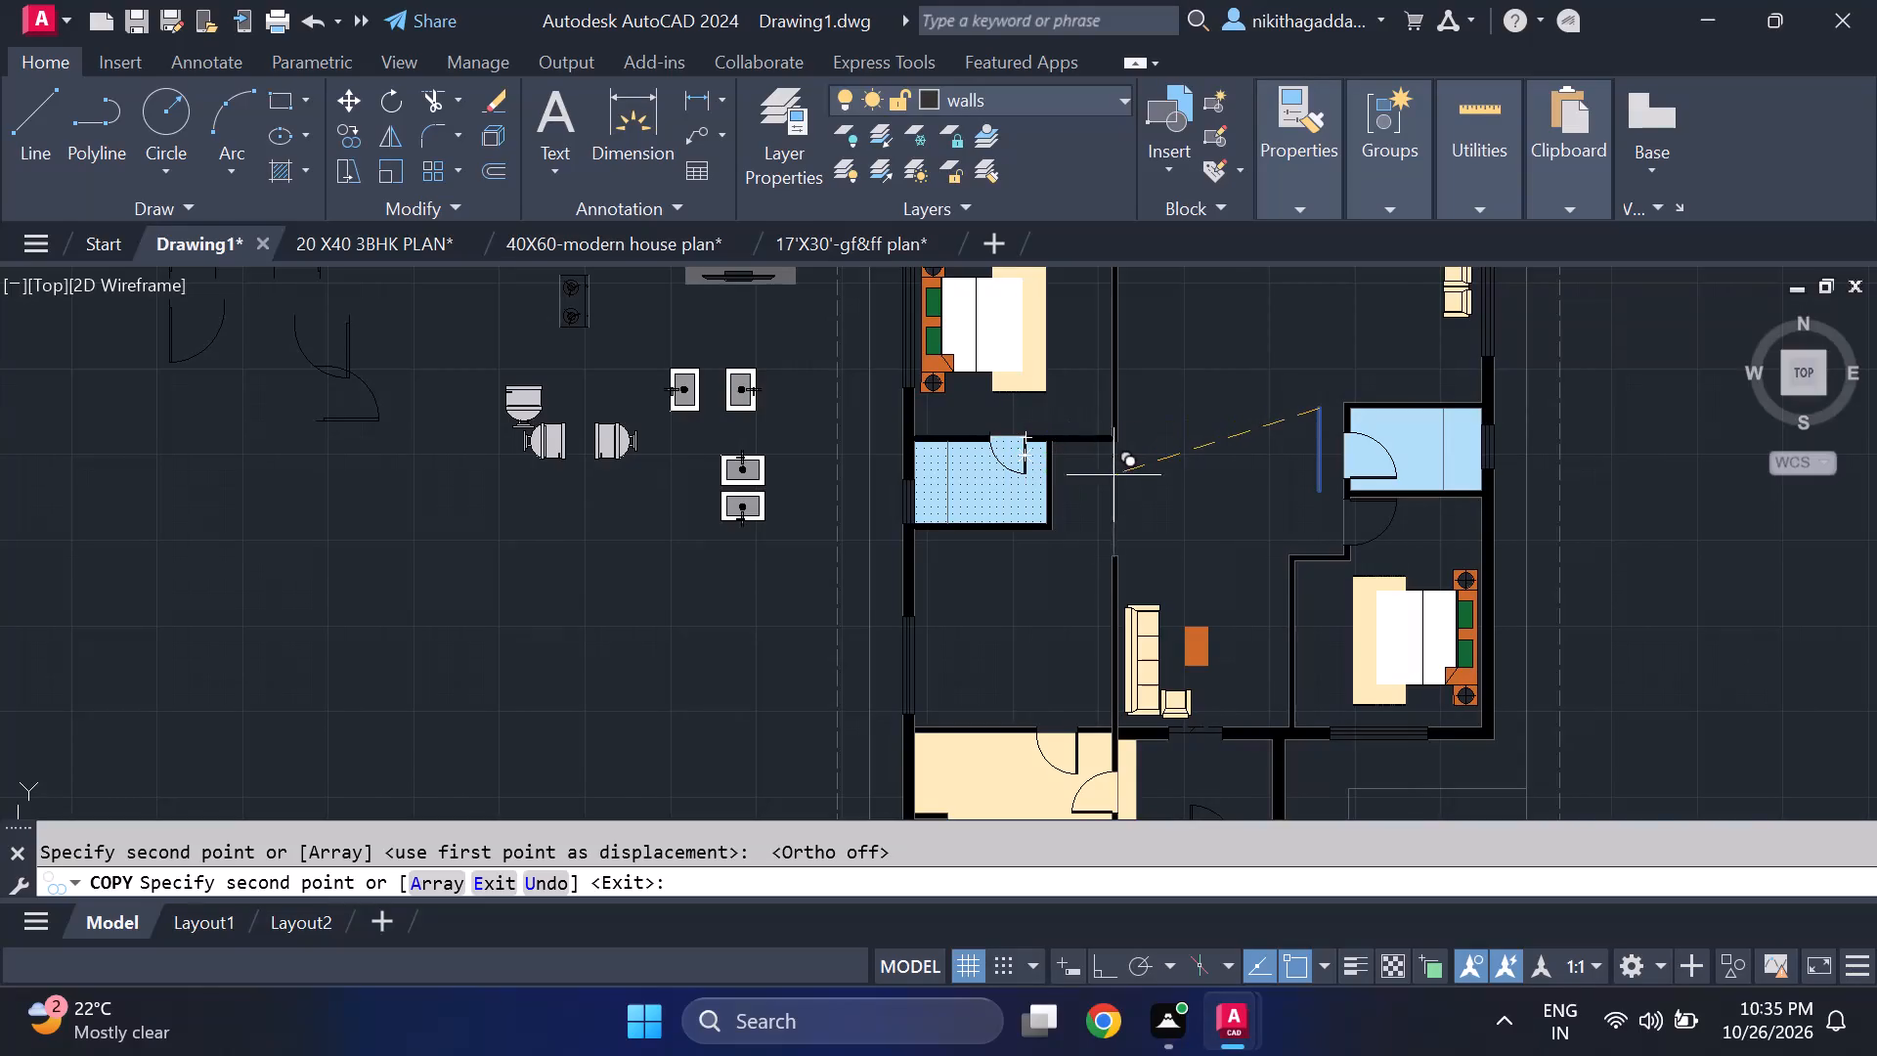
key(Escape)
Erase the helper line just west of the eastern small room.
scroll(1141, 474, down, 1)
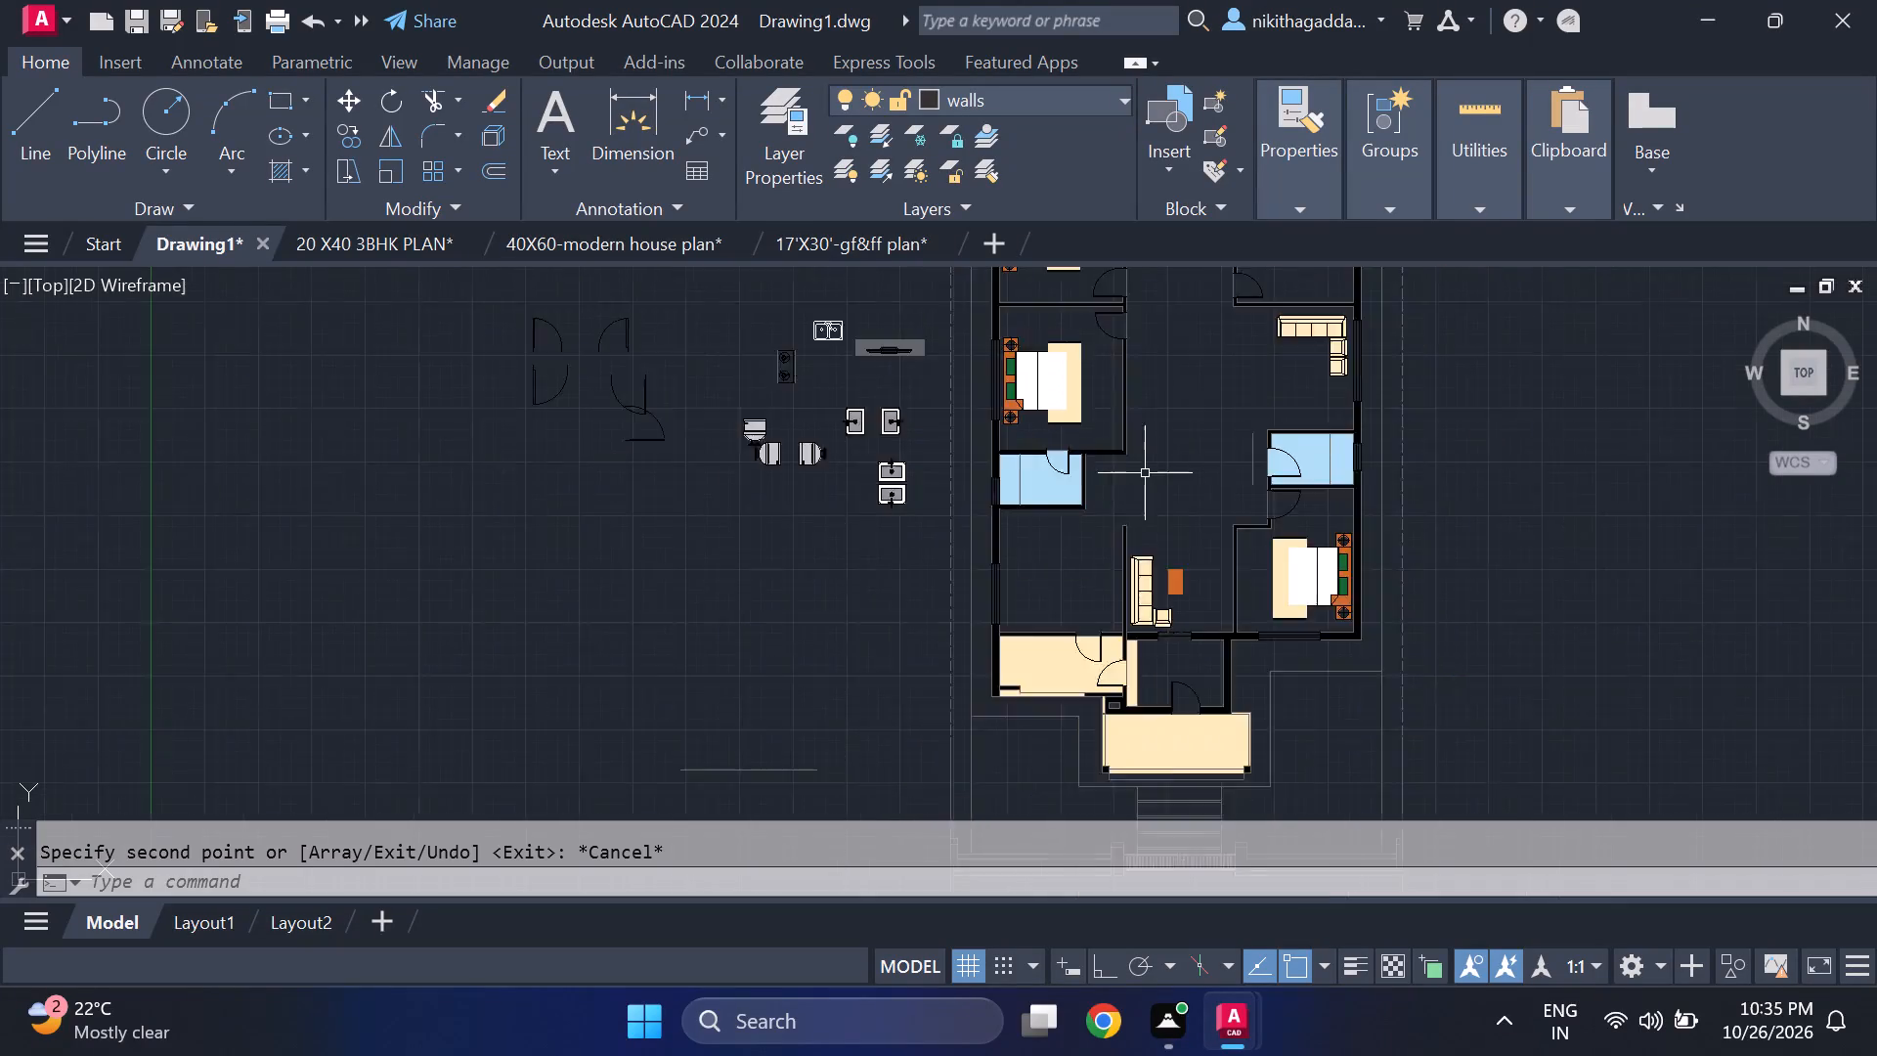
scroll(1152, 471, down, 1)
scroll(1141, 428, up, 2)
middle_drag(1146, 467, 1141, 531)
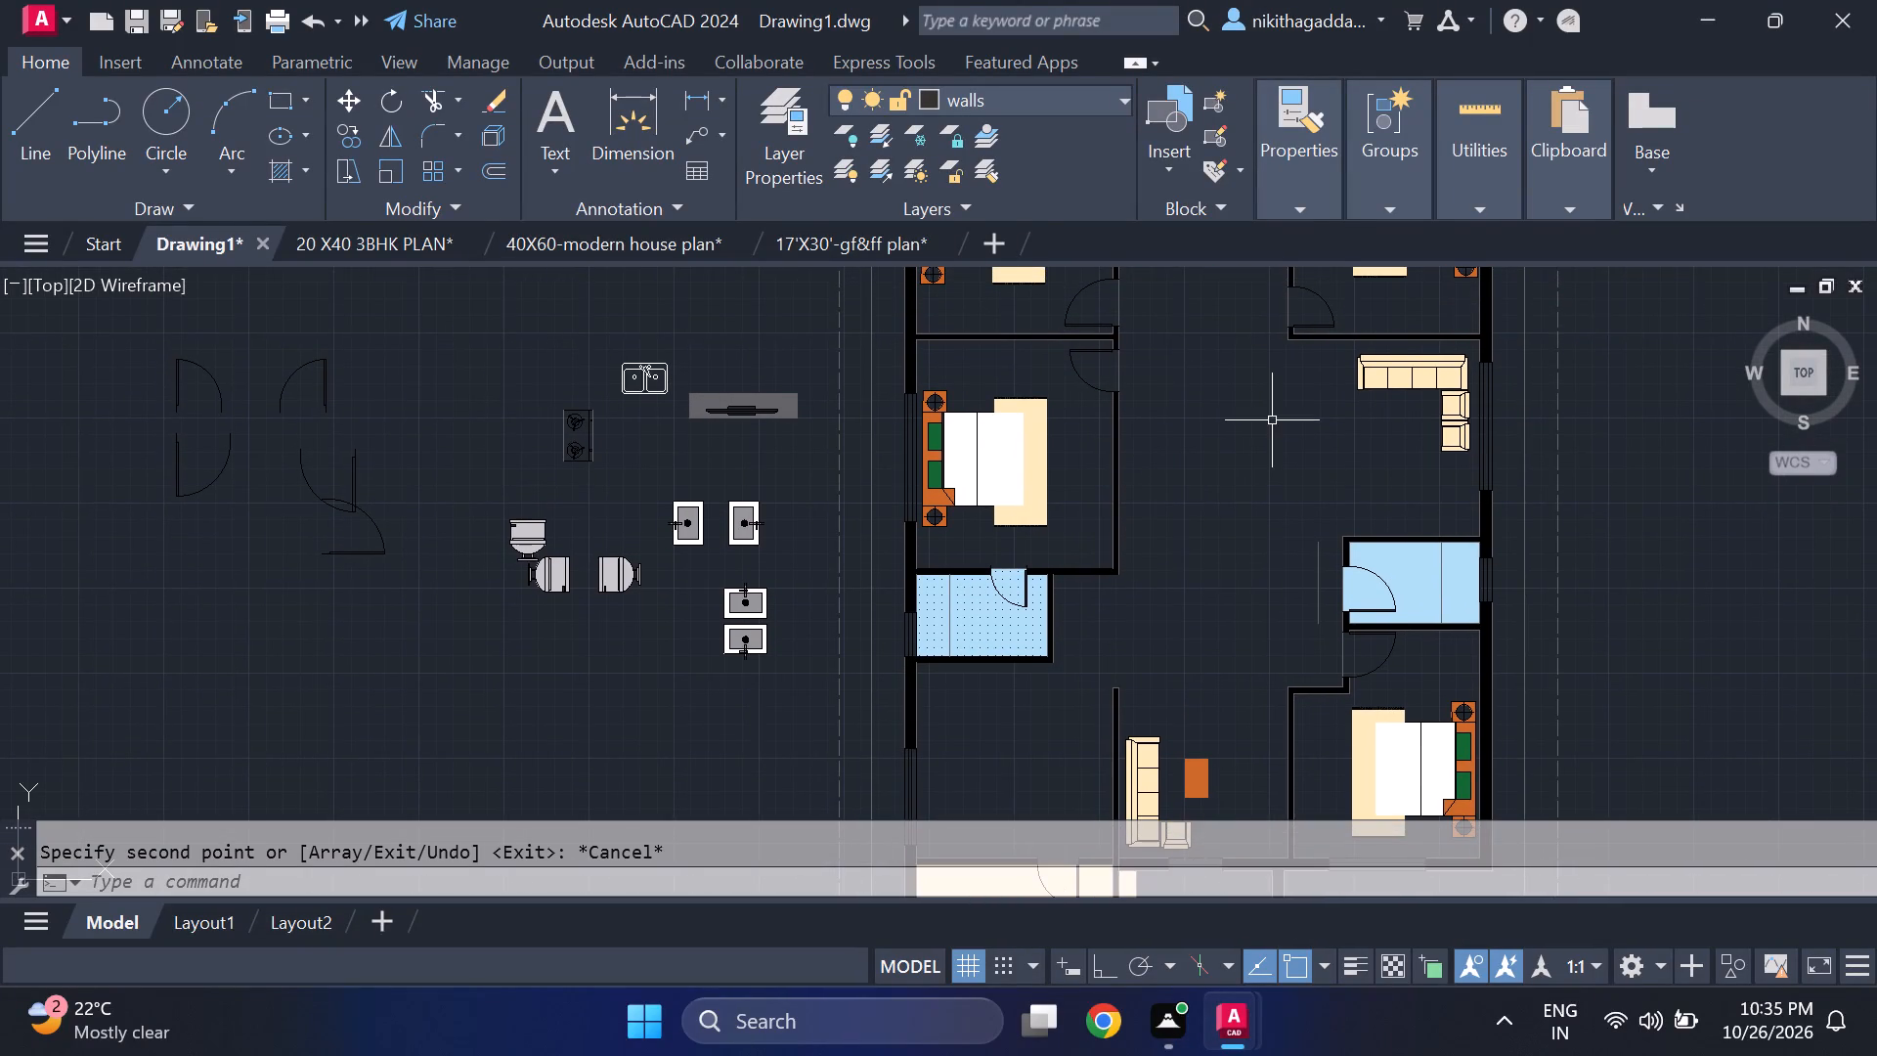
middle_drag(1258, 491, 1252, 616)
click(1315, 687)
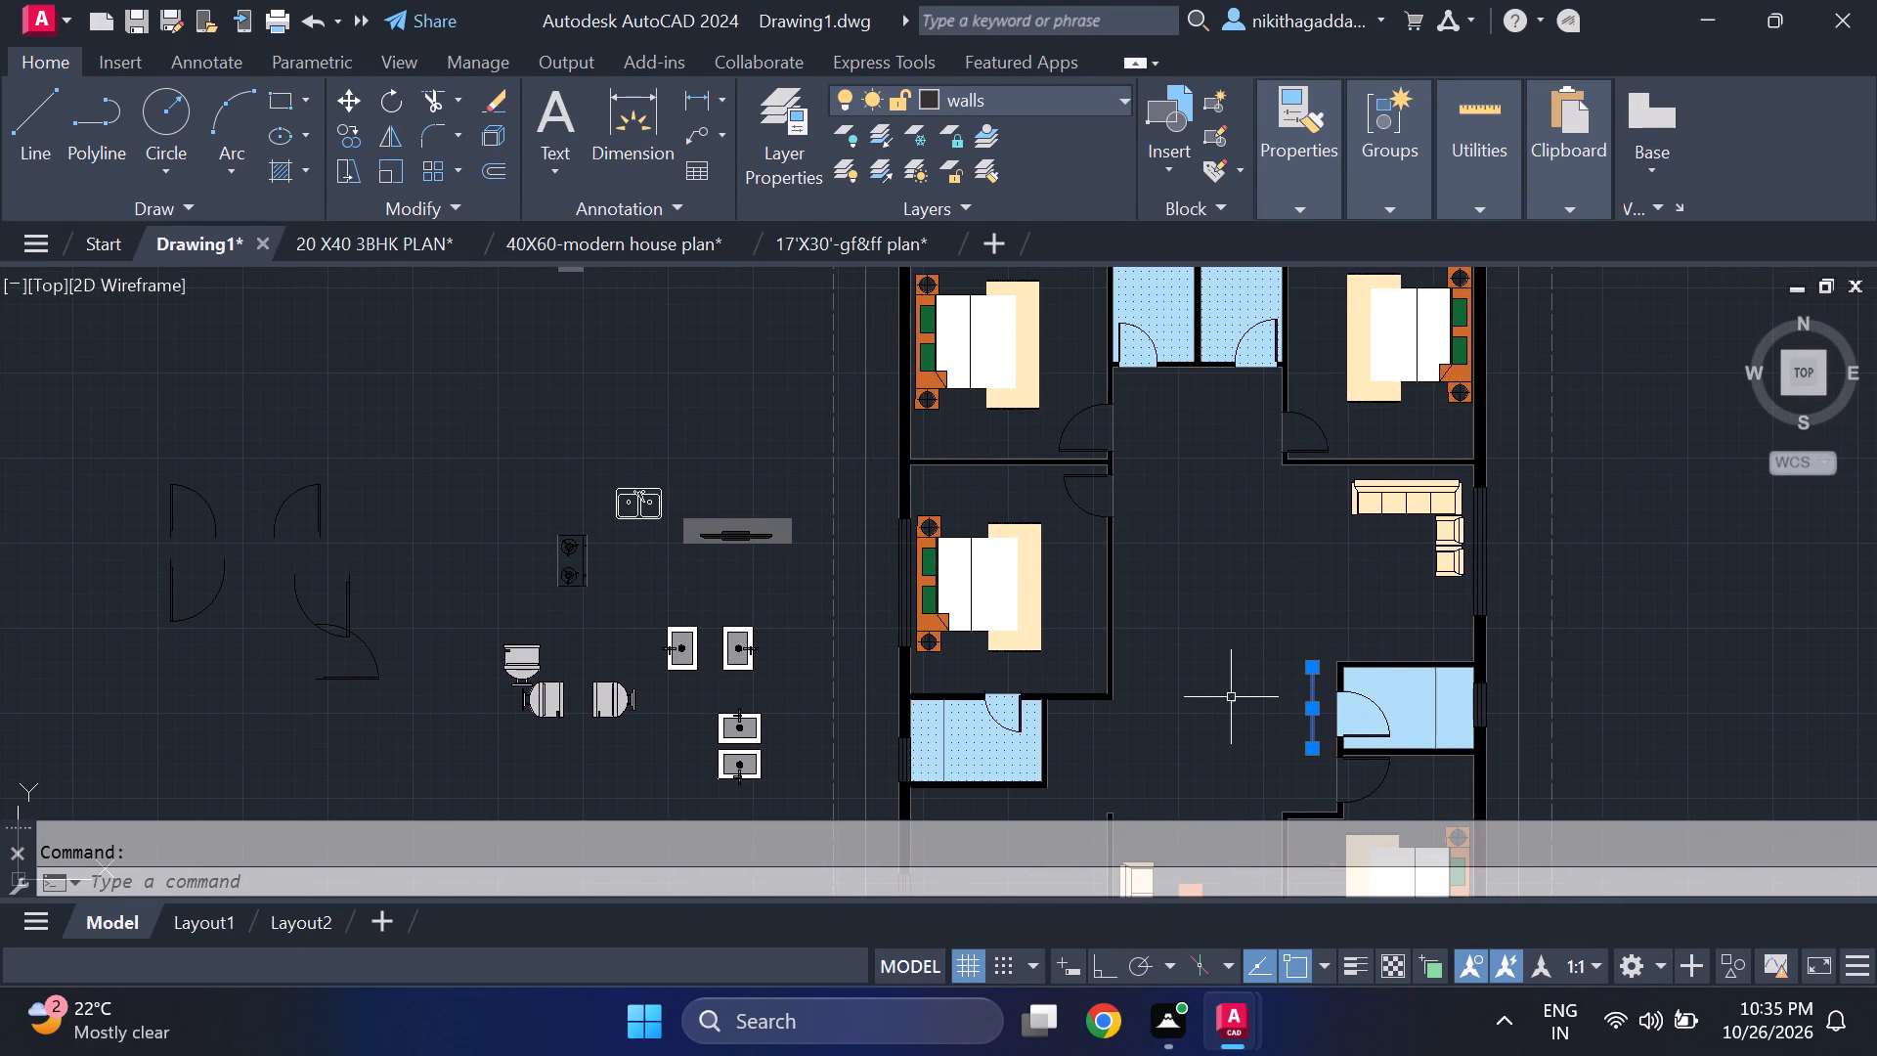
key(Delete)
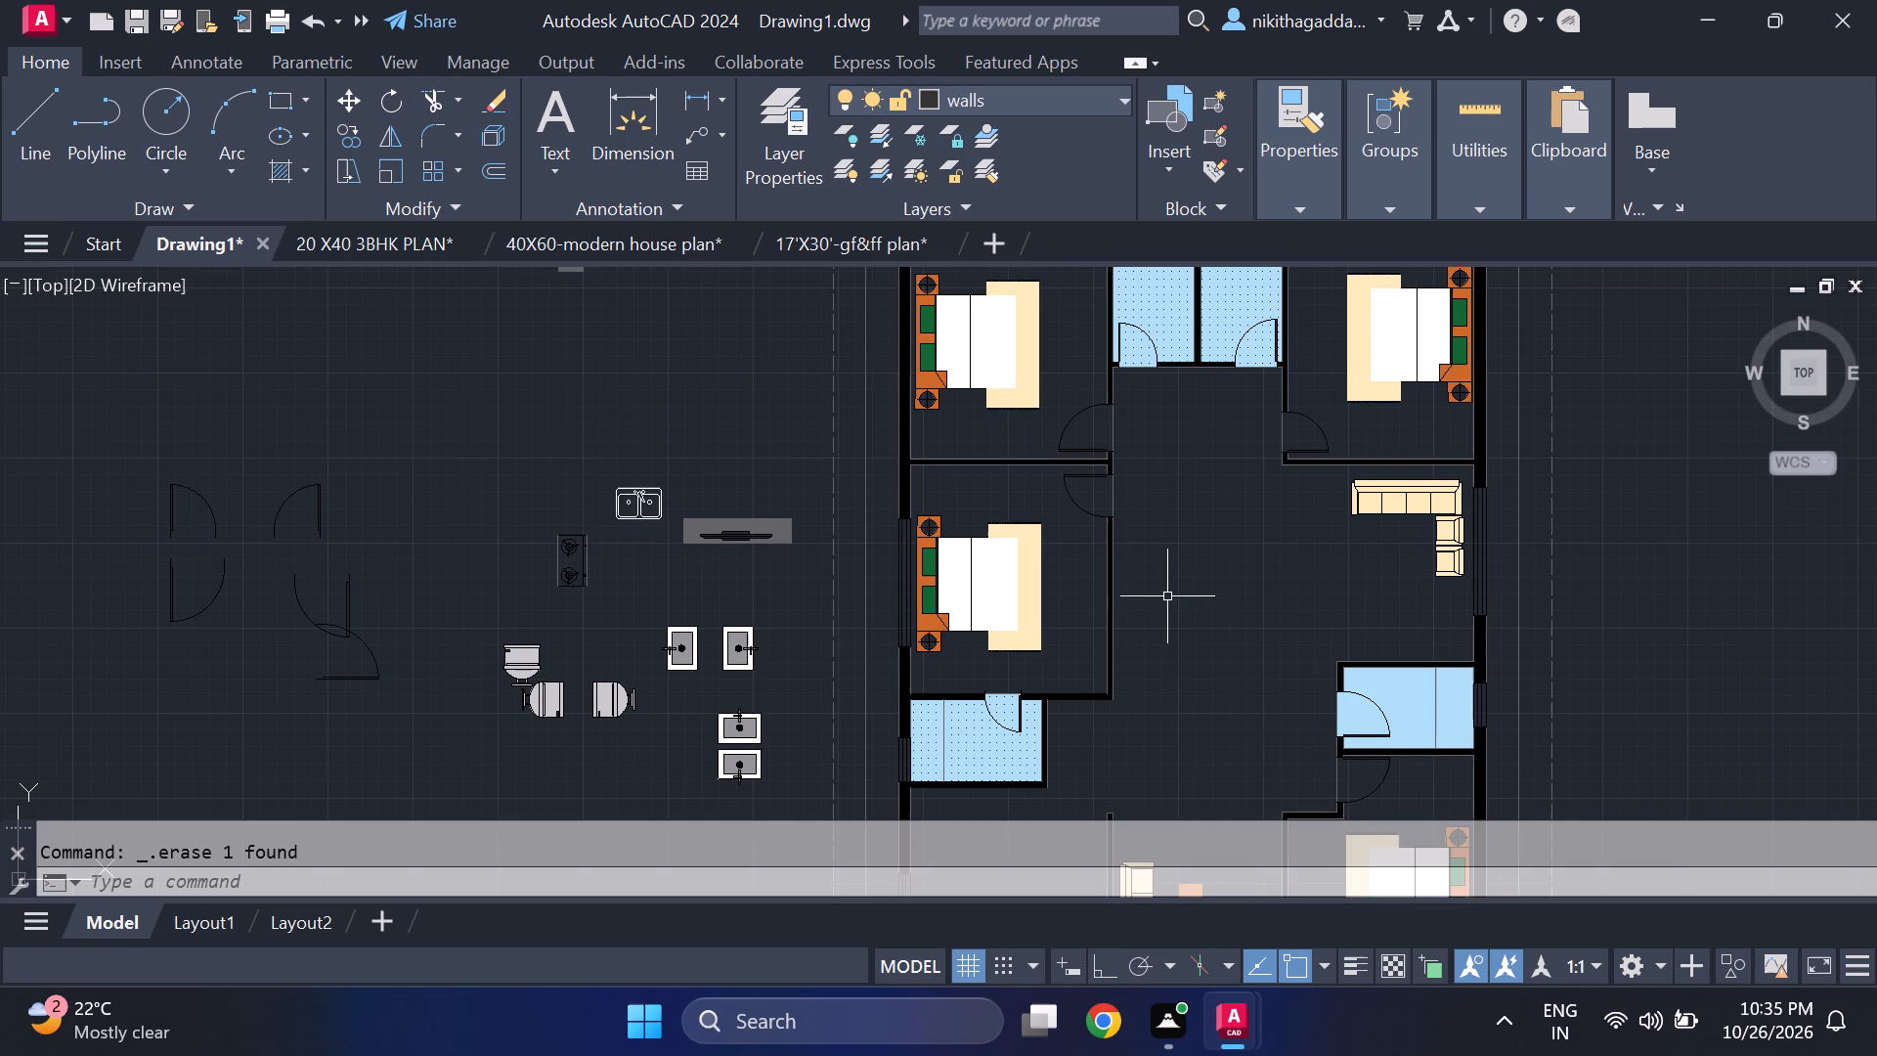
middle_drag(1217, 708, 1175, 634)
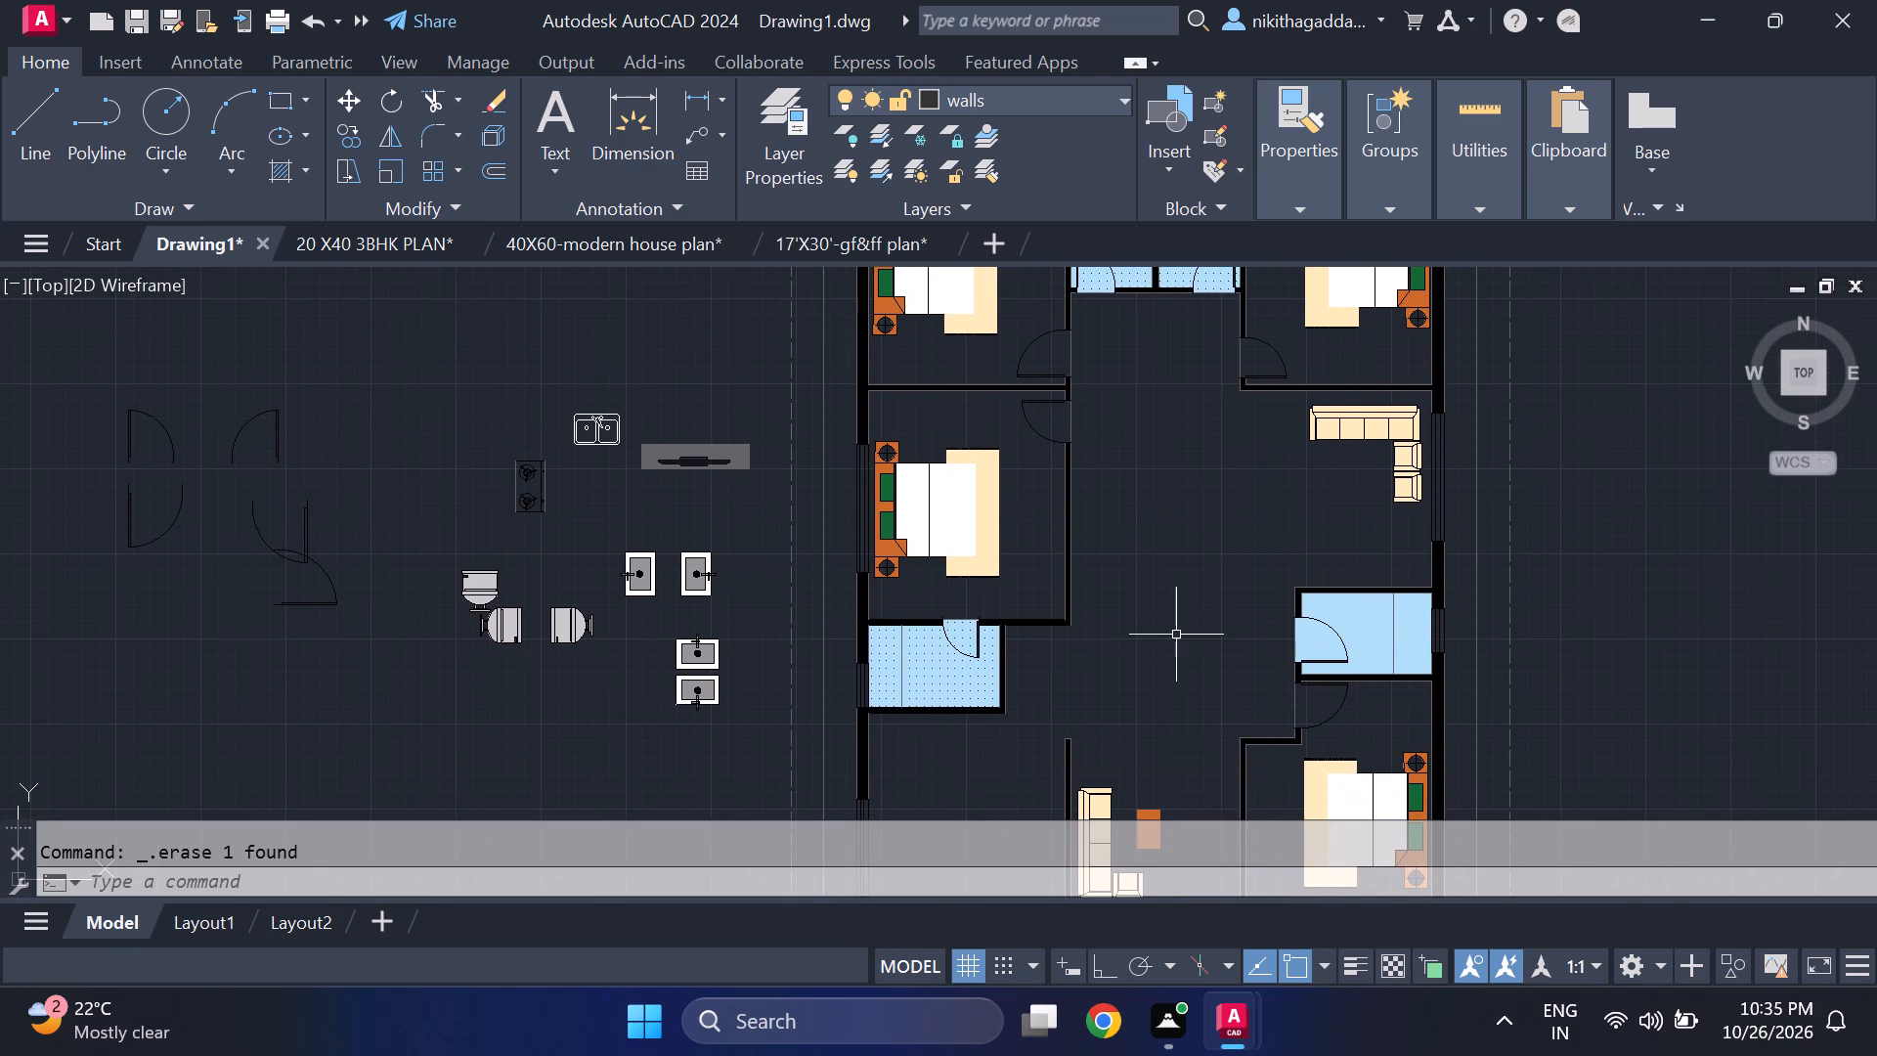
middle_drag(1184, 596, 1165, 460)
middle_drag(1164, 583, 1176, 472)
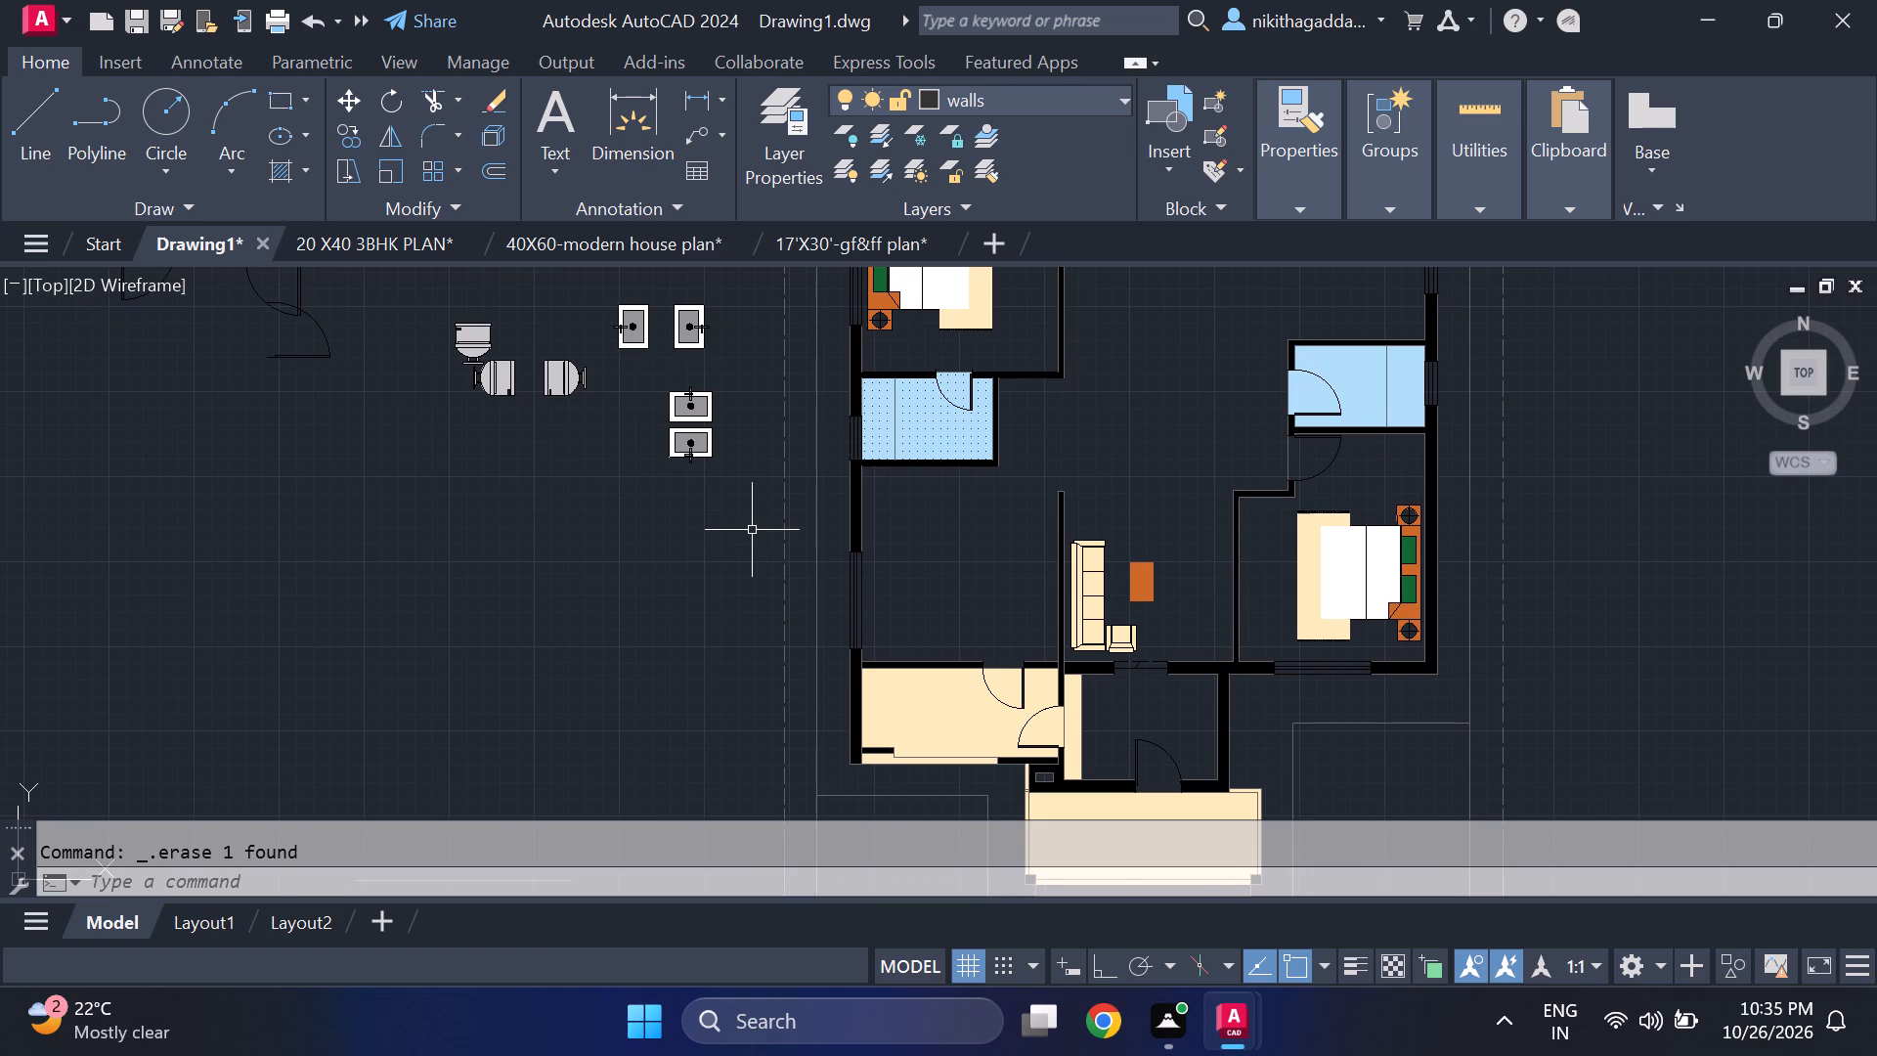
With Ortho on, draw connected lines from the western small room's south wall: about 10'-5" south, east, then south to the lower wall near its doorway.
middle_drag(757, 536, 812, 514)
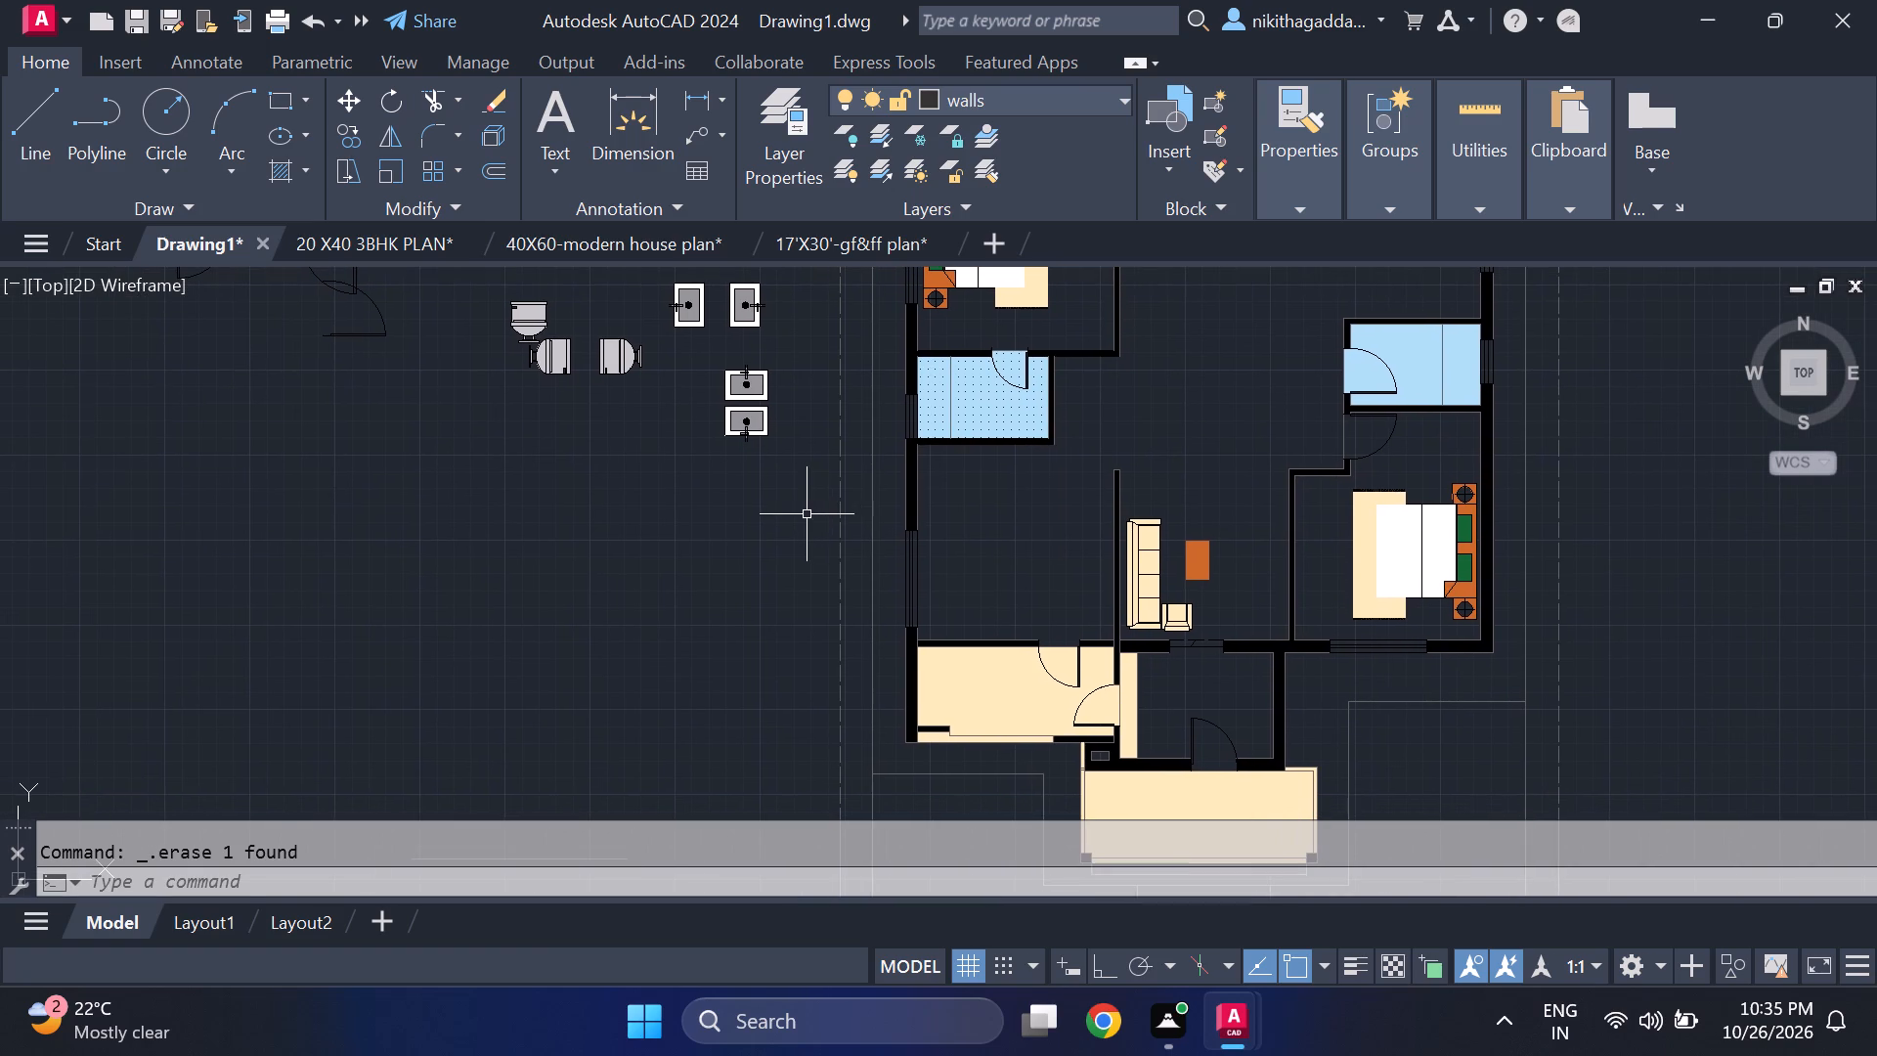
middle_drag(919, 564, 808, 485)
scroll(818, 451, up, 2)
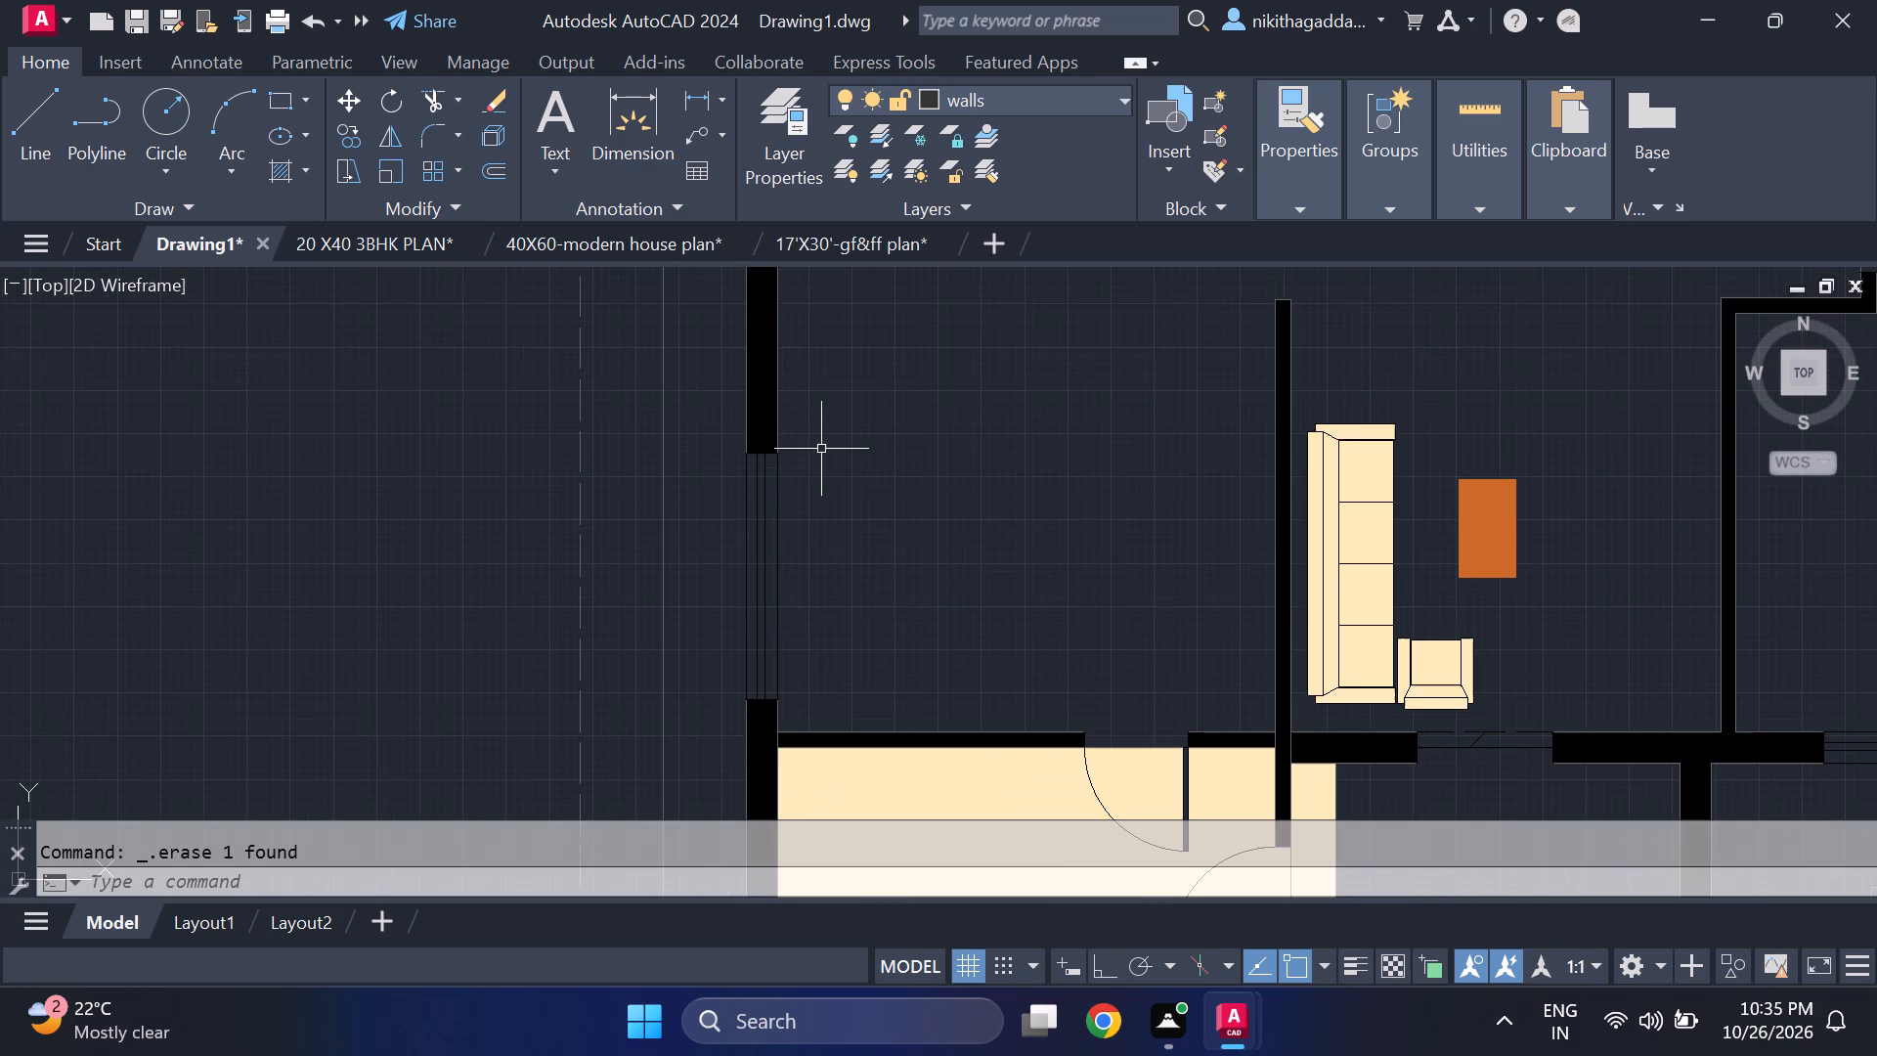
key(l)
key(Return)
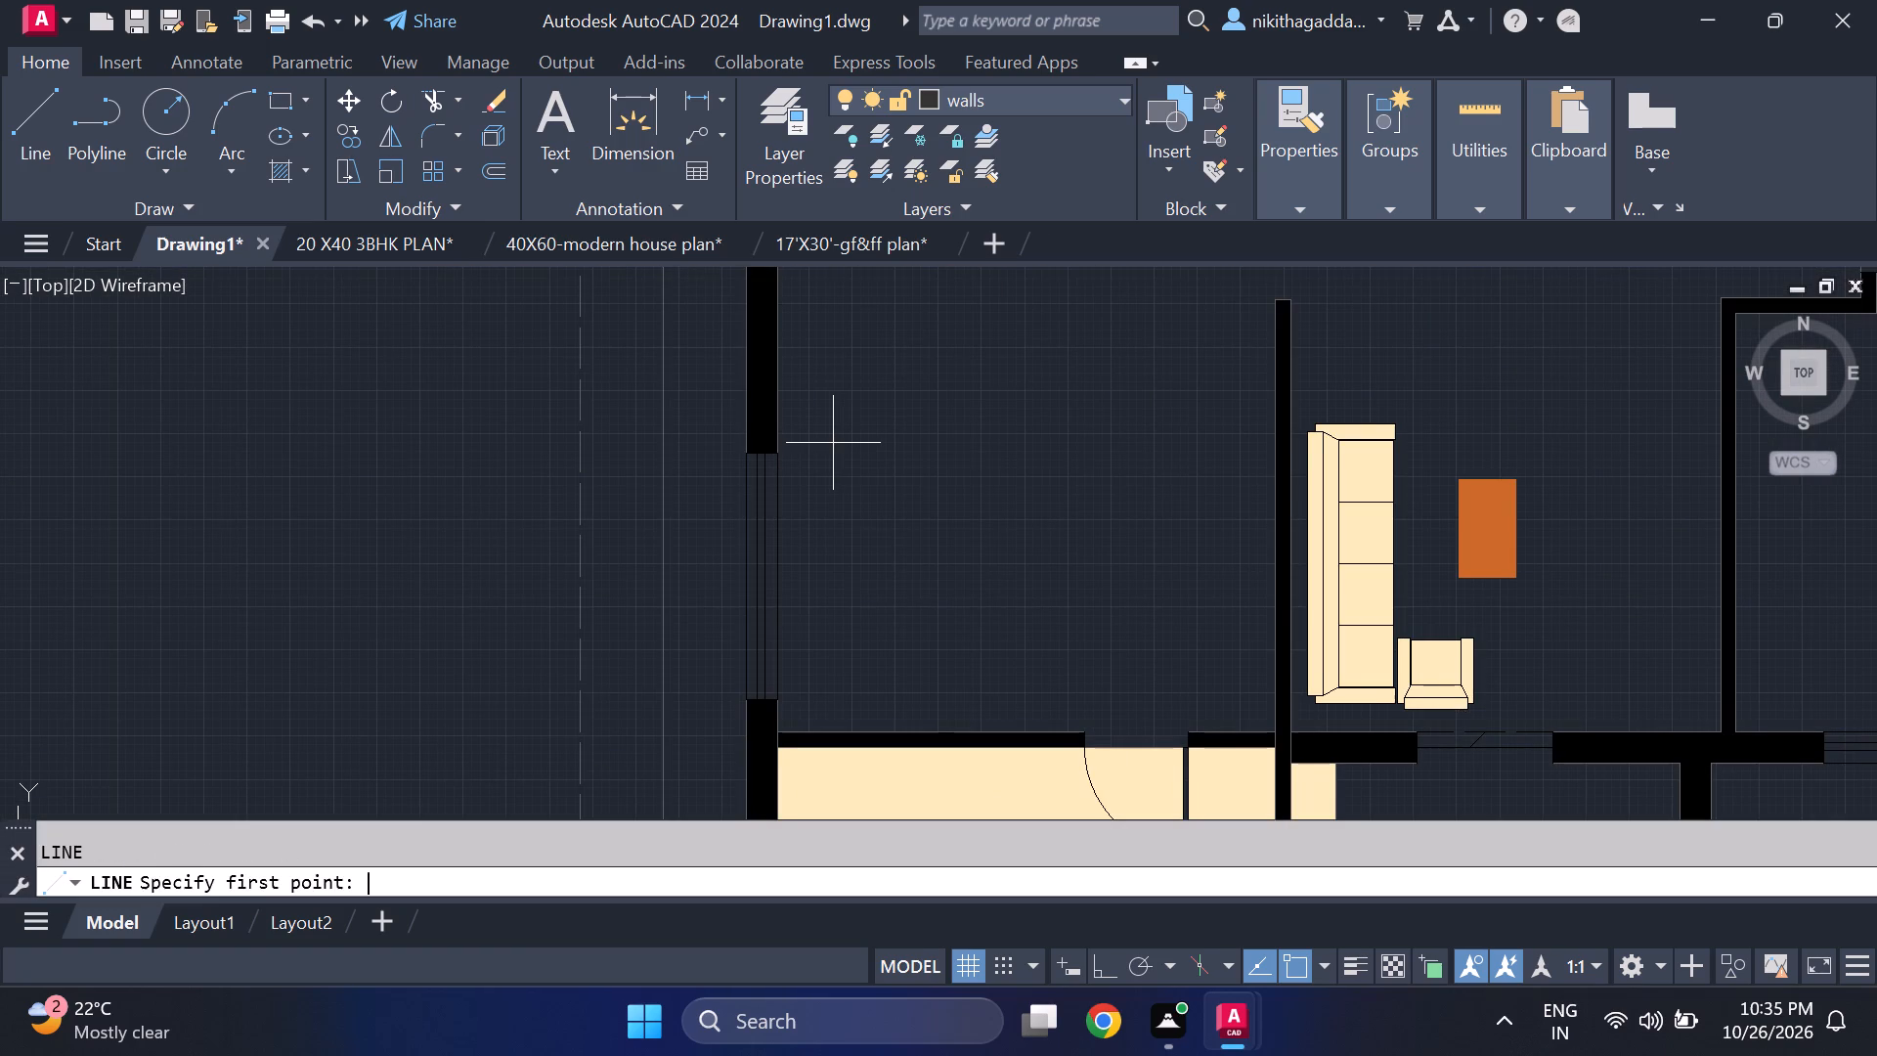
middle_drag(909, 488, 962, 619)
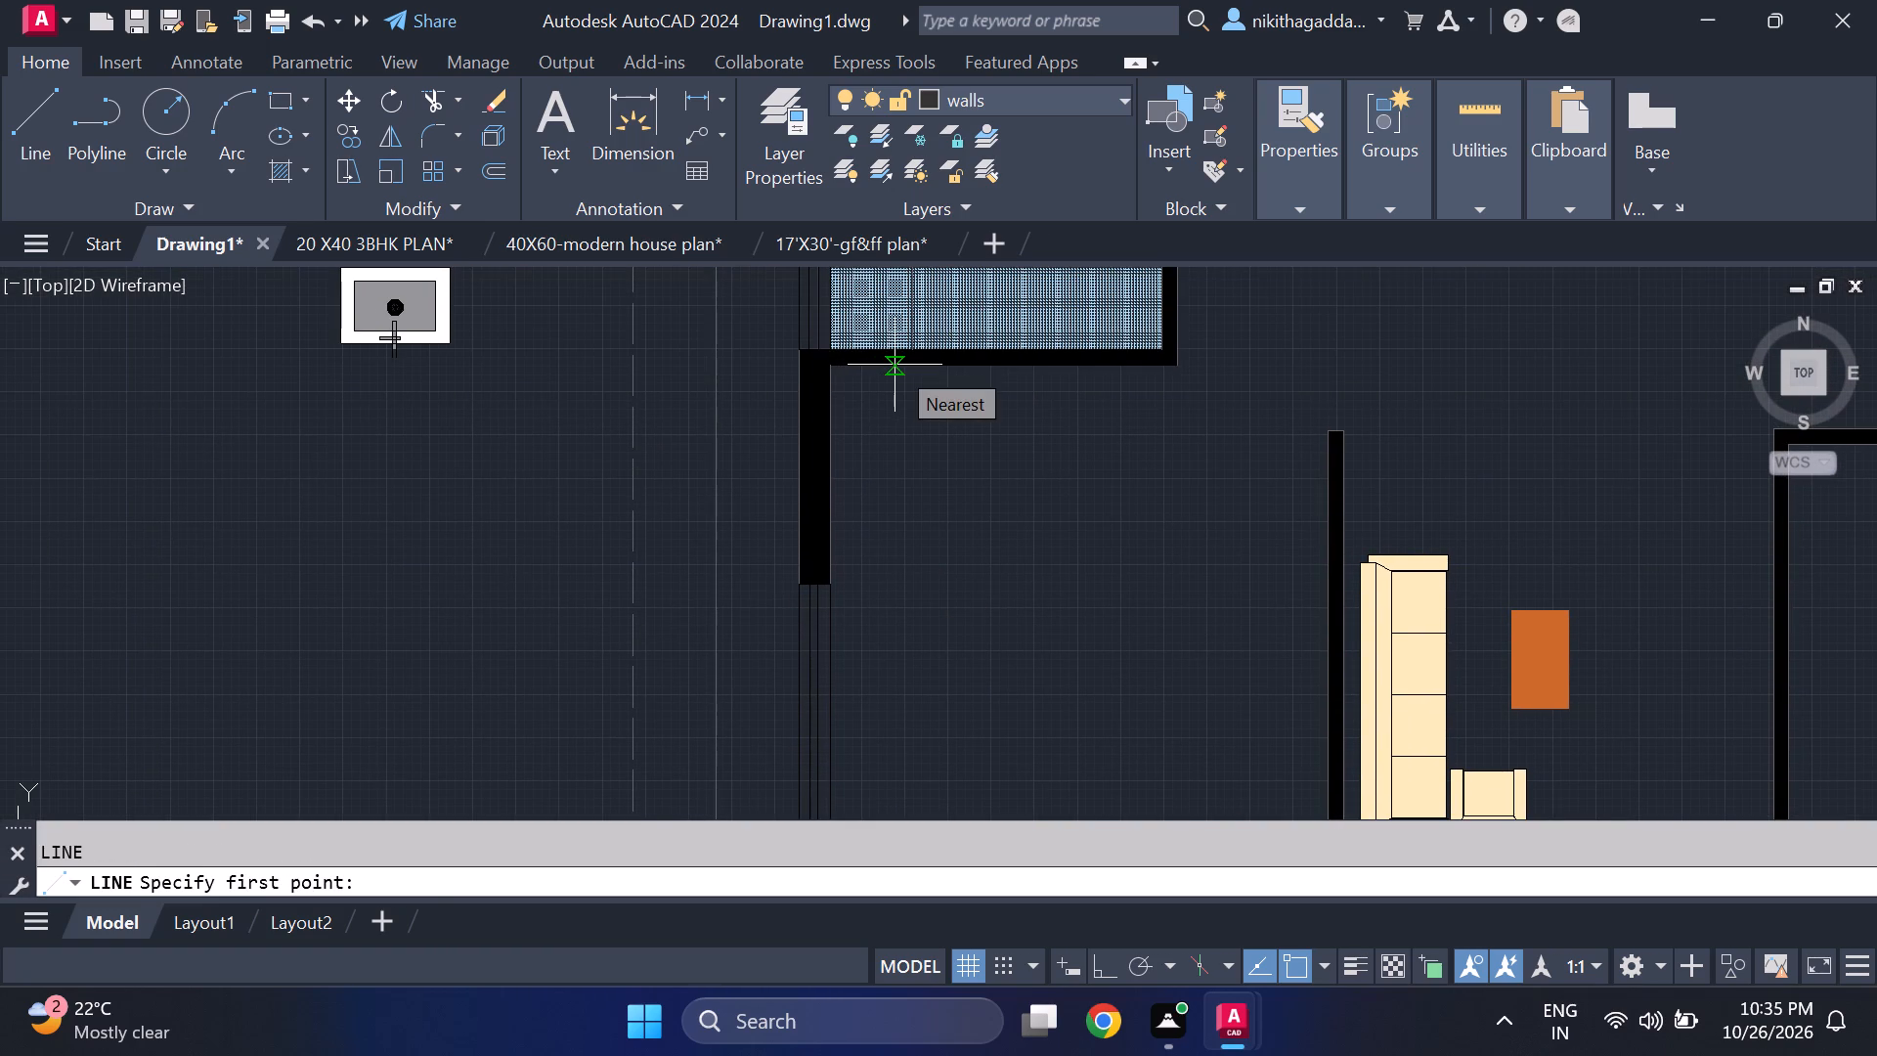
click(895, 367)
middle_drag(915, 762, 904, 707)
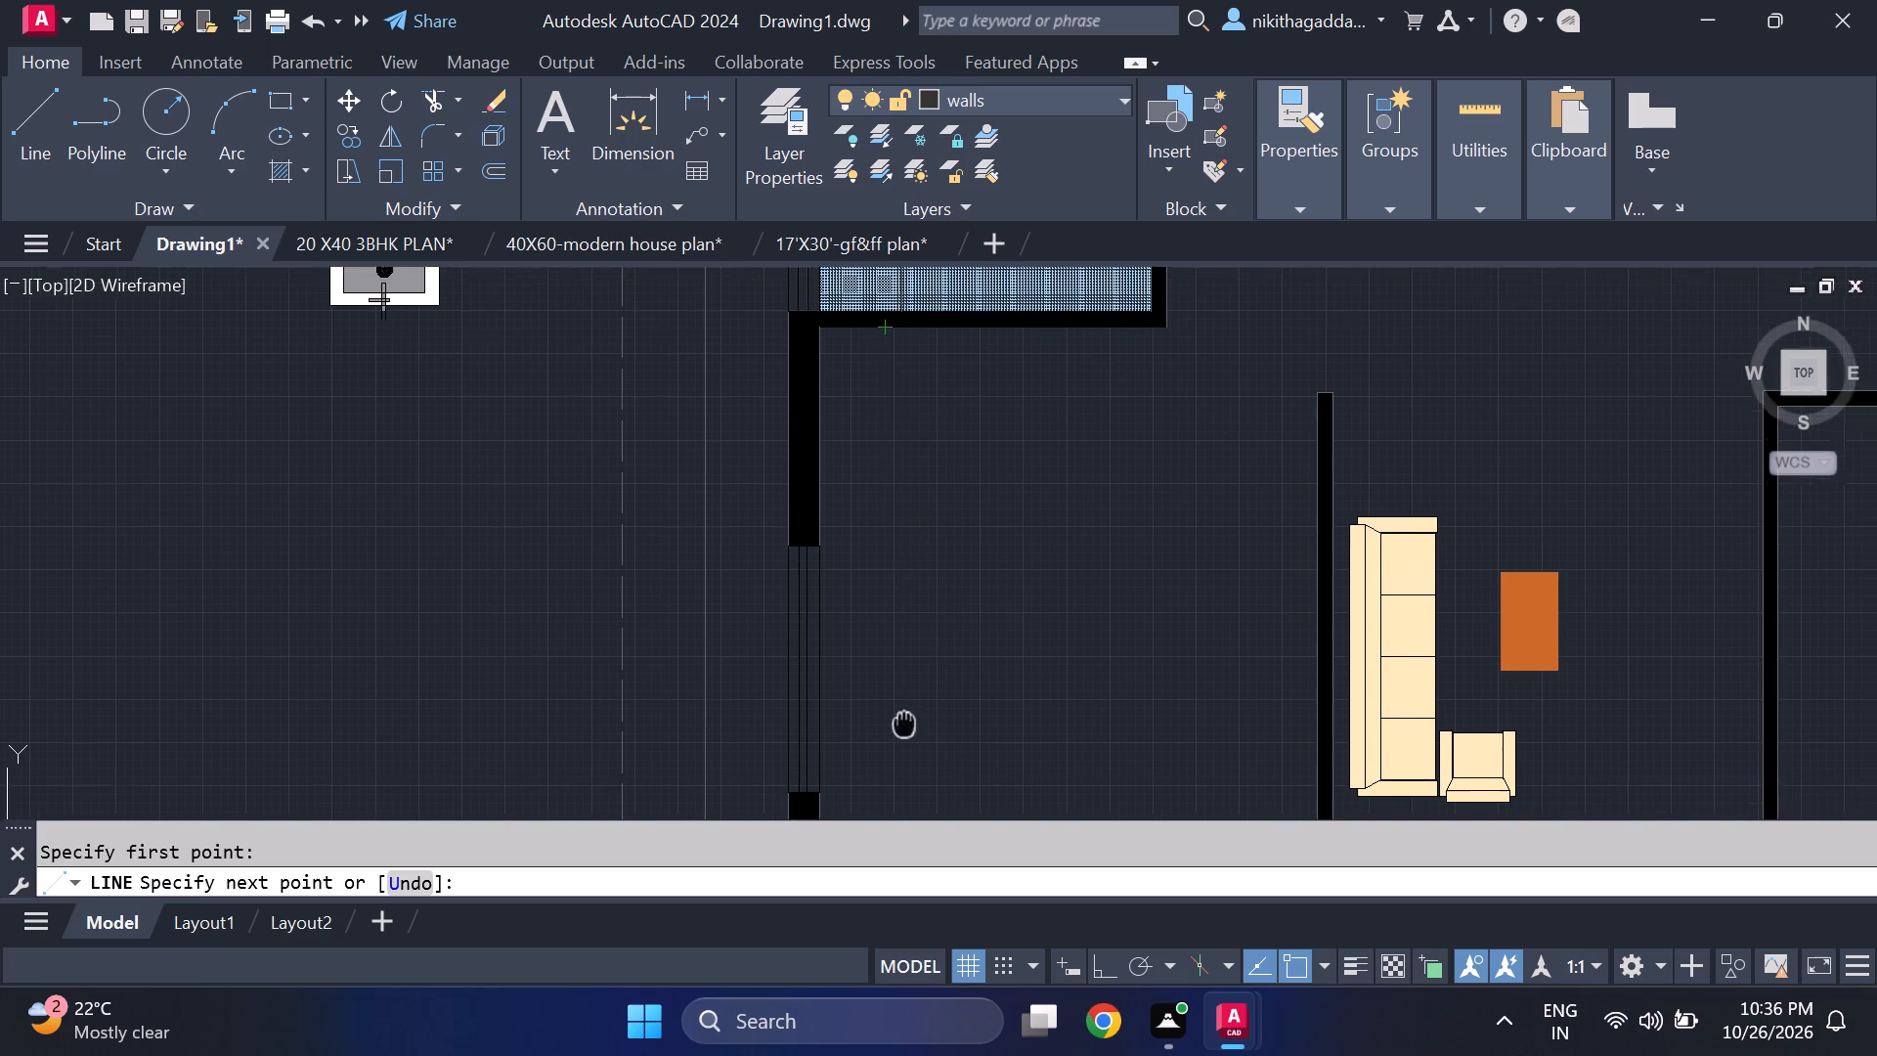
middle_drag(904, 707, 912, 619)
key(F8)
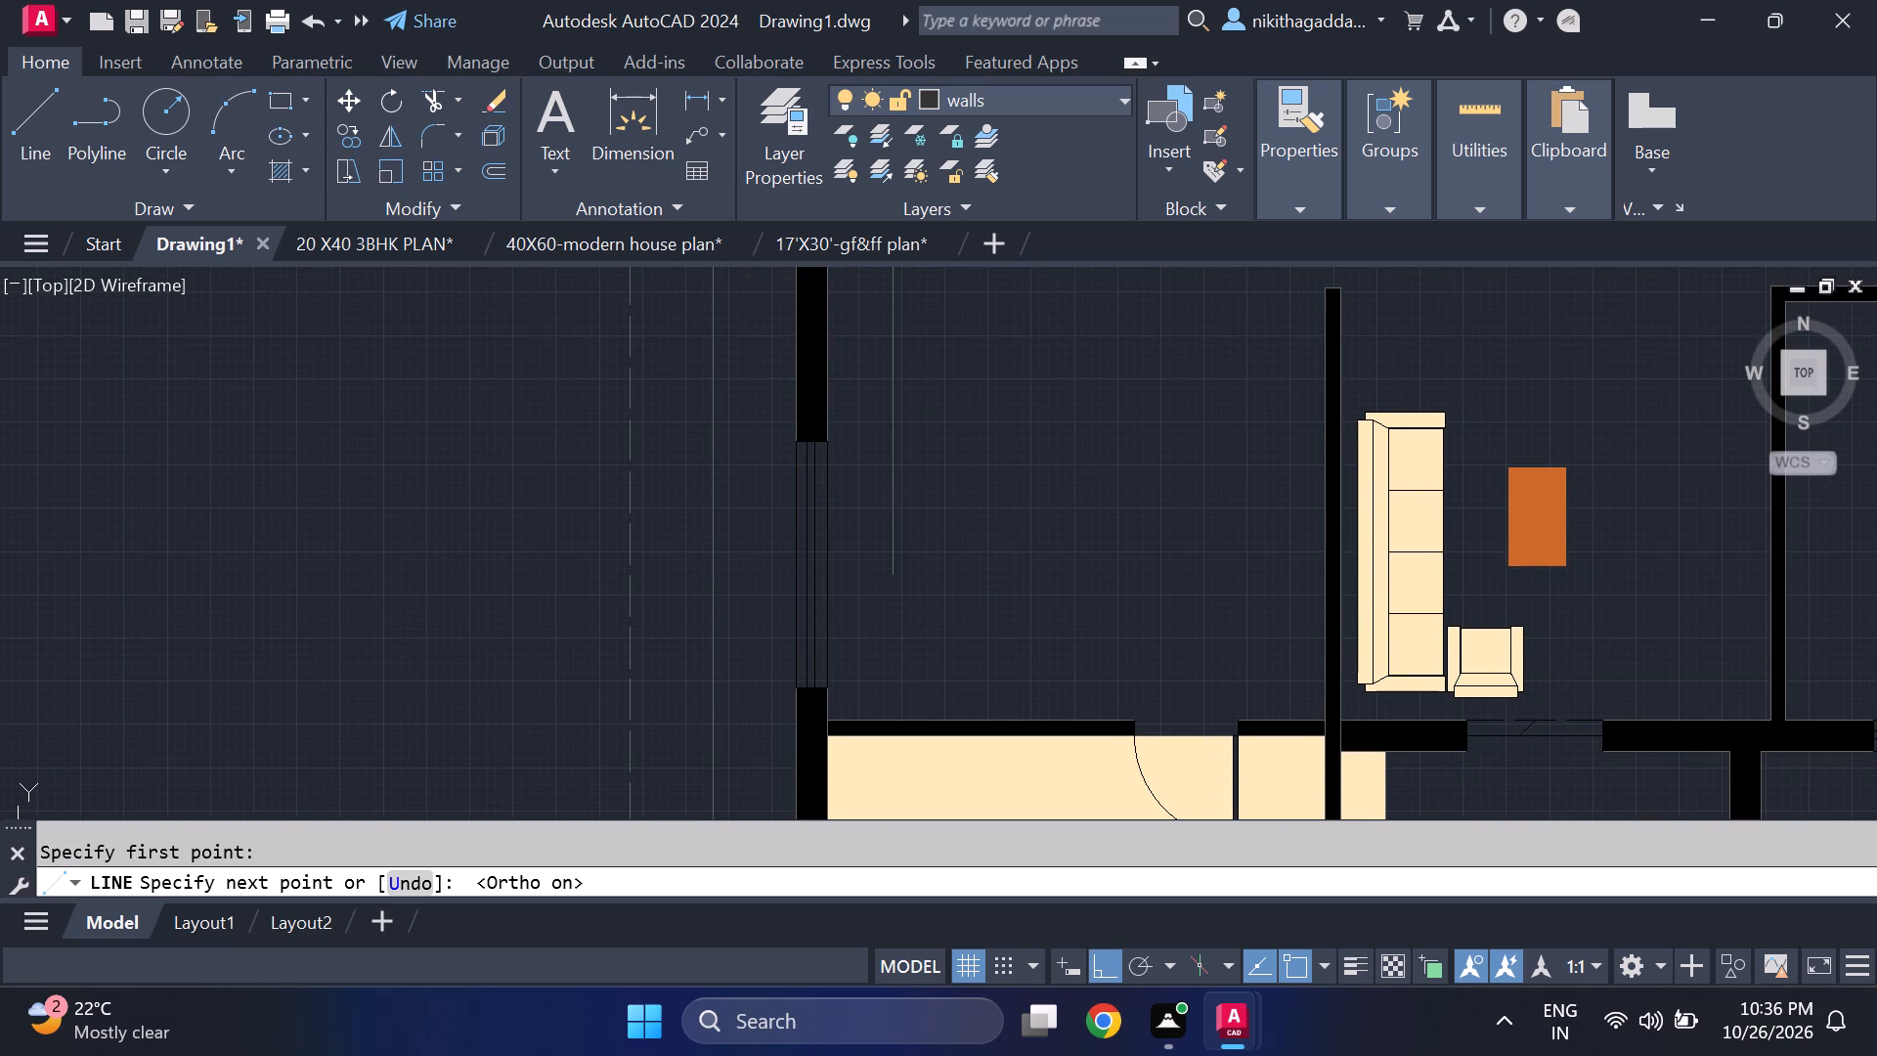
scroll(901, 603, down, 1)
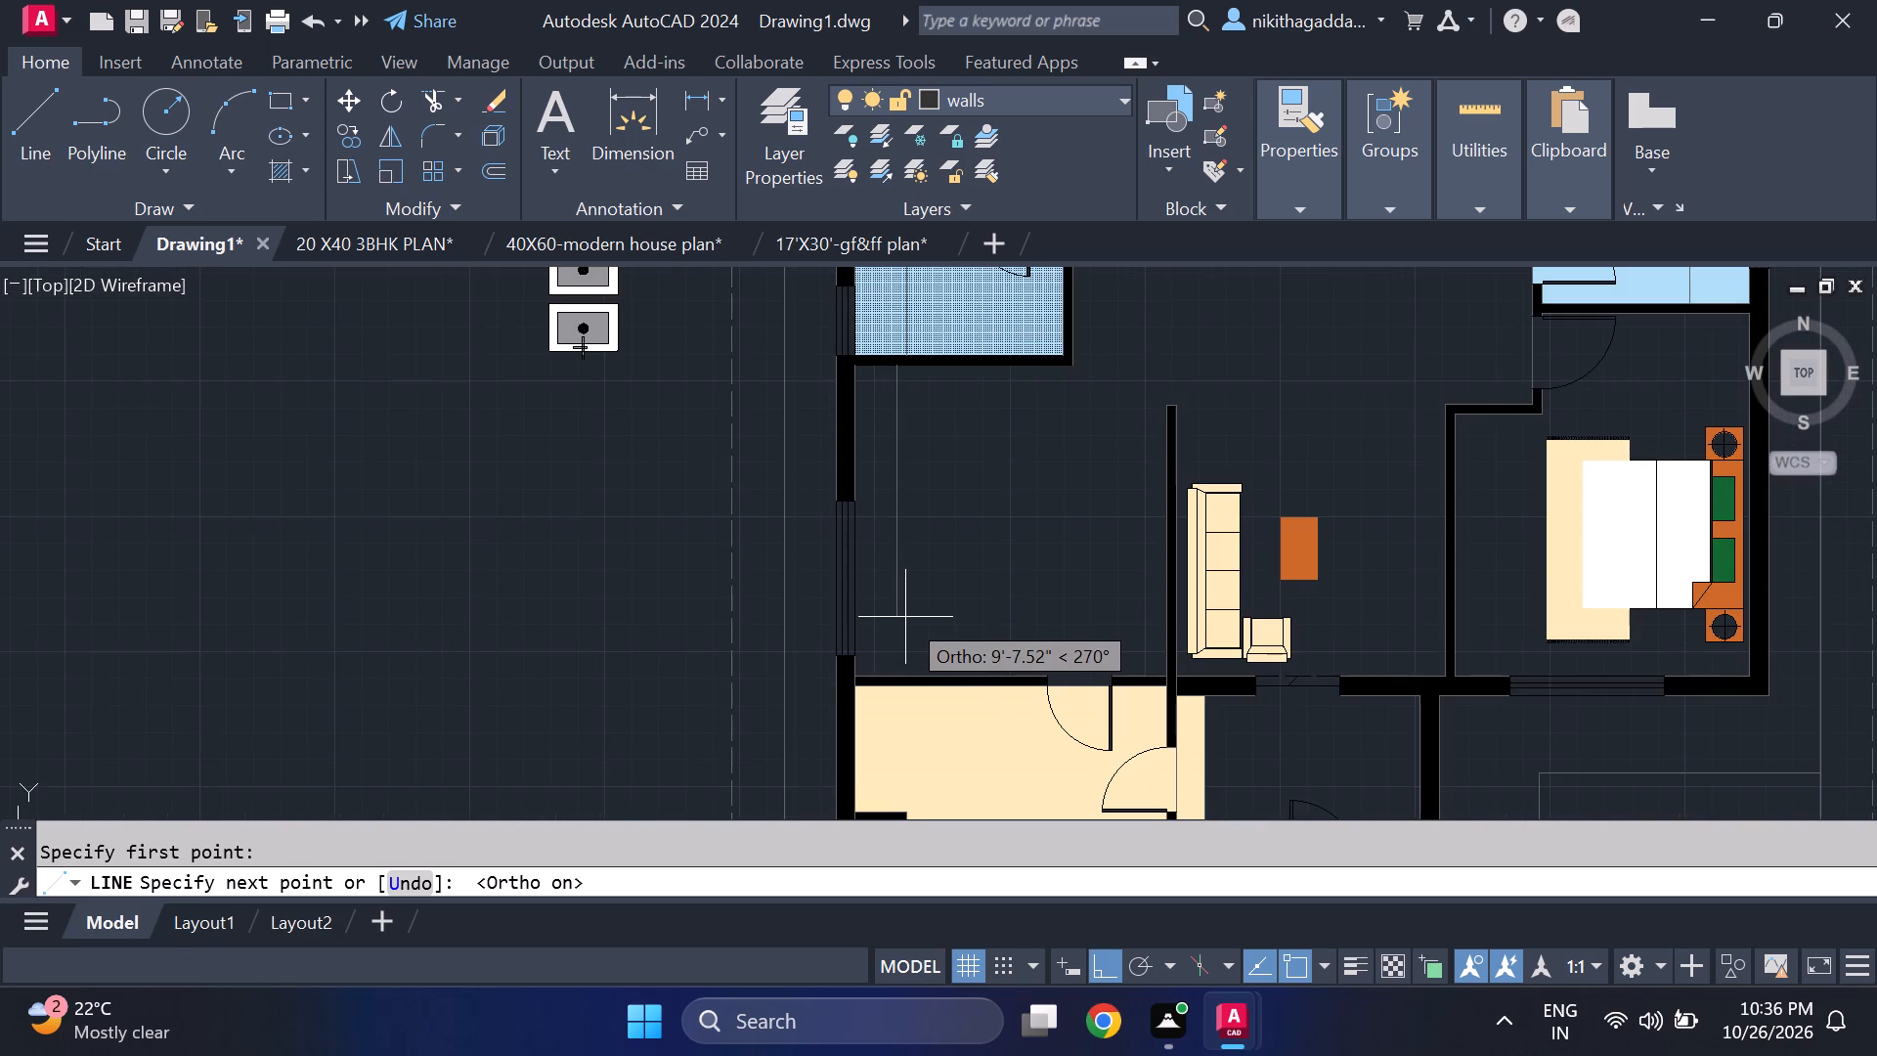
scroll(907, 613, up, 2)
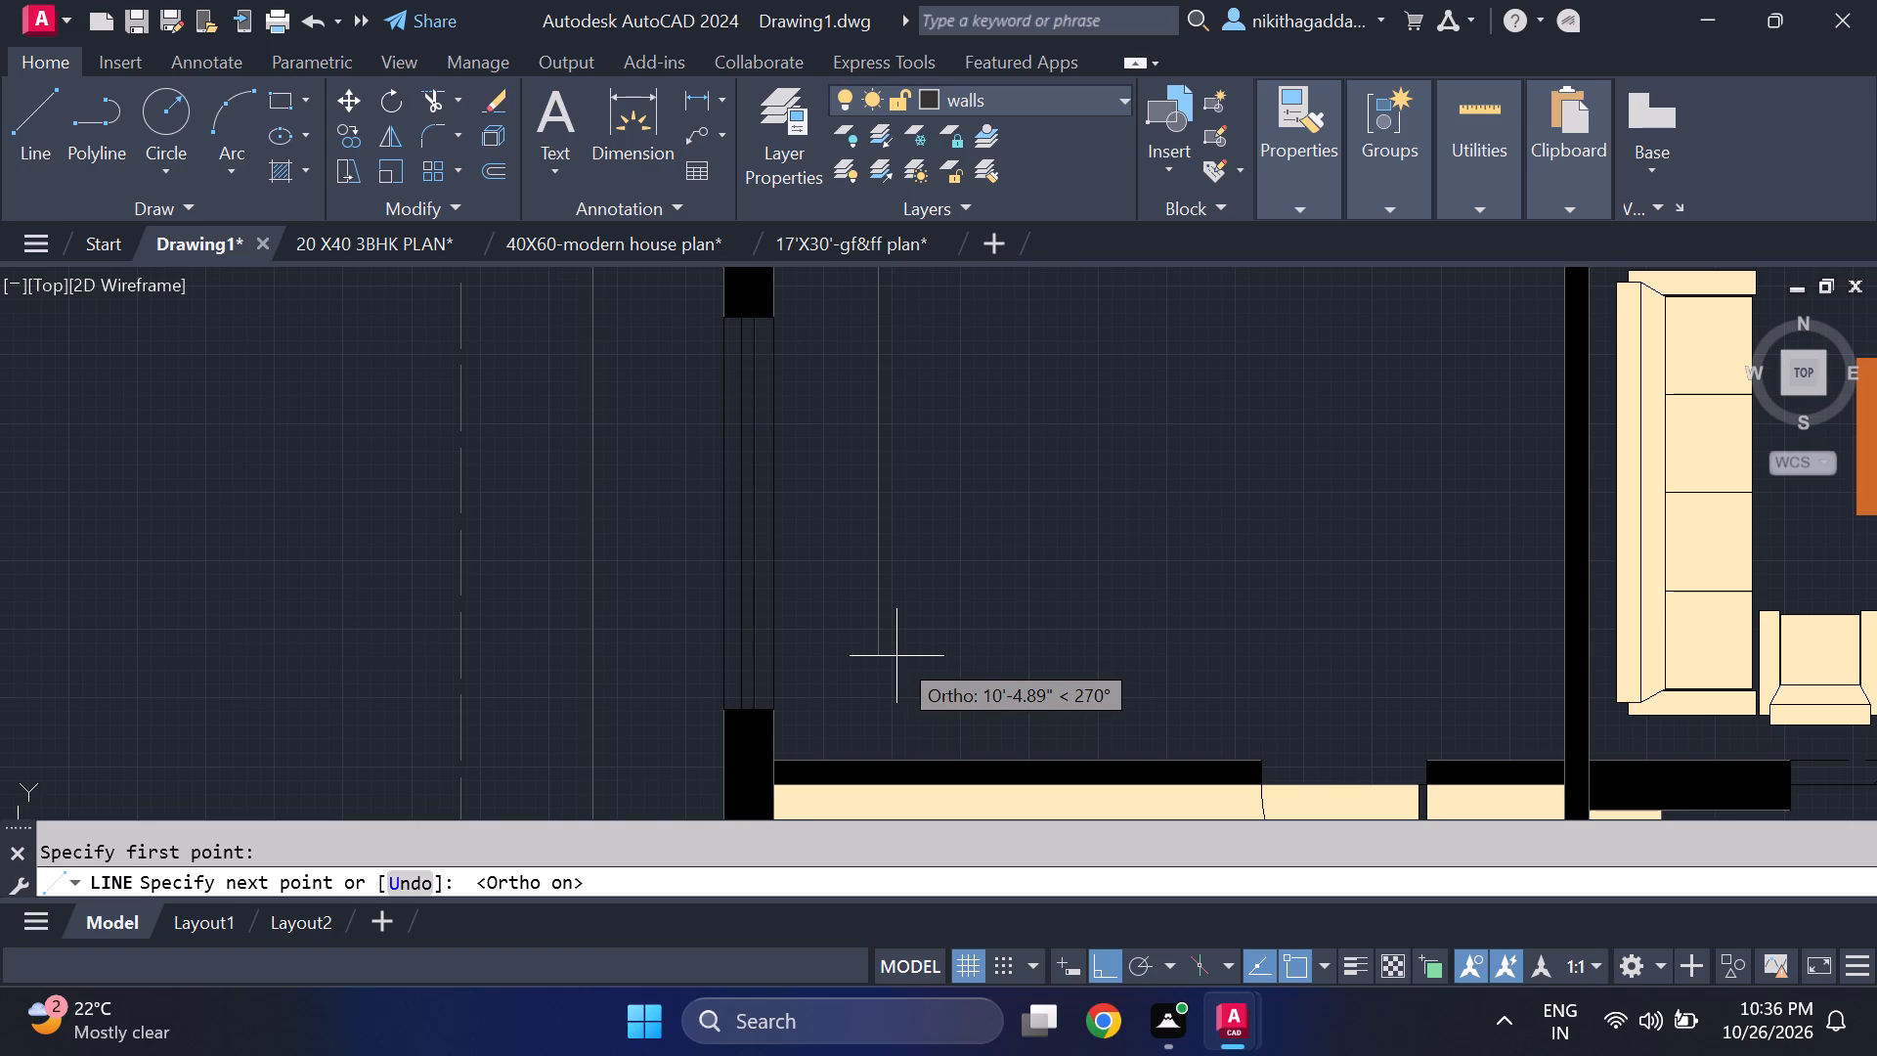
click(896, 657)
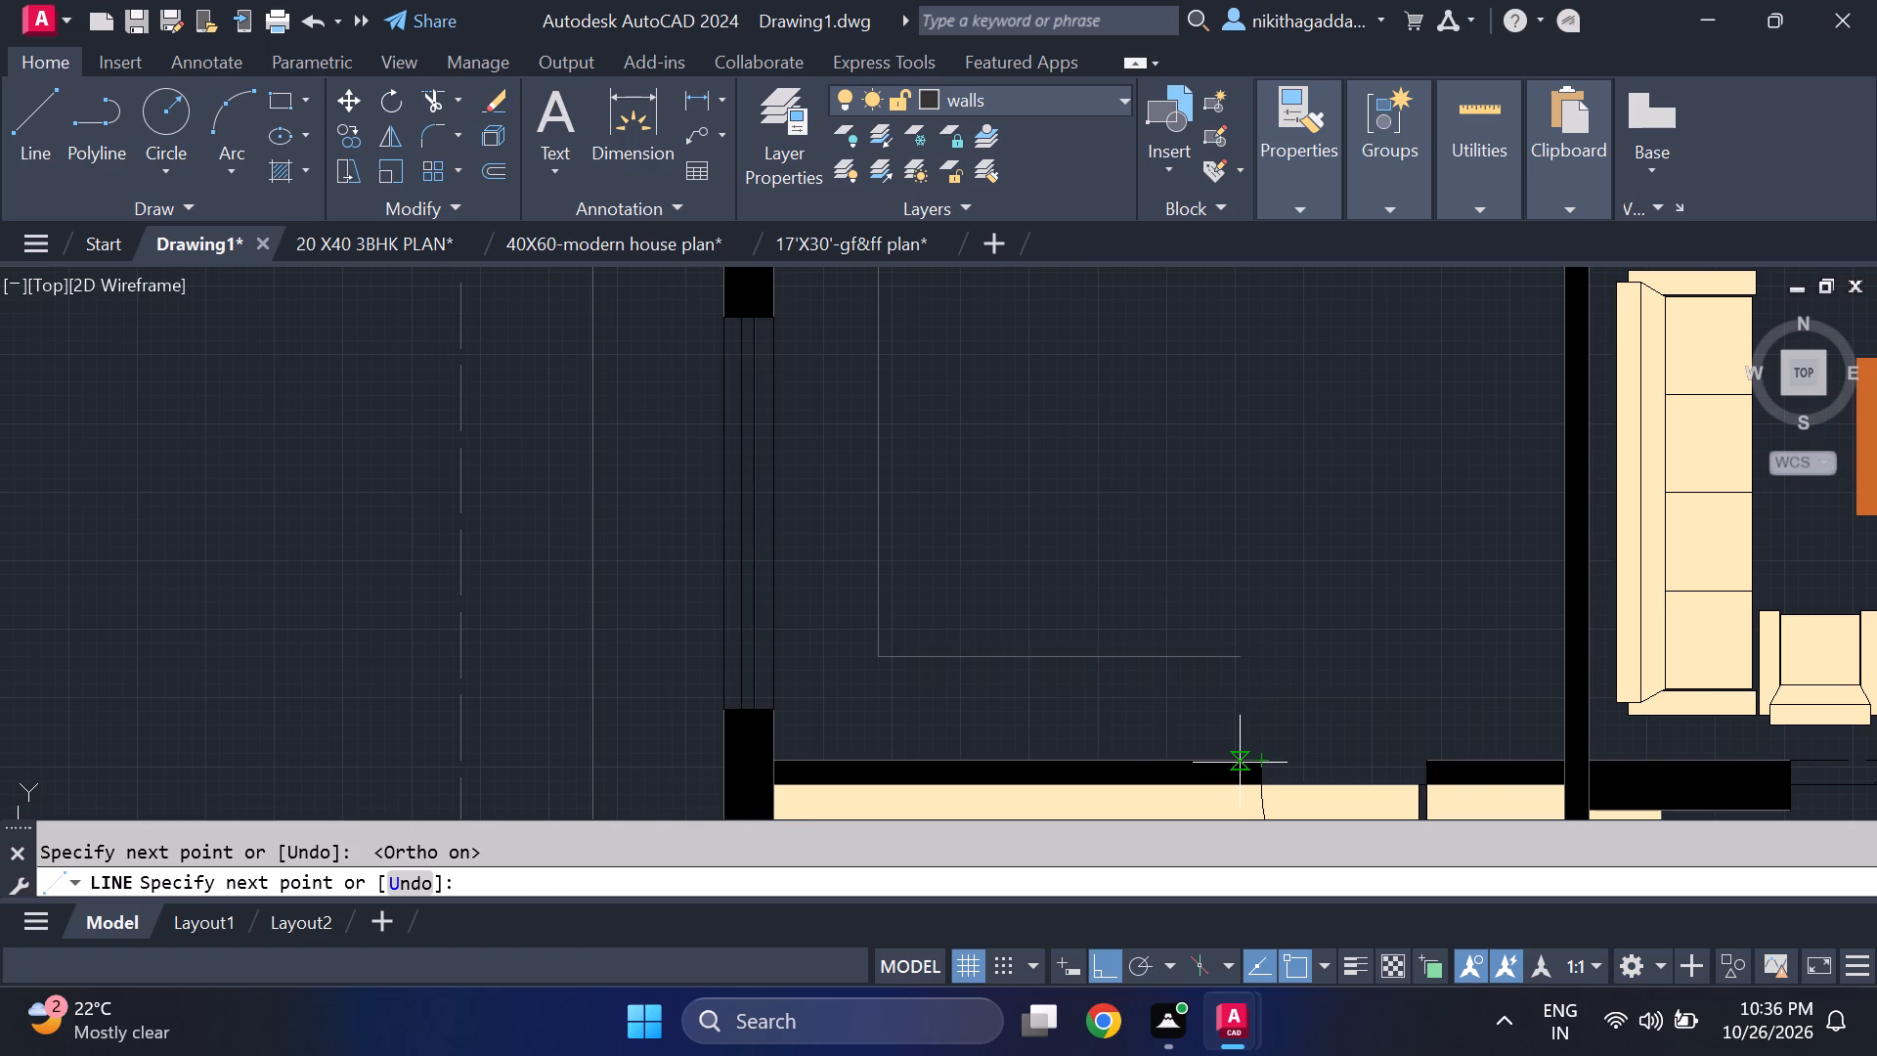
click(1230, 663)
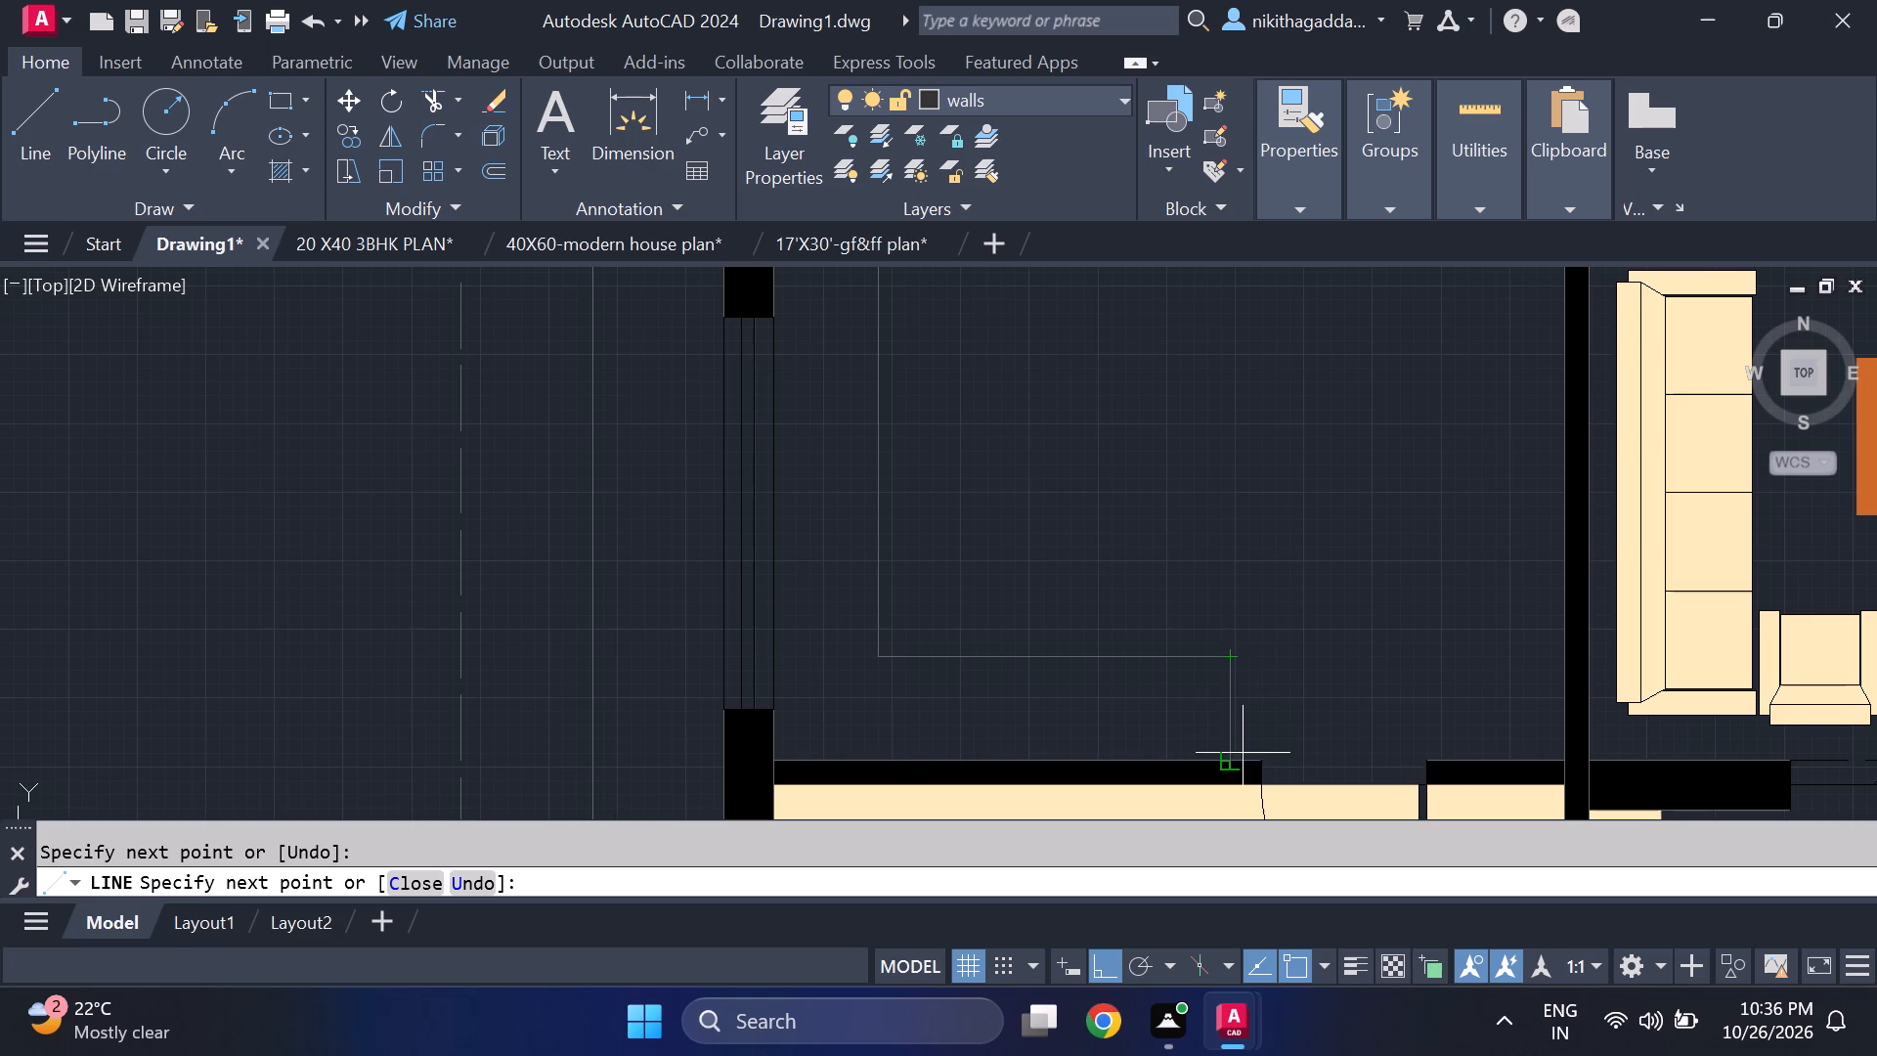
click(1238, 761)
key(Escape)
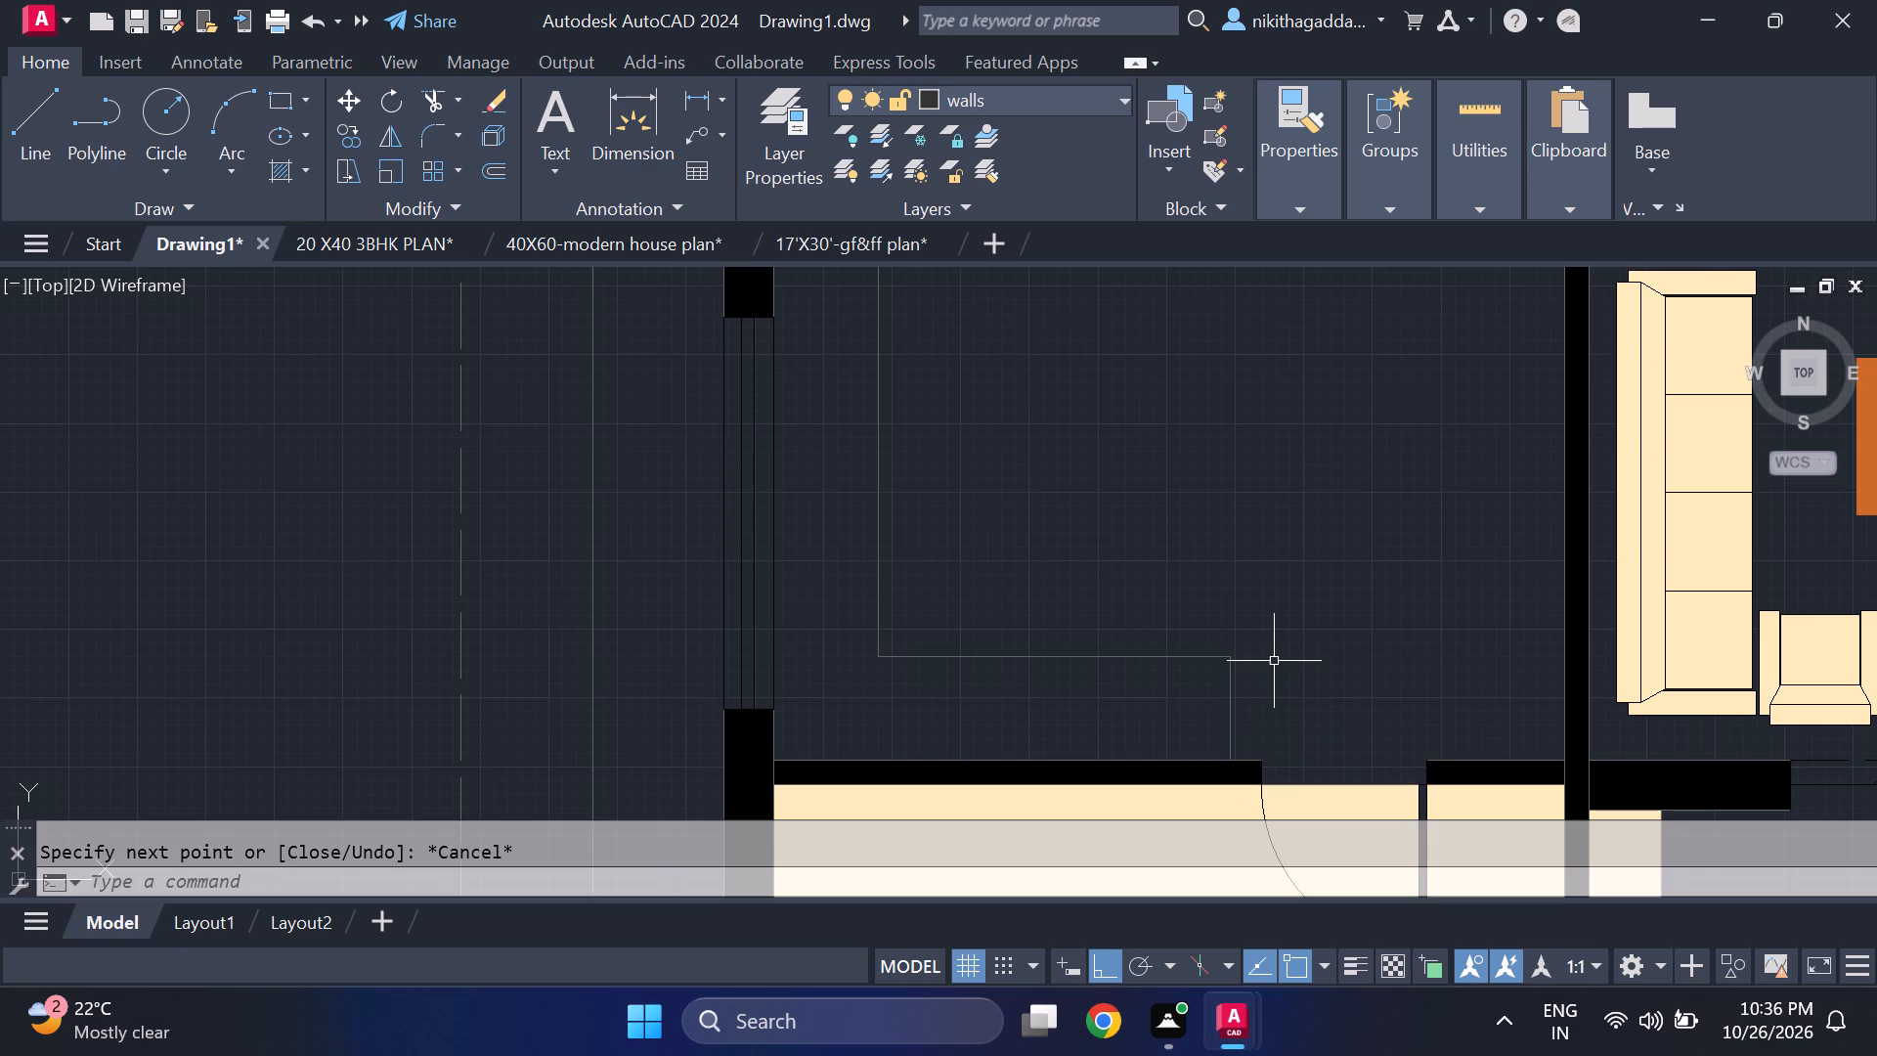
Move the long north-south line slightly east along the horizontal line, using its south endpoint as base point.
scroll(1194, 617, down, 1)
middle_drag(1069, 541, 1027, 632)
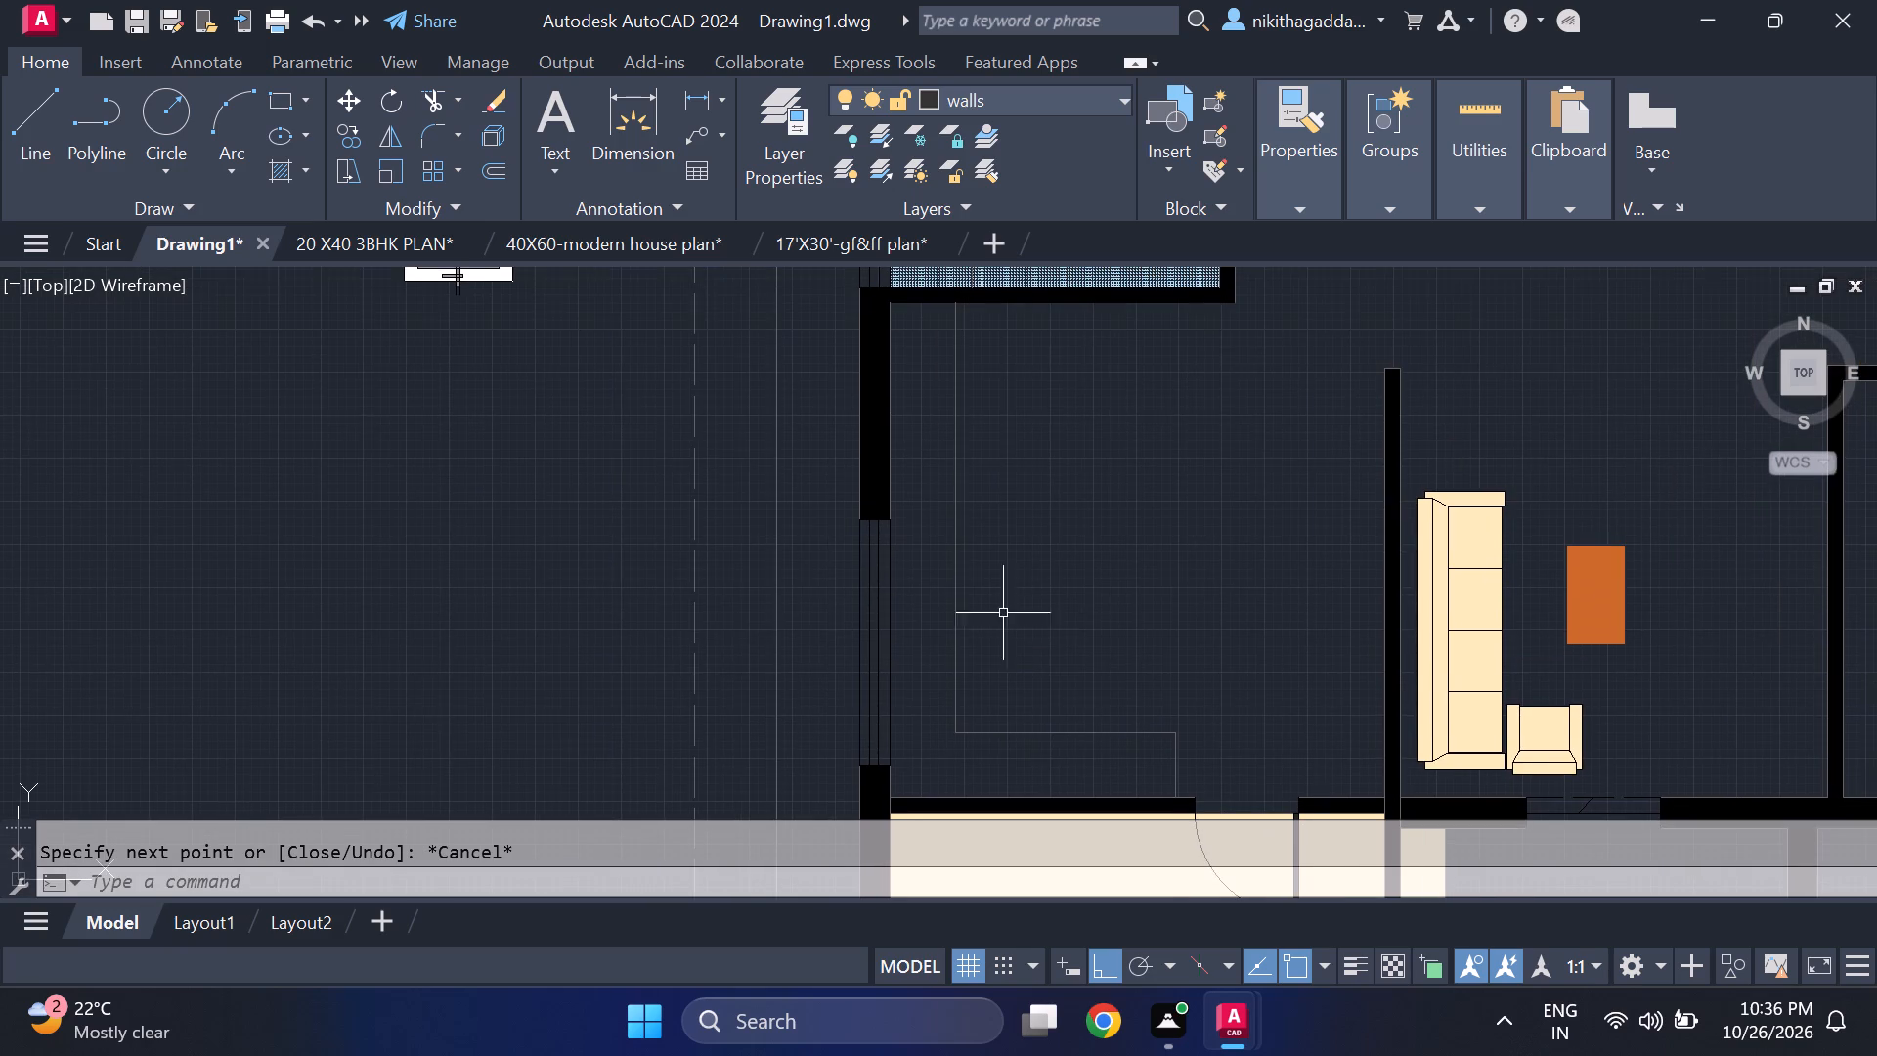
click(959, 591)
key(m)
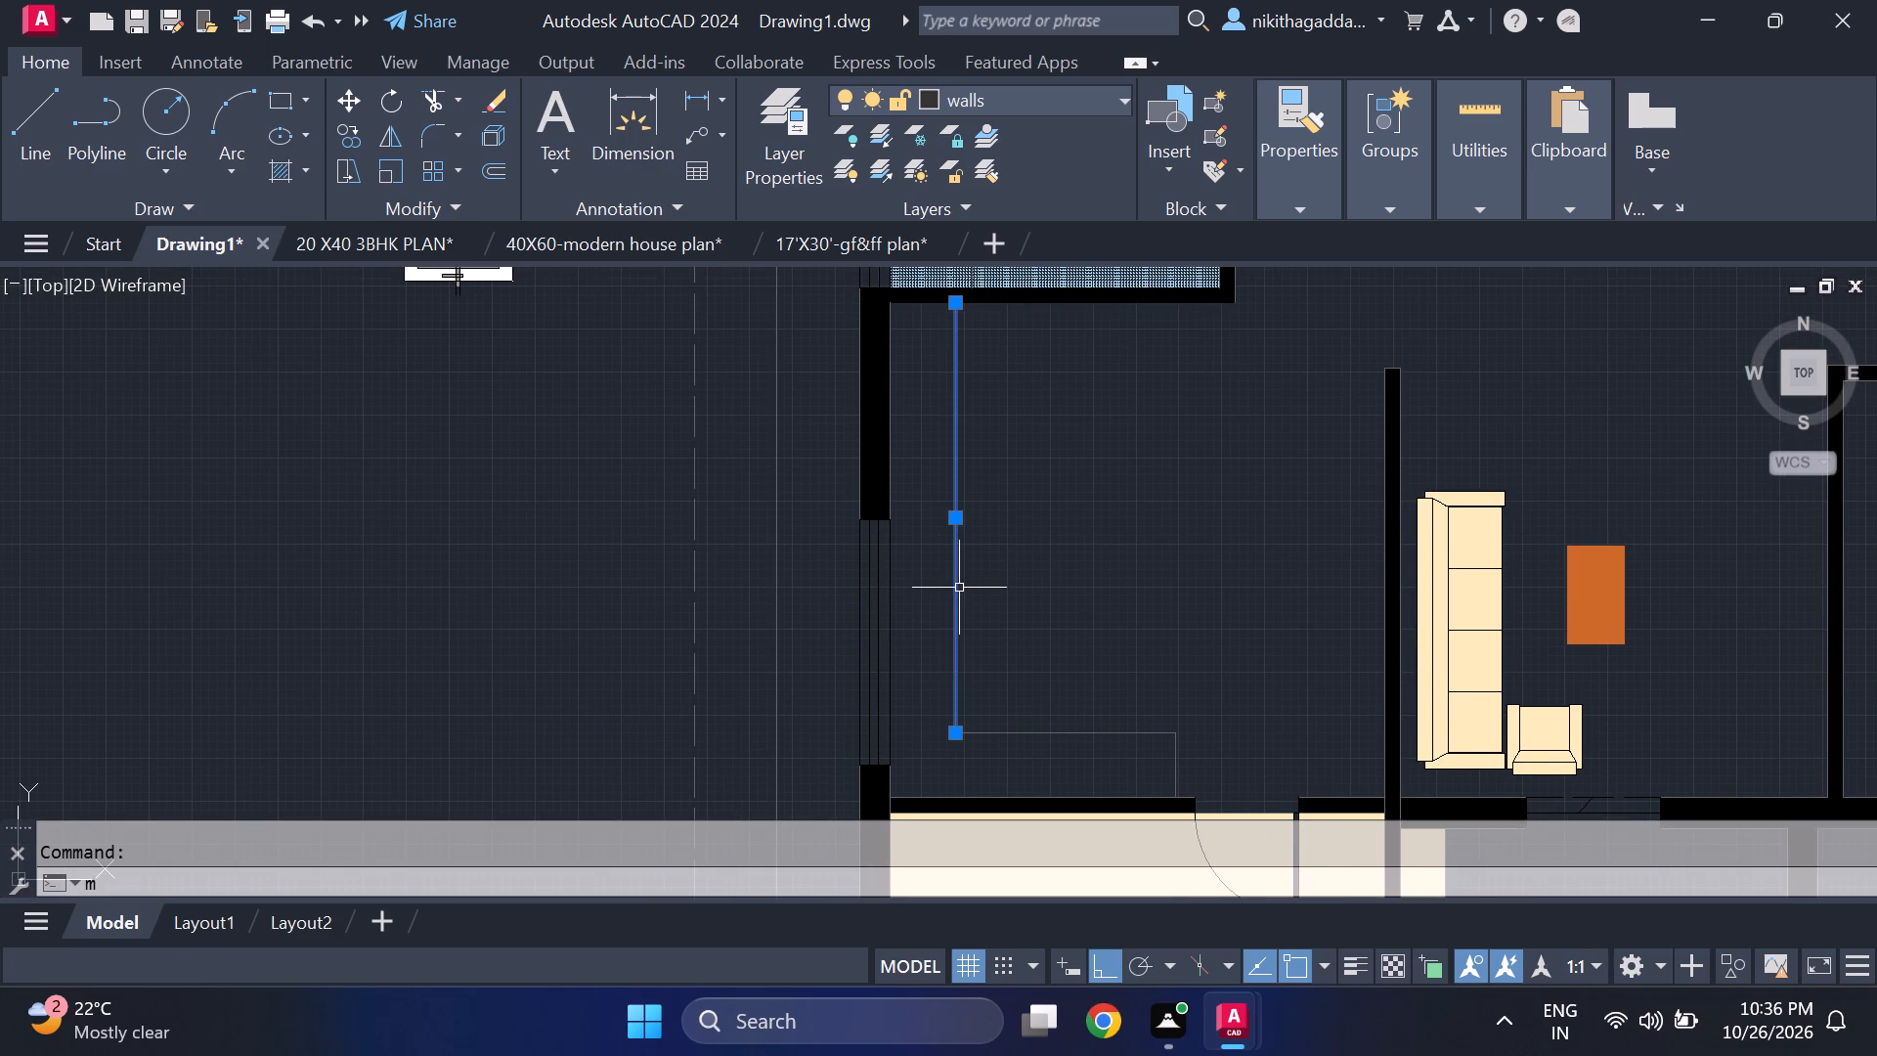
key(Return)
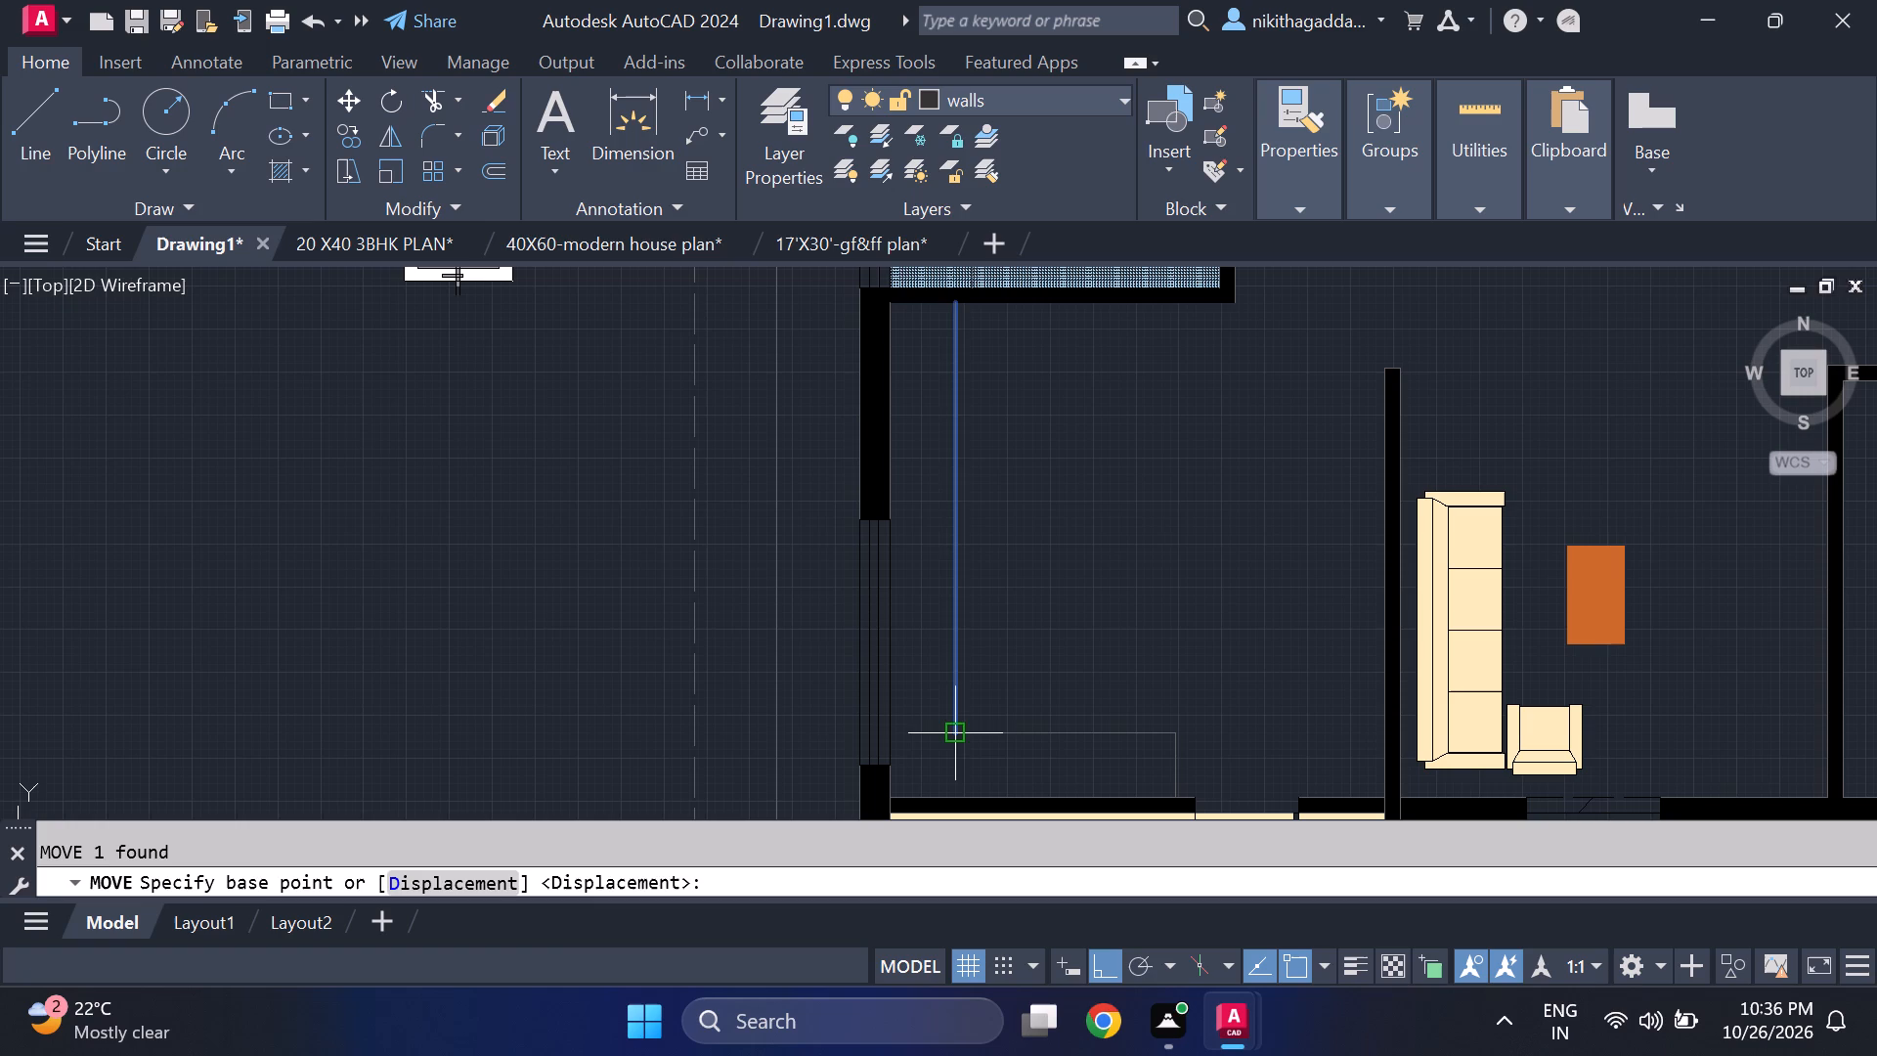
click(955, 729)
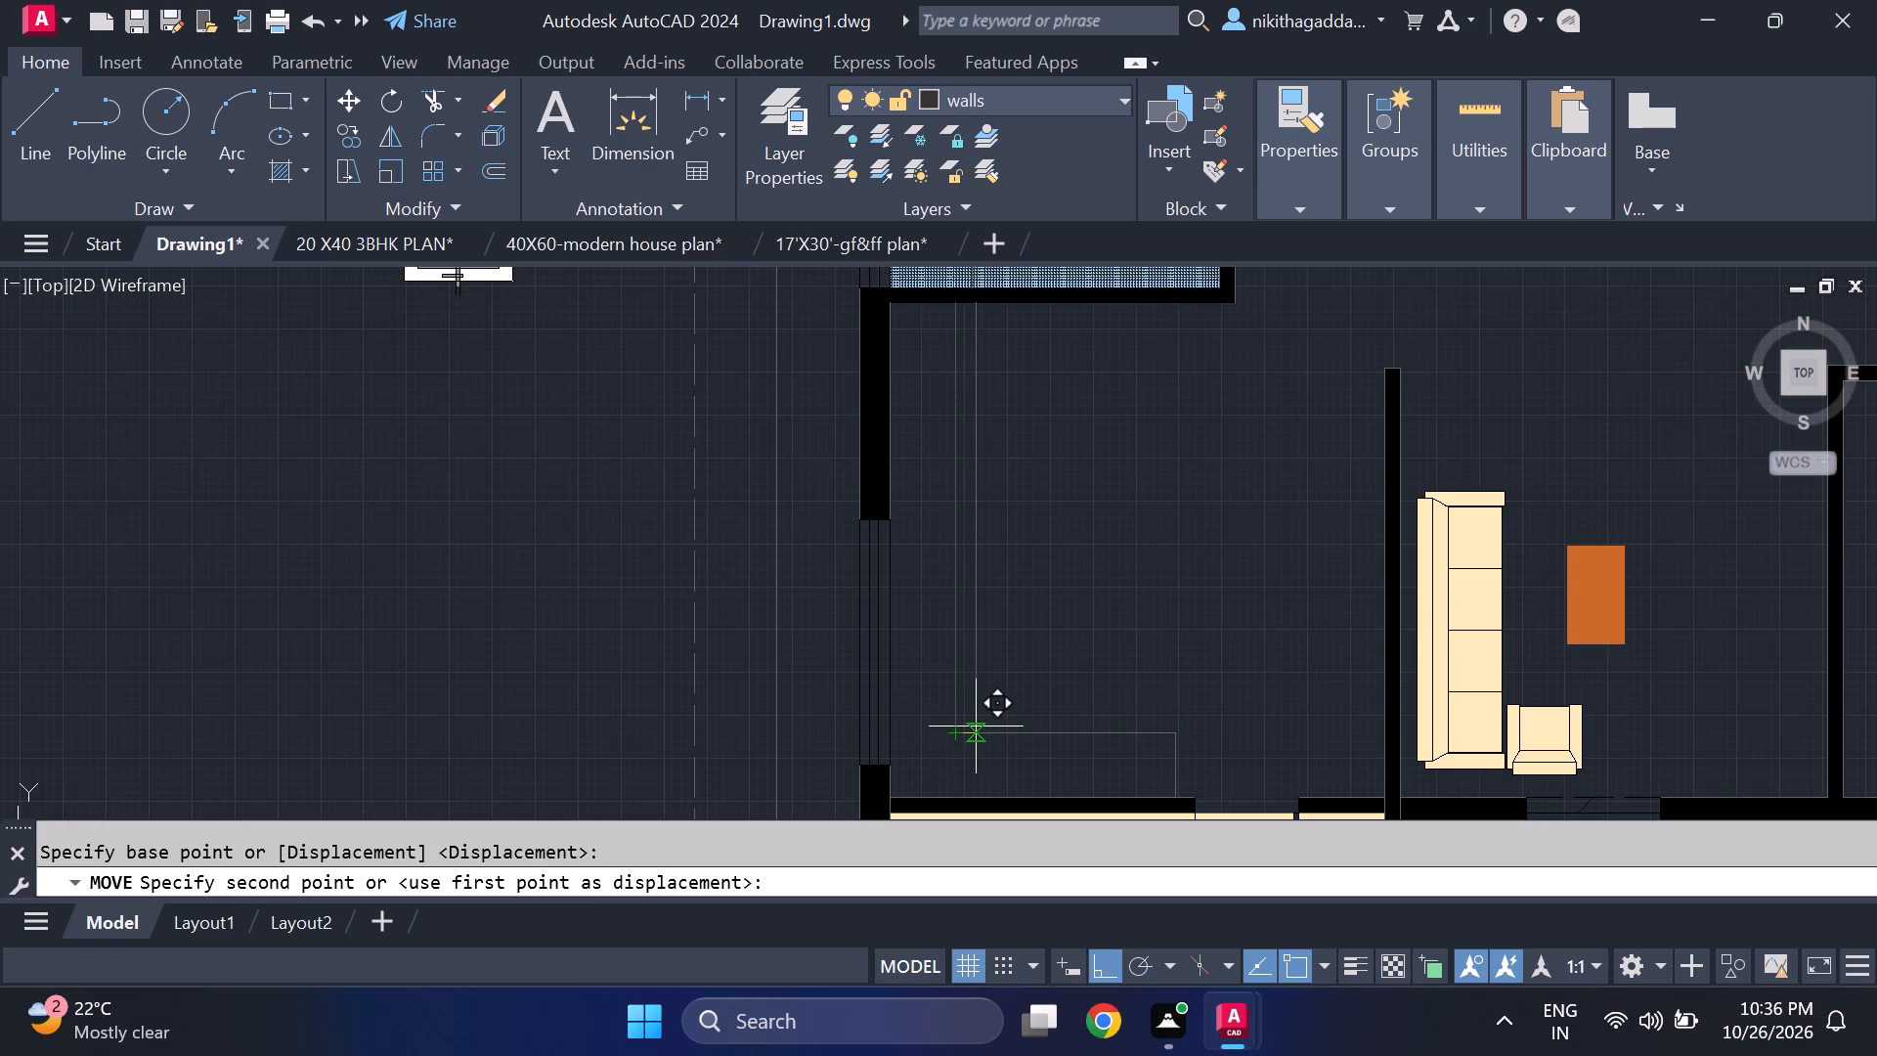
click(972, 726)
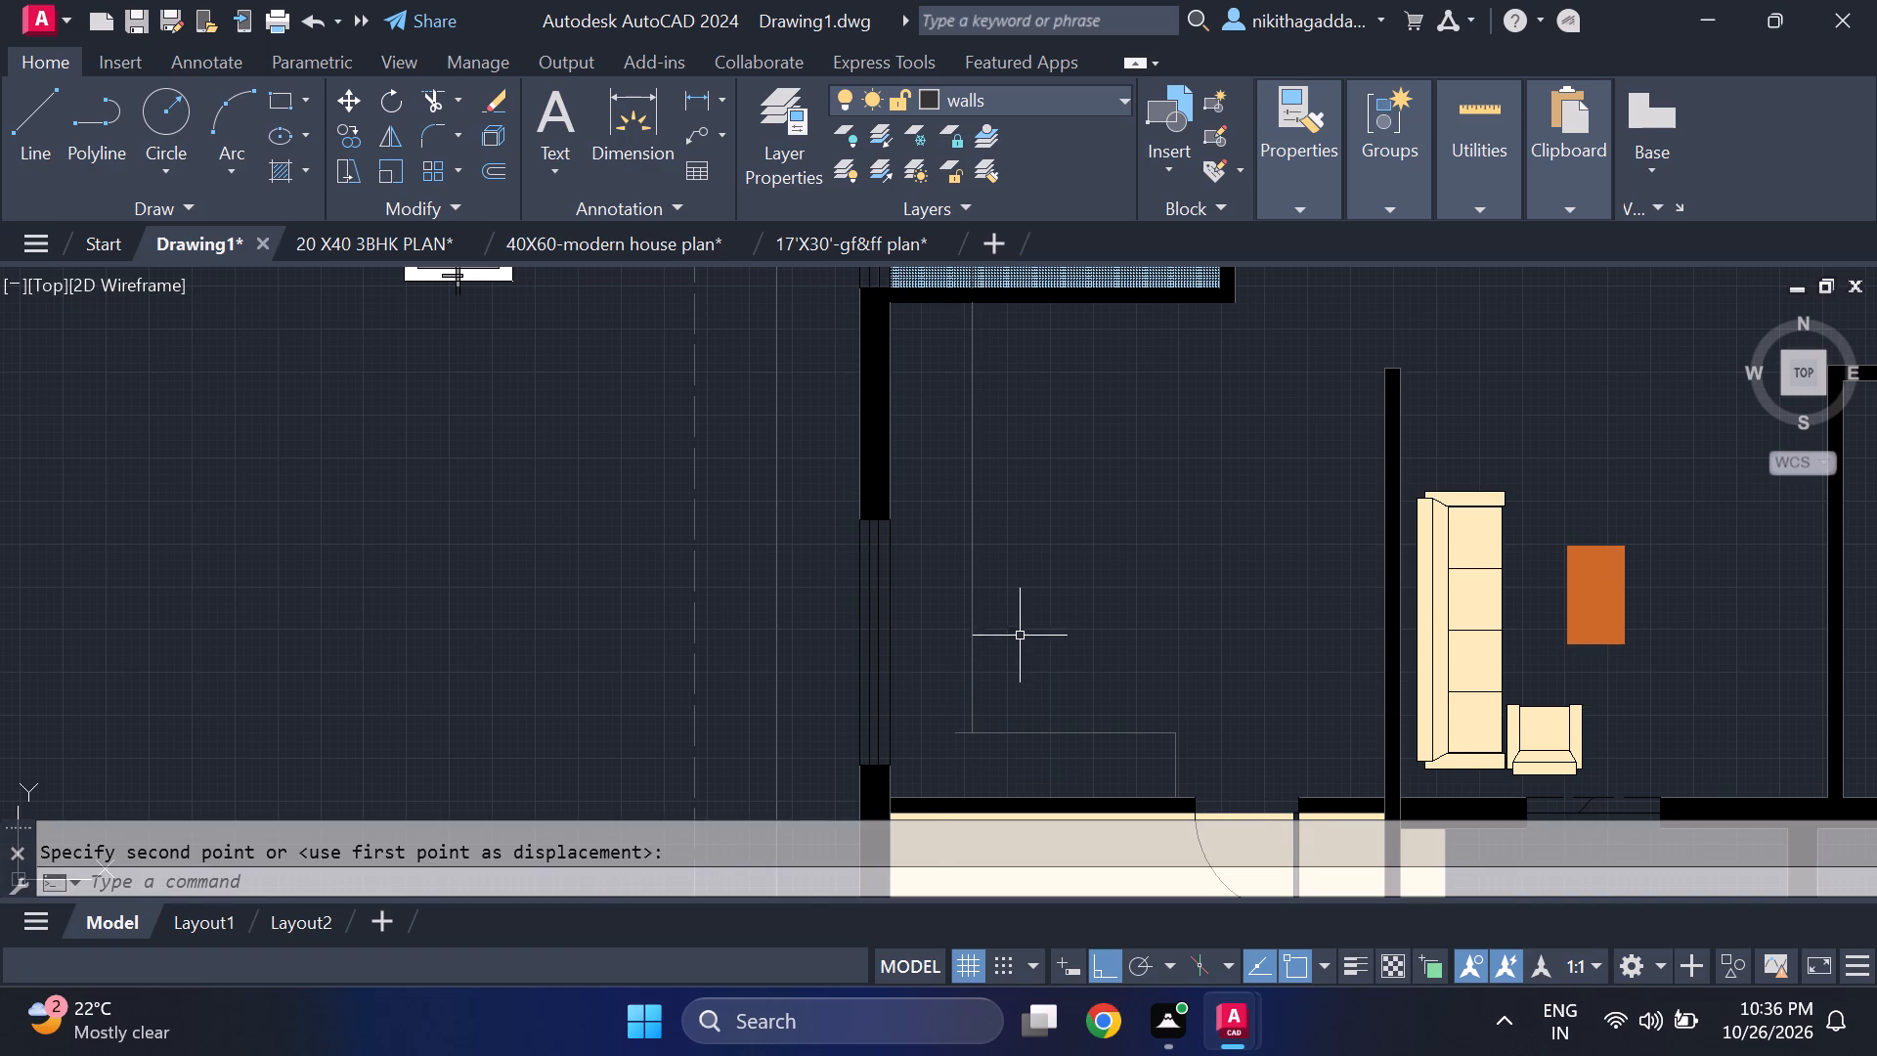
Trim the short overhang of the horizontal line west of the long north-south line.
scroll(1019, 653, down, 2)
scroll(1005, 683, up, 3)
scroll(1070, 684, down, 2)
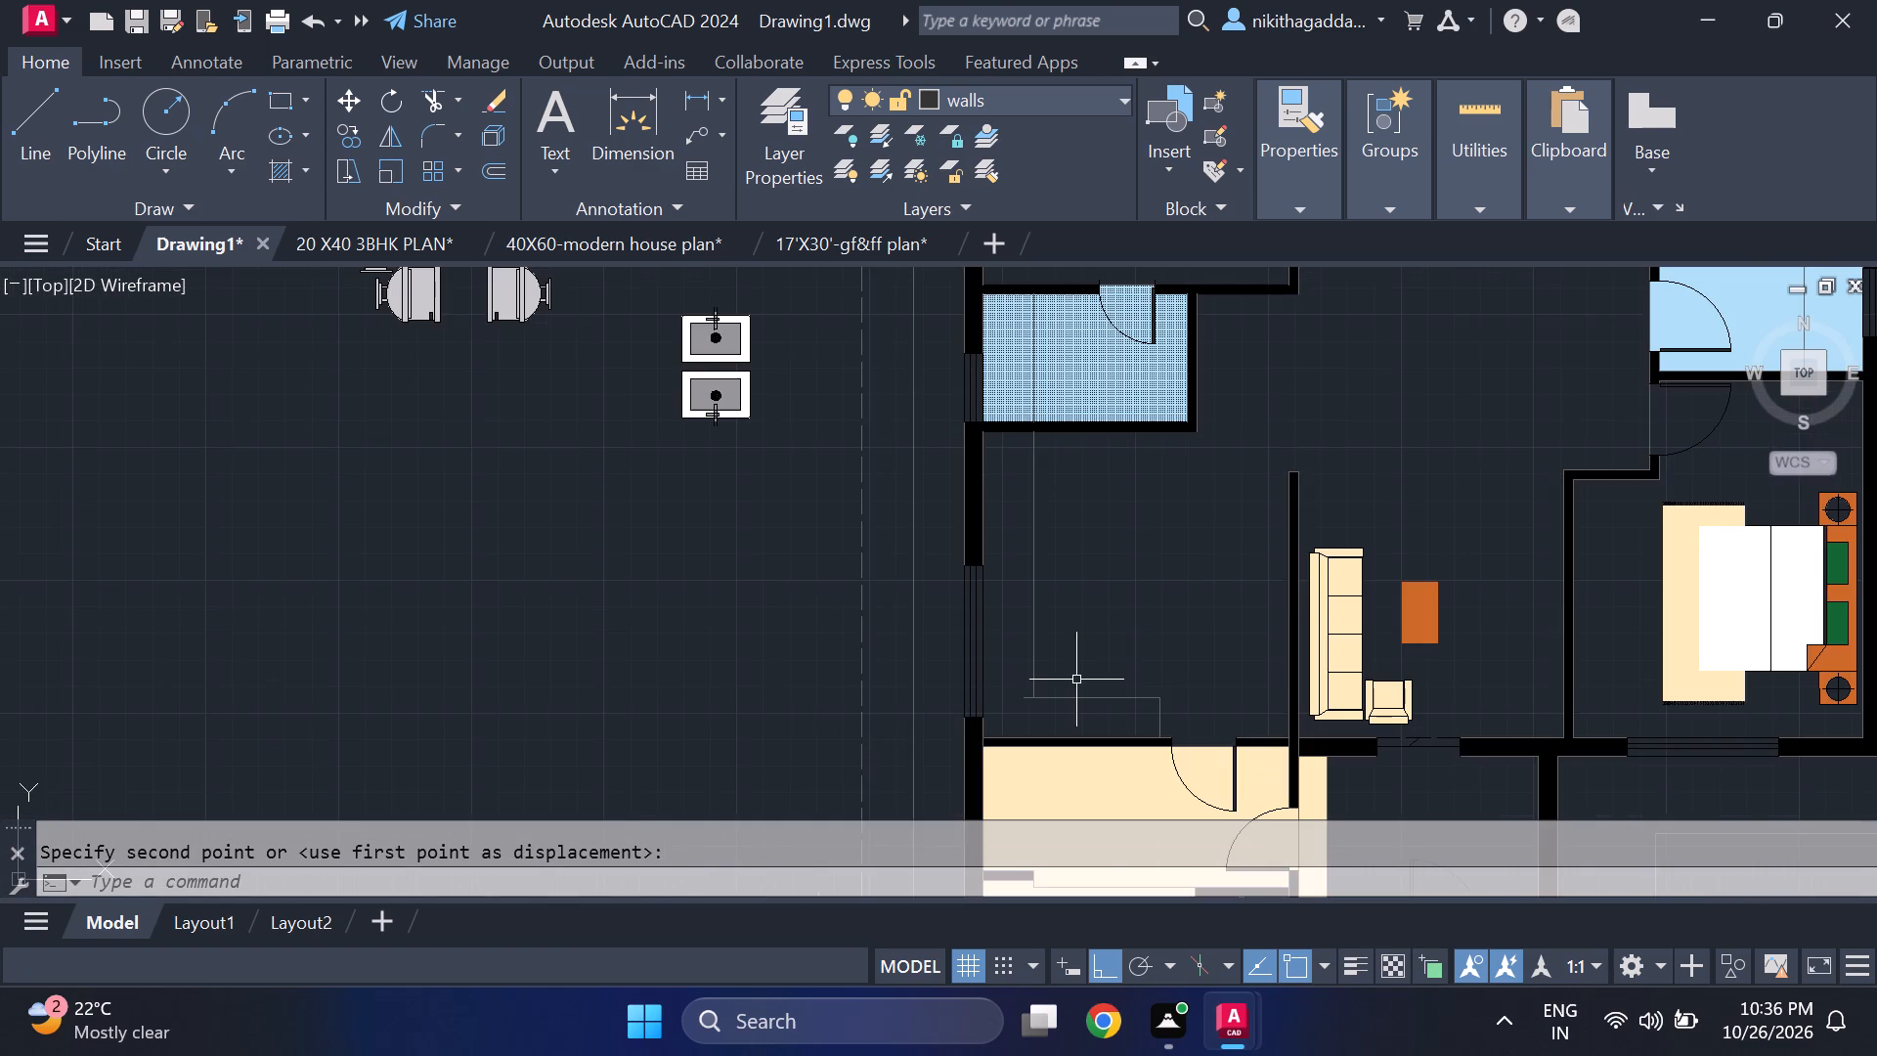
text(tr)
key(Return)
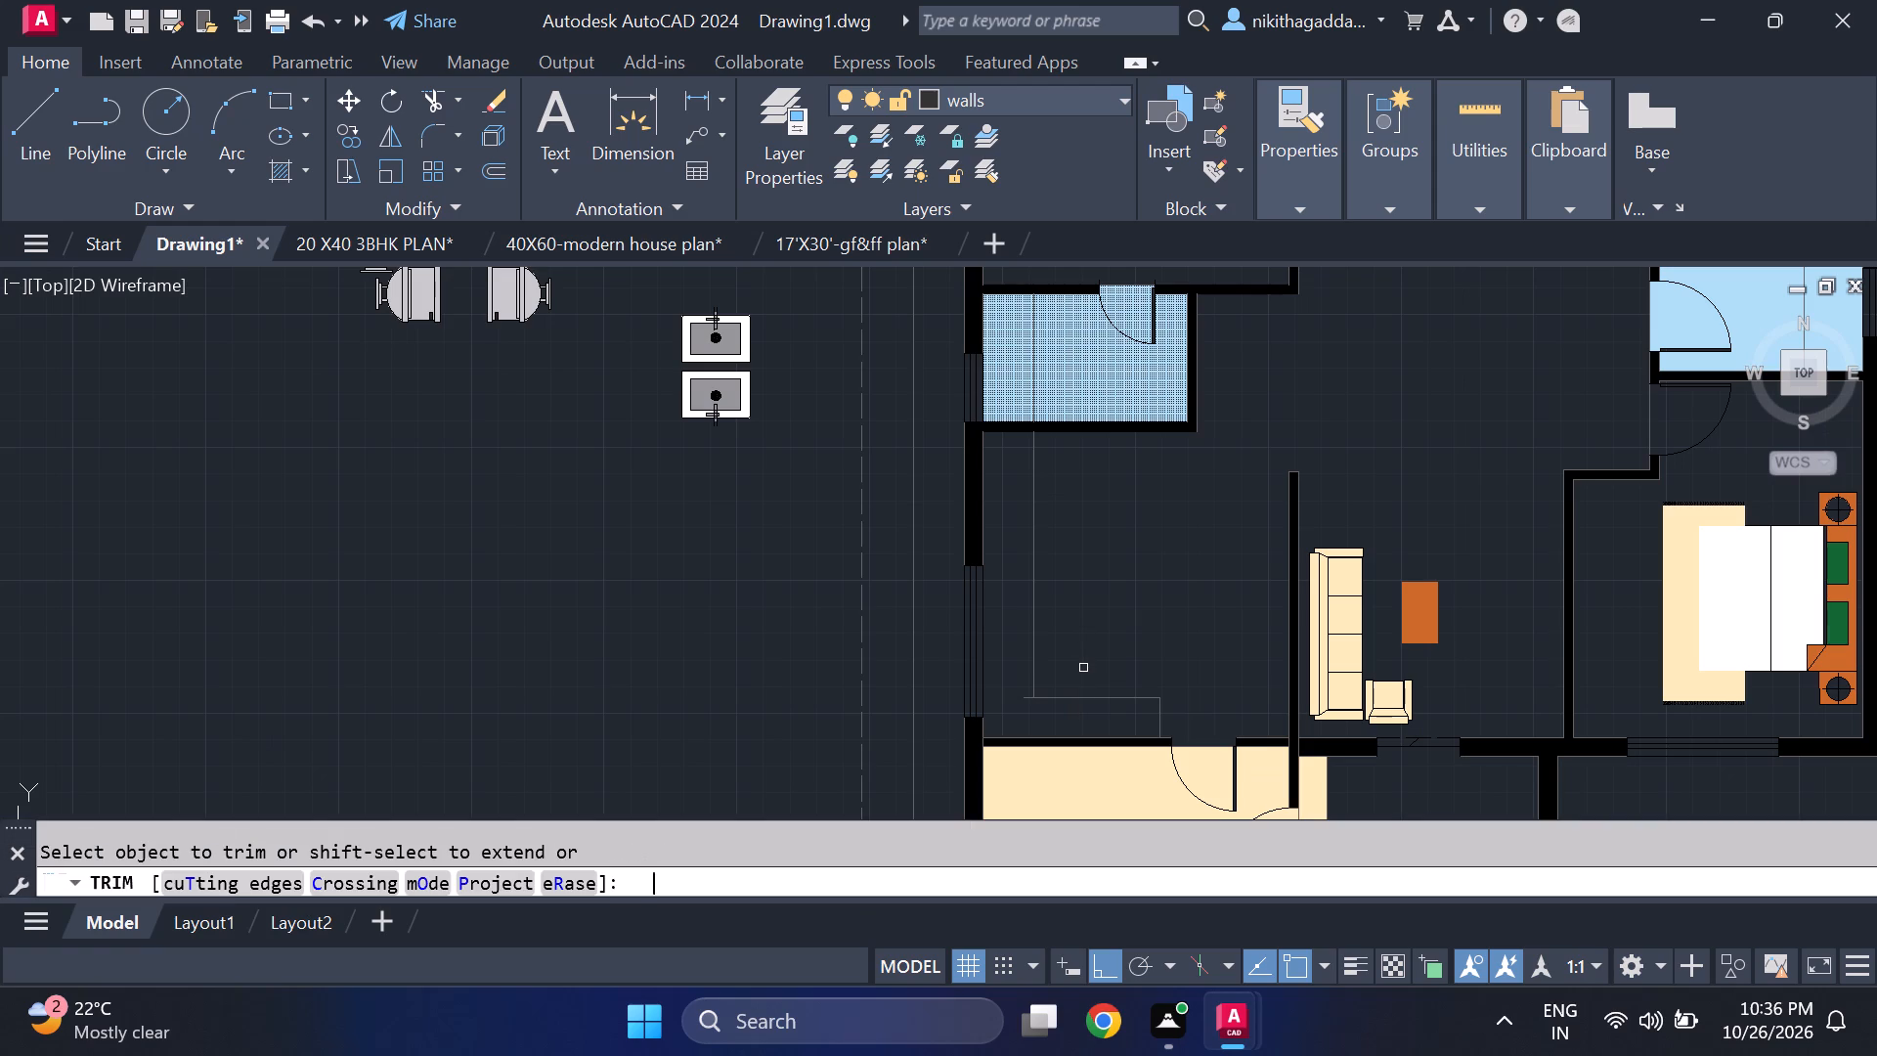
scroll(1037, 662, up, 3)
middle_drag(992, 752, 998, 627)
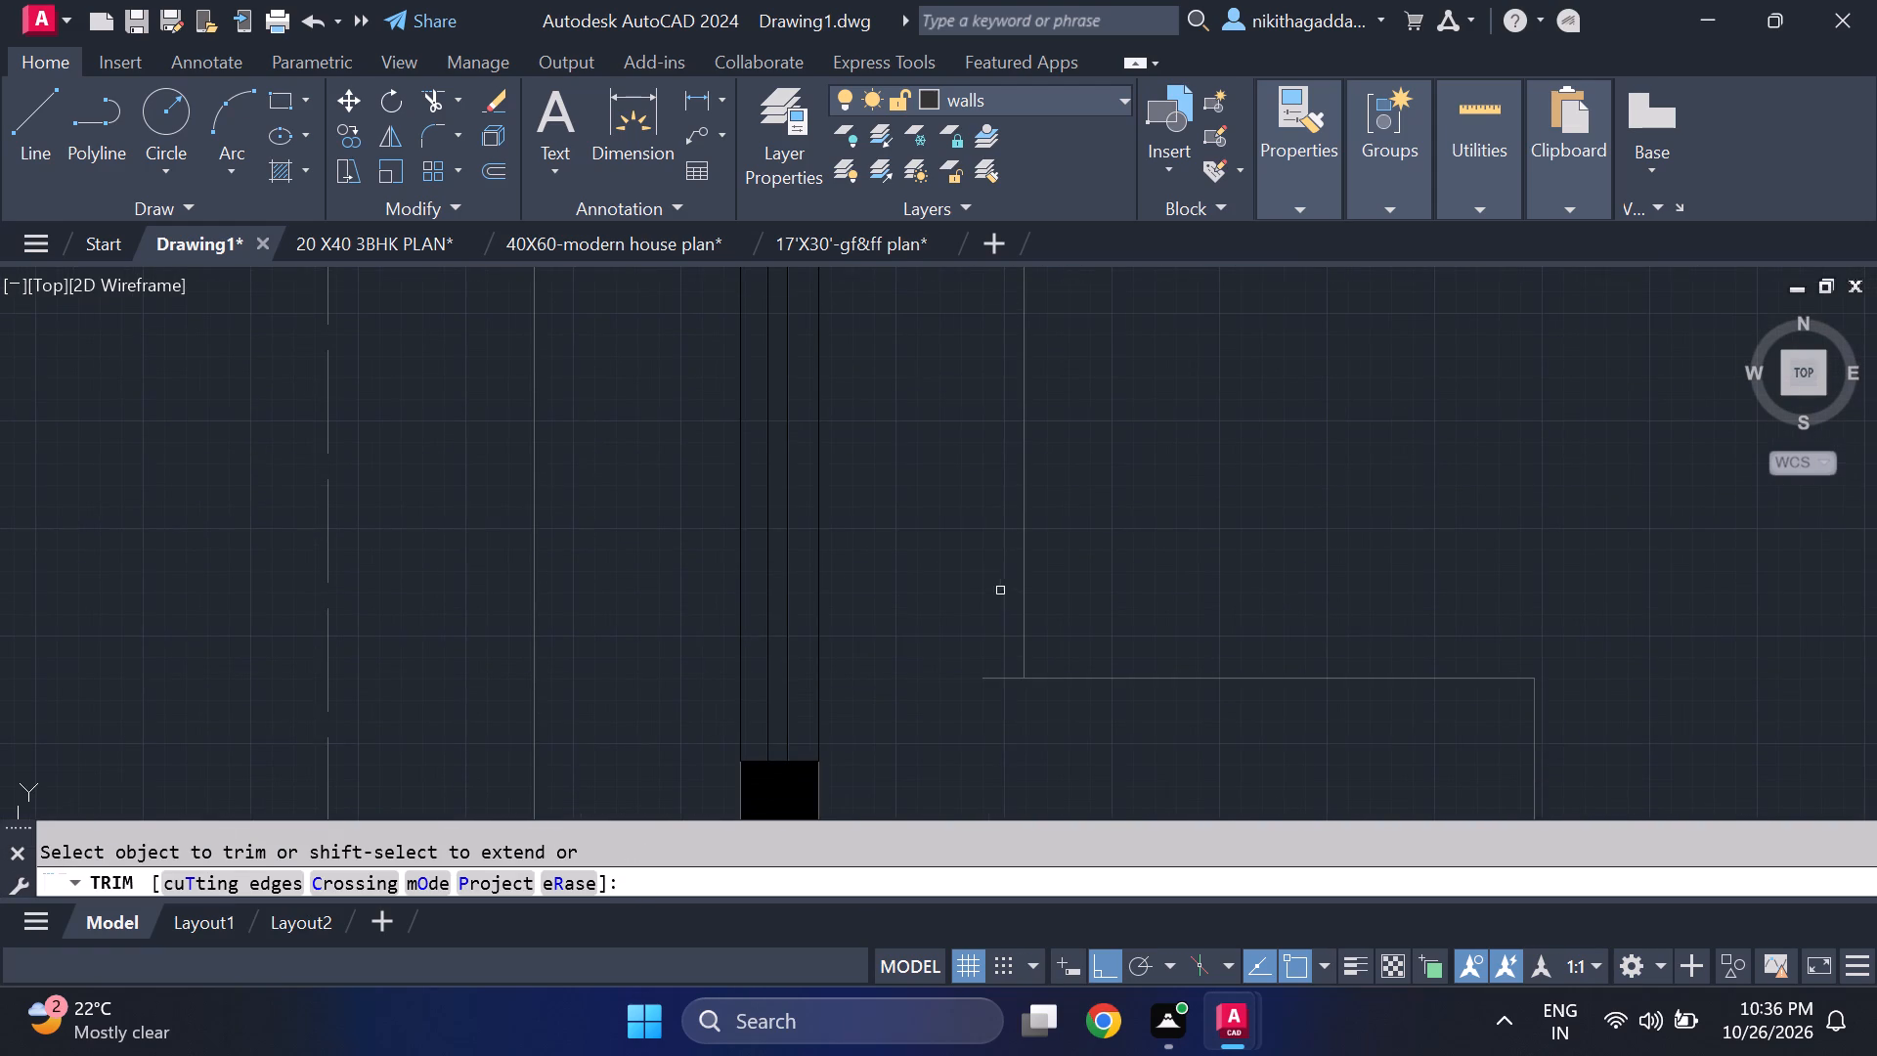
drag(999, 609, 1010, 719)
scroll(1015, 707, down, 4)
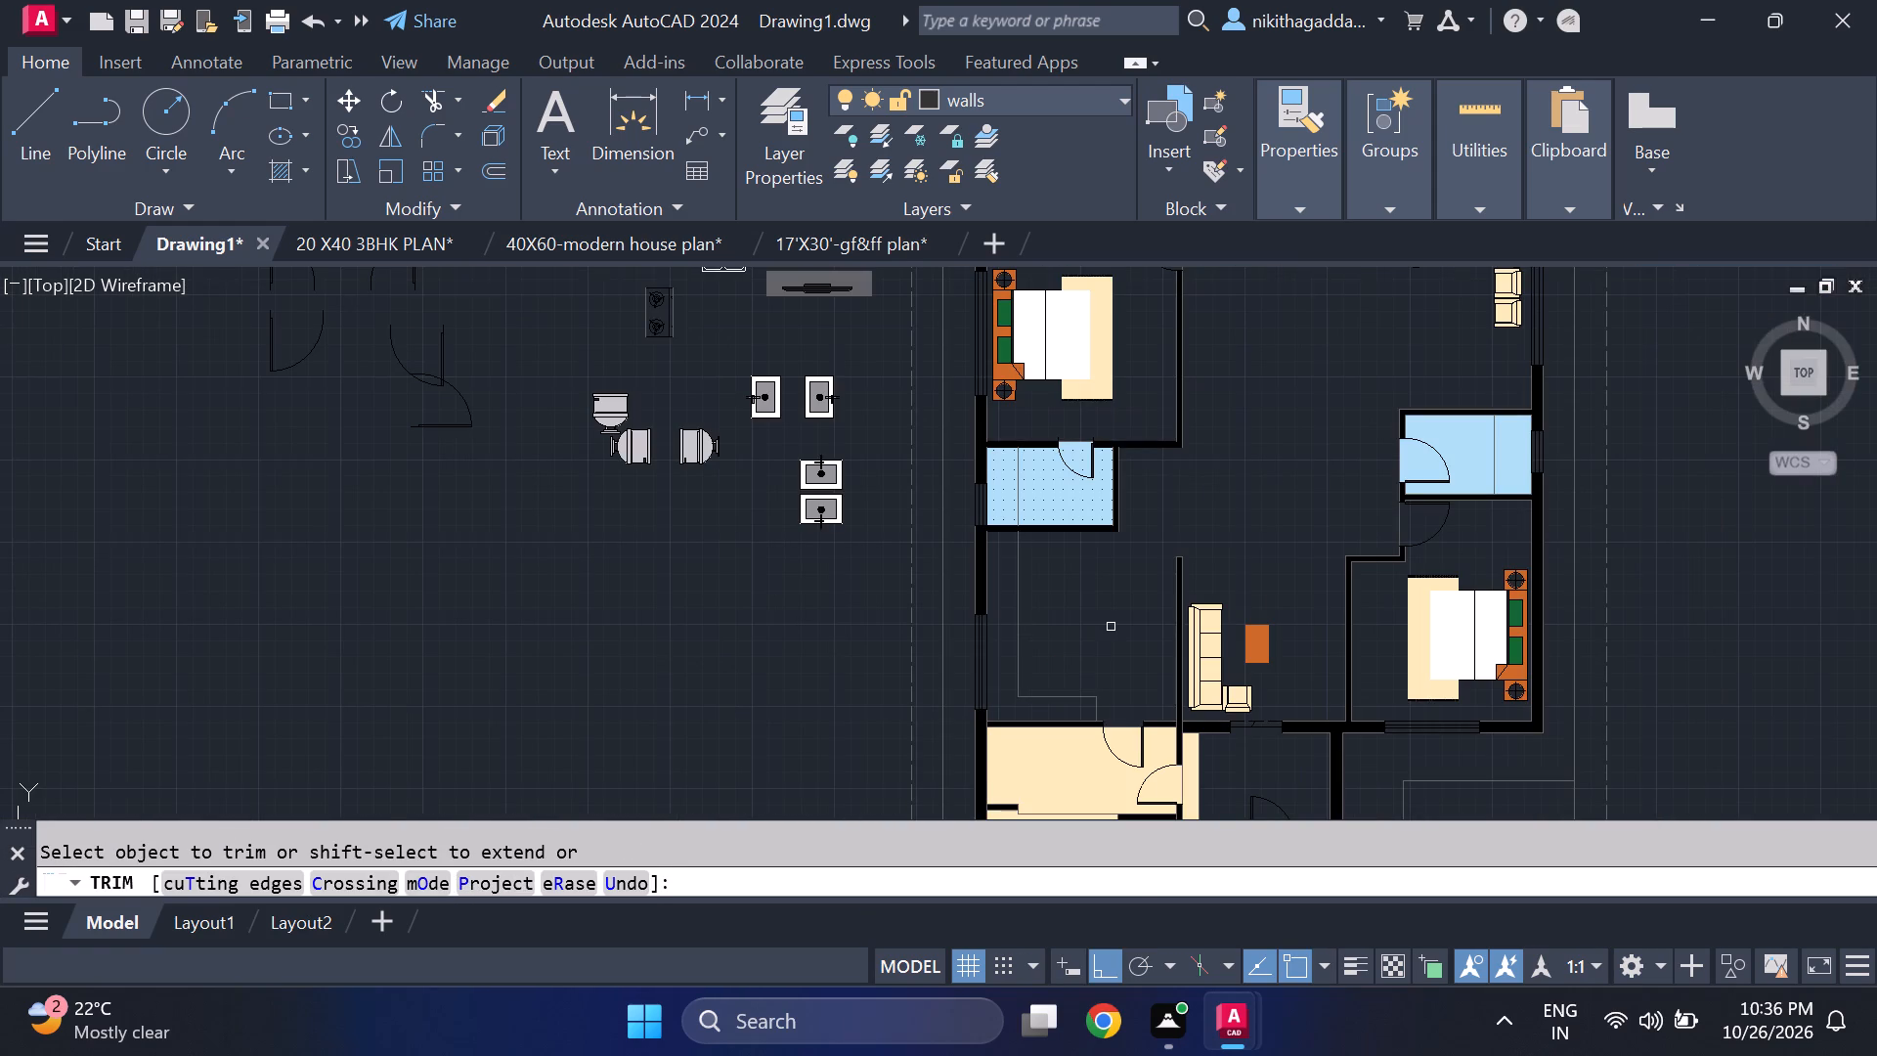
key(Escape)
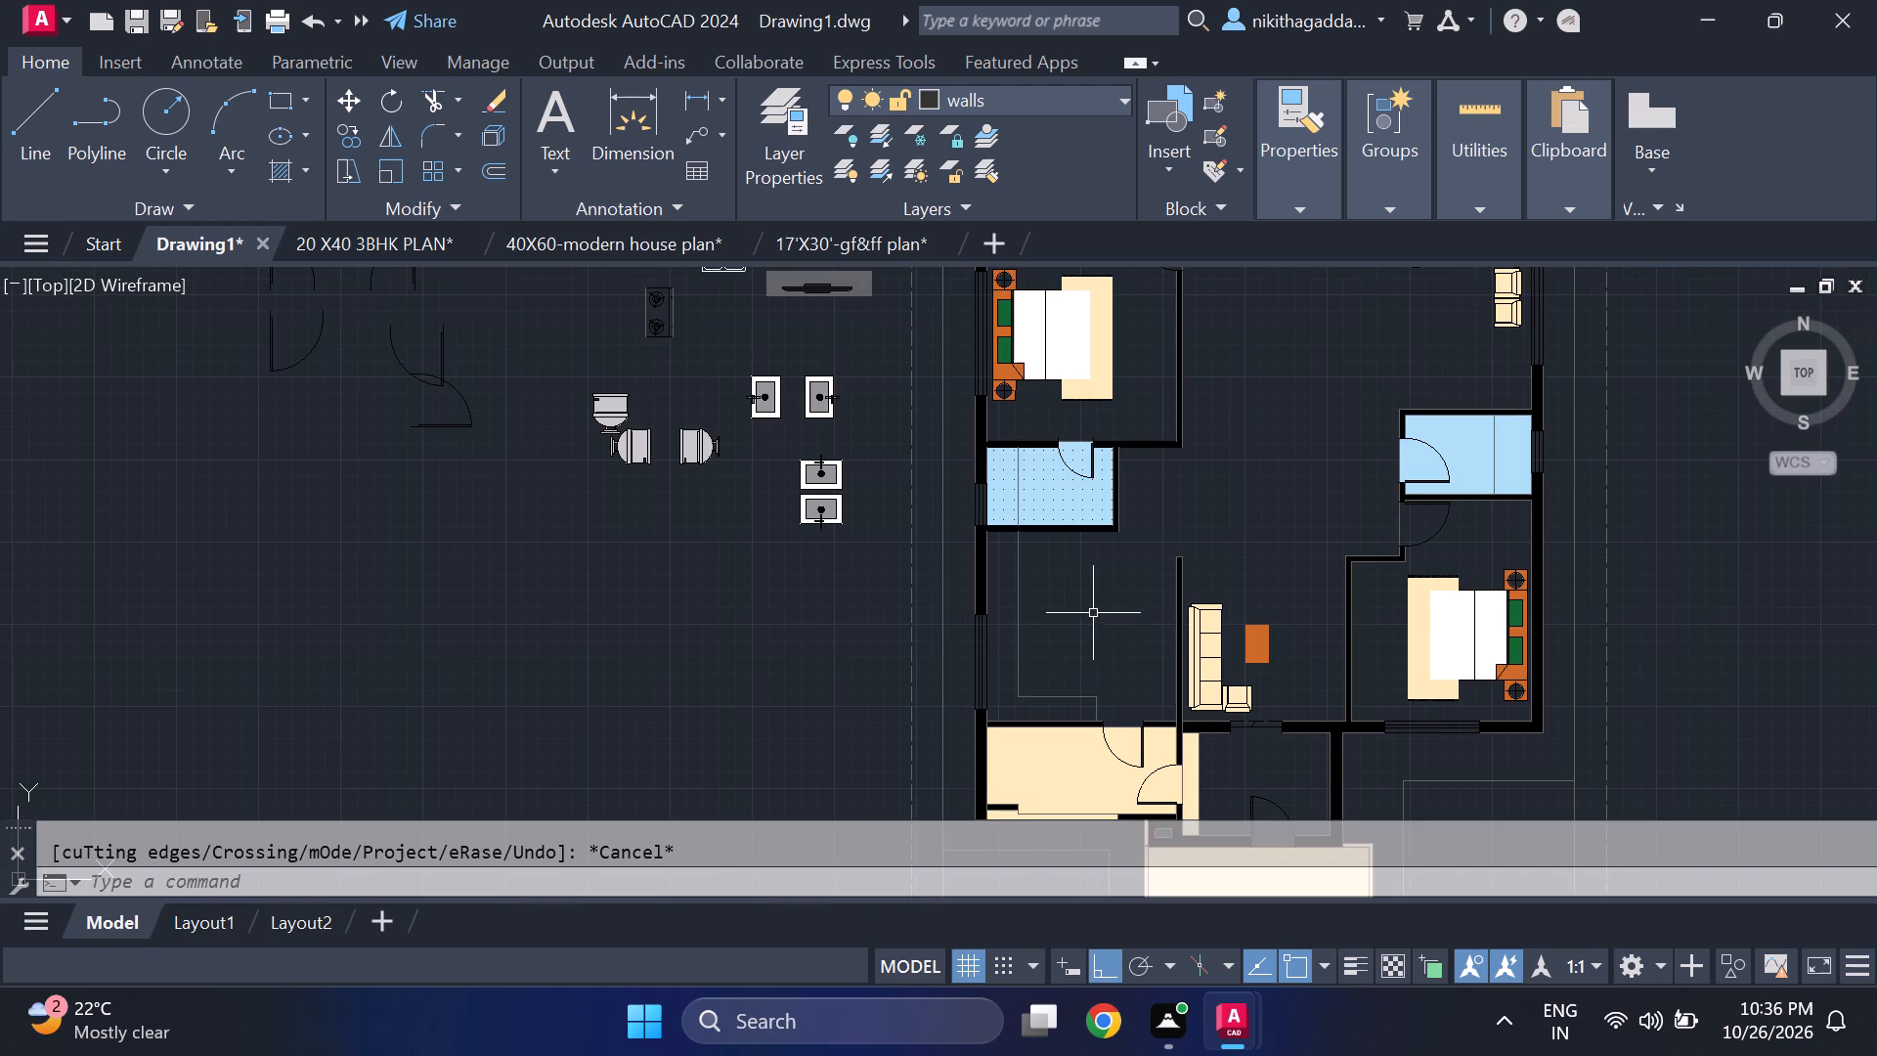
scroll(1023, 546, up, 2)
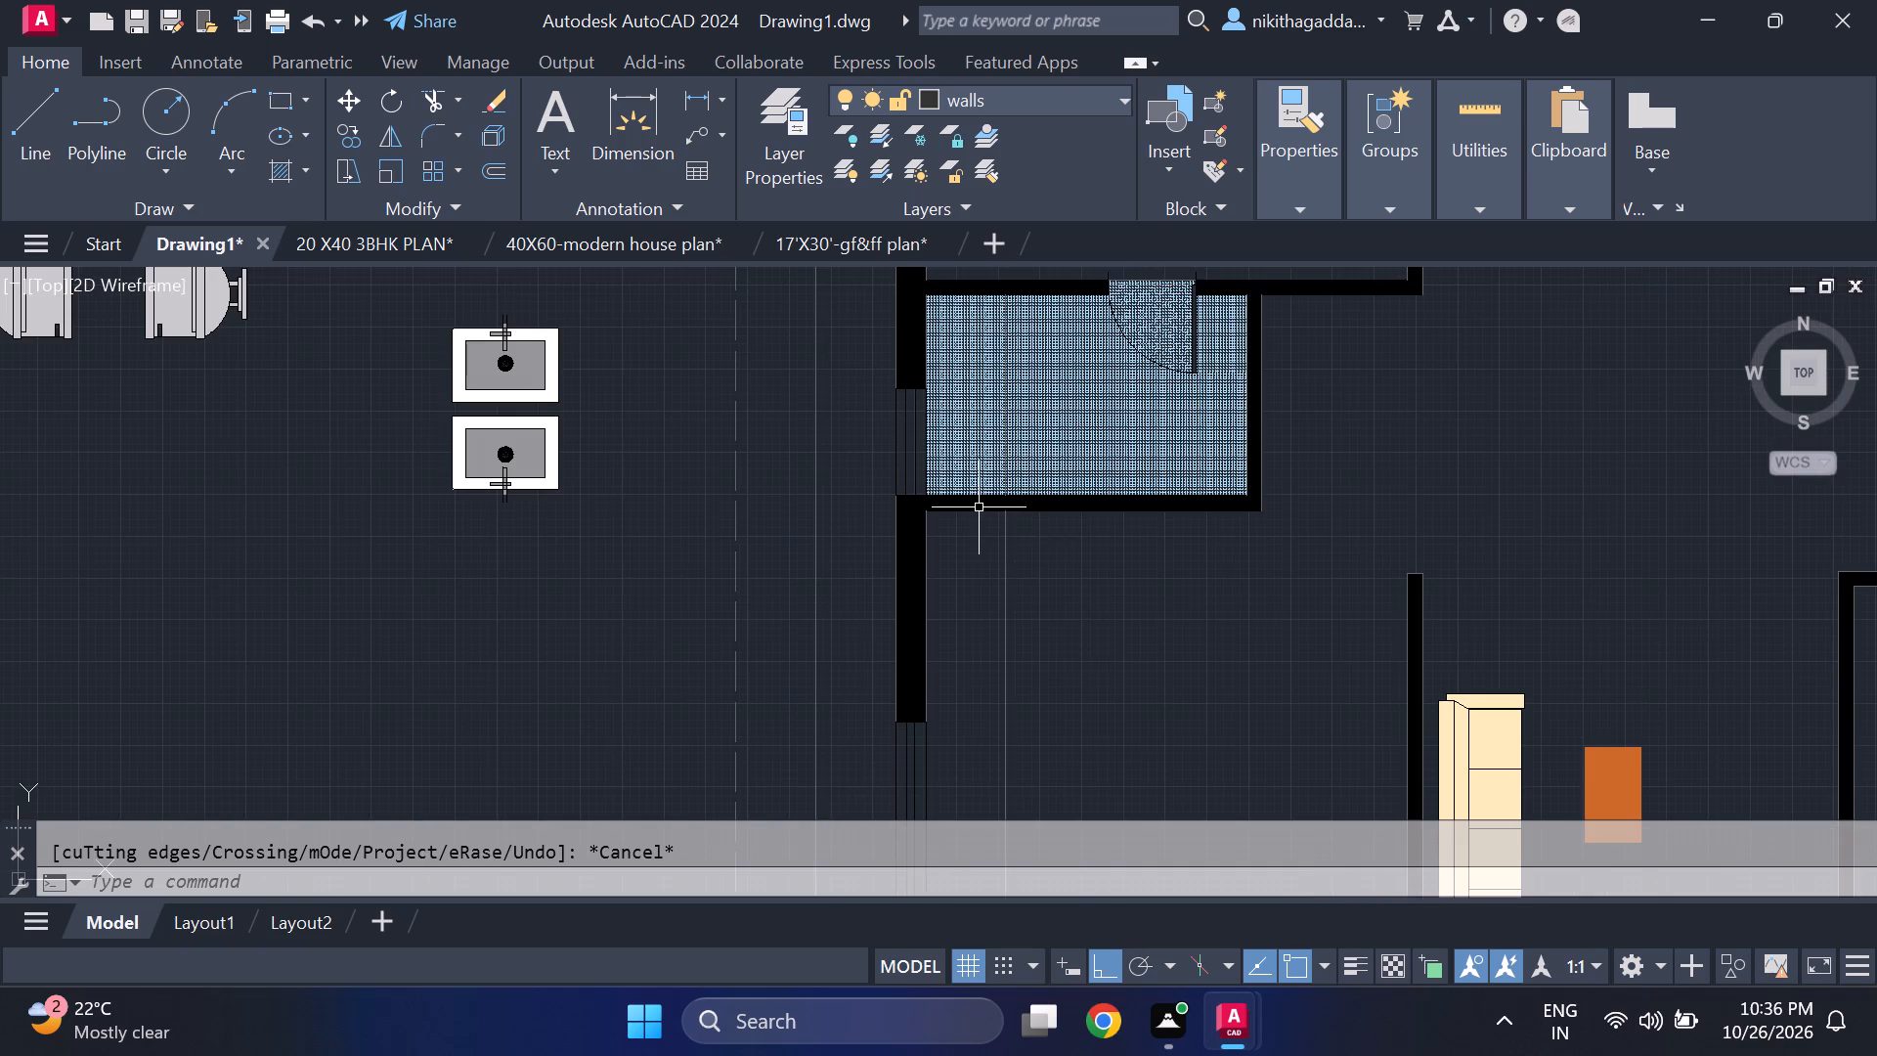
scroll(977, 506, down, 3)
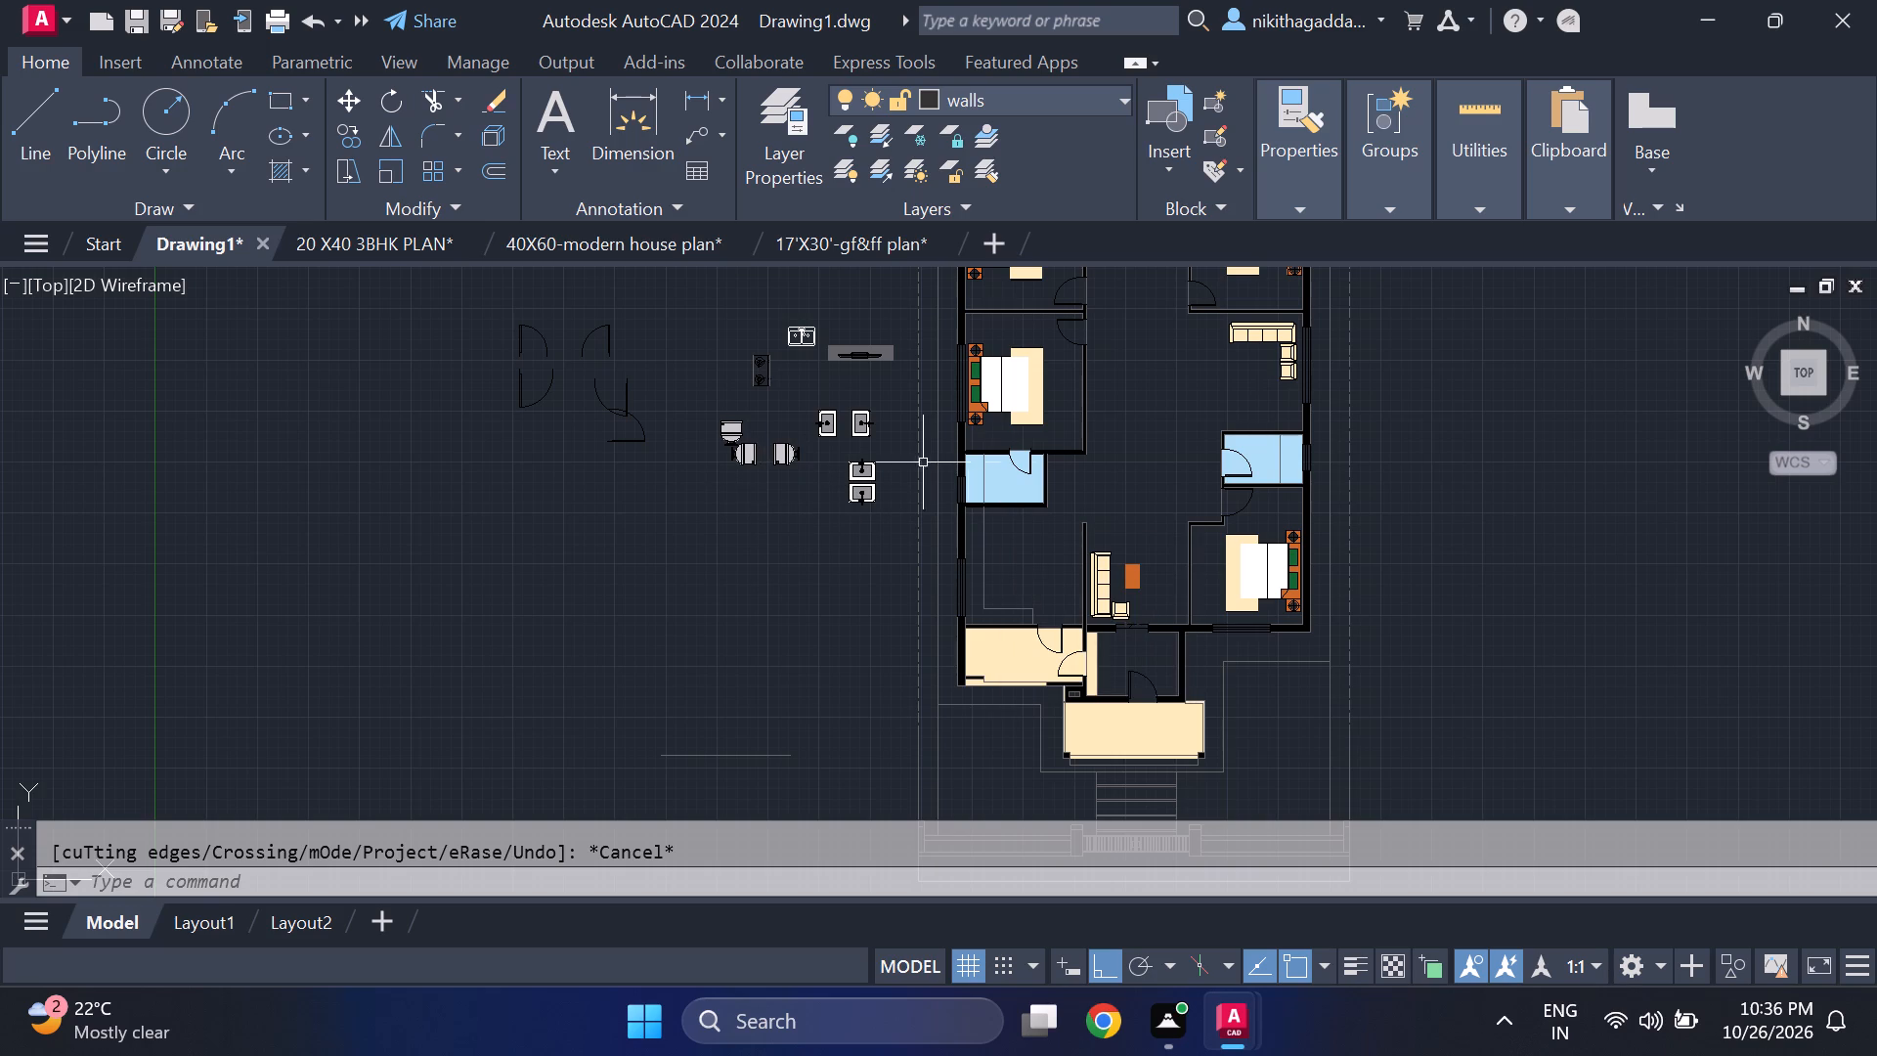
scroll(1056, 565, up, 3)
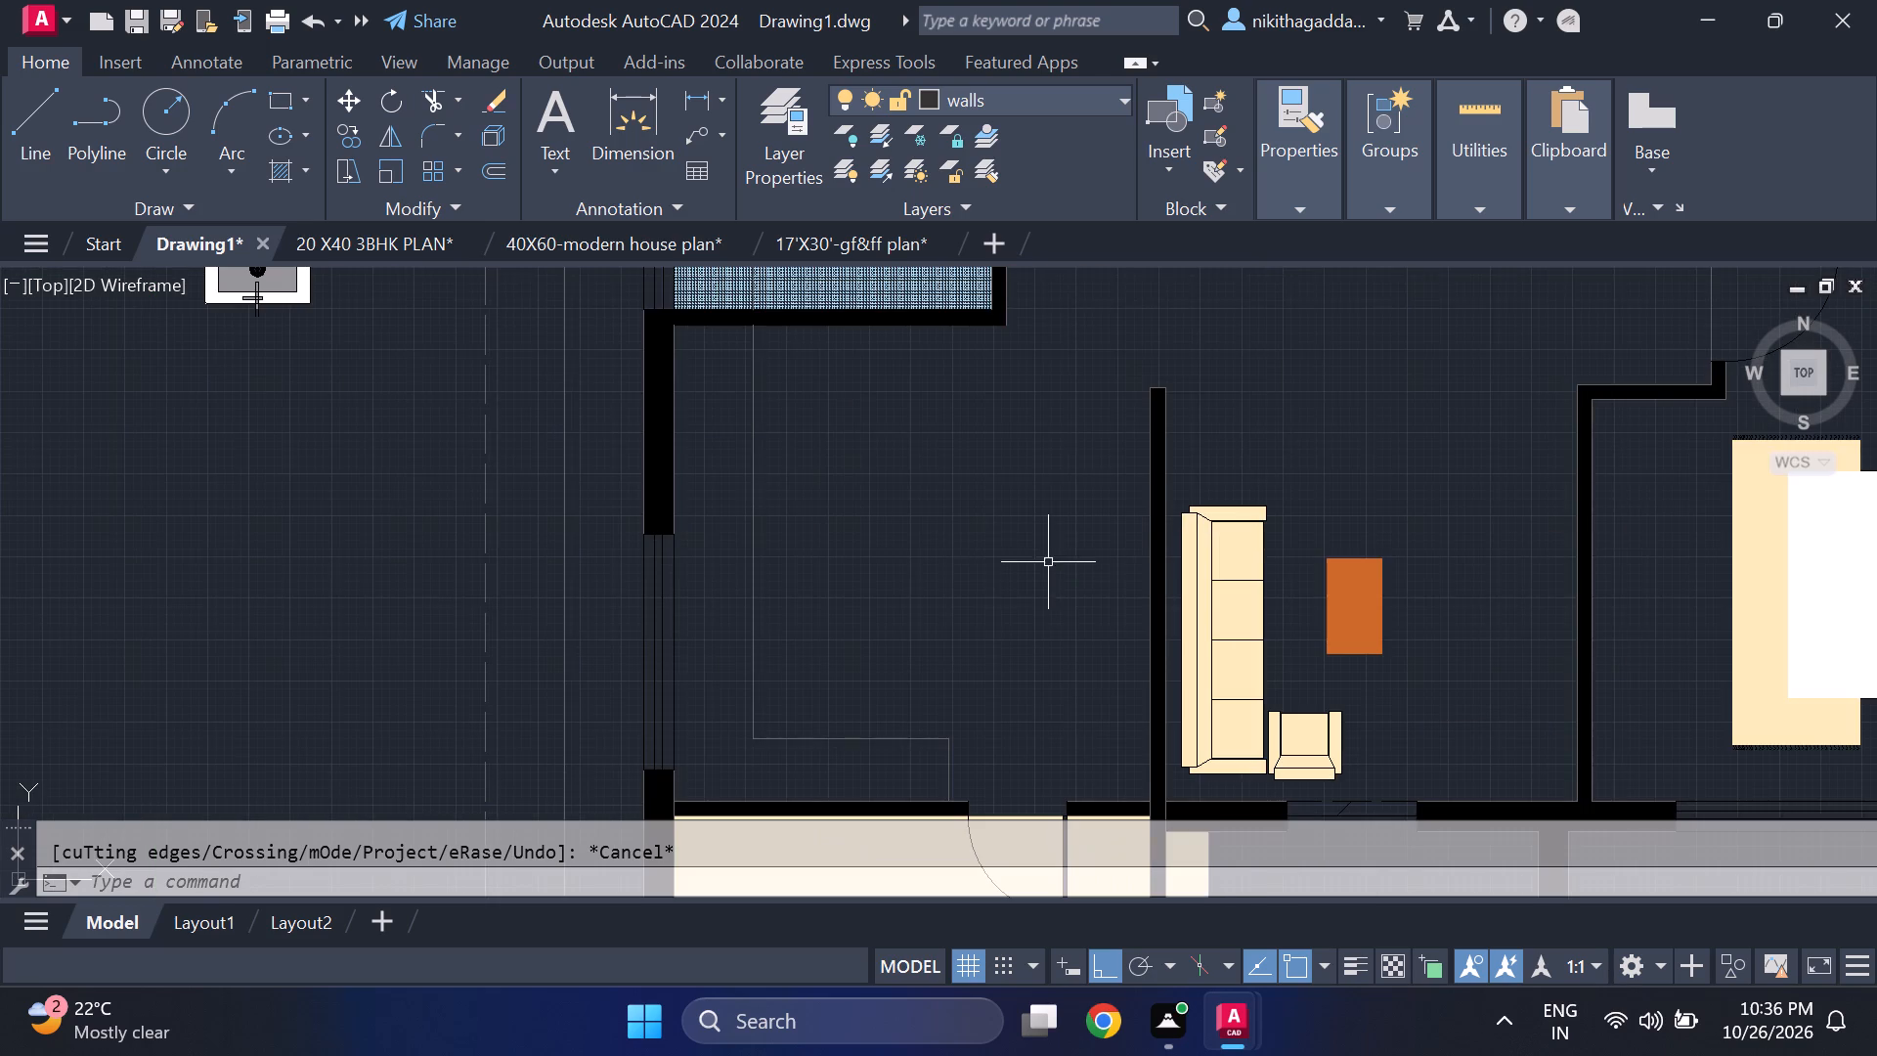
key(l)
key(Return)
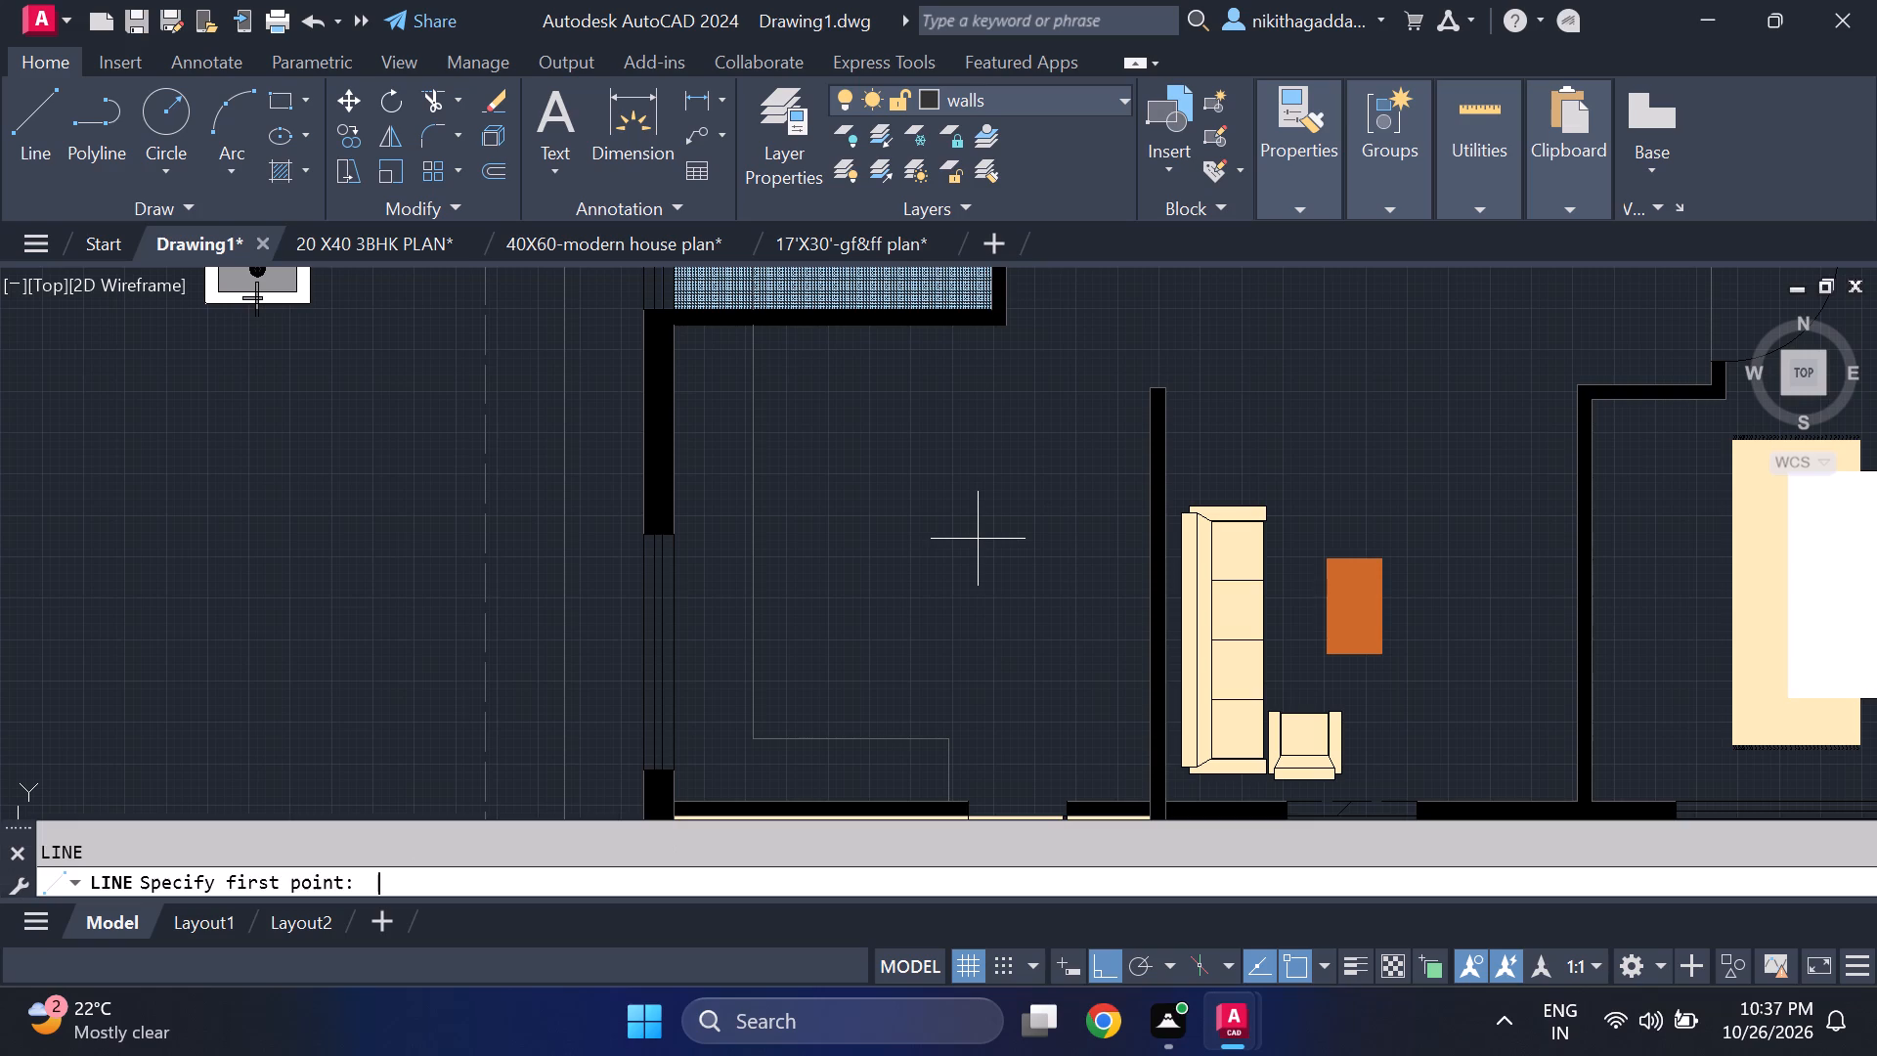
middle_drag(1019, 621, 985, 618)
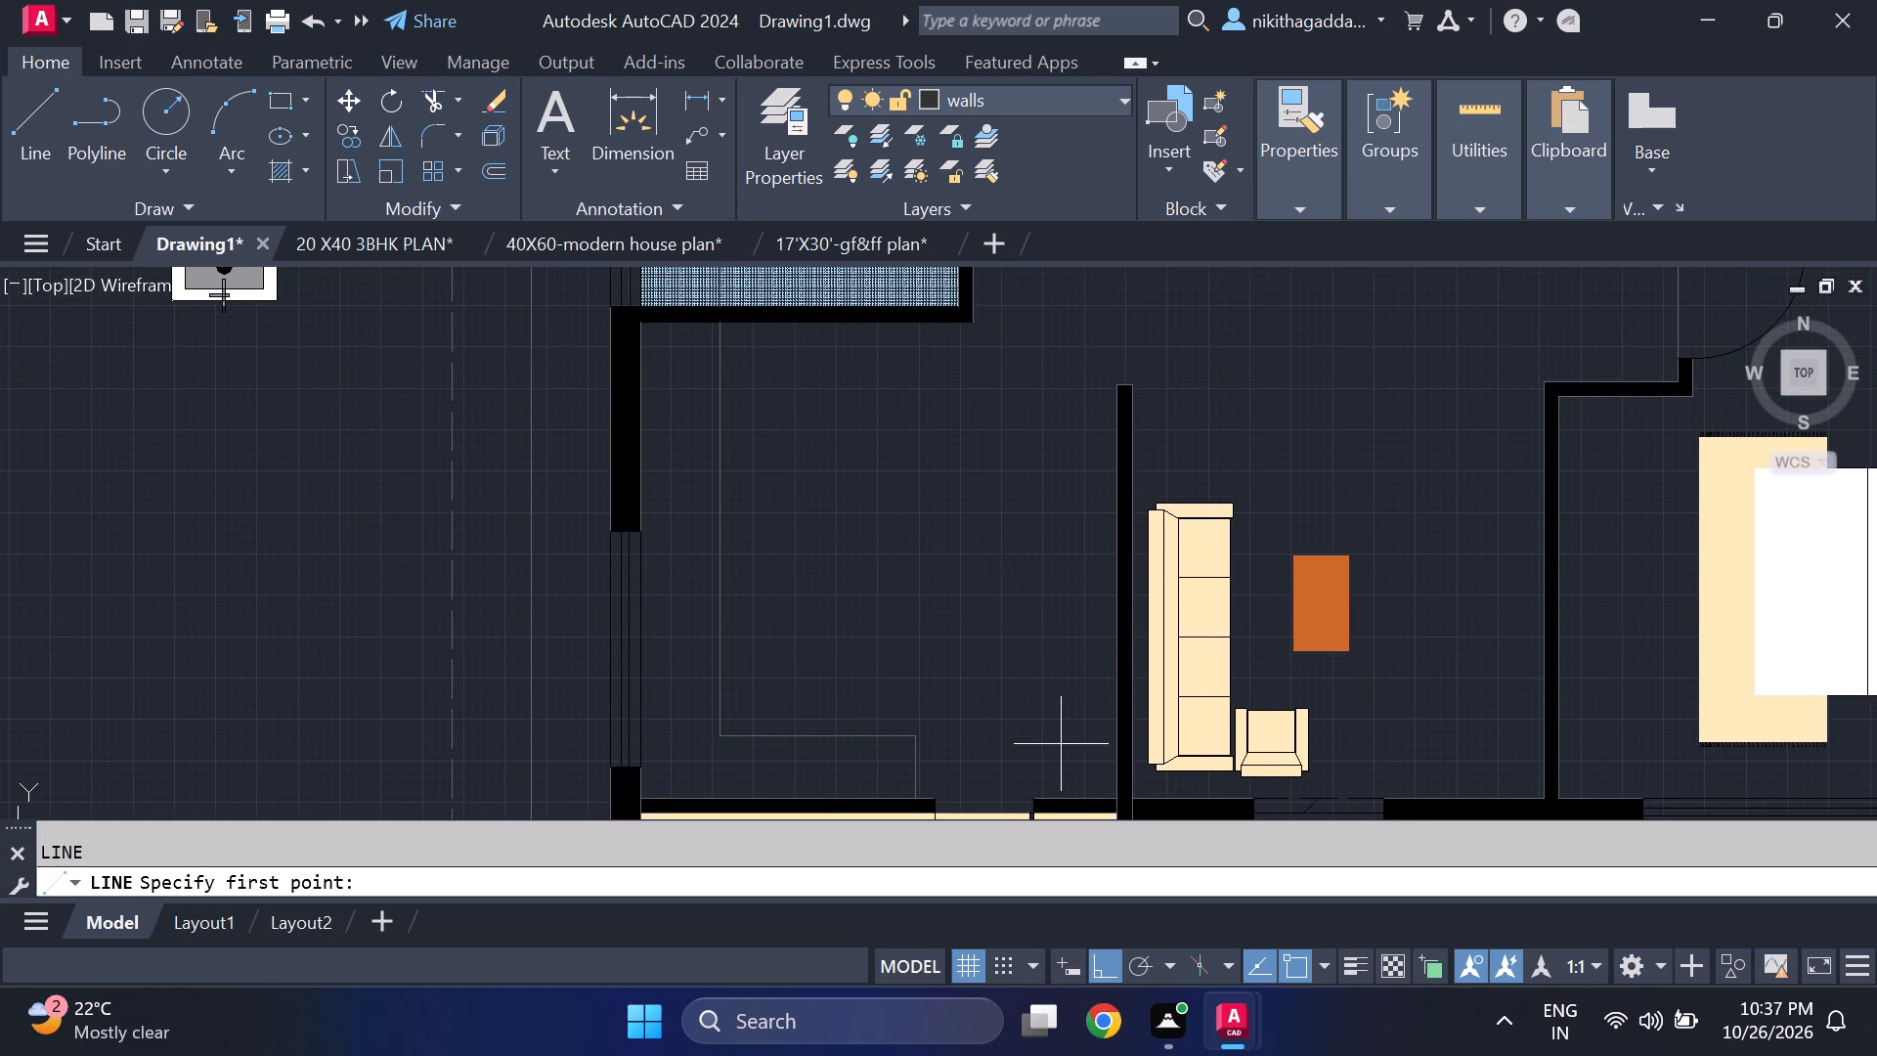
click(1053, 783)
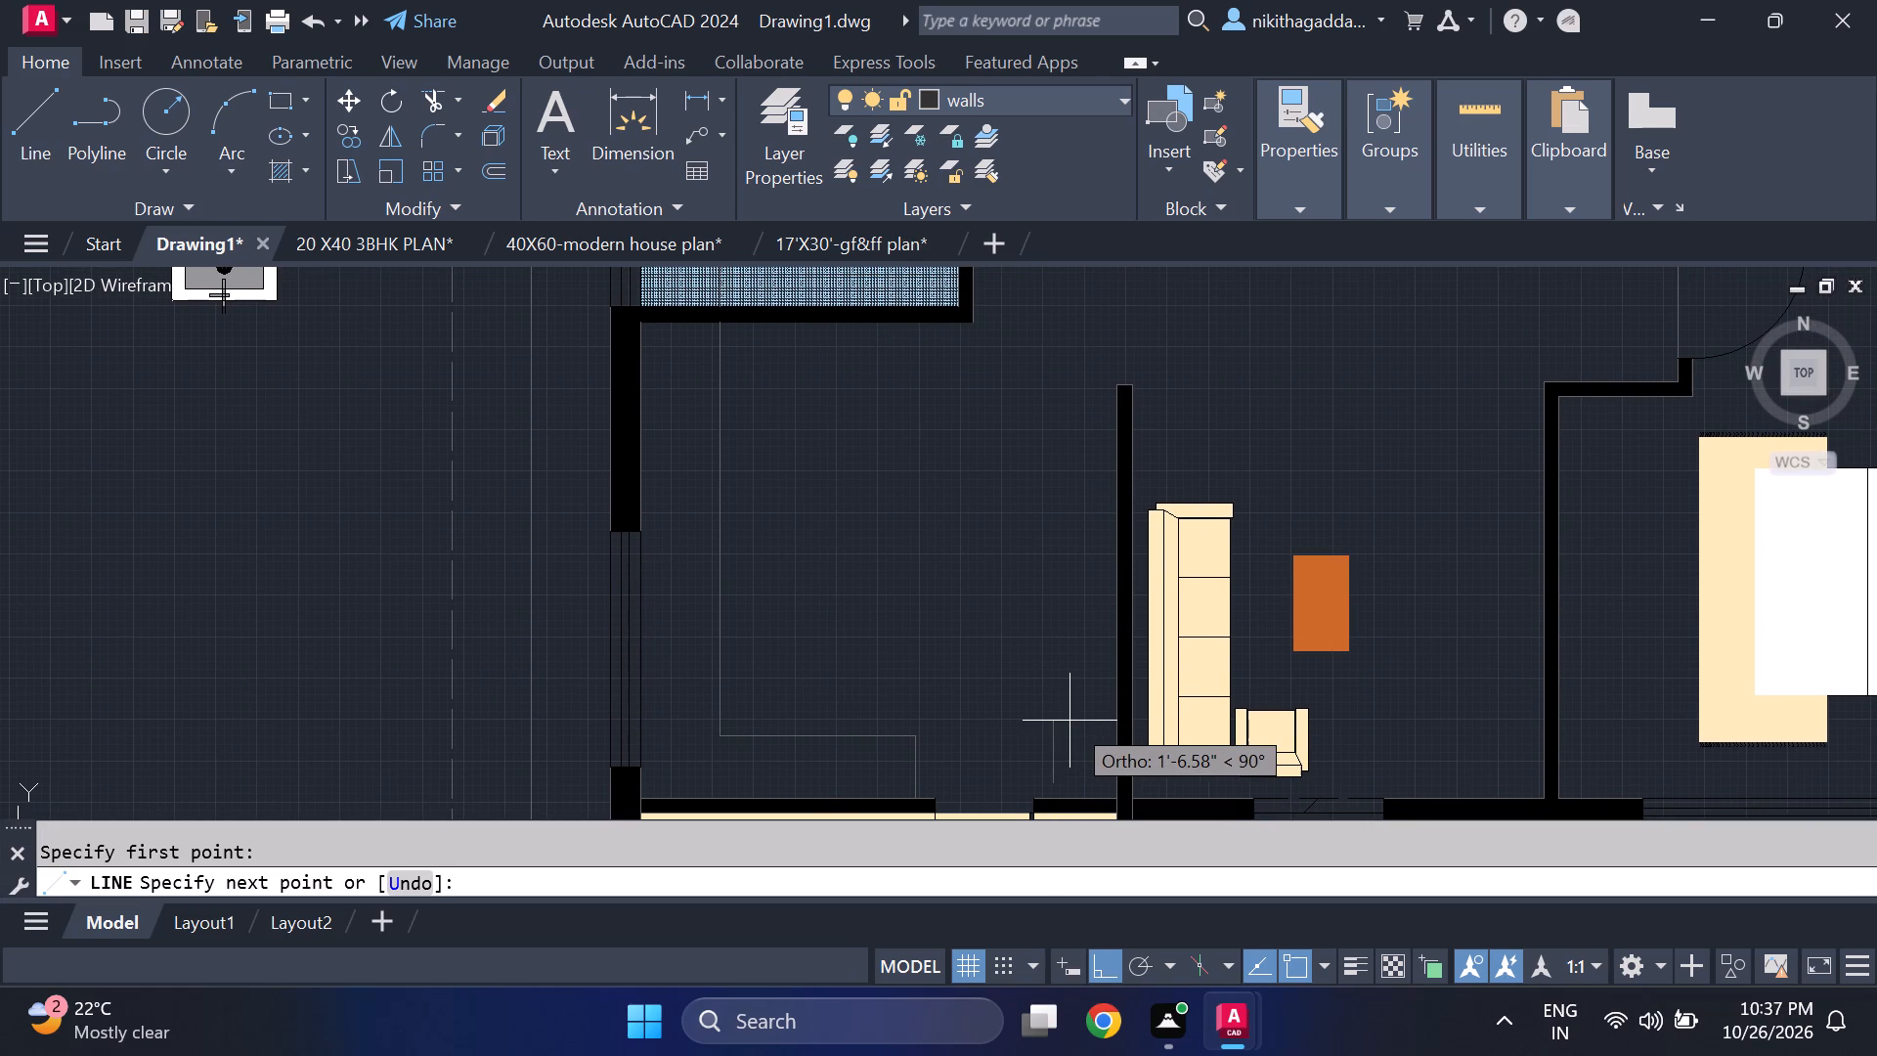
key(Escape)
Draw a line from the south wall just east of the doorway north, level with the partition's north end, then east to that endpoint.
key(space)
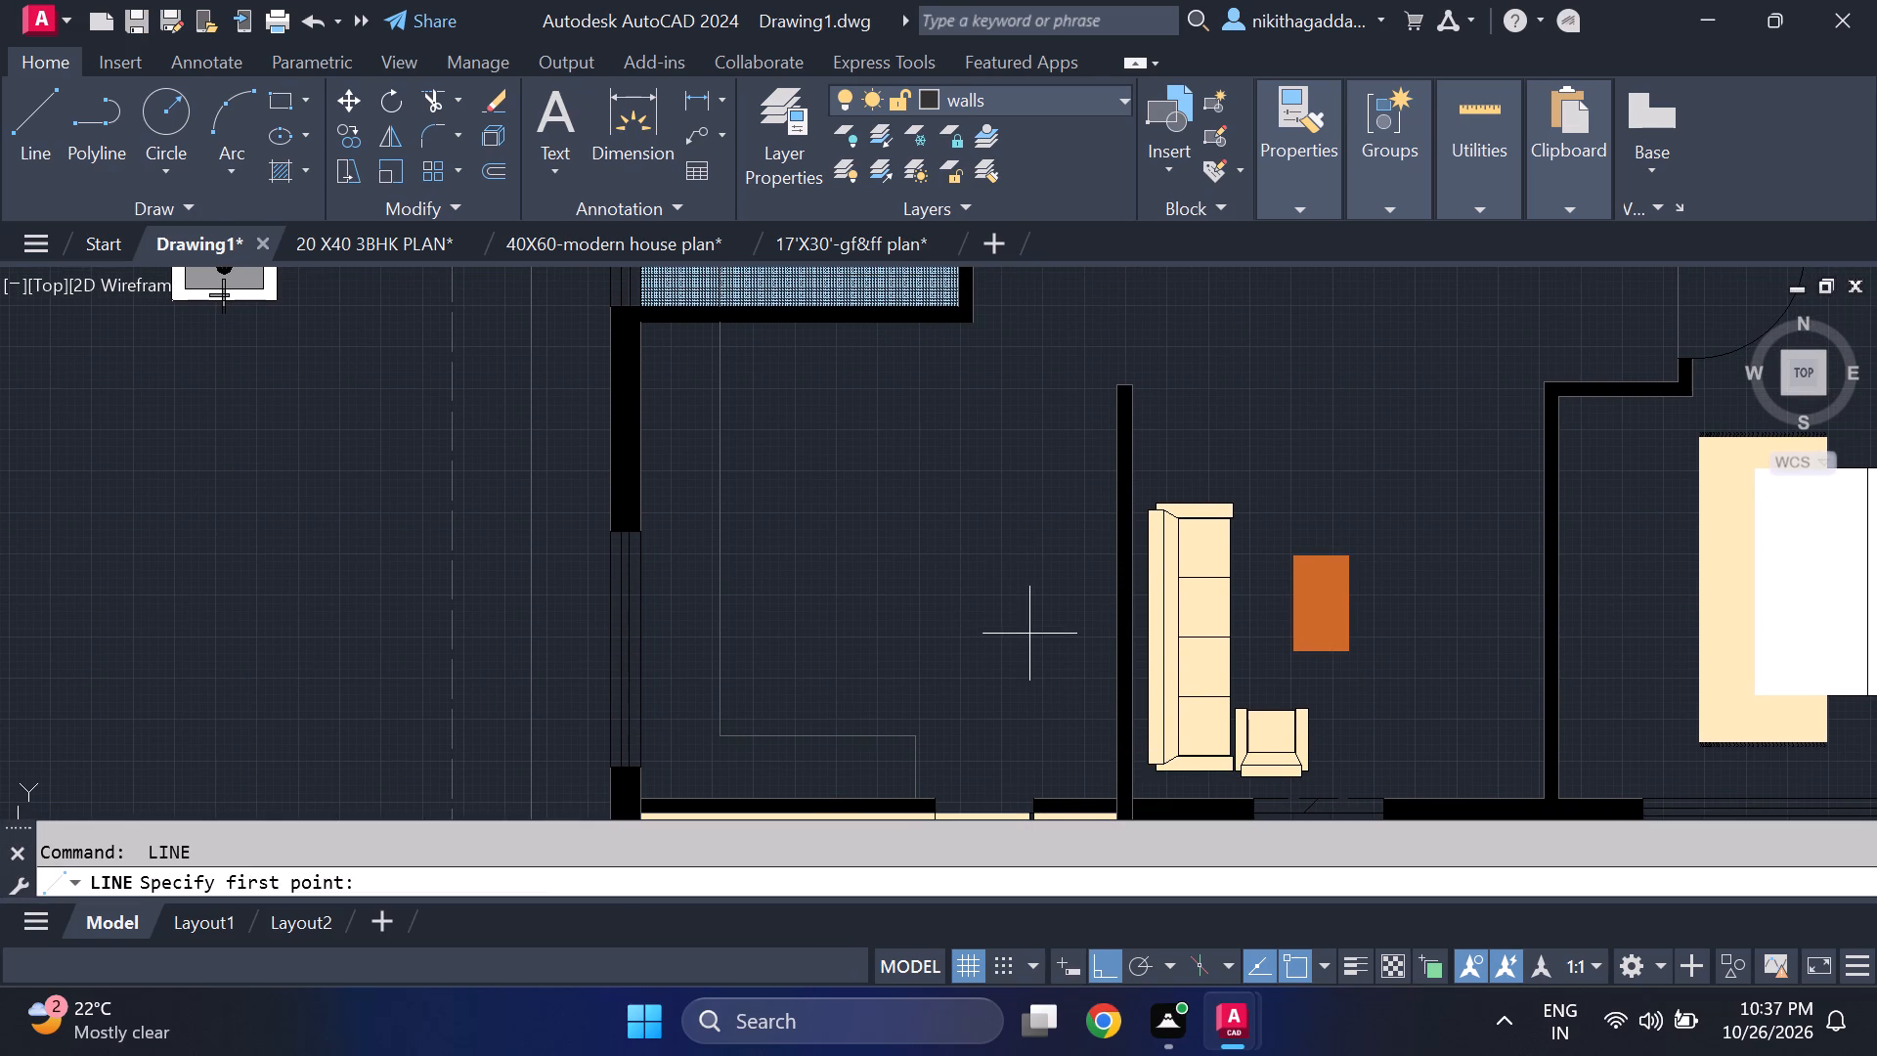
middle_drag(1024, 634, 1014, 626)
middle_drag(997, 614, 989, 578)
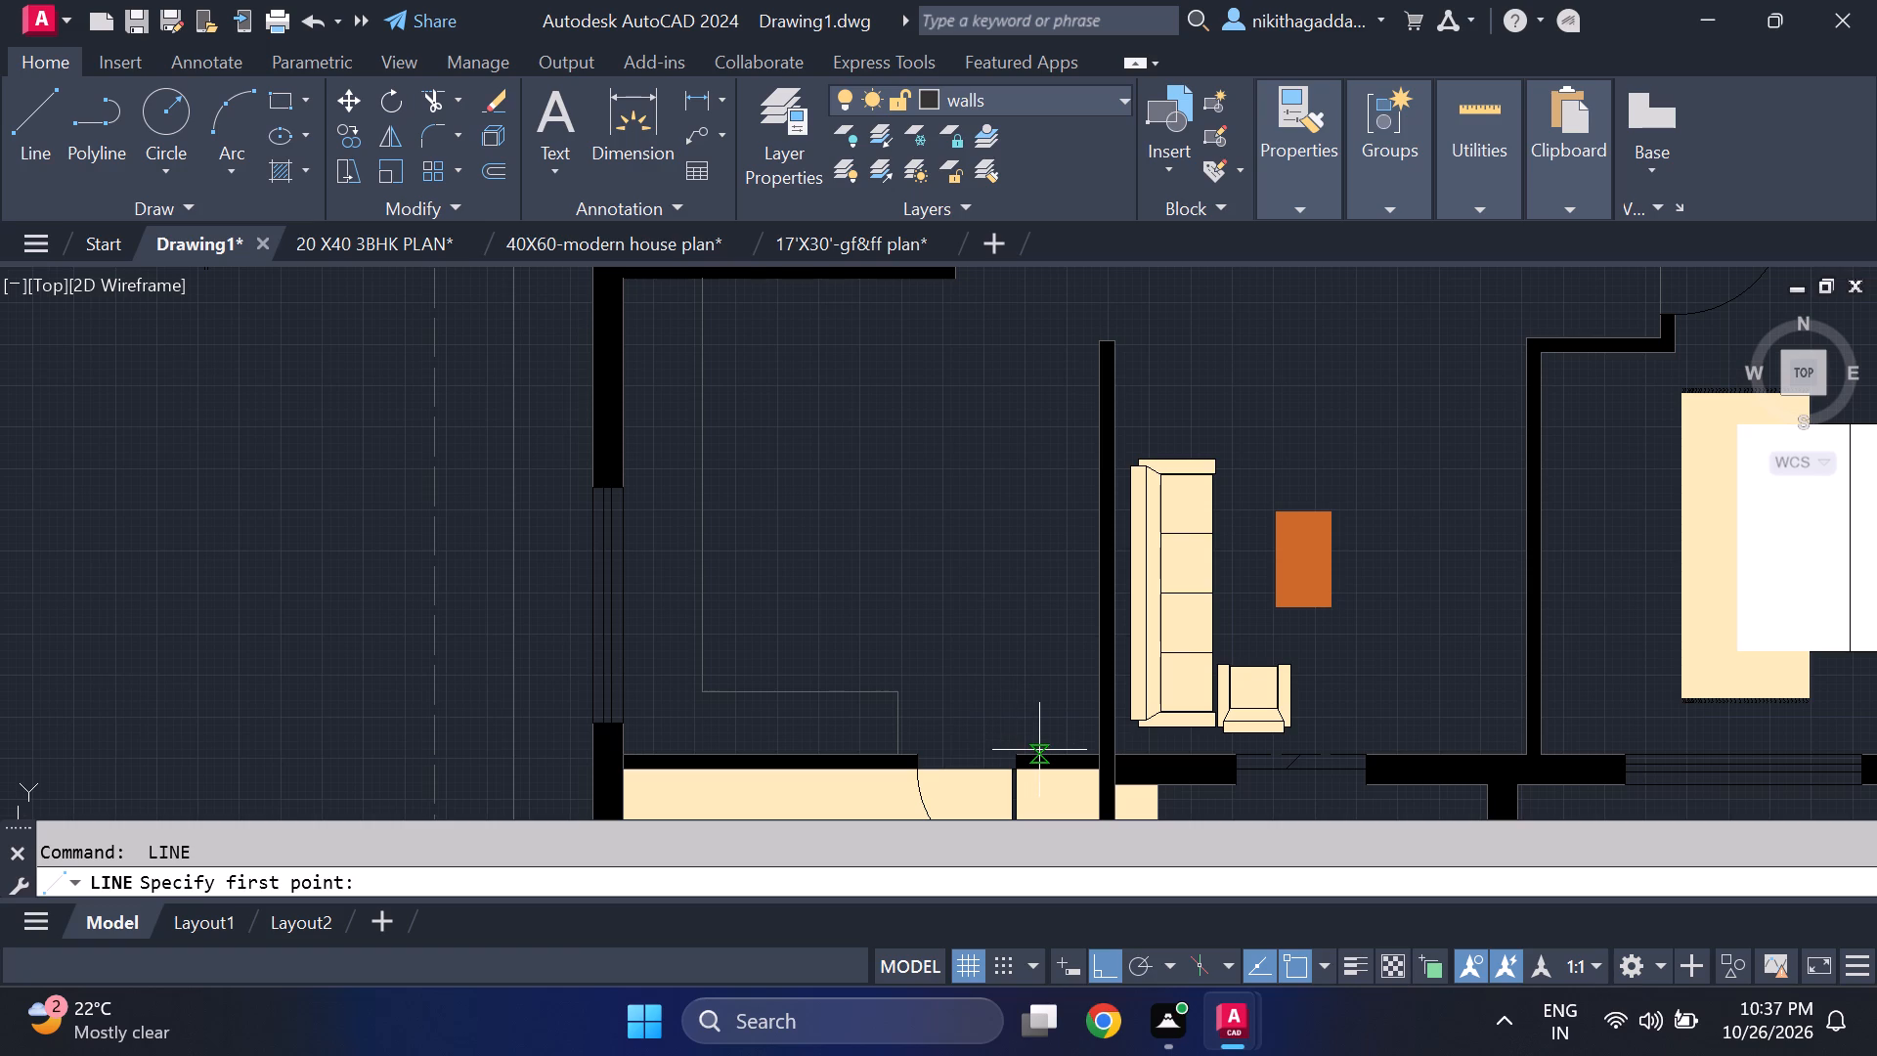
click(1039, 750)
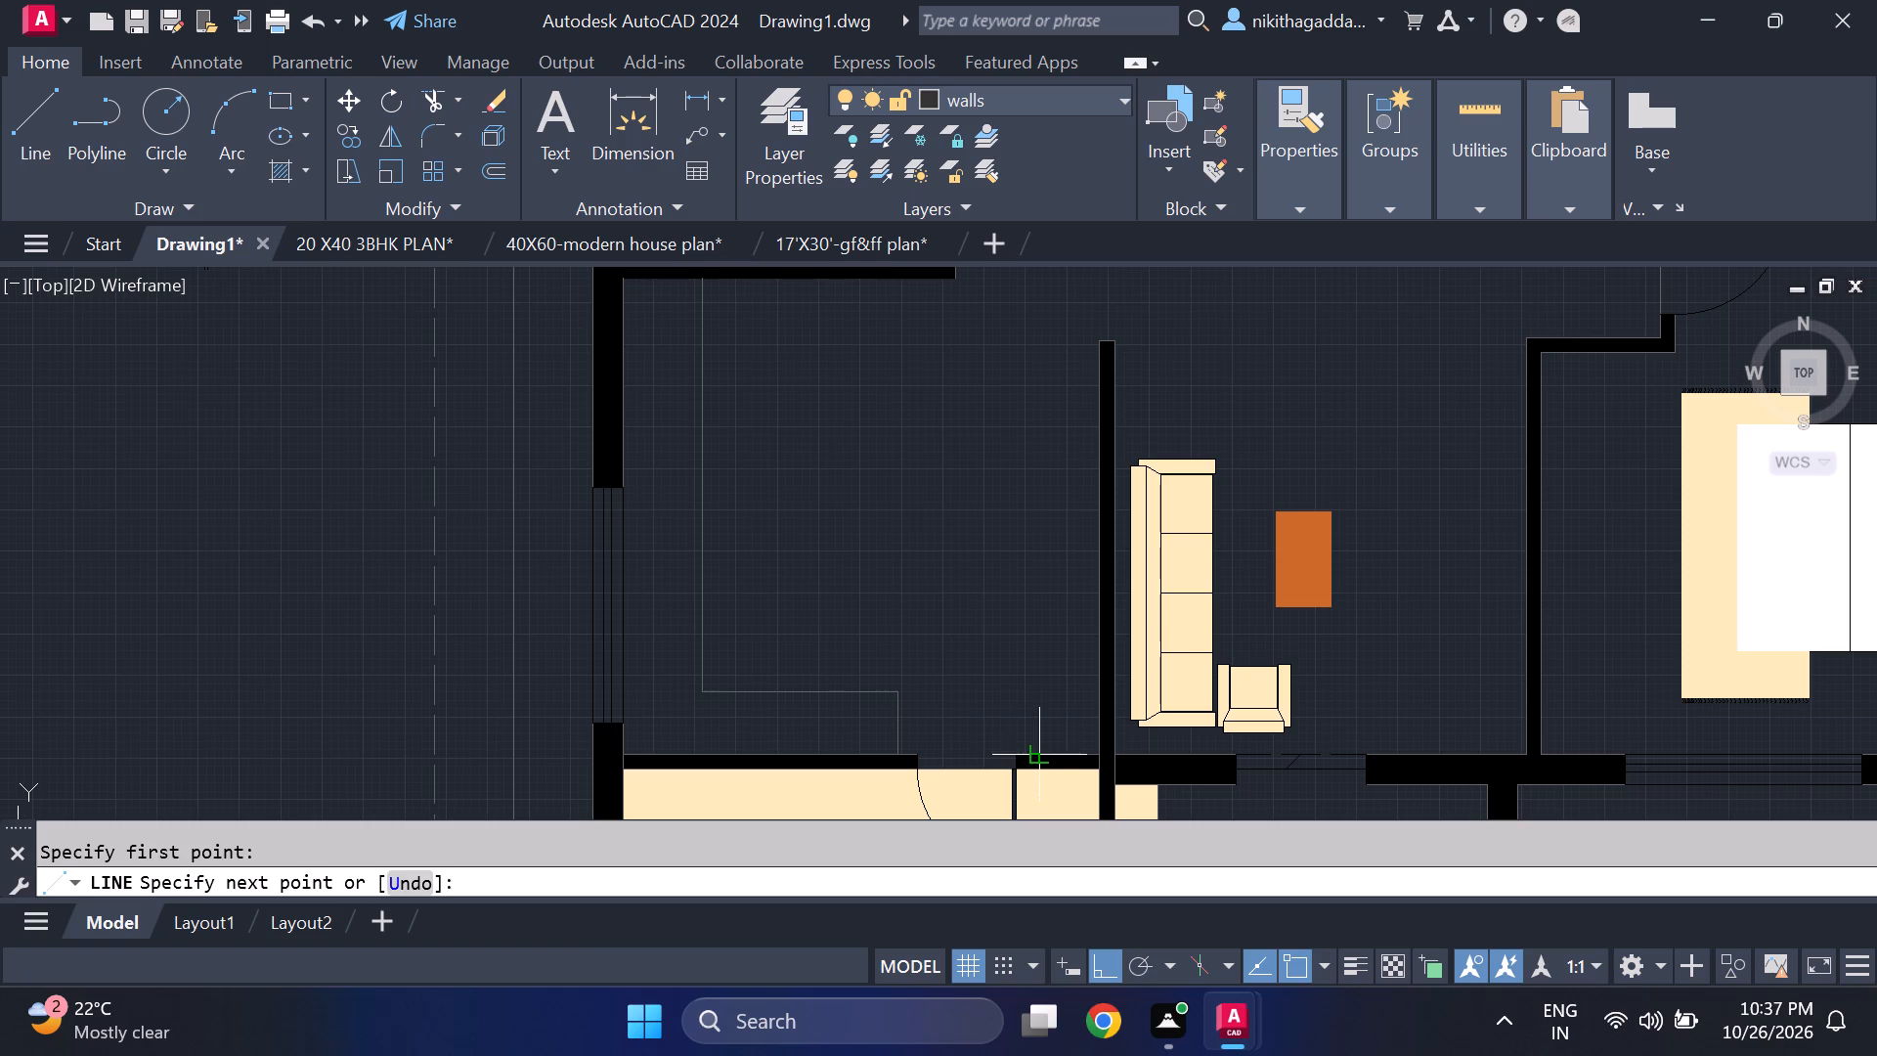
middle_drag(1043, 418, 1054, 543)
scroll(1056, 518, up, 1)
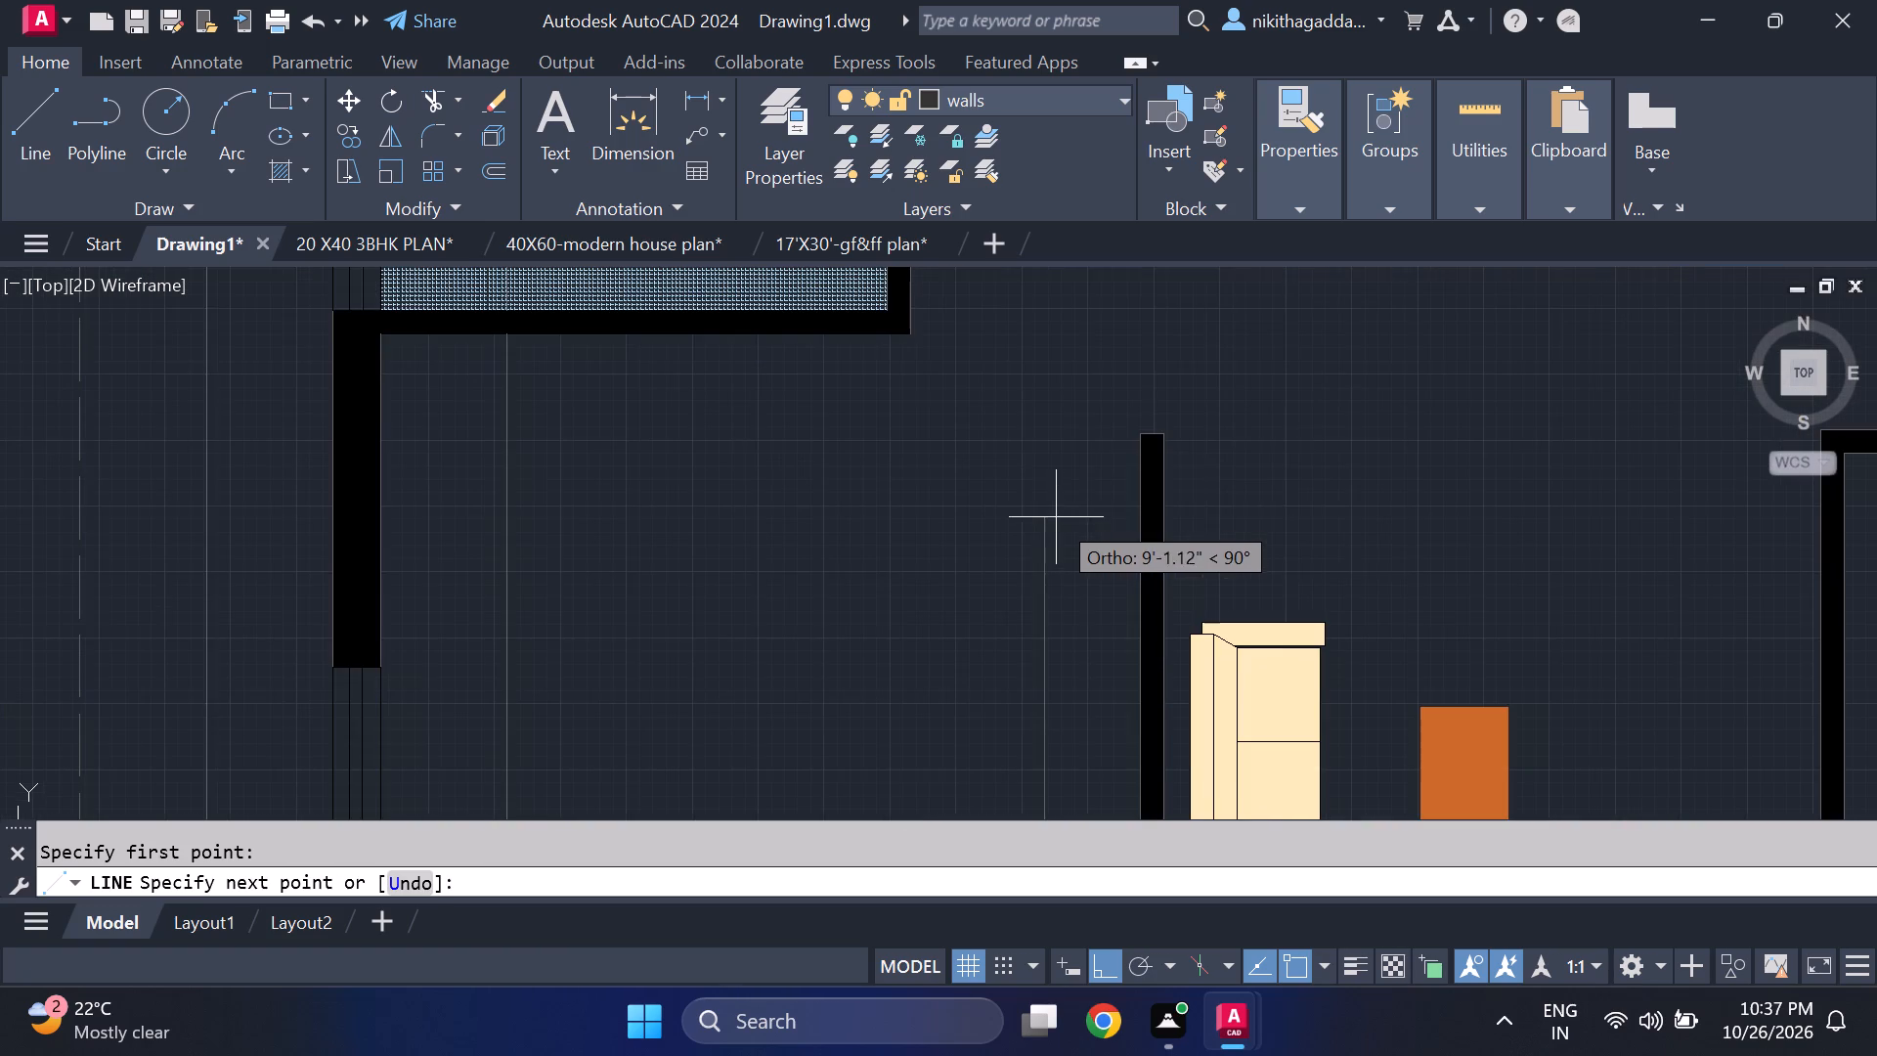
click(1042, 433)
click(1128, 437)
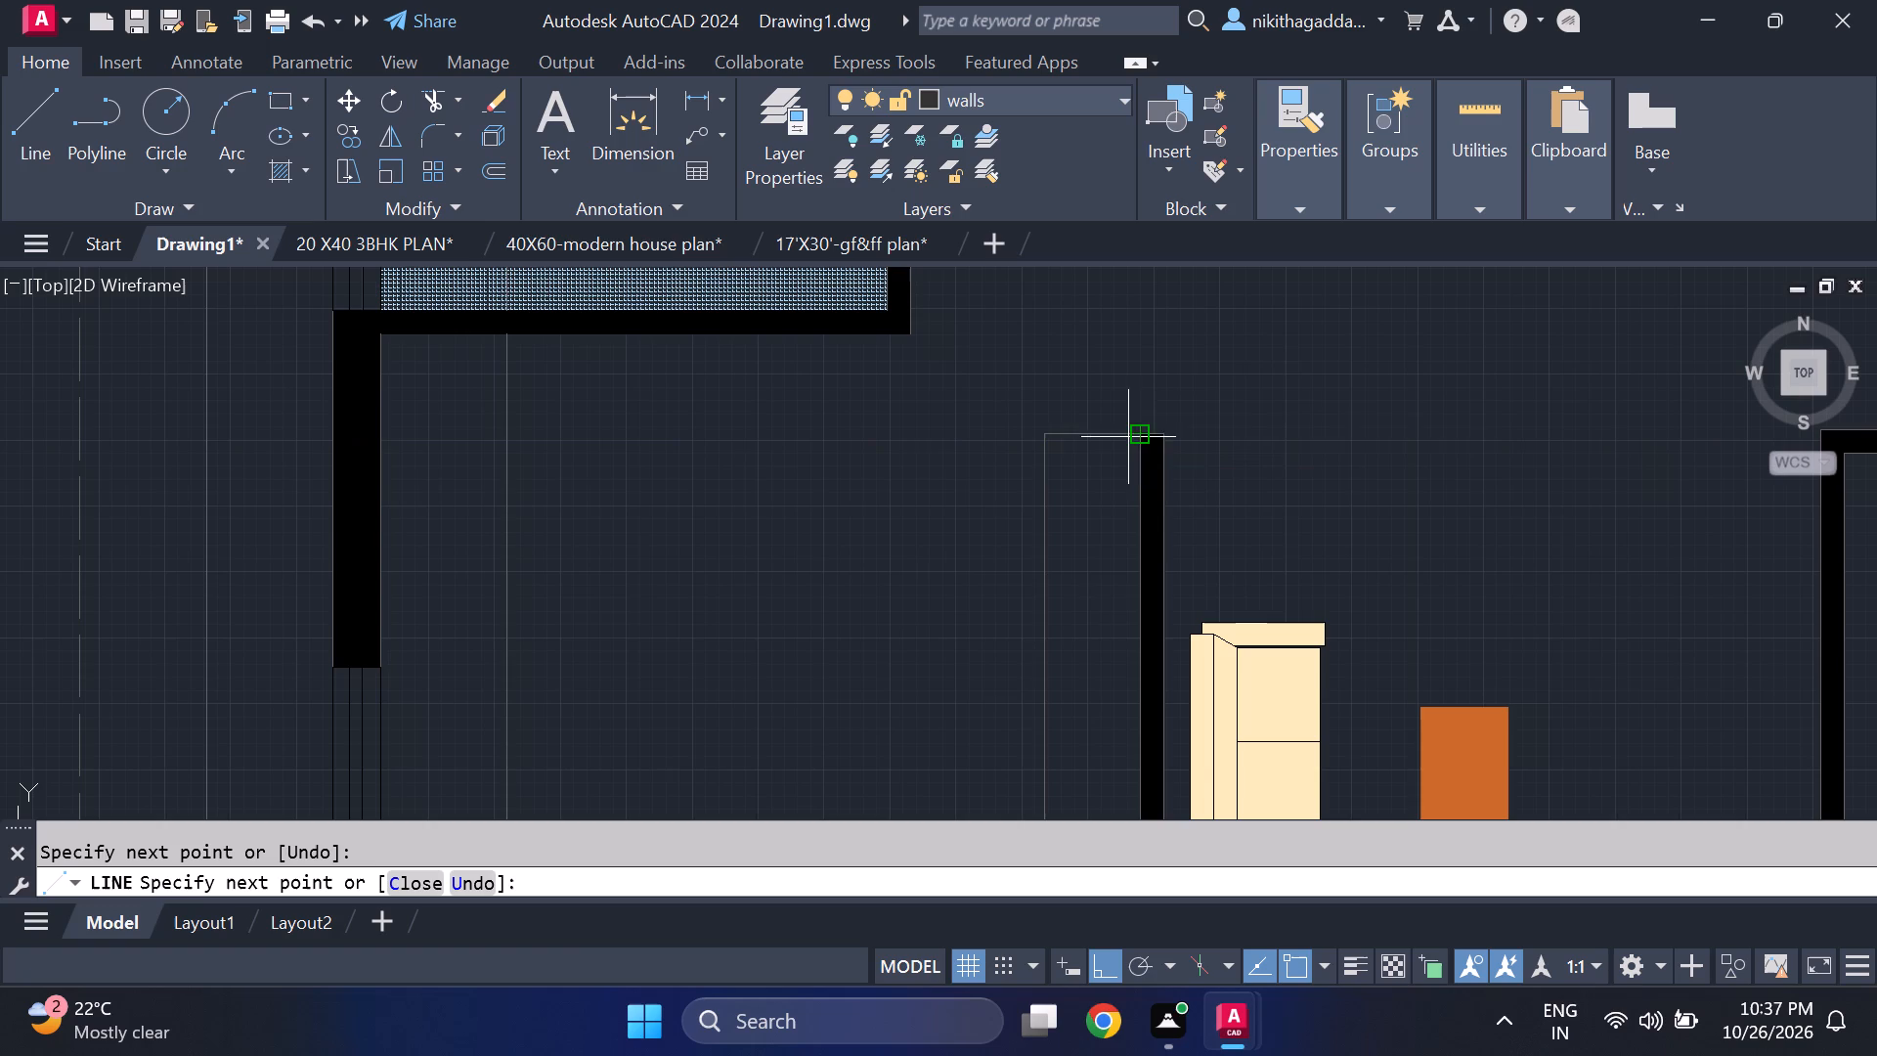
key(Escape)
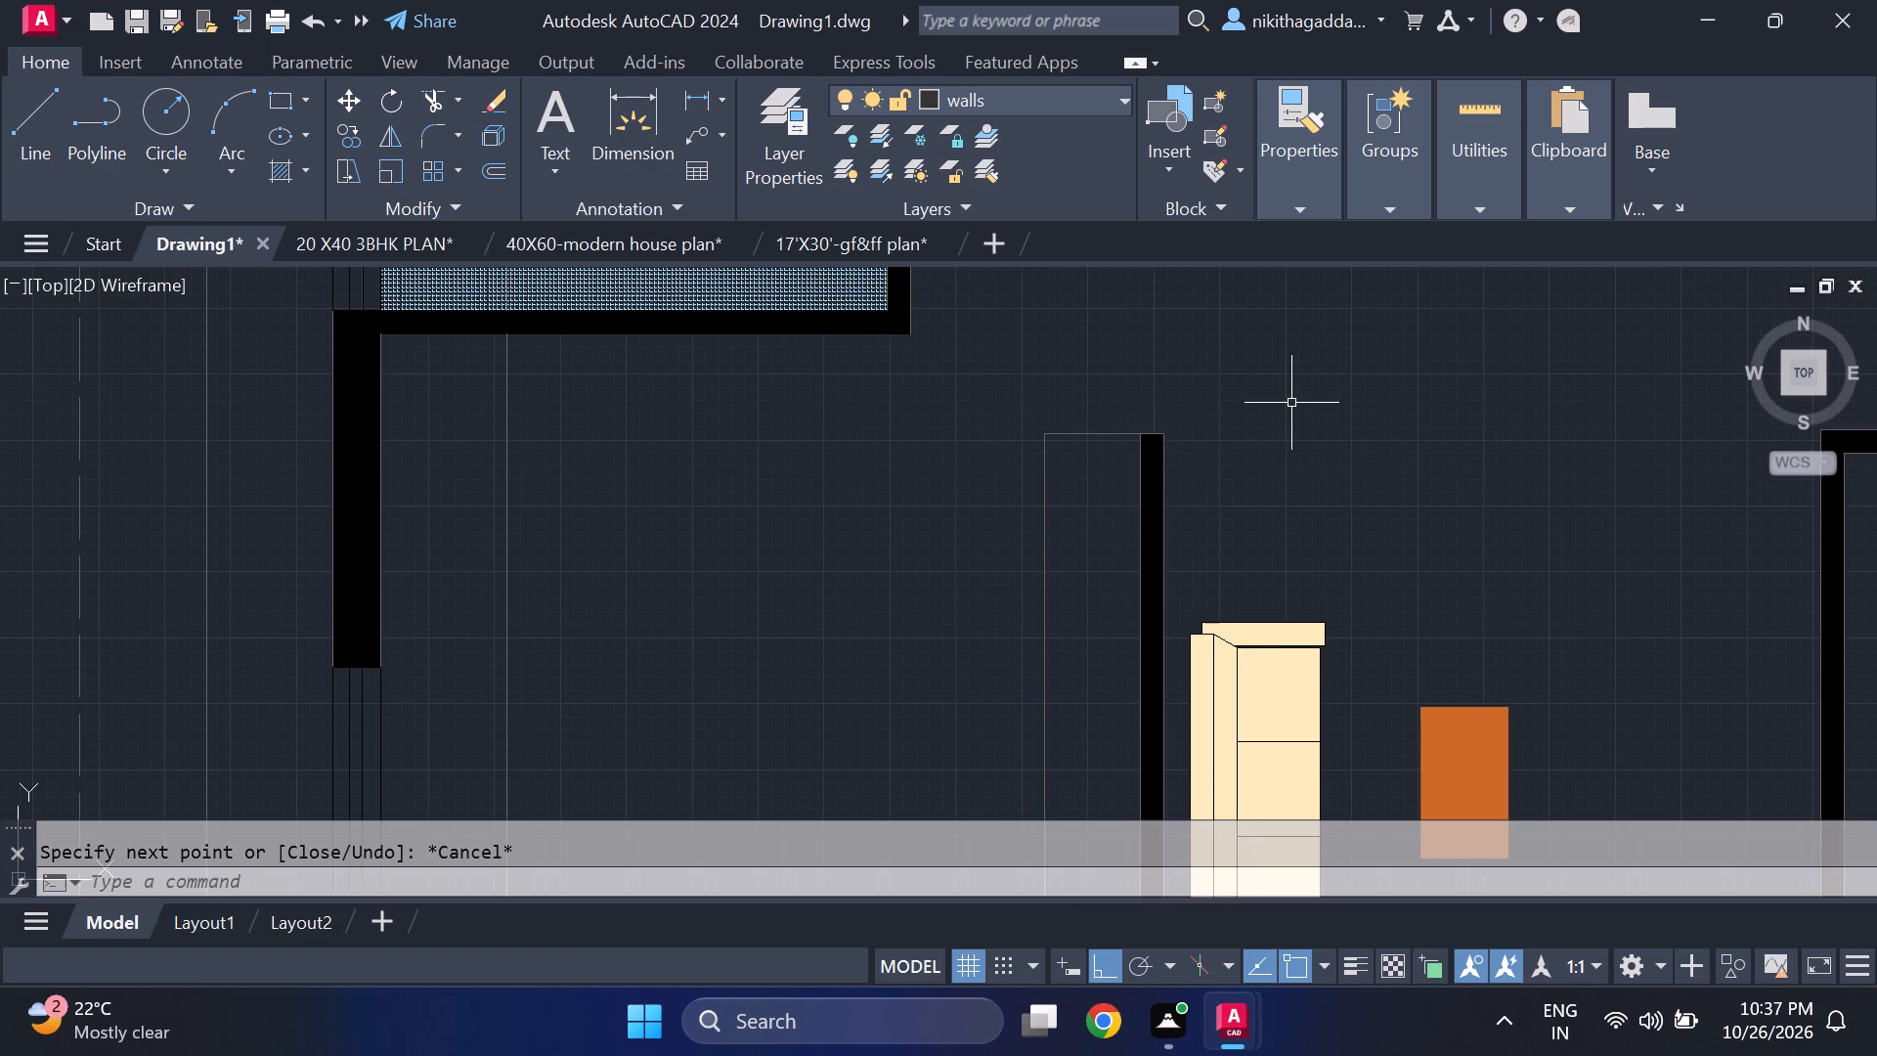
Draw three short east-west lines across the strip beside the east partition, from its west edge to the wall, dividing it into four sections.
scroll(1291, 402, down, 2)
scroll(1131, 411, down, 1)
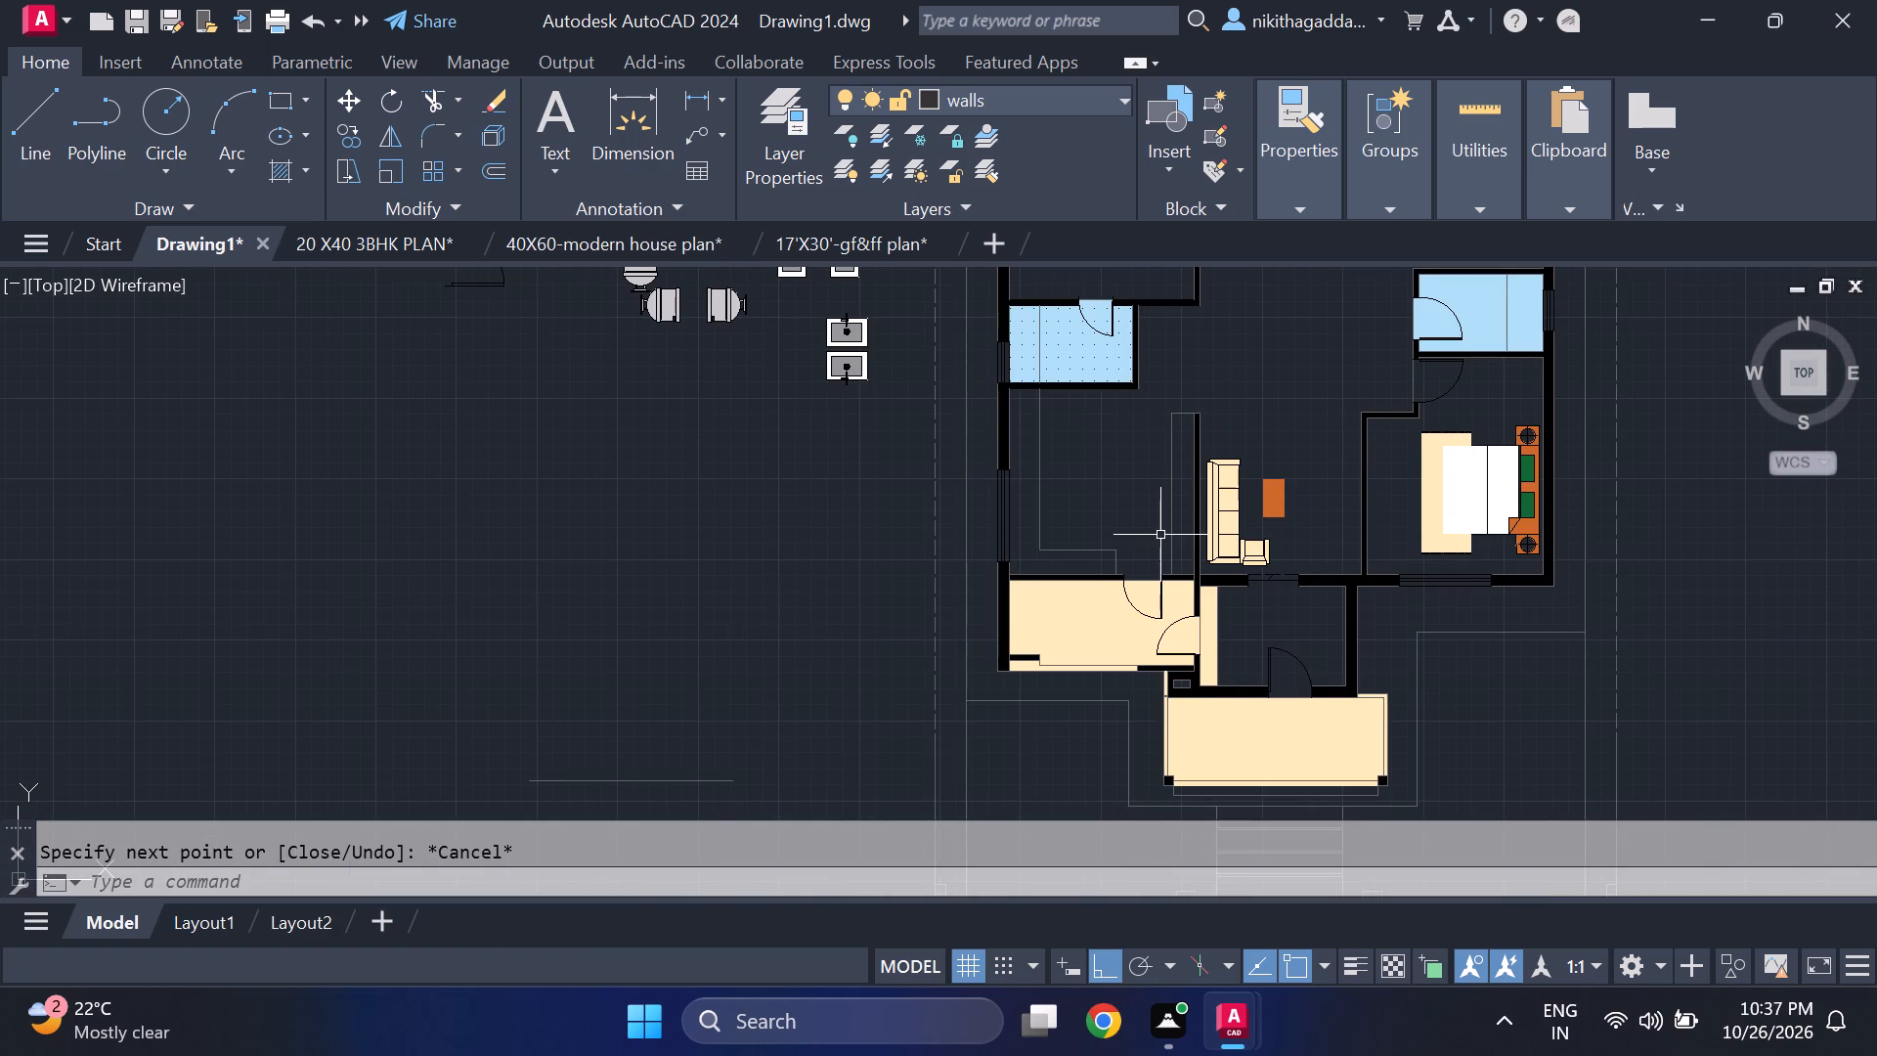
middle_drag(1184, 586, 1194, 670)
scroll(1169, 633, up, 2)
key(l)
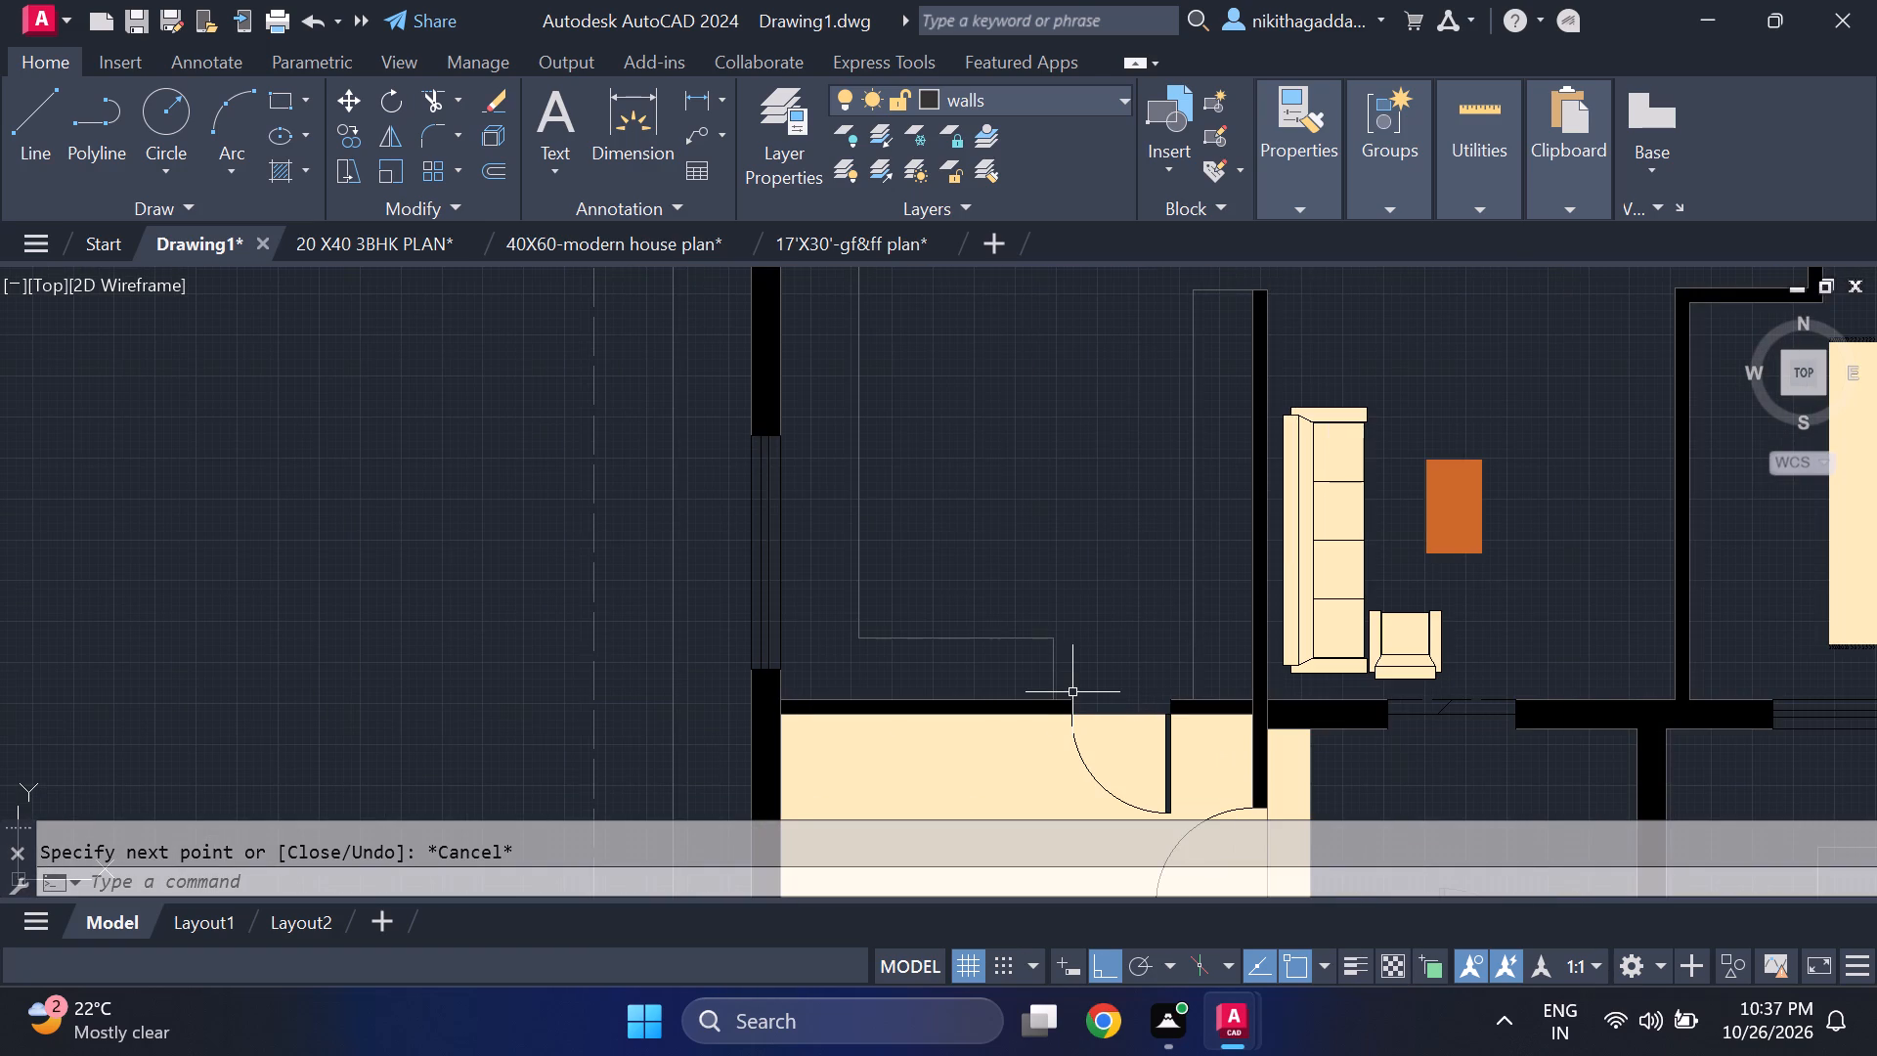
key(Return)
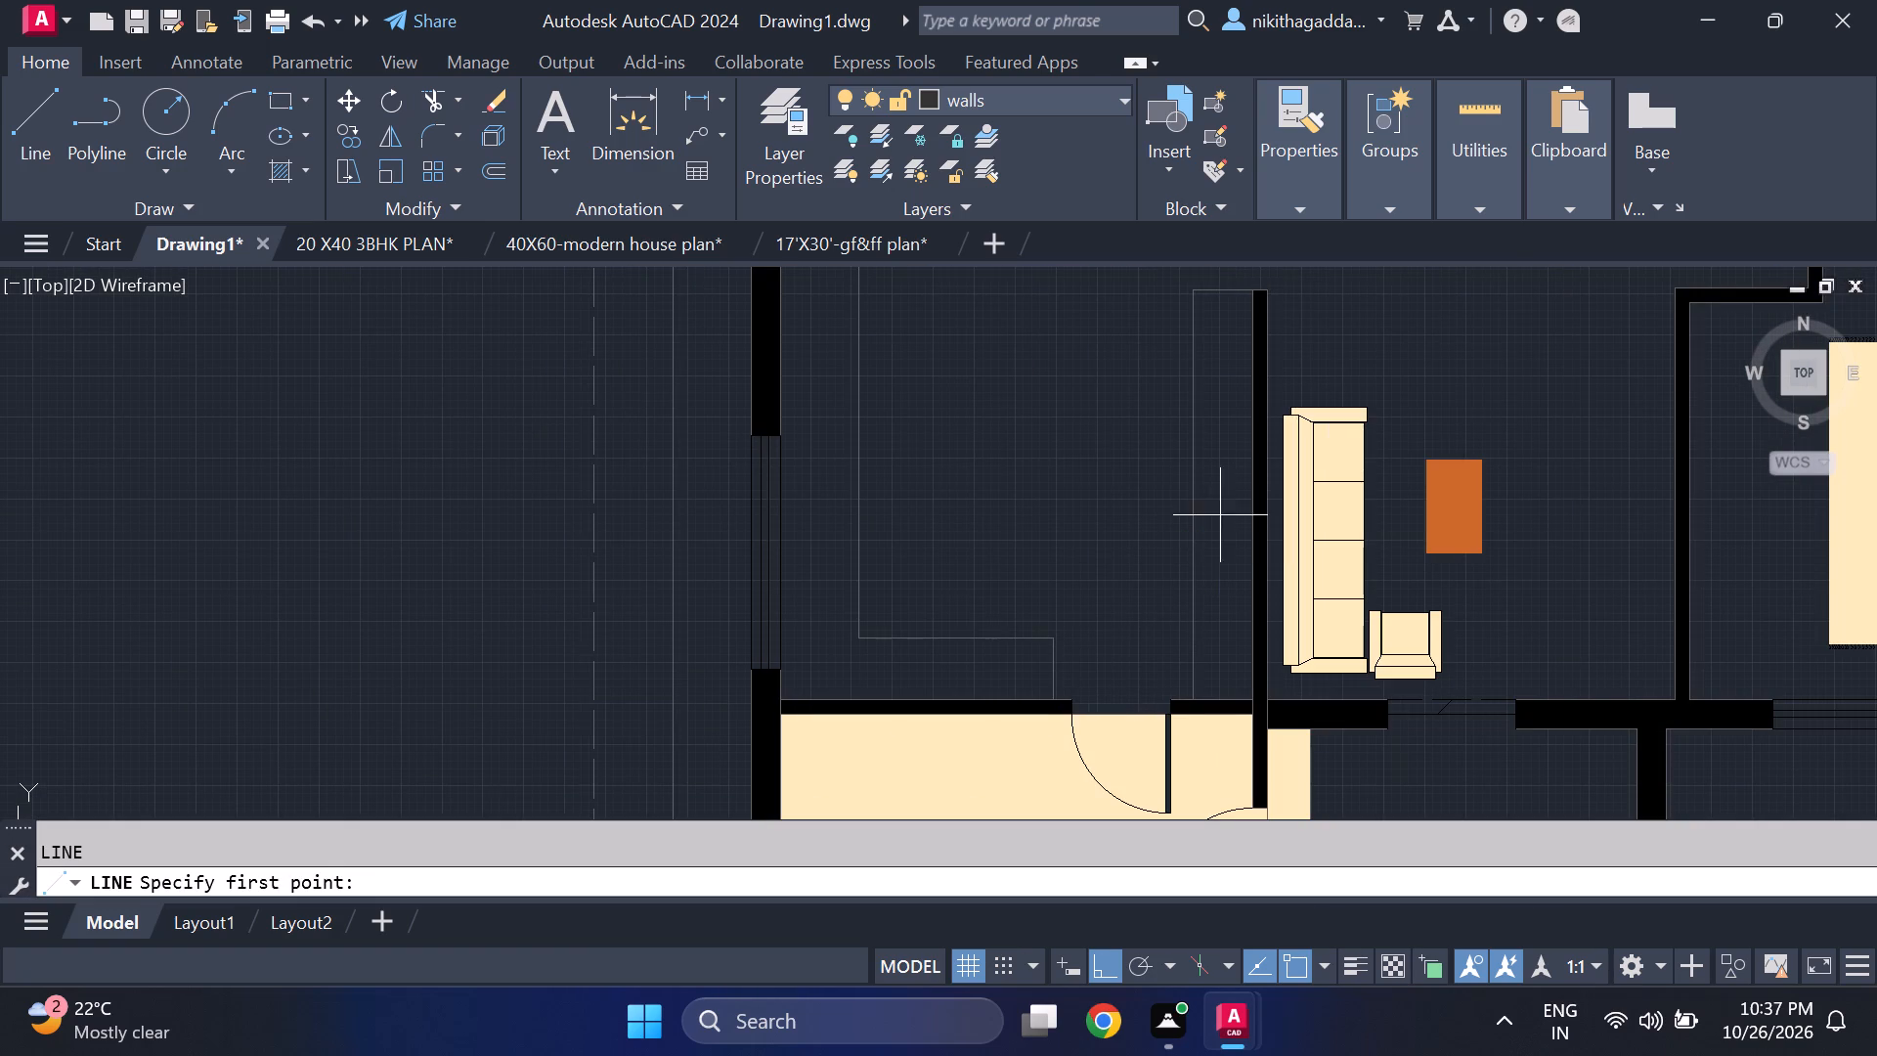
click(1198, 408)
click(1244, 405)
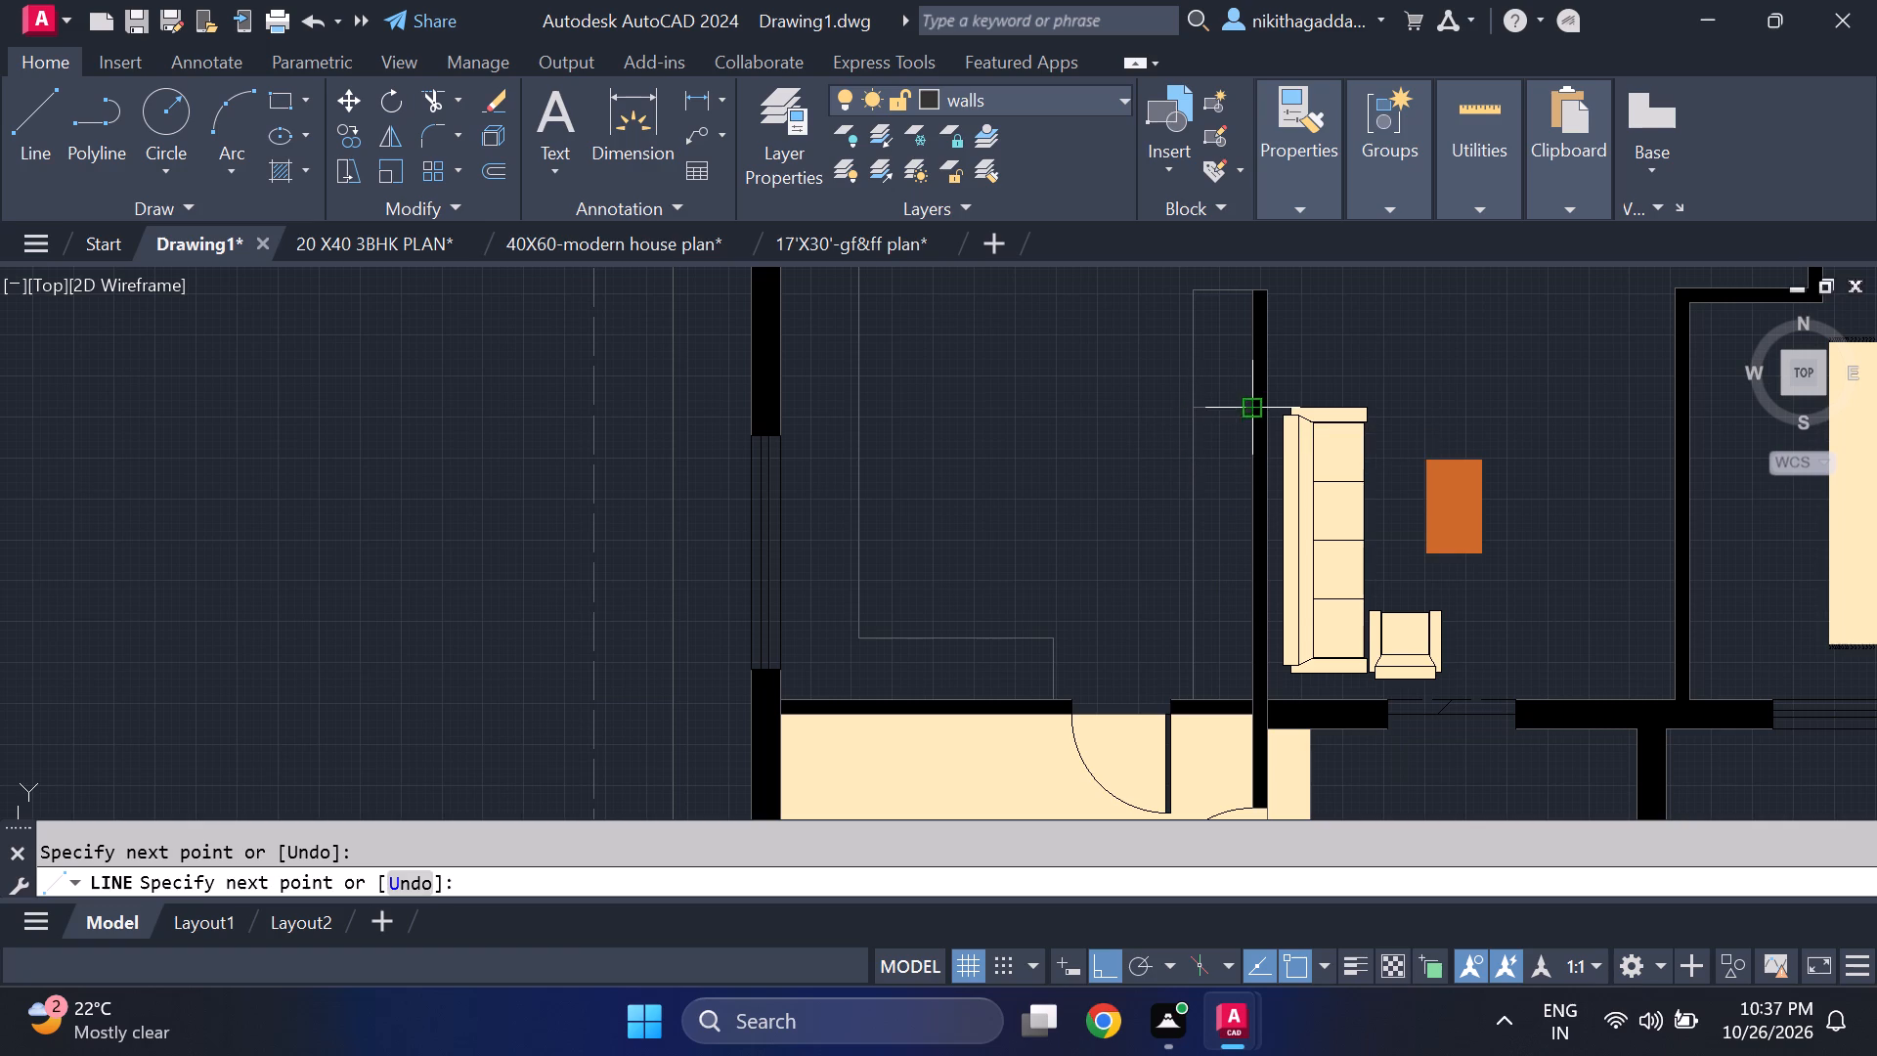
key(Escape)
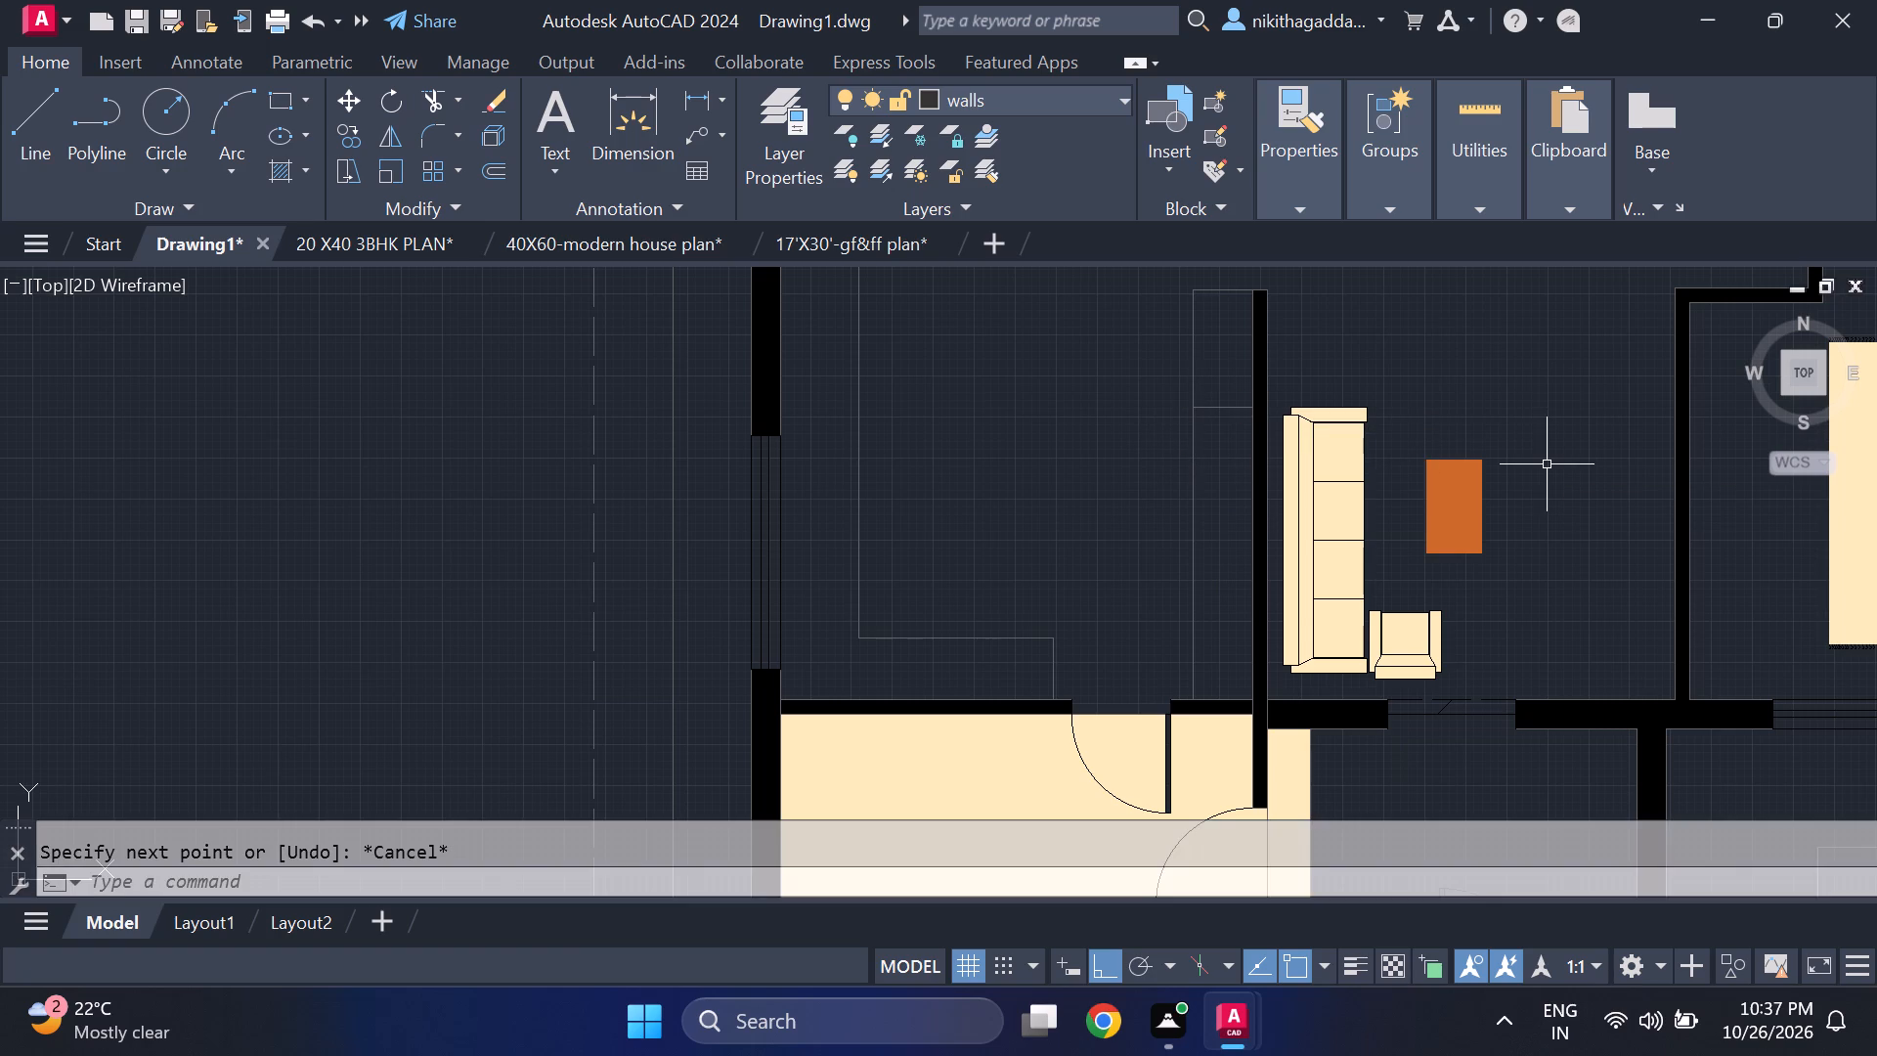
key(space)
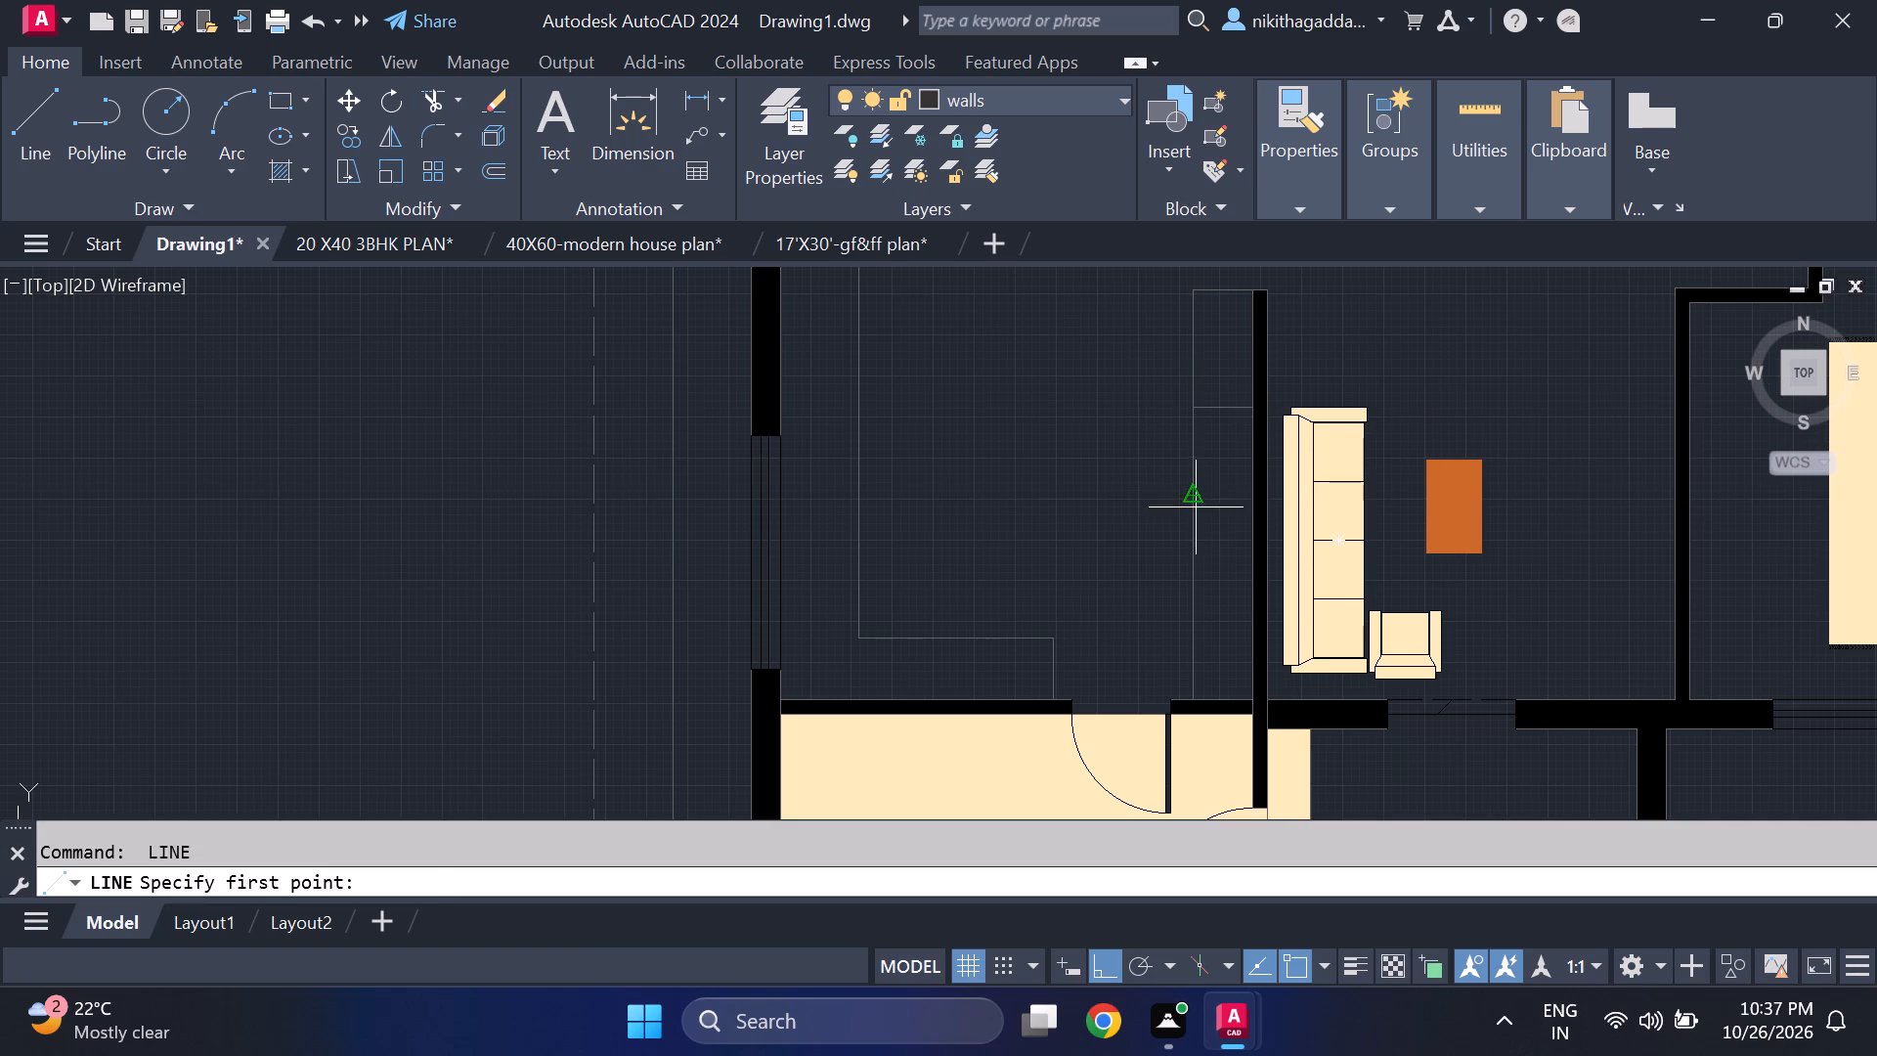
click(1196, 503)
click(1246, 494)
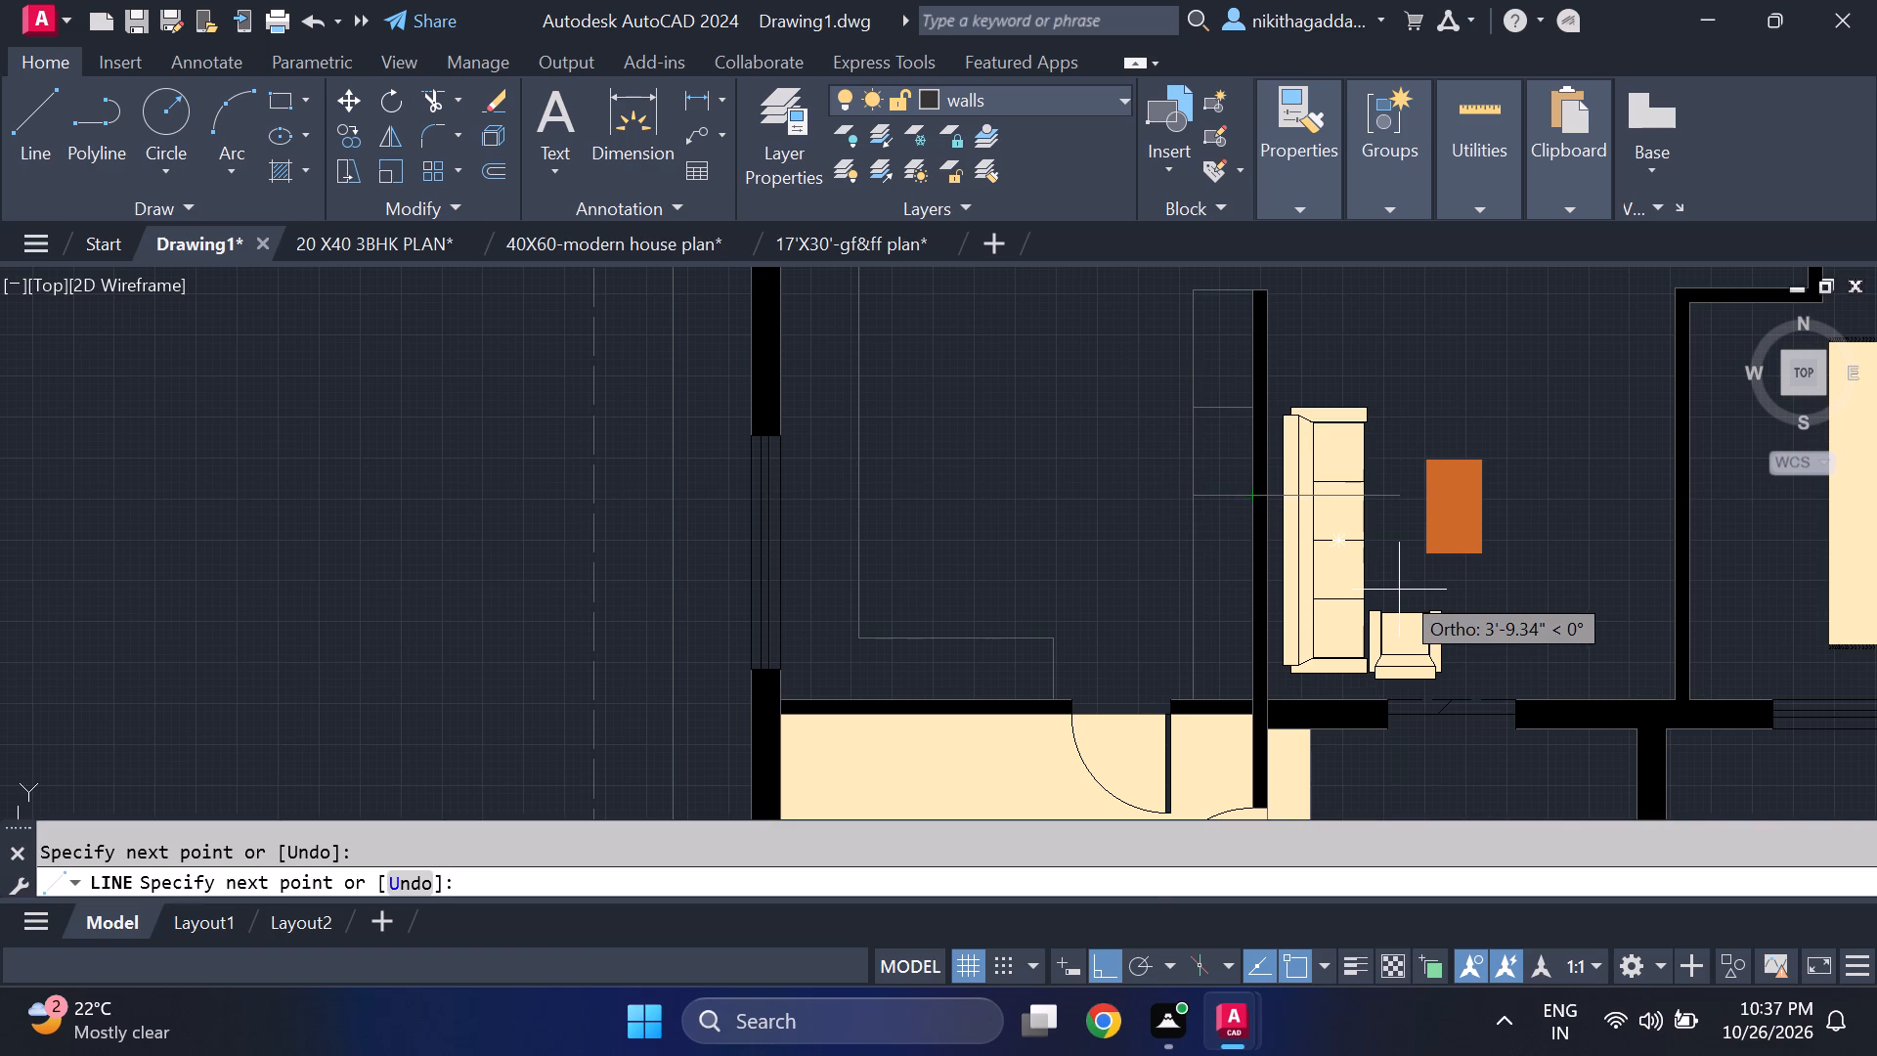
key(space)
key(space)
click(1193, 601)
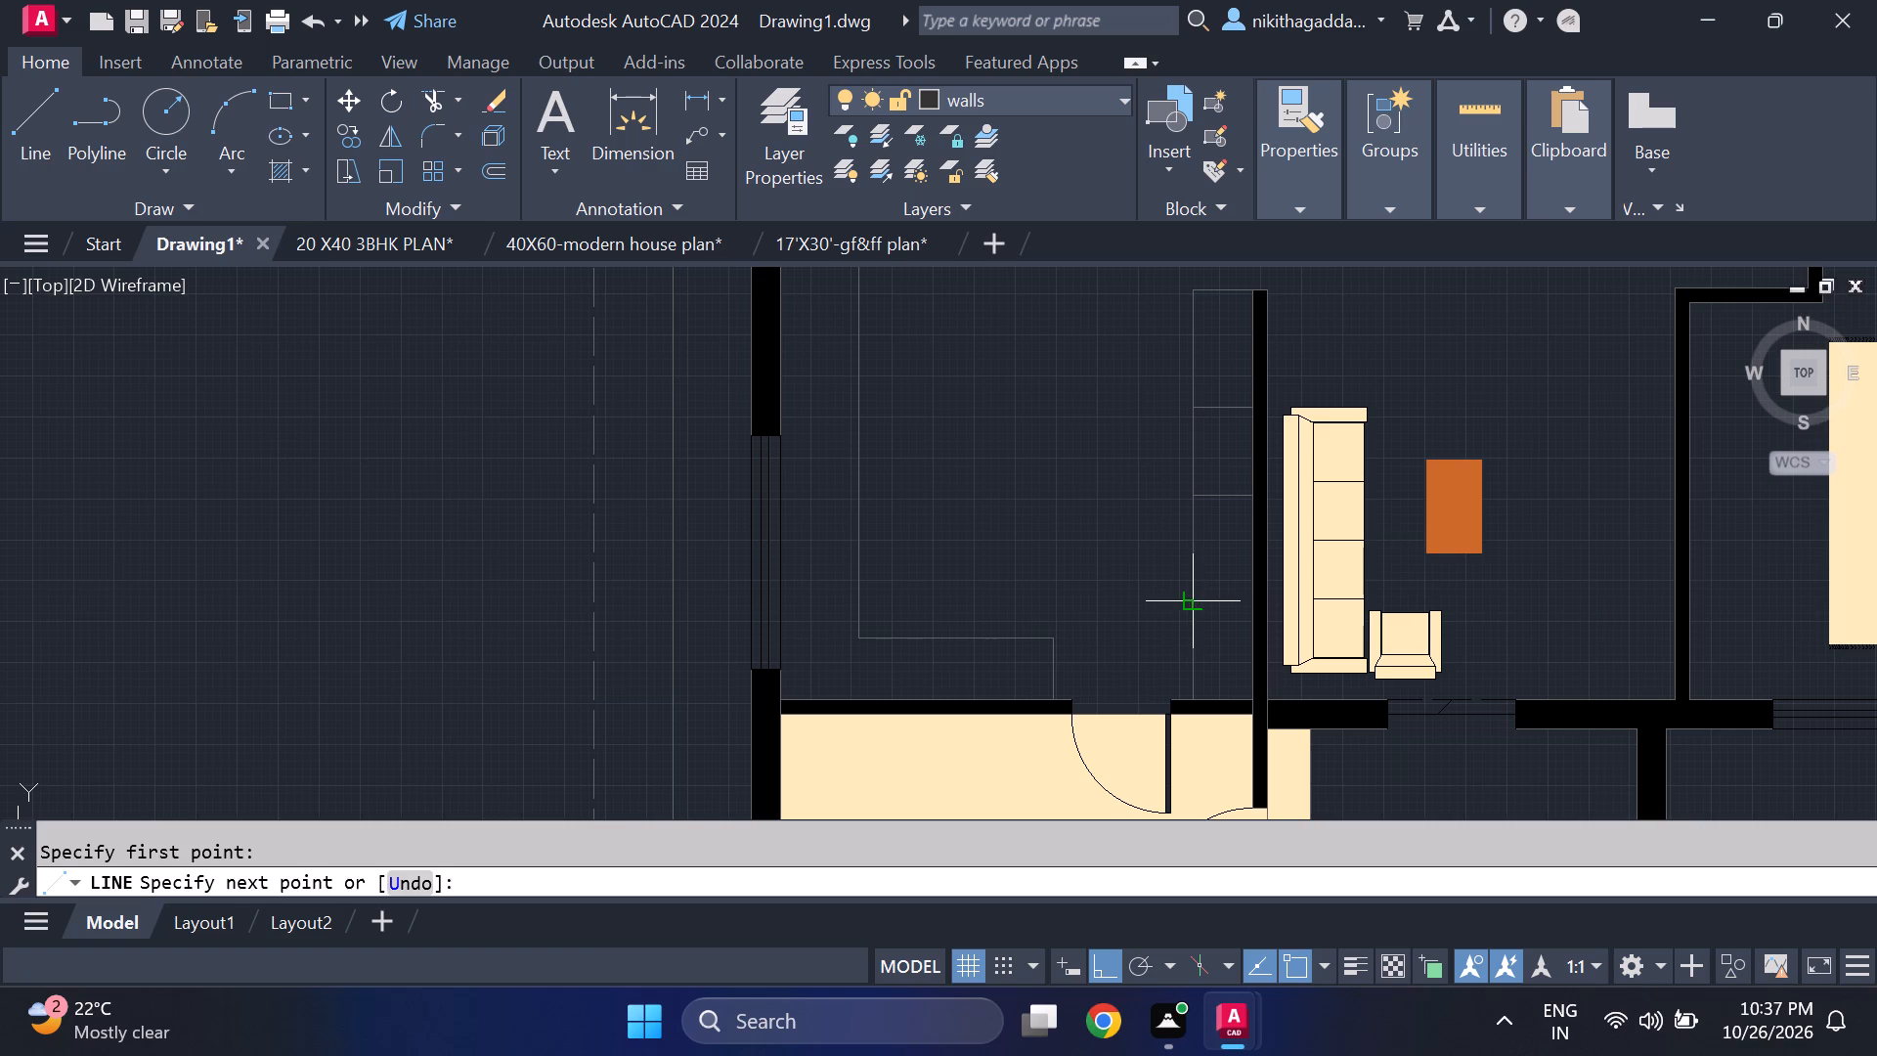
click(1257, 605)
key(space)
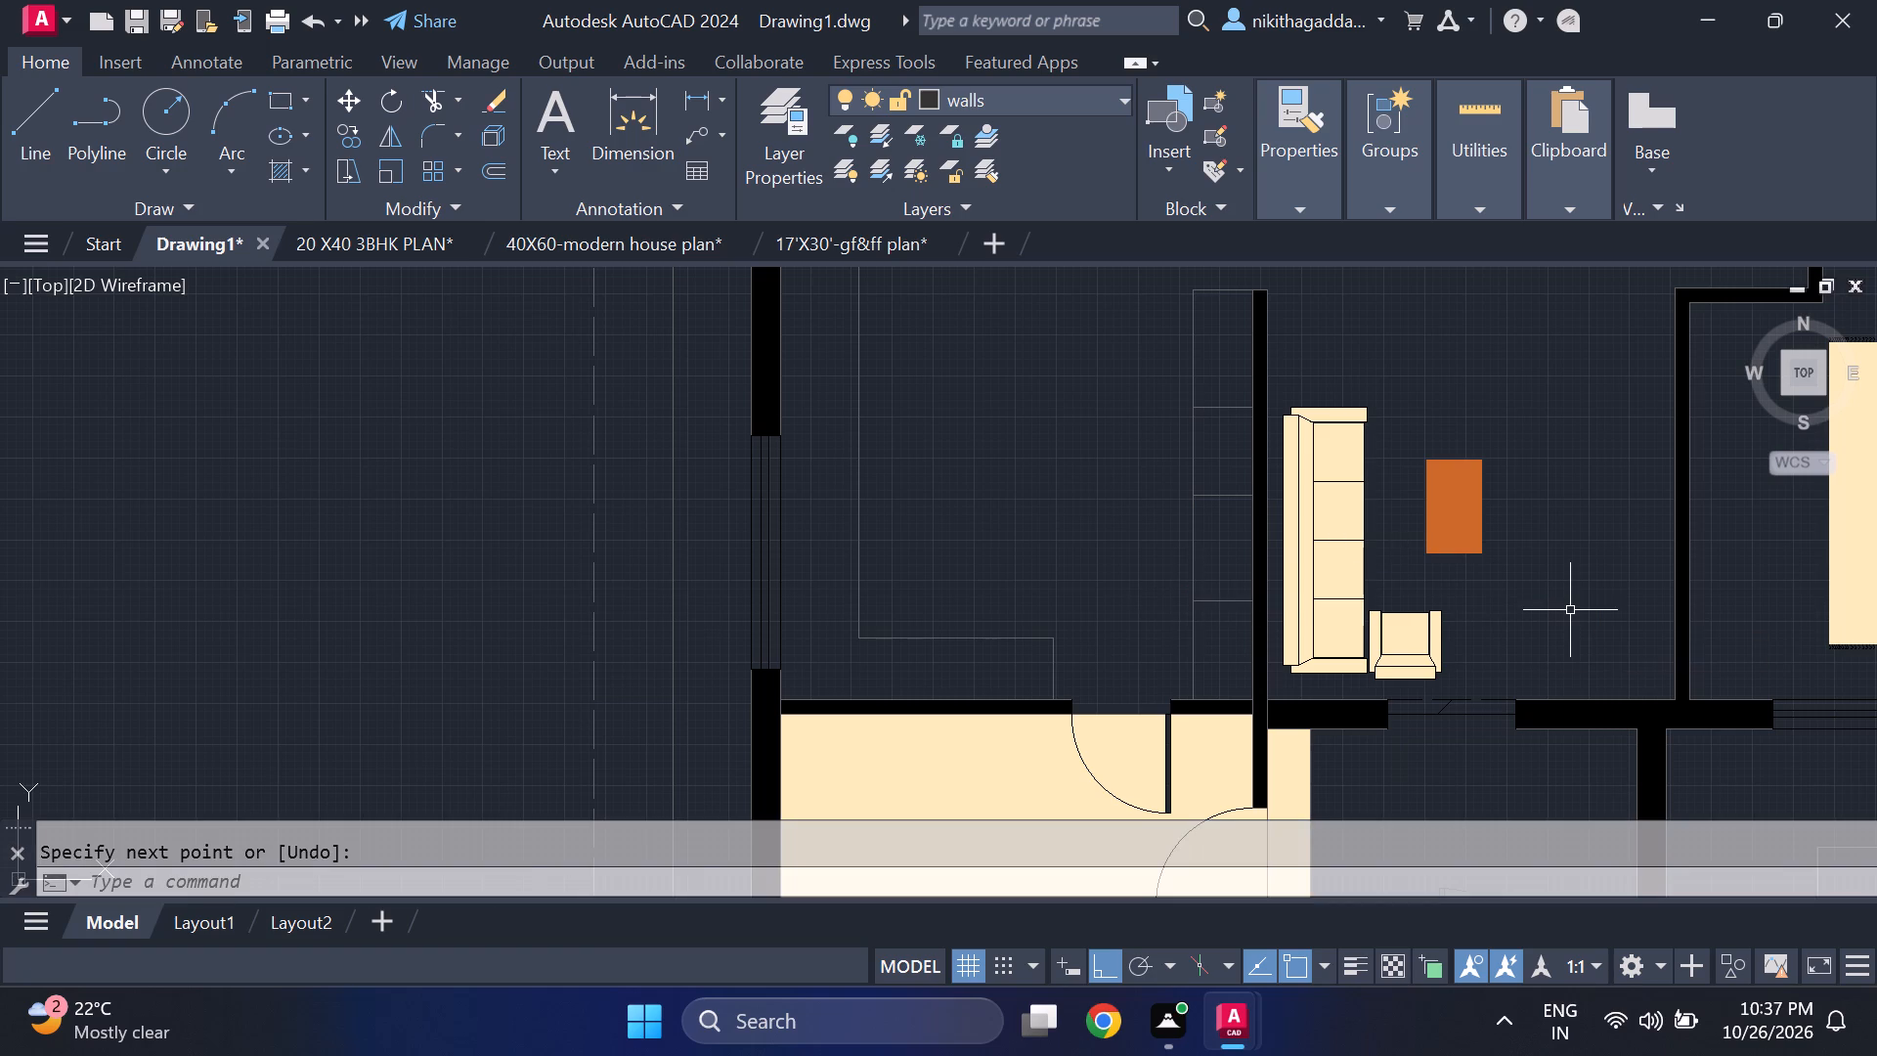
Draw two north-south divider lines across the southern counter, from its north edge down to the south wall.
key(space)
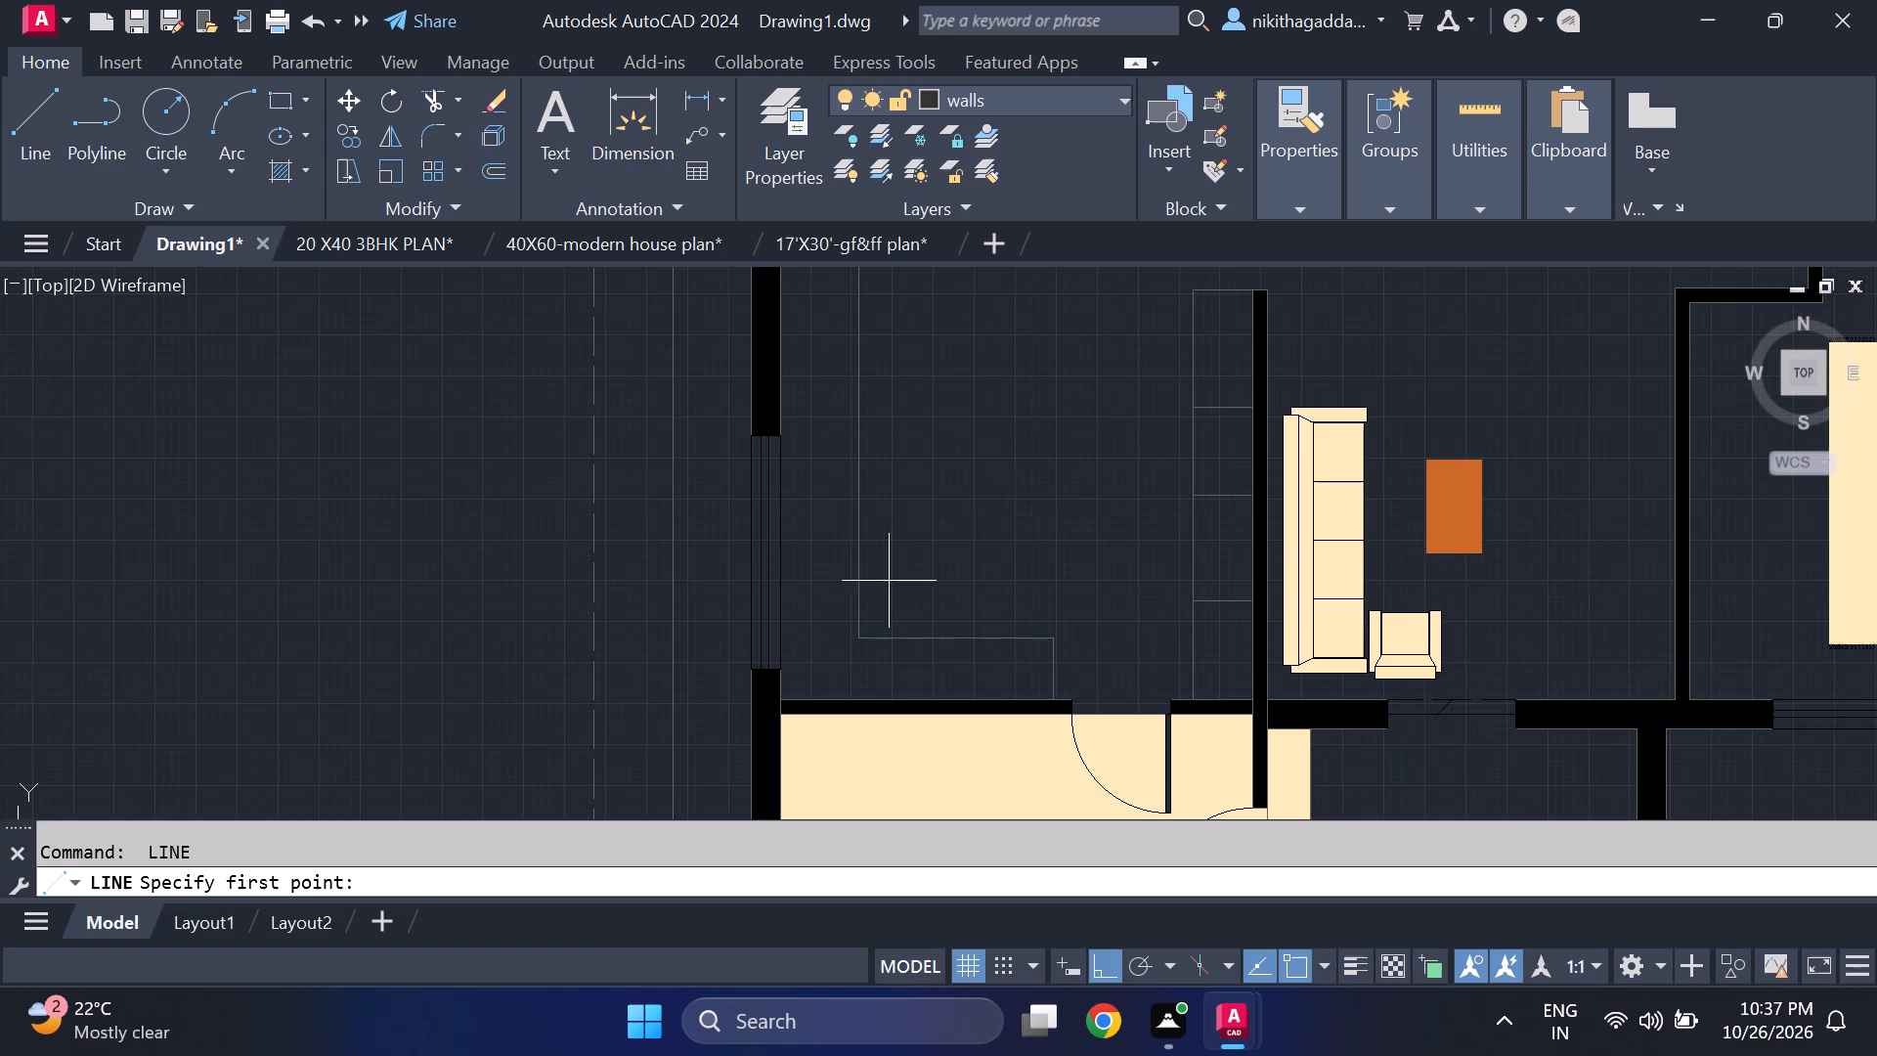
click(986, 636)
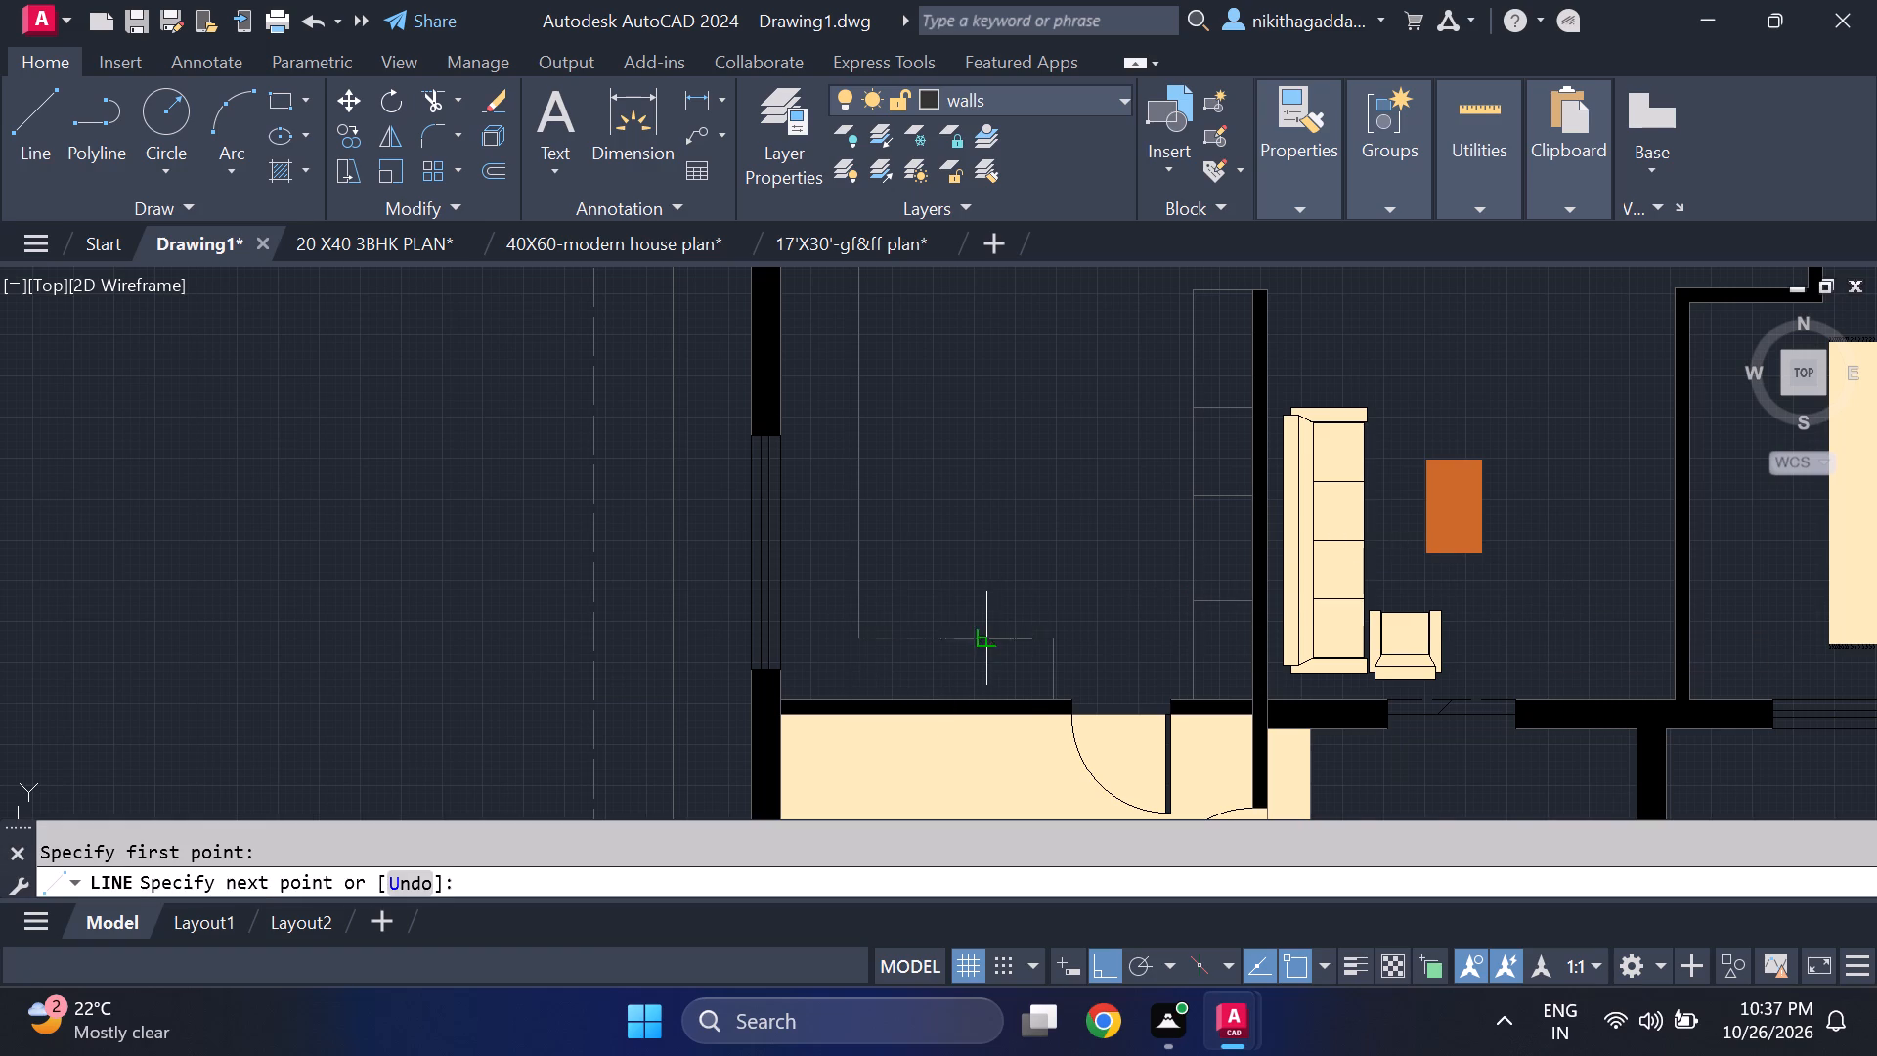
click(986, 701)
key(space)
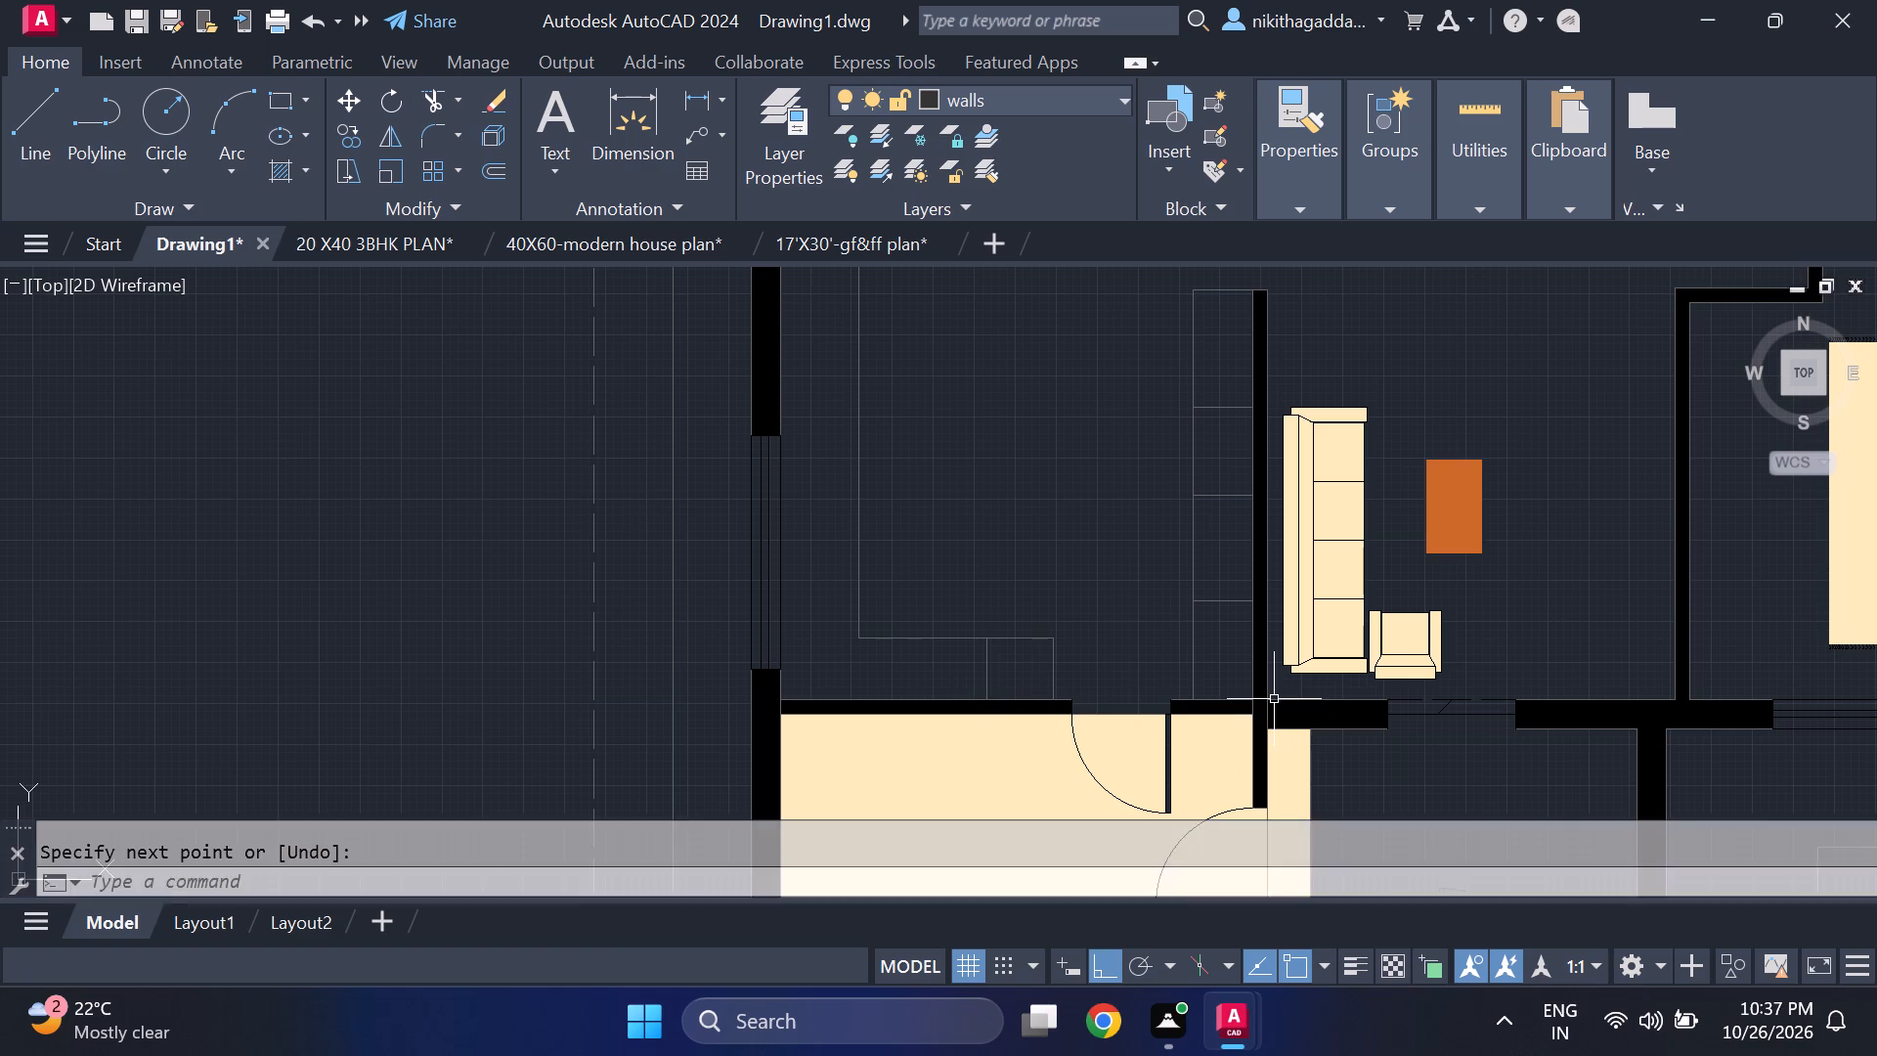
key(space)
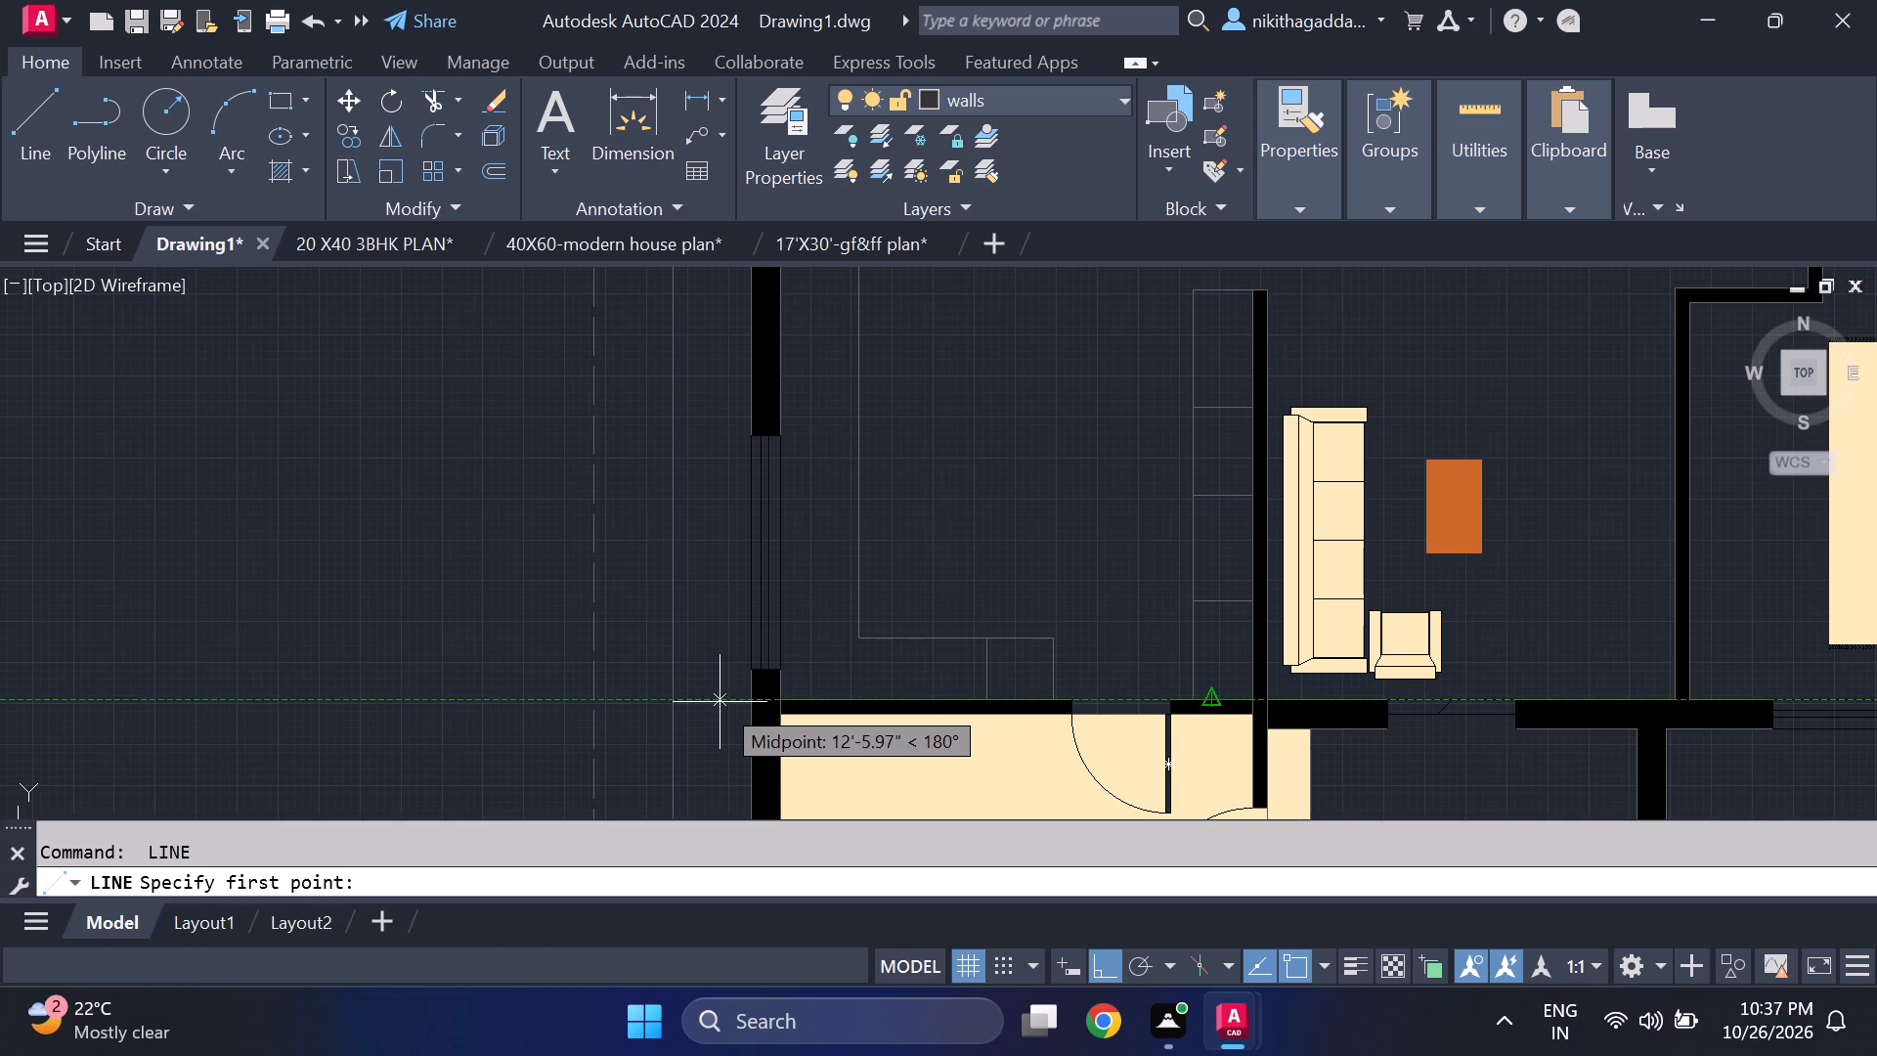
click(880, 639)
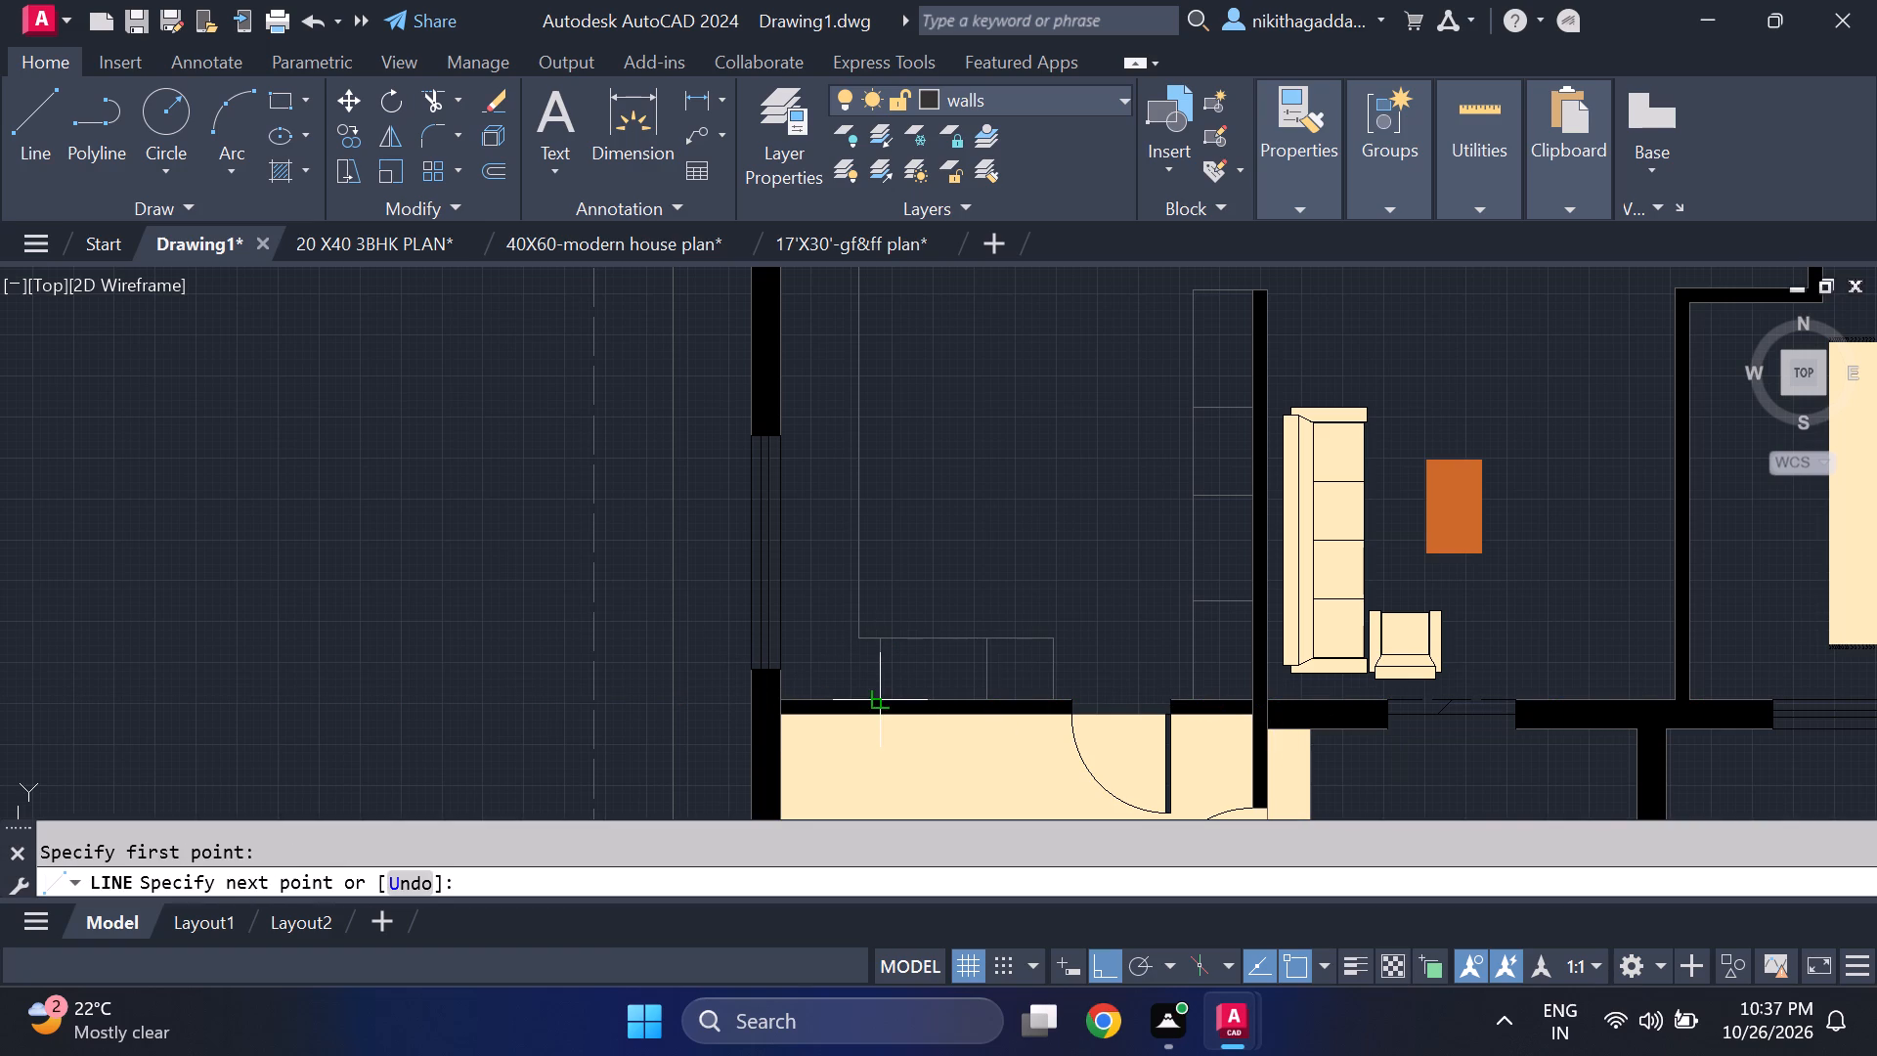
click(881, 704)
key(space)
Draw a line from the inner corner of the western and southern counters west to the west wall's inner face.
key(space)
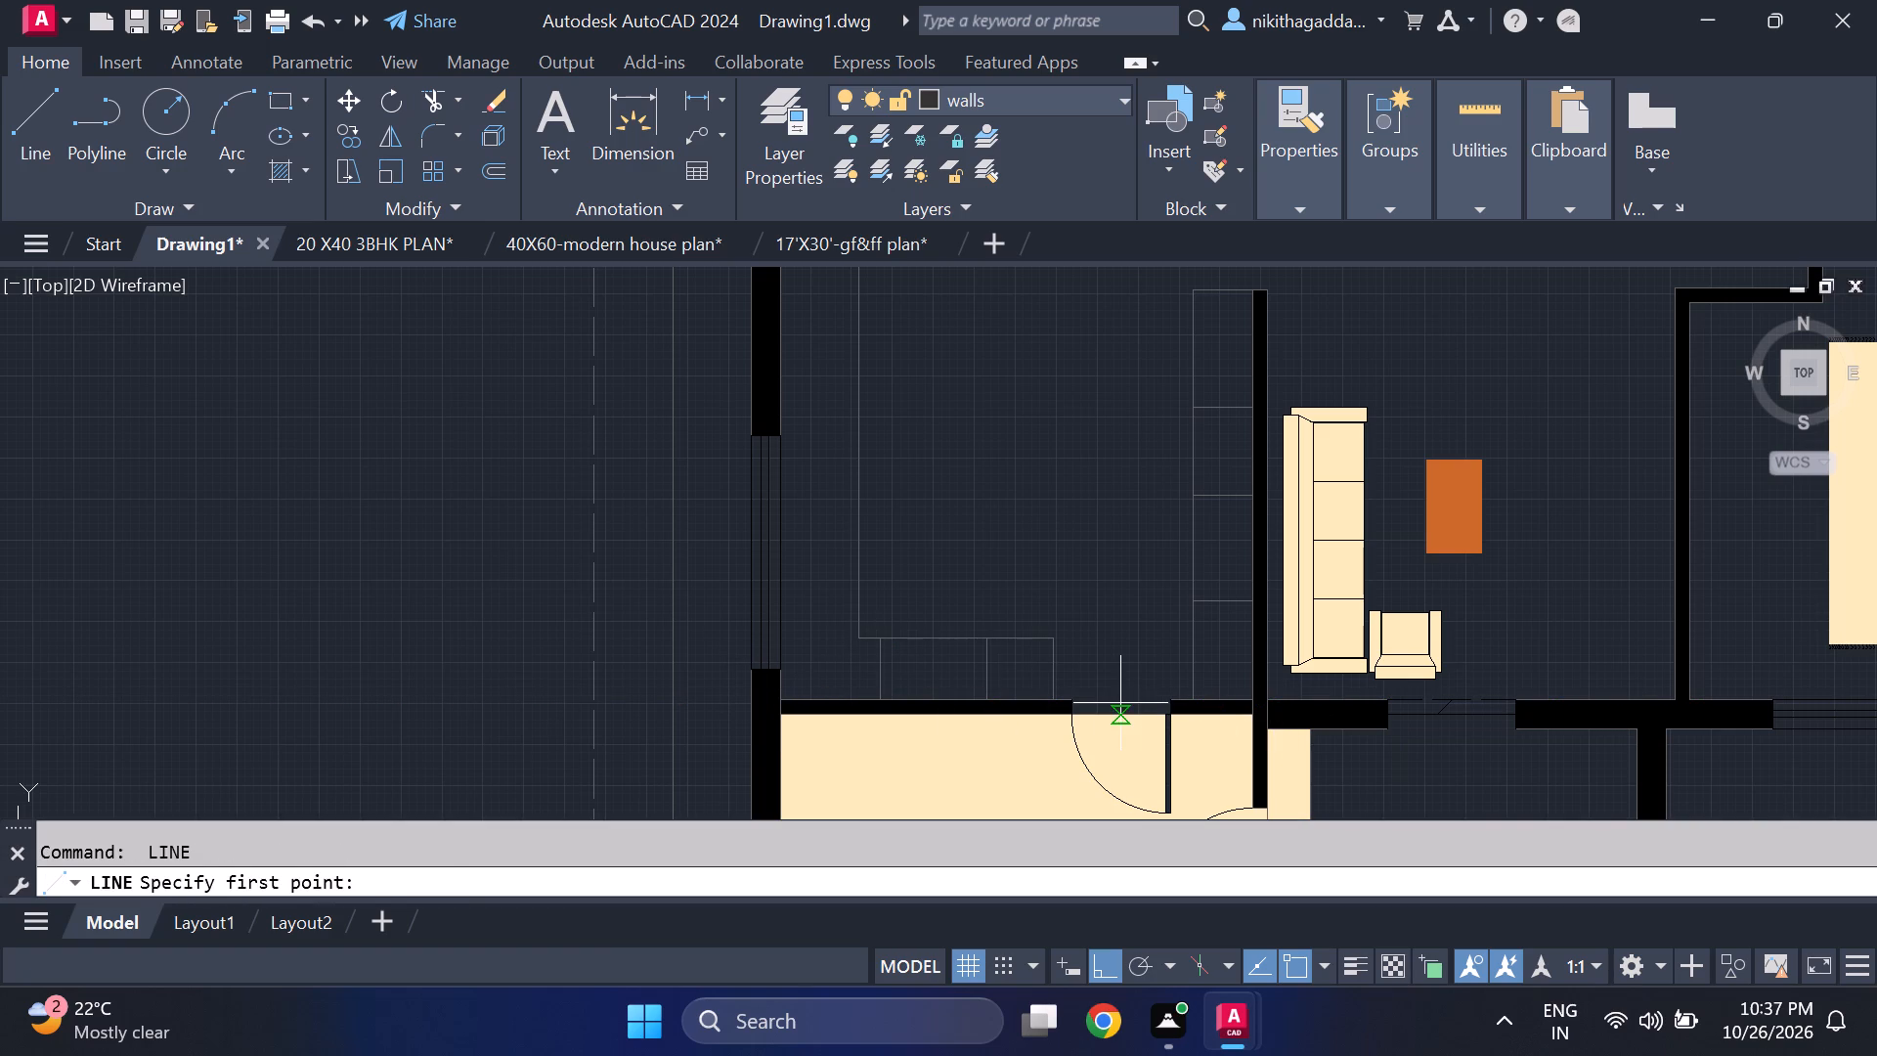
click(852, 637)
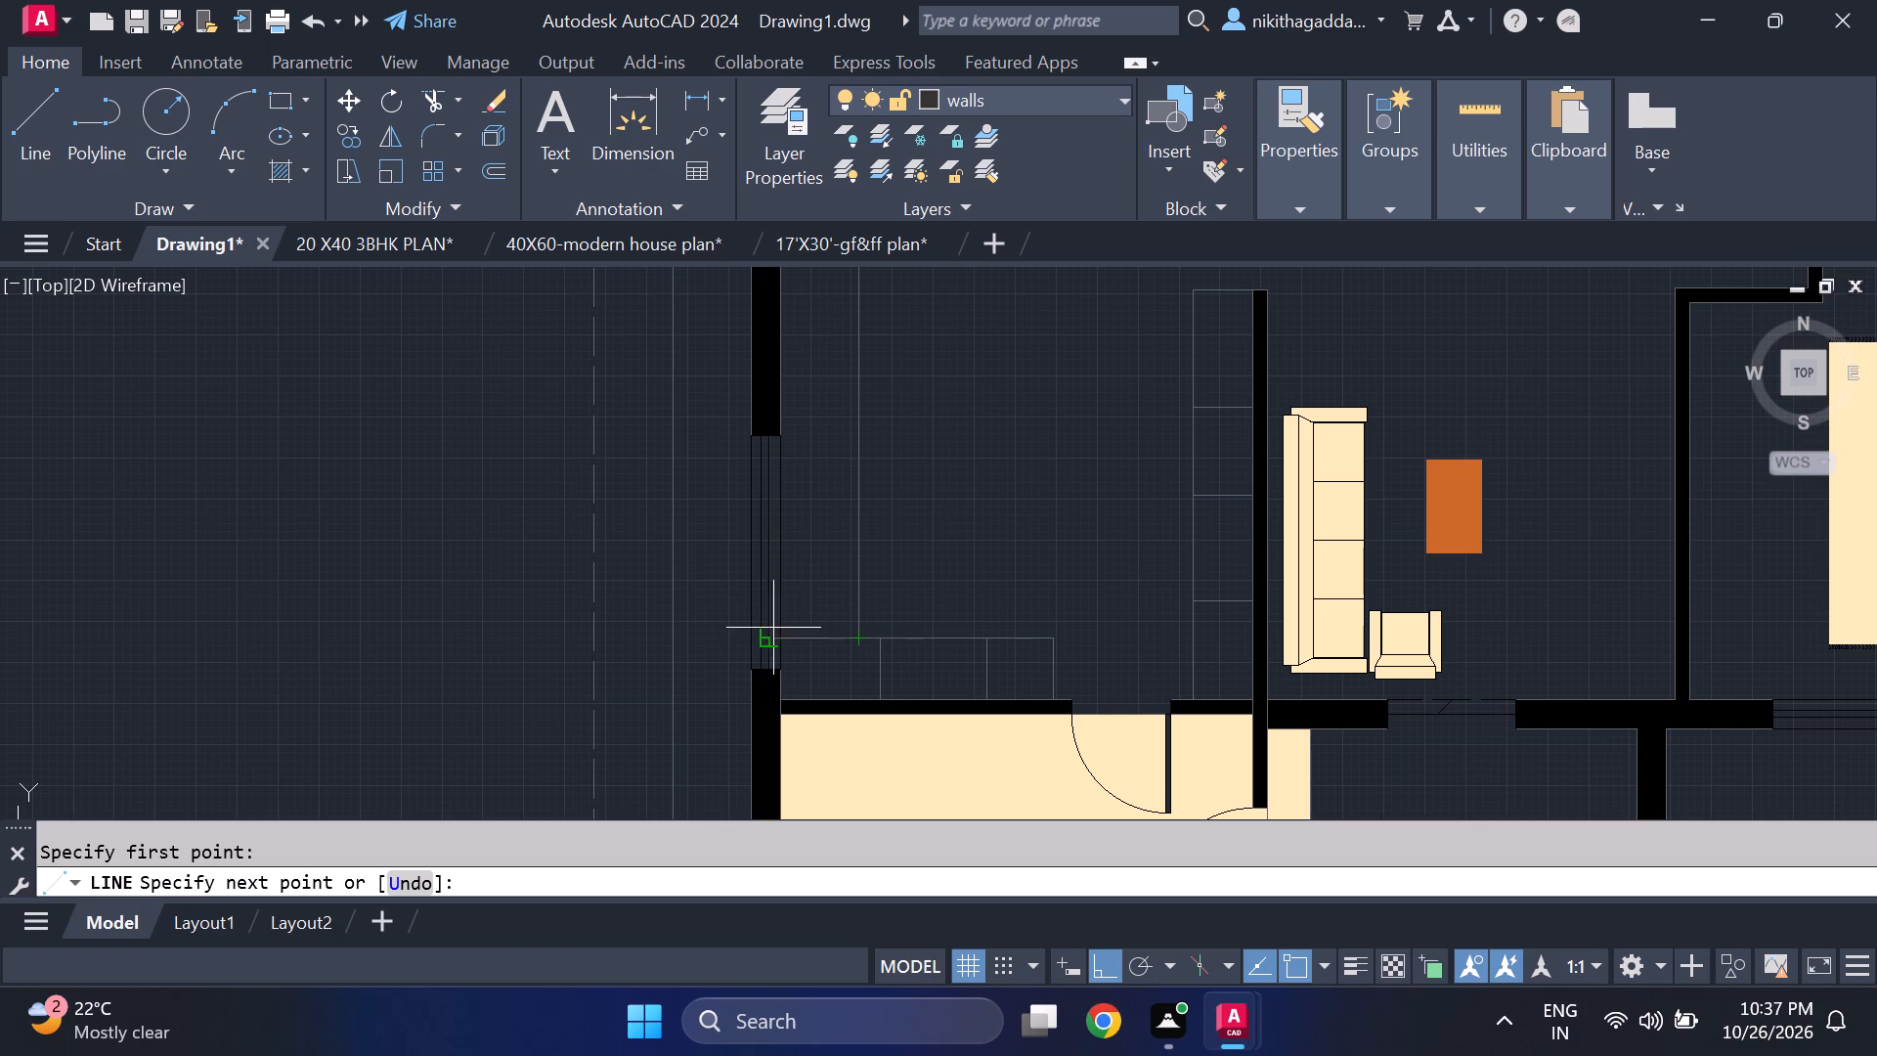
click(780, 638)
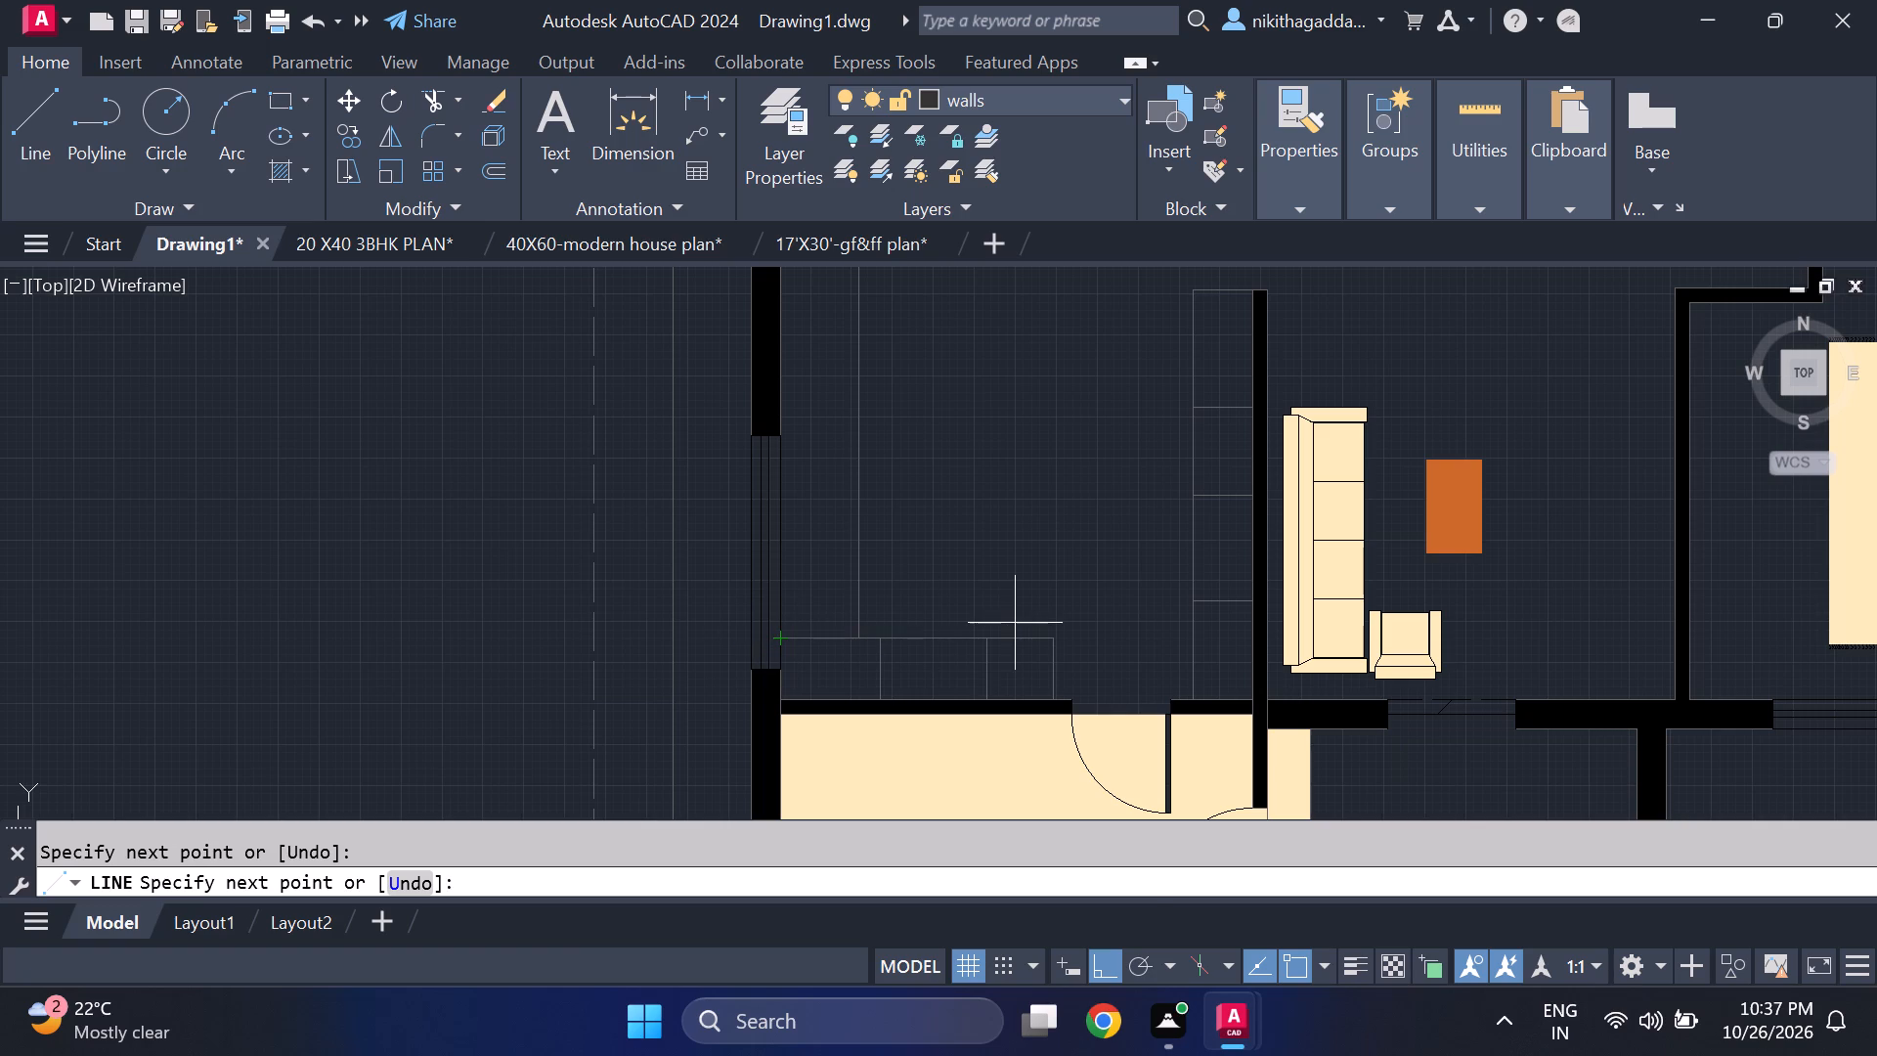
key(Escape)
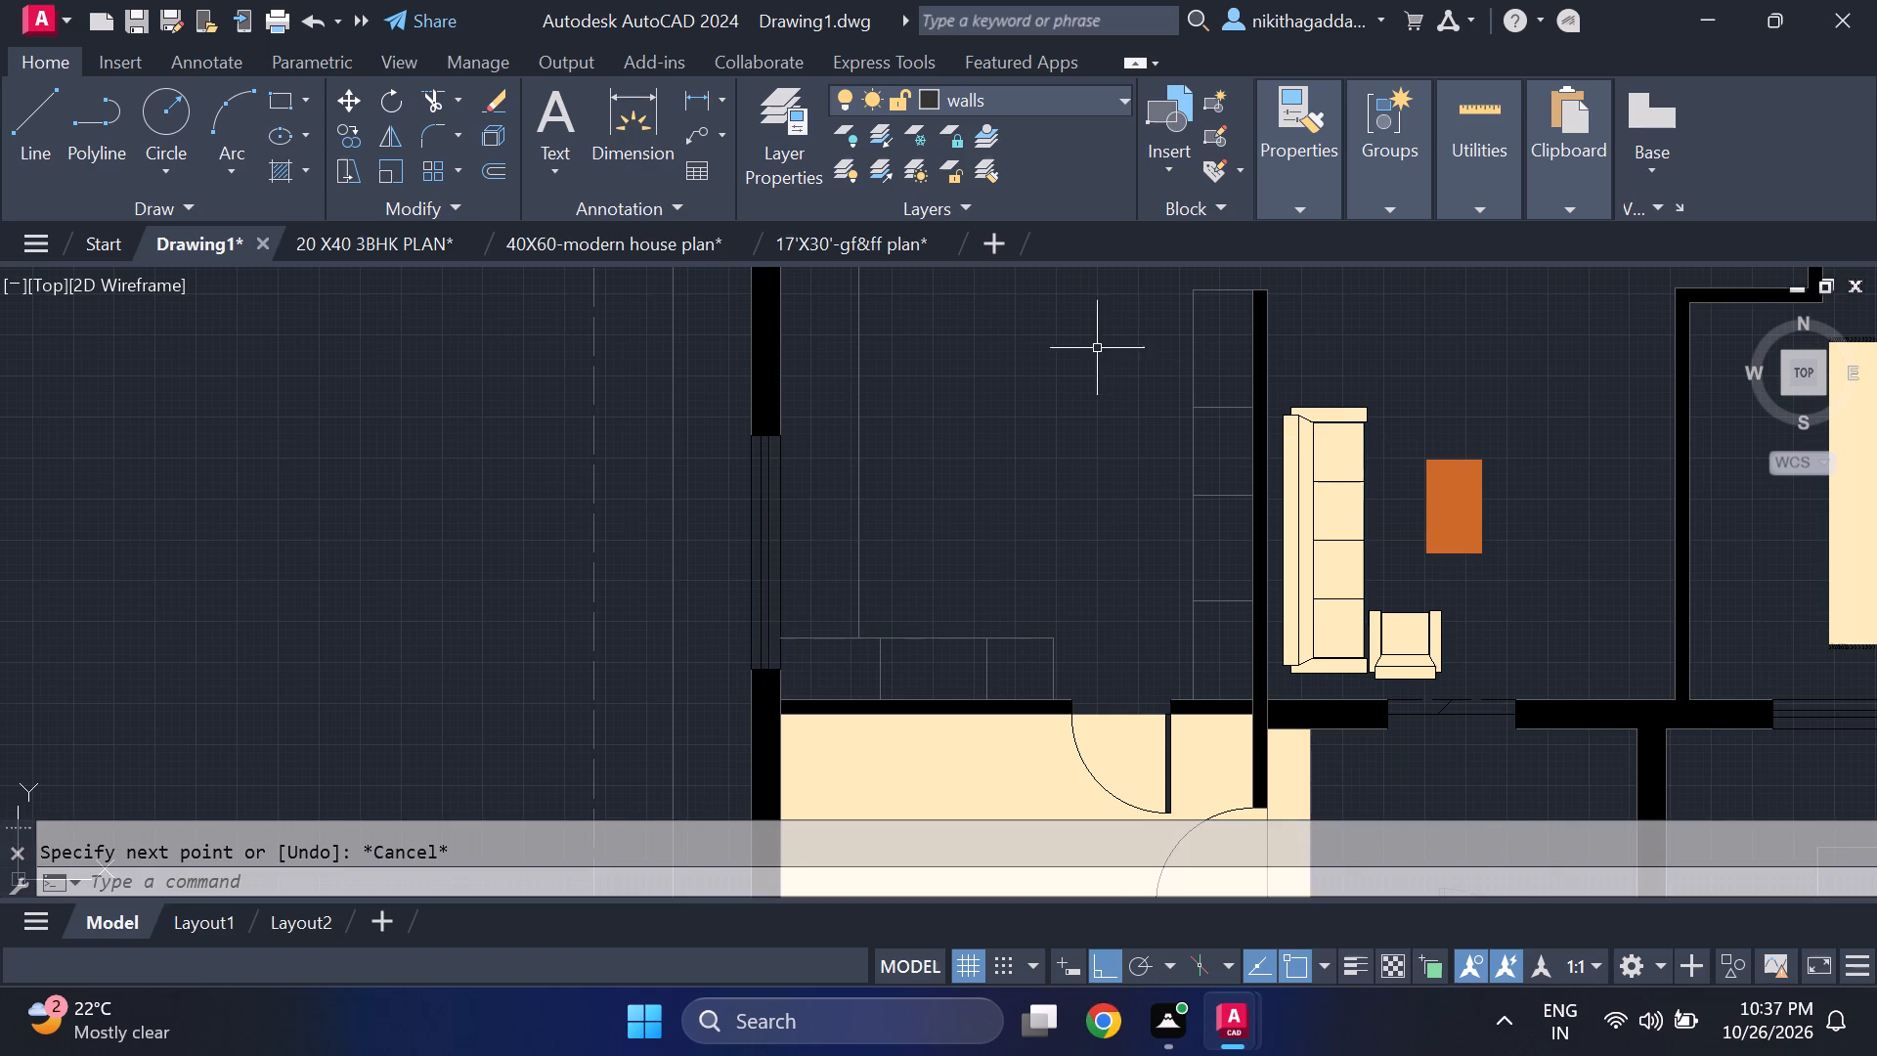
Examine the counter outlines and the spare furniture and fixture blocks west of the plan, including the sink and the two-burner stove.
scroll(1054, 408, down, 1)
middle_drag(1099, 442, 1156, 554)
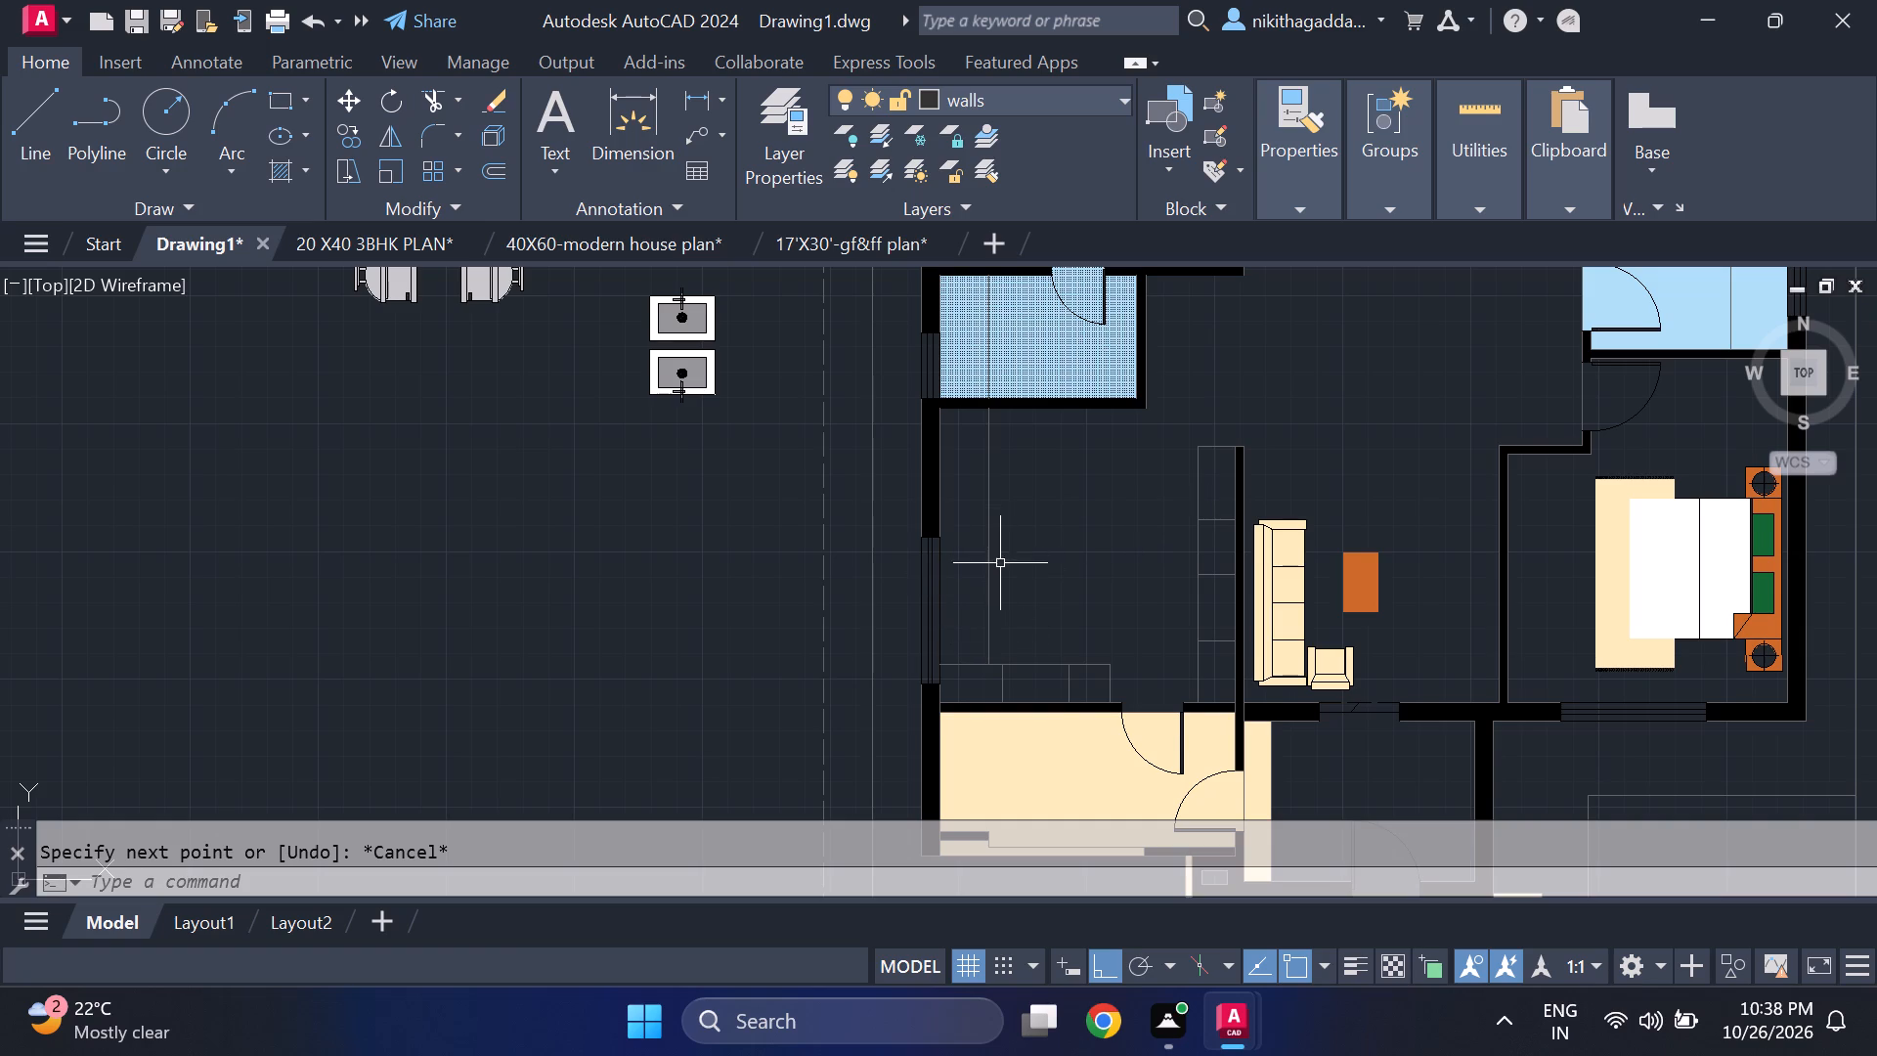
middle_drag(1000, 566, 1023, 683)
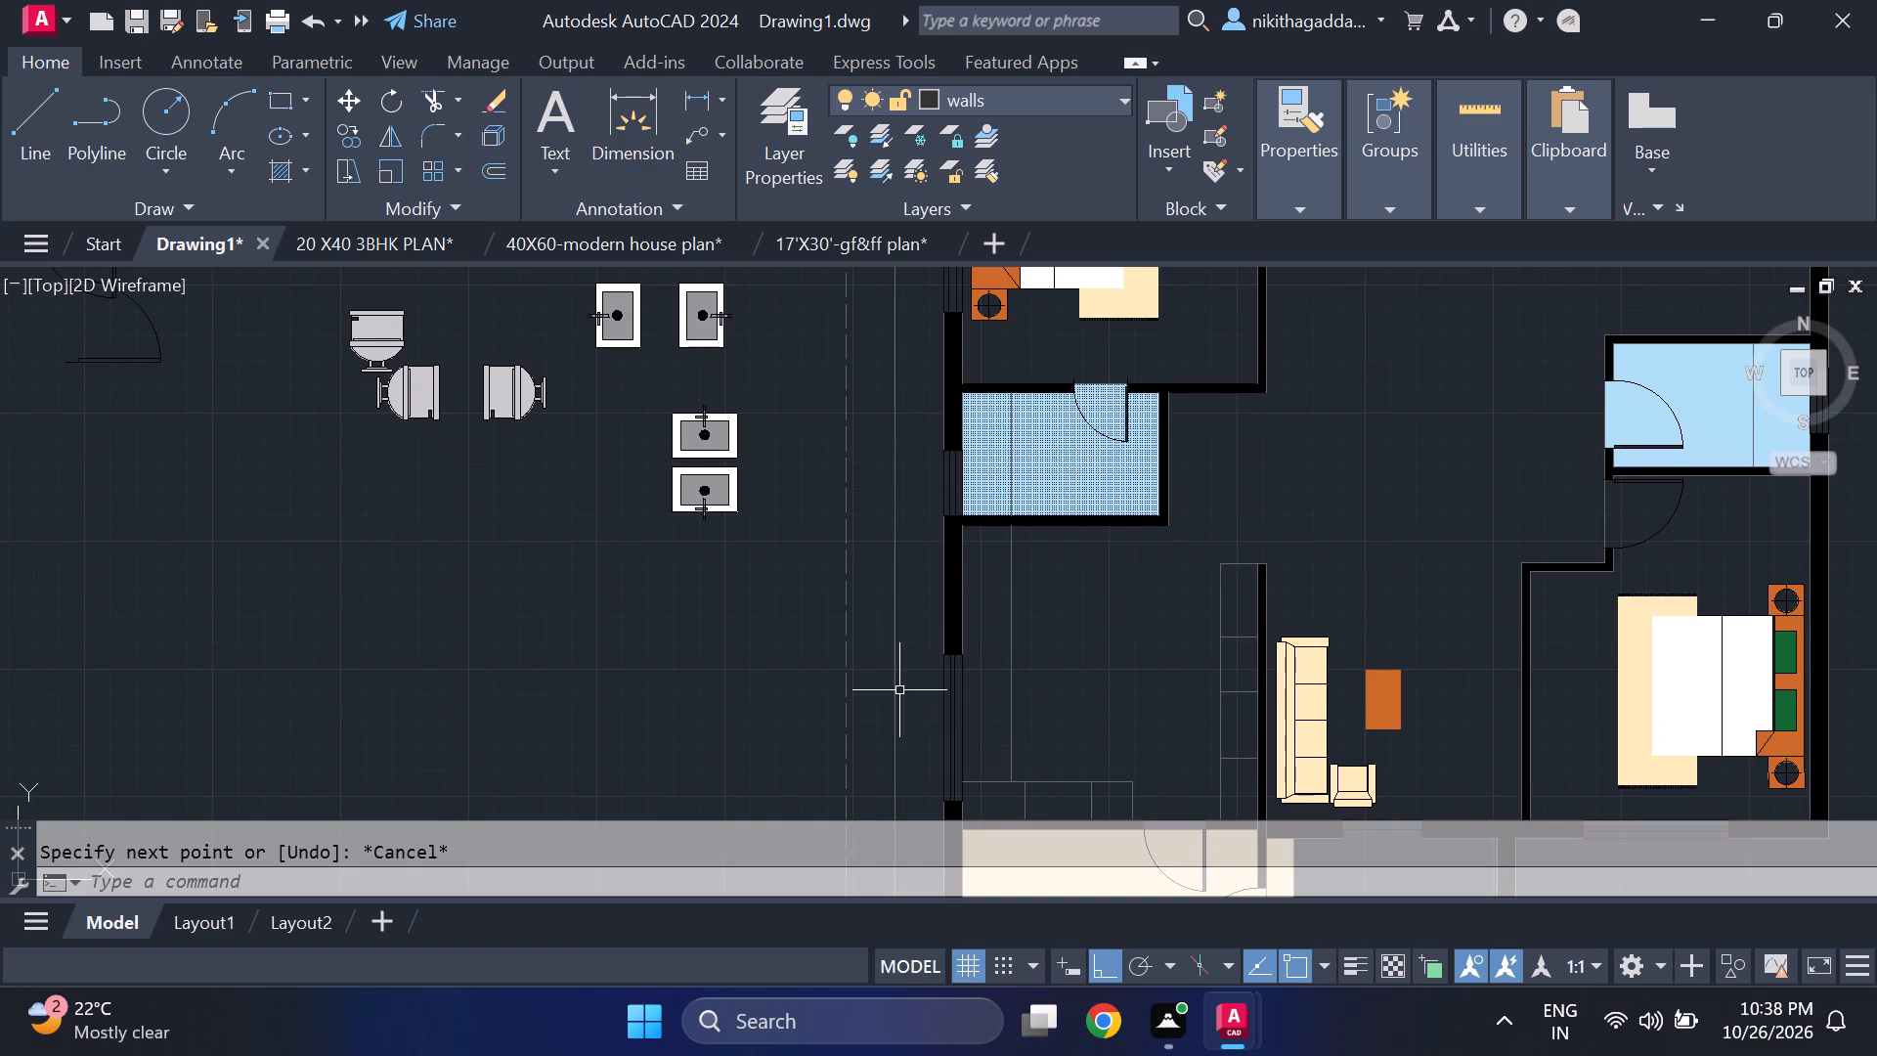
middle_drag(896, 682, 962, 598)
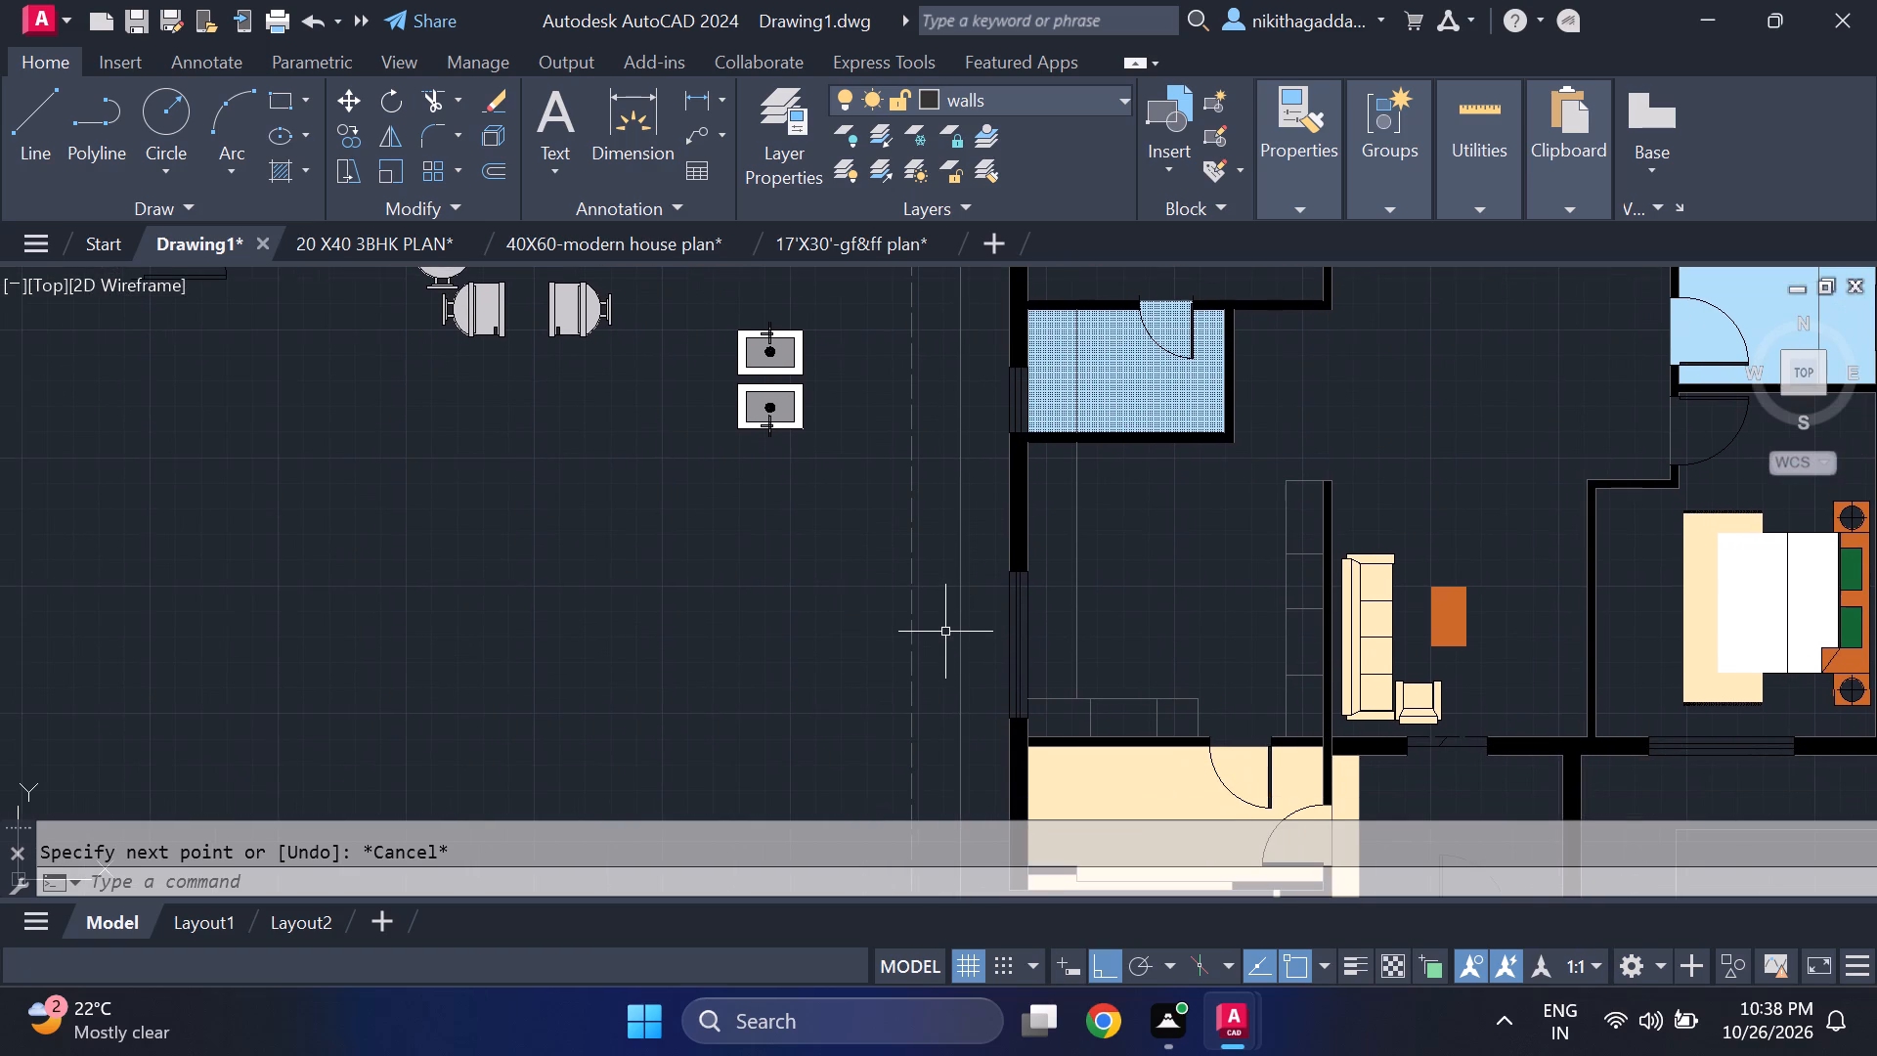
scroll(945, 632, down, 2)
scroll(837, 485, up, 2)
middle_drag(872, 532, 901, 650)
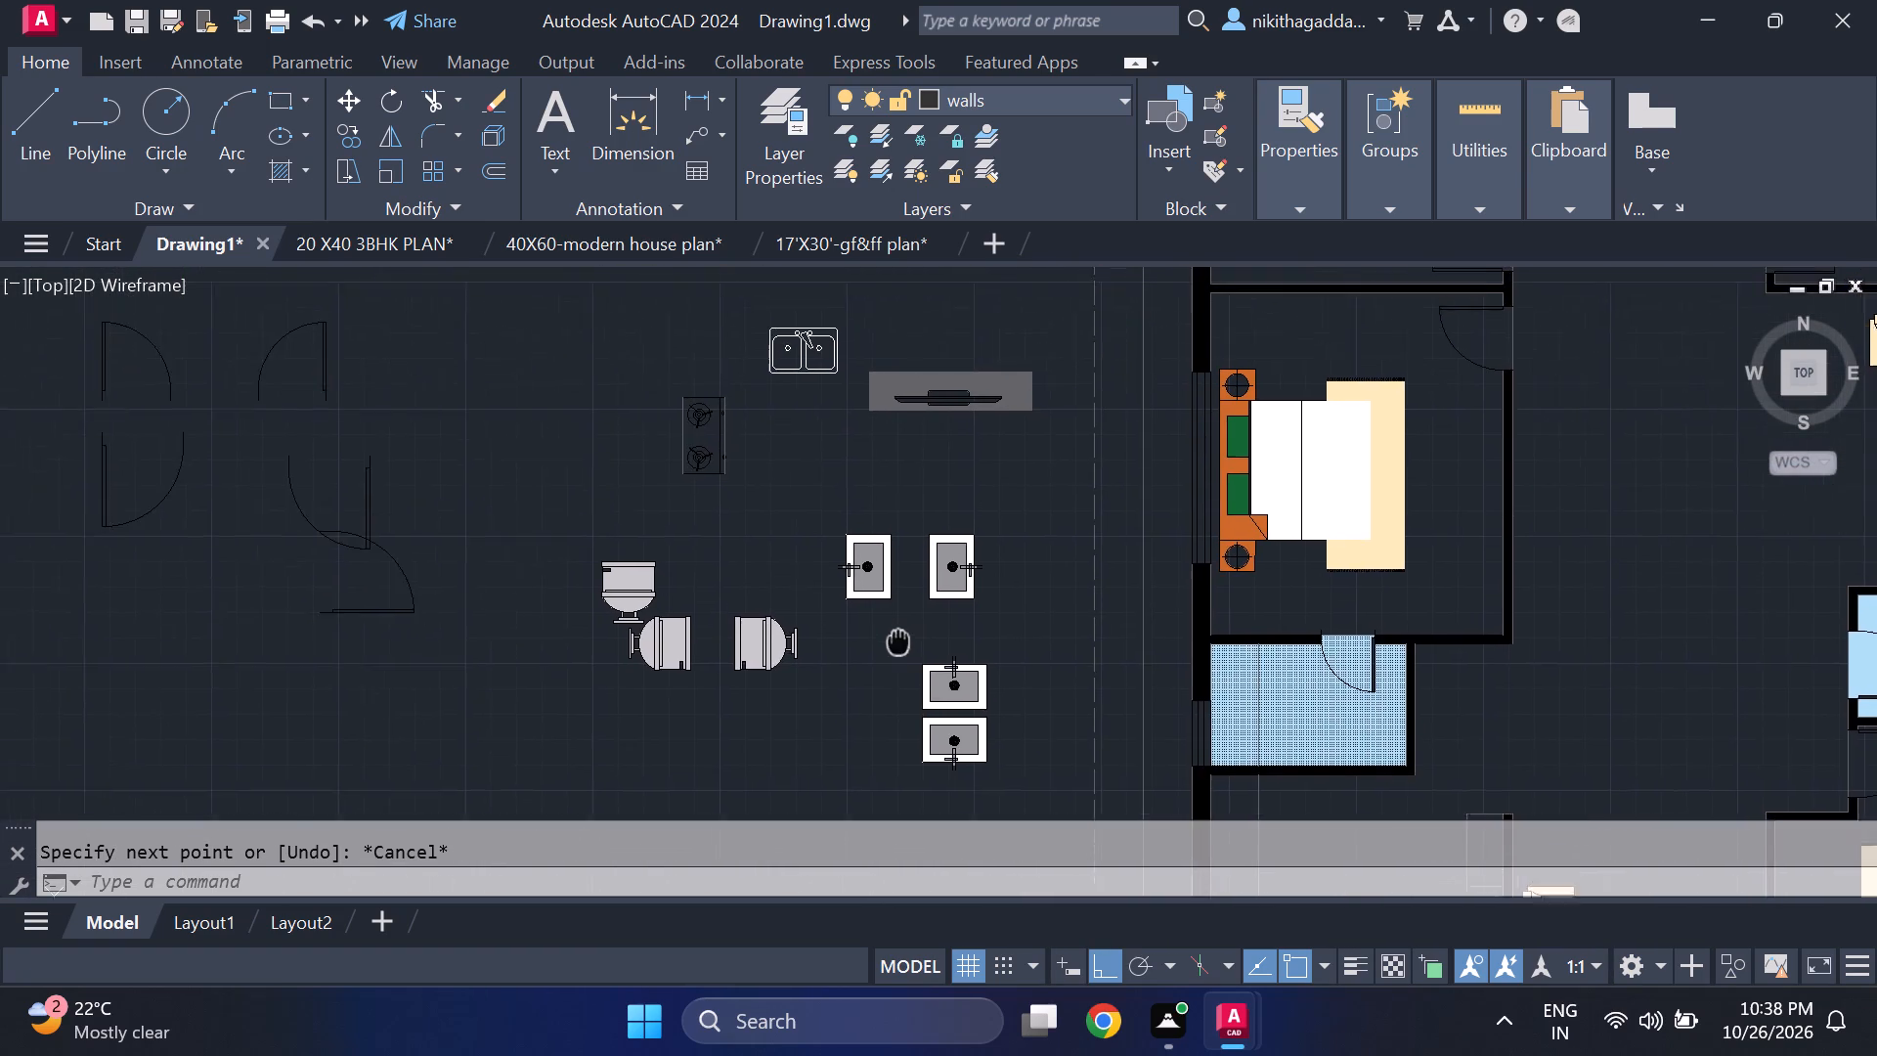
middle_drag(901, 650, 917, 769)
middle_drag(915, 769, 834, 596)
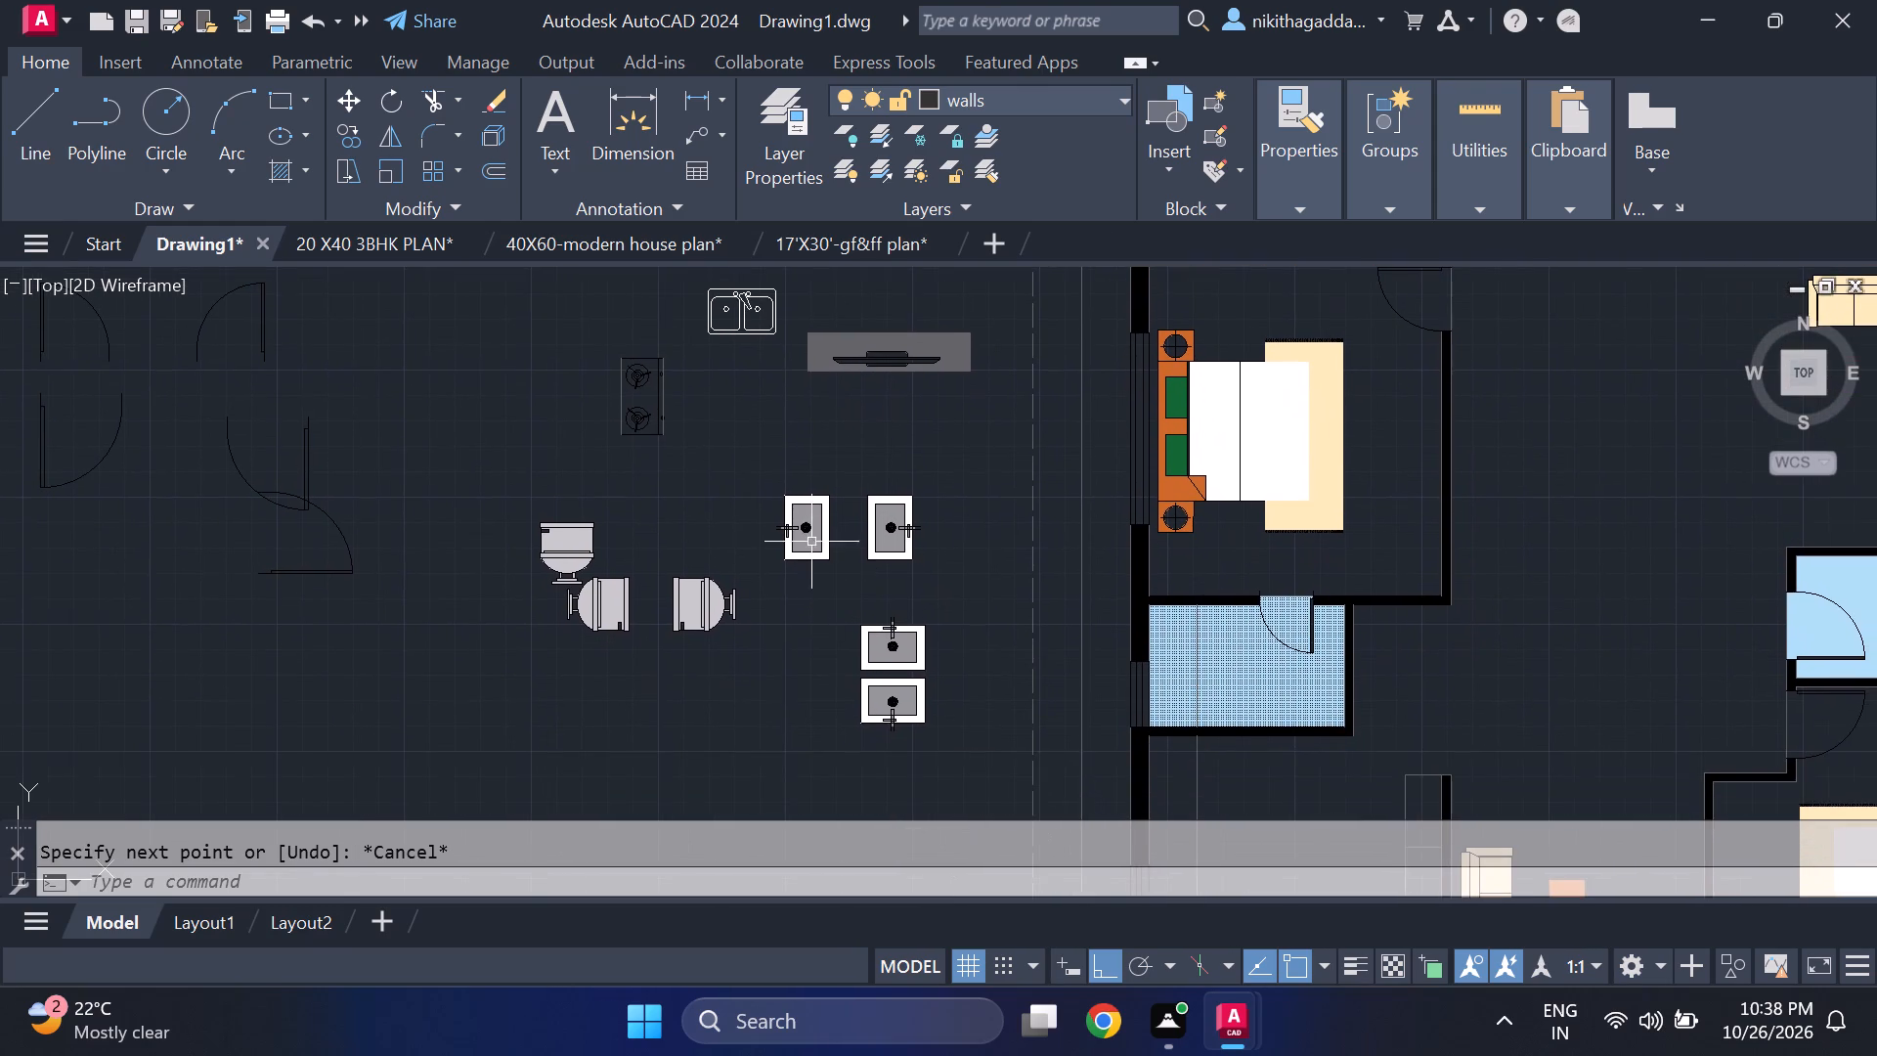
scroll(685, 363, up, 3)
middle_drag(815, 539, 1168, 601)
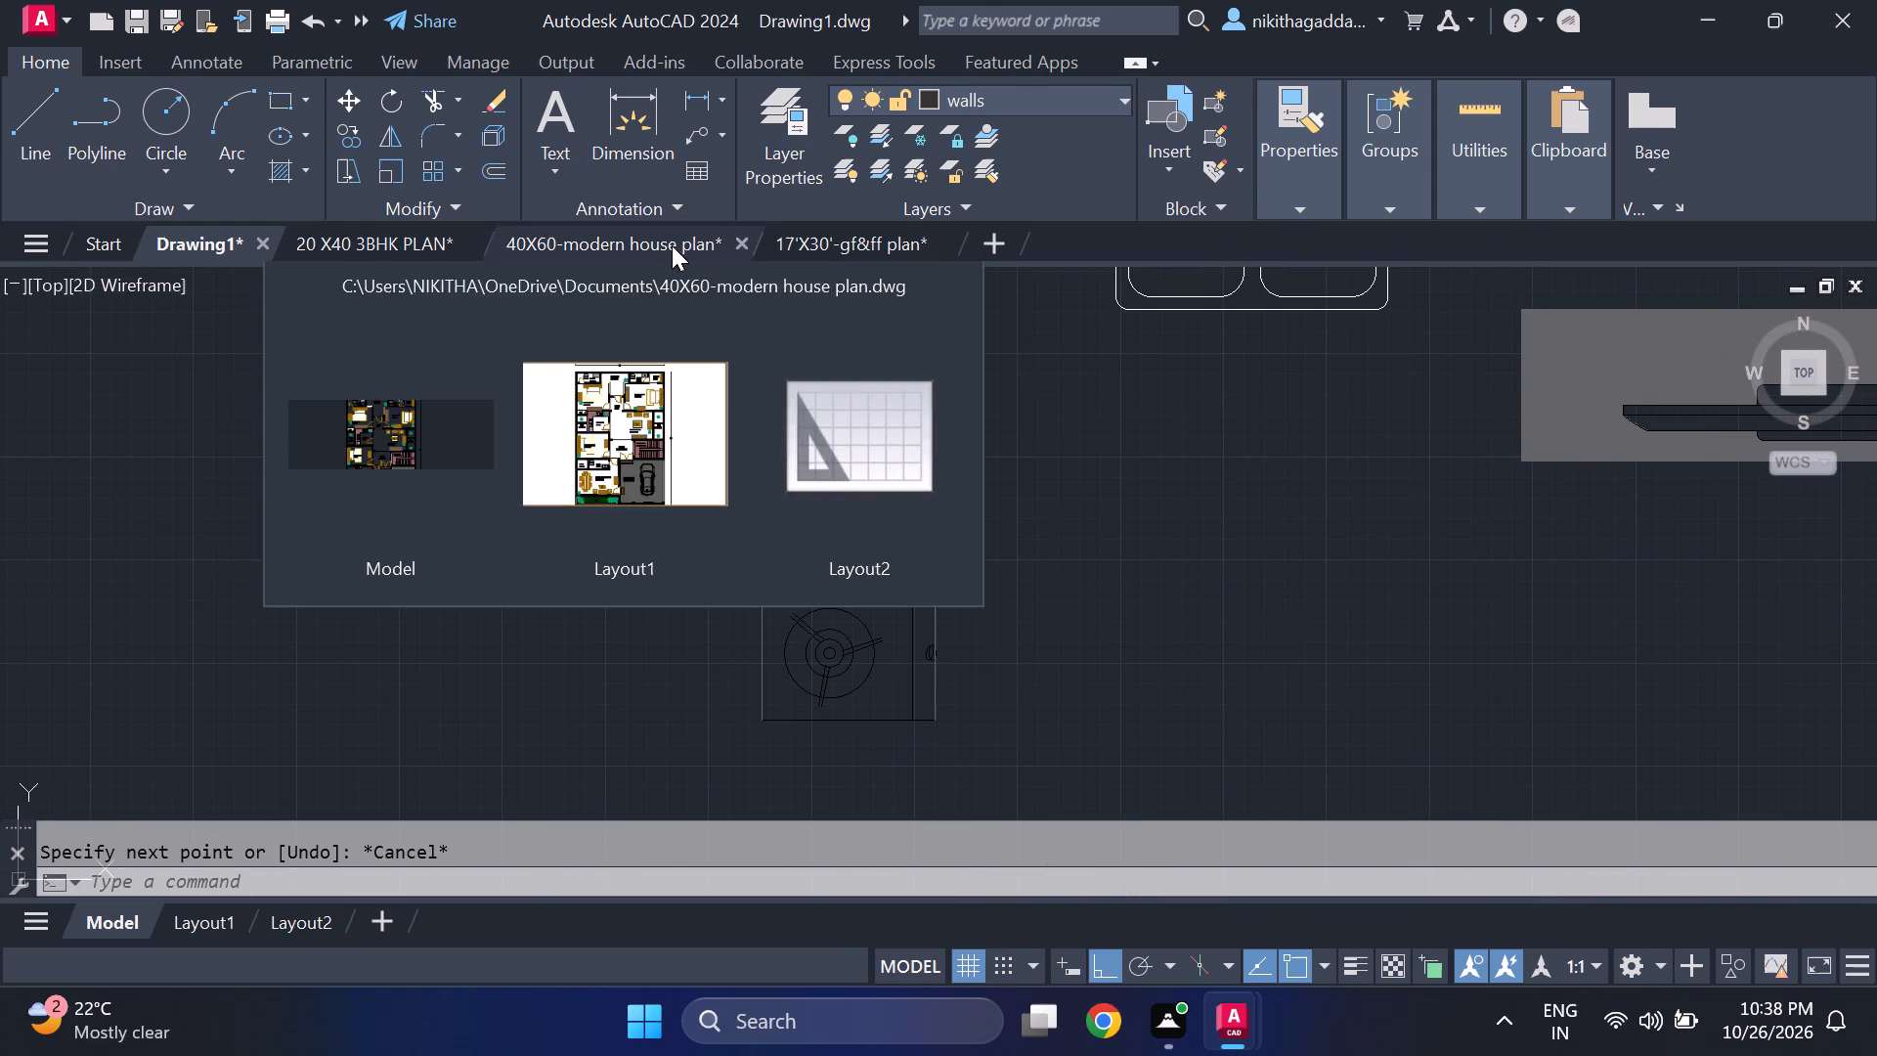
middle_drag(1108, 550, 1452, 563)
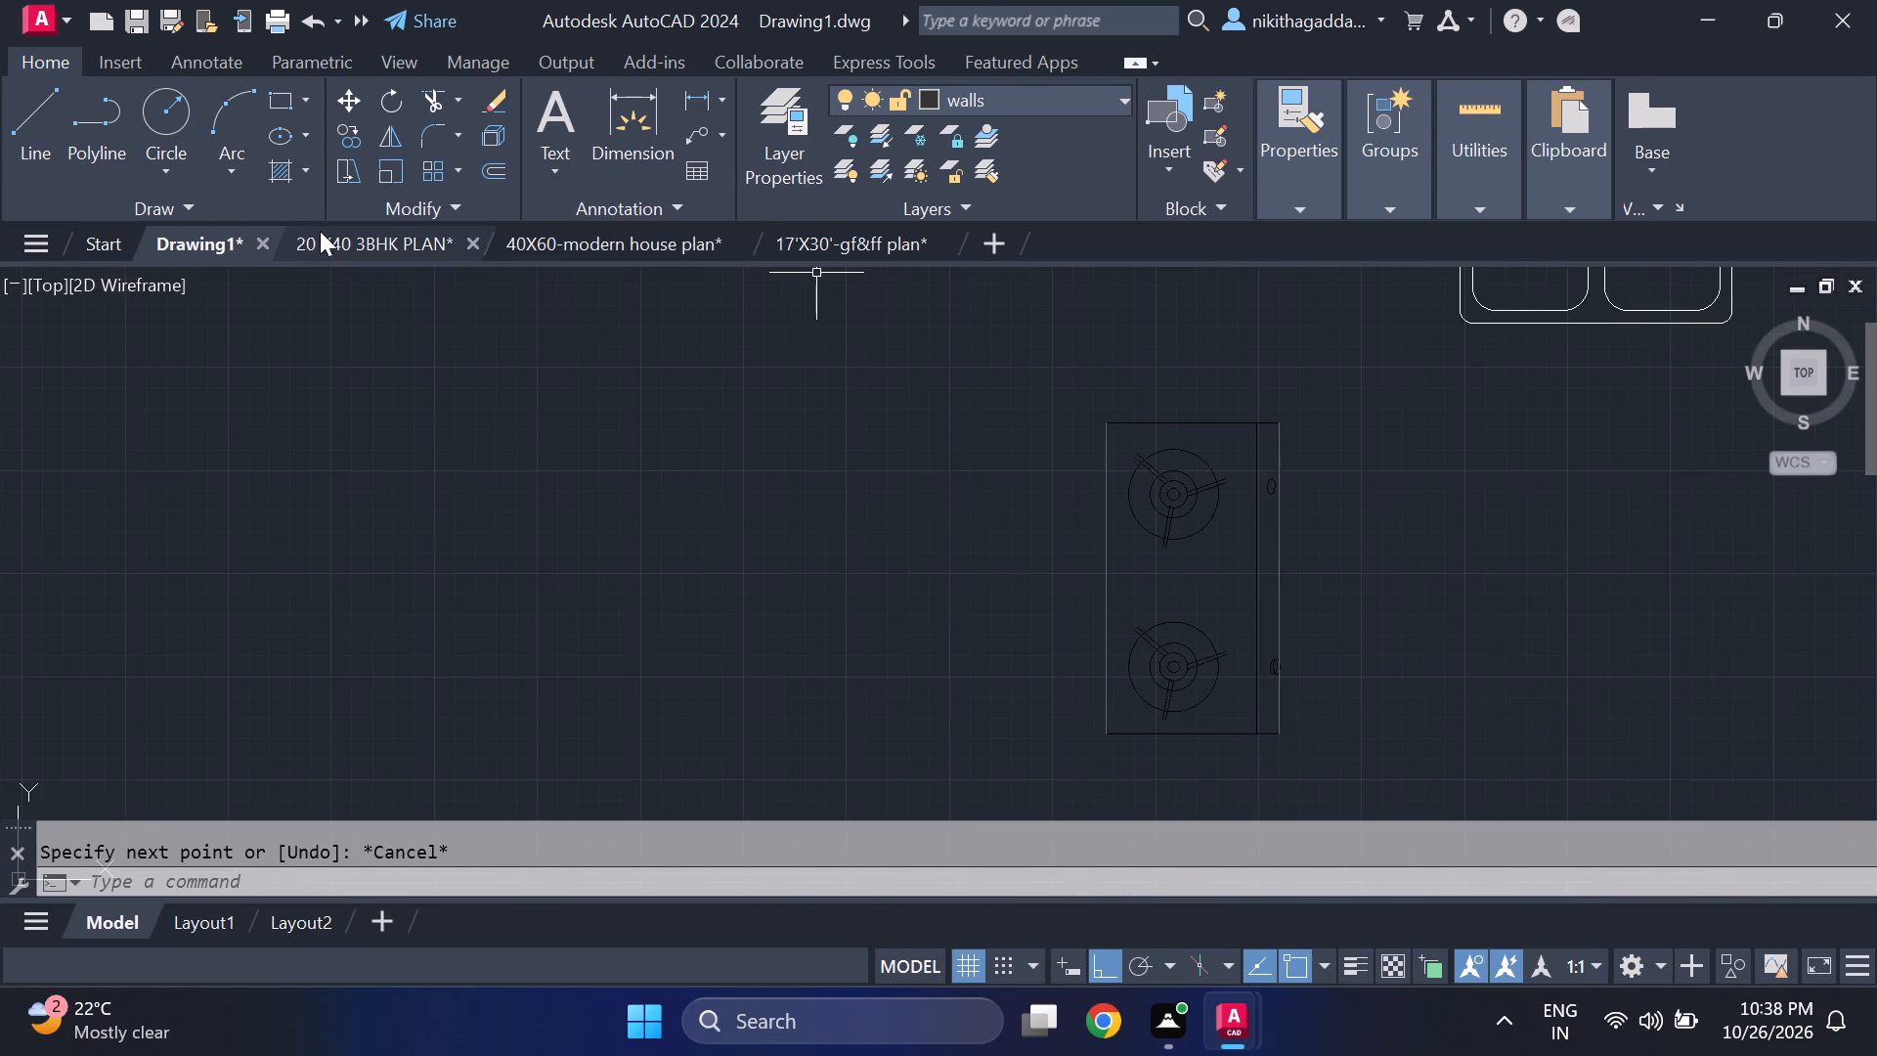
Examine the kitchen layouts in the 20 X40 3BHK PLAN and 17'X30'-gf&ff plan drawings for reference fixtures.
click(325, 234)
scroll(494, 525, down, 3)
scroll(601, 661, up, 3)
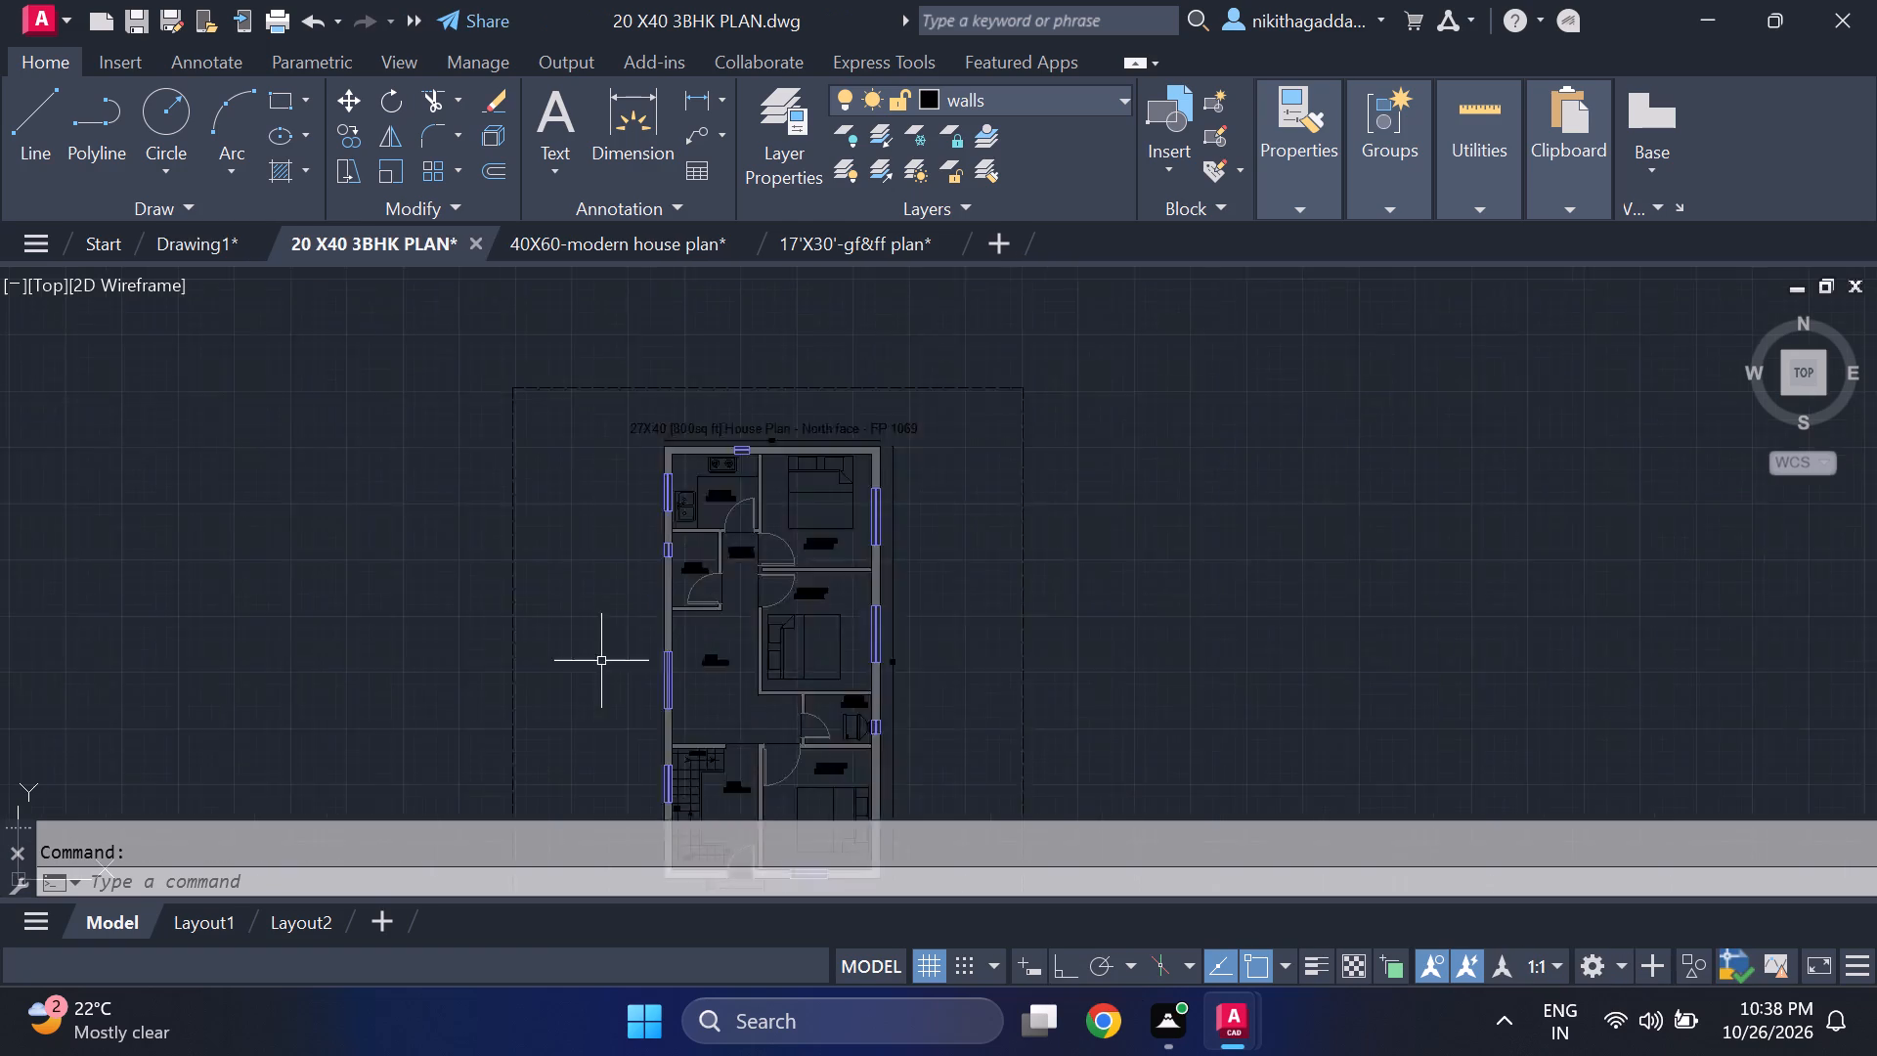
scroll(736, 393, up, 1)
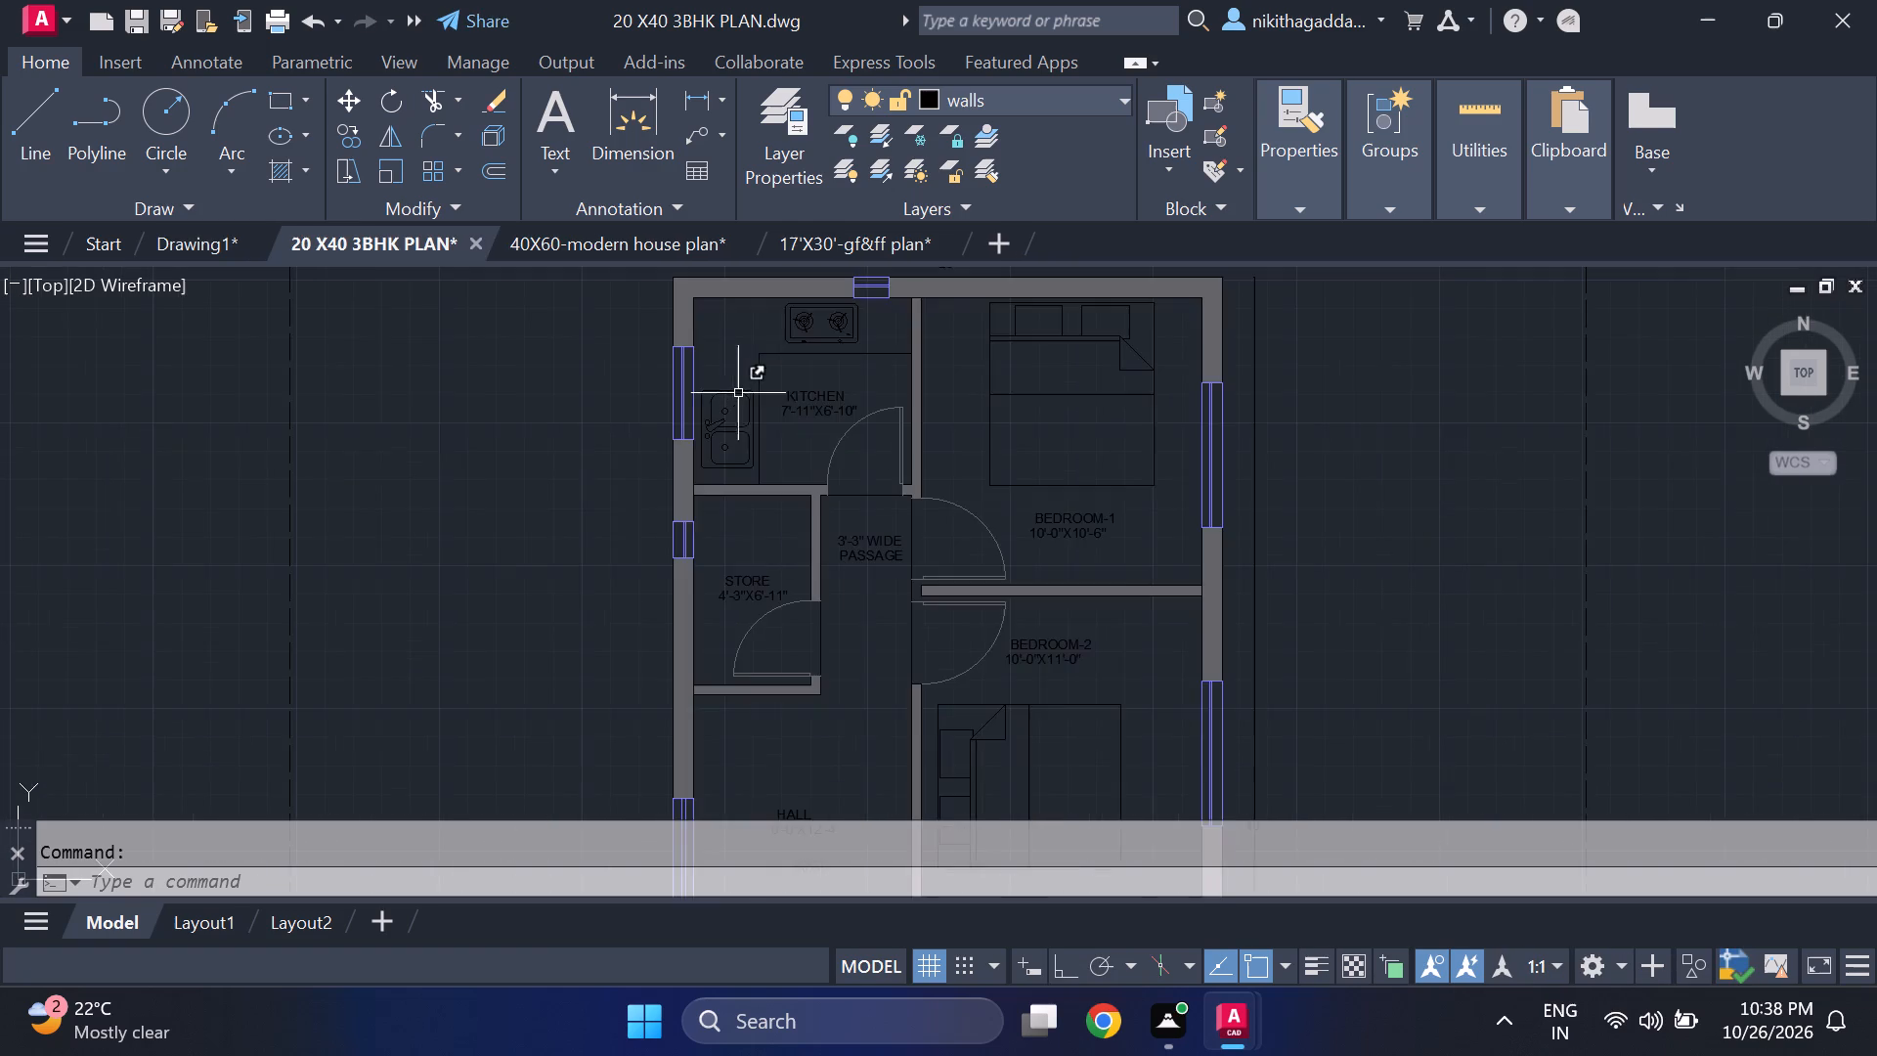
scroll(826, 303, up, 3)
scroll(826, 303, down, 3)
click(821, 240)
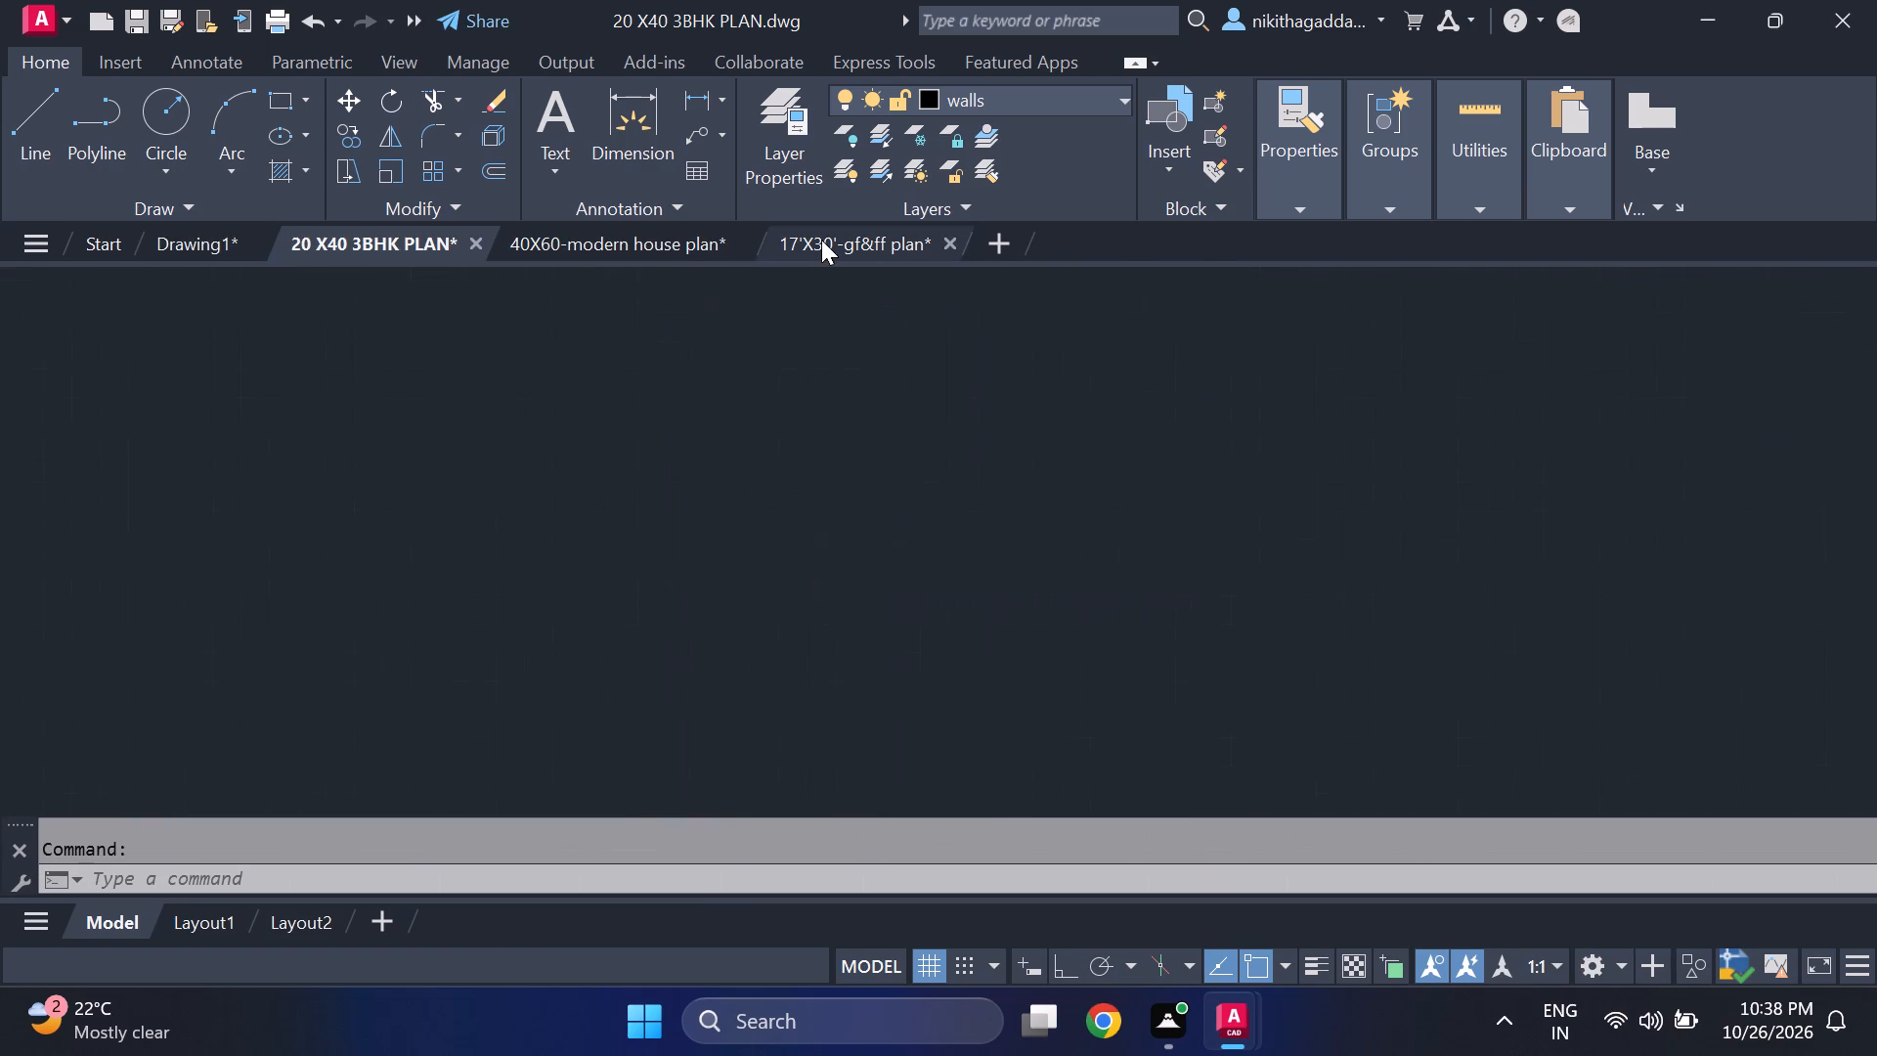
scroll(891, 525, down, 2)
scroll(857, 540, up, 2)
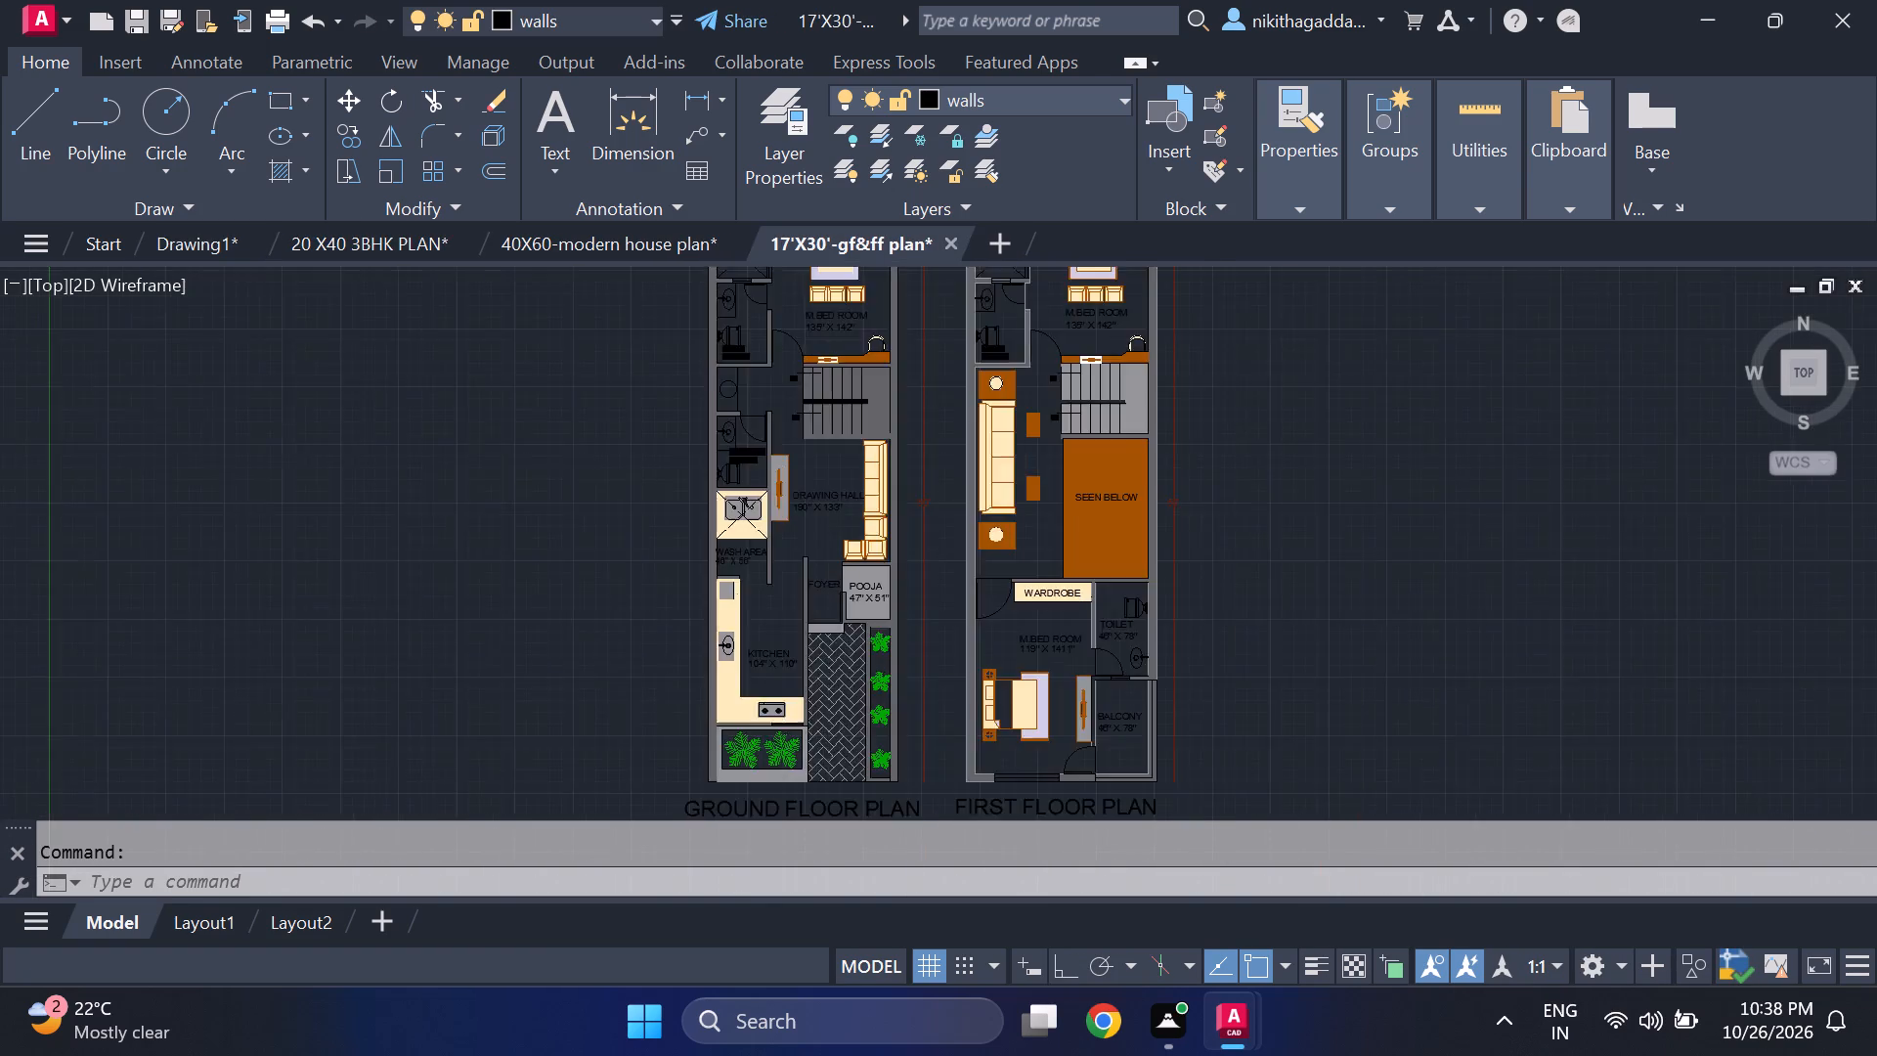
middle_drag(710, 749, 666, 669)
scroll(666, 669, up, 1)
scroll(694, 615, down, 3)
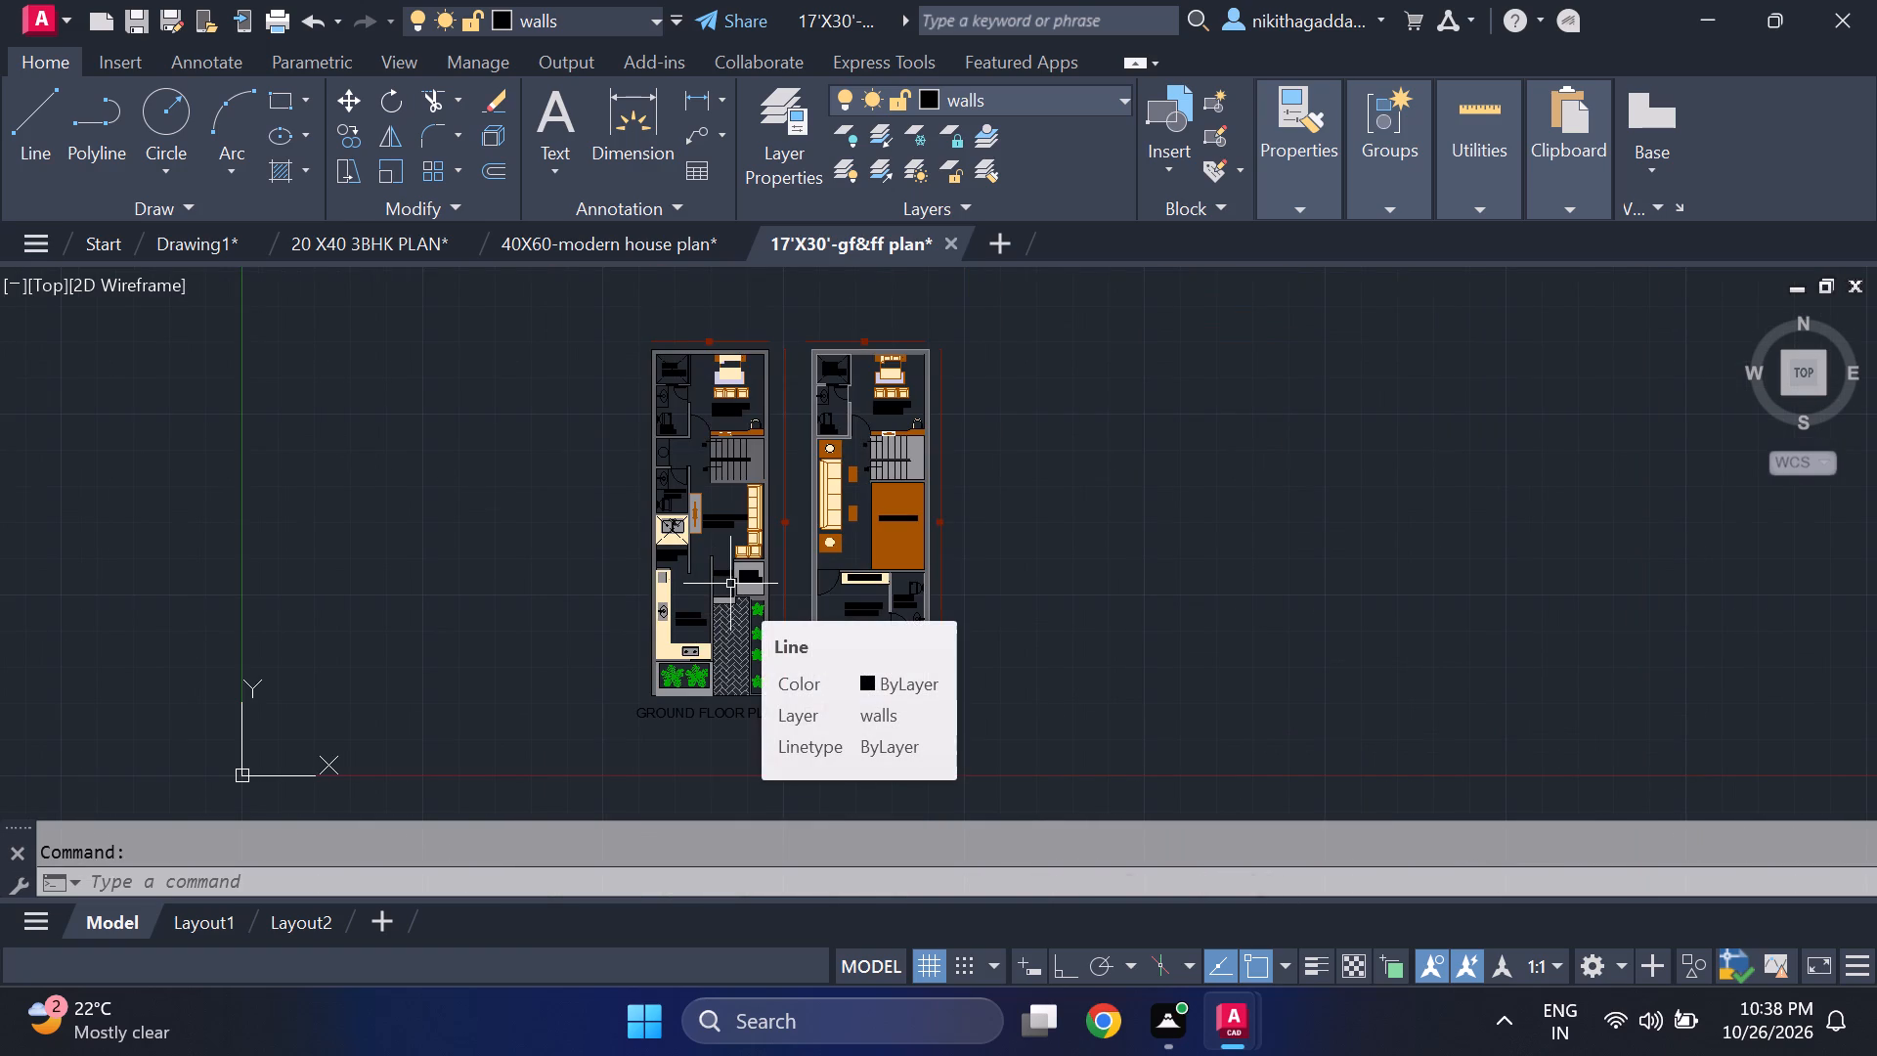
Open the 25 X 32-GP drawing from the Documents folder.
click(39, 246)
click(124, 606)
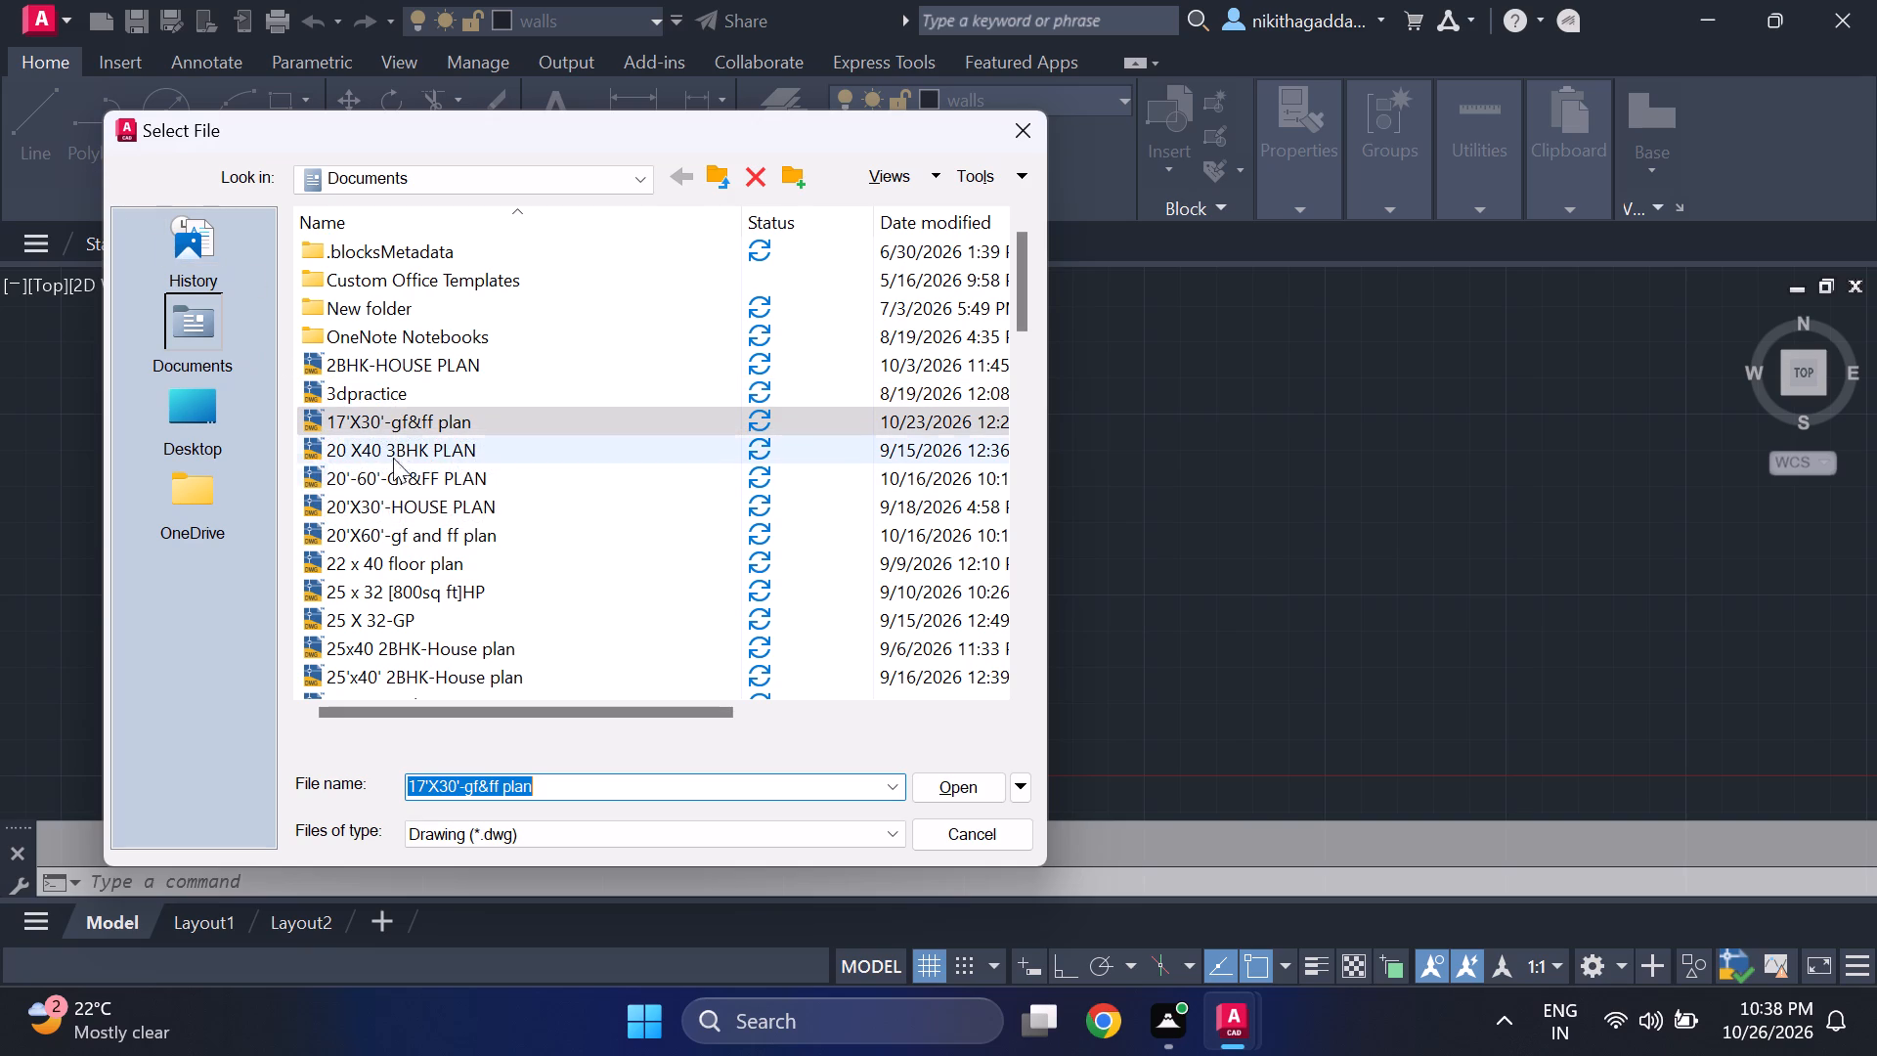
click(400, 451)
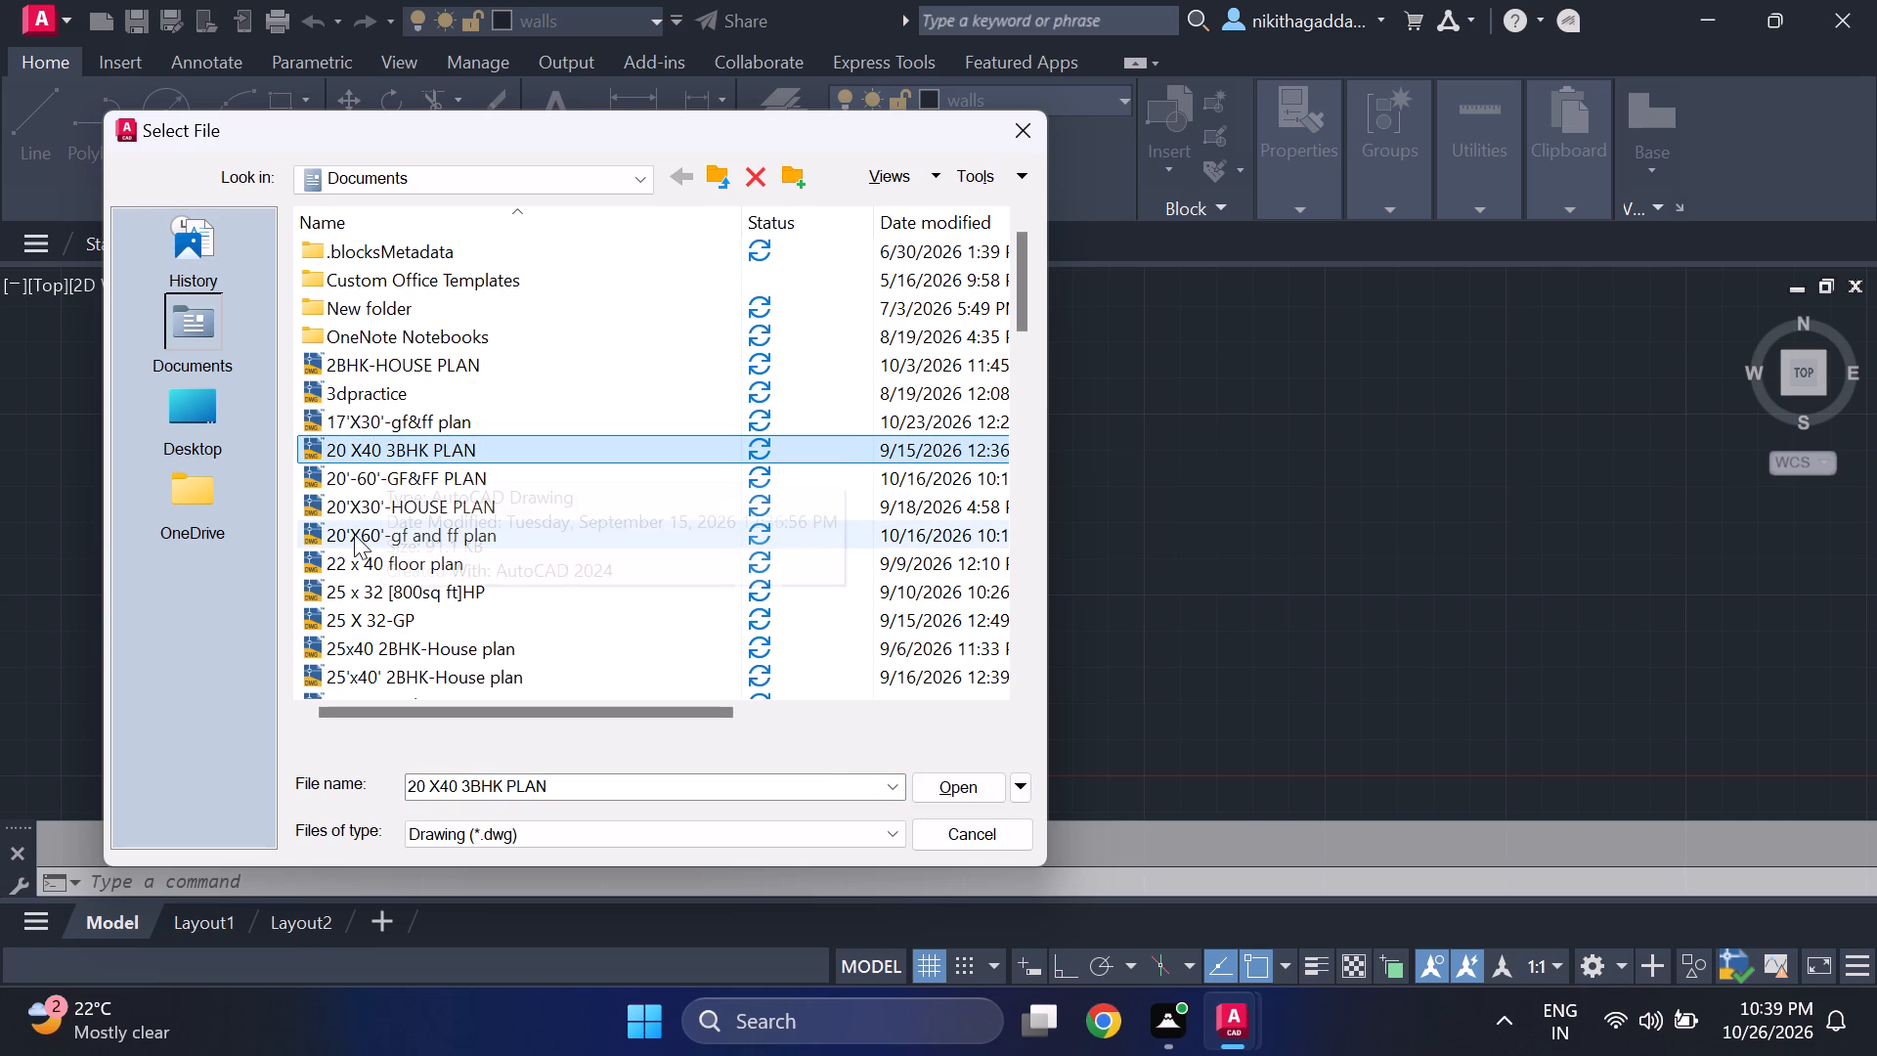
click(396, 579)
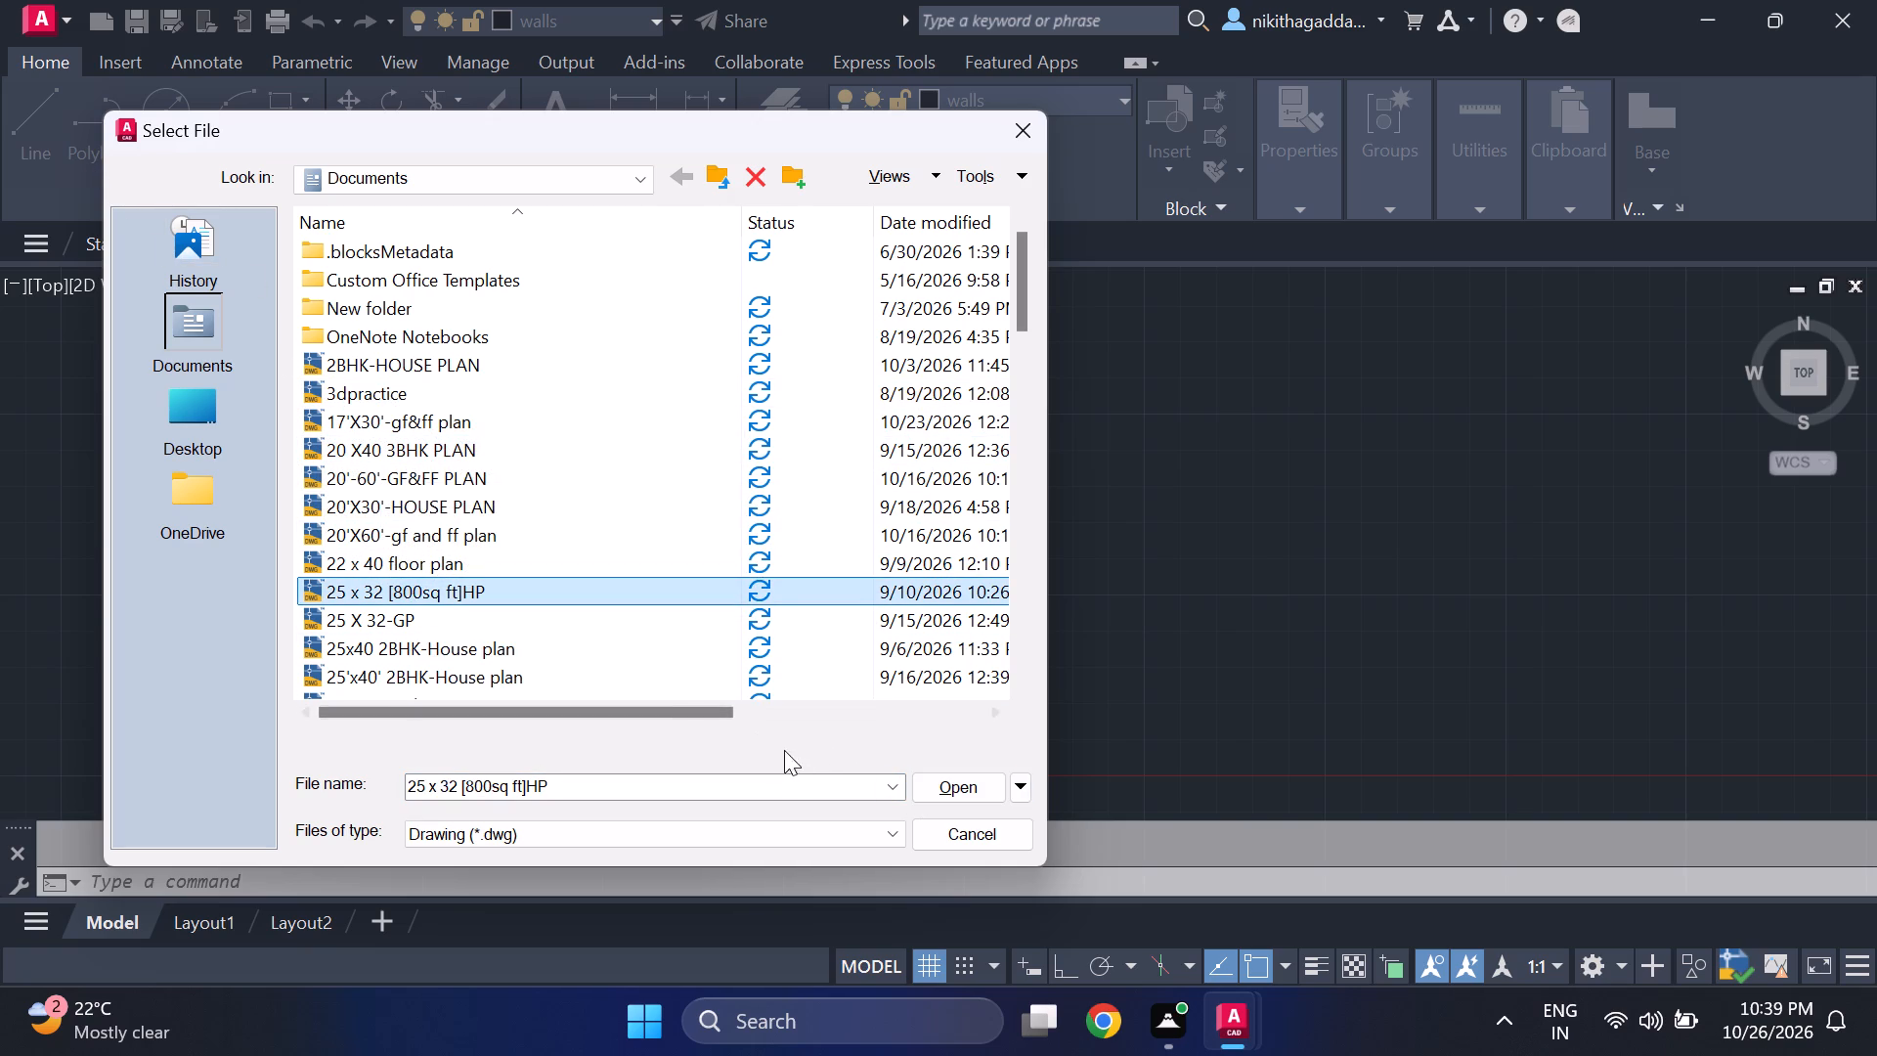
click(430, 629)
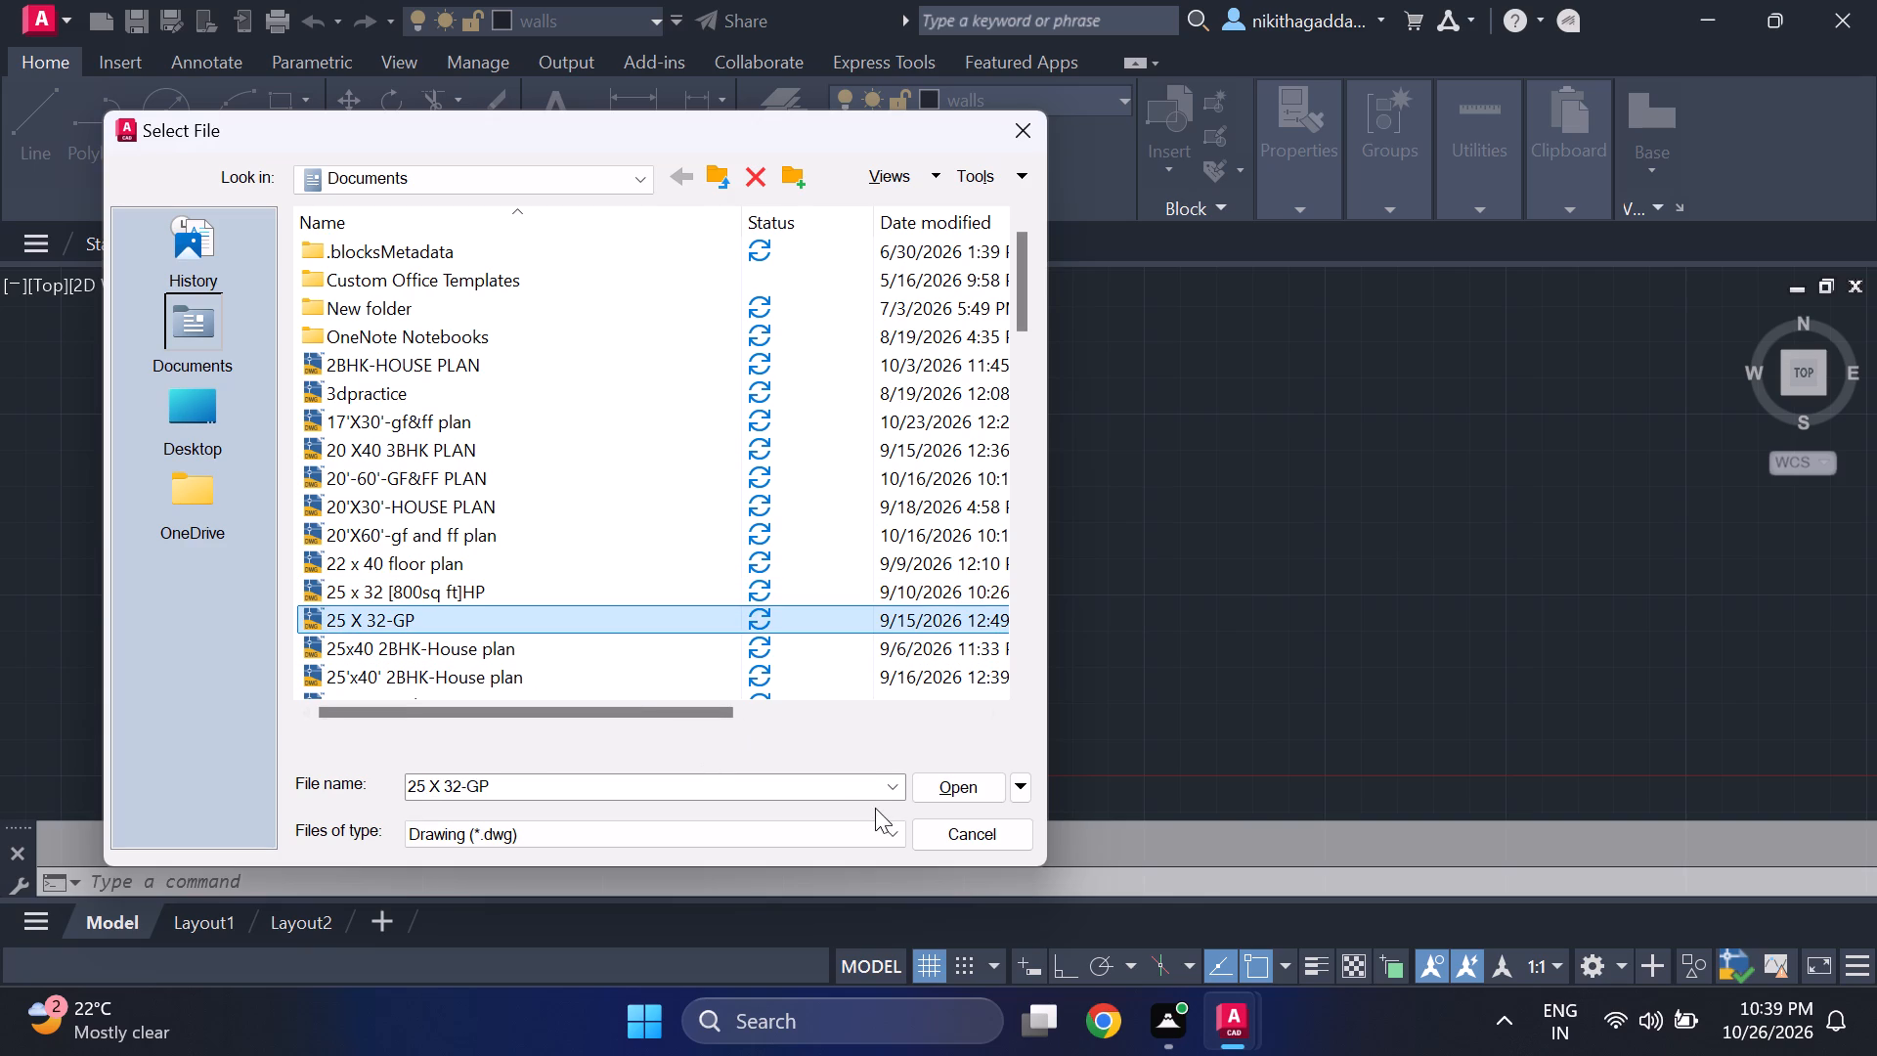
click(934, 784)
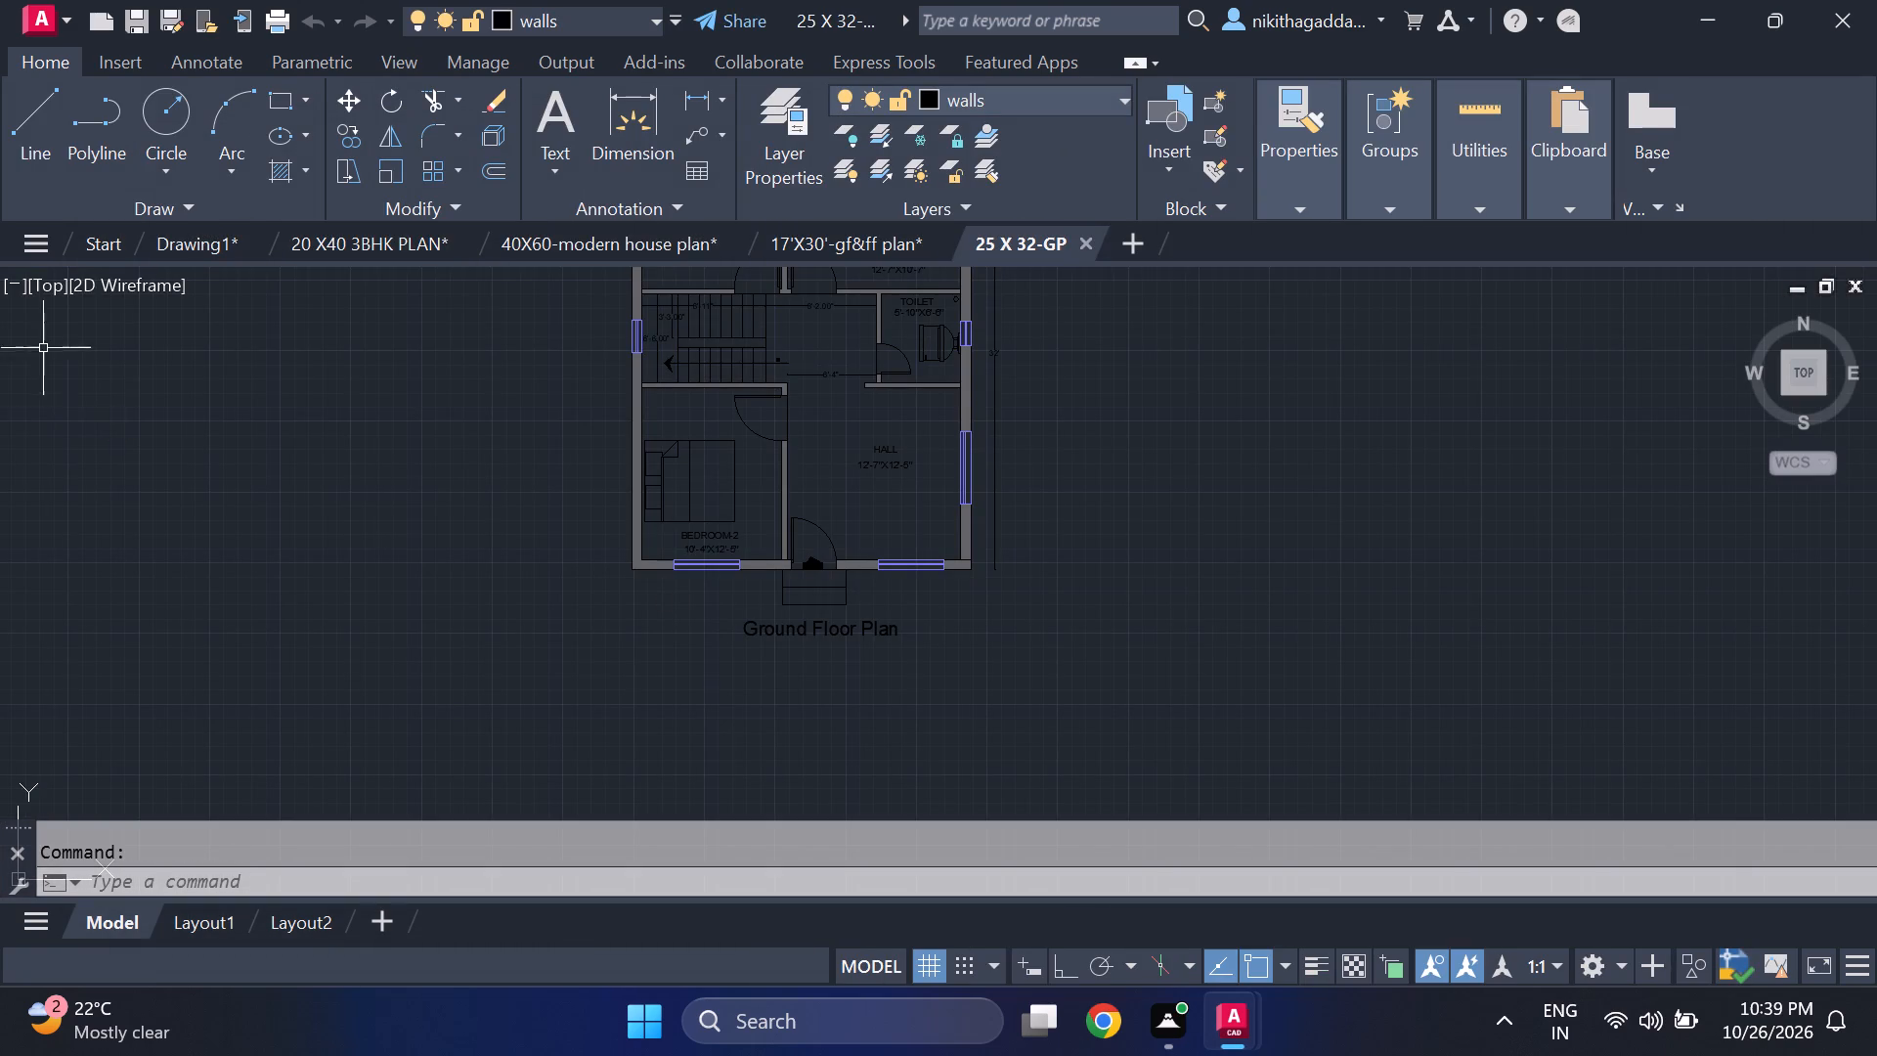
Open the 30' X 60'-HOUSE PLAN drawing from the Documents folder.
middle_drag(413, 473, 385, 550)
scroll(462, 457, up, 1)
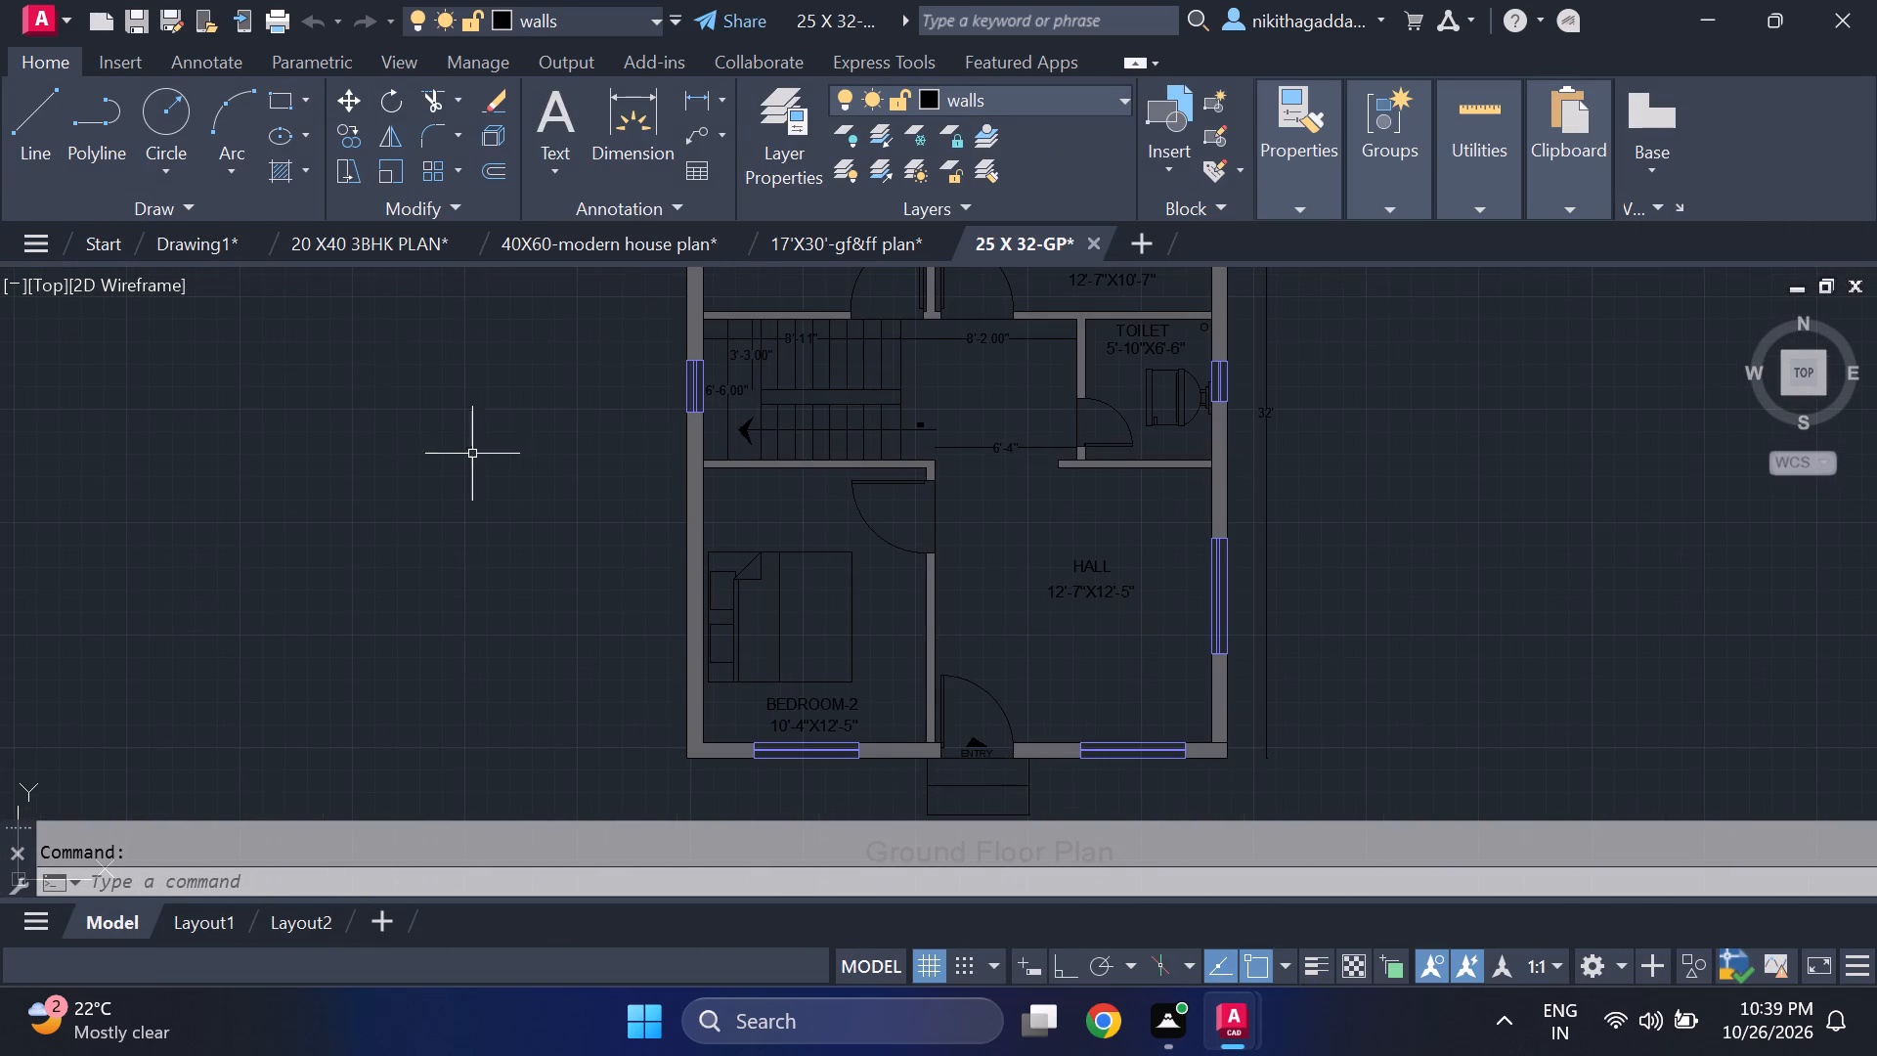
click(41, 232)
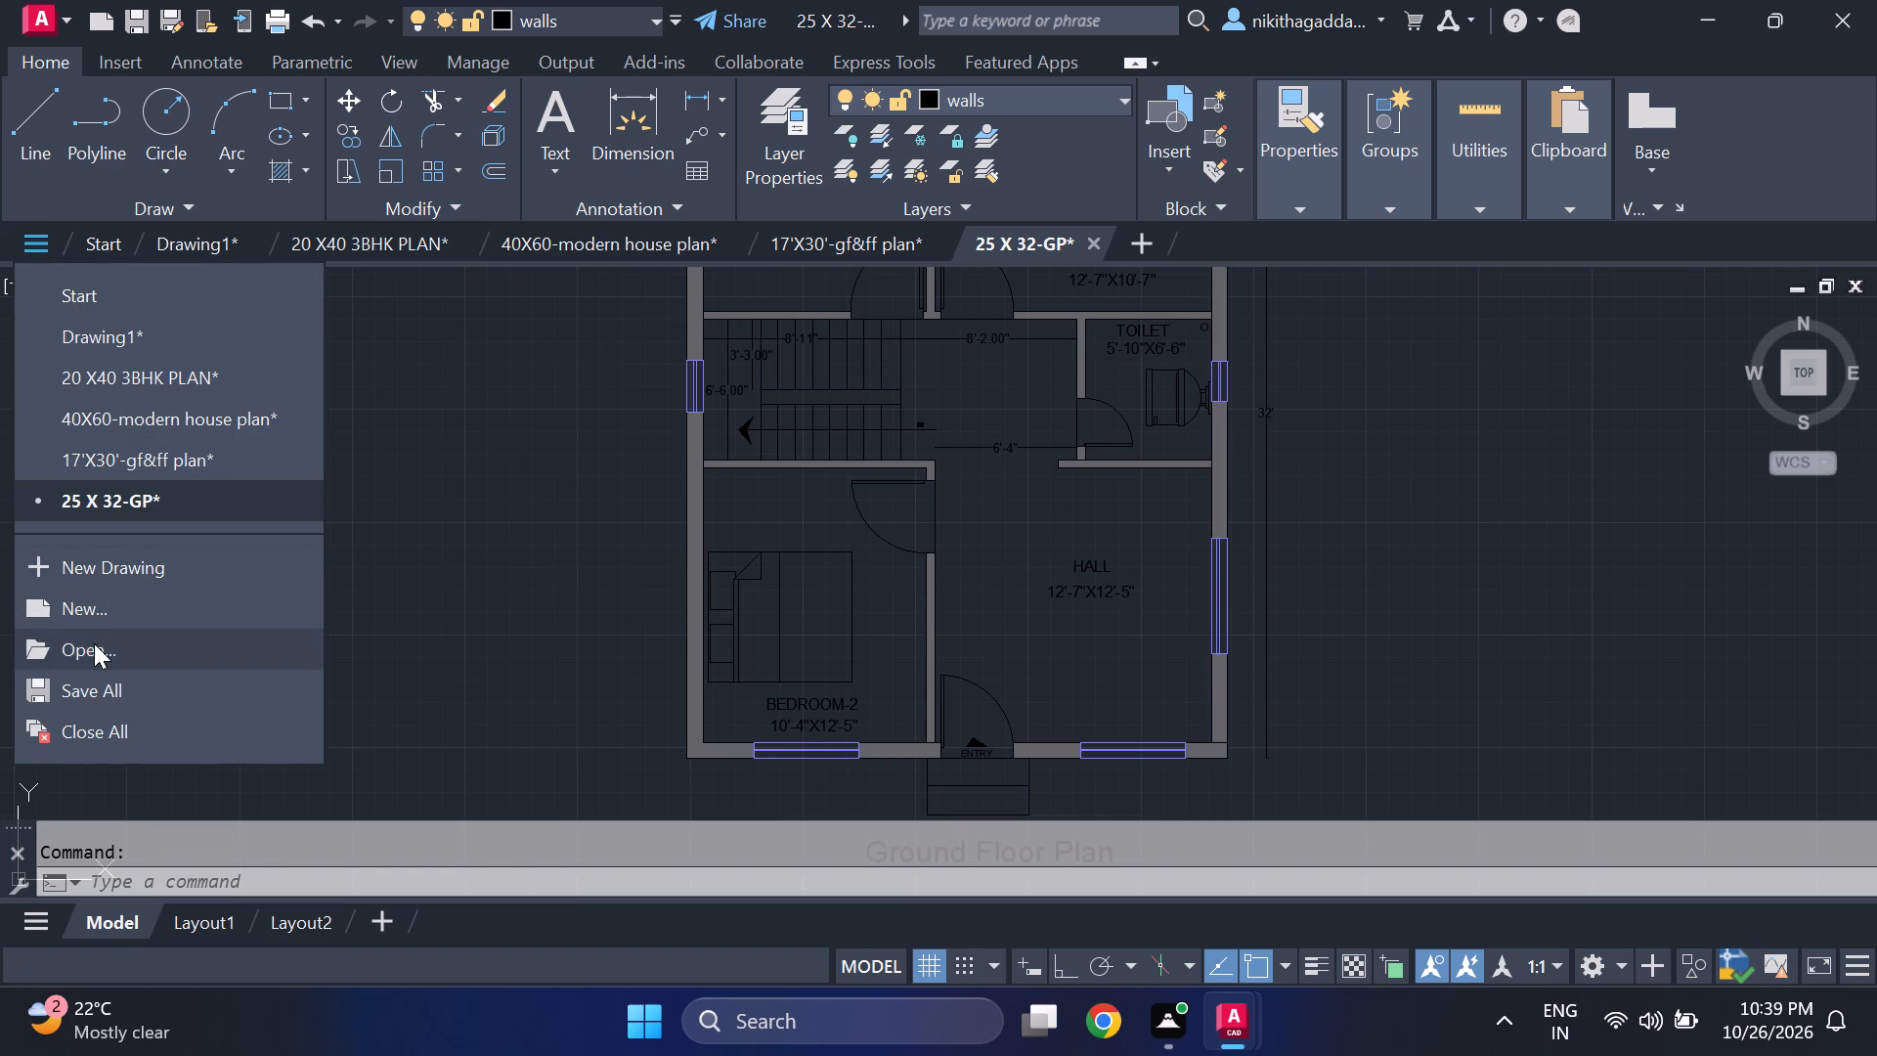
click(94, 643)
scroll(445, 636, down, 1)
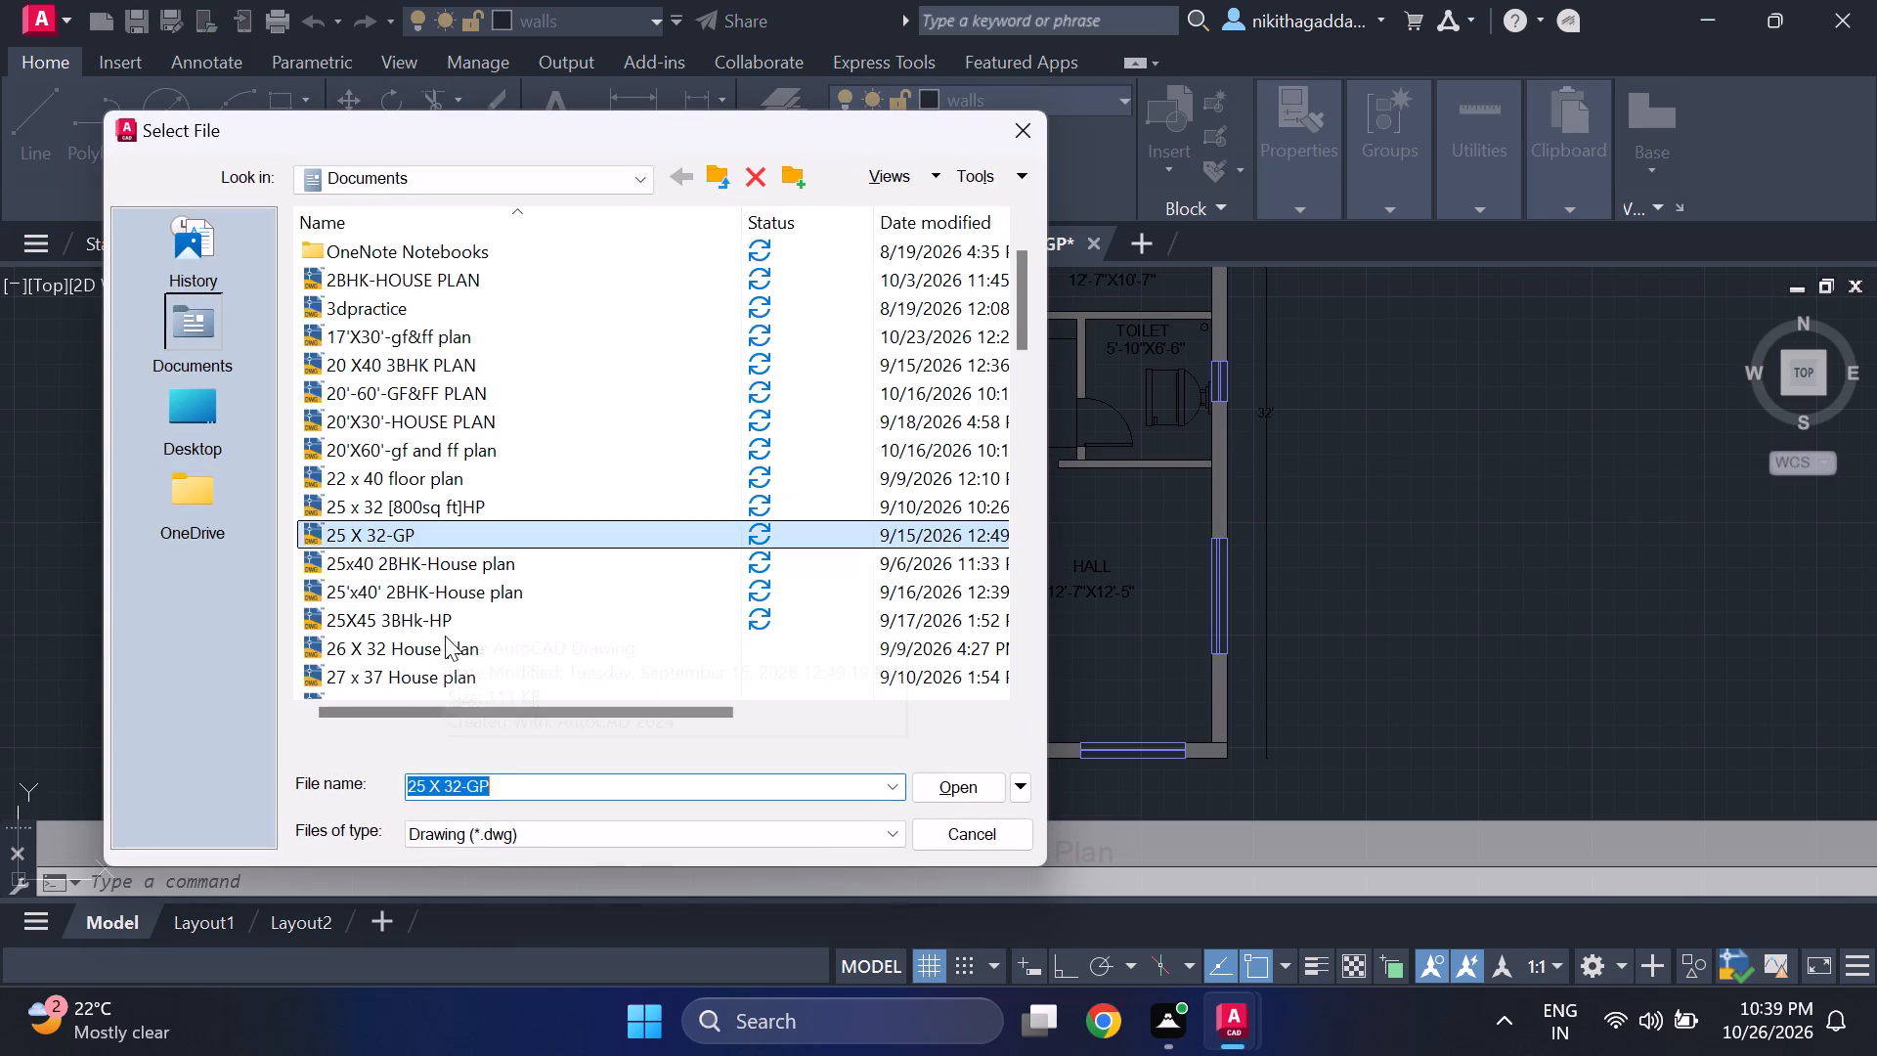
scroll(445, 636, down, 1)
click(441, 634)
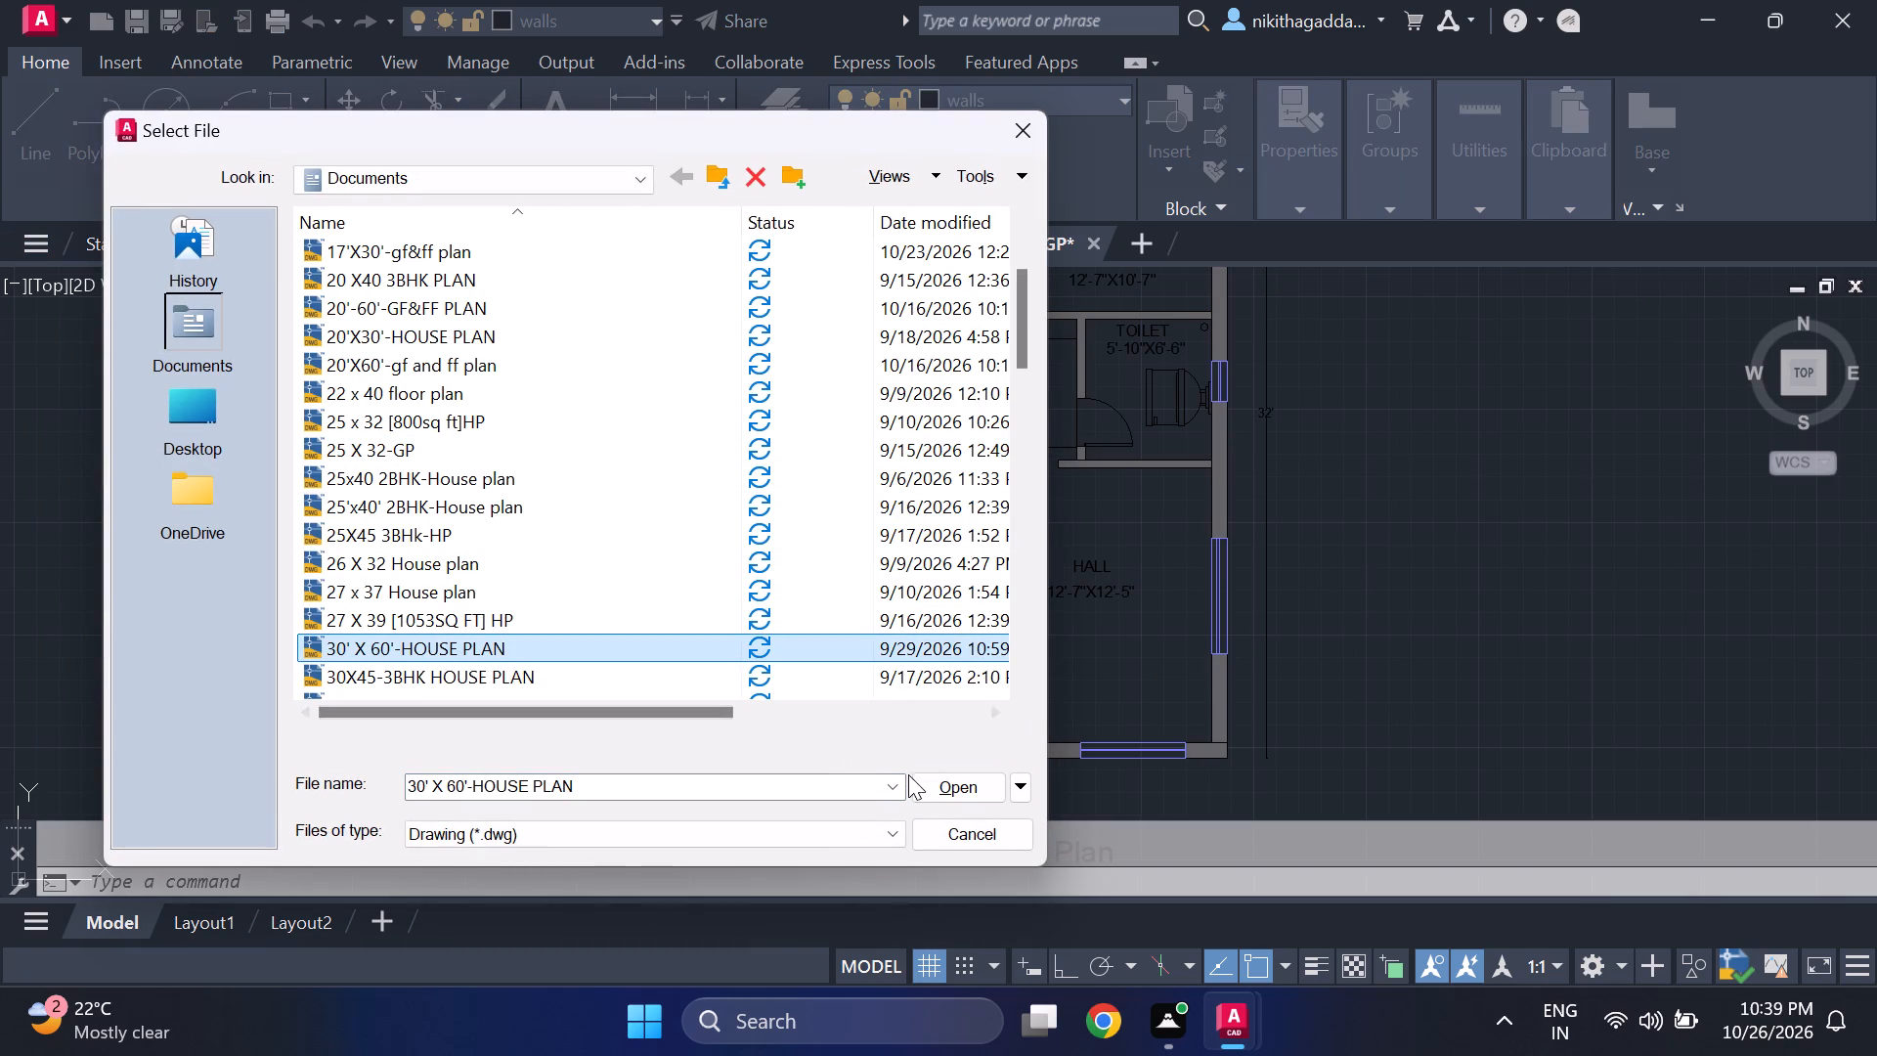
click(930, 779)
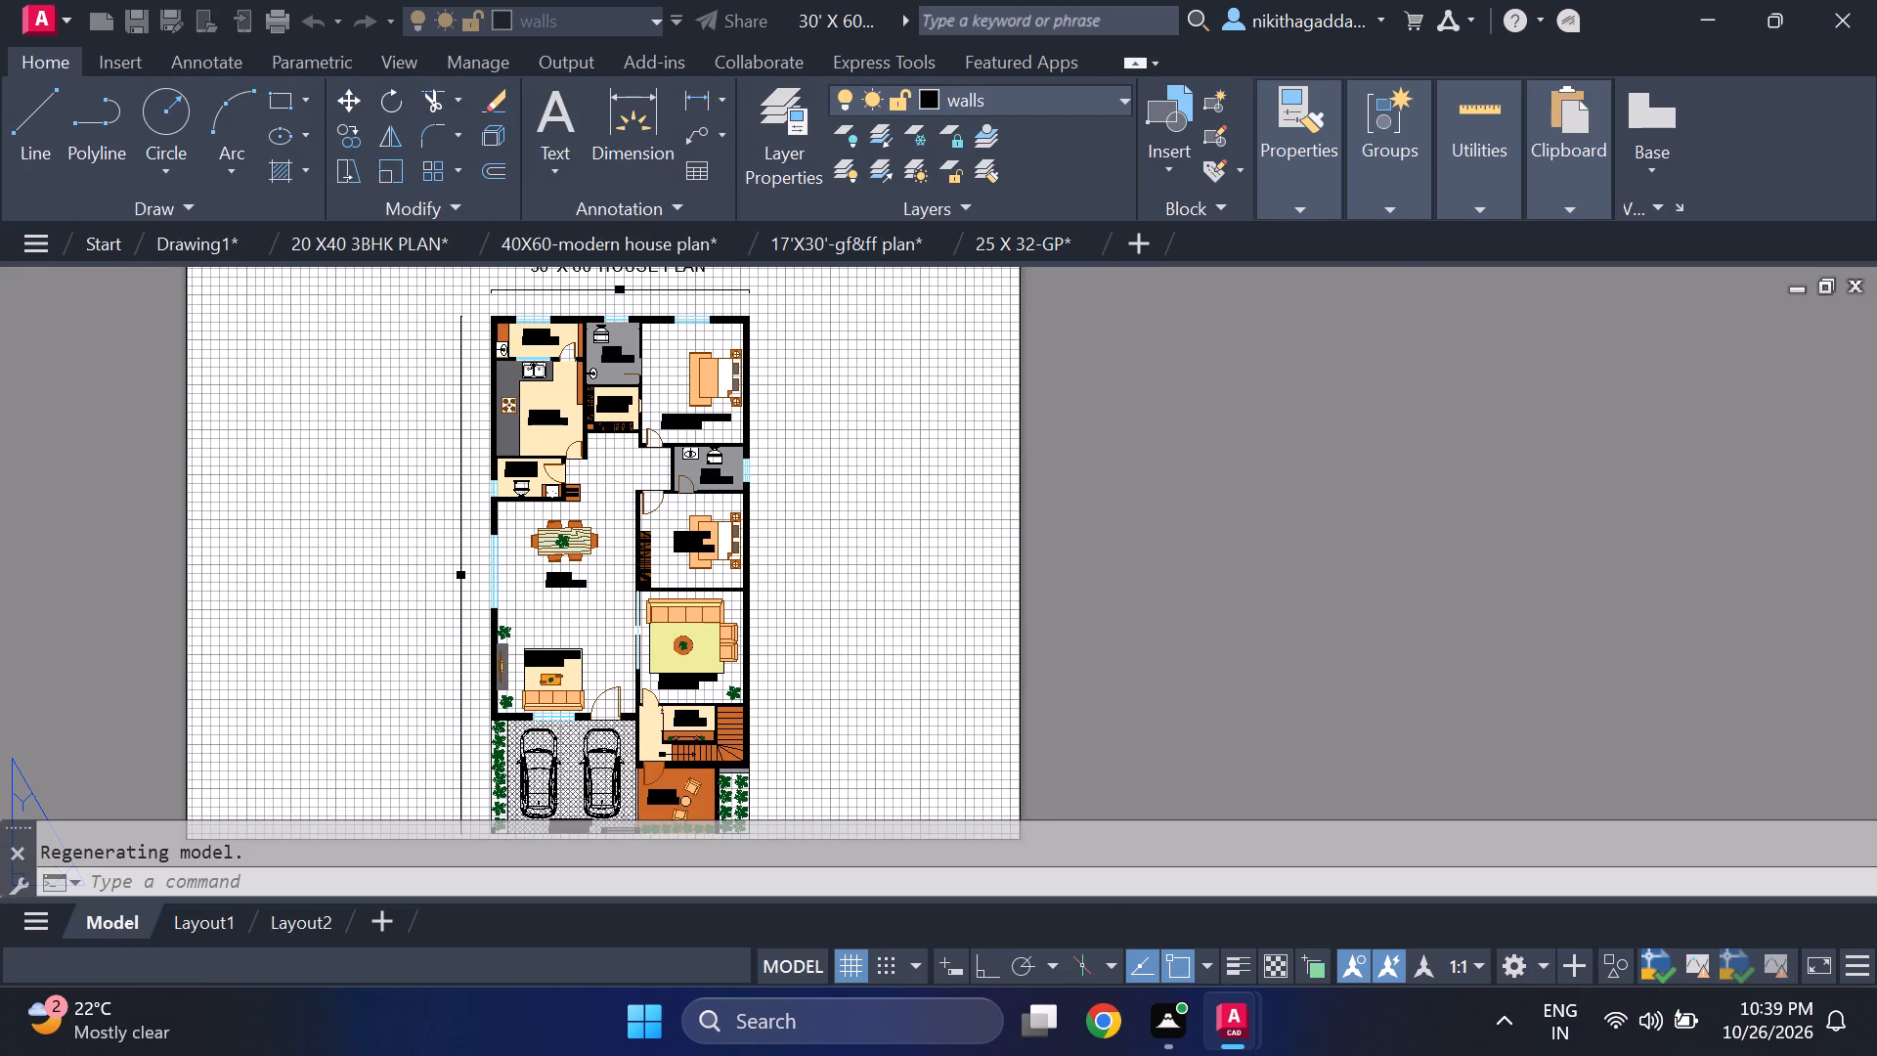
Copy the four-burner stove from the kitchen counter in the 30' X 60'-HOUSE PLAN model space to the clipboard.
click(97, 929)
scroll(644, 364, up, 3)
scroll(429, 576, up, 2)
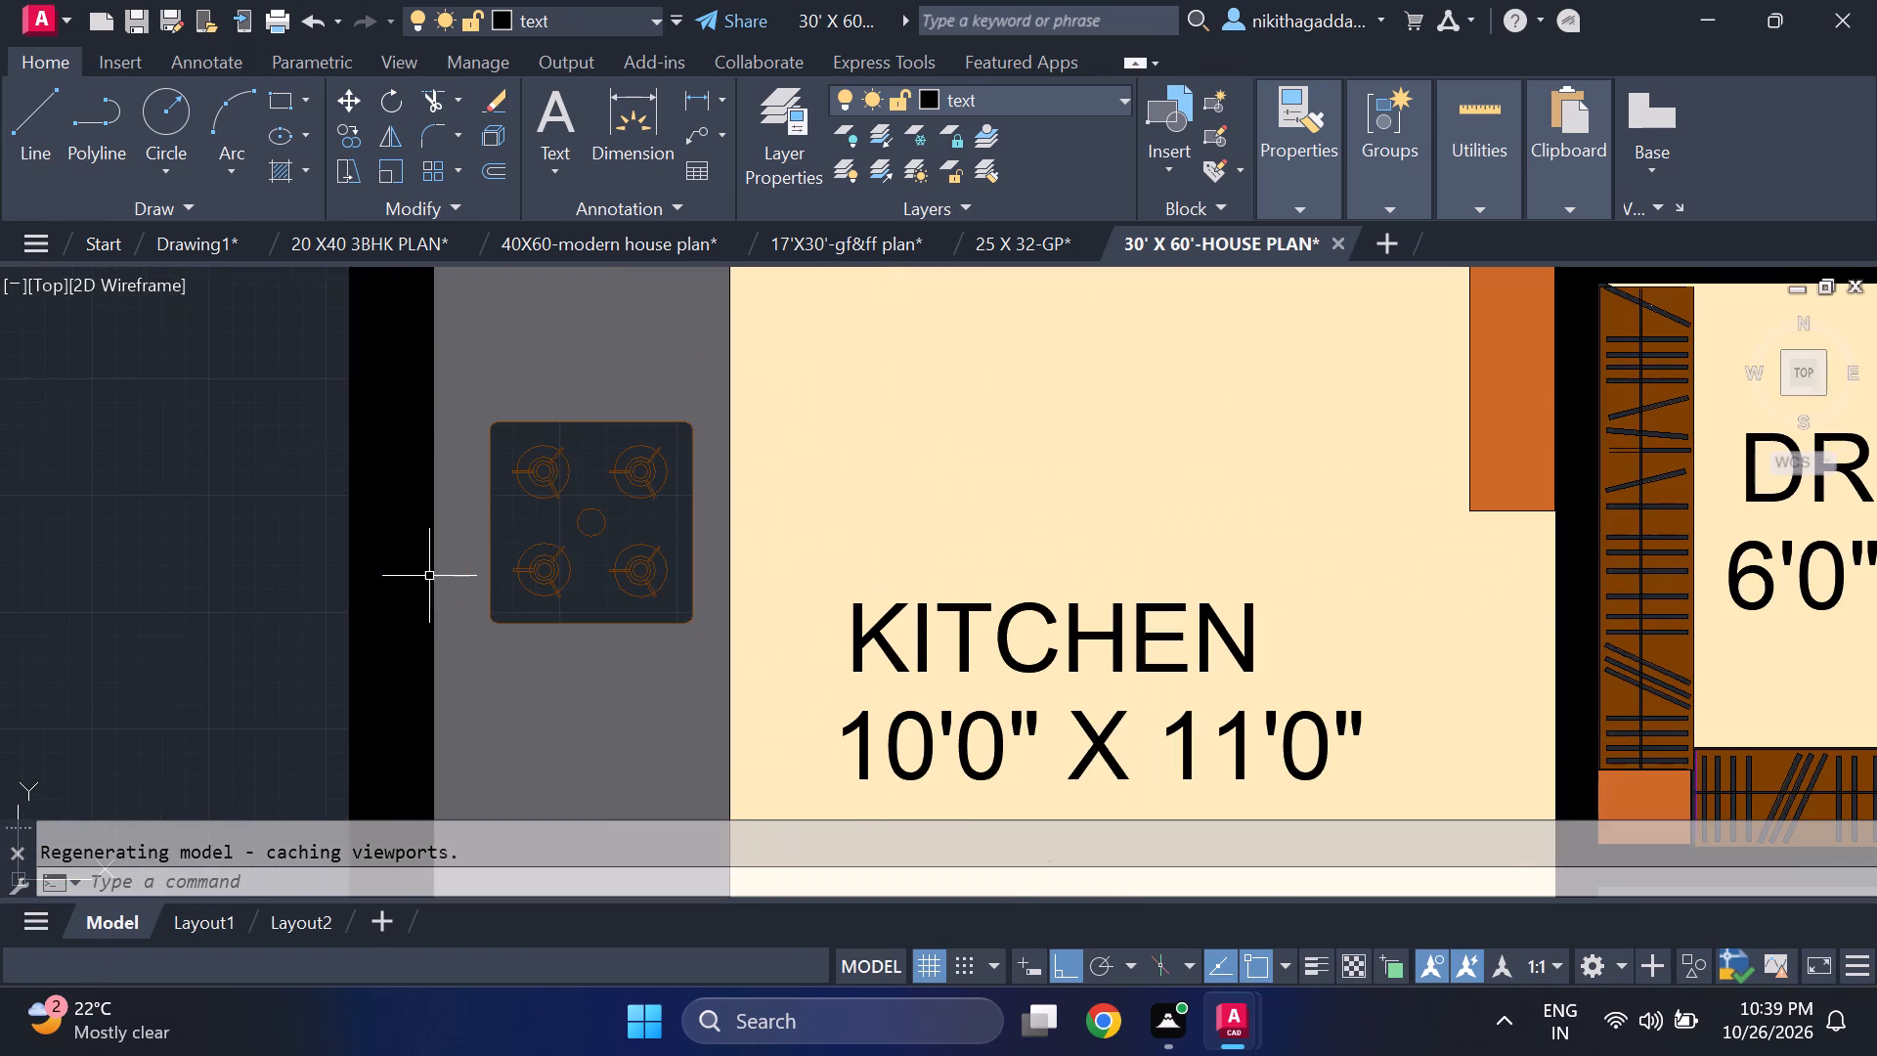
click(592, 477)
click(541, 521)
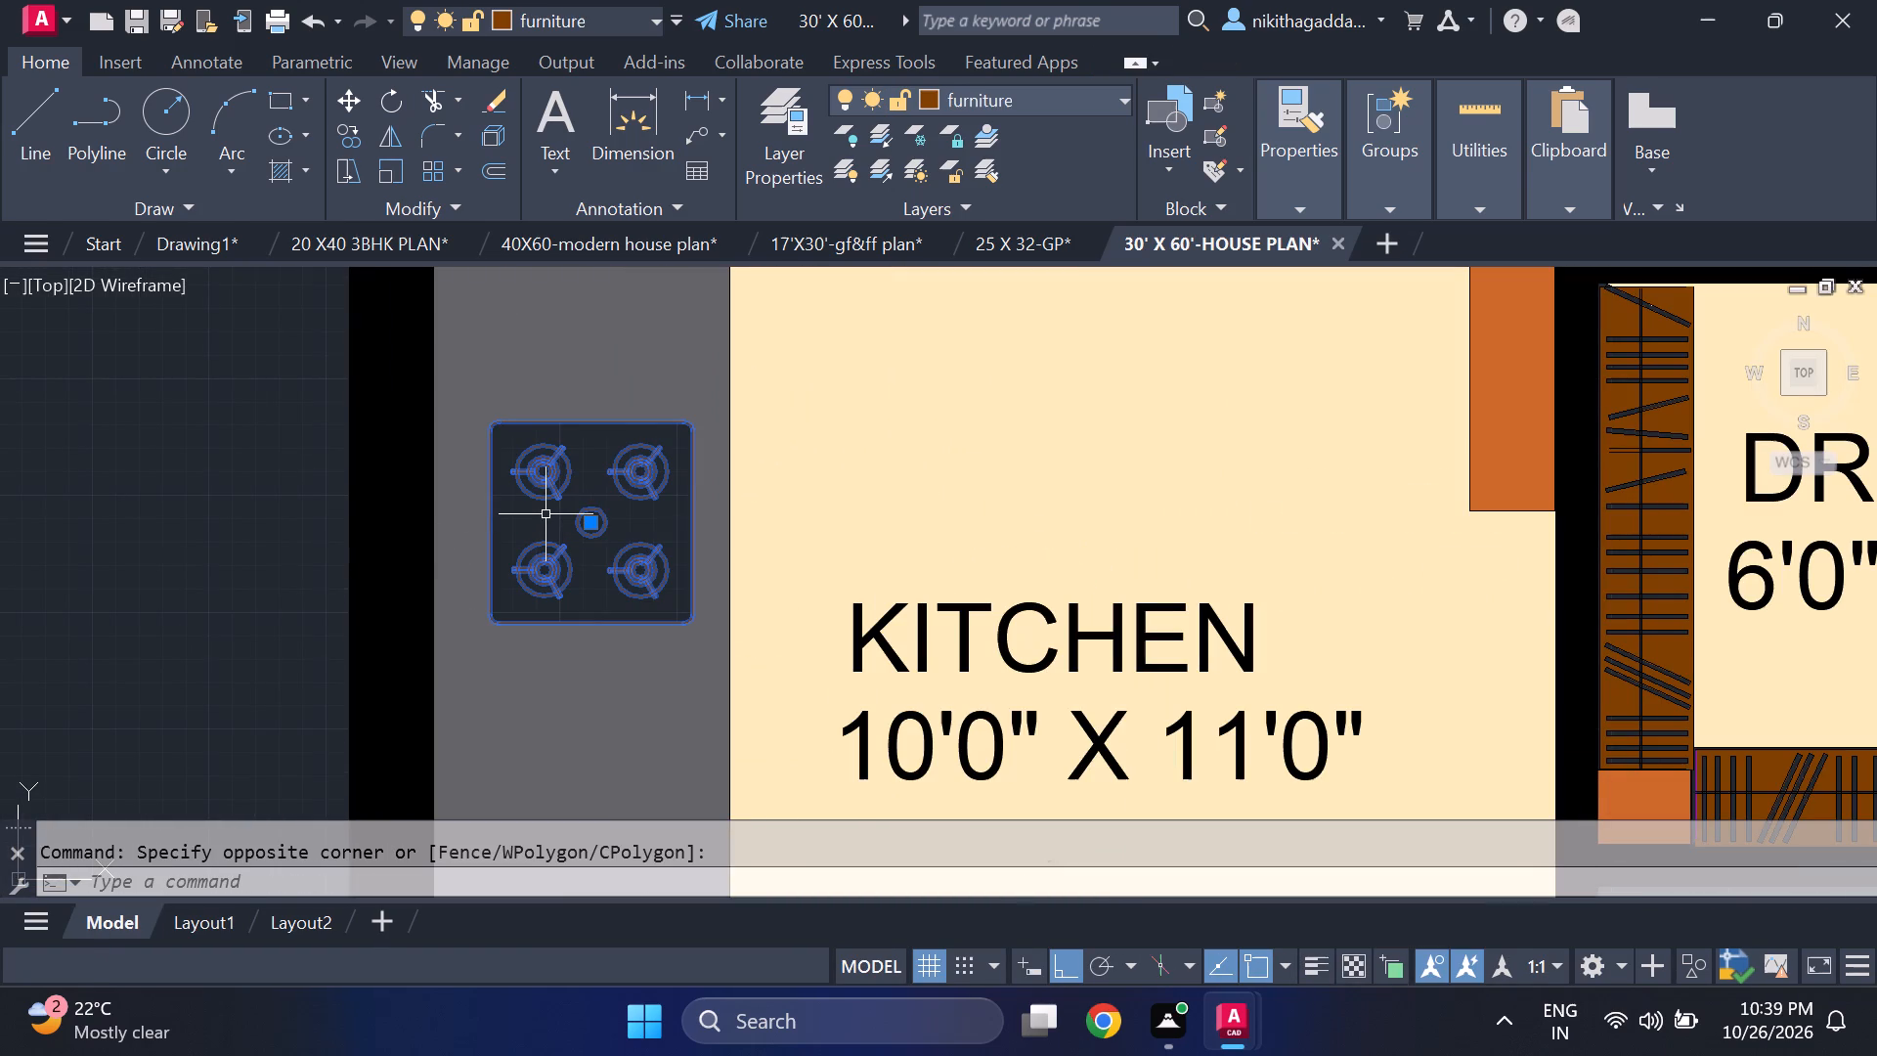
key(ctrl+c)
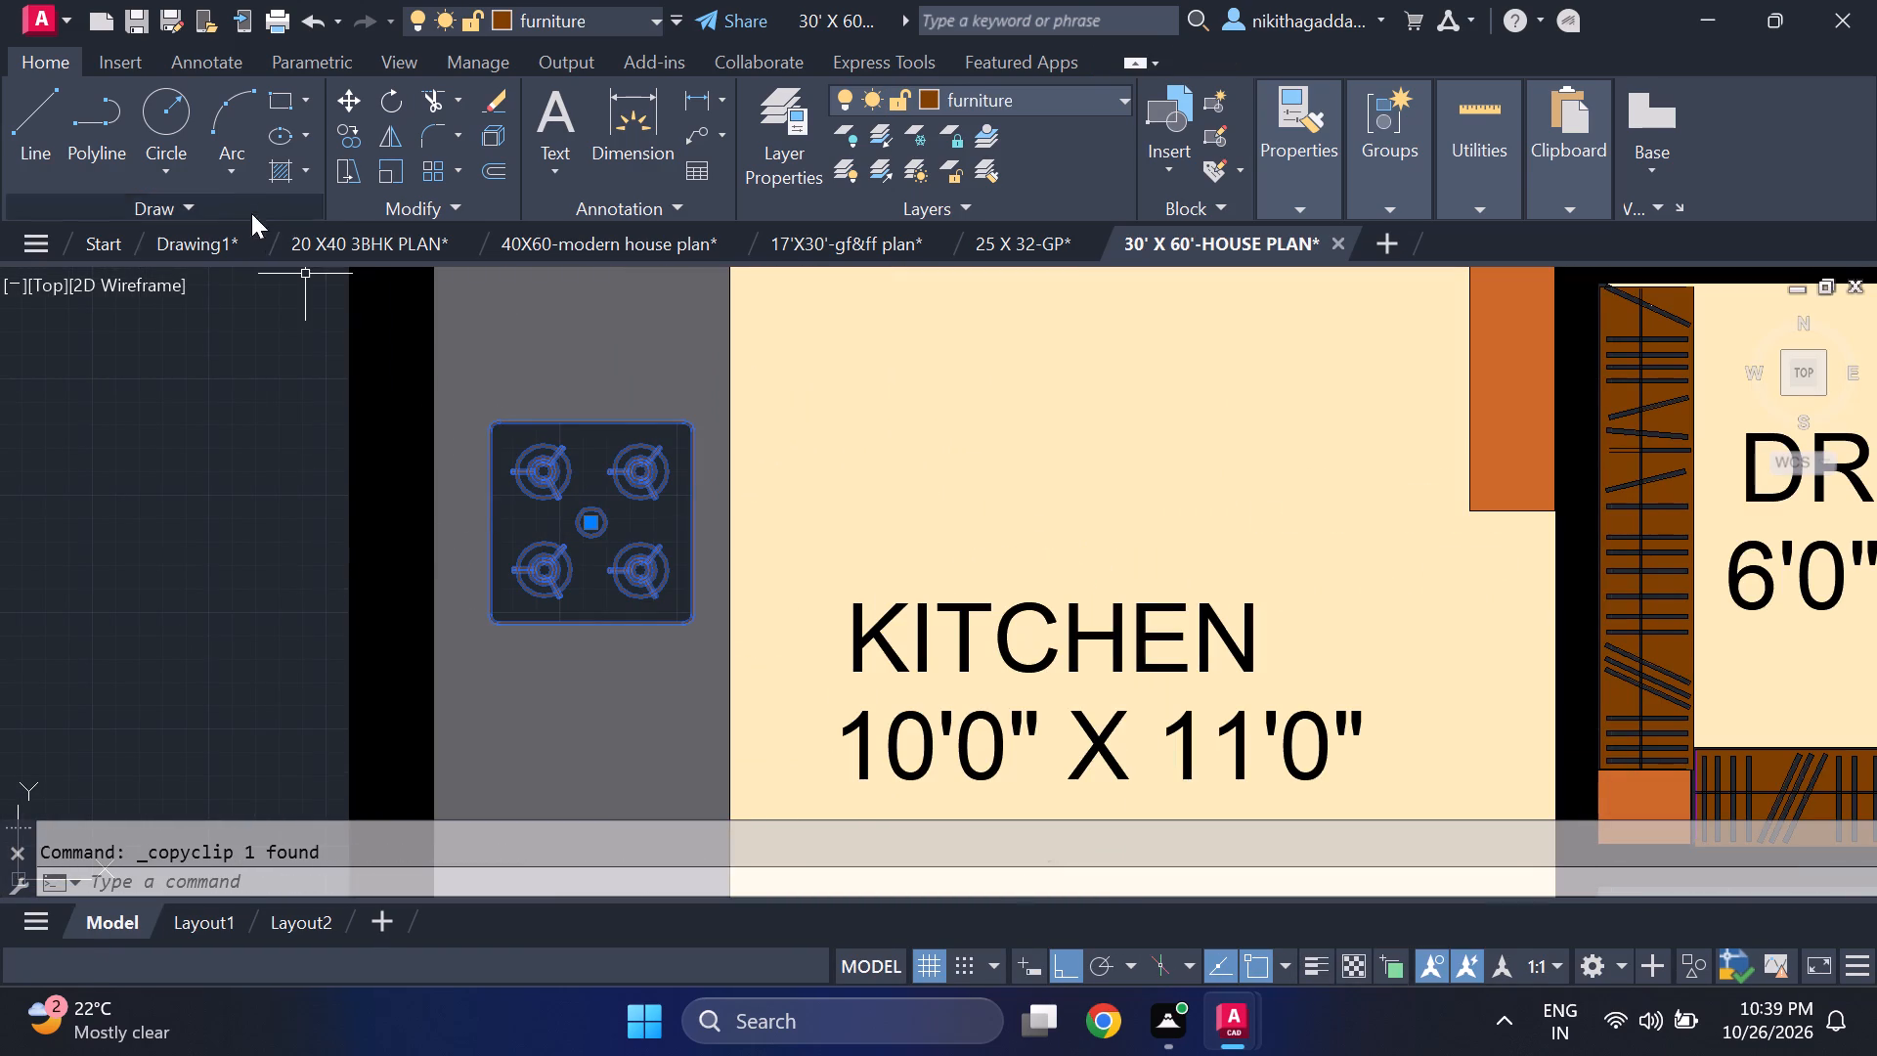
Paste the four-burner stove into Drawing1 at the north end of the western kitchen counter, just inside the west wall.
click(204, 240)
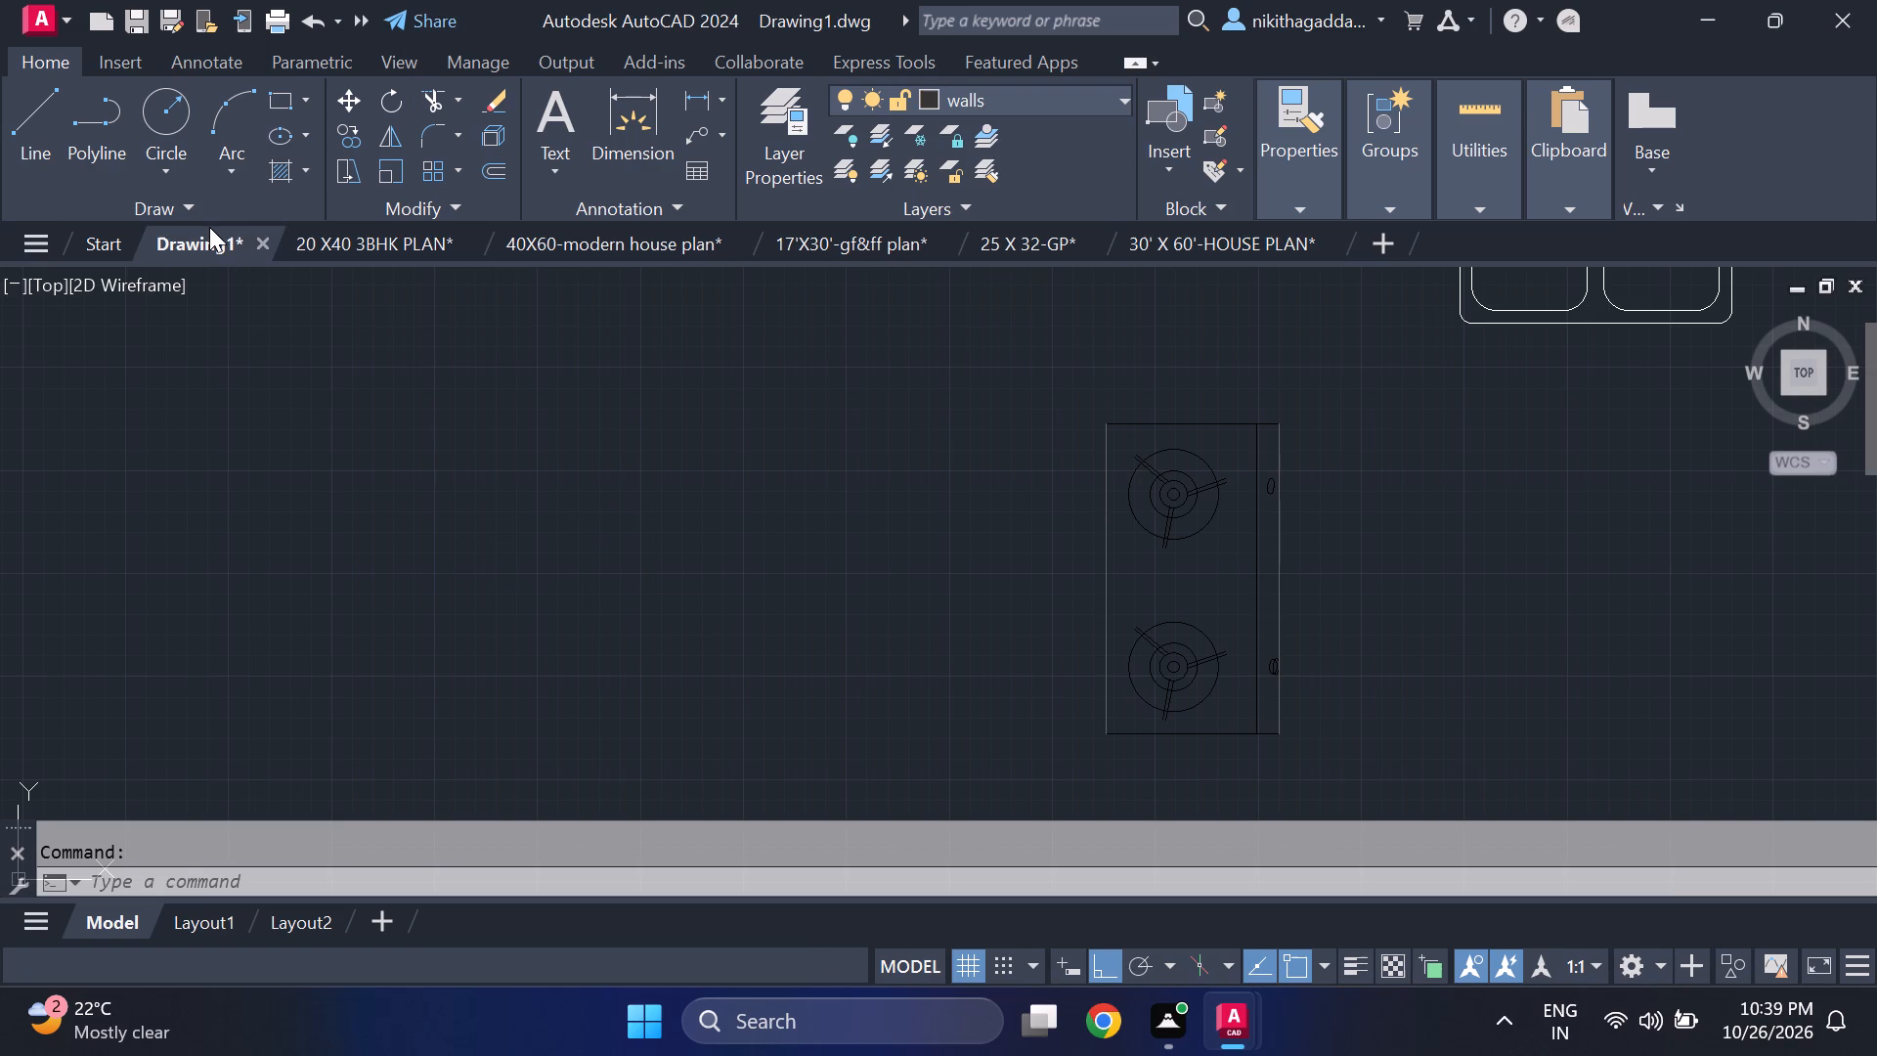
key(ctrl+v)
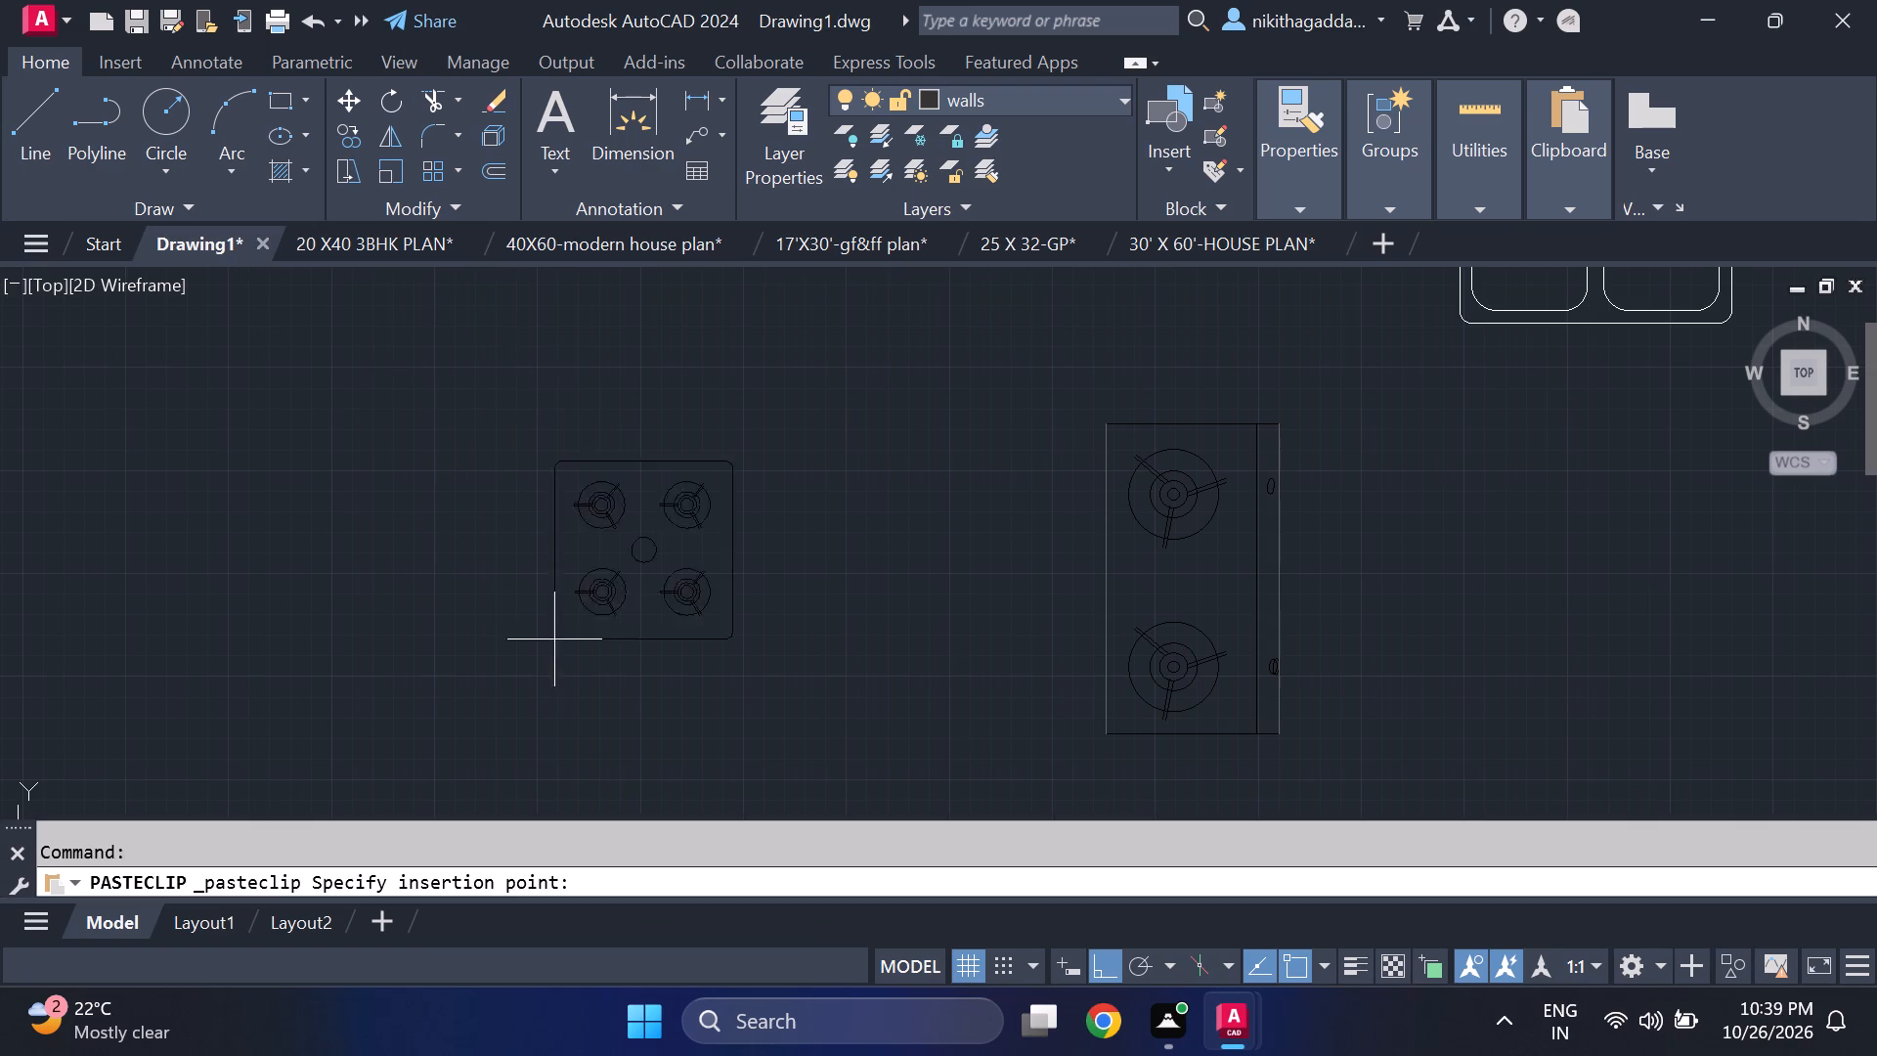
middle_drag(834, 538, 428, 645)
scroll(515, 607, down, 3)
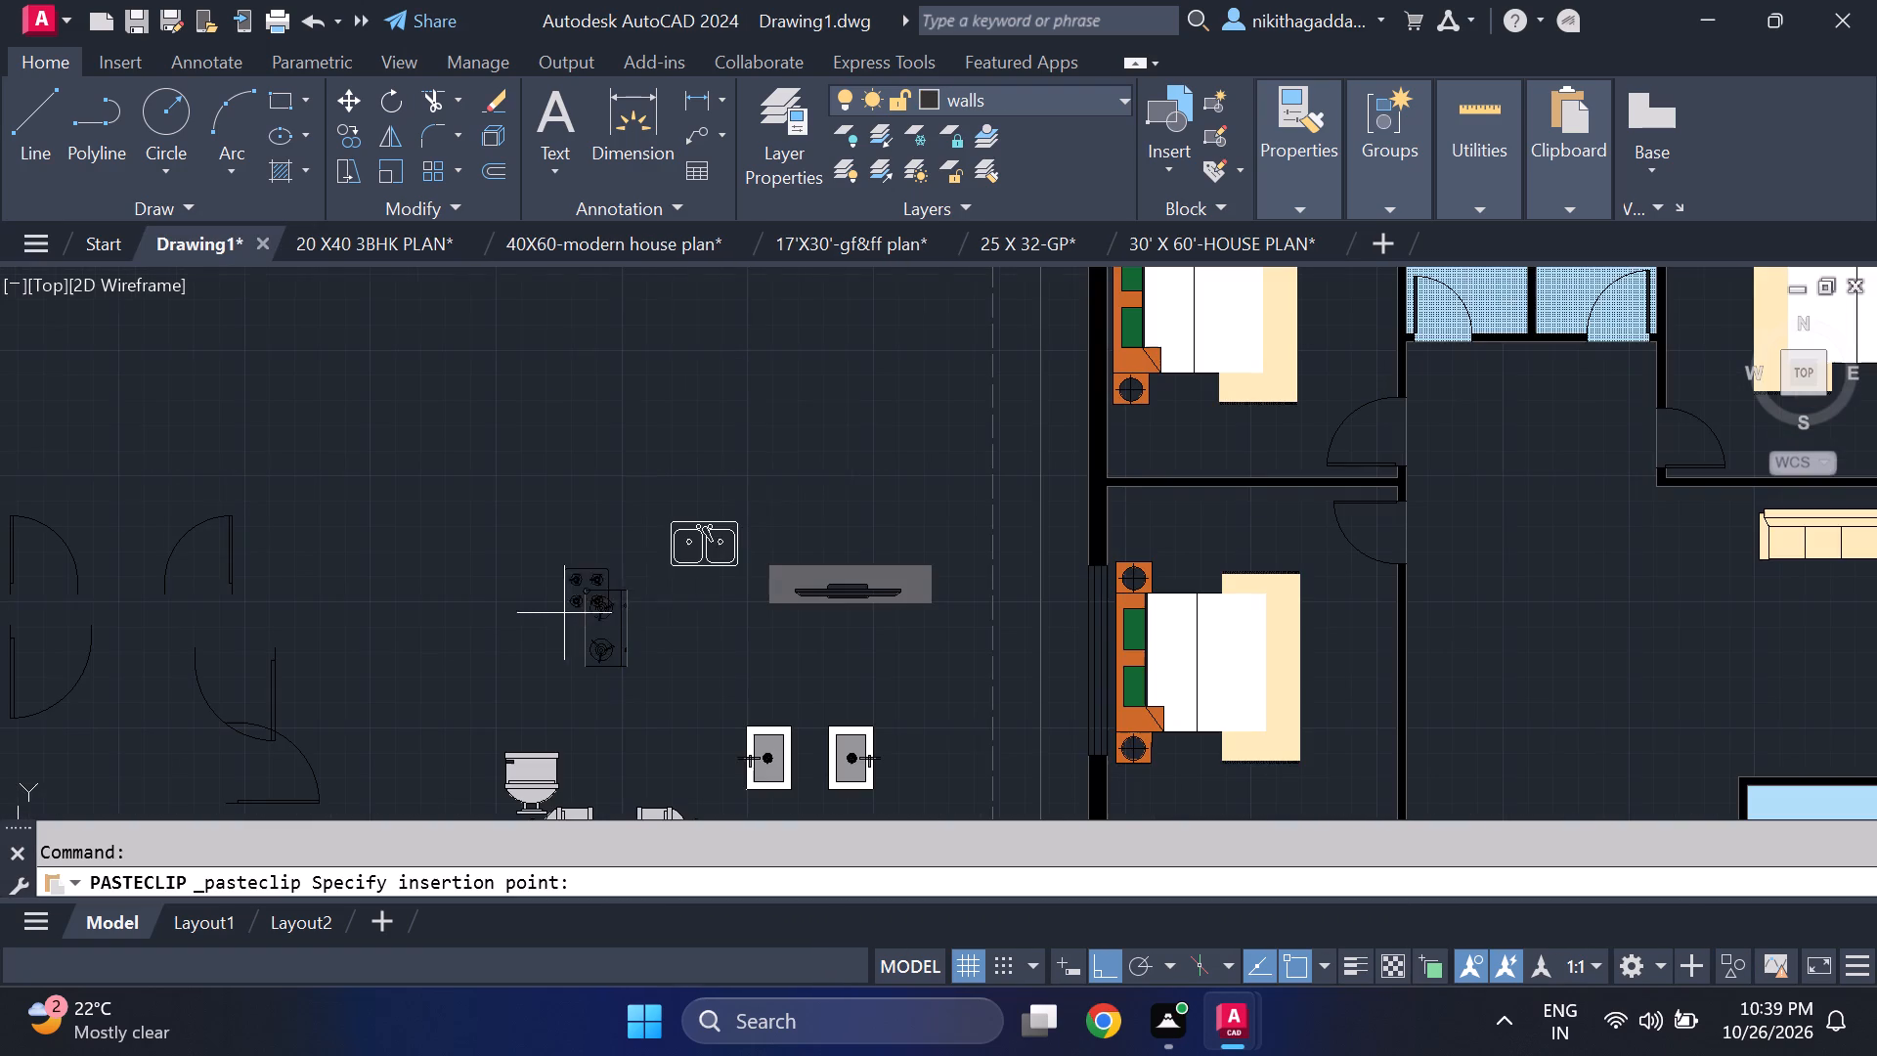
scroll(835, 524, up, 2)
scroll(932, 548, down, 2)
middle_drag(1057, 697, 1051, 628)
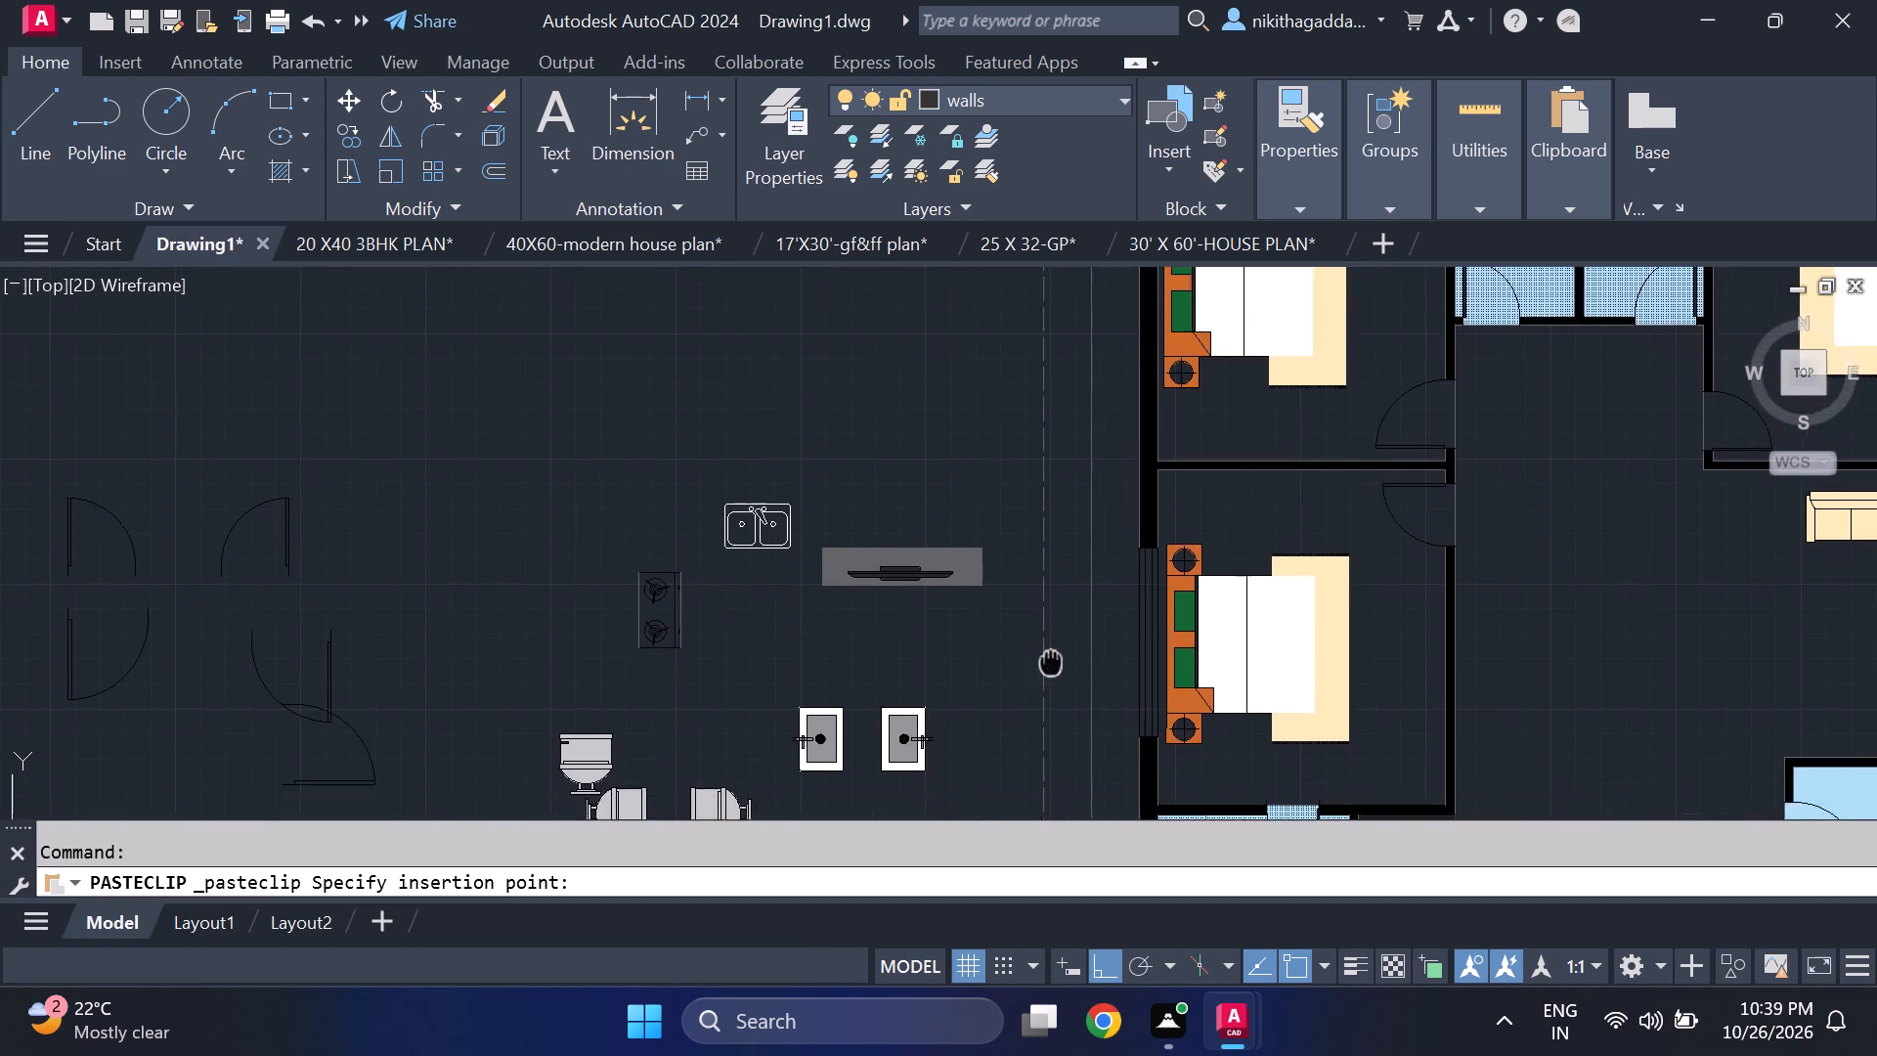
middle_drag(1051, 628, 739, 294)
scroll(755, 372, down, 1)
scroll(826, 575, up, 3)
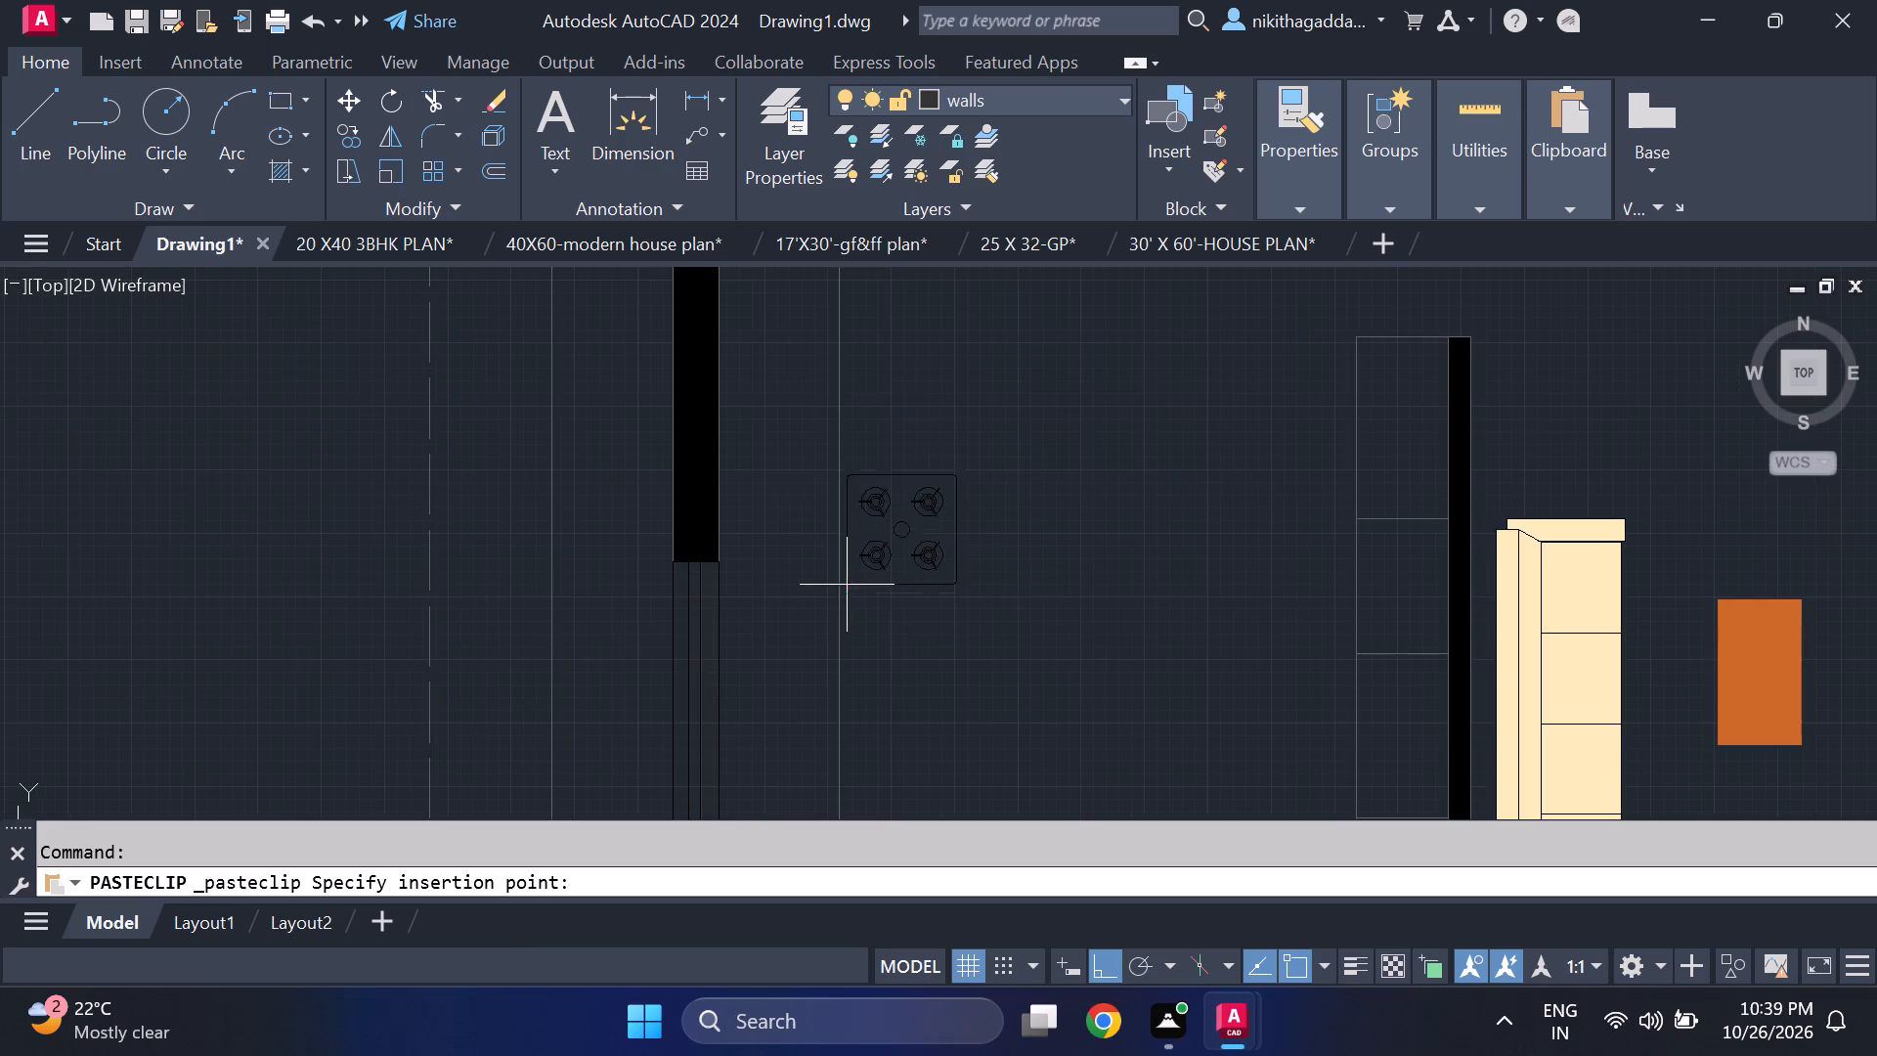
middle_drag(678, 394, 743, 618)
scroll(780, 580, up, 2)
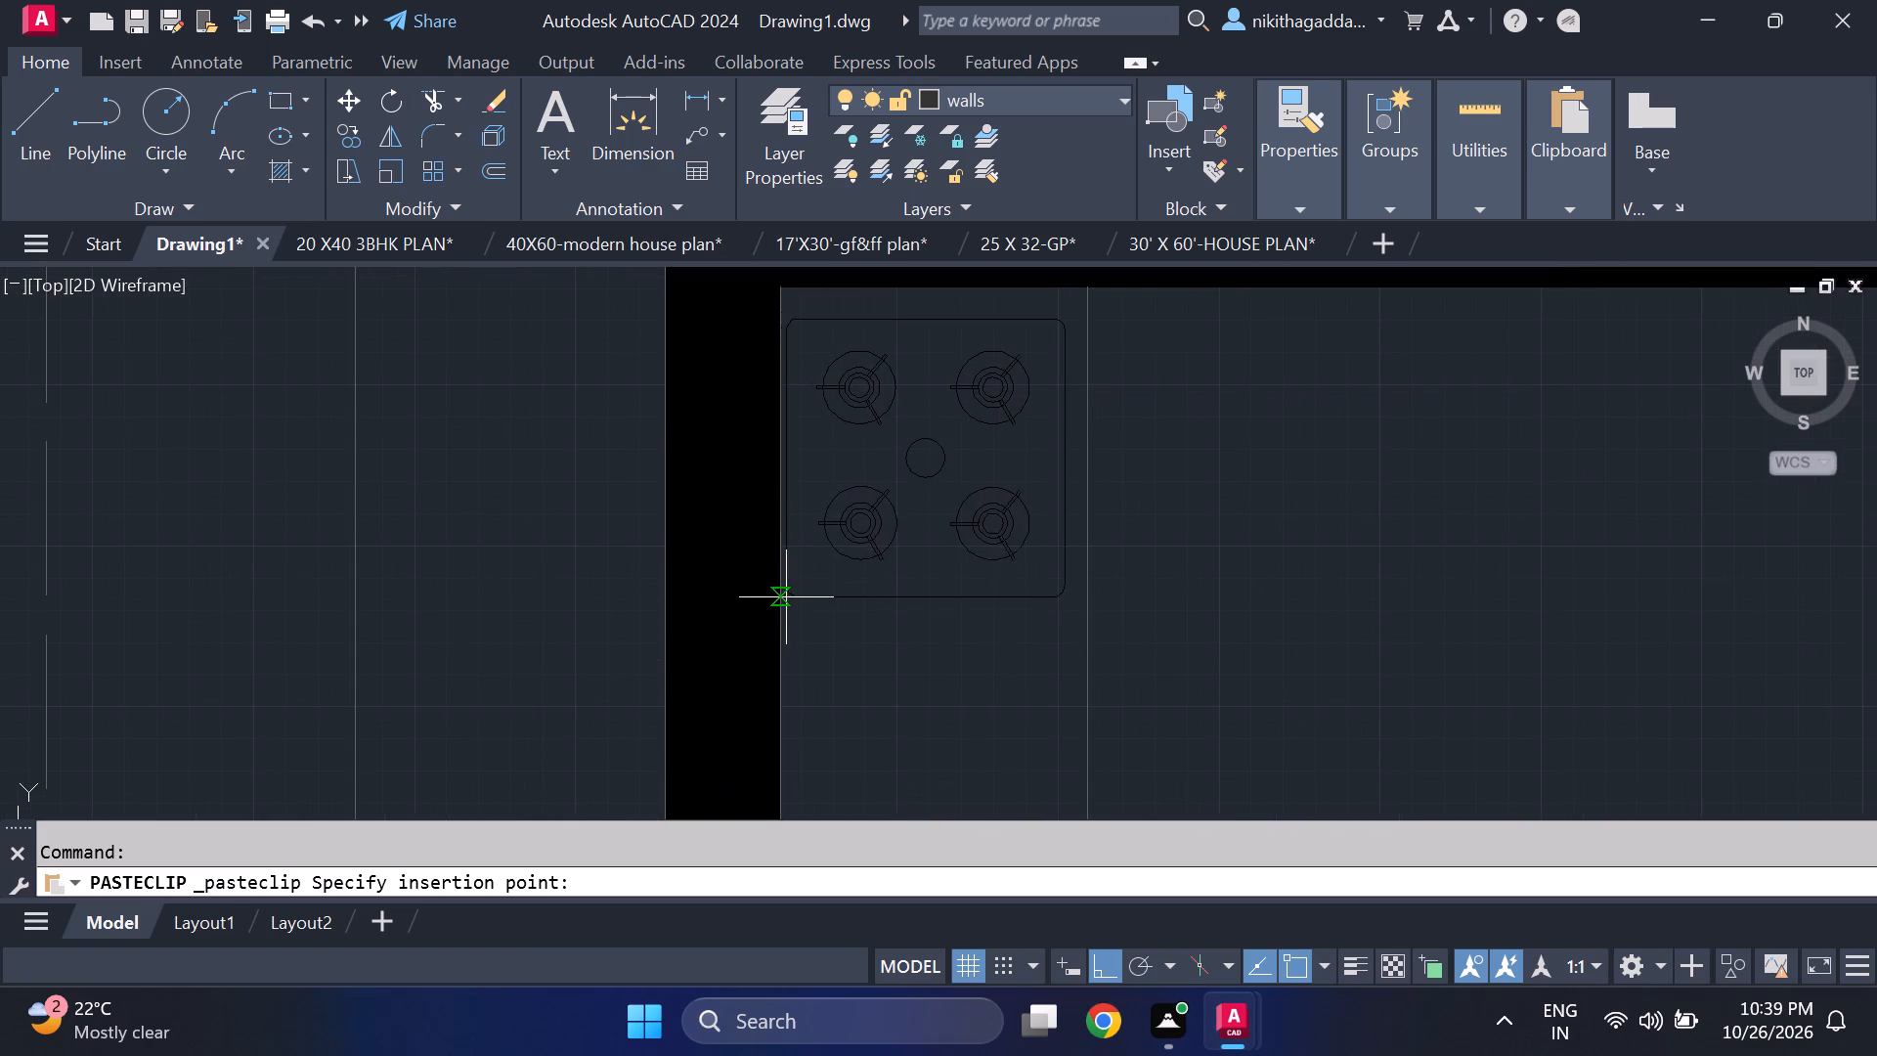
scroll(796, 600, up, 2)
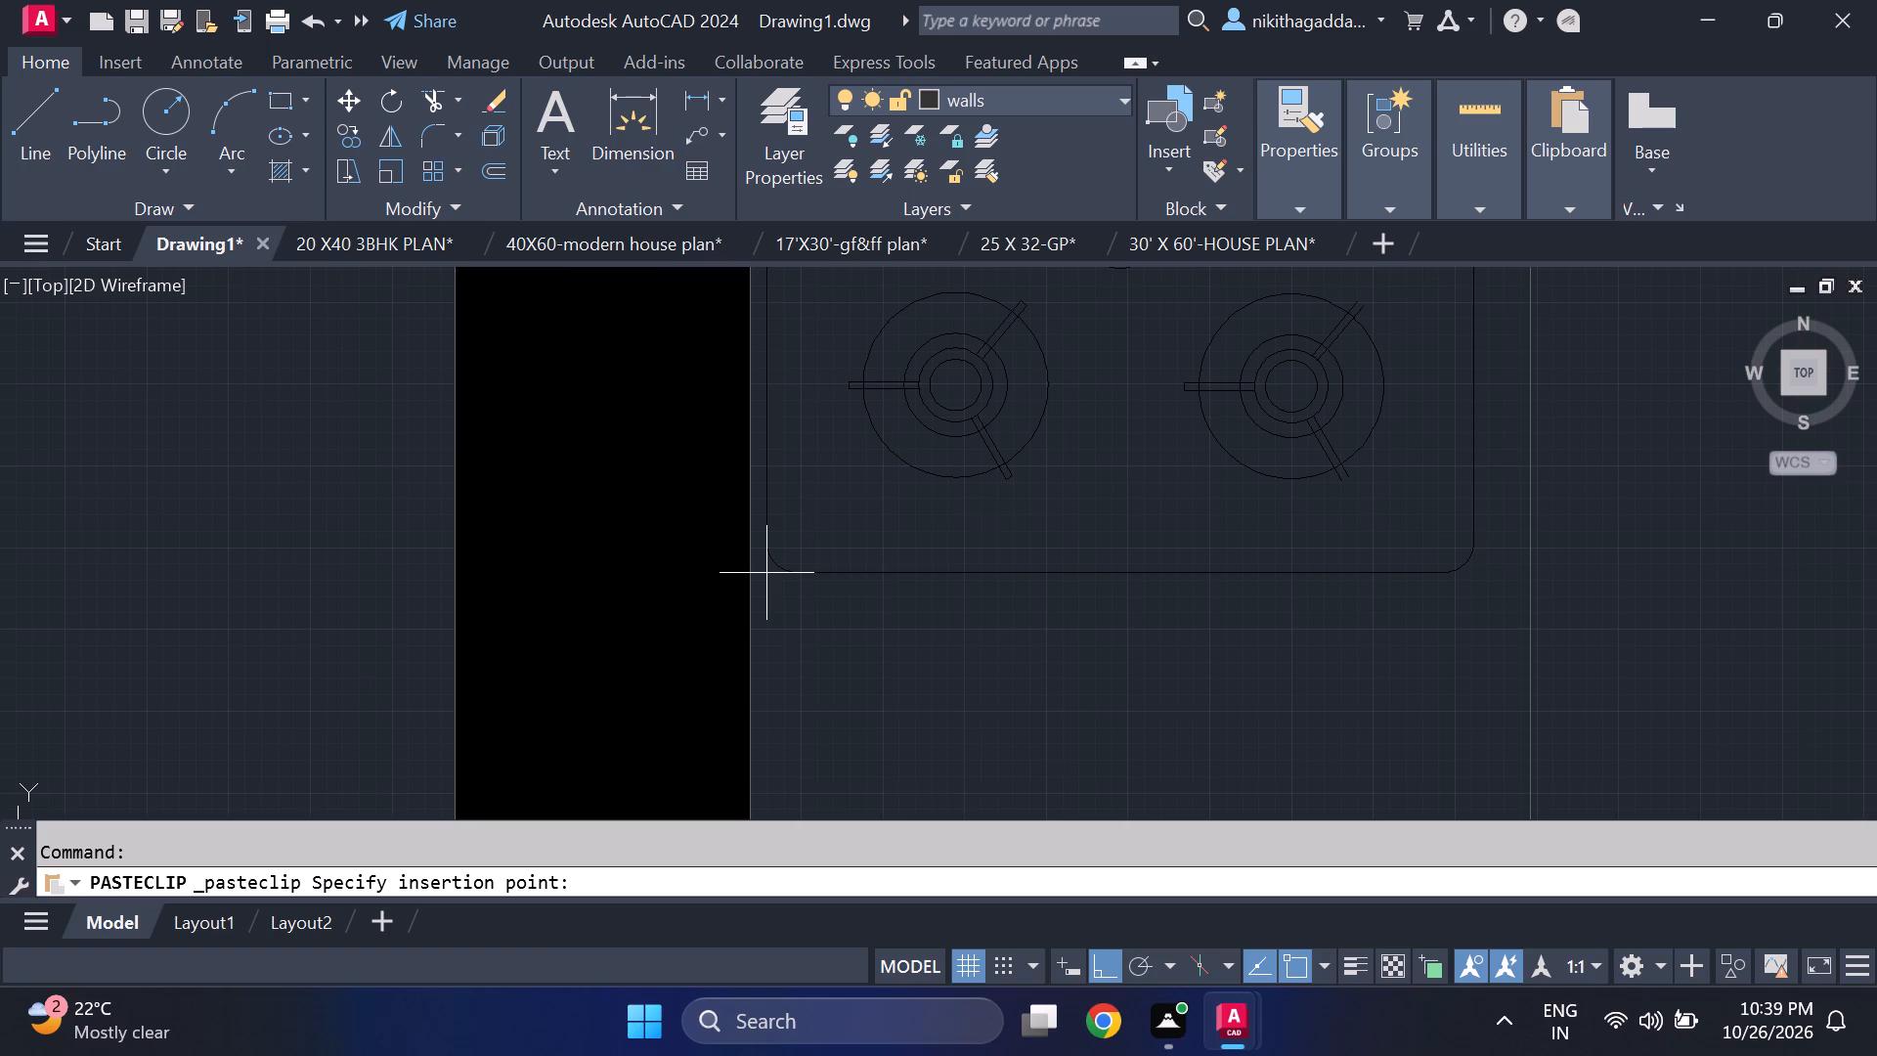
scroll(766, 573, up, 1)
scroll(766, 573, down, 2)
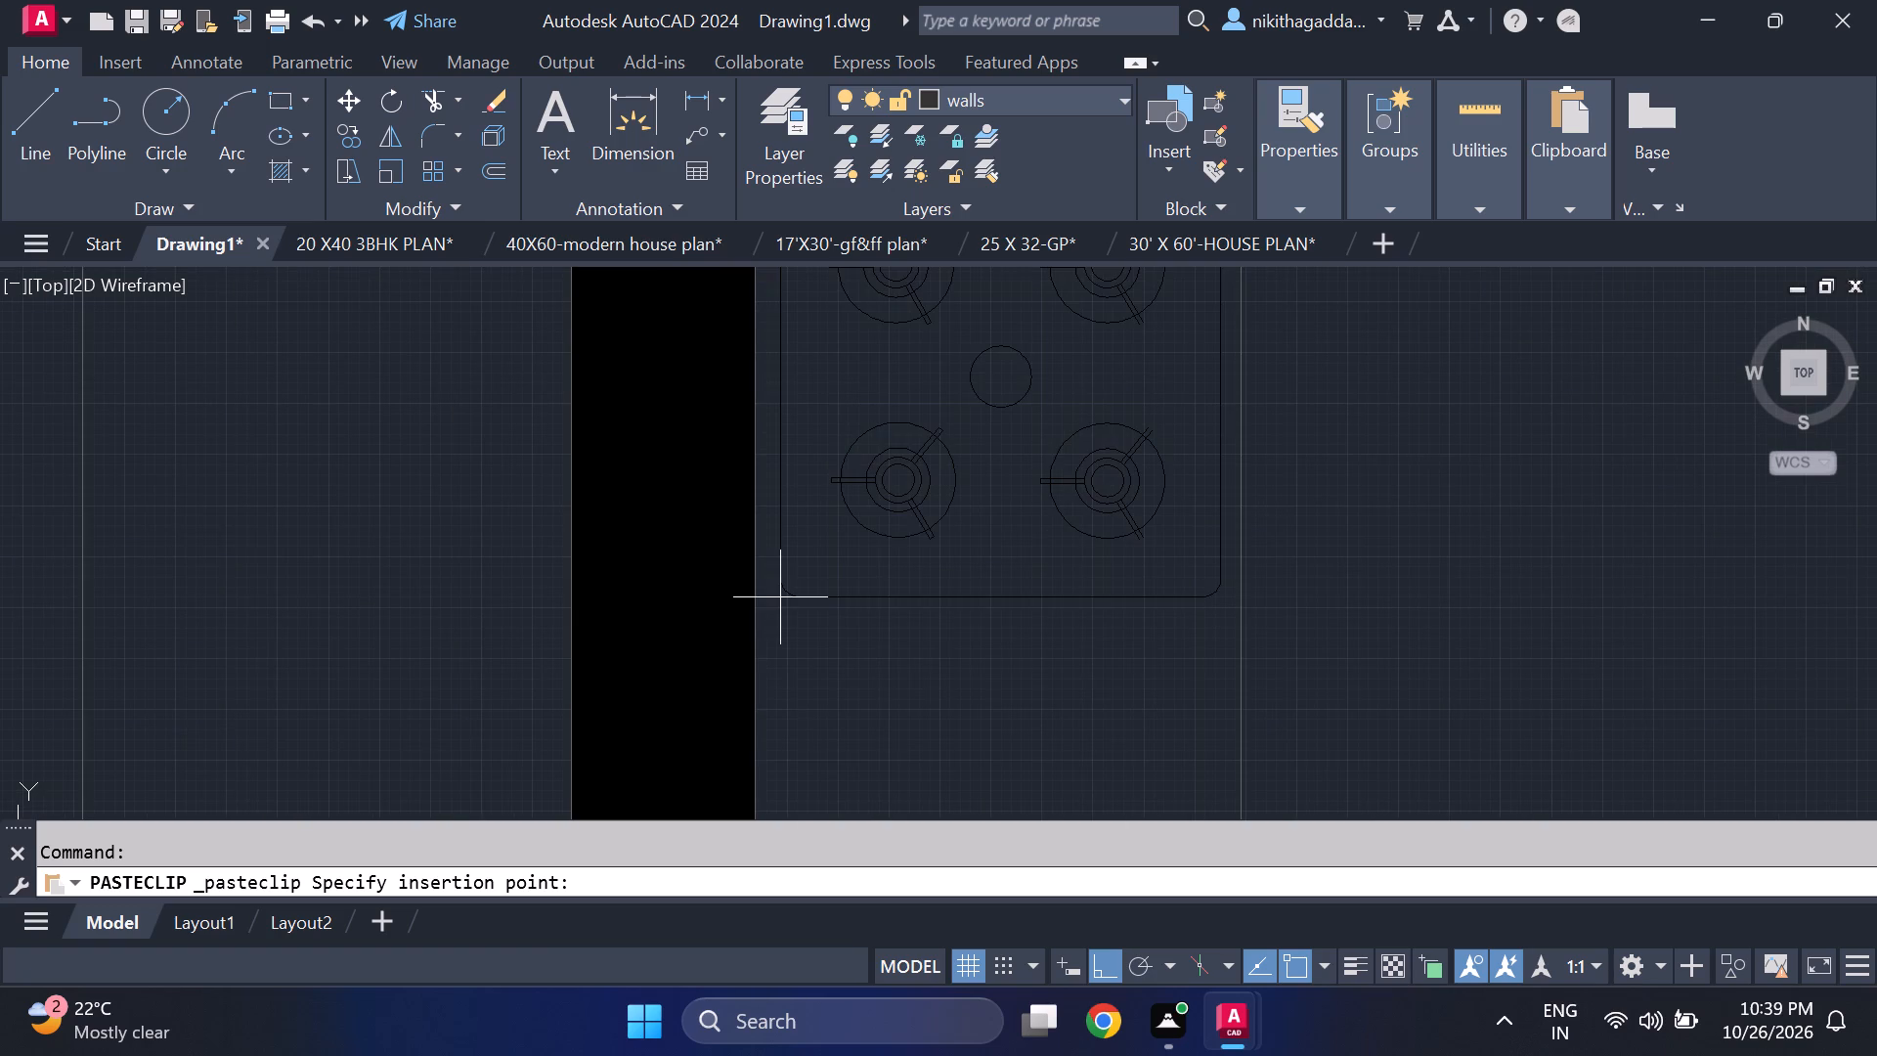
click(786, 599)
Move the four-burner stove straight south along the western counter, using its centre as the base point.
scroll(816, 569, down, 4)
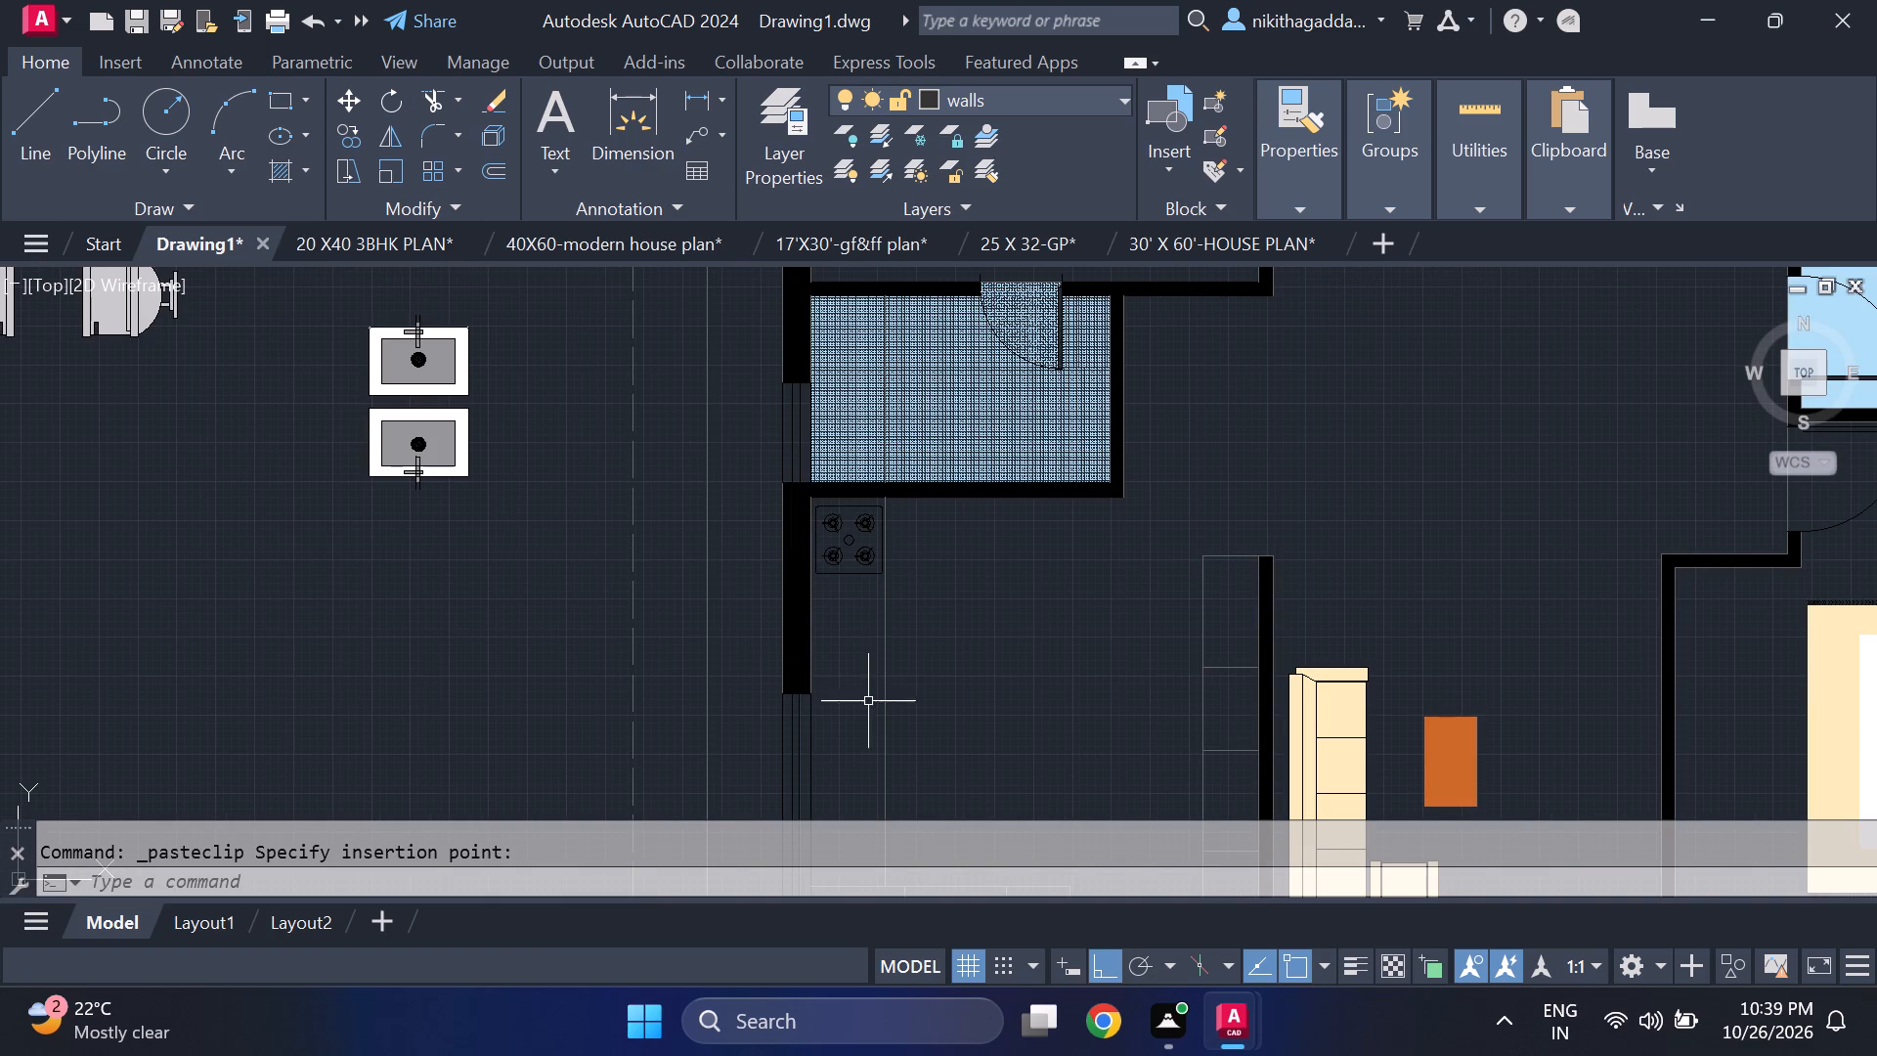
scroll(842, 540, up, 2)
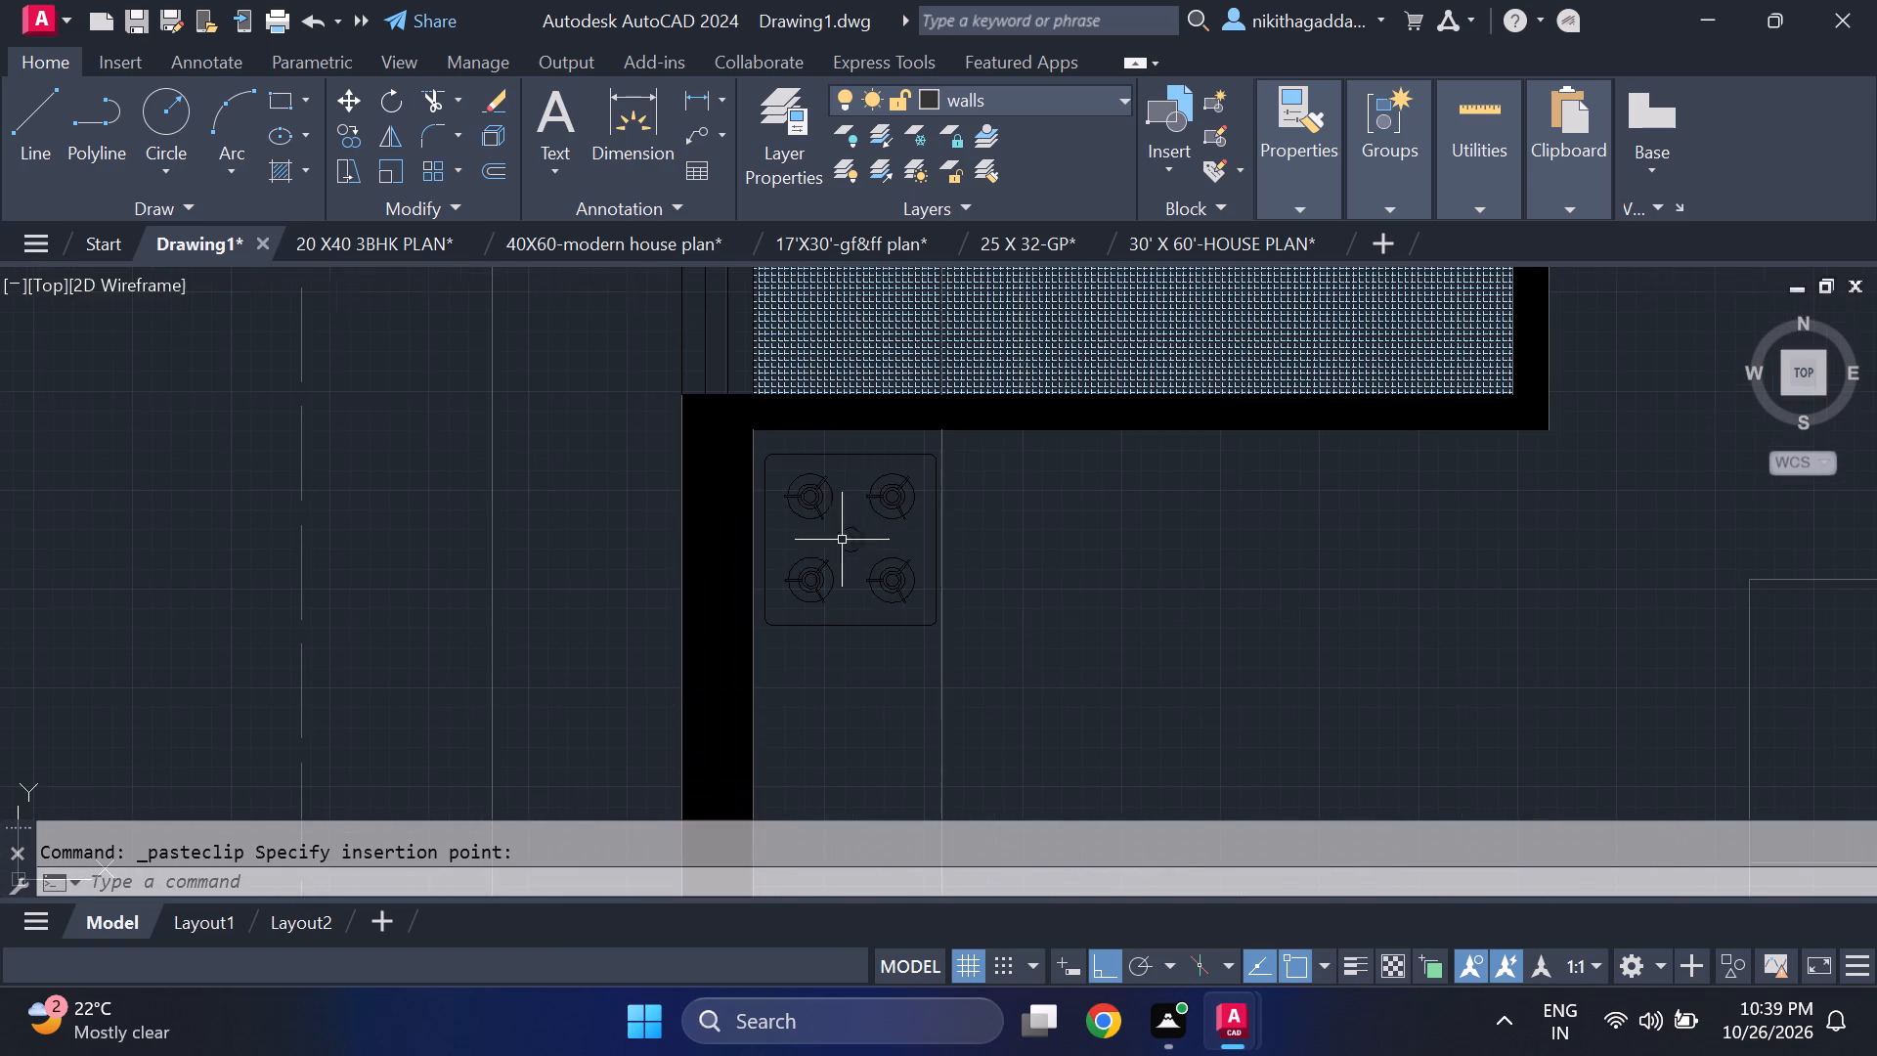
click(863, 522)
click(814, 569)
key(m)
key(Return)
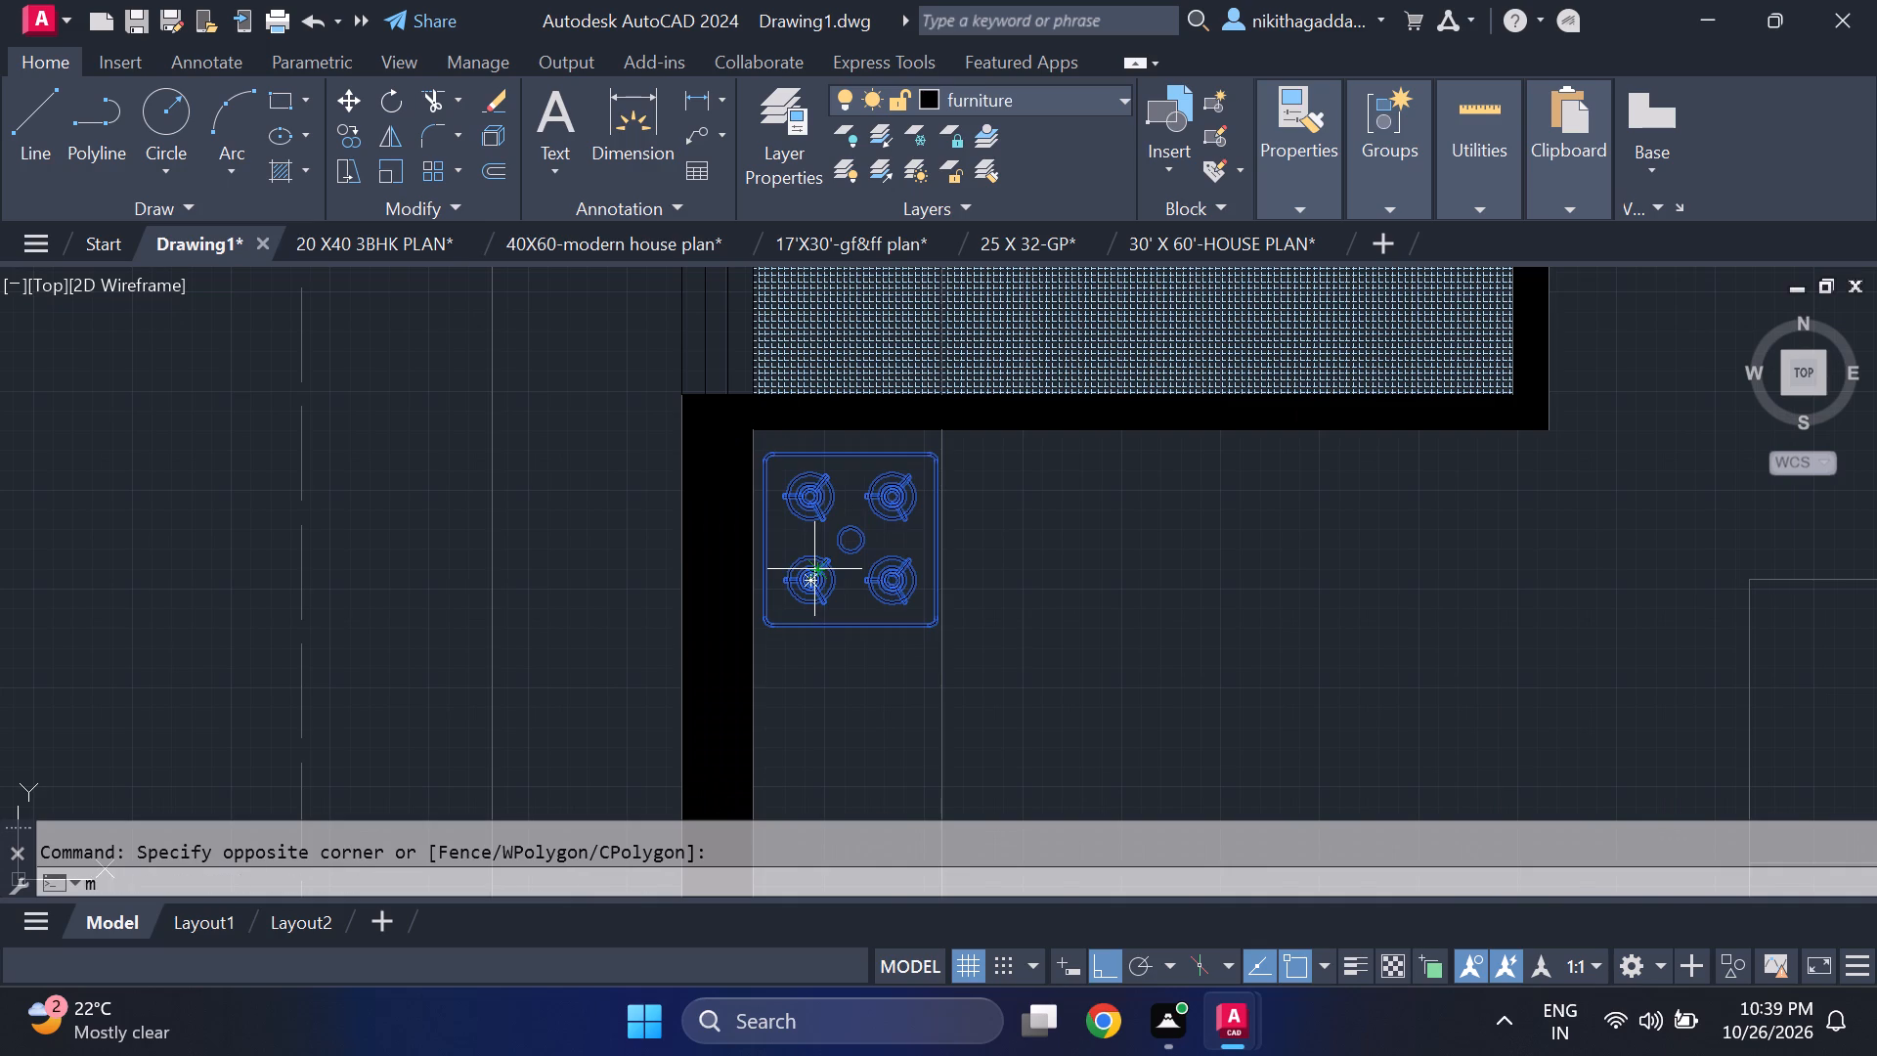
click(850, 537)
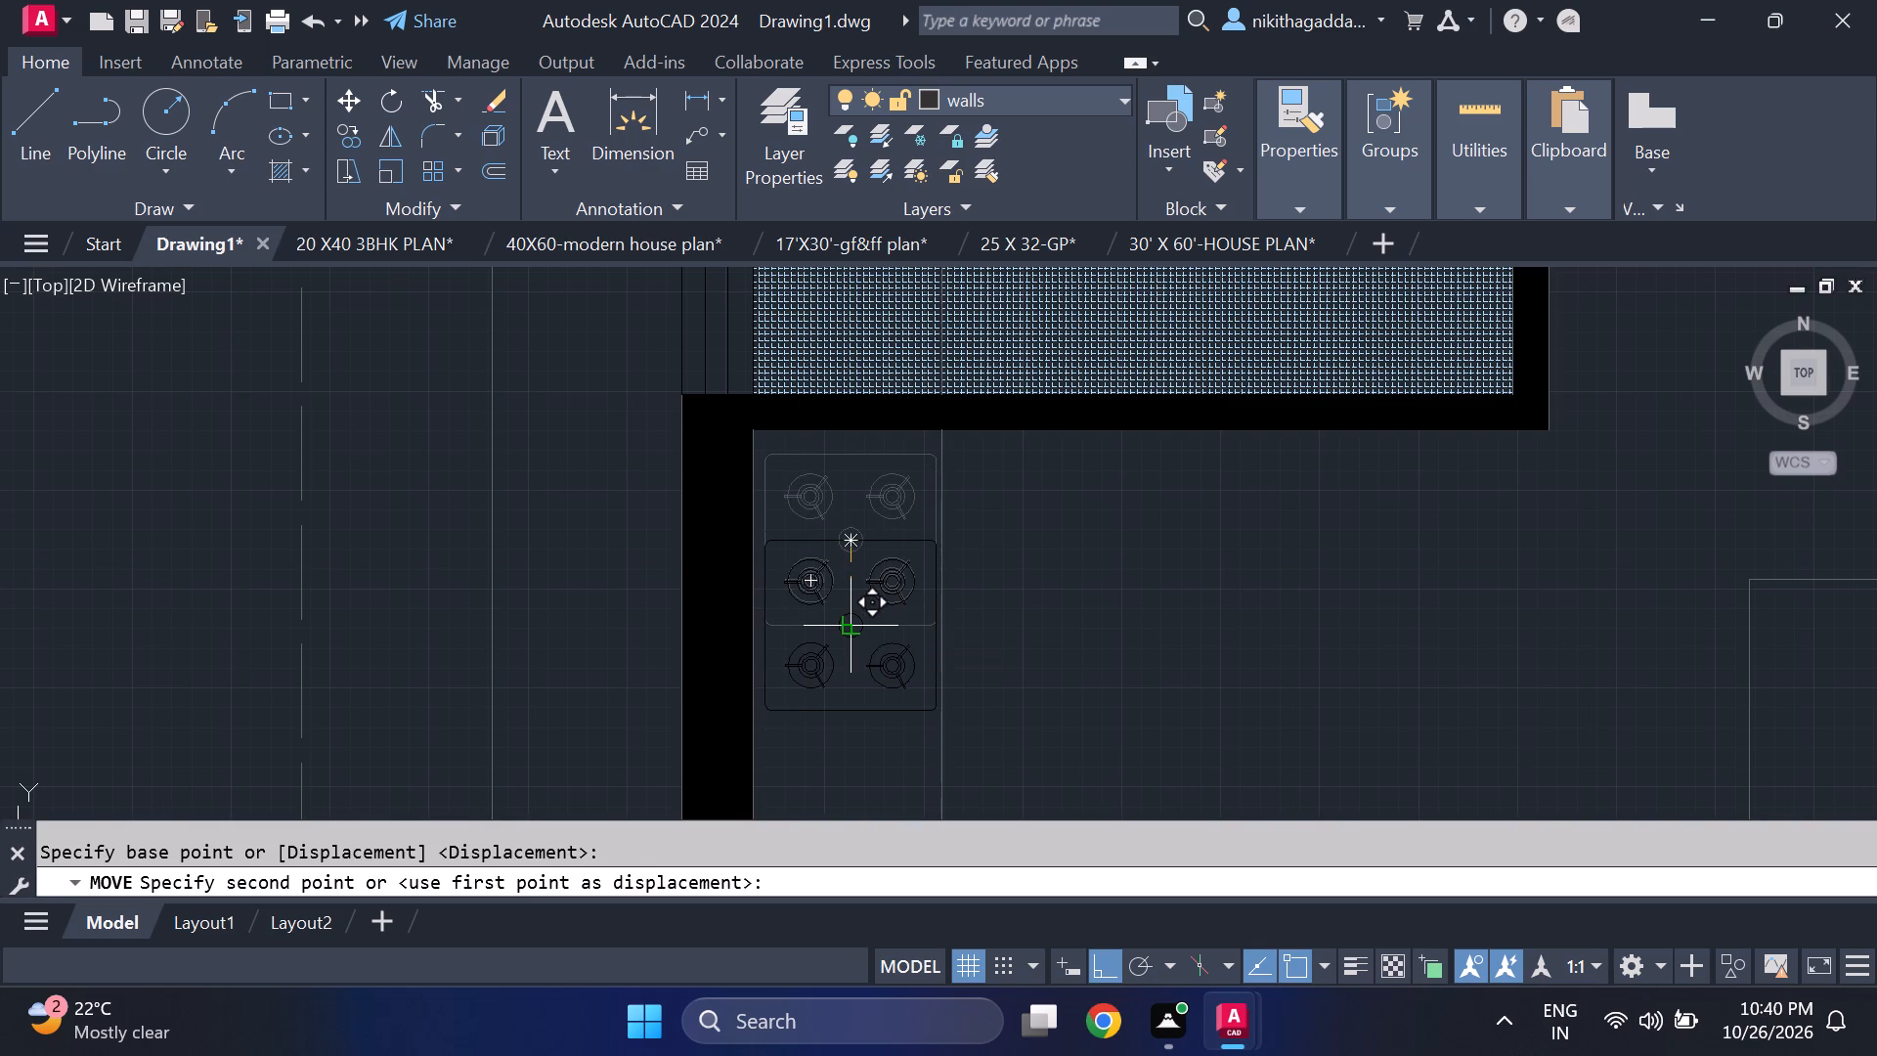
click(843, 637)
Assign the spare double-bowl sink block west of the plan to the furniture layer.
scroll(852, 532, down, 2)
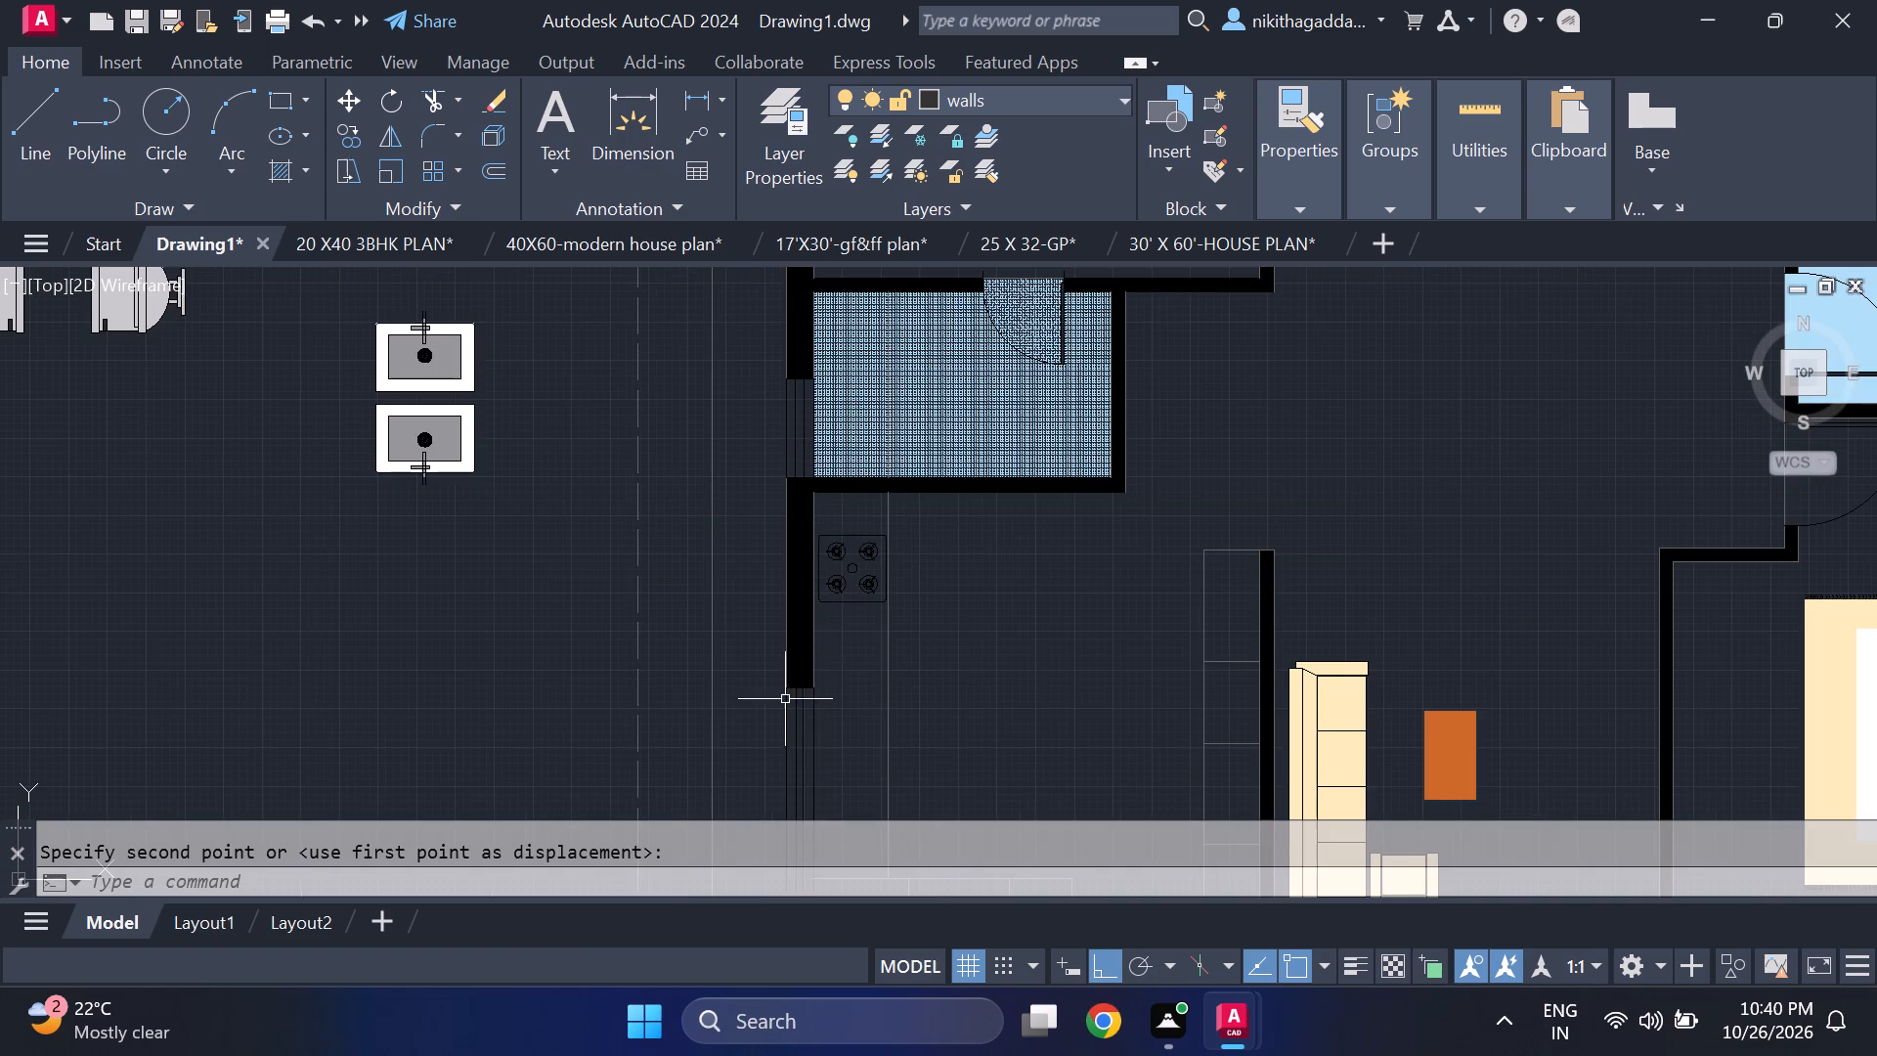
middle_drag(785, 699, 846, 454)
middle_drag(640, 489, 690, 659)
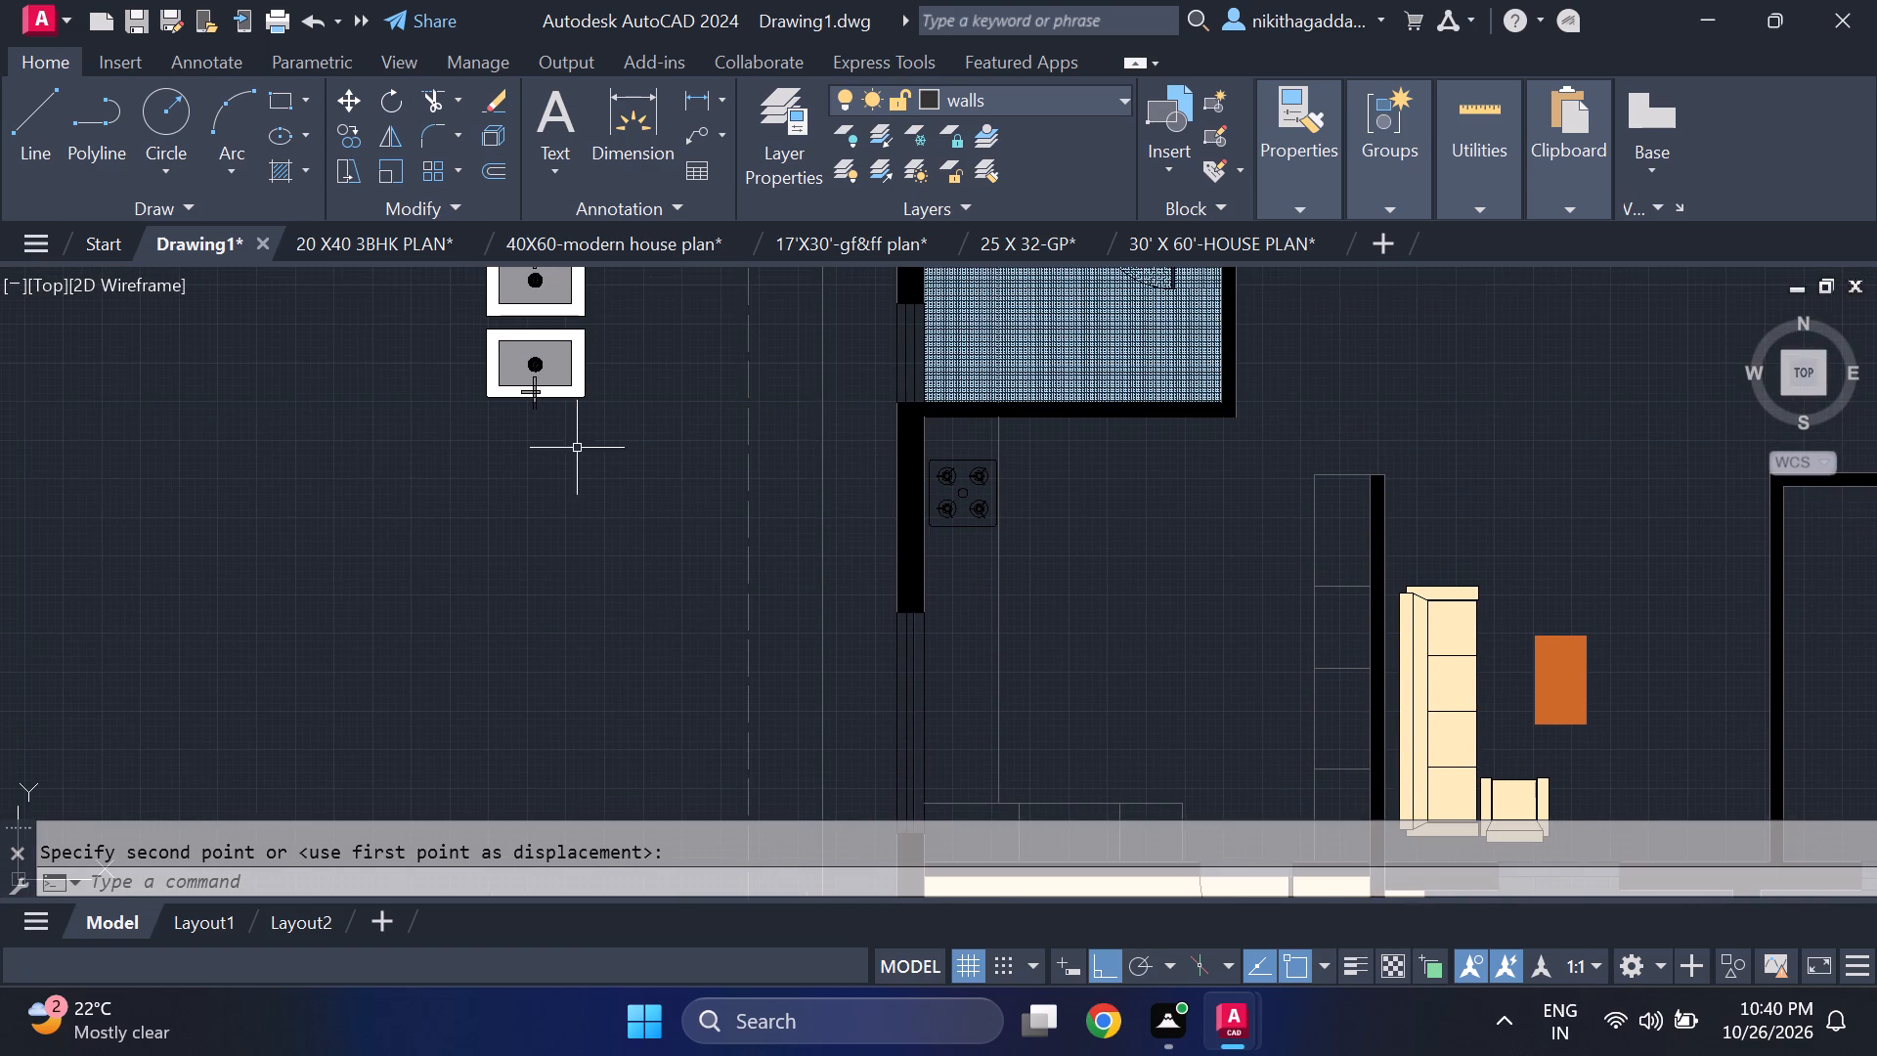
middle_drag(586, 481, 647, 673)
middle_drag(514, 476, 642, 673)
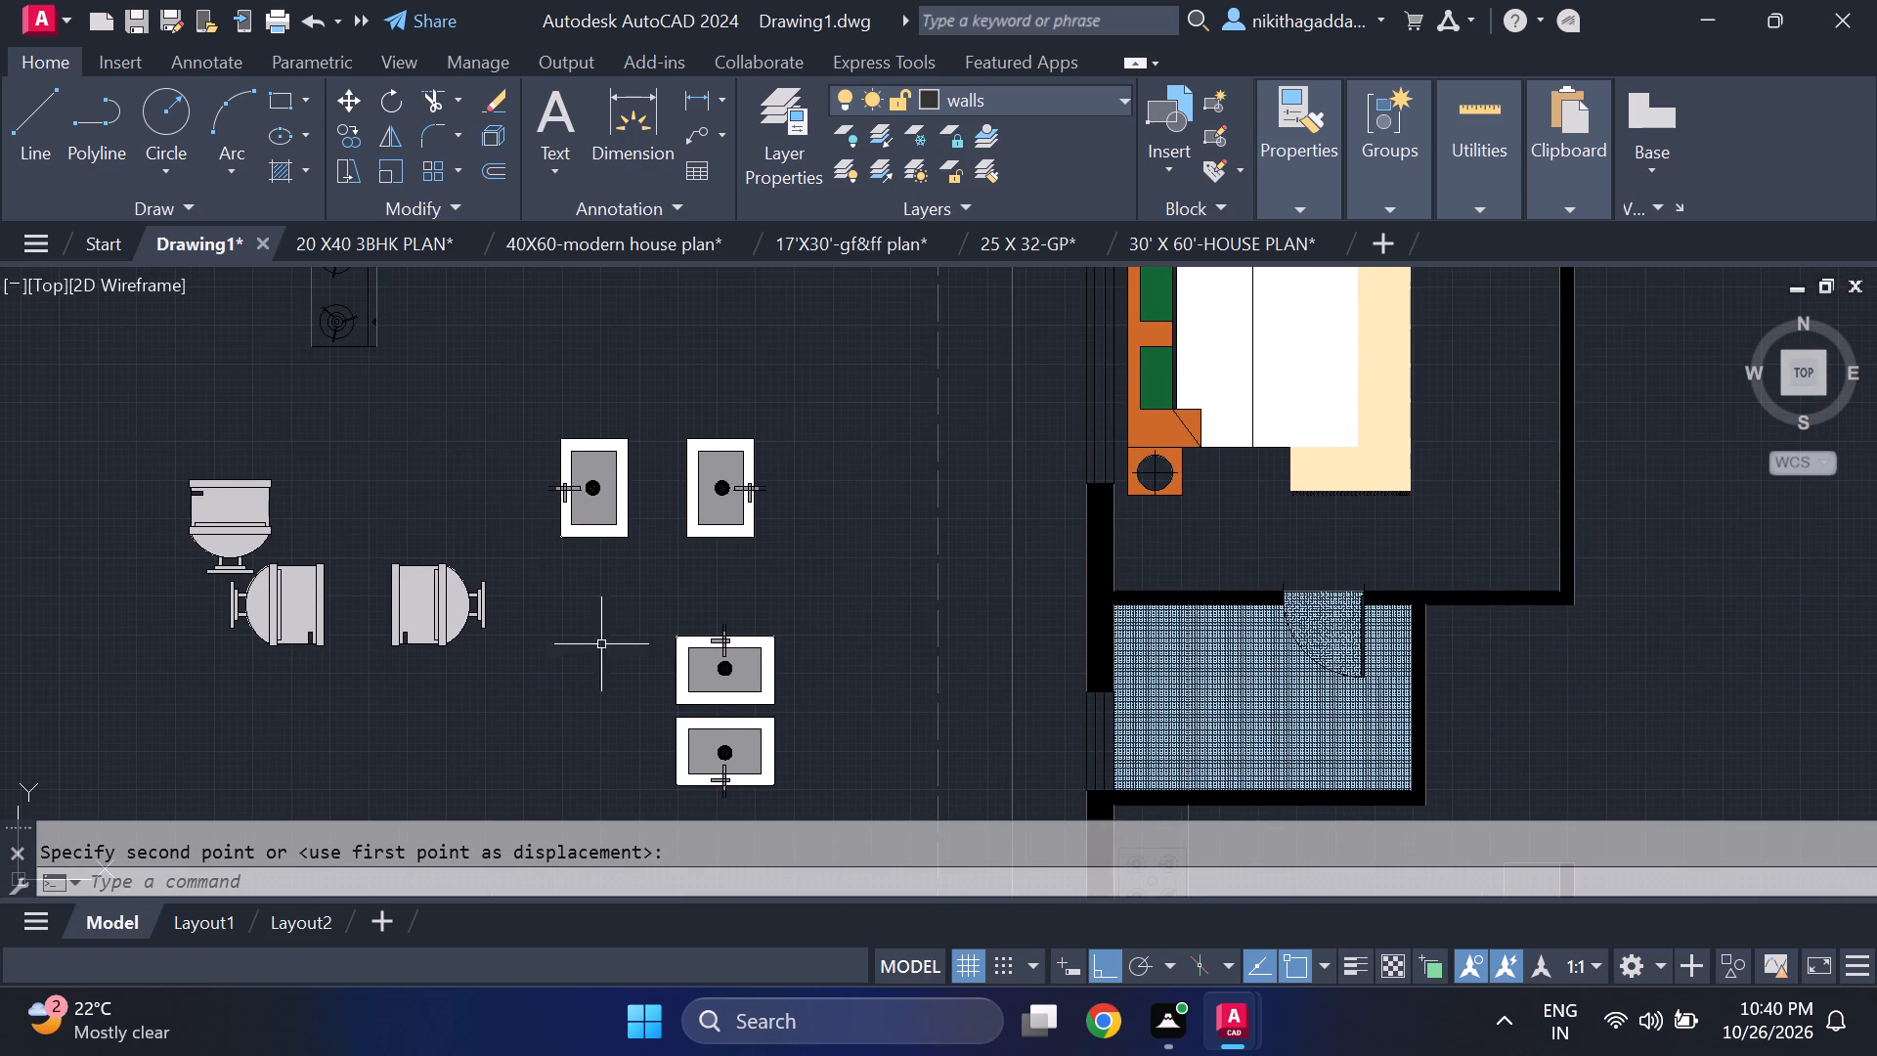
scroll(585, 517, down, 2)
middle_drag(566, 369, 595, 450)
scroll(594, 449, up, 4)
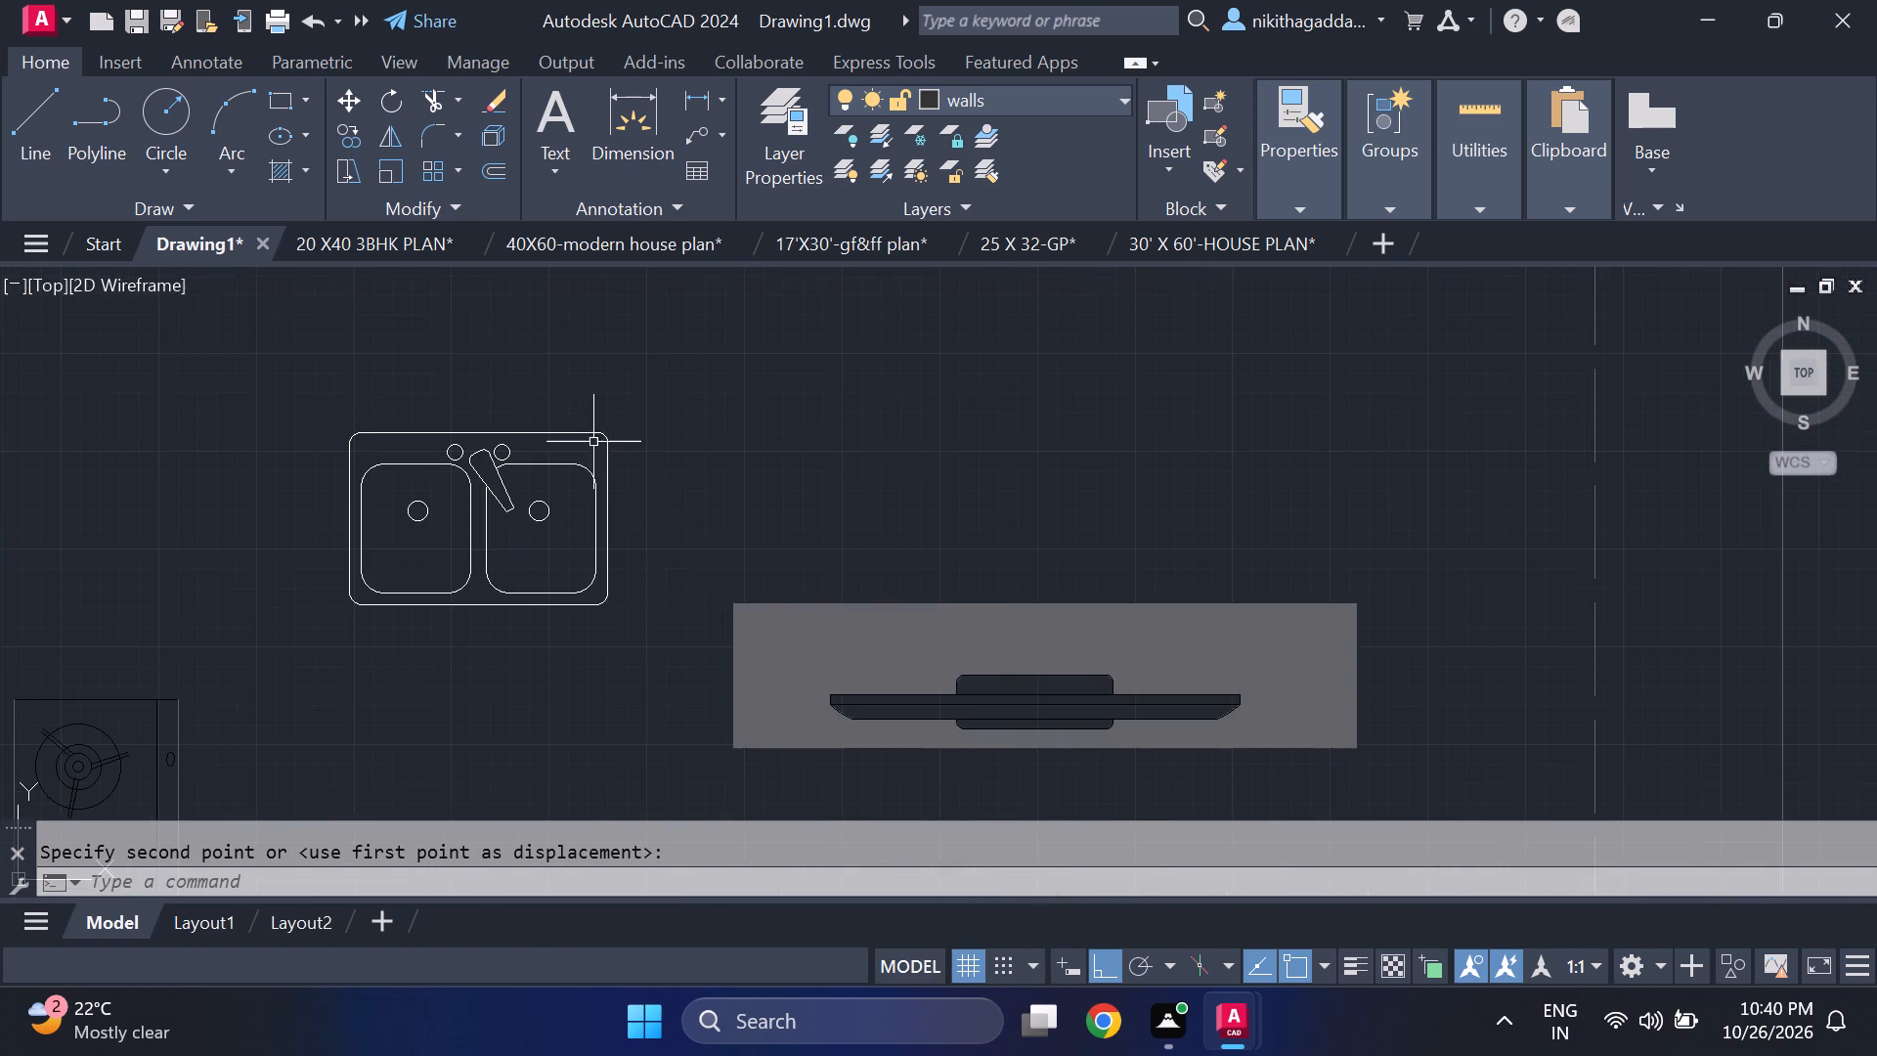
click(666, 388)
click(522, 430)
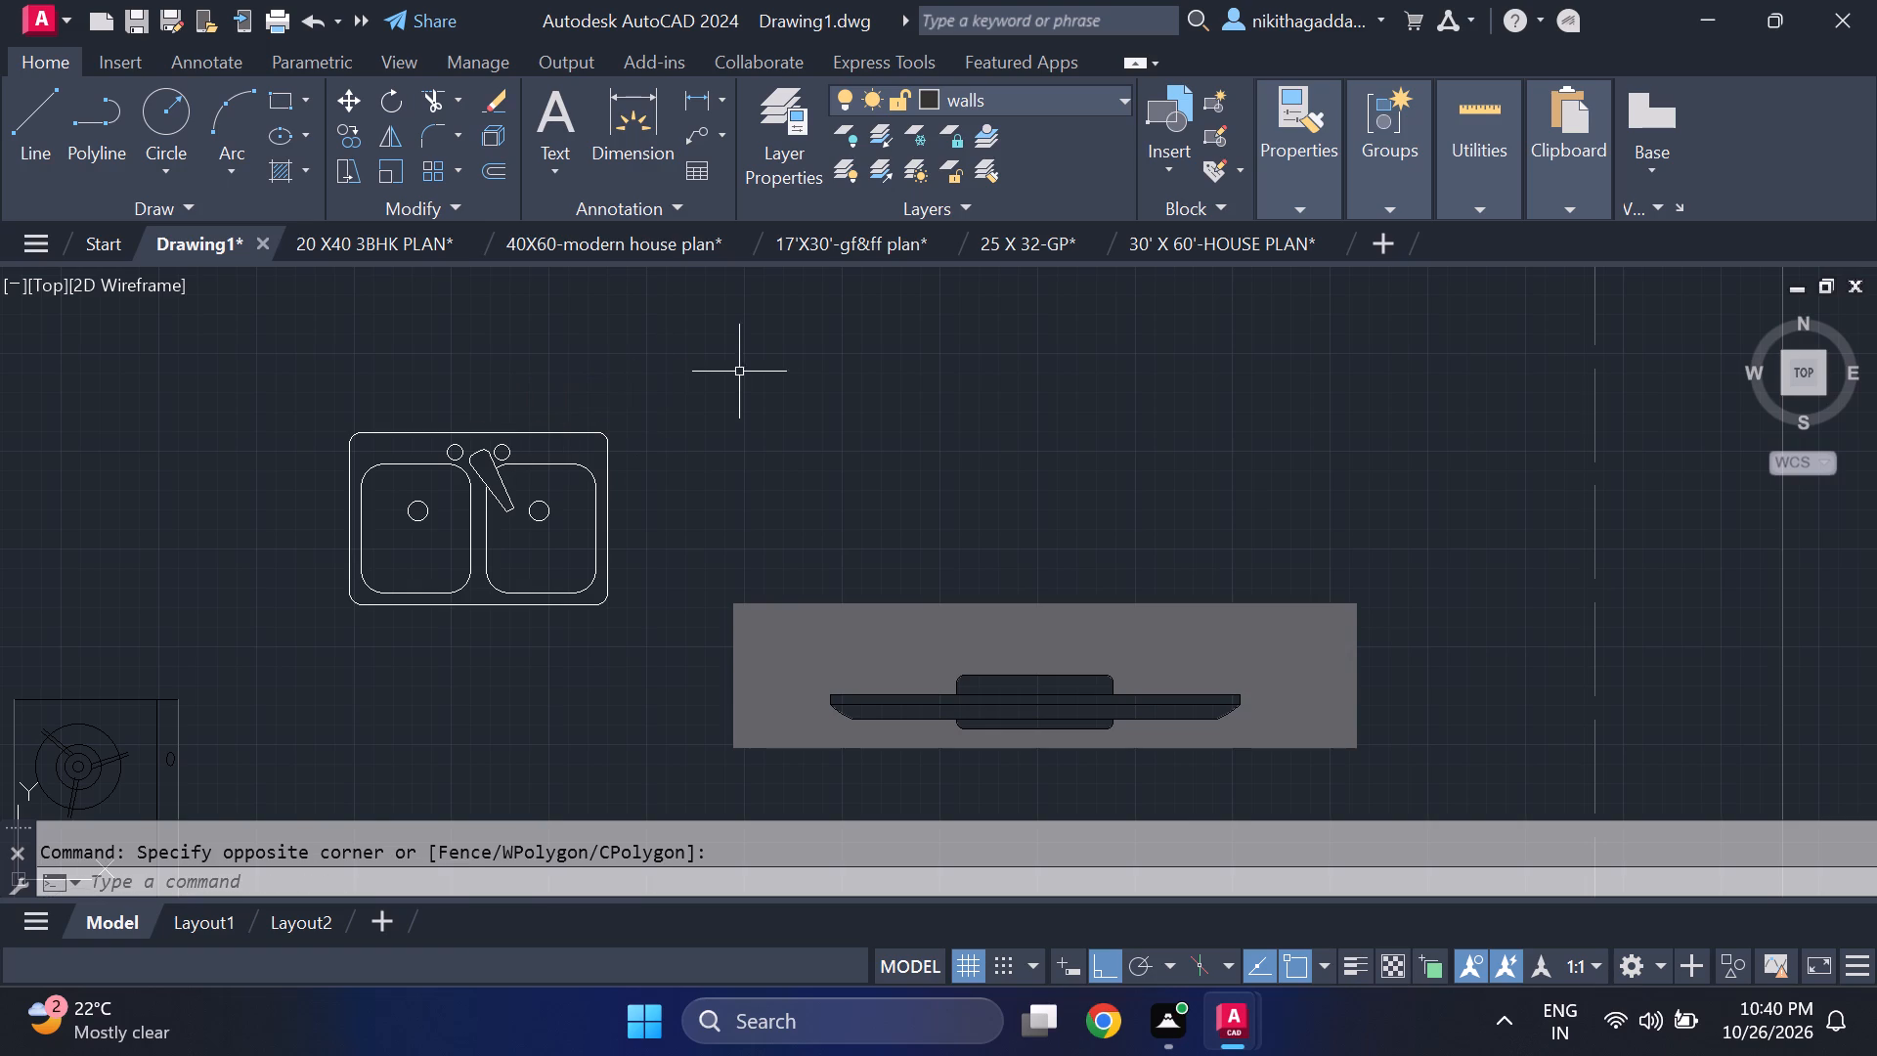
click(755, 368)
click(409, 464)
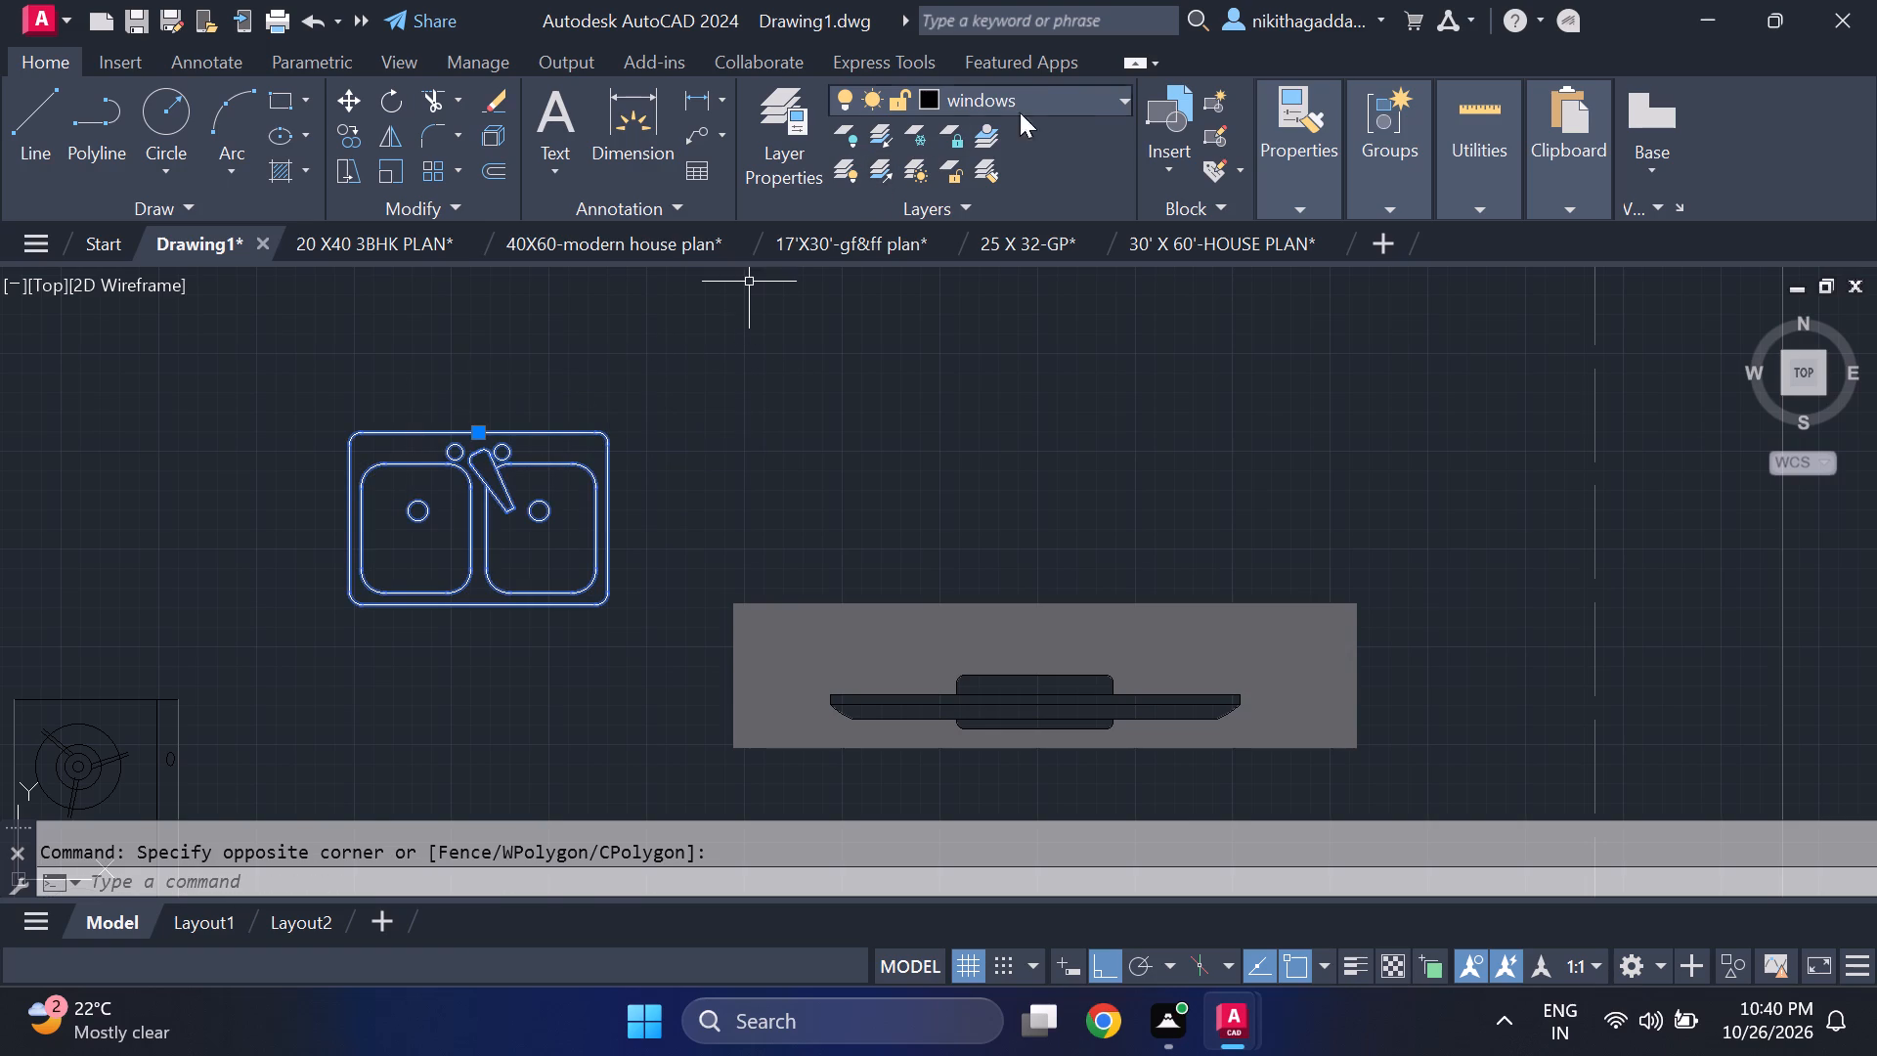
click(1063, 103)
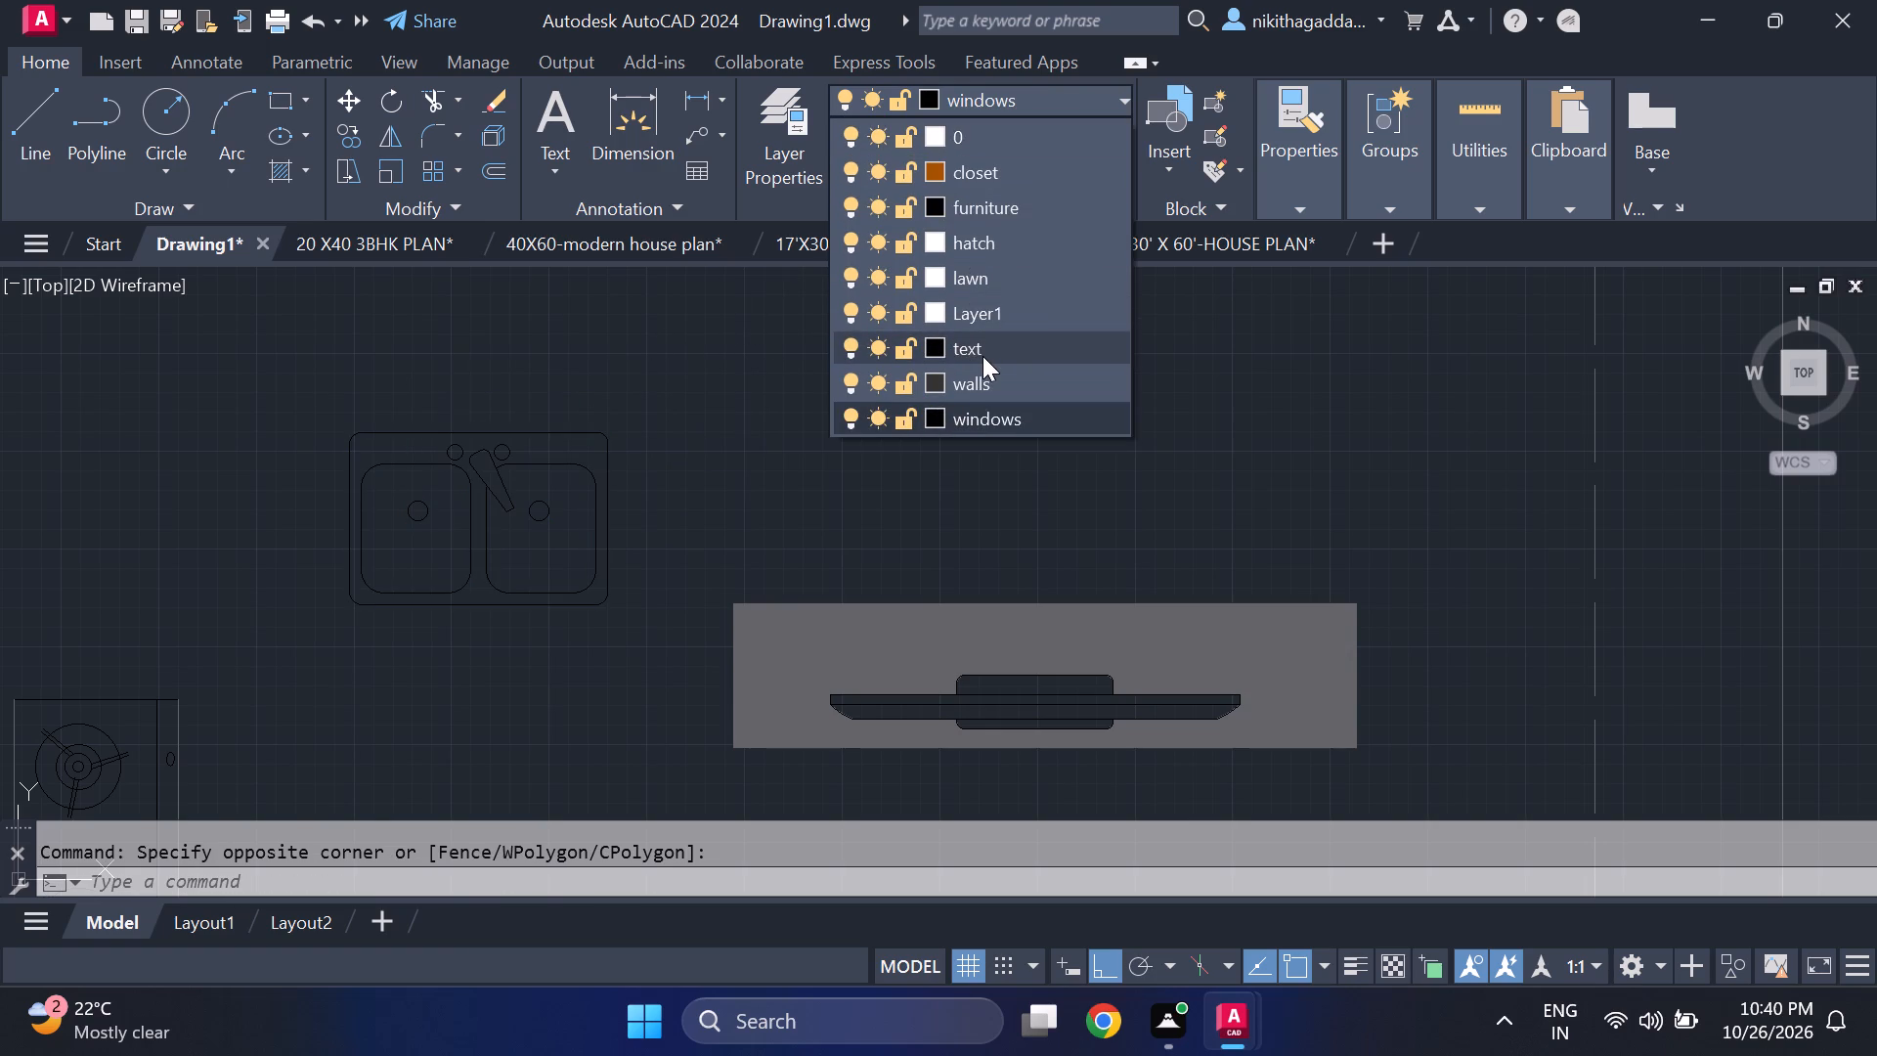
click(1021, 217)
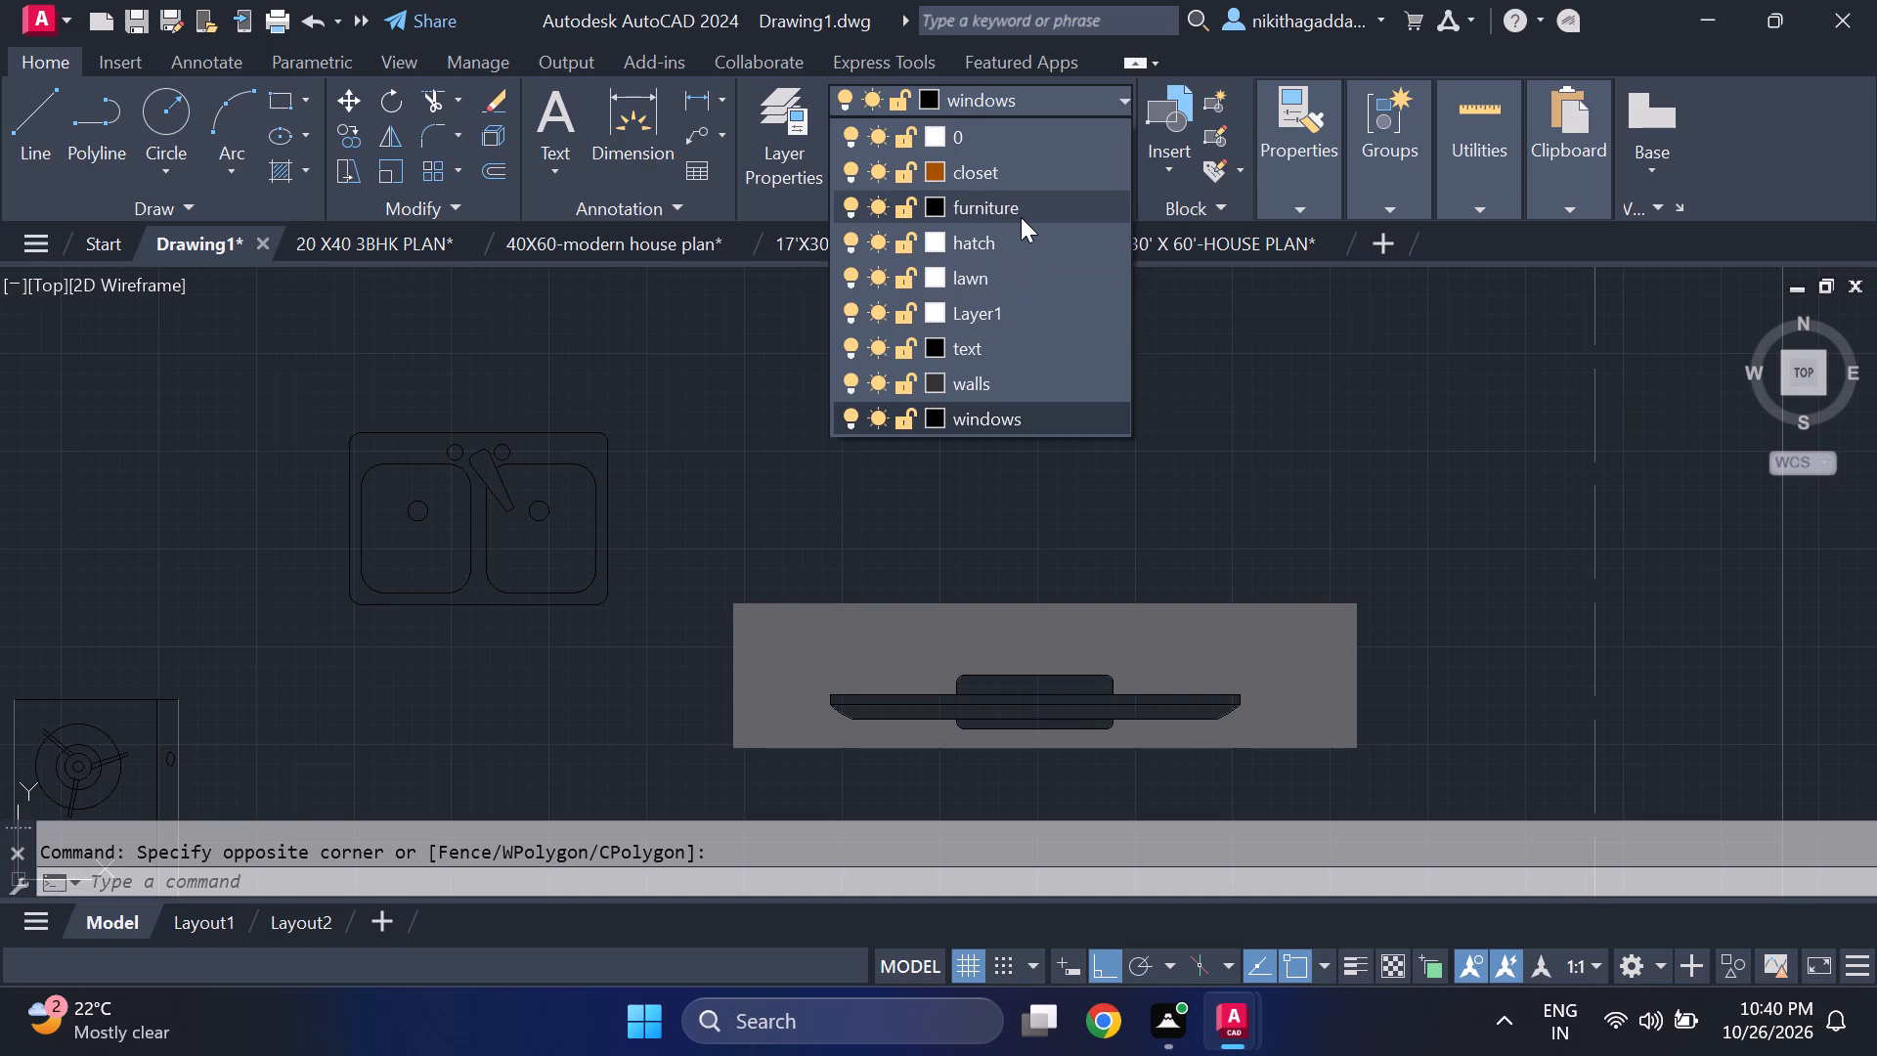
key(Escape)
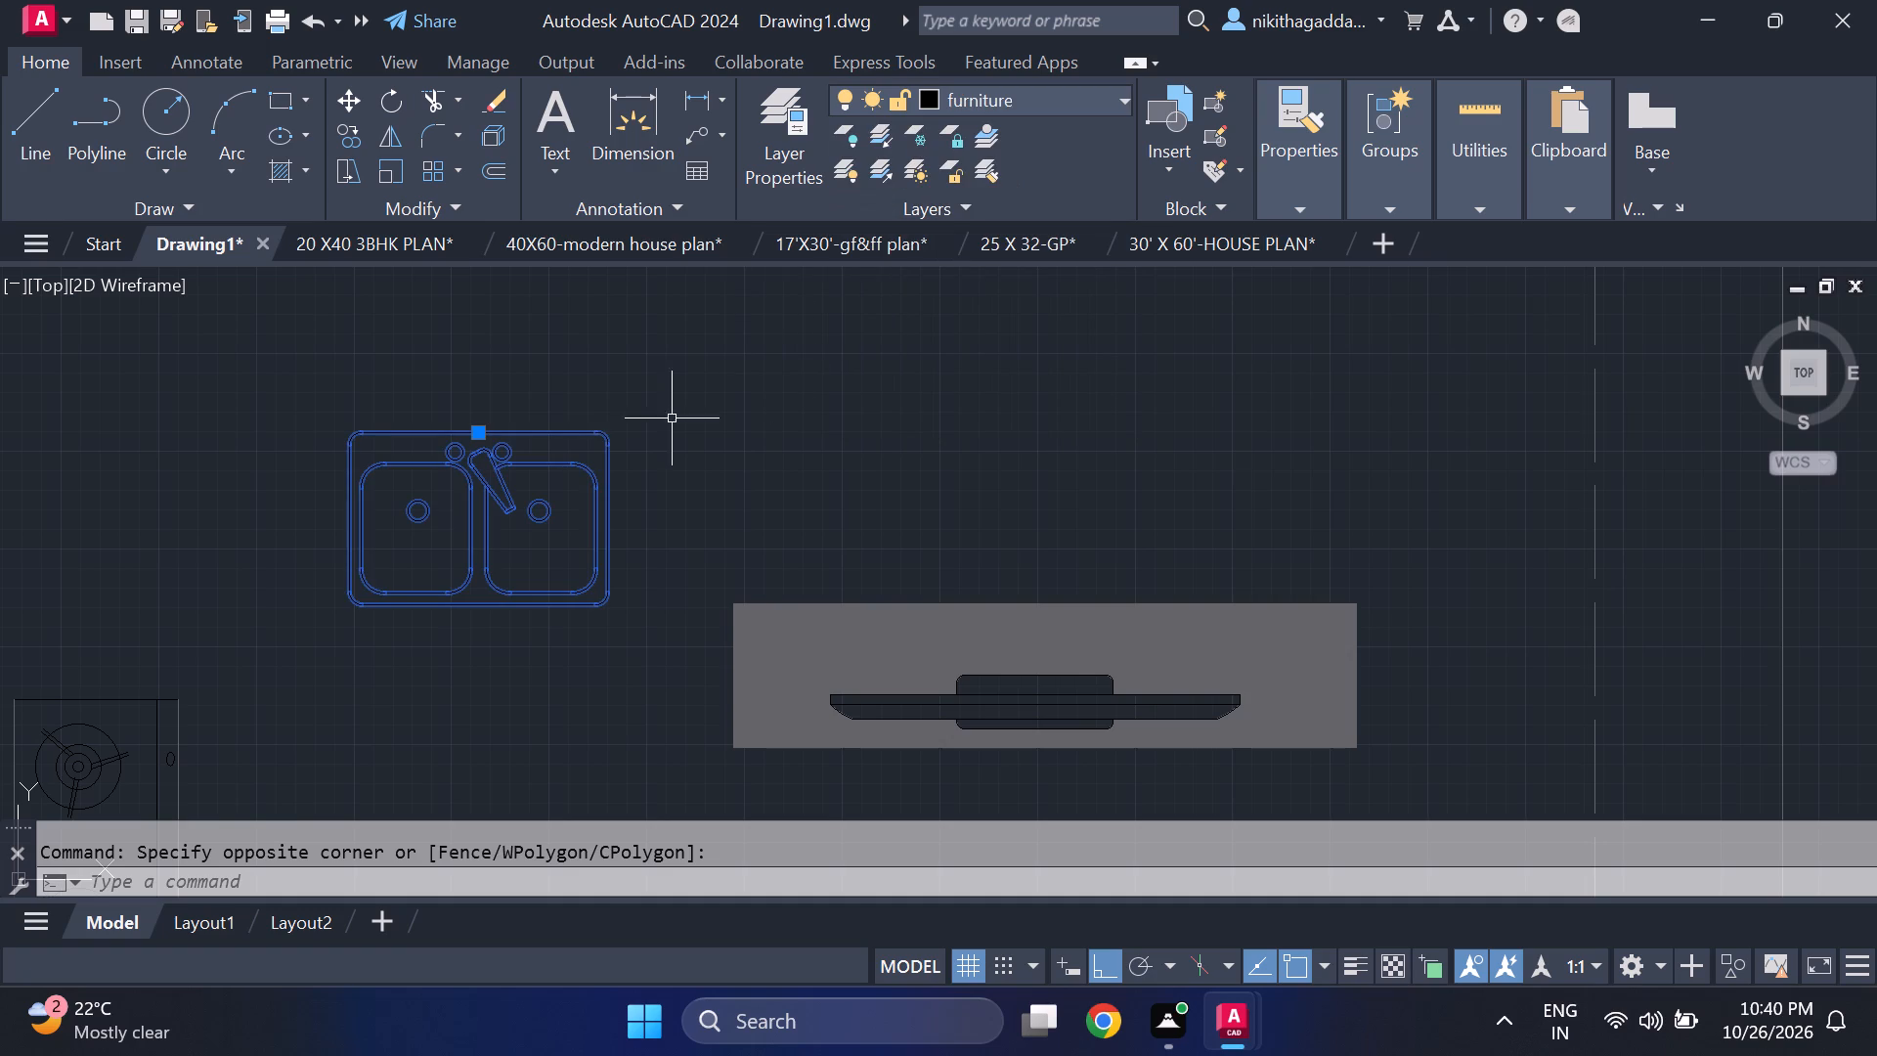
key(Escape)
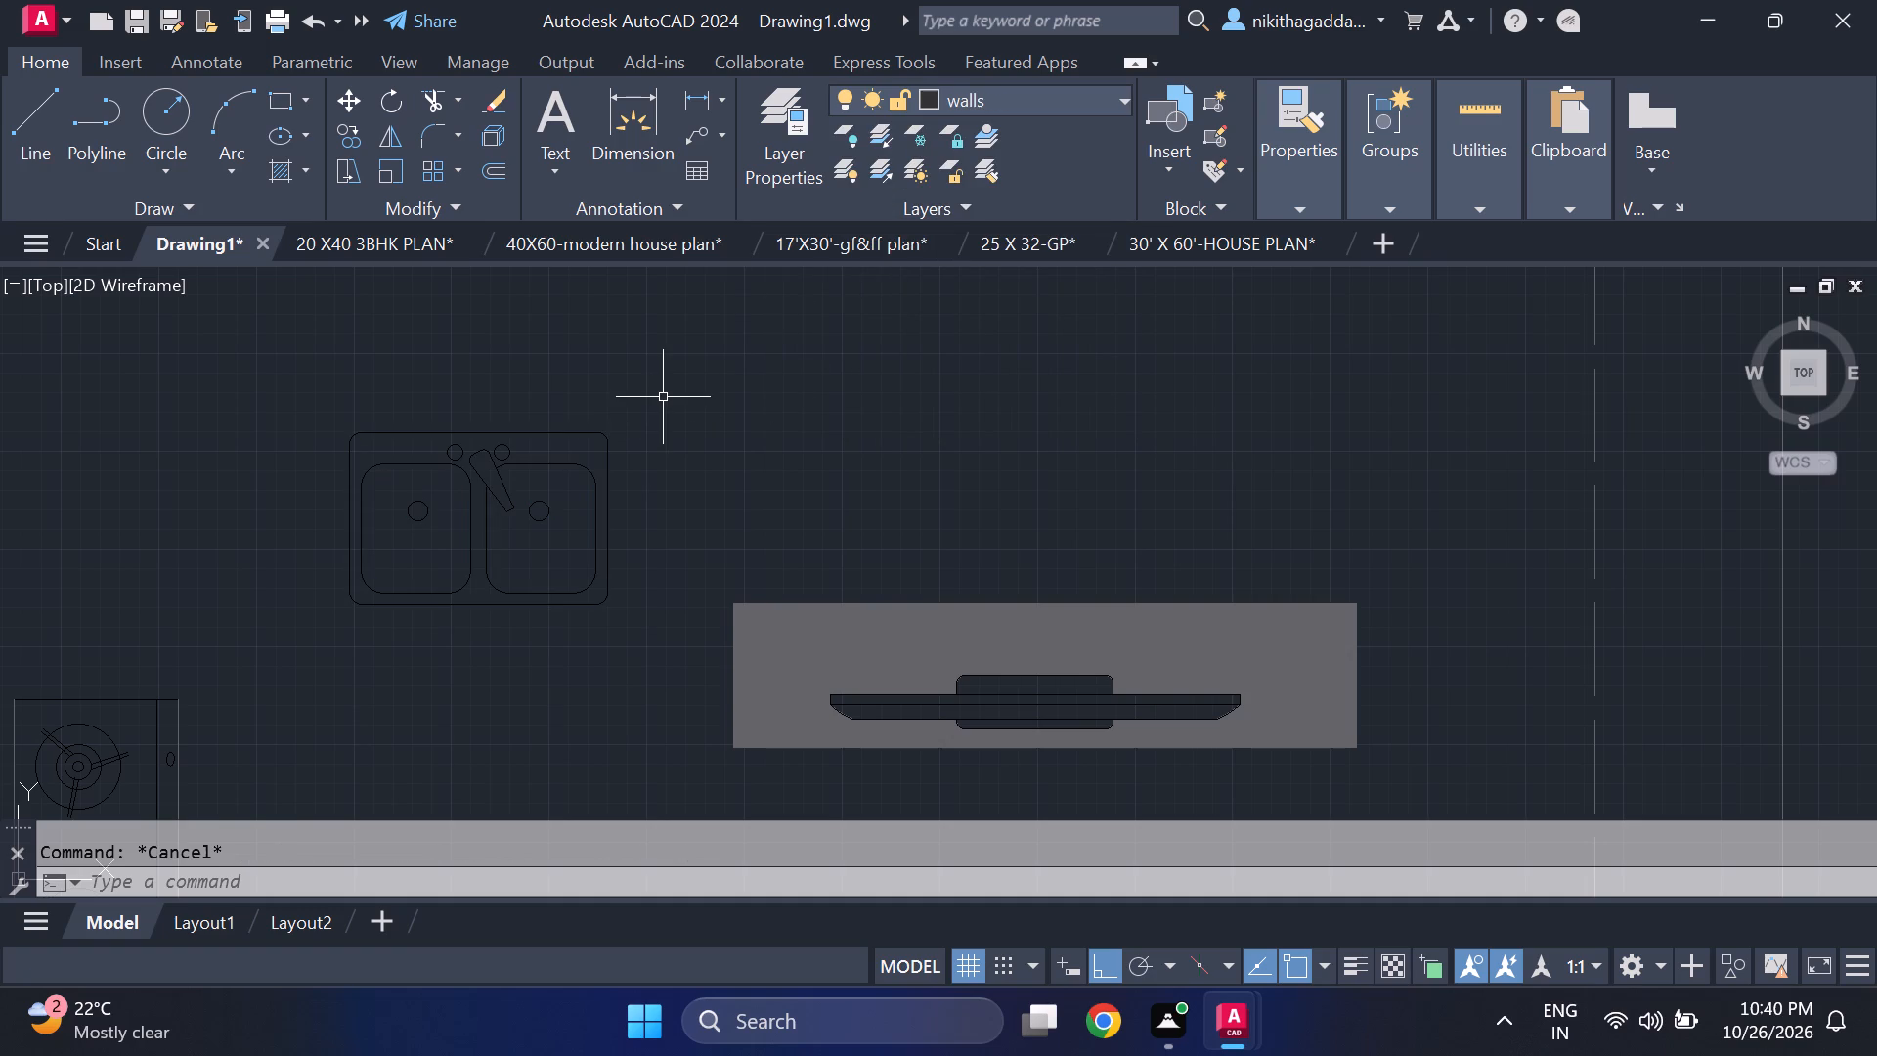
Rotate the double-bowl sink 90° counterclockwise about its middle so the faucet side faces west.
click(663, 397)
click(336, 582)
text(ro)
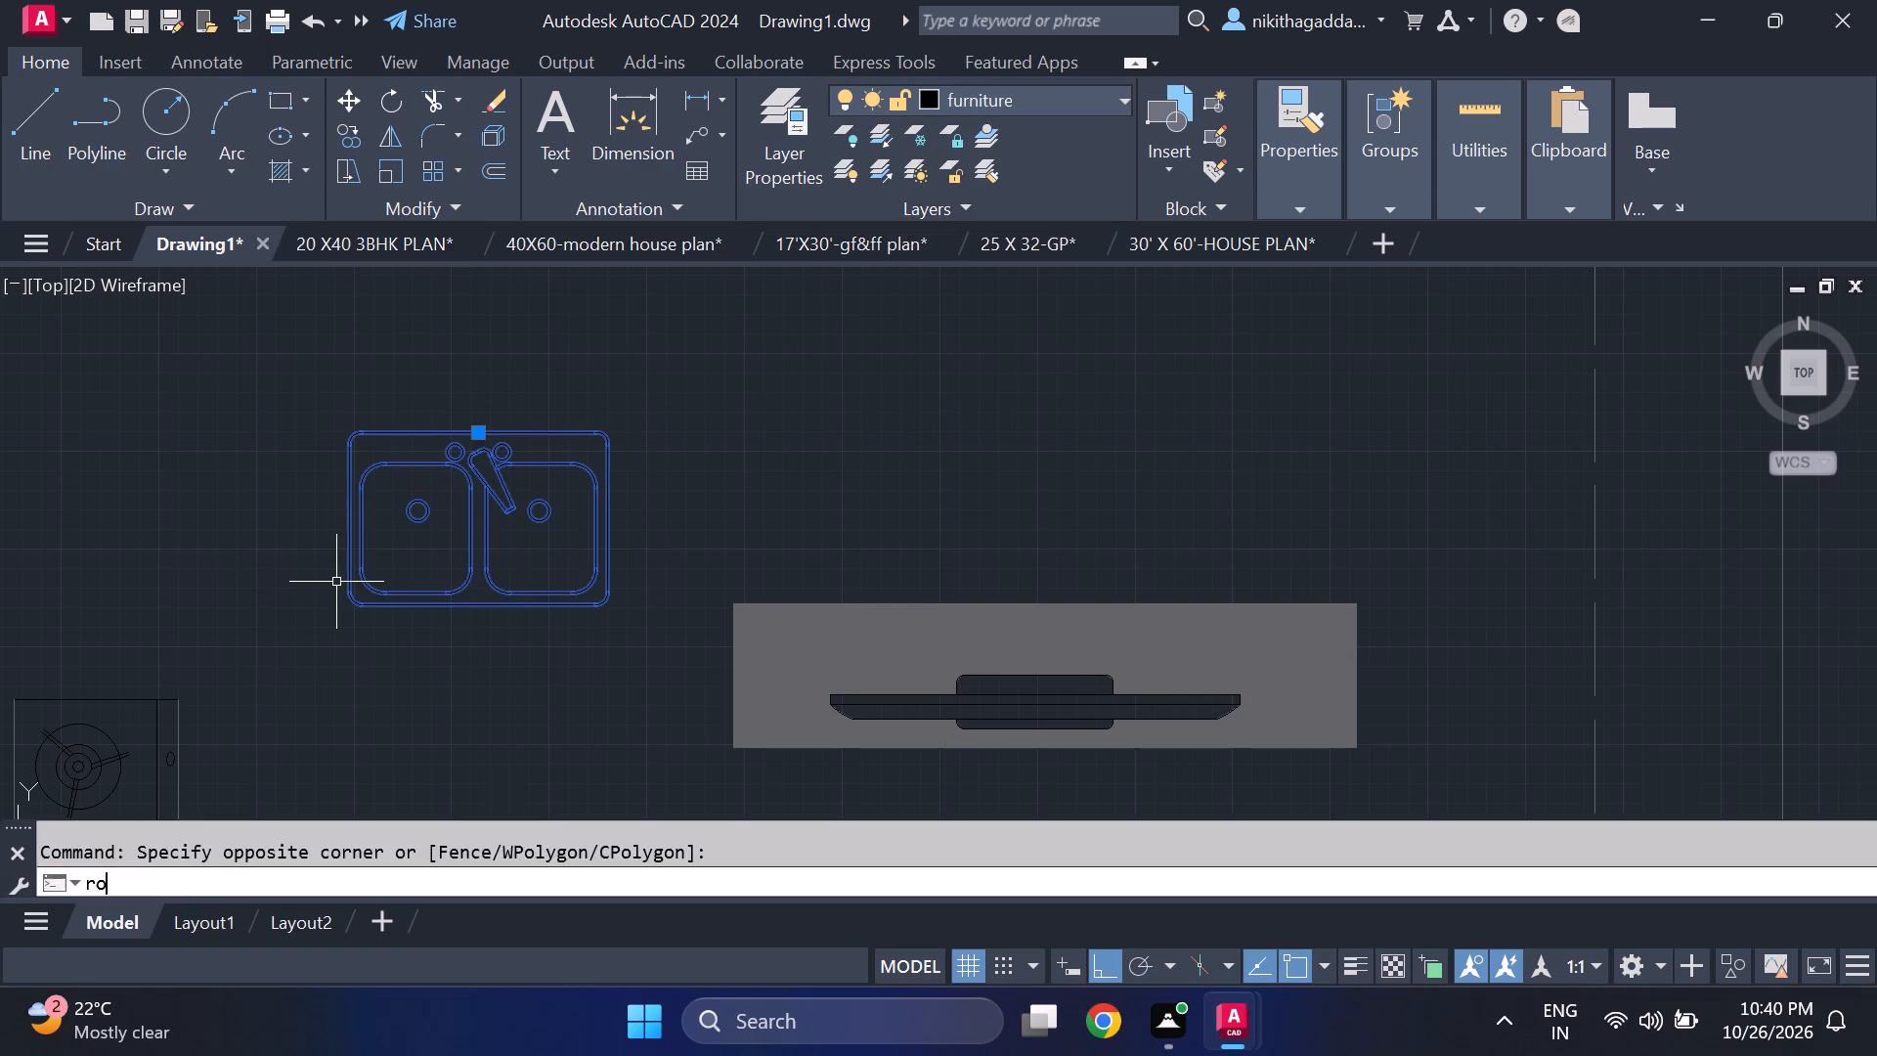
key(Return)
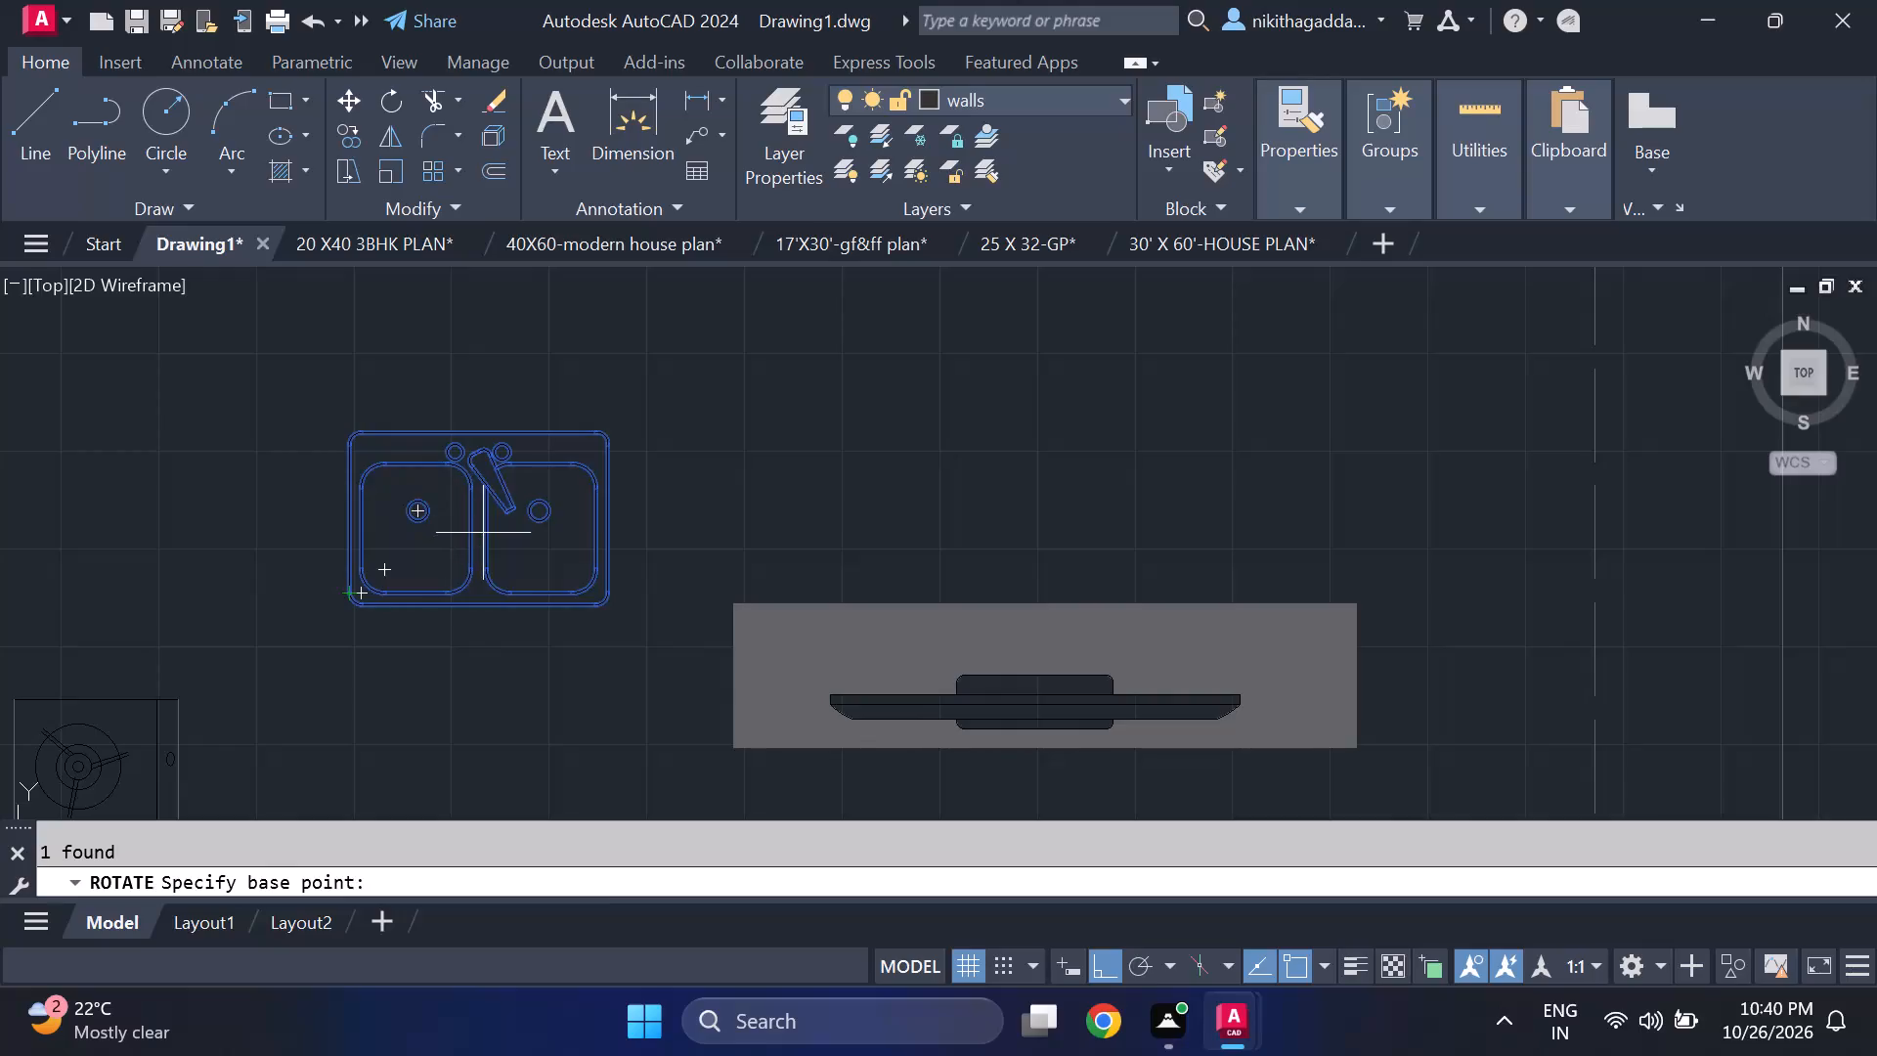
click(485, 534)
click(496, 330)
Move the double-bowl sink by its faucet-side edge onto the western kitchen counter, south of the stove at the window, with ortho off.
click(594, 384)
click(403, 516)
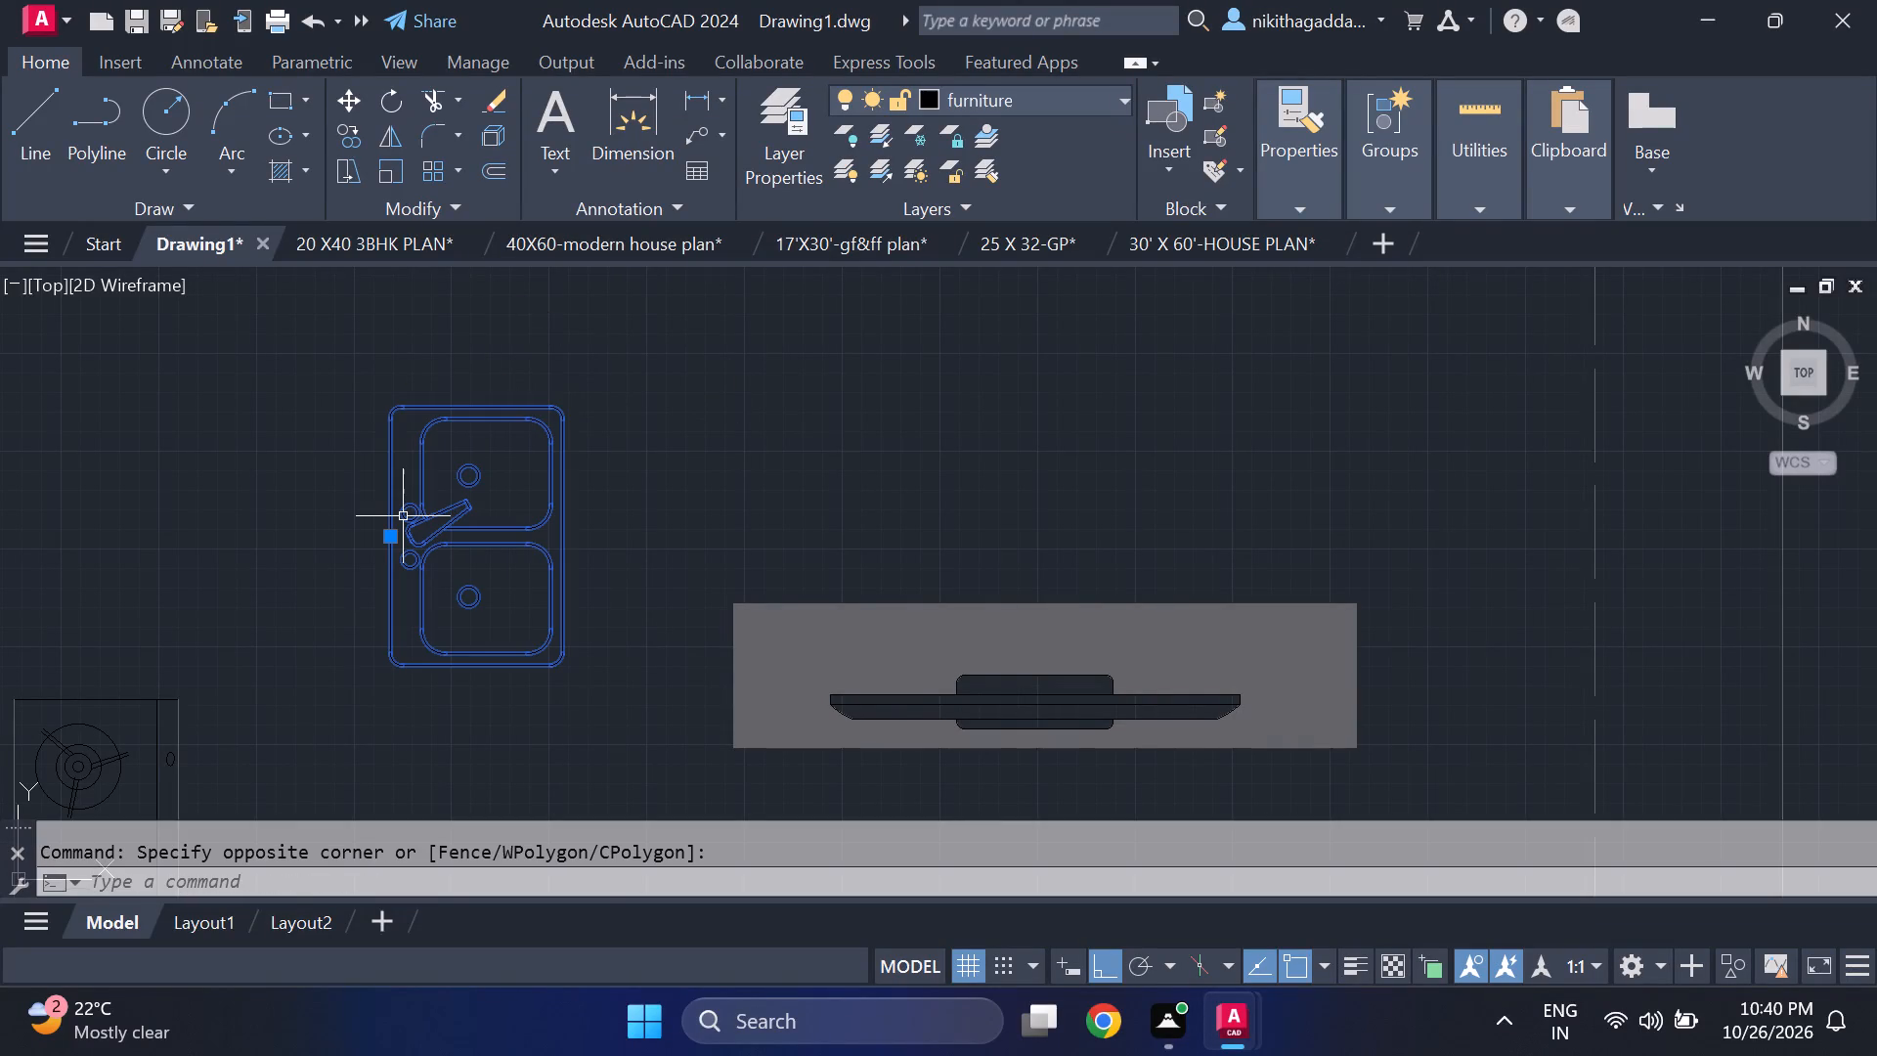
key(comma)
key(BackSpace)
key(m)
key(Return)
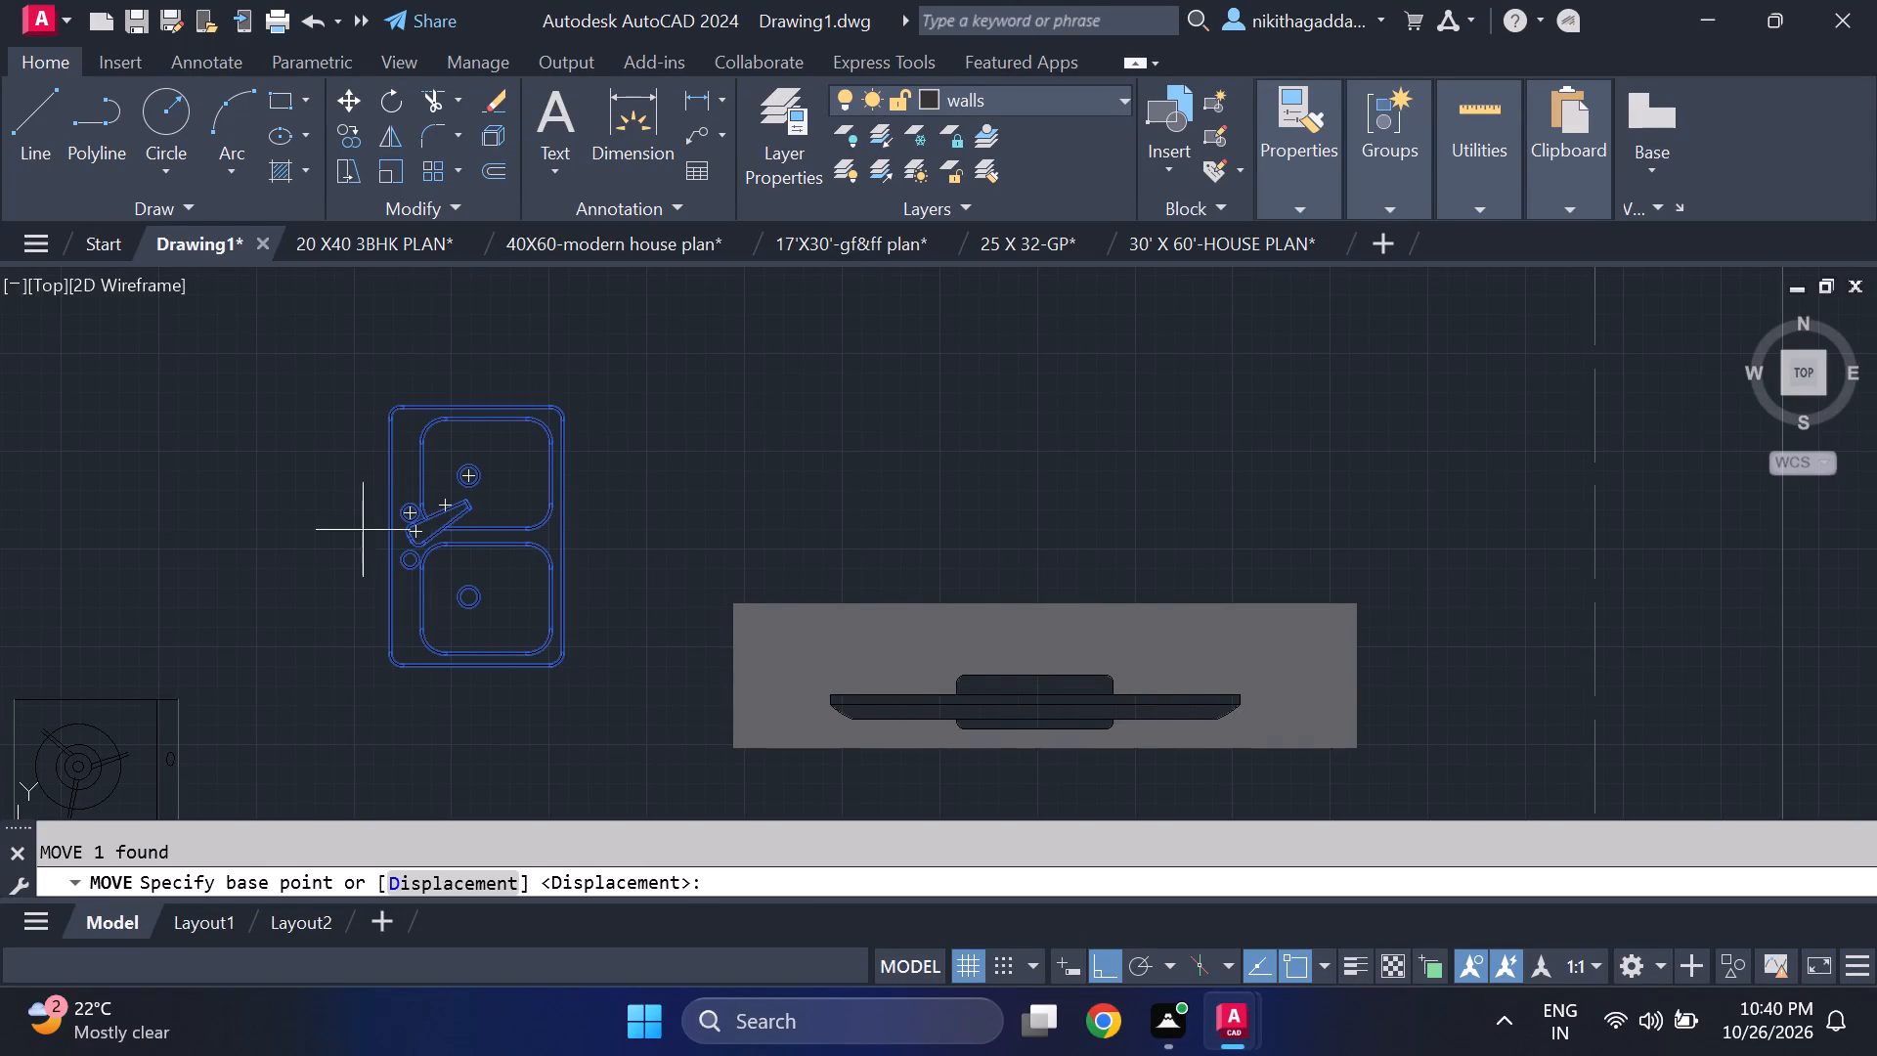
click(392, 522)
scroll(826, 516, down, 5)
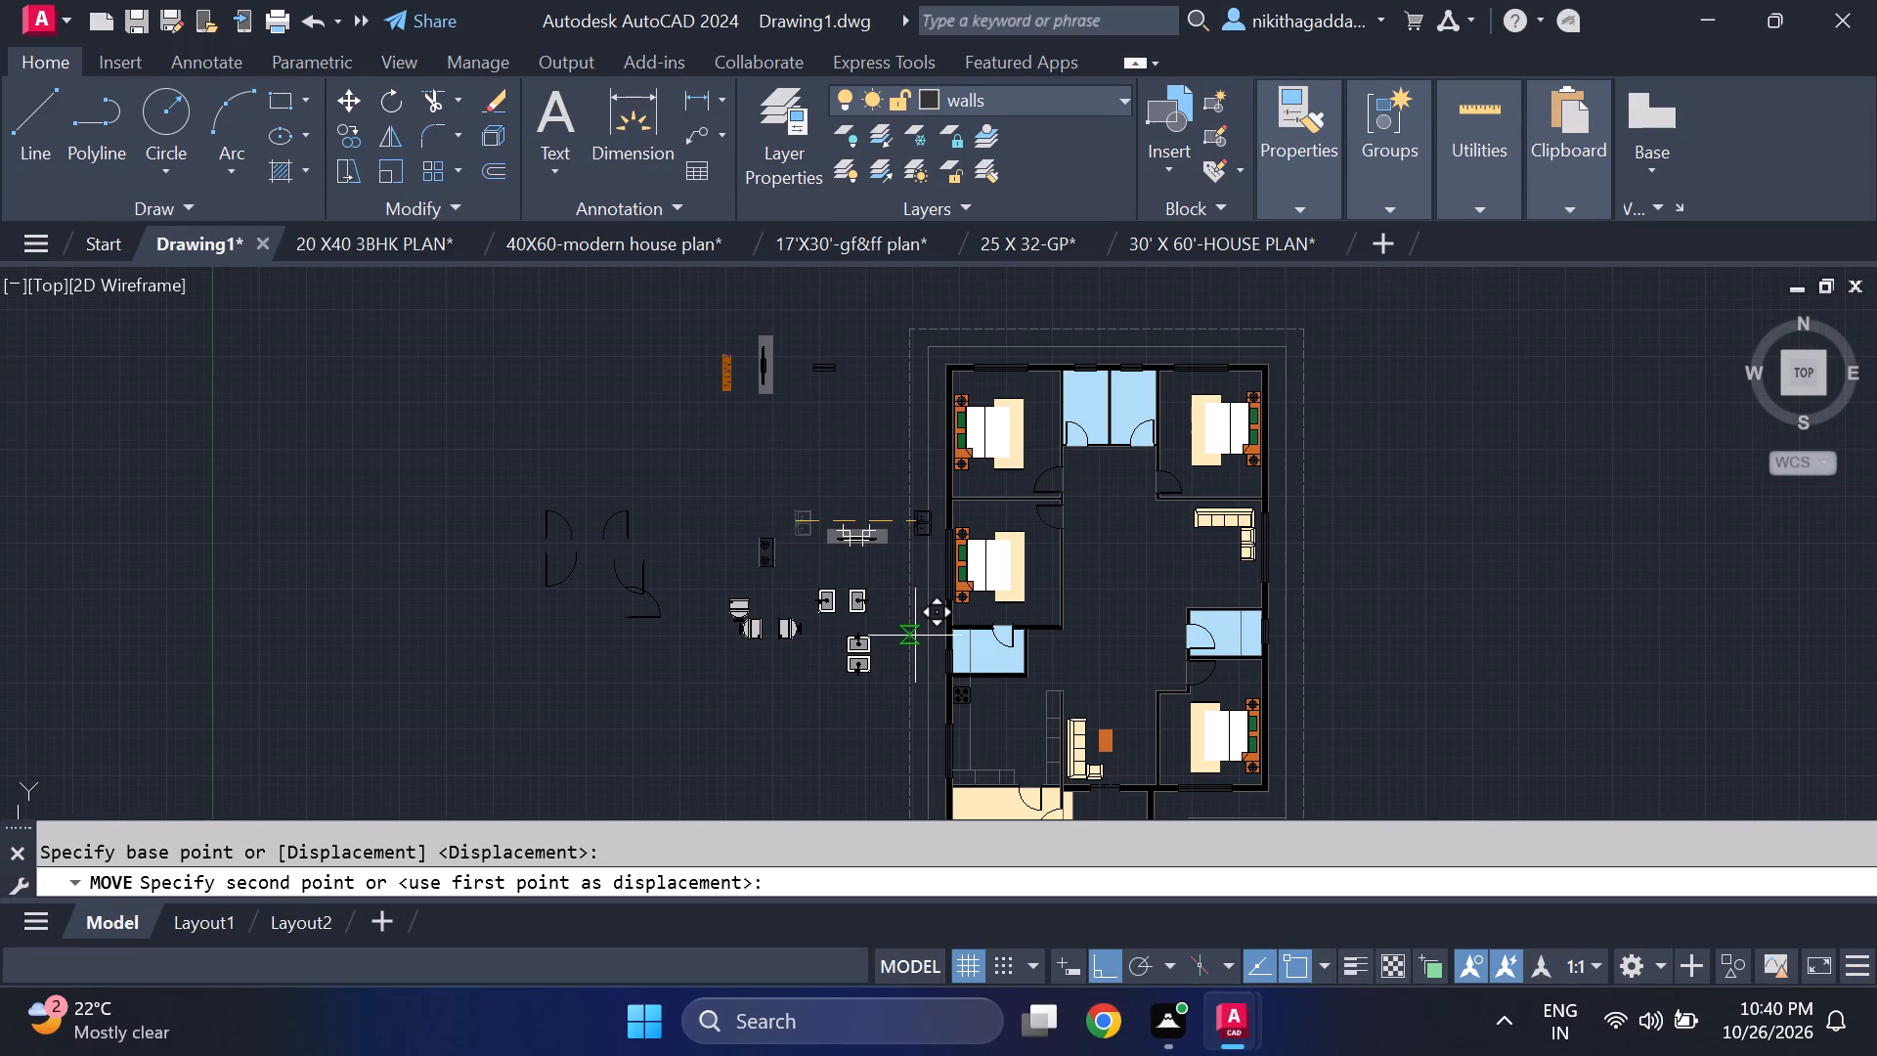
key(F8)
scroll(910, 644, up, 3)
middle_drag(978, 770, 972, 752)
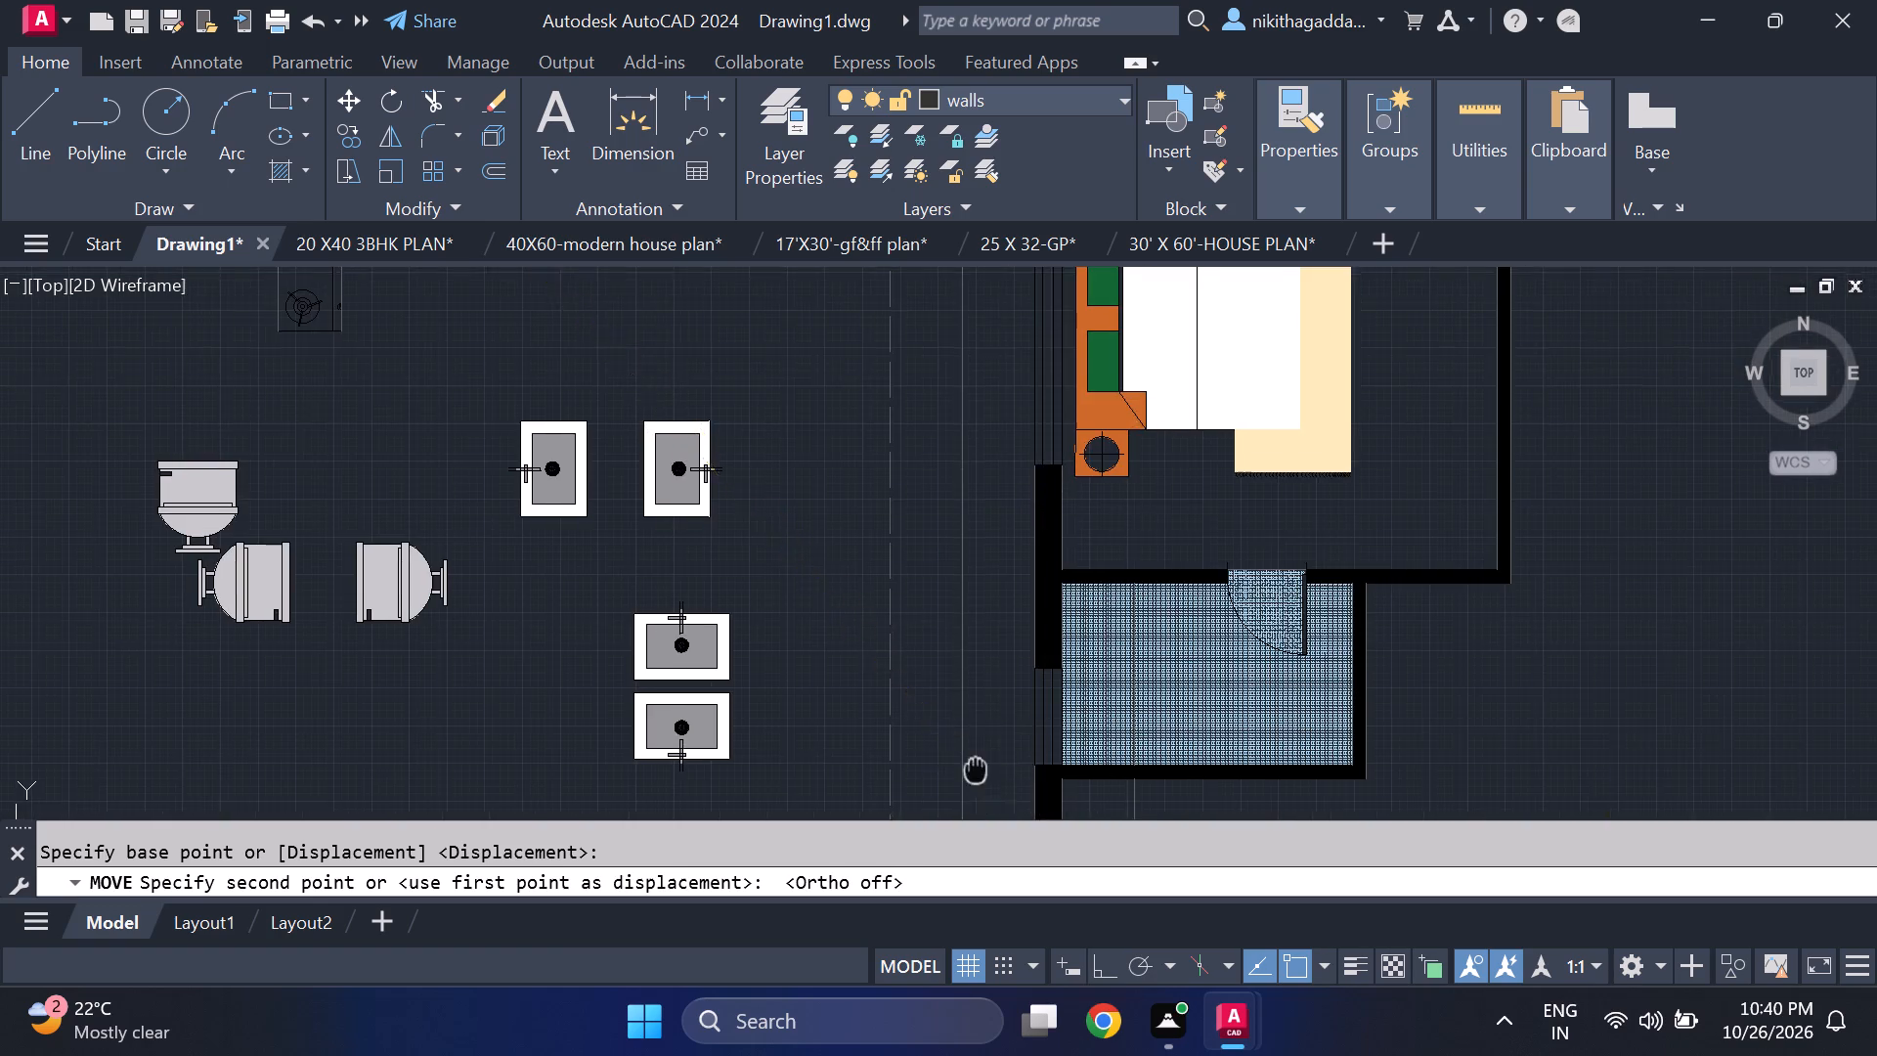
middle_drag(972, 752, 862, 593)
middle_drag(840, 563, 754, 377)
middle_drag(875, 701, 870, 670)
scroll(863, 614, up, 1)
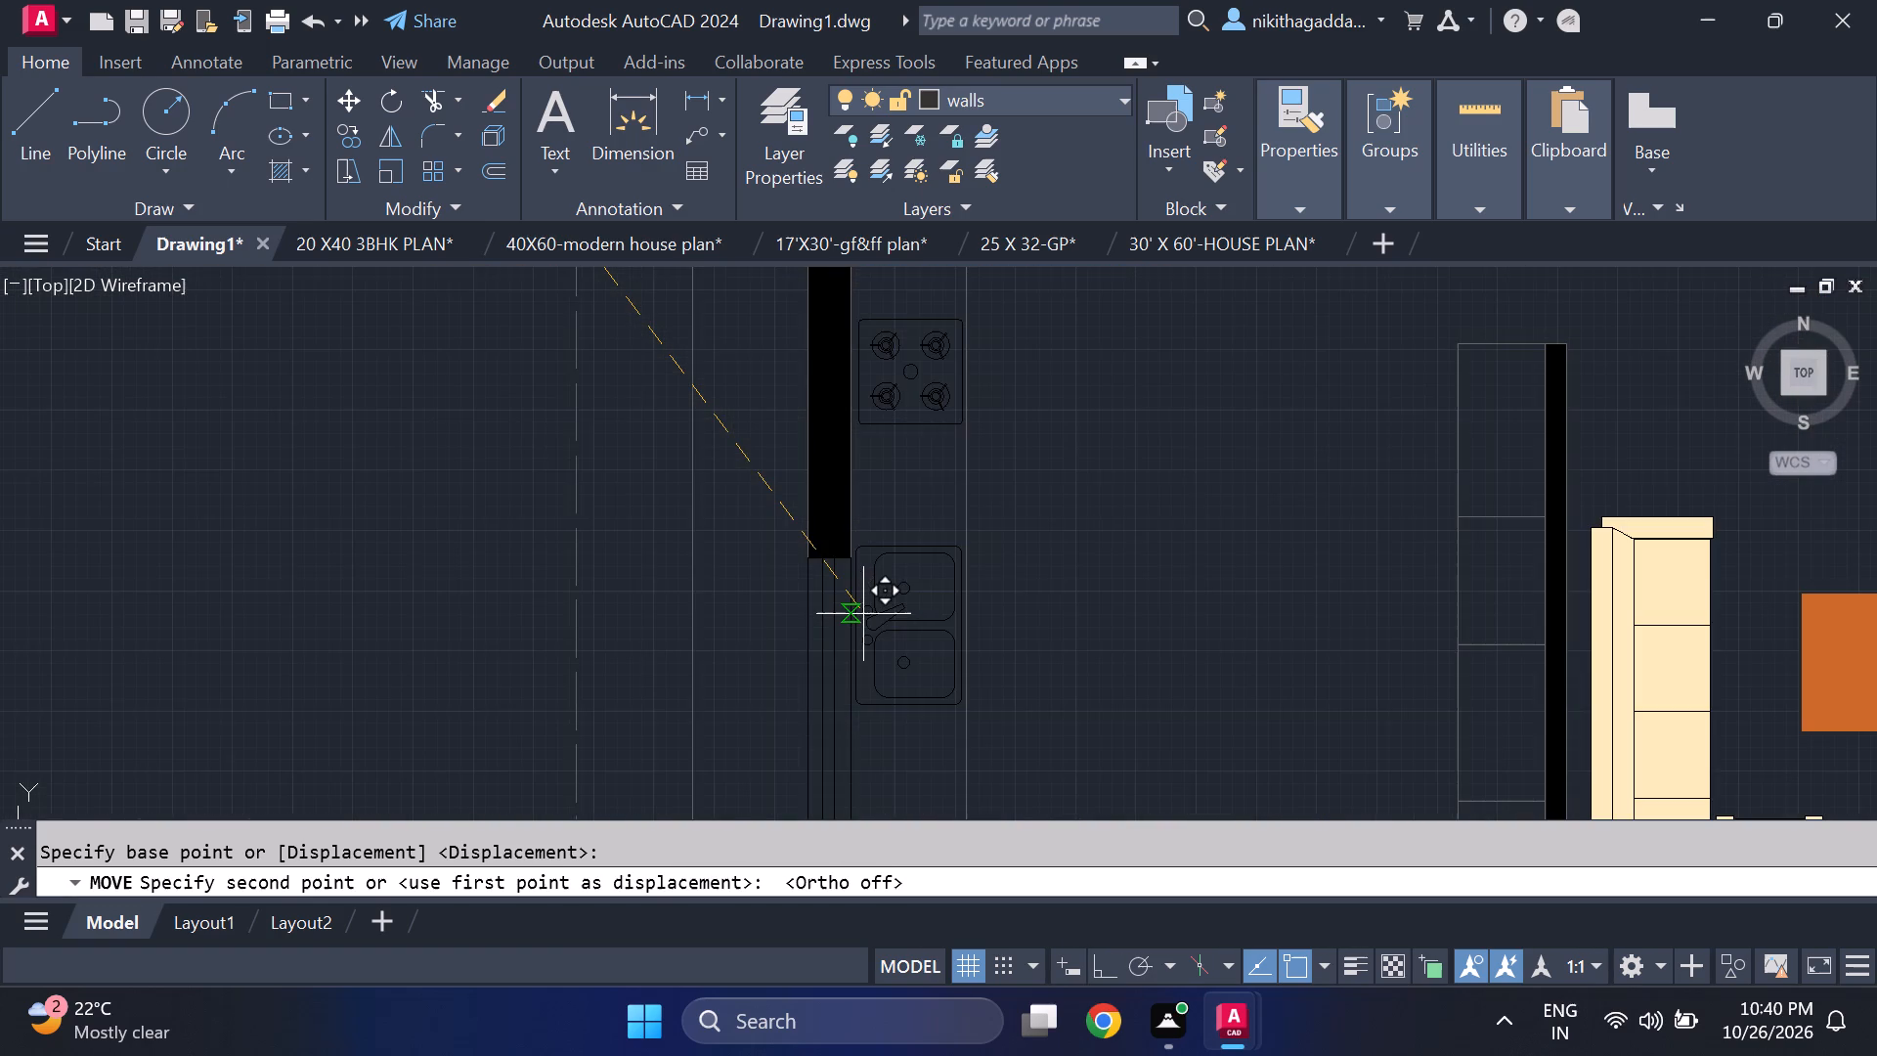
scroll(863, 614, up, 2)
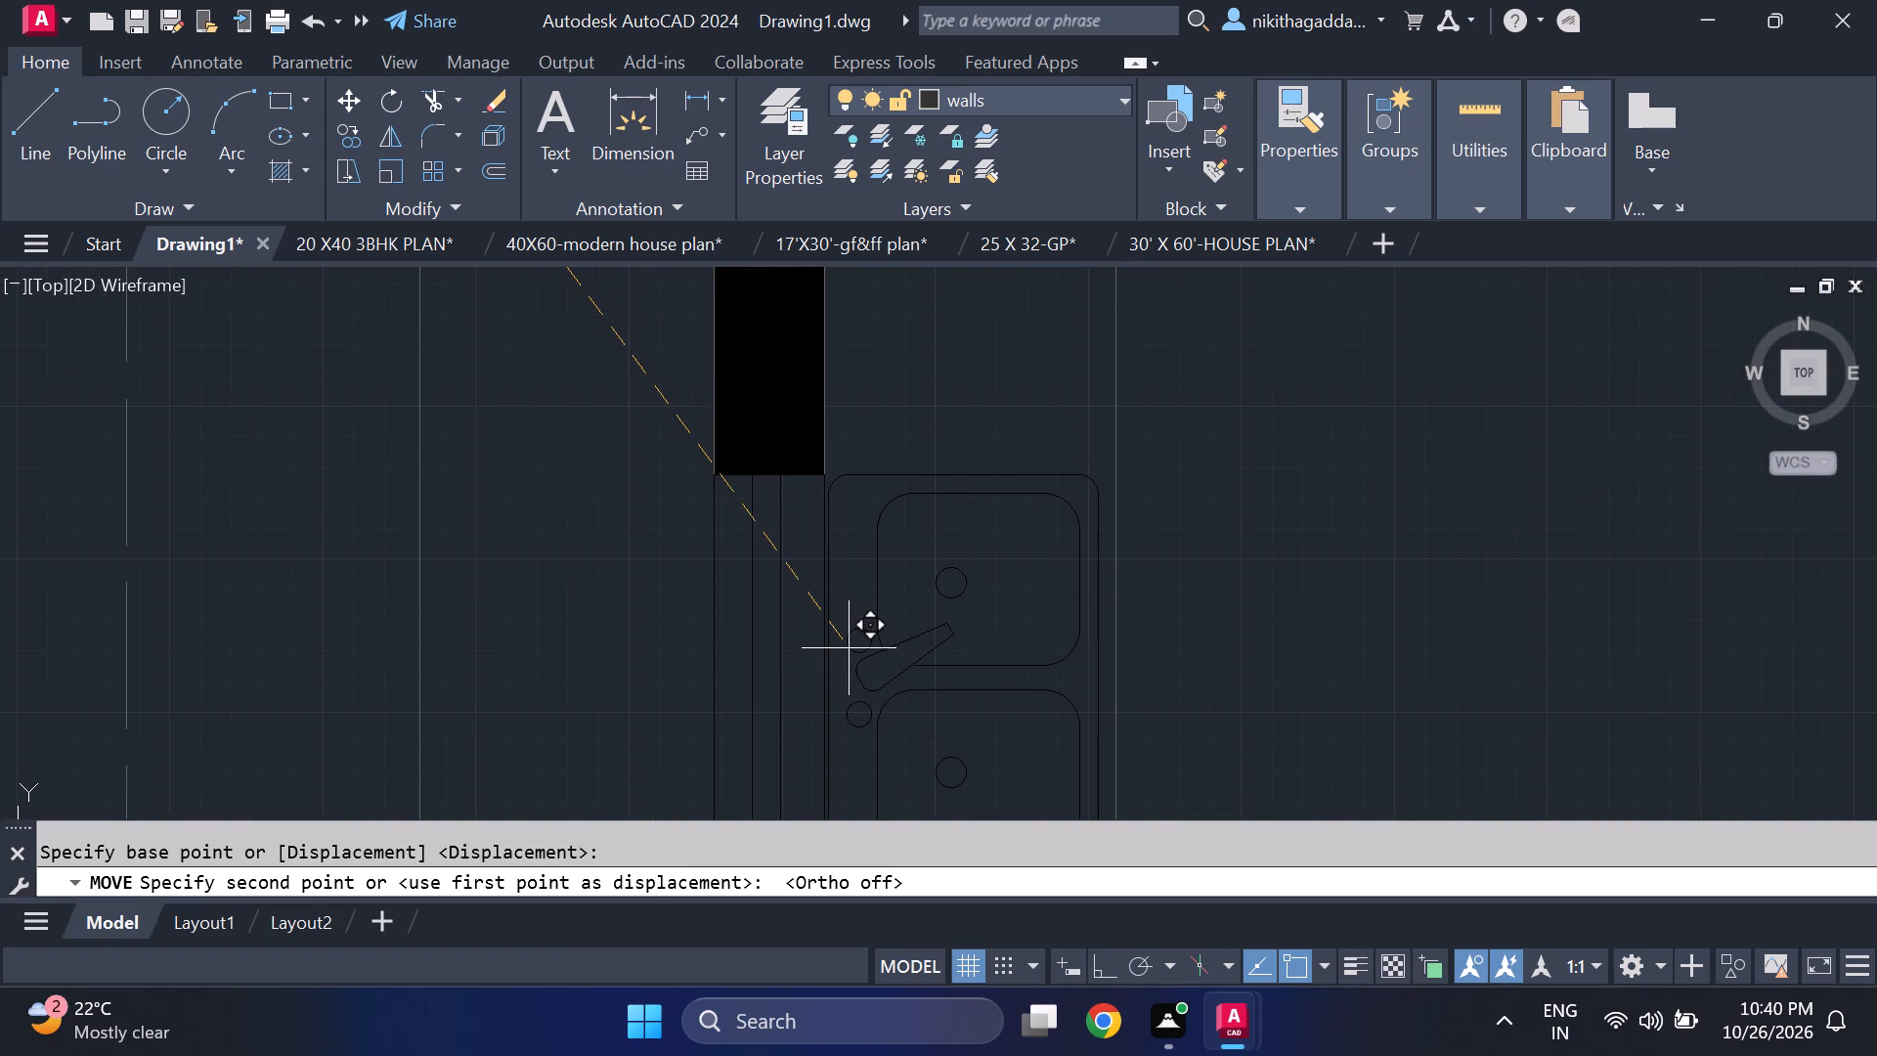
click(851, 649)
scroll(935, 514, down, 3)
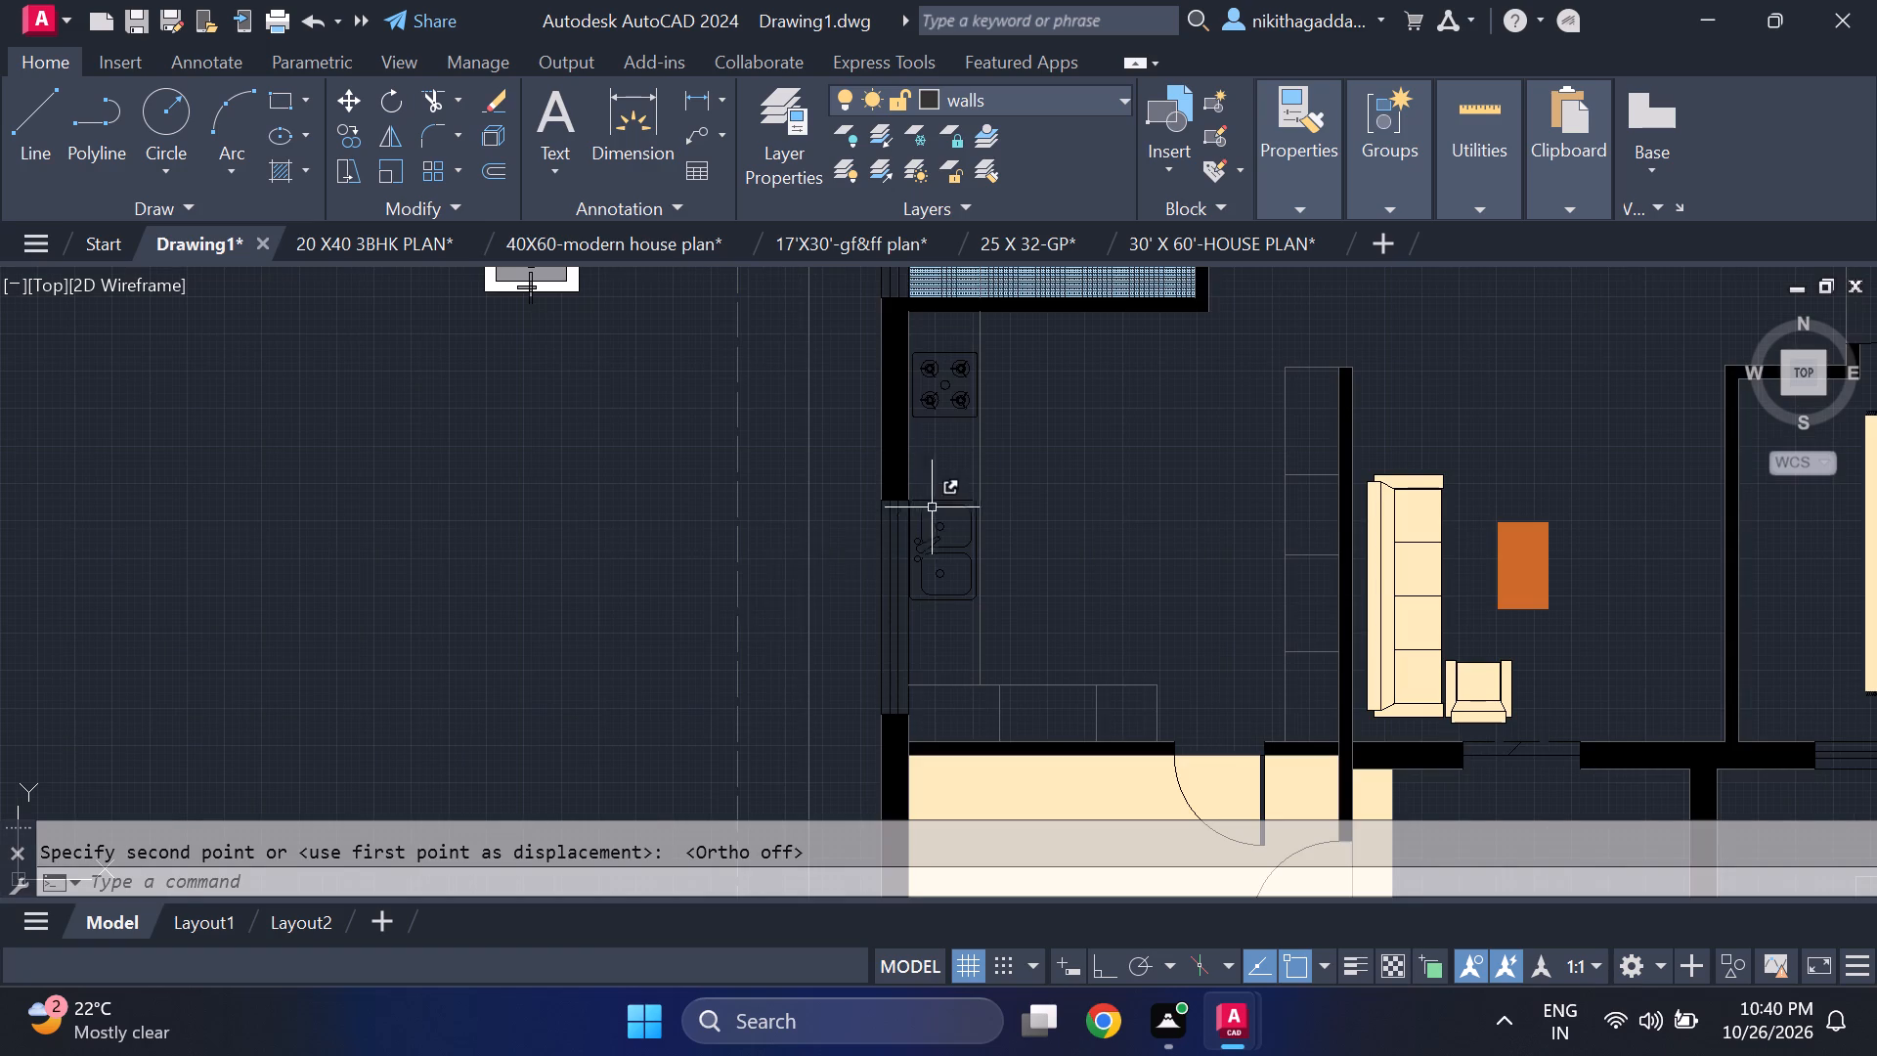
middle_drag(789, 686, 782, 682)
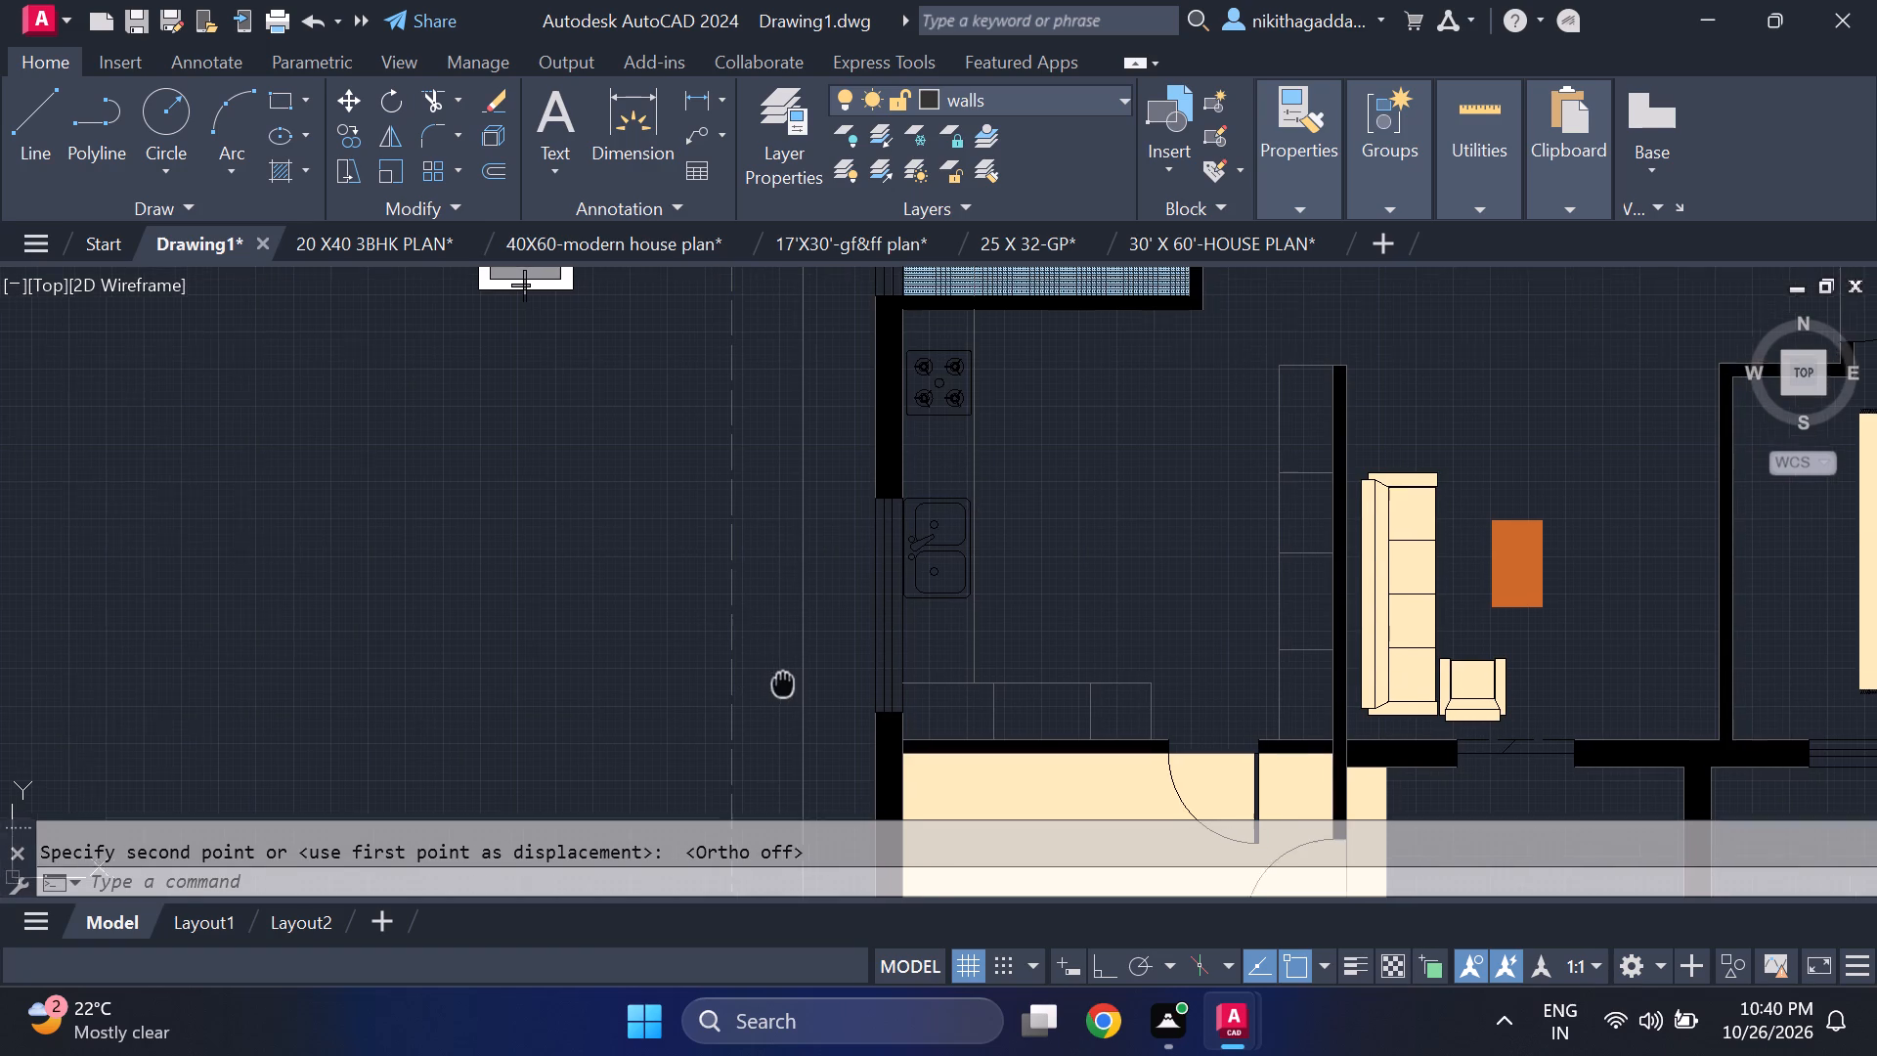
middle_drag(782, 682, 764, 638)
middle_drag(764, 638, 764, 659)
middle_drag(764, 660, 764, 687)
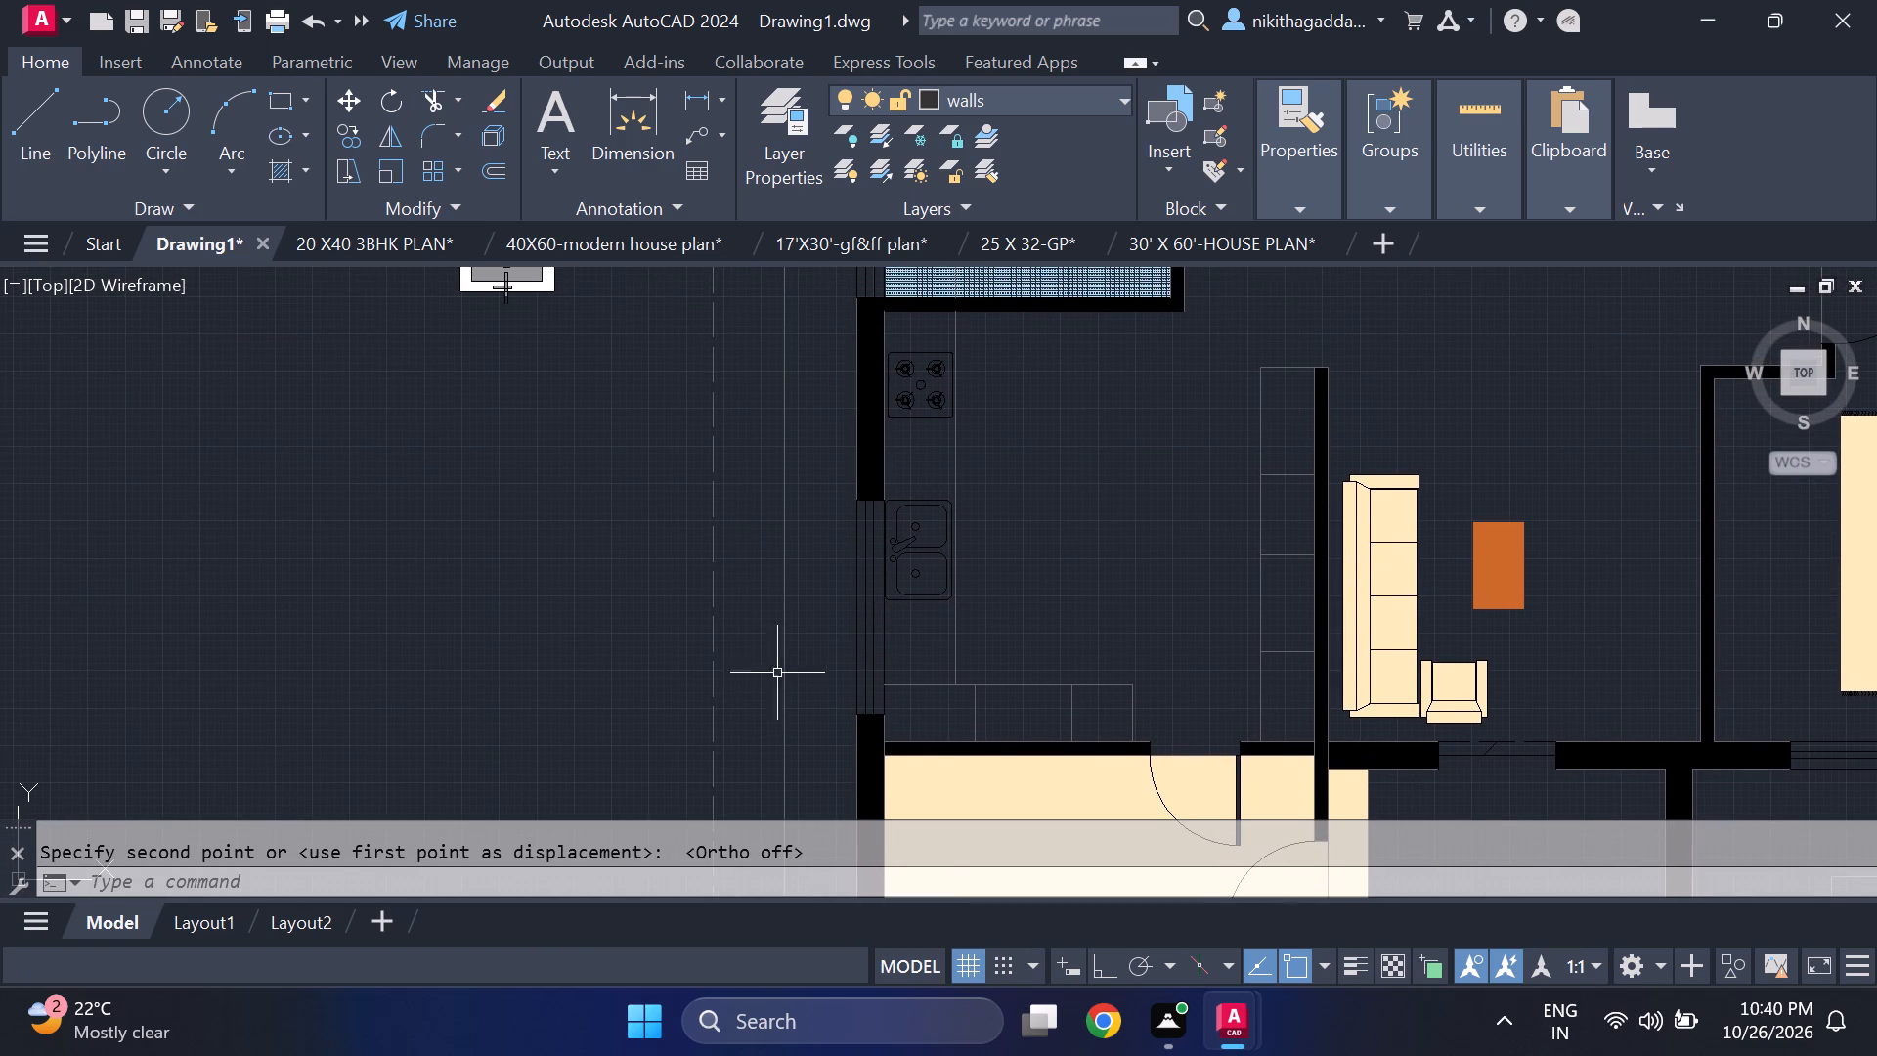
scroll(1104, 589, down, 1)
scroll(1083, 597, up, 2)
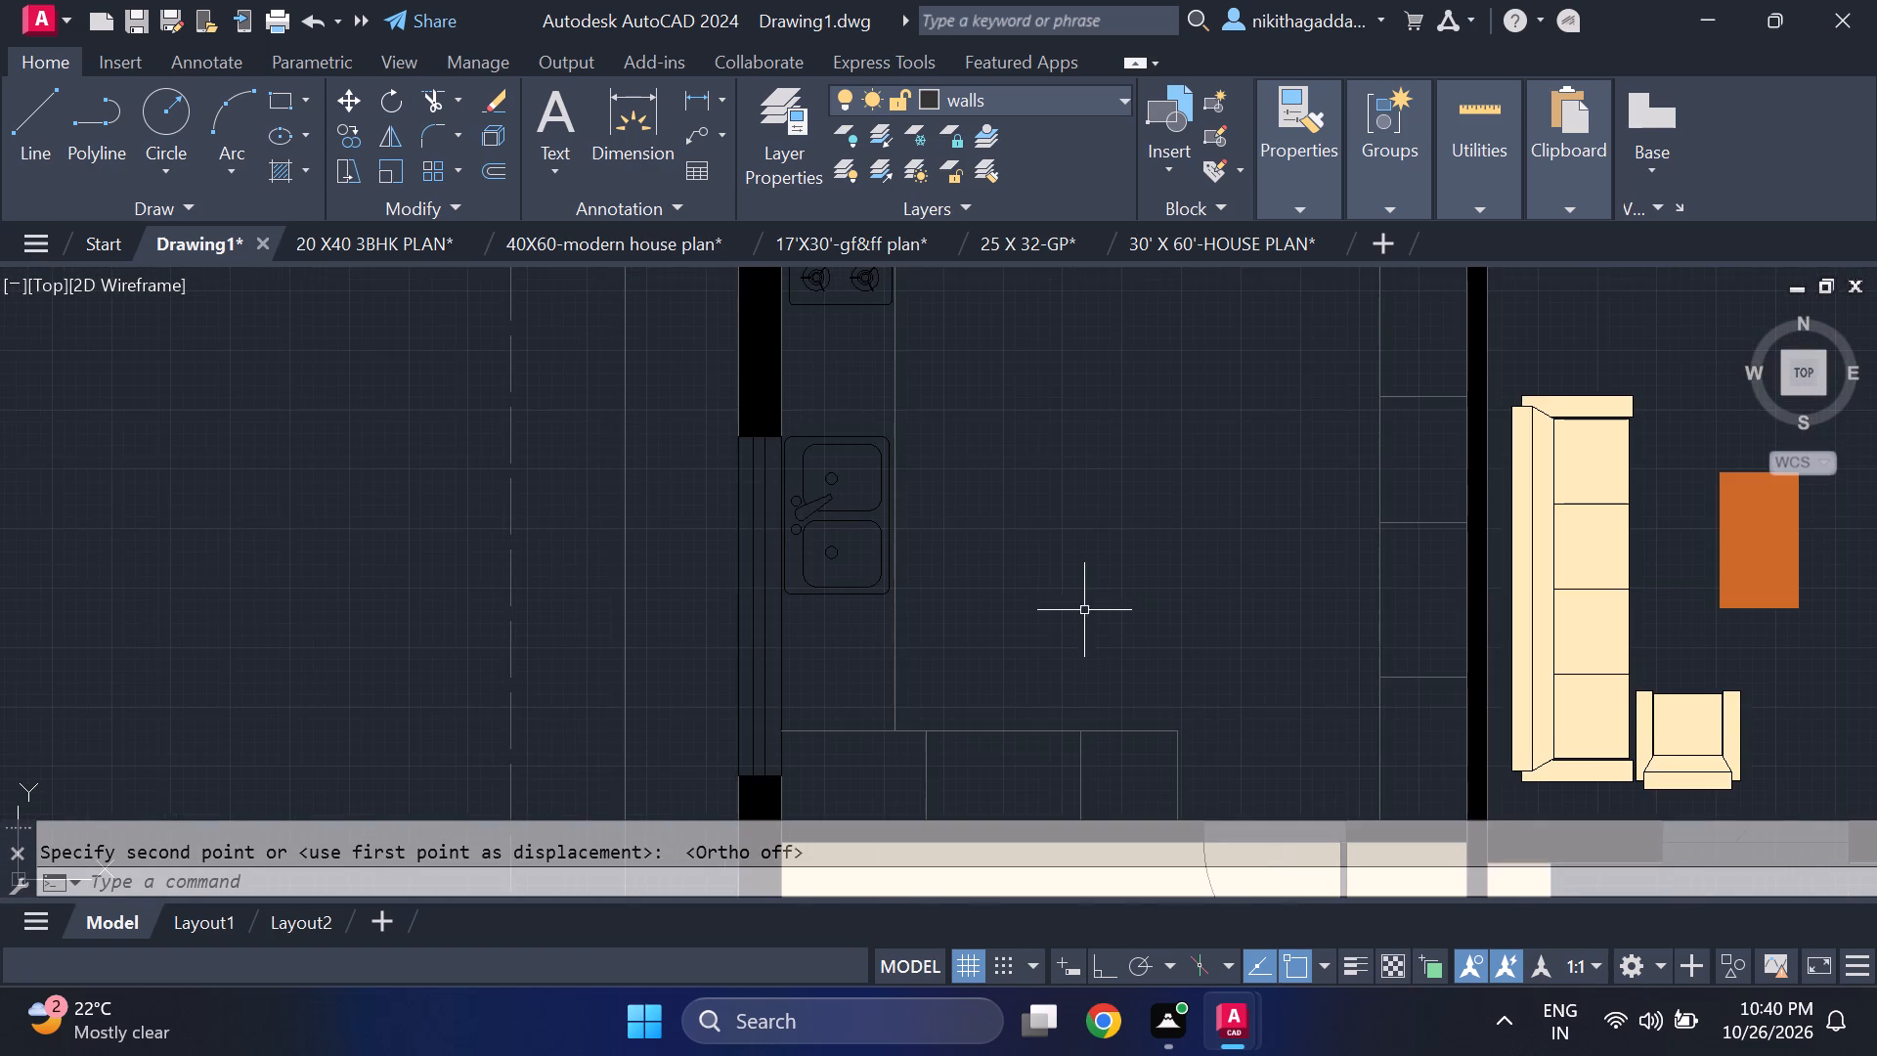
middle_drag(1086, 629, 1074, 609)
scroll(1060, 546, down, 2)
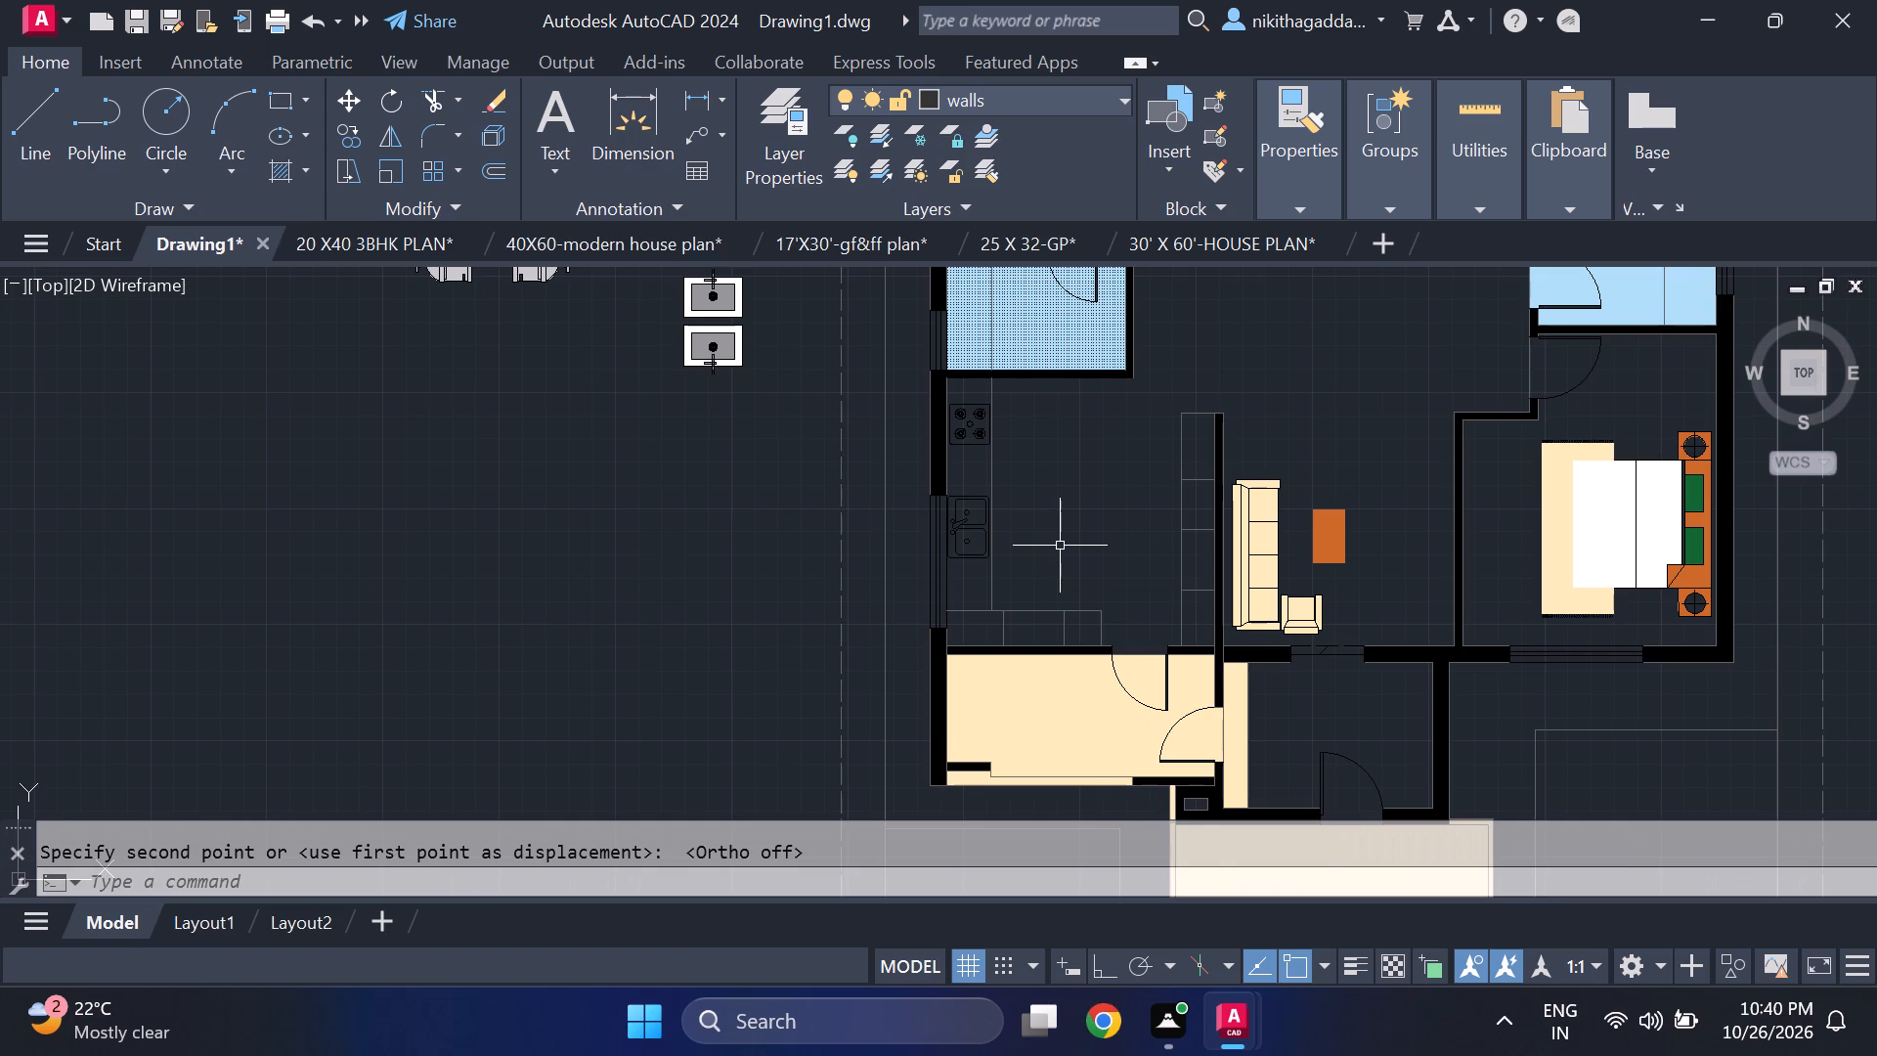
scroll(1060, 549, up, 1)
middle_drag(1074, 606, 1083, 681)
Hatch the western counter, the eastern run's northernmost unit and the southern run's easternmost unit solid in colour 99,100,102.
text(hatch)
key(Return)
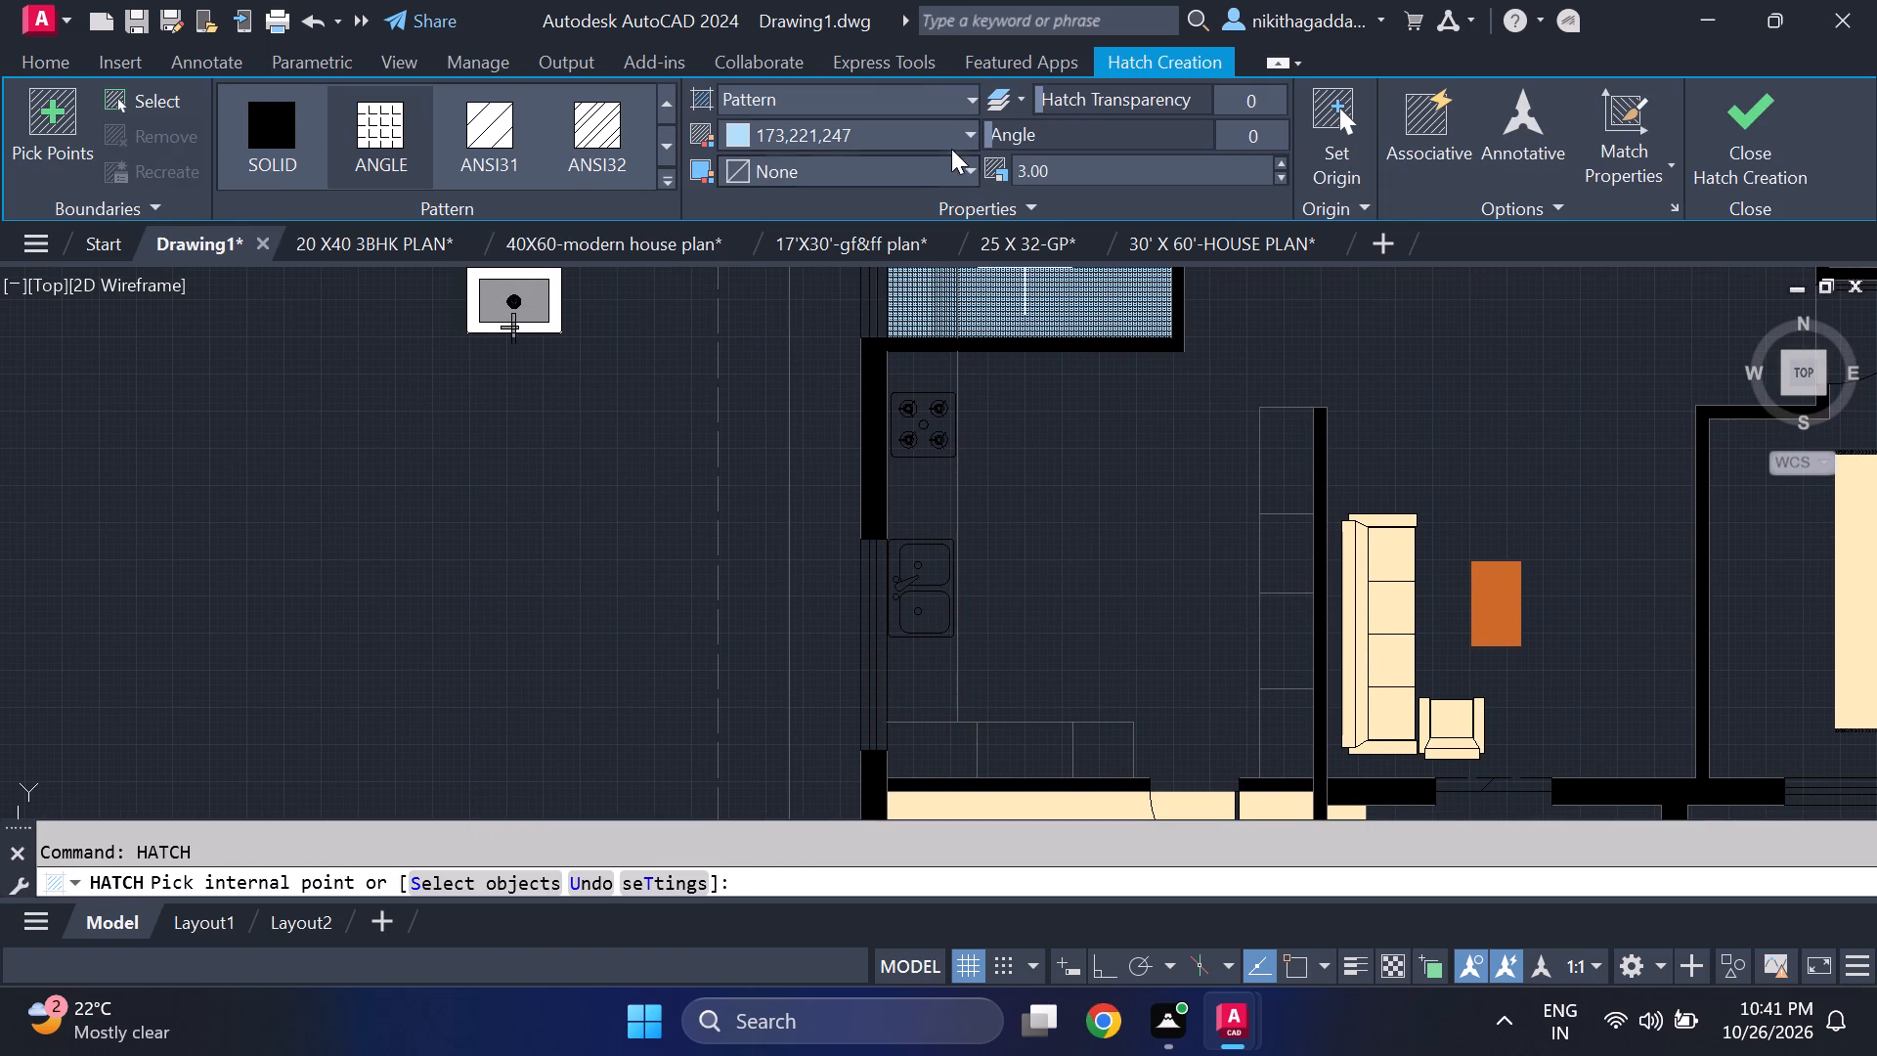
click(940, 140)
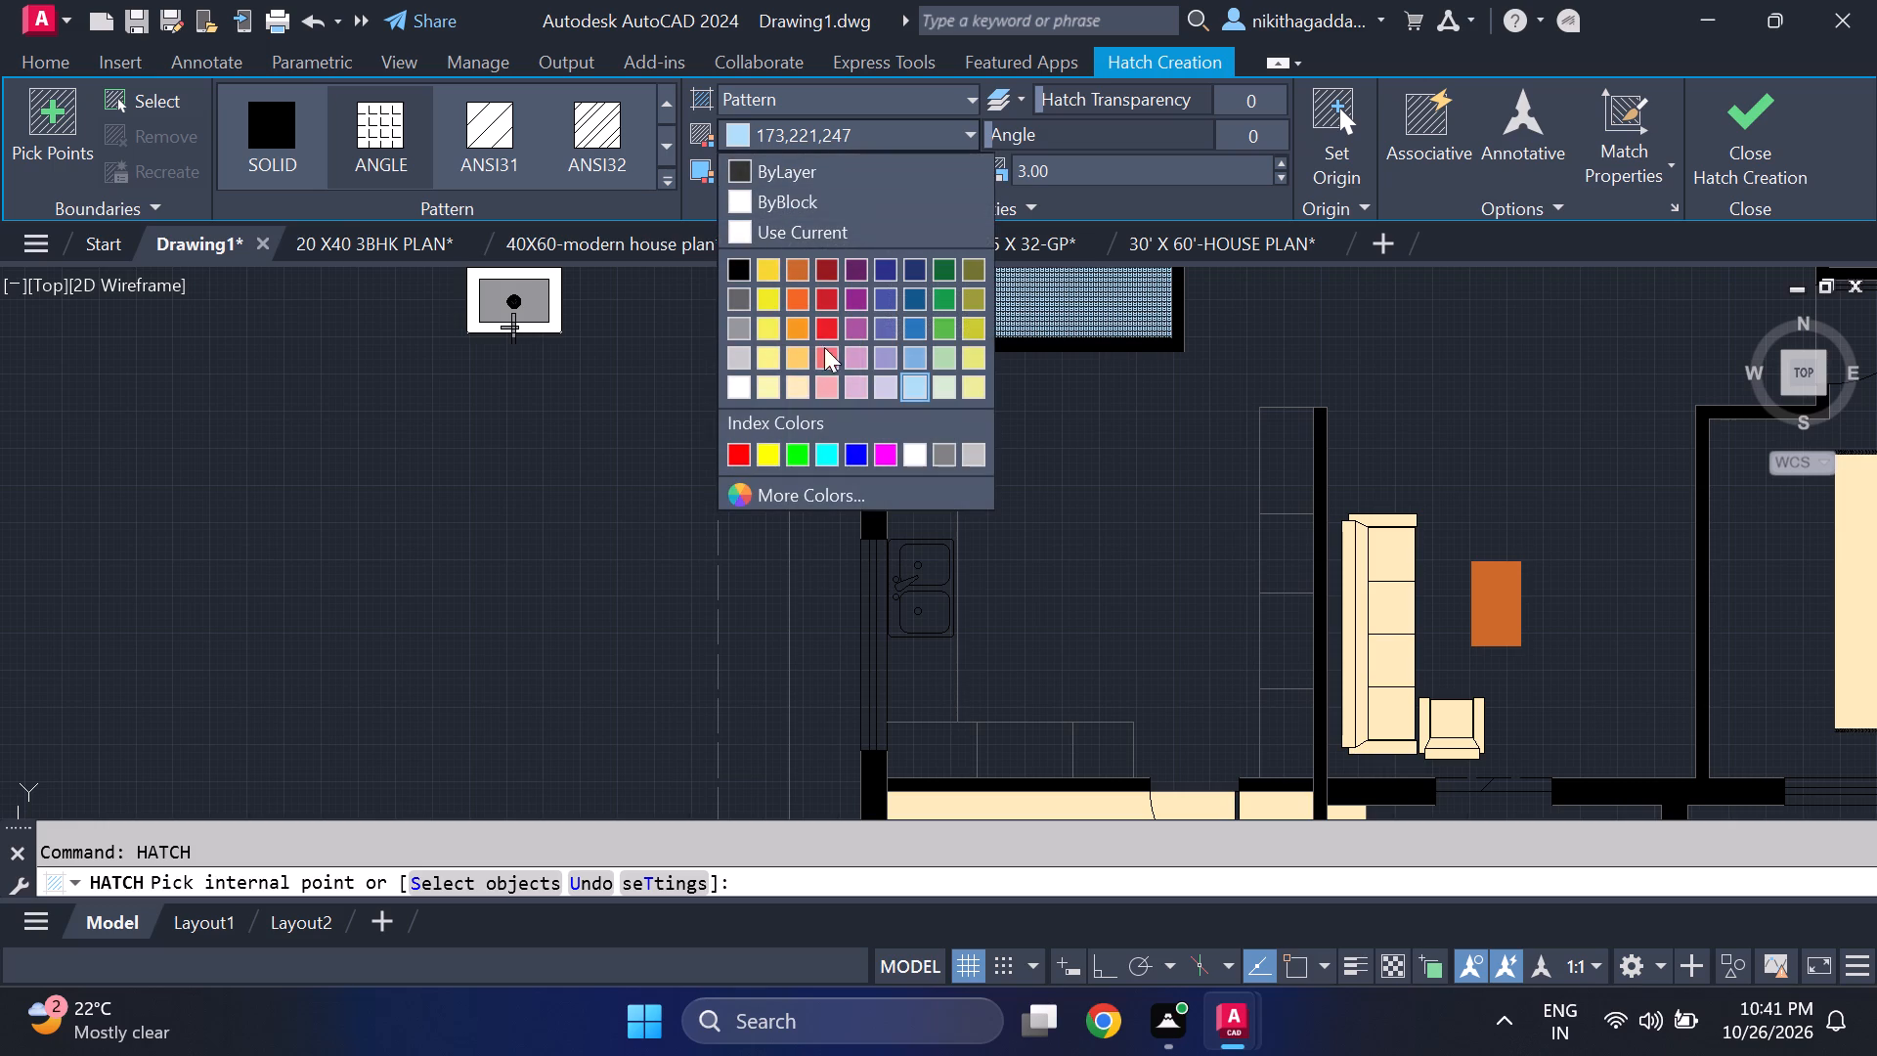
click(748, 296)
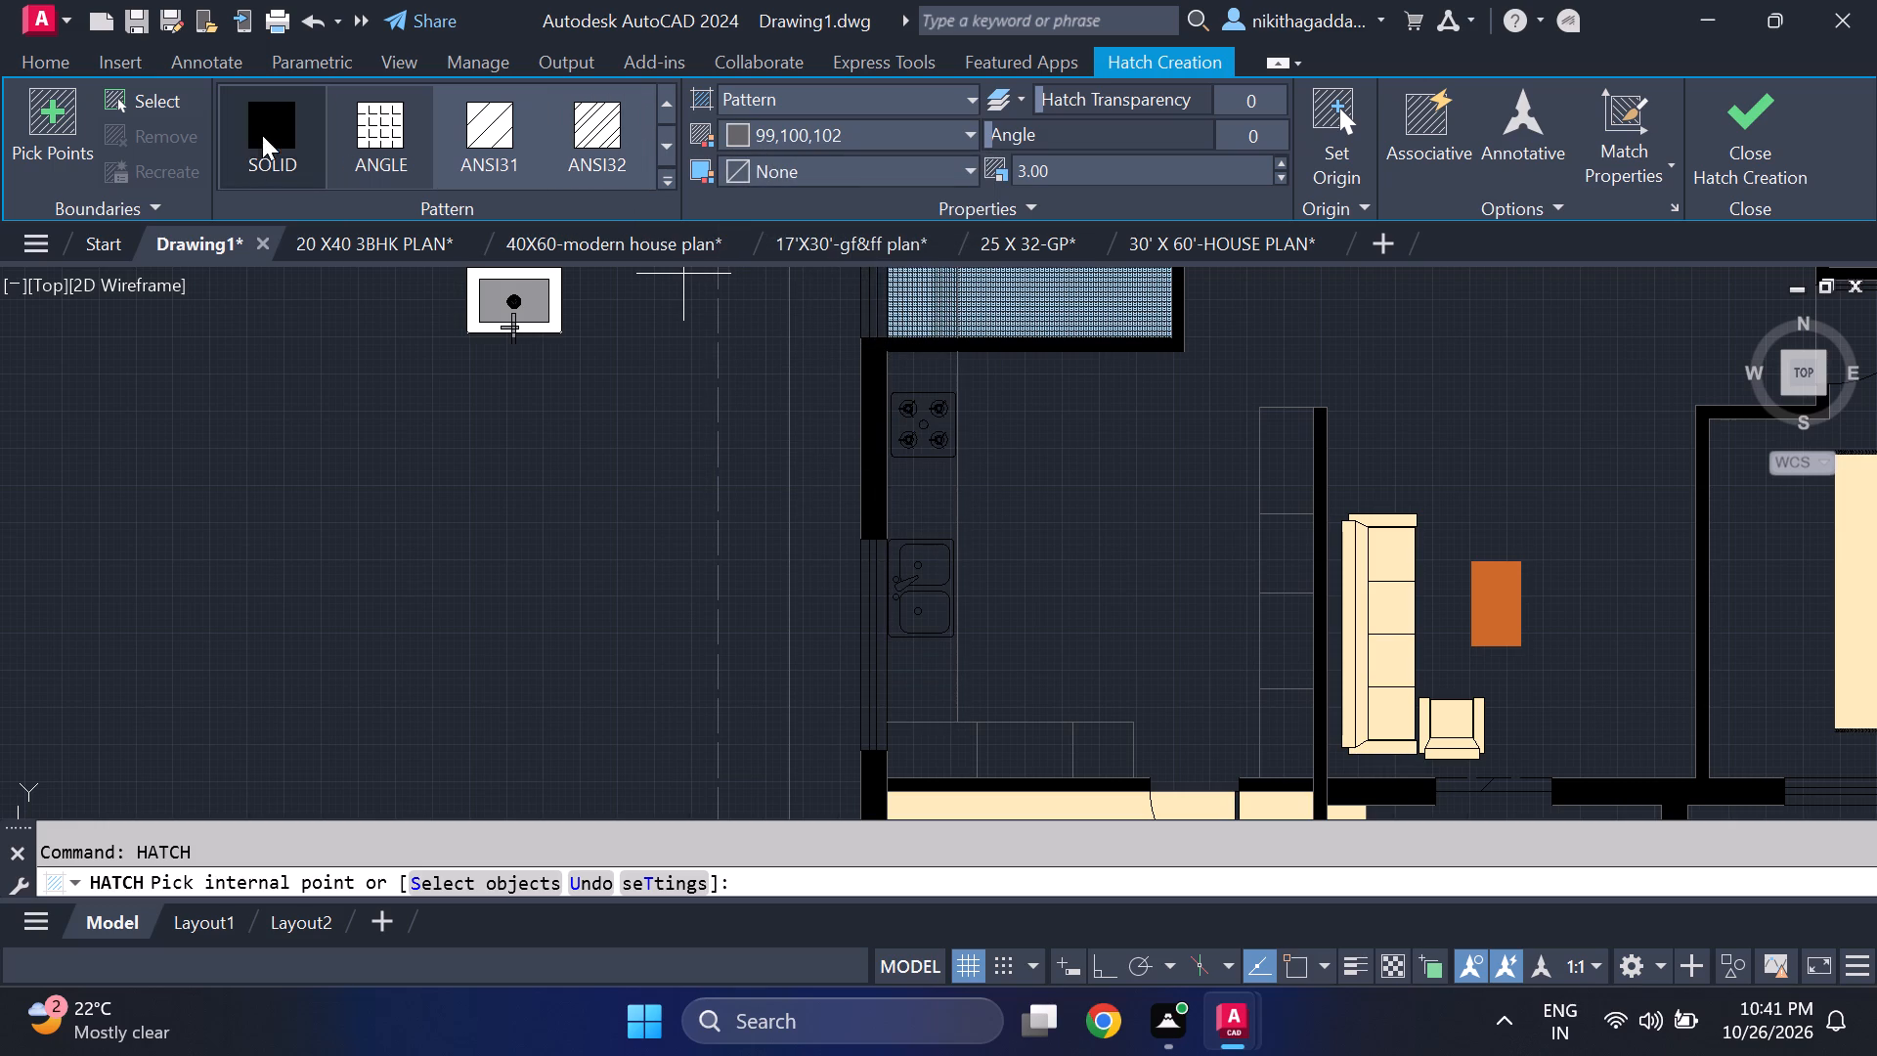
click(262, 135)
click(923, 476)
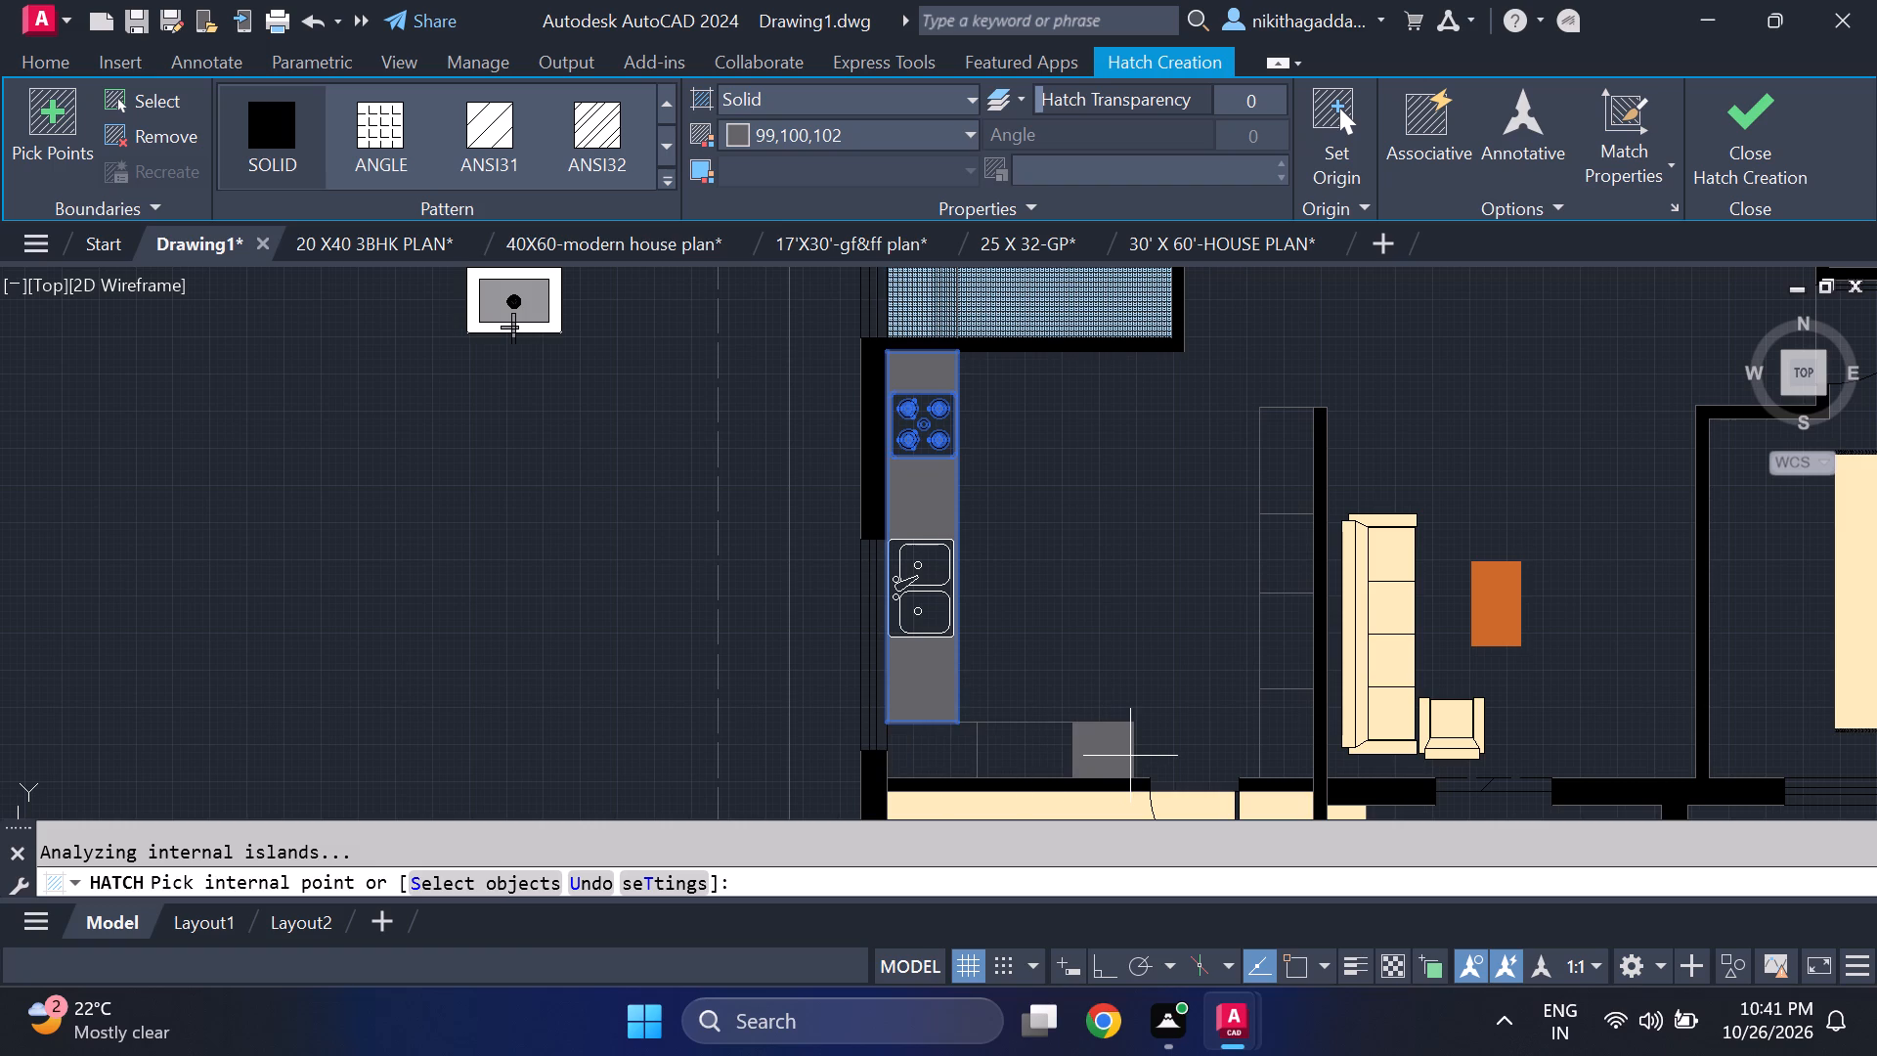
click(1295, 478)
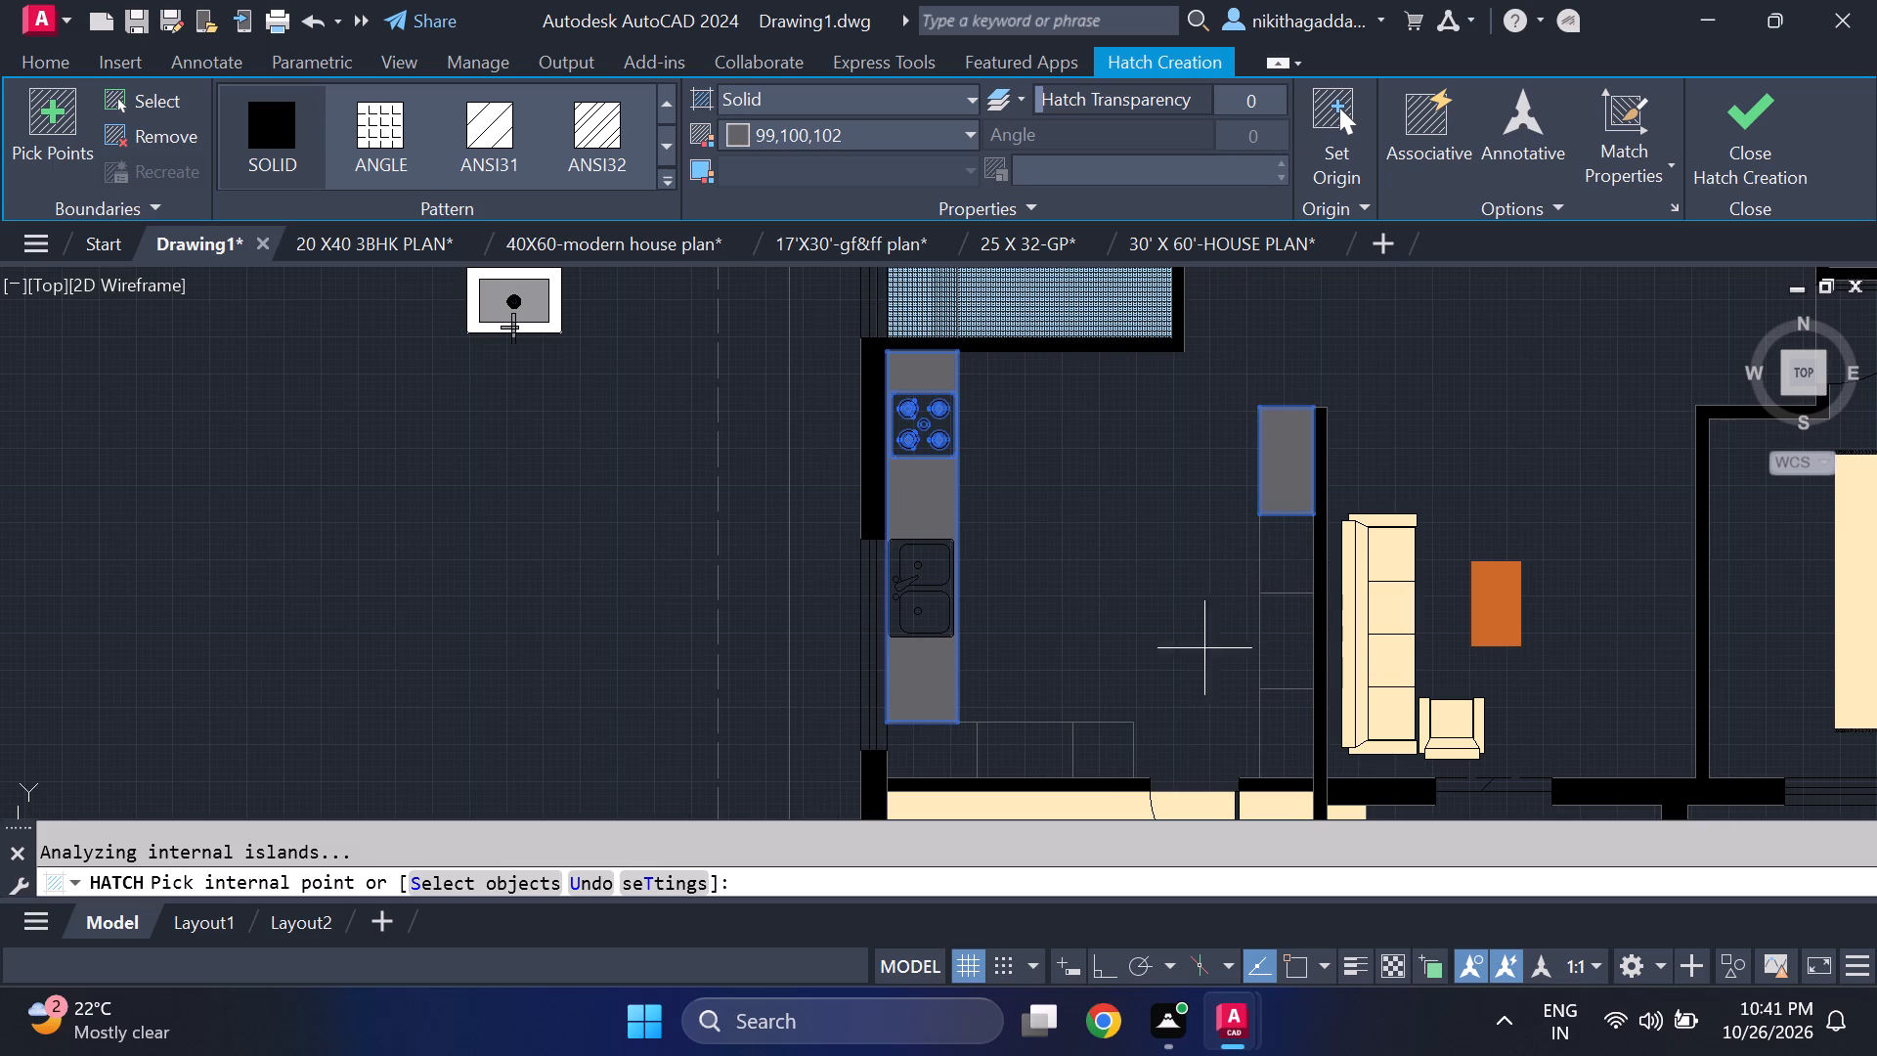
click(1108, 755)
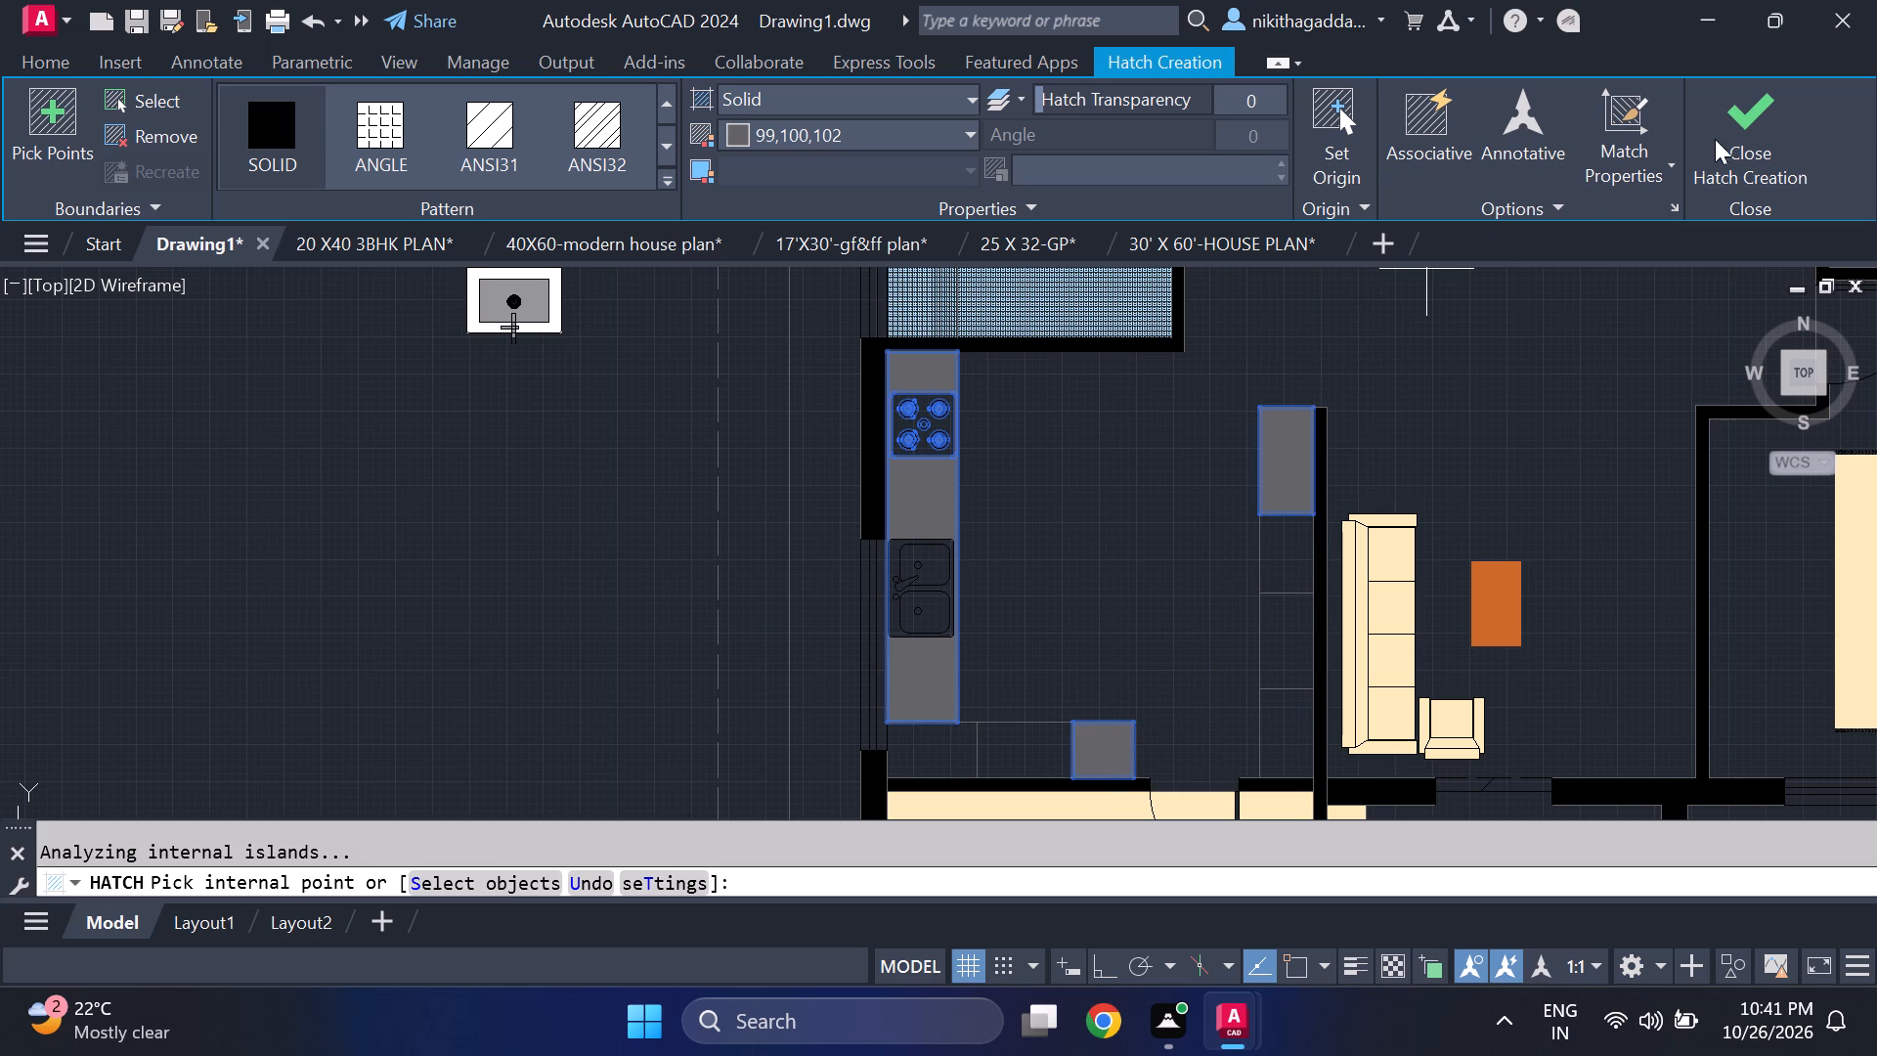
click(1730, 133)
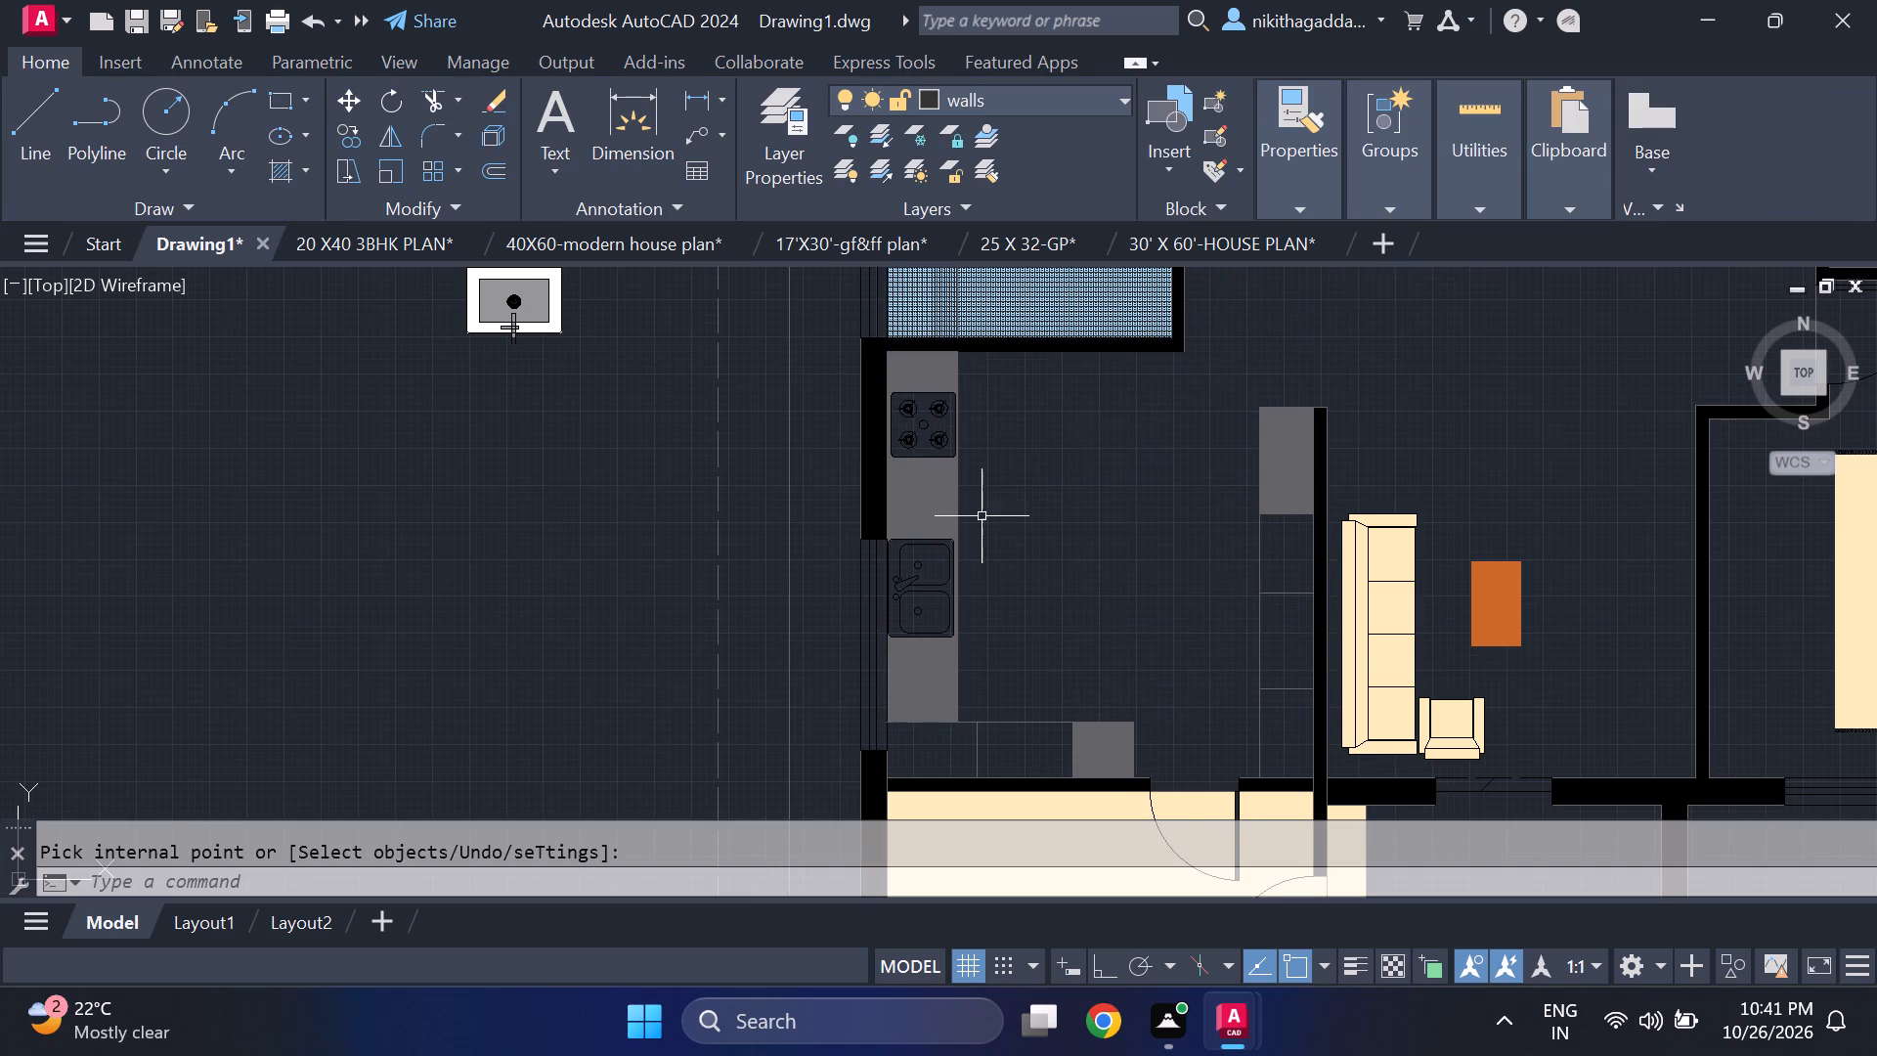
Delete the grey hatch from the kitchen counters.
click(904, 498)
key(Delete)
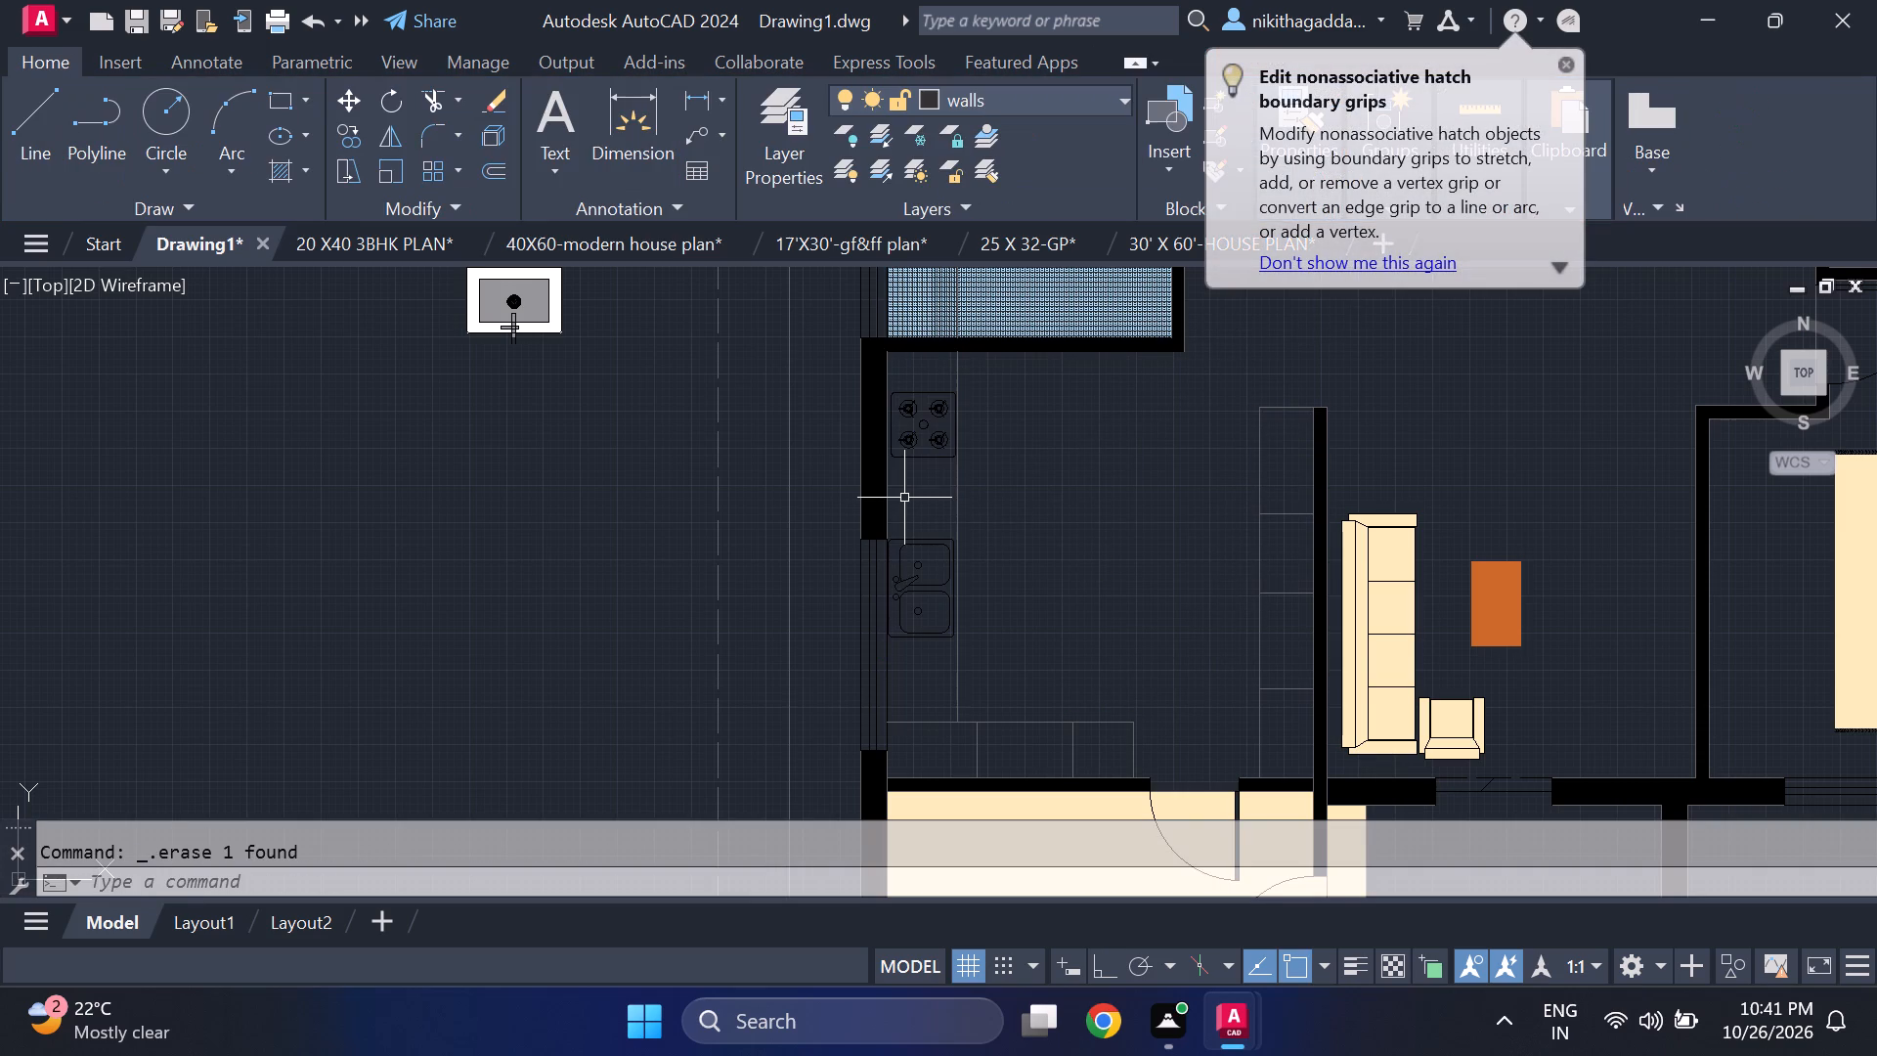
Fill the western counter, the southern run's easternmost unit and the eastern run's northernmost unit with a solid 99,100,102 grey hatch.
text(hatch)
key(Return)
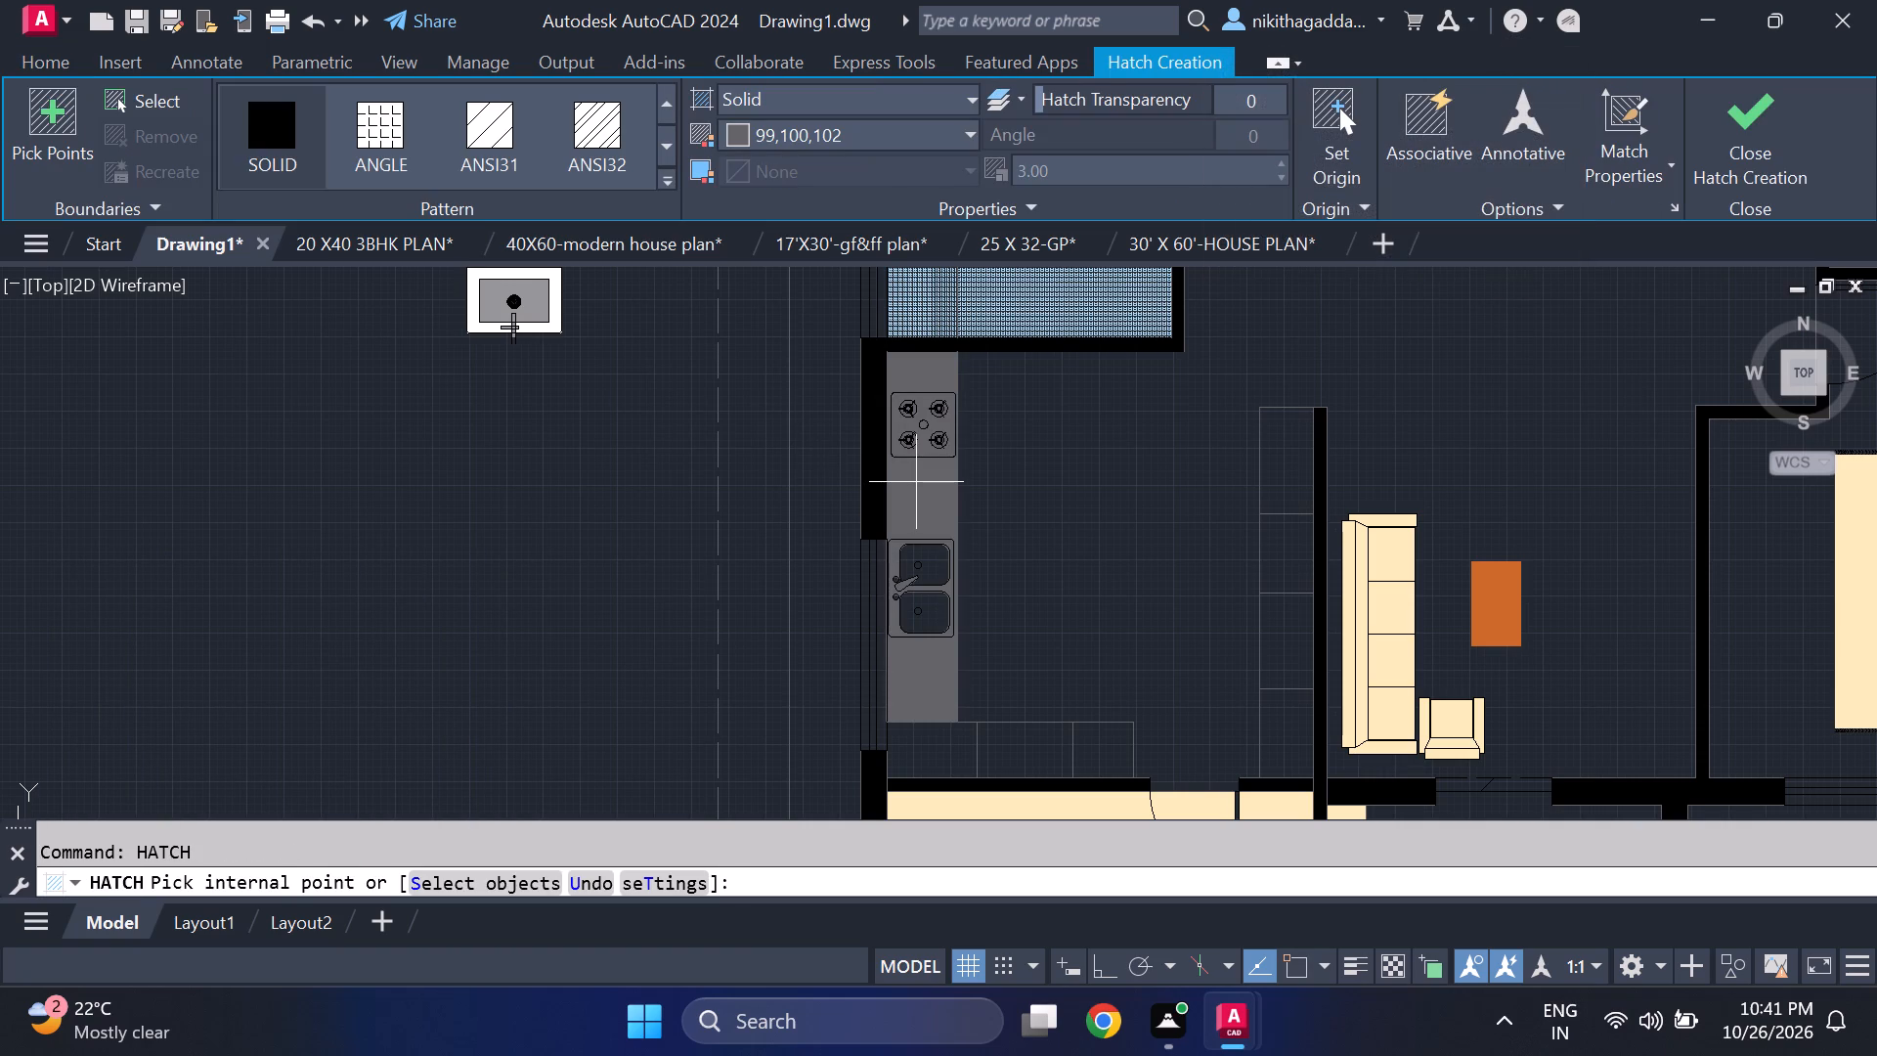
click(916, 482)
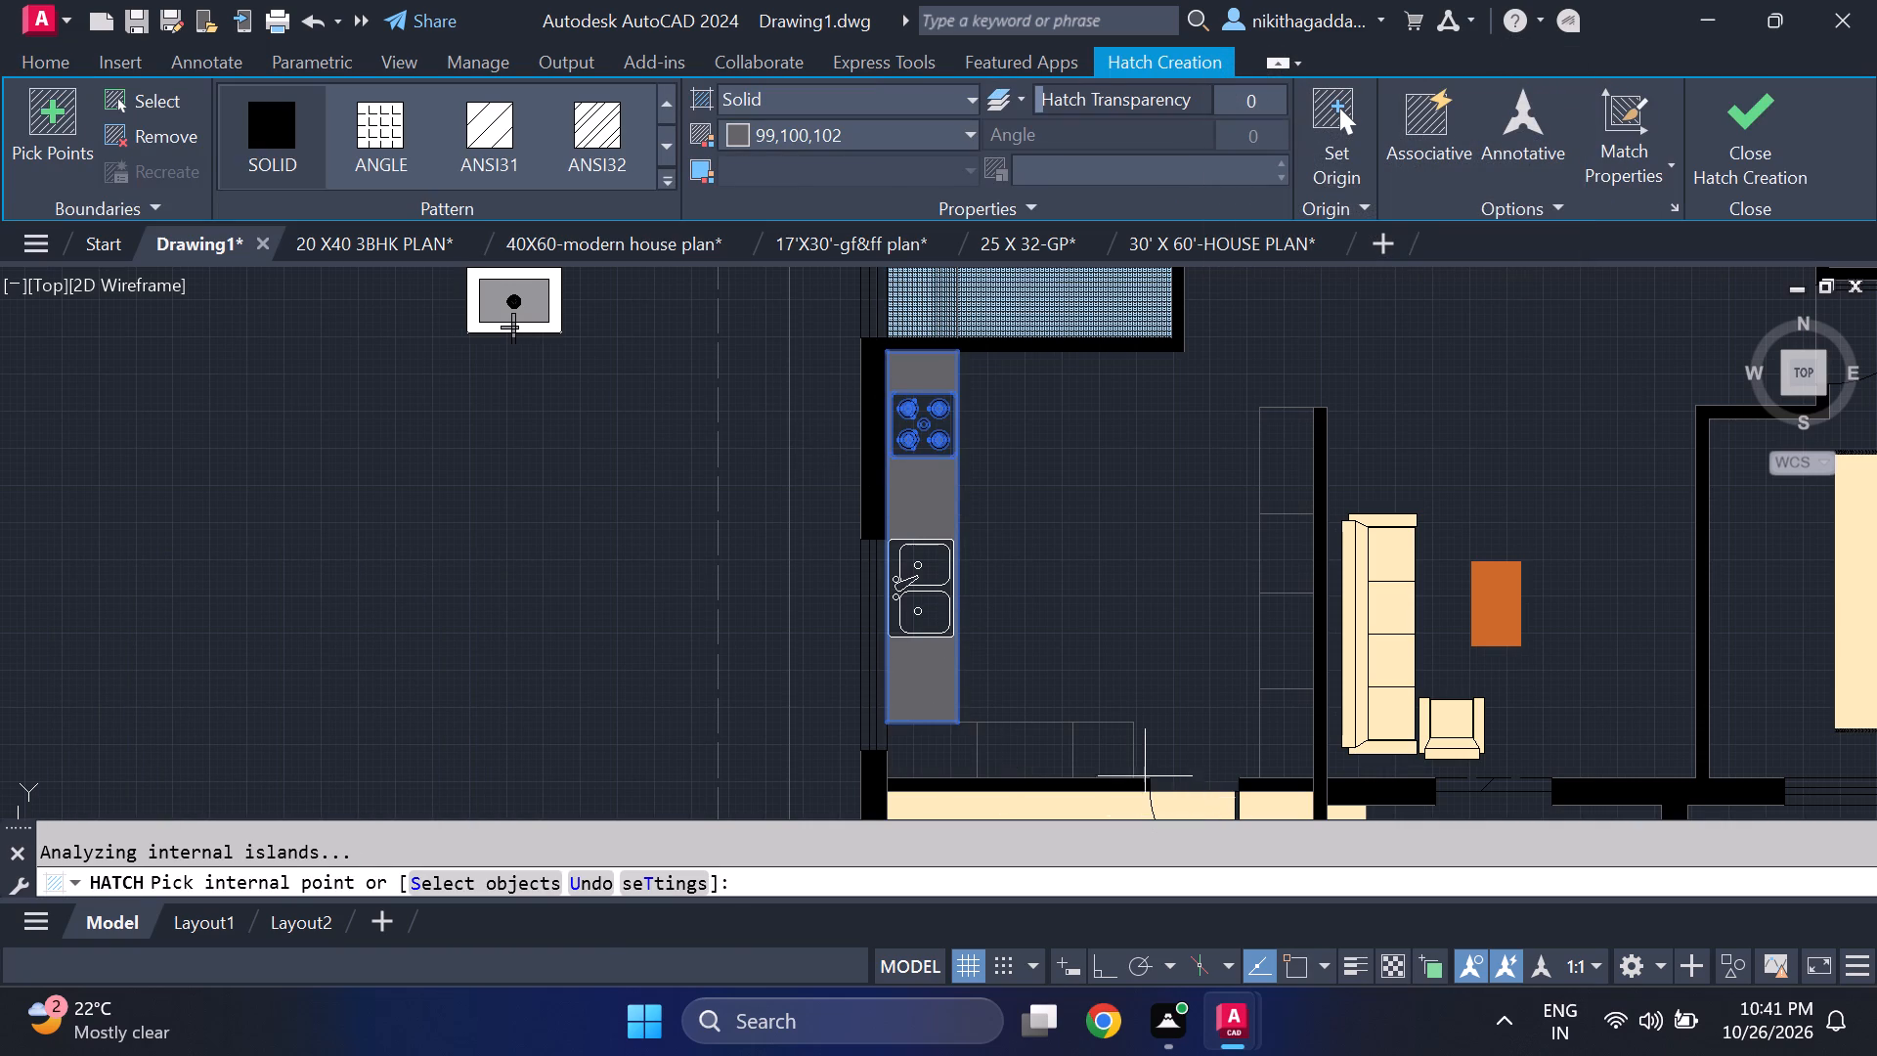
click(1121, 758)
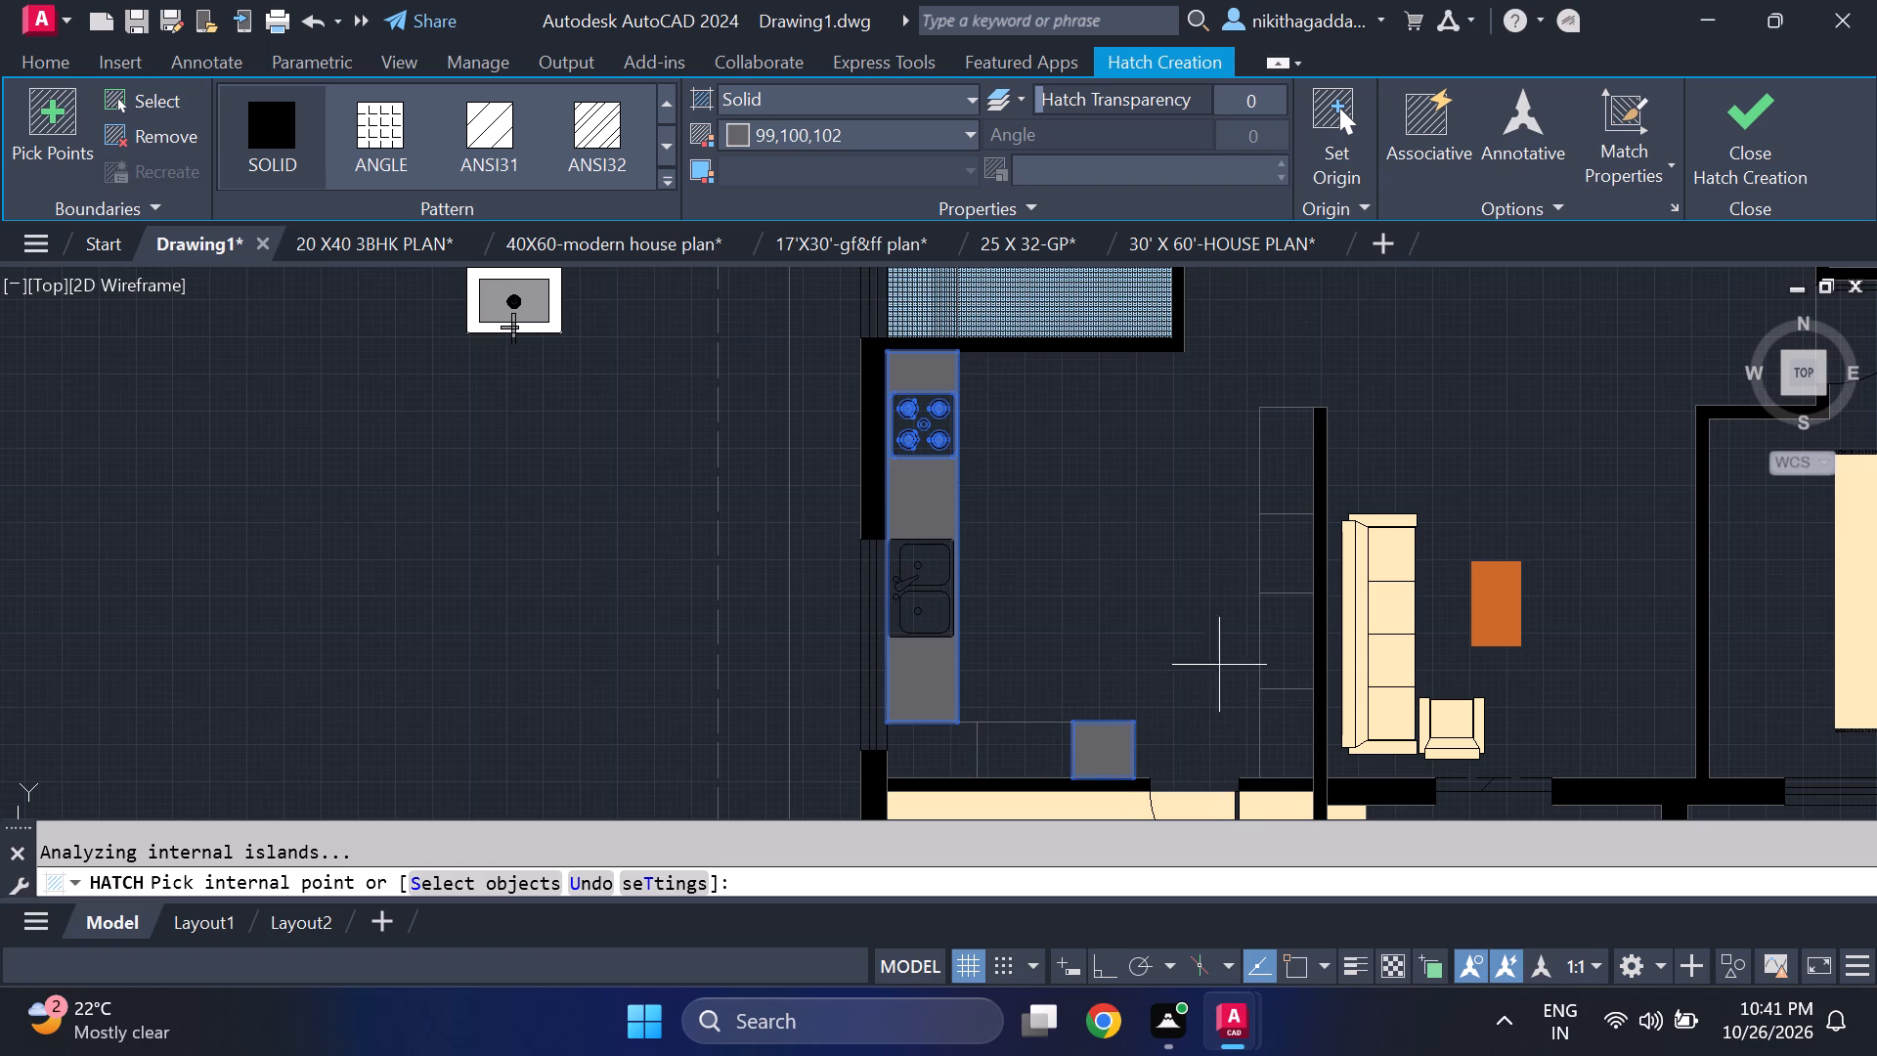
click(1295, 466)
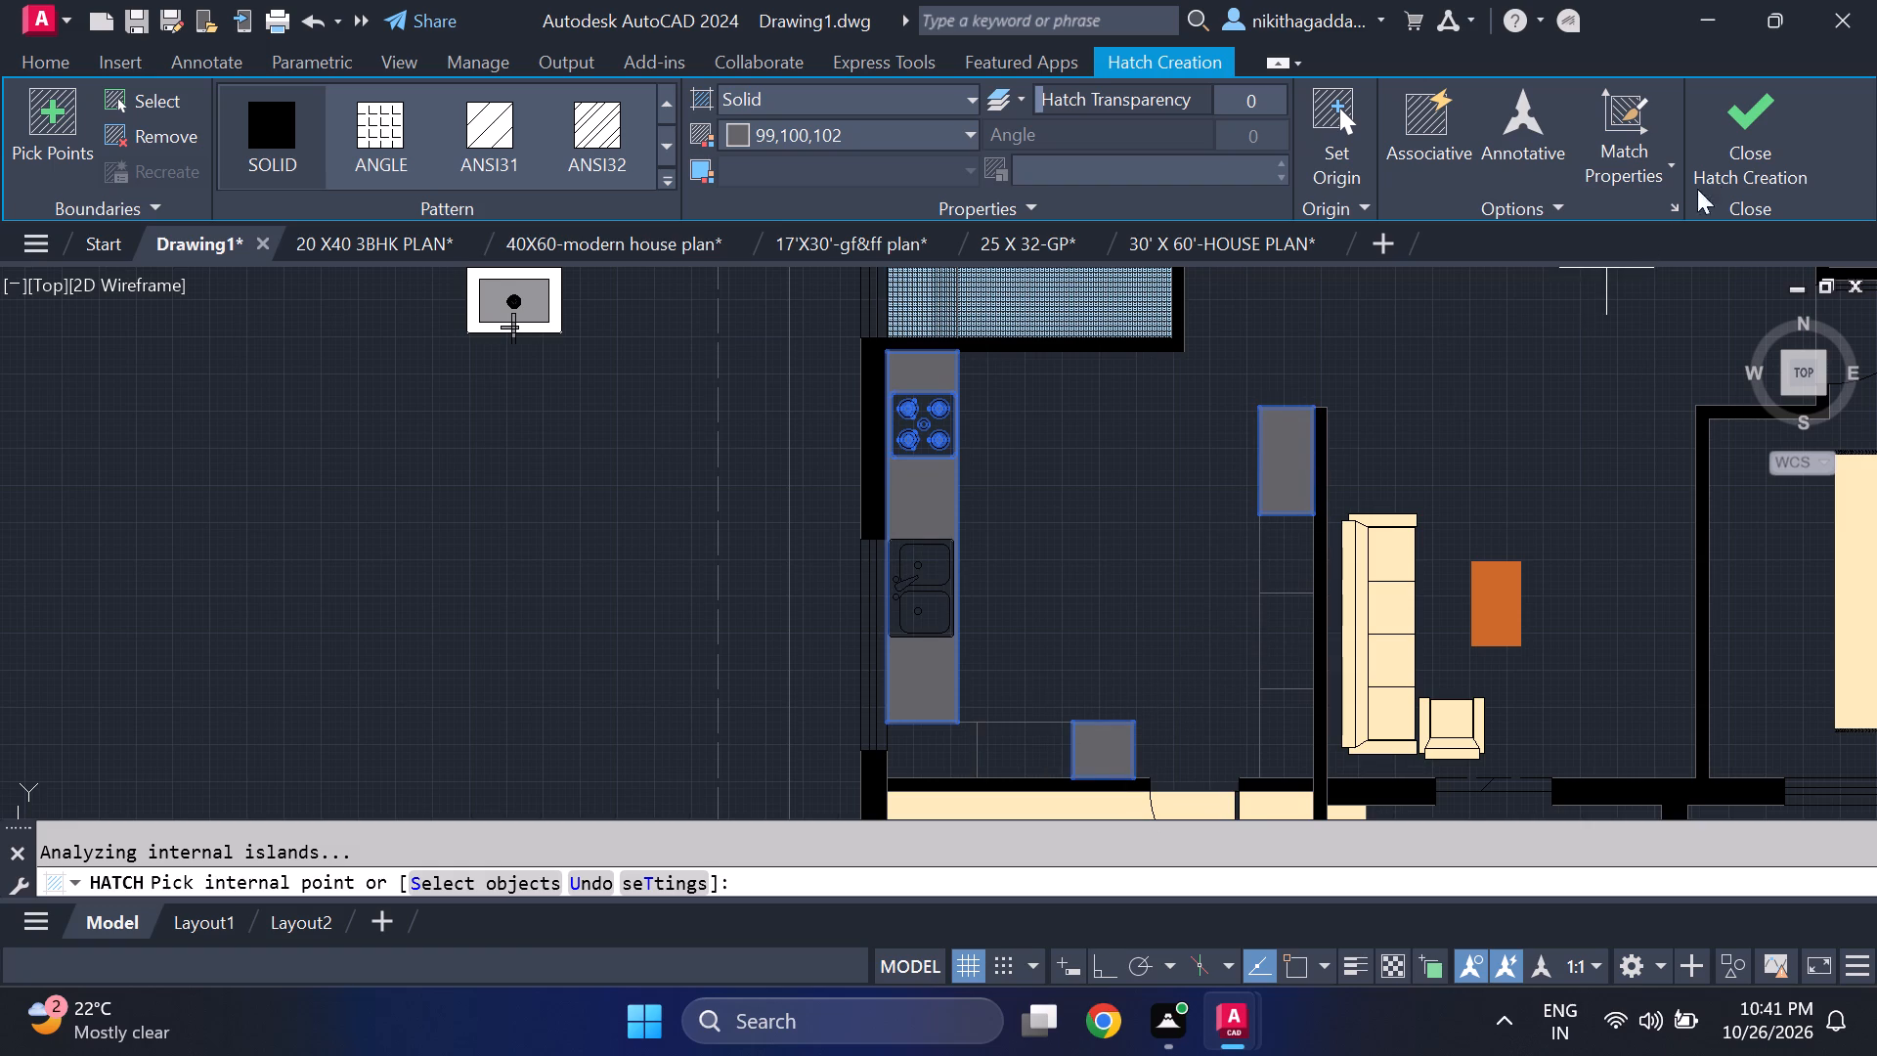
click(1749, 131)
Fill the two remaining southern units, the three remaining eastern units and the adjoining partition wall with a solid 0,0,0 black hatch.
scroll(965, 673, up, 2)
scroll(965, 673, down, 5)
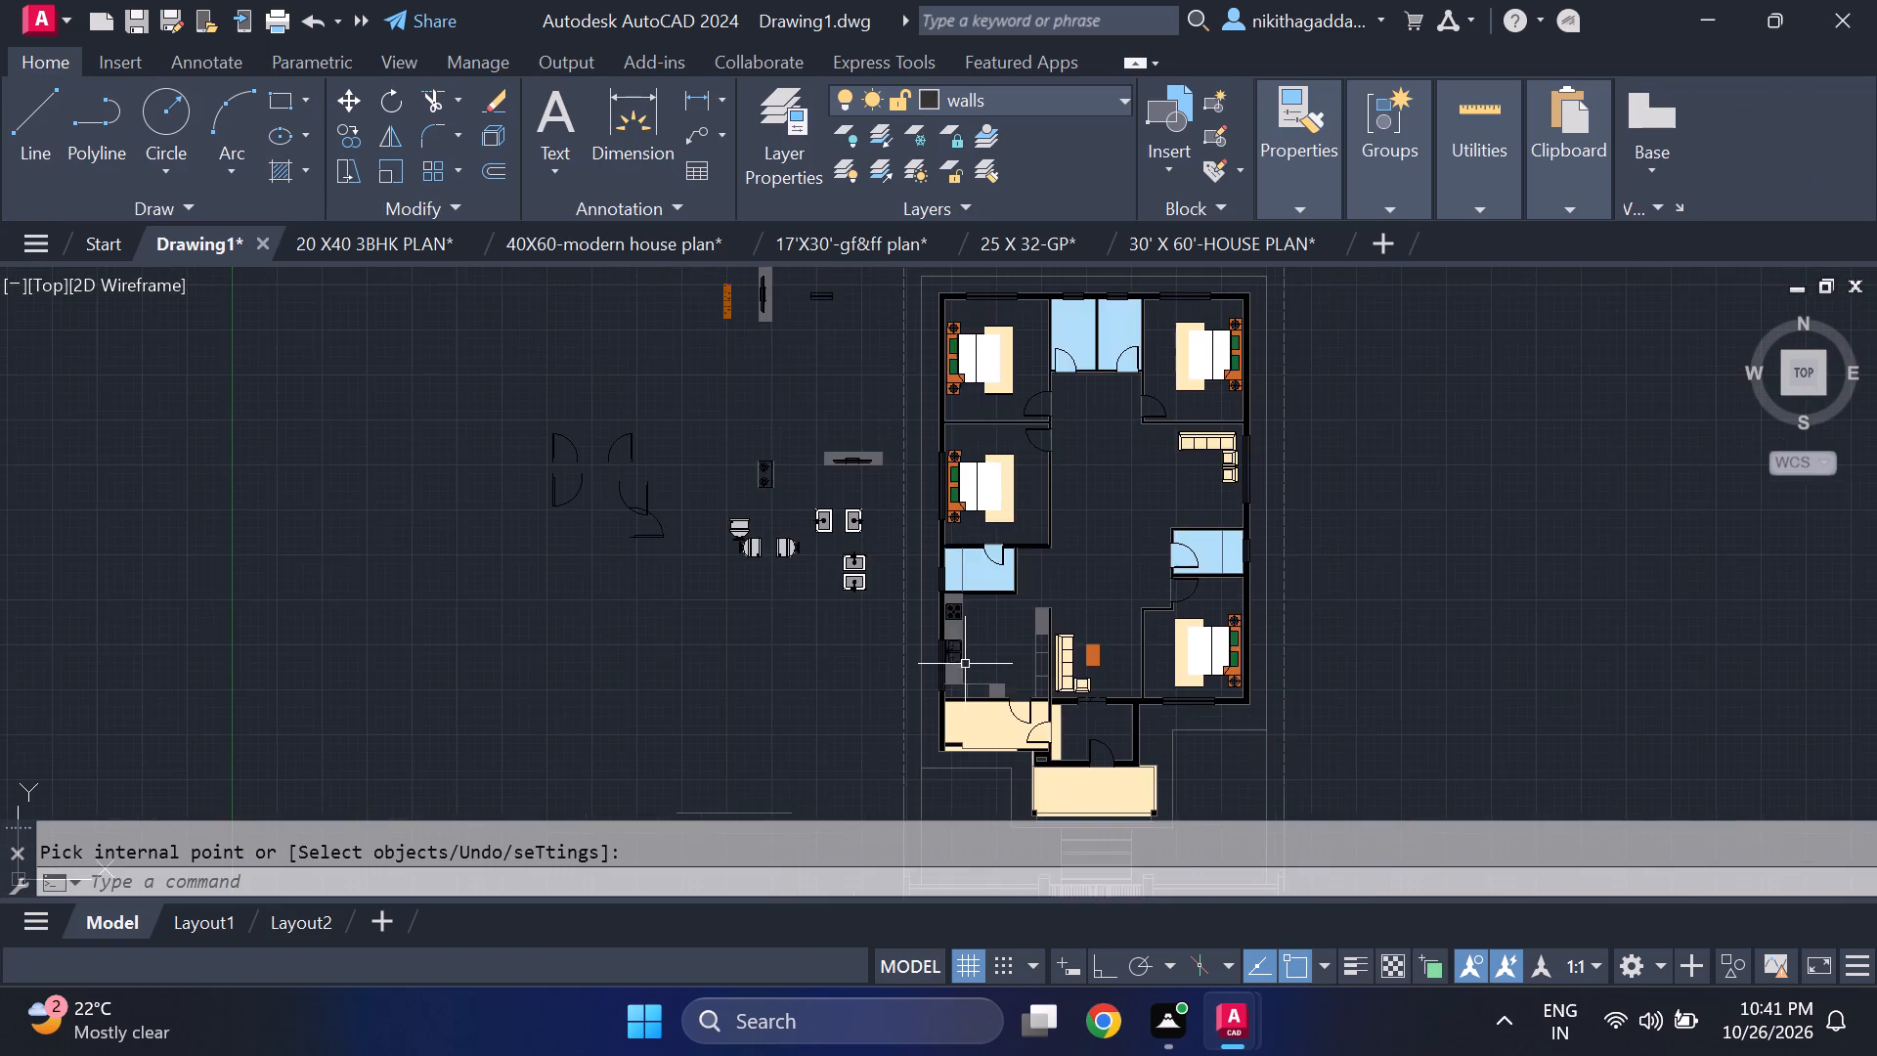
scroll(965, 657, up, 2)
middle_drag(954, 679, 897, 615)
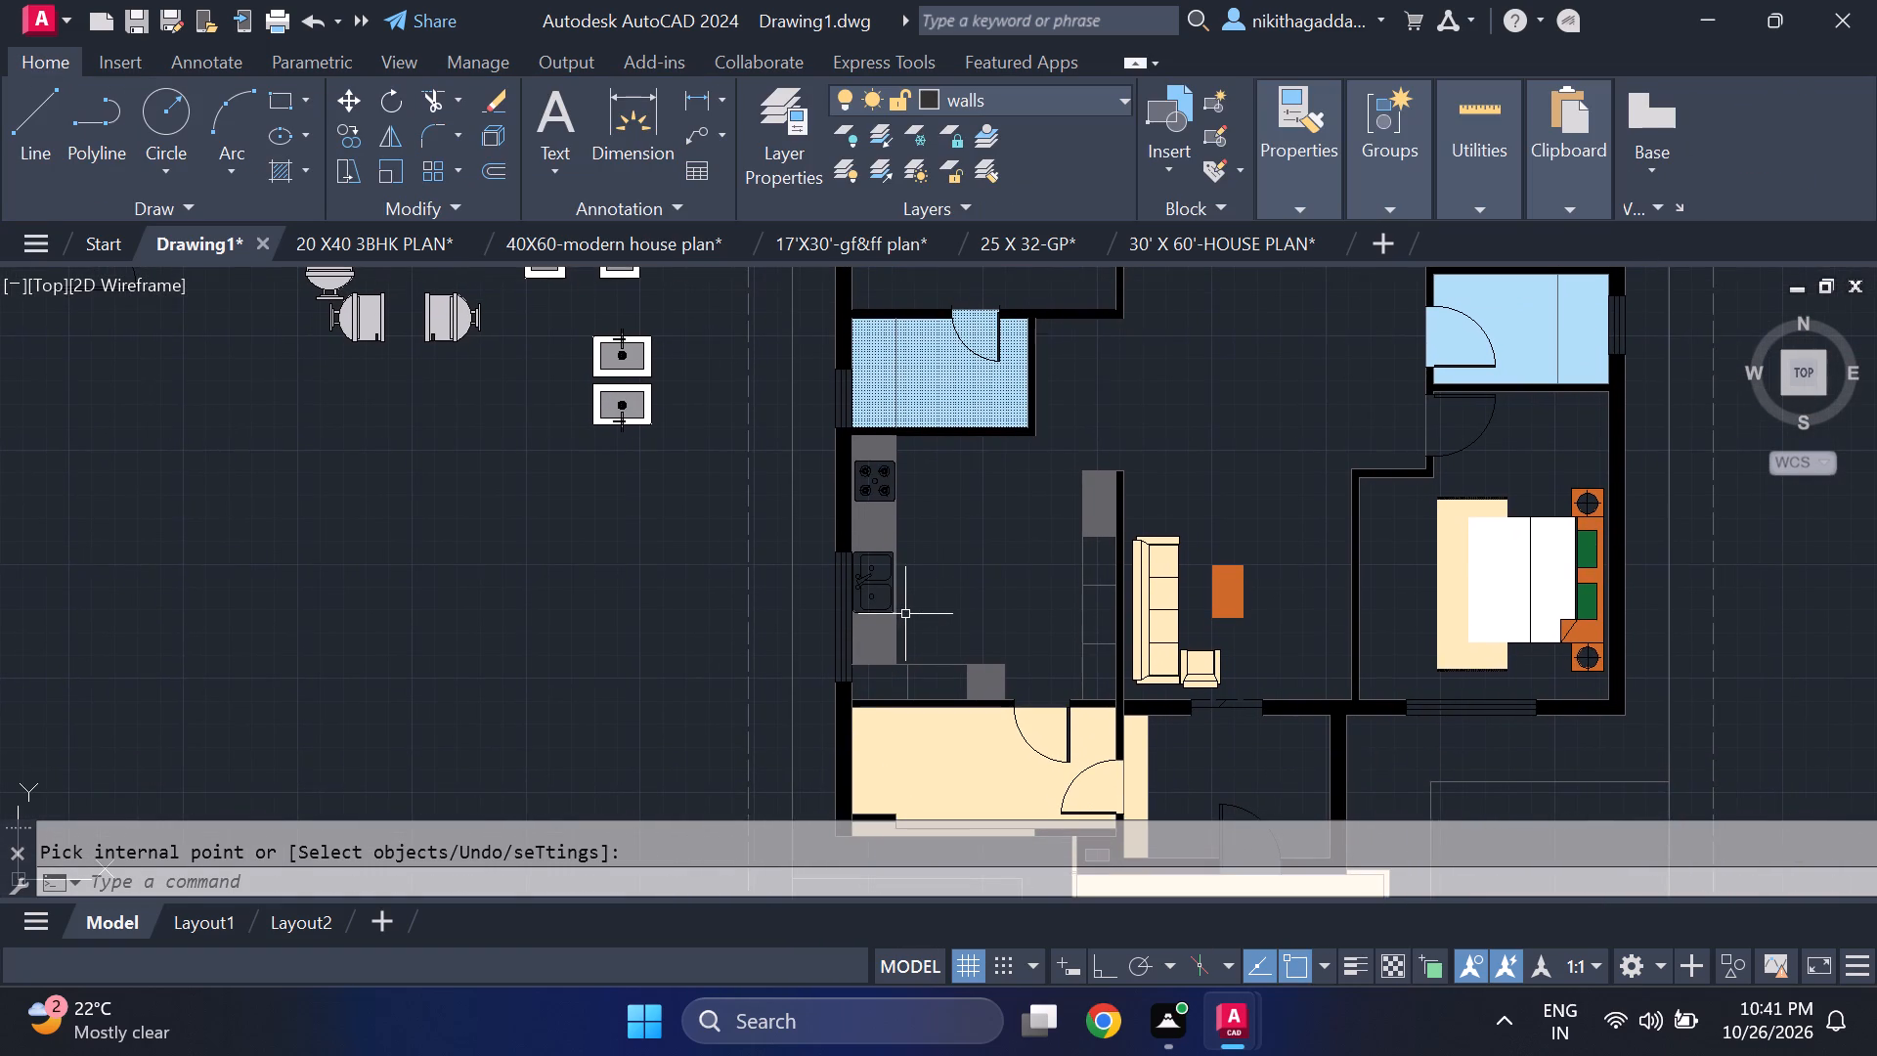
key(h)
text(atch)
key(Return)
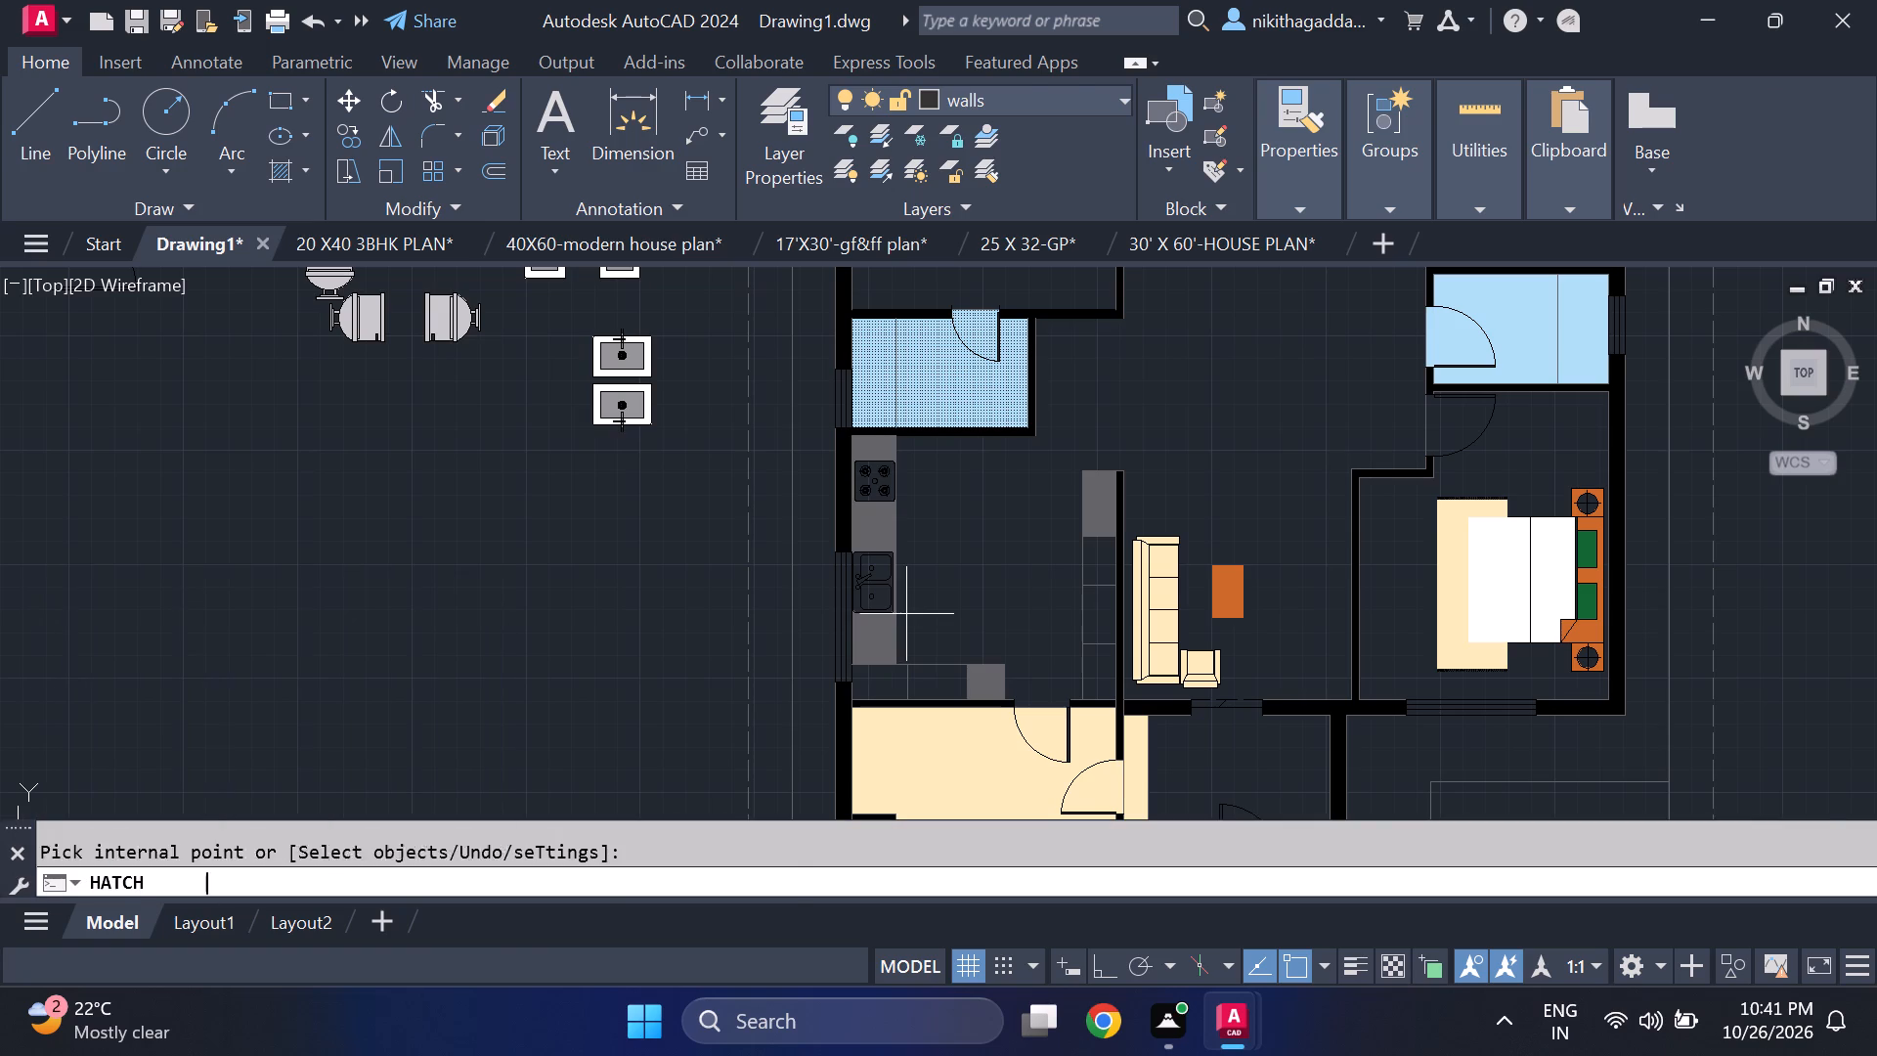
click(895, 127)
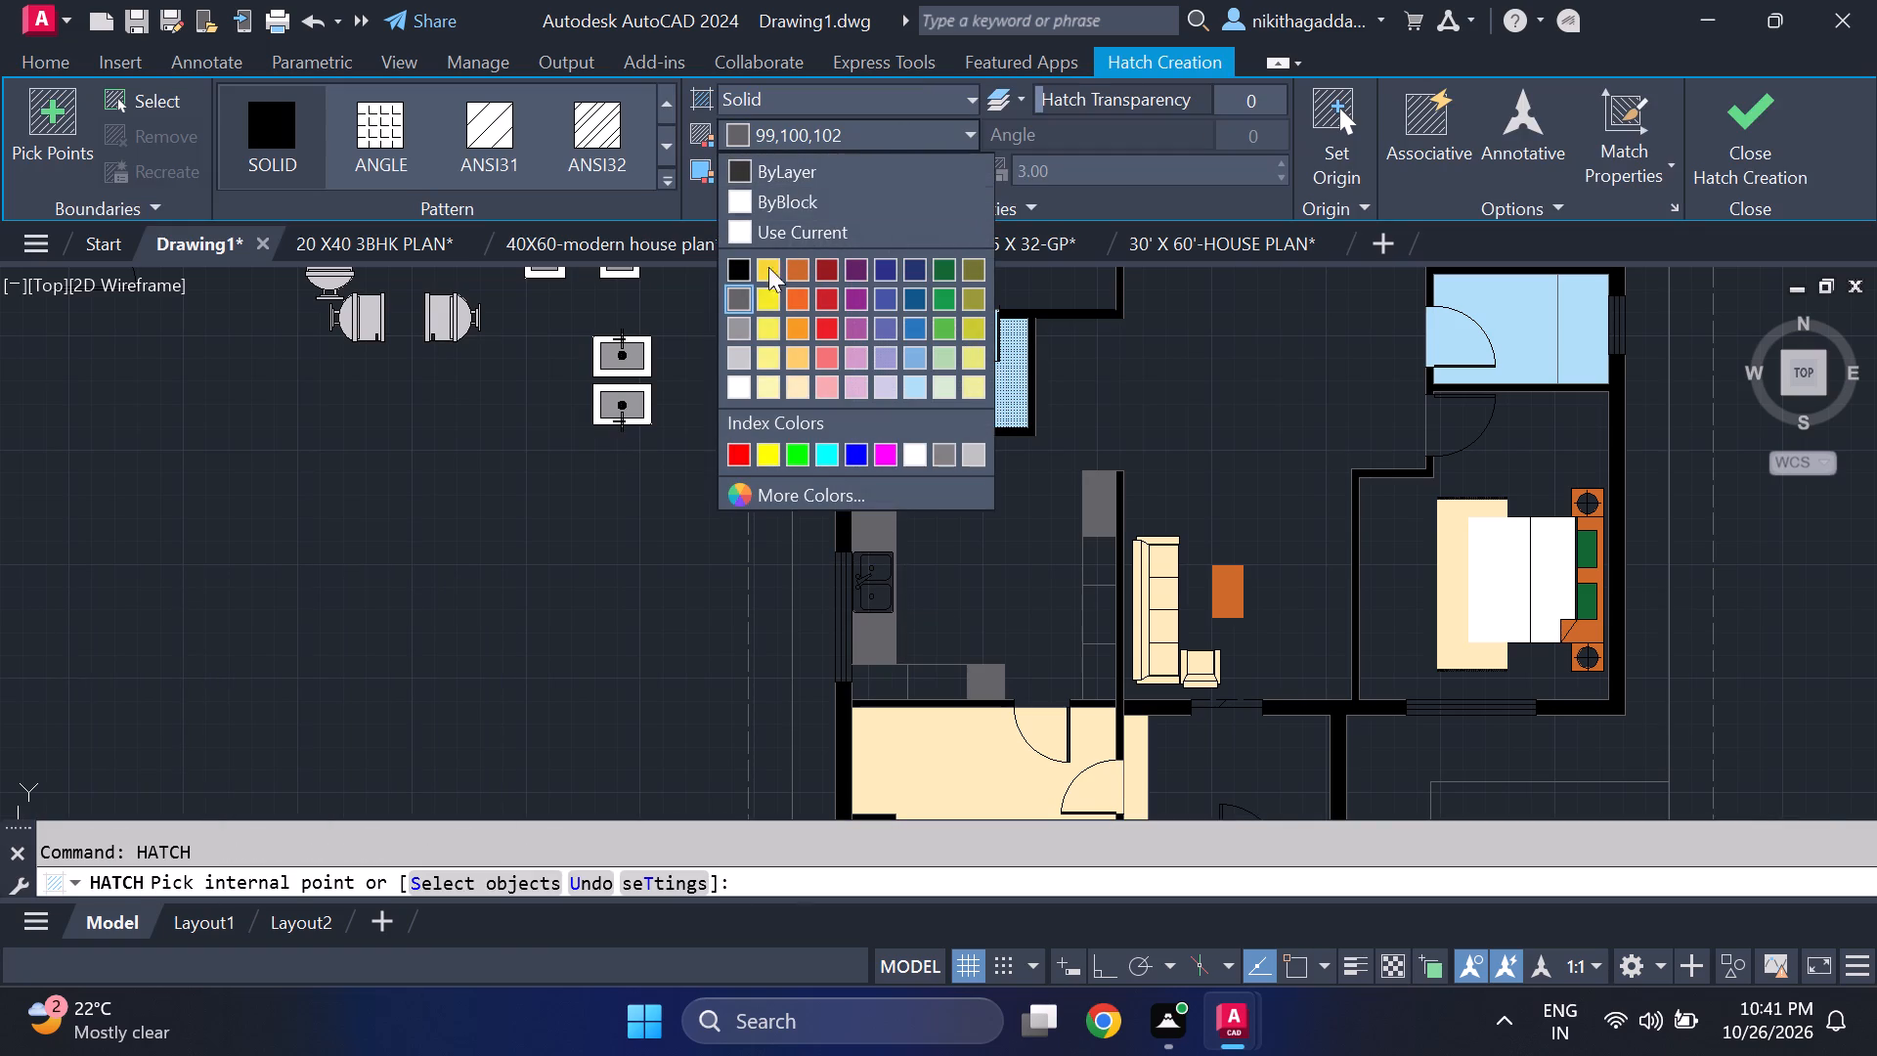
click(748, 259)
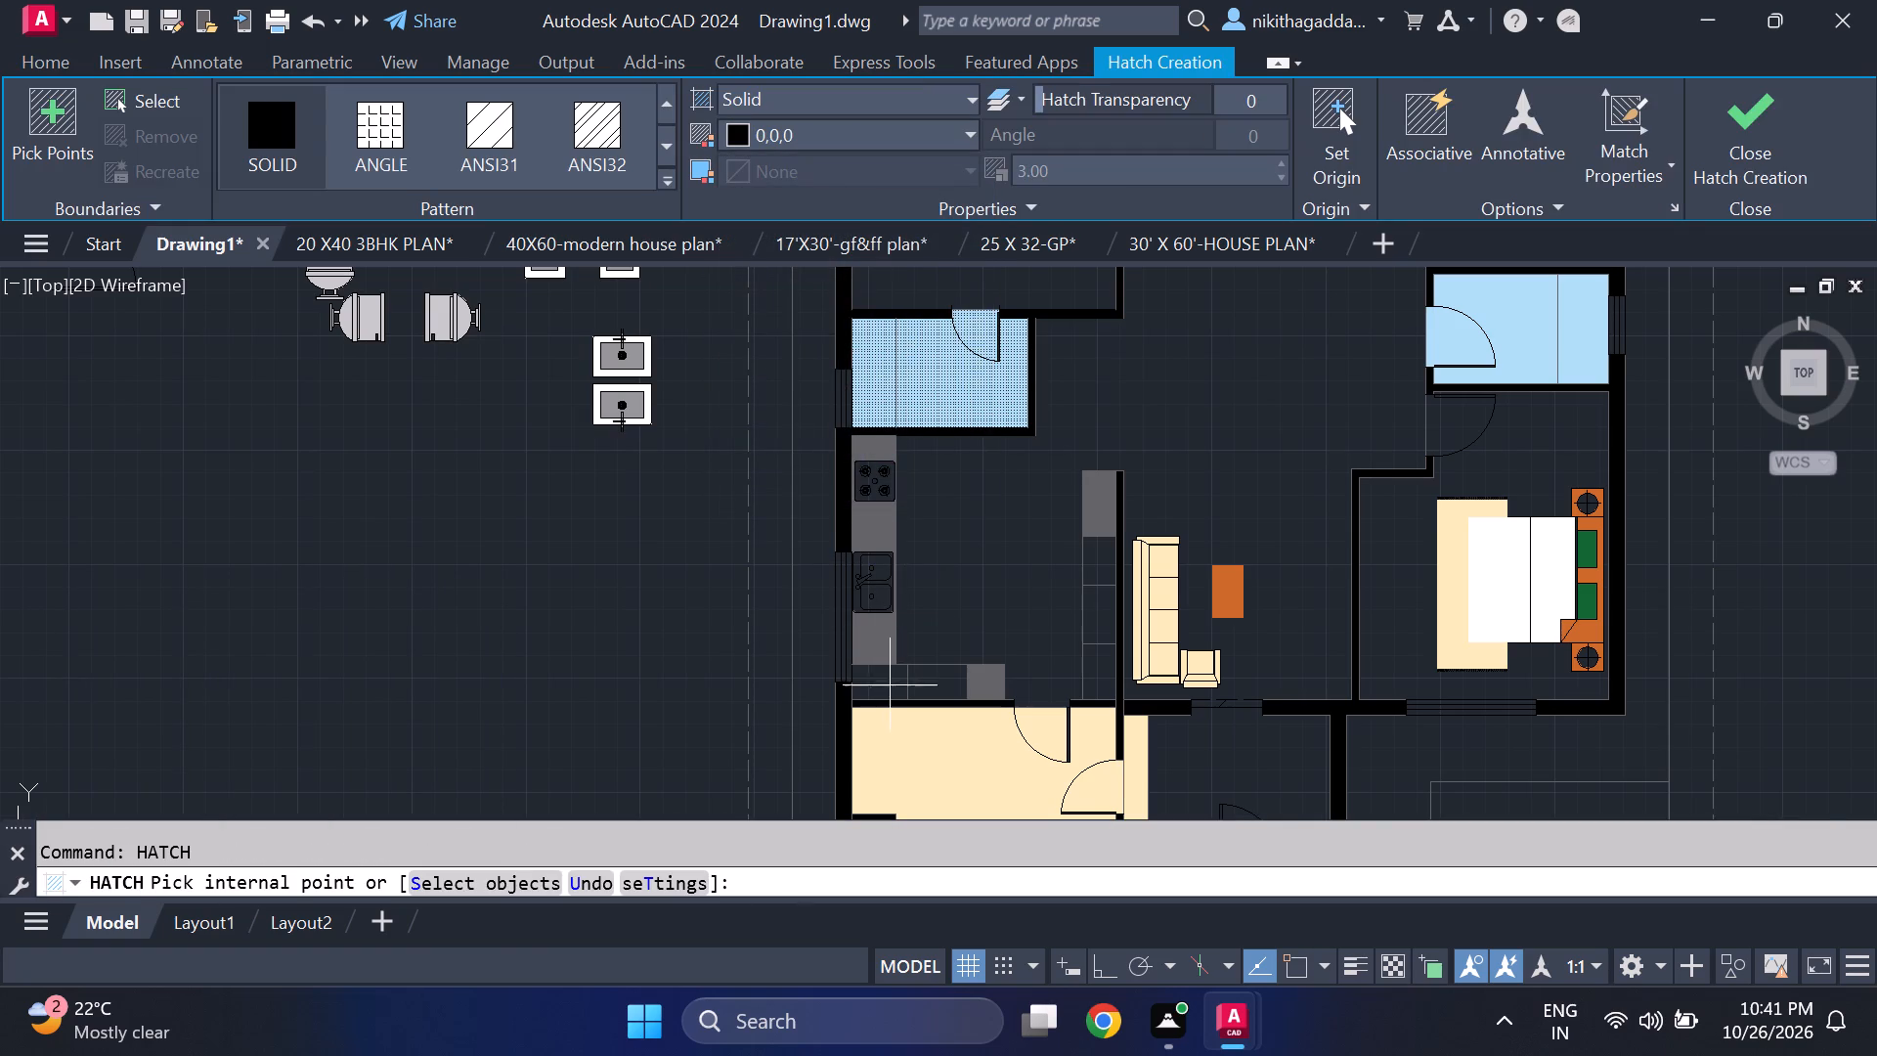
click(890, 686)
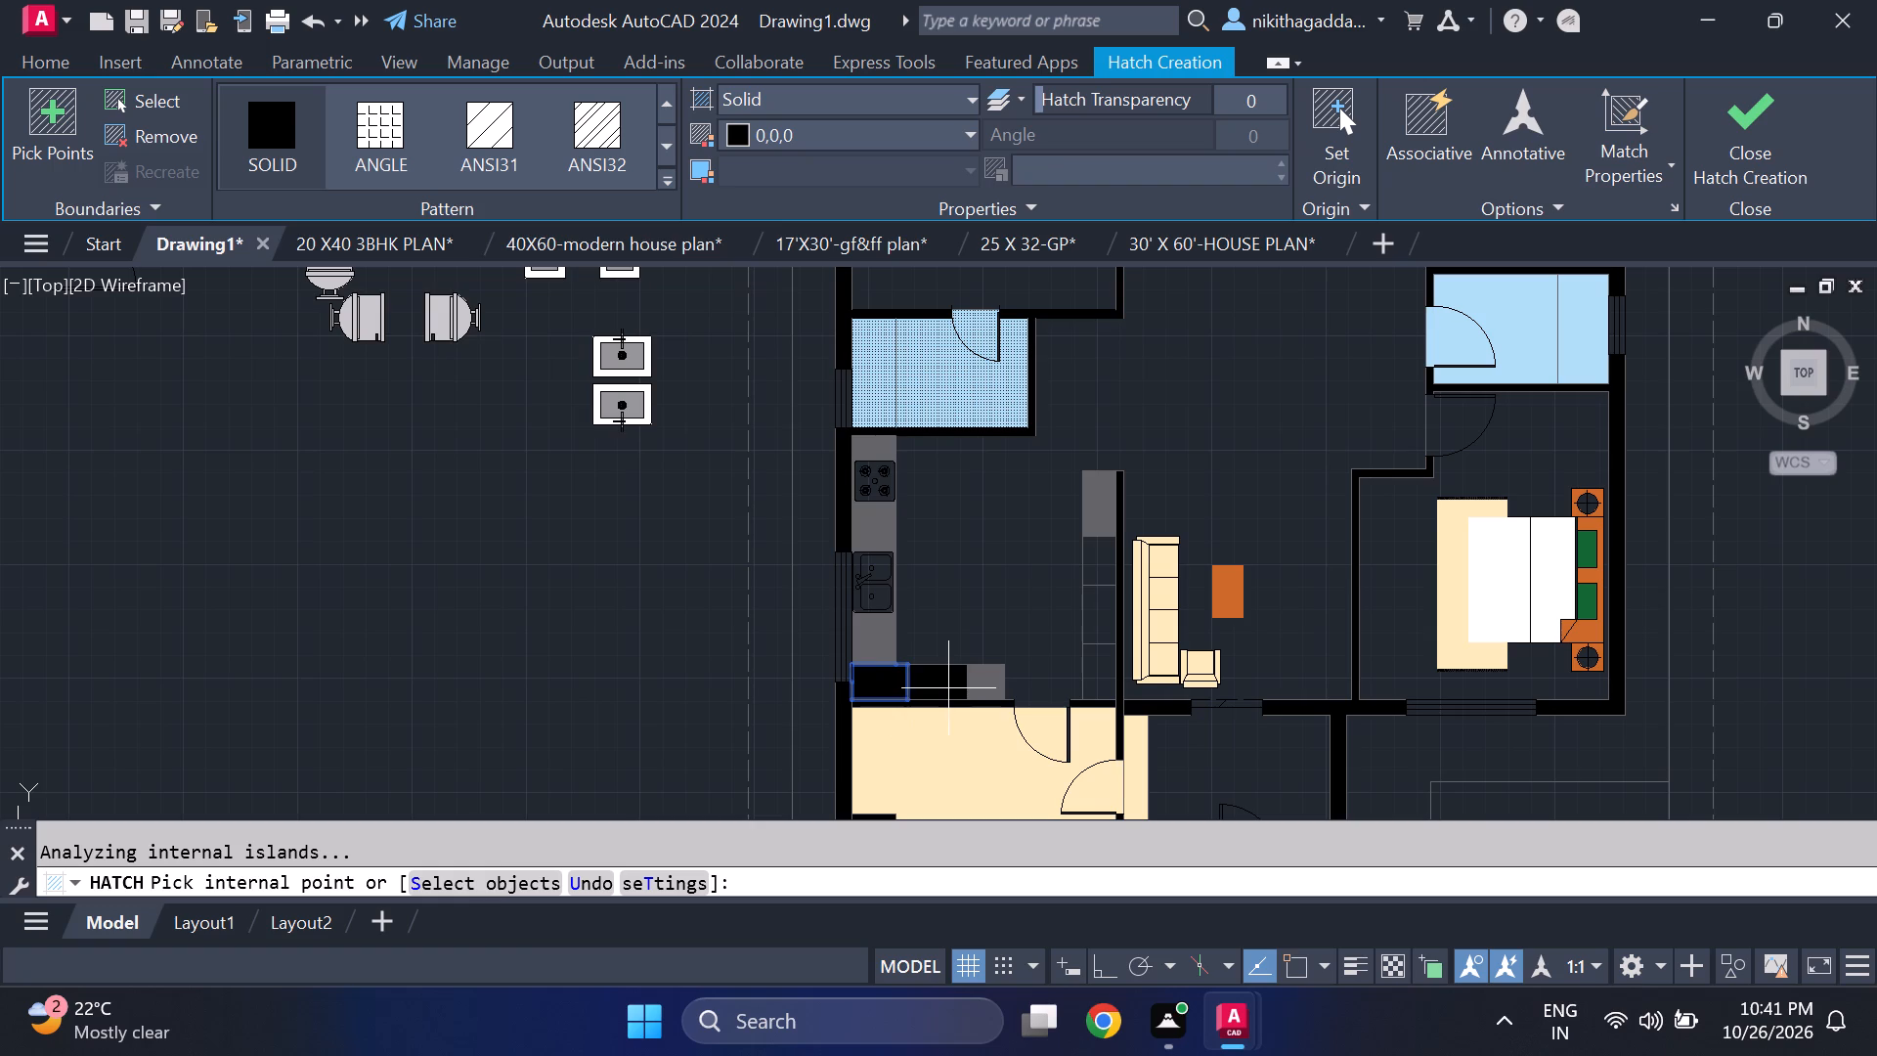
click(946, 688)
click(1118, 684)
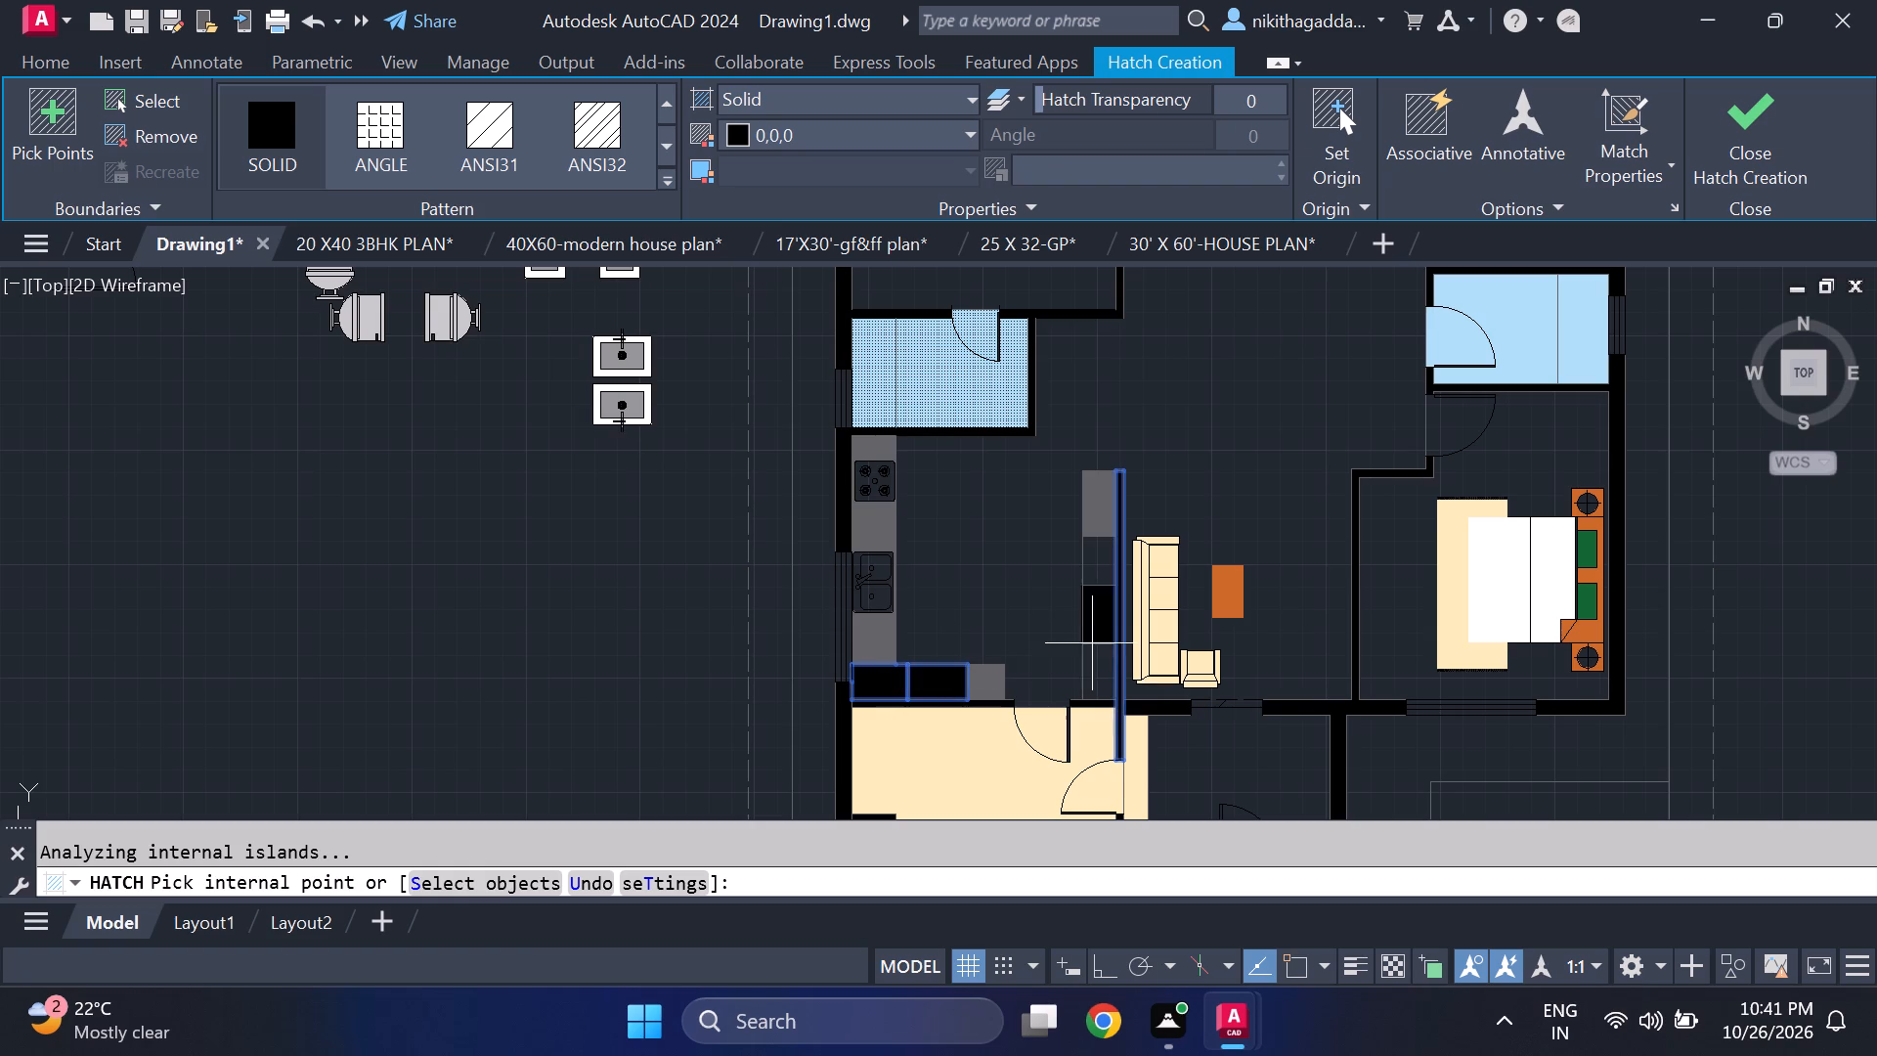
click(1095, 663)
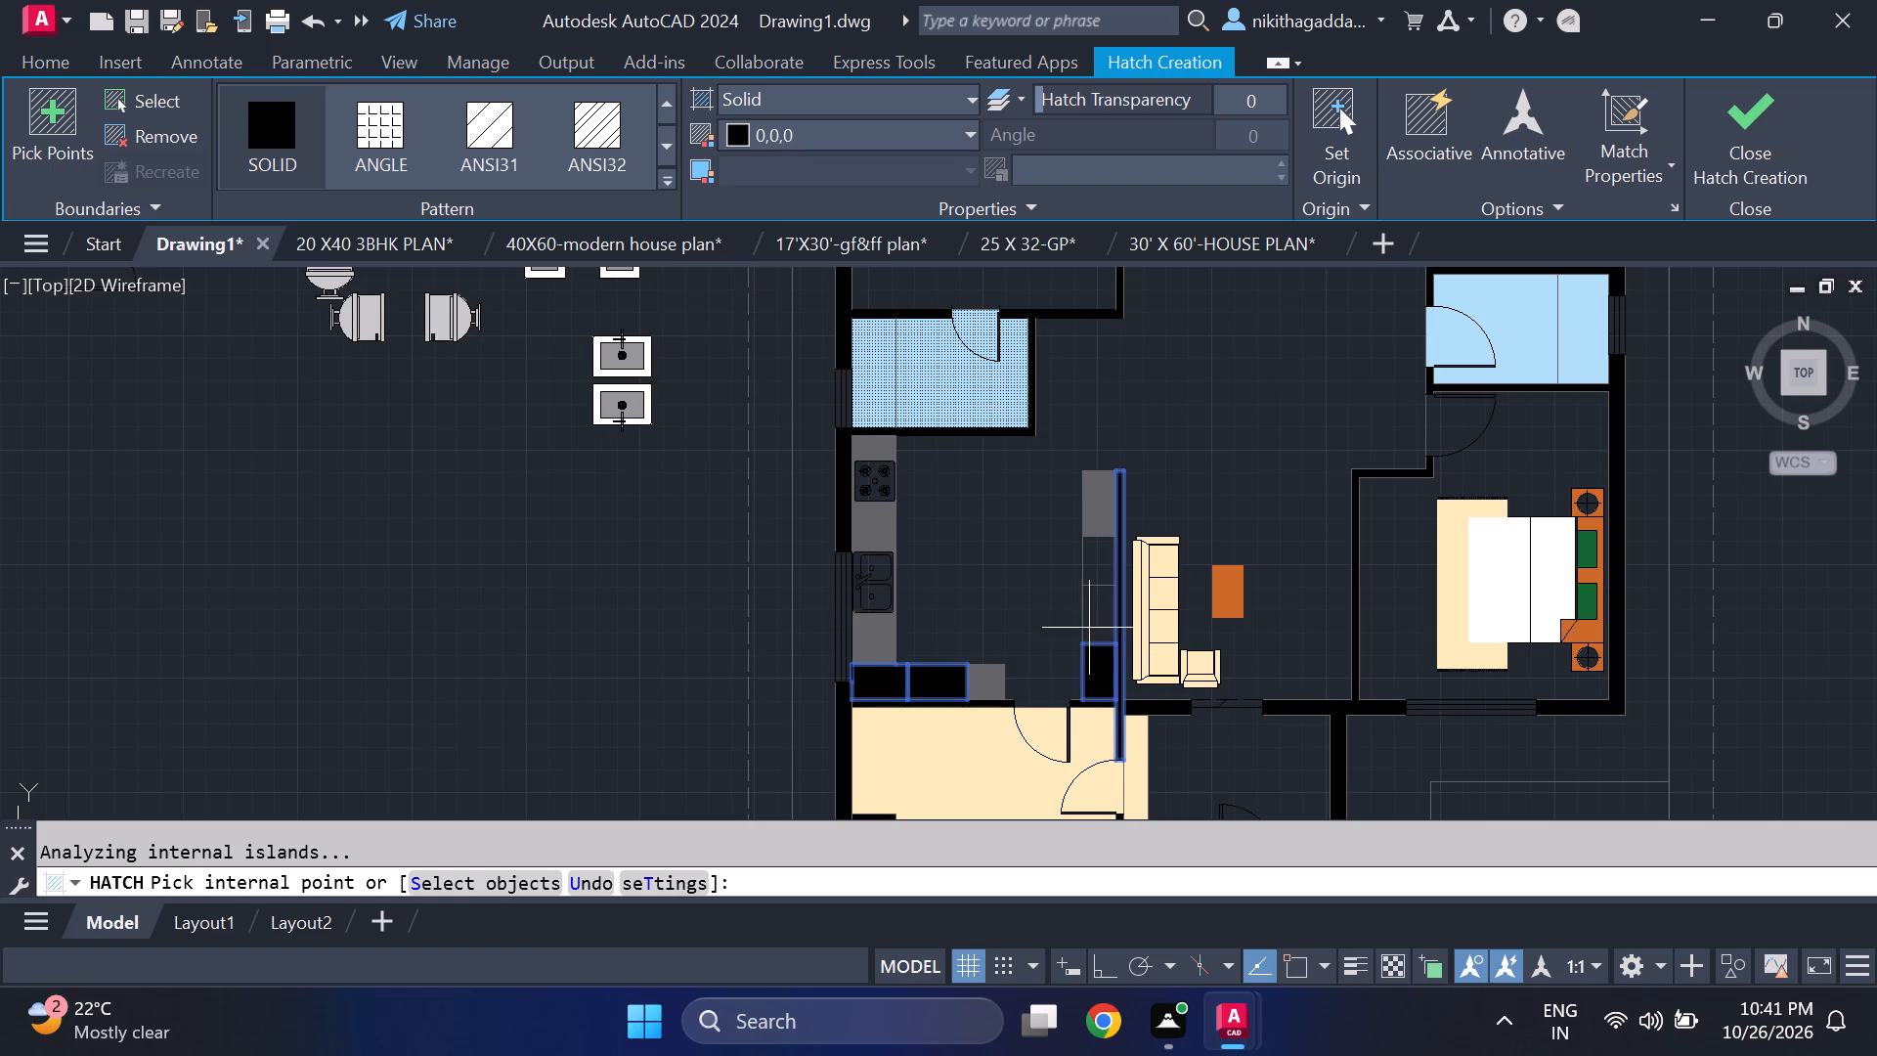
click(1089, 626)
click(1095, 569)
click(1740, 123)
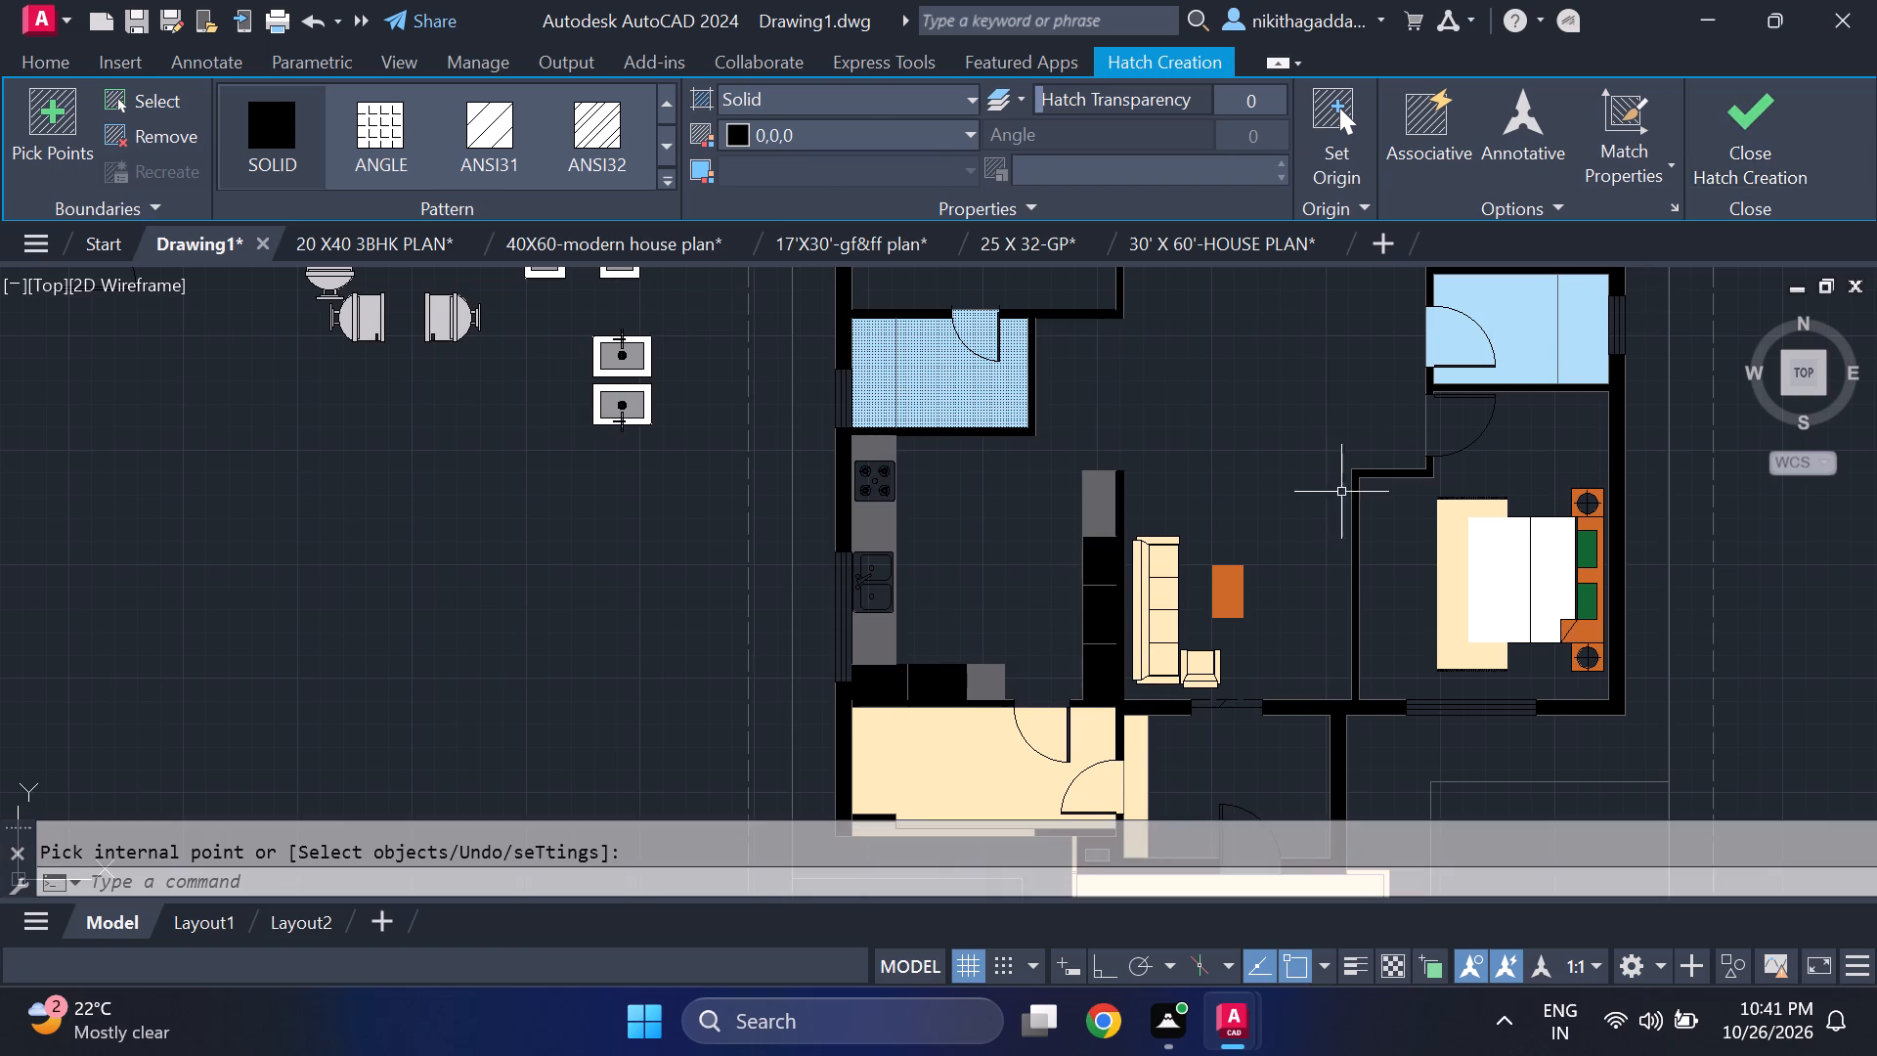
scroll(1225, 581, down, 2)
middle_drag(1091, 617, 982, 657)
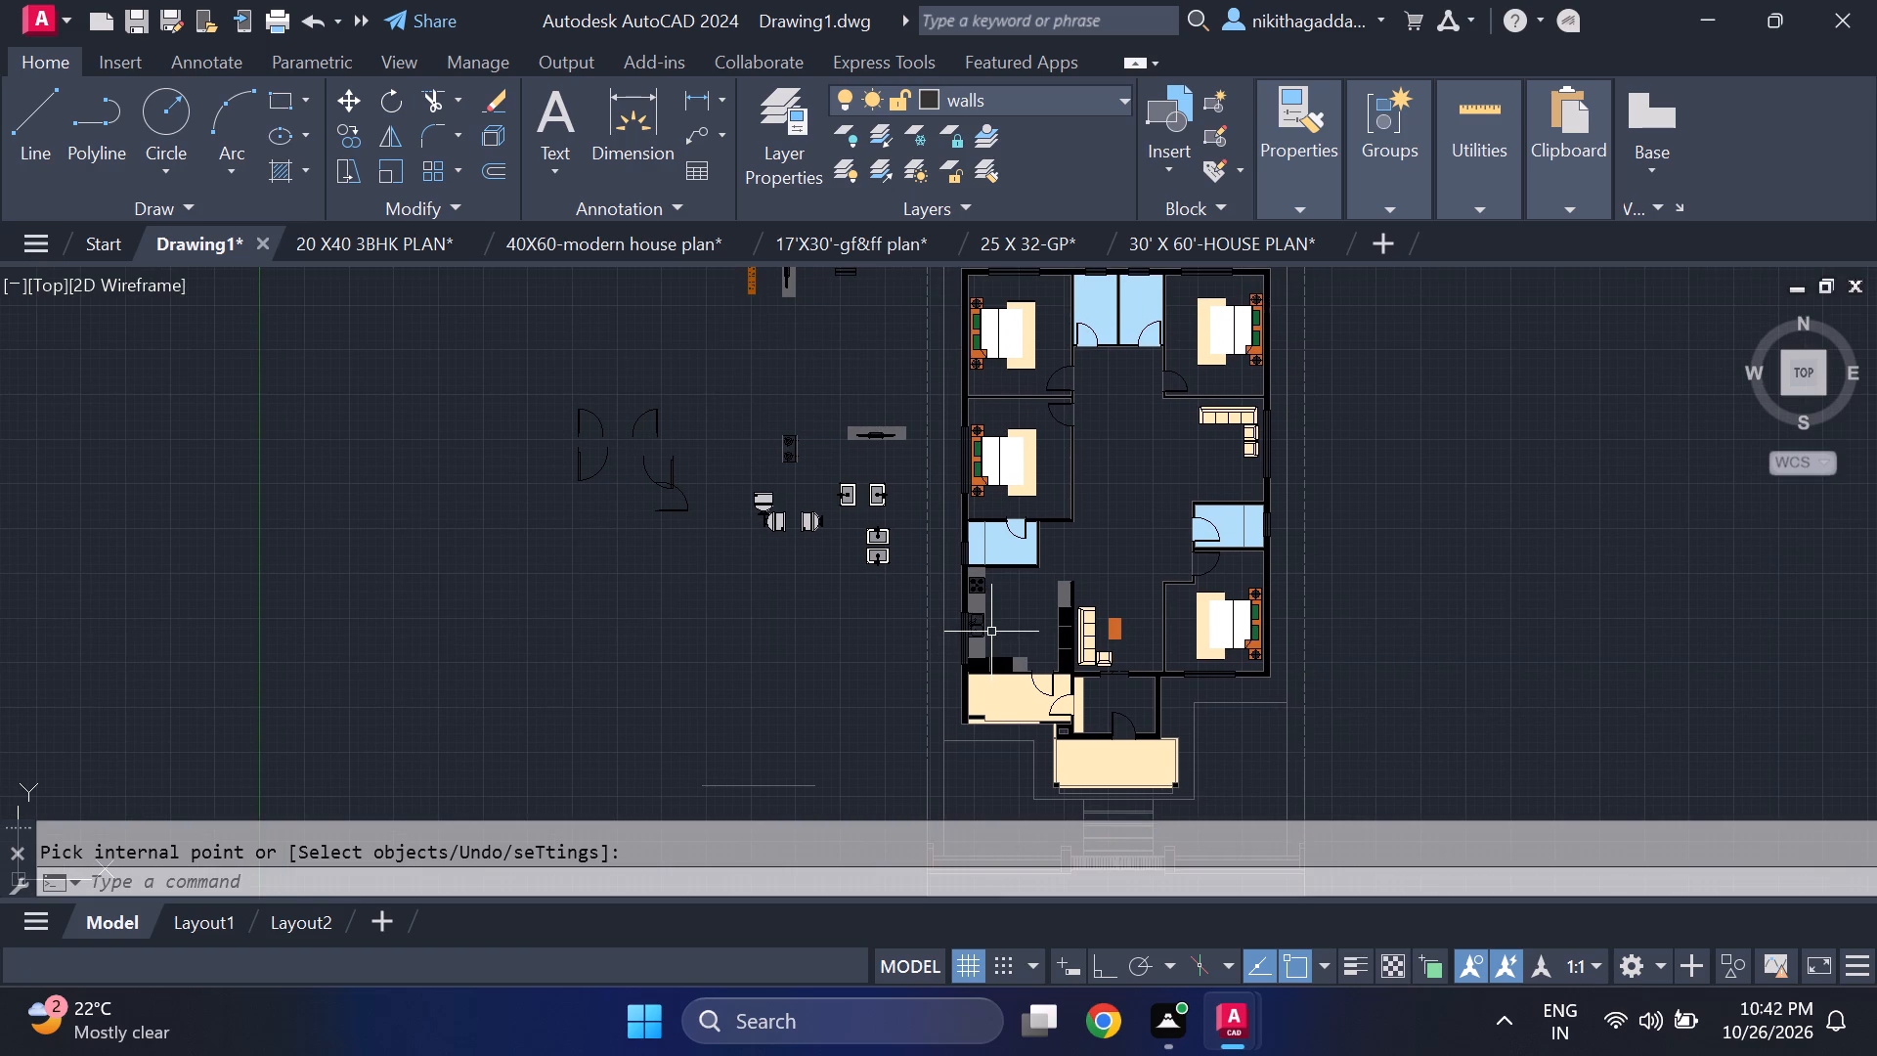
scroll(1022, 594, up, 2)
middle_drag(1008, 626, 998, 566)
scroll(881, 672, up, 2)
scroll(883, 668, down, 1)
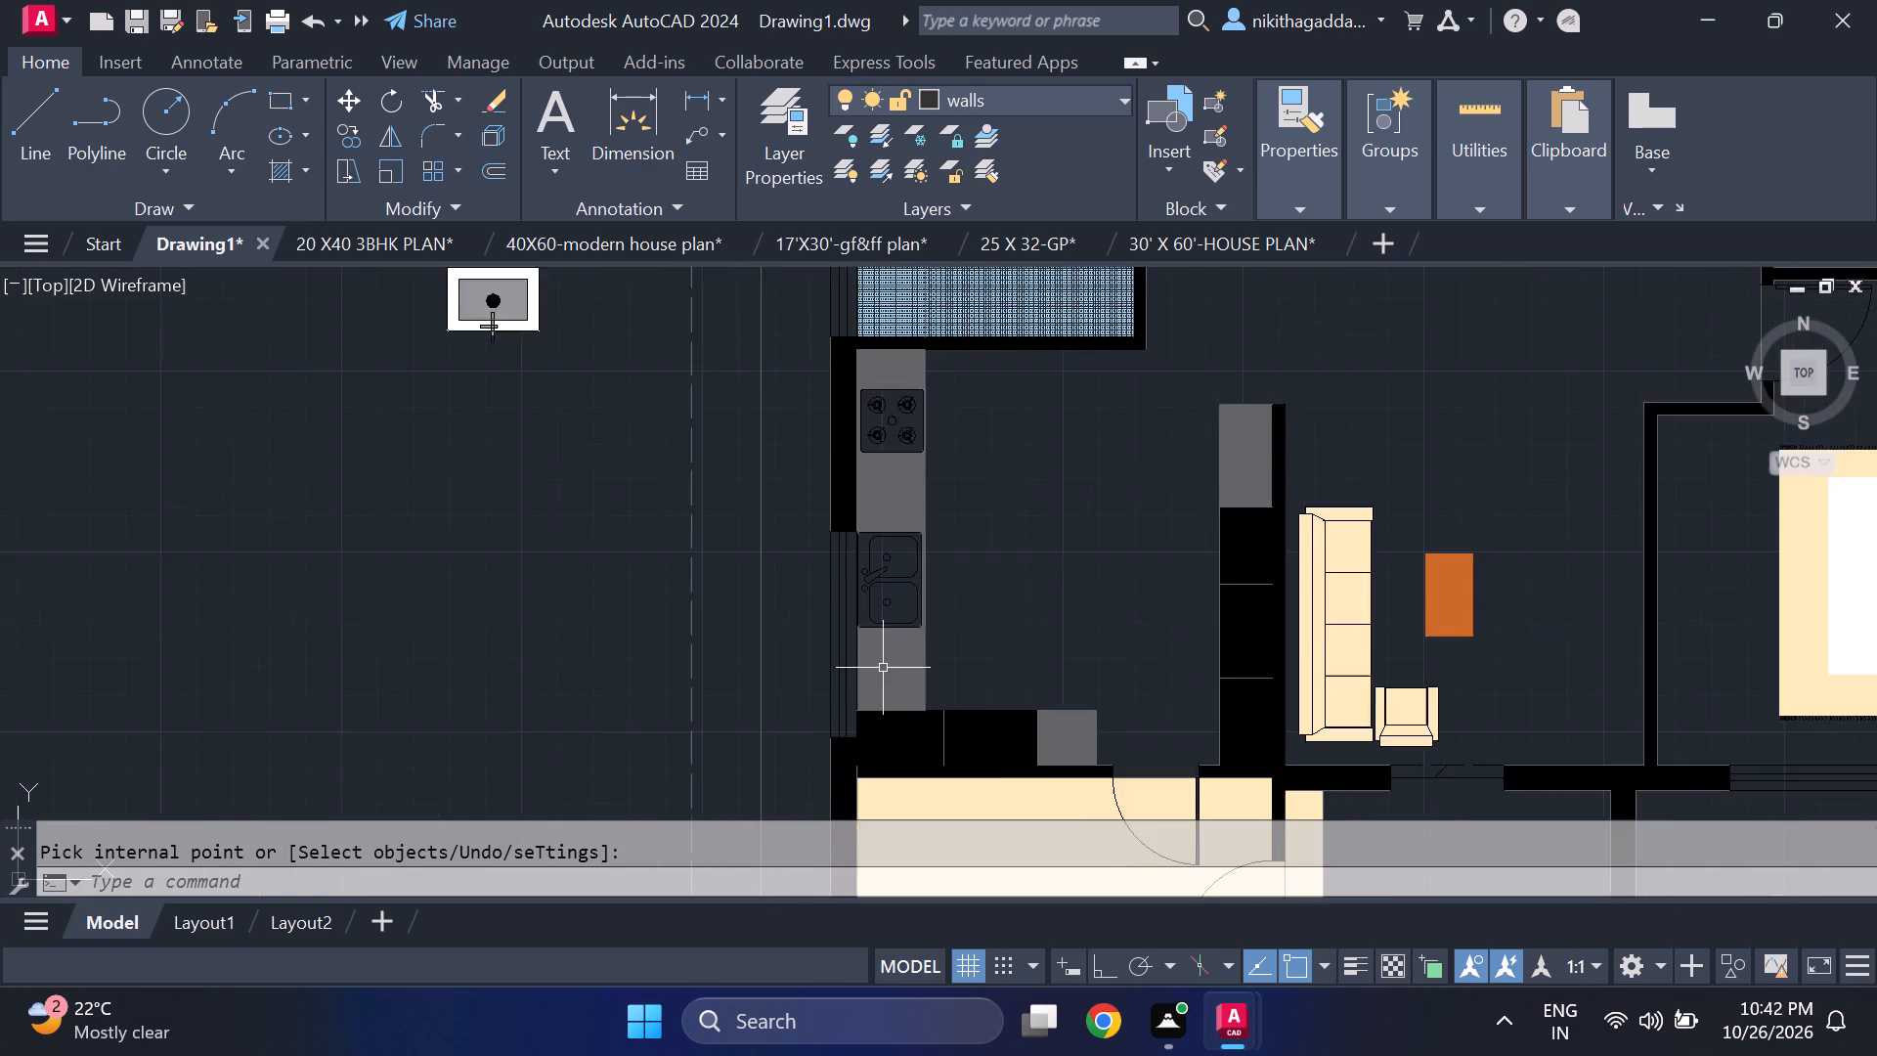
Check which layer the kitchen stove and double-bowl sink are assigned to.
scroll(883, 668, down, 1)
scroll(906, 602, up, 2)
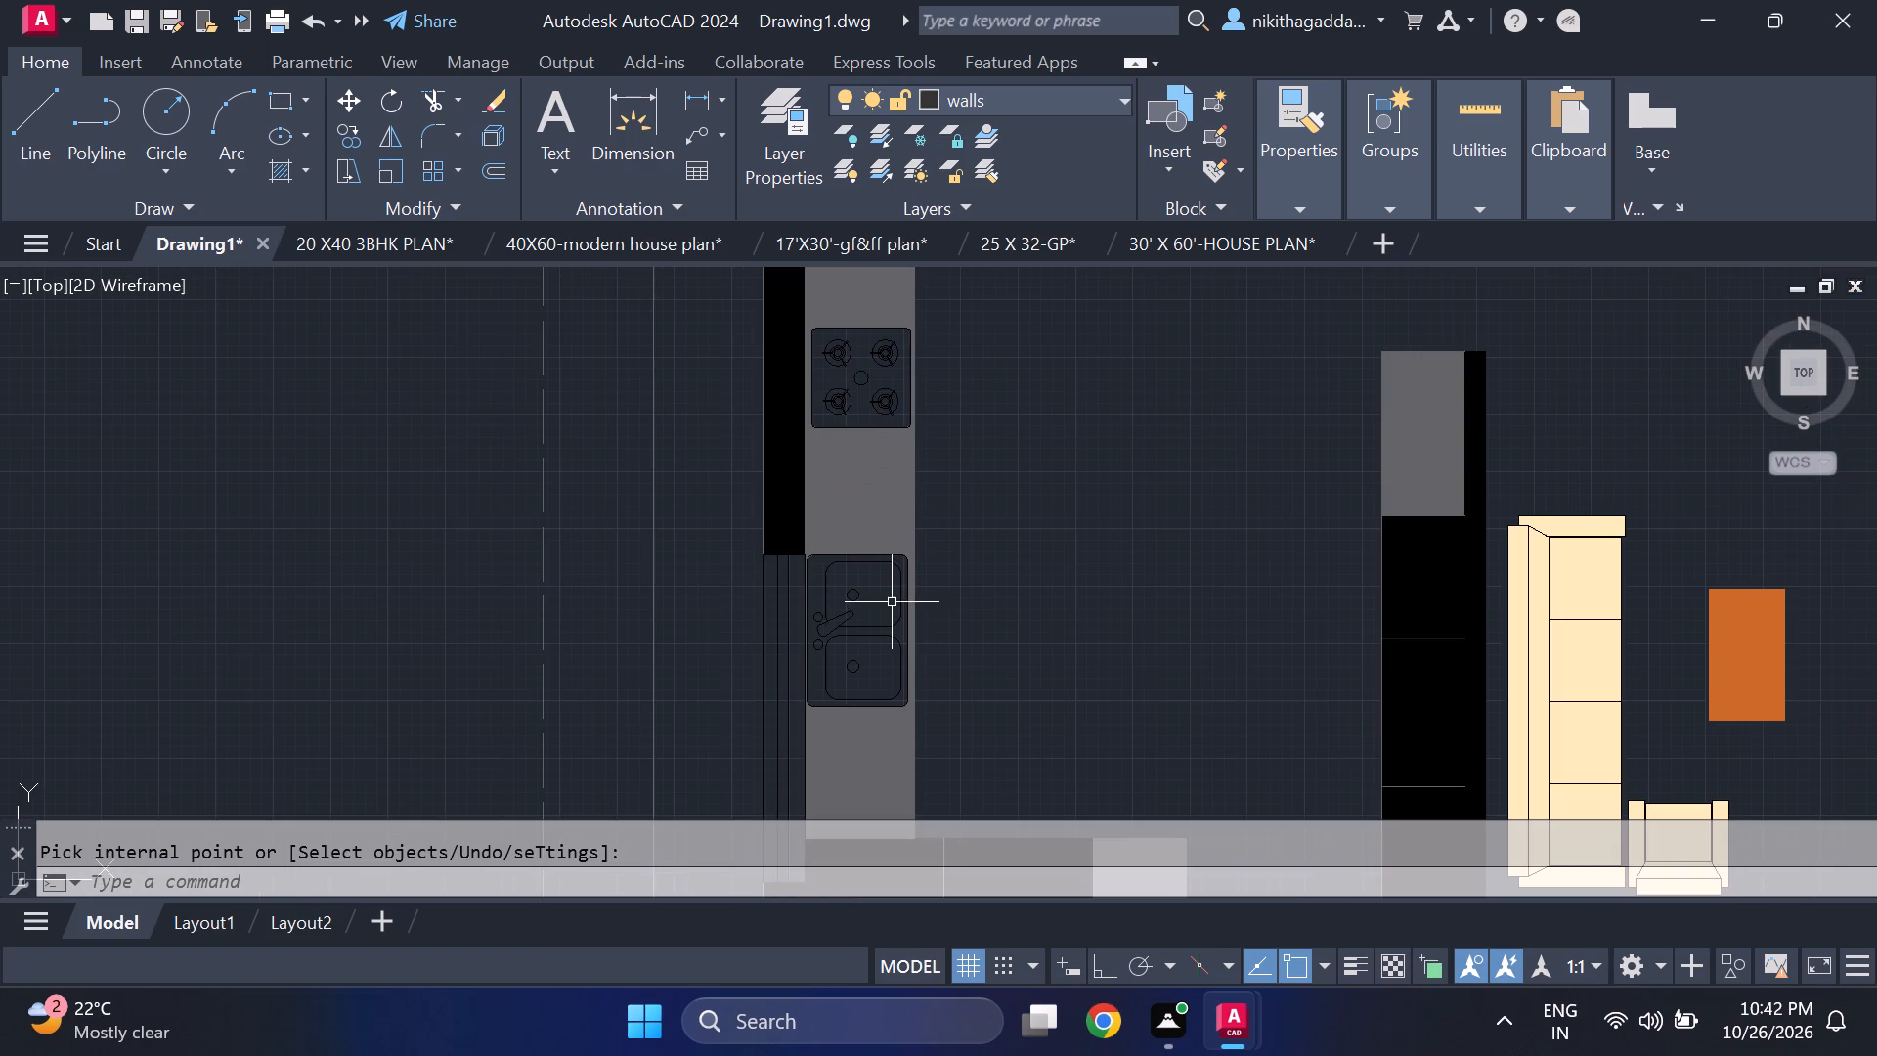
scroll(878, 562, down, 3)
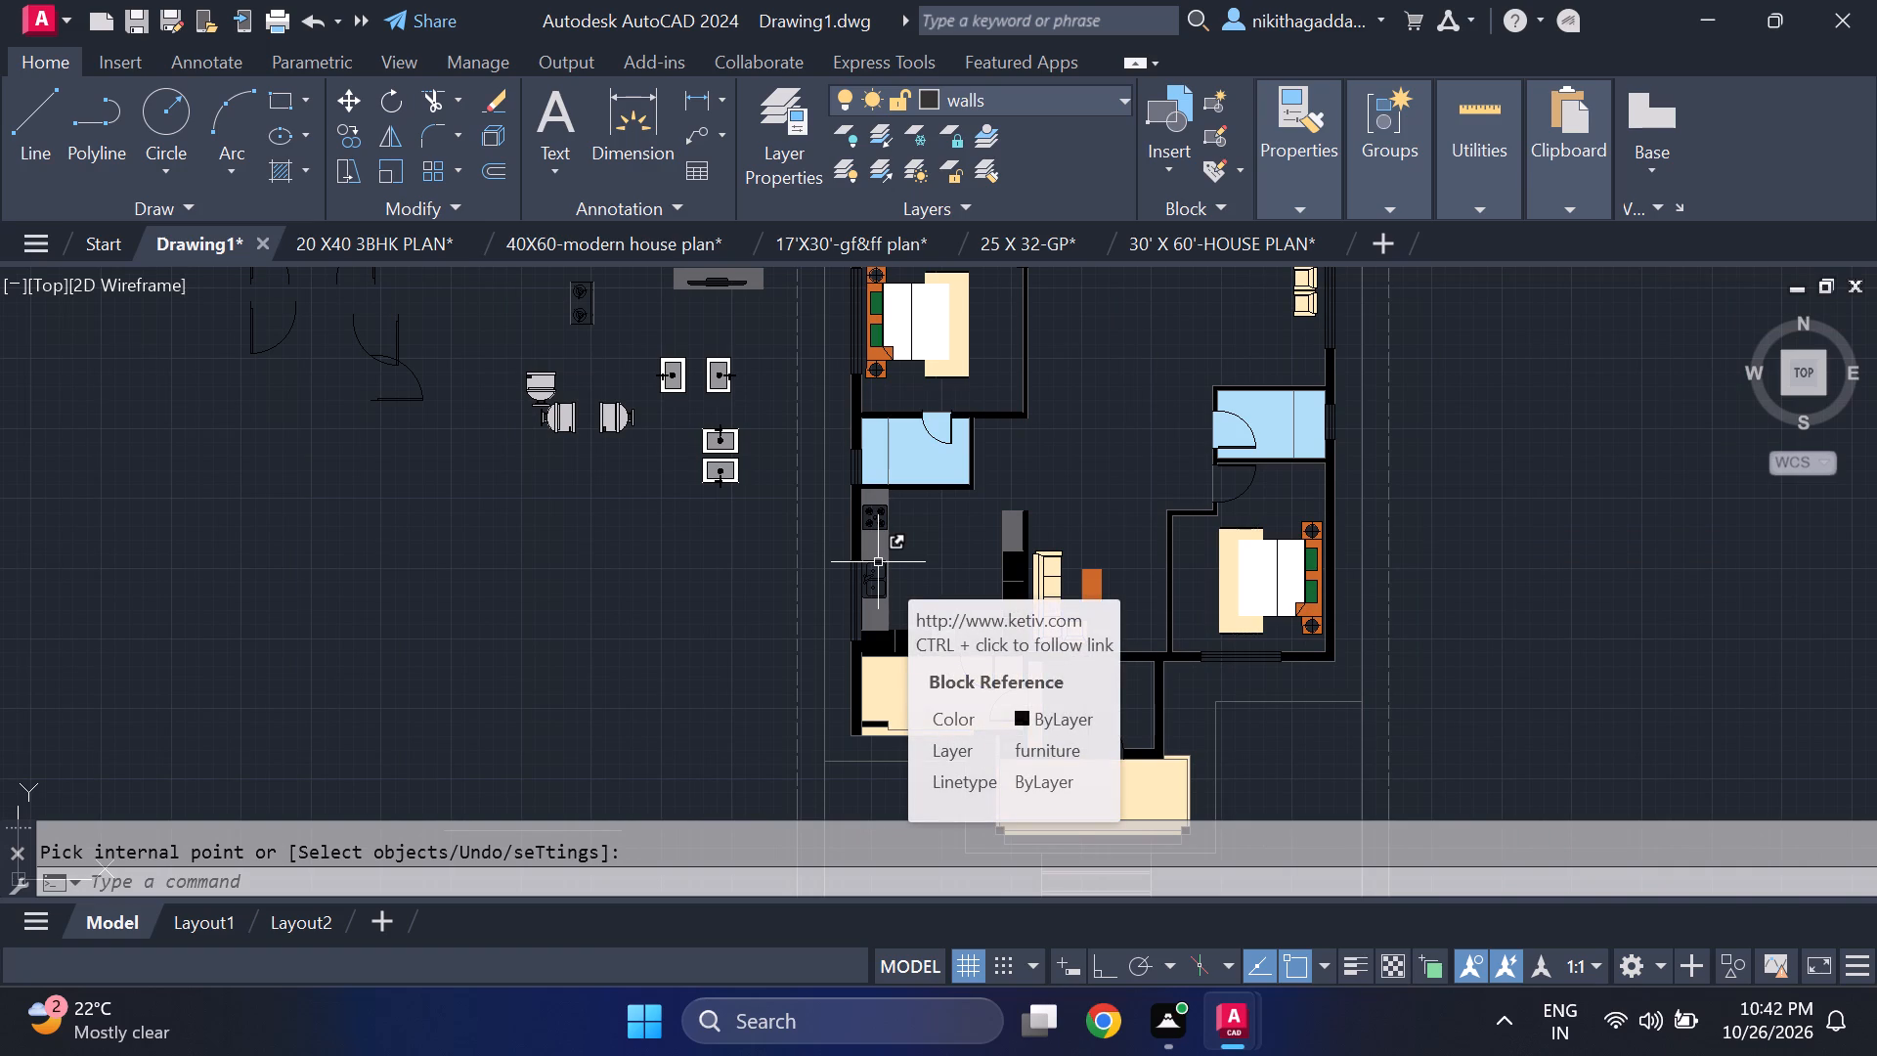
scroll(878, 562, up, 4)
drag(887, 528, 883, 538)
click(831, 598)
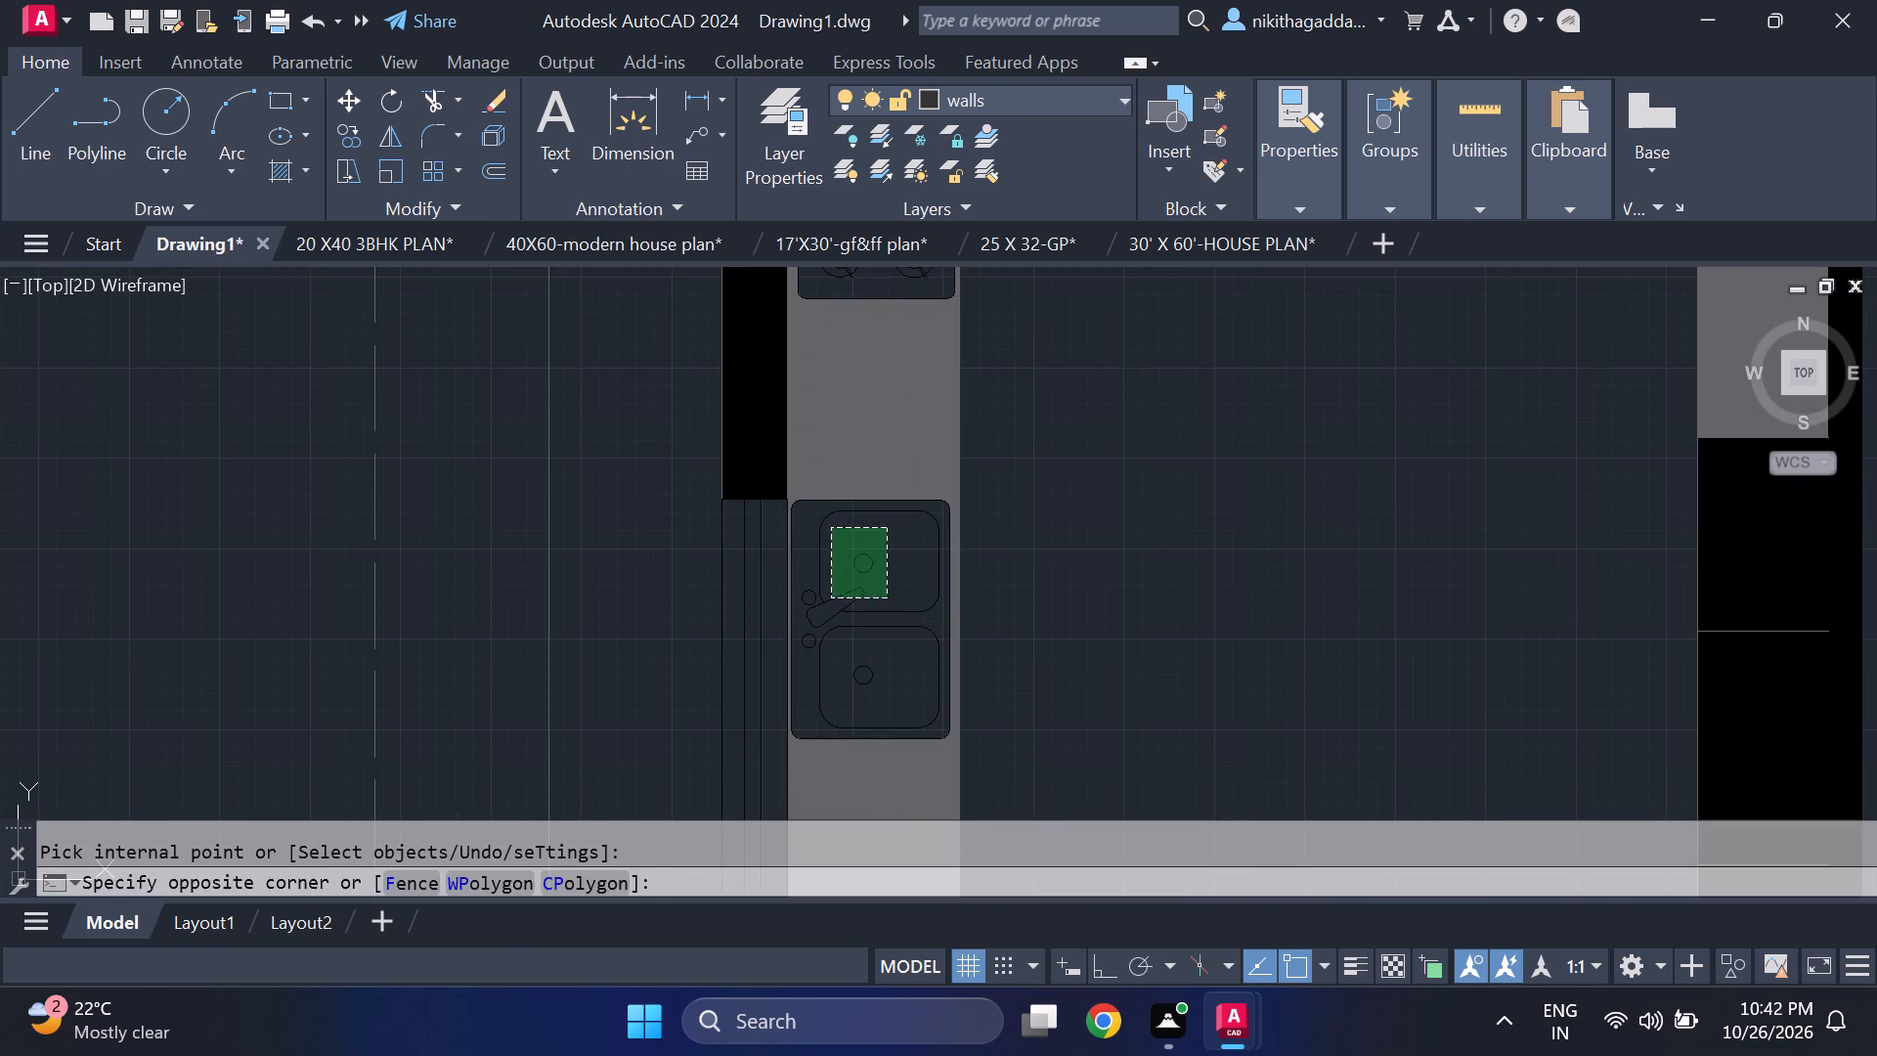
middle_drag(853, 435, 853, 736)
drag(896, 472, 887, 482)
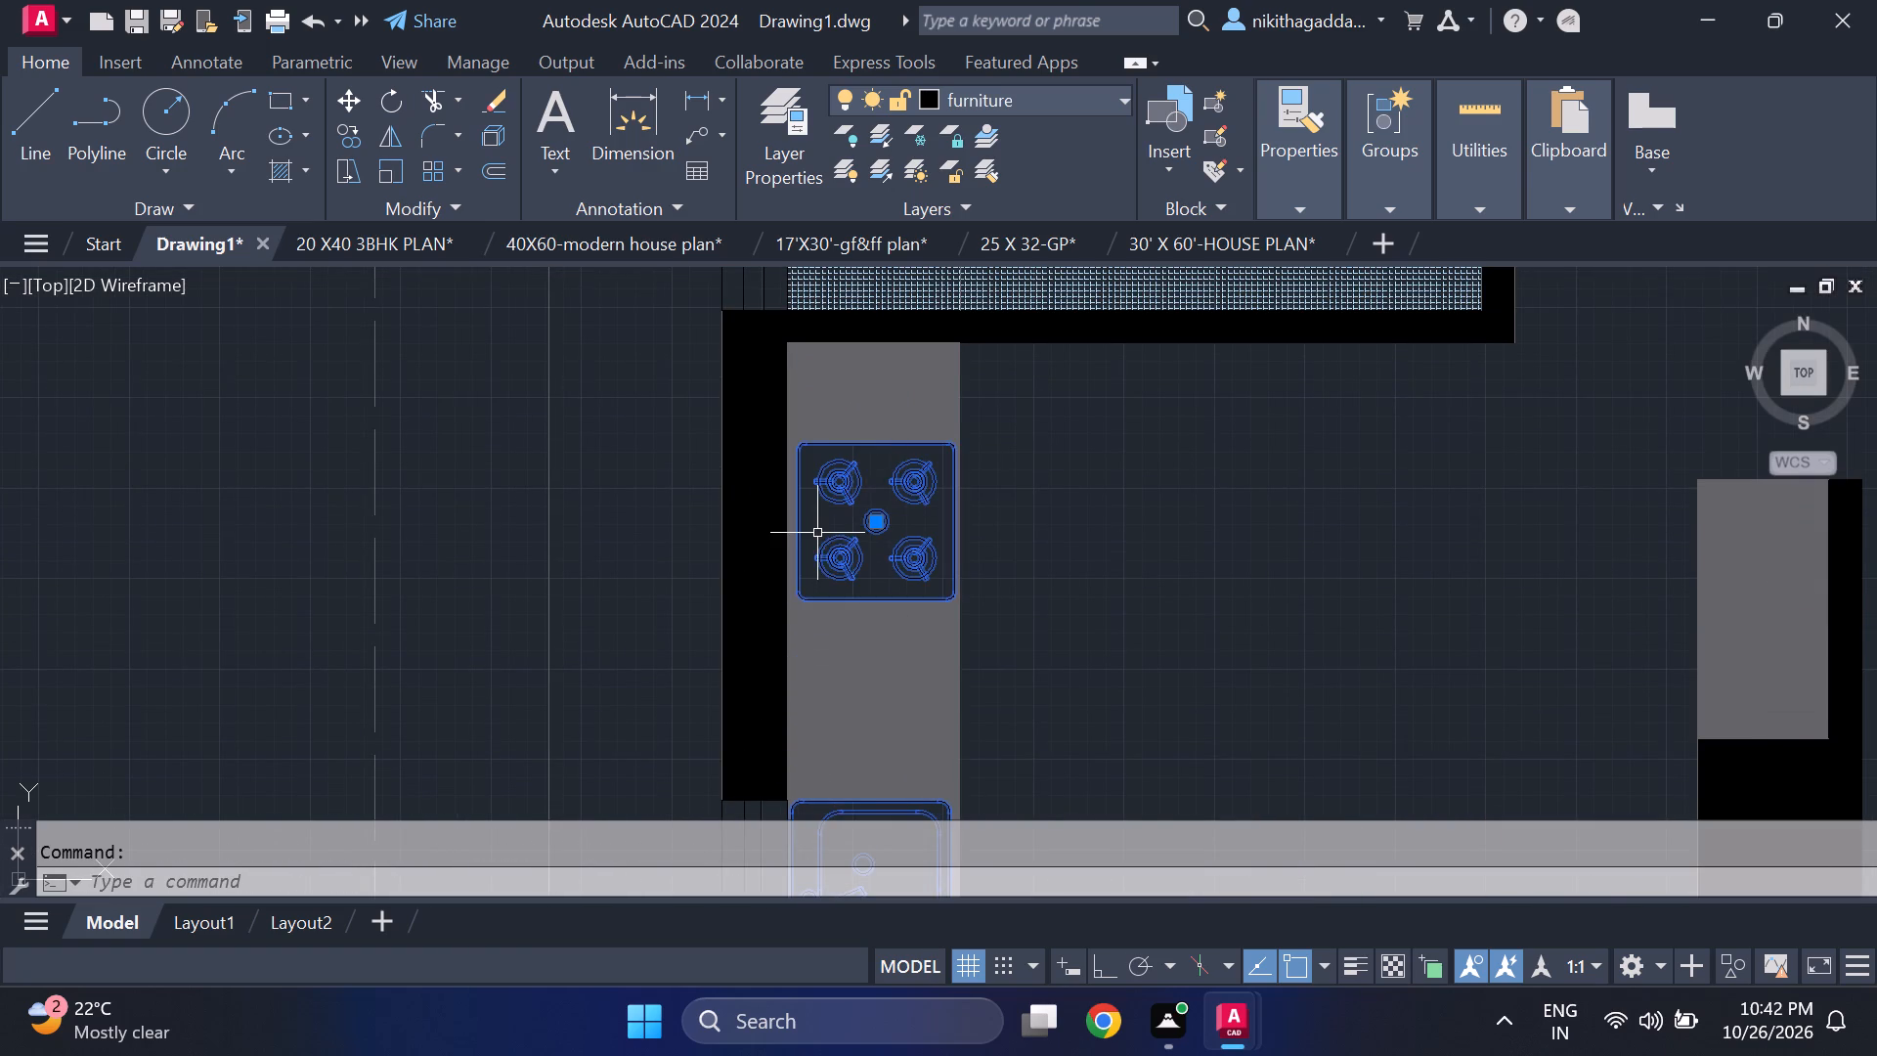
click(1030, 104)
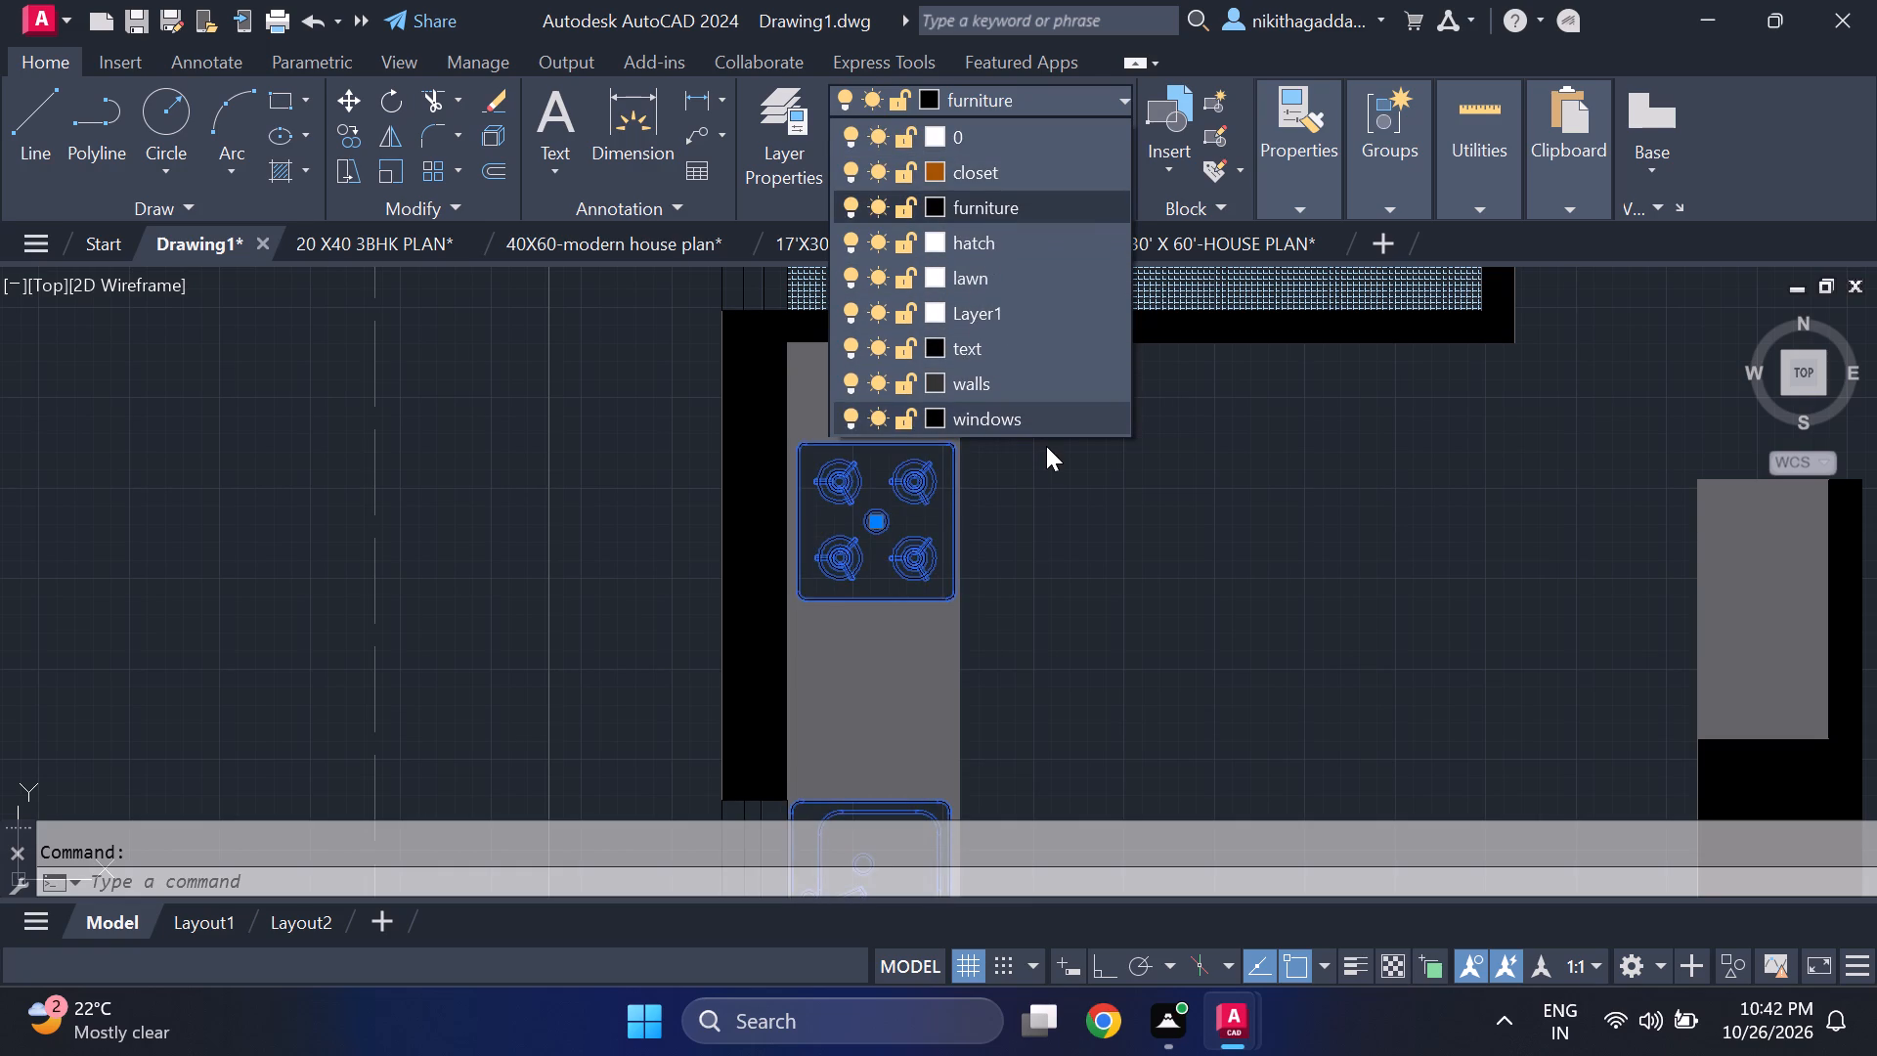
key(Escape)
key(Escape)
key(Escape)
Delete the grey hatch around the horizontal TV symbol north of the loose washbasins, west of the house plan.
scroll(972, 216, down, 3)
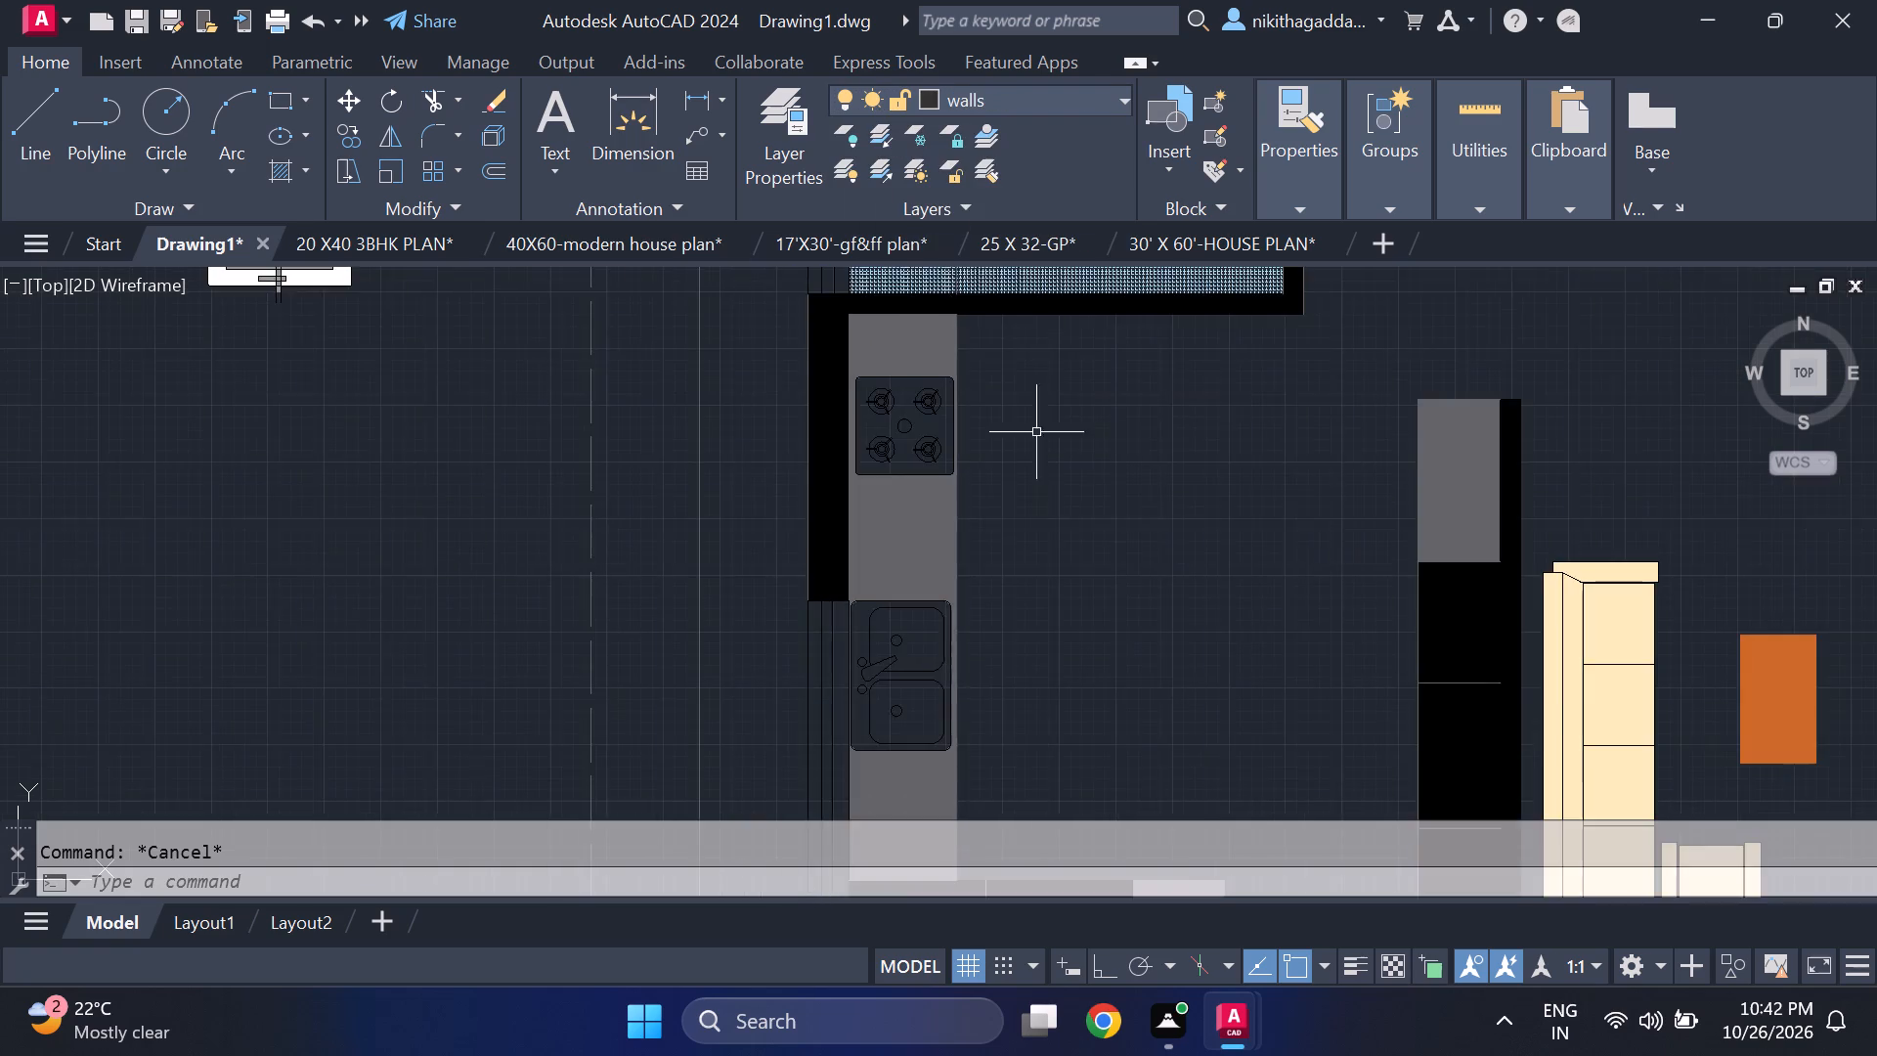
scroll(1068, 477, down, 1)
scroll(1125, 554, down, 2)
middle_drag(1191, 531, 1167, 633)
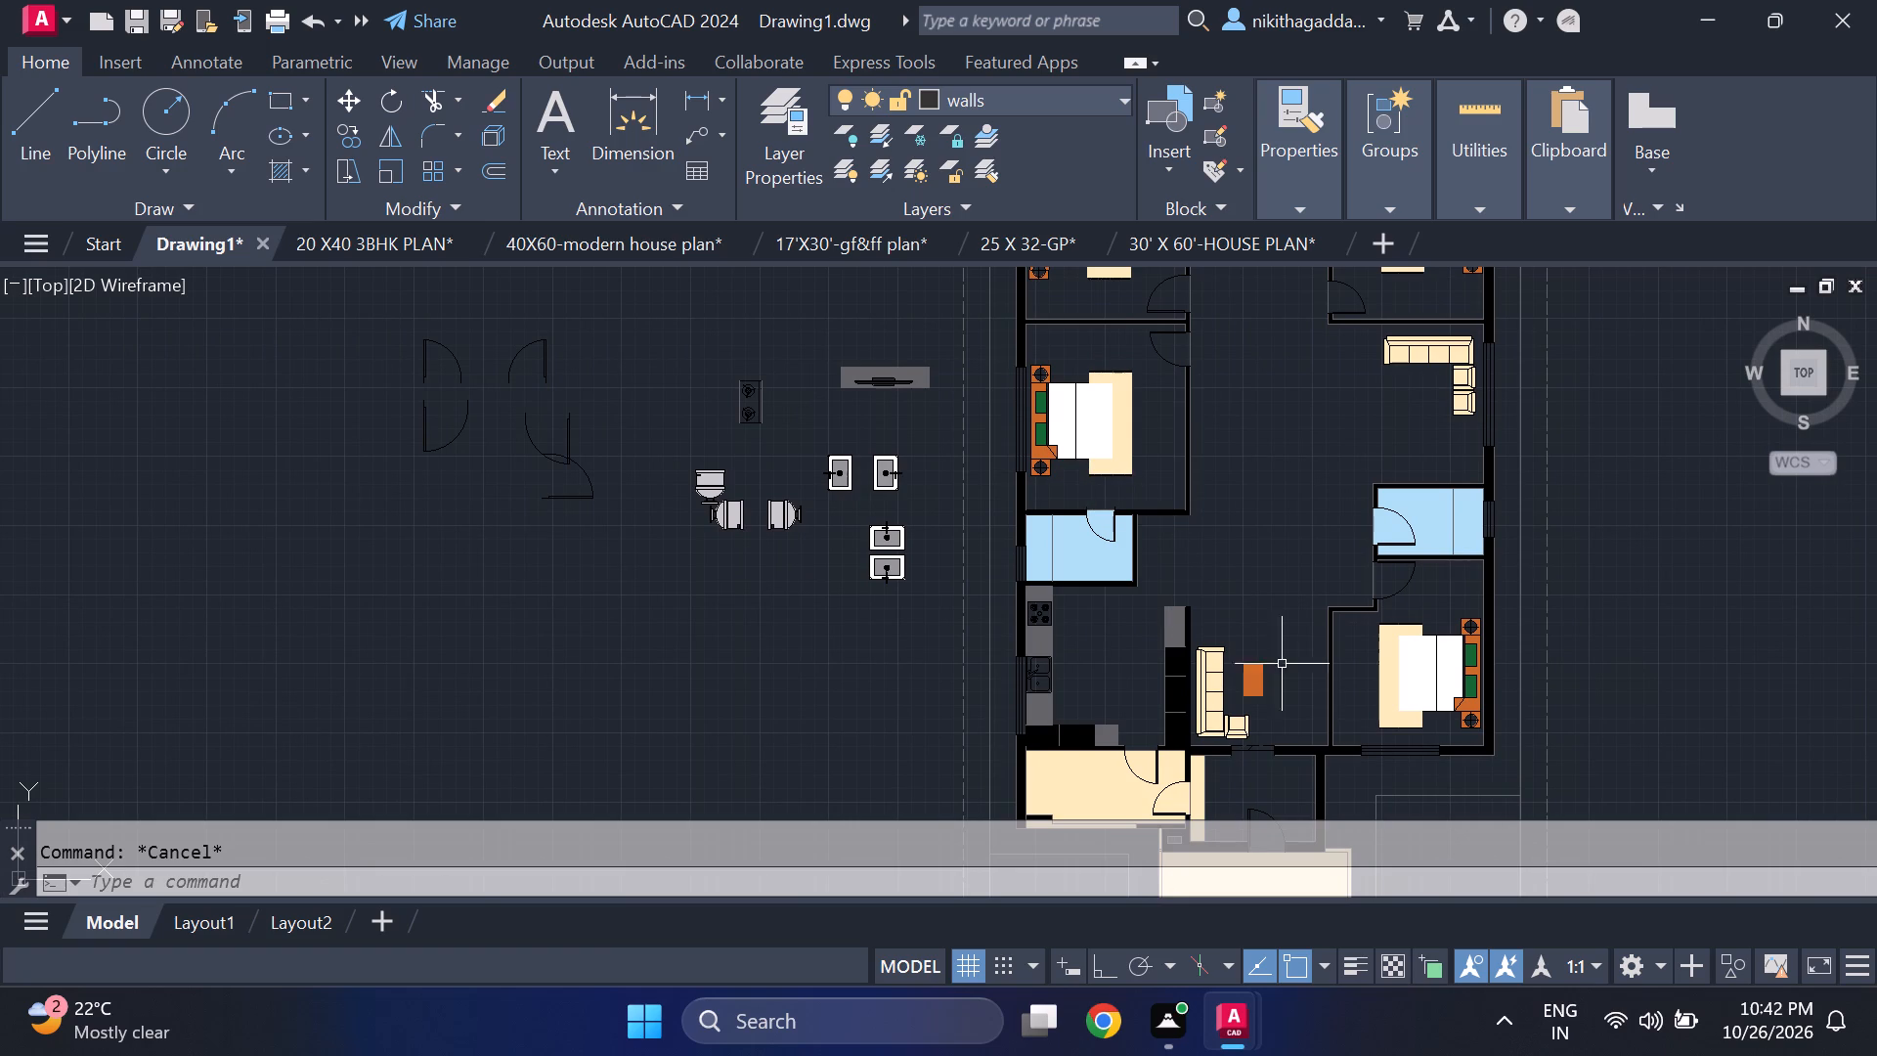
middle_drag(1286, 690, 1247, 774)
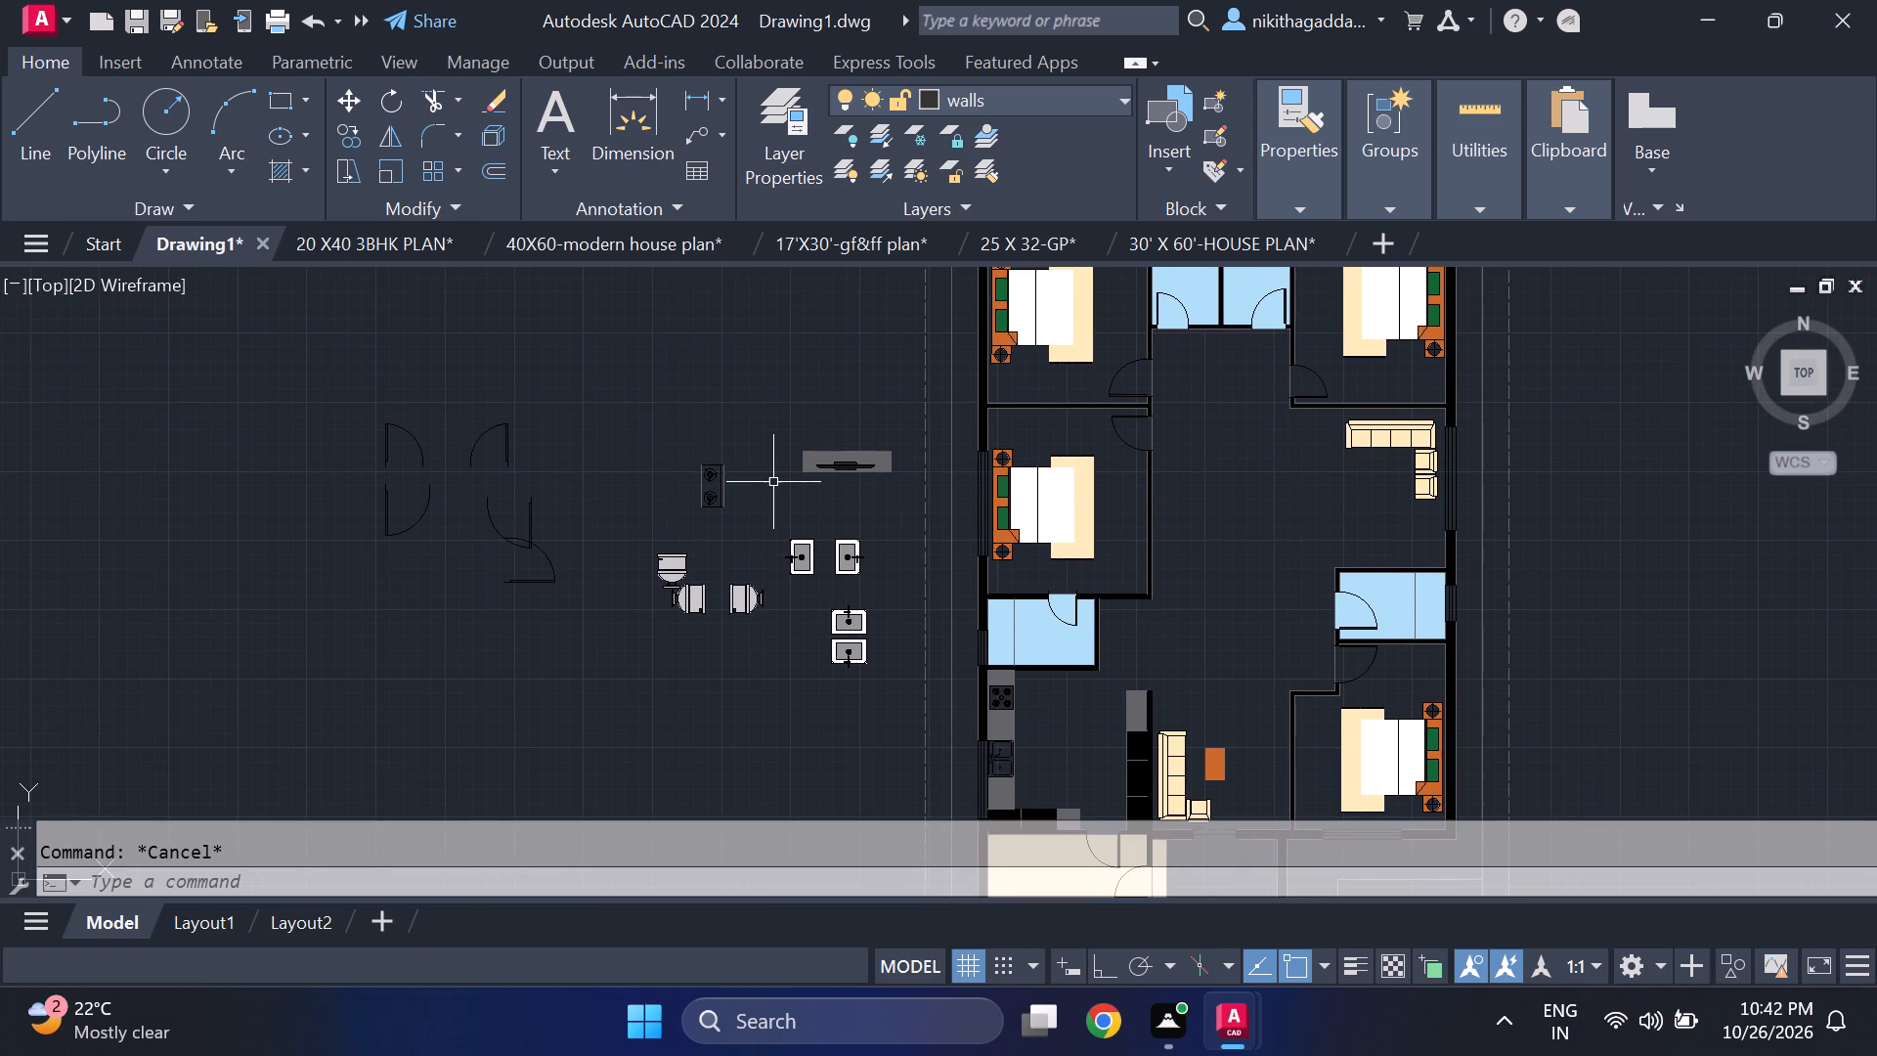
scroll(788, 484, up, 3)
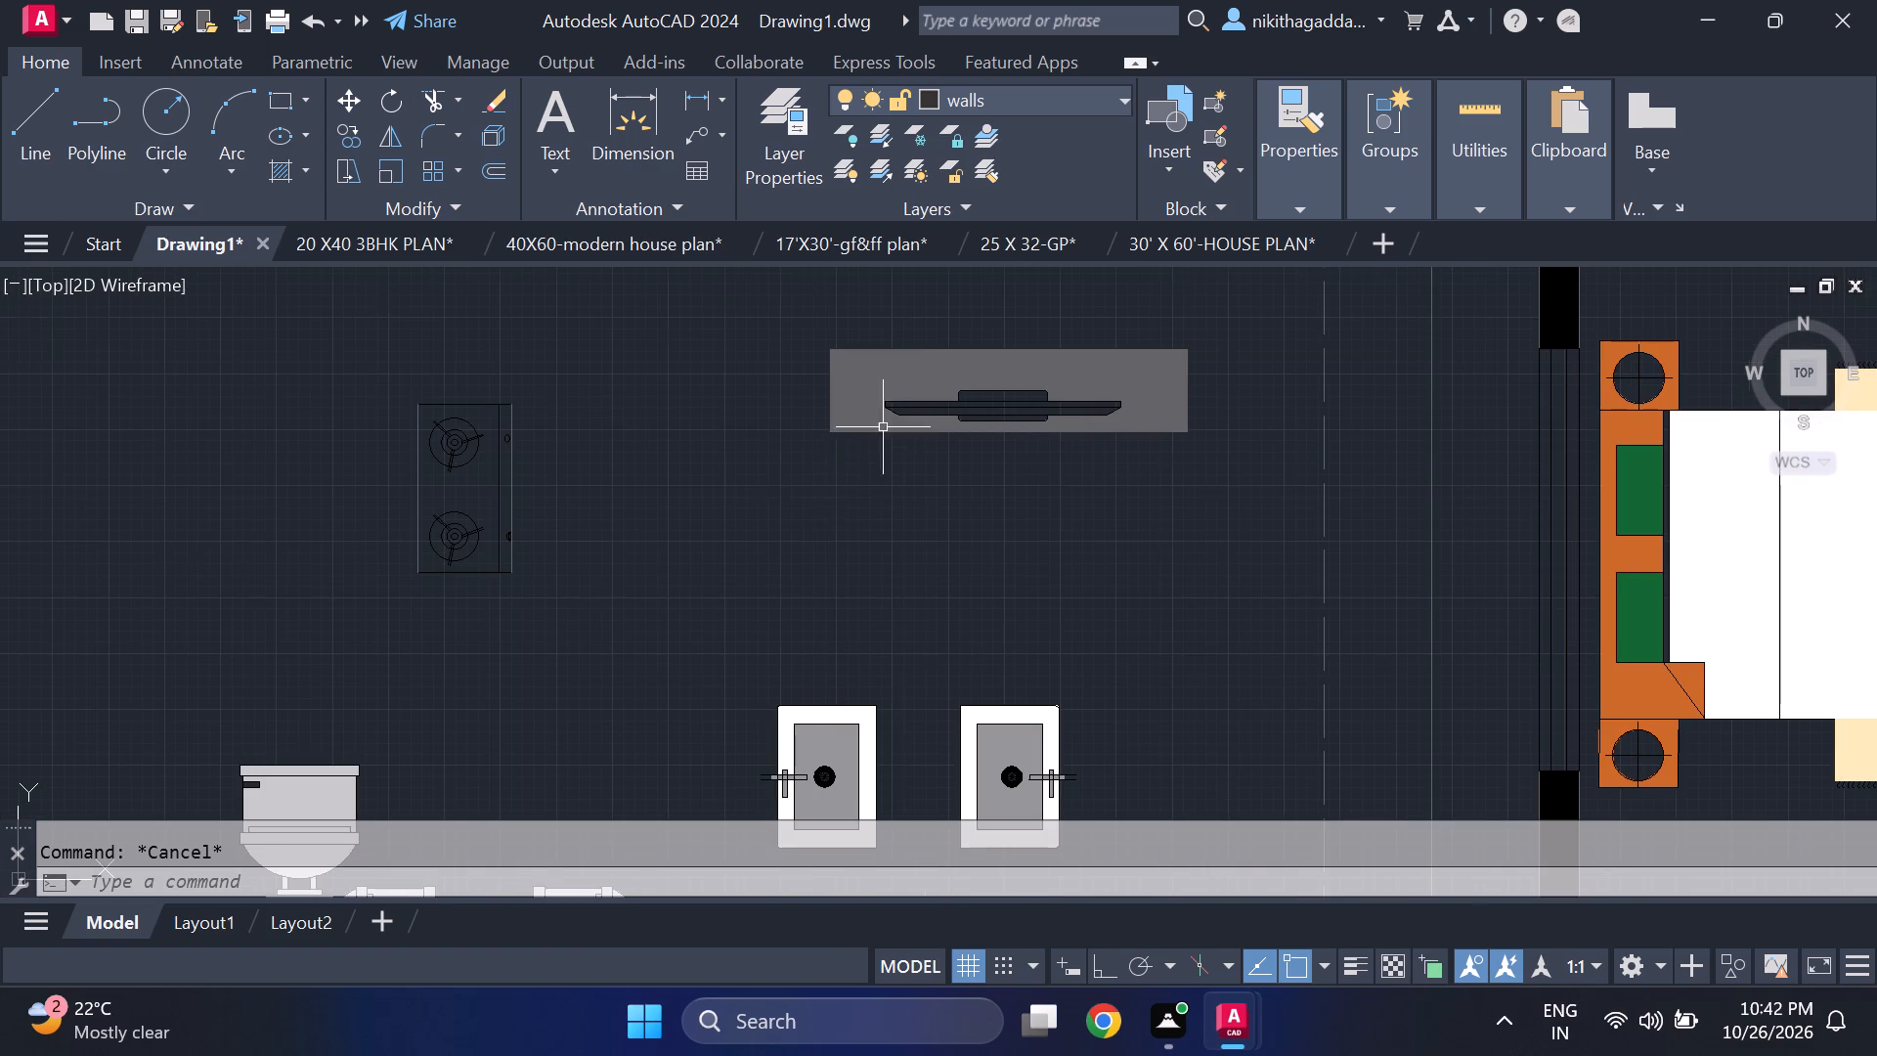
scroll(893, 423, up, 3)
scroll(908, 437, down, 4)
scroll(962, 402, up, 3)
click(928, 432)
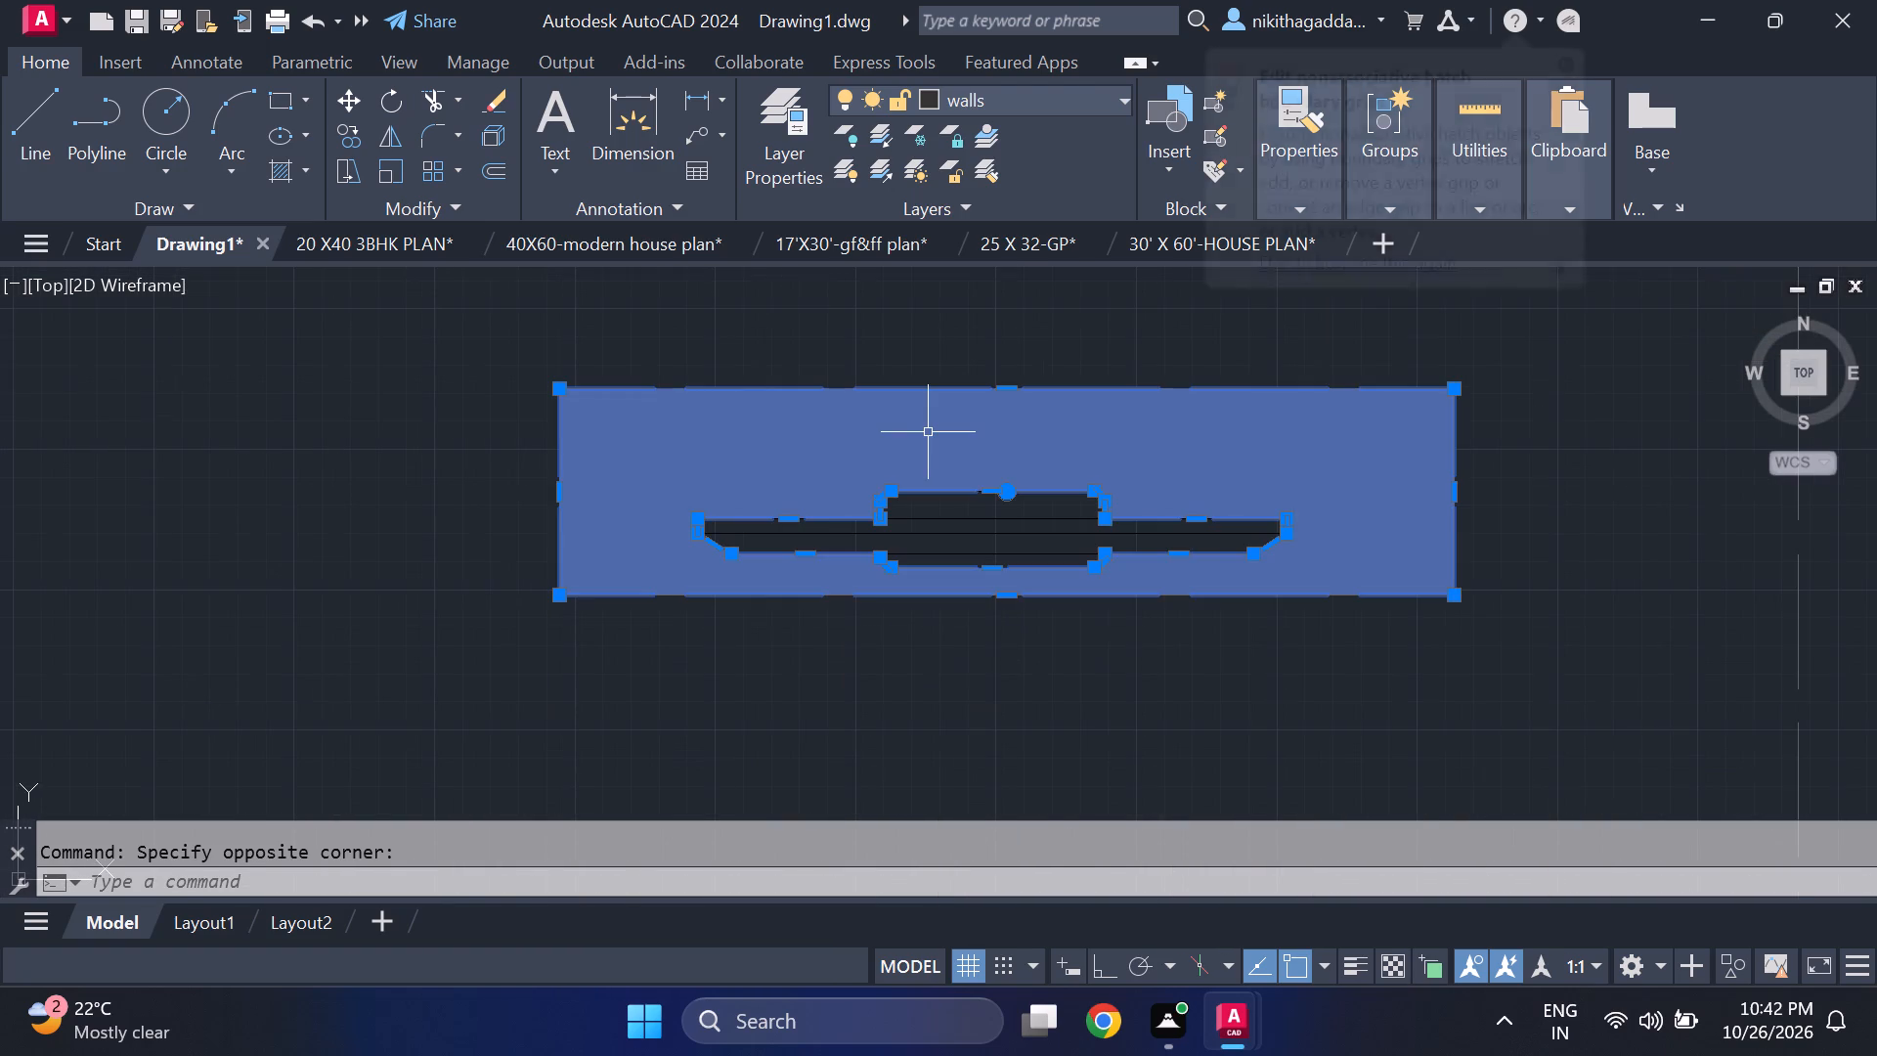
key(Delete)
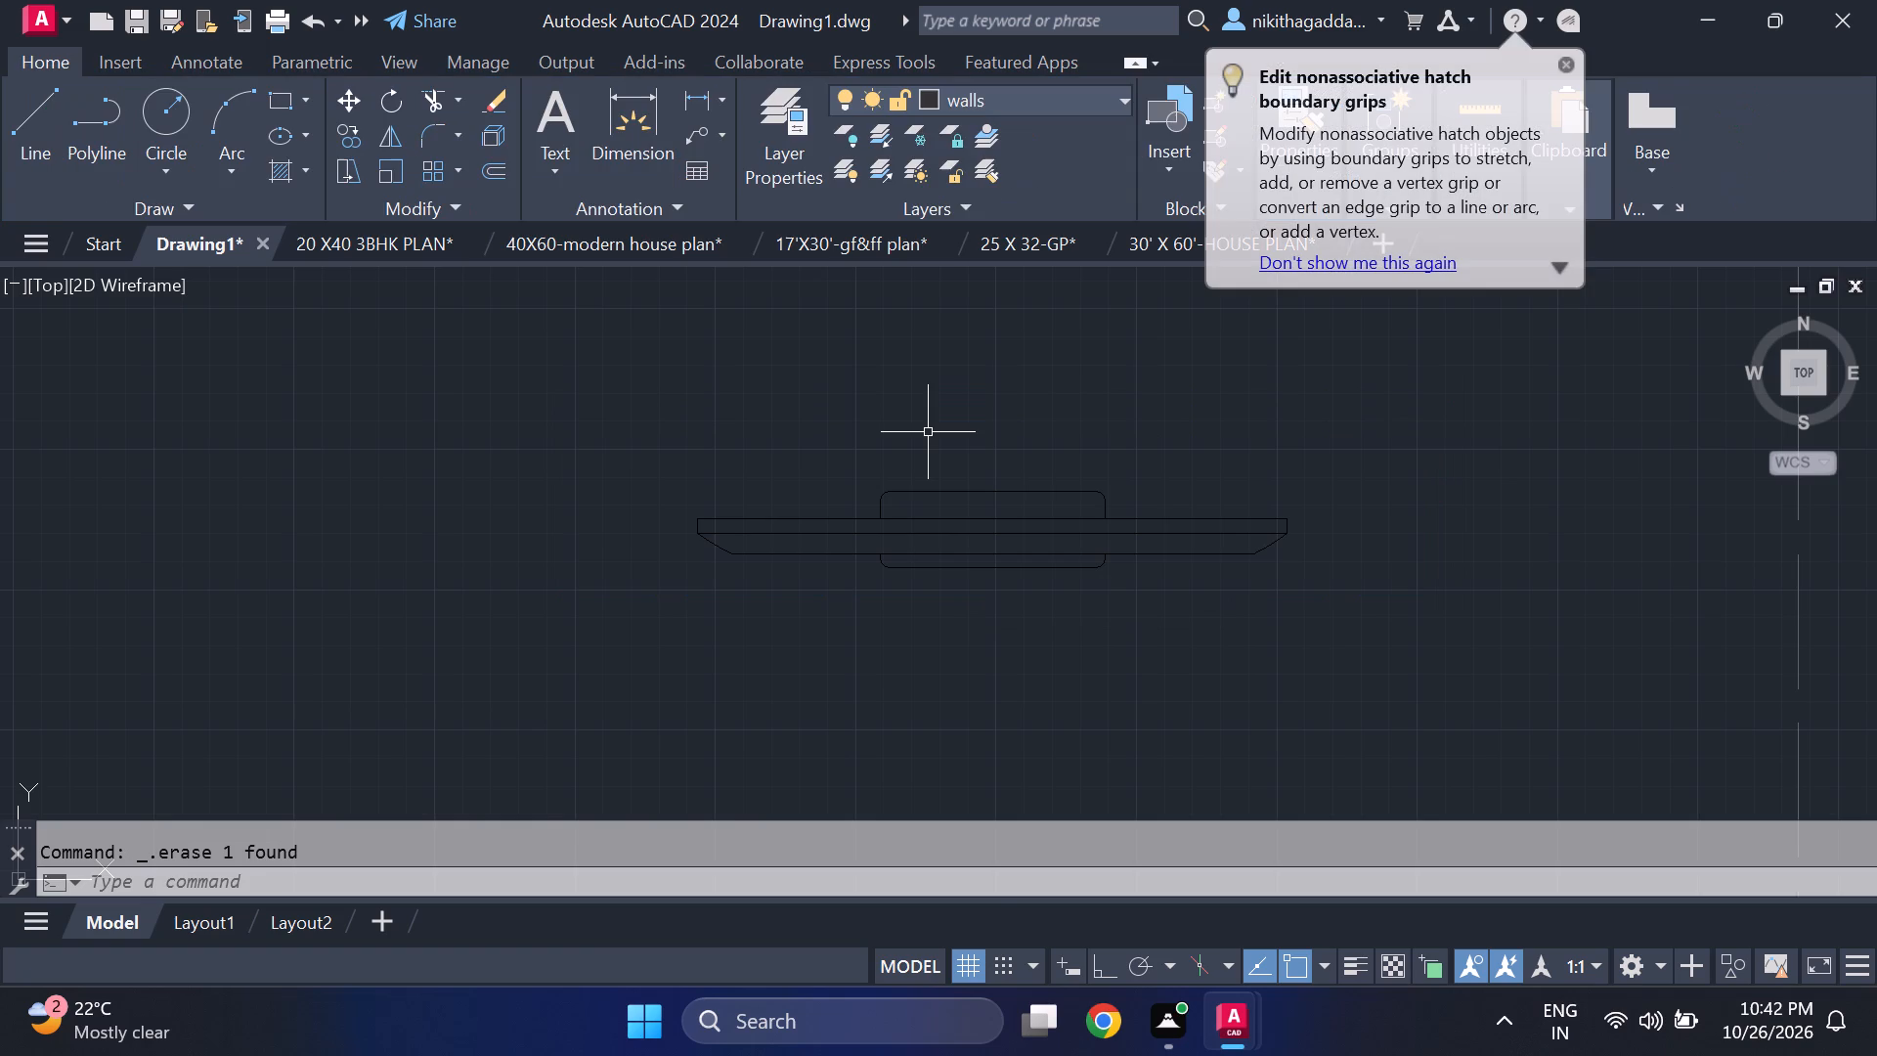
Delete the grey hatch around the vertical TV symbol beside the loose orange closet block.
scroll(923, 438, down, 4)
scroll(914, 434, up, 2)
middle_drag(905, 447, 782, 644)
scroll(781, 644, down, 3)
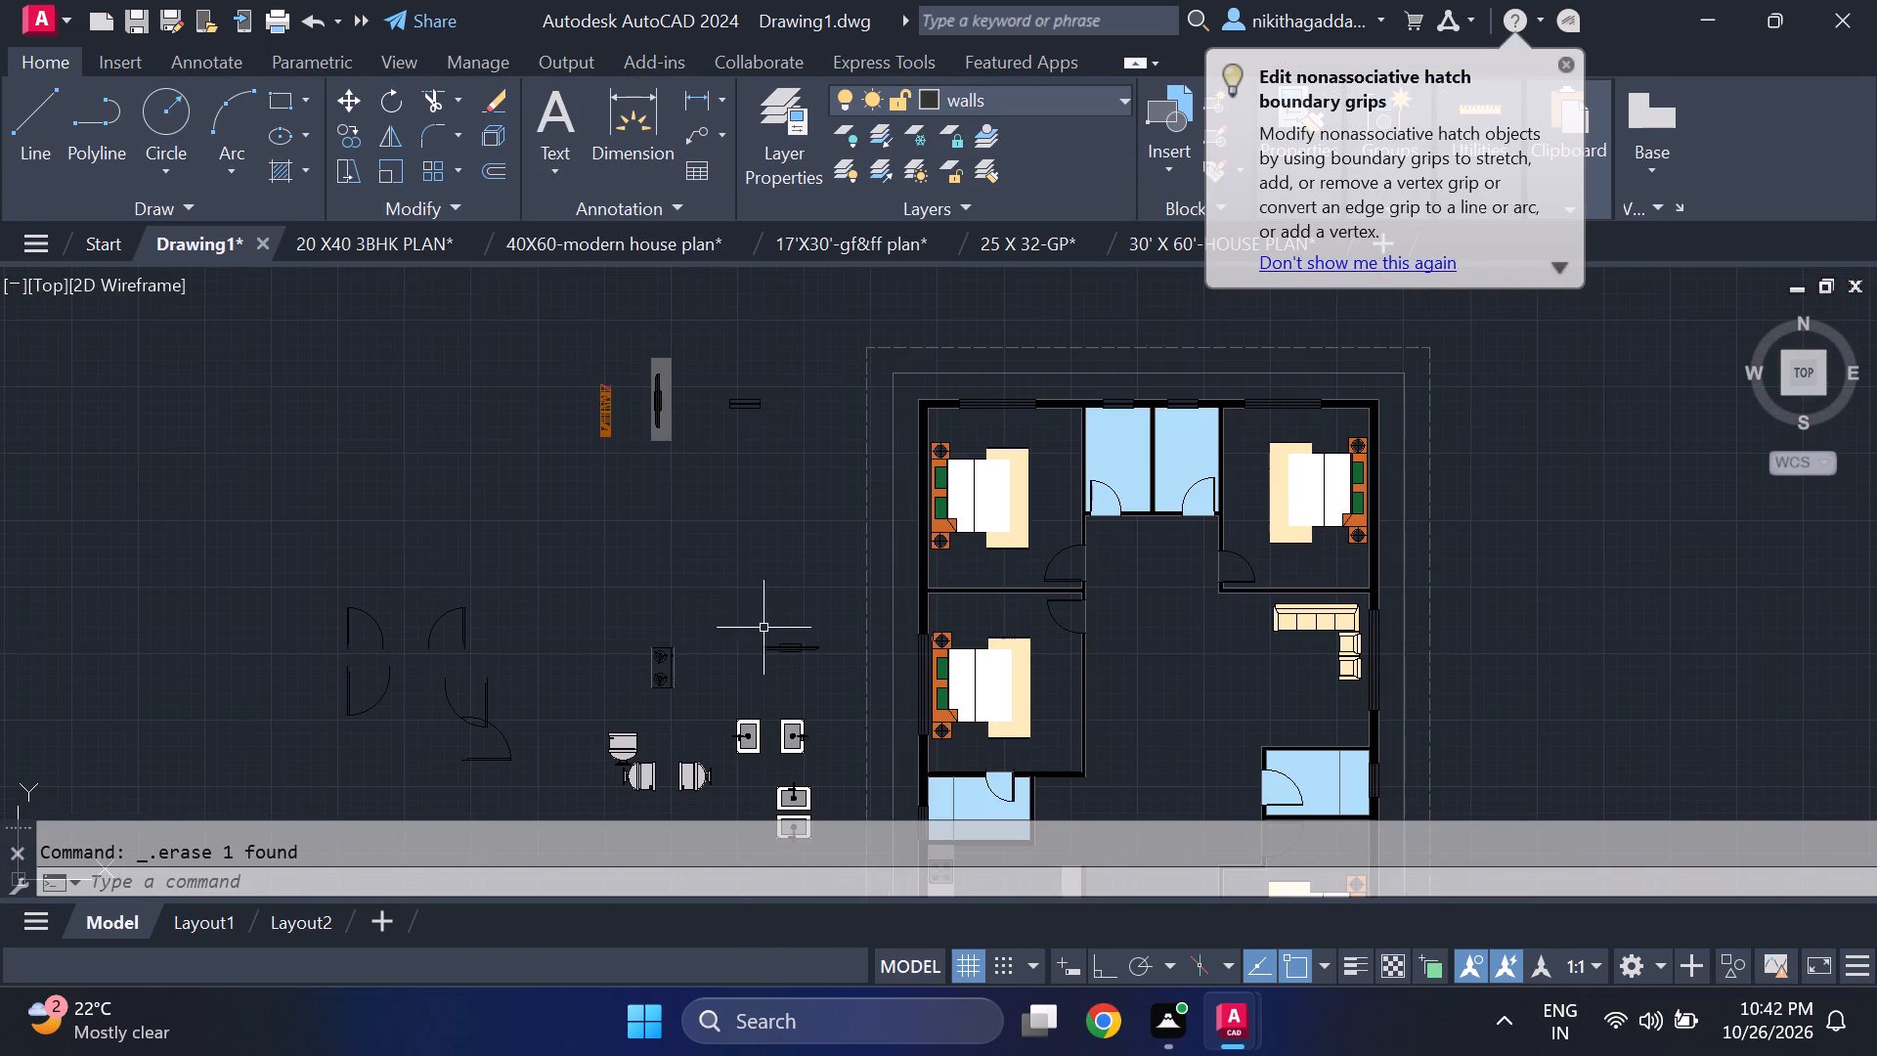
scroll(625, 372, up, 3)
click(777, 360)
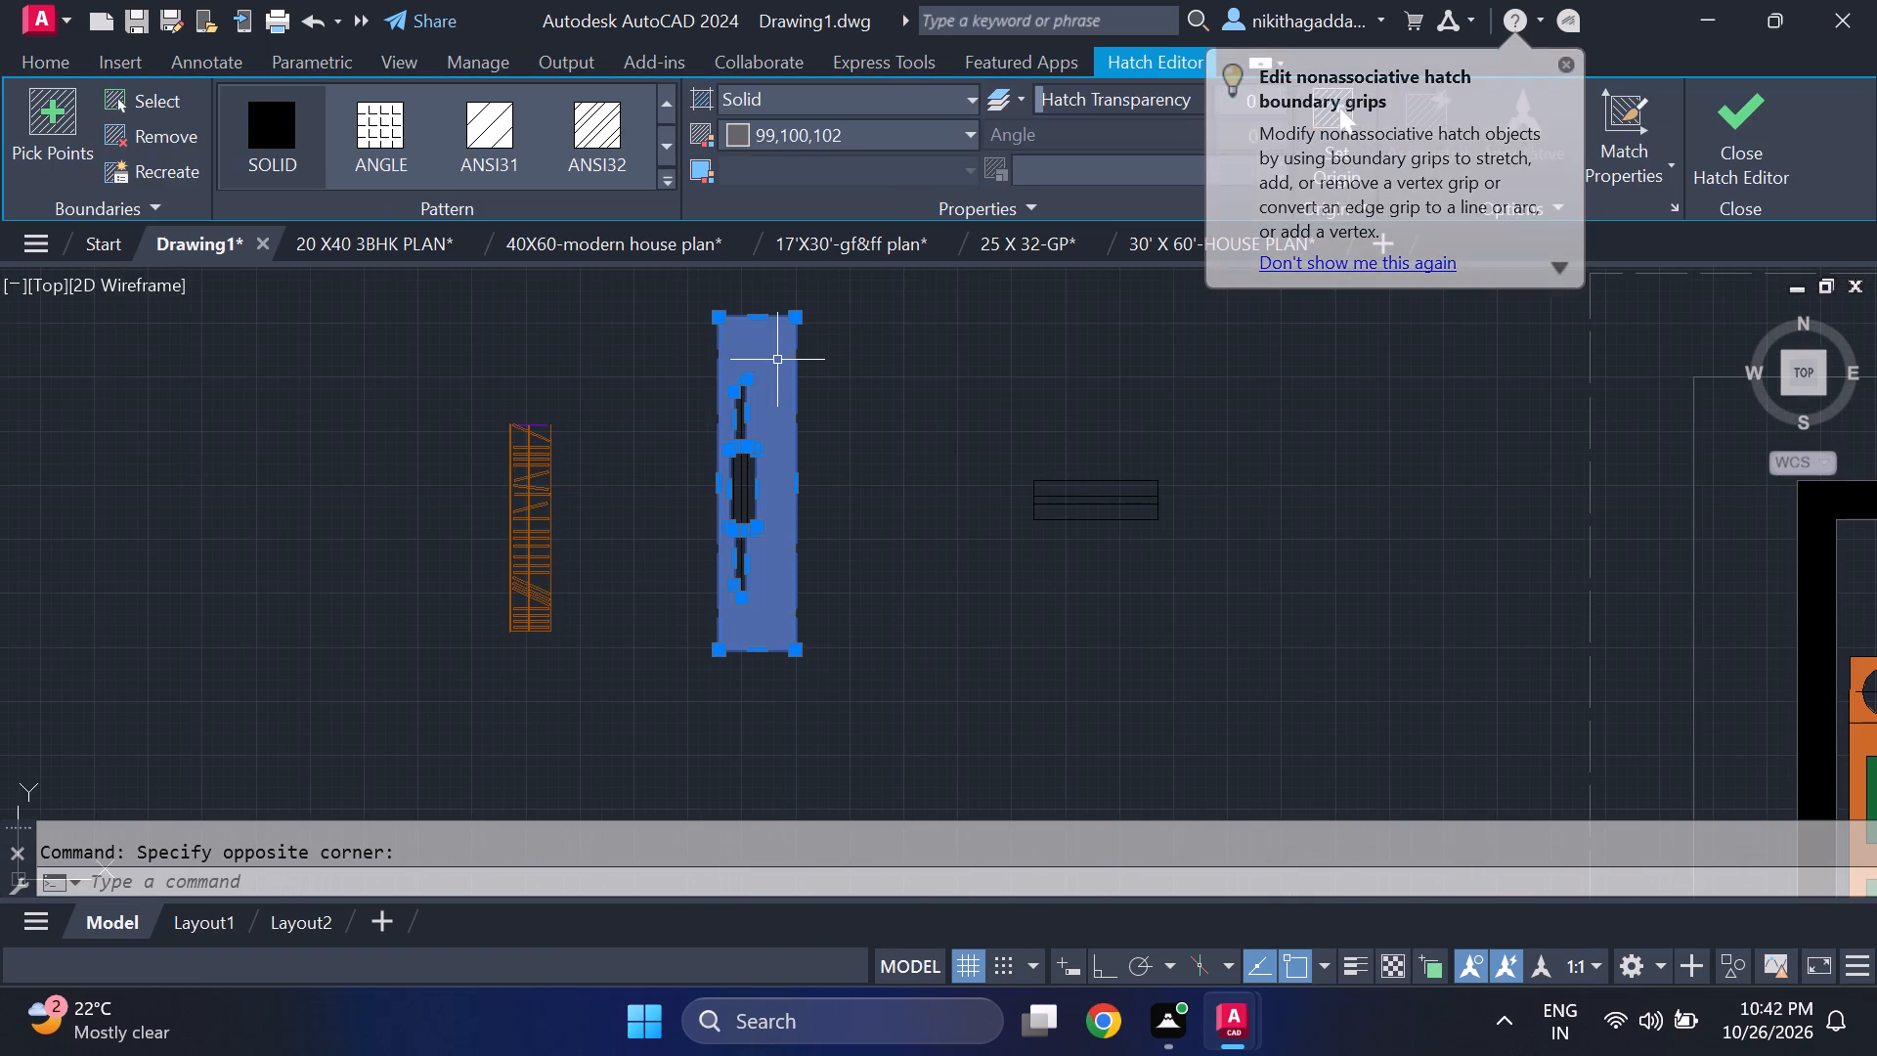
key(Delete)
Draw a closed rectangle of four lines around the horizontal TV symbol as a TV unit outline, with Ortho on.
scroll(723, 370, down, 3)
scroll(781, 588, up, 2)
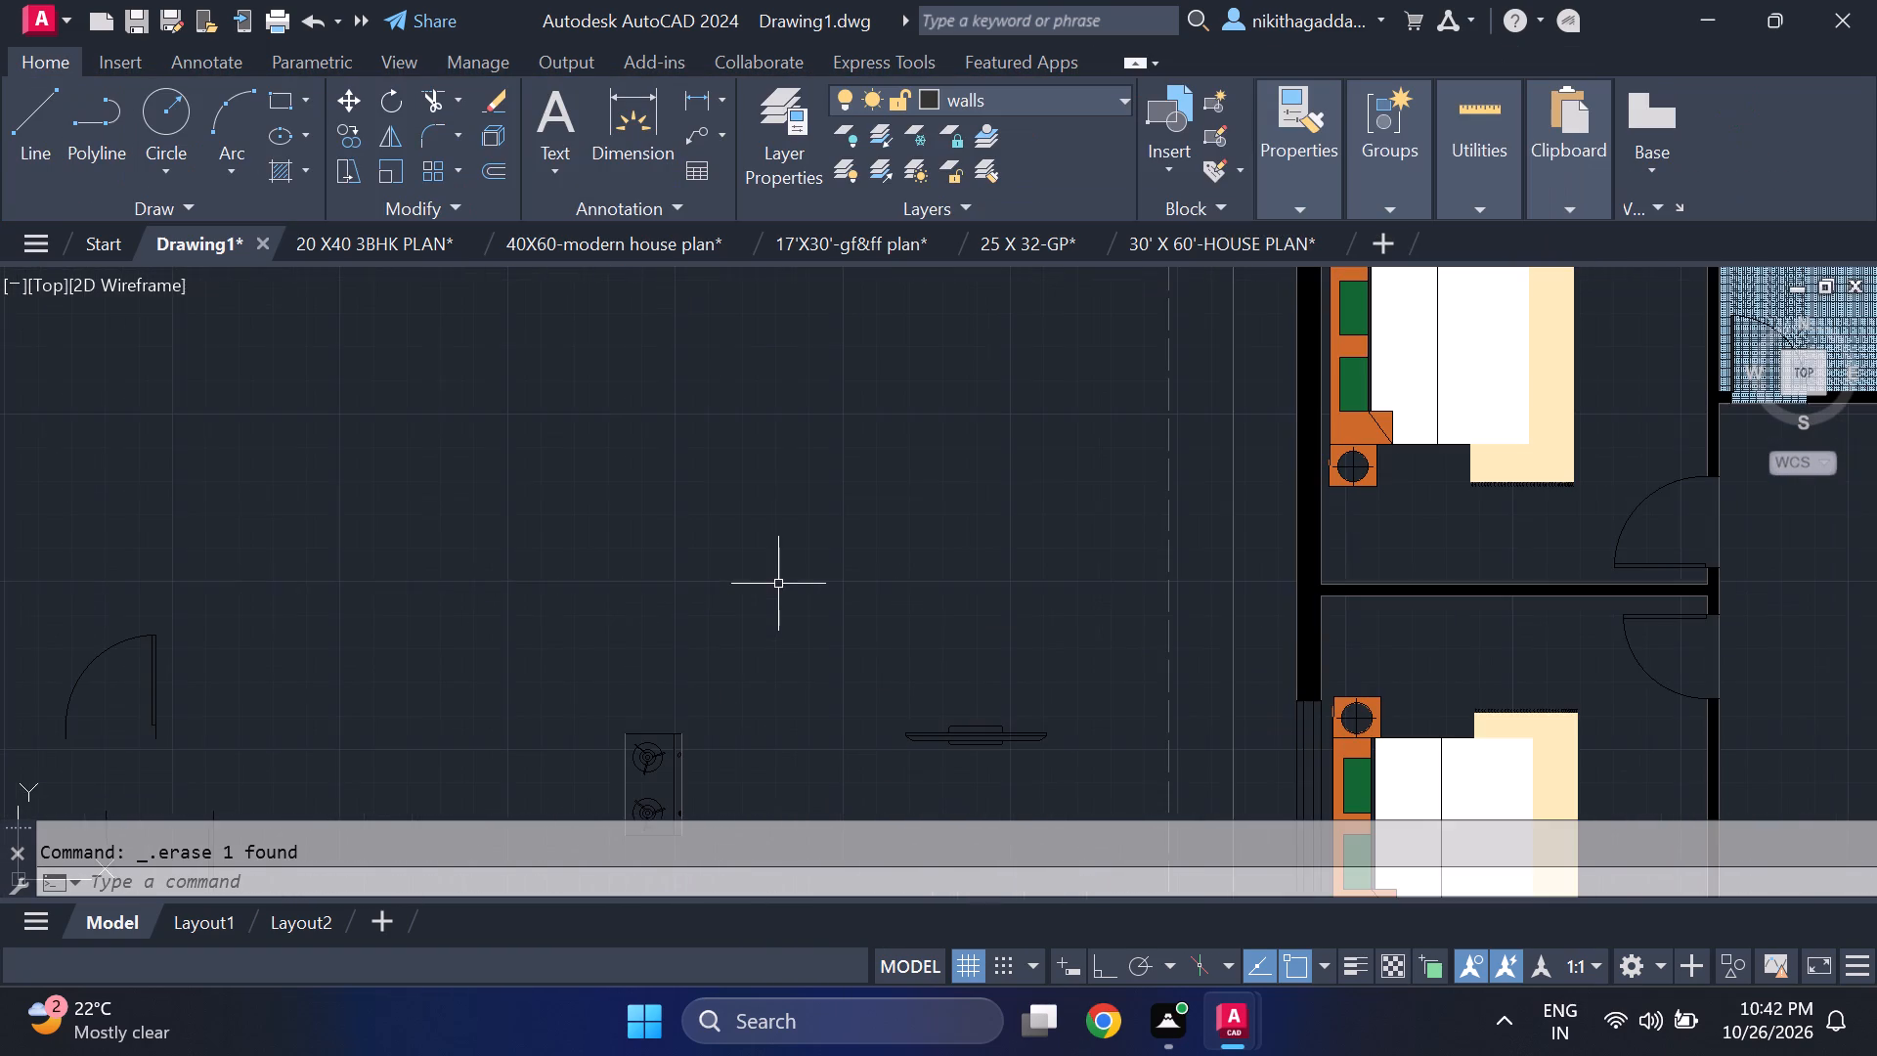
middle_drag(924, 690, 803, 566)
key(l)
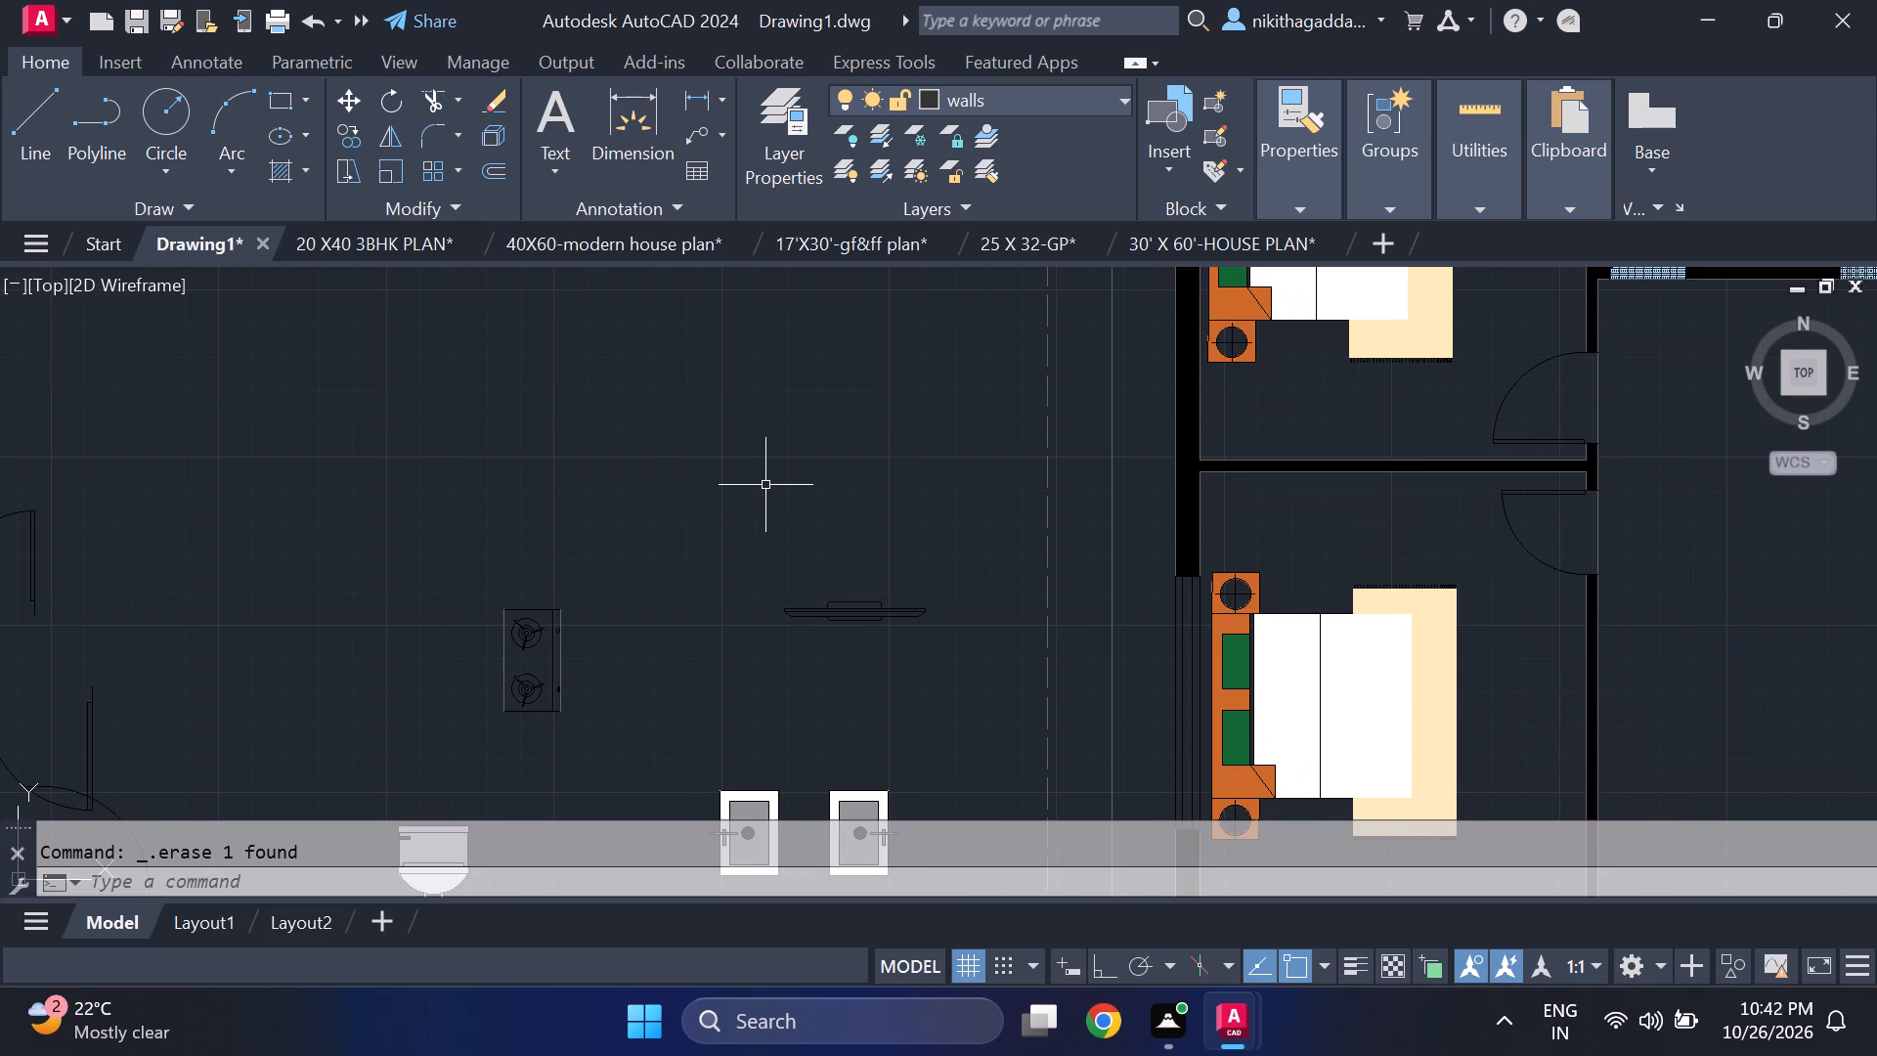
key(Return)
scroll(788, 638, up, 1)
middle_drag(788, 638, 759, 618)
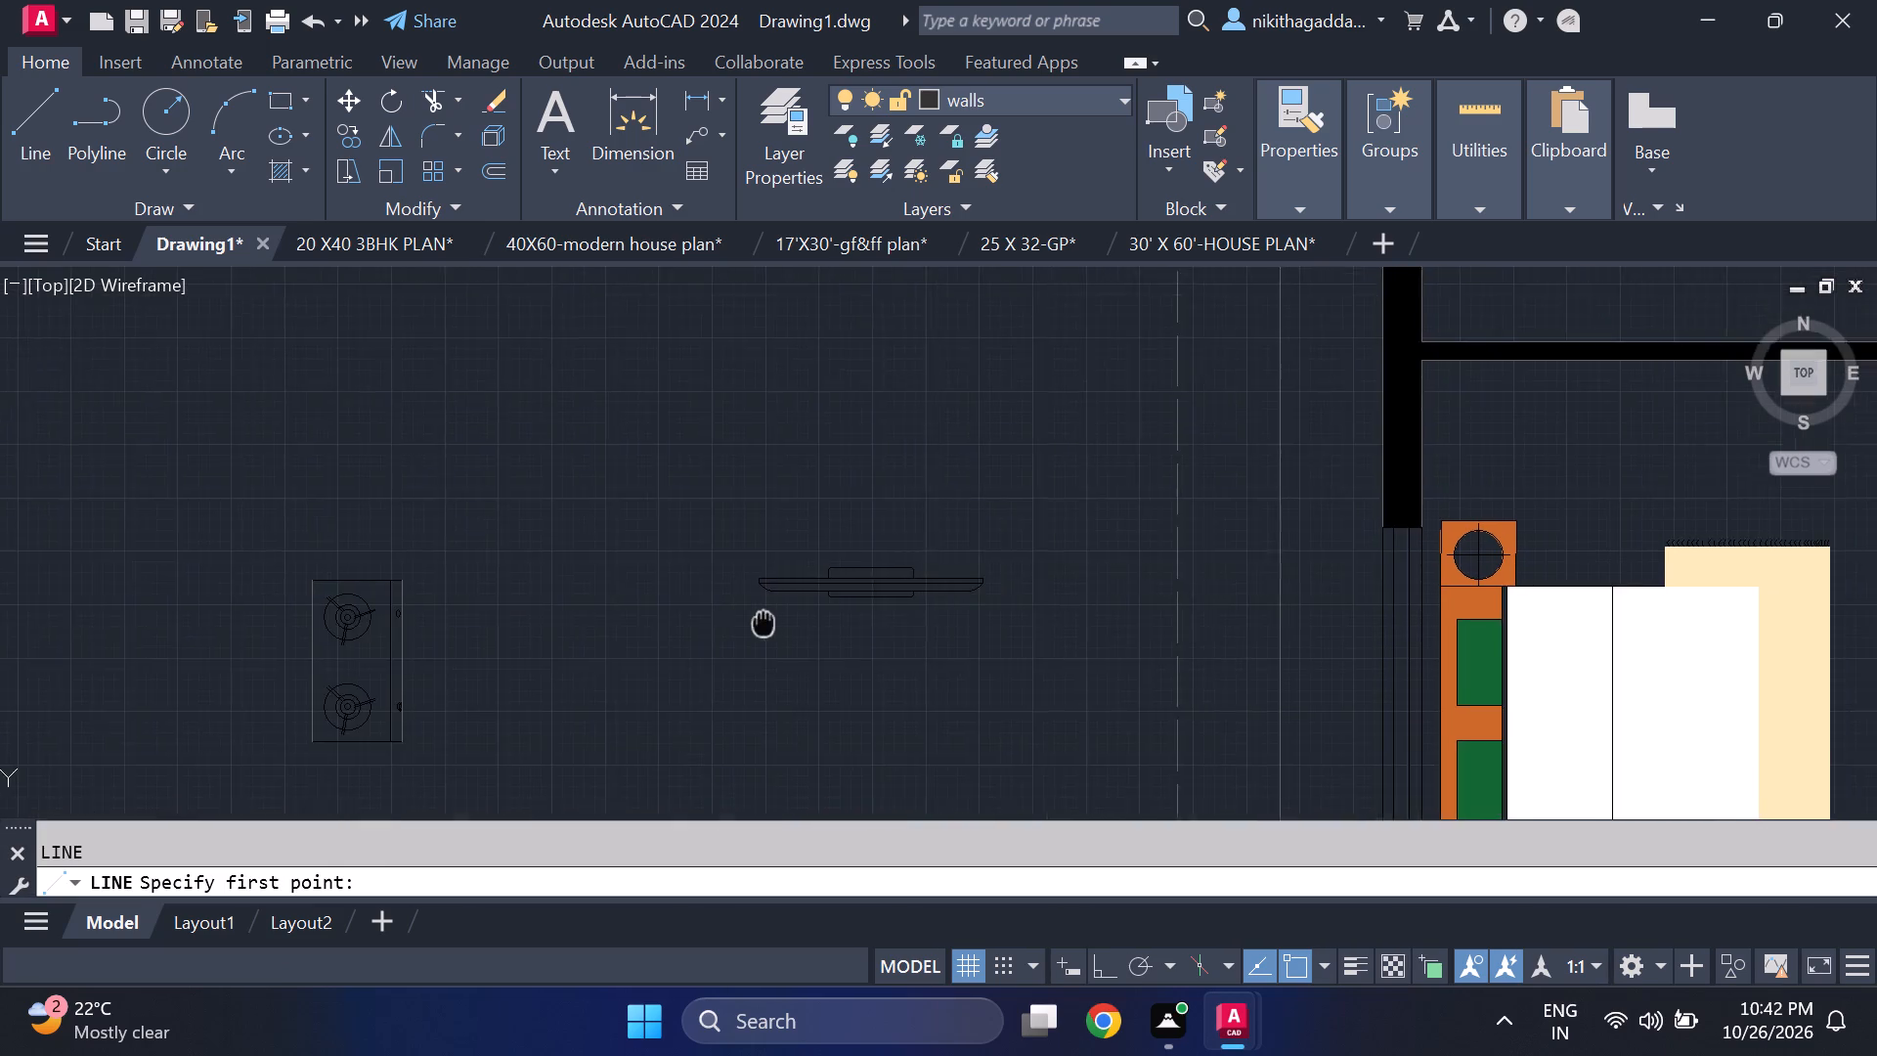
middle_drag(759, 618, 731, 573)
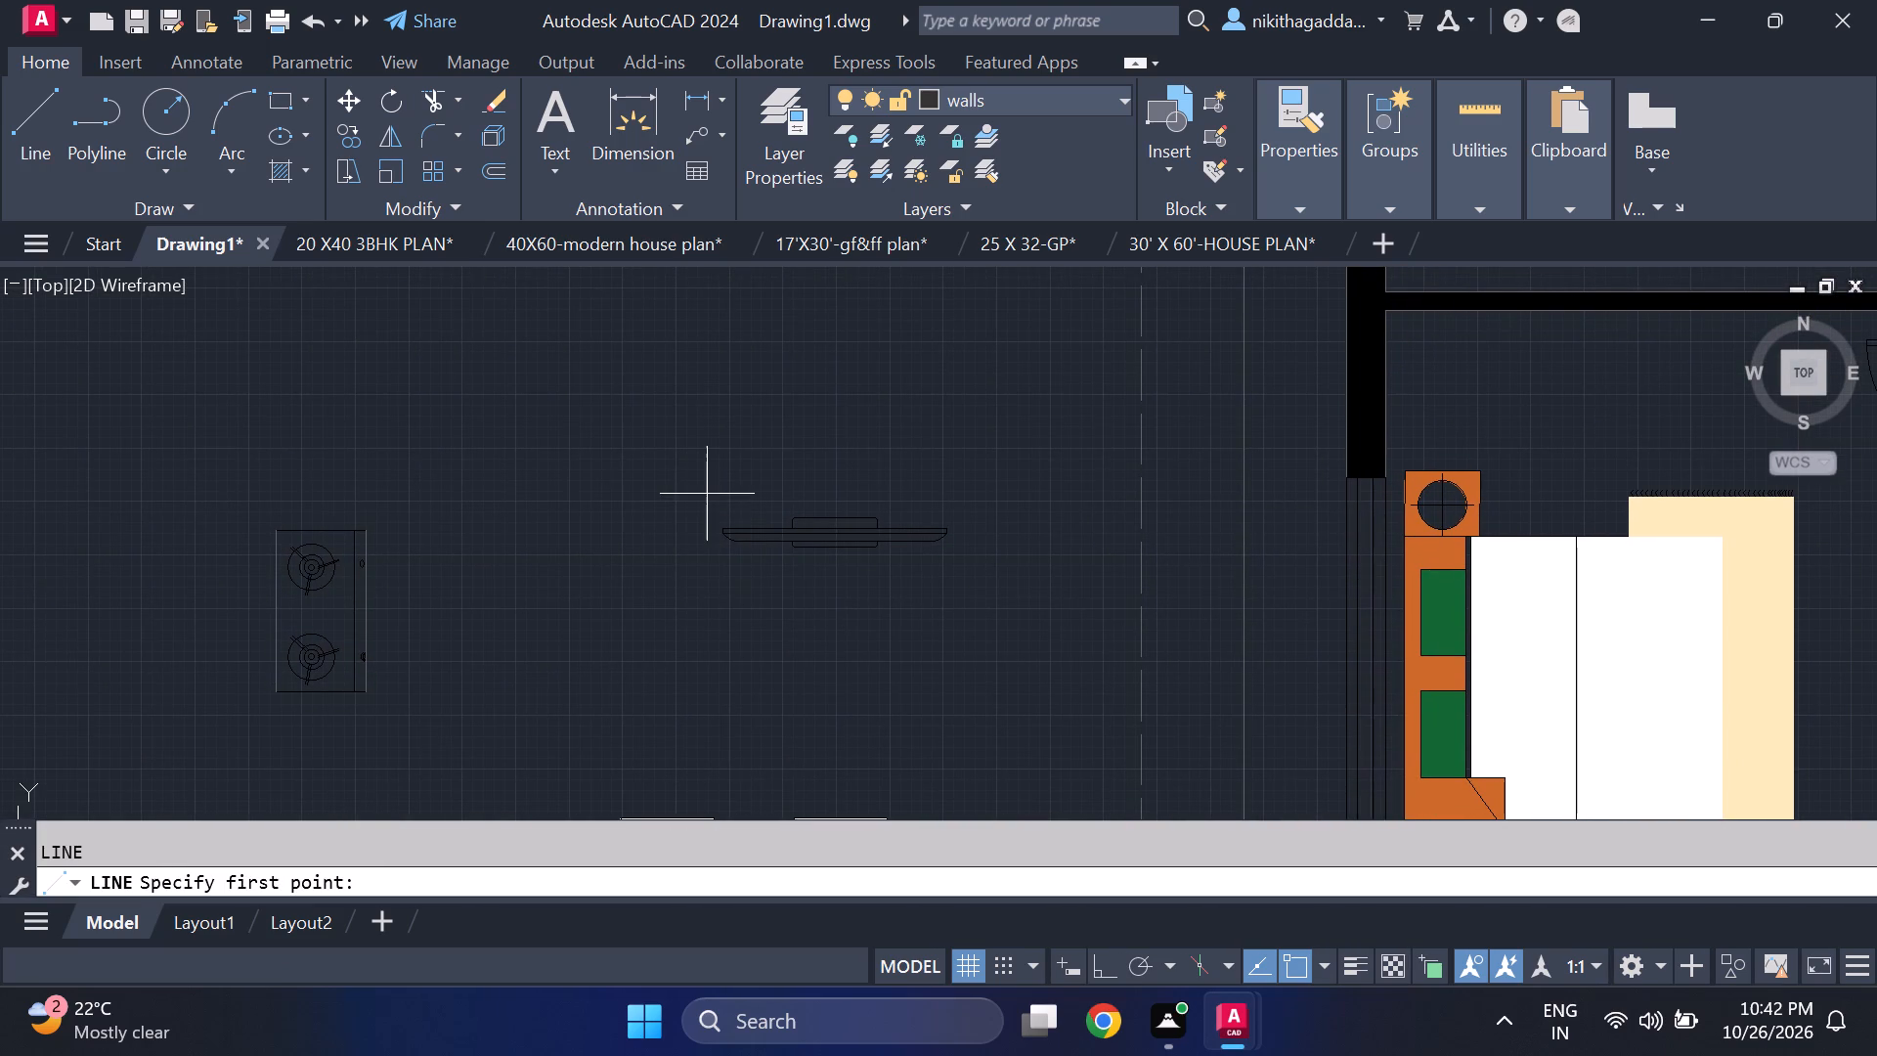
click(706, 493)
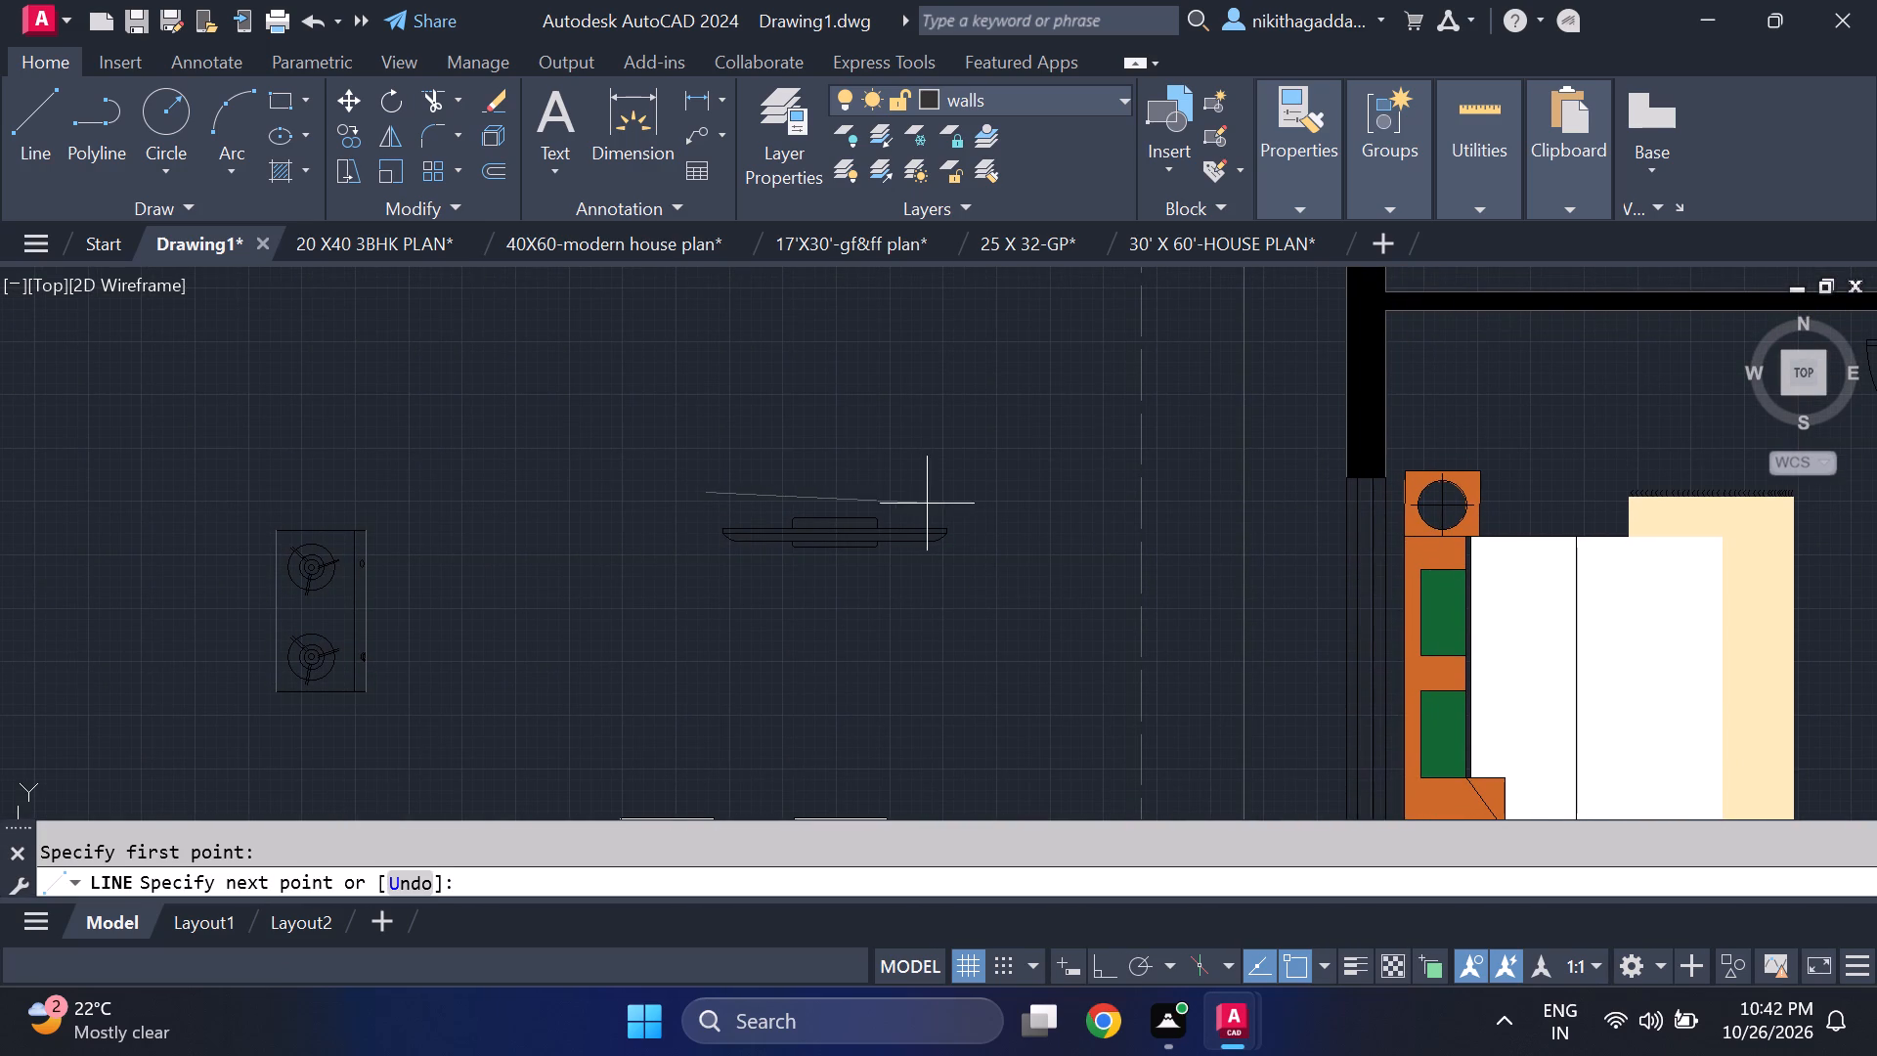
key(F8)
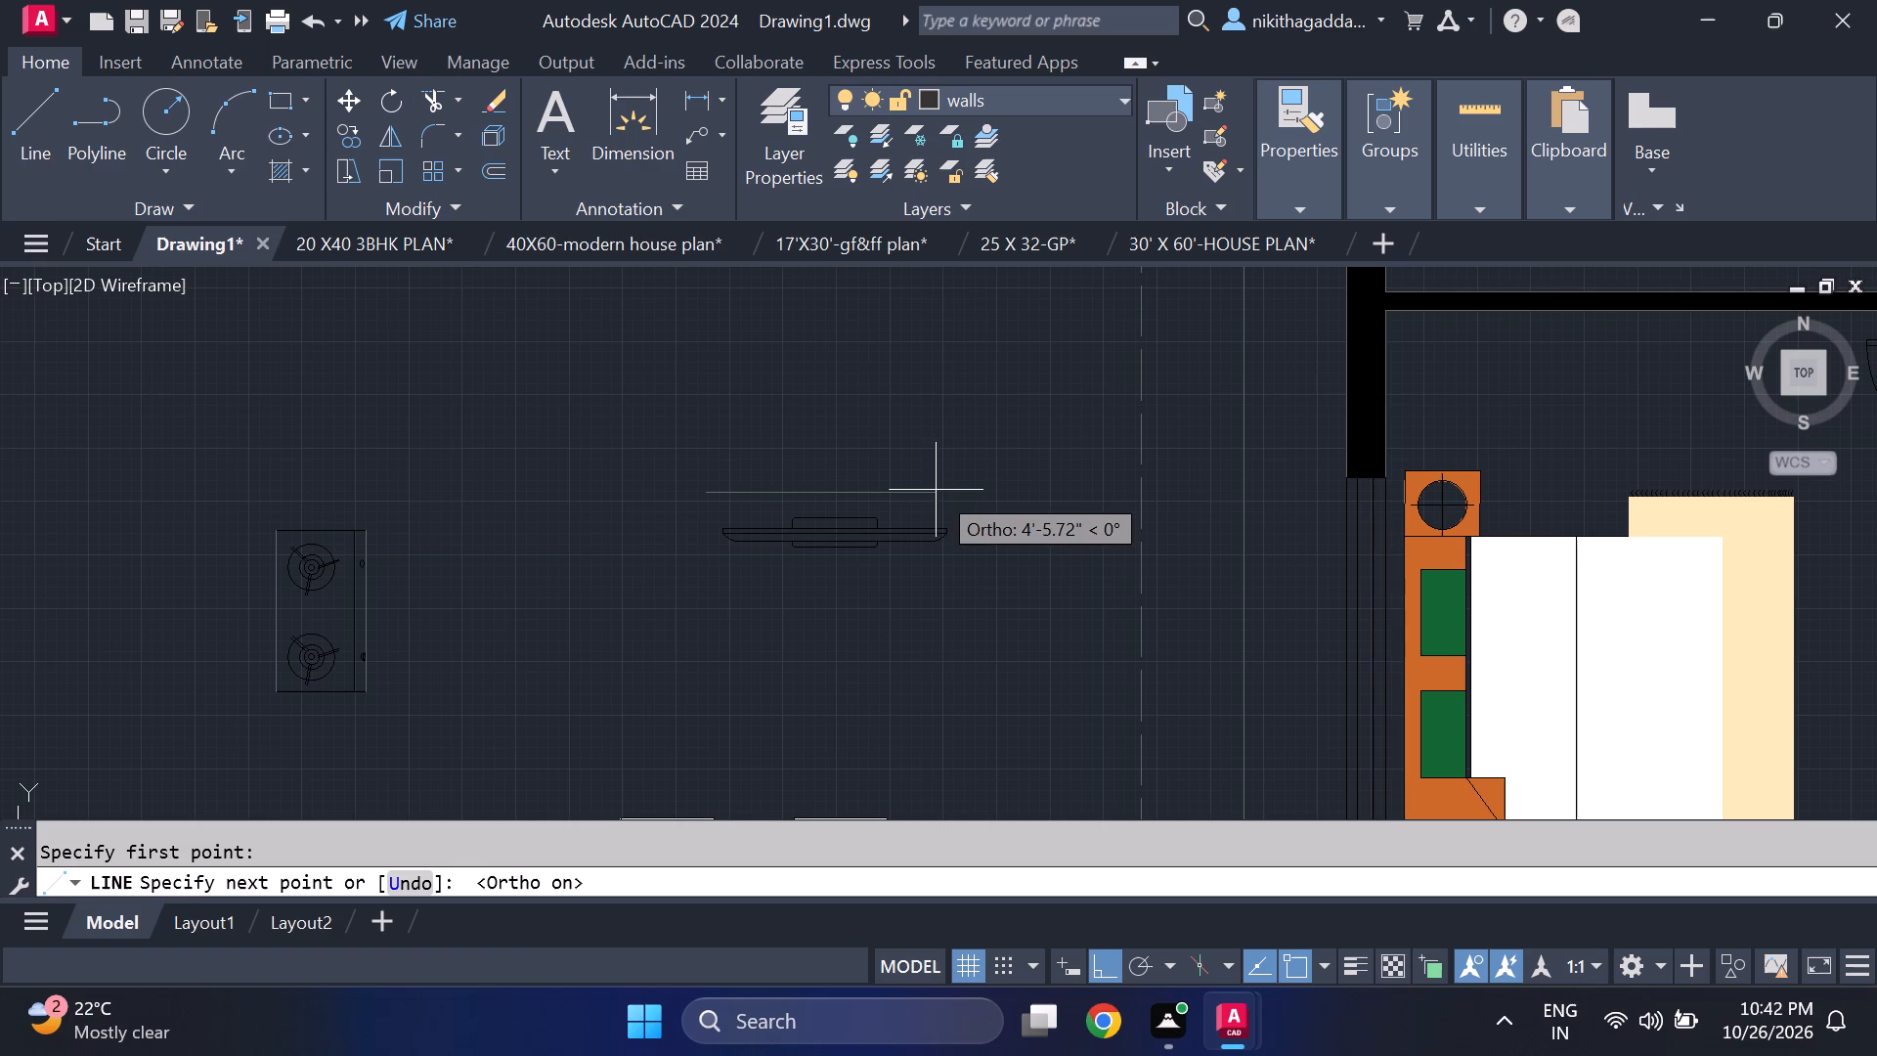
click(953, 488)
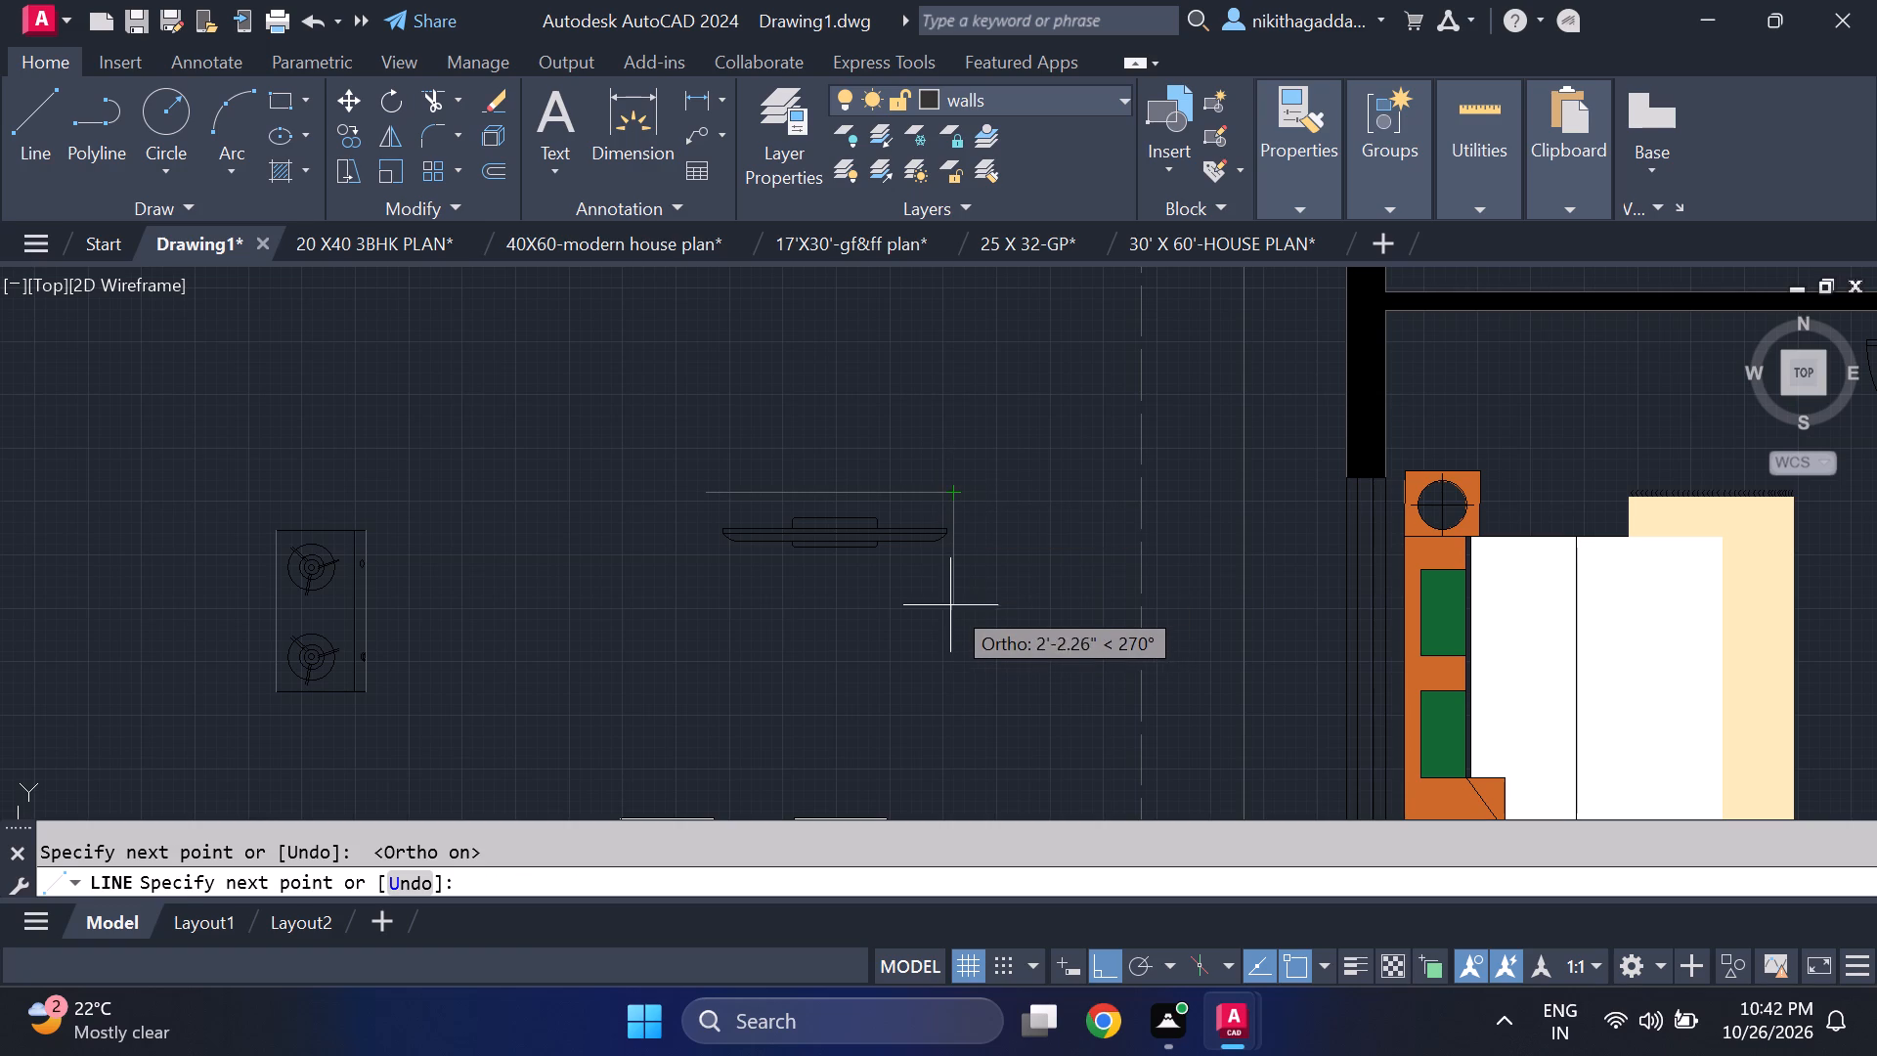
click(954, 569)
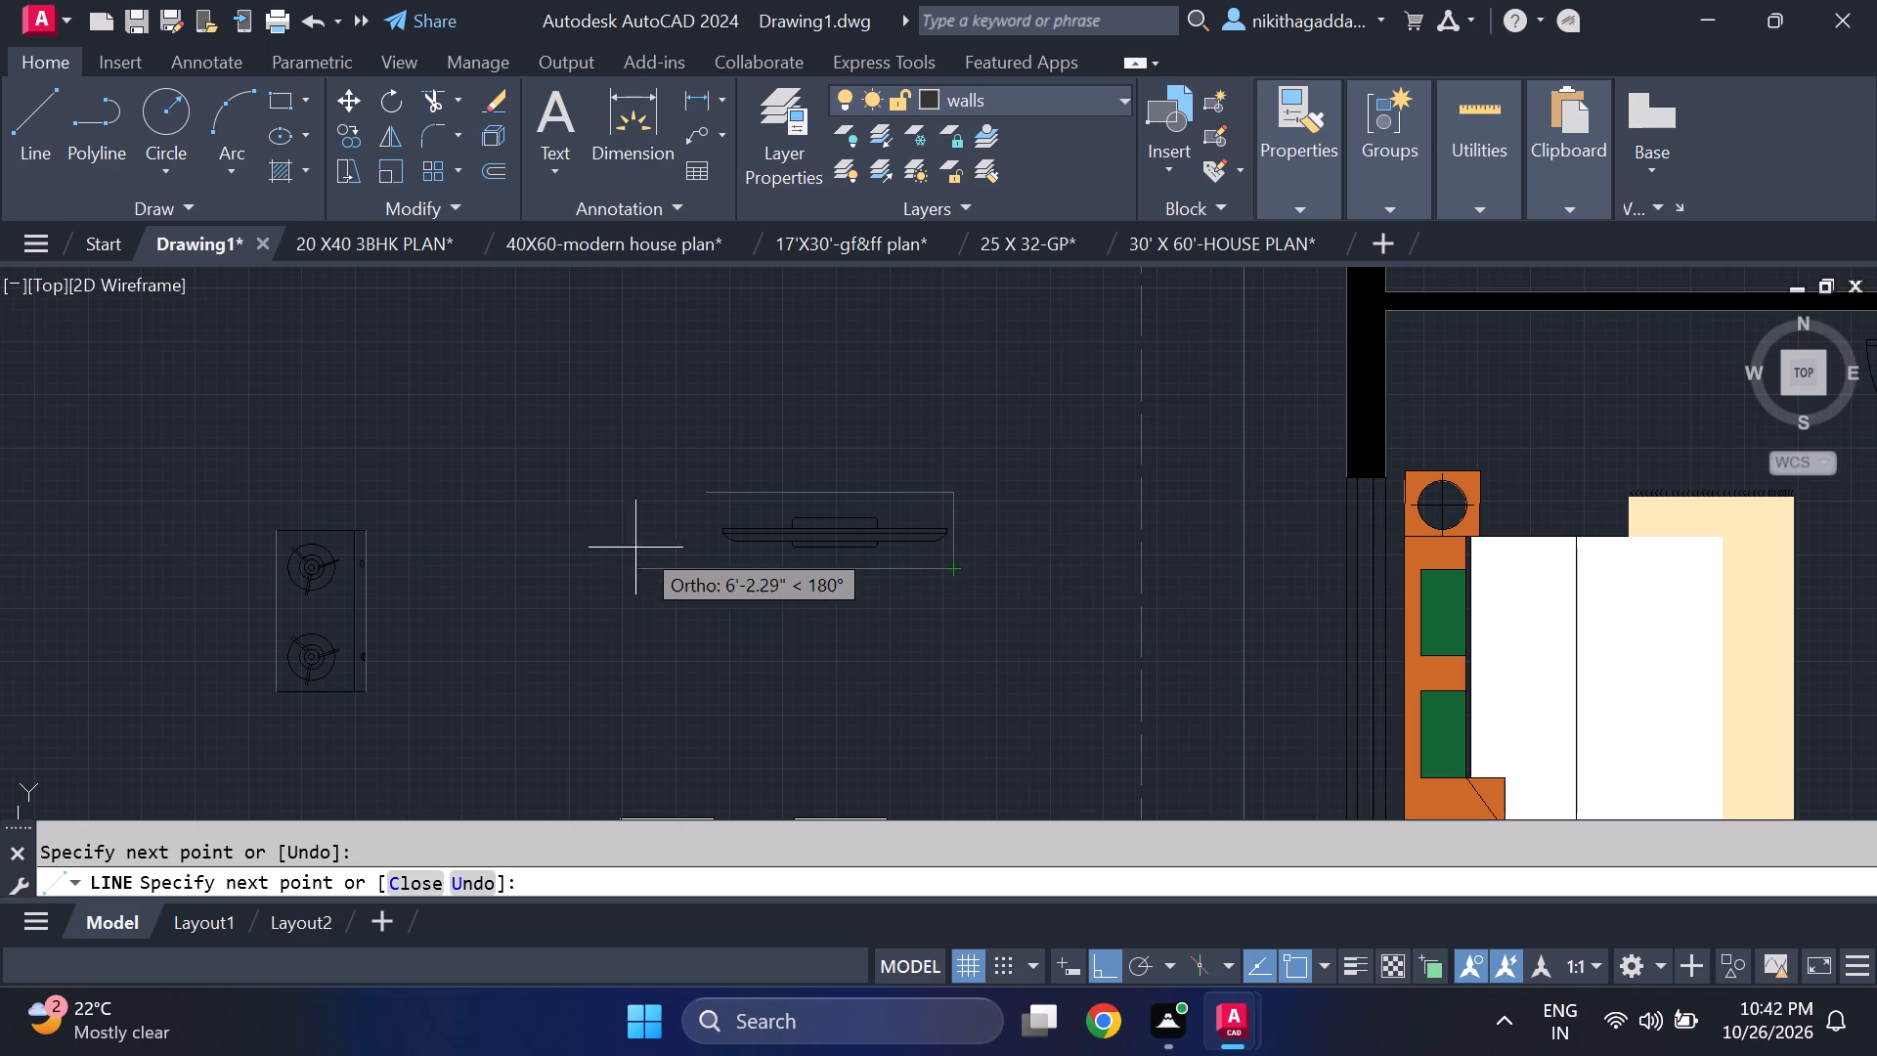
click(700, 568)
click(708, 497)
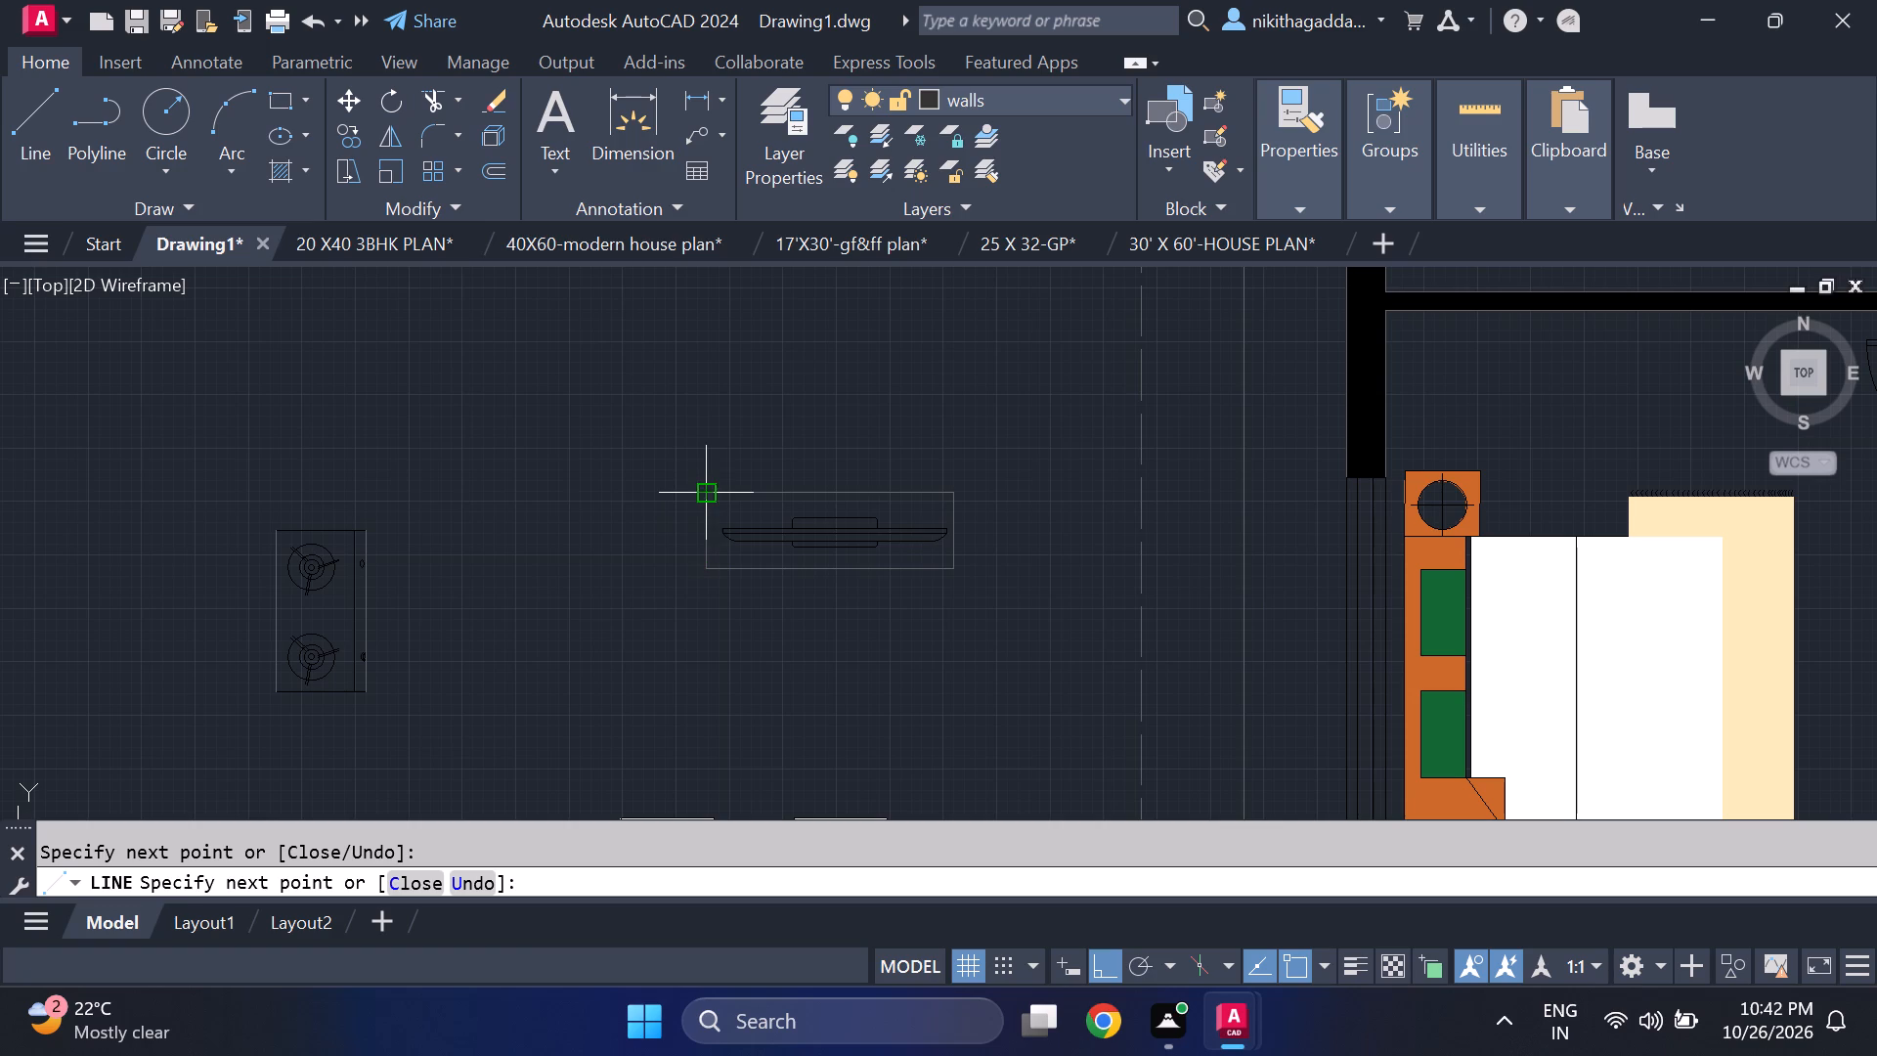
key(Escape)
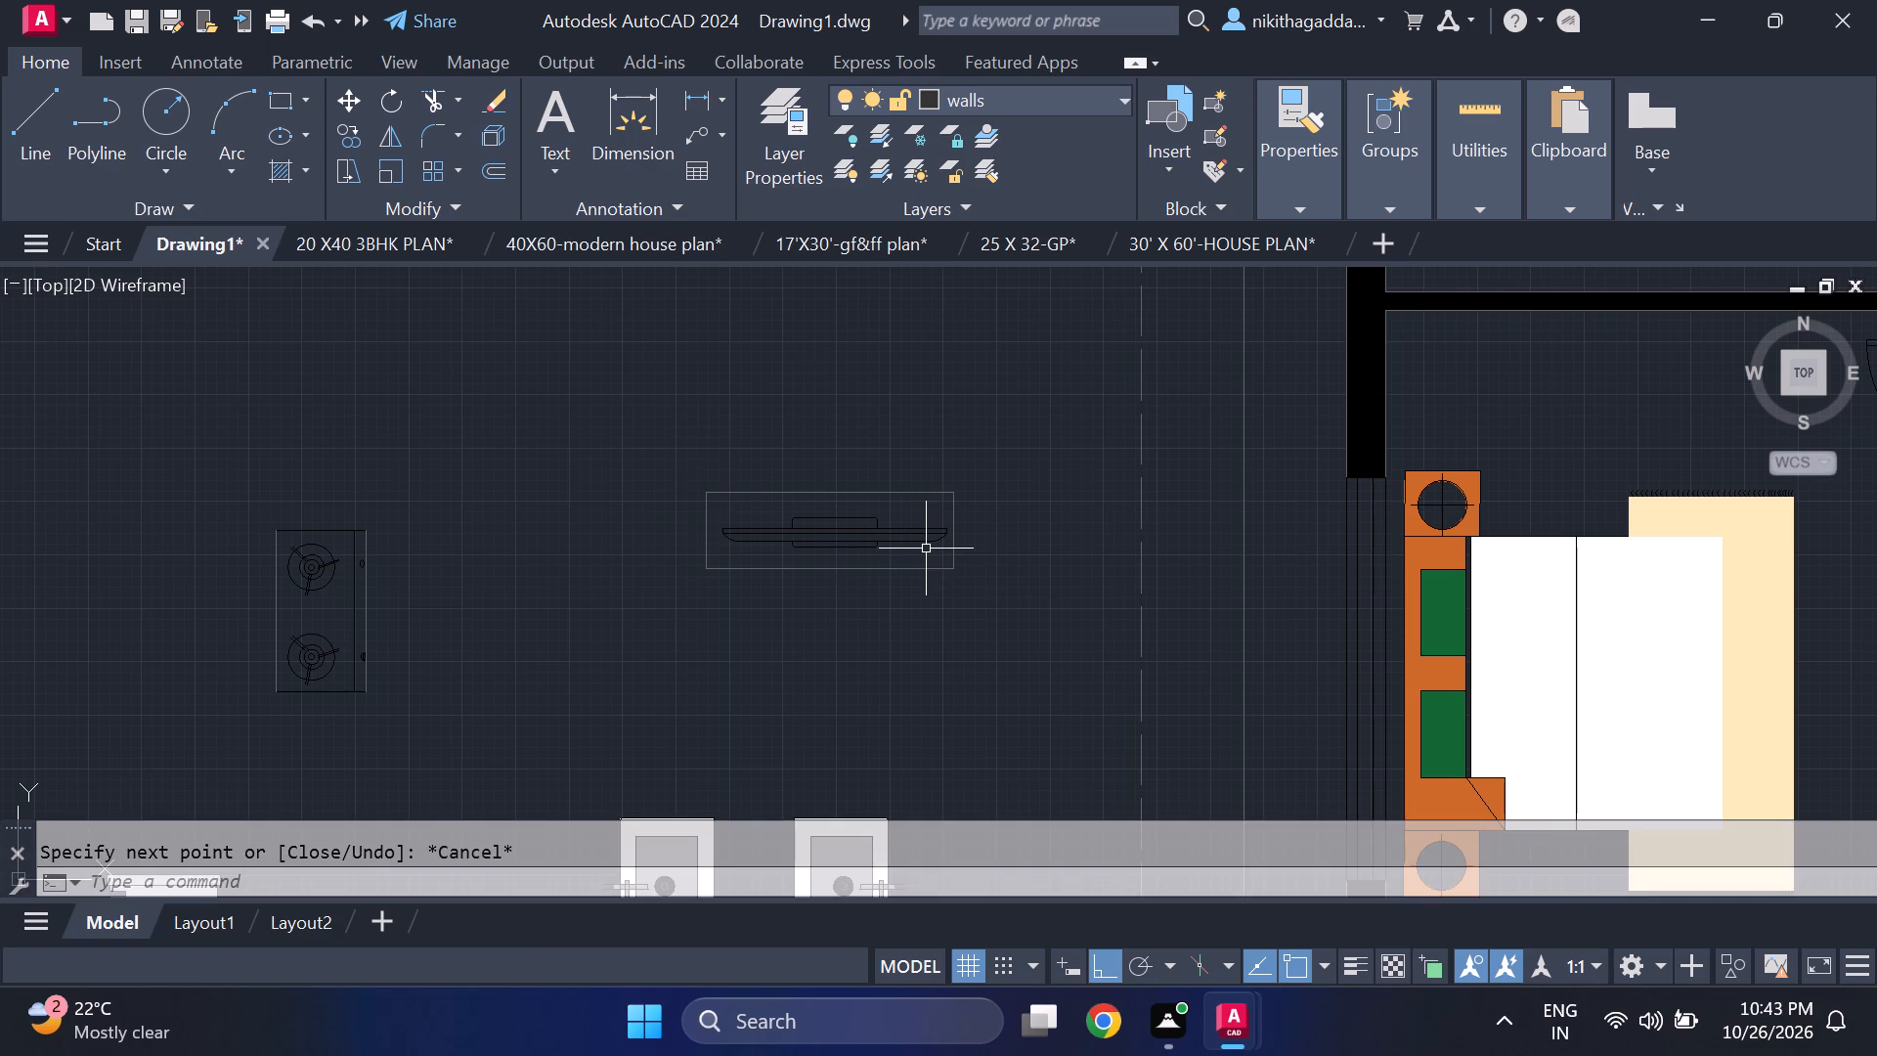
Move the four outline lines around the horizontal TV symbol to the furniture layer.
scroll(916, 542, up, 1)
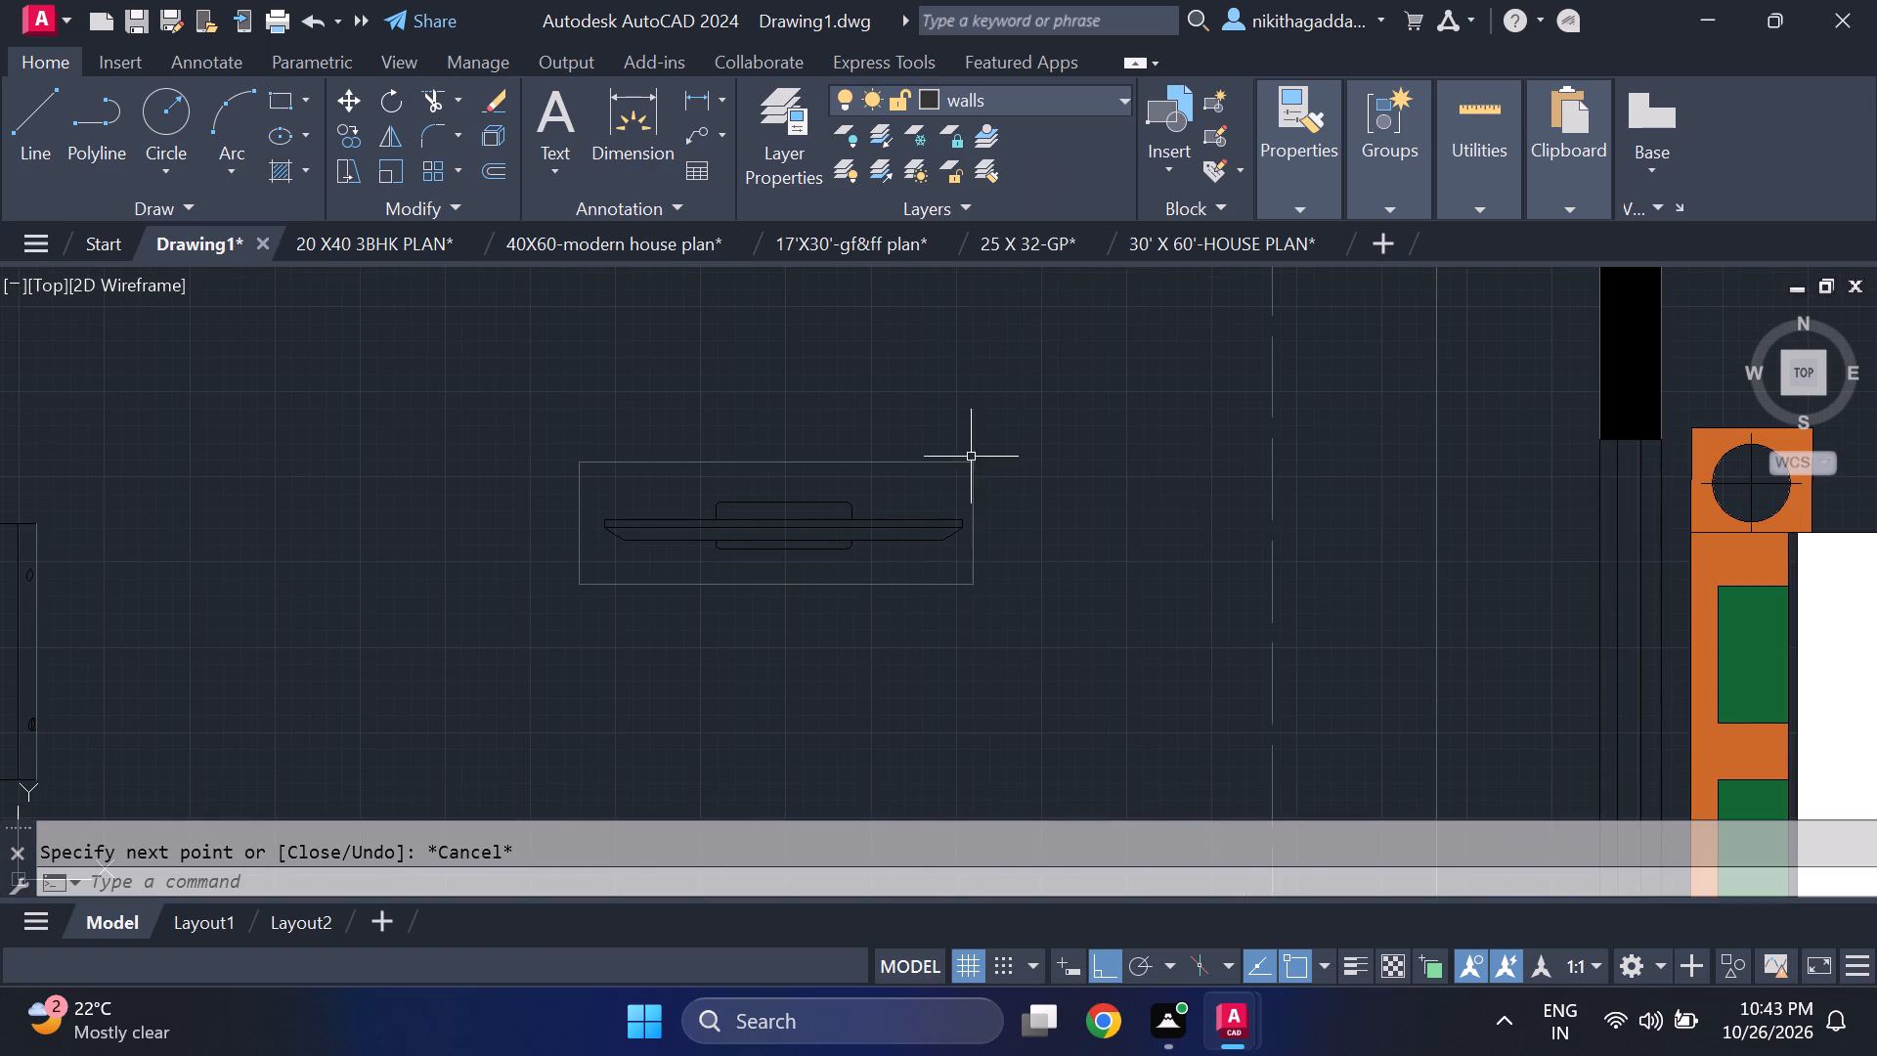
click(975, 436)
click(941, 473)
click(852, 580)
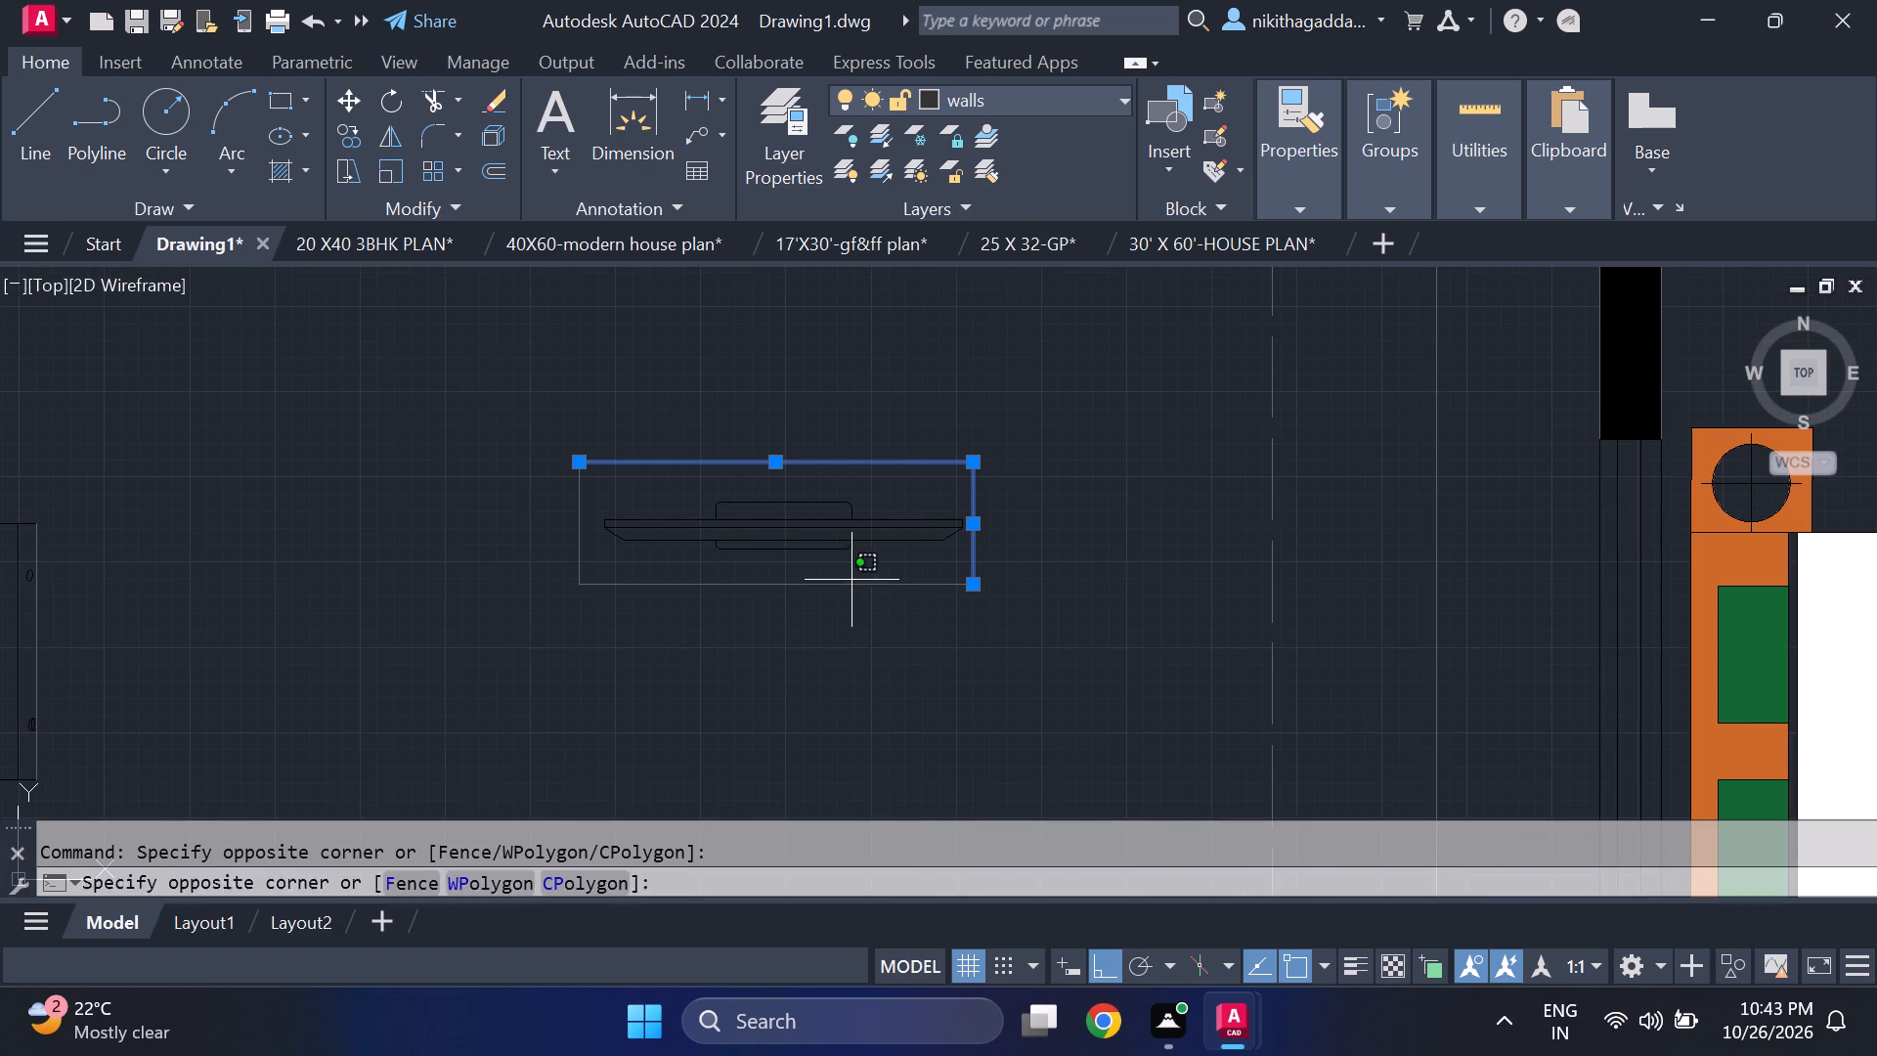
drag(746, 617, 736, 615)
click(595, 510)
click(507, 532)
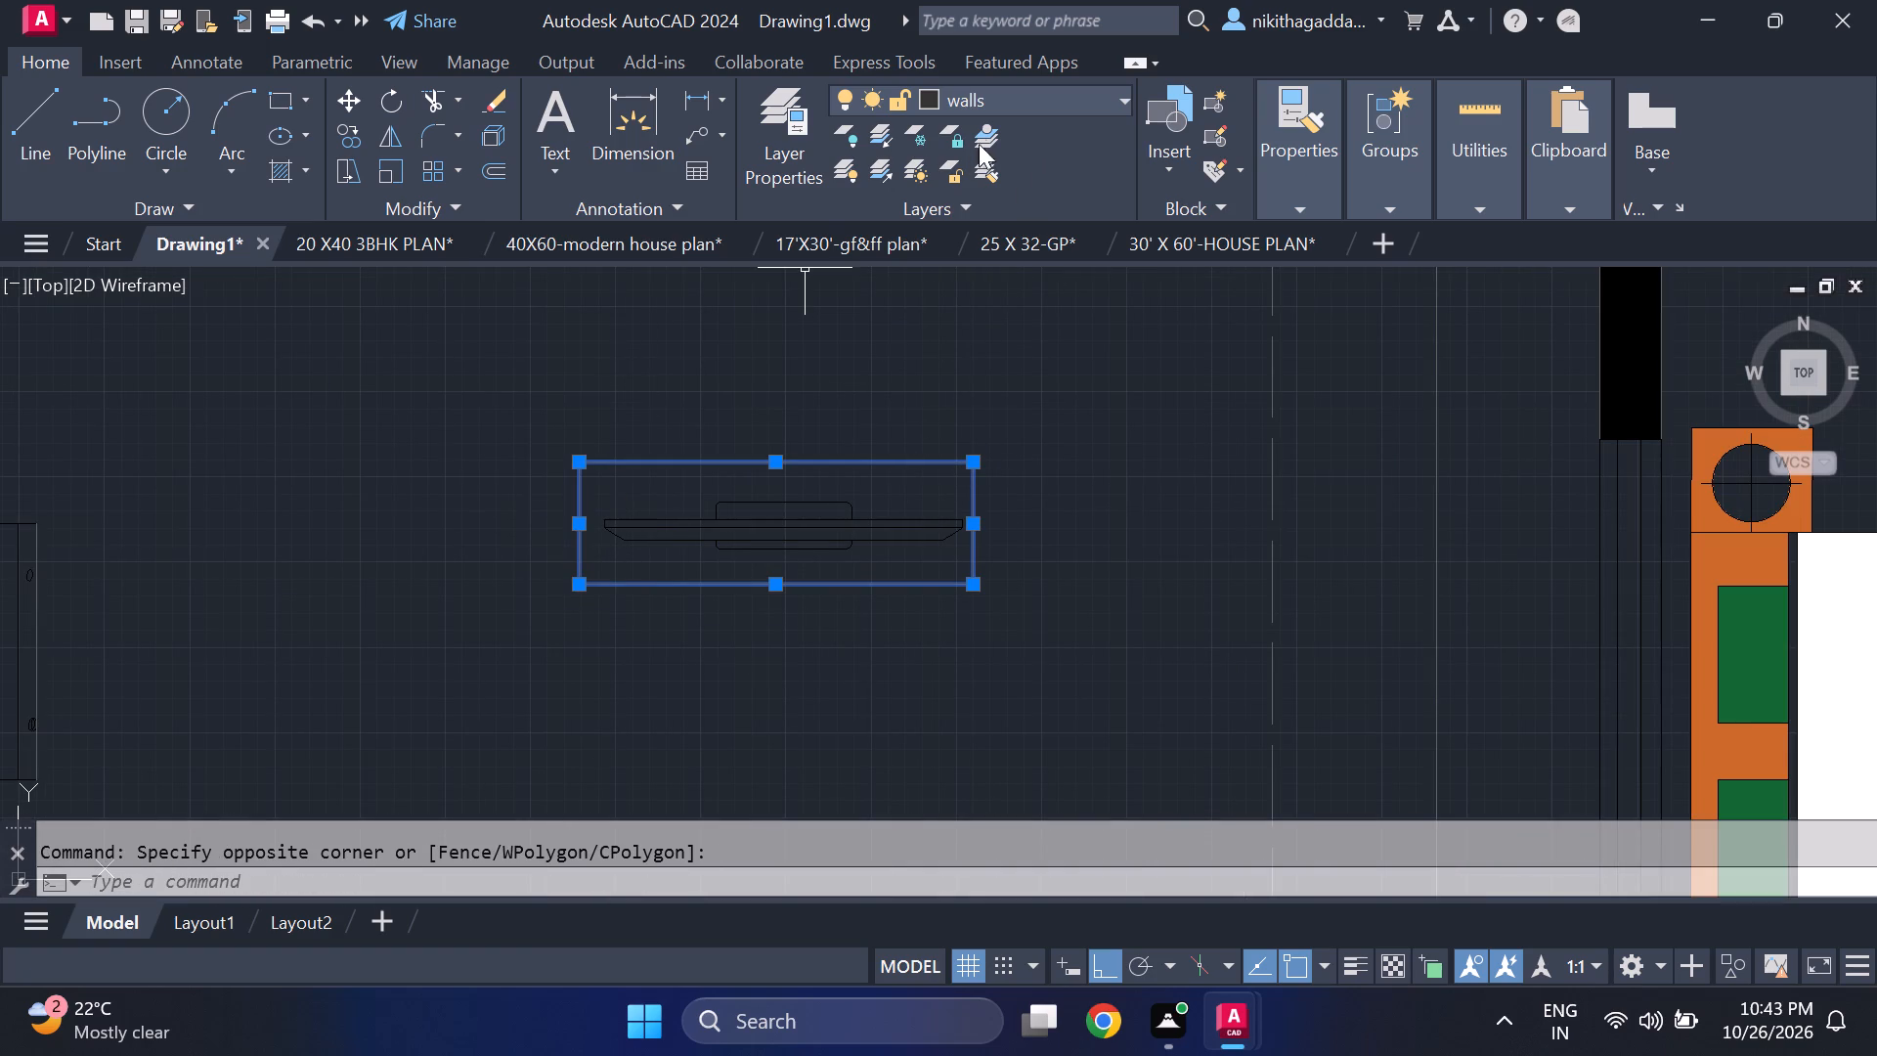
click(1069, 96)
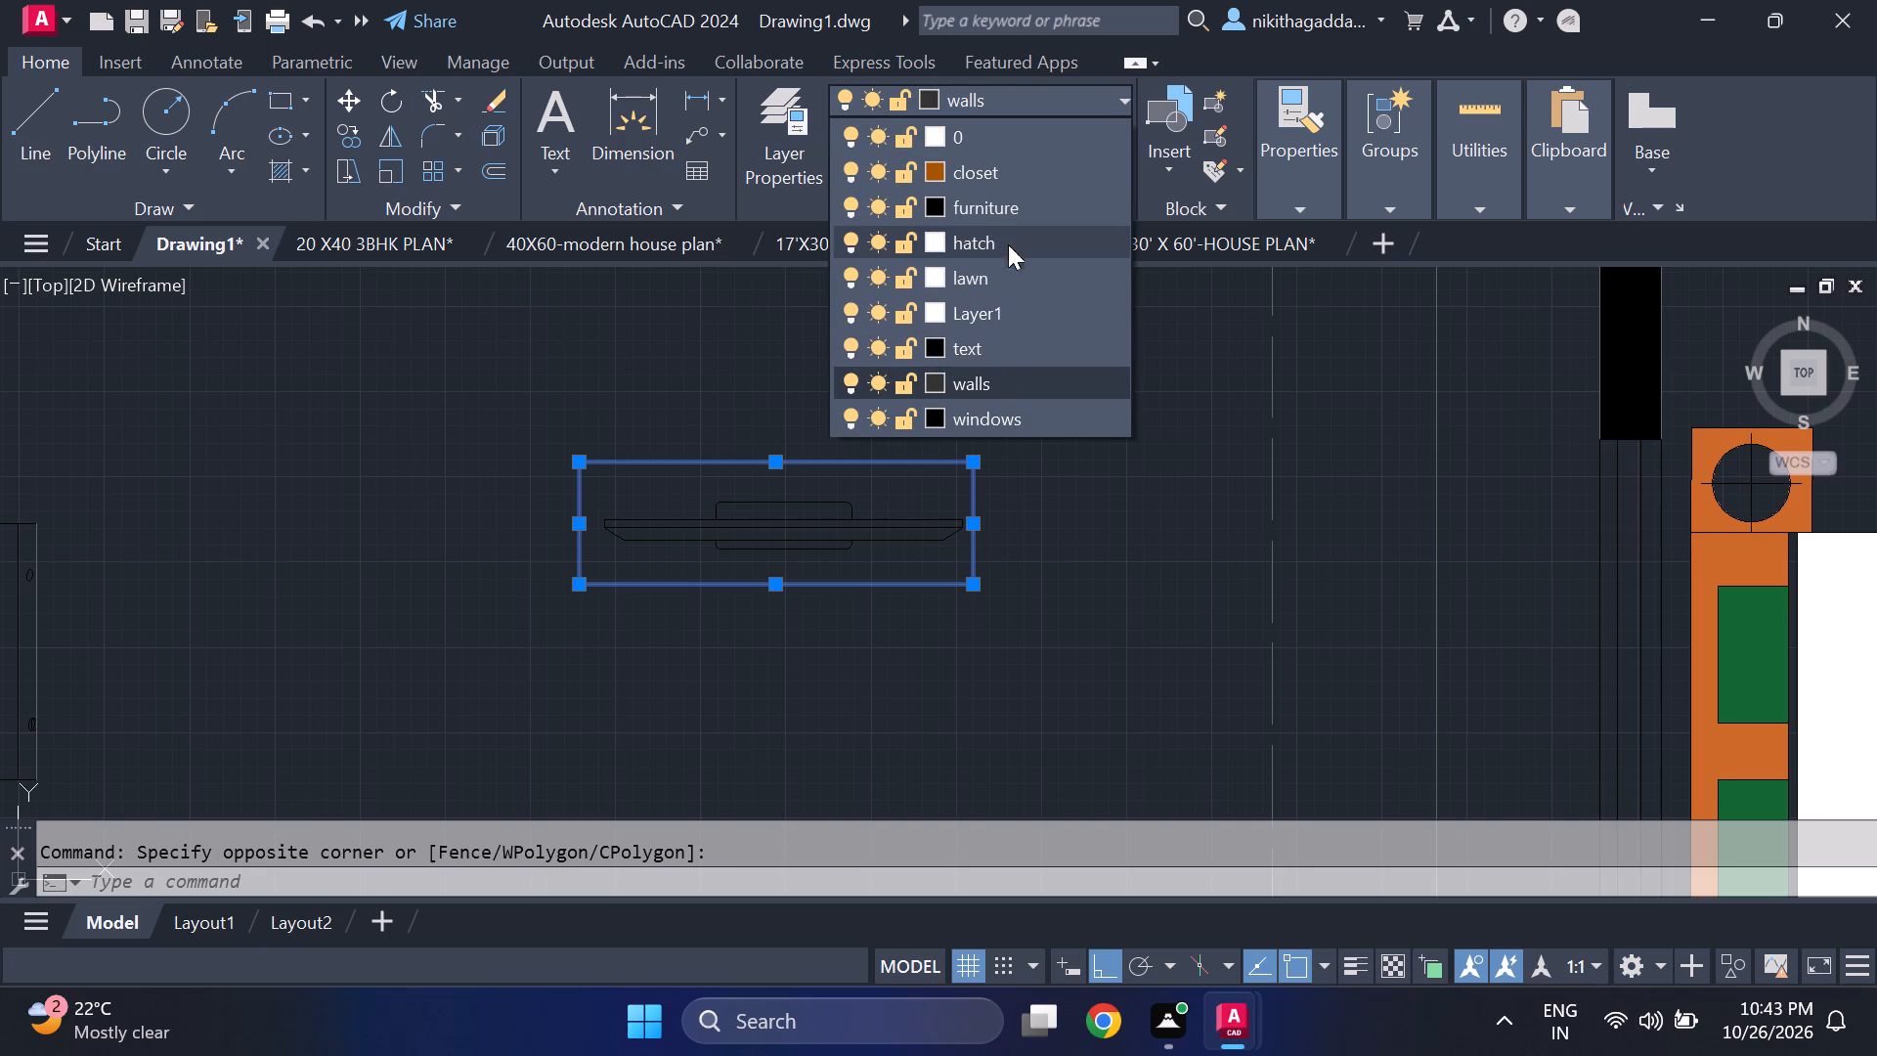
click(1026, 206)
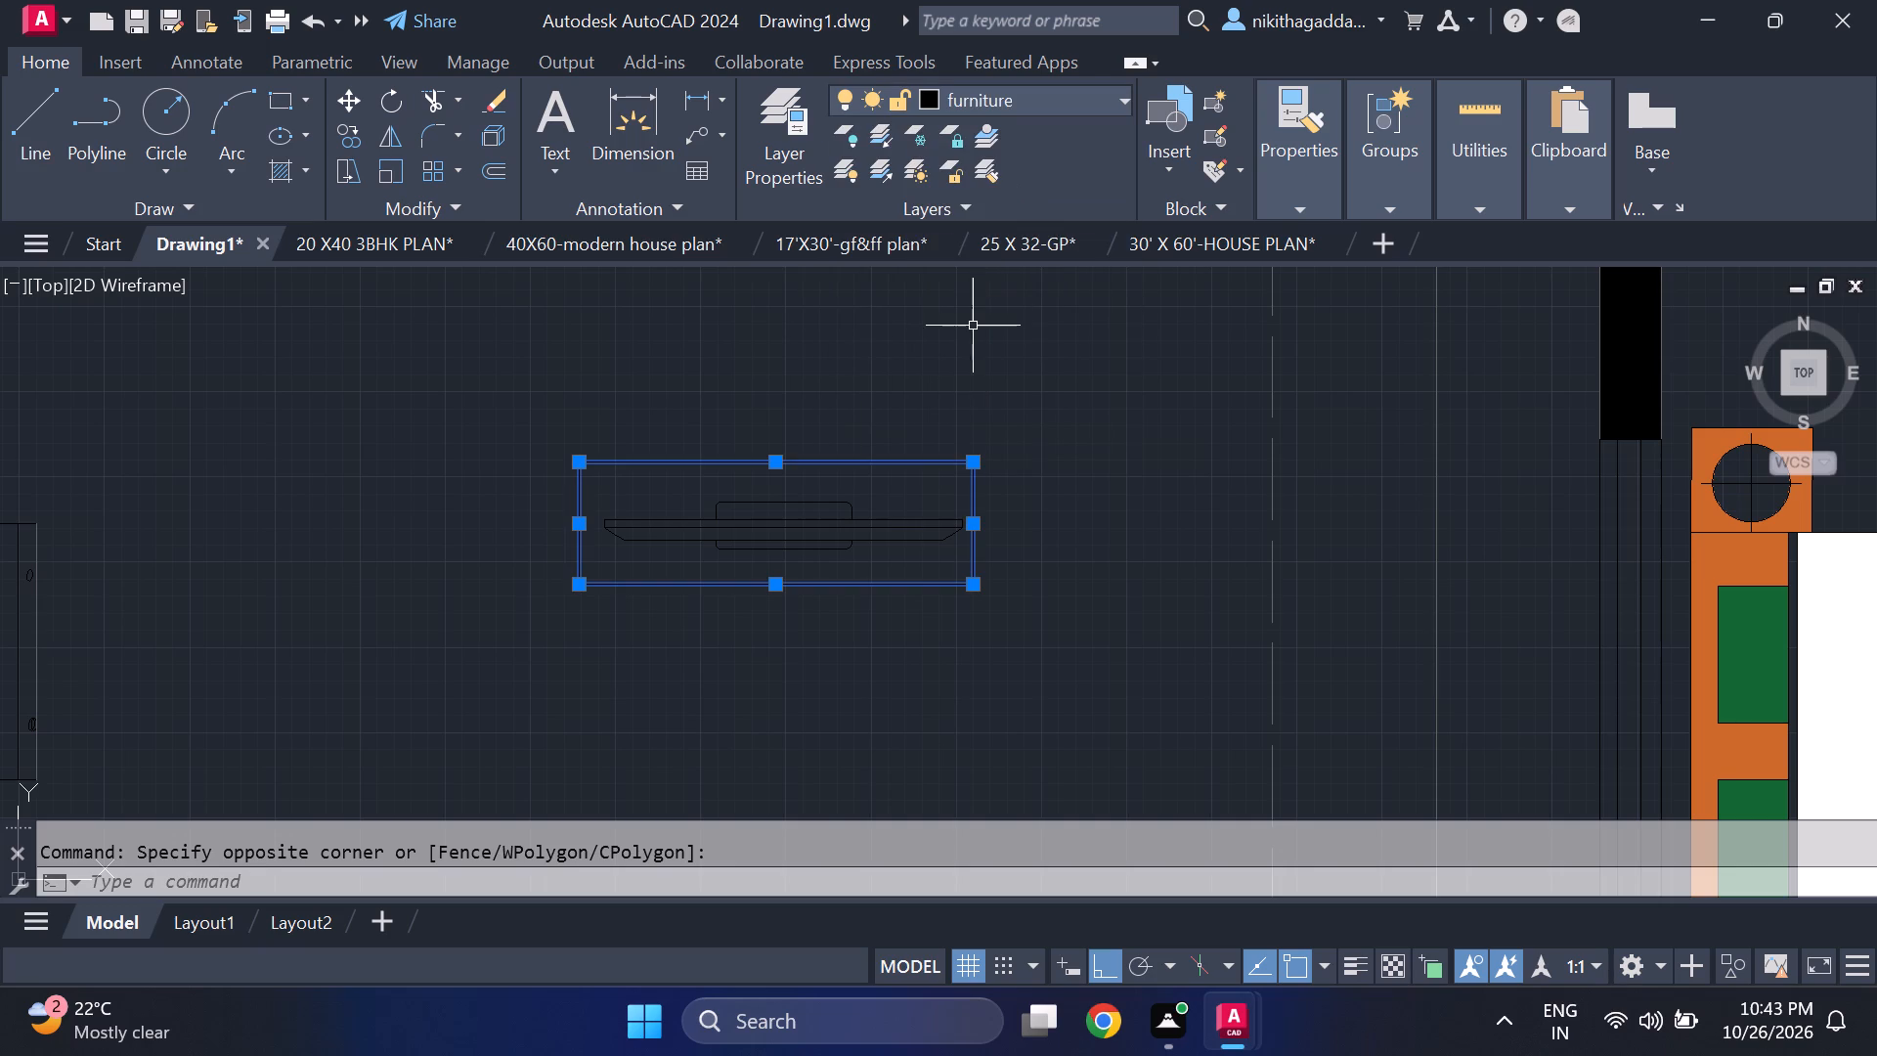
key(Escape)
Fill the TV unit outline around the horizontal TV symbol with a solid 205,105,40 orange hatch.
text(hatch)
key(Return)
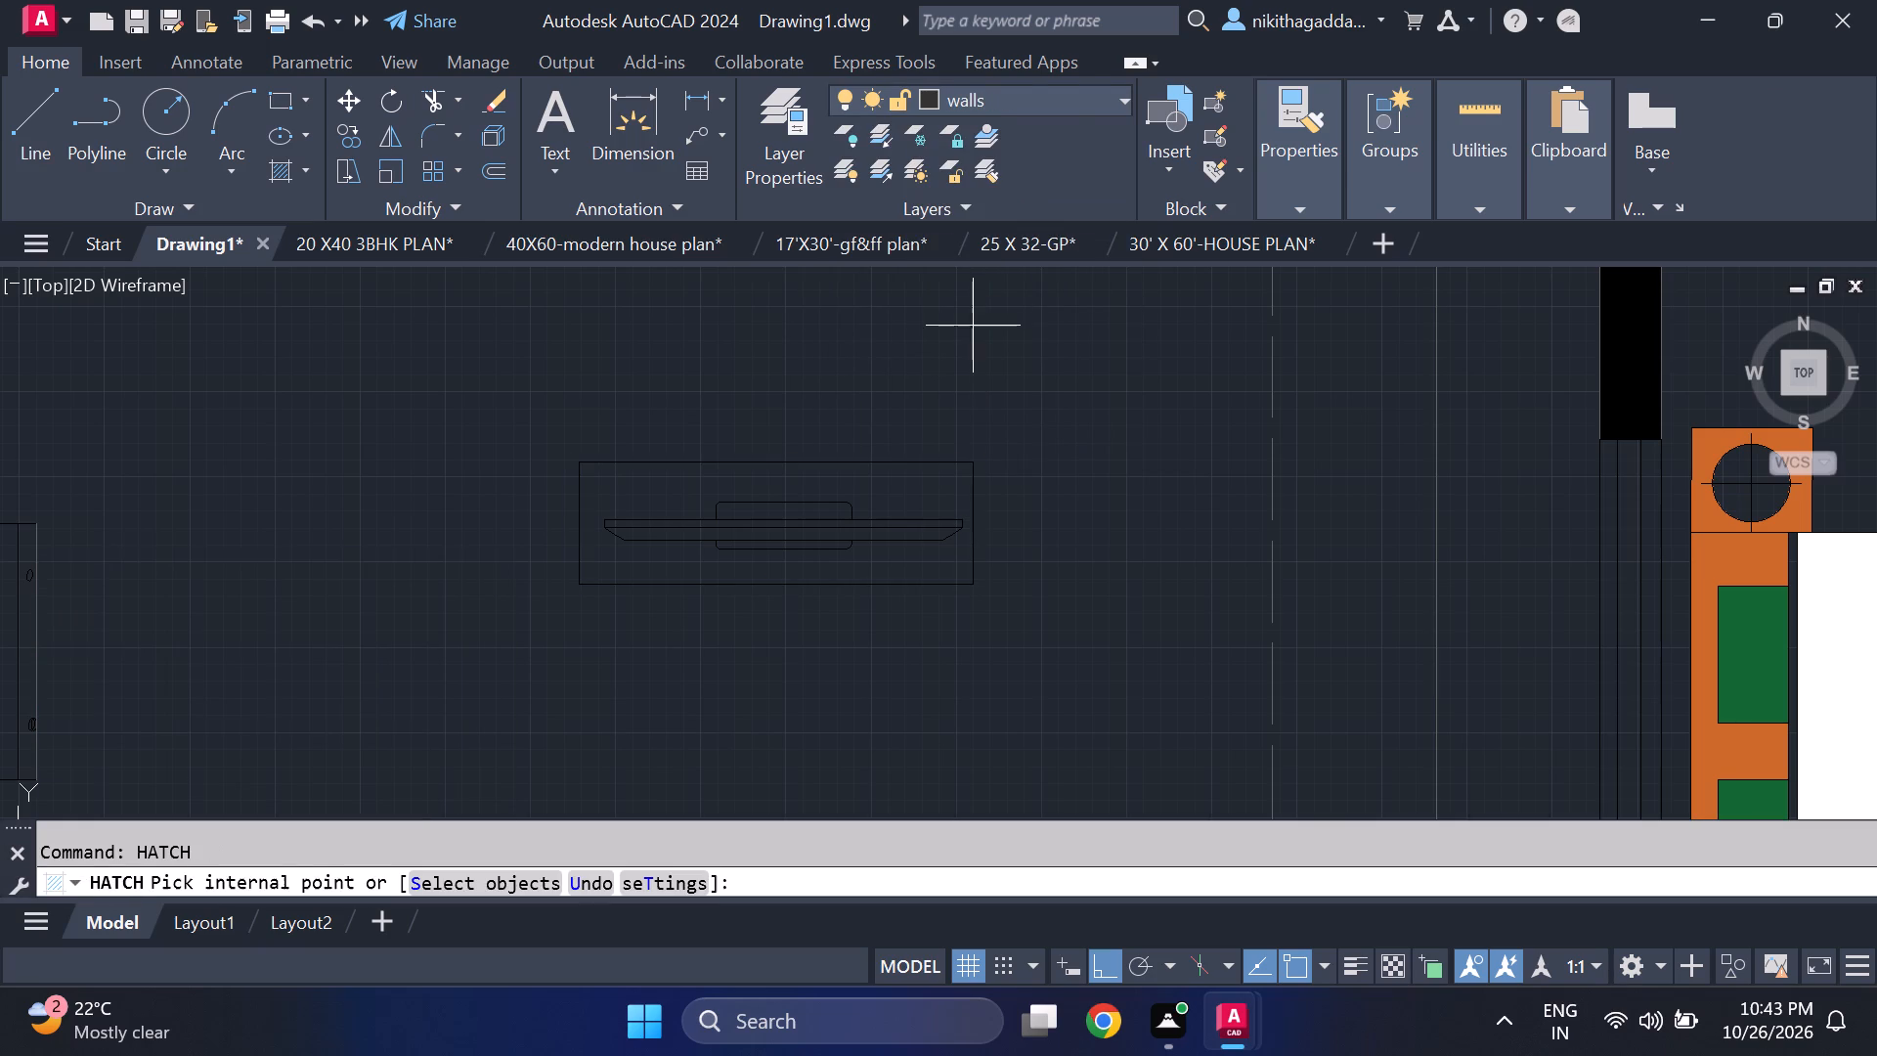
click(925, 141)
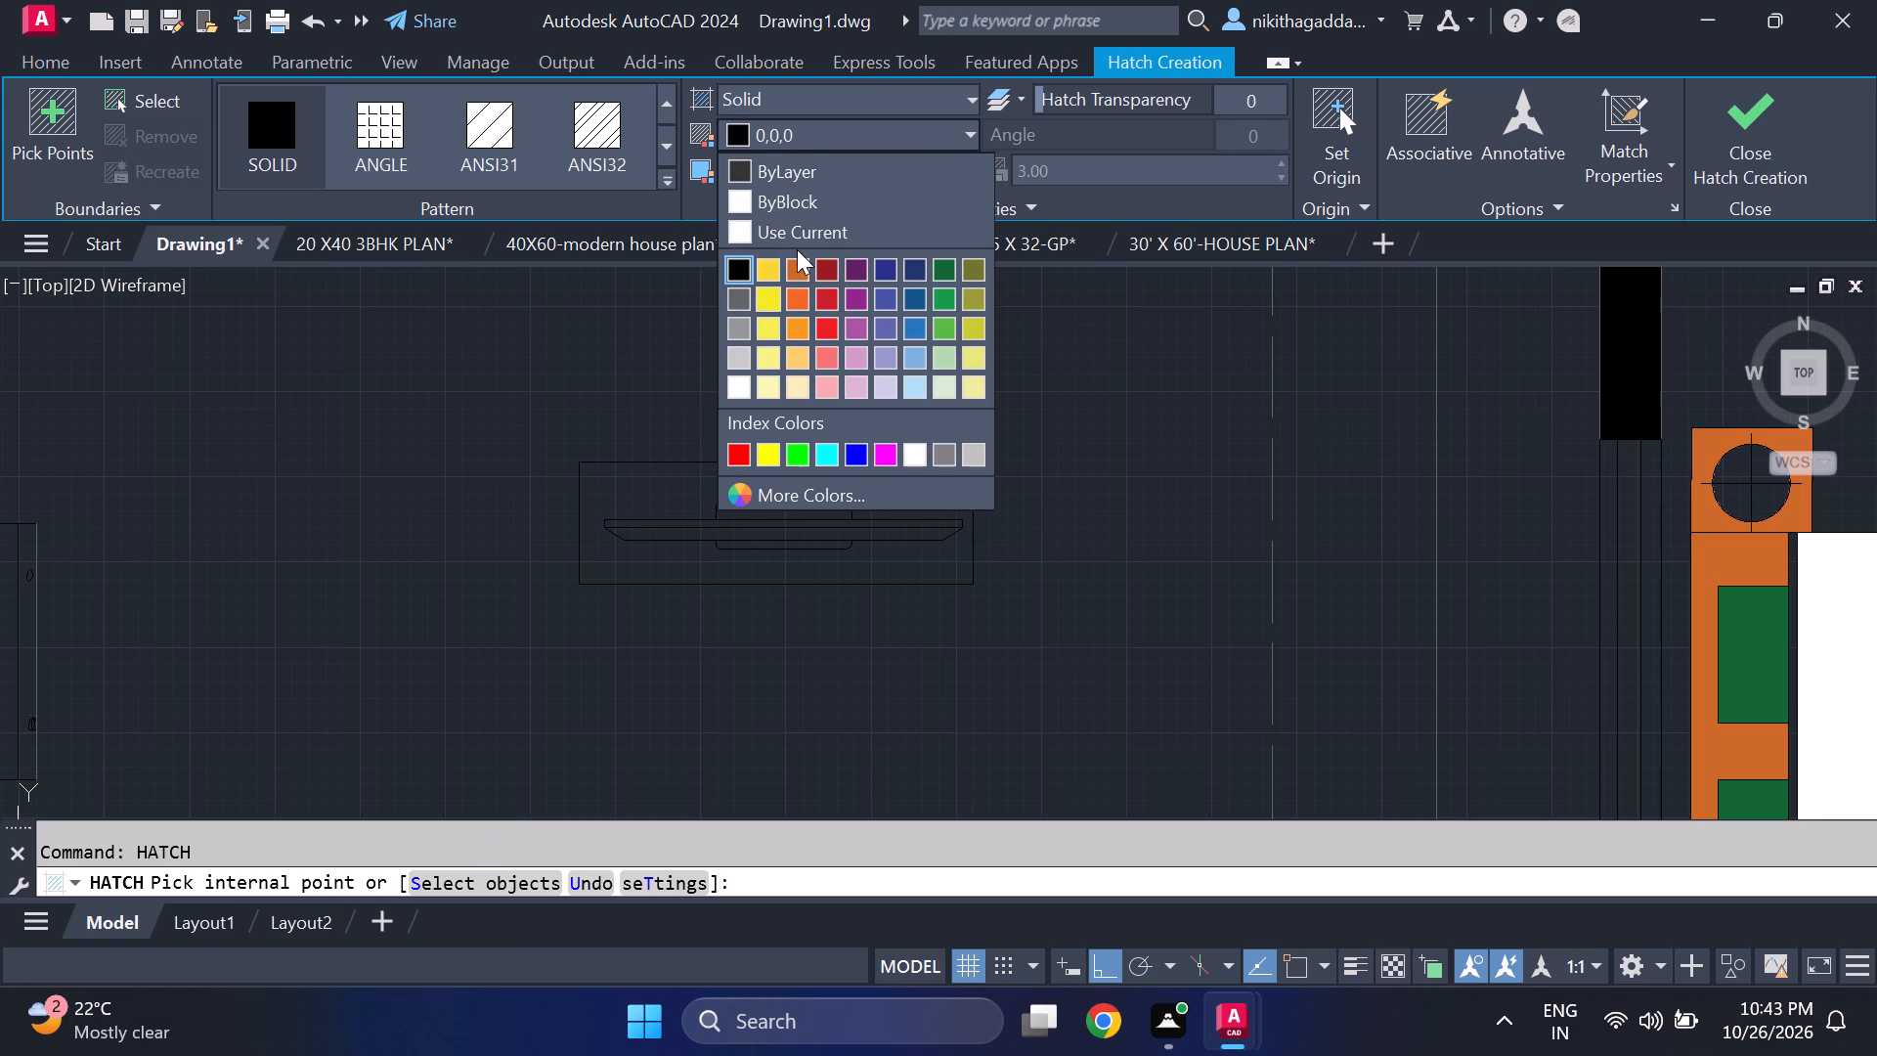
click(802, 261)
click(755, 467)
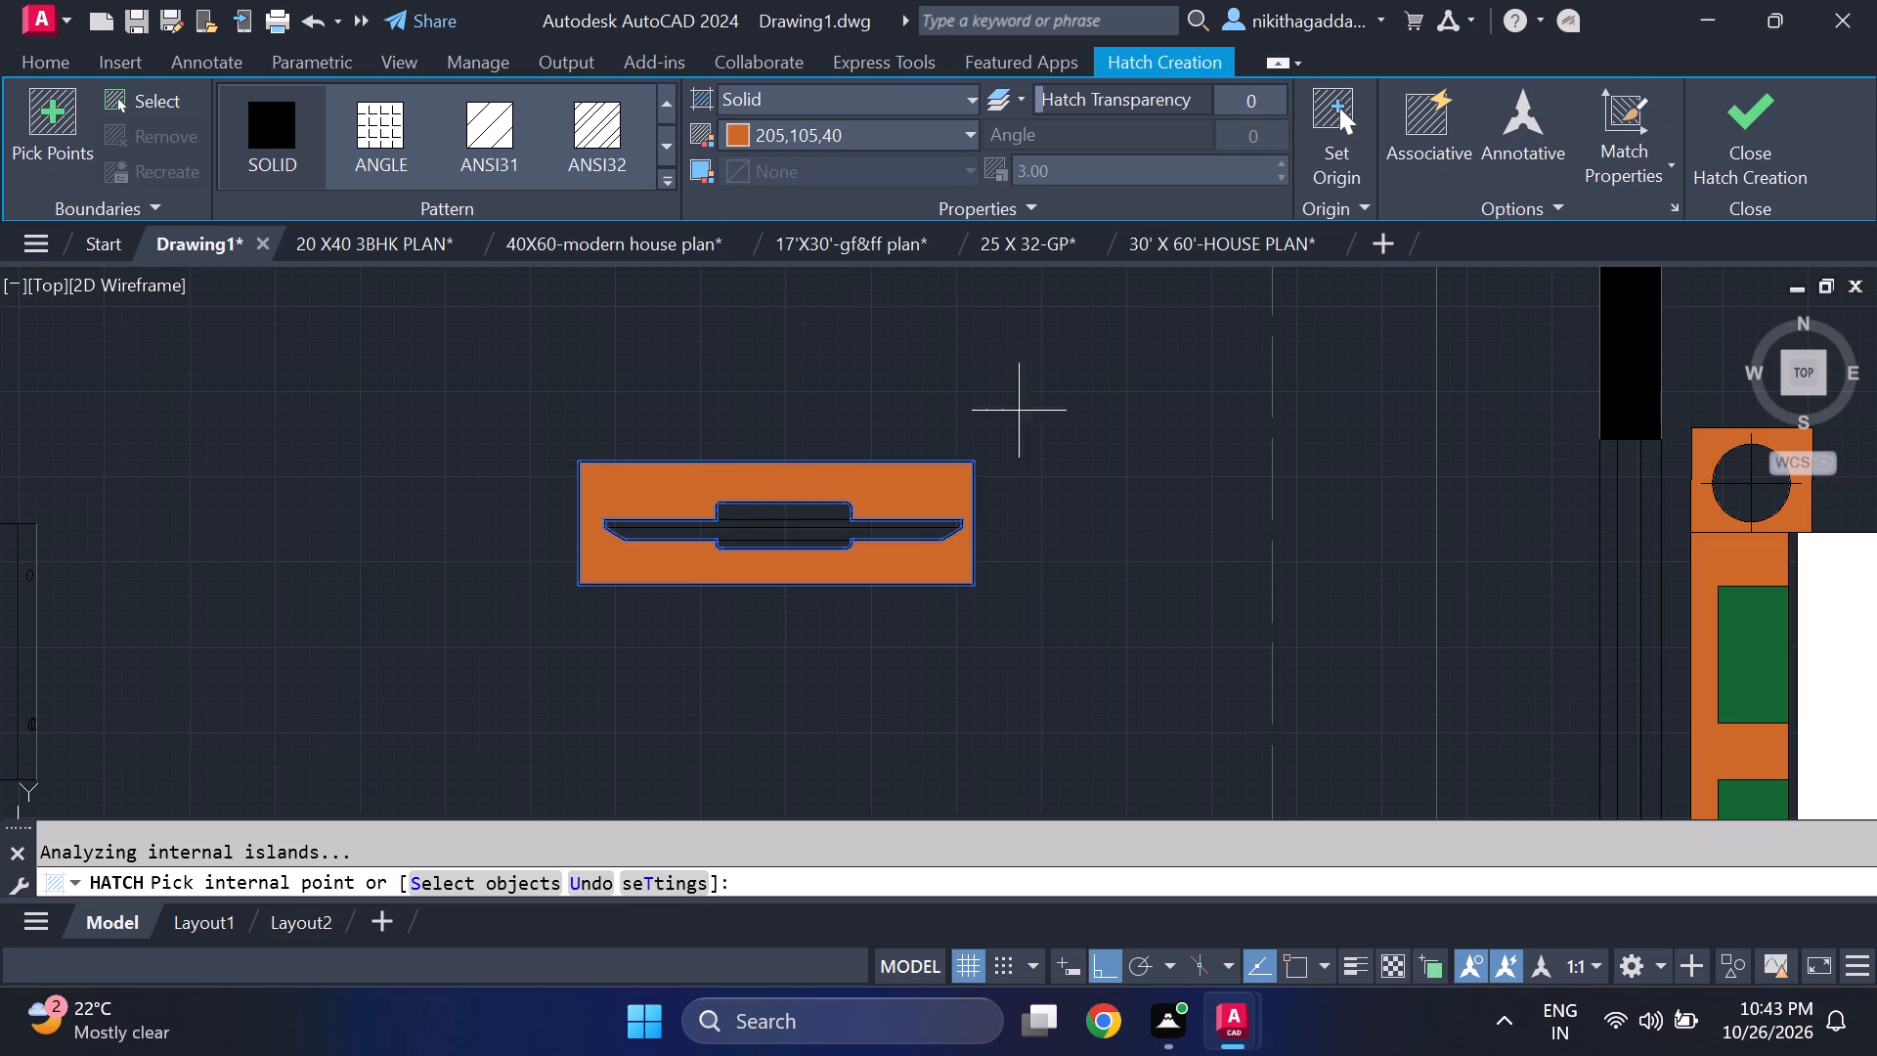
click(1741, 147)
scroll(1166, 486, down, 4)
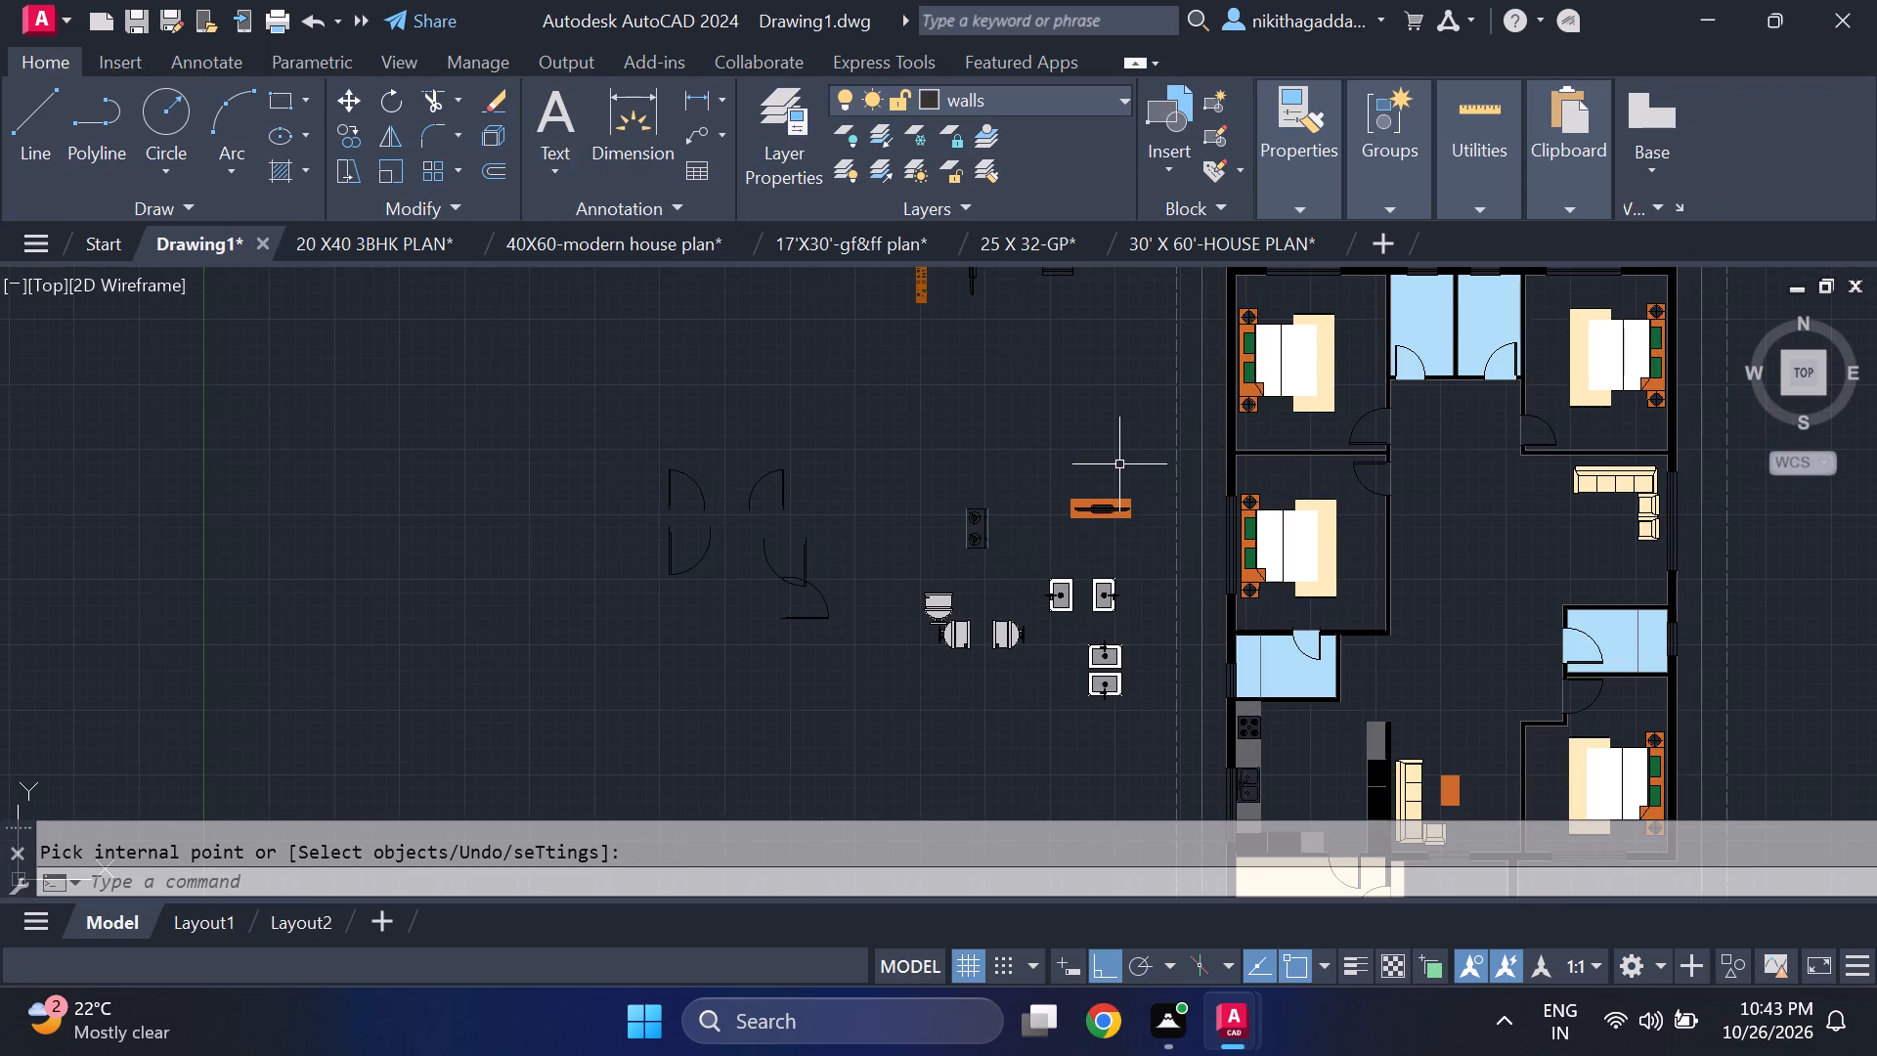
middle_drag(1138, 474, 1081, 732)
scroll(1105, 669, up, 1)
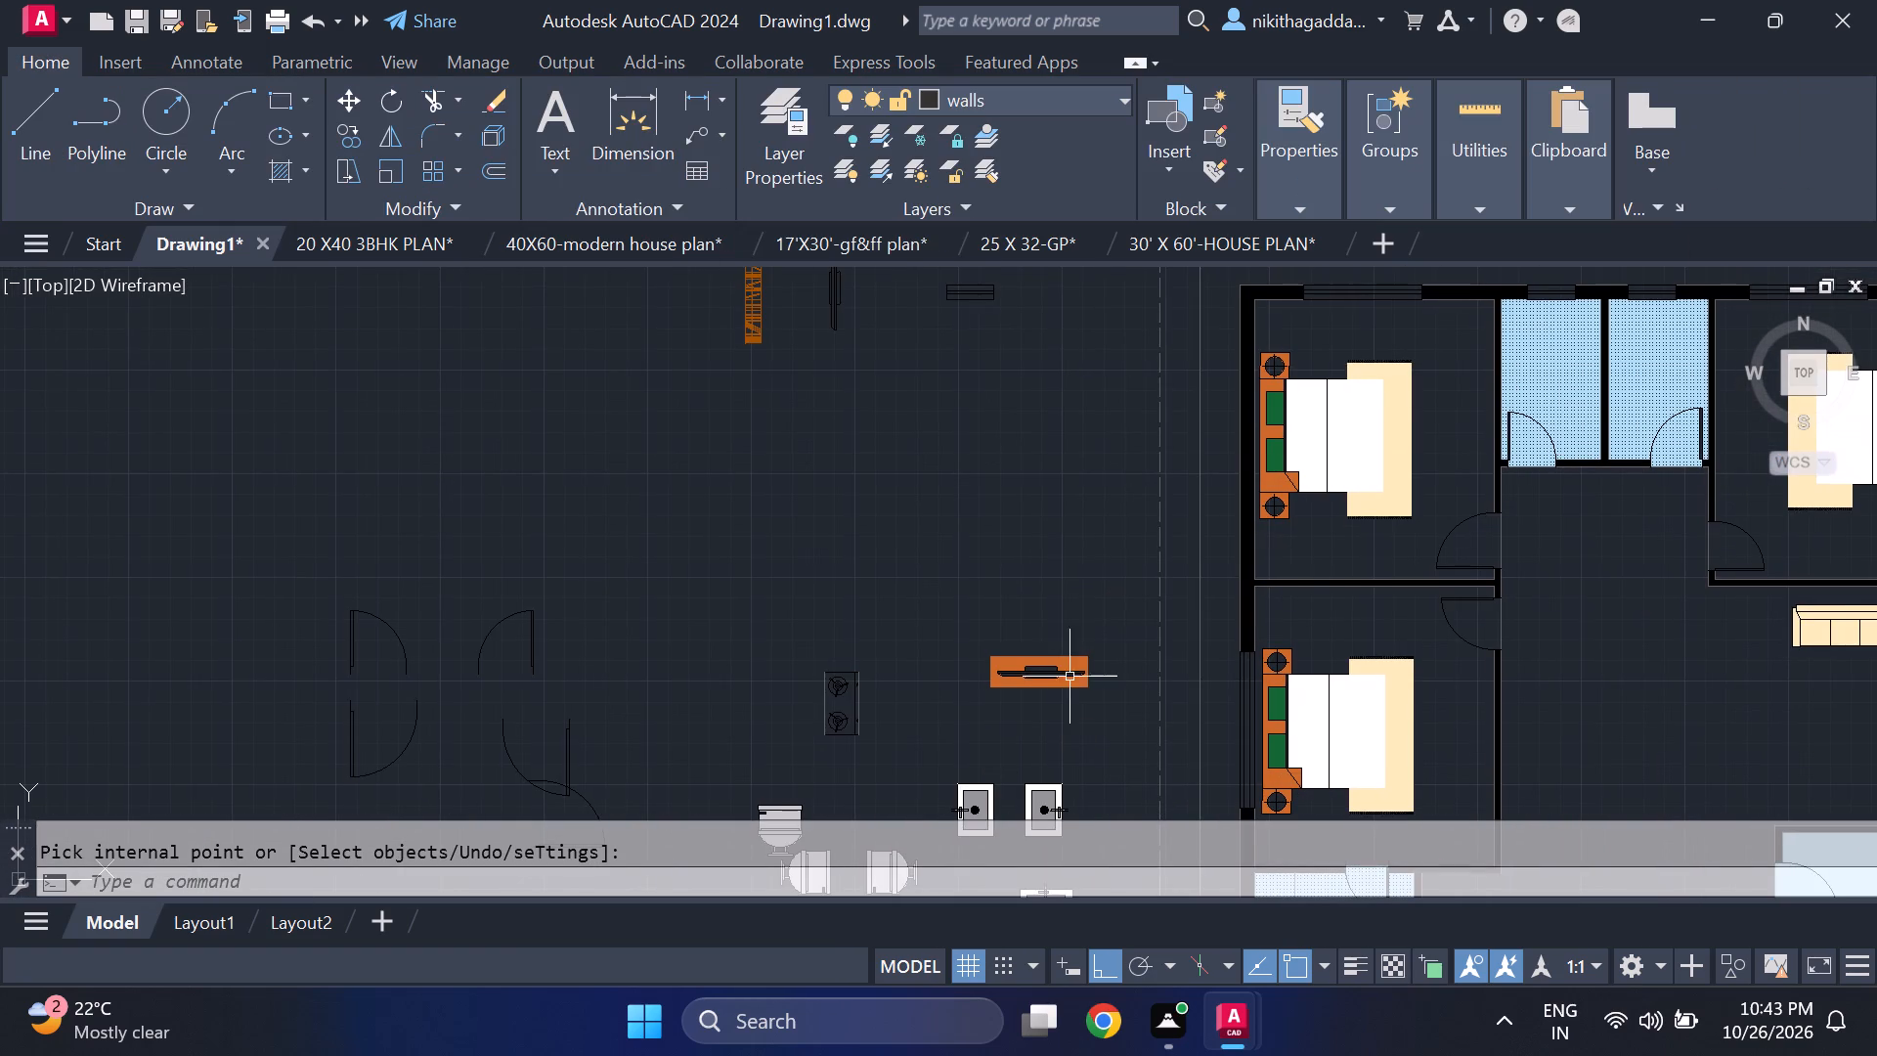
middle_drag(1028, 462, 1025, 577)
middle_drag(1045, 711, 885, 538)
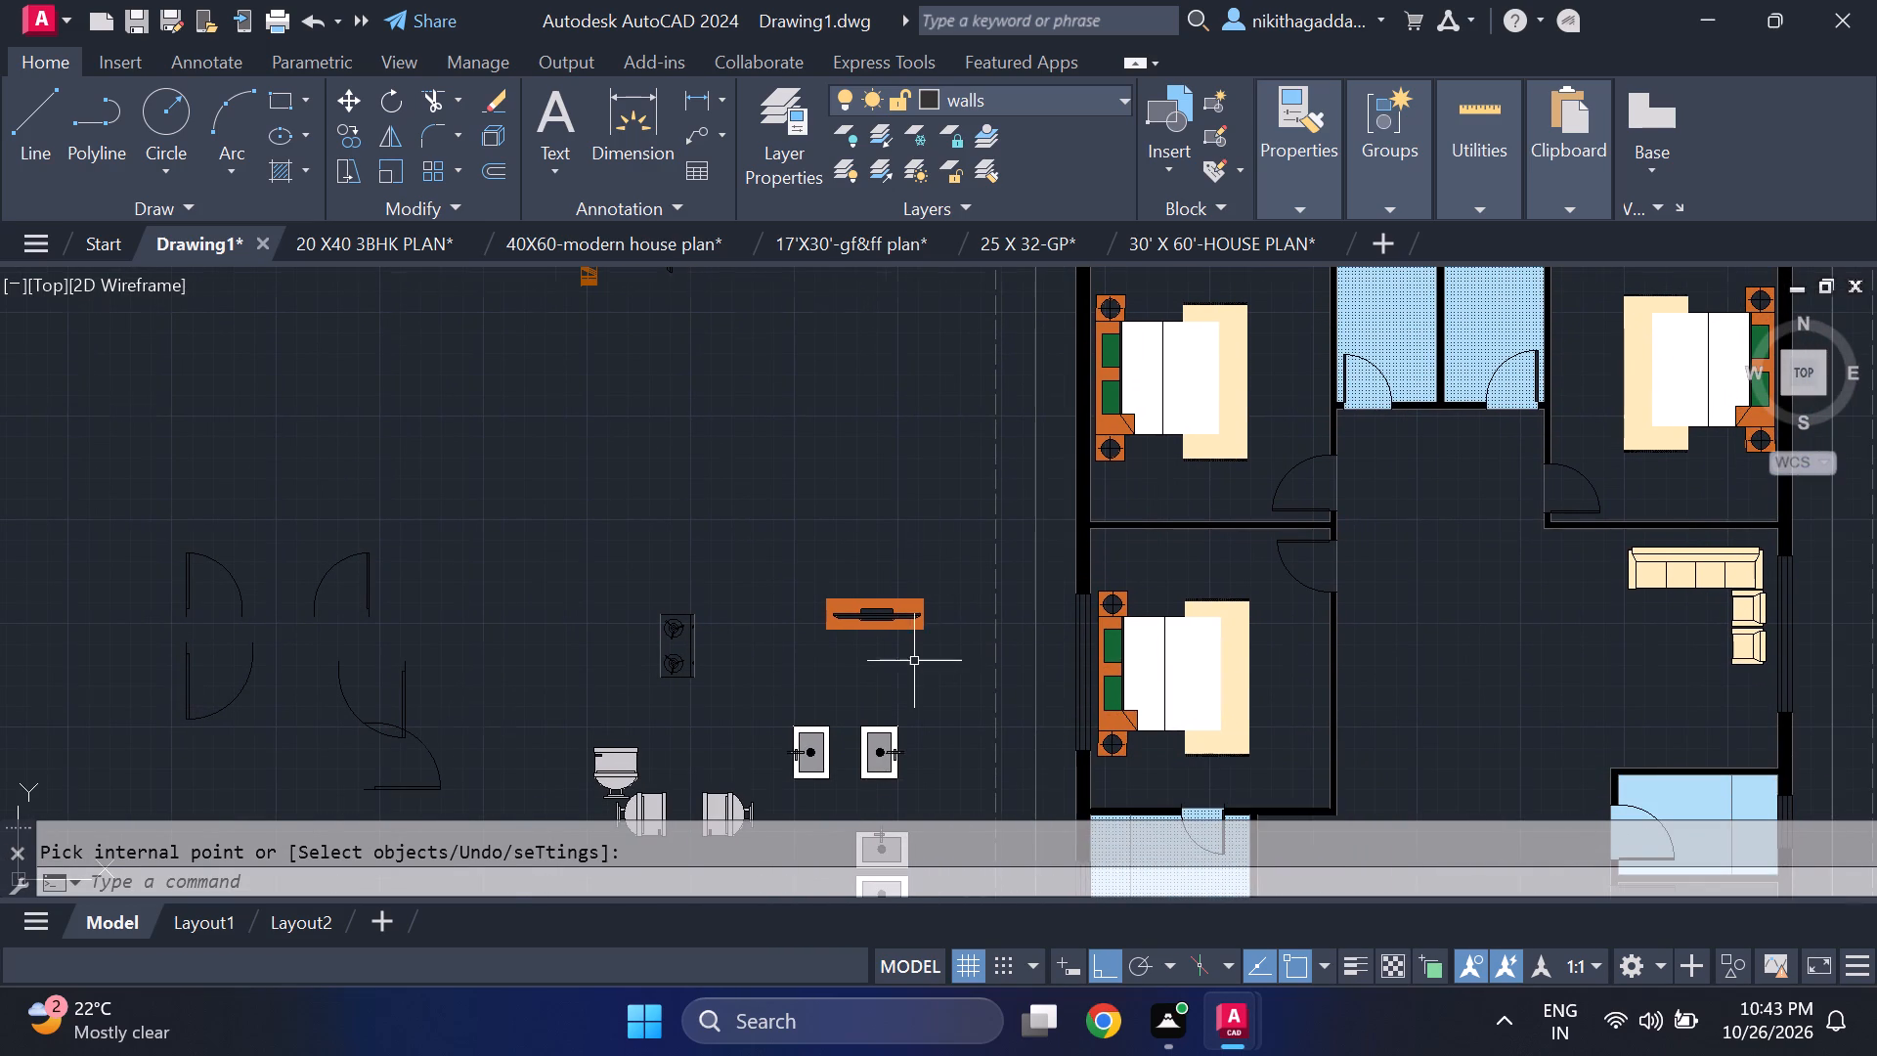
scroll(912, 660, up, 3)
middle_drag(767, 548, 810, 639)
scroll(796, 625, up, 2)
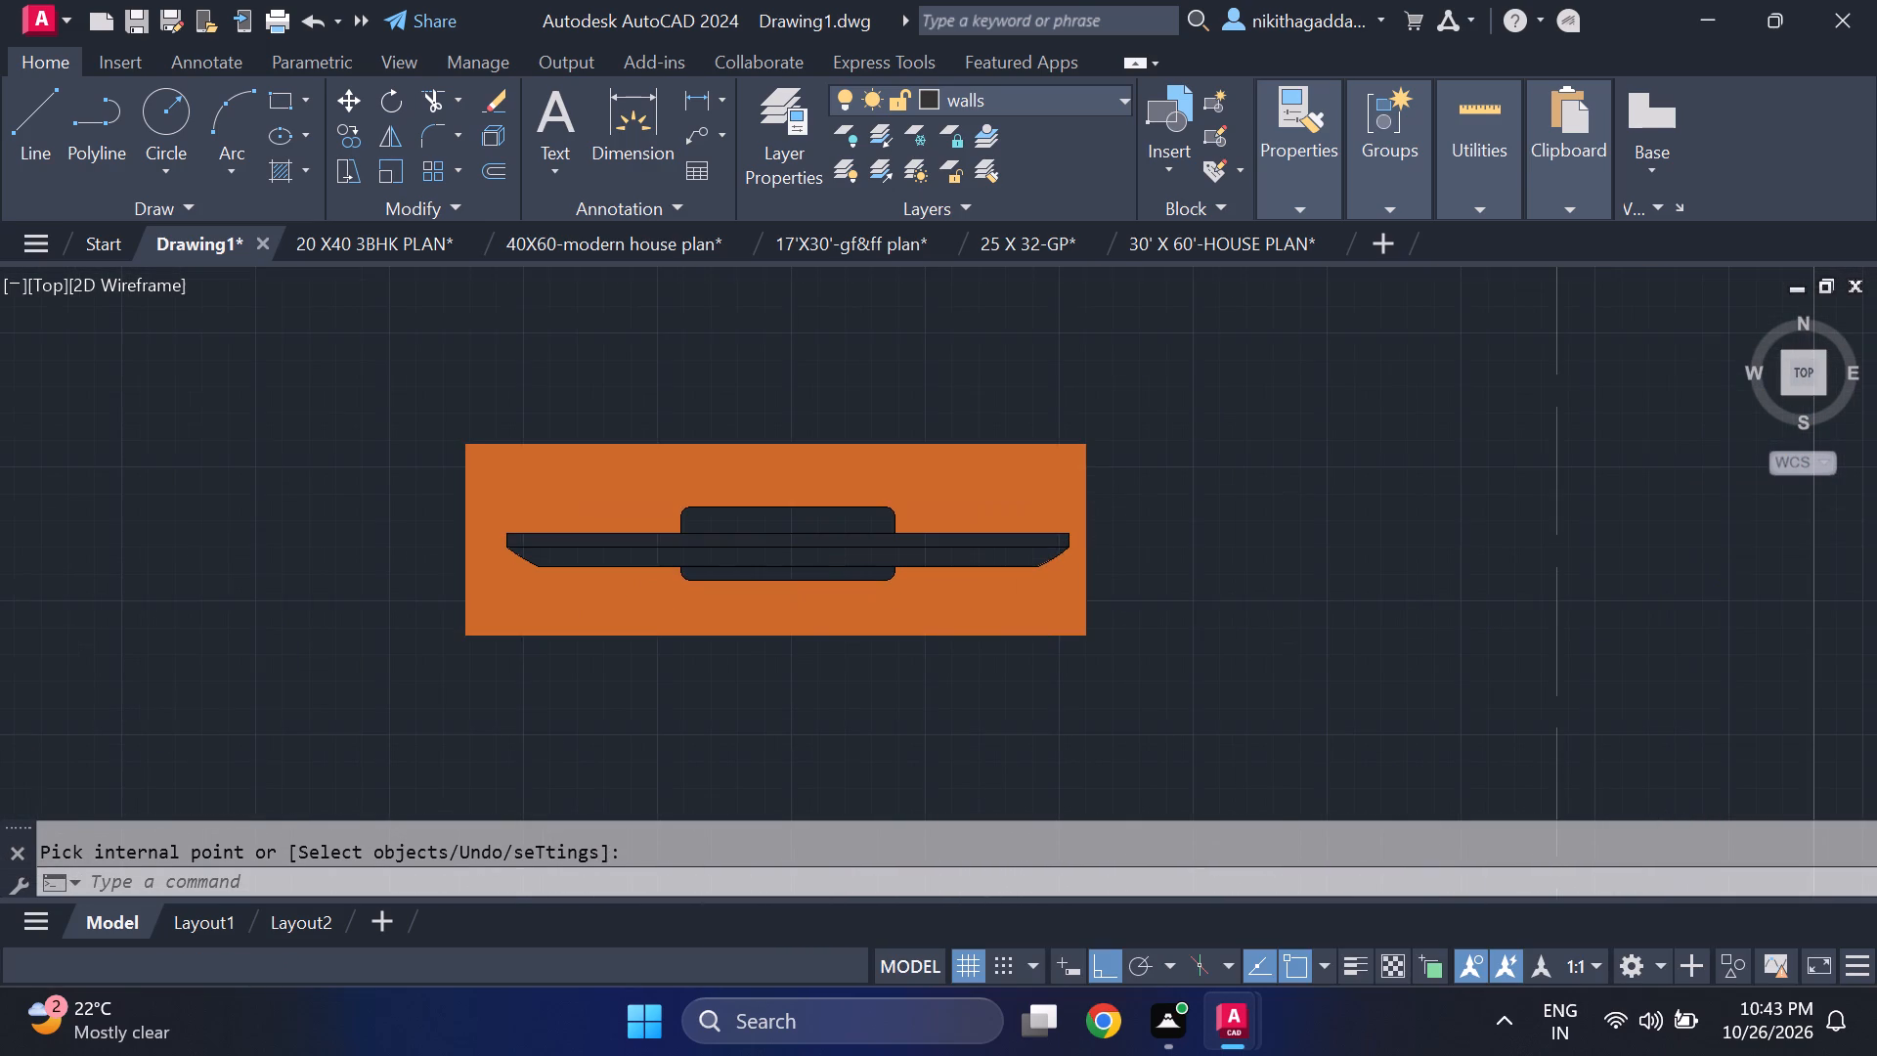
Rotate the orange TV unit with its TV symbol 90° about the unit's lower-right corner.
scroll(875, 584, down, 1)
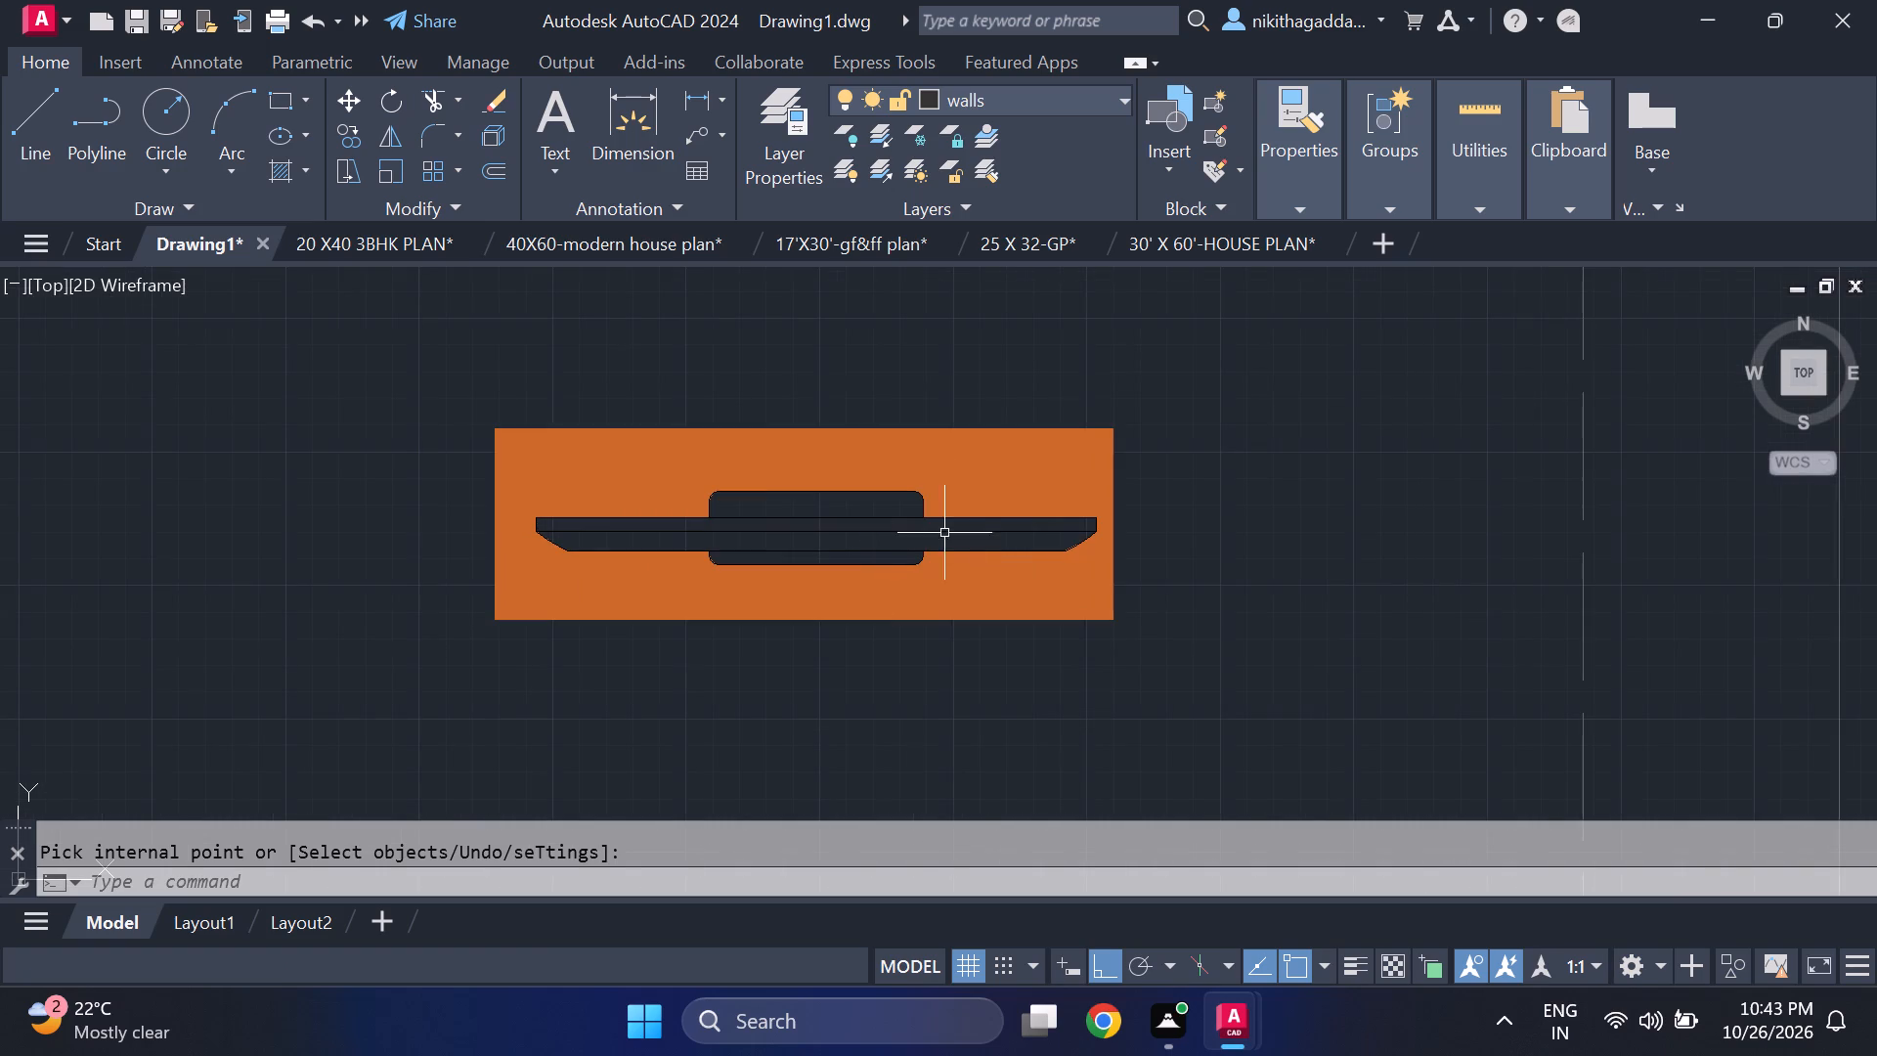
drag(1177, 330, 1174, 374)
click(257, 695)
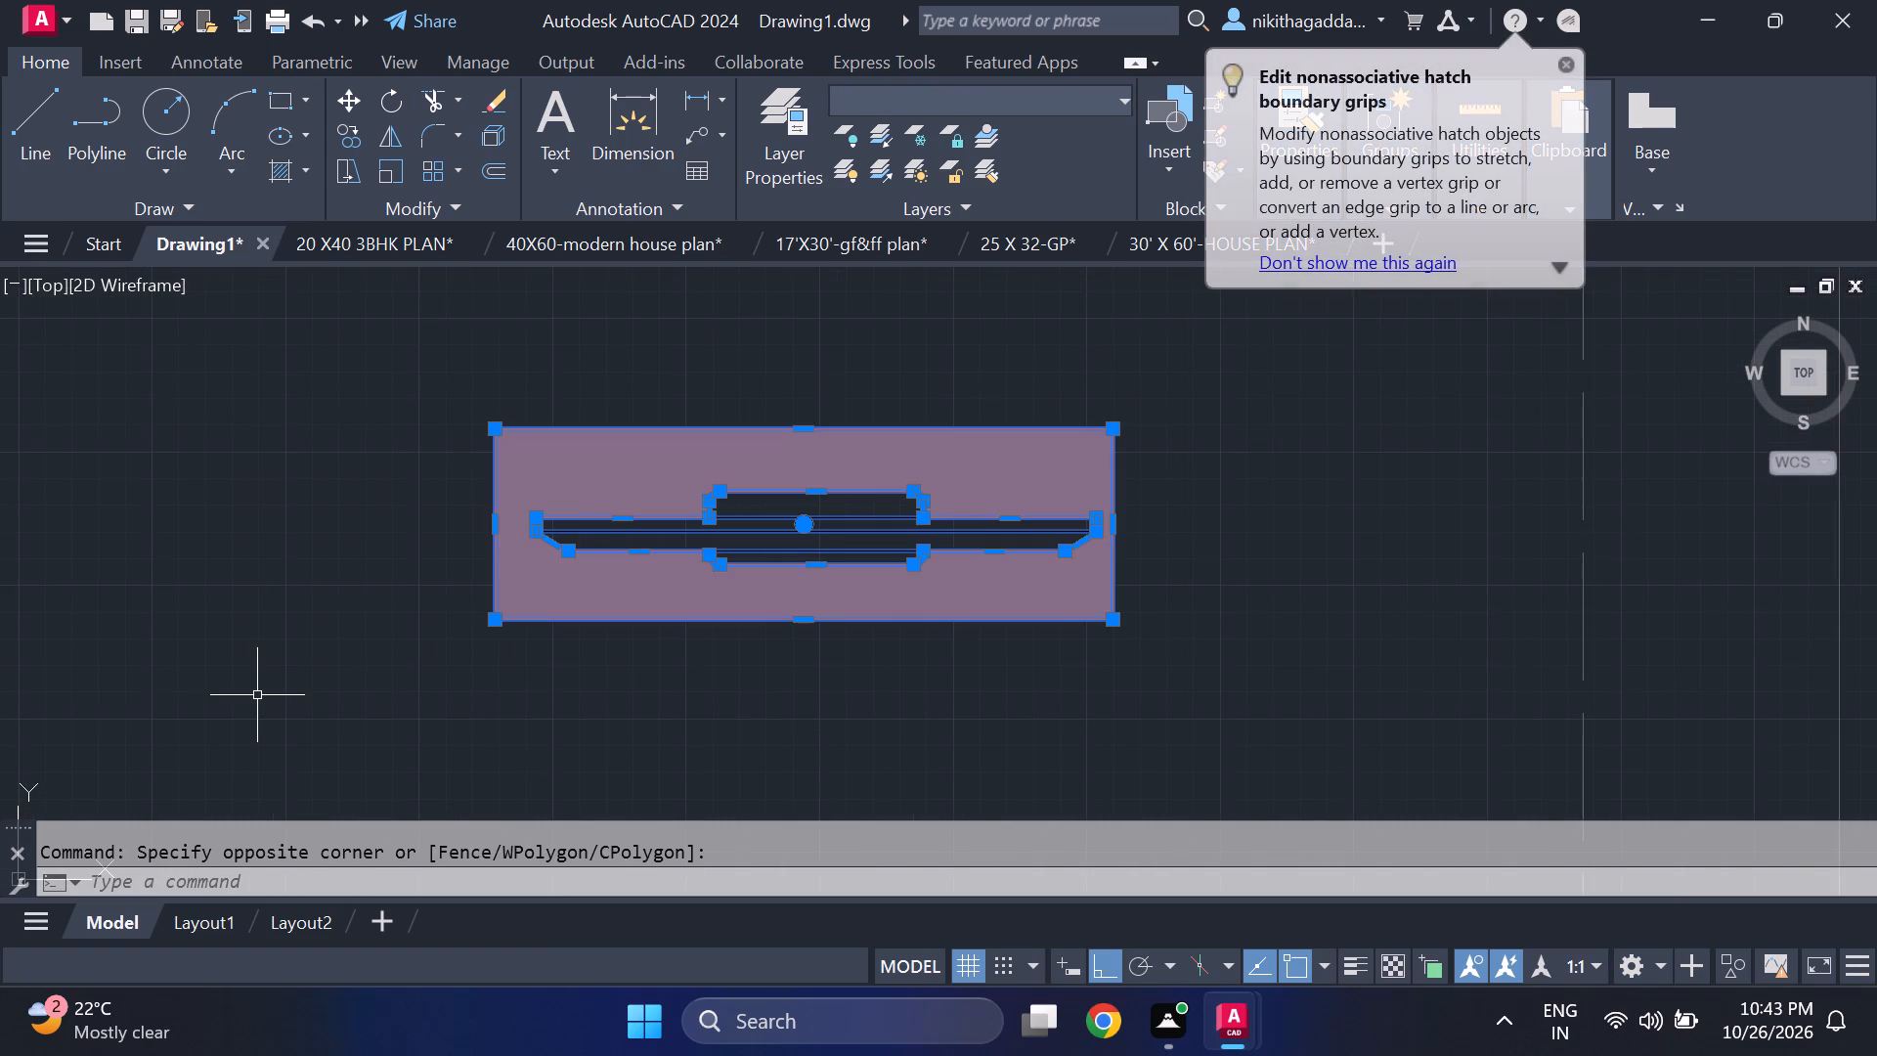
text(ro)
key(Return)
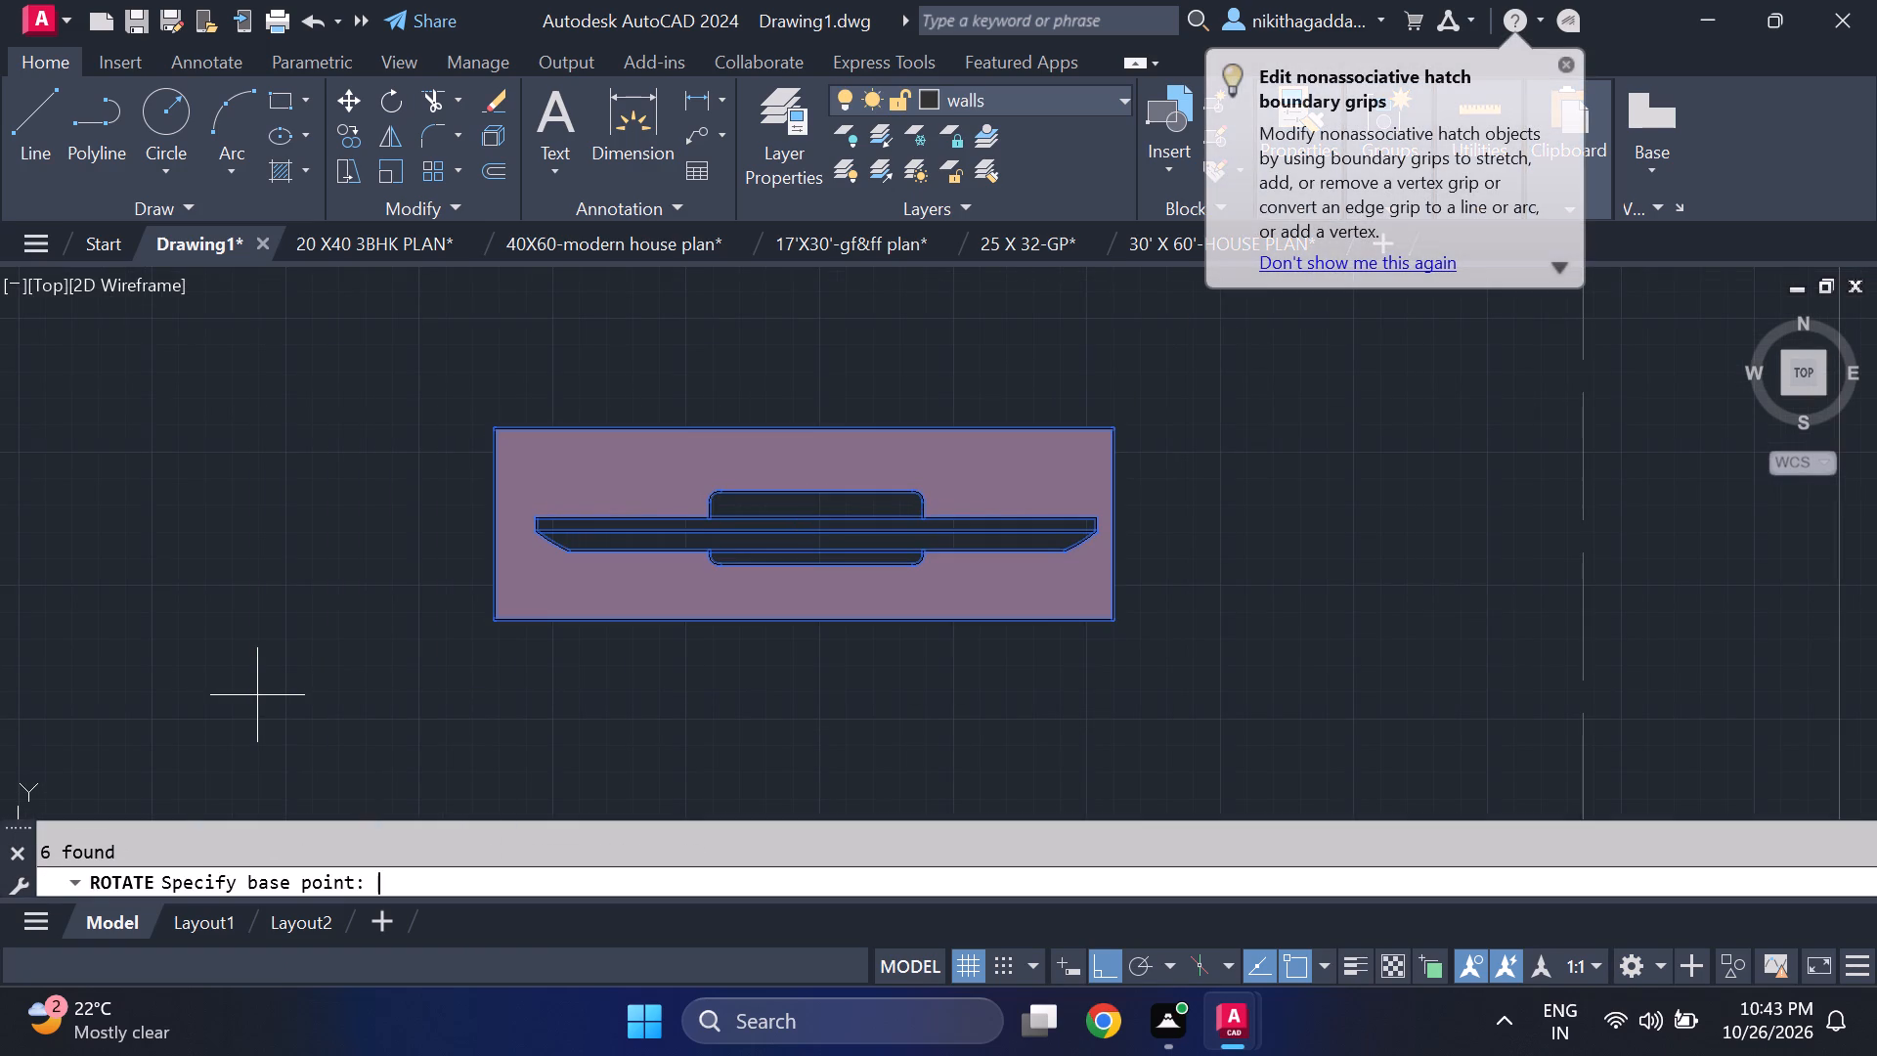
click(1120, 609)
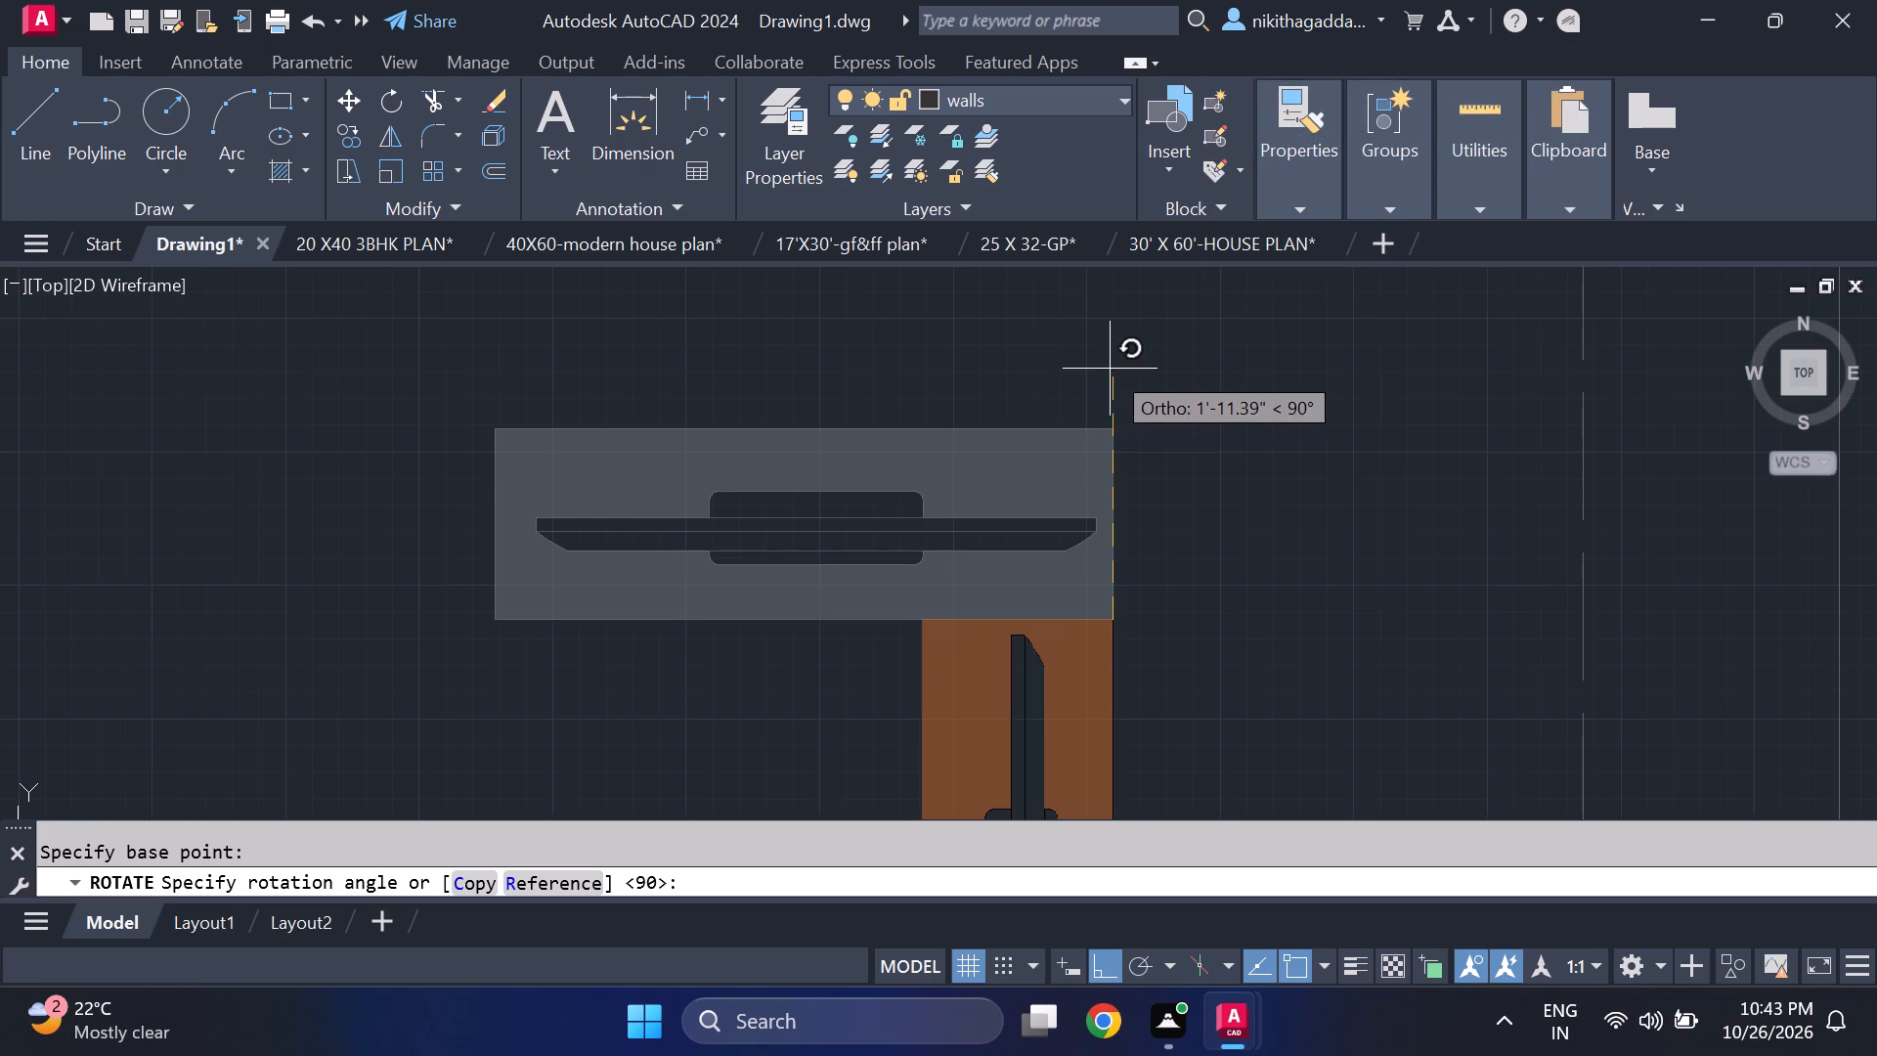
click(1111, 368)
Mirror the rotated TV unit across a vertical line beside it, keeping the source objects.
scroll(1080, 599, down, 2)
middle_drag(1108, 693, 1074, 506)
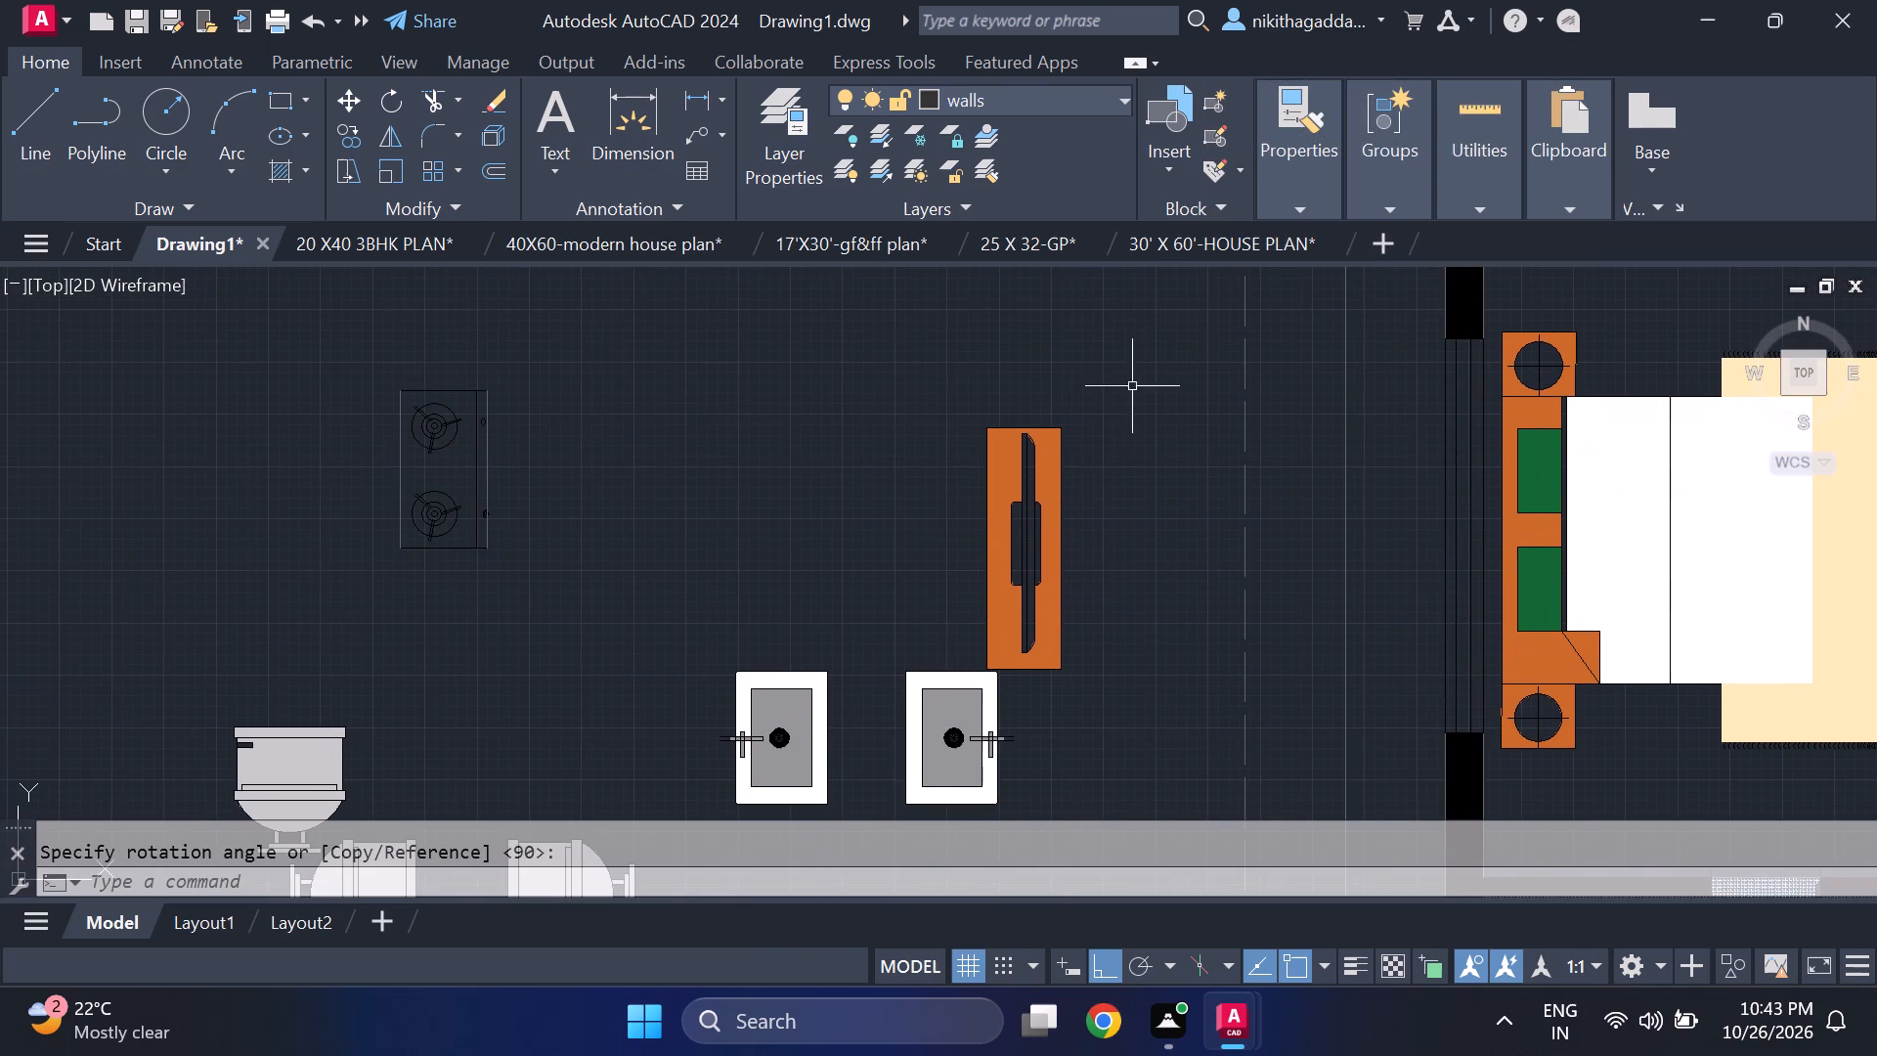
click(1142, 374)
click(933, 577)
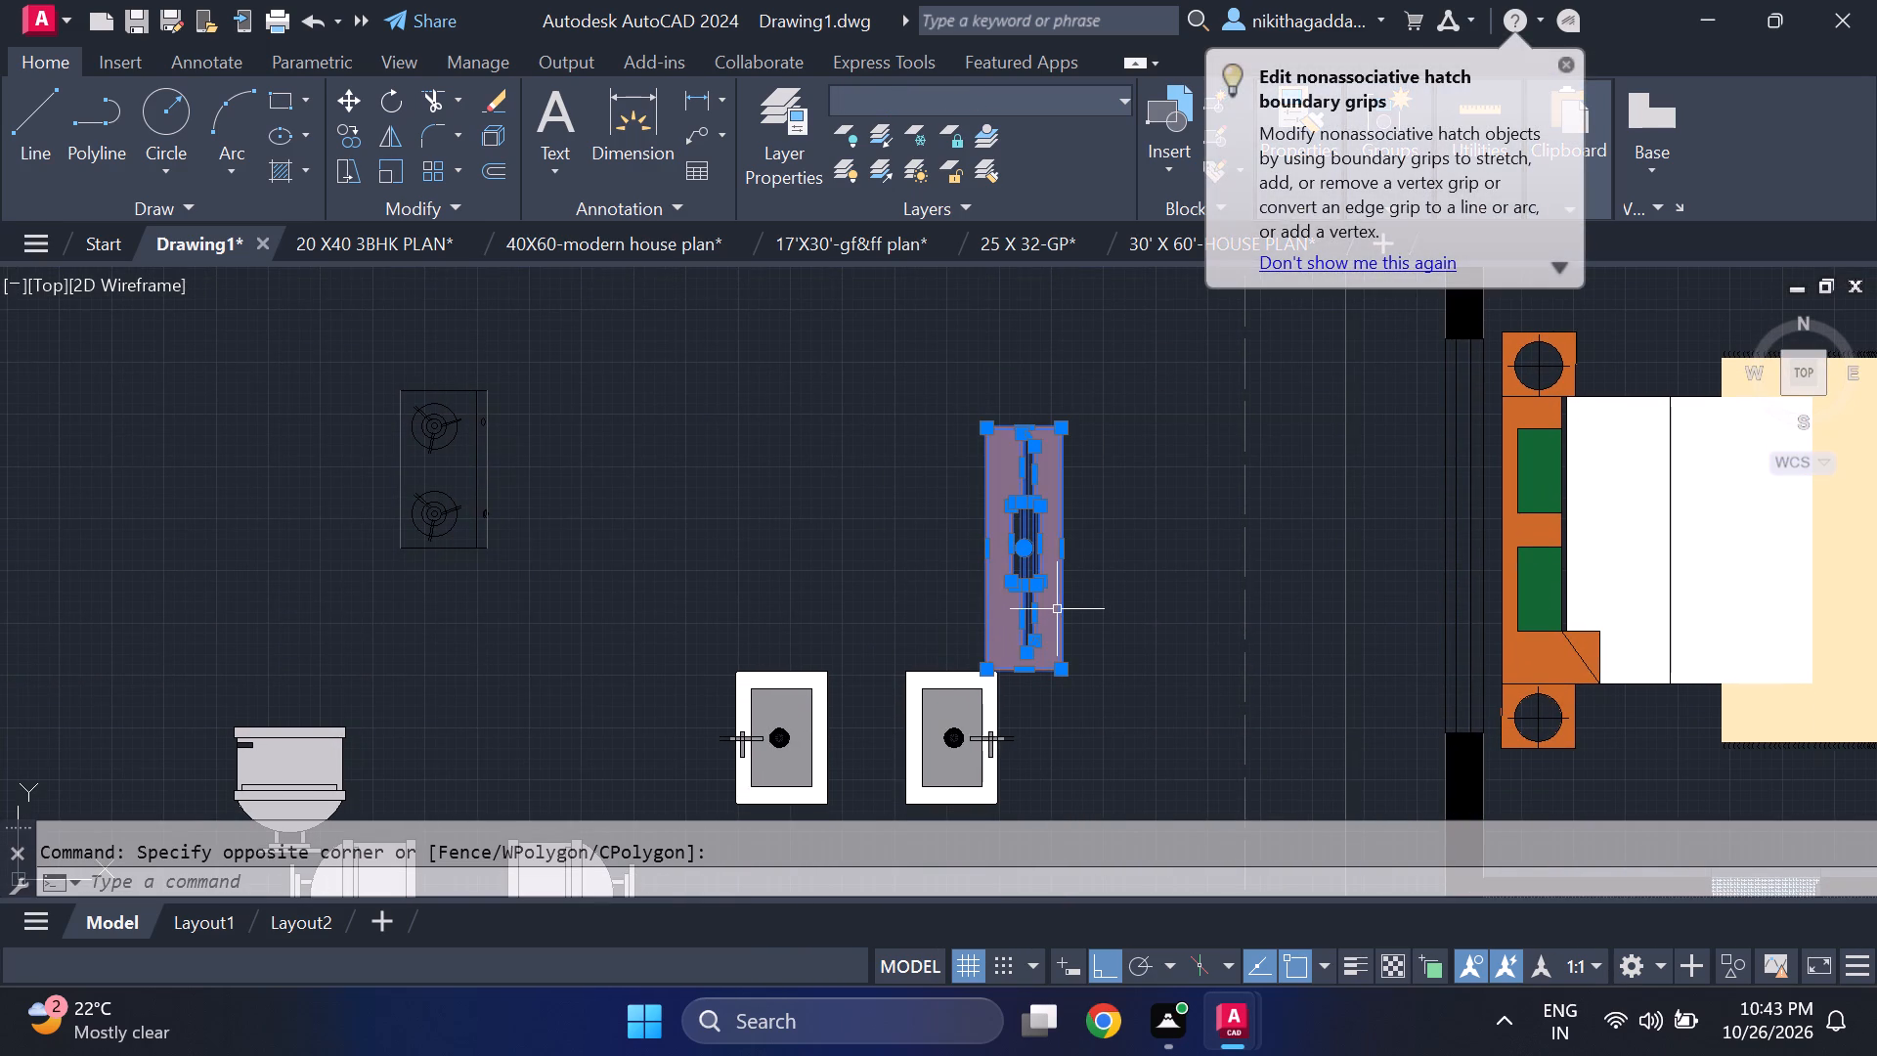
text(mi)
key(Return)
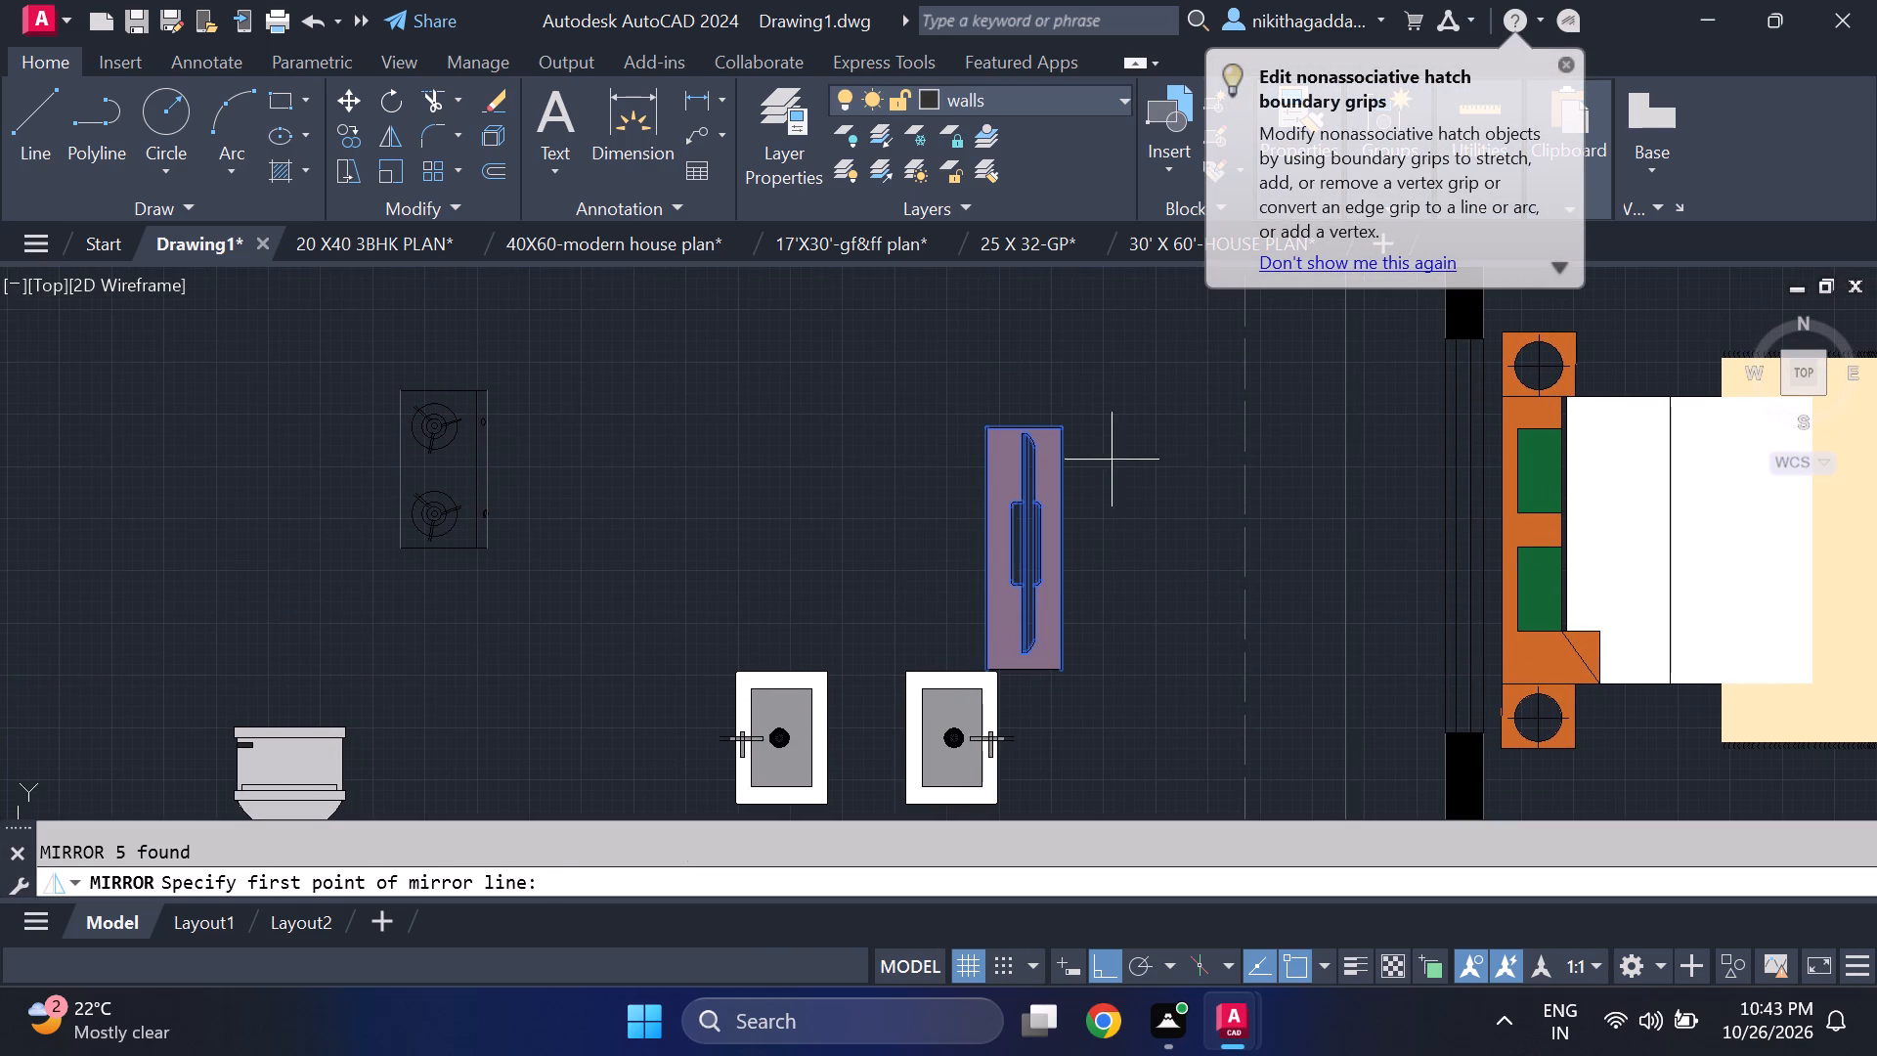
click(1114, 399)
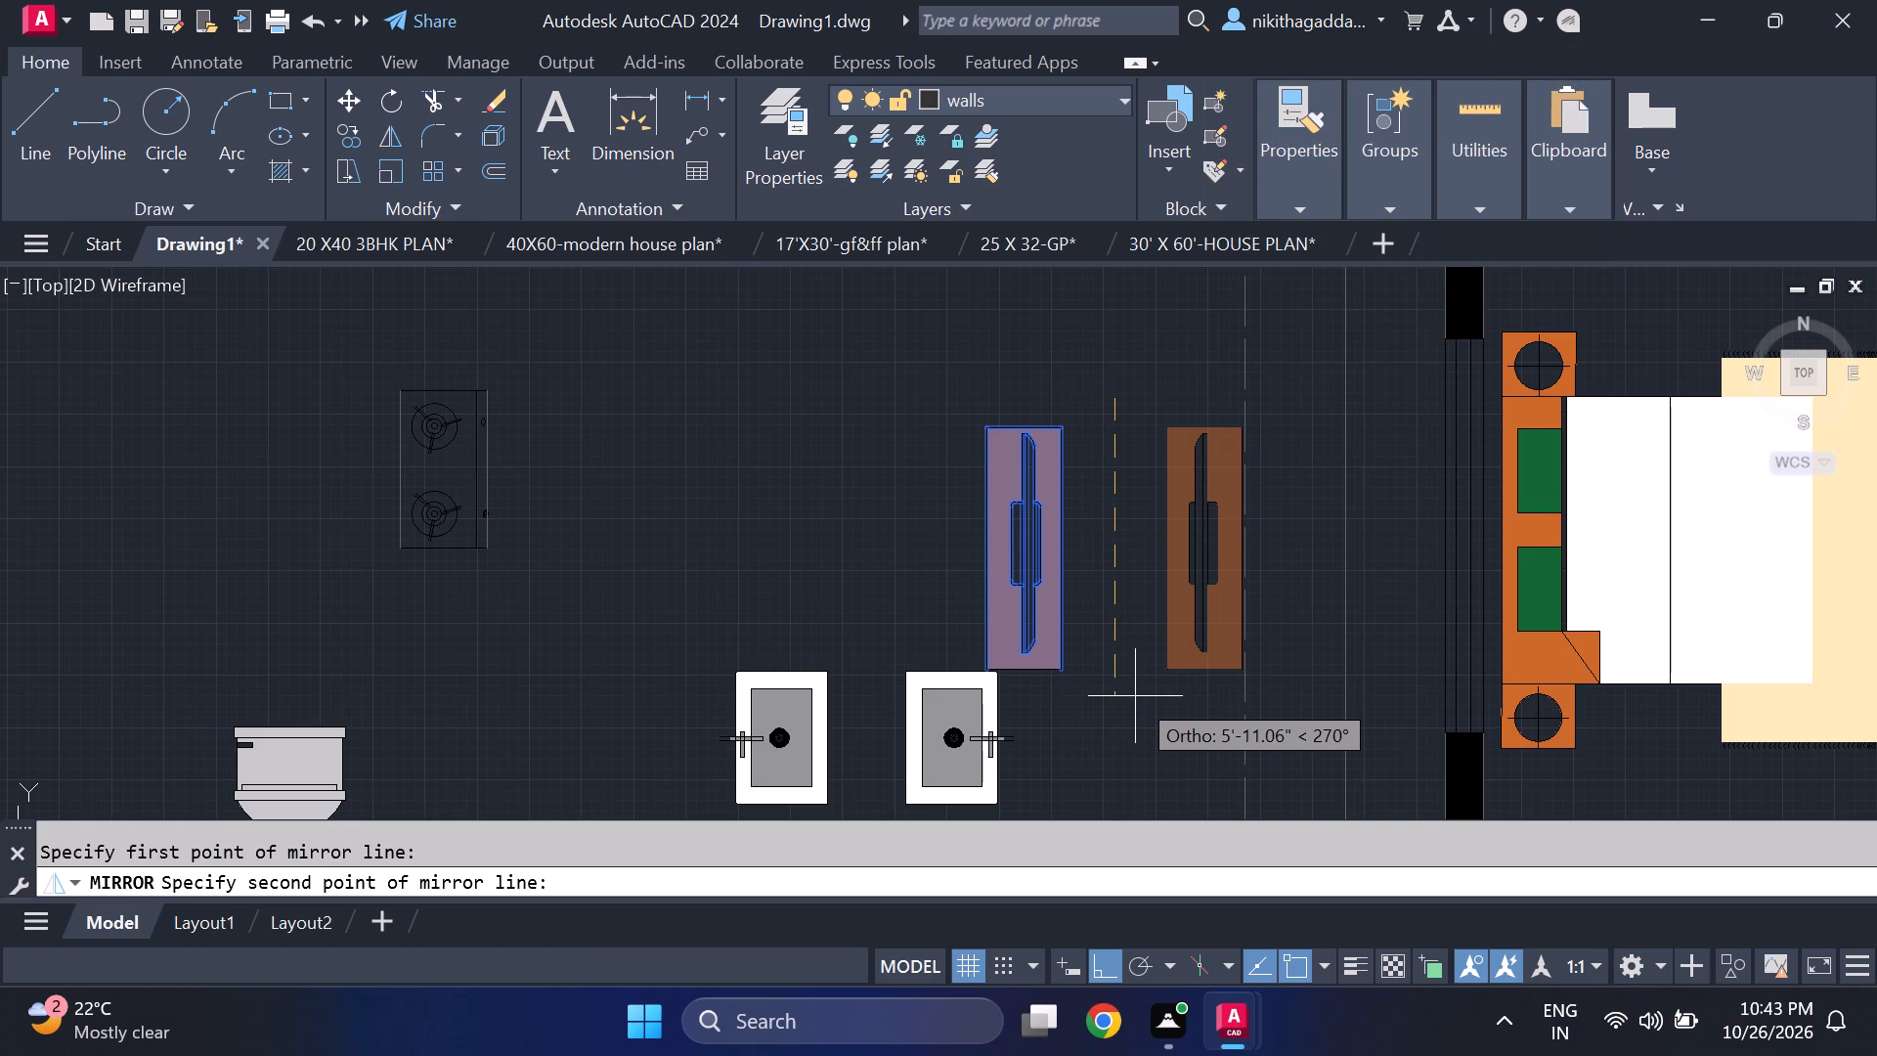
click(1135, 696)
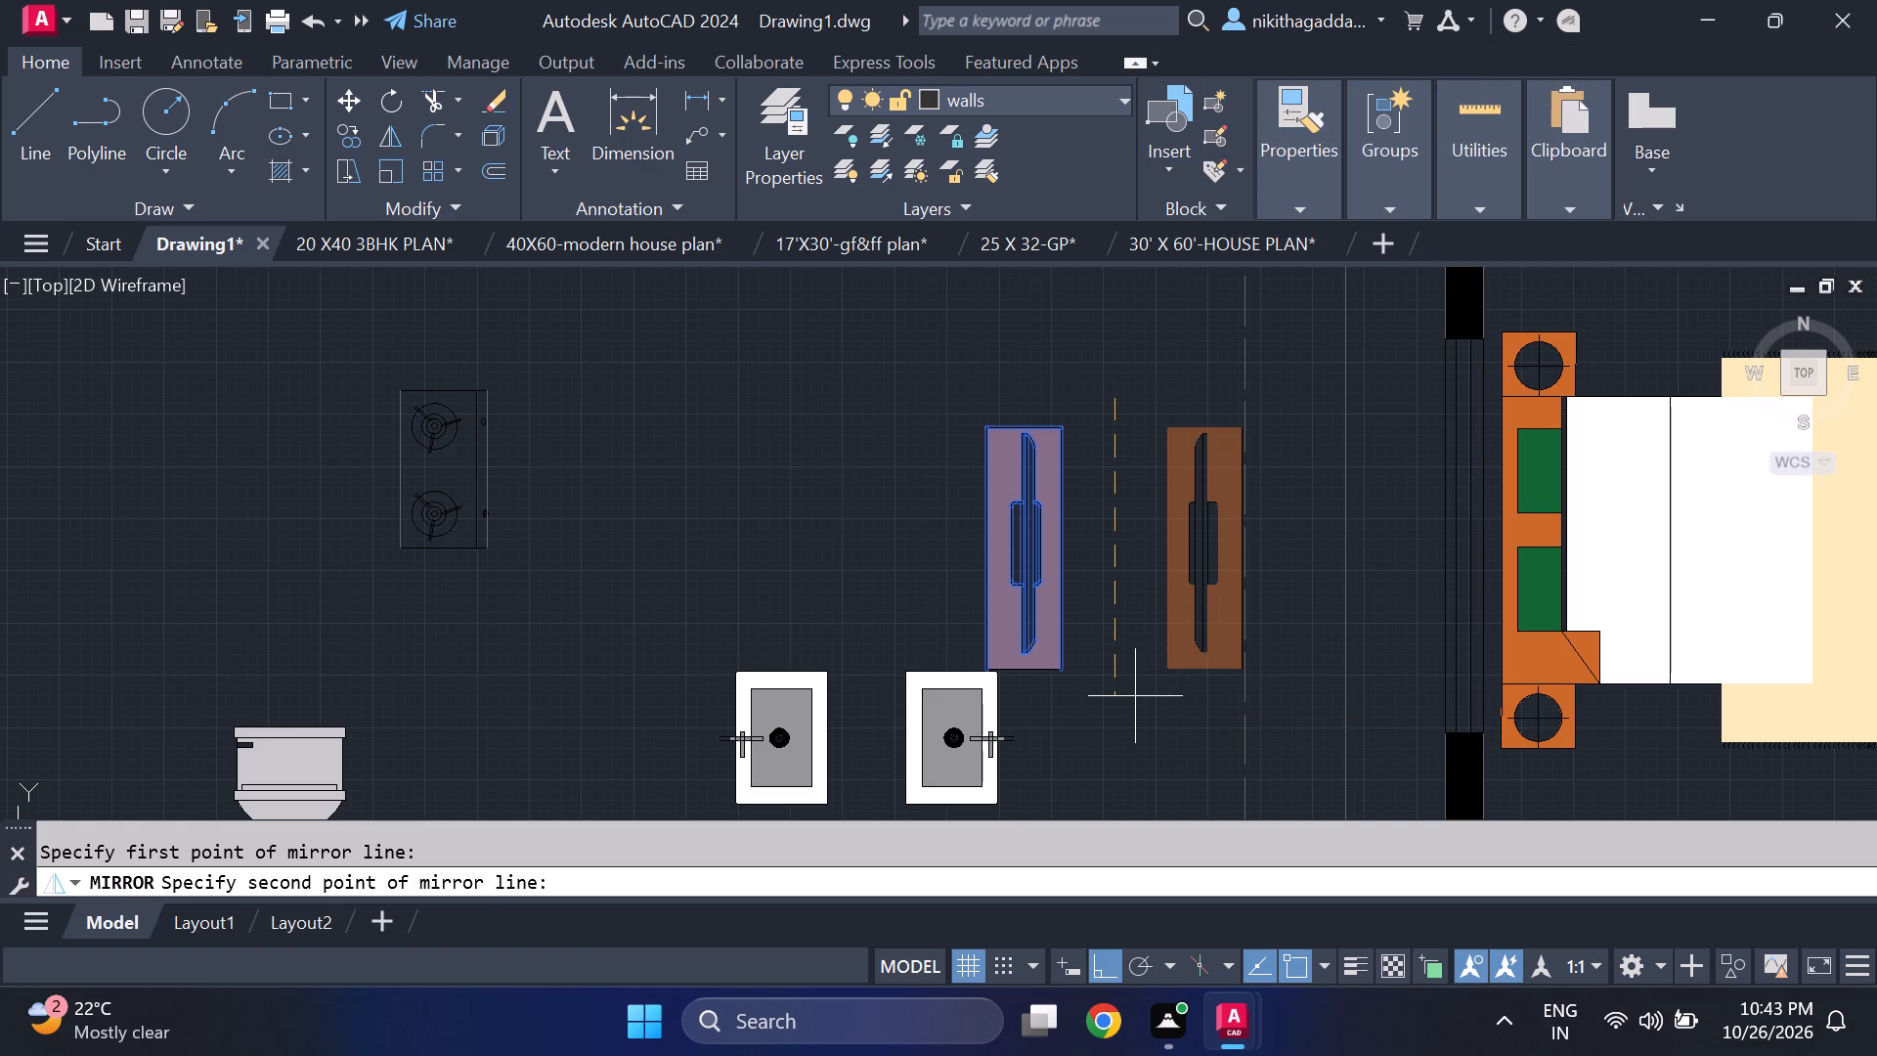
text(no)
key(Return)
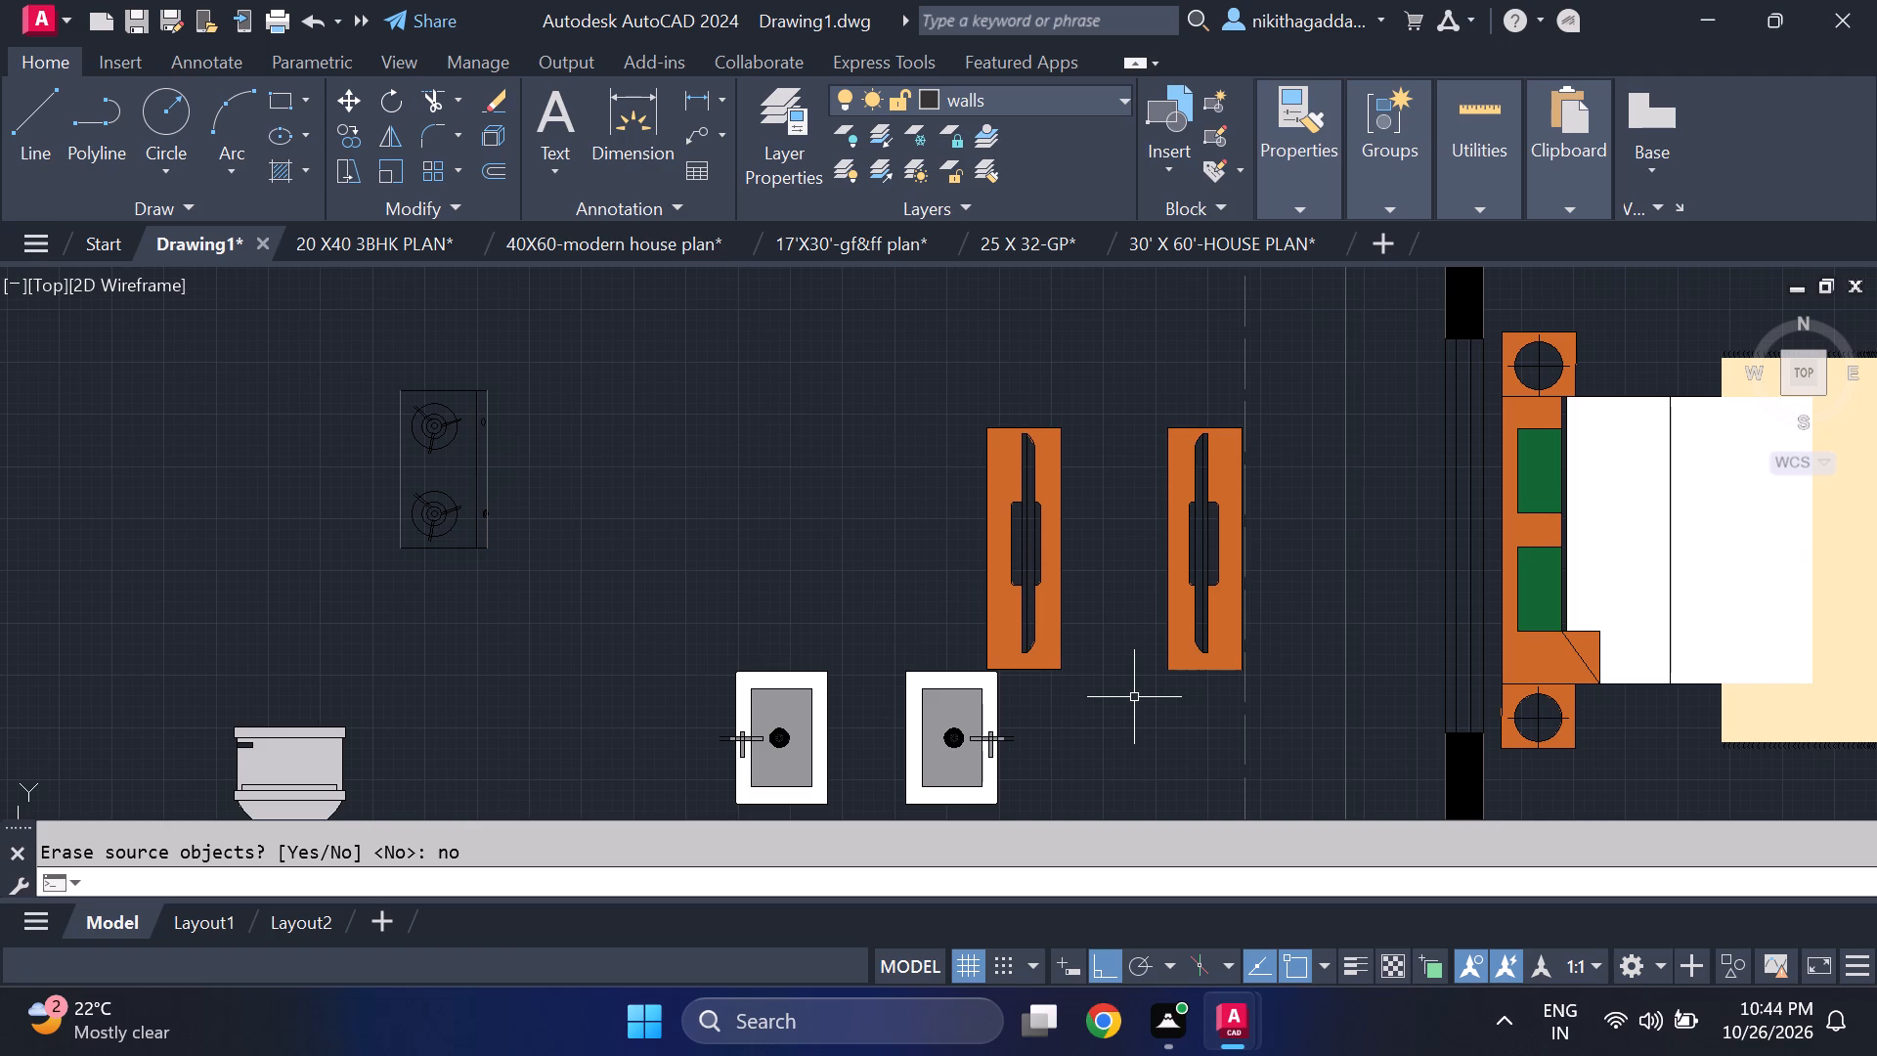
Copy the original vertical TV unit by its top-left corner to the middle bedroom's wall opposite the bed.
middle_drag(1141, 664, 1071, 729)
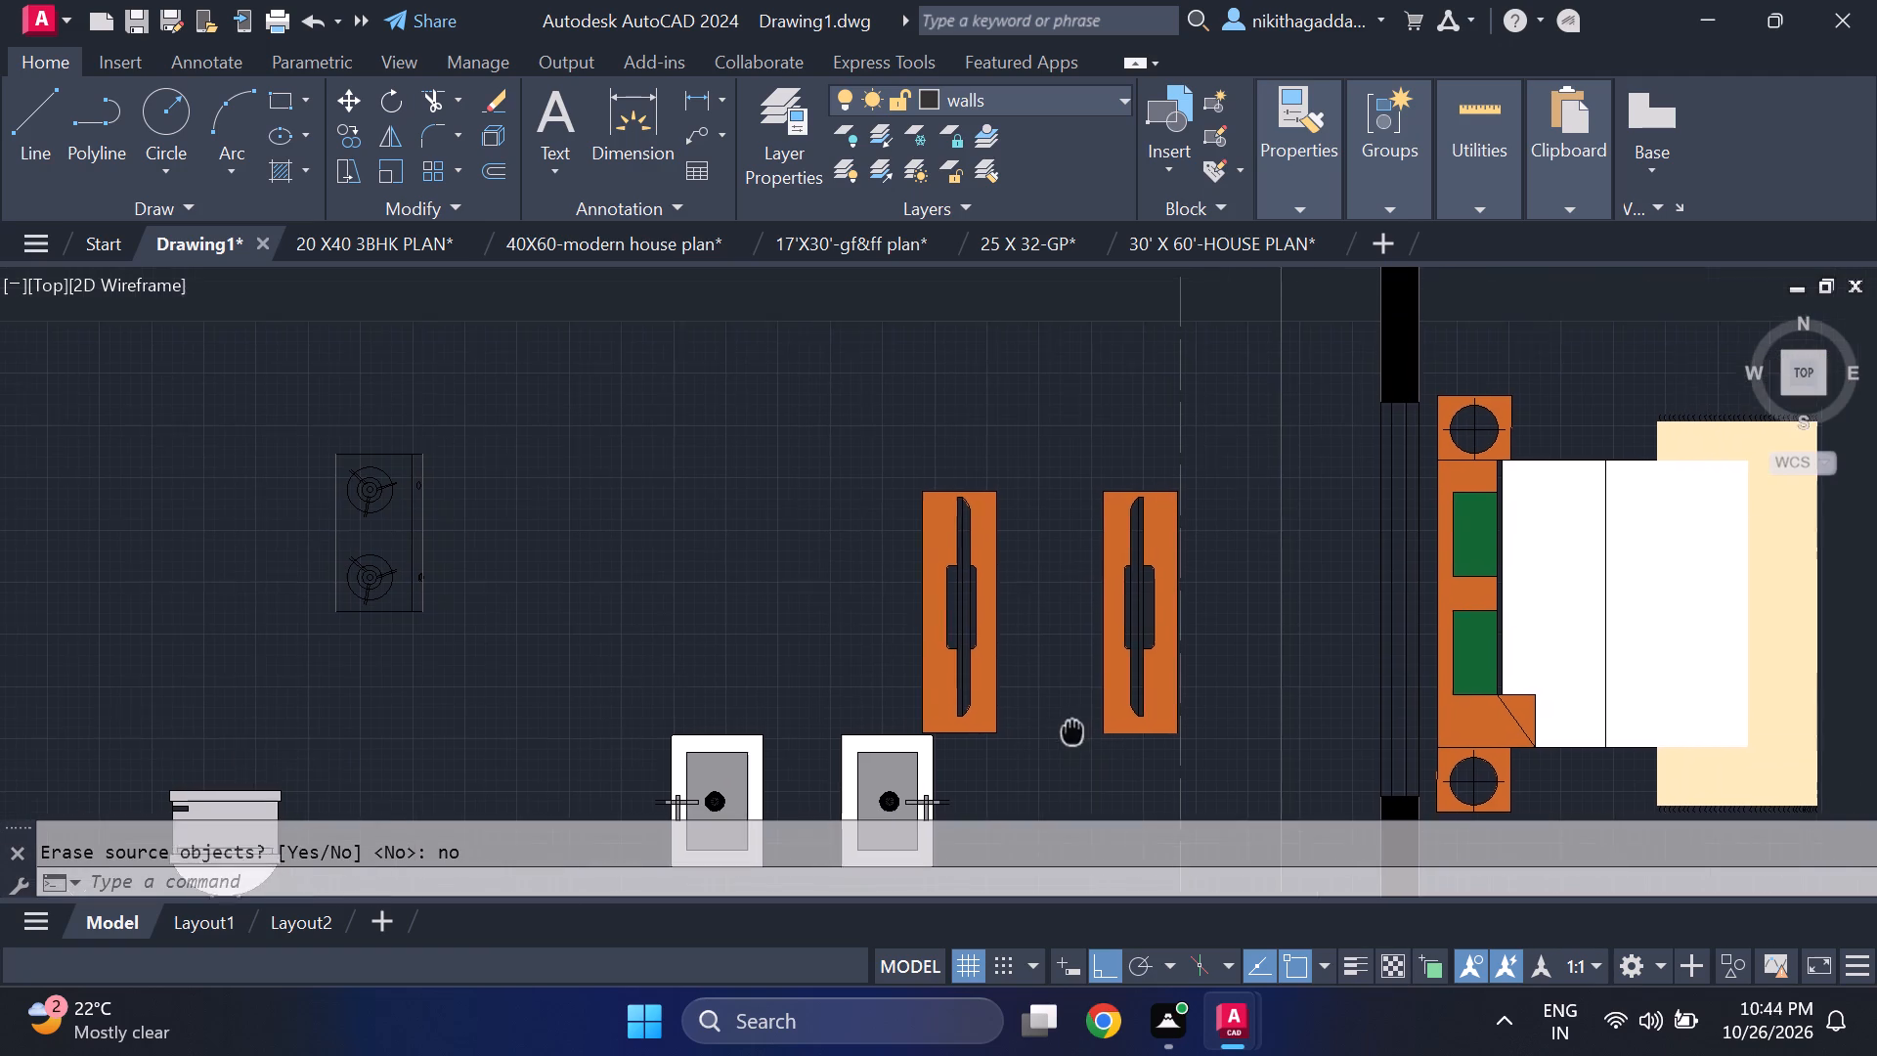
middle_drag(1071, 729, 1071, 731)
click(1027, 475)
click(889, 615)
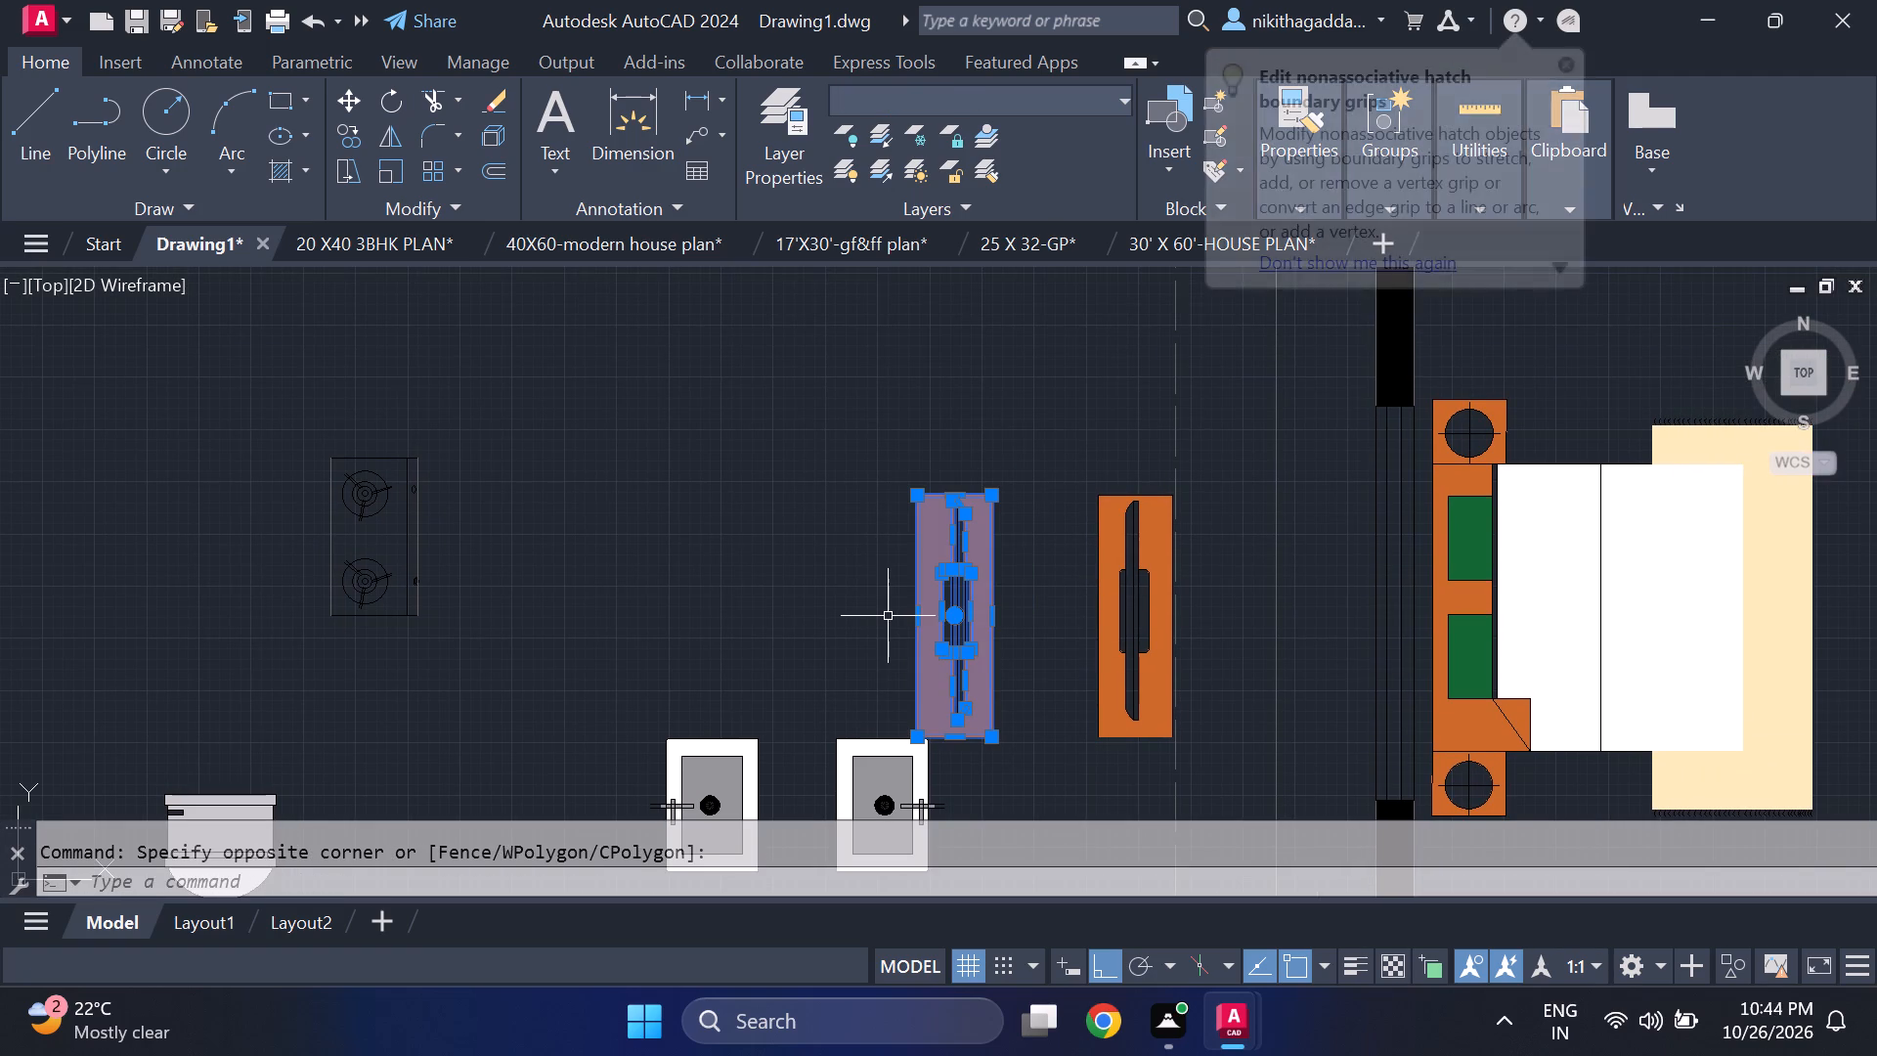
text(co)
key(Return)
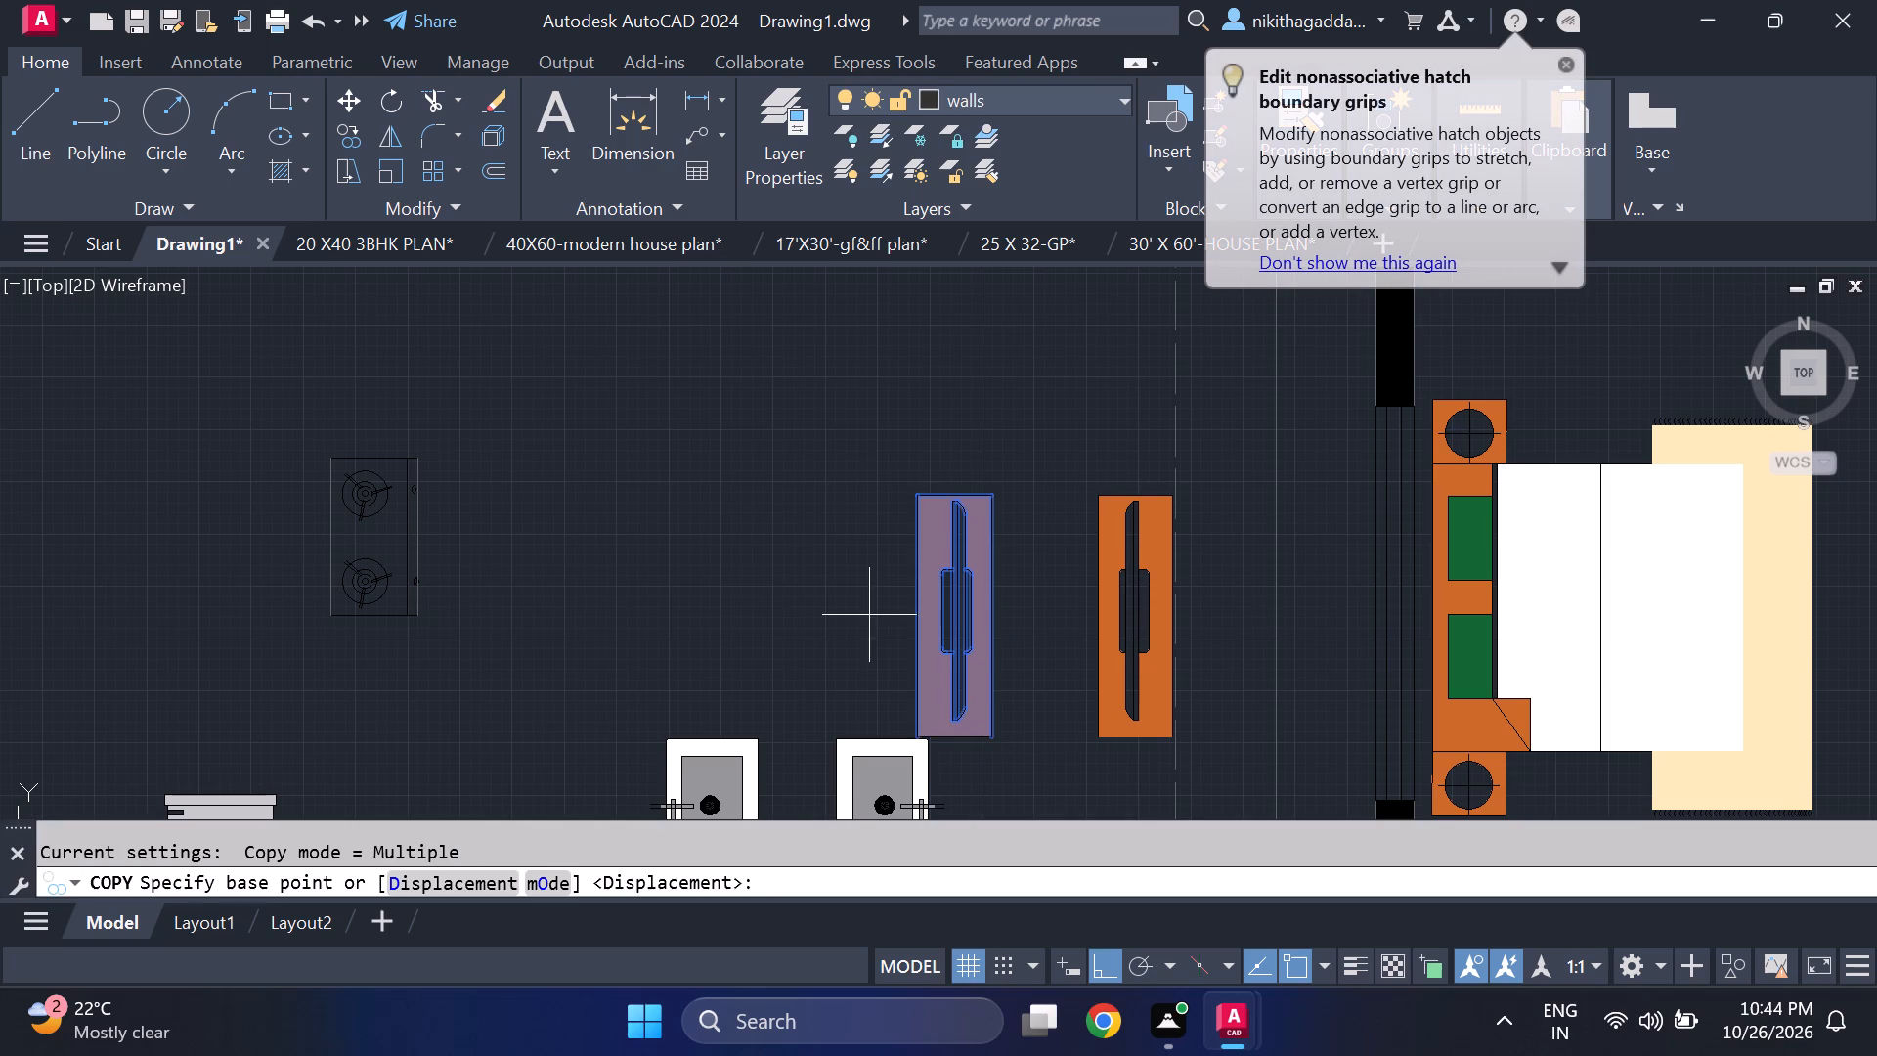
click(917, 494)
middle_drag(1330, 460, 633, 556)
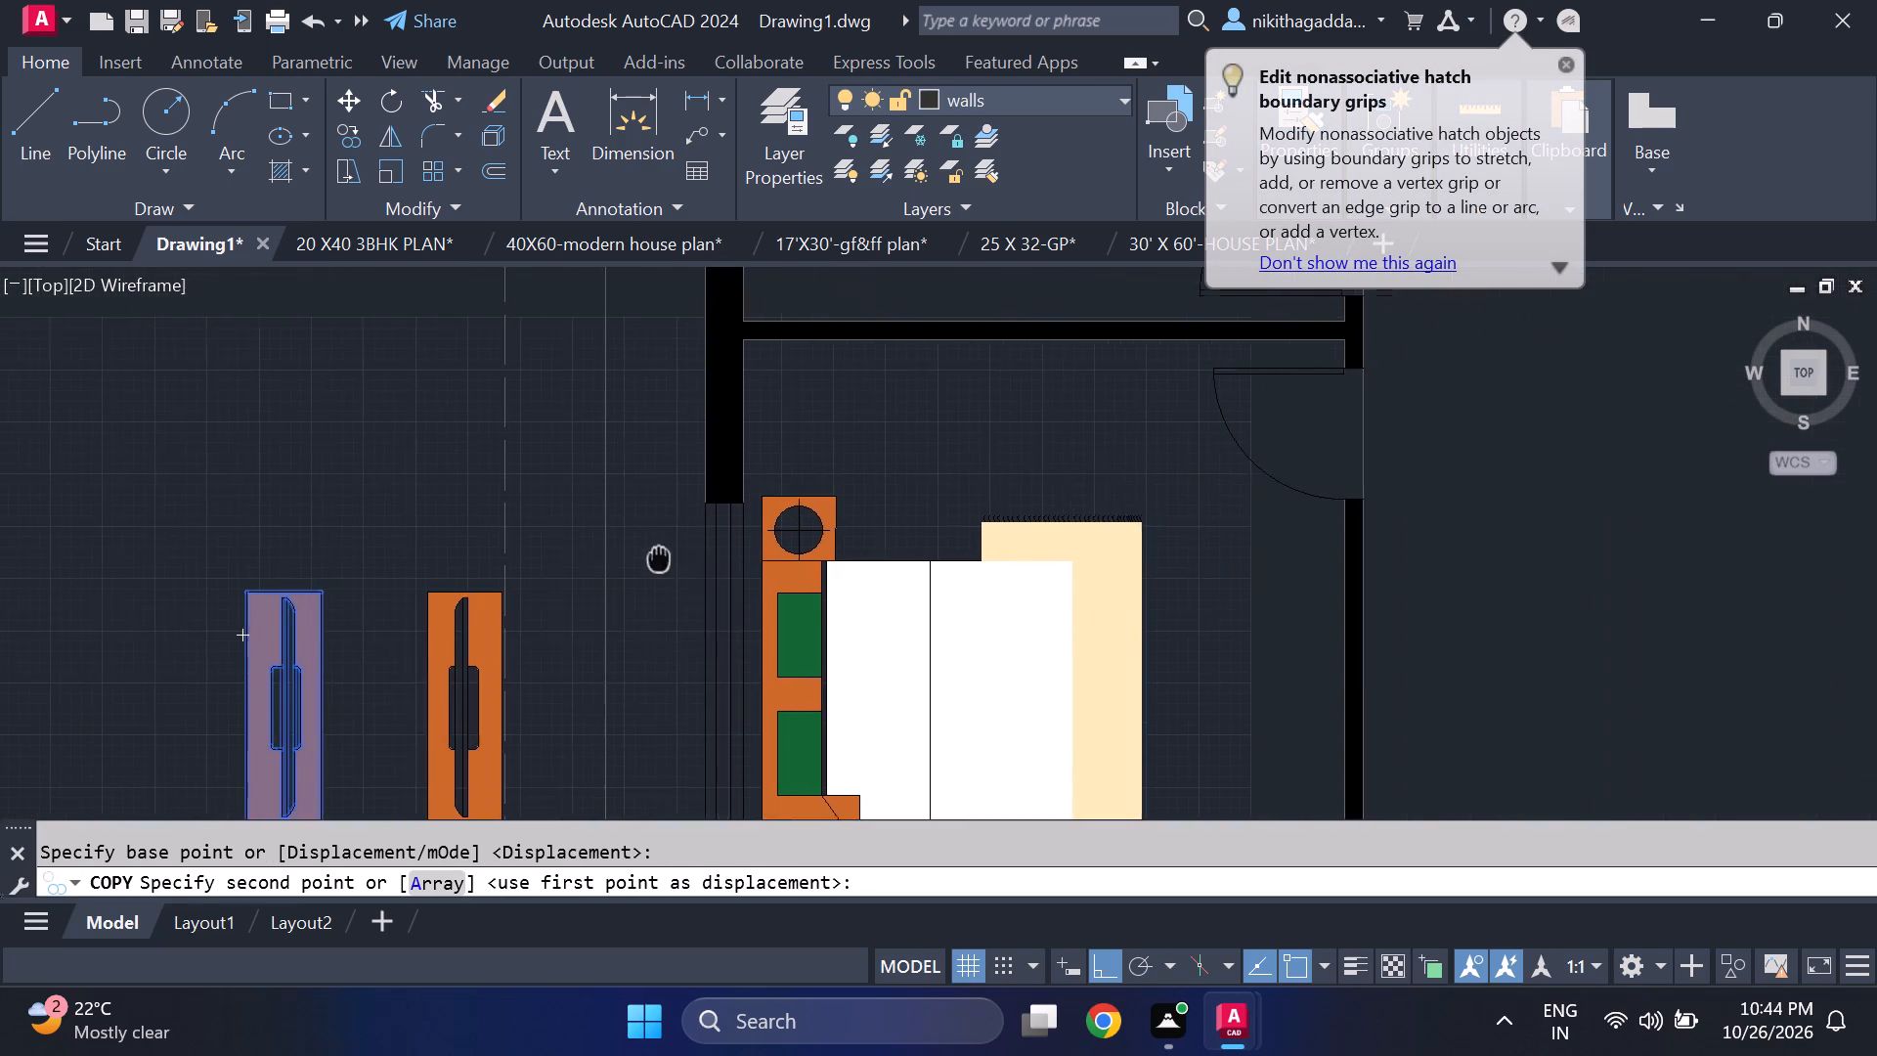
middle_drag(633, 556, 646, 556)
scroll(629, 539, down, 3)
scroll(824, 533, up, 3)
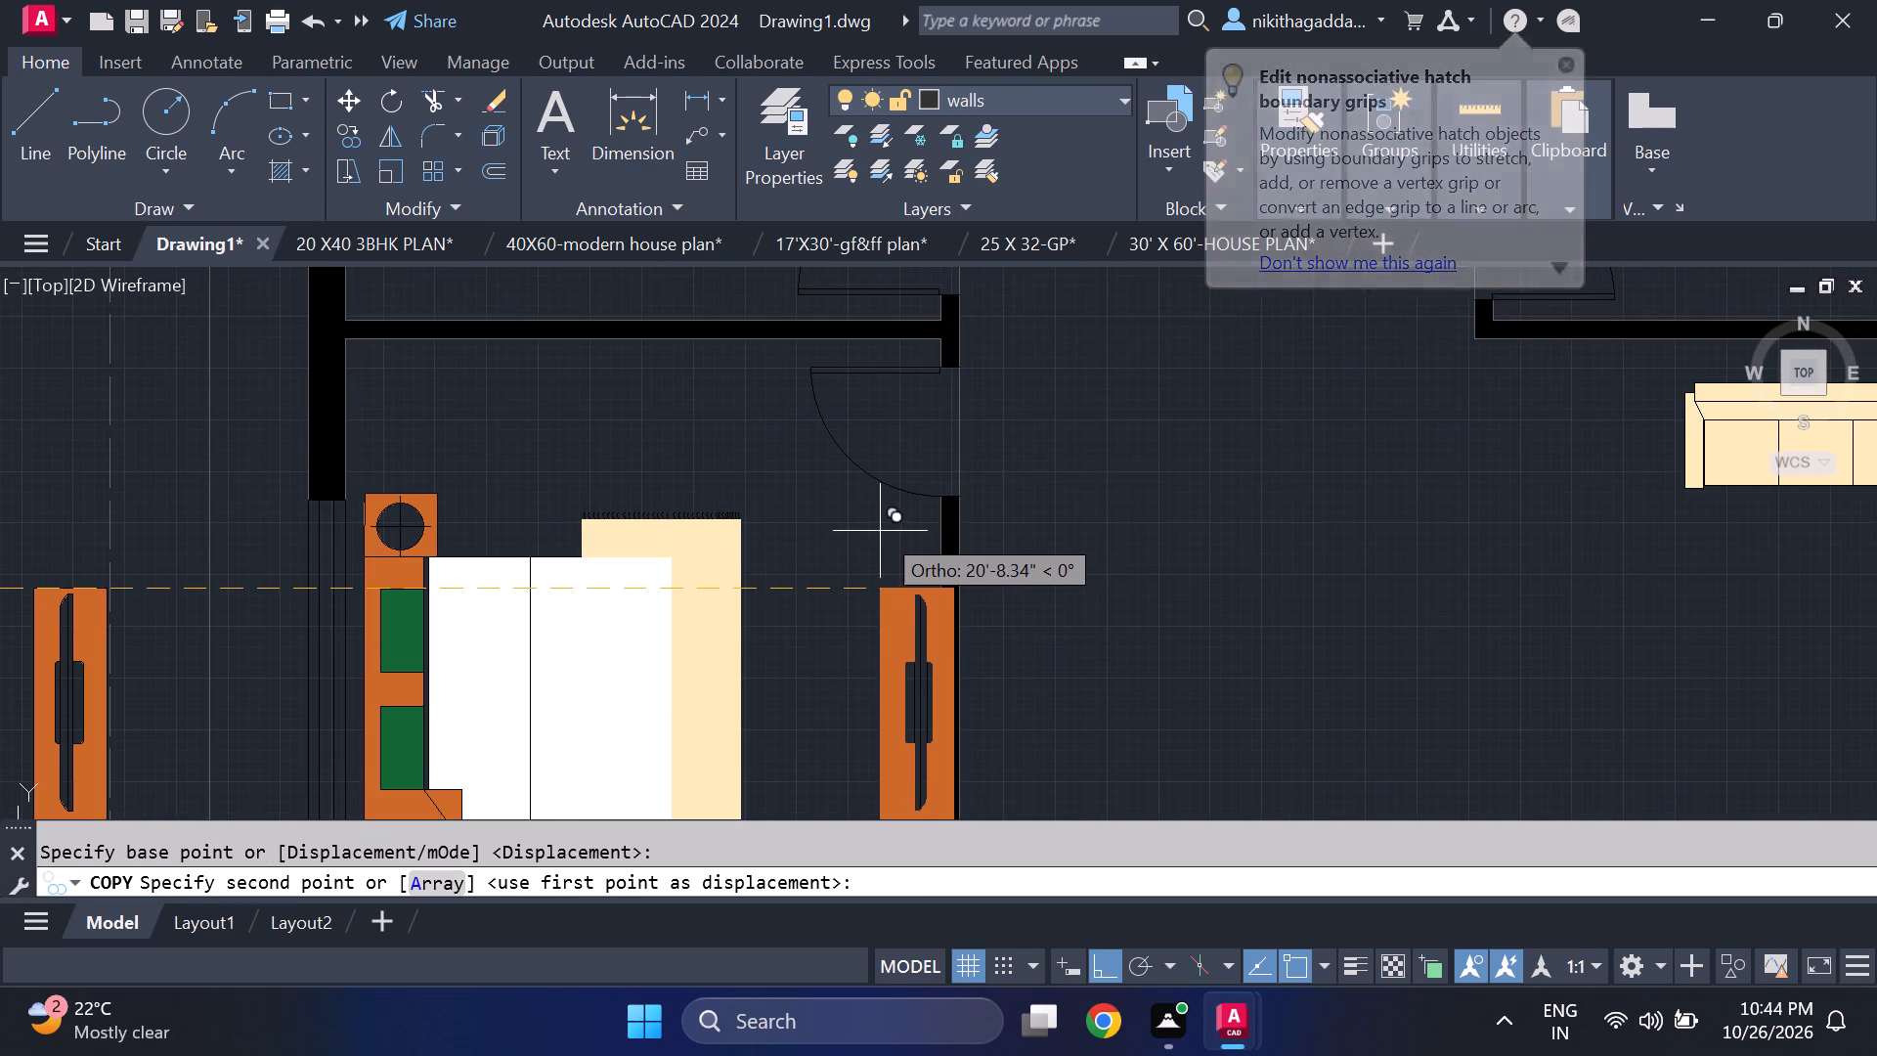
scroll(862, 526, up, 2)
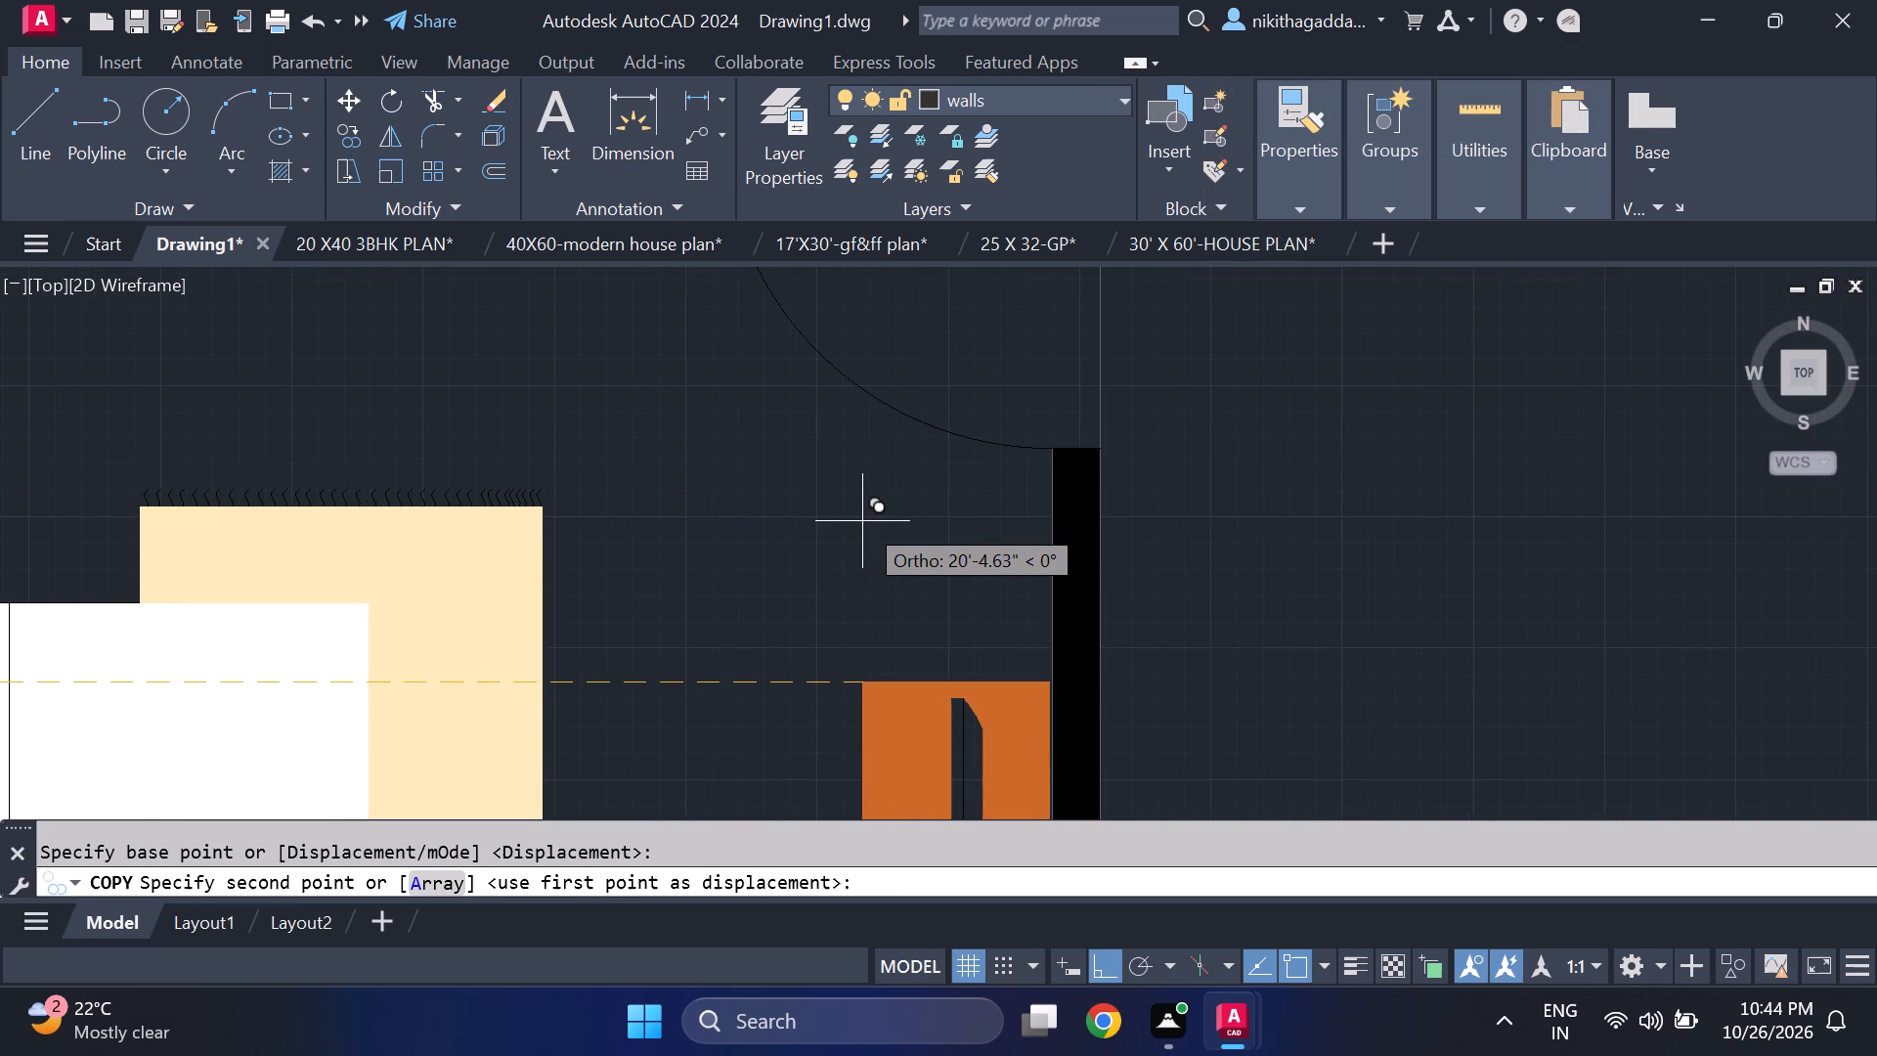
click(860, 521)
With Ortho off, place another TV unit copy in the sitting area, against the wall facing the sofa and orange table.
scroll(870, 521, down, 3)
middle_drag(1178, 574, 1176, 574)
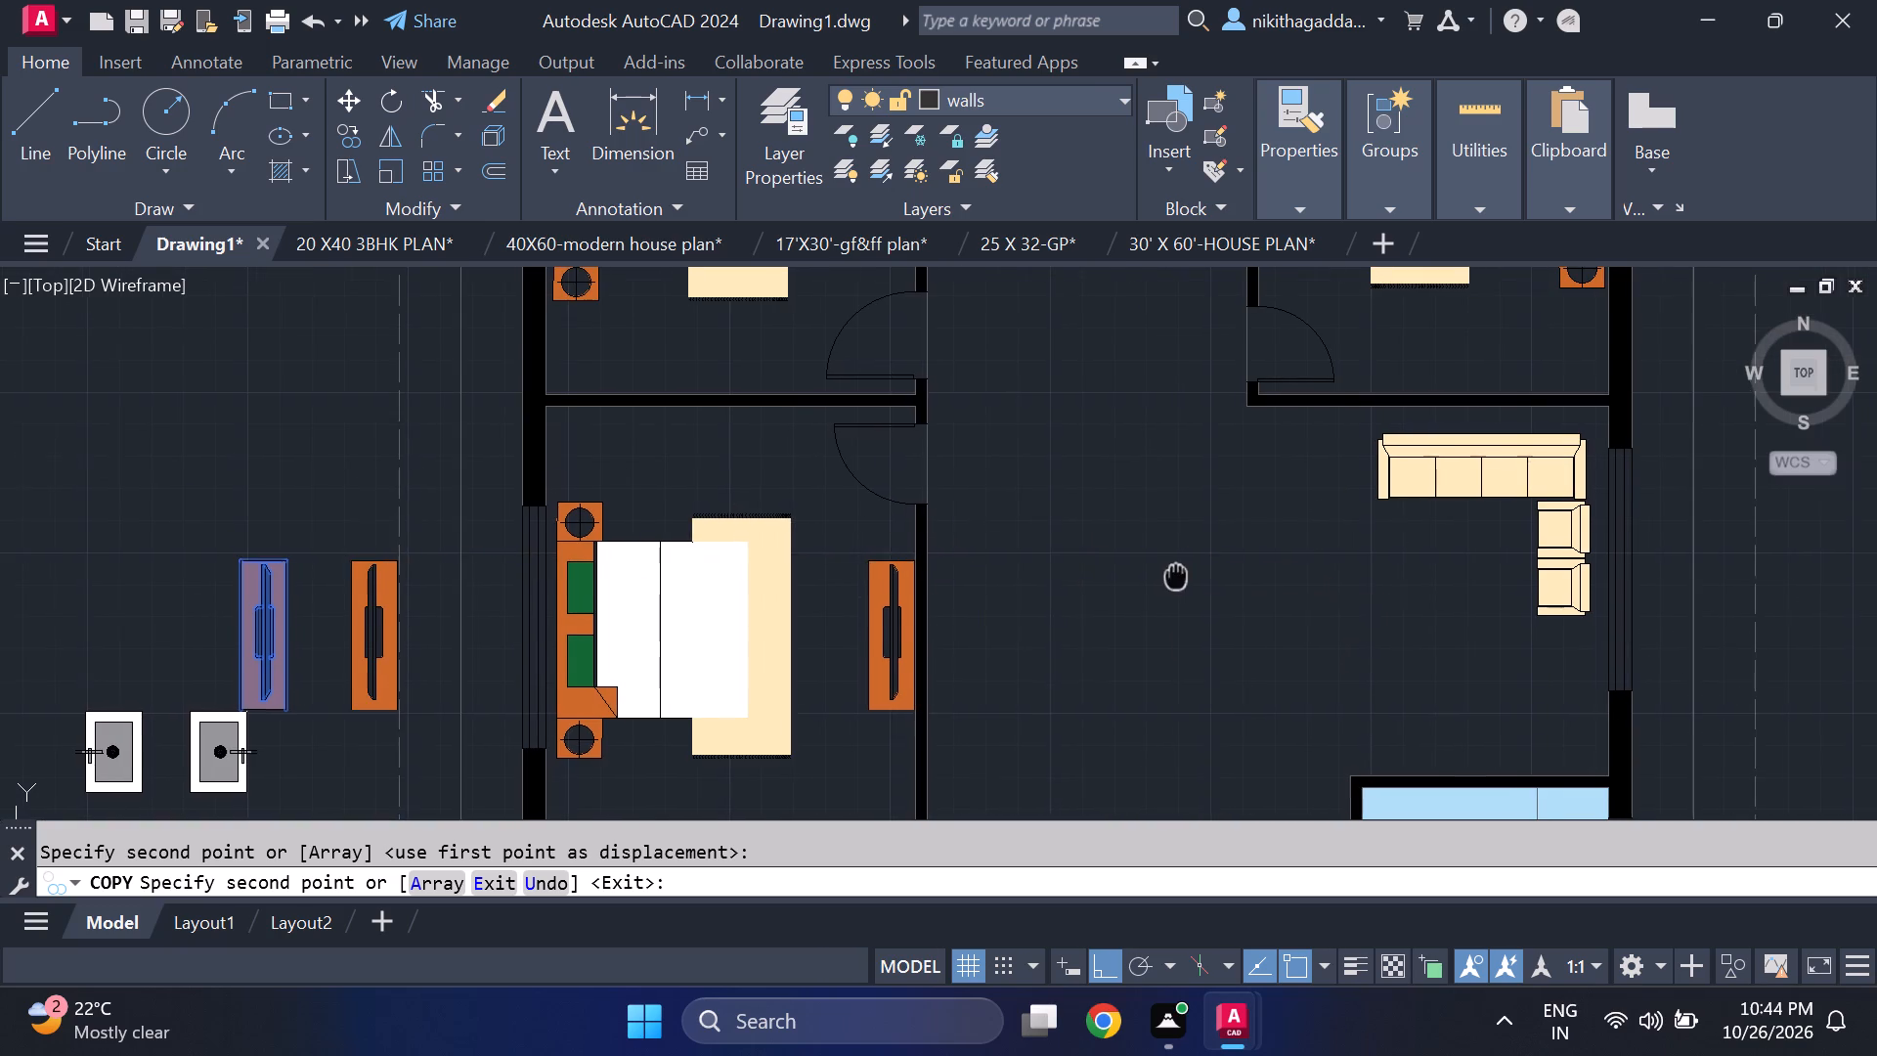
middle_drag(1176, 574, 1119, 542)
scroll(1086, 432, down, 1)
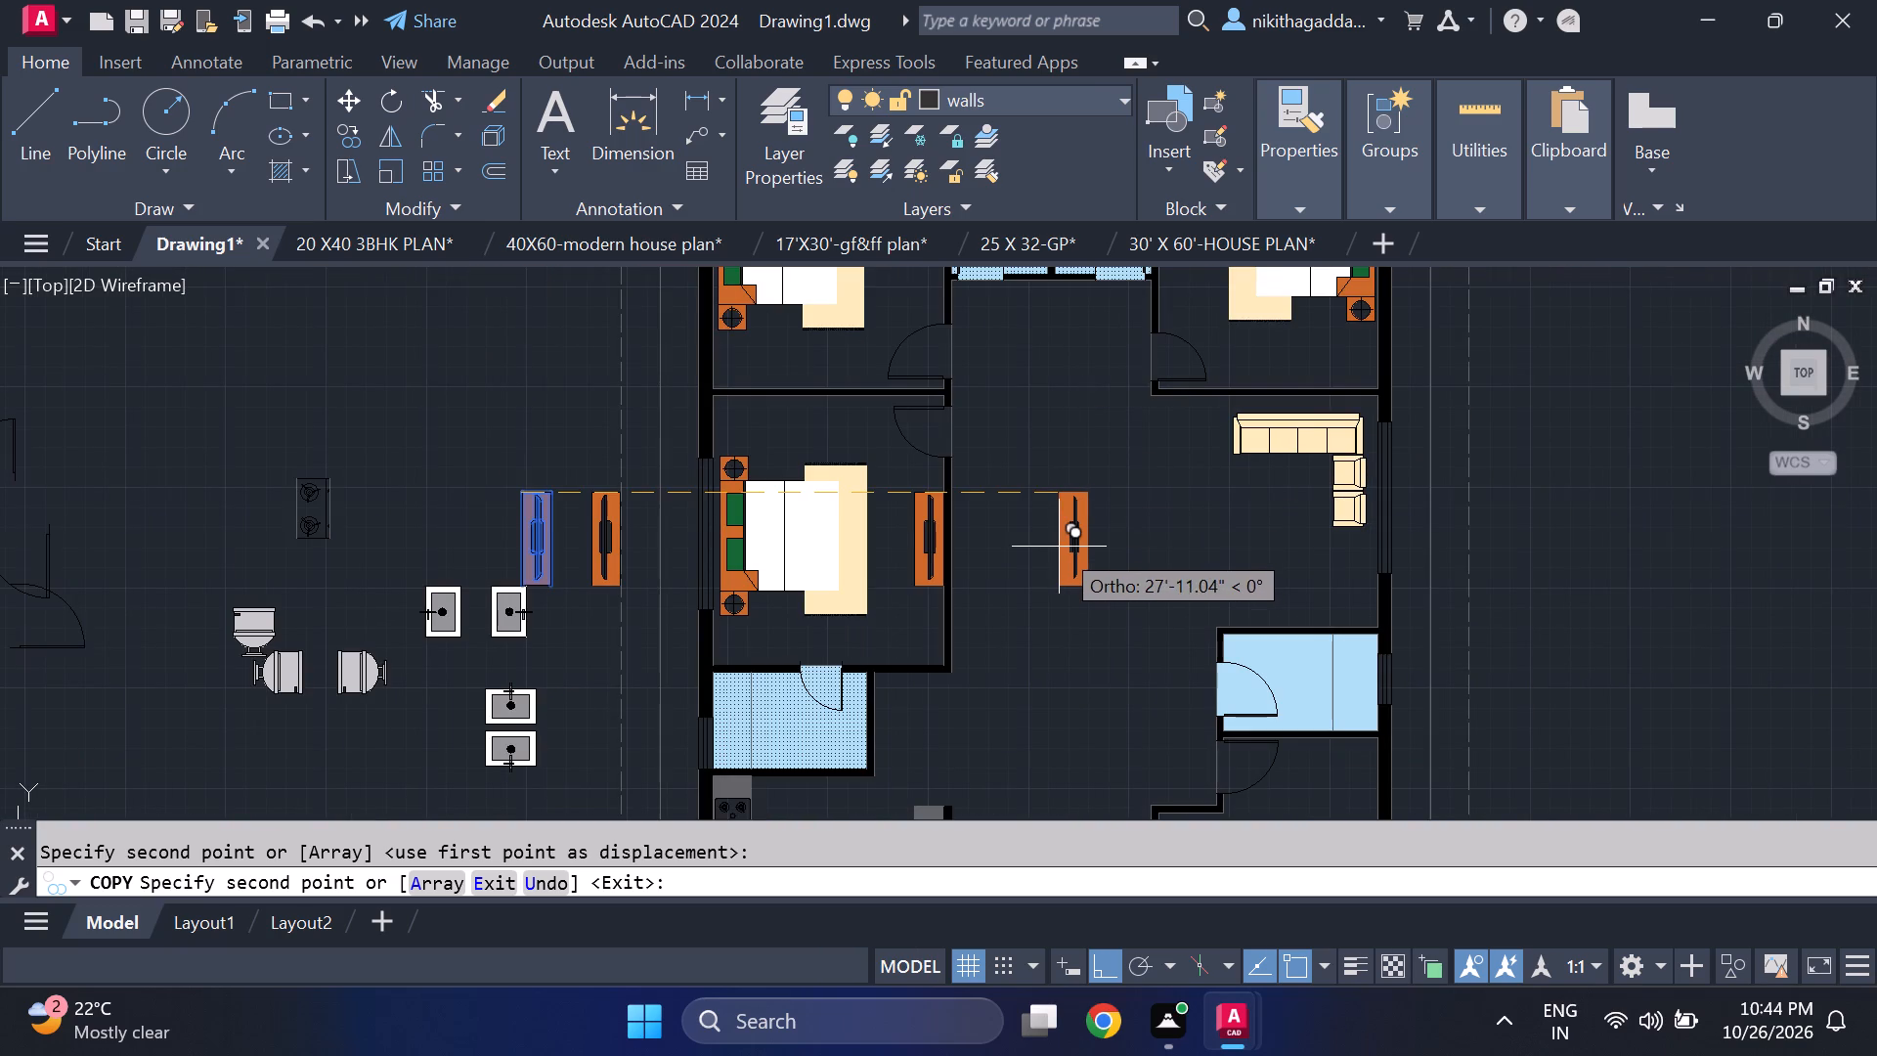
key(F8)
middle_drag(1110, 594, 937, 361)
middle_drag(936, 344, 917, 336)
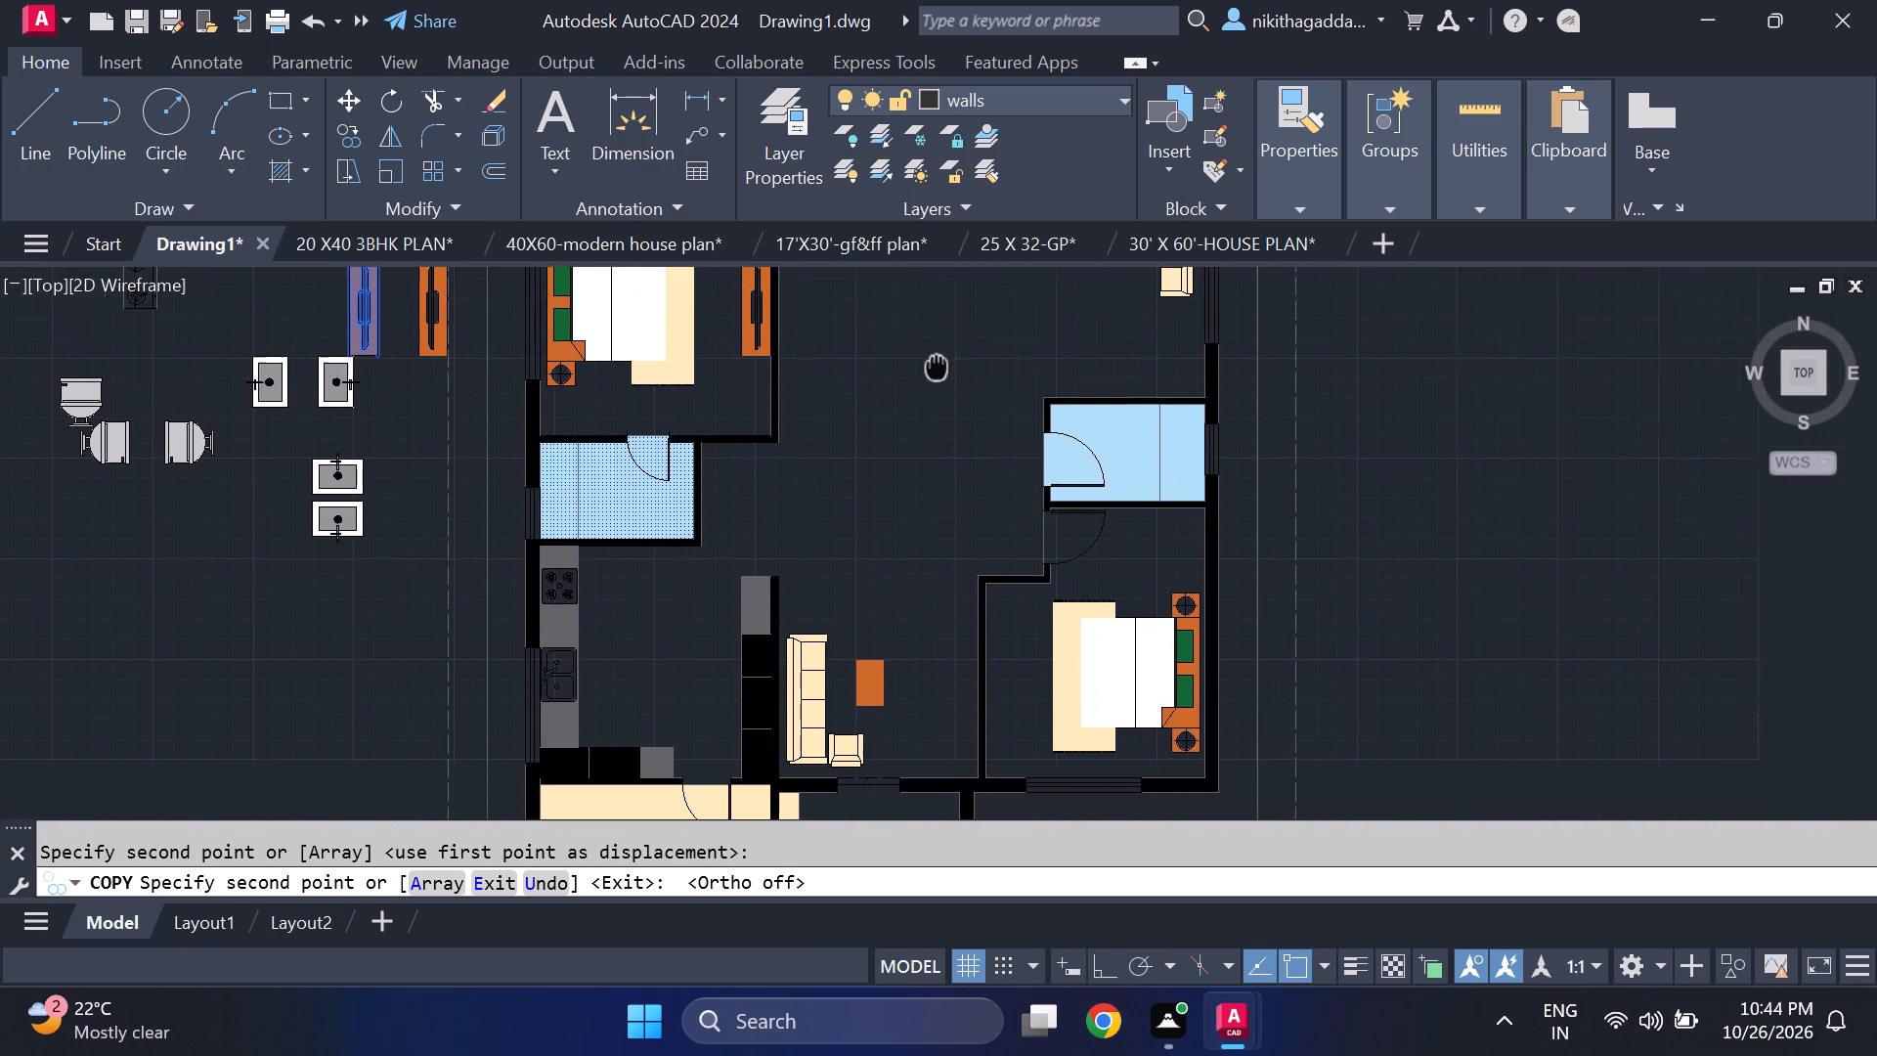
scroll(908, 637, up, 2)
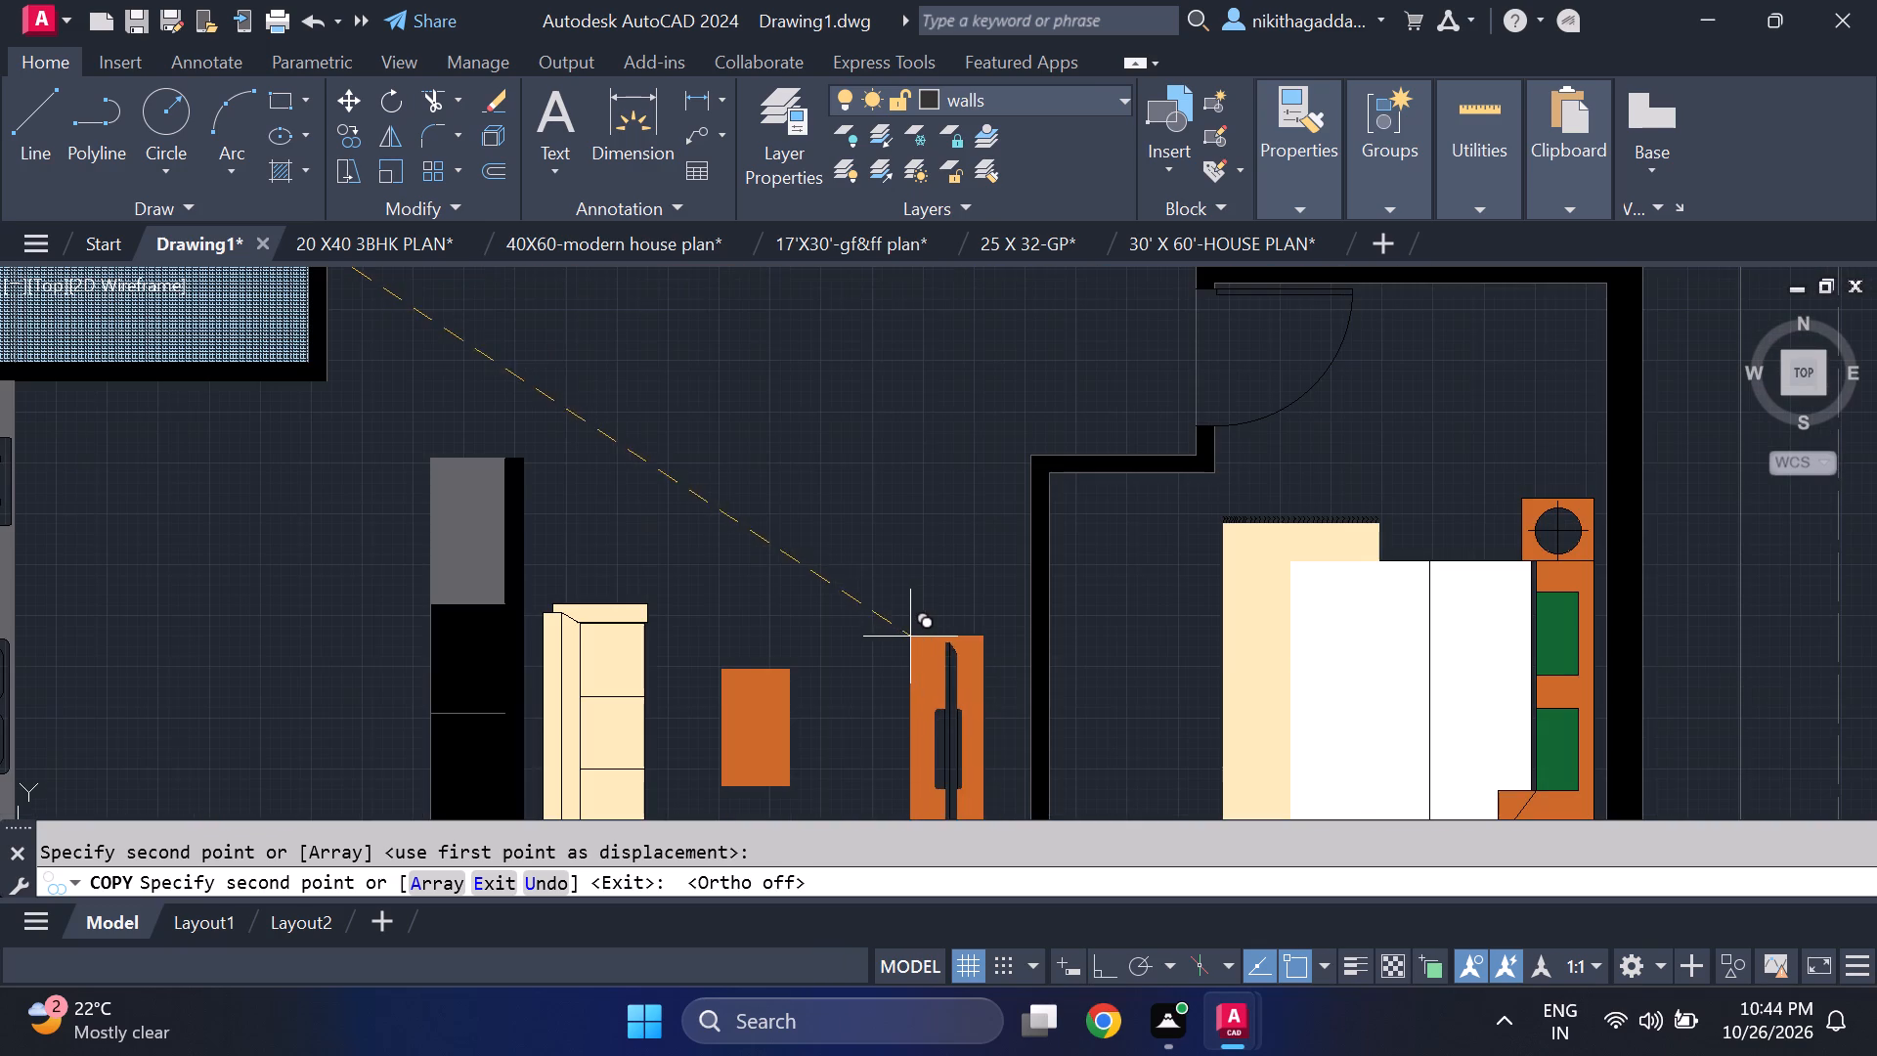
click(955, 616)
Place another TV unit copy in the upper-left bedroom beside the bathroom wall and end the copying.
scroll(859, 540, down, 3)
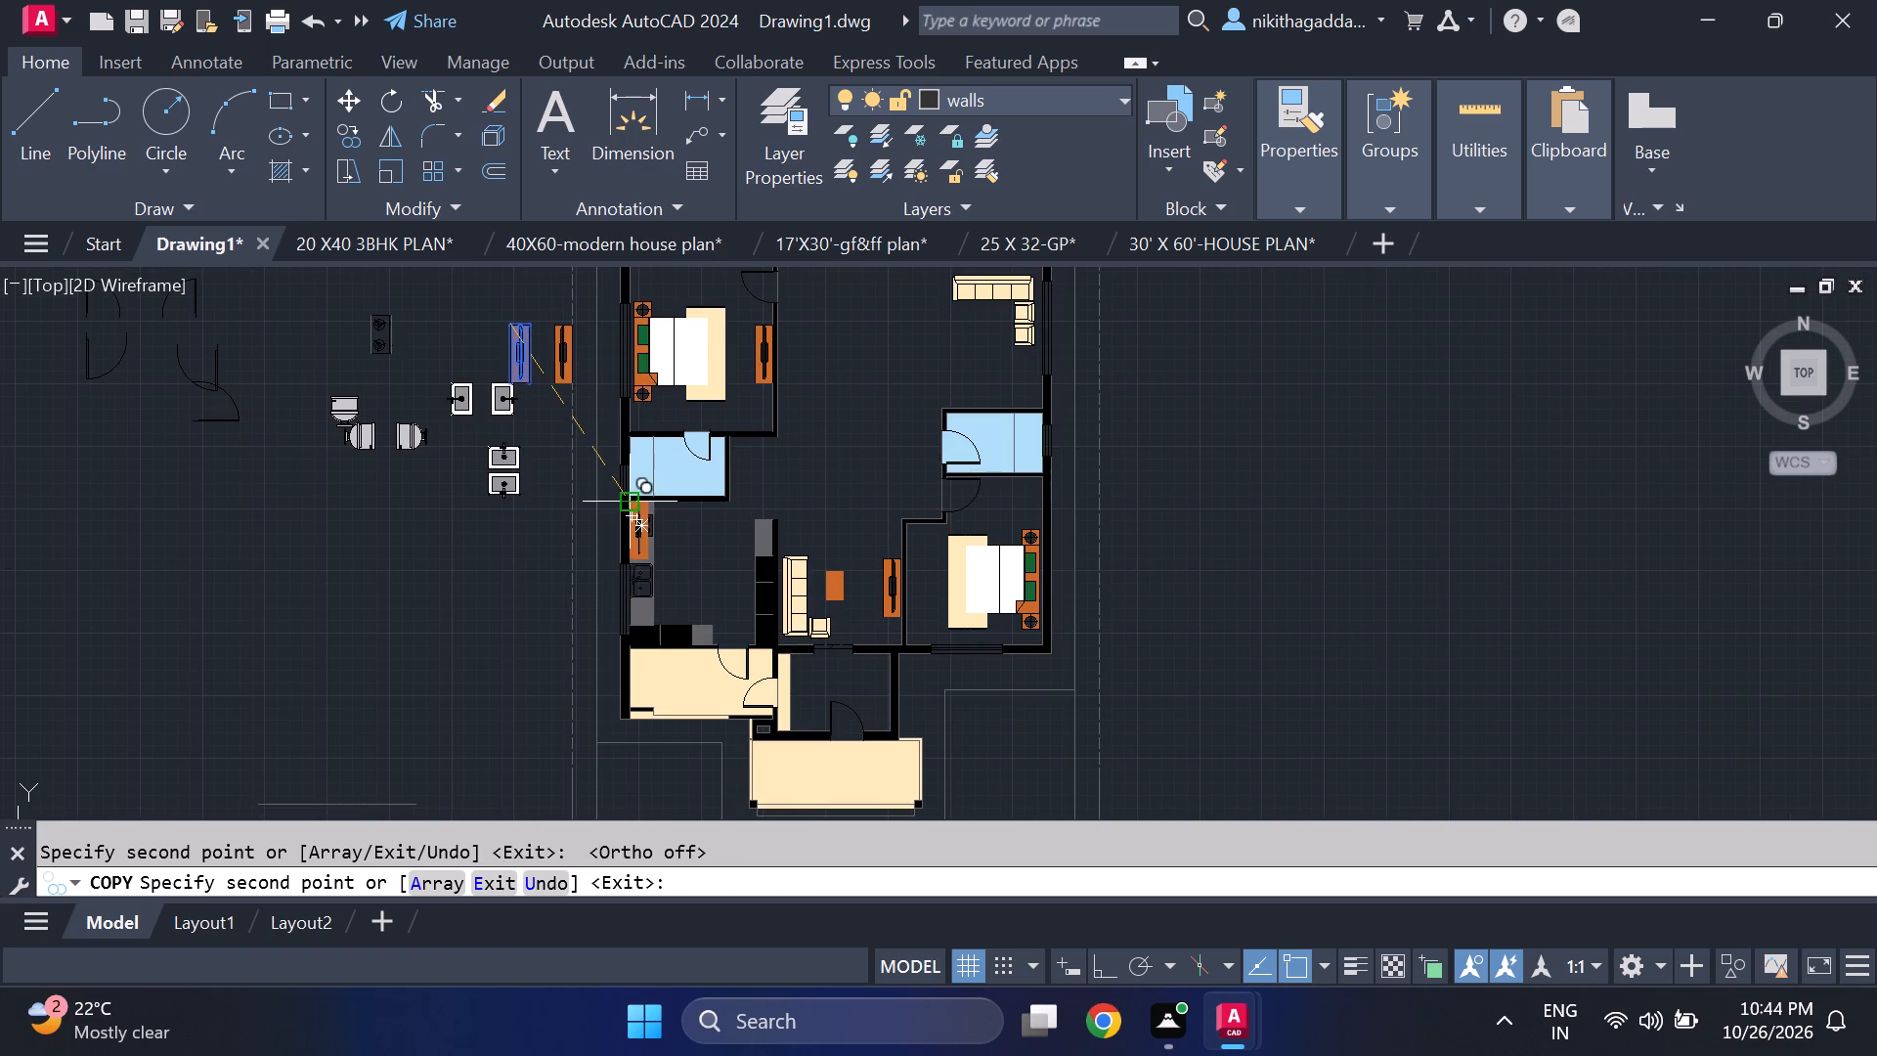
middle_drag(590, 509, 697, 690)
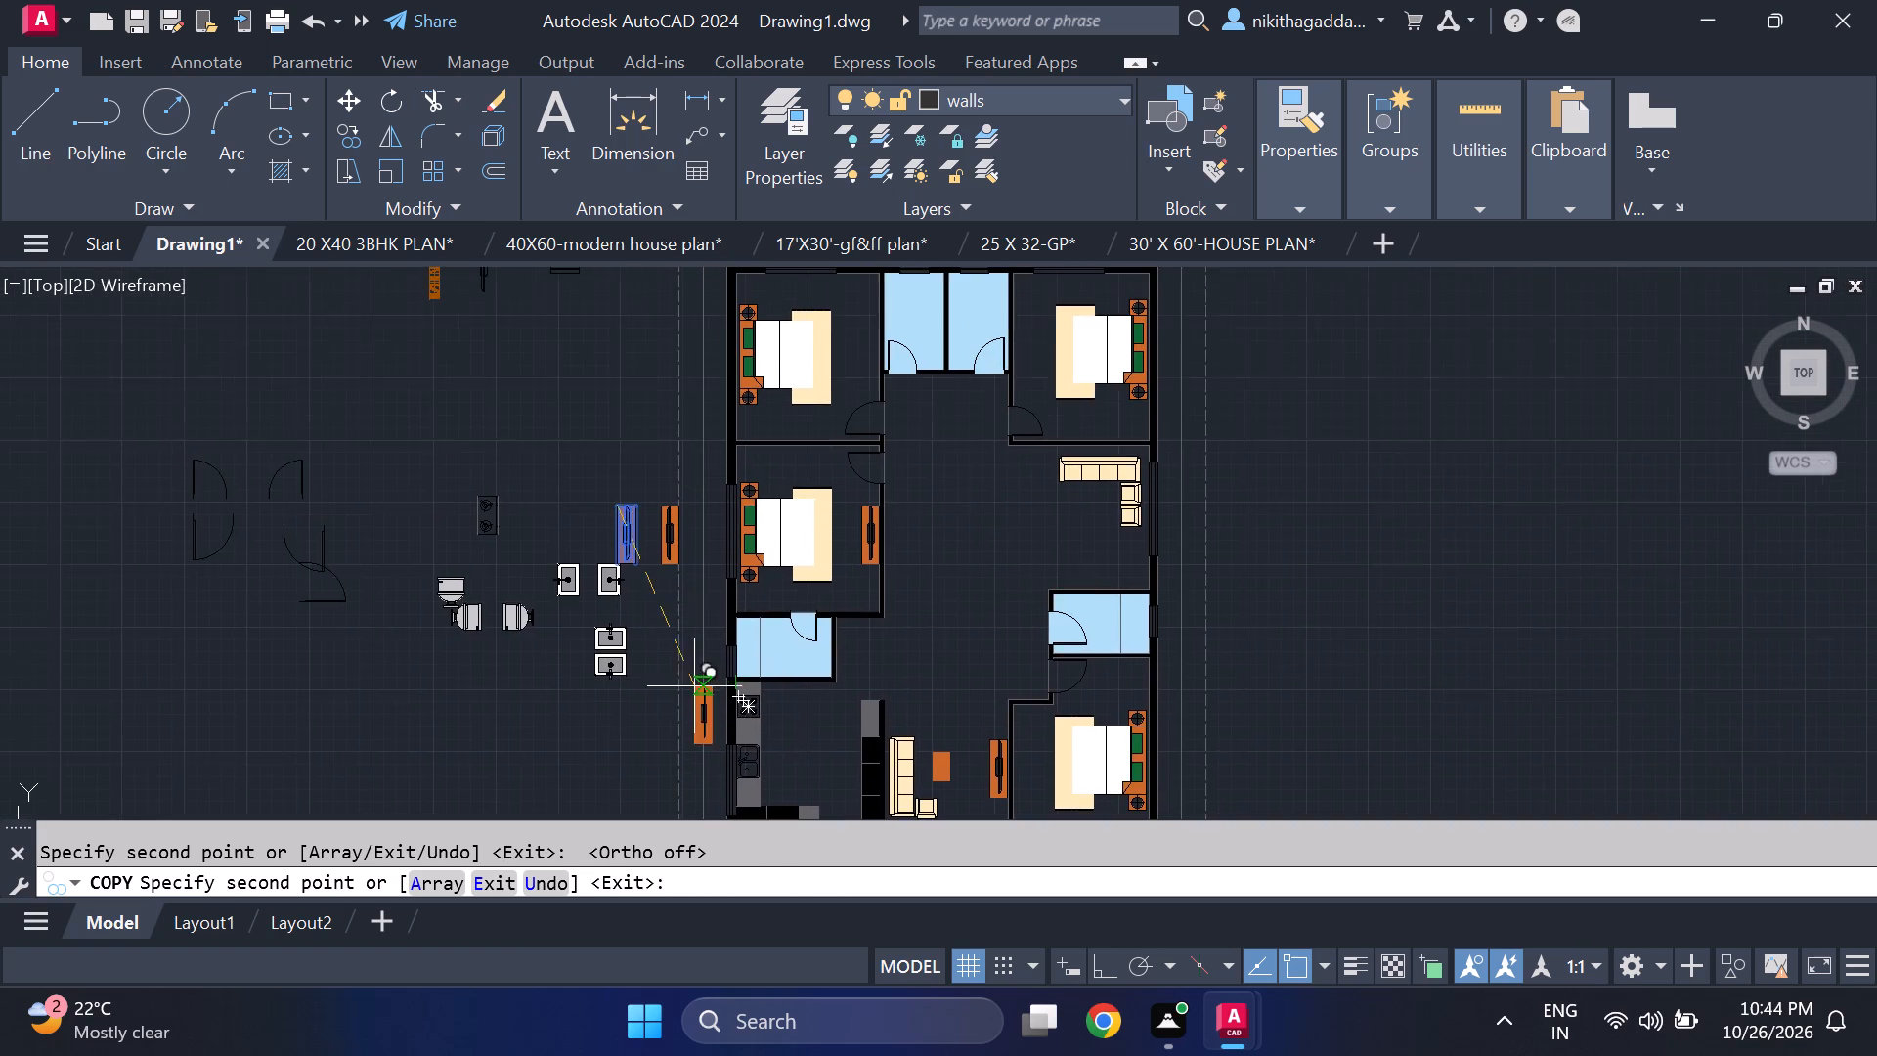
middle_drag(734, 445, 760, 739)
scroll(851, 598, up, 3)
middle_drag(932, 573, 931, 572)
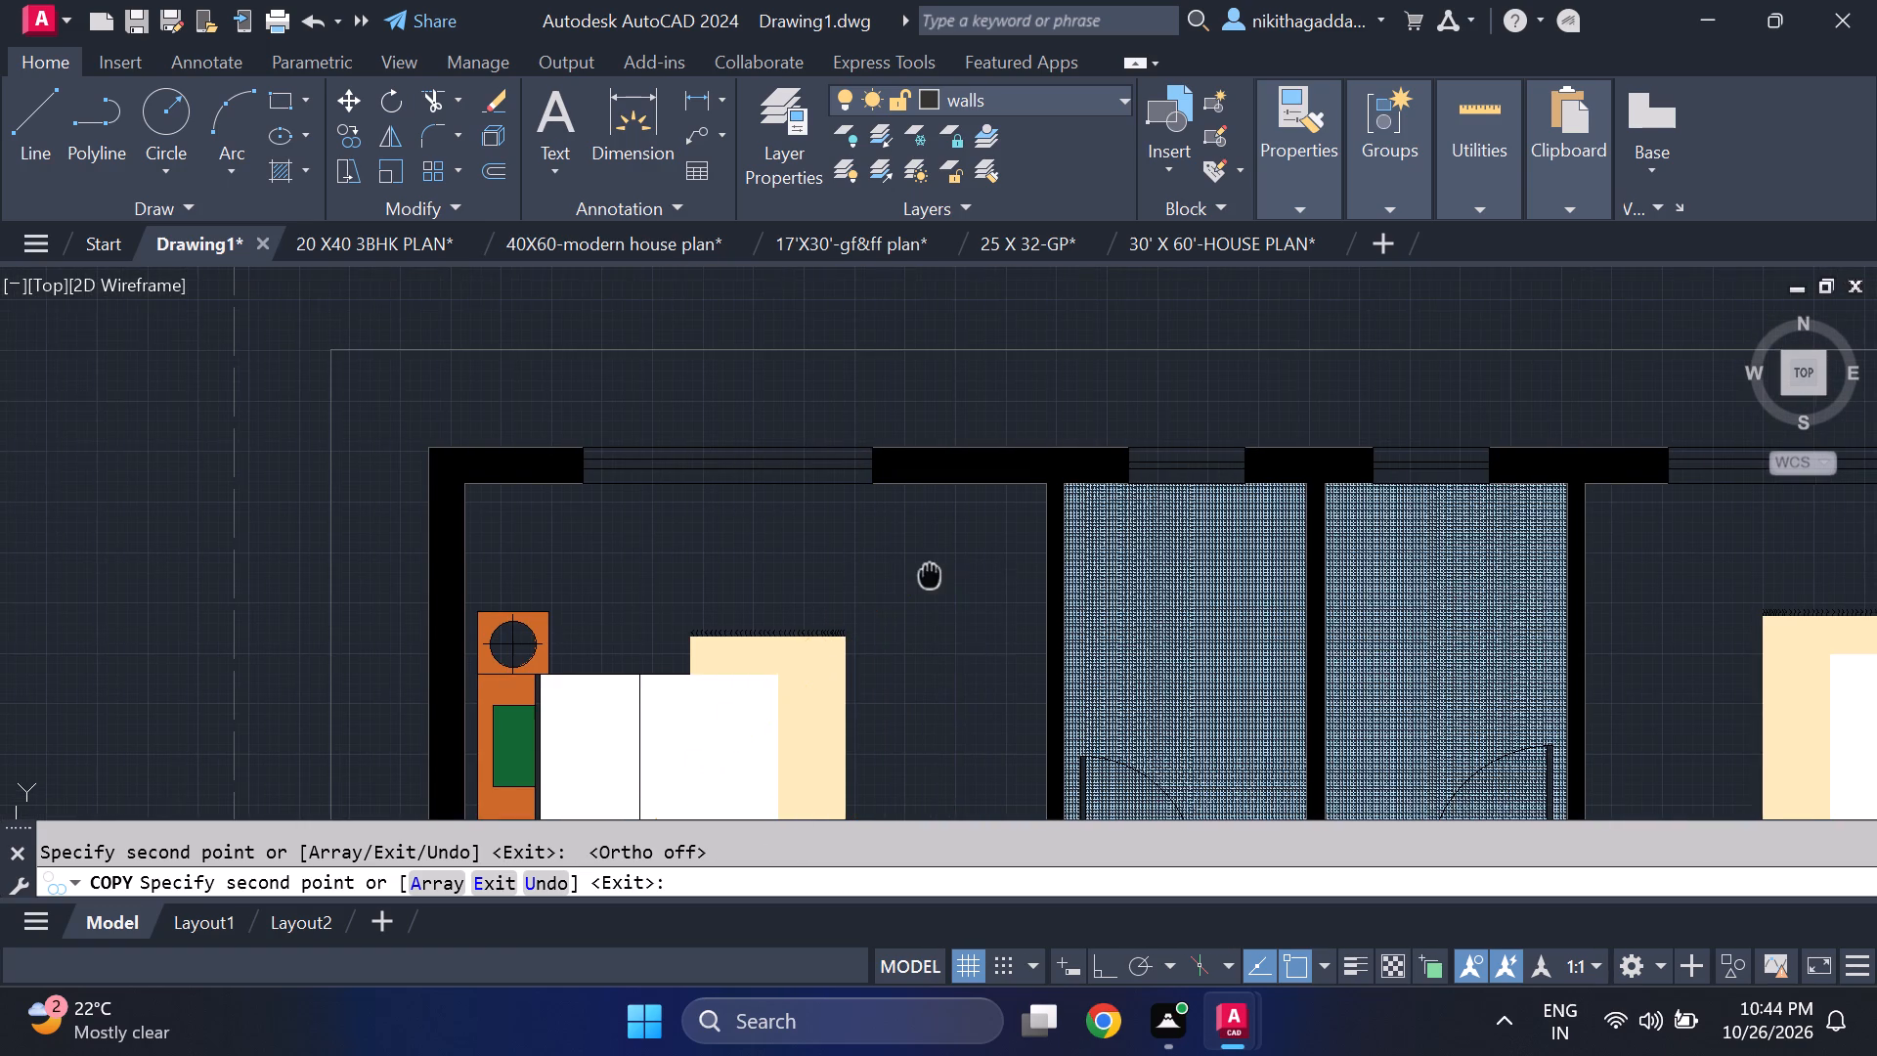
middle_drag(931, 572, 897, 555)
scroll(903, 532, up, 1)
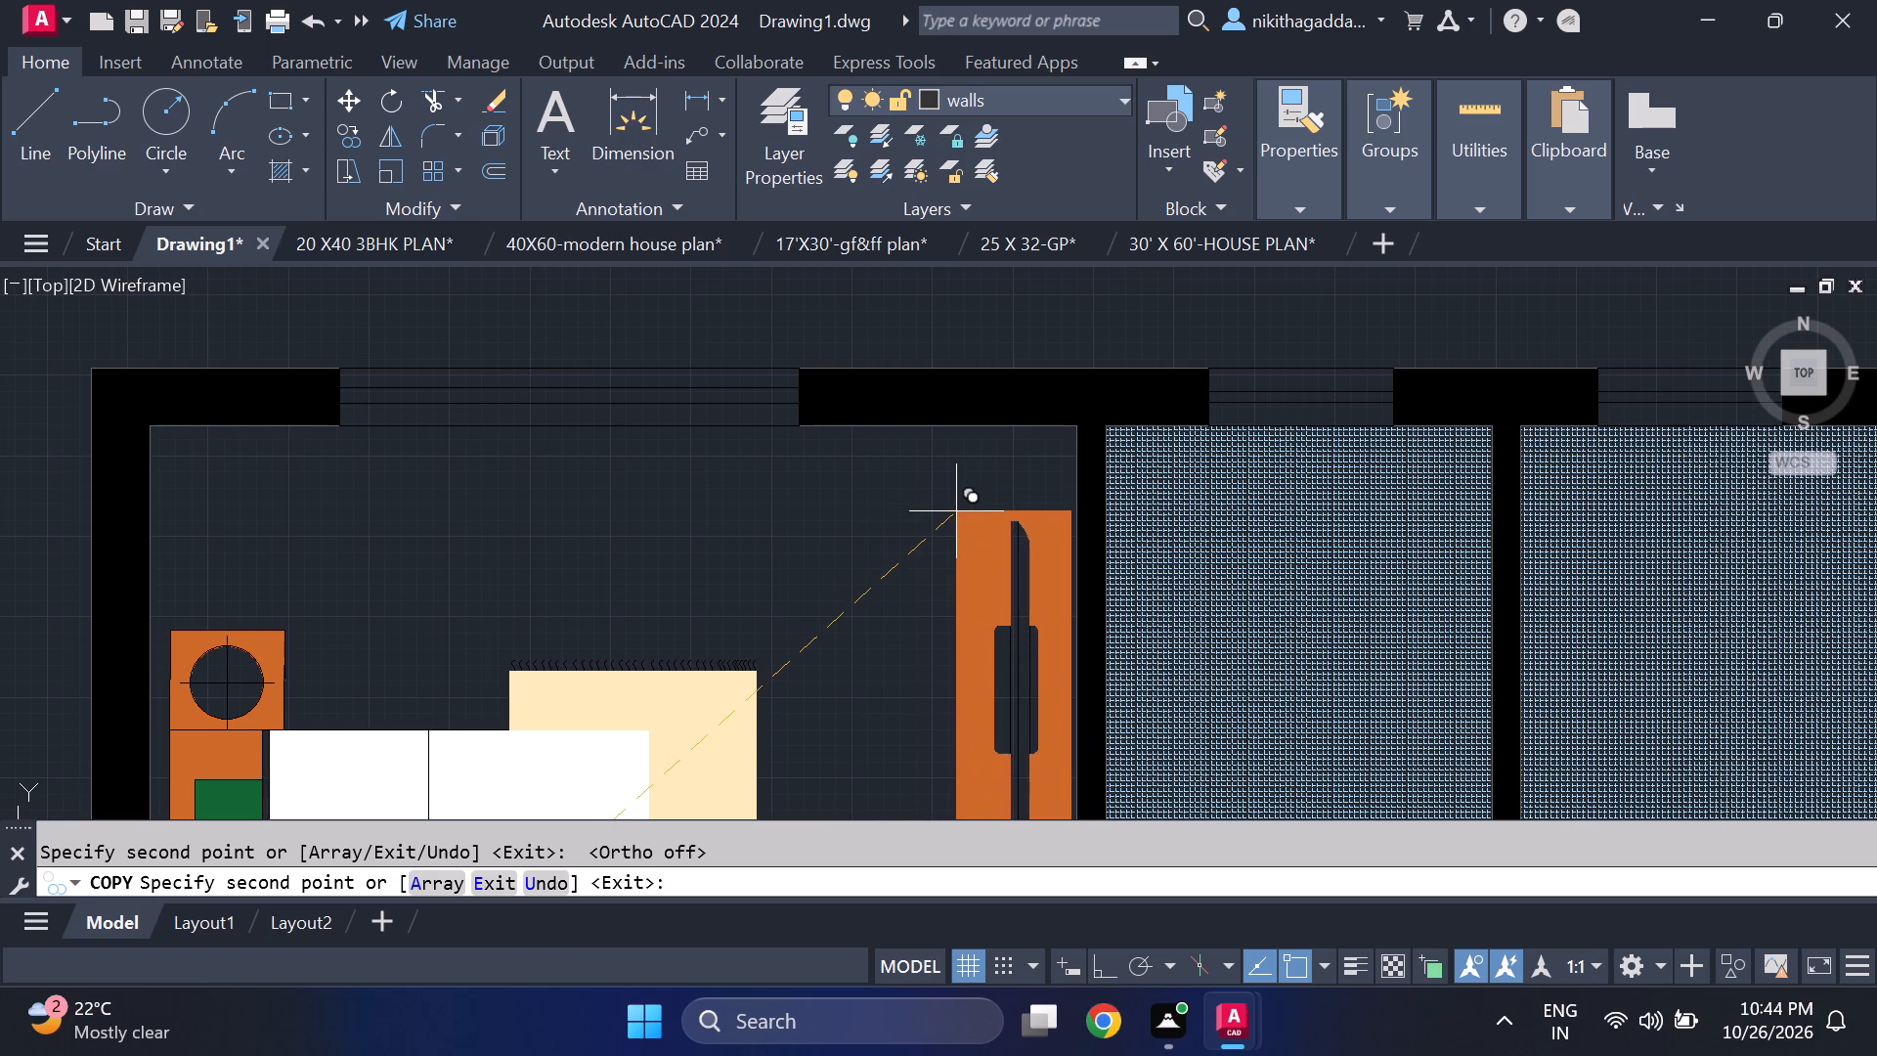
click(958, 508)
scroll(900, 497, down, 4)
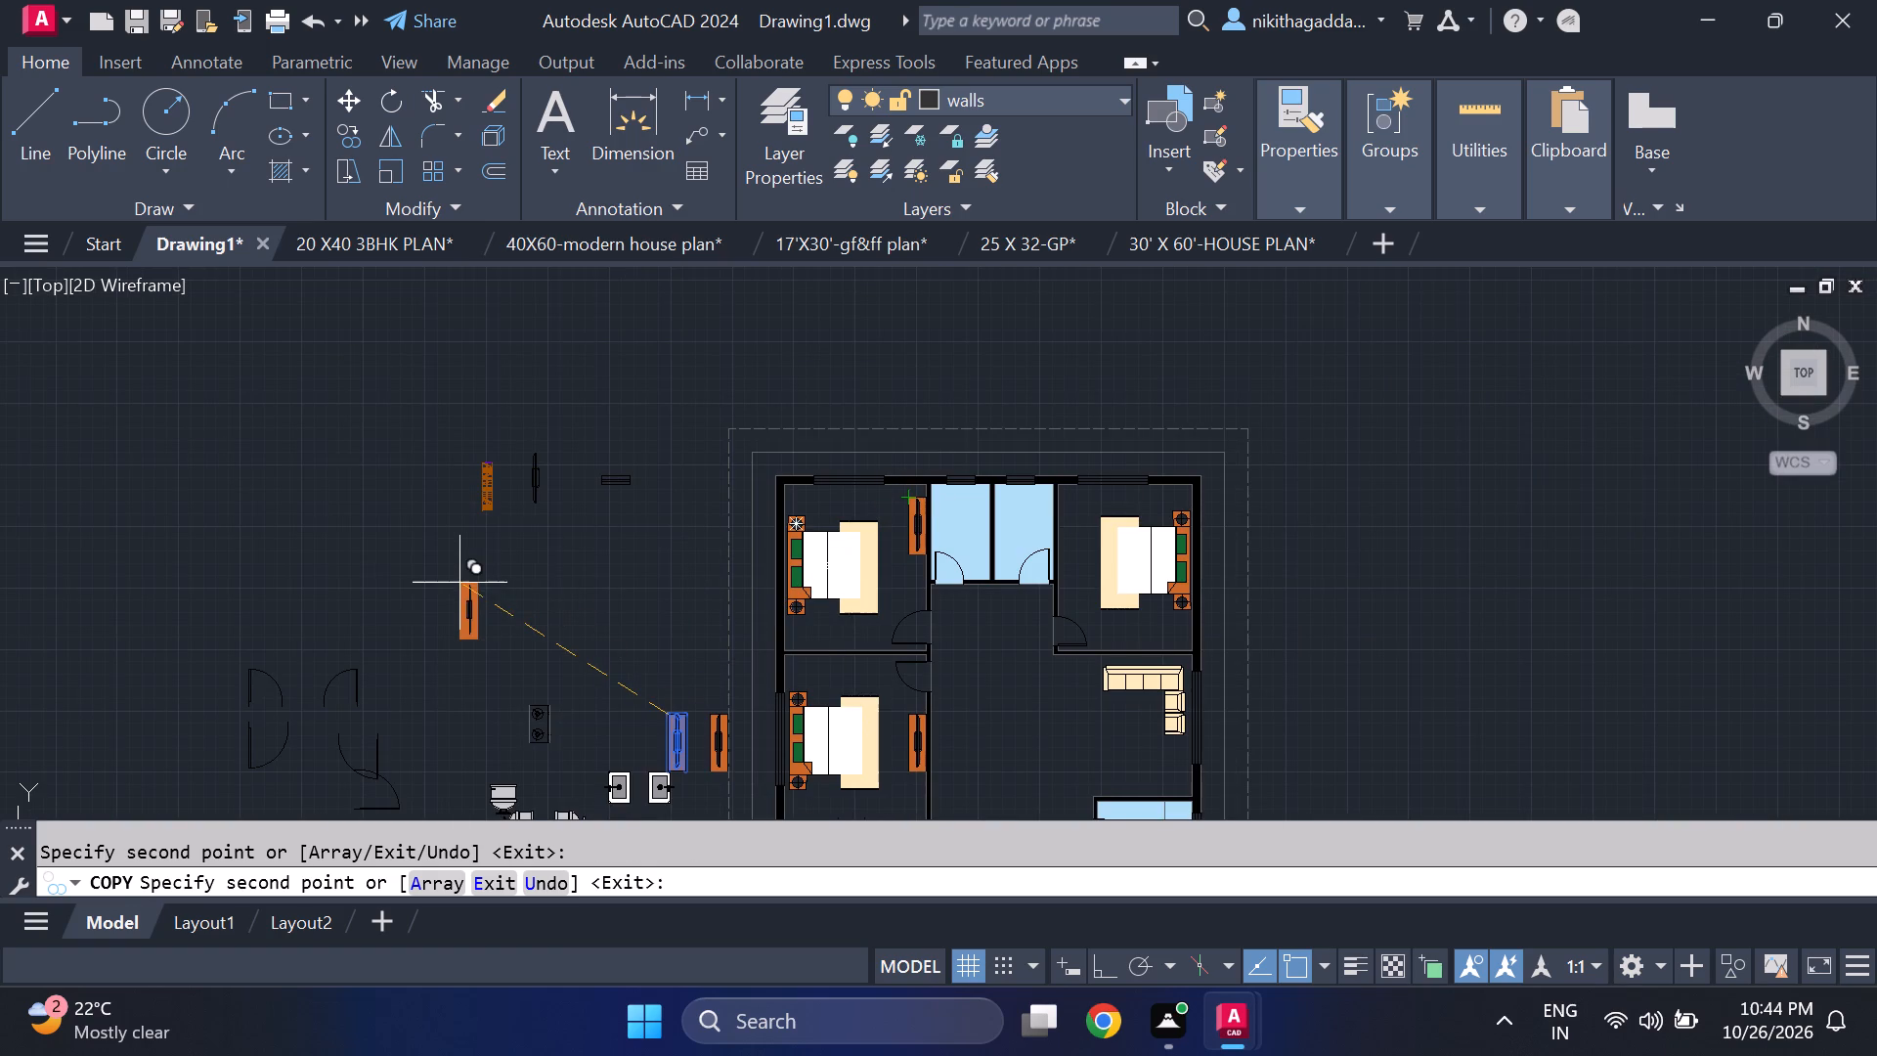
key(Escape)
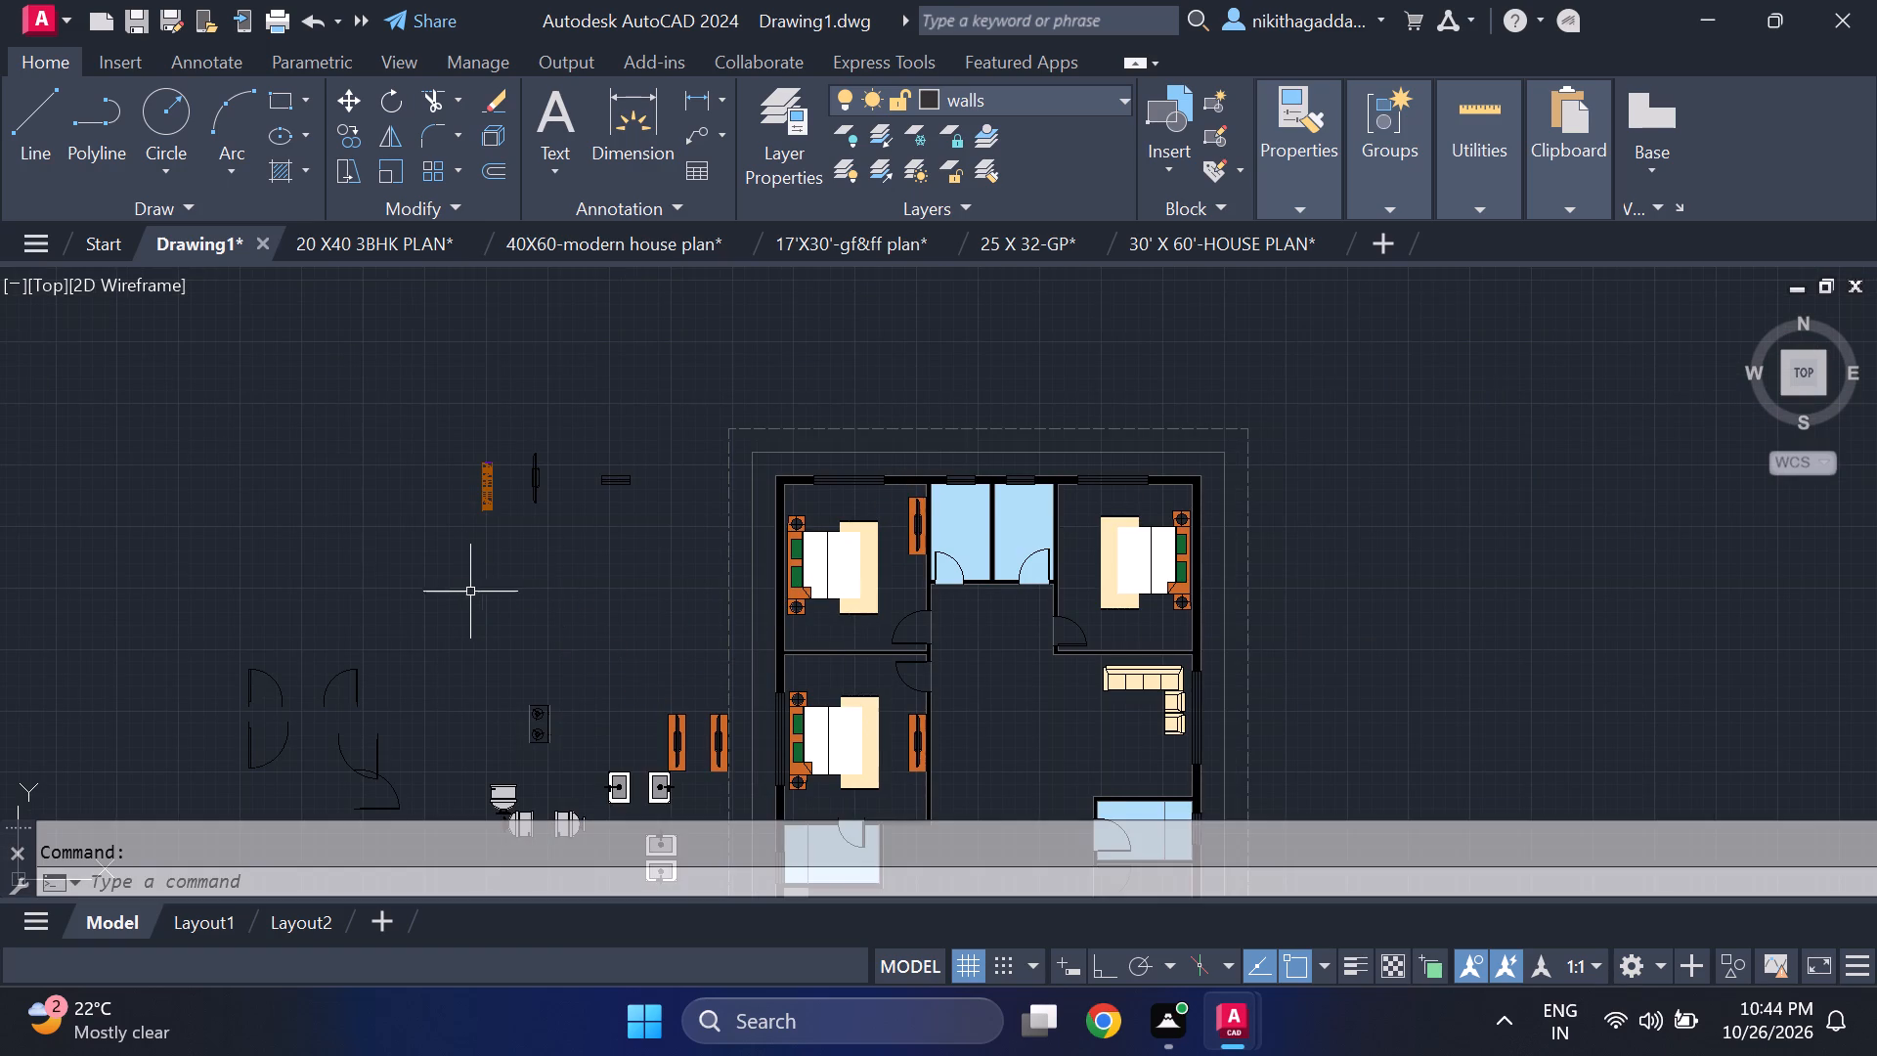
Copy the mirrored TV unit by its bottom-left corner to the upper-right bedroom, against the bathroom wall facing the bed.
middle_drag(474, 592, 653, 466)
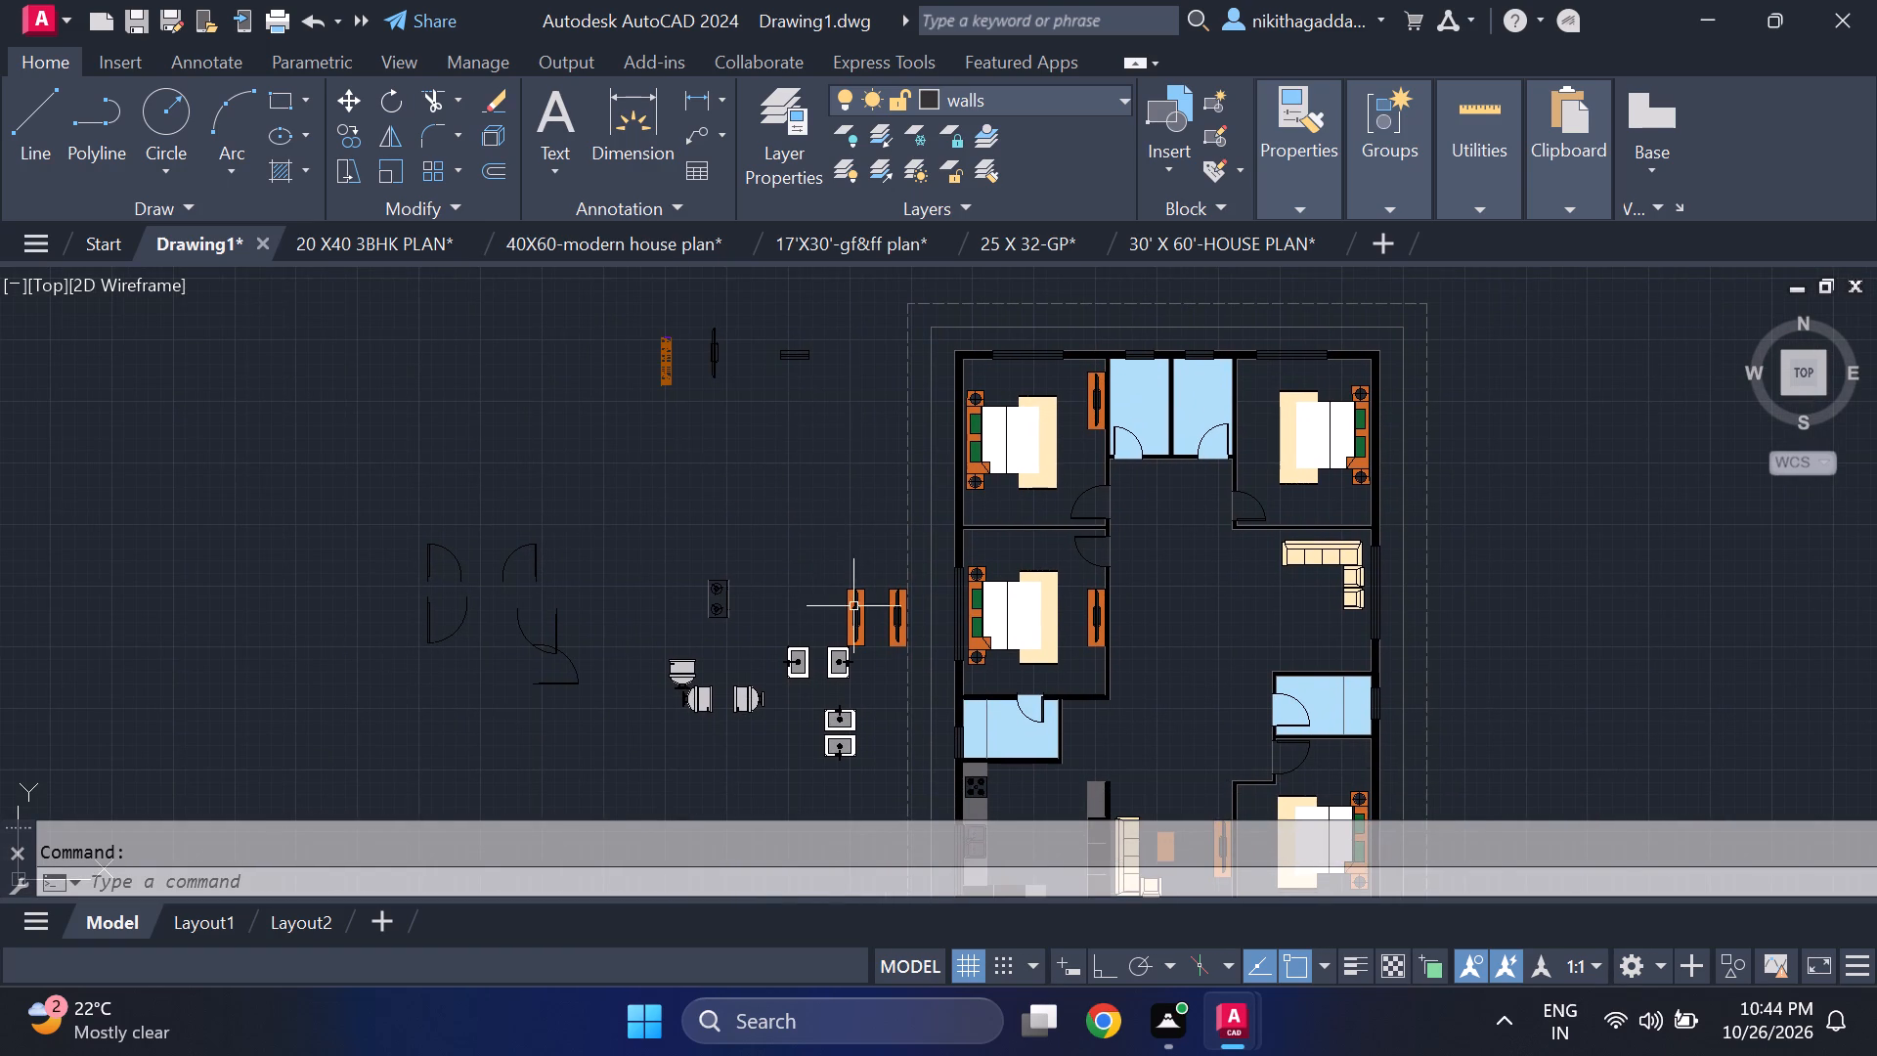
scroll(854, 607, up, 2)
middle_drag(848, 610, 746, 583)
scroll(823, 586, up, 2)
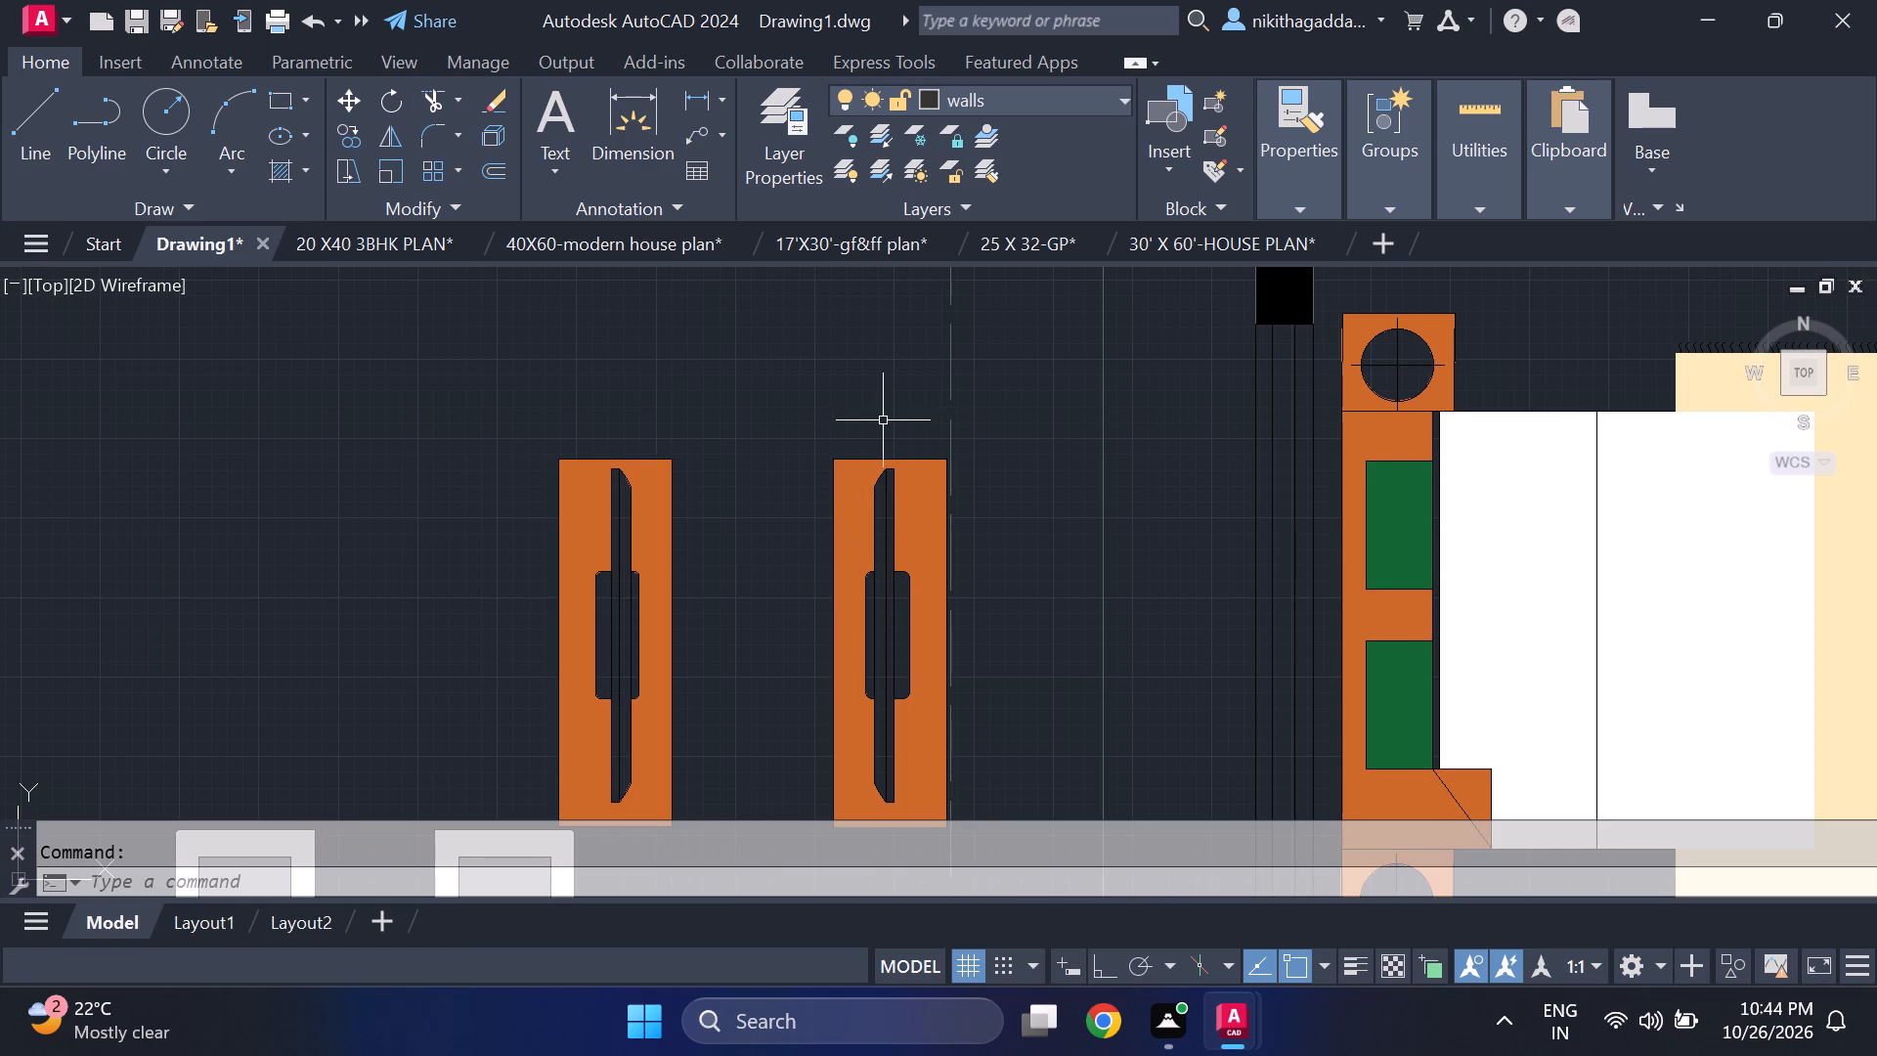
middle_drag(932, 558, 855, 485)
drag(830, 343, 834, 369)
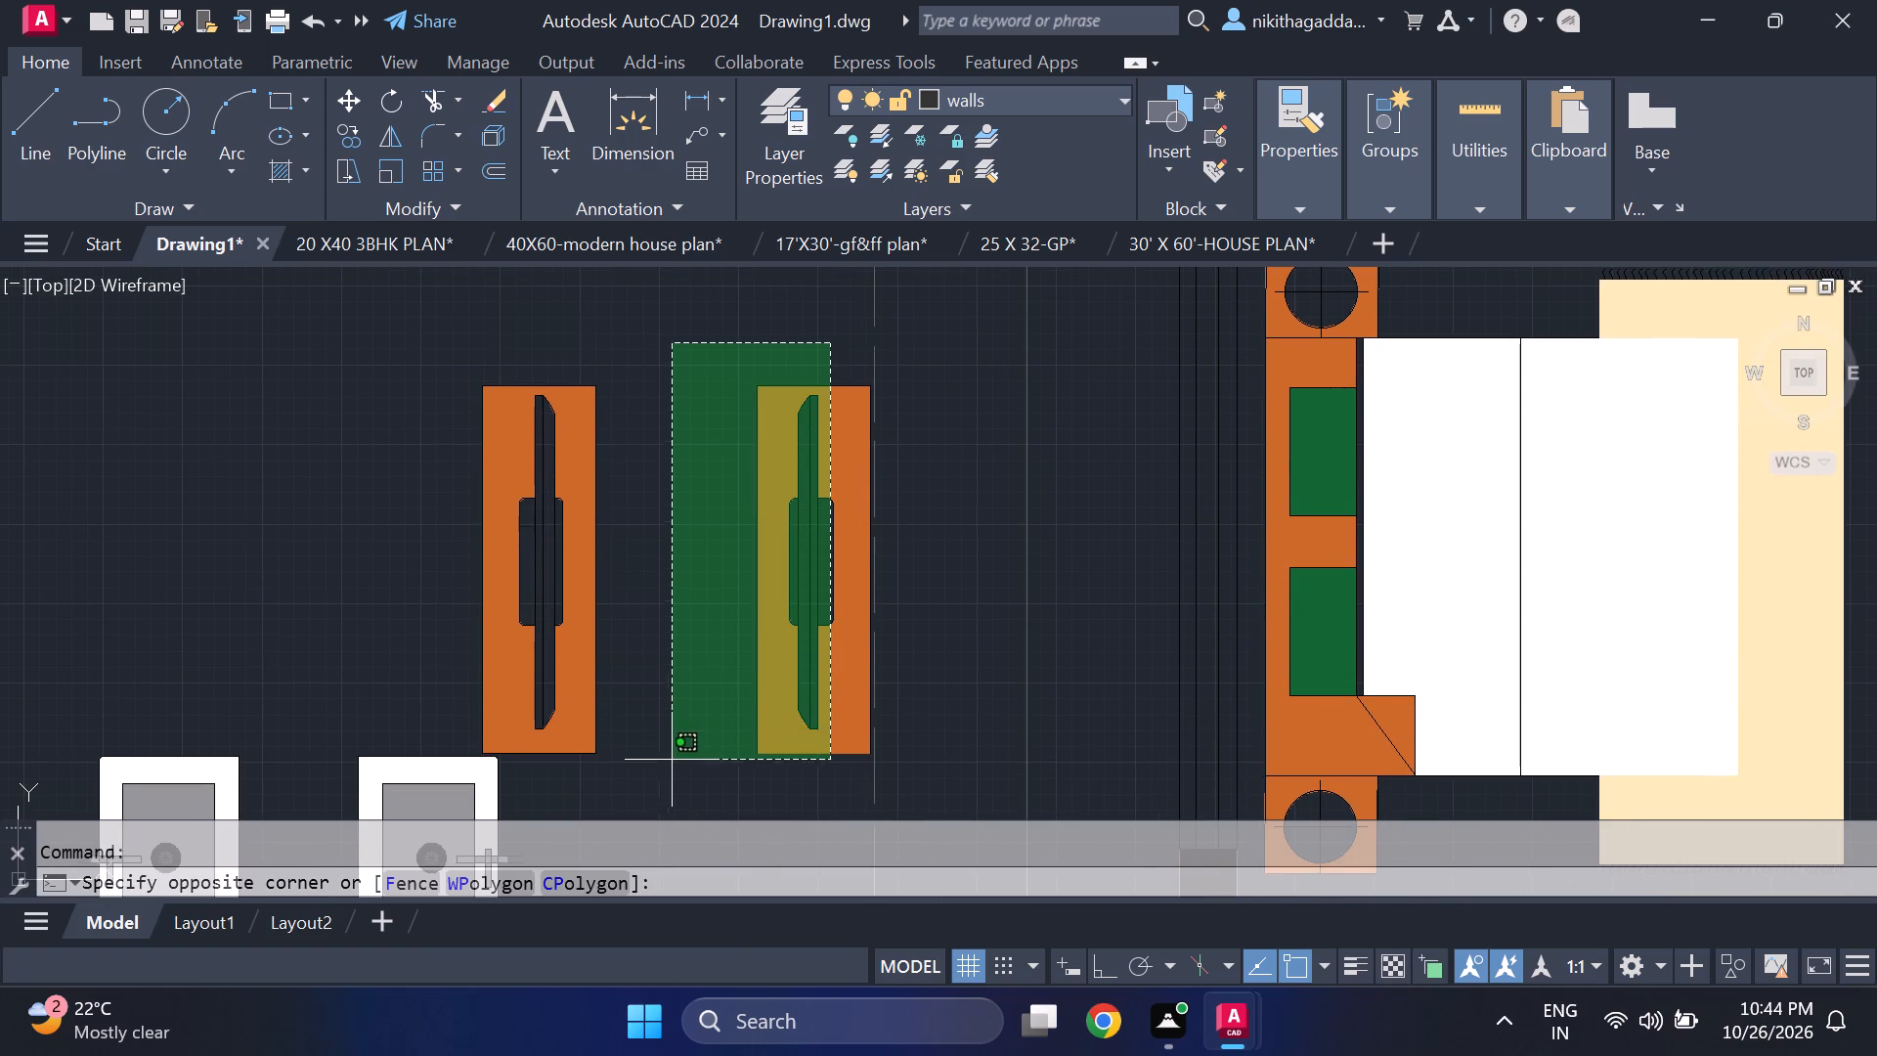
click(701, 811)
text(co)
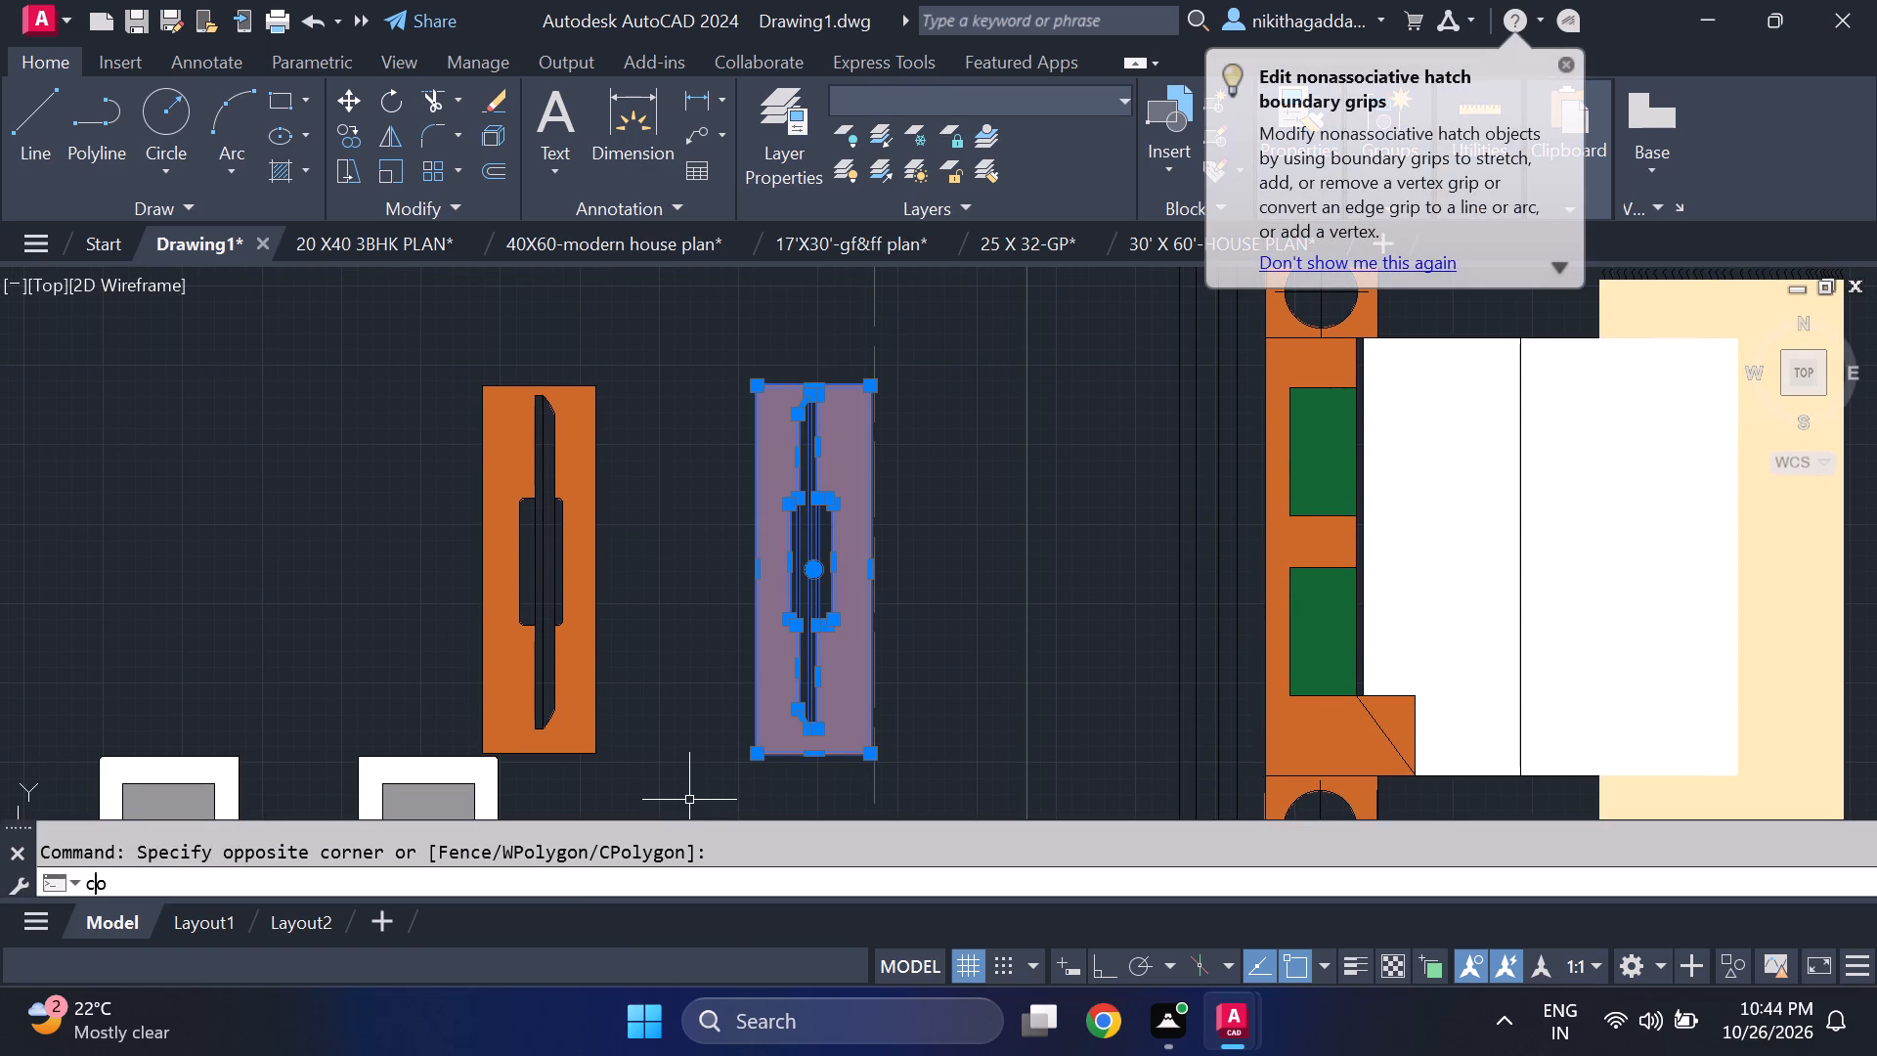
key(Return)
drag(759, 749, 764, 737)
middle_drag(1102, 618, 1055, 683)
scroll(1057, 650, down, 1)
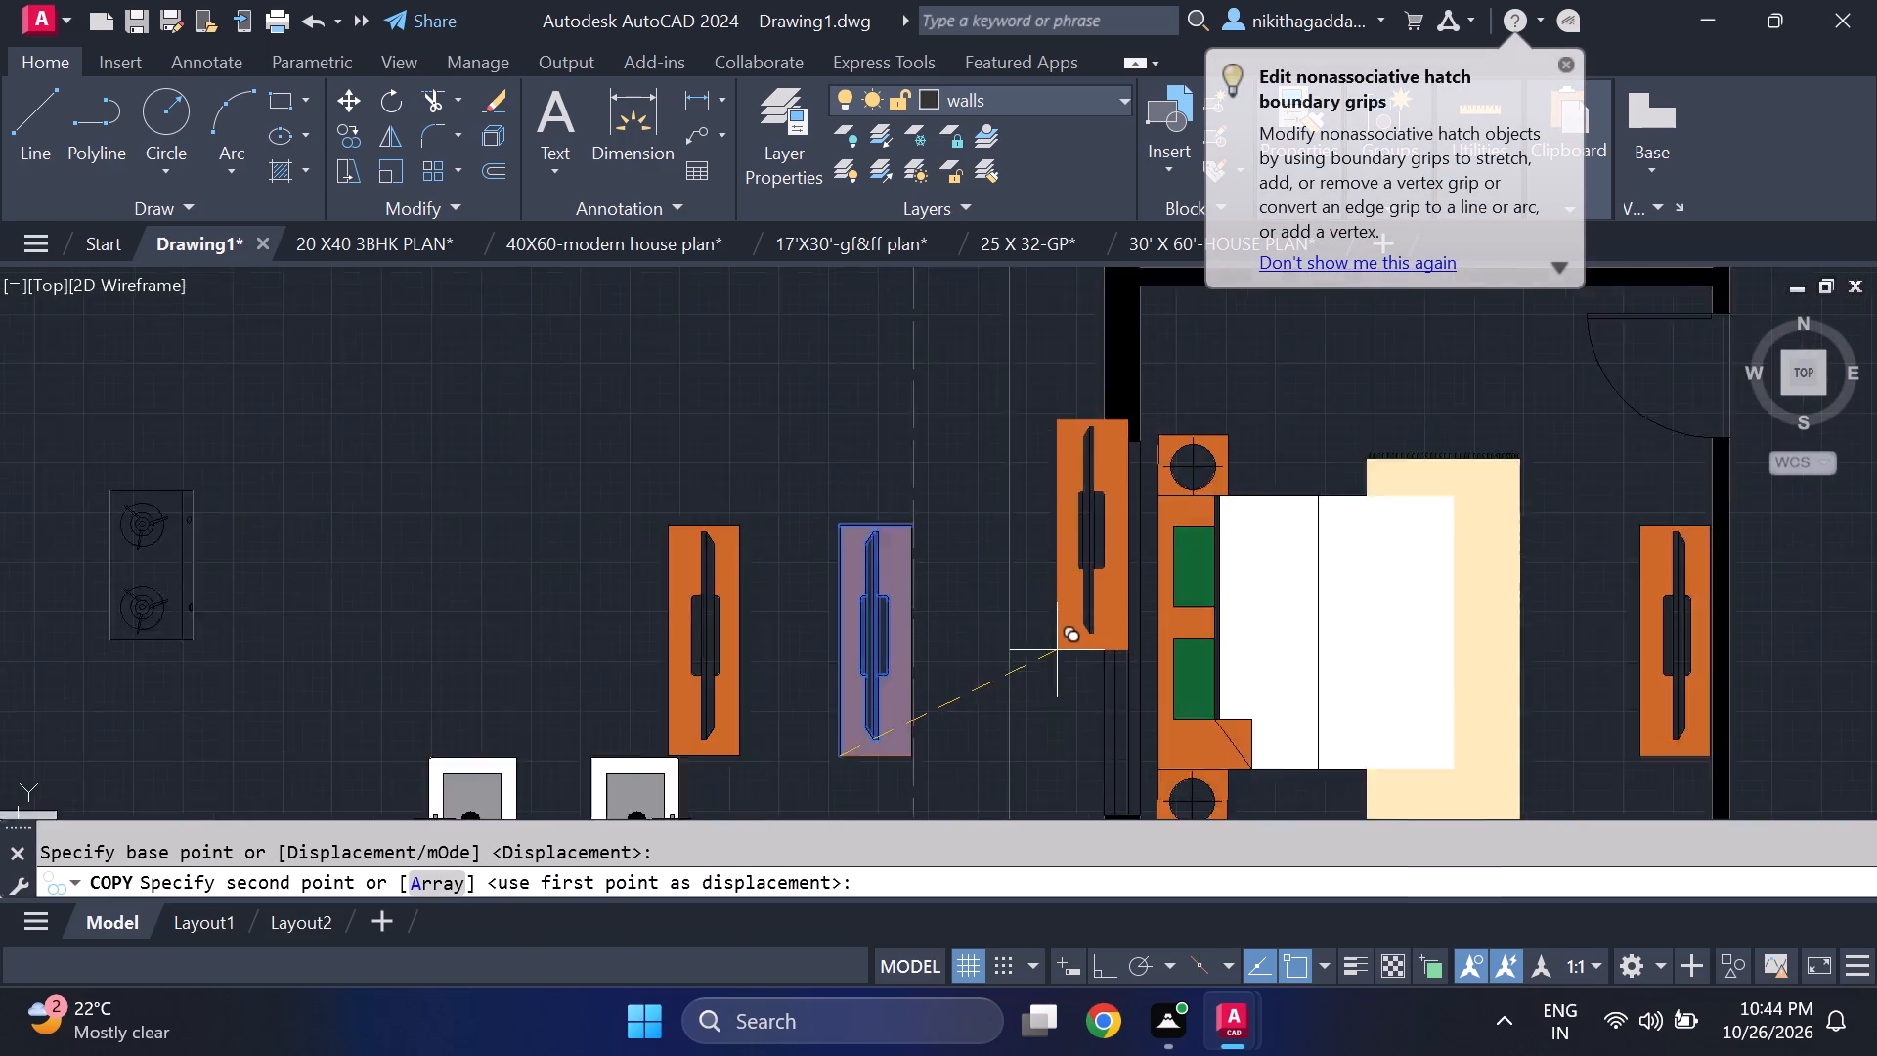
scroll(1057, 650, down, 2)
middle_drag(1151, 538, 1015, 603)
middle_drag(1004, 622, 836, 787)
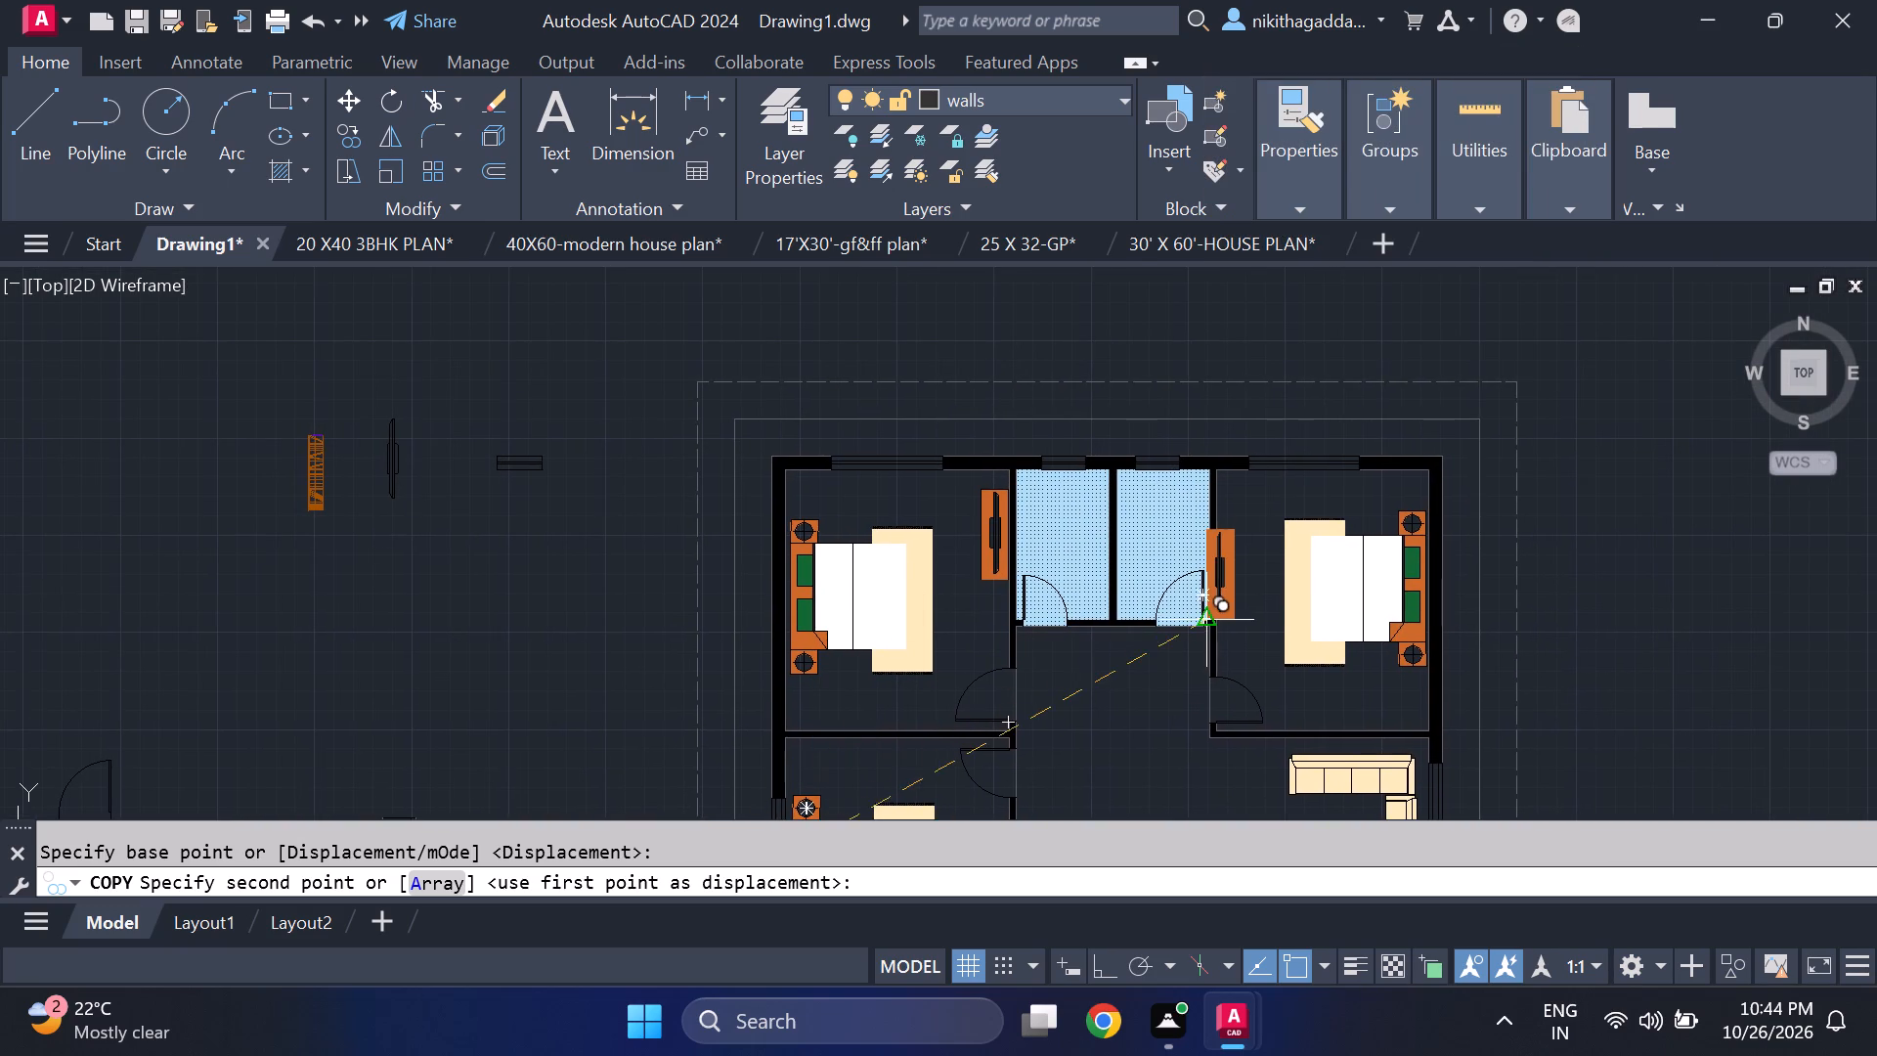
scroll(1224, 579, up, 3)
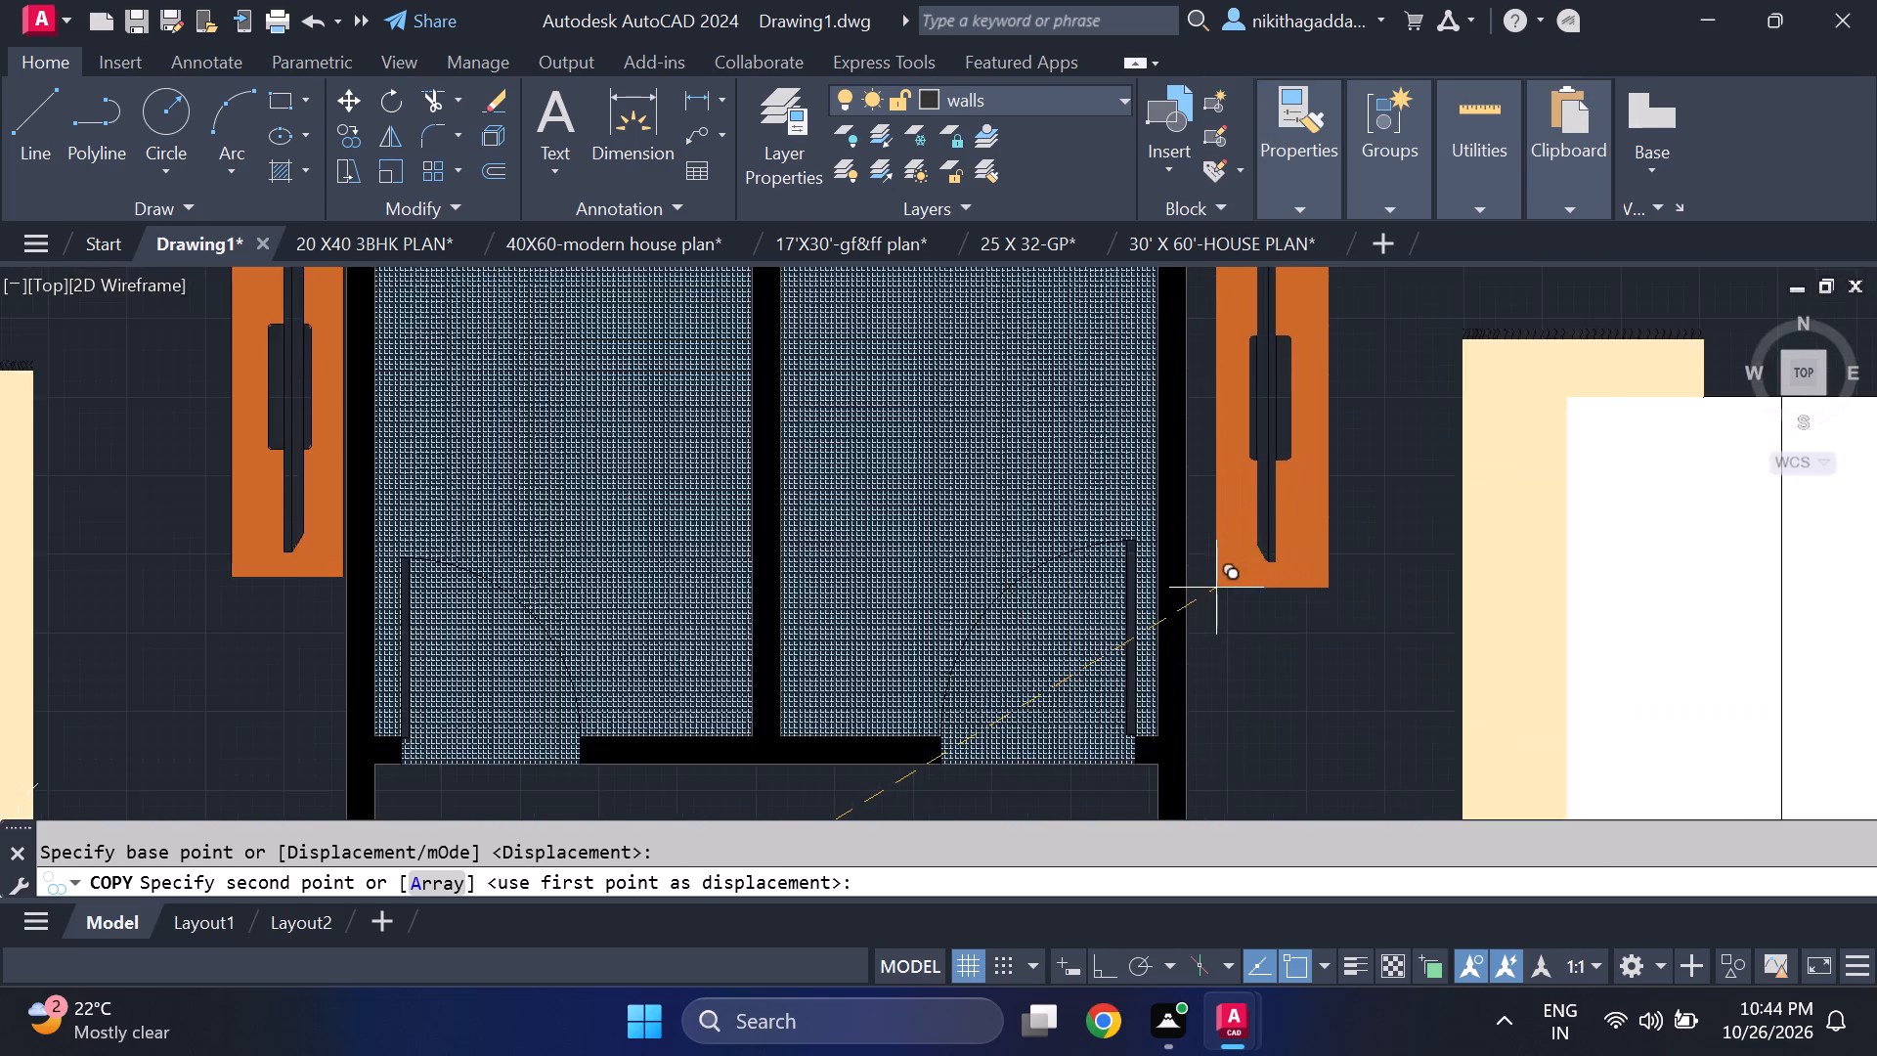
scroll(1216, 588, up, 1)
scroll(1201, 707, down, 3)
middle_drag(1189, 779, 1176, 689)
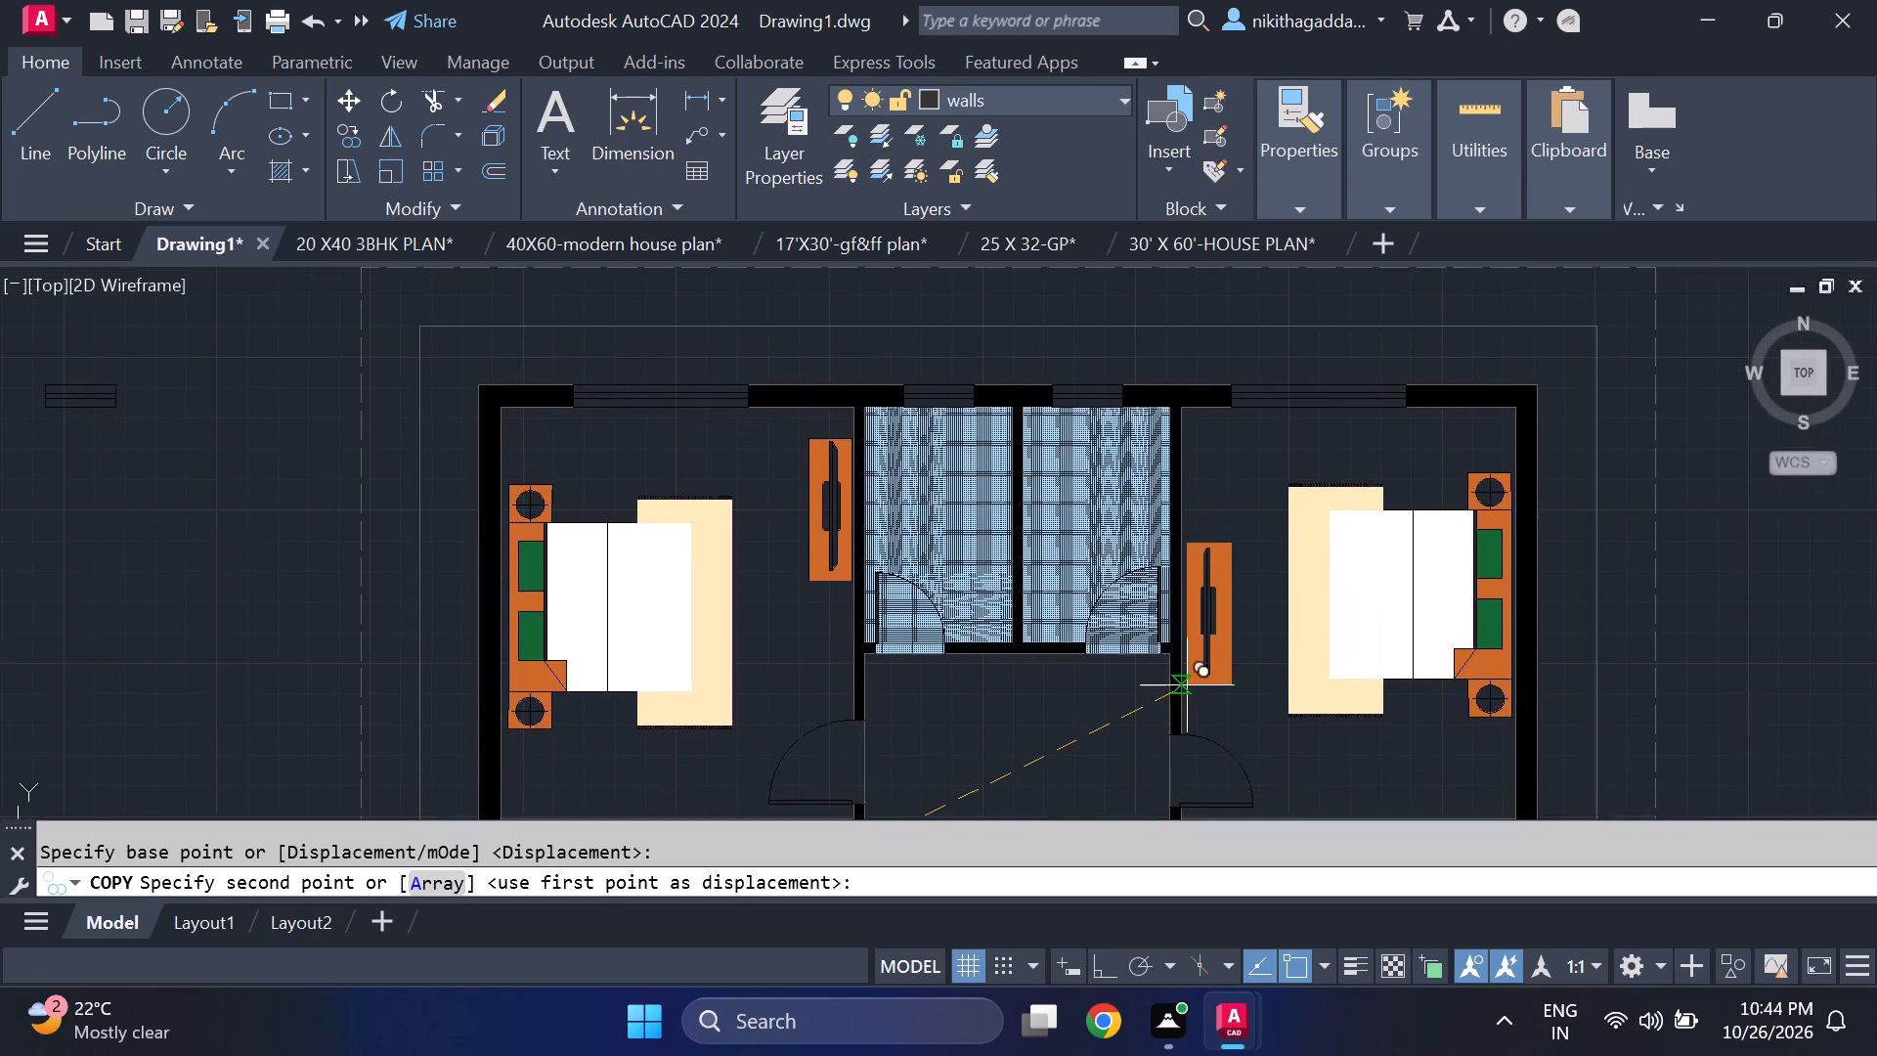
scroll(1192, 686, up, 2)
middle_drag(1184, 610, 1179, 809)
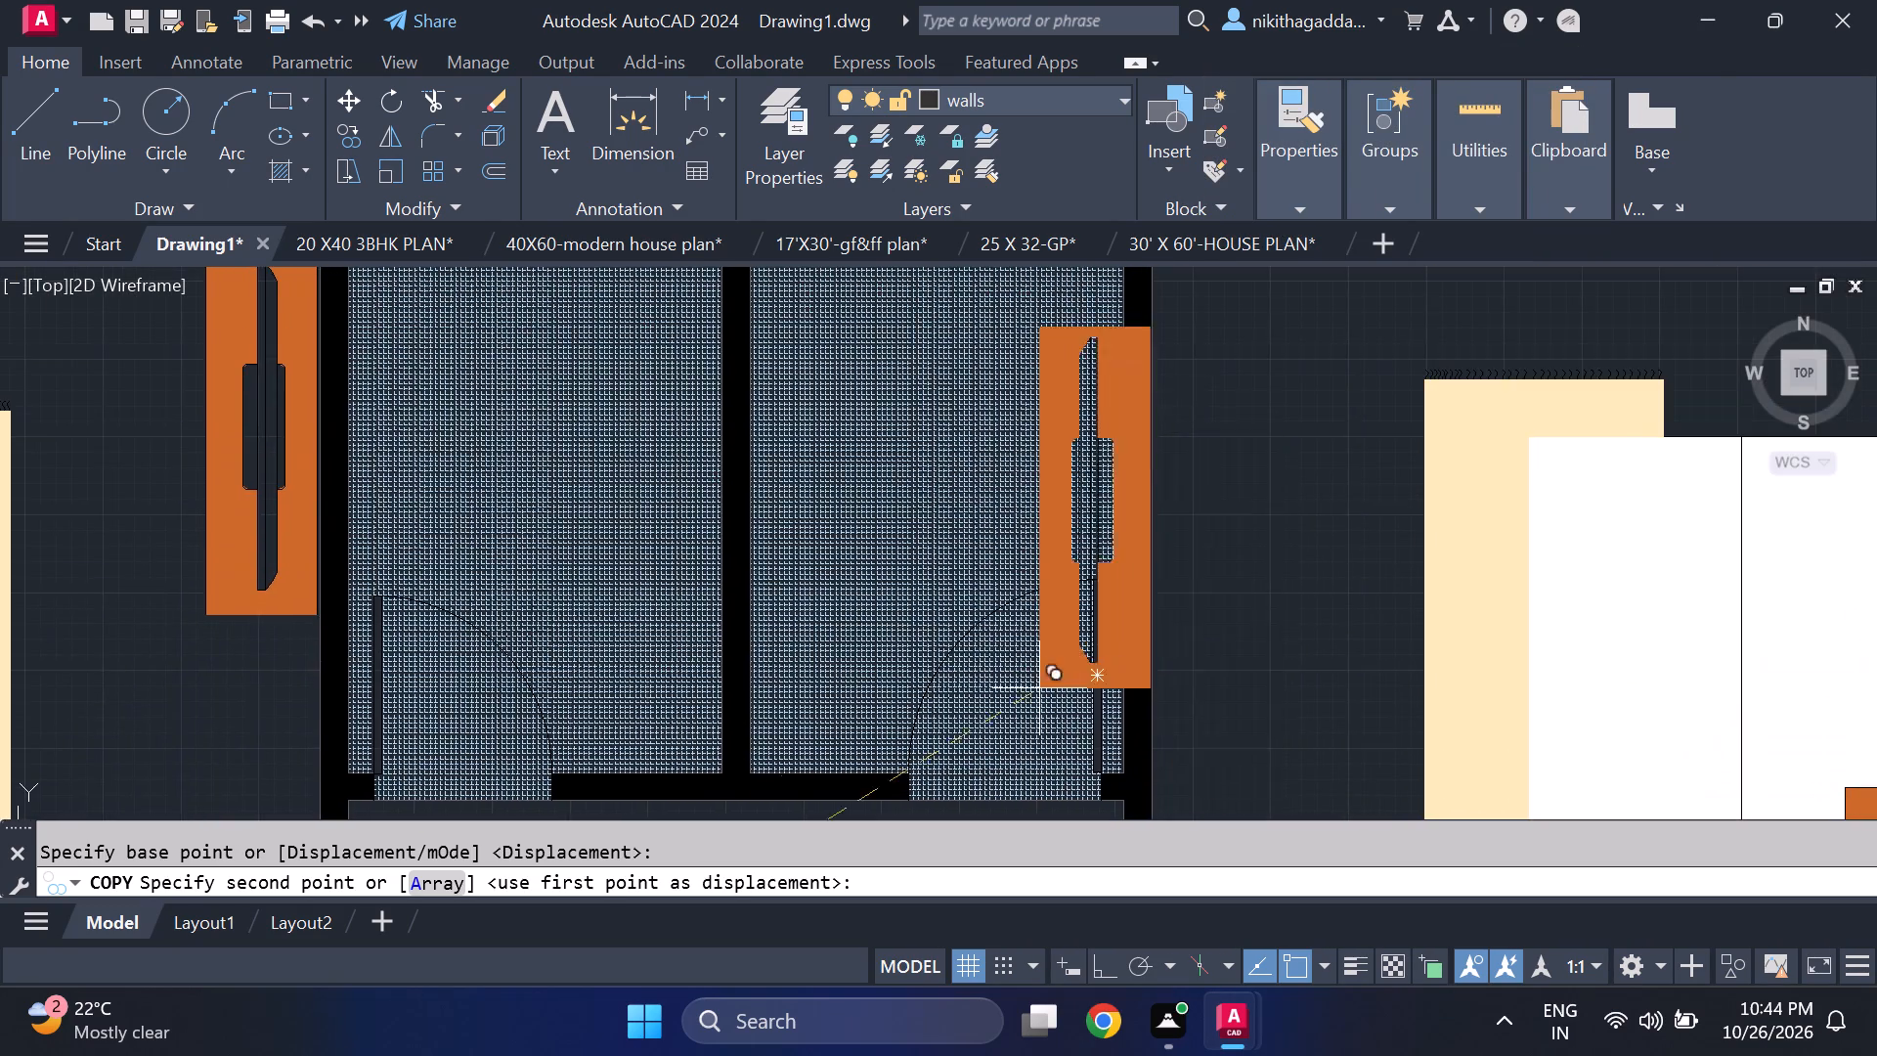
scroll(942, 660, down, 2)
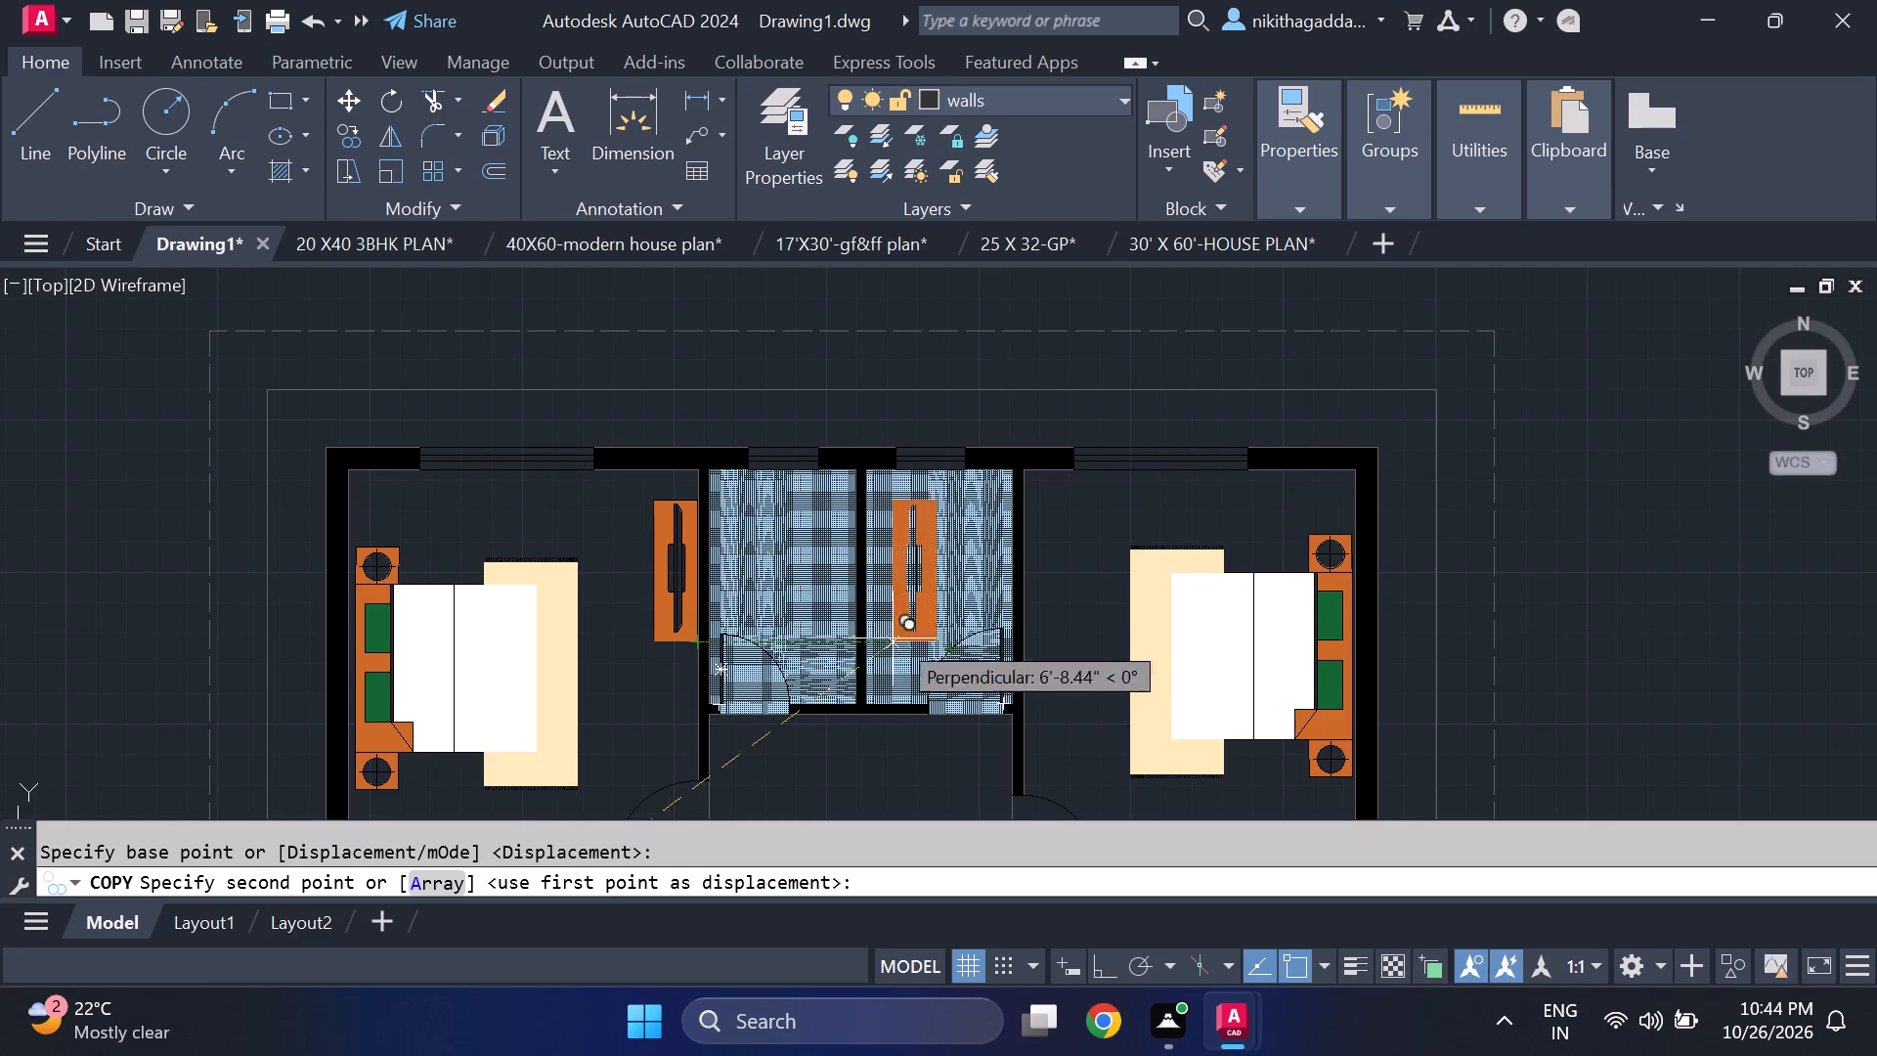
scroll(1026, 621, up, 2)
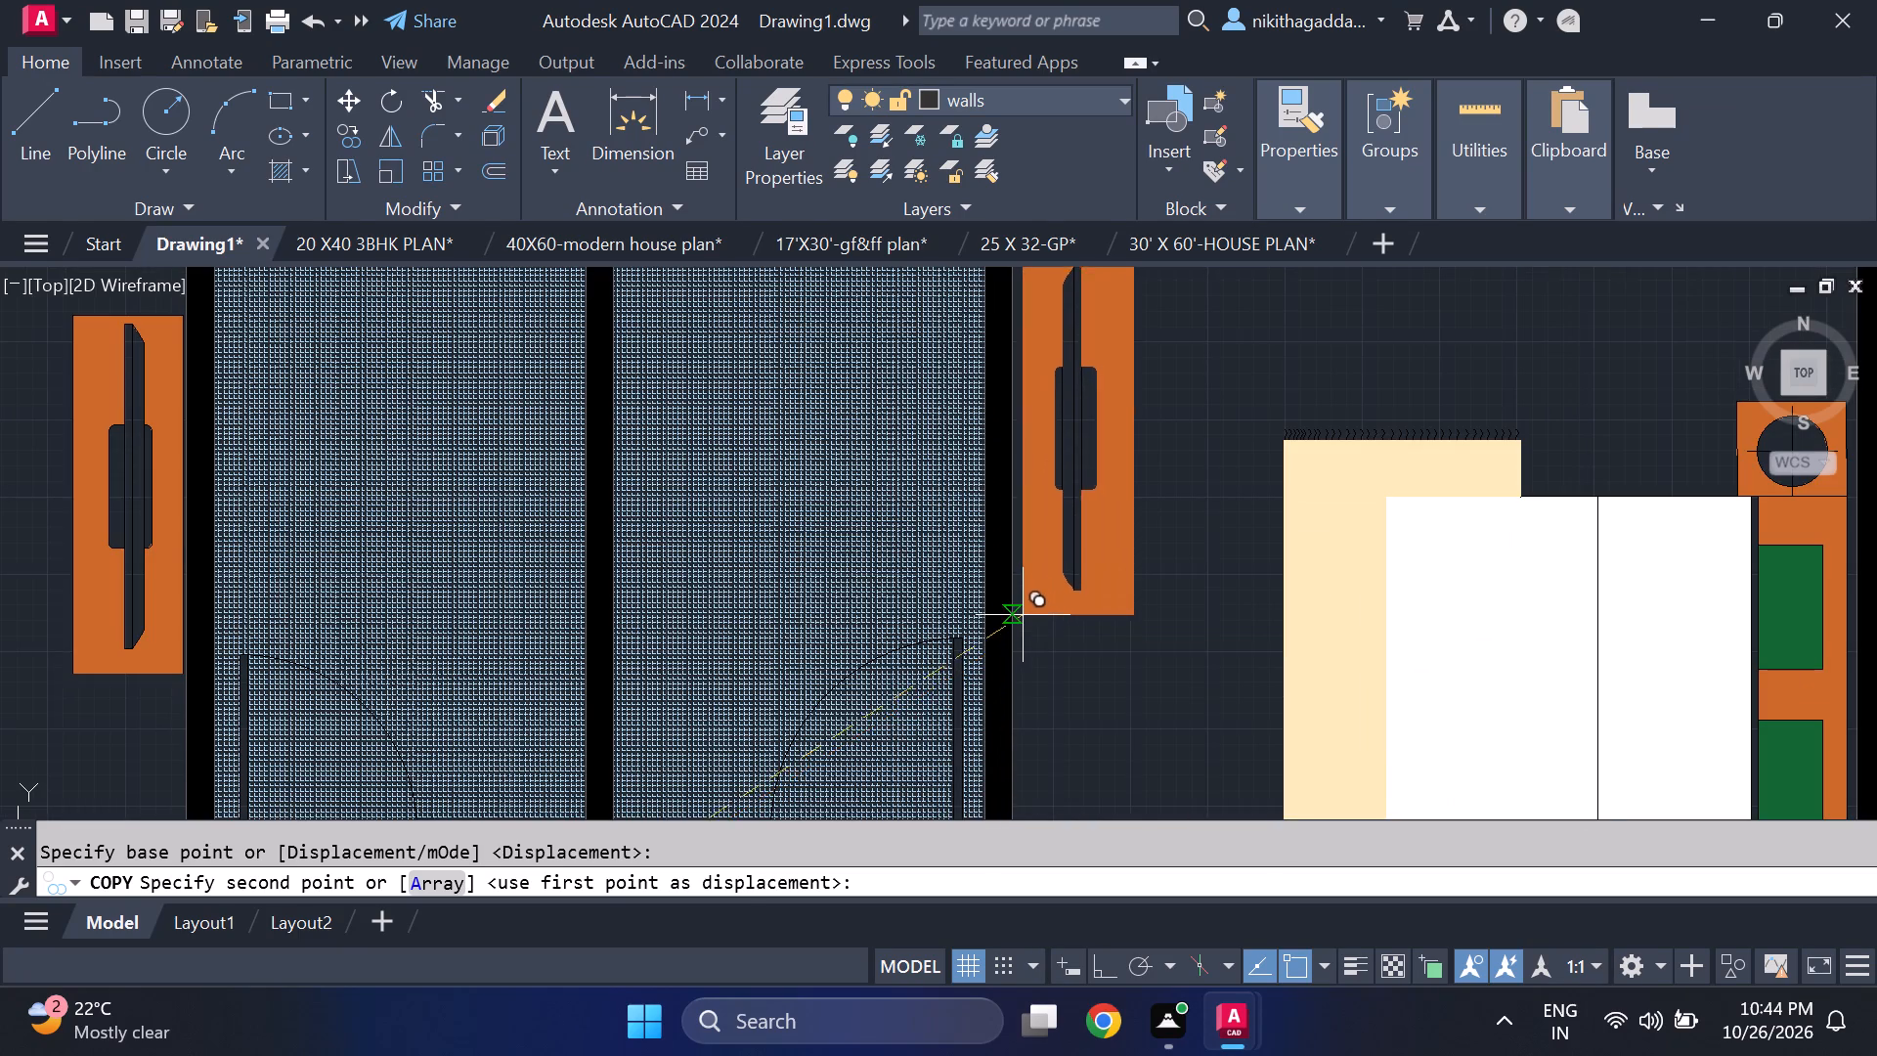
scroll(1023, 615, up, 3)
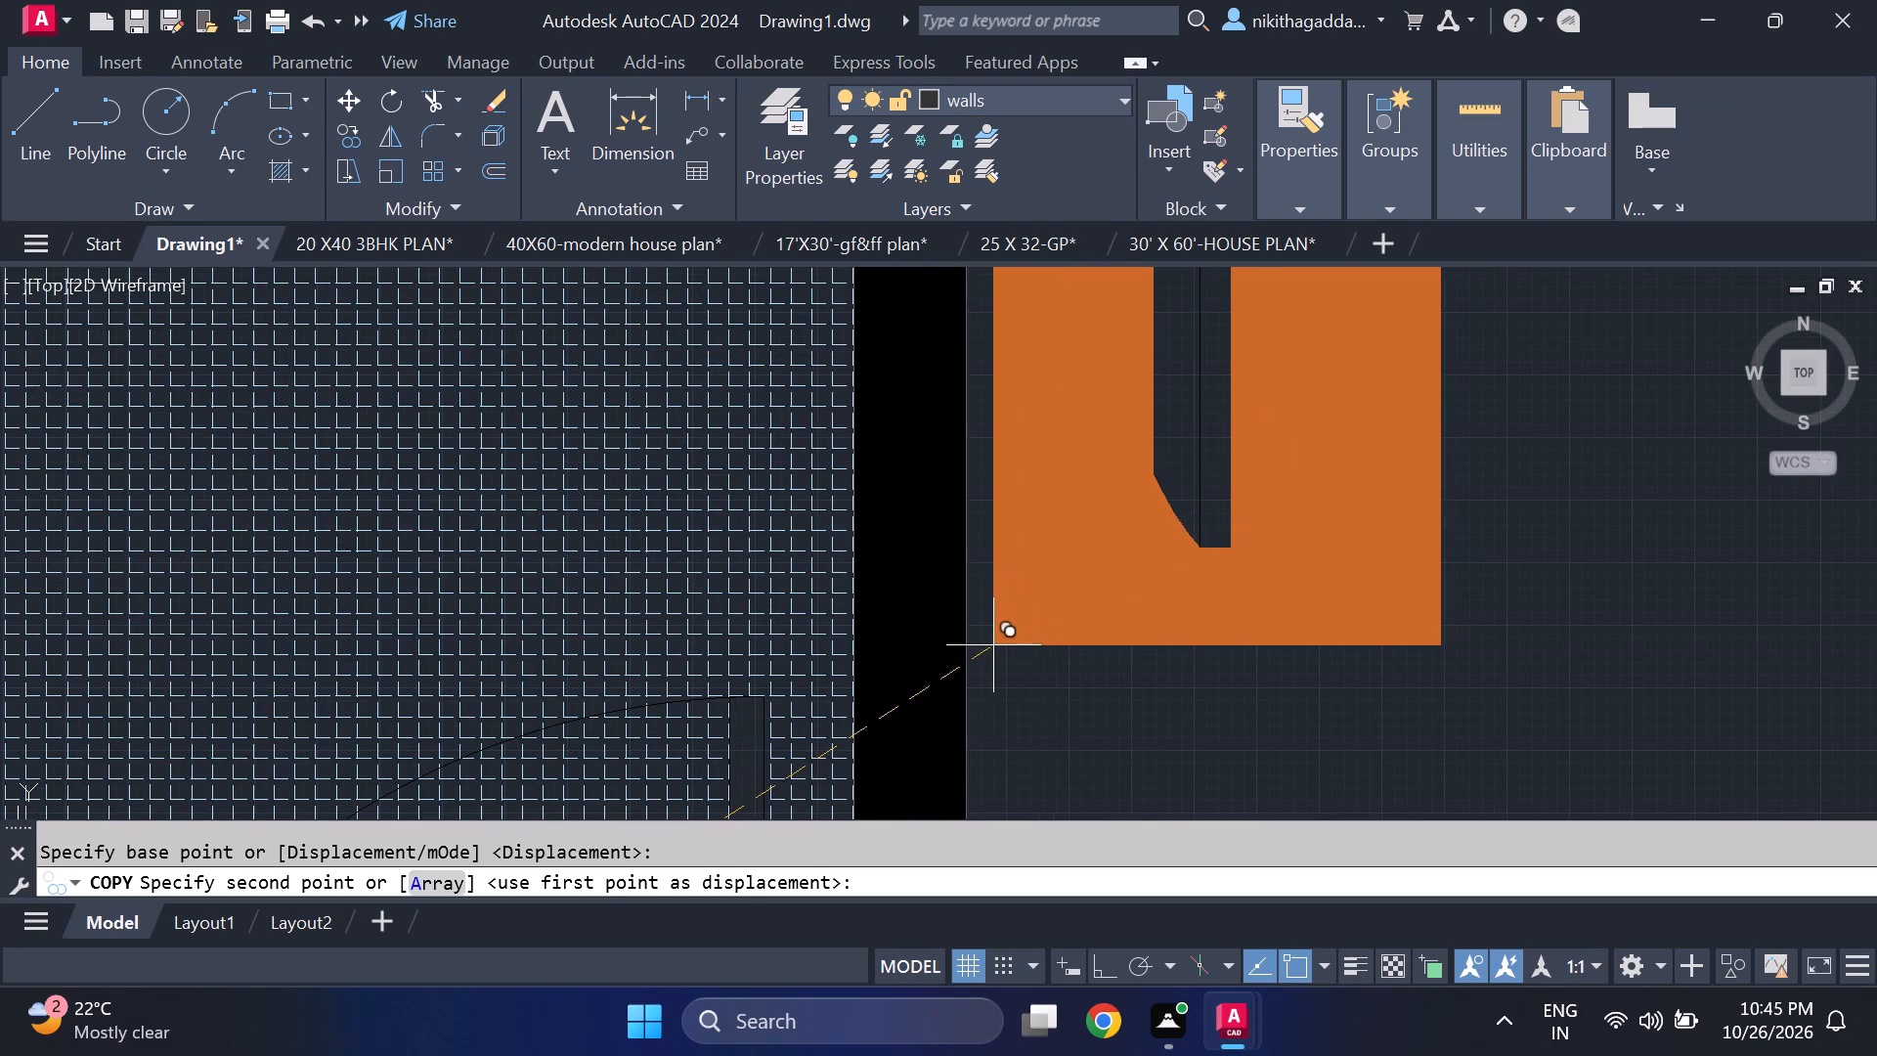
click(990, 649)
Place another copy of the mirrored TV unit in the lower-right bedroom, against the wall shared with the sitting area.
scroll(1038, 595, down, 5)
scroll(789, 726, down, 2)
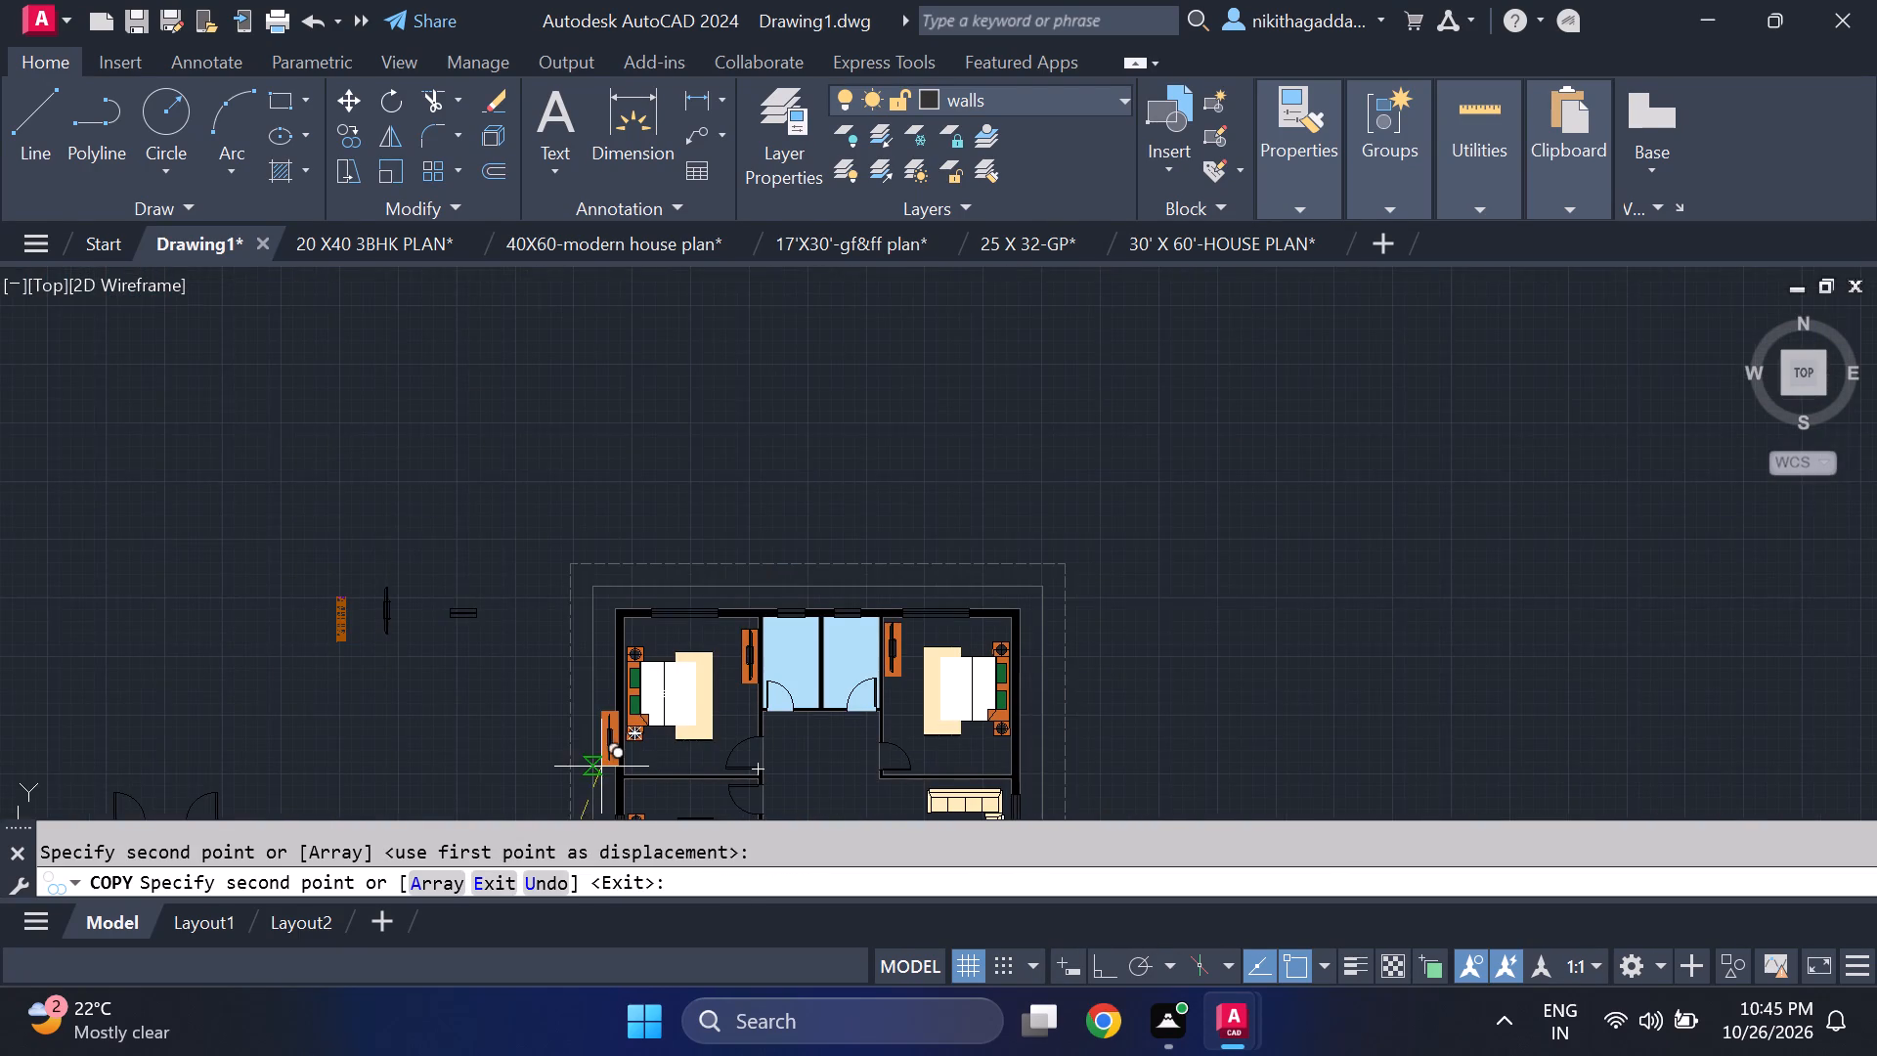
middle_drag(601, 767, 590, 584)
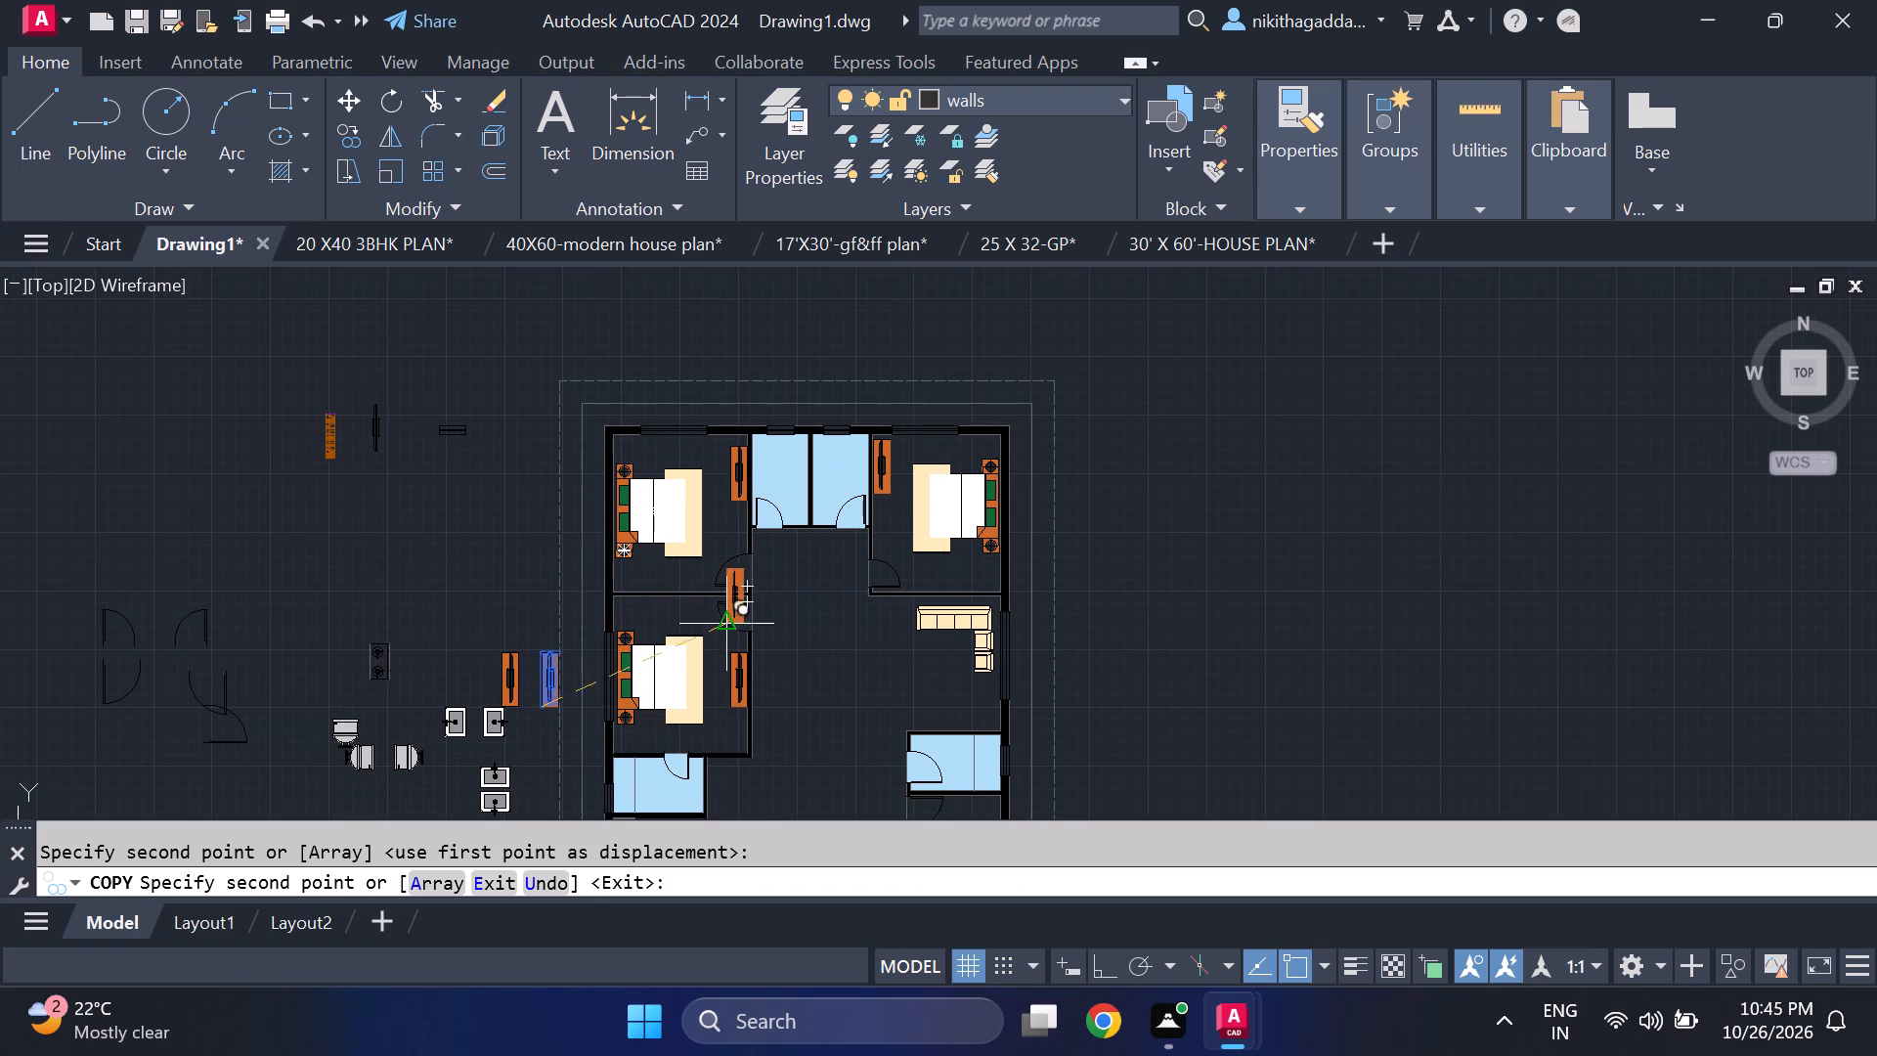
middle_drag(742, 612, 636, 388)
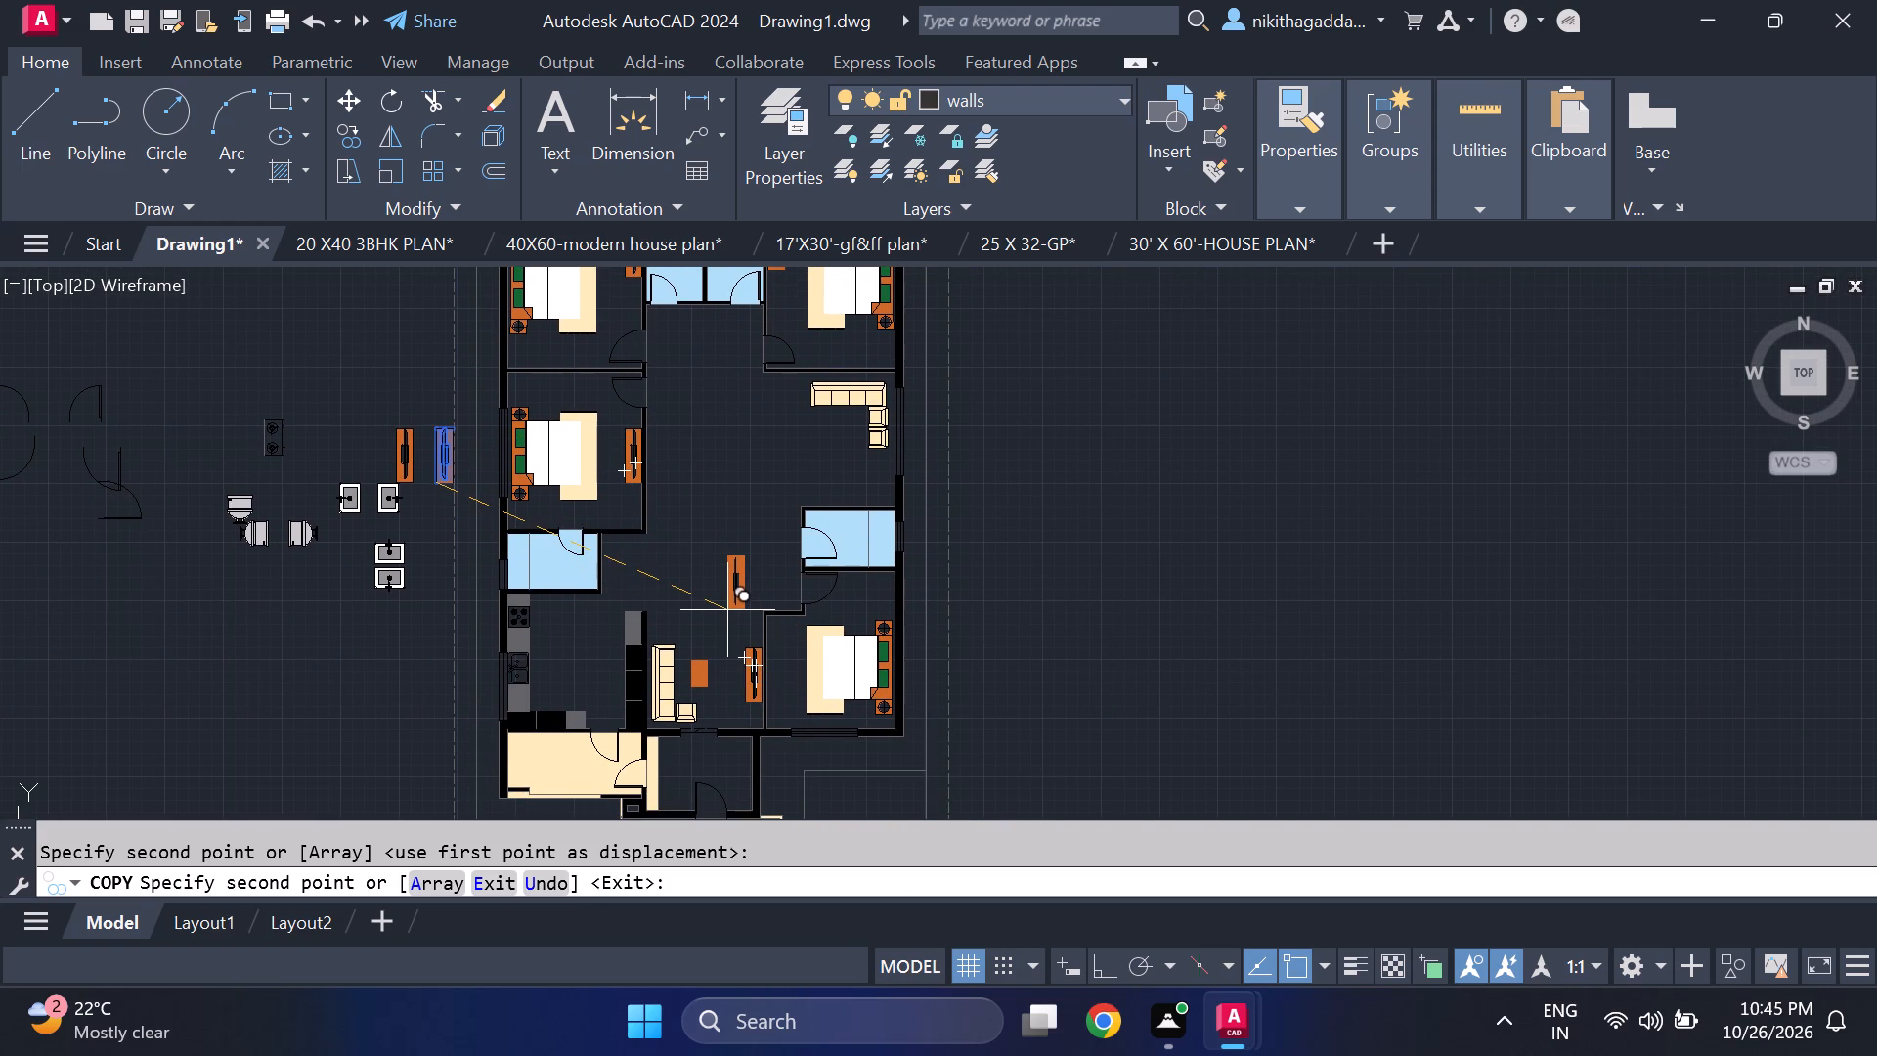
middle_drag(758, 745, 723, 739)
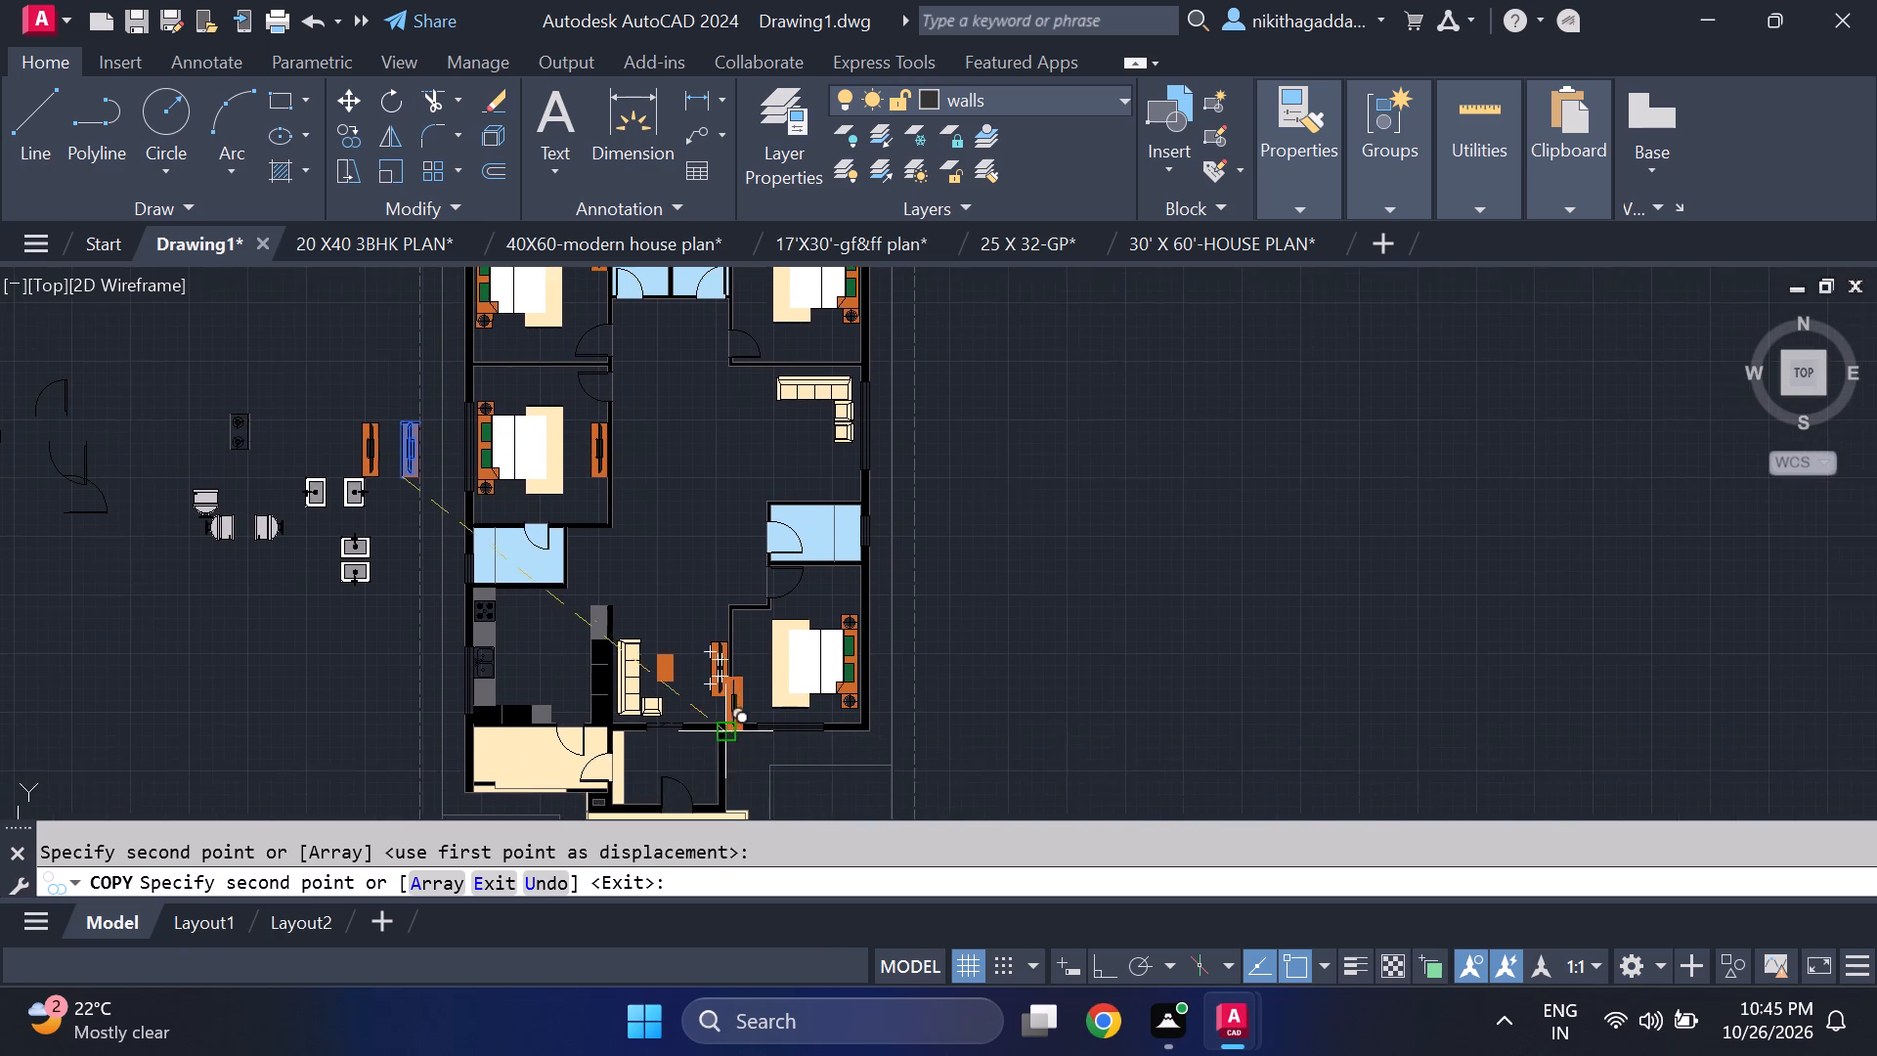
scroll(785, 679, up, 4)
middle_drag(598, 755, 736, 643)
scroll(519, 708, up, 1)
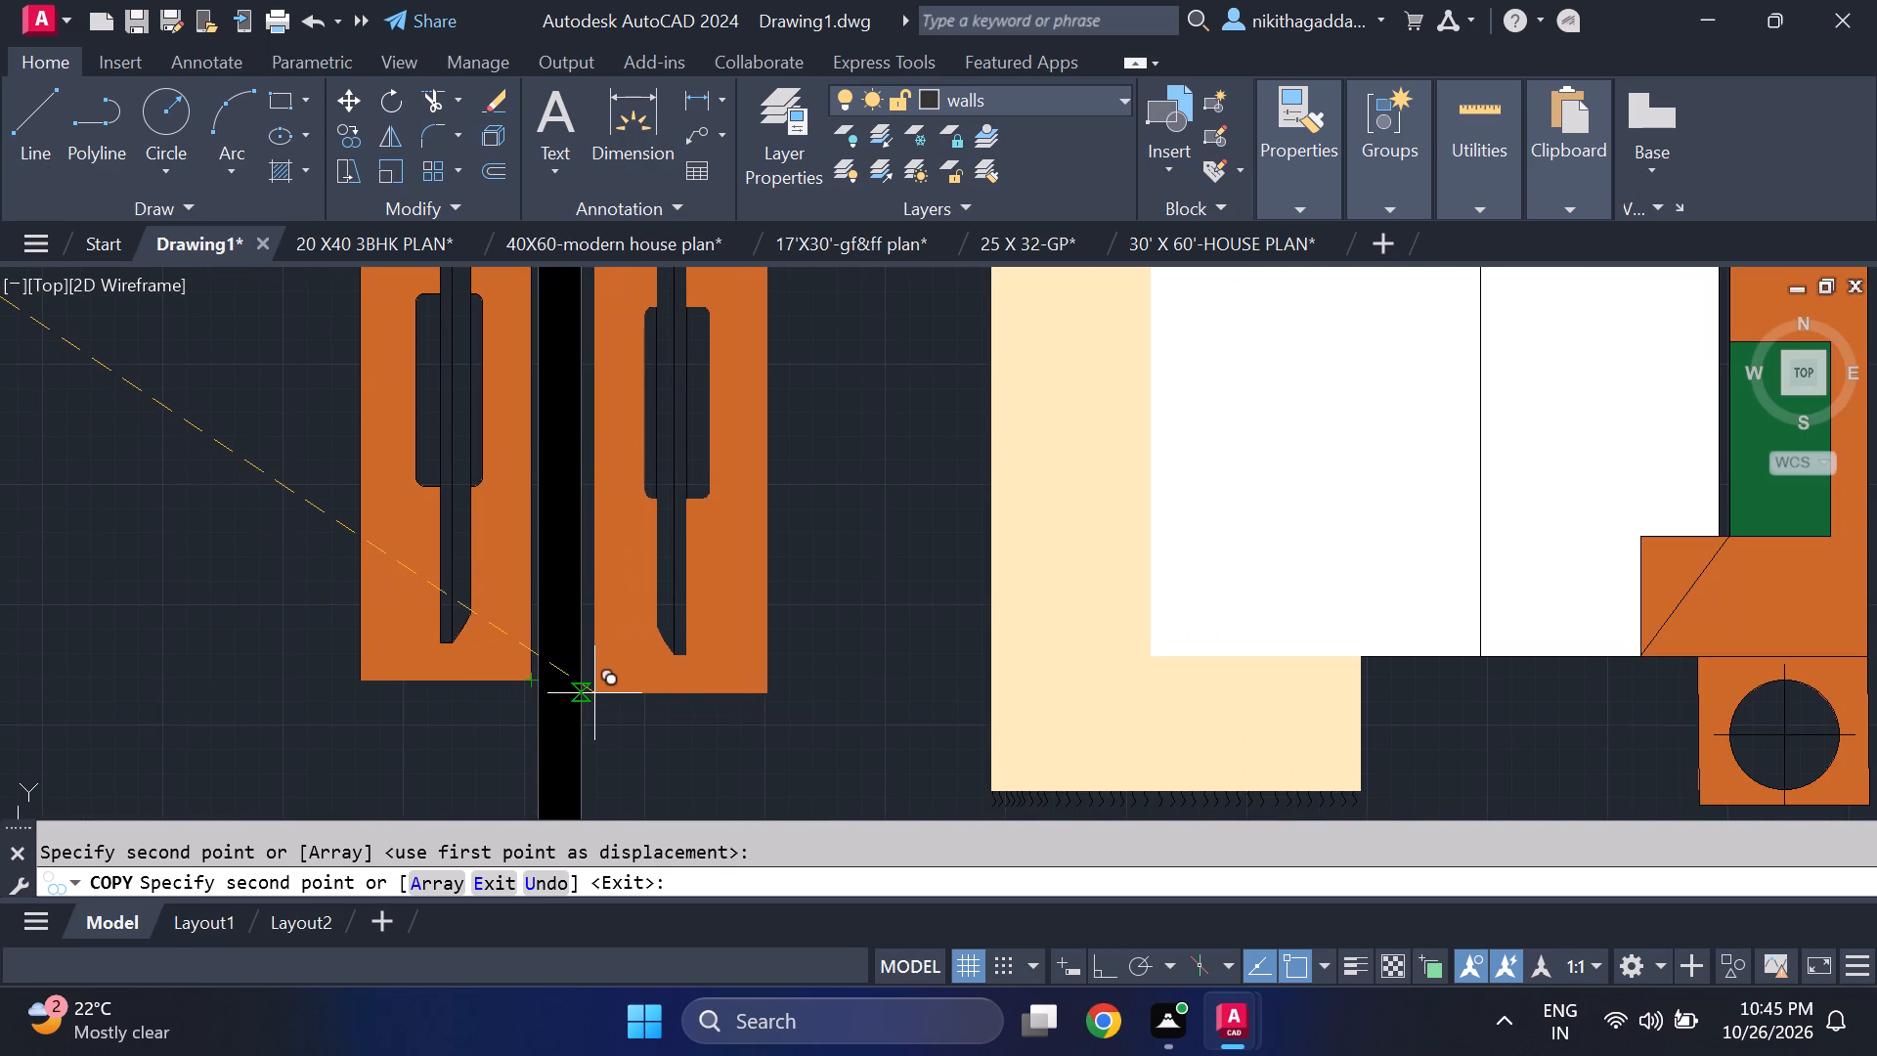
scroll(594, 693, up, 2)
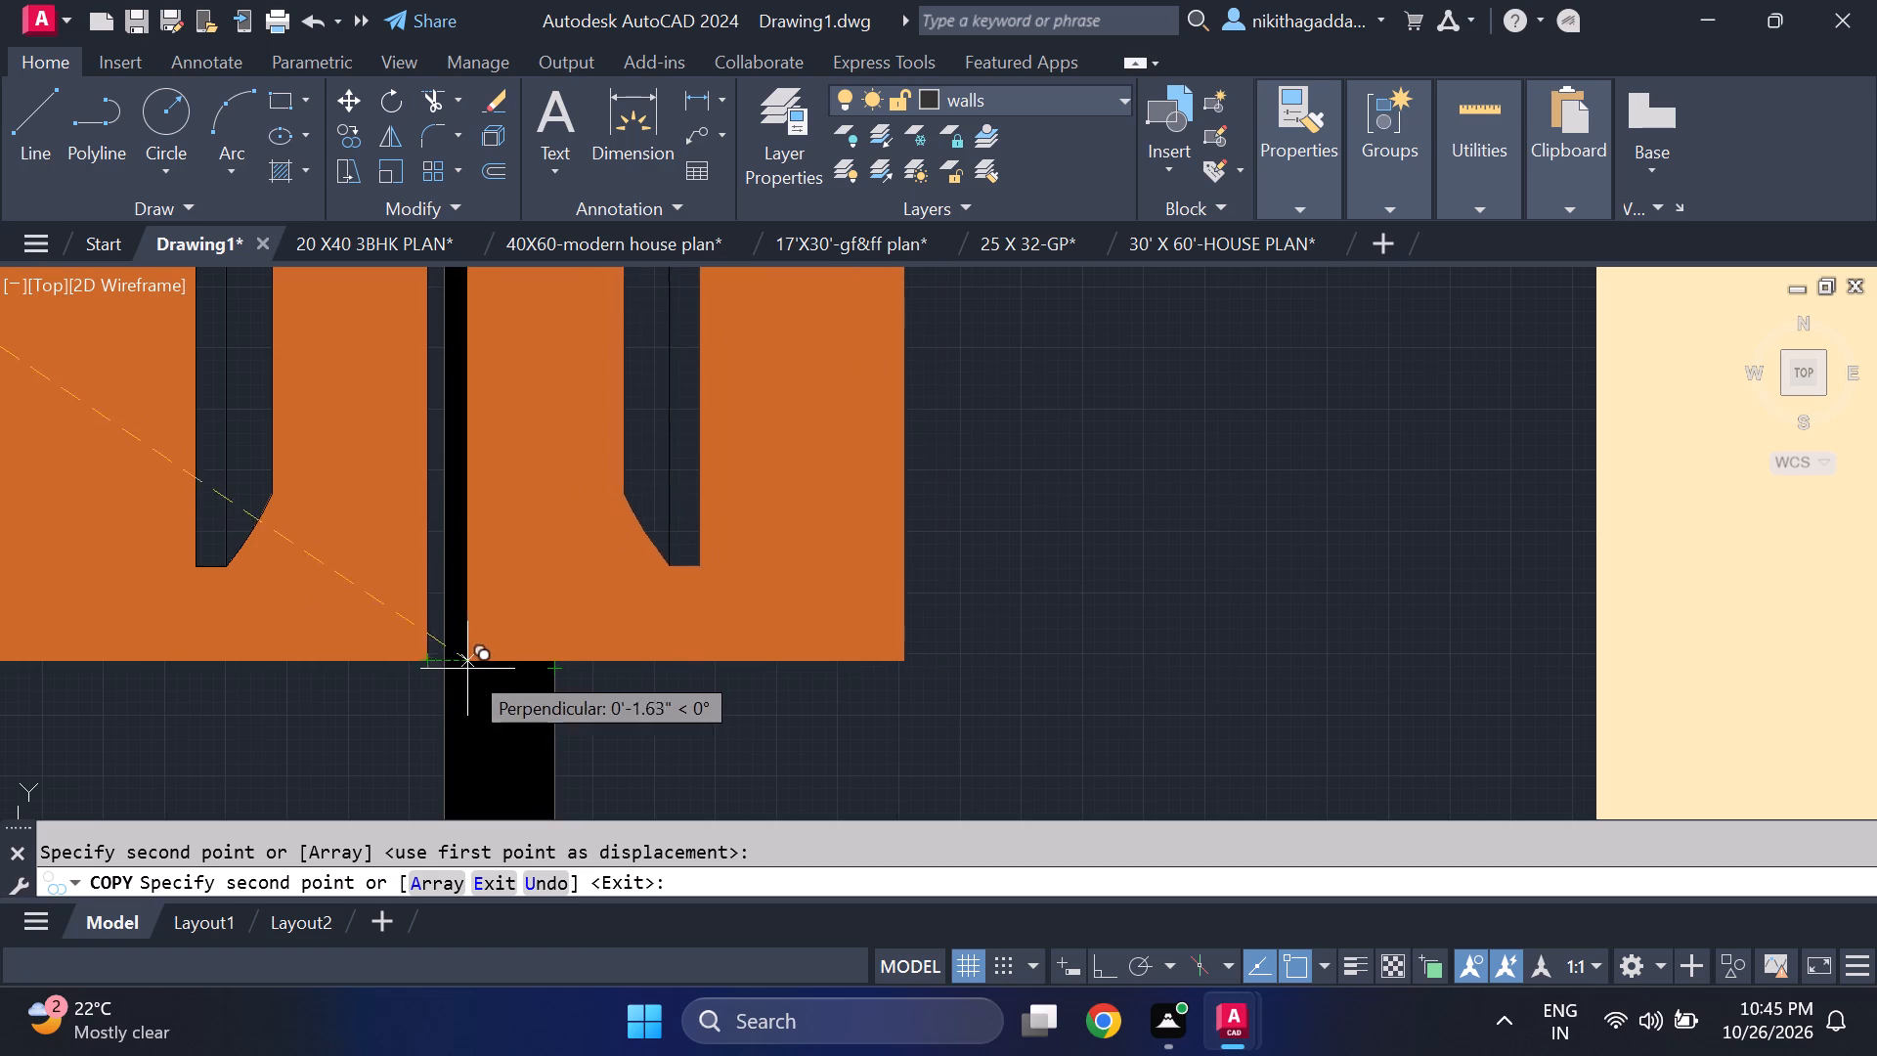
scroll(570, 667, up, 1)
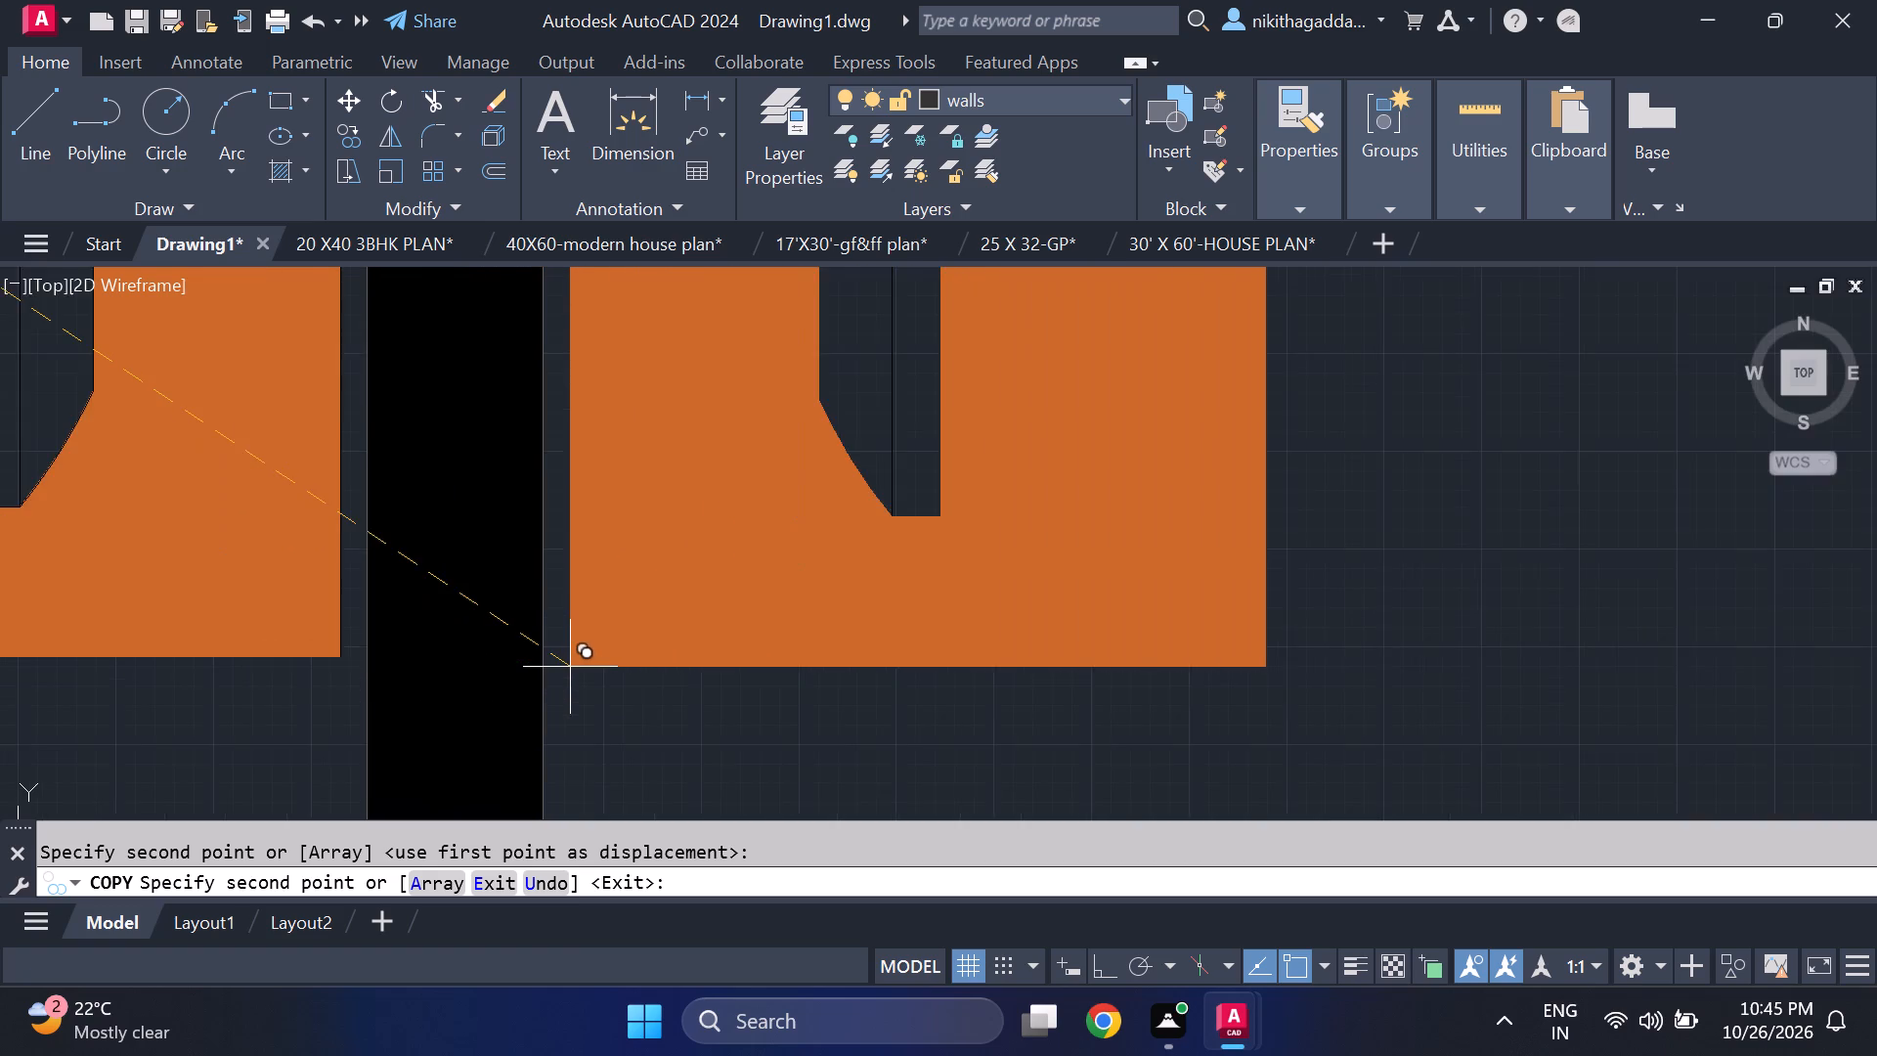
scroll(570, 667, up, 1)
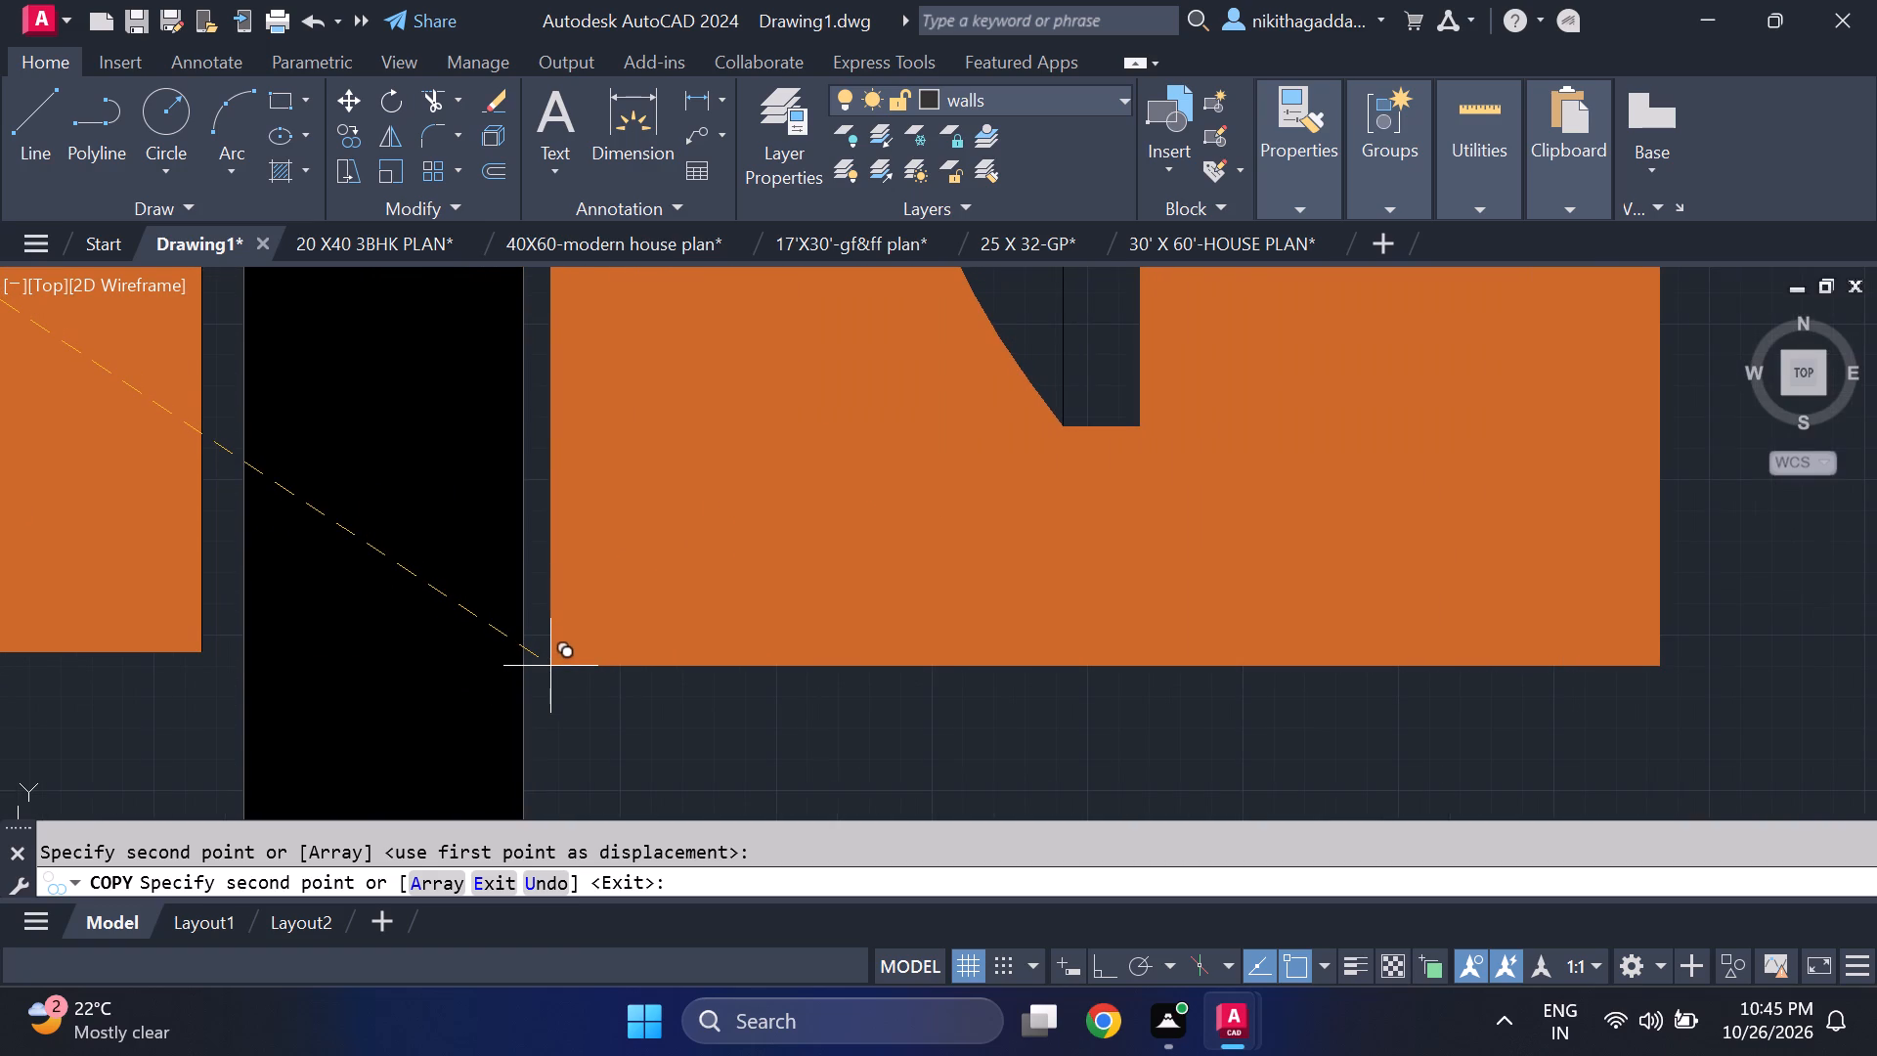
click(570, 665)
scroll(653, 632, down, 5)
scroll(1075, 682, down, 3)
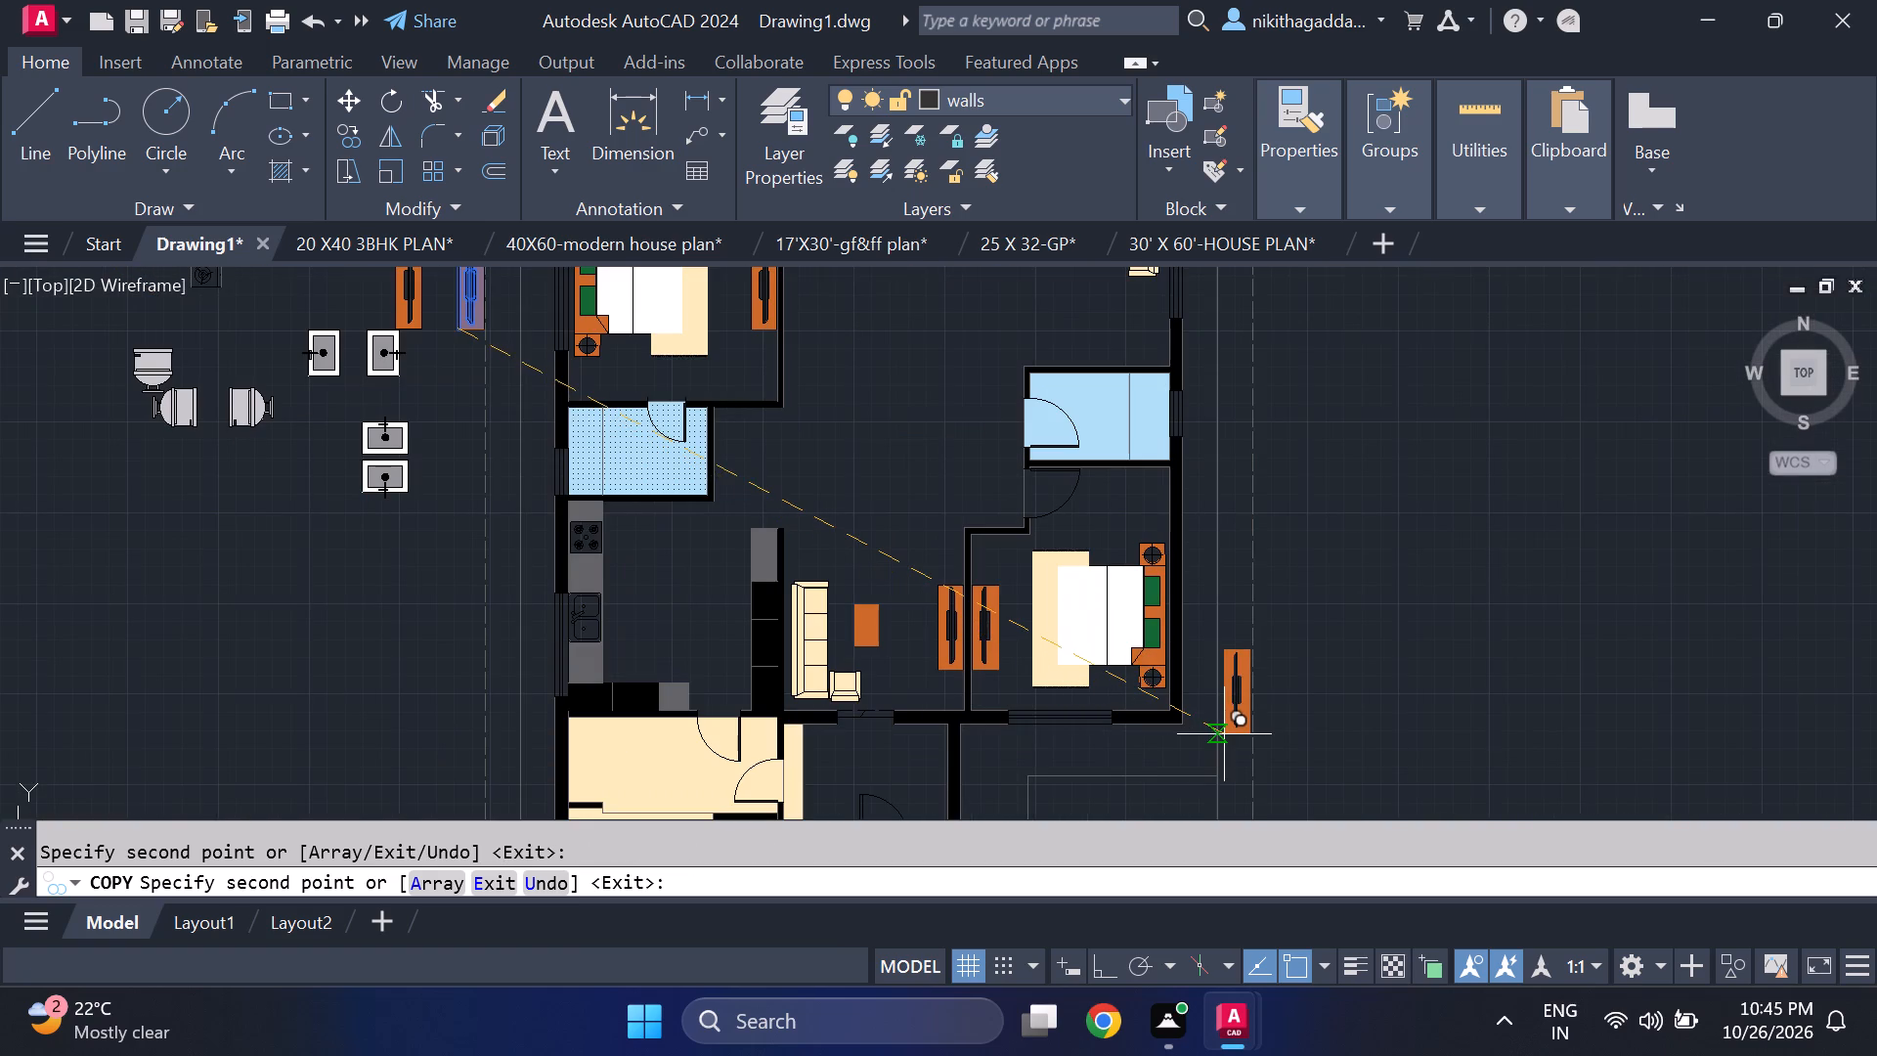
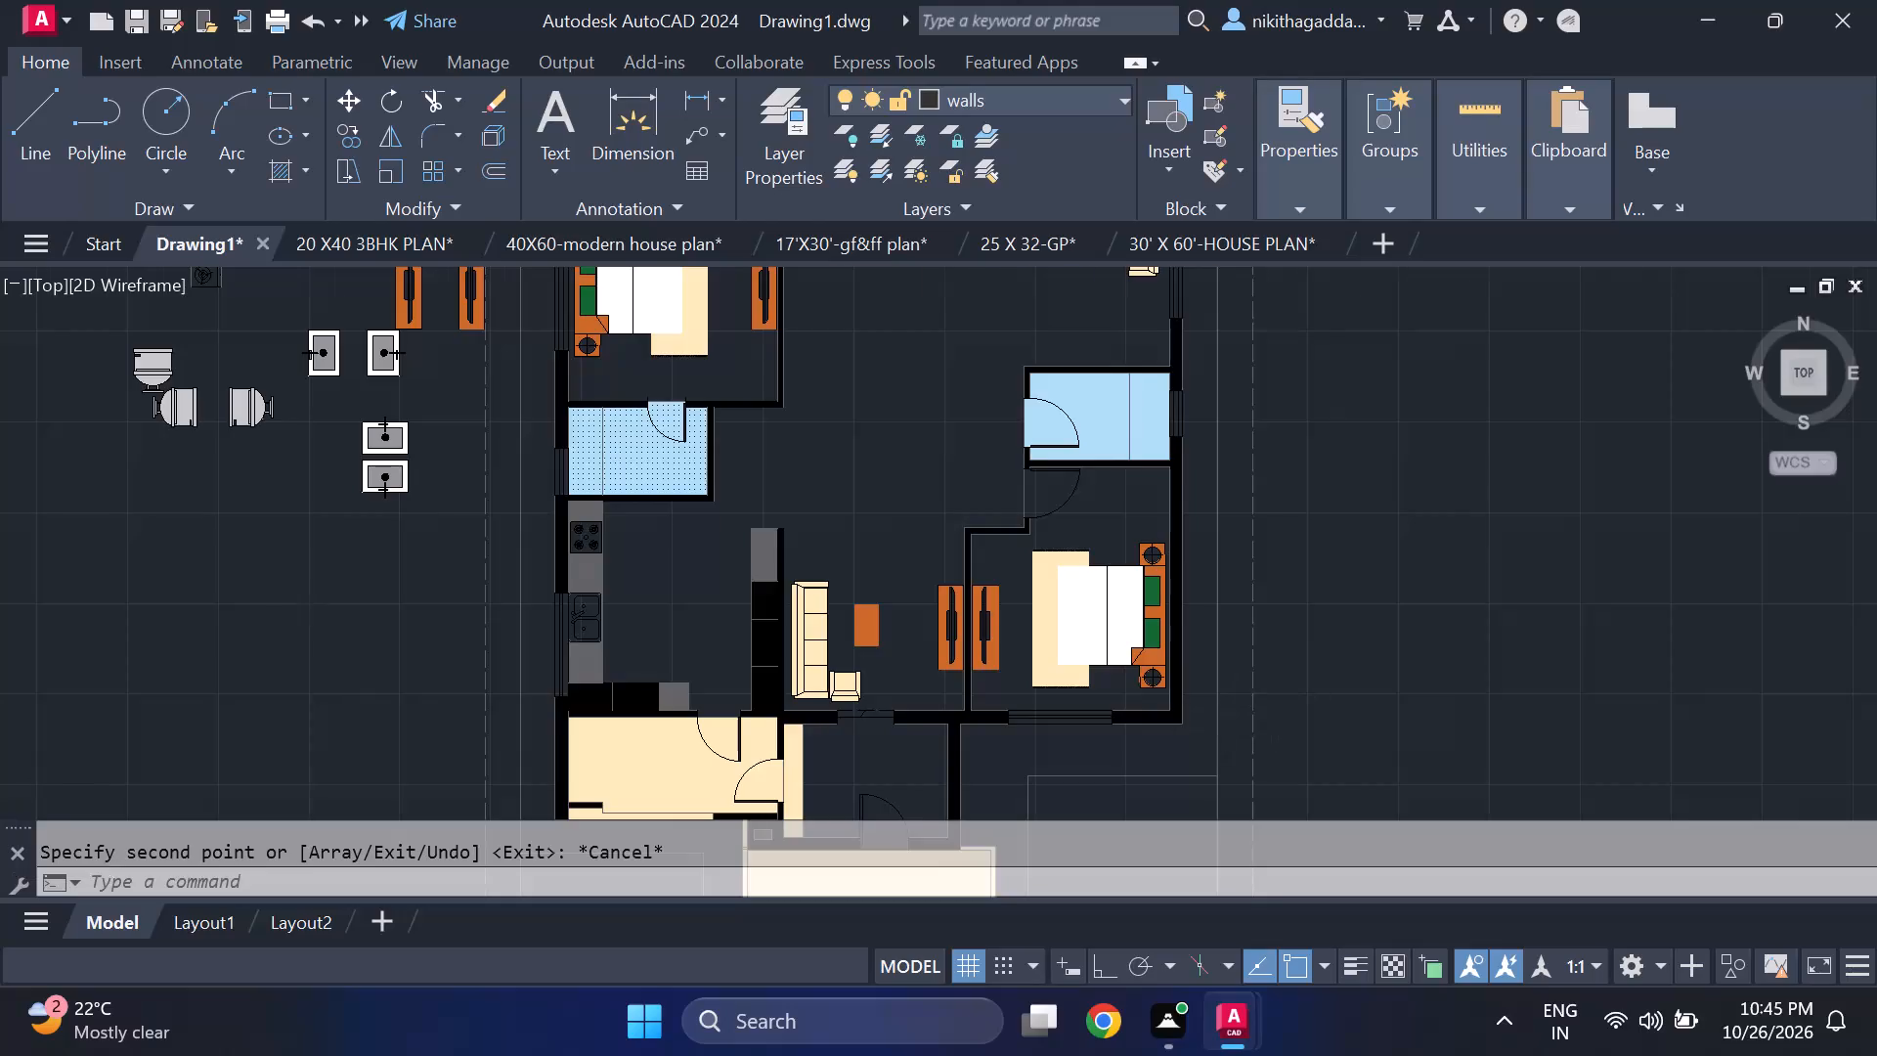
Delete the two spare orange TV units lying outside the house plan, beside the middle-left bedroom.
scroll(1285, 697, down, 1)
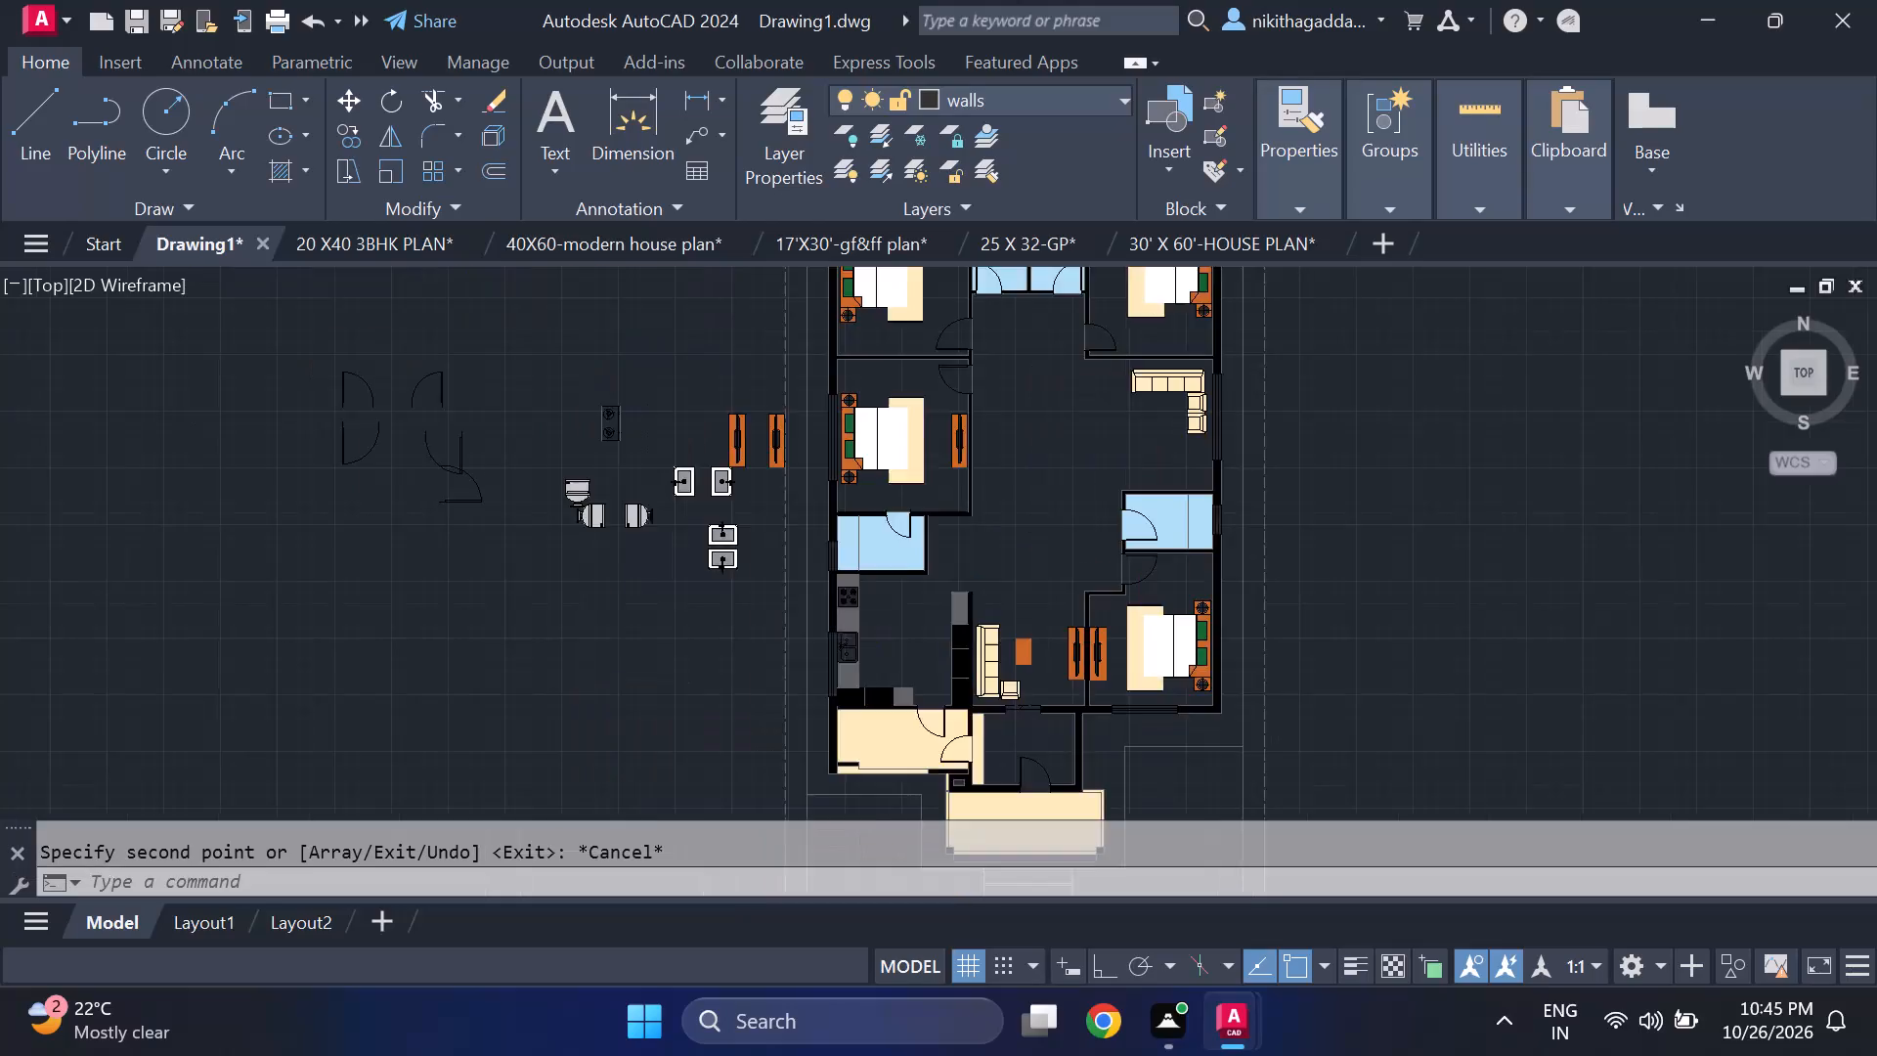
scroll(840, 555, up, 1)
middle_drag(856, 560, 790, 567)
middle_click(788, 565)
middle_drag(938, 517, 925, 589)
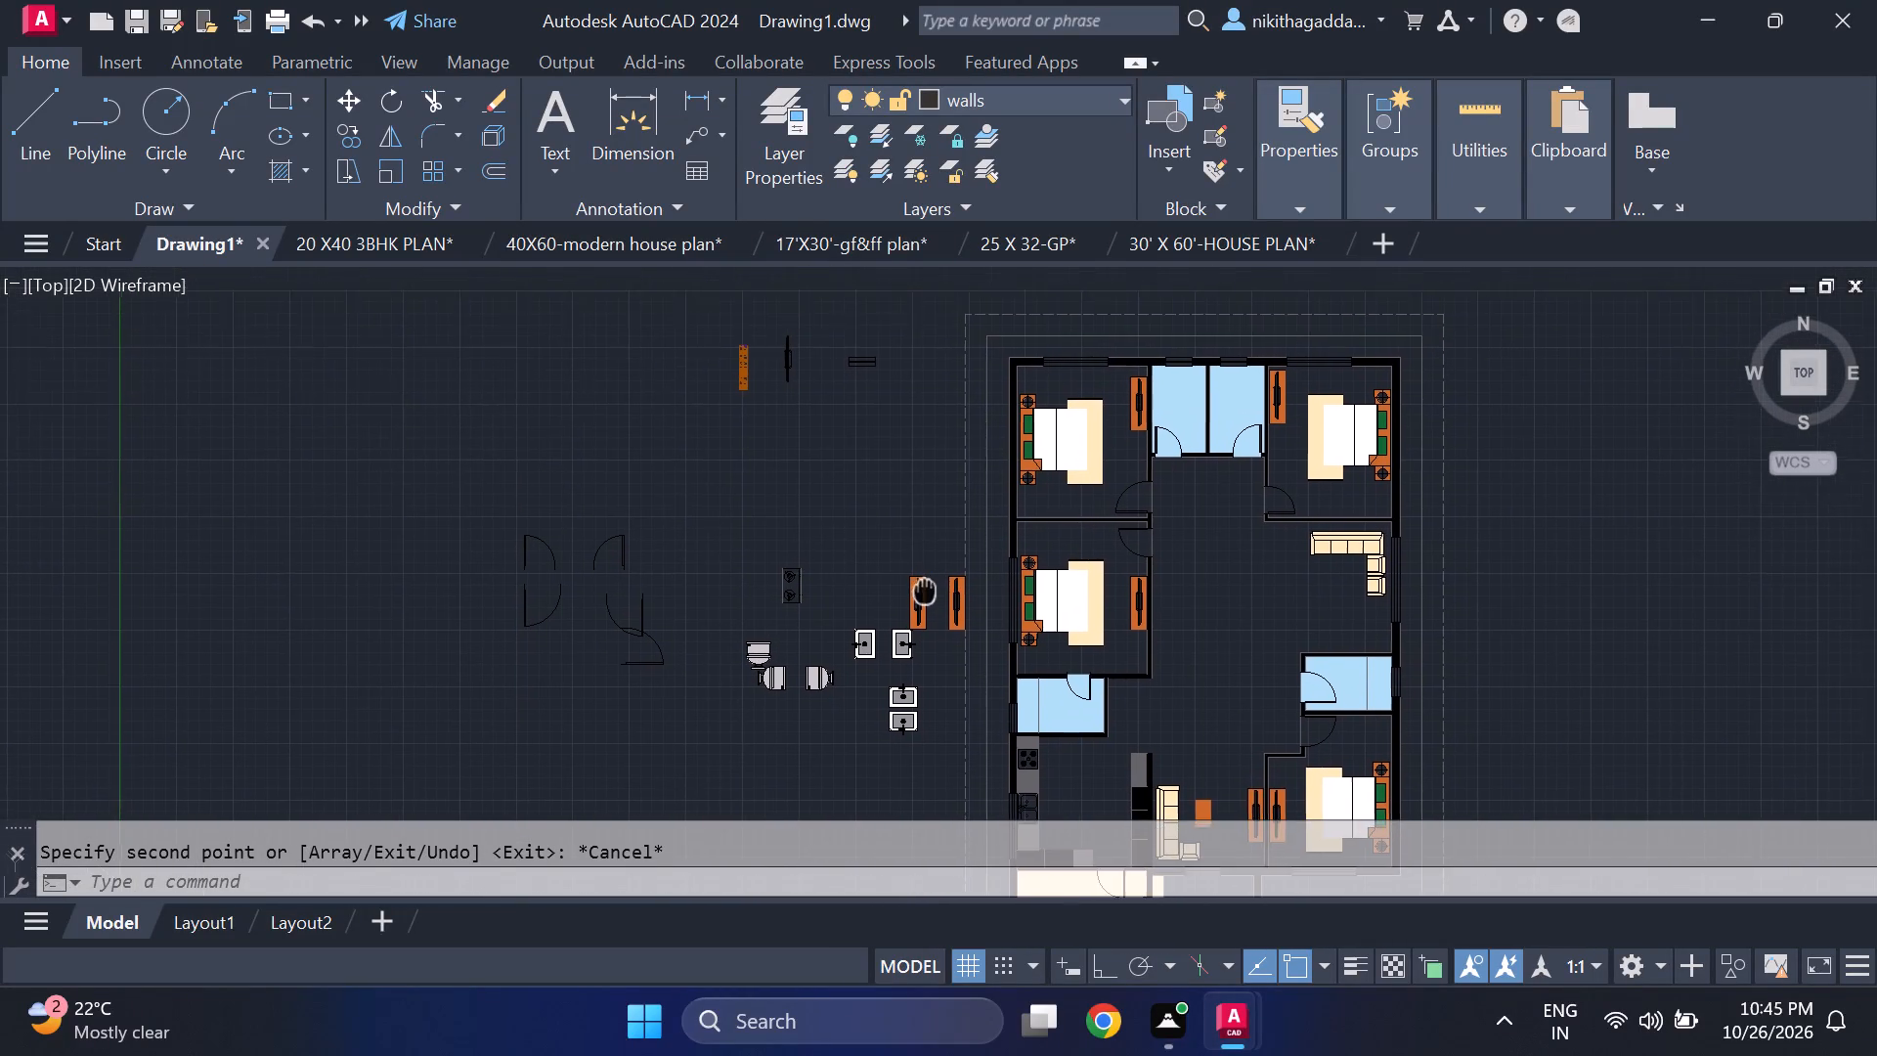
middle_drag(925, 589, 923, 589)
scroll(921, 595, up, 2)
drag(1022, 524, 1023, 533)
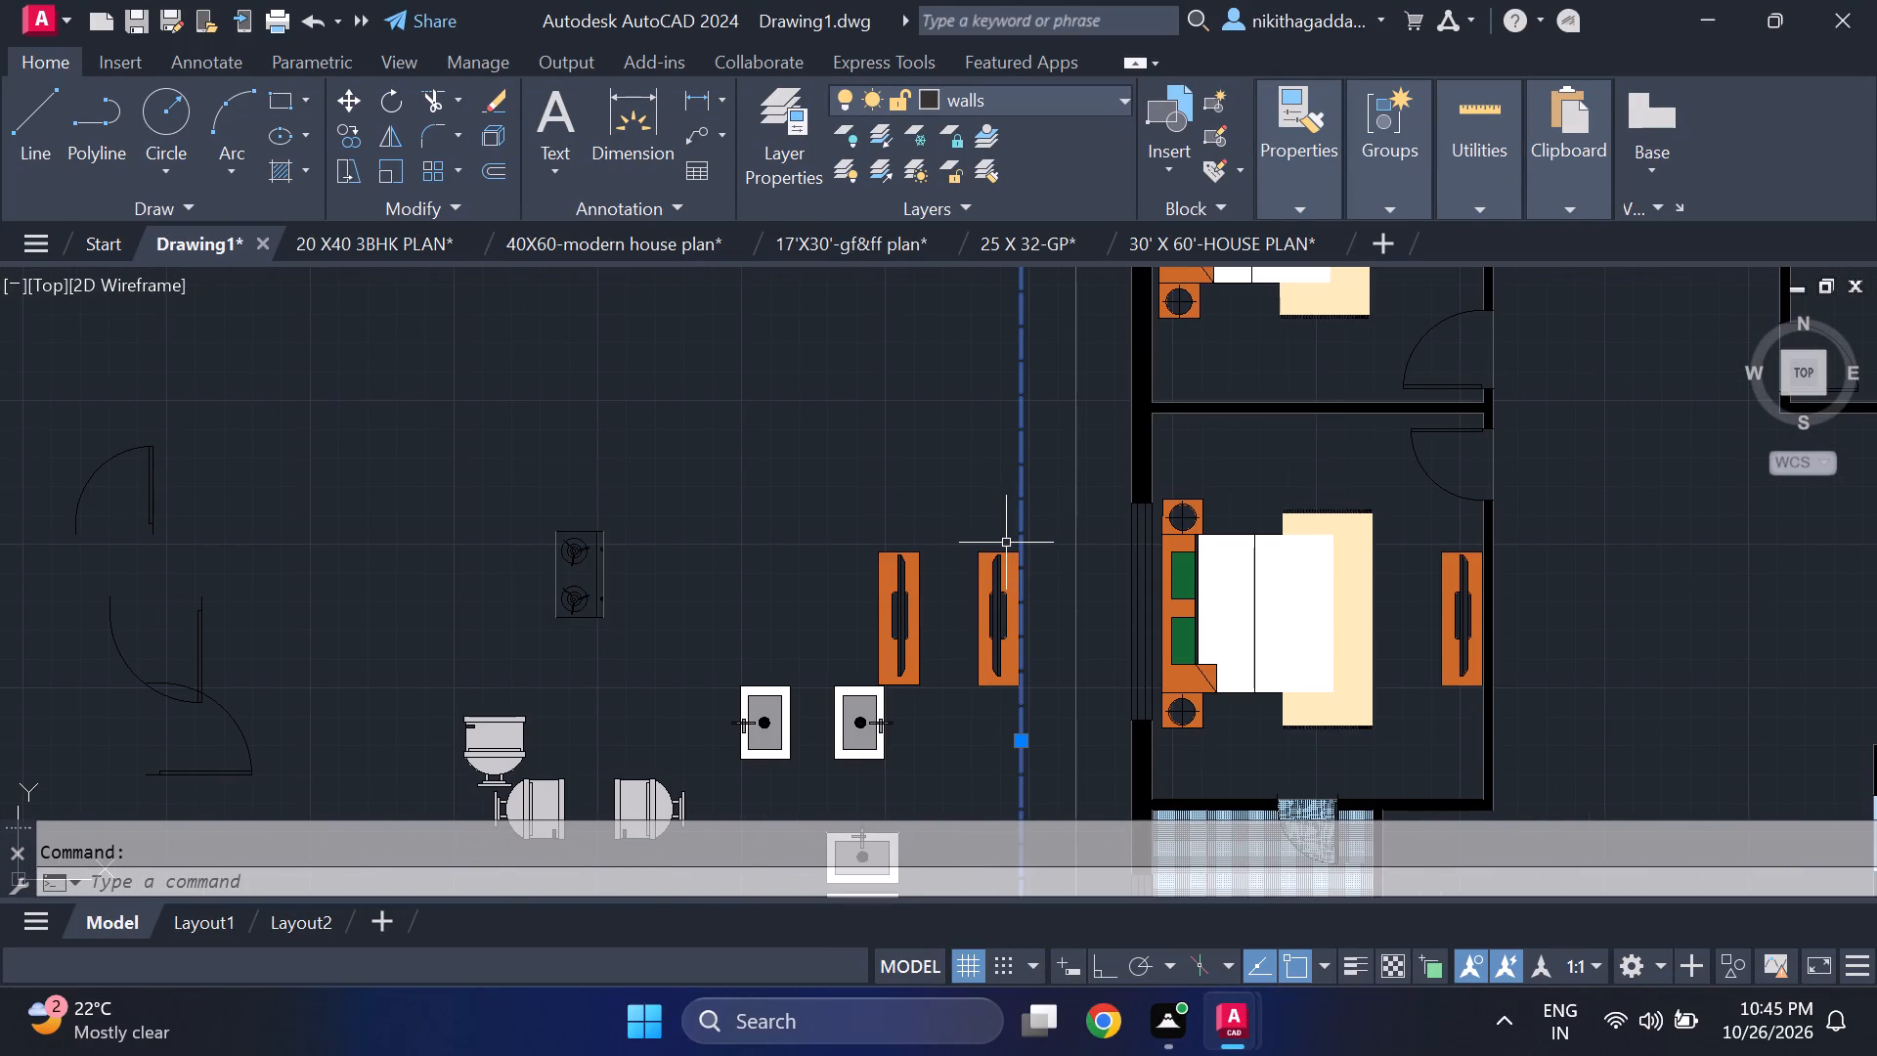
key(Escape)
click(1003, 542)
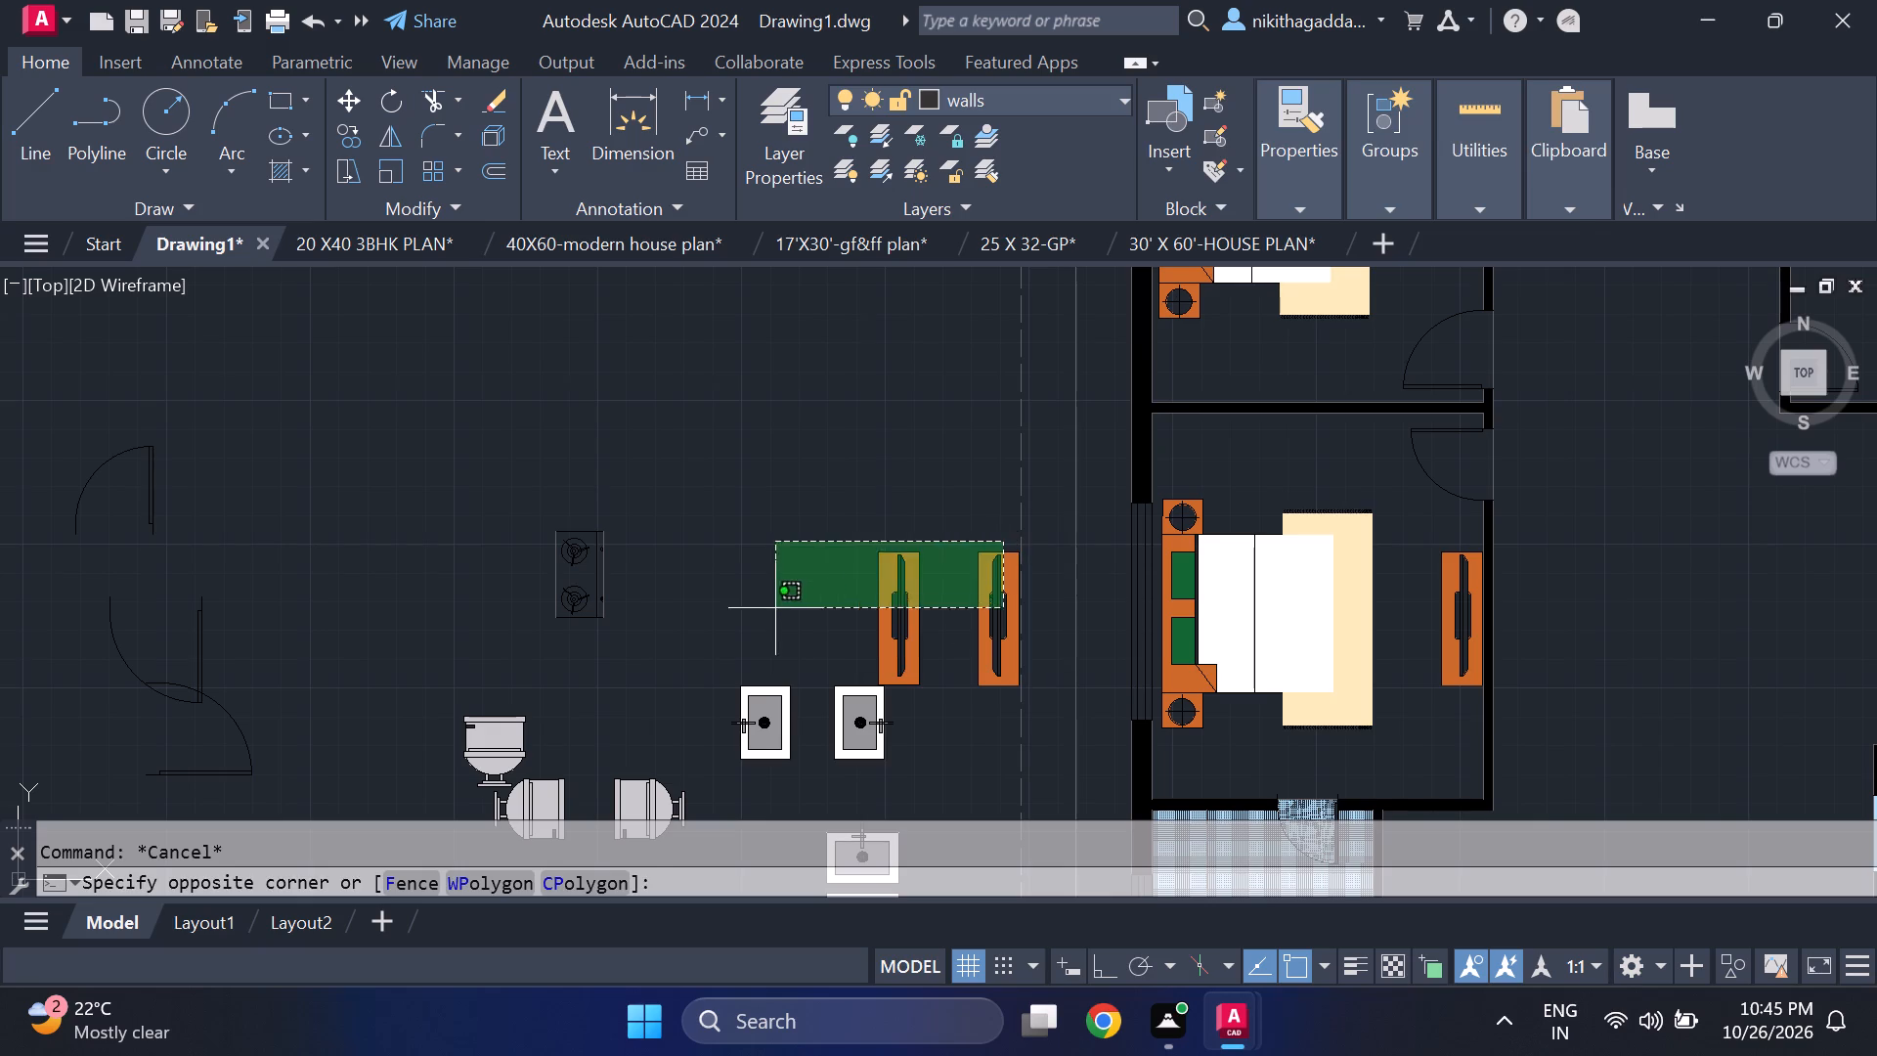
click(766, 613)
key(Delete)
Delete the leftover black TV outline and the small window symbol beside the orange closet outside the plan.
scroll(765, 615, down, 5)
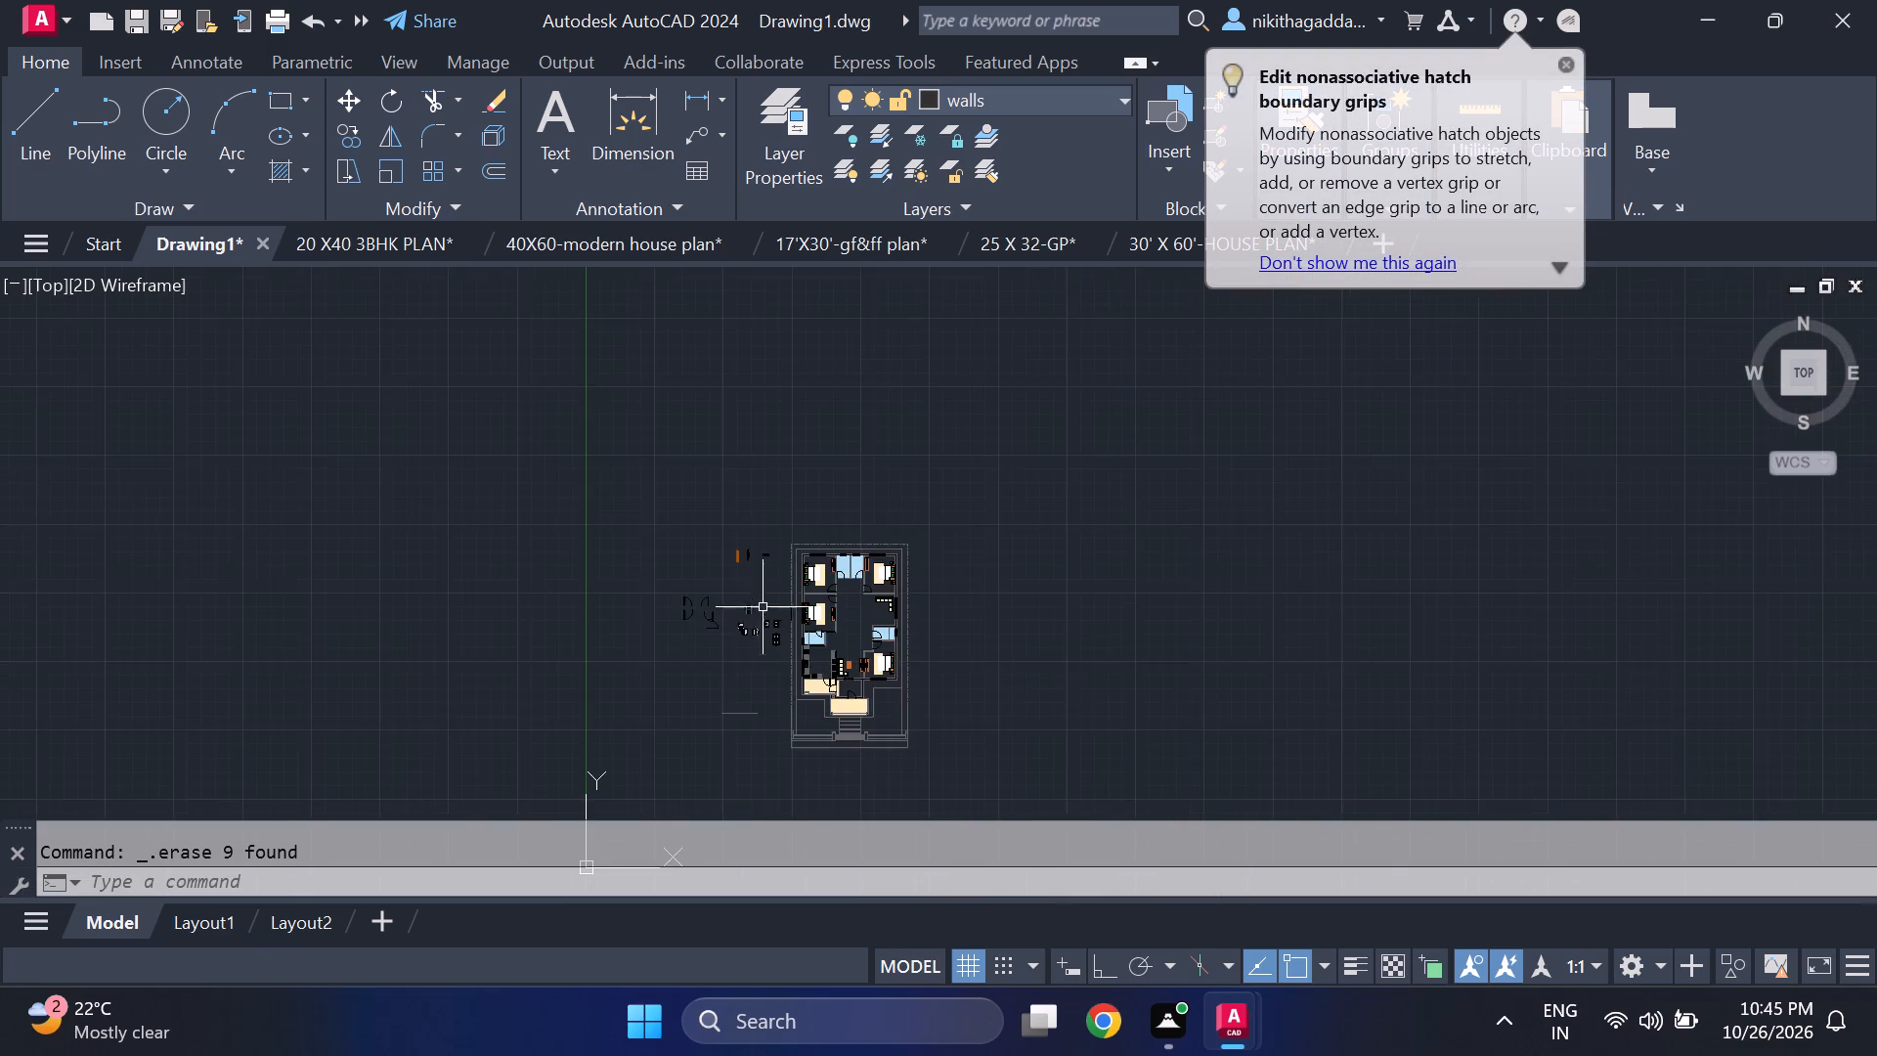
scroll(742, 545, up, 5)
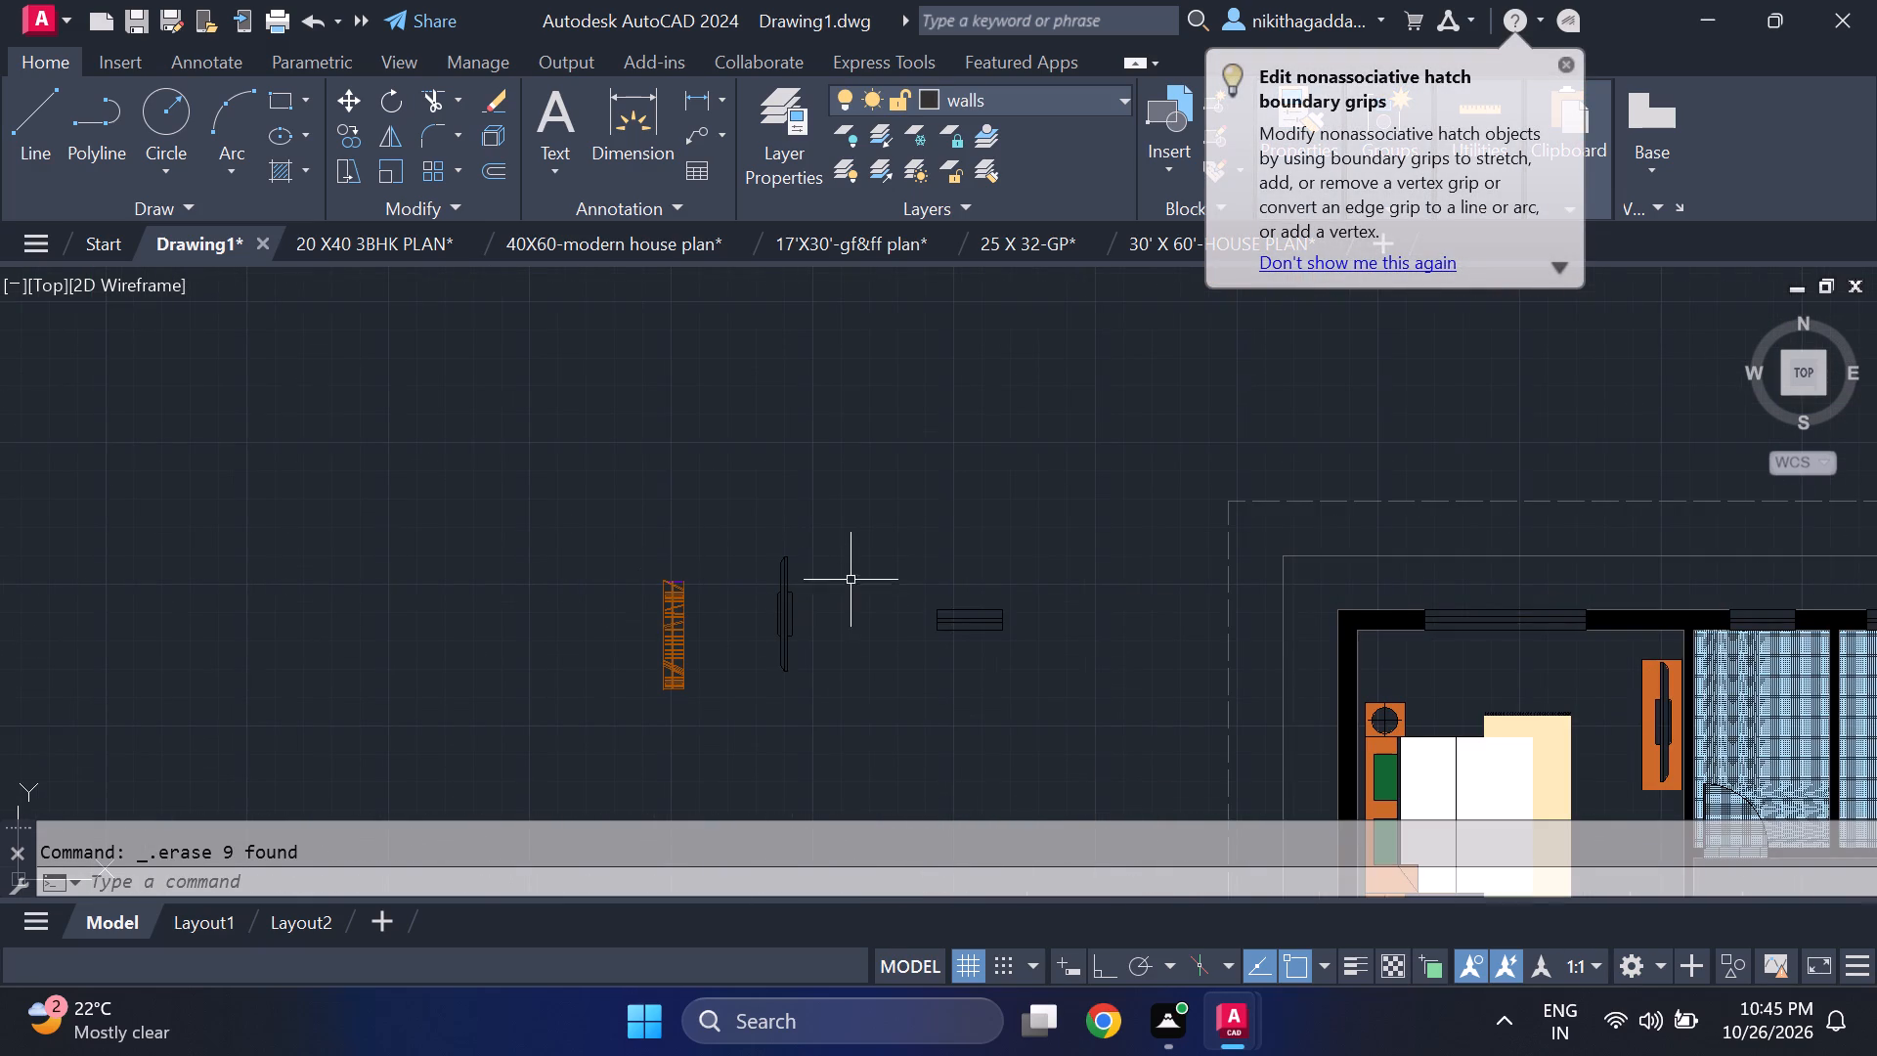
click(1053, 546)
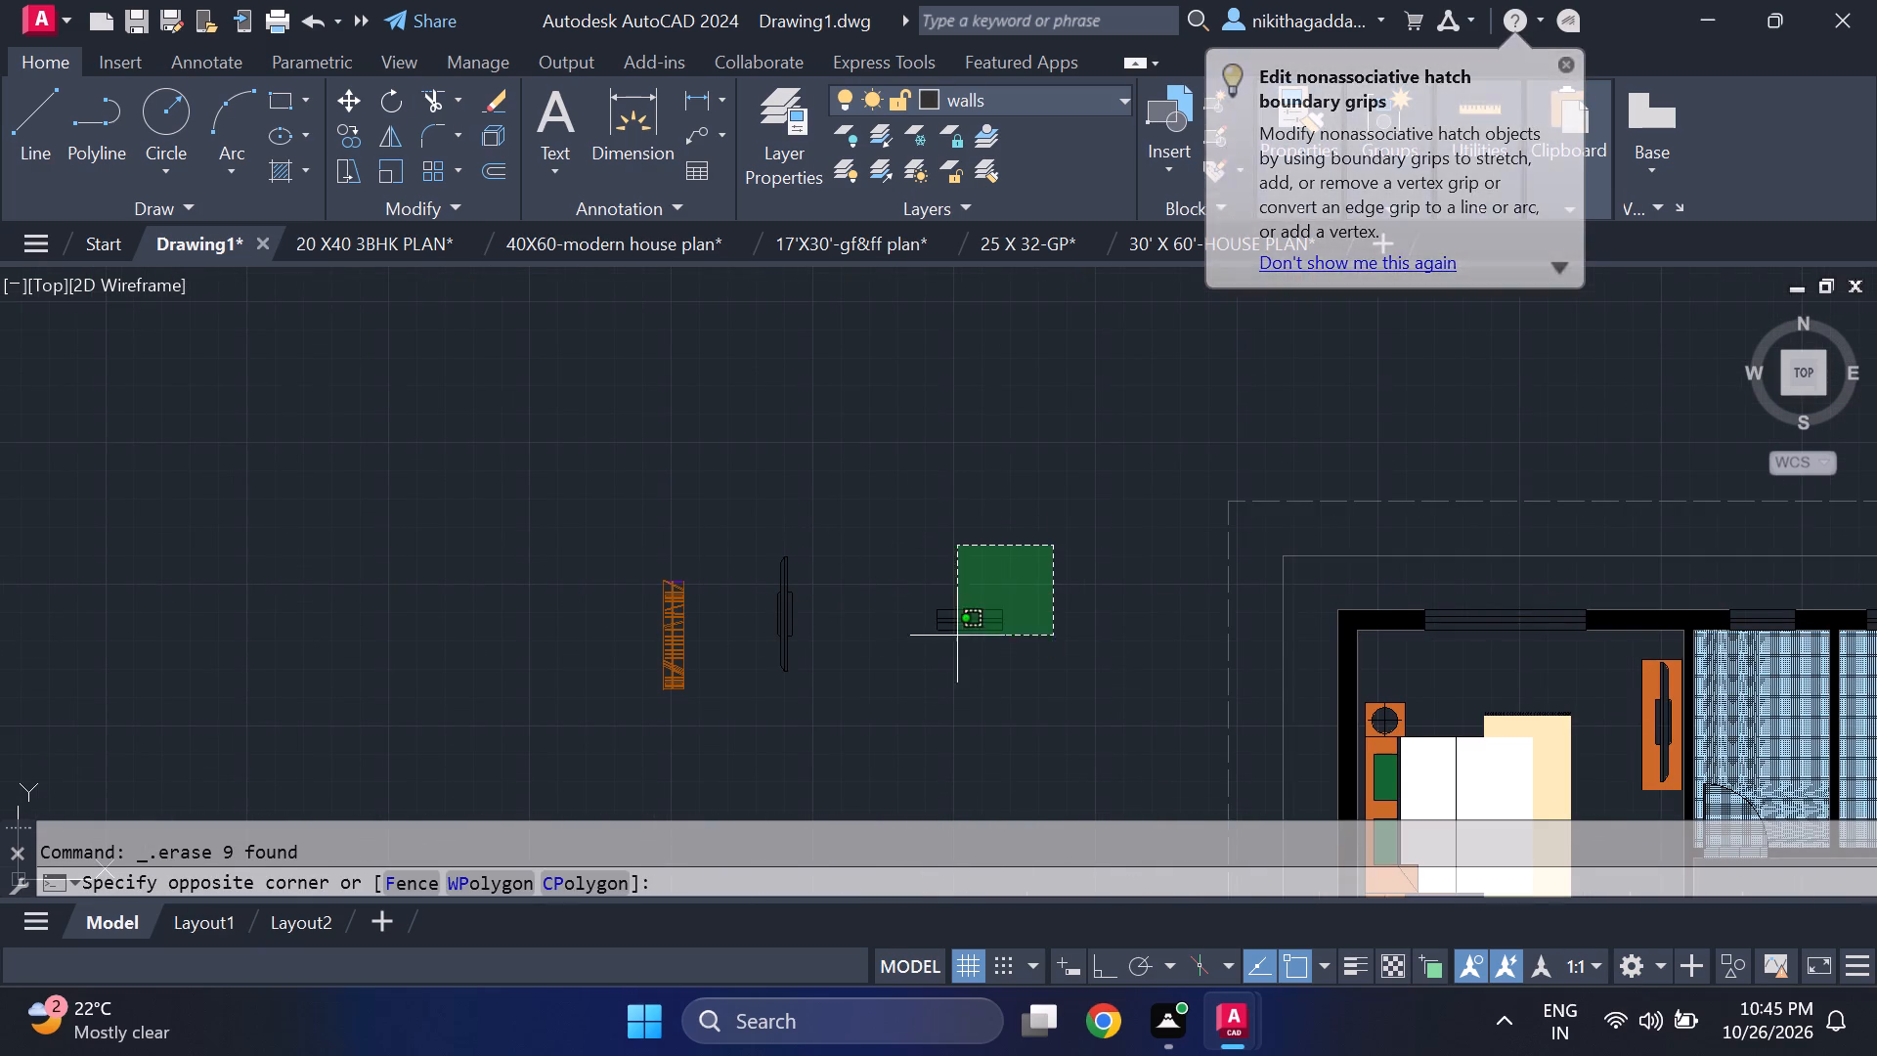
click(770, 706)
key(Delete)
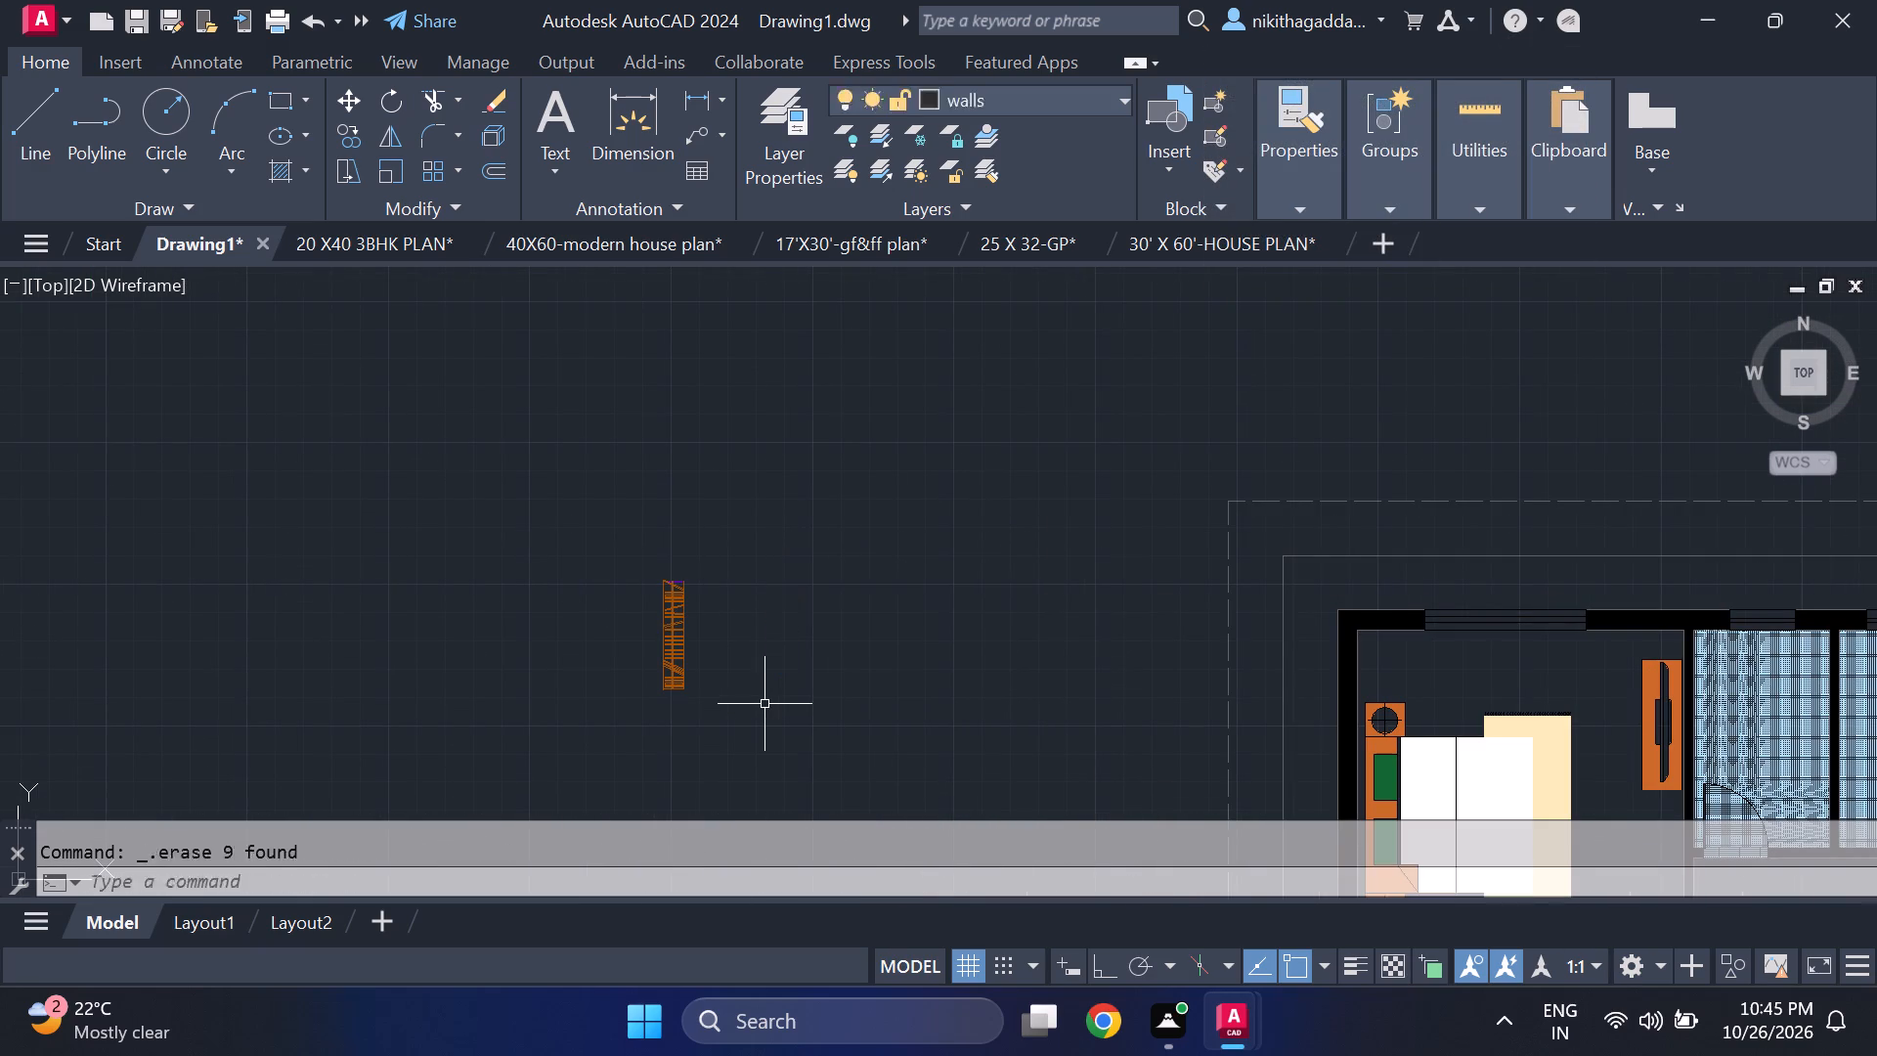
Rotate the orange closet outside the plan by 90° with Ortho on, so it lies horizontally.
scroll(757, 656, down, 4)
middle_drag(730, 745, 715, 692)
scroll(726, 739, up, 2)
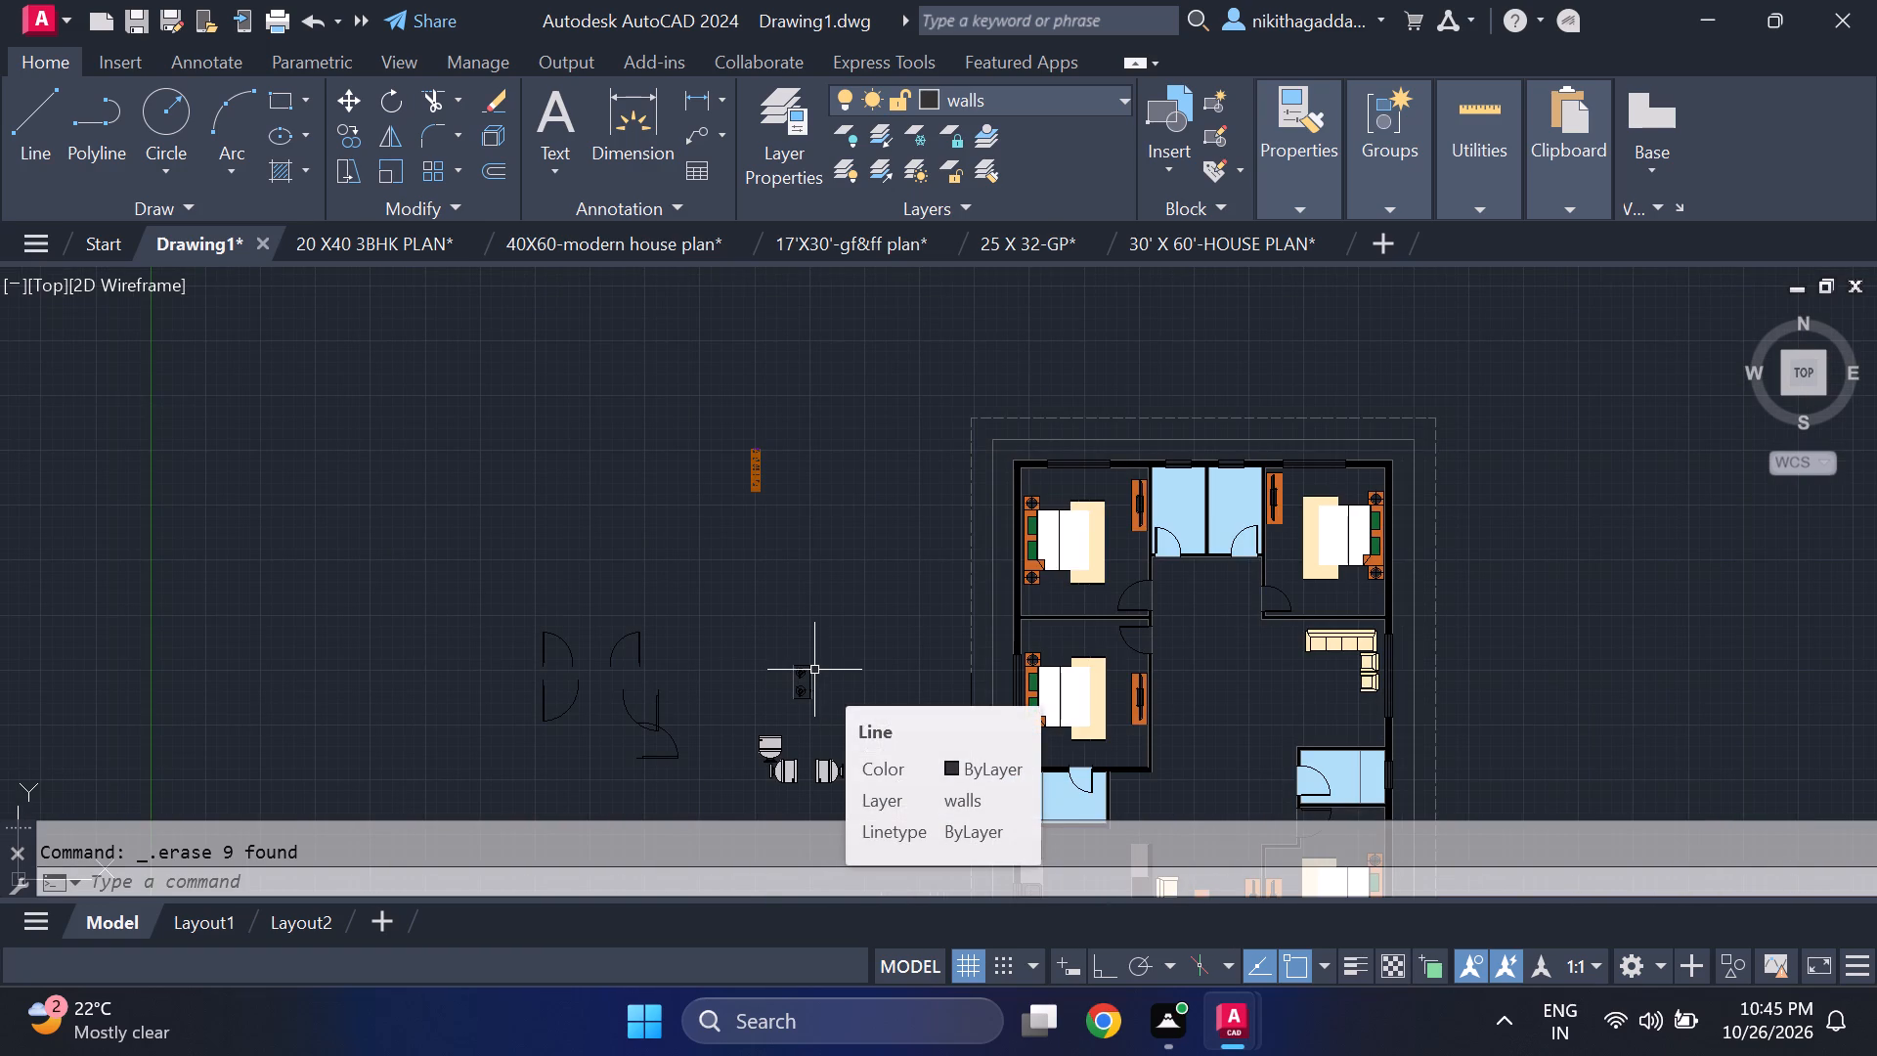
middle_drag(1029, 745, 925, 627)
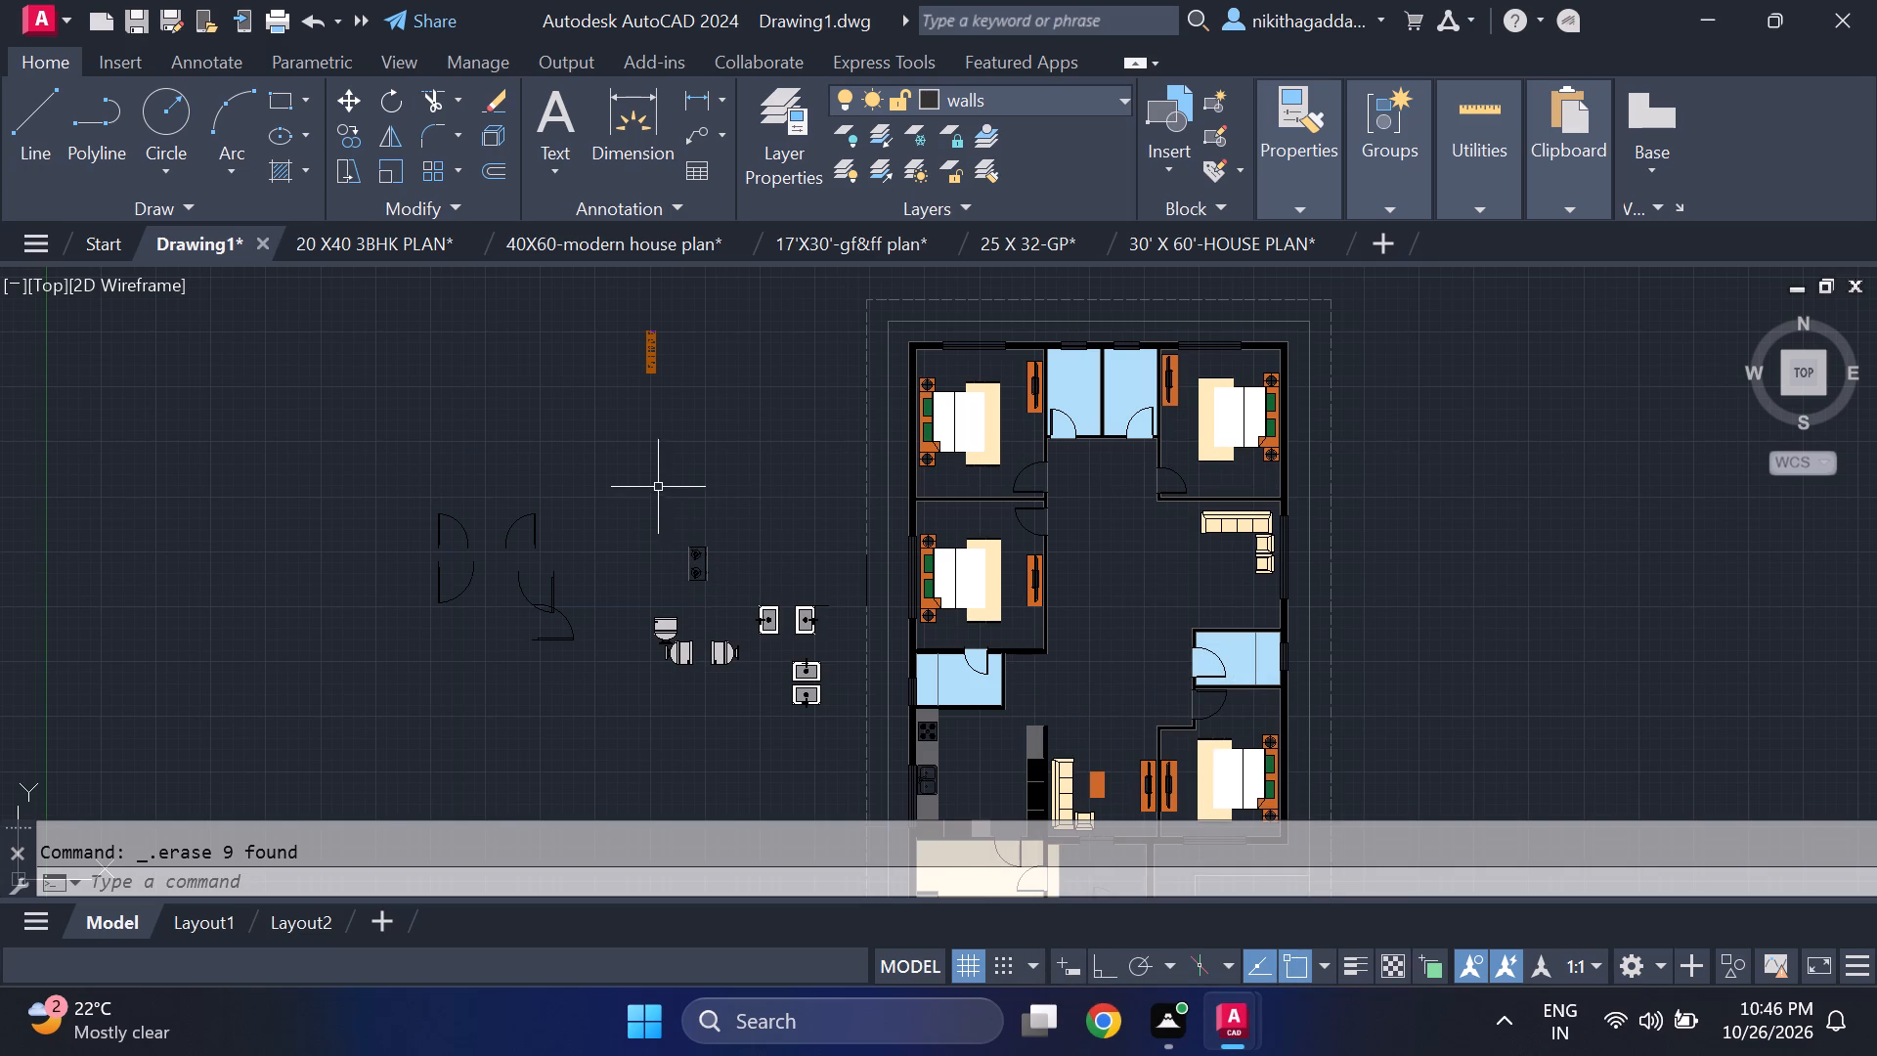
middle_drag(562, 456, 102, 527)
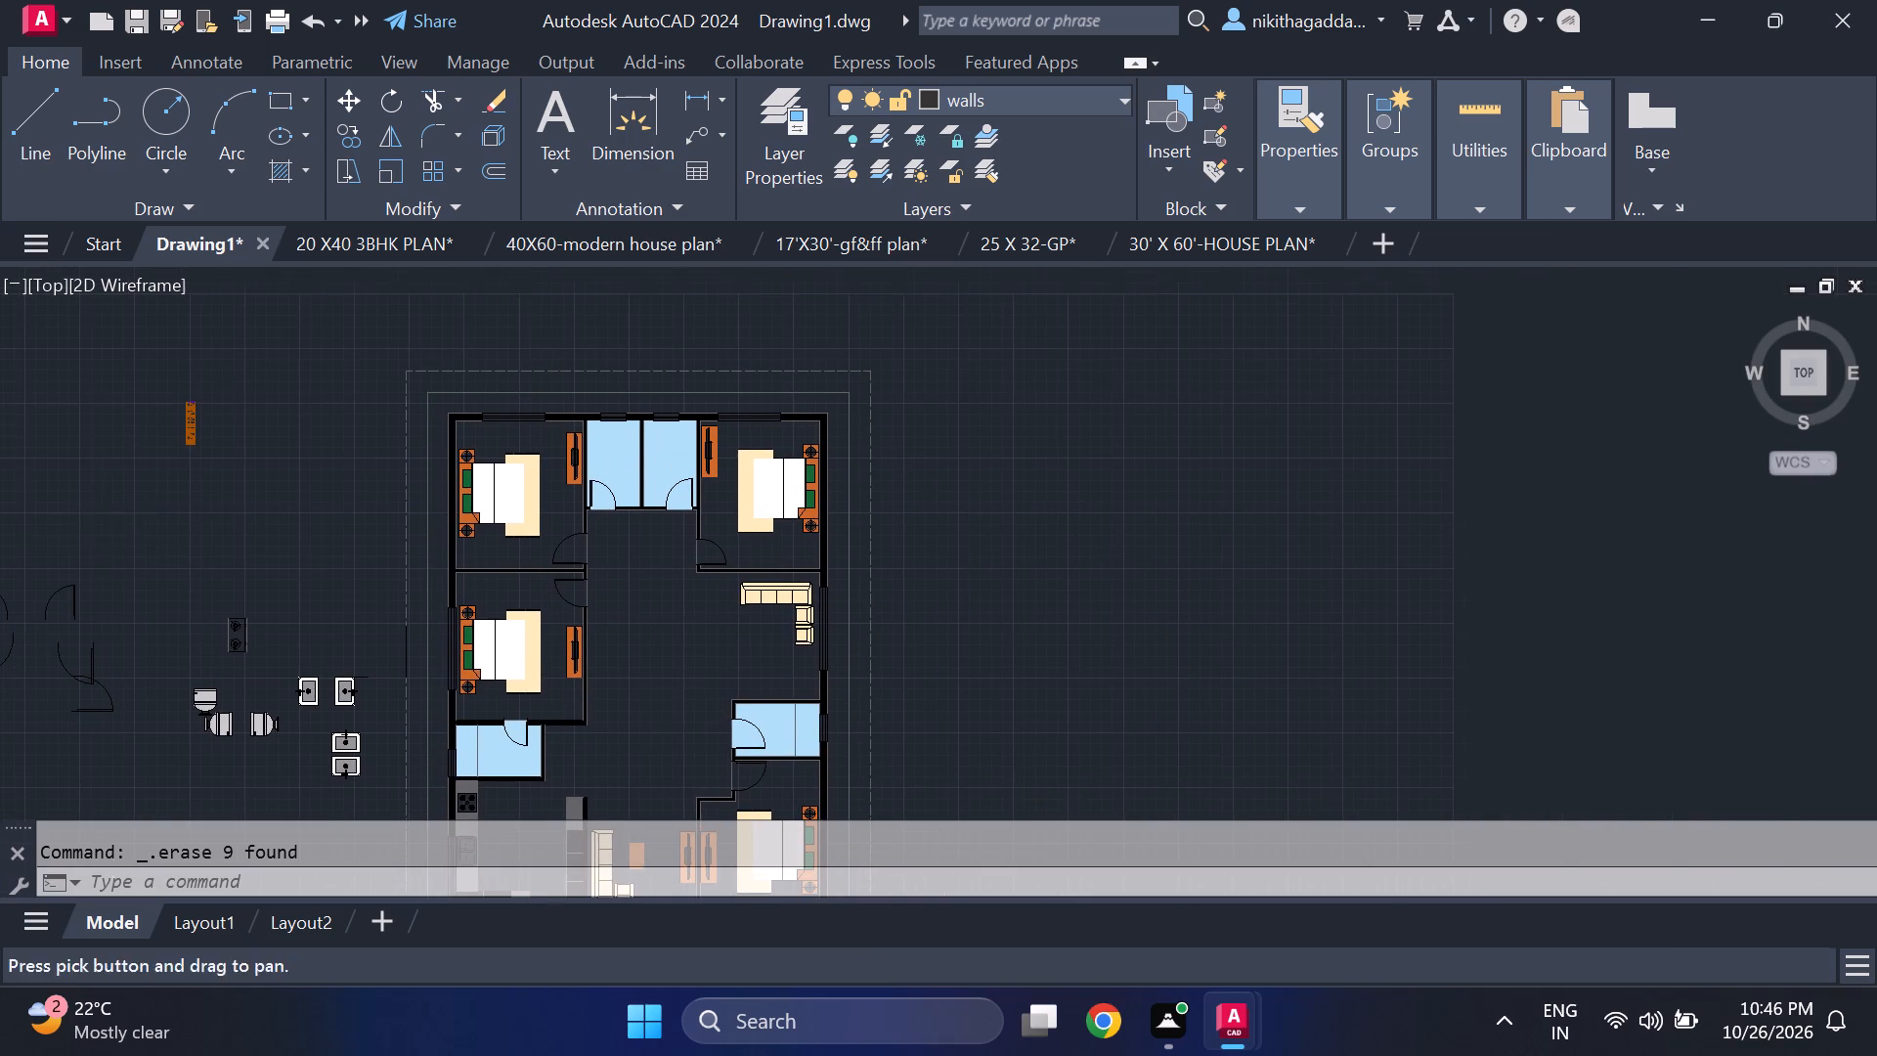
middle_drag(228, 532, 310, 507)
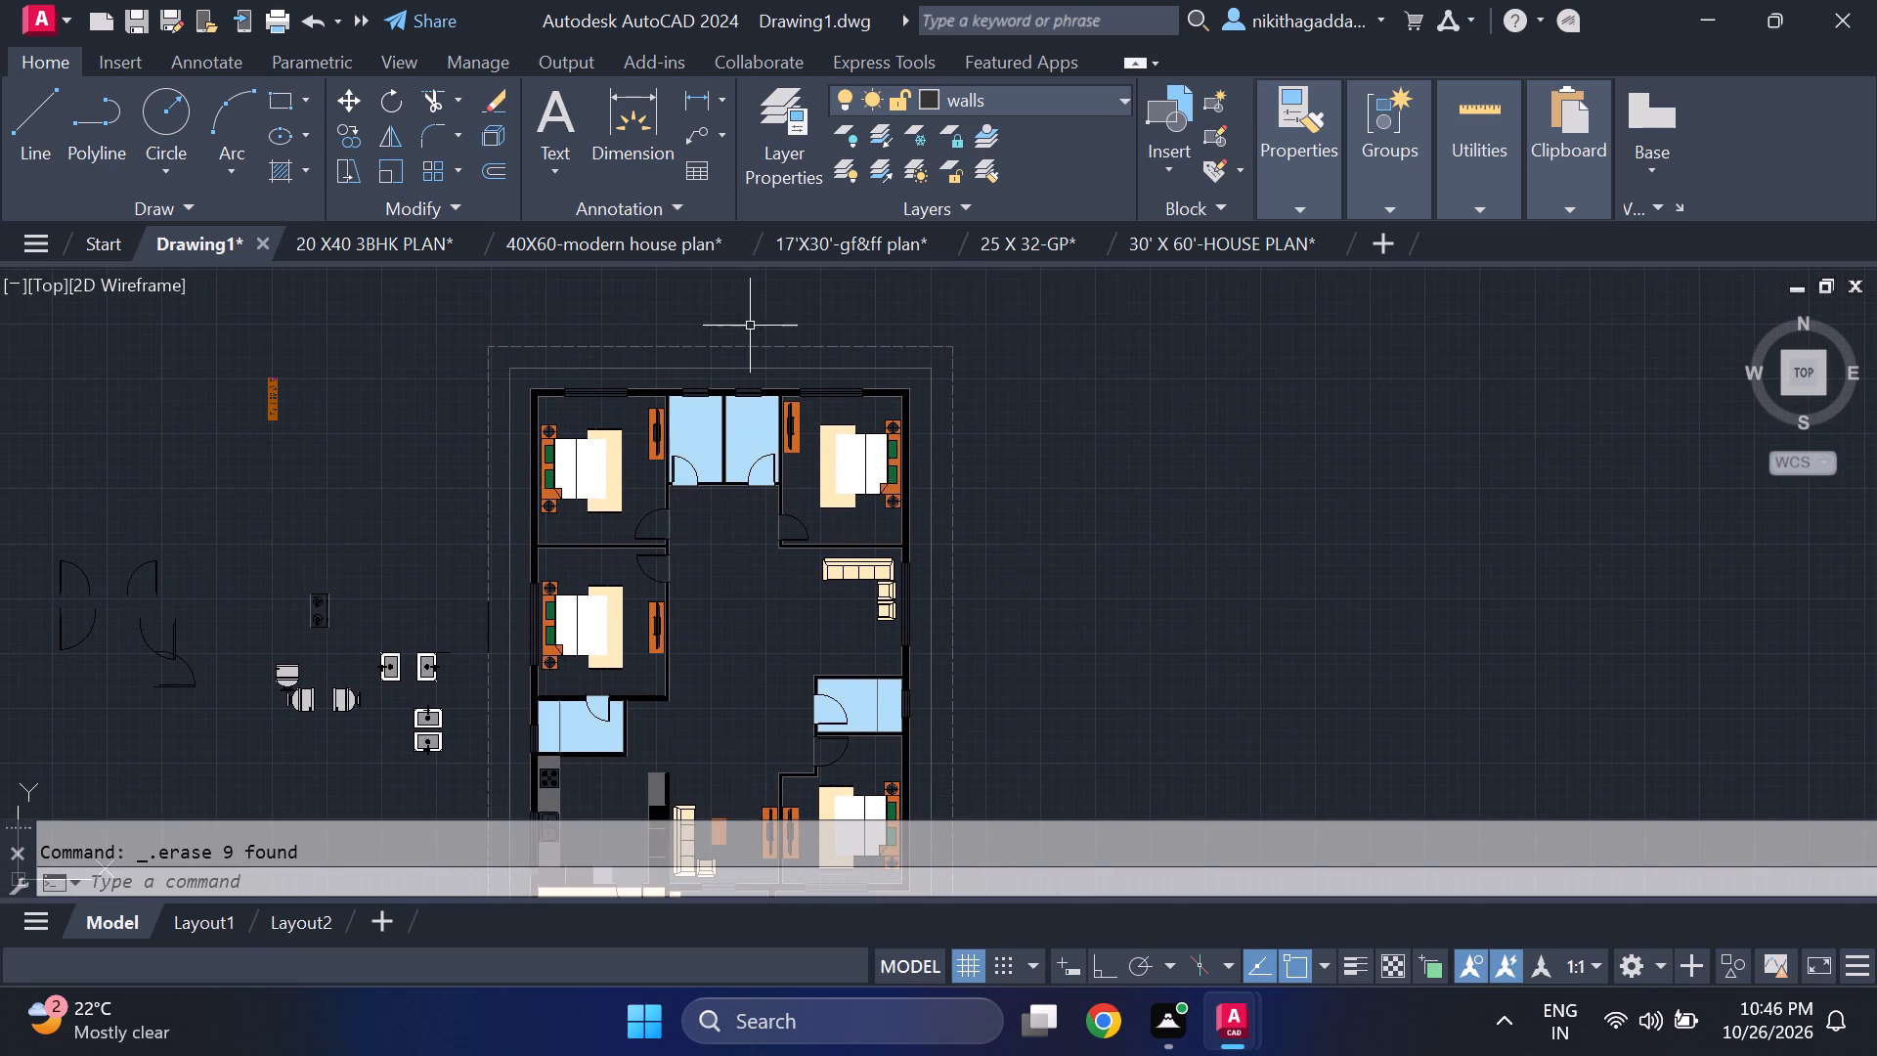
middle_drag(222, 457, 453, 532)
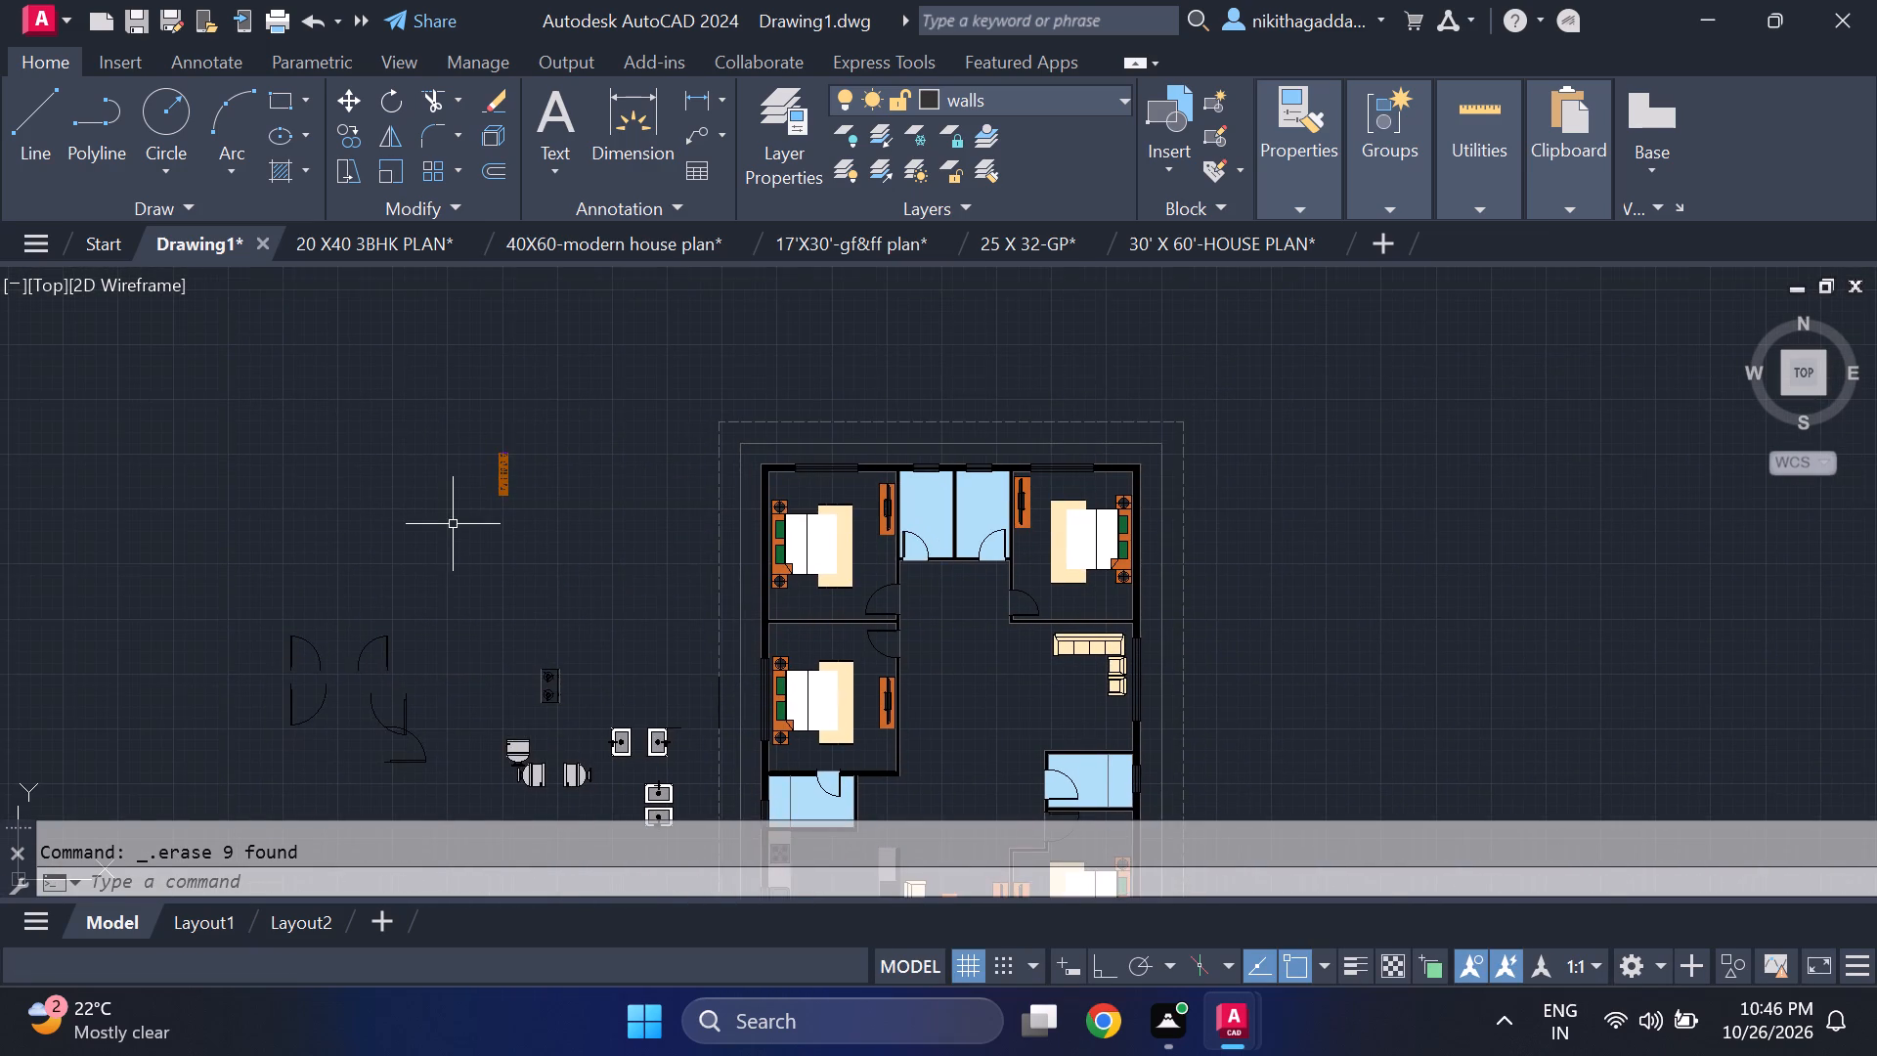
scroll(460, 517, up, 1)
click(580, 392)
click(485, 515)
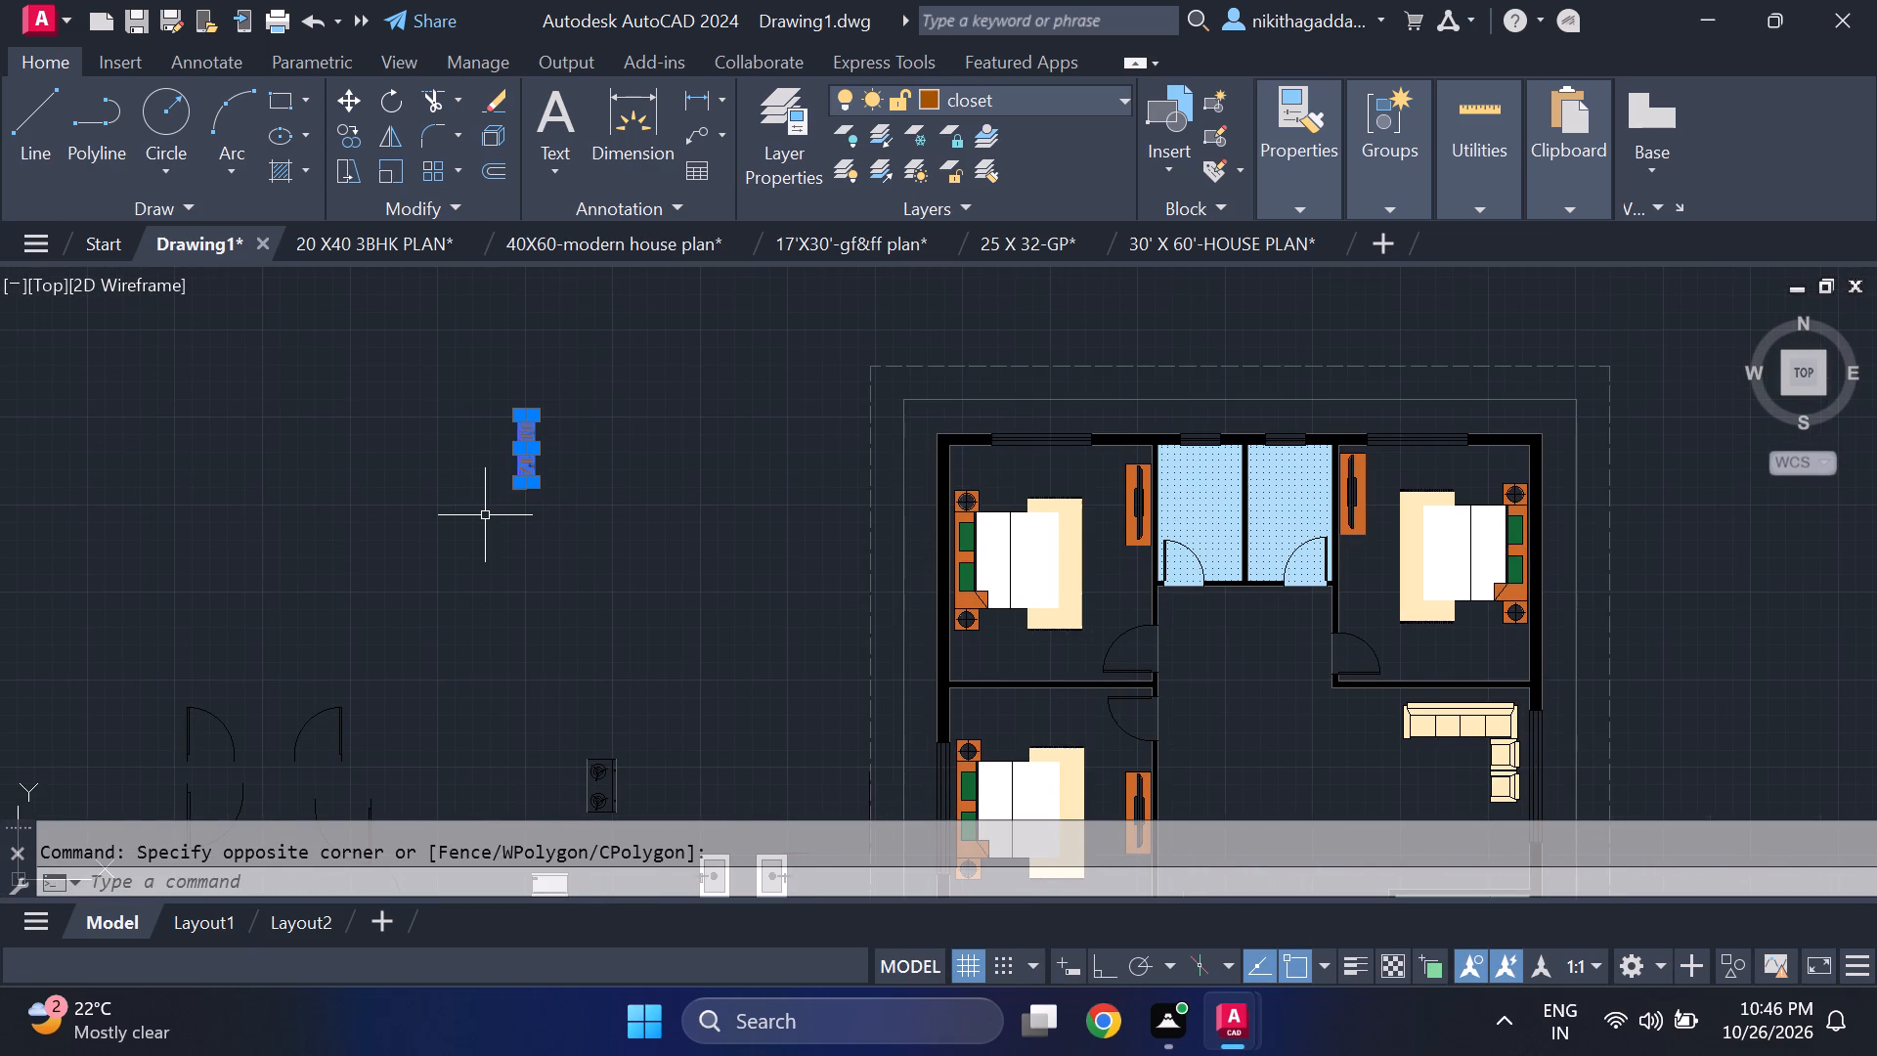
text(ro)
key(Return)
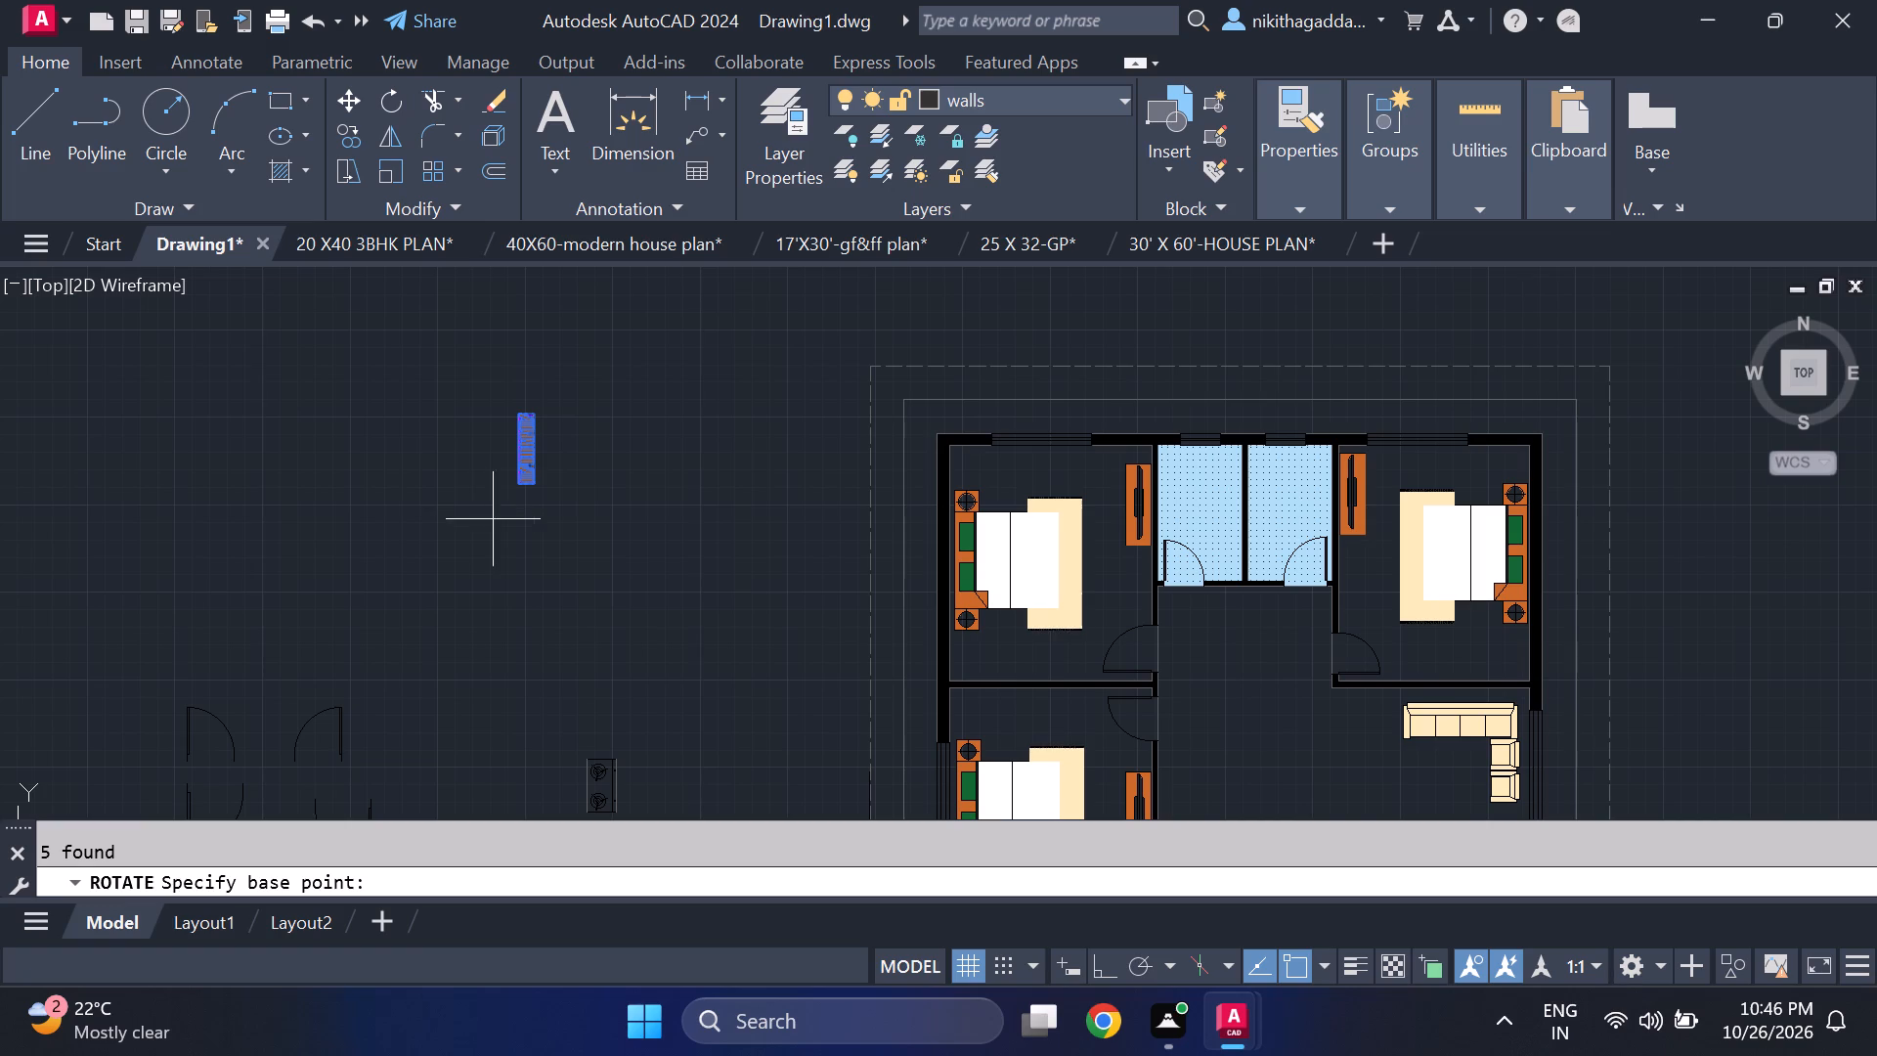
click(537, 475)
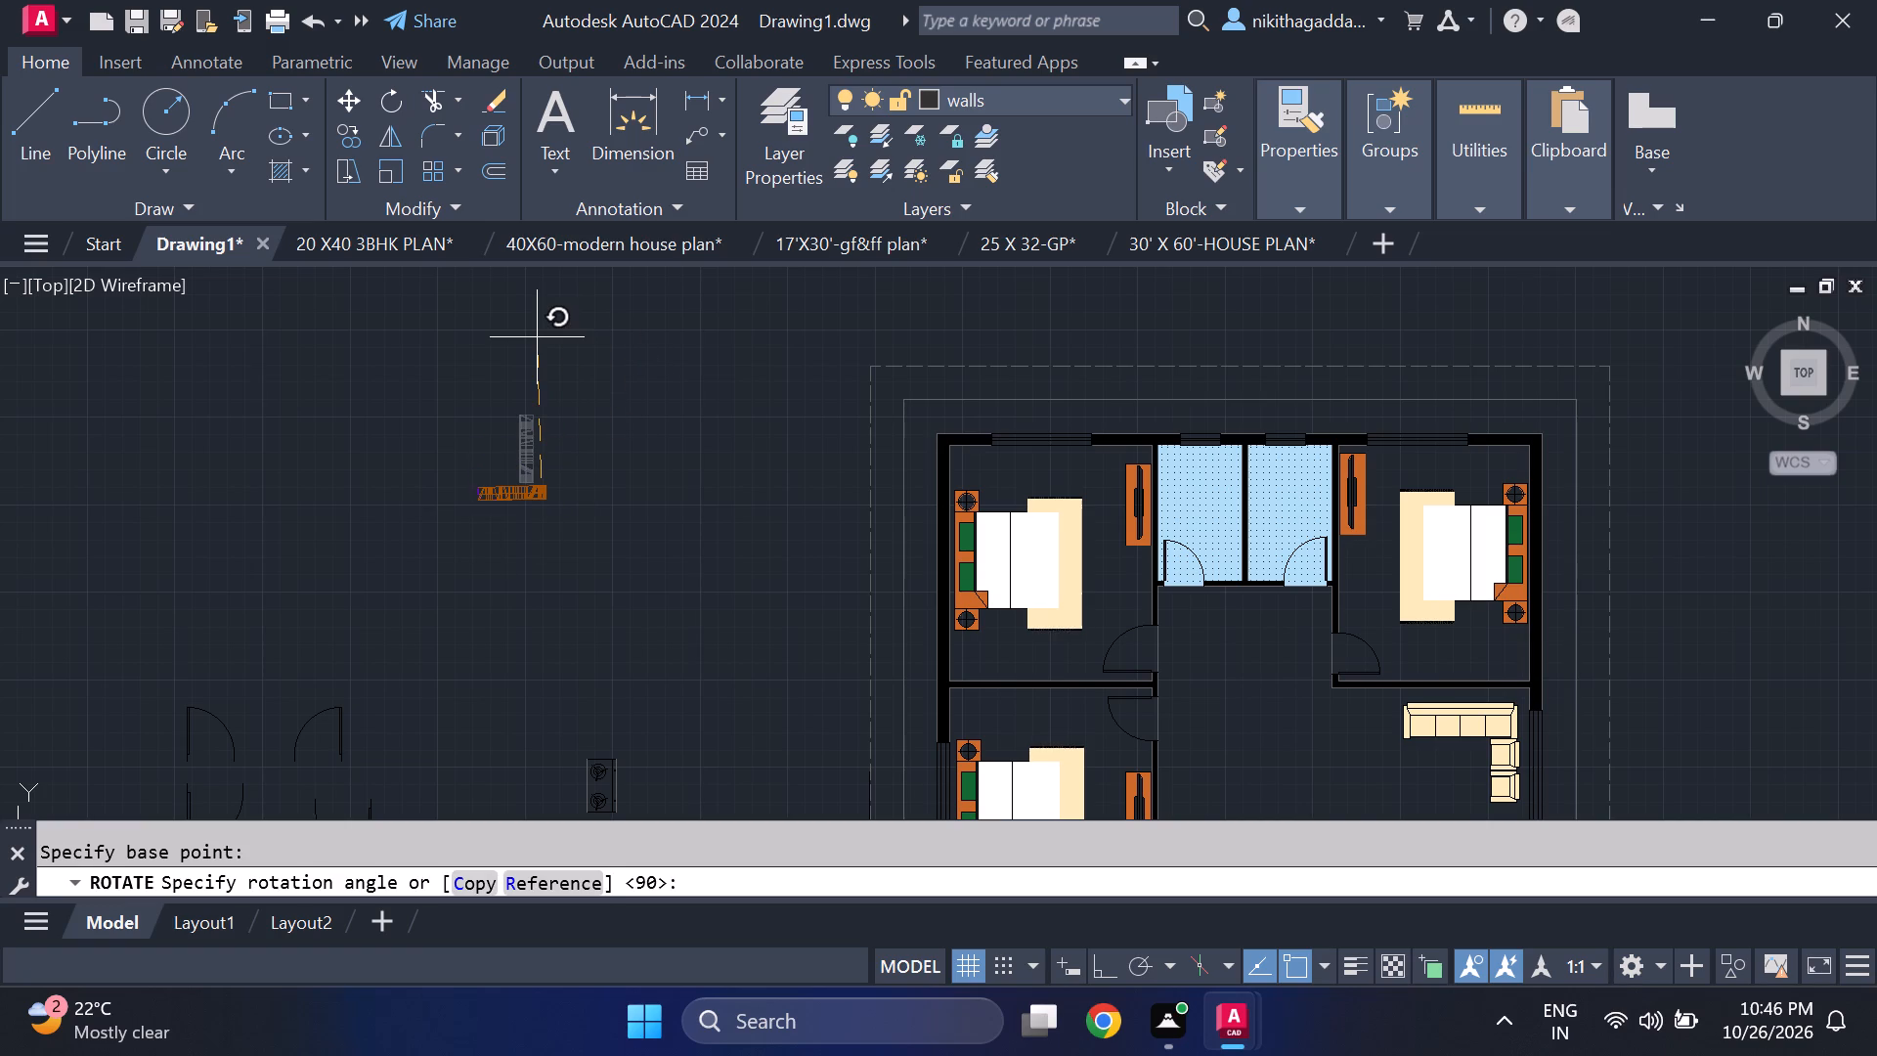
middle_drag(535, 337, 518, 424)
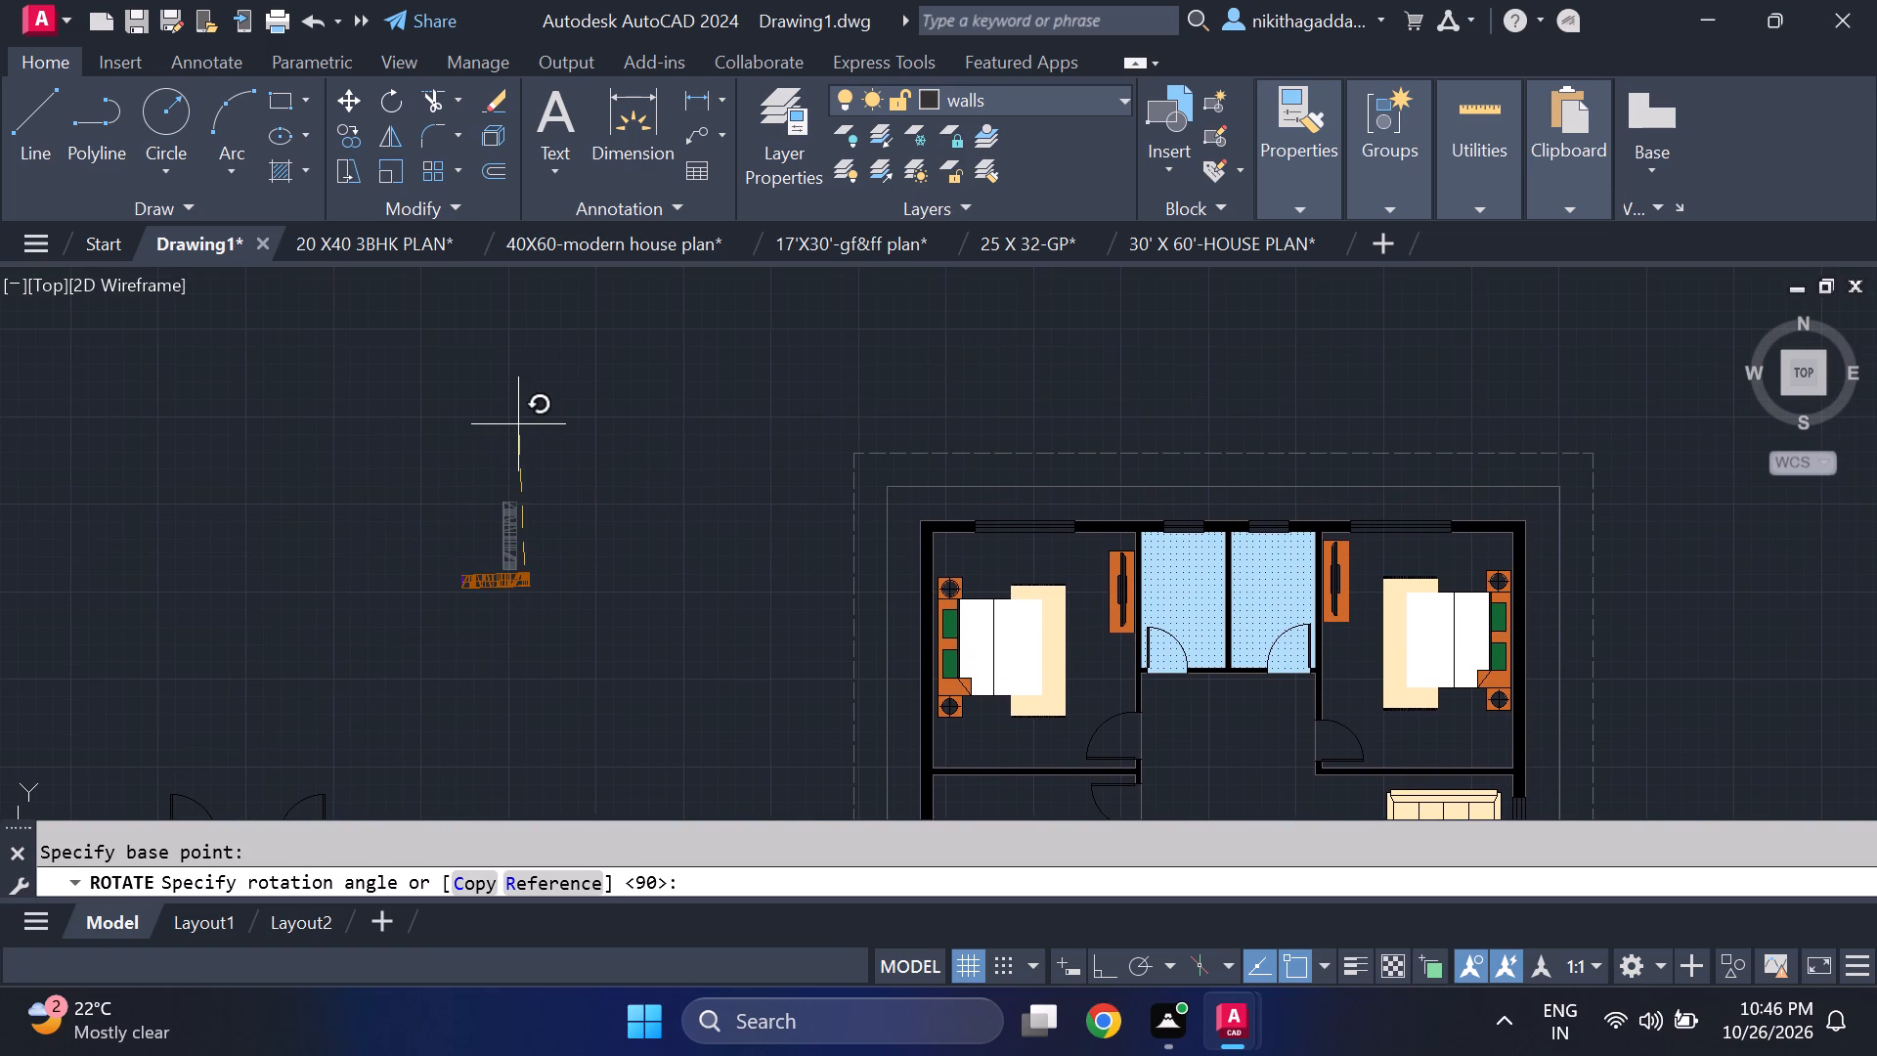
scroll(513, 418, up, 1)
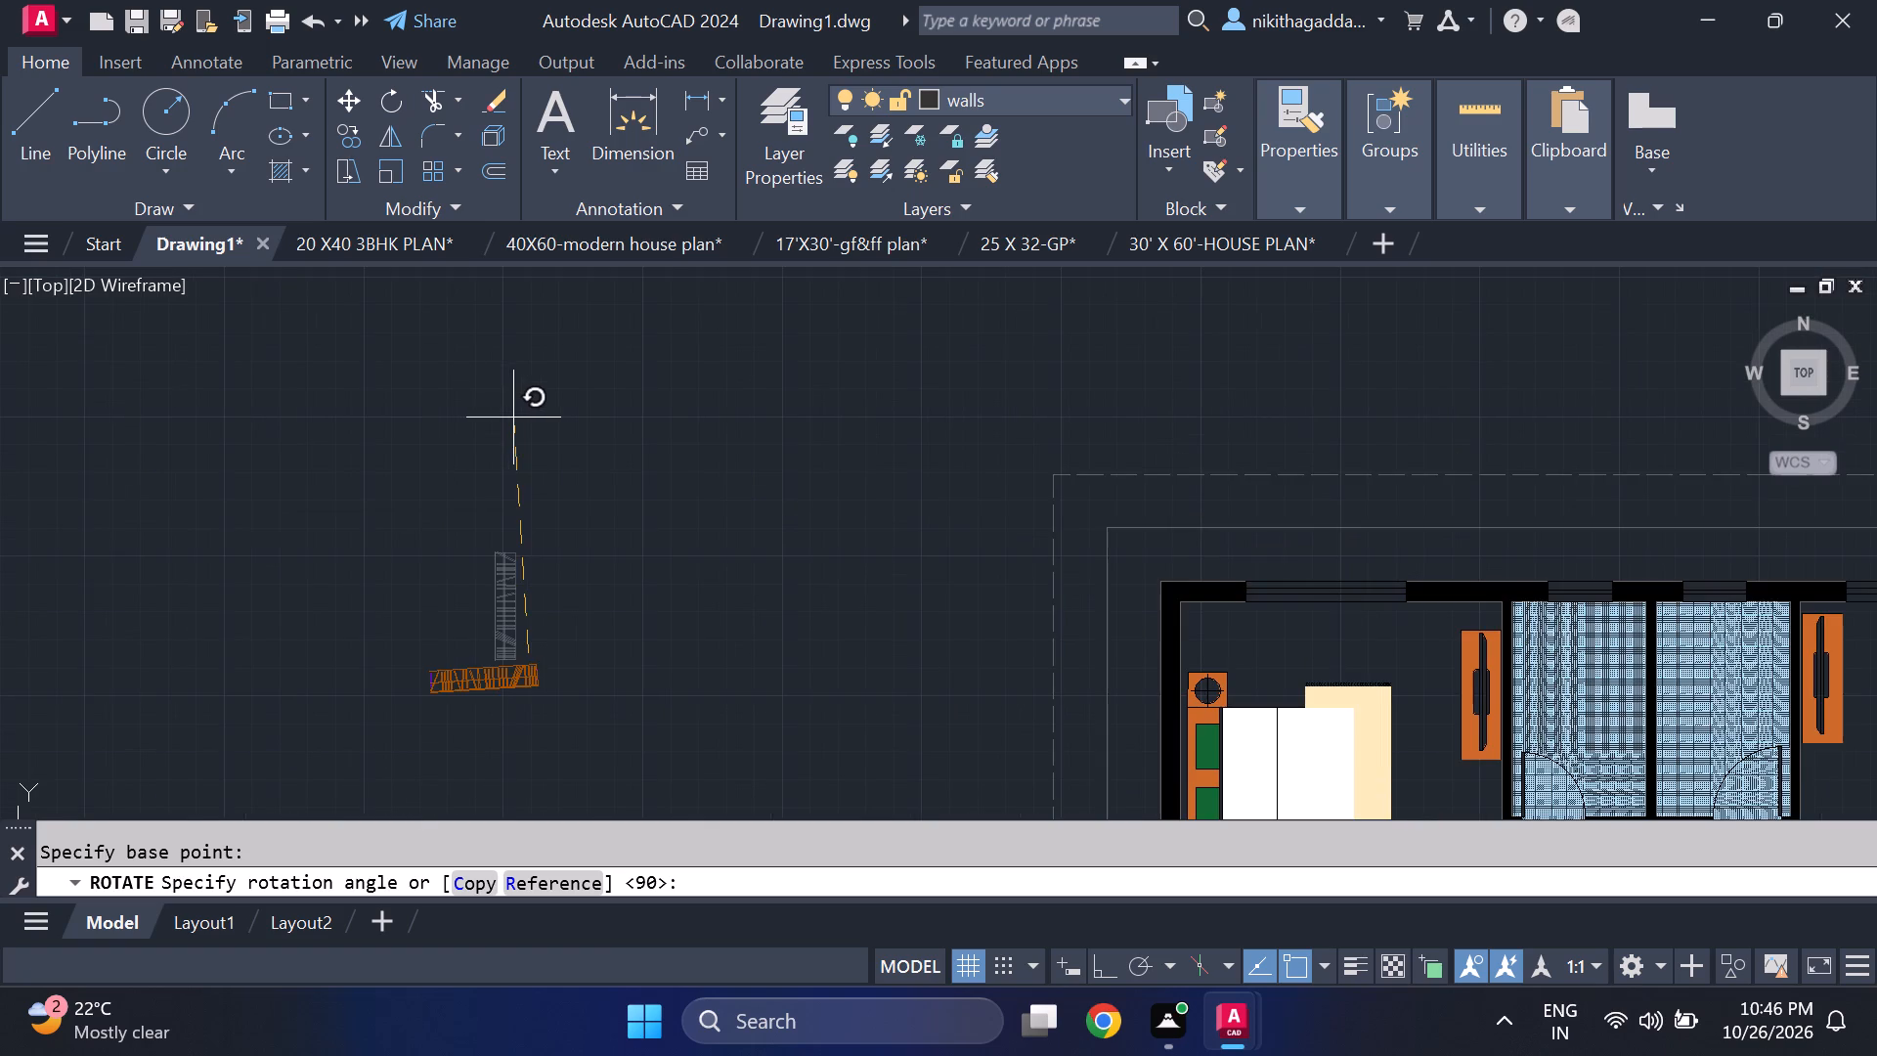
key(F8)
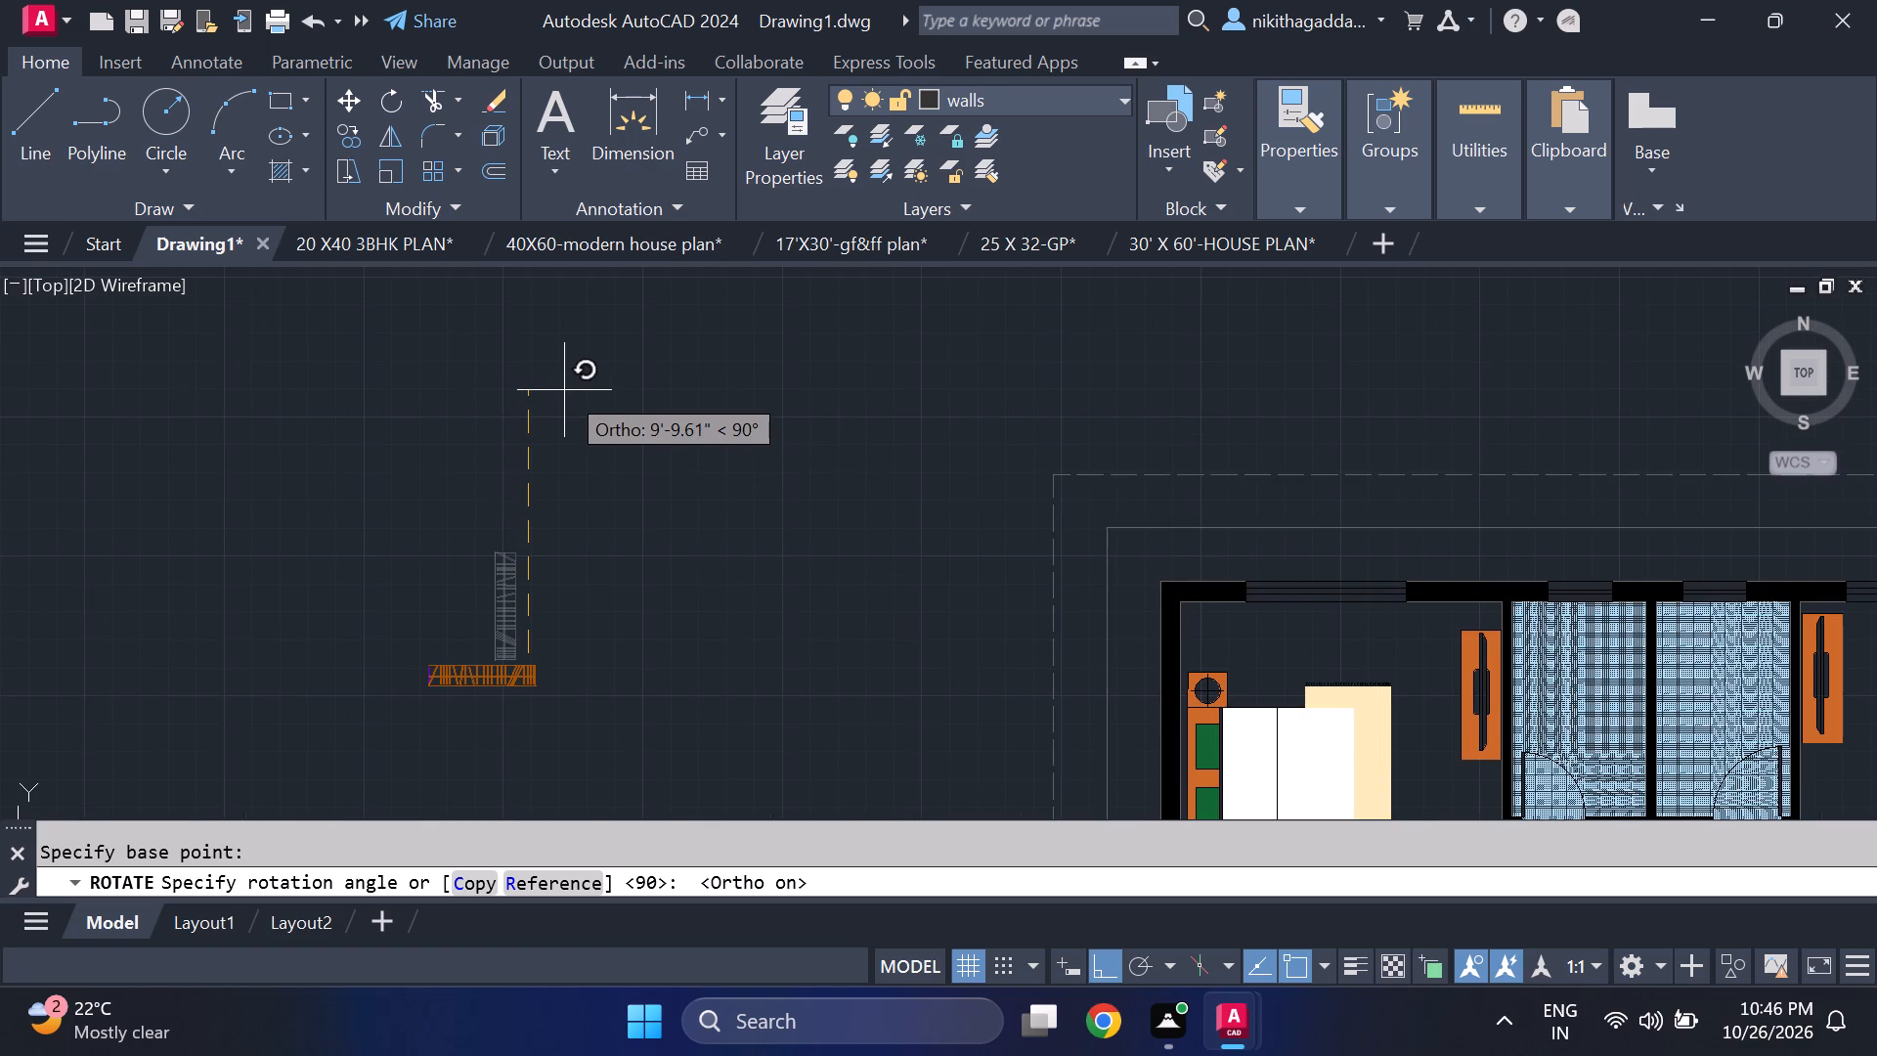
click(564, 390)
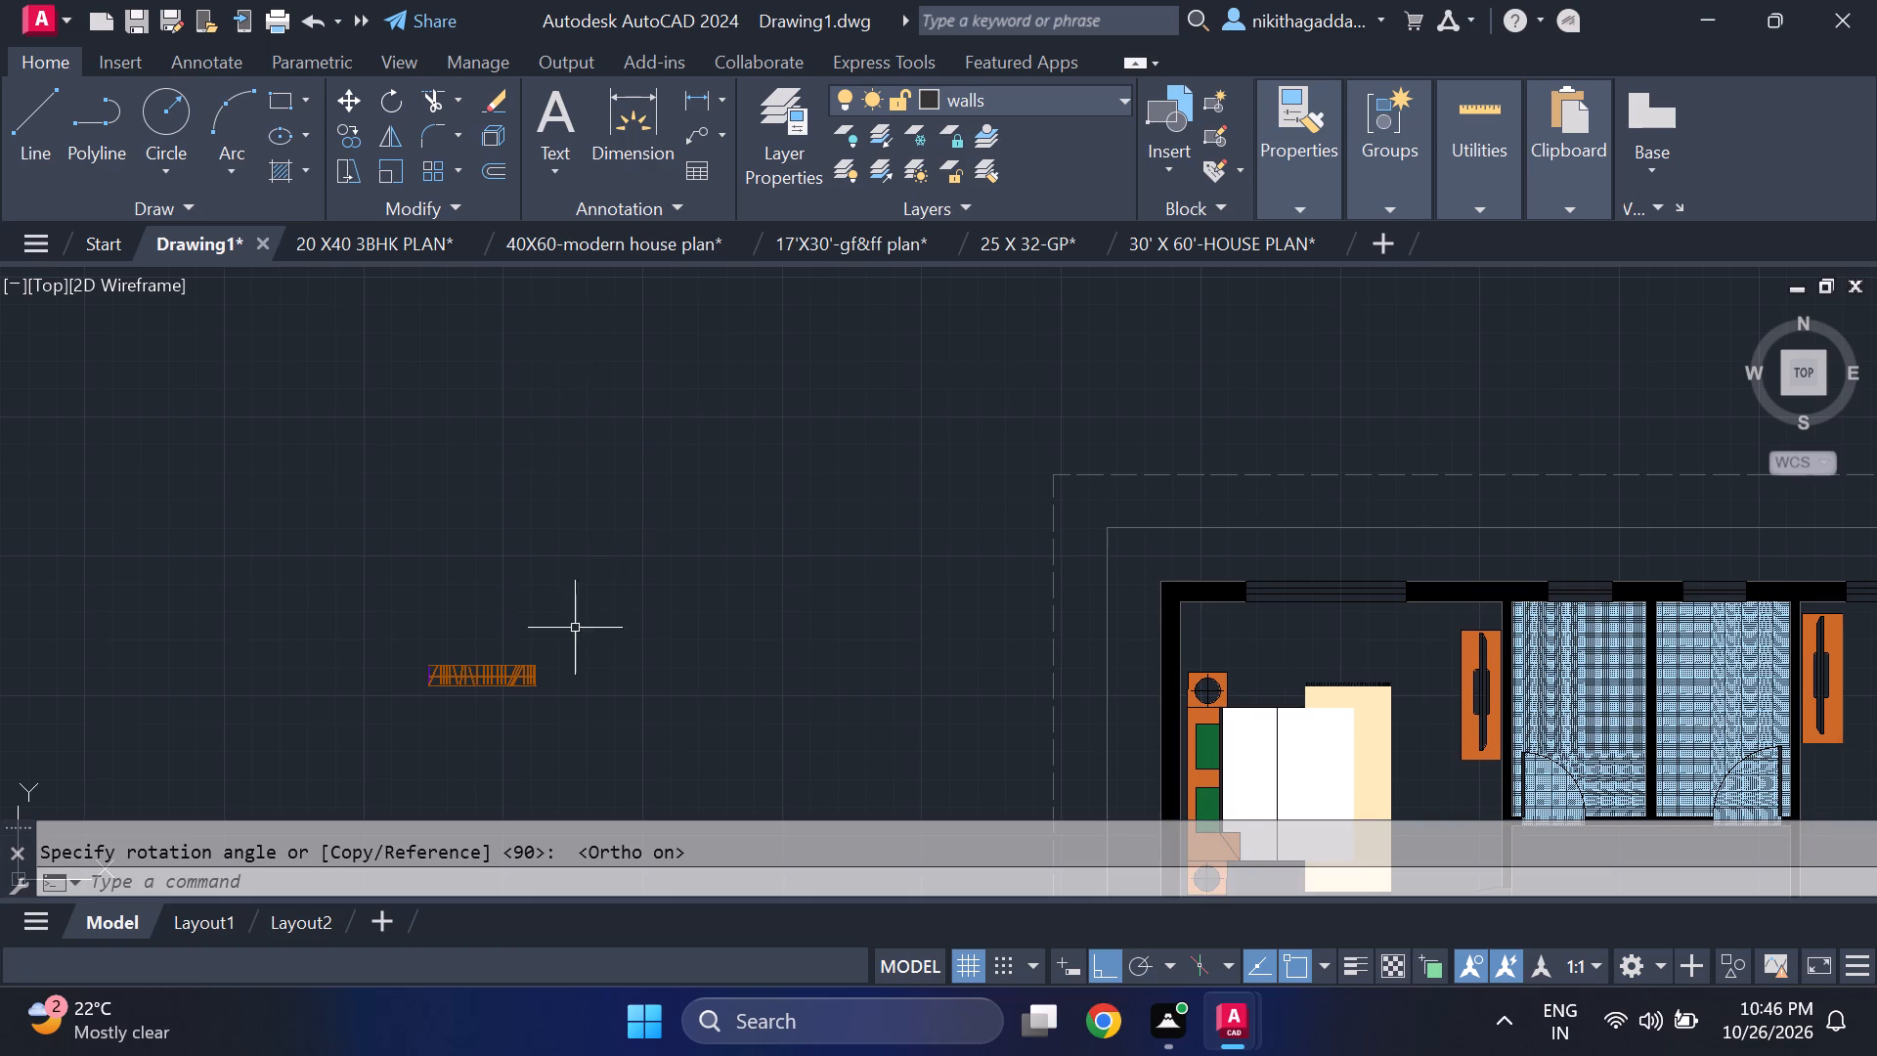
On the closet layer, draw lines closing the closet's open left end from the top corner to its bottom edge.
scroll(462, 668, up, 3)
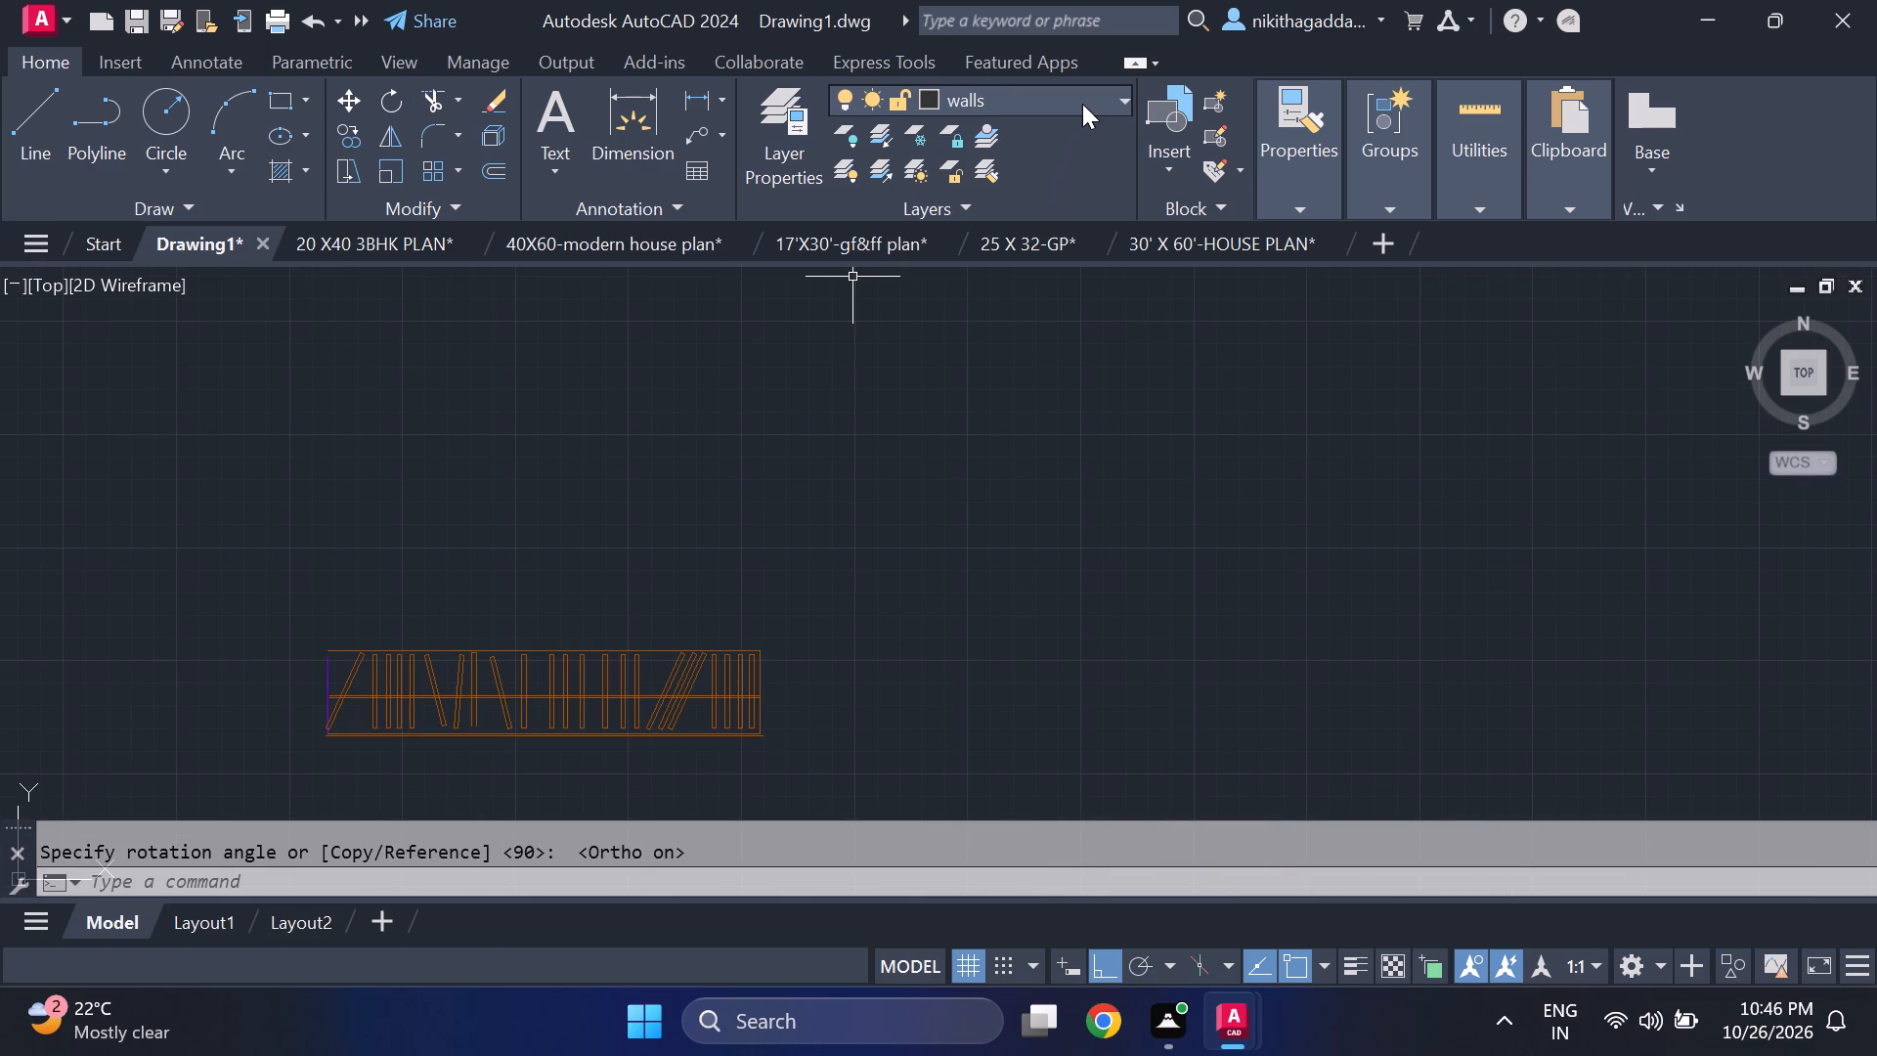
click(1082, 104)
click(1006, 171)
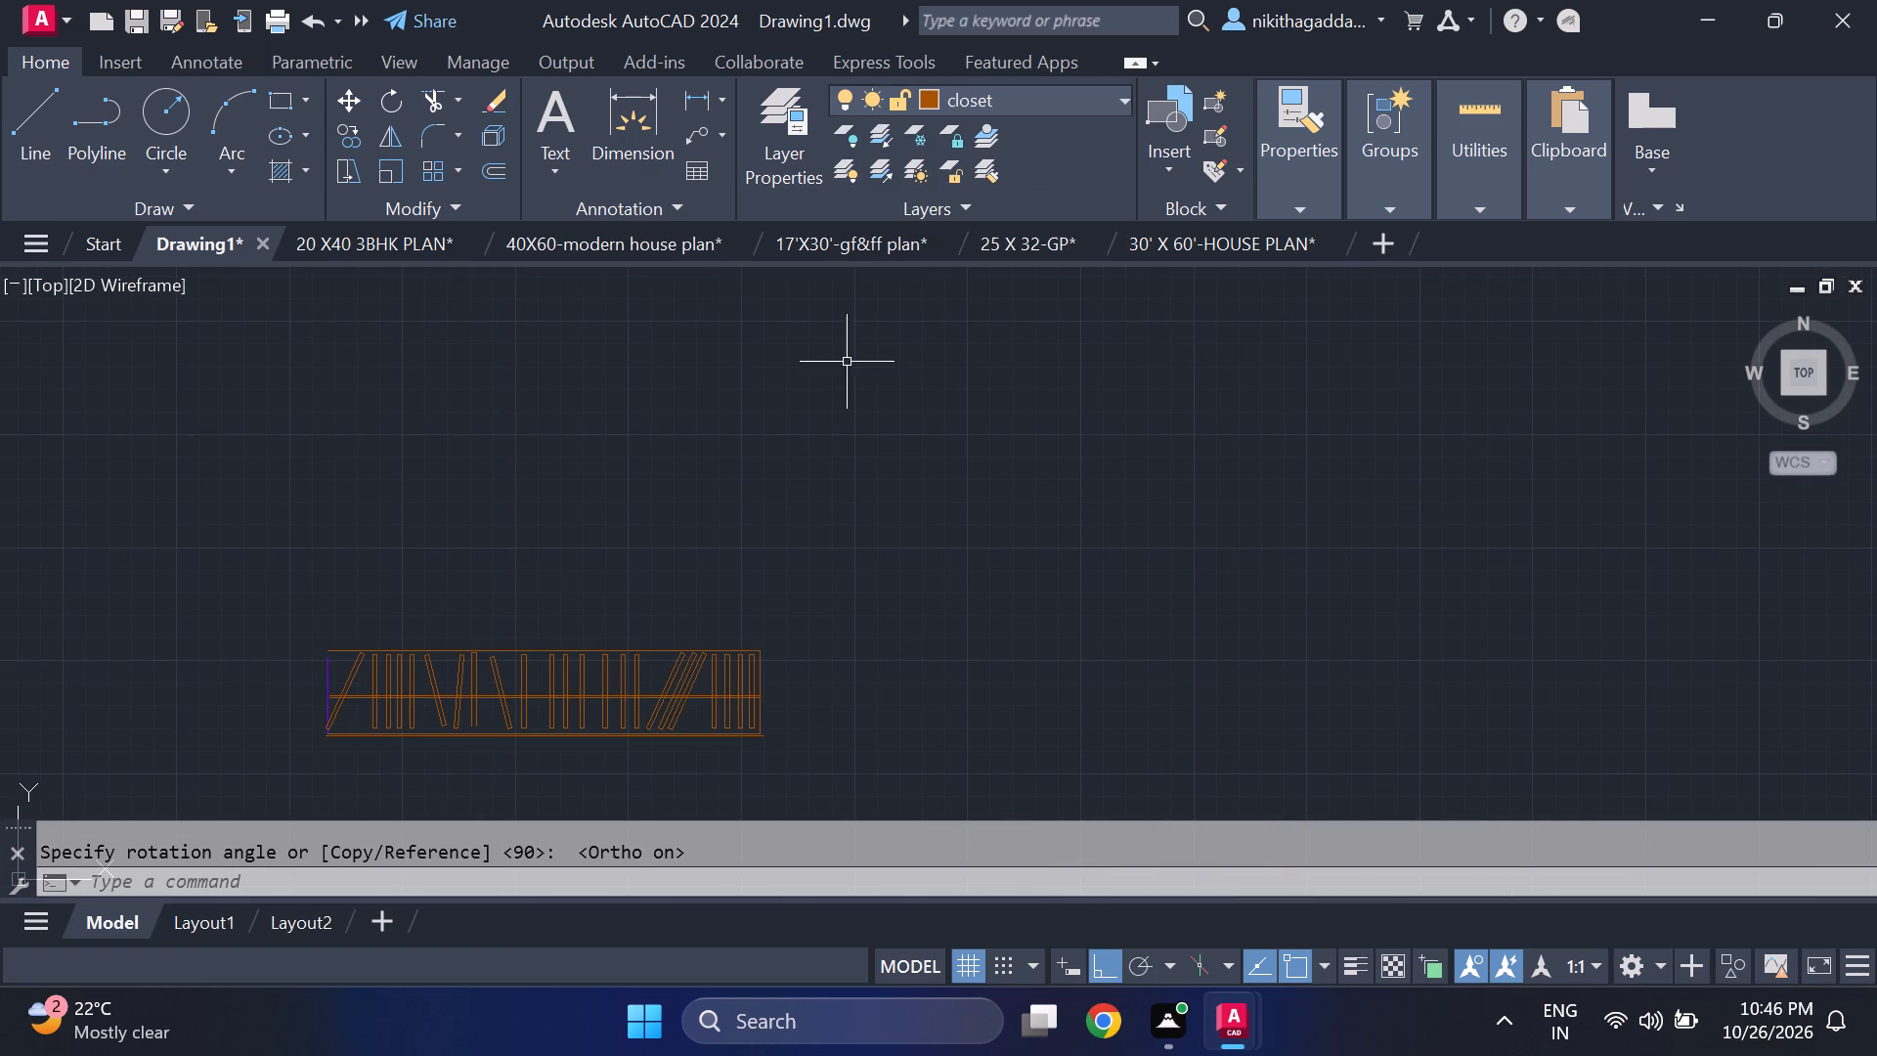
key(l)
key(Return)
middle_drag(477, 659, 518, 578)
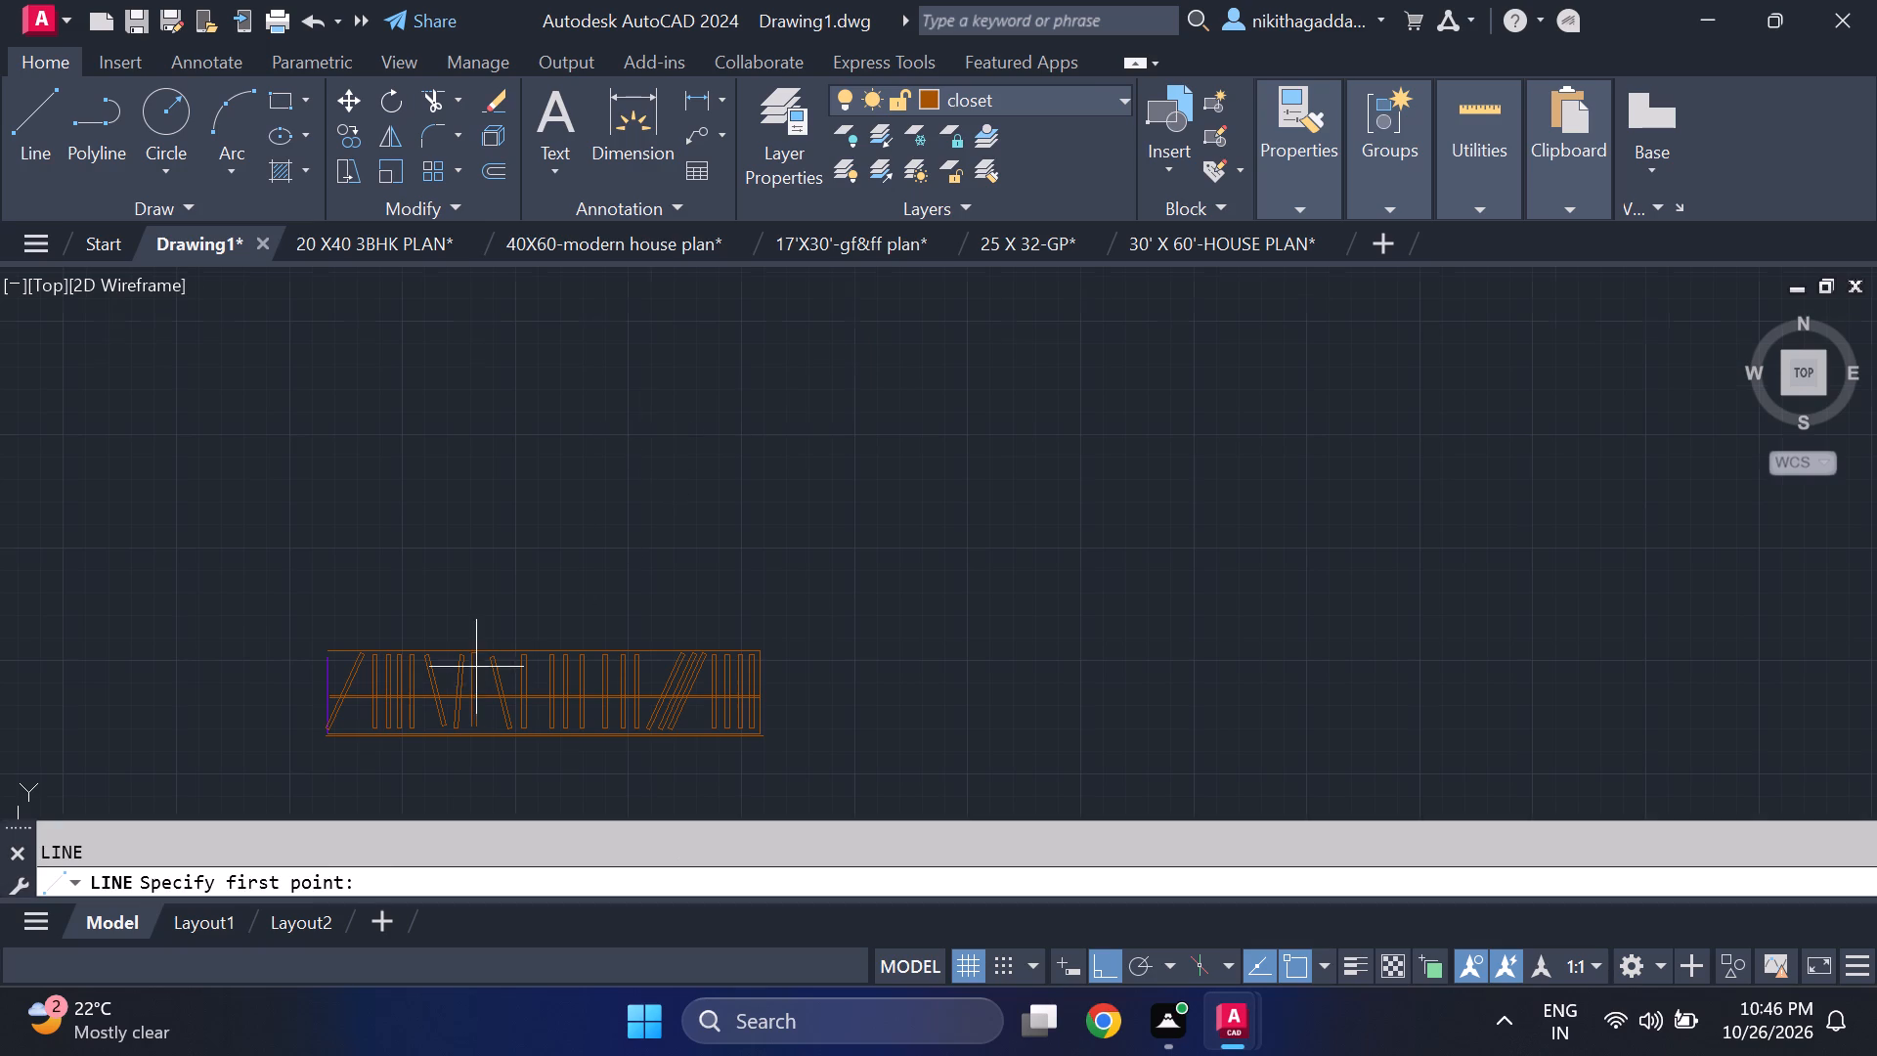
middle_drag(518, 578, 597, 469)
scroll(482, 495, up, 2)
click(393, 413)
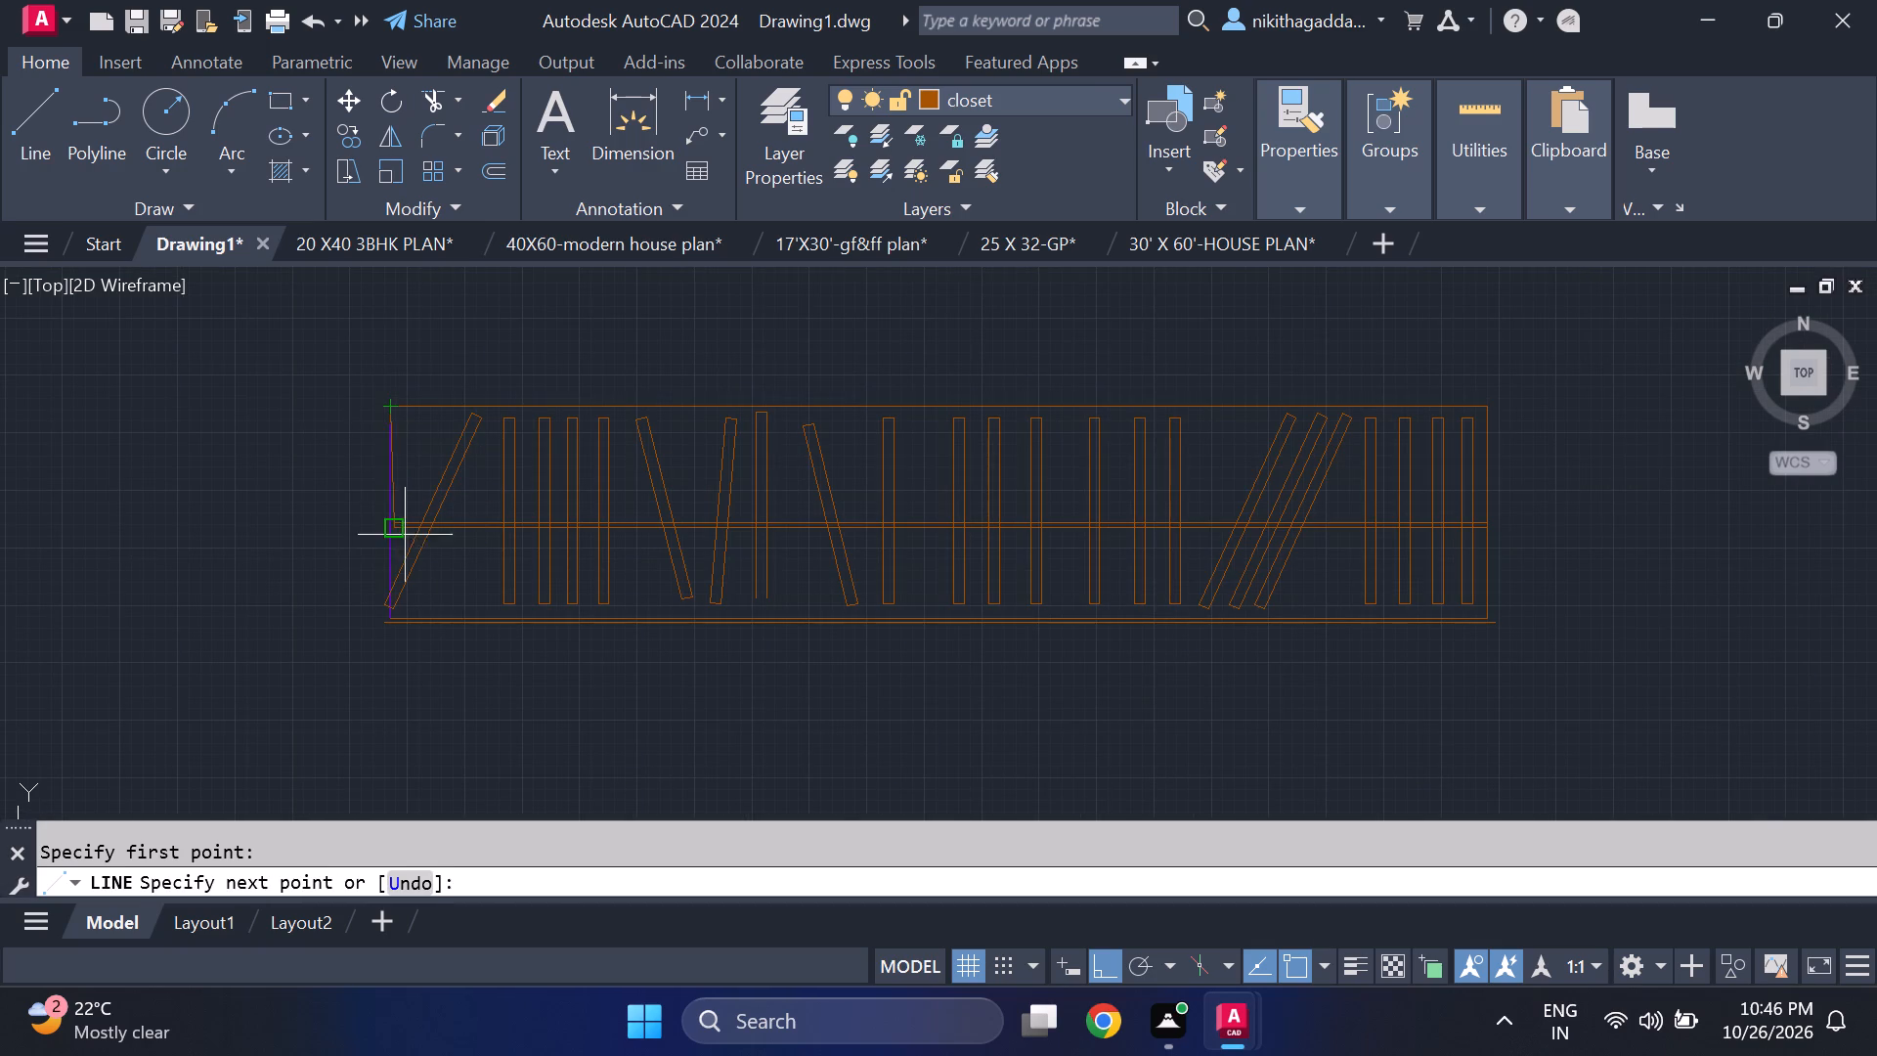
click(383, 616)
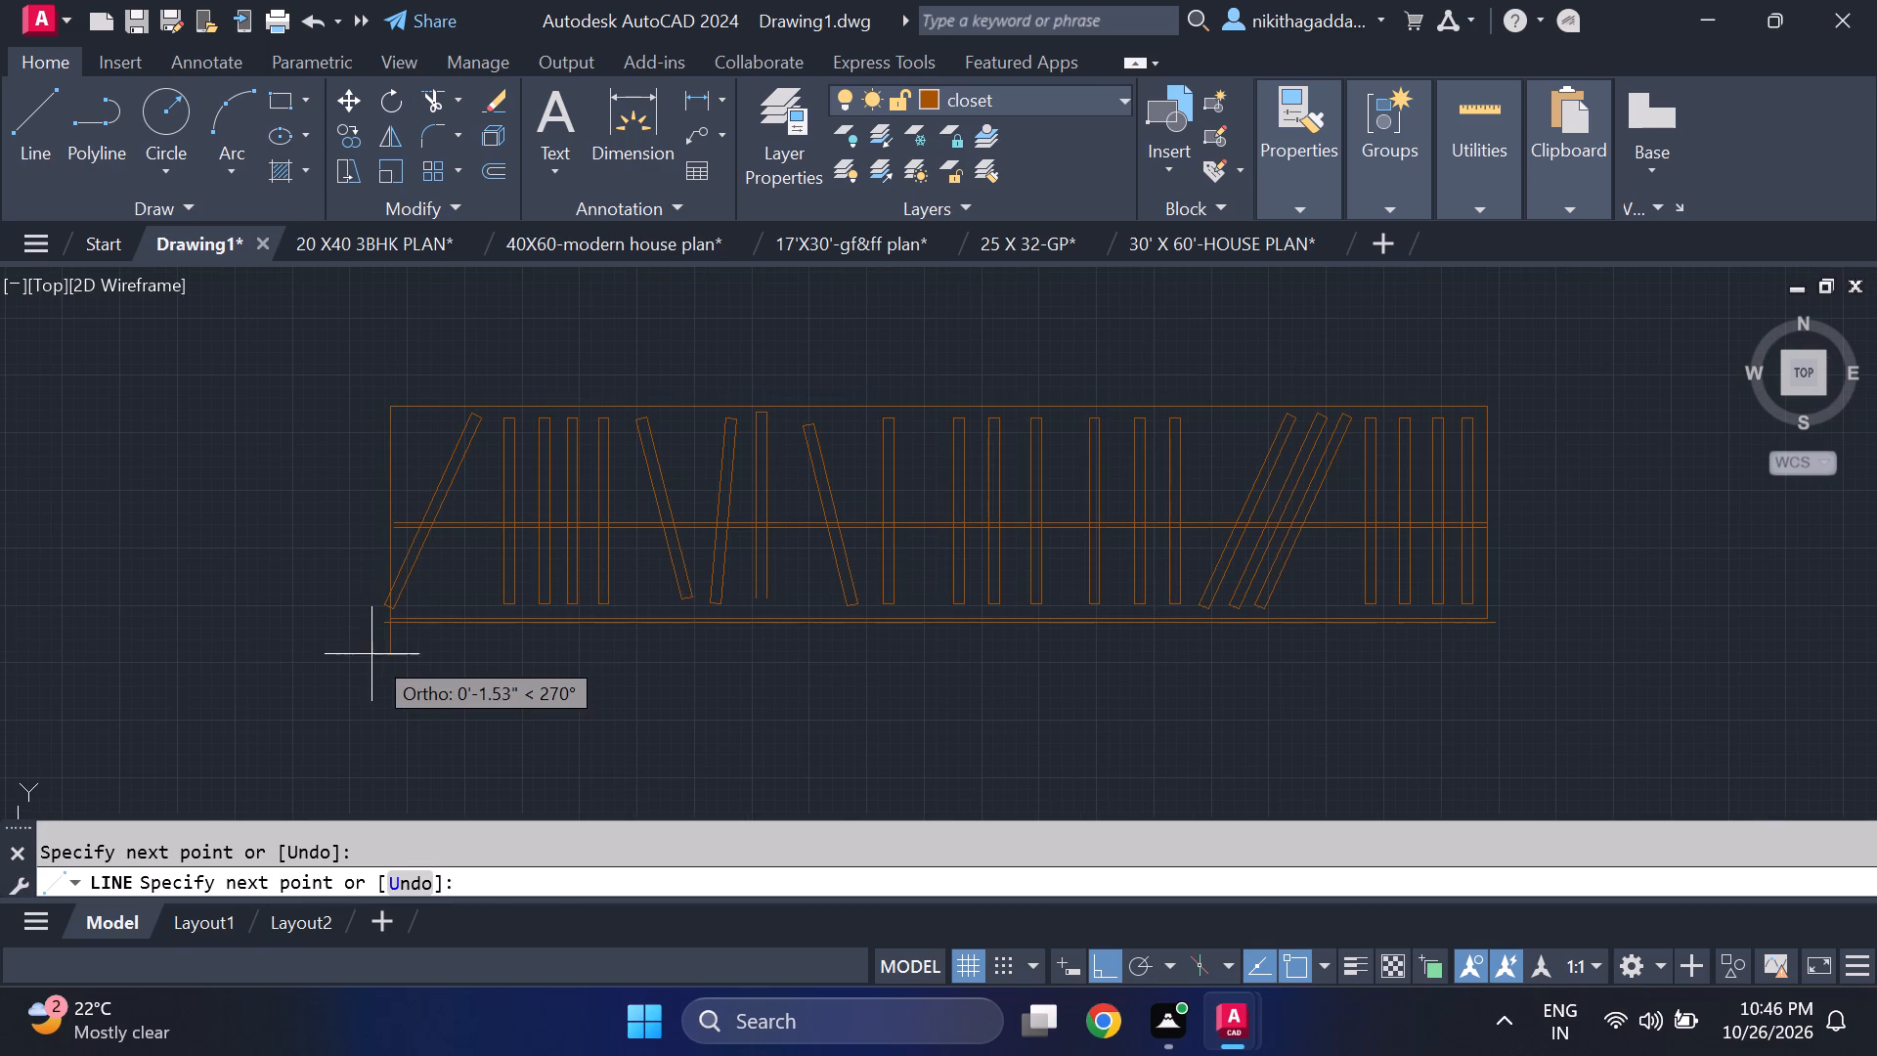
scroll(371, 653, up, 3)
click(441, 535)
scroll(564, 629, down, 4)
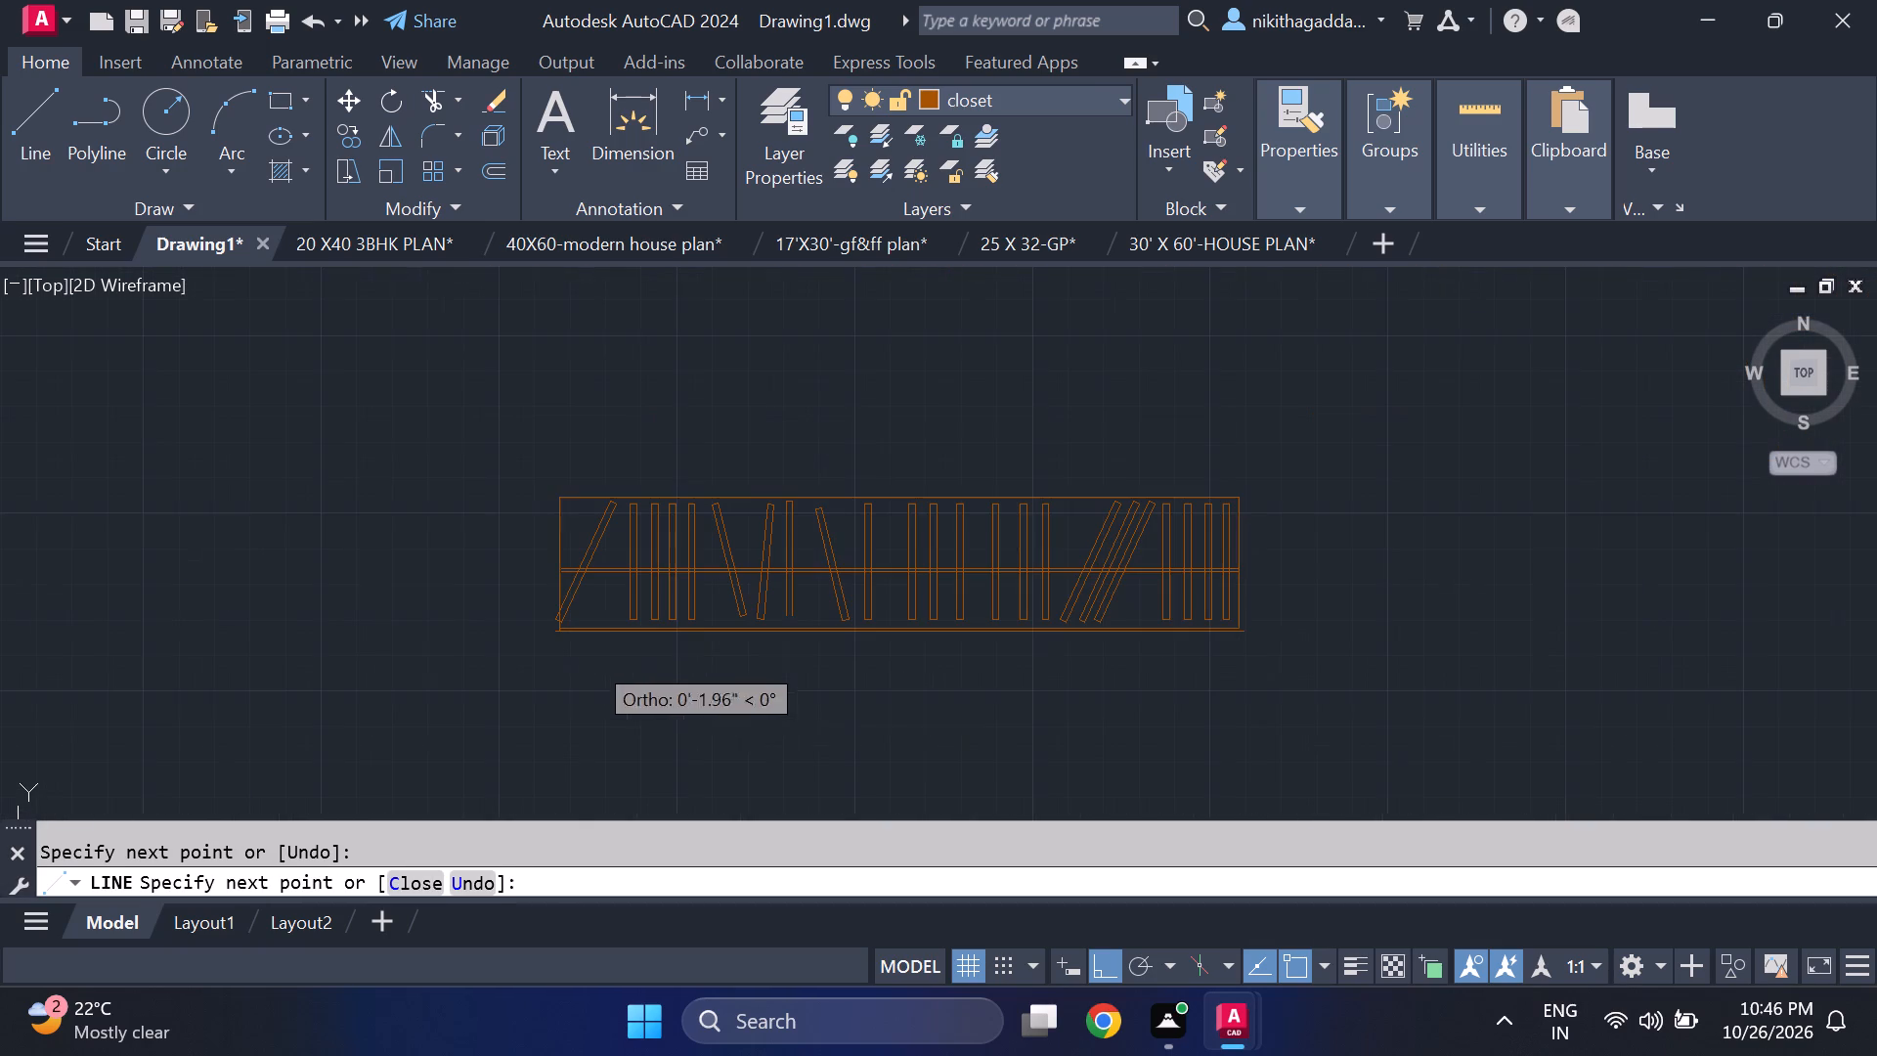
key(Escape)
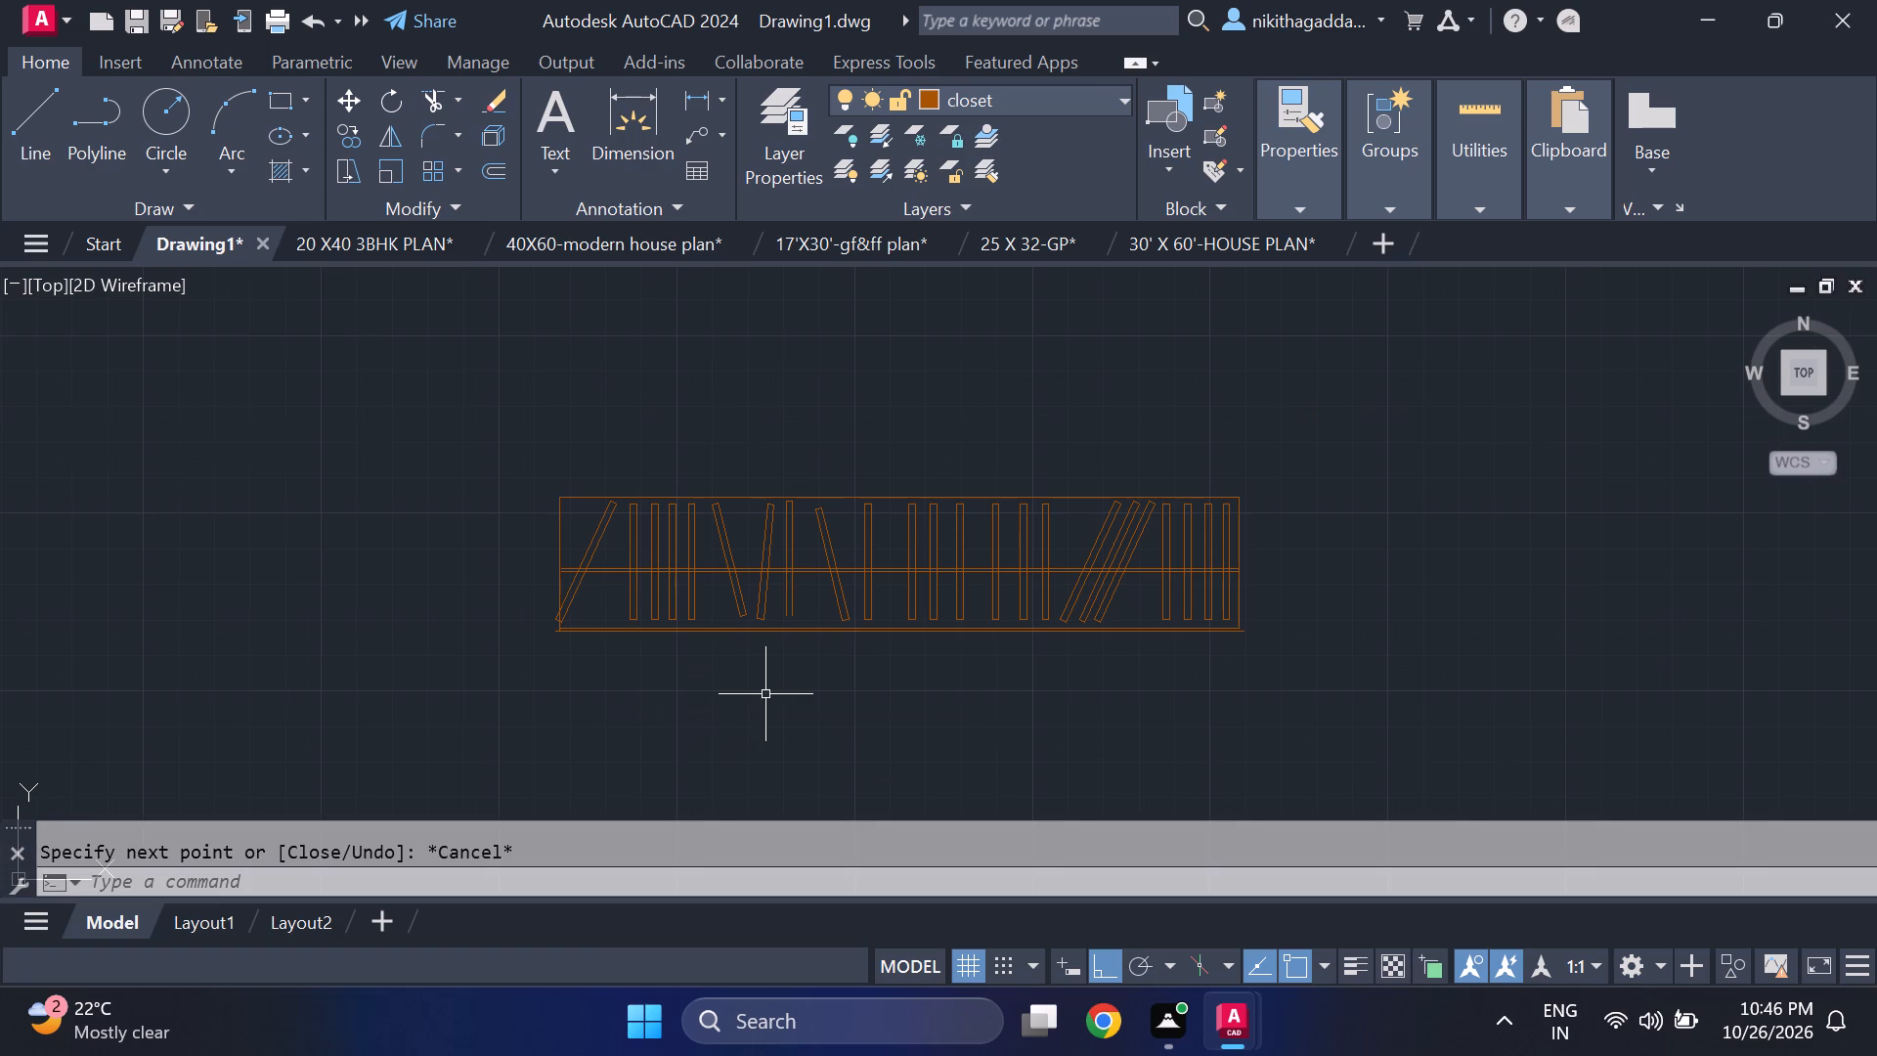
Scale the whole closet up freehand by roughly a third, using its bottom-left corner as the base point.
drag(1350, 435, 1308, 501)
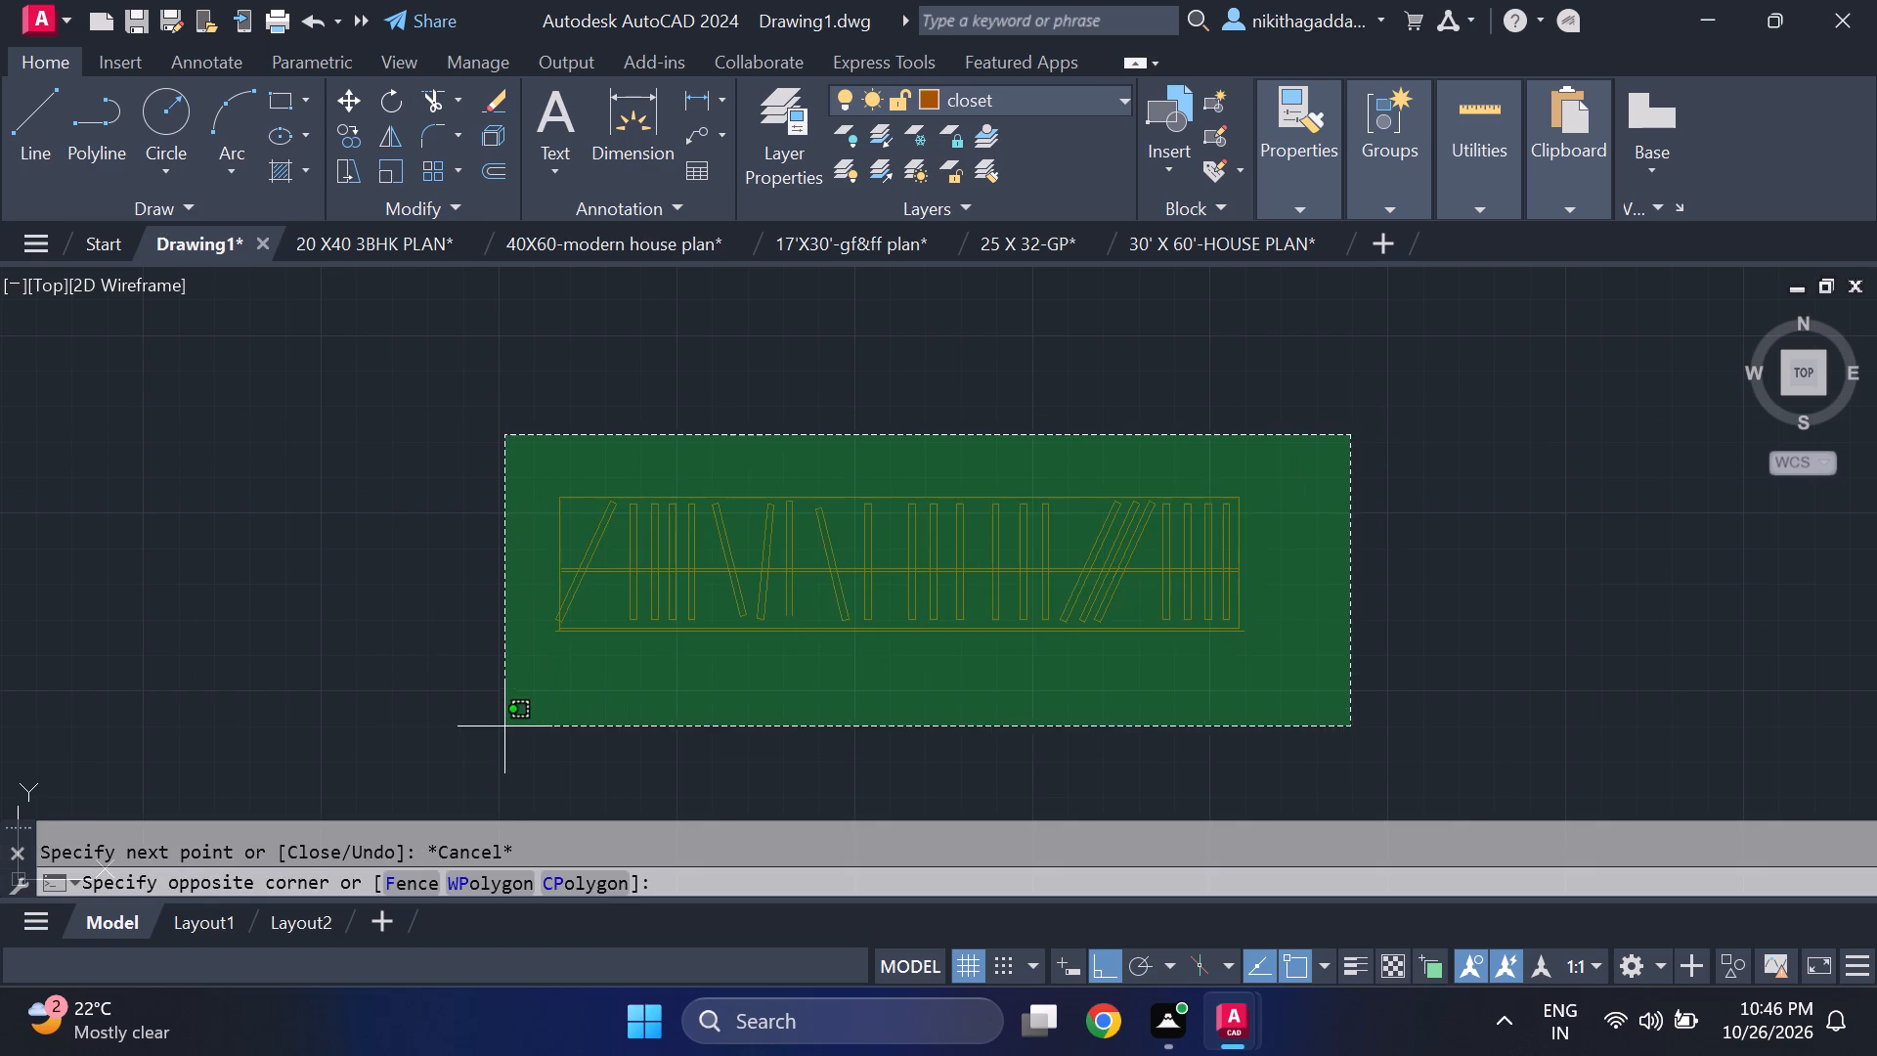
click(499, 723)
text(scale)
key(Return)
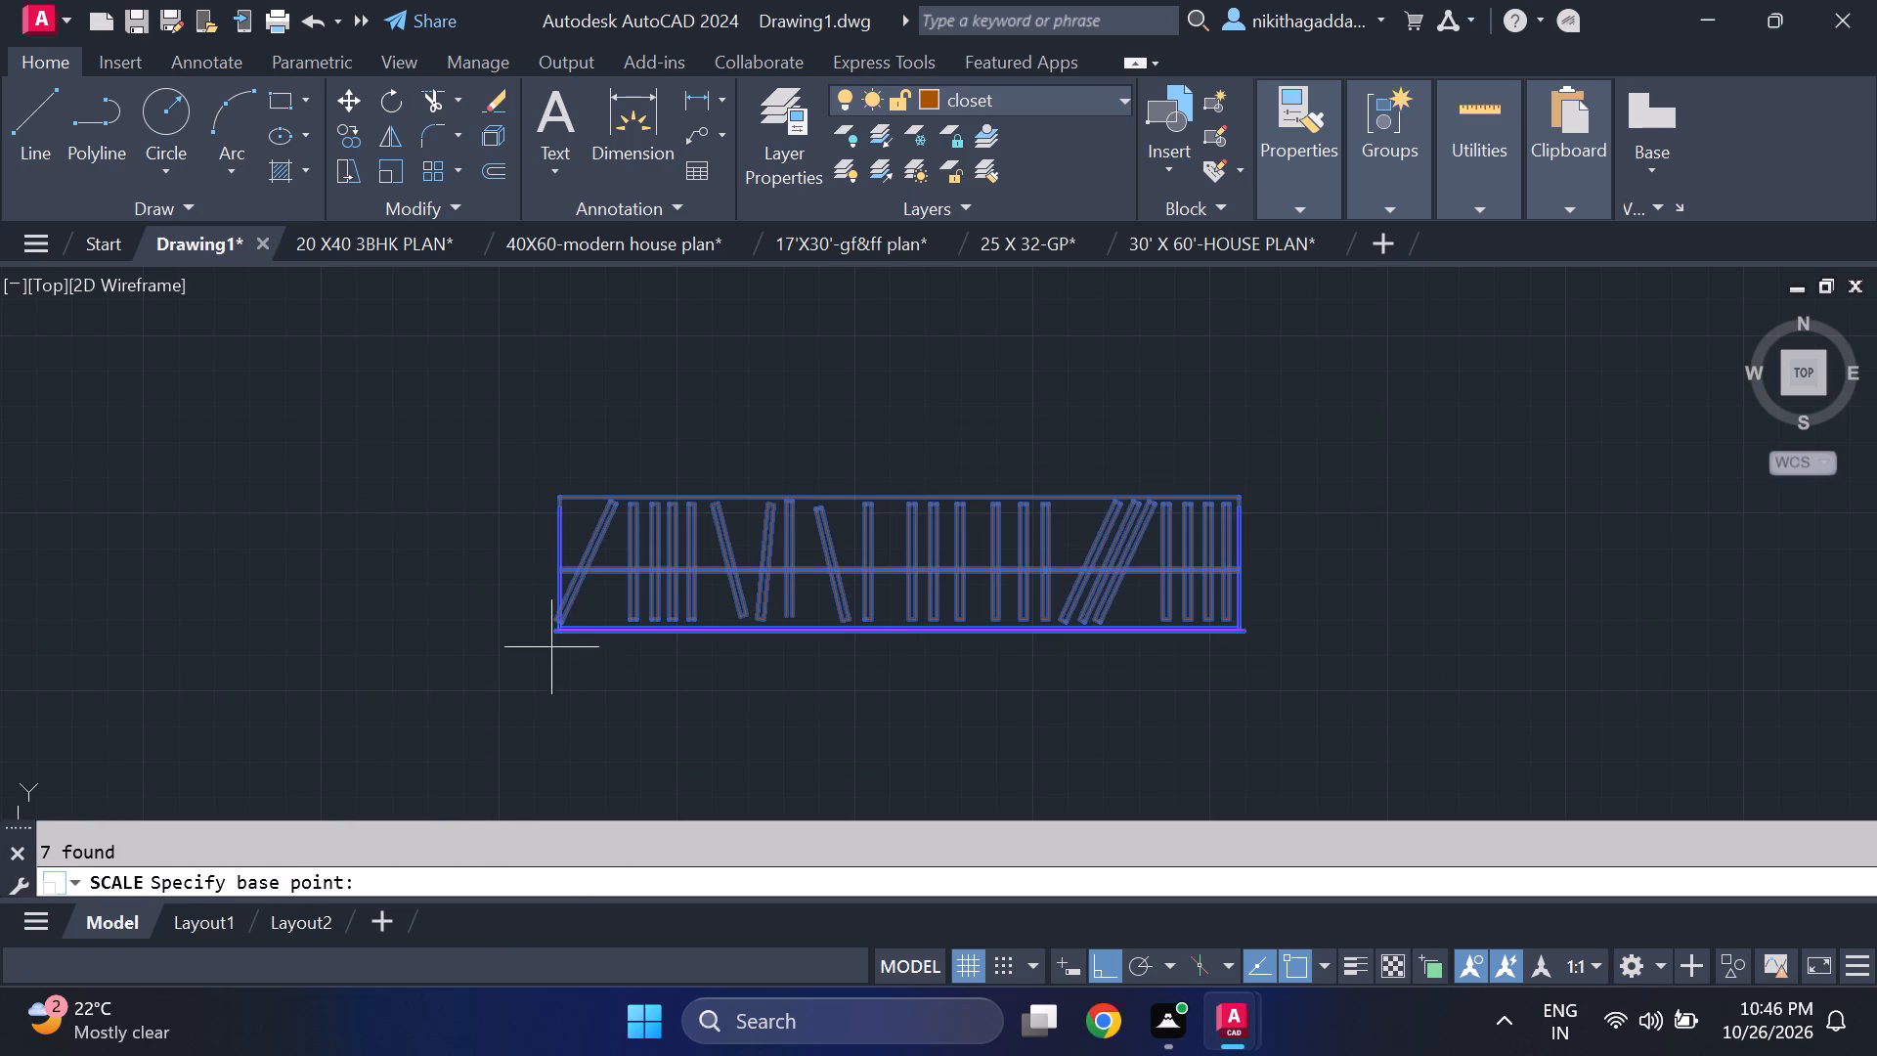
click(553, 634)
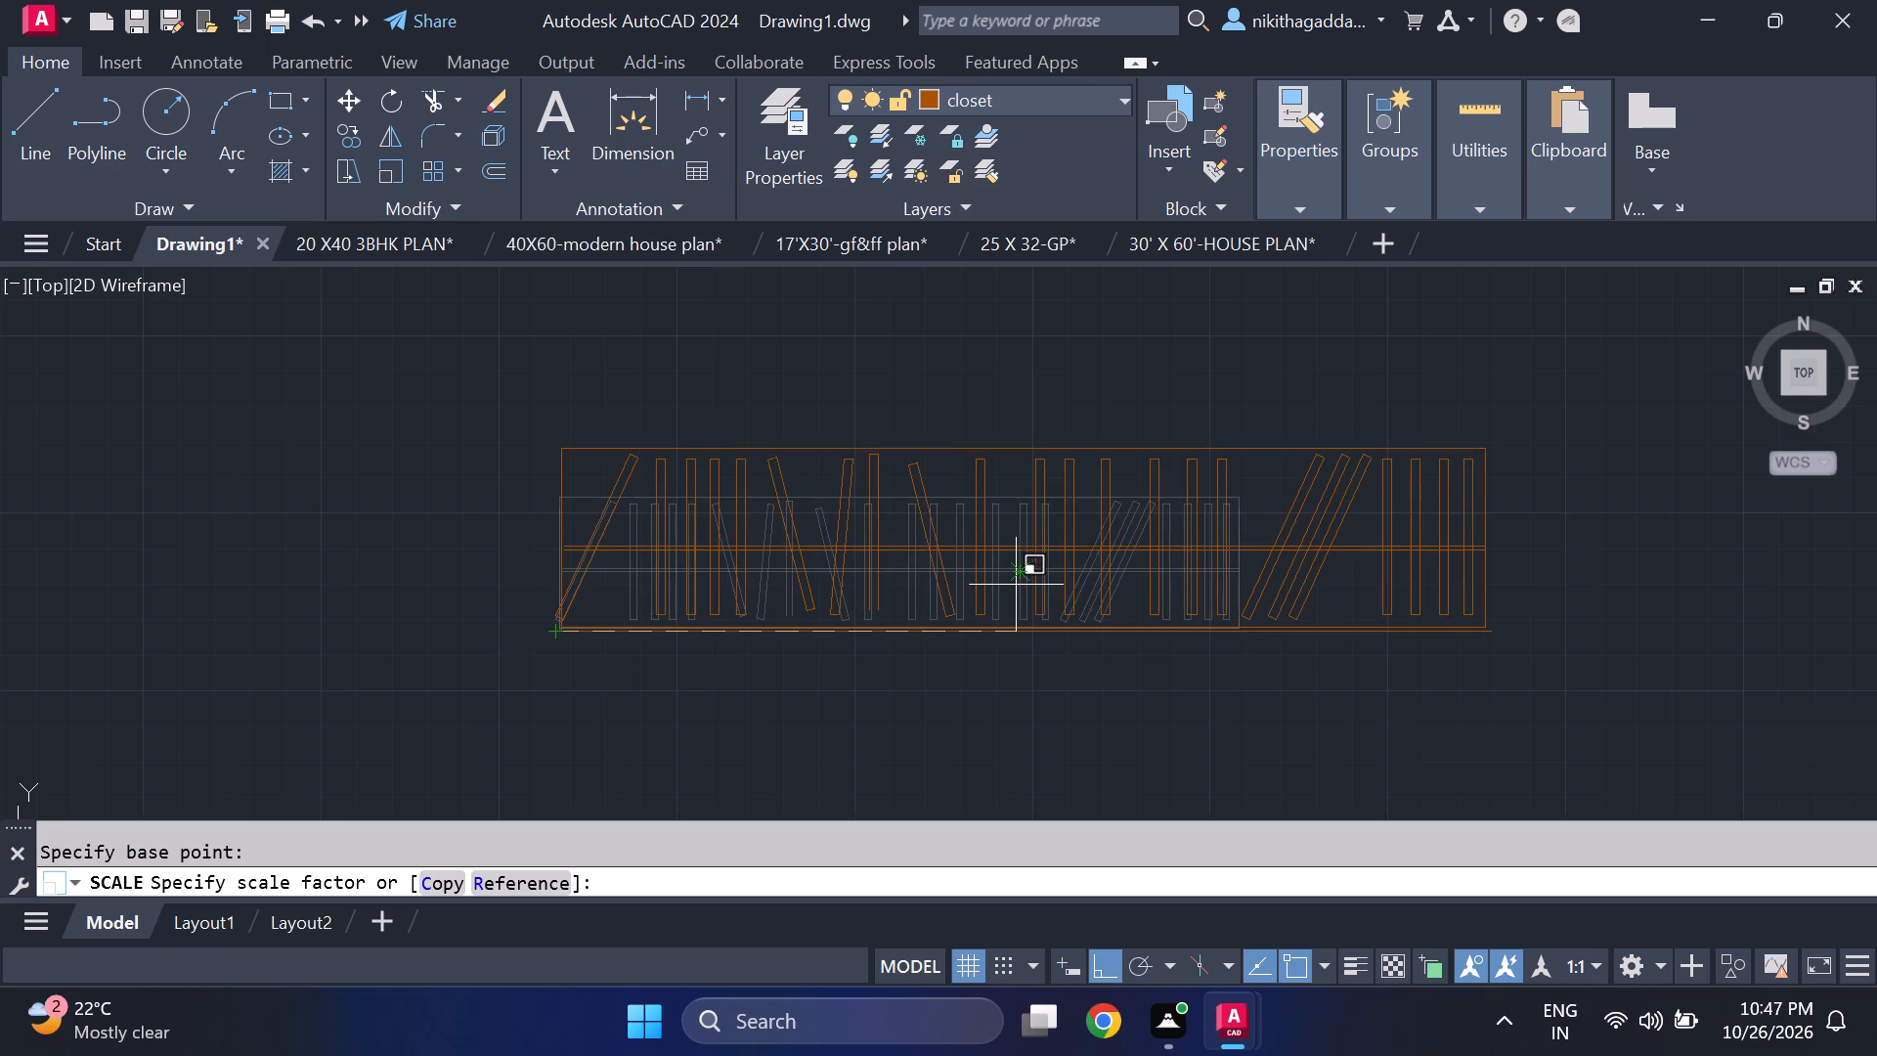
click(1016, 585)
Copy the orange closet from outside the plan into the upper-left bedroom, against its bottom wall at the outer-wall corner, with Ortho off.
scroll(1002, 594, down, 4)
middle_drag(969, 666, 589, 651)
scroll(579, 655, down, 1)
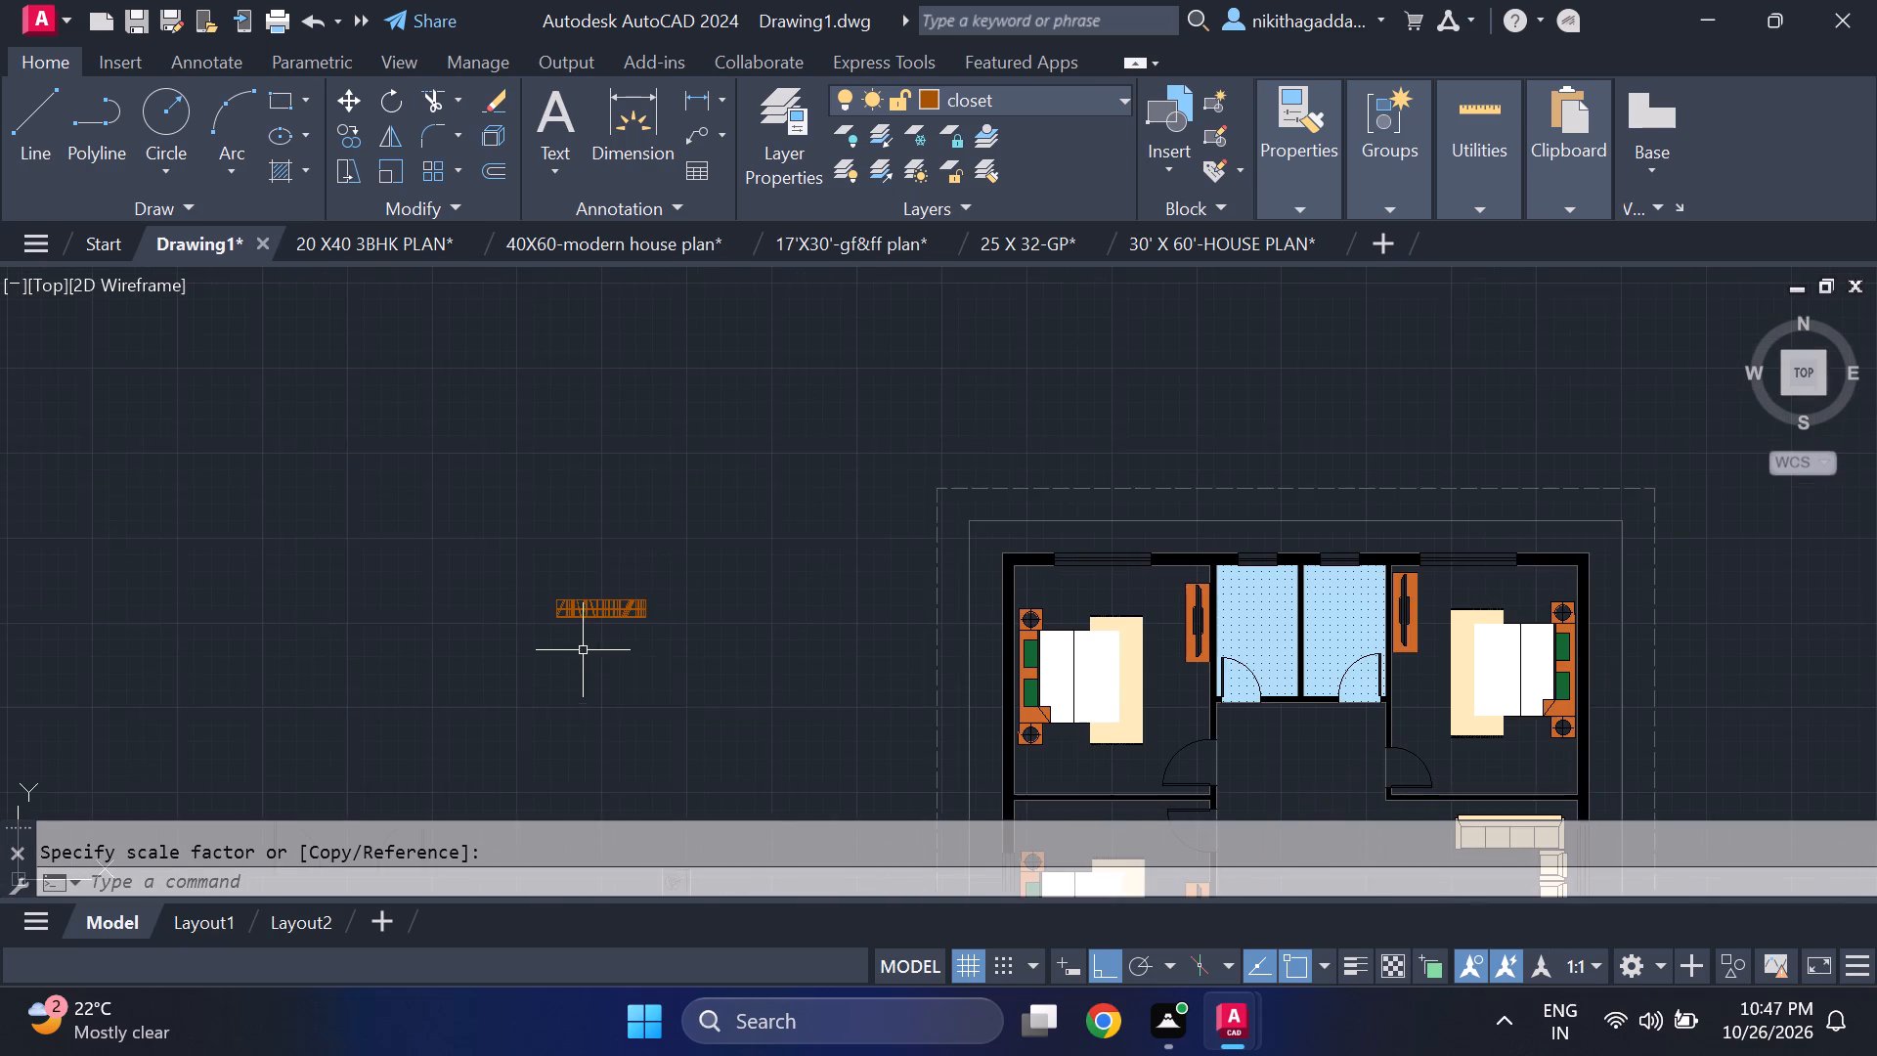
middle_drag(703, 770, 676, 715)
scroll(684, 672, down, 2)
scroll(631, 667, up, 2)
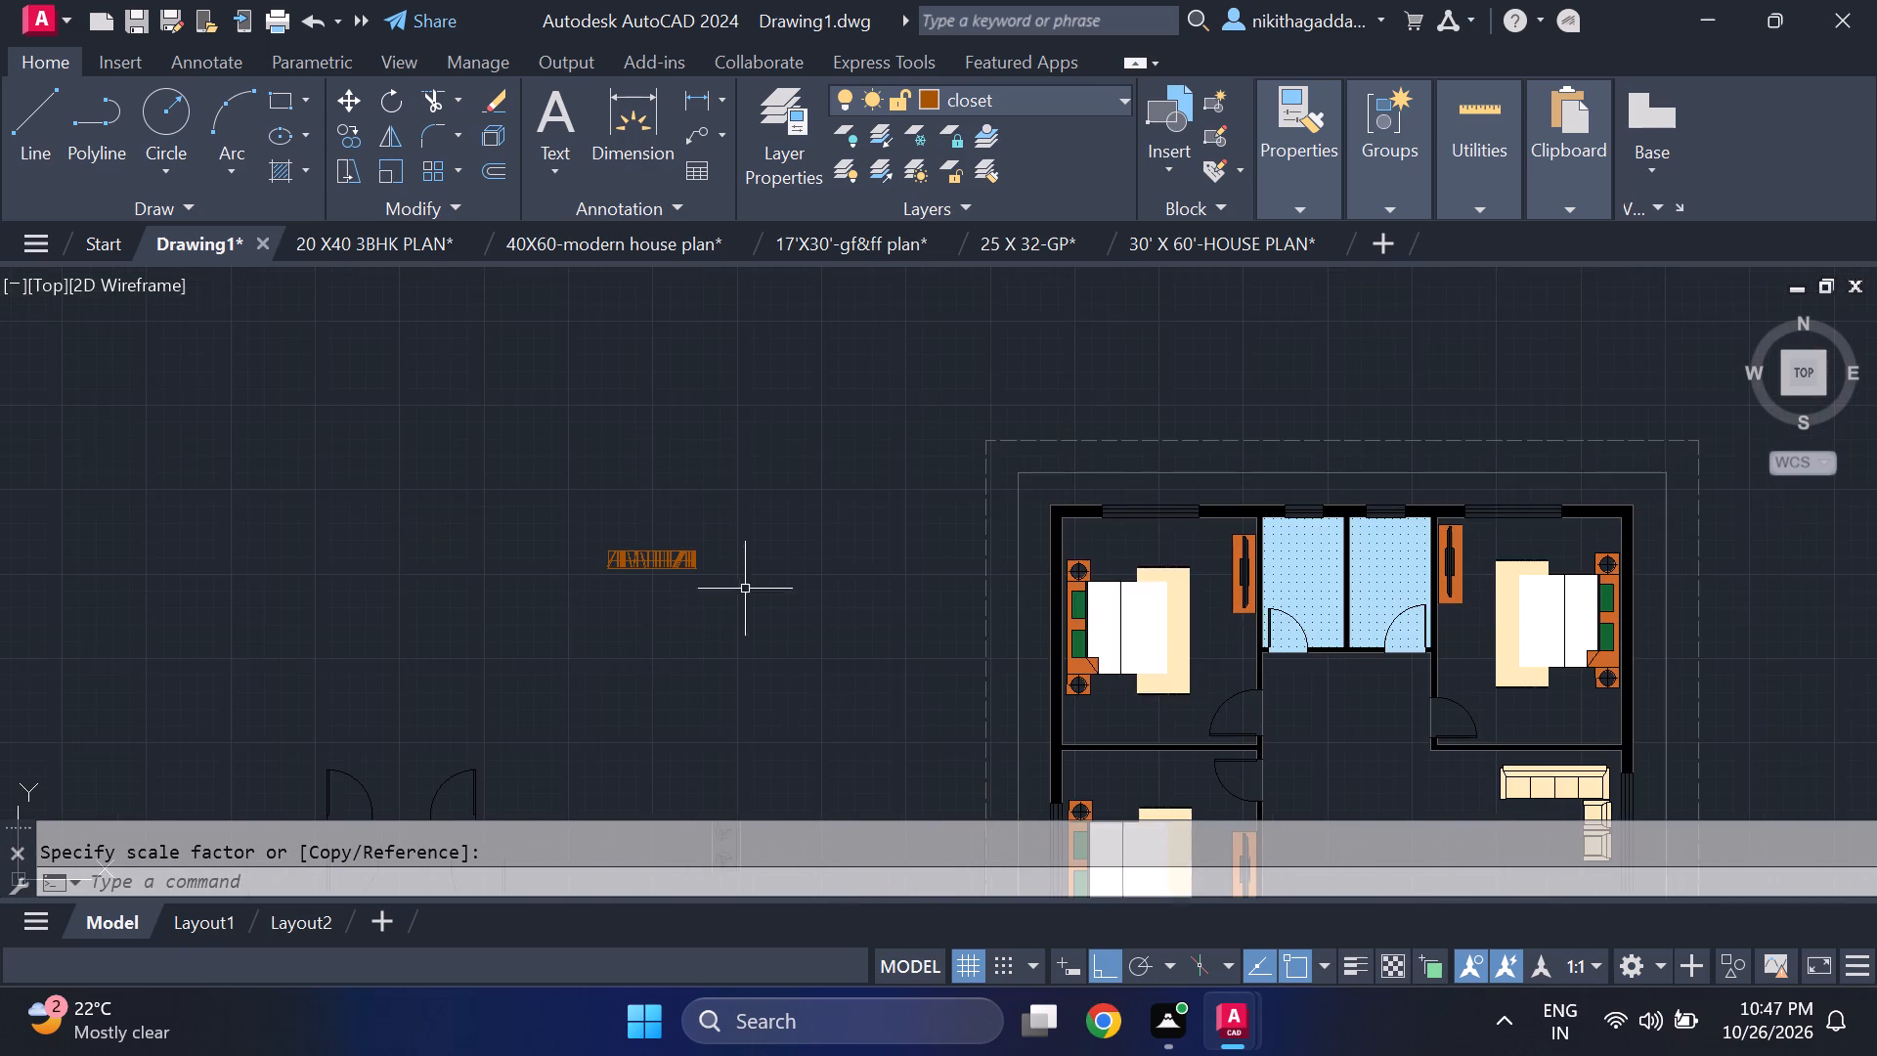
scroll(742, 545, up, 2)
drag(749, 509, 720, 525)
drag(214, 698, 220, 688)
text(co)
key(Return)
click(383, 603)
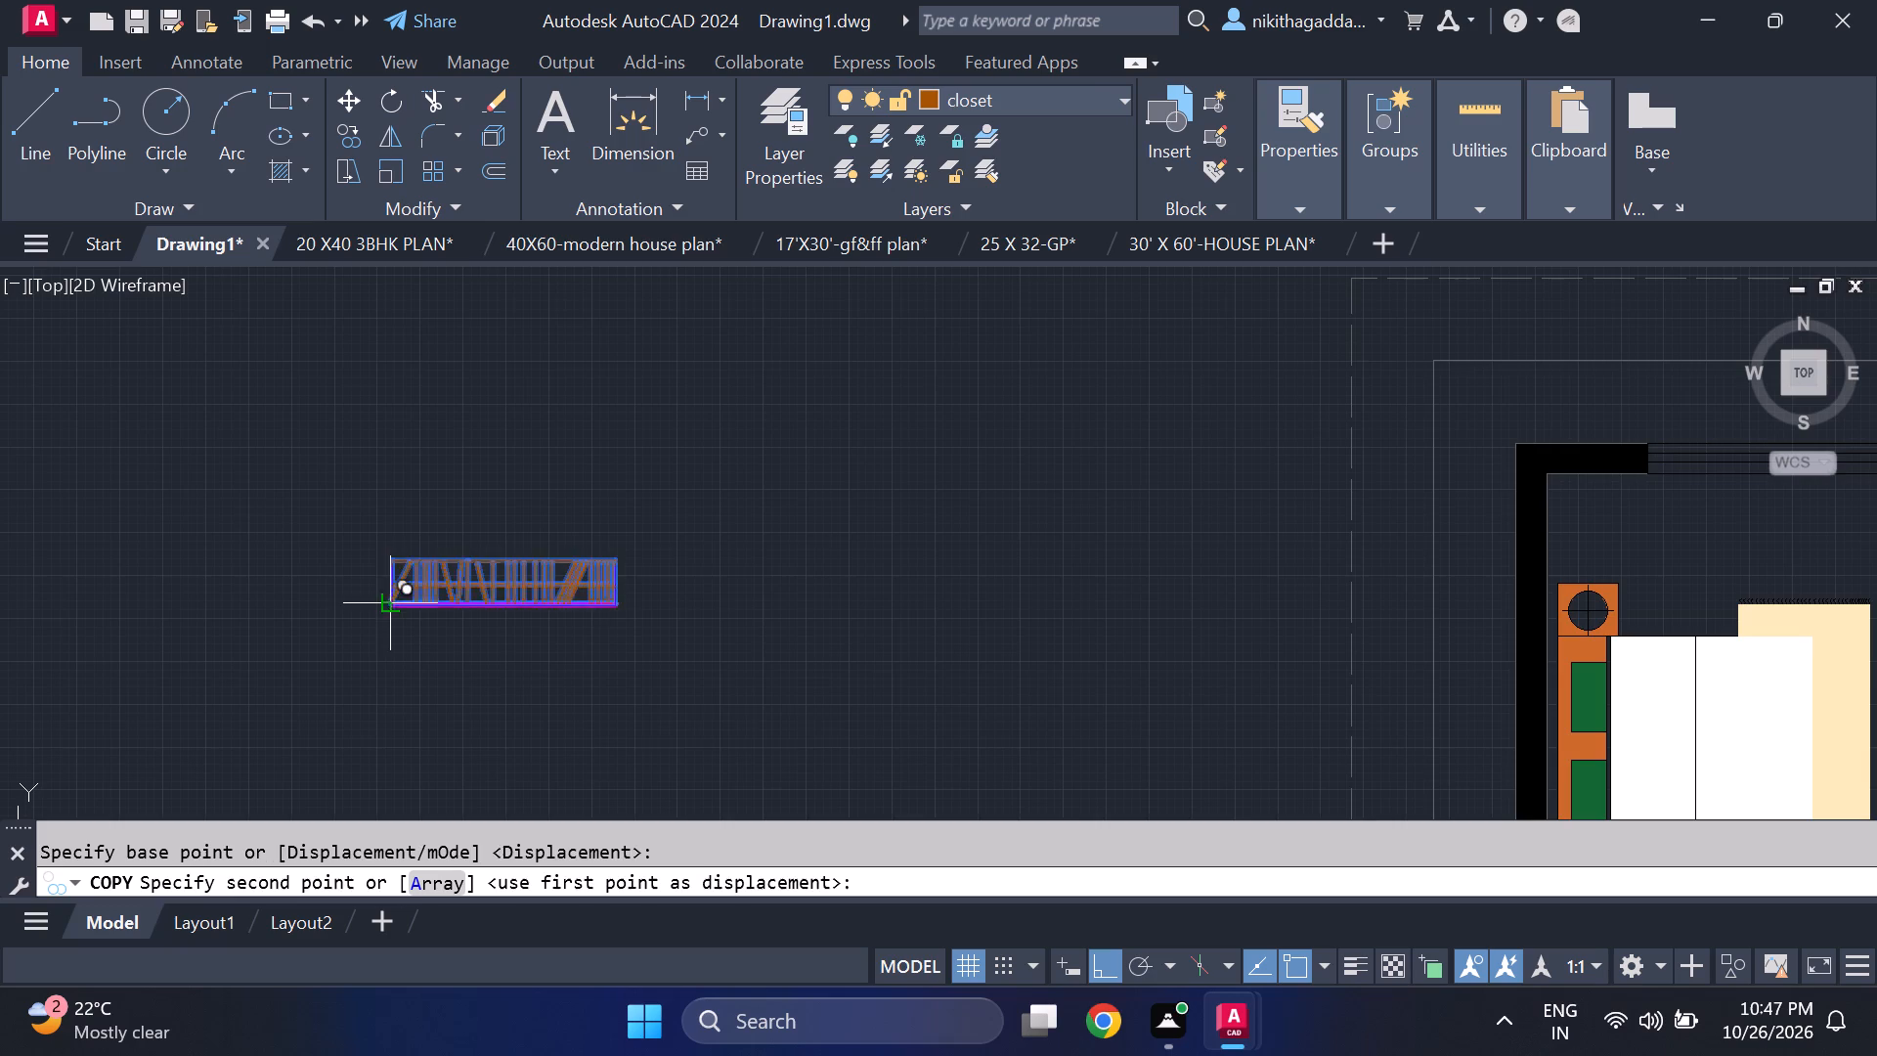
scroll(594, 688, down, 4)
middle_drag(623, 723, 404, 588)
key(F7)
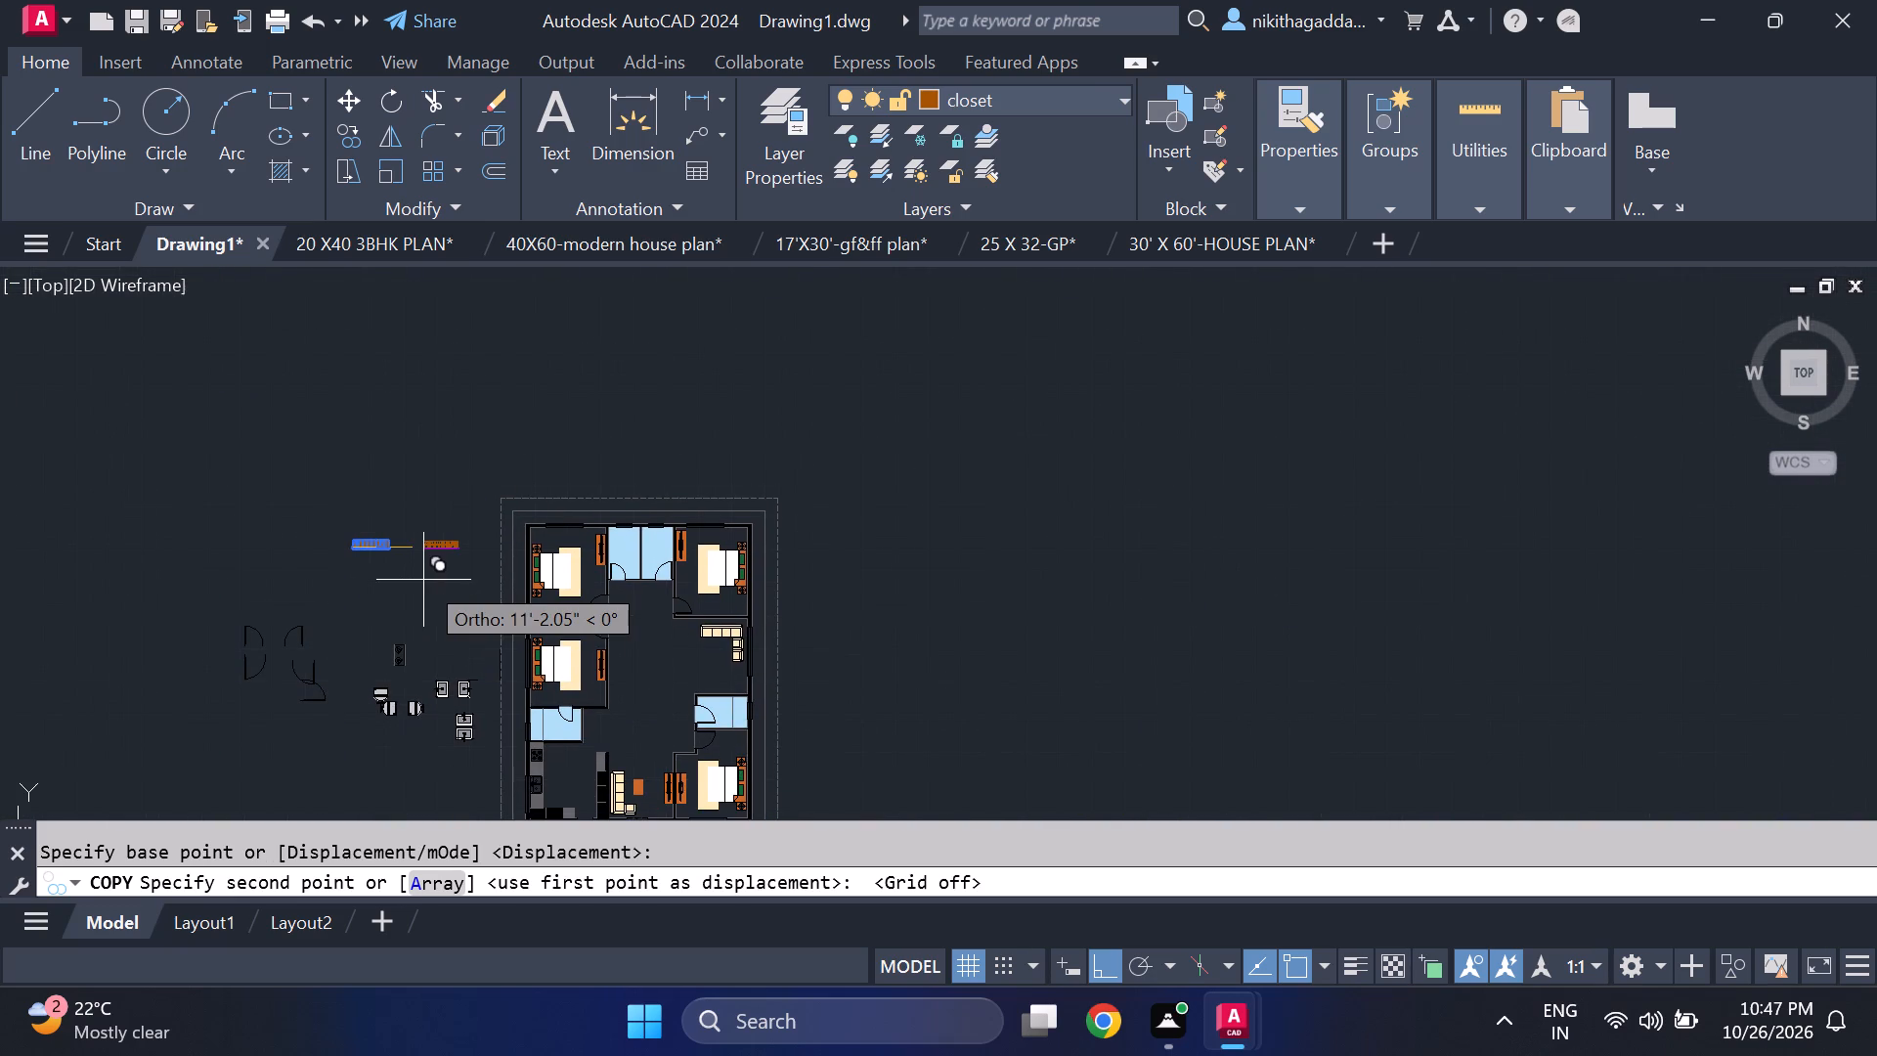
key(F7)
key(F8)
scroll(543, 647, up, 4)
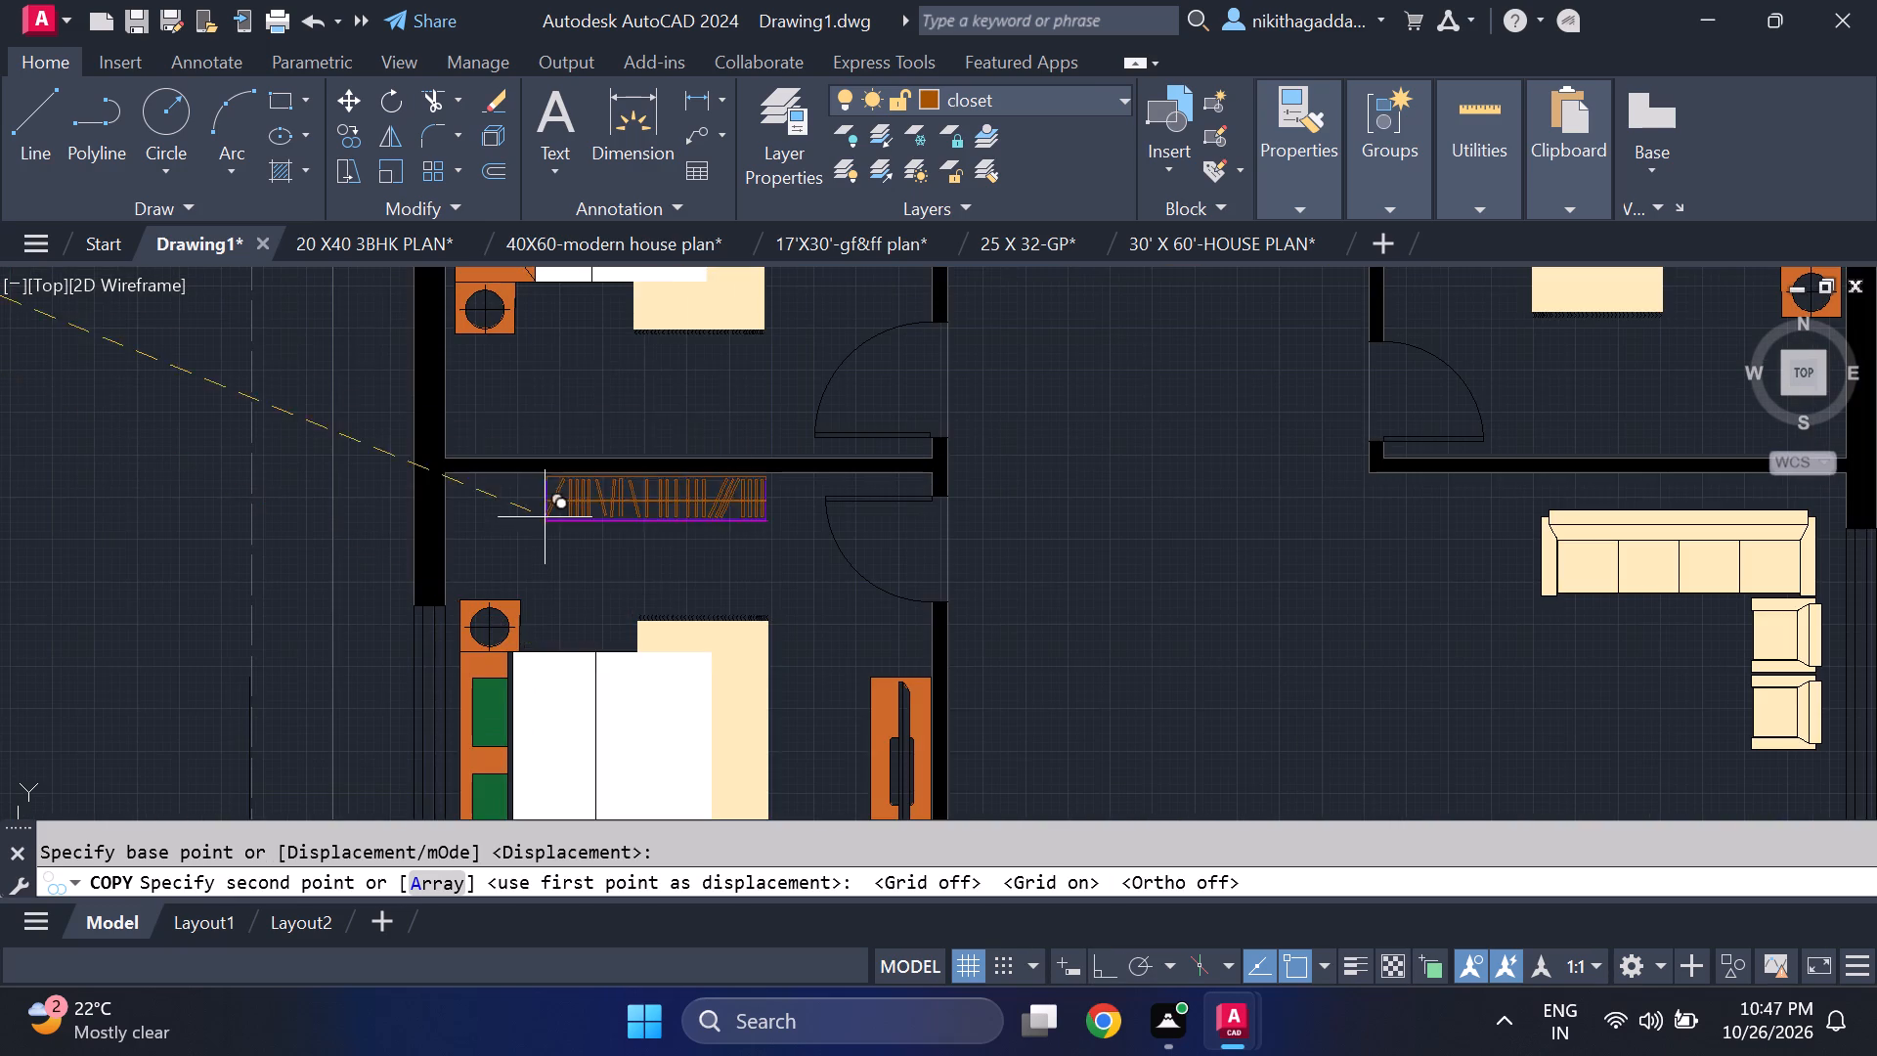
scroll(484, 425, up, 2)
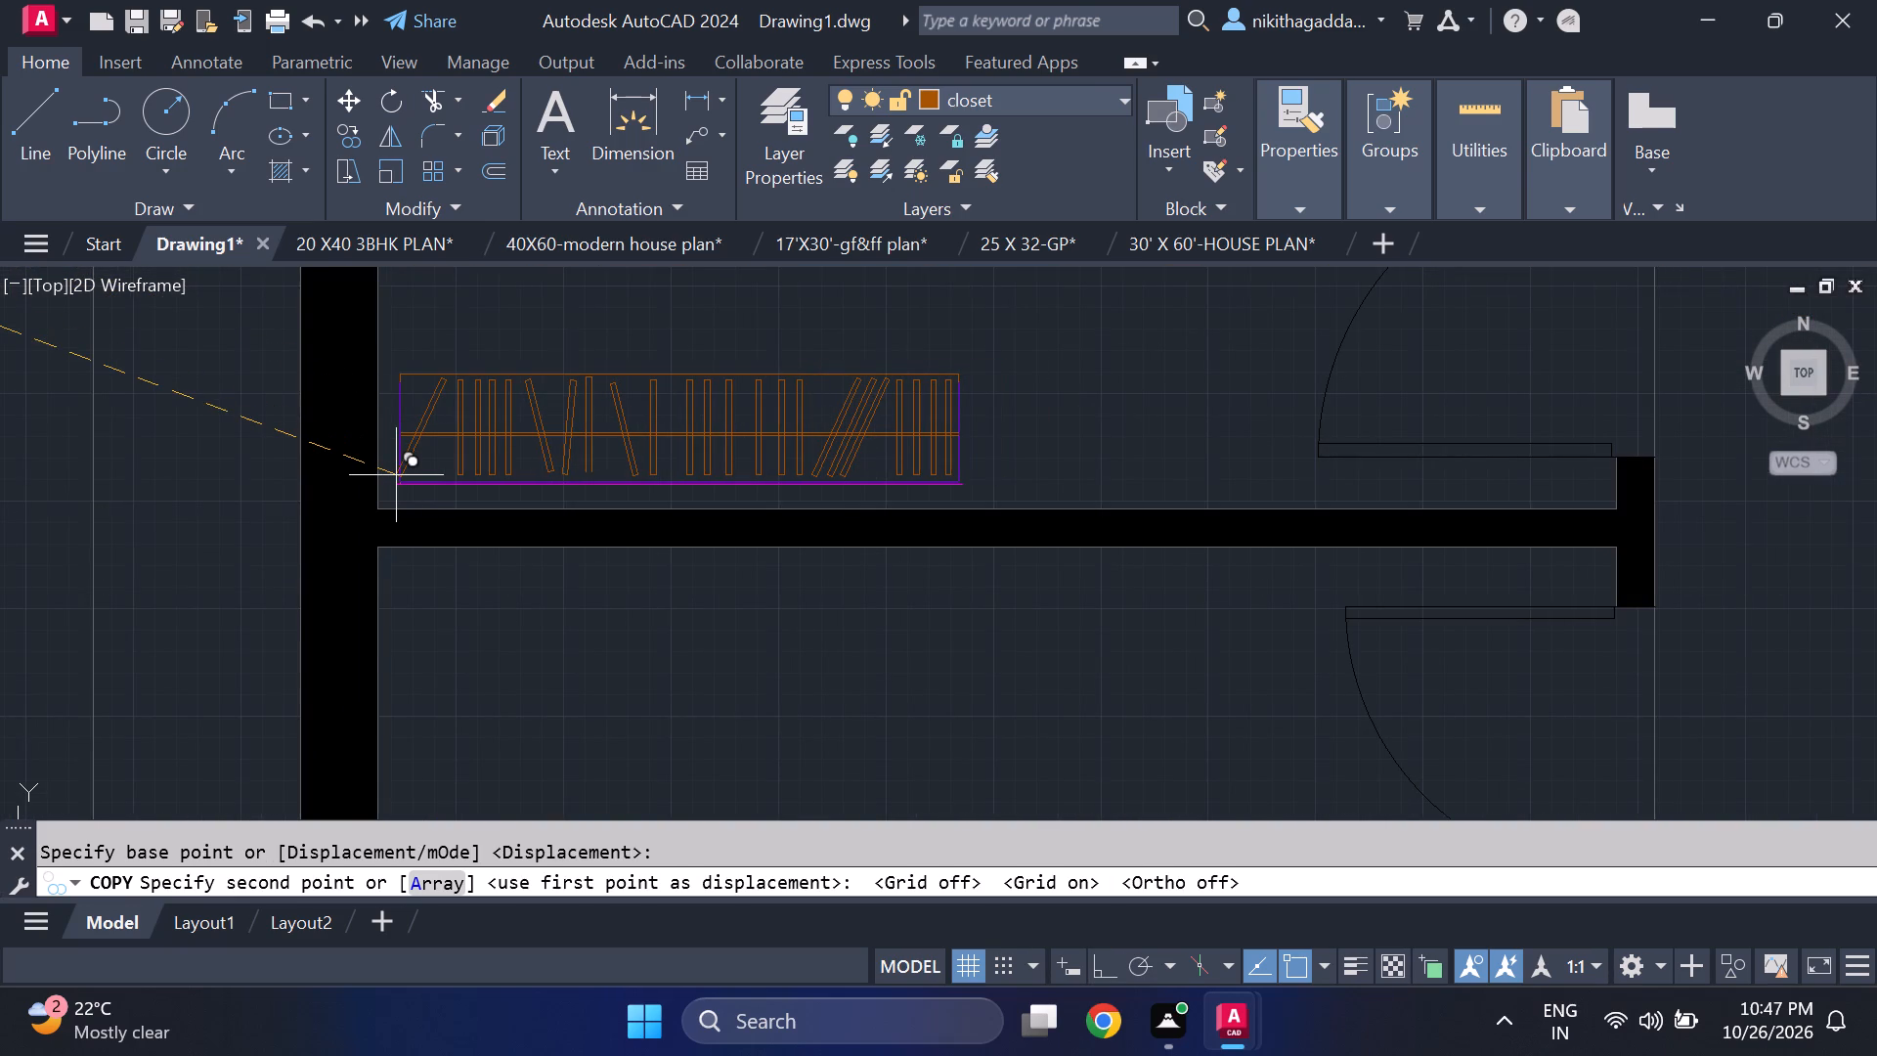
scroll(396, 475, up, 2)
scroll(341, 533, up, 2)
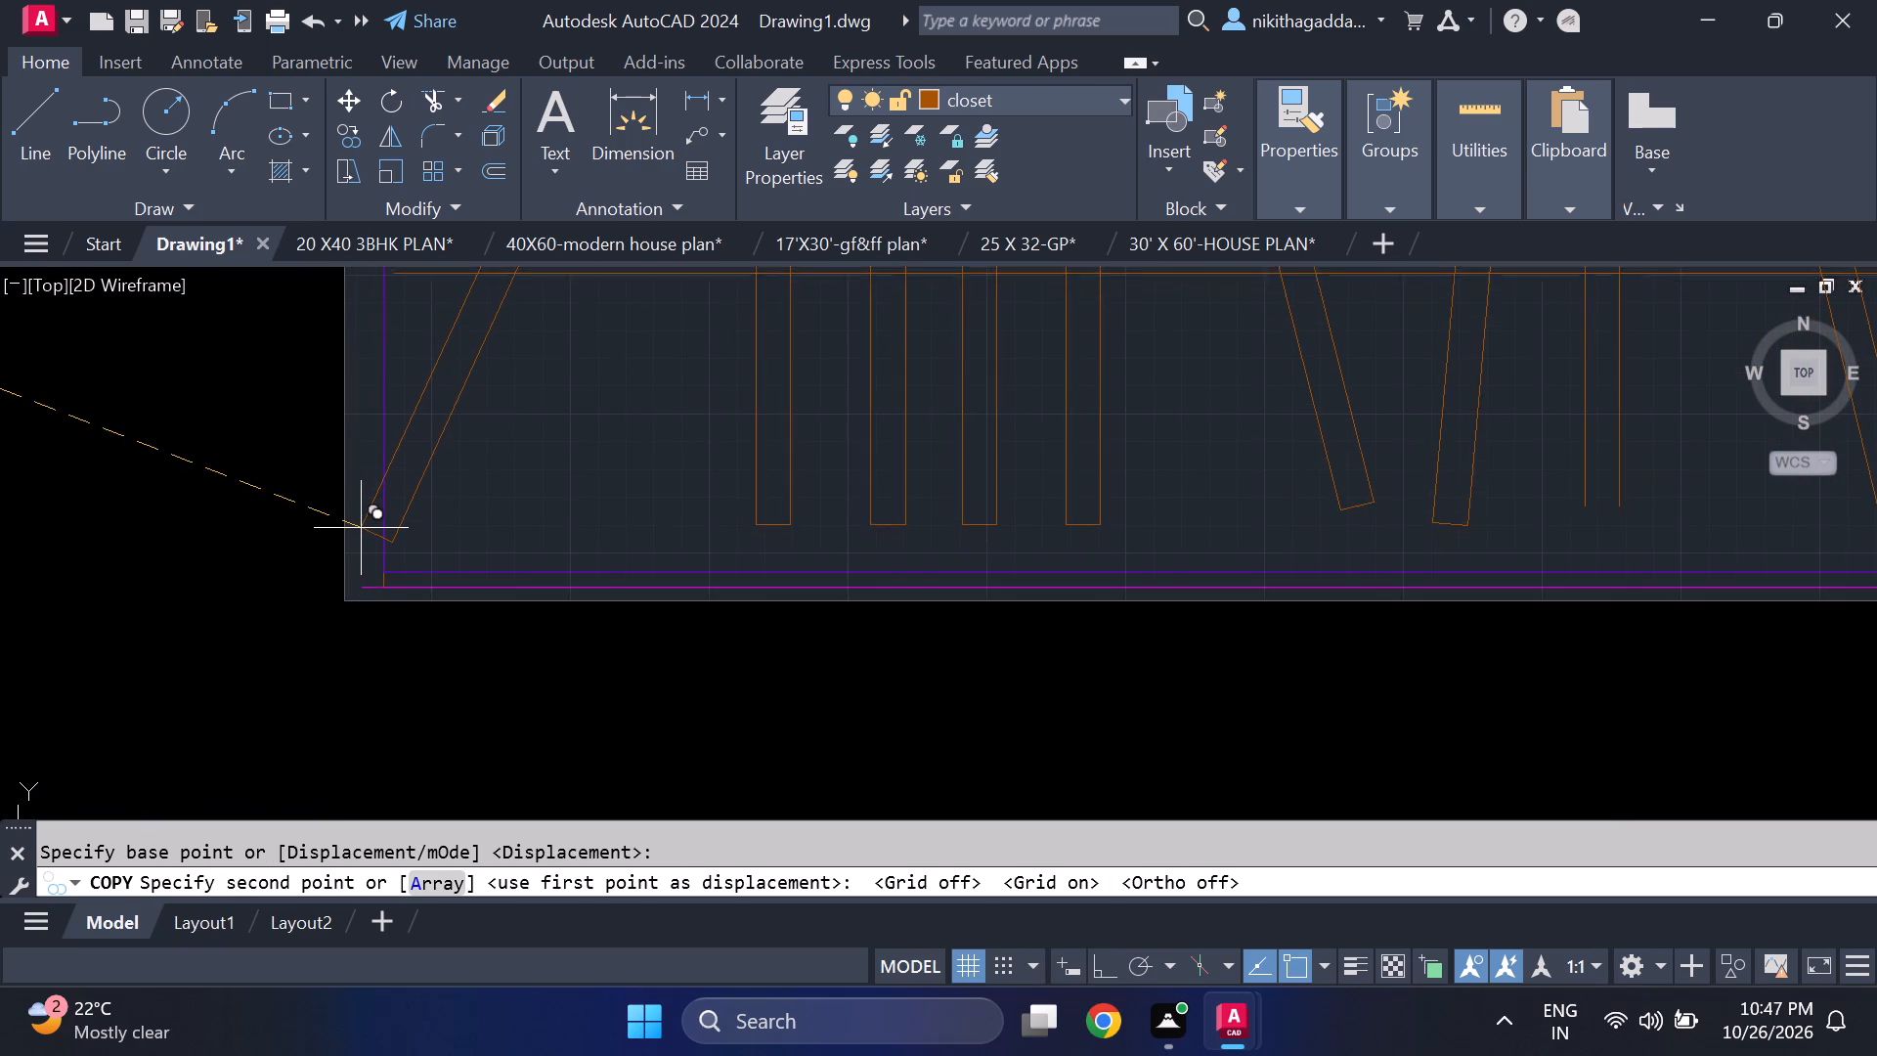
click(360, 521)
Place a second closet copy in the upper-right bedroom, in the corner of its bottom wall and the outer wall.
scroll(371, 506, down, 4)
scroll(51, 578, down, 3)
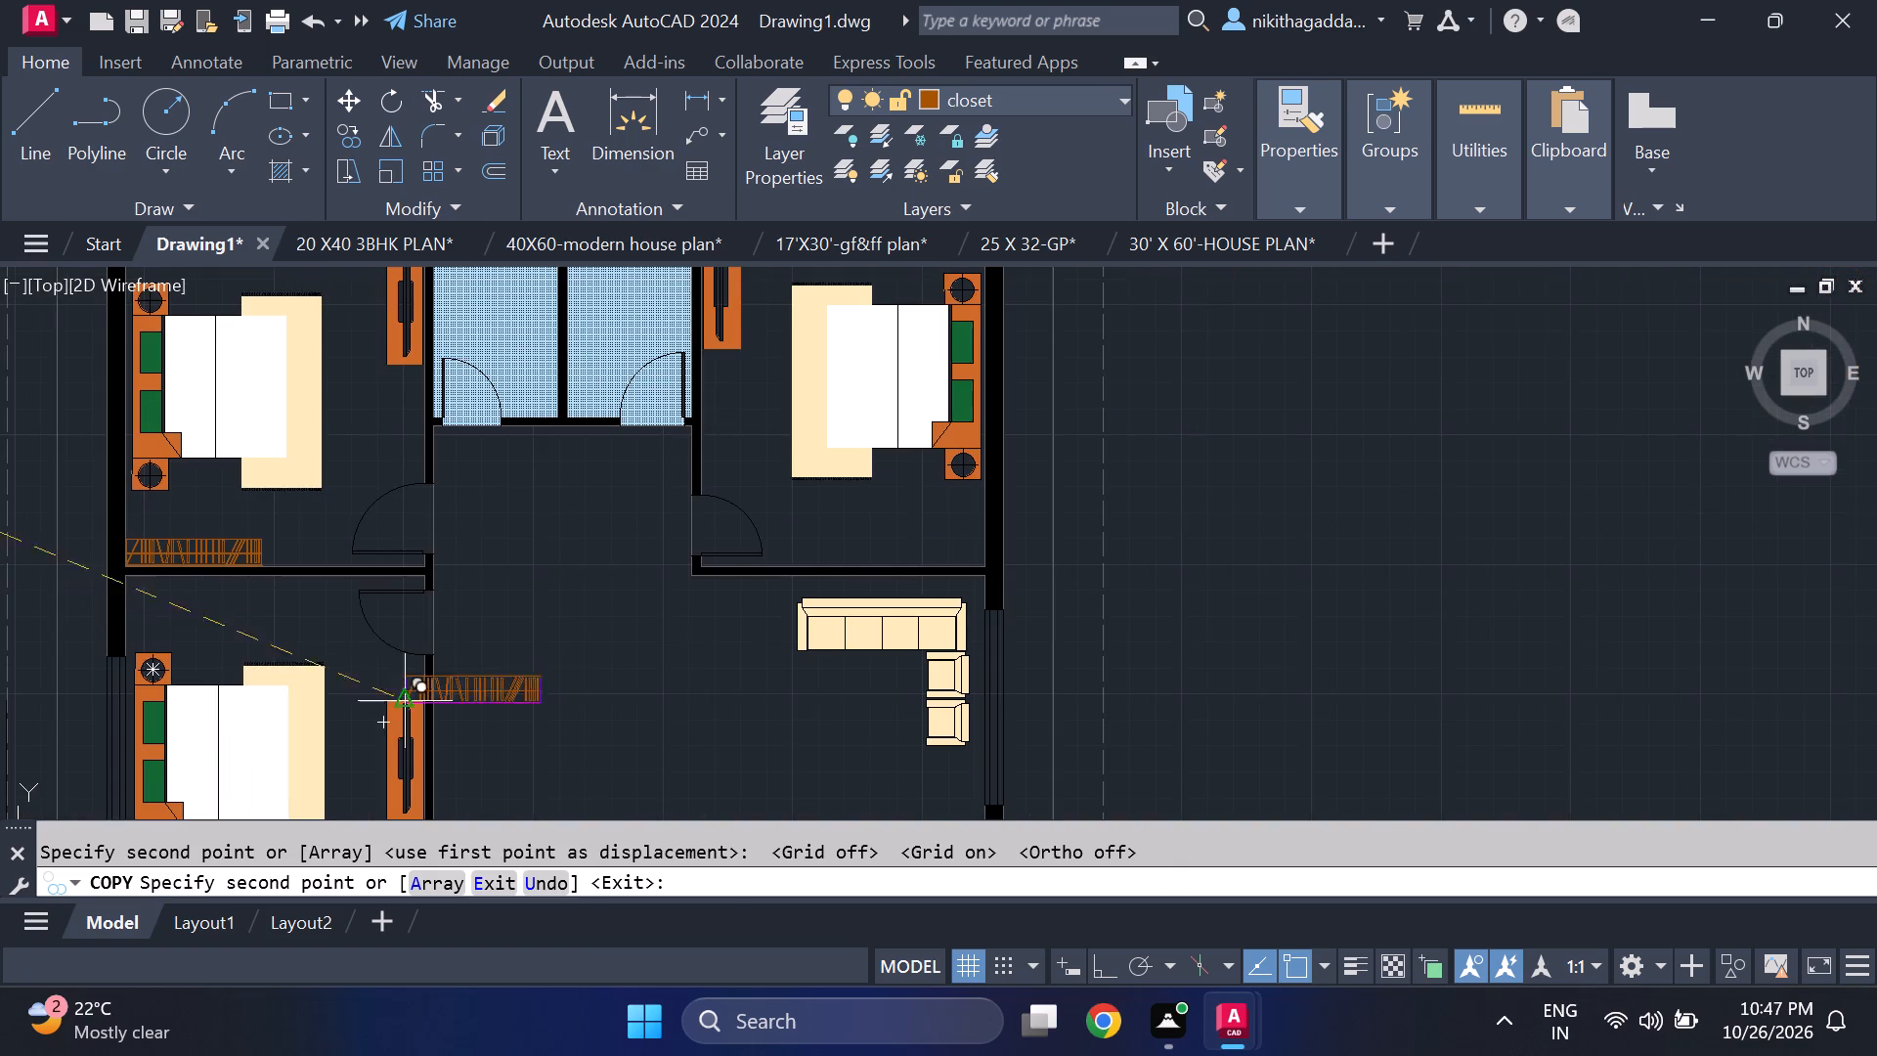
middle_drag(457, 680, 255, 663)
scroll(658, 458, up, 3)
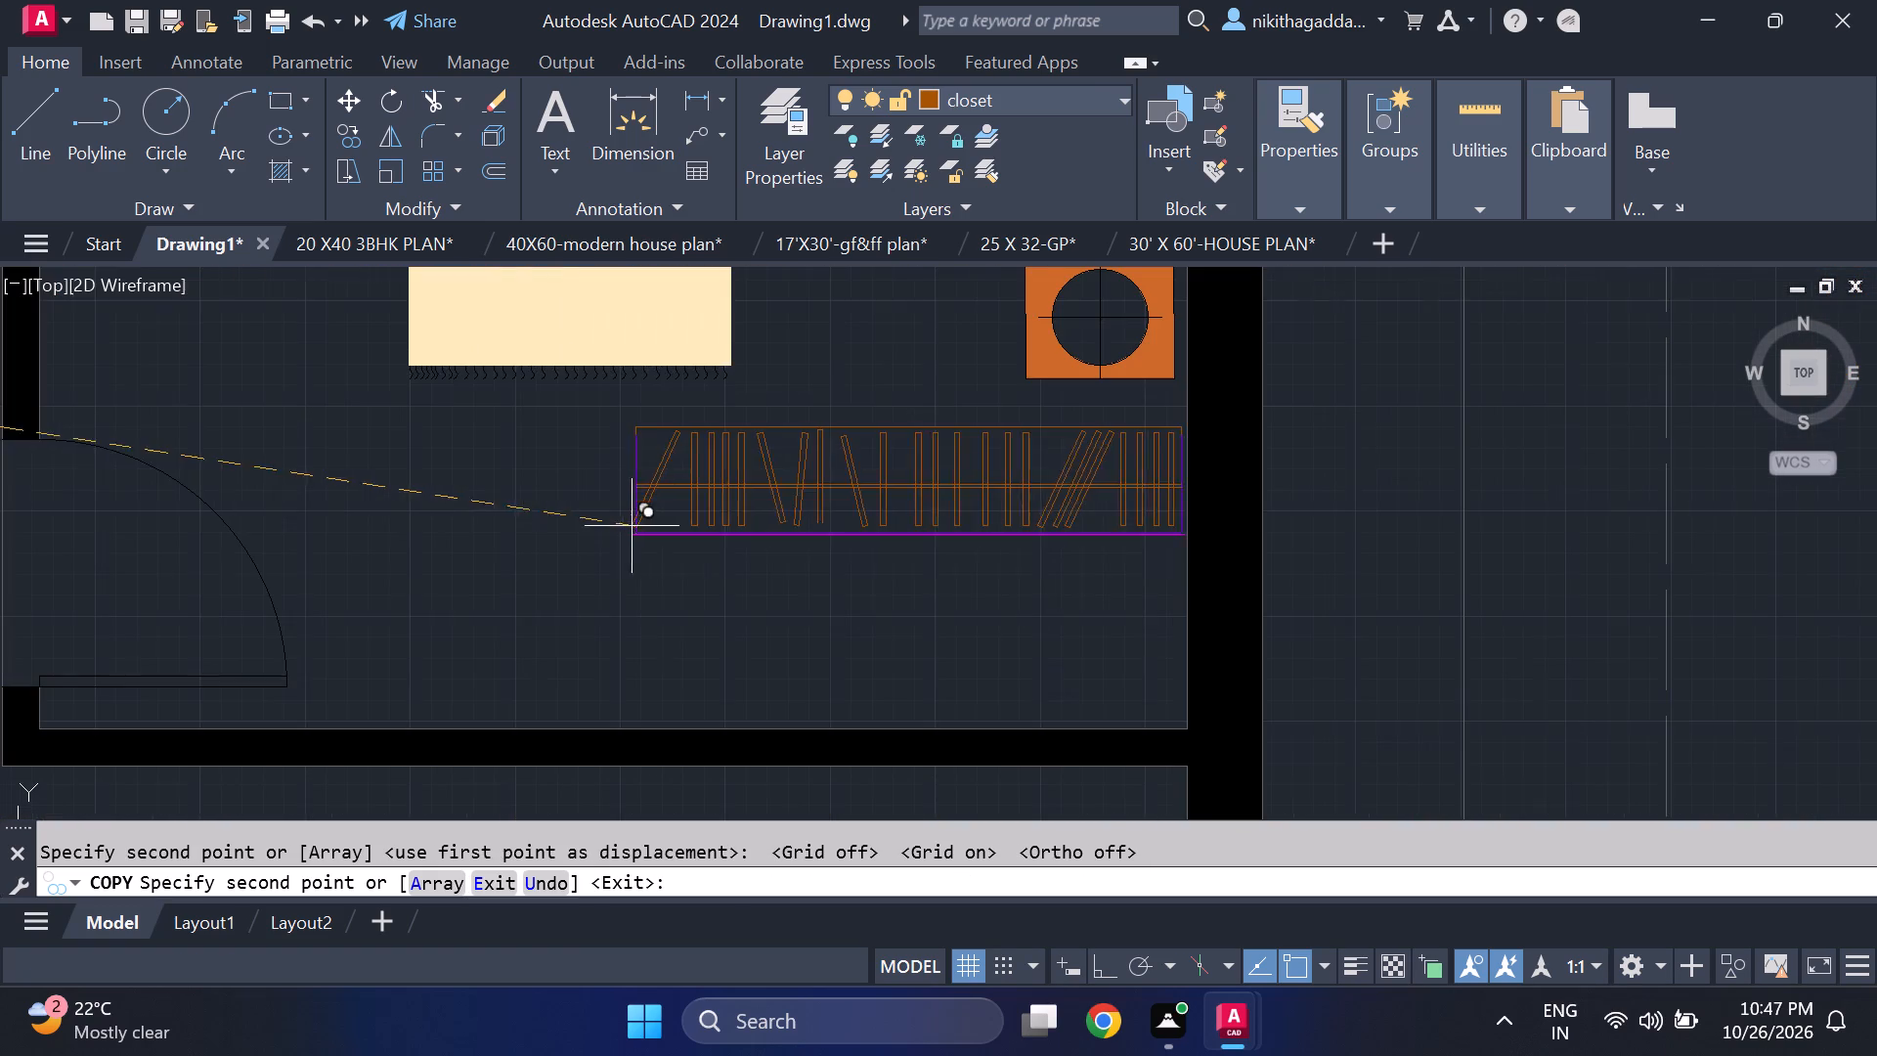
middle_drag(636, 670, 508, 603)
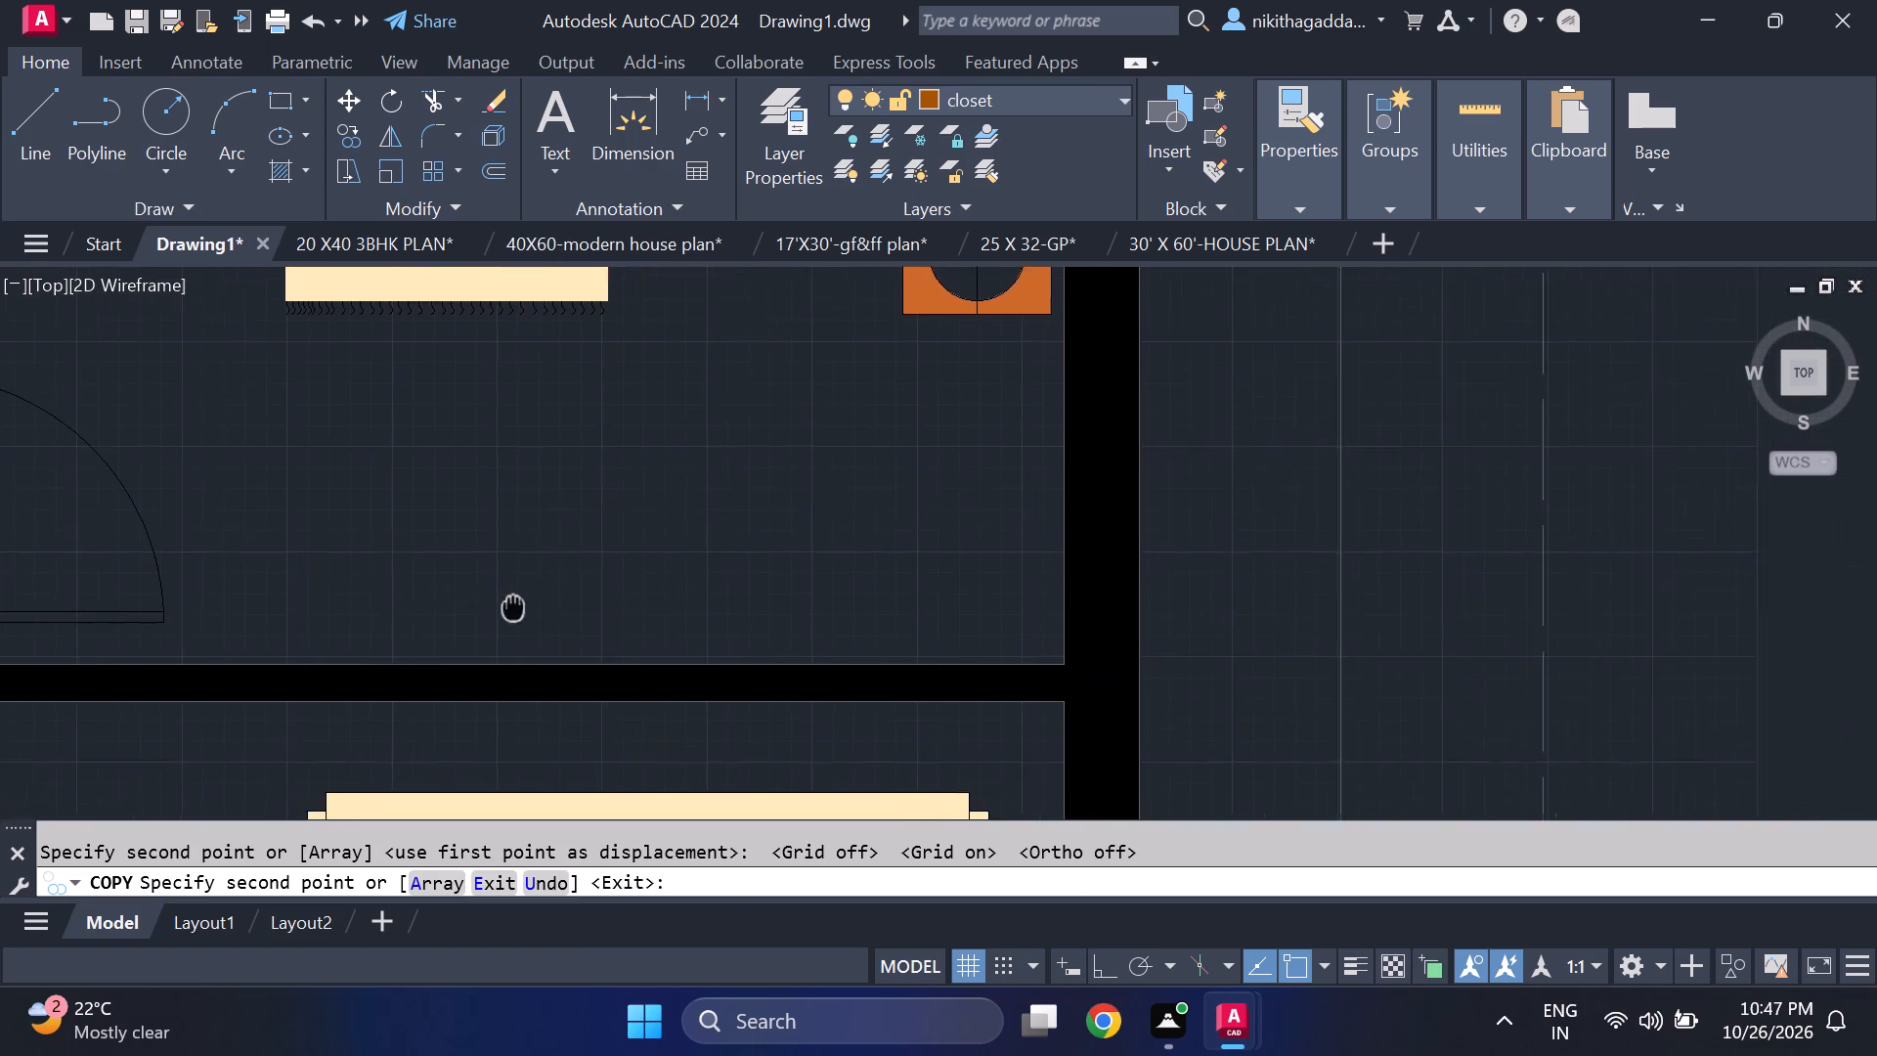
middle_drag(508, 603, 450, 580)
scroll(449, 599, up, 1)
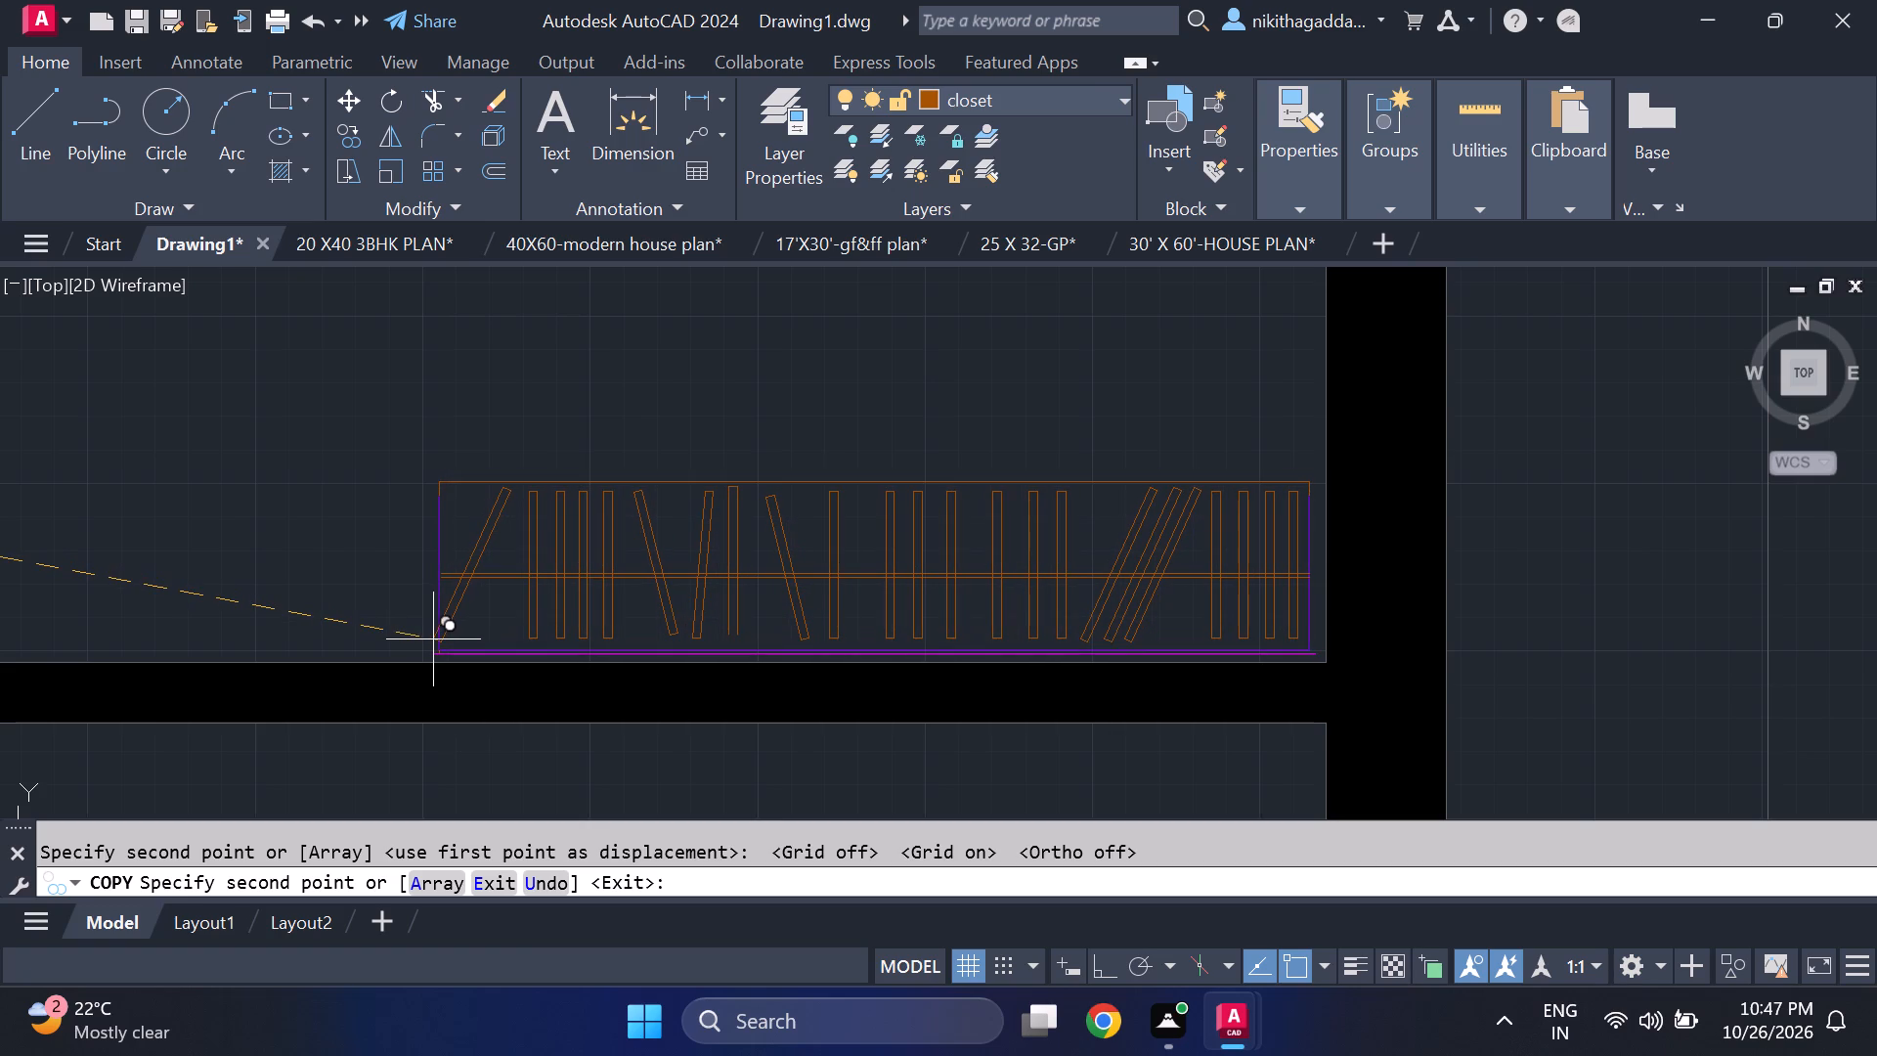
click(433, 639)
Place a third closet copy in the lower-right bedroom, along the wall below the bathroom and against the outer wall.
scroll(413, 616, down, 4)
middle_drag(656, 666, 719, 544)
middle_click(726, 536)
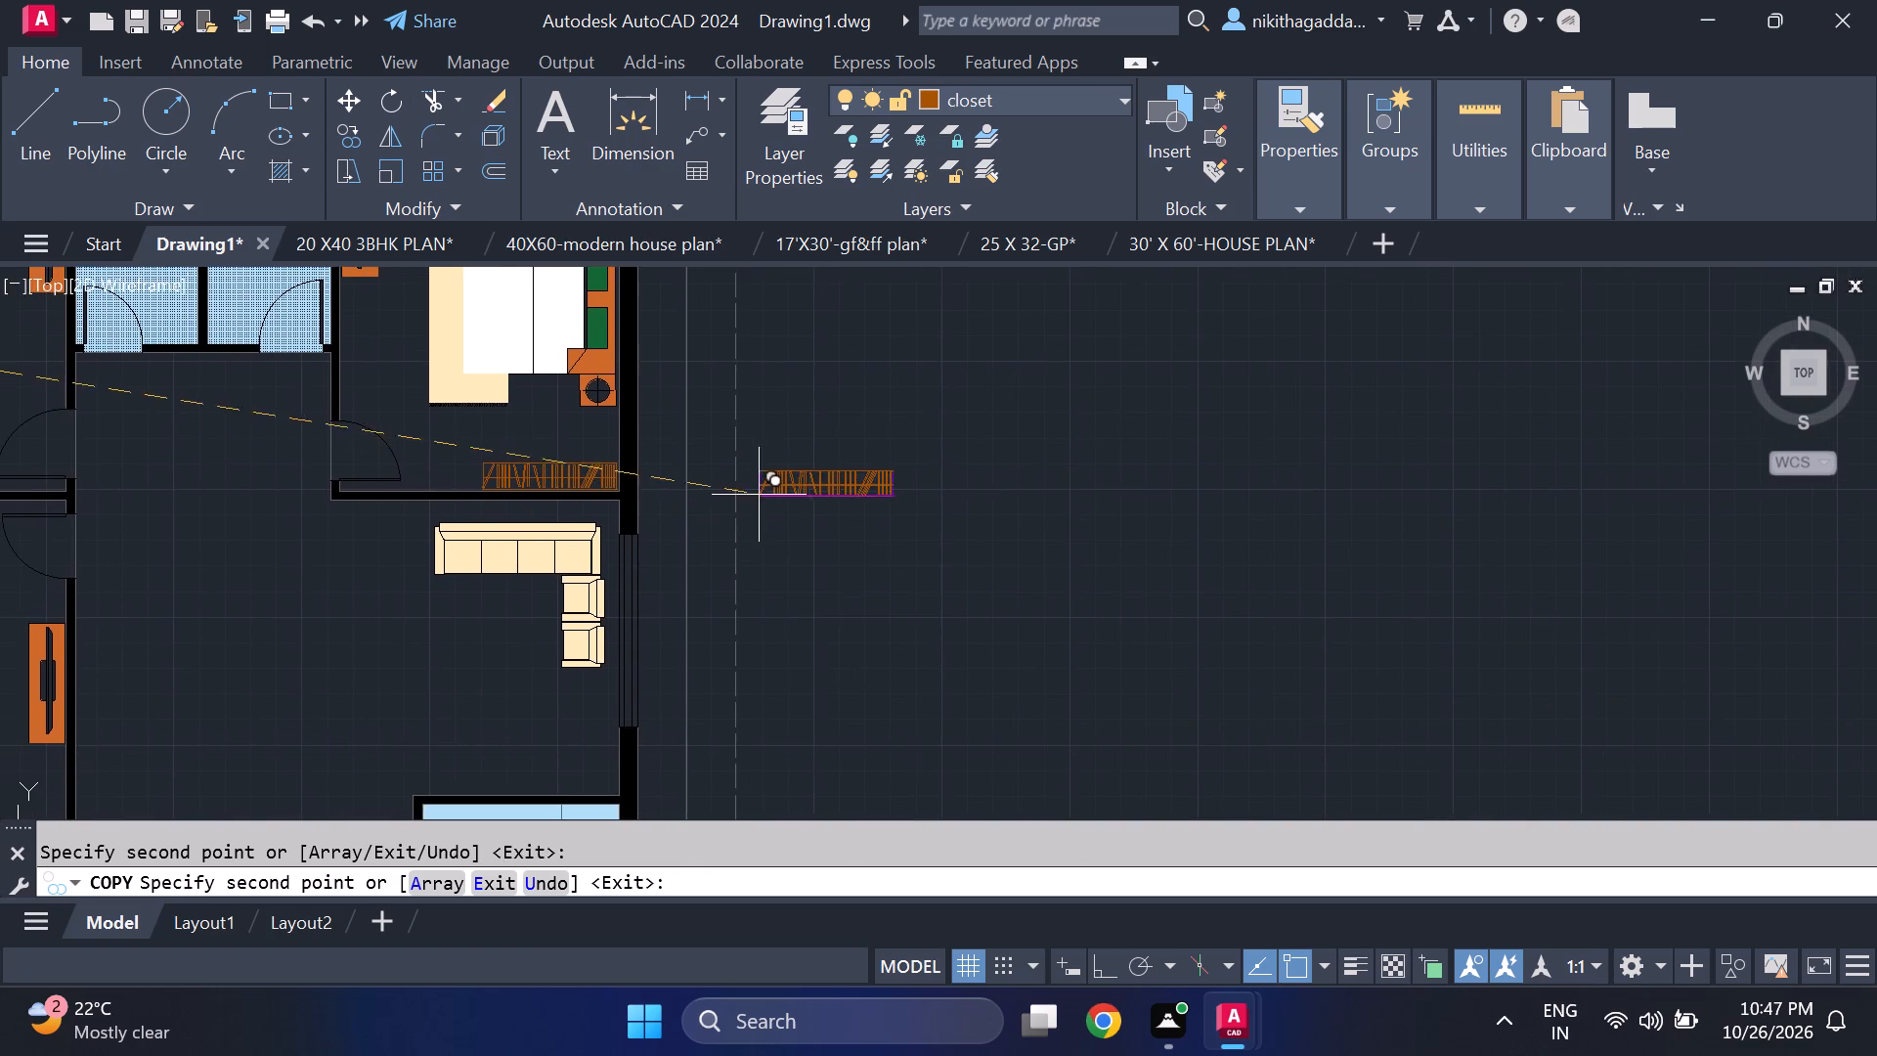
middle_drag(426, 749, 608, 497)
scroll(617, 500, down, 2)
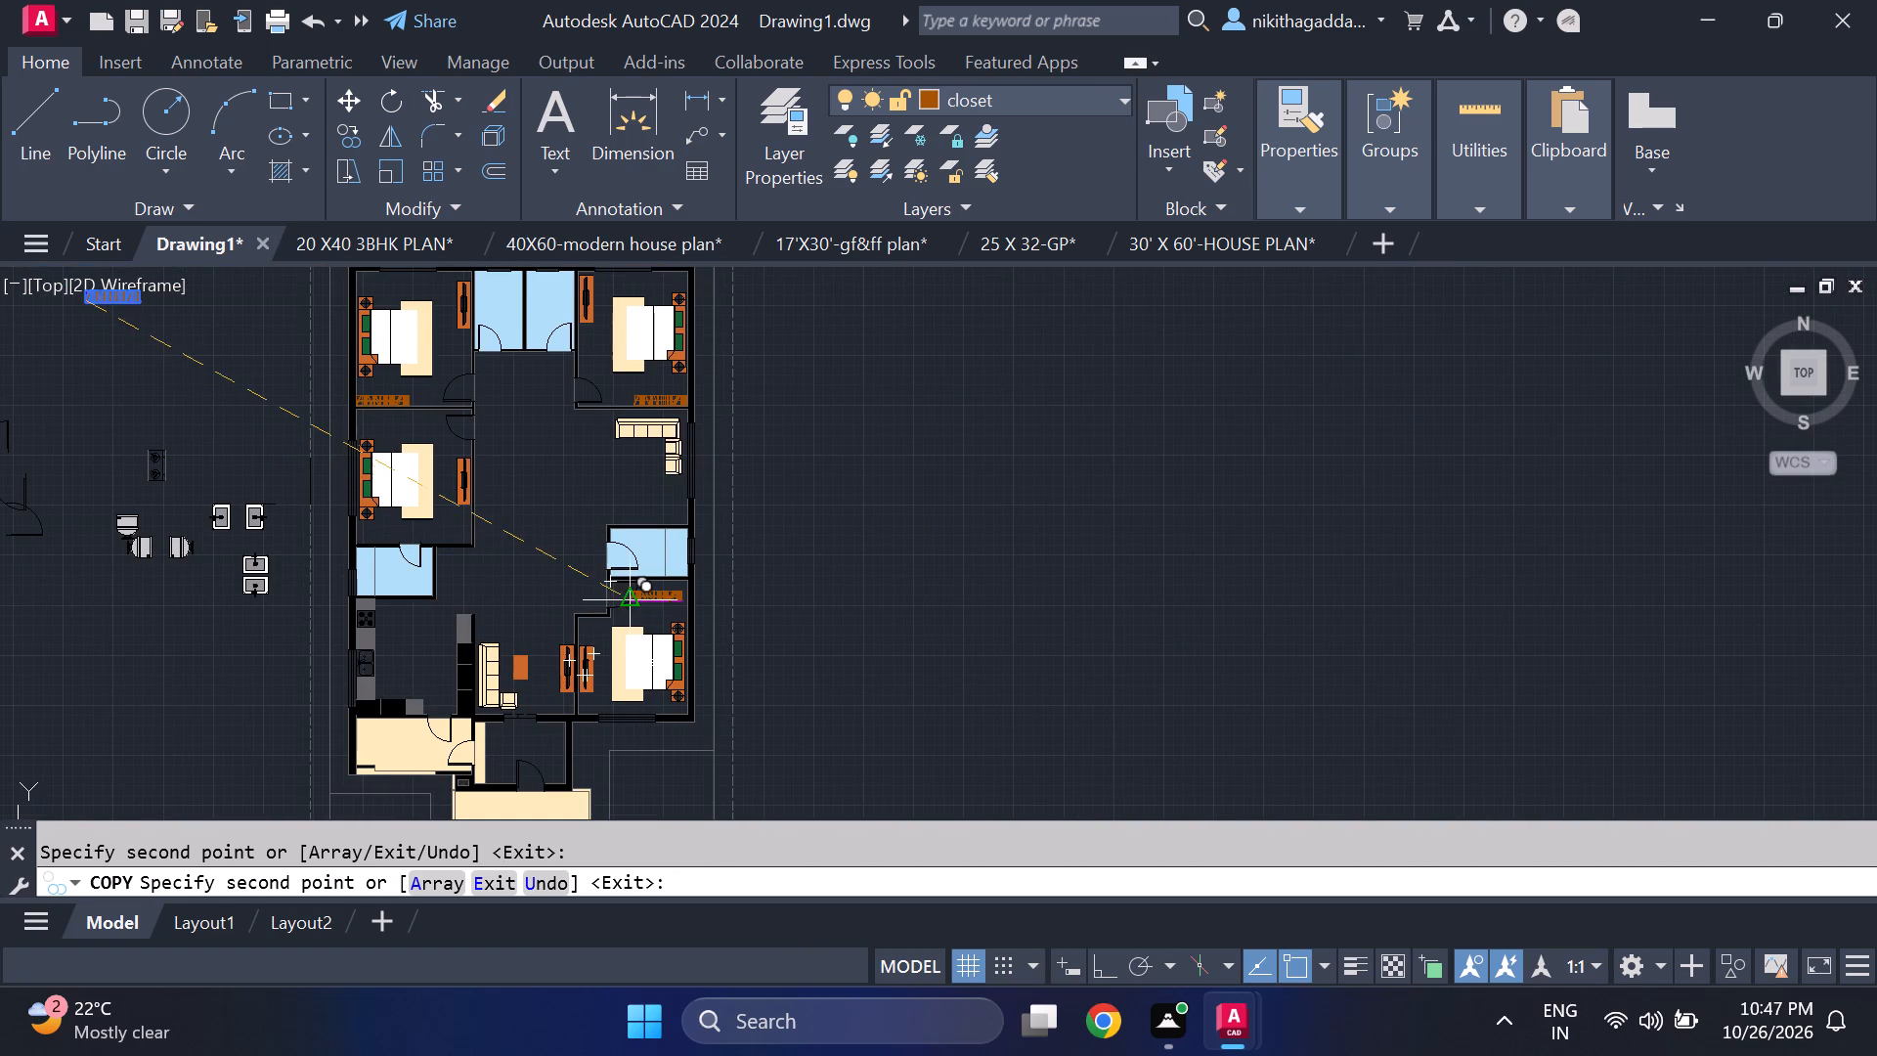
middle_drag(624, 600, 614, 623)
scroll(622, 614, up, 5)
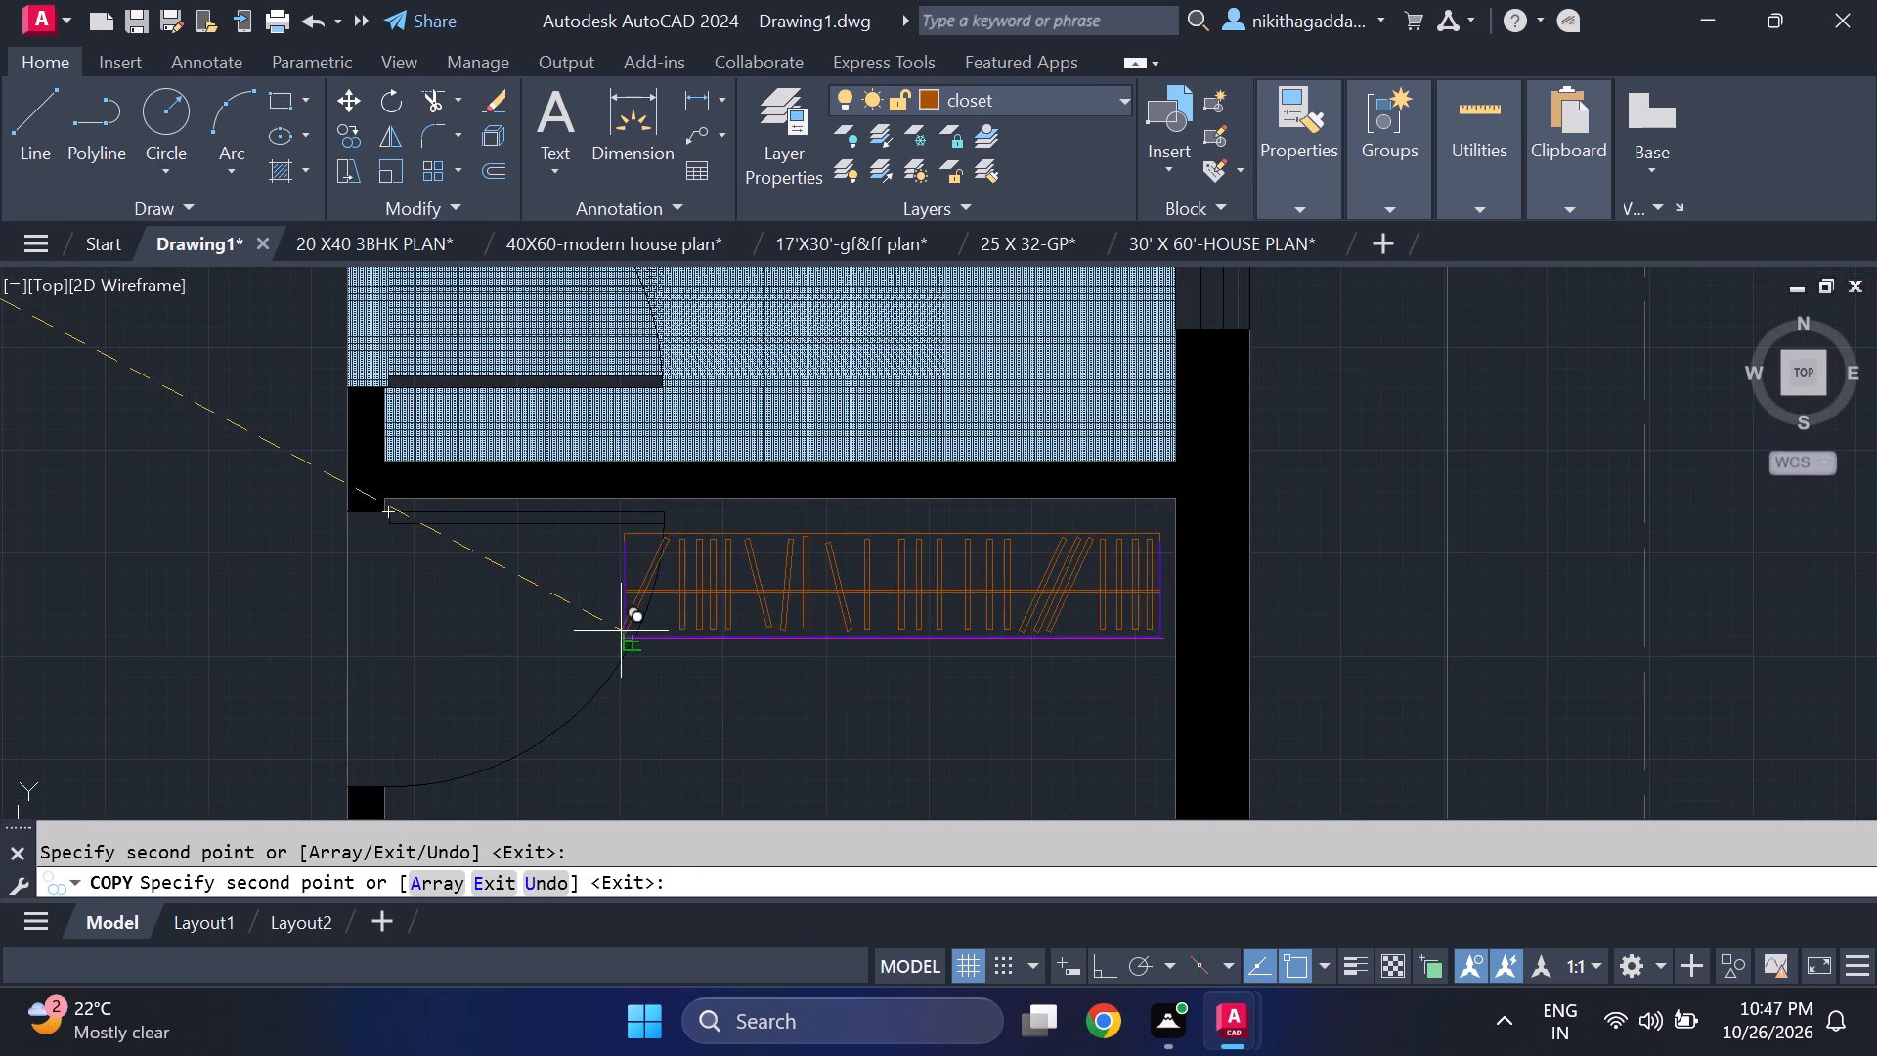
middle_drag(635, 605, 622, 608)
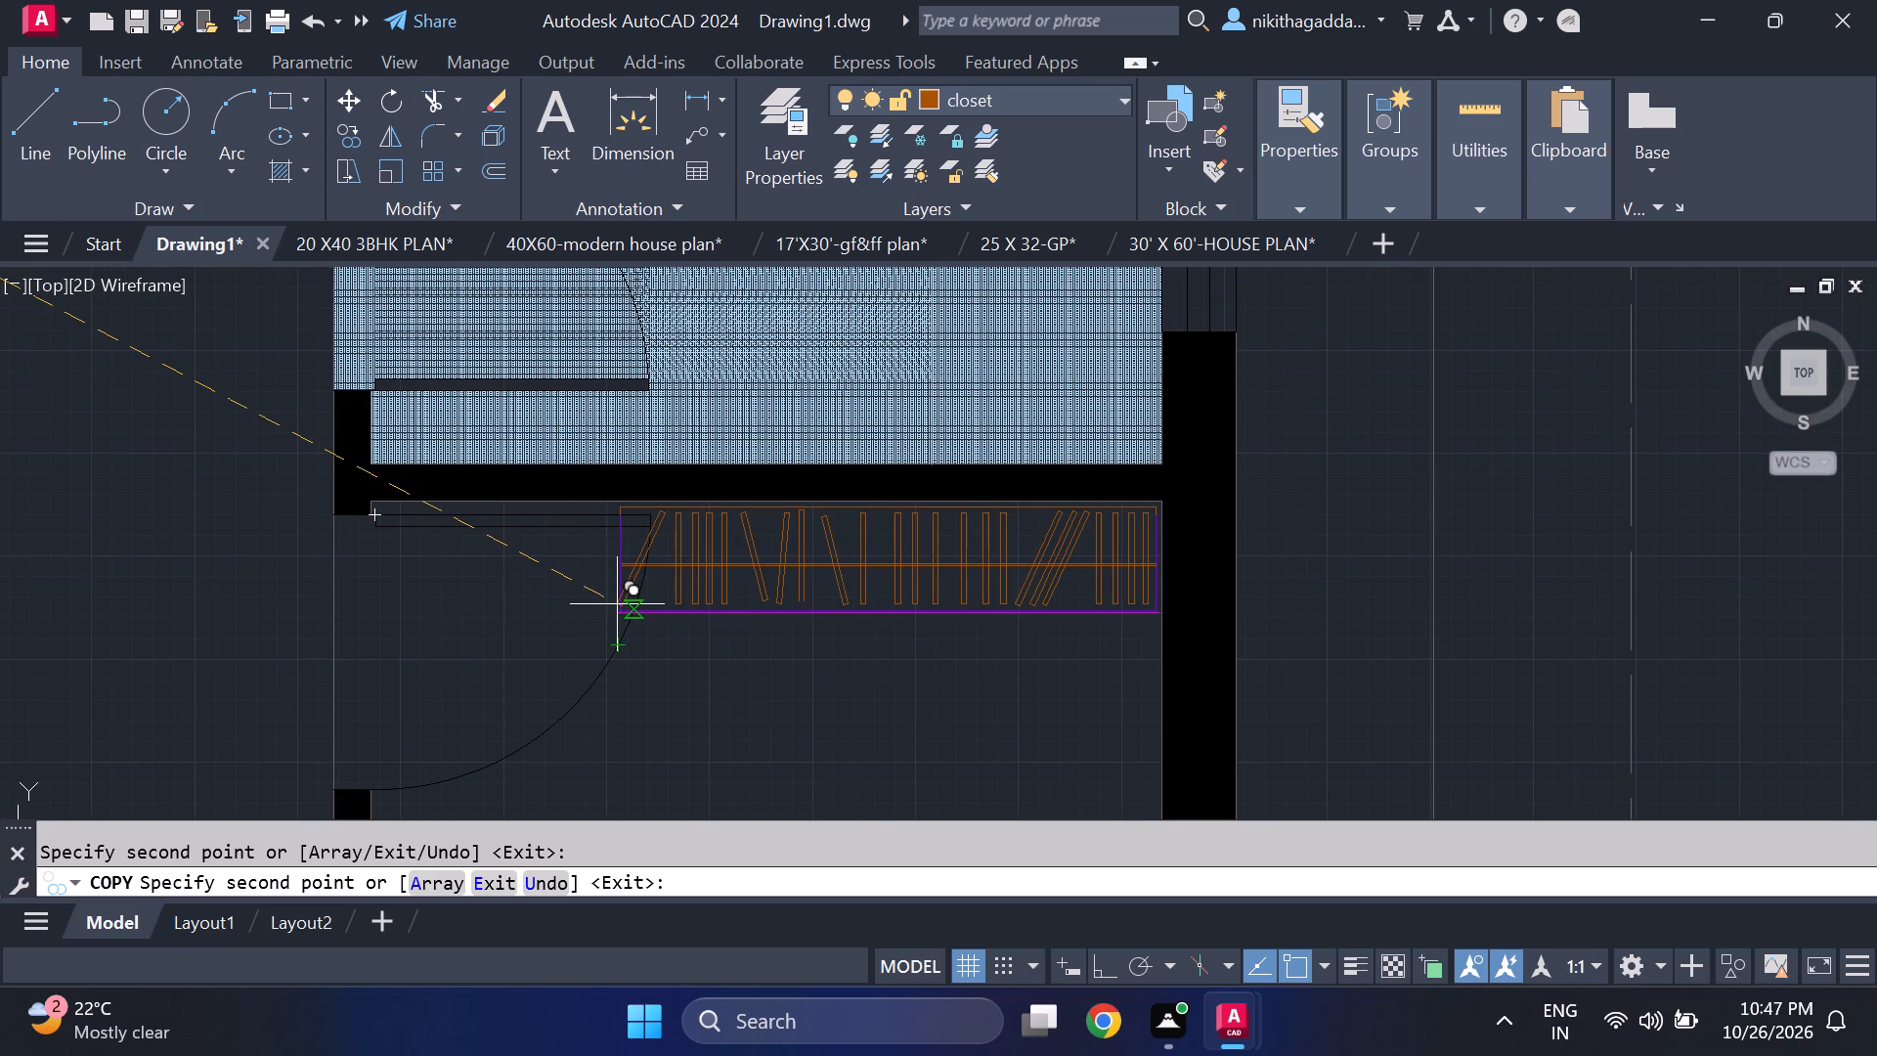
scroll(618, 605, up, 2)
middle_drag(619, 605, 284, 622)
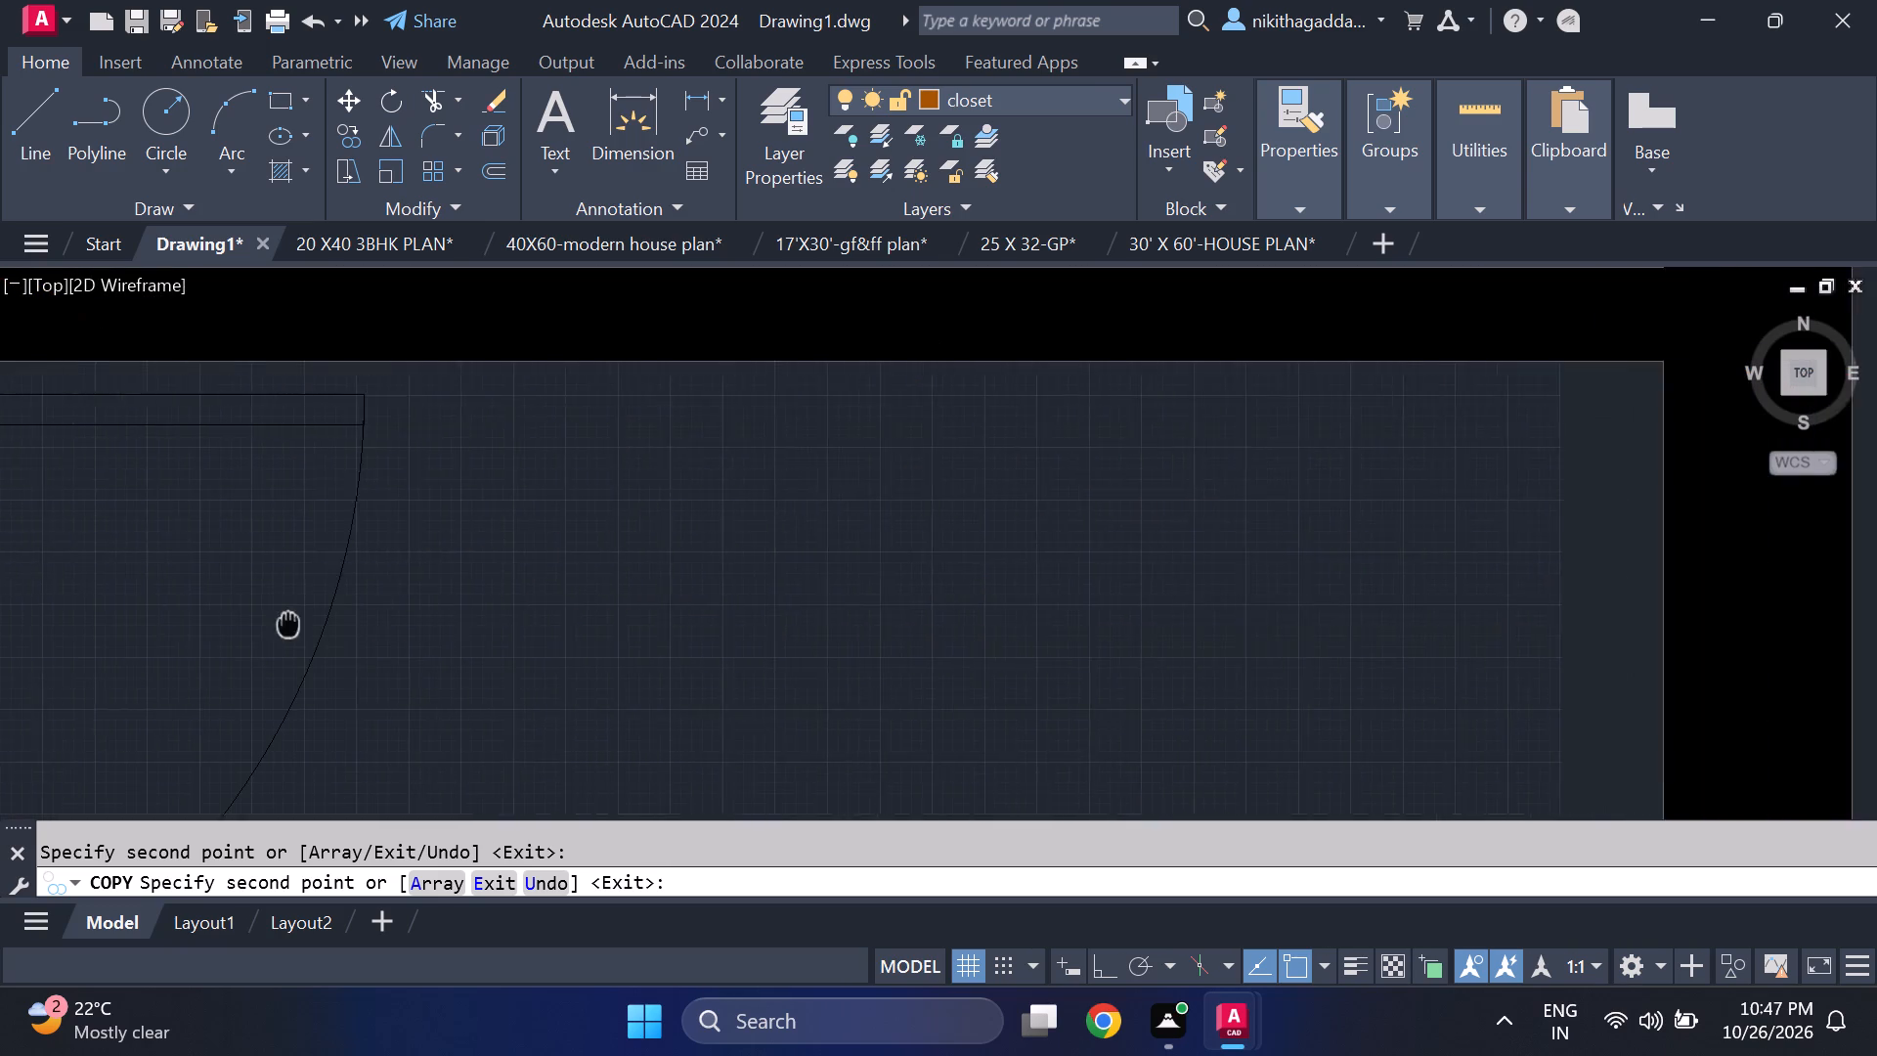
middle_drag(284, 622, 271, 621)
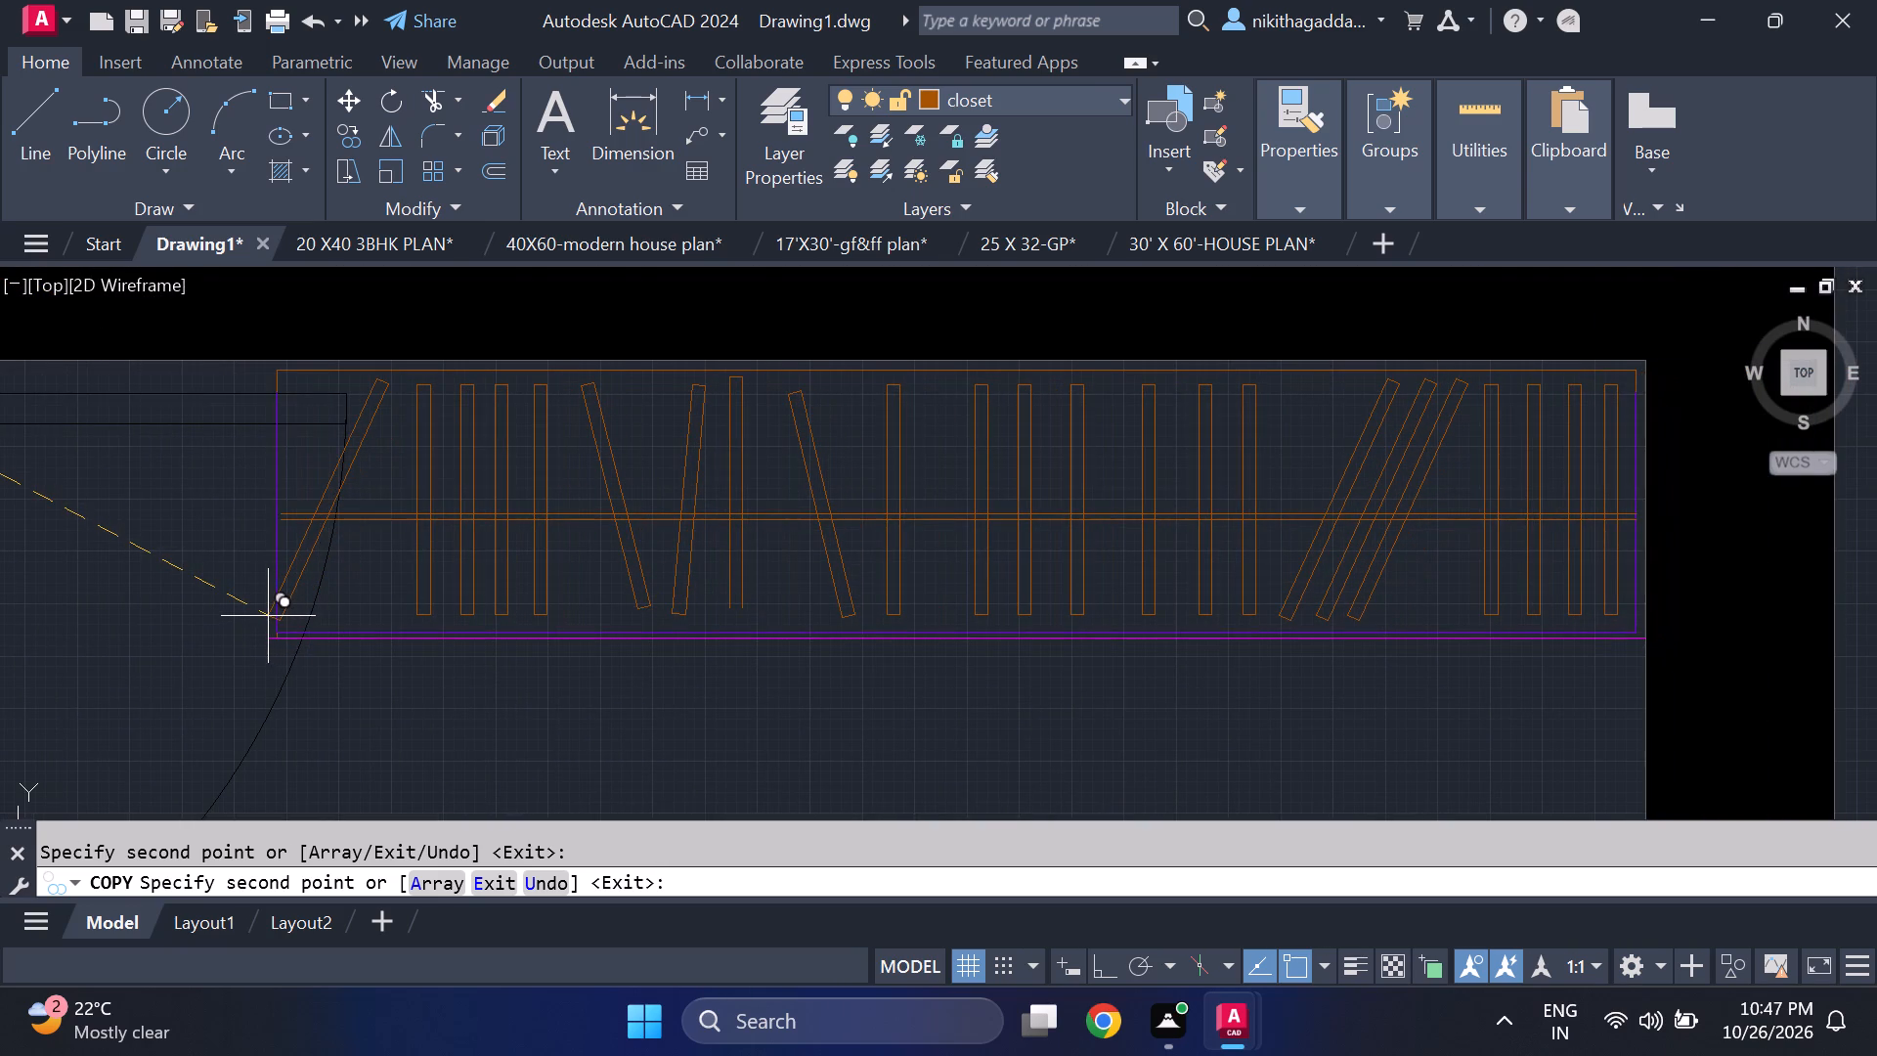
click(268, 616)
Place a fourth closet copy in the middle-left bedroom, in the corner of its top wall and the outer wall, and finish copying.
scroll(268, 616, down, 4)
scroll(74, 601, down, 3)
middle_drag(264, 498, 537, 532)
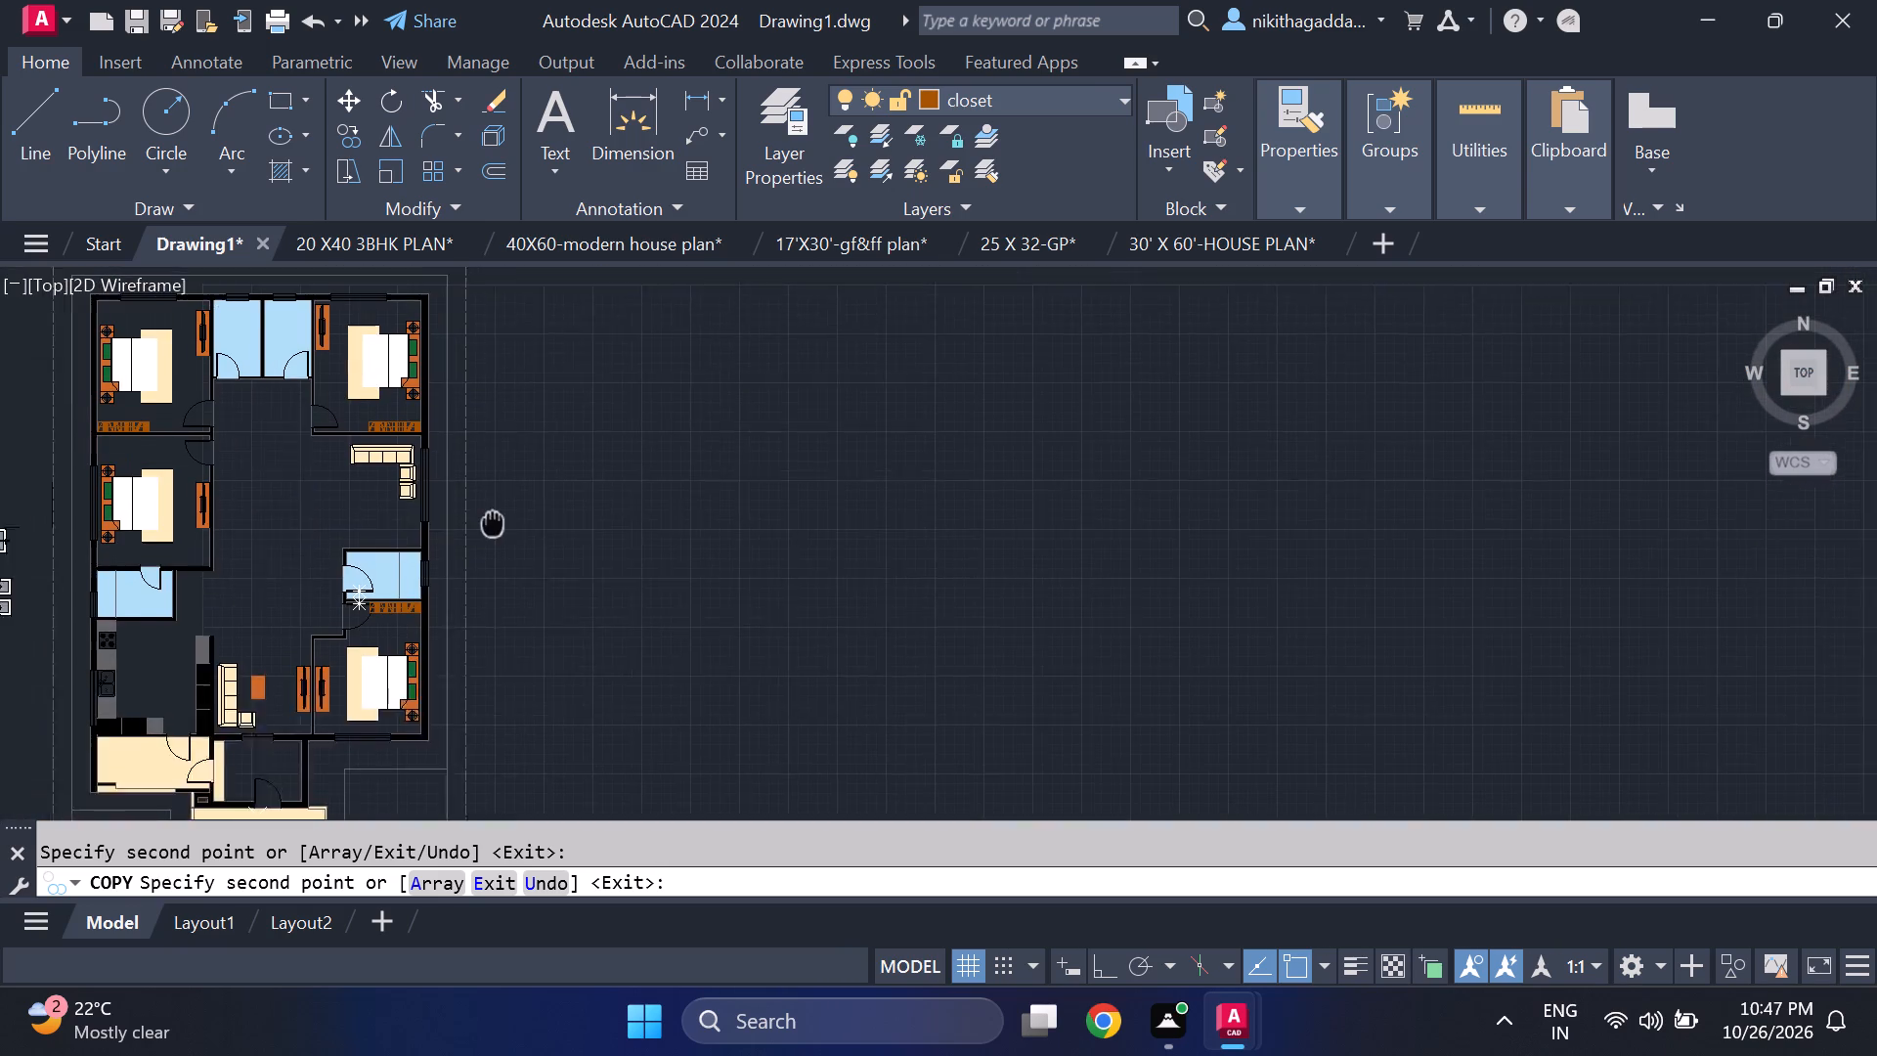
middle_drag(537, 532, 589, 540)
middle_drag(380, 498, 606, 555)
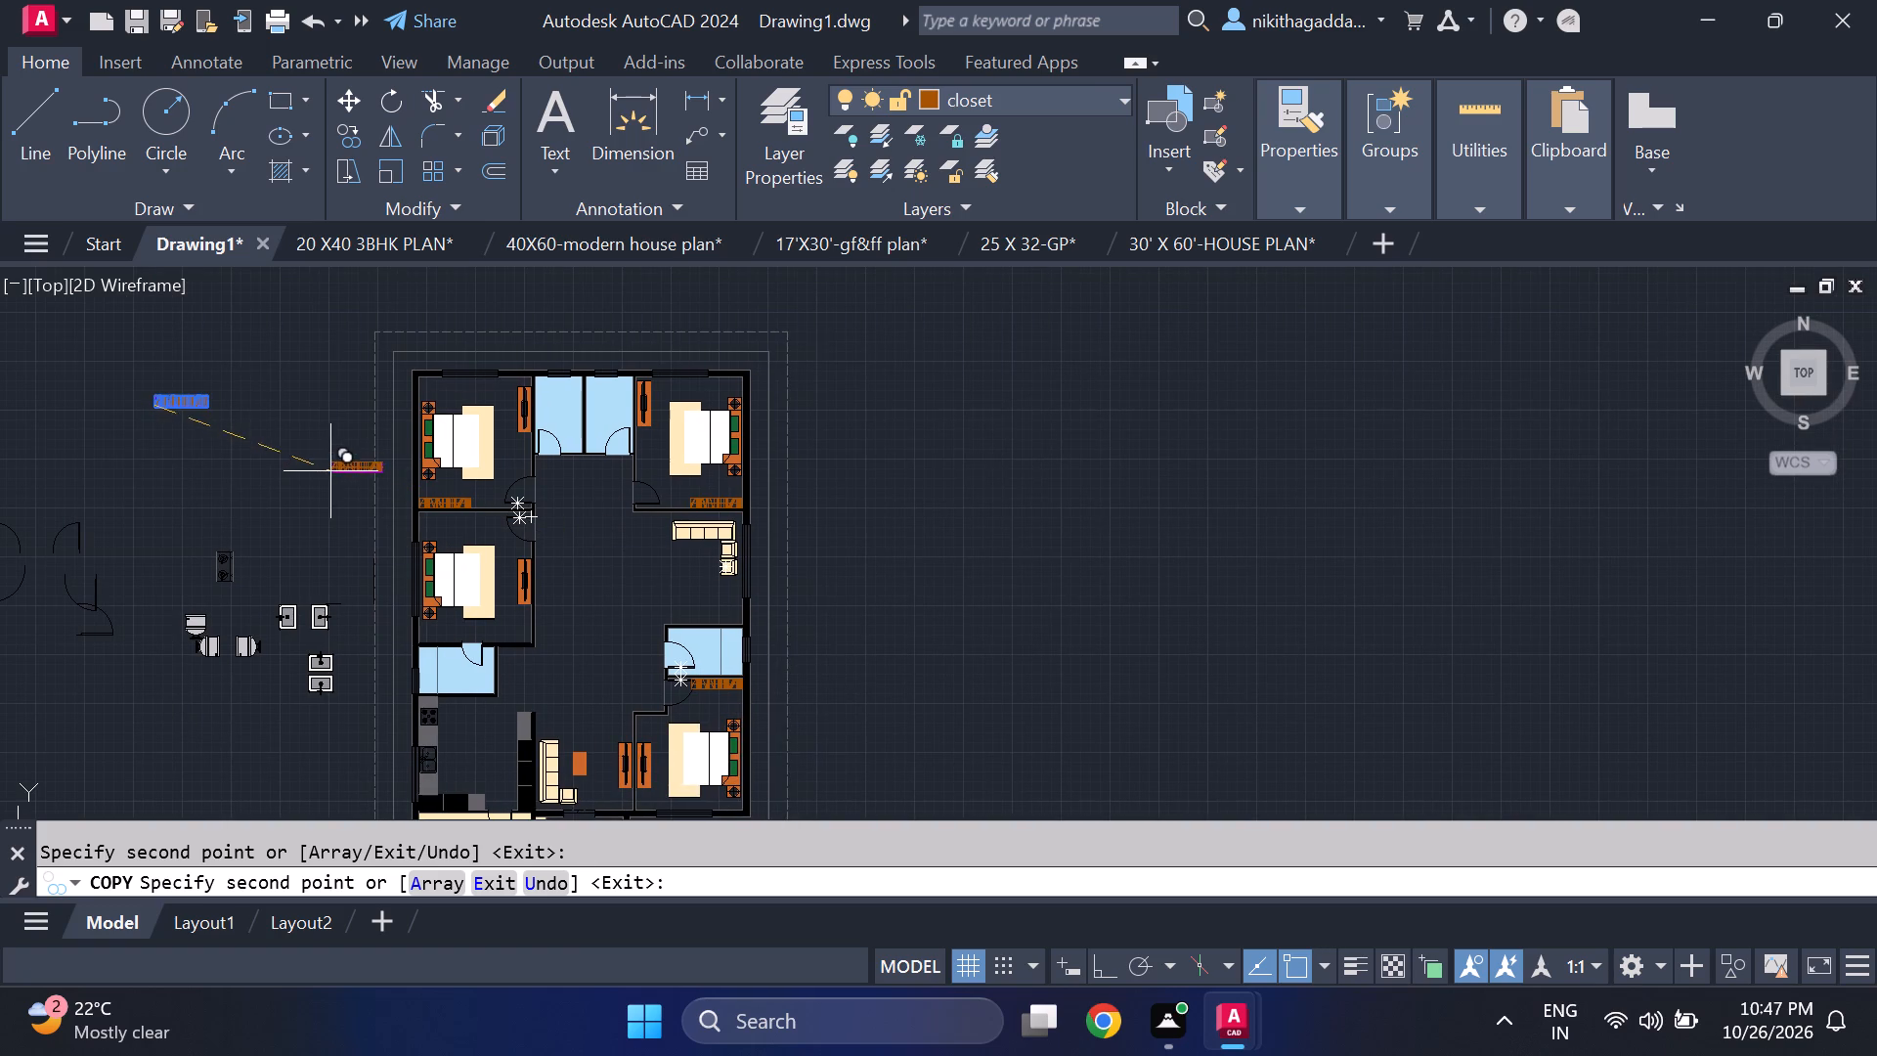
scroll(414, 520, up, 6)
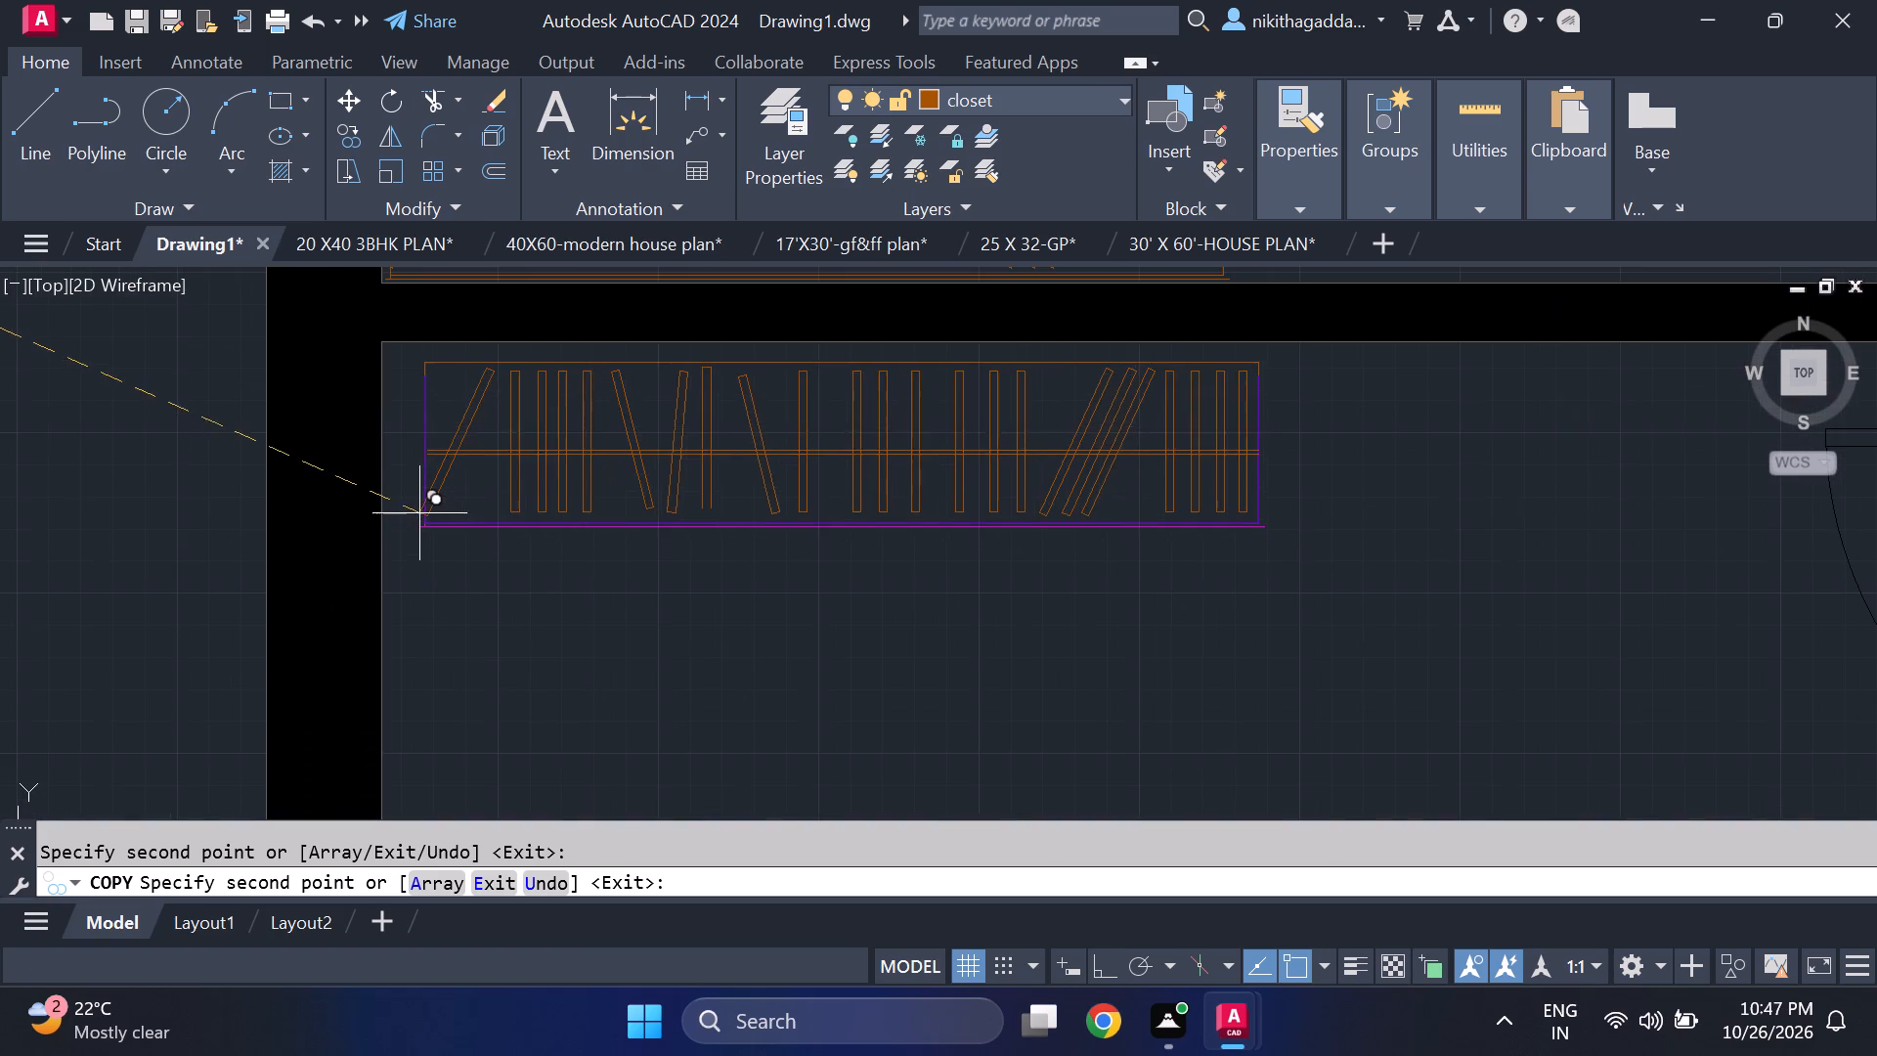
click(390, 505)
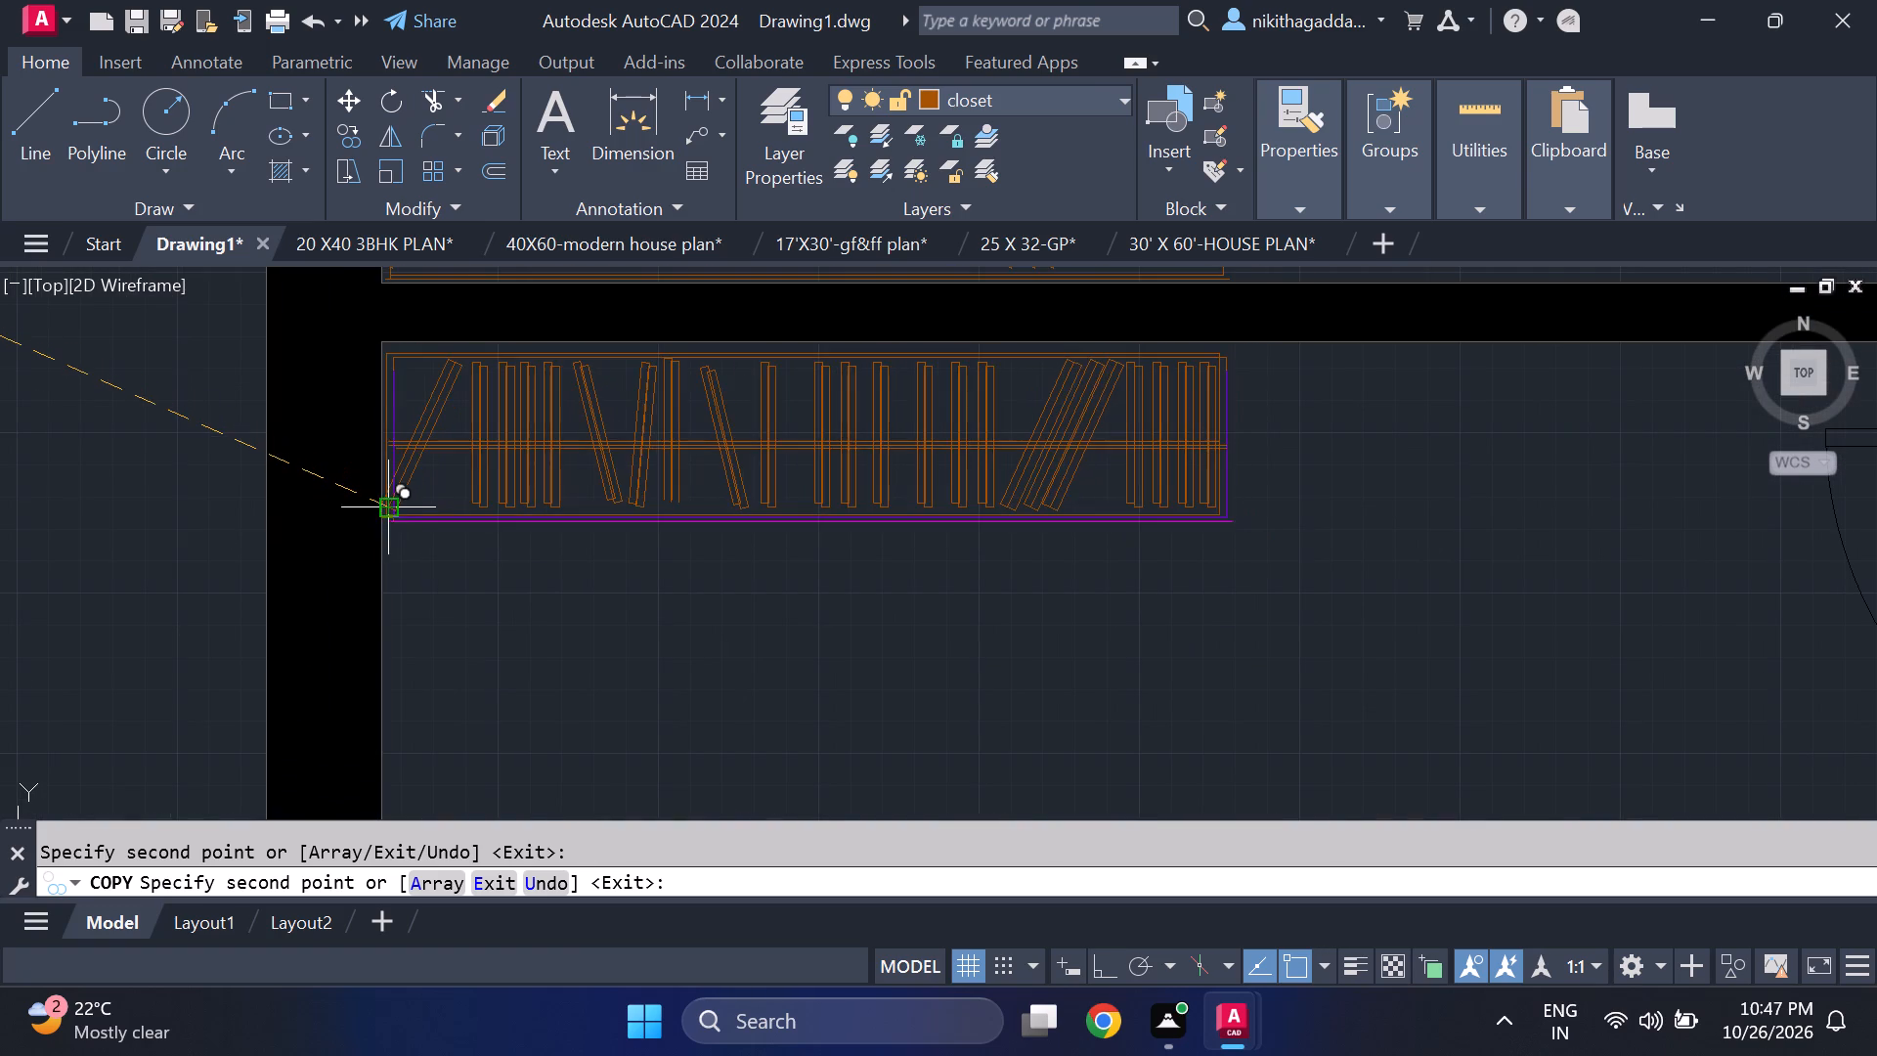
scroll(364, 517, down, 3)
key(Escape)
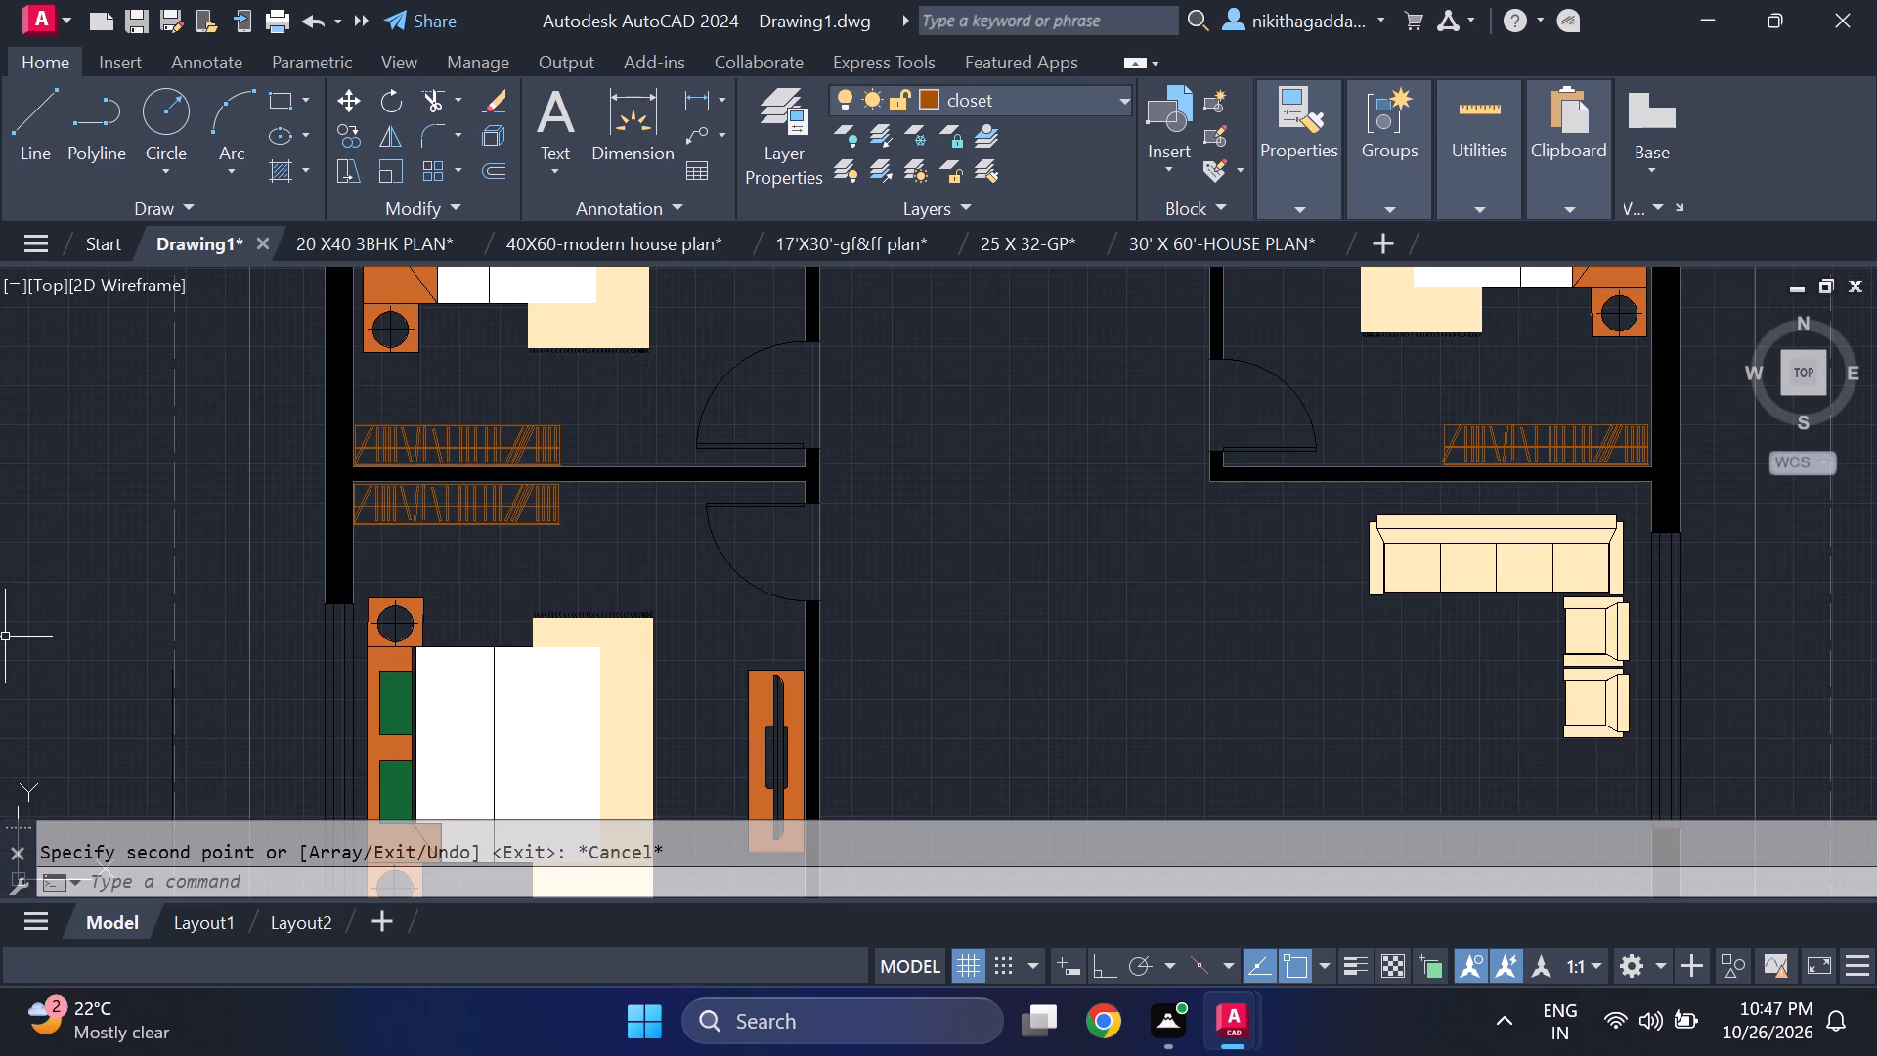
Scale the lower-right bedroom's door down freehand by roughly 30%, using its top corner at the wall as the base point.
scroll(73, 623, down, 3)
middle_drag(365, 694, 428, 575)
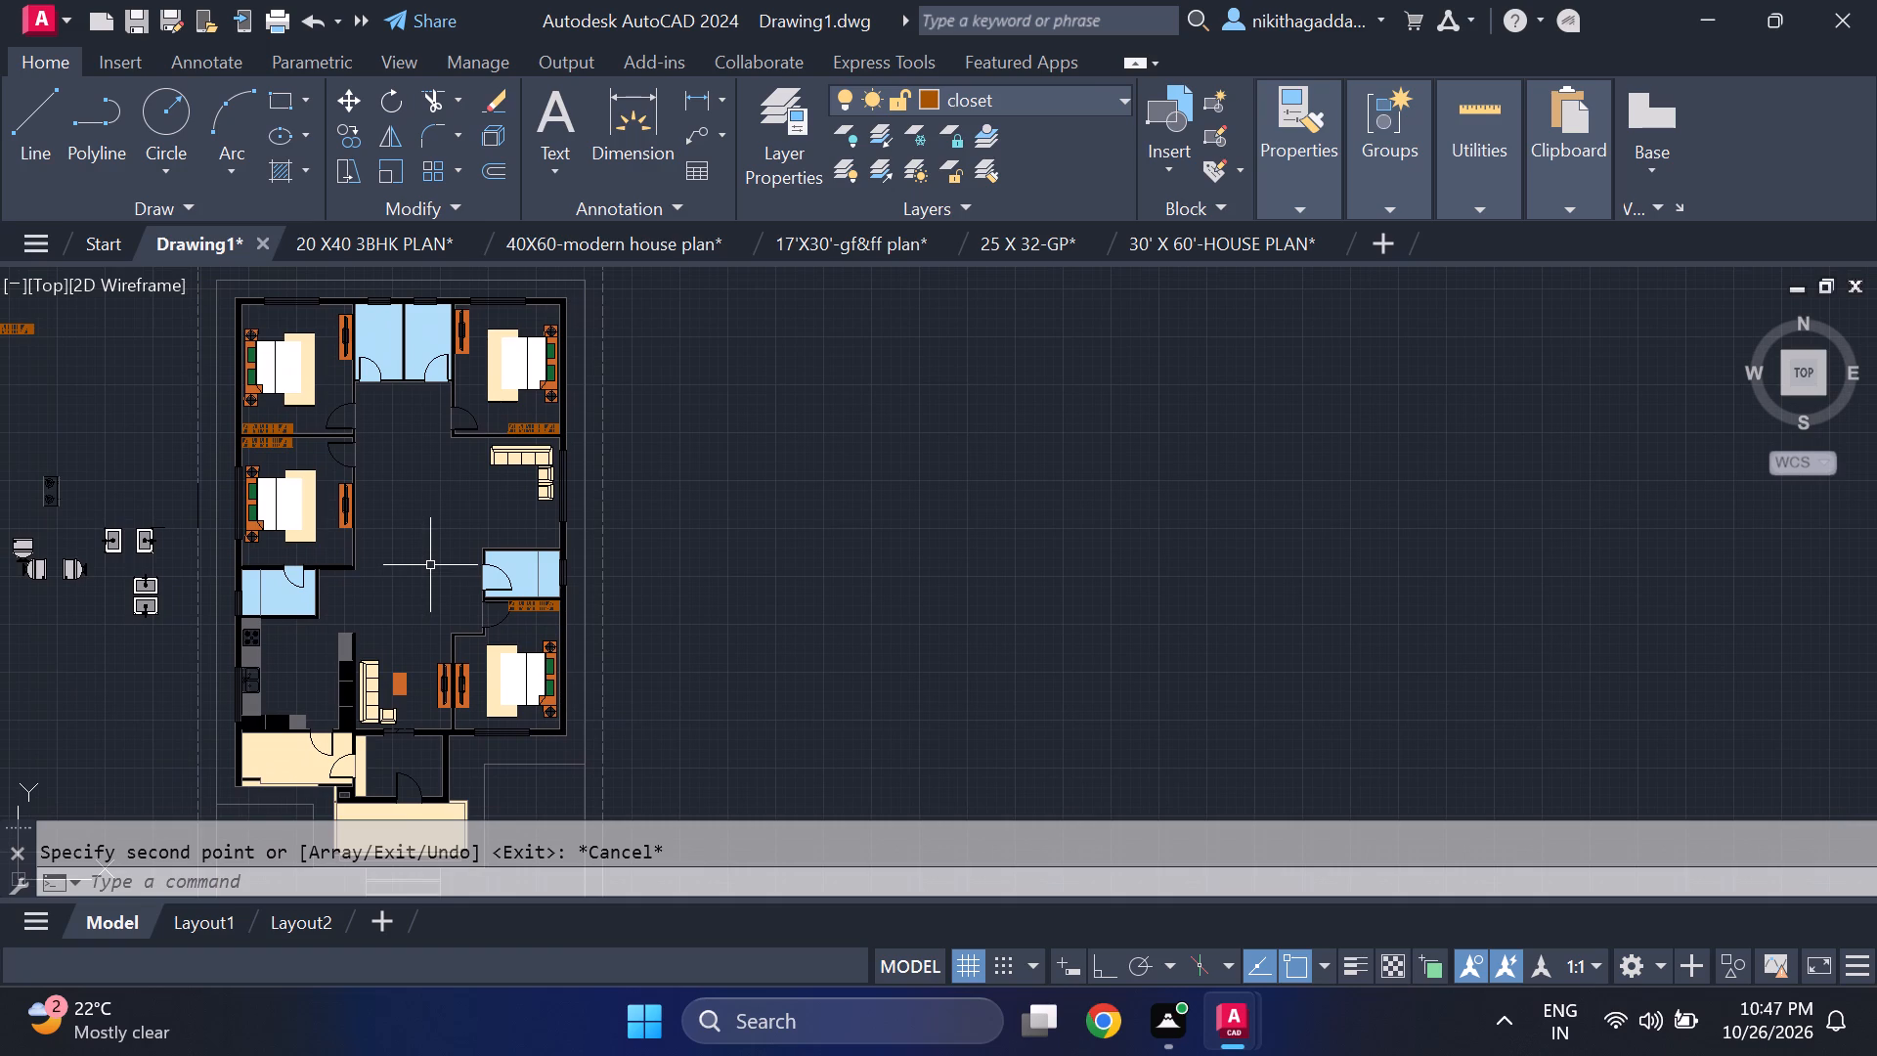
scroll(456, 626, up, 2)
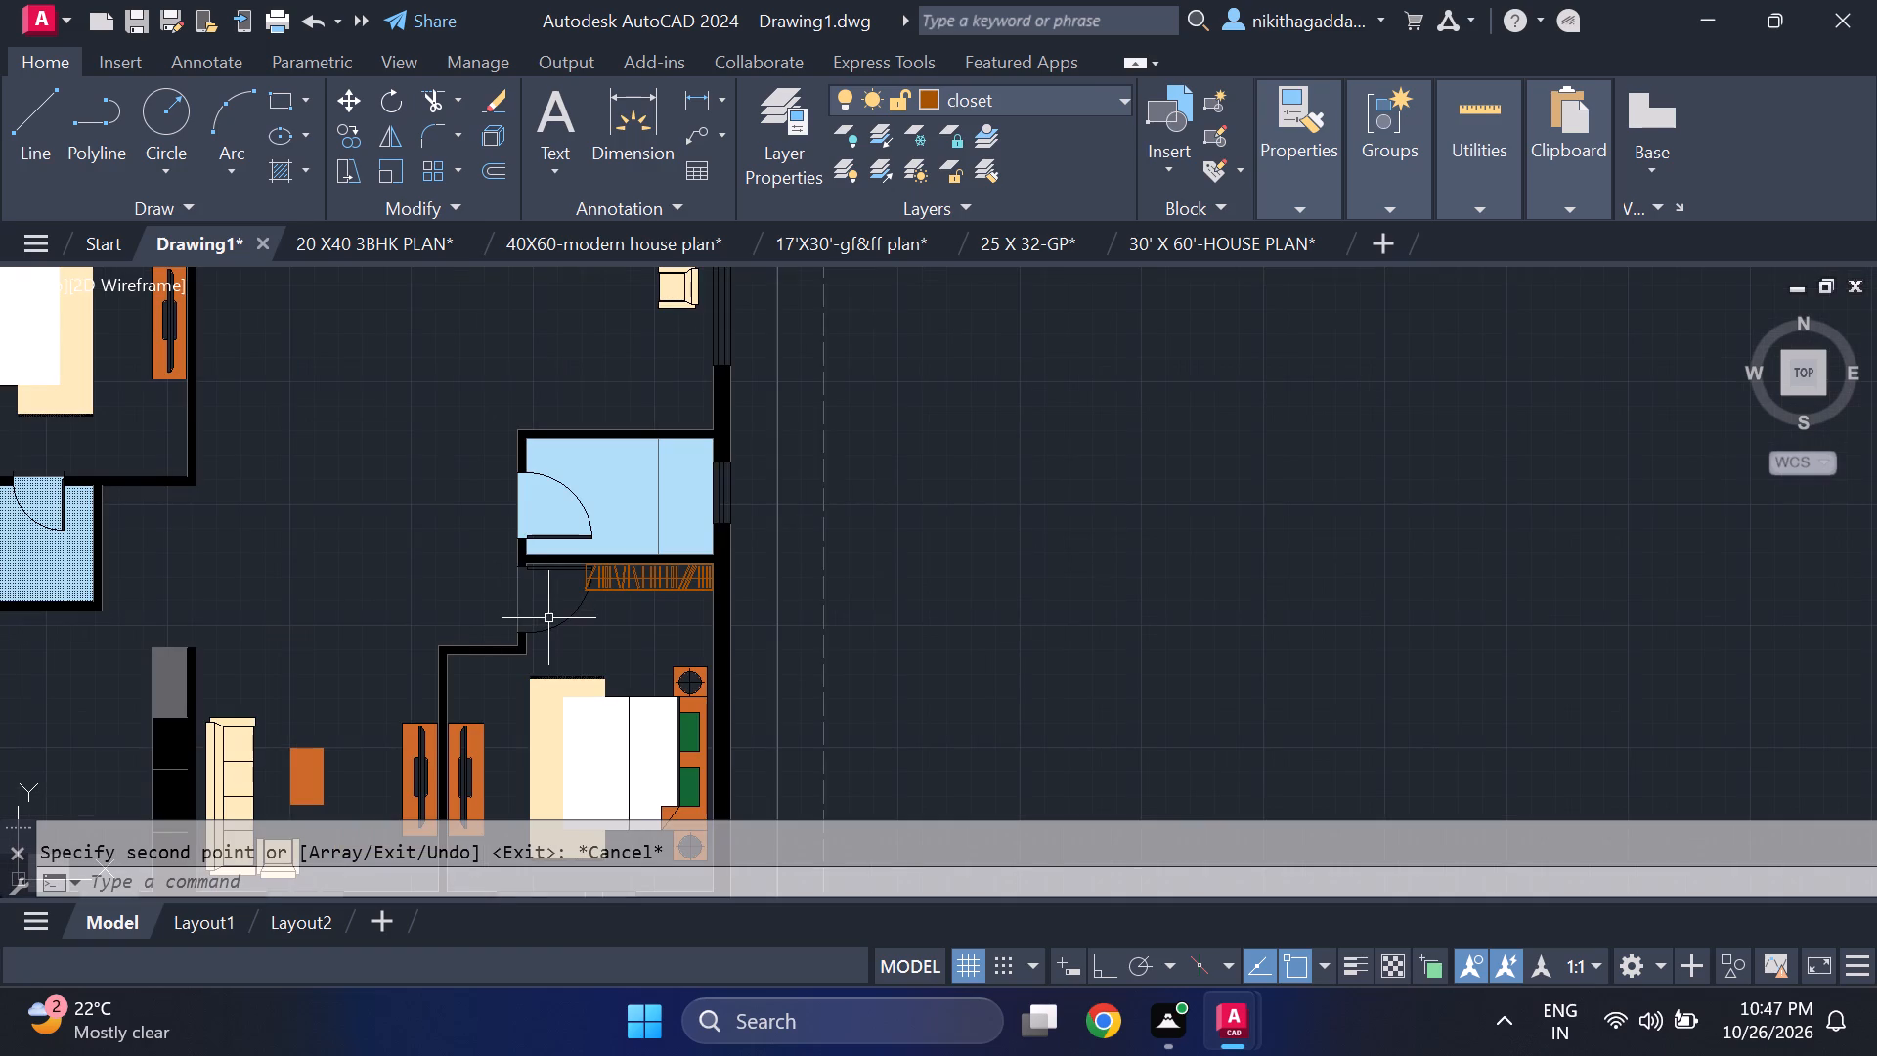
click(582, 619)
click(560, 614)
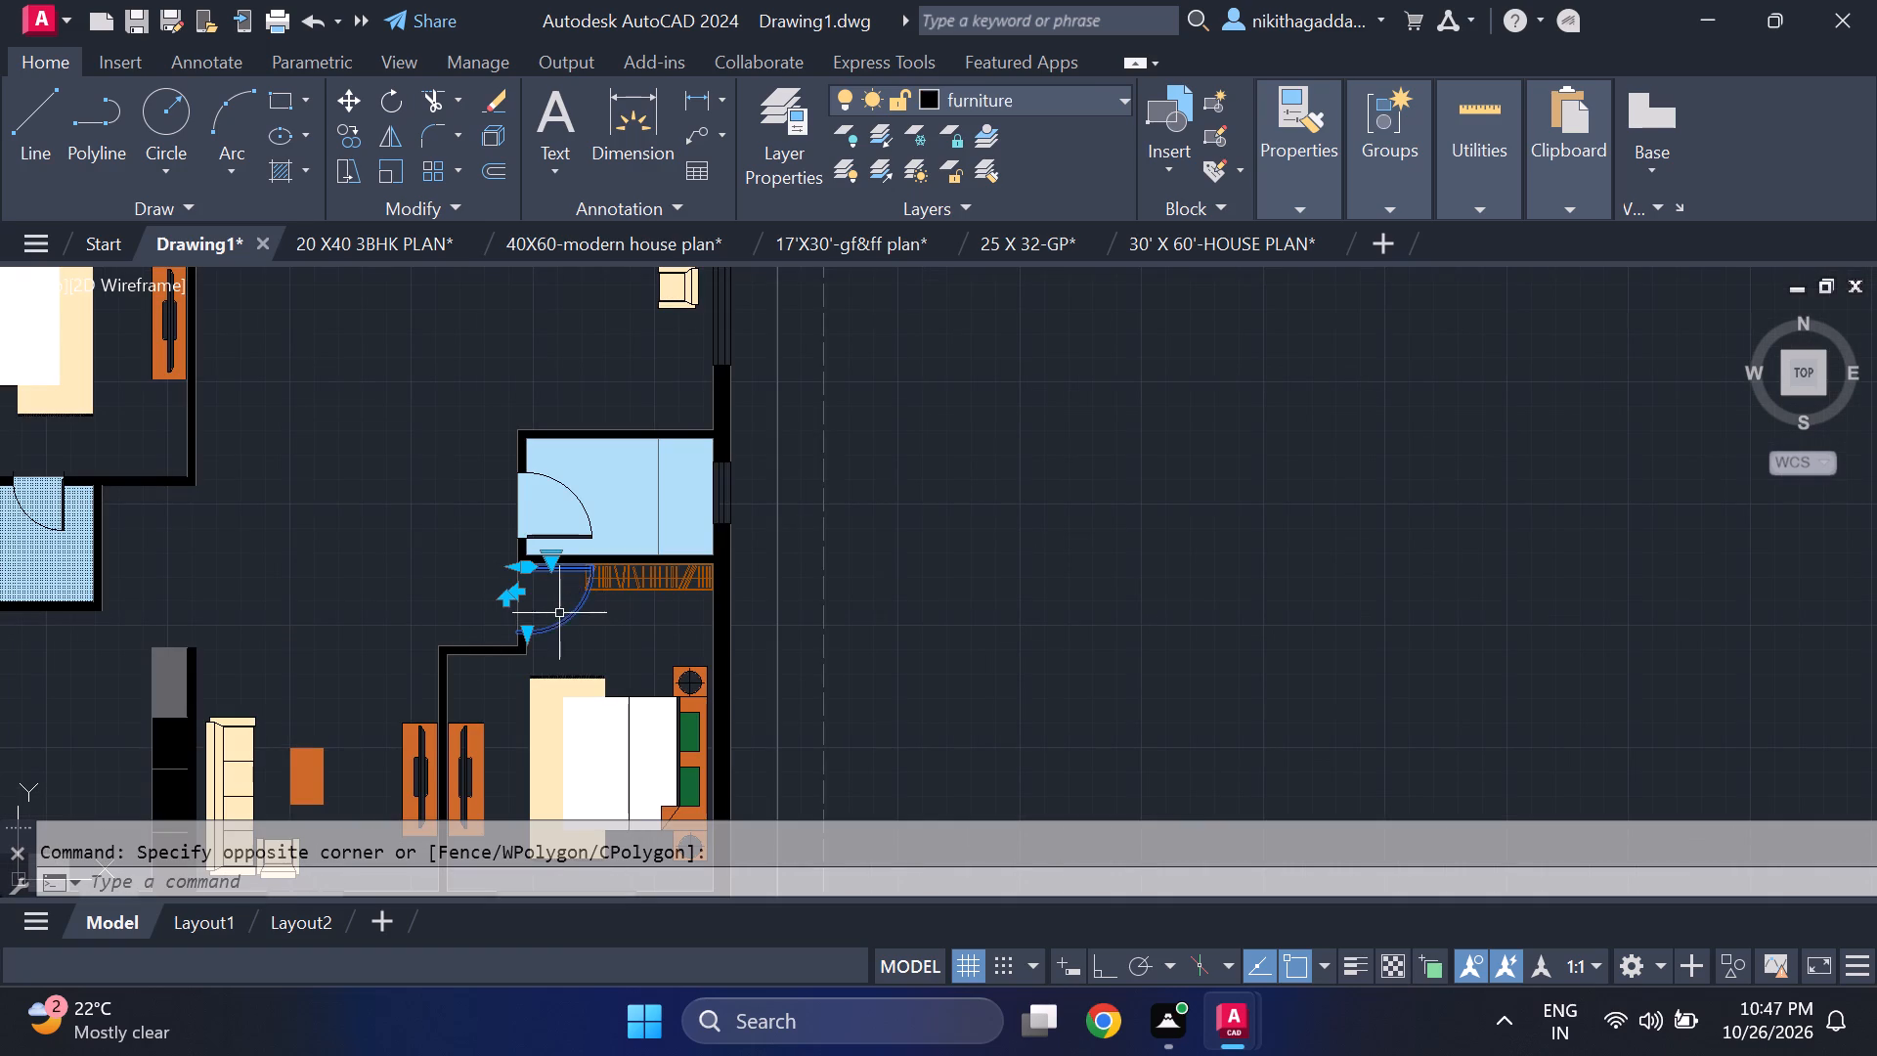
text(scalew)
key(Return)
scroll(512, 575, up, 3)
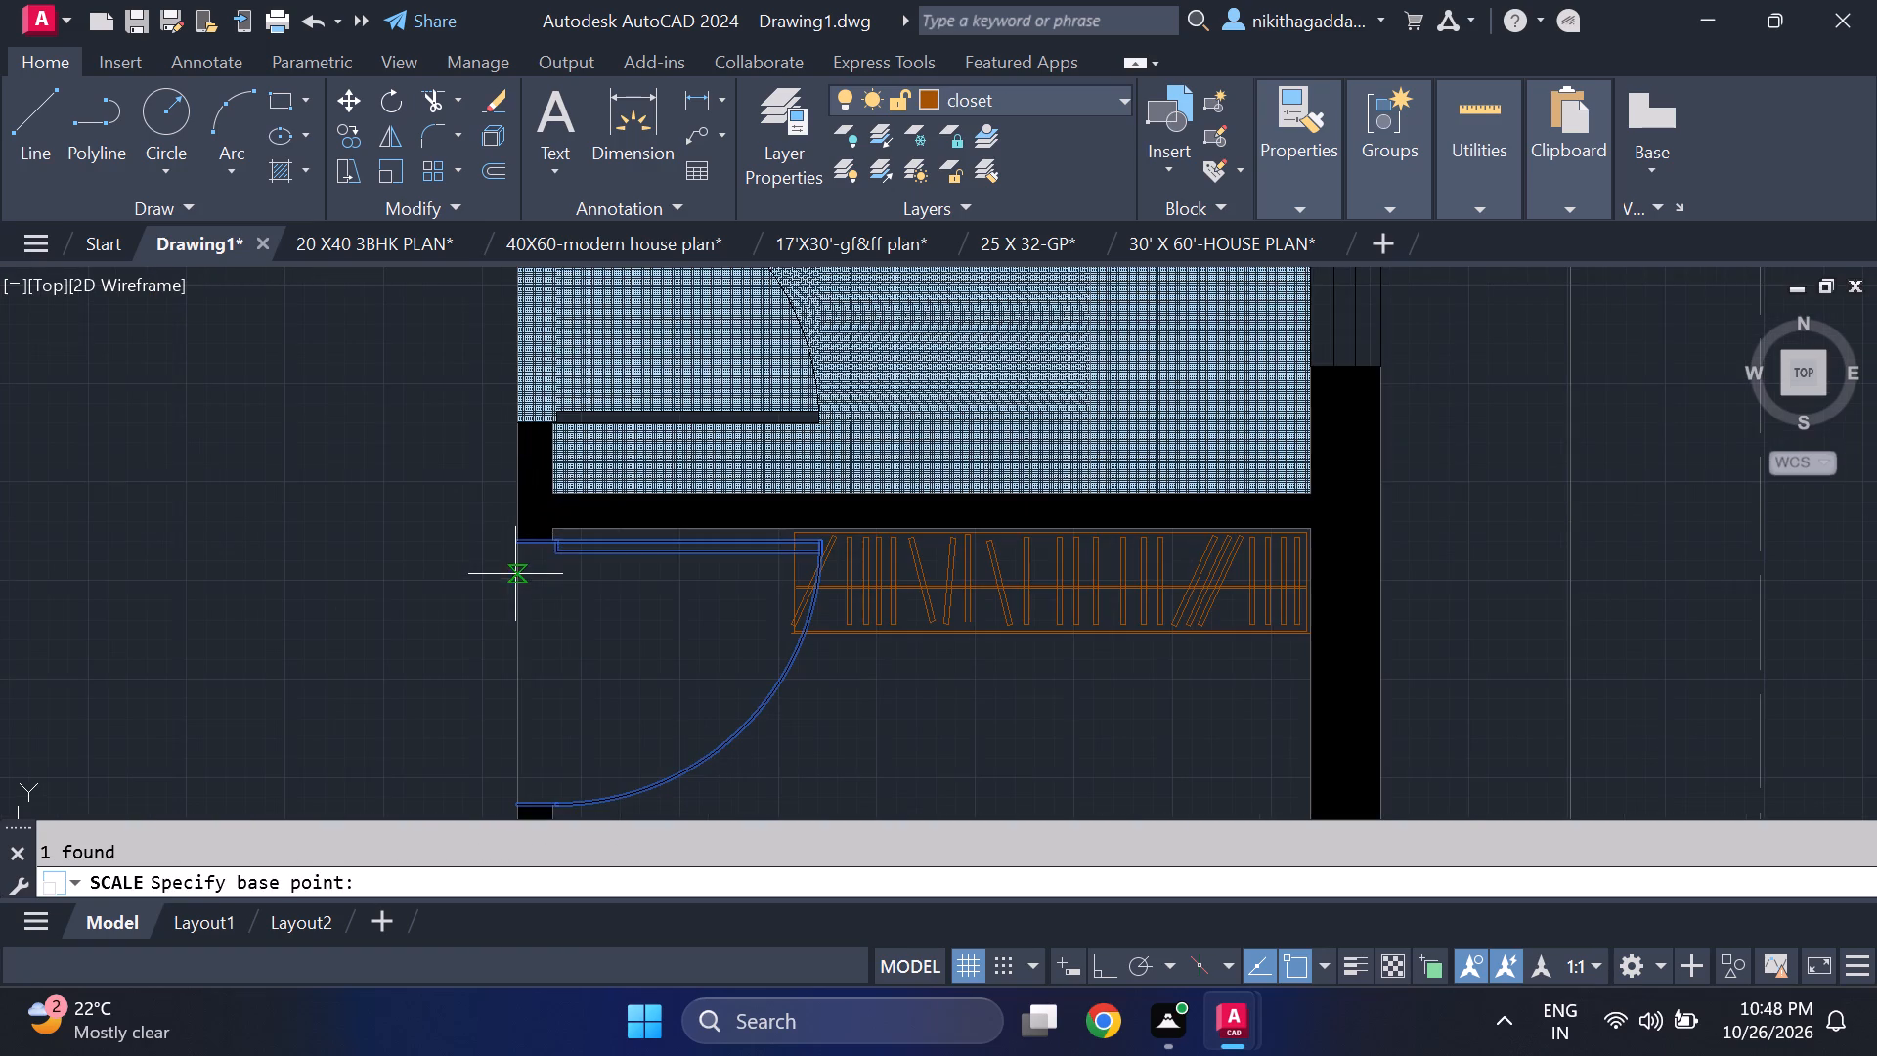
click(520, 536)
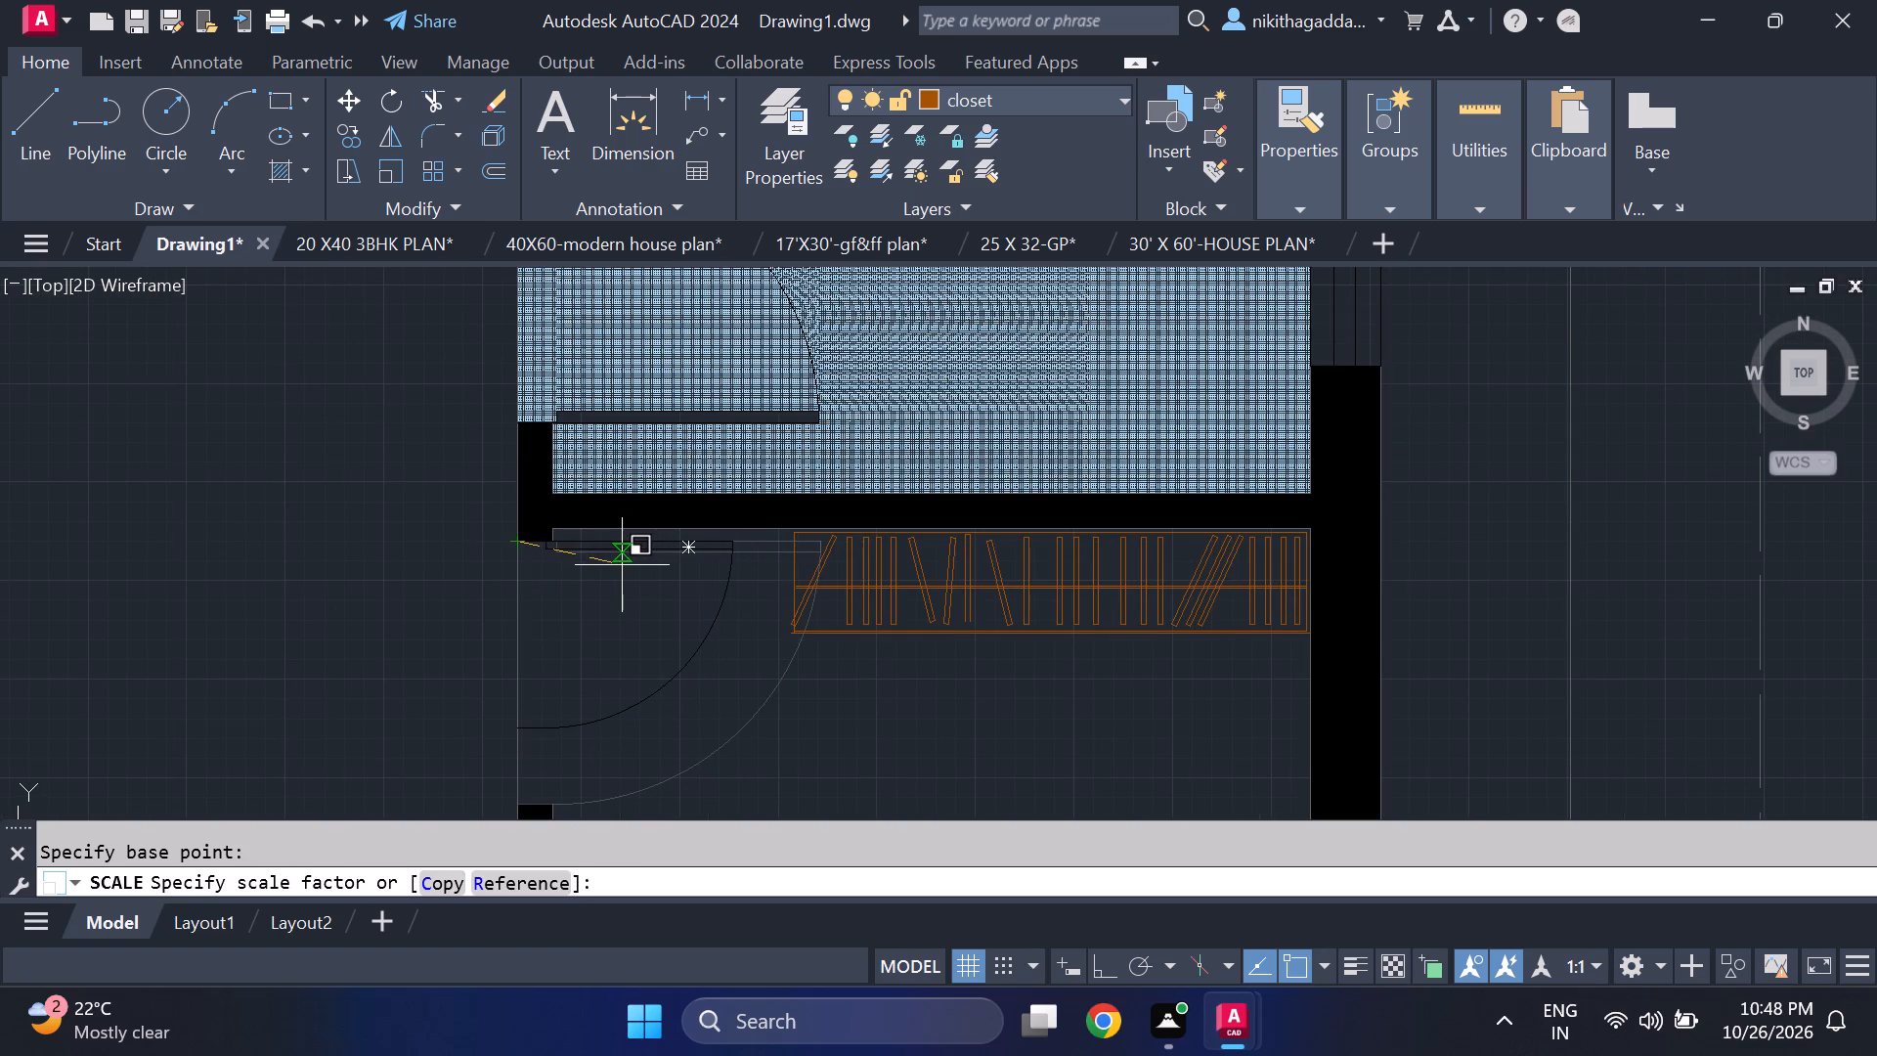
click(622, 565)
Extend the inner wall edge below the resized door up to the end of the door swing.
middle_drag(563, 743, 546, 697)
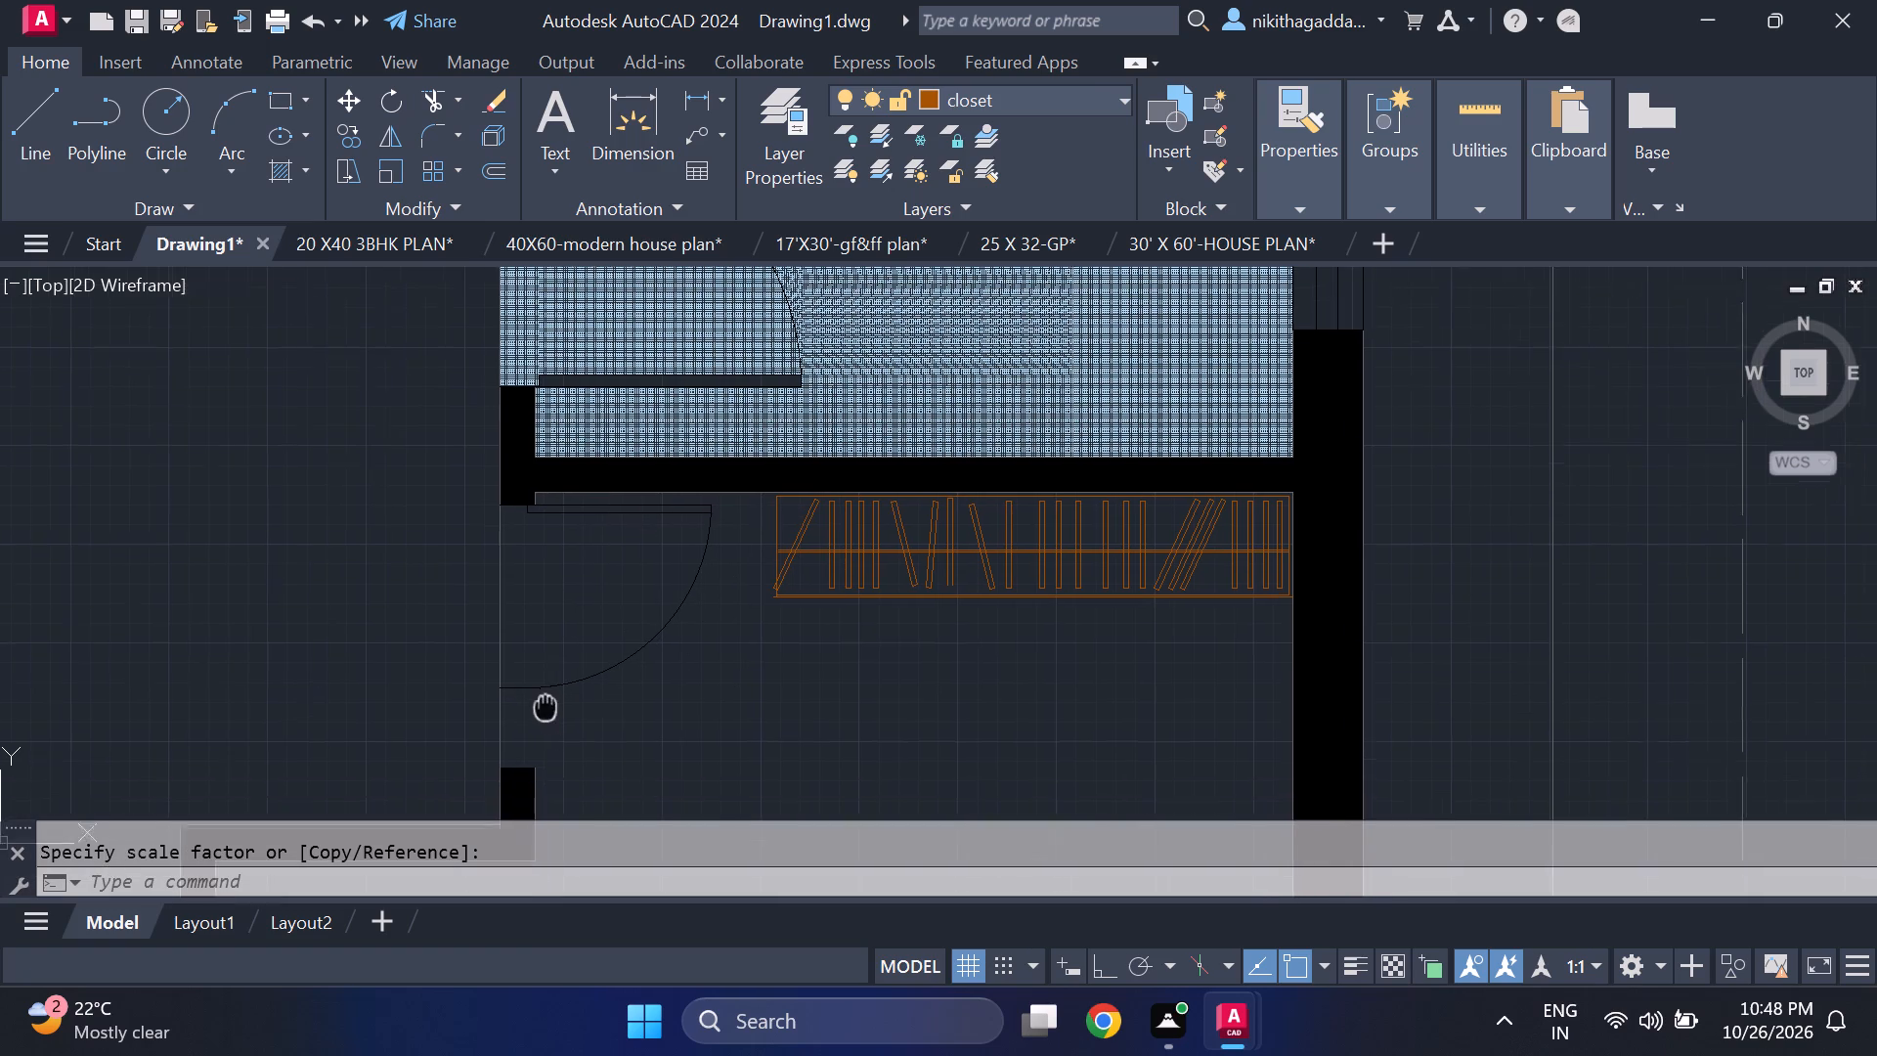
middle_drag(546, 697, 560, 680)
text(ex)
key(Return)
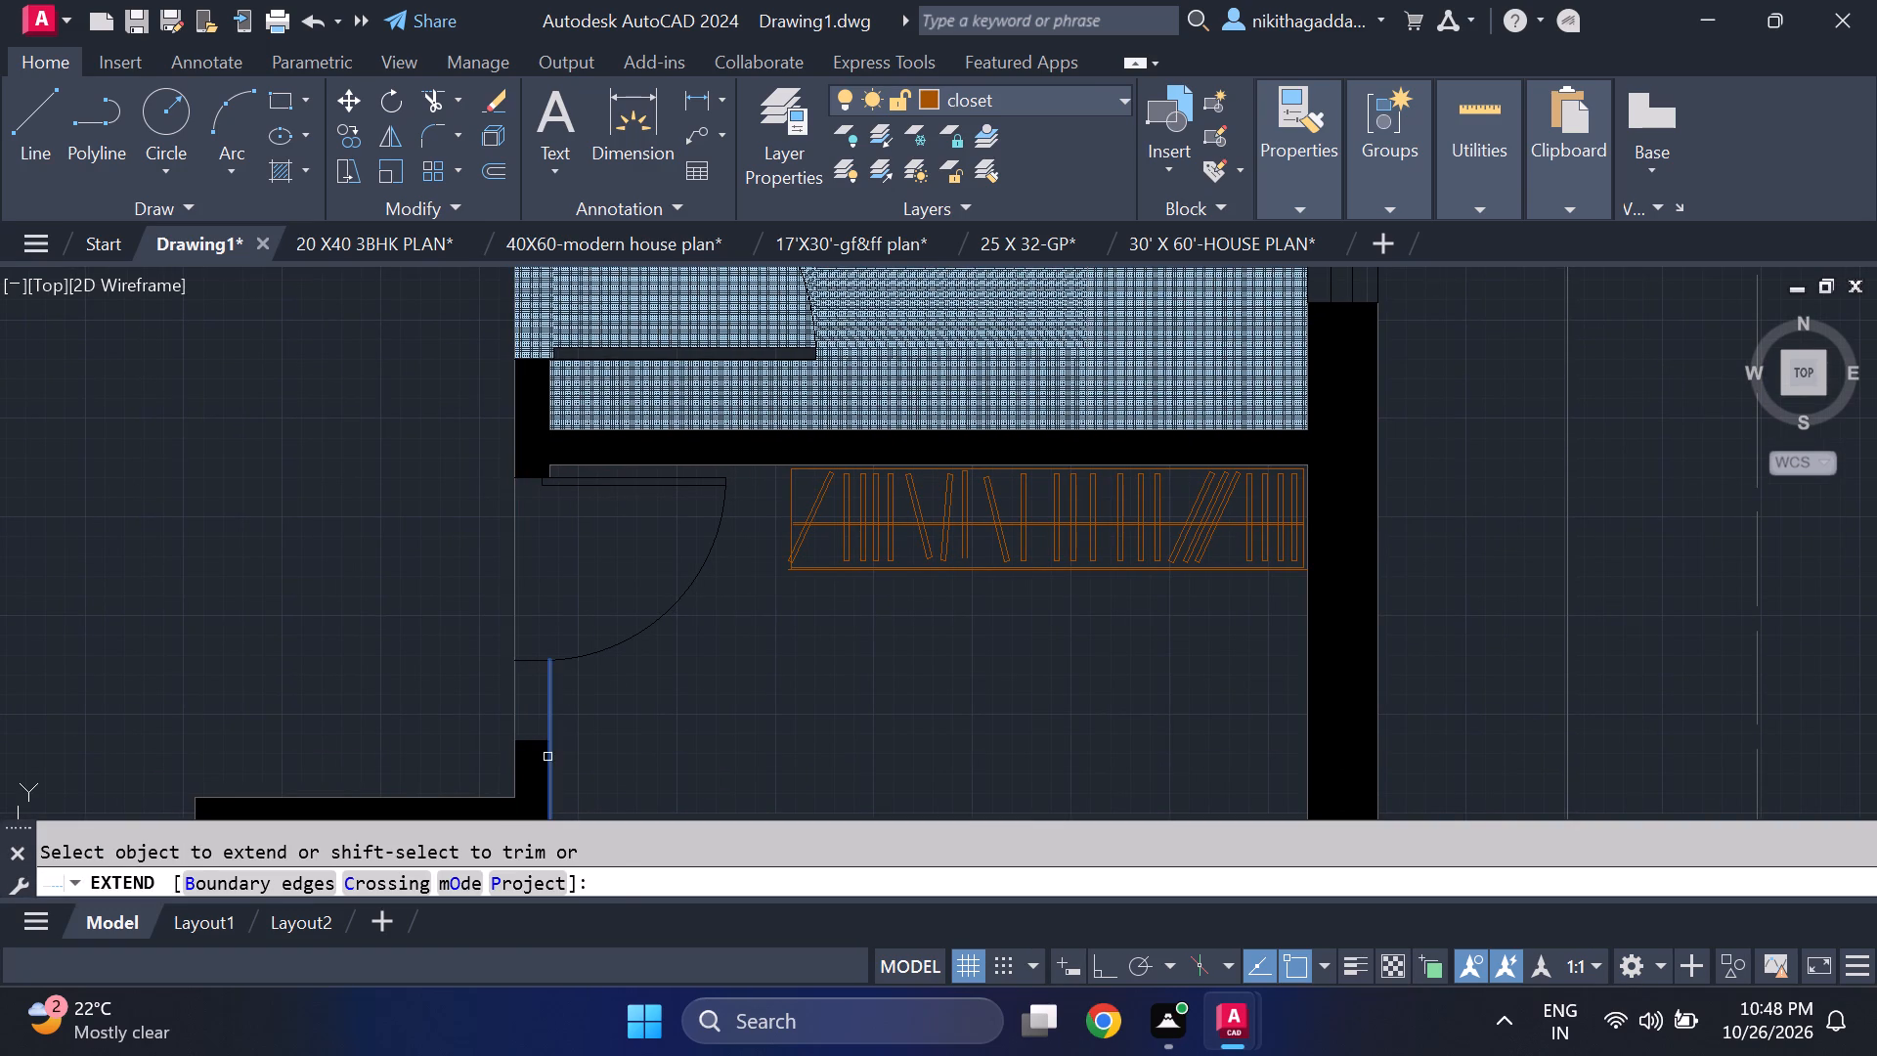
click(552, 754)
key(Escape)
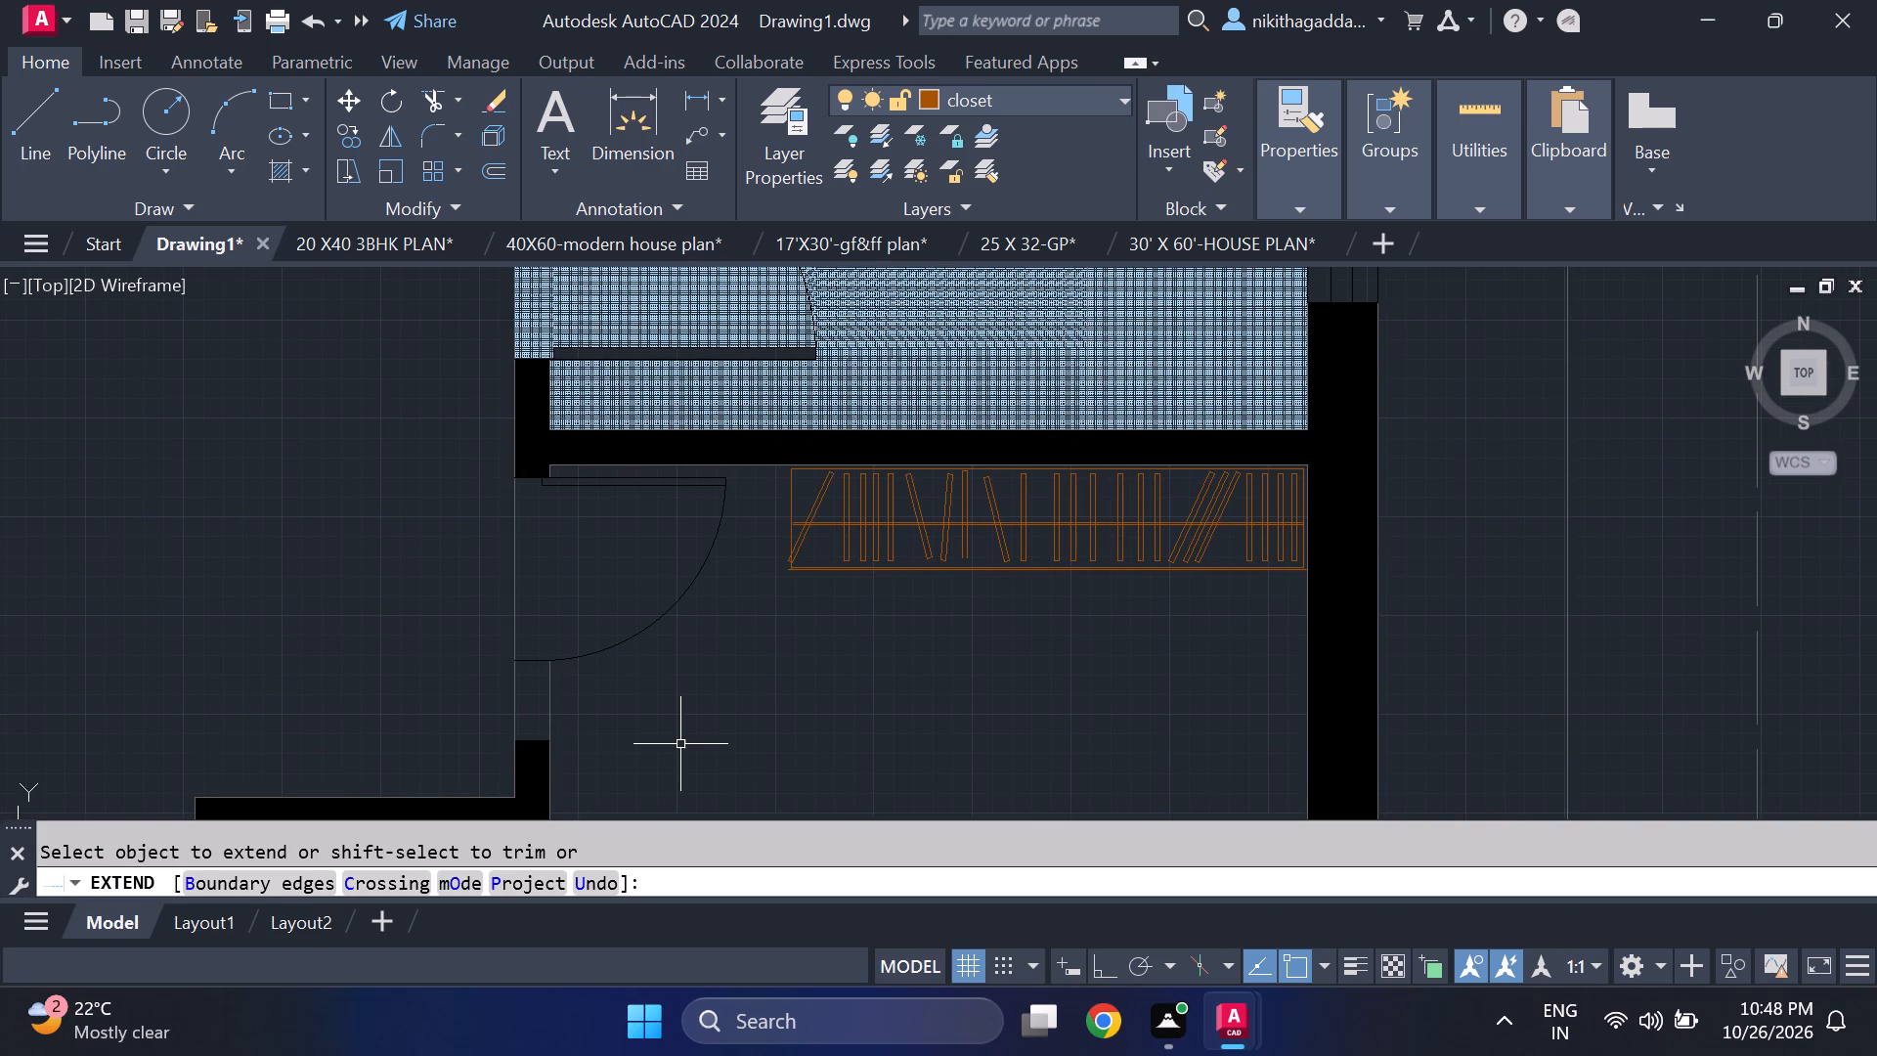
Make walls the current layer for a new line.
key(l)
key(Return)
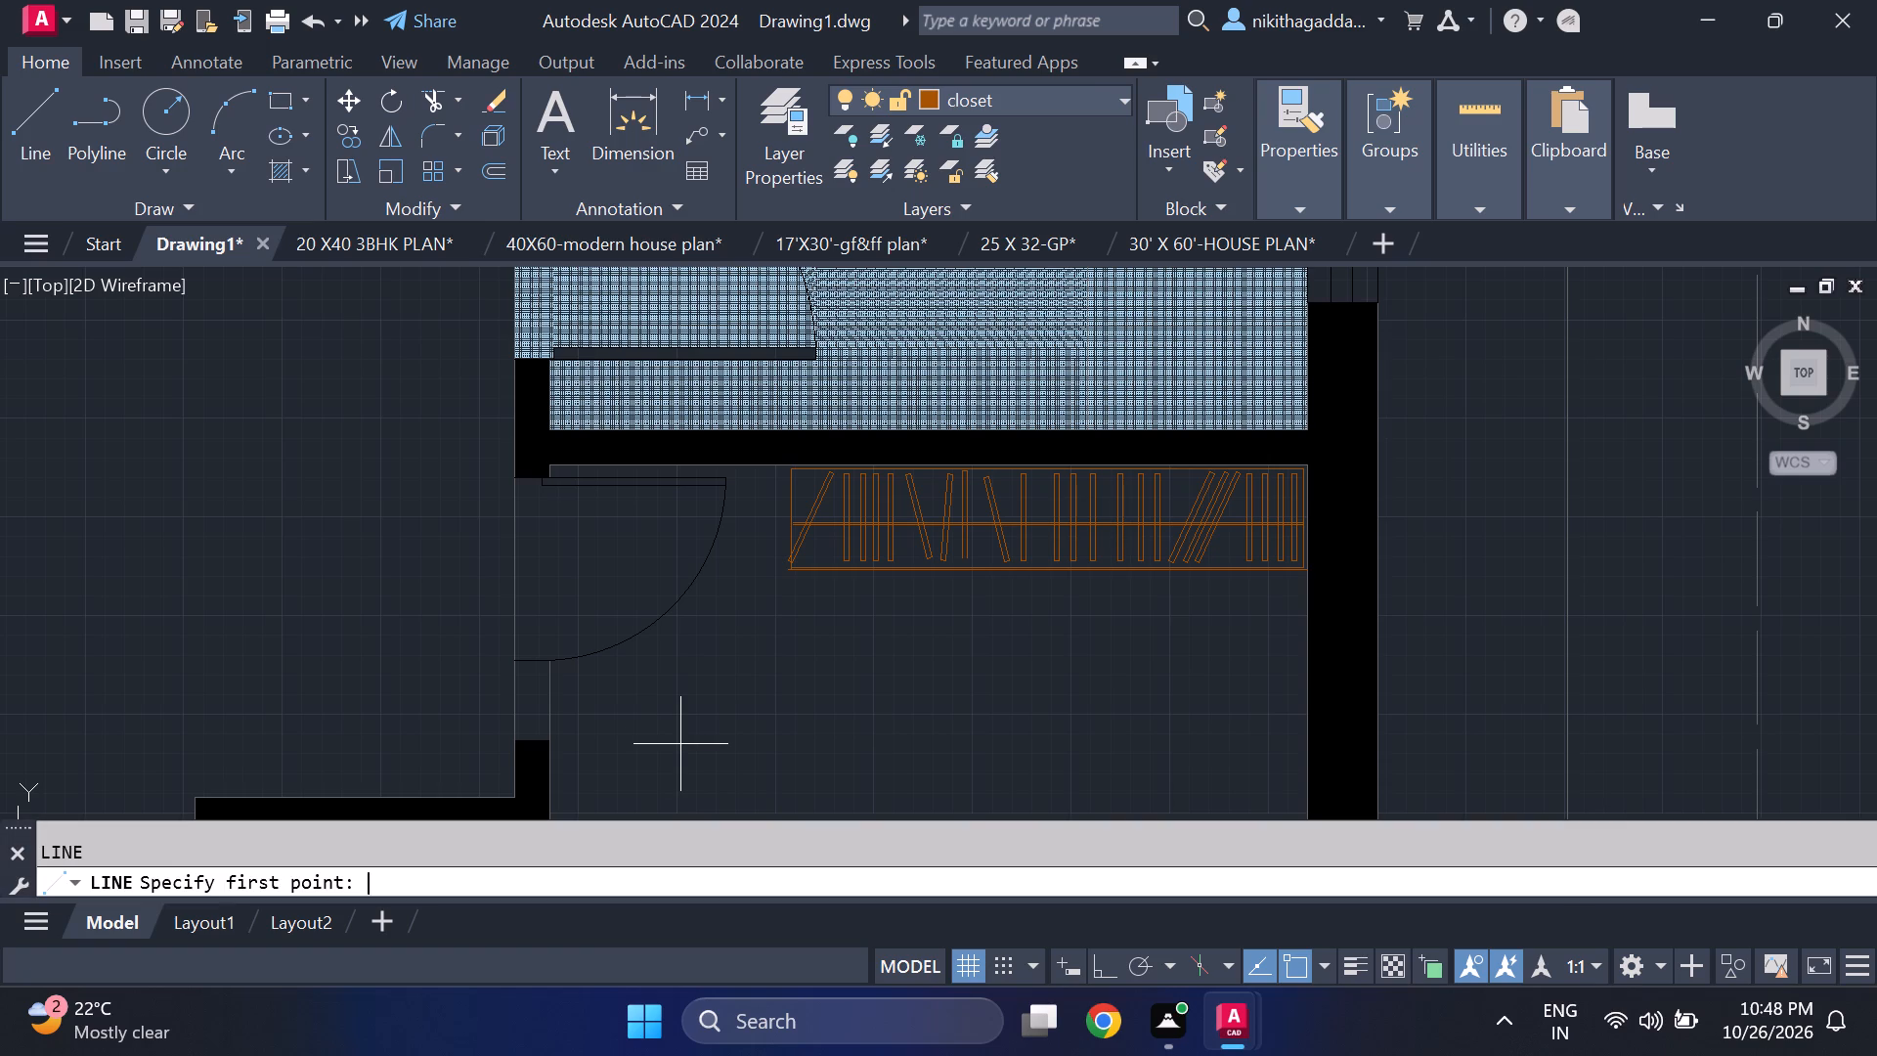
click(1112, 84)
click(1108, 99)
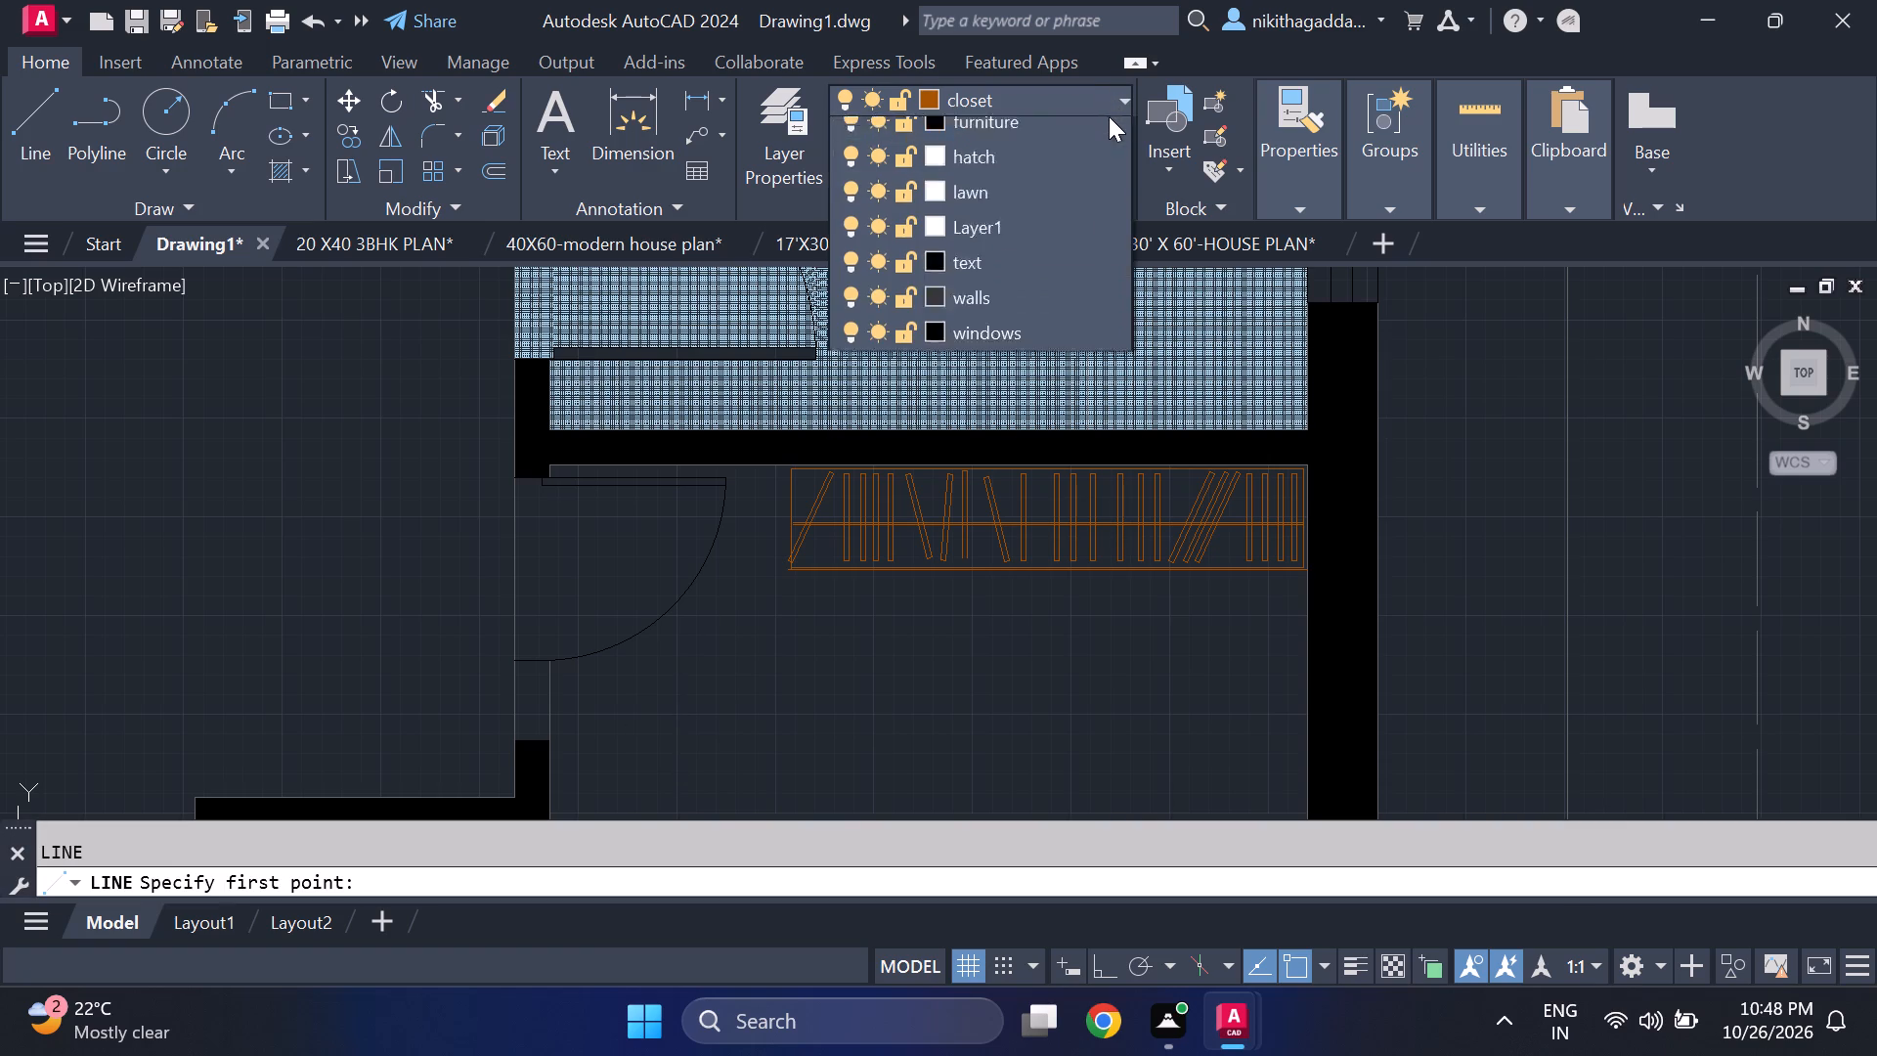
click(997, 386)
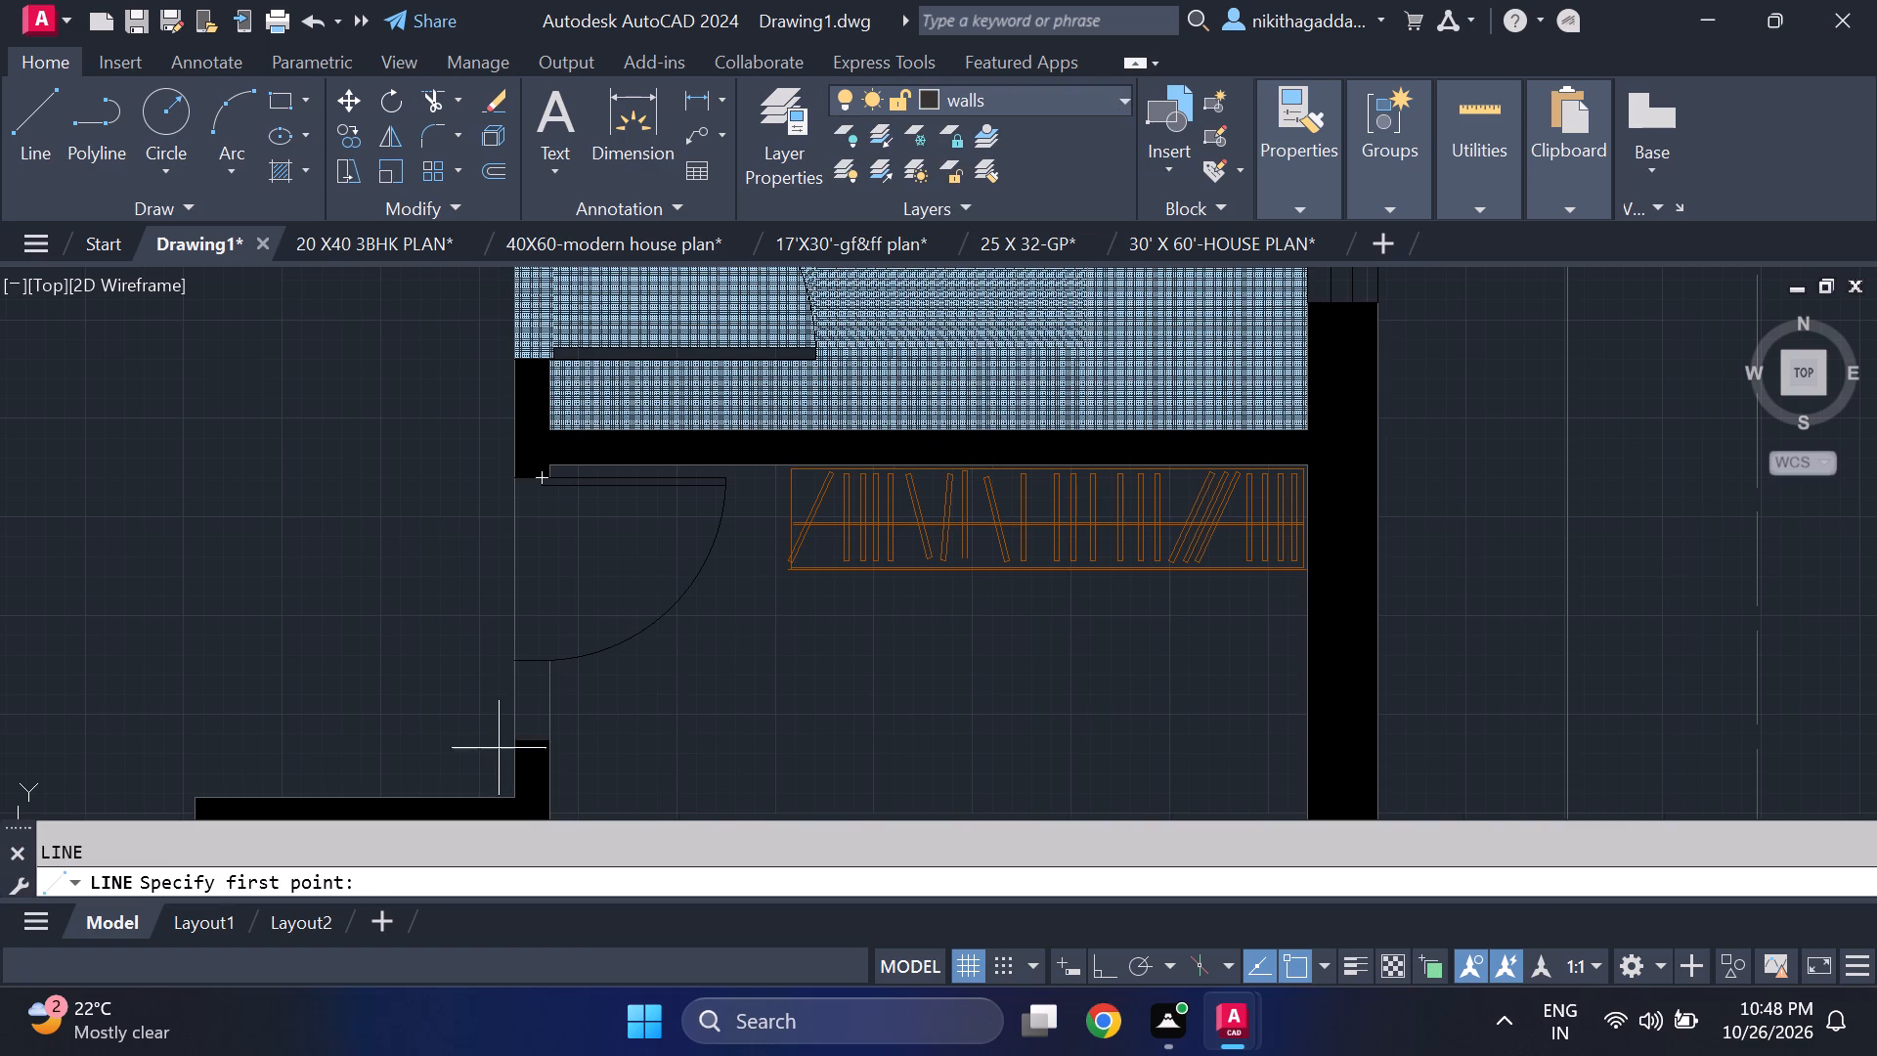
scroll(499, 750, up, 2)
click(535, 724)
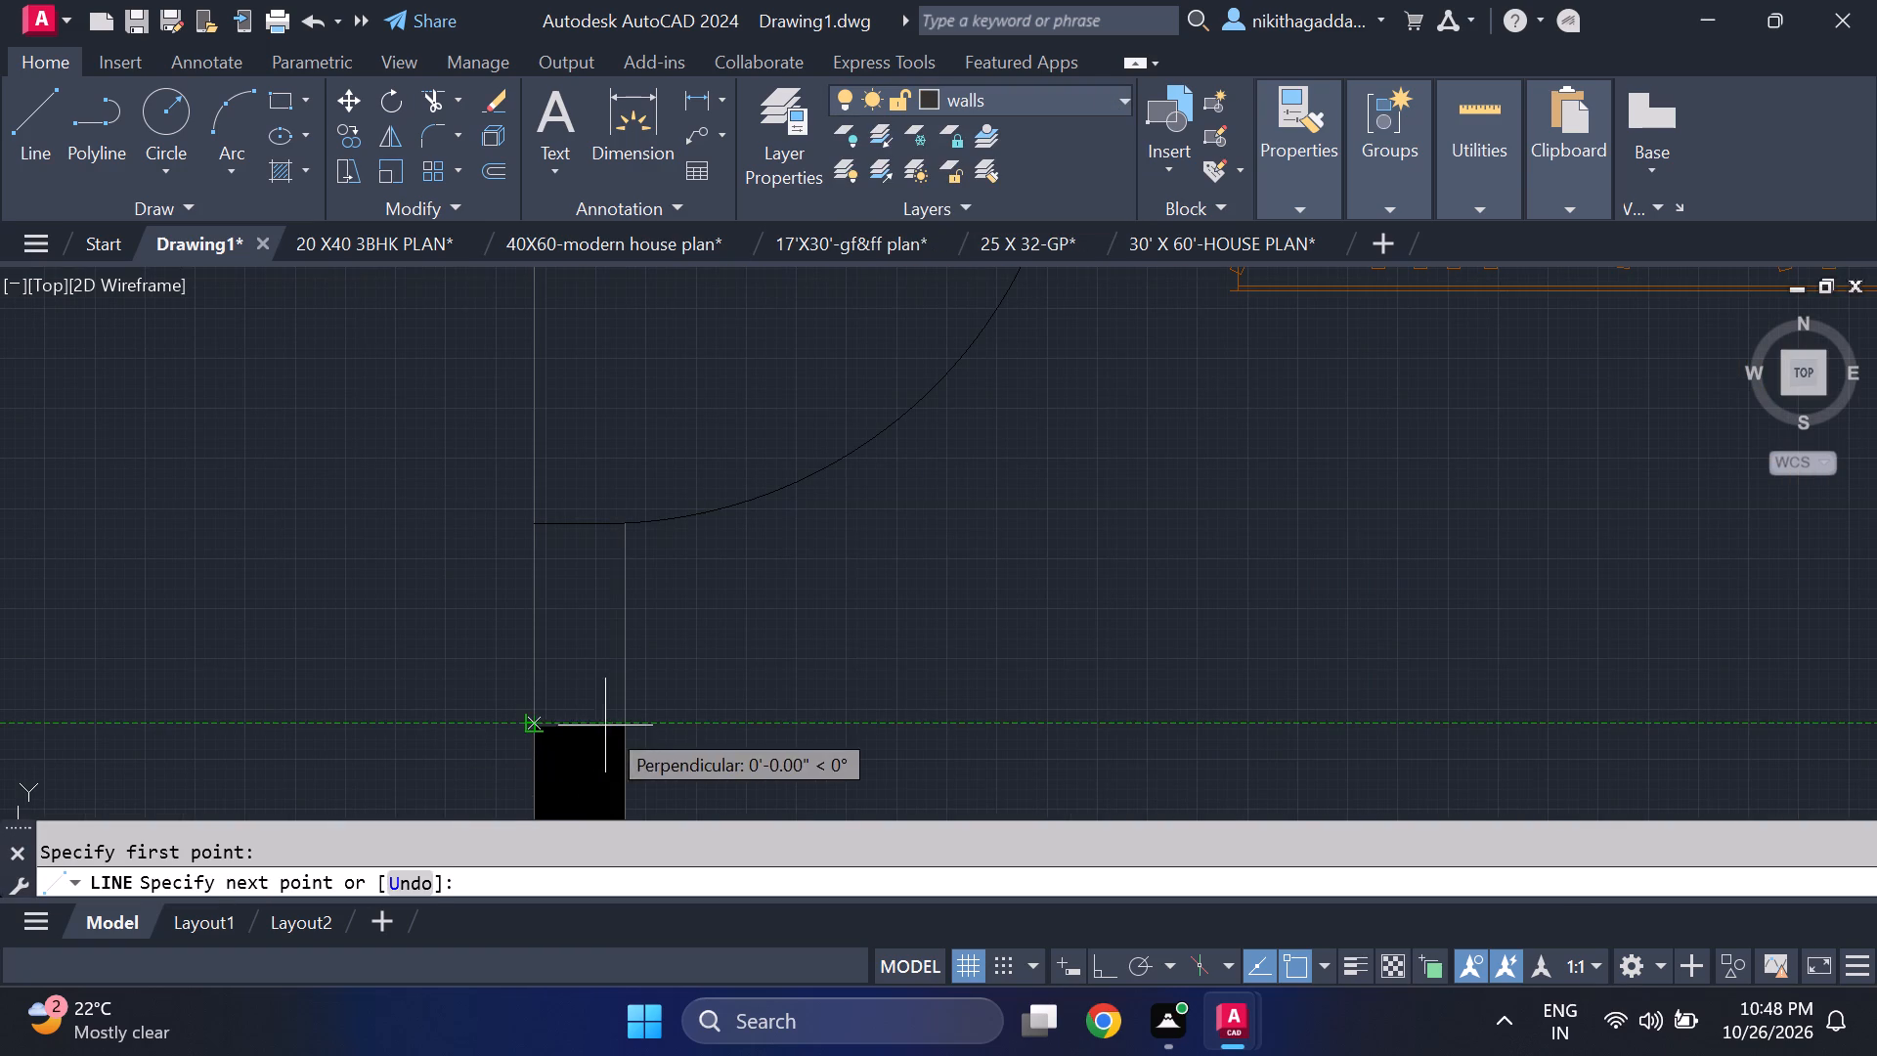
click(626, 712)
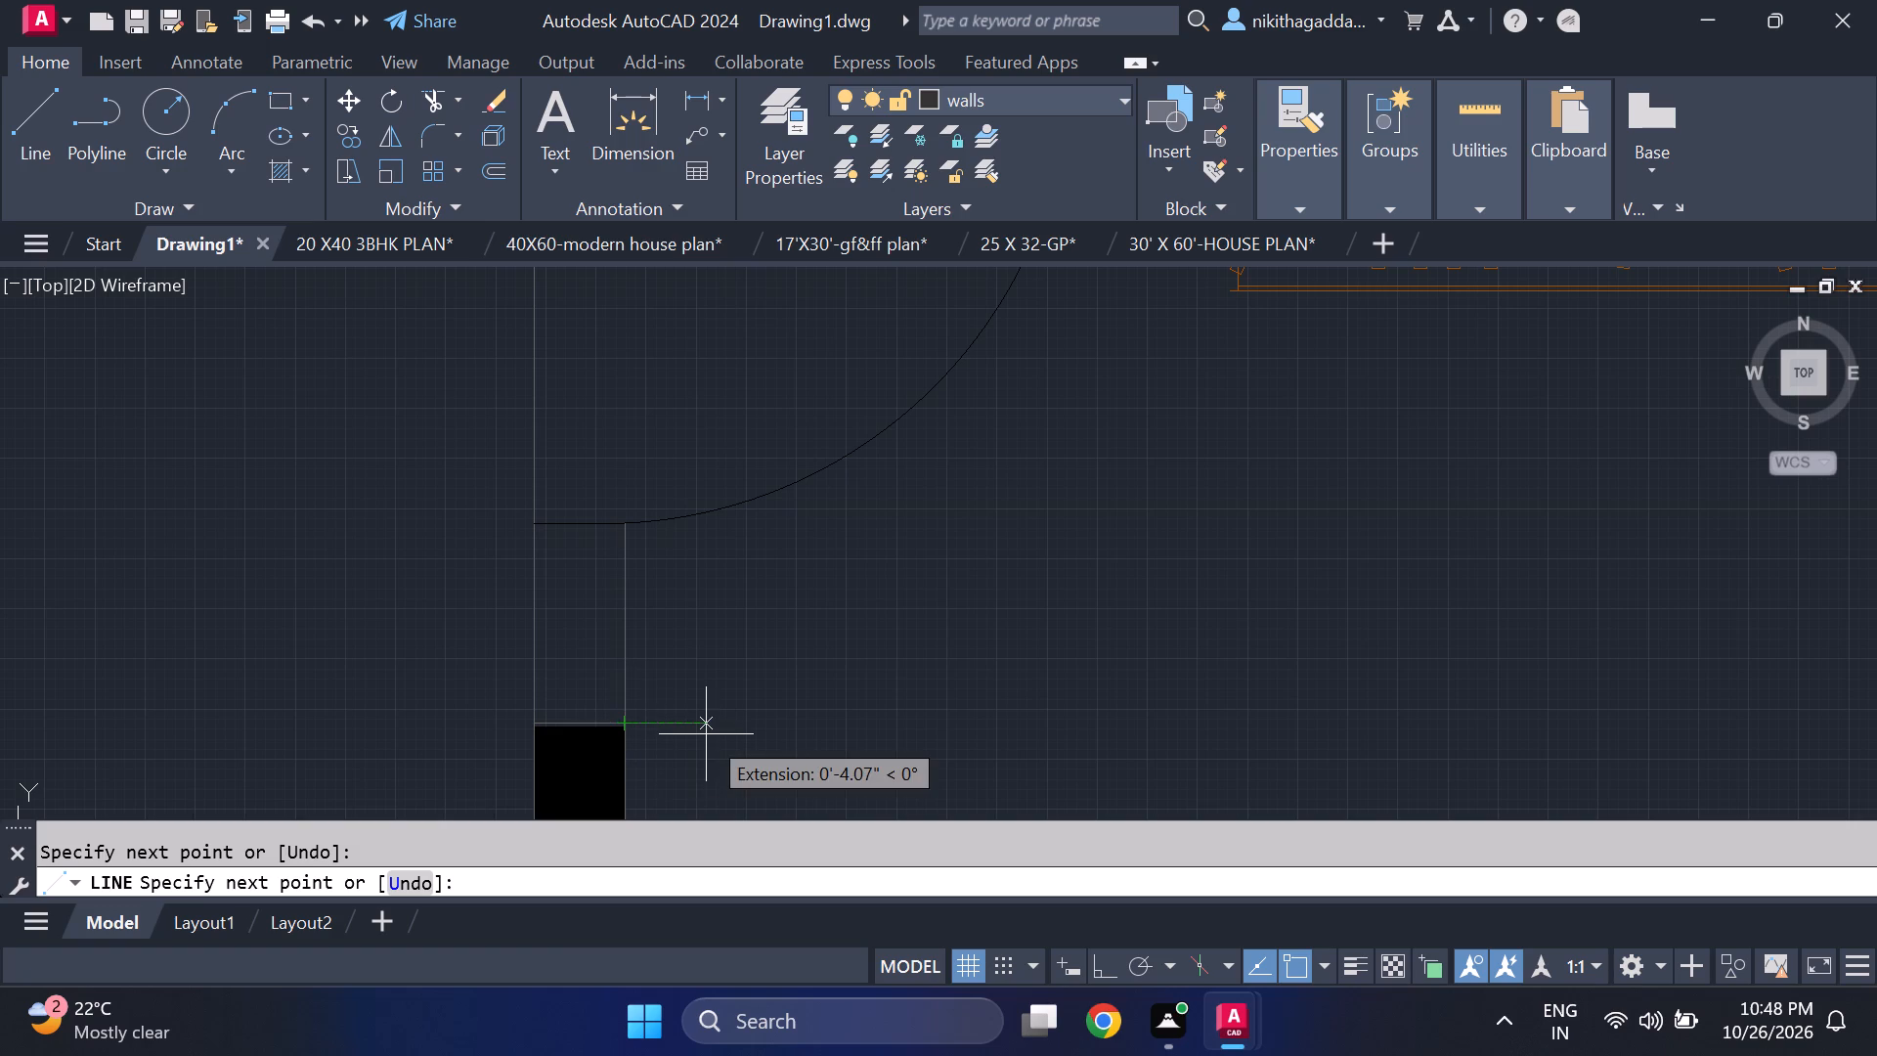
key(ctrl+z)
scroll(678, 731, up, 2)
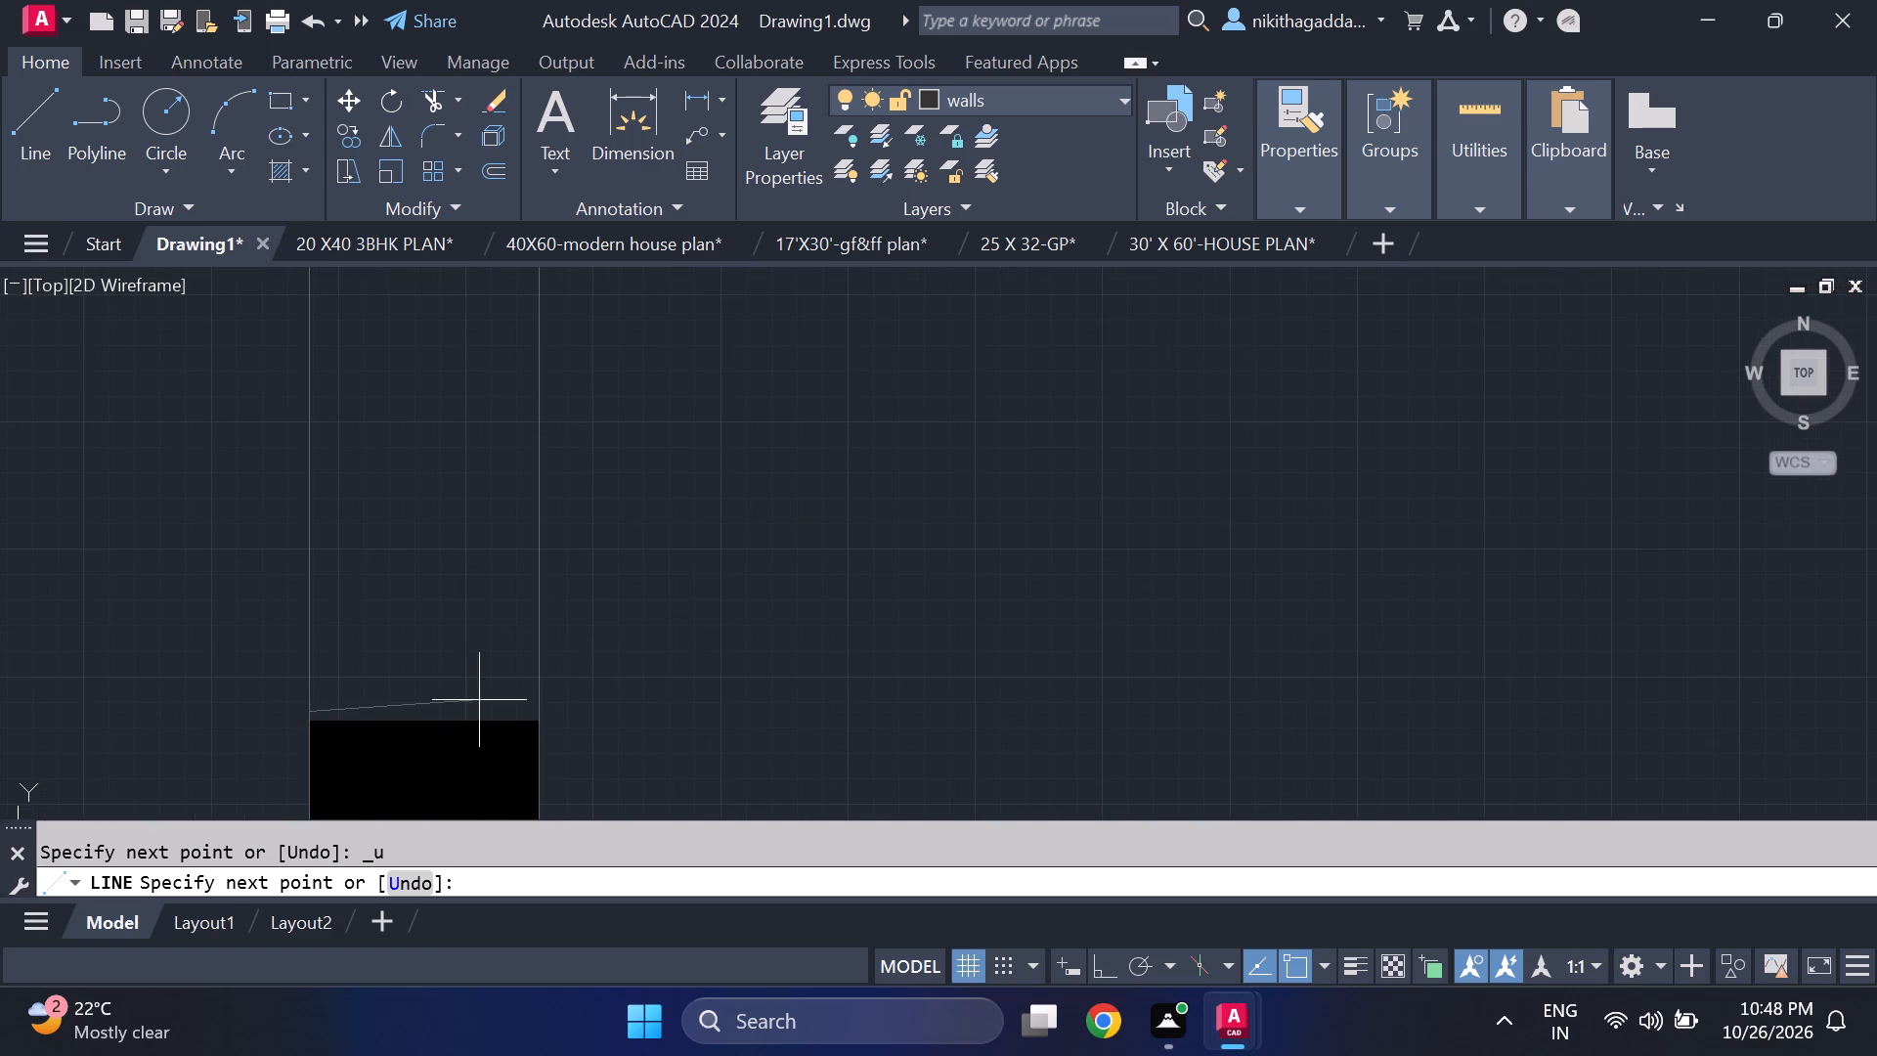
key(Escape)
Draw a line across the top end of the black wall below the lower-right bedroom's door, from corner to corner.
key(space)
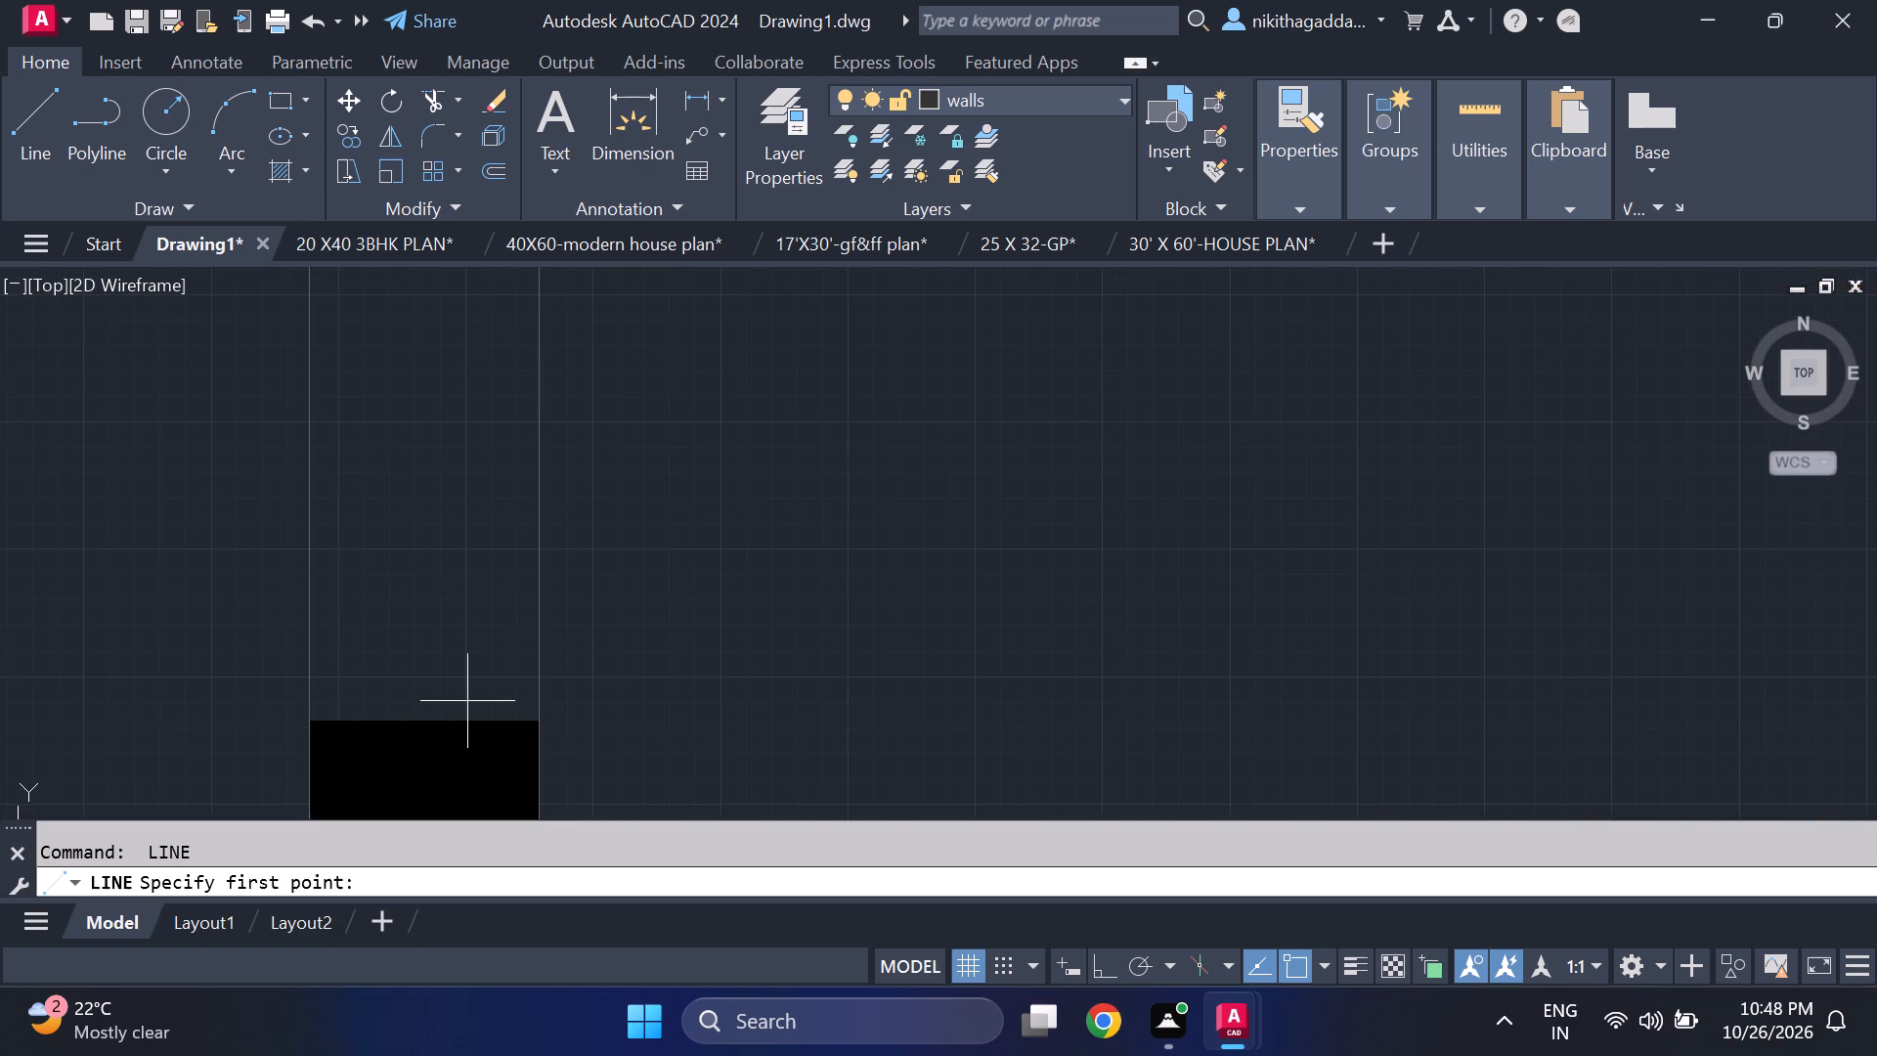
scroll(338, 759, up, 2)
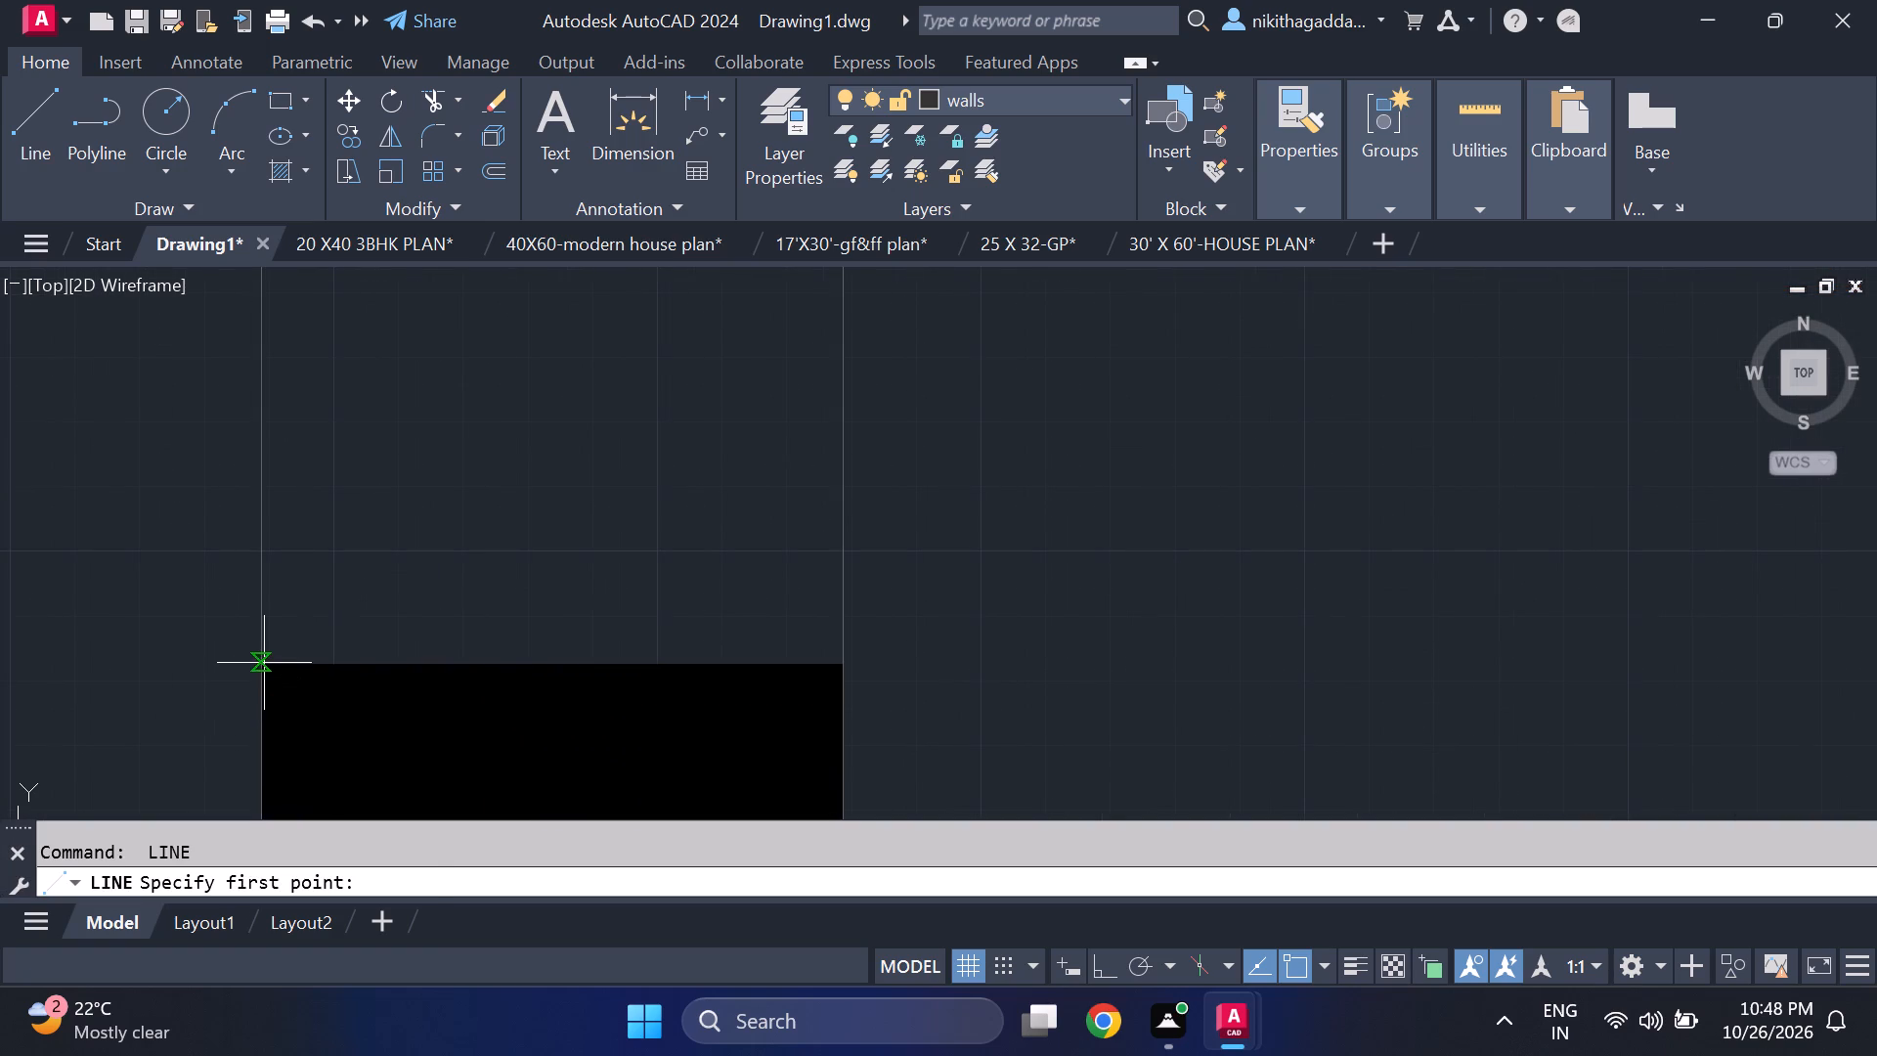
click(264, 663)
click(849, 661)
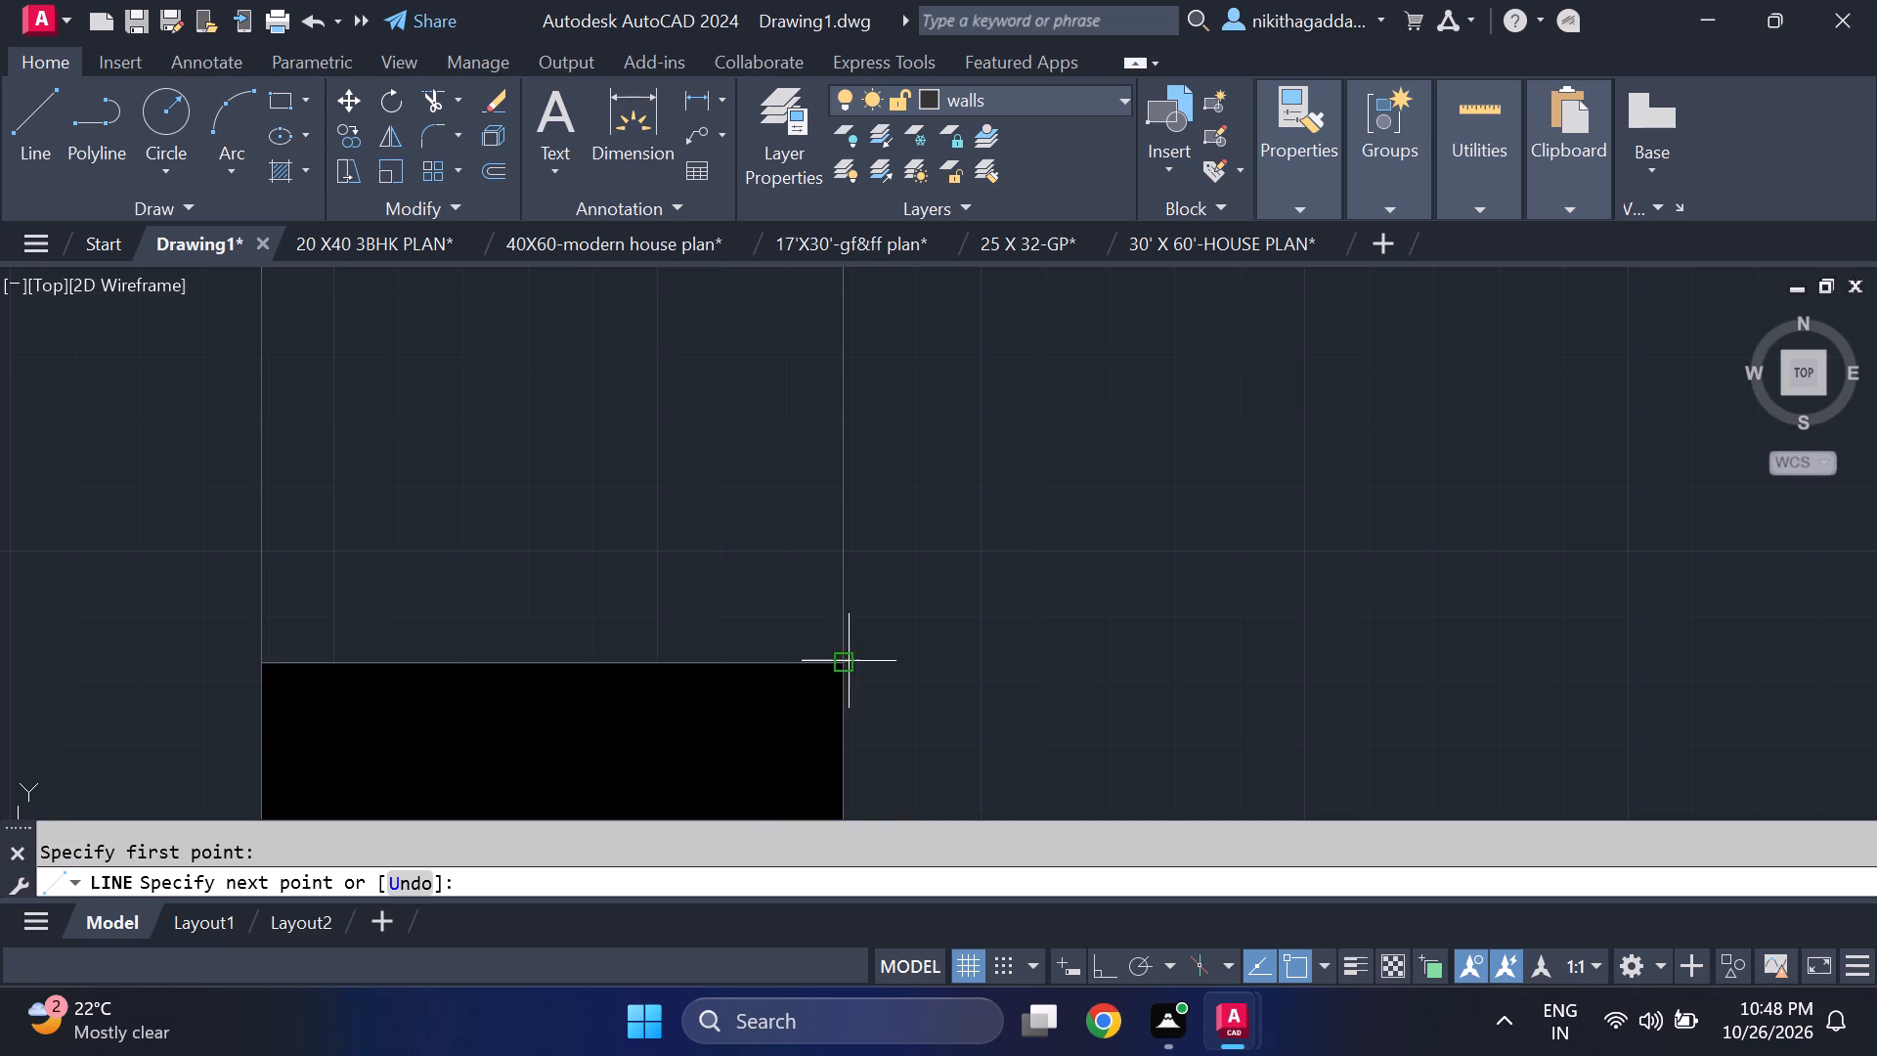
key(Escape)
Hatch the wall gap below the lower-right bedroom's door swing with a Solid fill in black (0,0,0).
text(hatch)
key(Return)
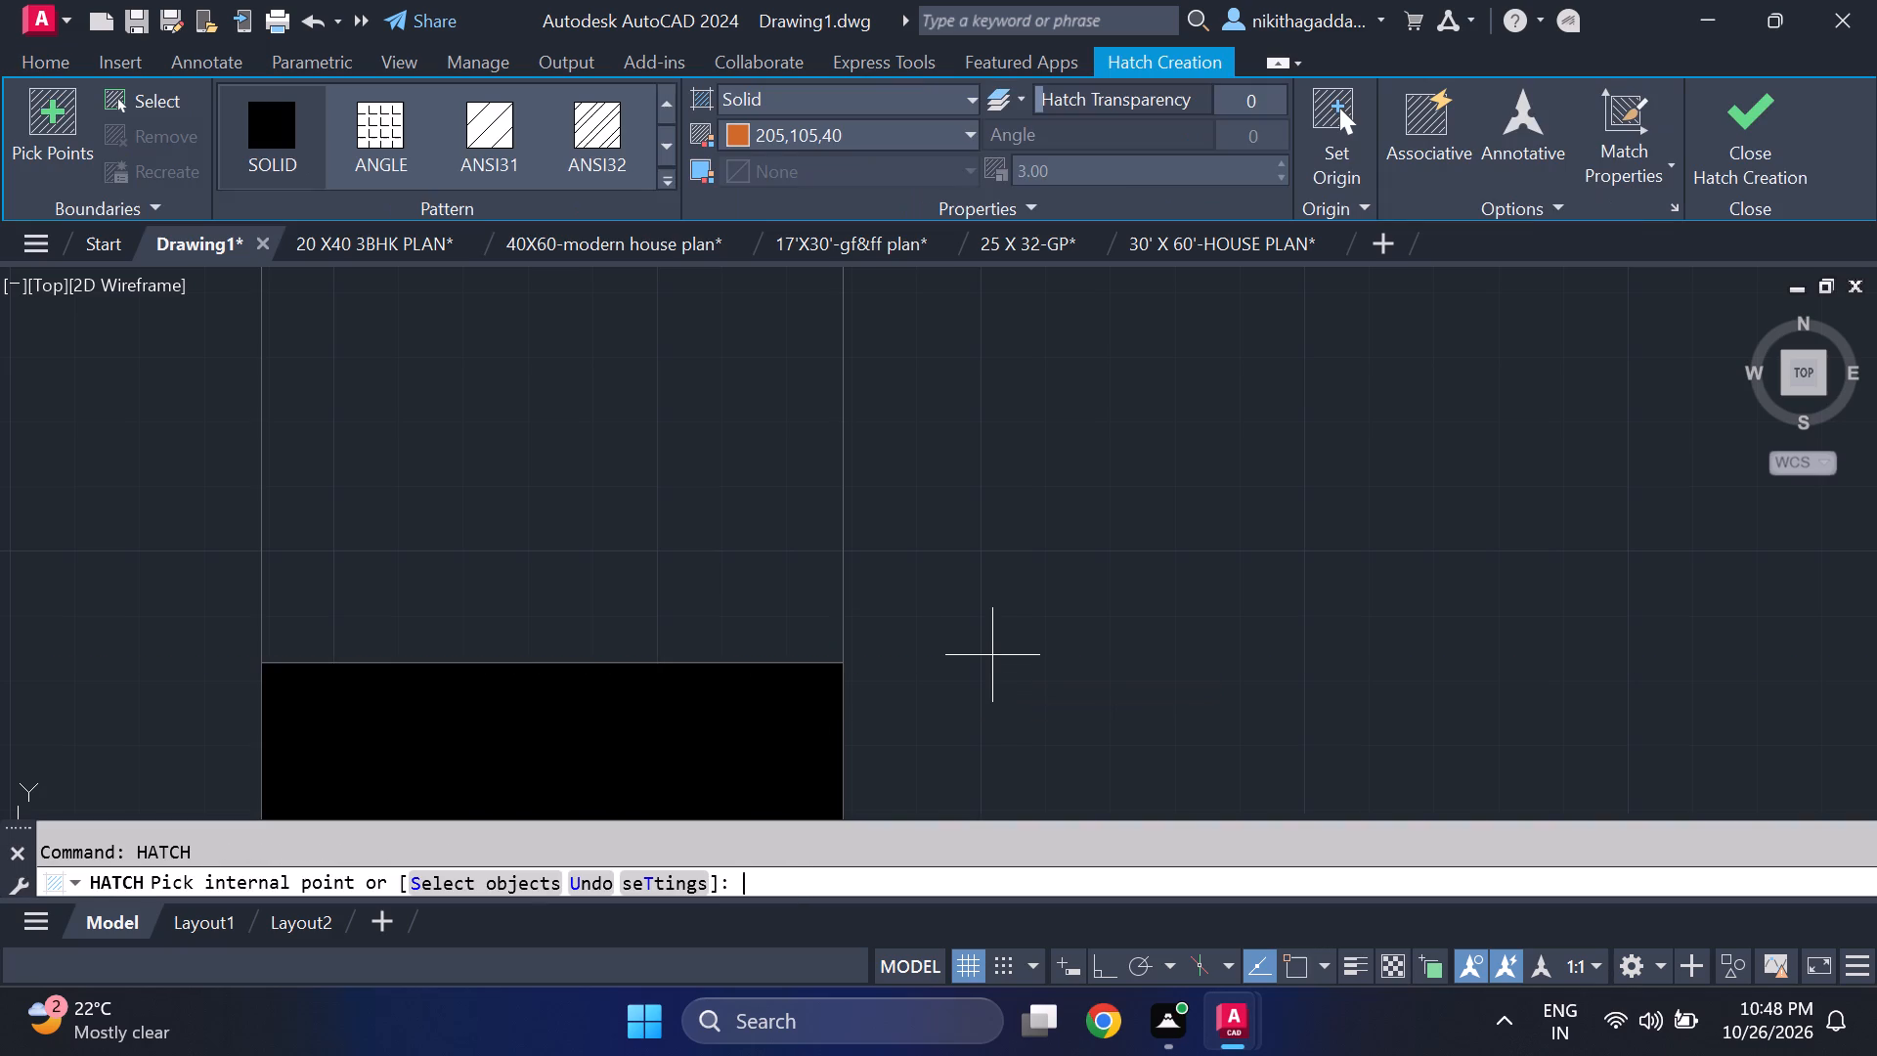
click(933, 145)
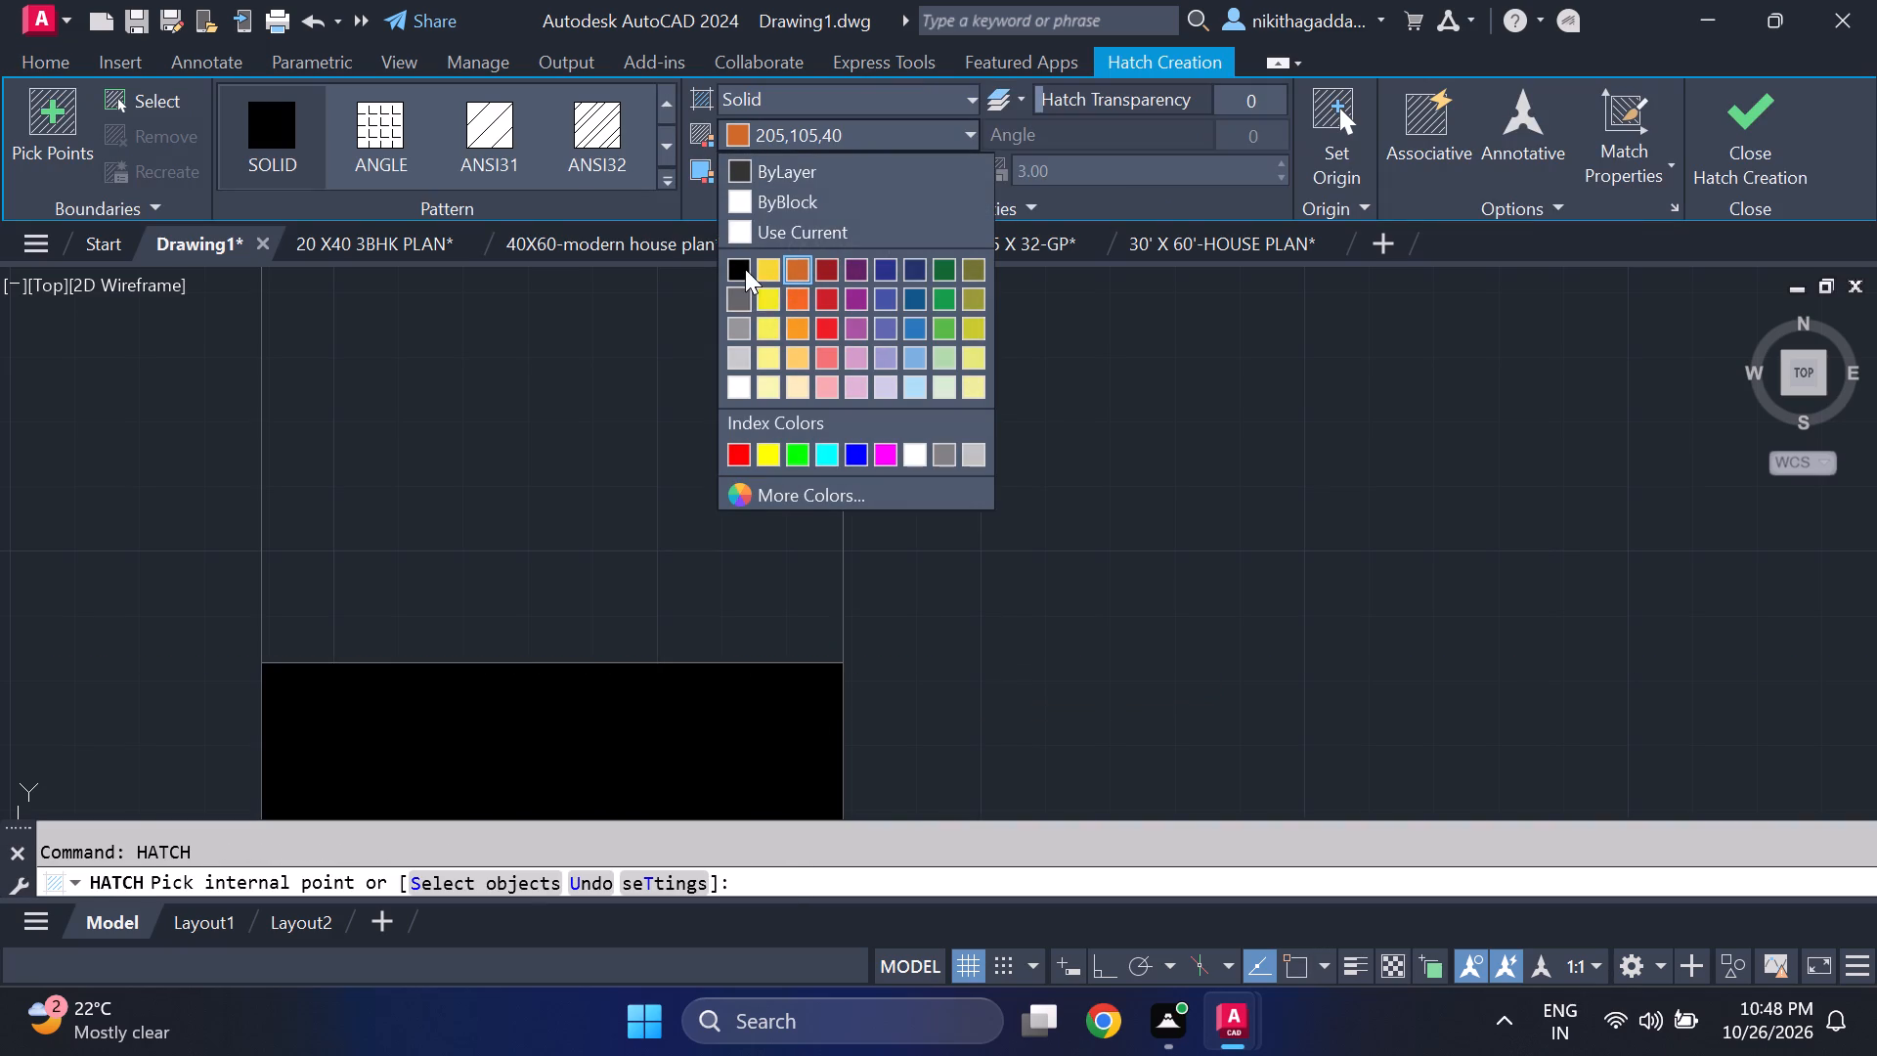
click(745, 269)
scroll(614, 511, down, 7)
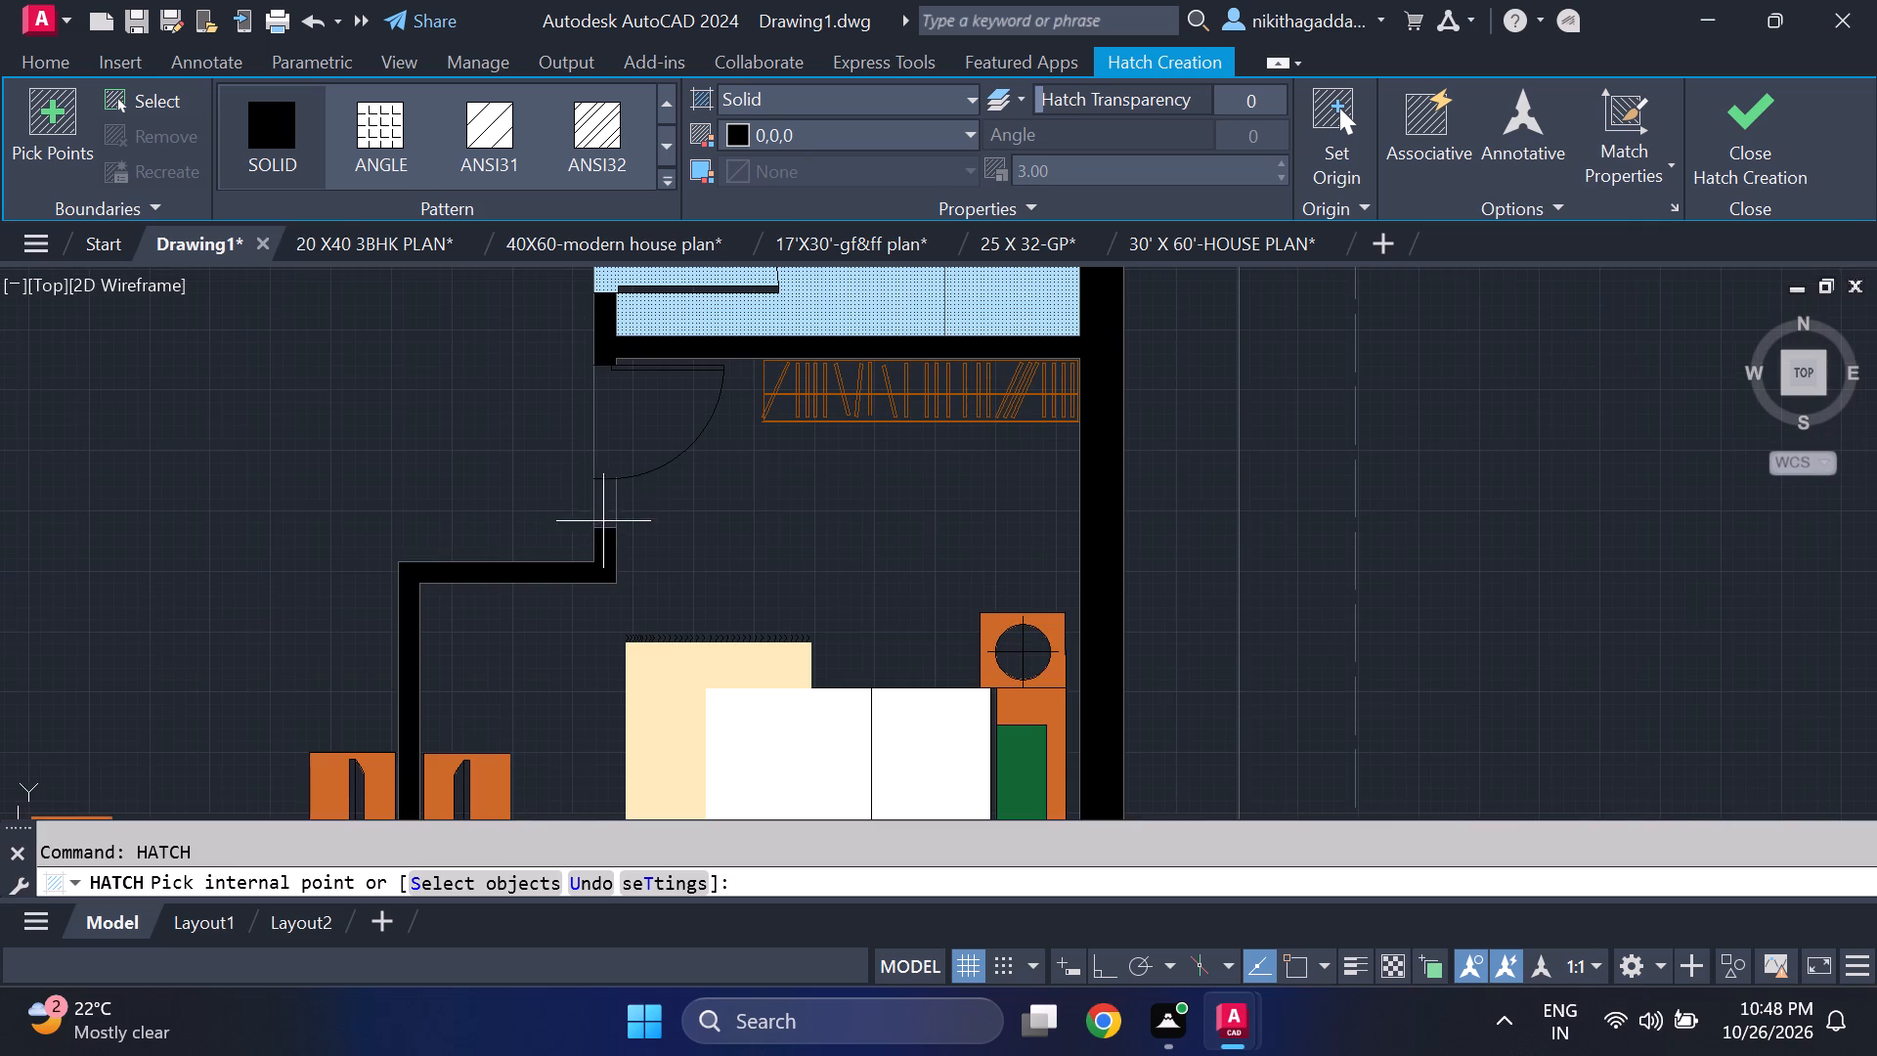
click(603, 502)
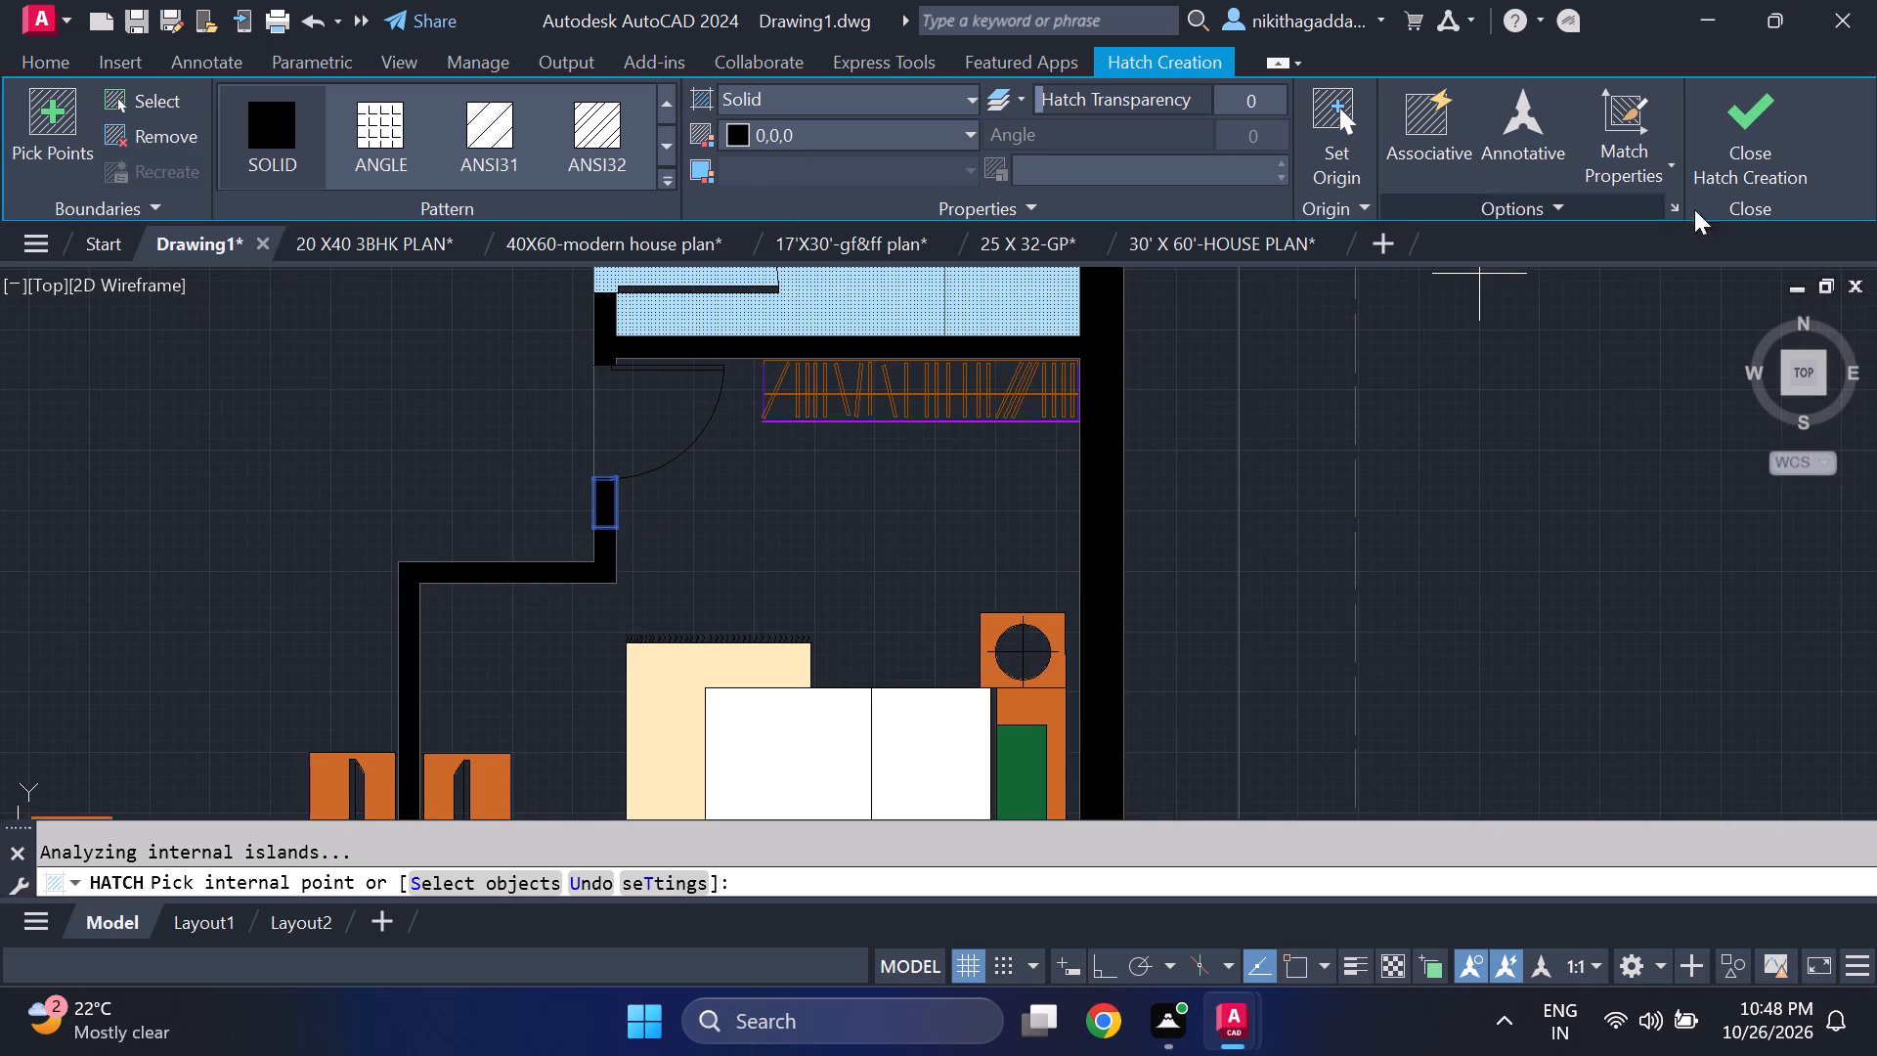
click(1765, 143)
Delete the short line crossing the wall between the new black fill and the existing wall fill.
scroll(582, 559, up, 3)
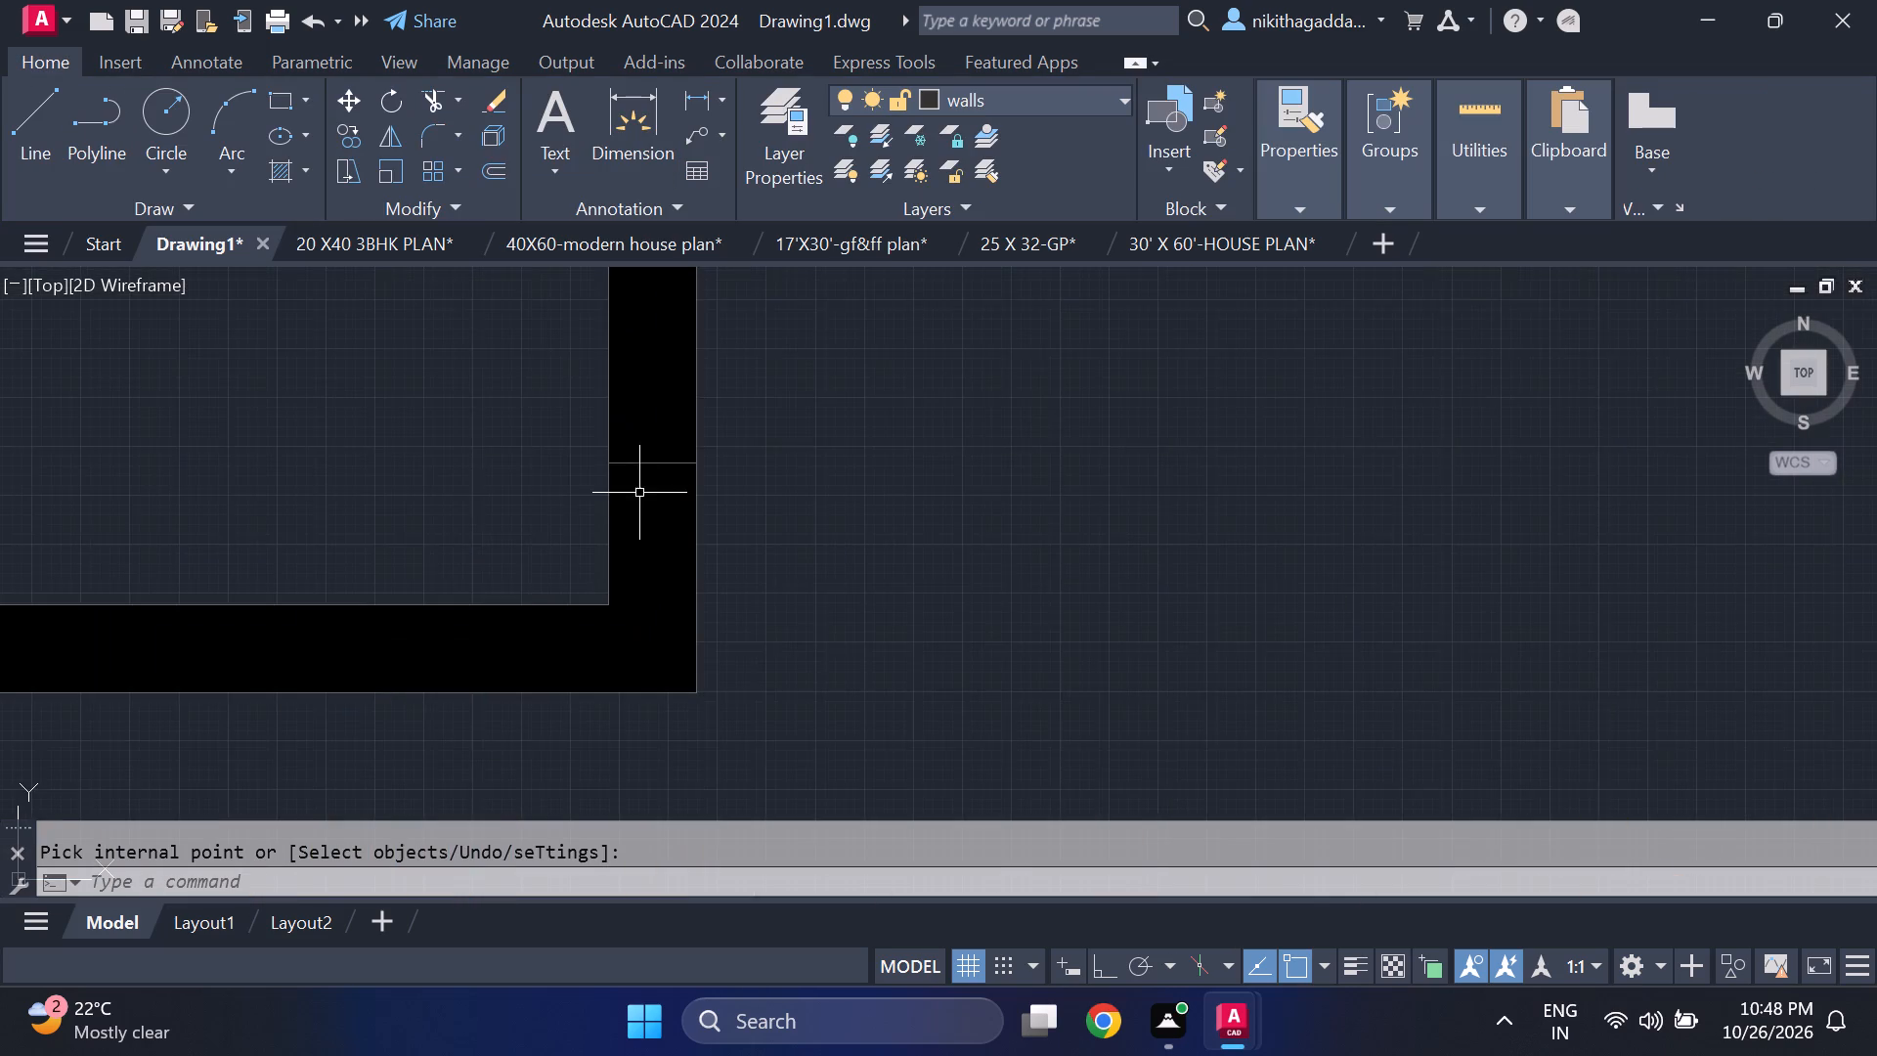
scroll(646, 483, up, 2)
click(657, 435)
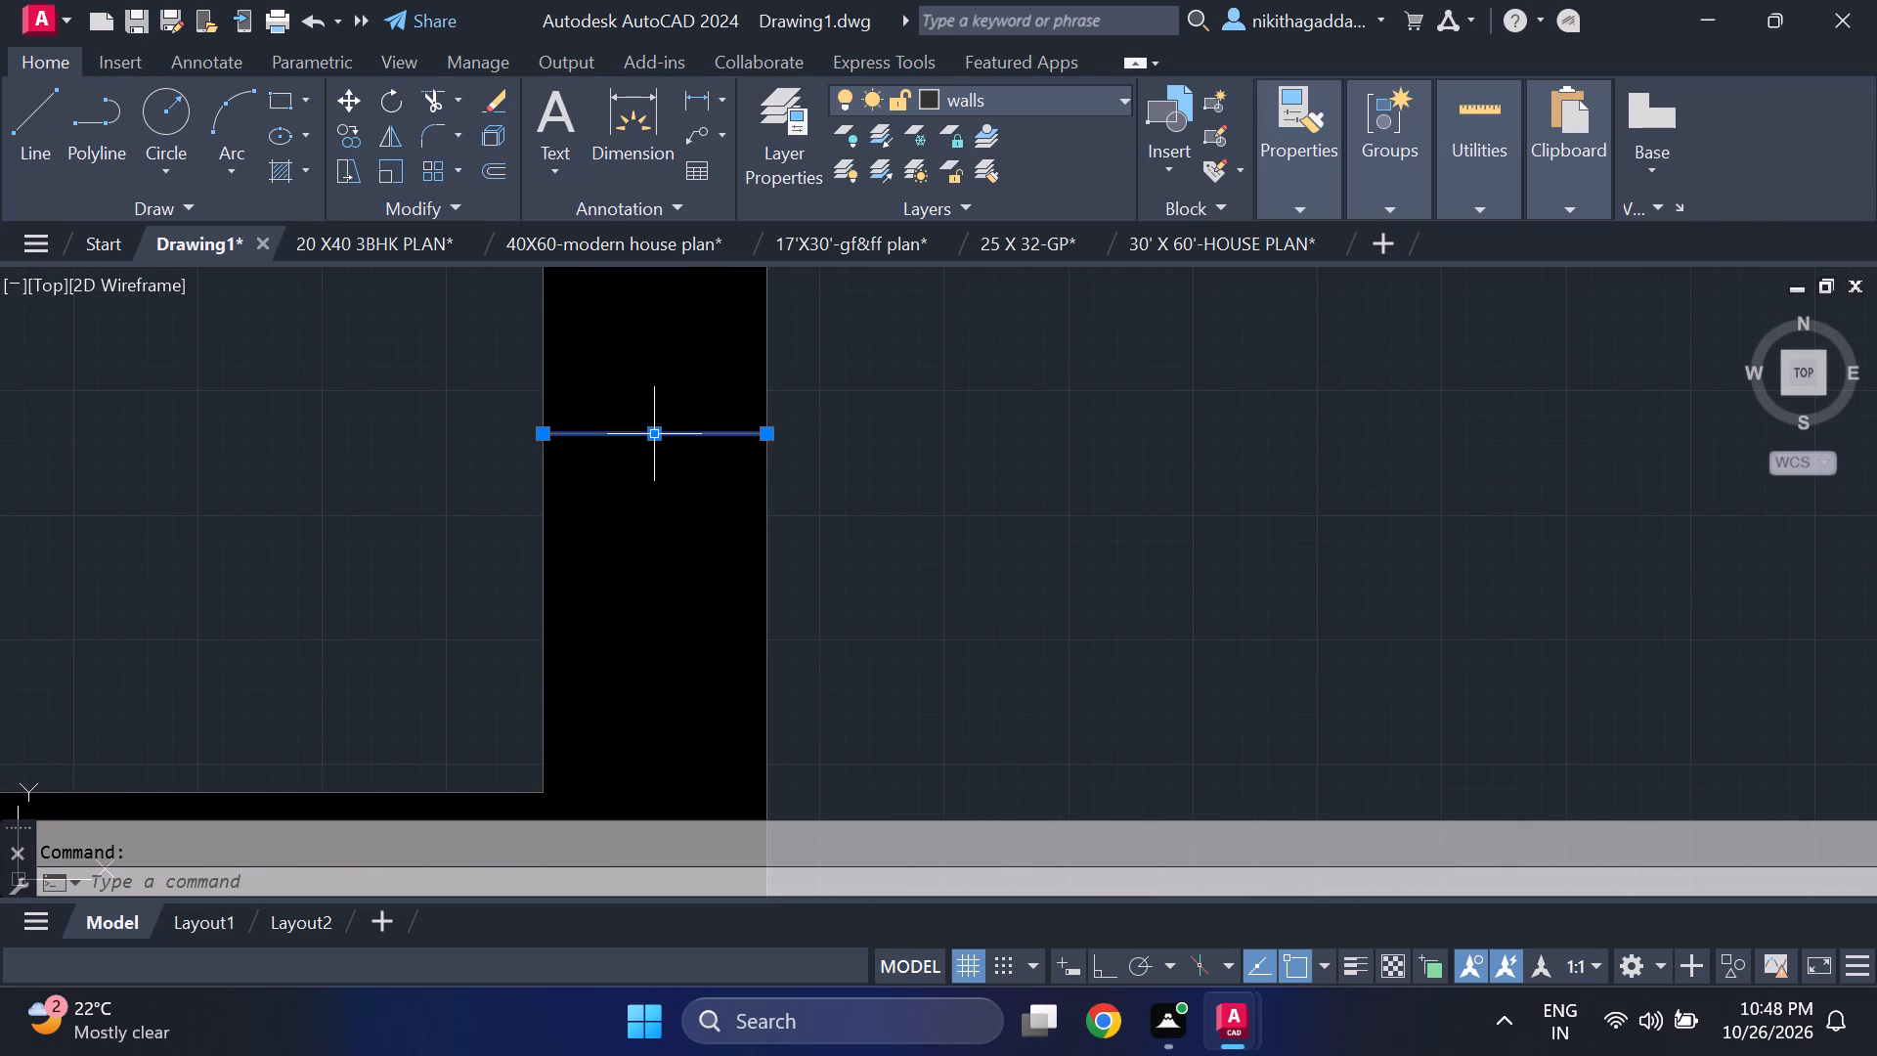
key(Delete)
Copy the upper toilet of the loose fixtures by its base midpoint into the empty space between the sinks and the left bathroom's outer wall.
scroll(722, 525, down, 5)
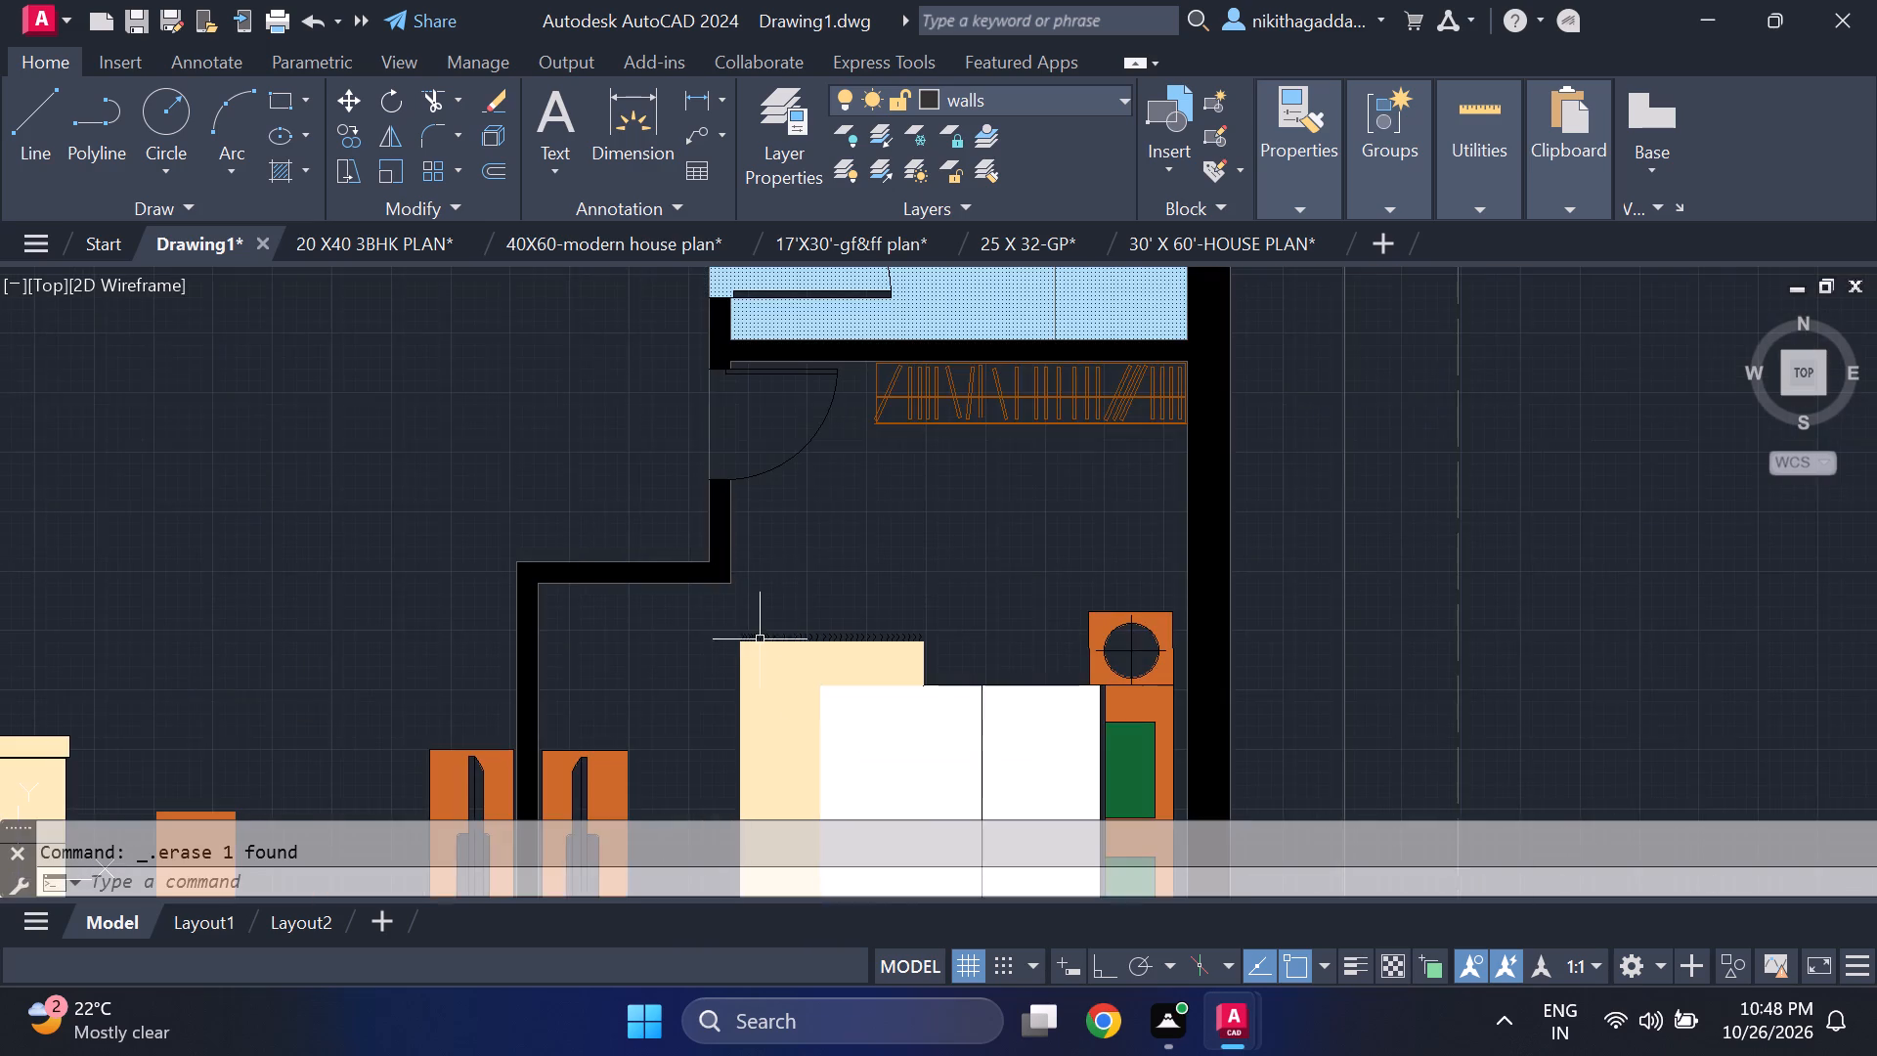
scroll(796, 571, down, 2)
middle_drag(877, 543, 834, 558)
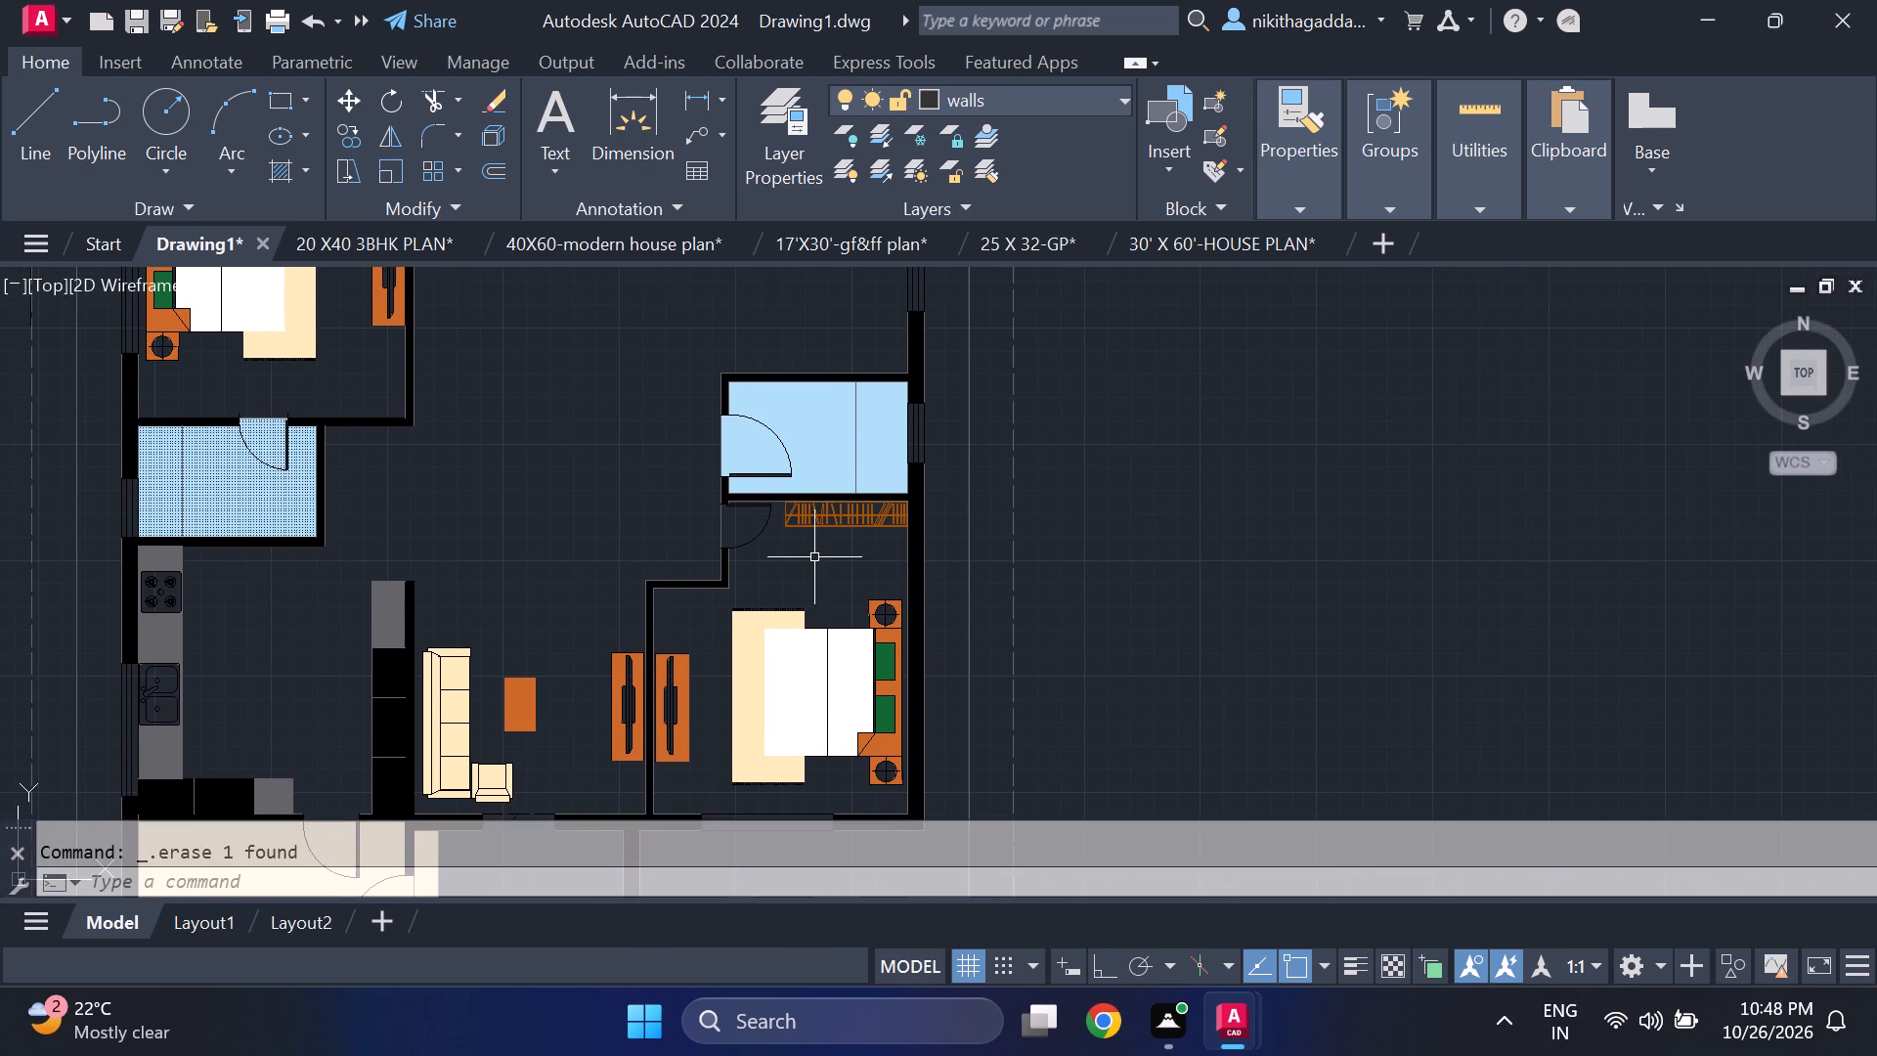
middle_drag(755, 612, 763, 553)
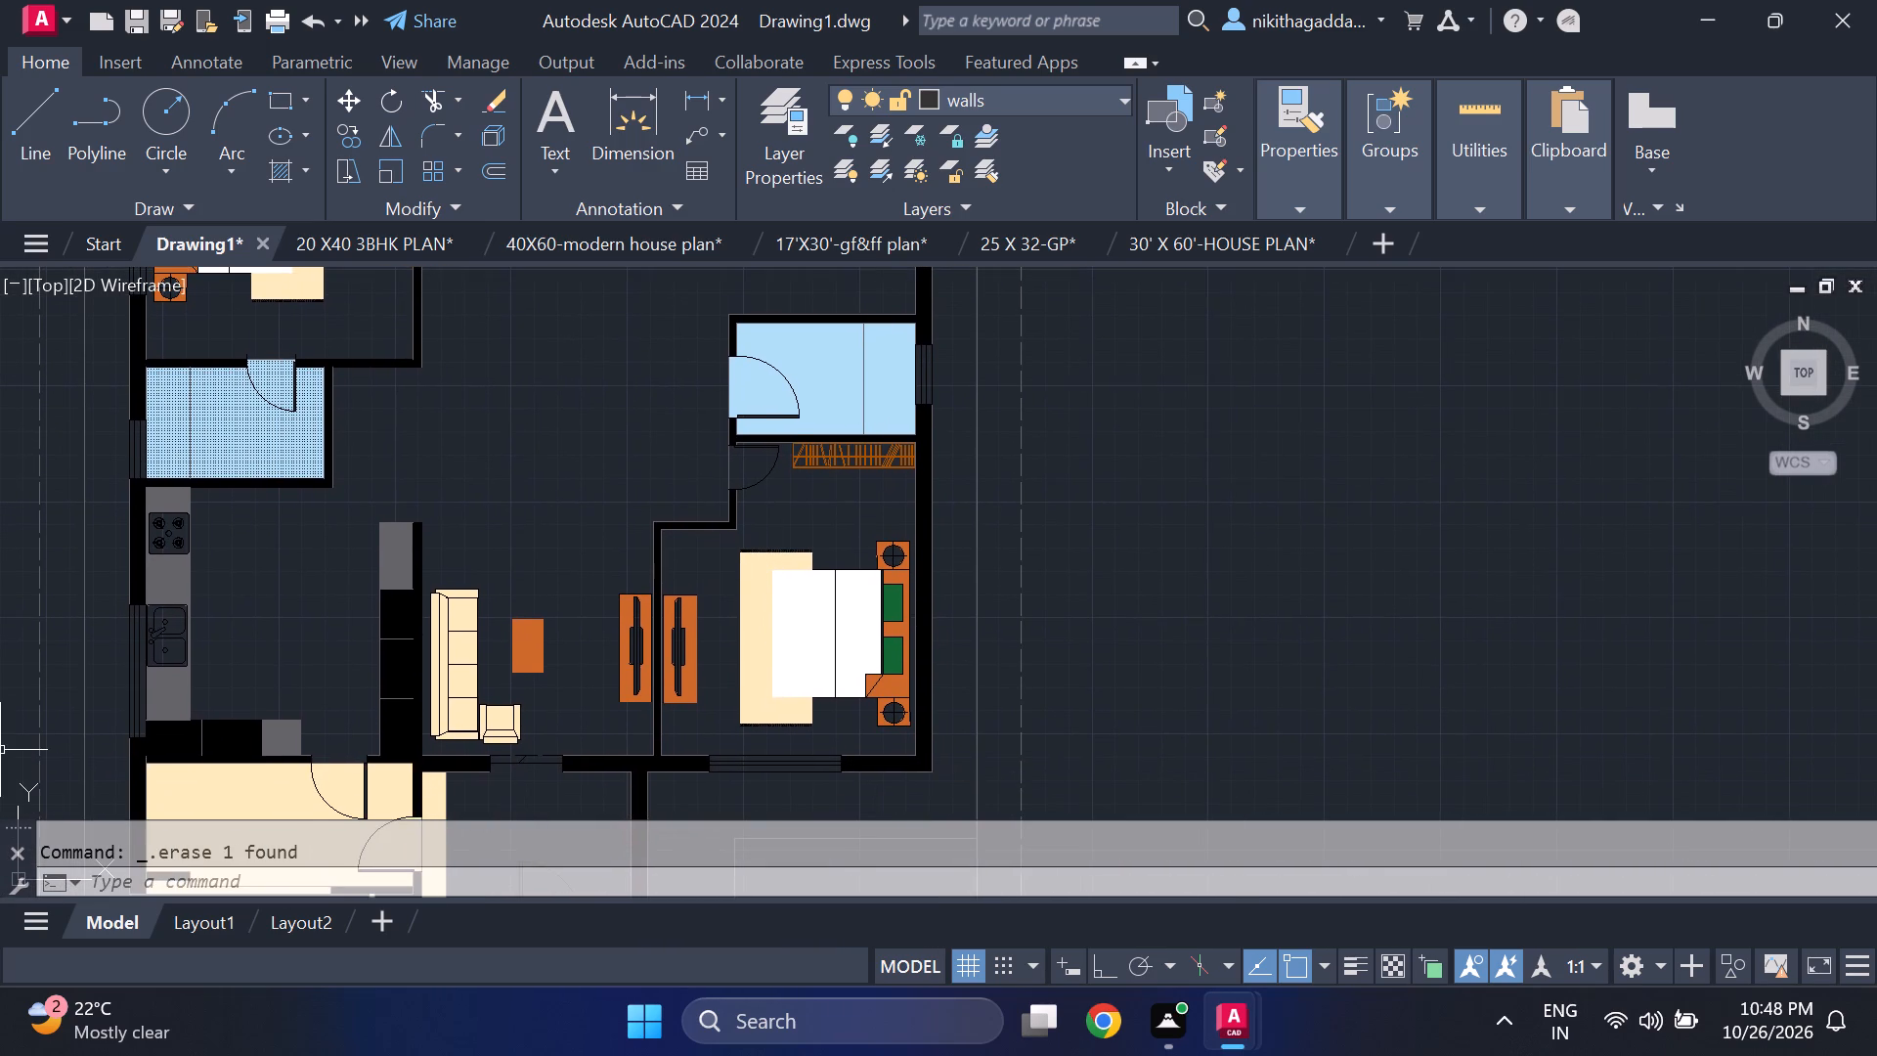
middle_drag(446, 609, 686, 633)
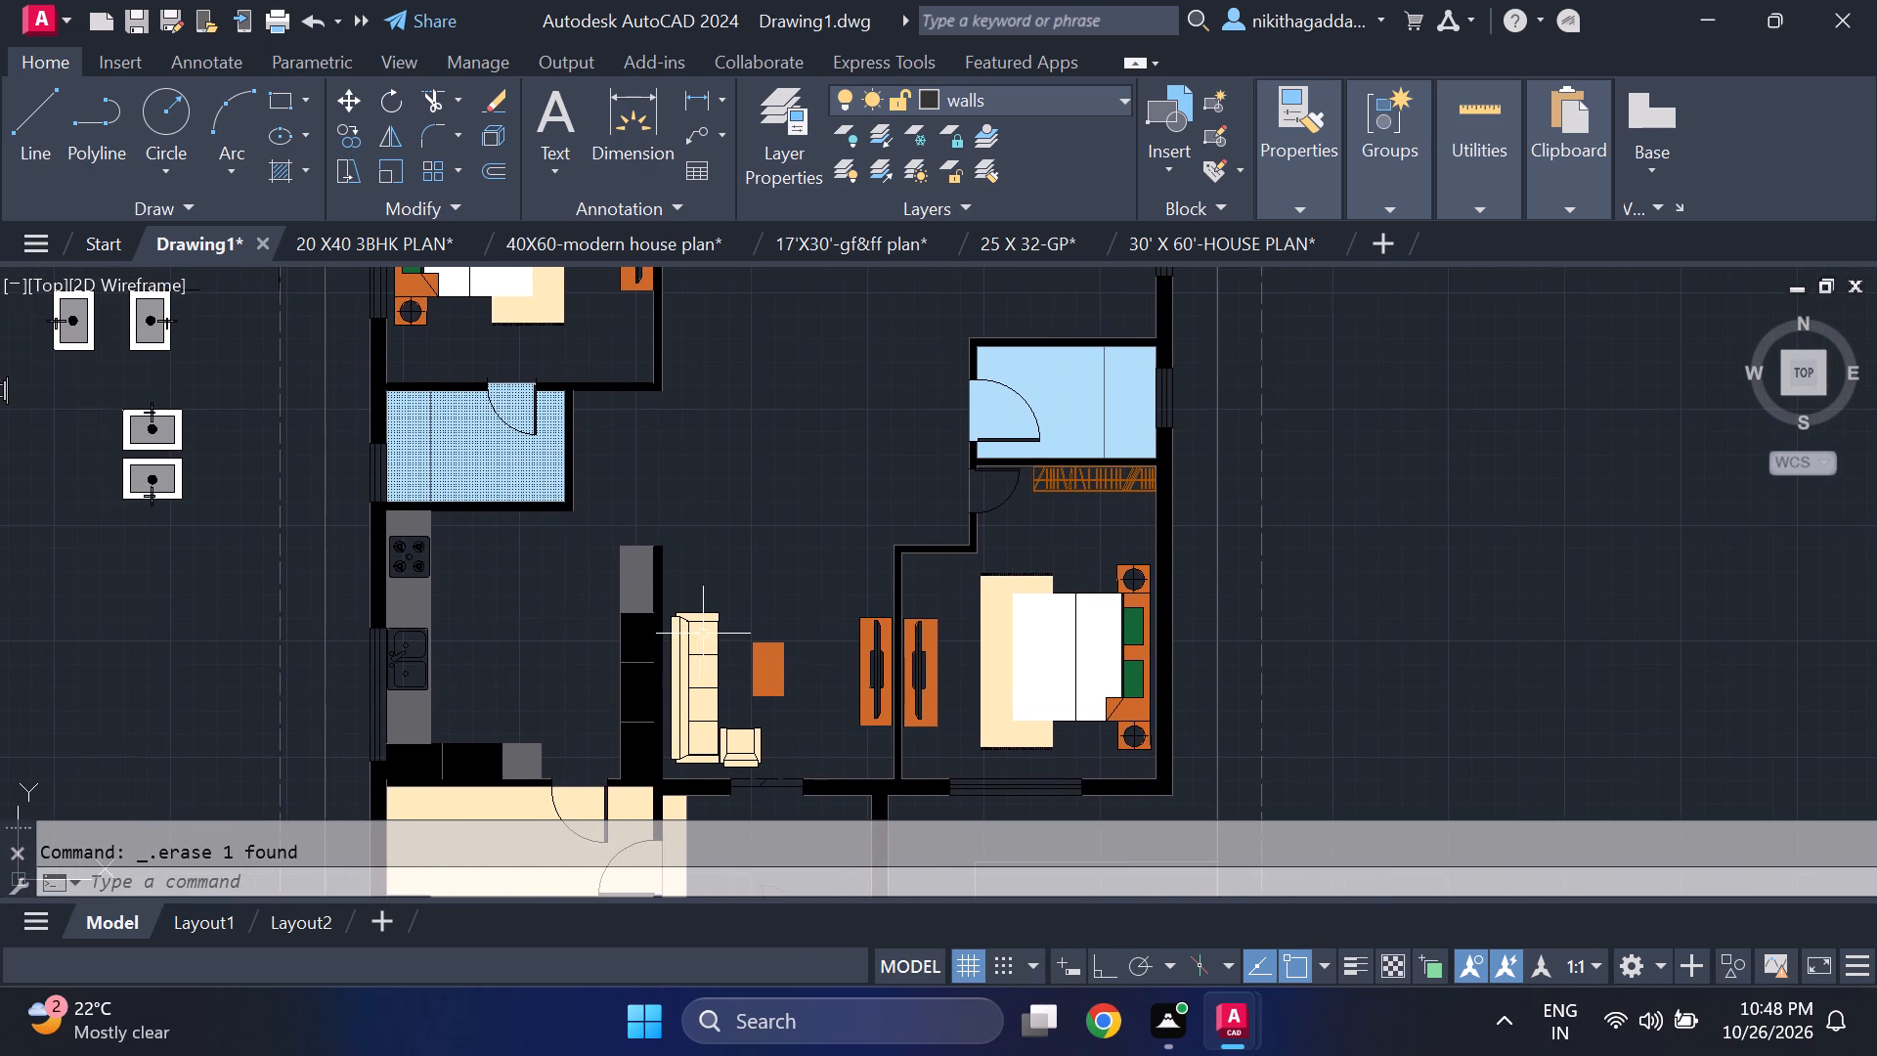
scroll(475, 632, down, 2)
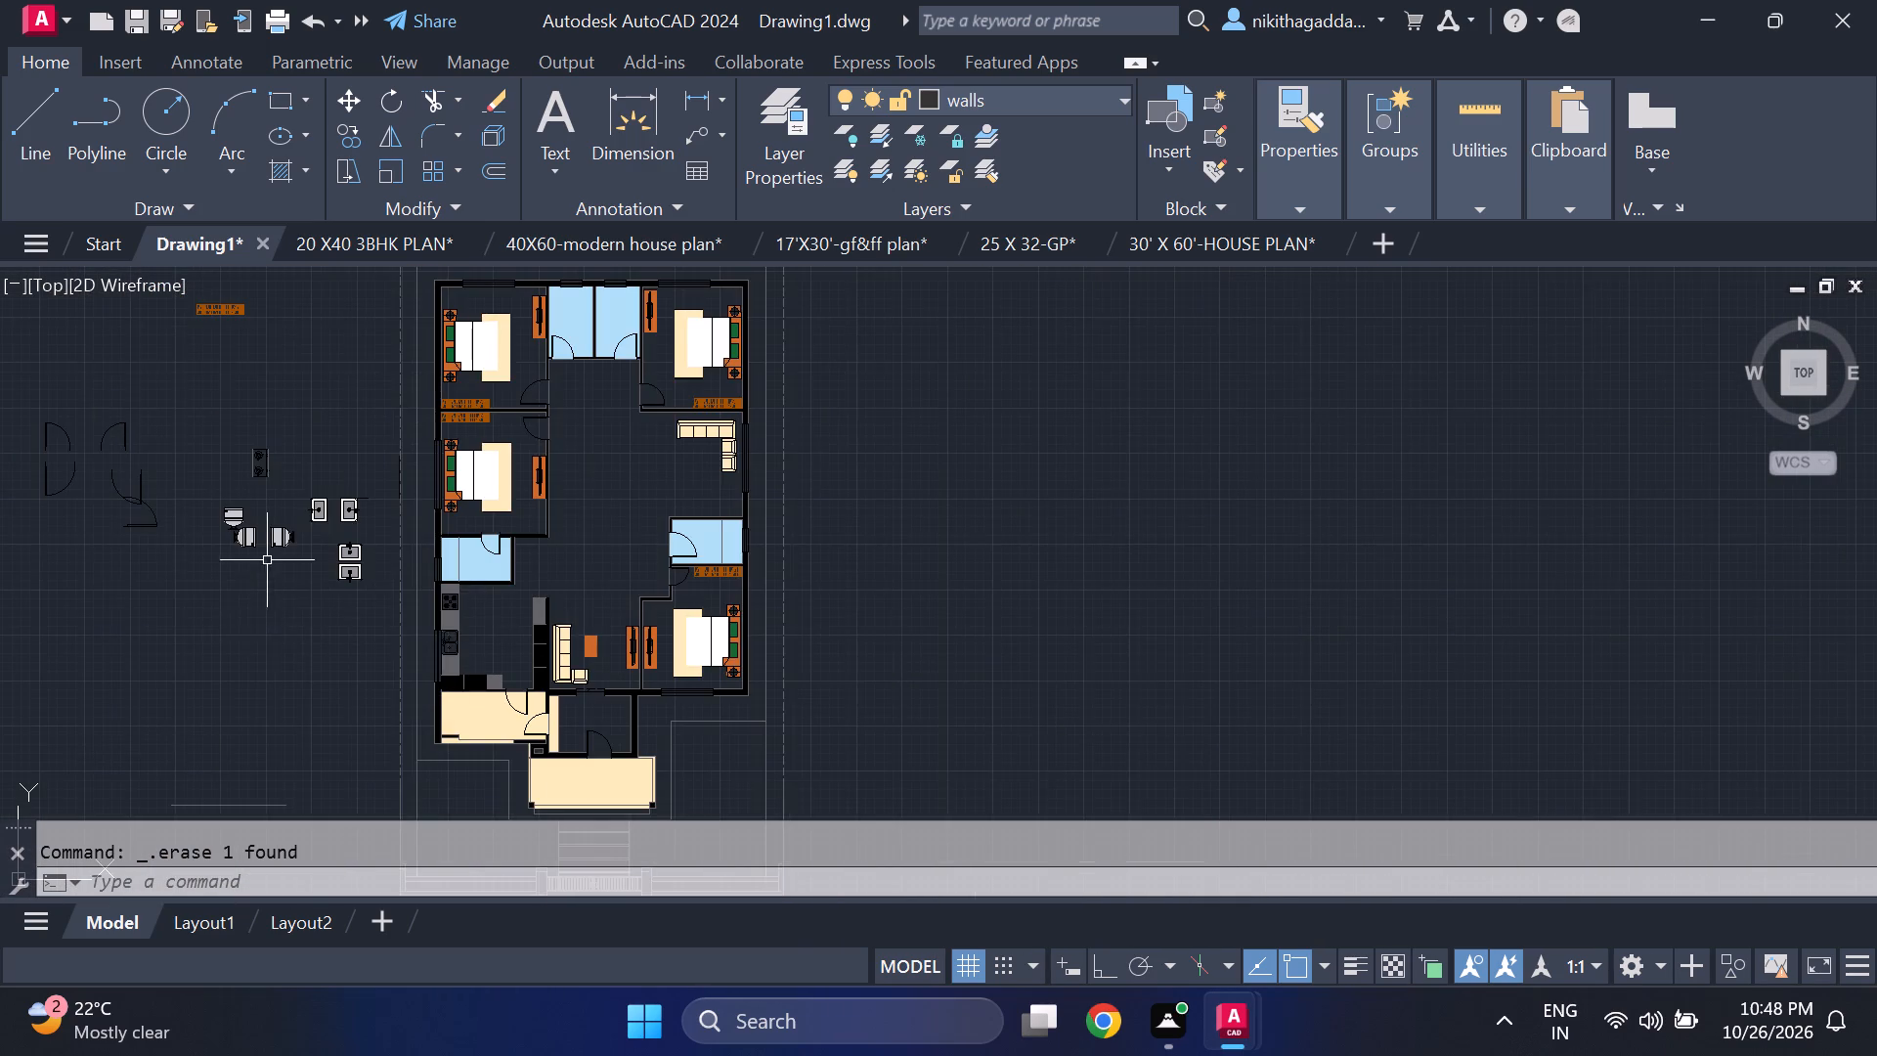
scroll(262, 555, up, 2)
middle_drag(239, 574, 372, 702)
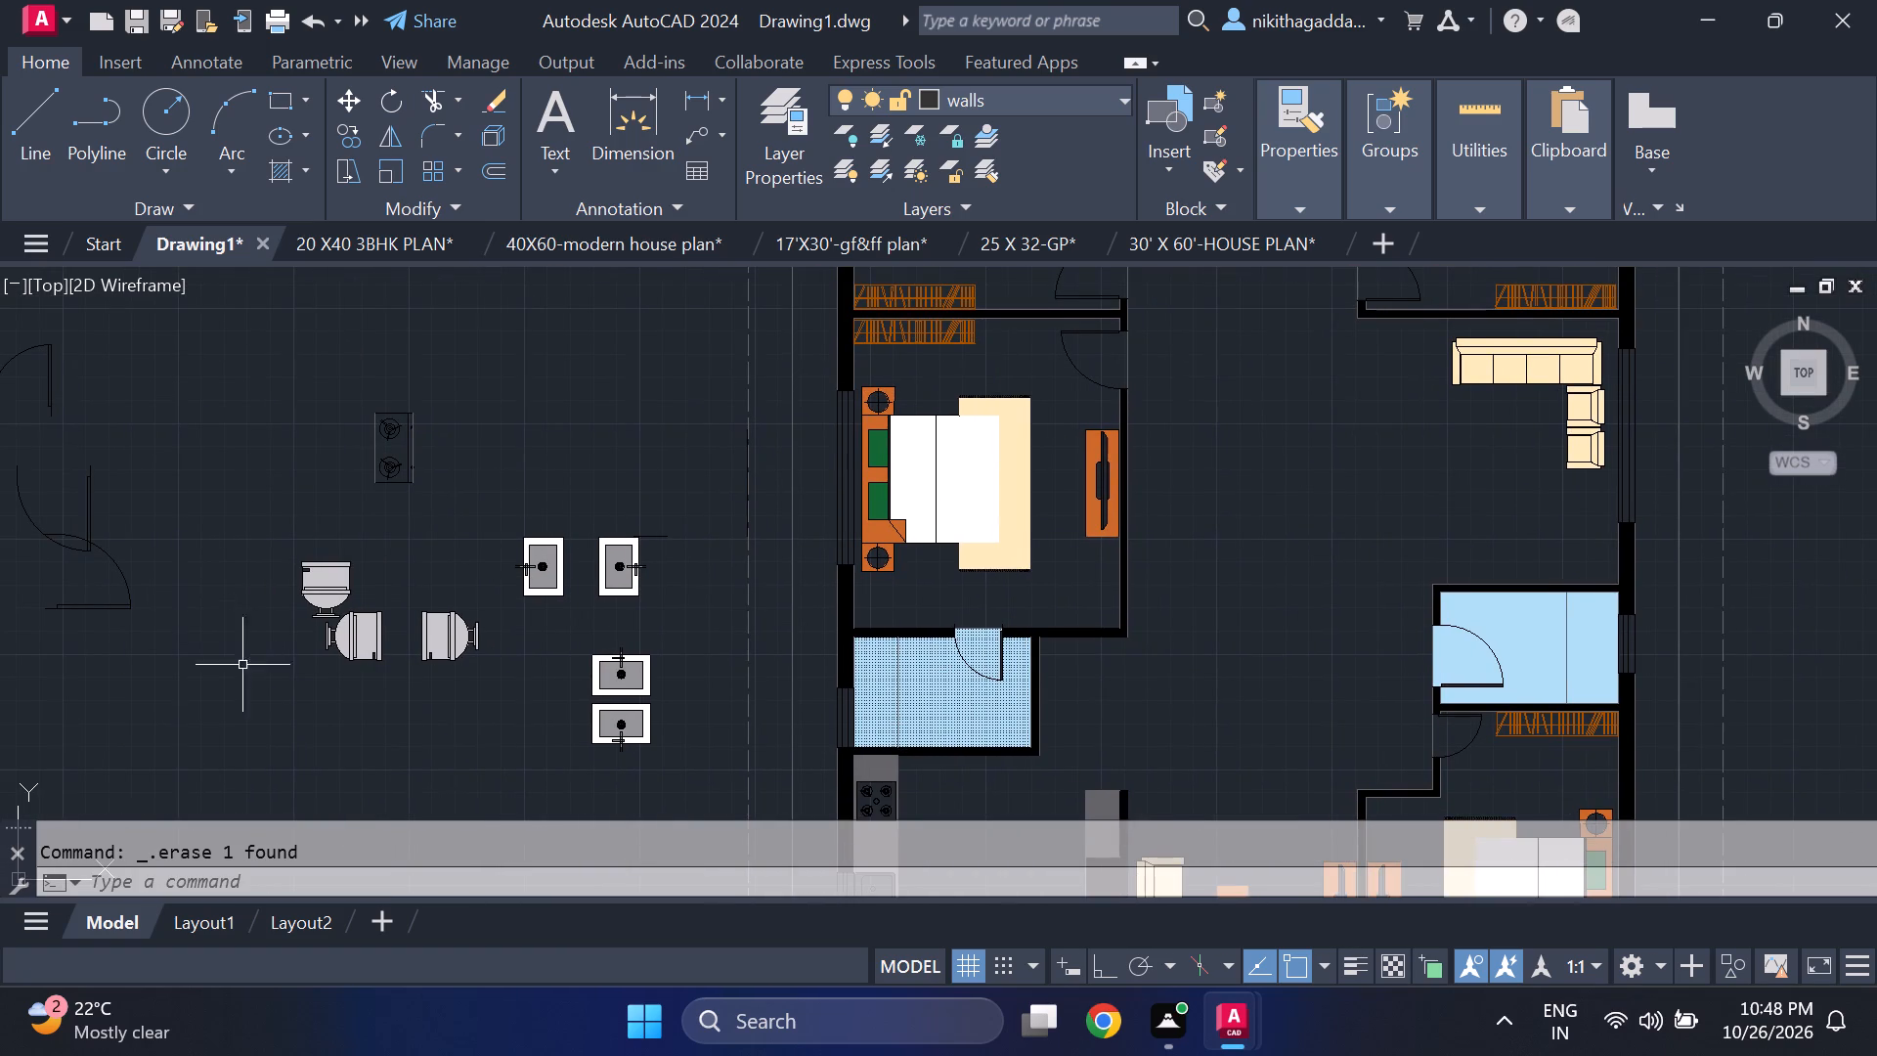
middle_drag(284, 696, 432, 756)
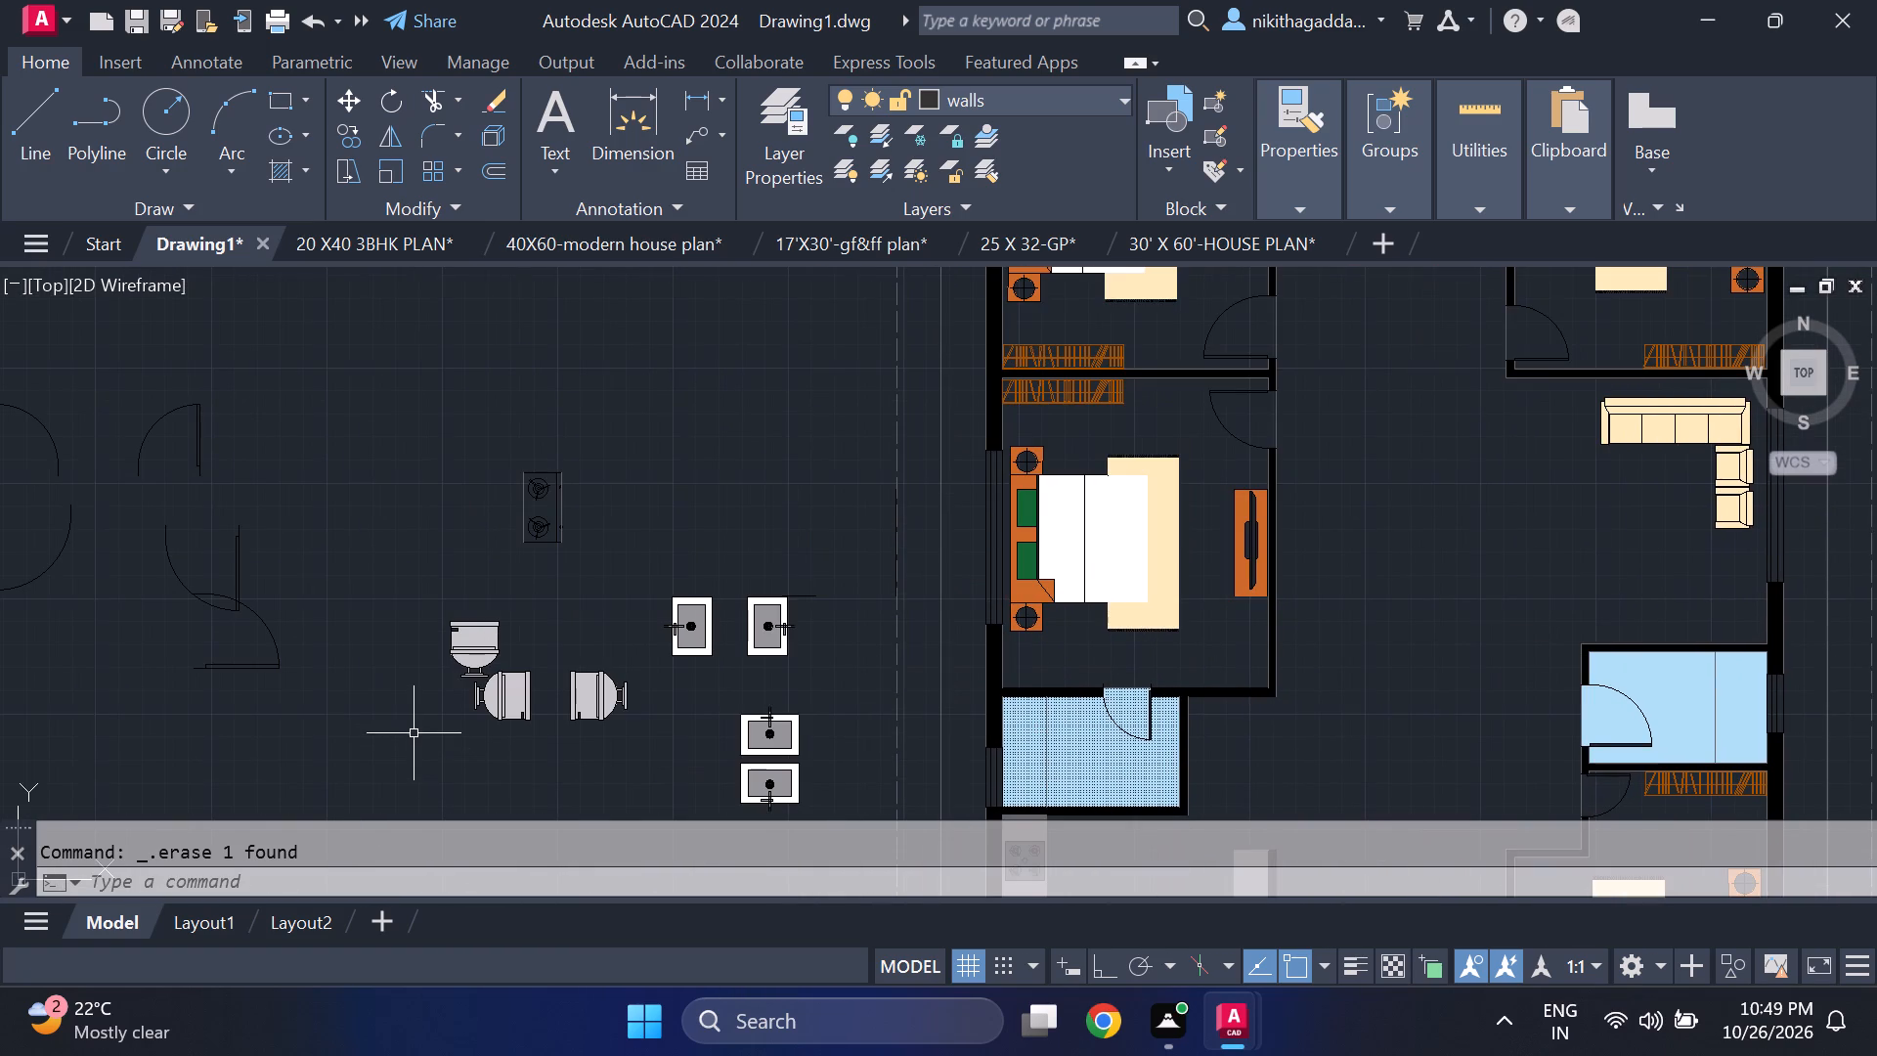
scroll(435, 704, up, 3)
drag(725, 408, 717, 408)
click(444, 486)
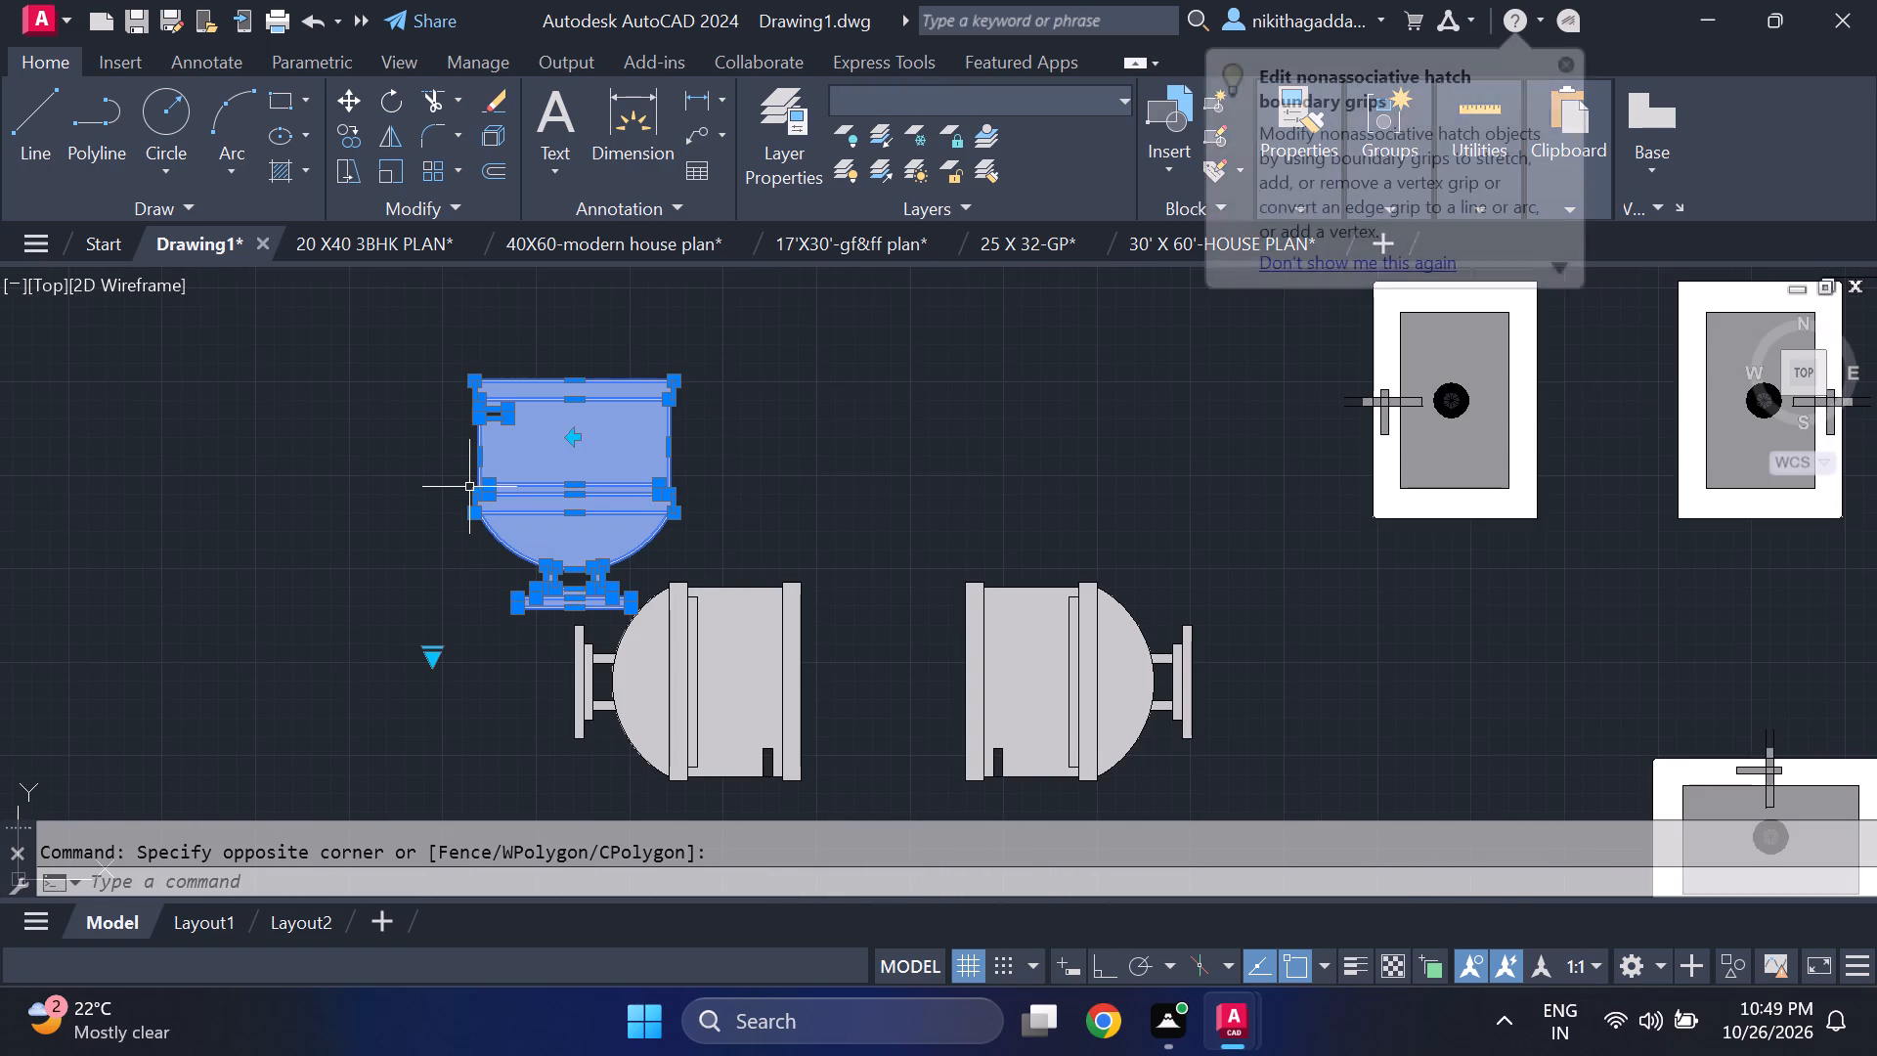
key(m)
key(BackSpace)
text(co)
key(Return)
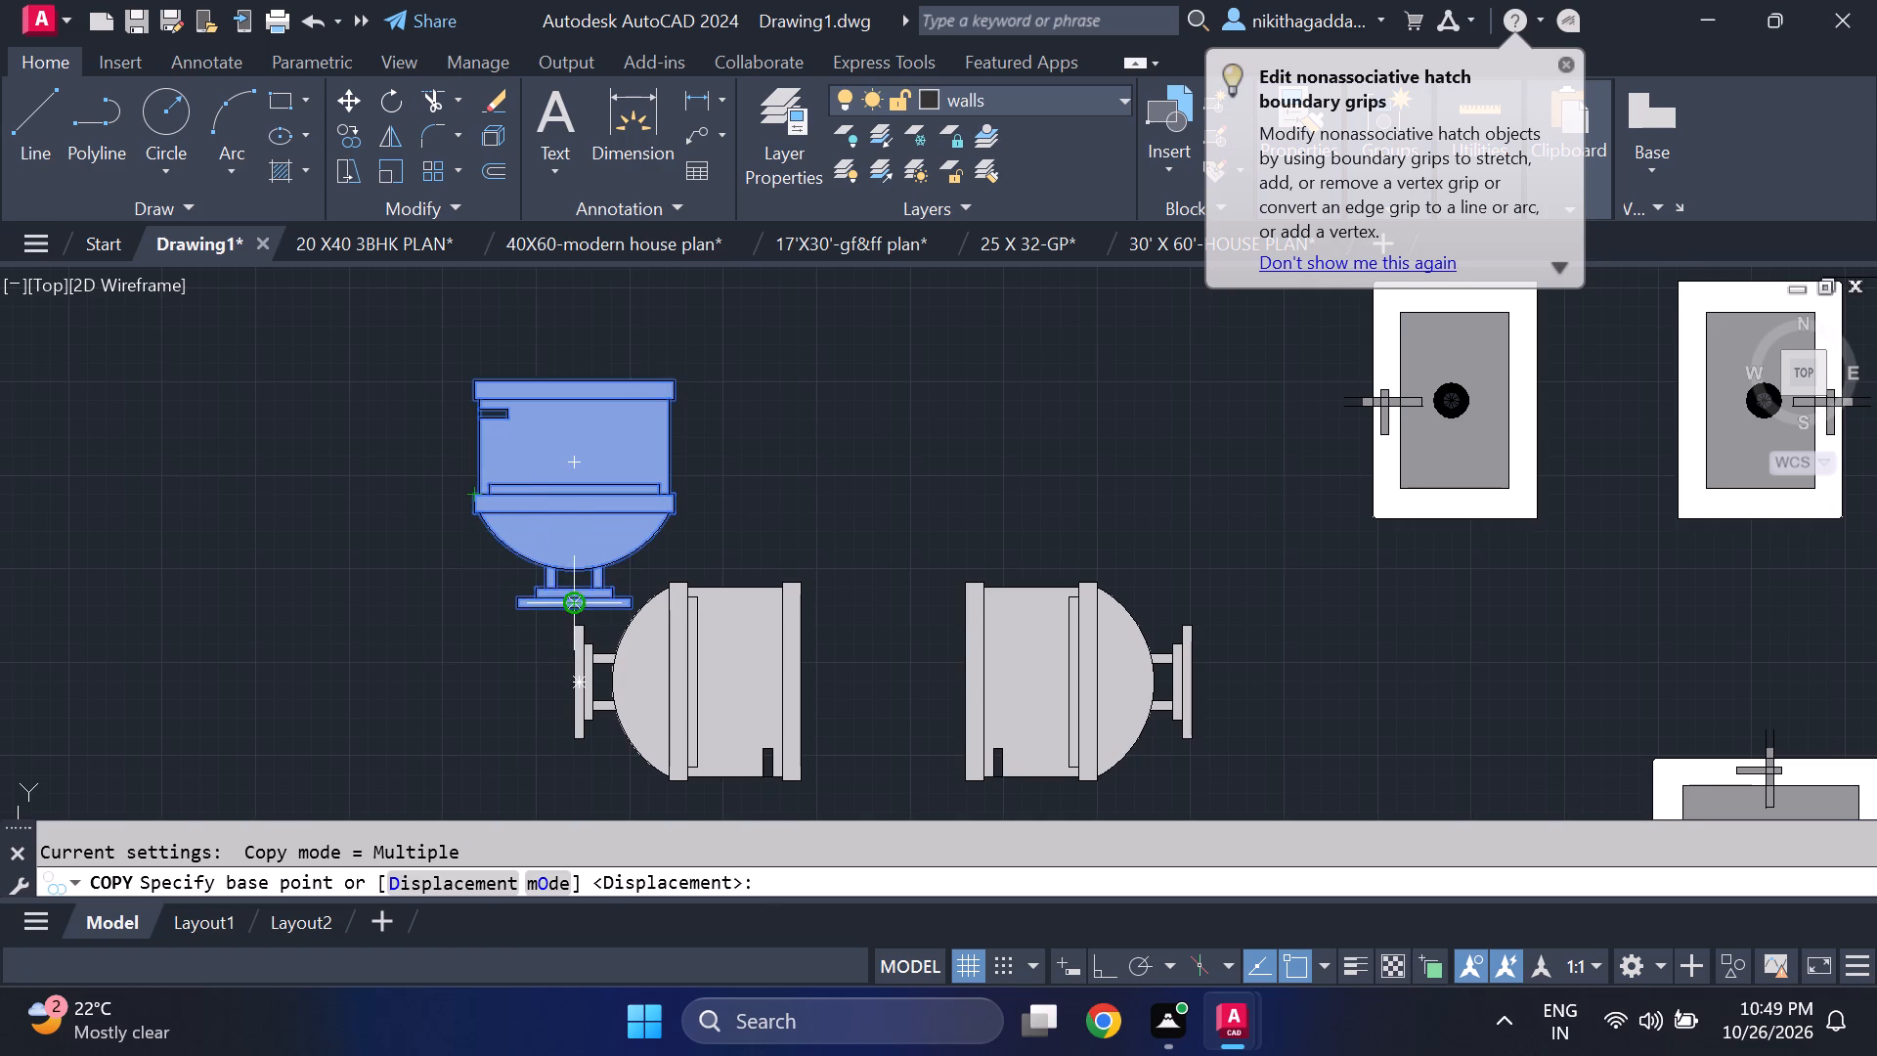
click(576, 599)
scroll(975, 571, down, 5)
middle_drag(1161, 679, 906, 616)
scroll(918, 569, up, 2)
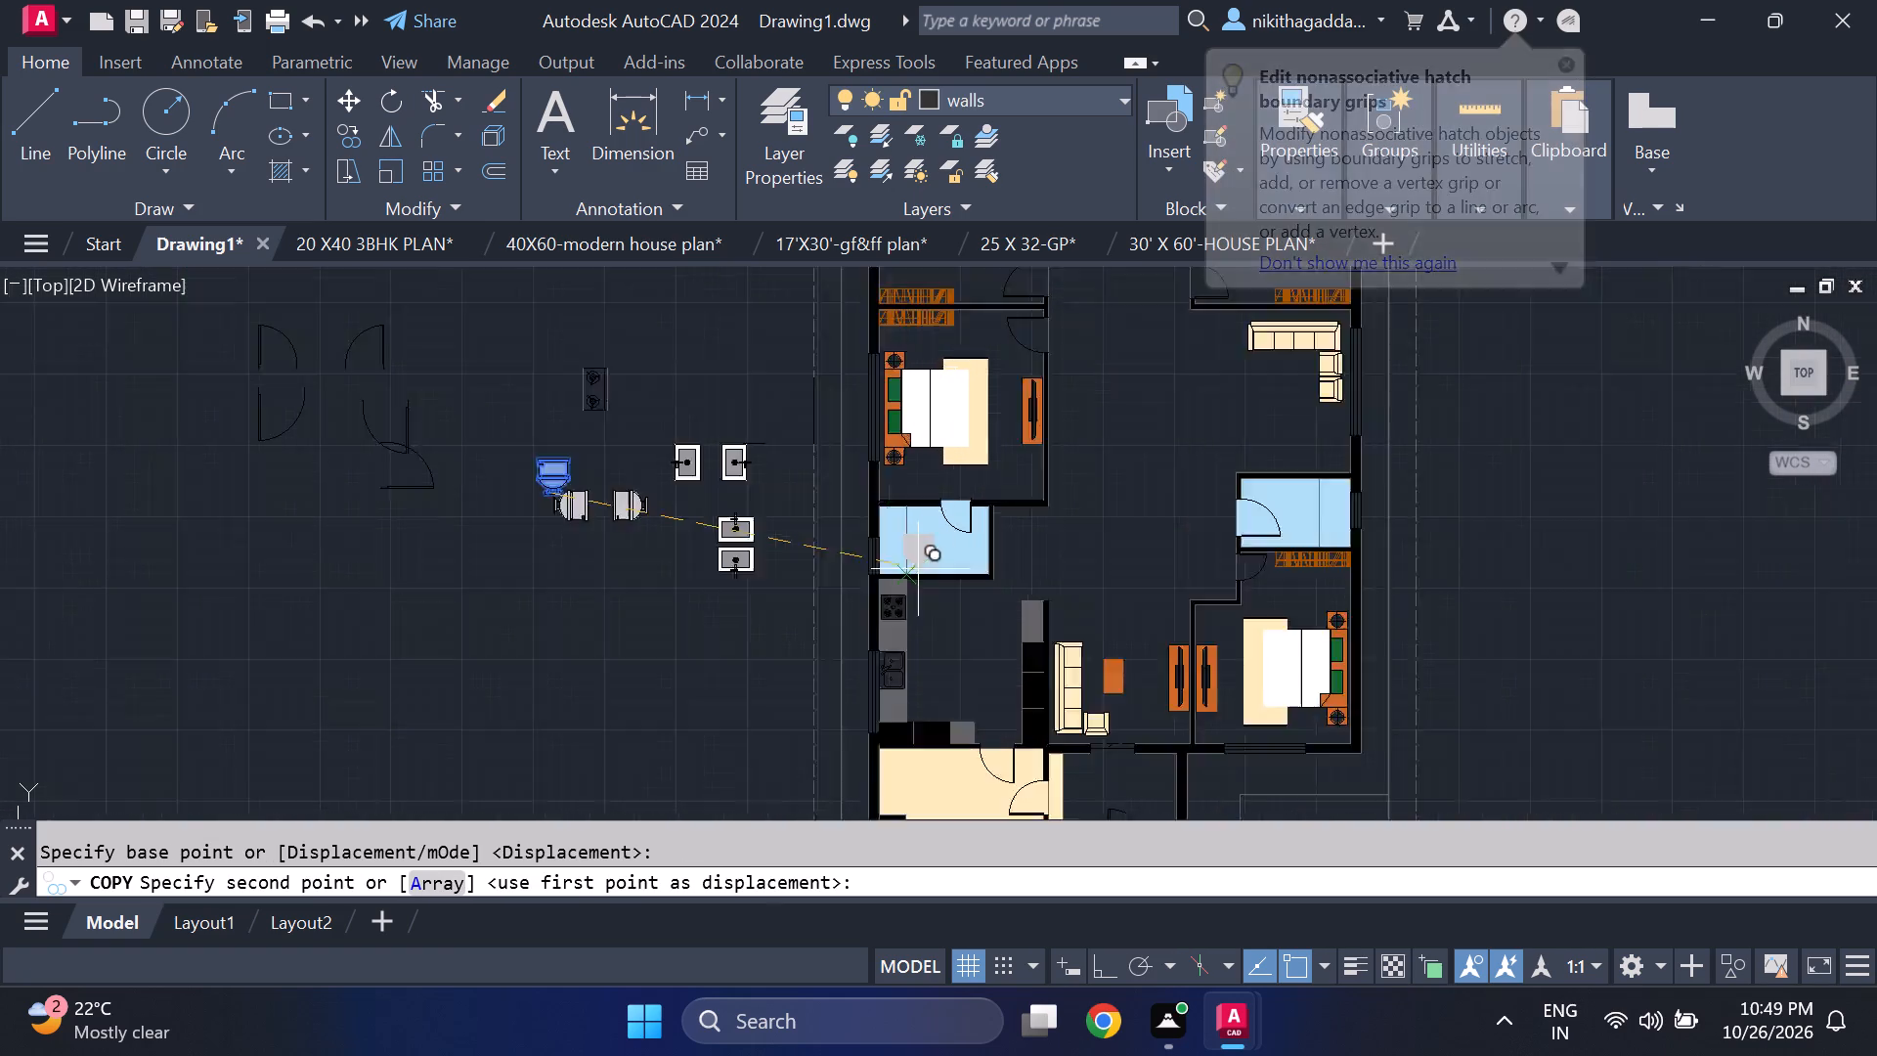
scroll(918, 569, up, 2)
scroll(836, 581, up, 2)
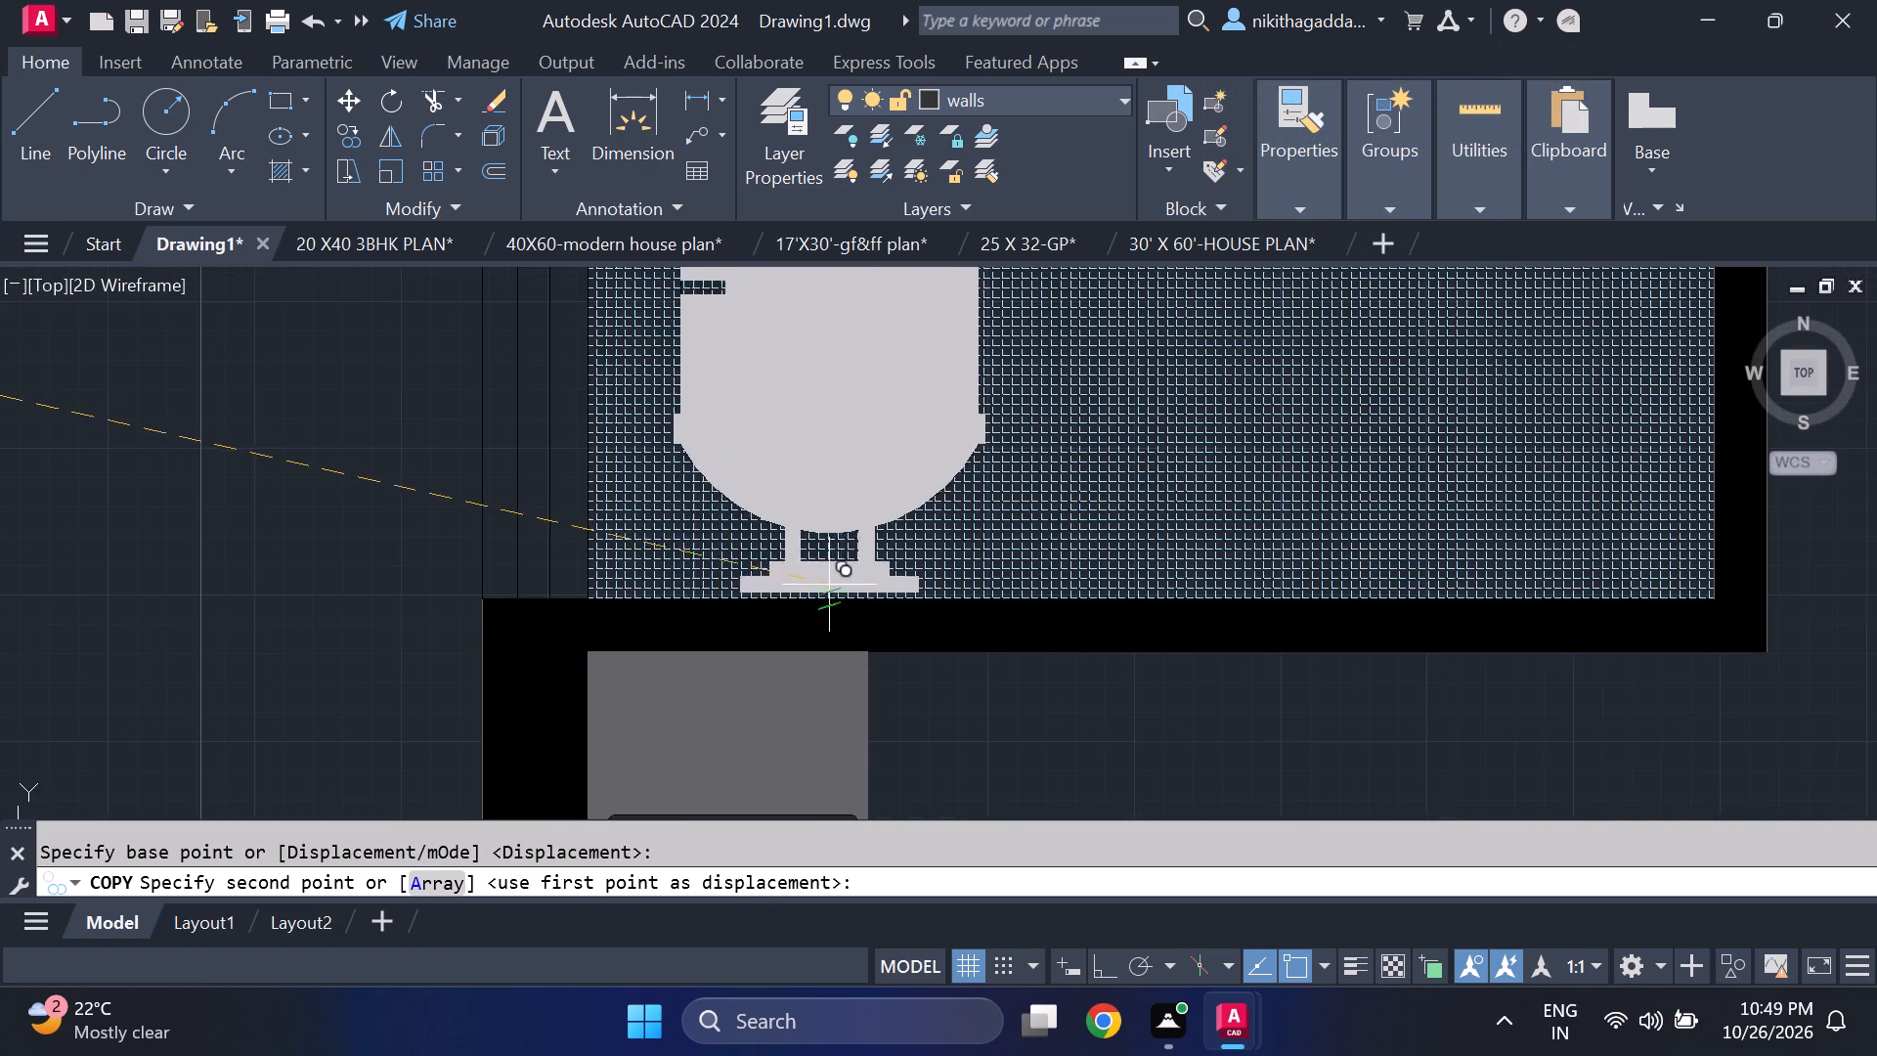
scroll(715, 591, down, 3)
scroll(712, 597, up, 3)
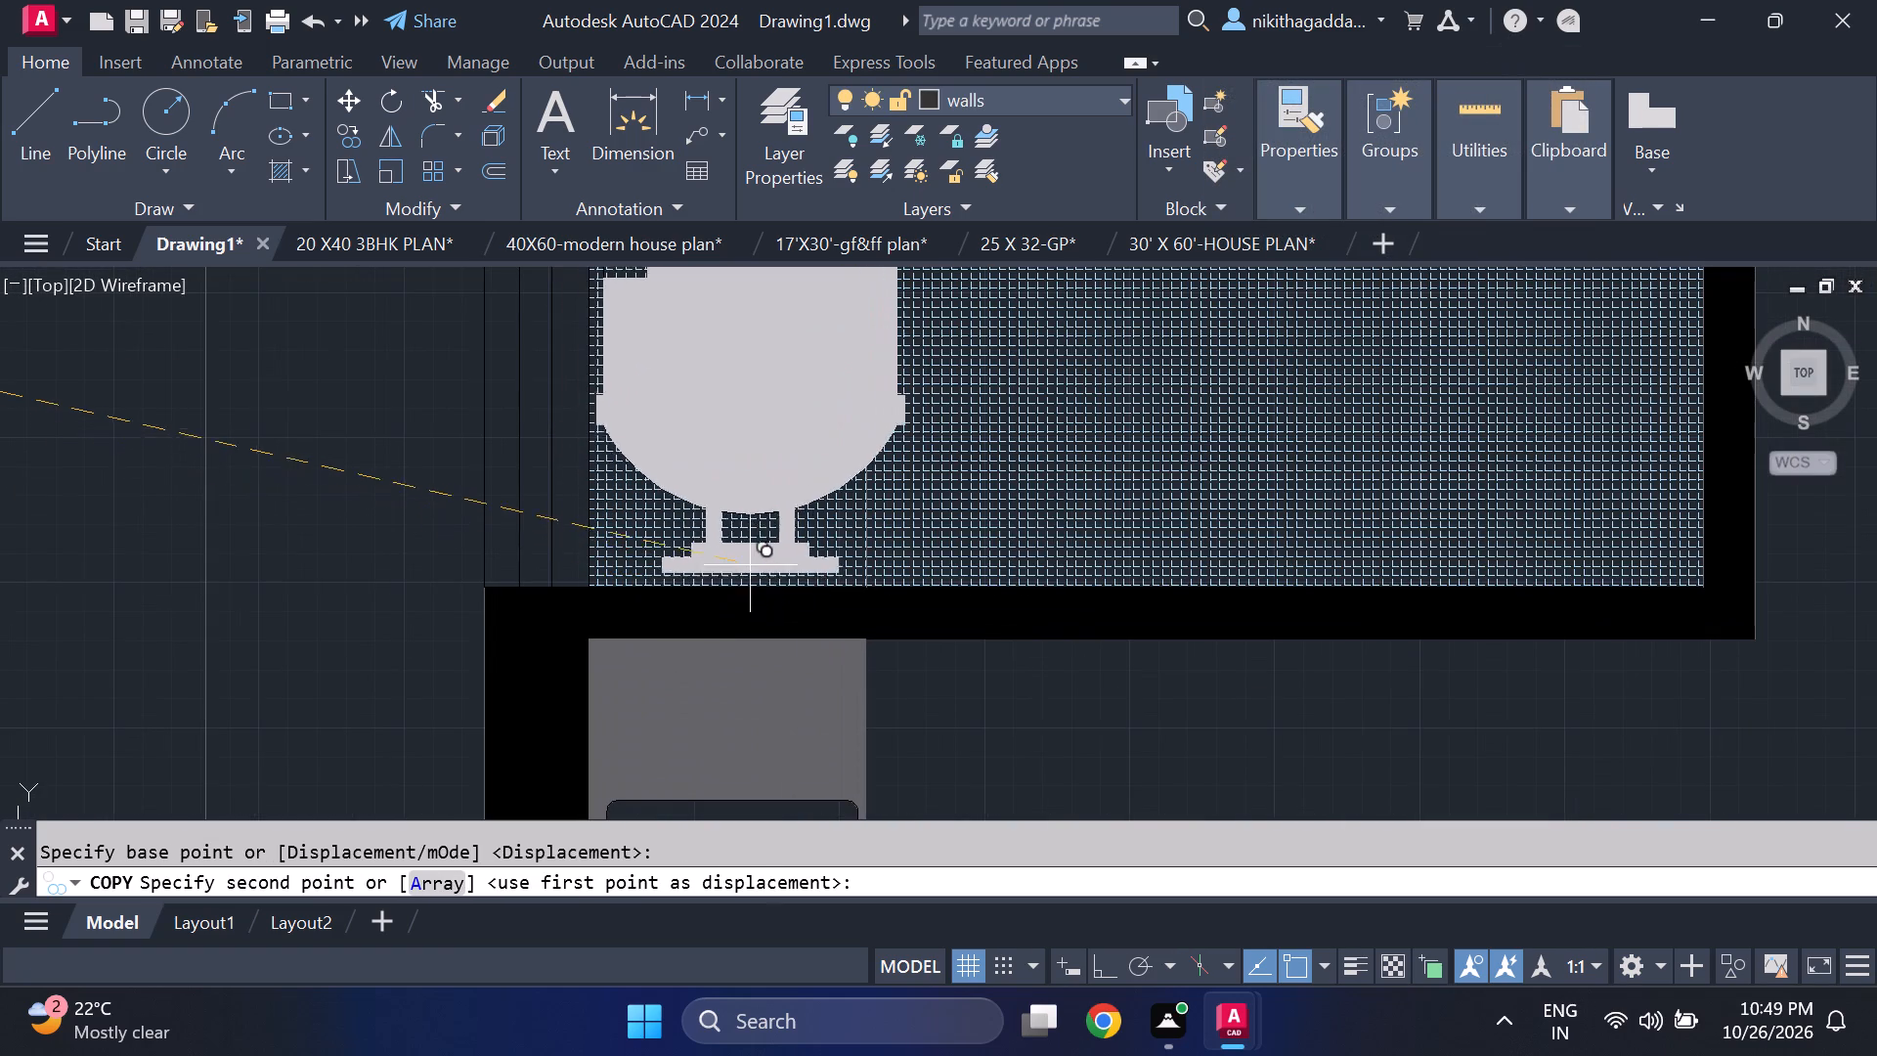
scroll(754, 562, down, 3)
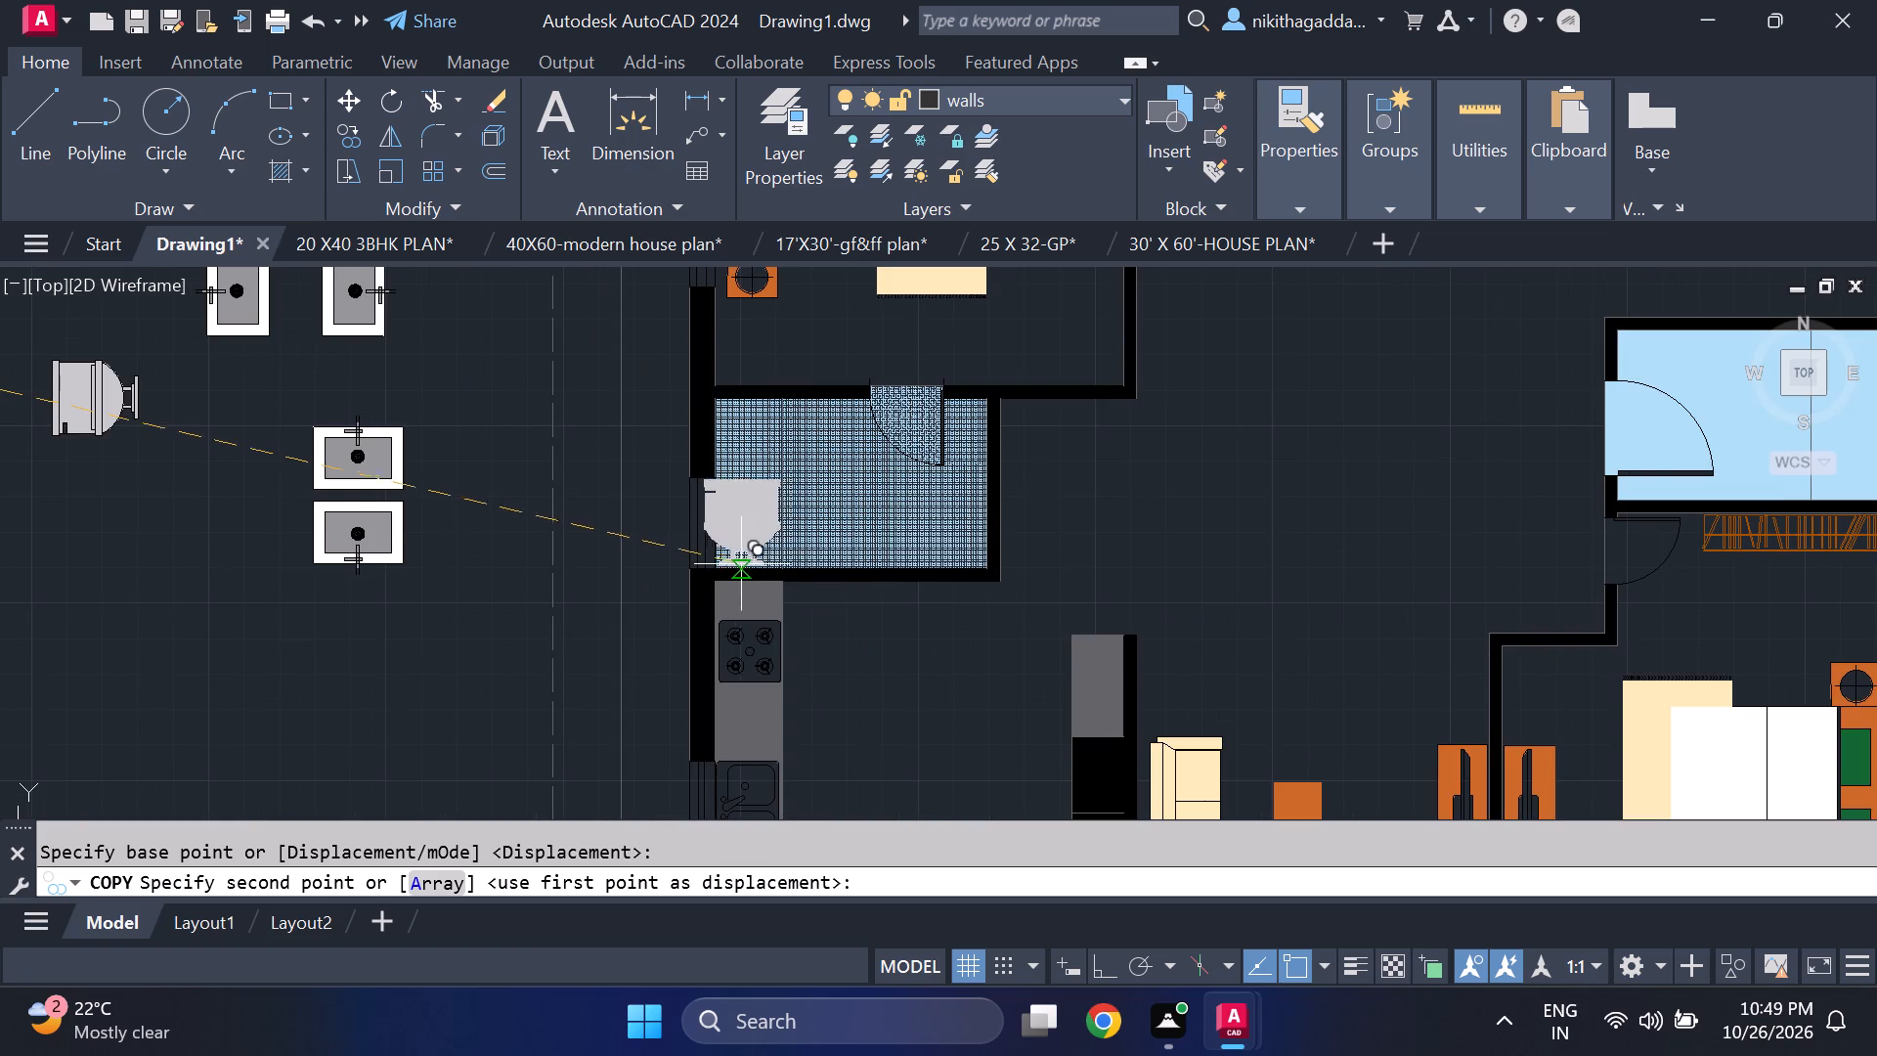
click(475, 617)
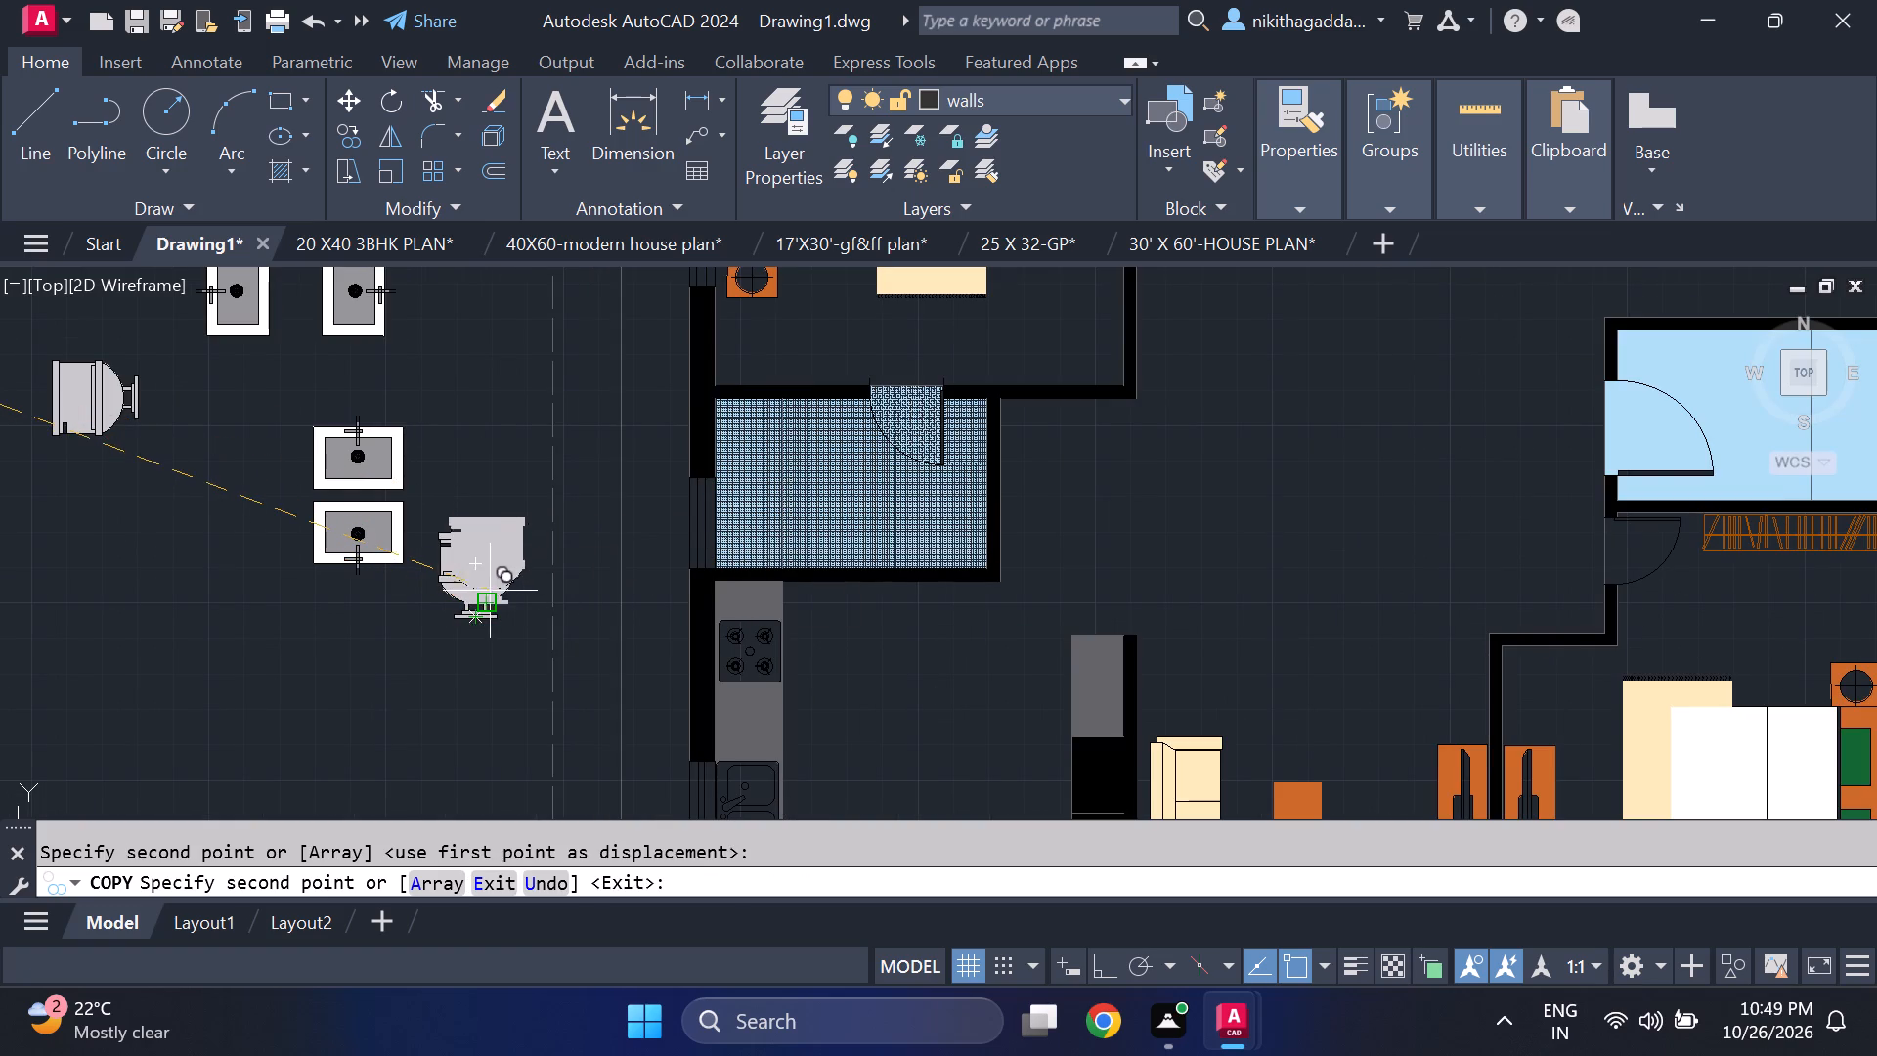
key(Escape)
Scale the toilet copy beside the sinks slightly smaller about its centre, together with its fill.
drag(490, 514, 493, 523)
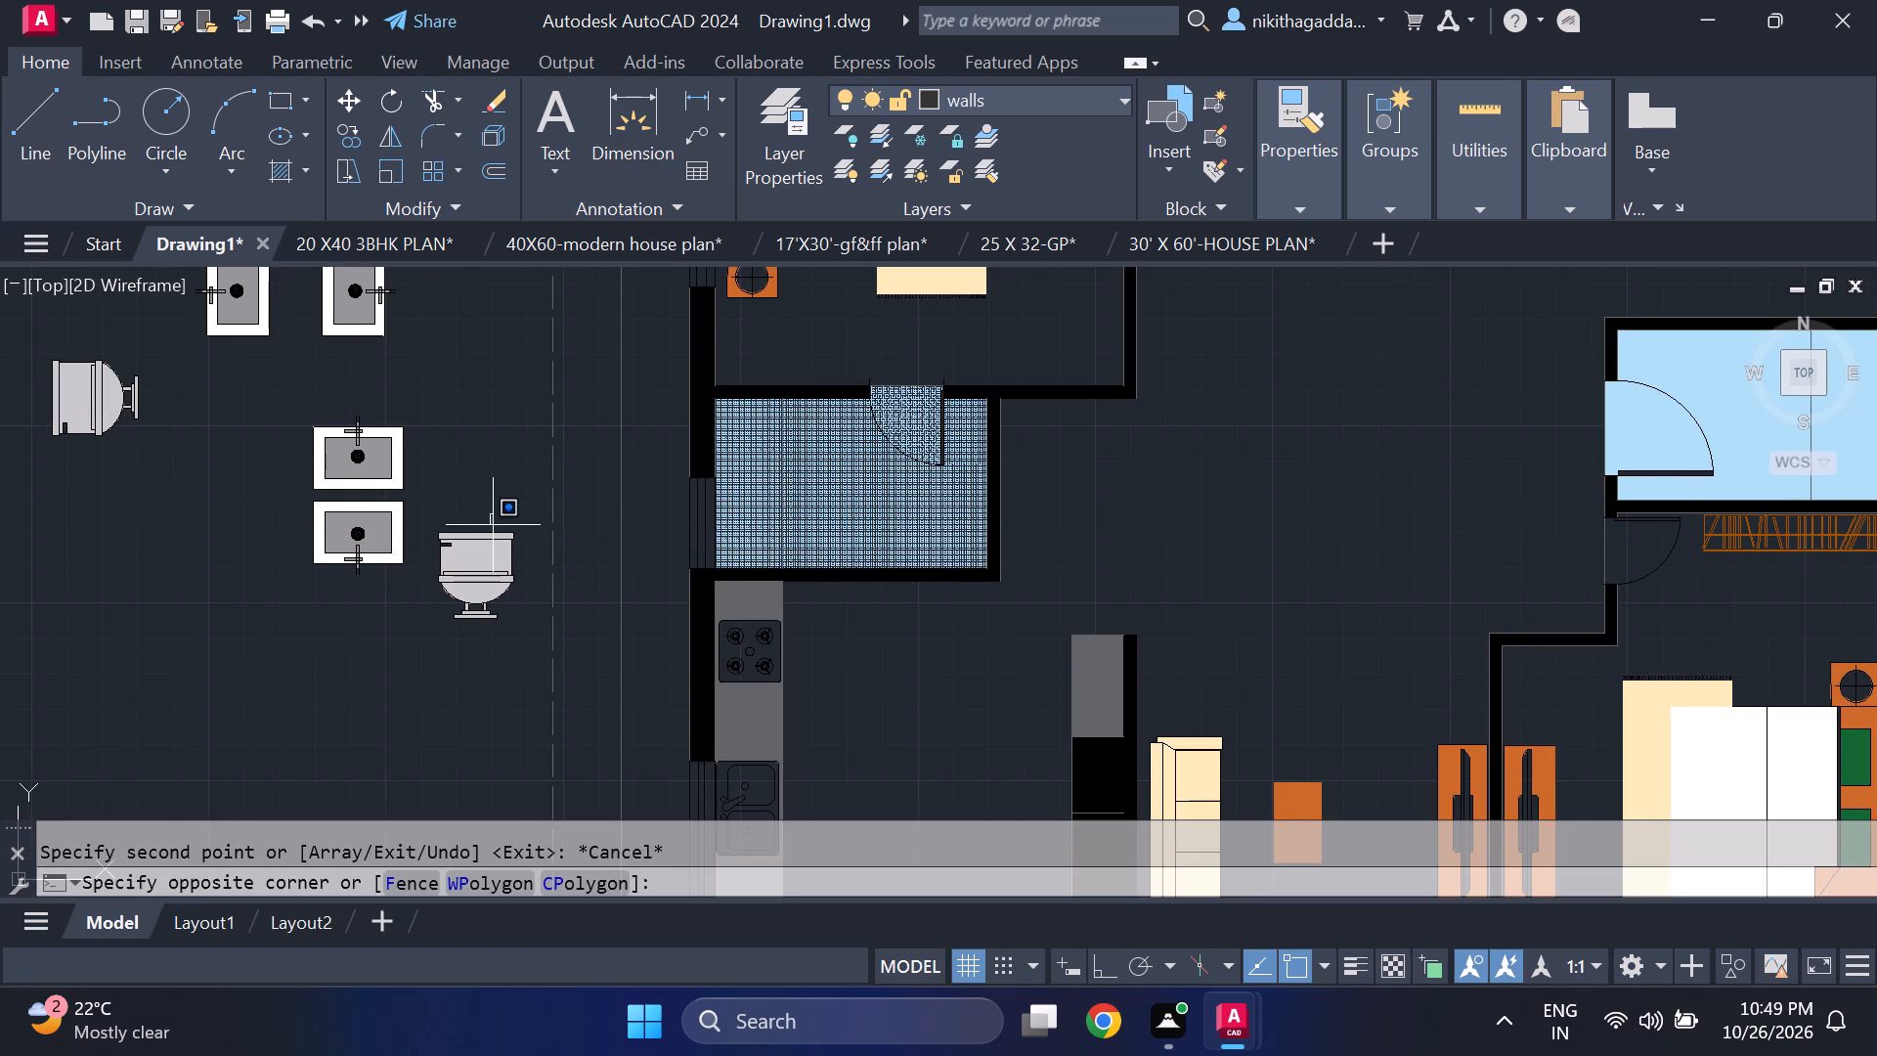
click(429, 596)
text(scale)
key(Return)
scroll(450, 594, up, 2)
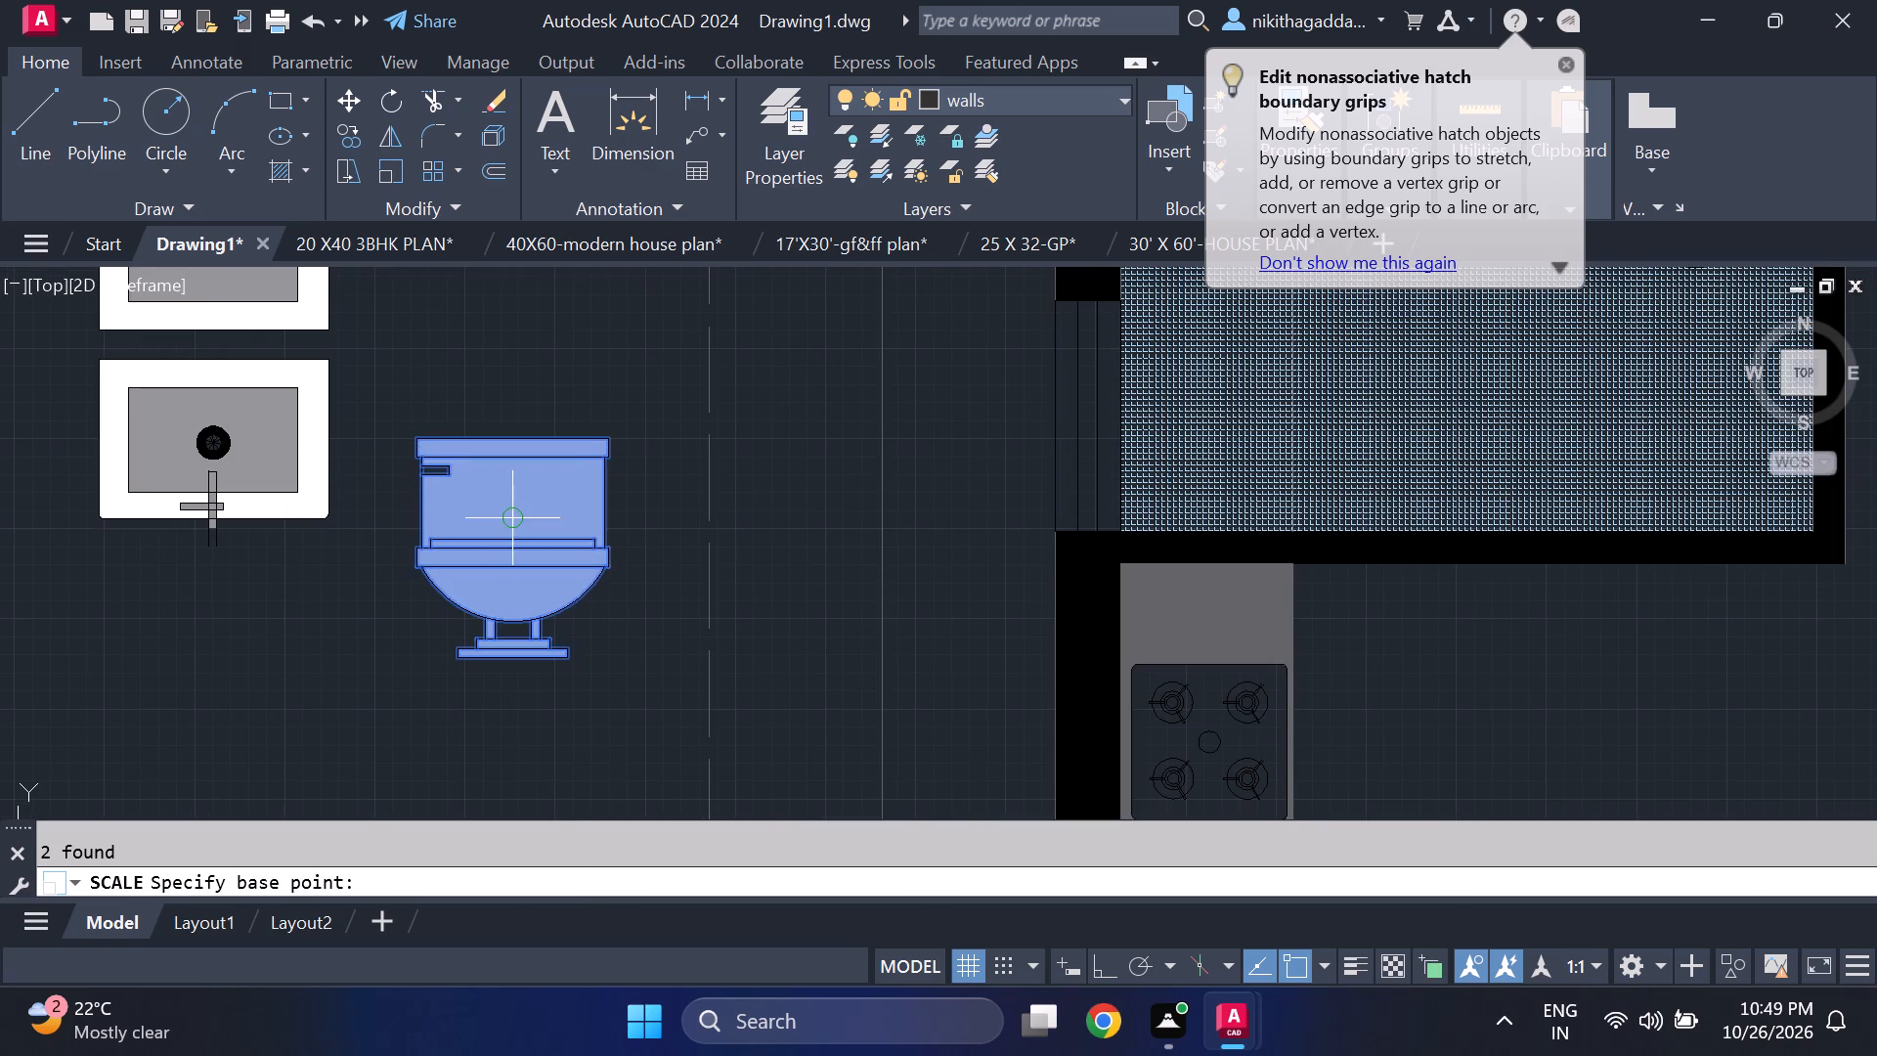
click(515, 510)
scroll(534, 392, up, 3)
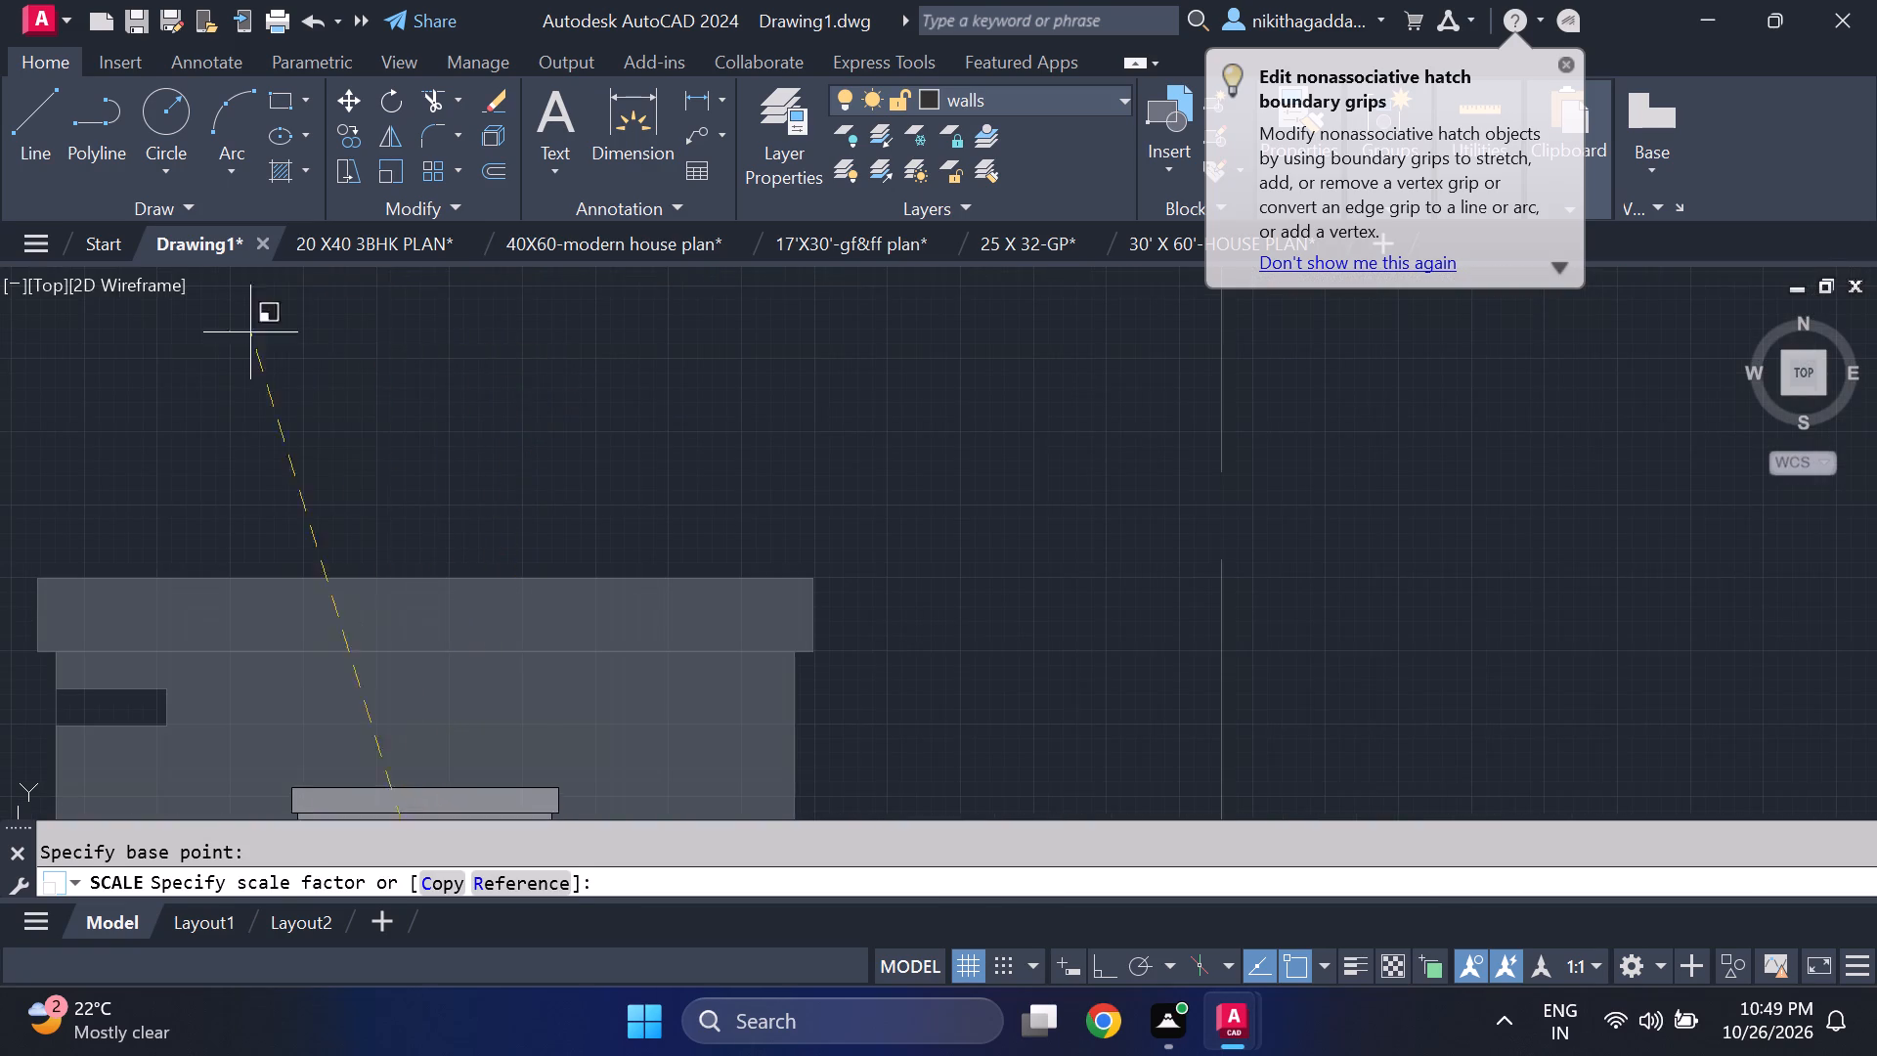
scroll(249, 418, down, 3)
scroll(283, 401, up, 3)
scroll(330, 388, down, 2)
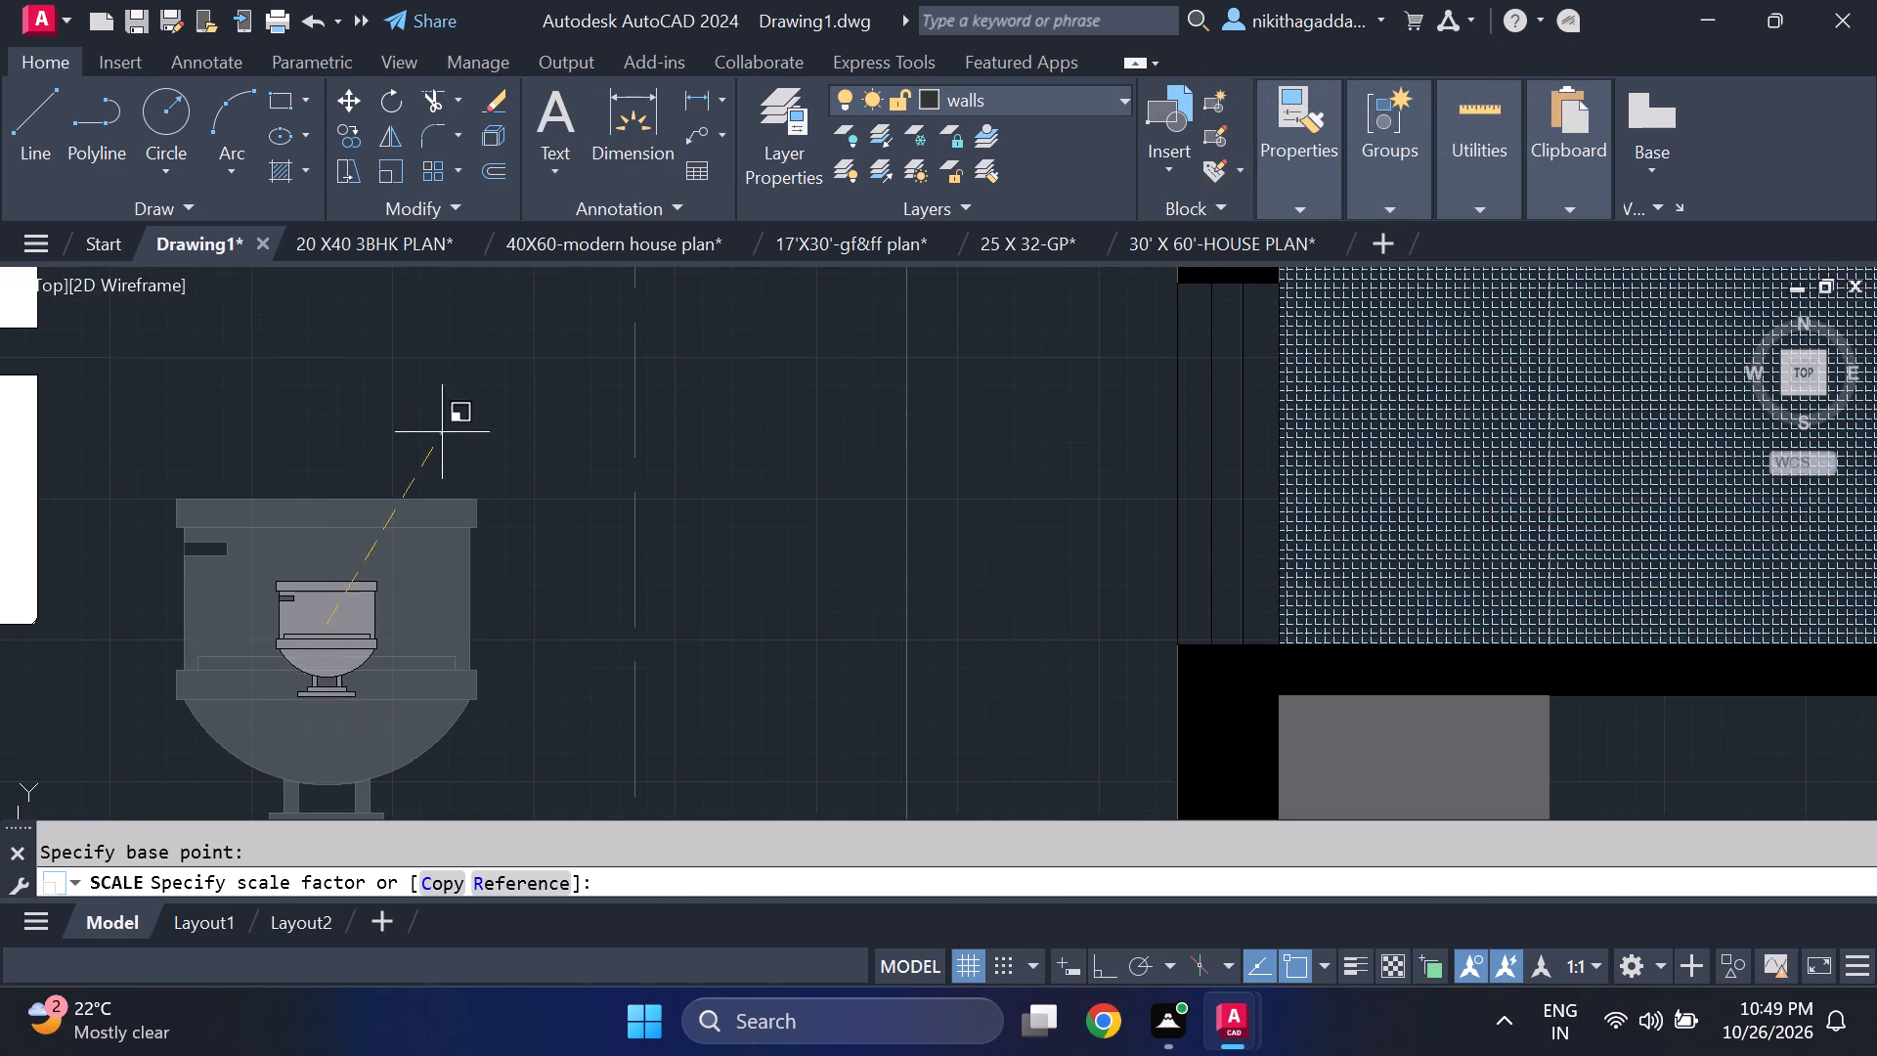
middle_drag(475, 749, 594, 561)
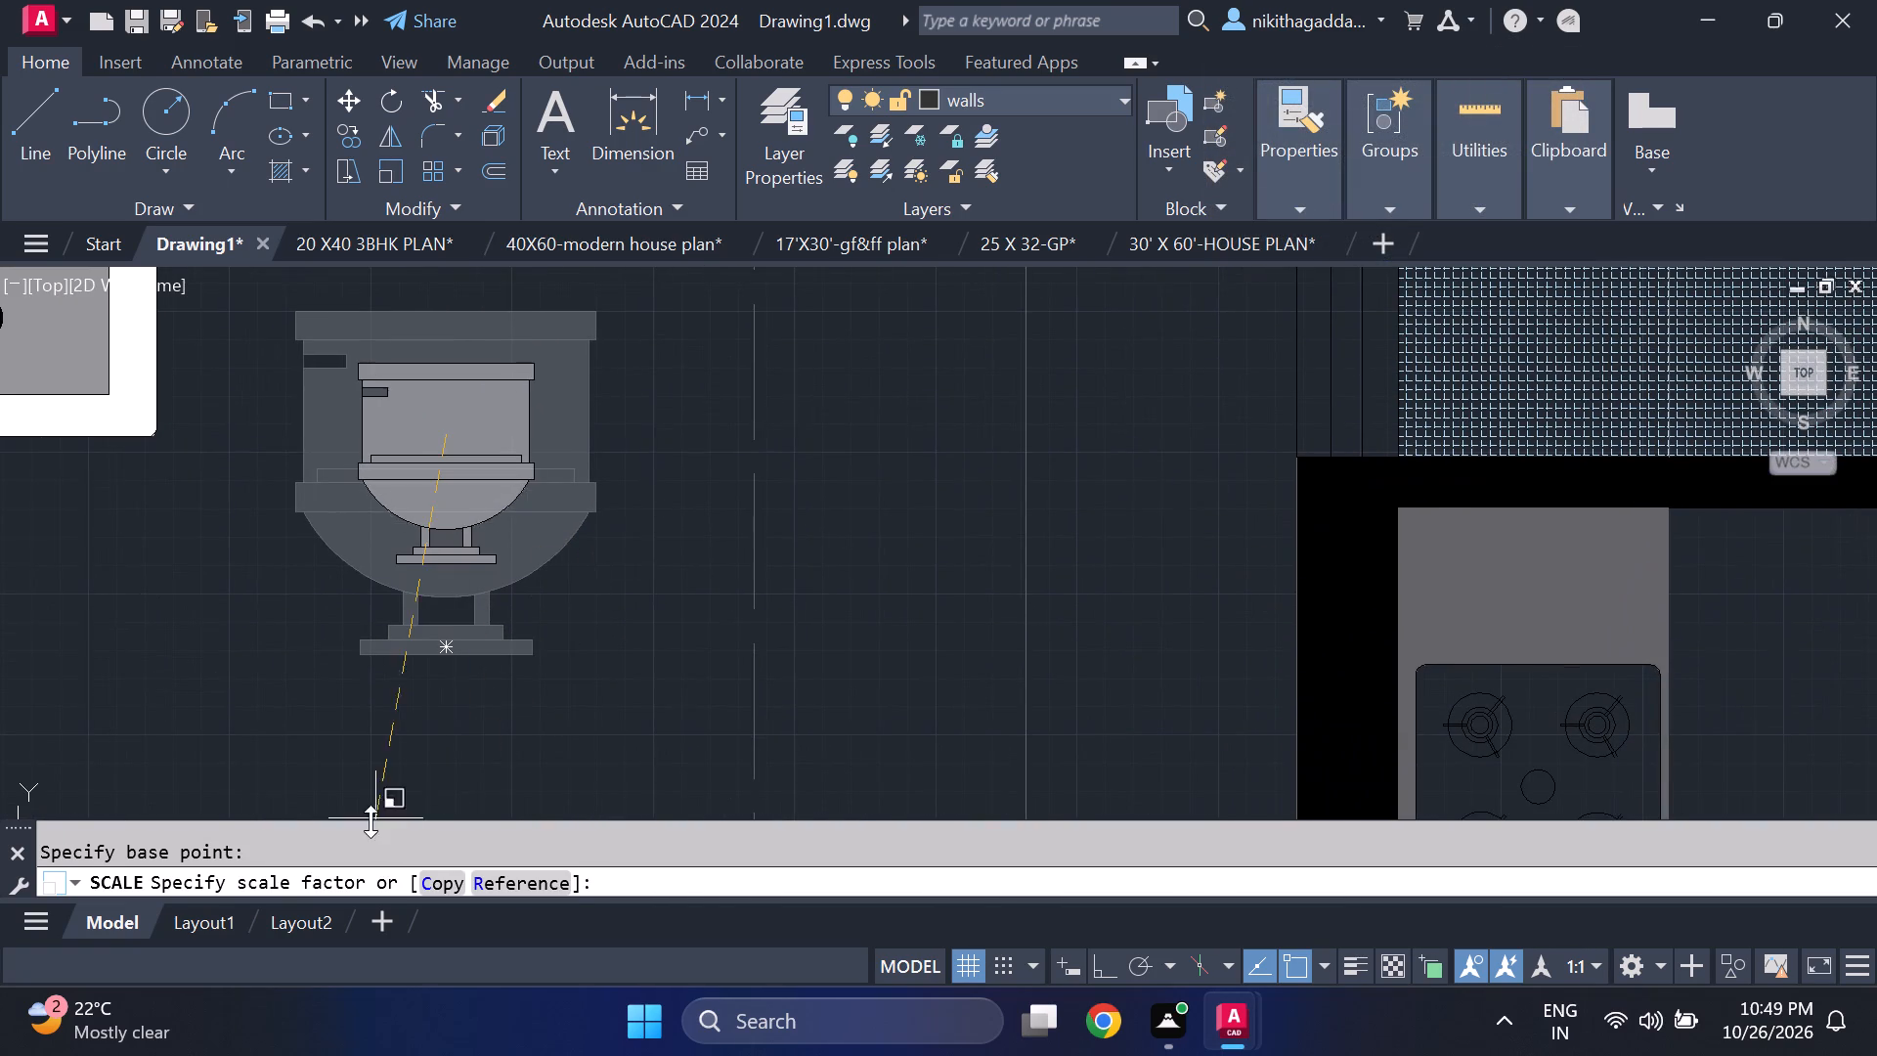
scroll(368, 821, down, 1)
middle_drag(475, 715, 567, 611)
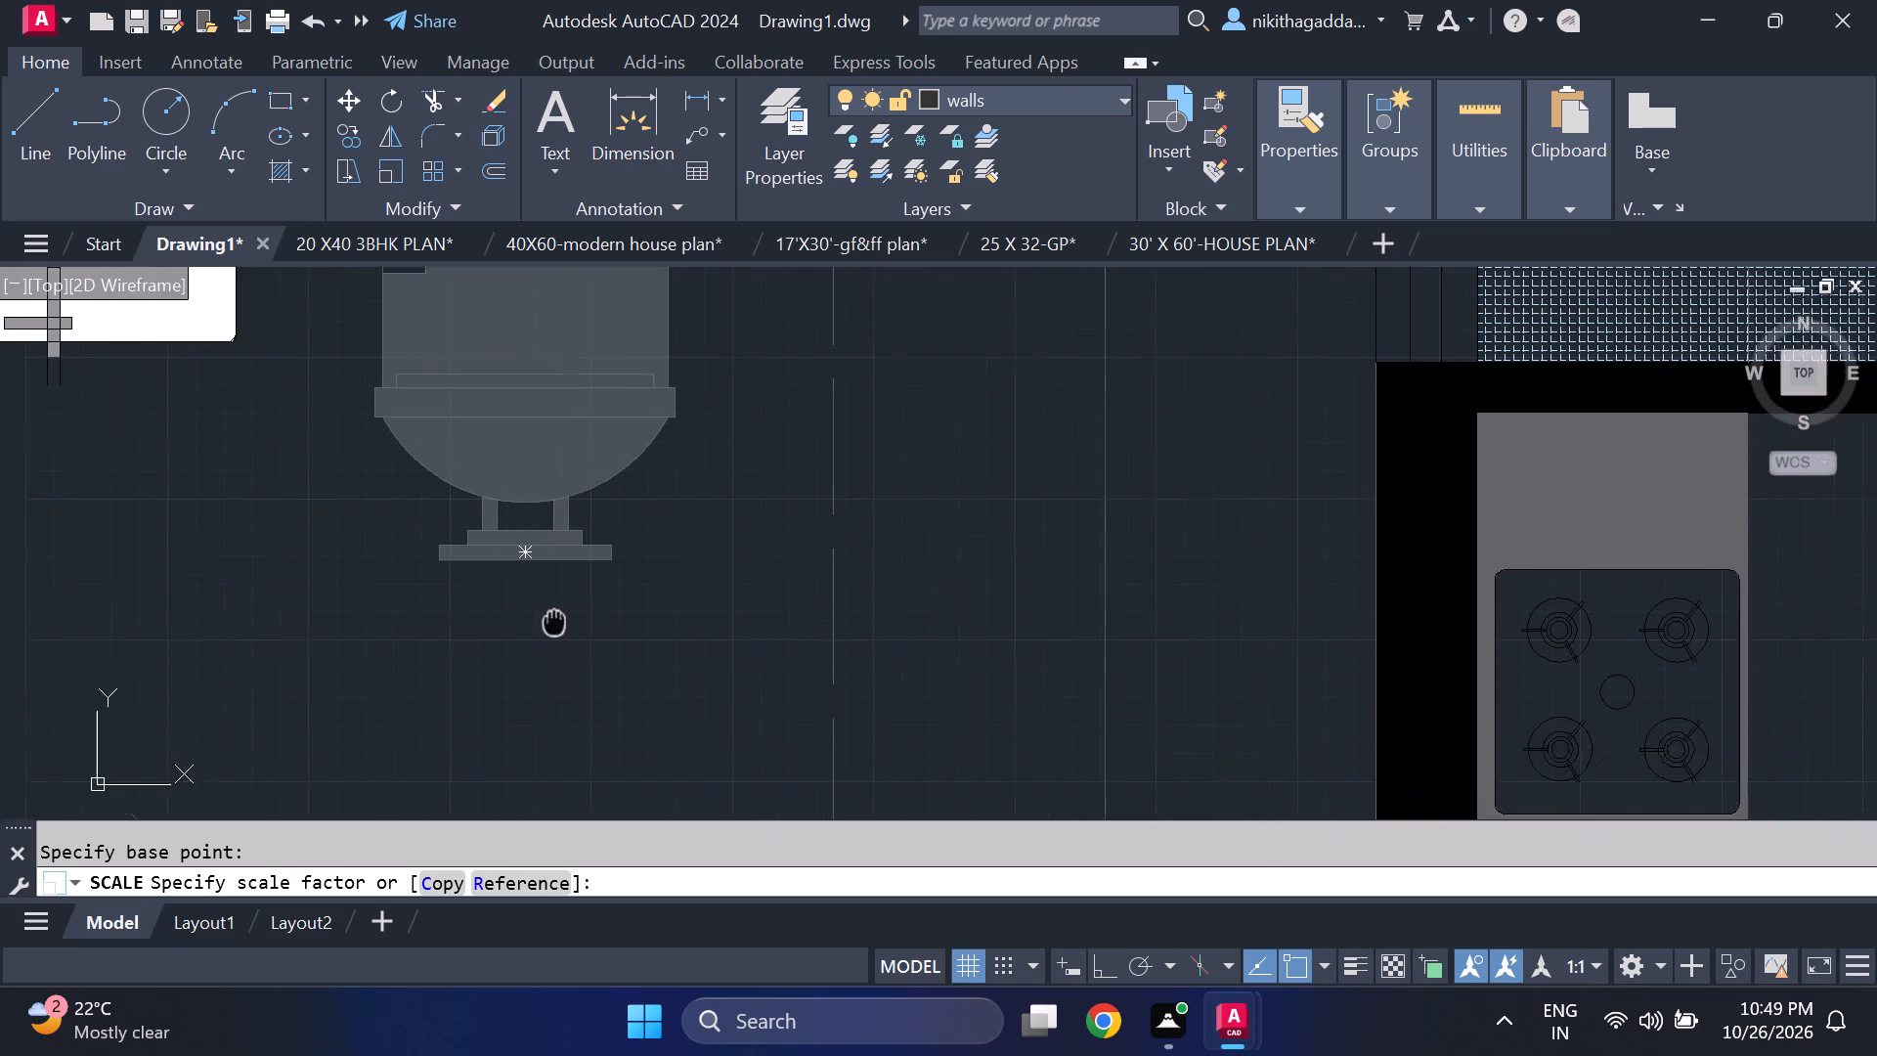
middle_drag(567, 611, 605, 619)
scroll(623, 747, down, 3)
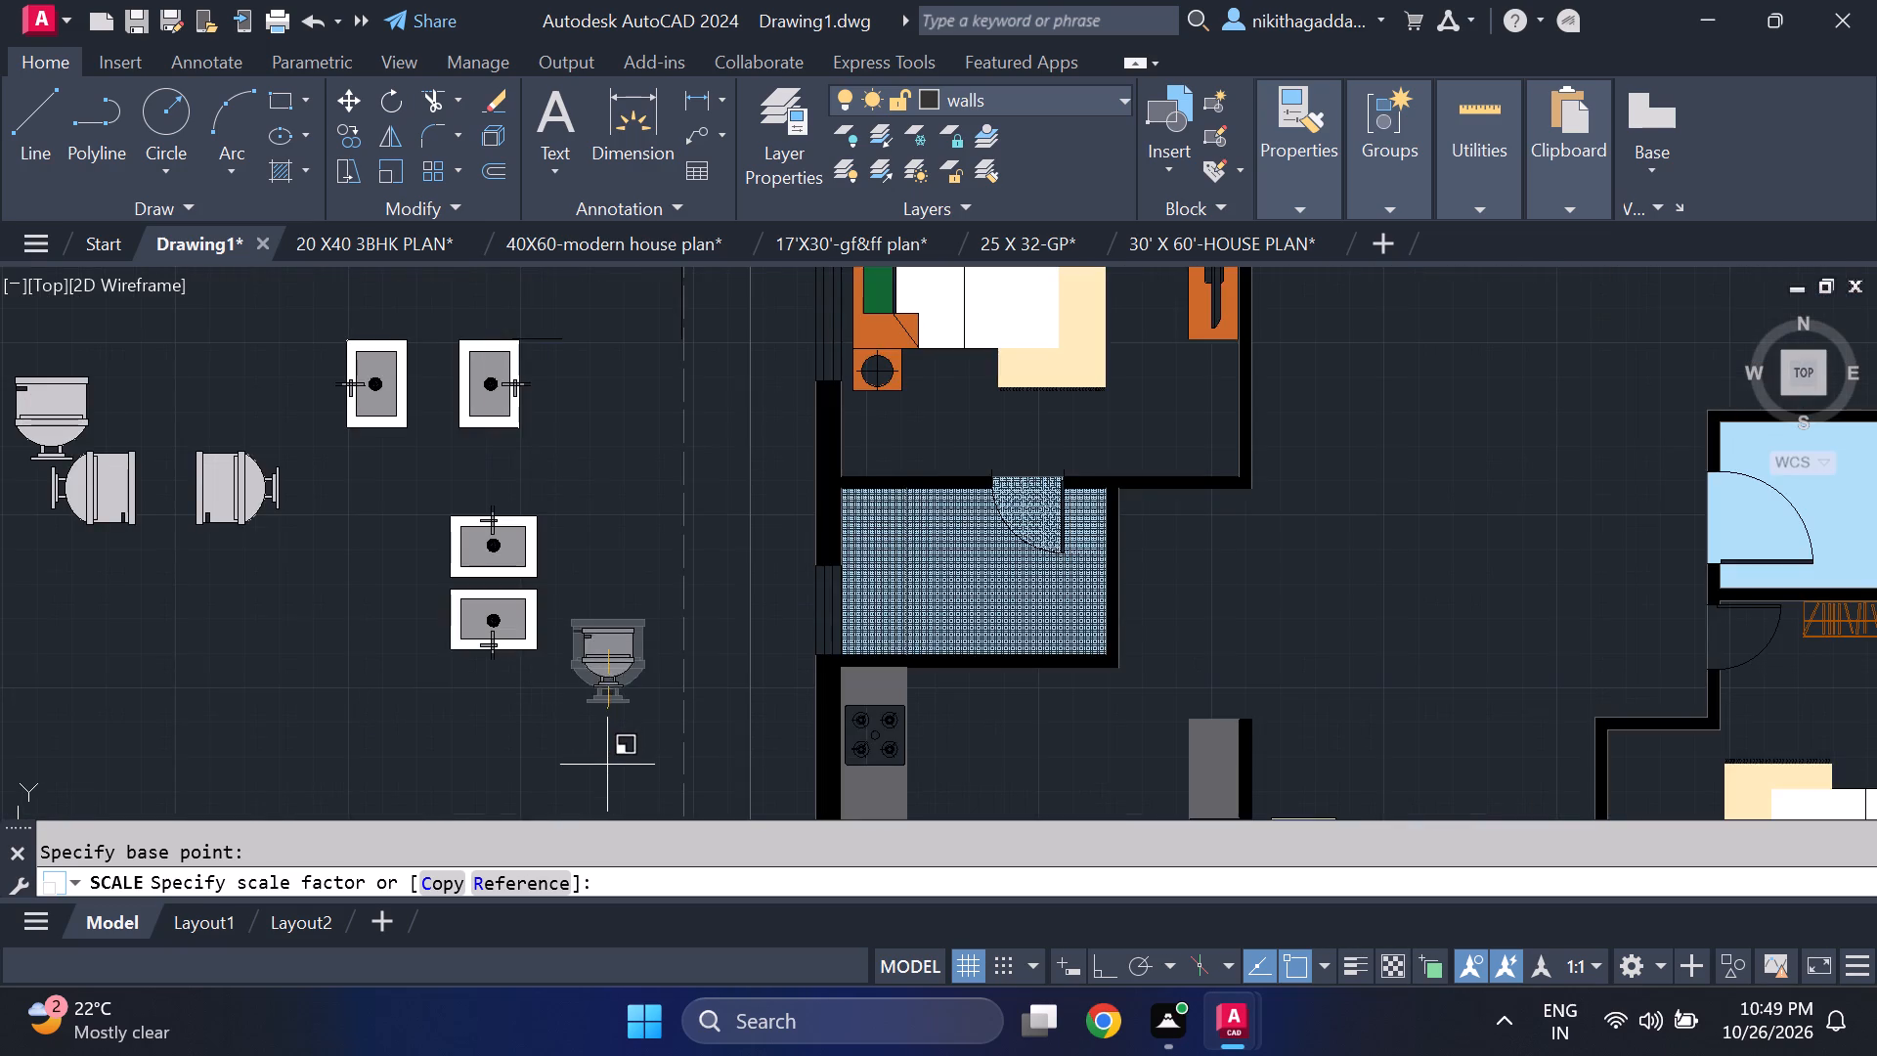
scroll(604, 772, up, 1)
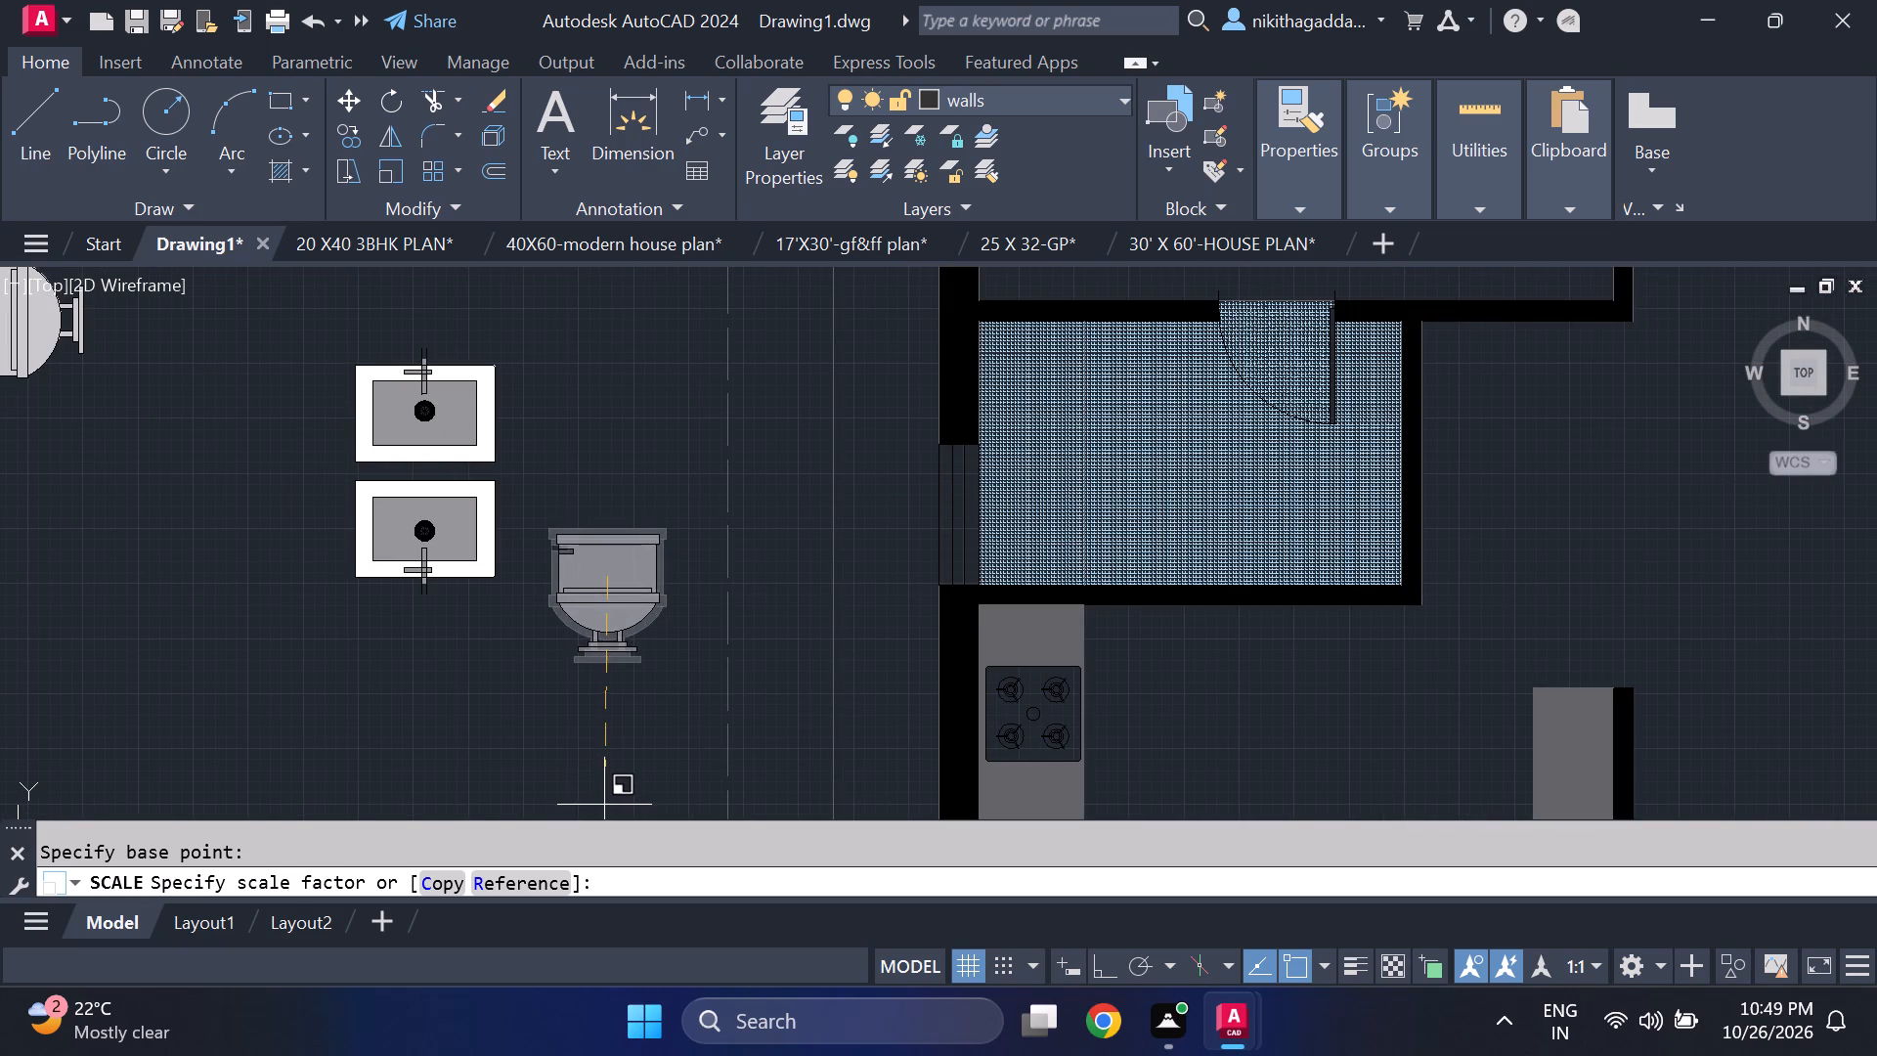
click(606, 797)
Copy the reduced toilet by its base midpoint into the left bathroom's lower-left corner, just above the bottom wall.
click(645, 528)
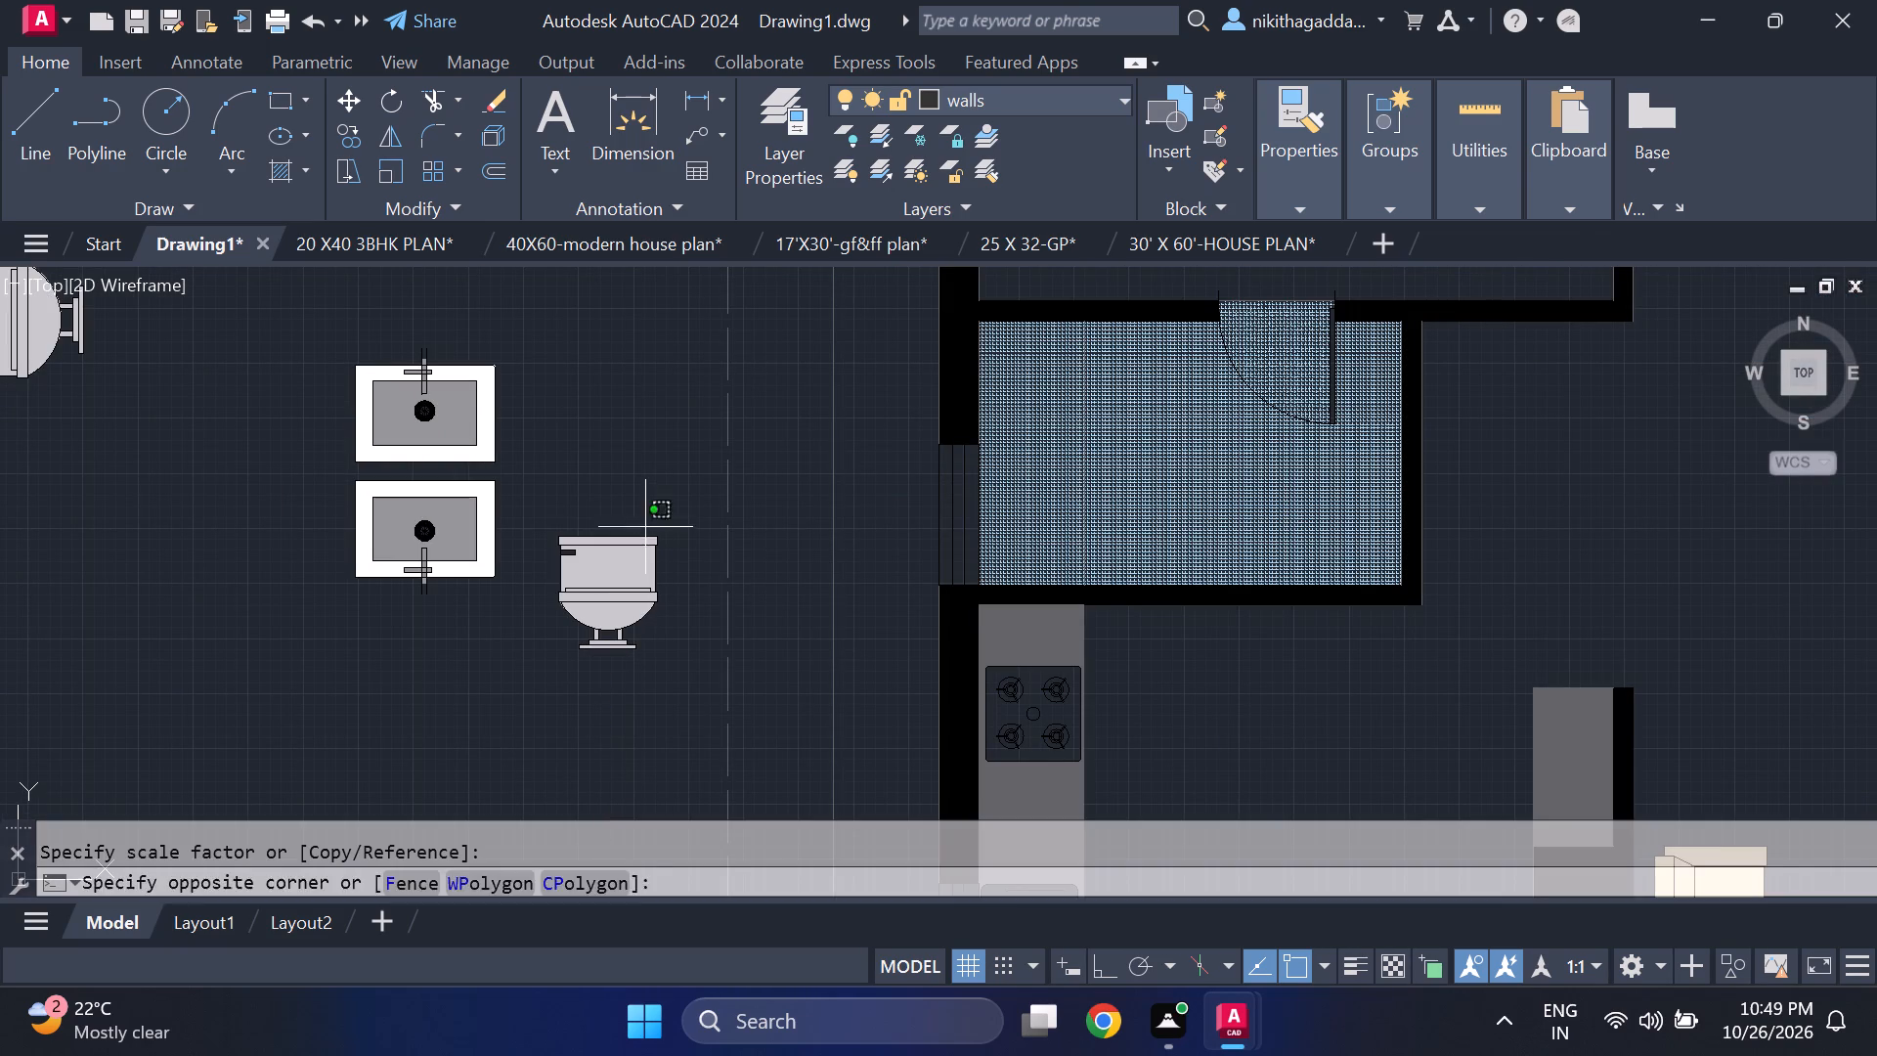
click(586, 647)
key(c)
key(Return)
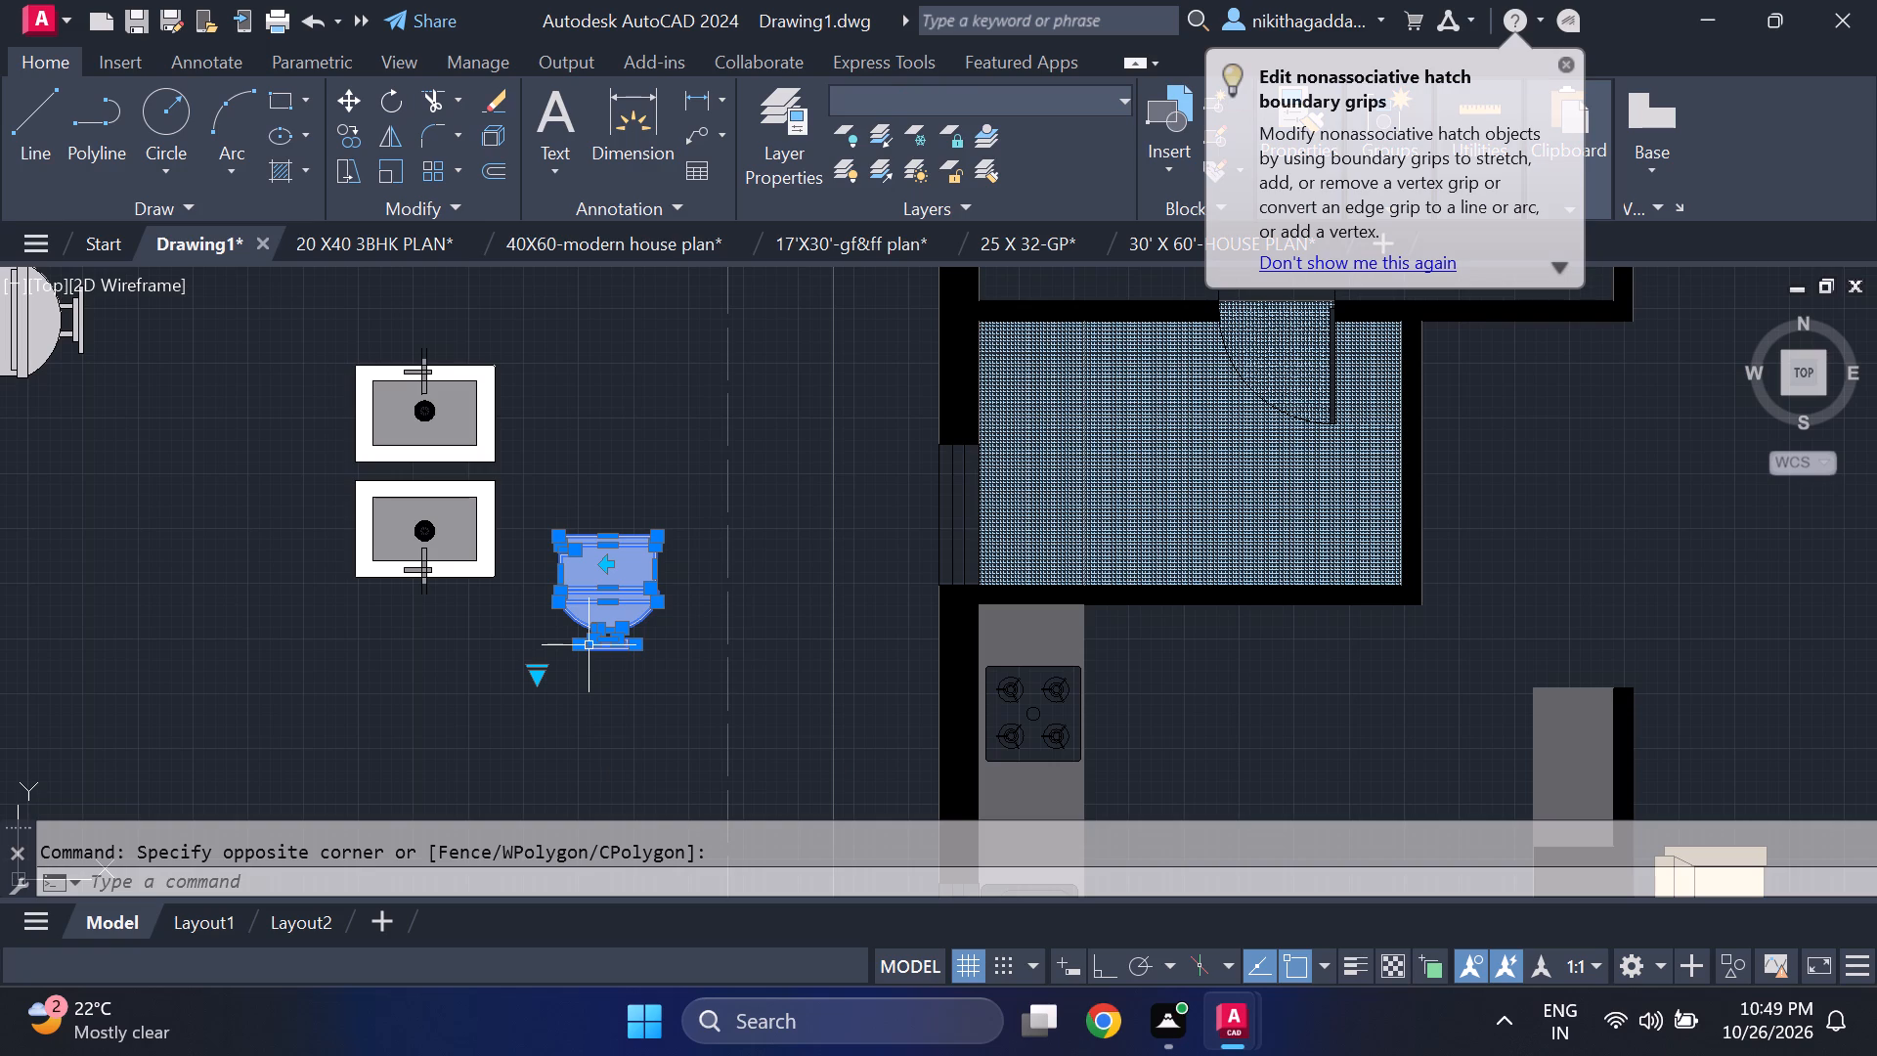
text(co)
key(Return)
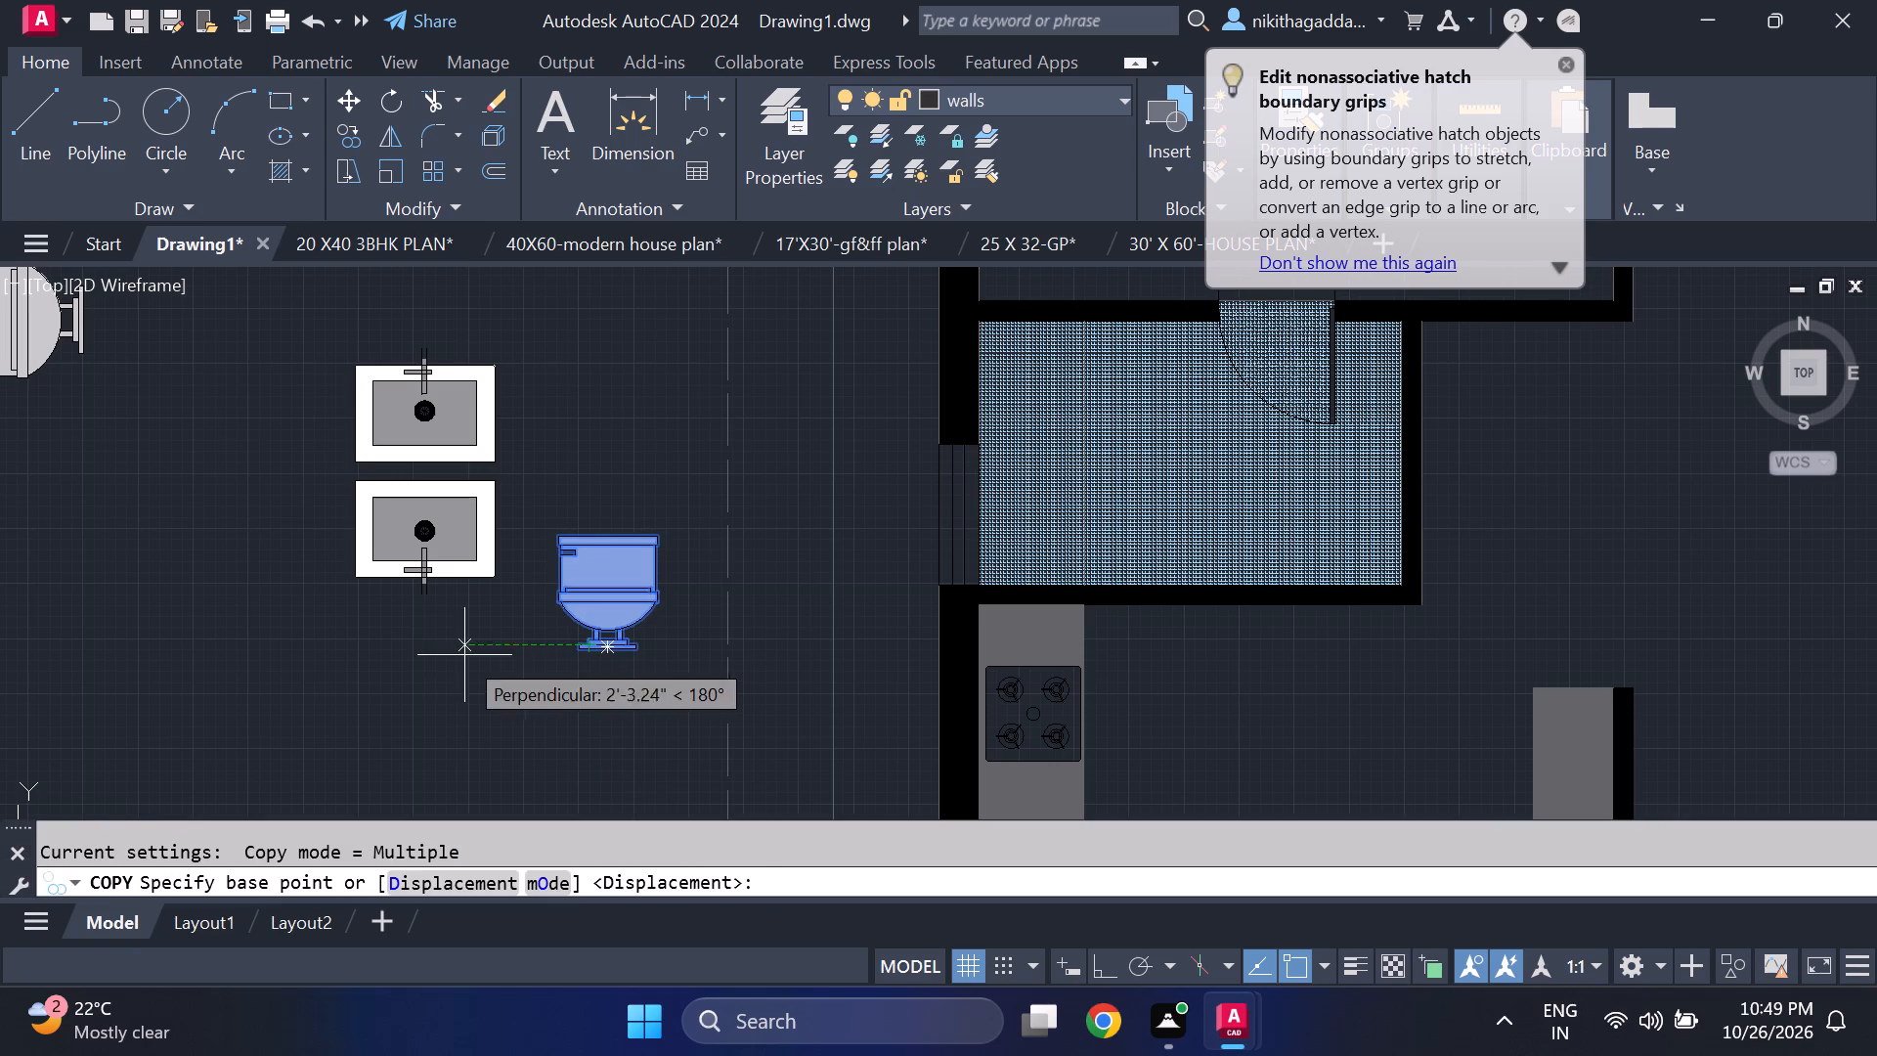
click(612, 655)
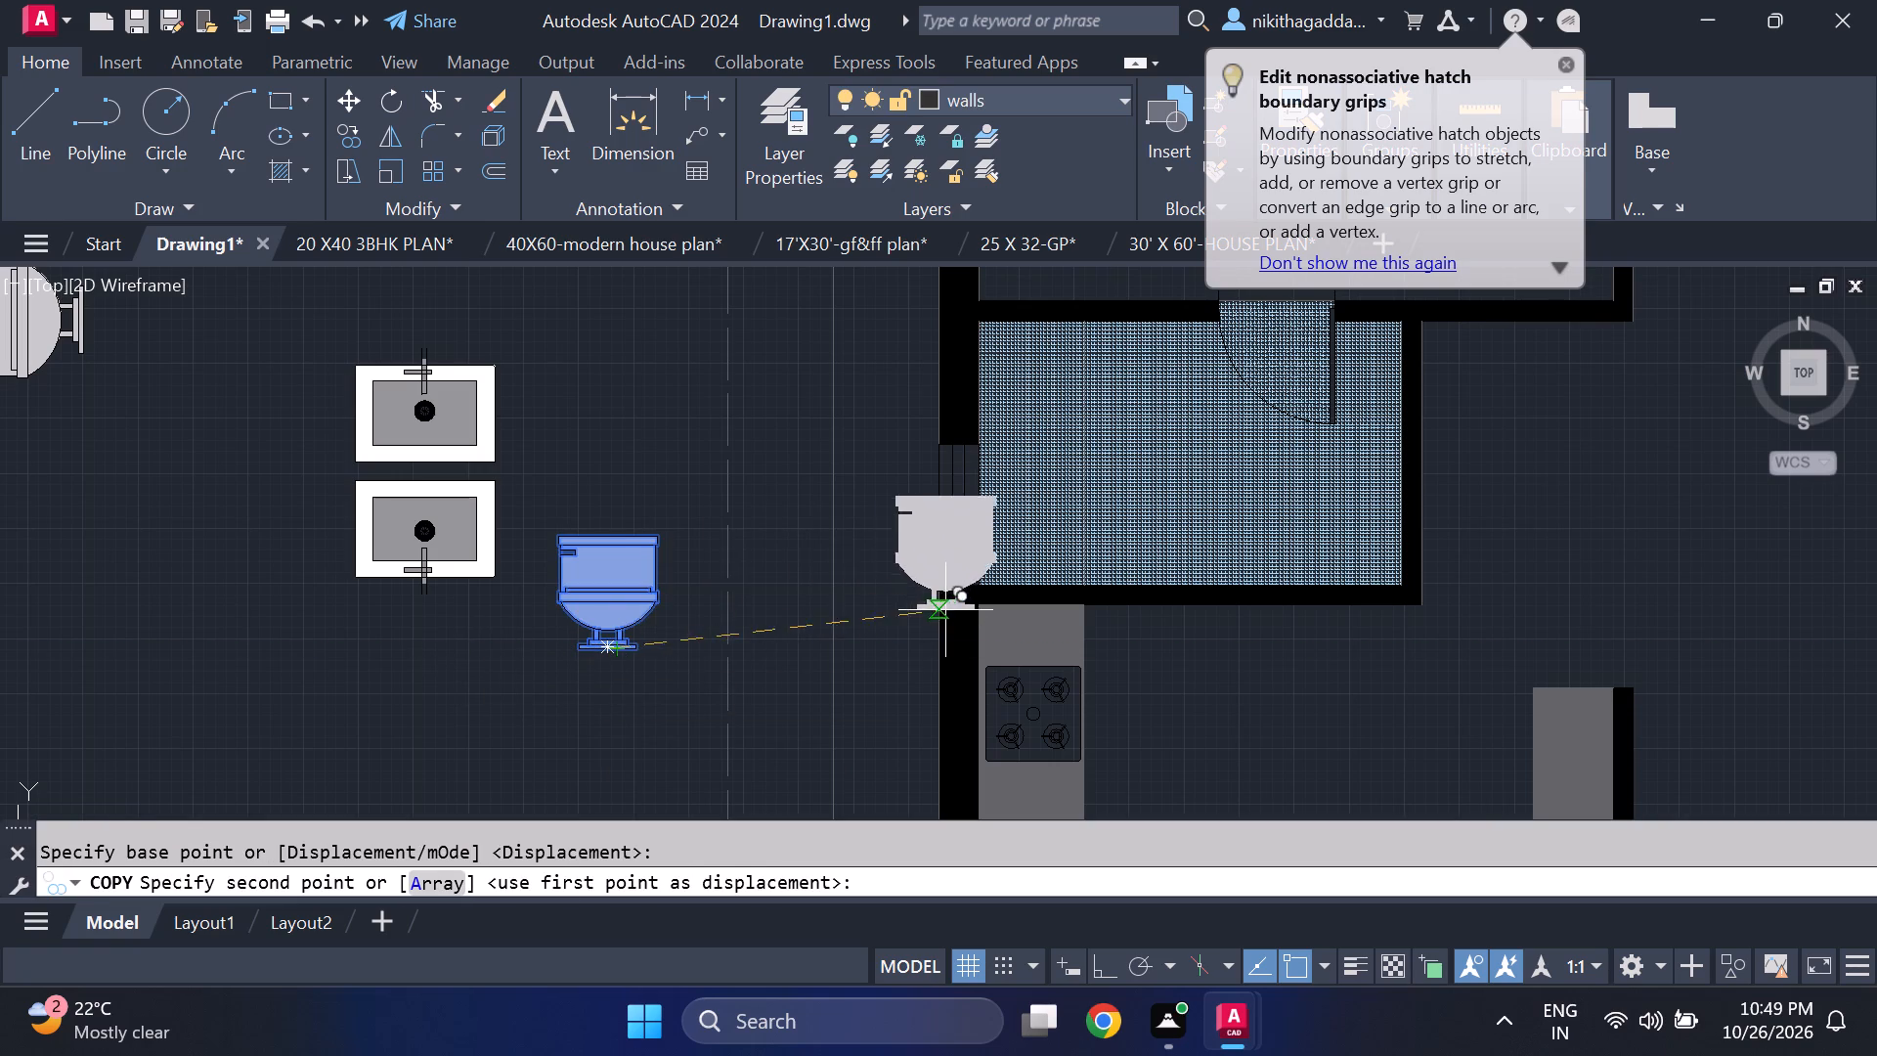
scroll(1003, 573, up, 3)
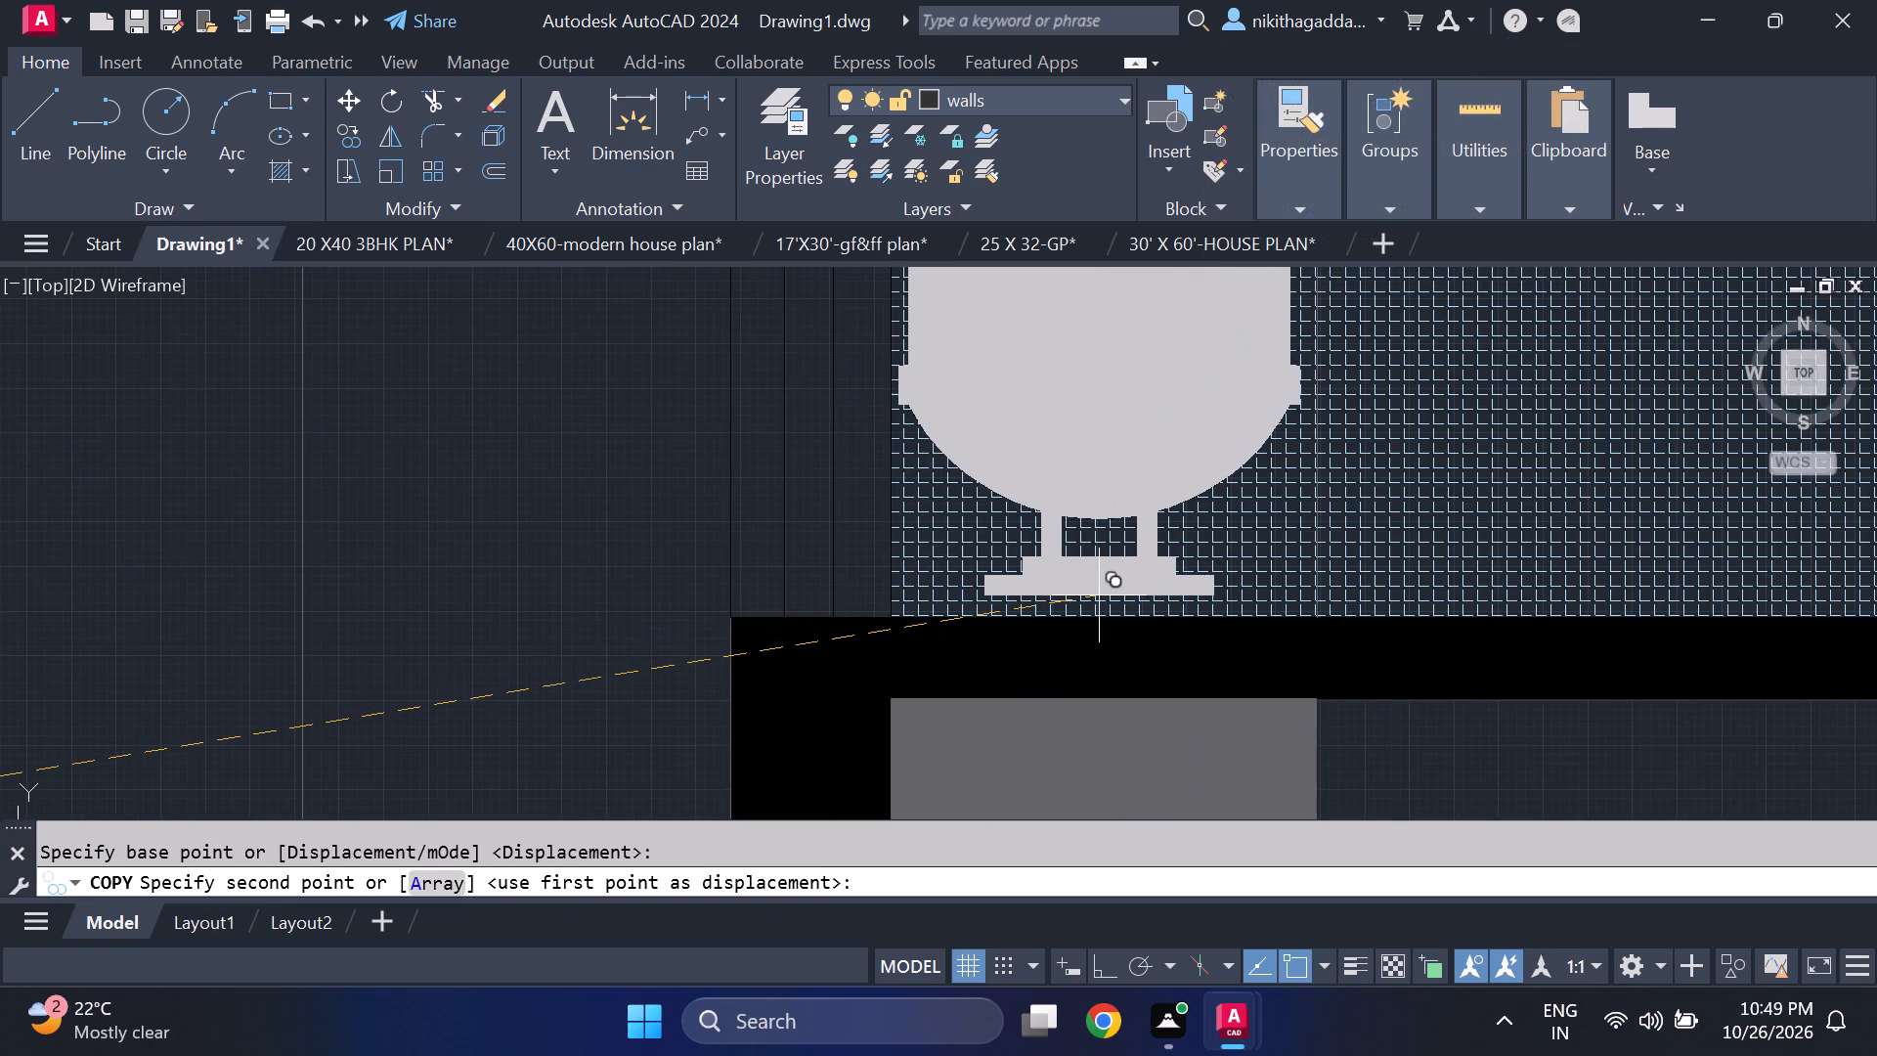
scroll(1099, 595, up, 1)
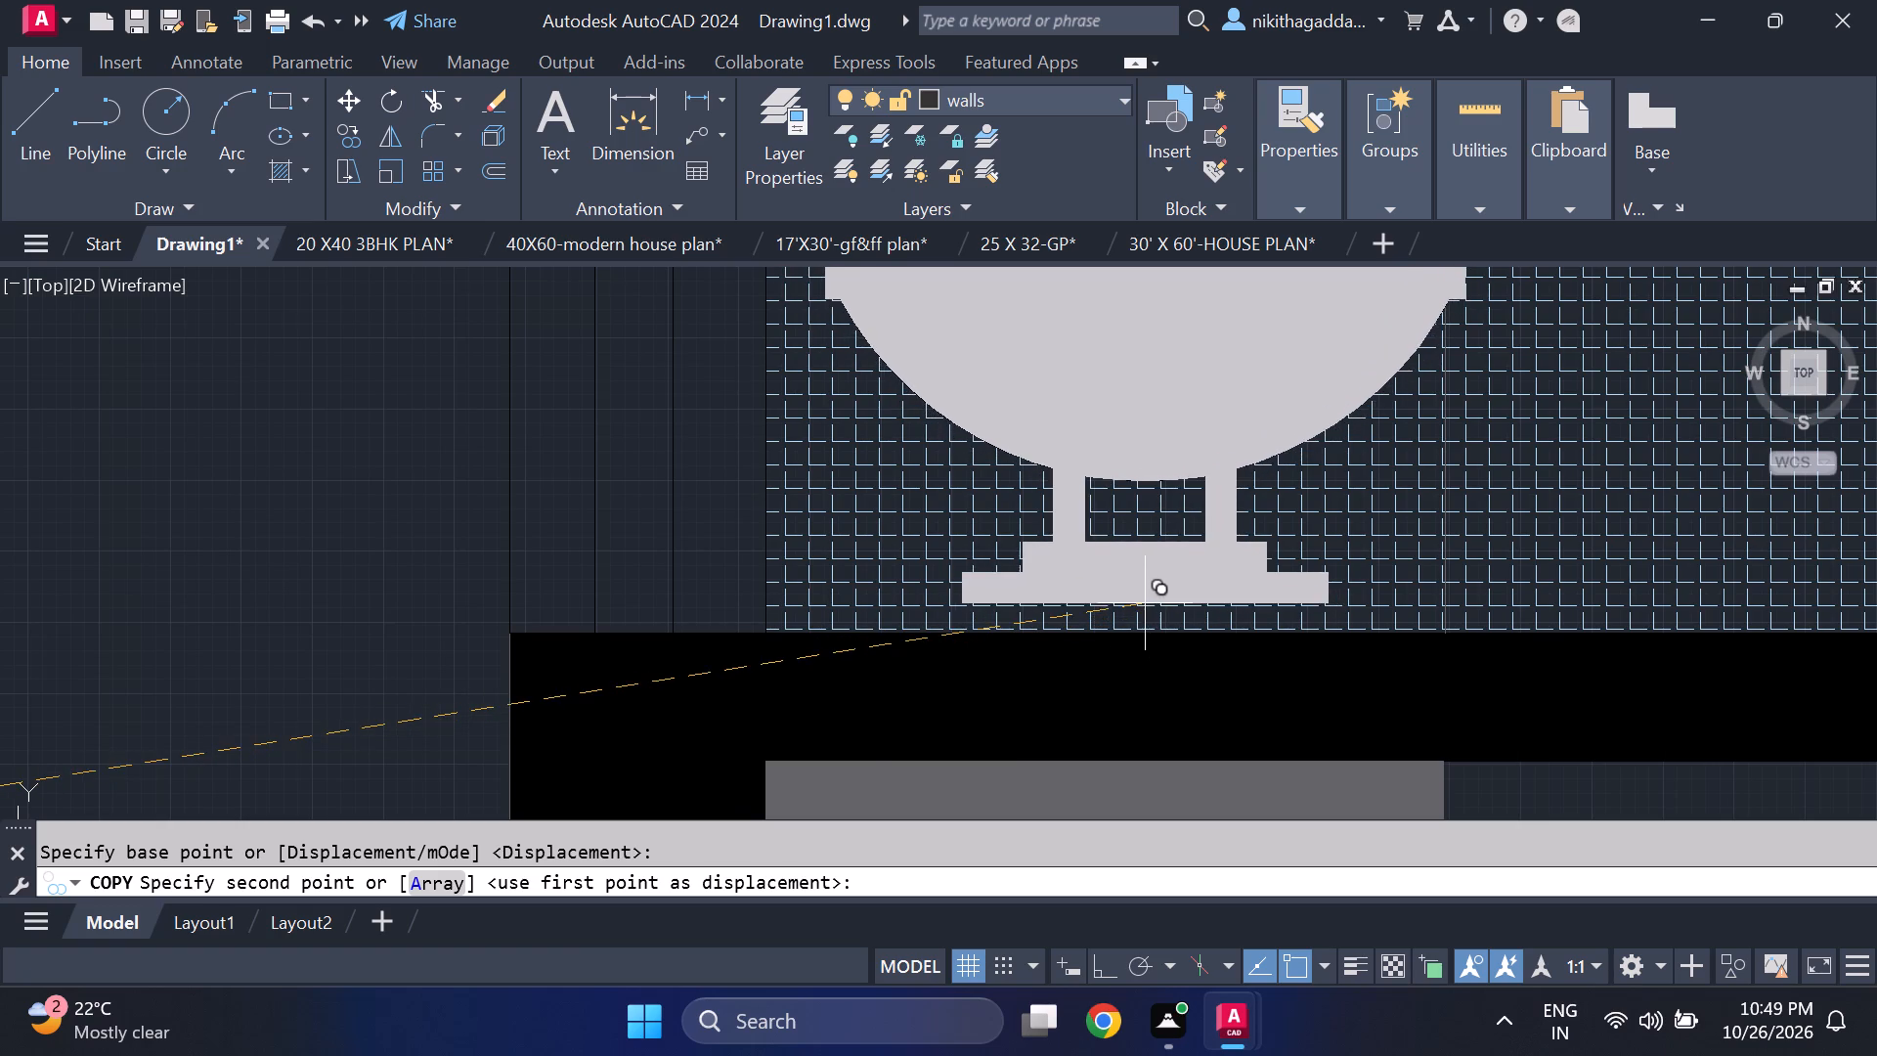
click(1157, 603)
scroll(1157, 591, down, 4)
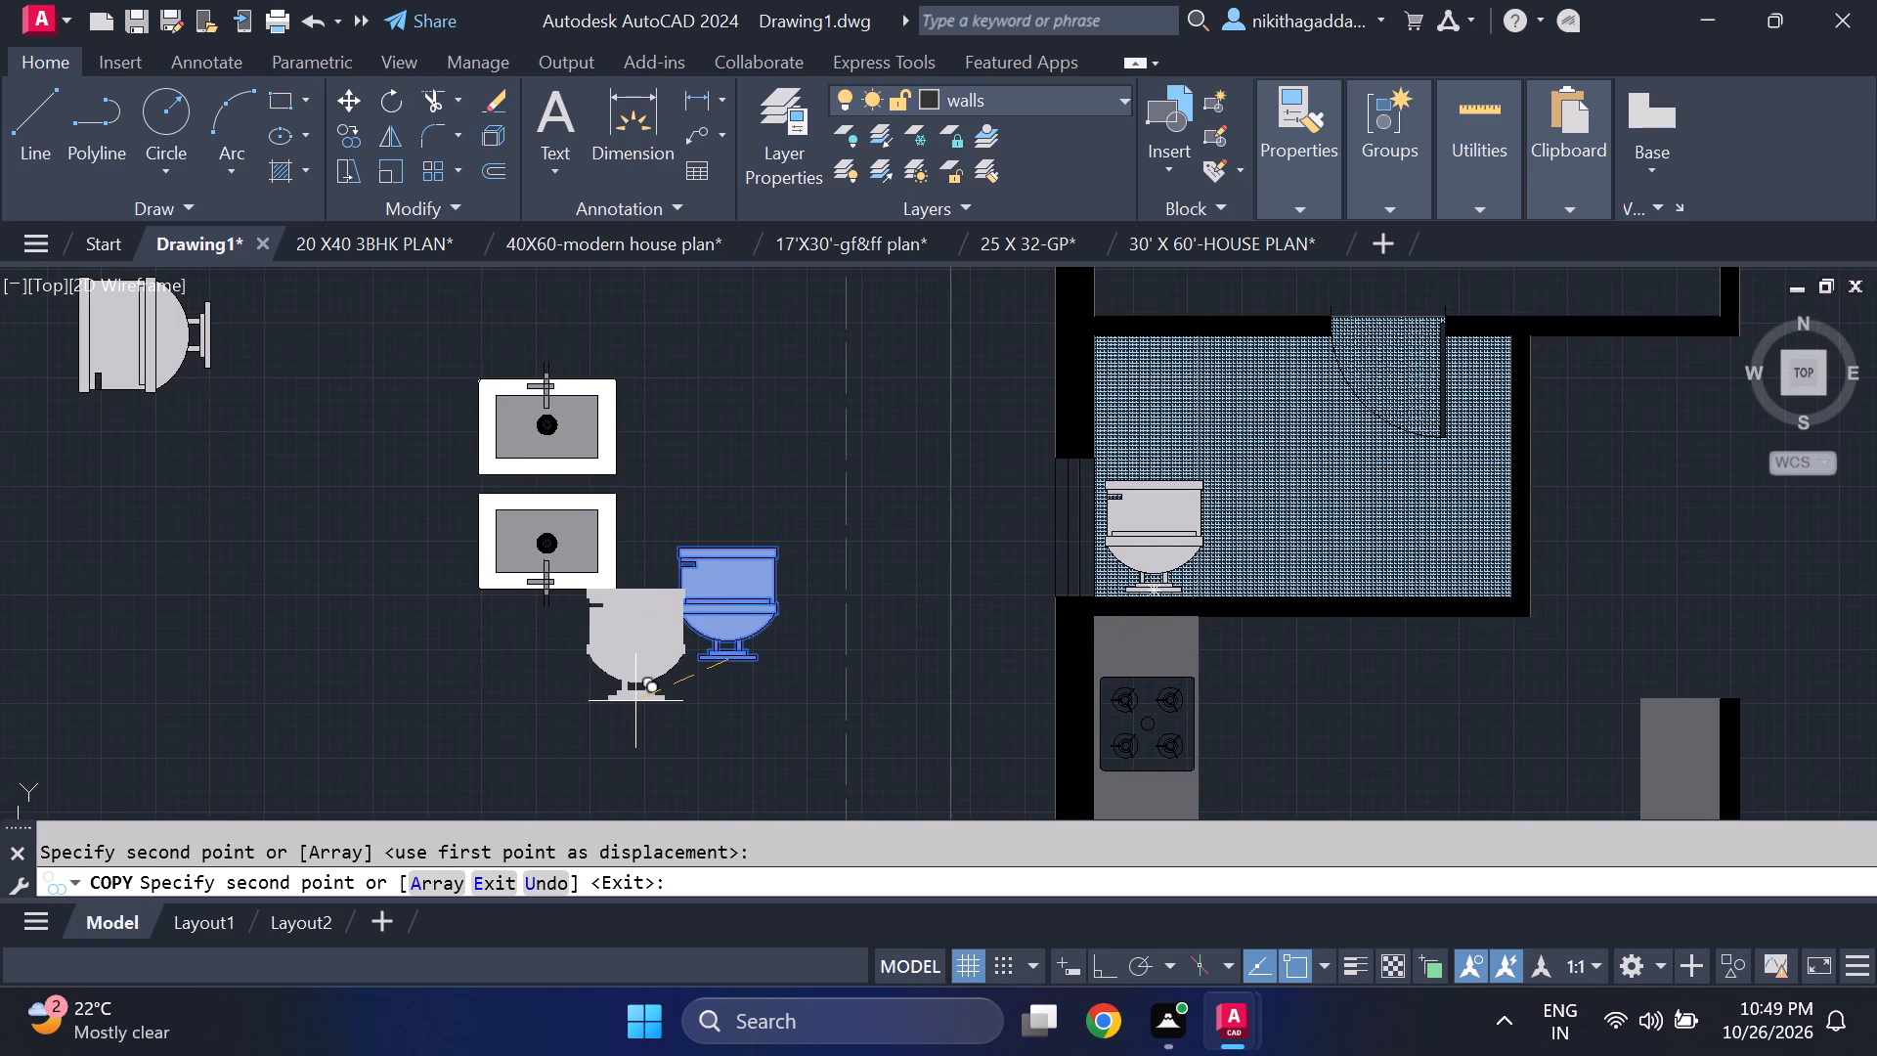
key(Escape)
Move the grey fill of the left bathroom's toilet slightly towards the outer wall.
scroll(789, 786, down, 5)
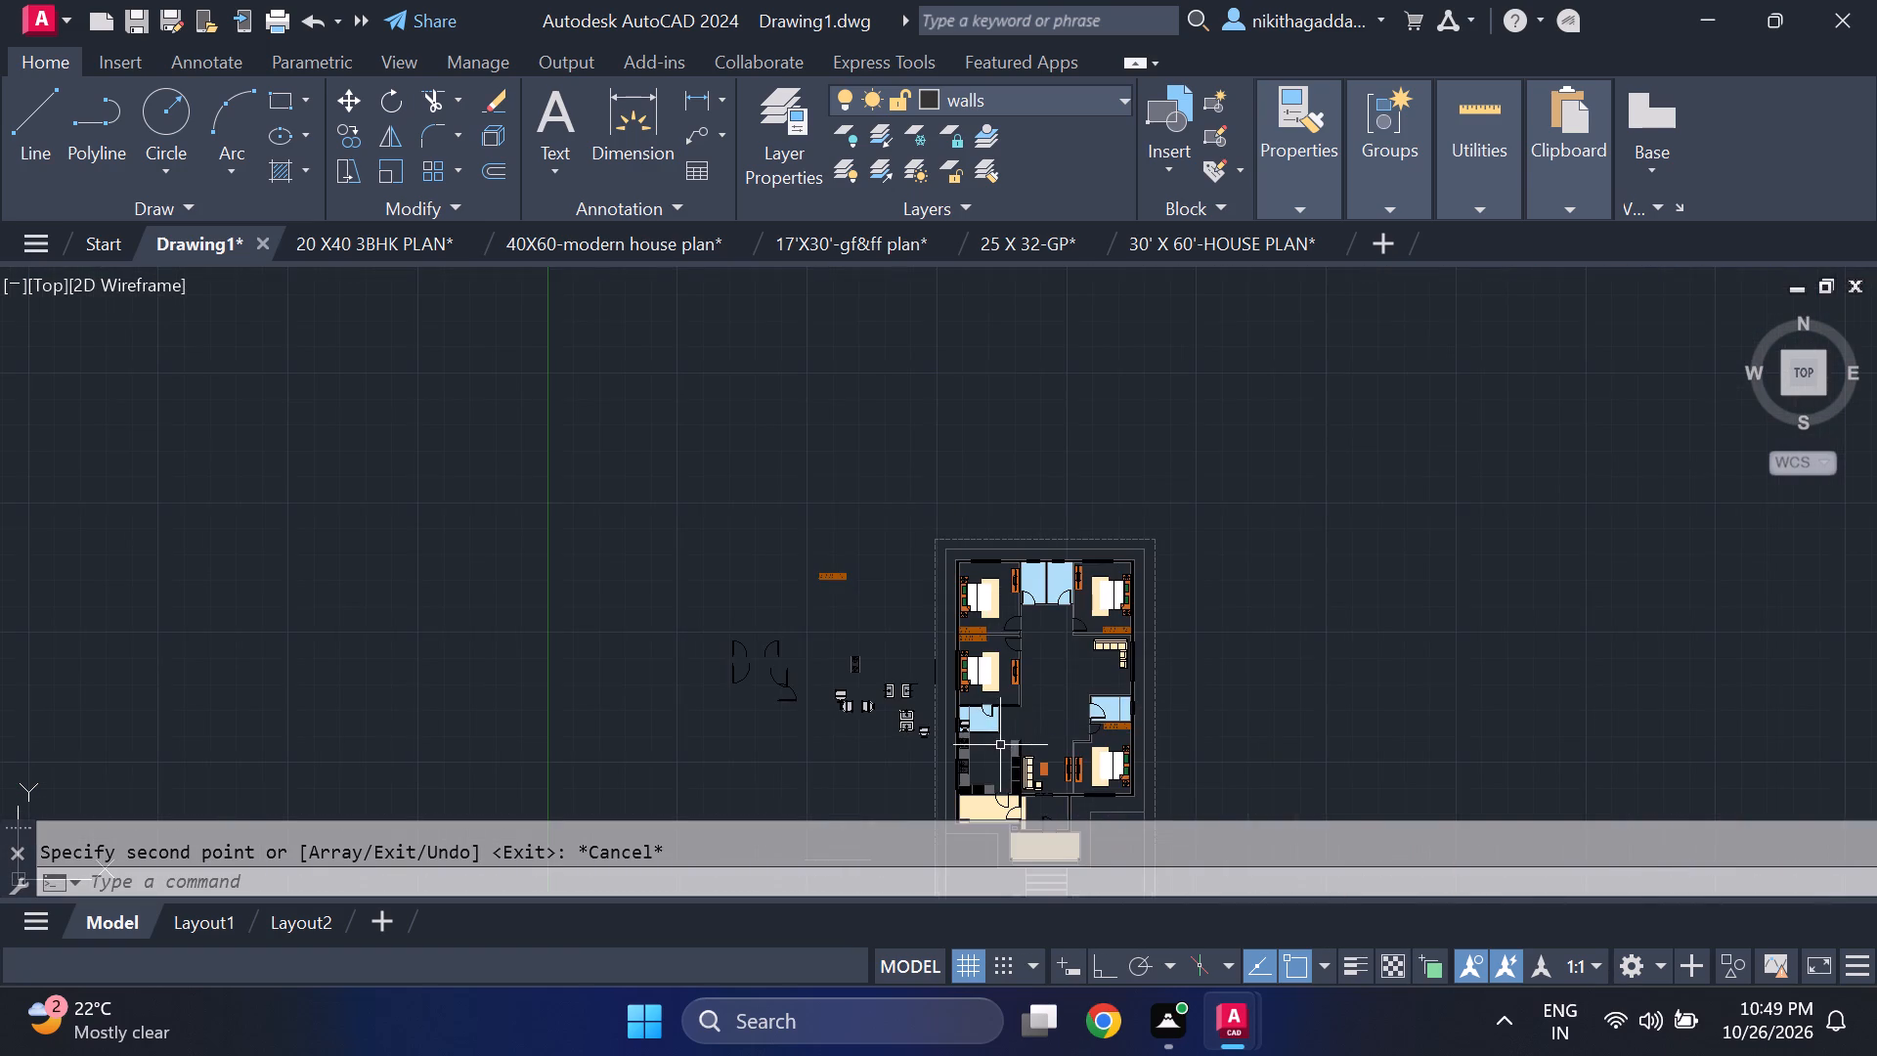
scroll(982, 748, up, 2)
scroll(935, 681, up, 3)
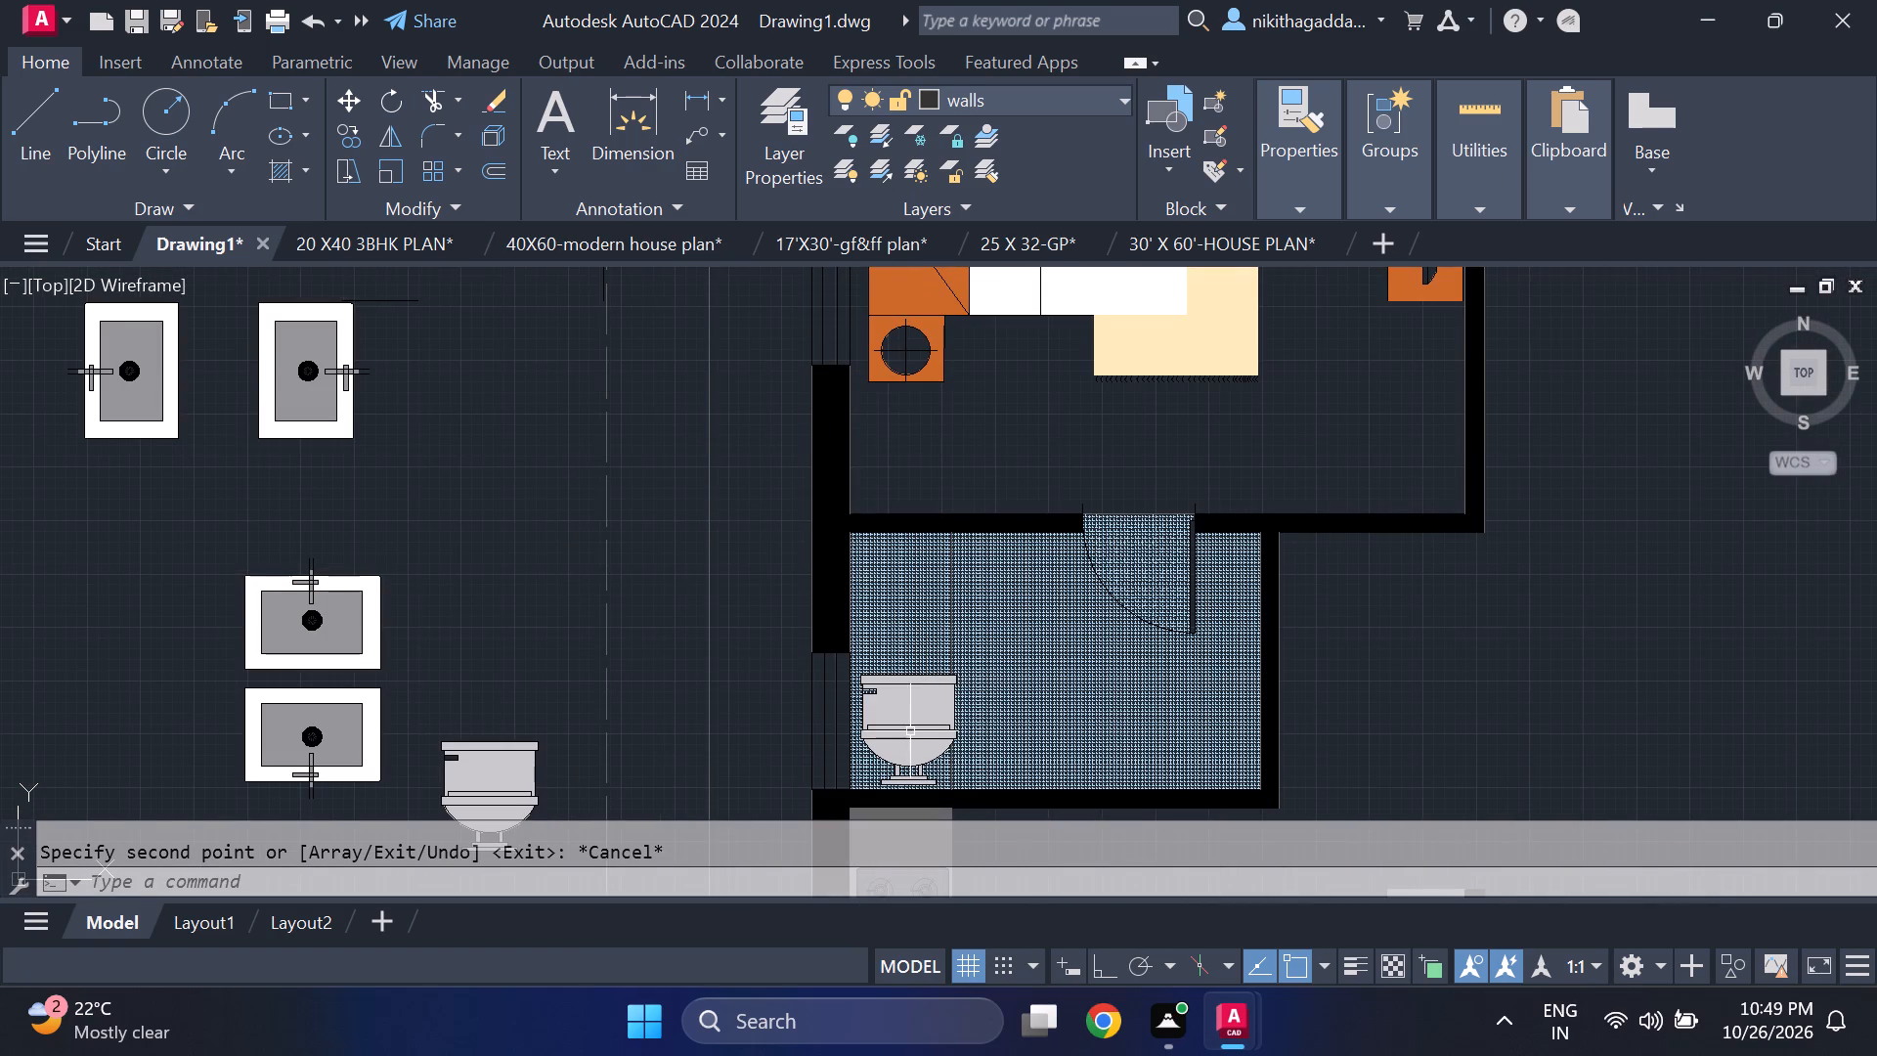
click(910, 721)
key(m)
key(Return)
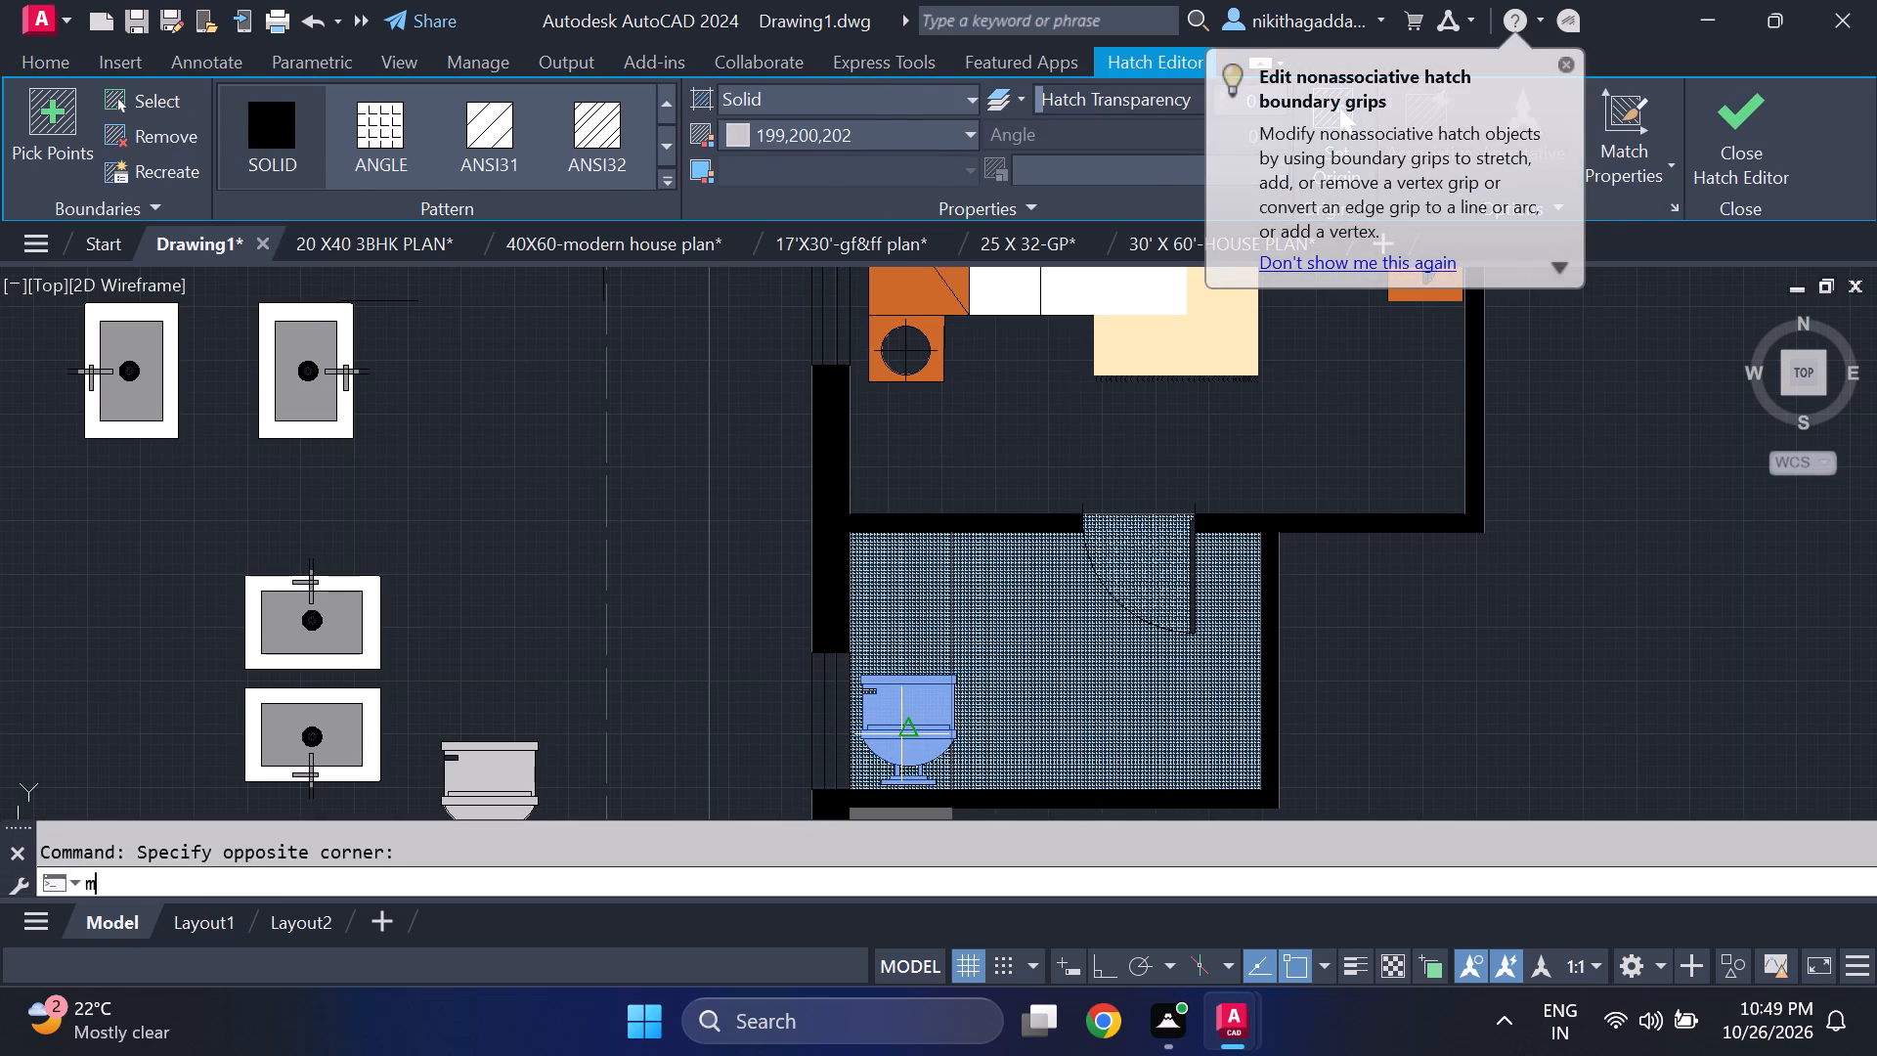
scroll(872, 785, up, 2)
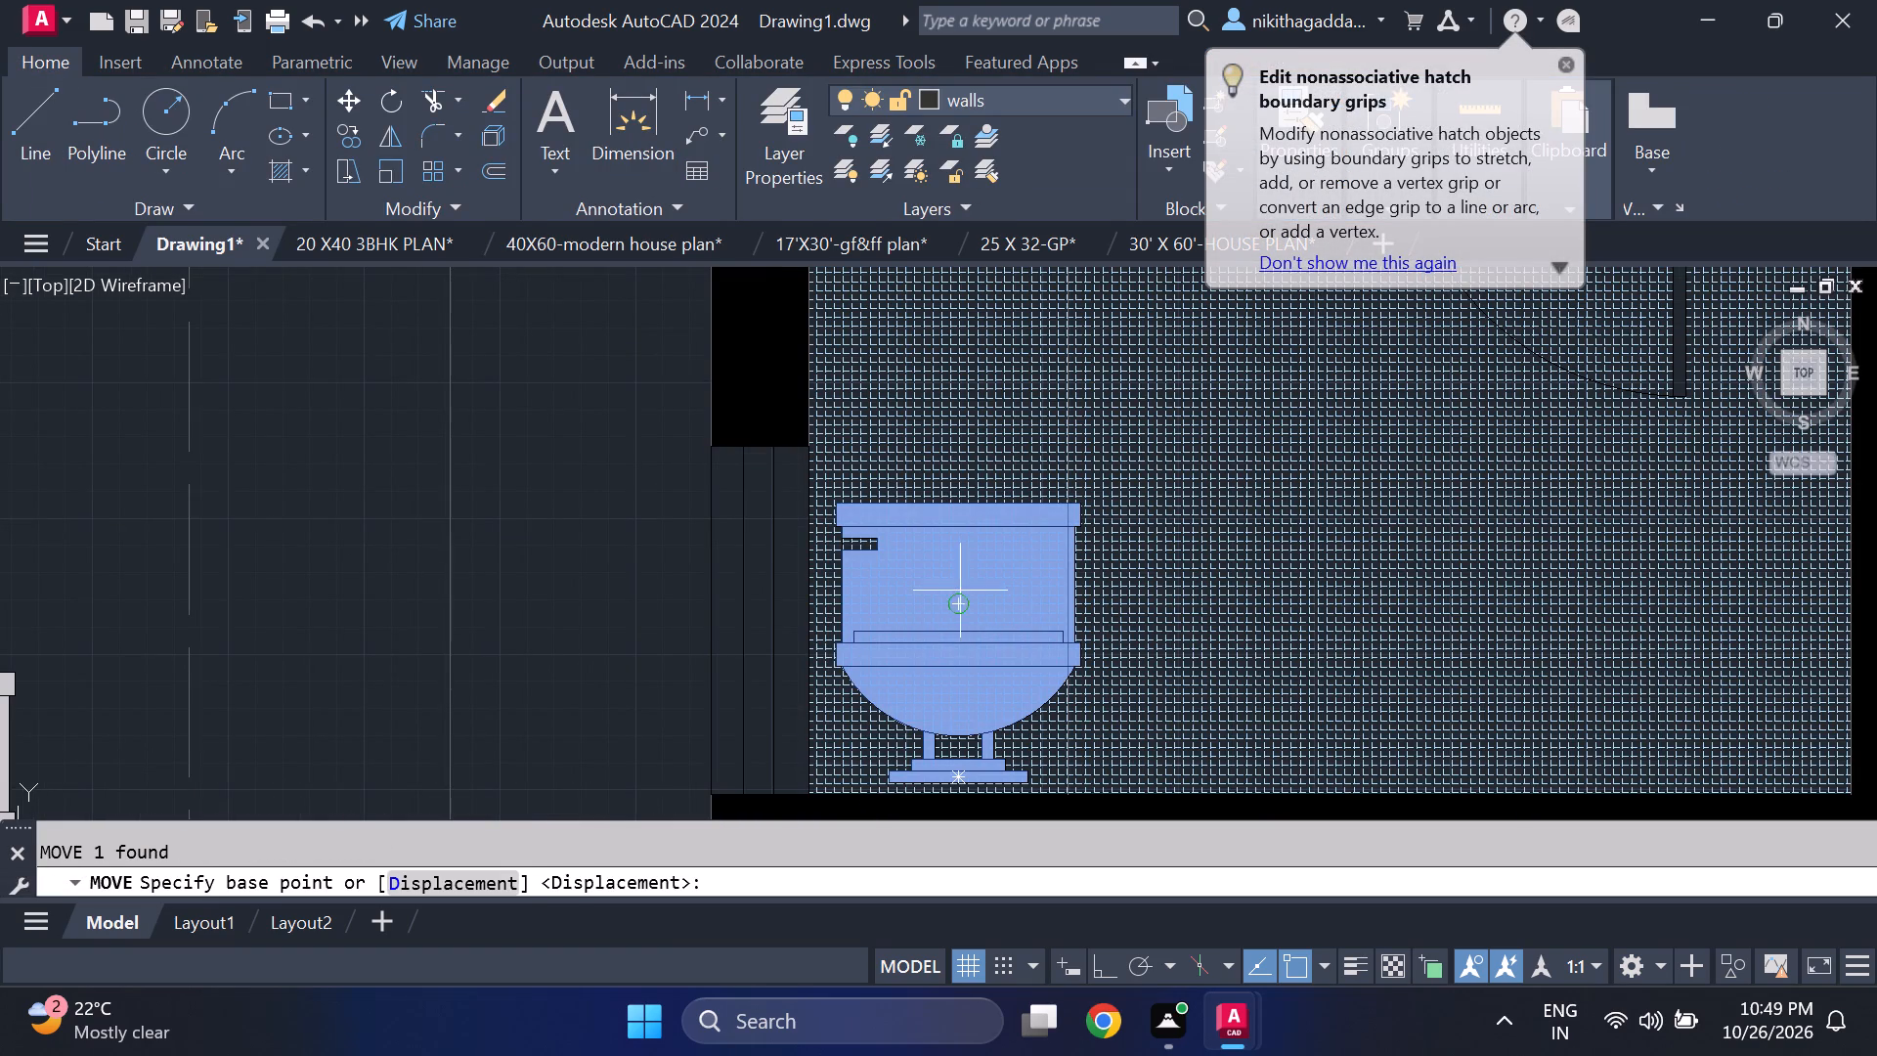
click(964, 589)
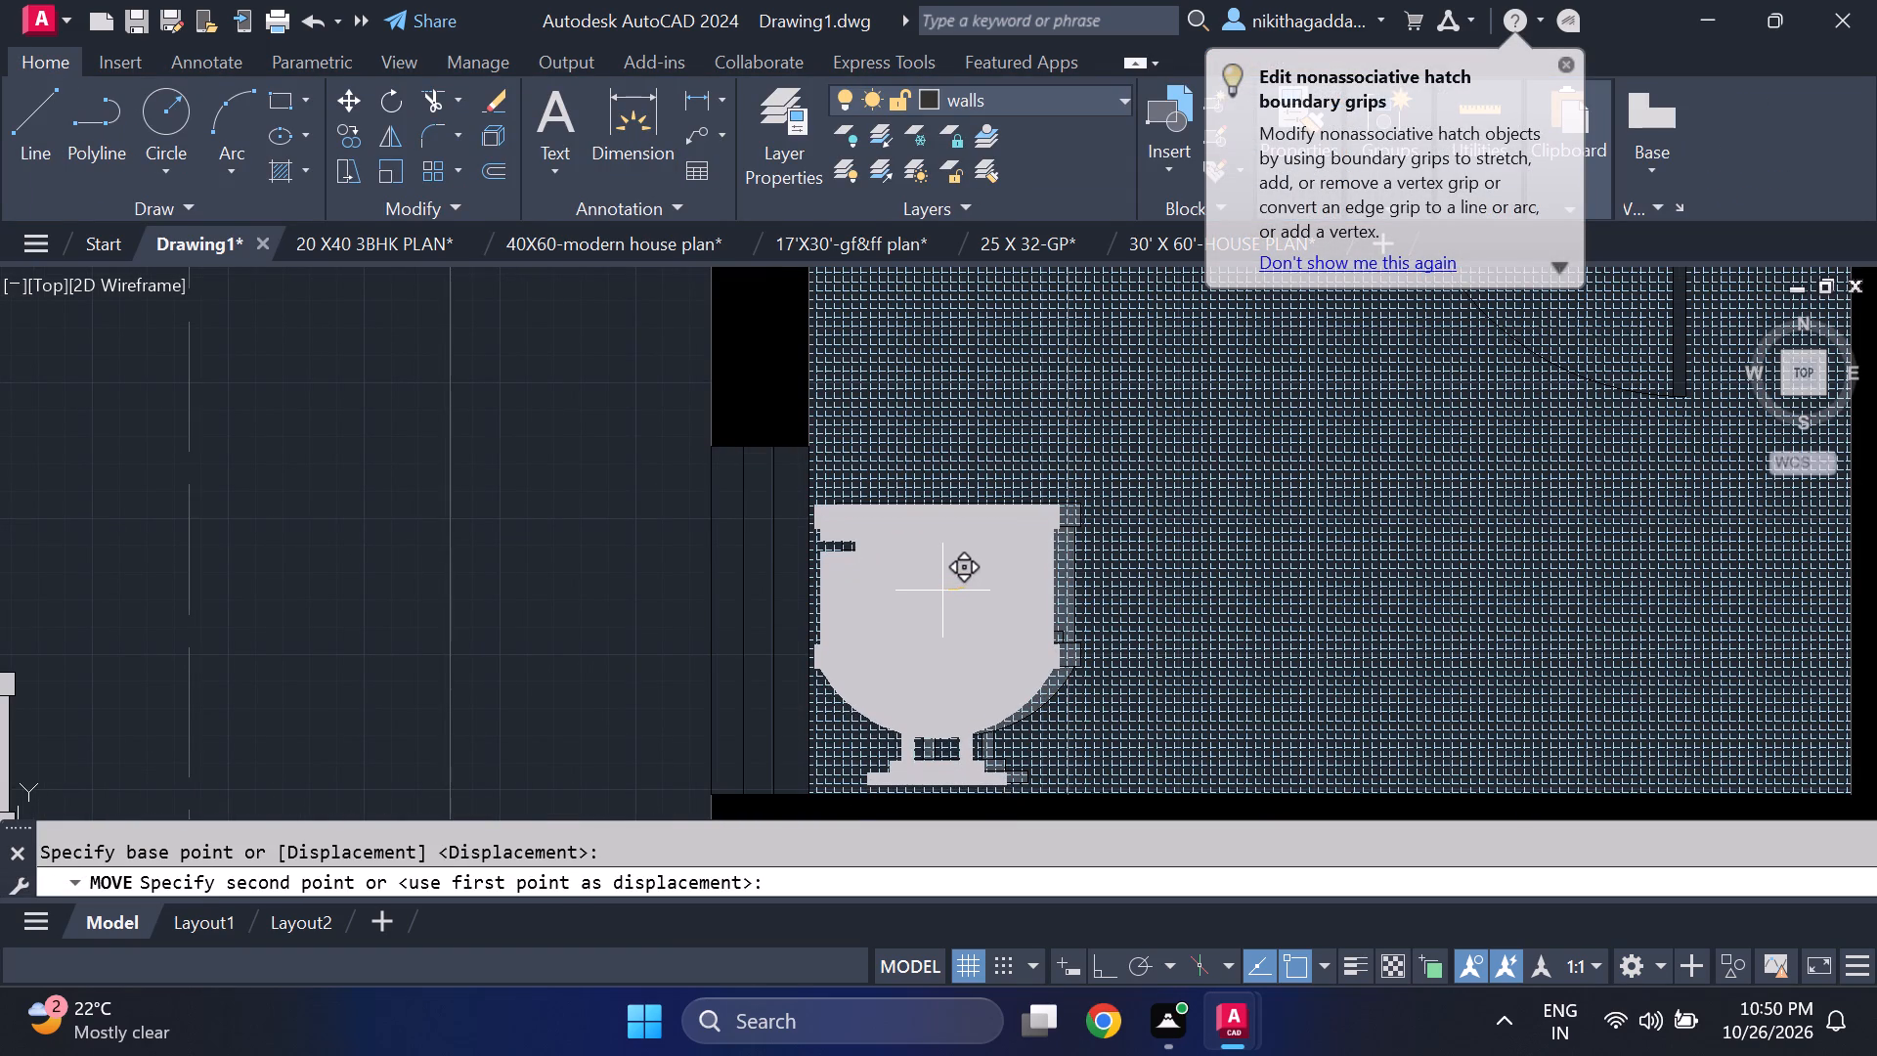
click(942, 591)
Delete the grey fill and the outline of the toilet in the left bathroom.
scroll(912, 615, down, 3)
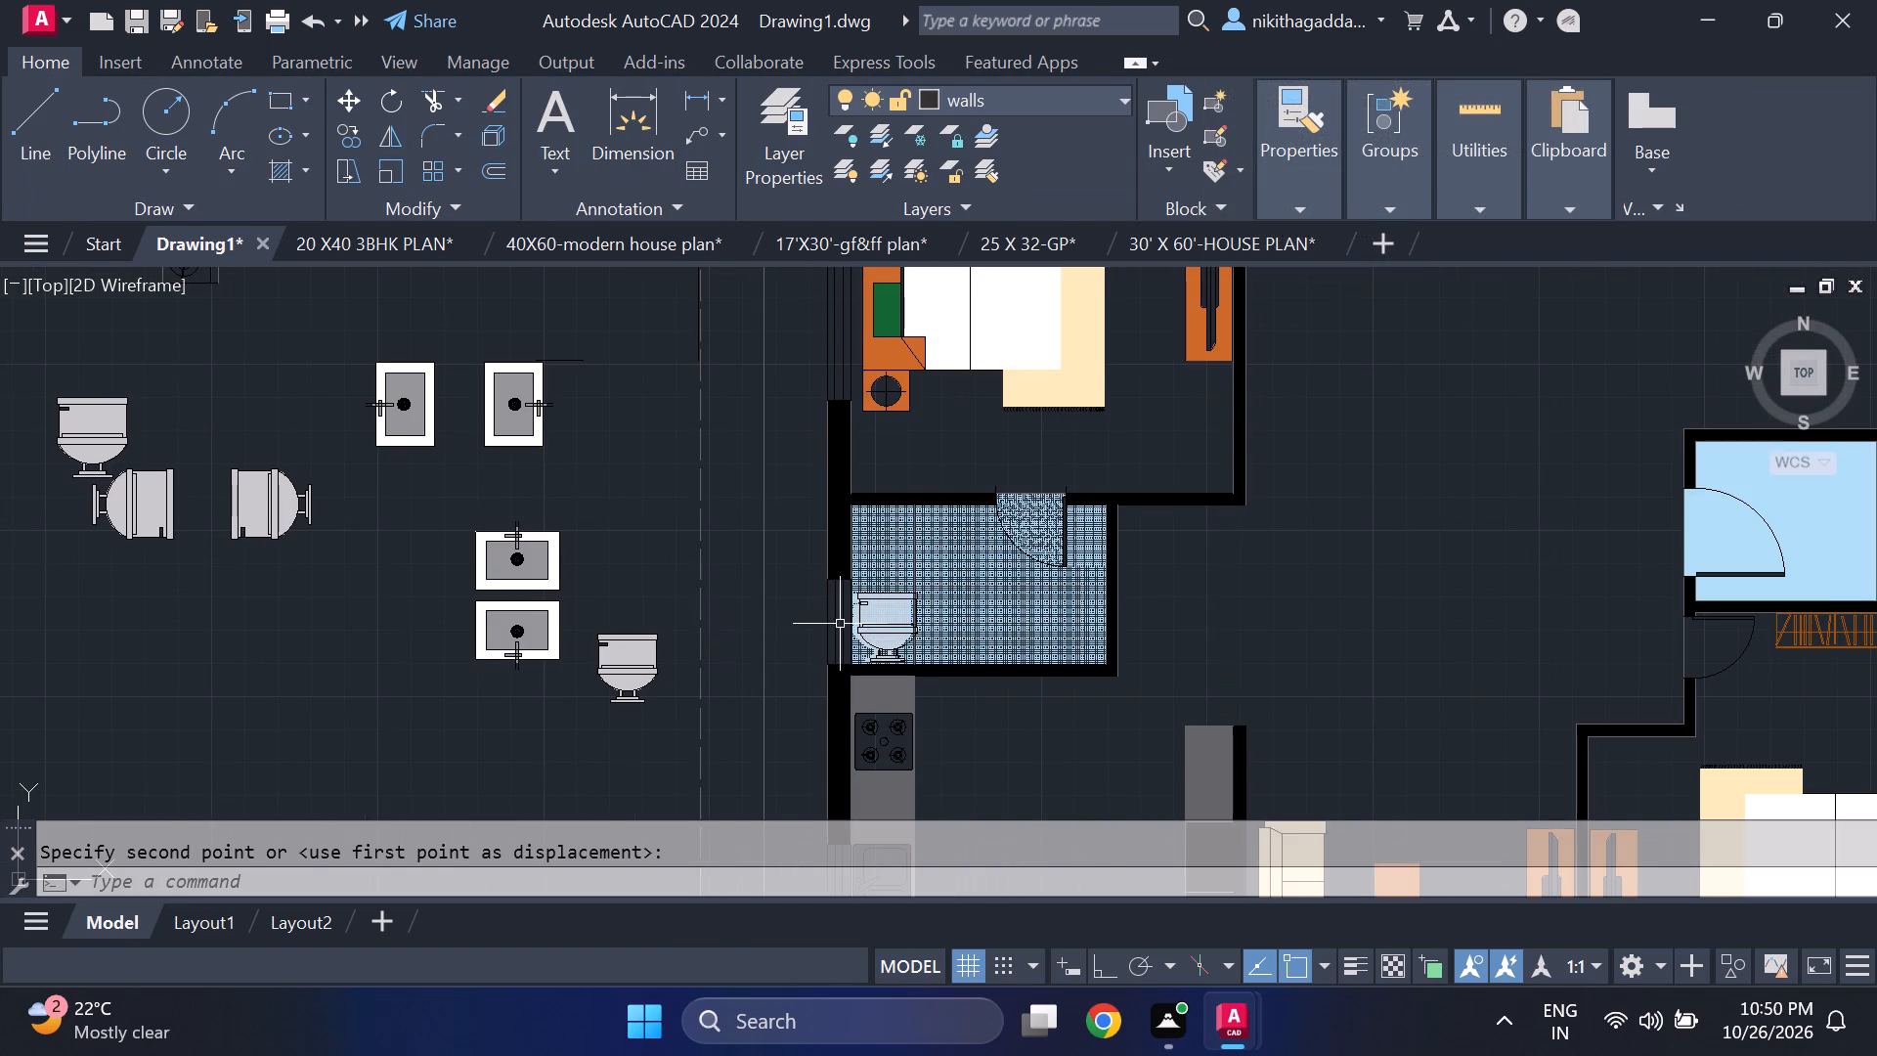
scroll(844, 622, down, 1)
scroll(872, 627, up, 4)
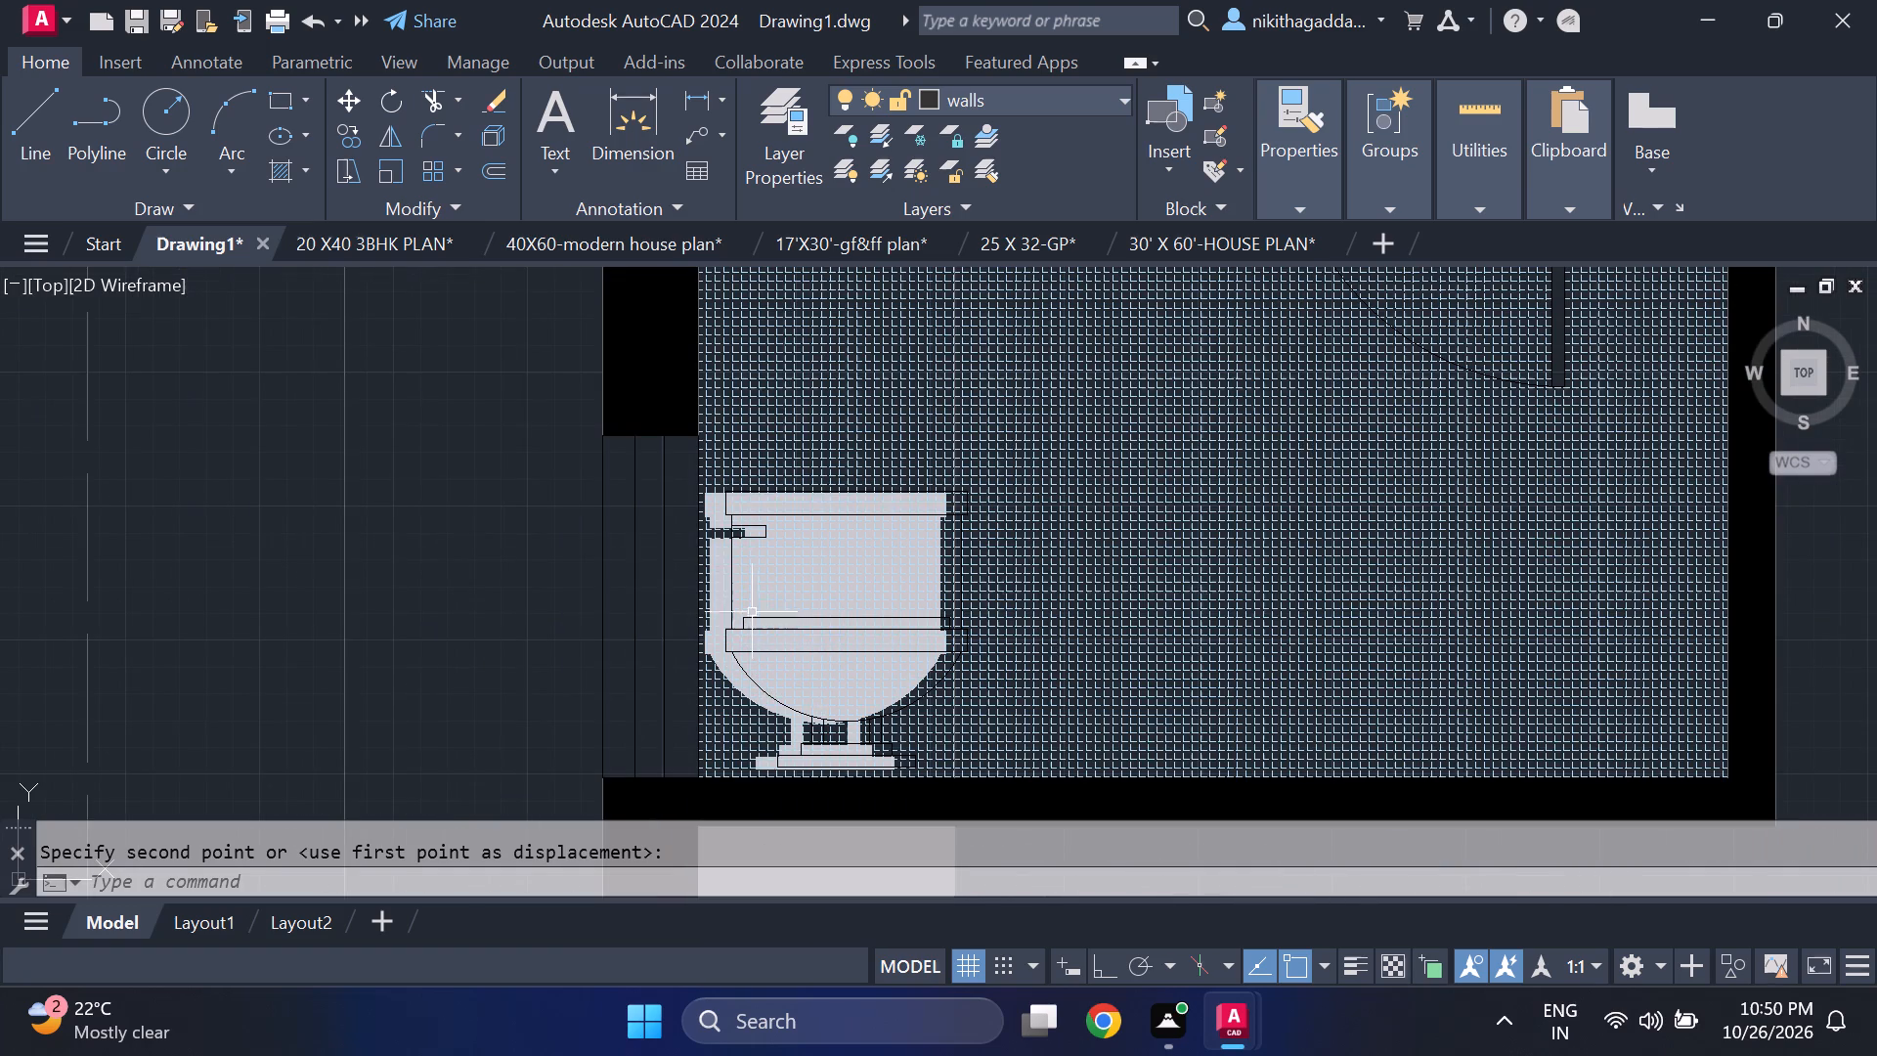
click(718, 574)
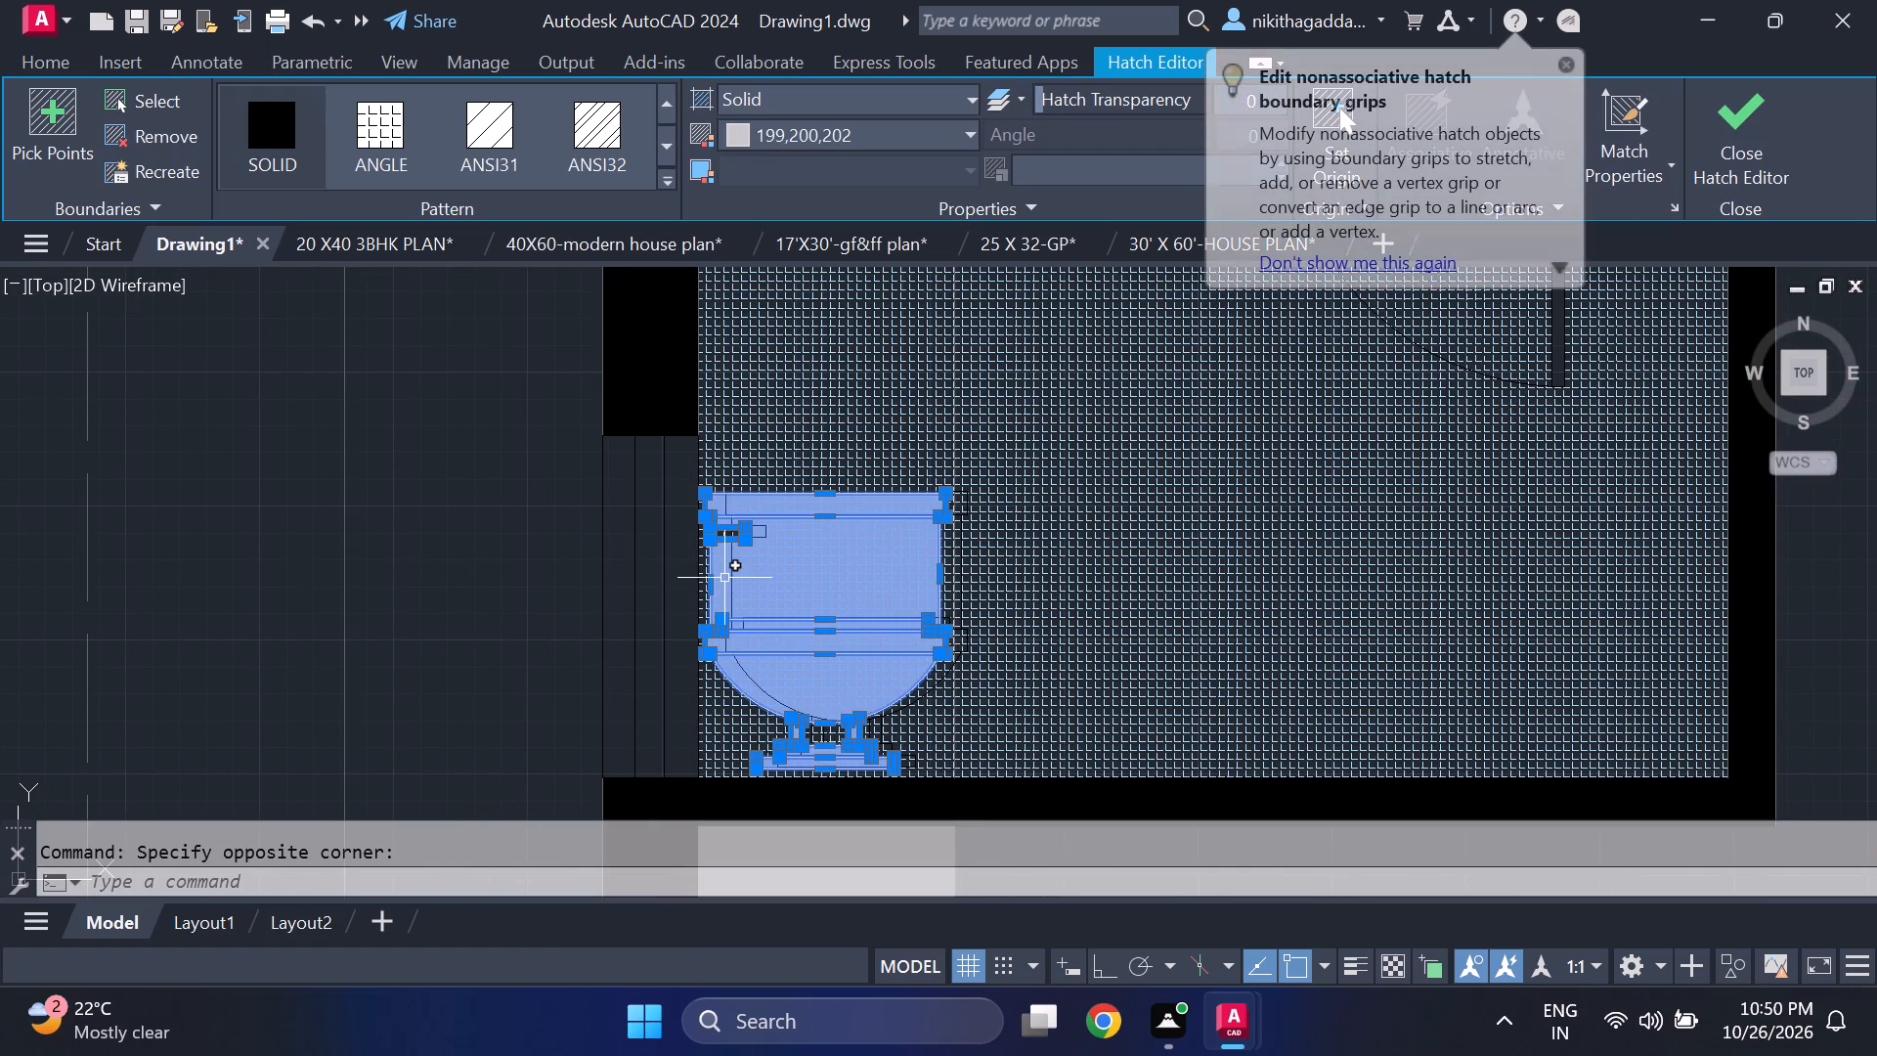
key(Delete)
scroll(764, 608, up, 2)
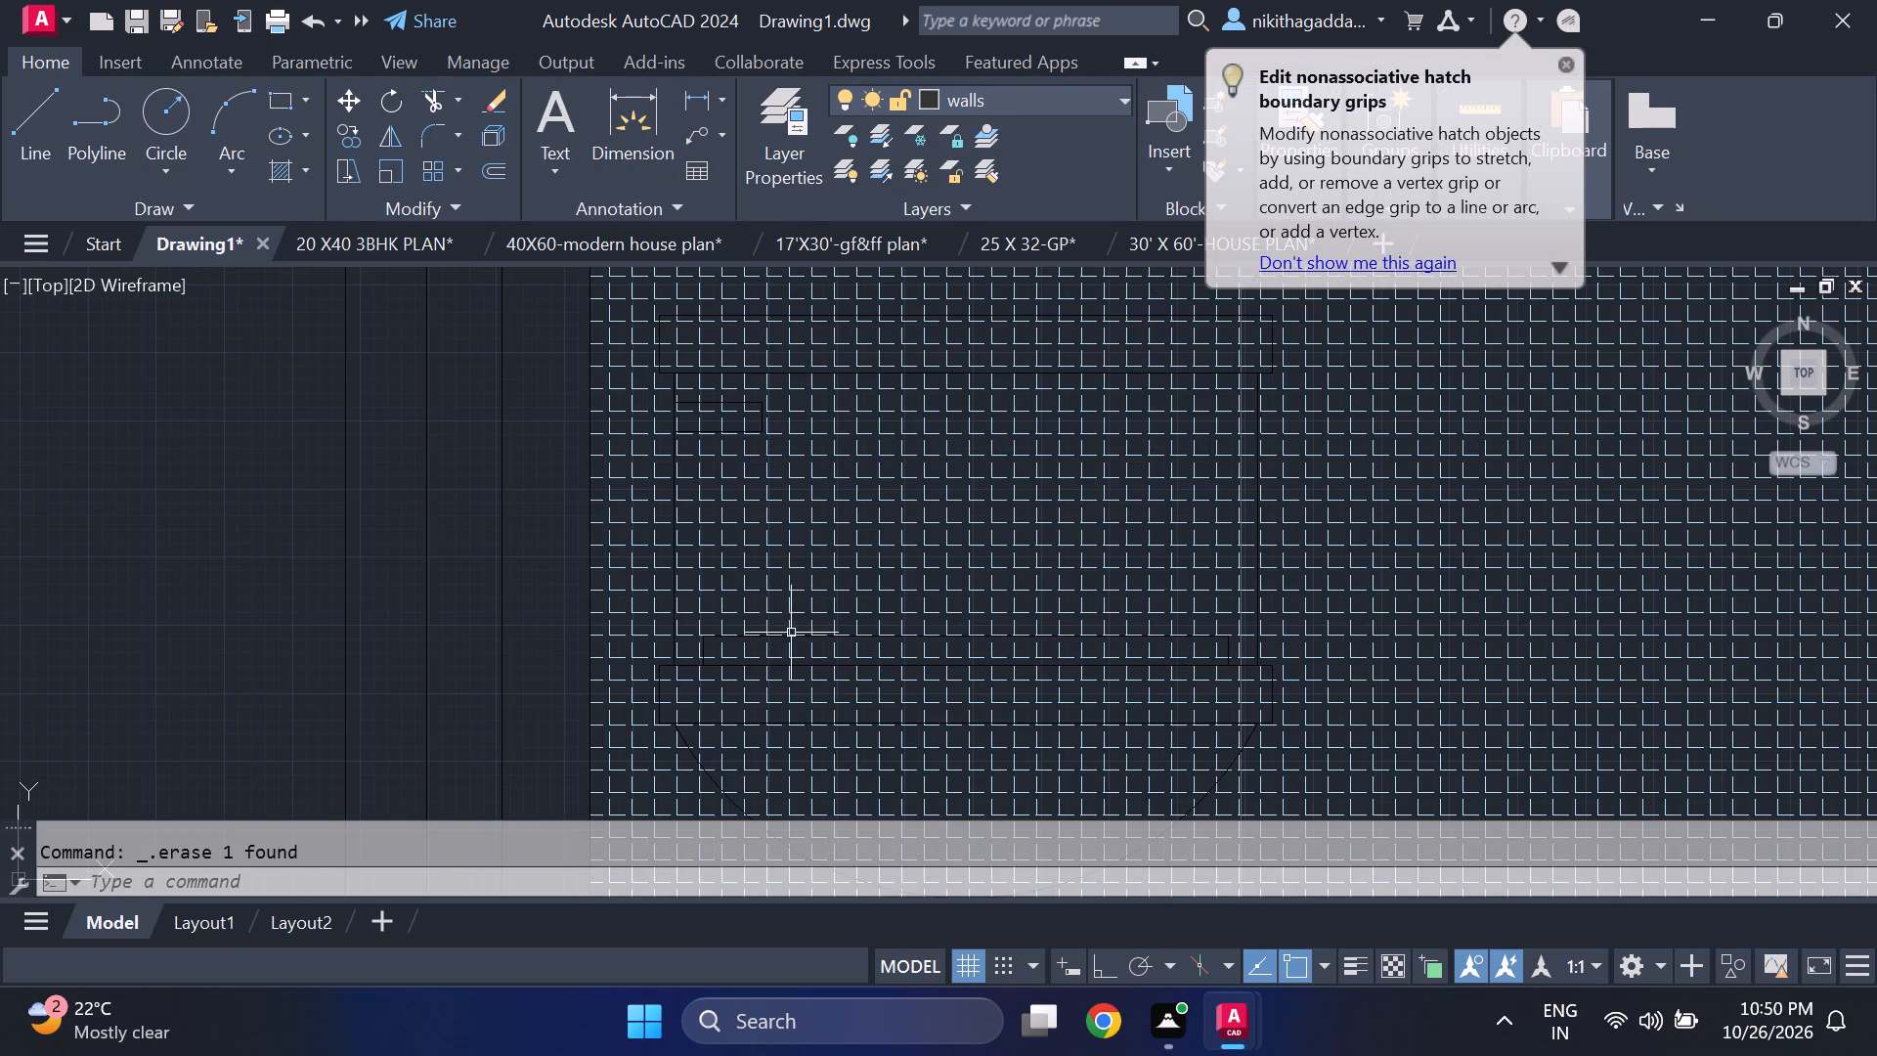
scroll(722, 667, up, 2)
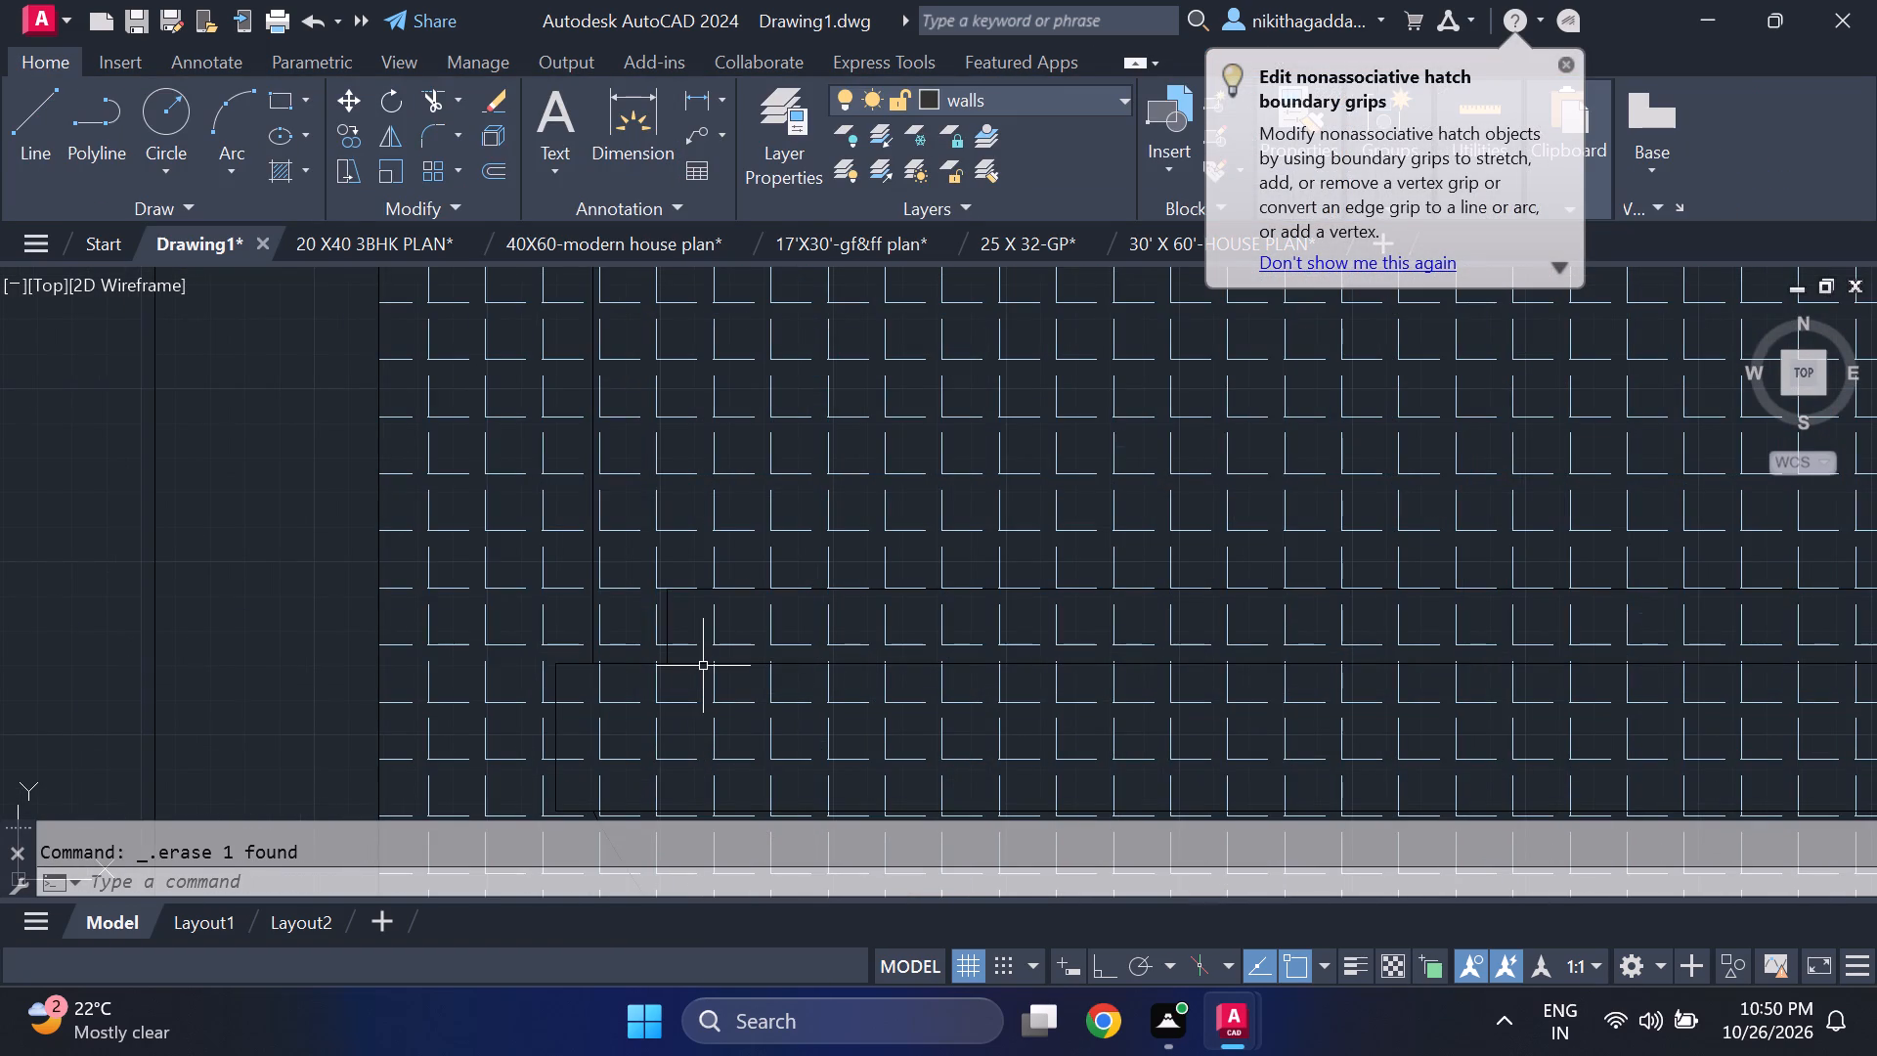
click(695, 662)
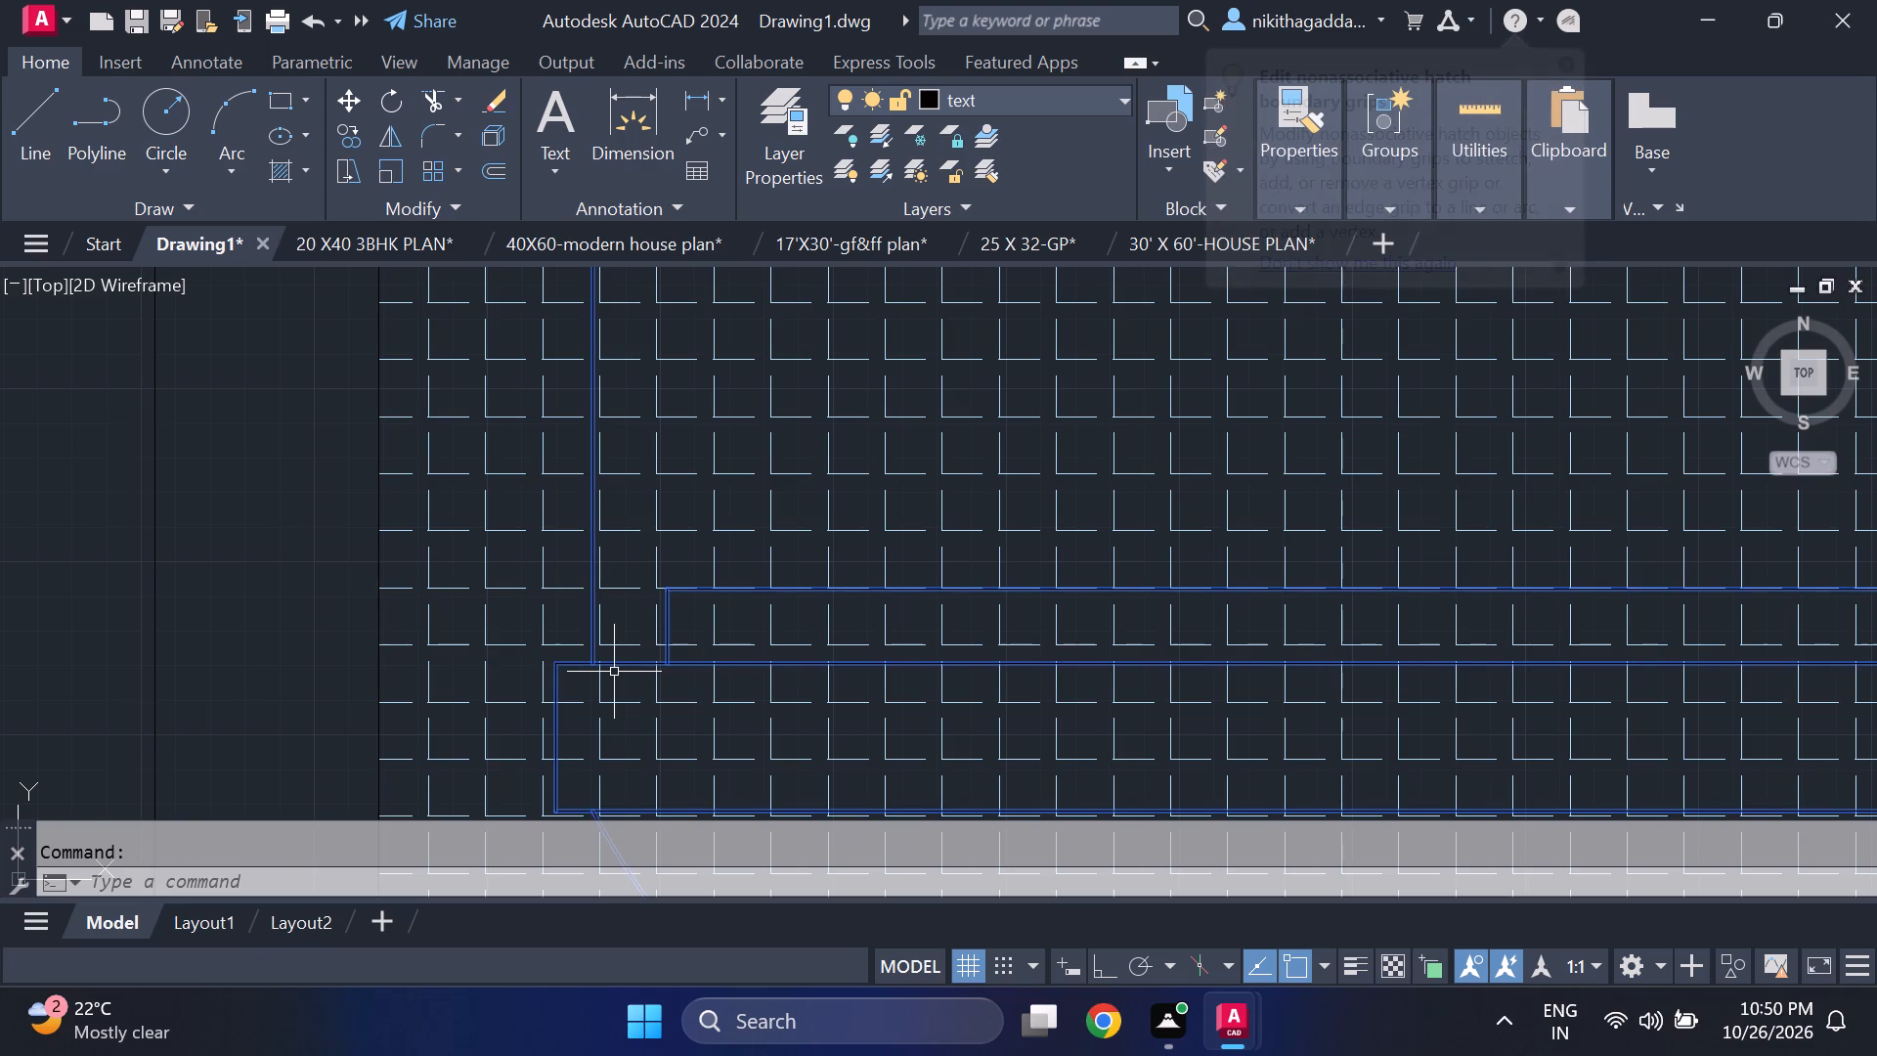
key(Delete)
Copy the reduced toilet with its fill by its centre into the left bathroom's lower-left corner, close against the outer wall.
scroll(631, 654, down, 6)
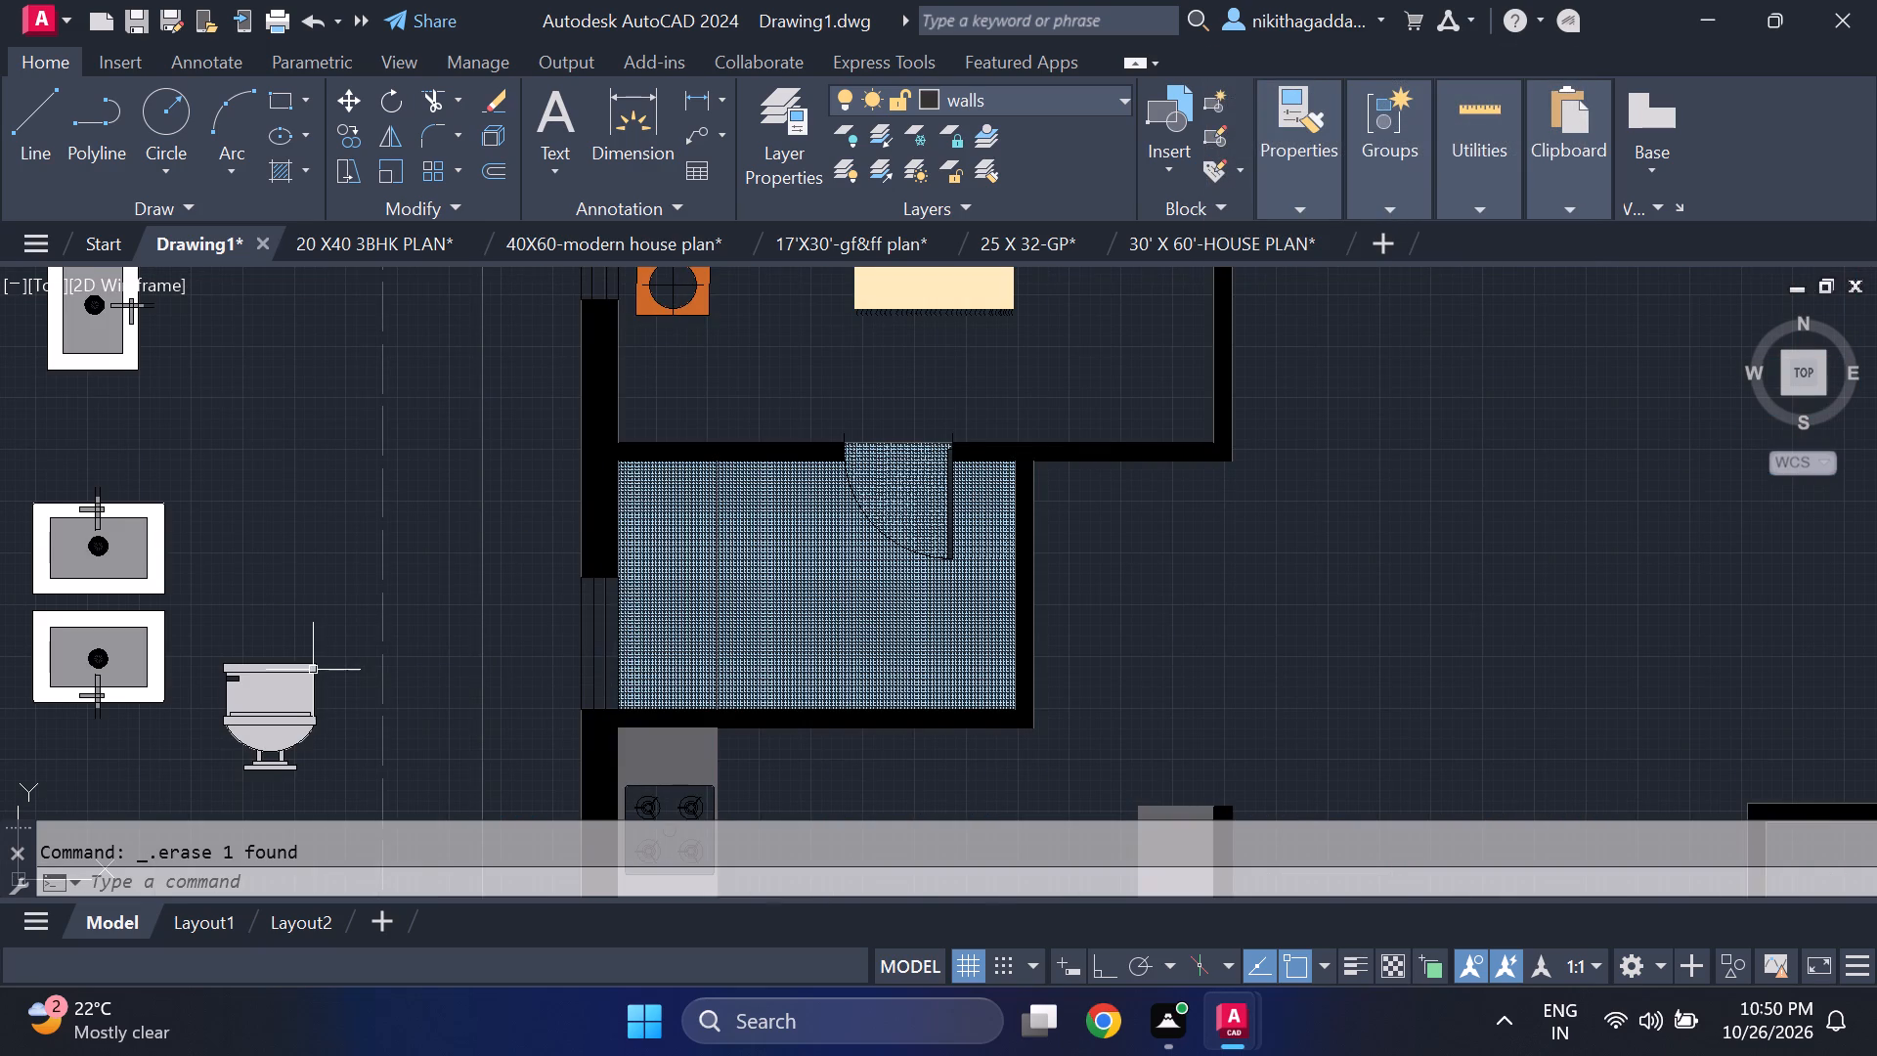
middle_drag(307, 651, 381, 620)
middle_click(381, 620)
click(373, 621)
click(299, 715)
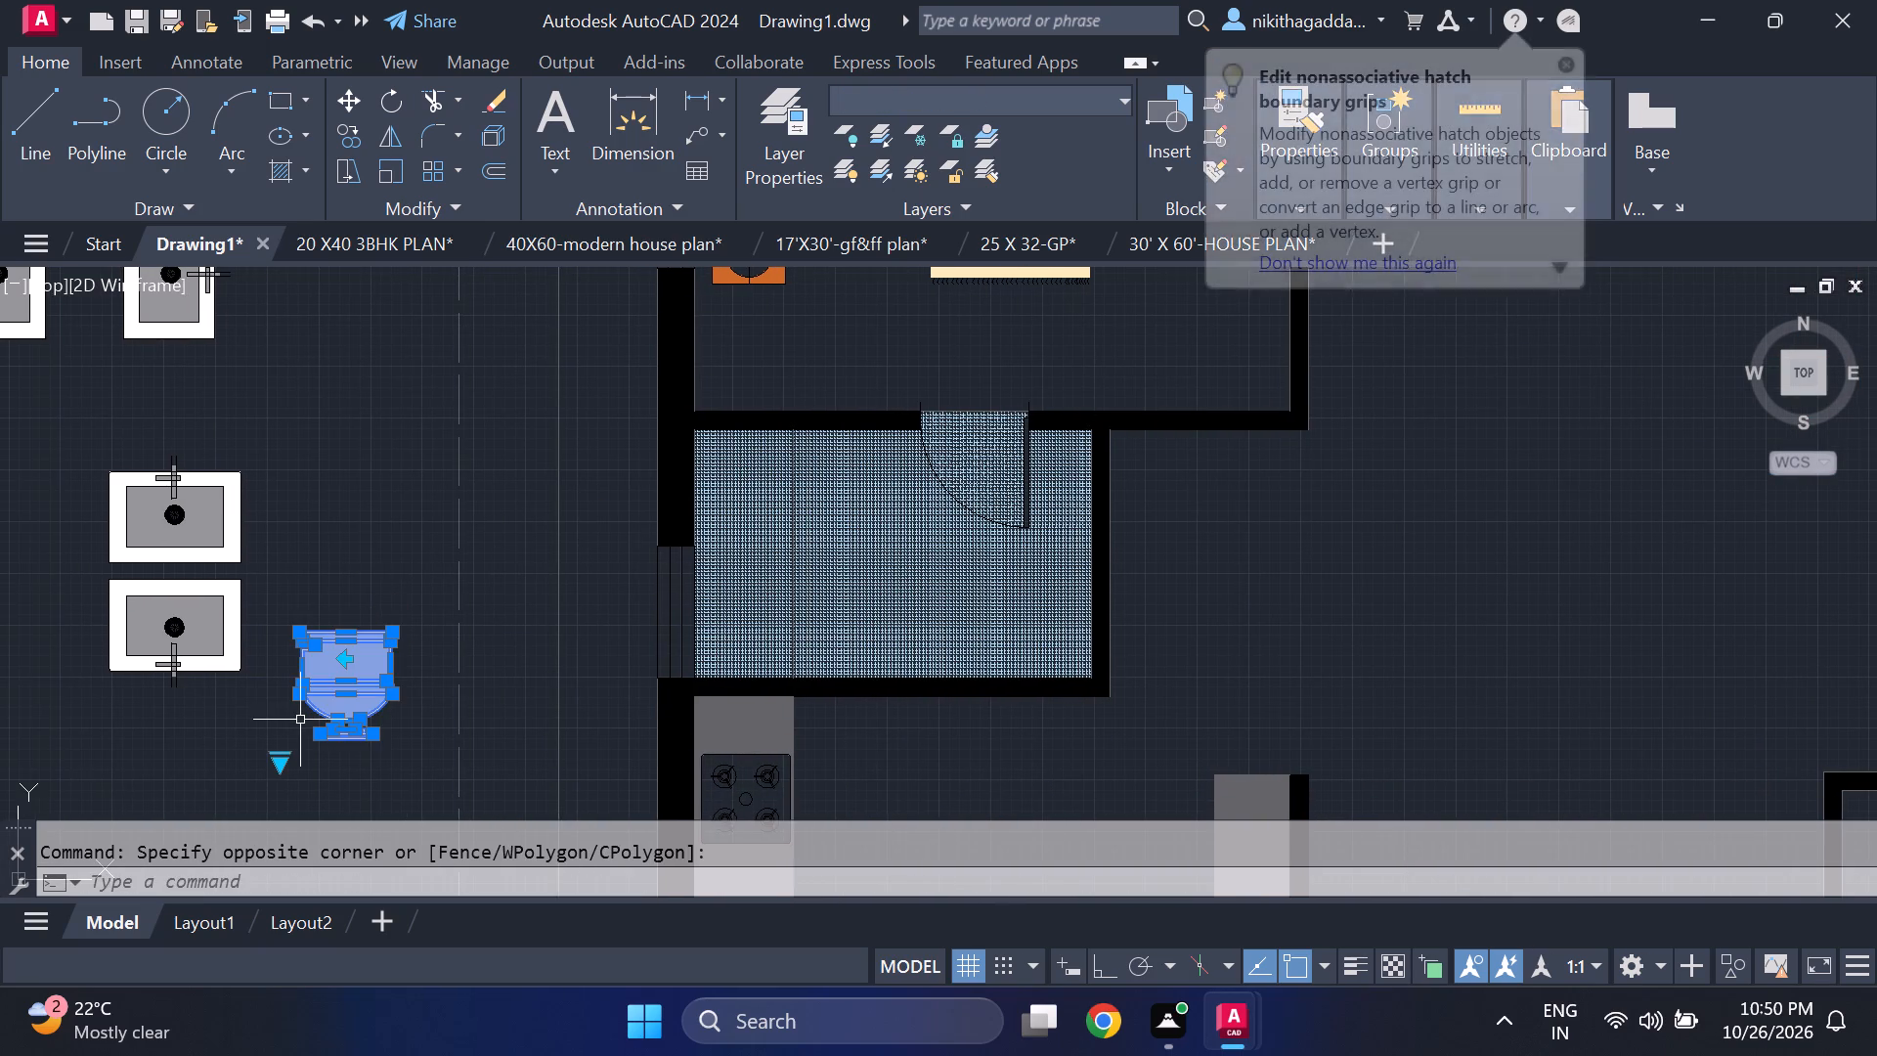
text(co)
key(Return)
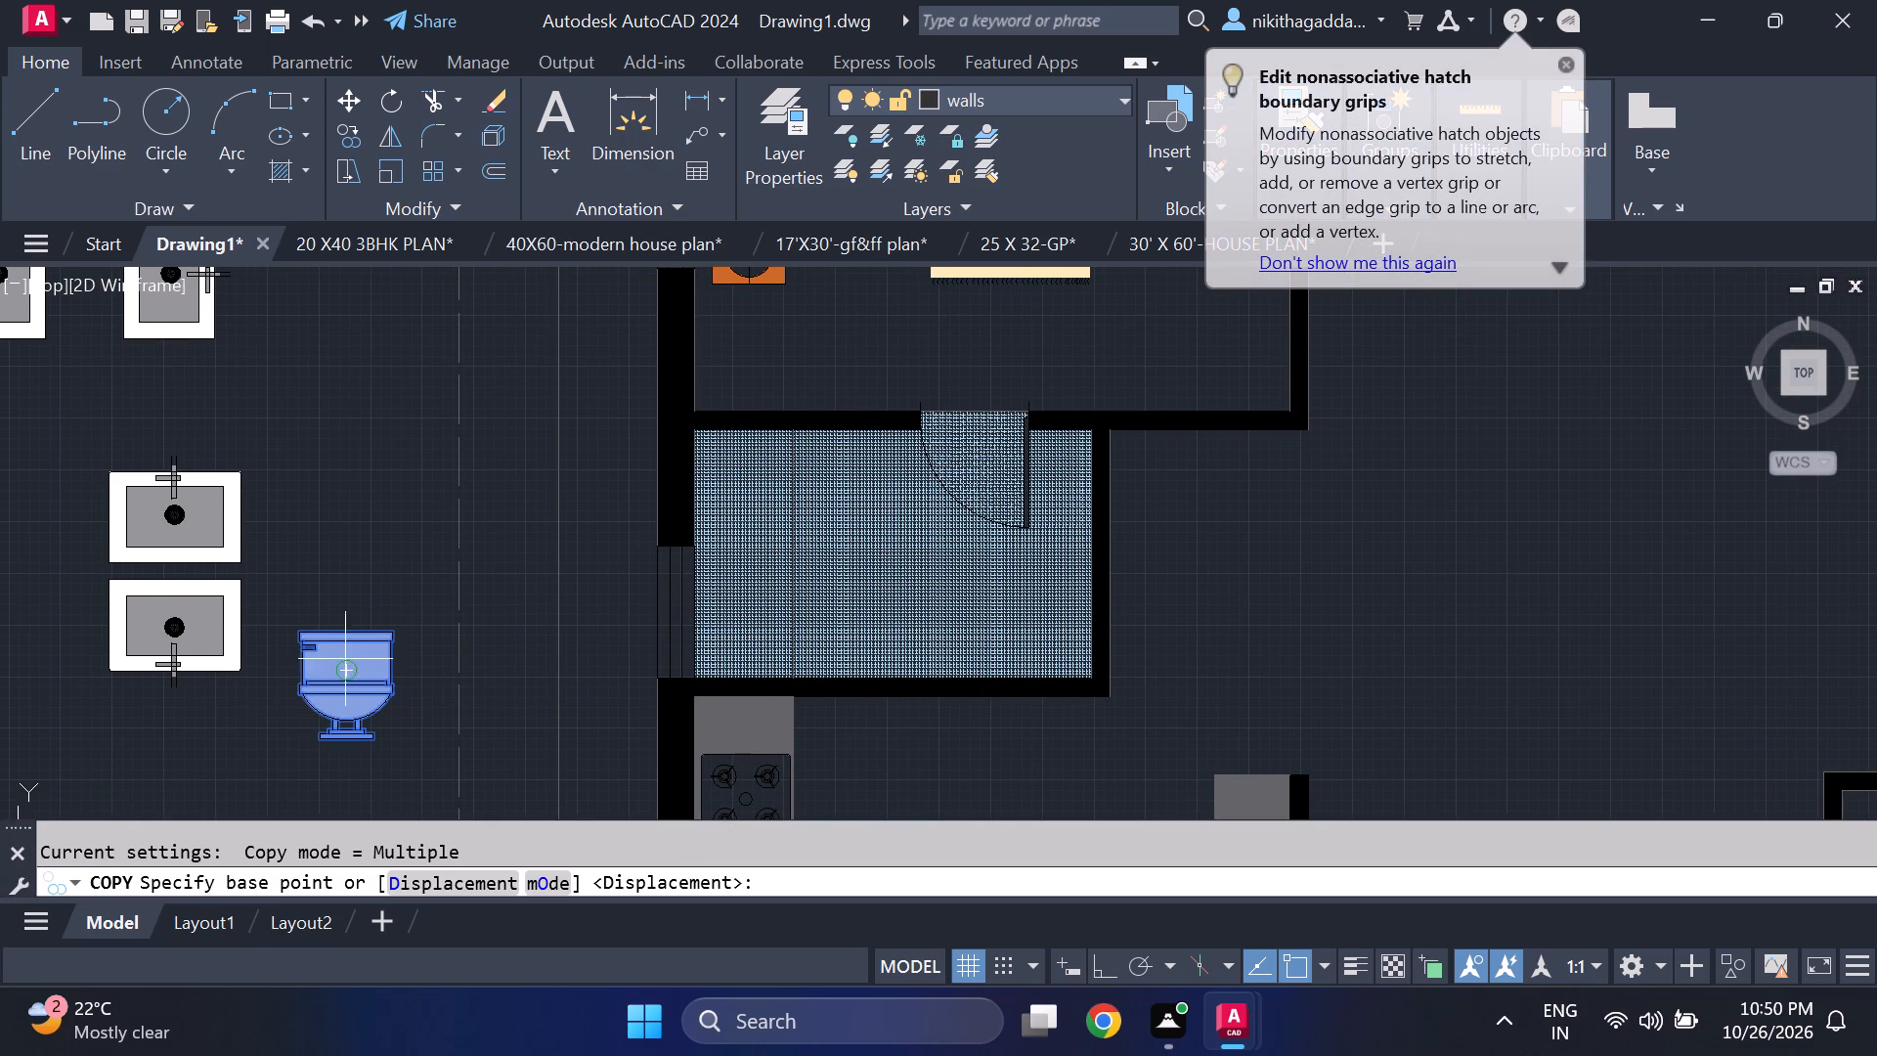
click(343, 671)
scroll(722, 617, up, 2)
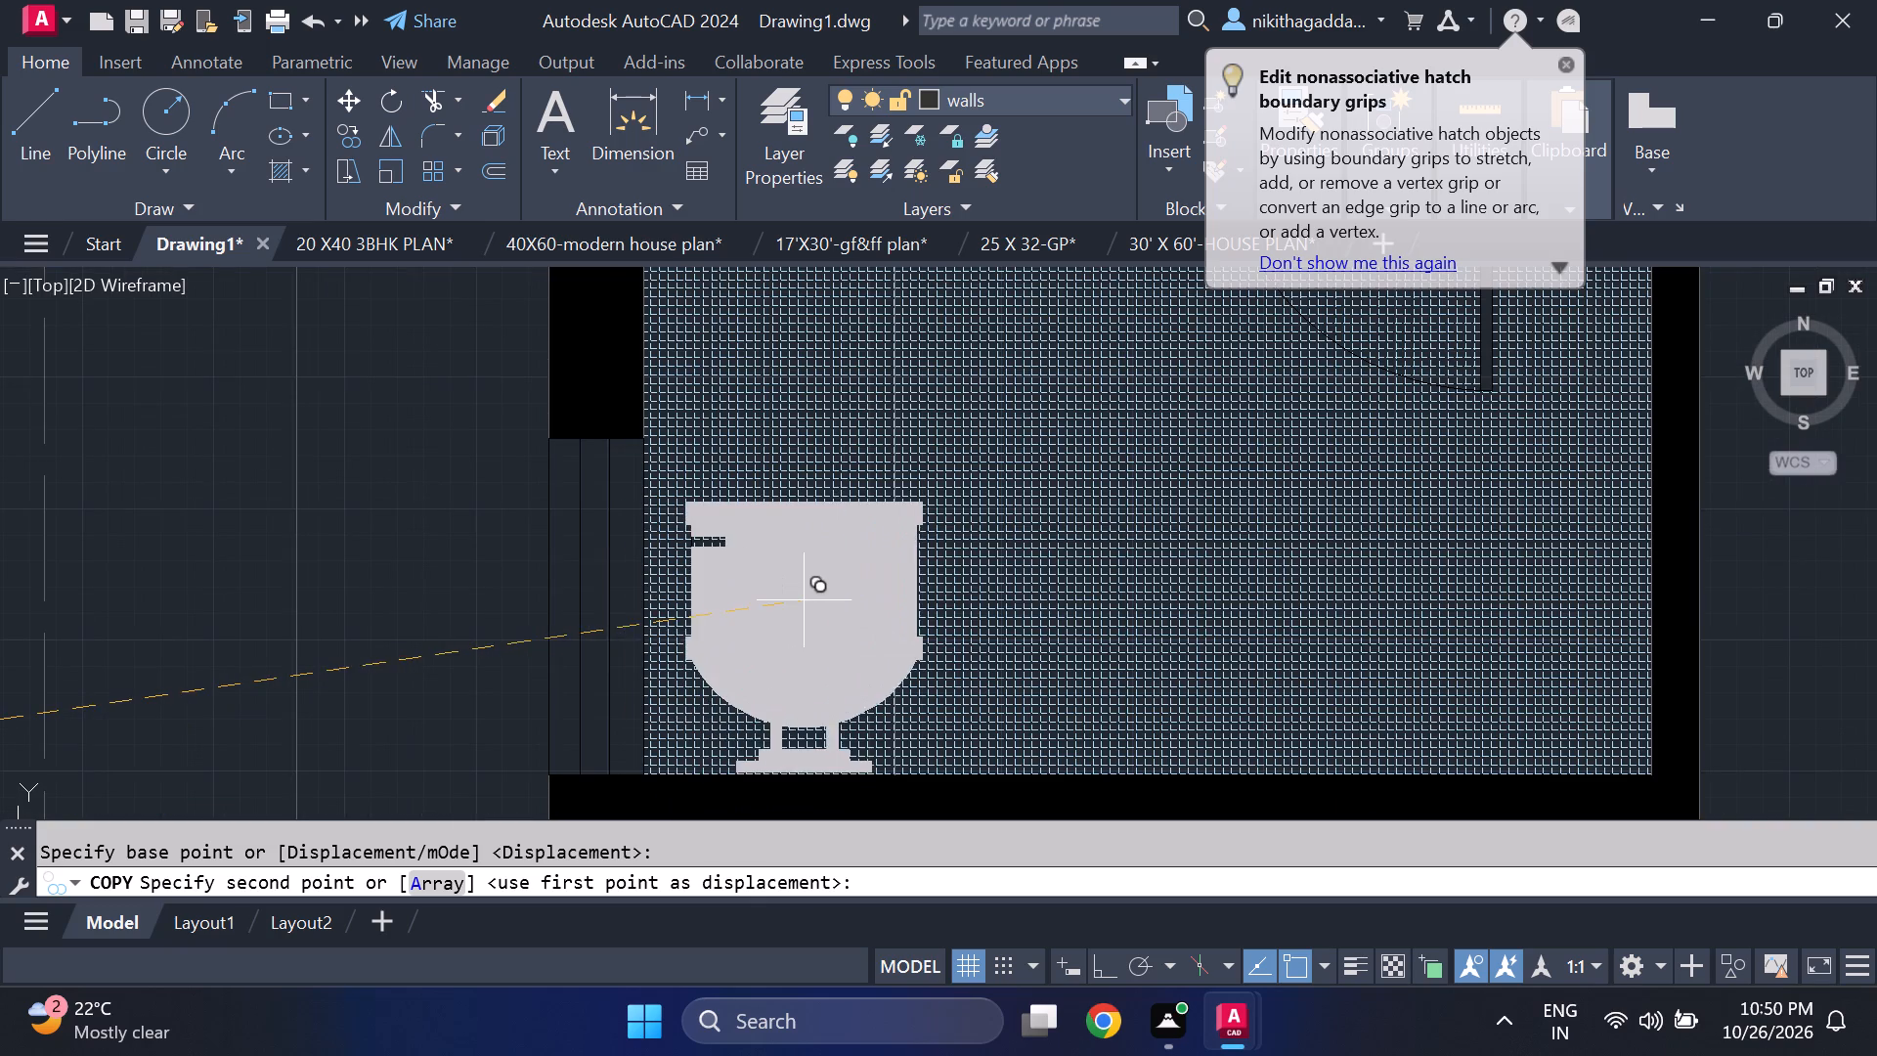
click(808, 588)
scroll(808, 584, down, 4)
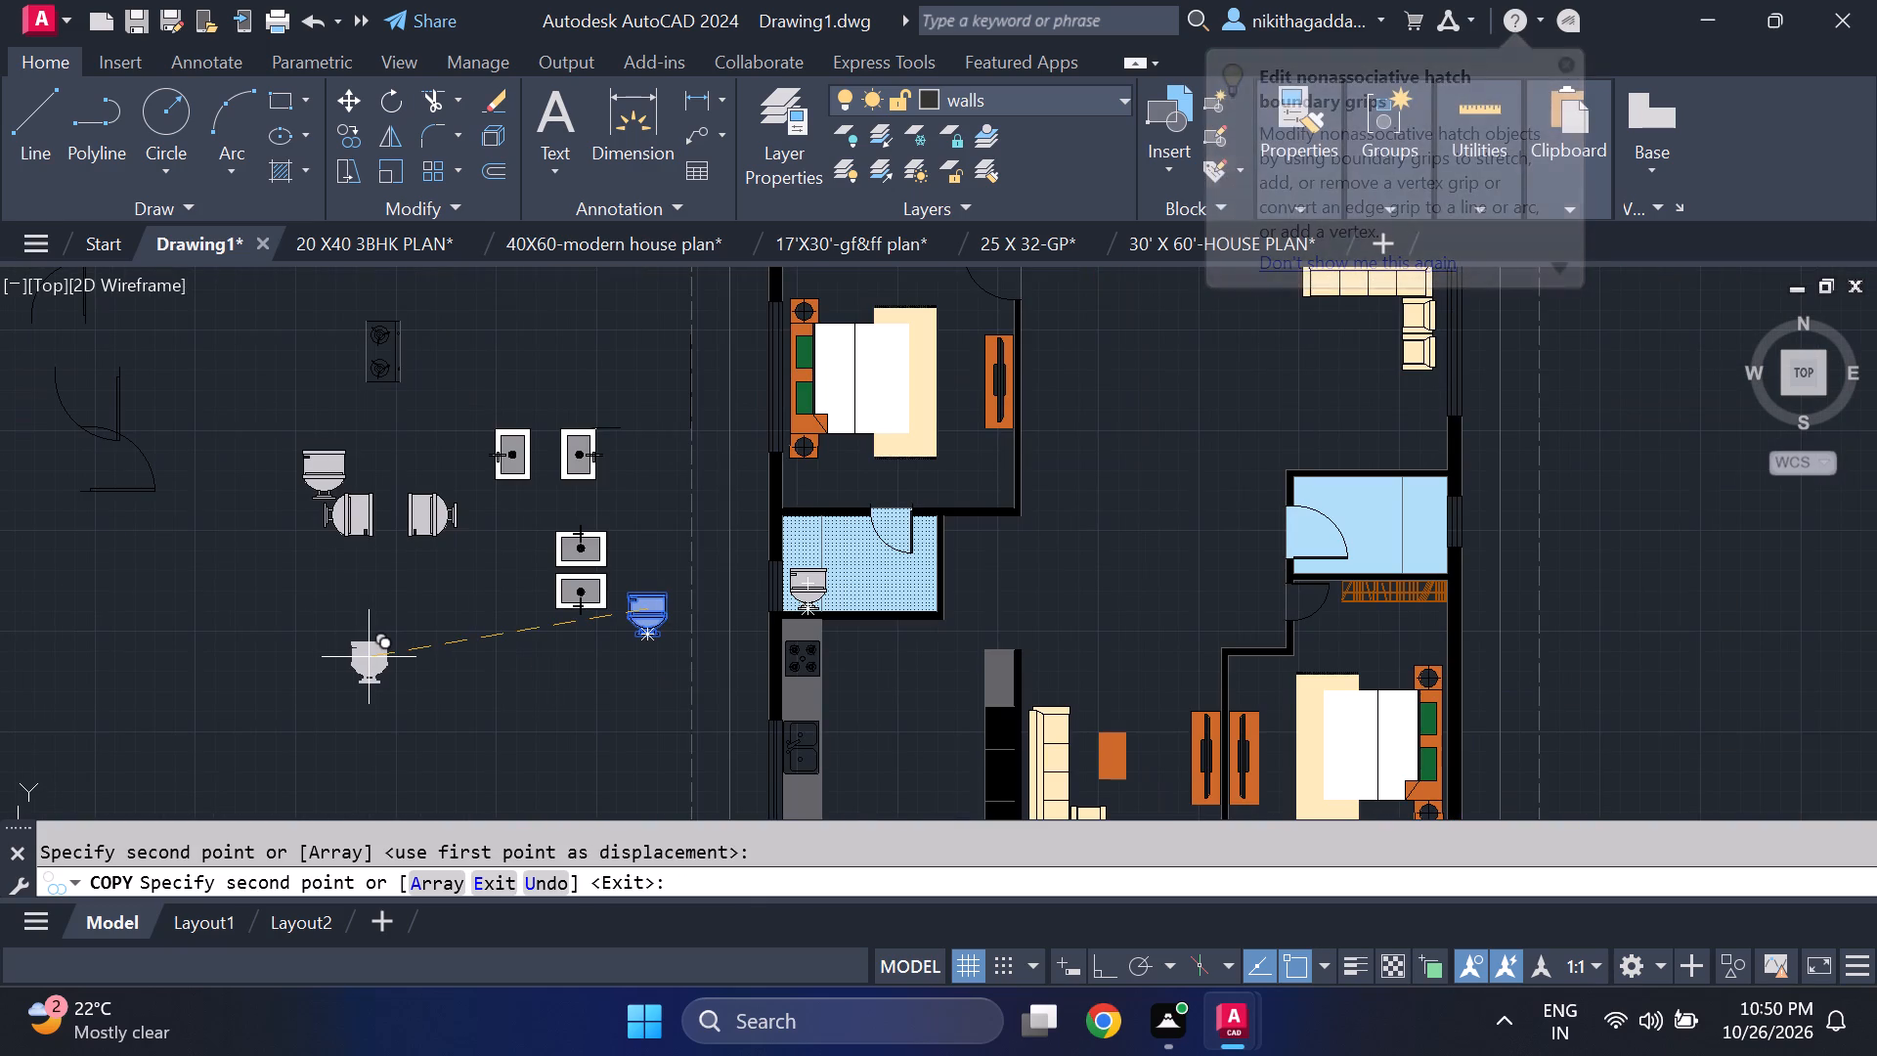
key(ctrl+z)
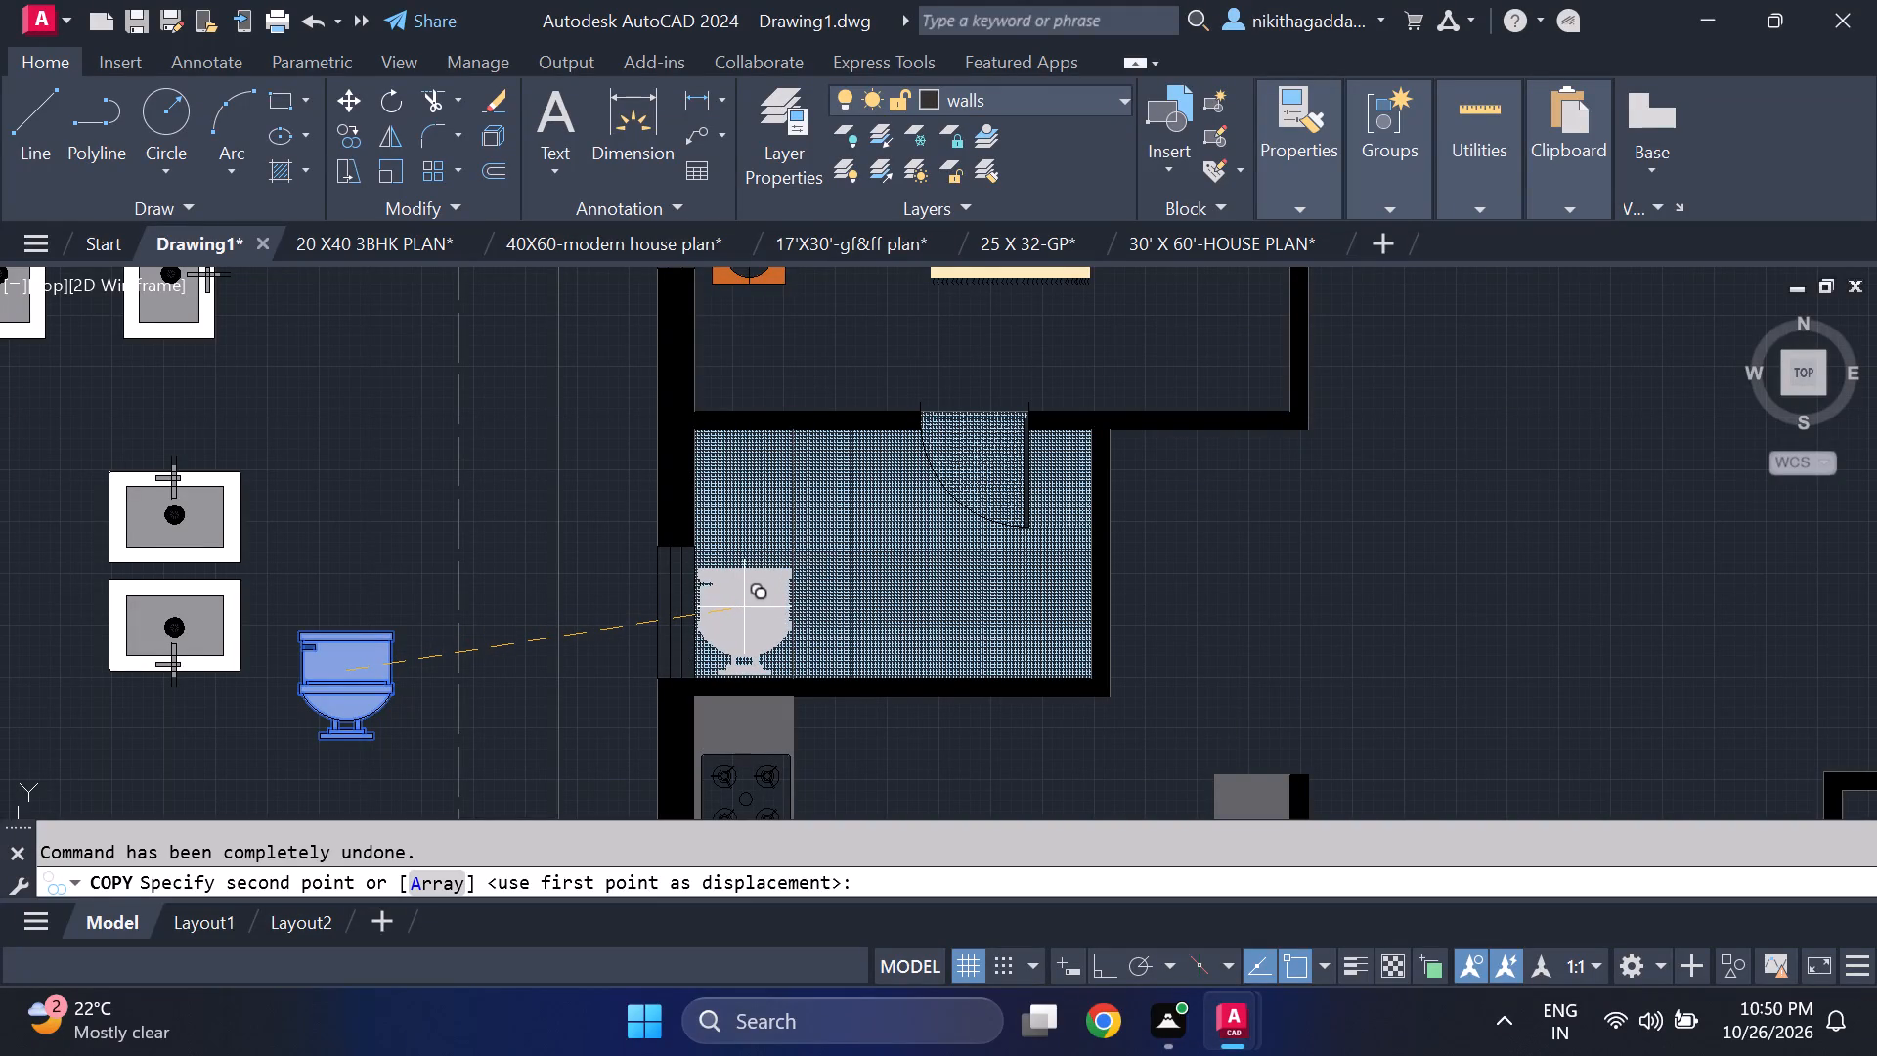
click(744, 606)
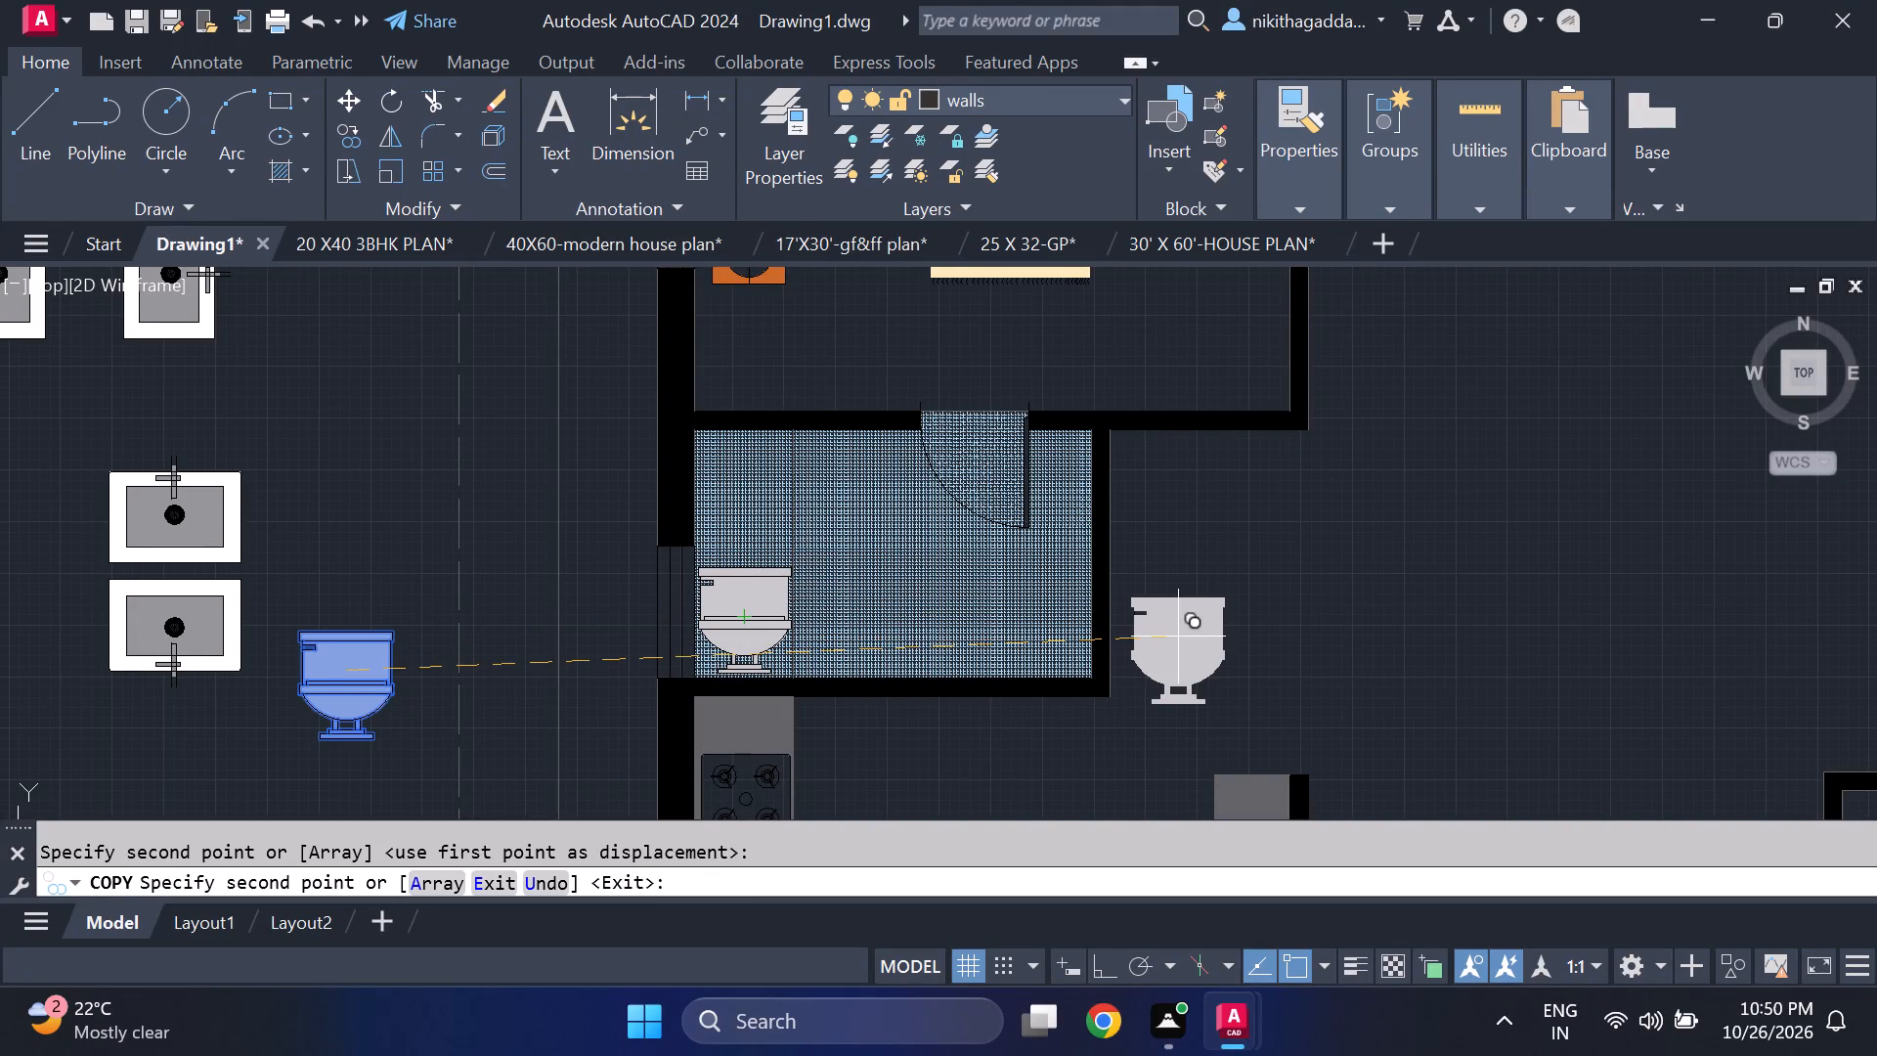
key(Escape)
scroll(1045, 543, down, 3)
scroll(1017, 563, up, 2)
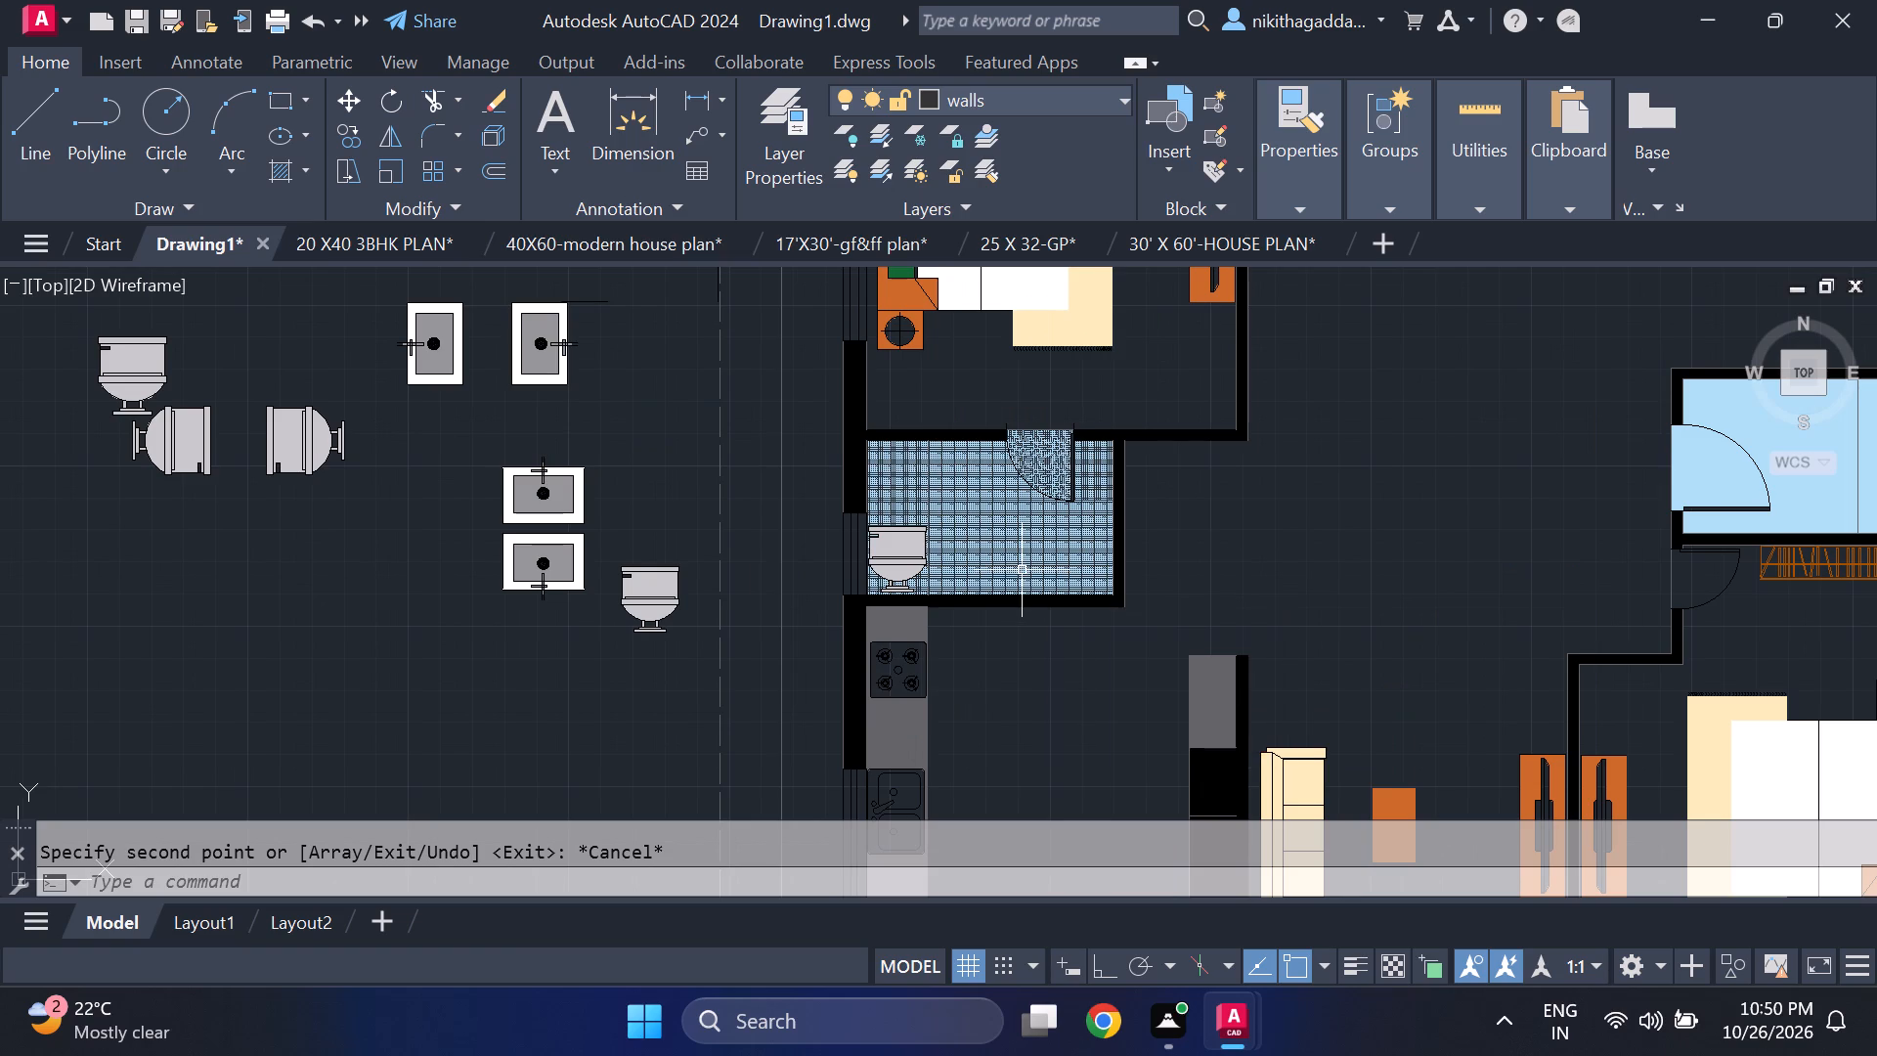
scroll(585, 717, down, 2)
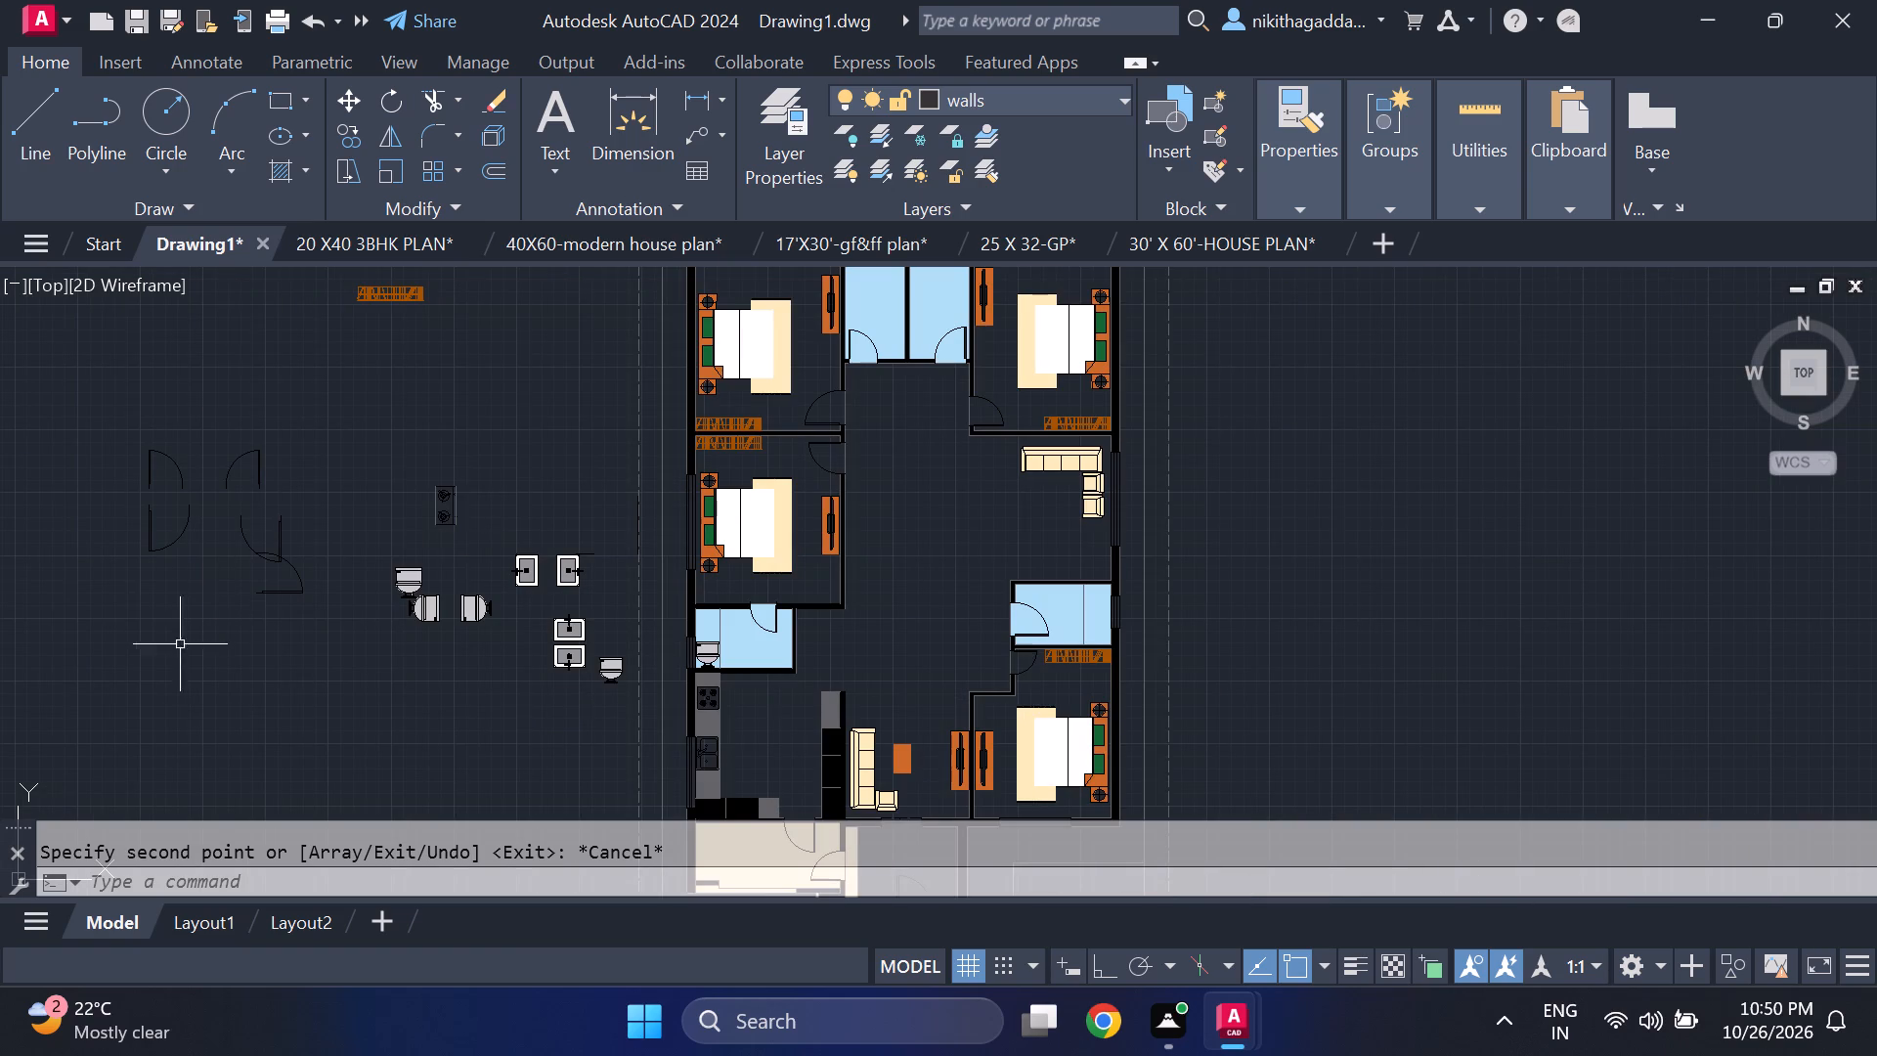
Scale the loose toilet whose base faces right, with its fill, slightly smaller about its base midpoint.
scroll(459, 593, up, 2)
click(555, 584)
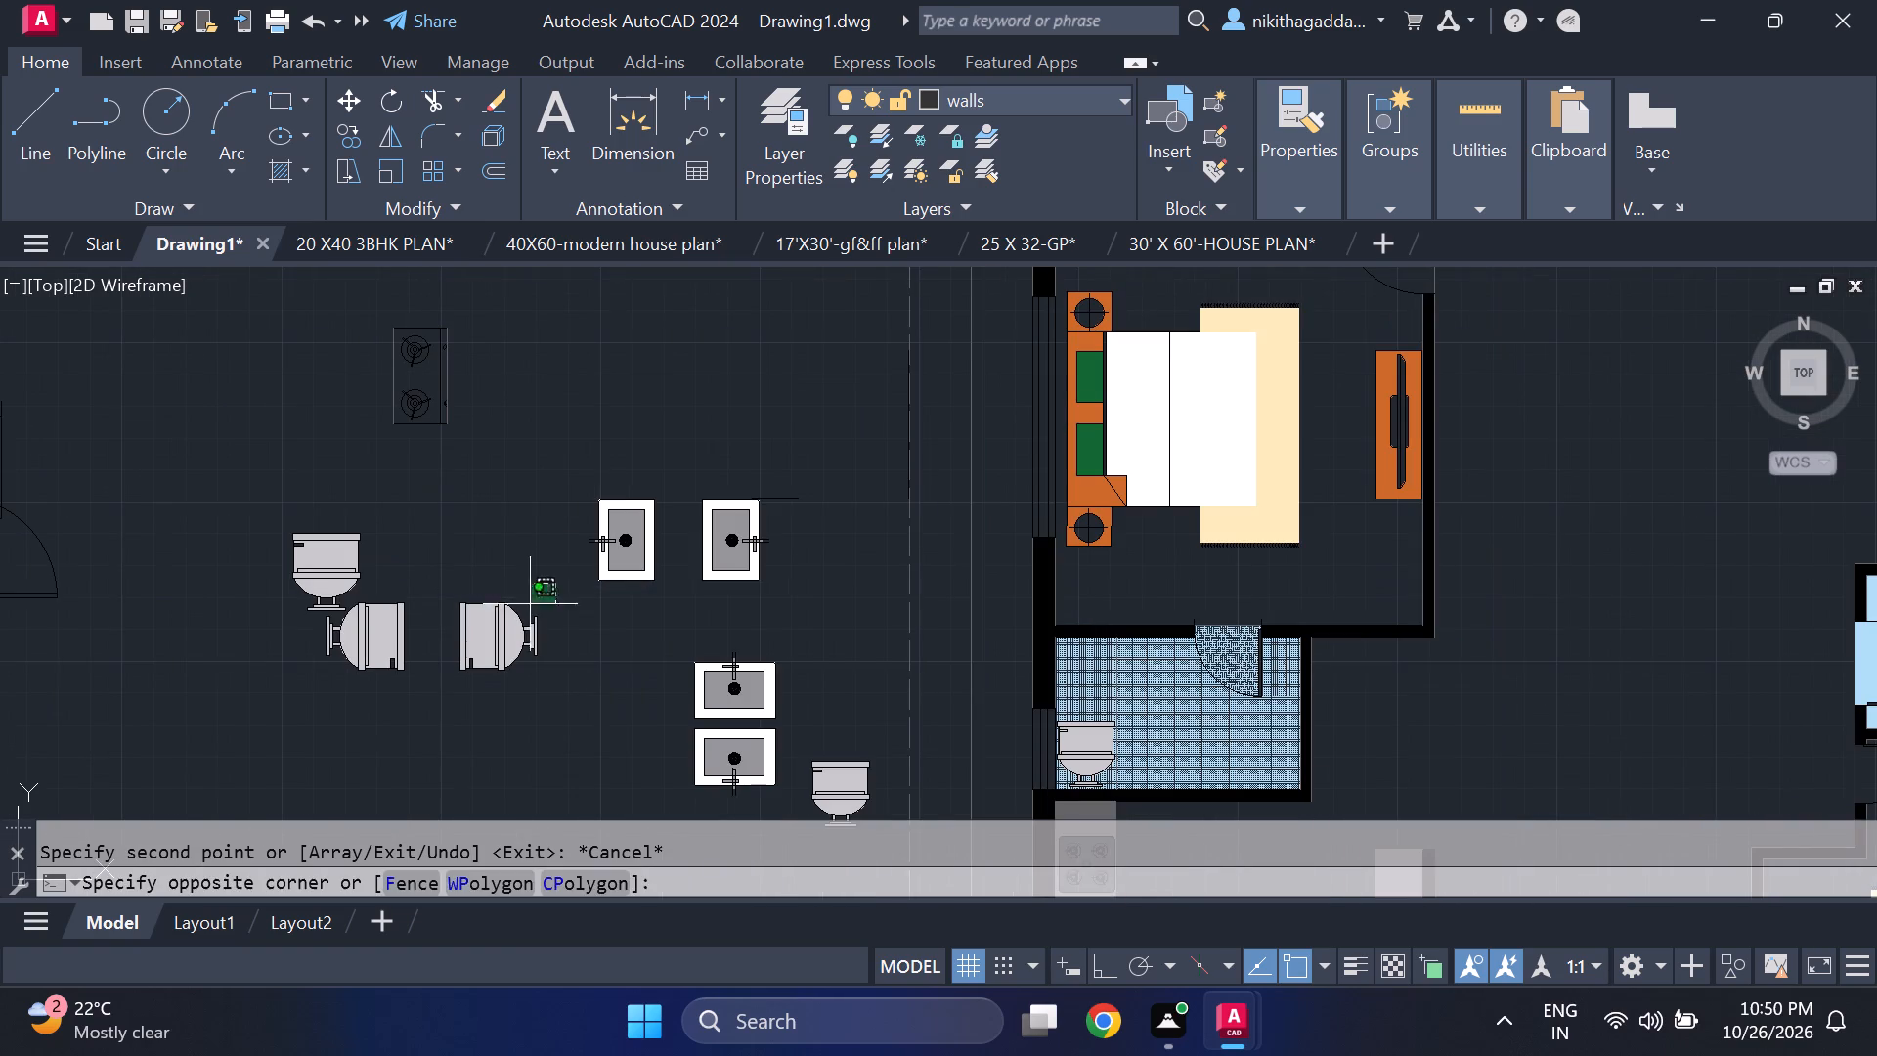
click(436, 682)
text(scale)
key(Return)
scroll(458, 641, up, 2)
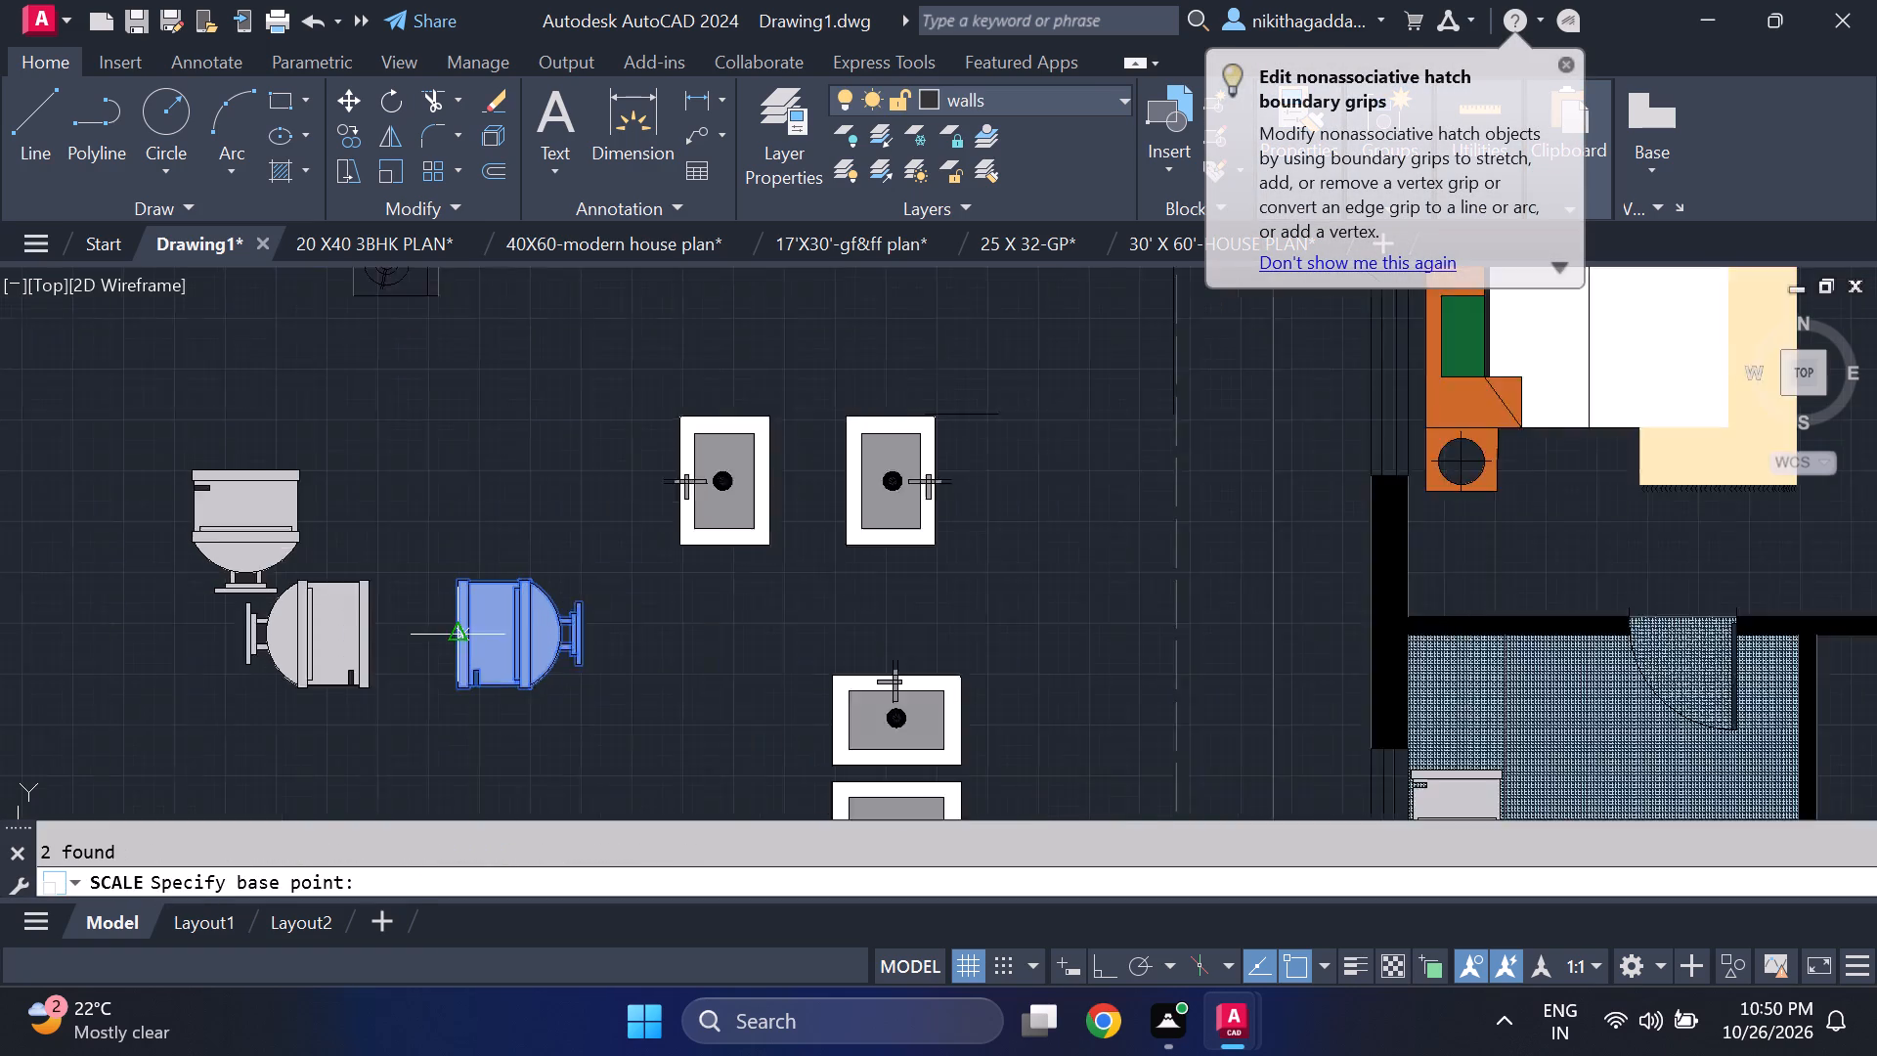
click(652, 629)
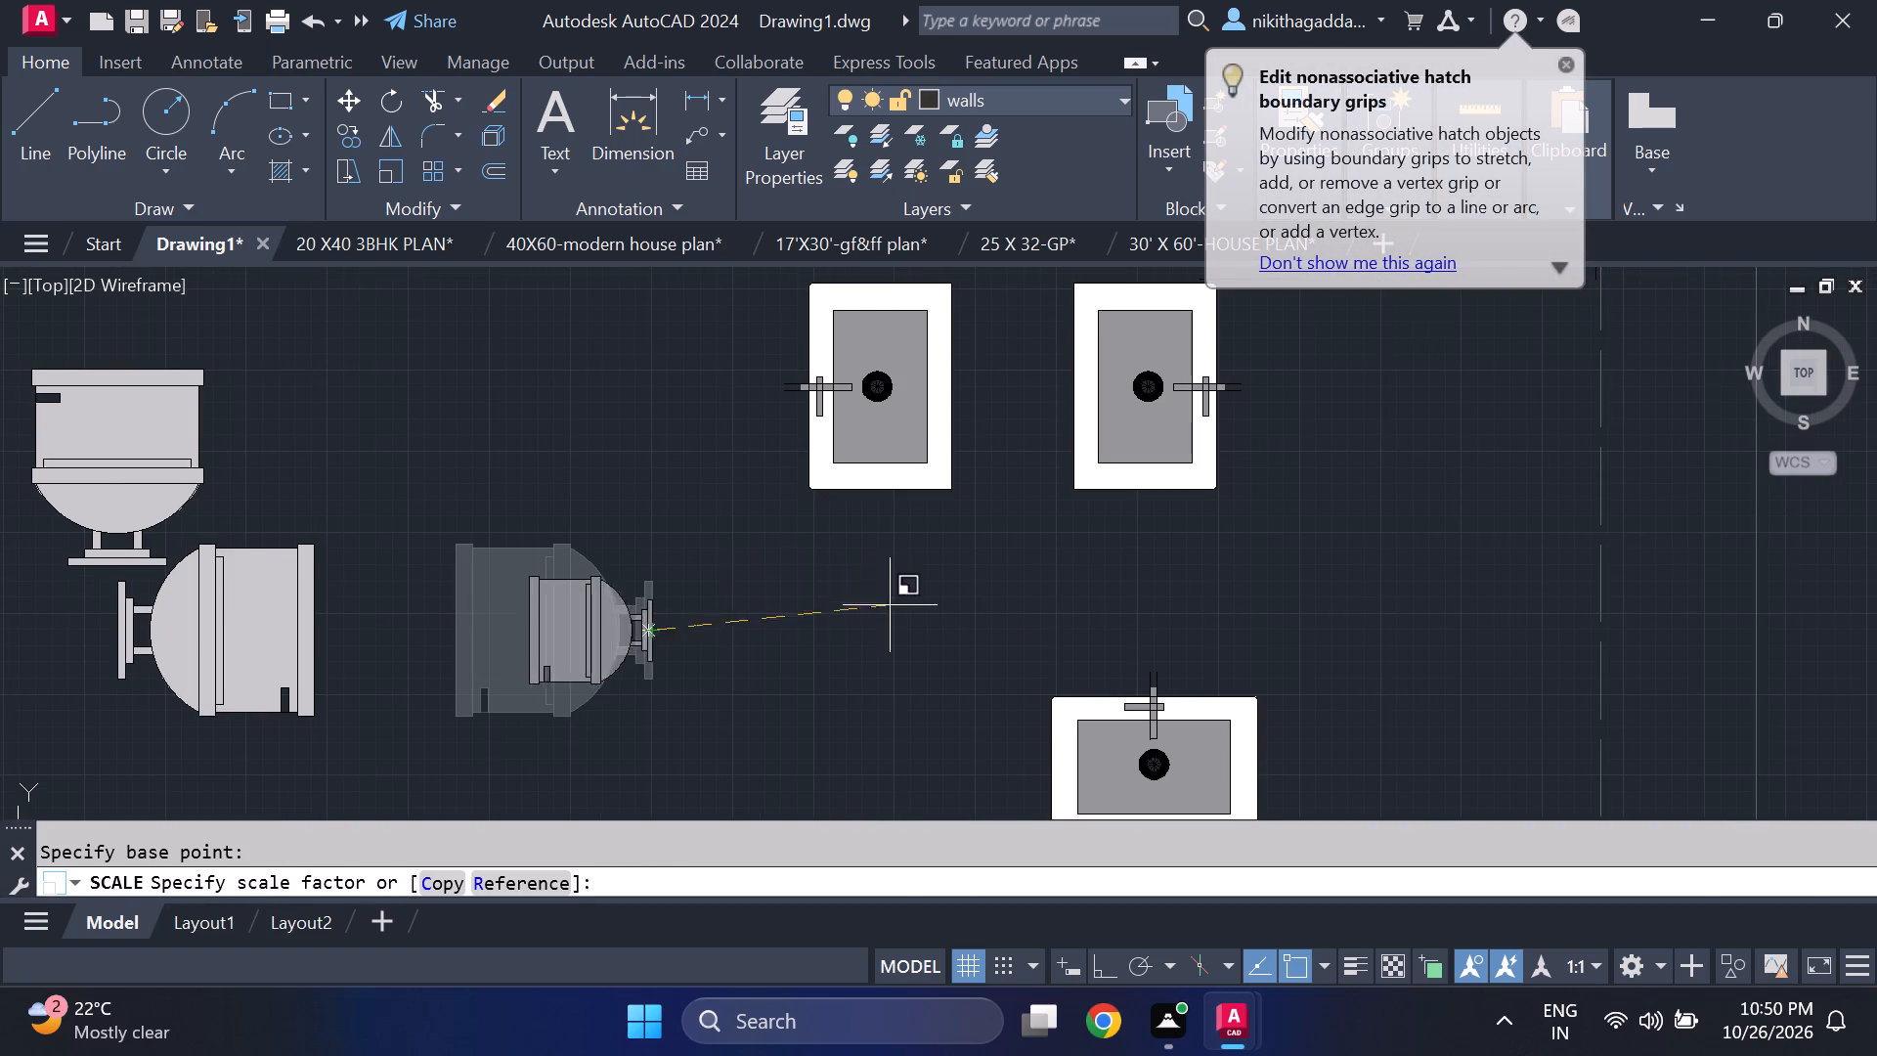
click(1000, 618)
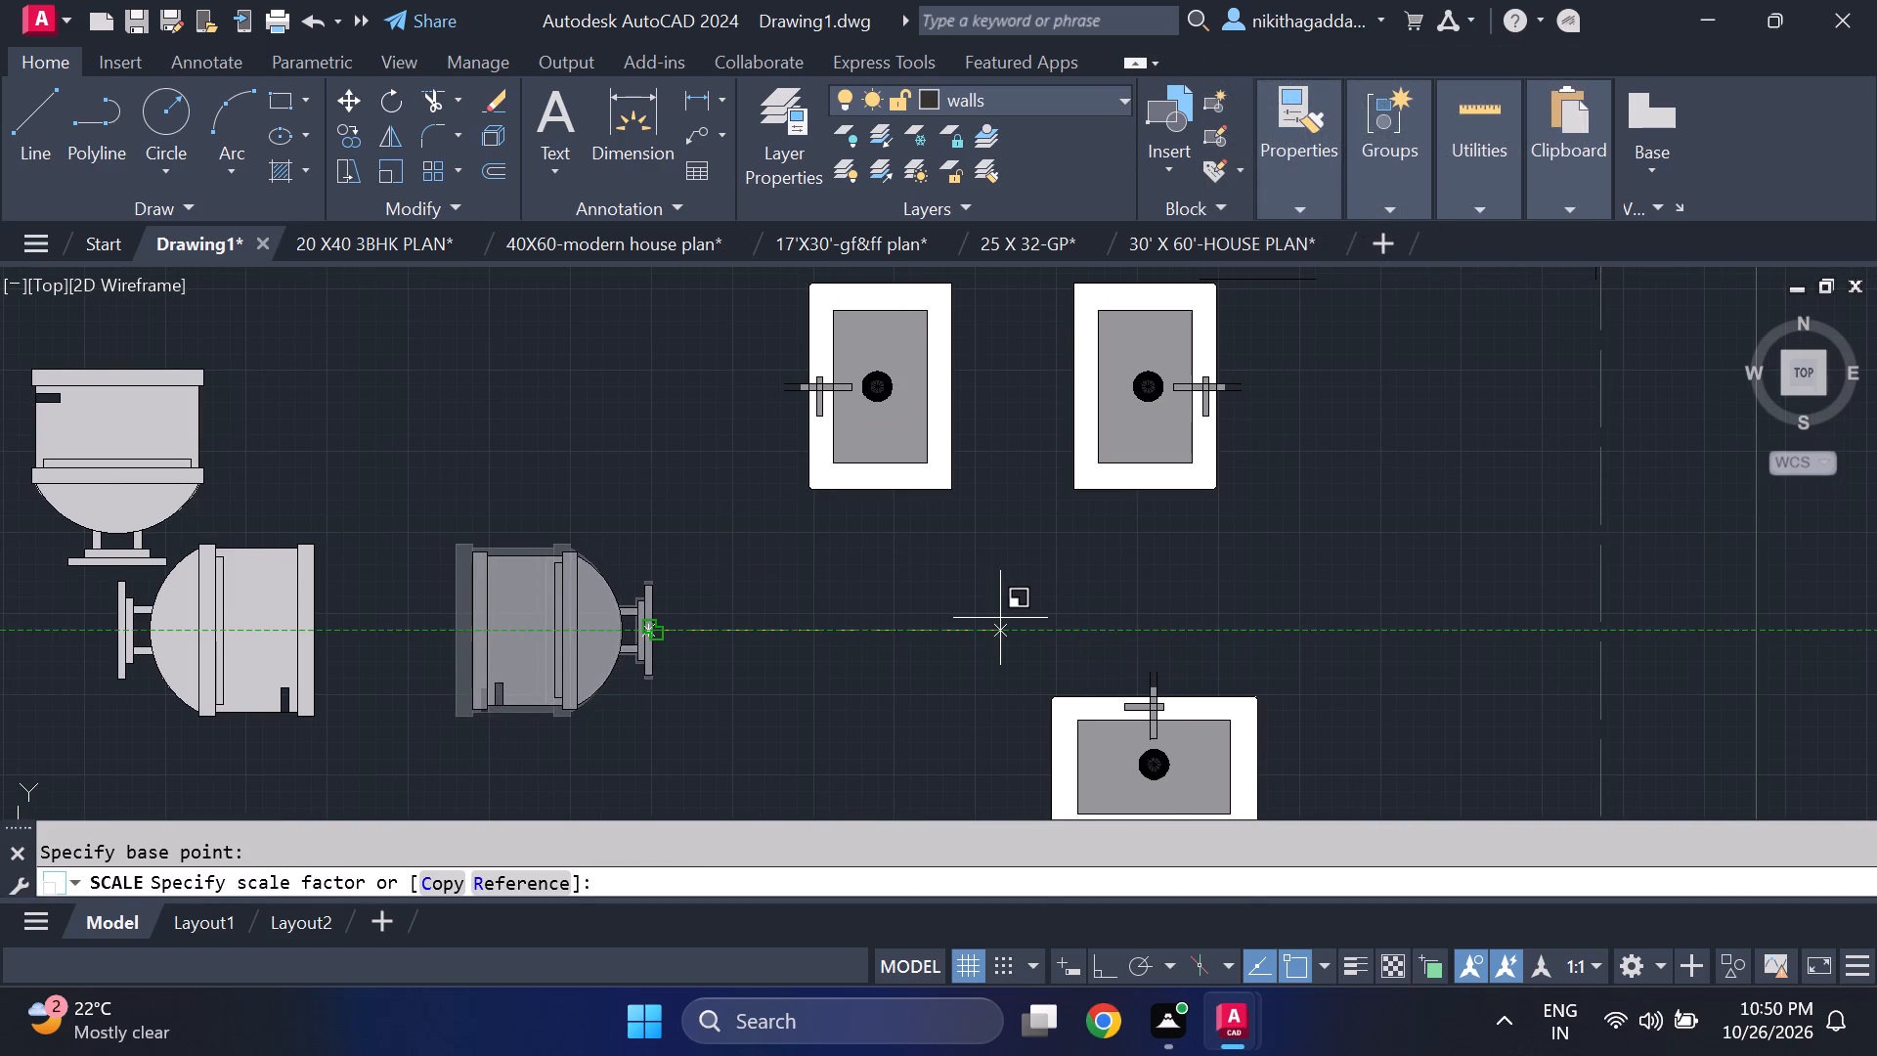
Copy the reduced right-facing toilet with its fill by its base midpoint into the right bathroom, close against the outer wall at the window.
drag(730, 556, 712, 556)
click(458, 694)
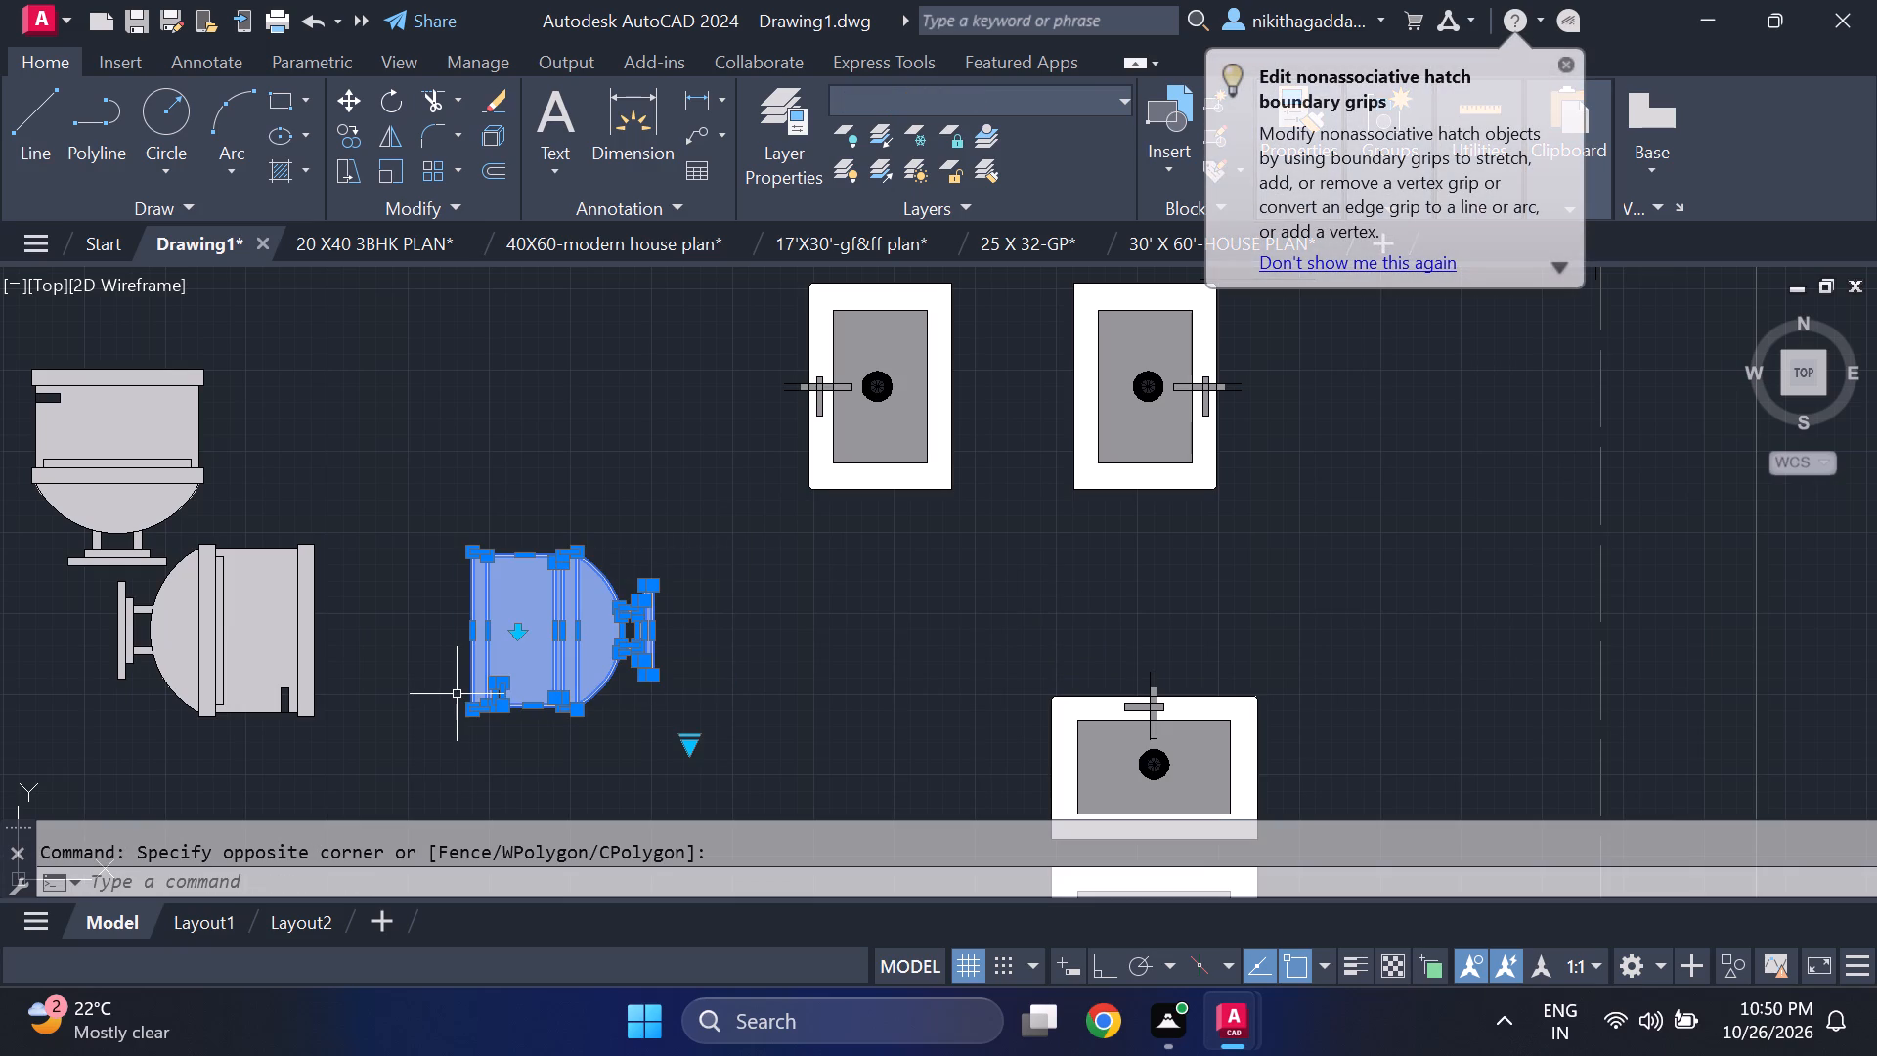
text(co)
key(Return)
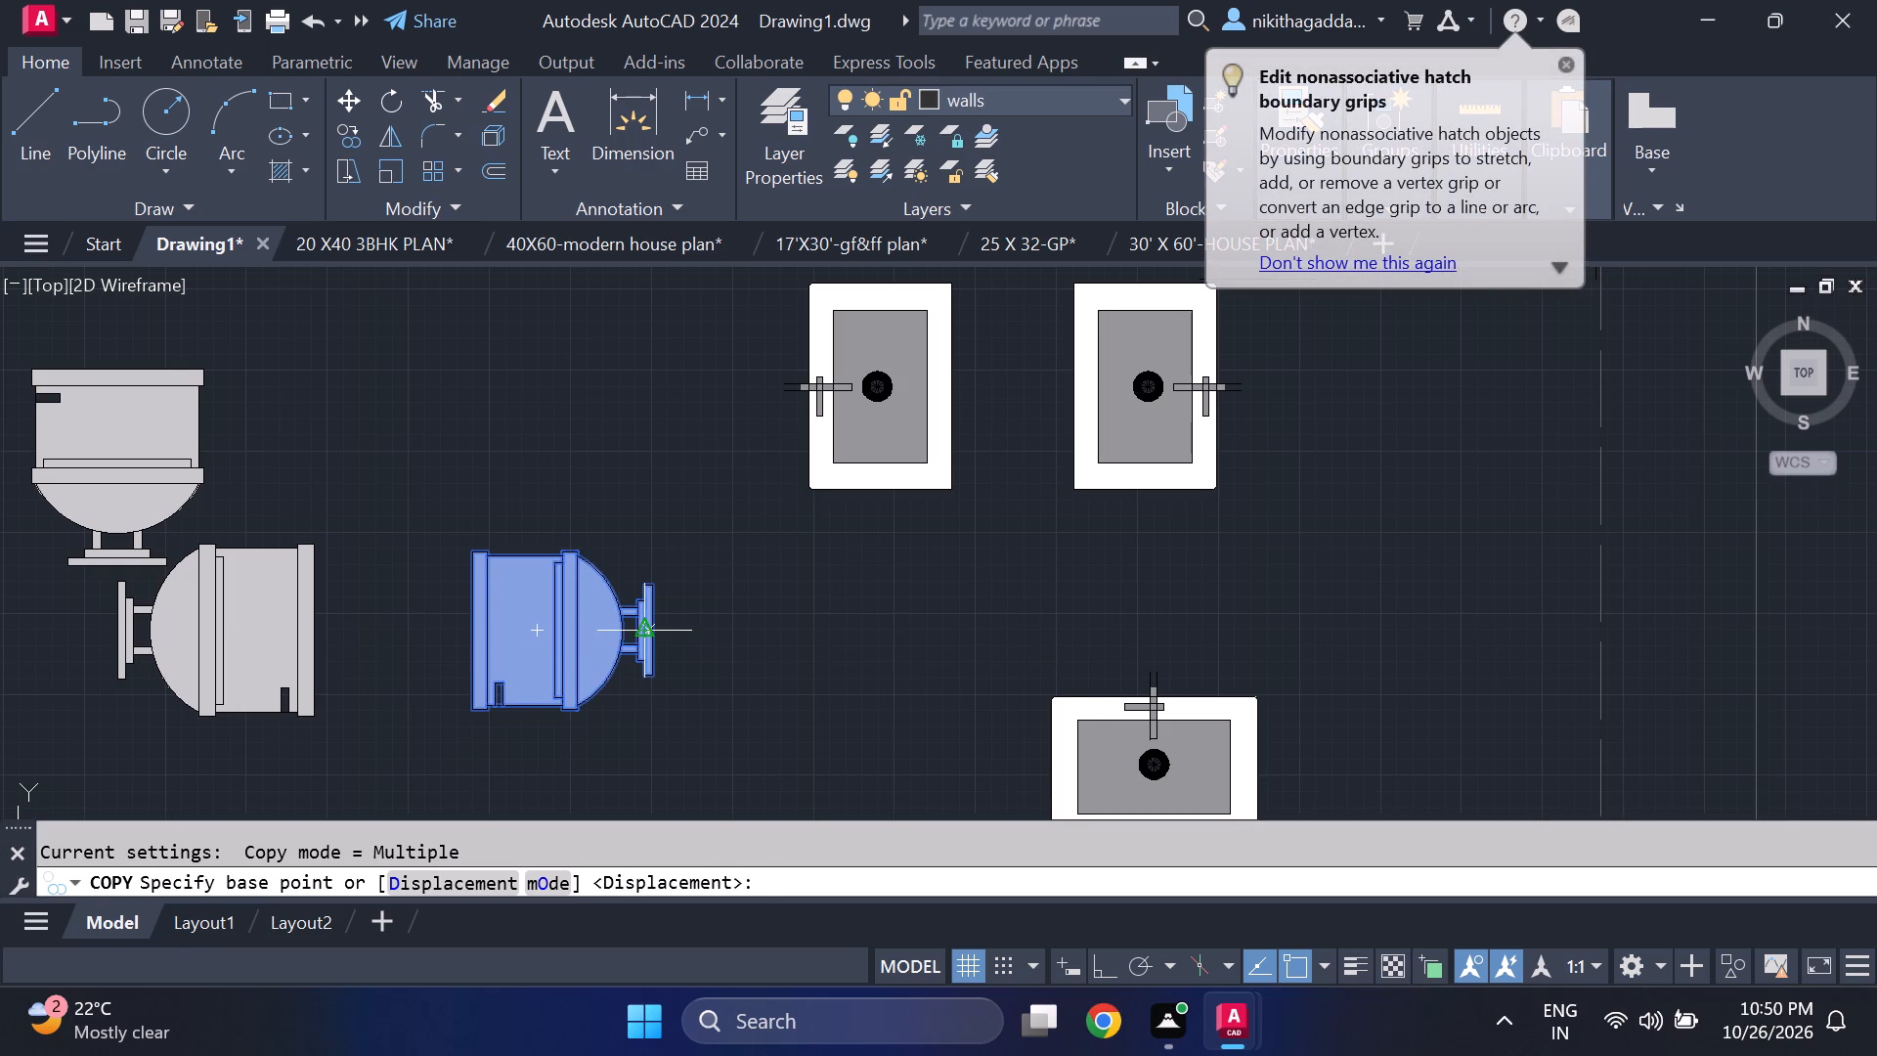
click(652, 632)
scroll(454, 272, down, 5)
scroll(848, 354, up, 1)
middle_drag(854, 355, 856, 357)
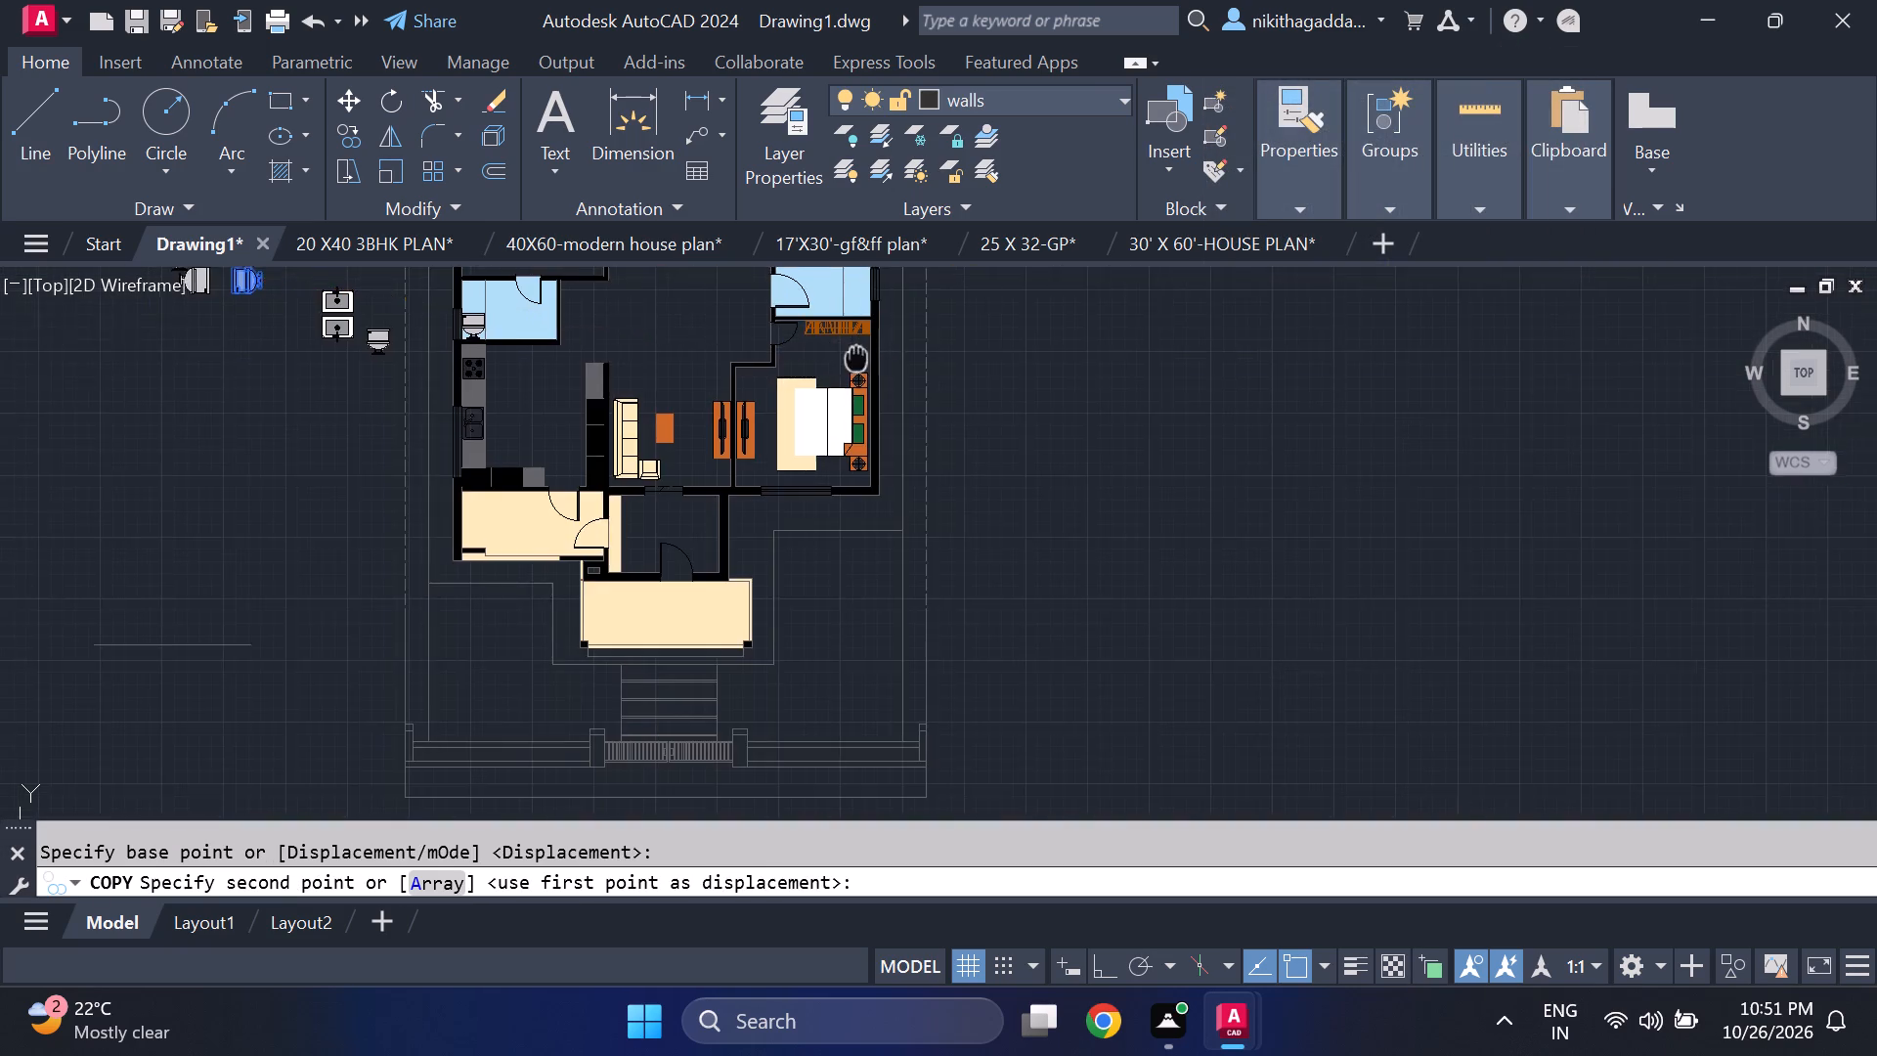
middle_drag(856, 357, 778, 646)
scroll(772, 589, up, 4)
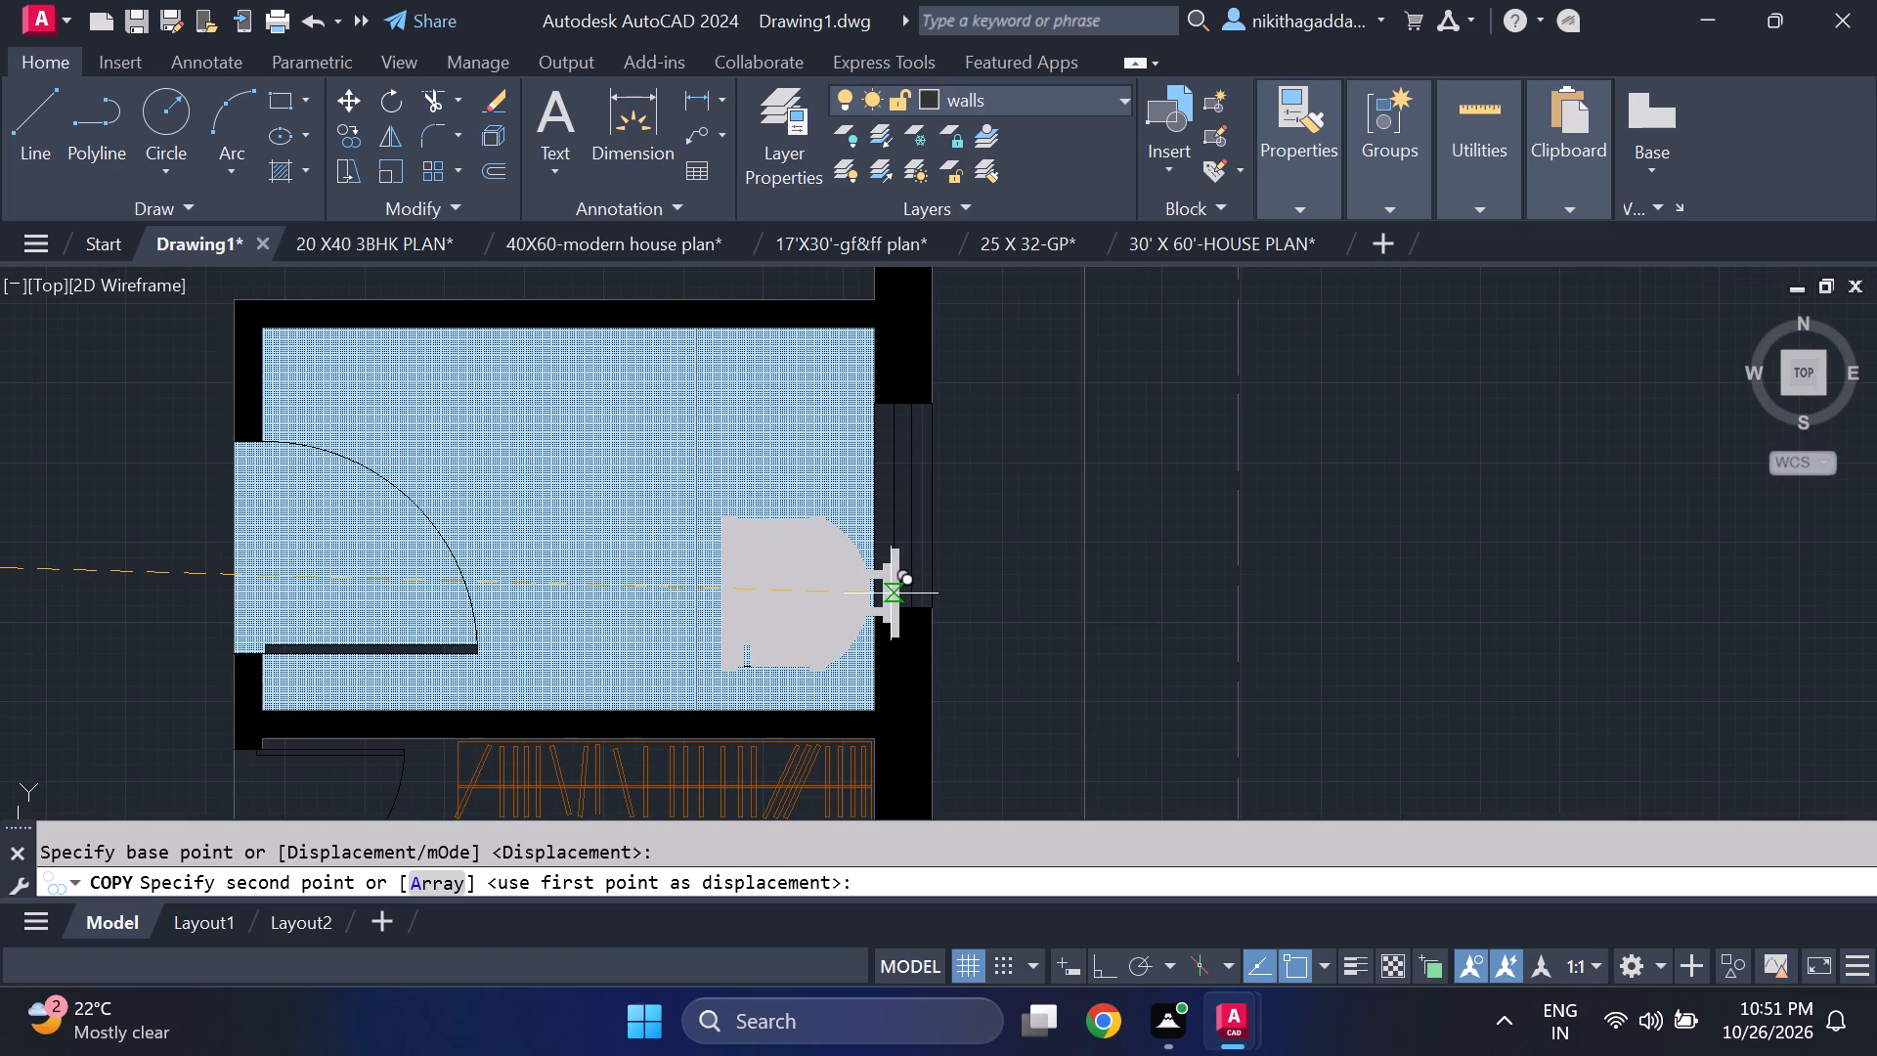
scroll(881, 550, up, 2)
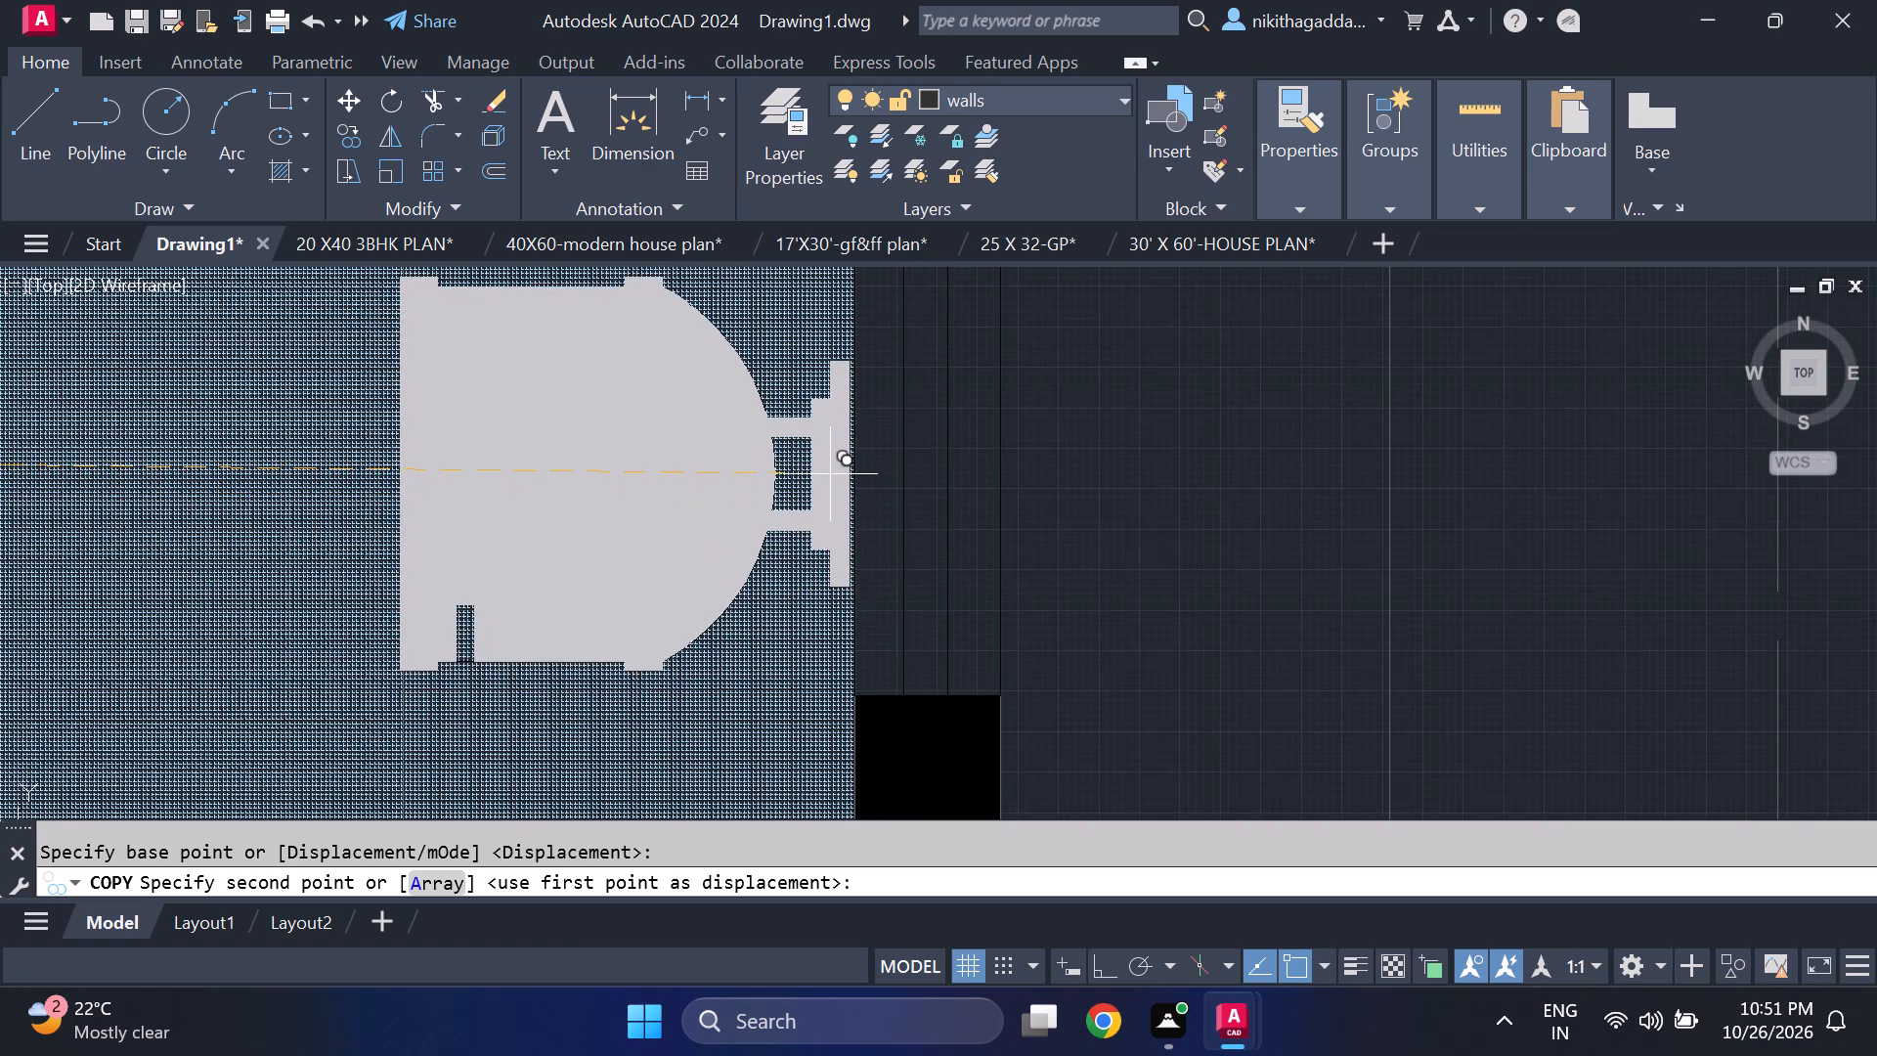
scroll(830, 474, down, 2)
scroll(830, 474, up, 2)
click(830, 474)
scroll(870, 469, down, 2)
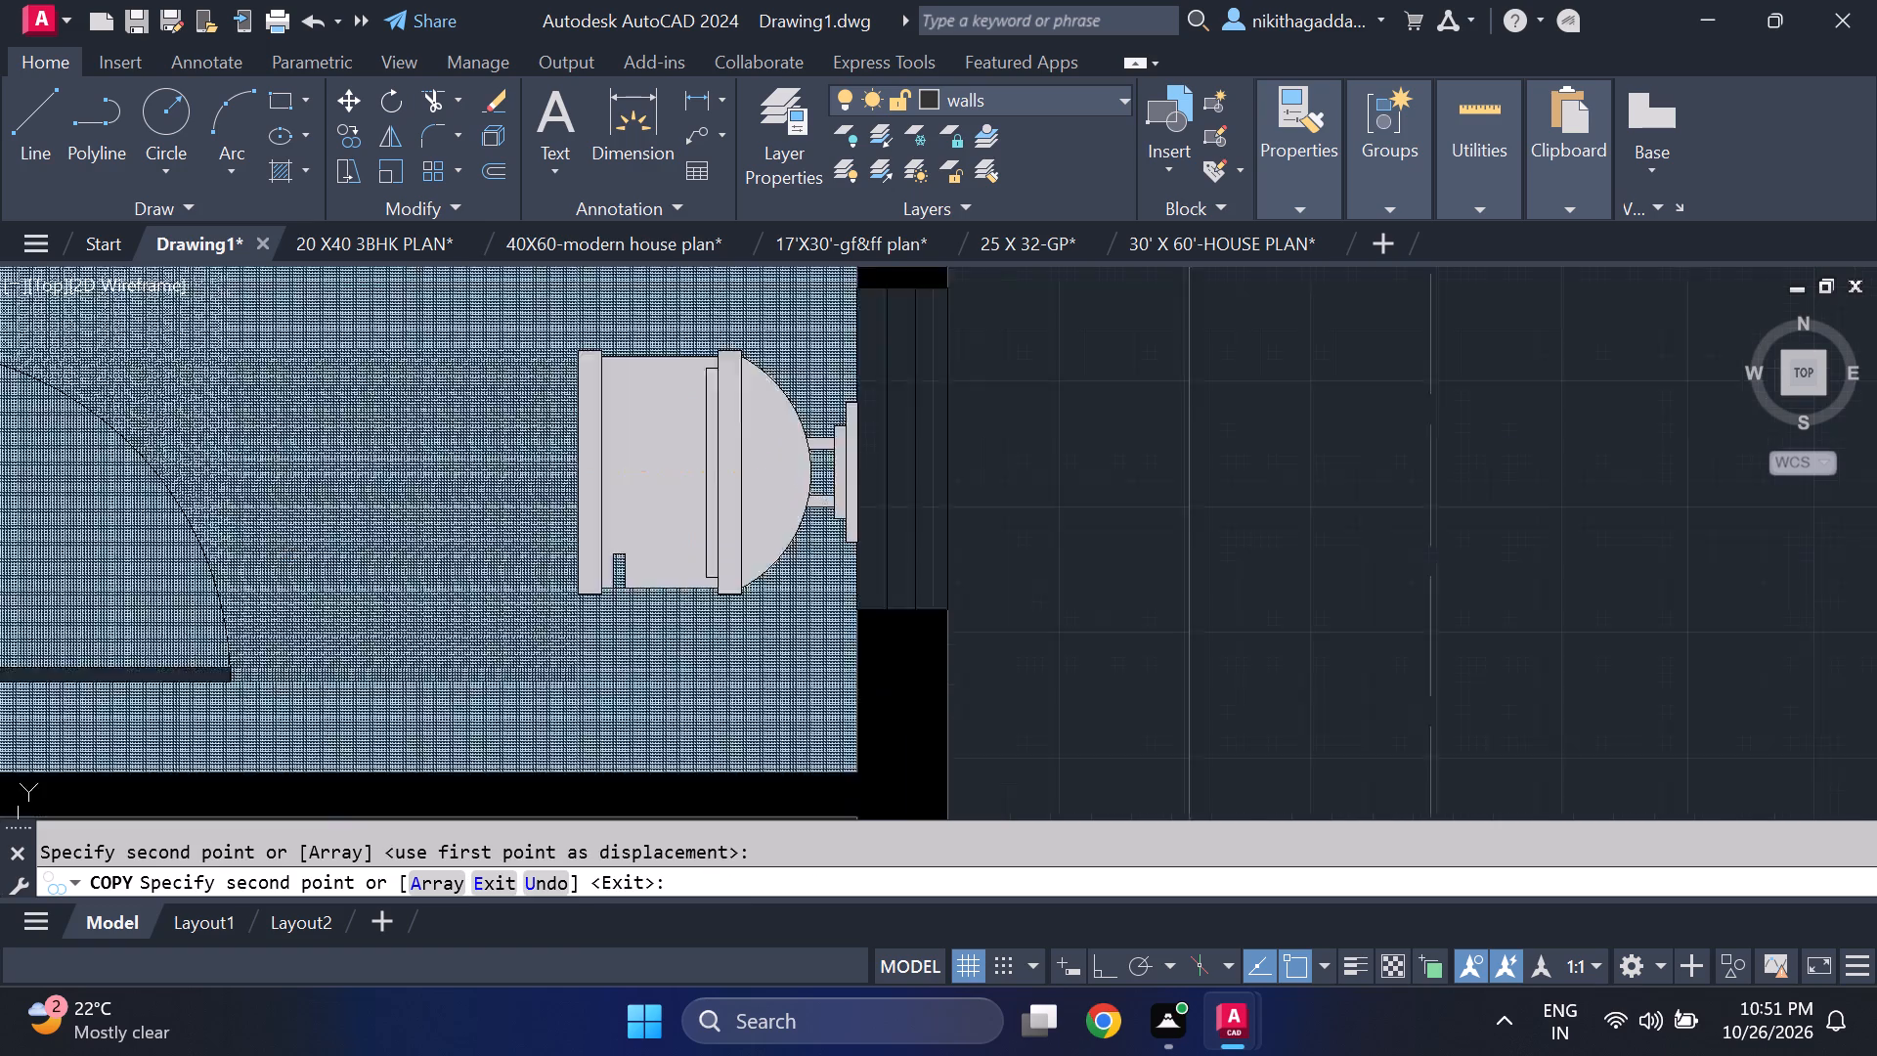
Copy the same toilet into the left one of the two top bathrooms, with its base close to their dividing wall.
scroll(880, 473, down, 3)
middle_drag(1034, 602, 1059, 702)
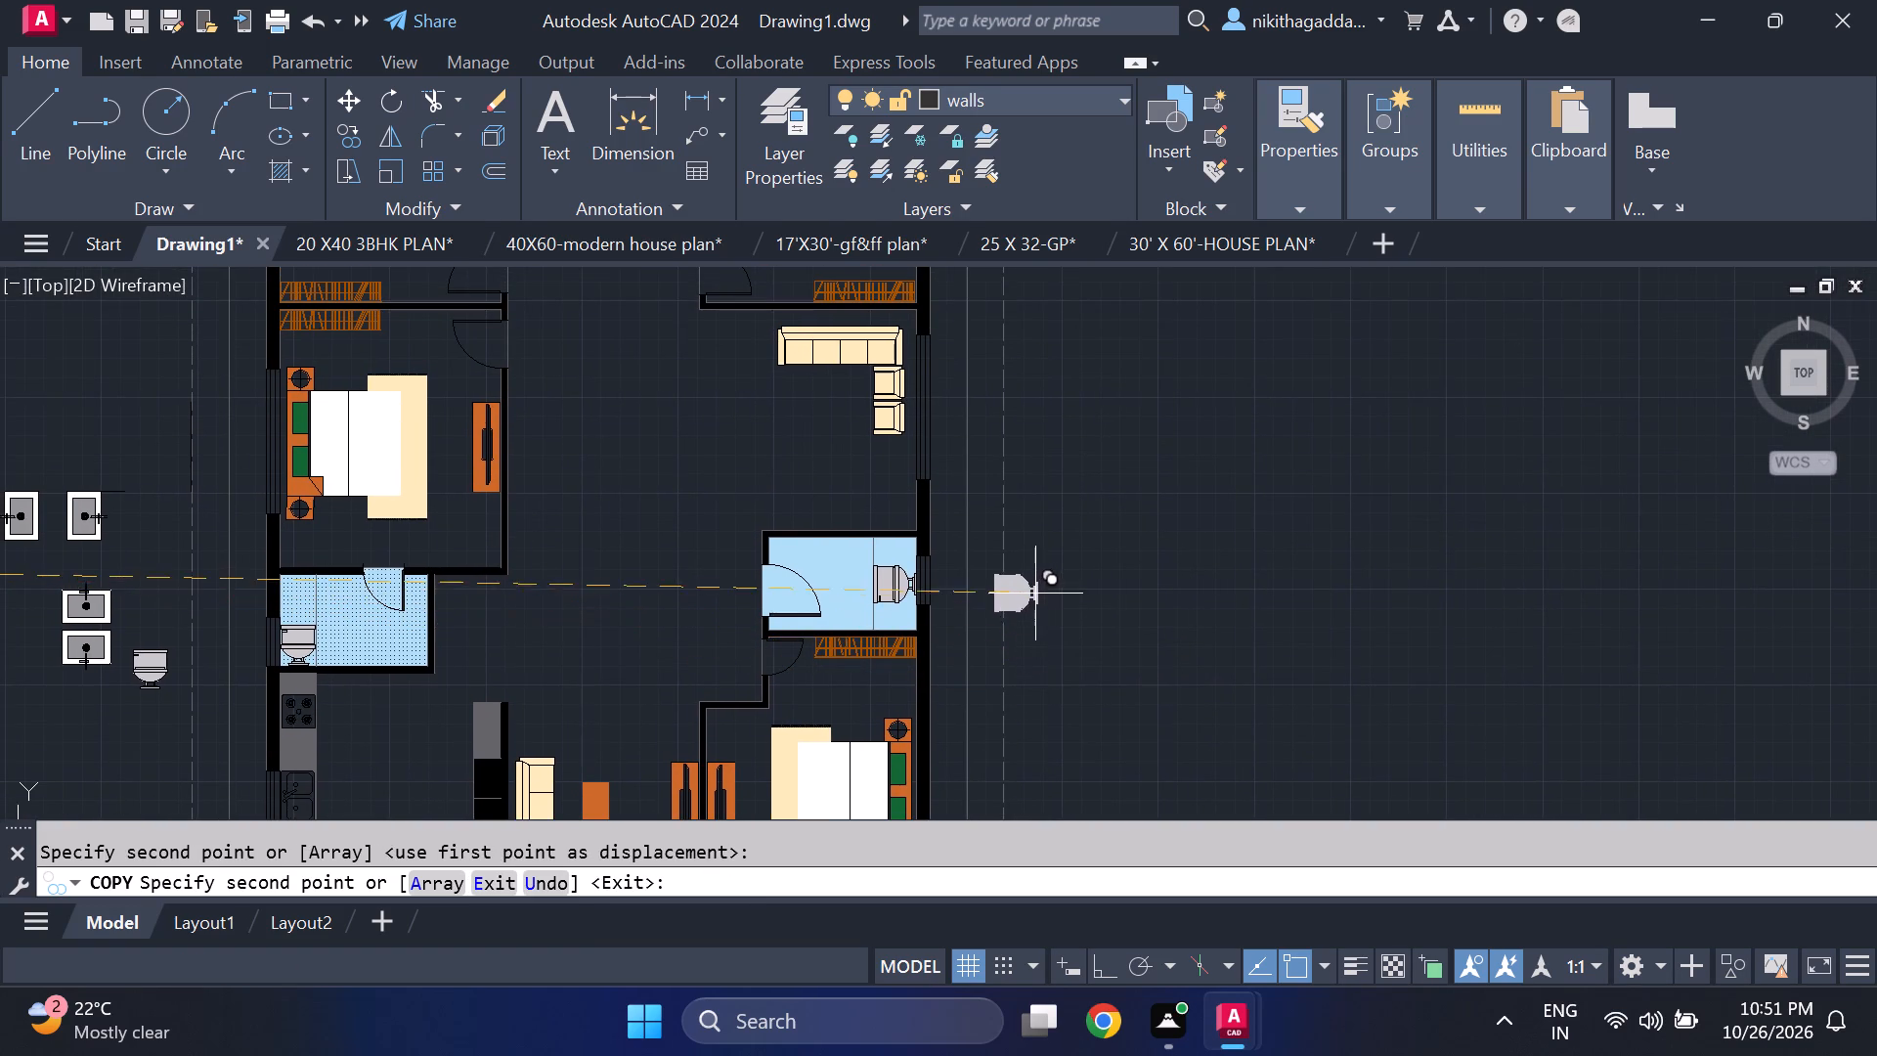
middle_drag(1047, 609, 1132, 746)
scroll(1035, 613, down, 2)
scroll(890, 524, up, 1)
middle_drag(890, 524, 896, 588)
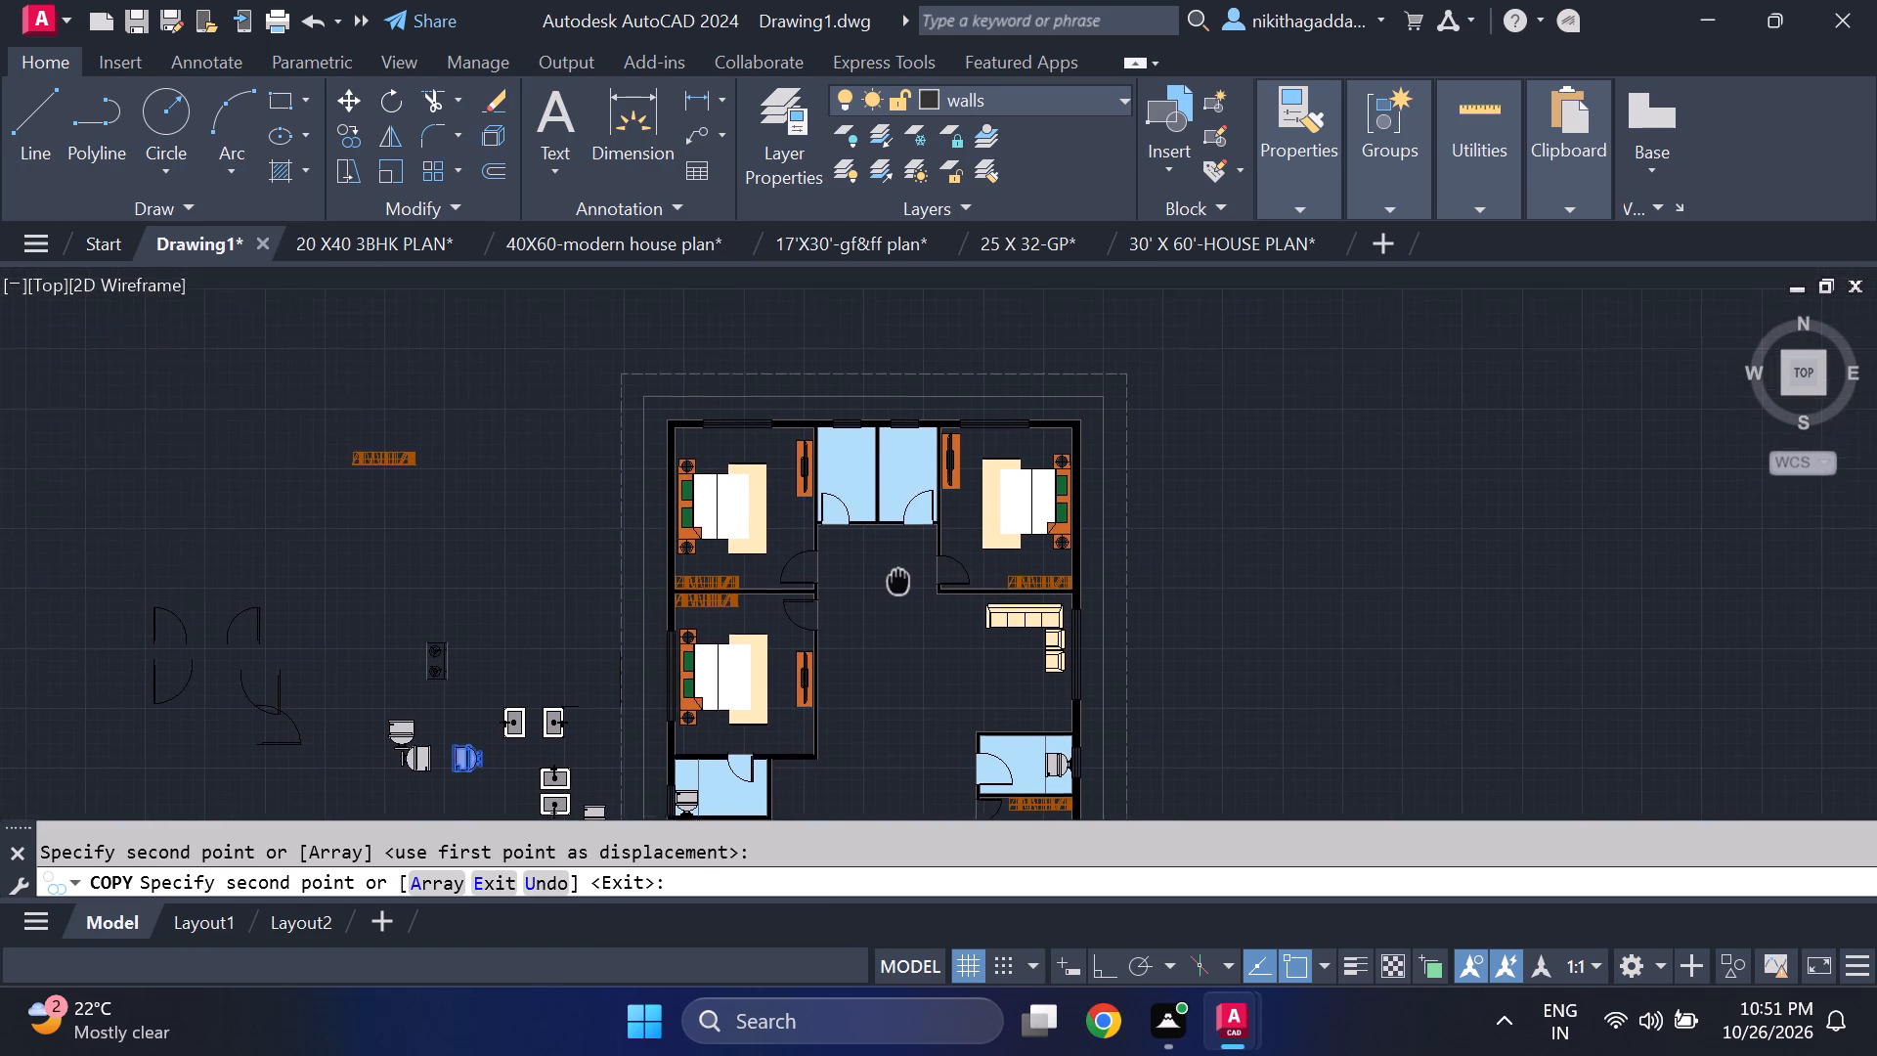
middle_drag(896, 588, 873, 509)
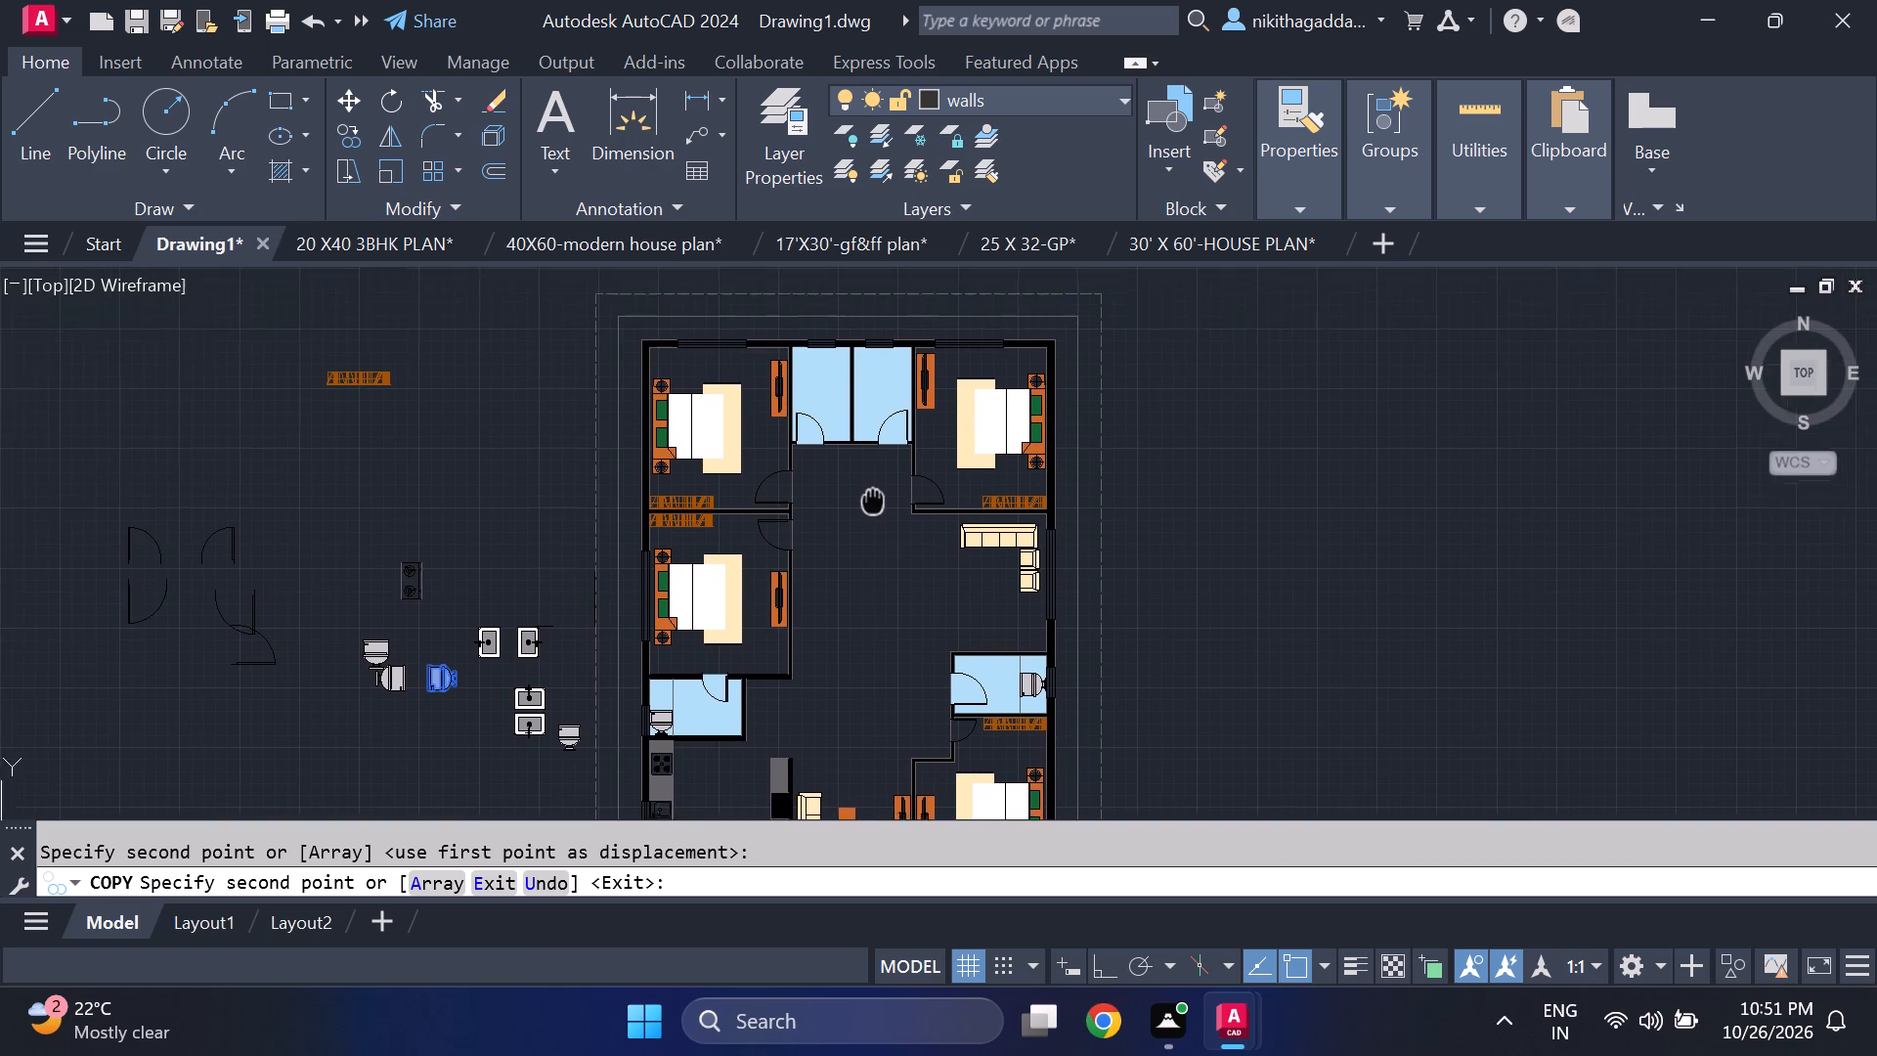
middle_drag(873, 509, 862, 638)
scroll(839, 543, up, 4)
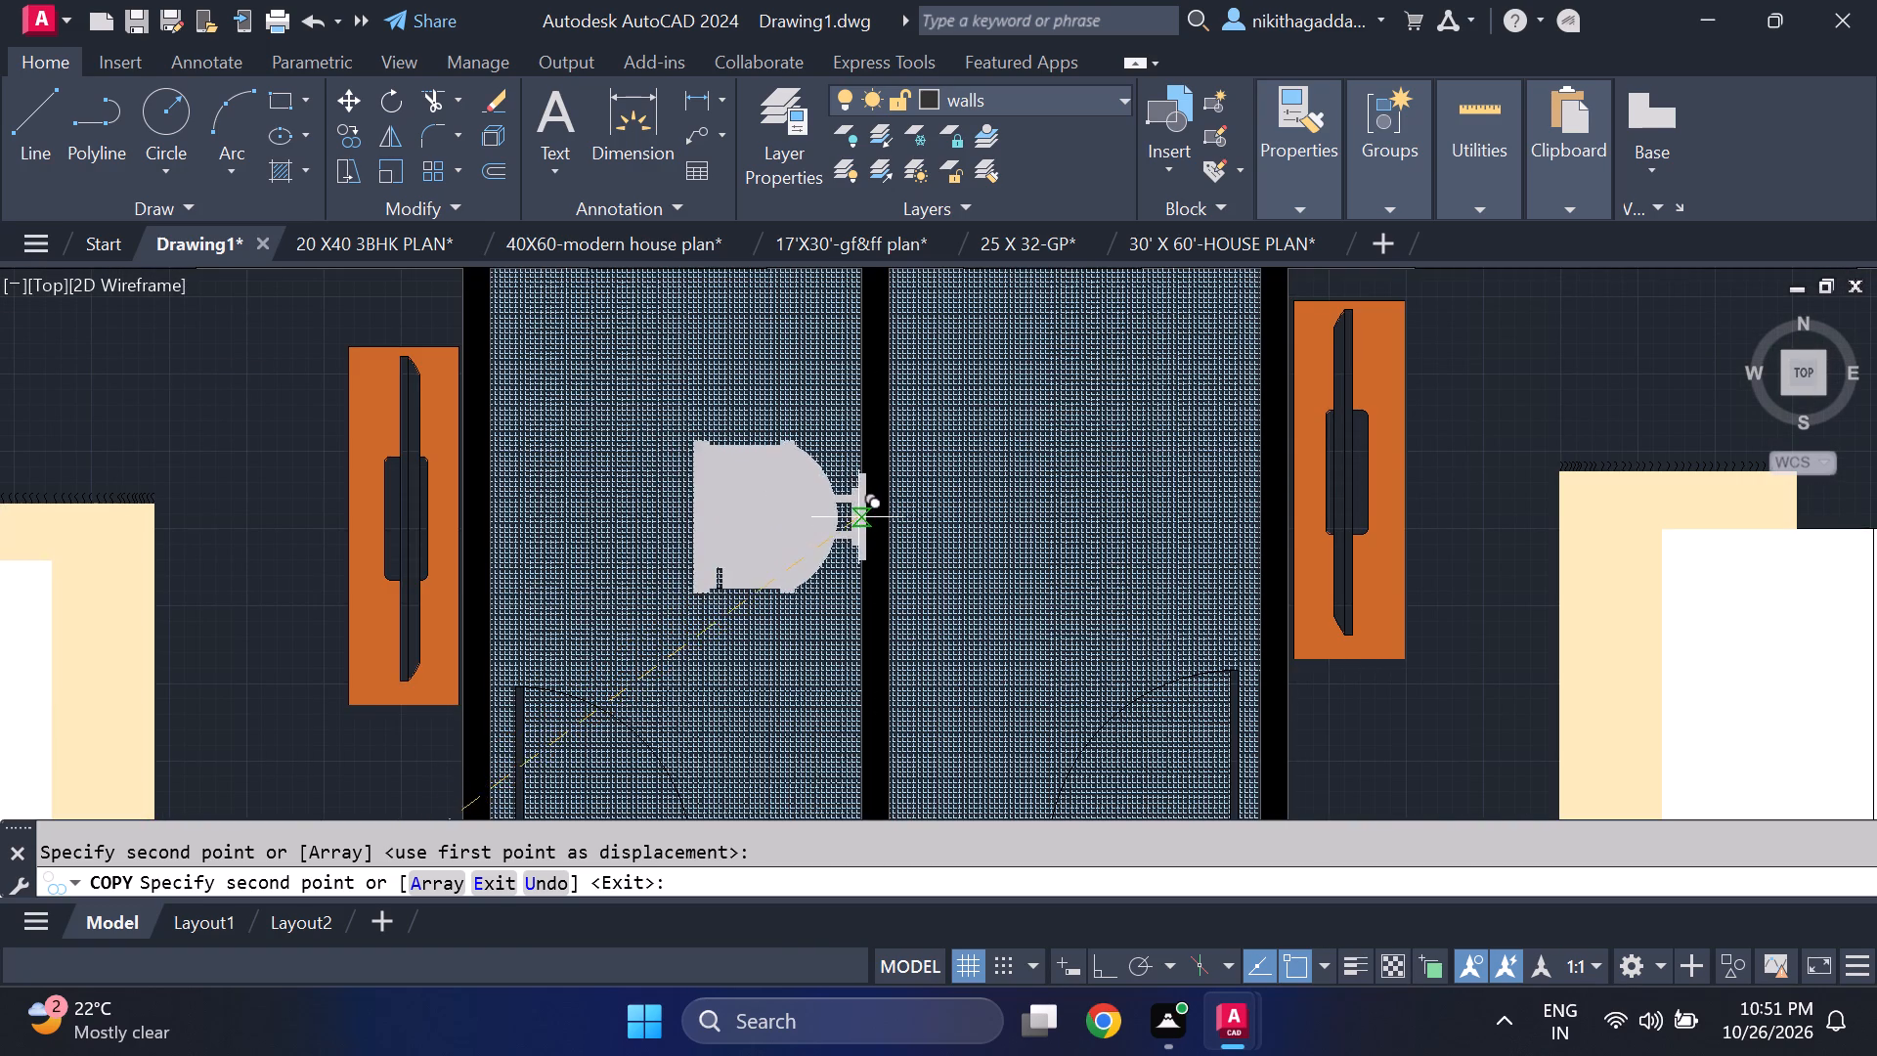
scroll(862, 489, up, 1)
middle_drag(799, 380, 815, 654)
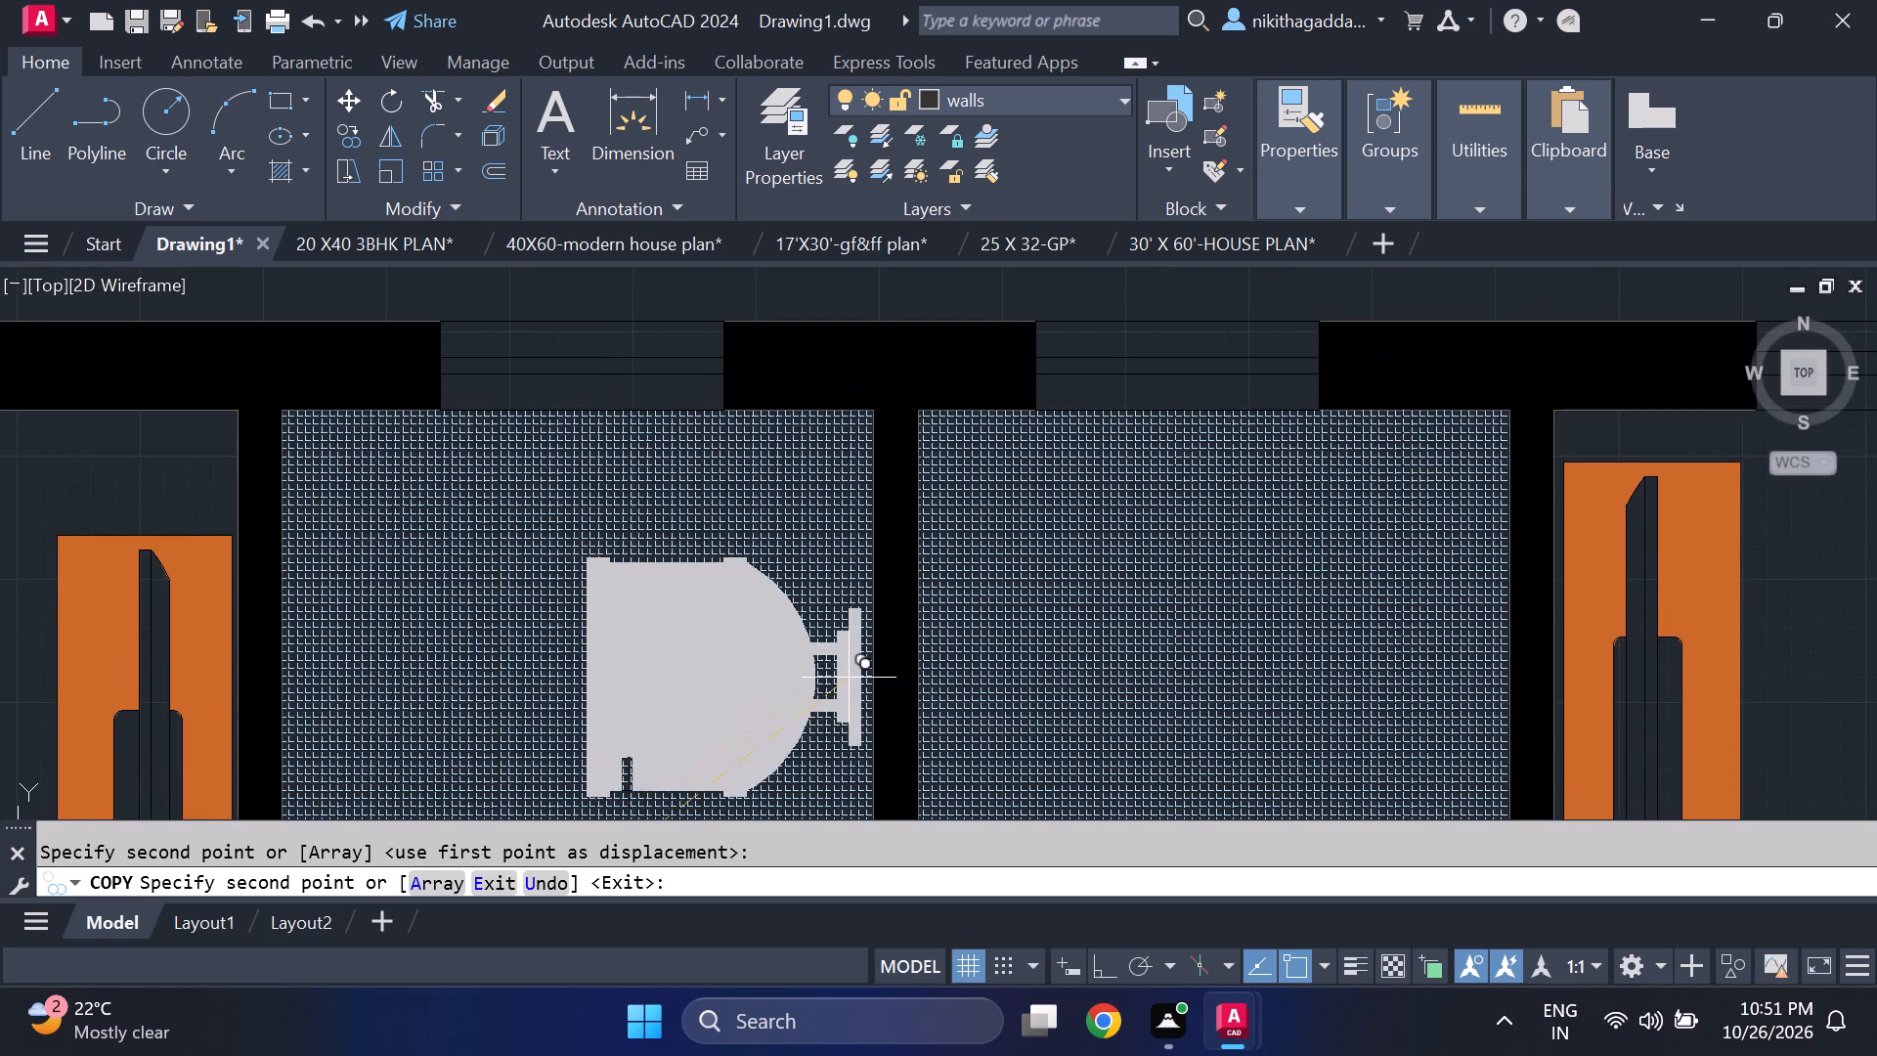
middle_drag(840, 688, 837, 563)
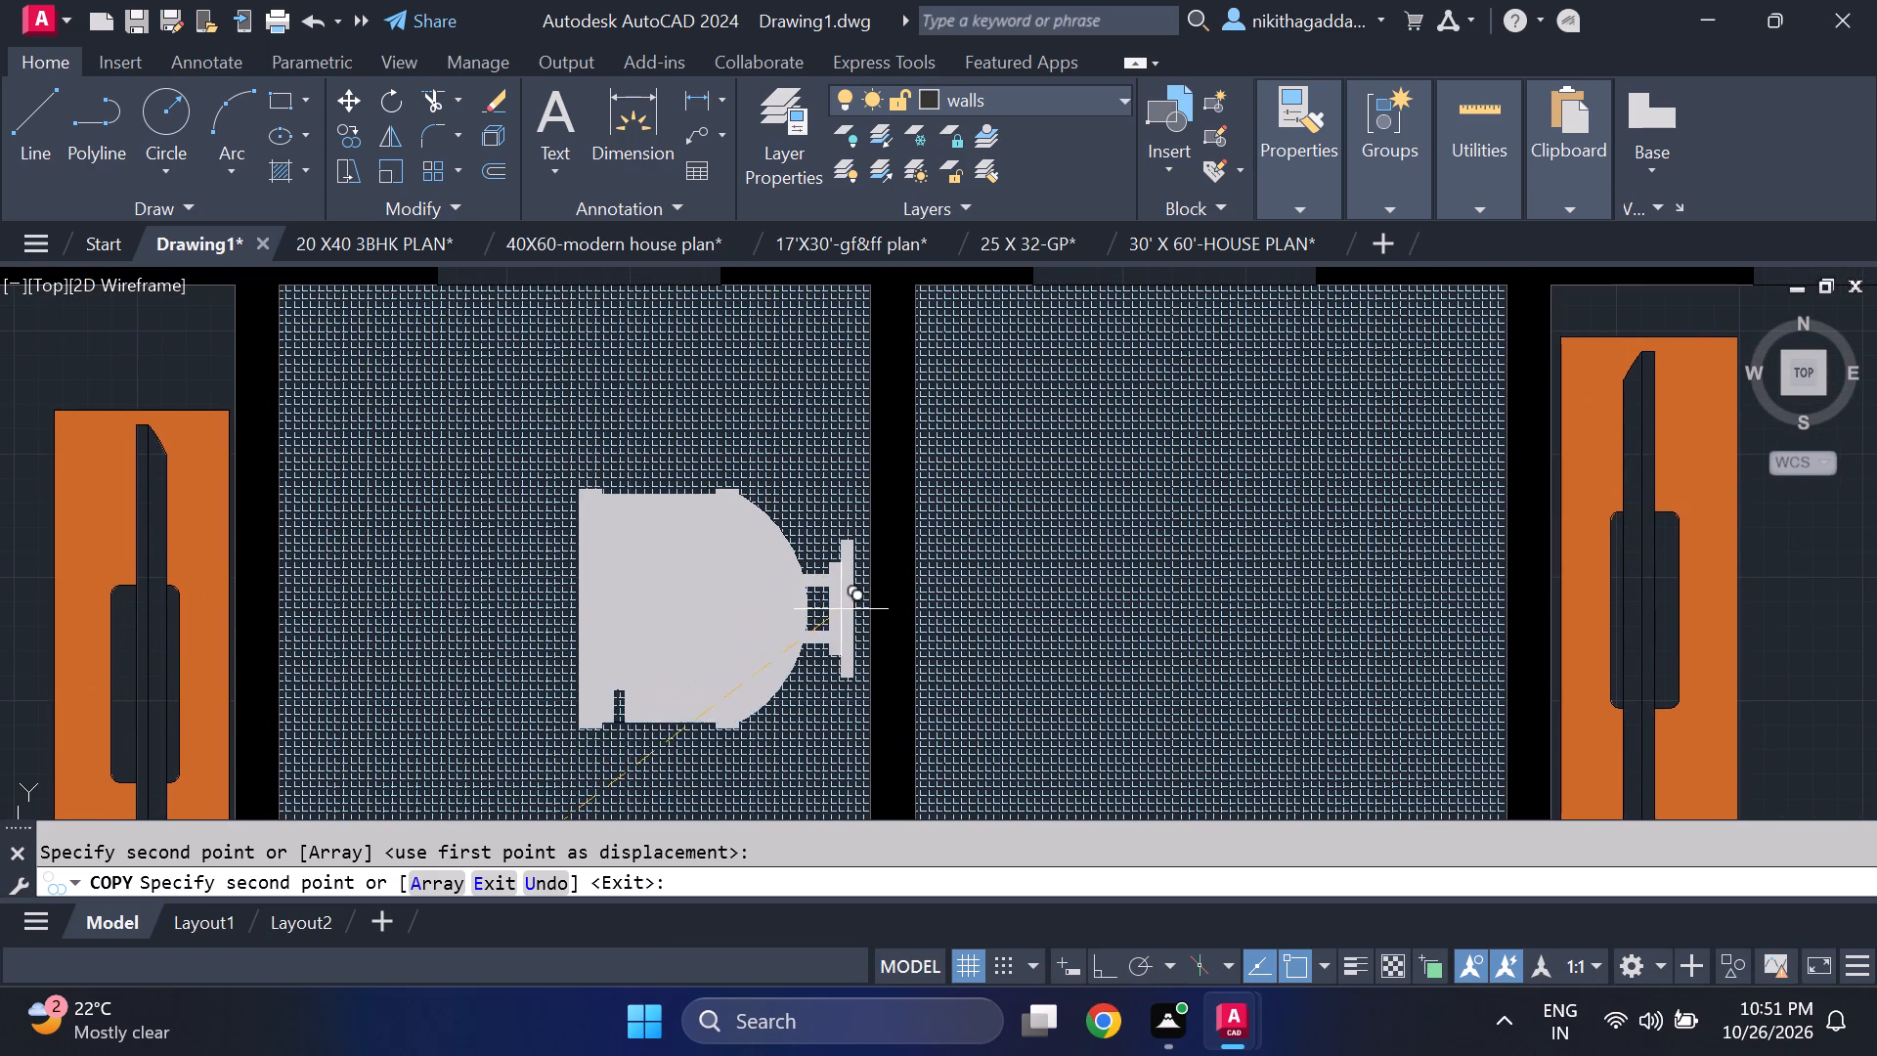
click(852, 633)
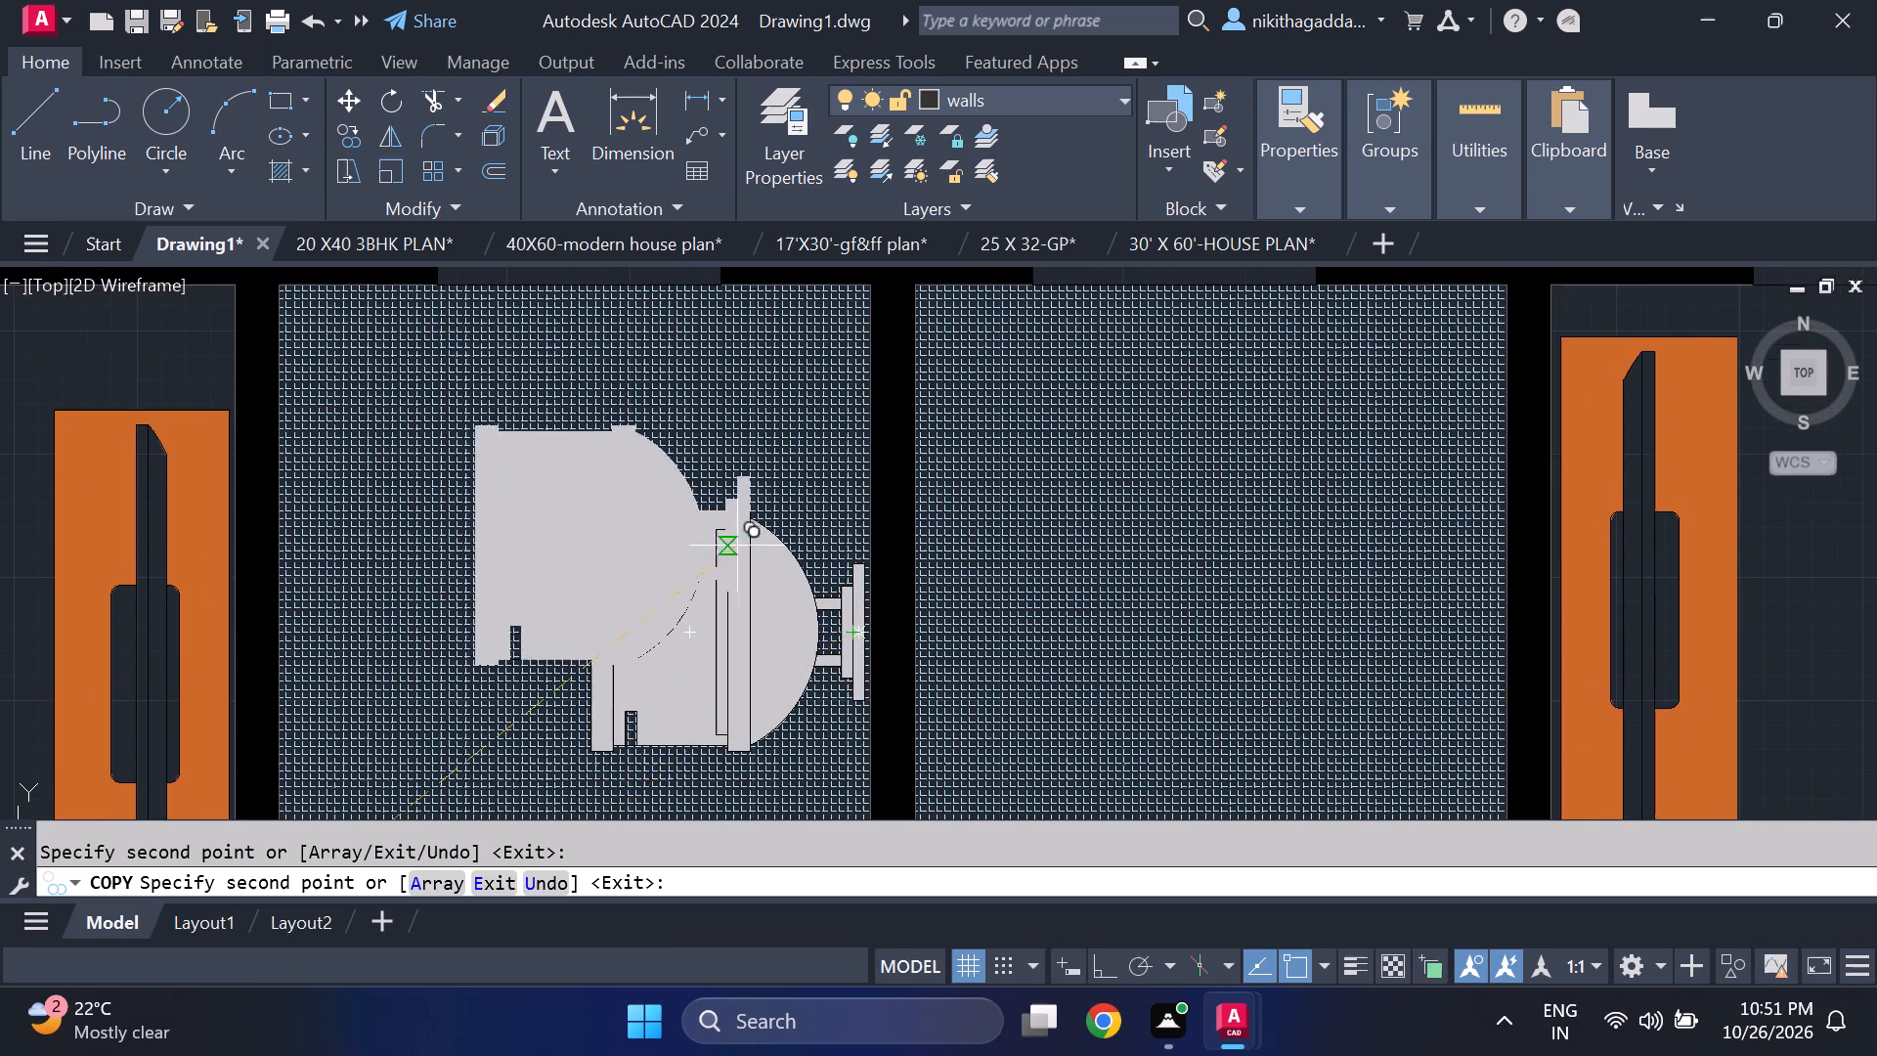
scroll(735, 543, down, 4)
key(Escape)
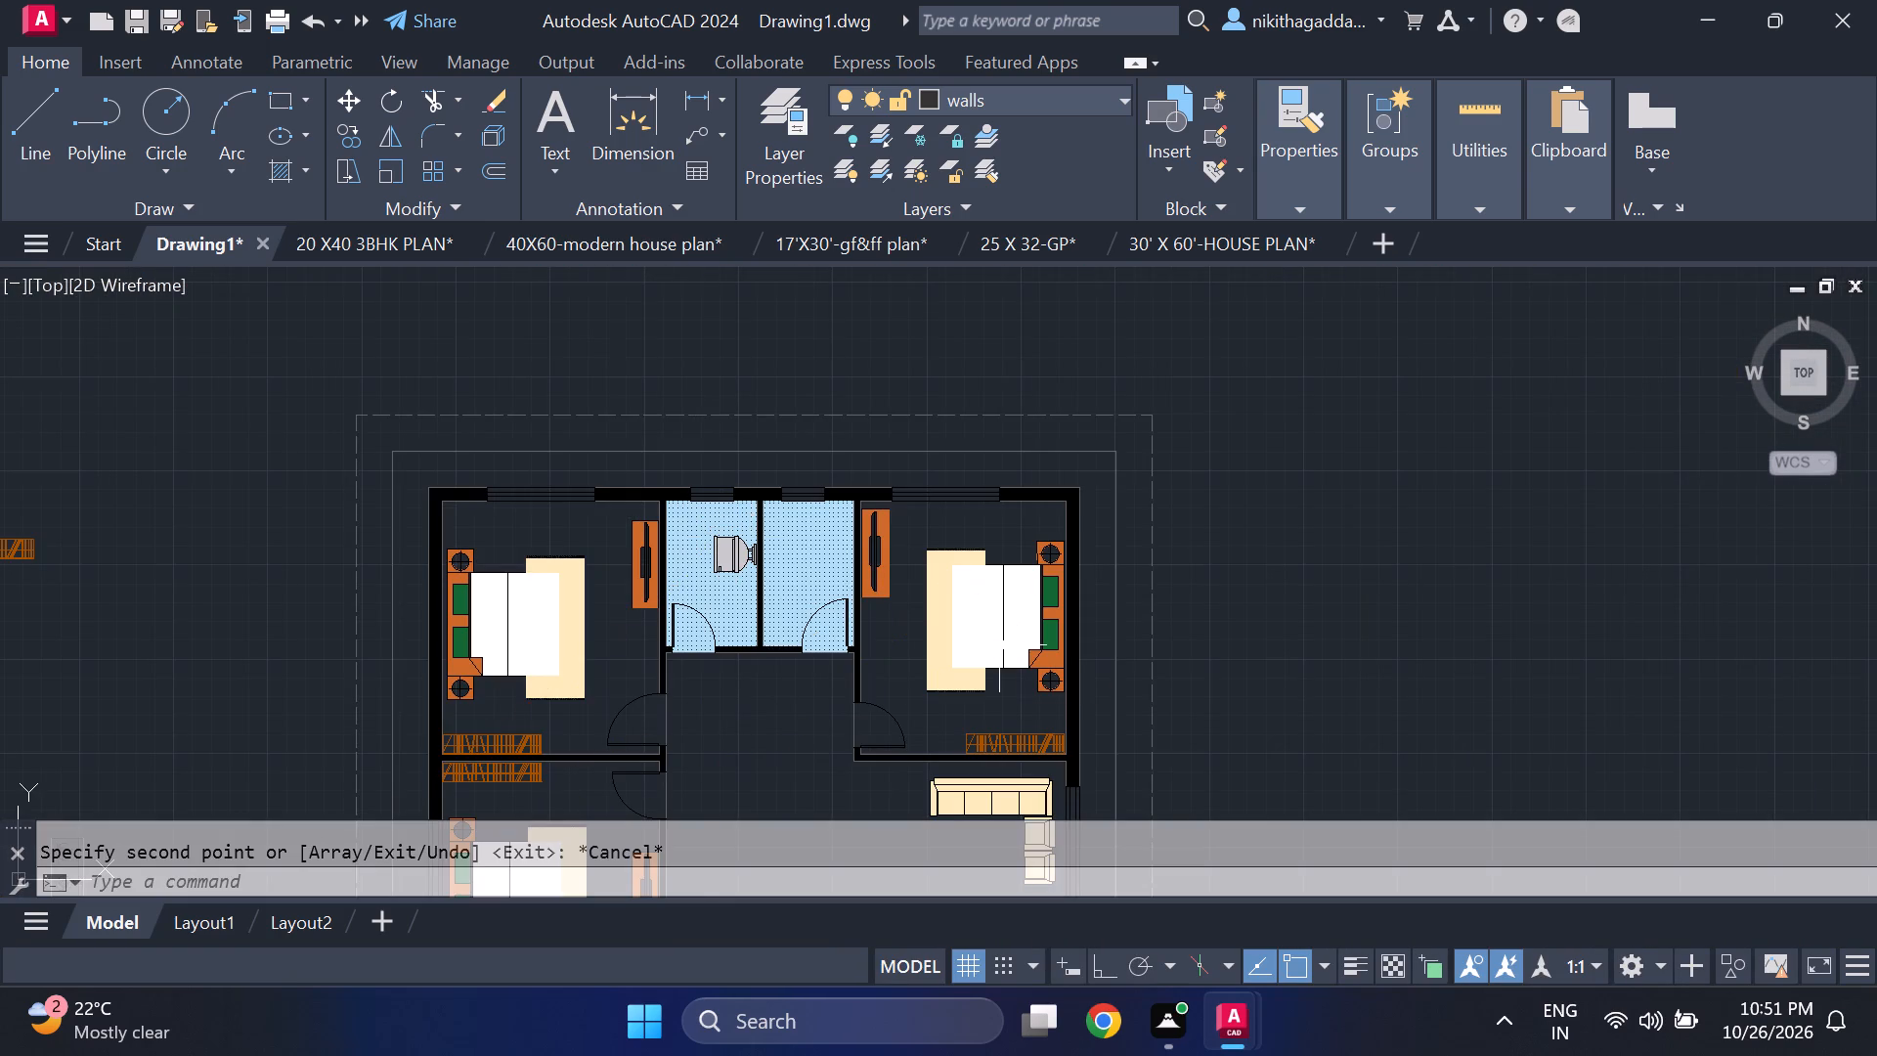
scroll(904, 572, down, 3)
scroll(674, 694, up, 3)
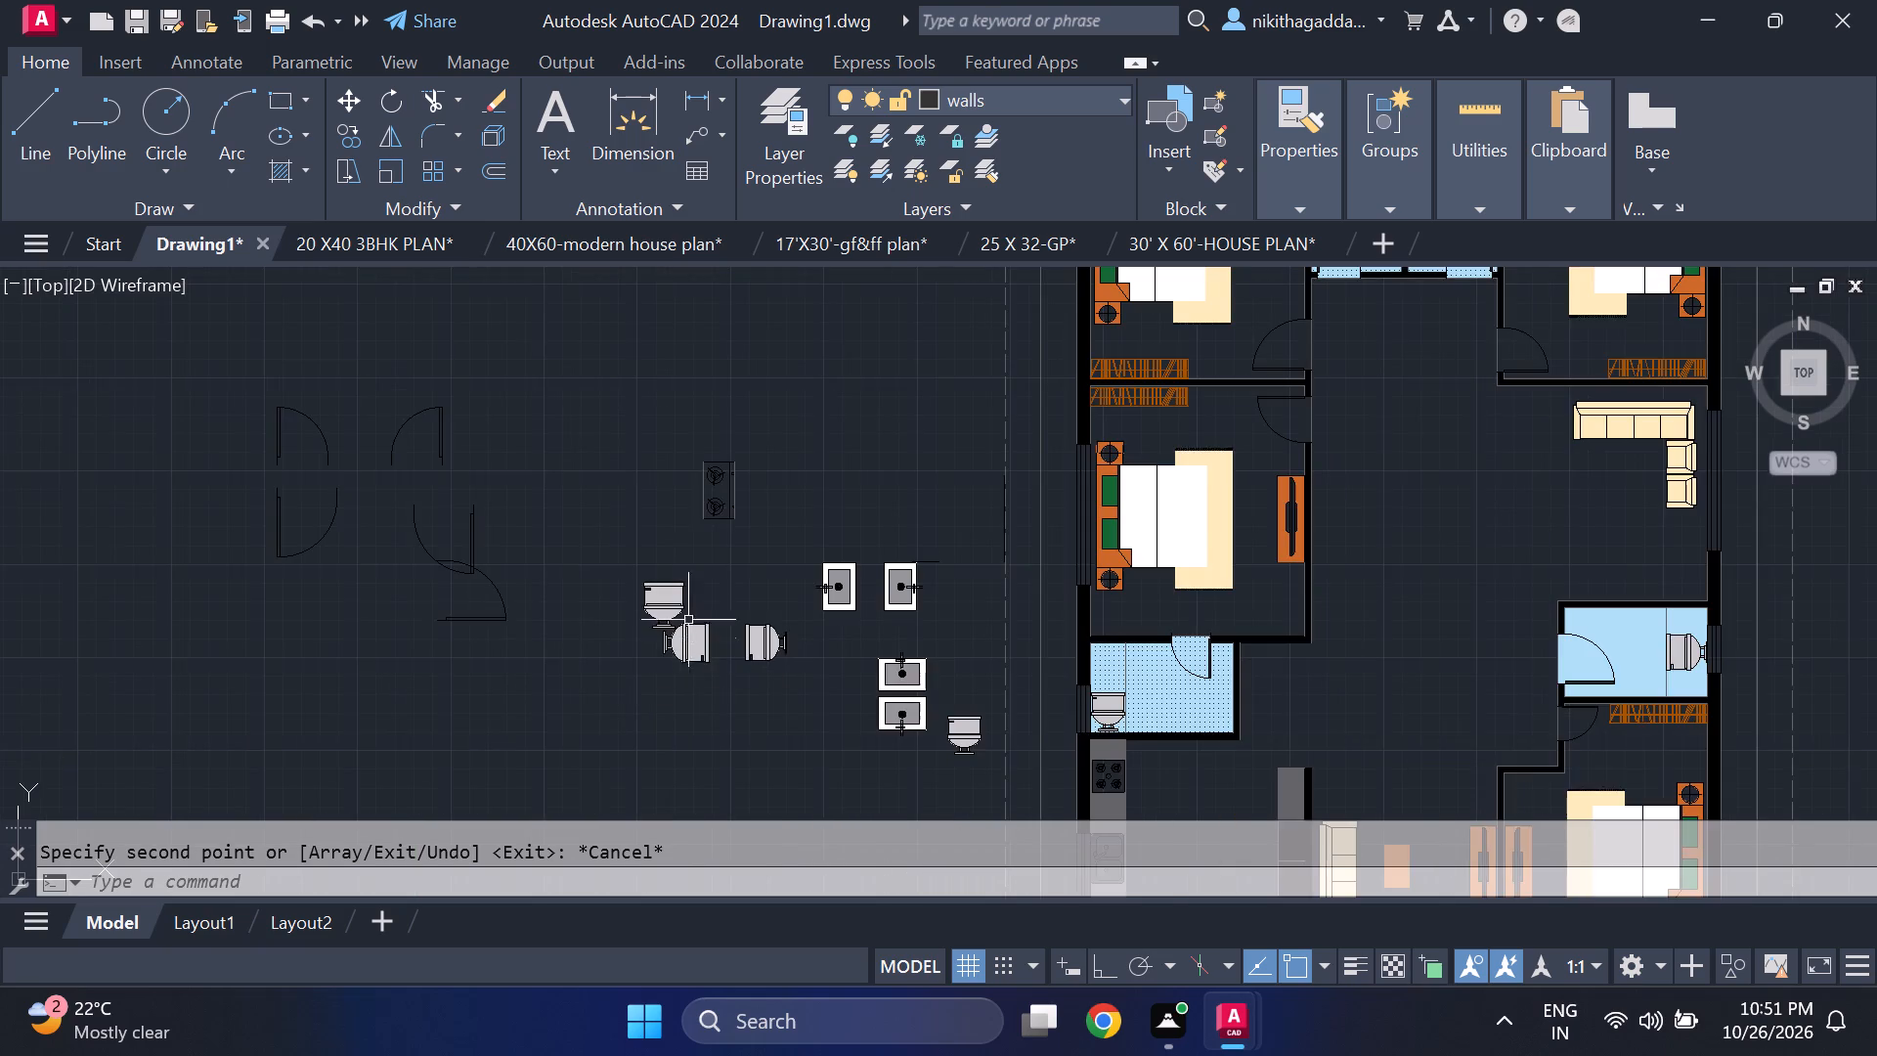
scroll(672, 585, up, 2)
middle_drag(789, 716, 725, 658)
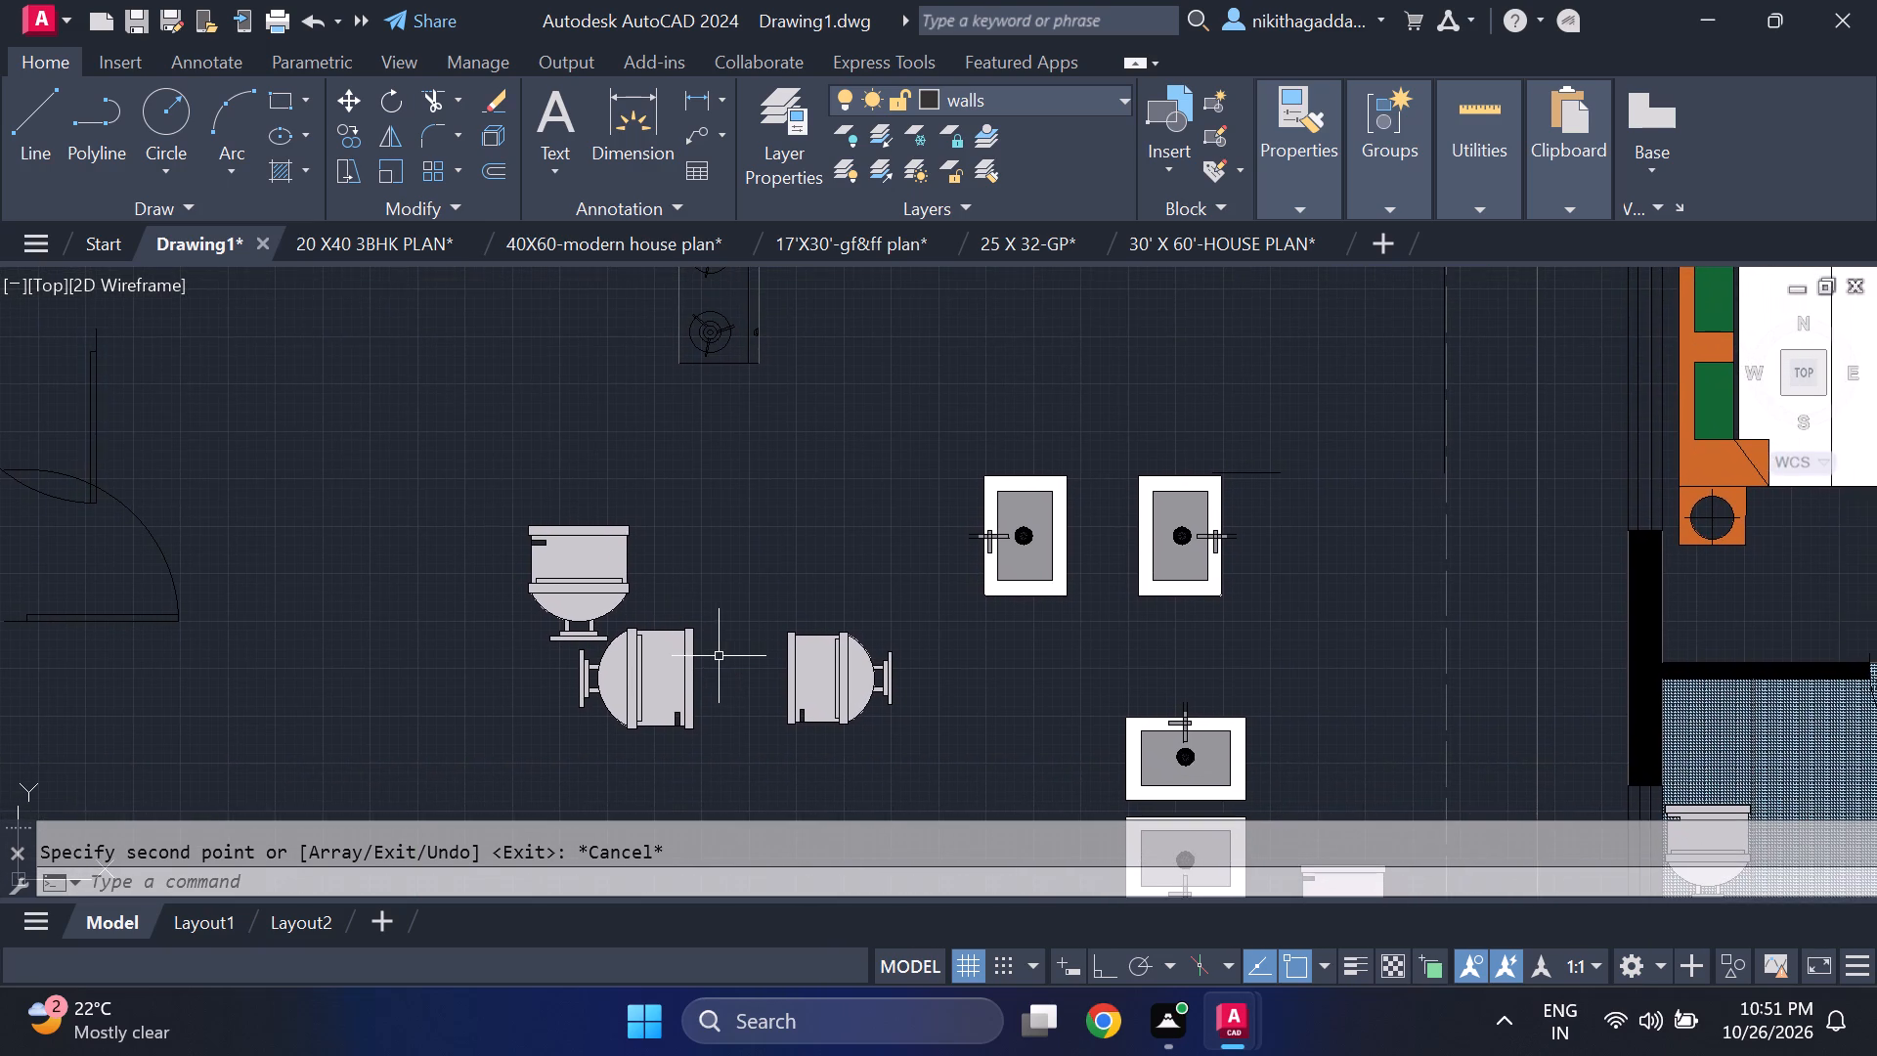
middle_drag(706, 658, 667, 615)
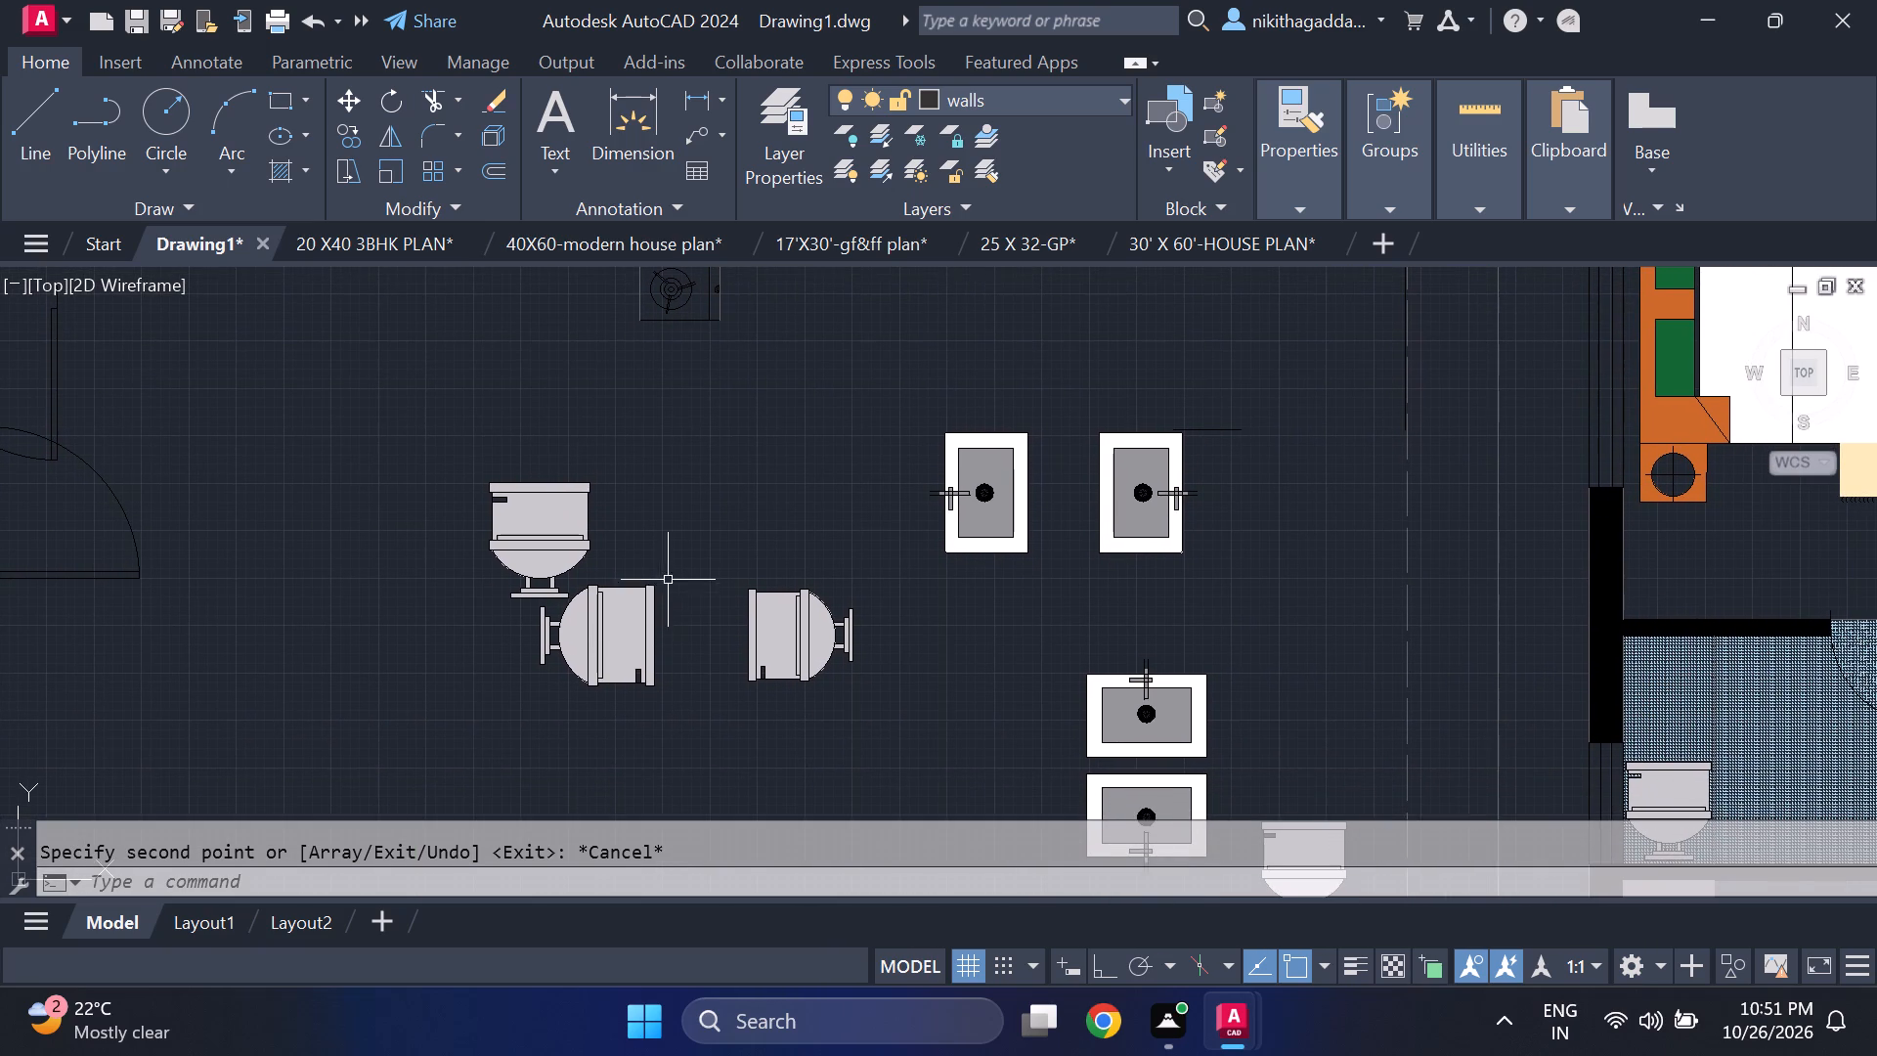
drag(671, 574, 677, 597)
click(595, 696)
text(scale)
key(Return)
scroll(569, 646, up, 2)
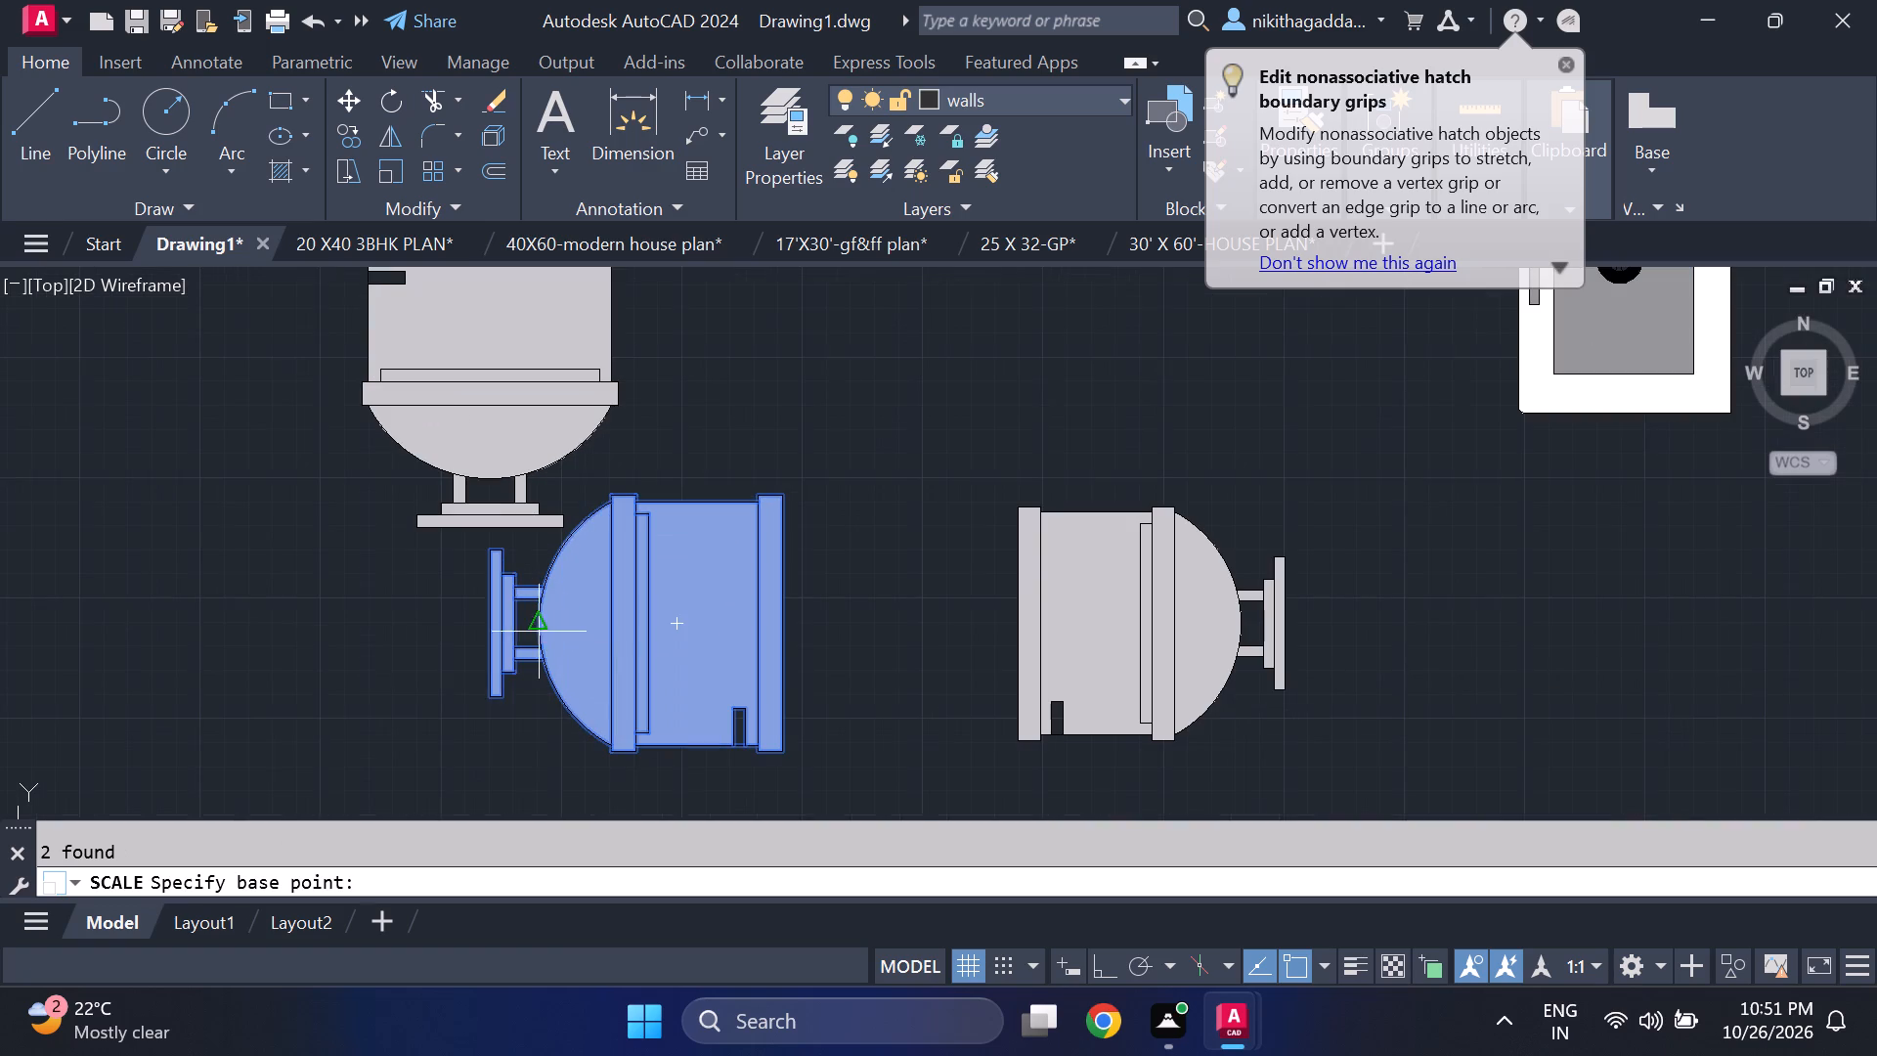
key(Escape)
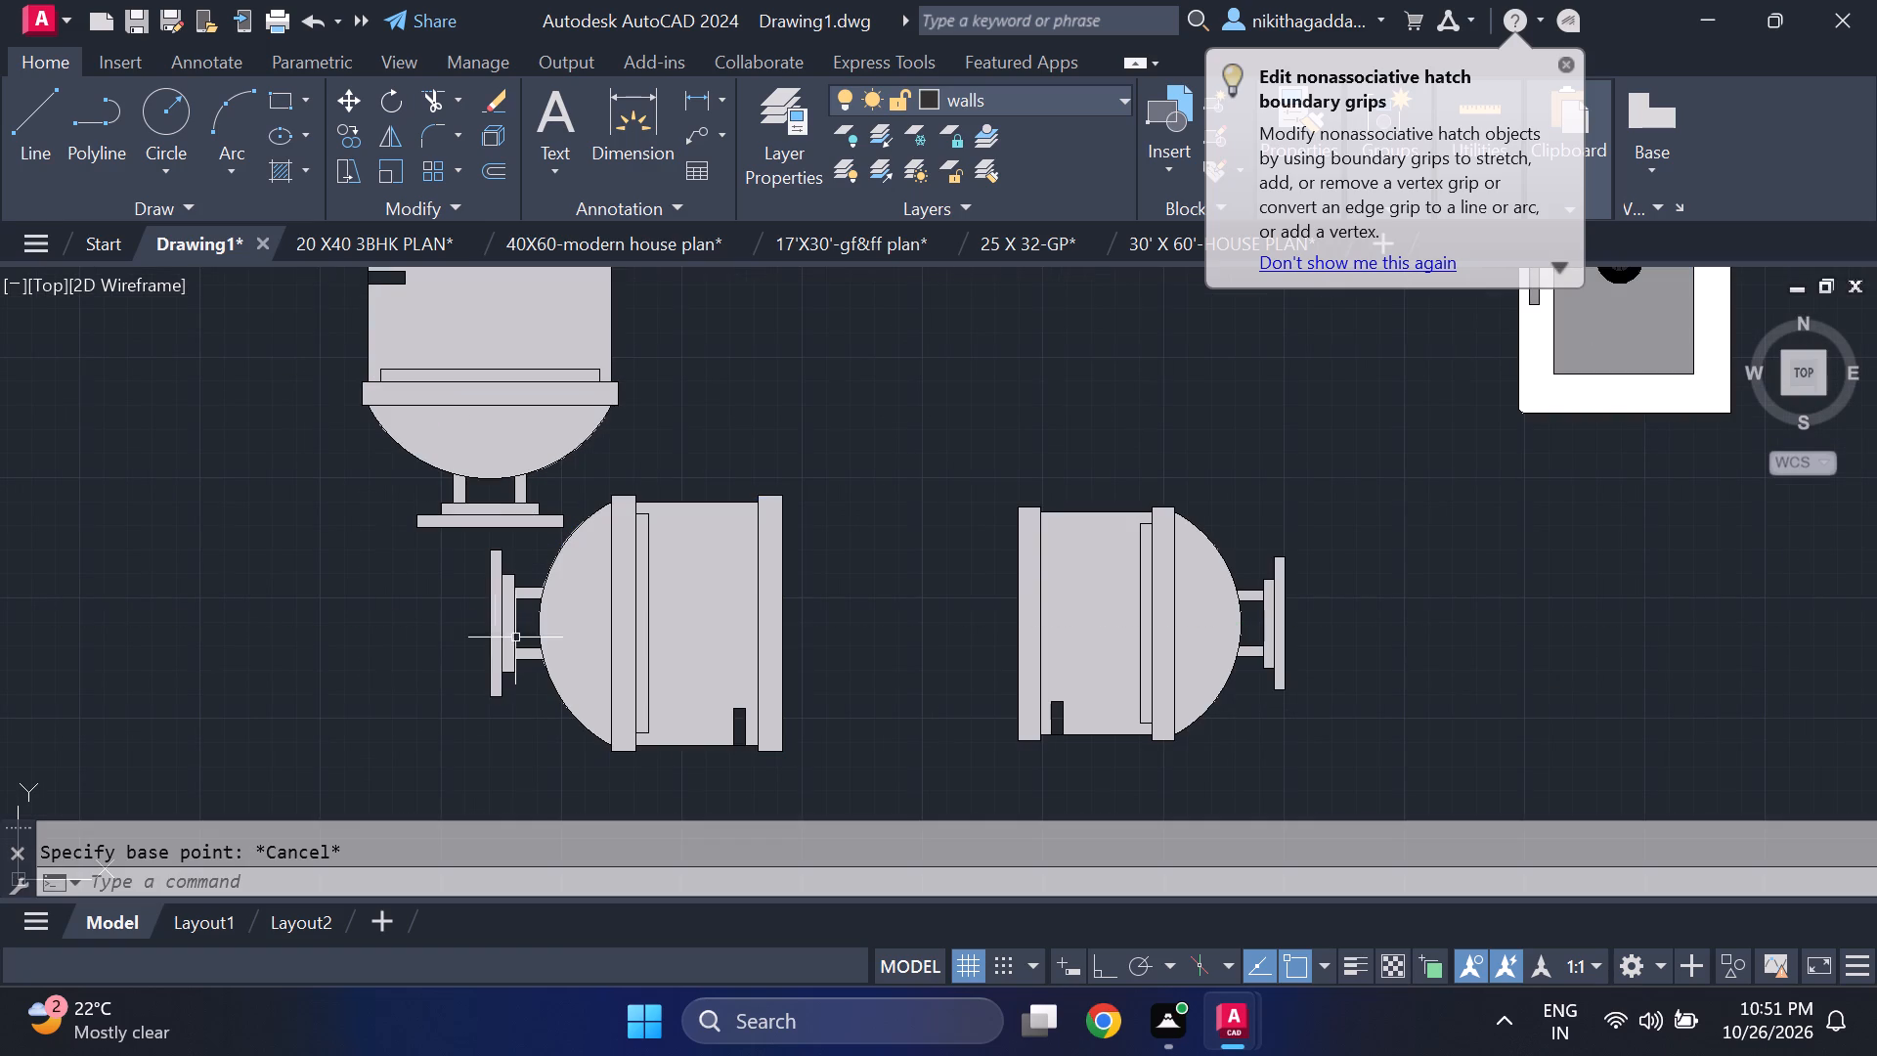
Delete the unreduced loose toilet whose base faces left, together with its fill.
drag(865, 458, 855, 475)
click(754, 600)
key(Delete)
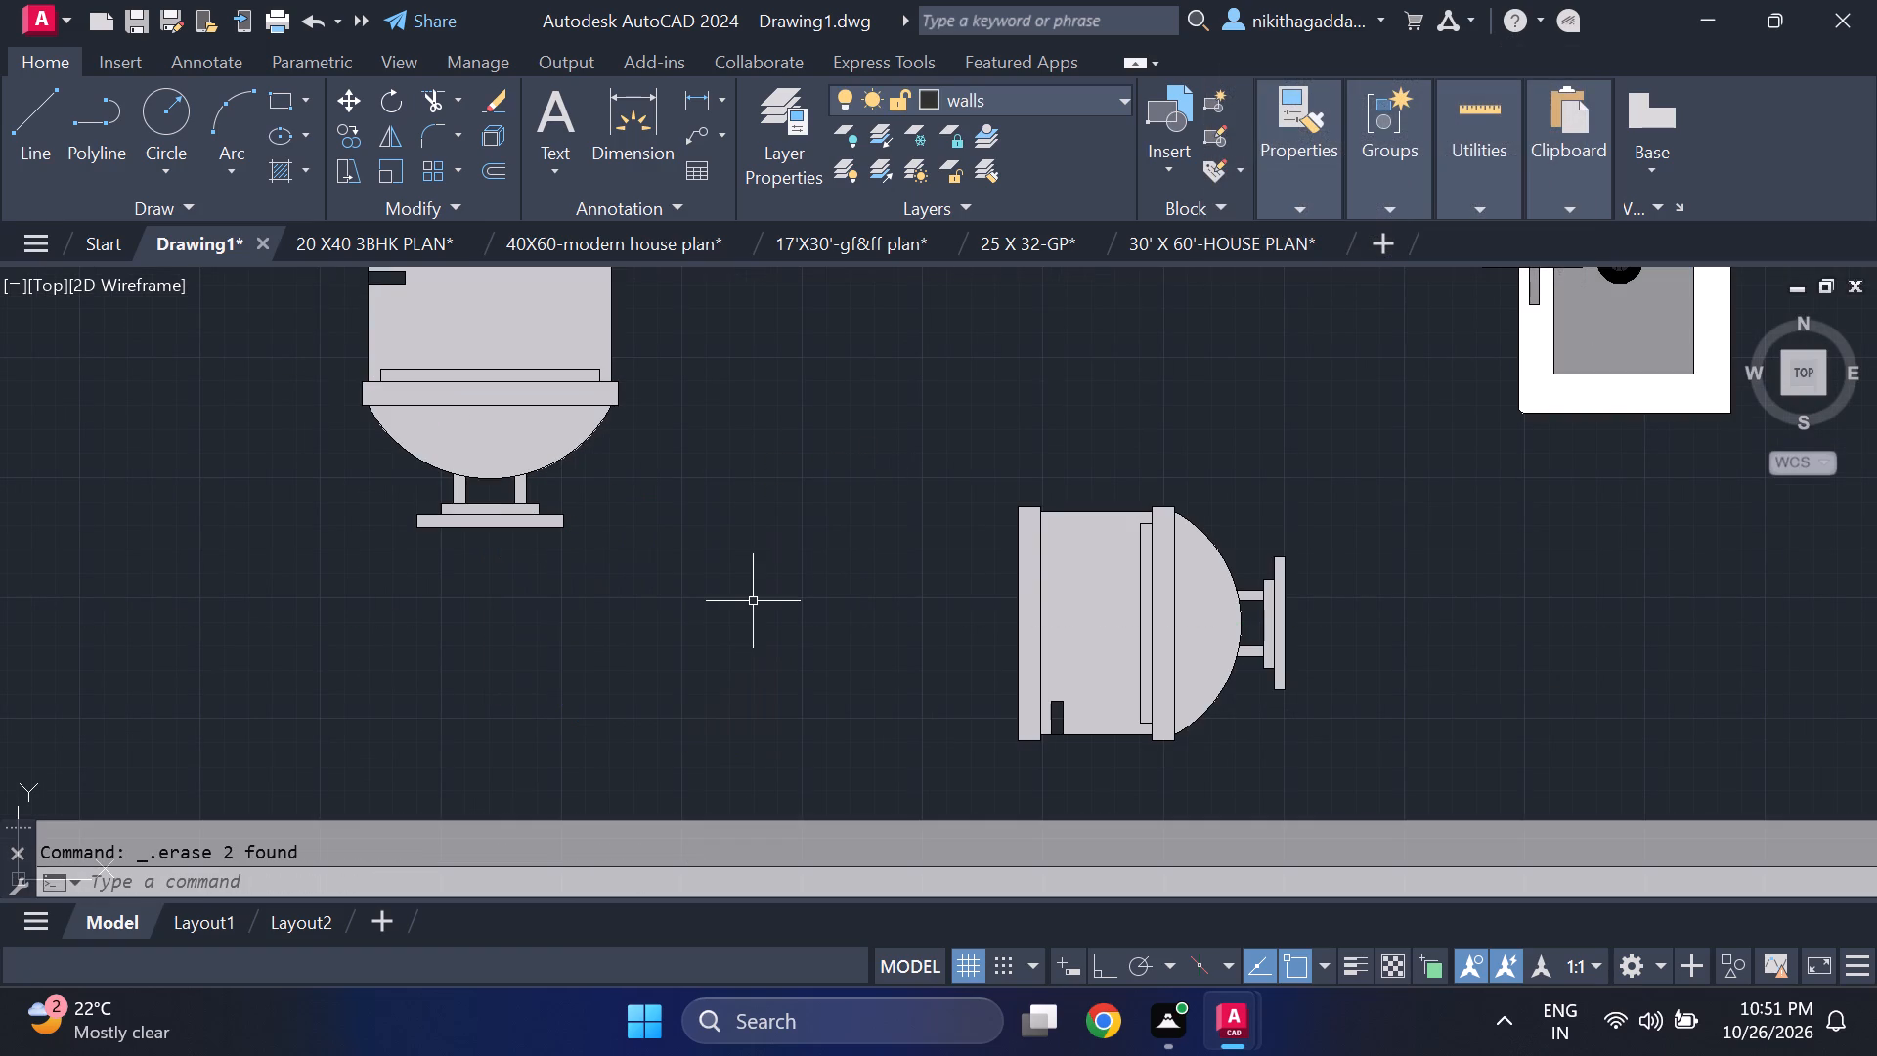
Mirror the reduced right-facing loose toilet with its fill across a vertical line beside it, erasing the source objects.
click(1246, 543)
click(1112, 621)
text(mi)
key(Return)
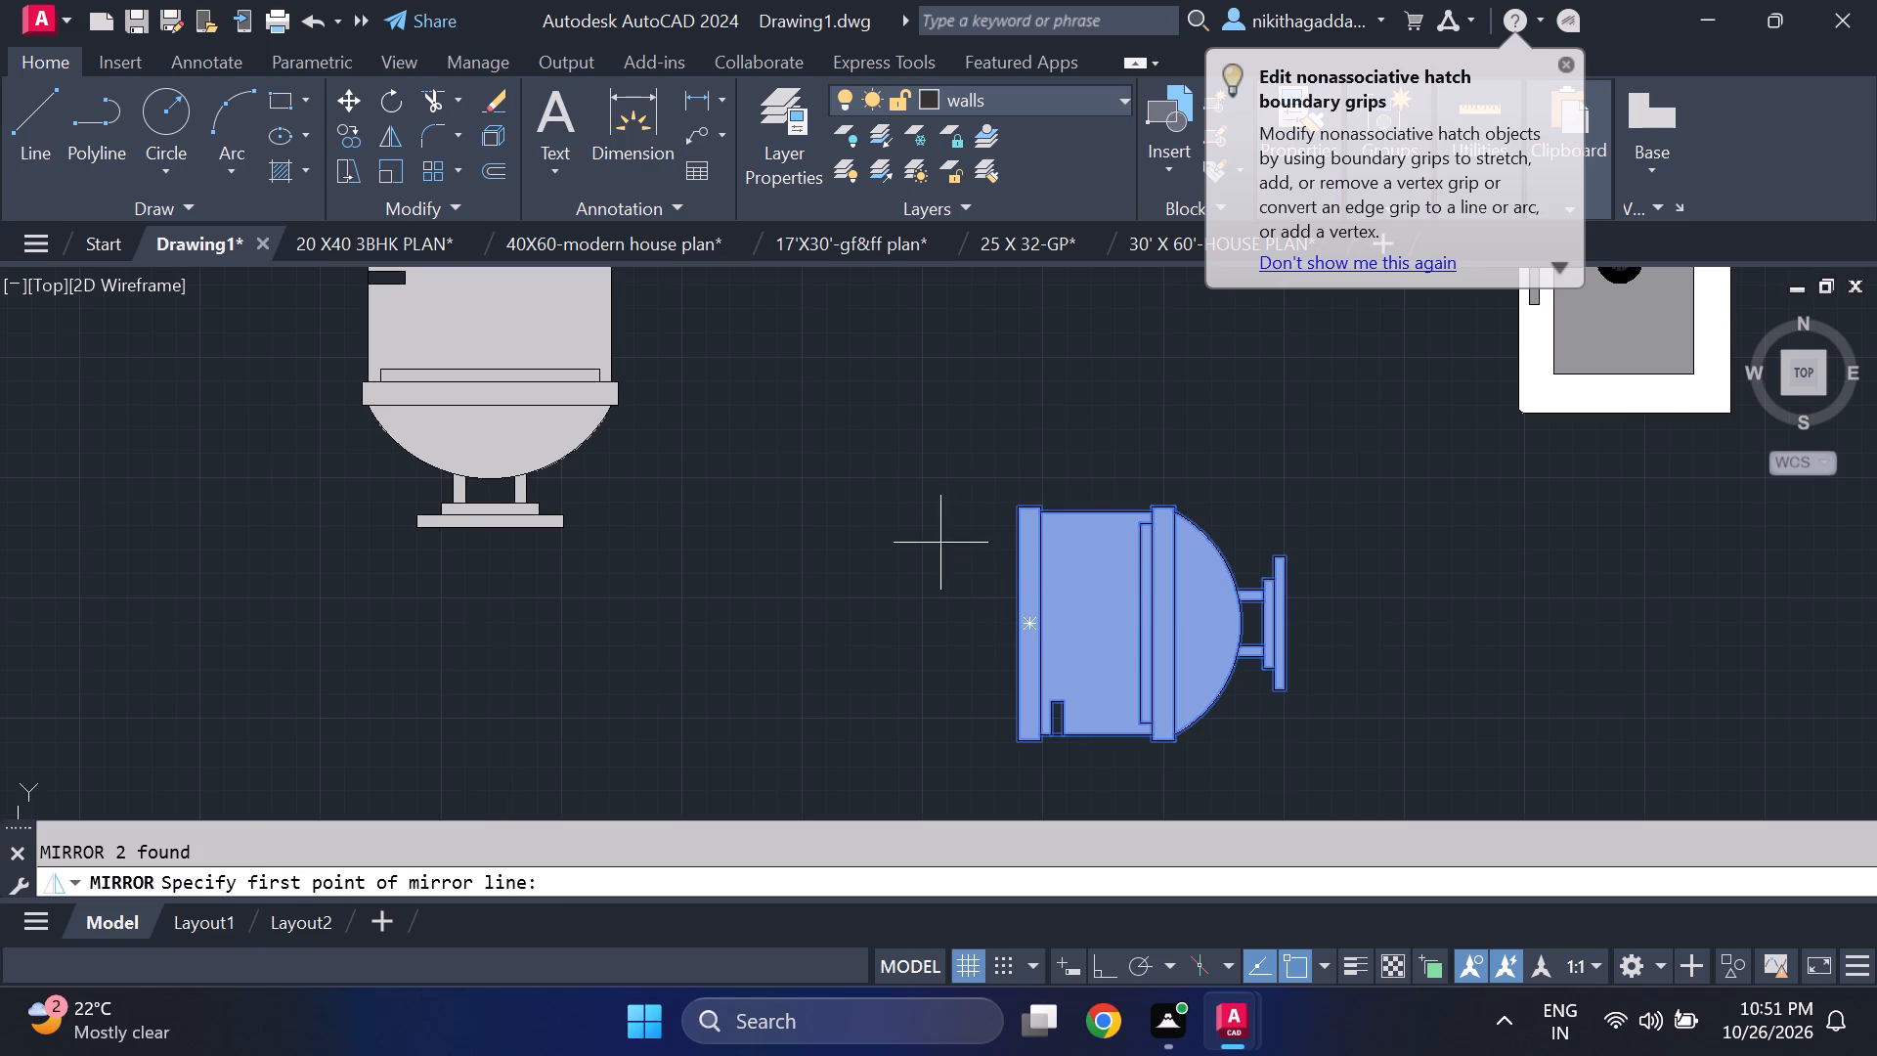
click(949, 469)
key(F8)
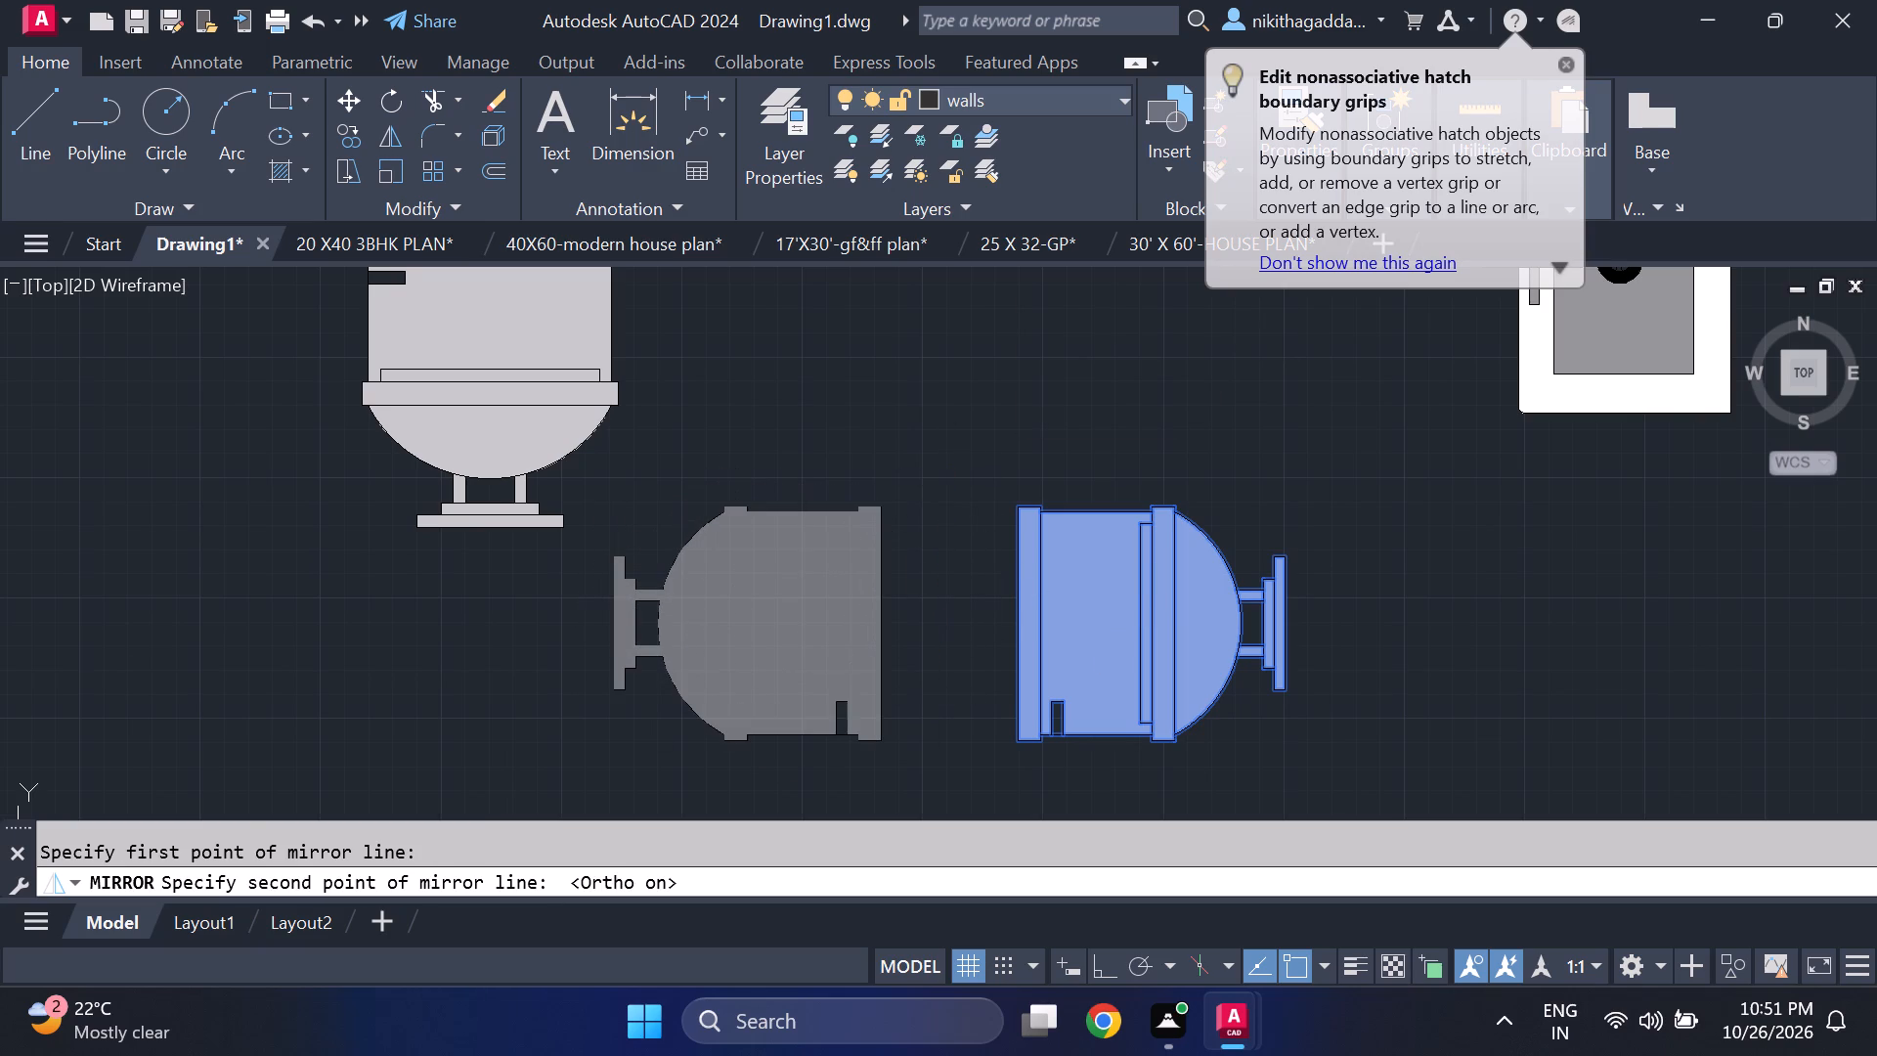
click(919, 733)
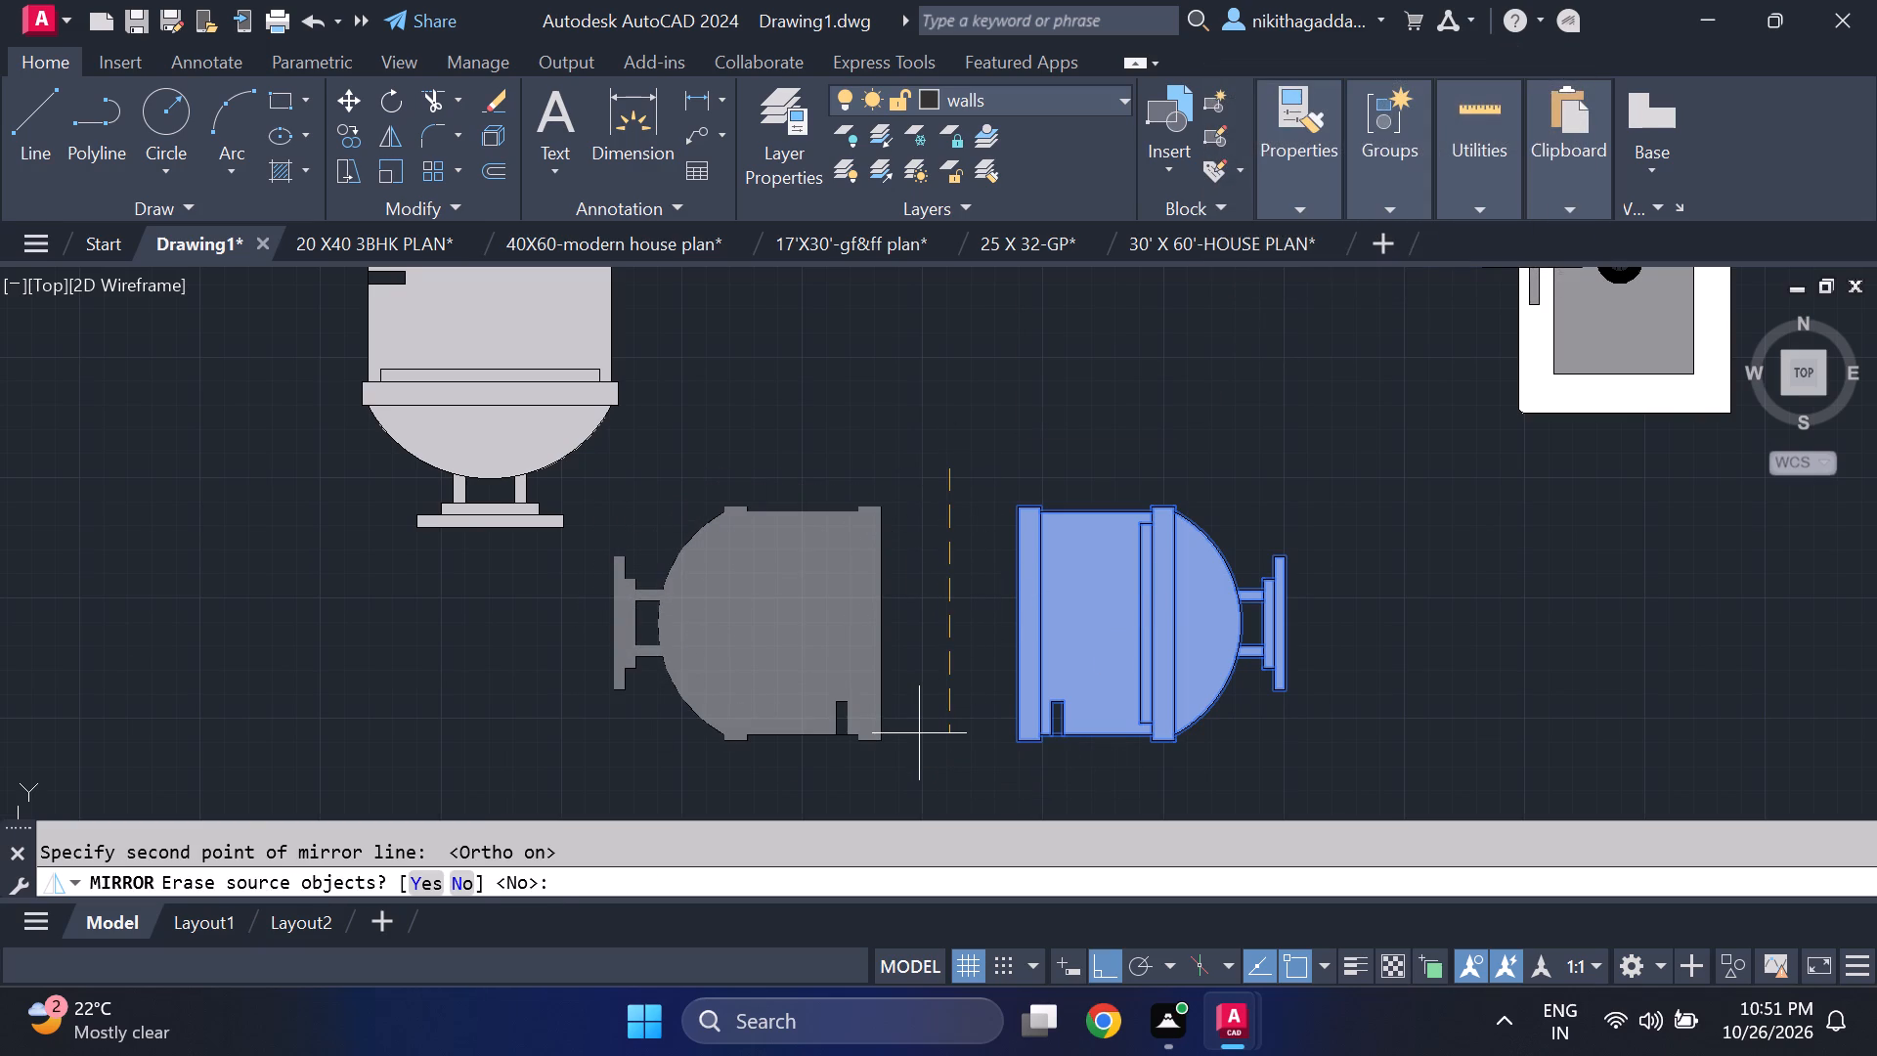
text(yes)
key(Return)
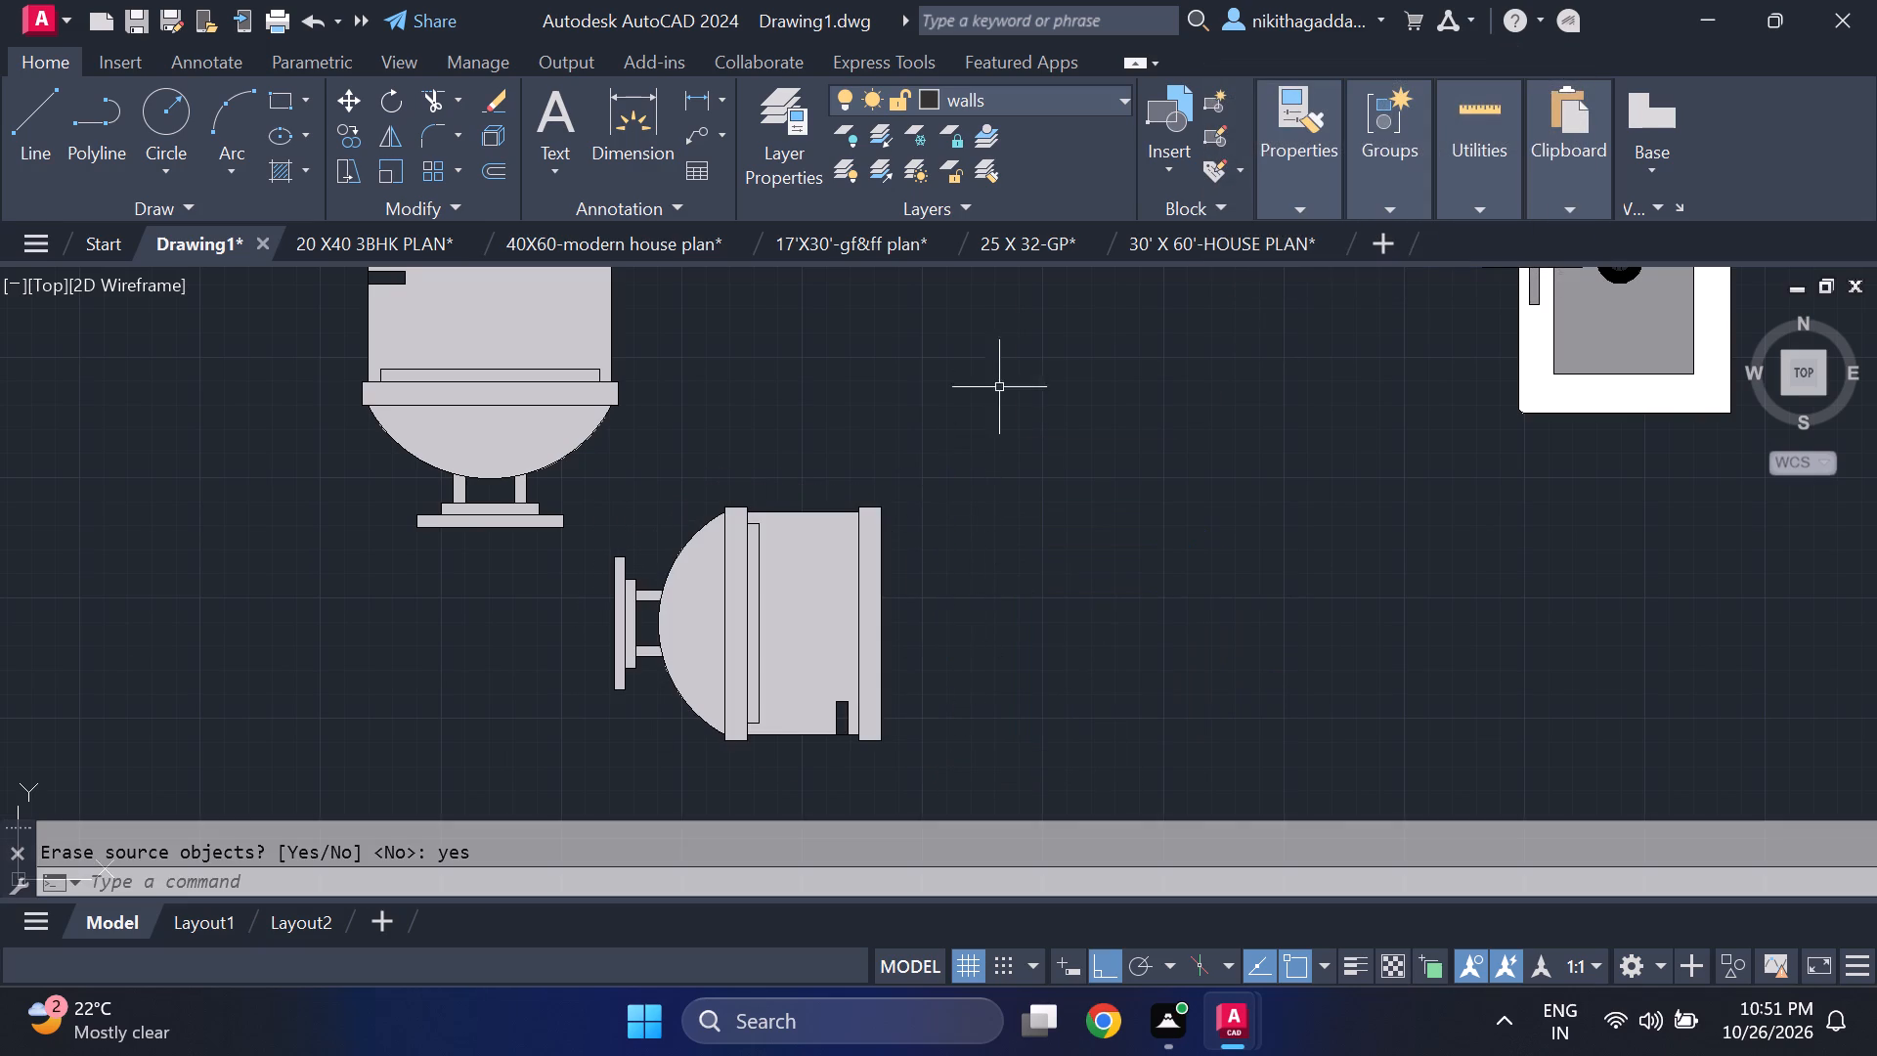
Copy the mirrored toilet by its base midpoint into the right one of the two top bathrooms, back to back with the neighbouring toilet.
drag(1003, 367, 992, 384)
click(674, 720)
text(co)
key(Return)
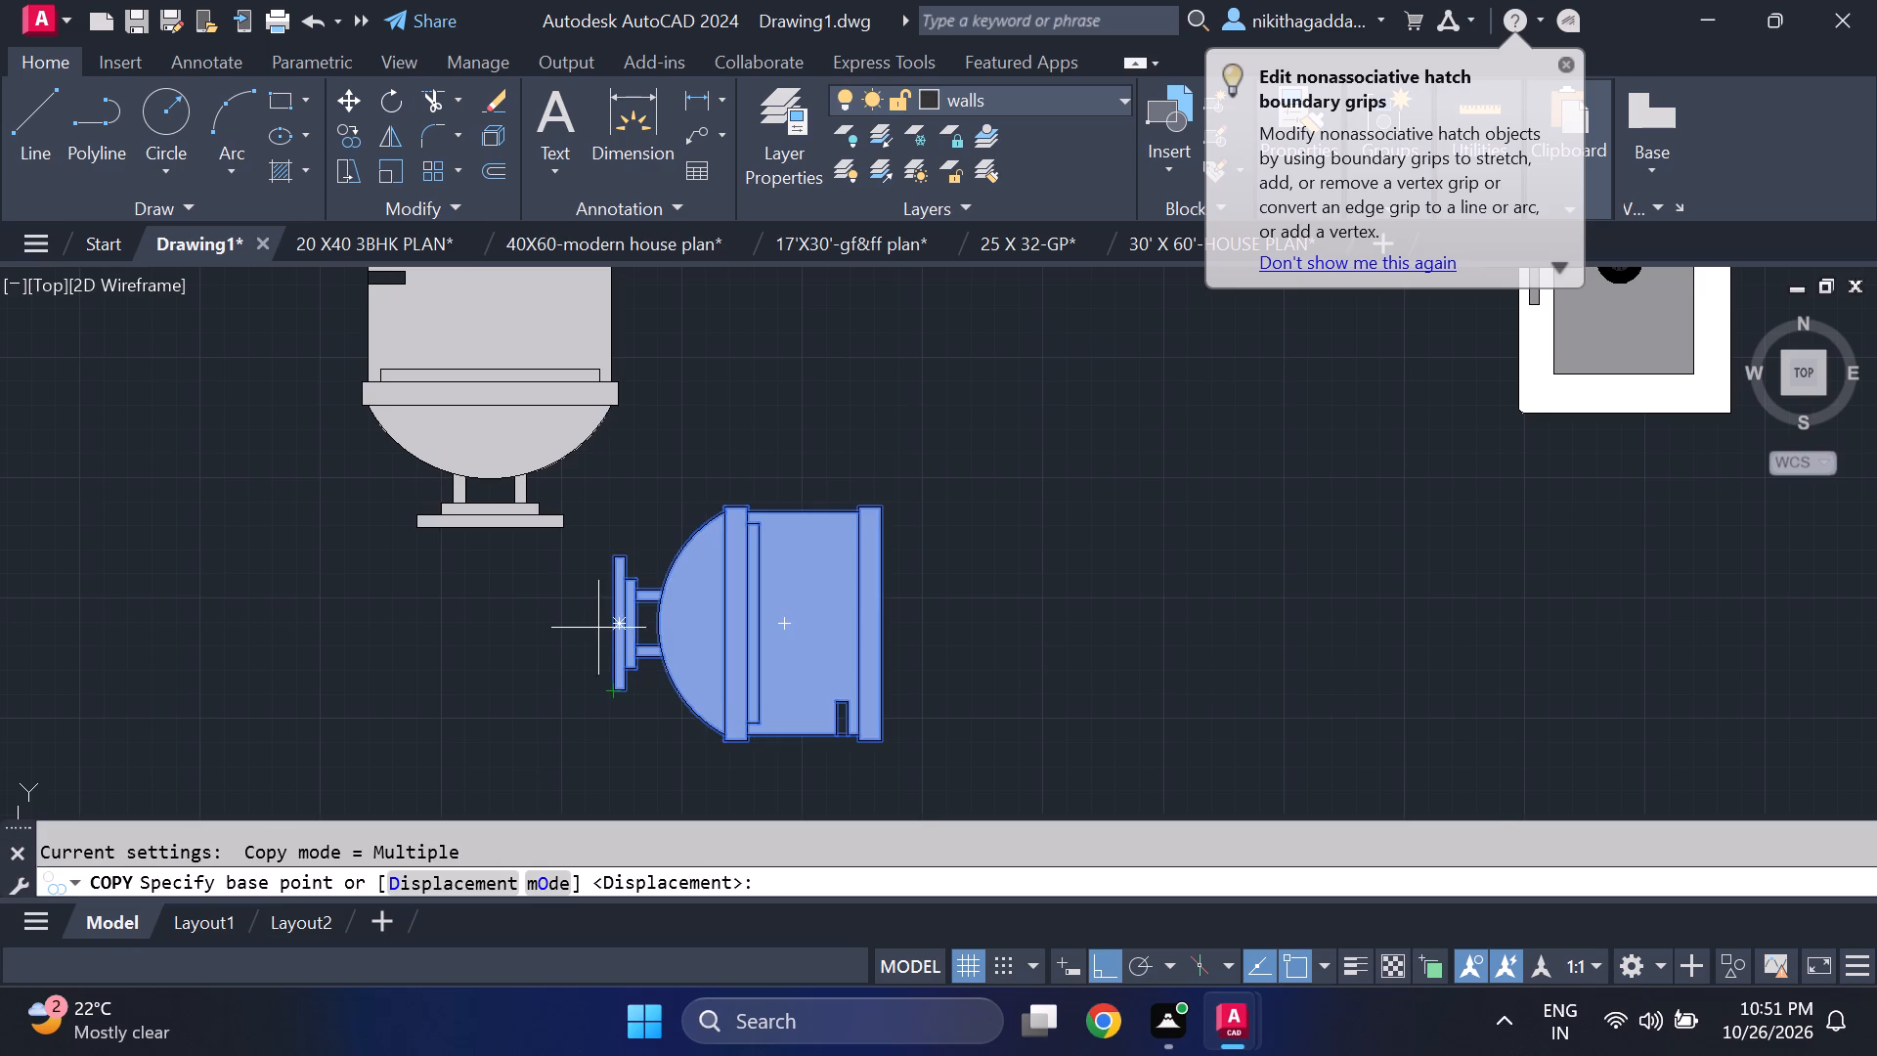
click(613, 627)
scroll(738, 549, down, 2)
middle_drag(751, 536, 399, 776)
scroll(421, 715, down, 3)
key(F8)
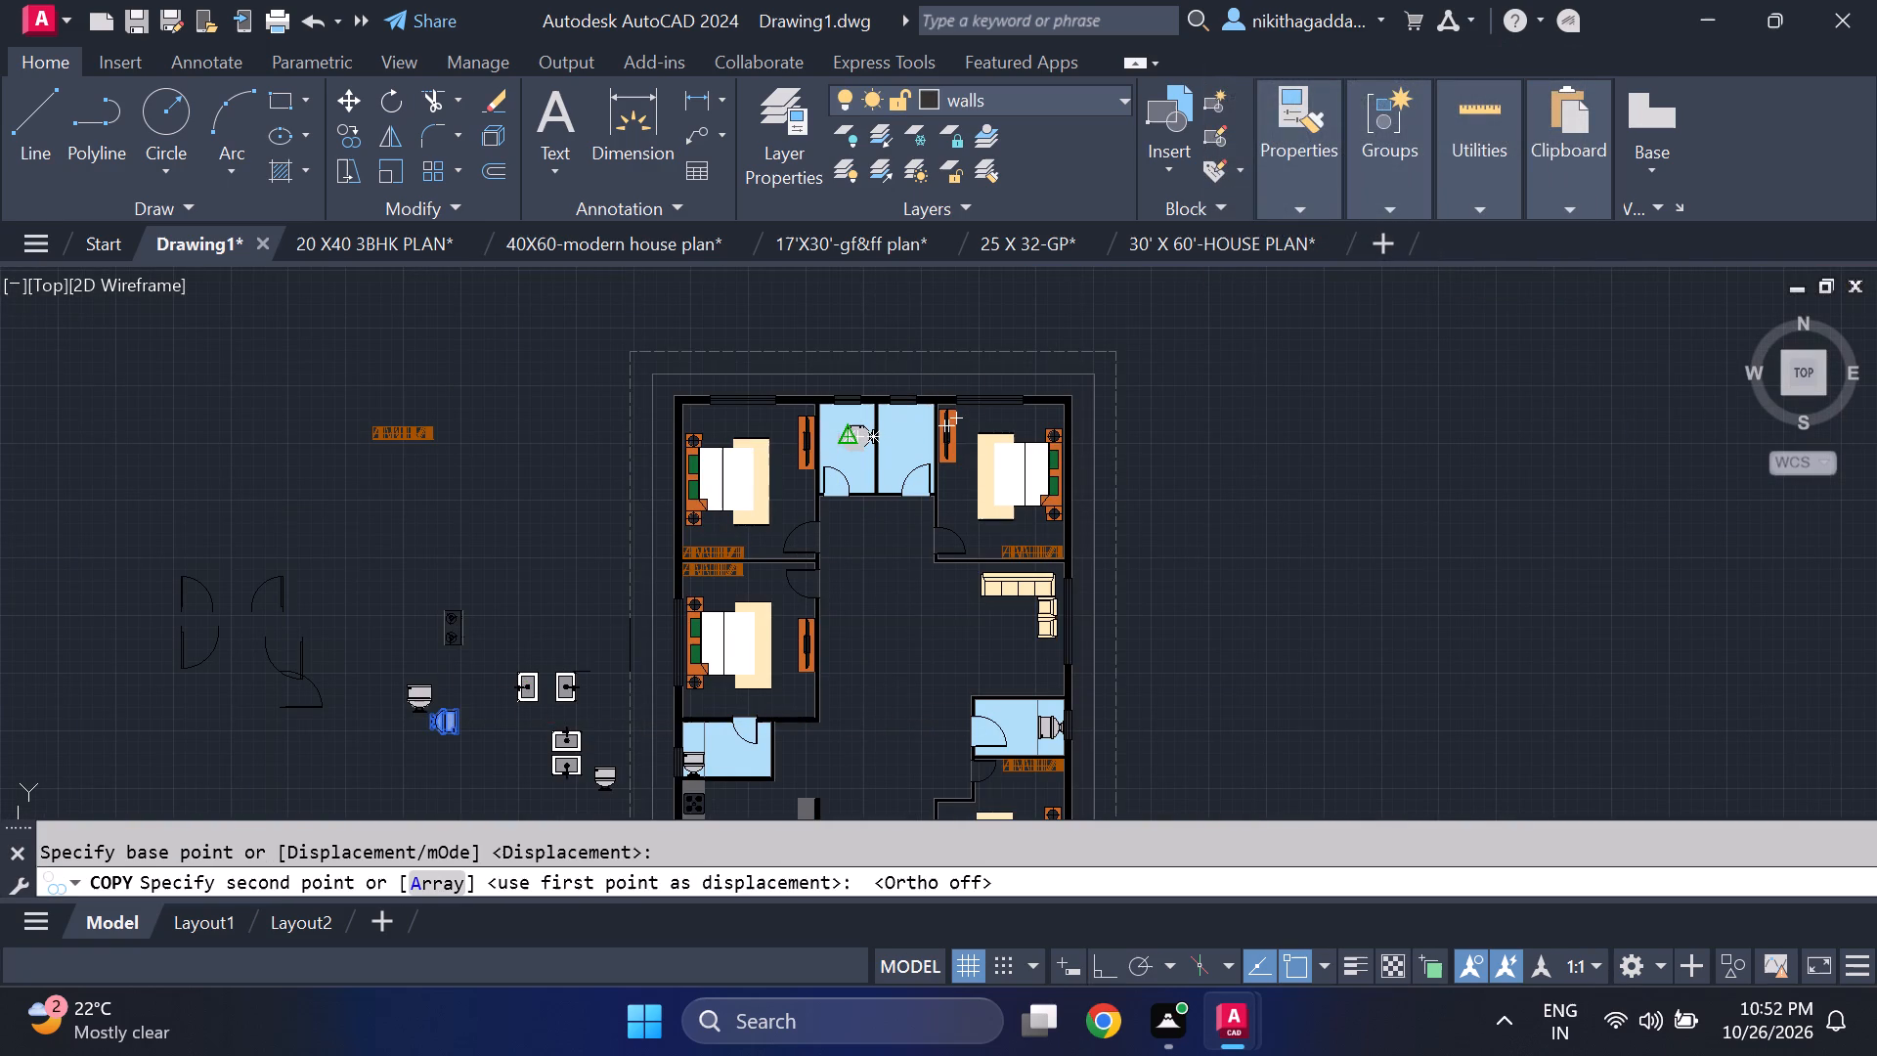
scroll(885, 426, up, 4)
scroll(805, 462, up, 2)
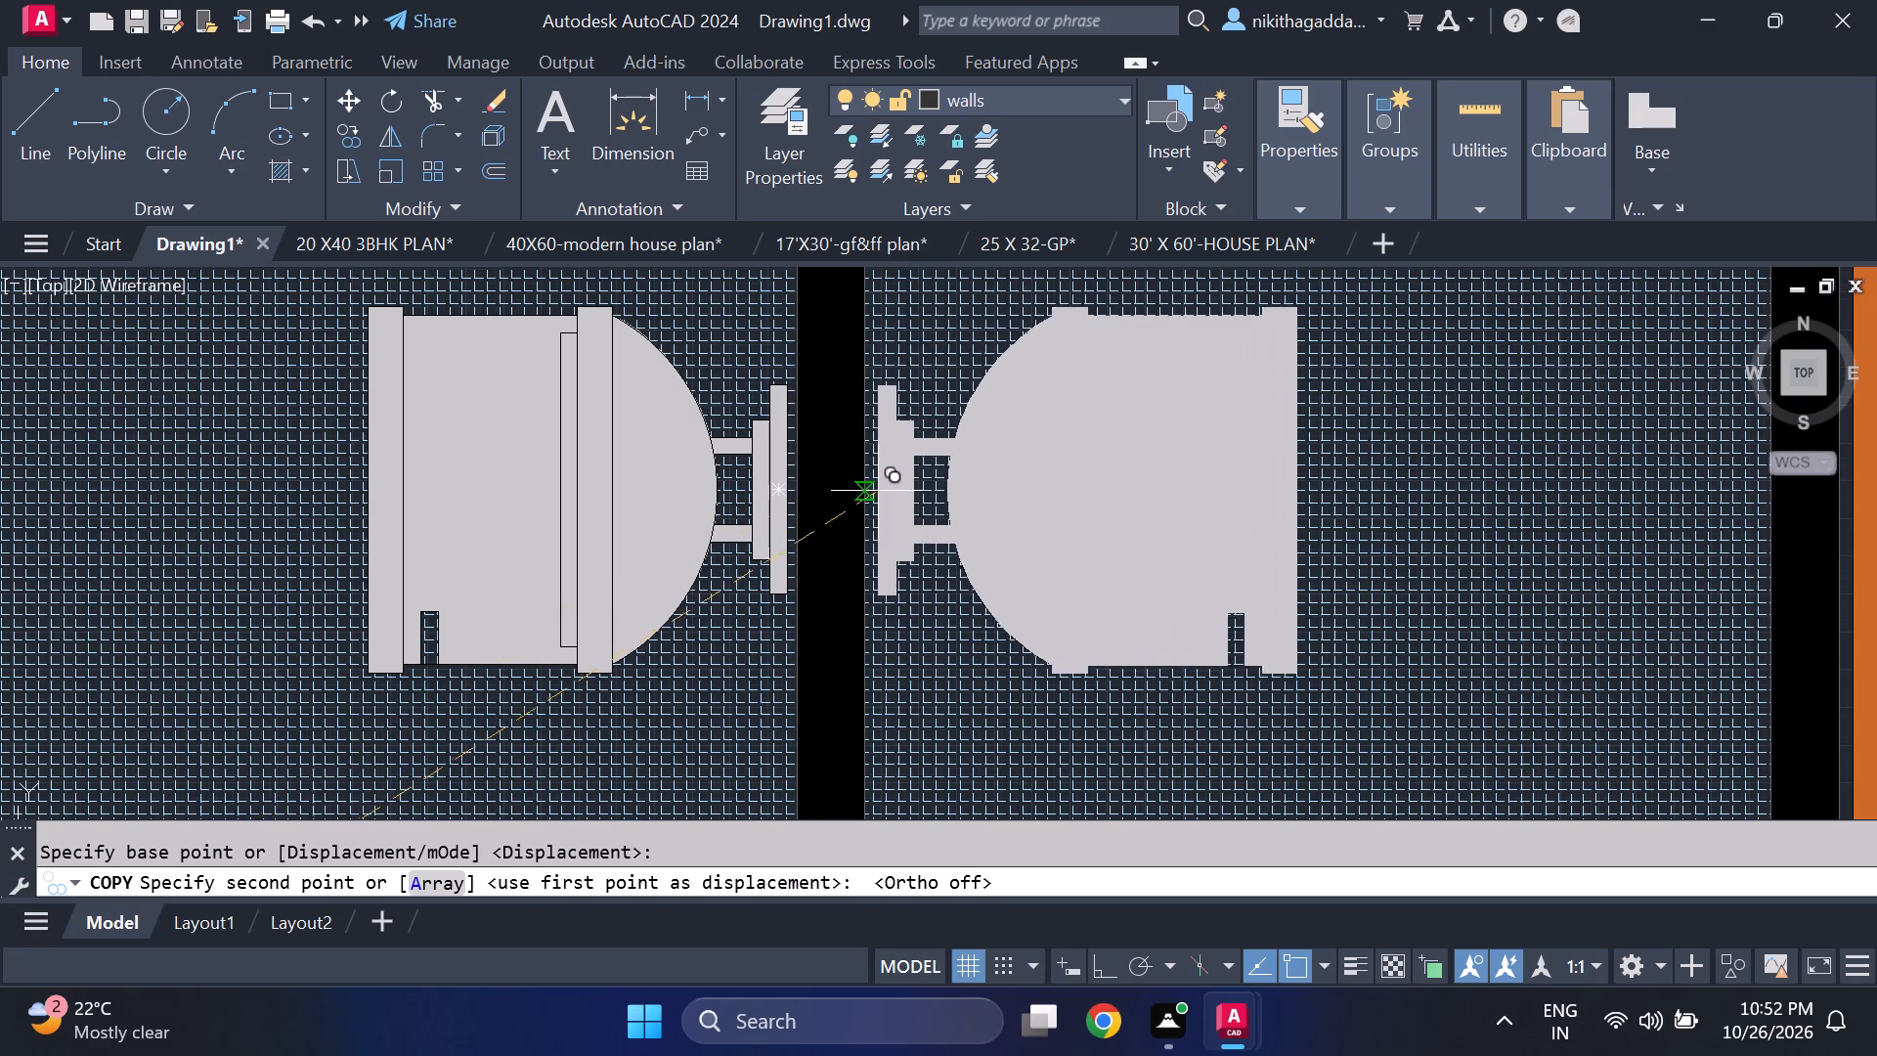
click(876, 490)
scroll(938, 490, down, 4)
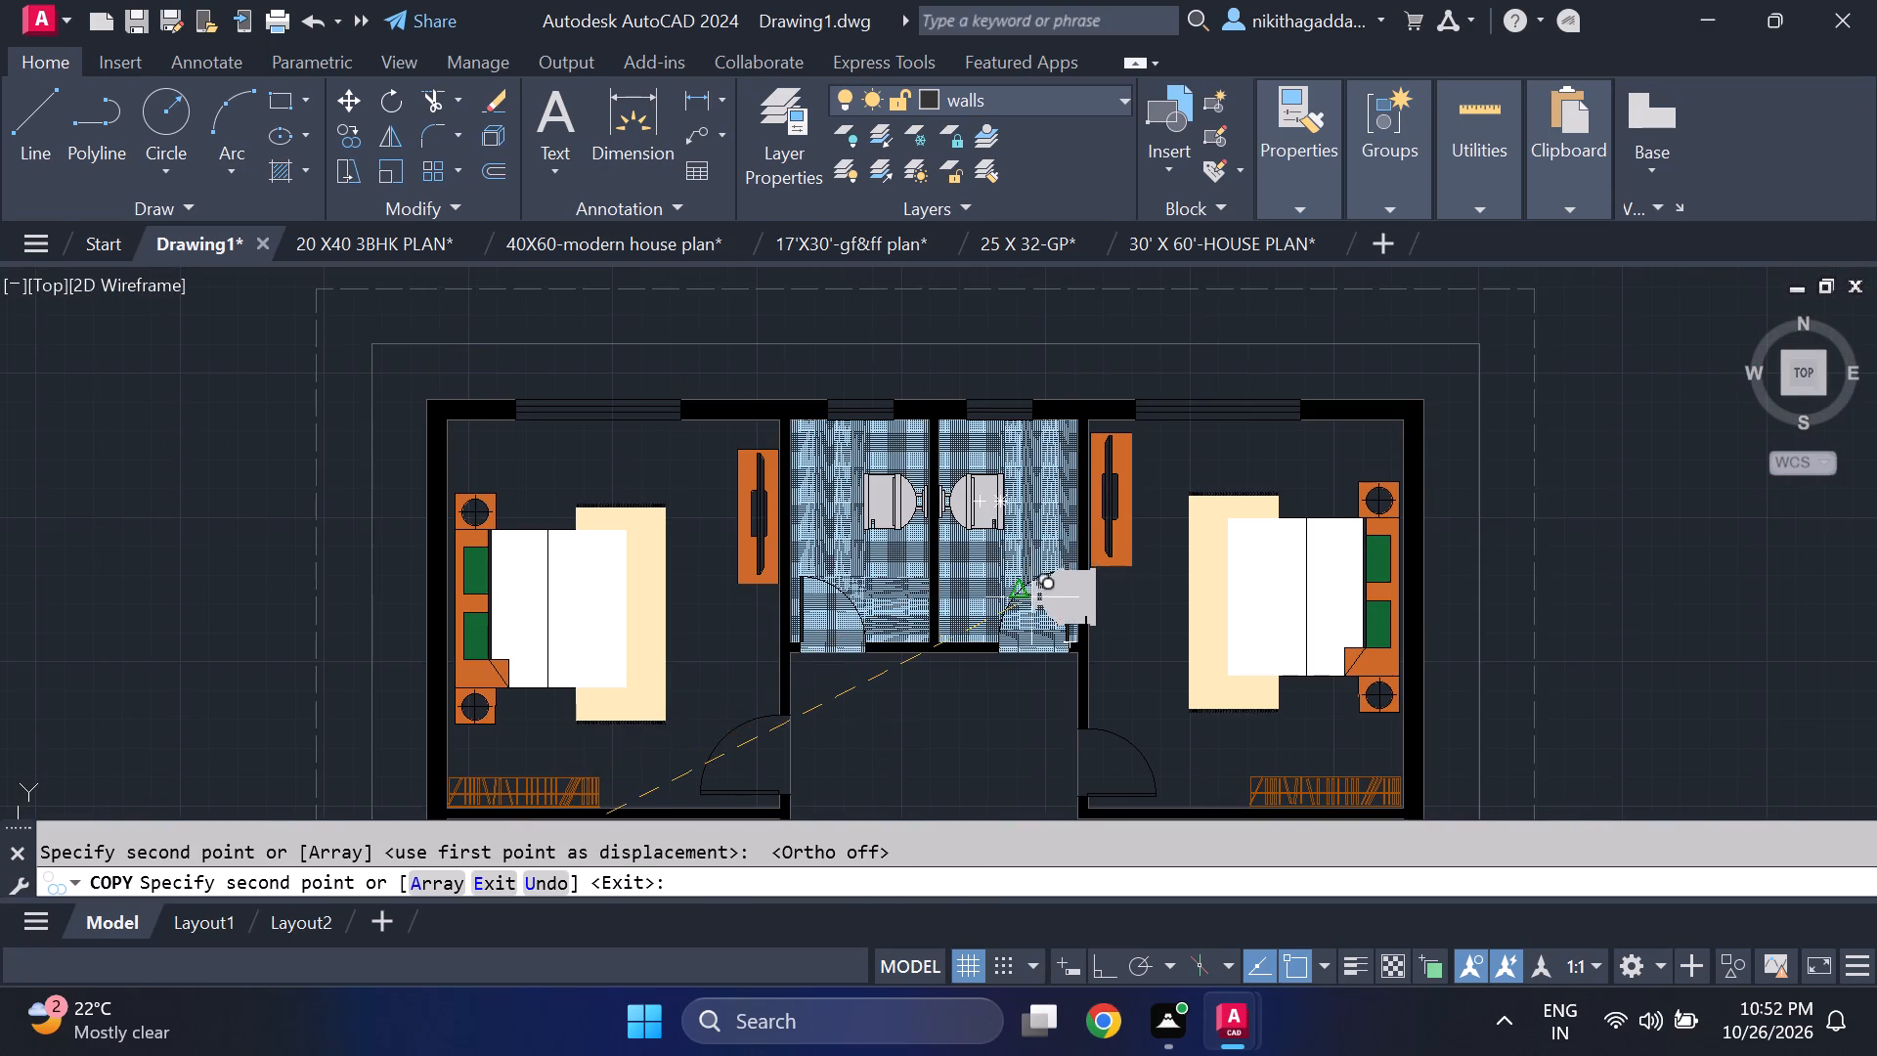
key(F1)
key(Escape)
key(Escape)
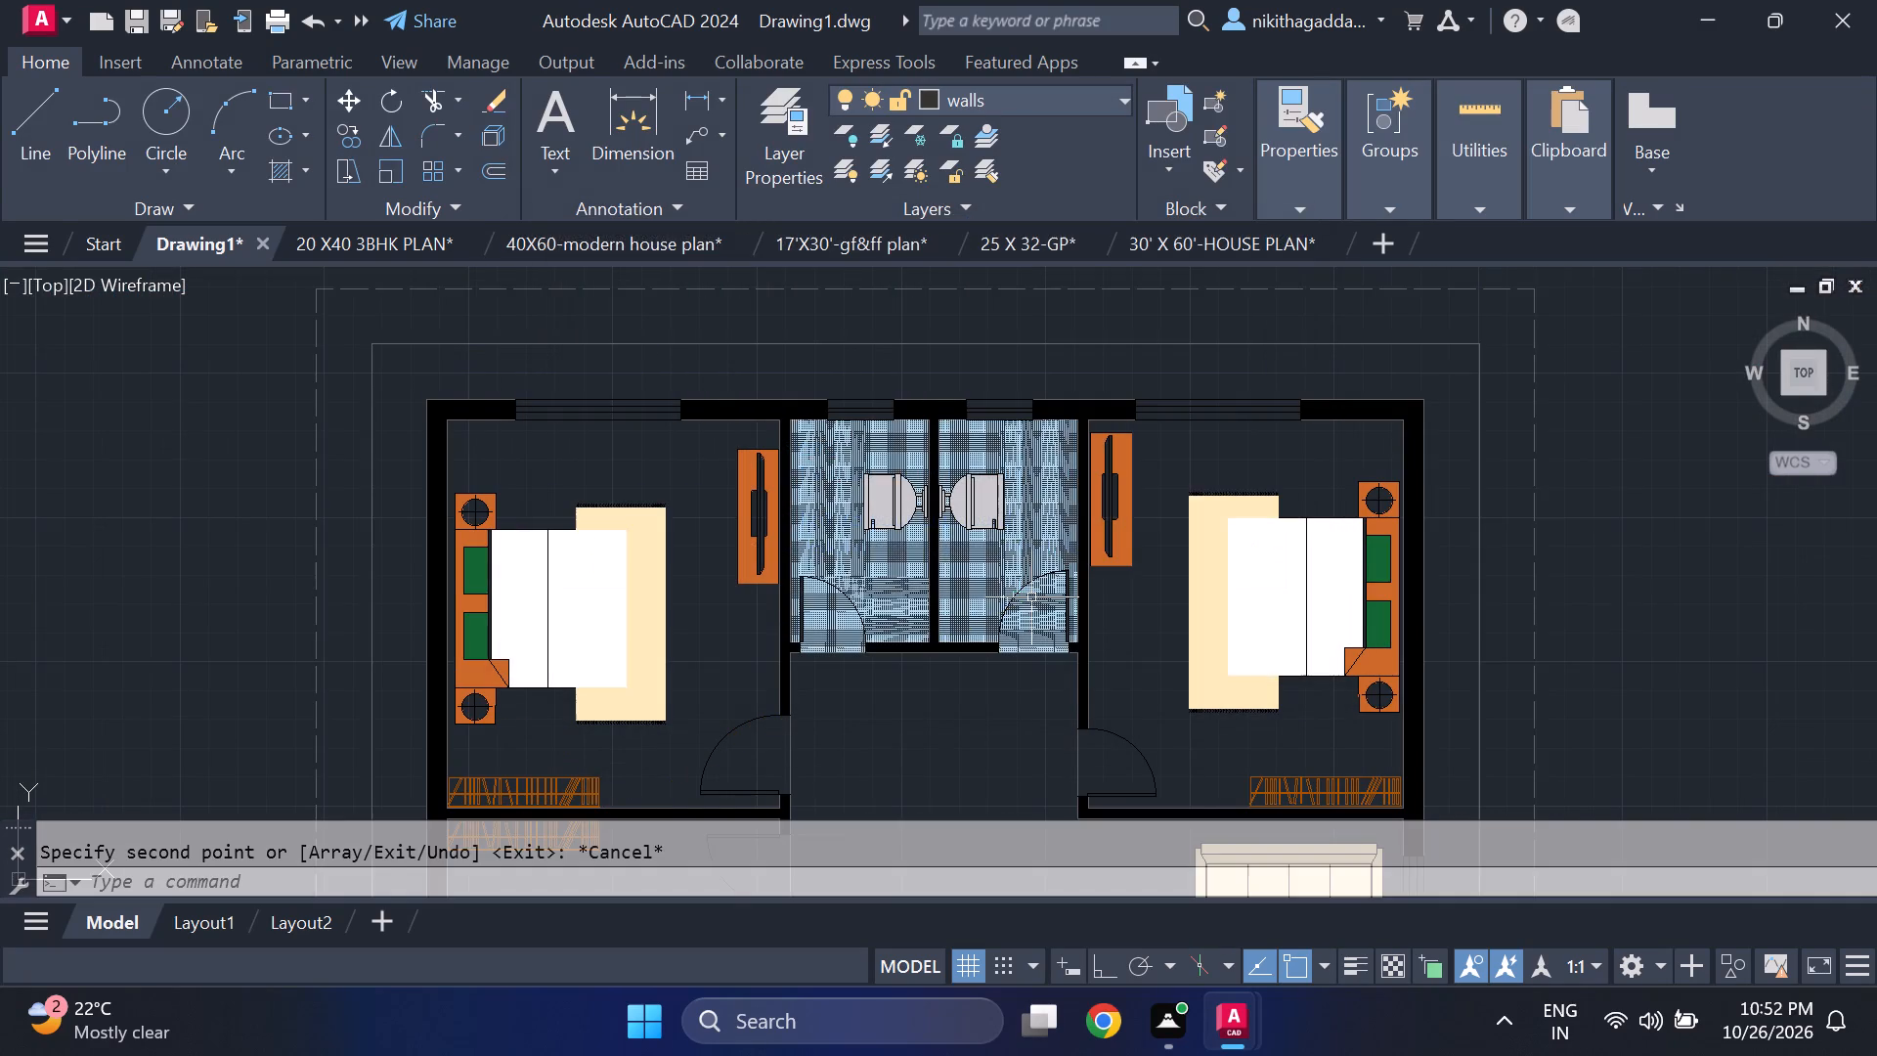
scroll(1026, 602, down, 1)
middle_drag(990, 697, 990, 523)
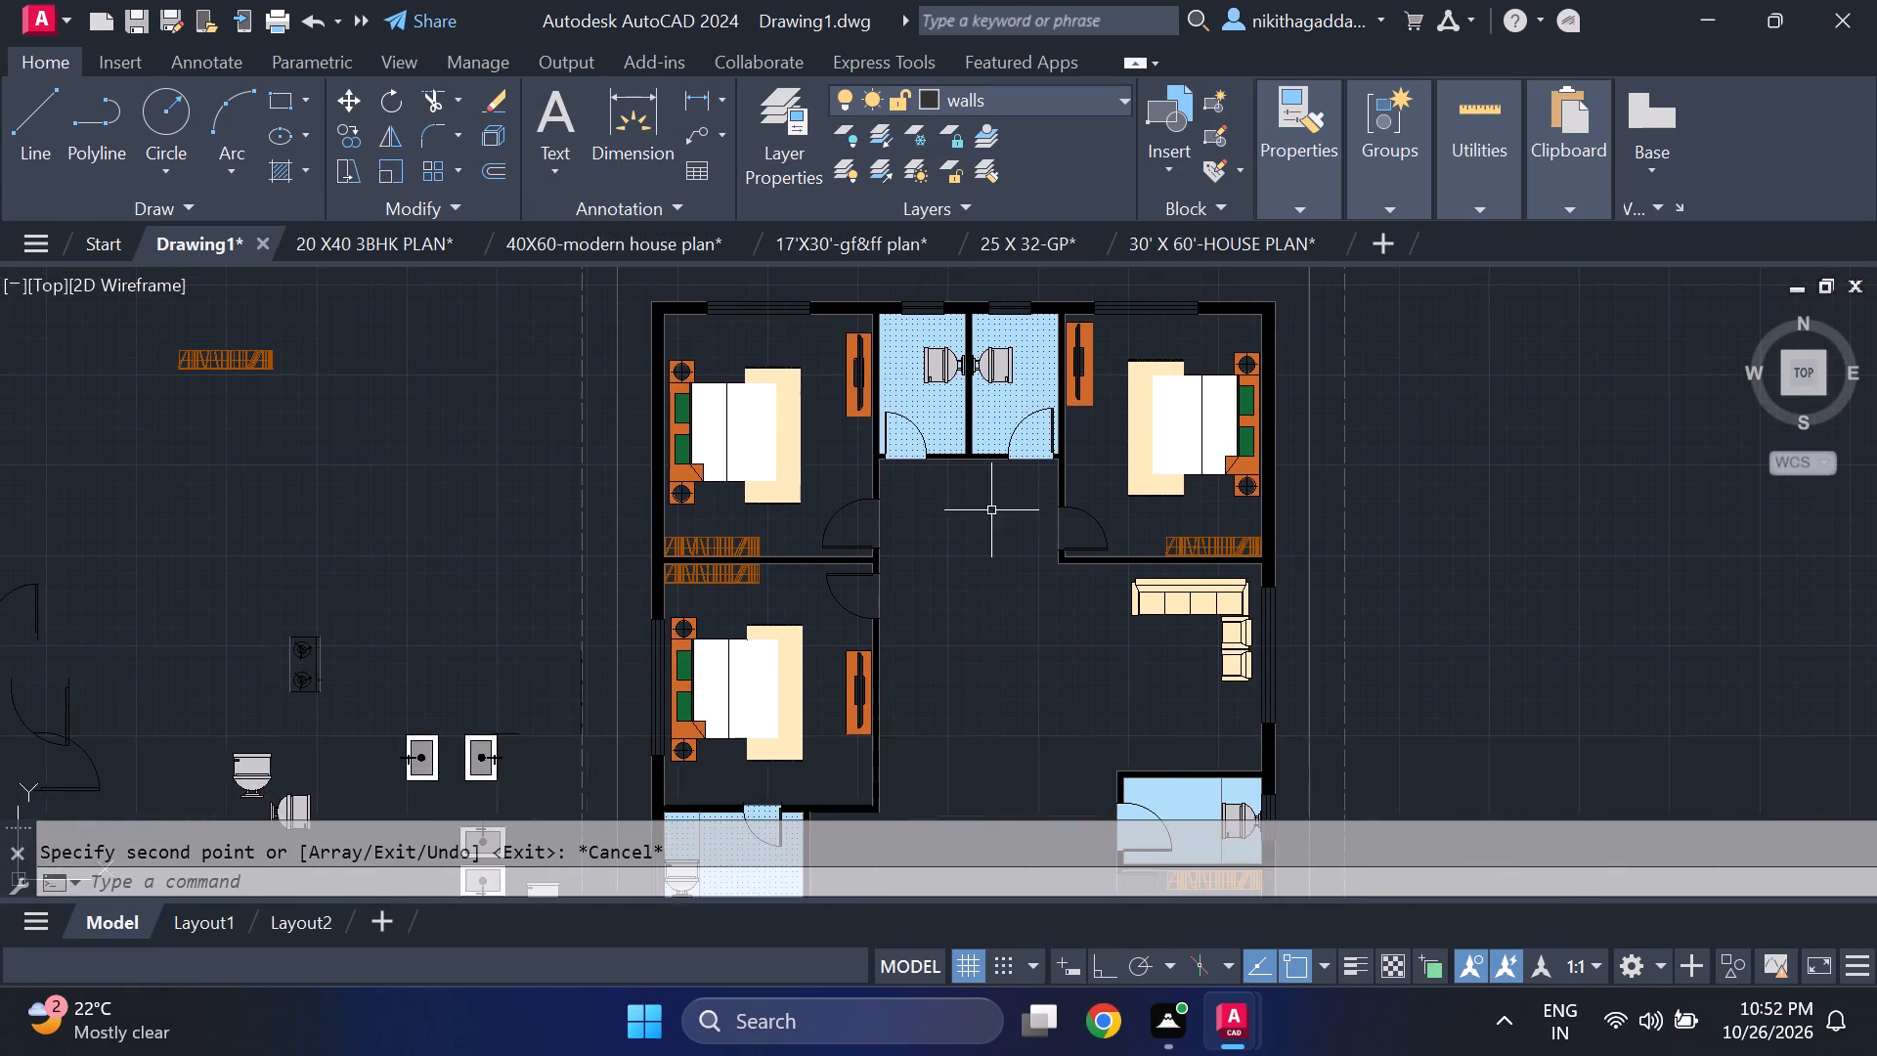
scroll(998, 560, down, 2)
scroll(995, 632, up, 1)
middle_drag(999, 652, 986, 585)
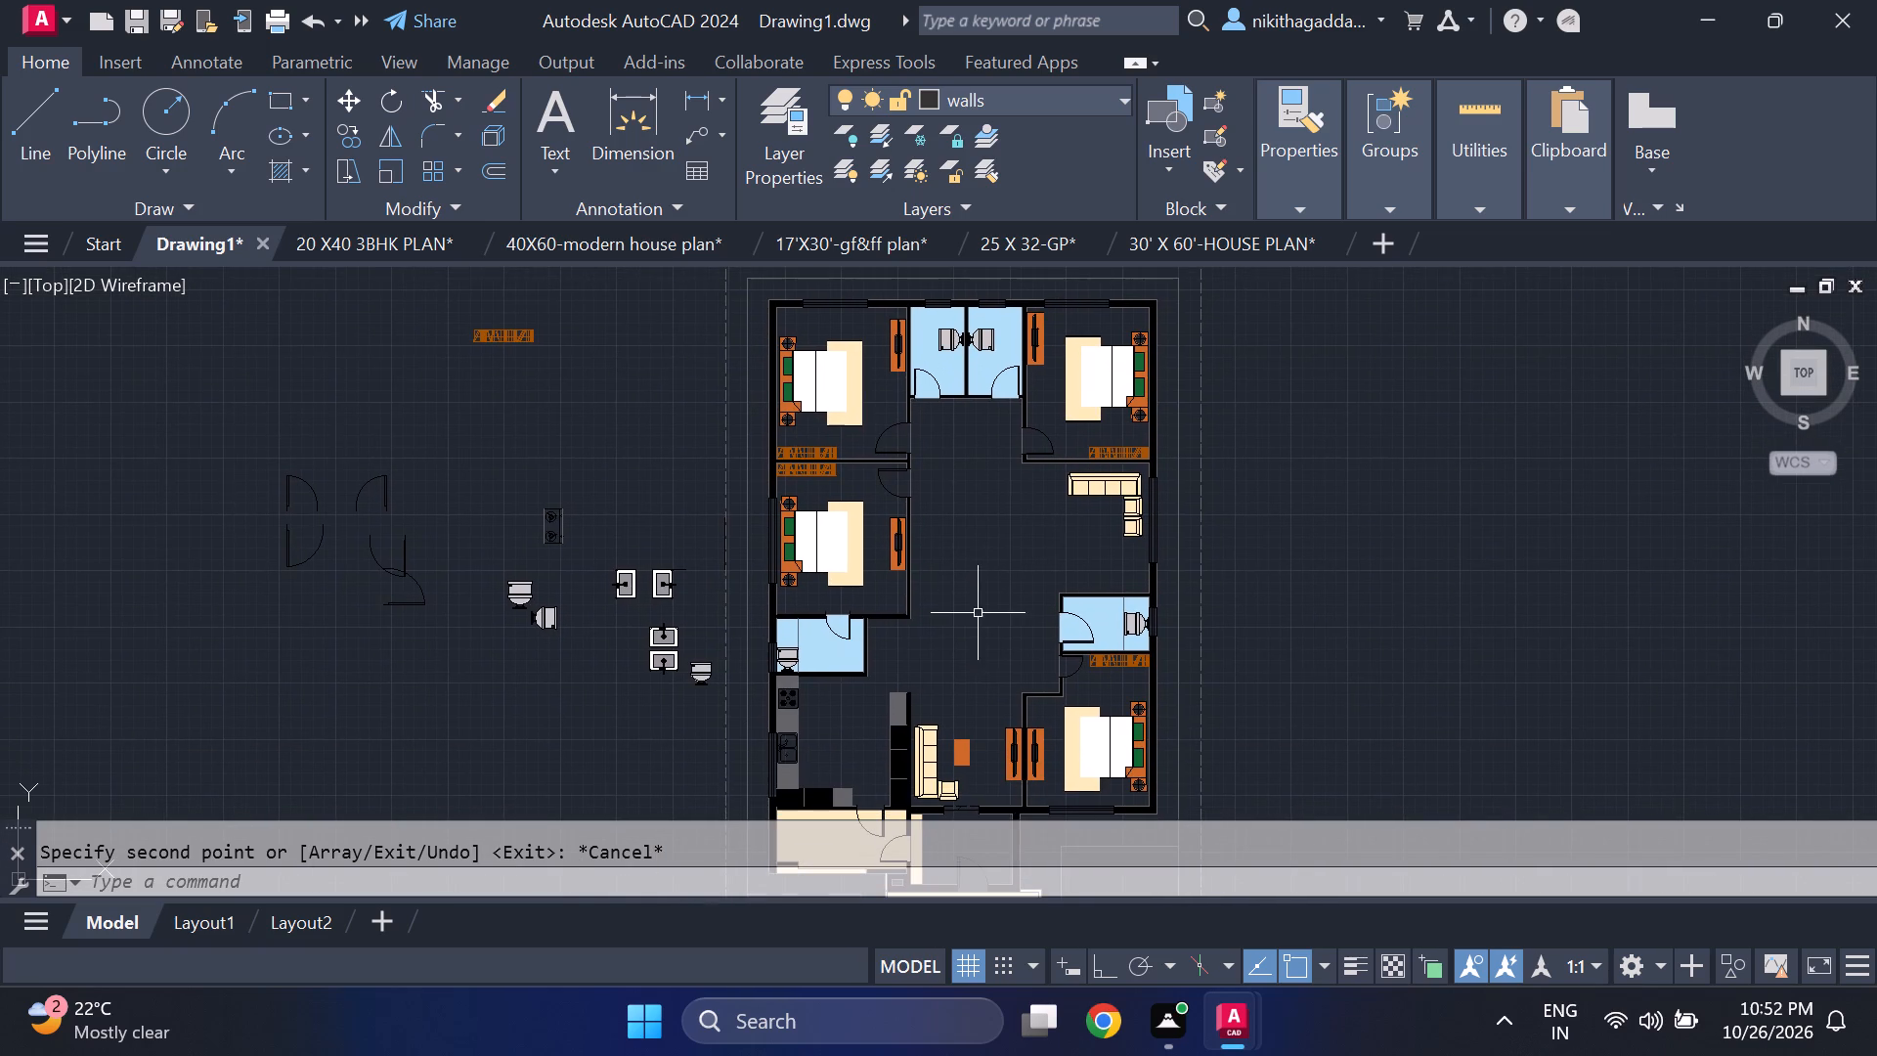
Scale the four loose washbasins down slightly together, about the lower-right corner of the lowest one.
scroll(670, 648, up, 2)
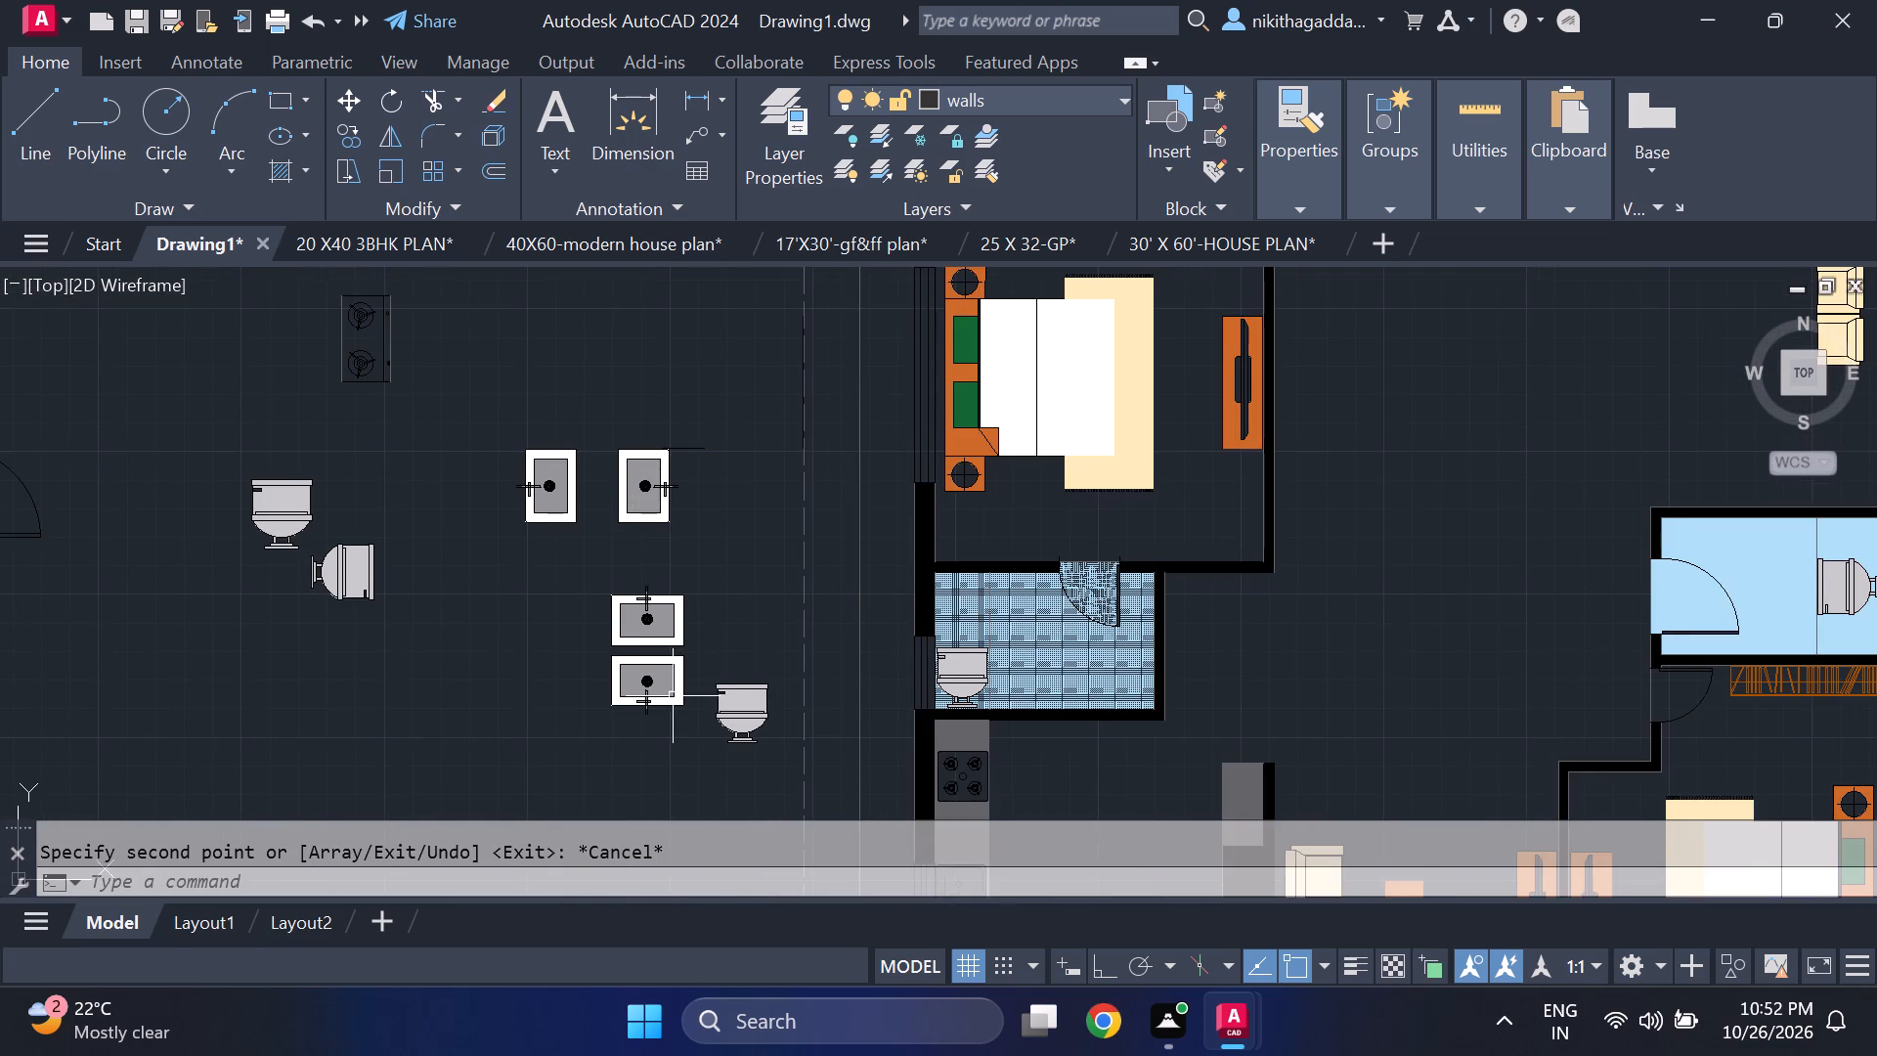
middle_drag(673, 696, 677, 651)
click(751, 332)
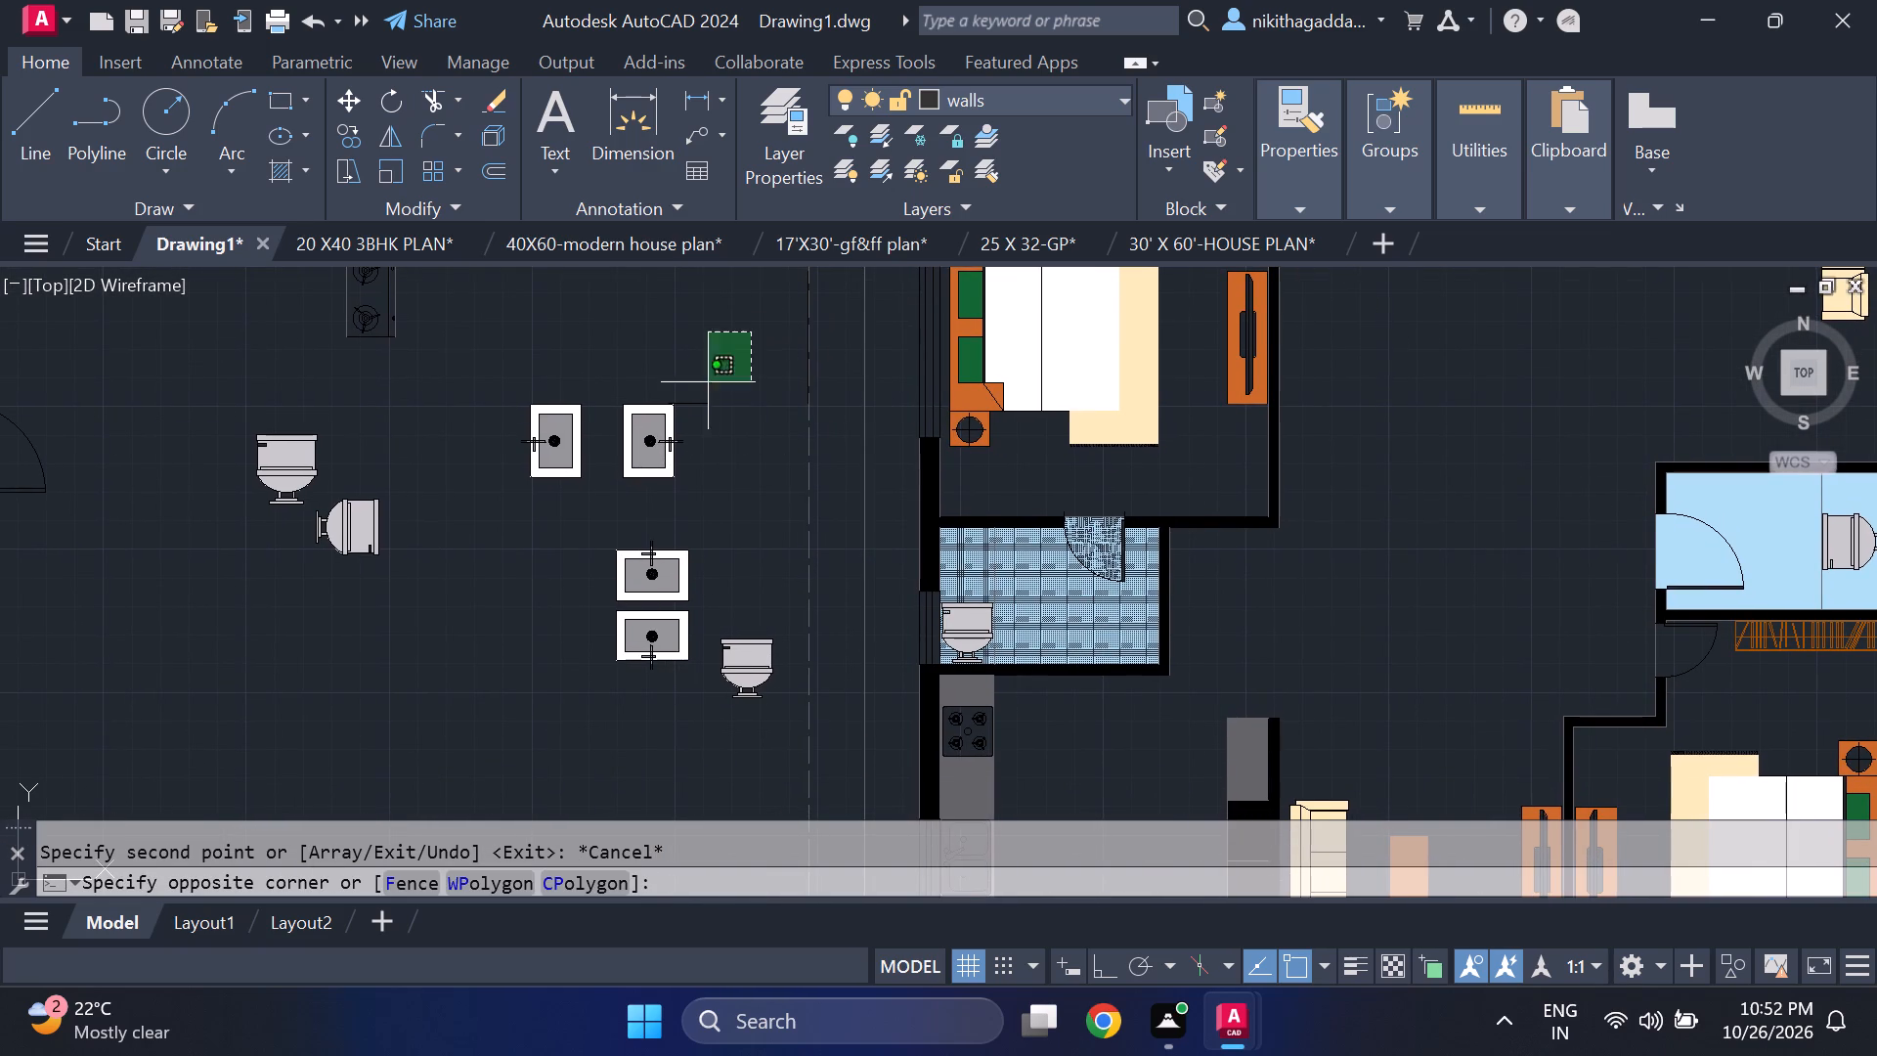
click(507, 579)
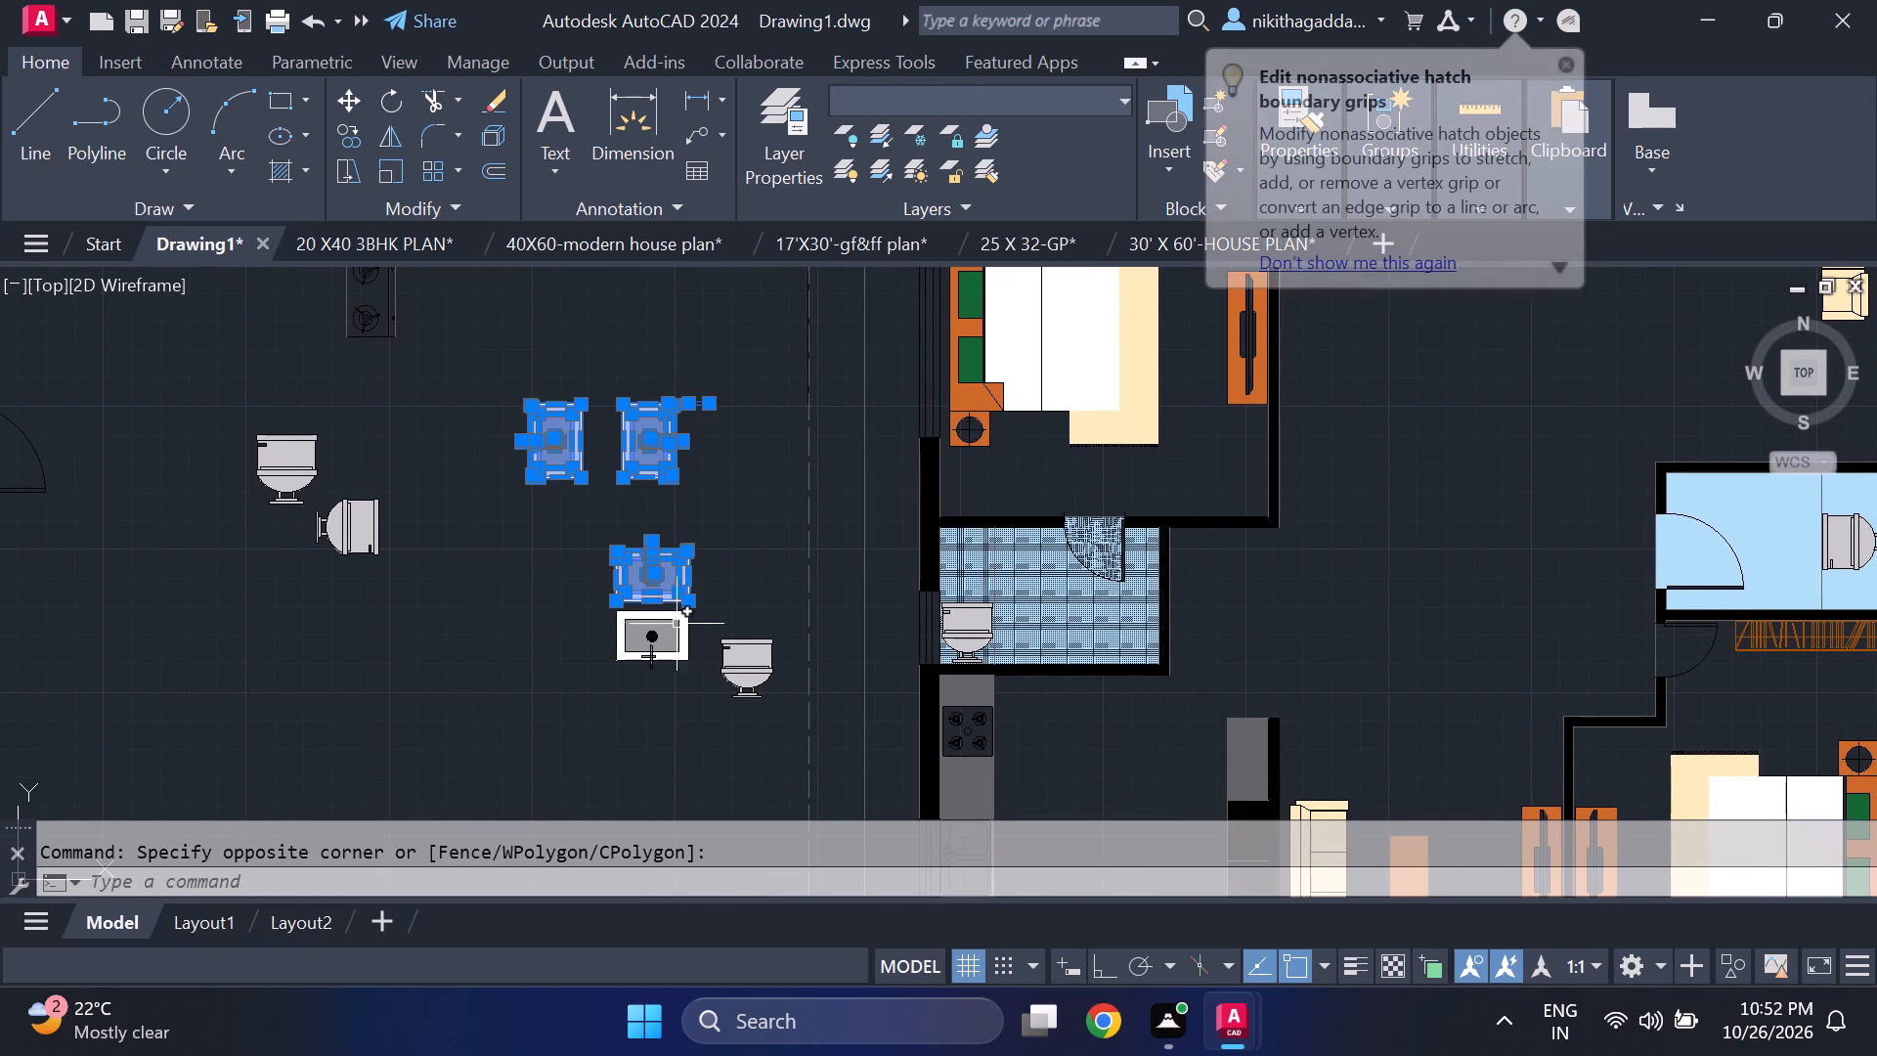
click(714, 600)
click(556, 660)
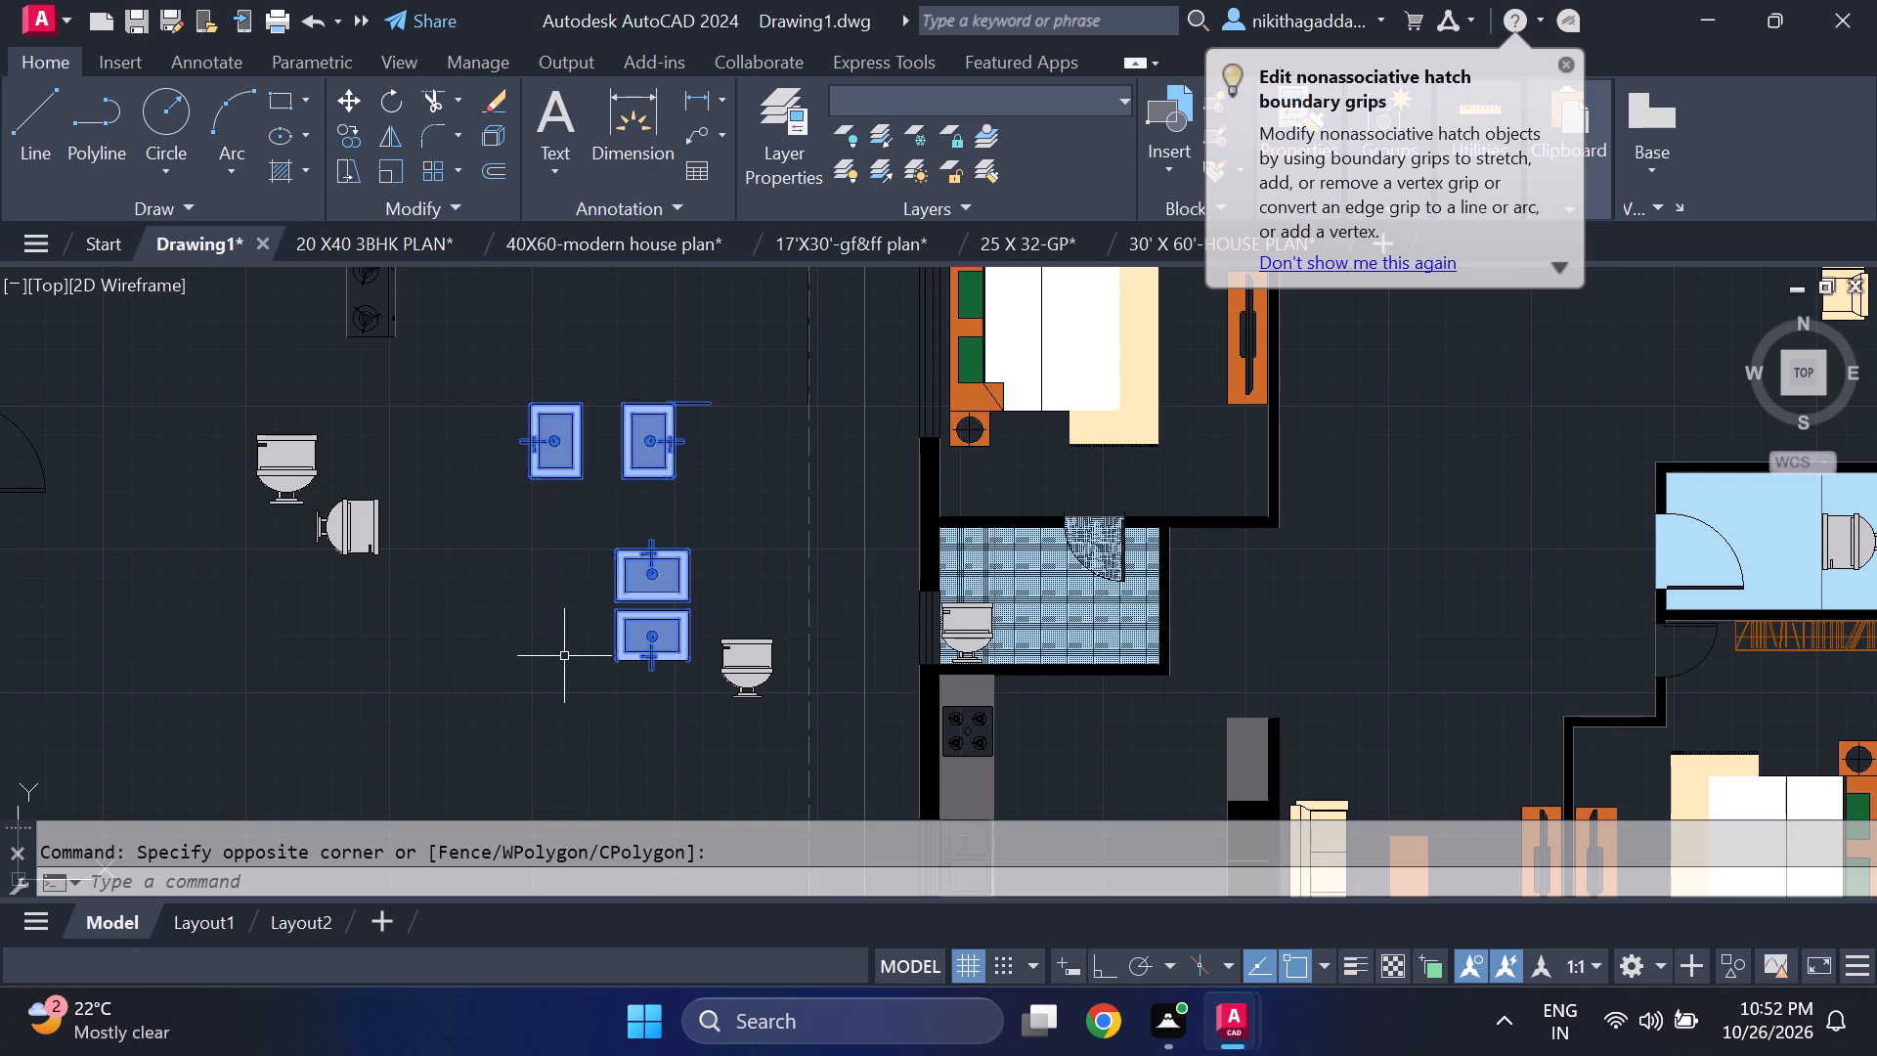
text(scale)
key(Return)
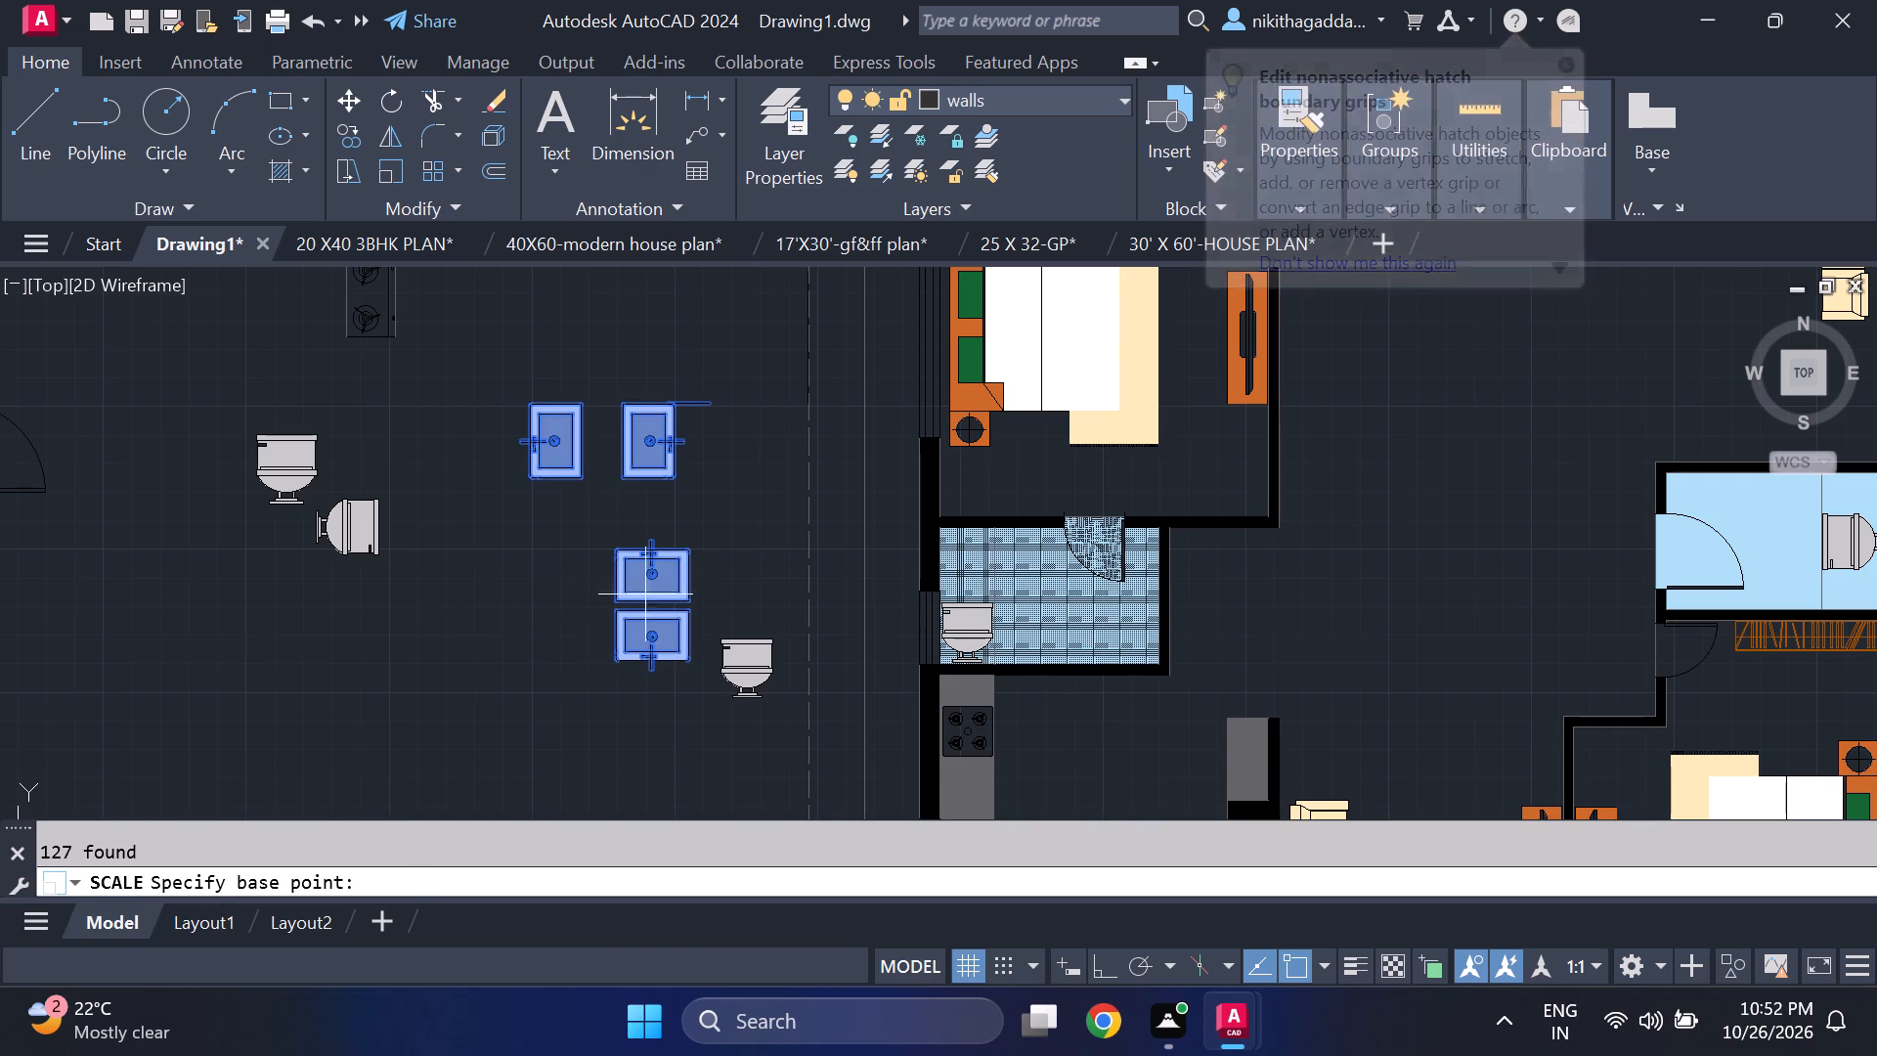
click(693, 665)
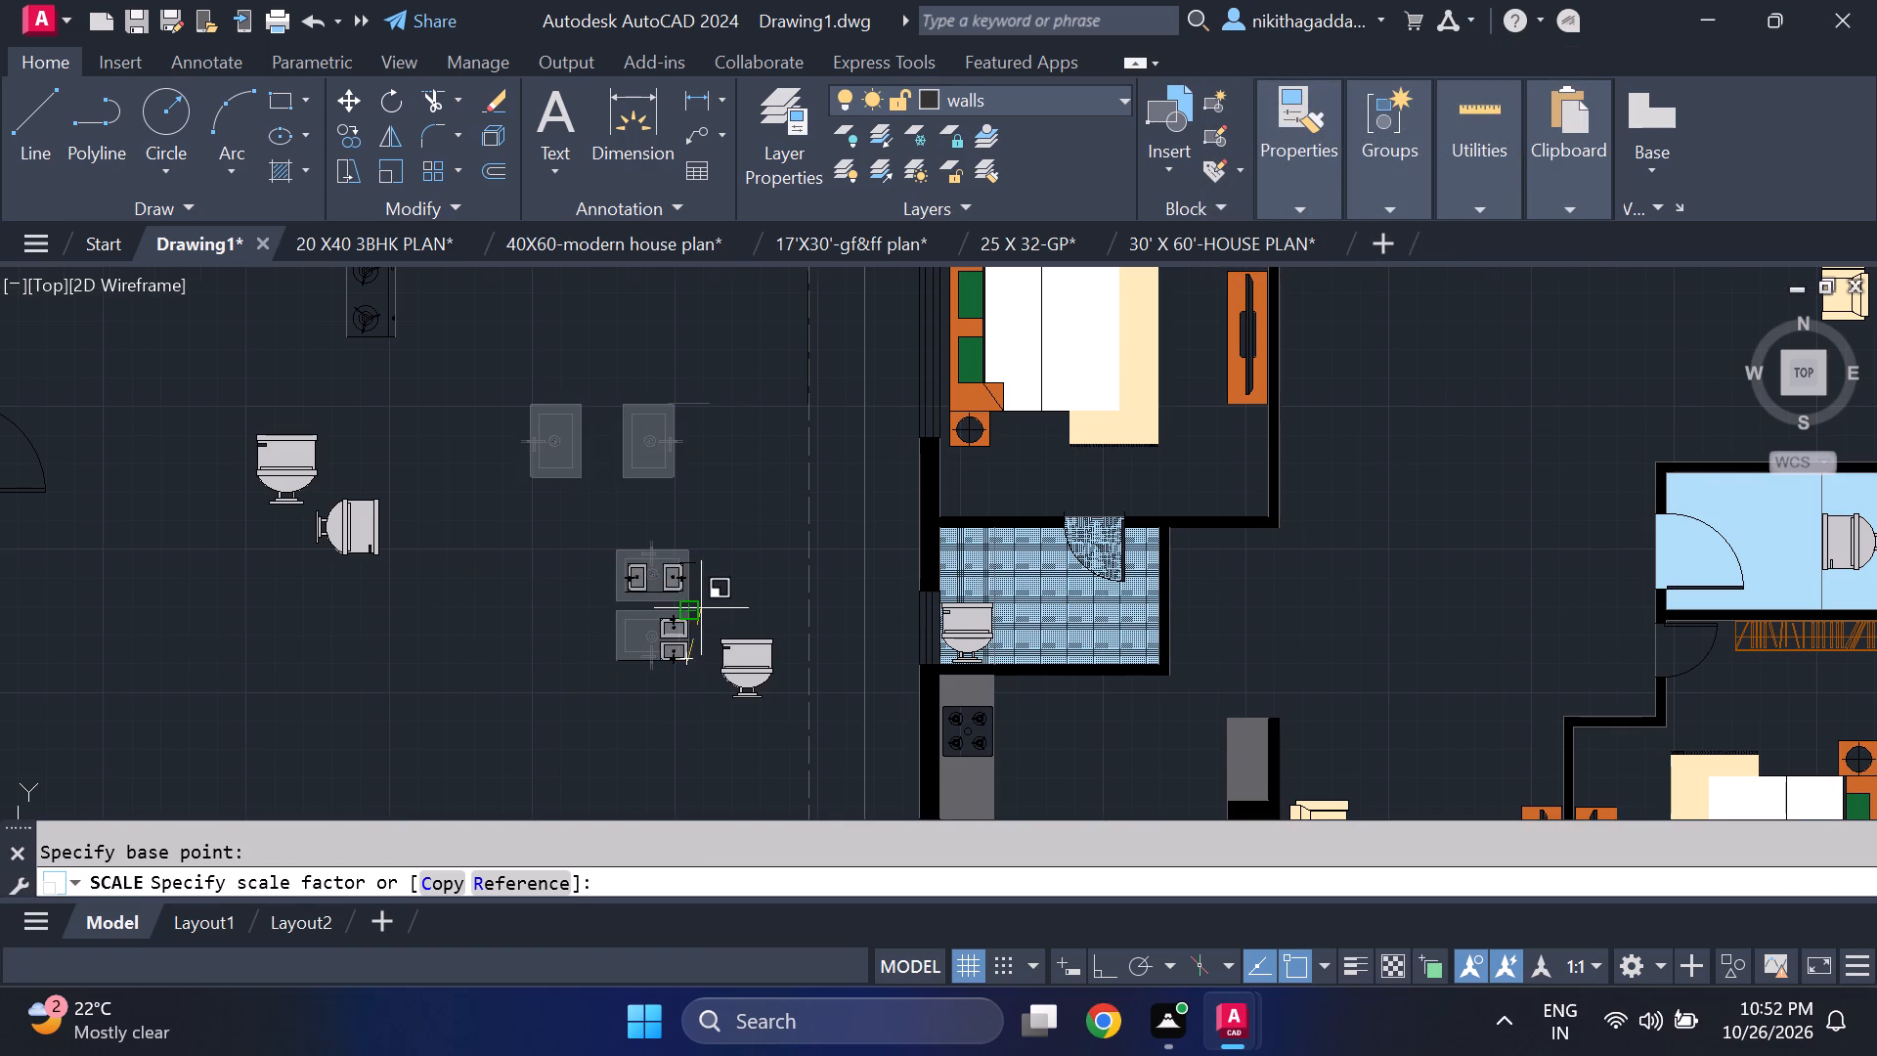
scroll(701, 608, up, 3)
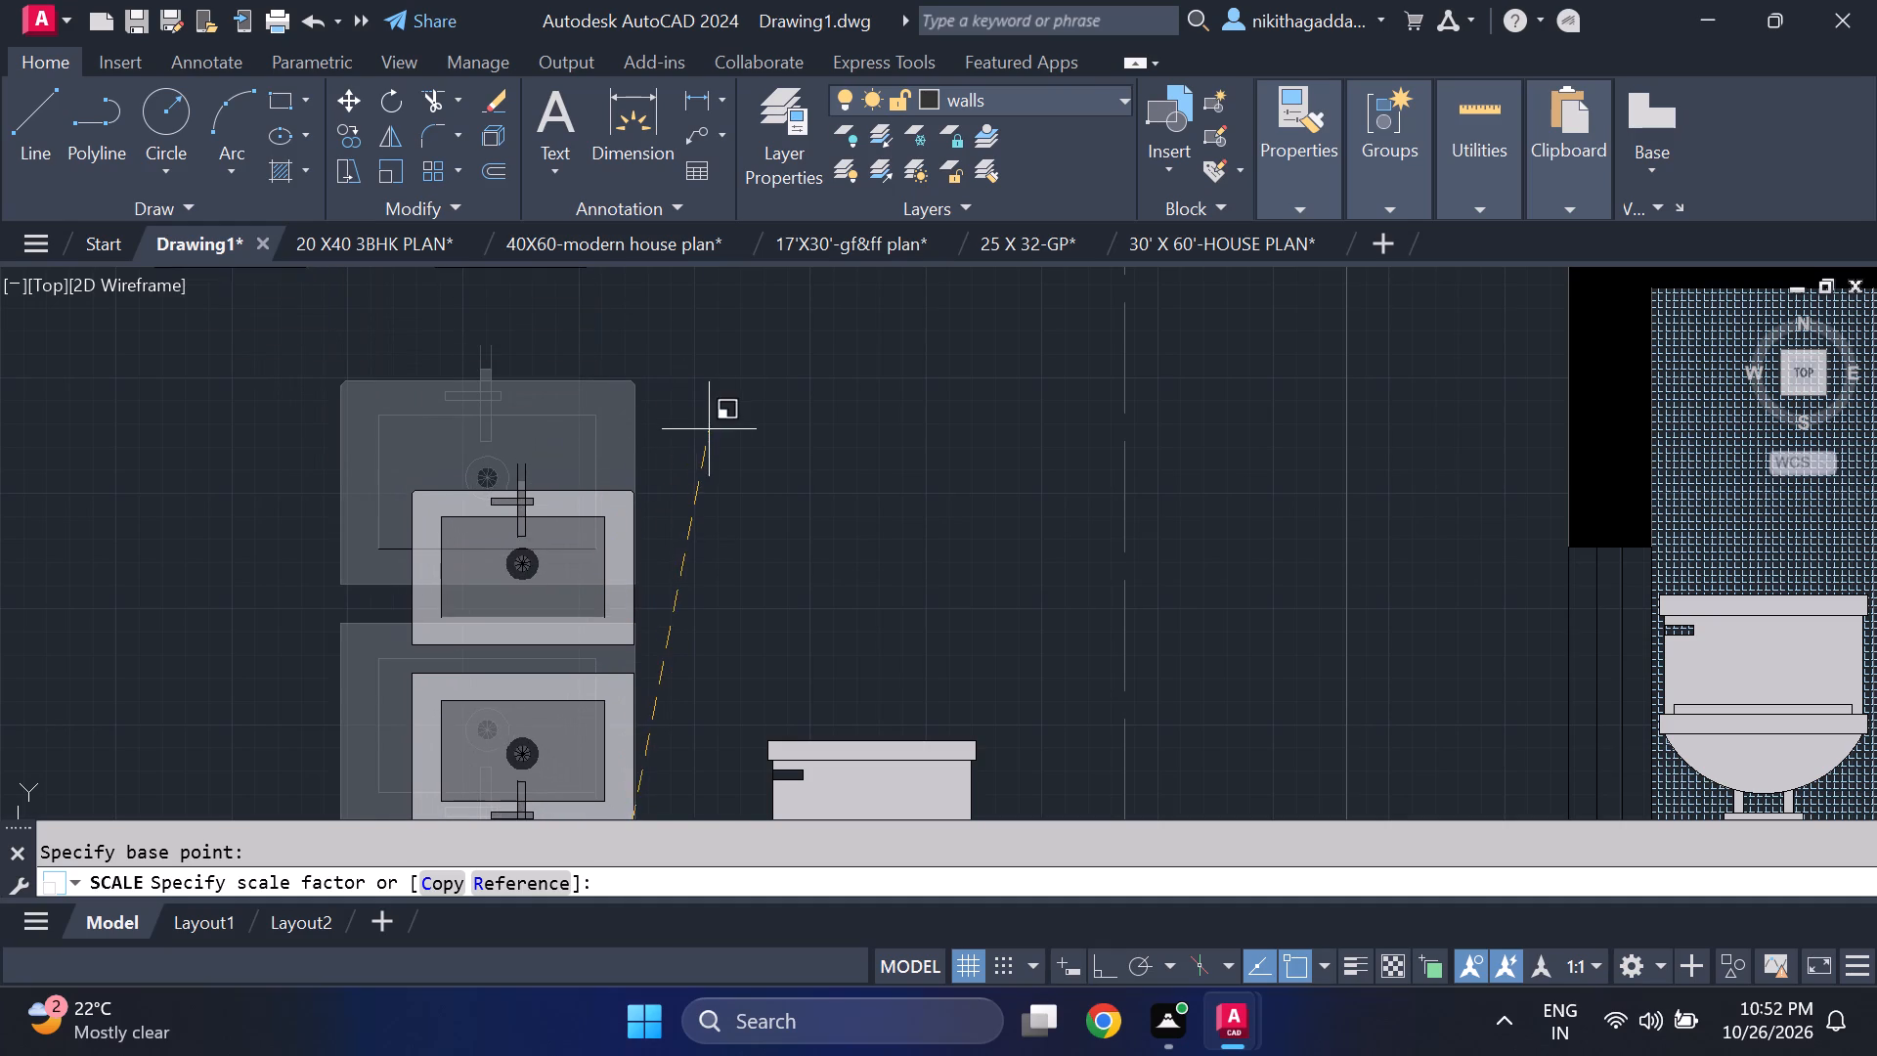
scroll(727, 435, down, 2)
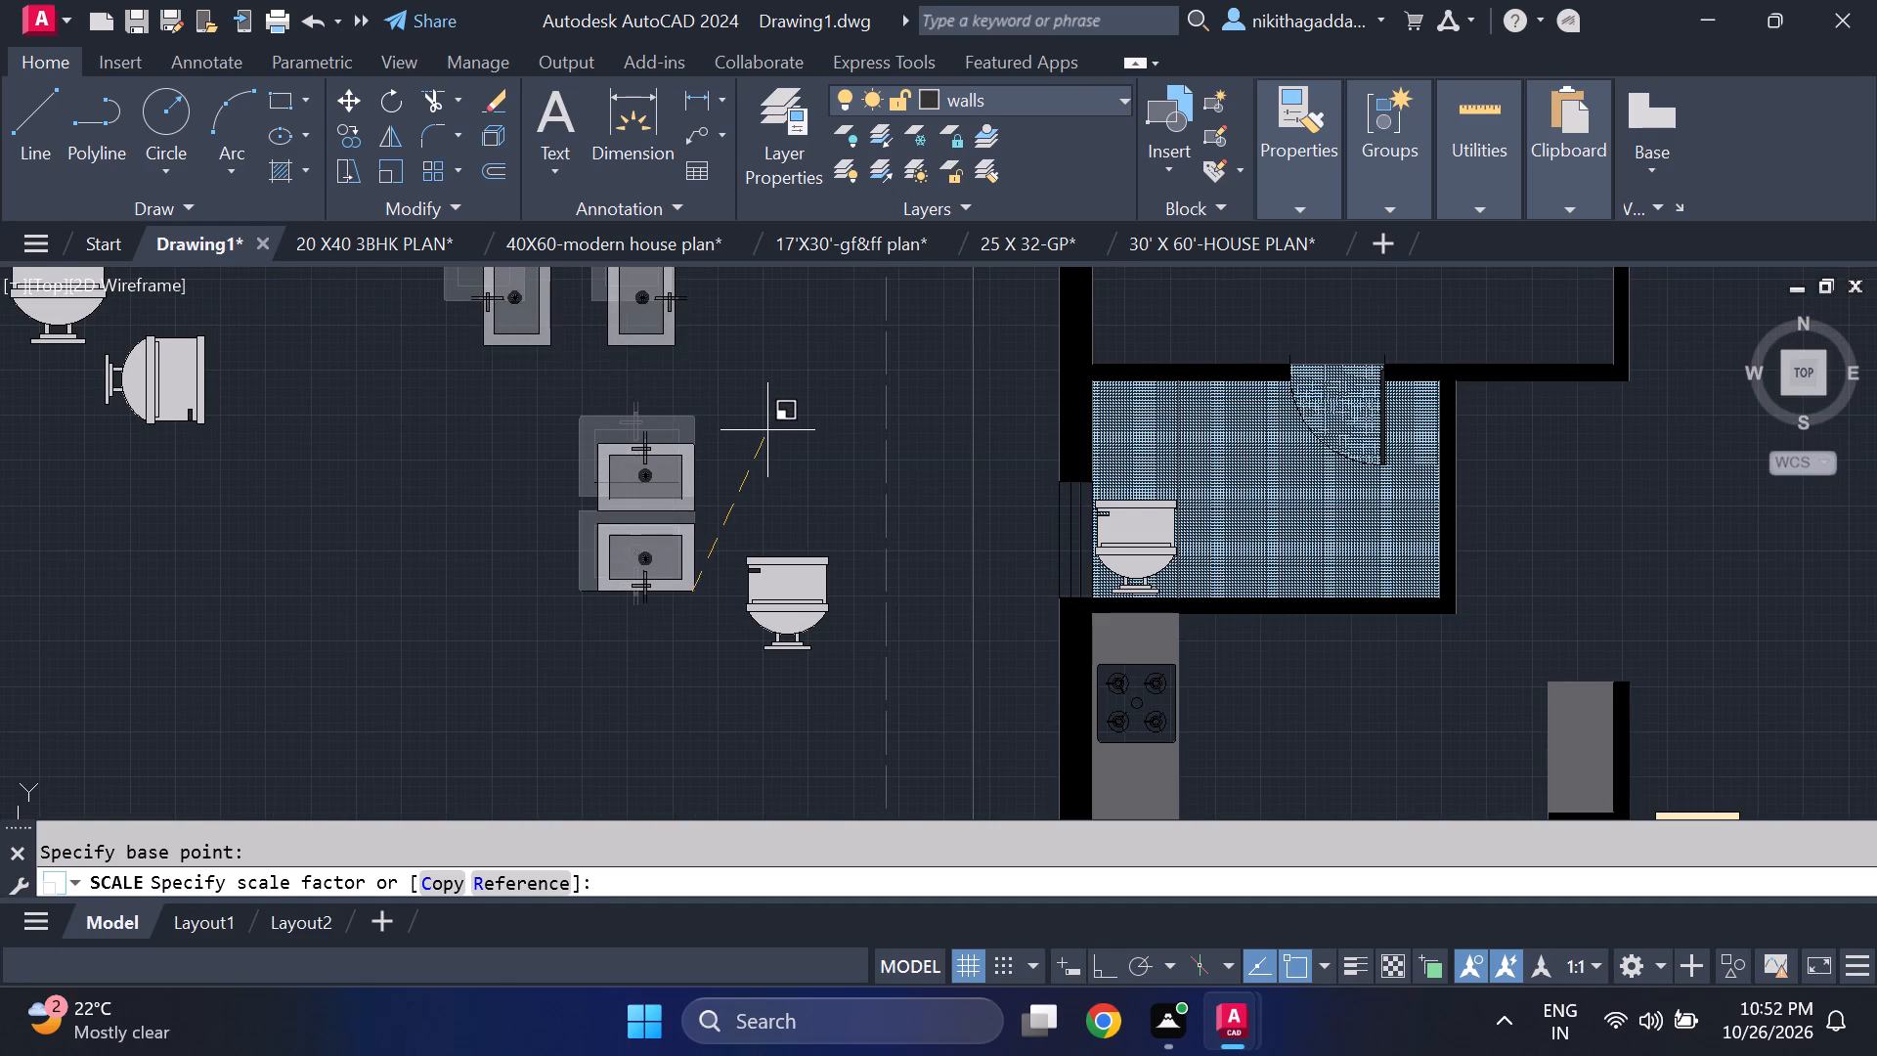
middle_drag(765, 431, 787, 489)
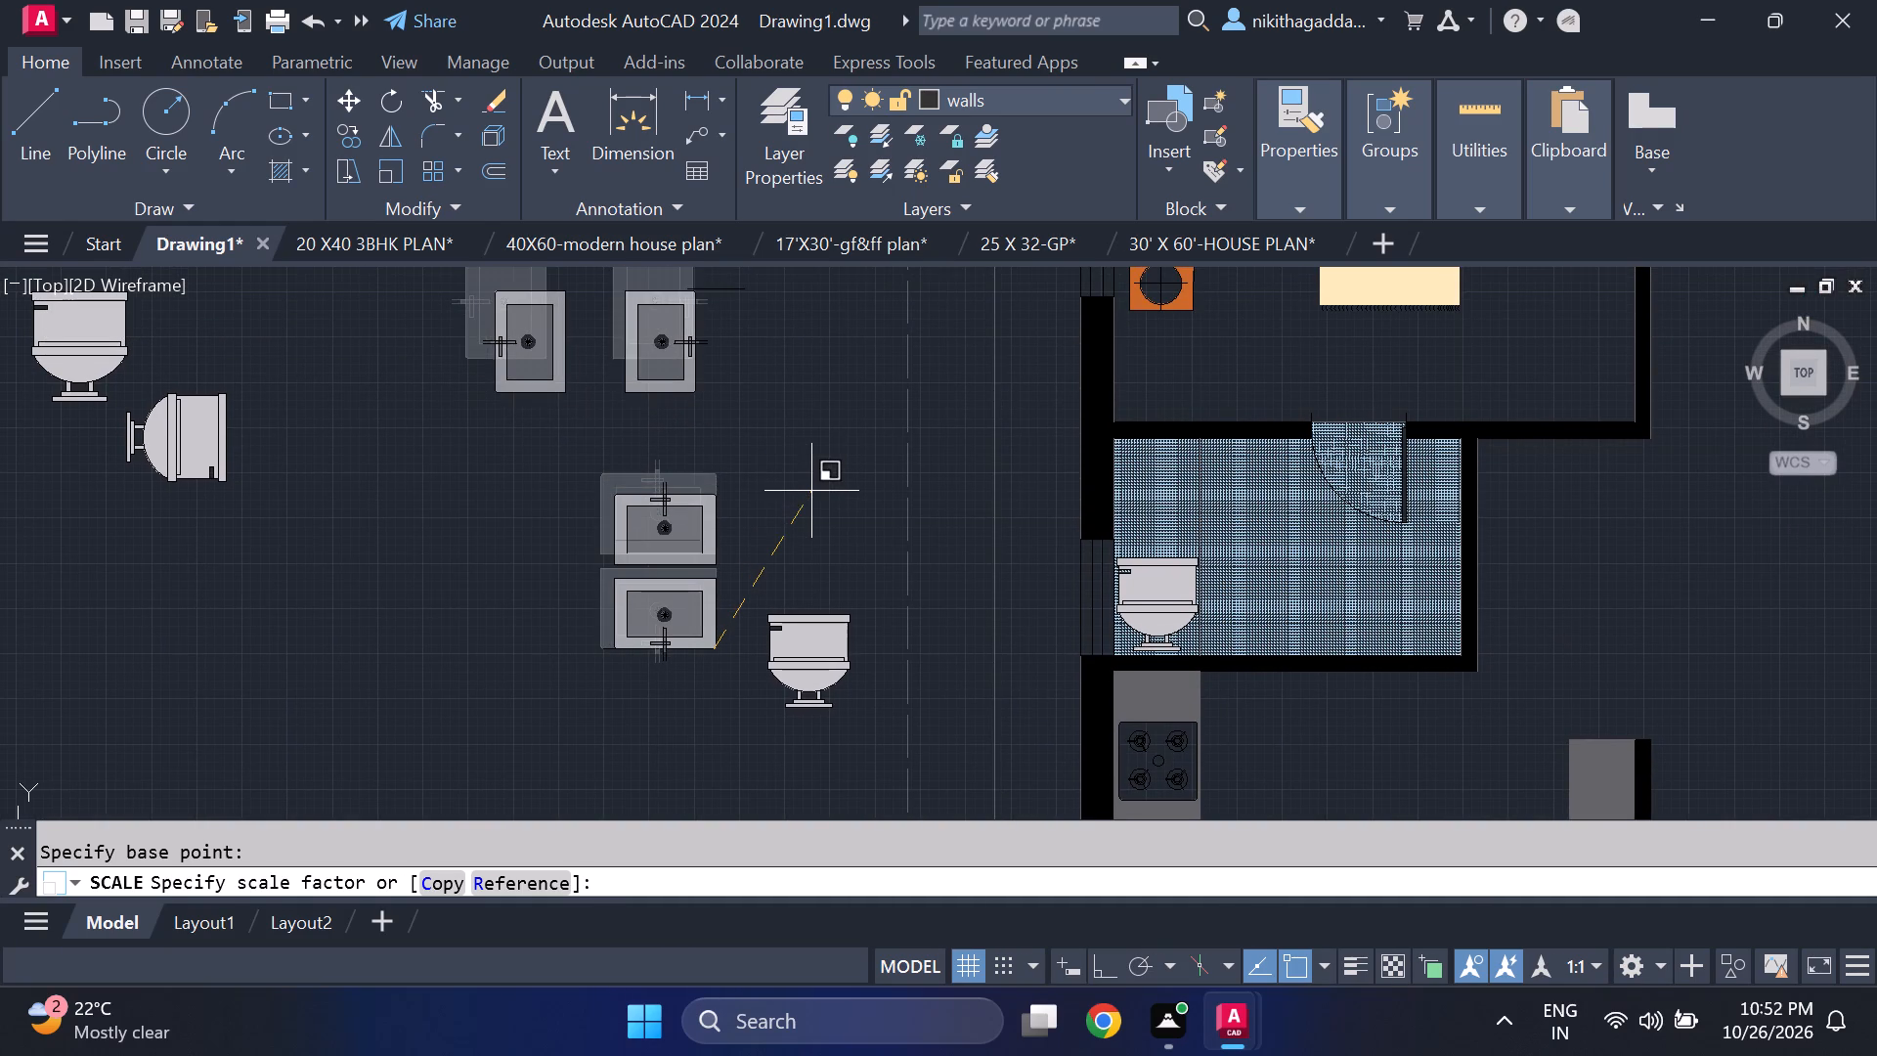
click(800, 487)
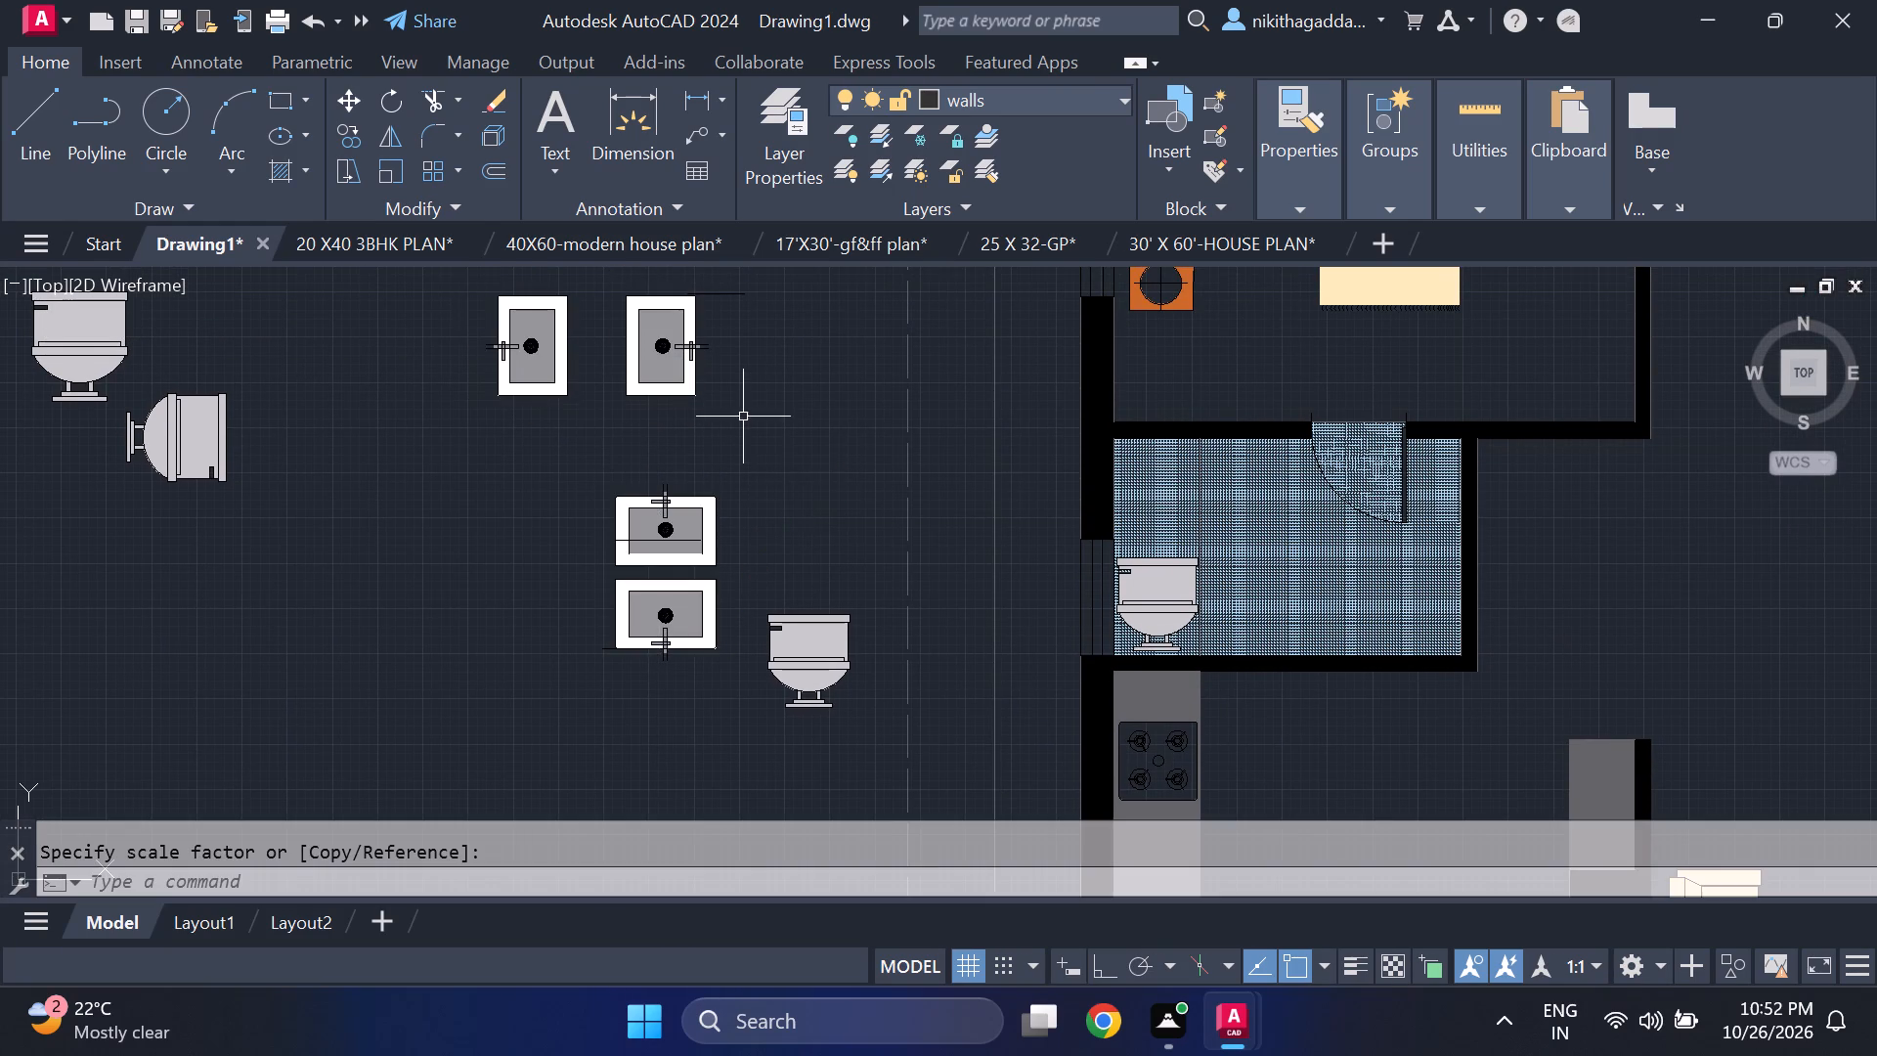
Trim the stray line at the lower corner of the lowest loose washbasin and the line tails beyond its tap.
middle_drag(743, 418, 760, 479)
scroll(675, 710, down, 2)
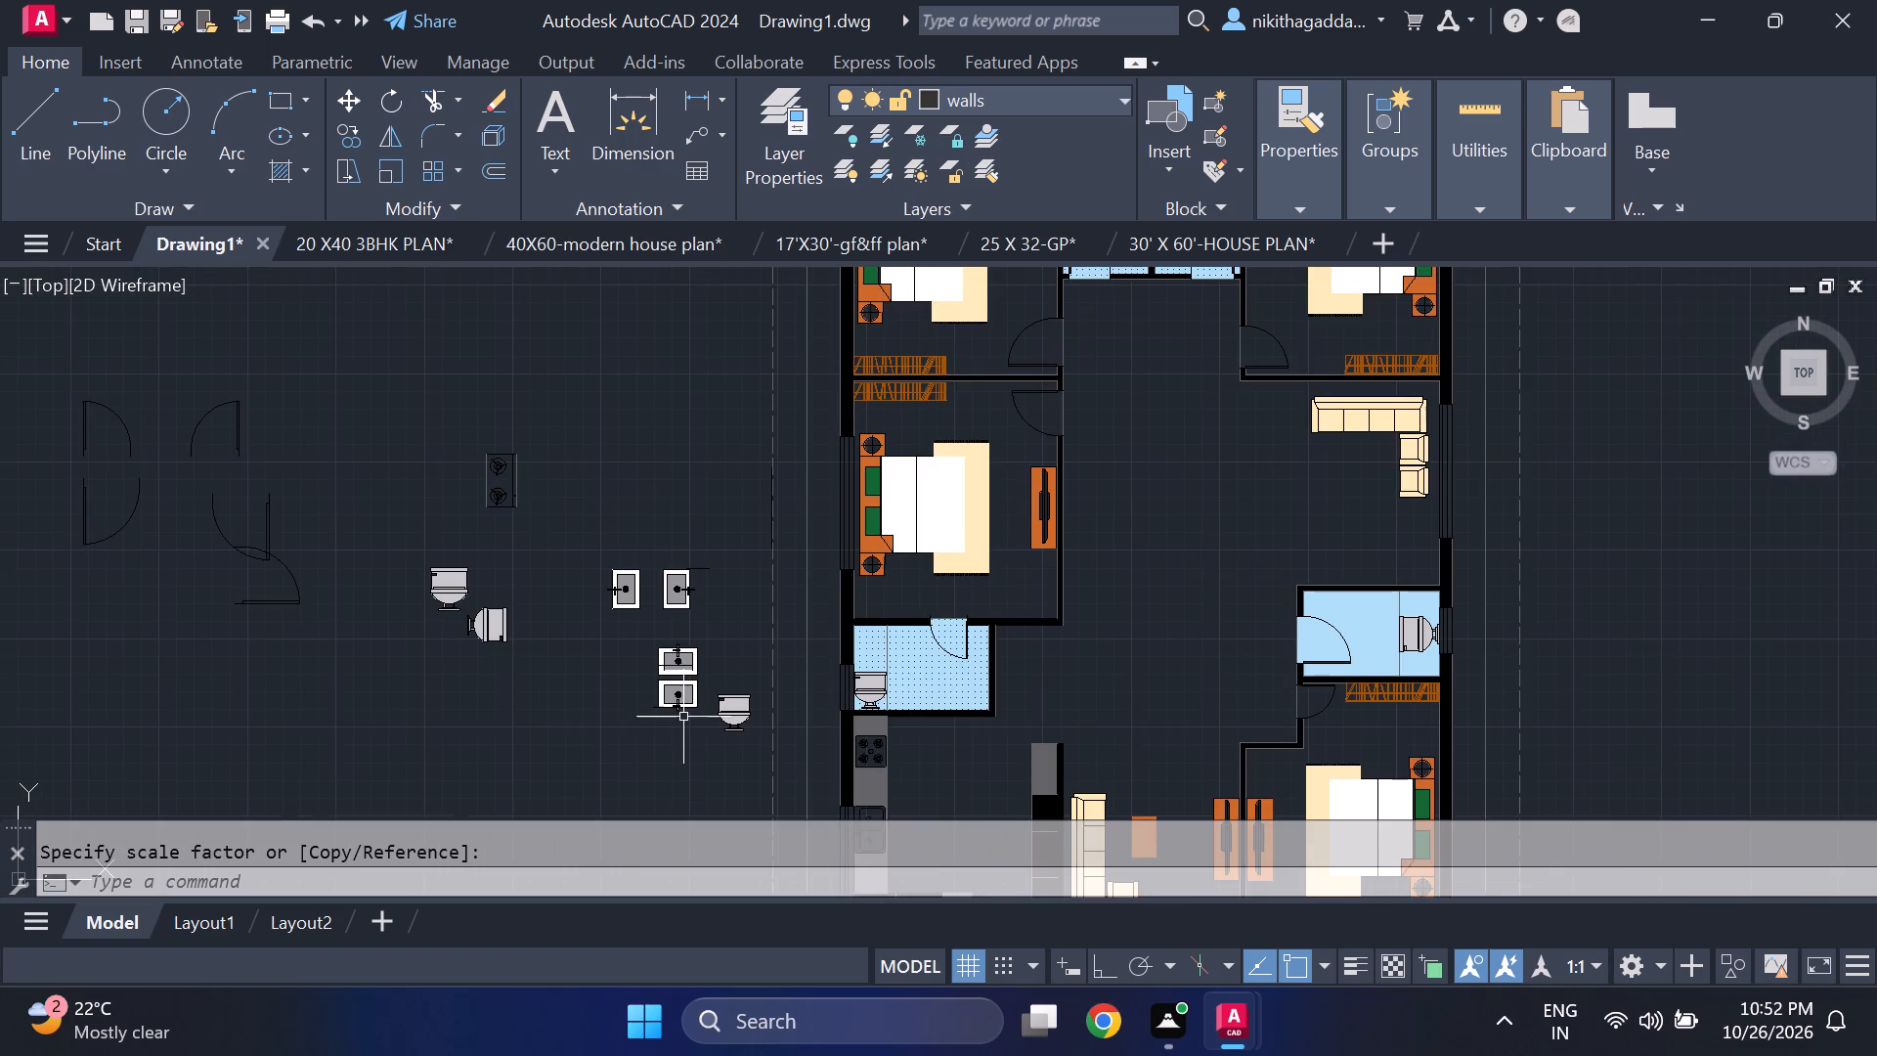
scroll(679, 708, up, 5)
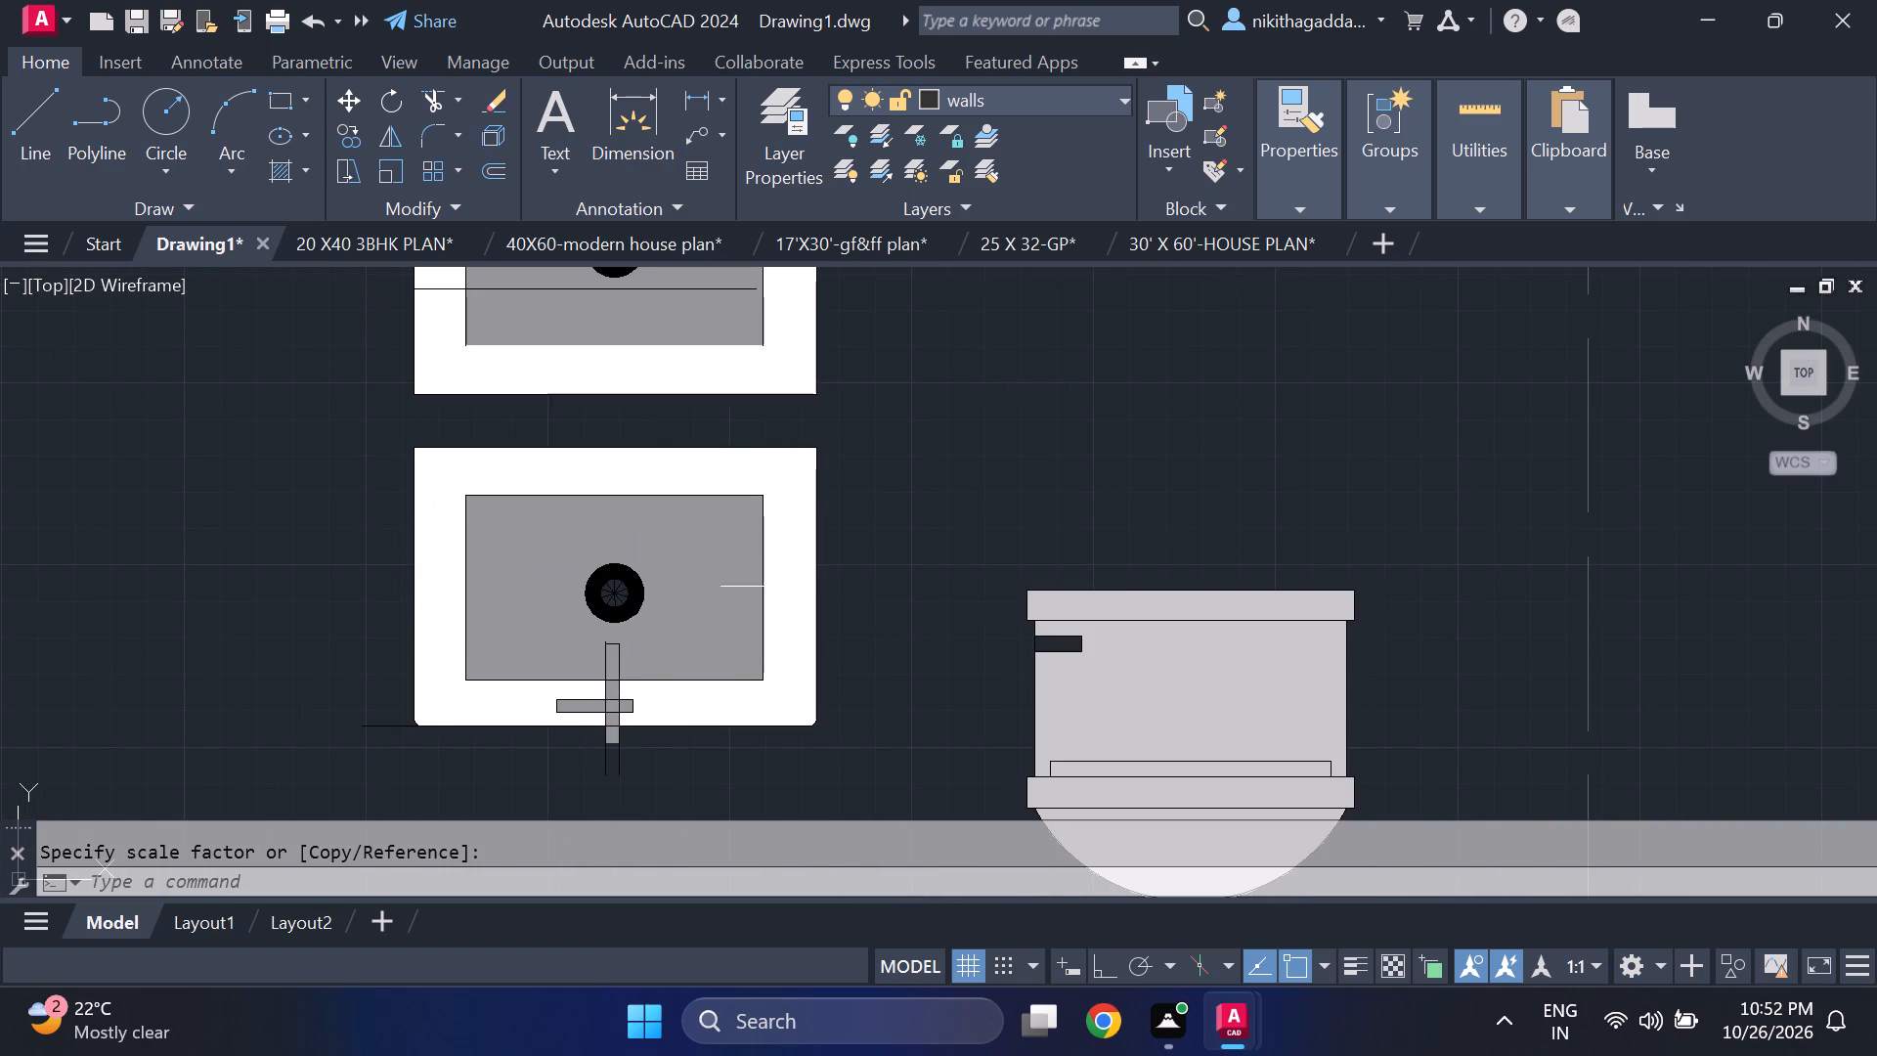
click(871, 429)
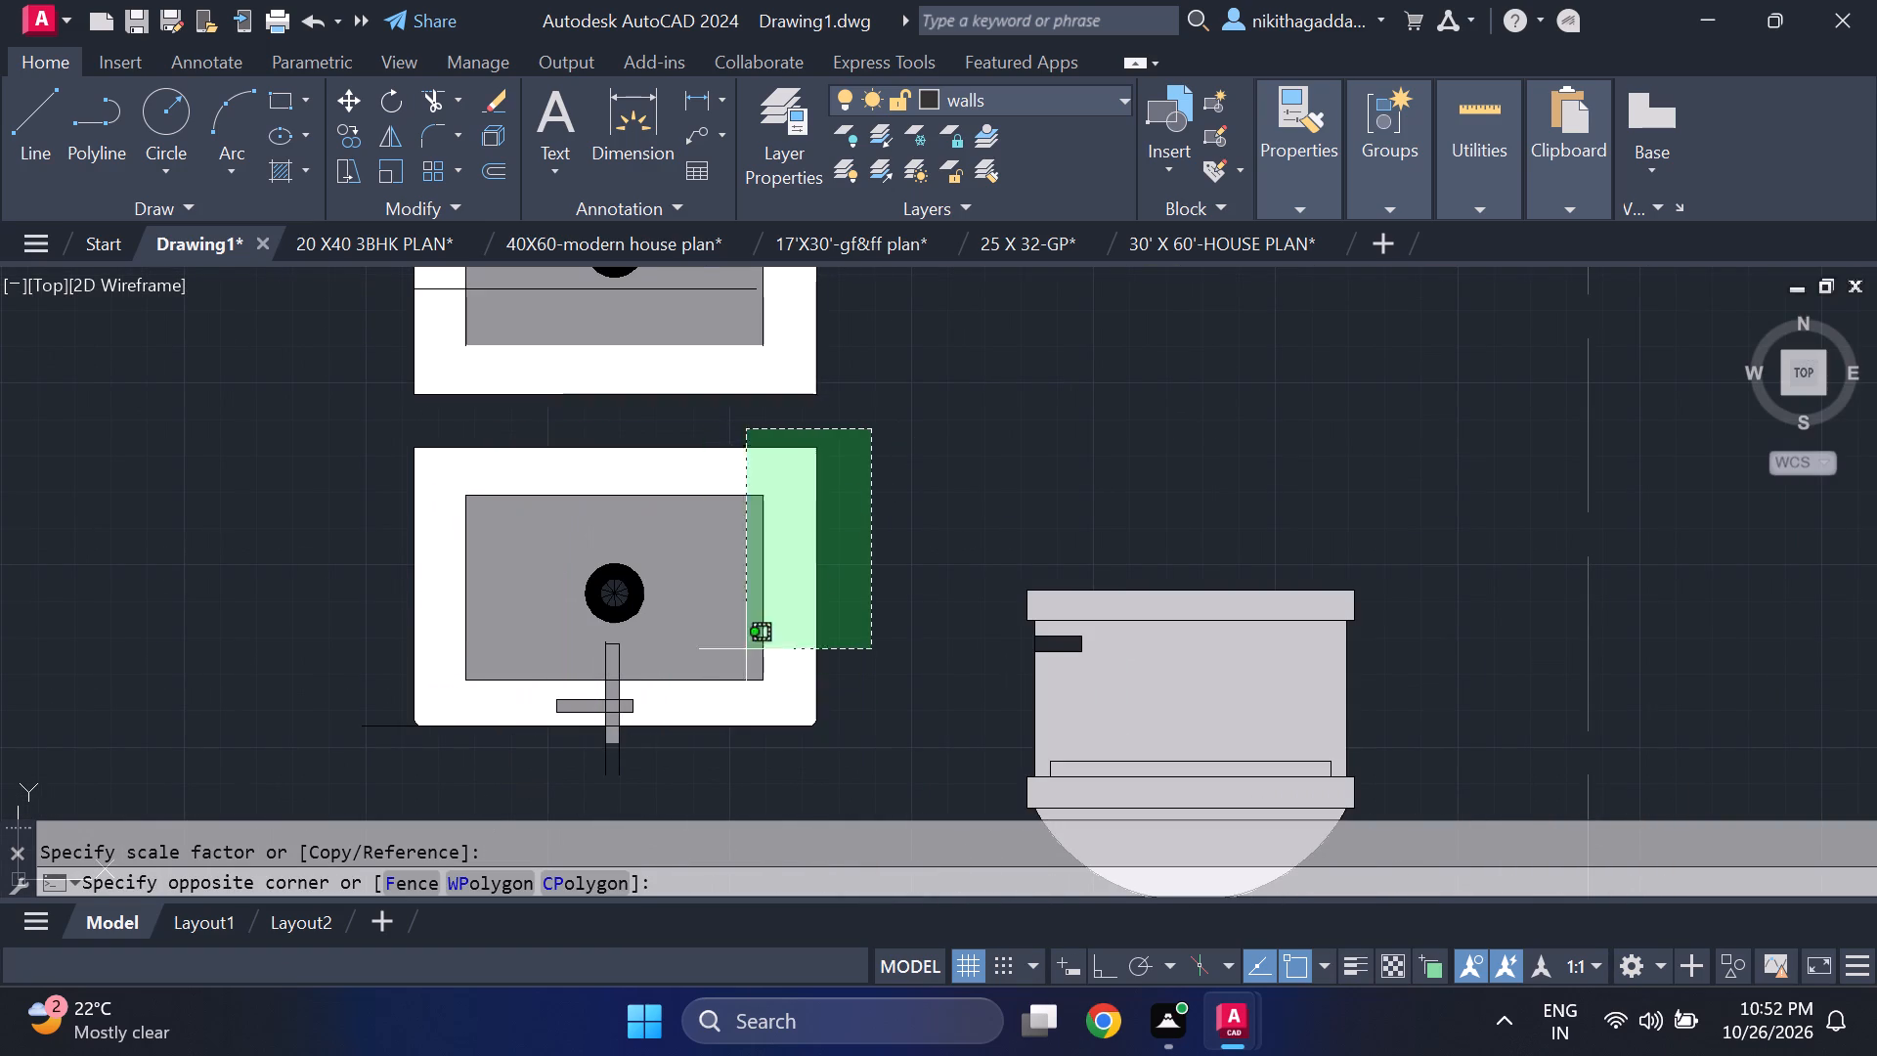
click(891, 480)
text(tr)
key(Return)
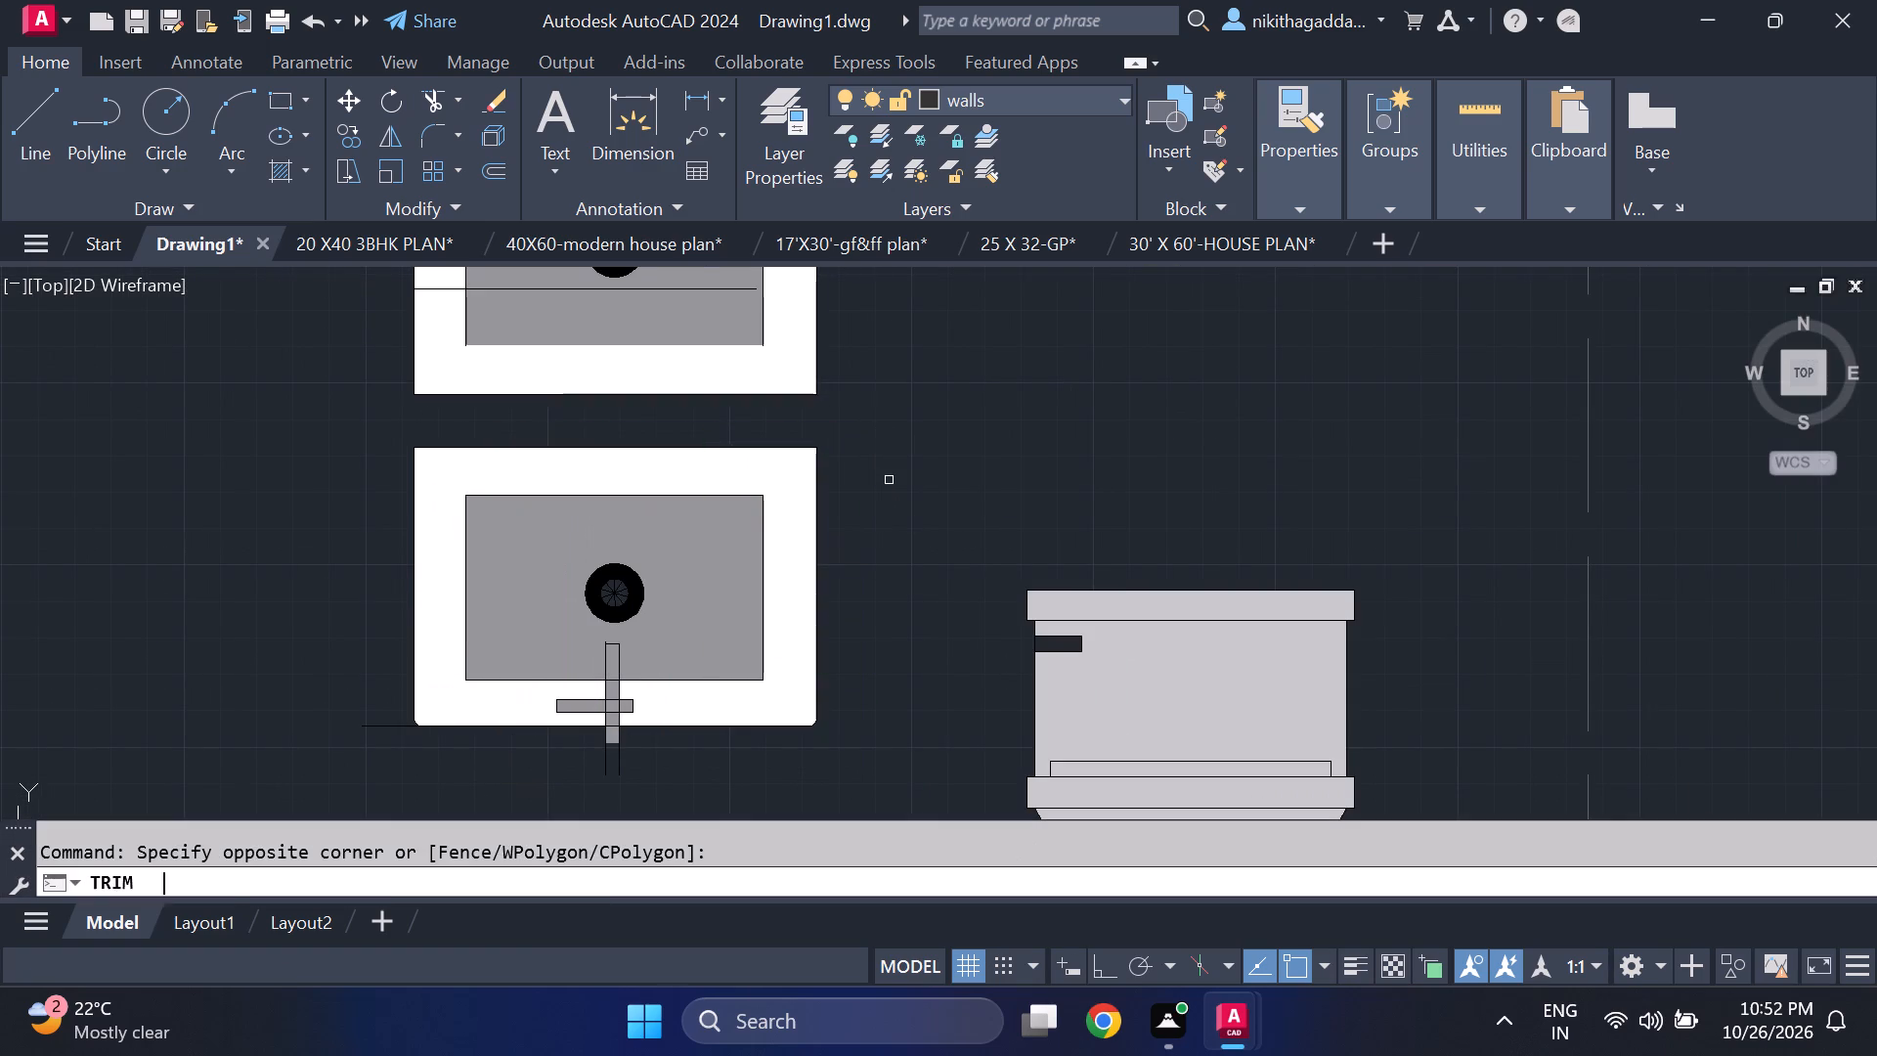
drag(345, 718, 397, 766)
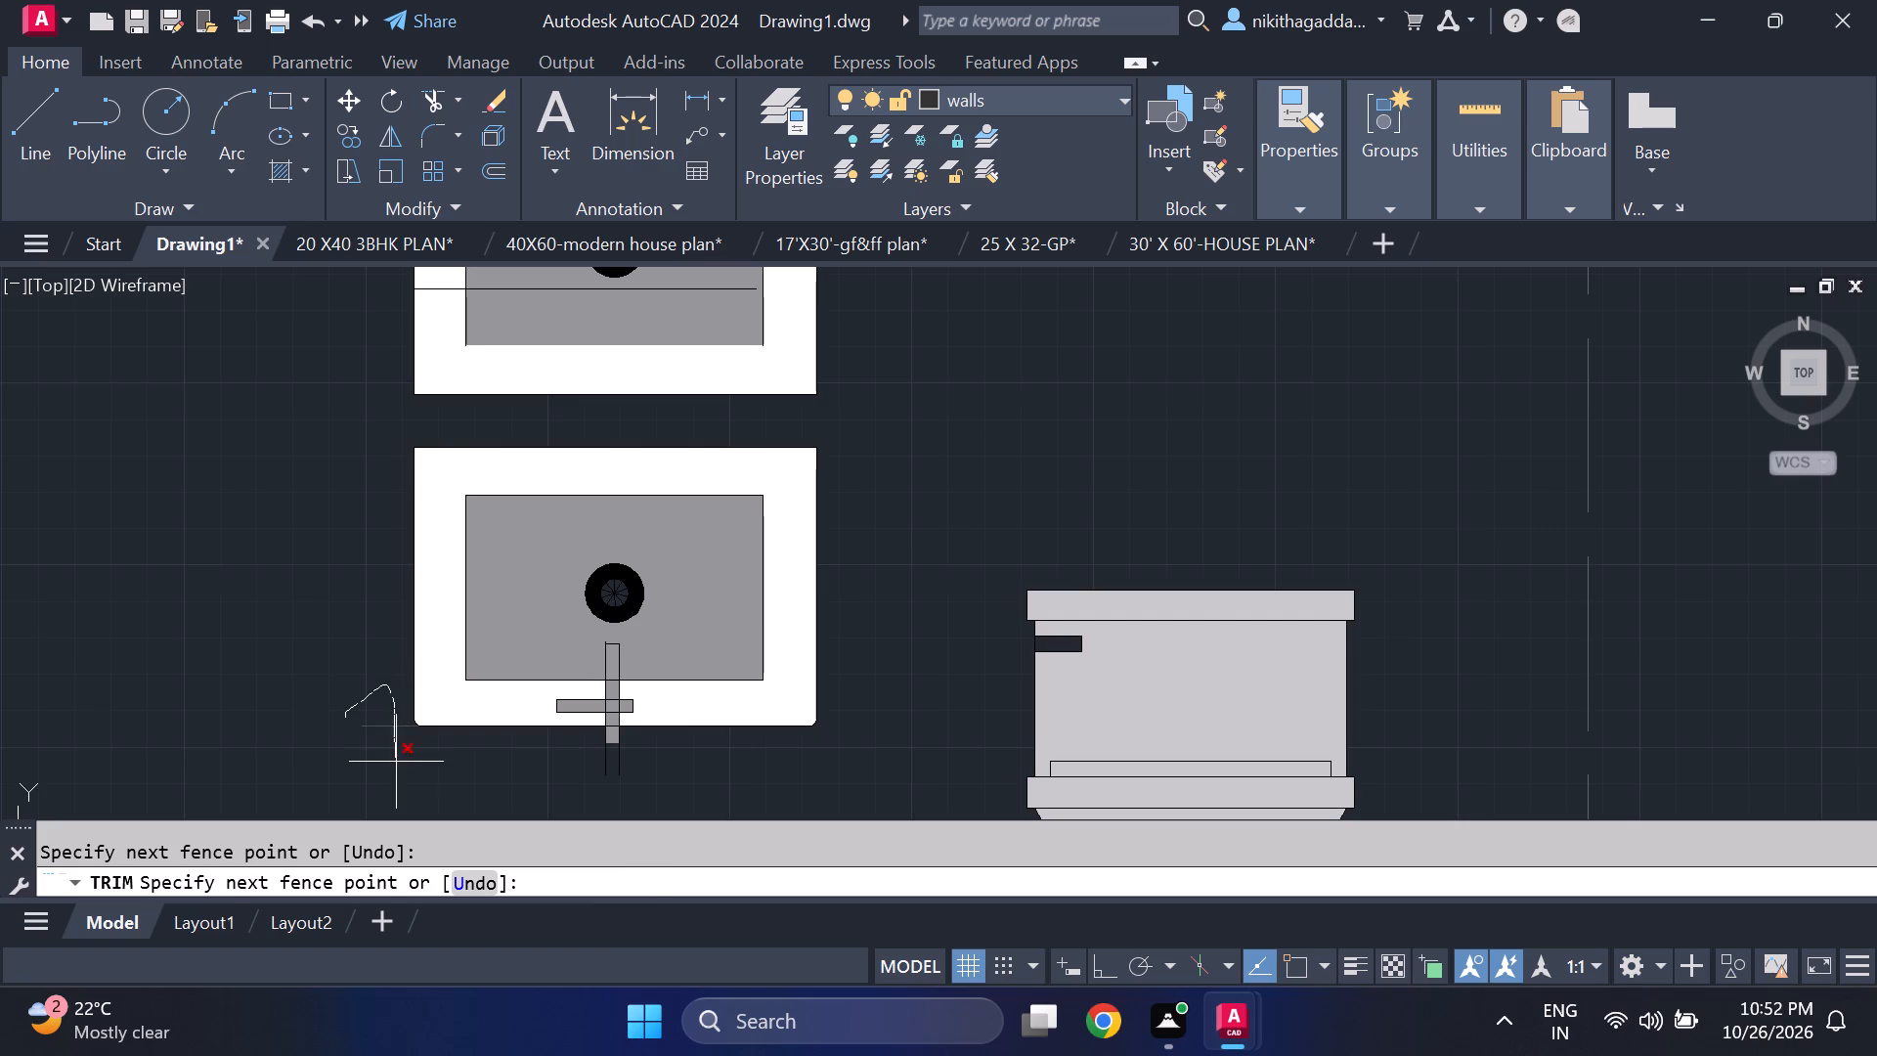
drag(397, 766, 396, 766)
scroll(624, 594, down, 2)
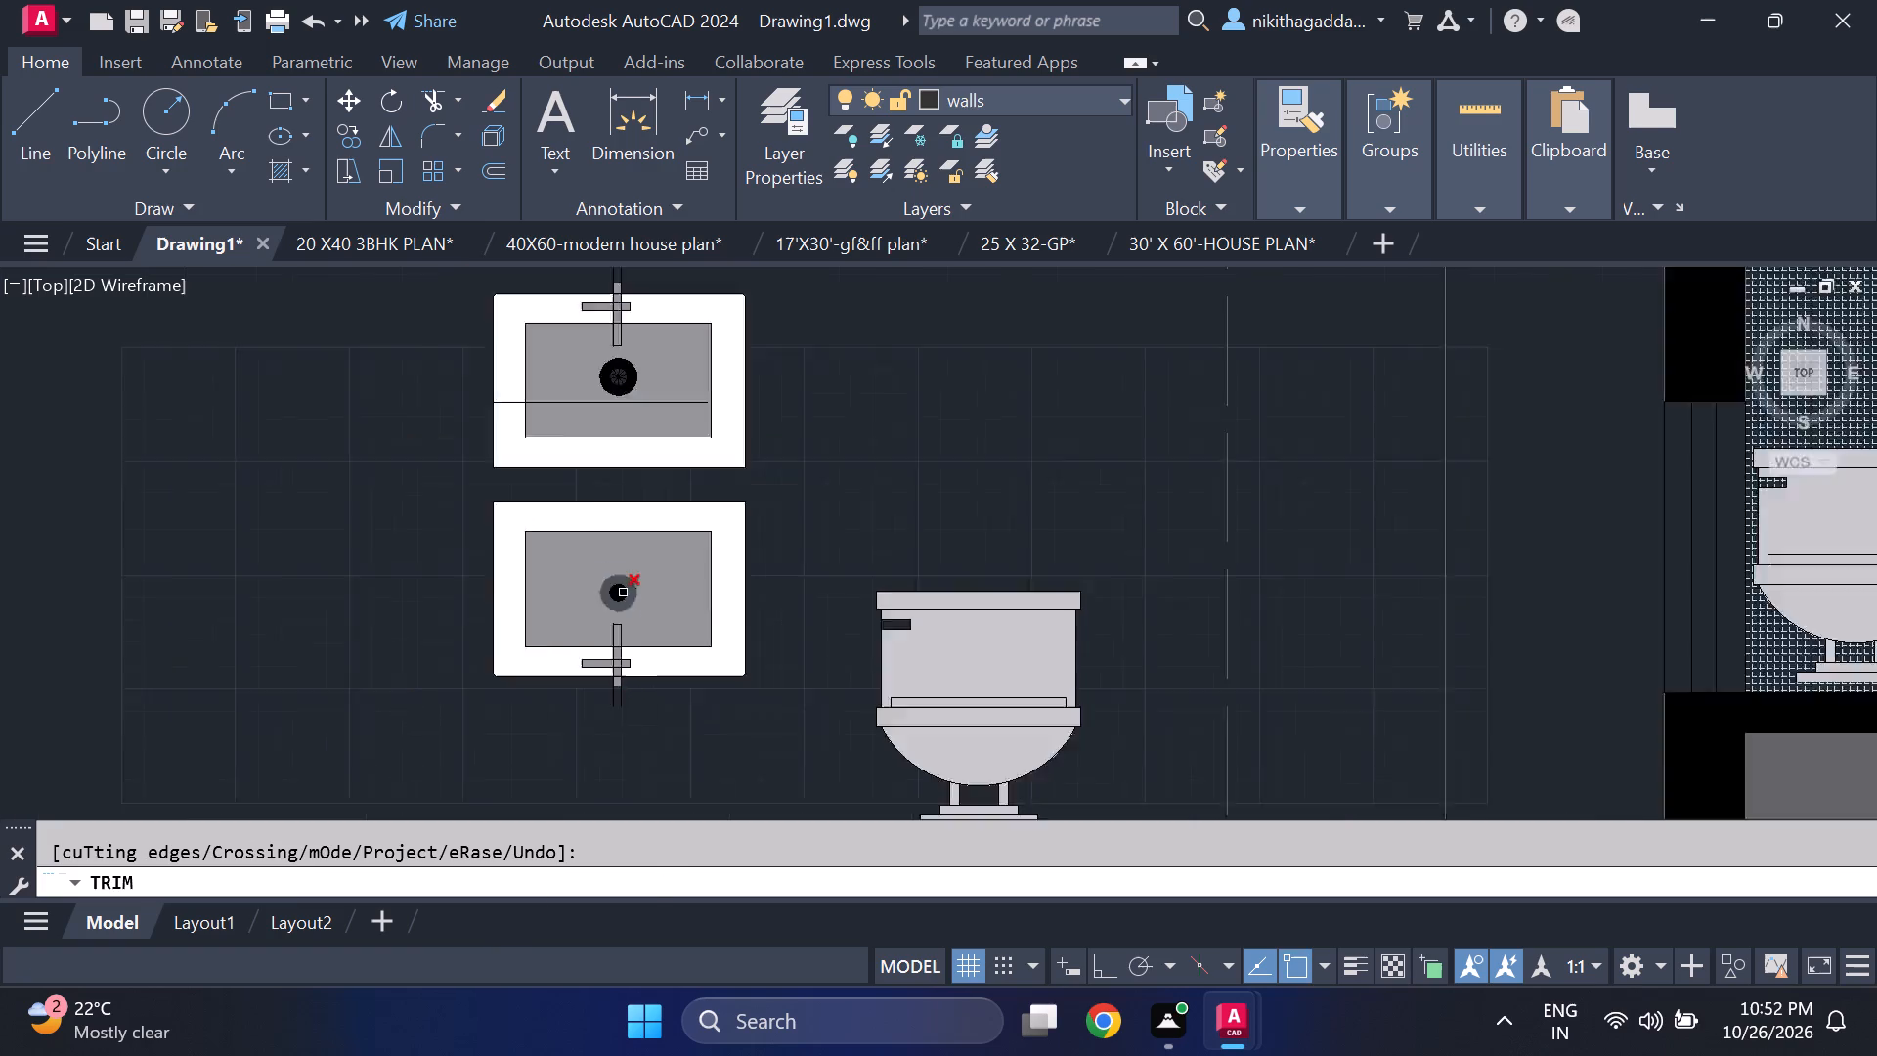
scroll(623, 592, down, 1)
scroll(622, 677, up, 4)
drag(645, 397, 531, 411)
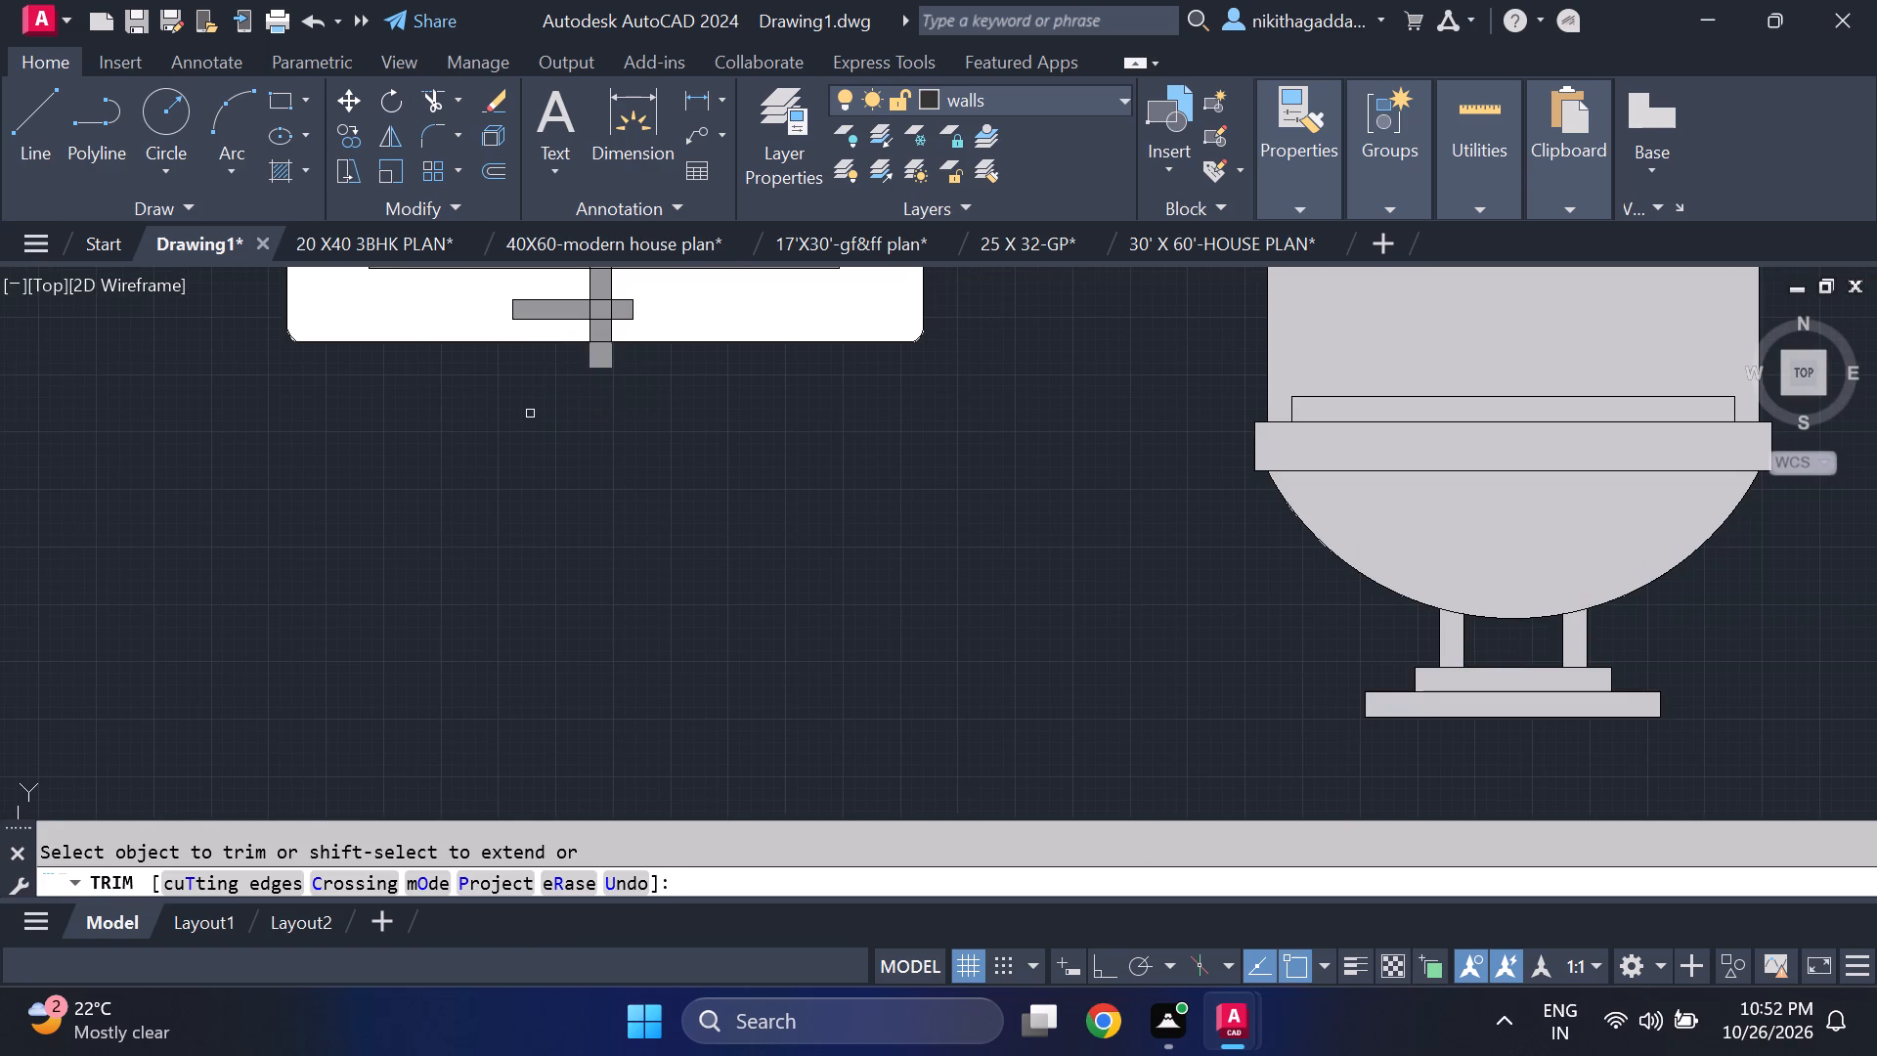
Trim the stray line across the bowl of the upper stacked washbasin and the line tails beyond its tap.
scroll(530, 422, down, 3)
middle_drag(505, 423, 526, 606)
scroll(502, 445, up, 2)
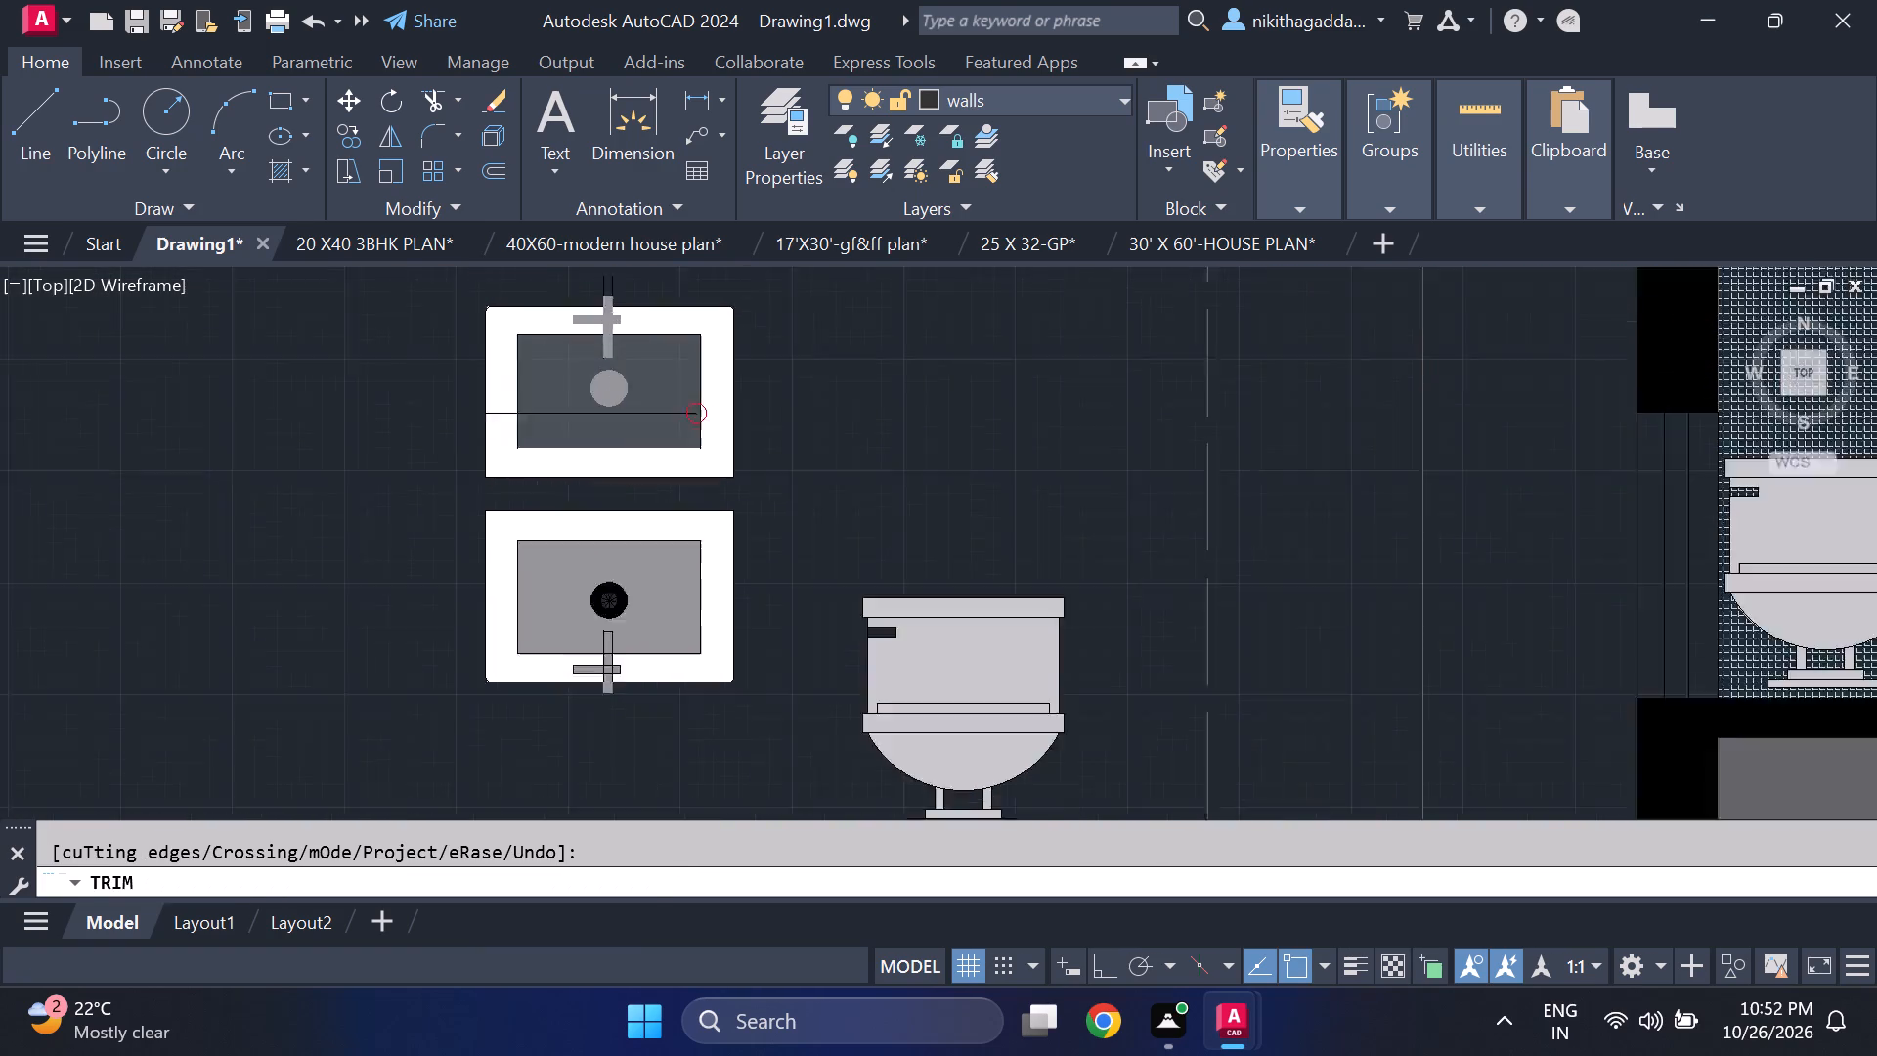
scroll(490, 457, up, 1)
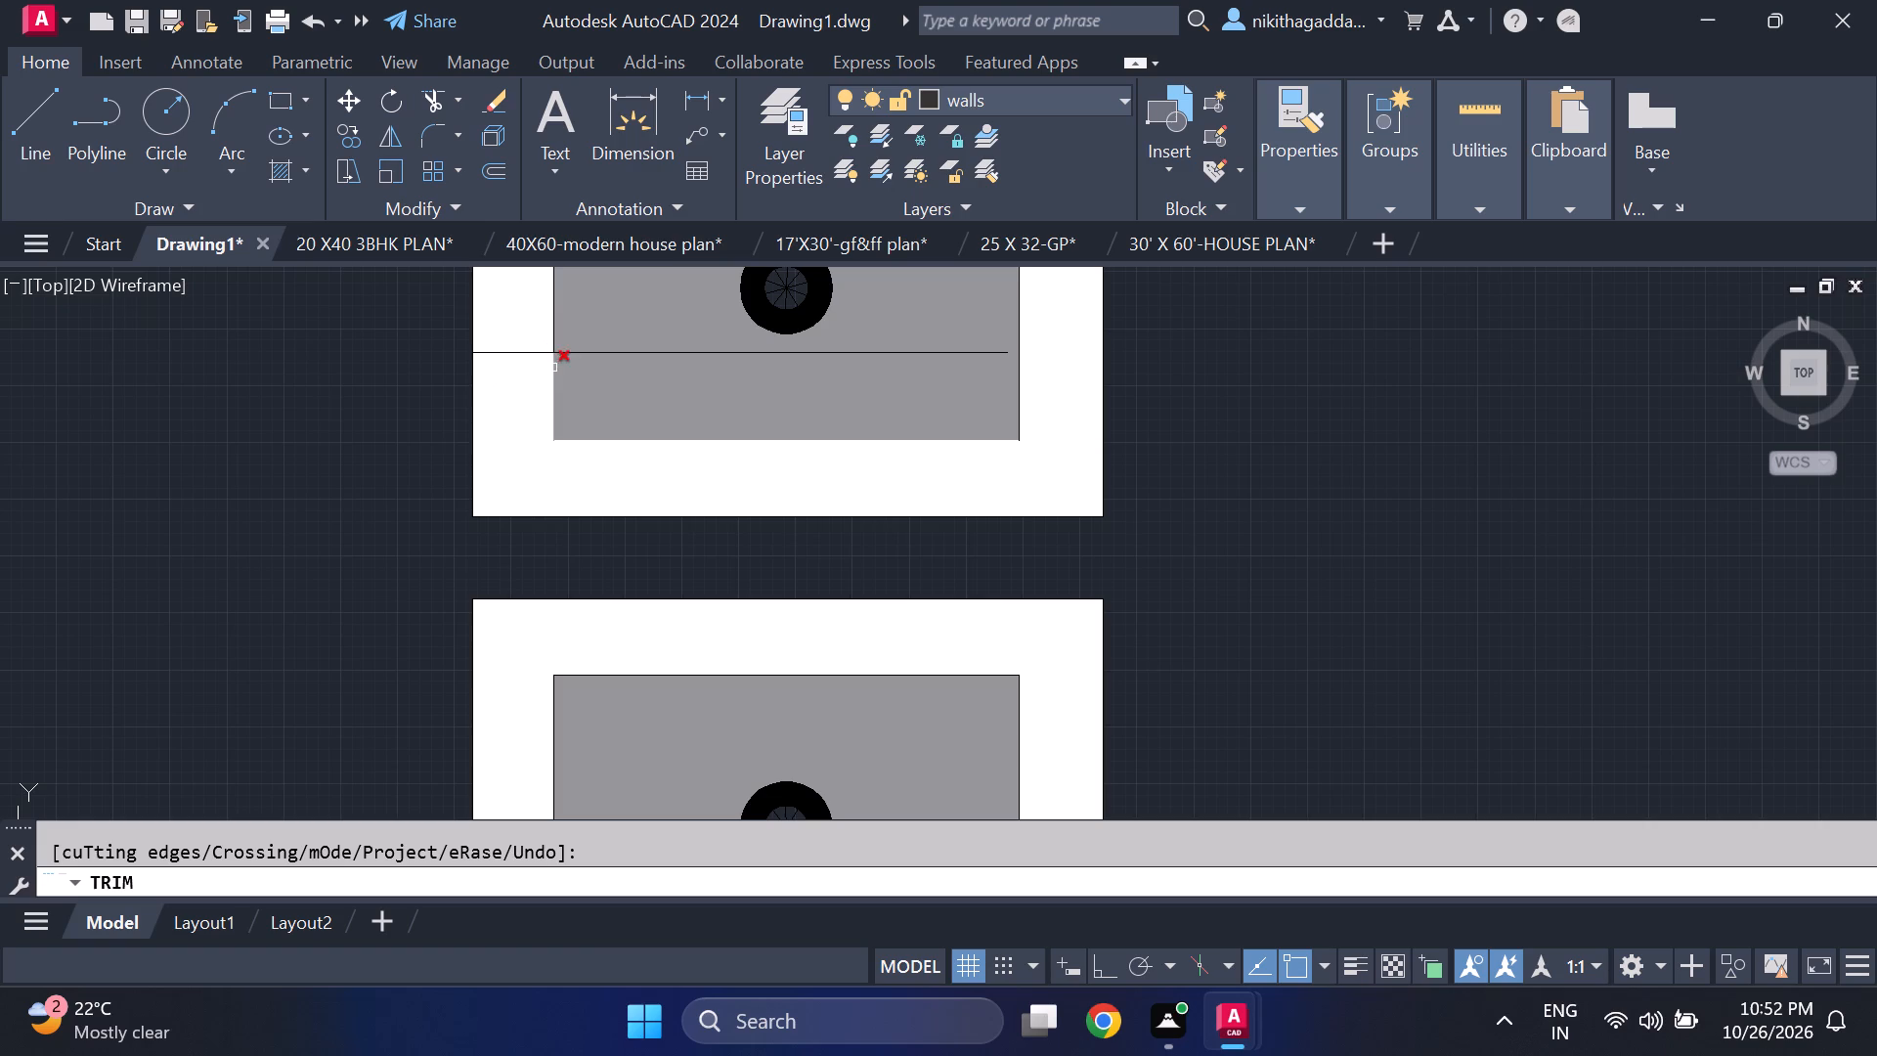
click(557, 352)
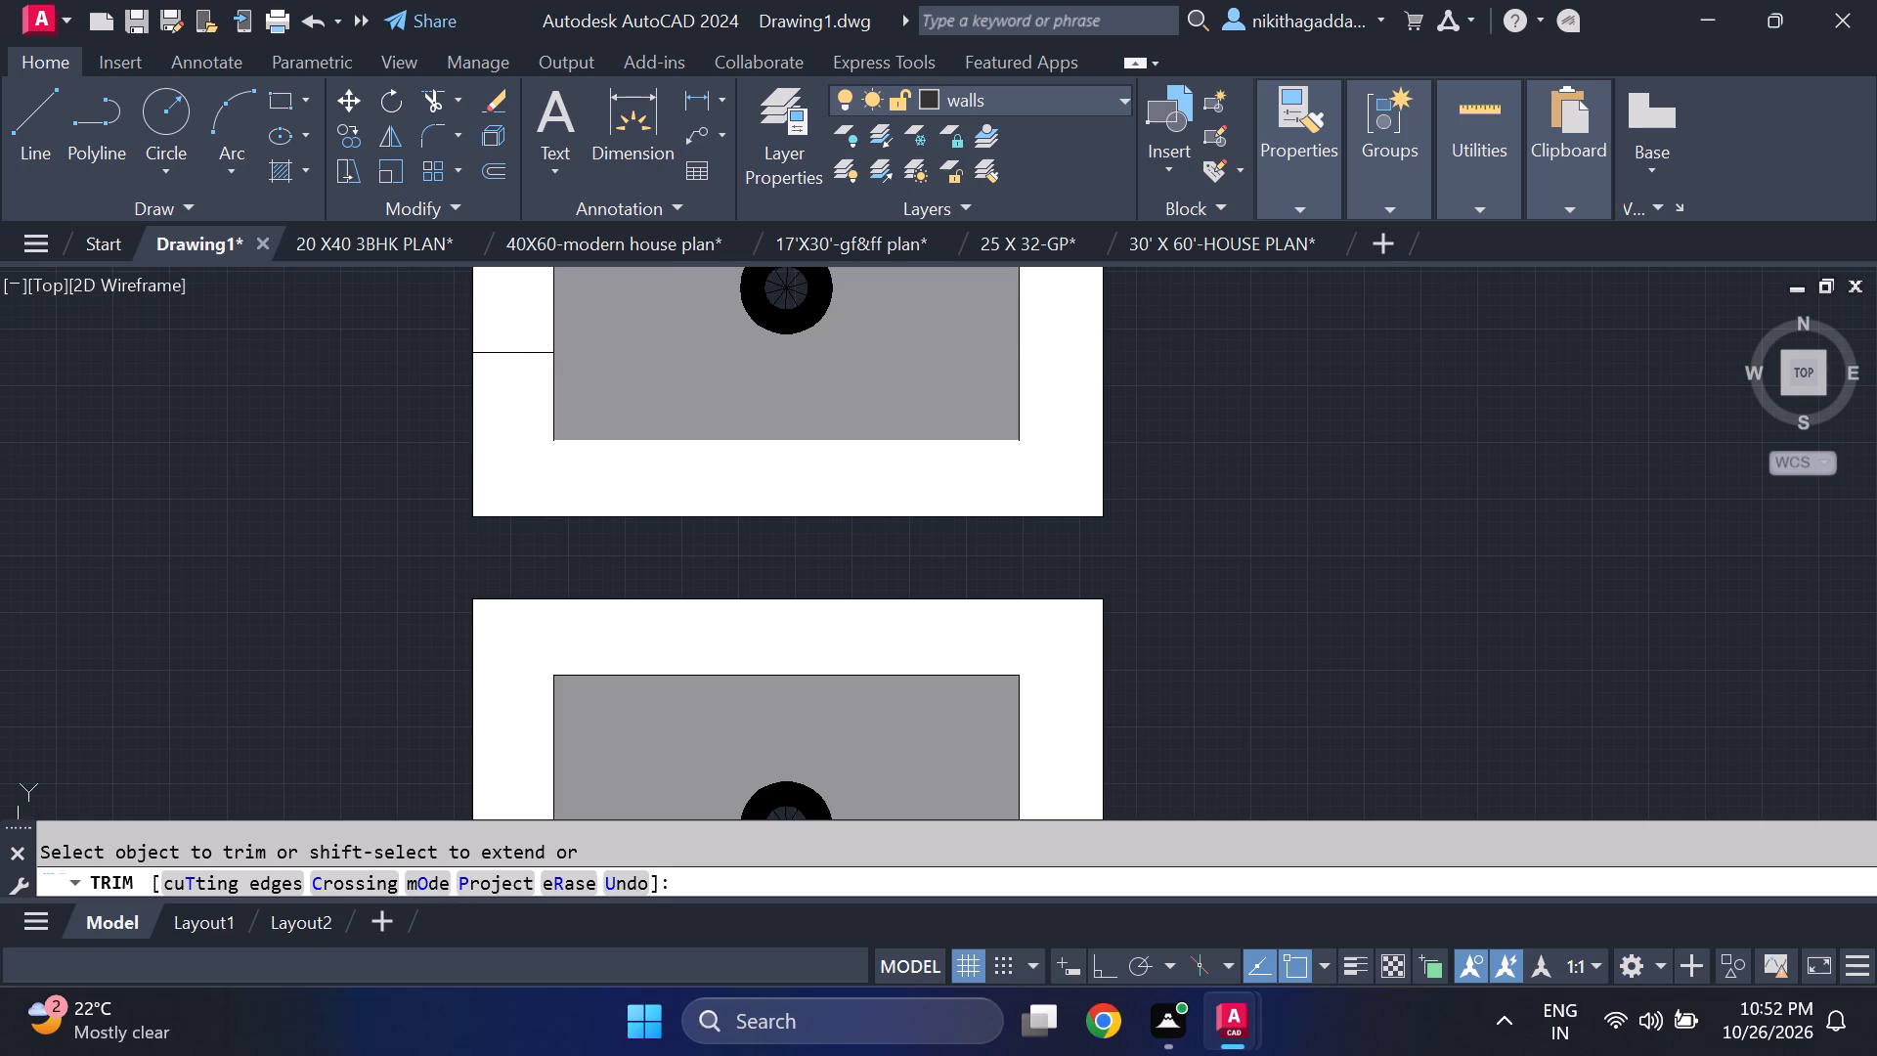
scroll(471, 370, up, 3)
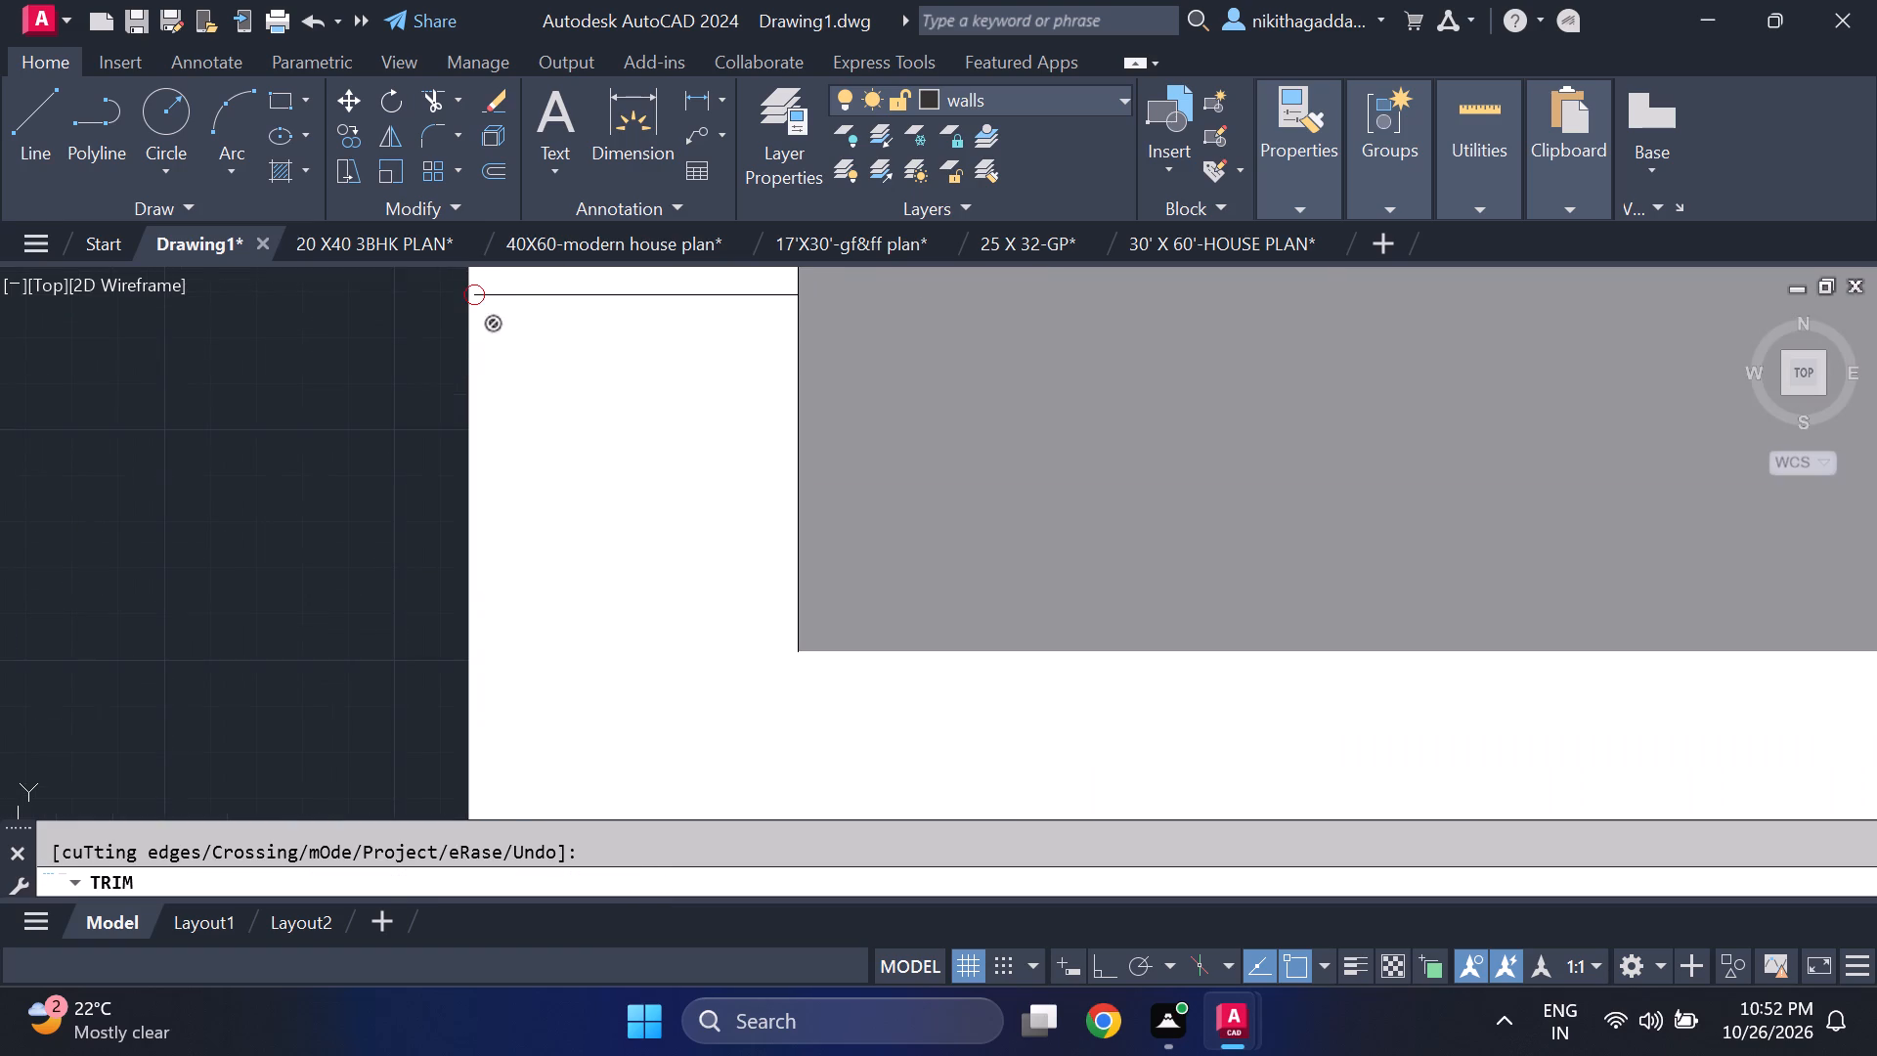
click(490, 311)
double_click(491, 310)
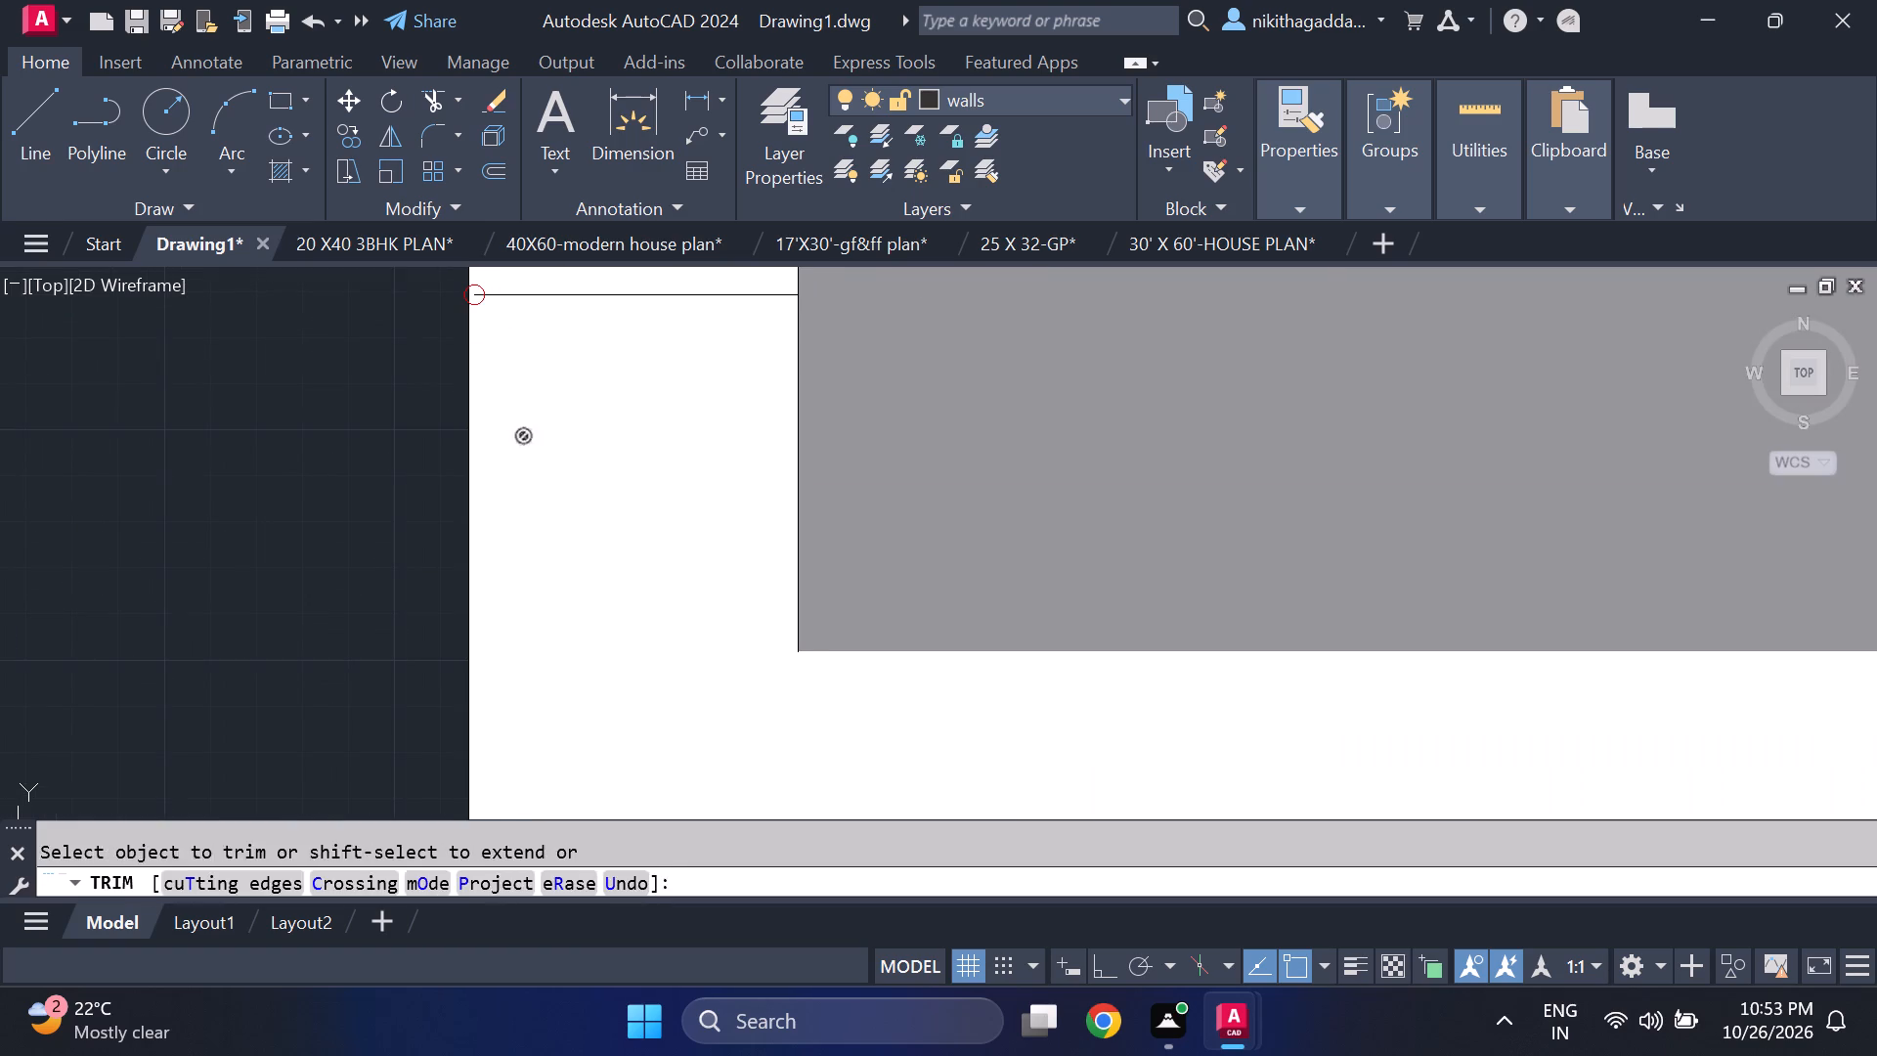
scroll(508, 491, down, 6)
scroll(611, 473, down, 1)
middle_drag(564, 418, 578, 494)
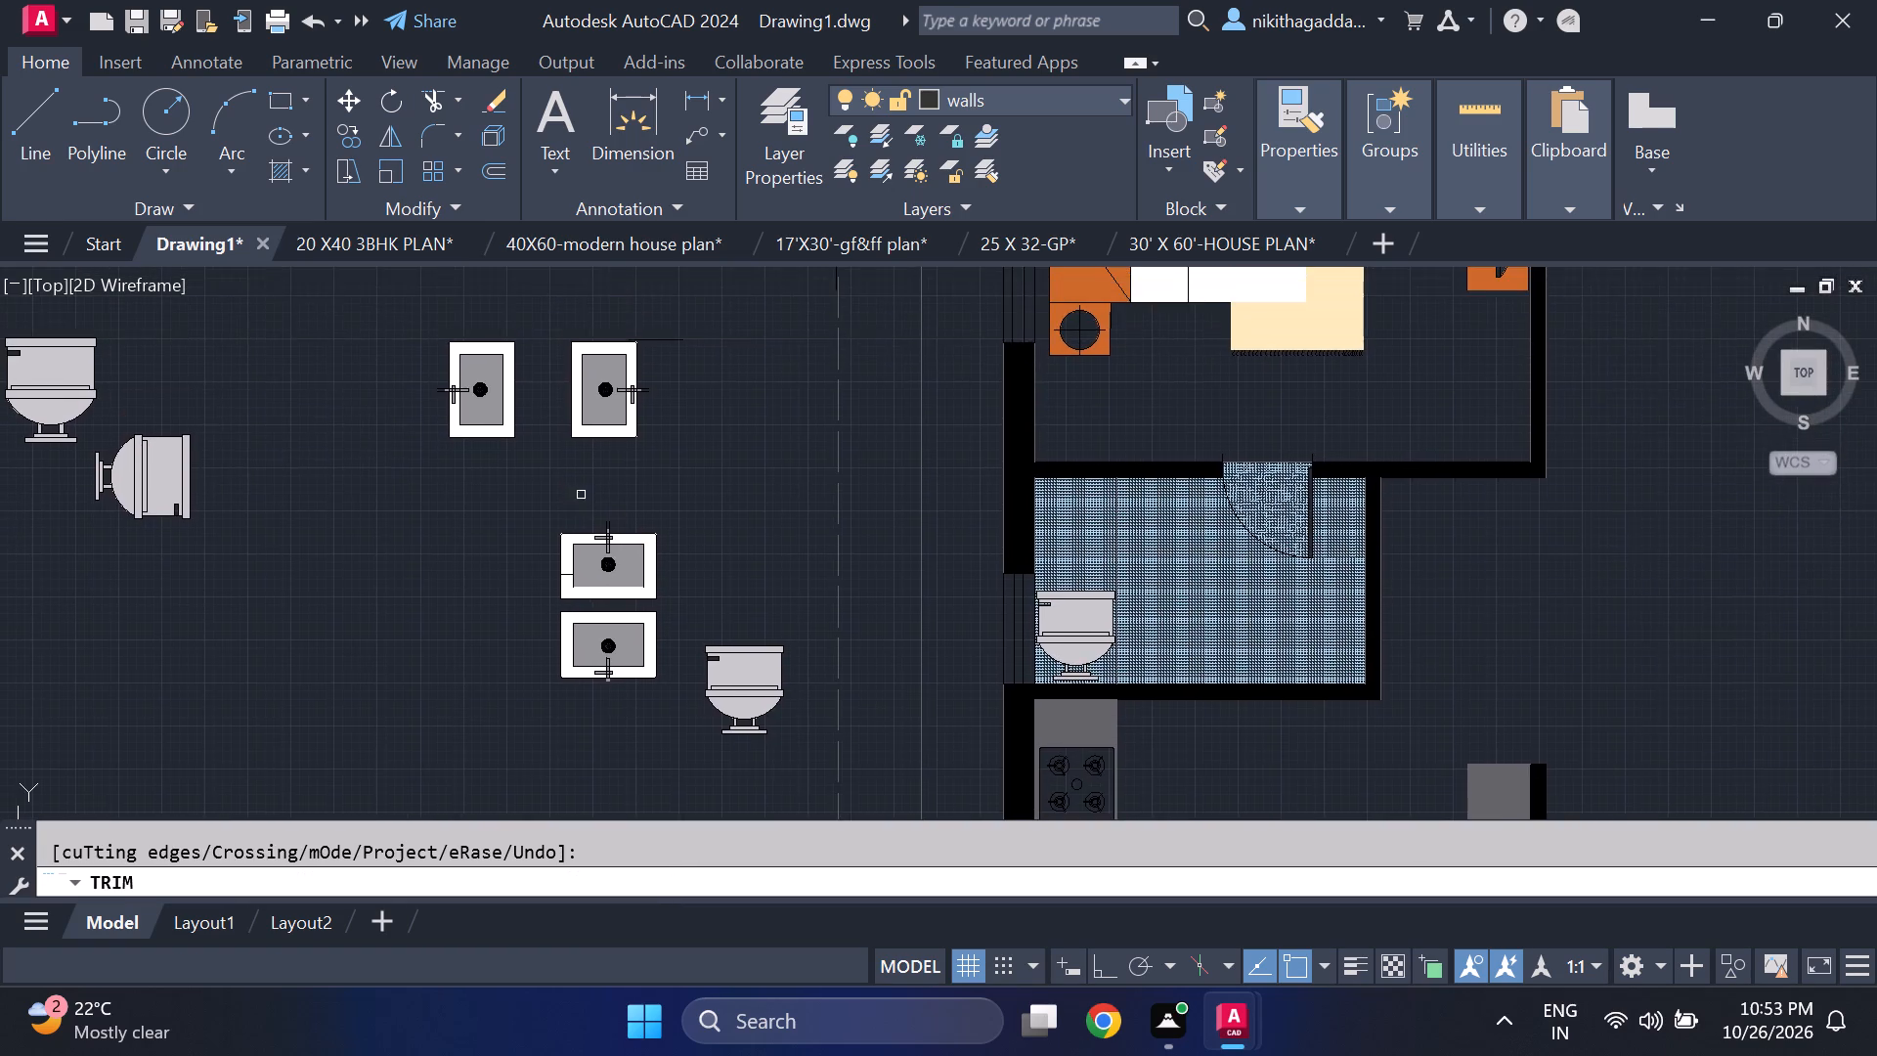
scroll(581, 495, up, 3)
scroll(685, 606, up, 2)
drag(726, 612, 577, 619)
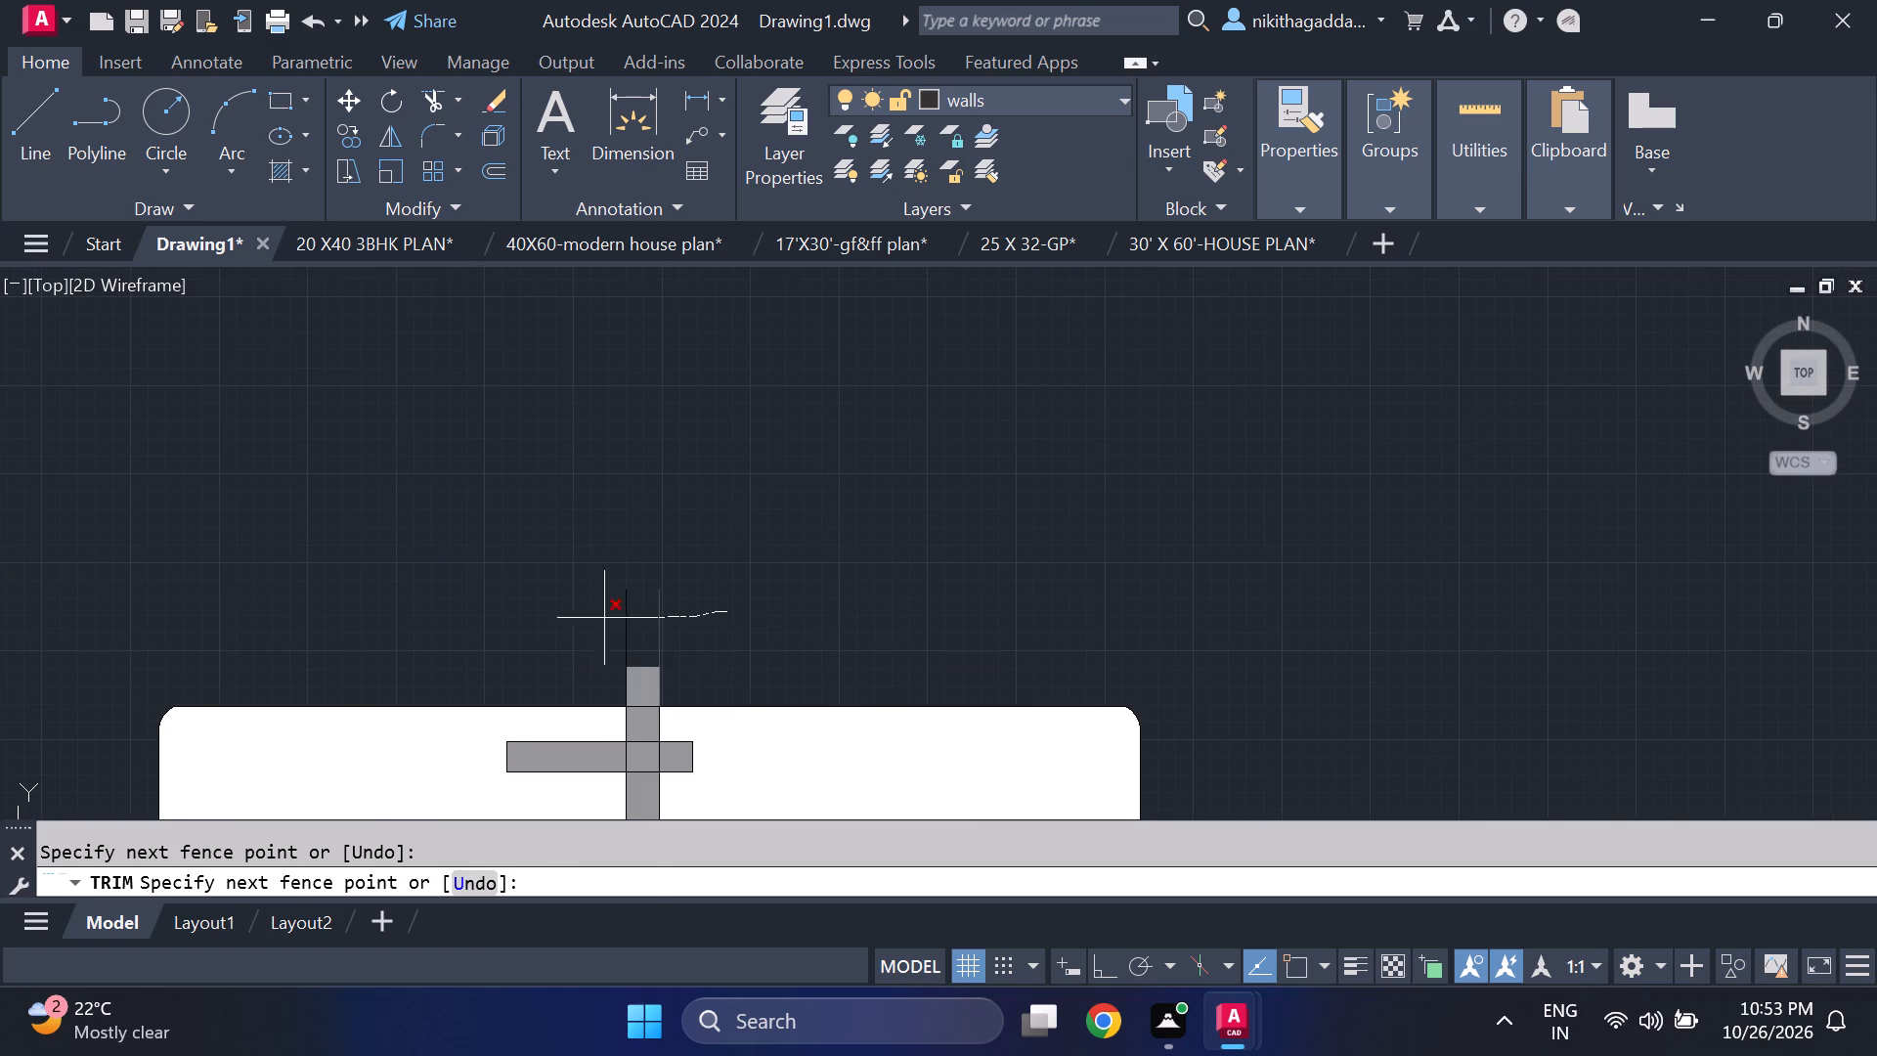
drag(577, 619, 539, 619)
scroll(563, 591, down, 5)
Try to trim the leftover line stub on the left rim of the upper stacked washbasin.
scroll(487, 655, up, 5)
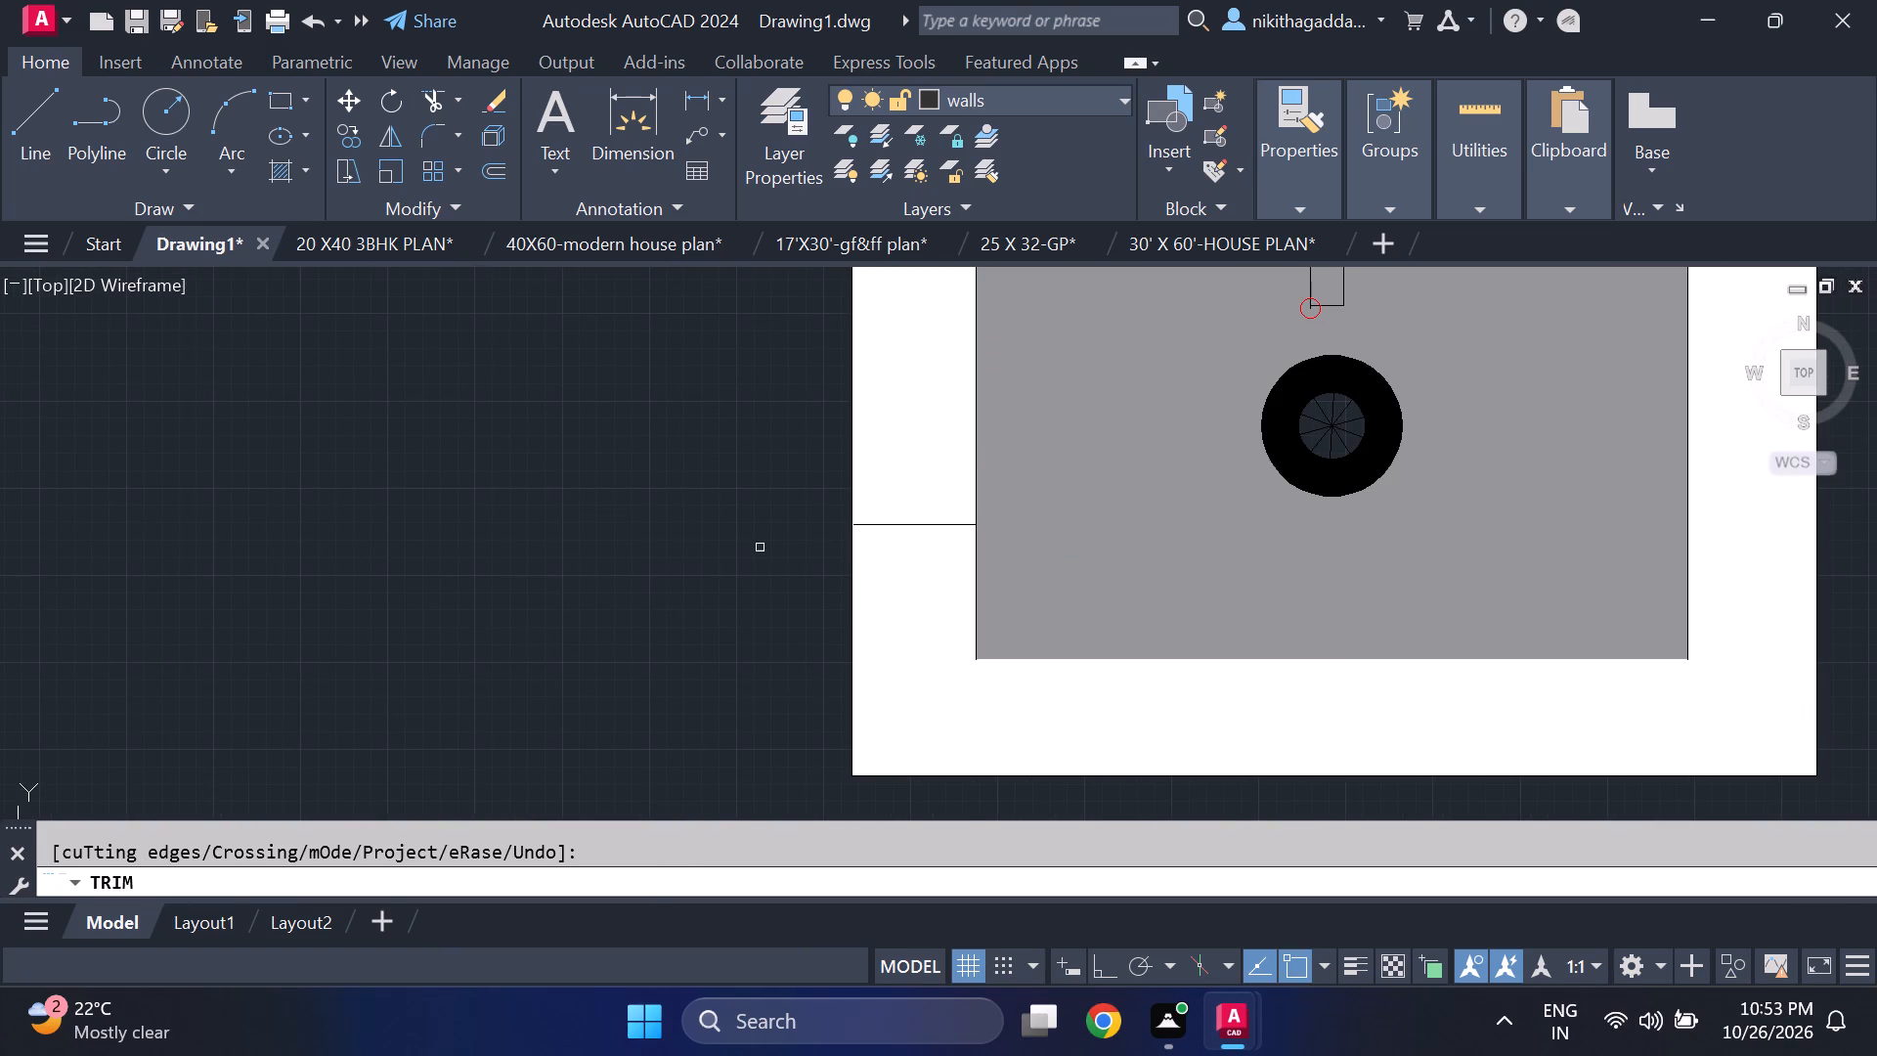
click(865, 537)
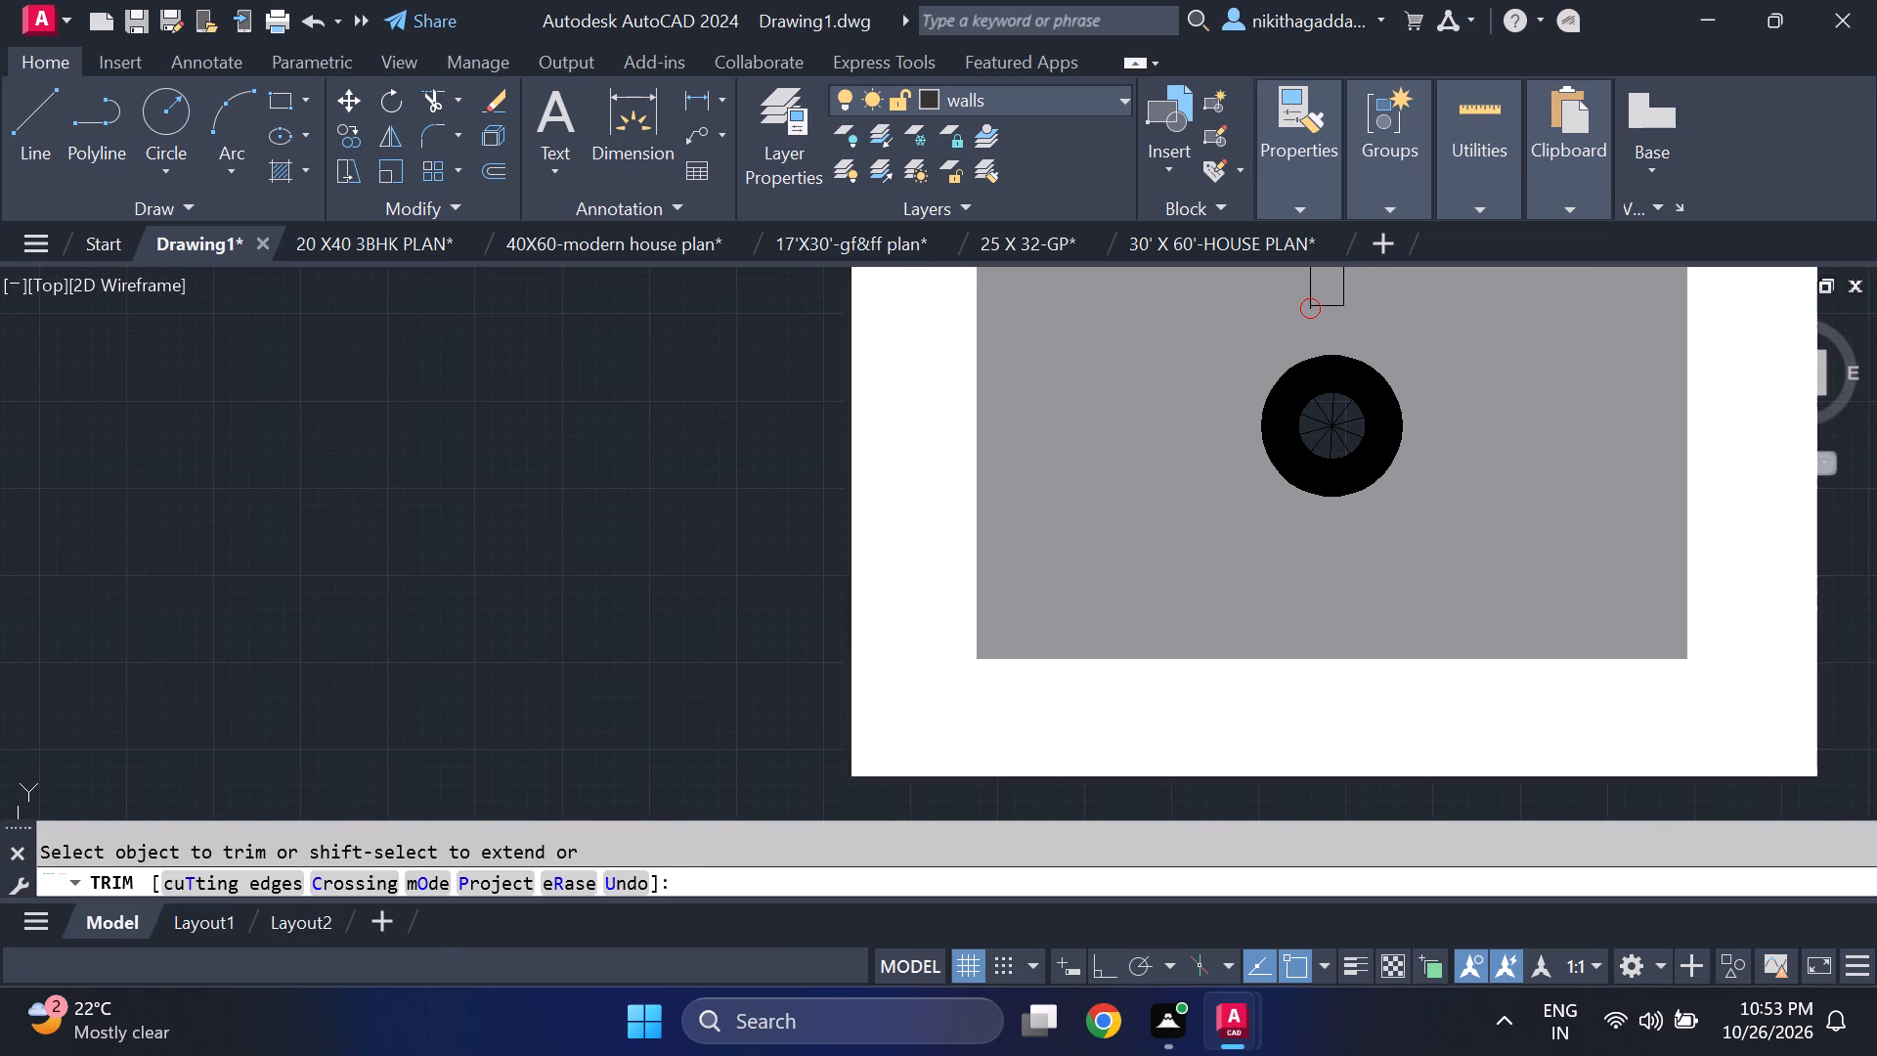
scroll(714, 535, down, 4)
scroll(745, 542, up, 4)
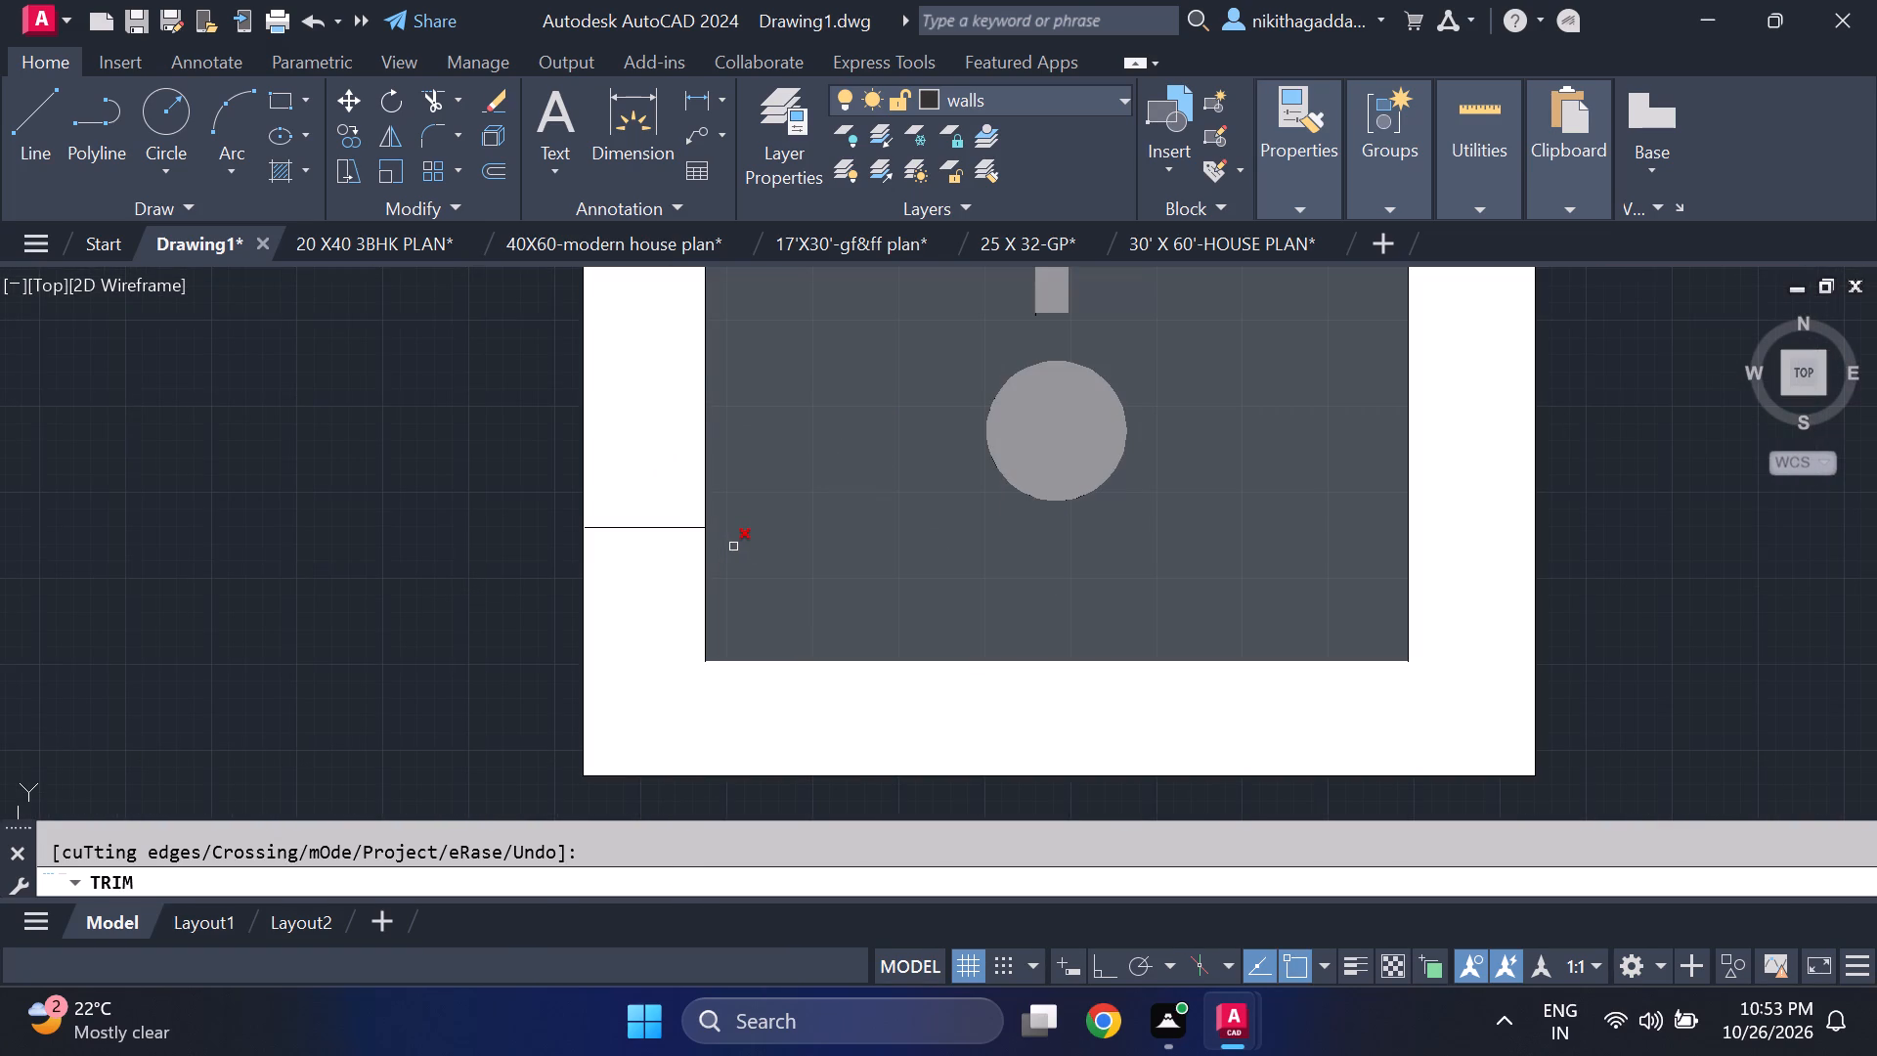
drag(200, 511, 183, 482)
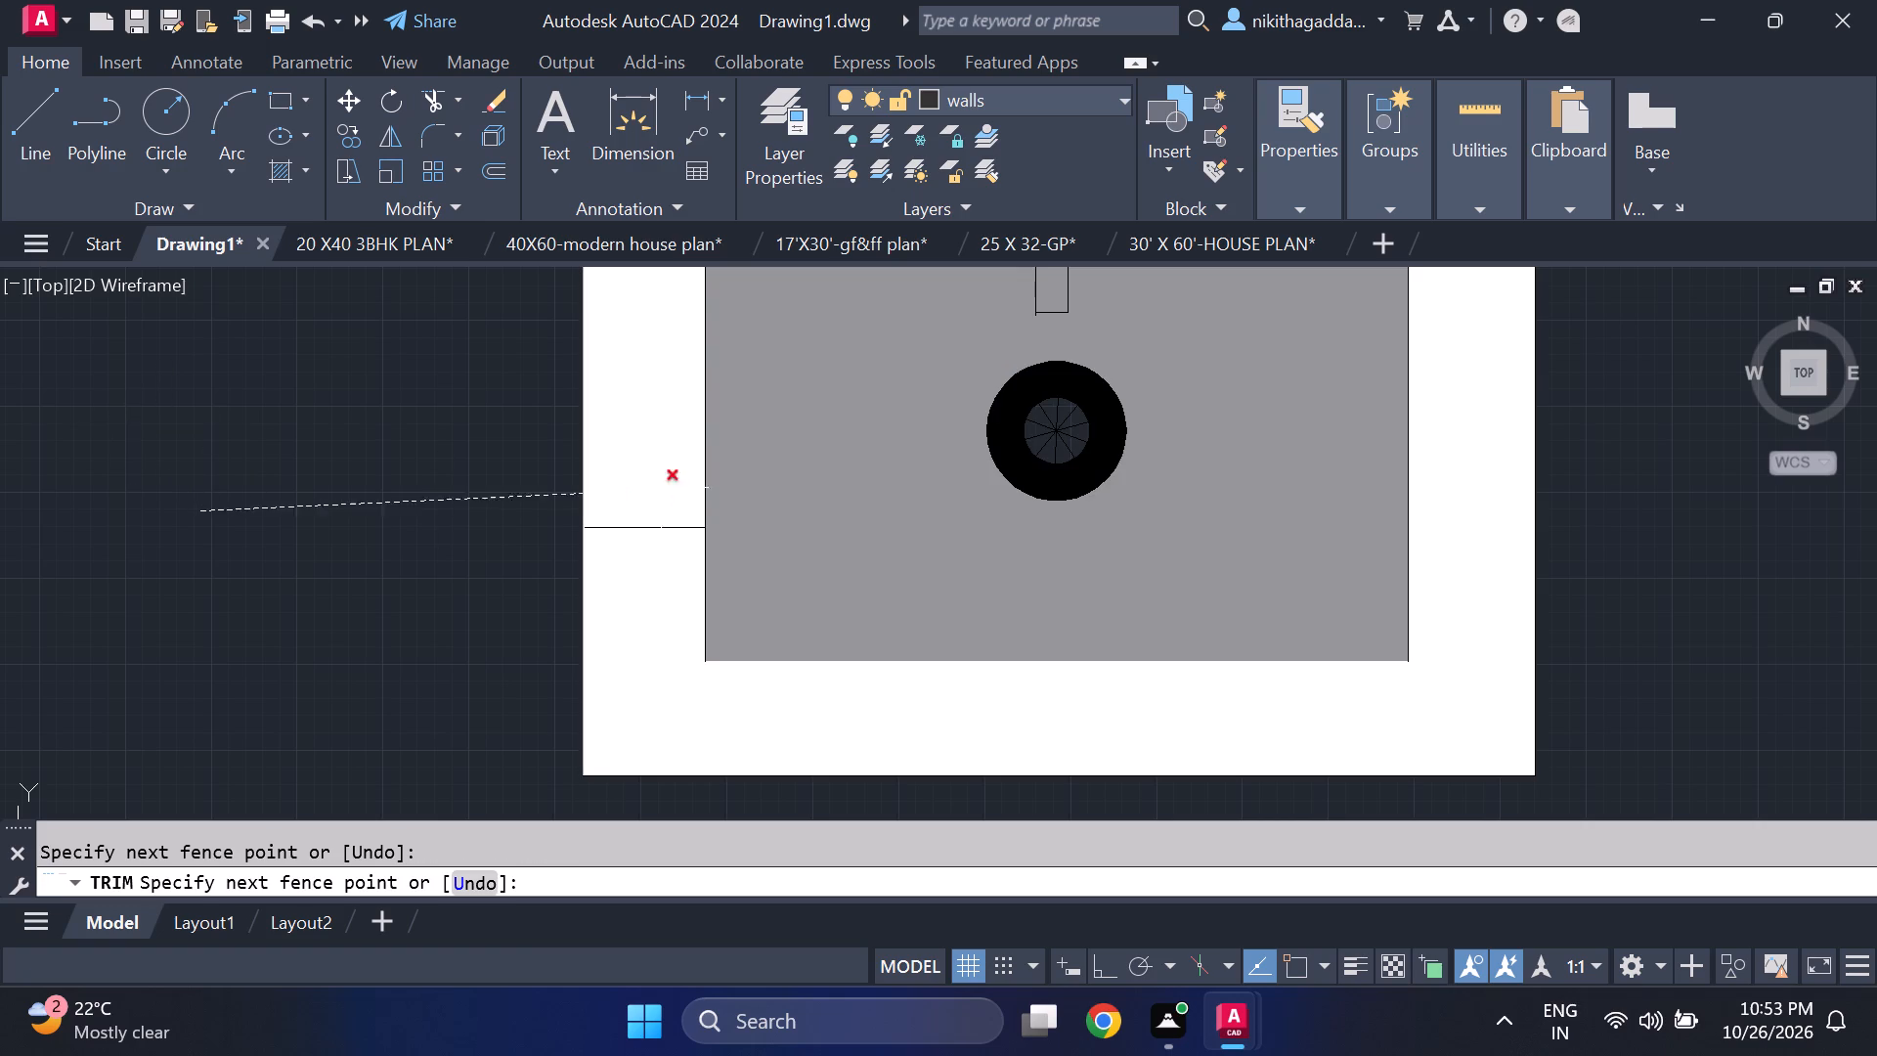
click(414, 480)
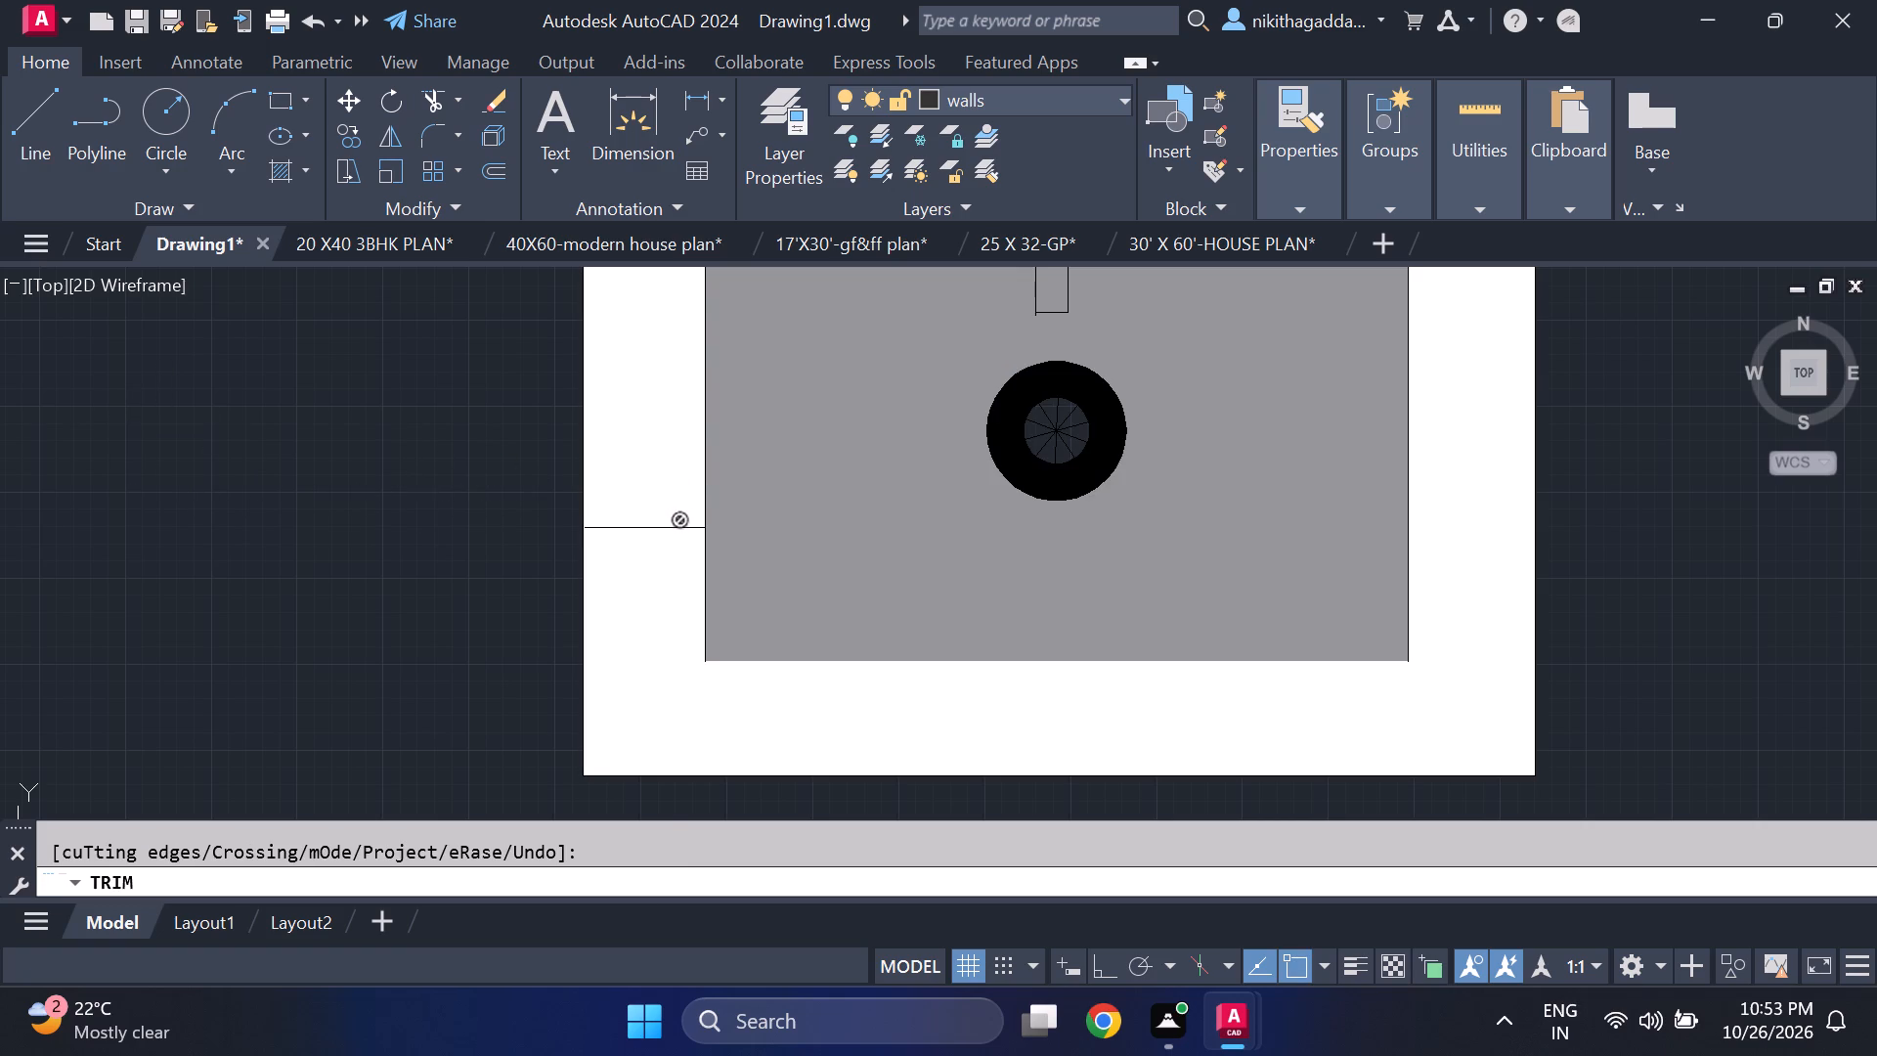
Trim the stray line at the top corner of the right upright washbasin and the line tails beyond its tap.
scroll(393, 499, down, 5)
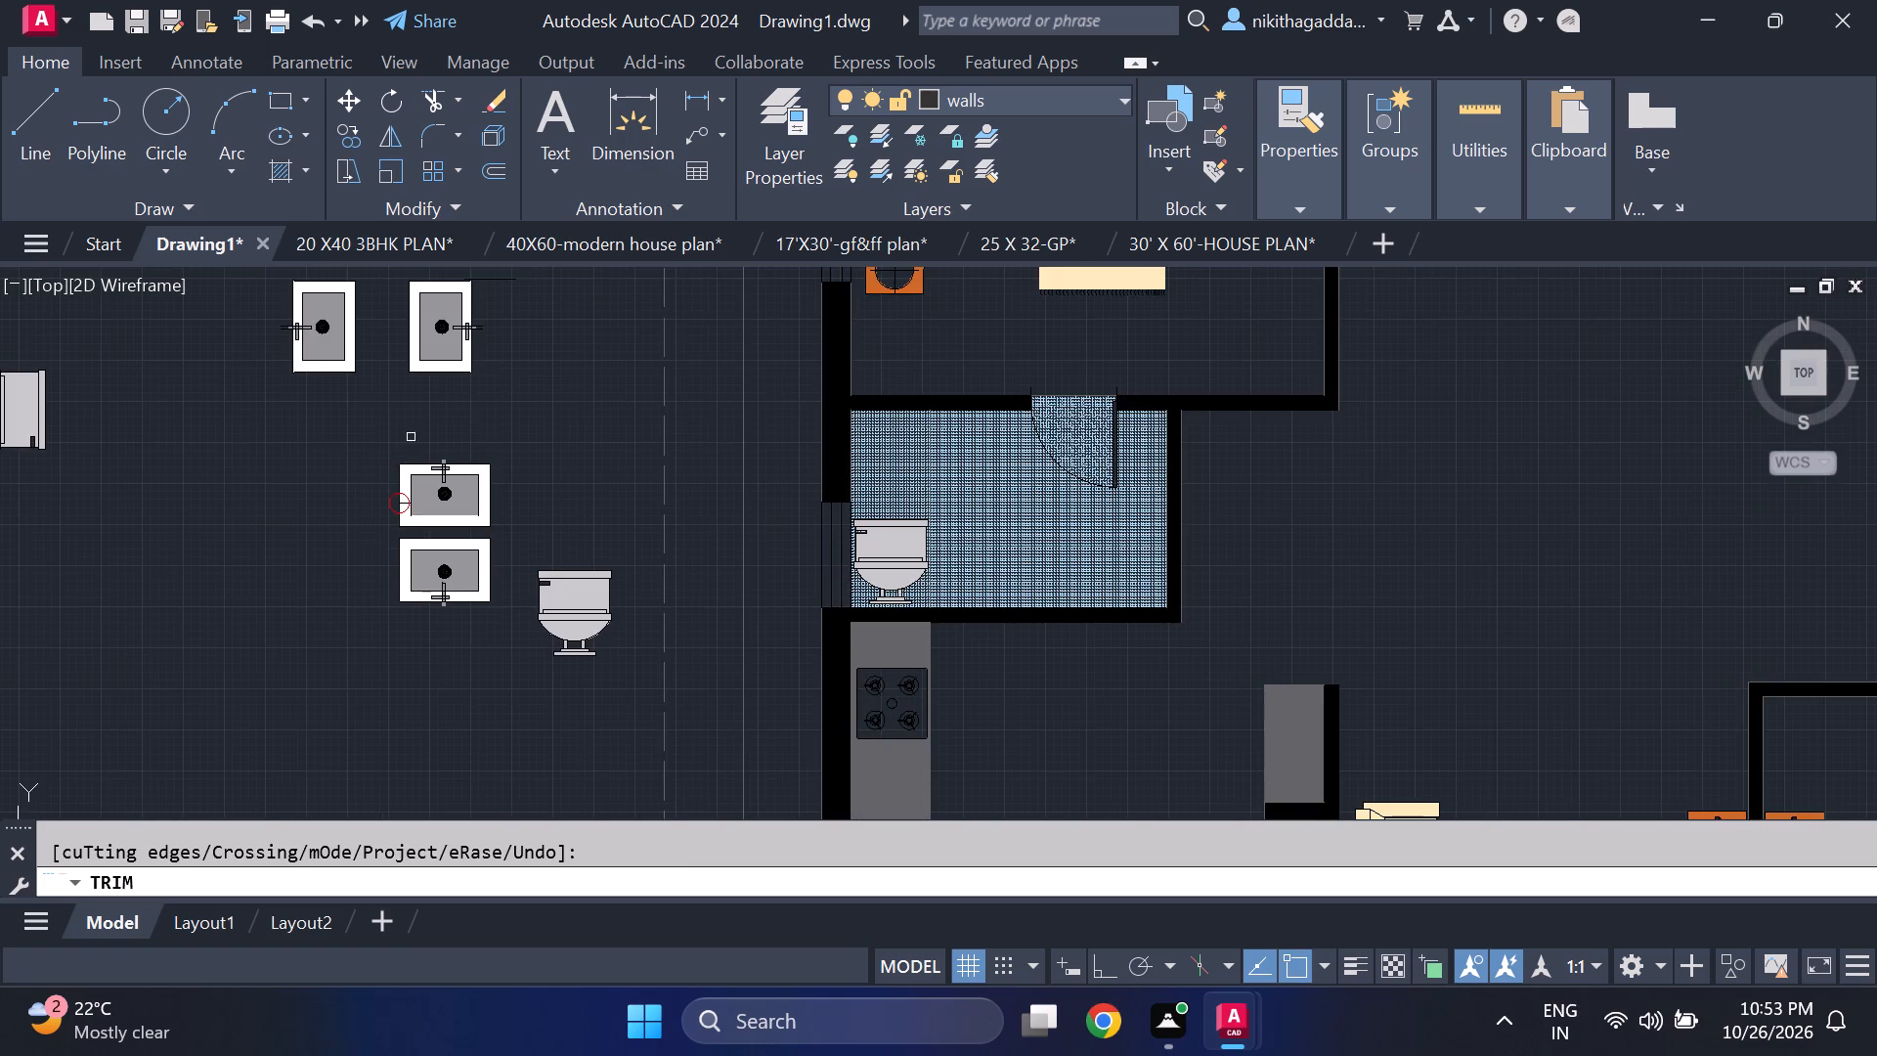
middle_drag(497, 362, 575, 536)
scroll(533, 453, up, 3)
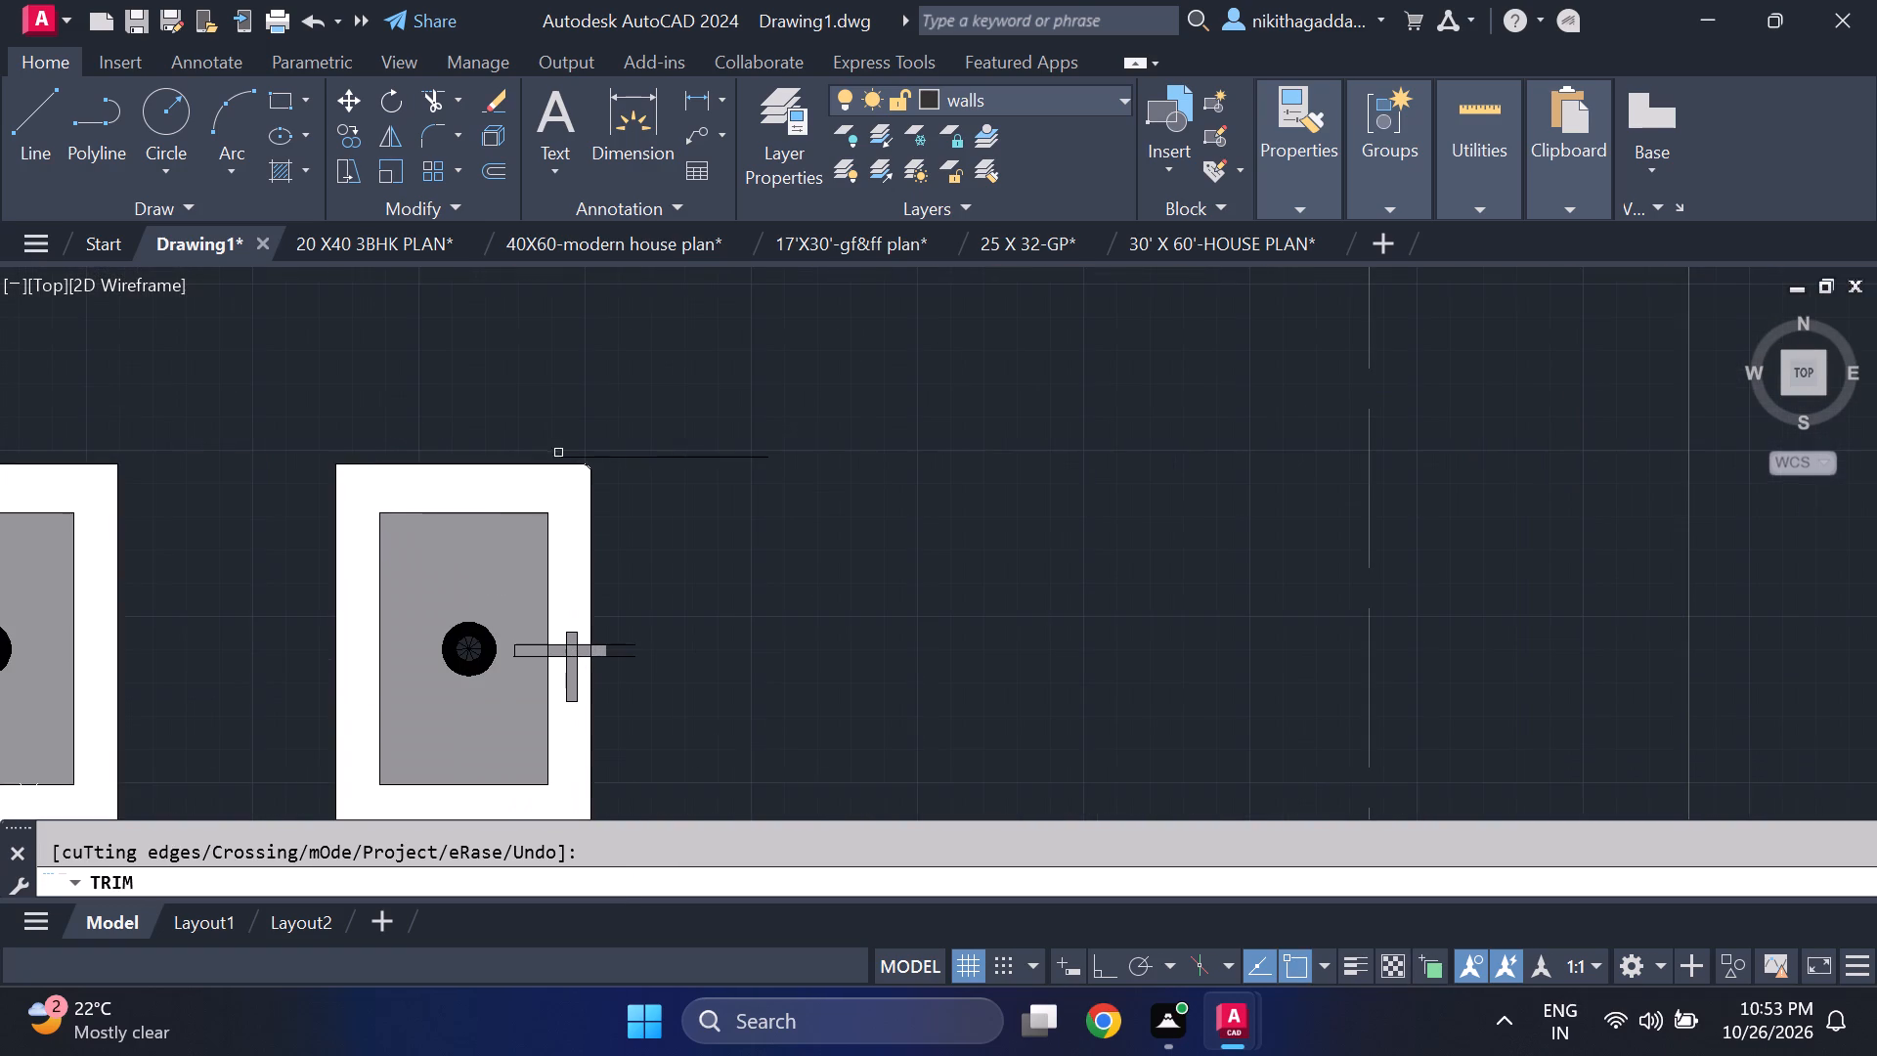
drag(632, 424, 664, 559)
scroll(651, 565, down, 1)
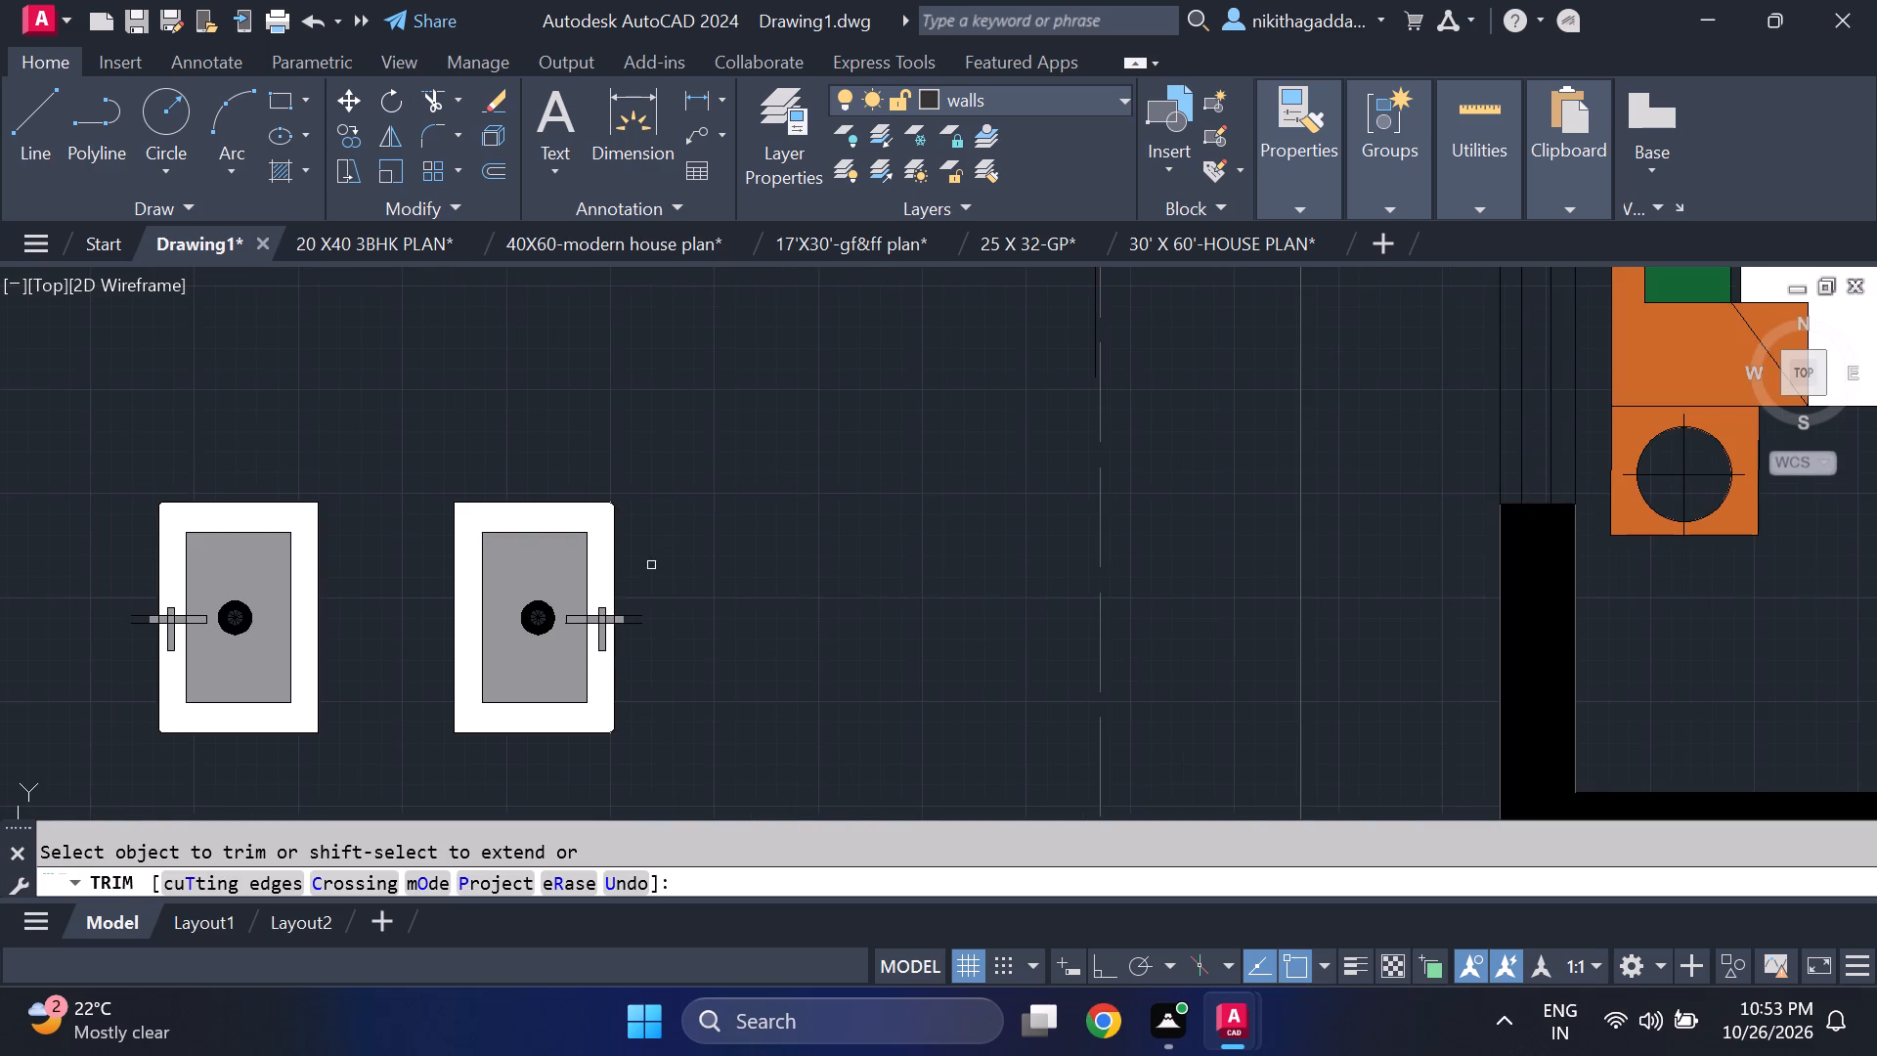
scroll(645, 605, up, 2)
drag(627, 604, 610, 686)
scroll(607, 678, down, 3)
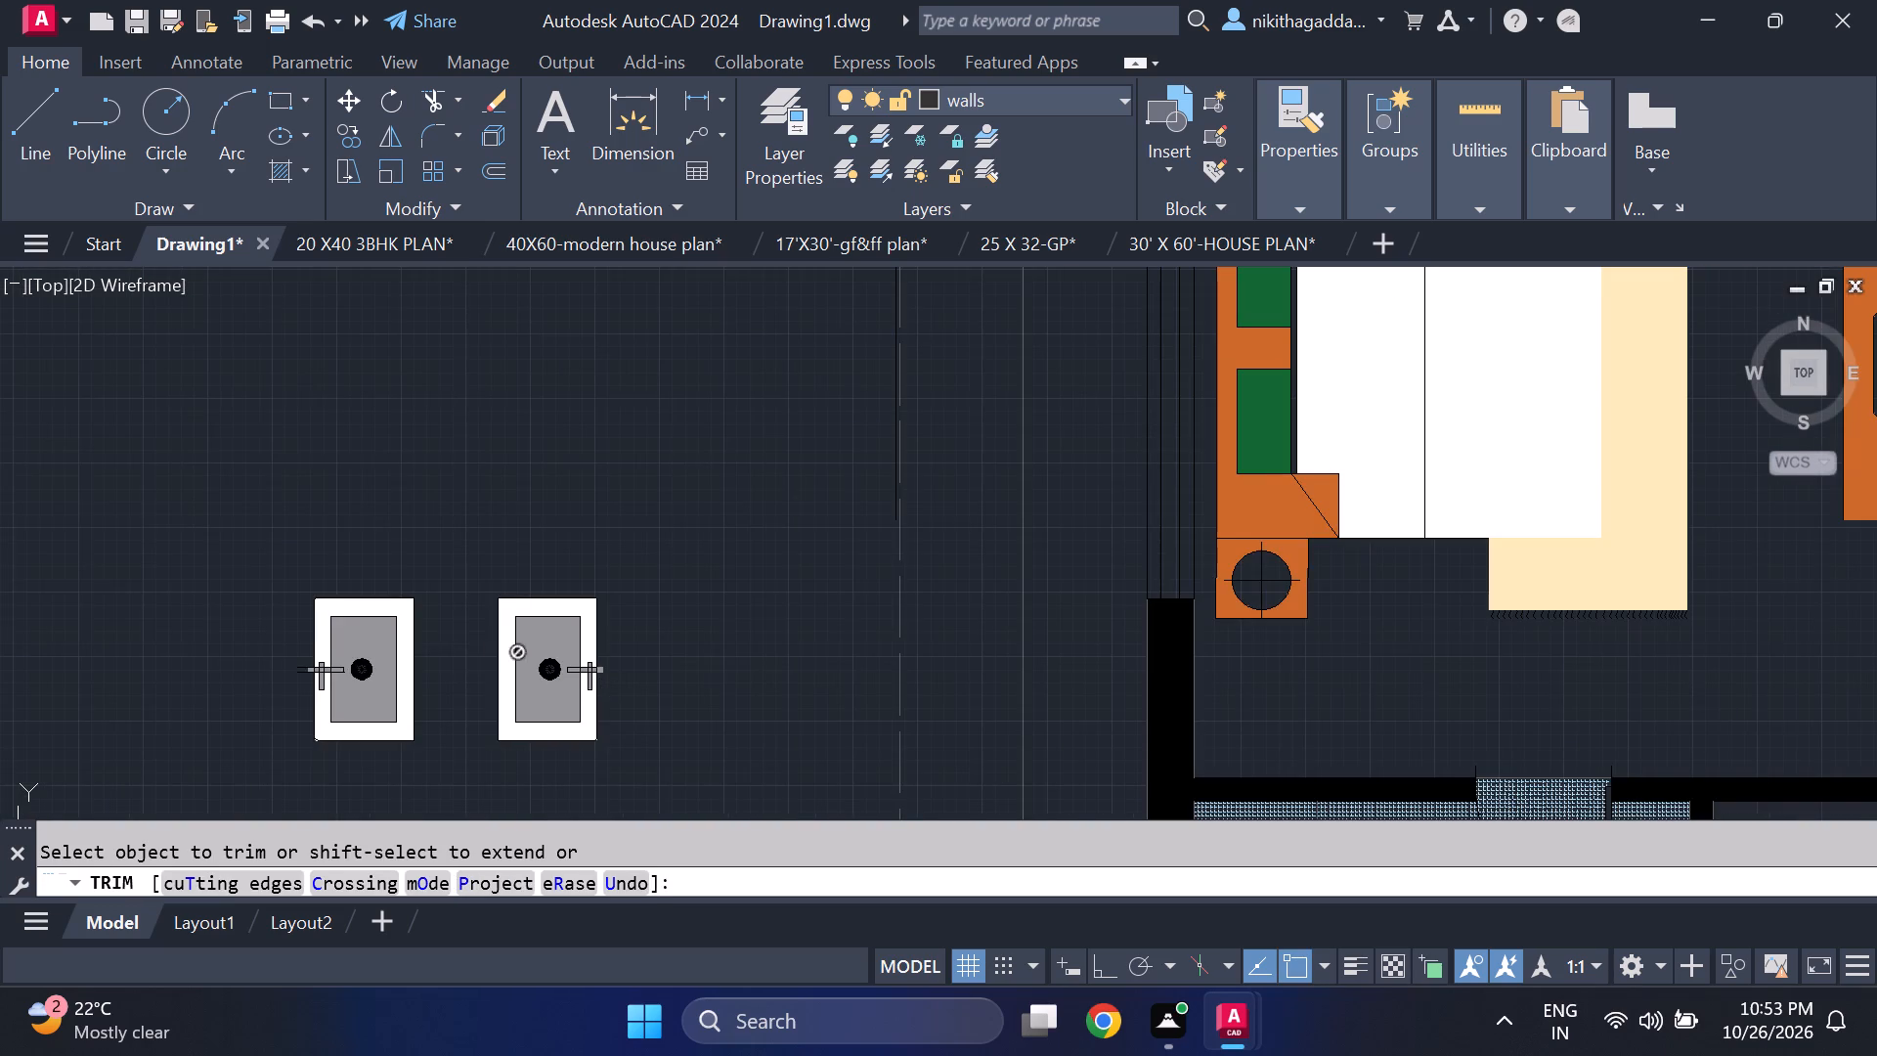
Trim the line tails beyond the tap of the left upright washbasin.
scroll(274, 660, up, 4)
drag(442, 672, 437, 792)
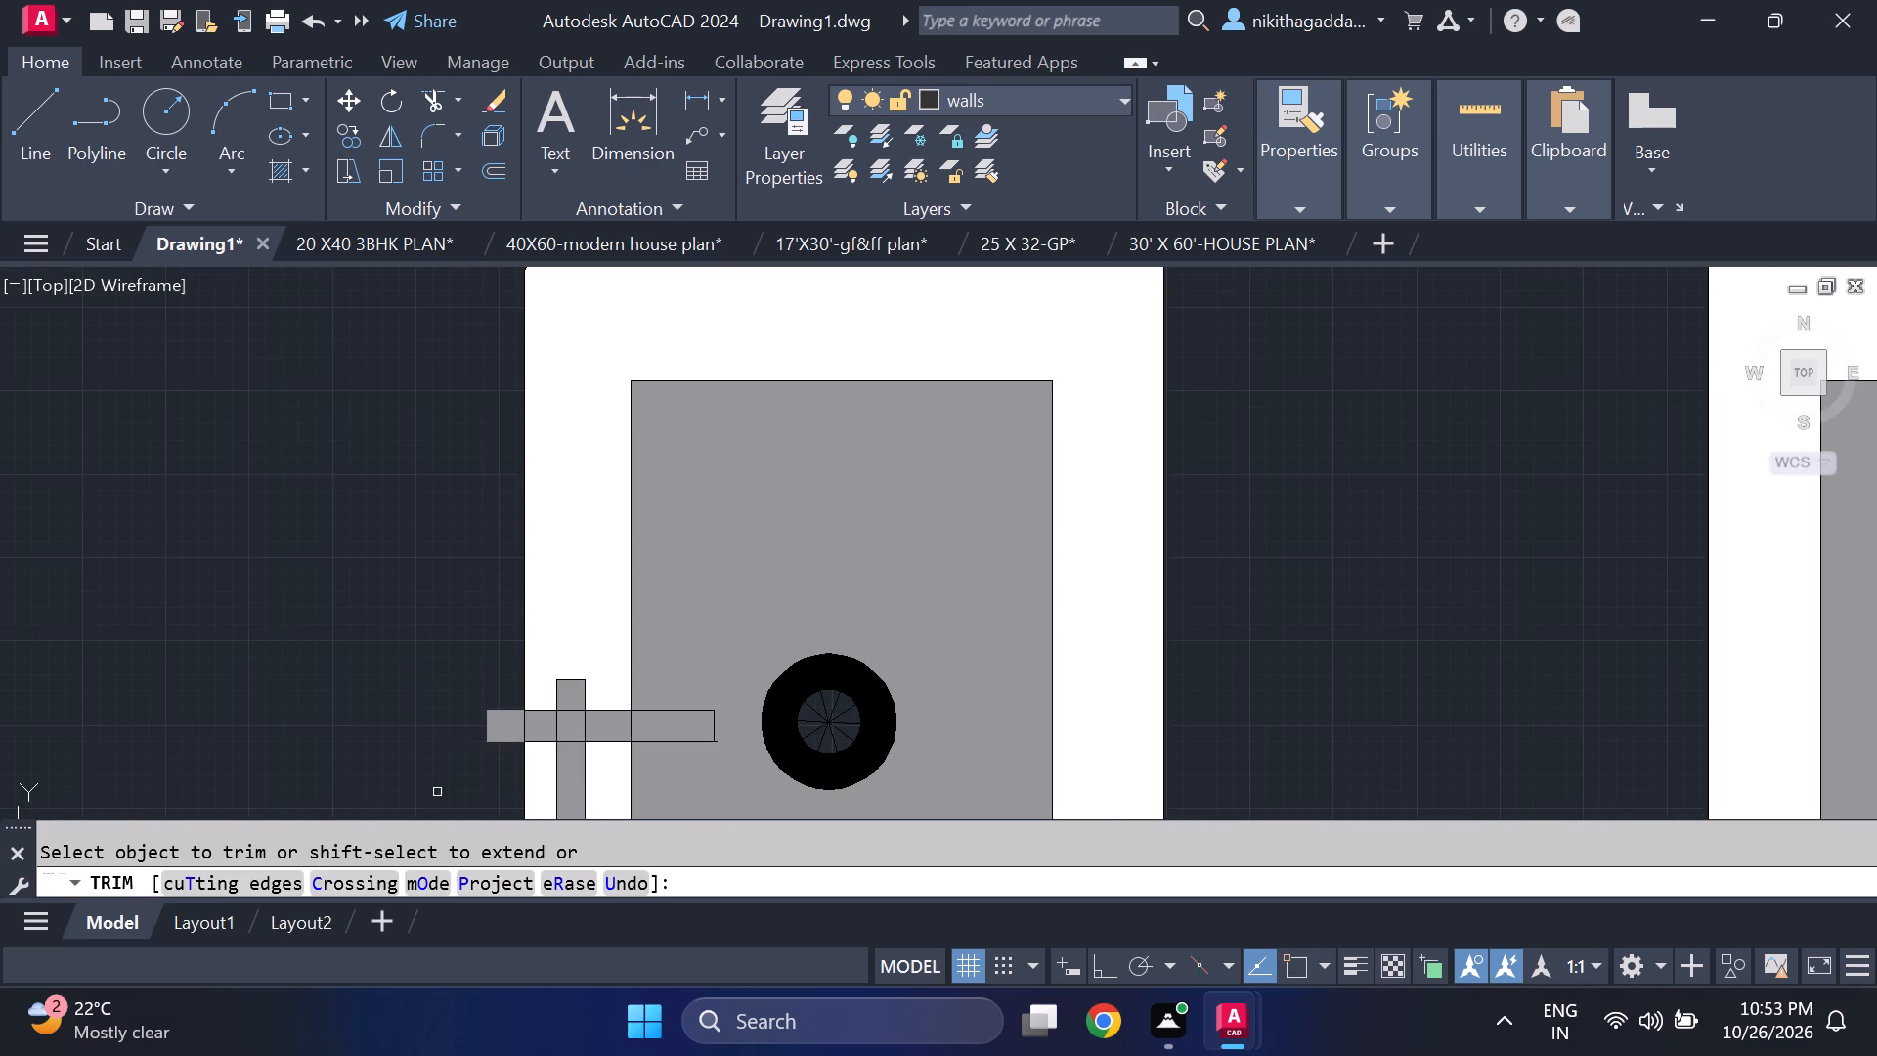
scroll(436, 621, down, 2)
middle_drag(838, 637, 819, 482)
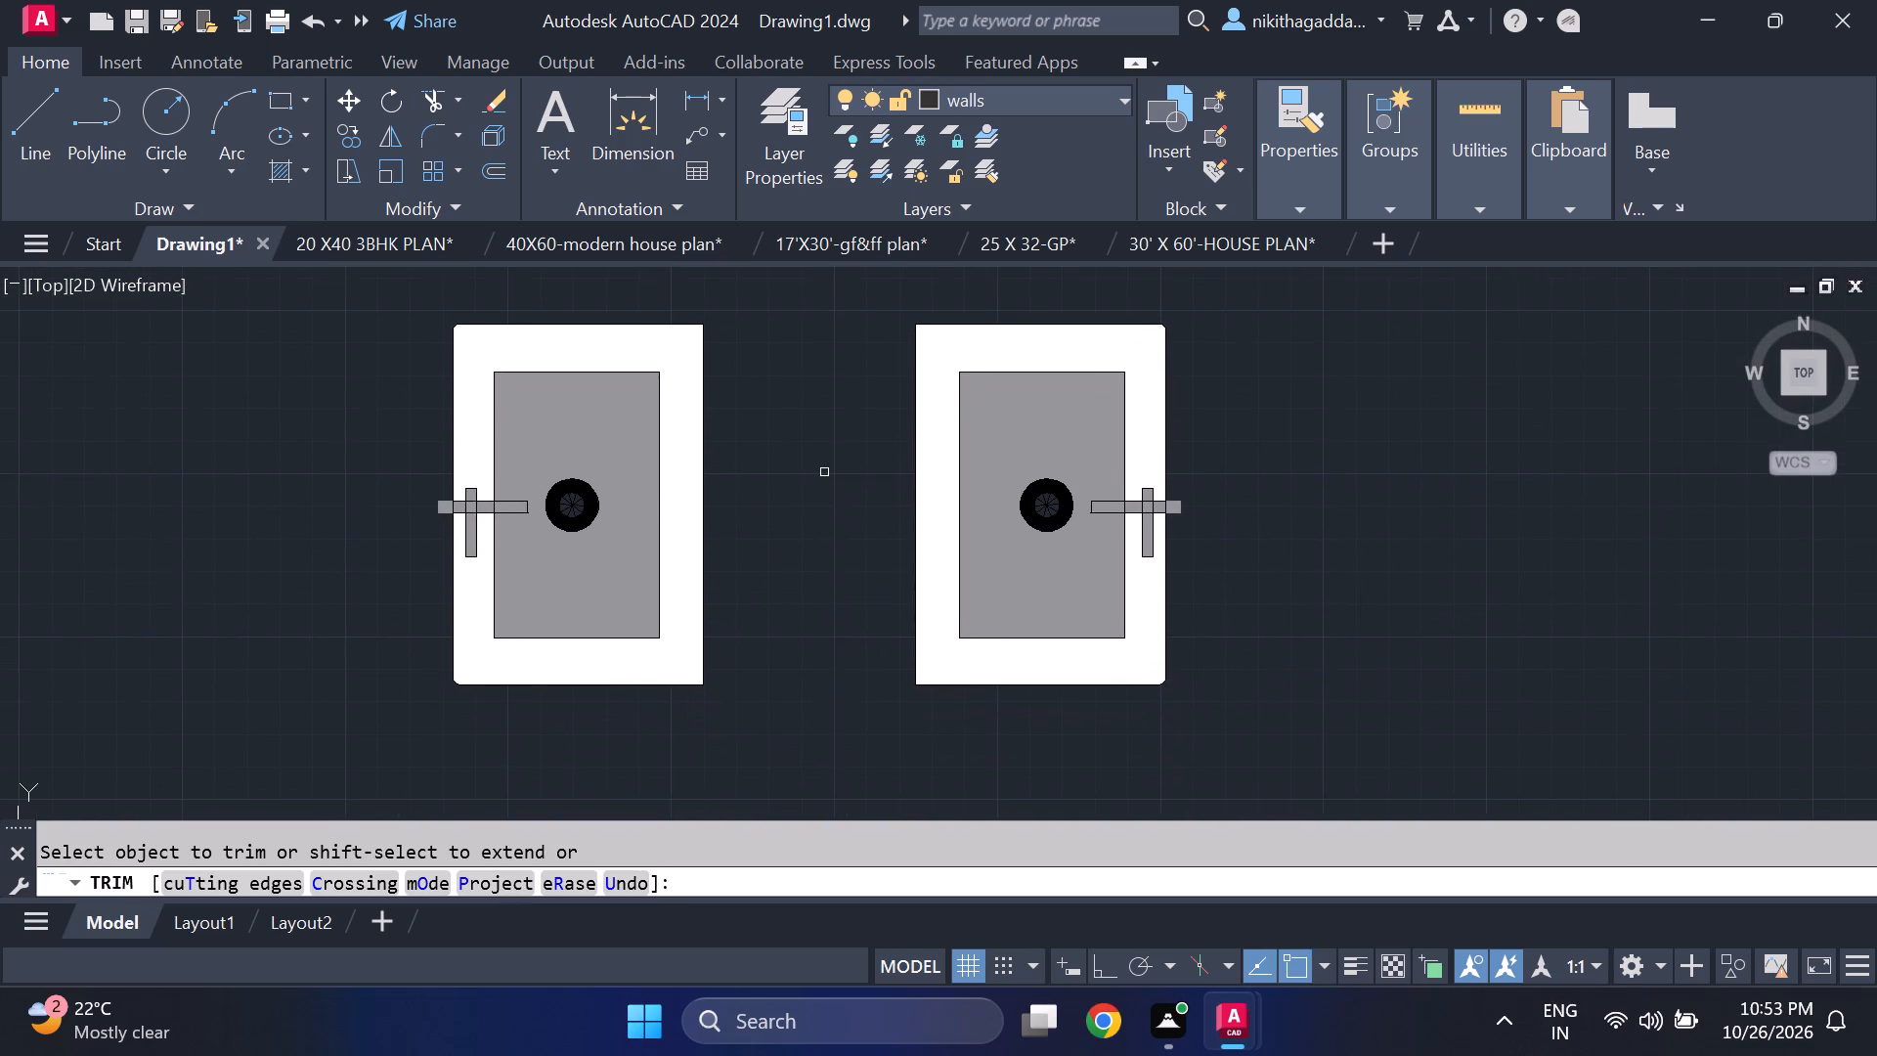
Copy the lower stacked washbasin from its tap end onto the bottom wall of the bathroom above the kitchen, near the corner opposite the toilet.
key(Escape)
scroll(824, 473, down, 2)
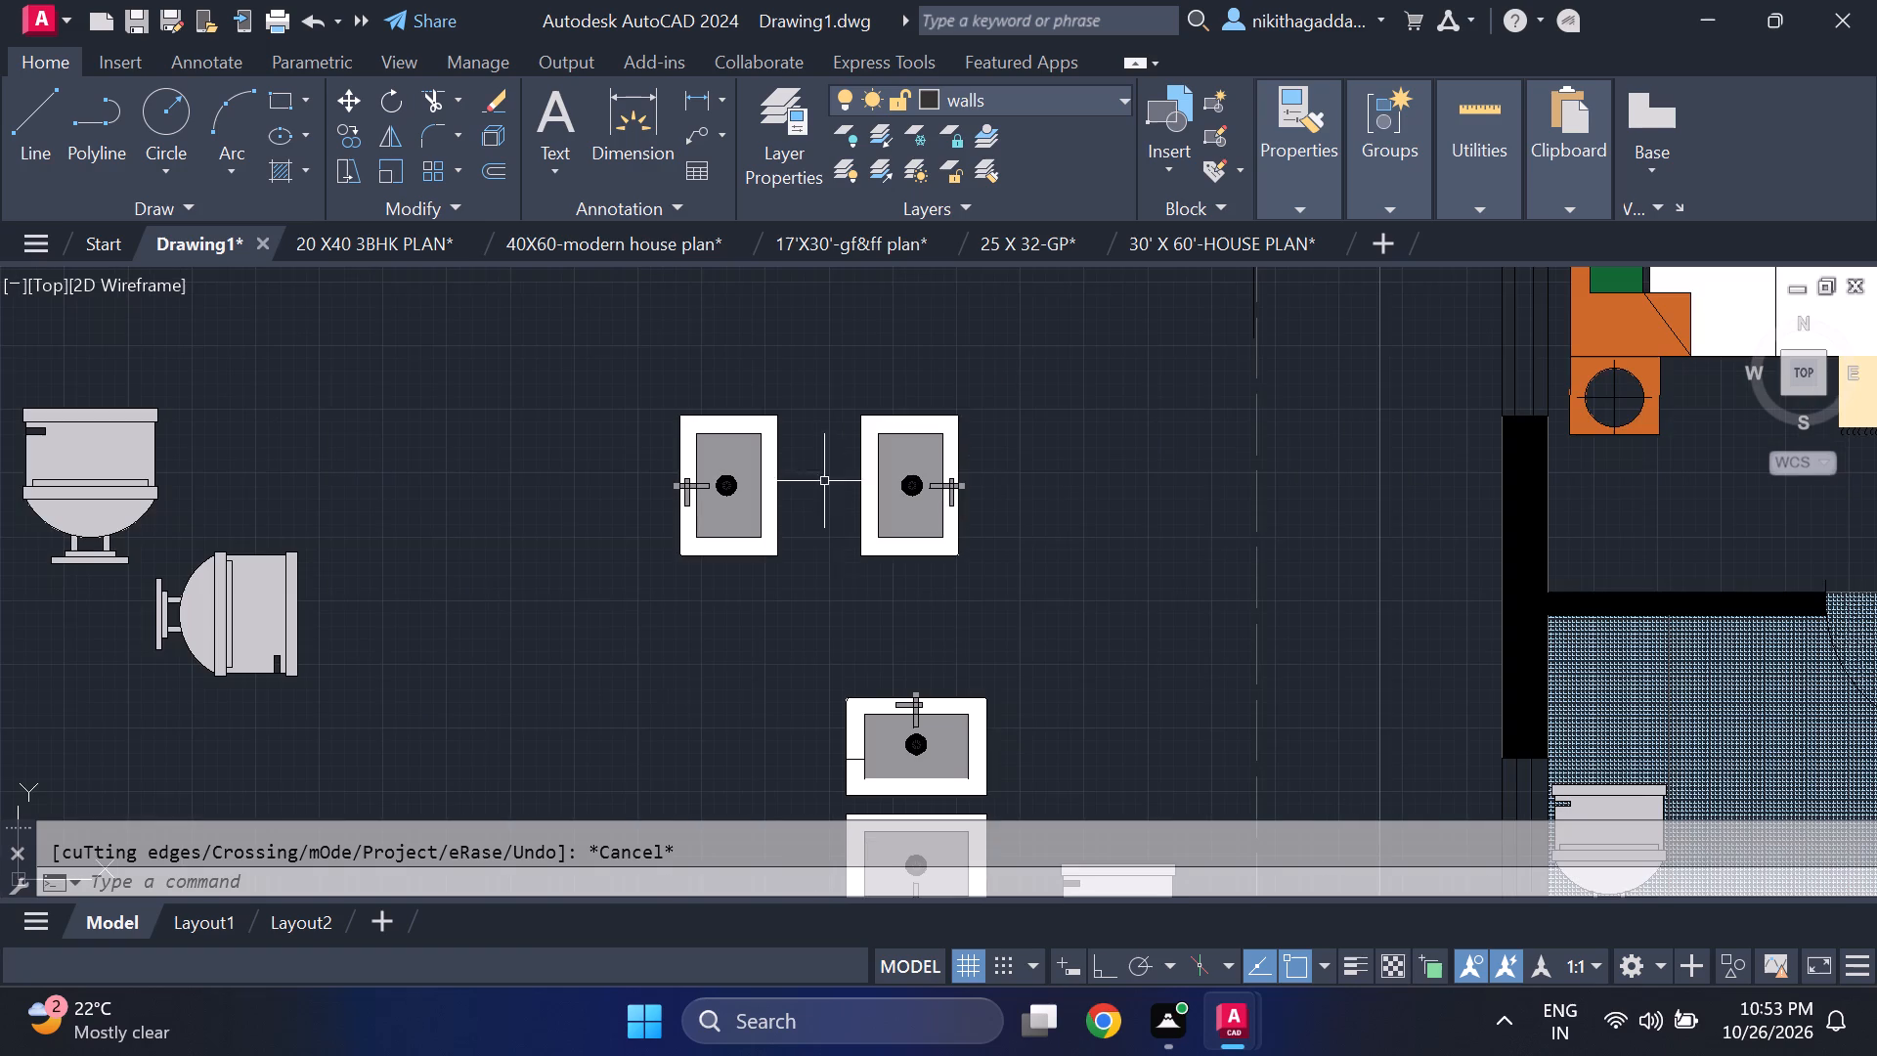
middle_drag(904, 677, 795, 463)
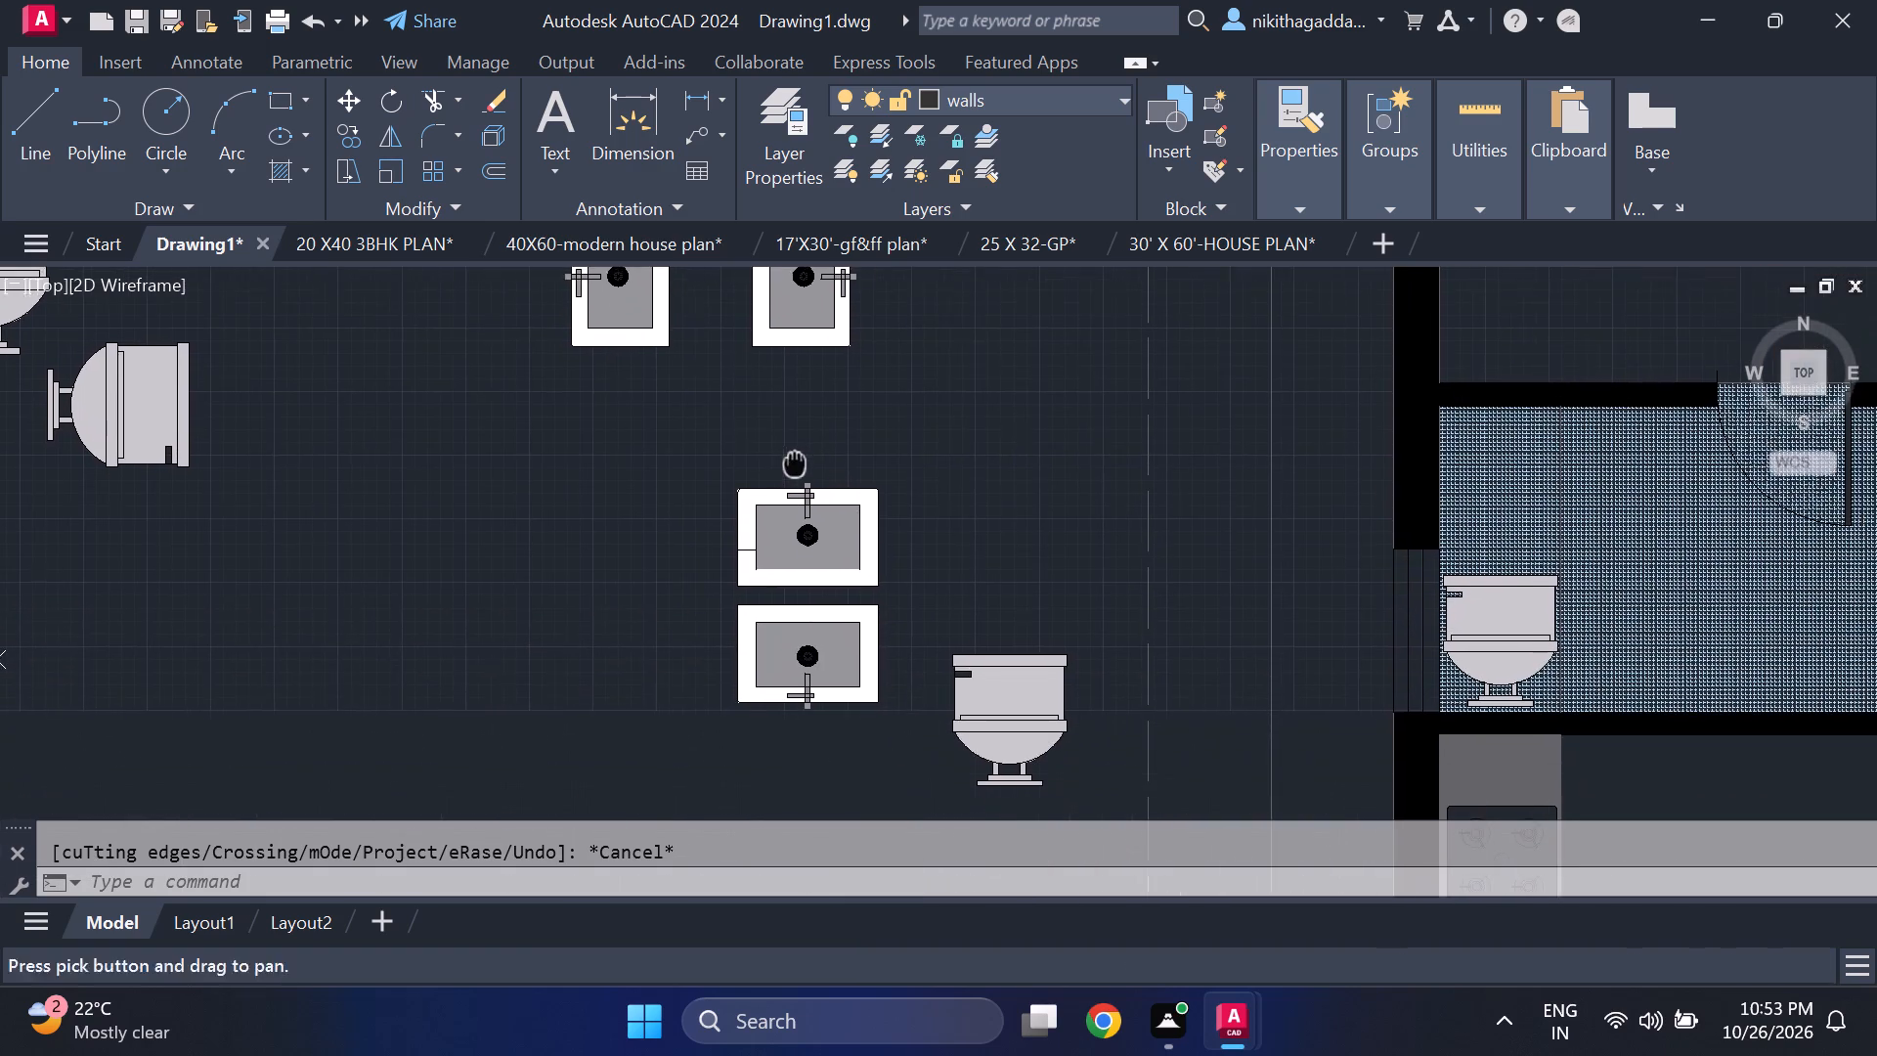
middle_drag(839, 693, 821, 624)
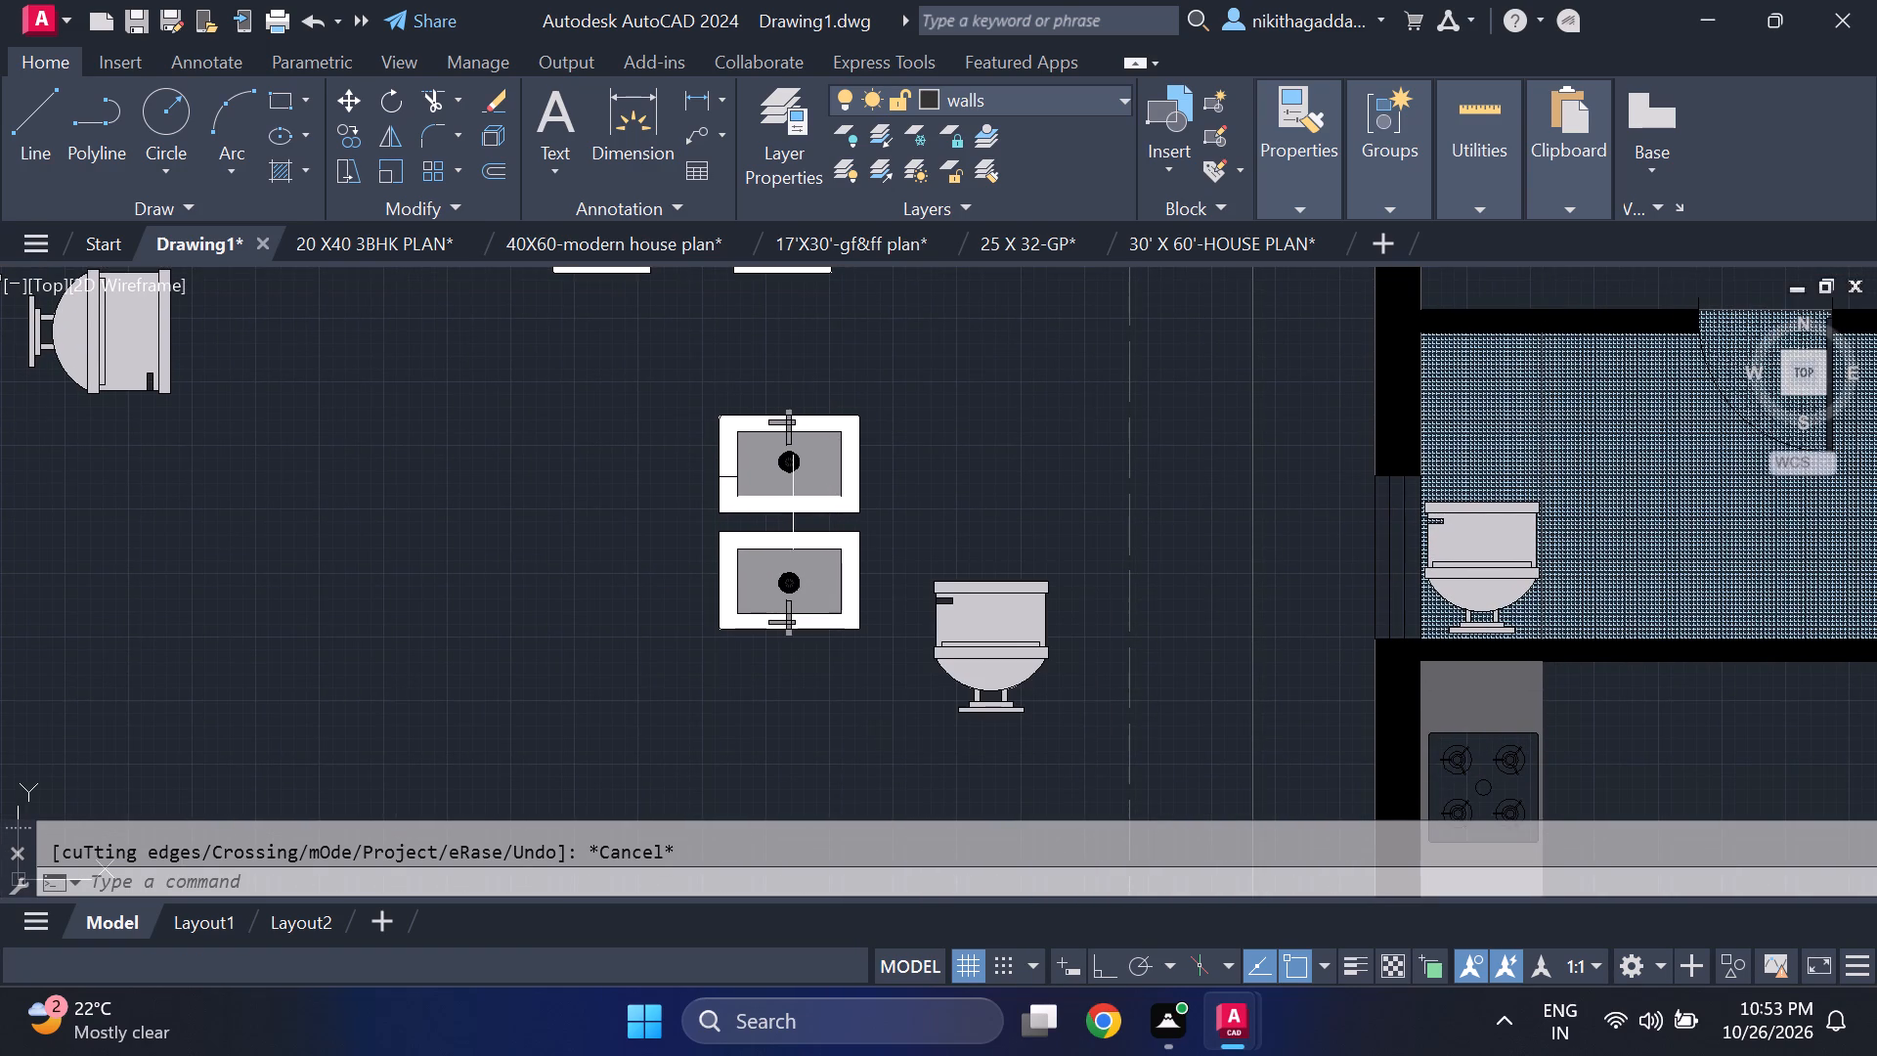
scroll(787, 482, up, 3)
scroll(963, 614, down, 1)
middle_drag(1018, 700, 993, 569)
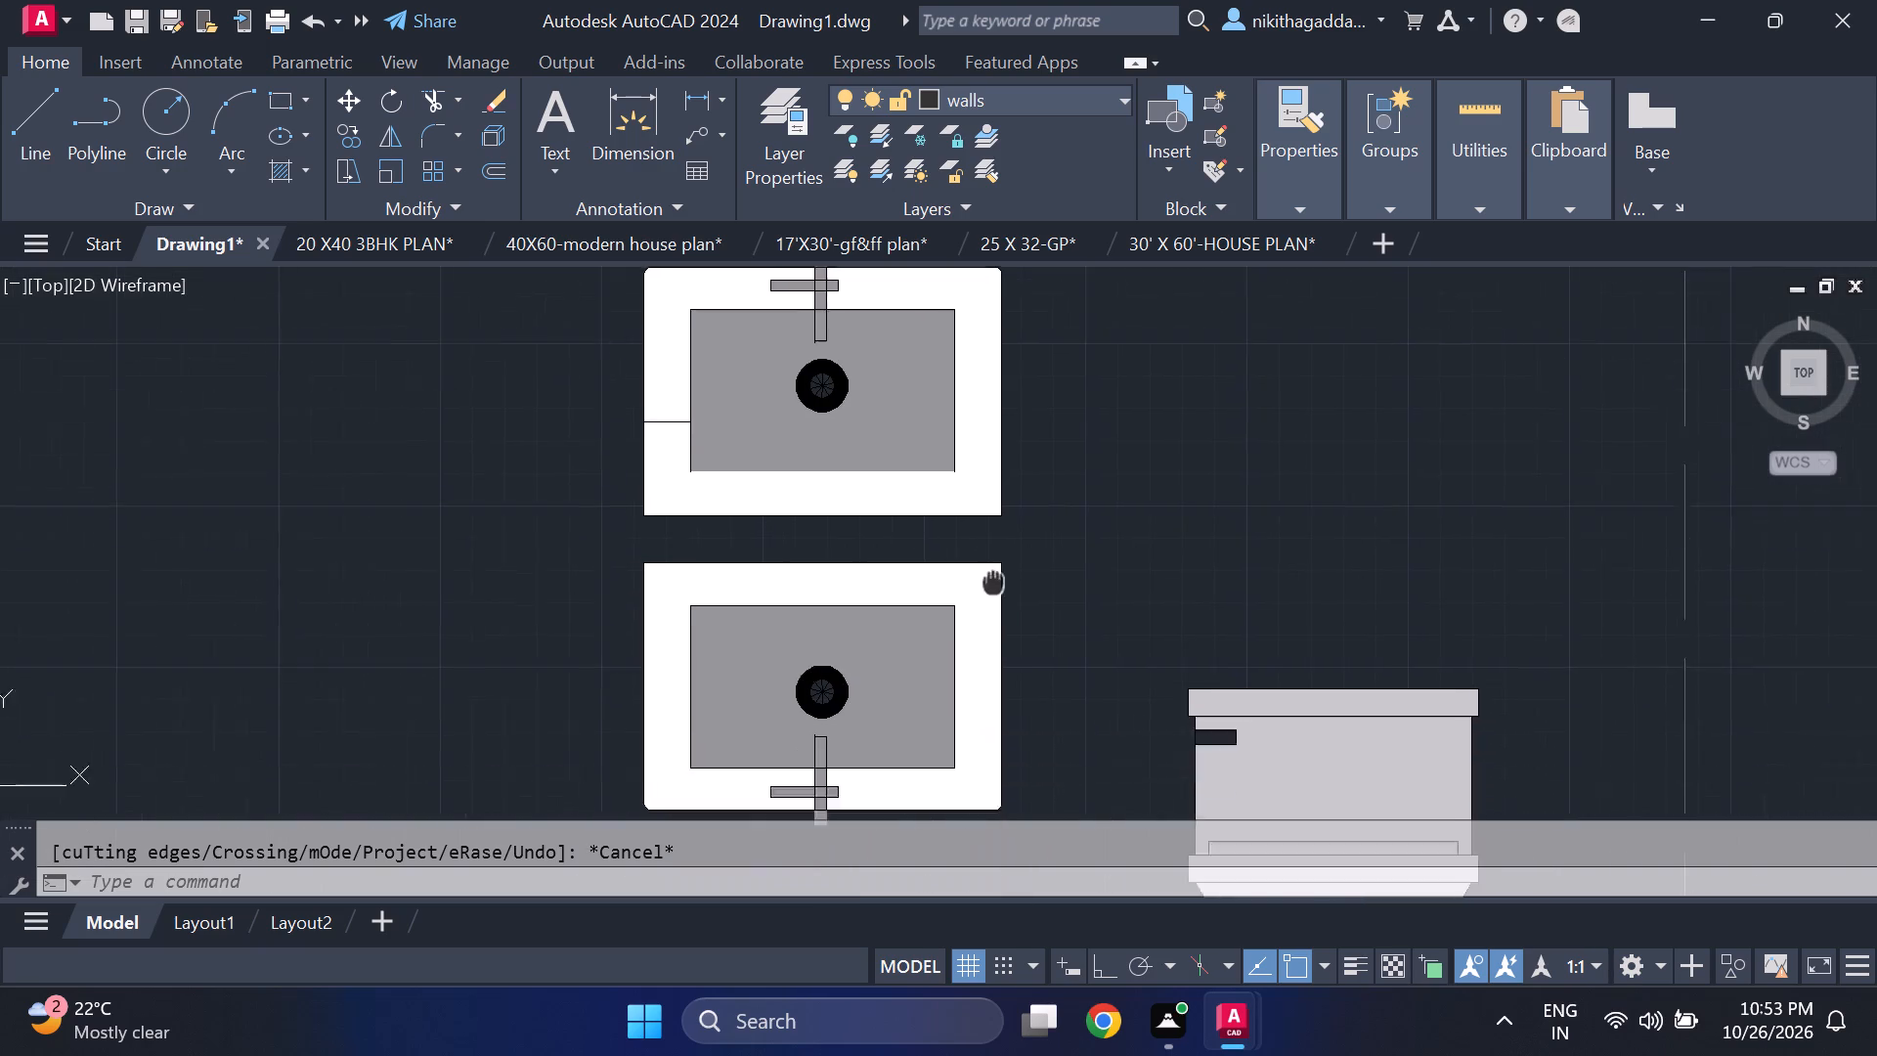
middle_drag(993, 569, 993, 519)
click(1051, 464)
drag(587, 755, 590, 743)
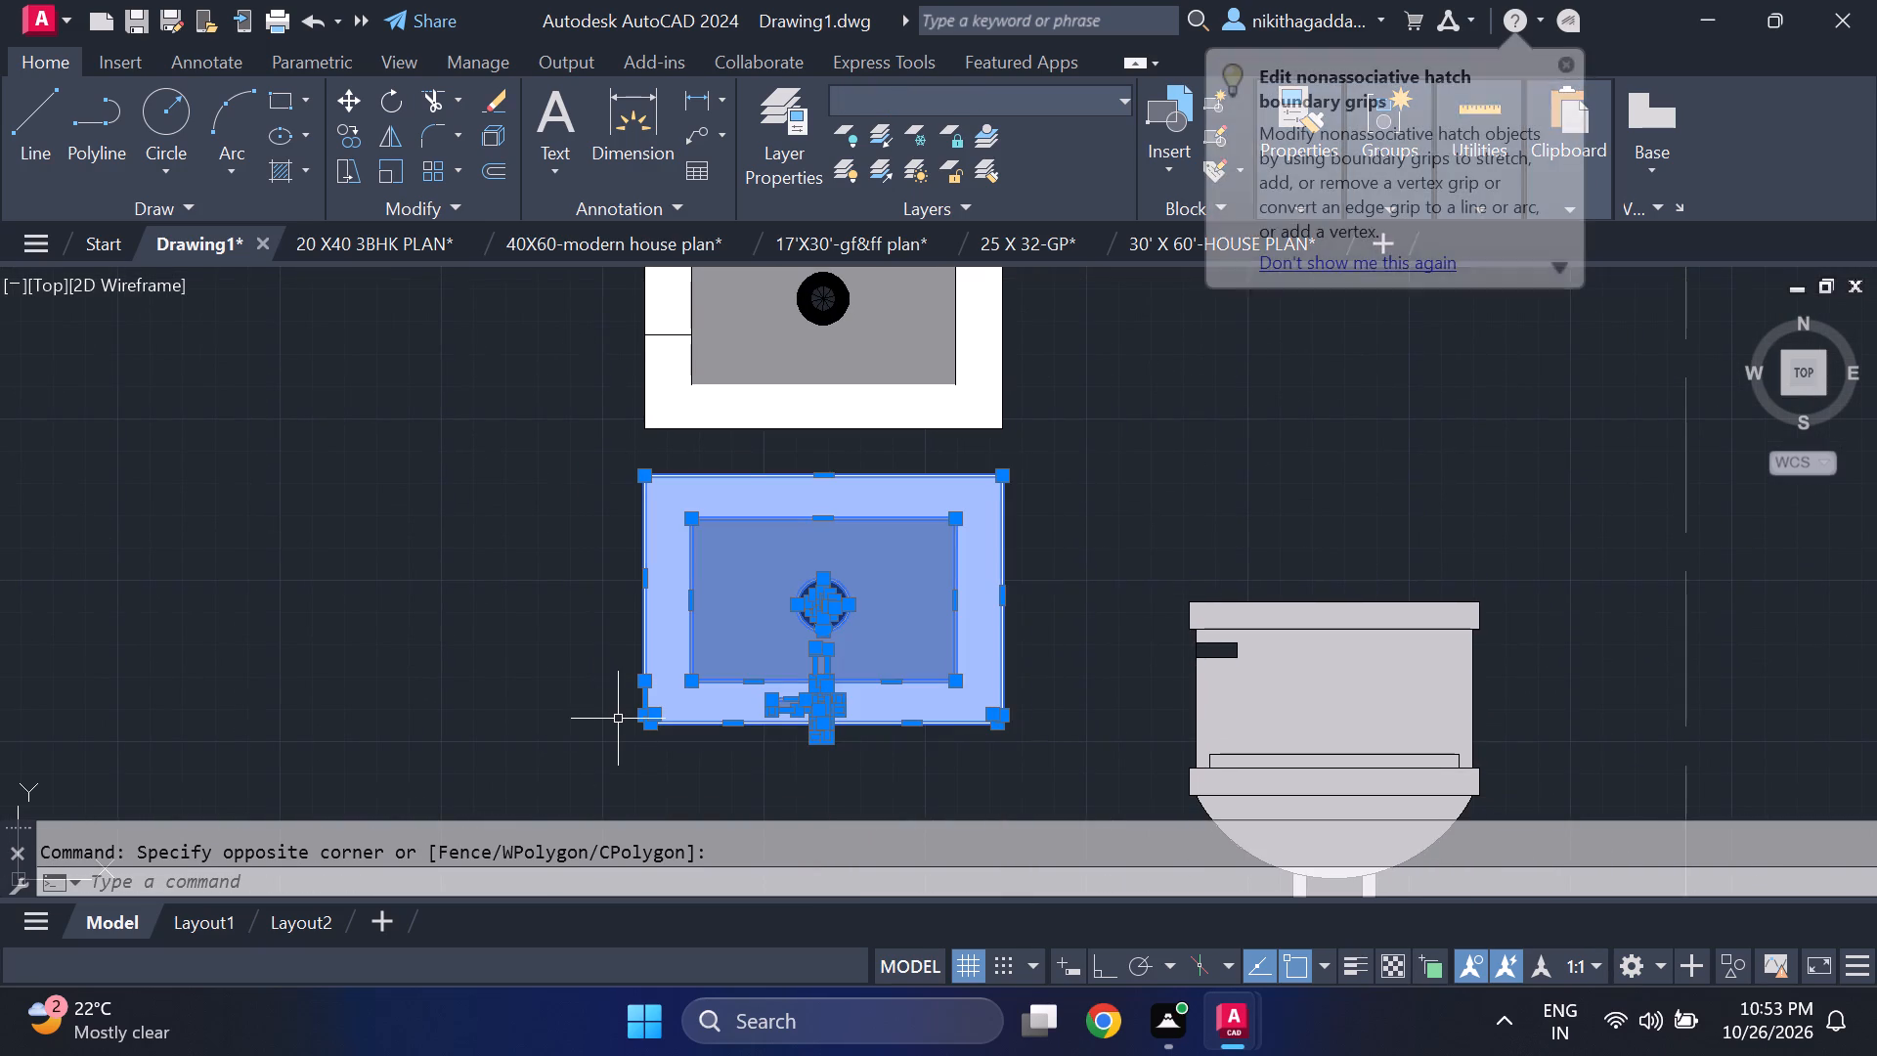
text(co)
key(Return)
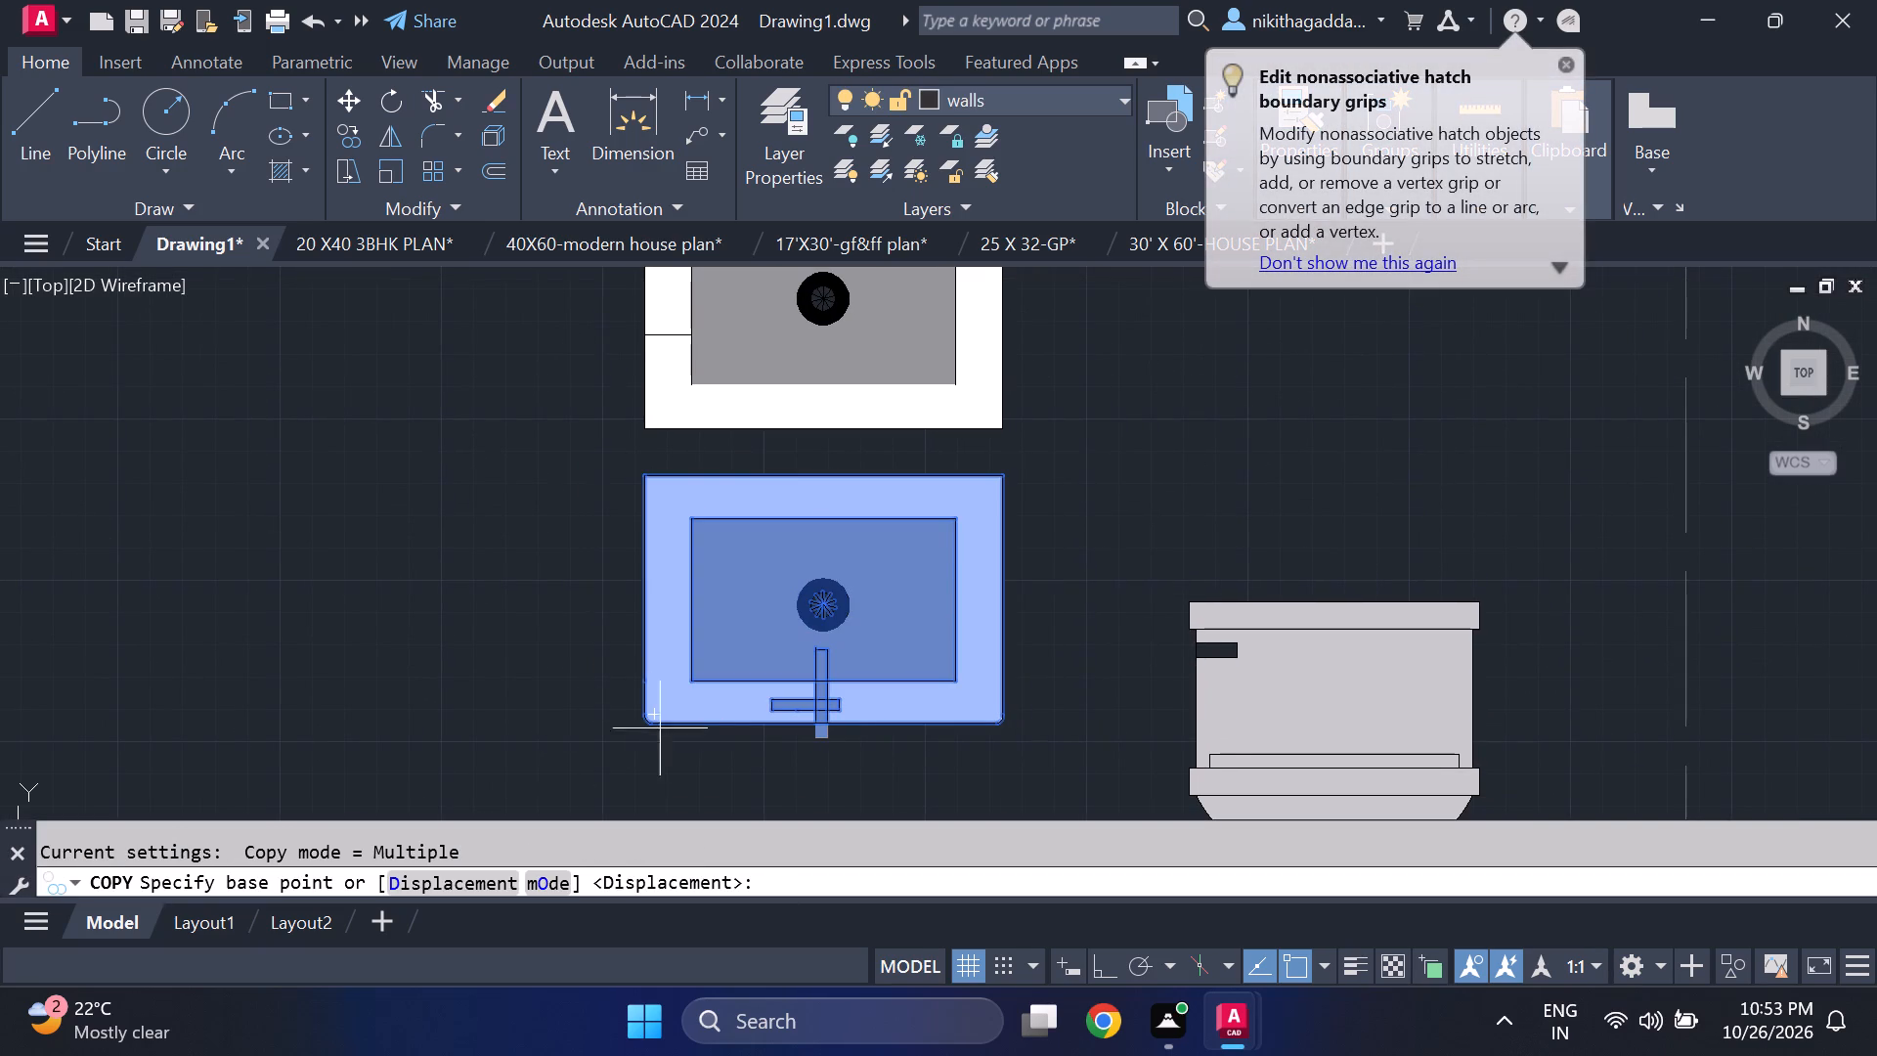
click(818, 740)
scroll(1017, 631, down, 5)
scroll(1196, 638, down, 1)
scroll(1244, 658, up, 2)
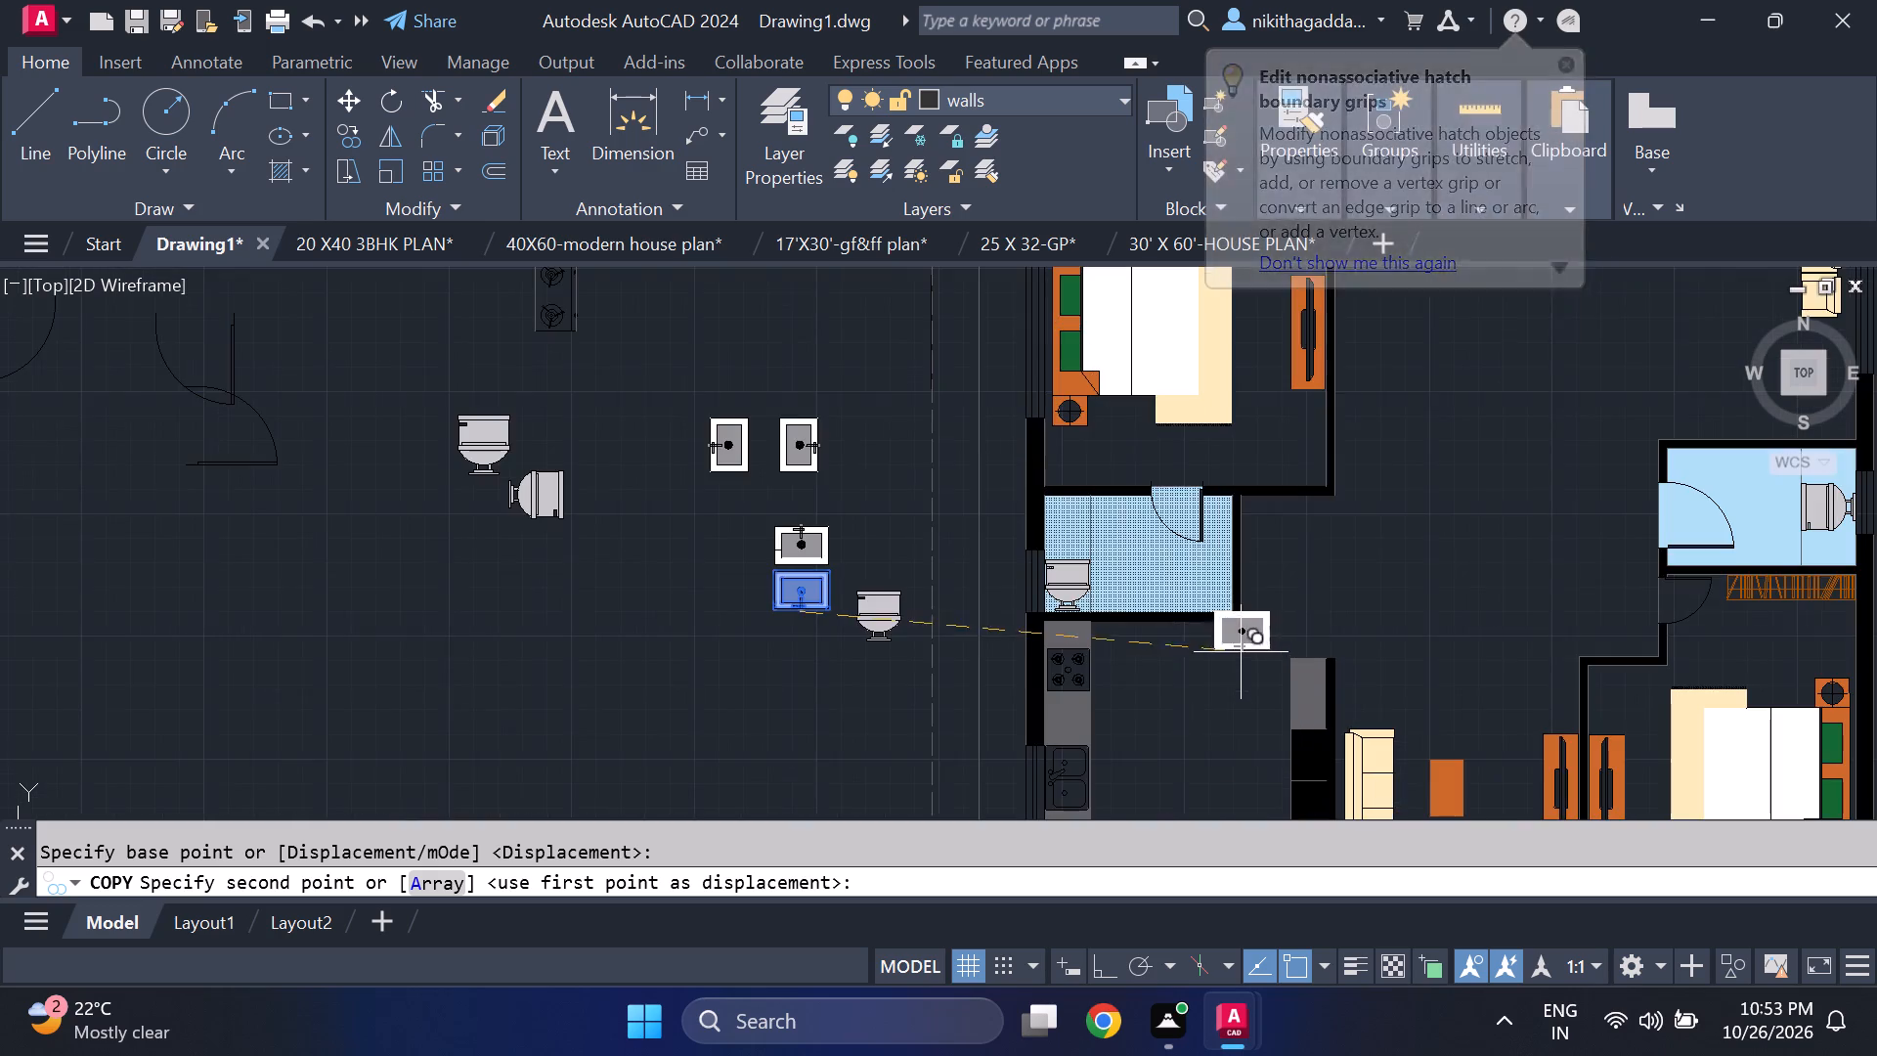
scroll(1169, 602, up, 3)
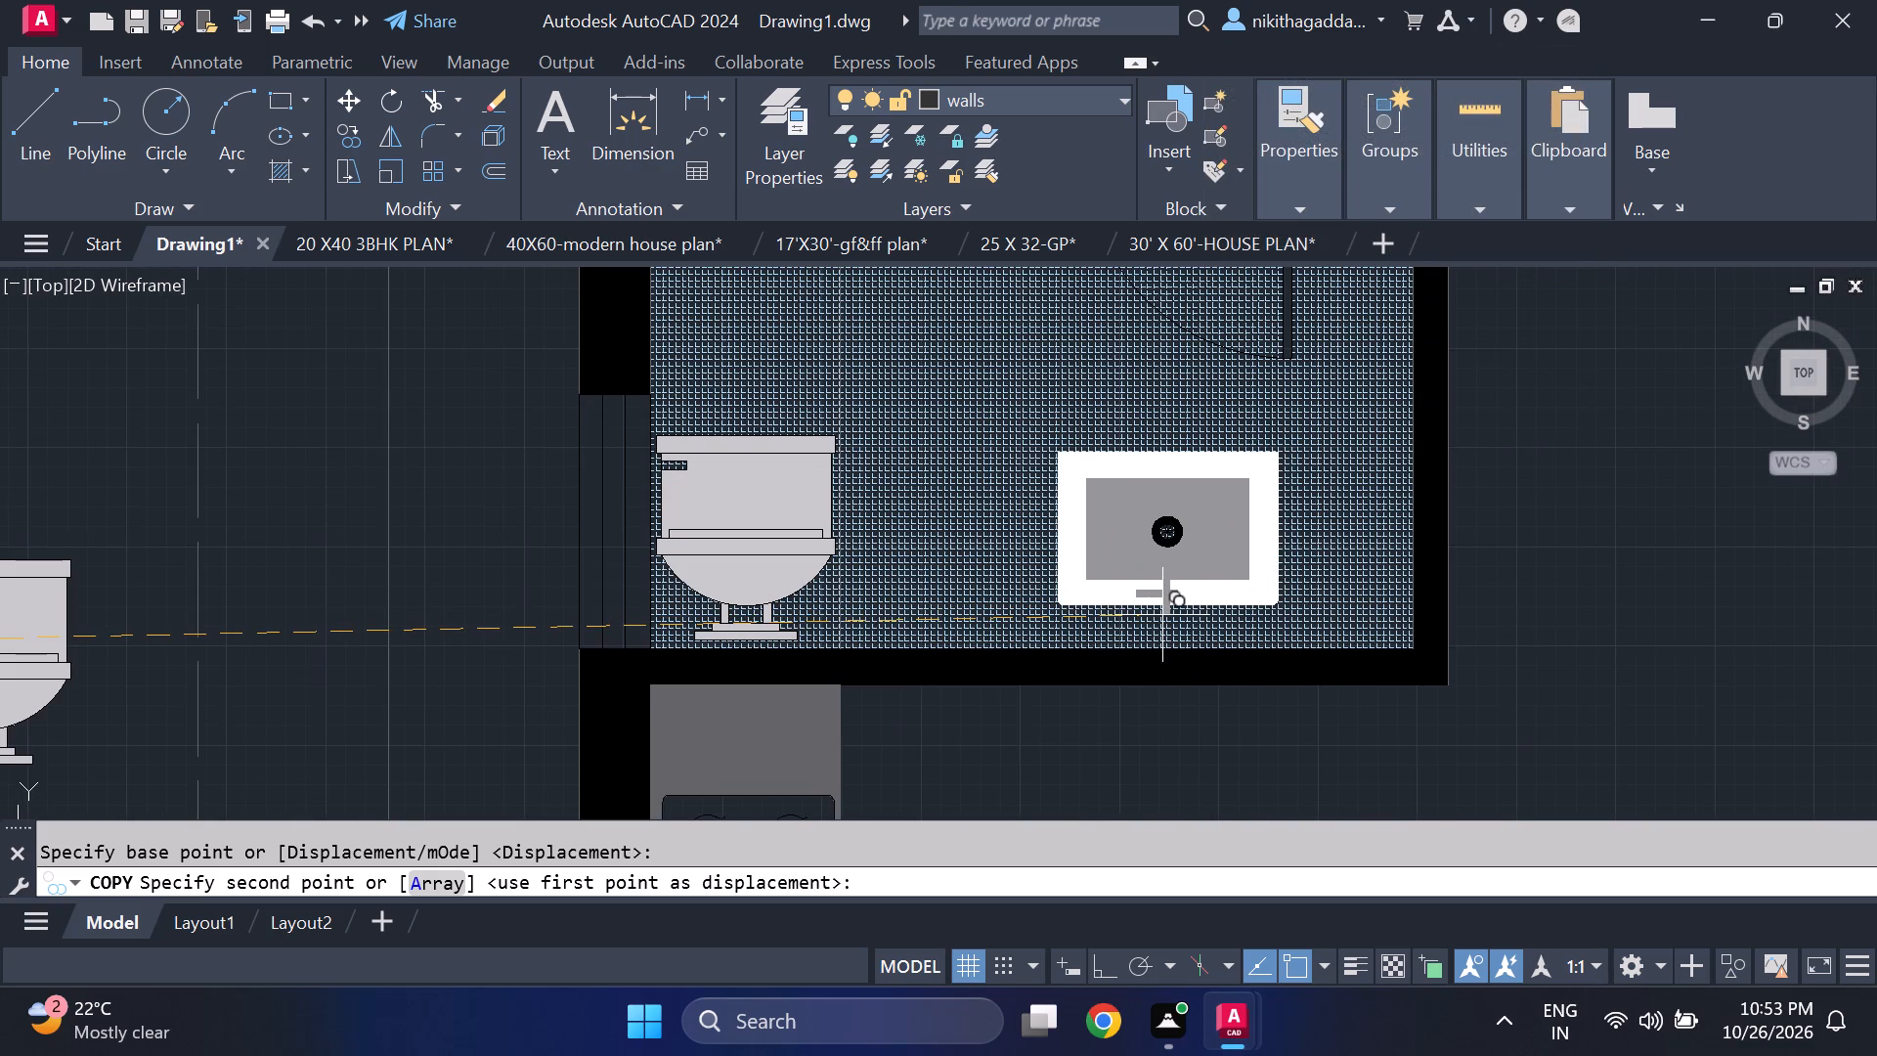
scroll(1263, 647, up, 2)
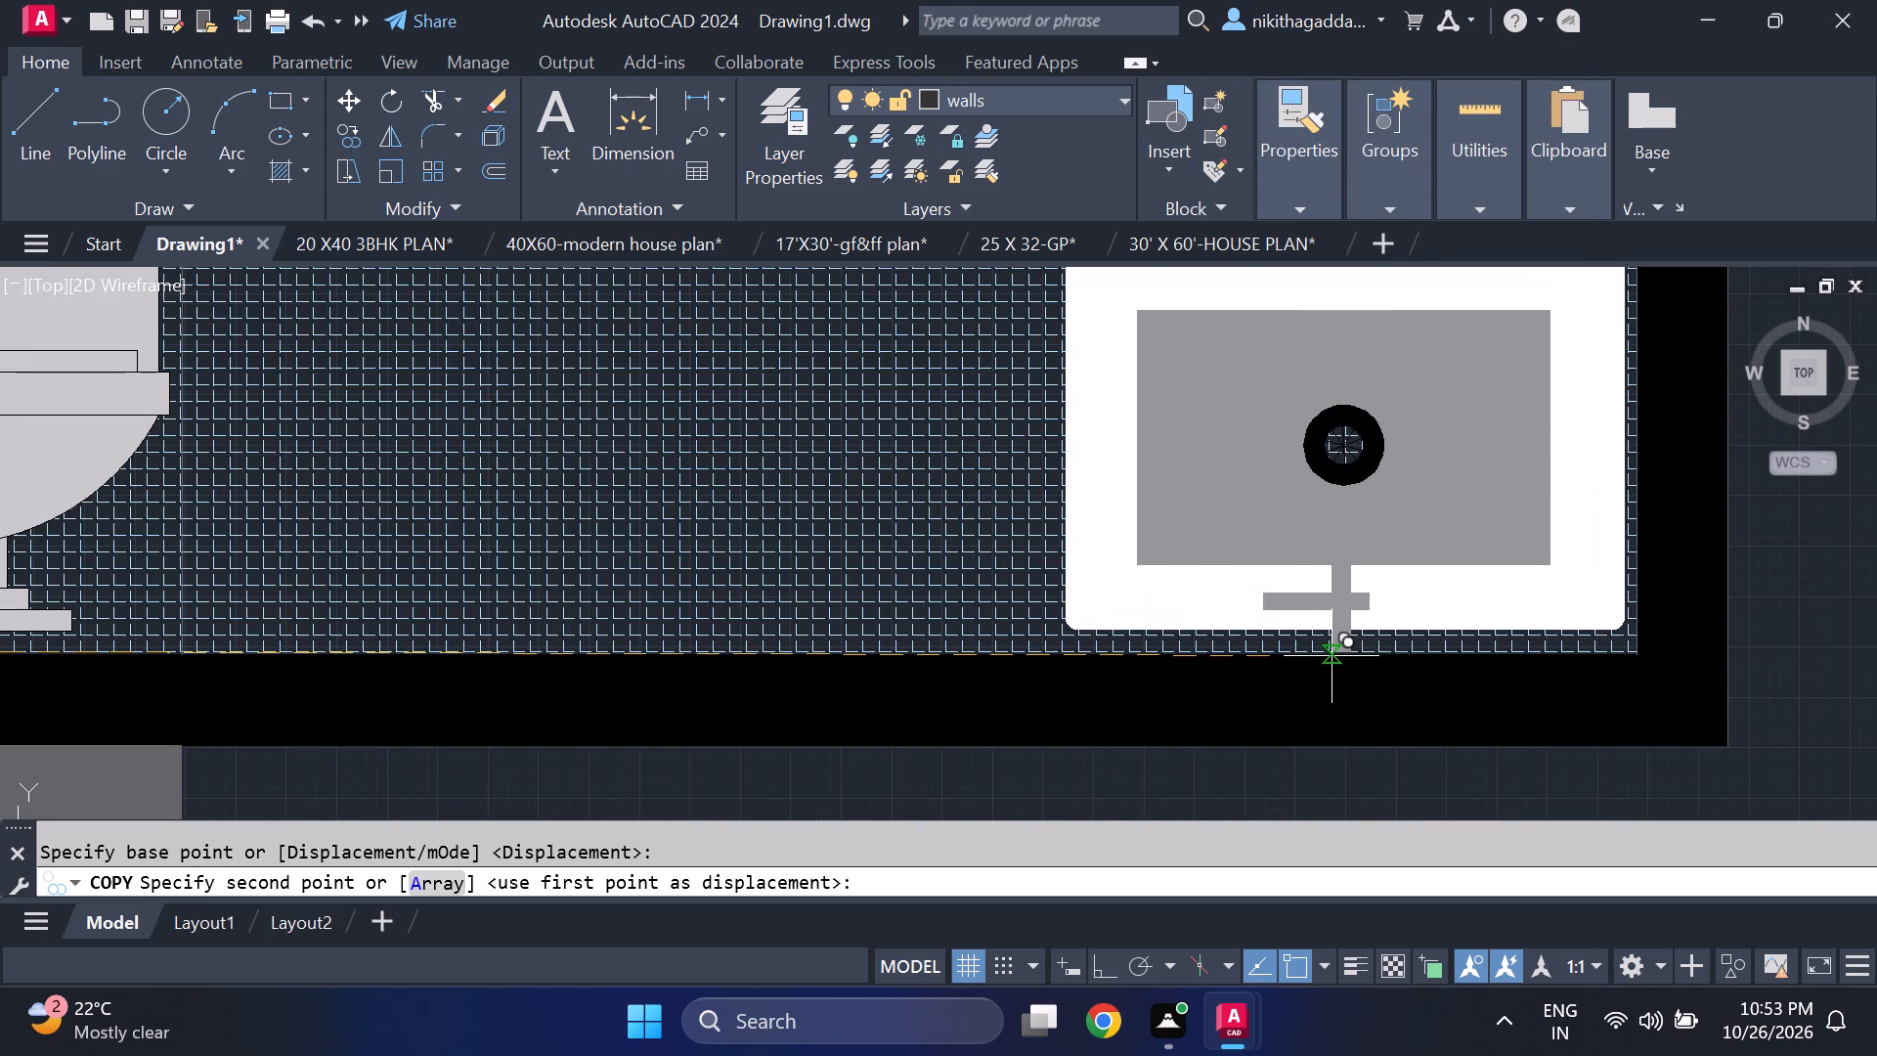
click(1331, 657)
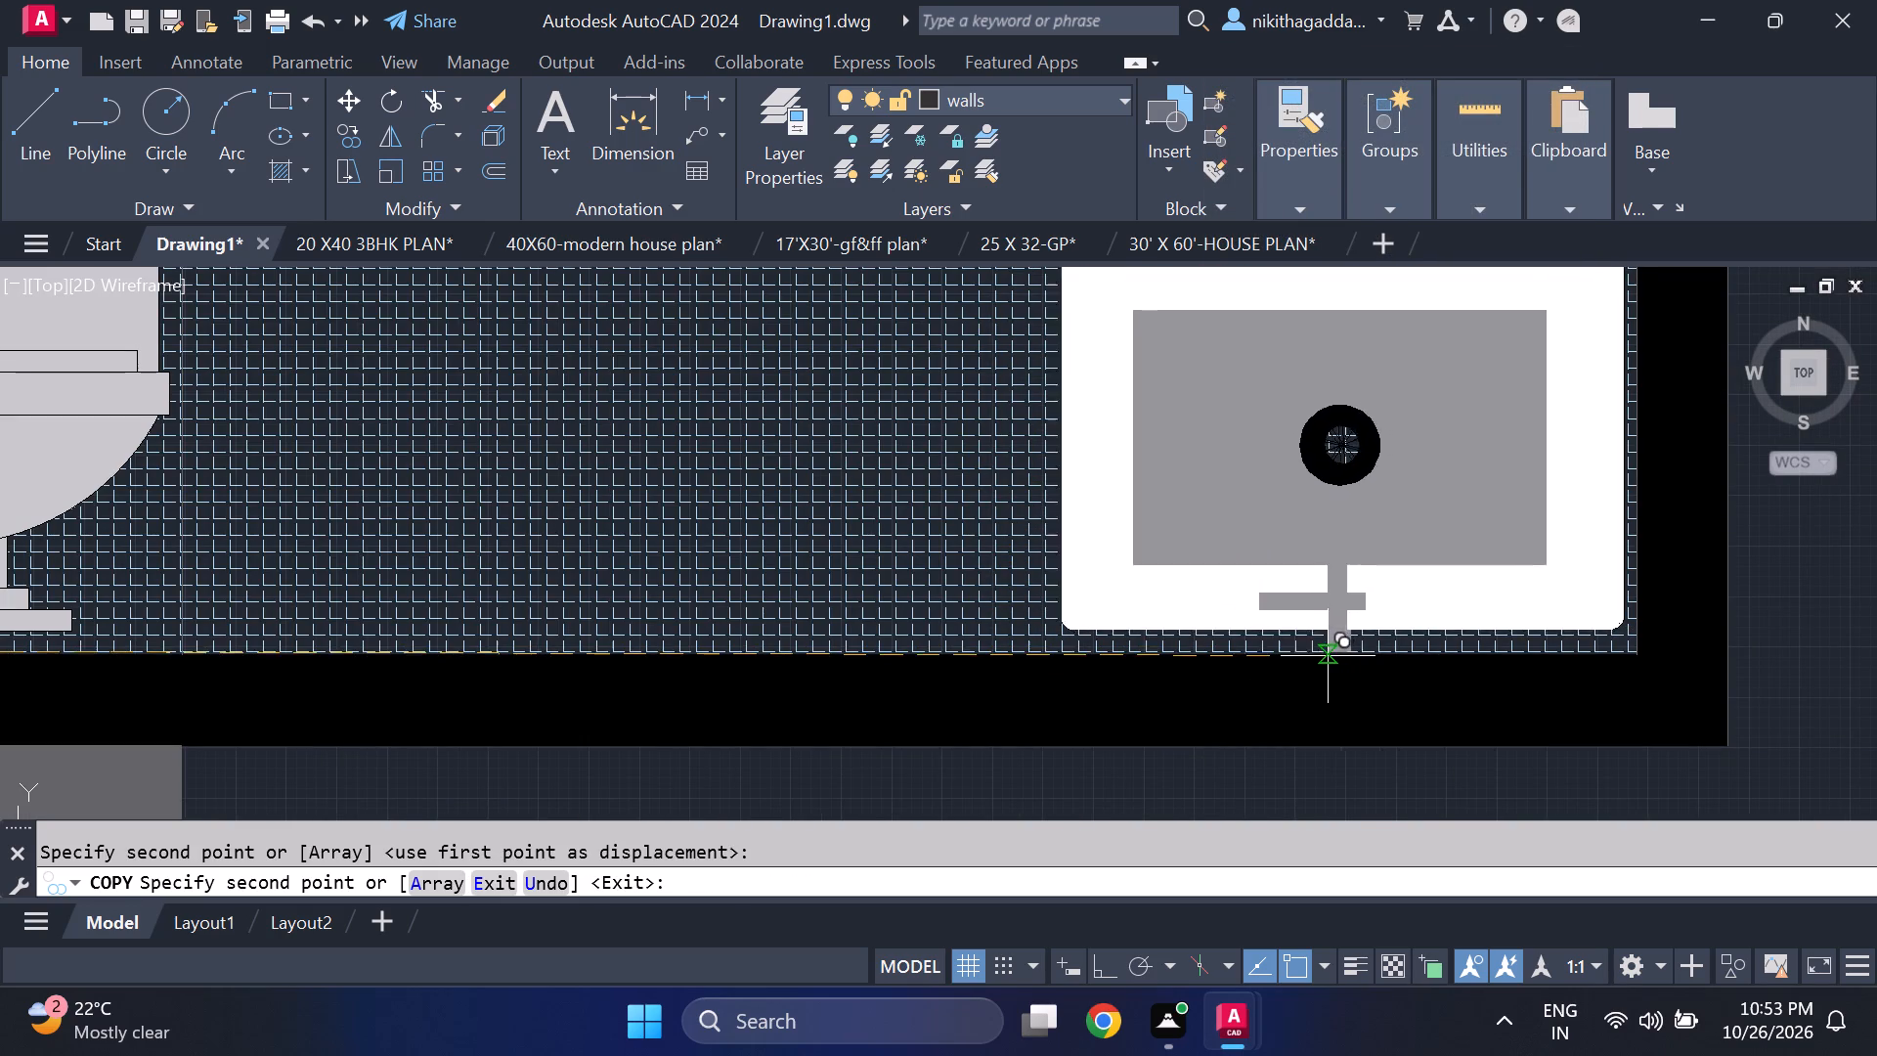
scroll(1190, 642, down, 4)
key(Escape)
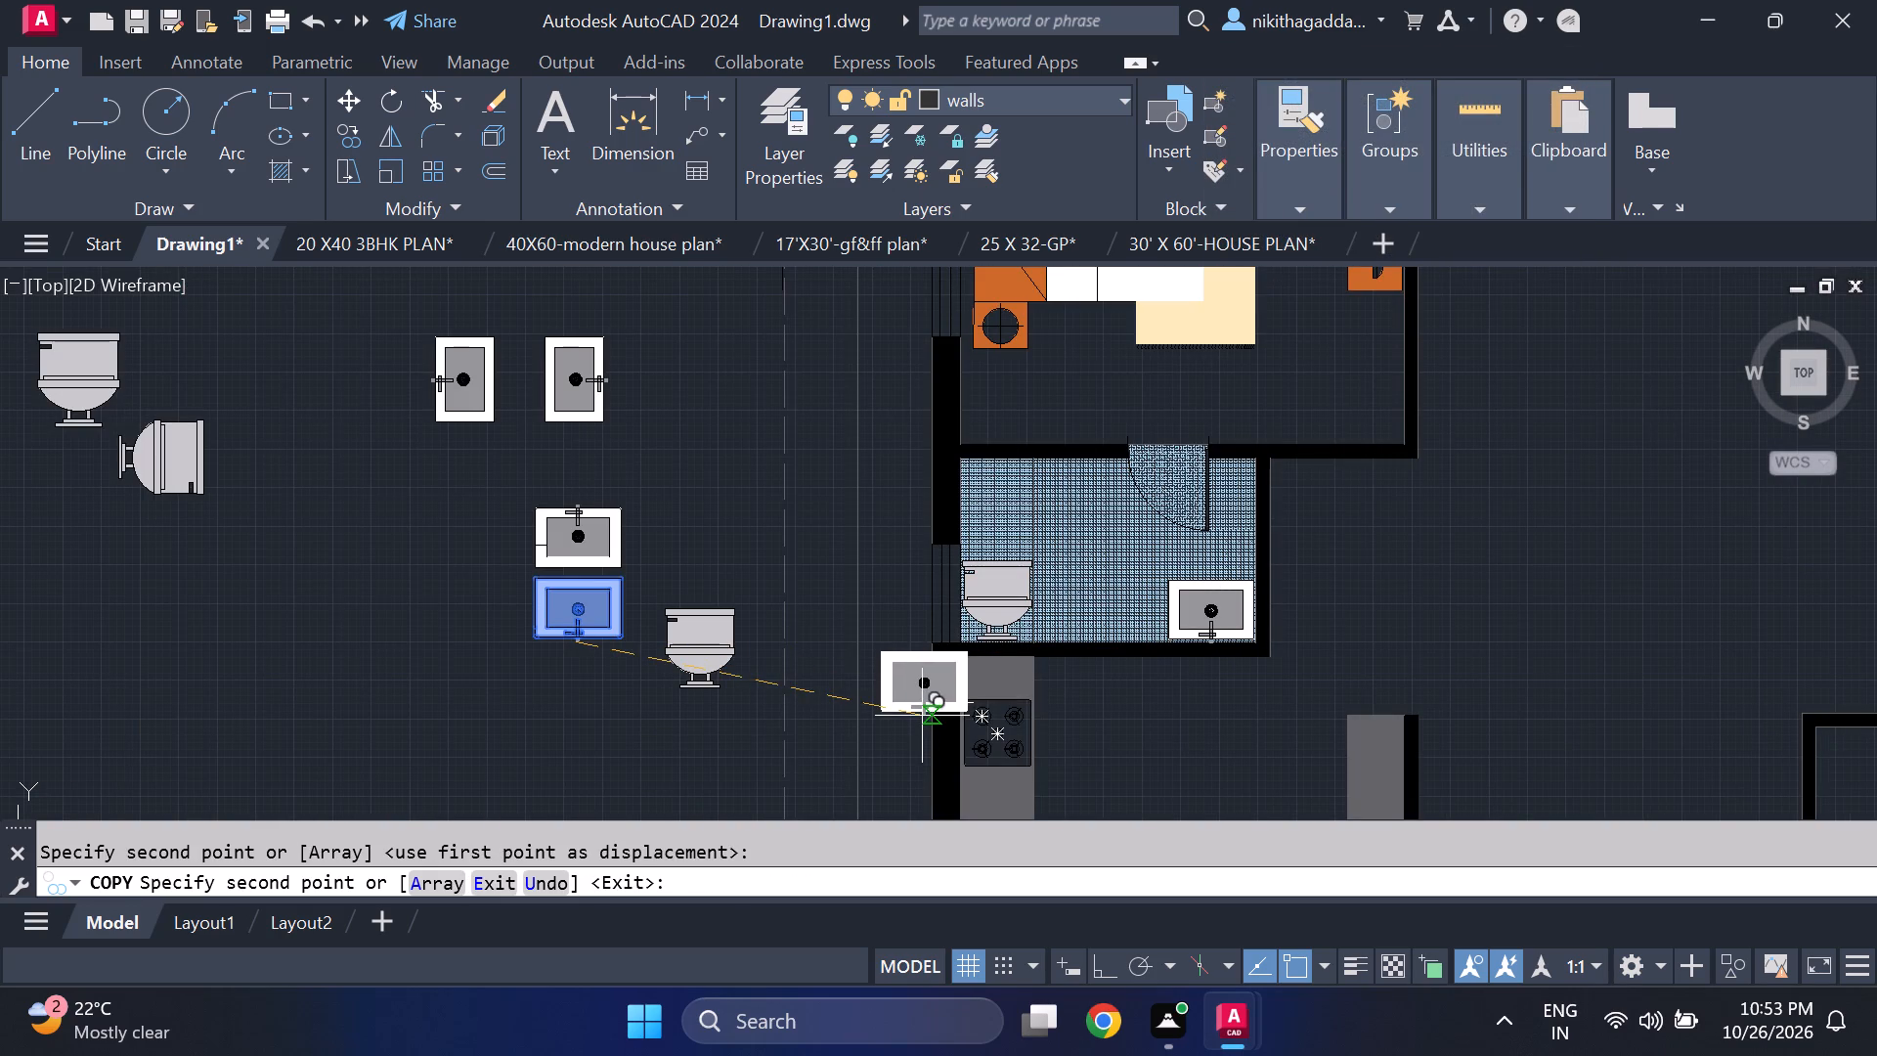
Delete the leftover line stub on the left rim of the upper stacked washbasin.
scroll(934, 705, down, 3)
scroll(909, 688, up, 3)
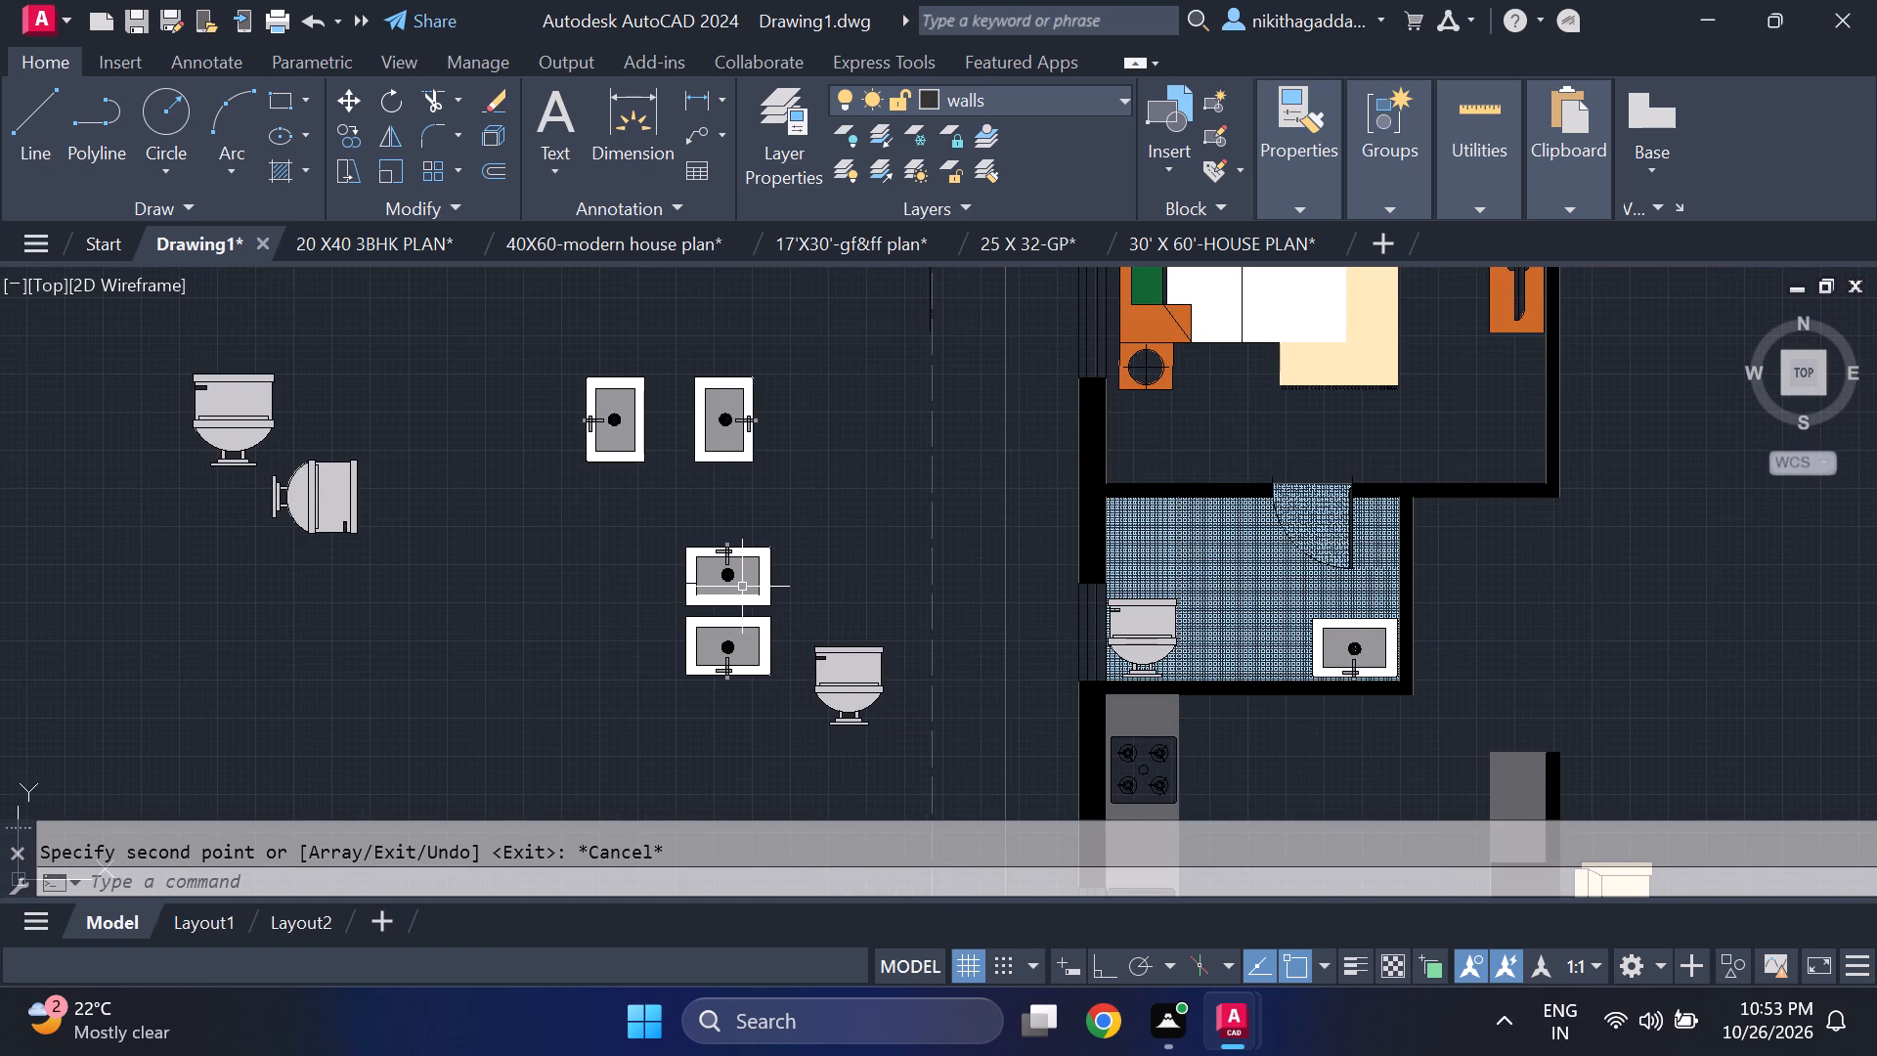
scroll(739, 588, up, 1)
click(807, 502)
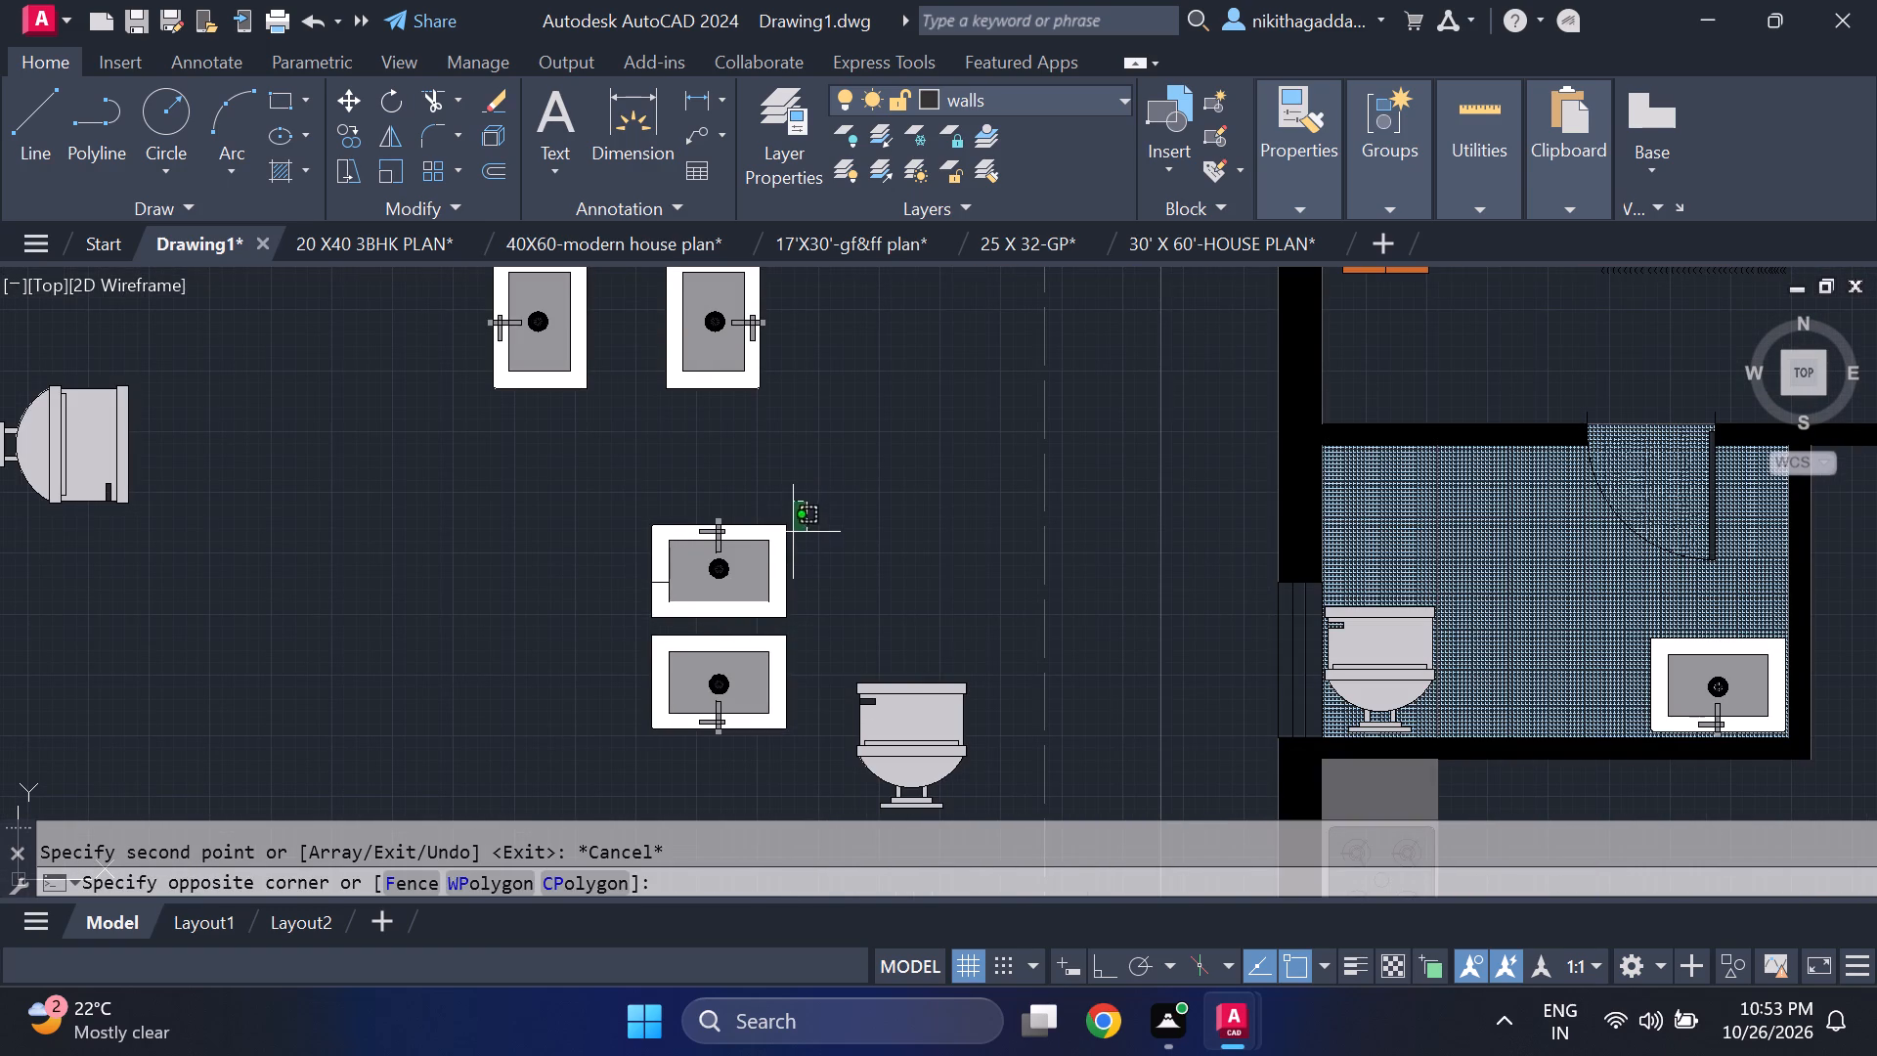
click(793, 527)
scroll(663, 591, up, 4)
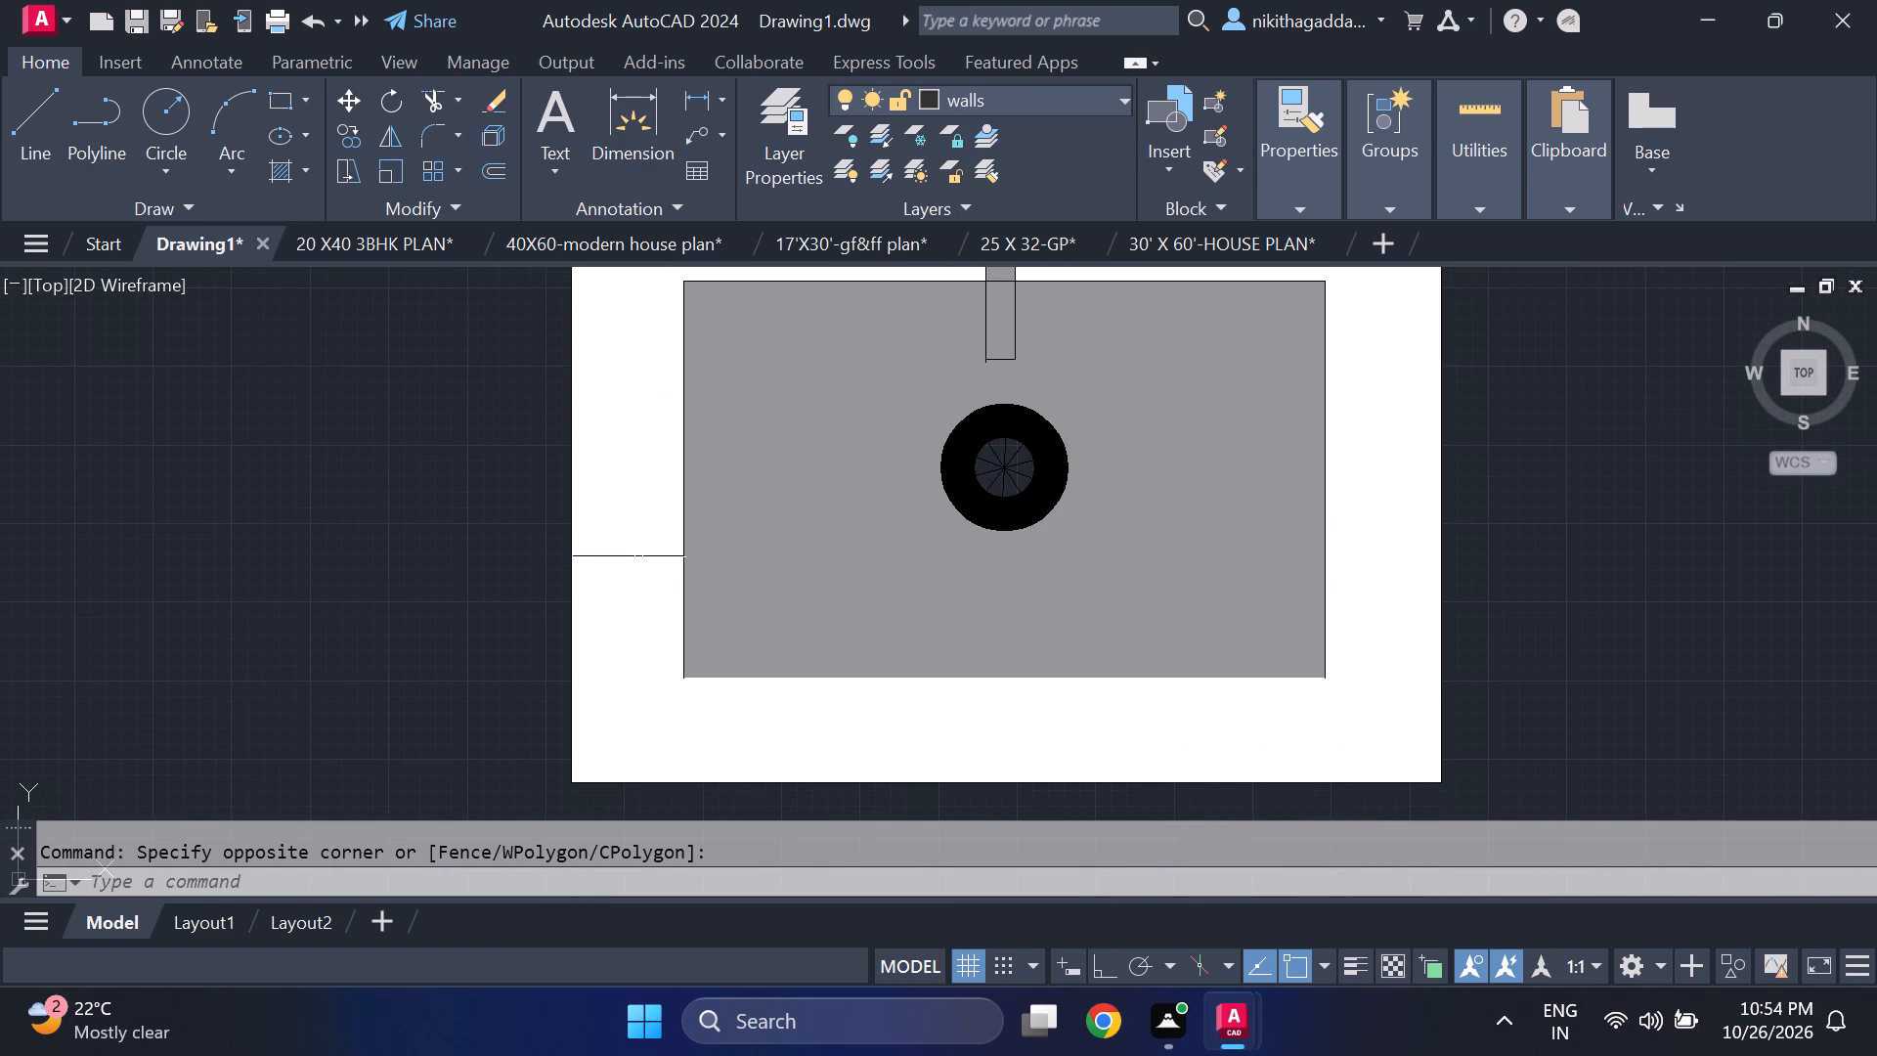
click(639, 555)
key(Delete)
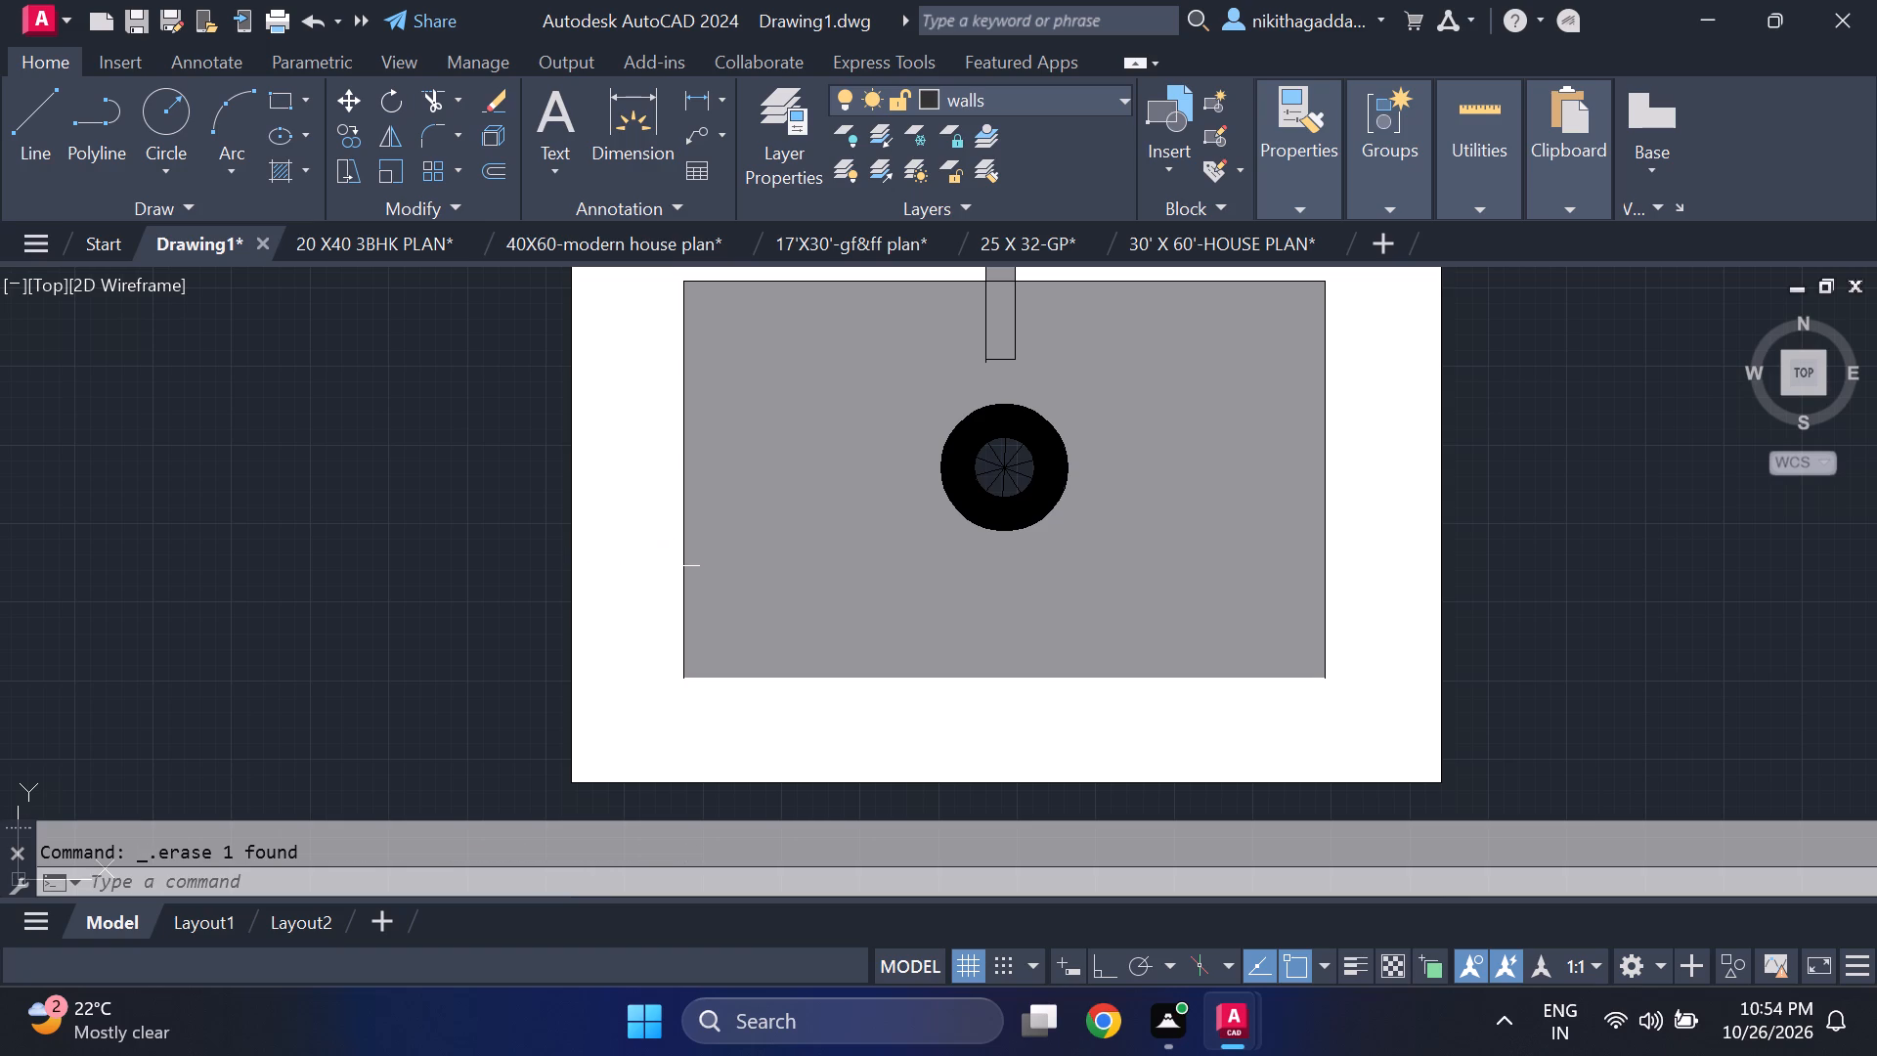
Copy the upper stacked washbasin into the bathroom on the plan's right side, with its tap against the top wall above the door swing.
scroll(667, 567, down, 4)
scroll(793, 495, up, 1)
click(808, 467)
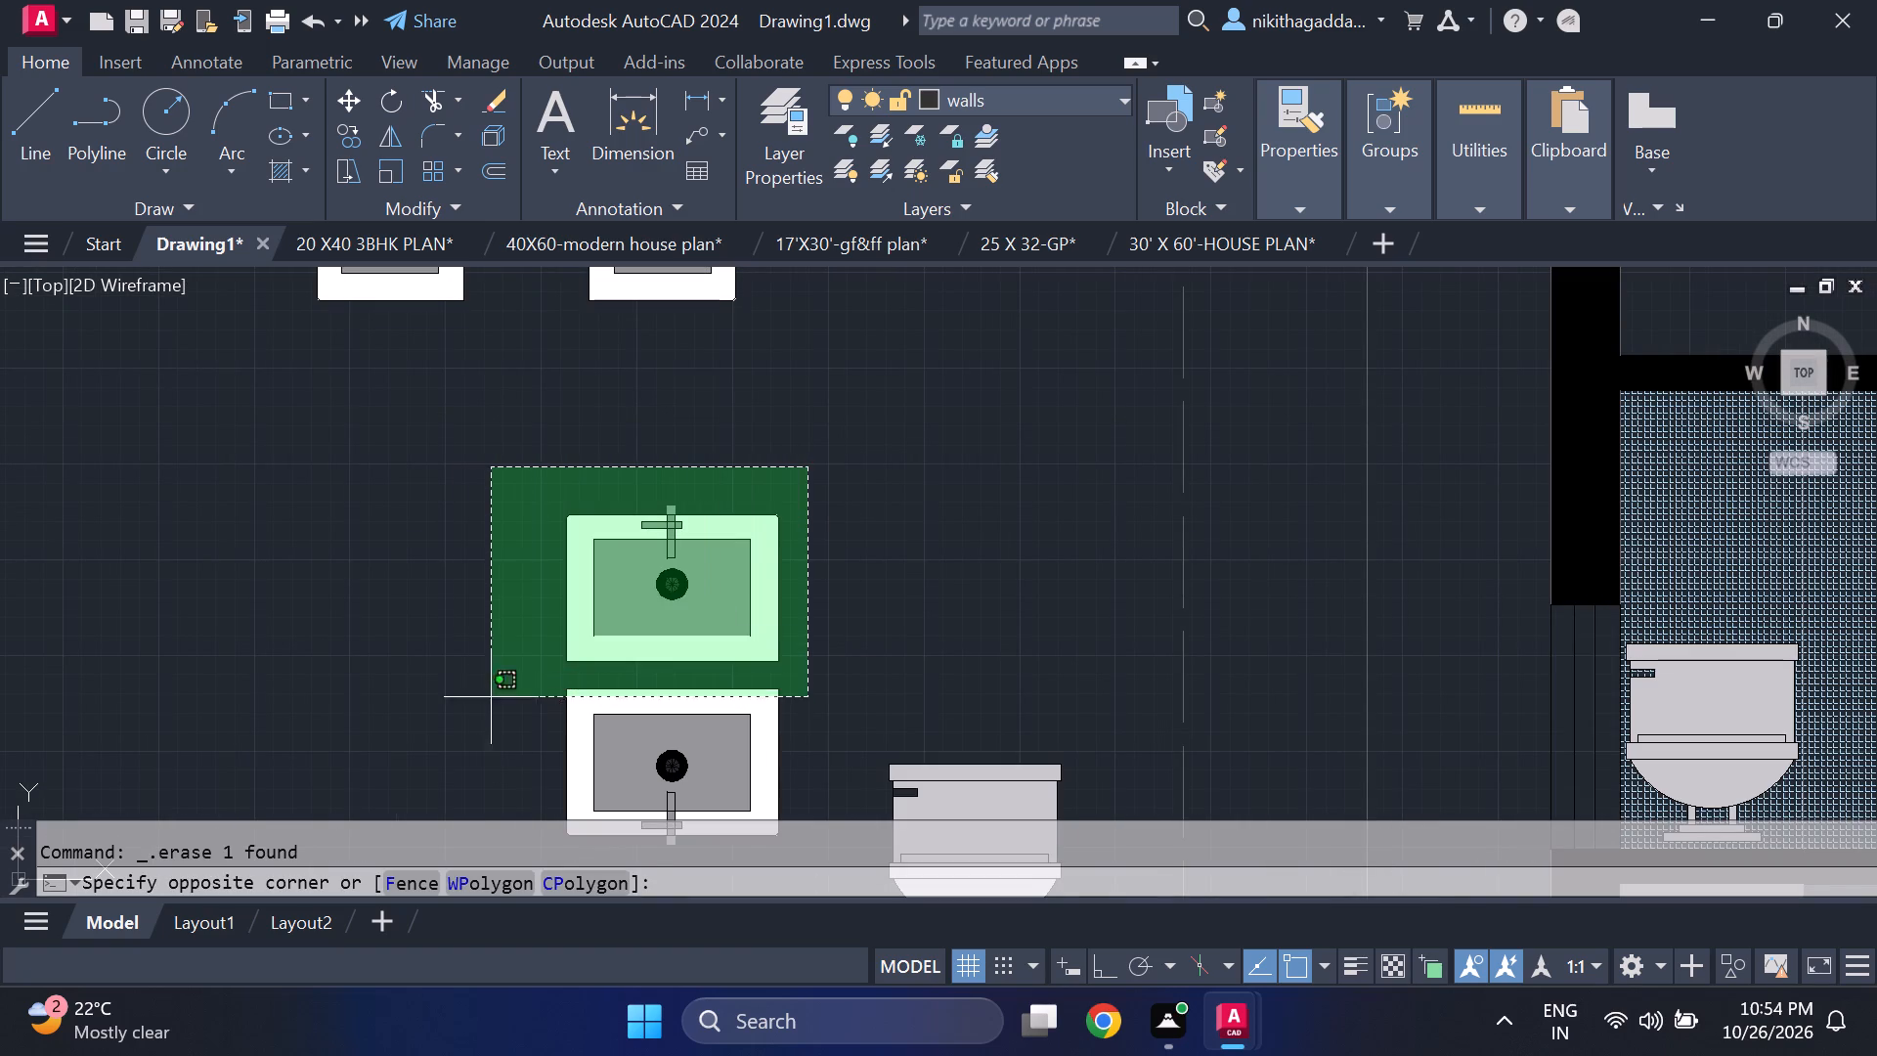
click(467, 668)
text(co)
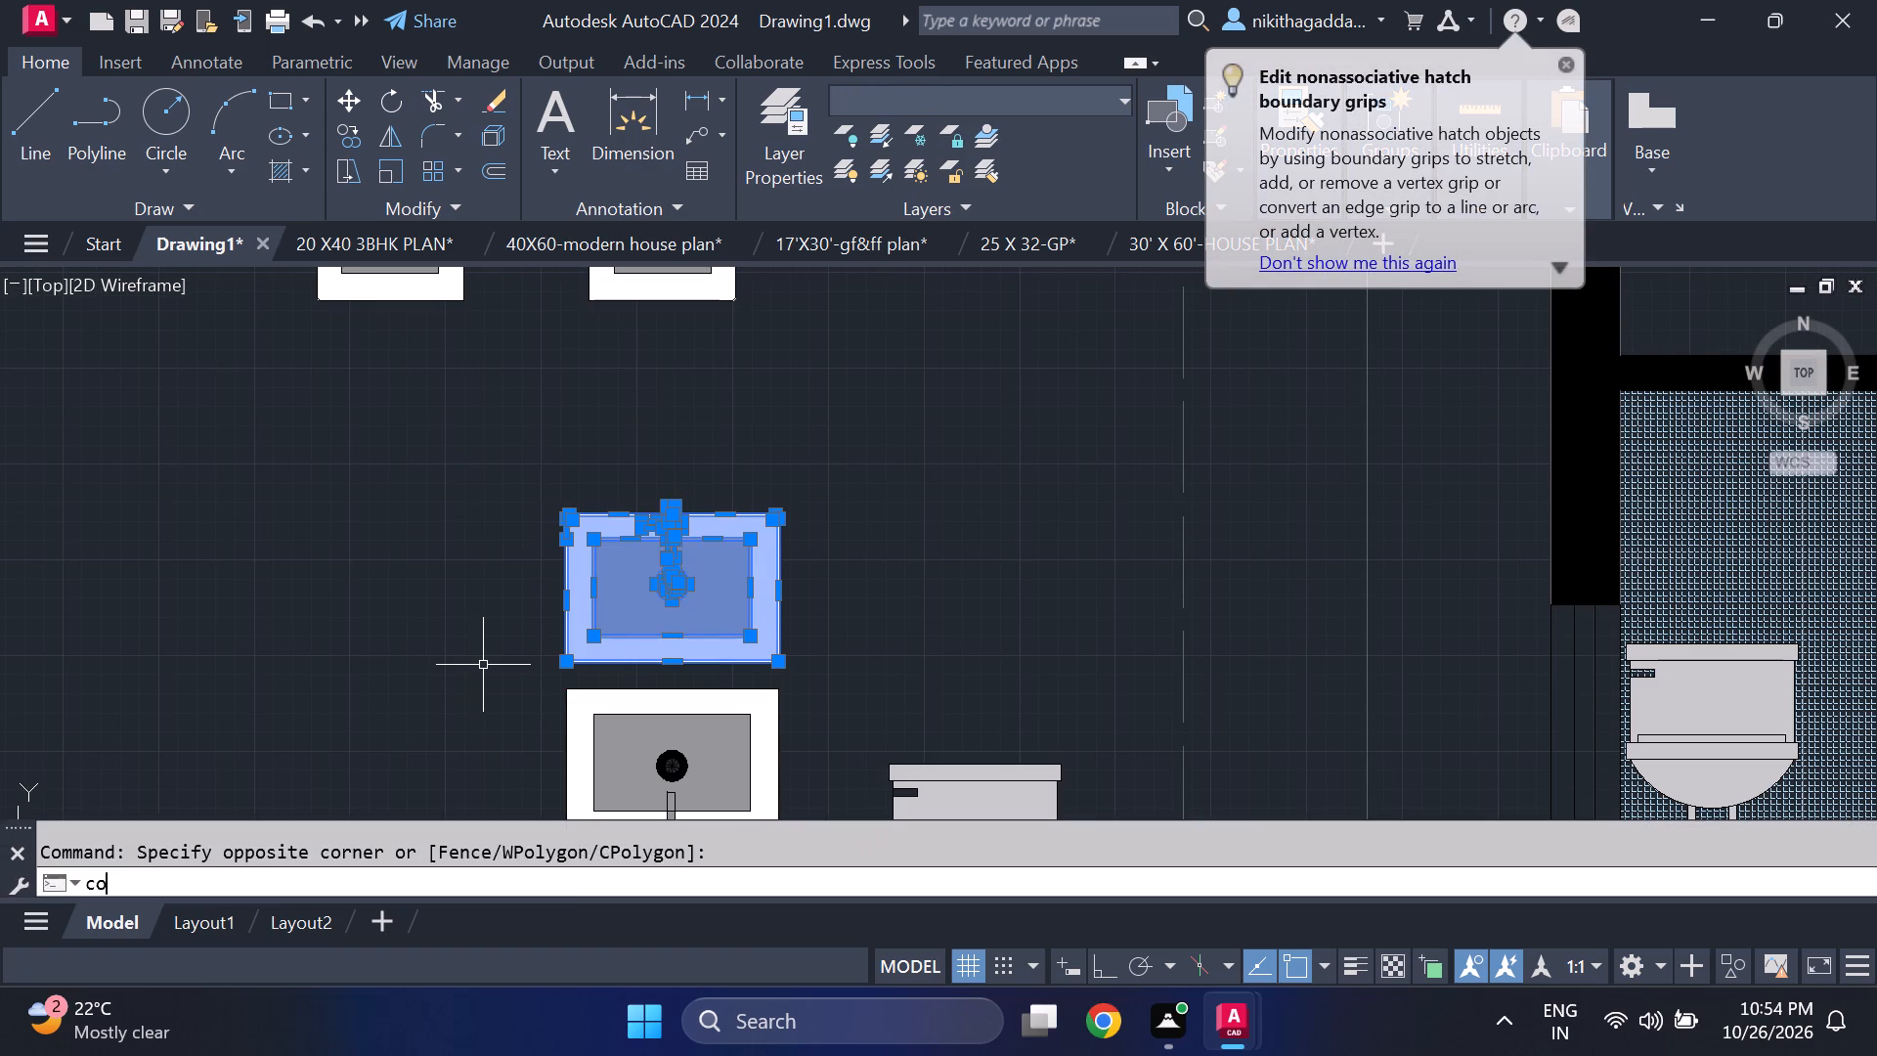
key(Return)
click(573, 508)
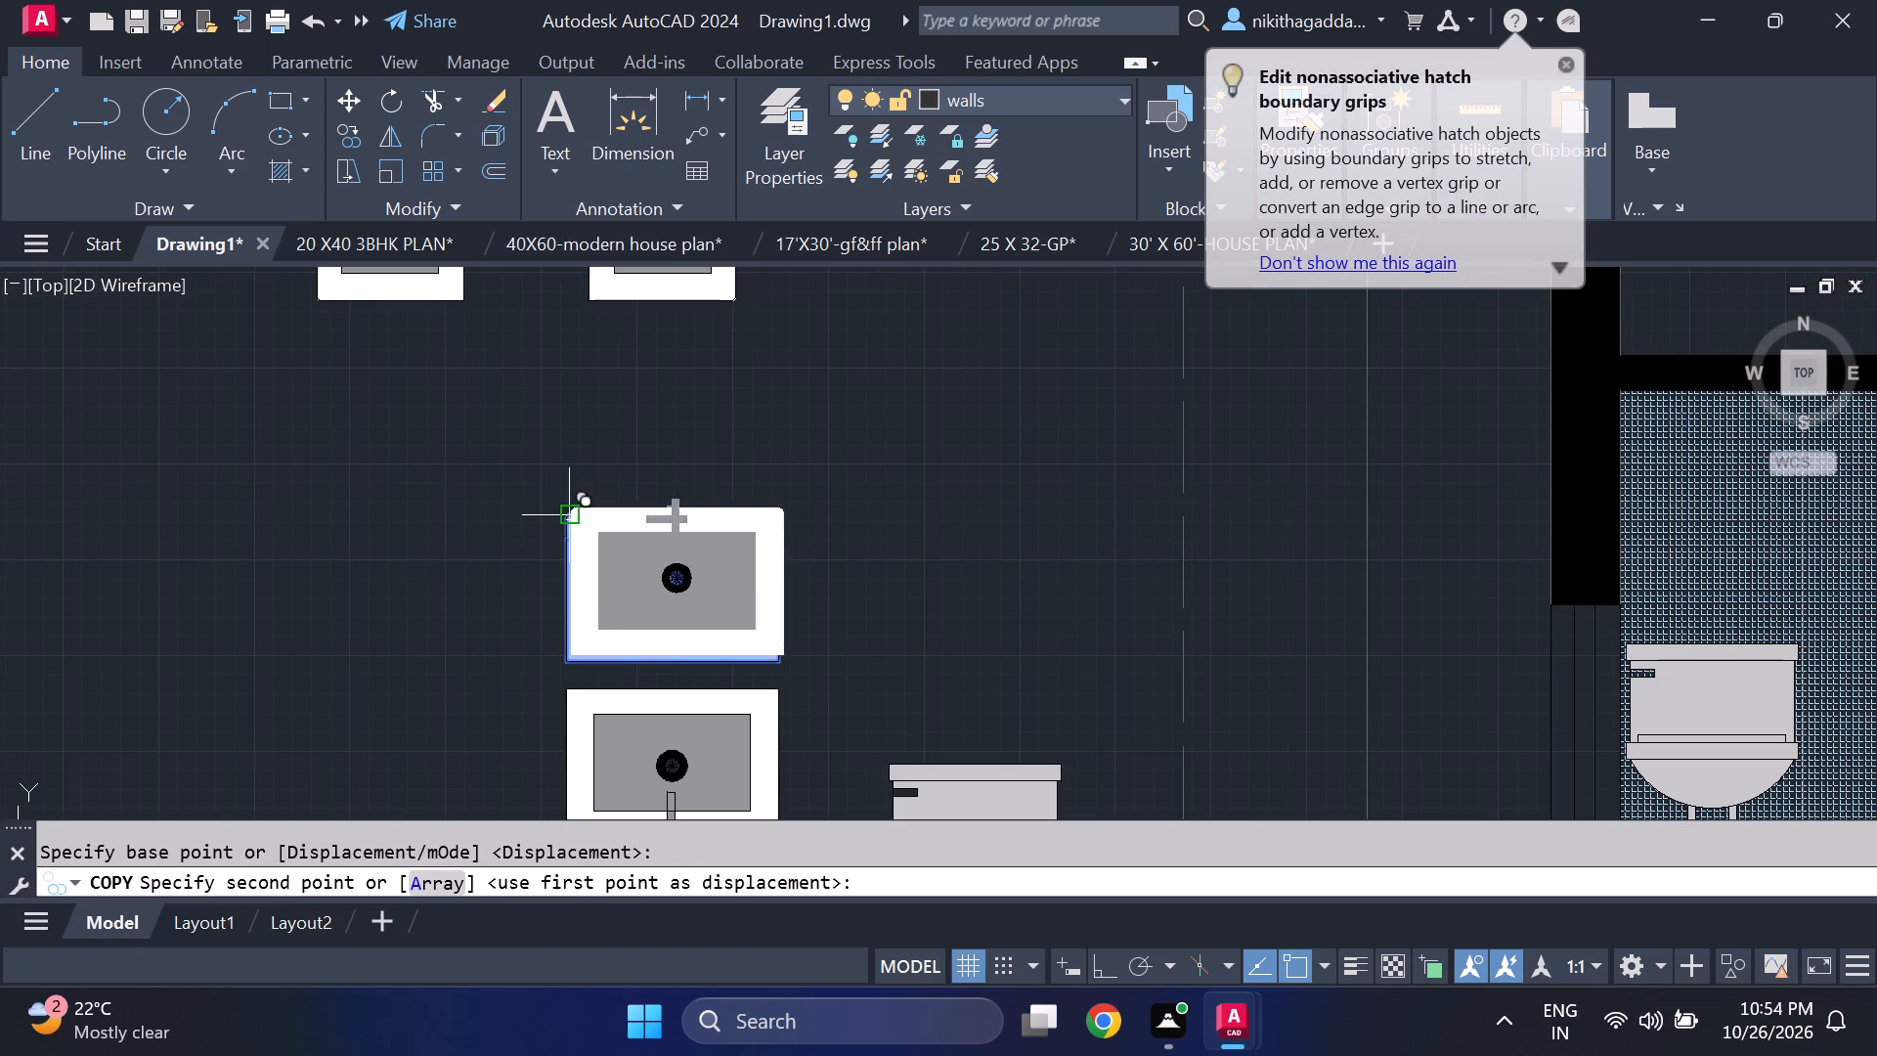
scroll(805, 485, down, 4)
scroll(815, 502, up, 1)
middle_drag(815, 502, 409, 444)
middle_click(404, 444)
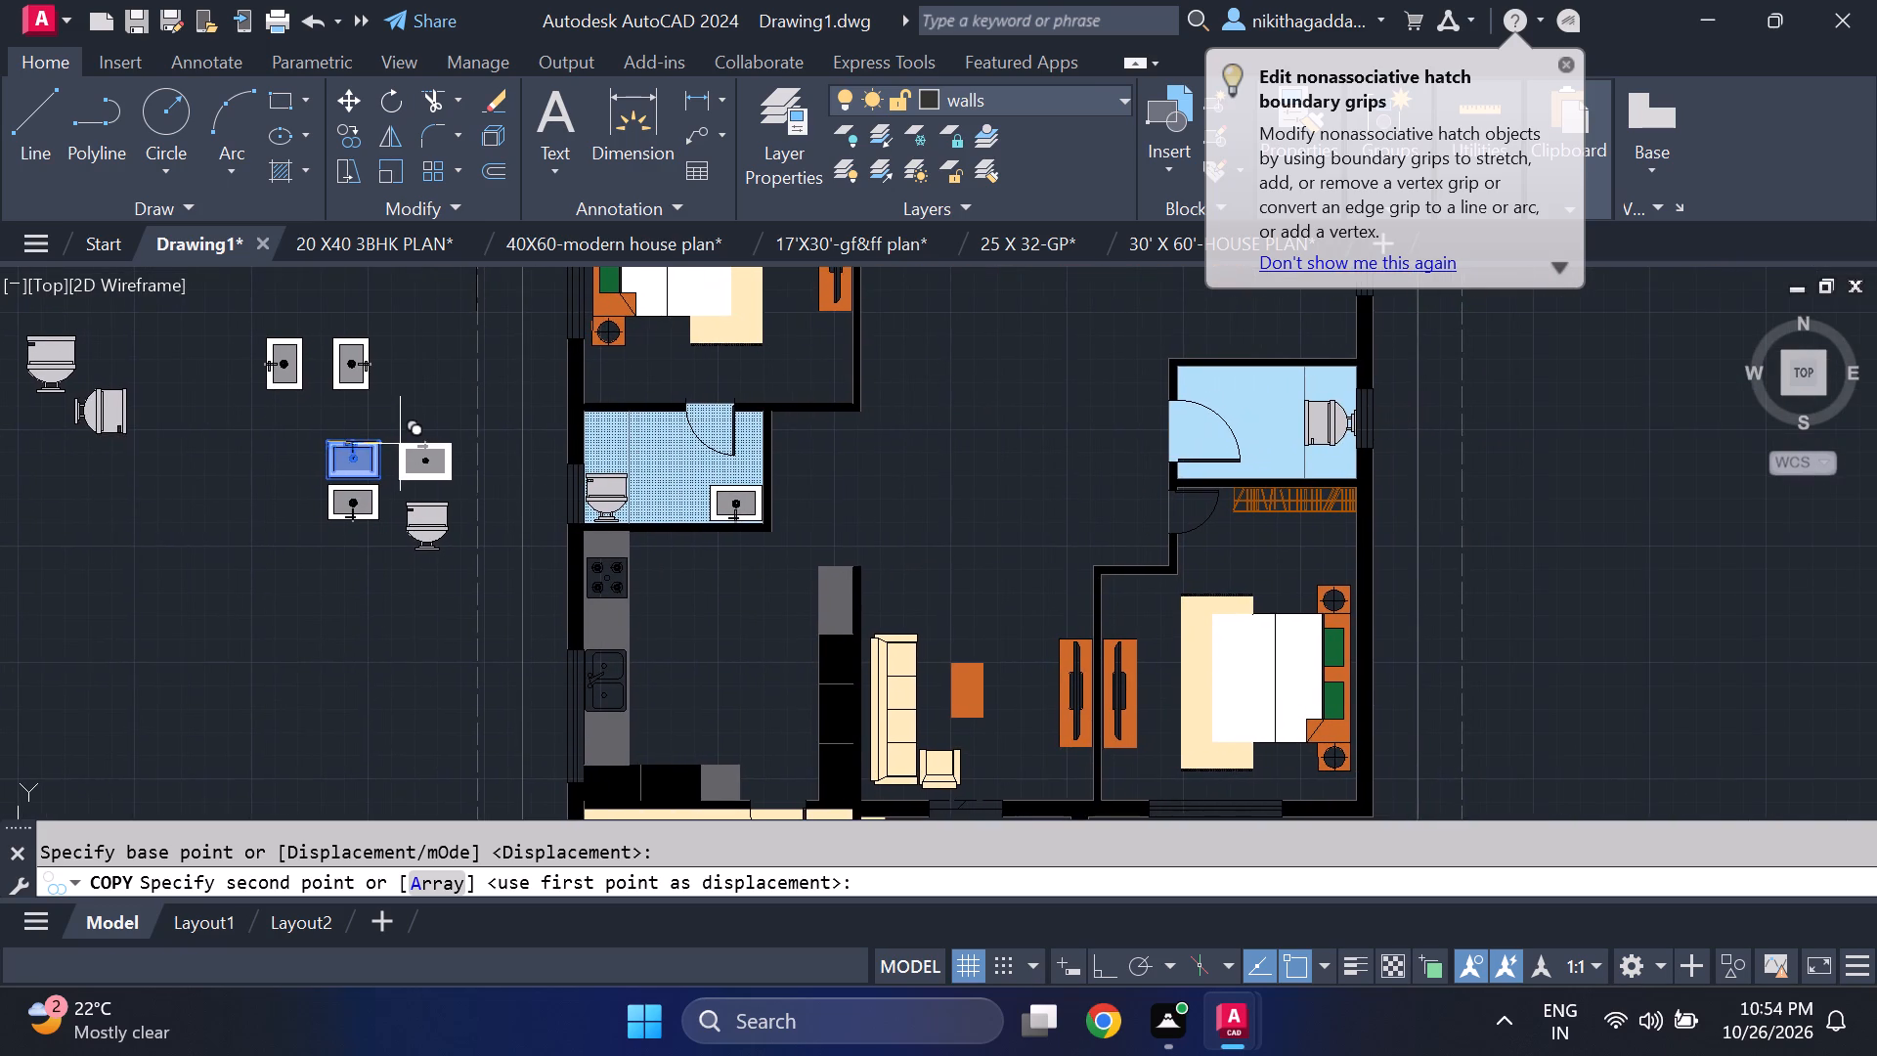
middle_drag(906, 528, 760, 675)
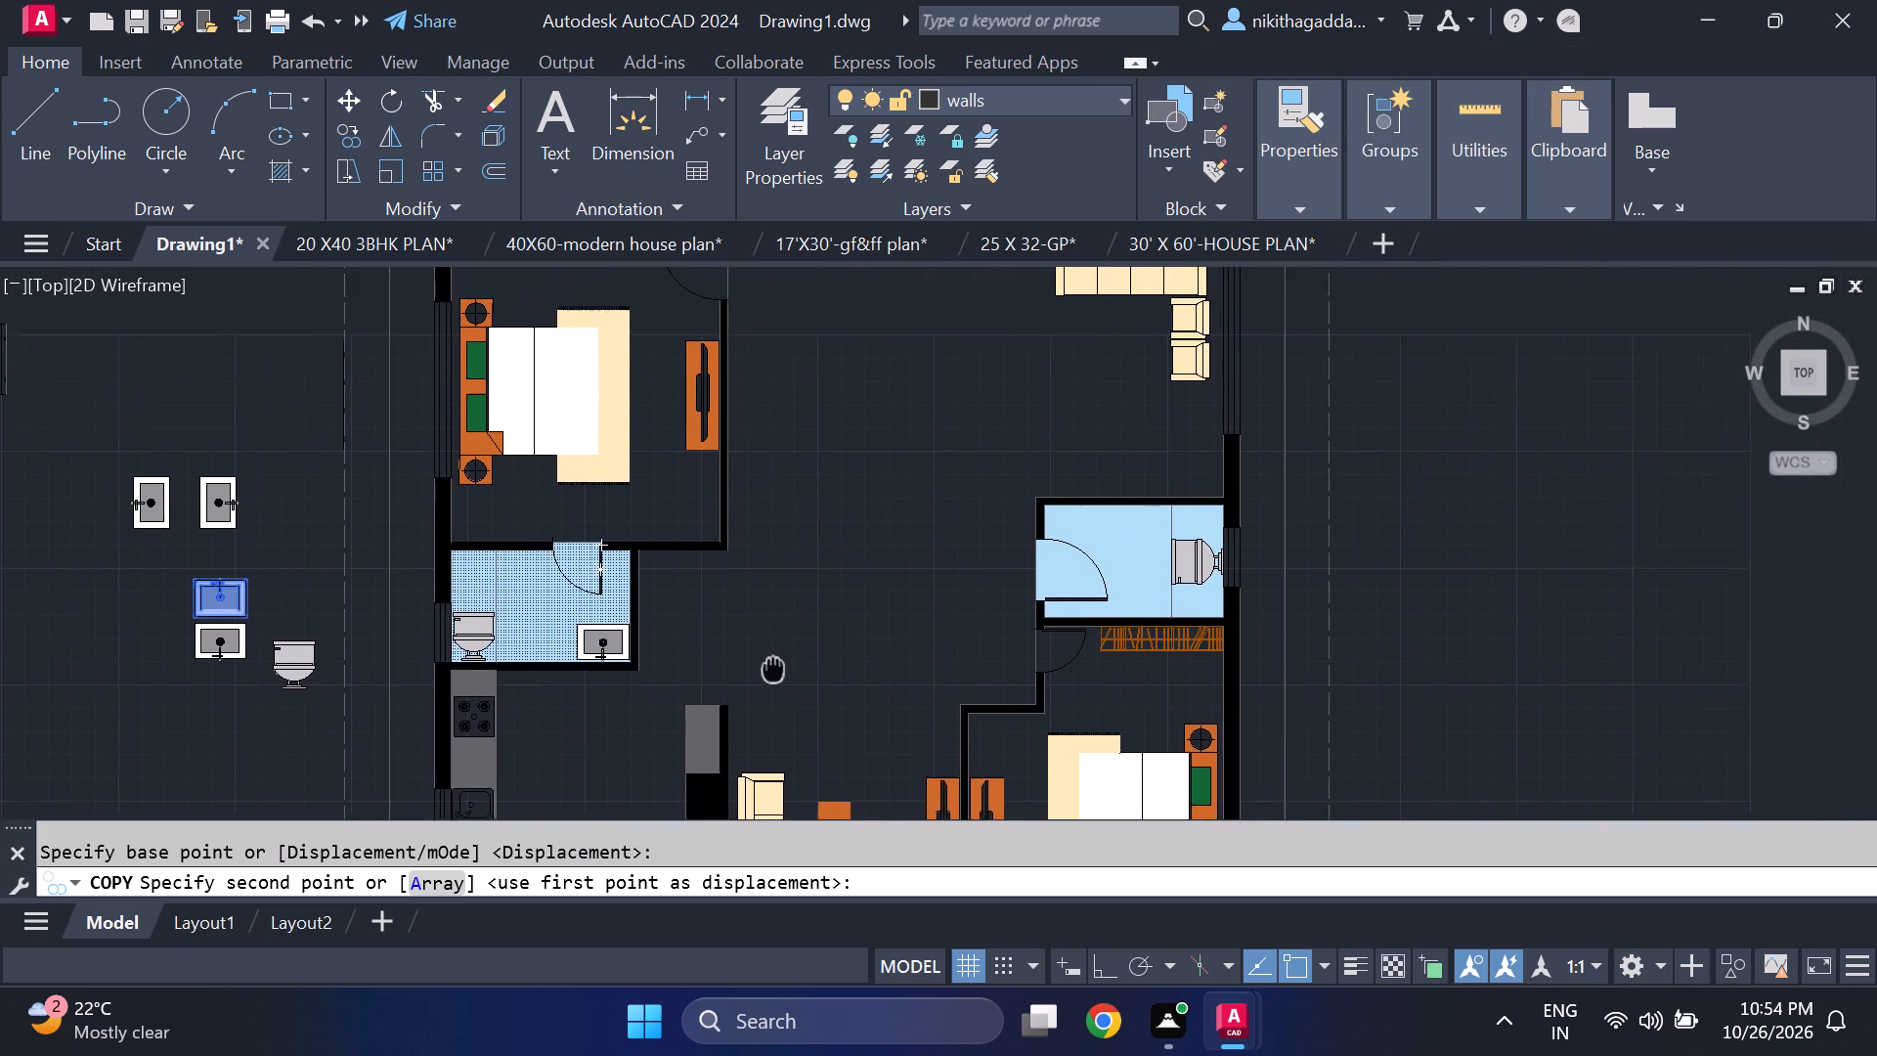
middle_drag(760, 675, 705, 698)
scroll(922, 560, up, 3)
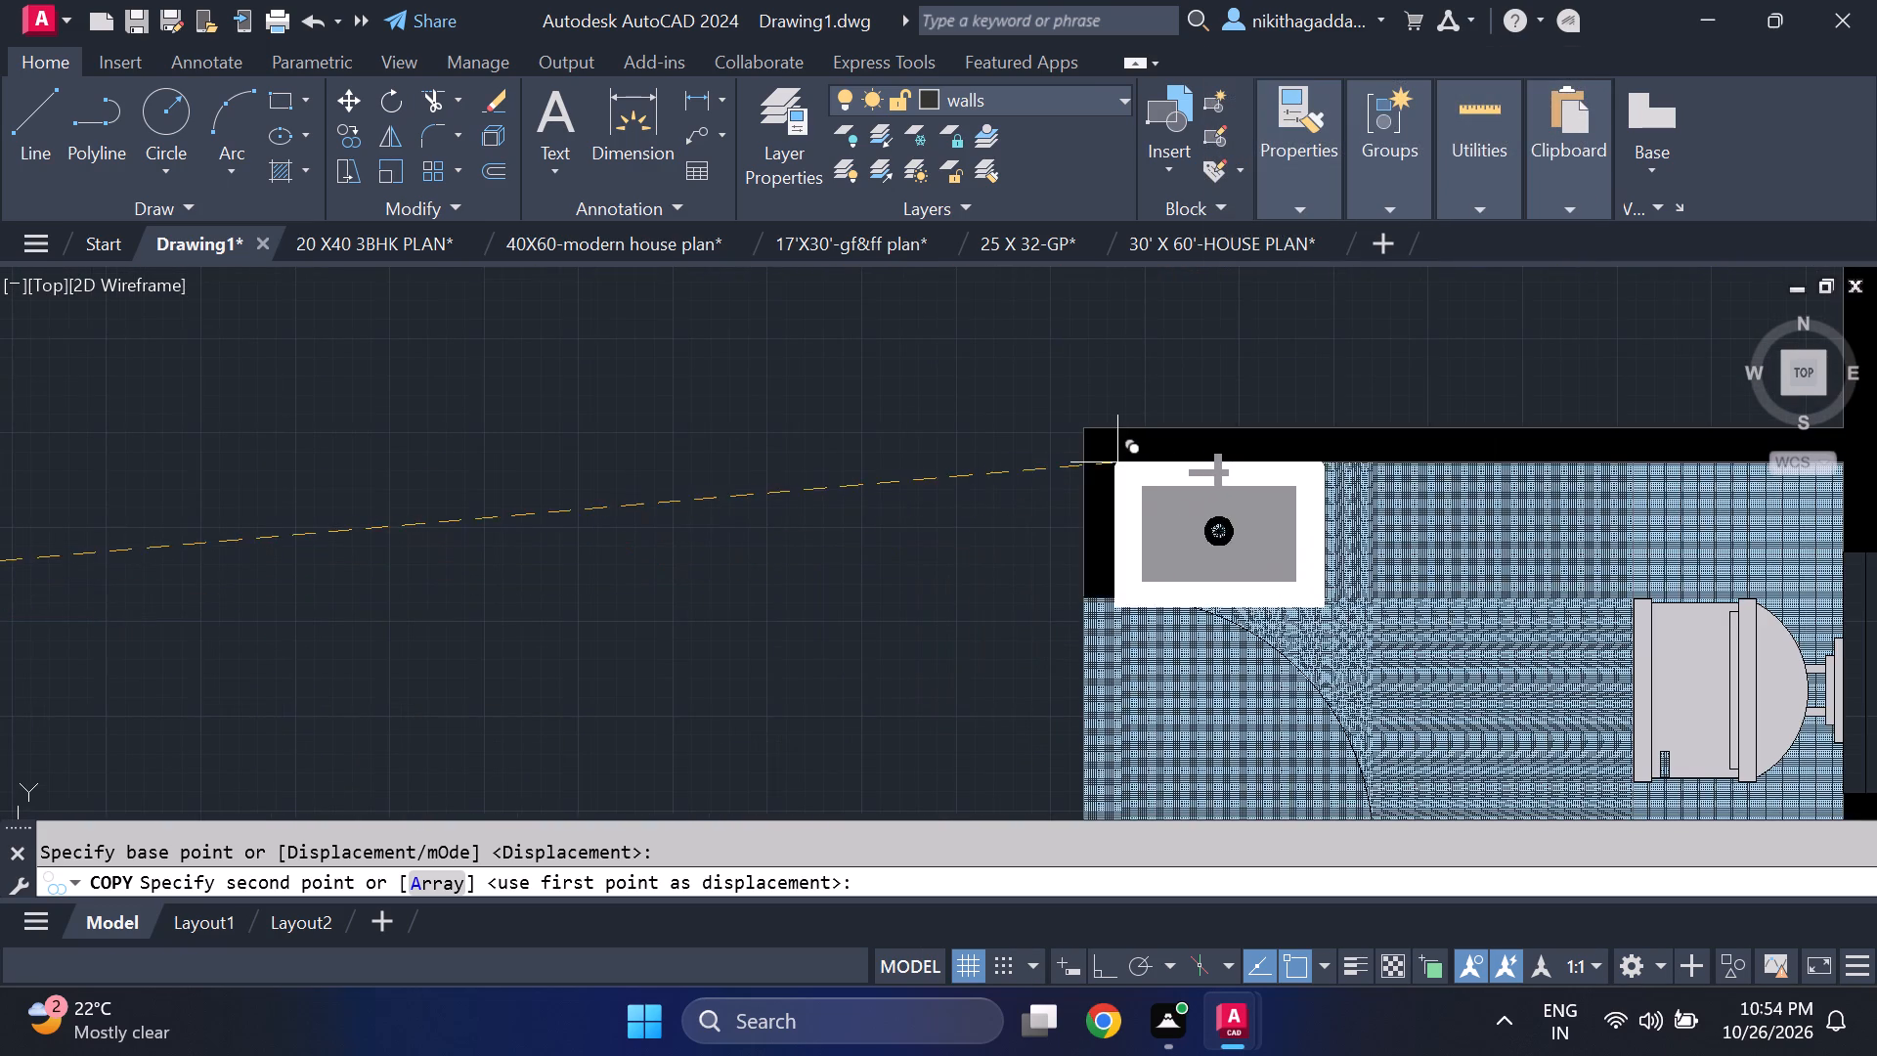
scroll(1119, 454, up, 1)
middle_drag(1188, 468, 966, 541)
scroll(968, 541, up, 1)
middle_drag(1099, 513, 749, 317)
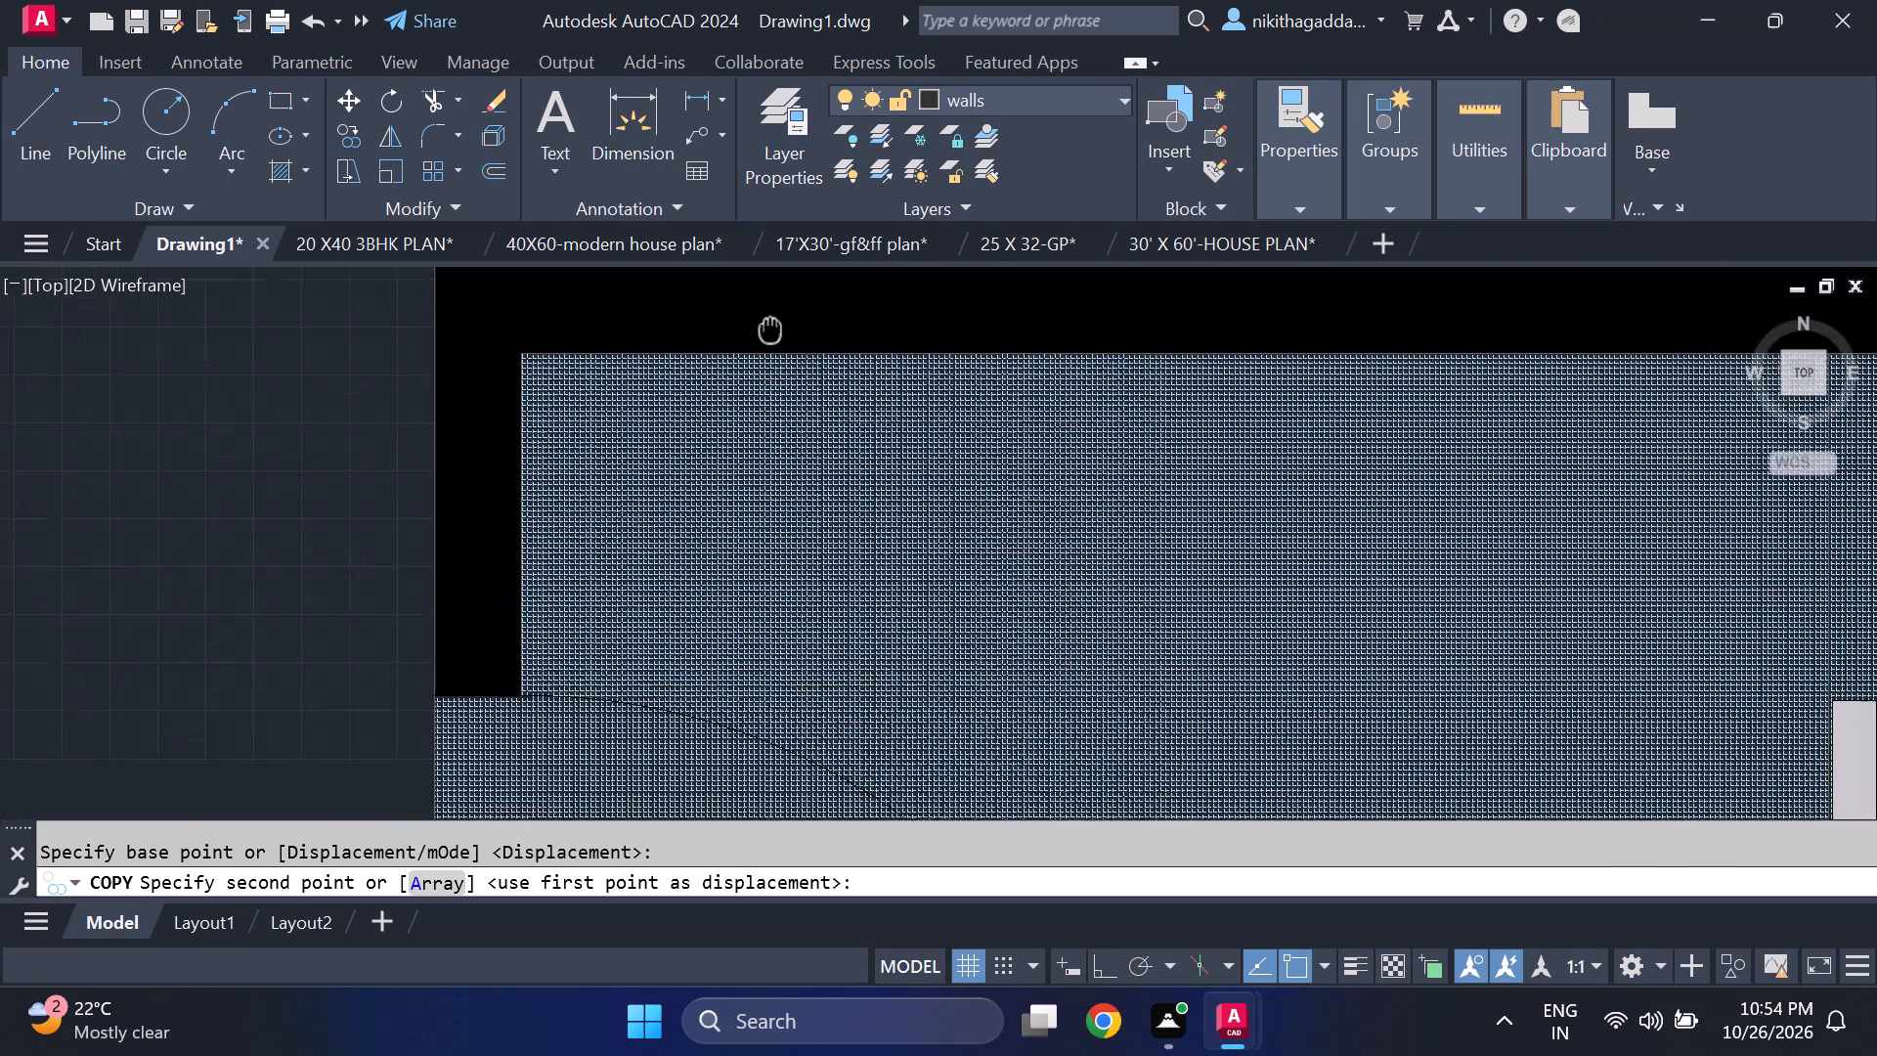
middle_drag(749, 317, 699, 300)
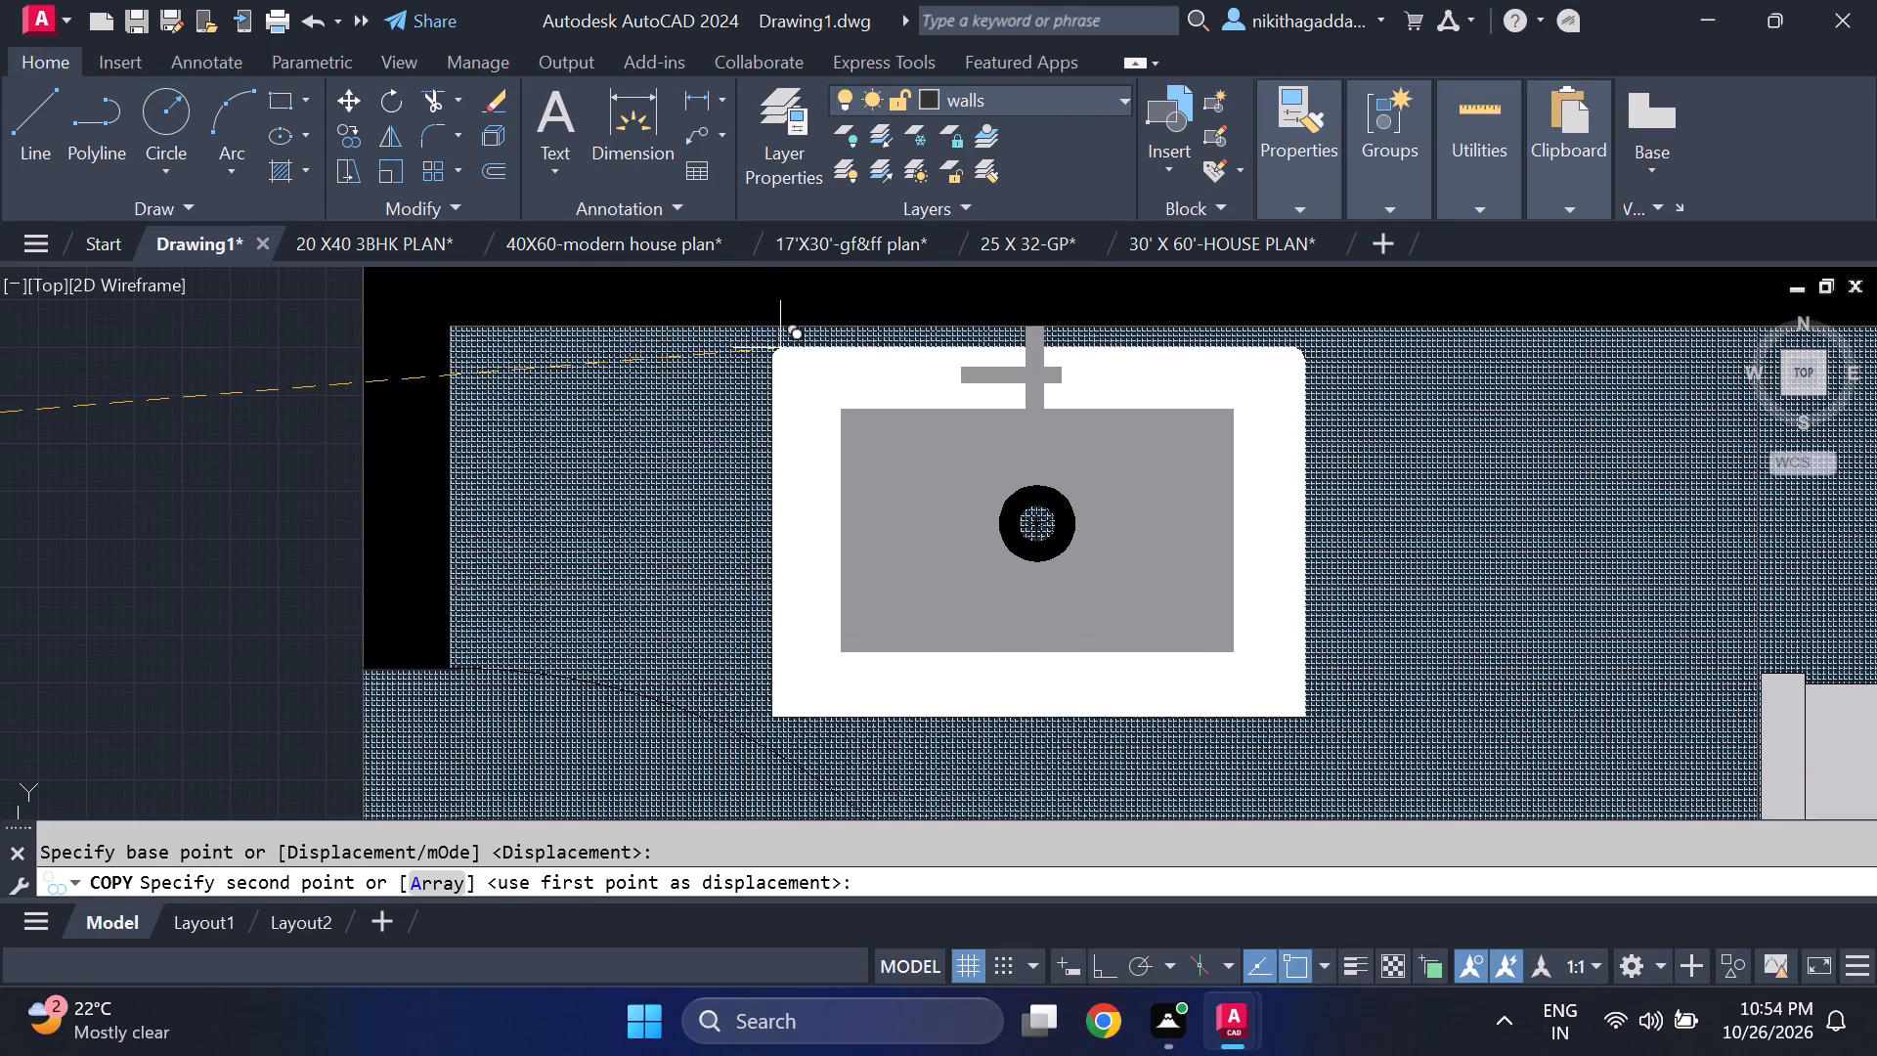
click(780, 347)
scroll(764, 346, down, 4)
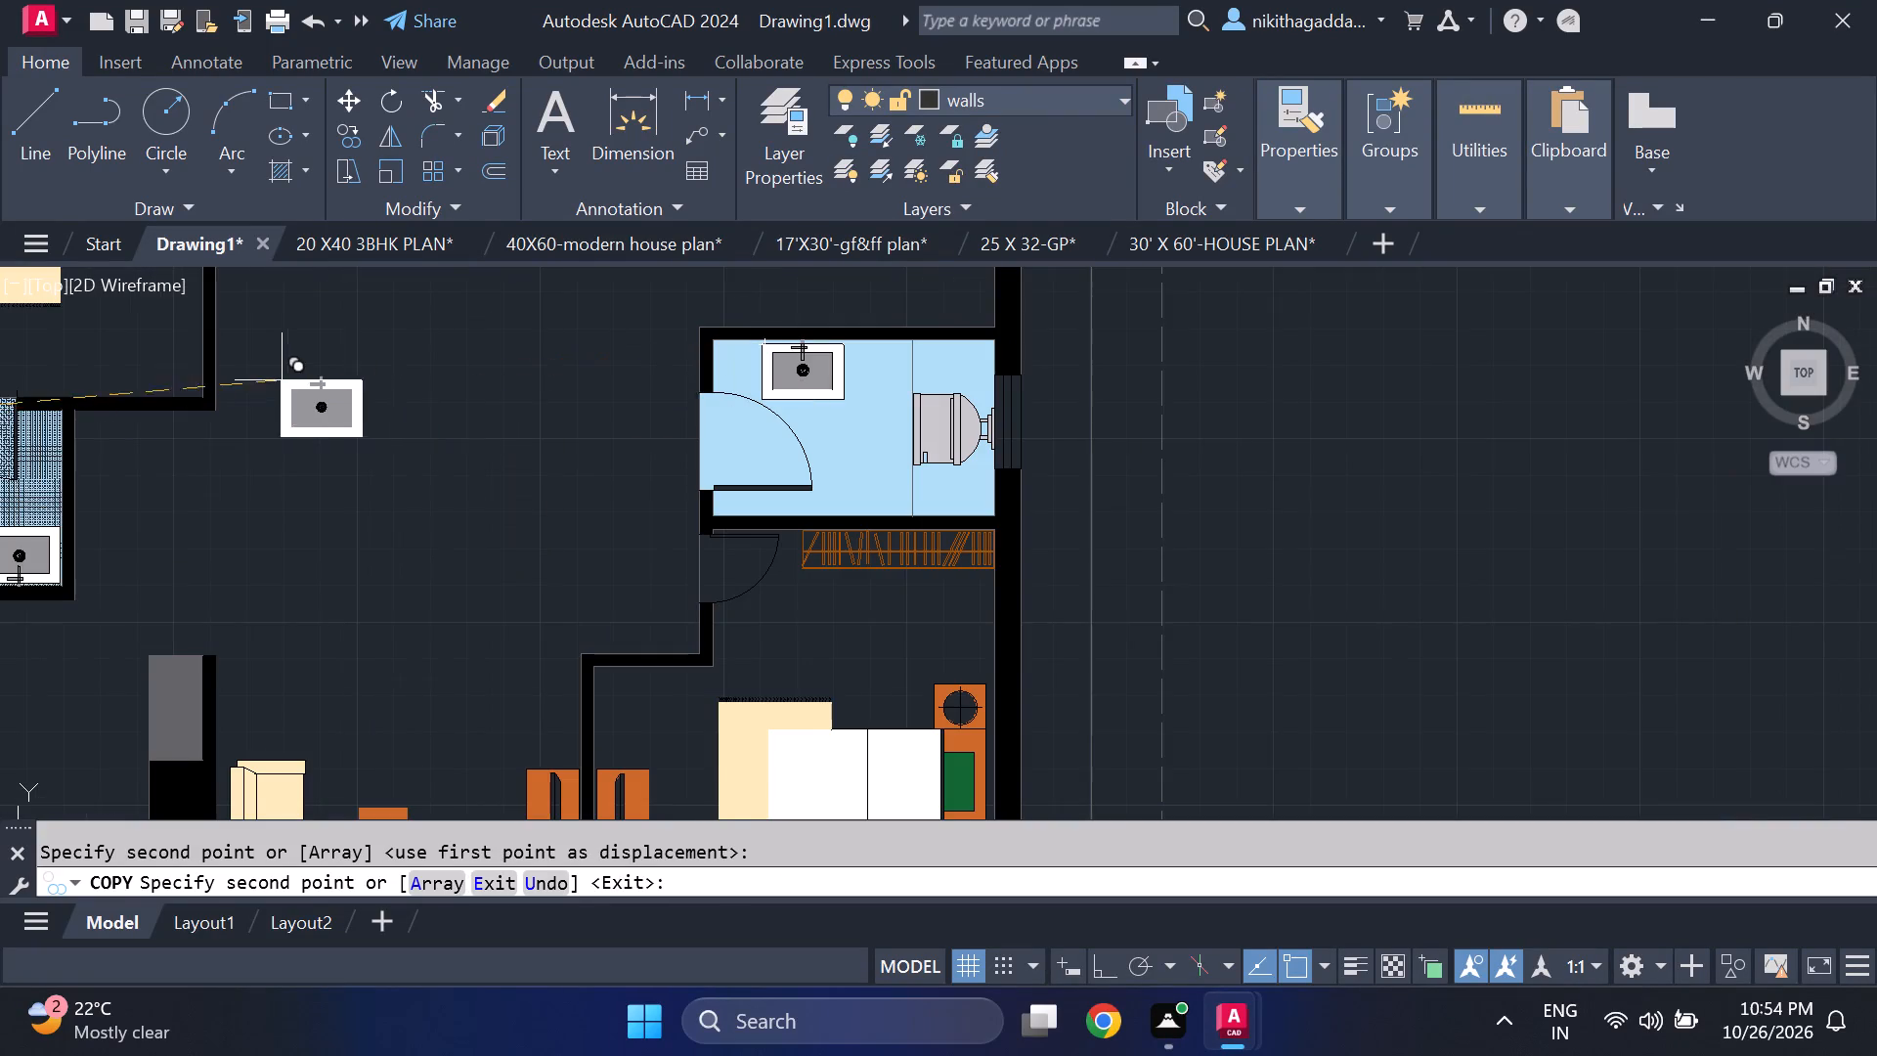
middle_drag(346, 374, 523, 514)
scroll(525, 515, down, 2)
middle_drag(501, 420, 638, 600)
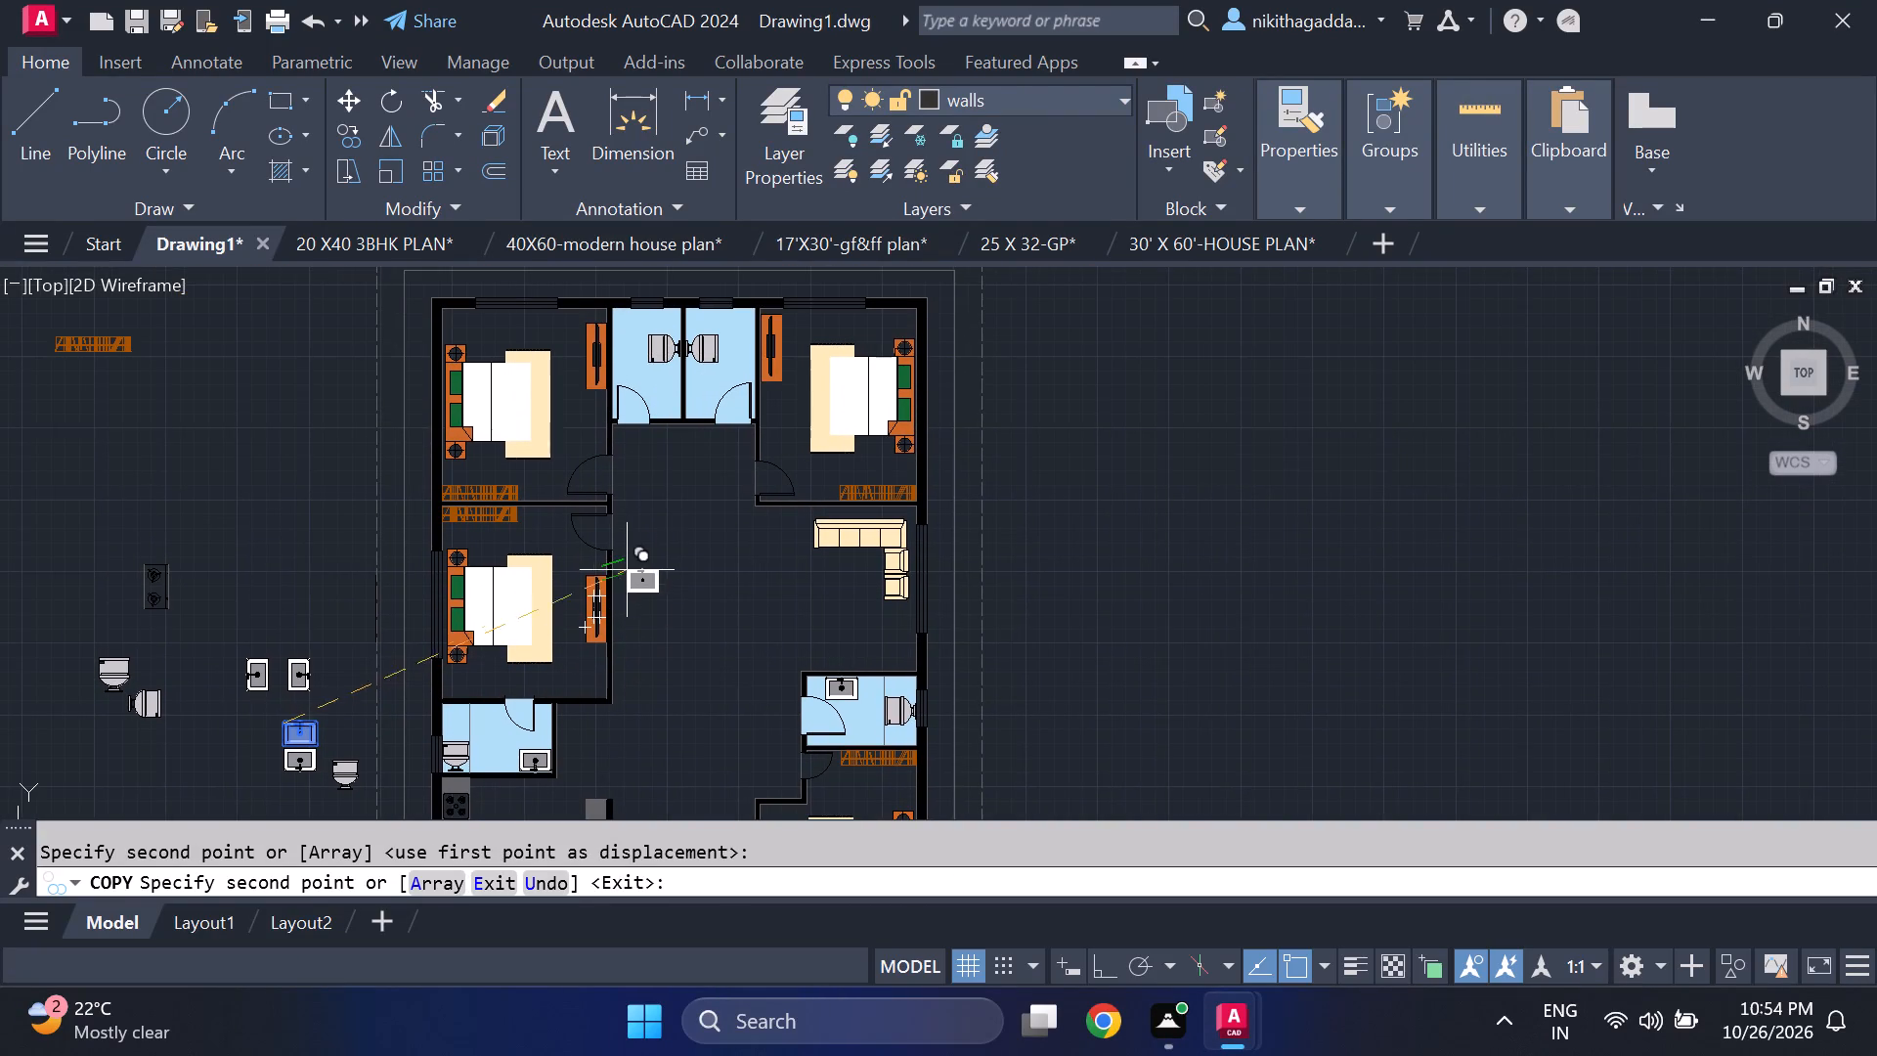
middle_drag(608, 477, 746, 393)
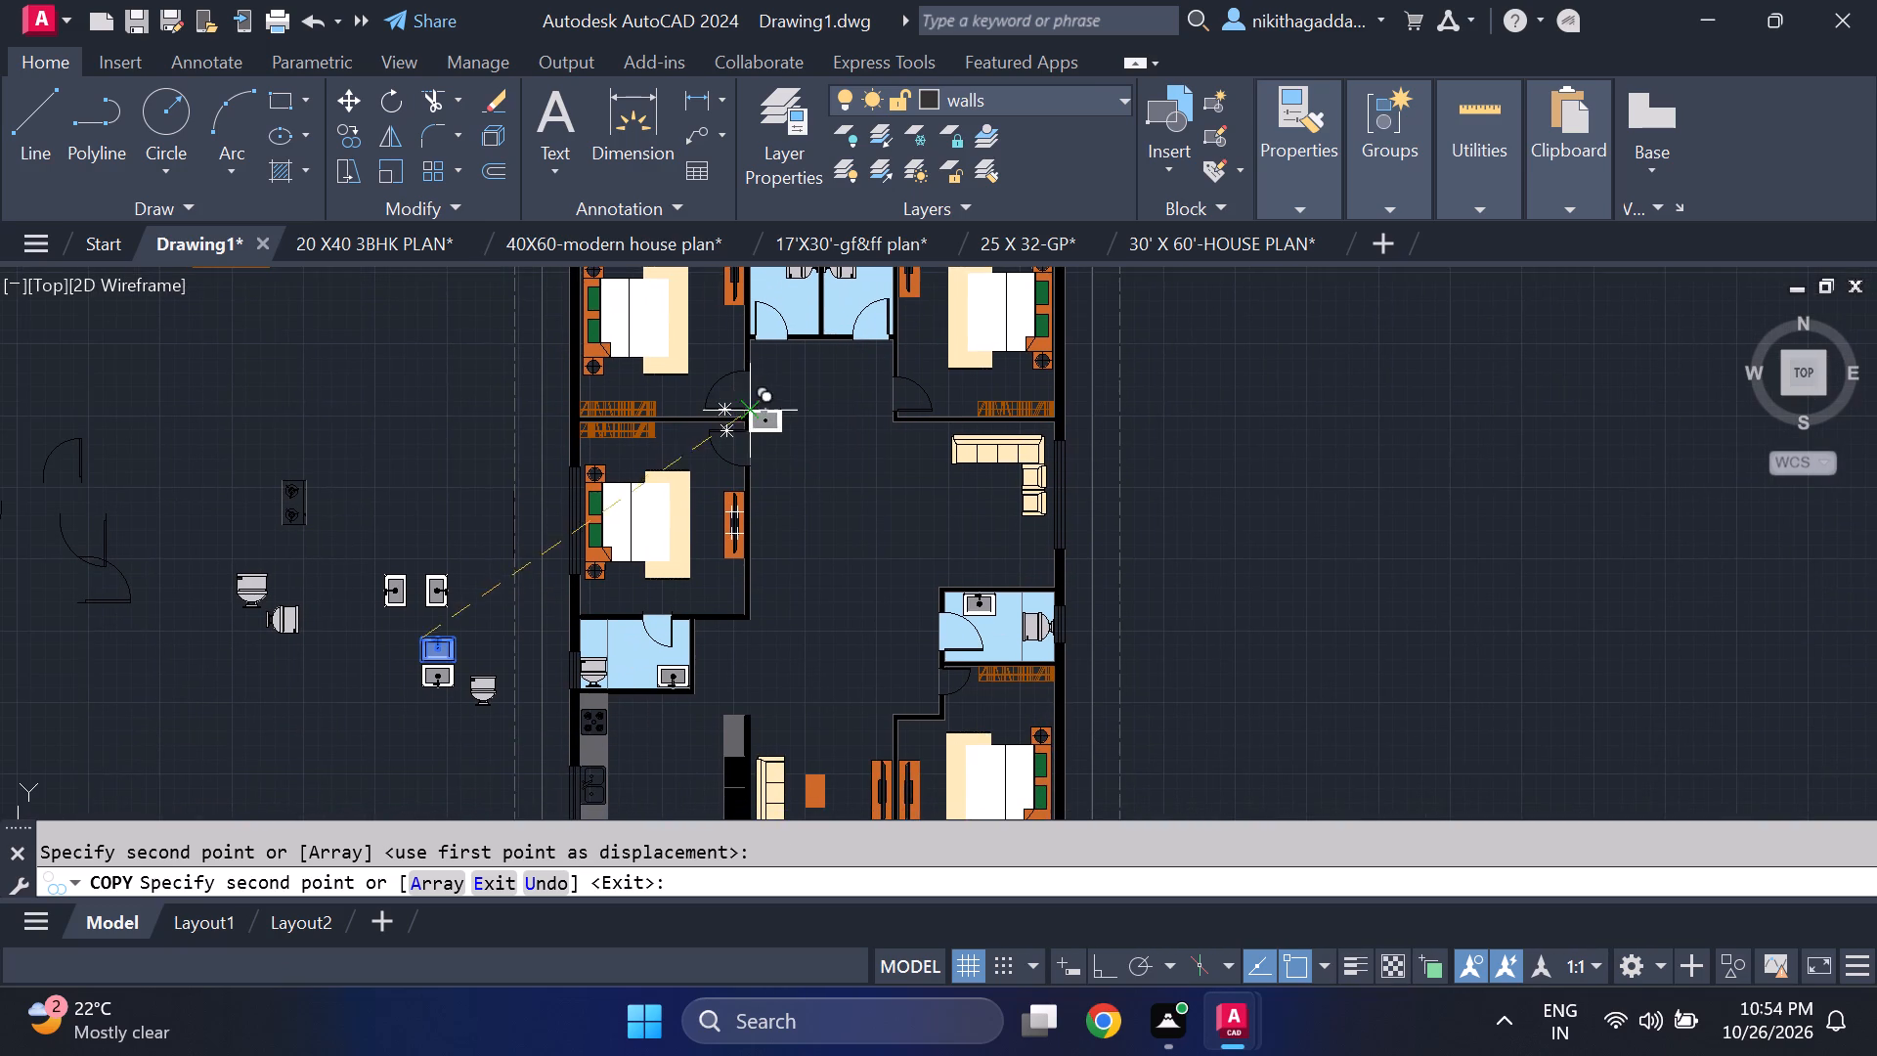
key(Escape)
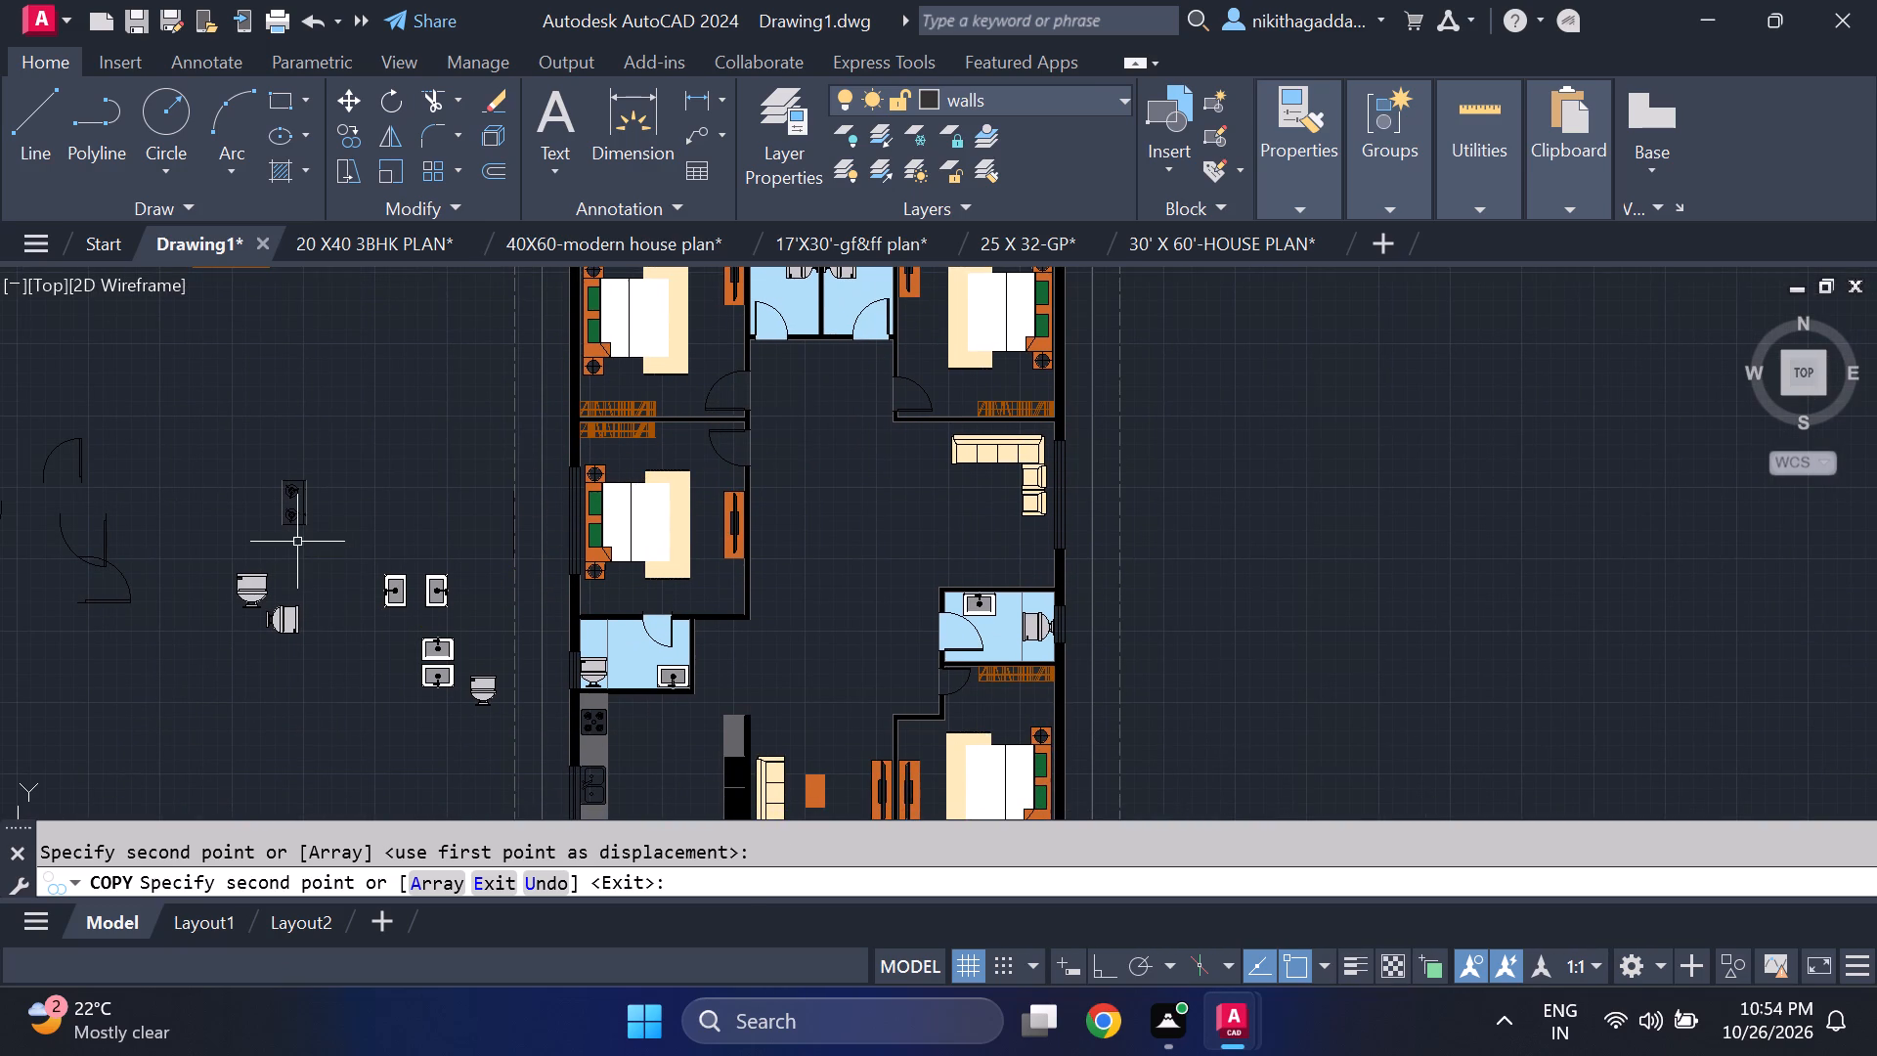
Copy the right upright washbasin from its tap end into the top-left bathroom, against the shared wall below the toilet.
scroll(384, 591, up, 2)
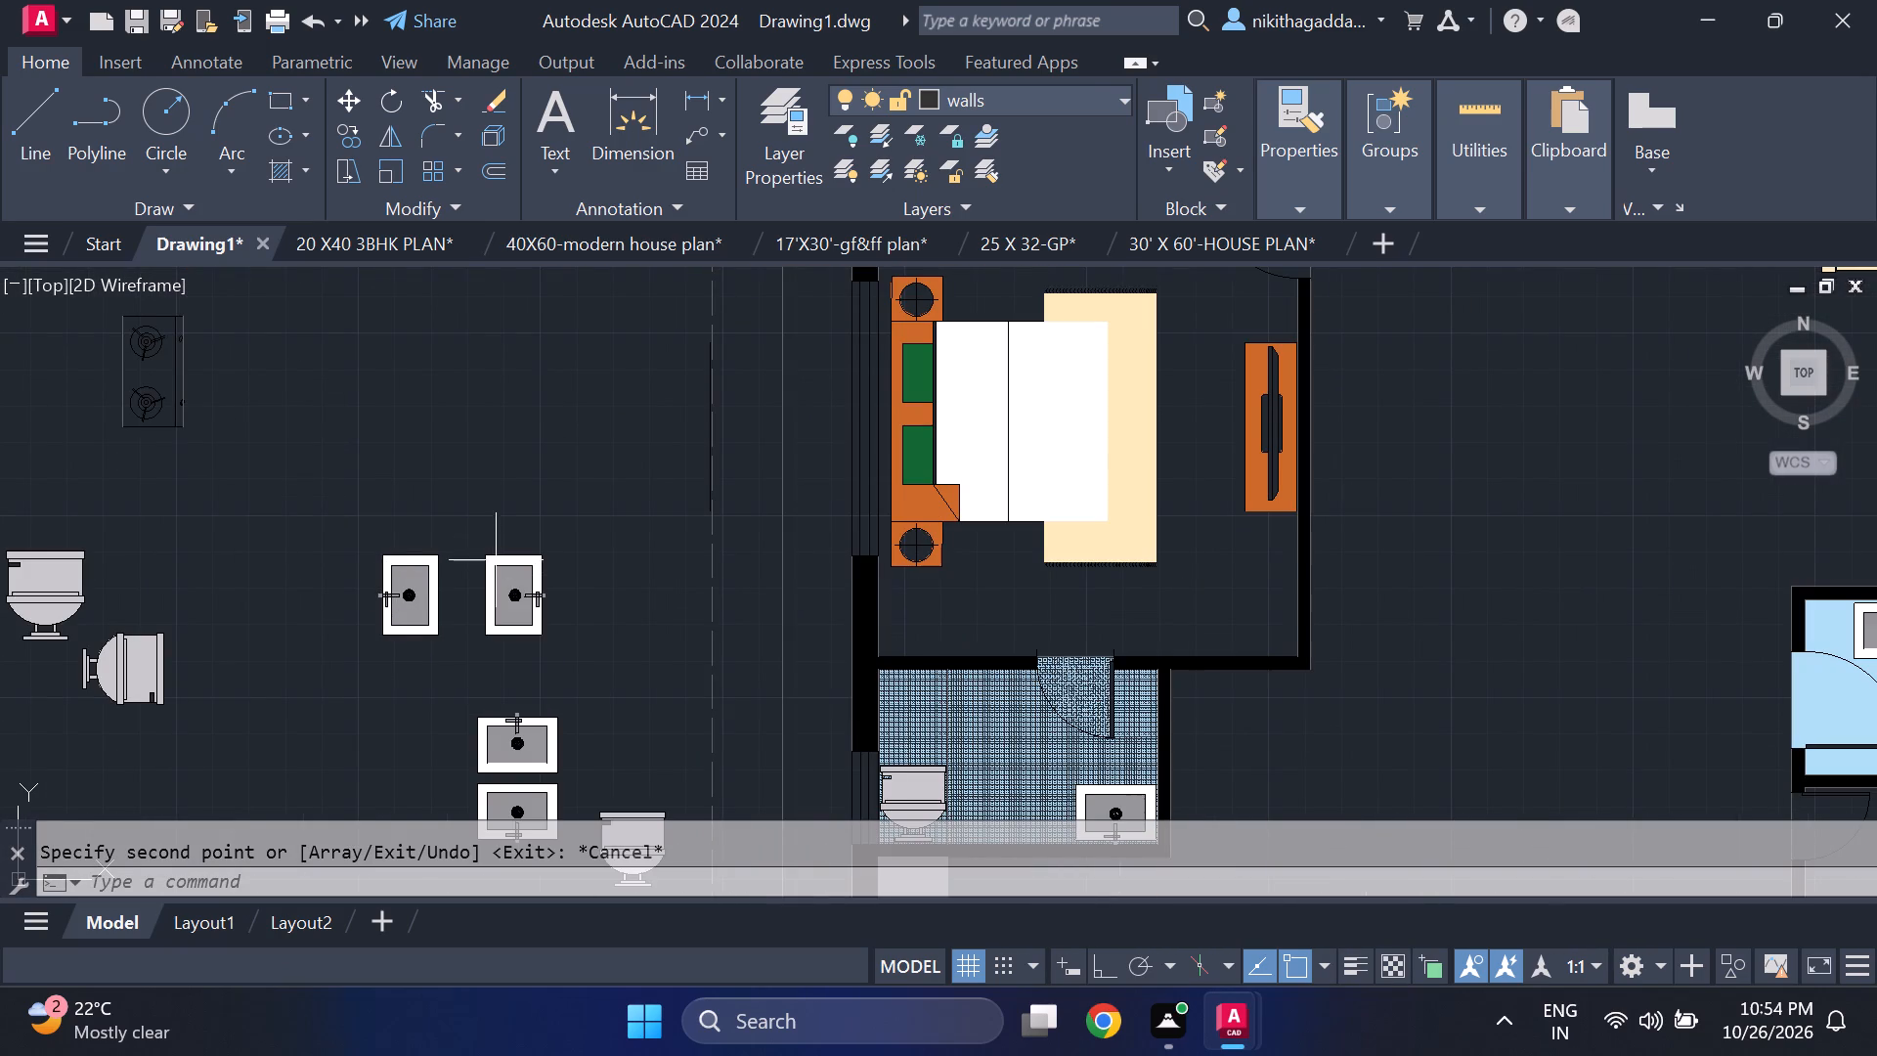
middle_drag(476, 602, 442, 572)
scroll(448, 584, up, 3)
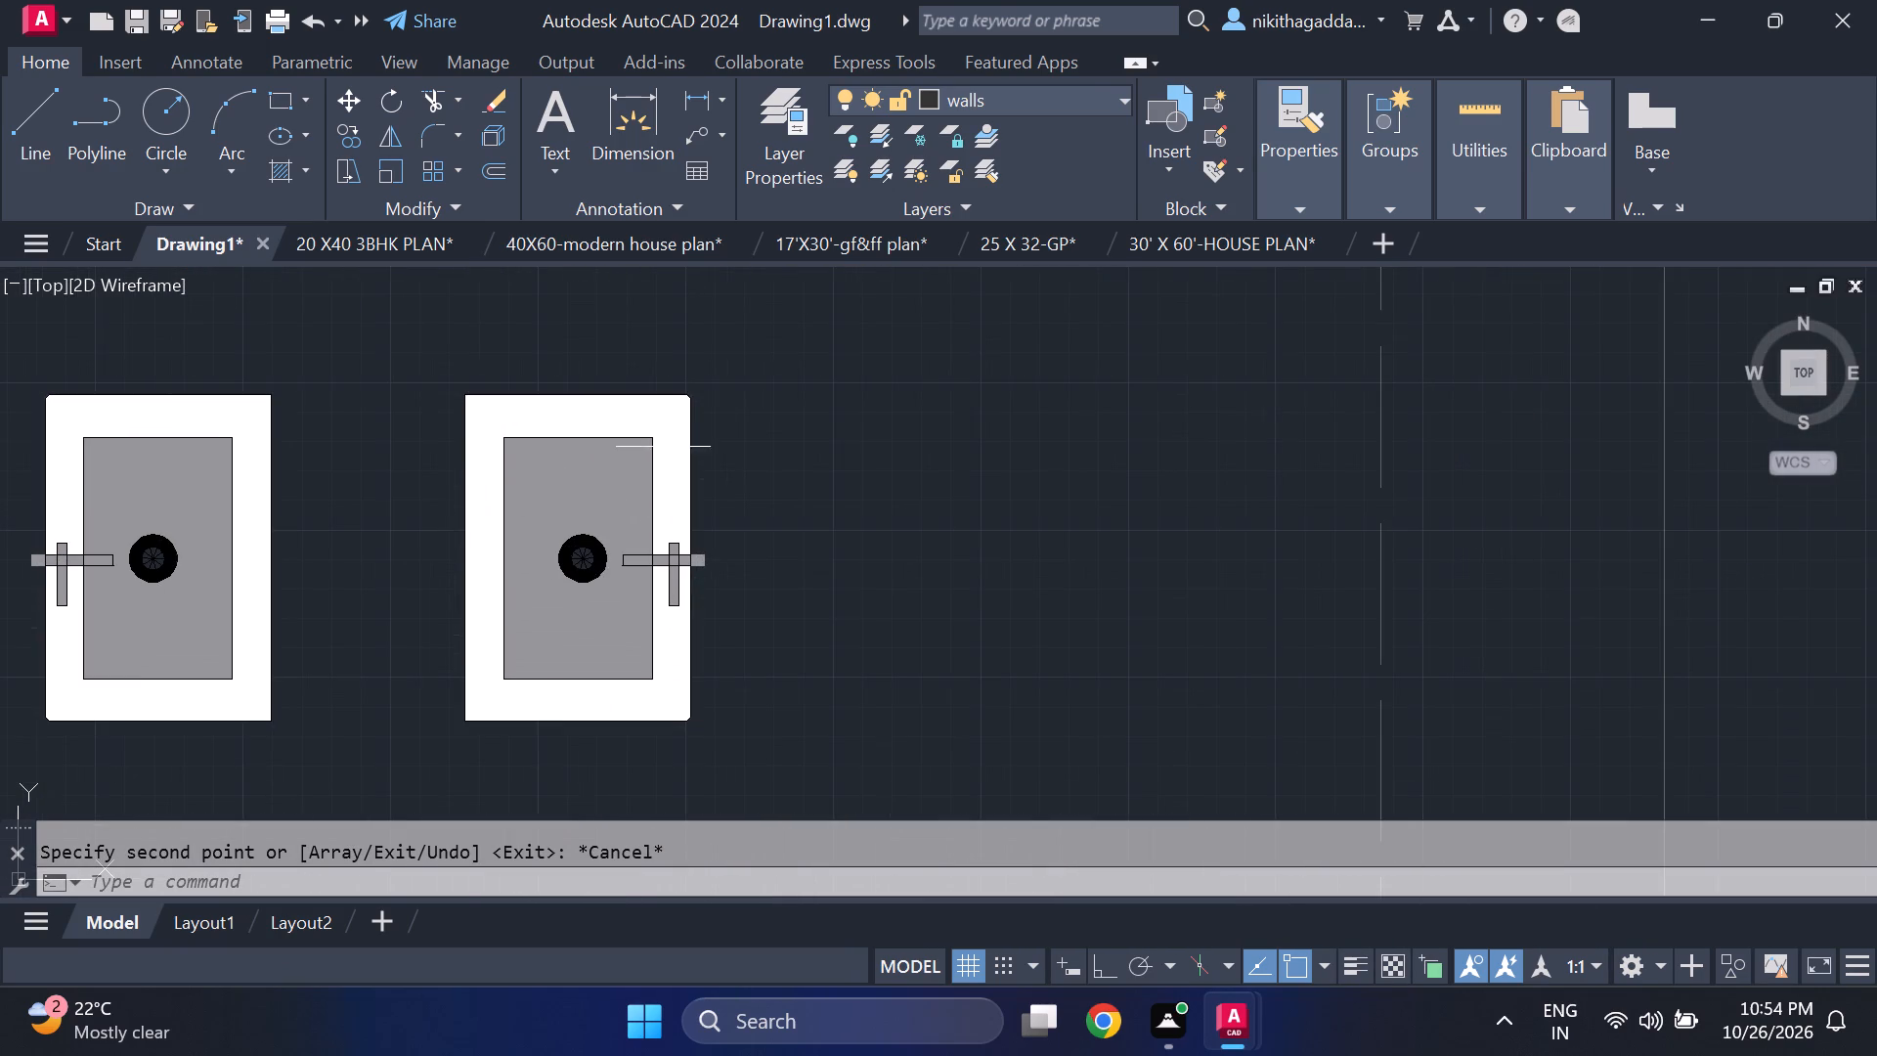
drag(765, 331, 761, 368)
click(438, 736)
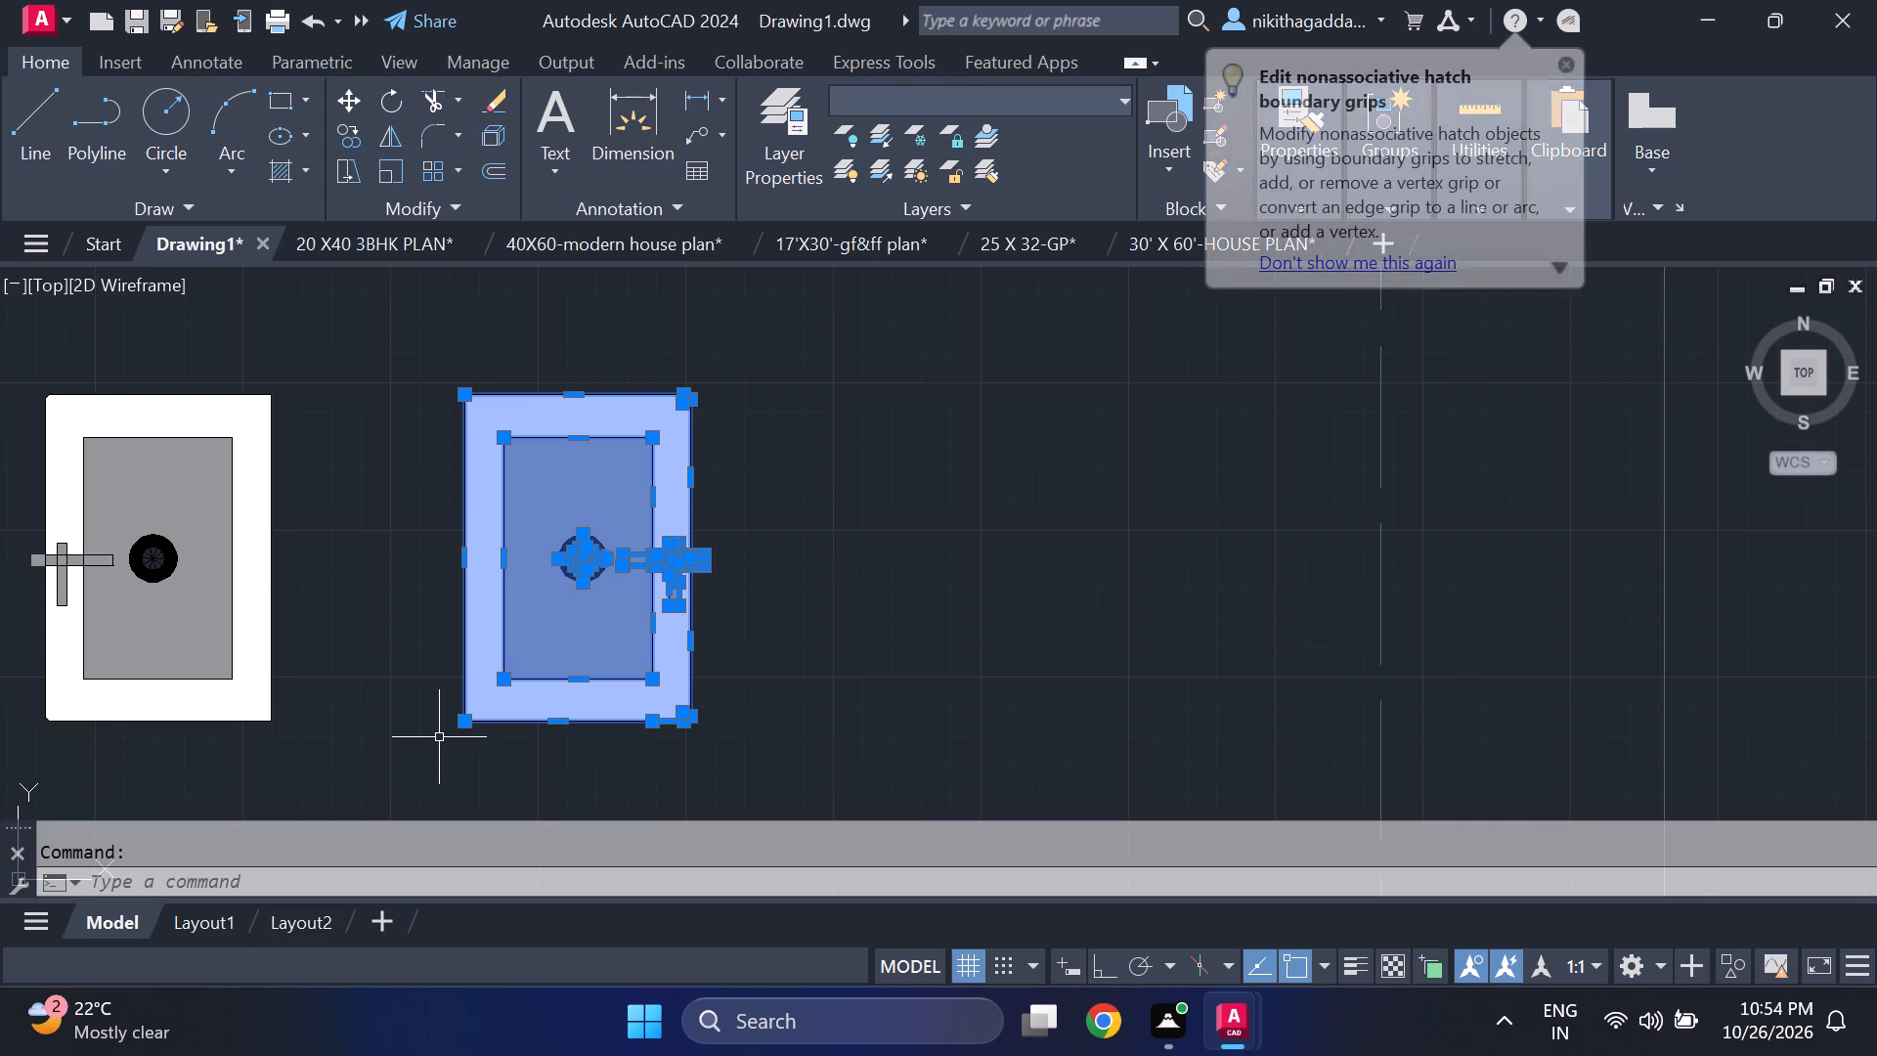
text(co)
key(Return)
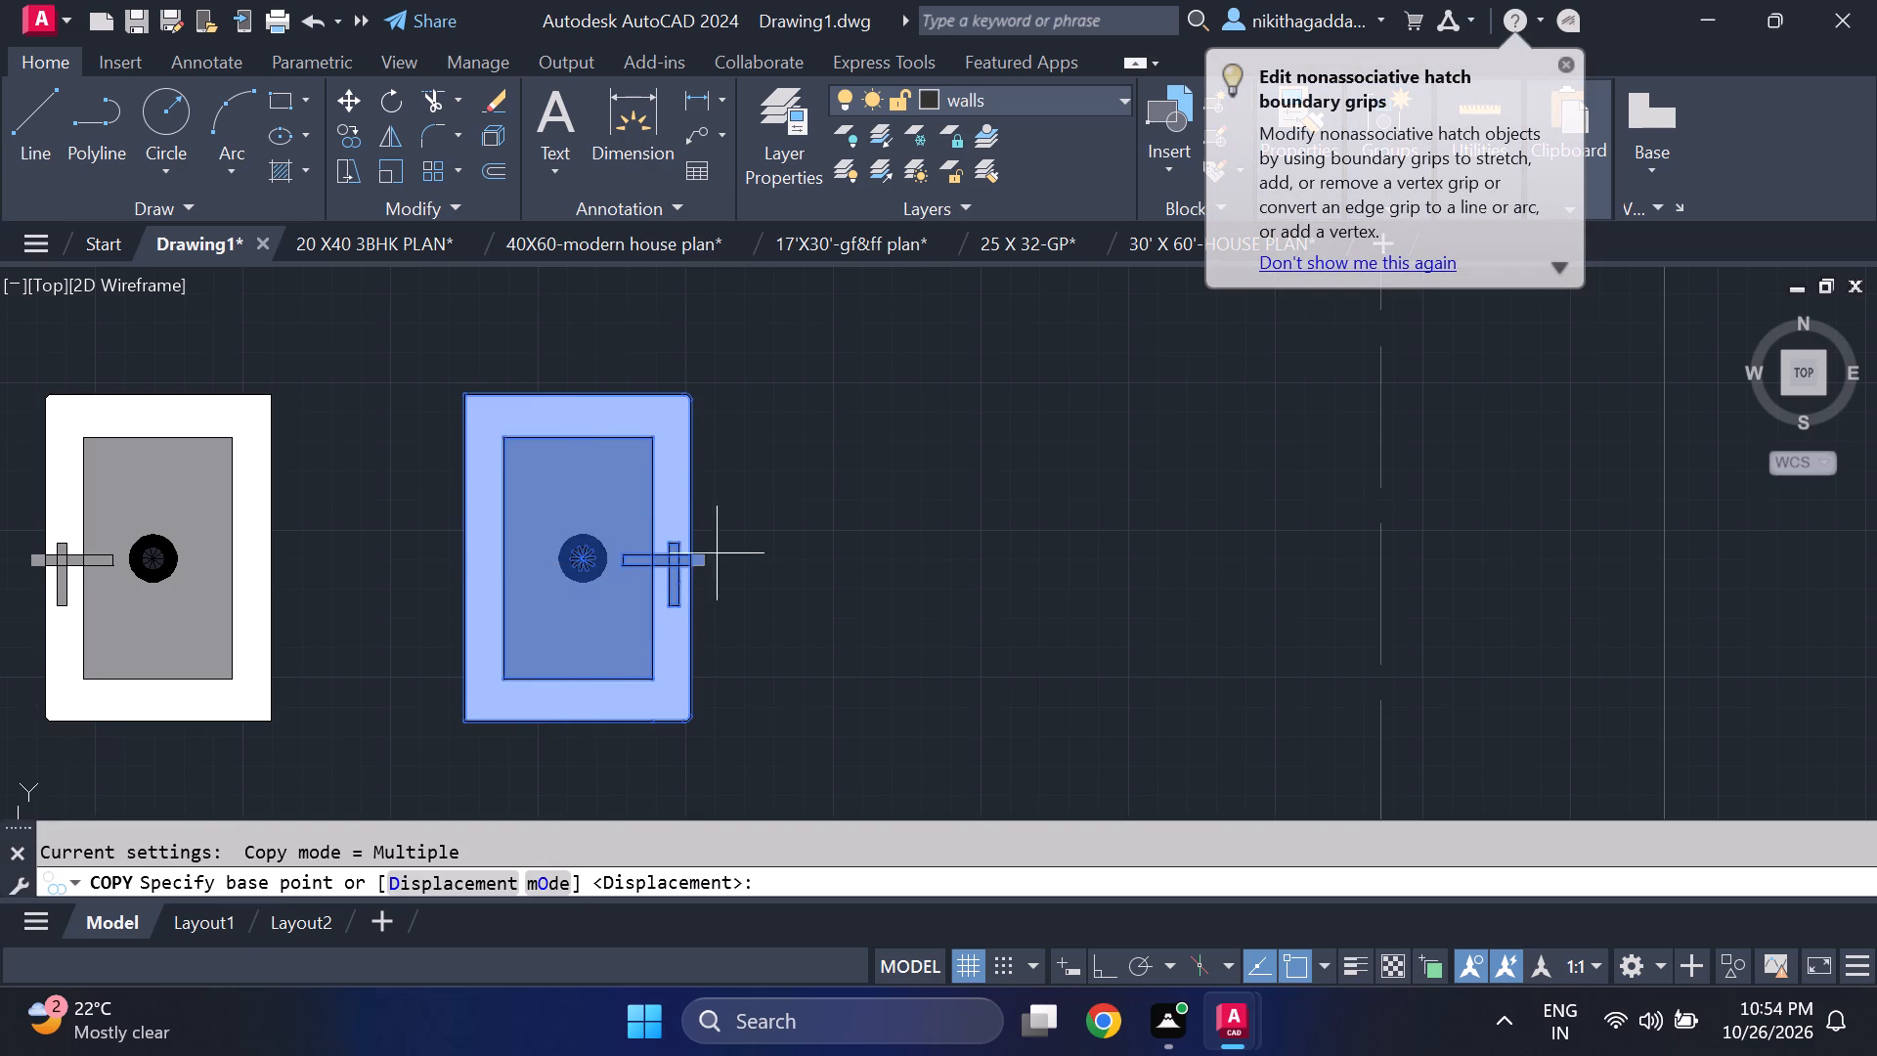
scroll(711, 551, up, 2)
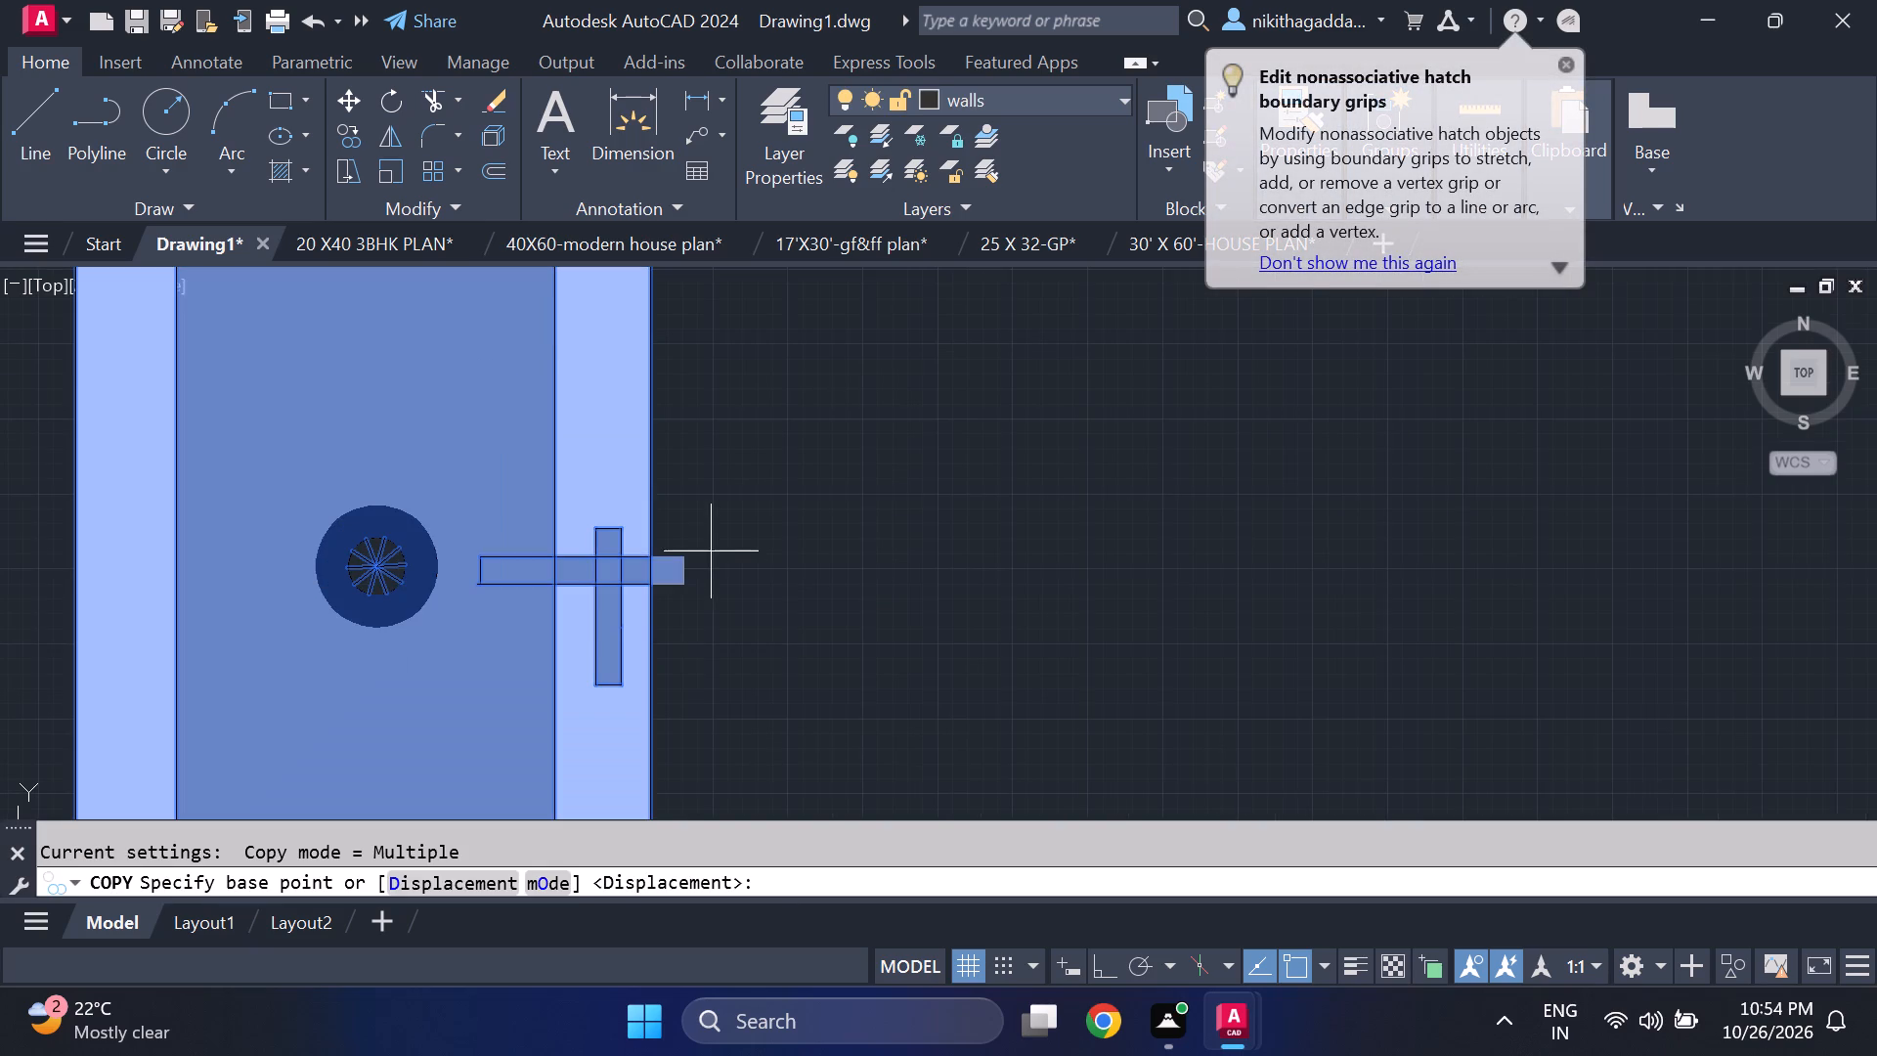
click(684, 555)
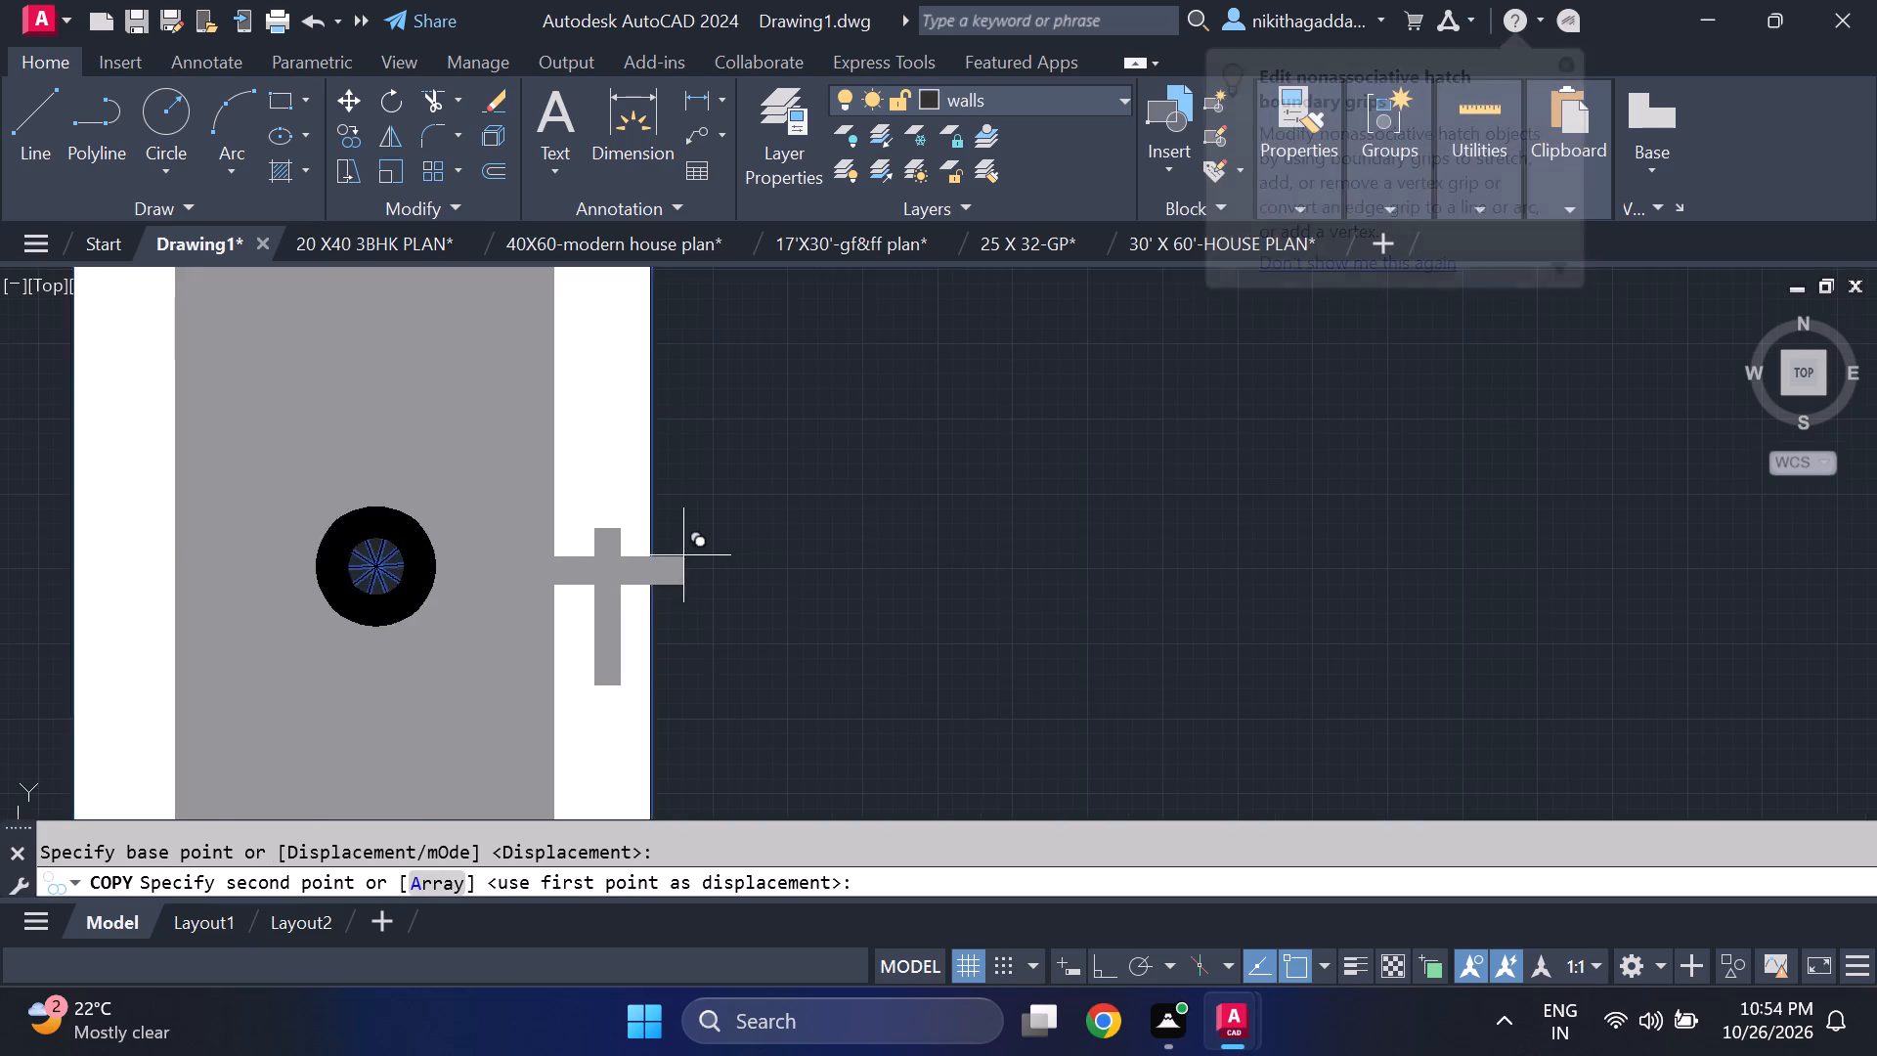
scroll(831, 498, down, 6)
middle_drag(1045, 483, 649, 806)
middle_drag(1016, 447, 889, 599)
scroll(959, 528, up, 1)
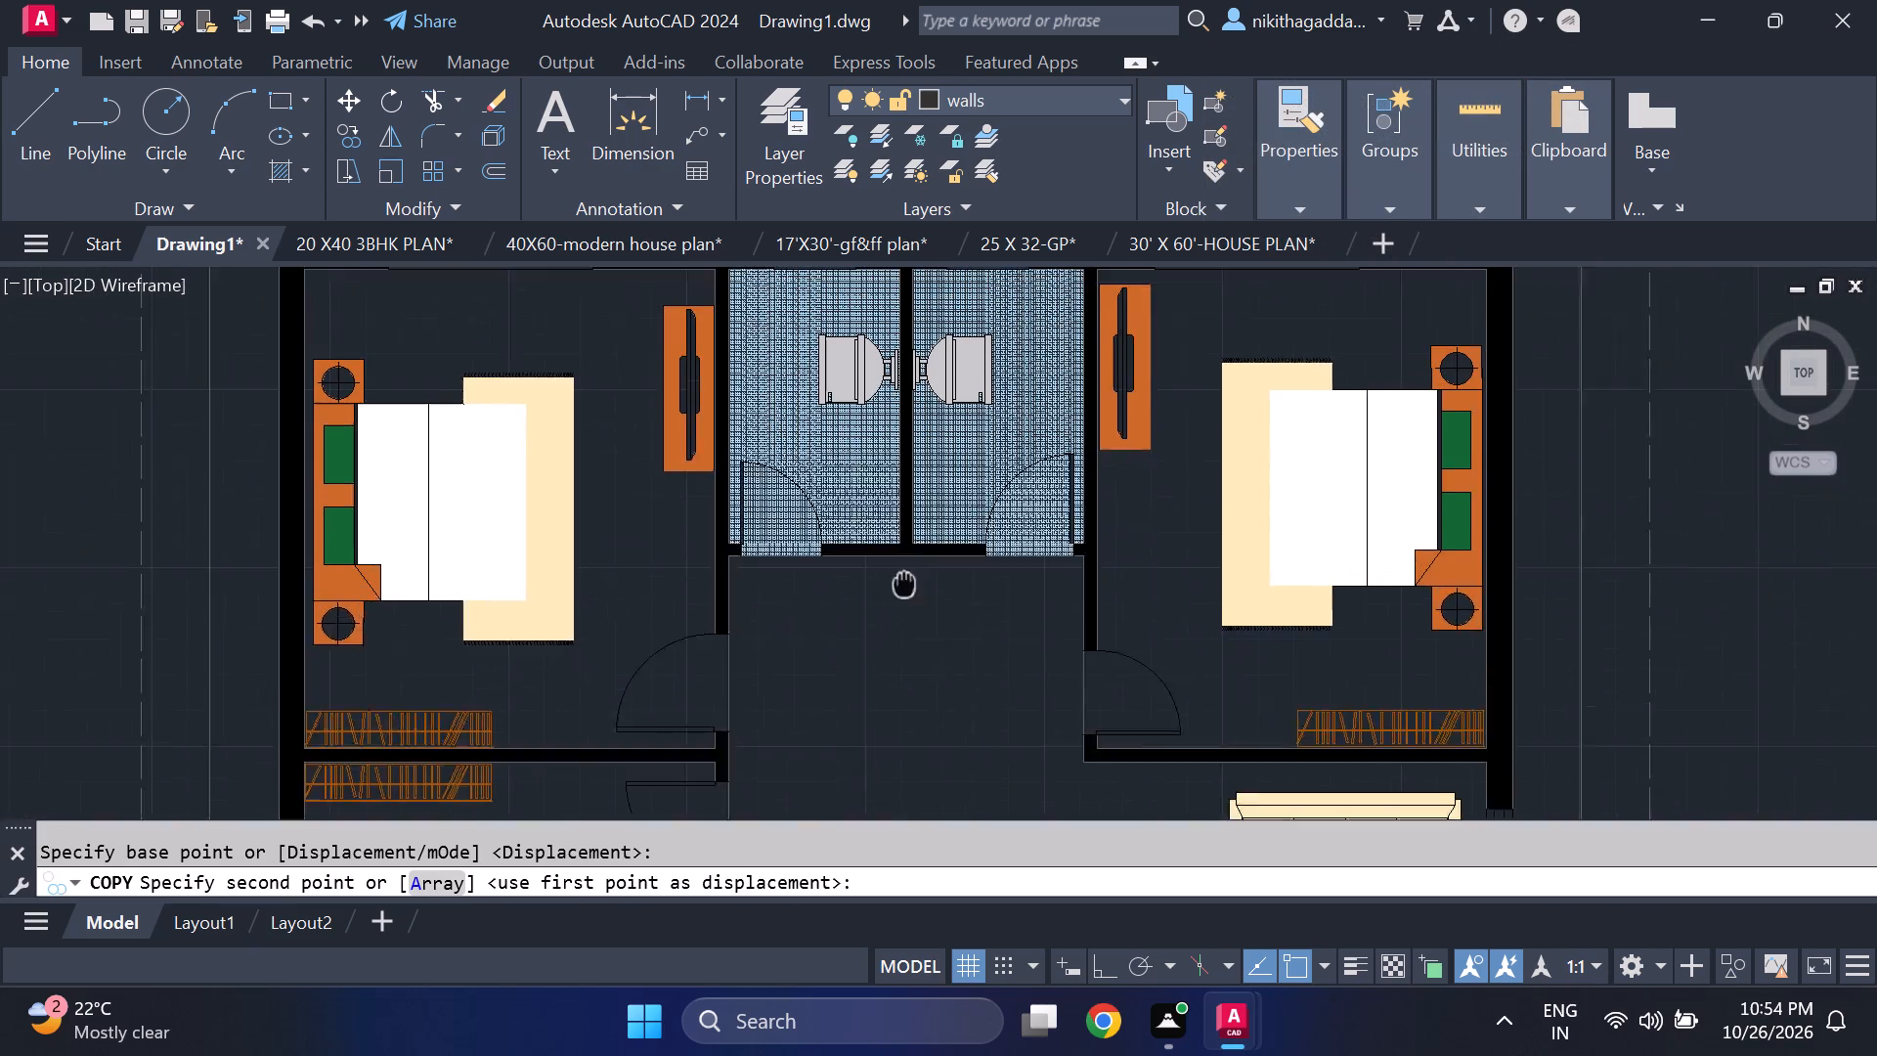
middle_drag(889, 599, 728, 727)
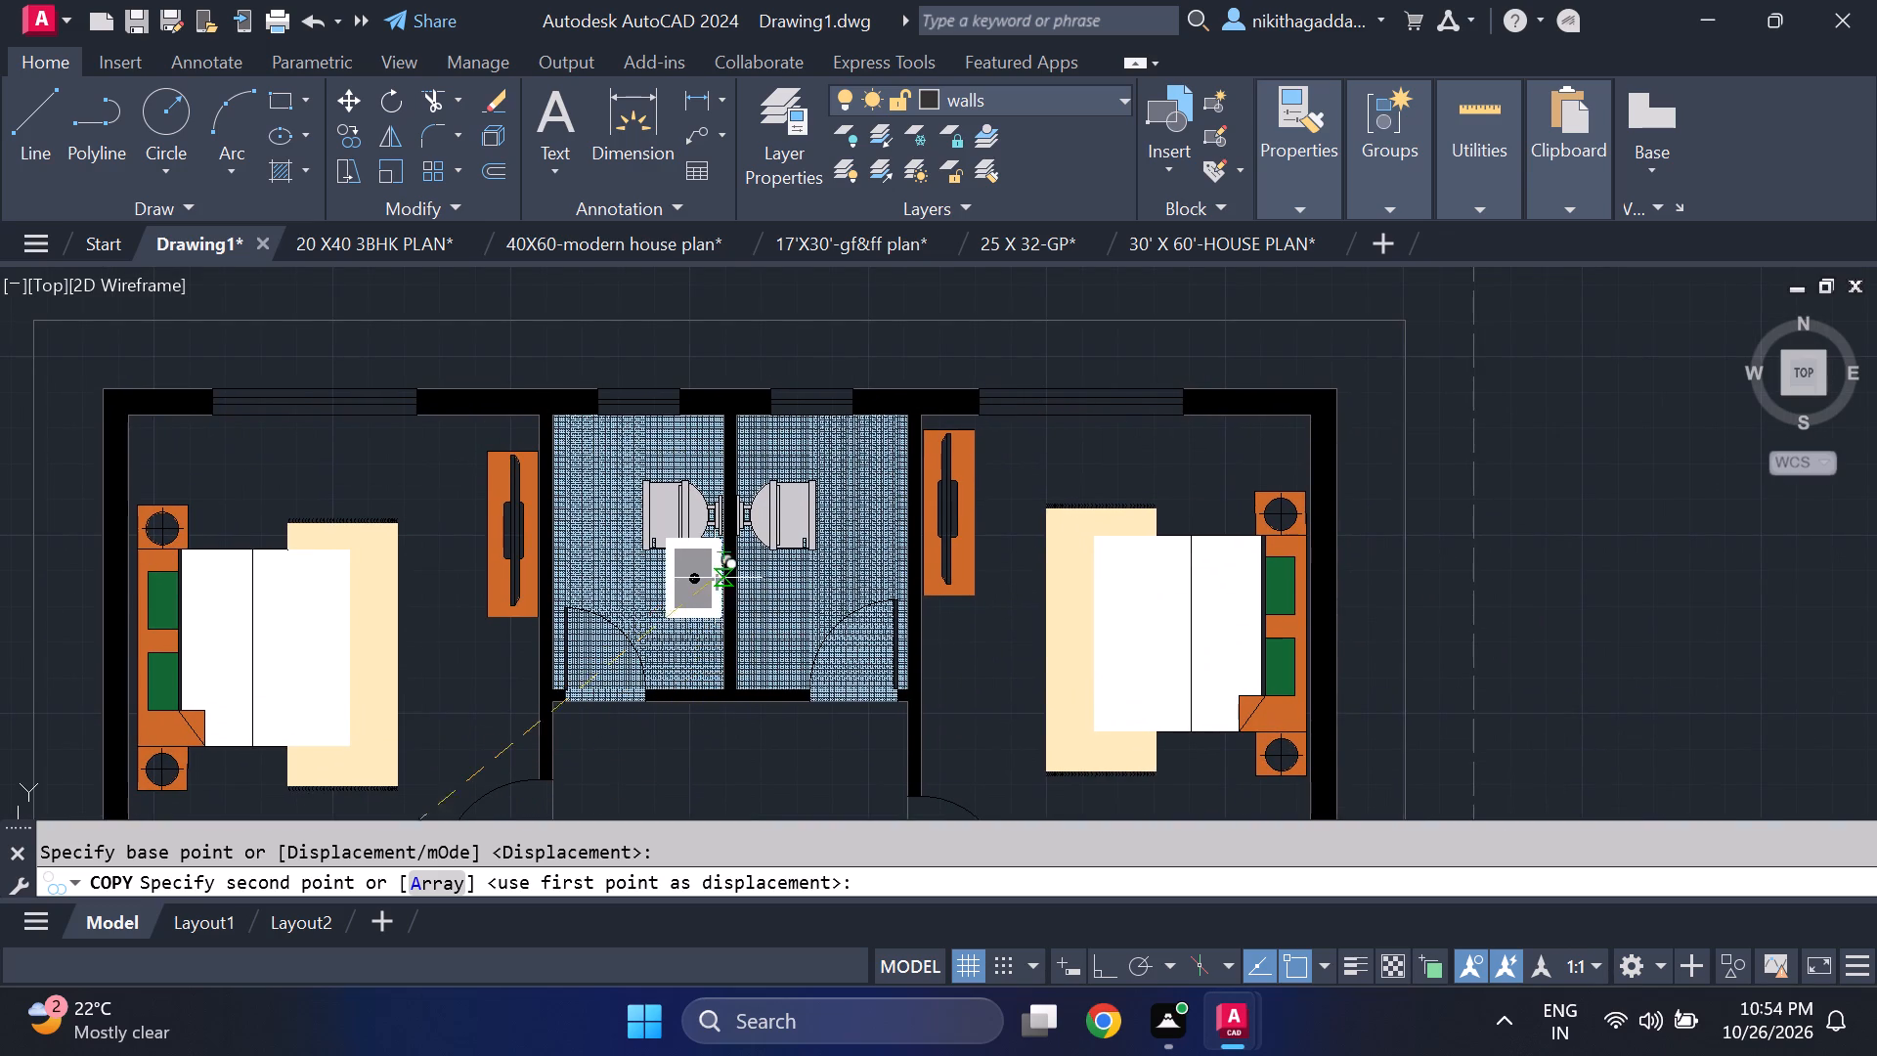
scroll(704, 623, up, 2)
middle_drag(709, 647, 690, 554)
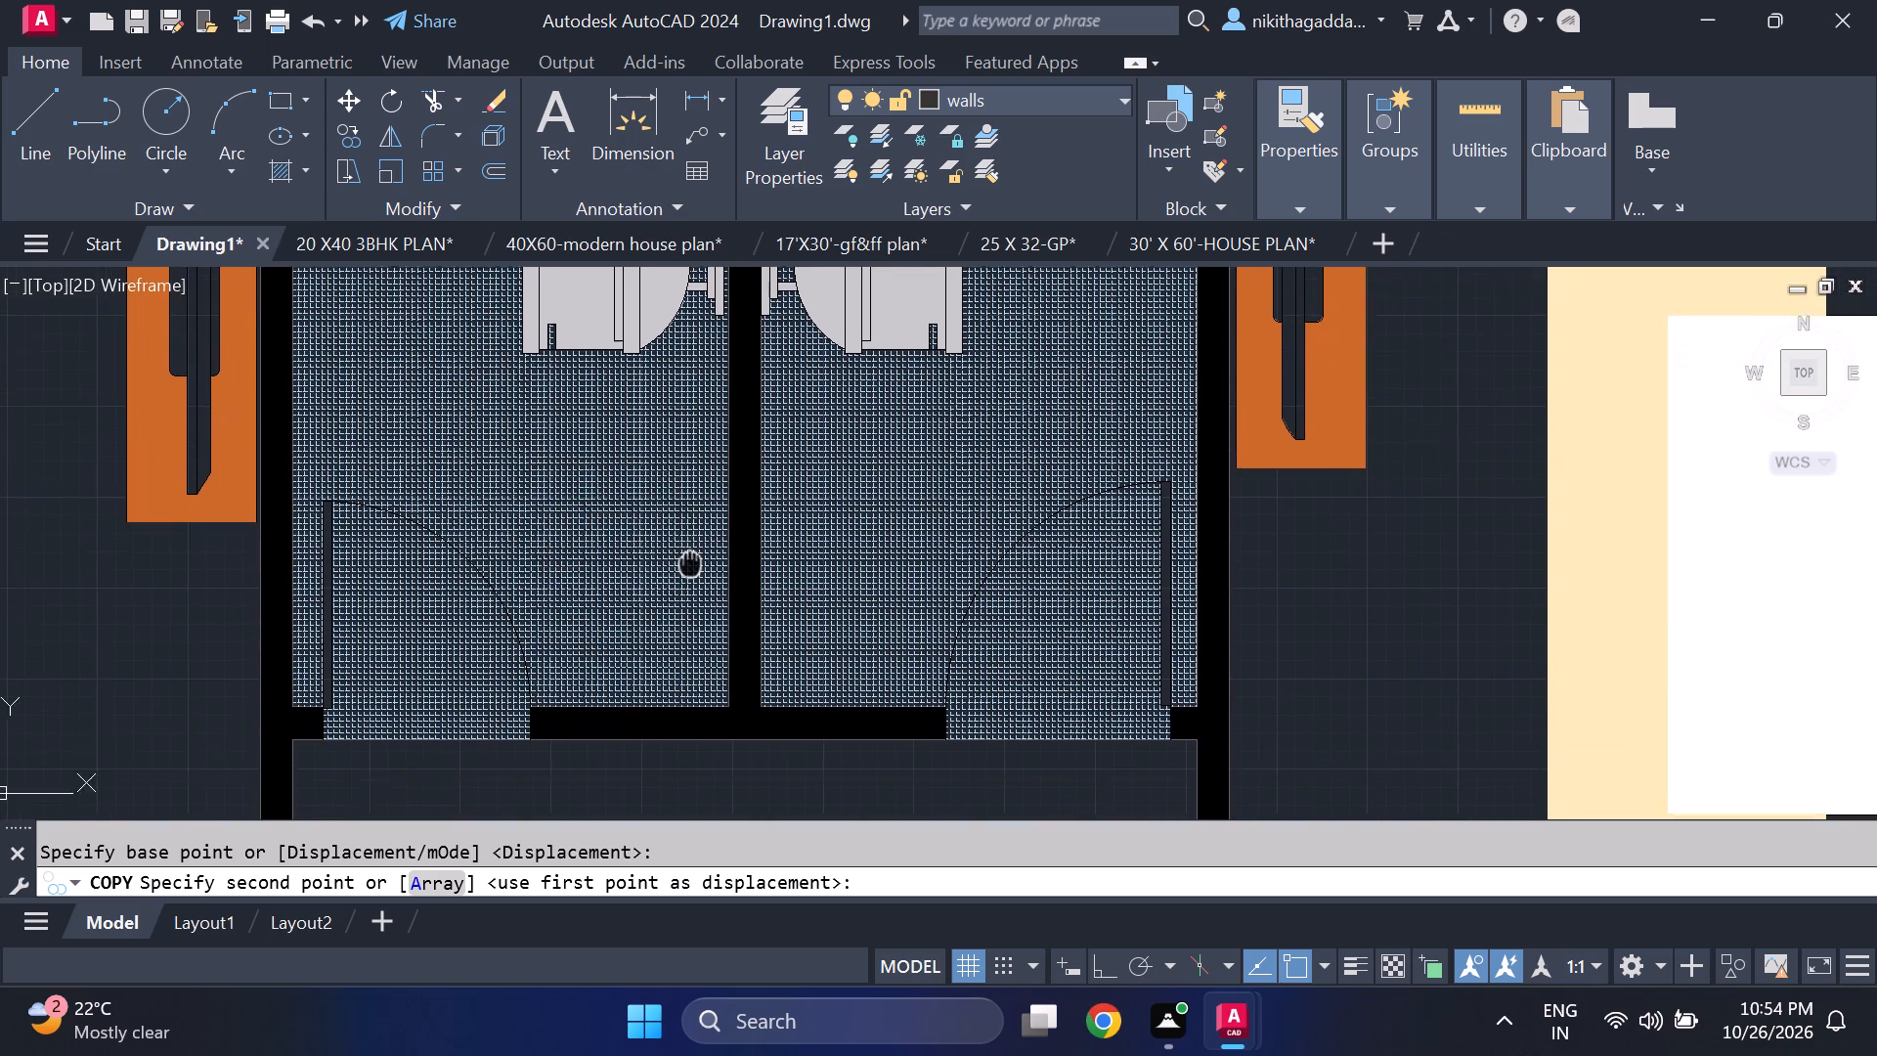
middle_drag(690, 554, 690, 557)
scroll(717, 585, up, 1)
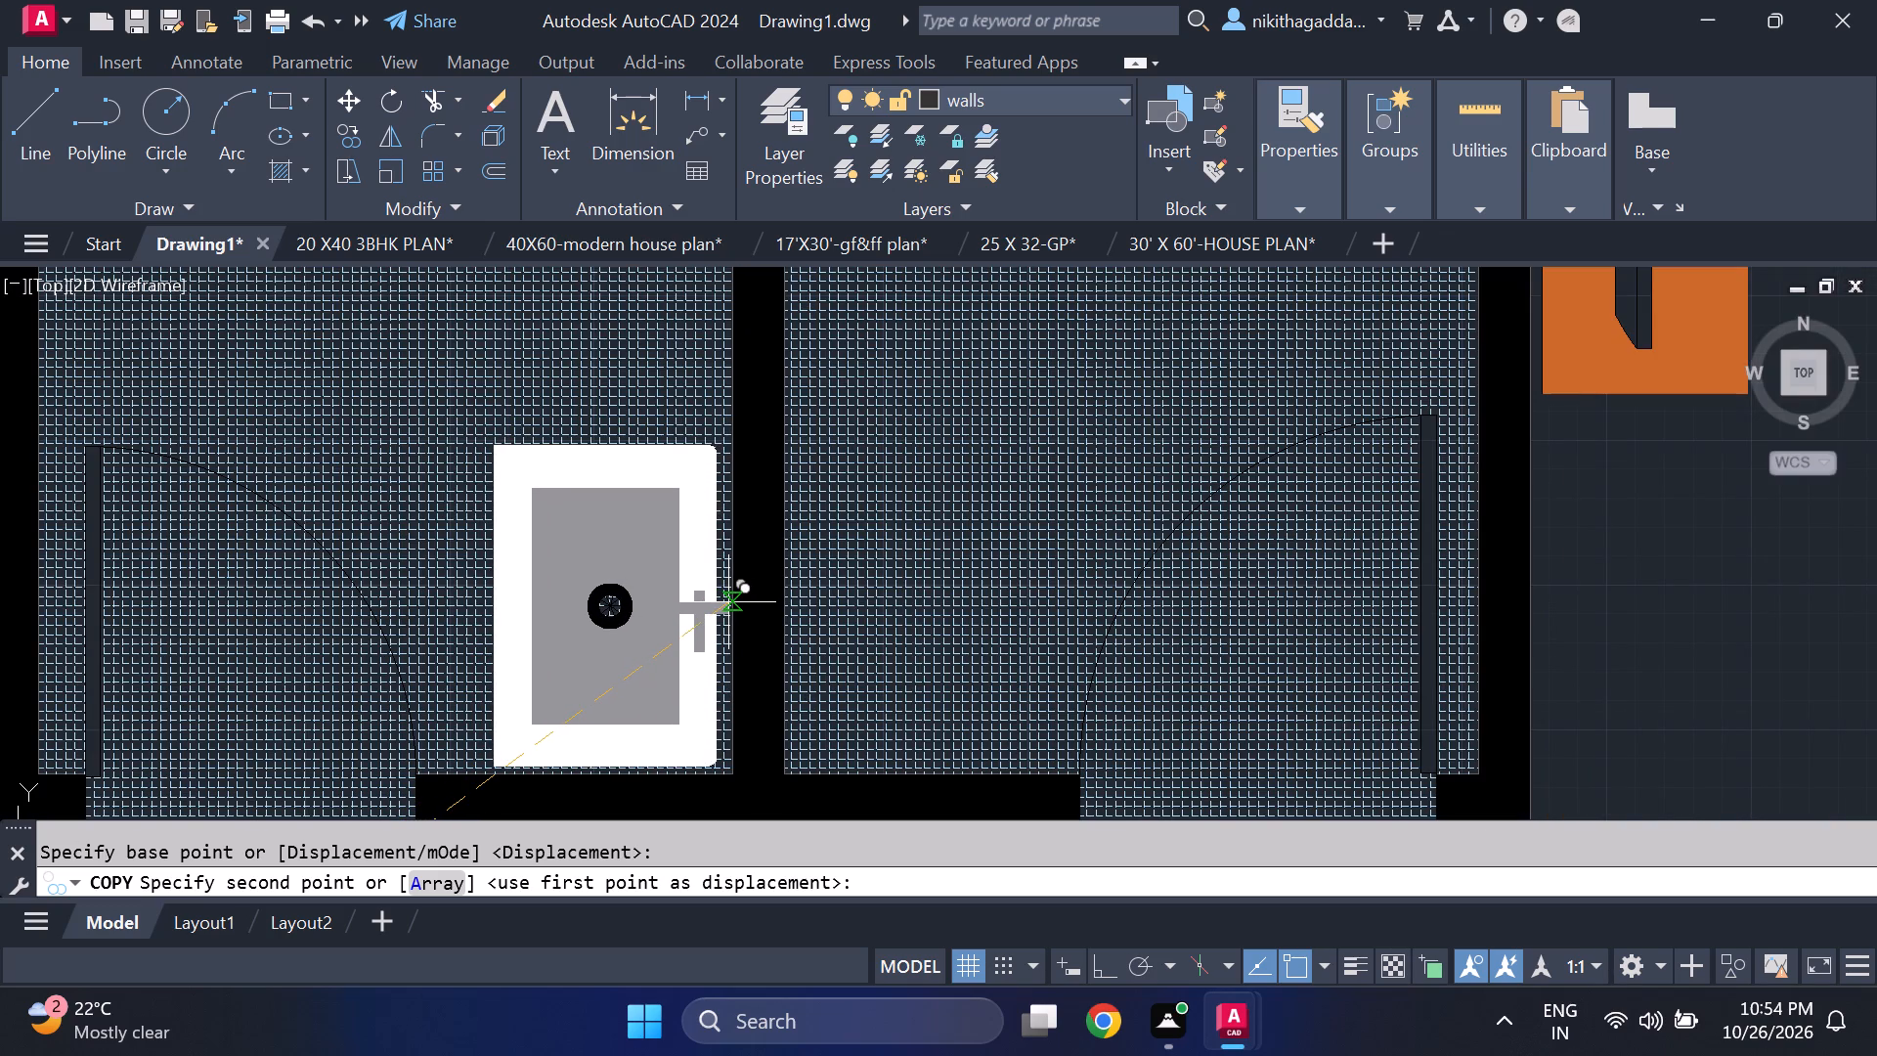
click(728, 602)
scroll(586, 571, down, 3)
middle_drag(248, 658, 726, 523)
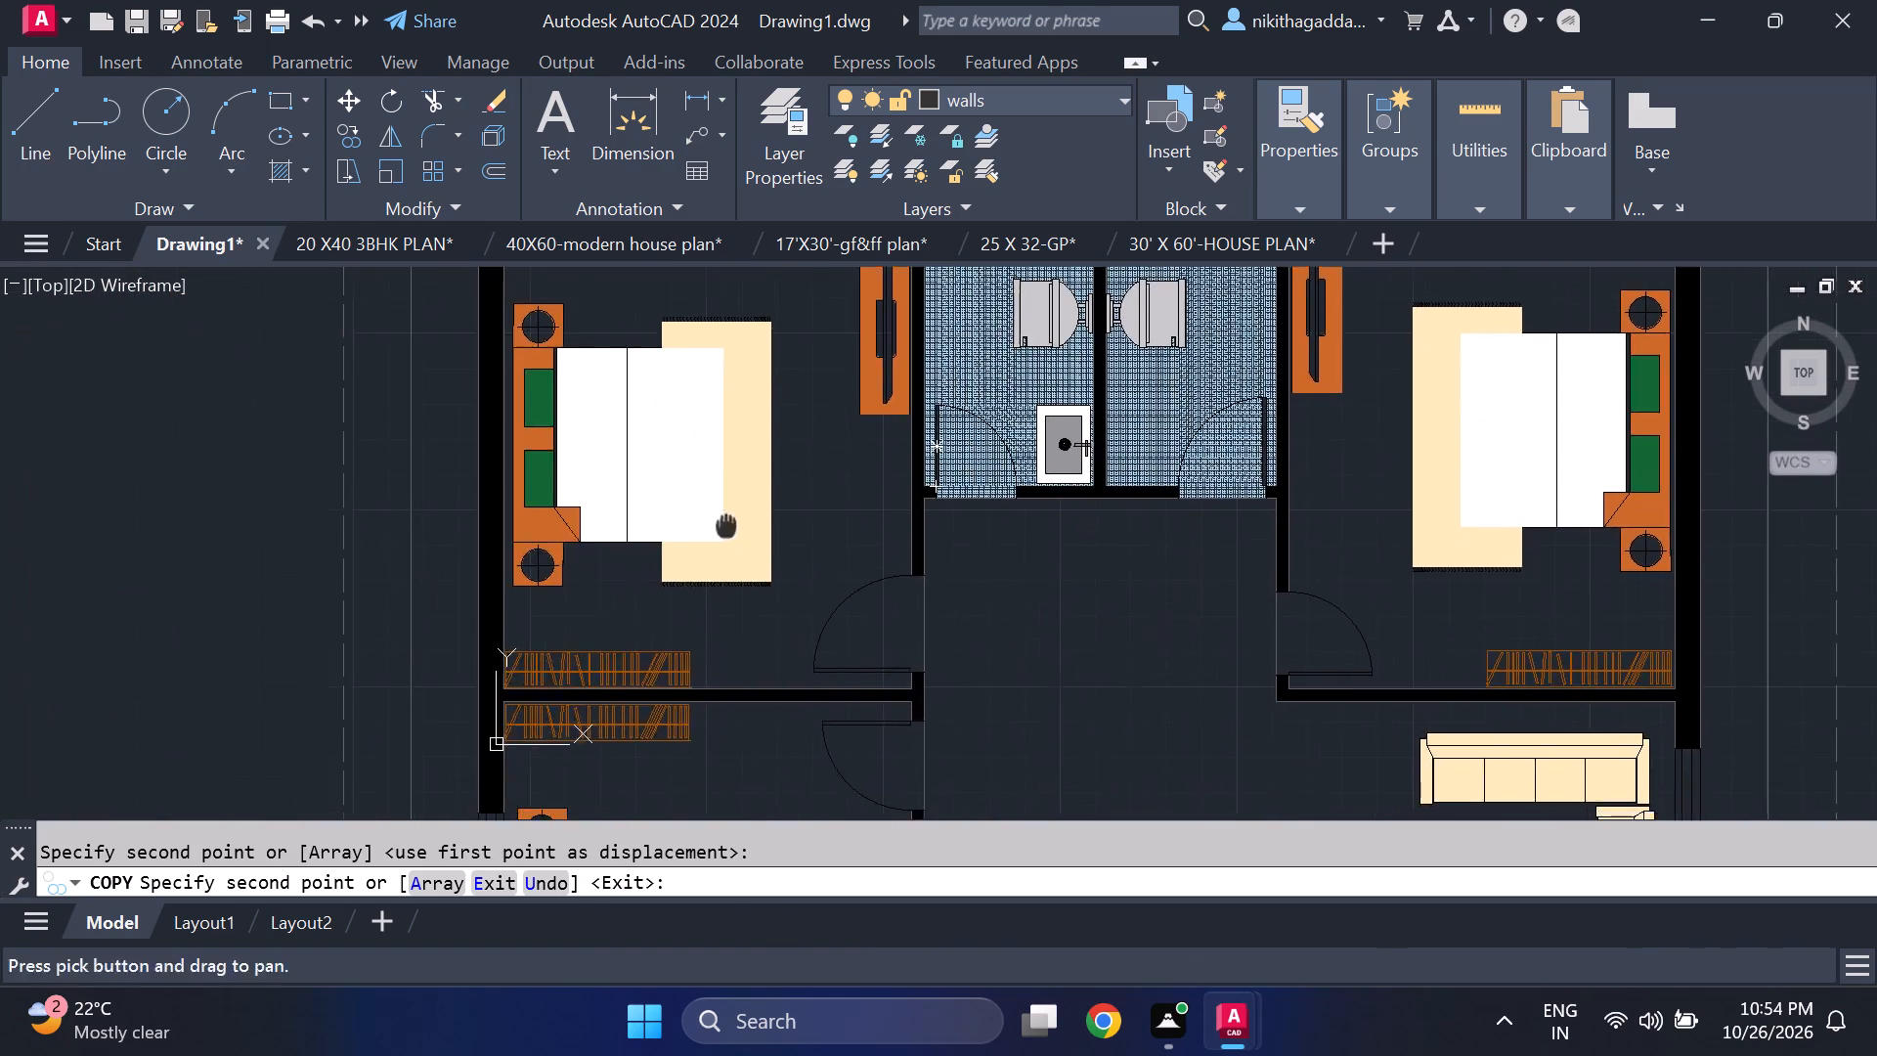
scroll(707, 556, down, 1)
key(Escape)
Copy the left upright washbasin from its tap end into the top-right bathroom, against the shared wall opposite the other basin.
scroll(370, 573, down, 2)
scroll(281, 739, up, 2)
scroll(421, 662, up, 1)
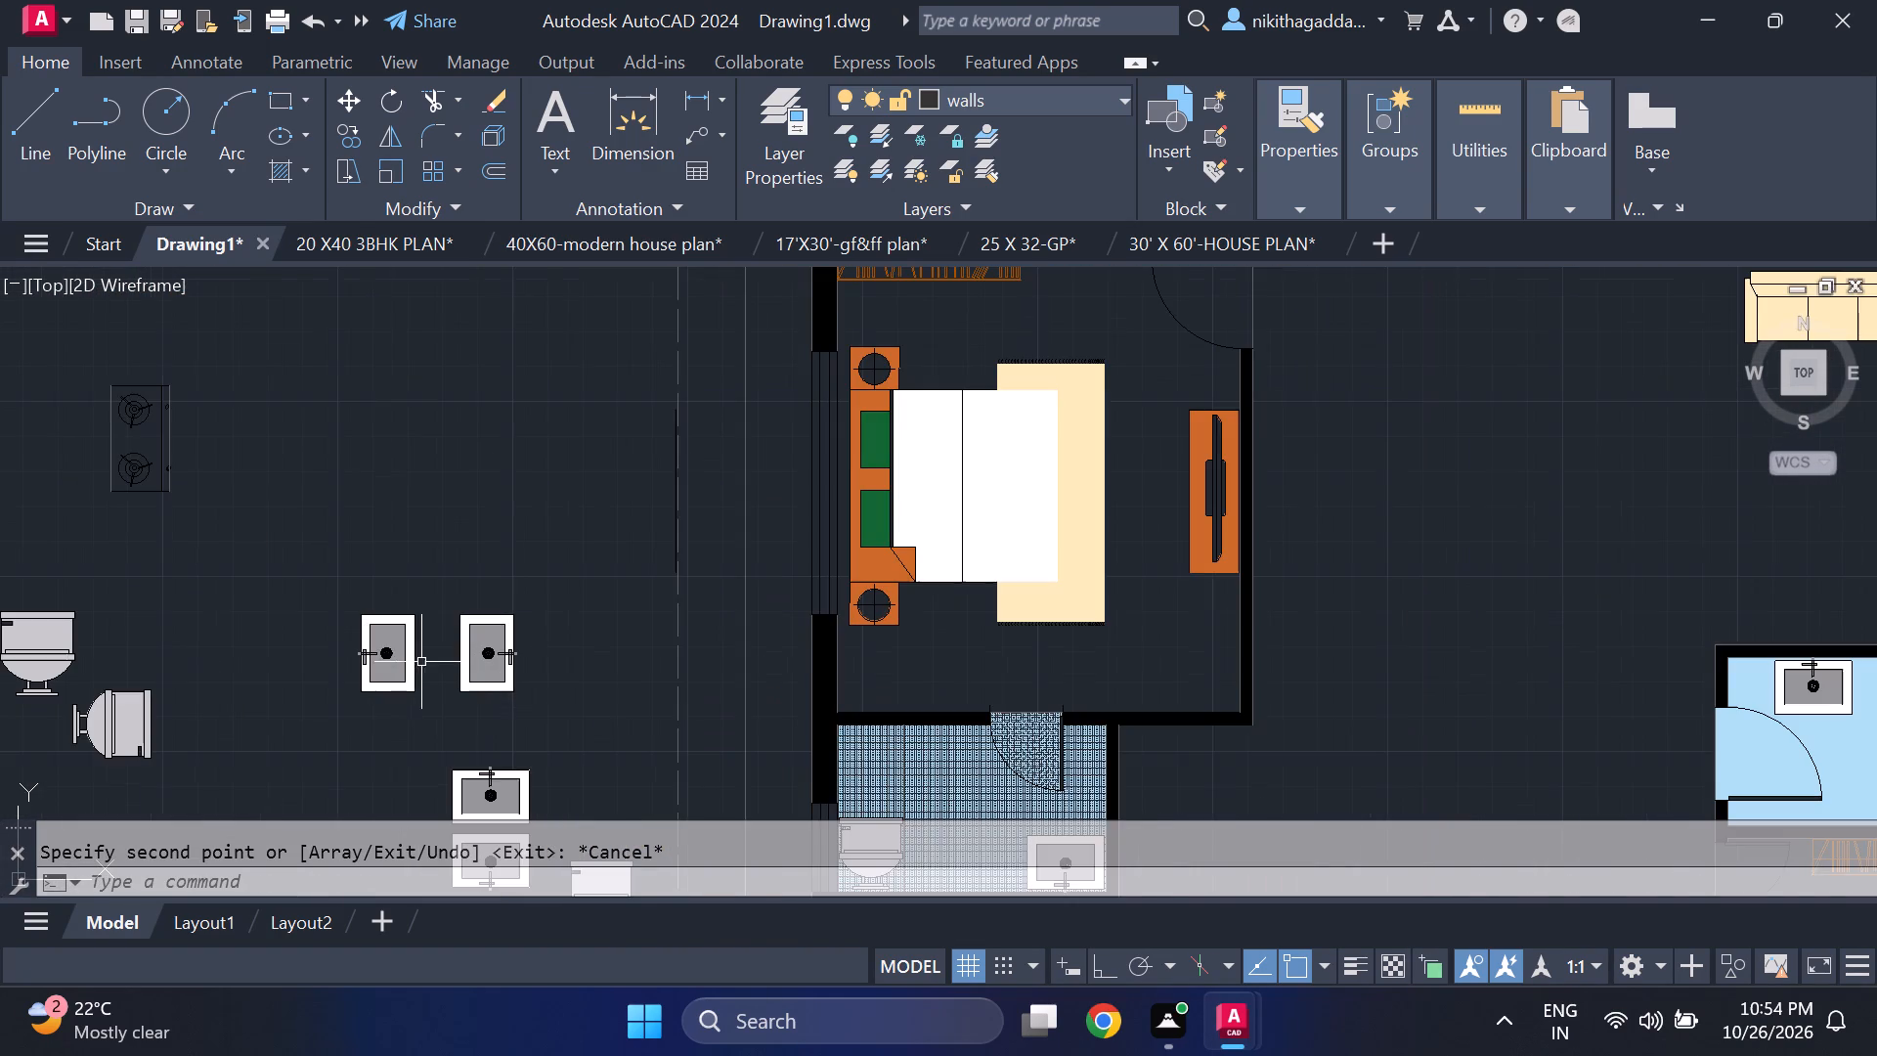
scroll(411, 617, up, 2)
click(431, 592)
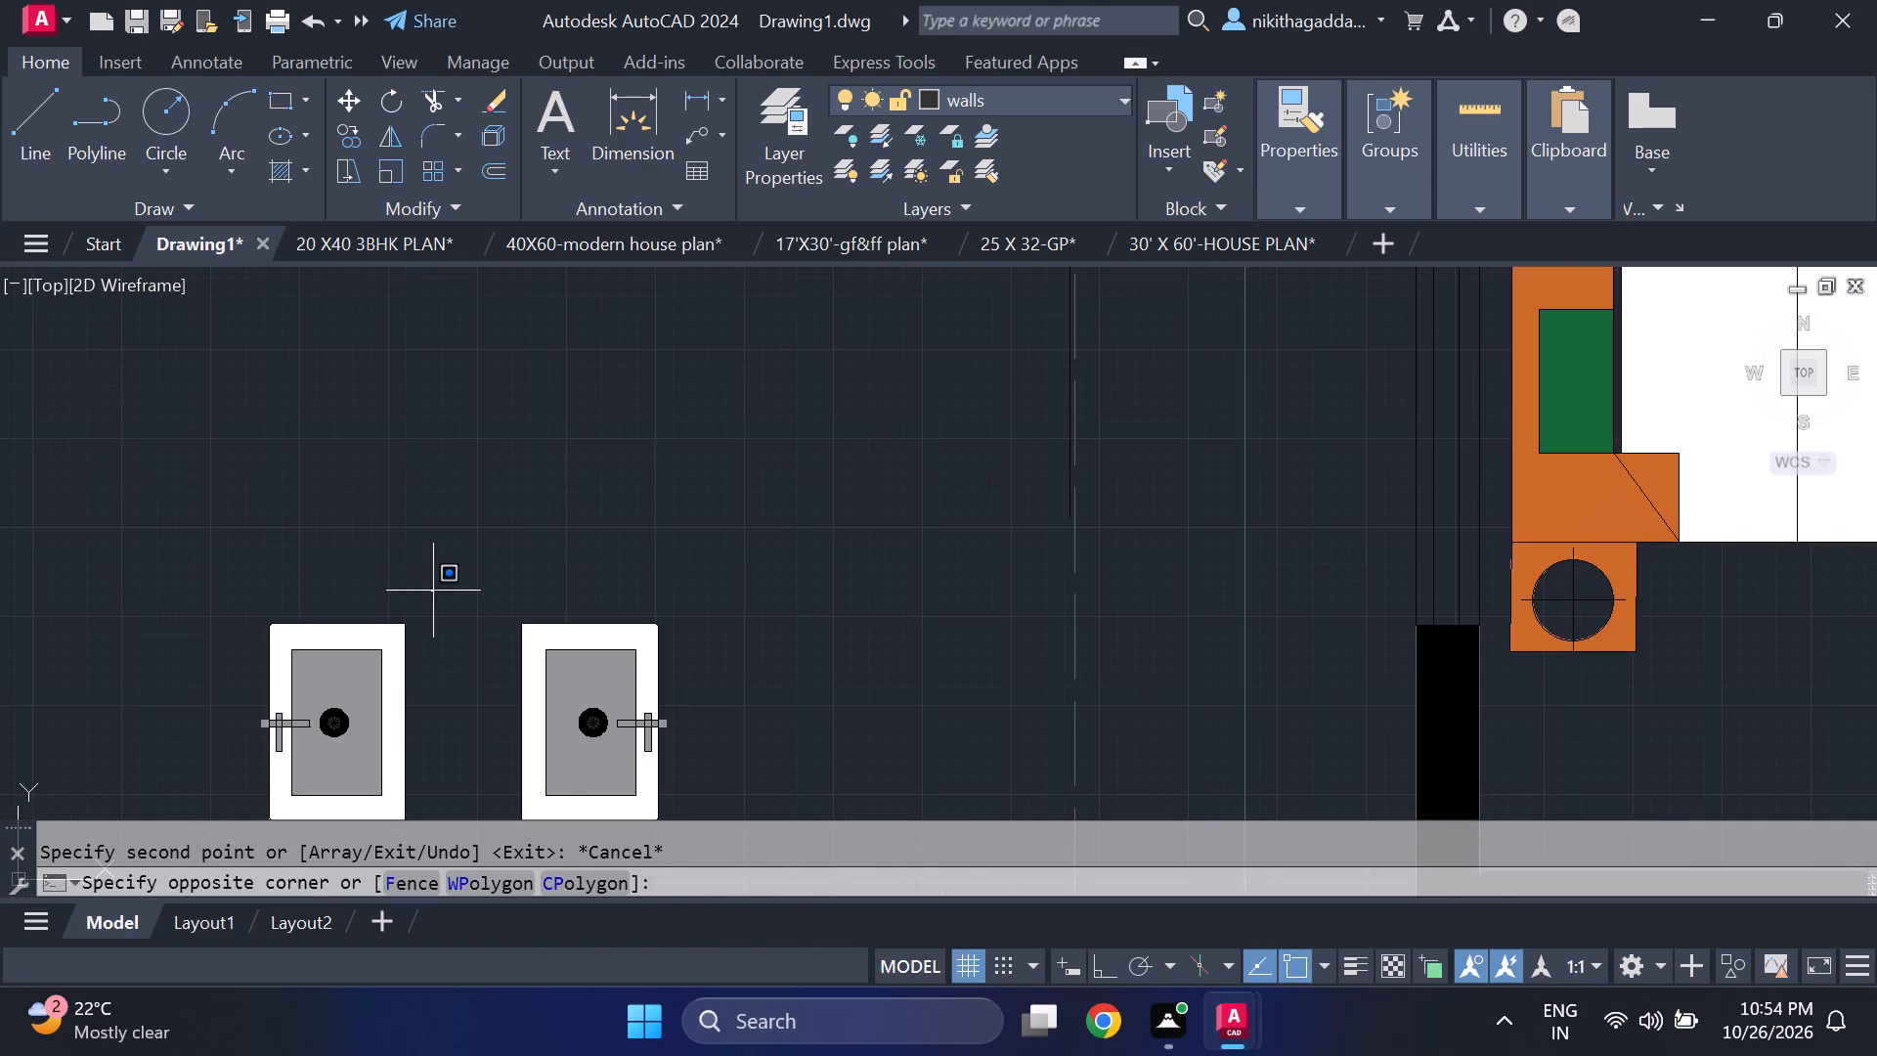
middle_drag(291, 723, 405, 530)
click(322, 661)
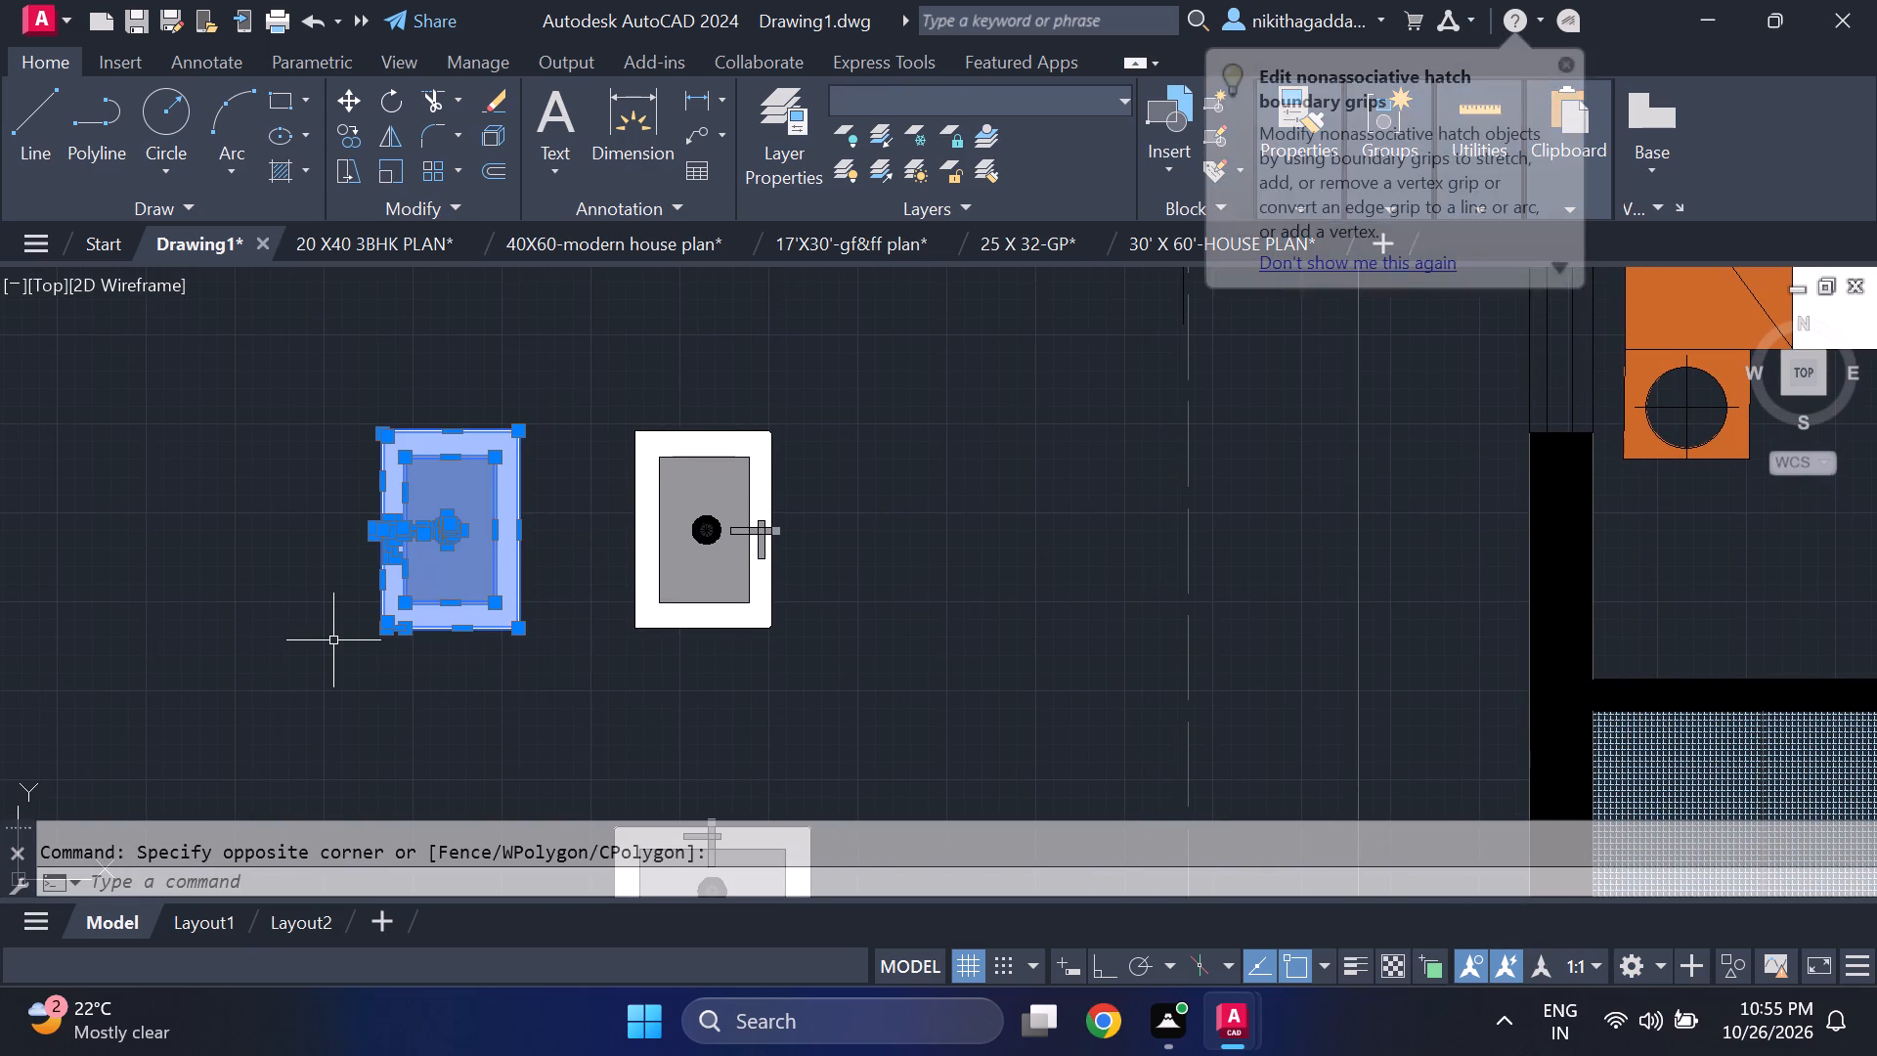
text(co)
key(Return)
scroll(368, 546, up, 4)
click(395, 473)
scroll(606, 463, down, 5)
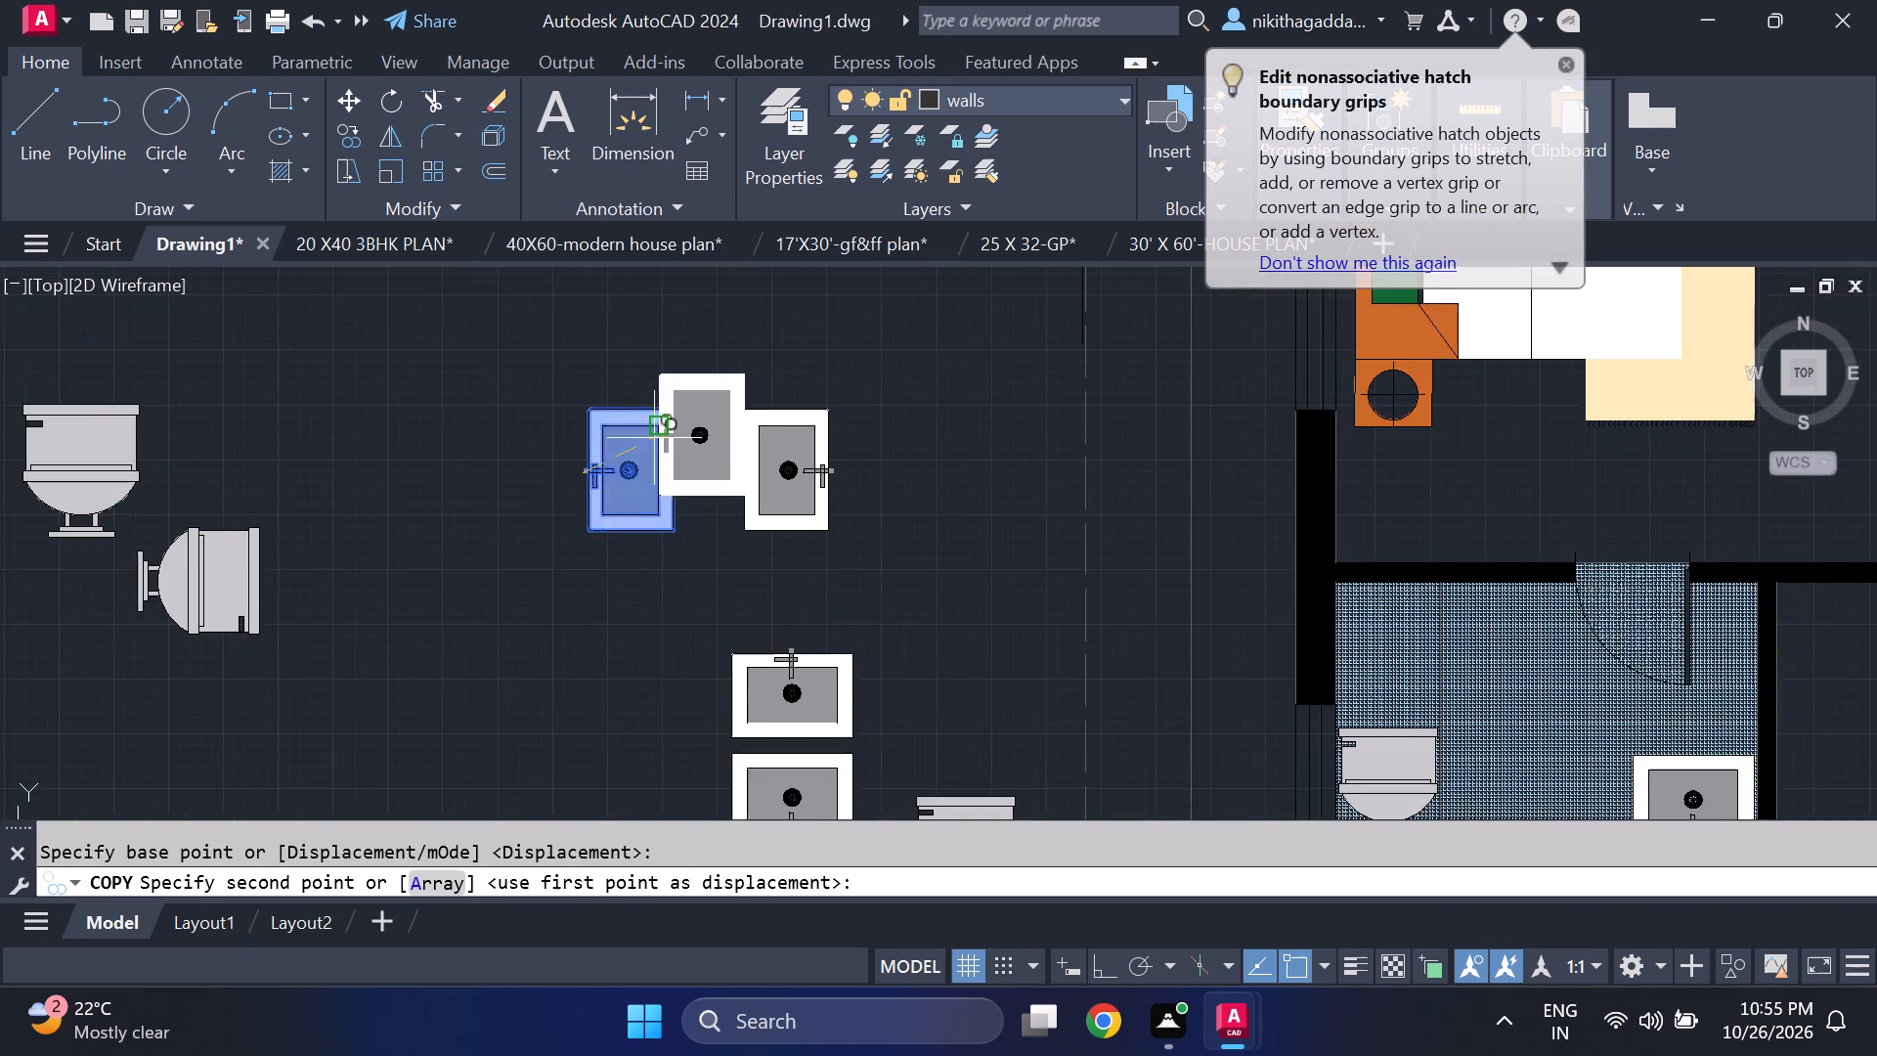
scroll(741, 349, down, 5)
middle_drag(875, 365, 684, 642)
scroll(711, 590, up, 3)
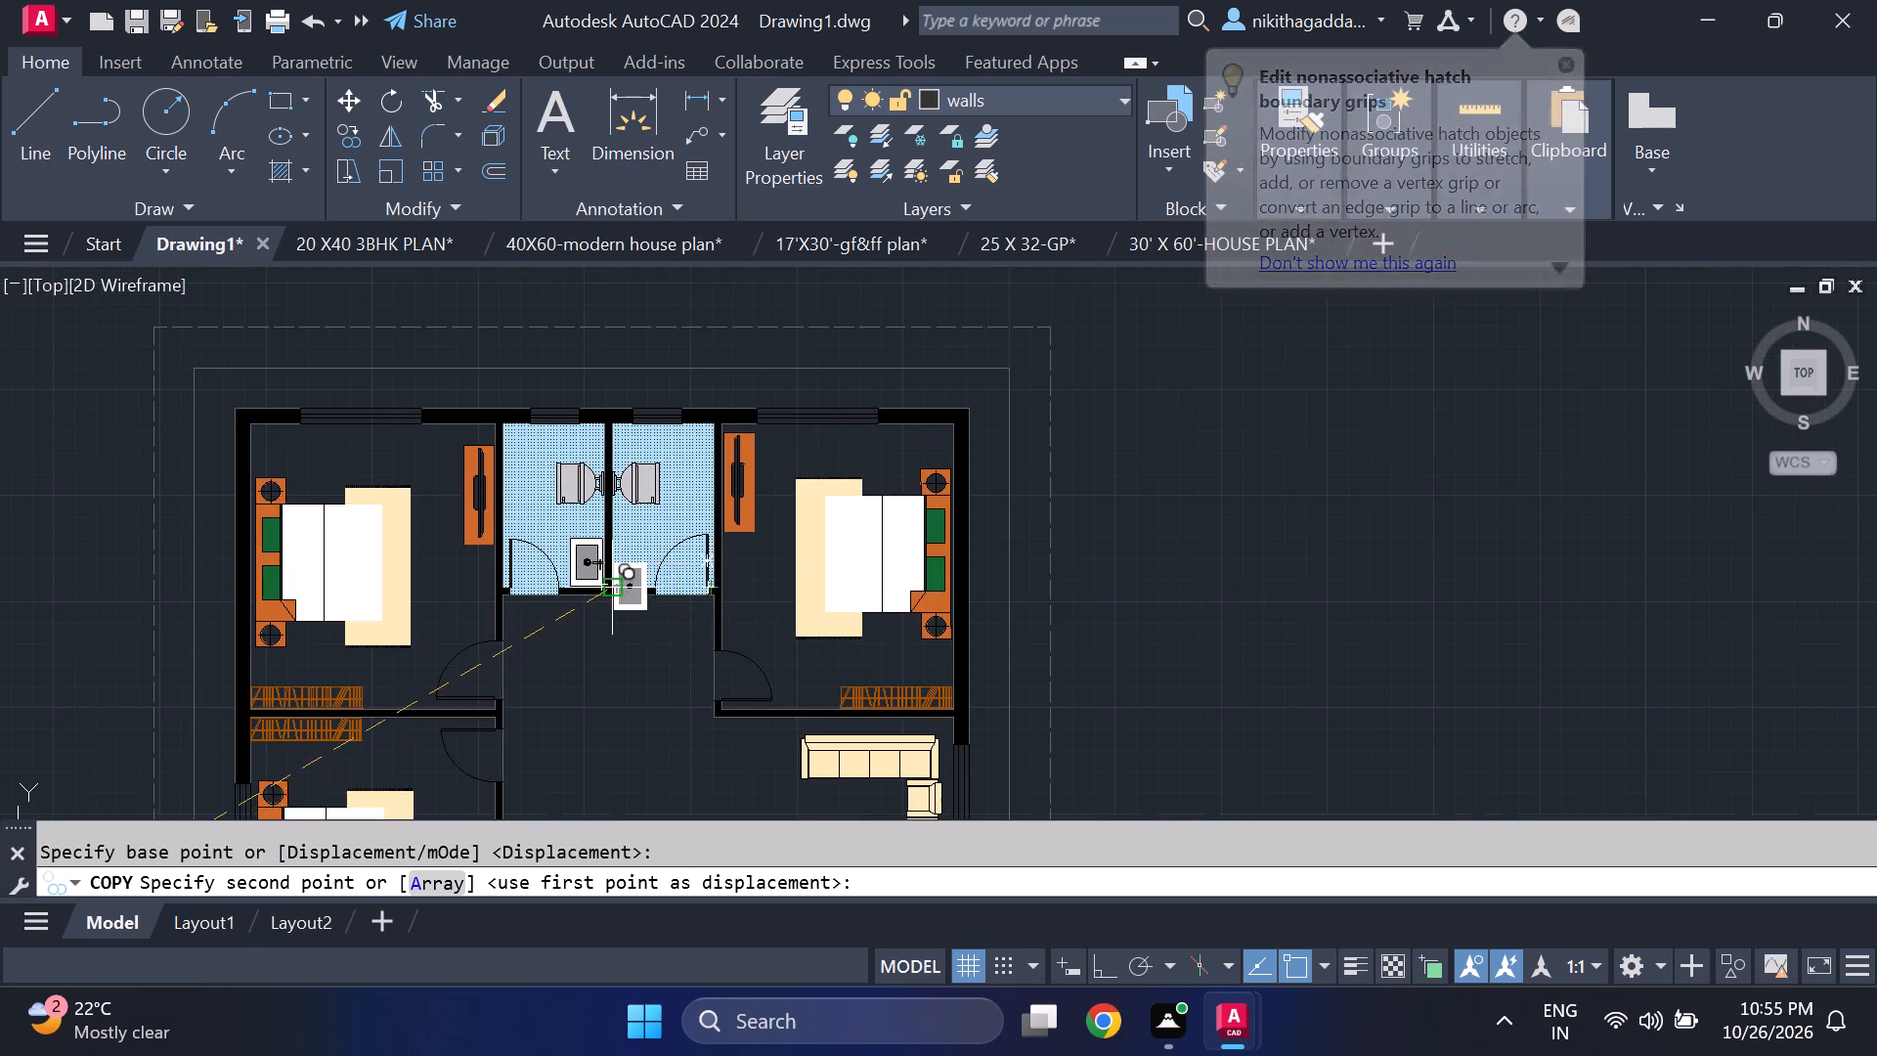
scroll(621, 580, up, 5)
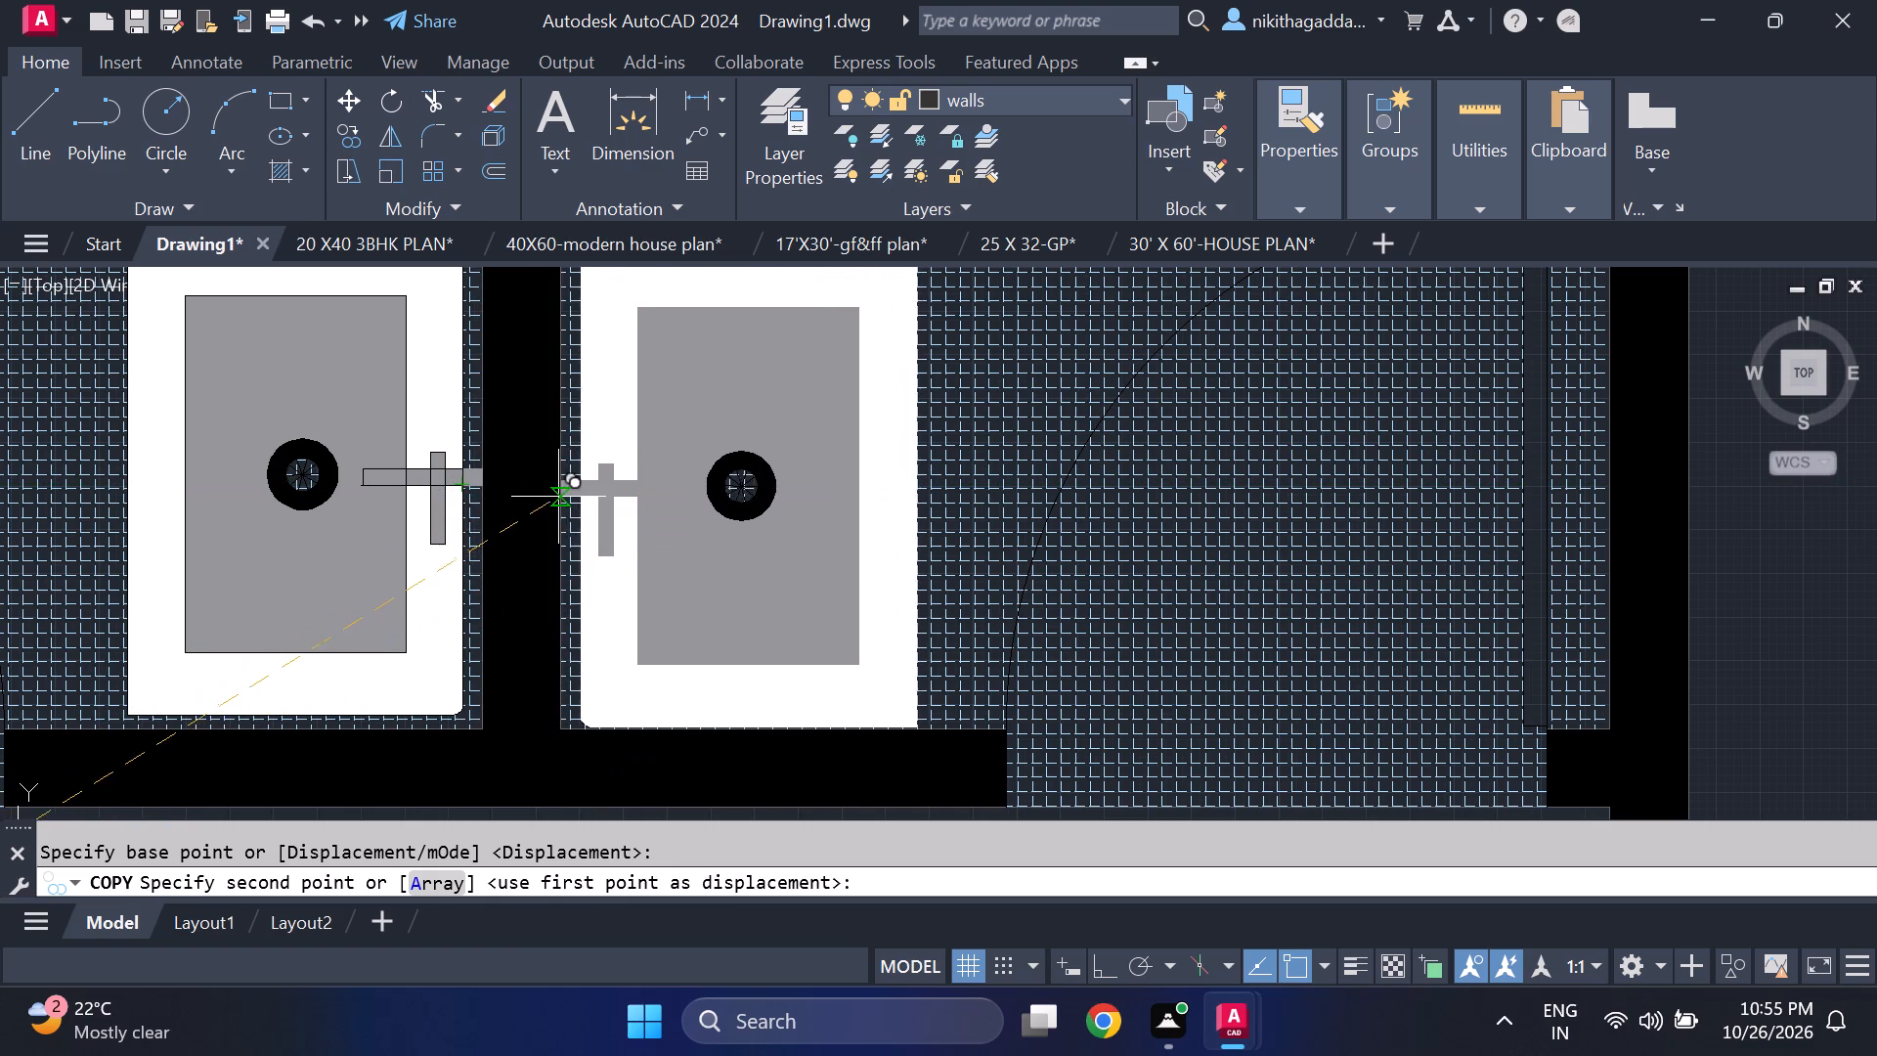
scroll(542, 493, up, 1)
middle_drag(547, 507, 588, 378)
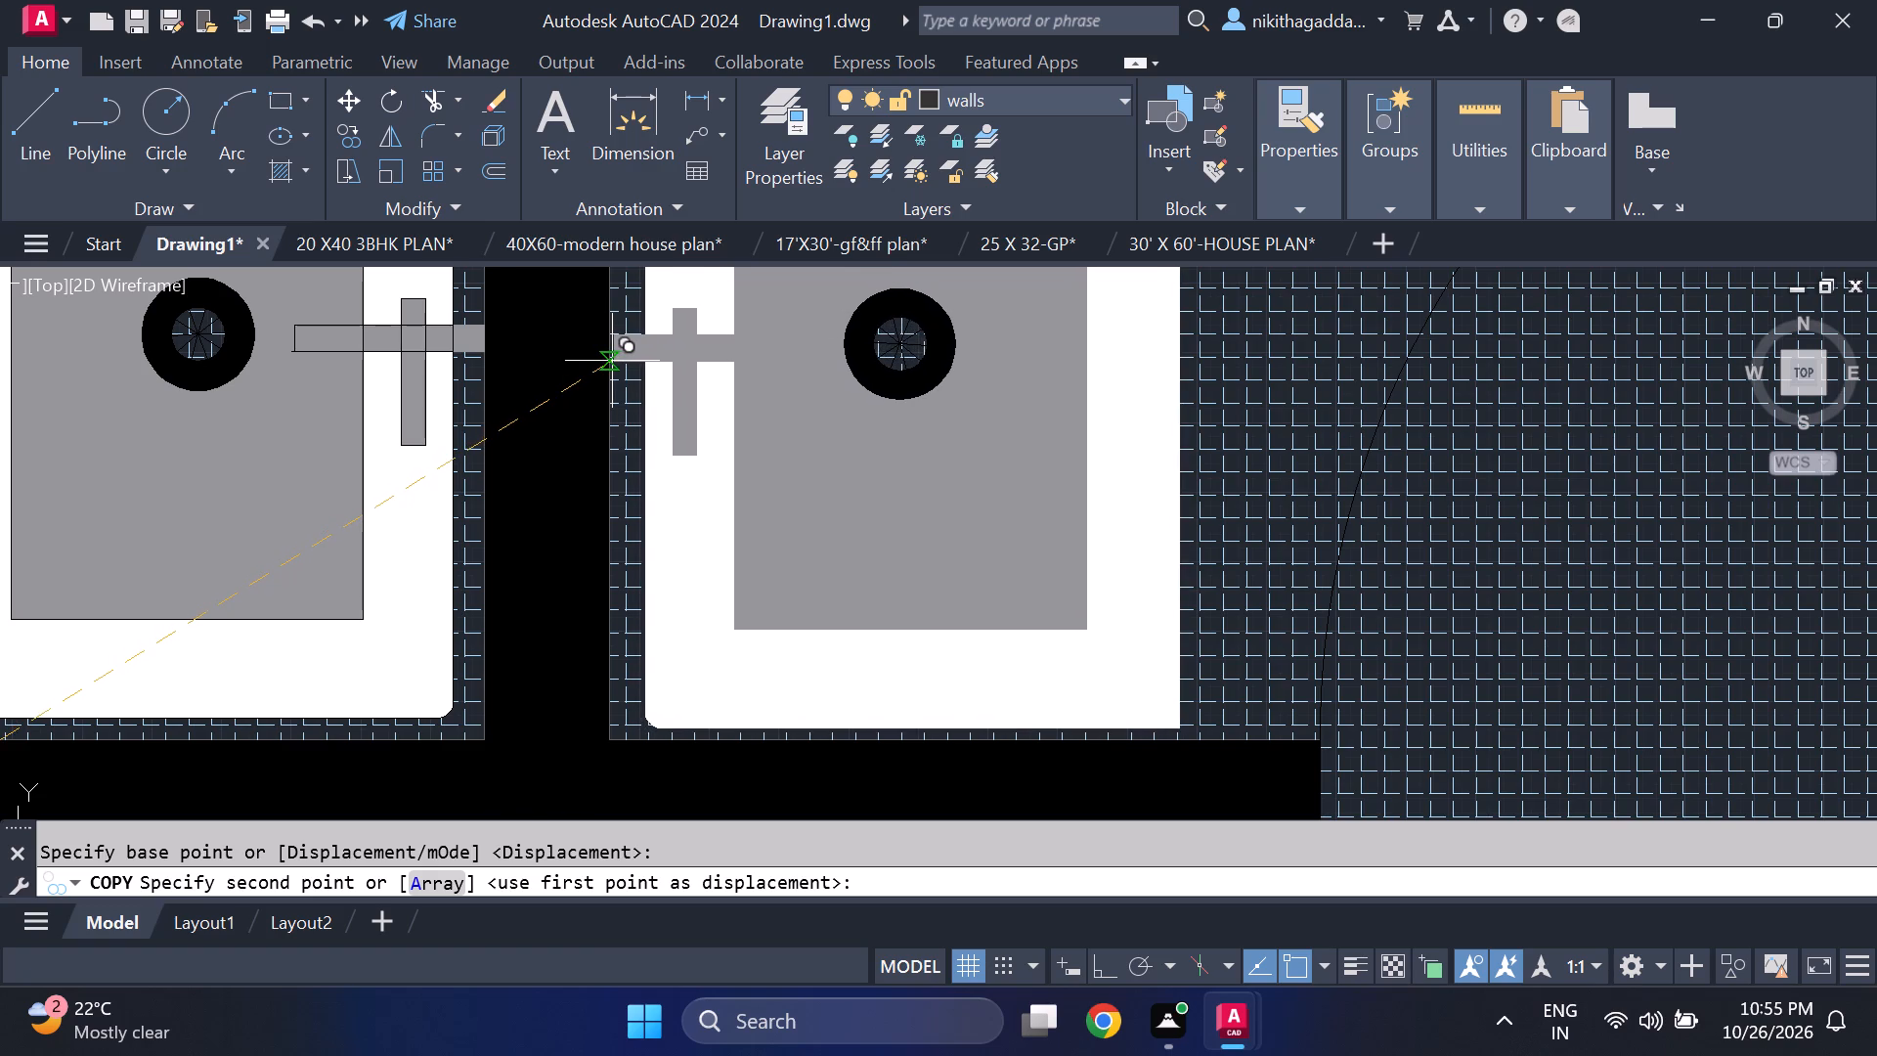
click(612, 361)
scroll(724, 396, down, 4)
key(Escape)
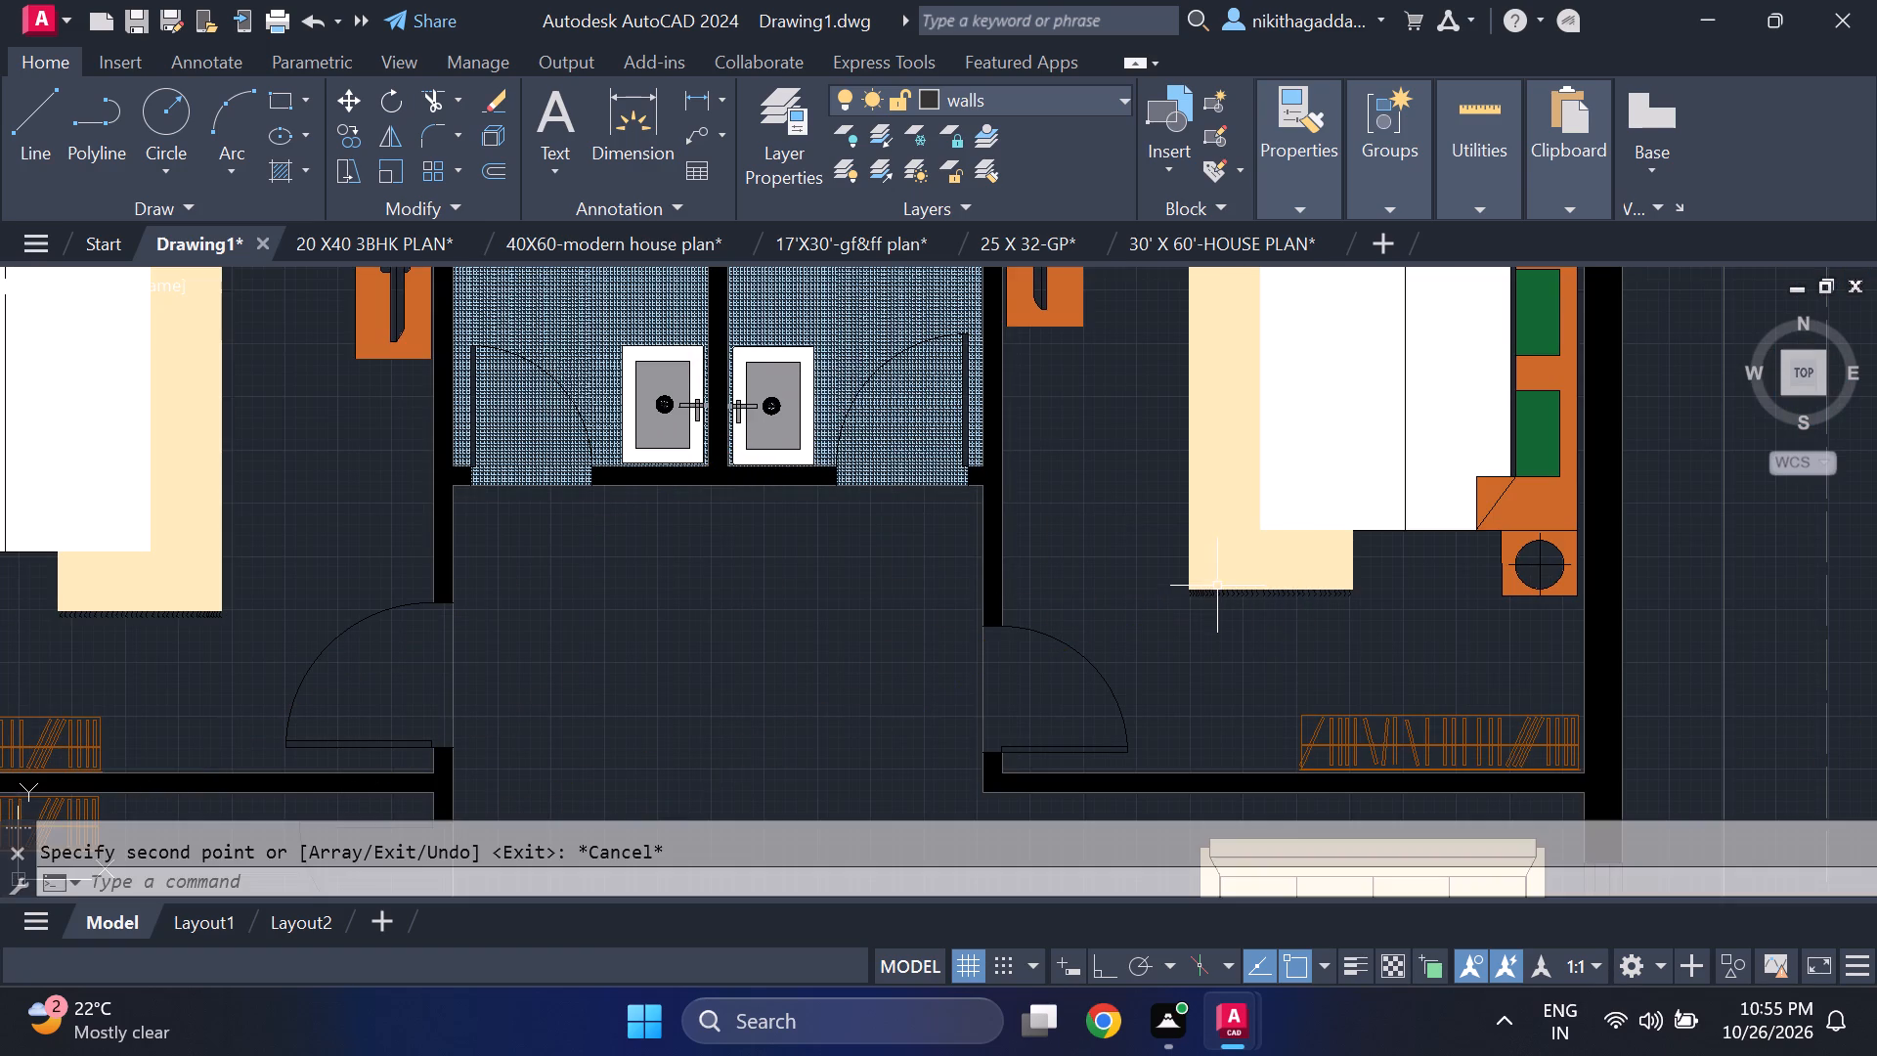
Review the furnished floor plan and the loose source symbols left beside it.
scroll(1100, 677, down, 4)
scroll(1041, 744, up, 1)
middle_drag(1040, 750, 996, 646)
scroll(1018, 736, up, 1)
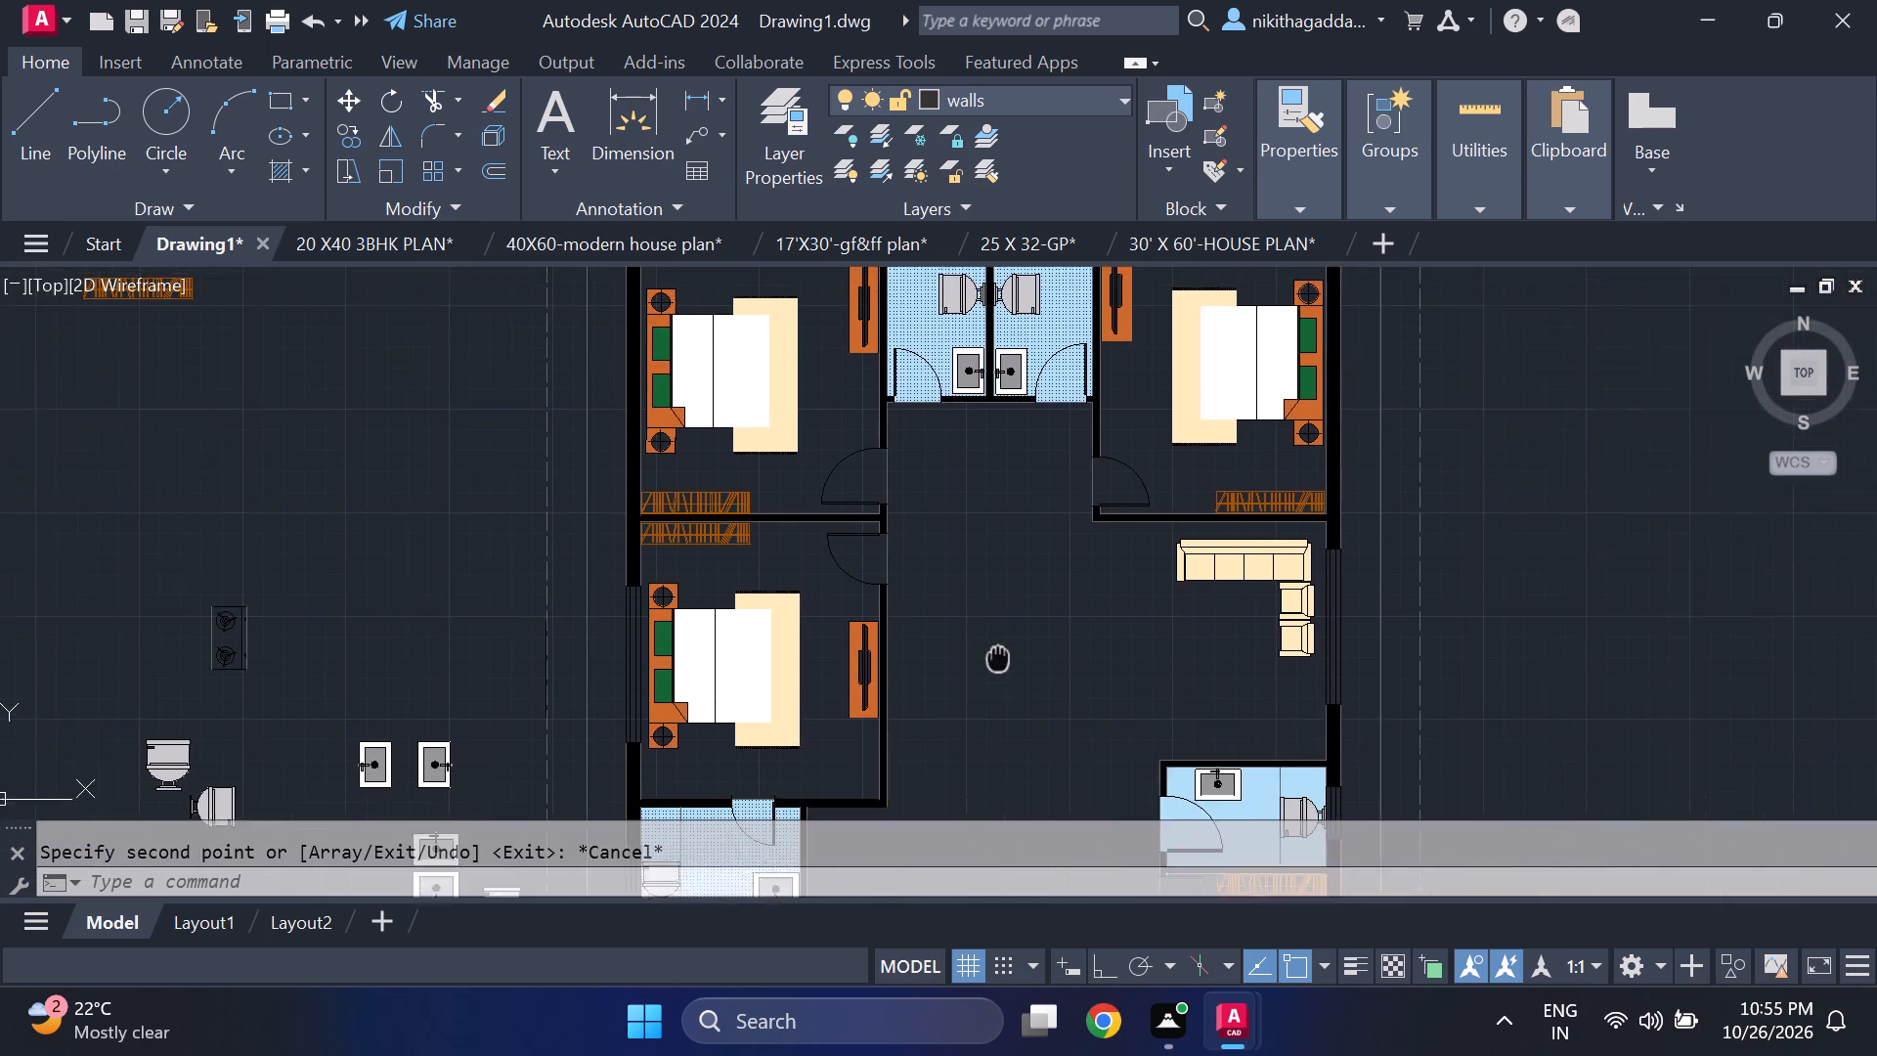
middle_drag(996, 646, 995, 622)
middle_drag(981, 638, 971, 449)
scroll(876, 605, down, 2)
scroll(864, 623, up, 1)
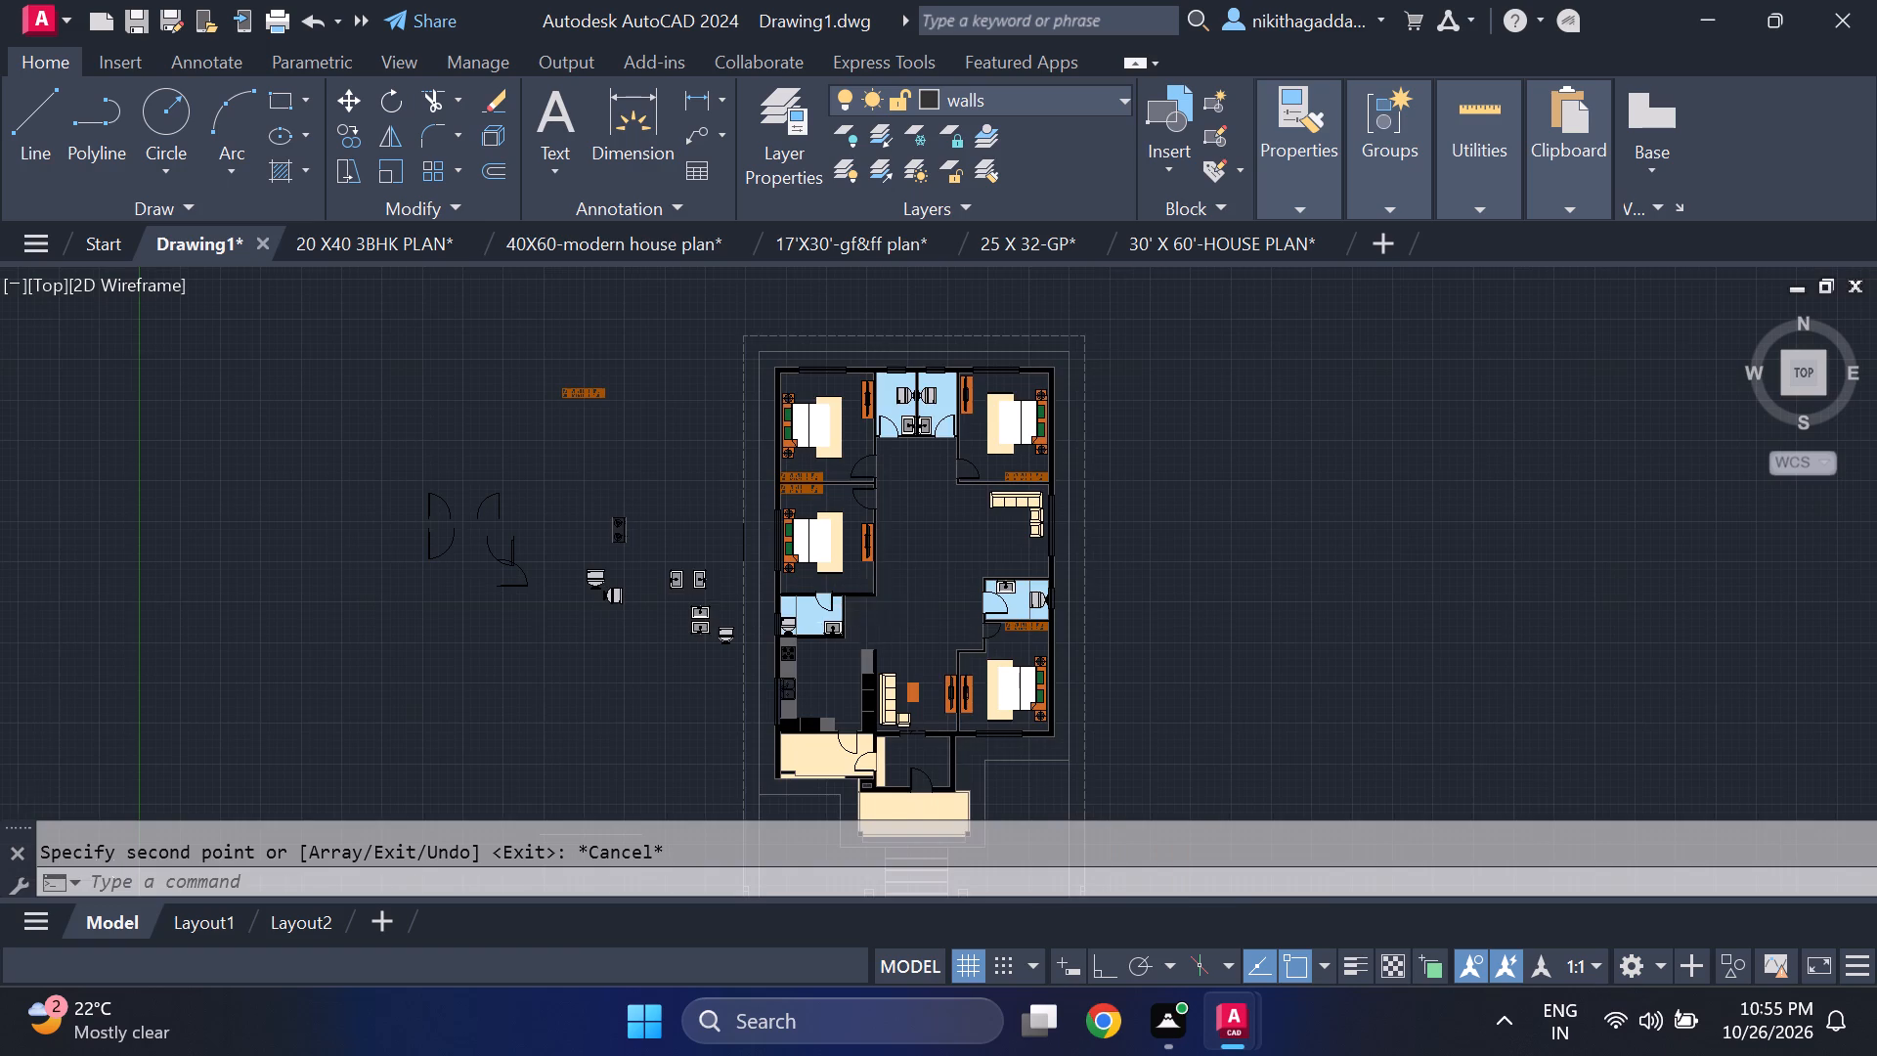
scroll(864, 623, up, 1)
middle_drag(866, 625, 931, 708)
scroll(796, 695, down, 1)
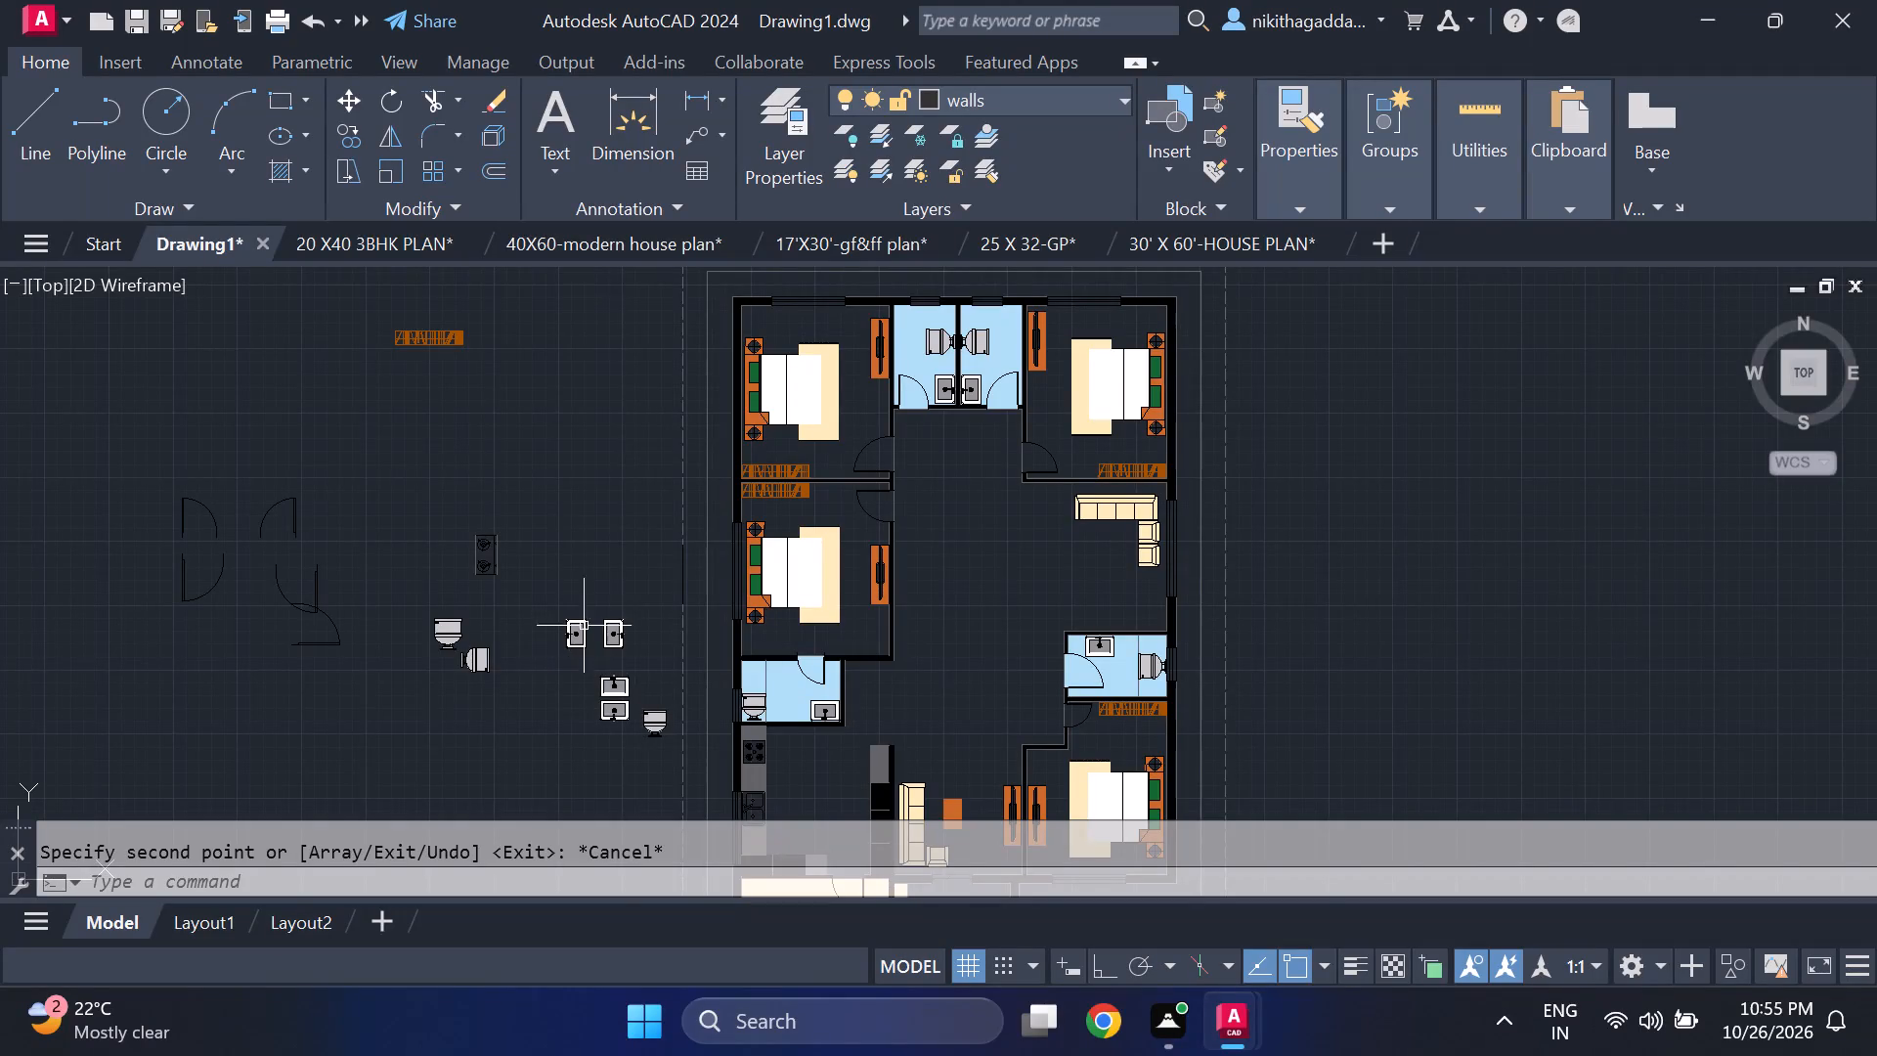
middle_drag(620, 703, 687, 594)
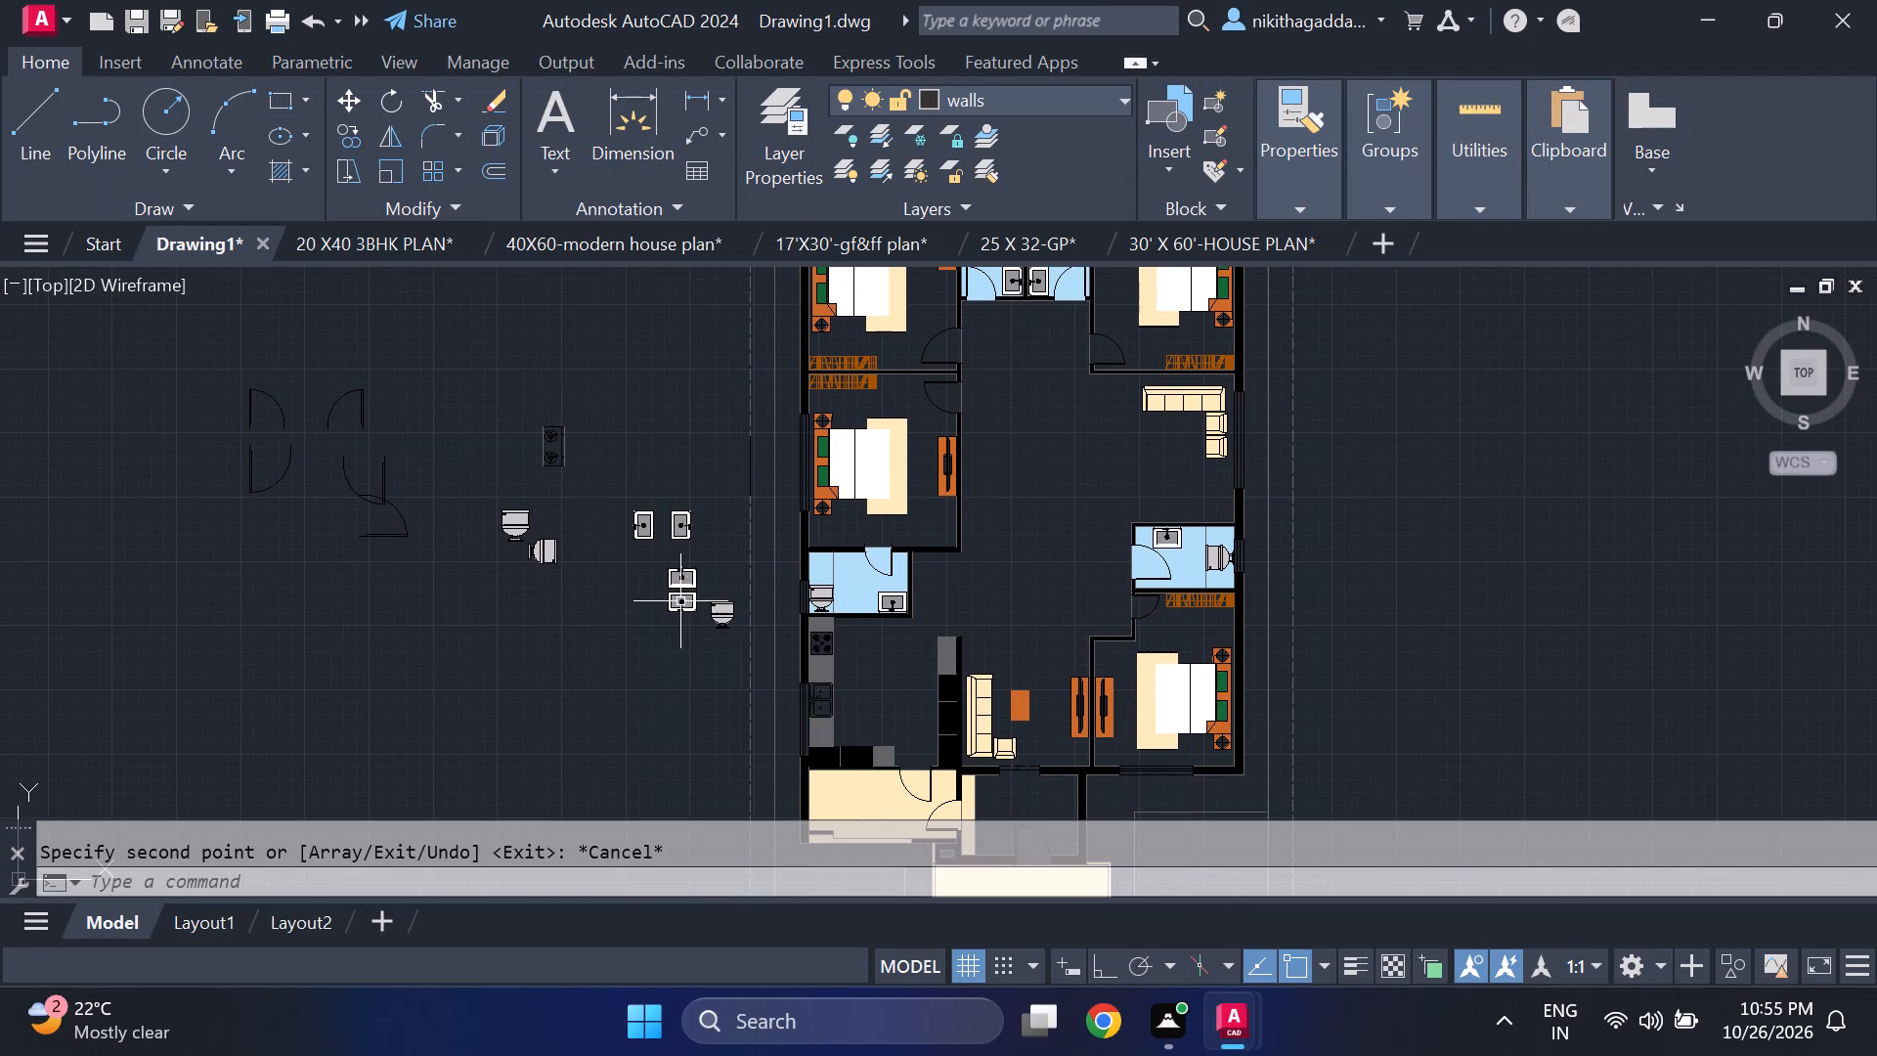
scroll(769, 636, up, 1)
middle_drag(769, 636, 764, 575)
scroll(775, 556, down, 2)
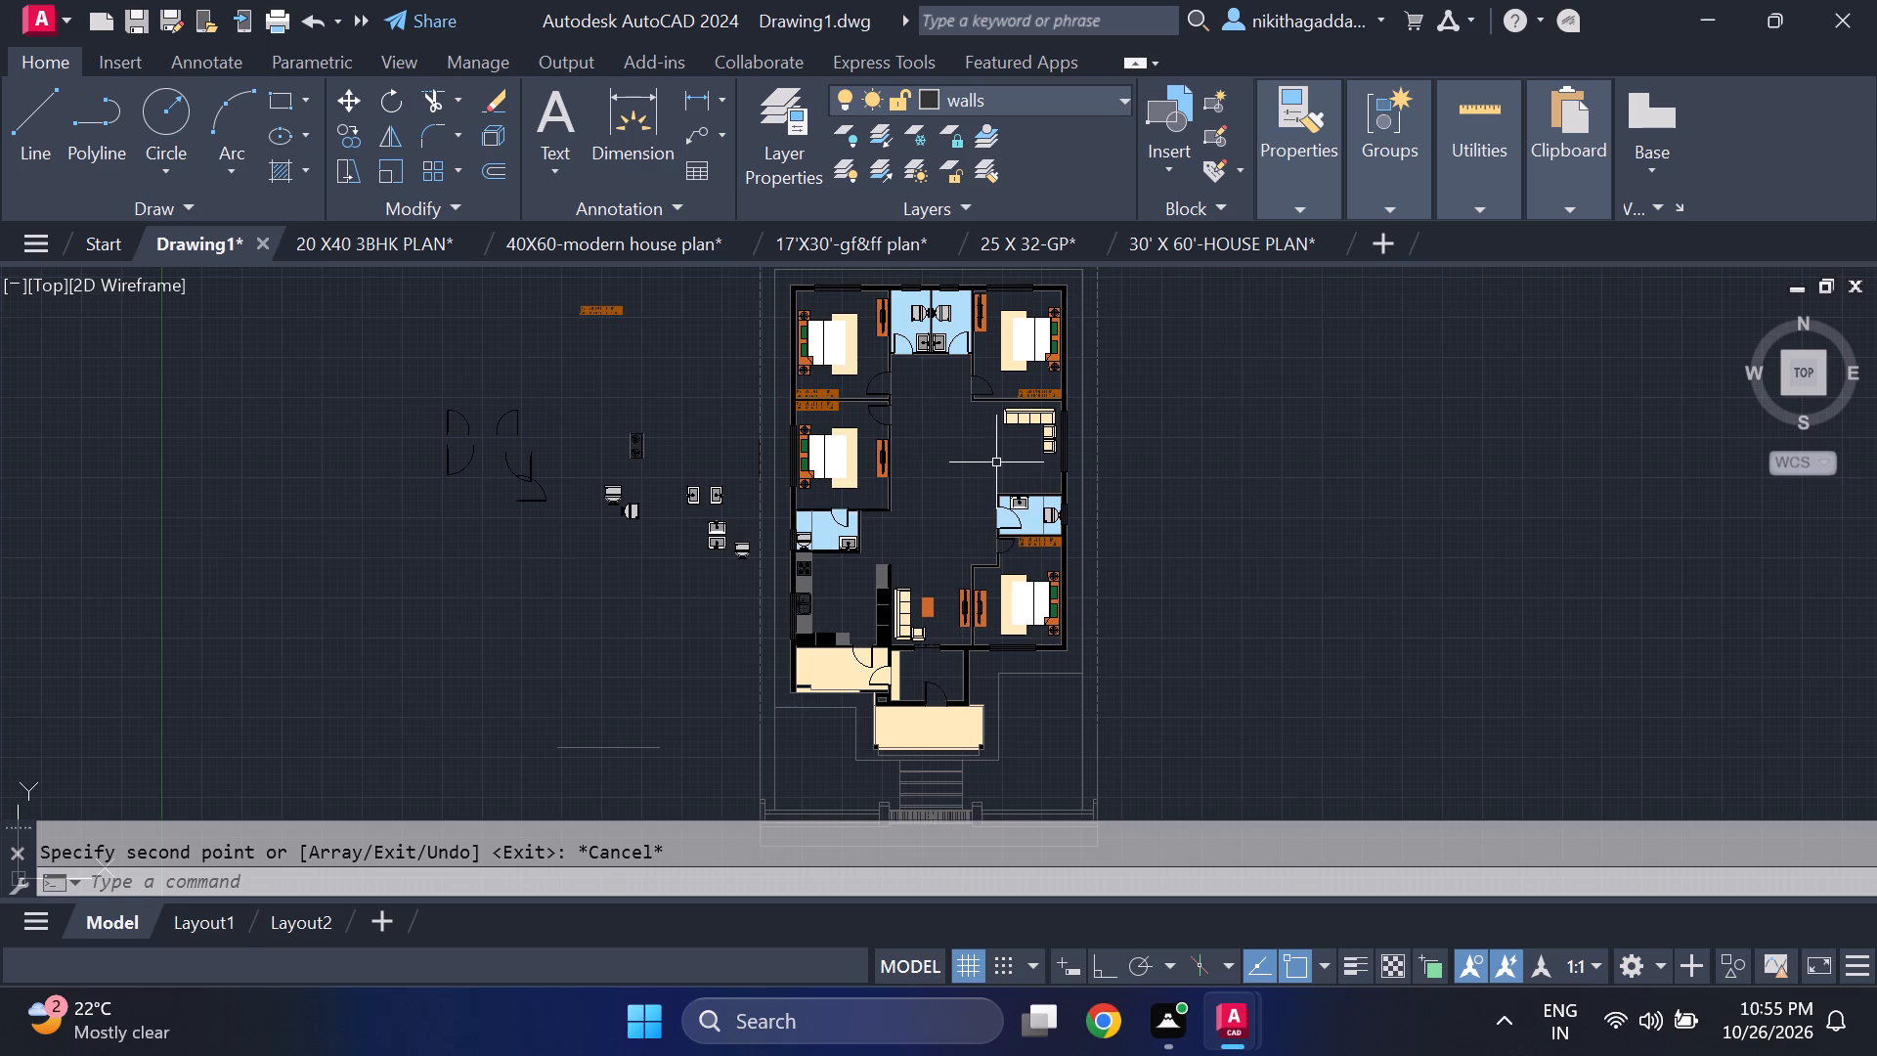
scroll(688, 609, up, 1)
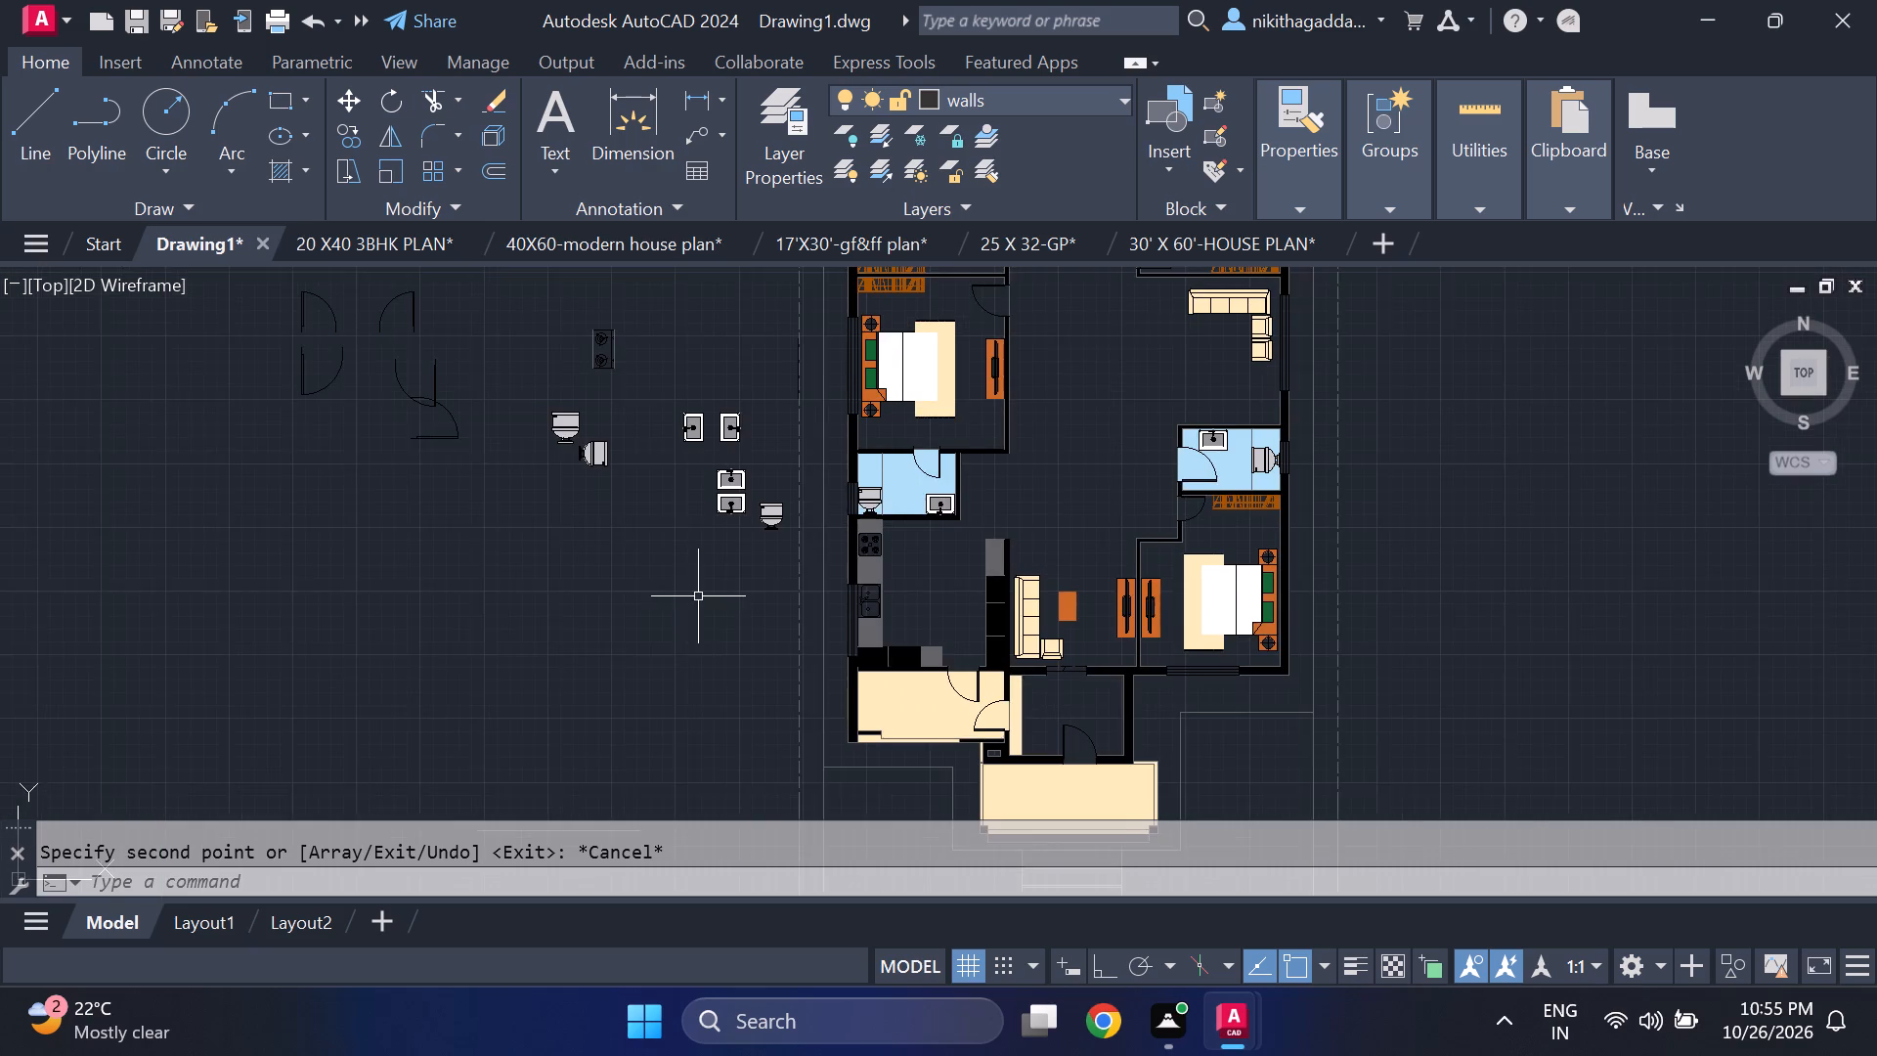
middle_drag(703, 597, 730, 709)
scroll(730, 709, up, 1)
scroll(750, 651, down, 2)
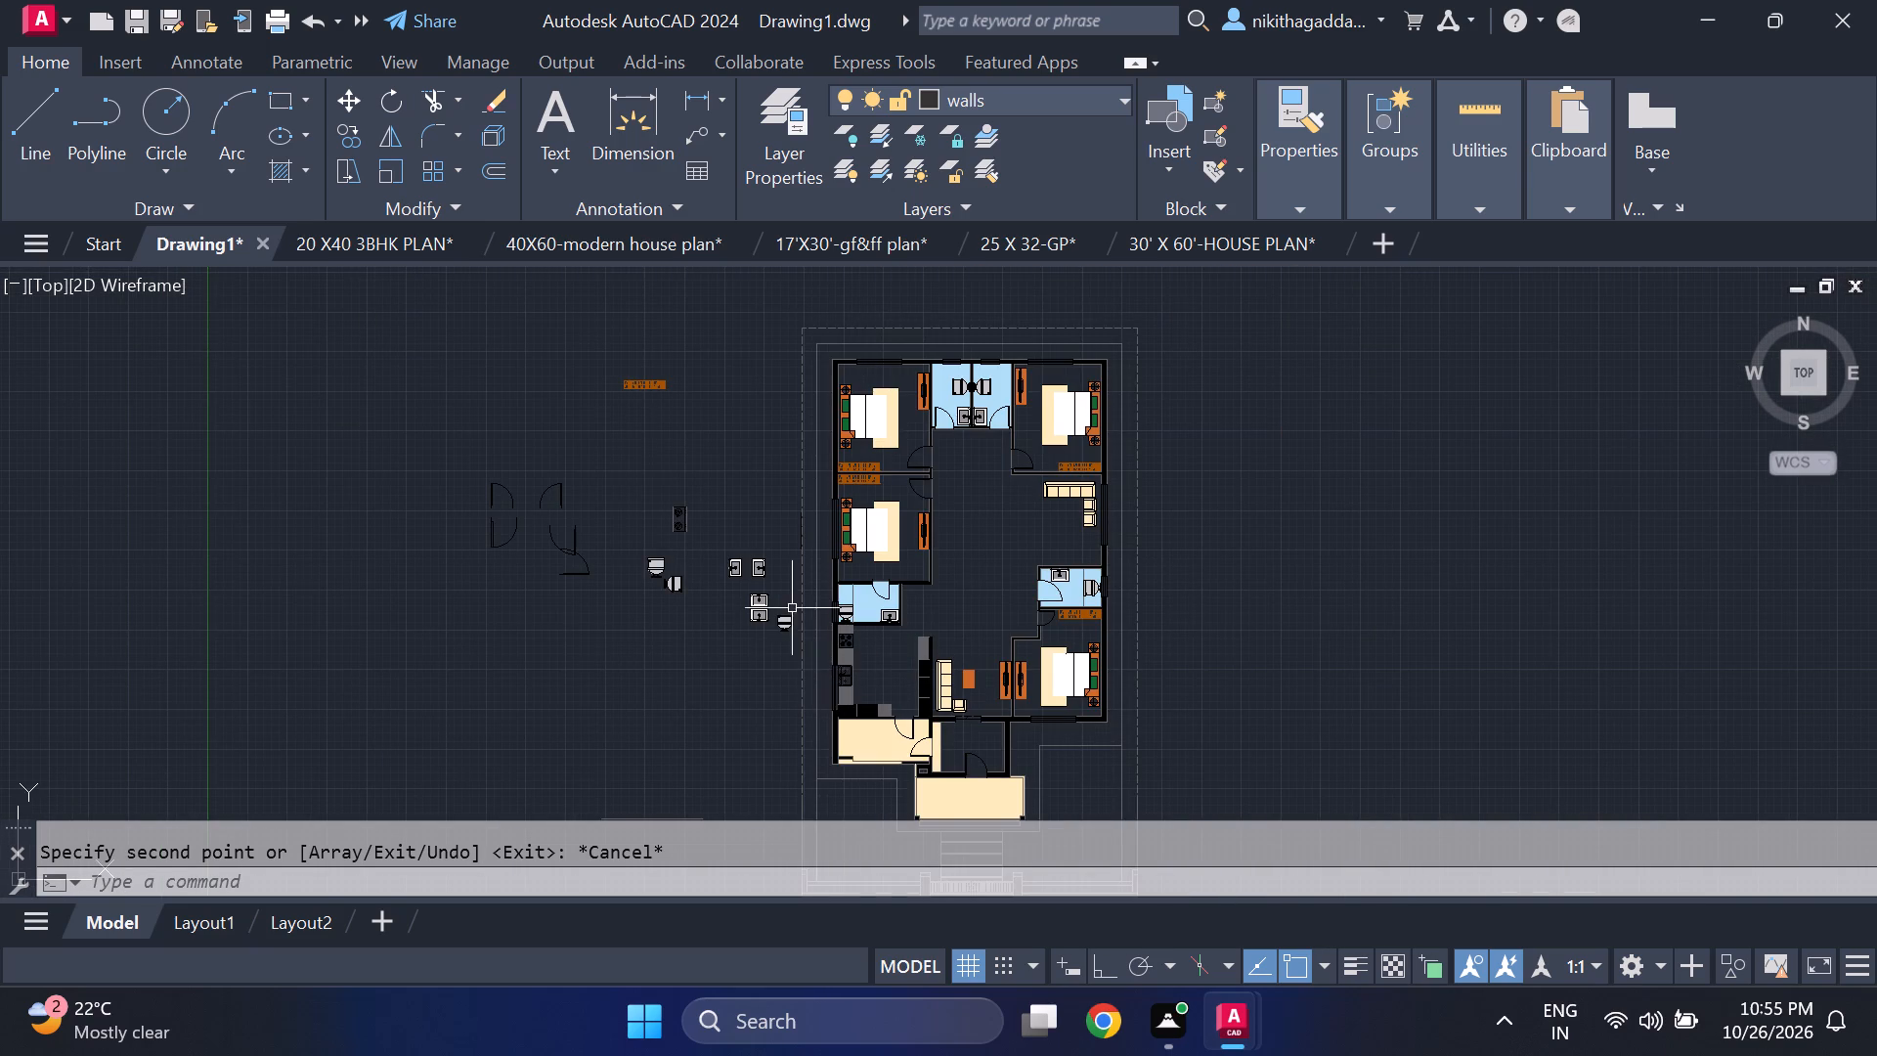
Delete the leftover loose doors, hob, toilets, washbasins and wardrobe beside the floor plan.
scroll(766, 499, up, 1)
drag(757, 502, 757, 528)
click(314, 728)
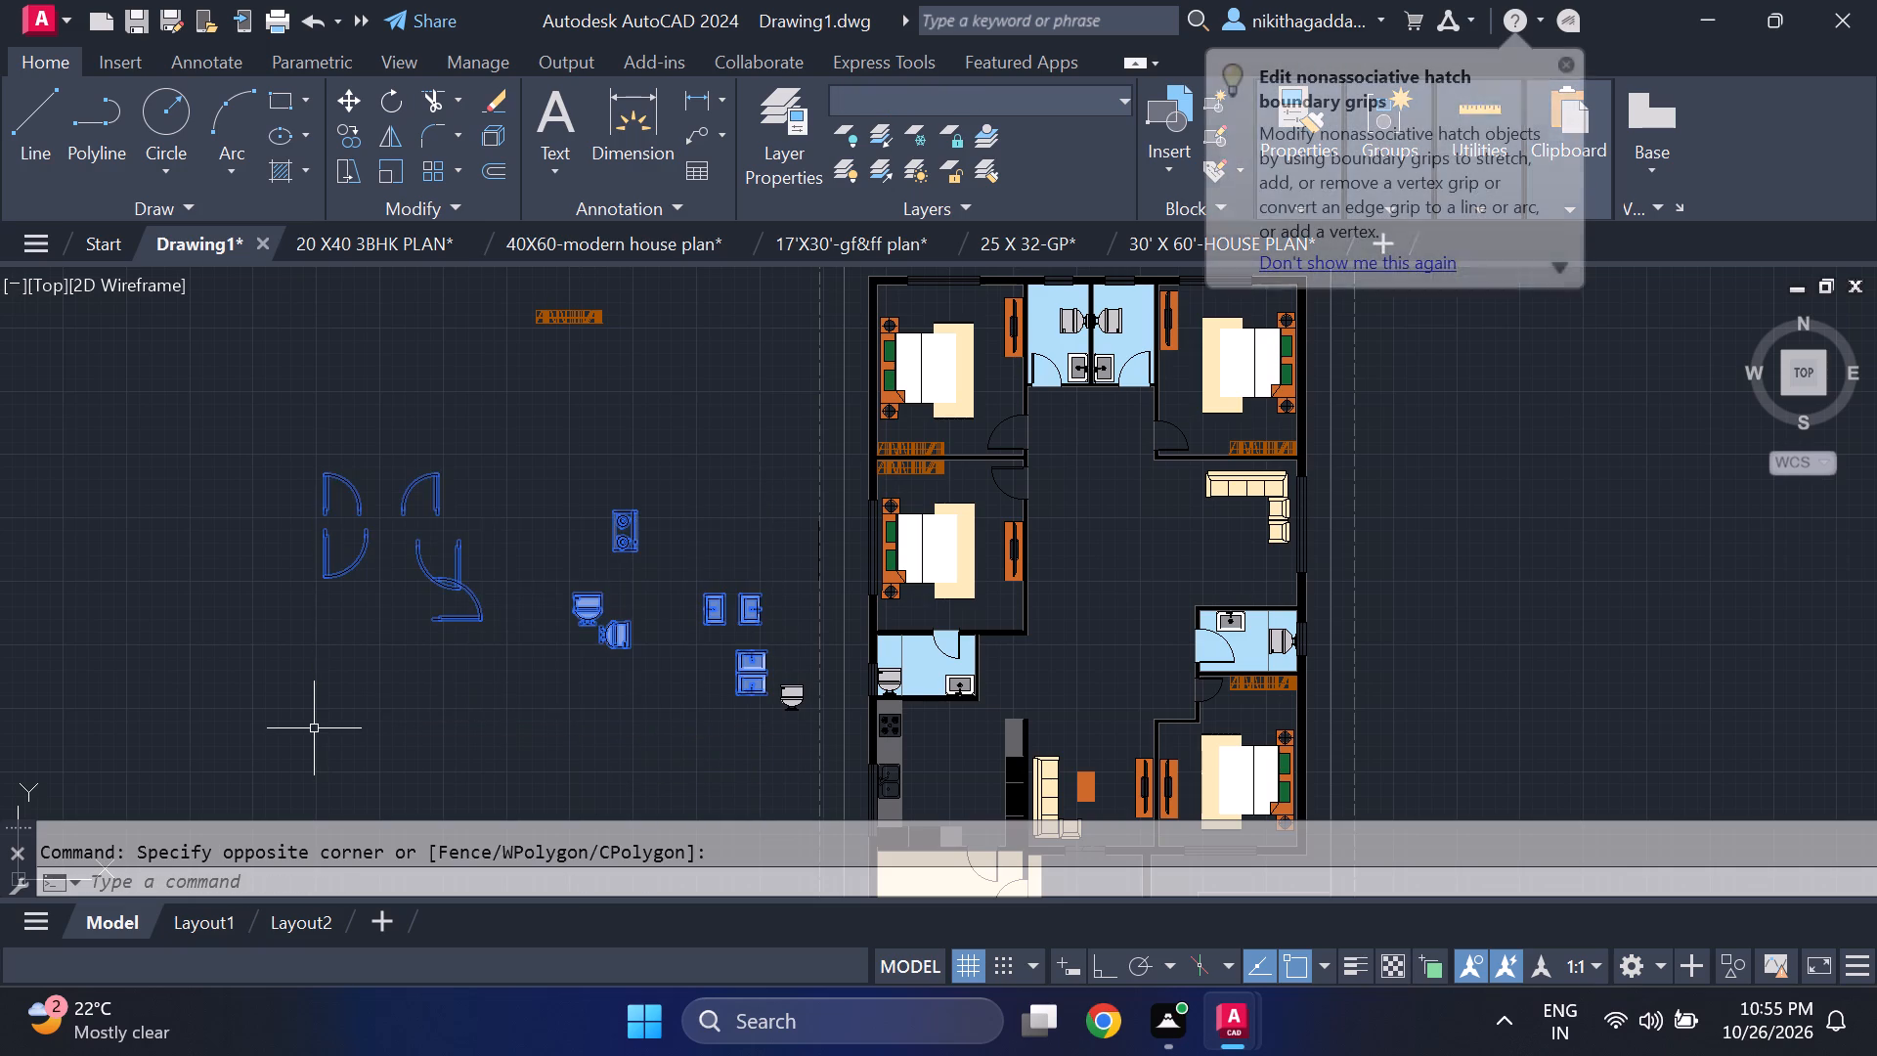
key(Delete)
click(793, 570)
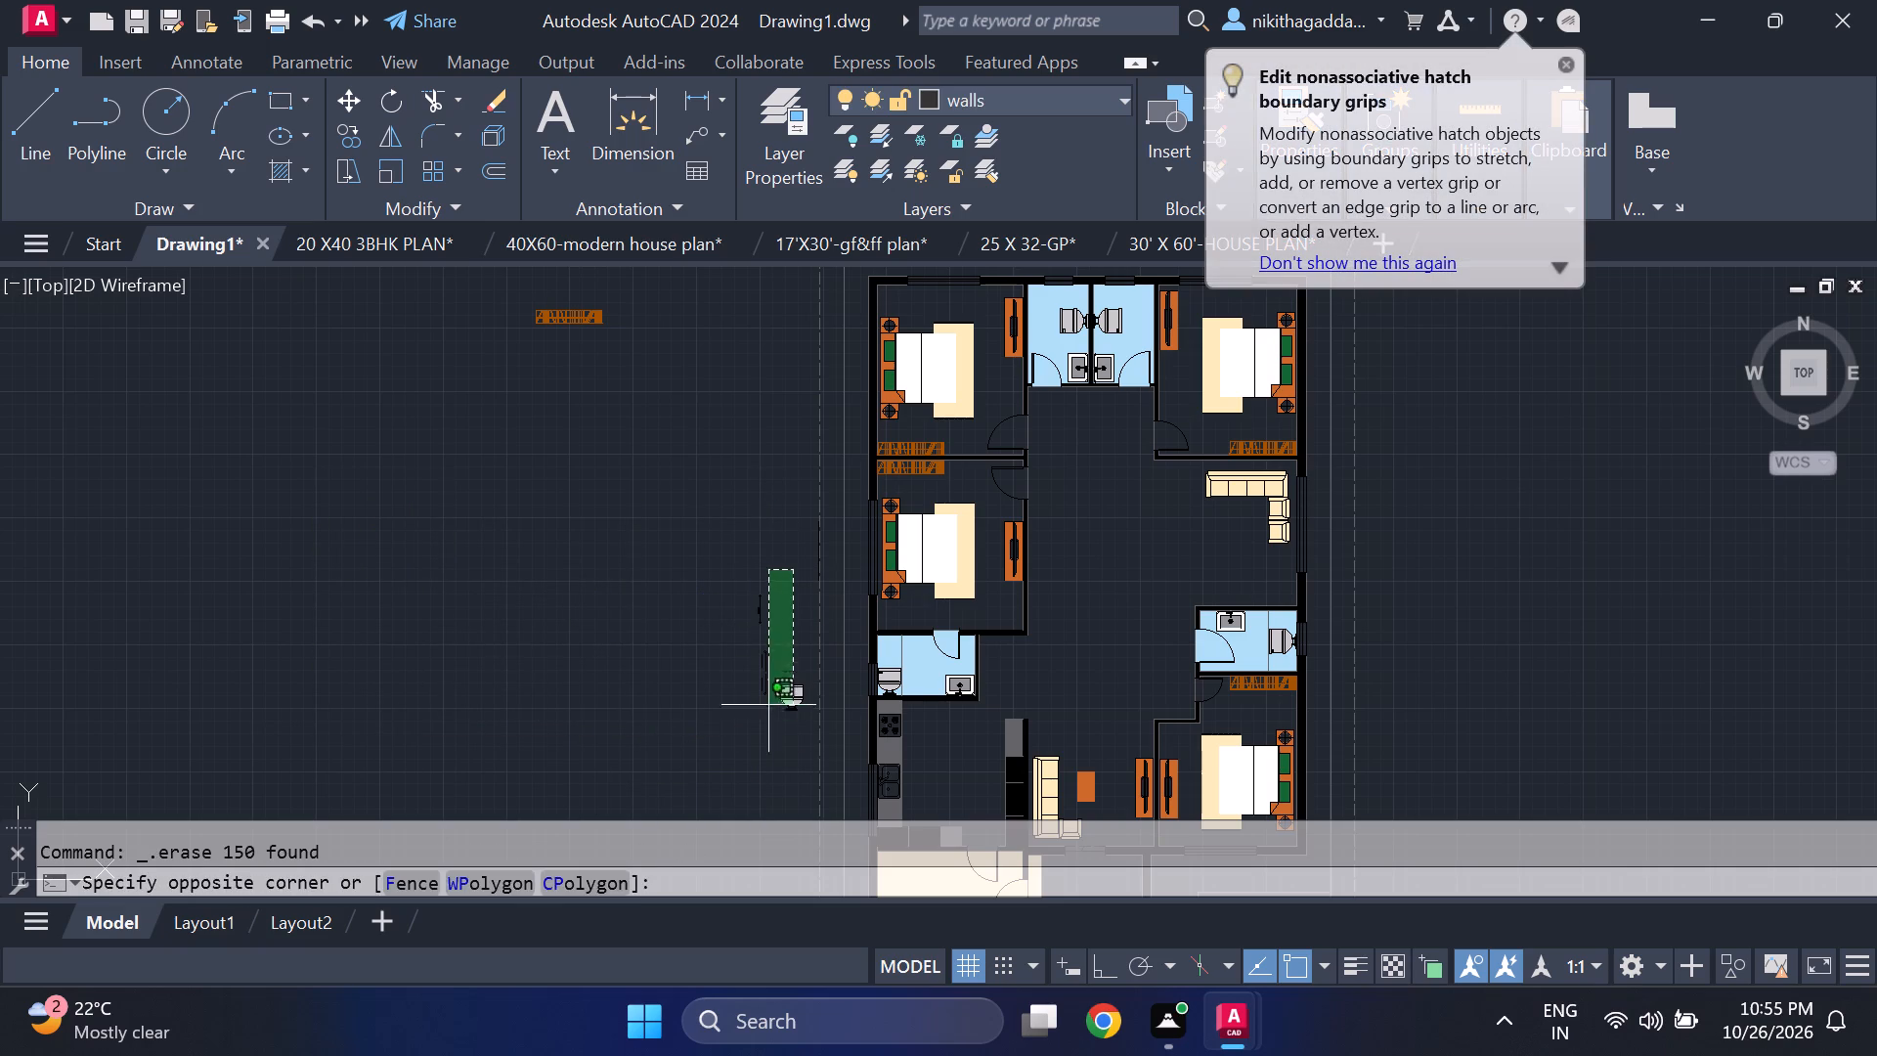
click(652, 753)
key(Delete)
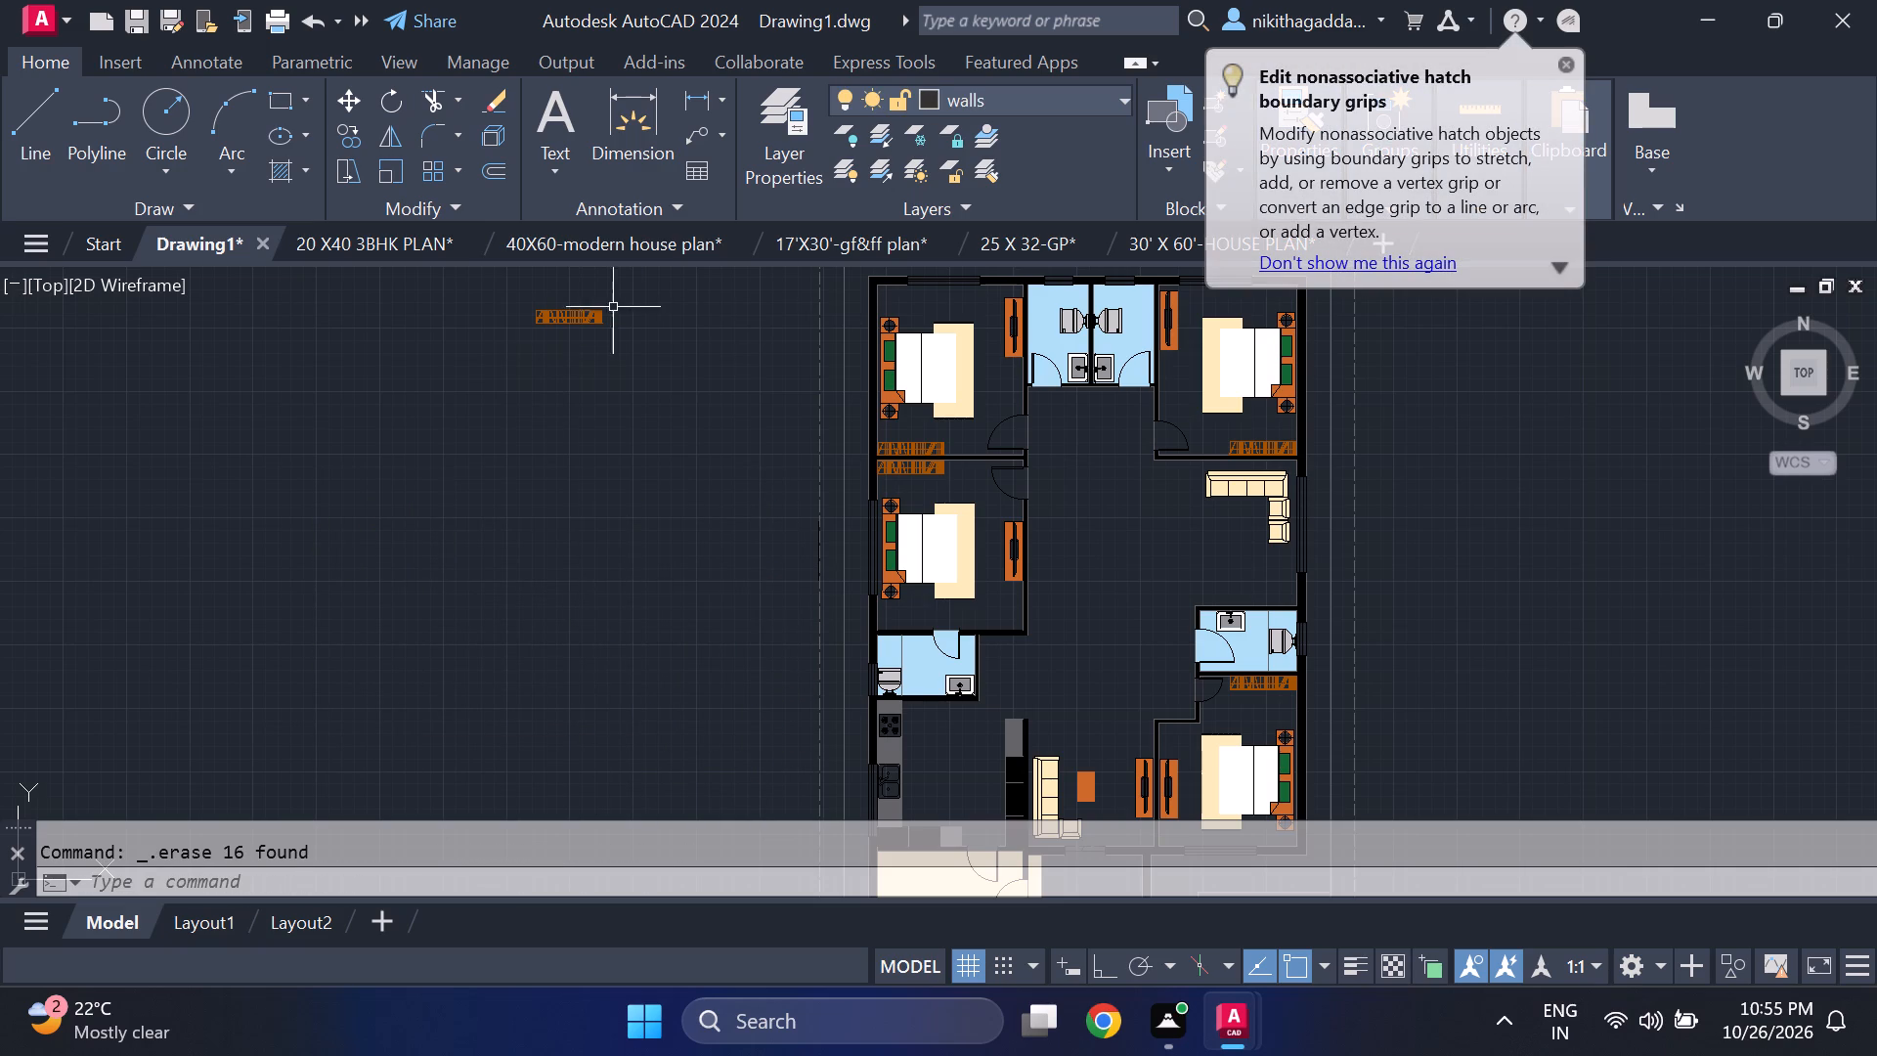
drag(649, 289, 585, 329)
click(311, 472)
key(Delete)
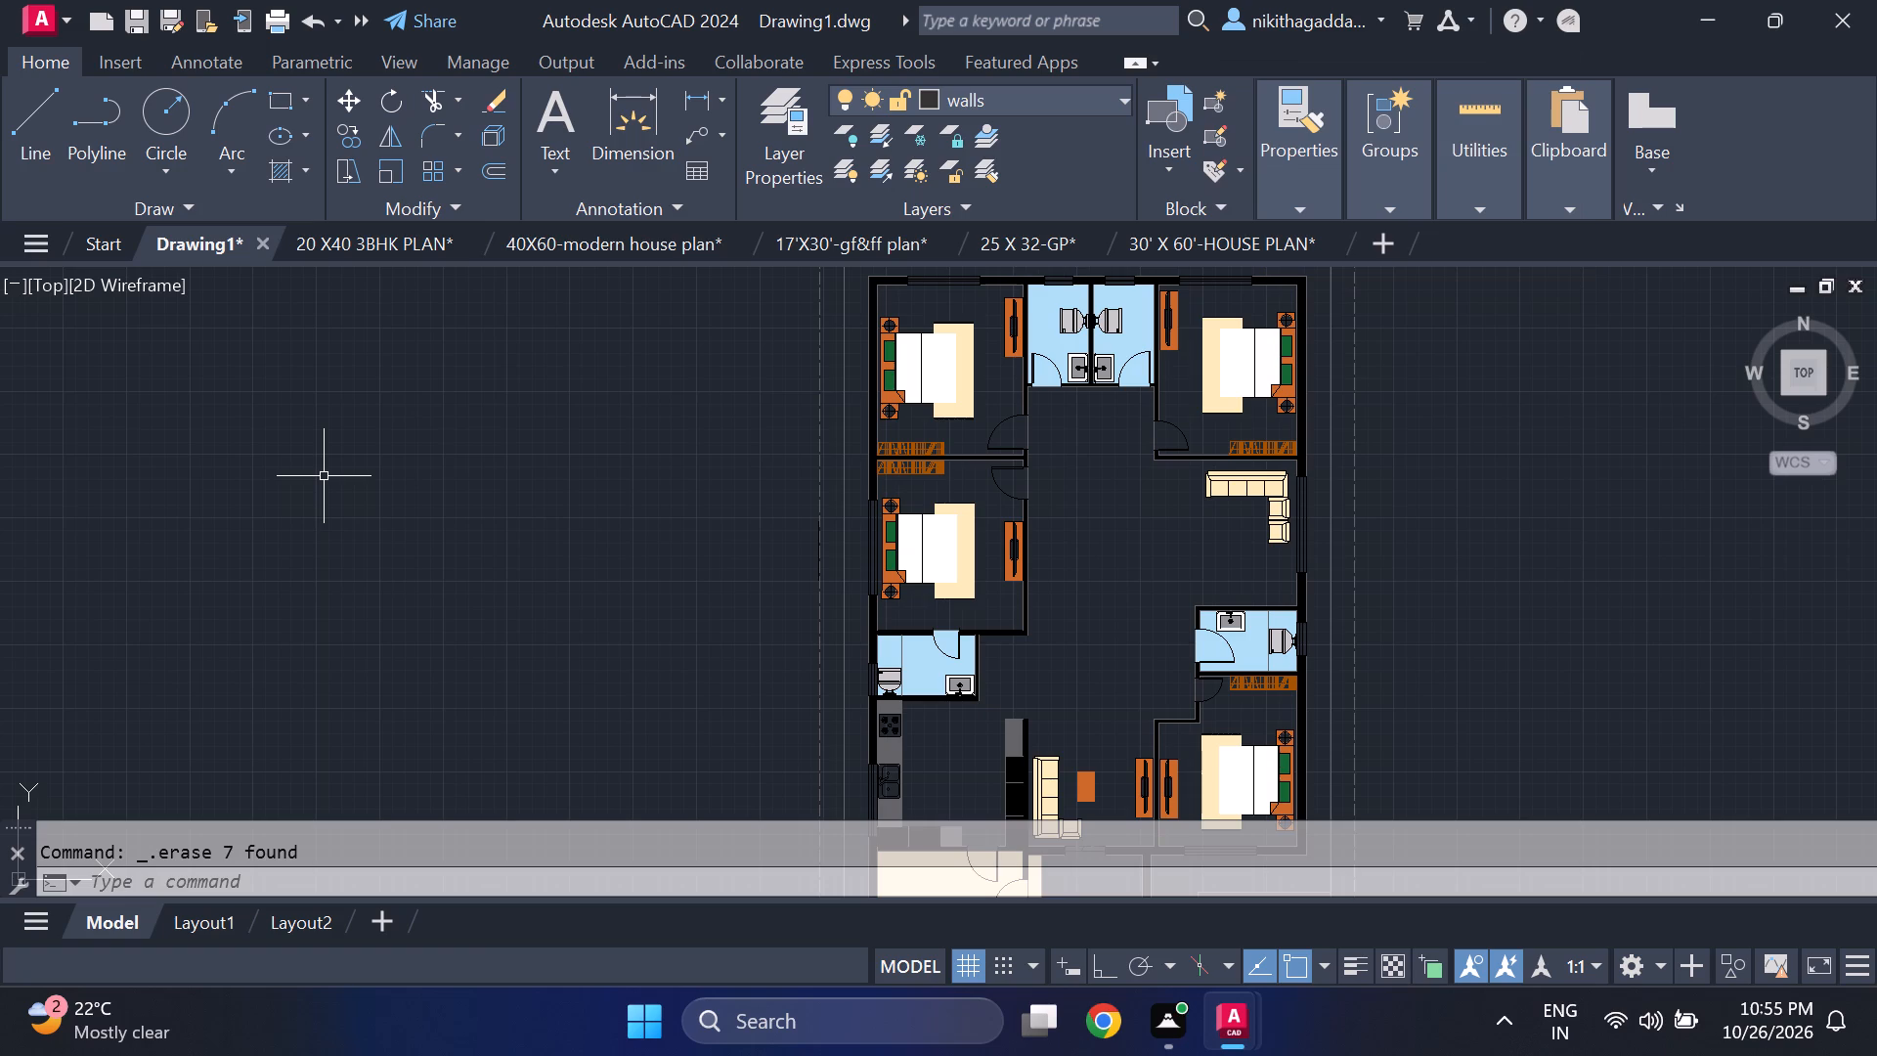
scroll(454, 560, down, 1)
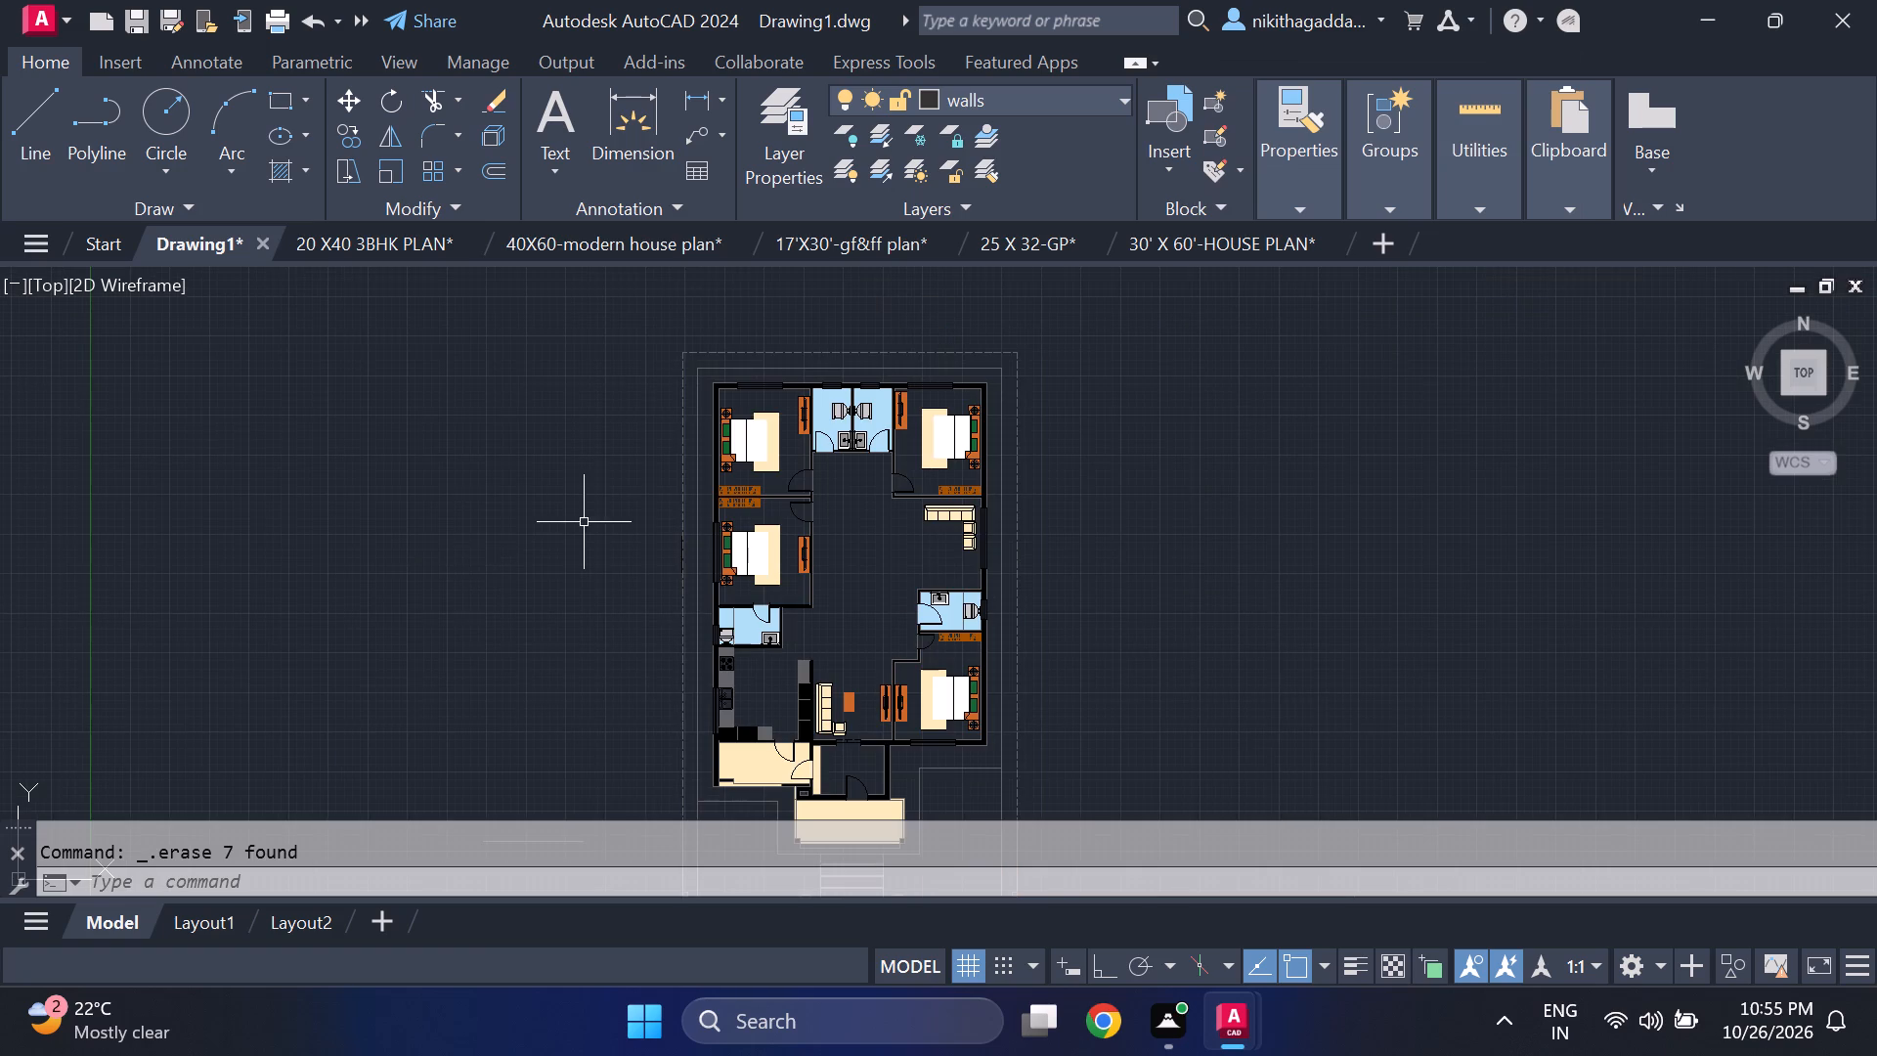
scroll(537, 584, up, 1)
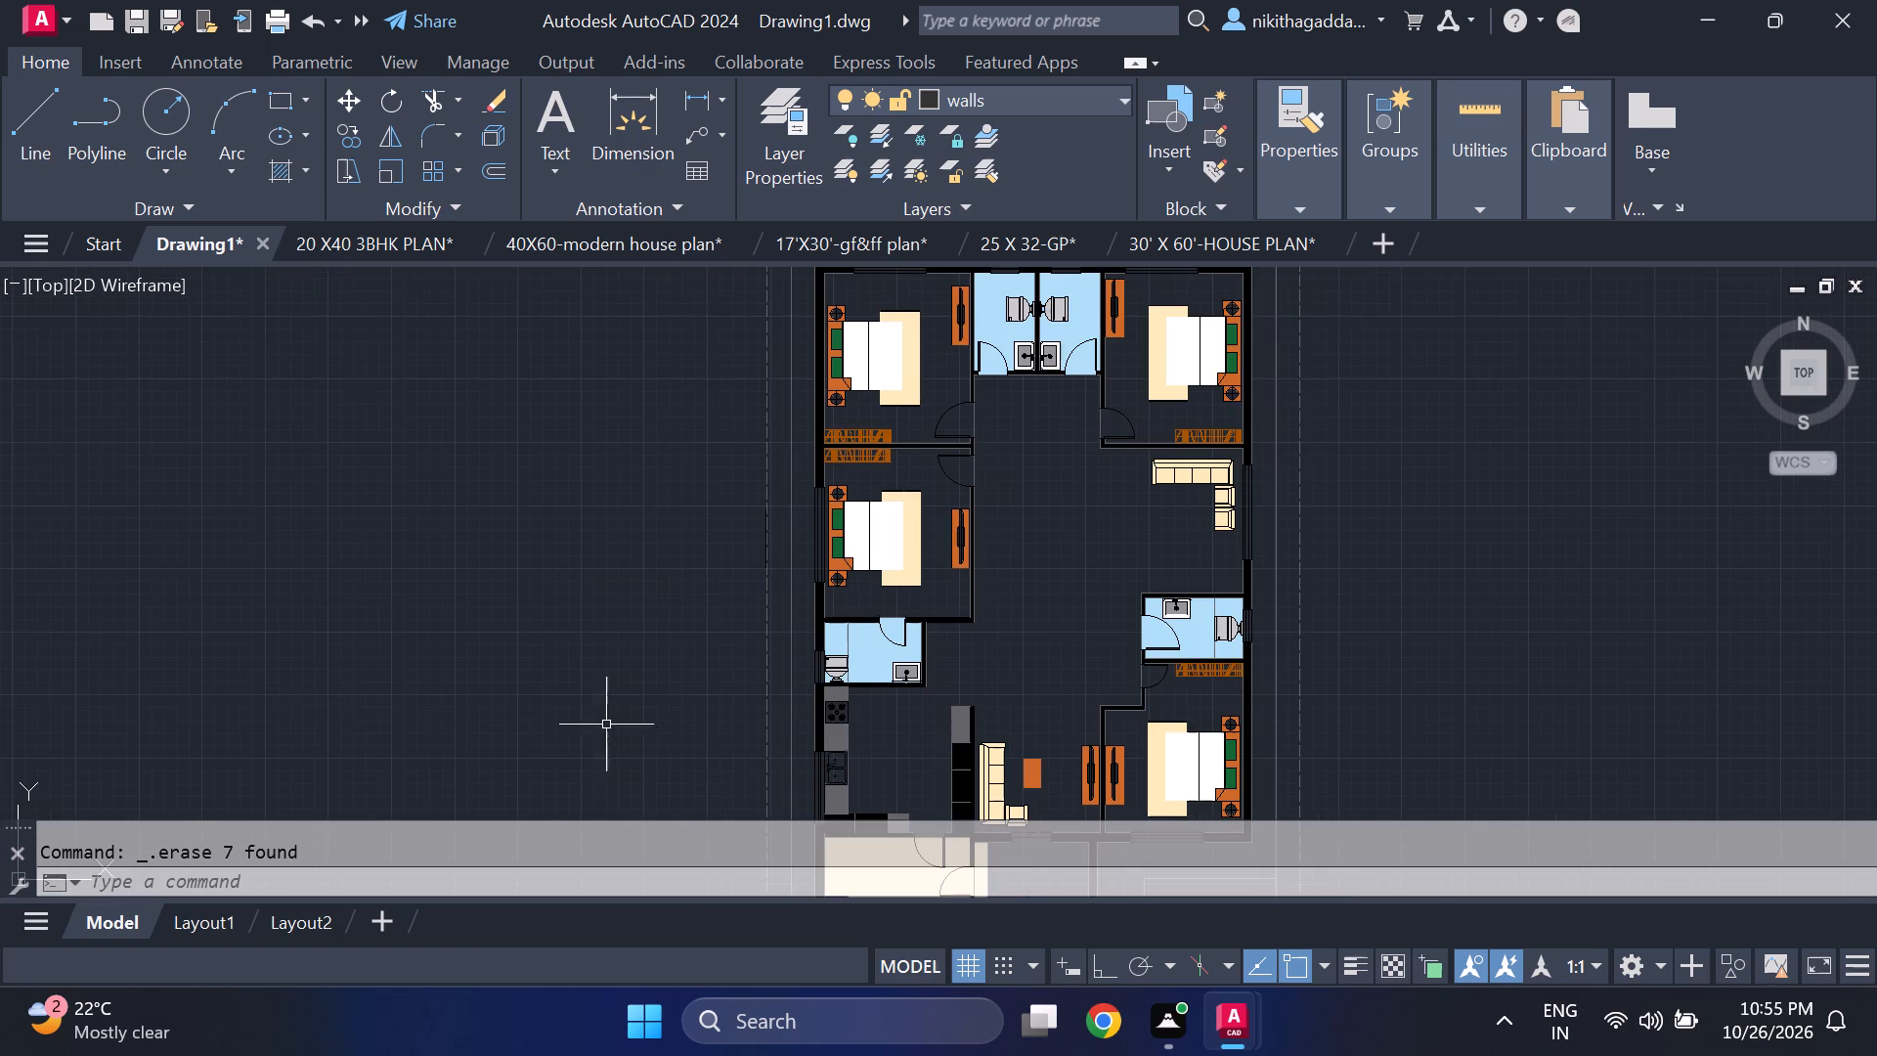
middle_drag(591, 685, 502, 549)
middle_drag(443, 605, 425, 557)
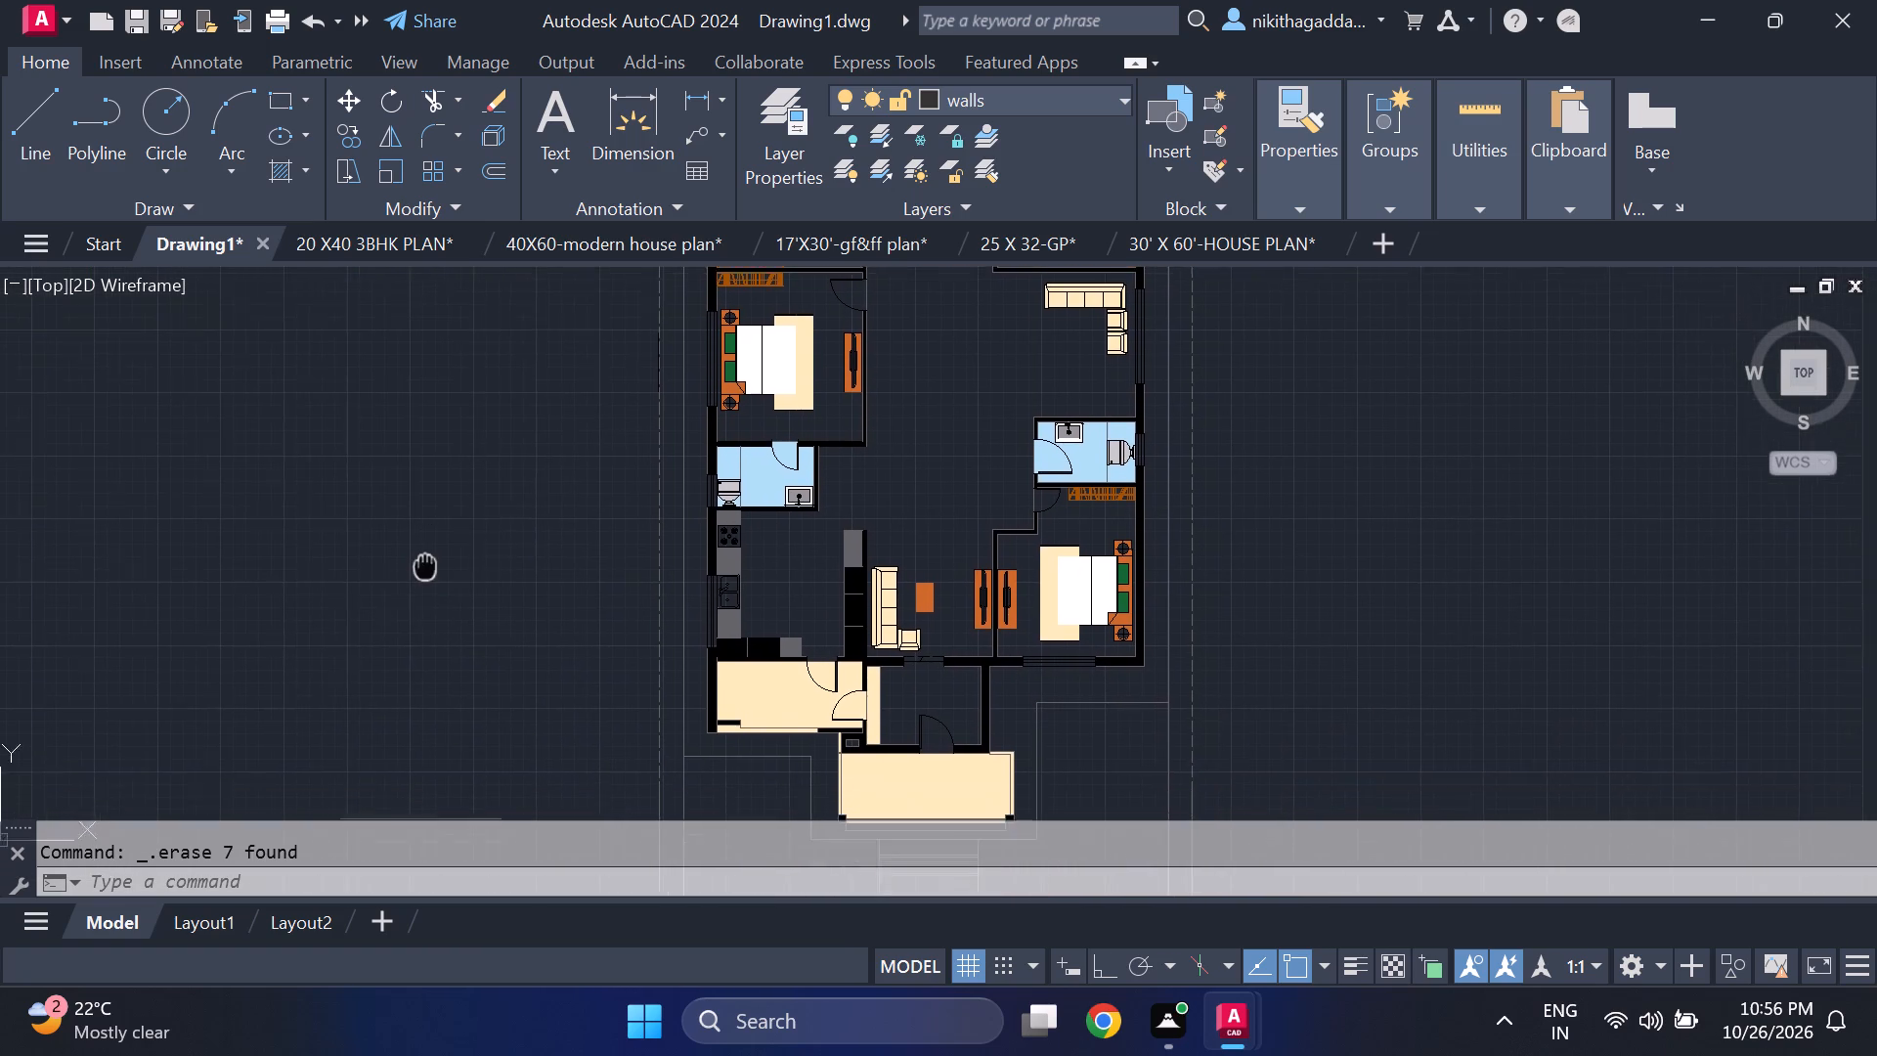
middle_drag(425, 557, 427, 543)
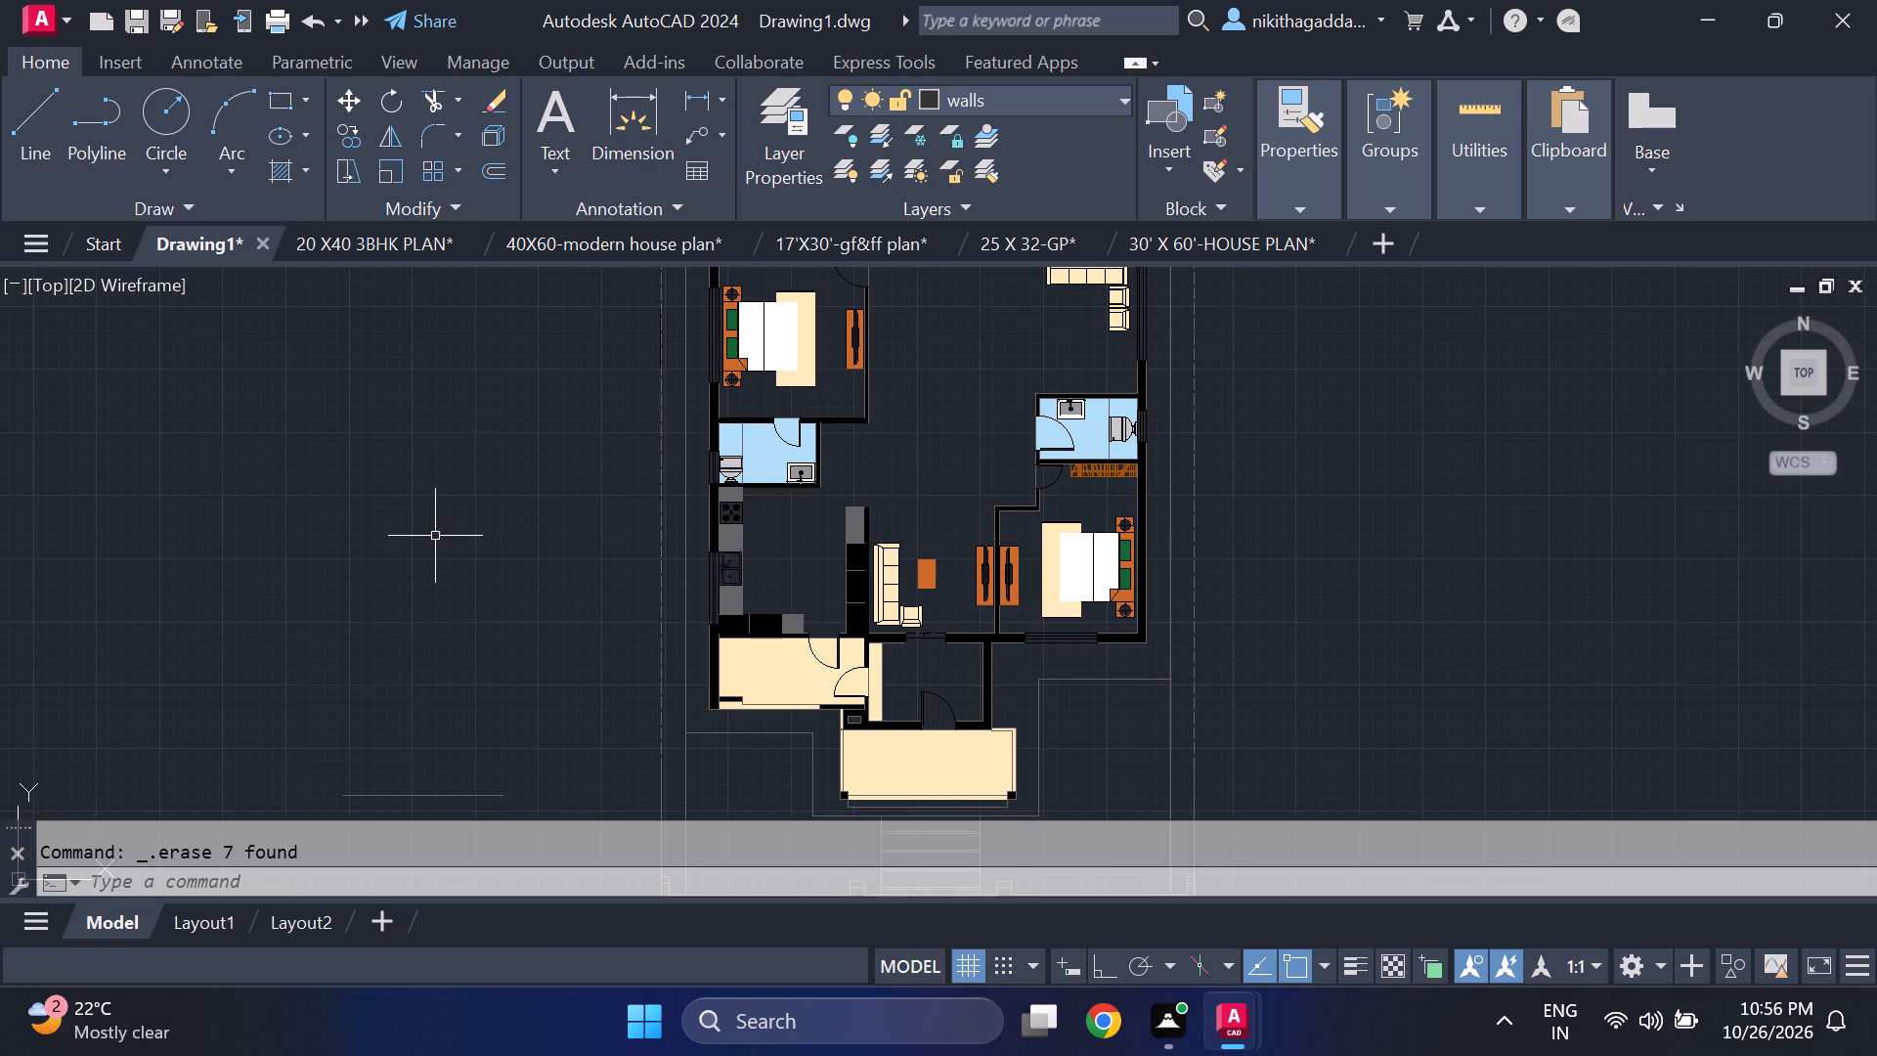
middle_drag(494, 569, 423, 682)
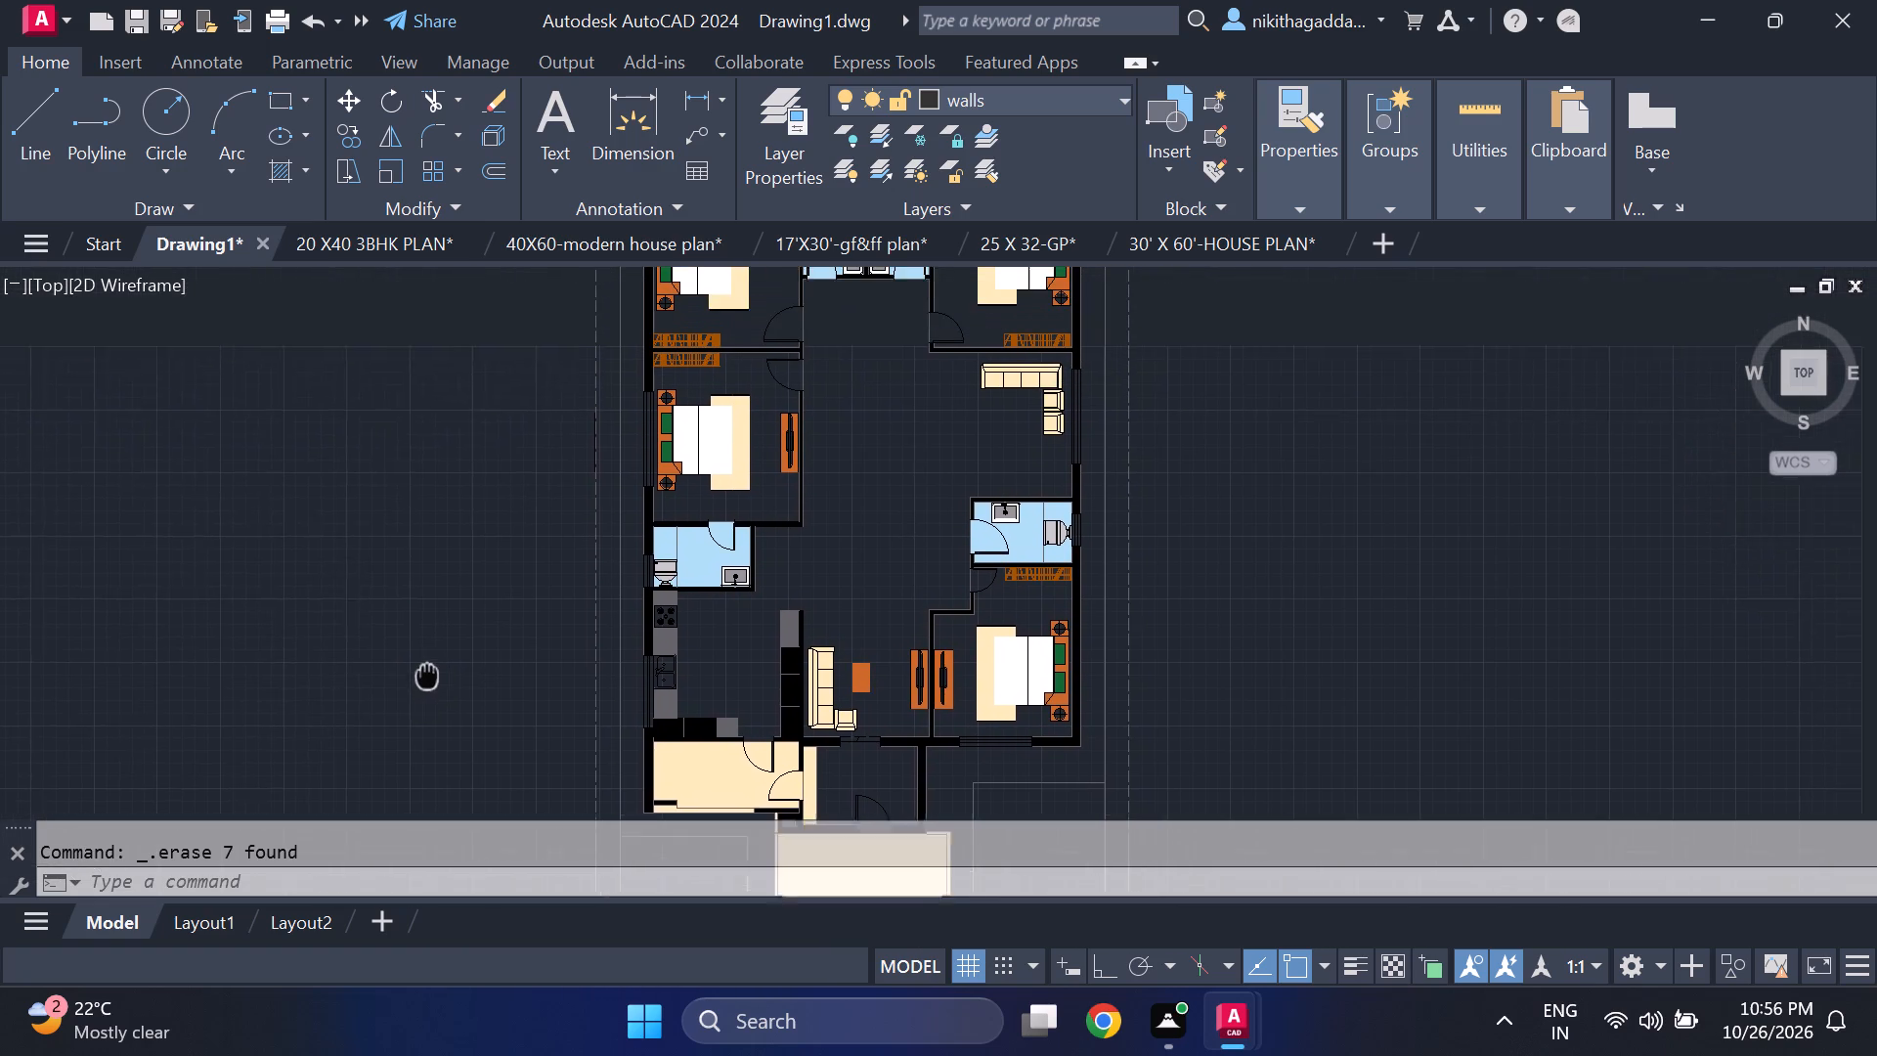
In the 40X60-modern house plan drawing, copy the Drawing/Dining room's six-chair dining table set to the clipboard.
middle_drag(423, 682, 415, 702)
click(625, 245)
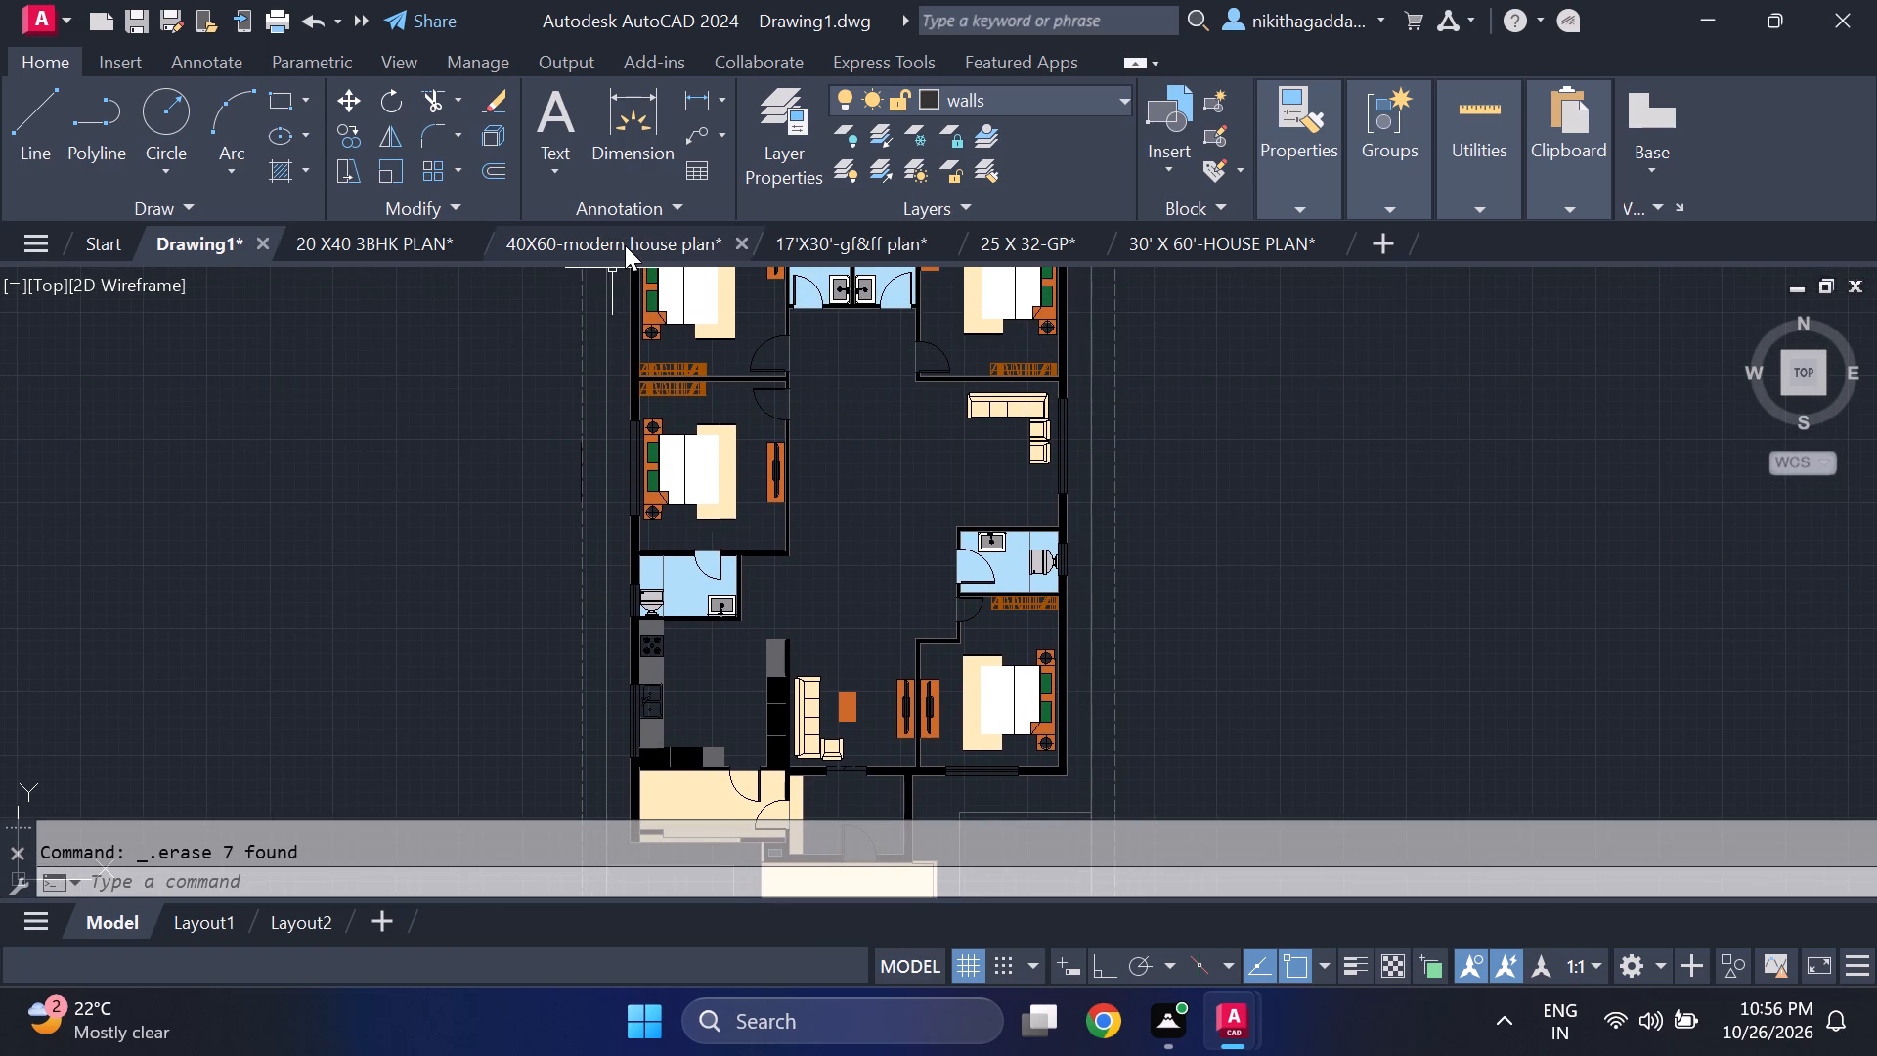
scroll(1215, 117, down, 3)
scroll(970, 380, down, 6)
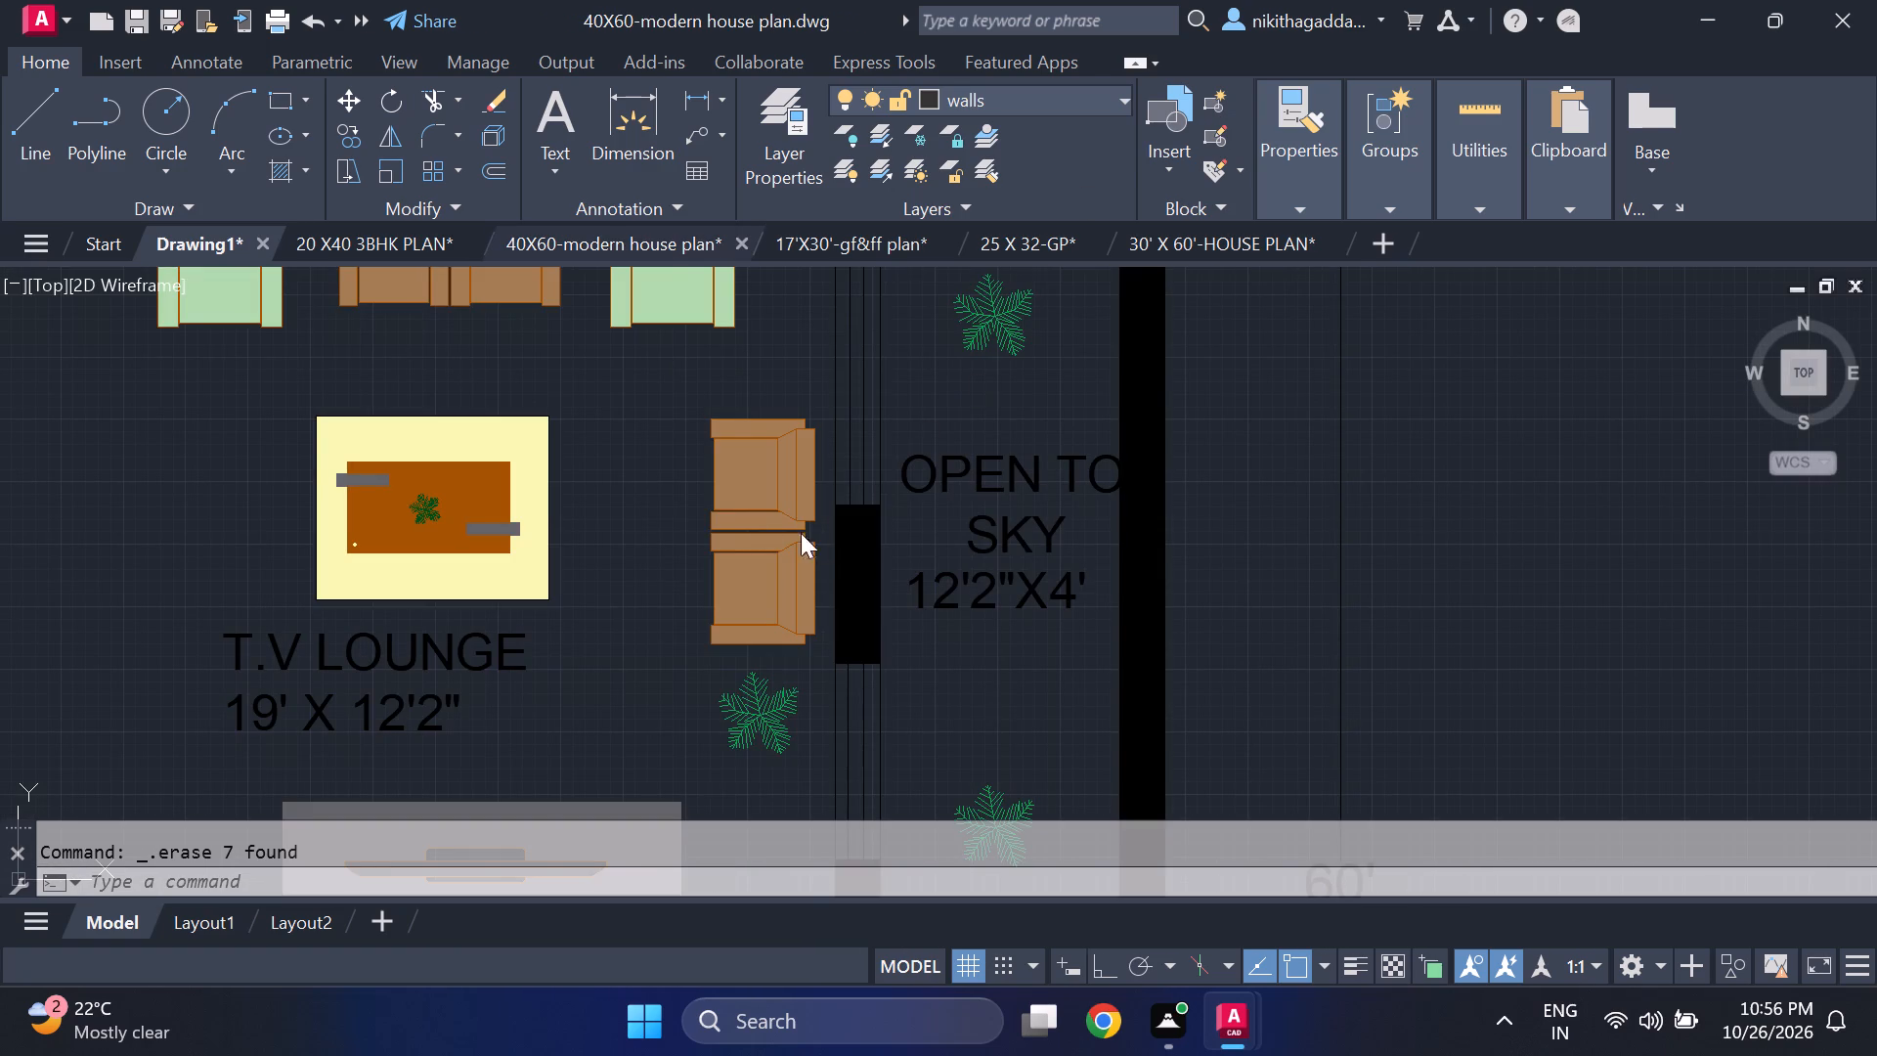
scroll(433, 561, down, 3)
middle_drag(397, 717, 525, 594)
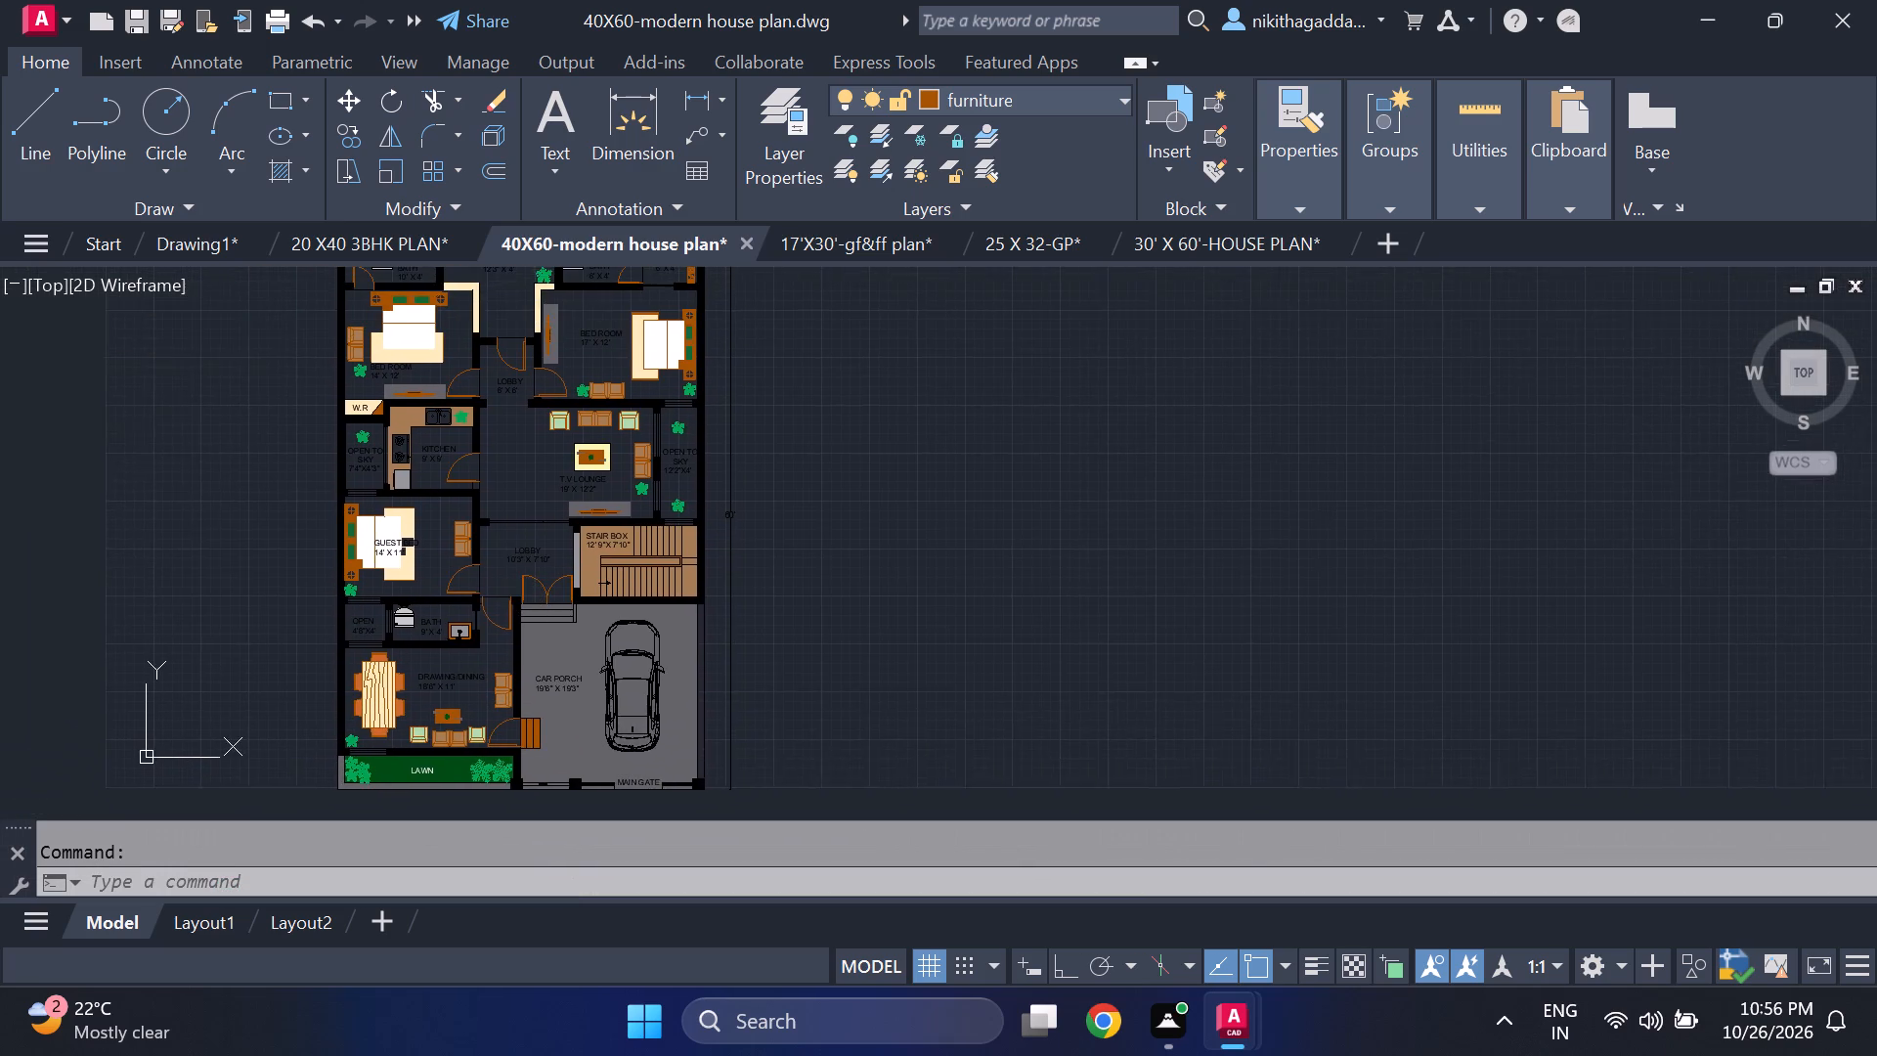
scroll(325, 708, up, 3)
middle_drag(458, 689, 443, 573)
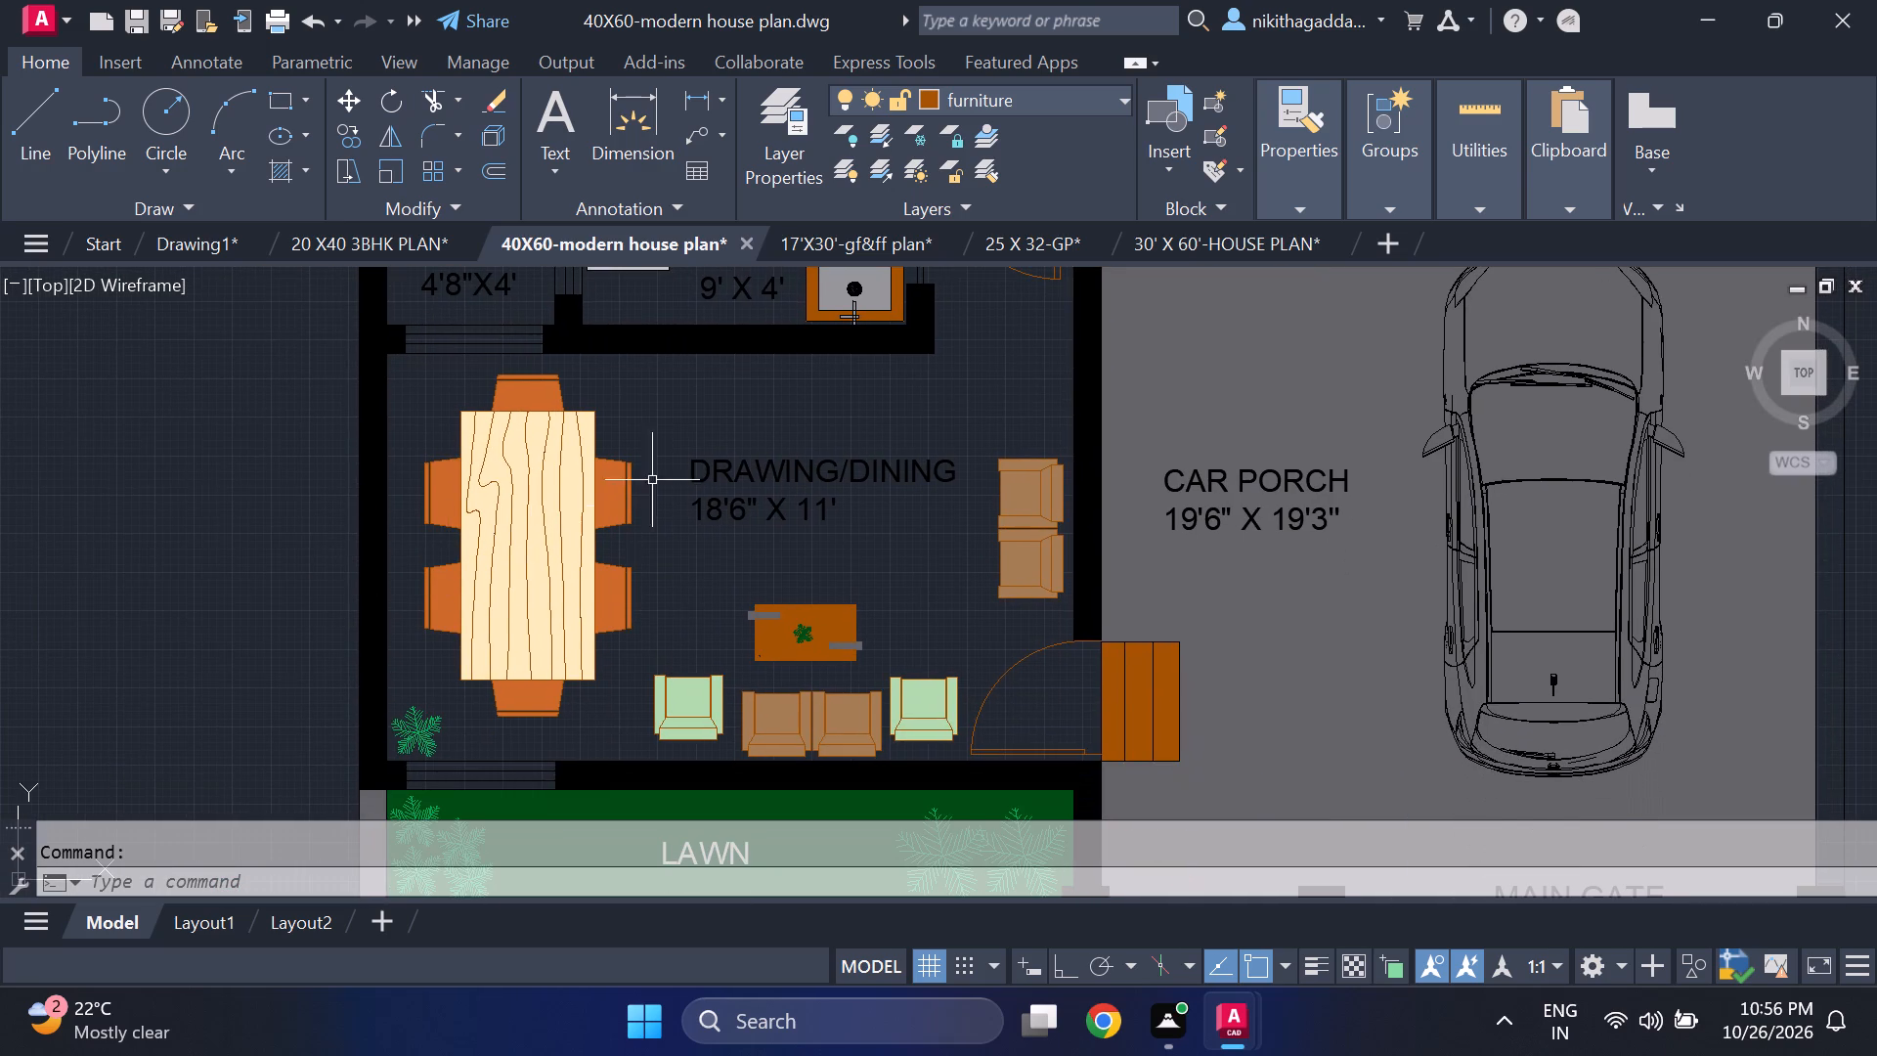
click(622, 386)
click(452, 658)
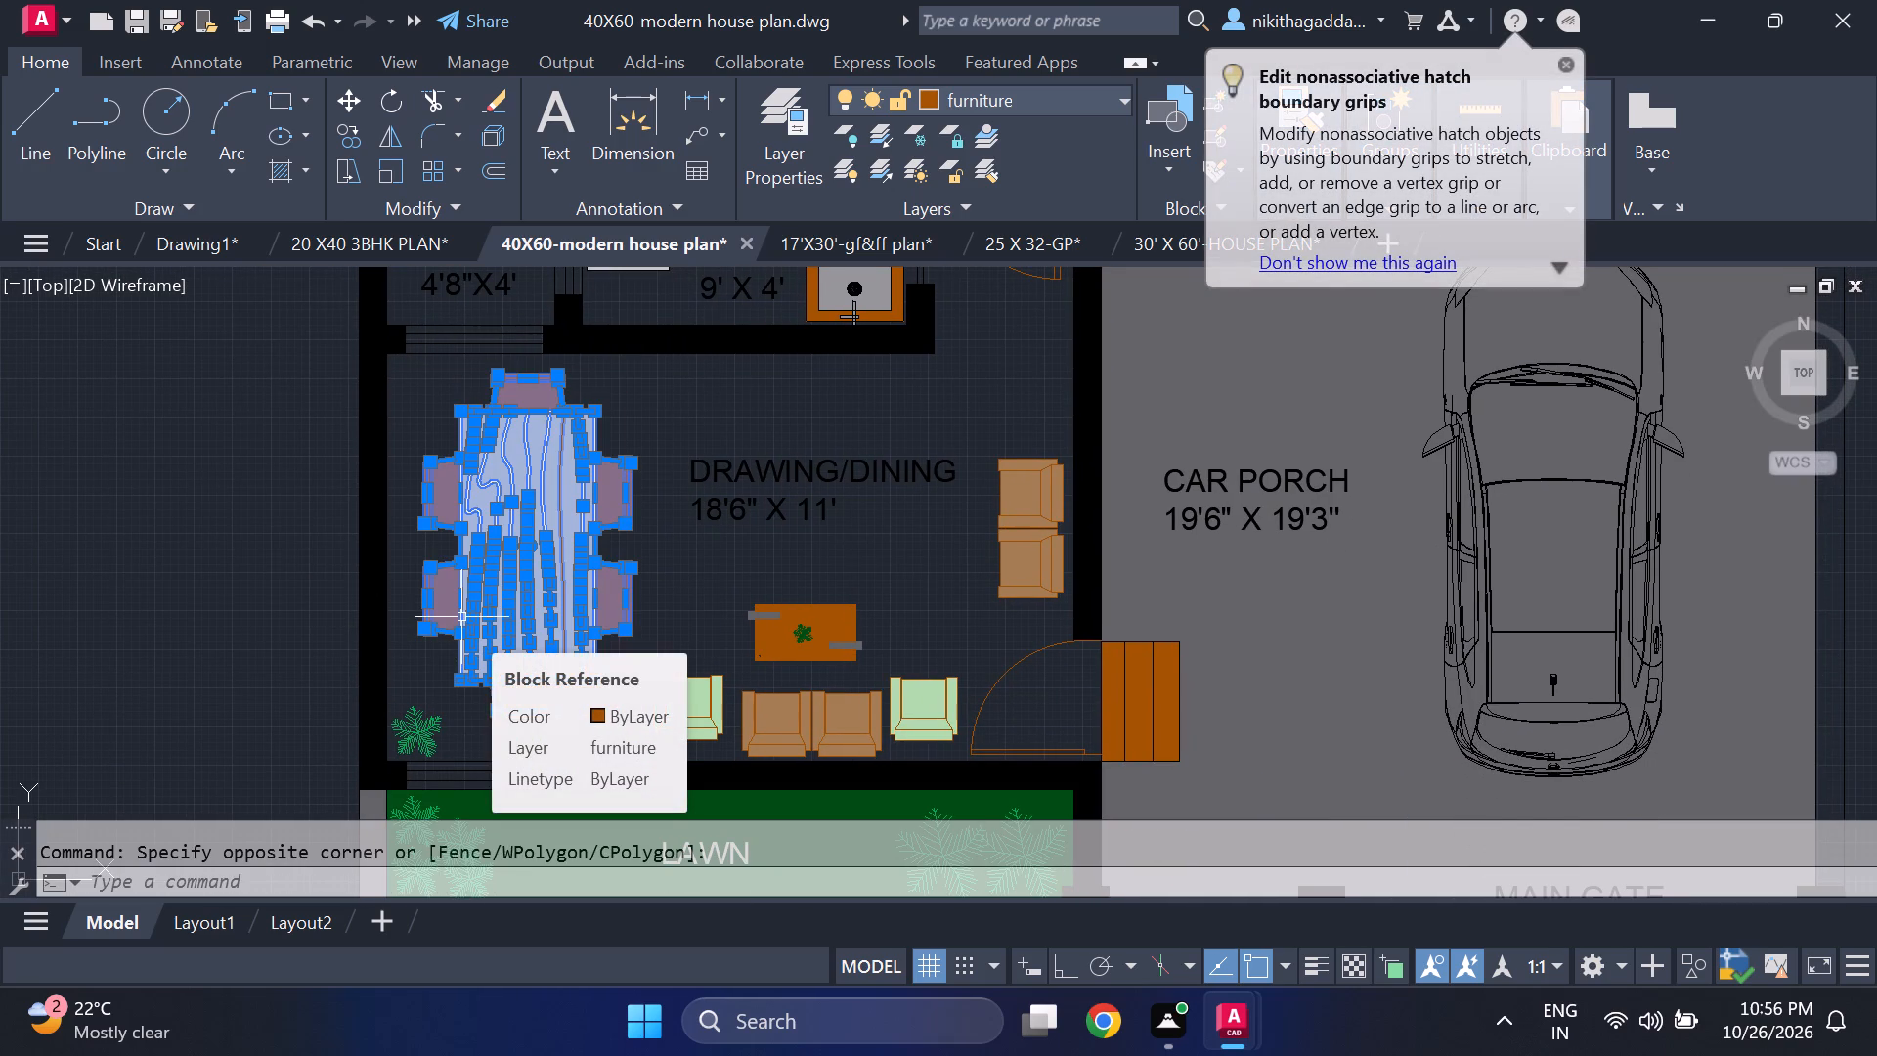
key(ctrl+c)
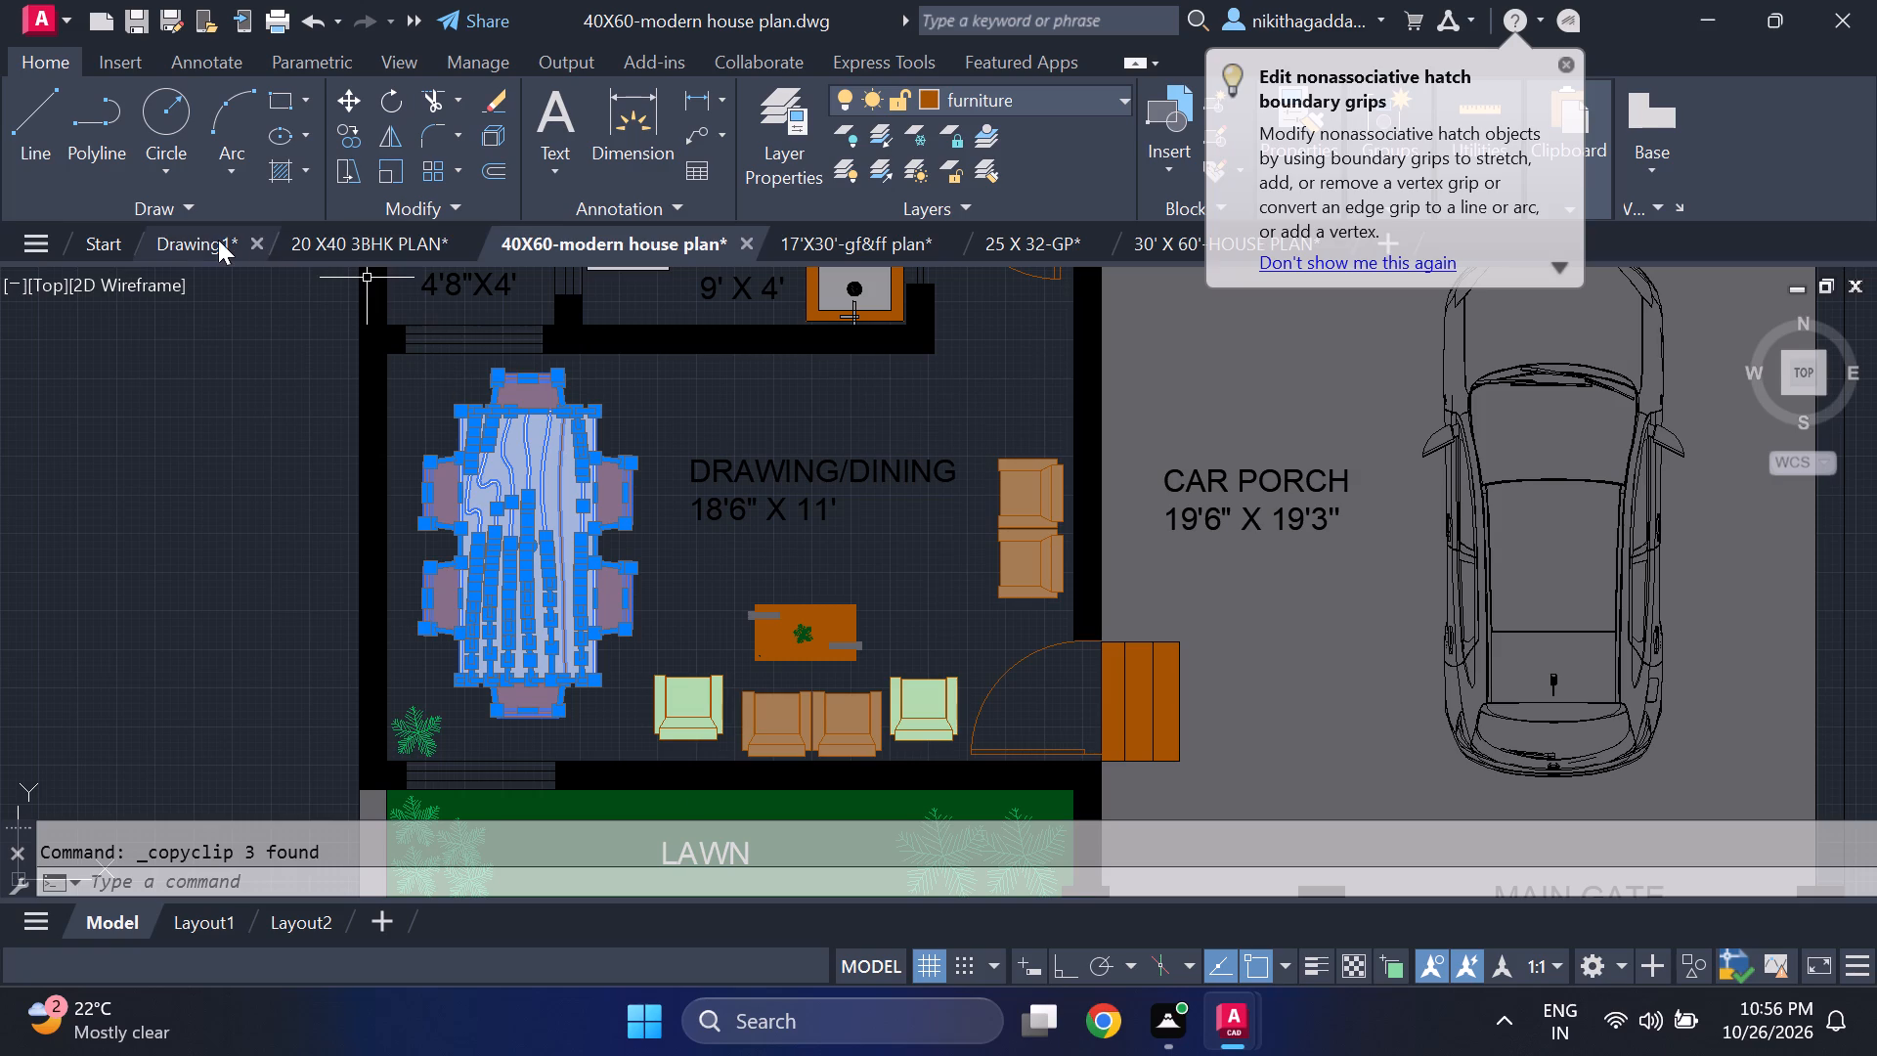
Paste the six-chair dining set into Drawing1's central hall, between the middle-left bedroom and the upper-right sofa area.
click(202, 240)
key(ctrl+v)
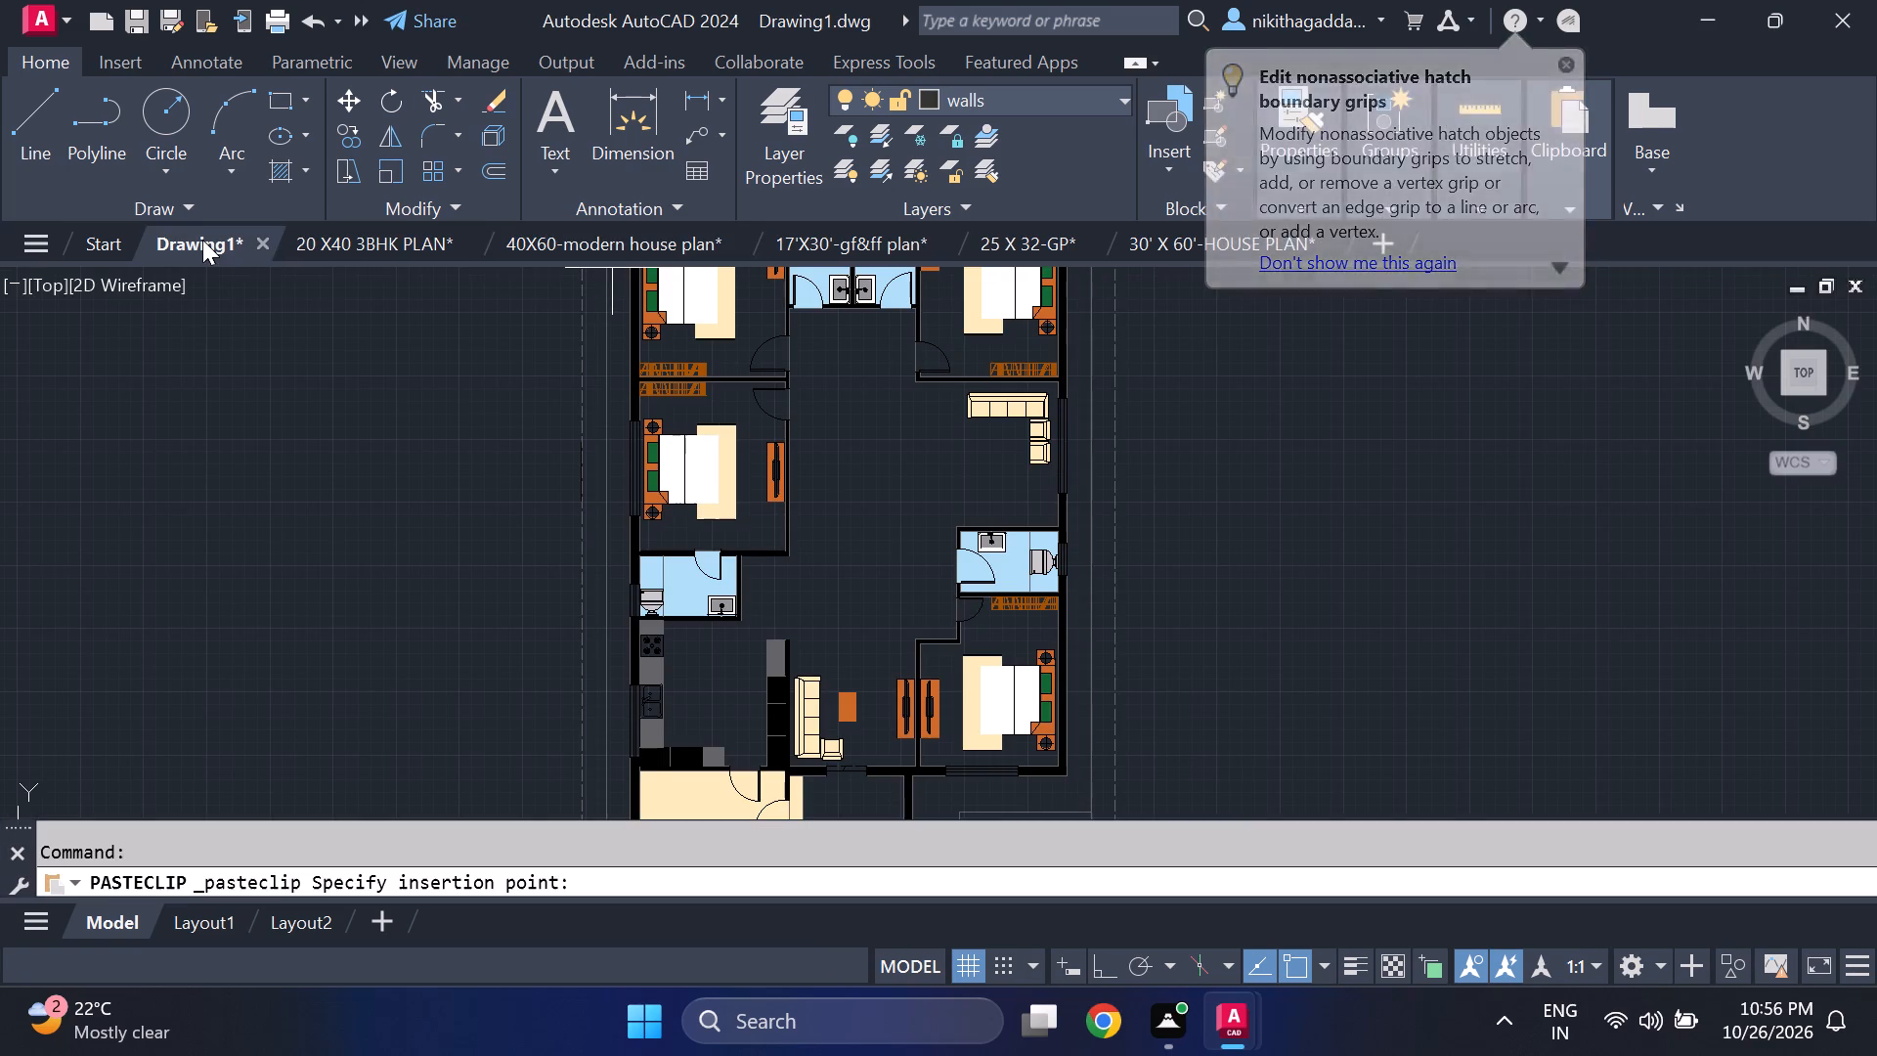
click(834, 557)
scroll(810, 509, up, 3)
scroll(811, 509, down, 3)
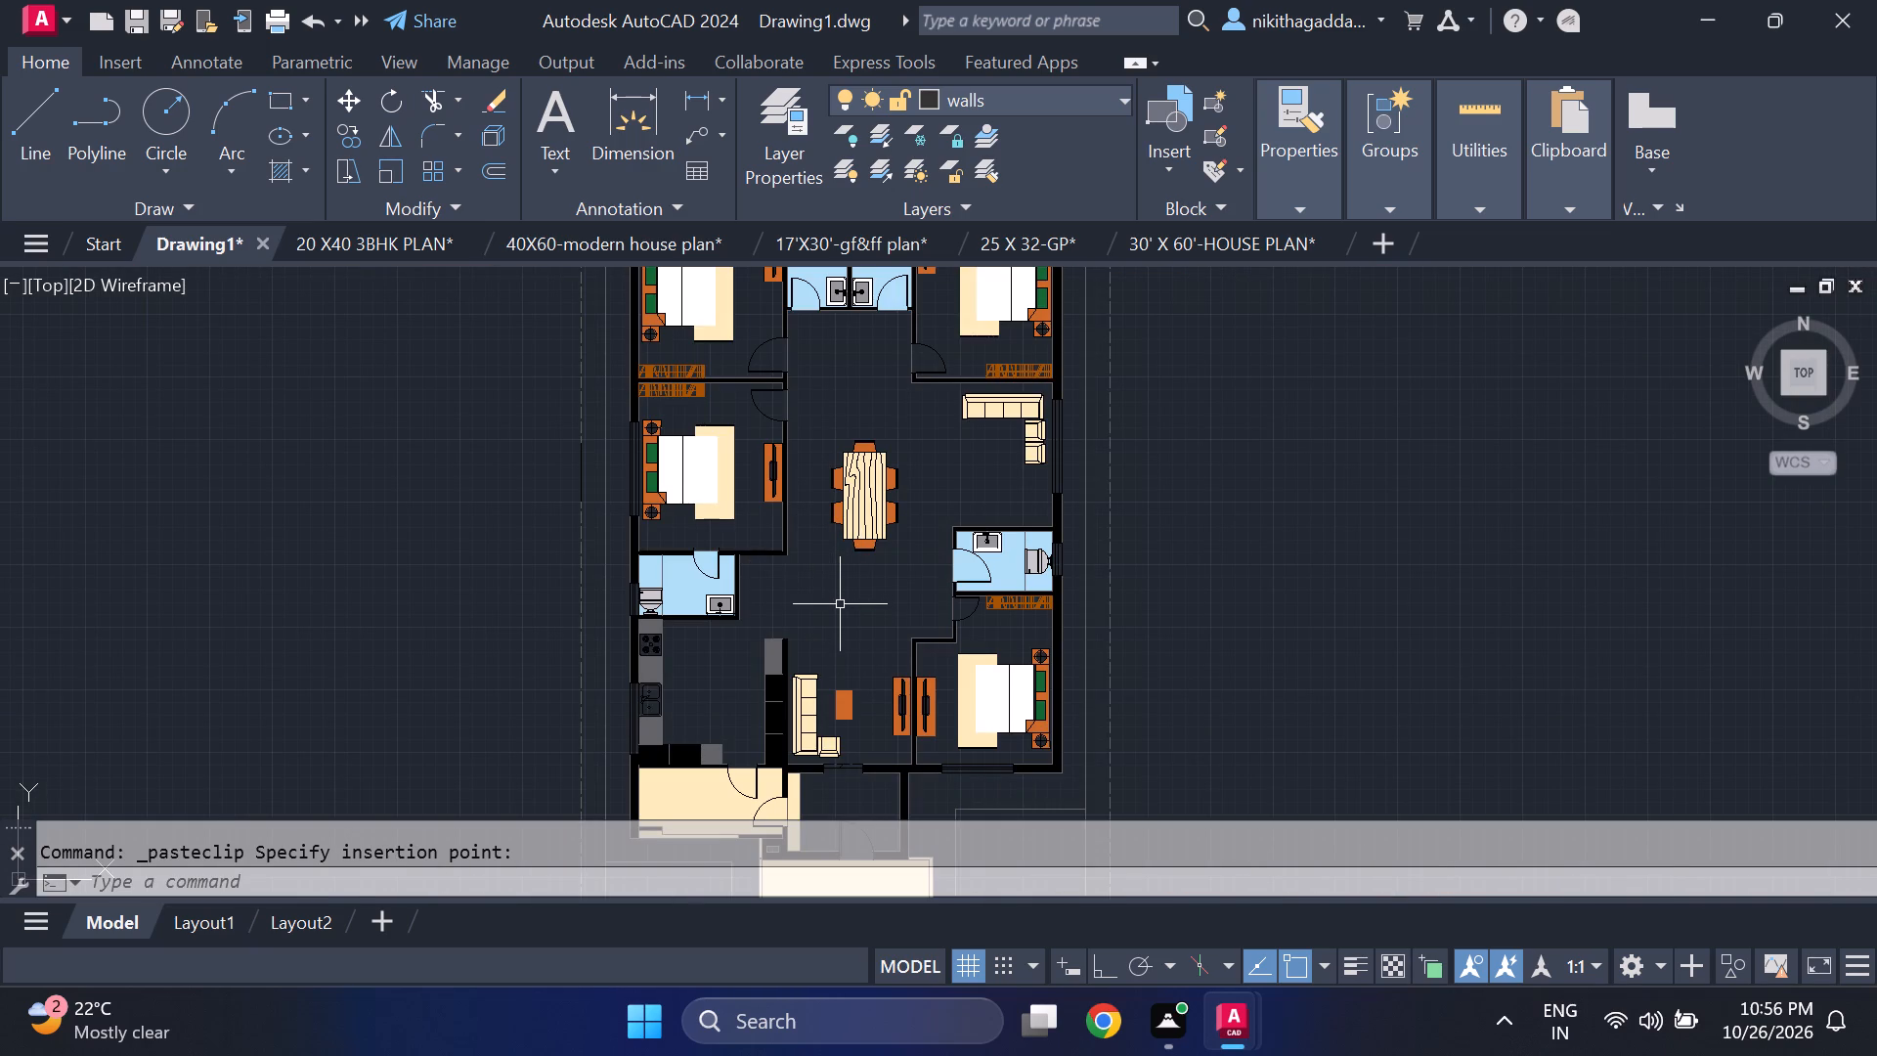
Copy the lower living room's complete TV unit, including its outline, fill and television, to the clipboard from the bedroom partition wall.
middle_drag(862, 570, 861, 568)
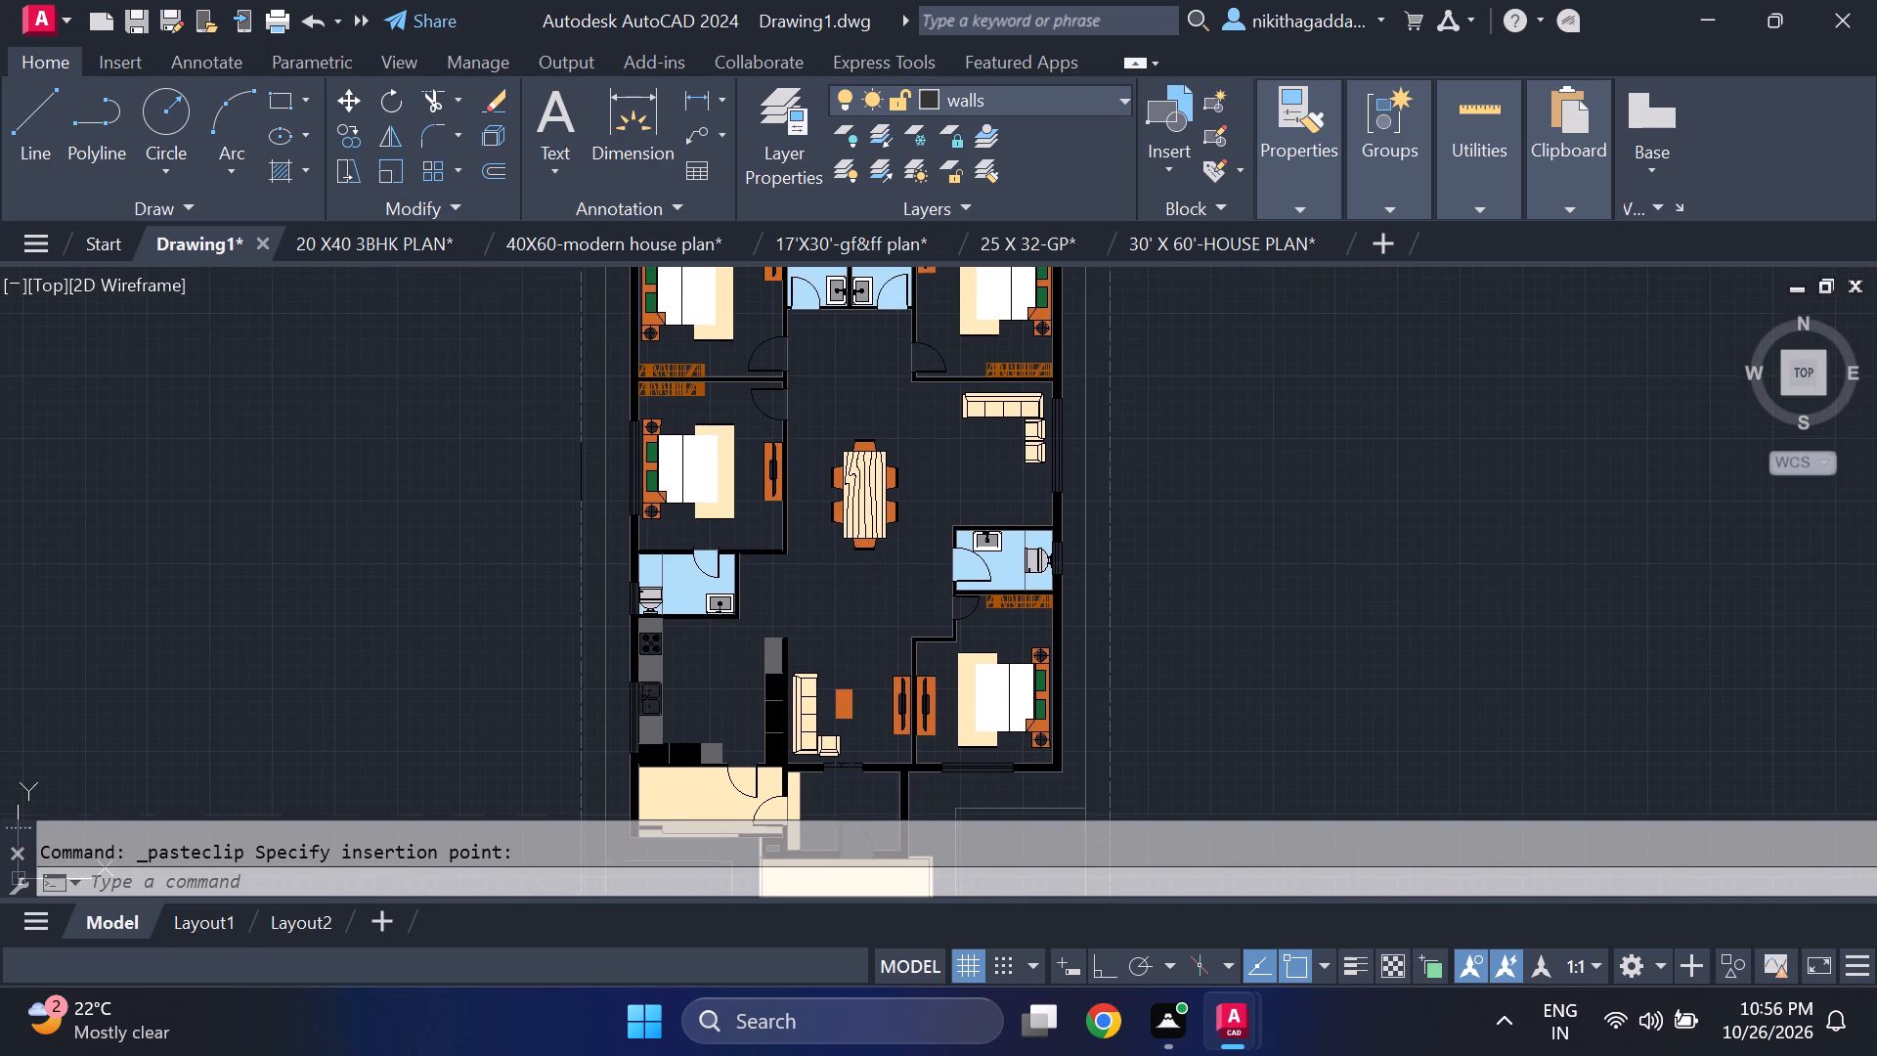
middle_drag(861, 568, 821, 667)
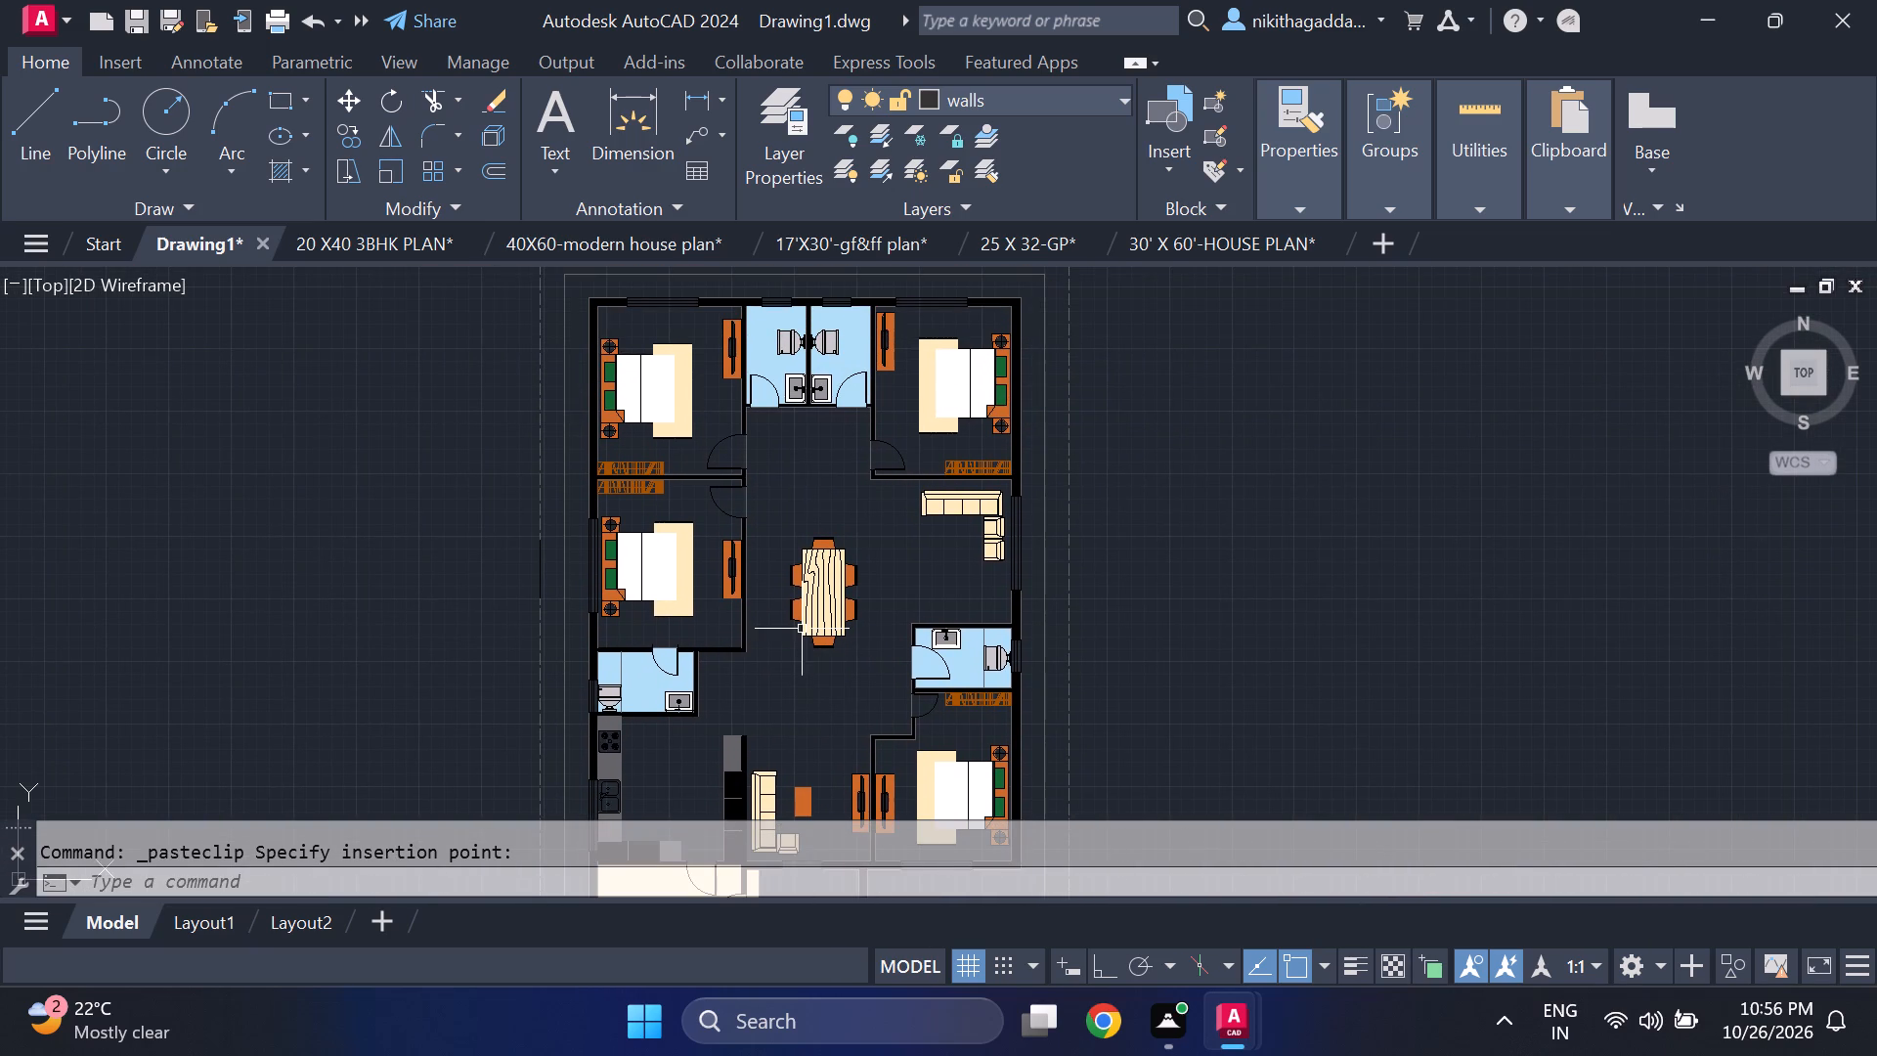
middle_drag(859, 632, 833, 491)
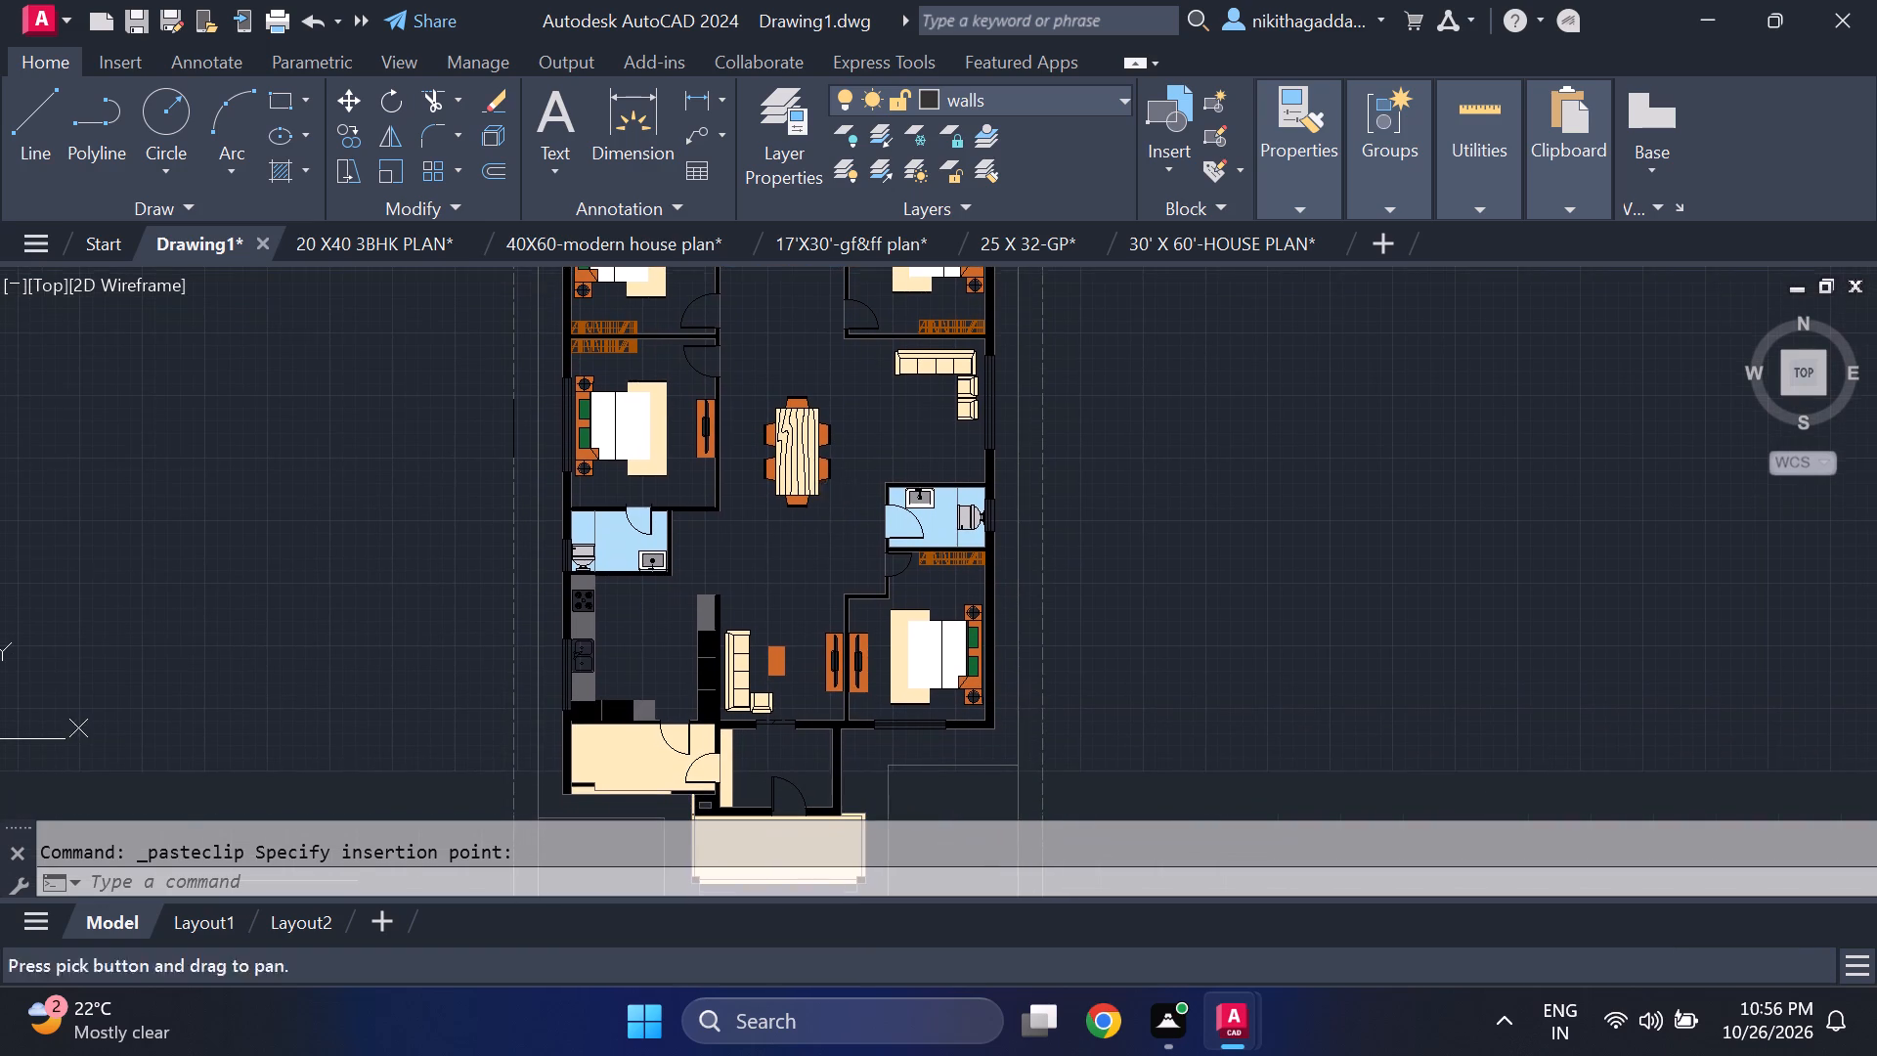
scroll(814, 660, up, 2)
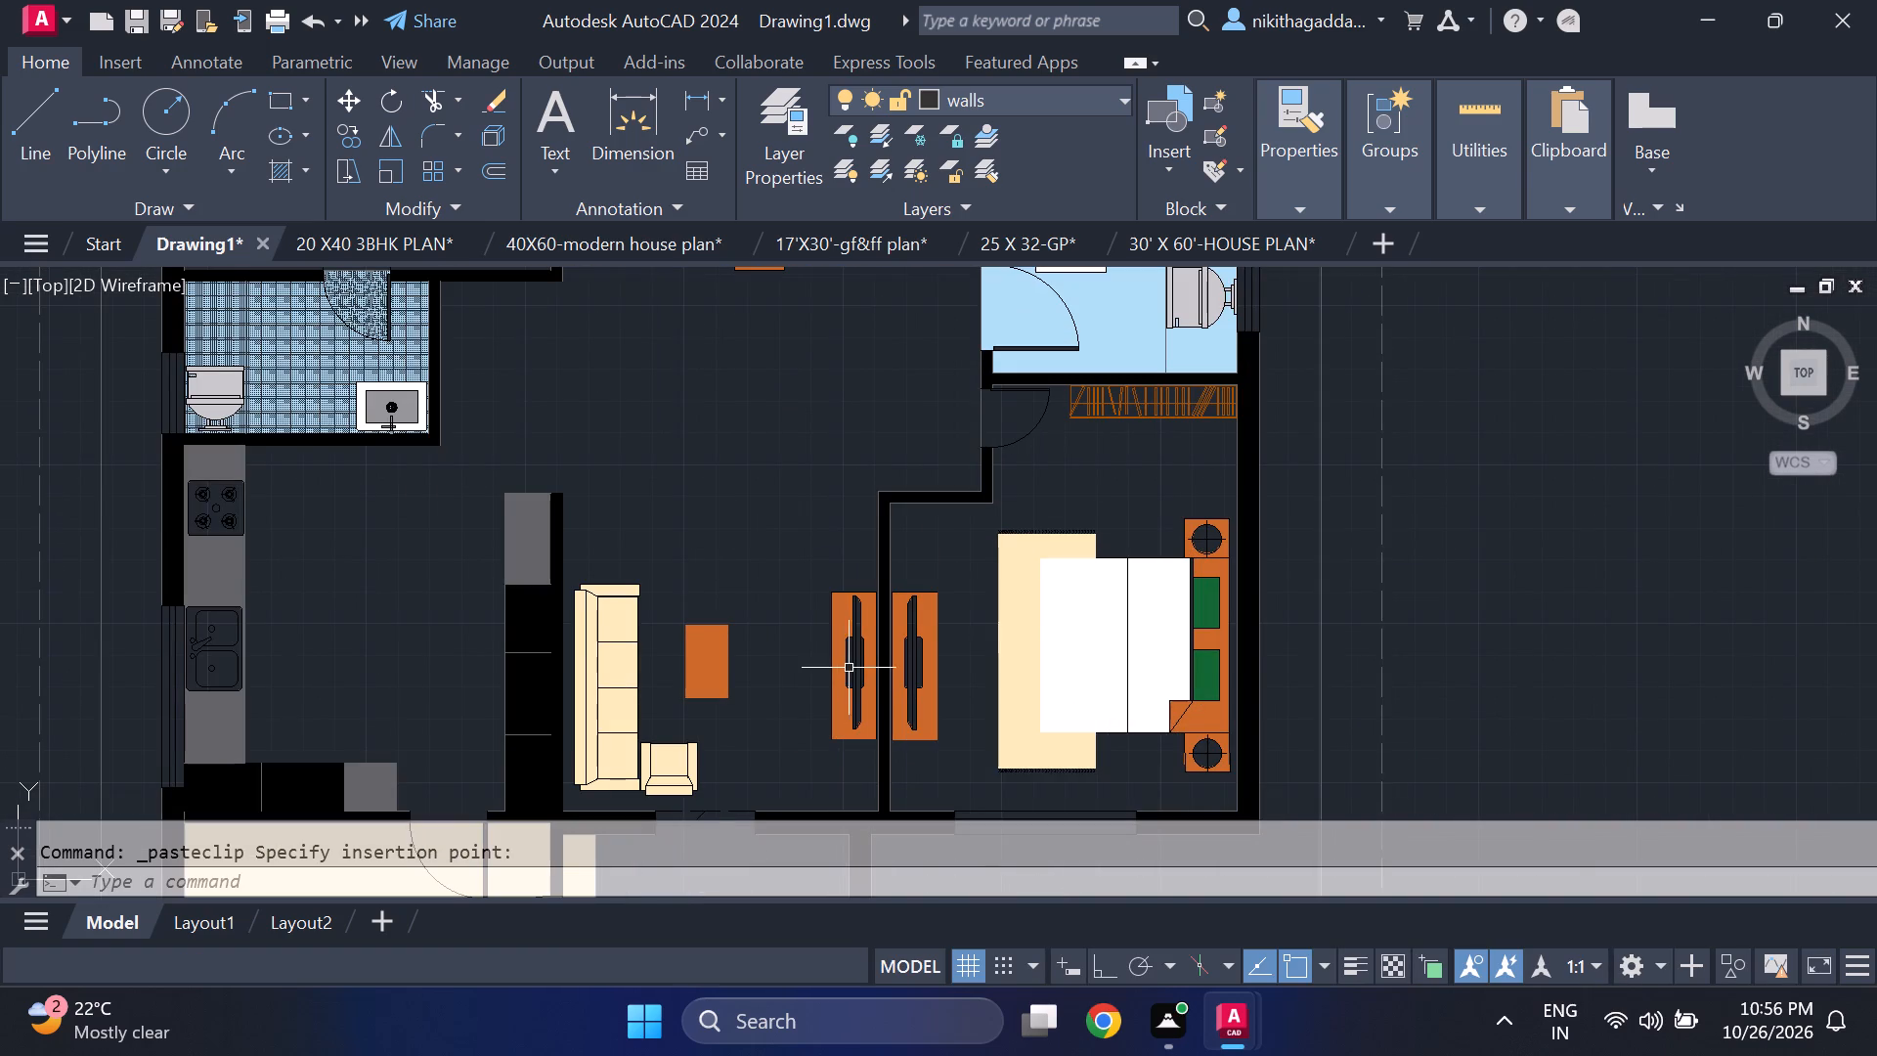
click(858, 643)
scroll(846, 624, up, 3)
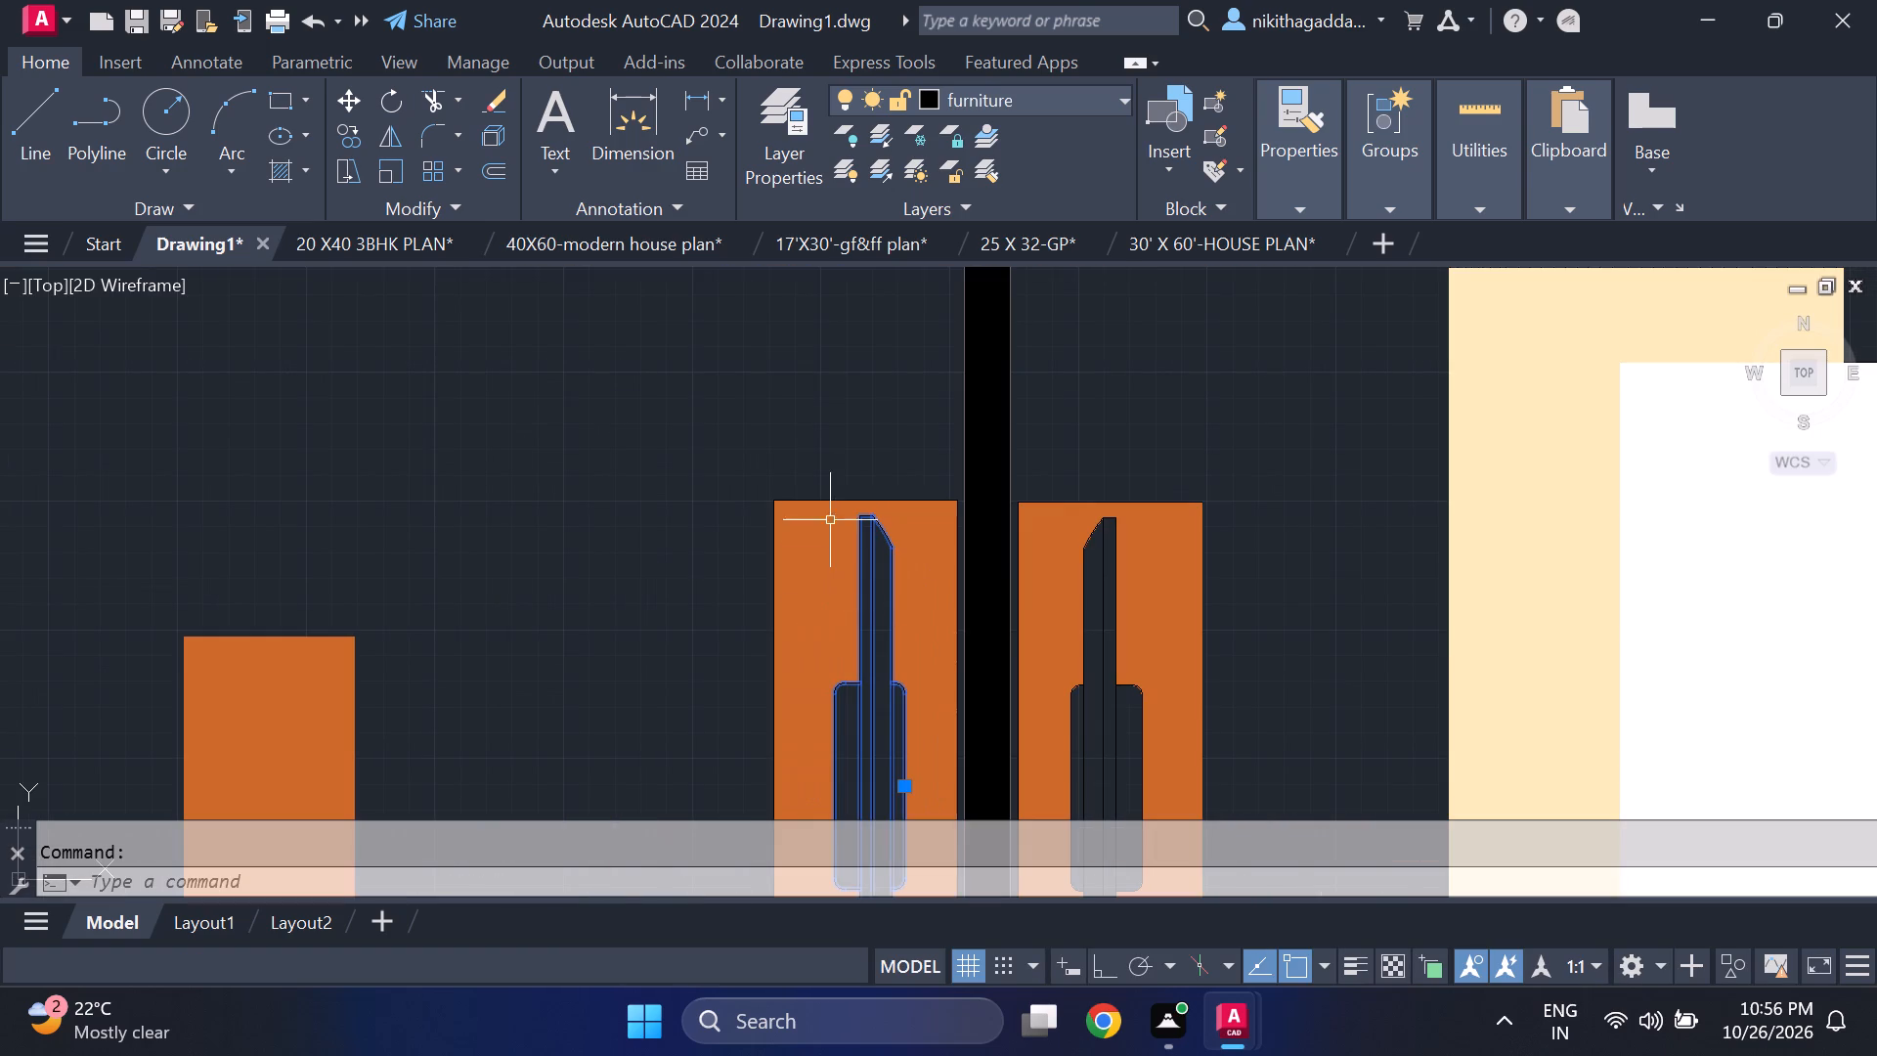
click(834, 502)
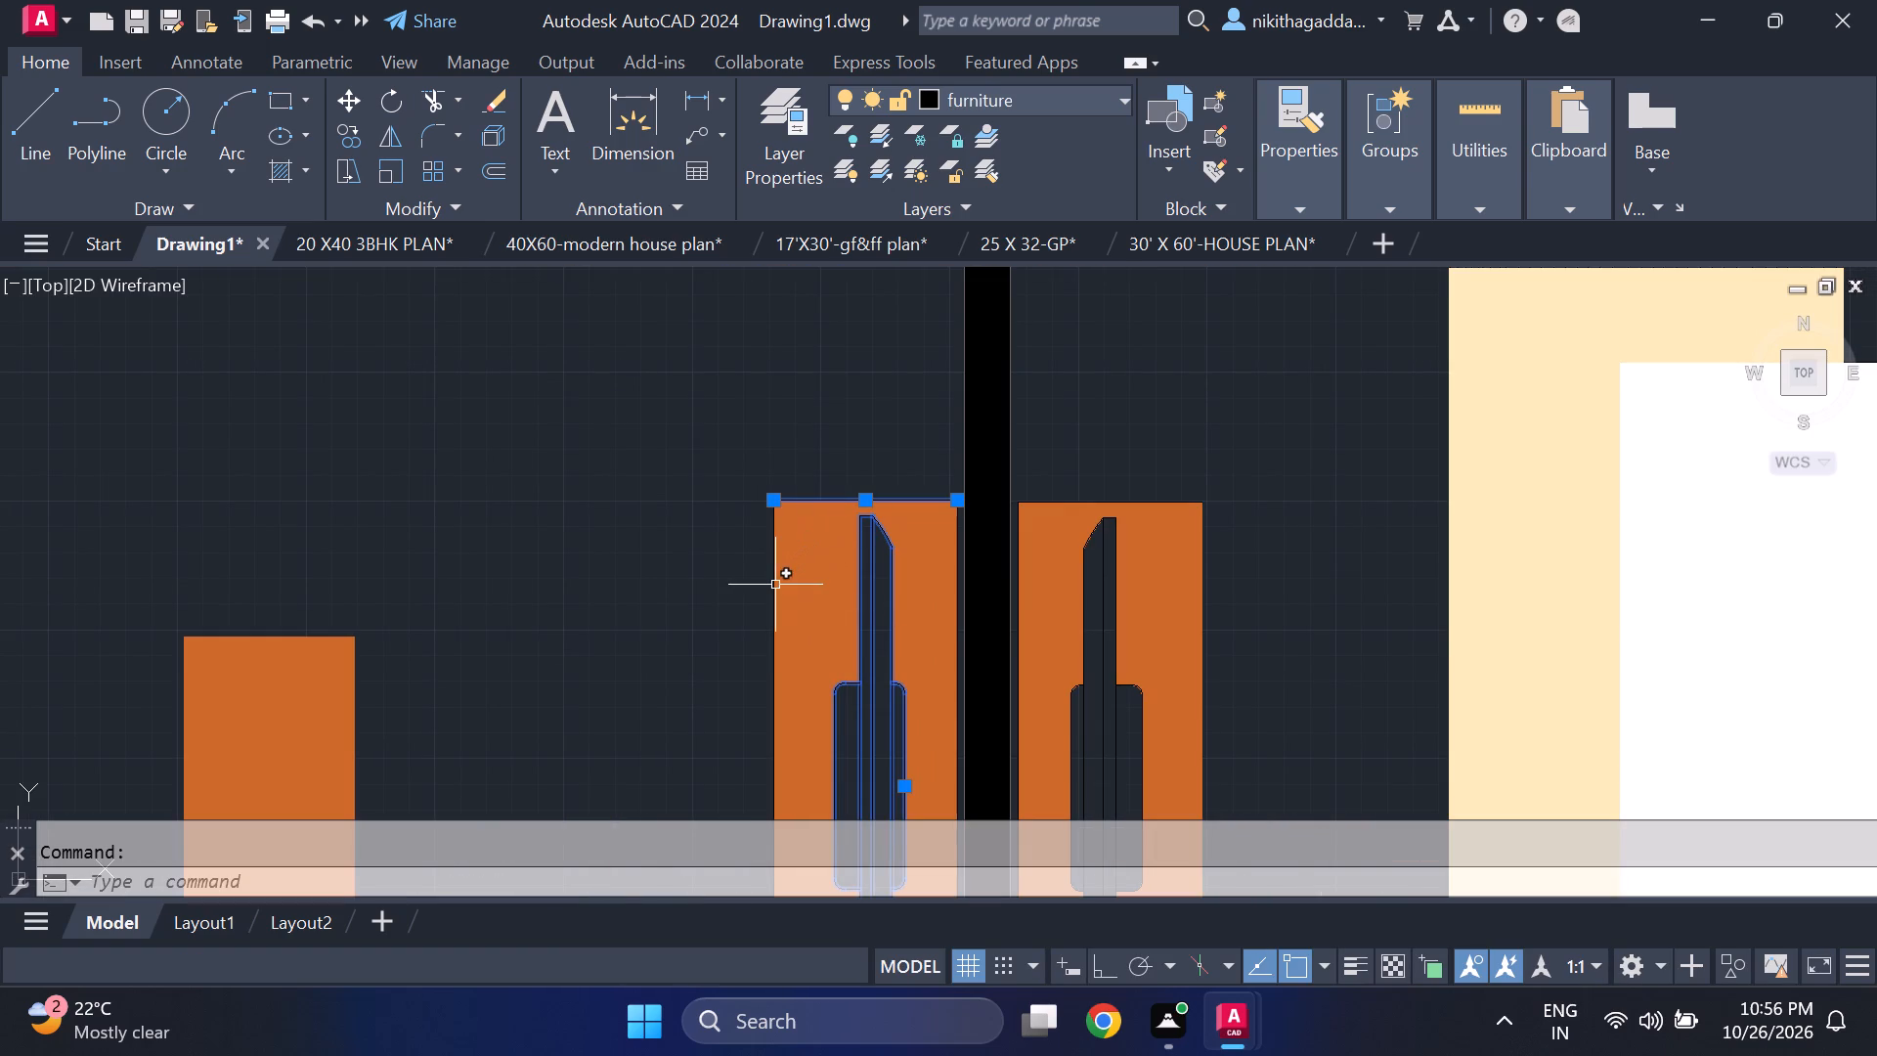
click(775, 585)
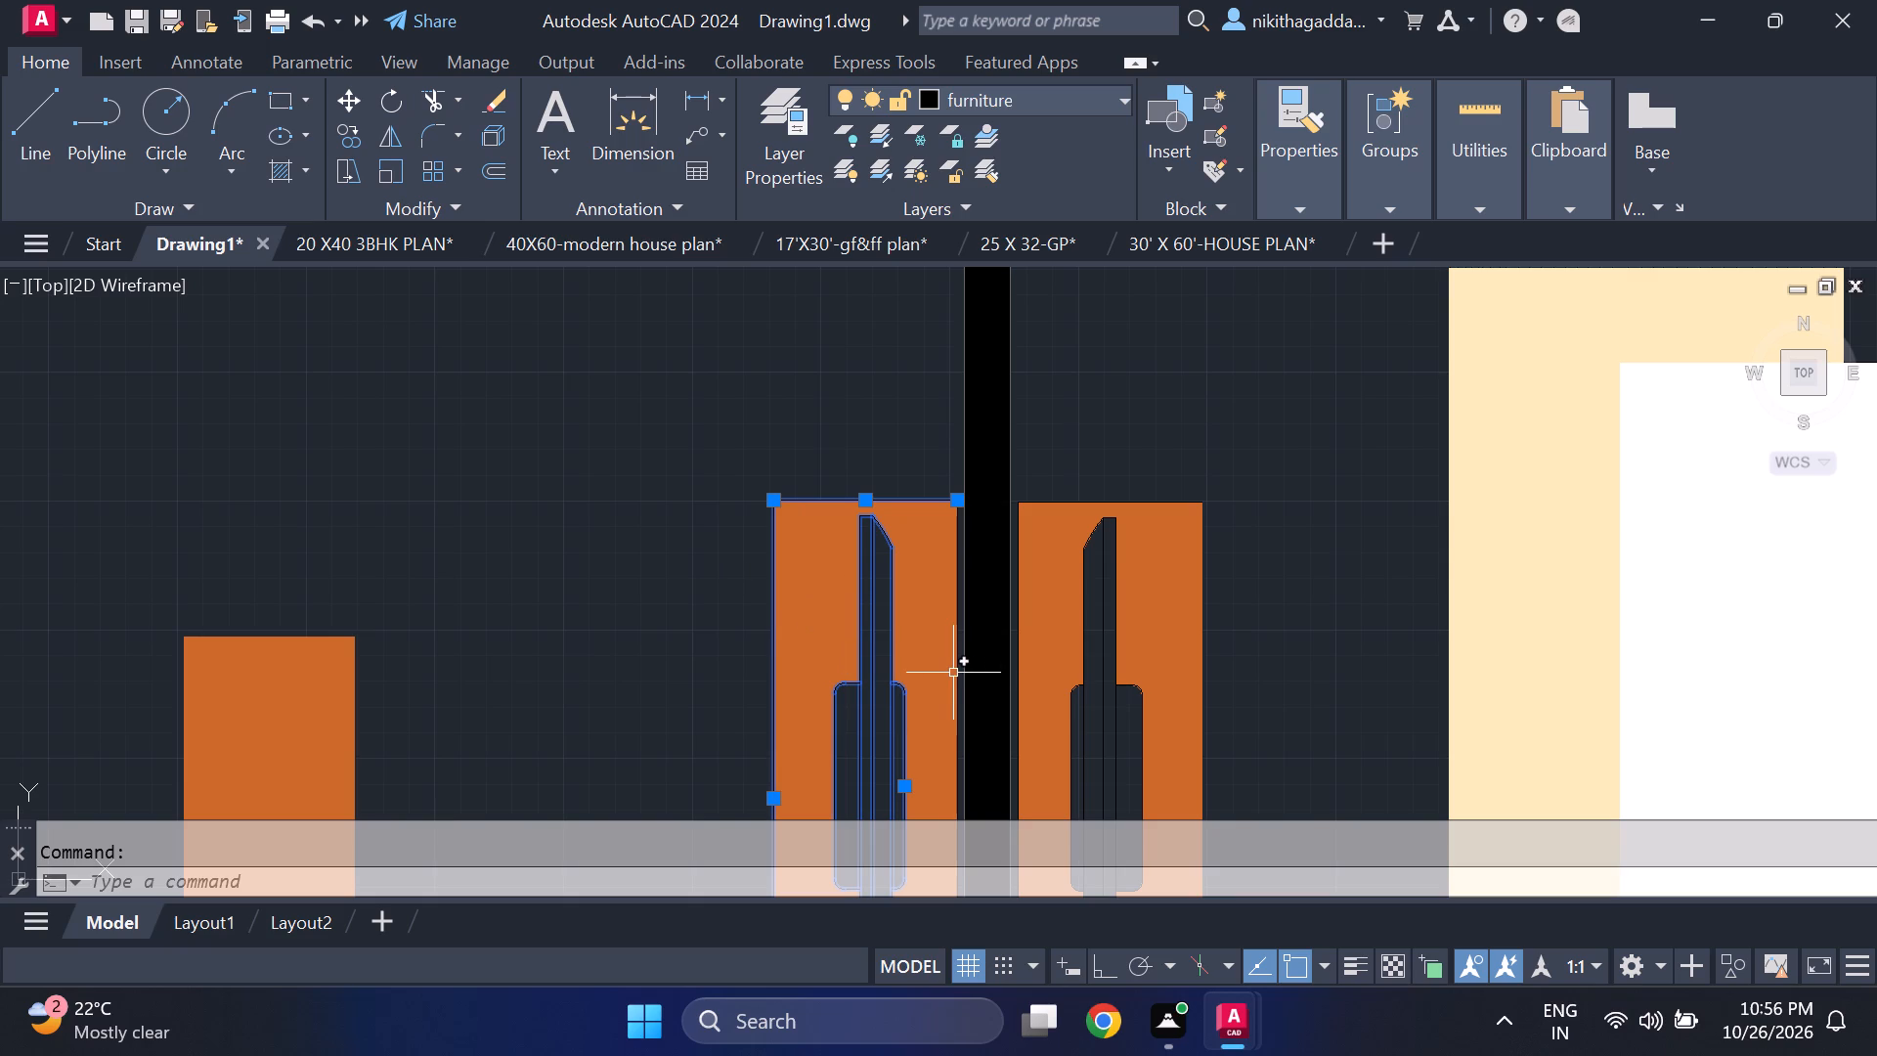
click(958, 663)
scroll(954, 669, down, 3)
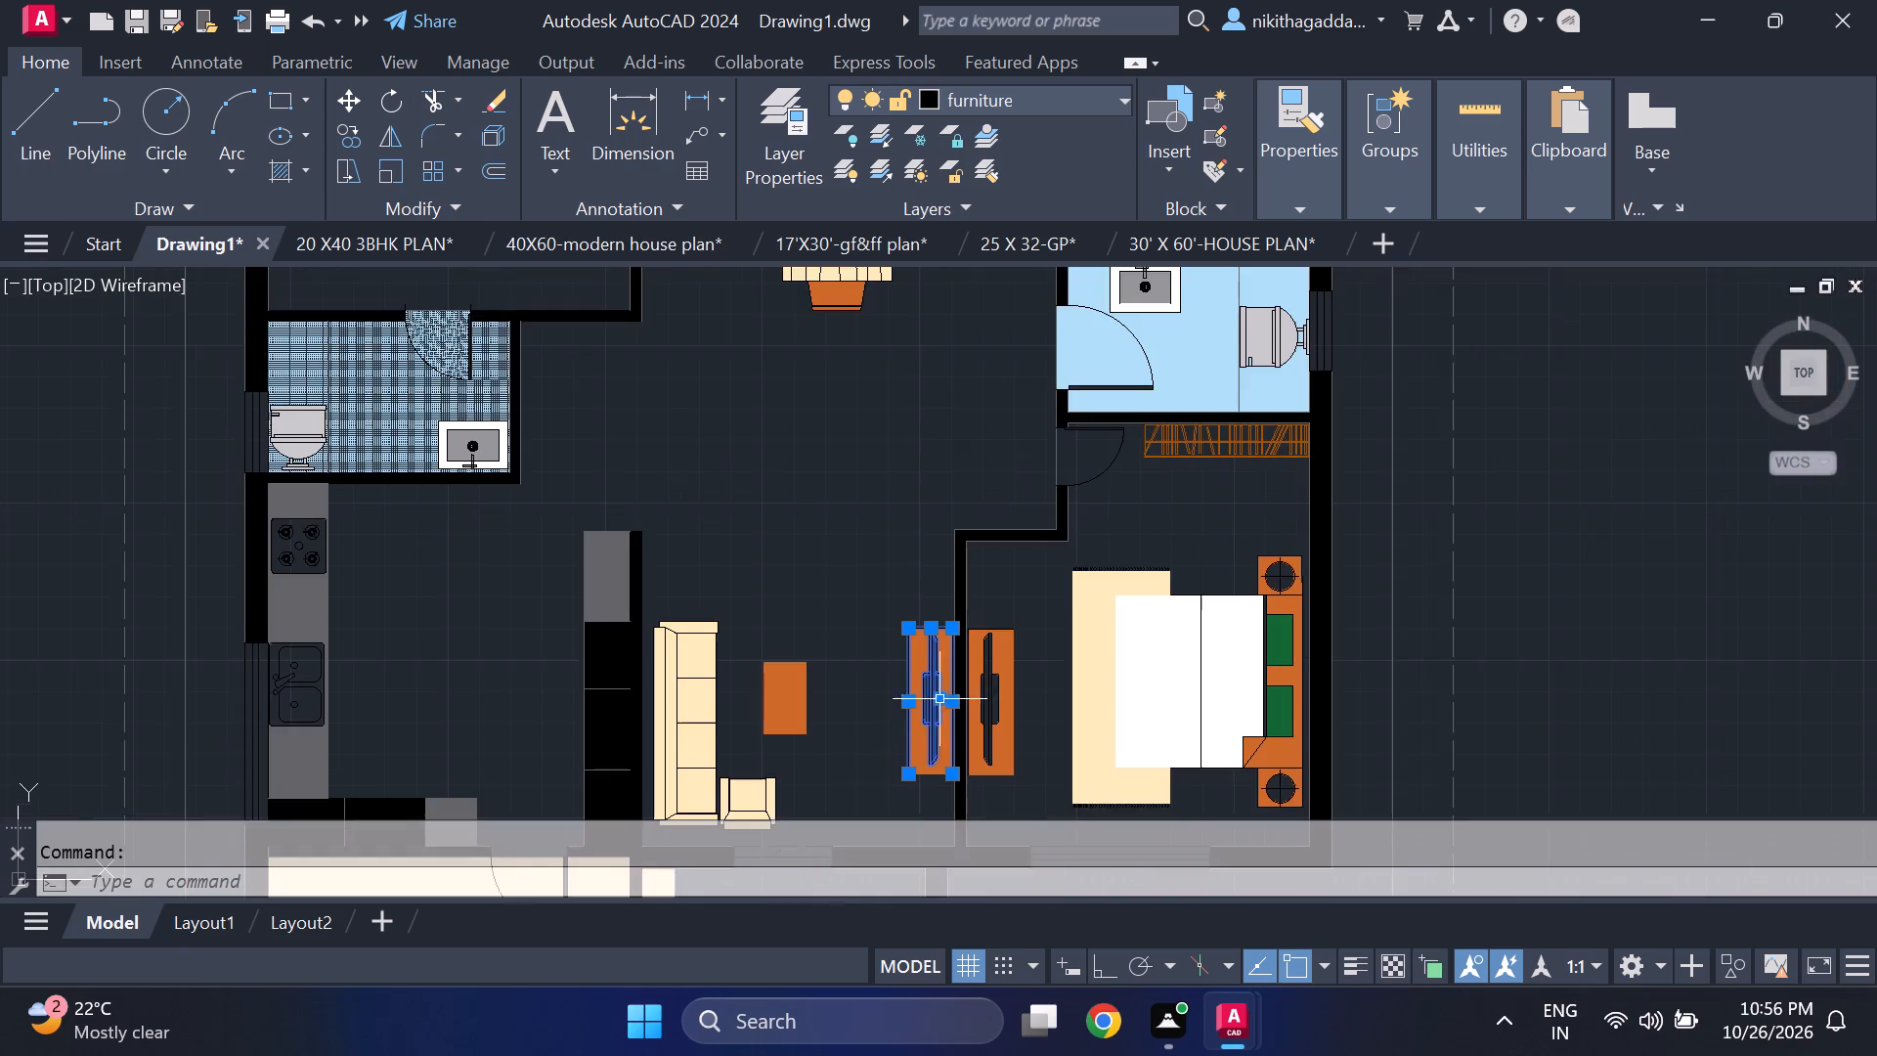
middle_drag(934, 764, 900, 649)
scroll(916, 665, up, 4)
click(891, 640)
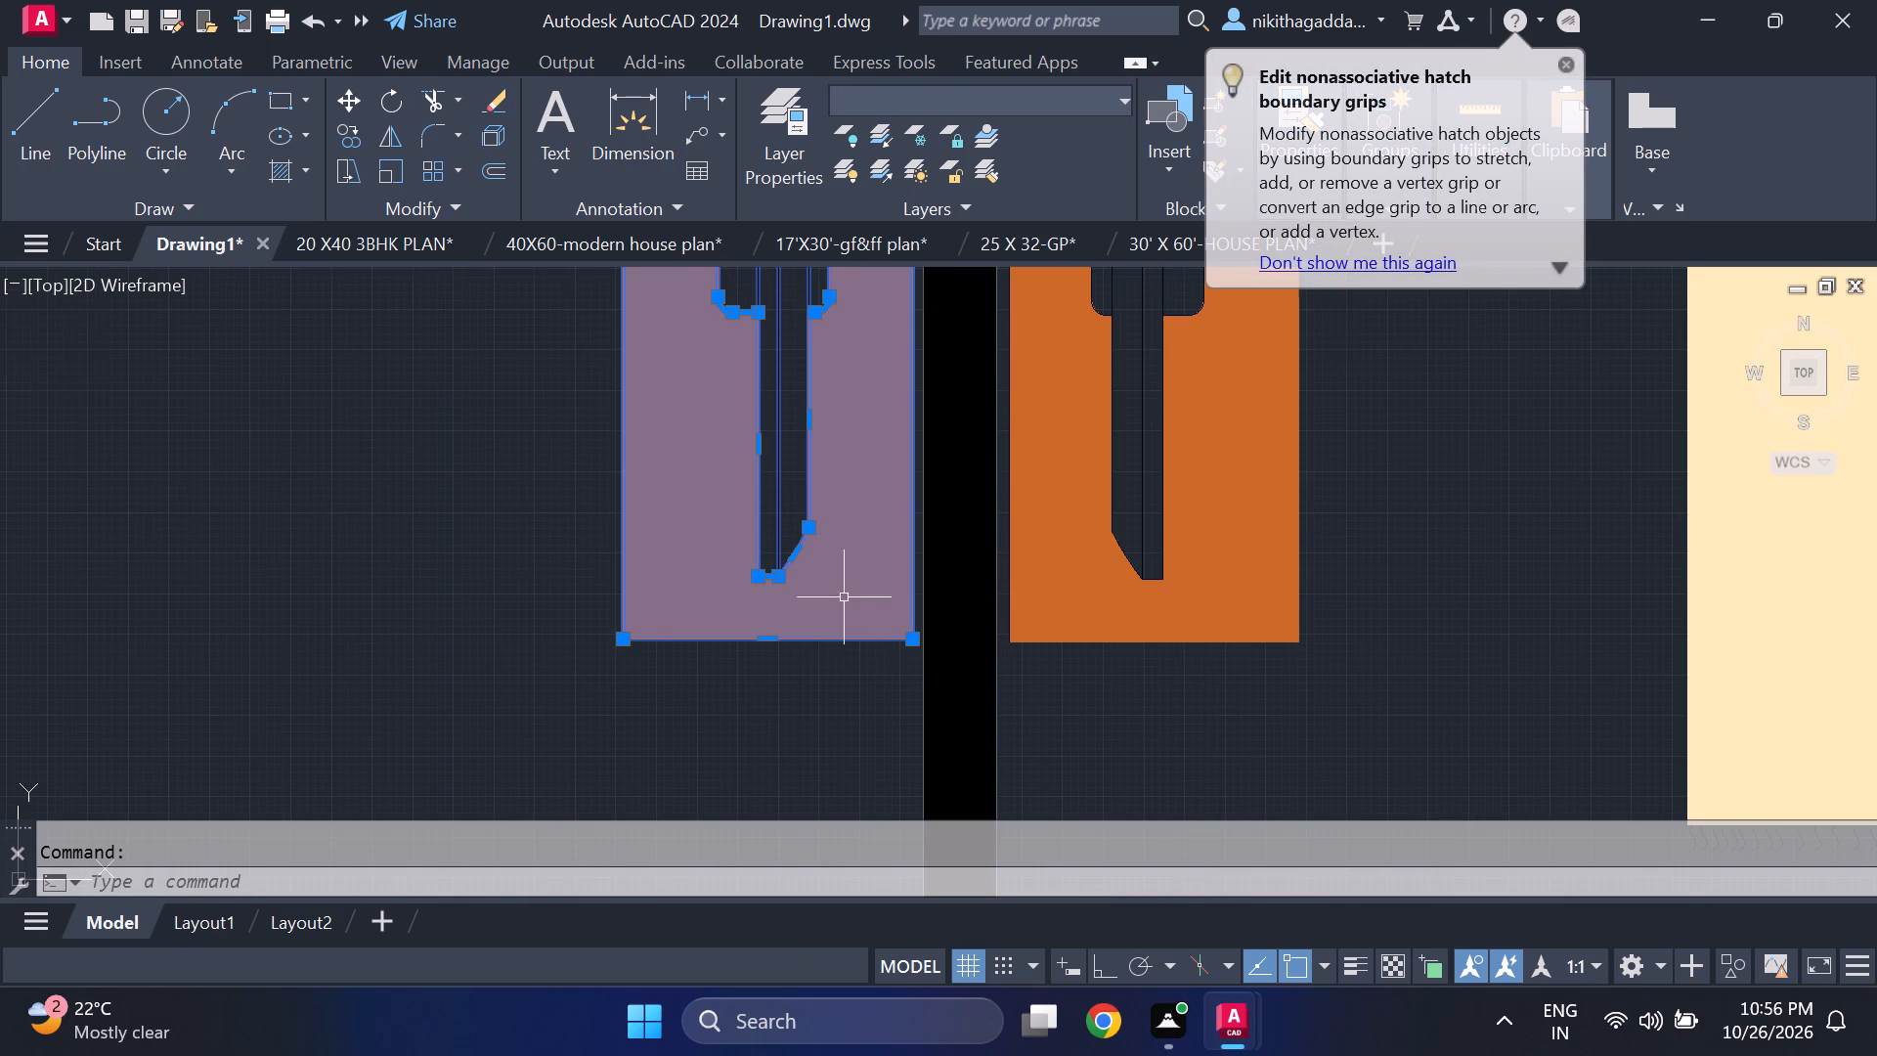
scroll(845, 597, down, 4)
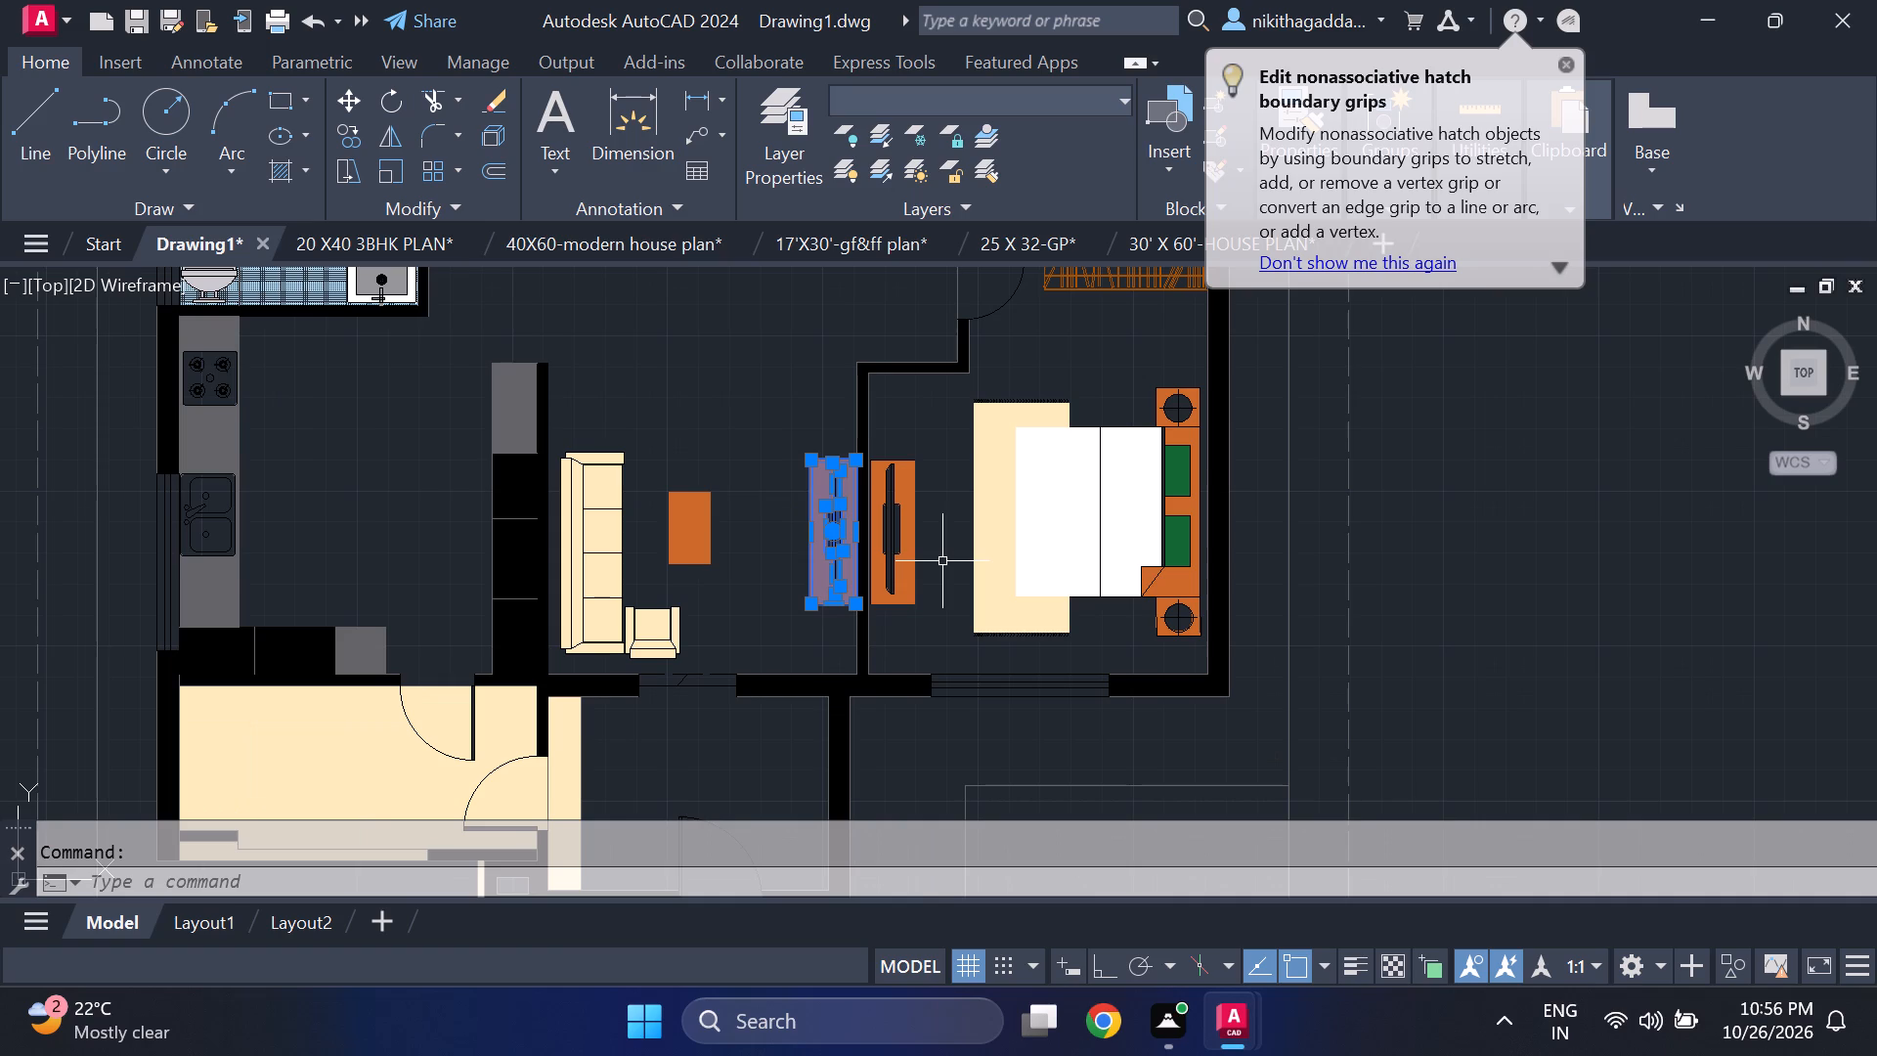
key(ctrl+c)
Paste the TV unit into the upper-right sitting area, between the sofas and the right-hand bathroom.
scroll(367, 561, down, 3)
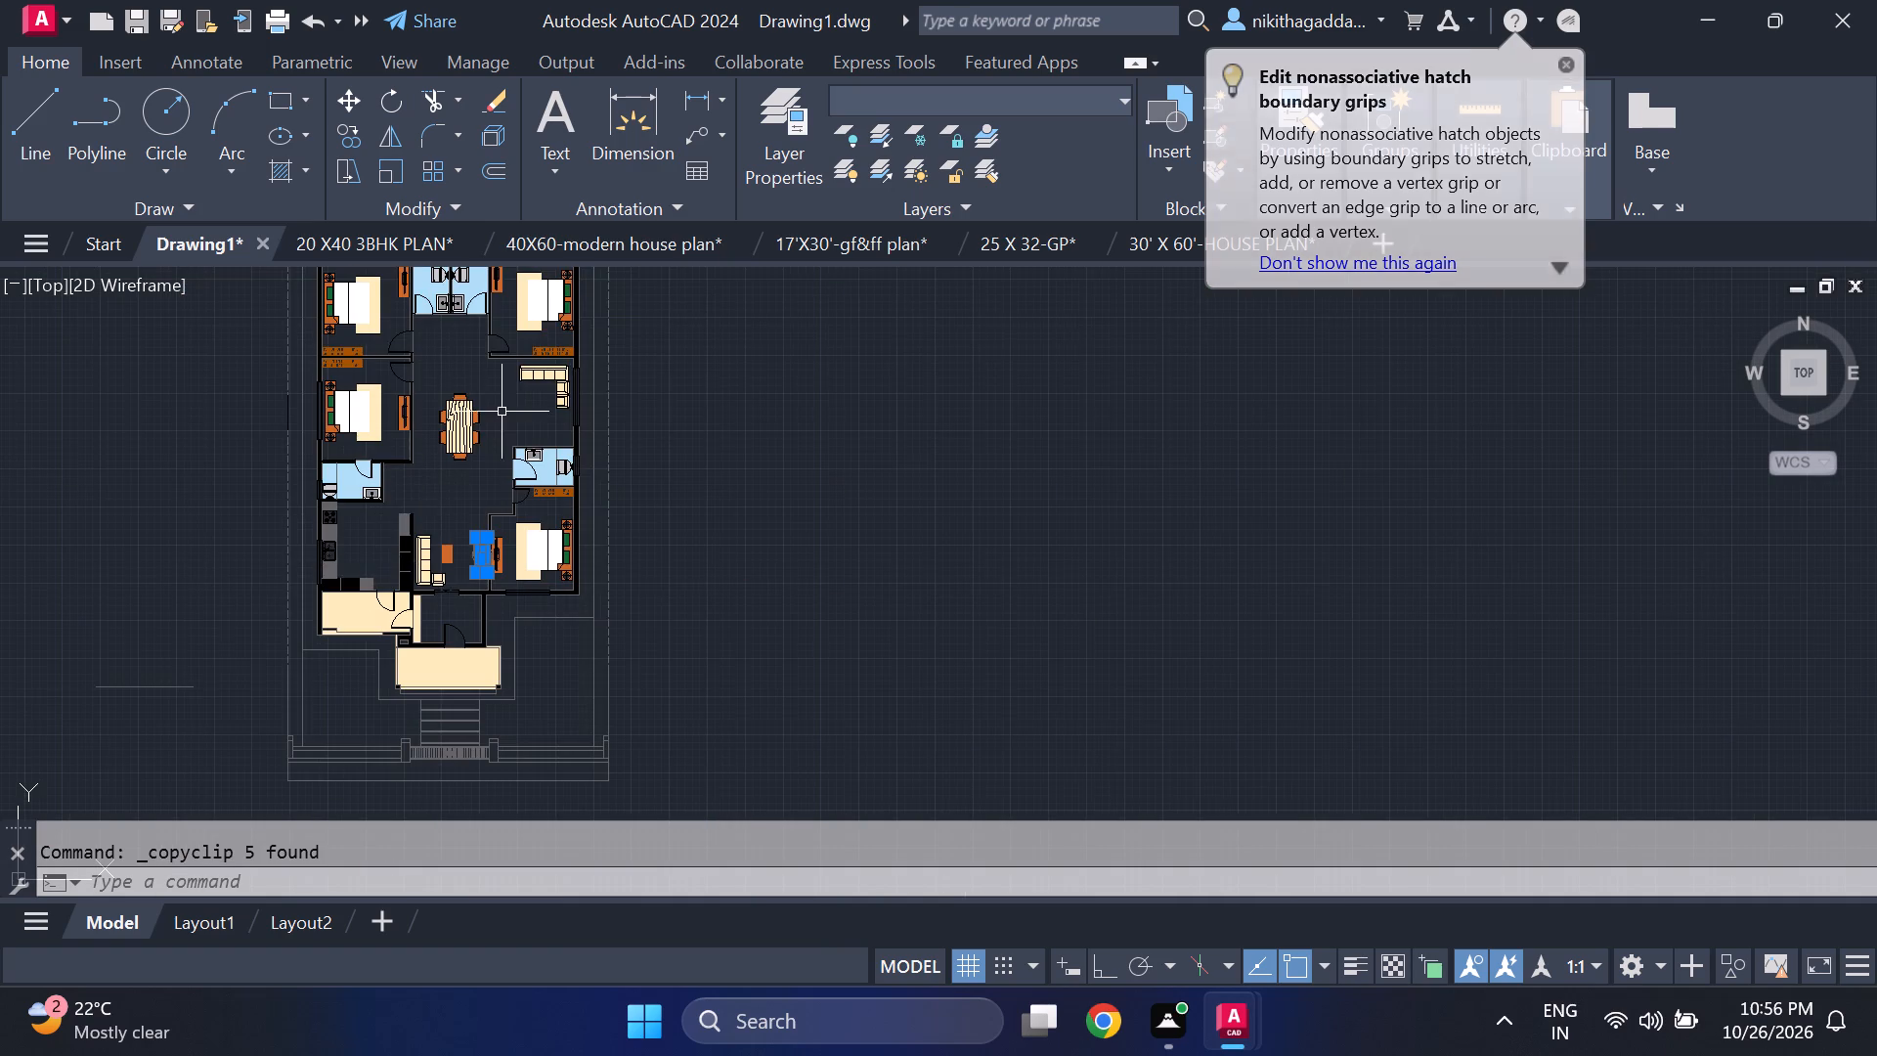
scroll(506, 412, up, 2)
key(ctrl+v)
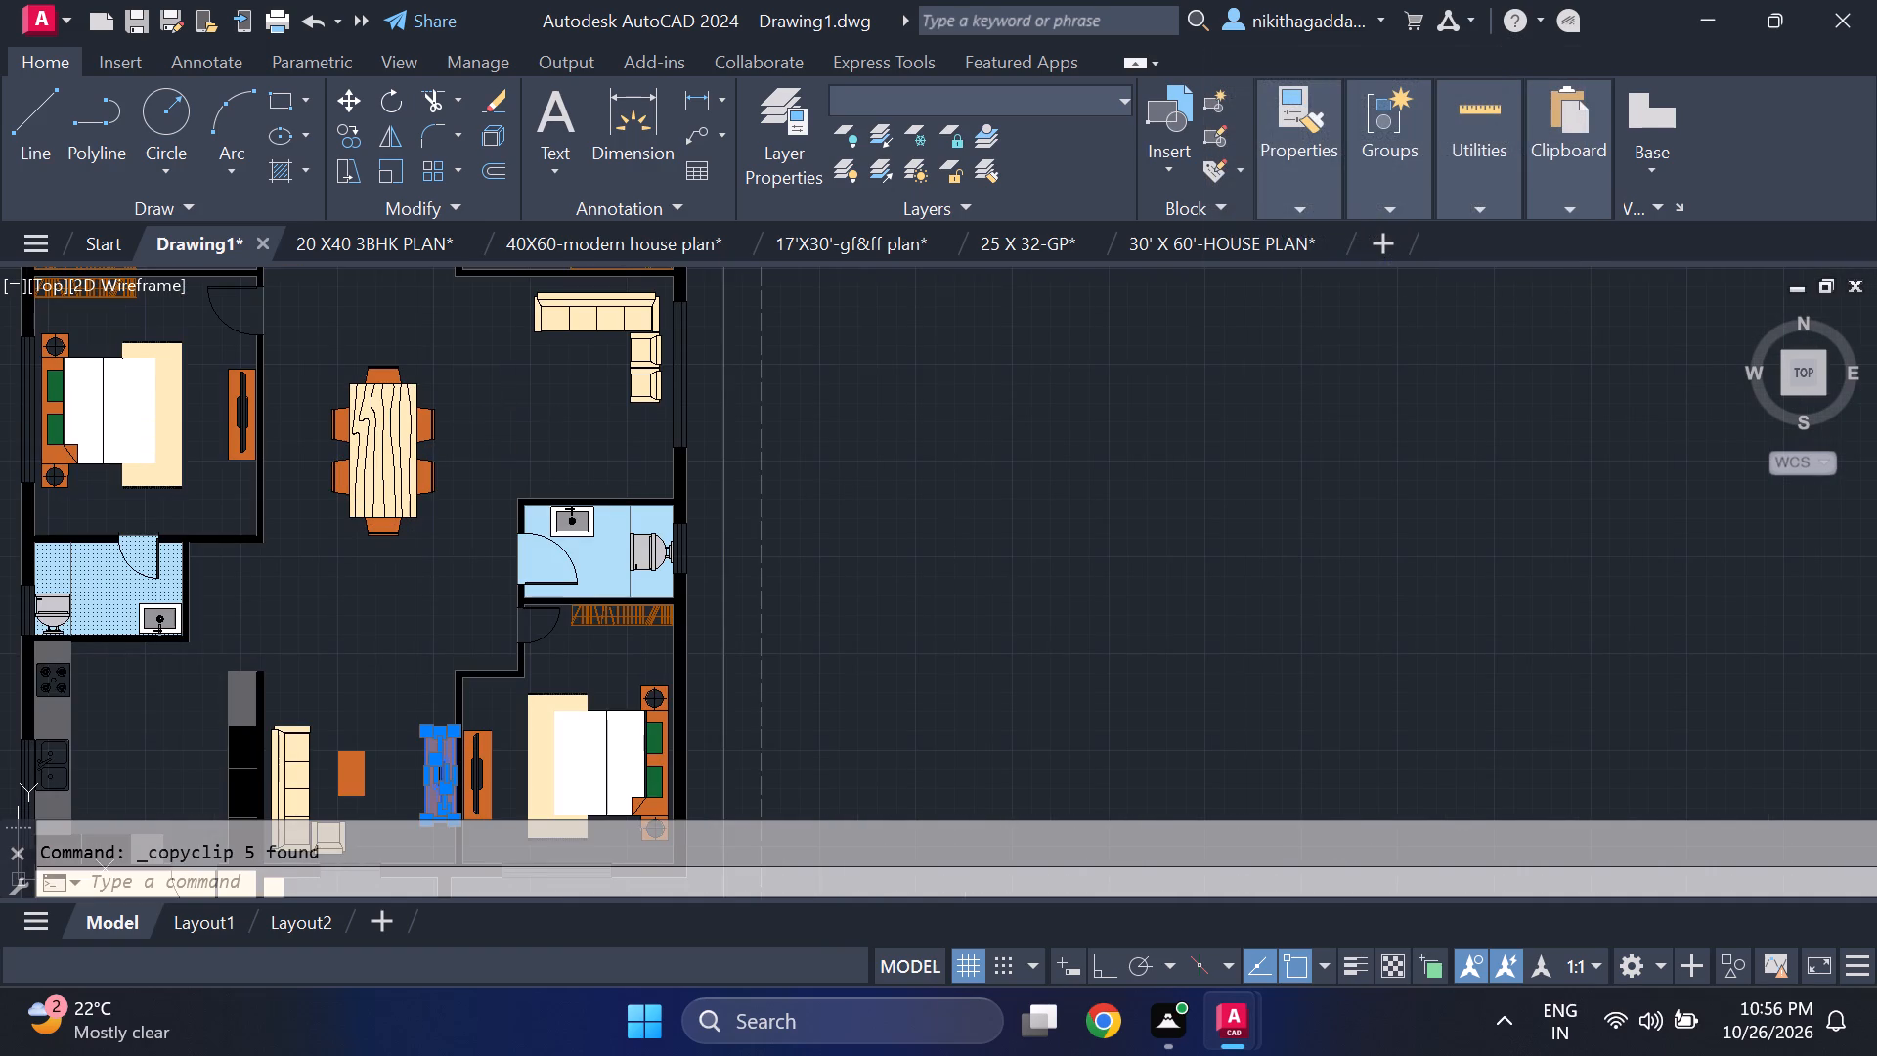
click(532, 457)
Rotate the pasted TV unit a quarter turn clockwise about its upper-right corner so it lies horizontally.
scroll(568, 368, up, 2)
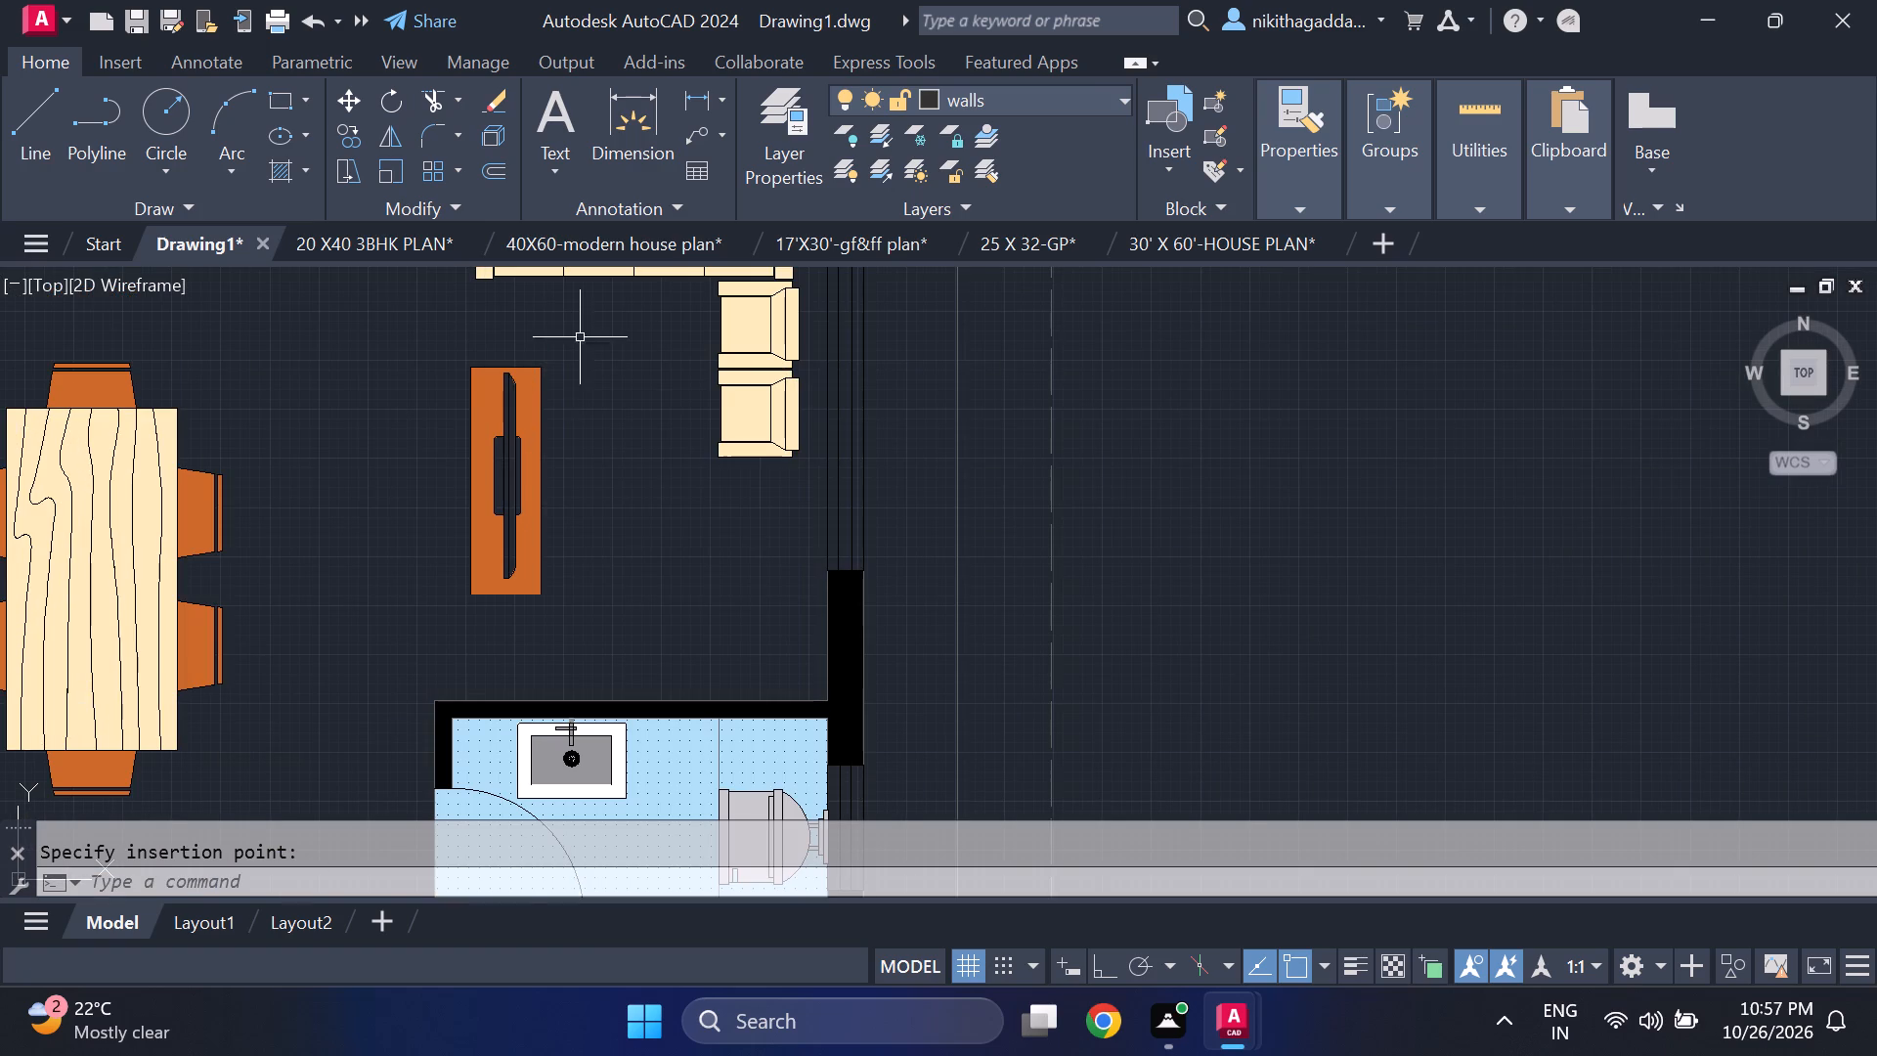
drag(582, 334, 578, 346)
drag(410, 613, 441, 579)
text(ro)
key(Return)
click(538, 369)
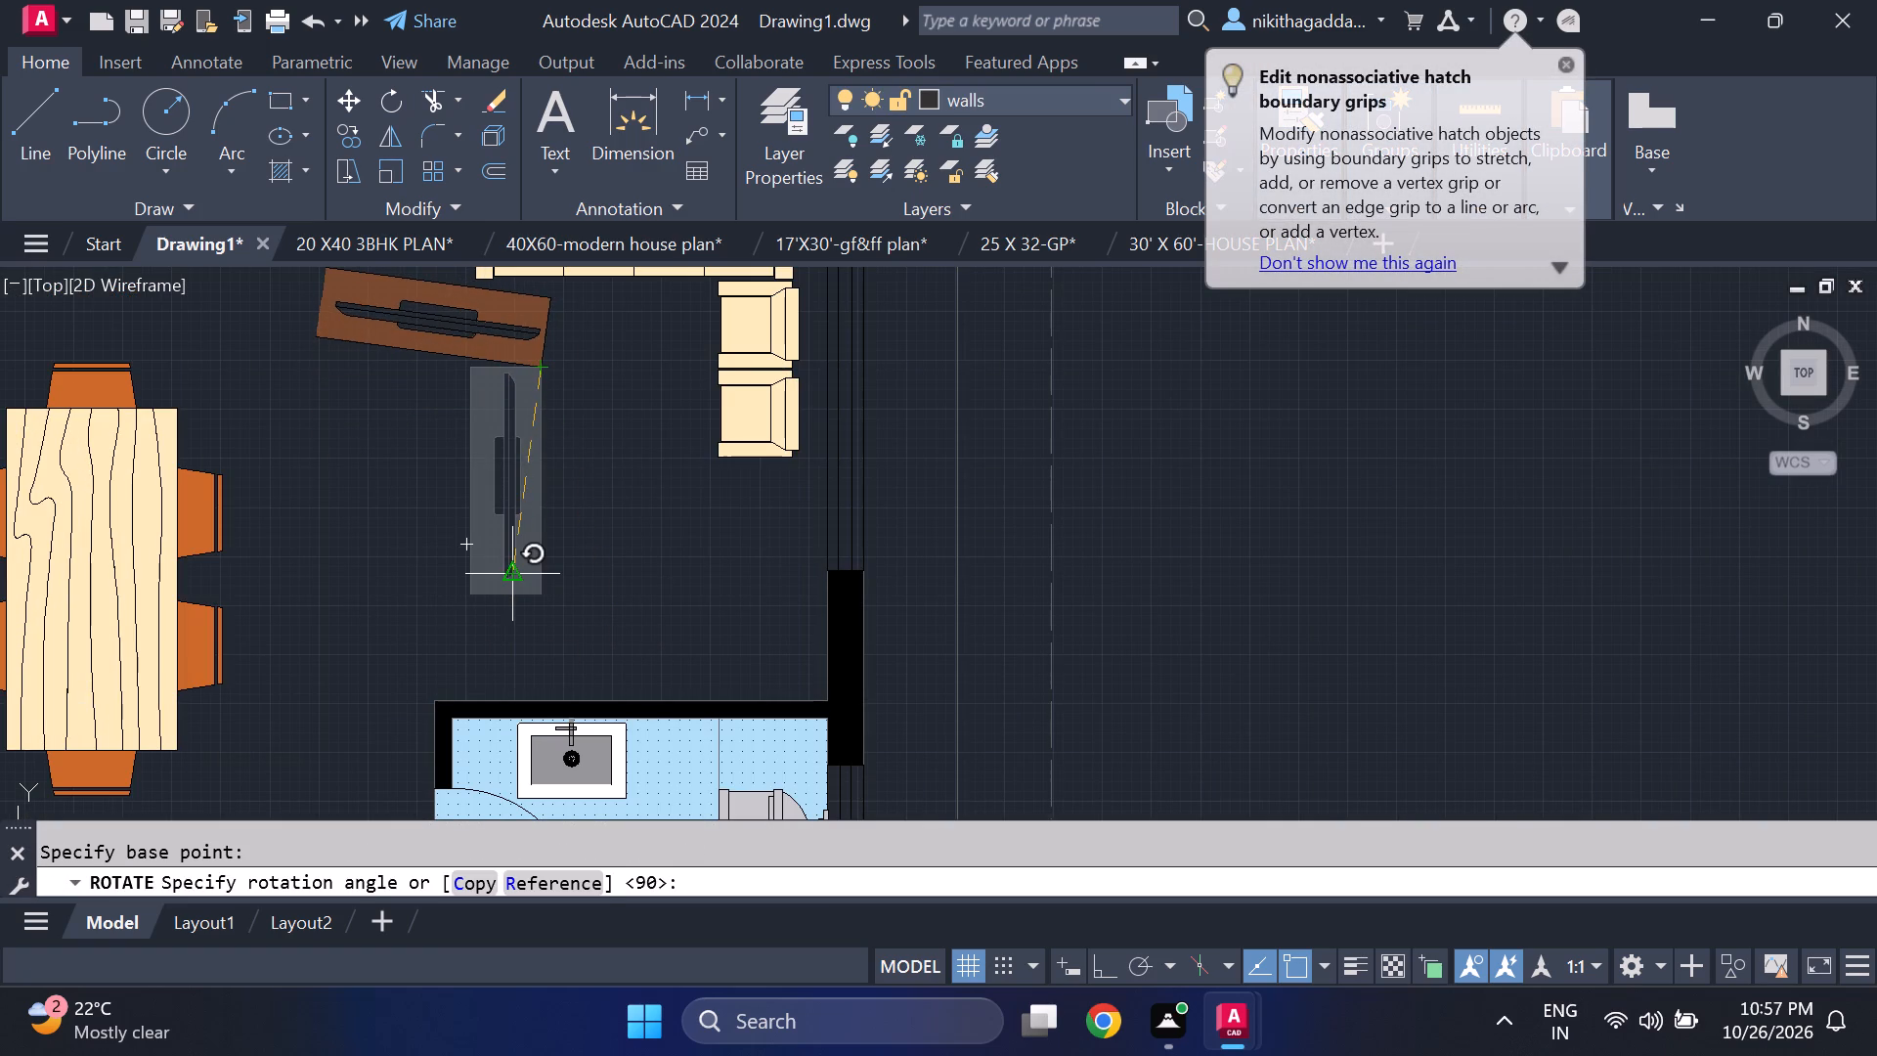
key(F8)
click(514, 610)
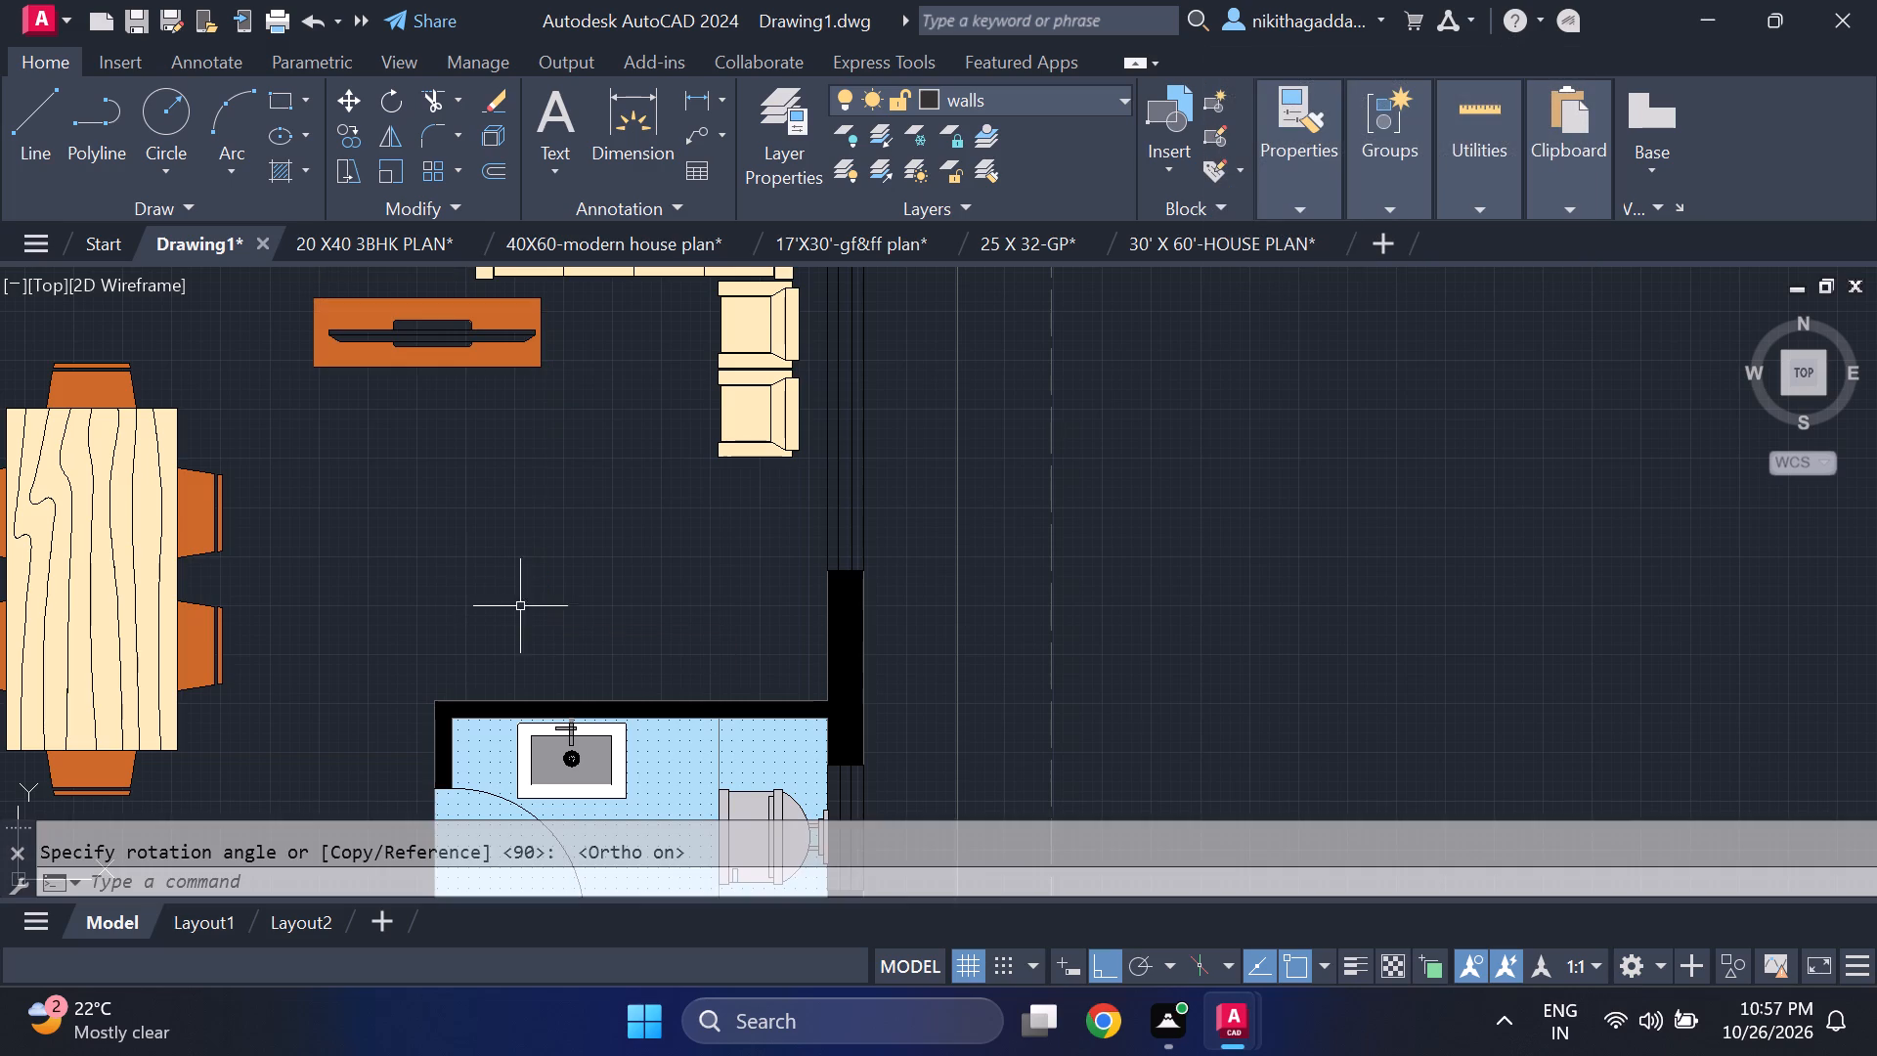
Move the horizontal TV unit by its lower-right corner to the right-hand bathroom's upper wall, facing the long sofa.
middle_drag(554, 390, 575, 462)
click(611, 361)
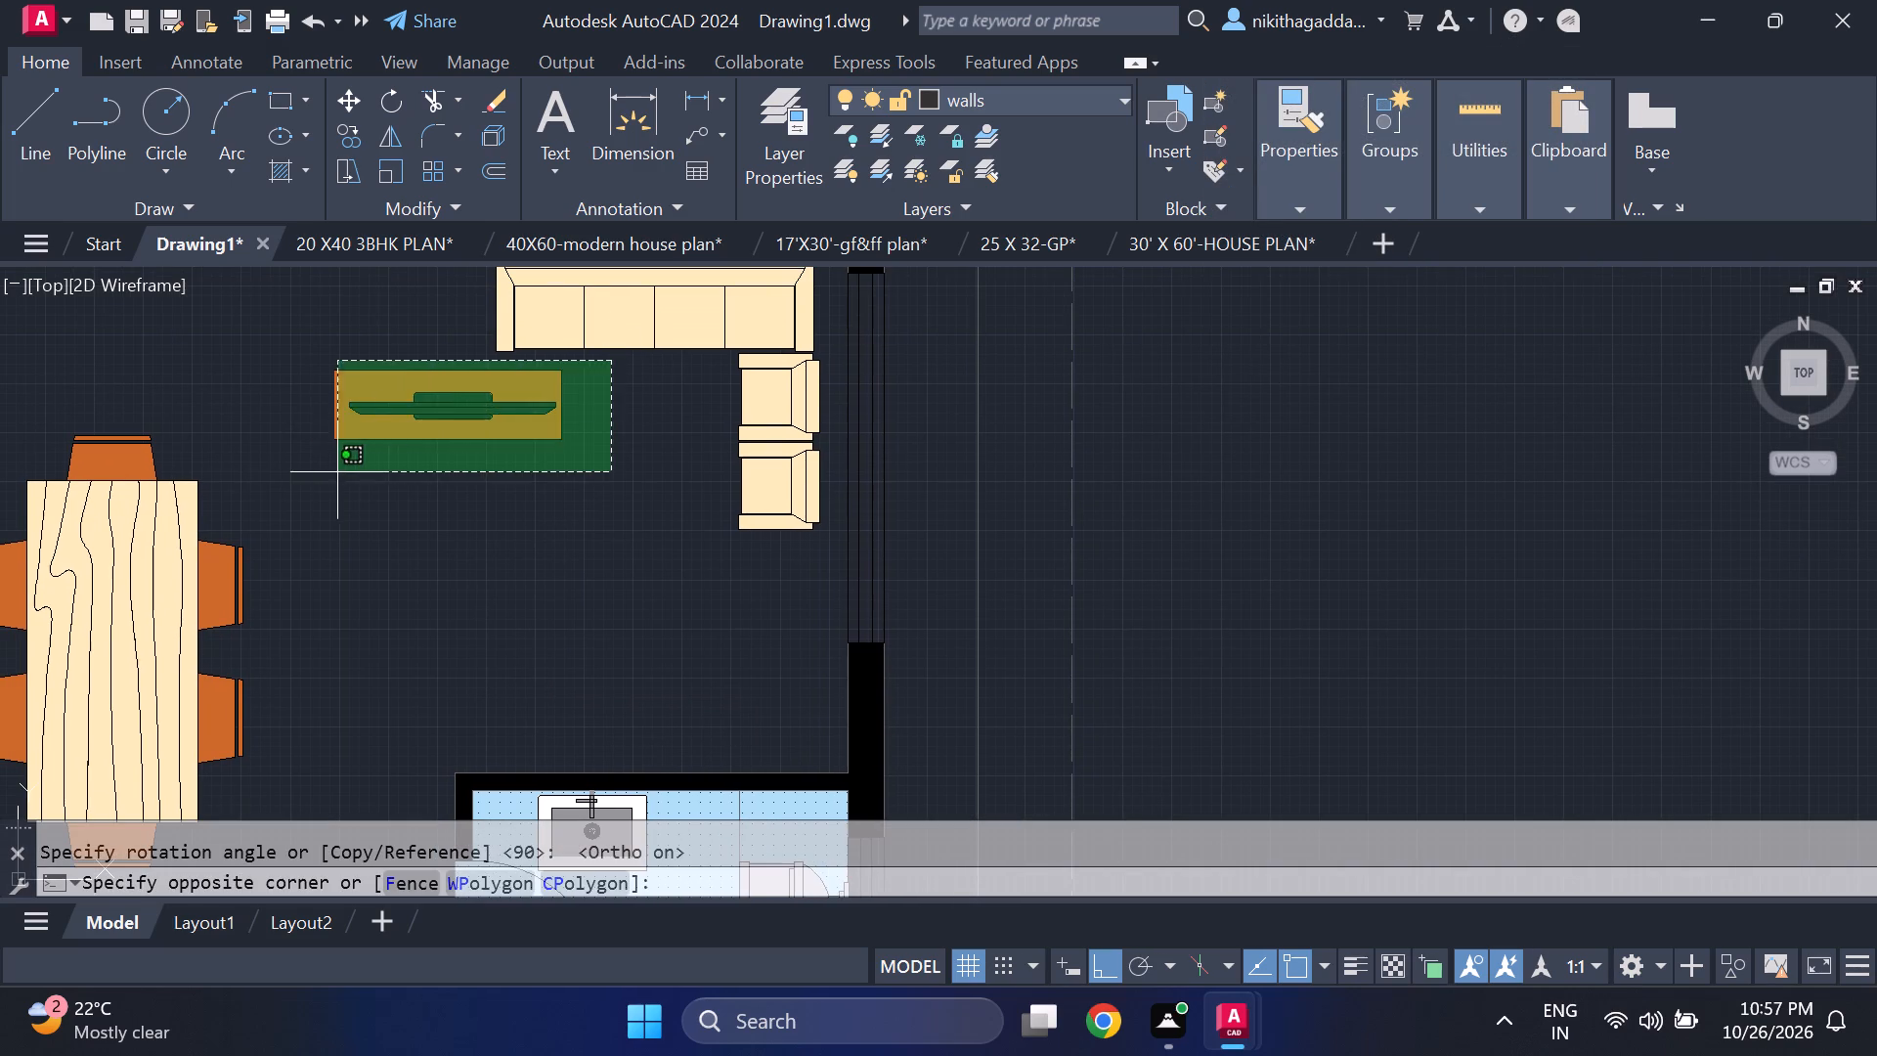
click(306, 472)
key(m)
key(Return)
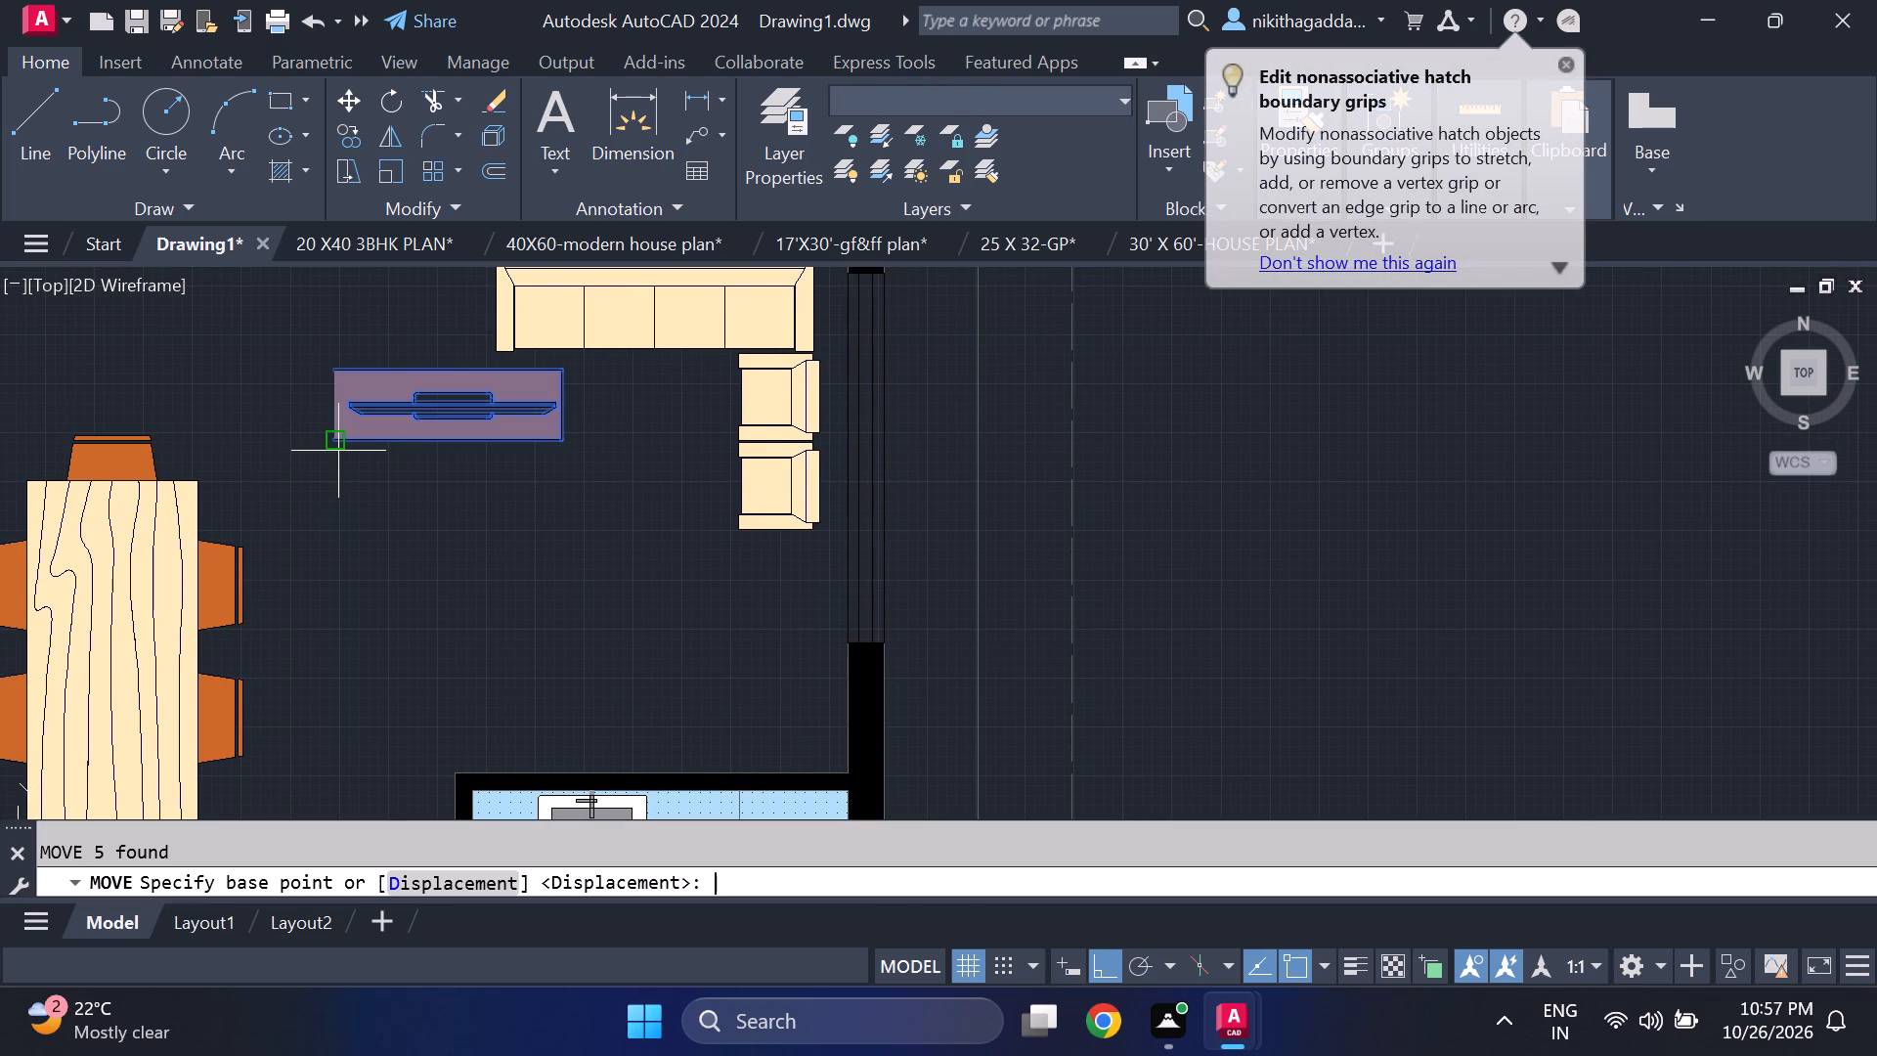
click(561, 435)
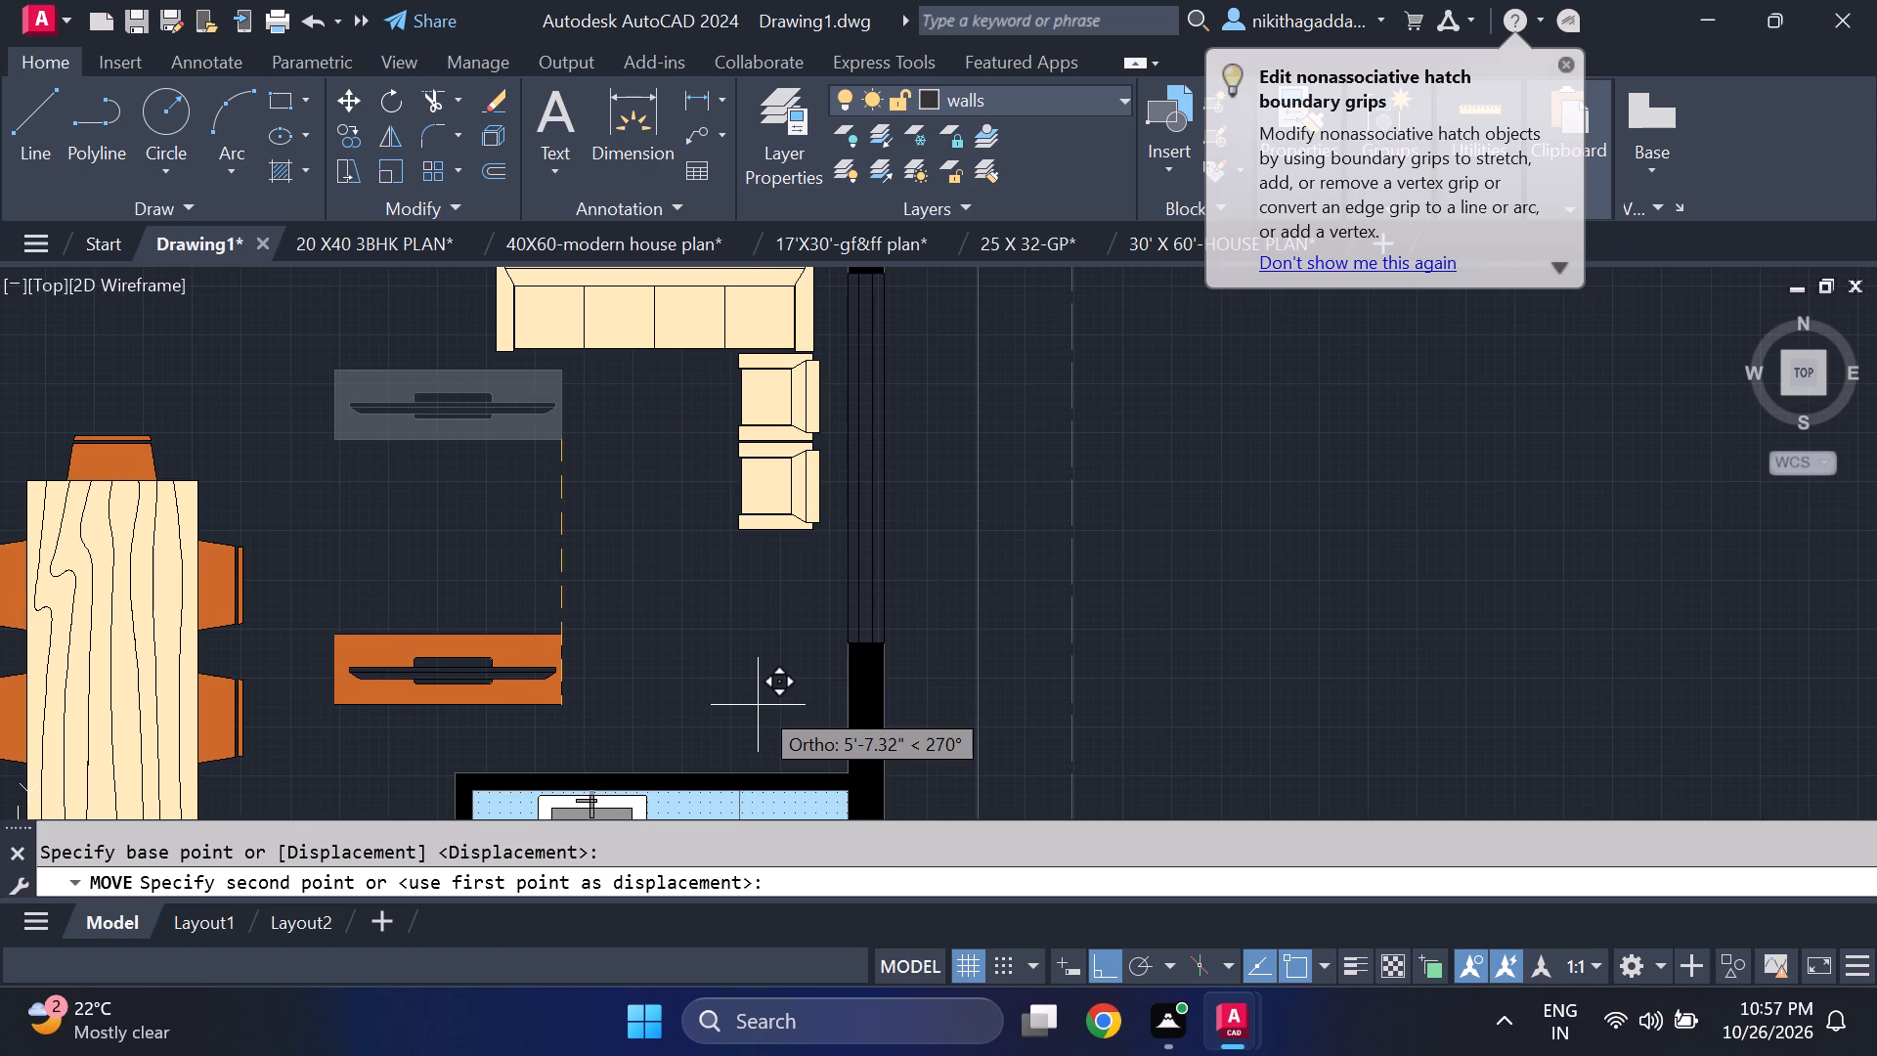
key(F8)
middle_drag(741, 756, 677, 652)
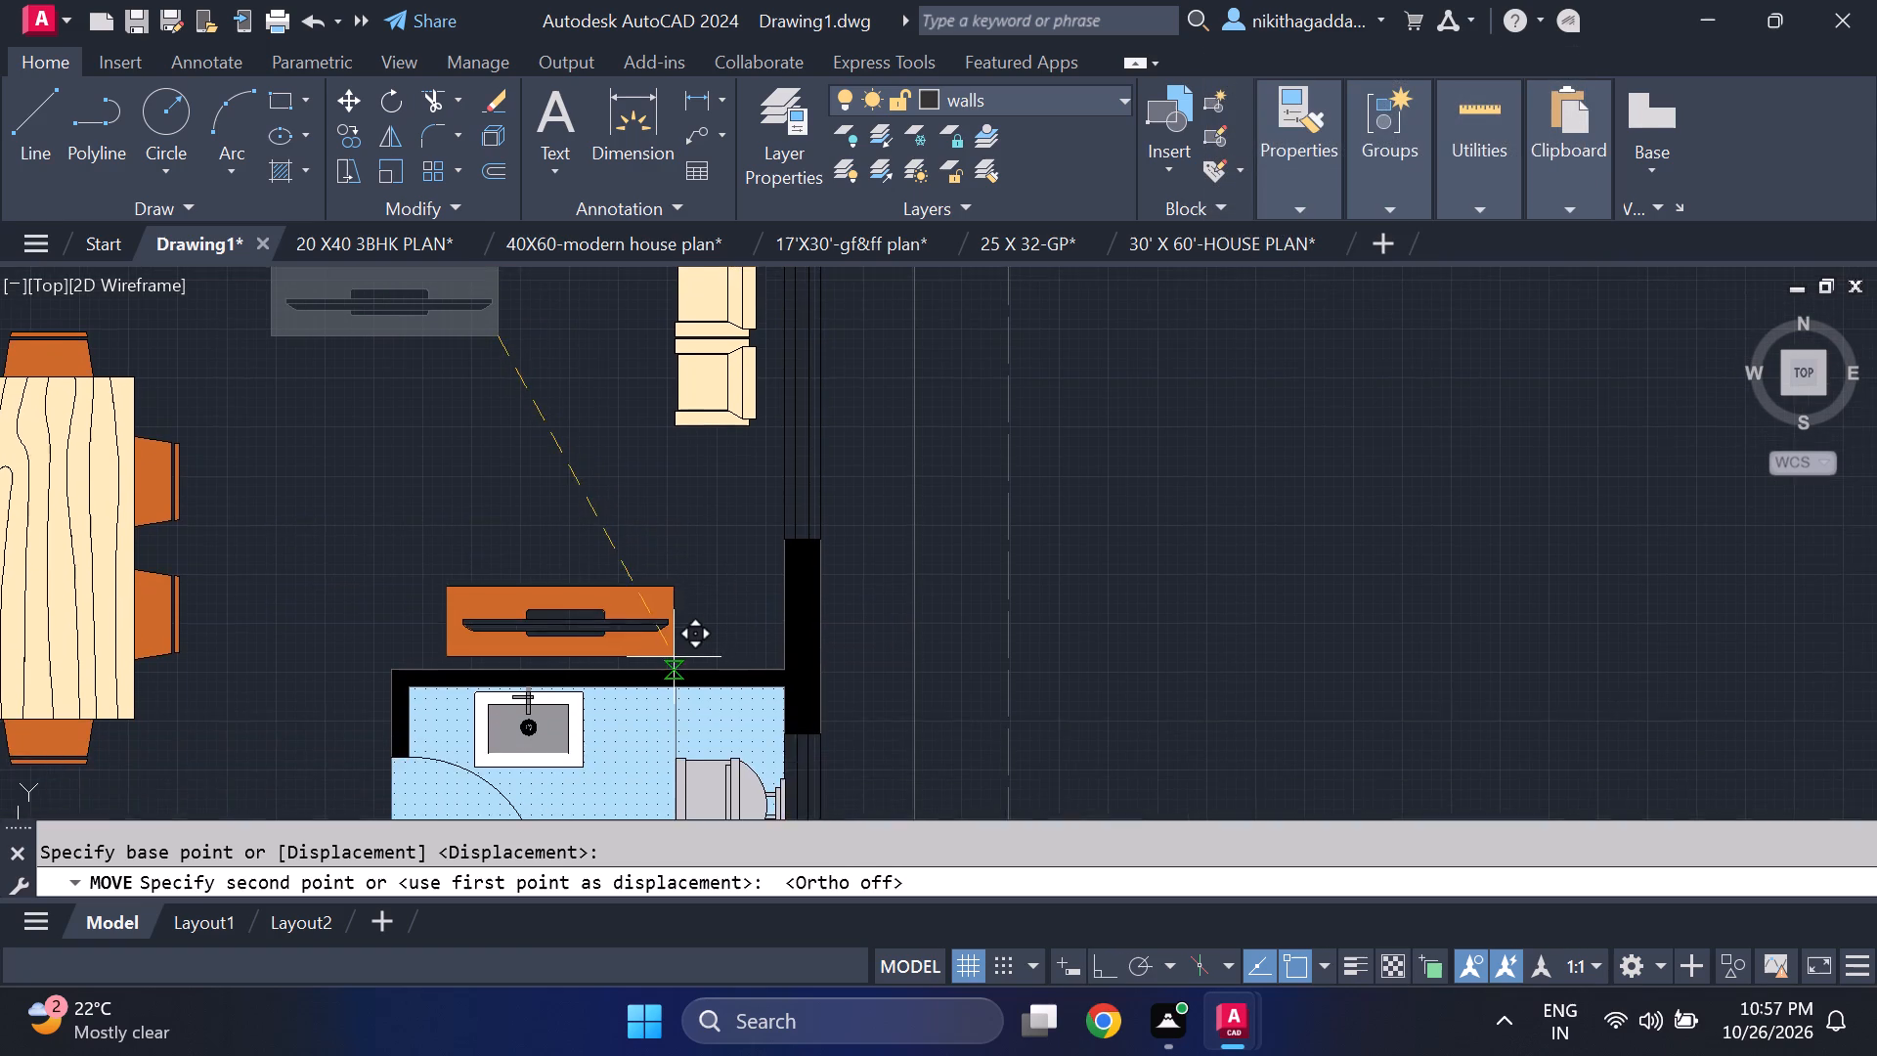
scroll(674, 659, up, 3)
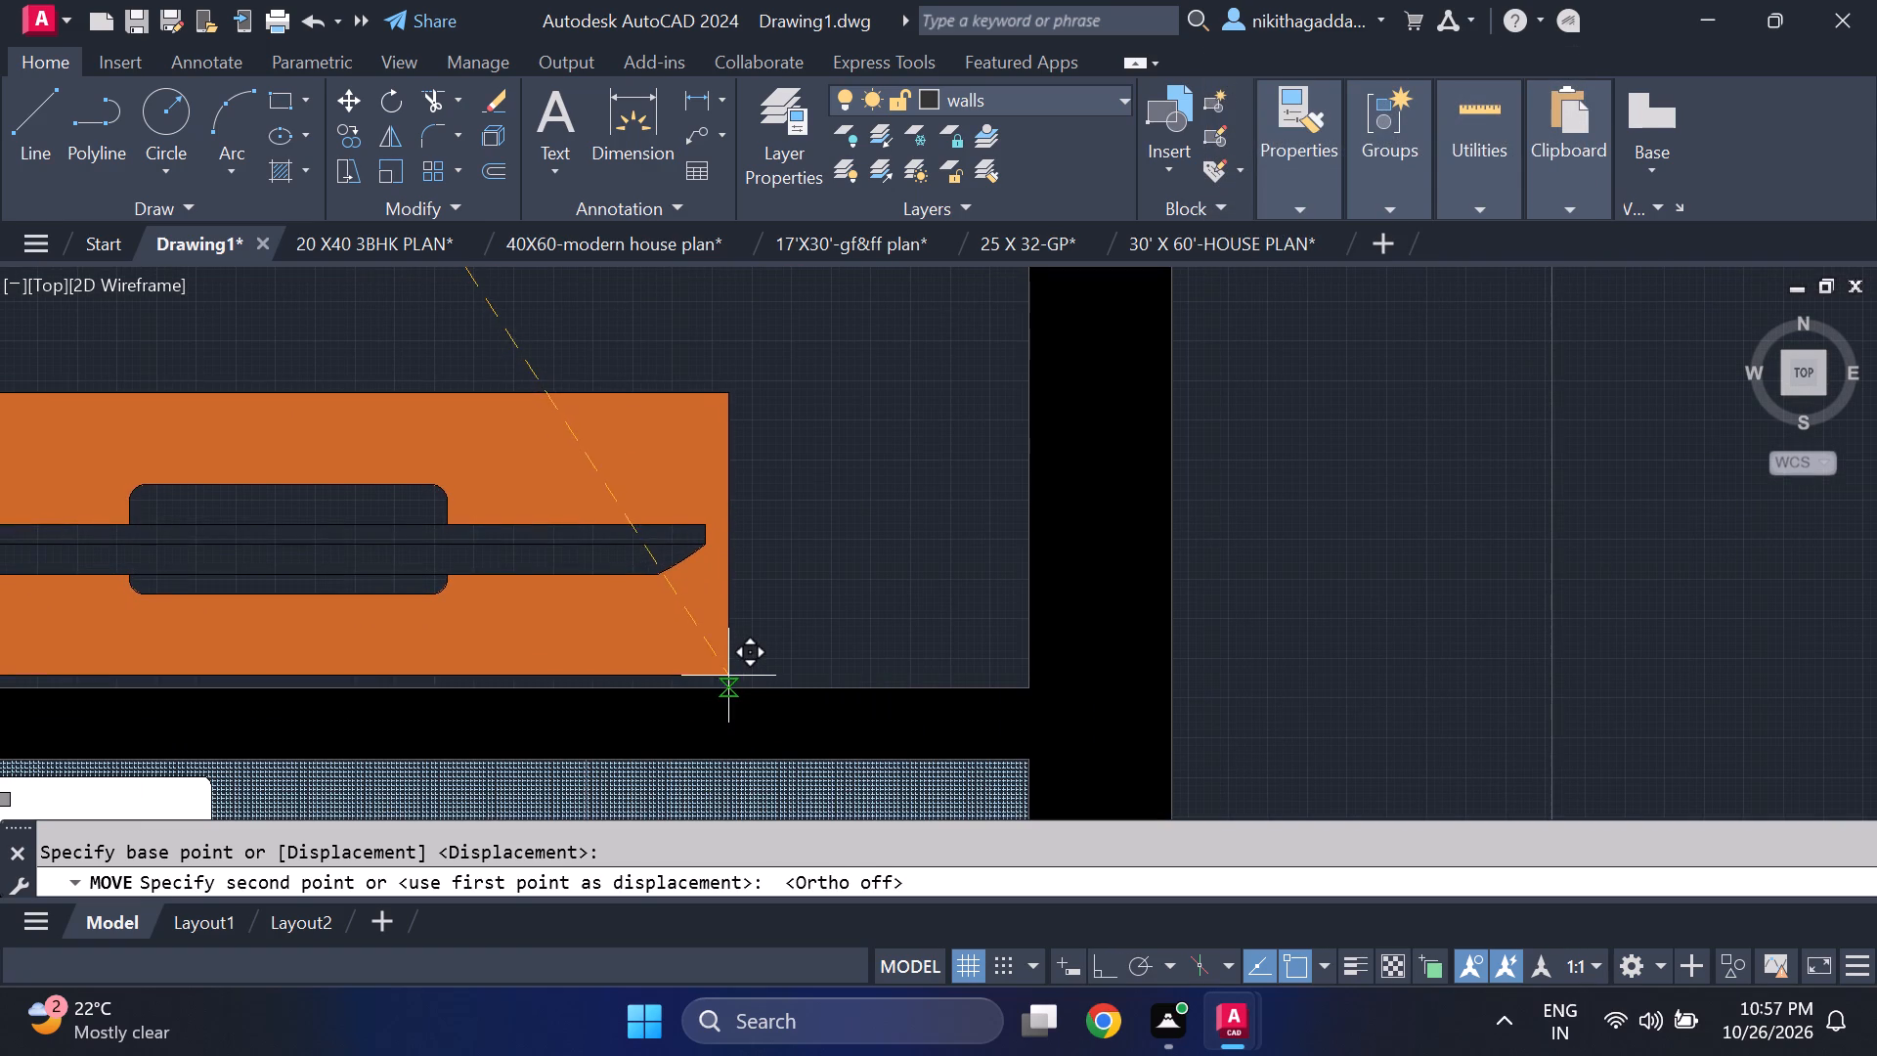
click(730, 673)
Copy the beige armchair beside the lower living room's sofa into the empty space west of the kitchen.
scroll(758, 655, down, 6)
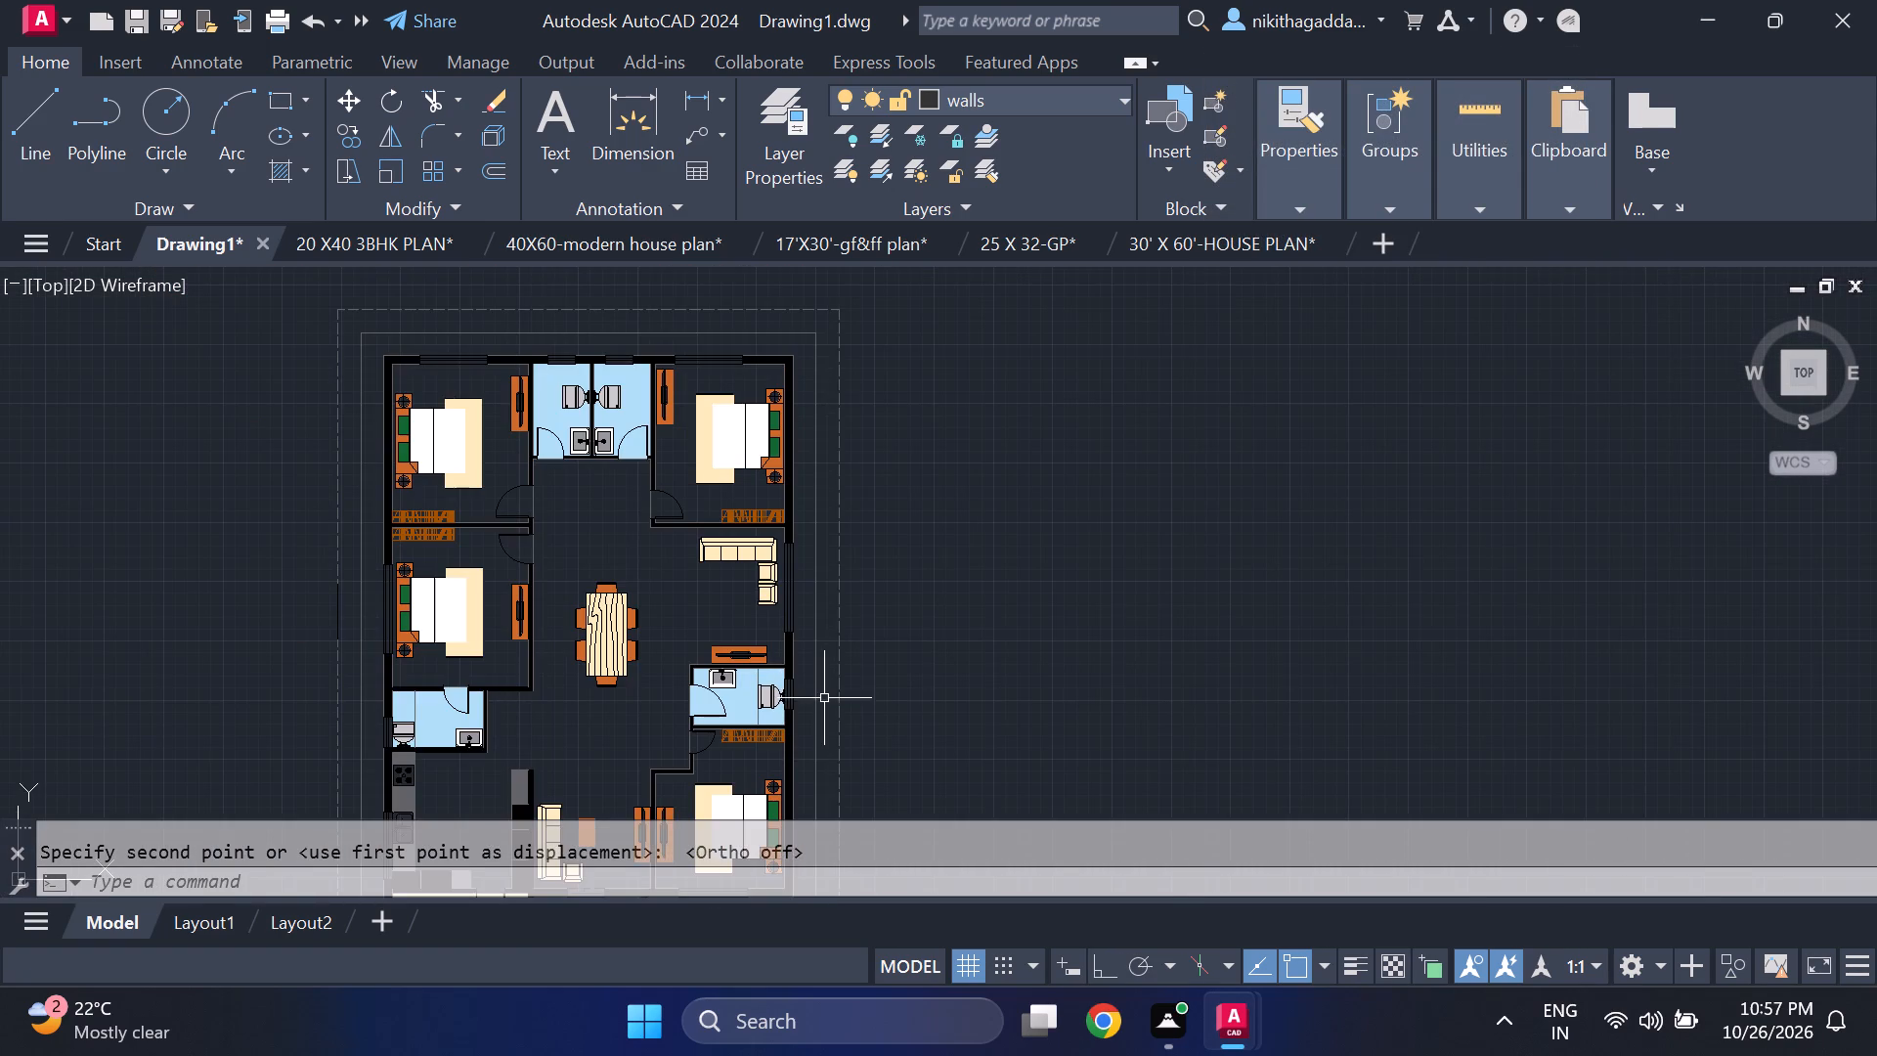
scroll(899, 655, down, 1)
scroll(796, 632, up, 1)
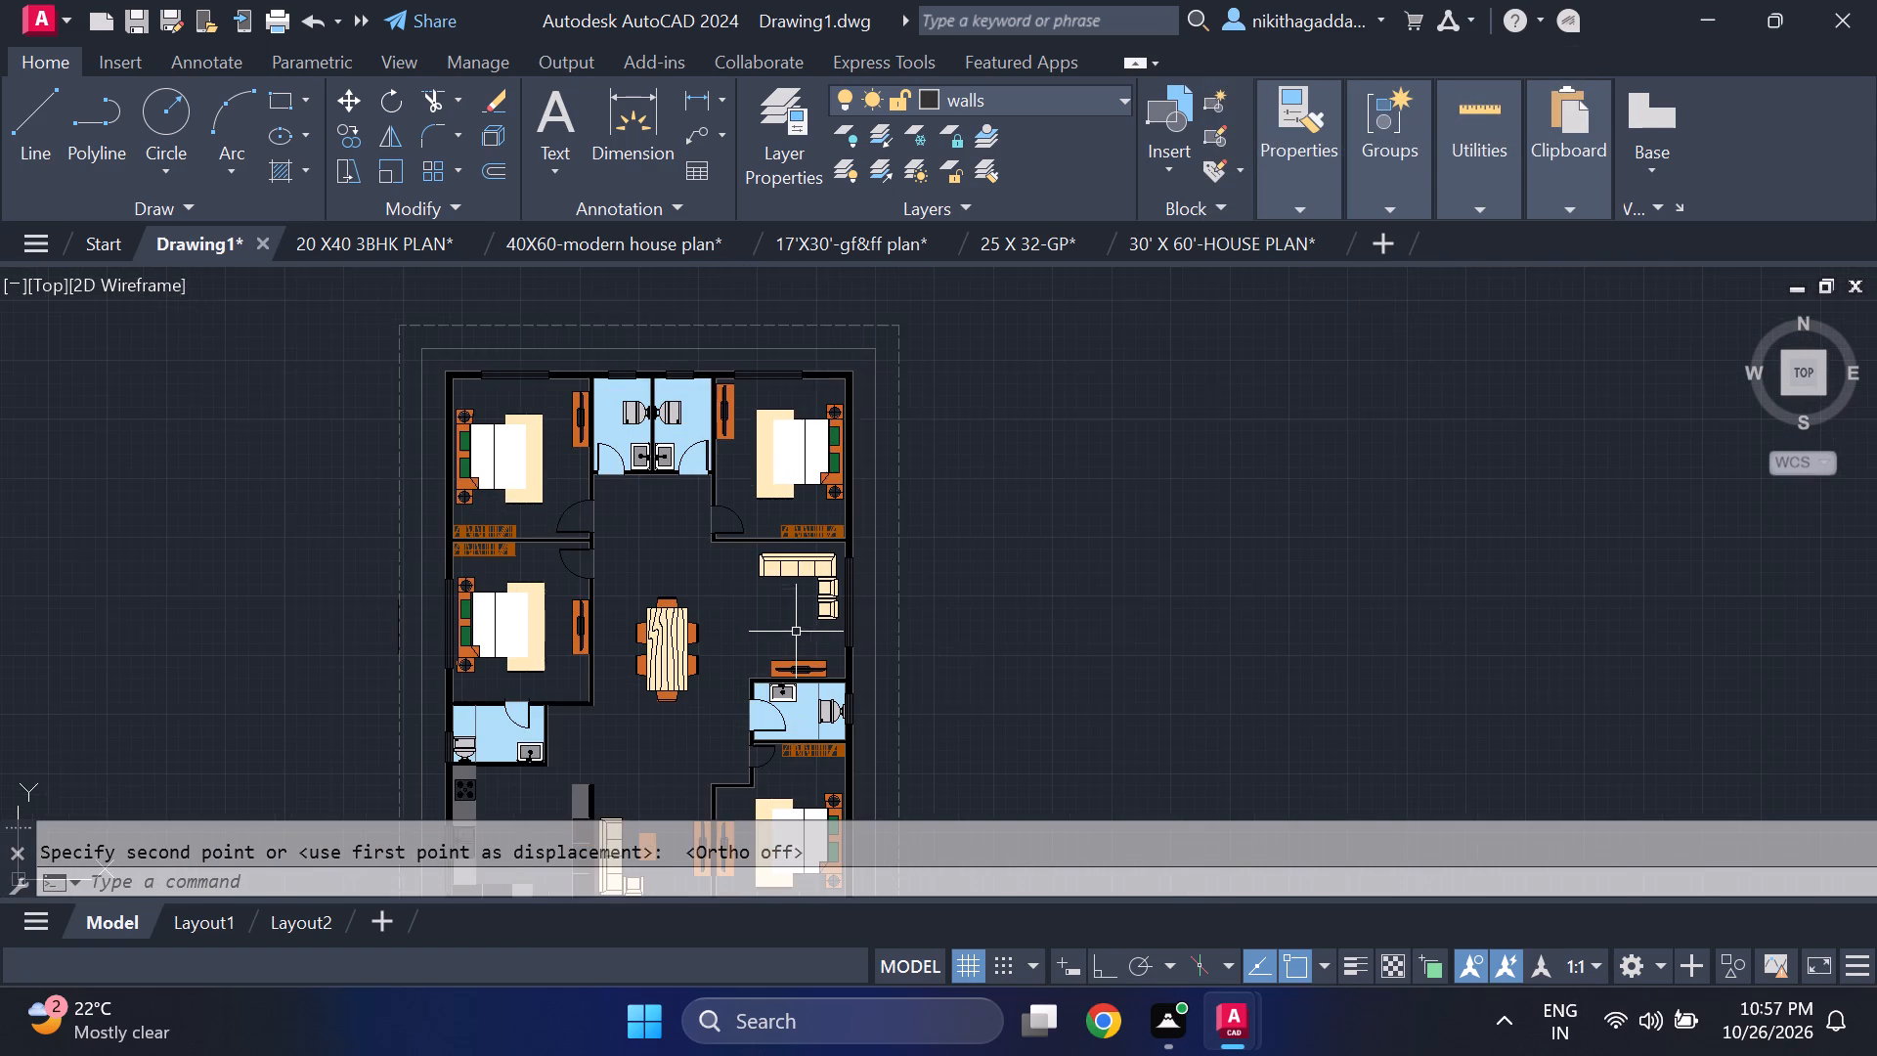
middle_drag(980, 715, 1117, 526)
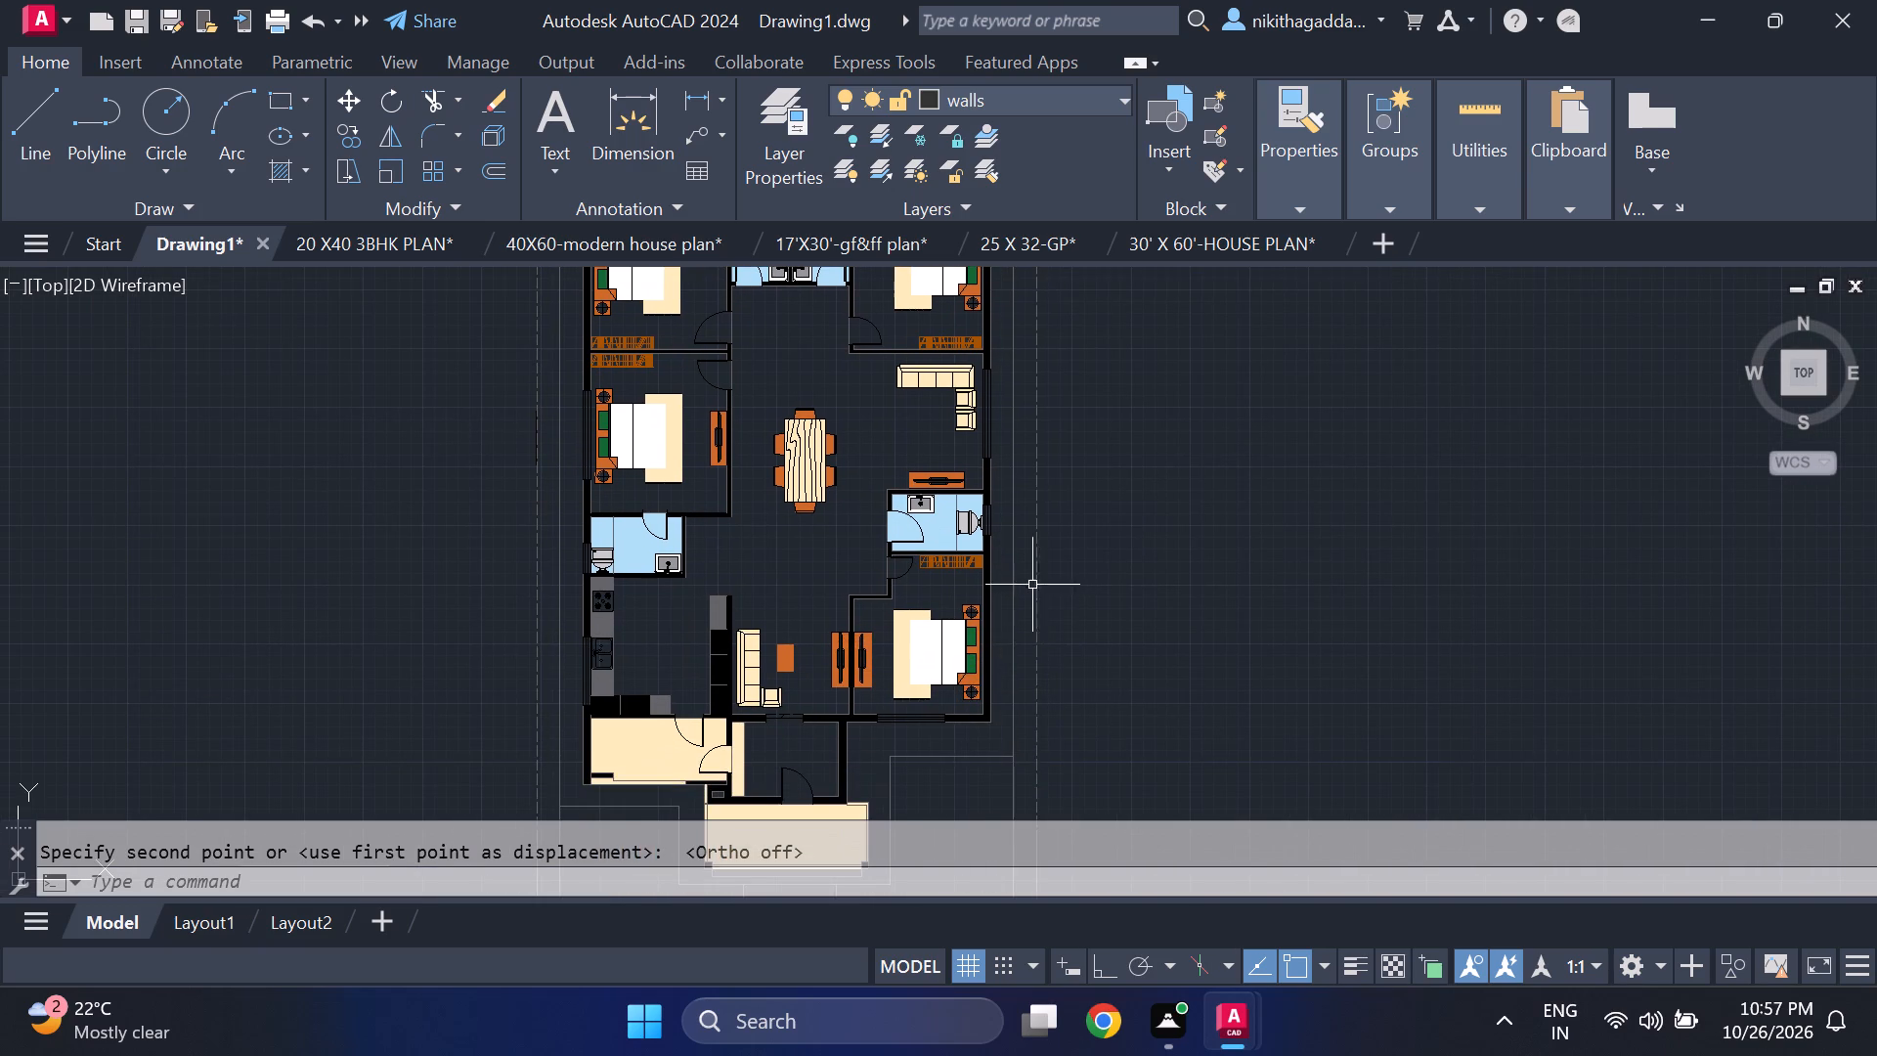
middle_drag(936, 666, 948, 551)
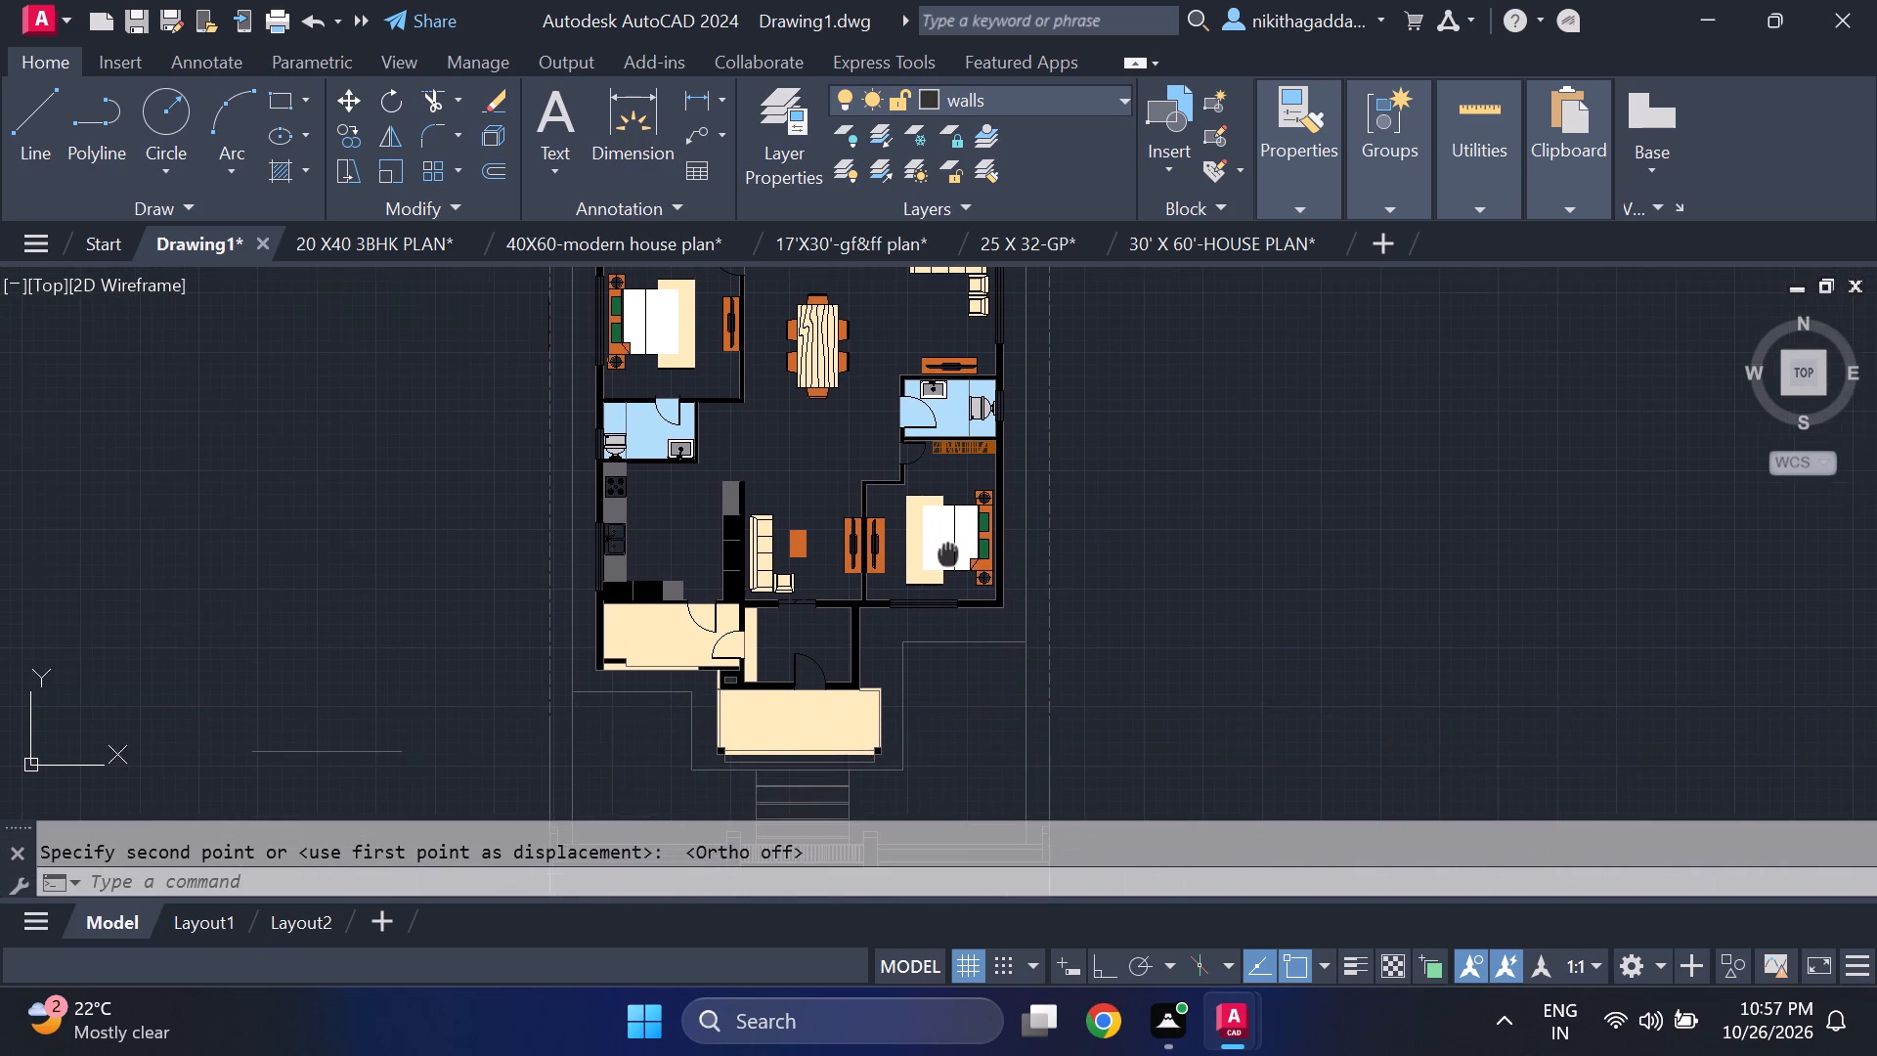
middle_drag(948, 551, 949, 551)
middle_drag(849, 474, 851, 510)
scroll(805, 624, up, 3)
click(797, 556)
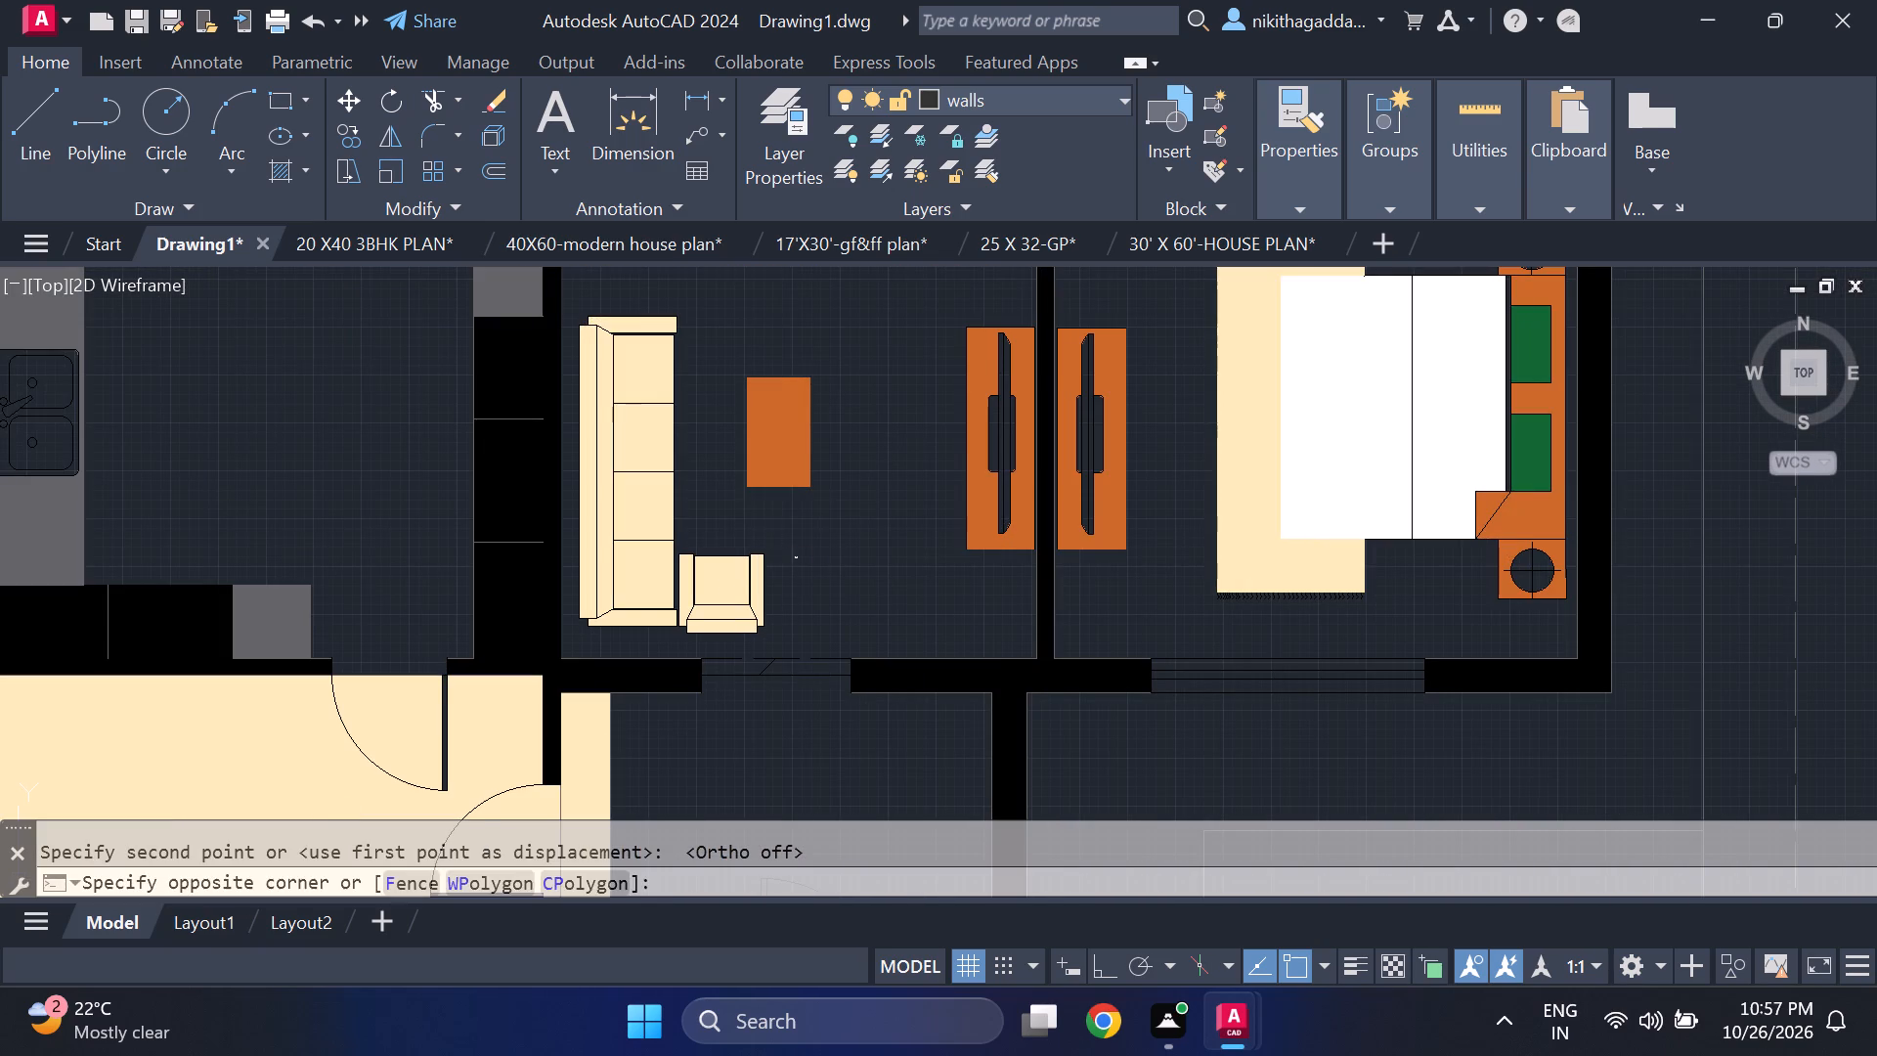
click(732, 609)
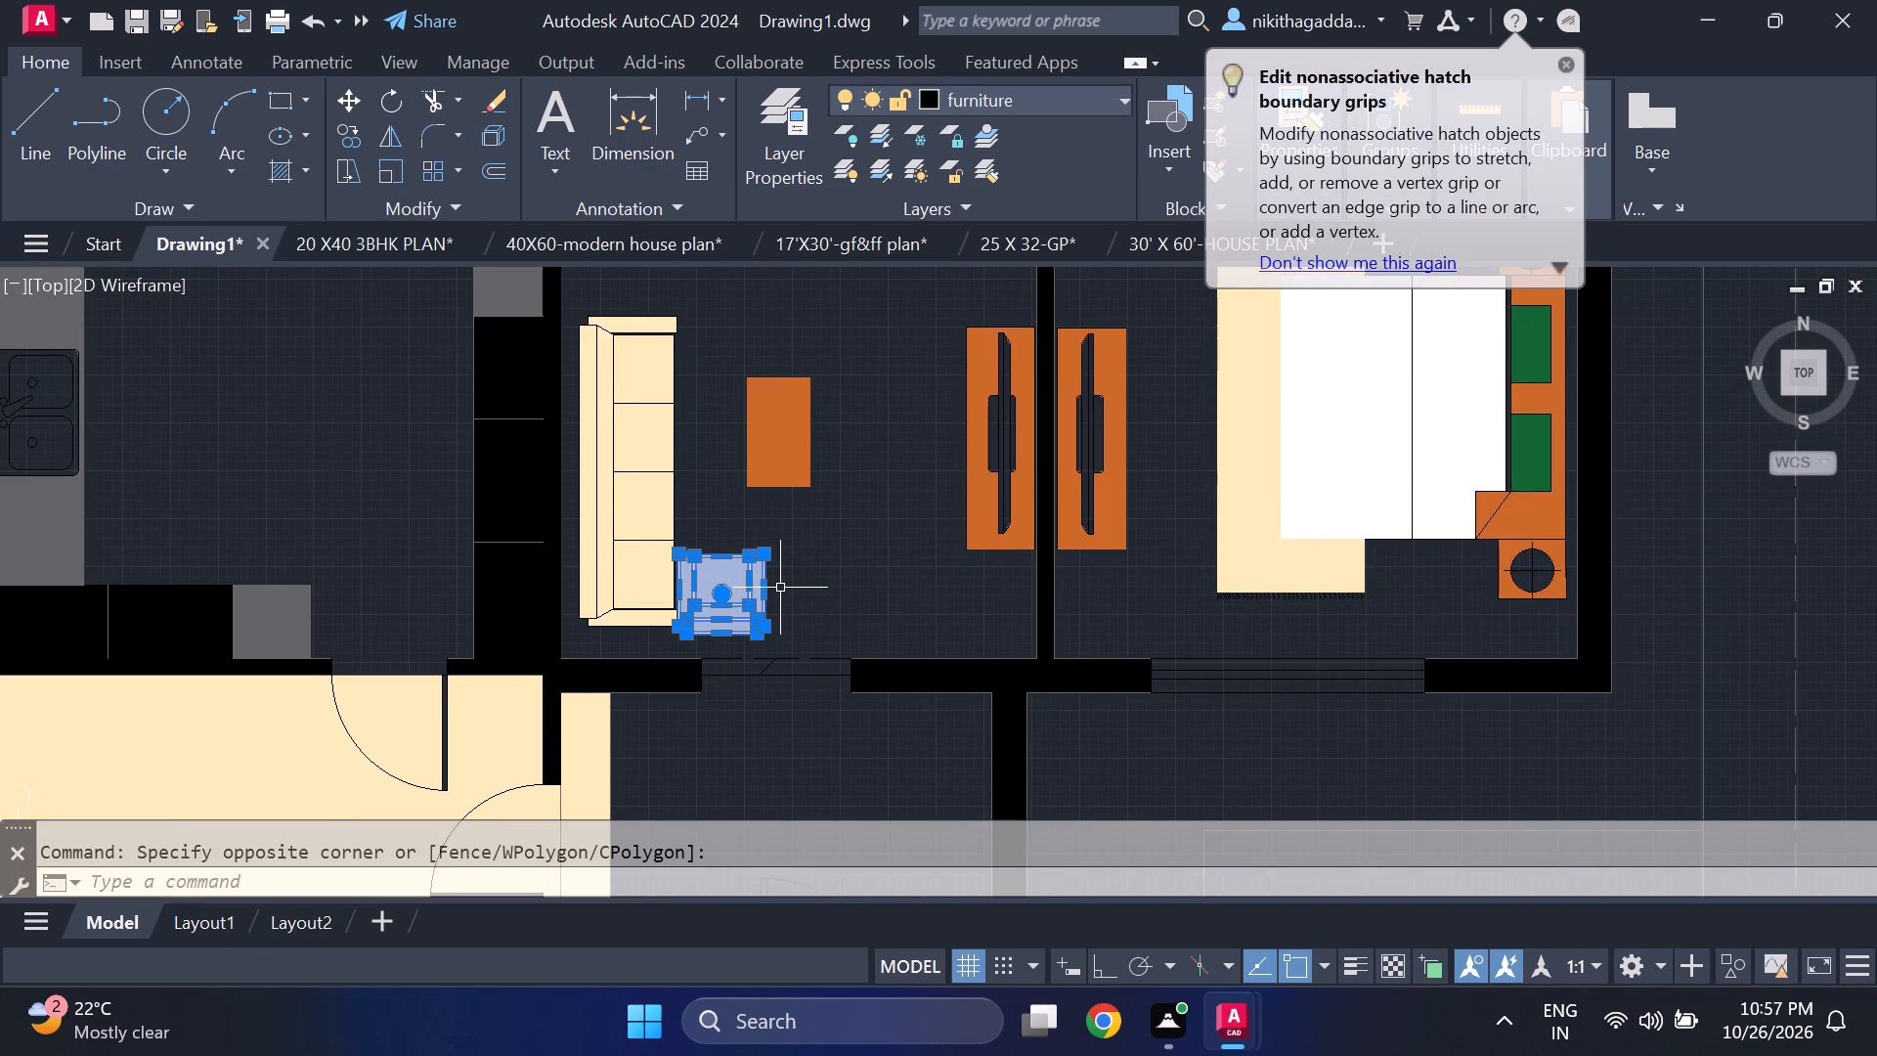
text(co)
key(Return)
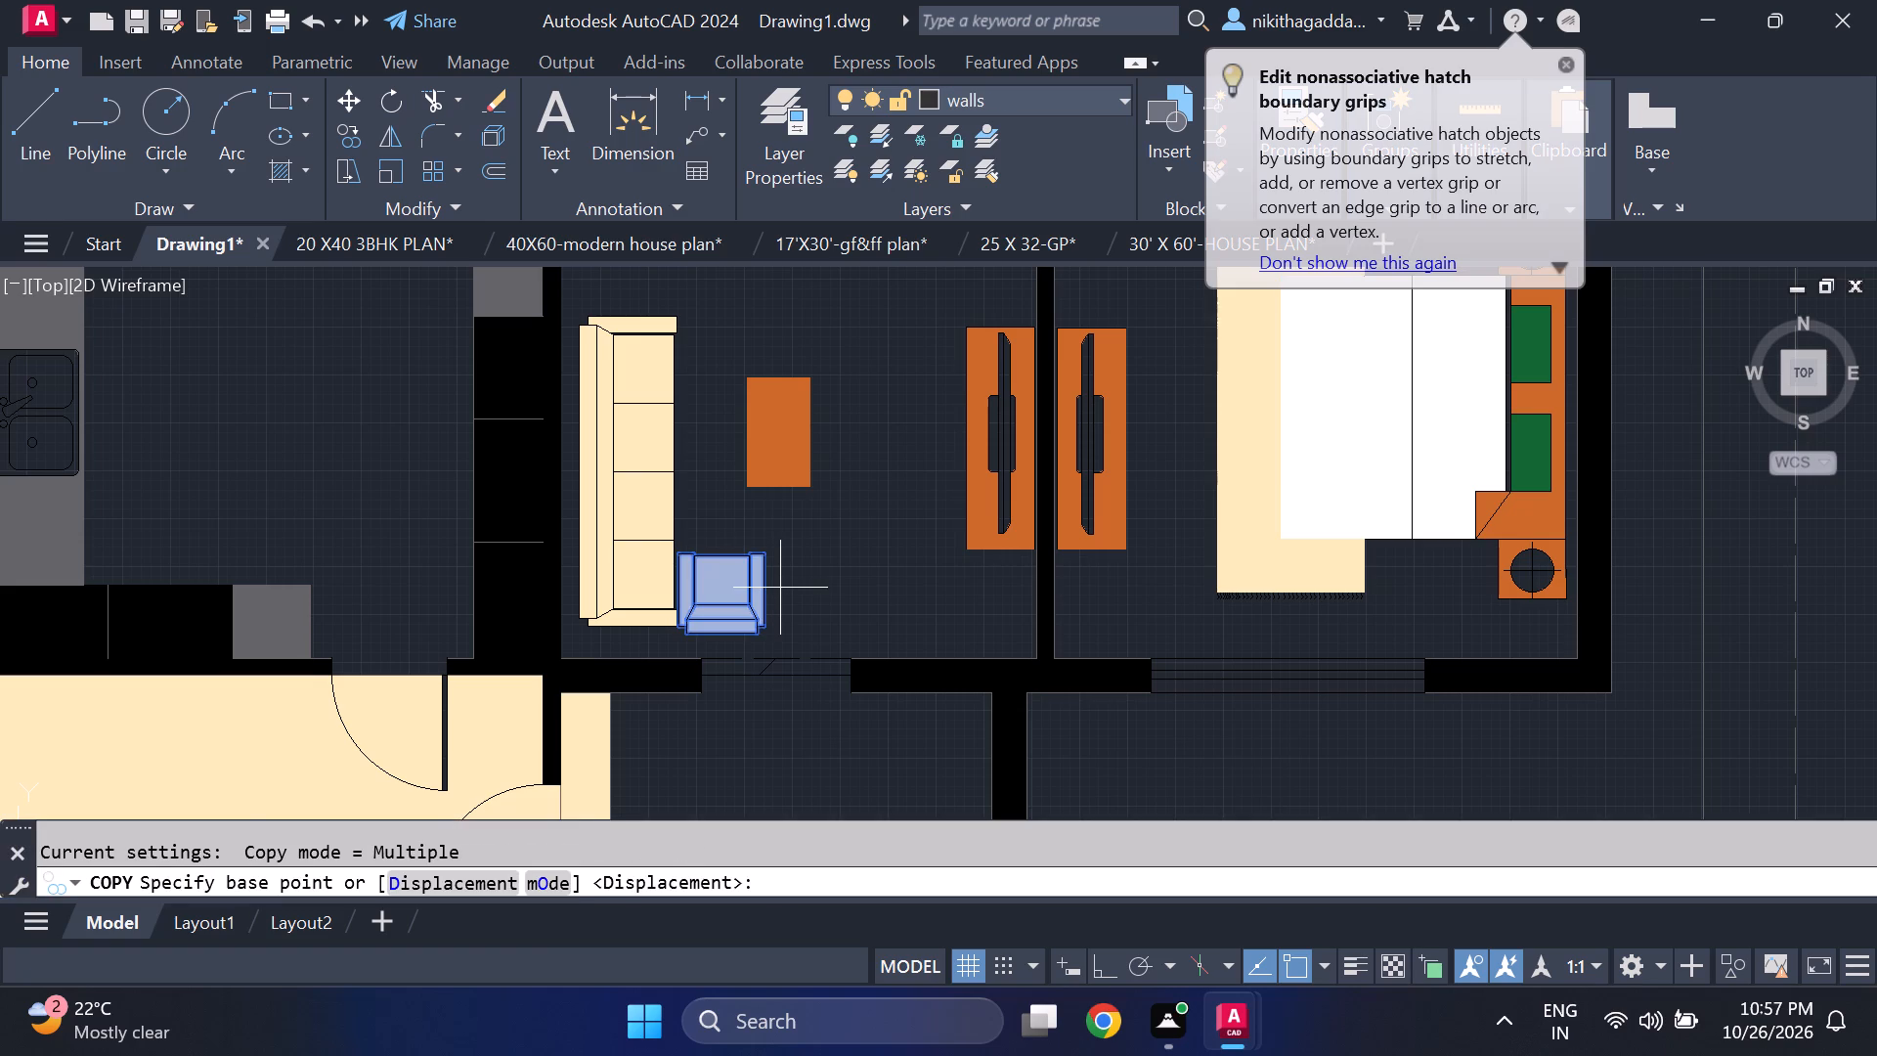
scroll(770, 579, up, 2)
click(752, 516)
scroll(558, 535, down, 5)
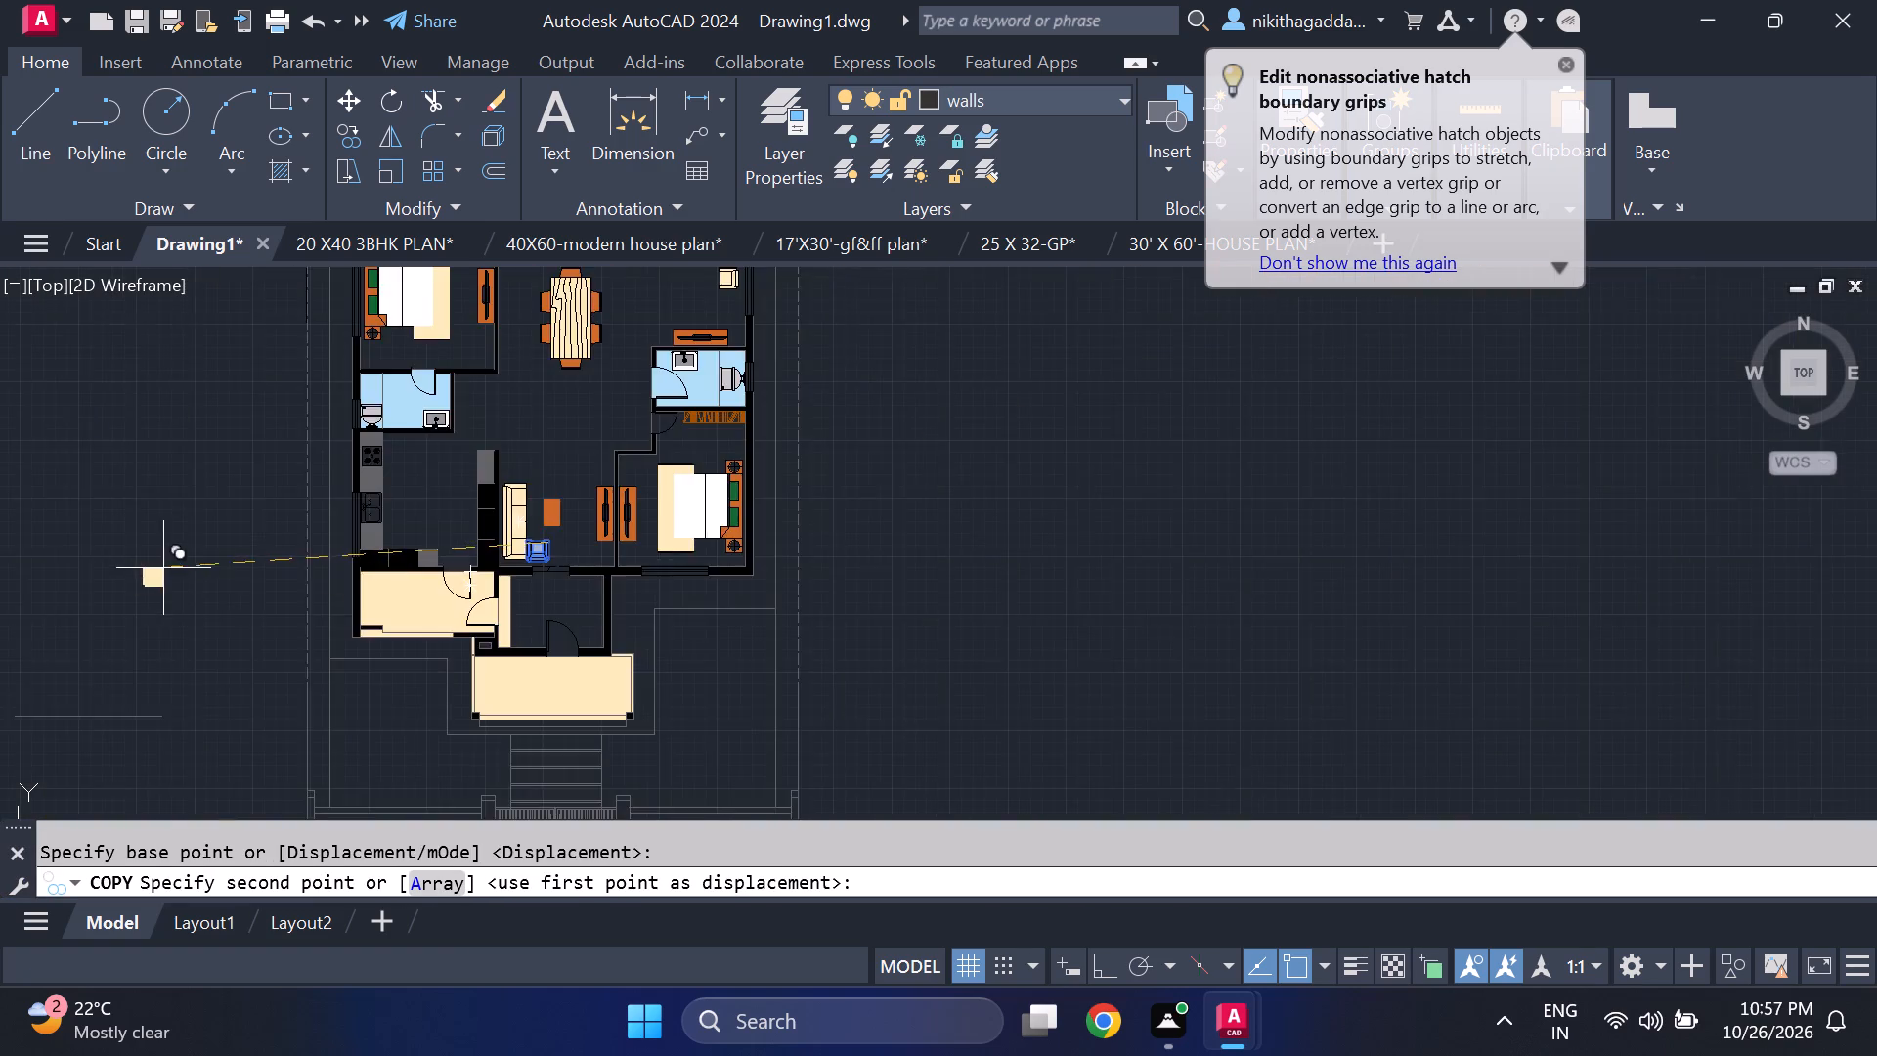
middle_drag(166, 568, 502, 552)
scroll(168, 567, up, 1)
click(530, 464)
key(Escape)
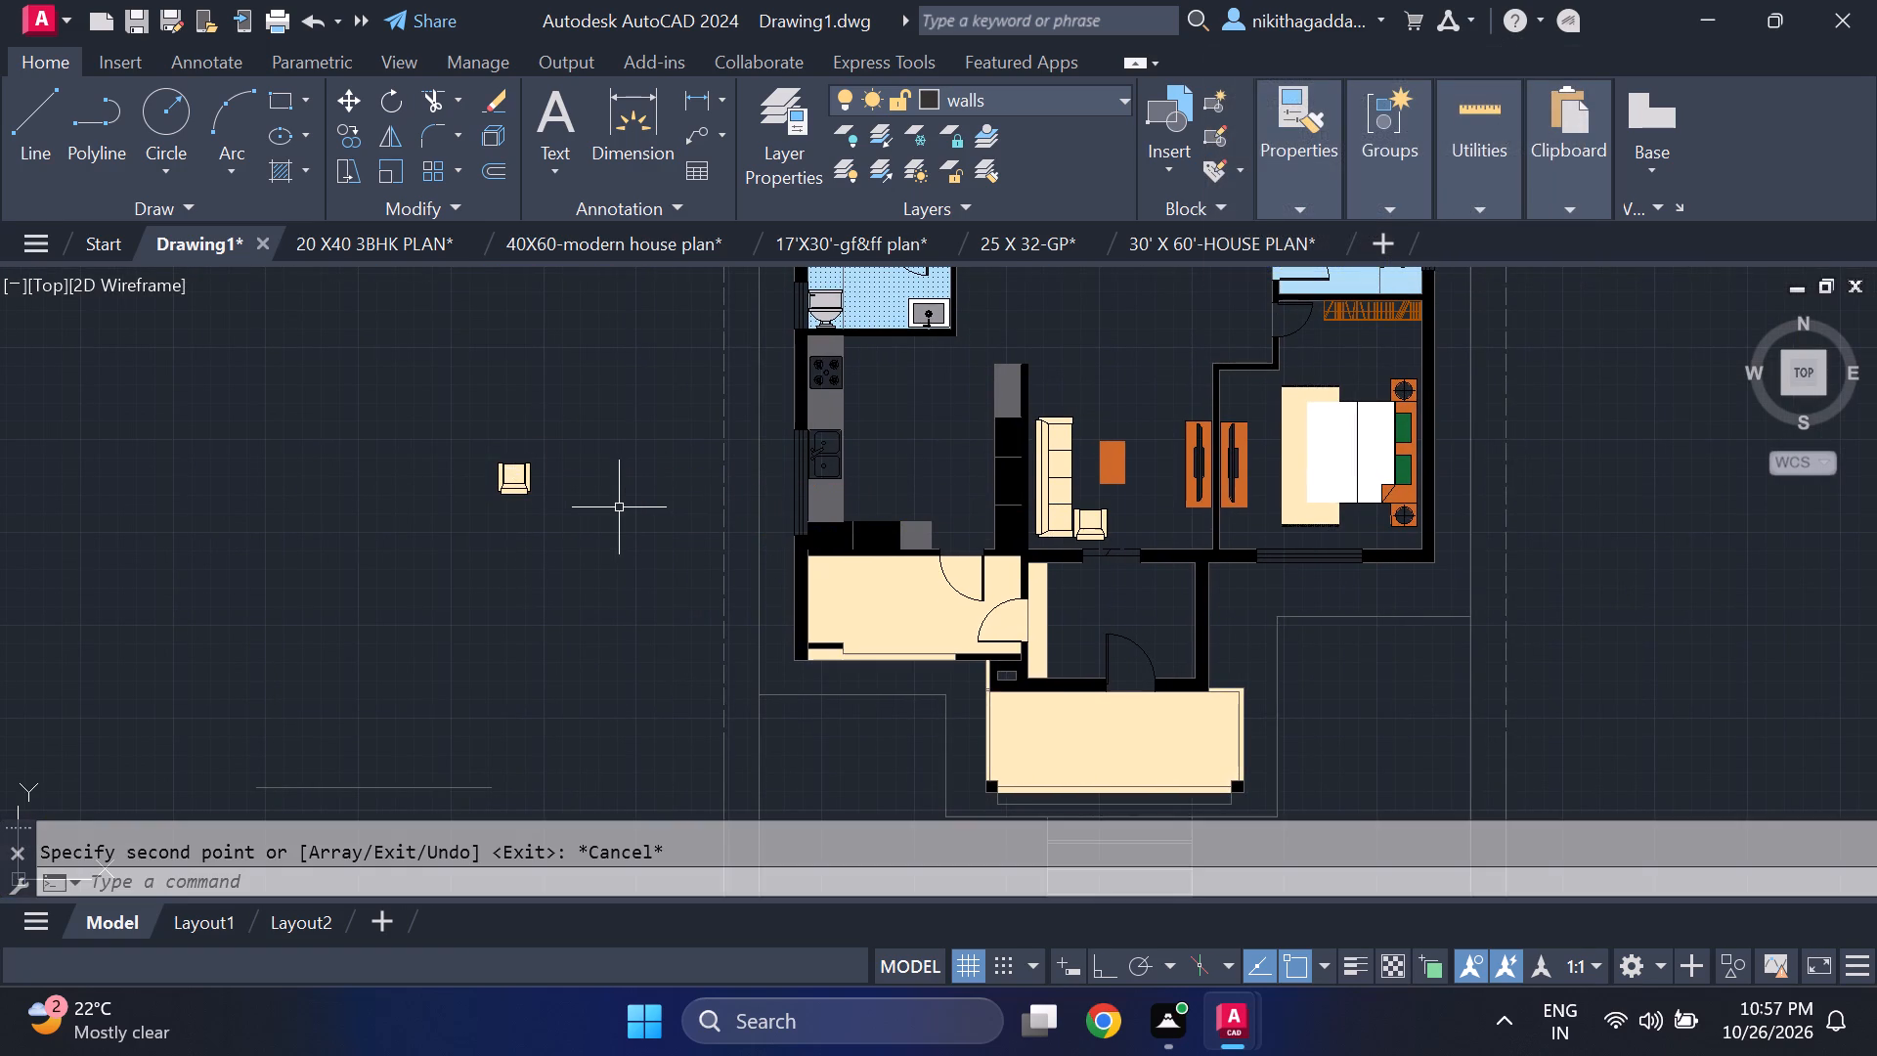
Delete the beige fill from the copied armchair west of the kitchen, keeping its outline.
scroll(577, 442, up, 2)
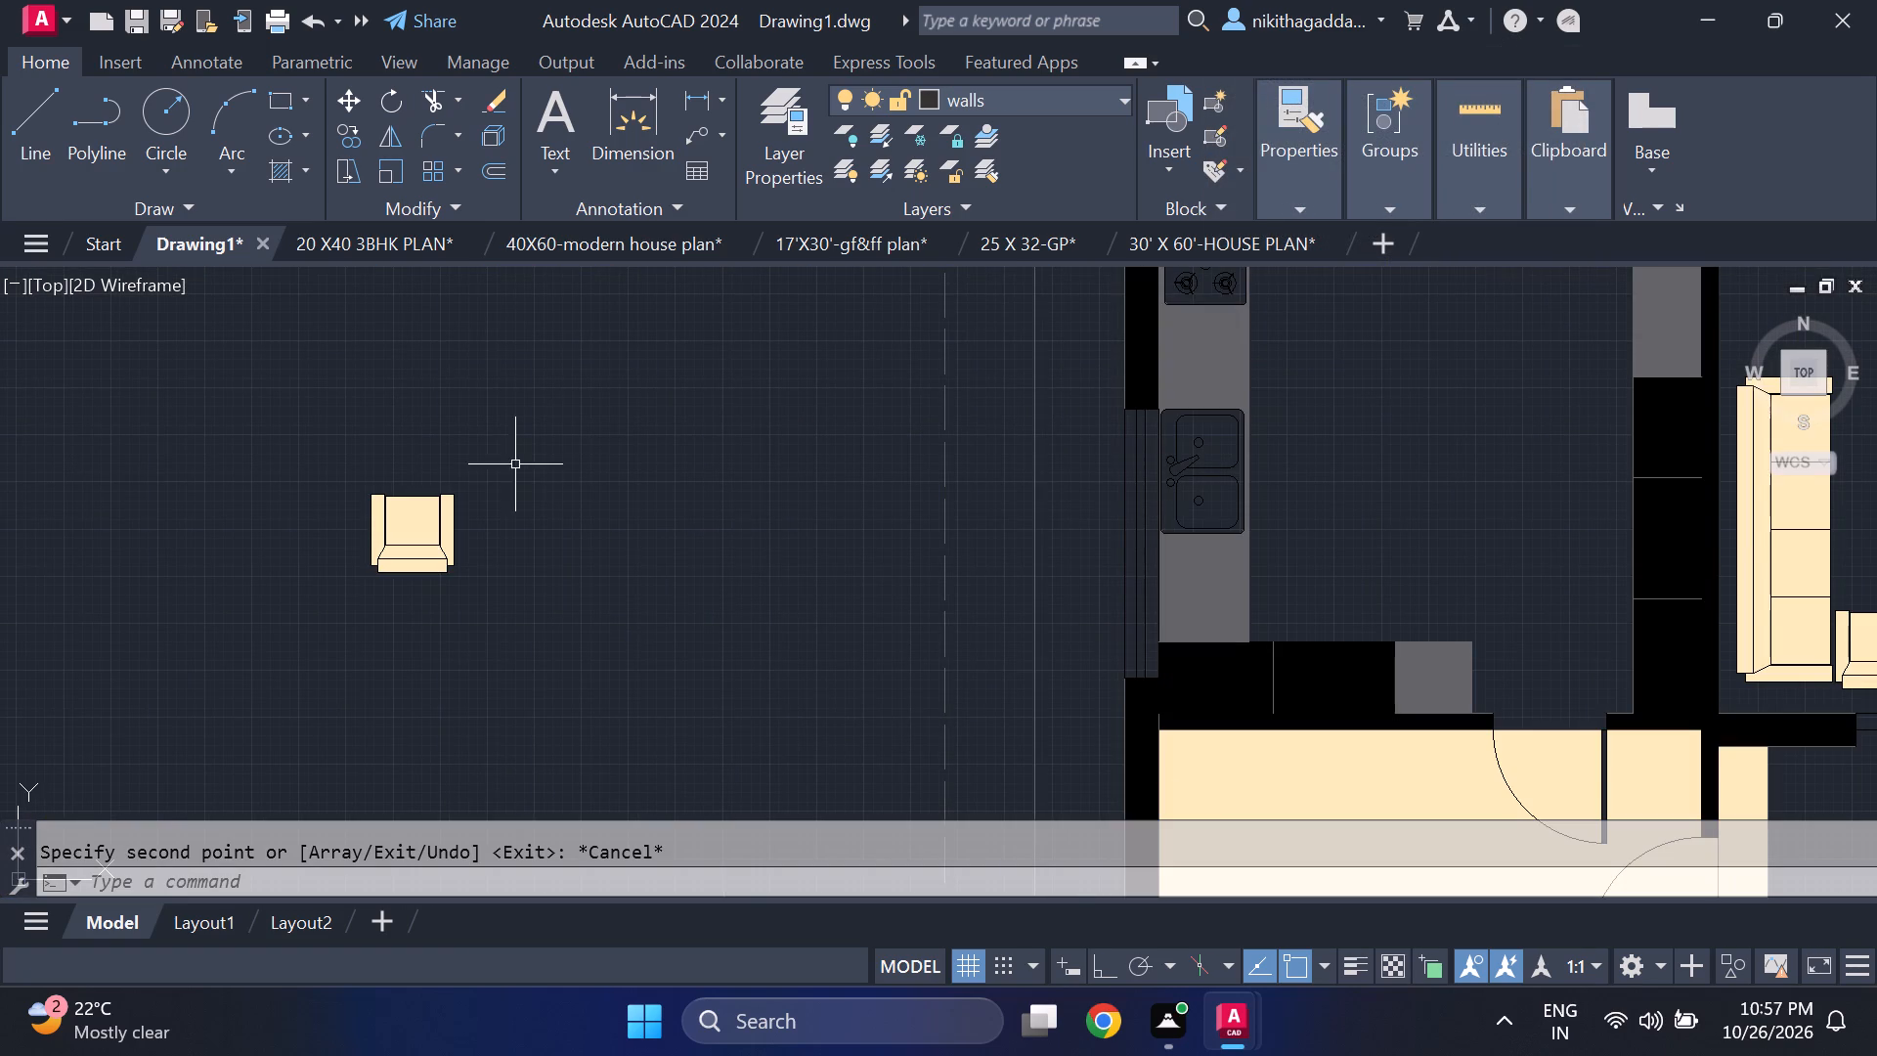
click(401, 532)
key(Delete)
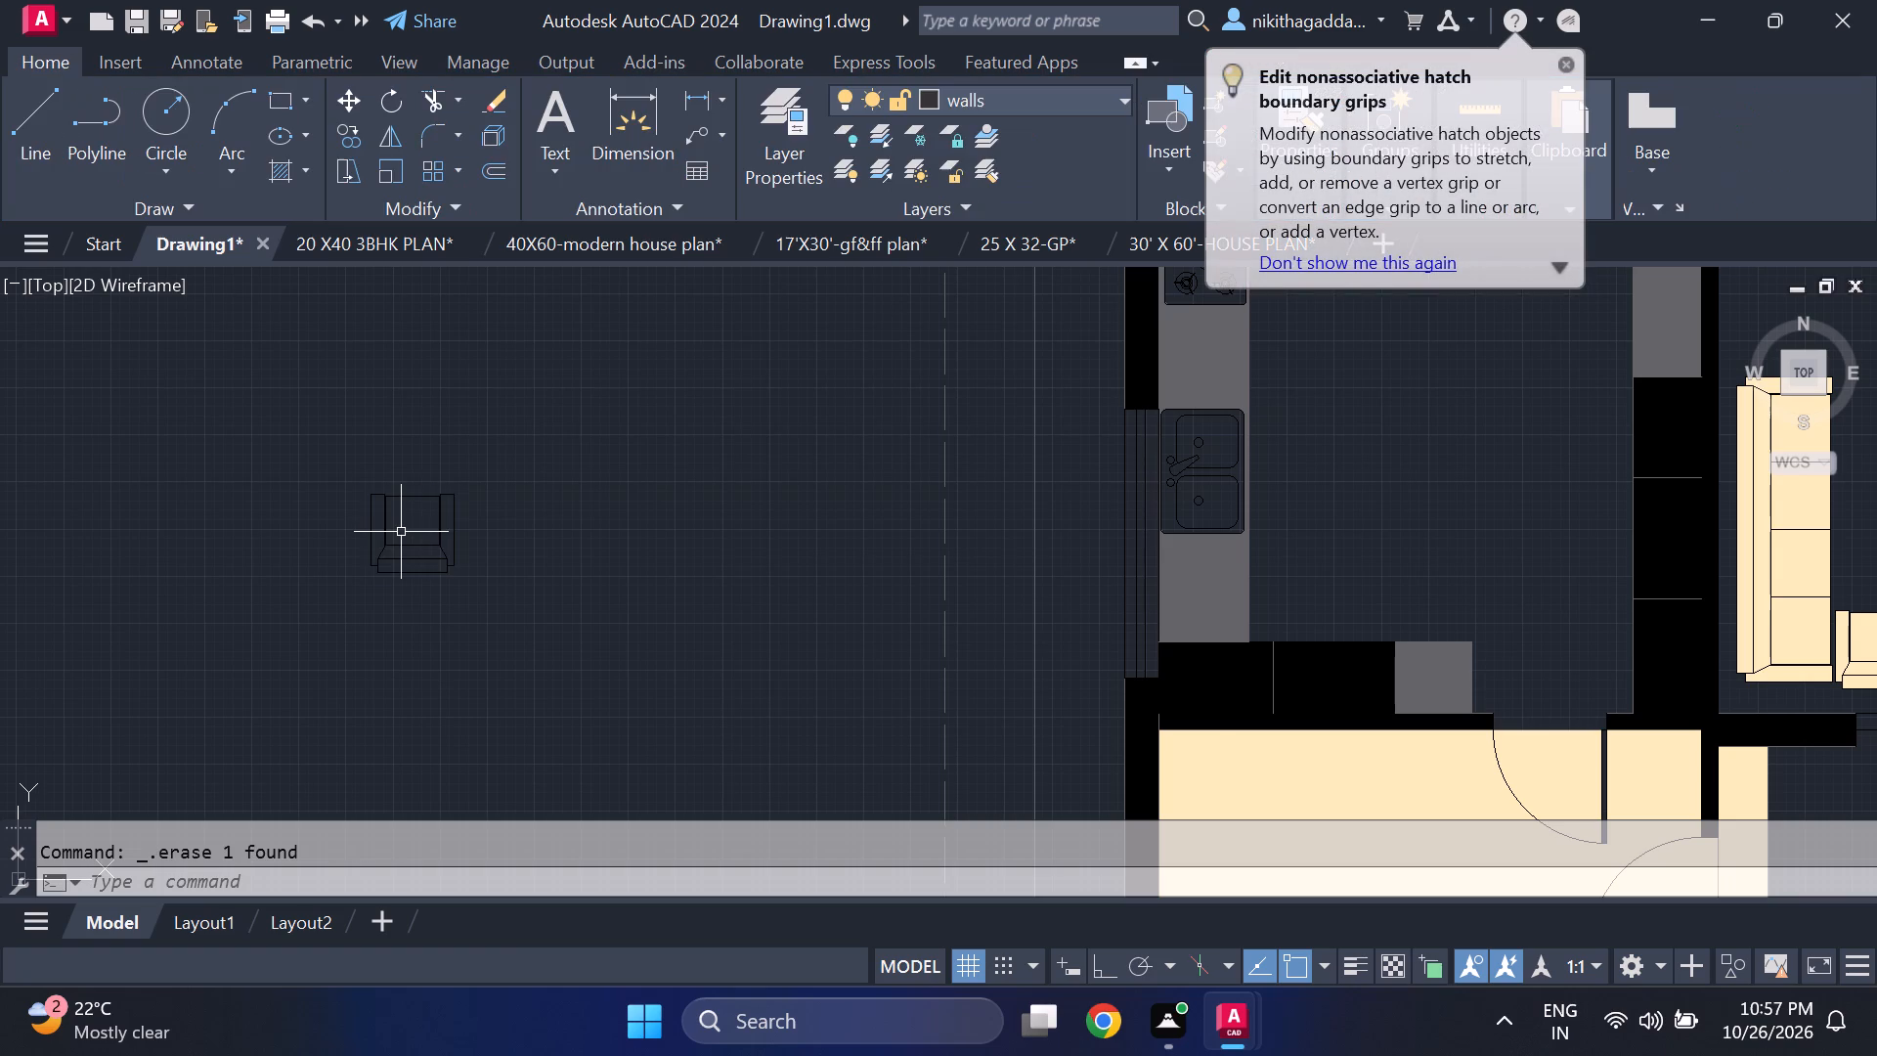
Rotate the unfilled armchair outline freehand about its upper-right corner so its seat faces diagonally down to the right.
scroll(398, 535, down, 3)
middle_drag(402, 600, 426, 673)
scroll(426, 673, up, 1)
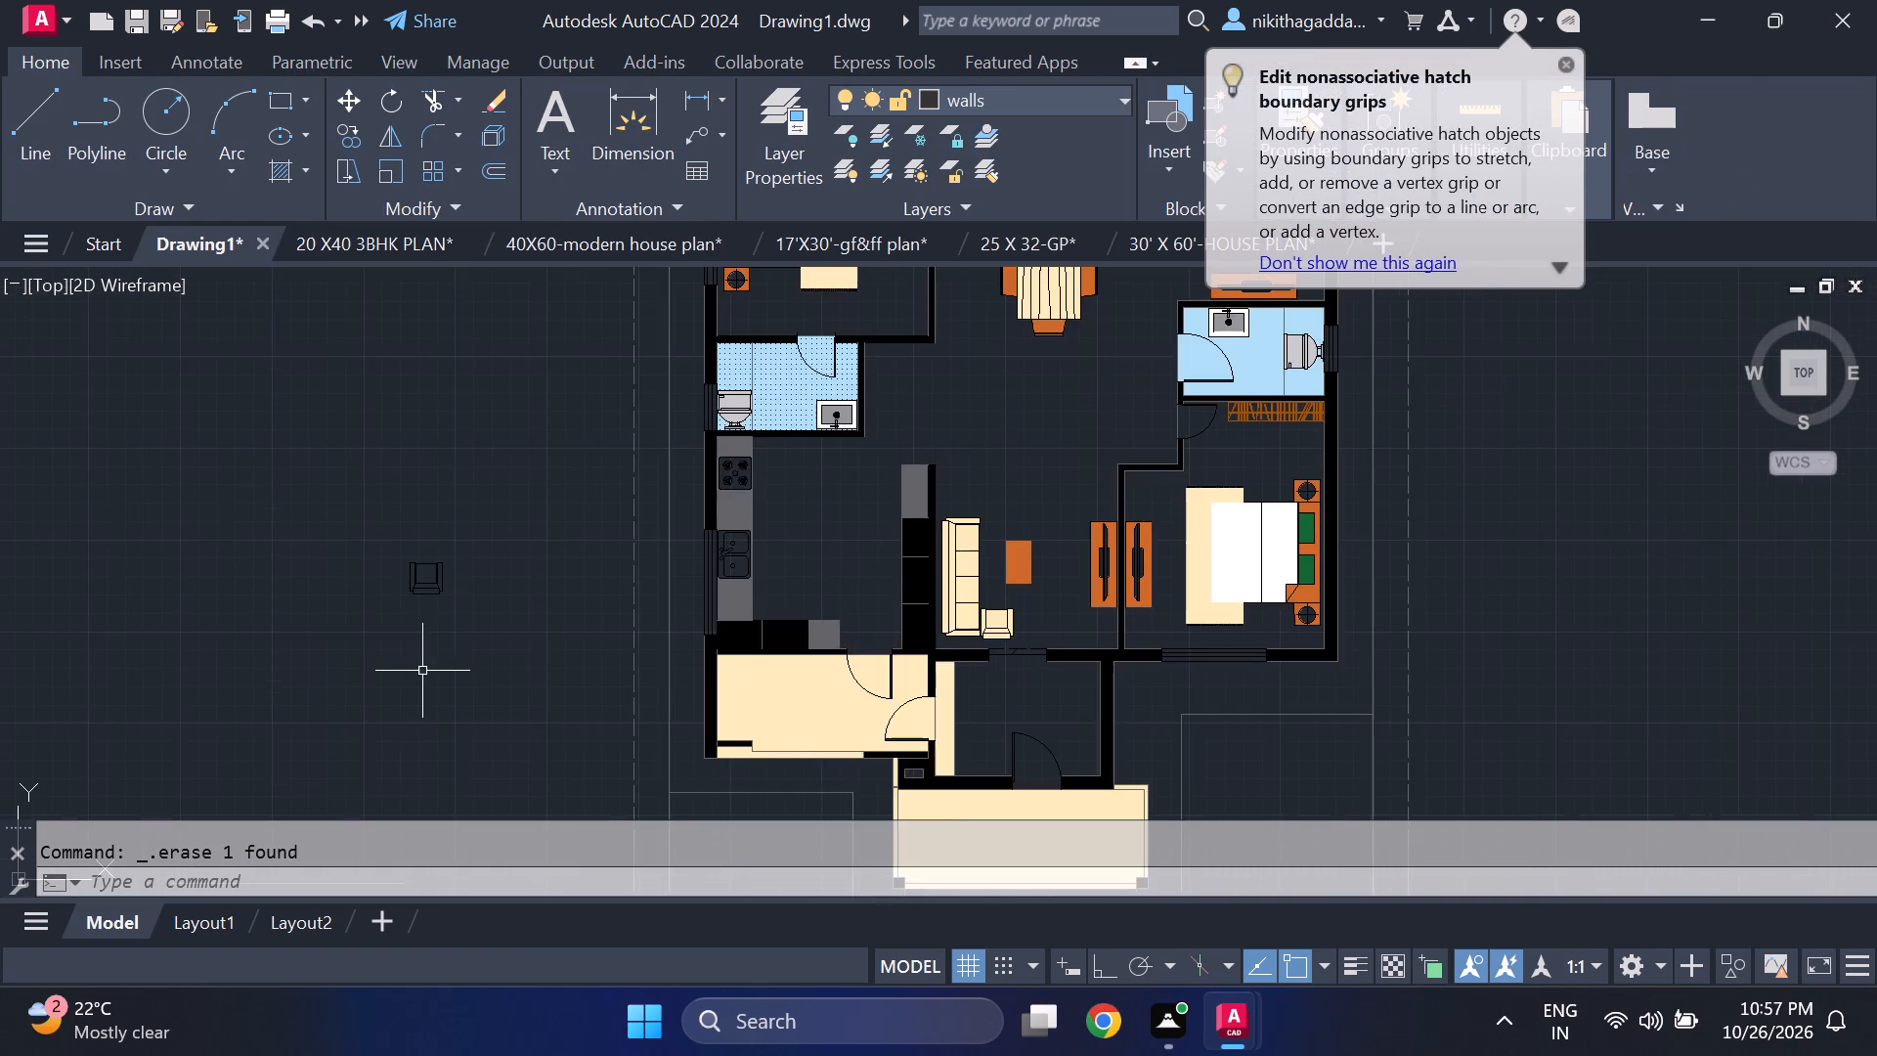
scroll(404, 612, up, 1)
click(540, 439)
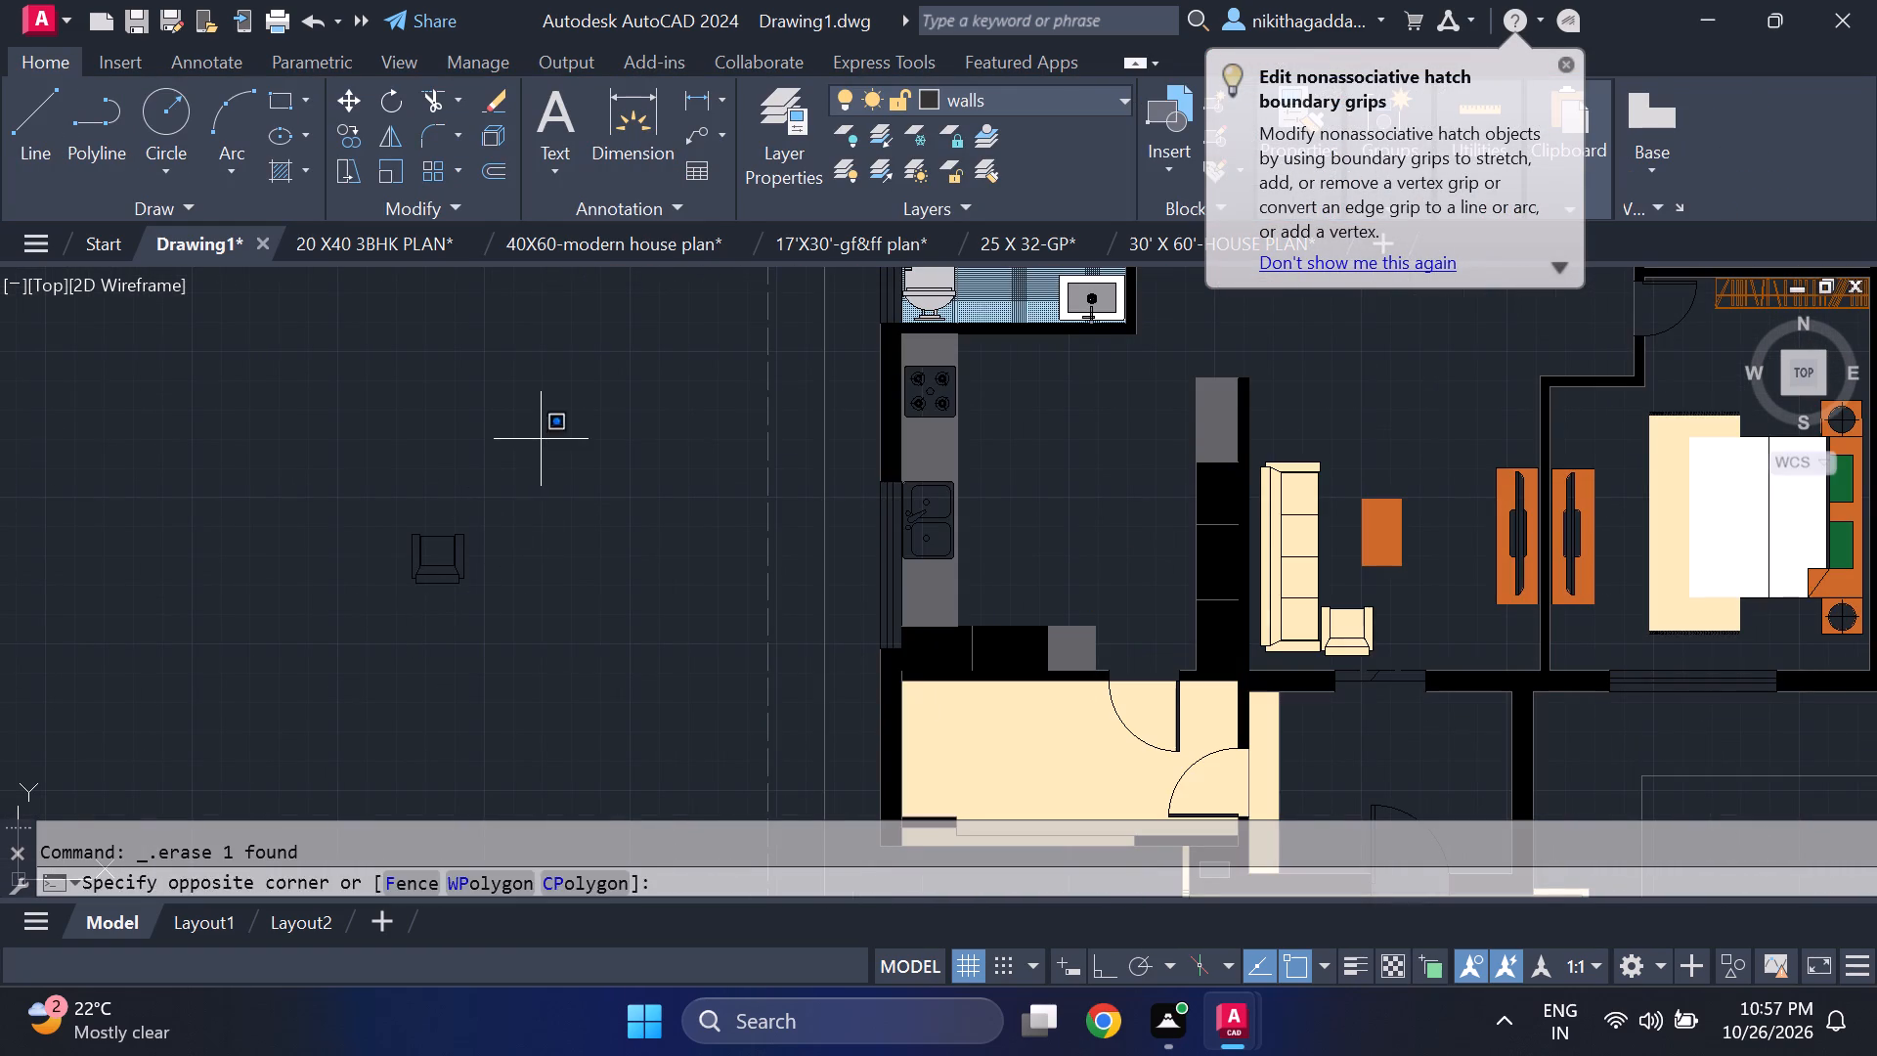
click(390, 668)
text(ro)
key(Return)
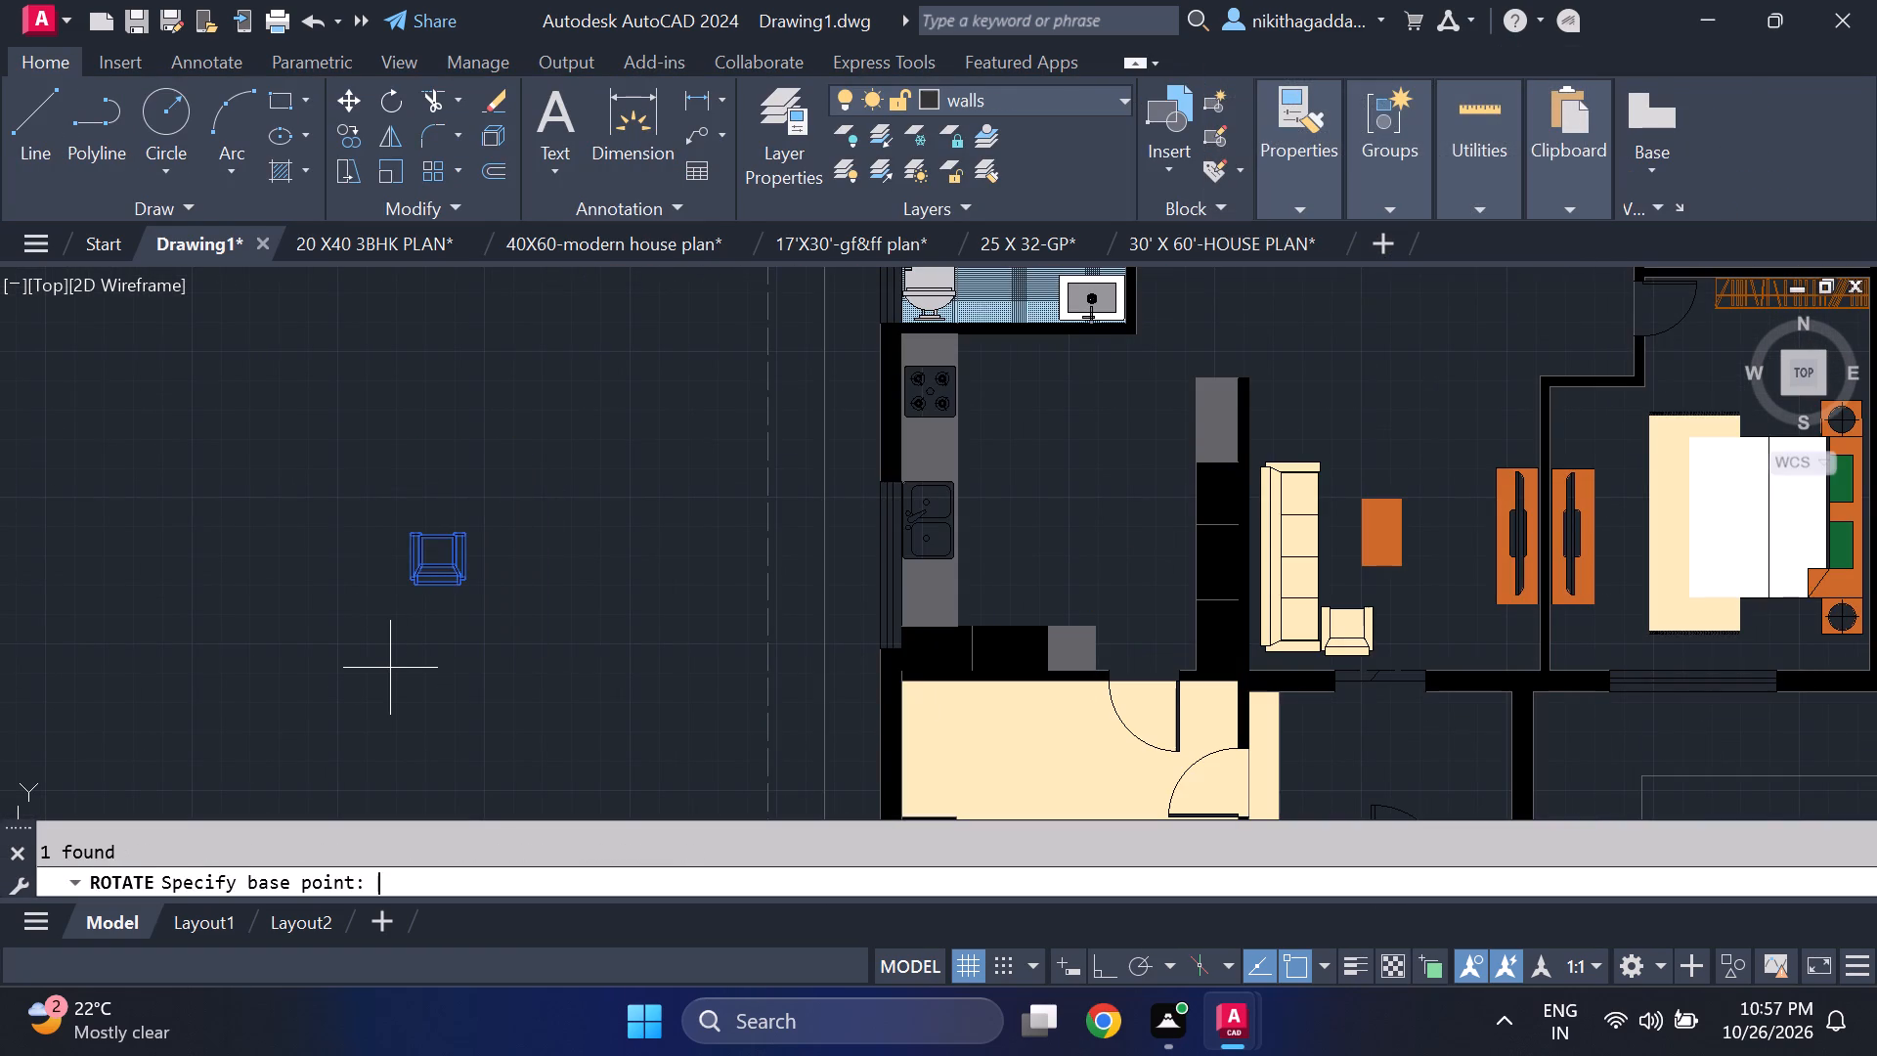
click(466, 525)
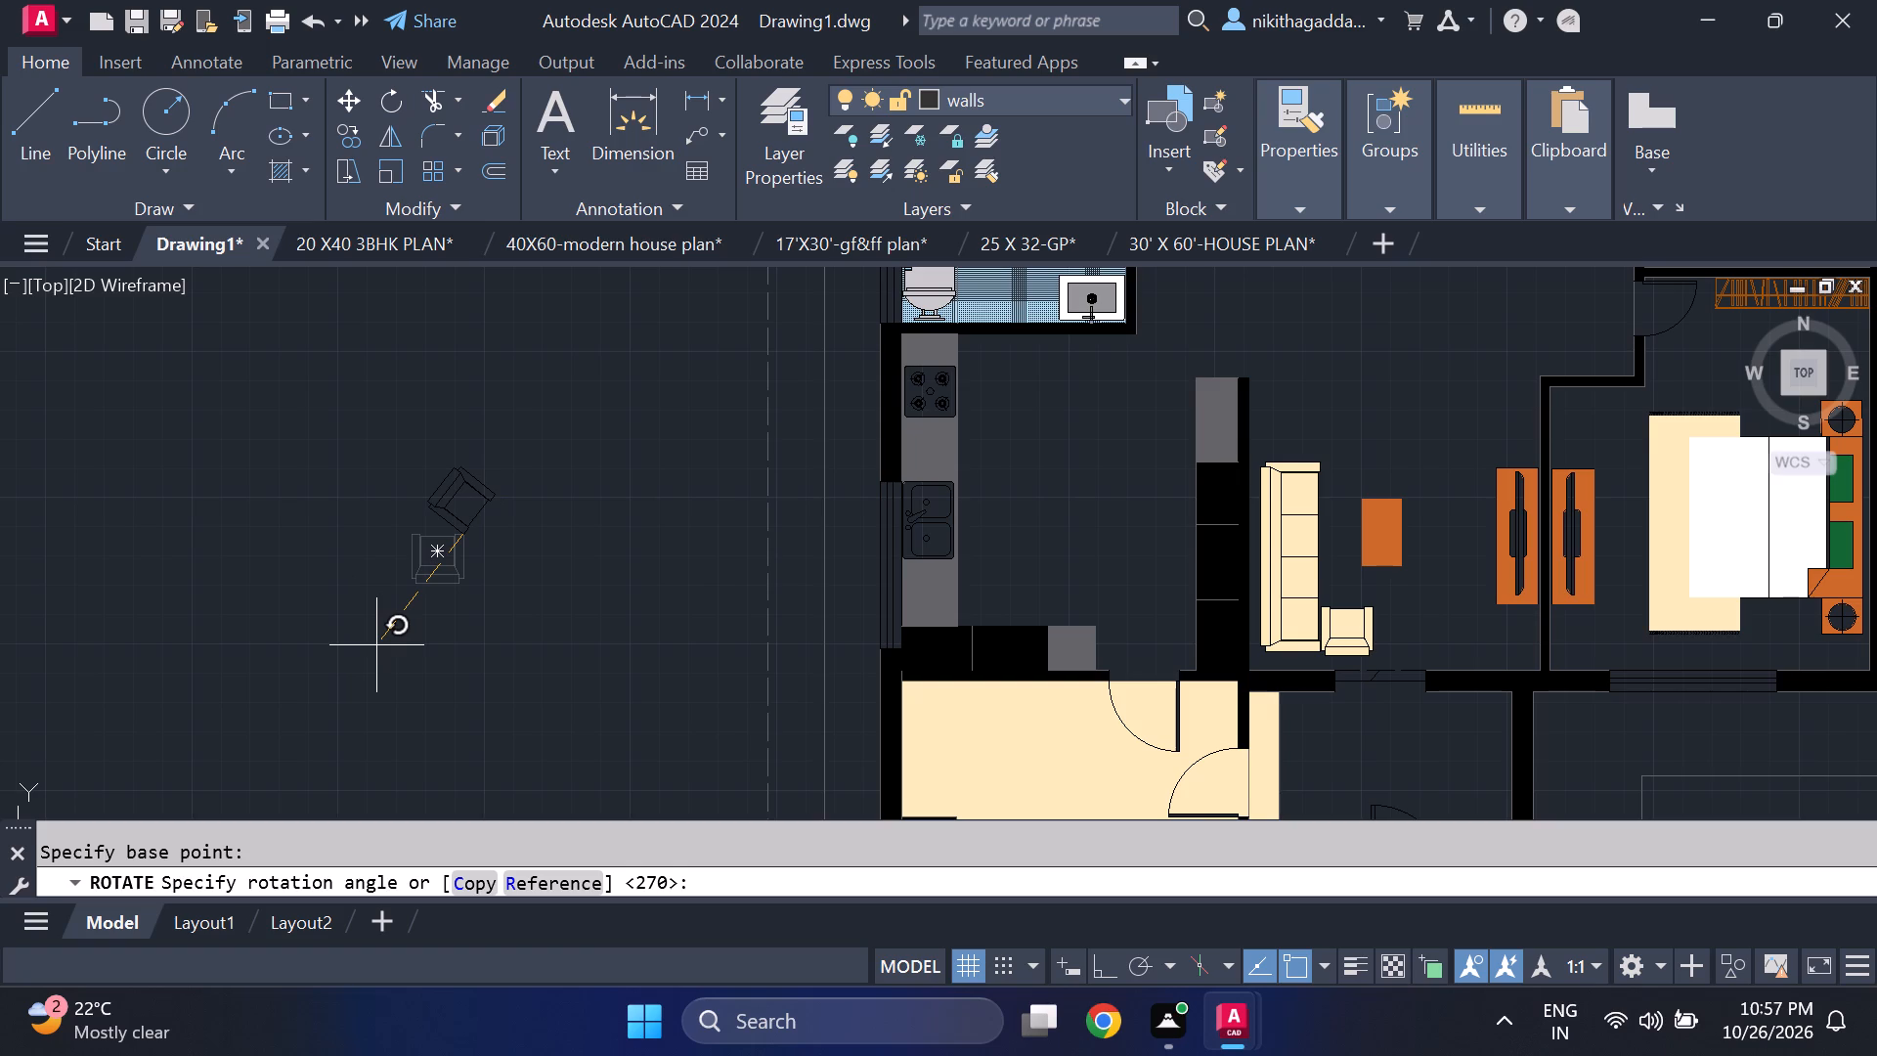
click(376, 644)
Mirror the angled armchair across a vertical line on its right, keeping the original, to form a facing pair.
drag(546, 437, 527, 451)
click(378, 537)
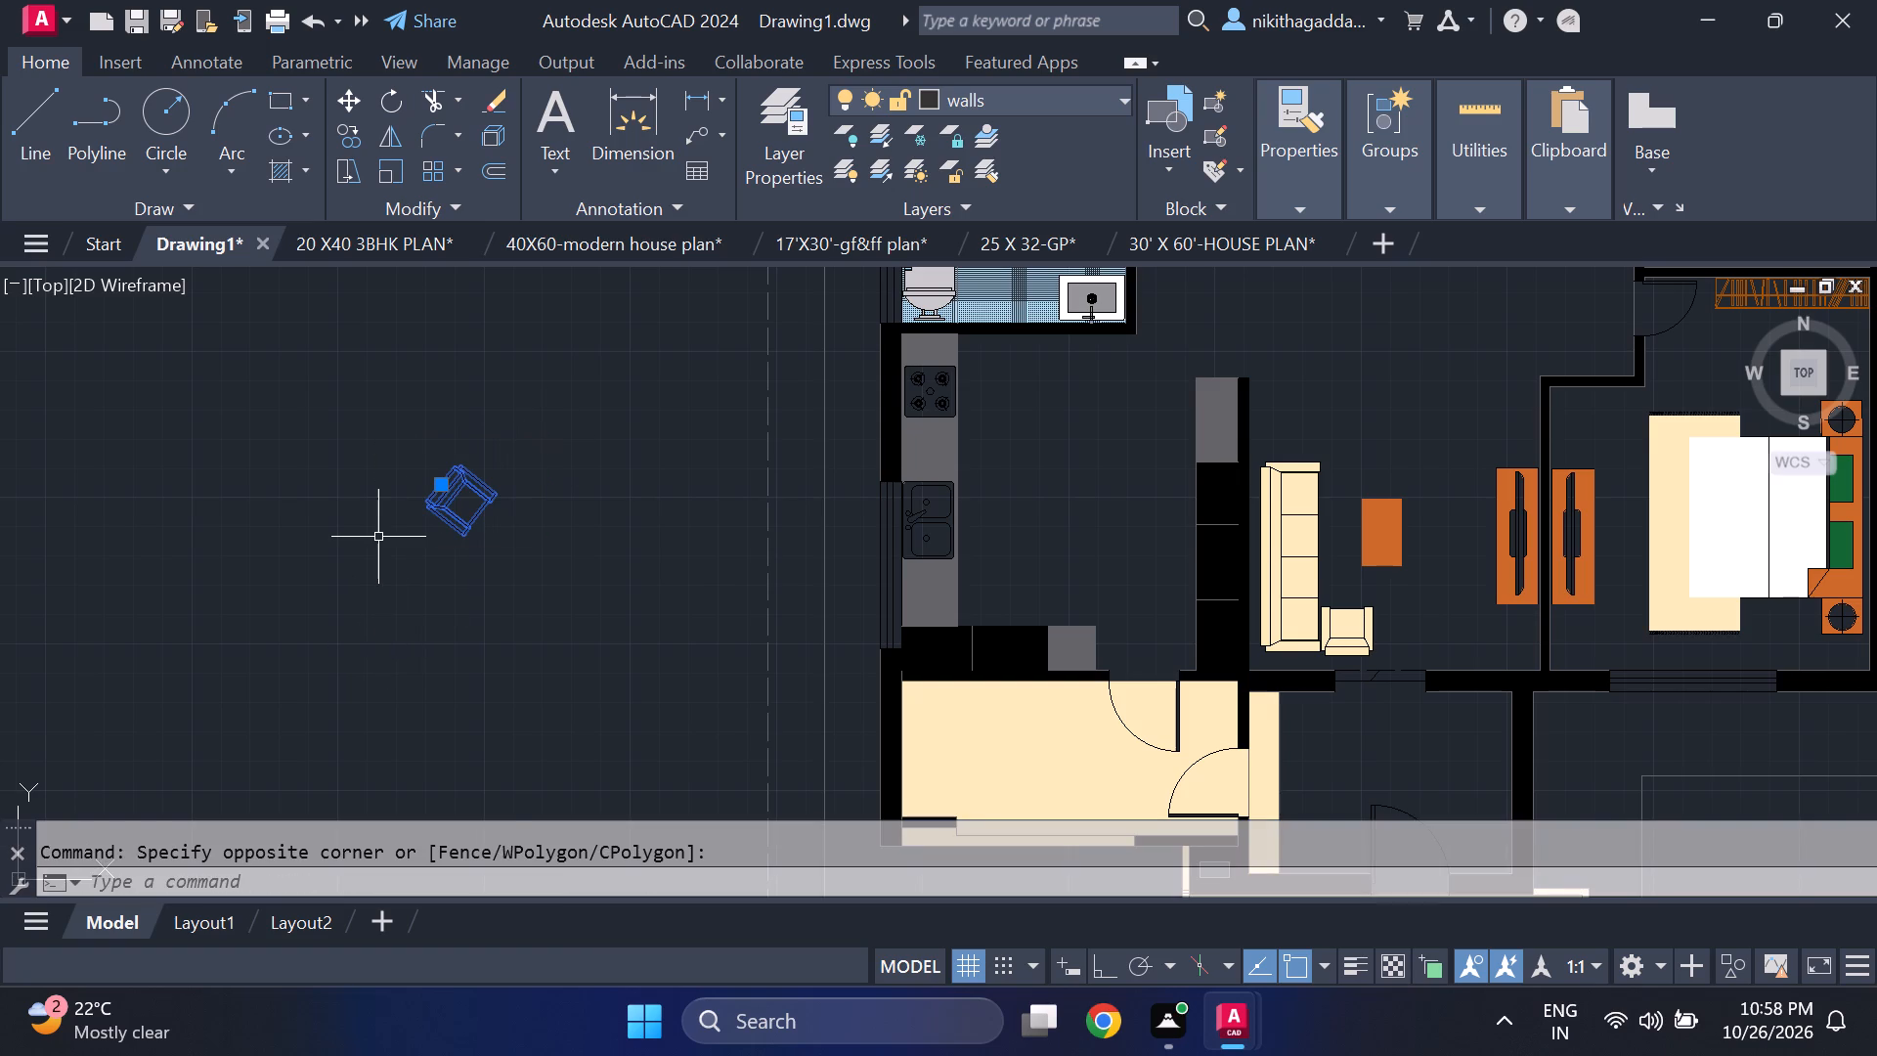
text(mi)
key(Return)
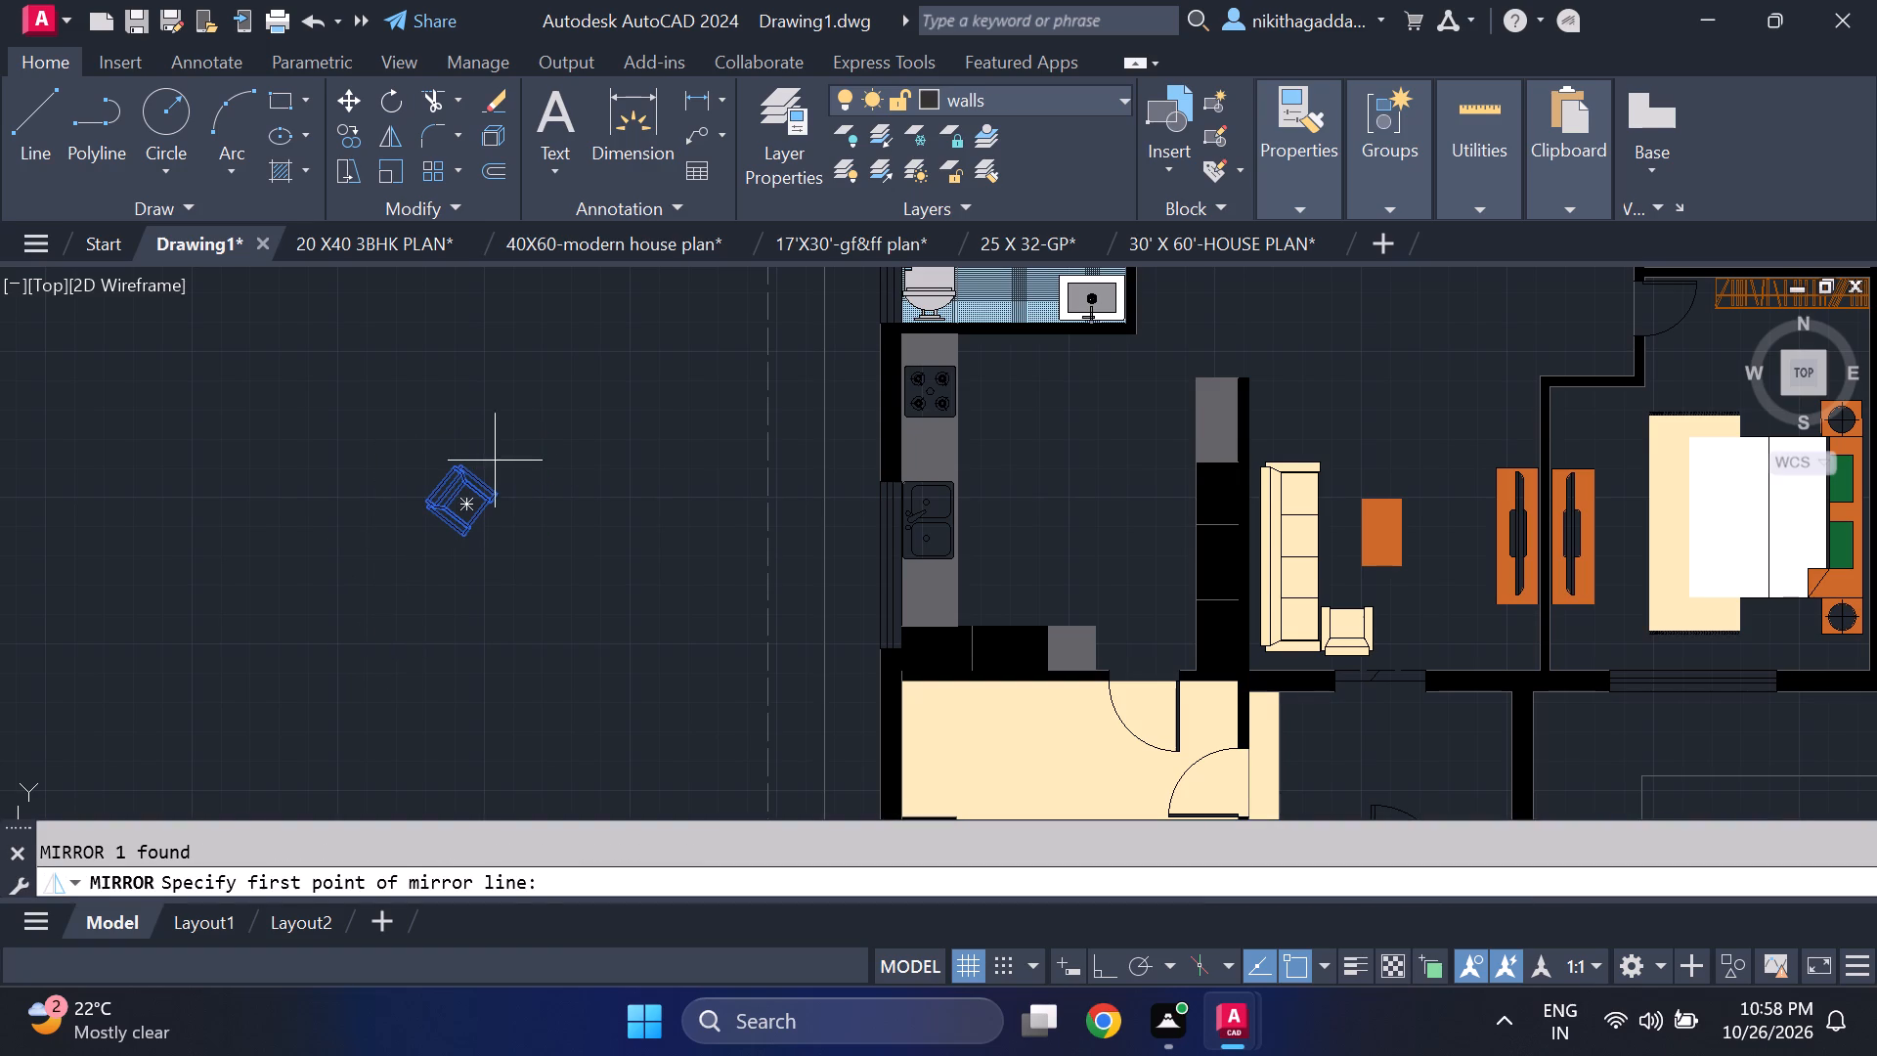
click(531, 441)
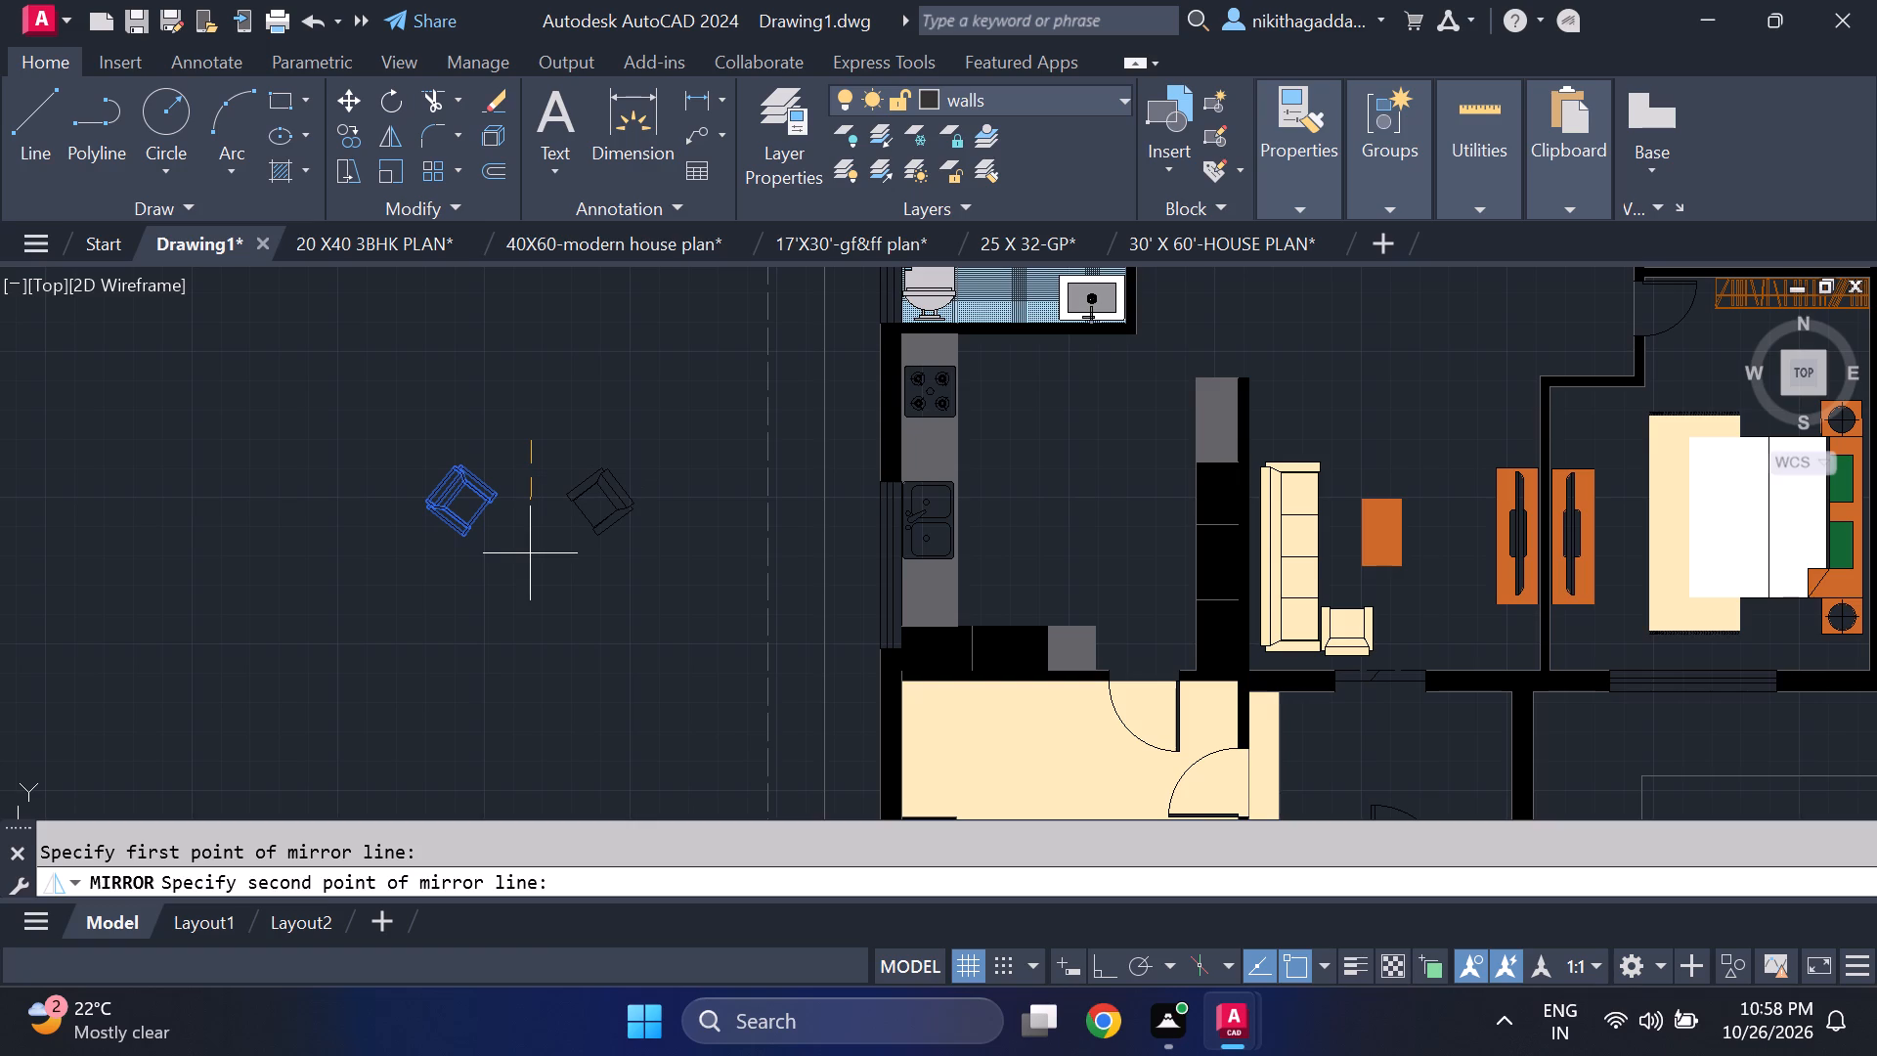
click(530, 552)
text(no)
key(Return)
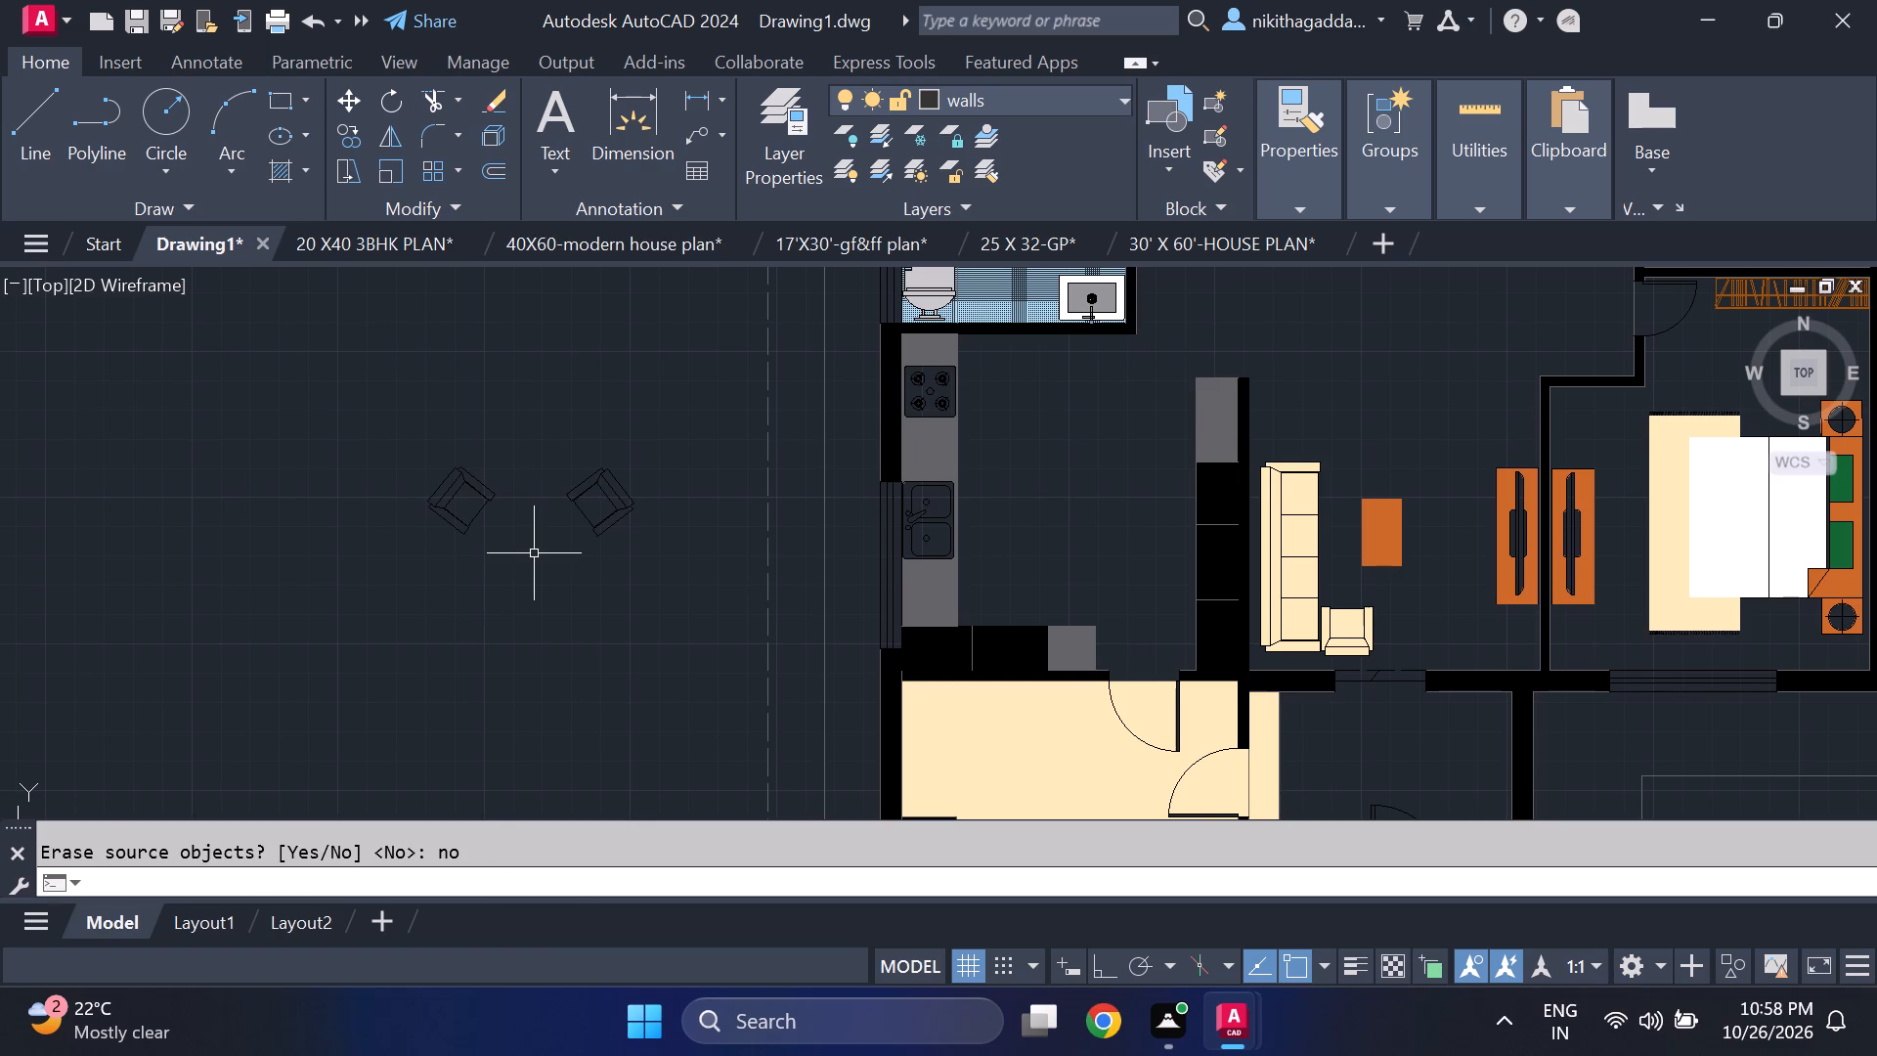
Draw a round table between the two armchairs as a circle of about 7.32" radius on the furniture layer.
key(c)
key(Return)
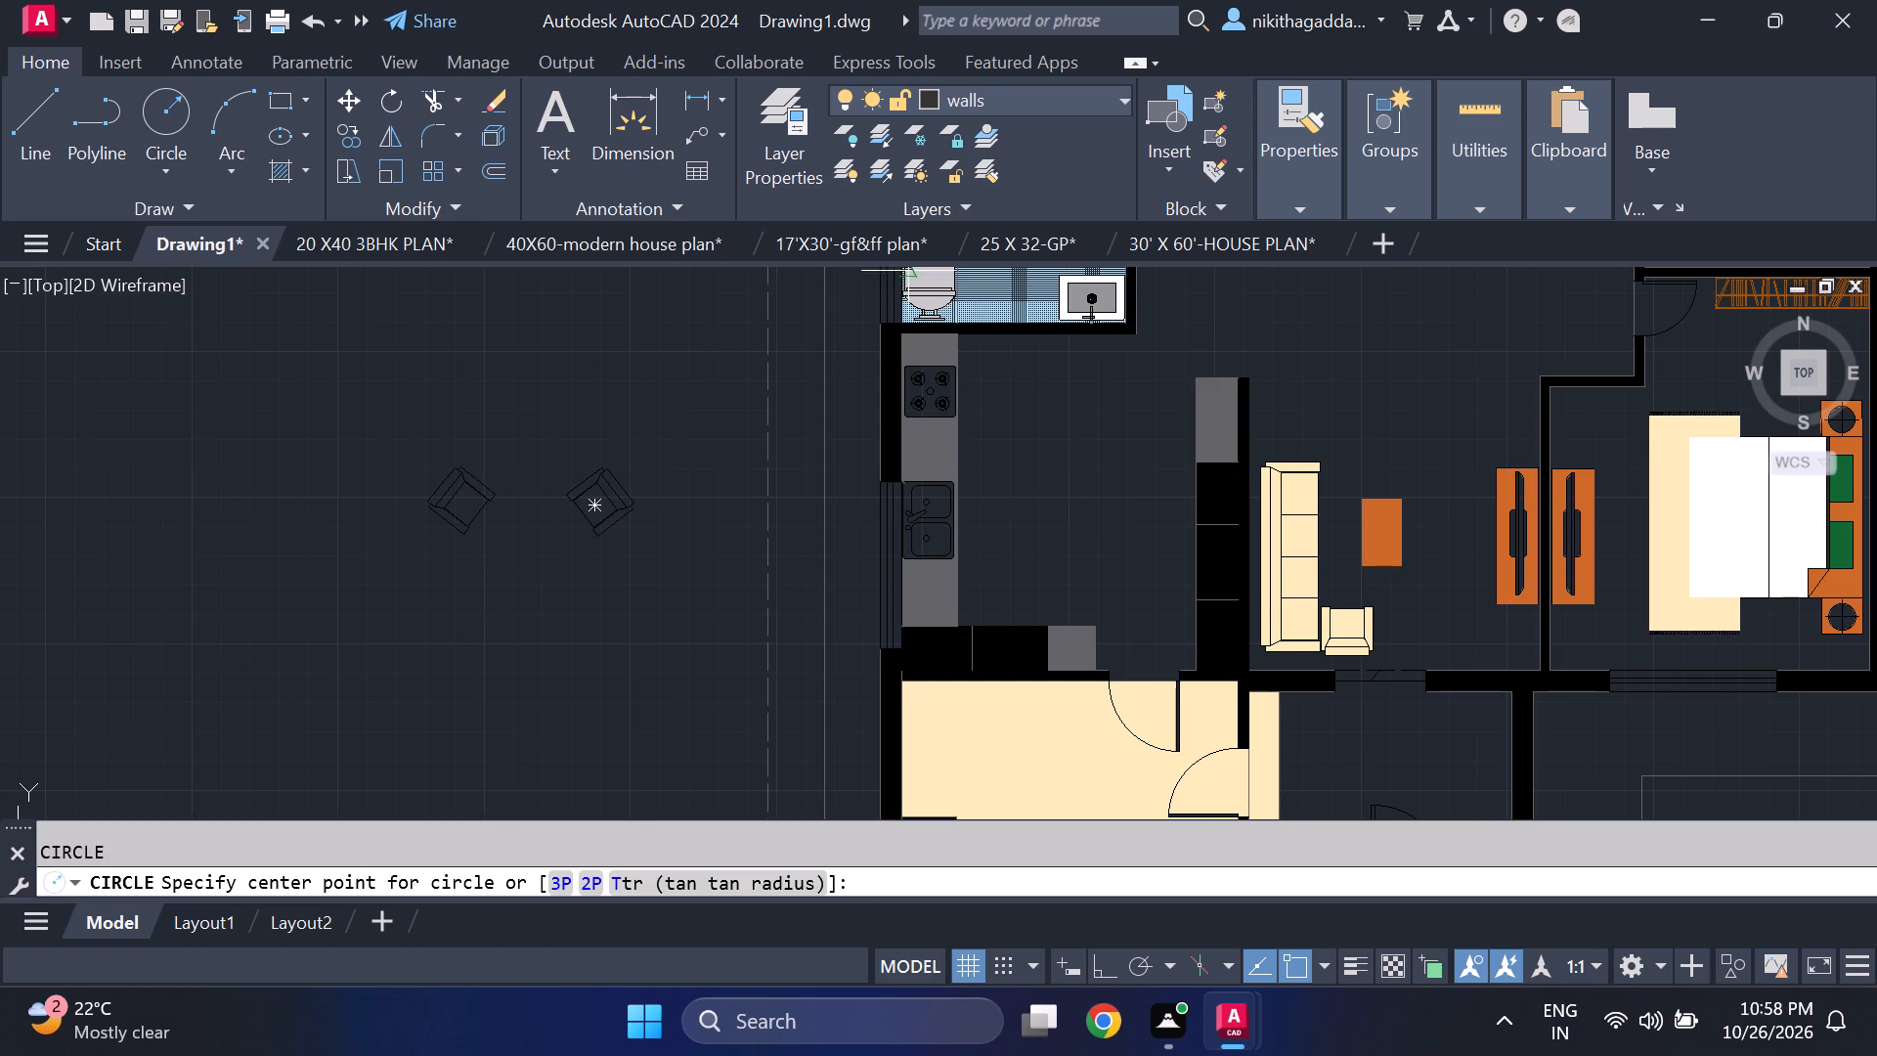
click(1097, 92)
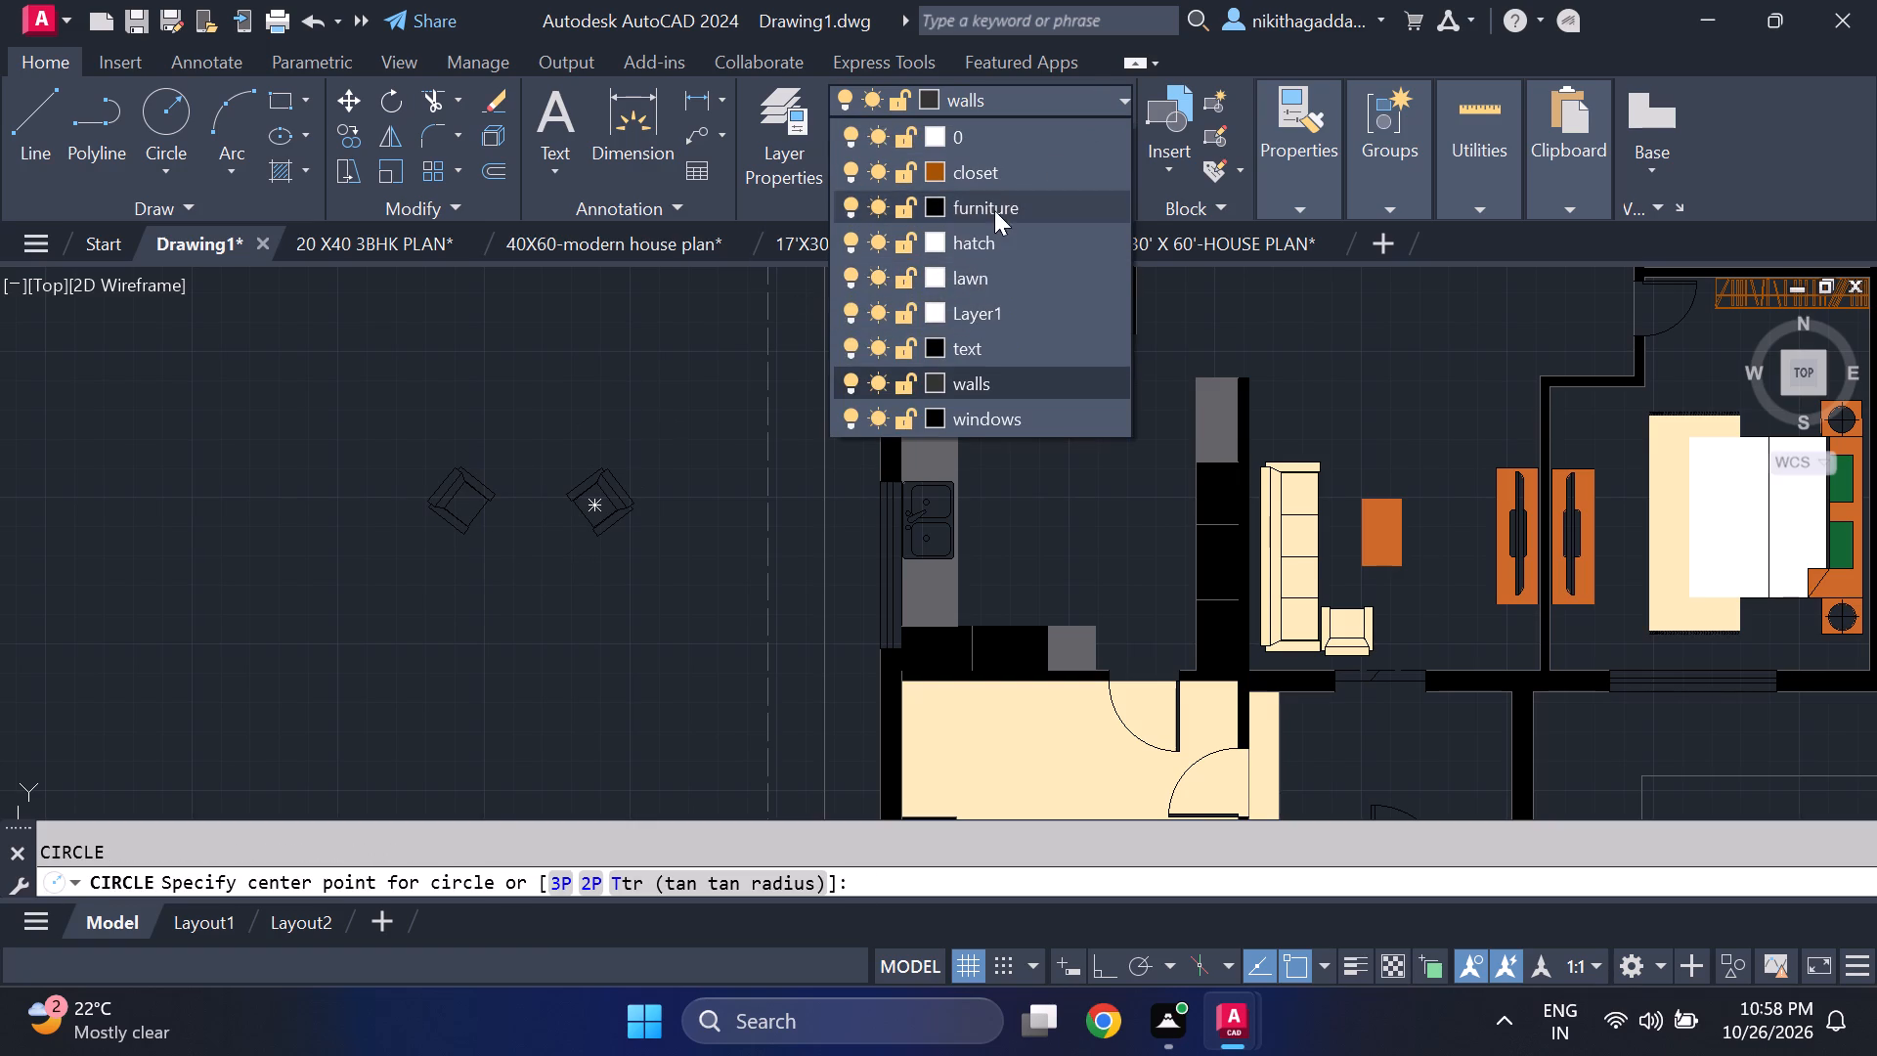
click(994, 210)
scroll(540, 502, up, 2)
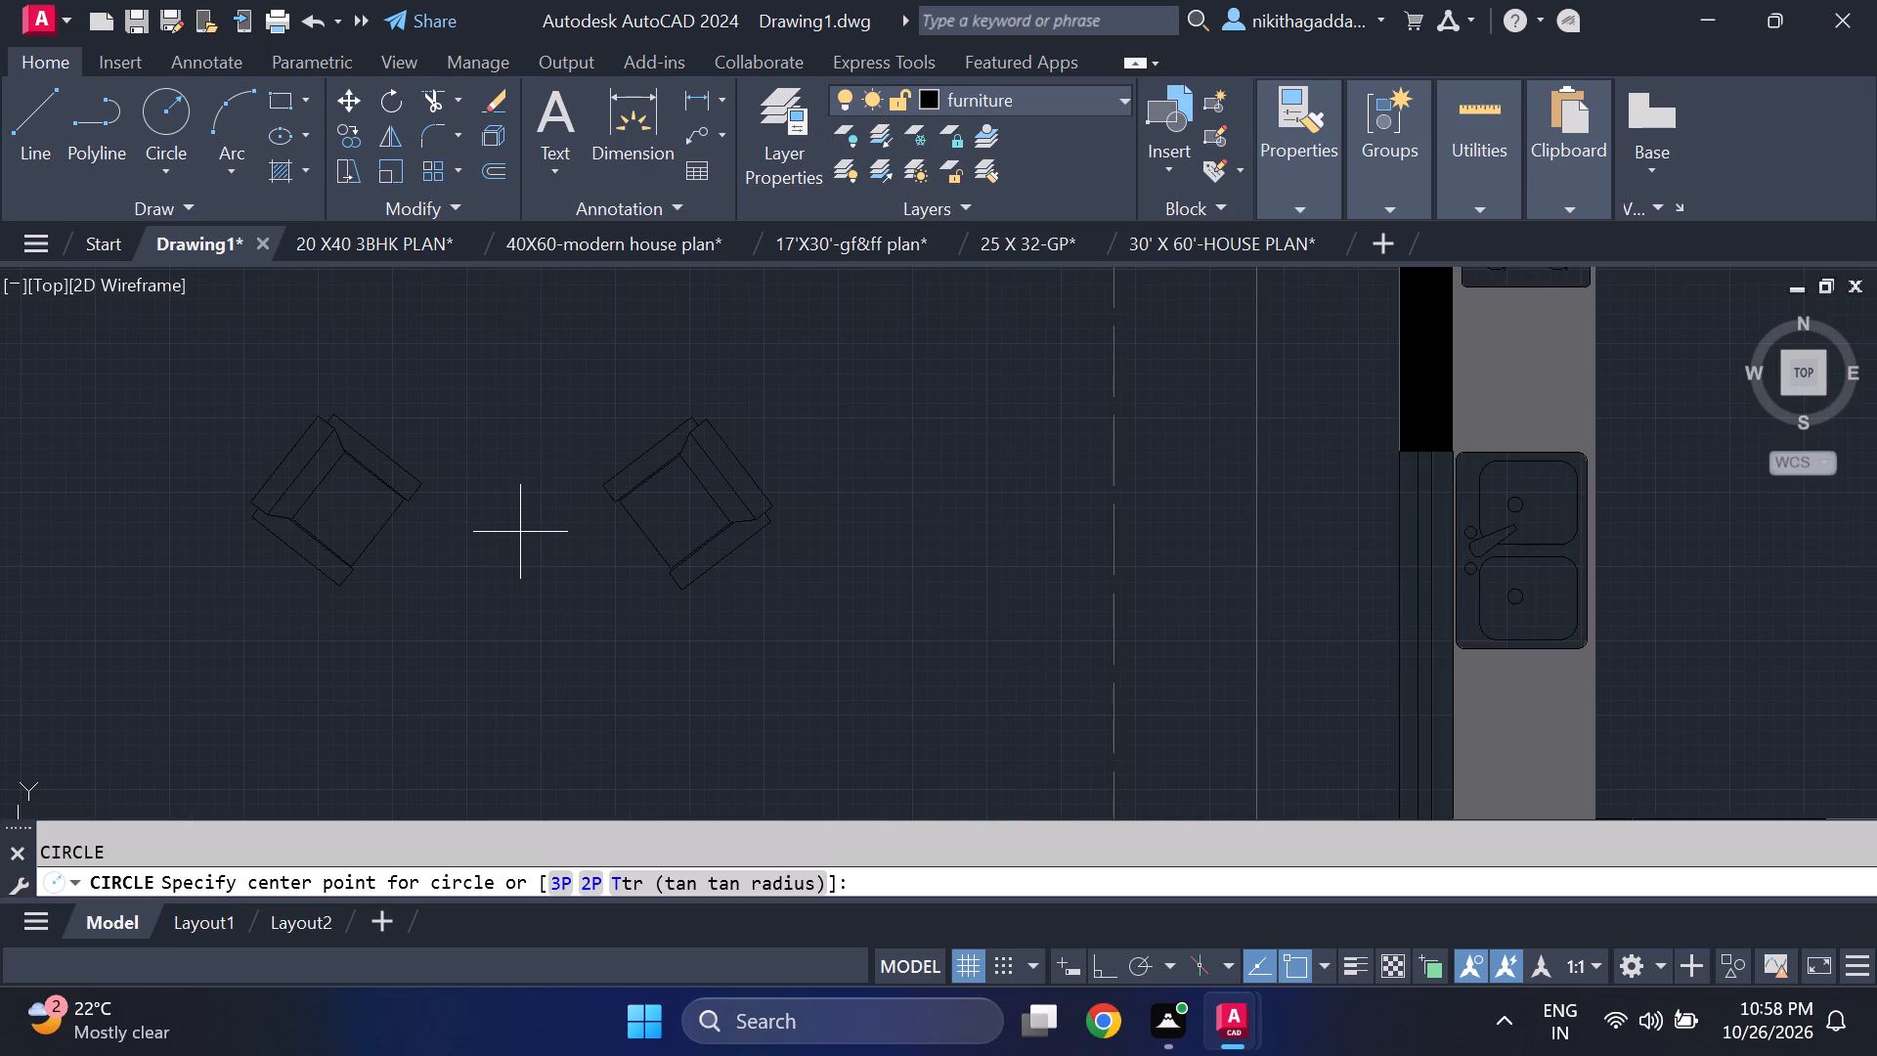
click(501, 513)
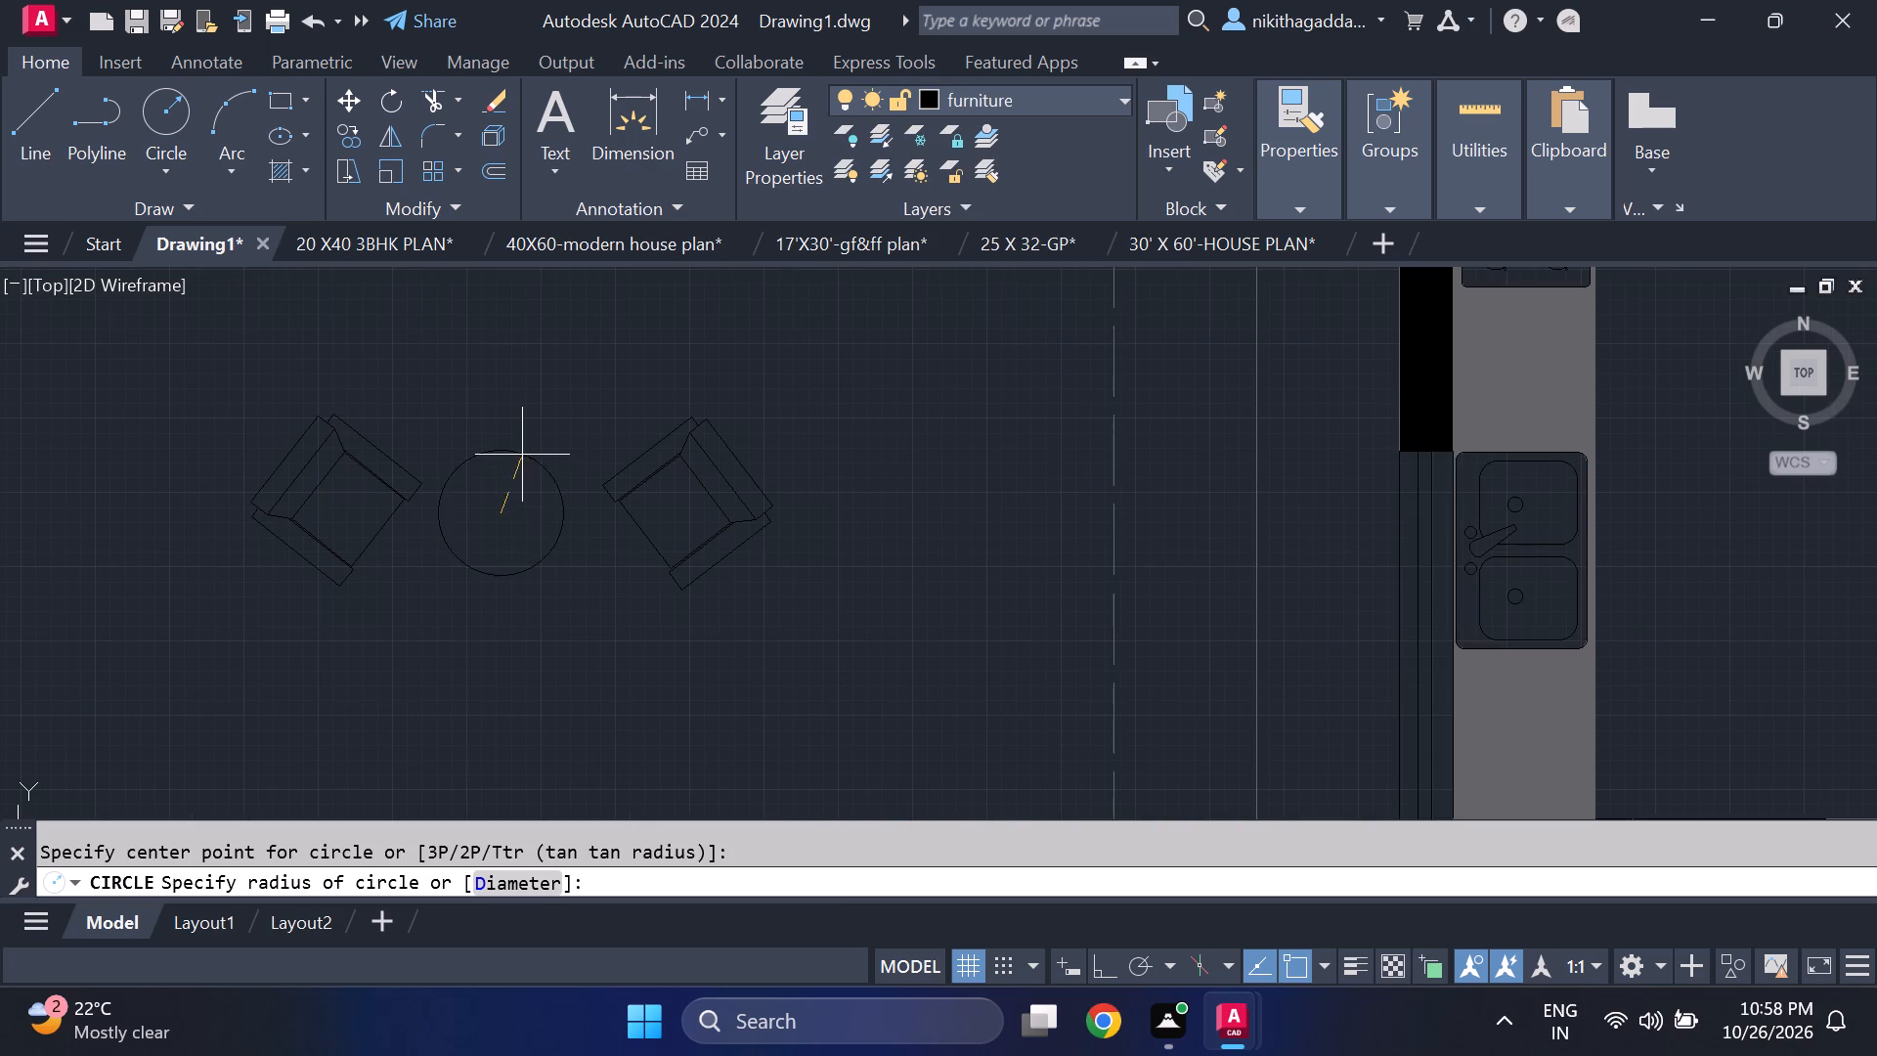
click(494, 470)
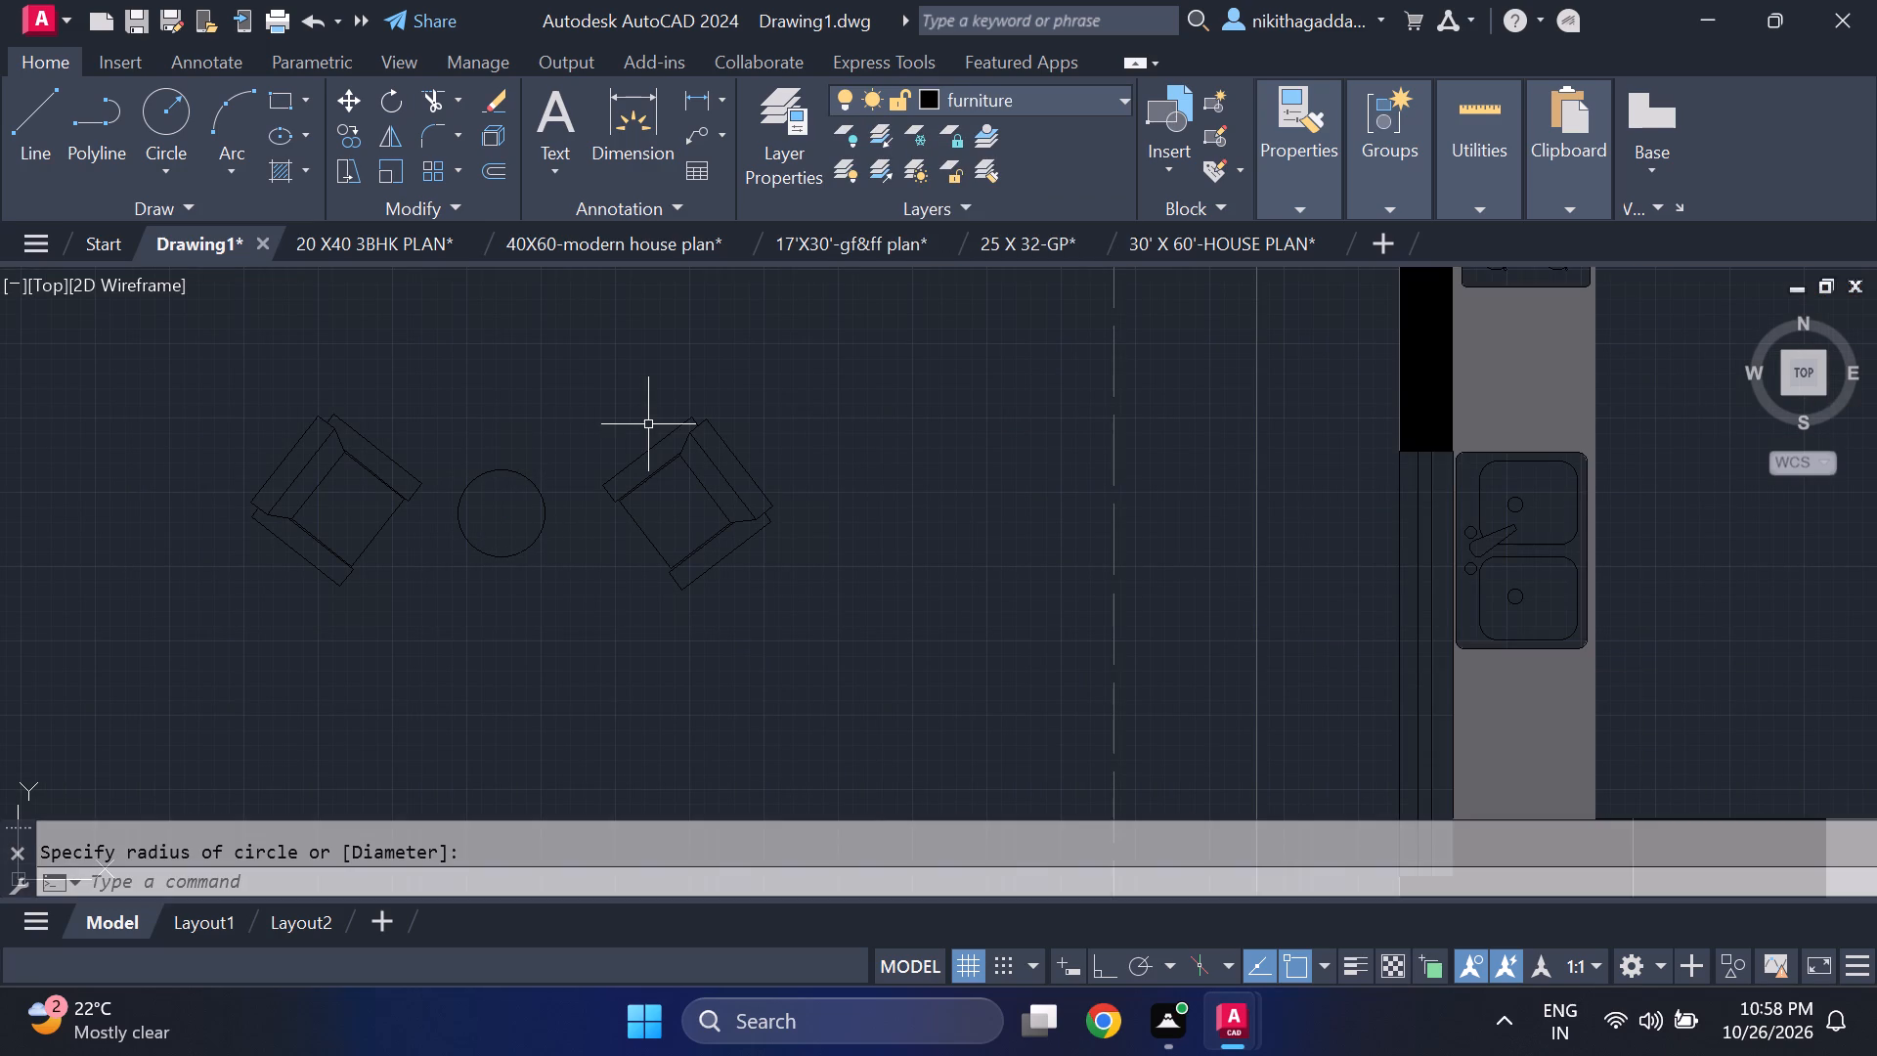
Draw another circle from the round table's centre with a radius of about 7.32".
key(c)
key(Return)
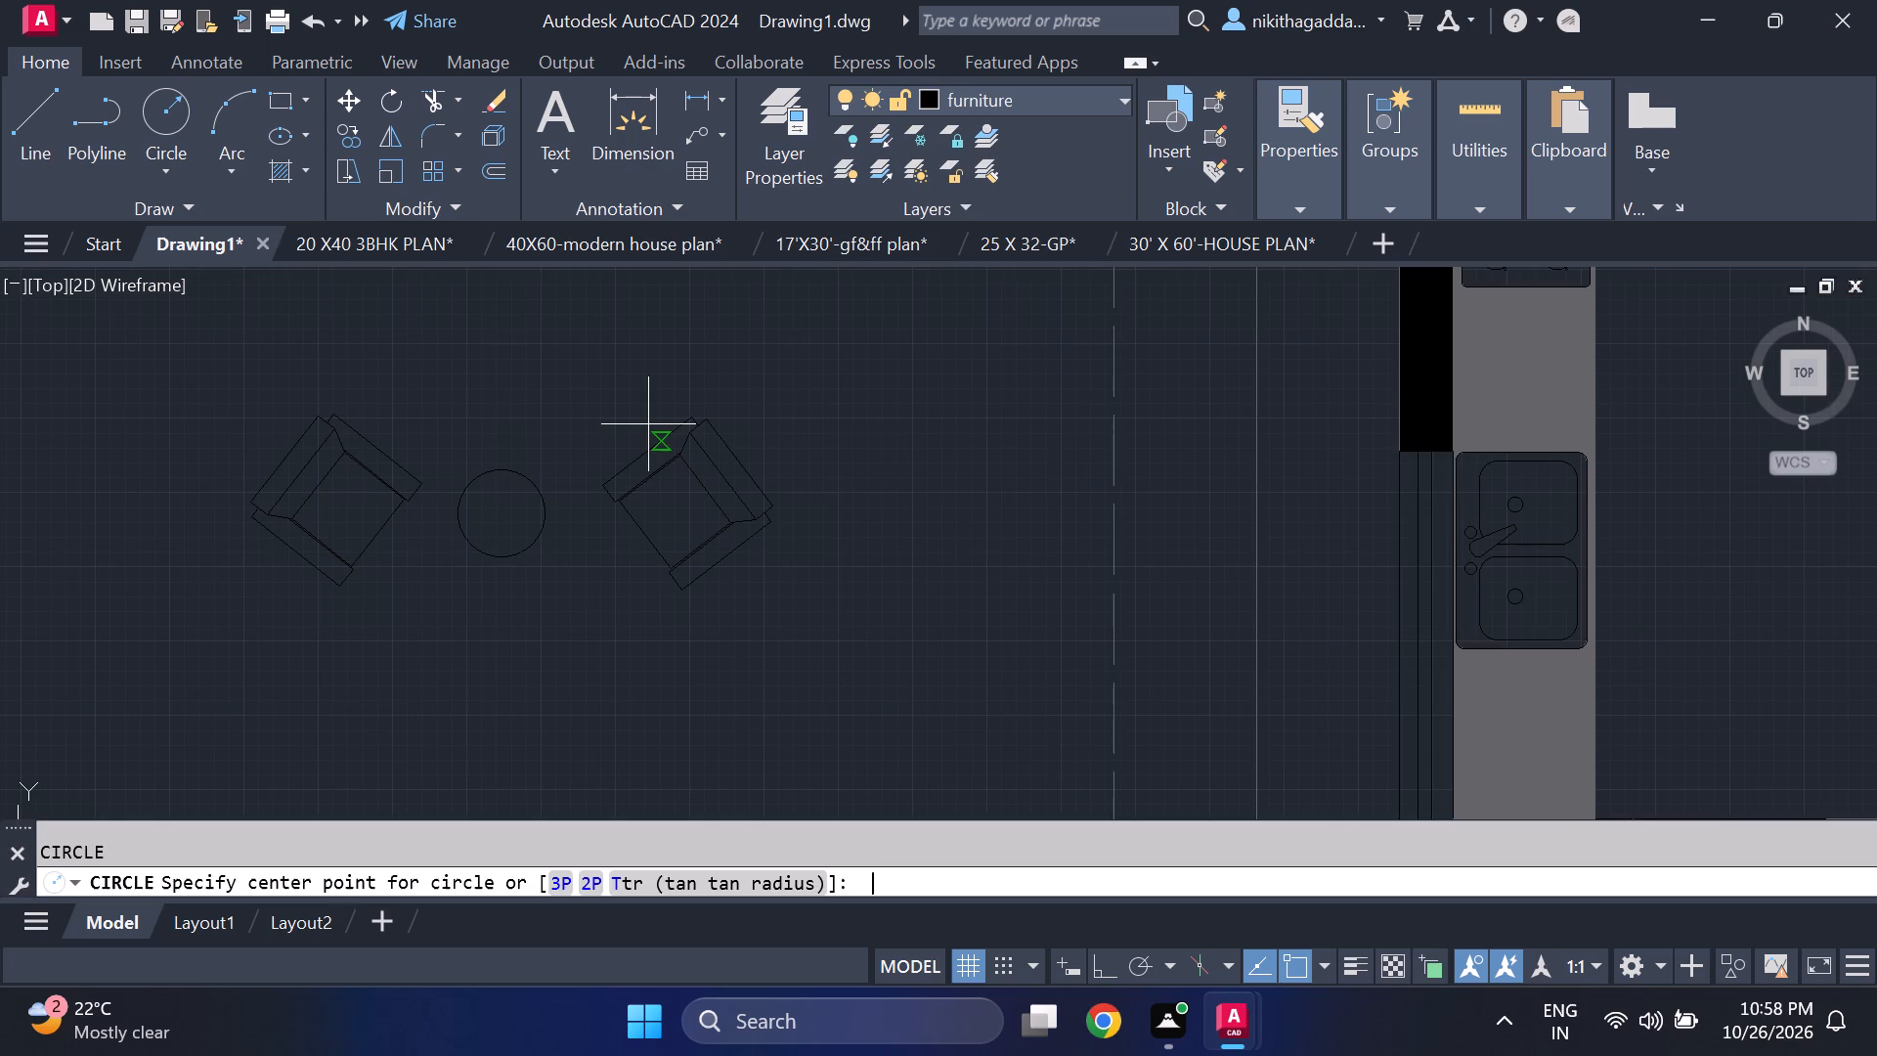
click(506, 504)
scroll(506, 504, up, 2)
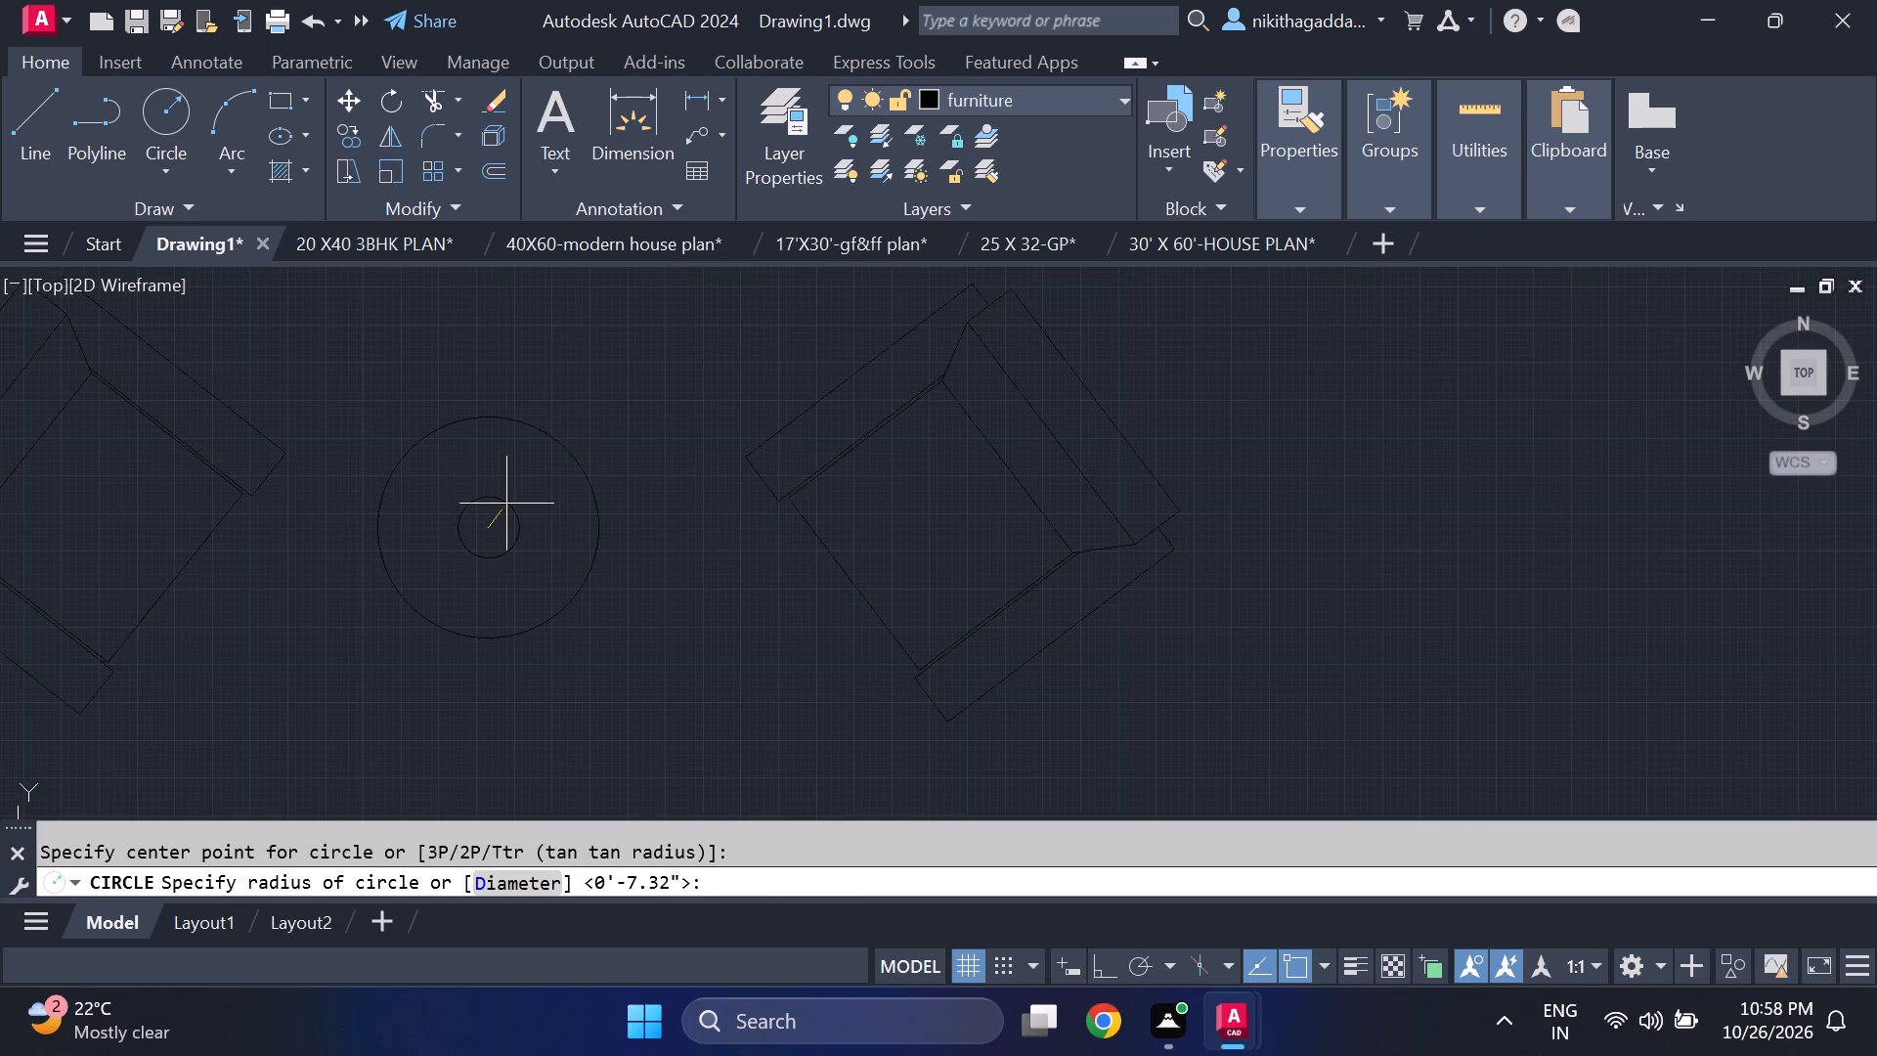
click(488, 433)
Draw a smaller concentric circle inside the round table to form its inner rim.
key(c)
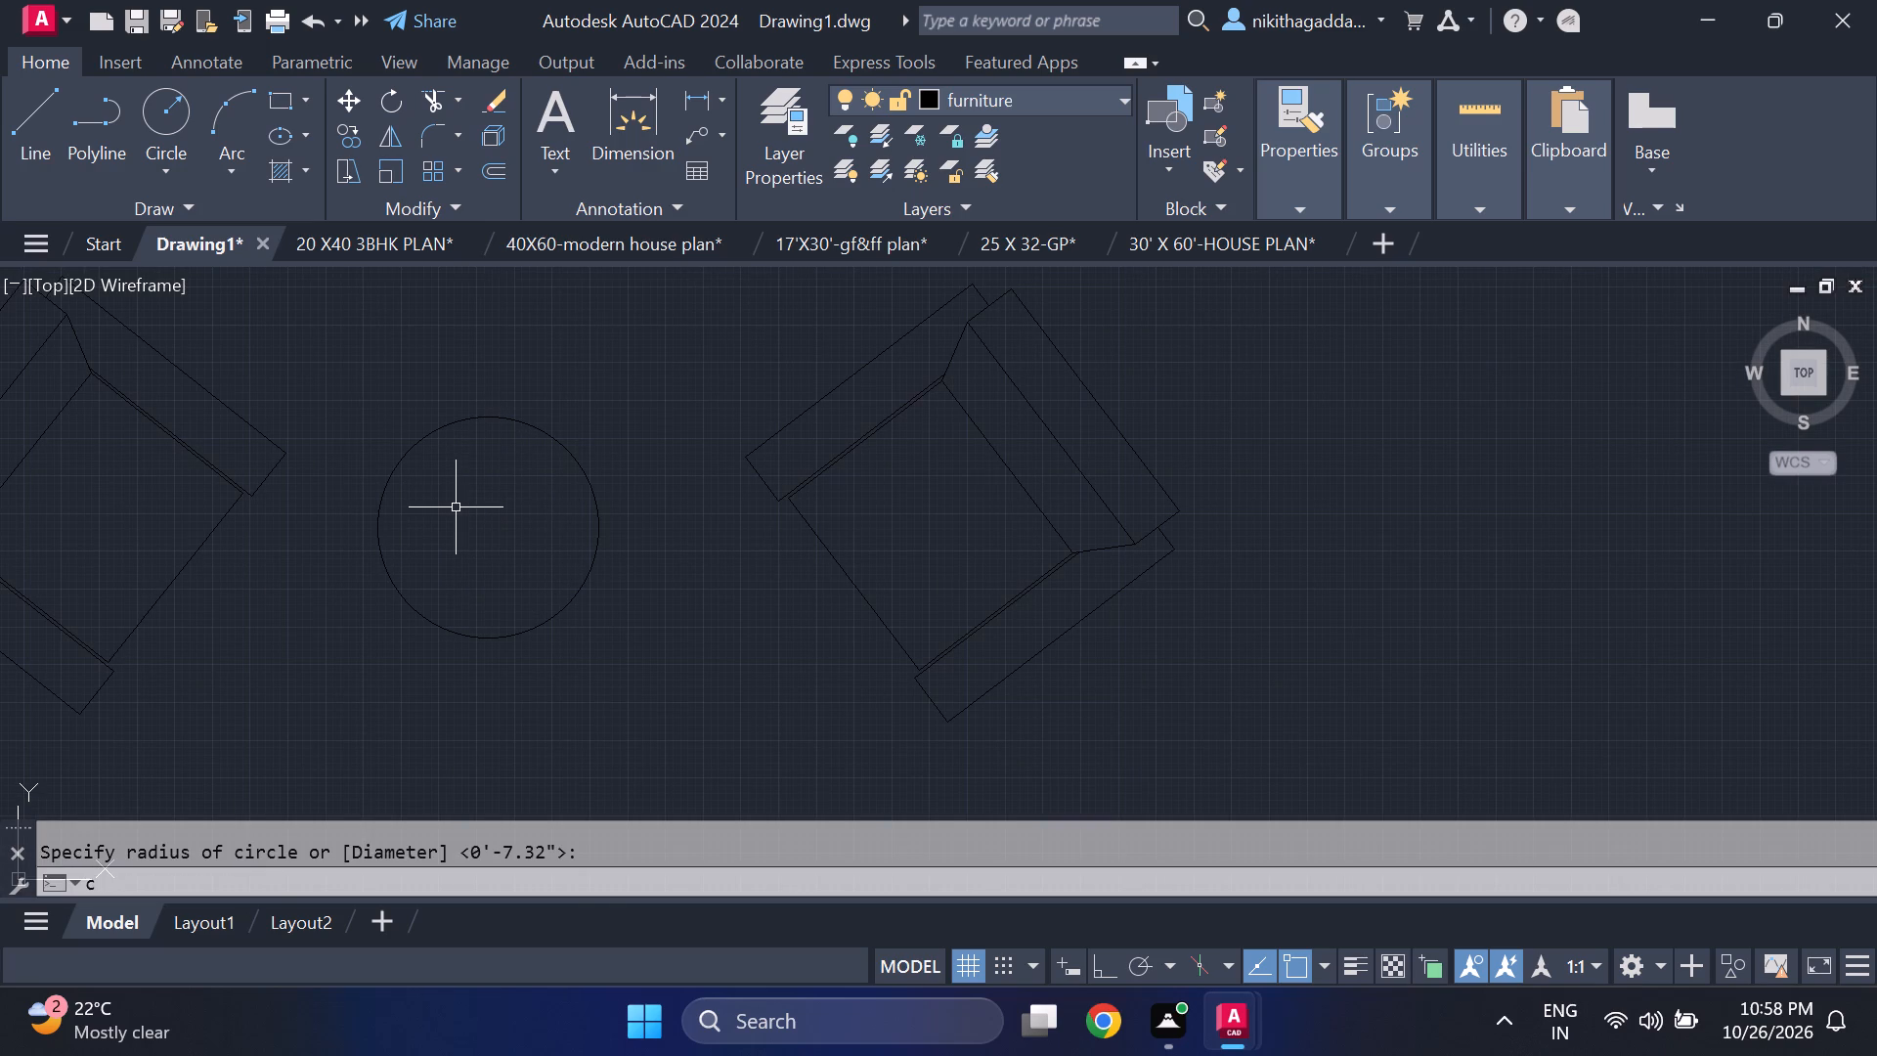
key(Return)
scroll(482, 525, down, 3)
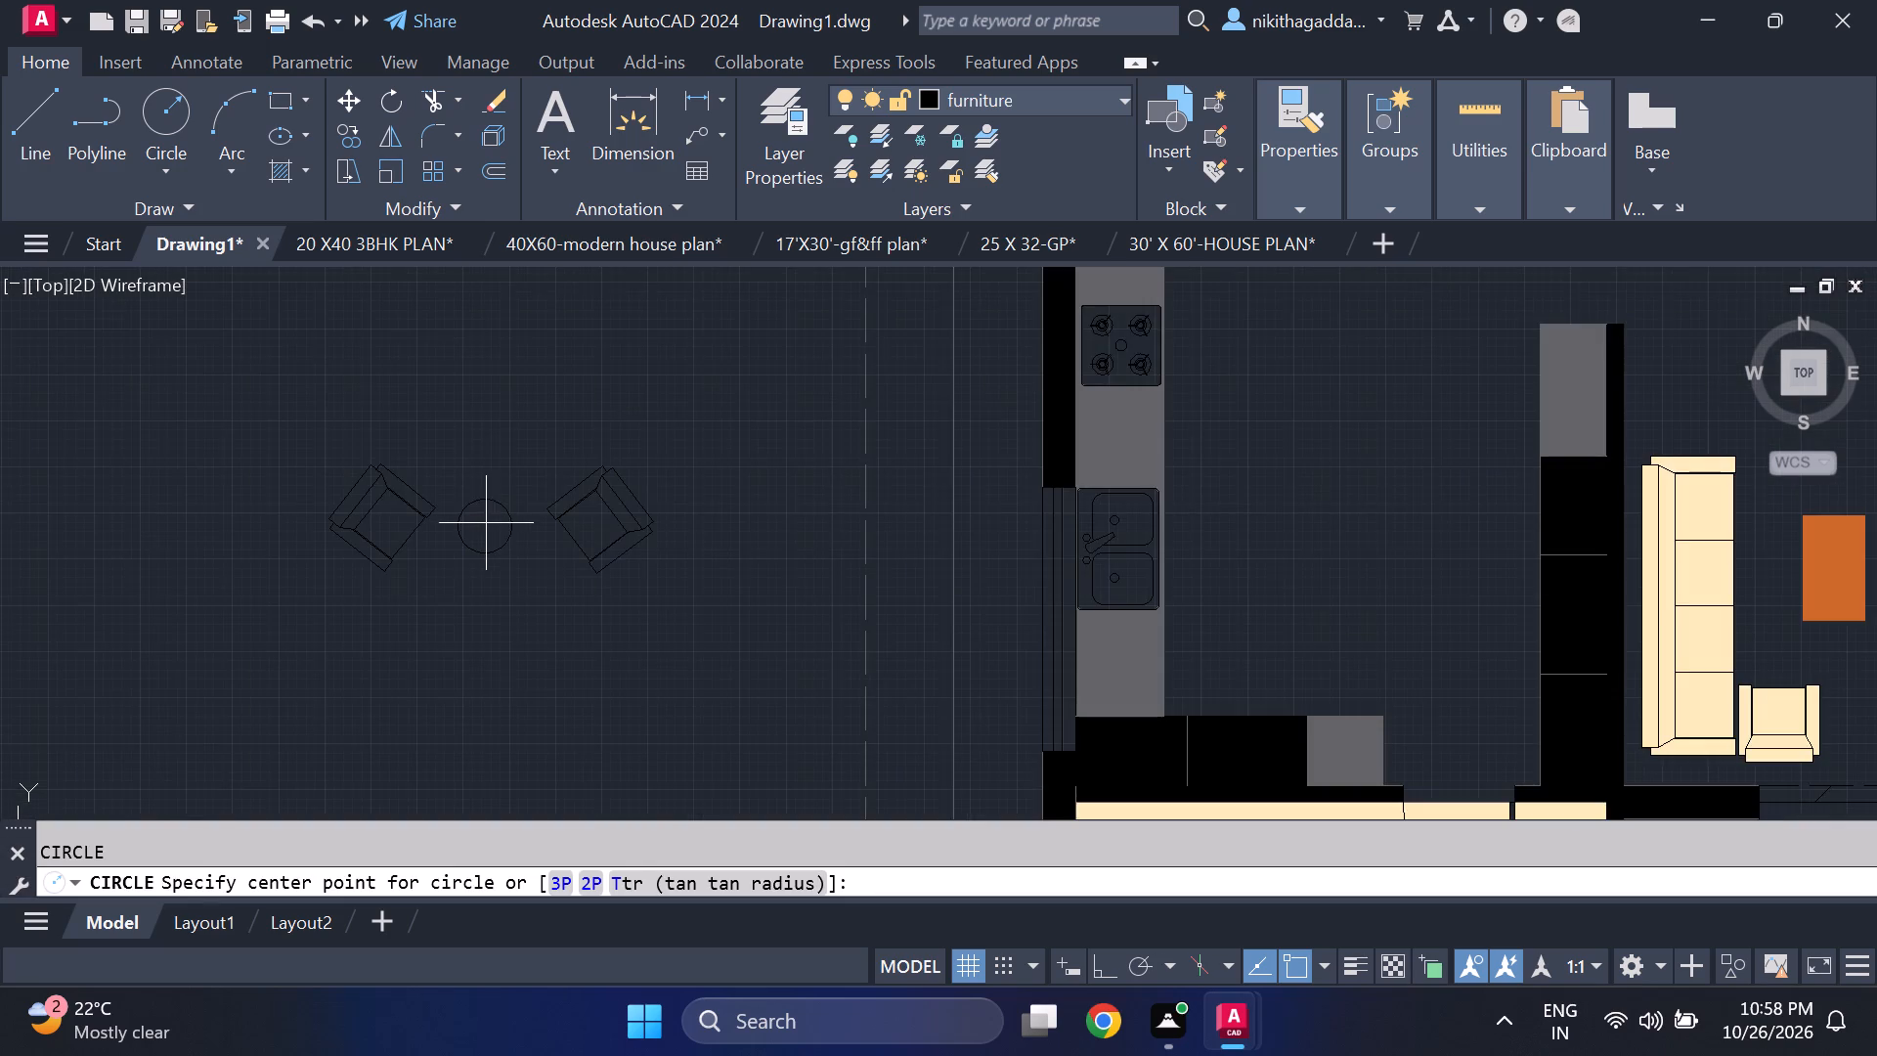
scroll(486, 523, down, 2)
scroll(486, 523, up, 2)
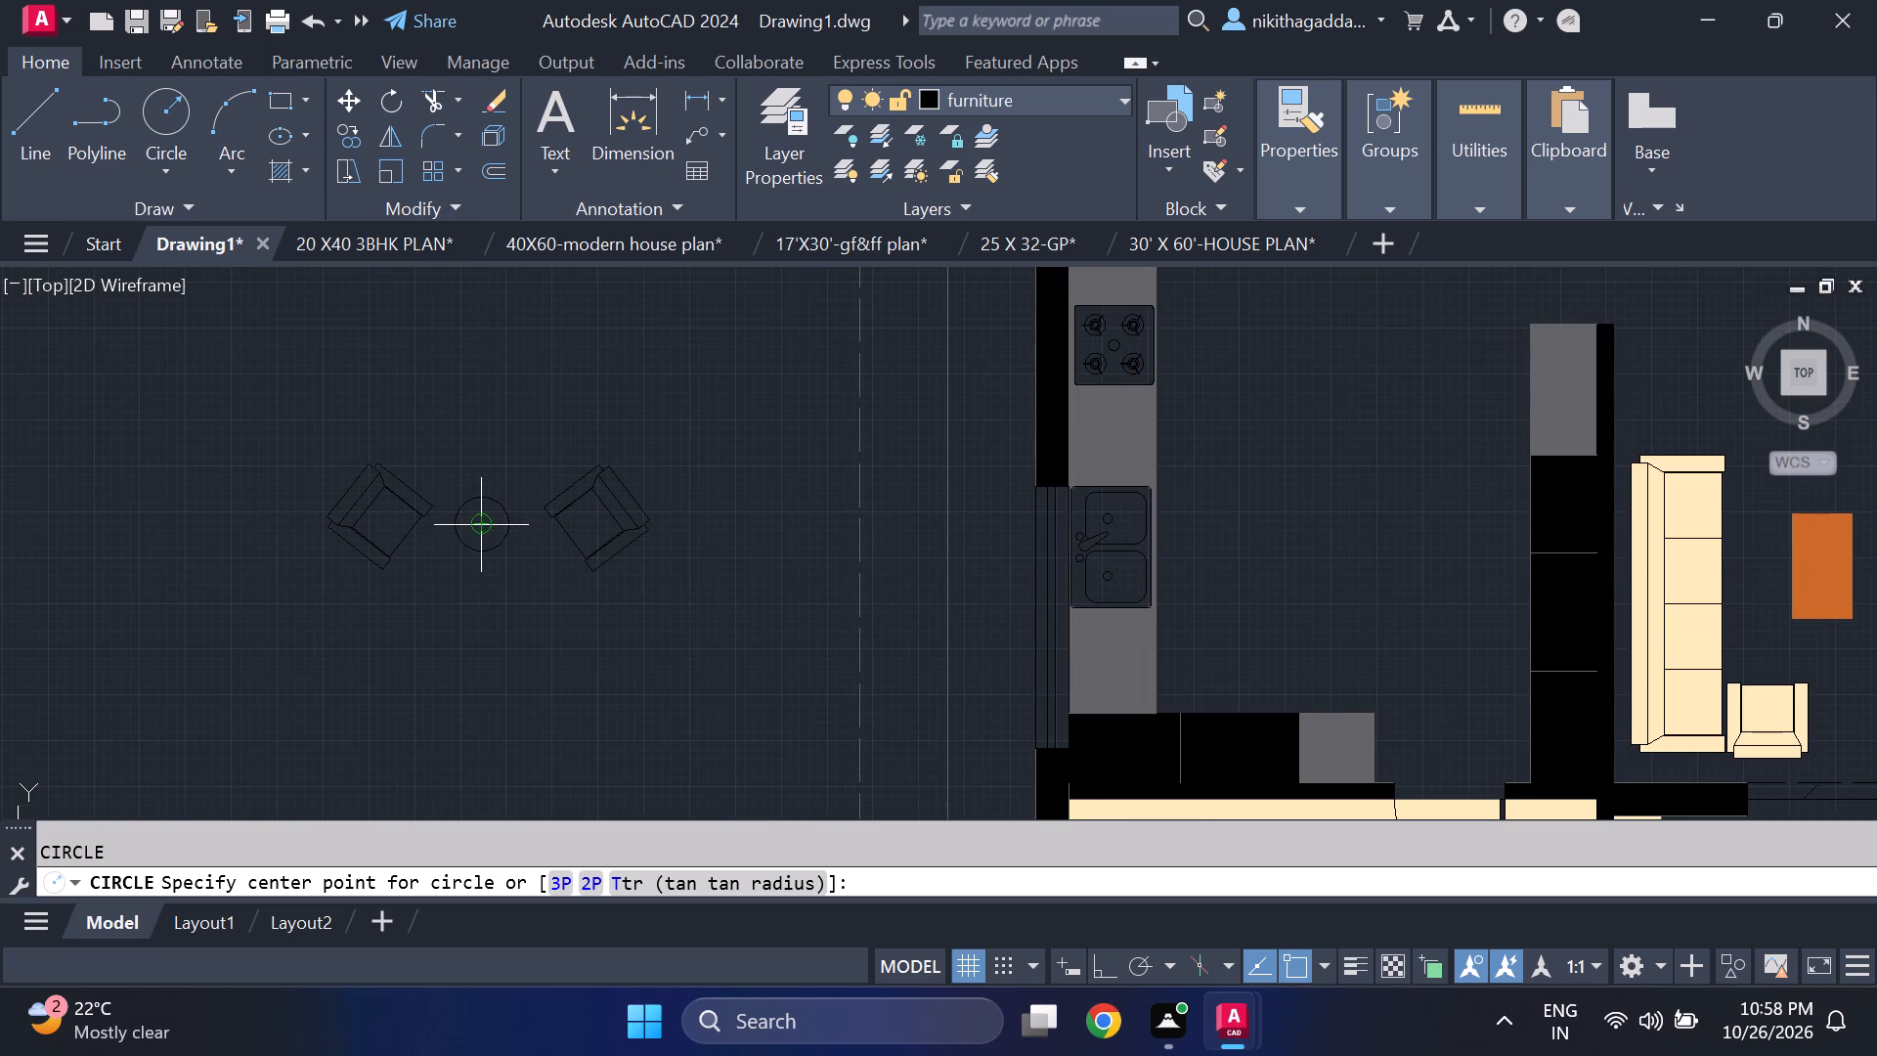
click(474, 527)
scroll(474, 526, up, 6)
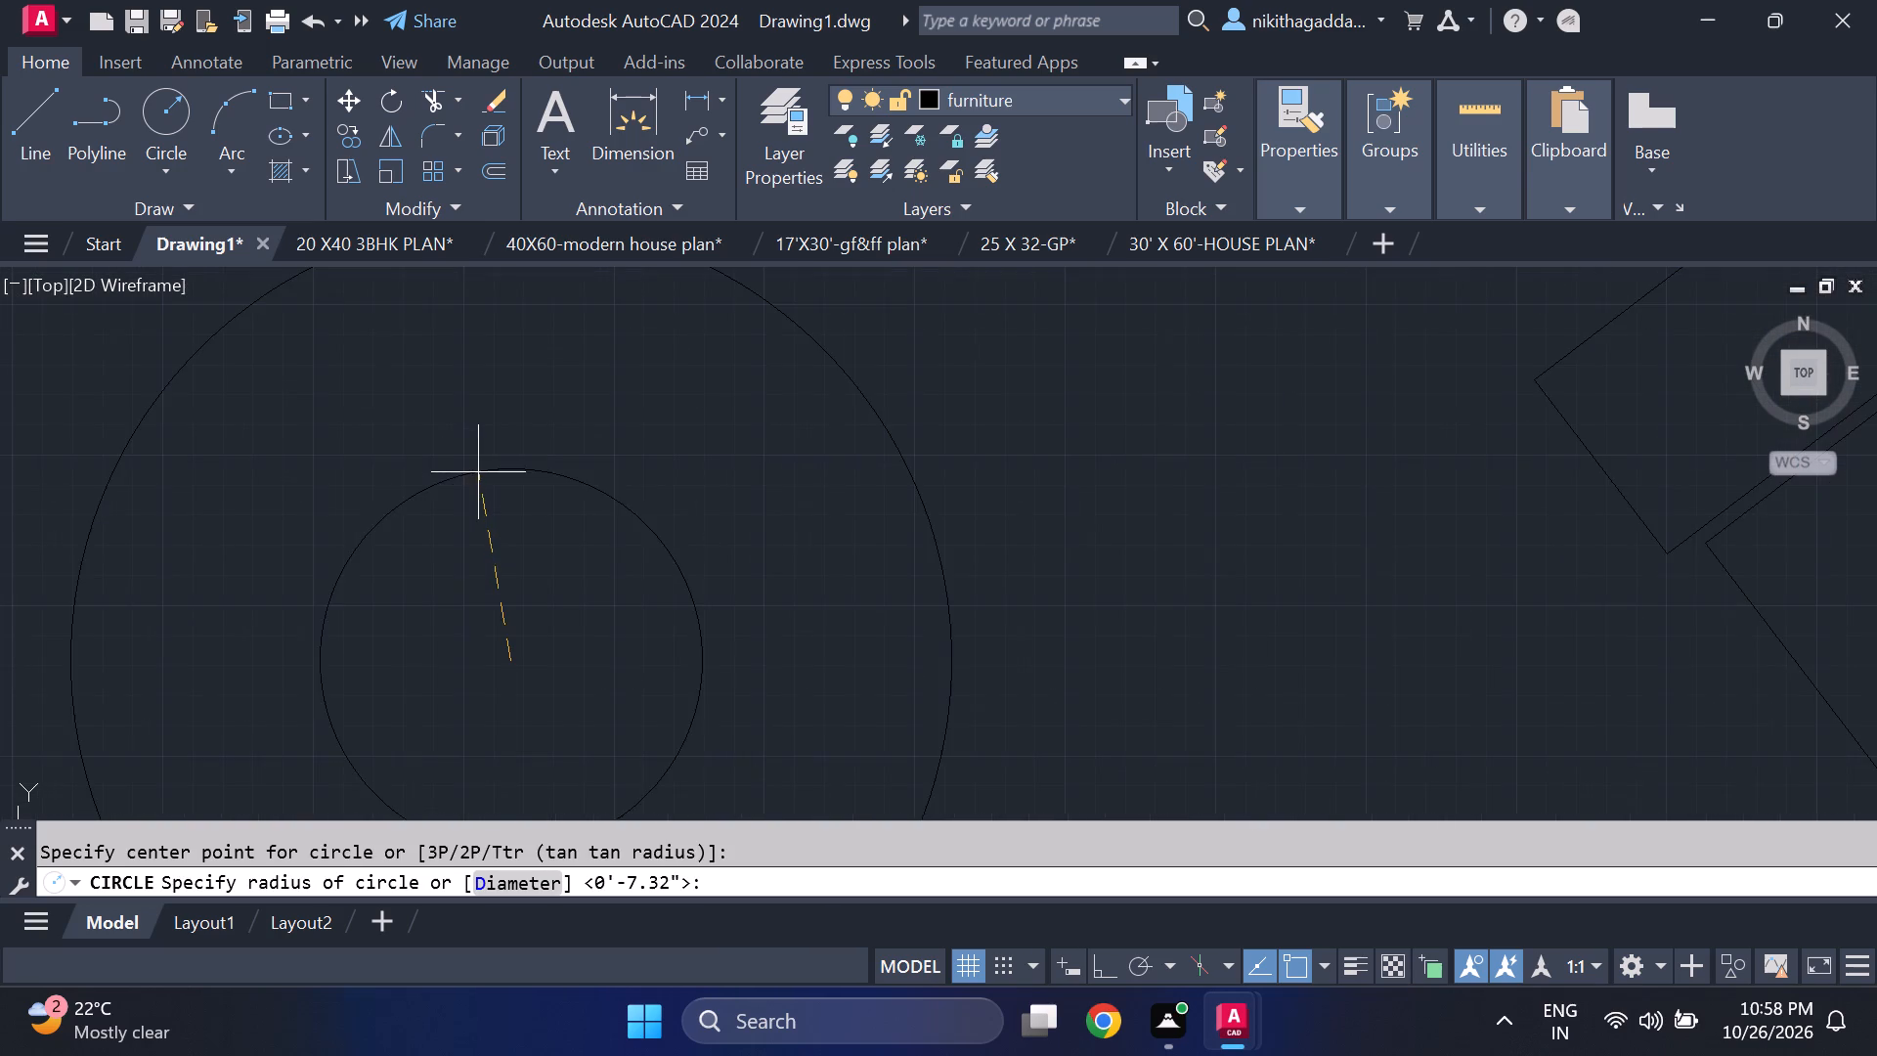
scroll(477, 444, up, 3)
scroll(458, 385, down, 3)
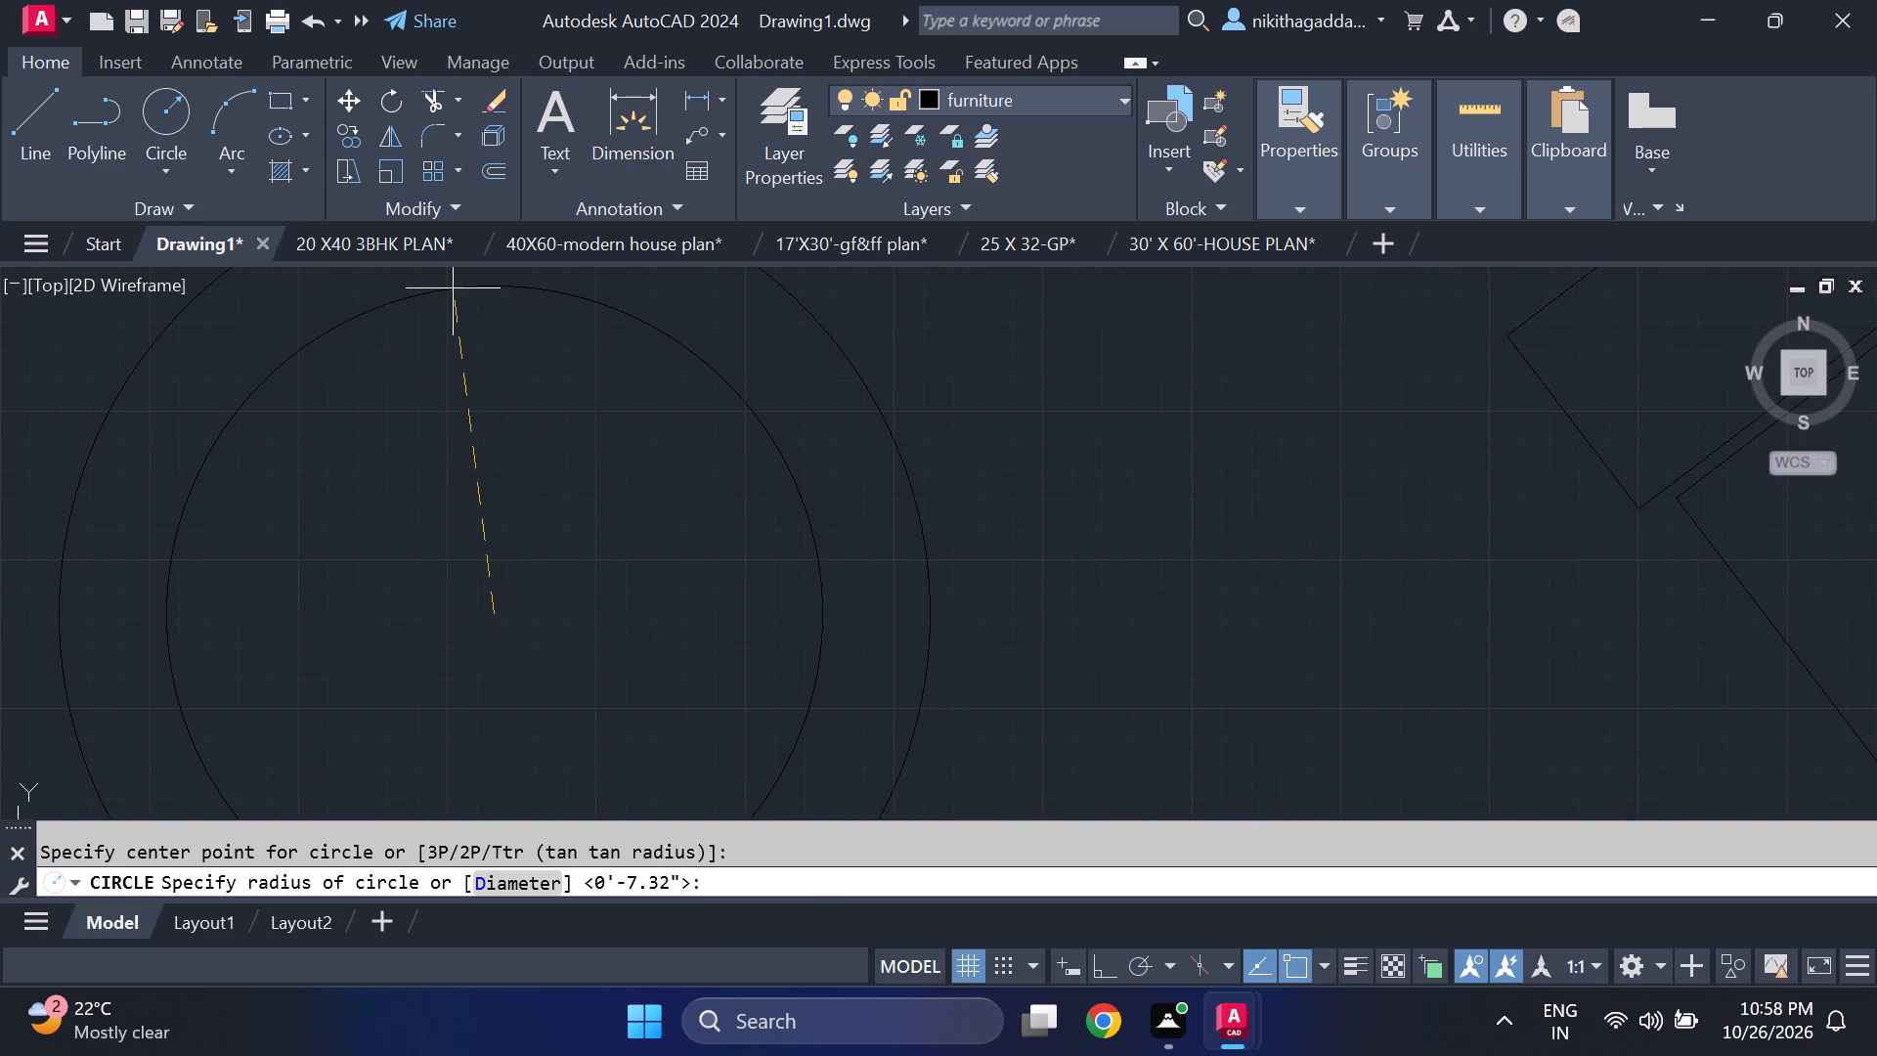
click(453, 288)
Move the round table's circles slightly to the right, centring them between the two angled armchairs.
scroll(451, 316, down, 5)
scroll(462, 452, down, 2)
middle_drag(440, 474, 502, 562)
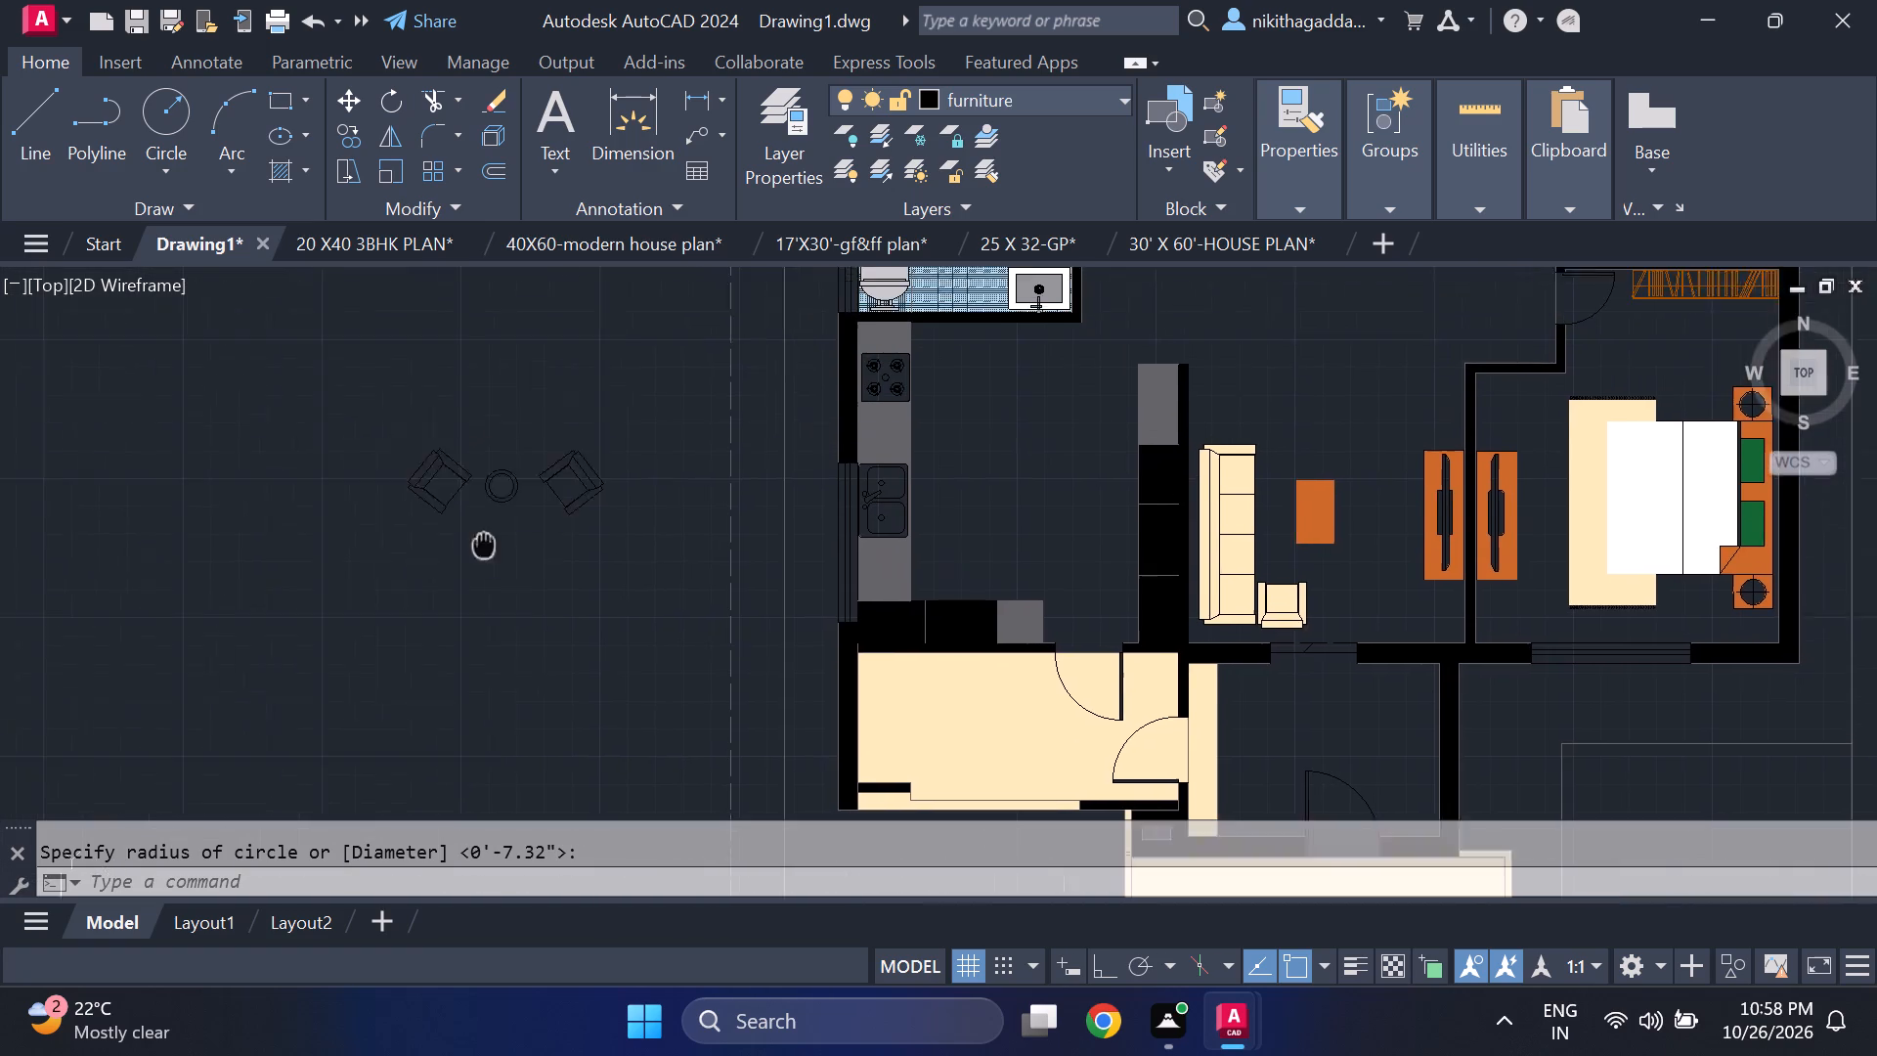
middle_drag(502, 562, 527, 612)
scroll(557, 542, up, 2)
click(584, 500)
click(471, 651)
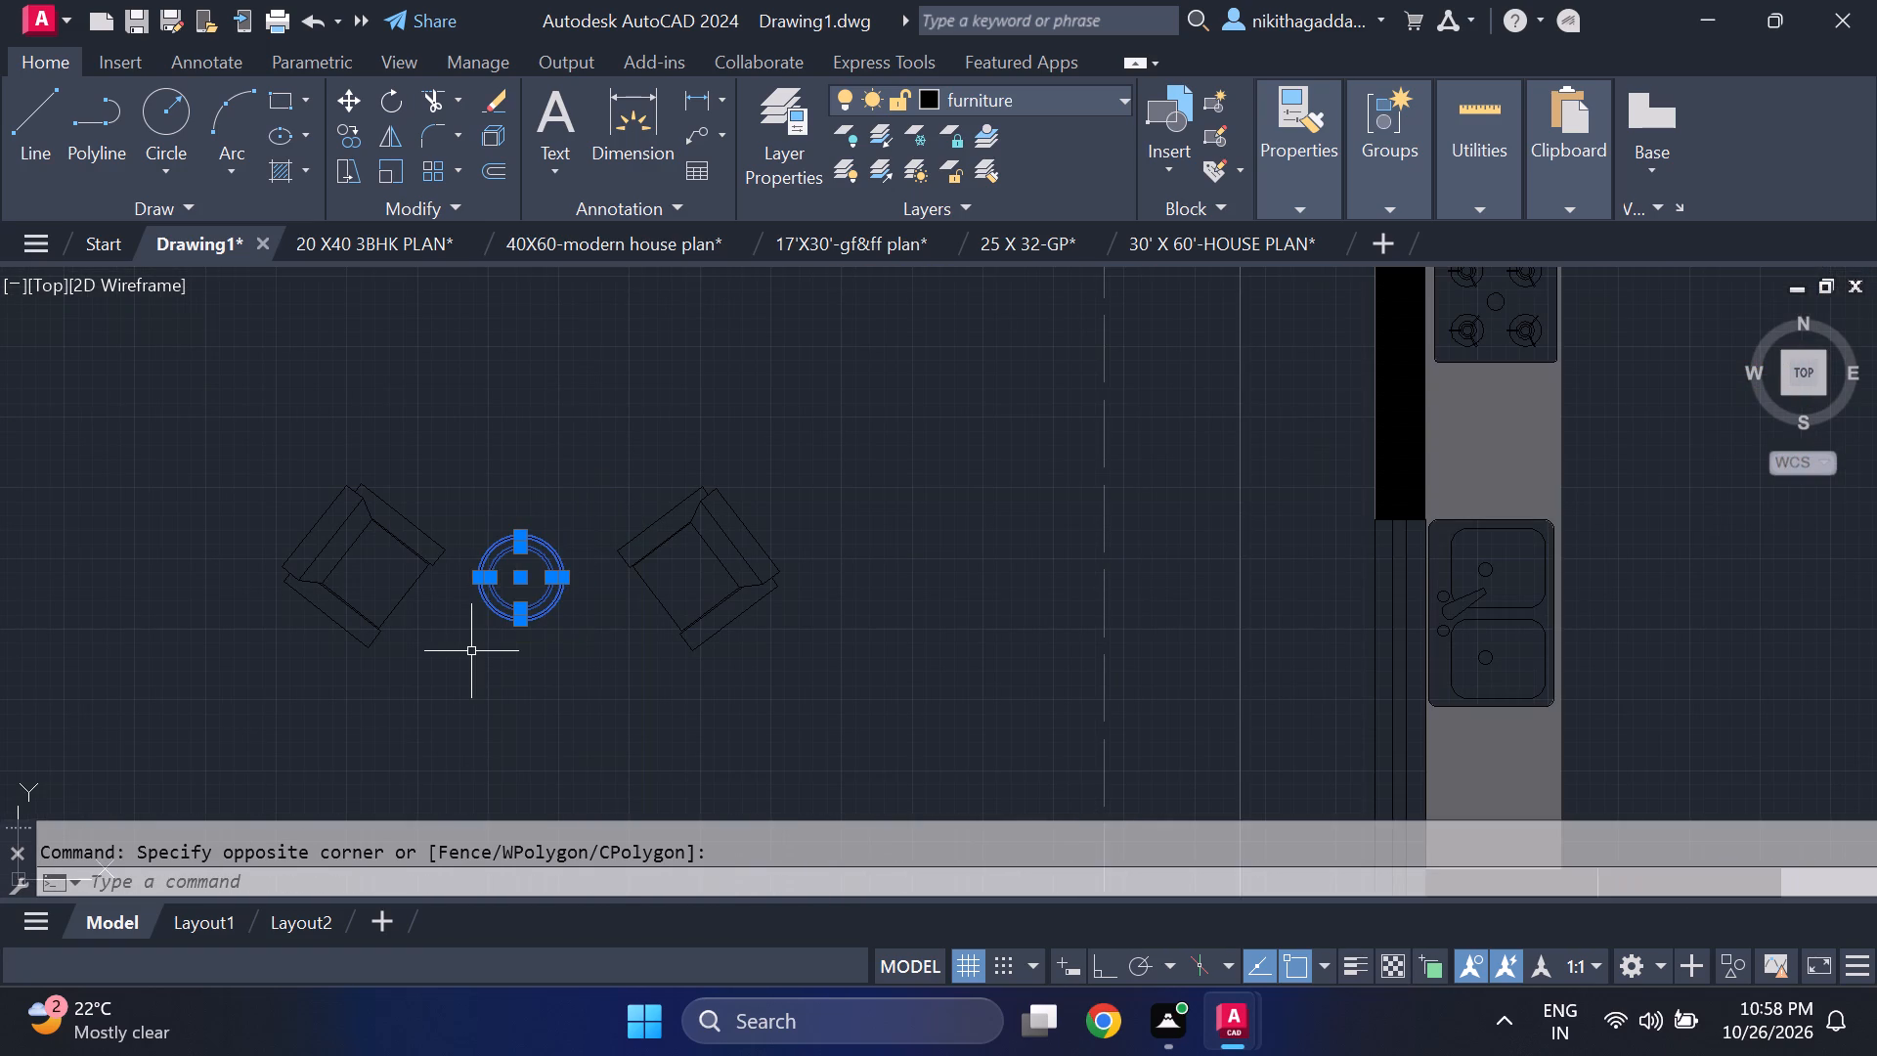
key(m)
key(Return)
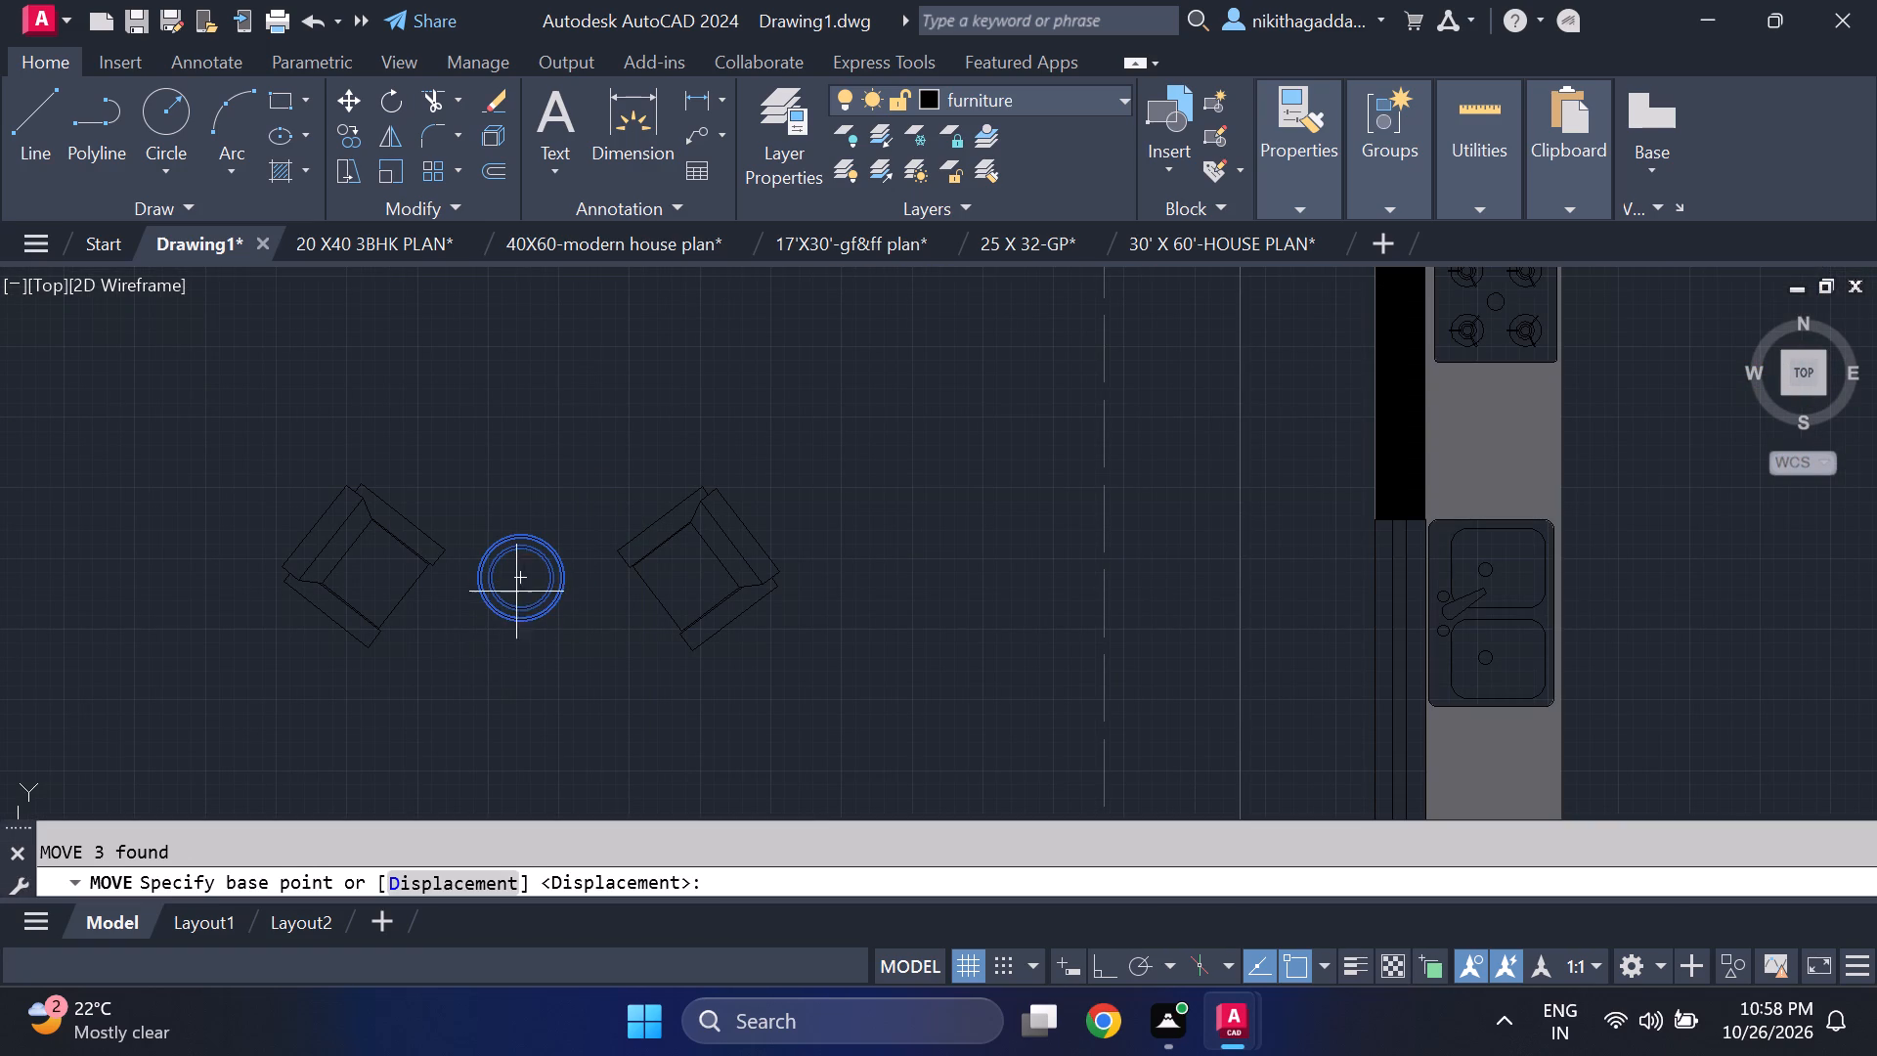
click(518, 580)
click(536, 581)
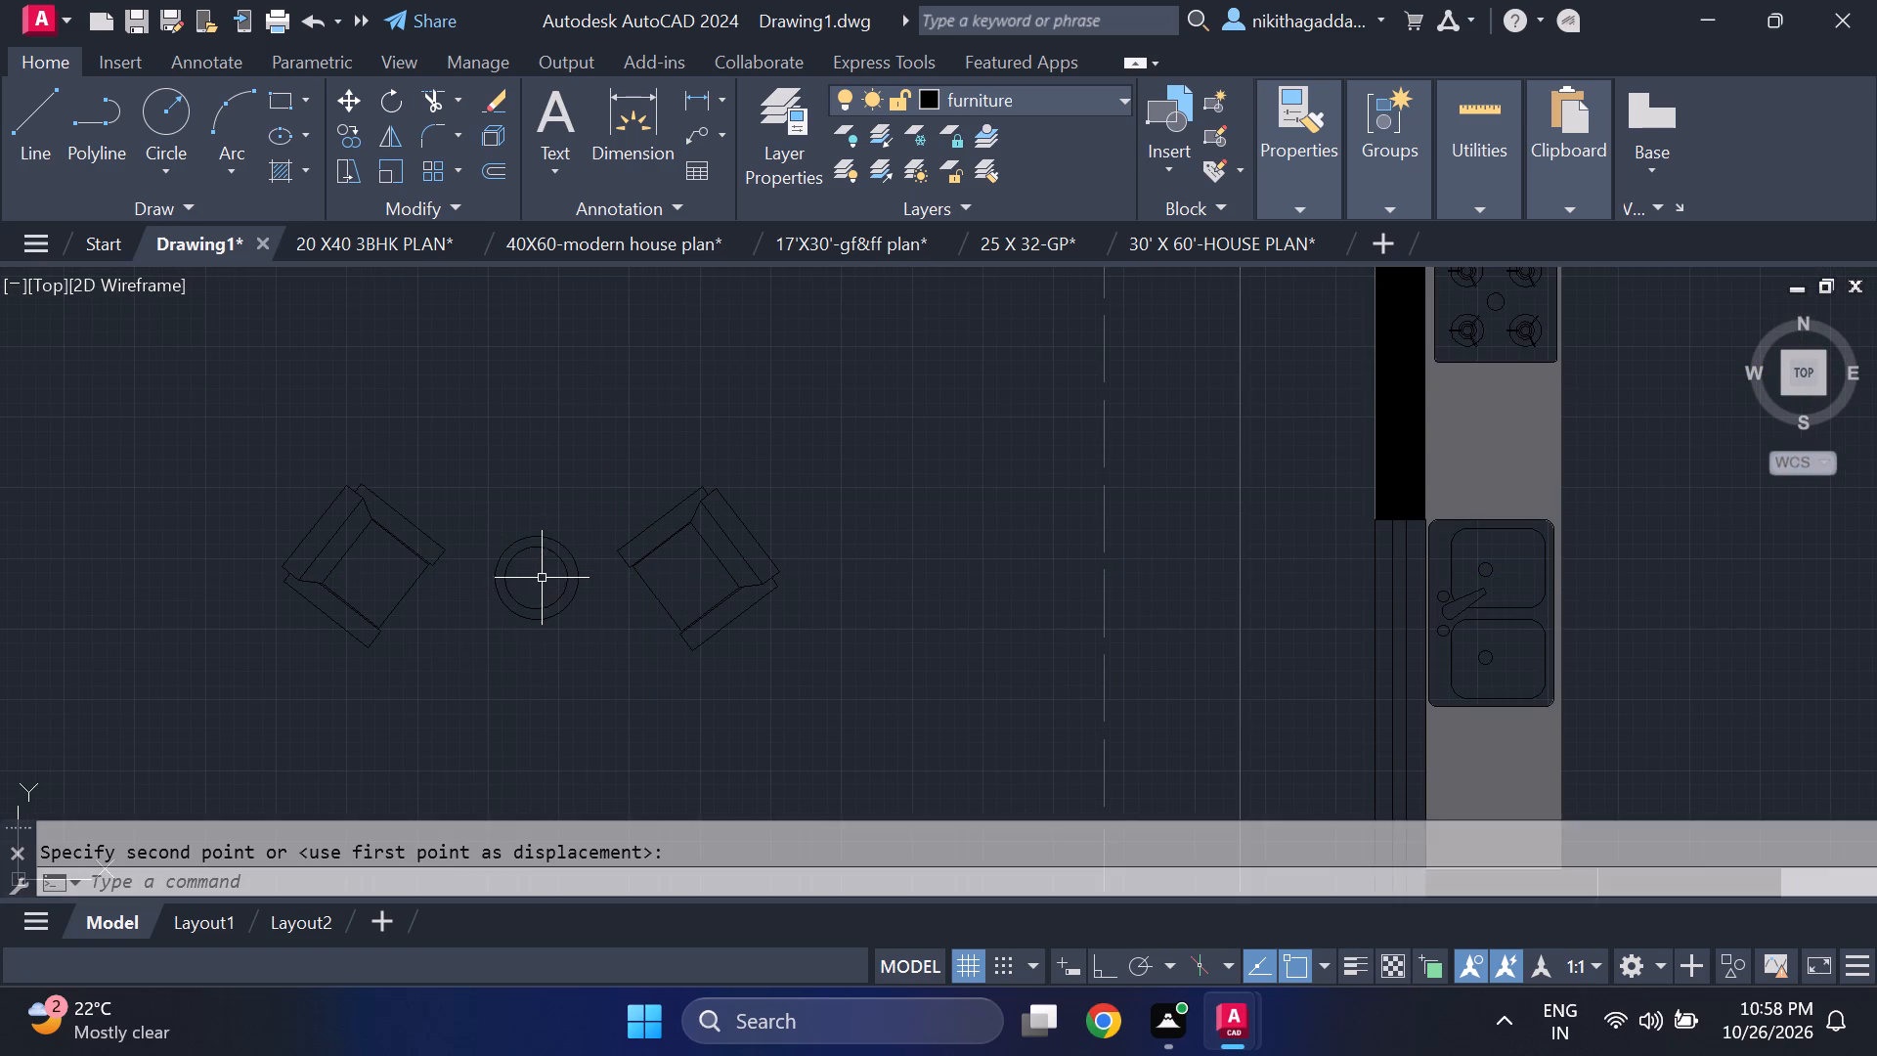
Copy the two armchairs and round table from beside the plan into the front porch, using the table's centre as base point.
scroll(555, 568, down, 4)
scroll(578, 559, up, 2)
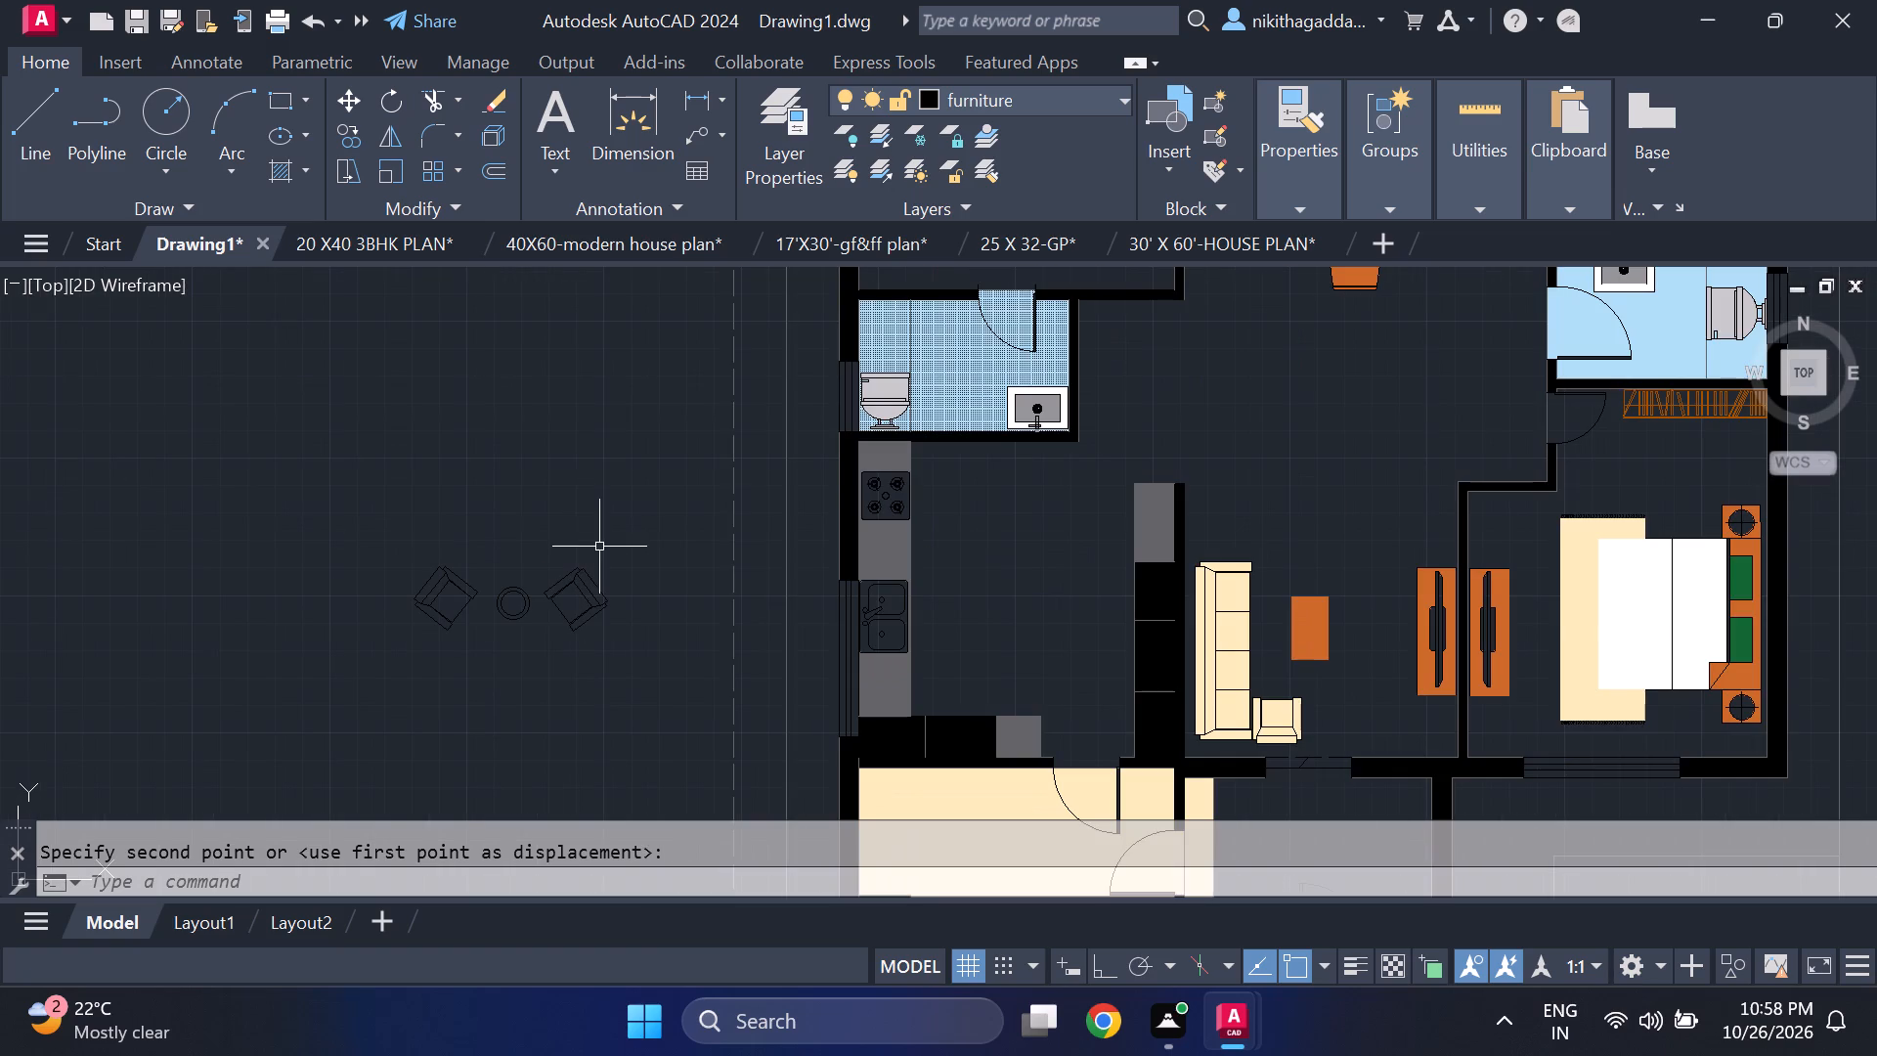
click(626, 542)
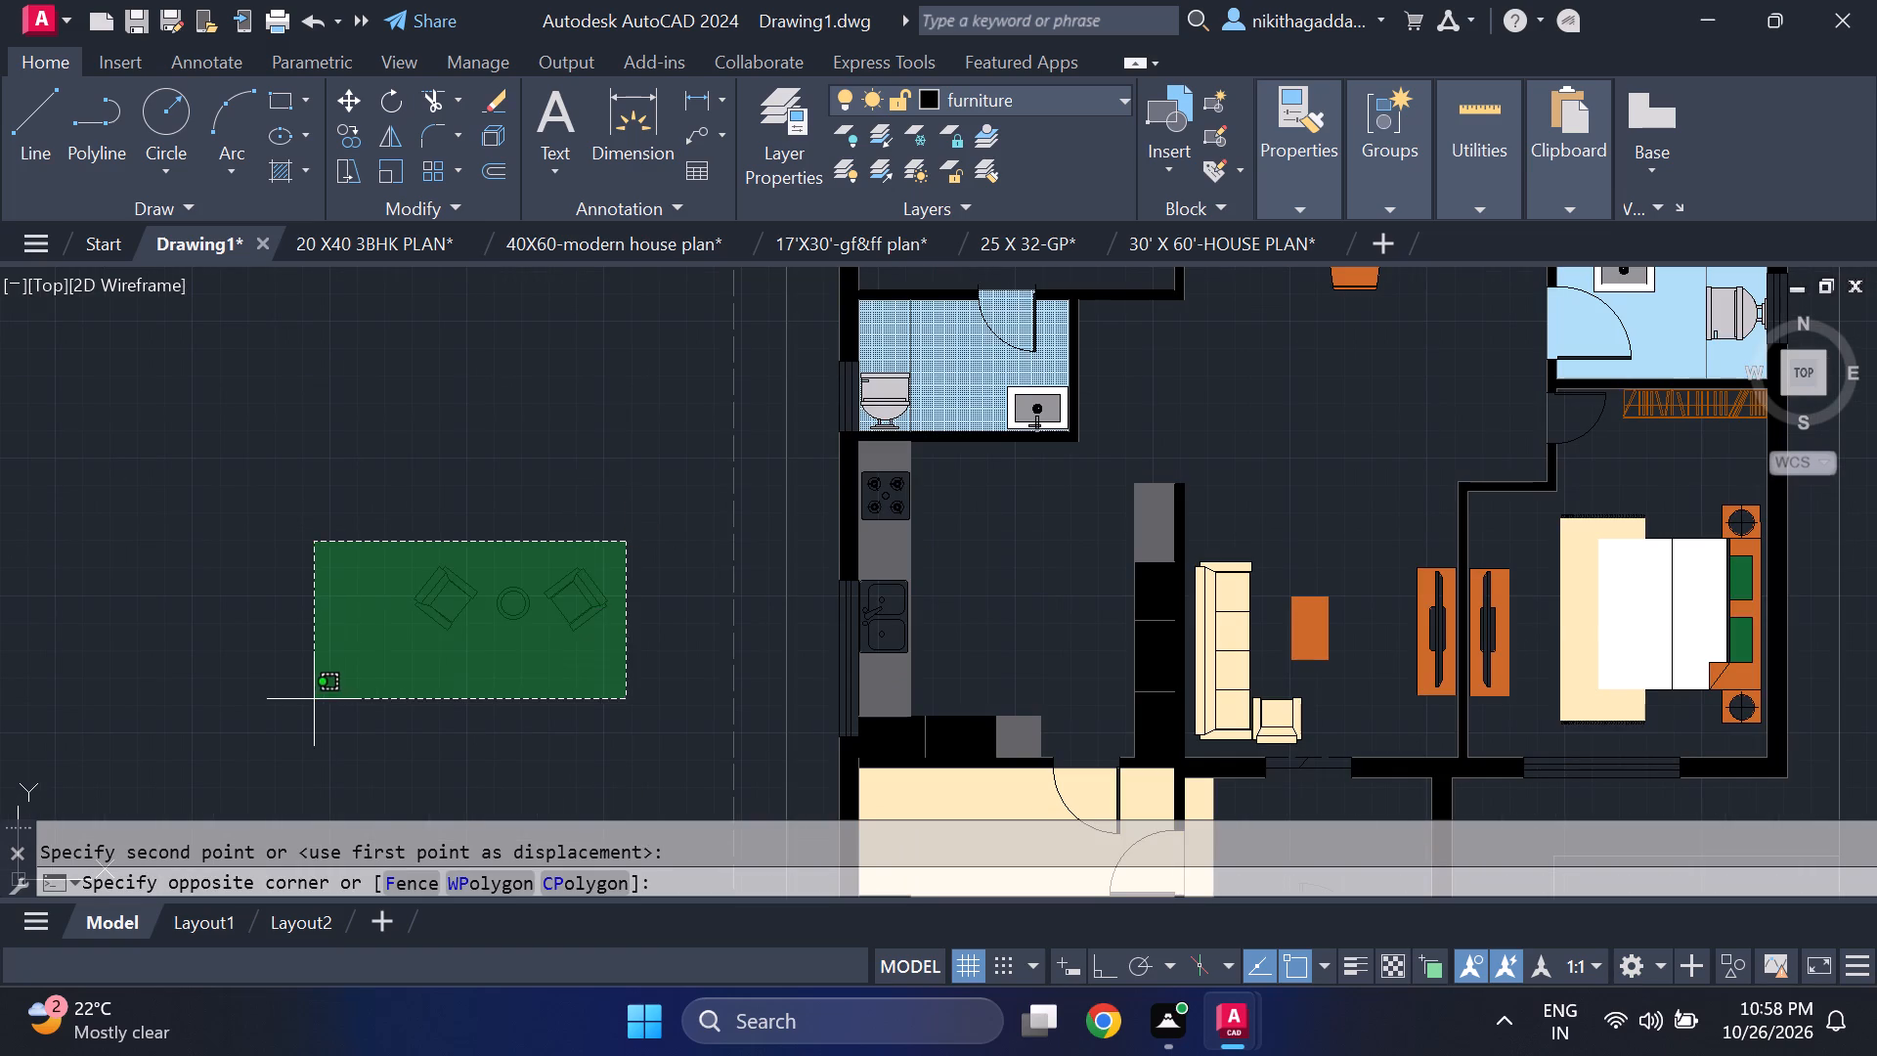
click(313, 698)
text(co)
key(Return)
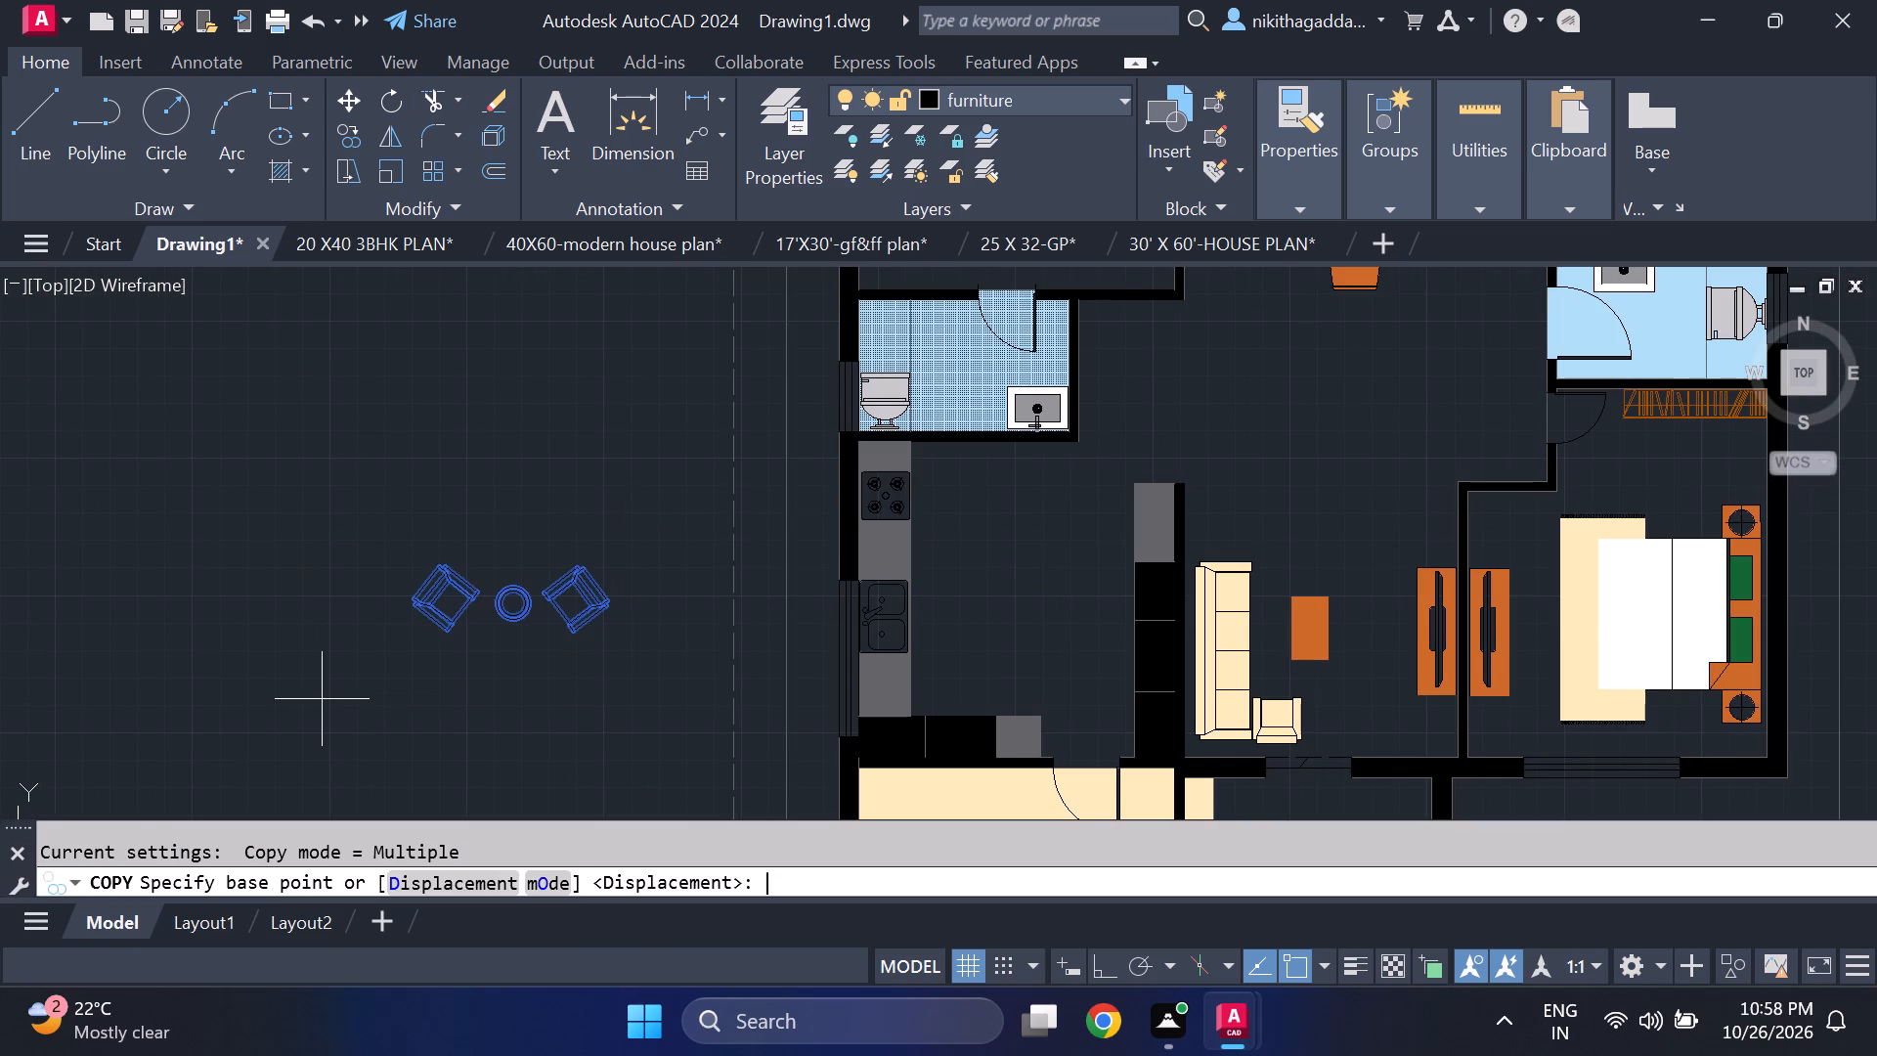
click(516, 606)
scroll(551, 550, down, 3)
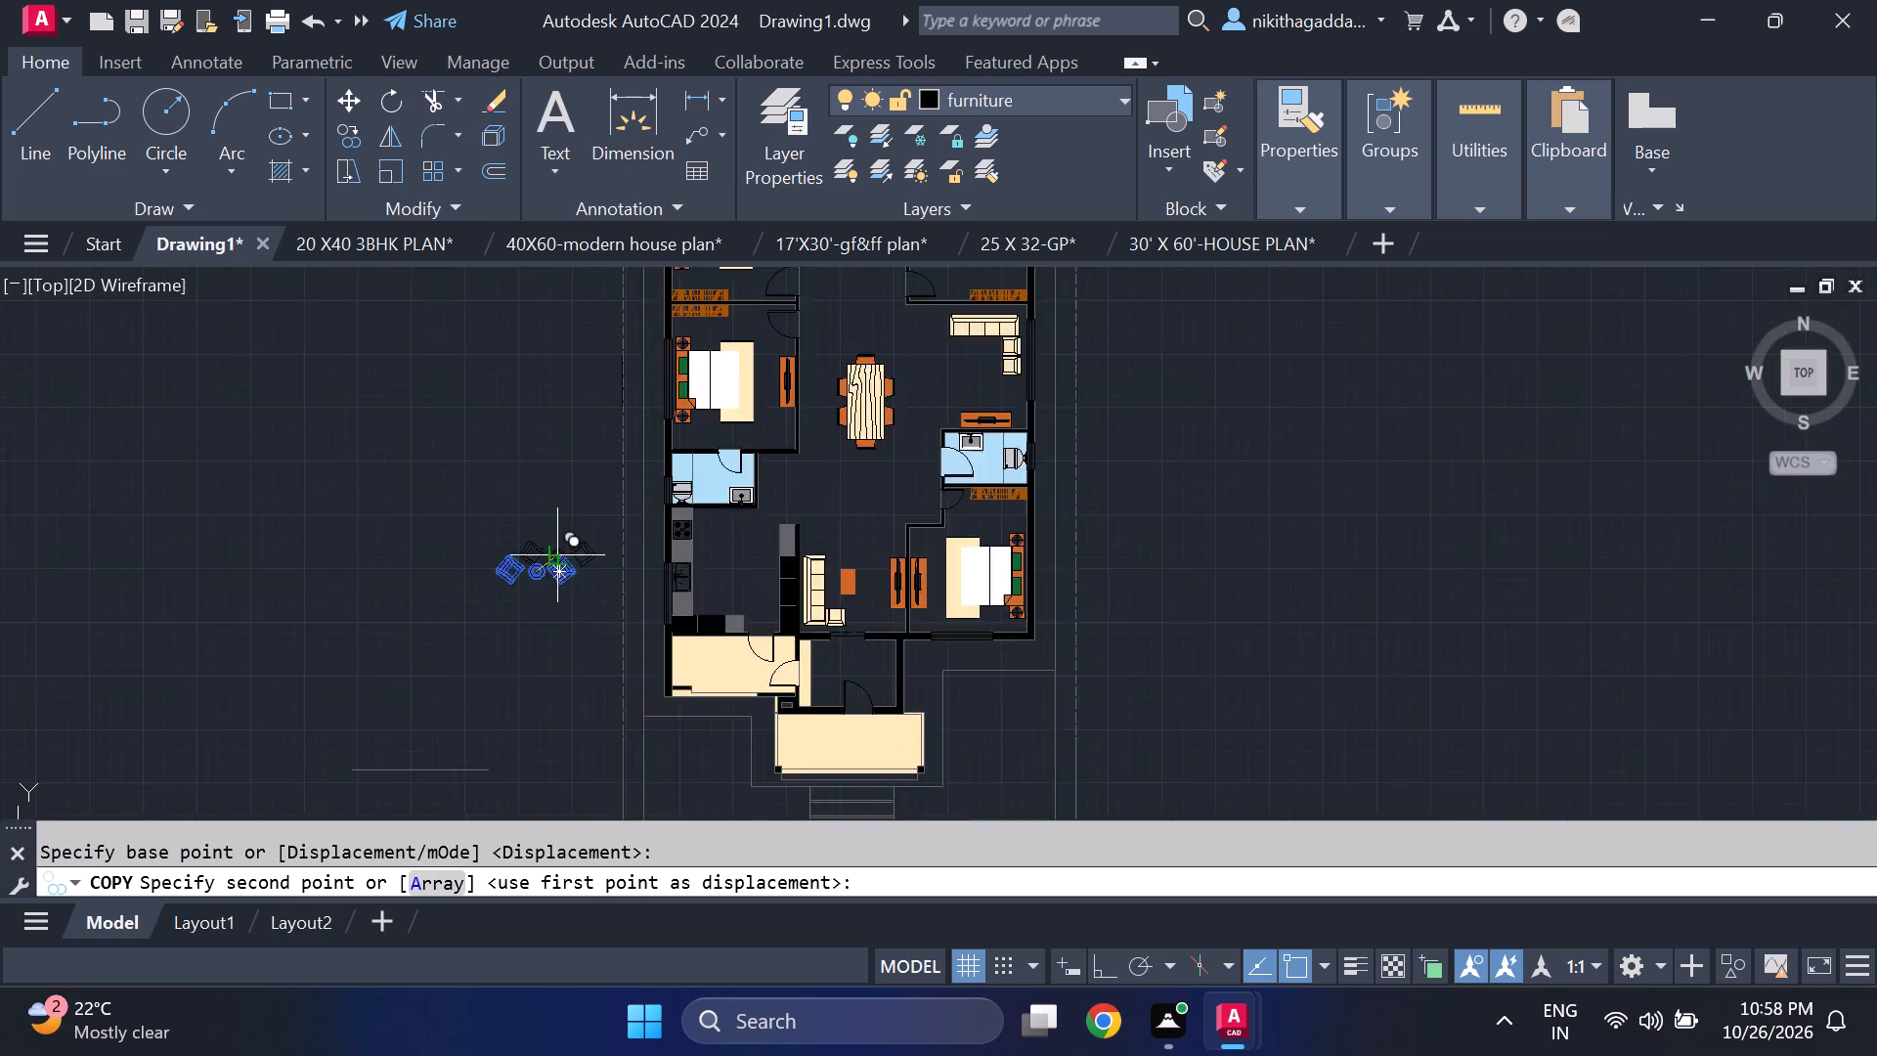
scroll(718, 691, up, 3)
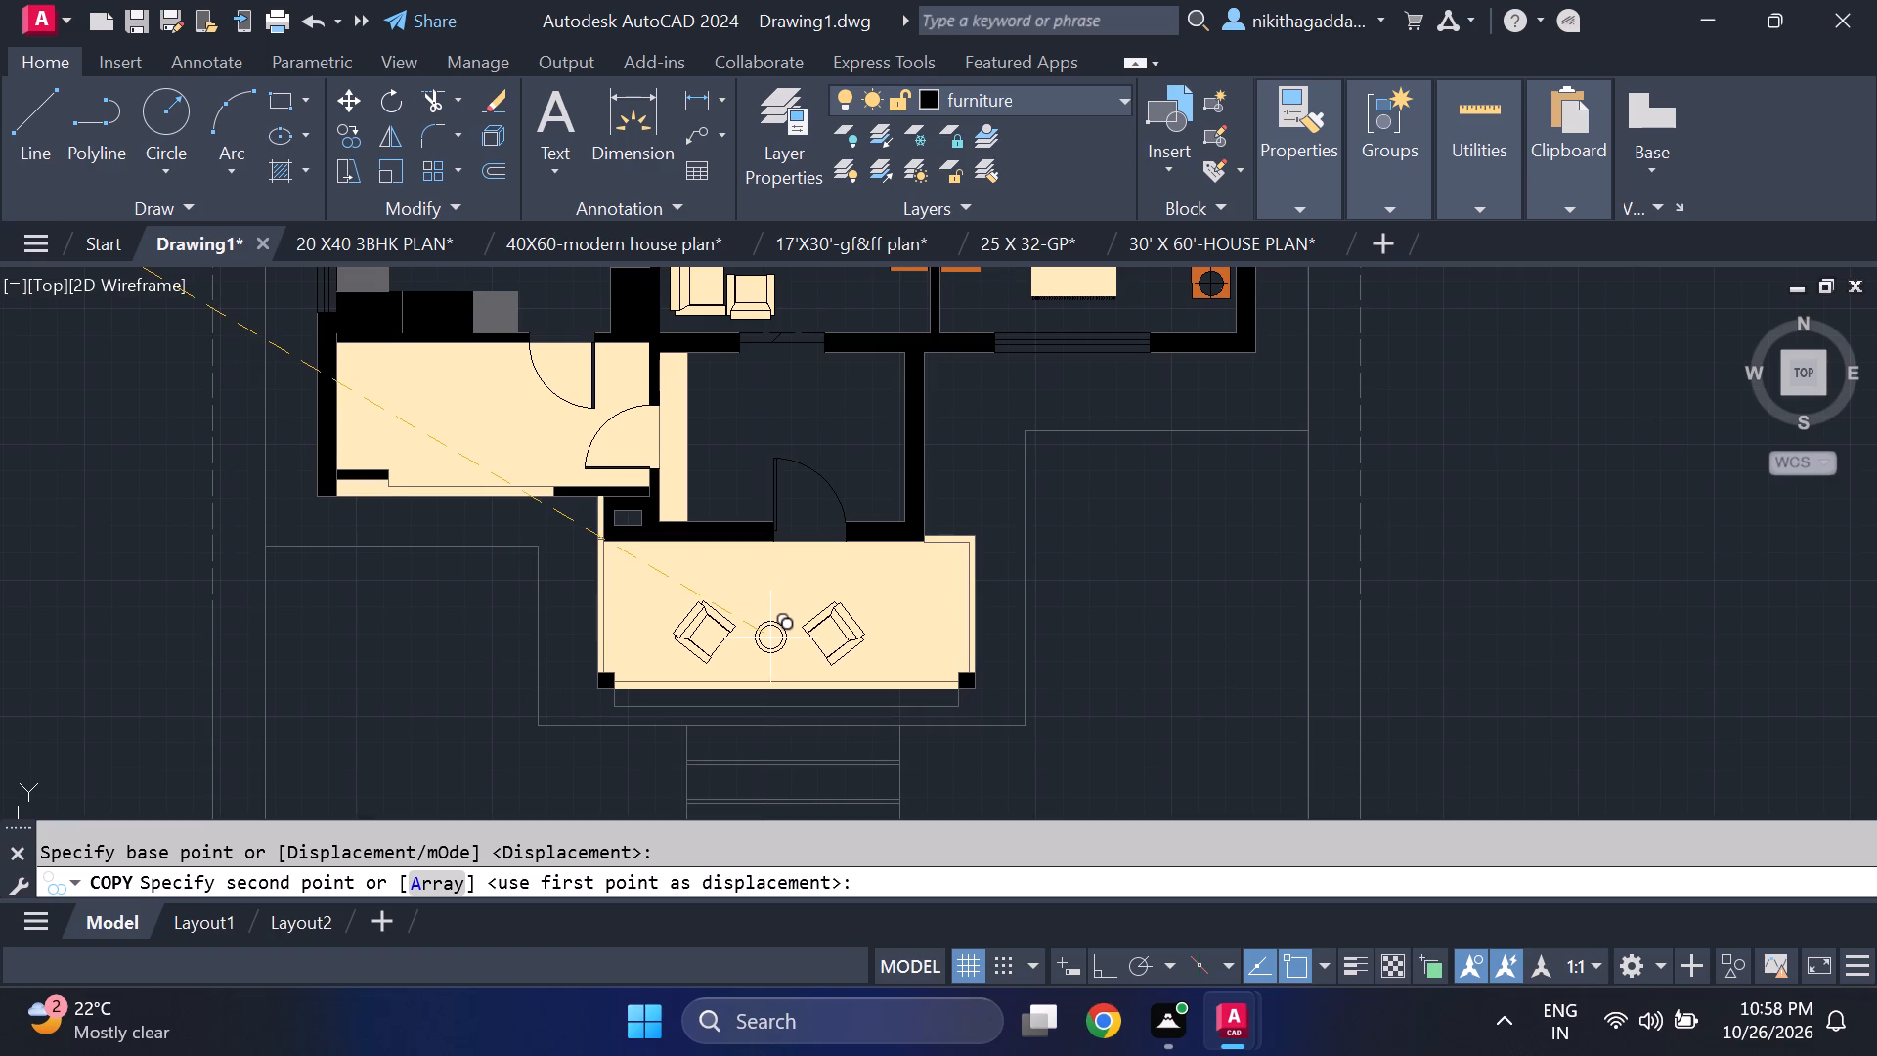
scroll(770, 638, up, 1)
click(793, 638)
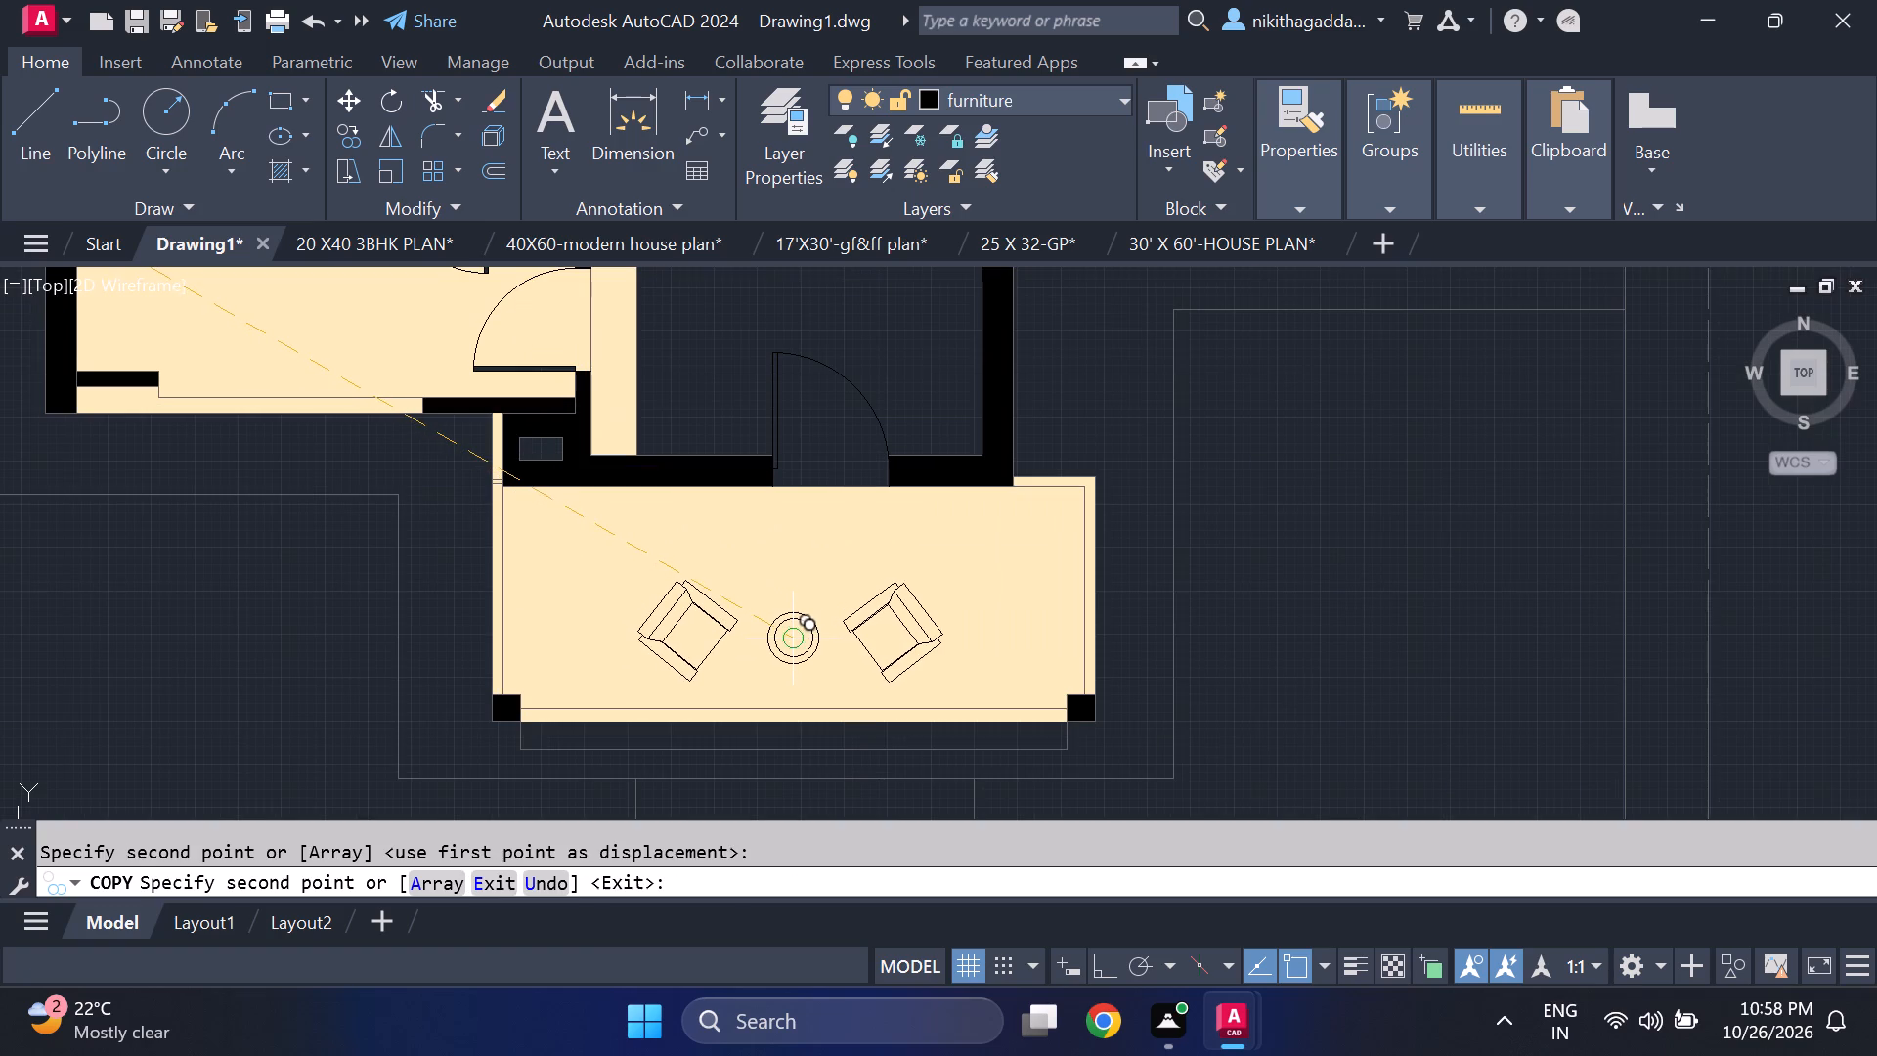
scroll(672, 567, down, 3)
key(Escape)
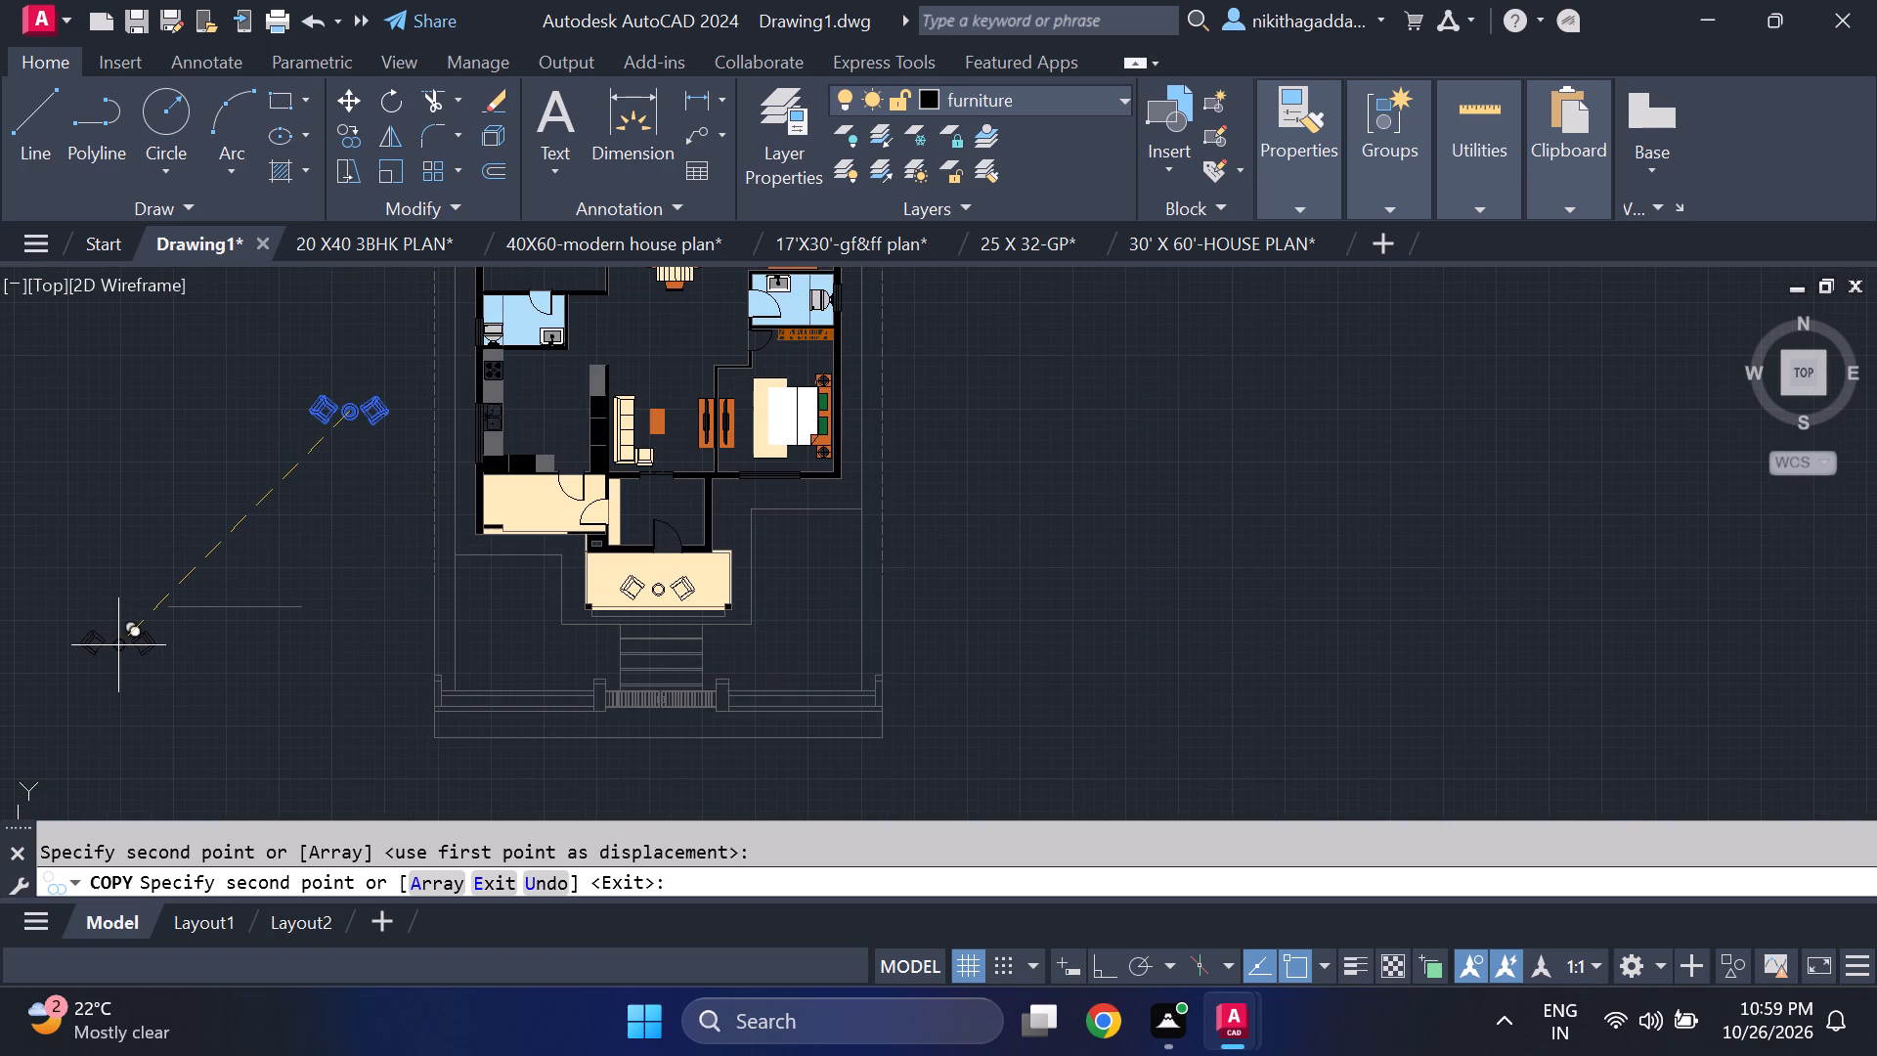
Erase the original armchair-and-table set and the stray horizontal line left outside the house plan.
click(397, 374)
click(233, 471)
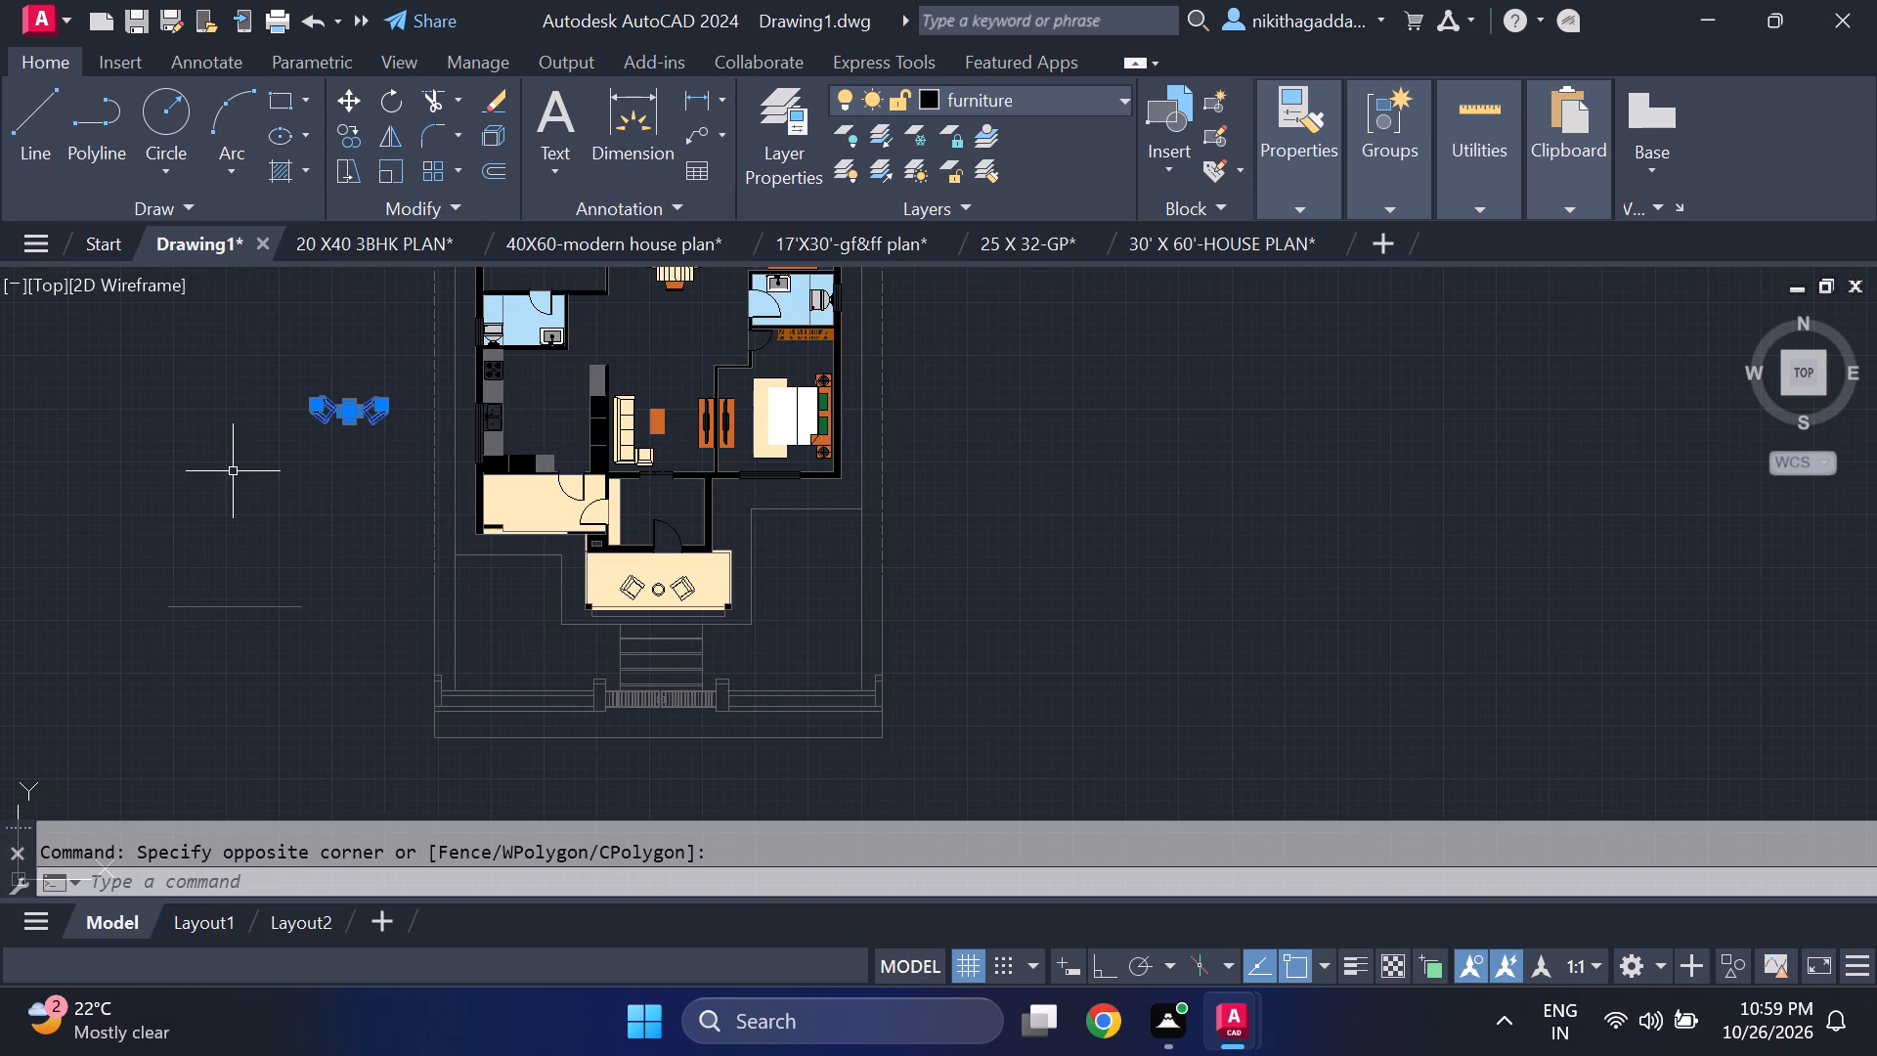
key(Delete)
scroll(268, 549, down, 2)
drag(255, 535, 239, 564)
click(181, 644)
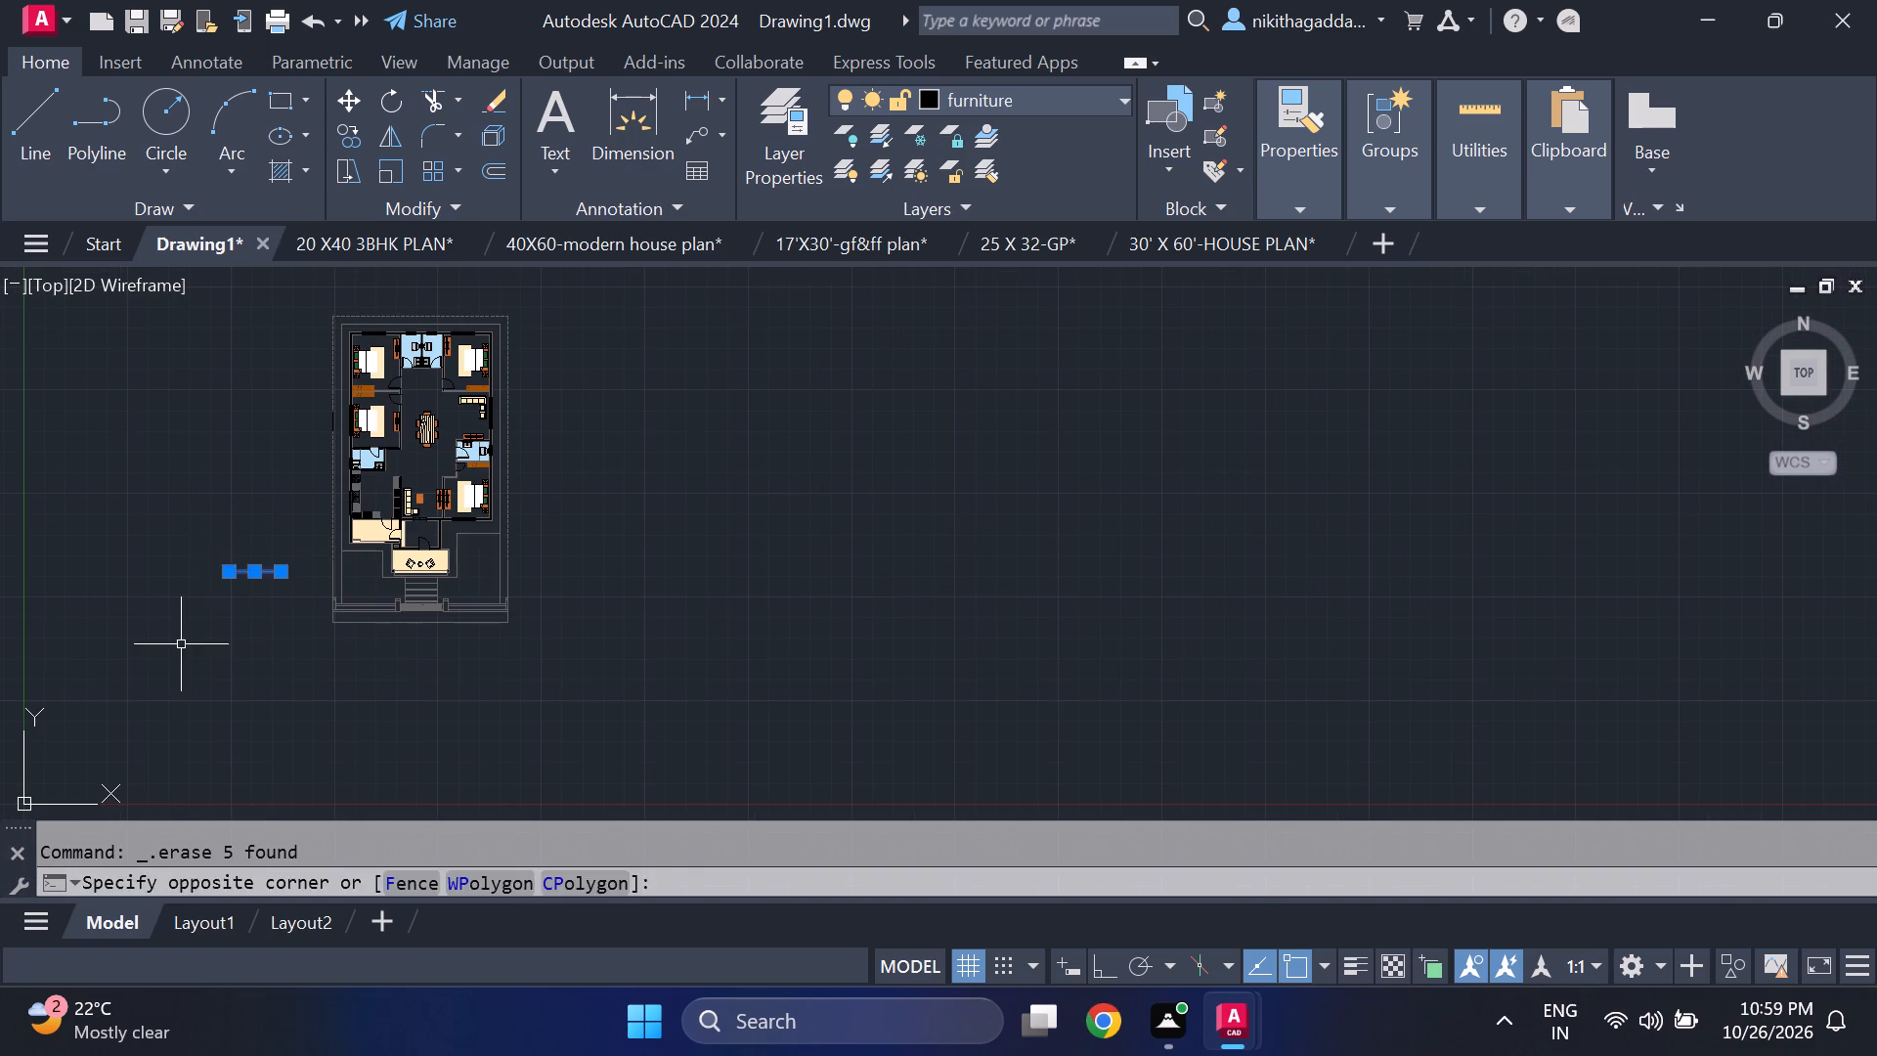
key(Delete)
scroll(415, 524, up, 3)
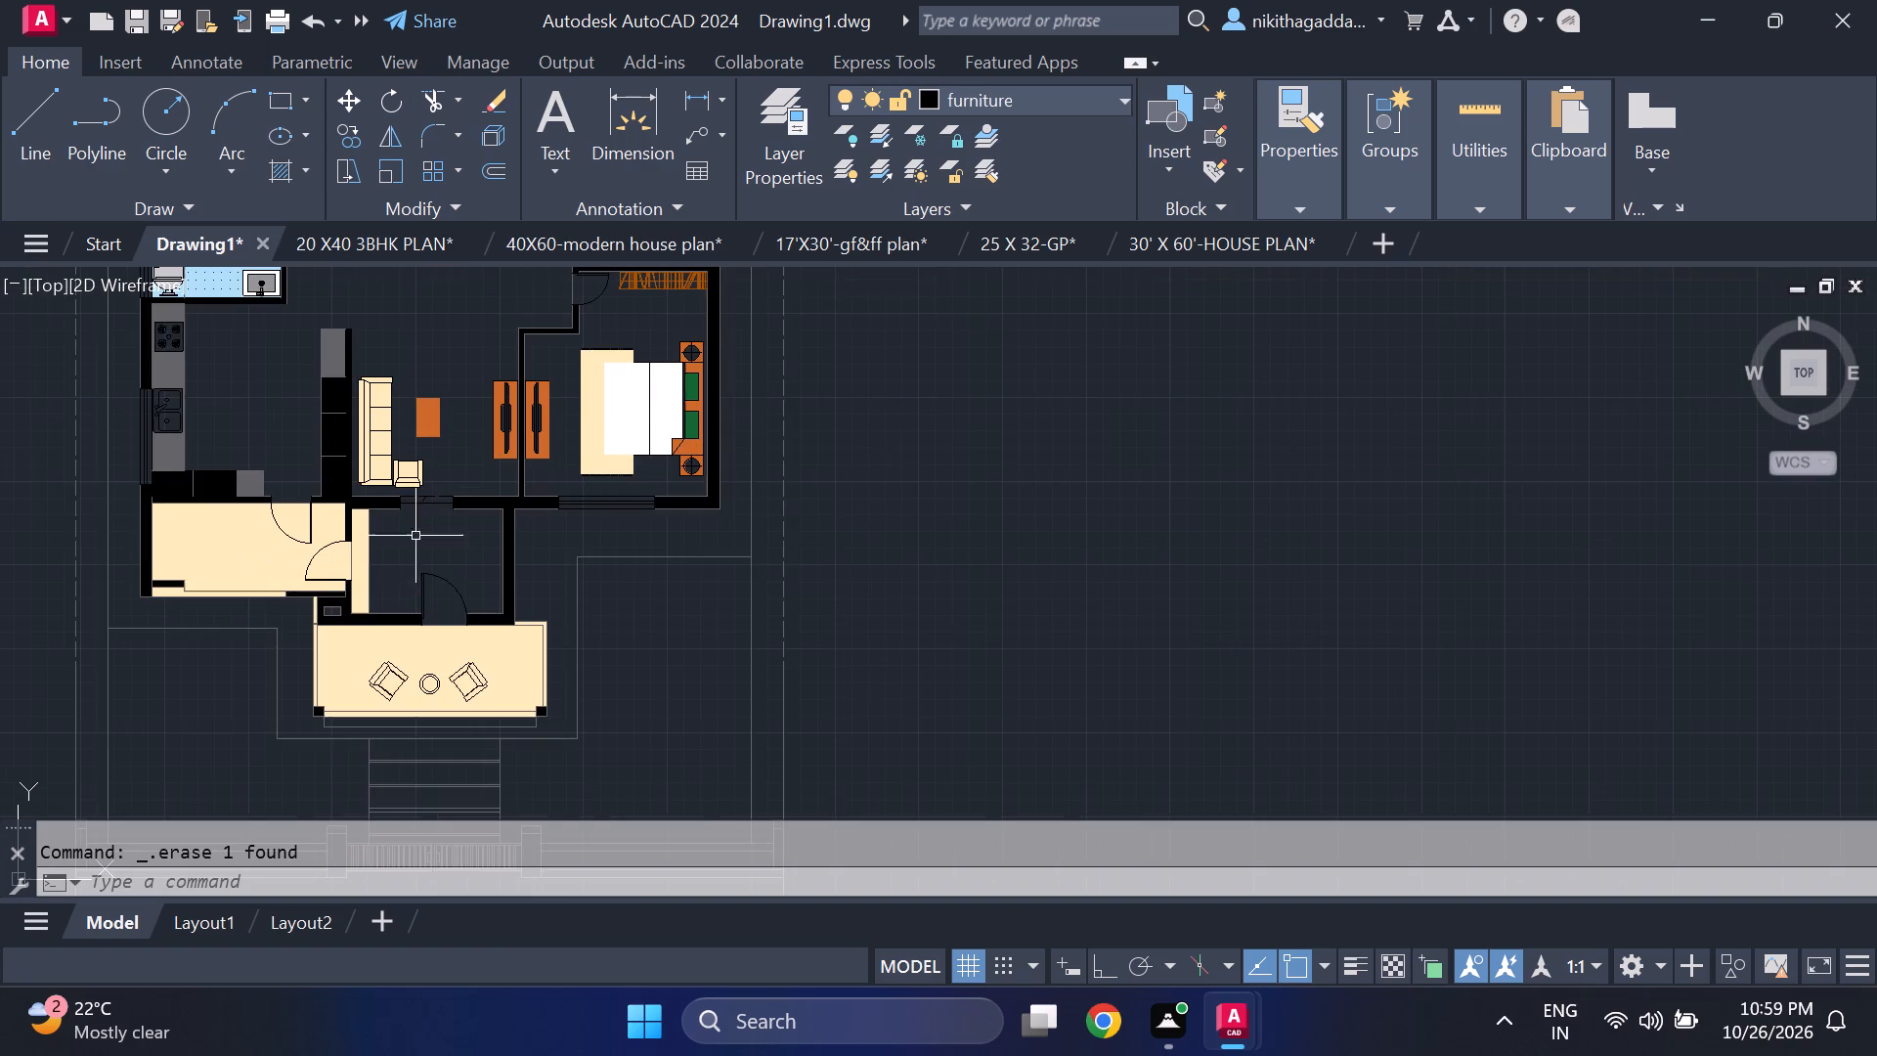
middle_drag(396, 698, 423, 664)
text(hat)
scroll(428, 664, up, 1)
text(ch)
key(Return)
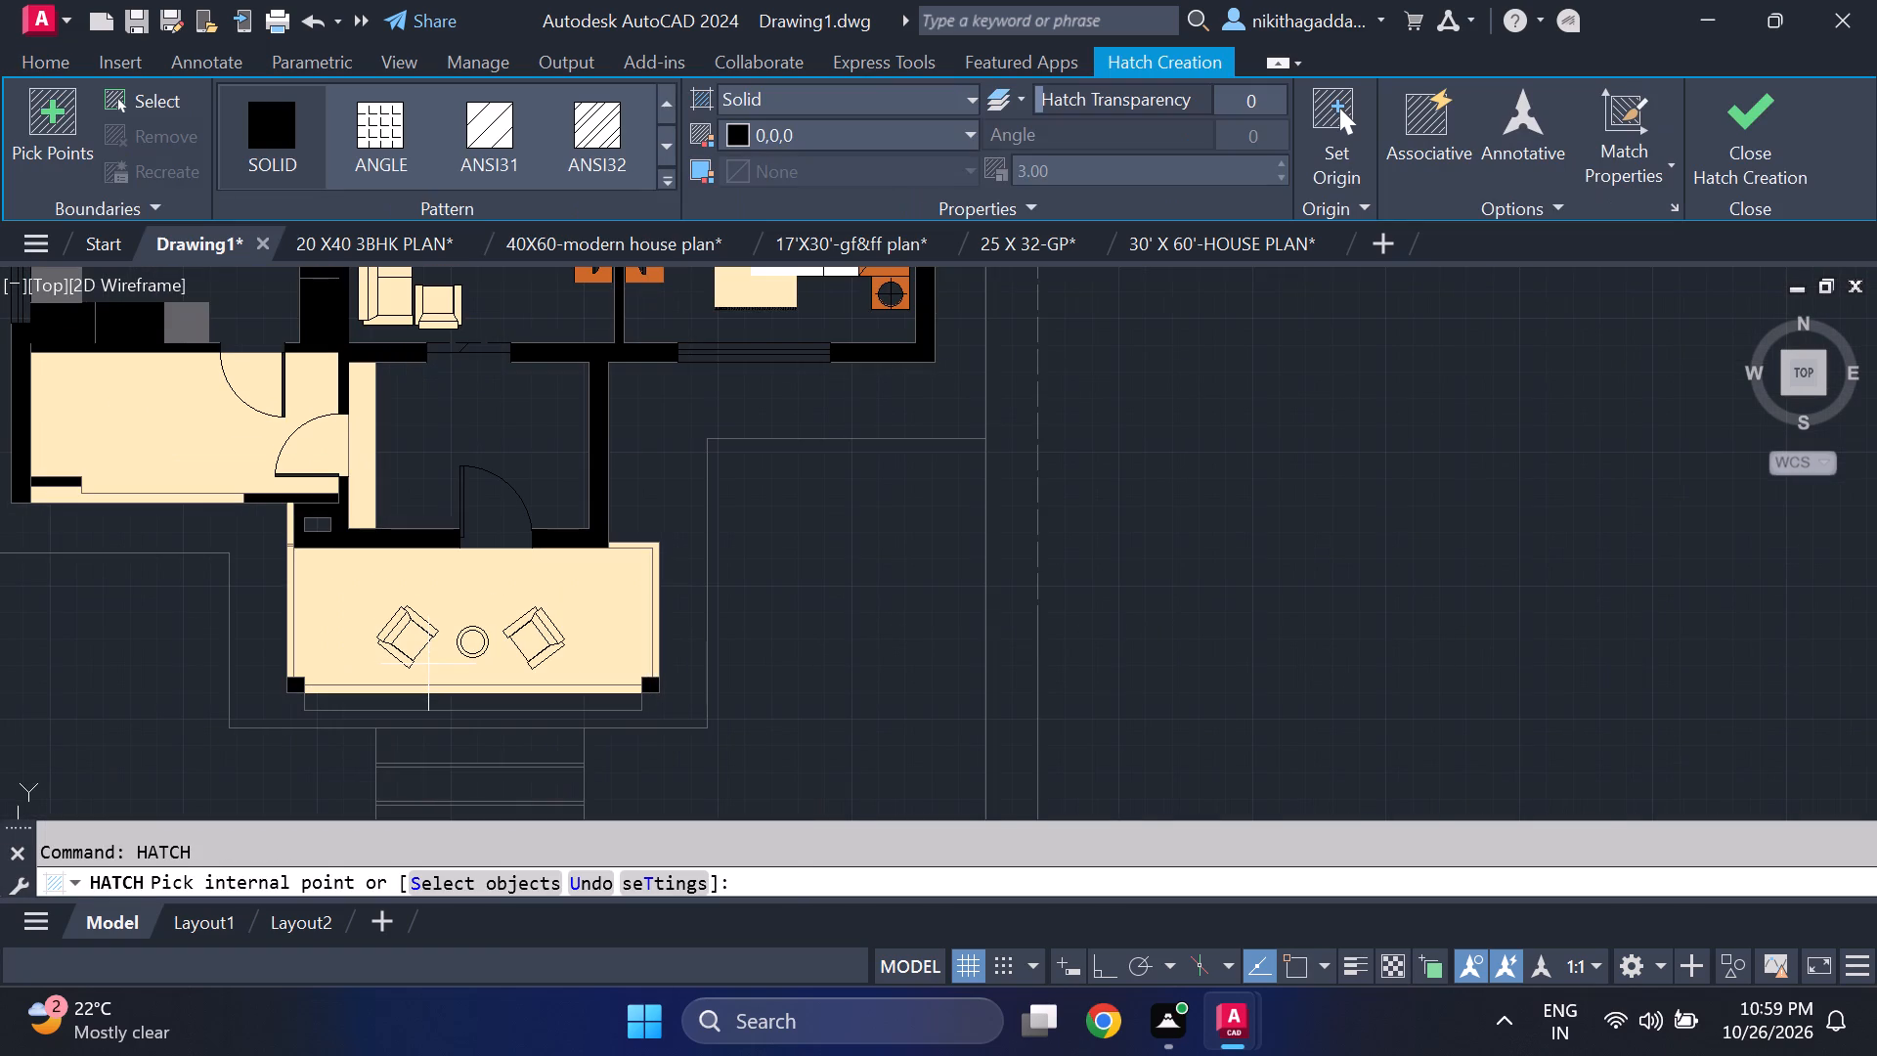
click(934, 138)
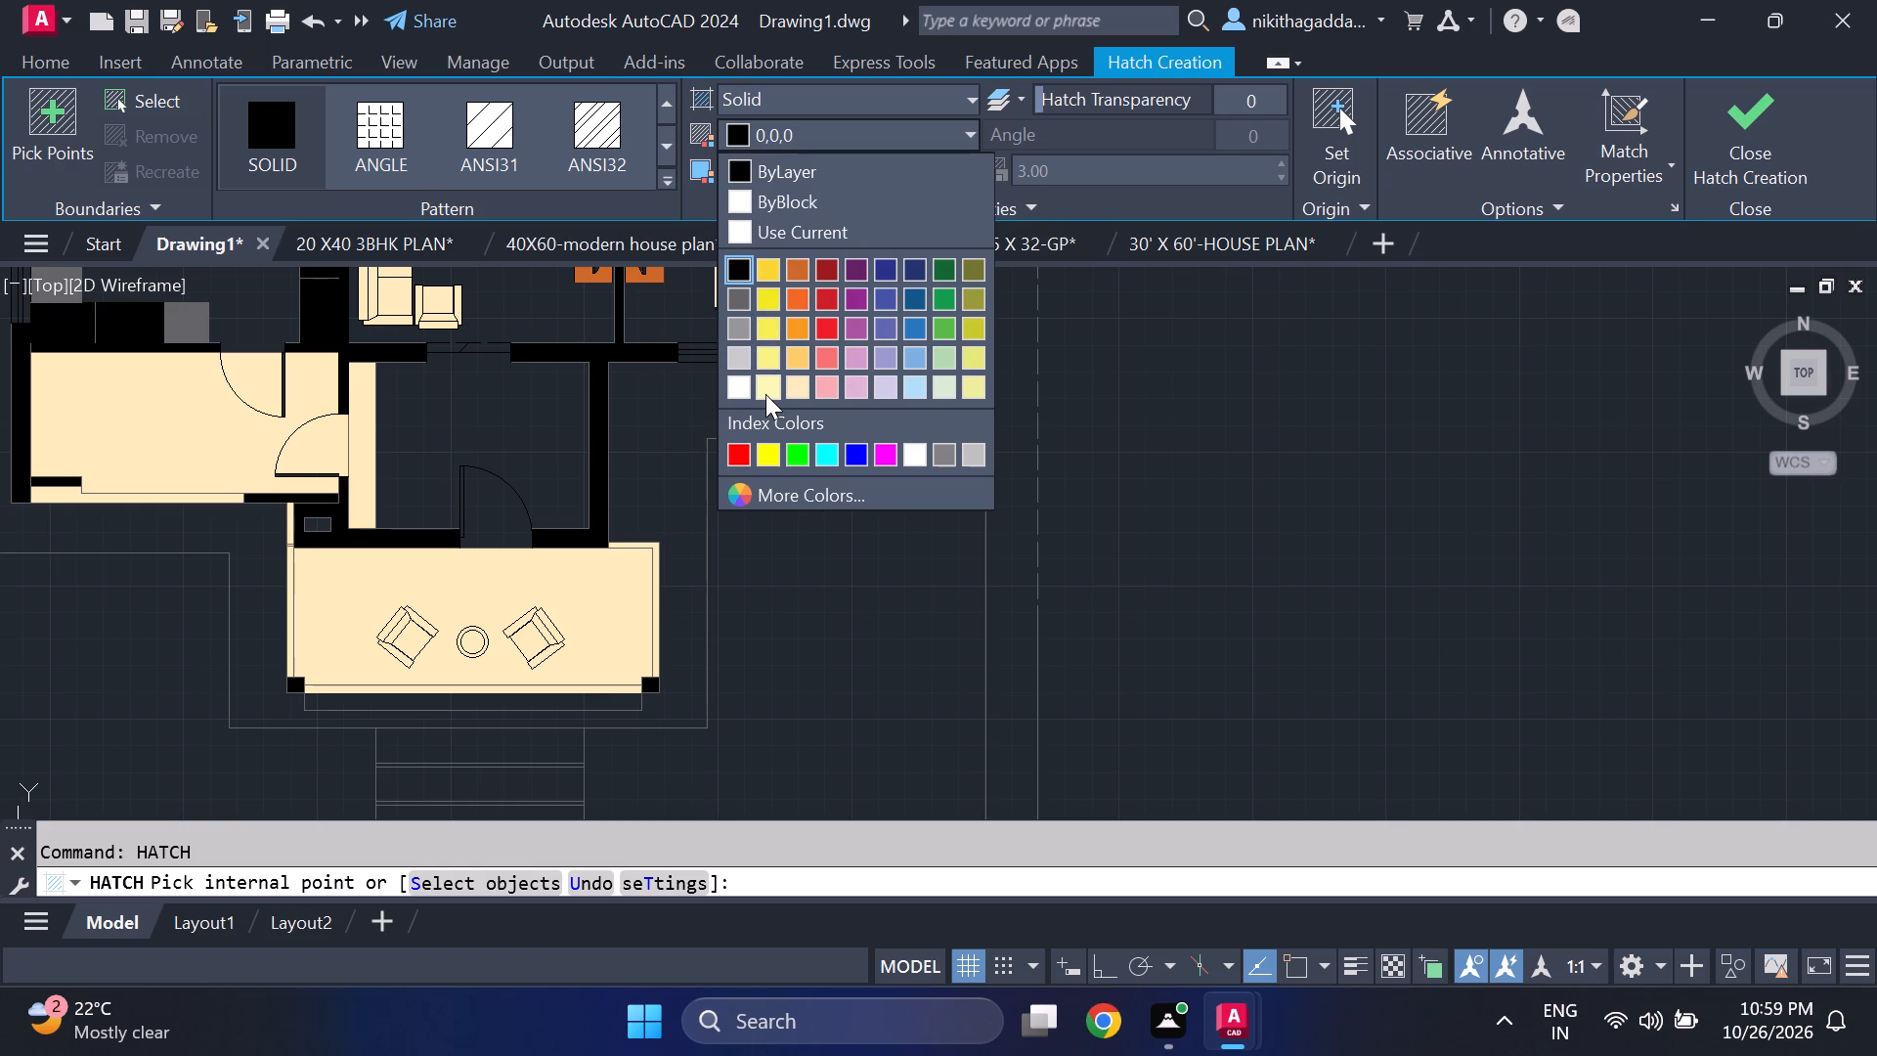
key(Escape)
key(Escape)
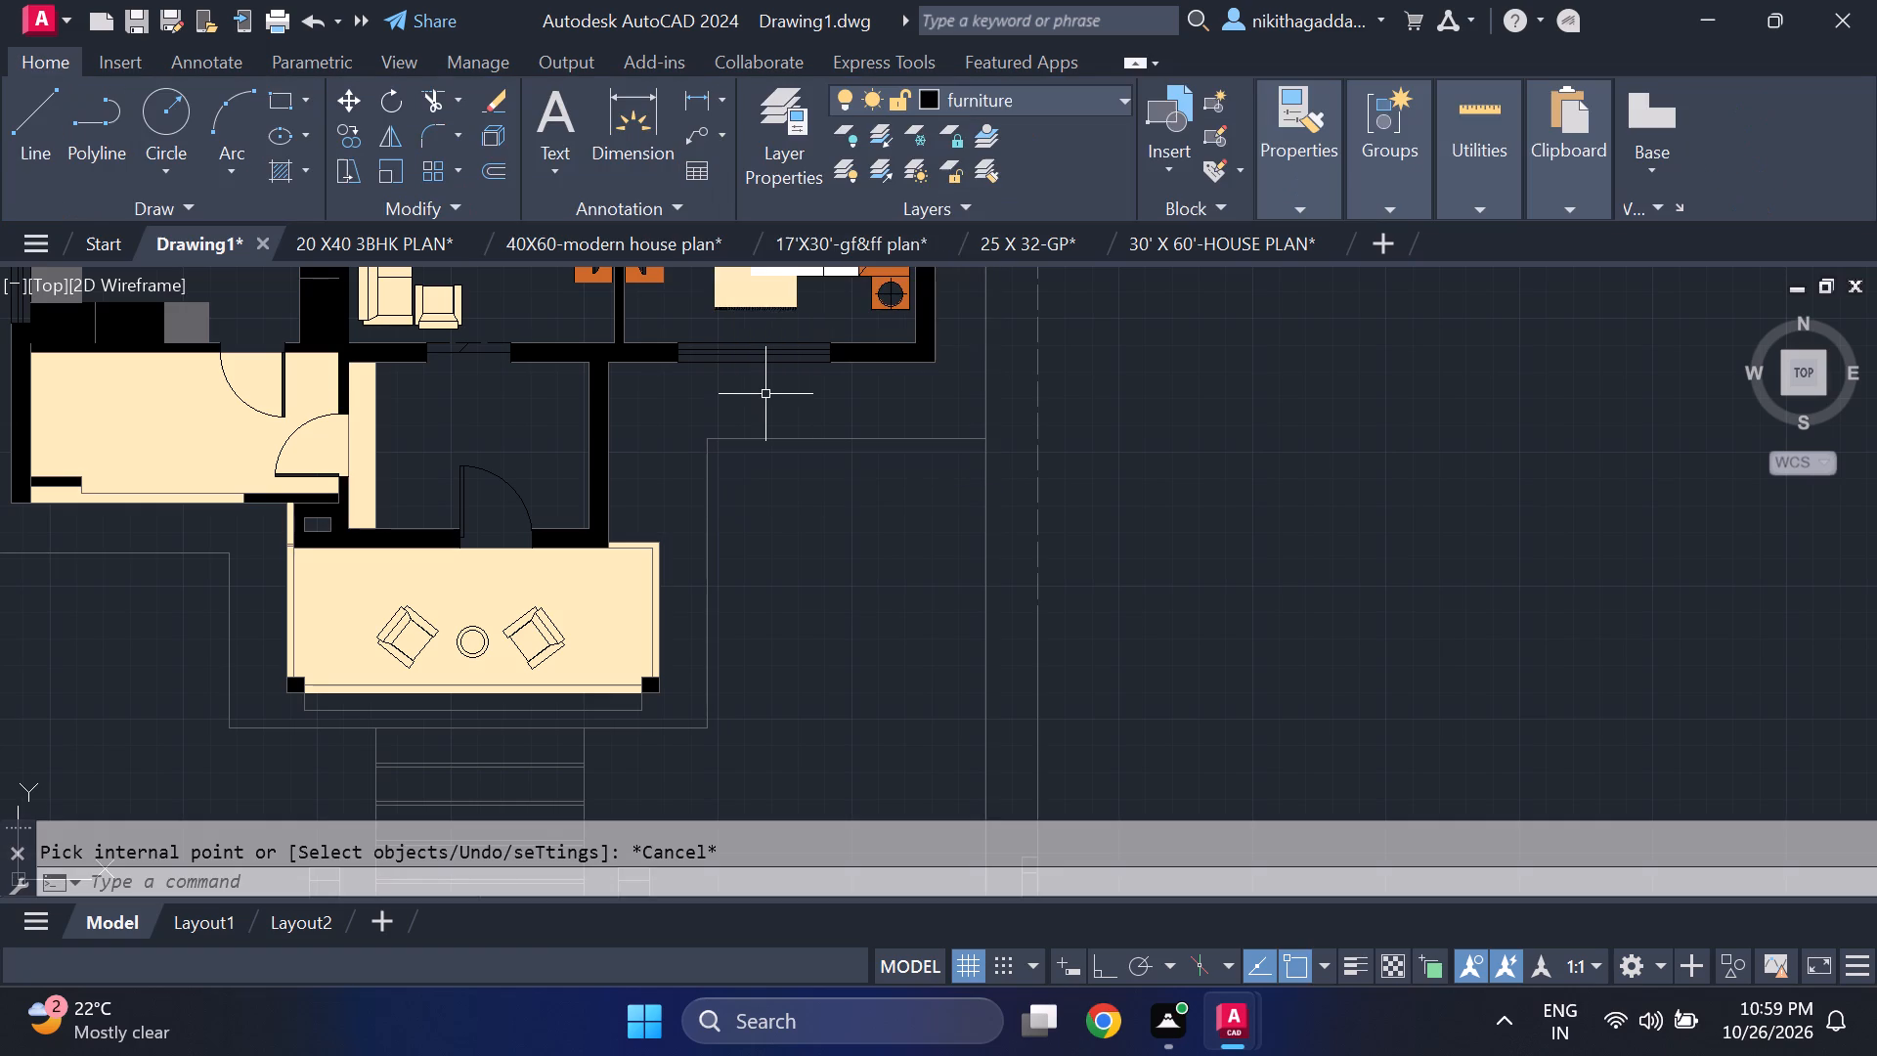
Set the current drawing colour to index colour 33.
text(color)
key(Return)
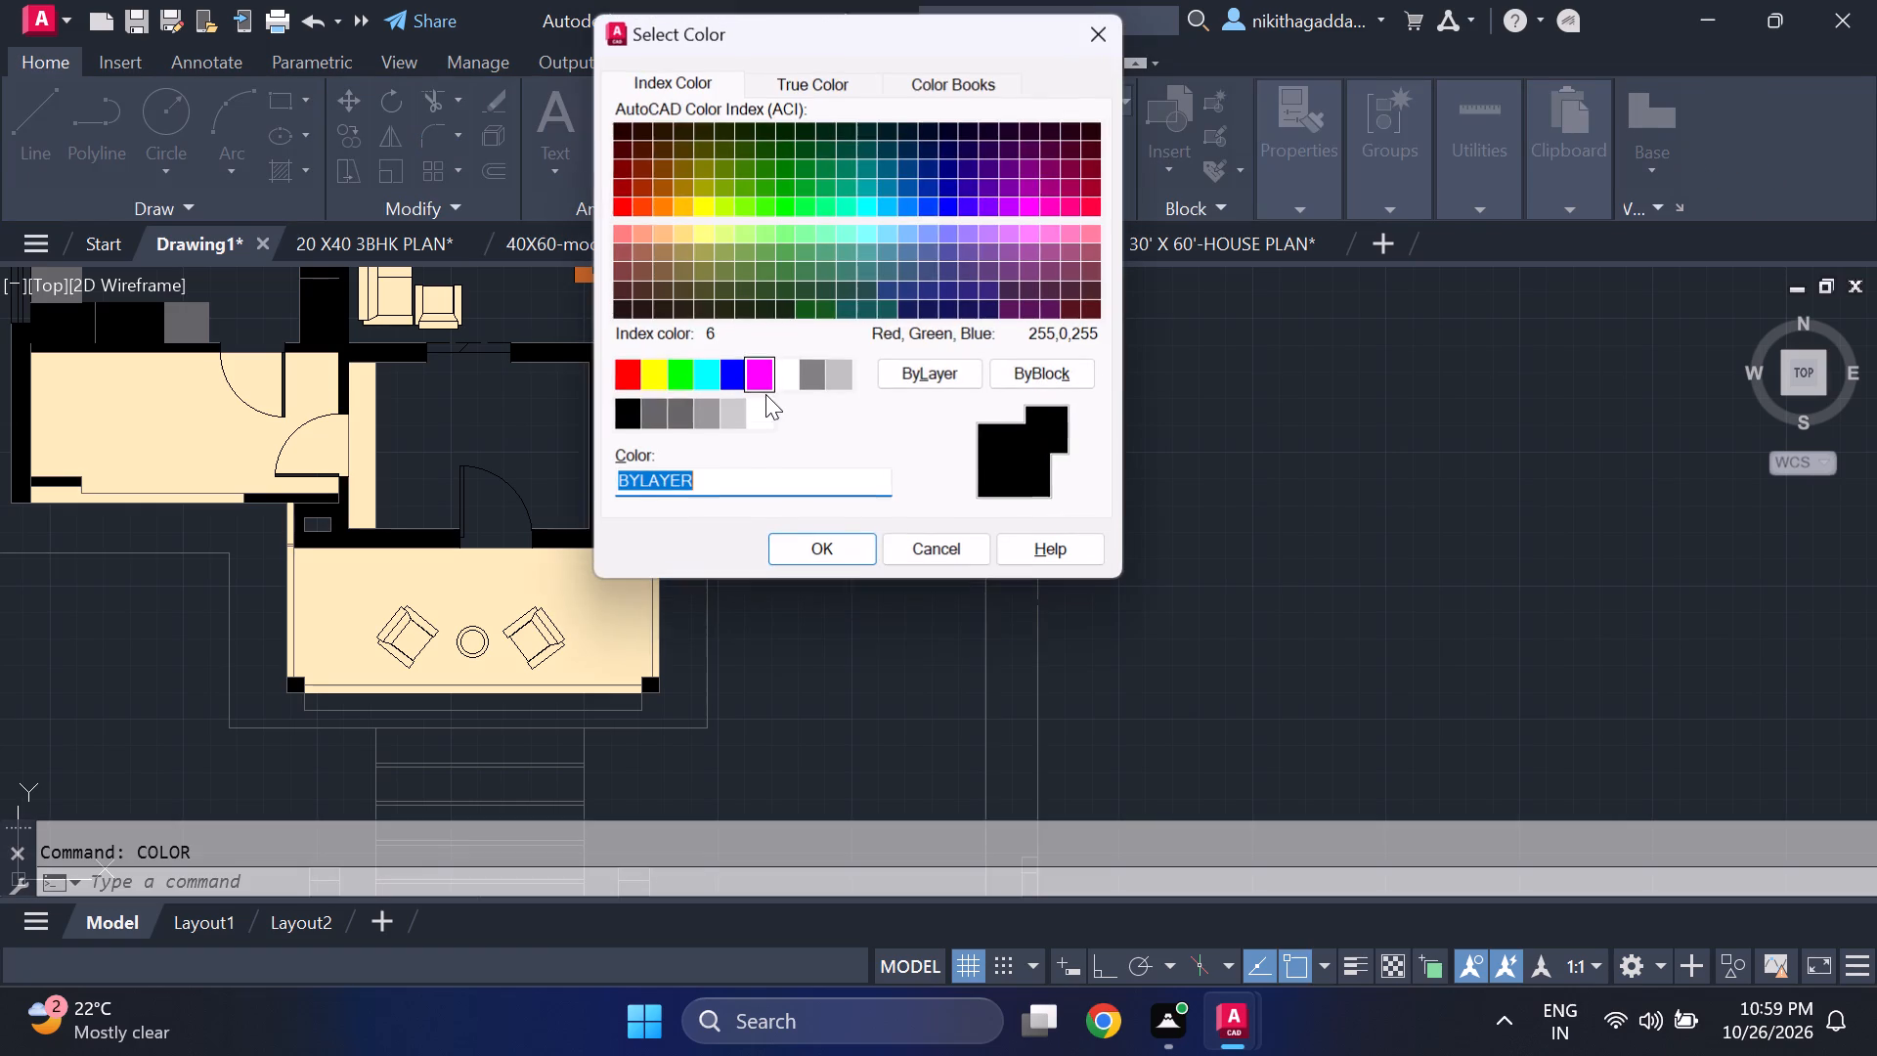
click(665, 249)
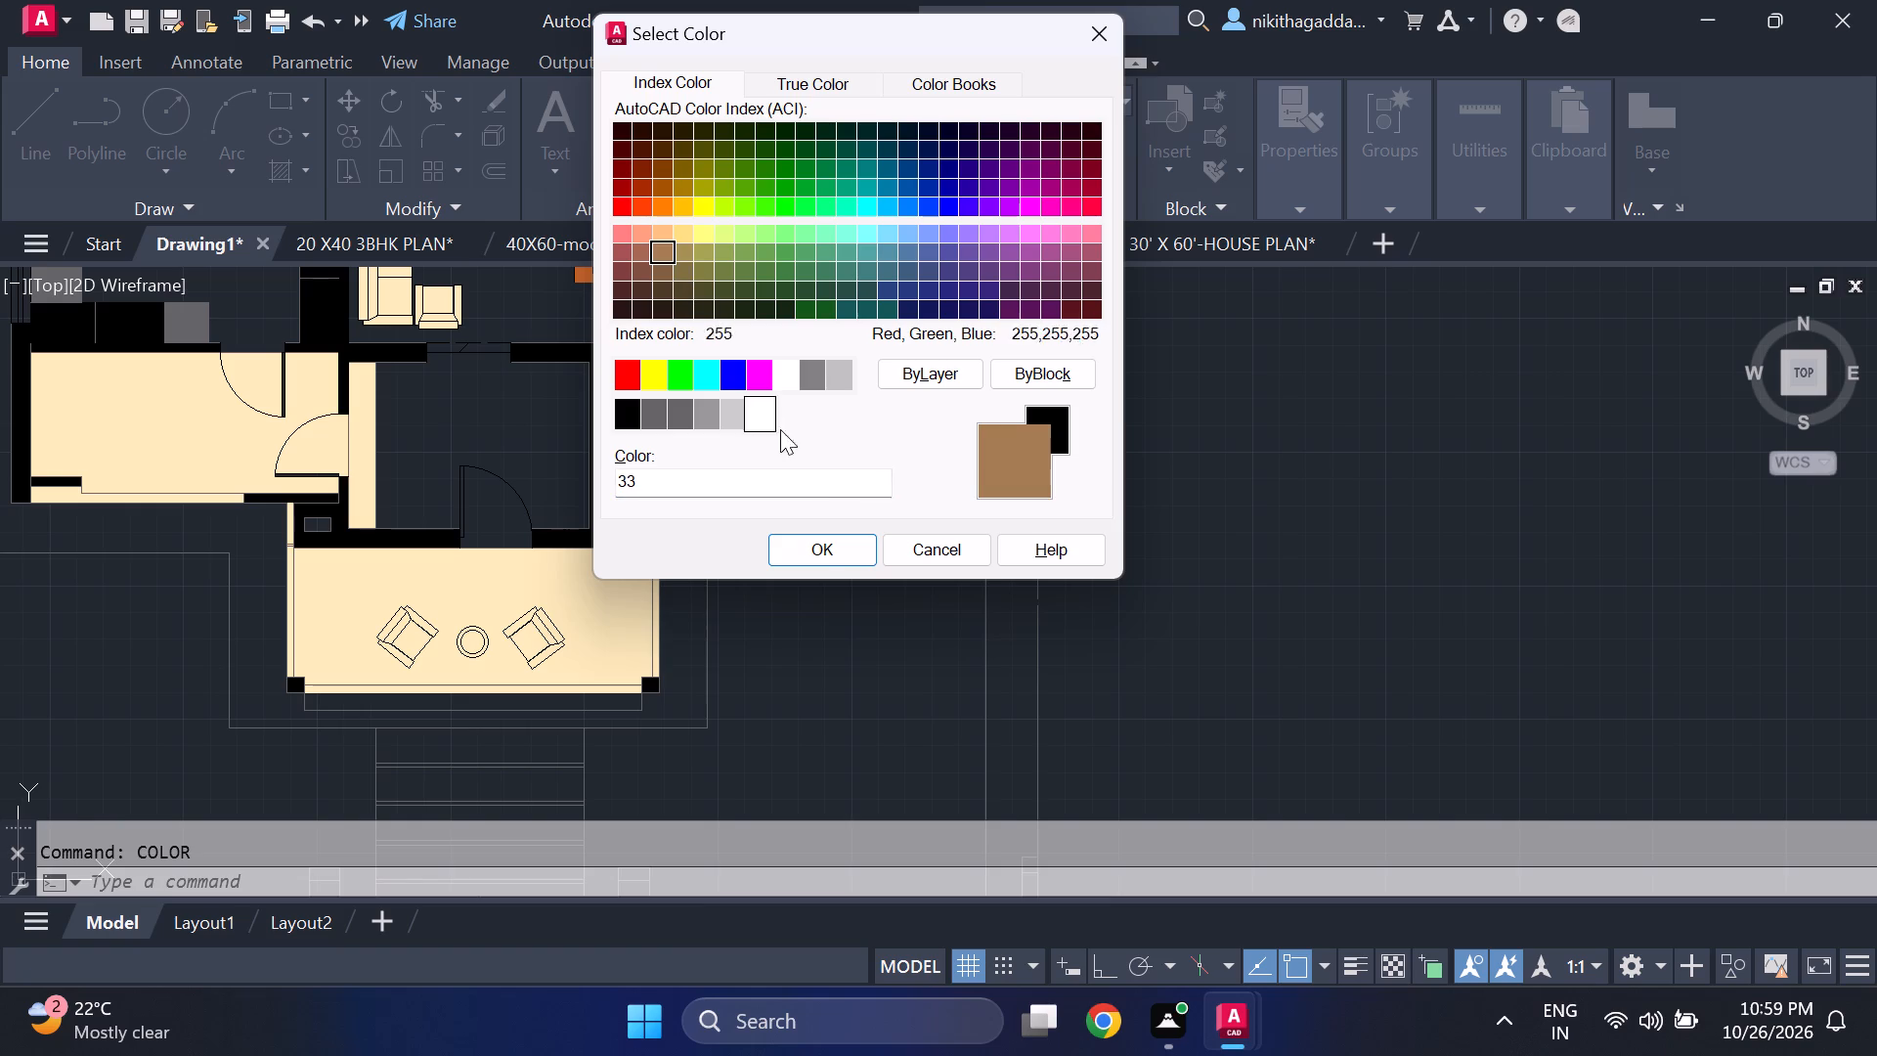
click(818, 542)
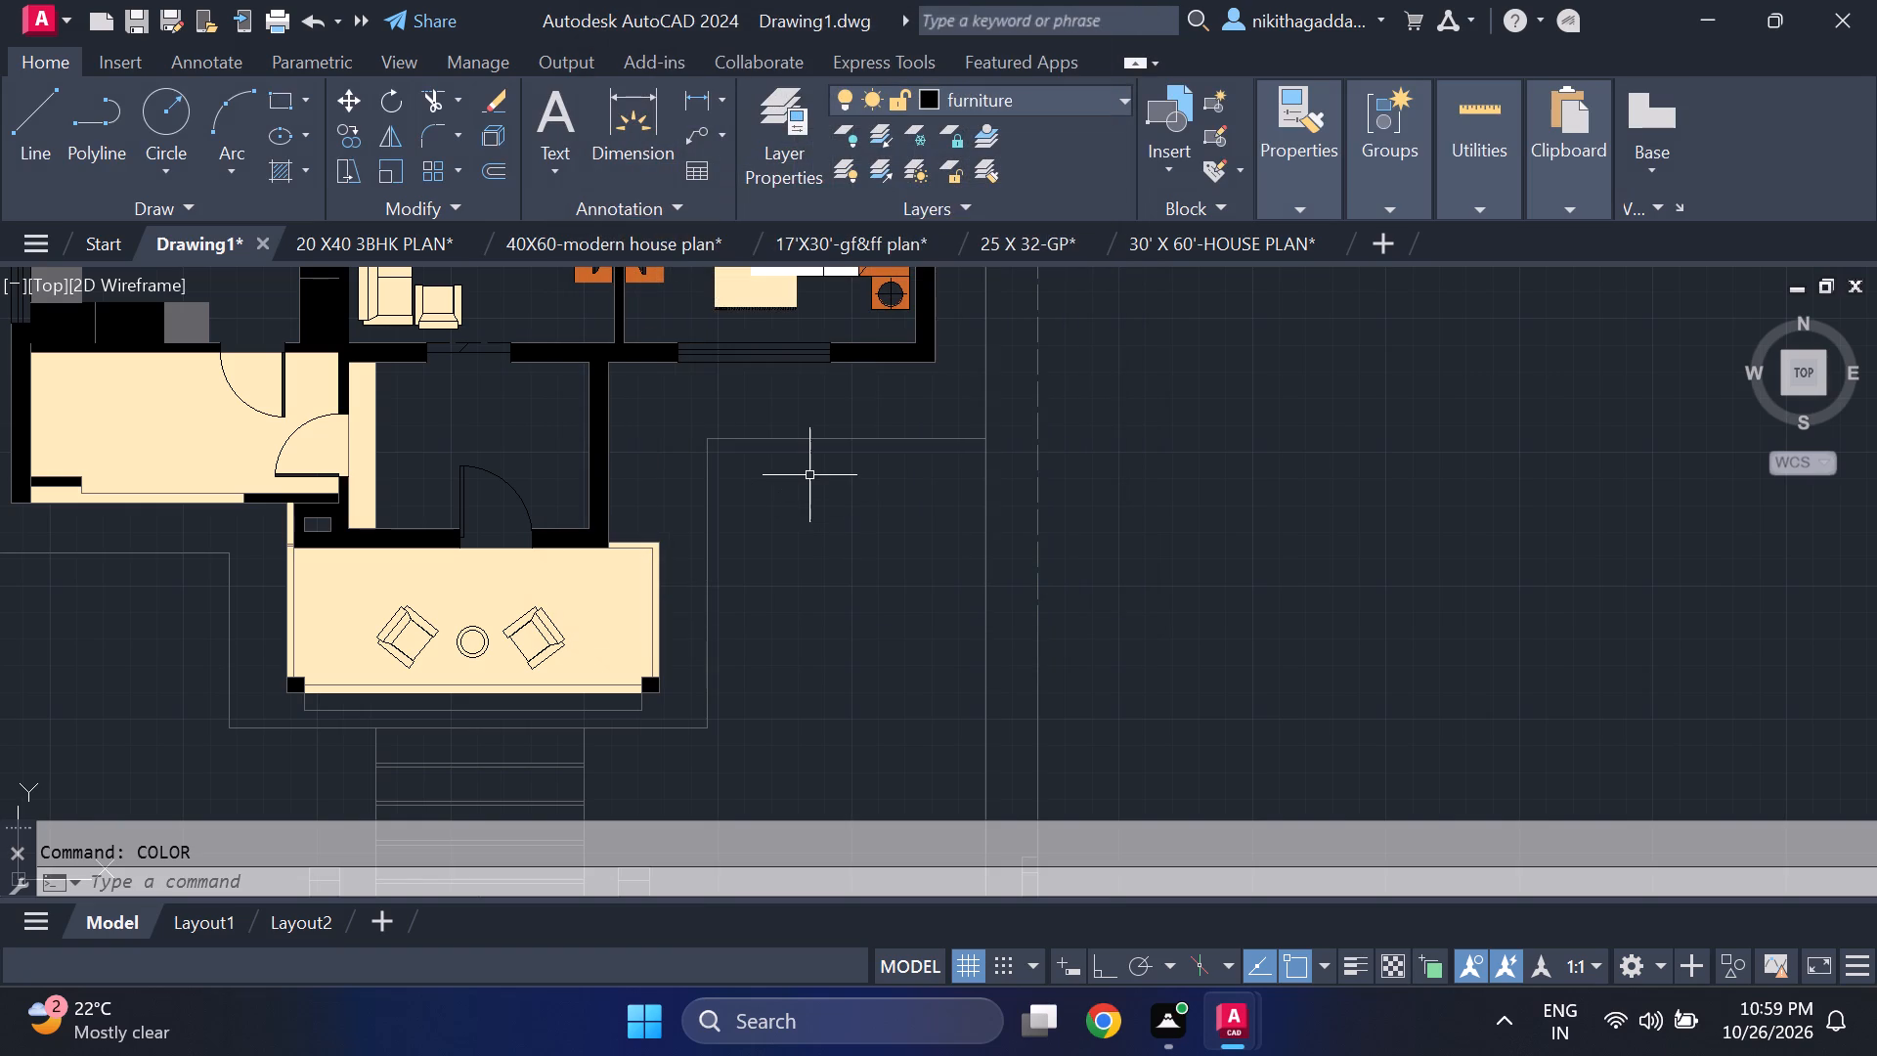
Fill the seat, backrest and both arms of the porch's left armchair with a solid hatch in colour 33.
text(hatch)
key(Return)
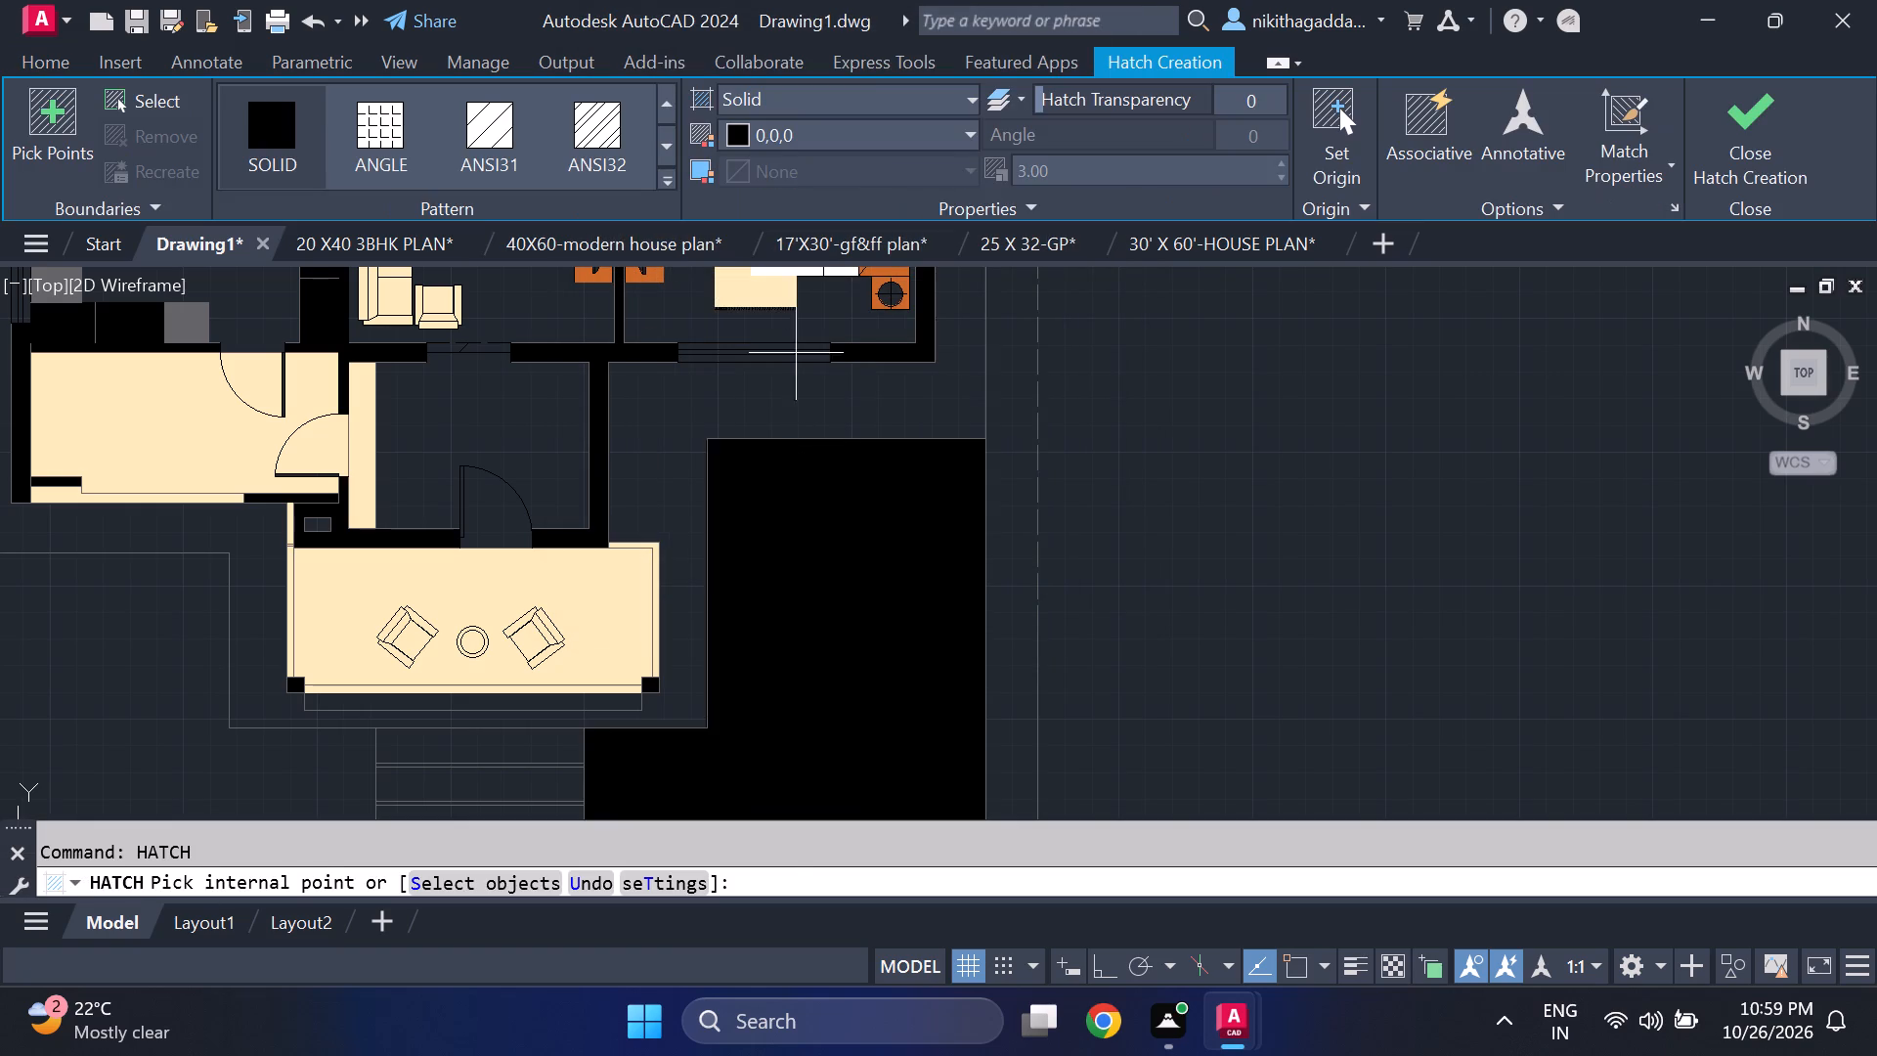
click(885, 140)
click(733, 513)
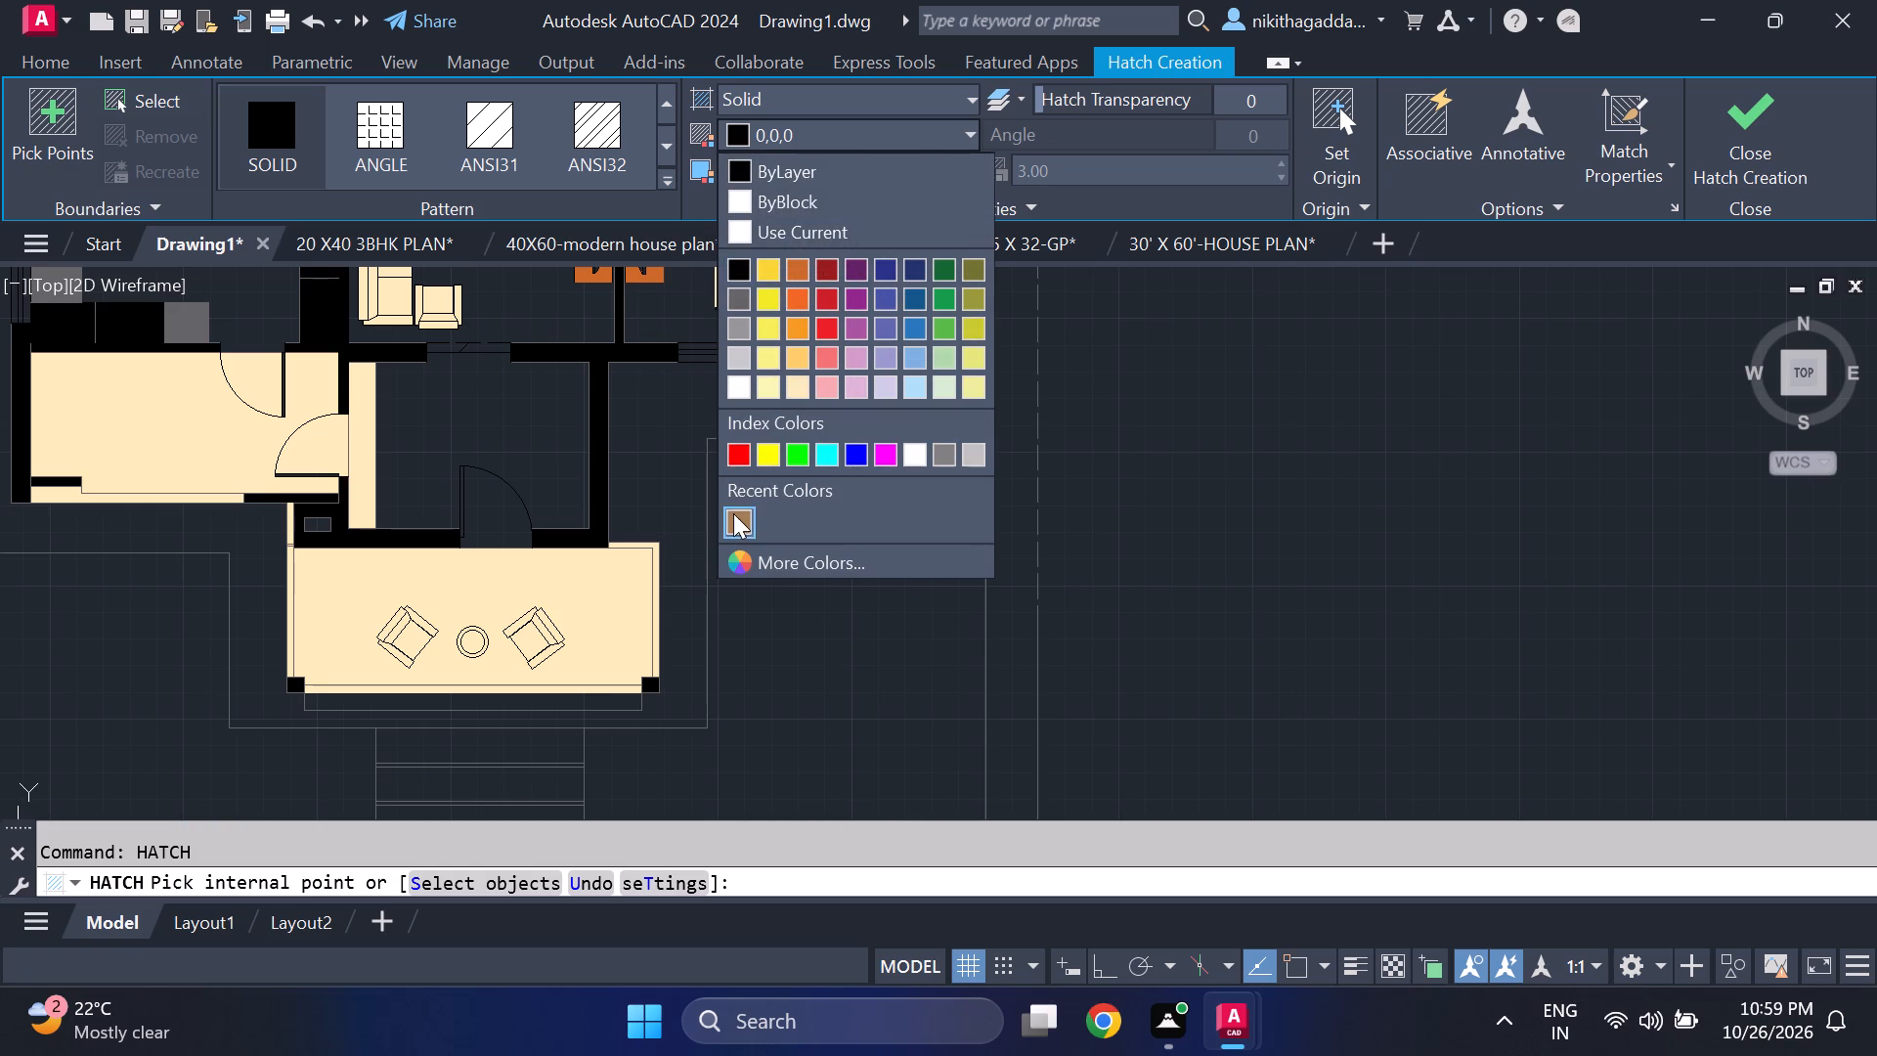
scroll(421, 638, up, 2)
click(390, 632)
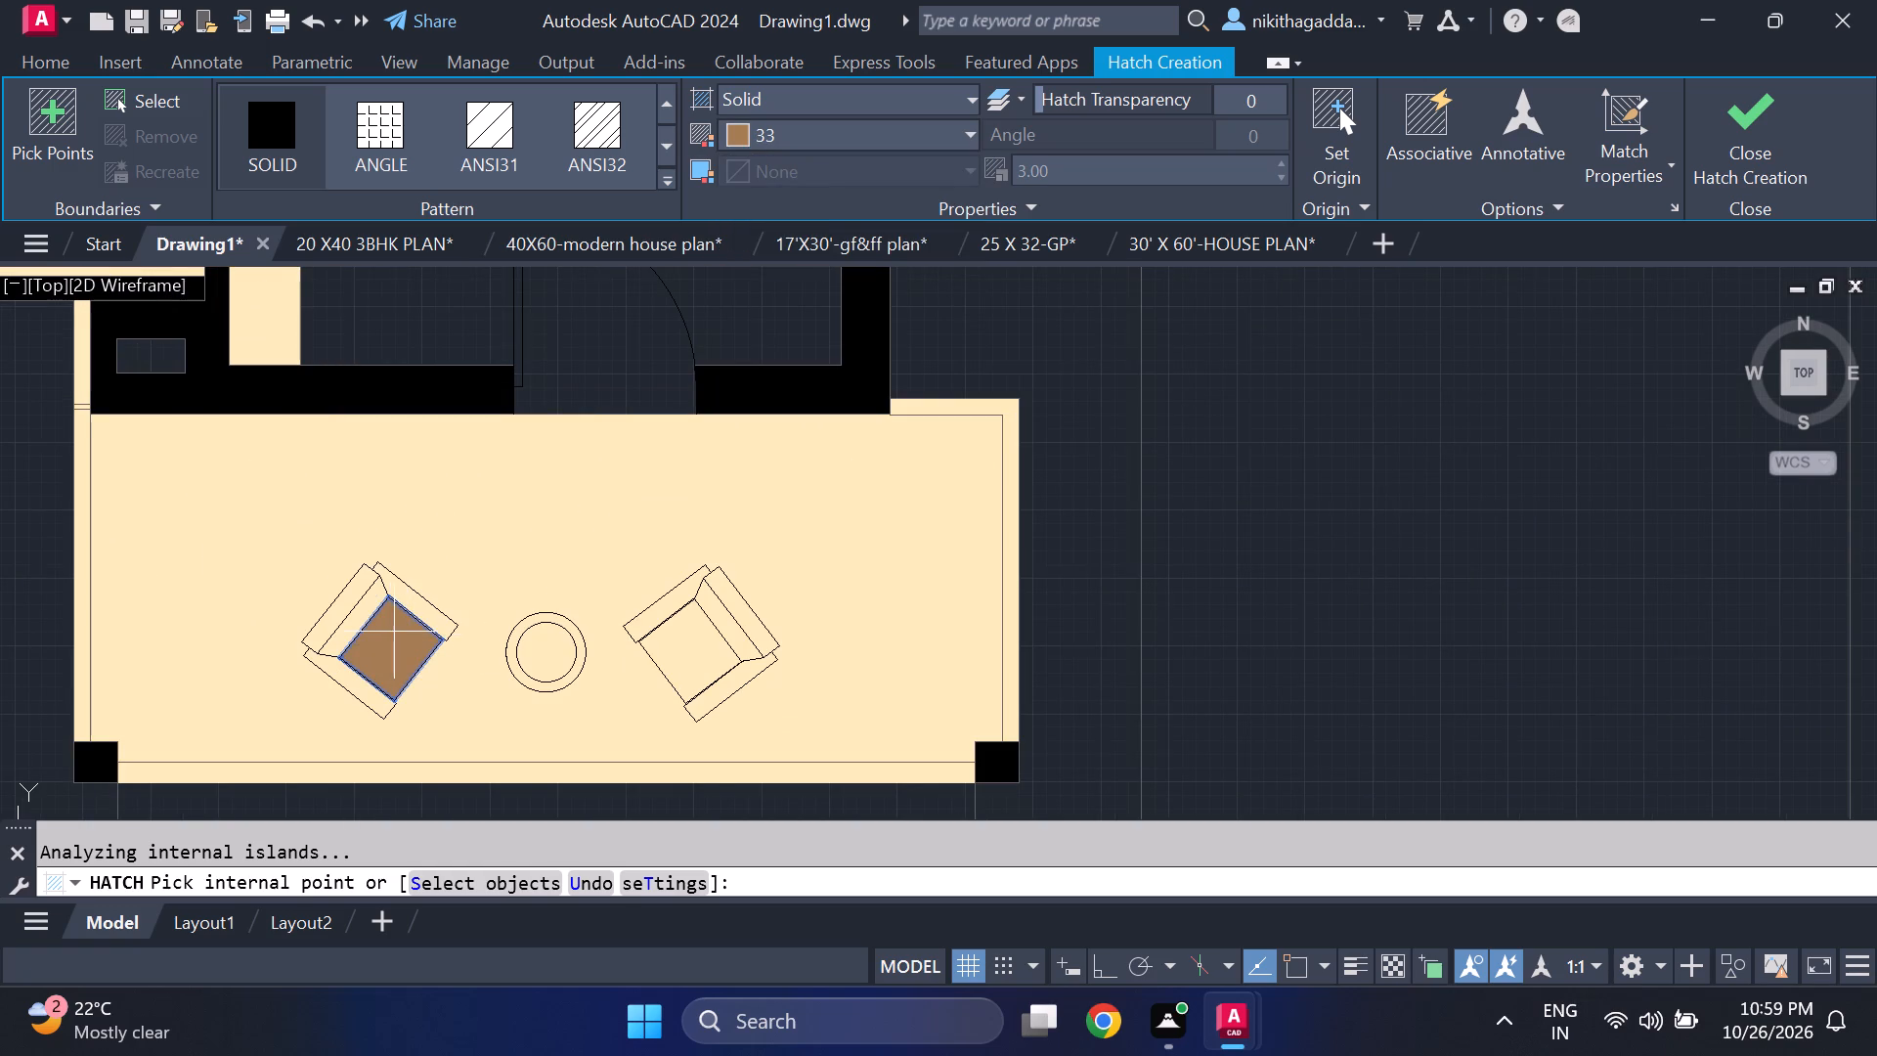
click(361, 616)
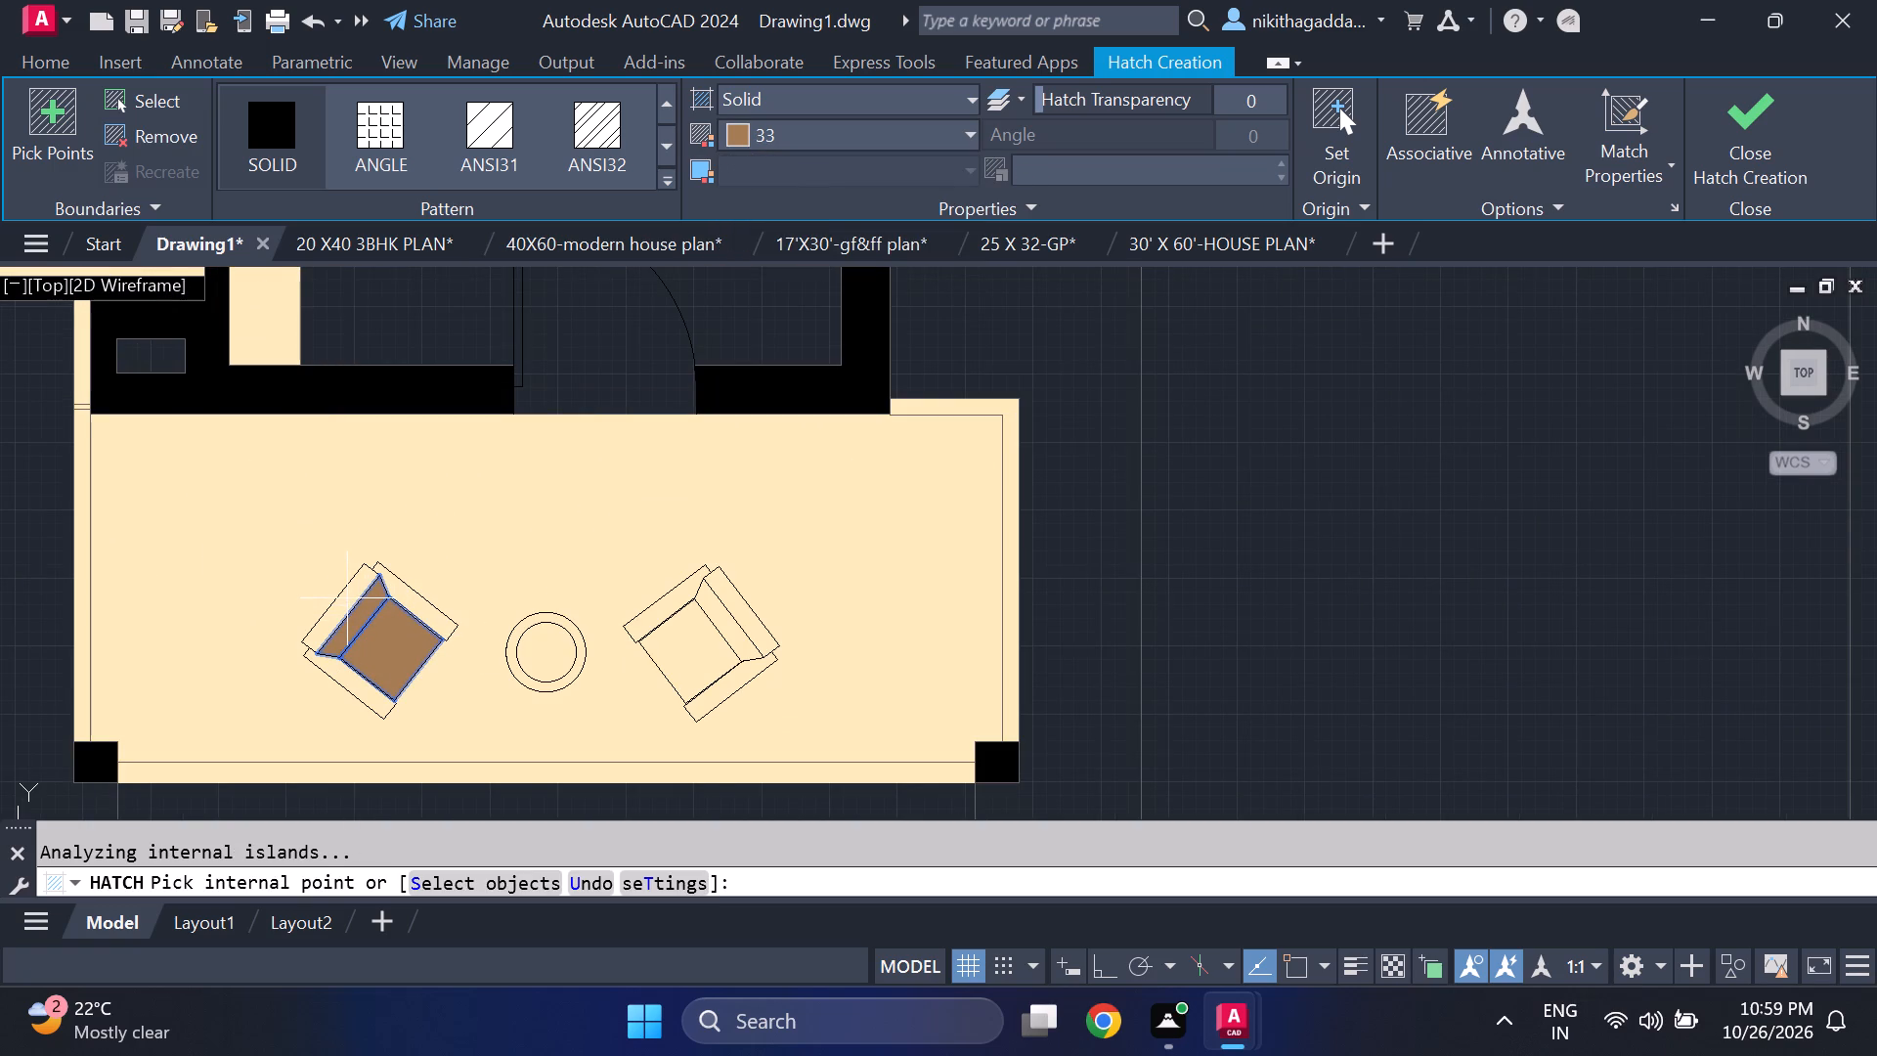
click(347, 597)
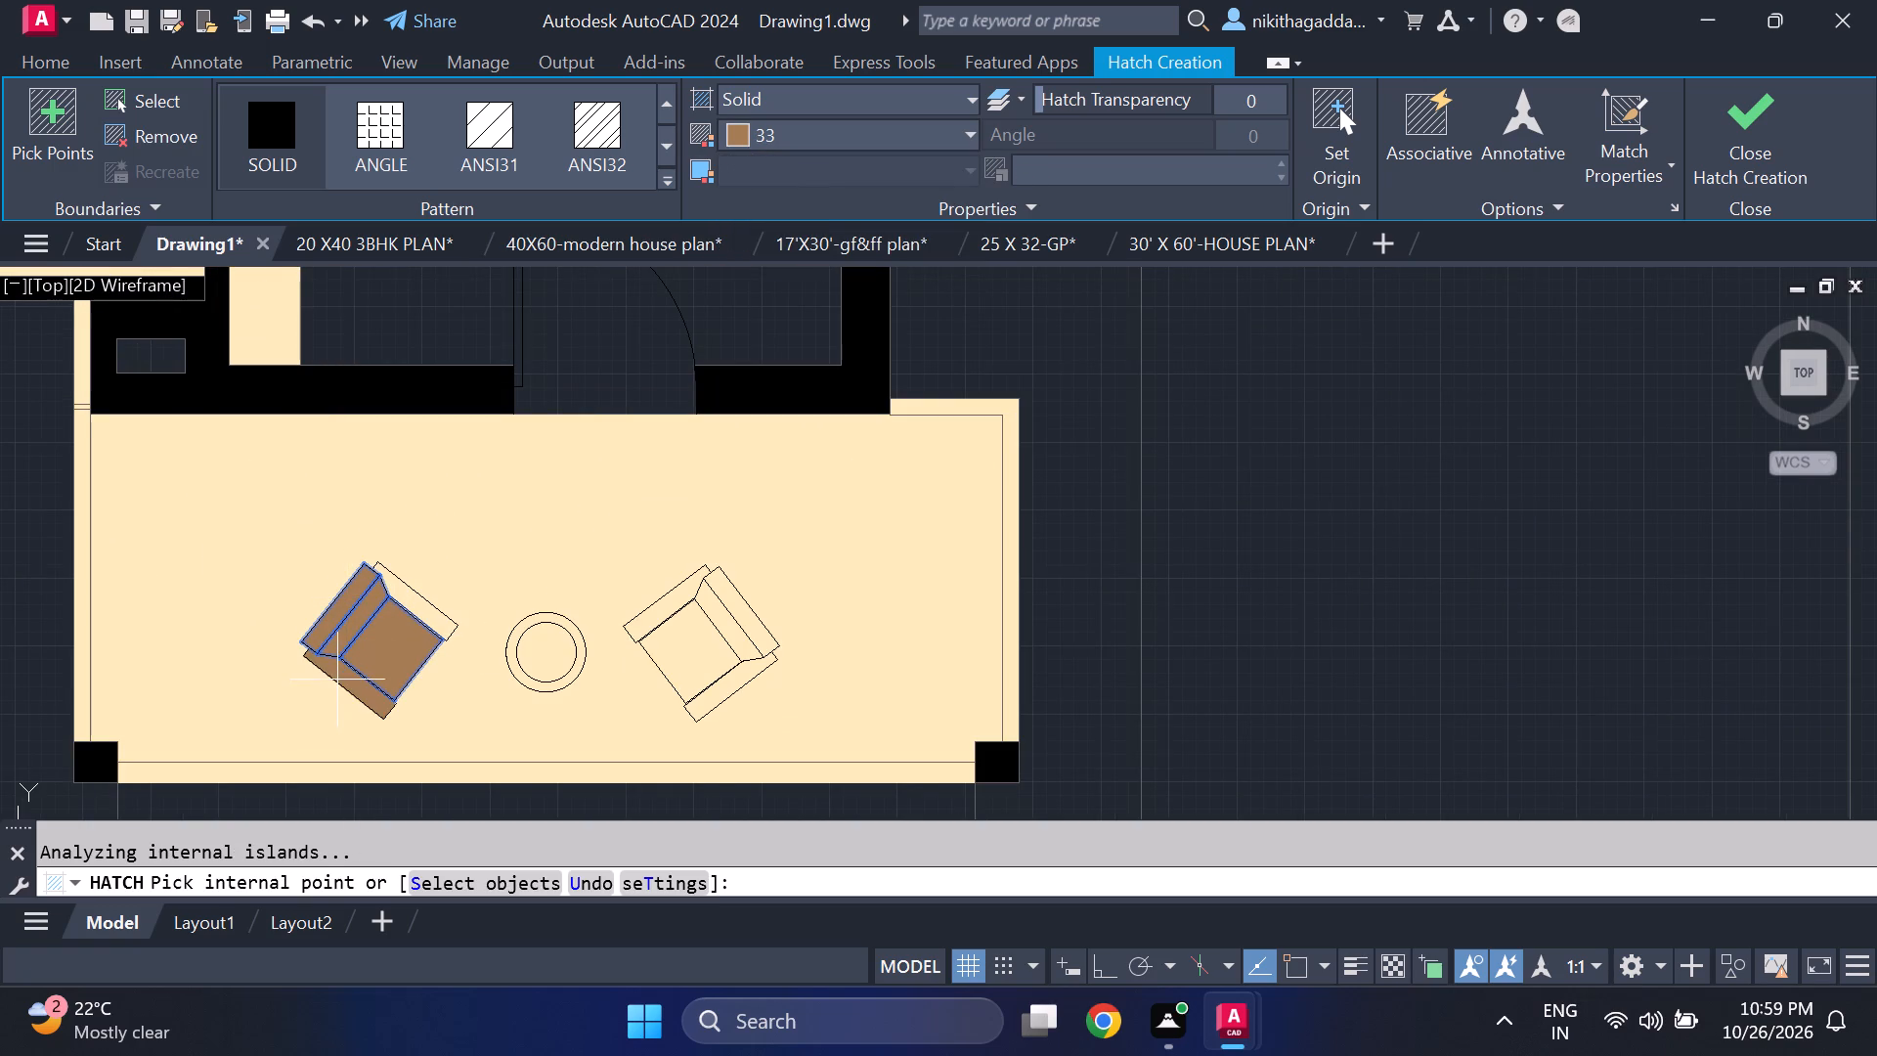
click(337, 680)
click(422, 605)
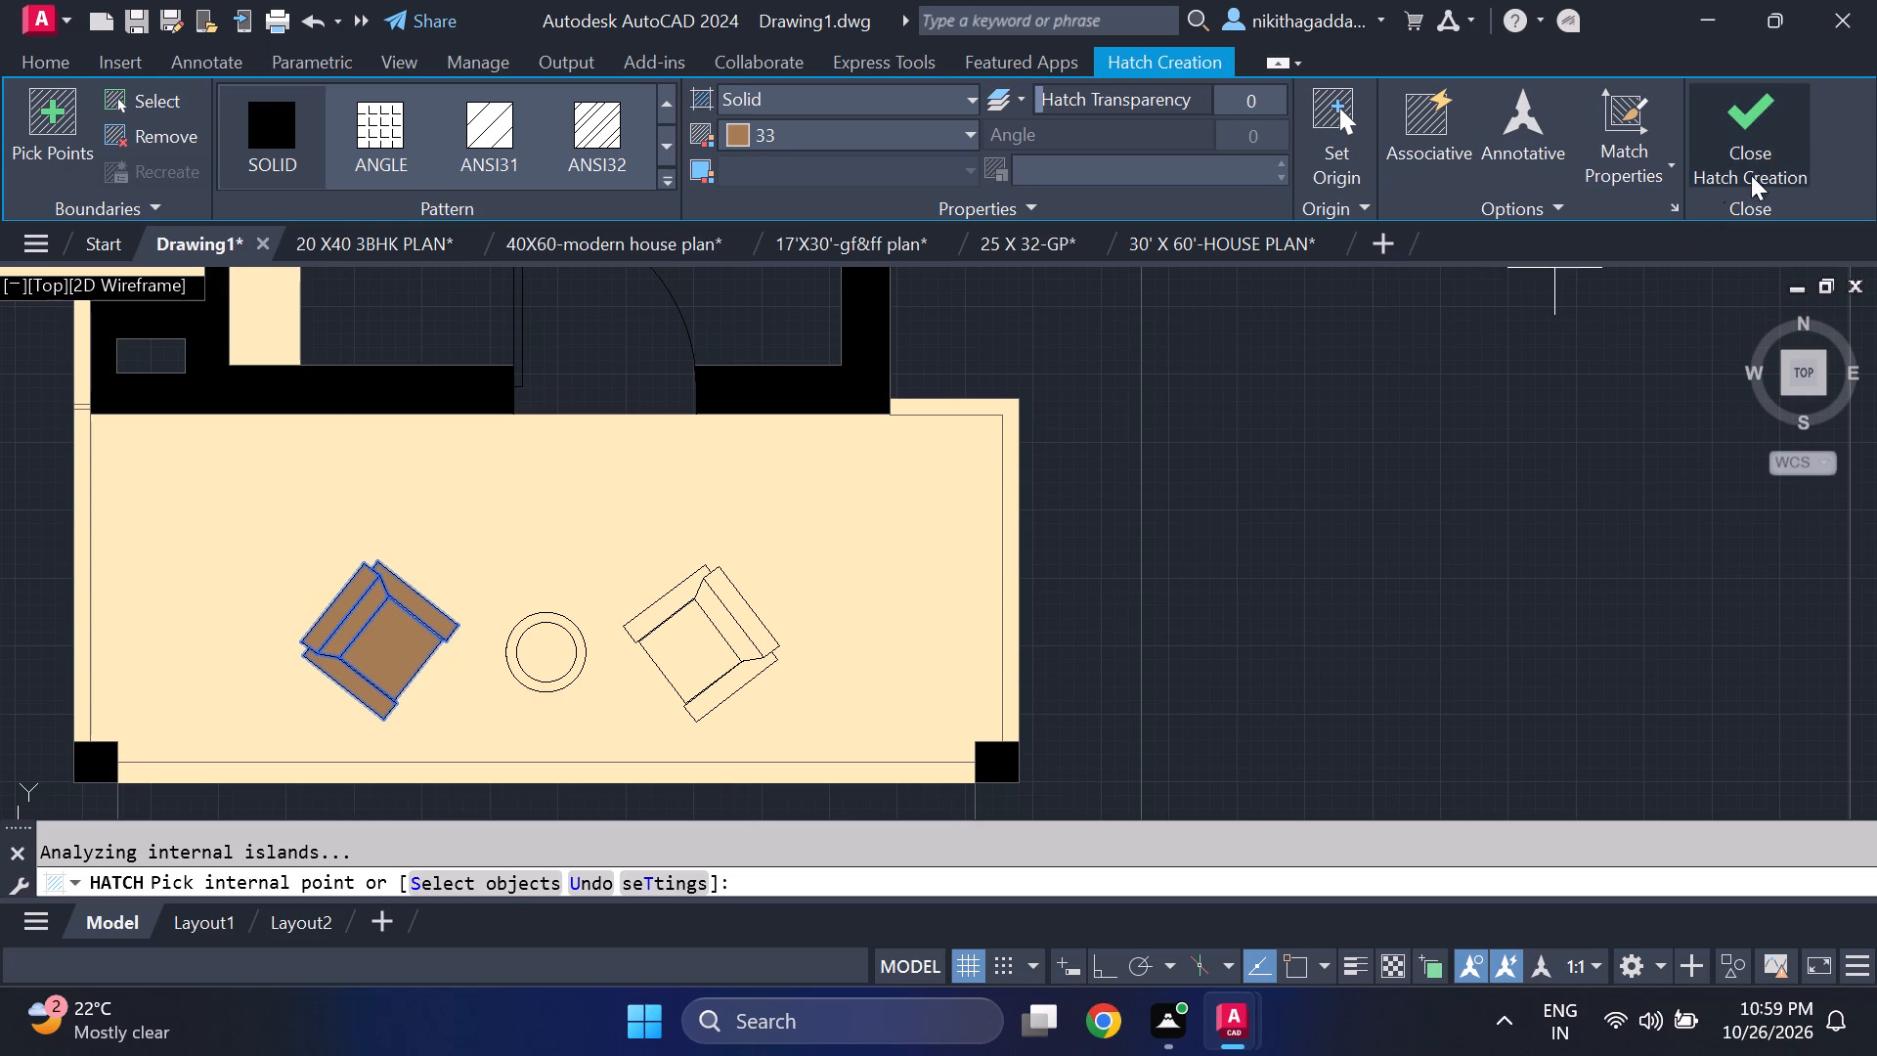
click(1778, 129)
Fill the round table's outer ring and inner circle with separate solid hatches in colour 33.
scroll(886, 573, down, 3)
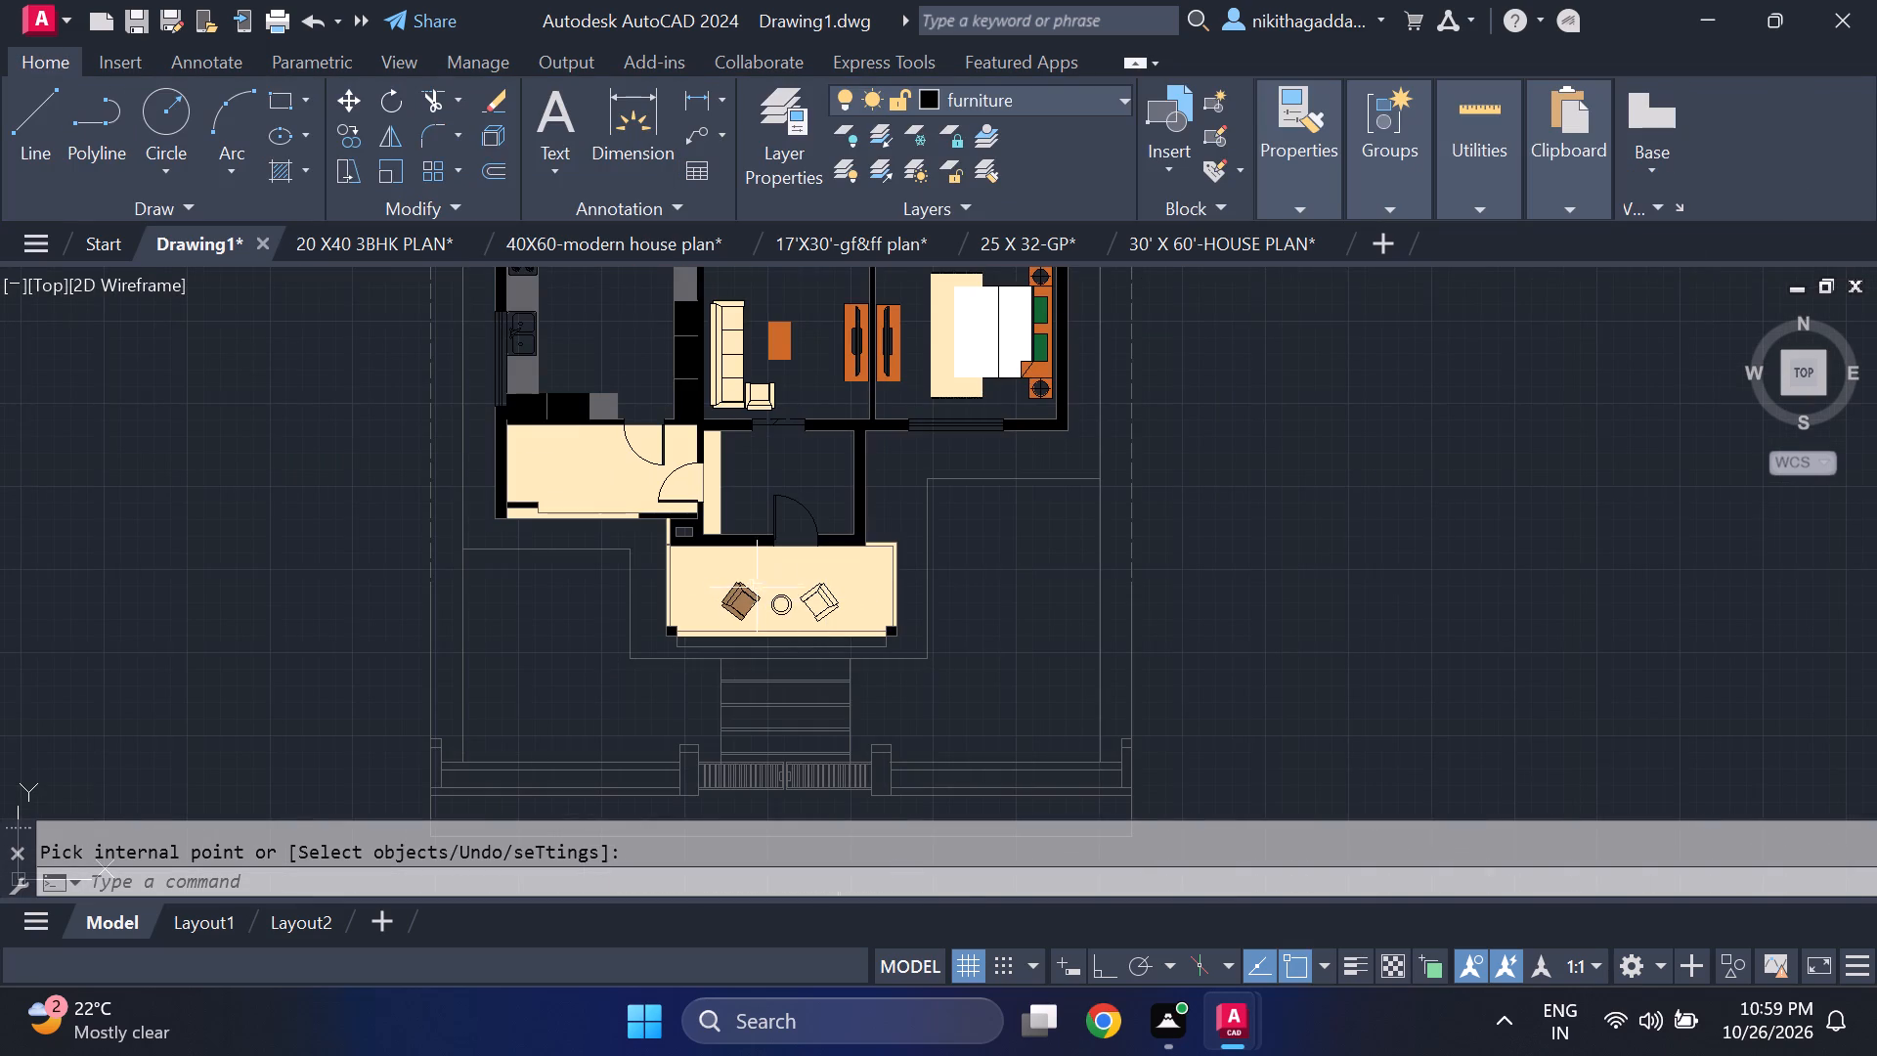
scroll(769, 596, up, 3)
text(hatch)
key(Return)
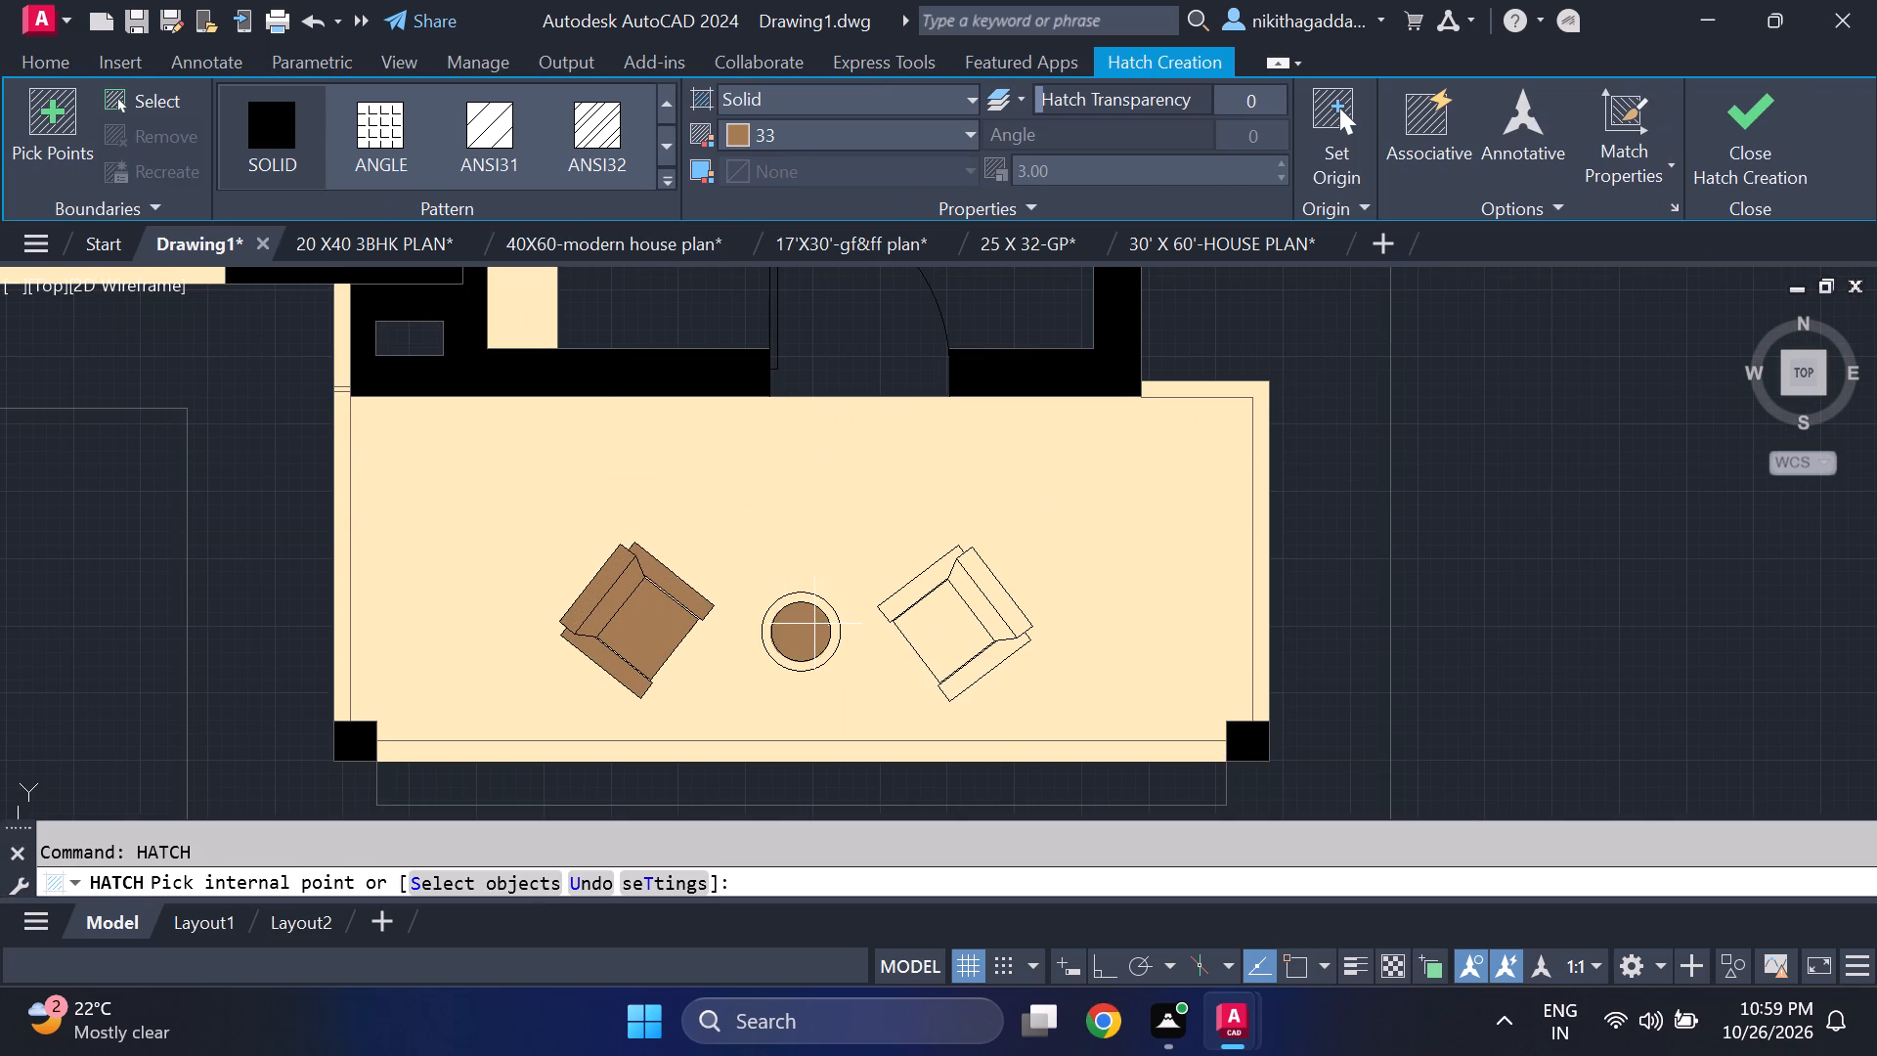
click(795, 609)
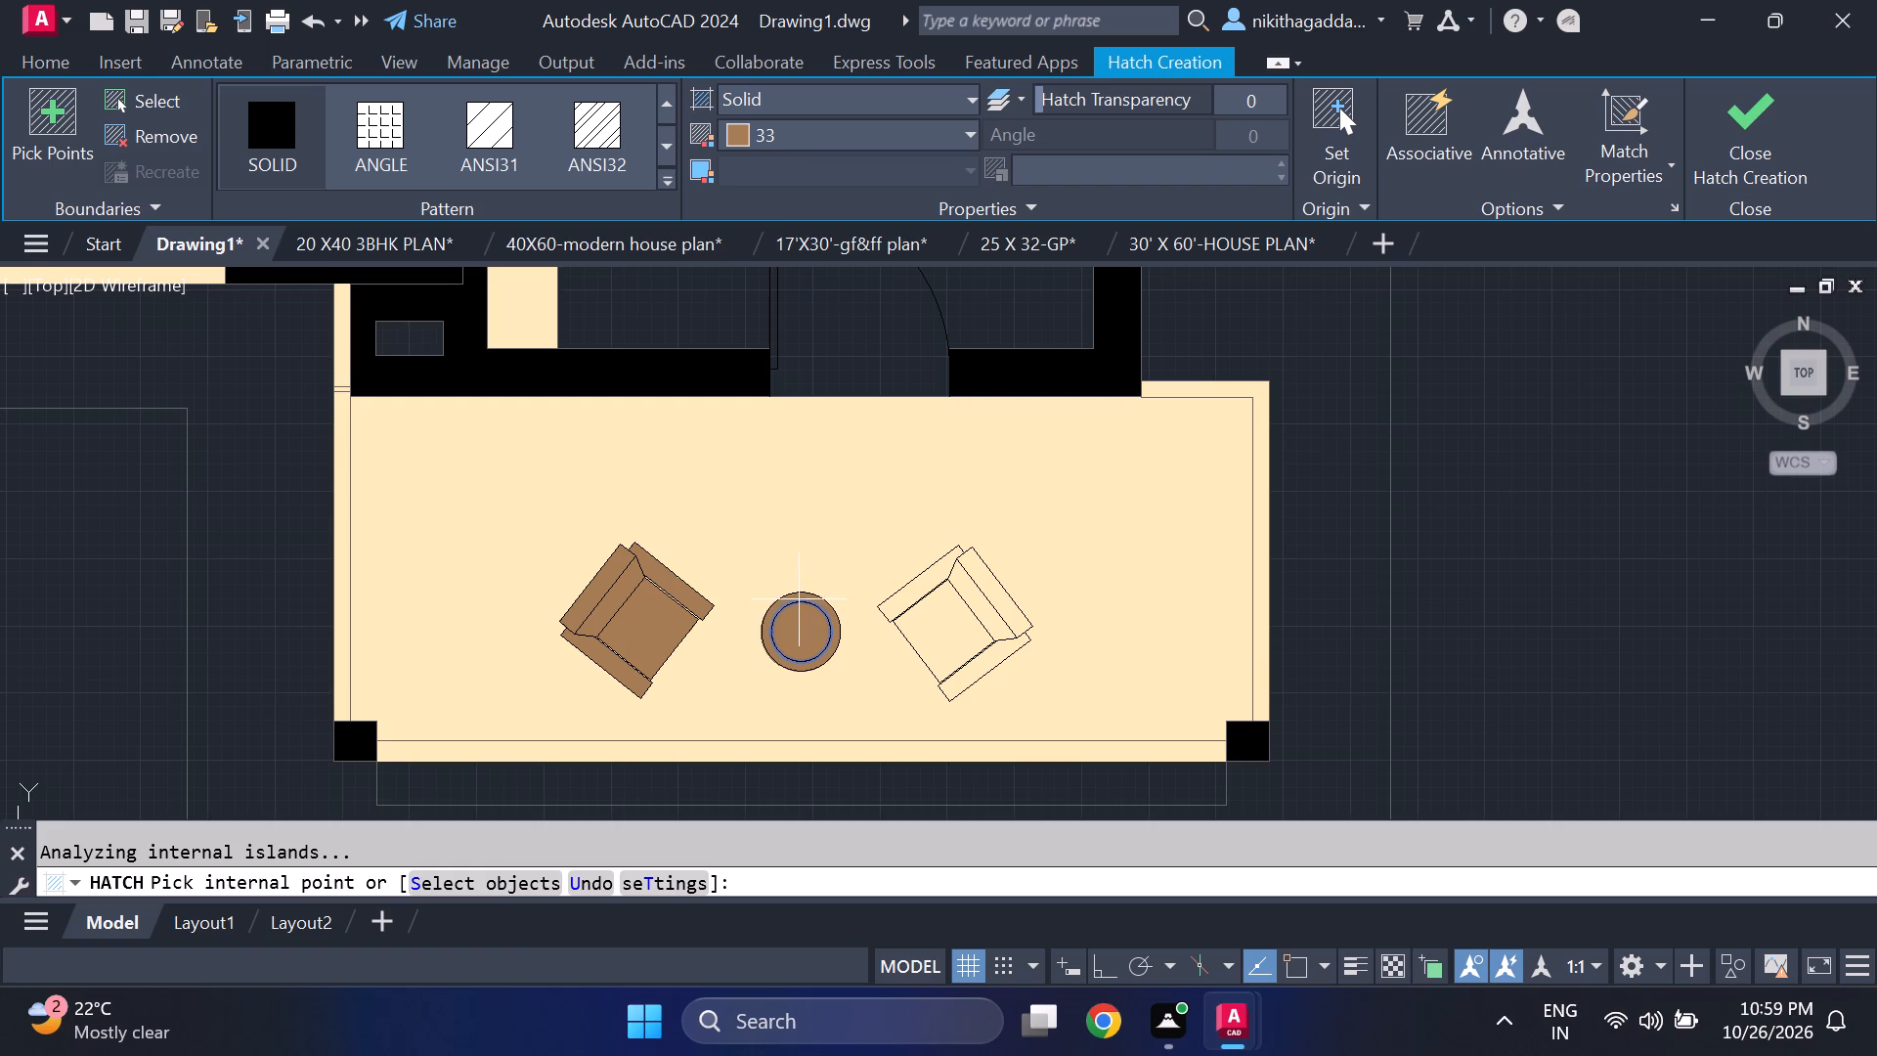
click(799, 599)
click(1737, 125)
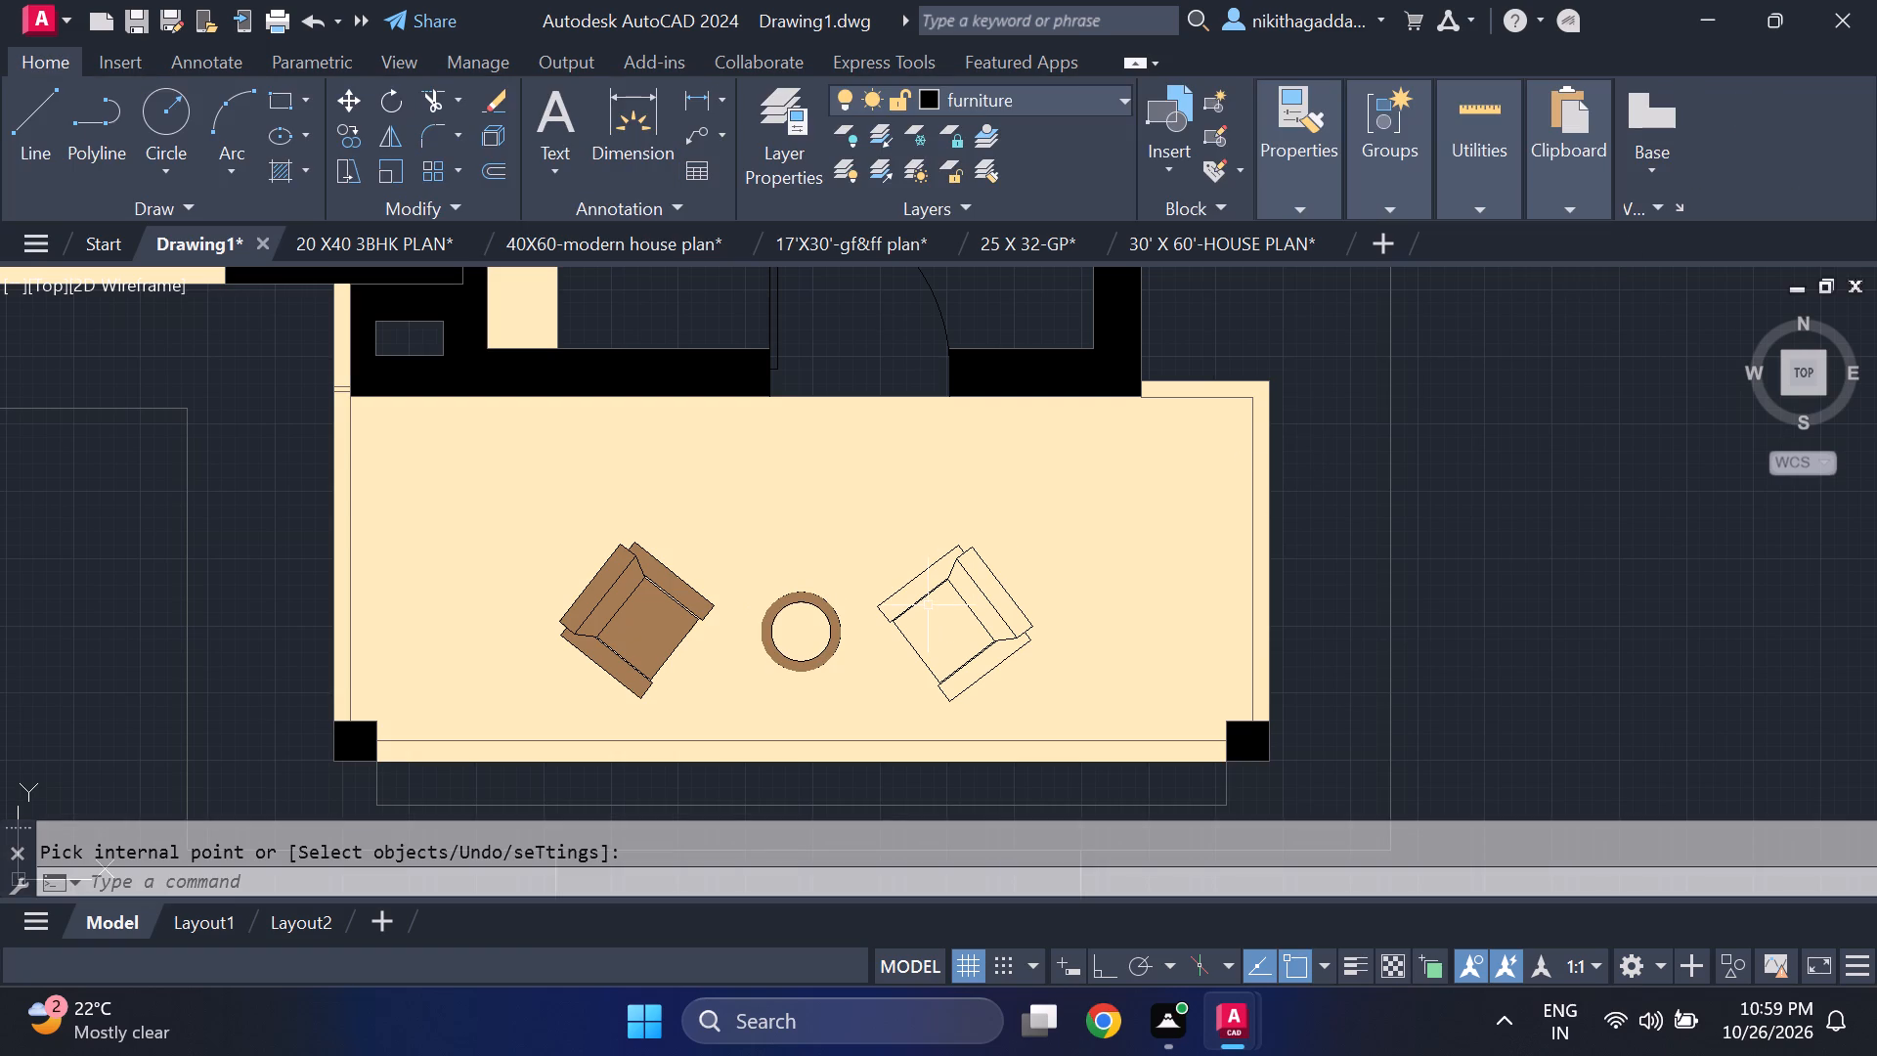
text(hatch)
key(Return)
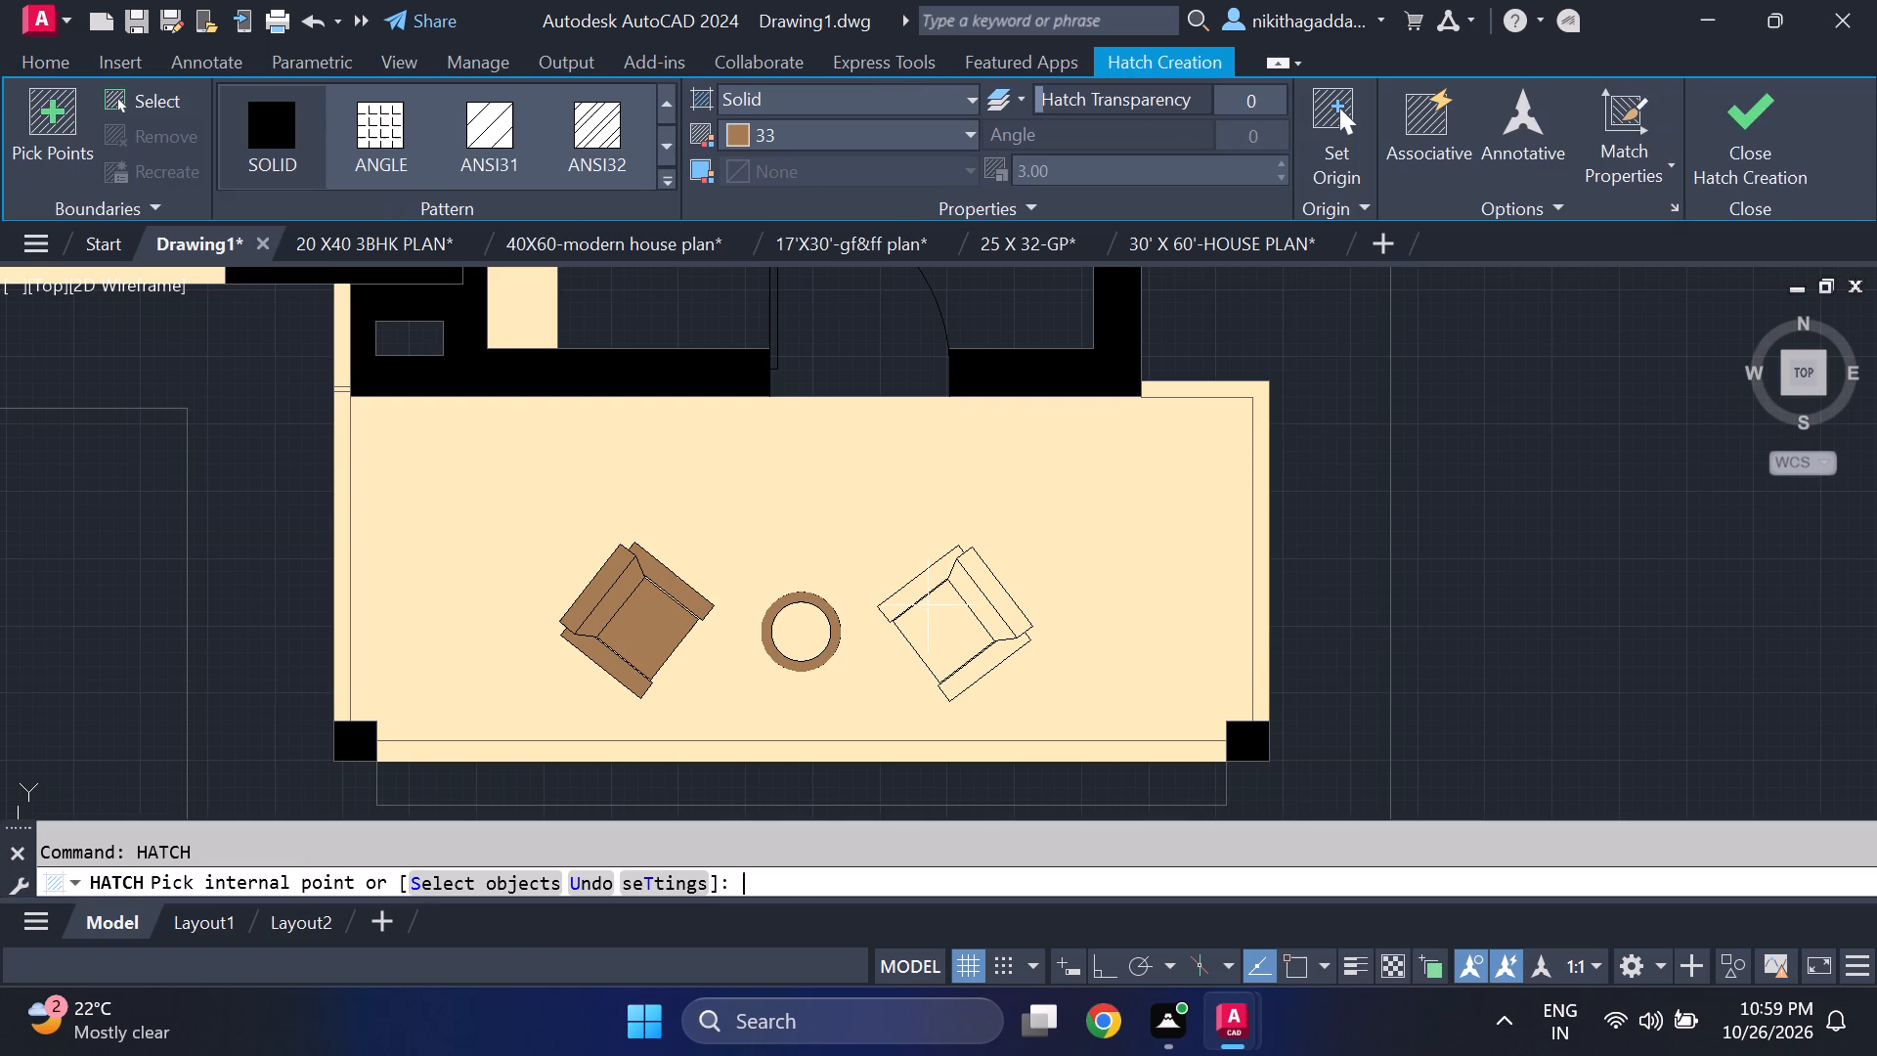
click(812, 627)
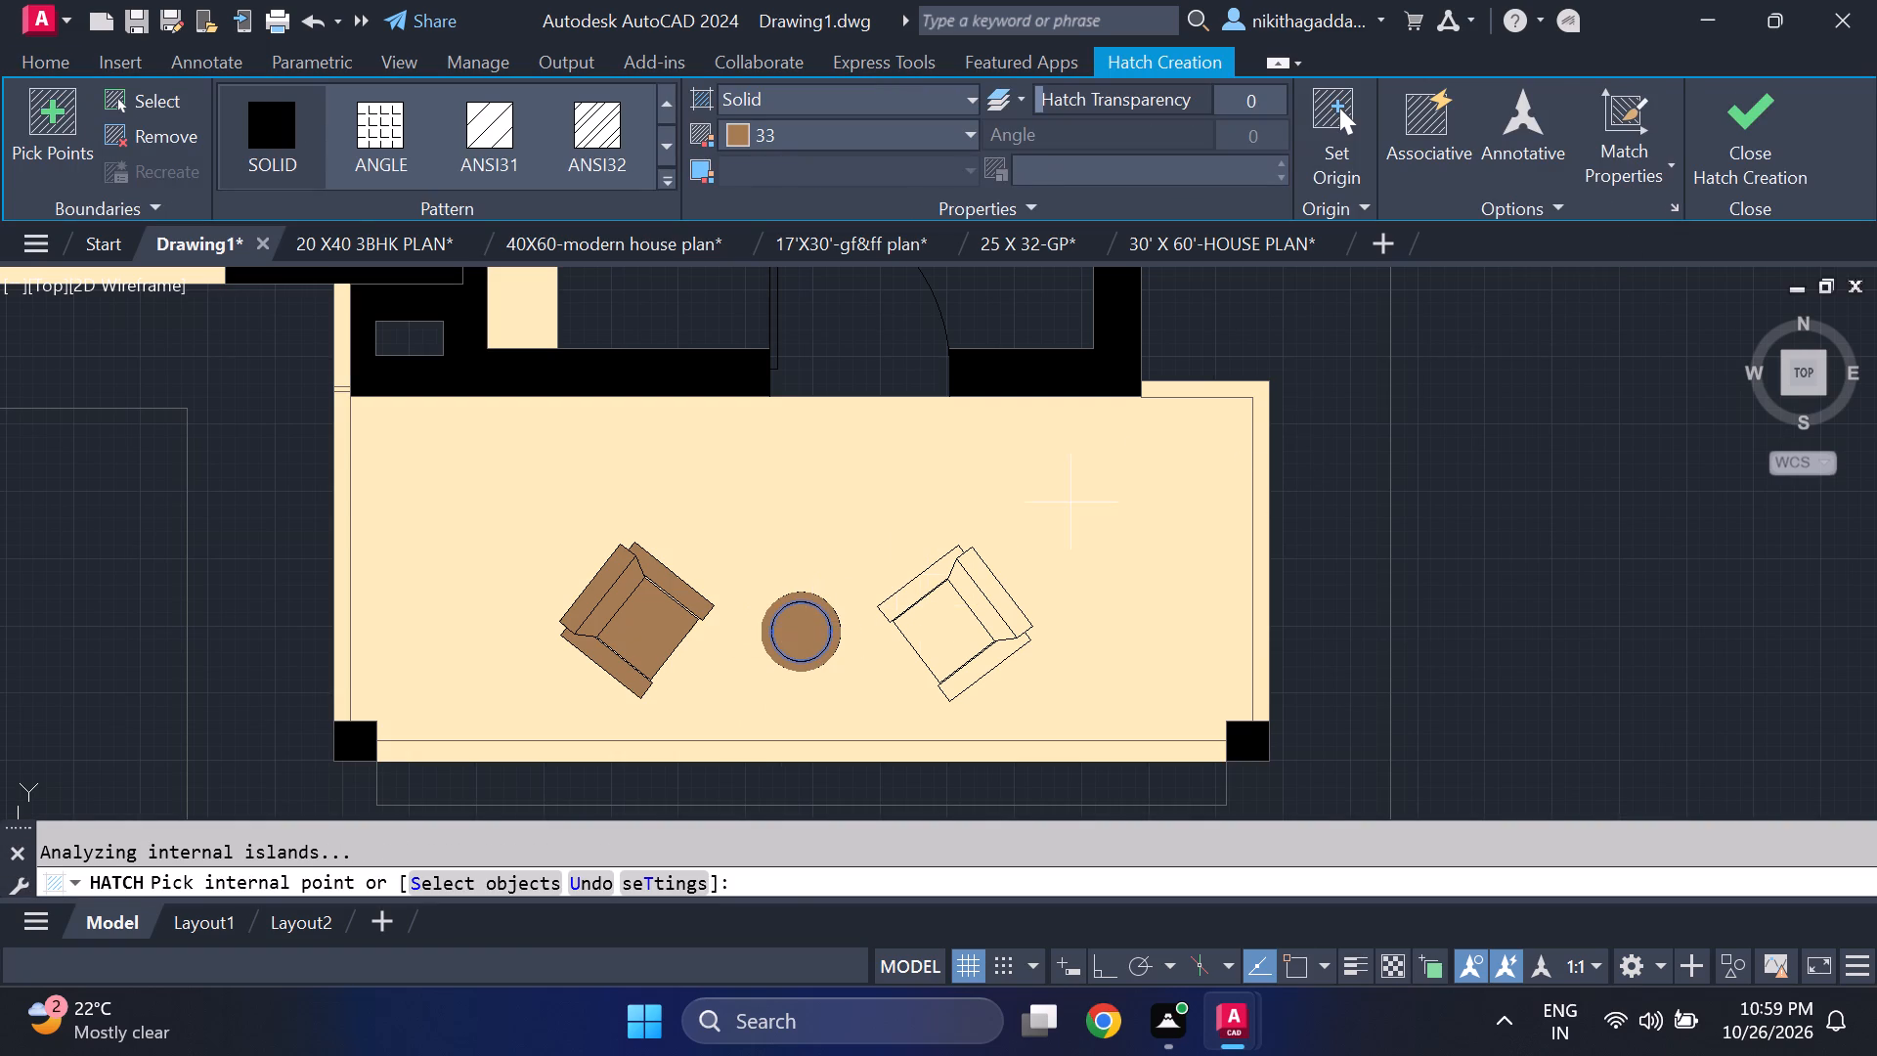
click(1803, 135)
Fill the seat, arms and backrest of the porch's right armchair with a solid hatch in colour 33.
scroll(1309, 476, down, 3)
middle_drag(1165, 538, 938, 594)
scroll(935, 596, up, 3)
text(hatch)
key(Return)
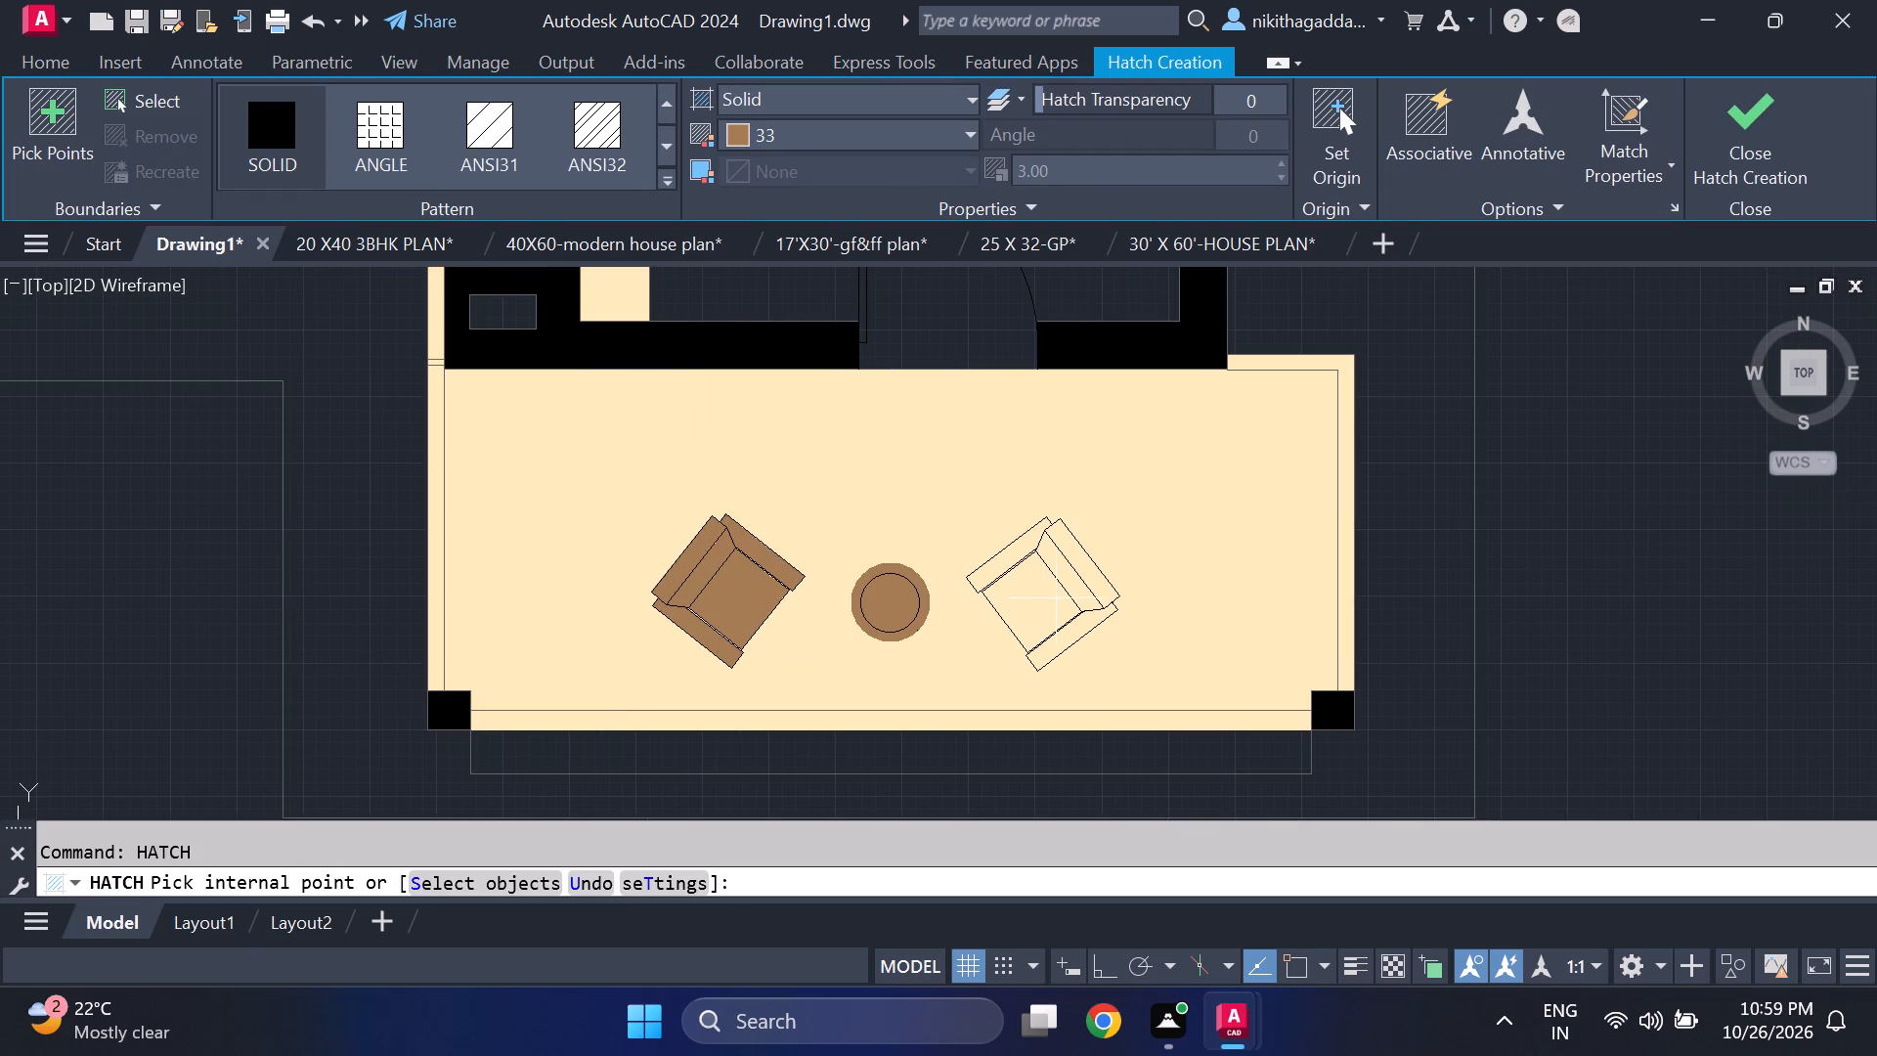
click(1045, 595)
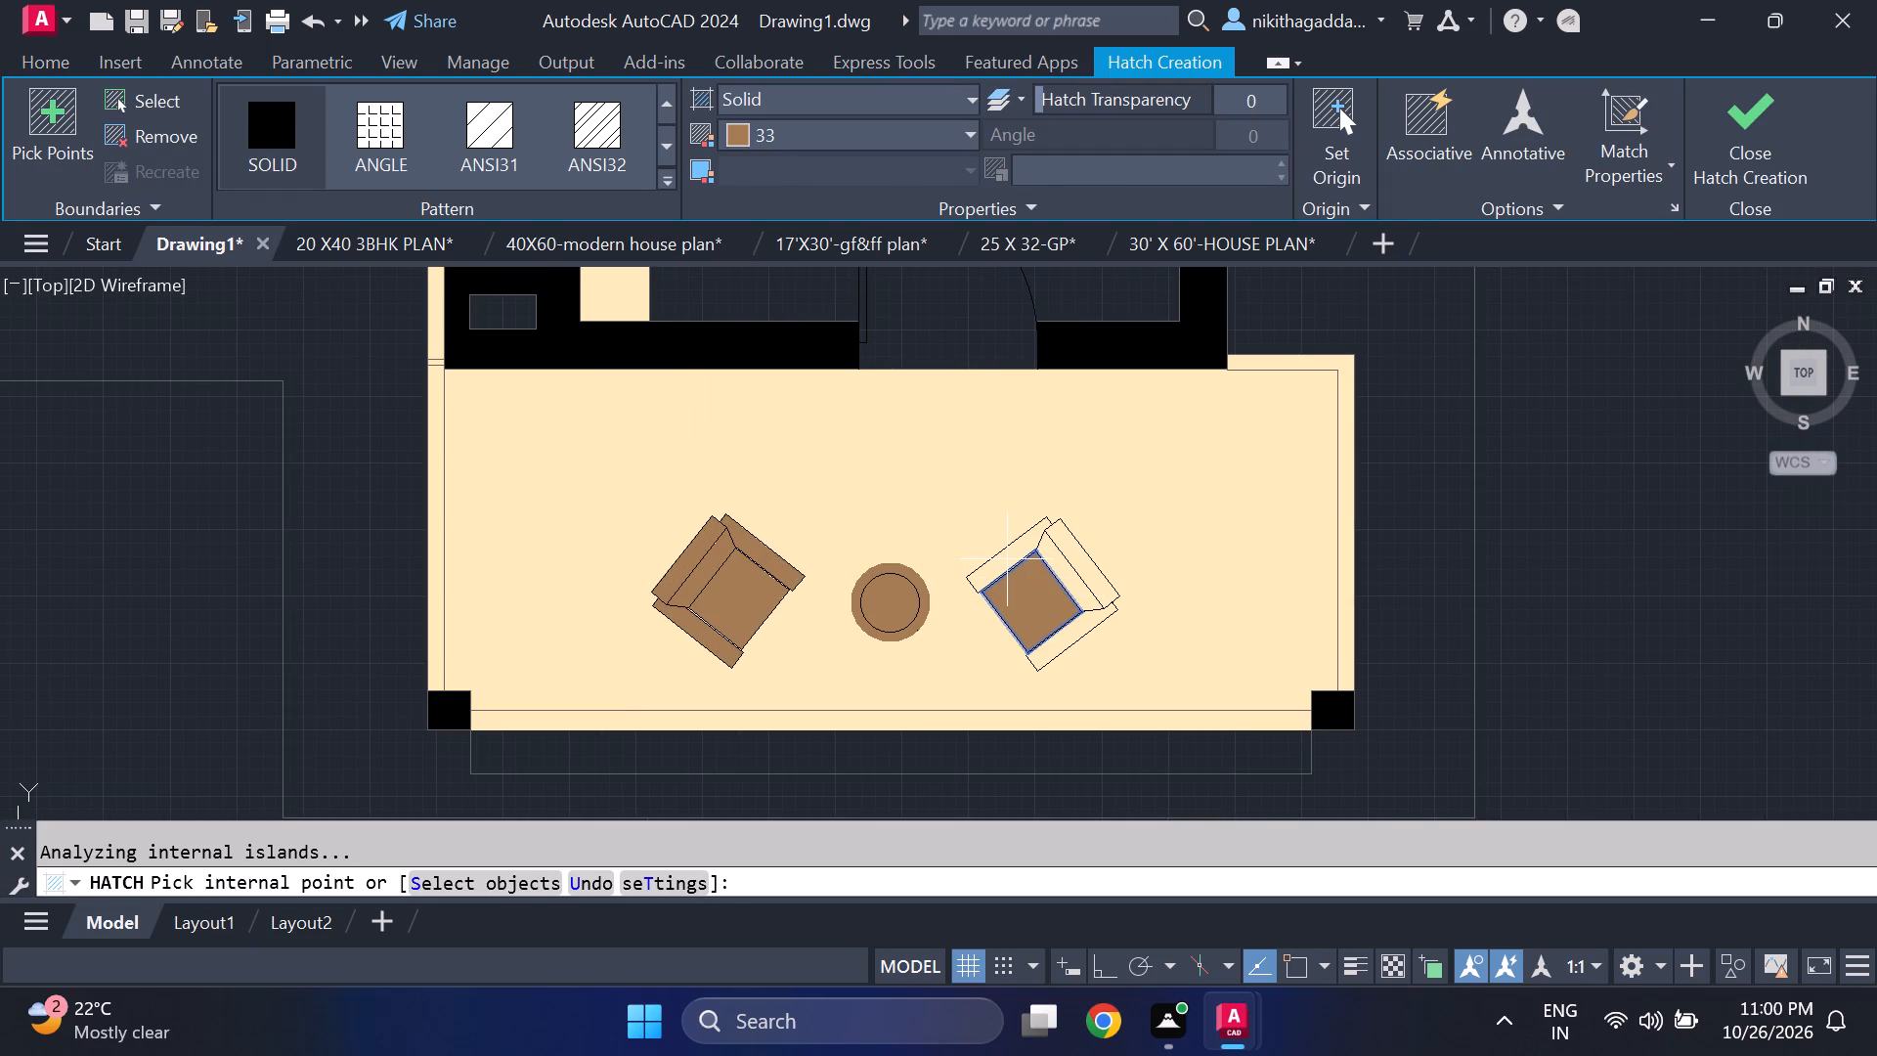
click(1007, 559)
click(1048, 654)
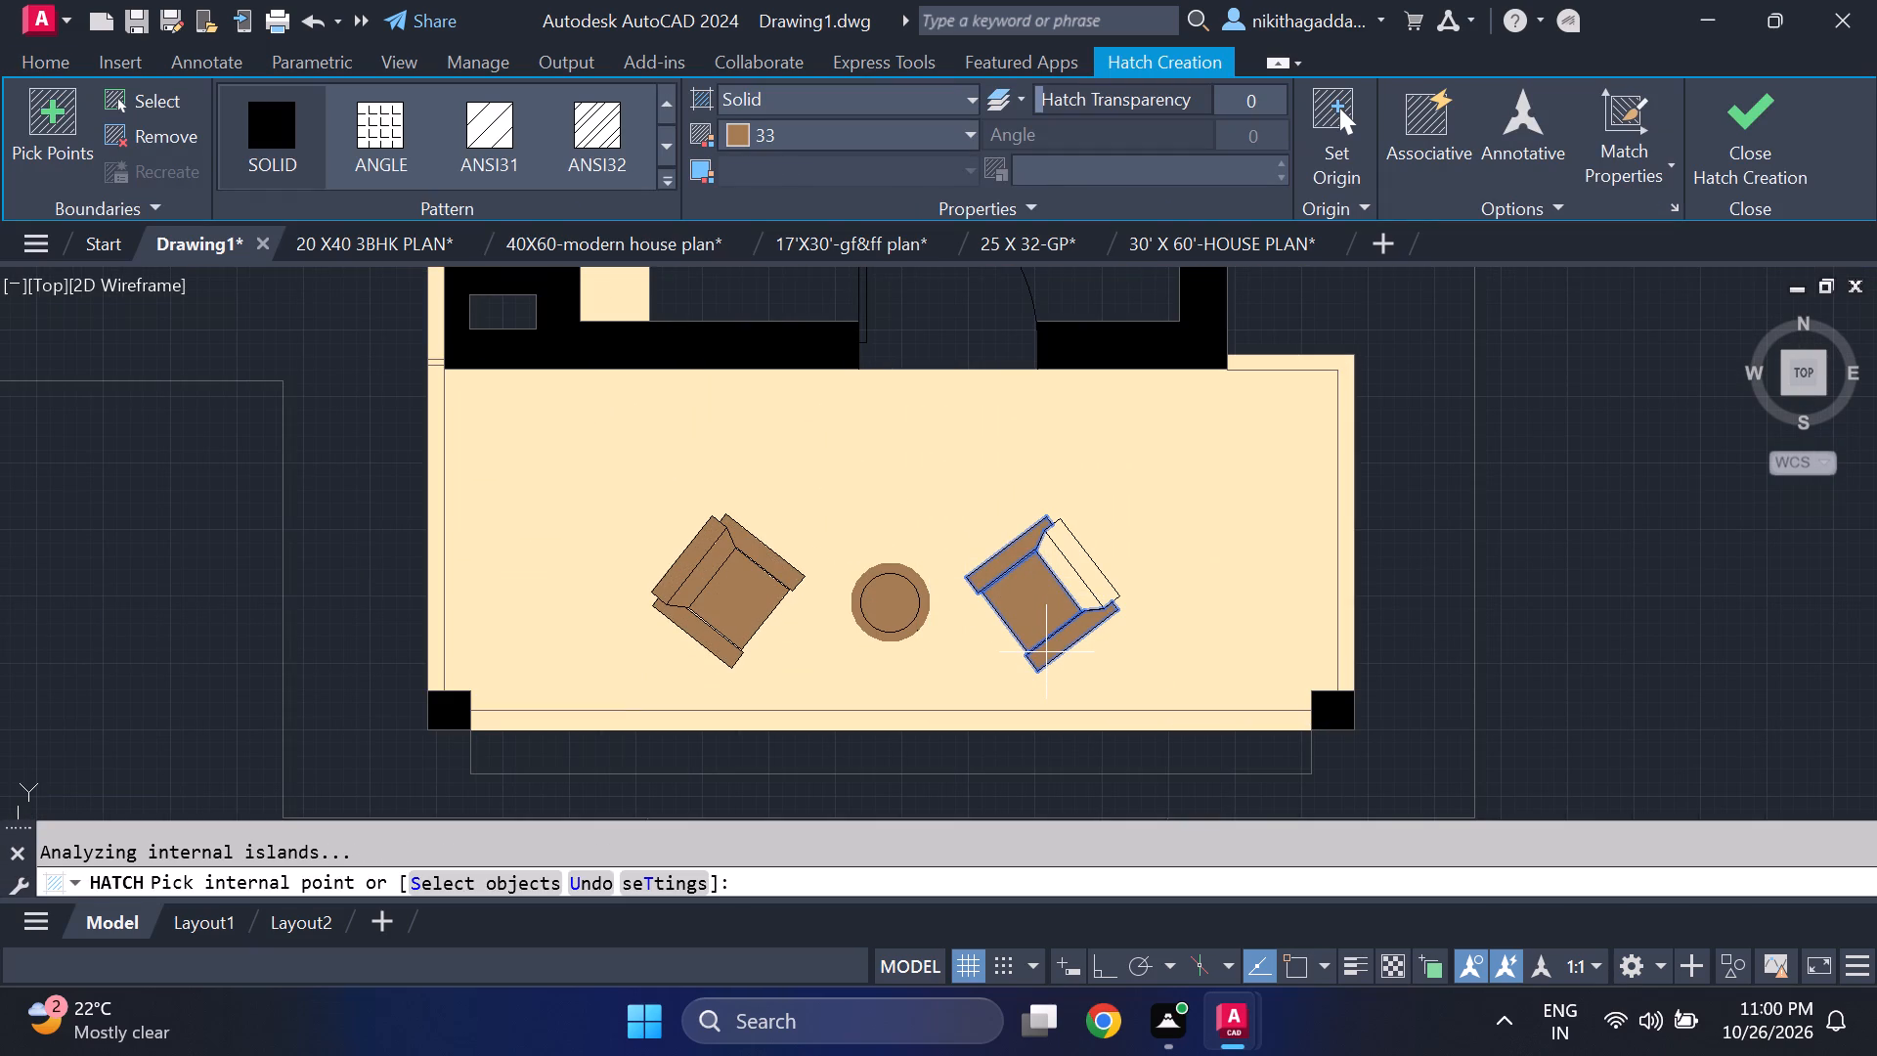
click(1065, 570)
click(1086, 549)
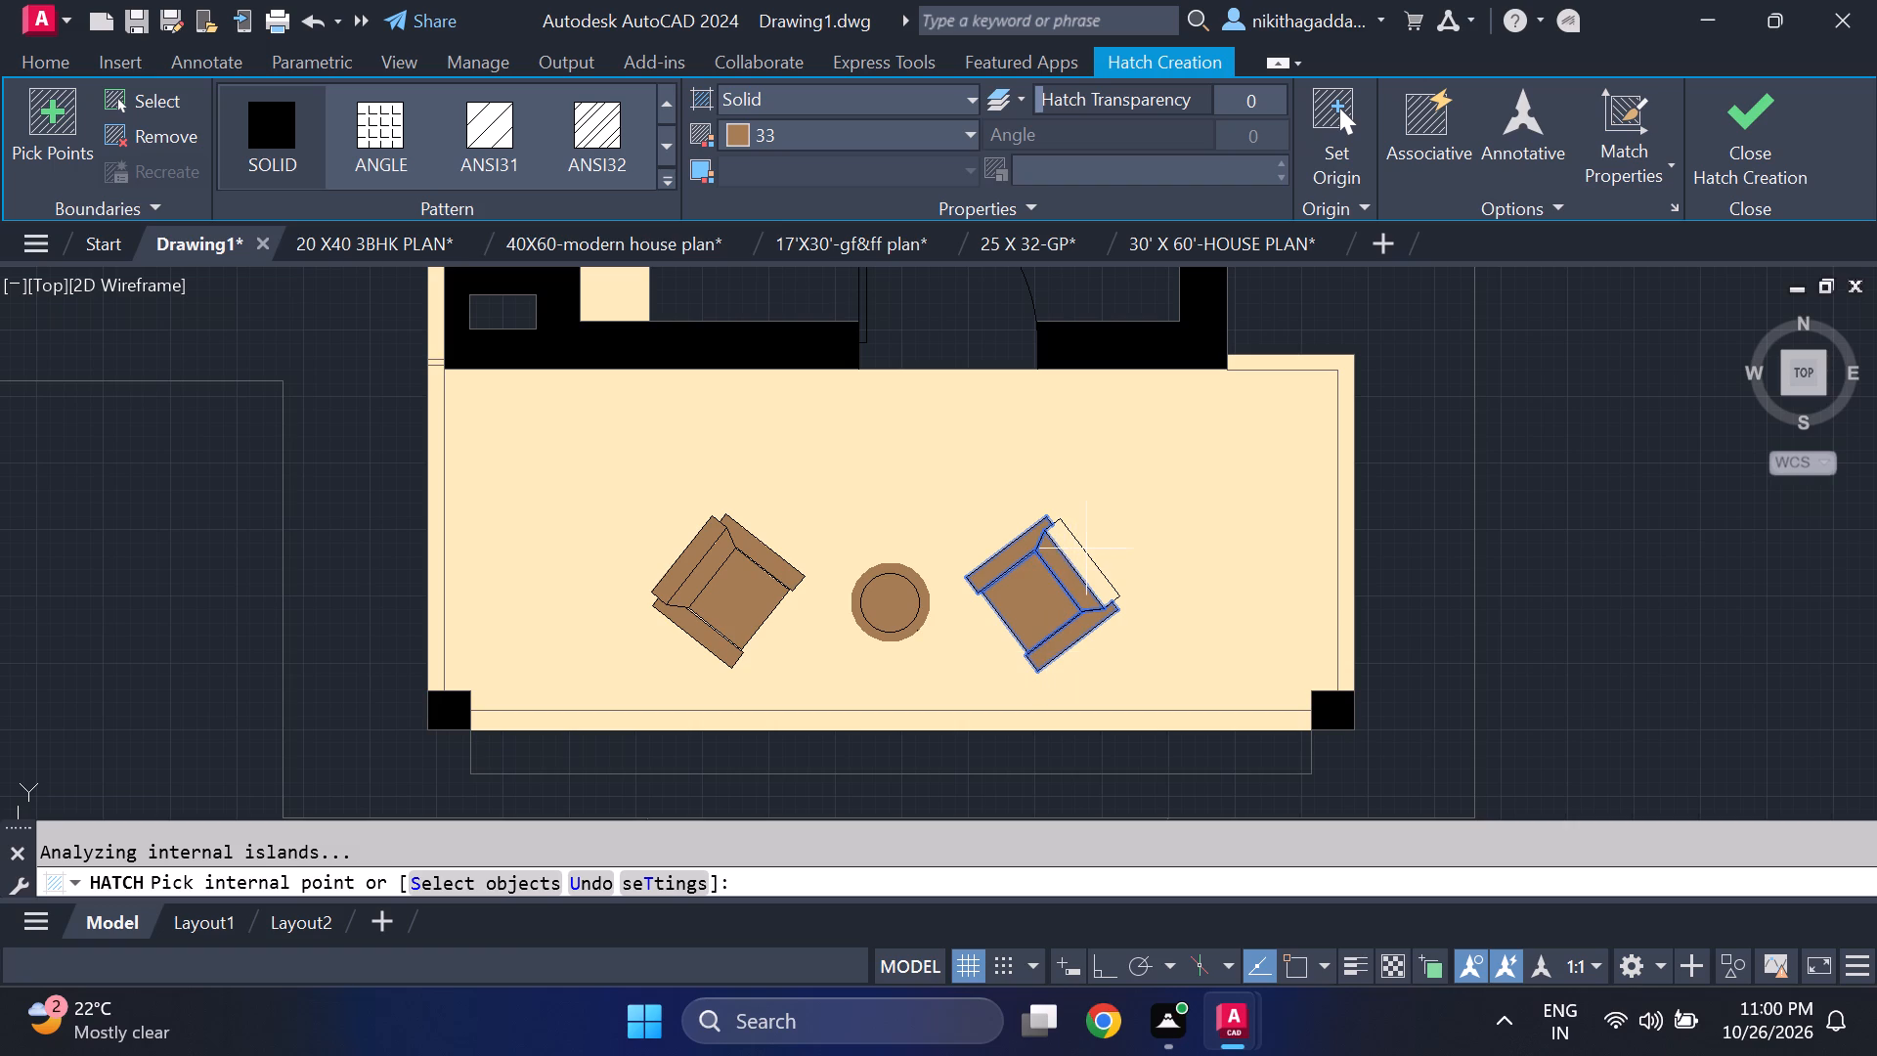
click(1079, 557)
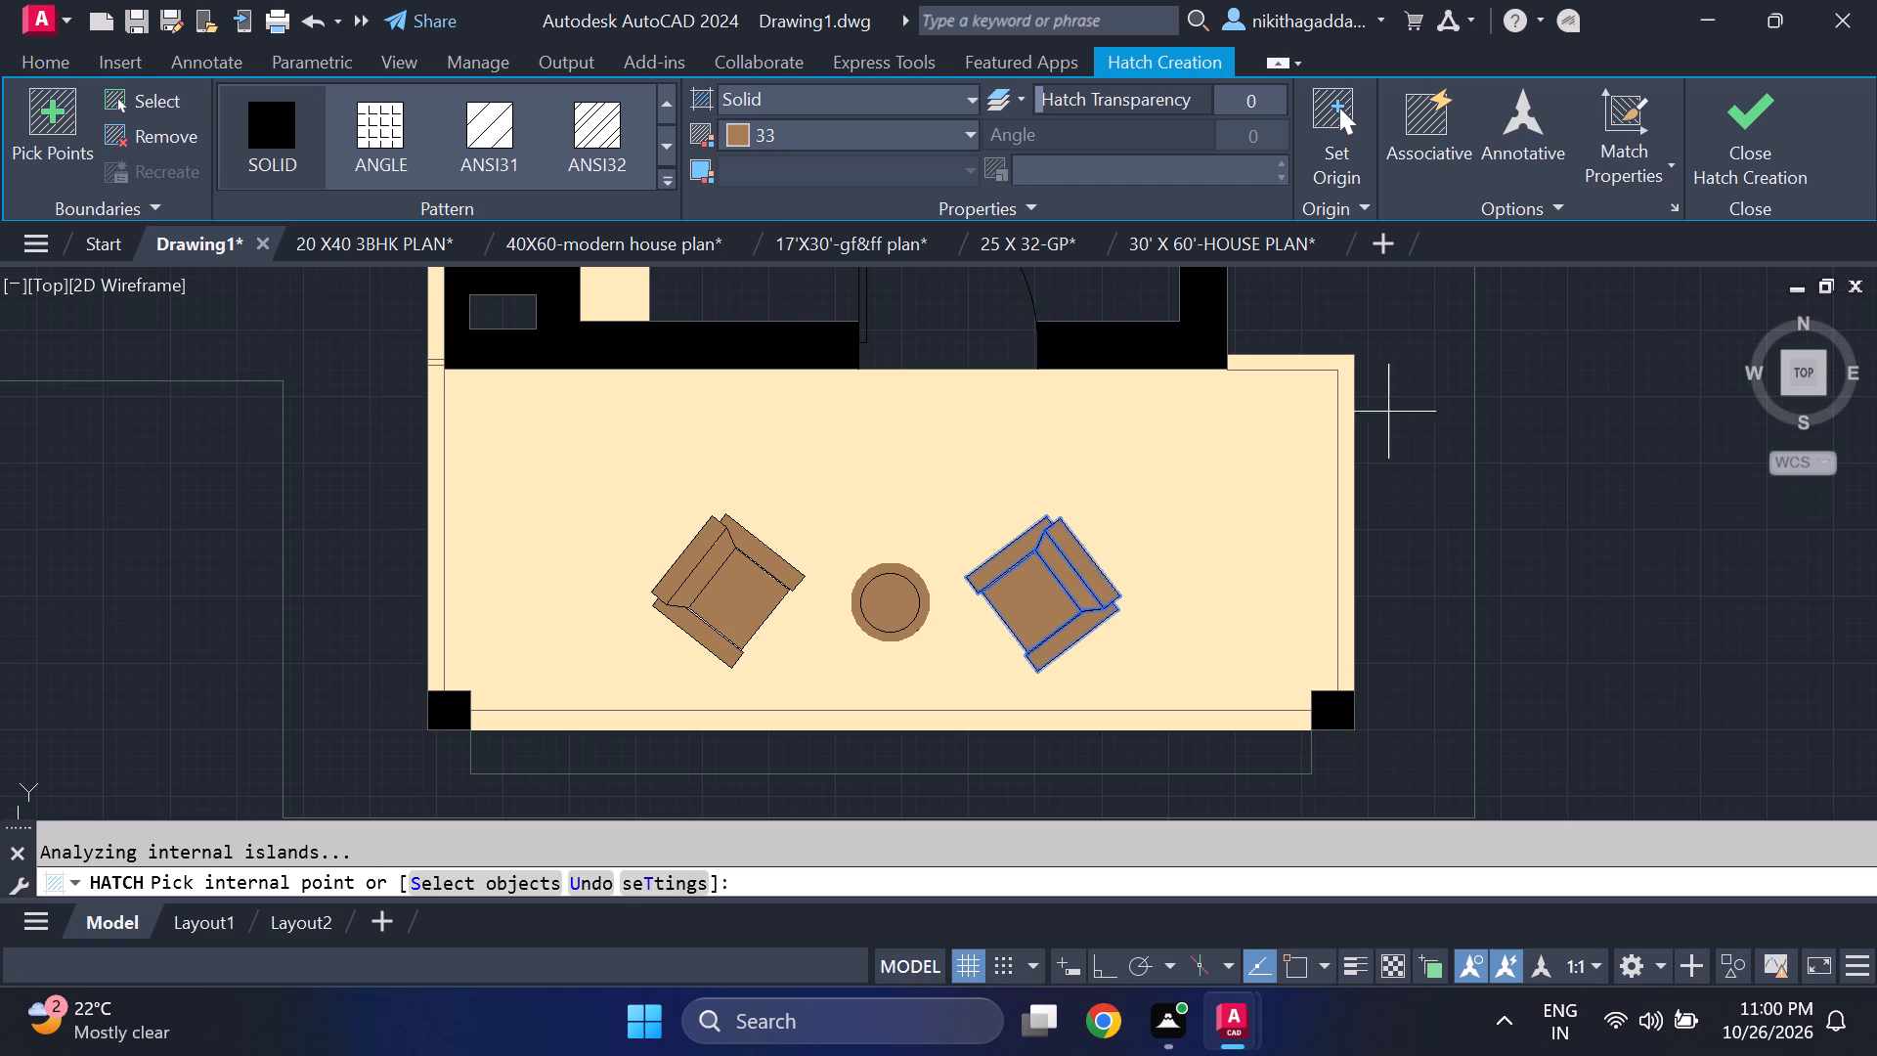
click(1721, 121)
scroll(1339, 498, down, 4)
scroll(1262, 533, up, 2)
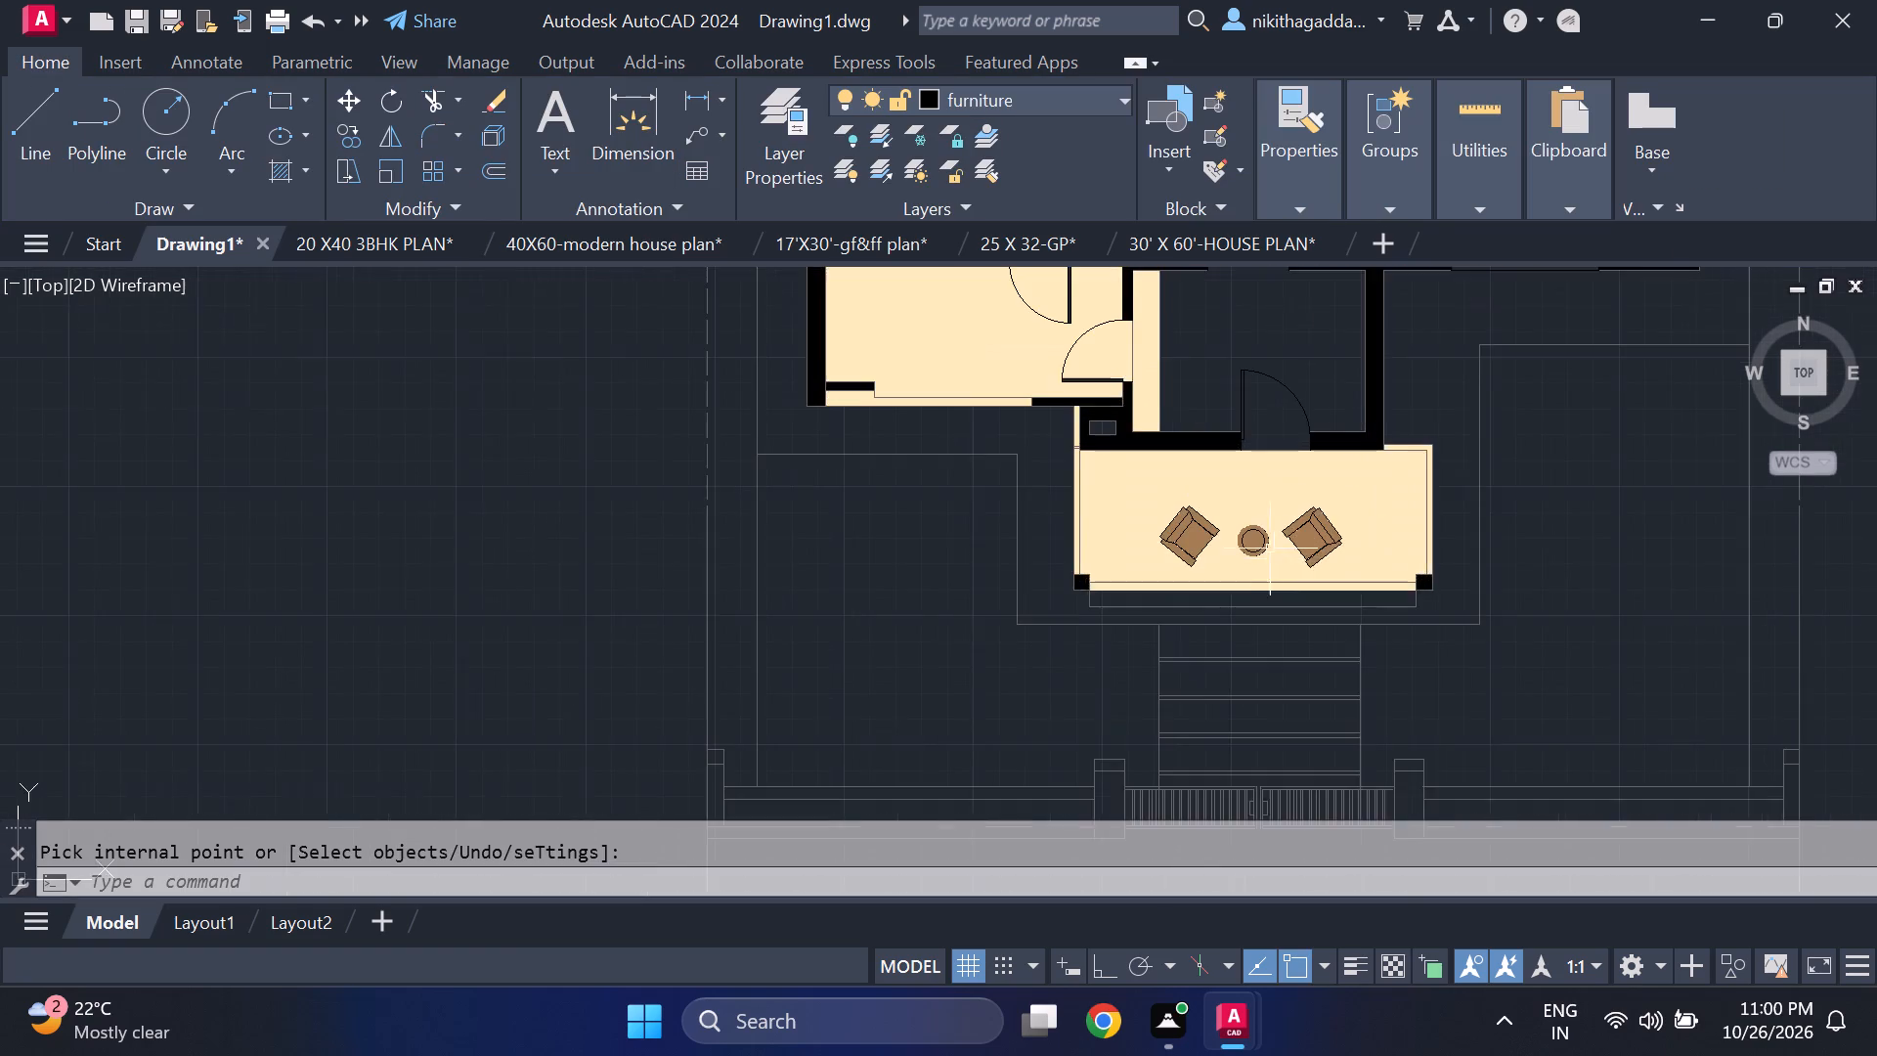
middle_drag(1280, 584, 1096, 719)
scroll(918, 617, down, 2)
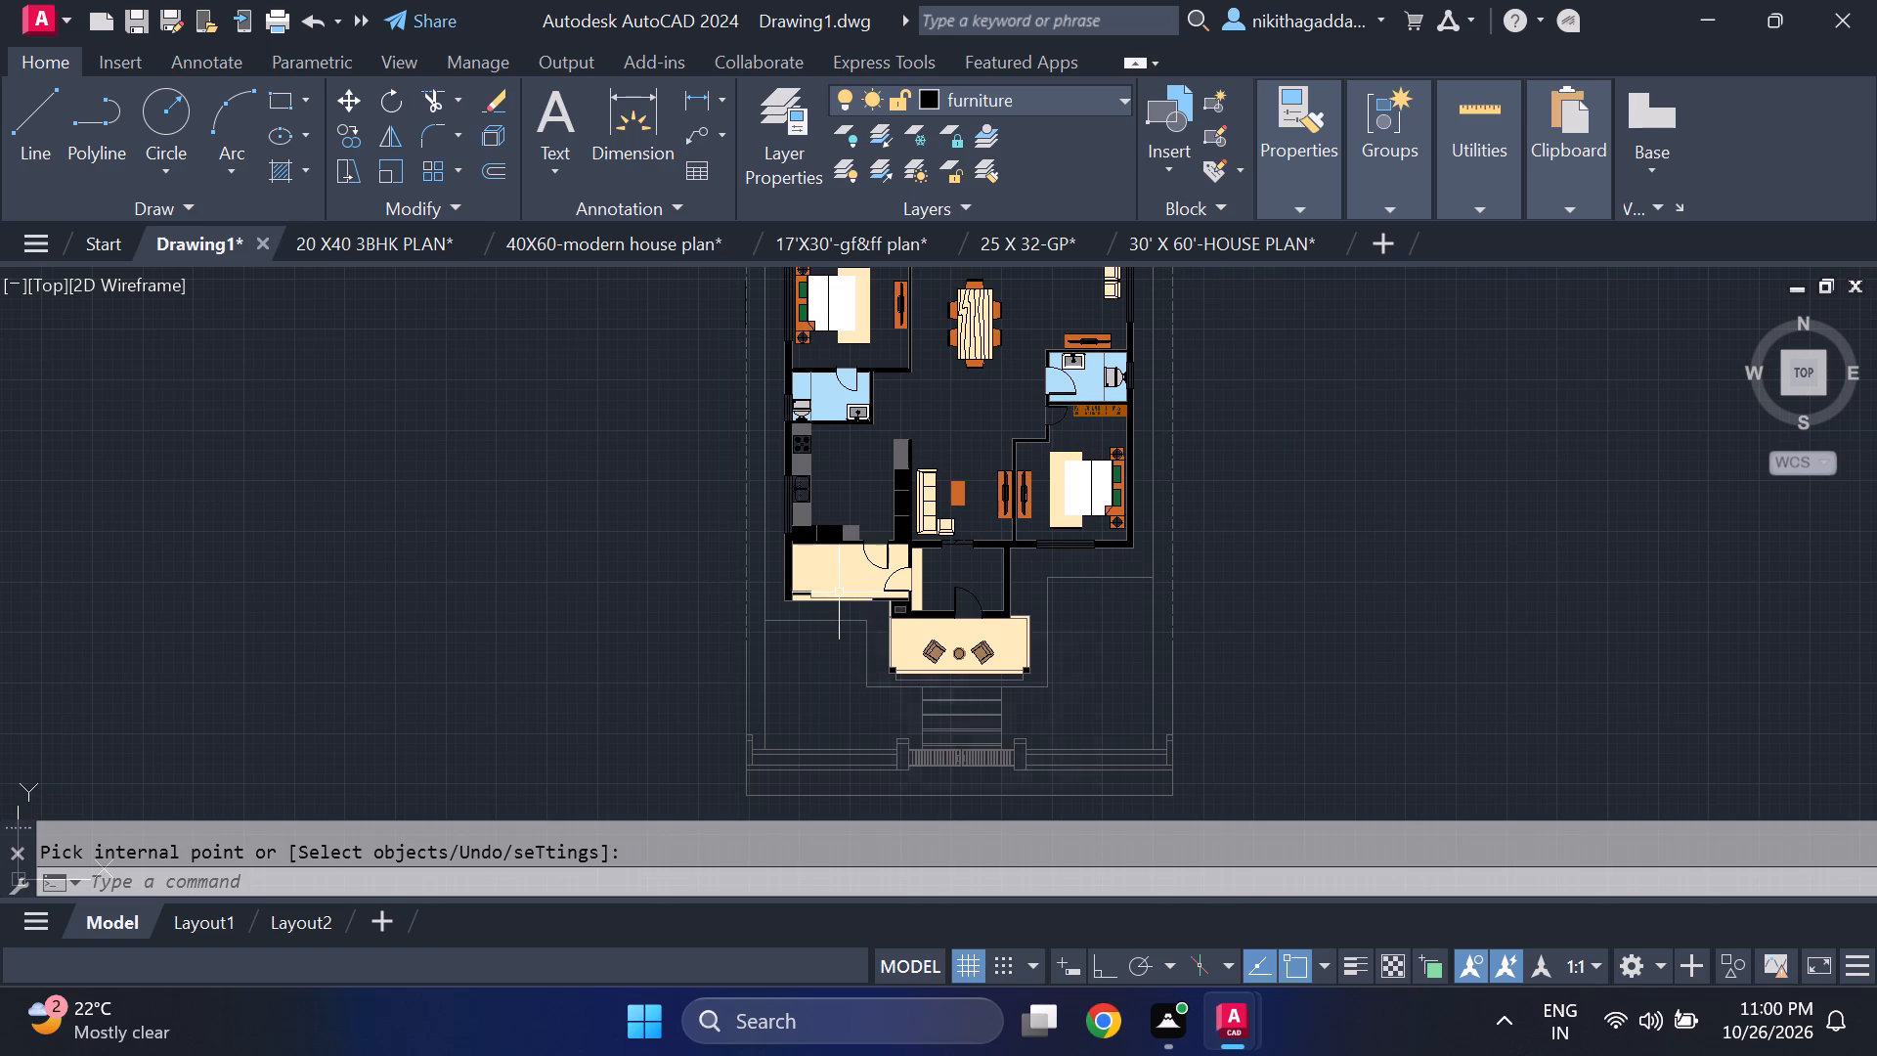
Examine the furnished floor plan from the front porch and steps up to the rear bedrooms.
scroll(913, 528, up, 2)
middle_drag(920, 778, 916, 584)
scroll(874, 699, up, 1)
scroll(870, 704, down, 2)
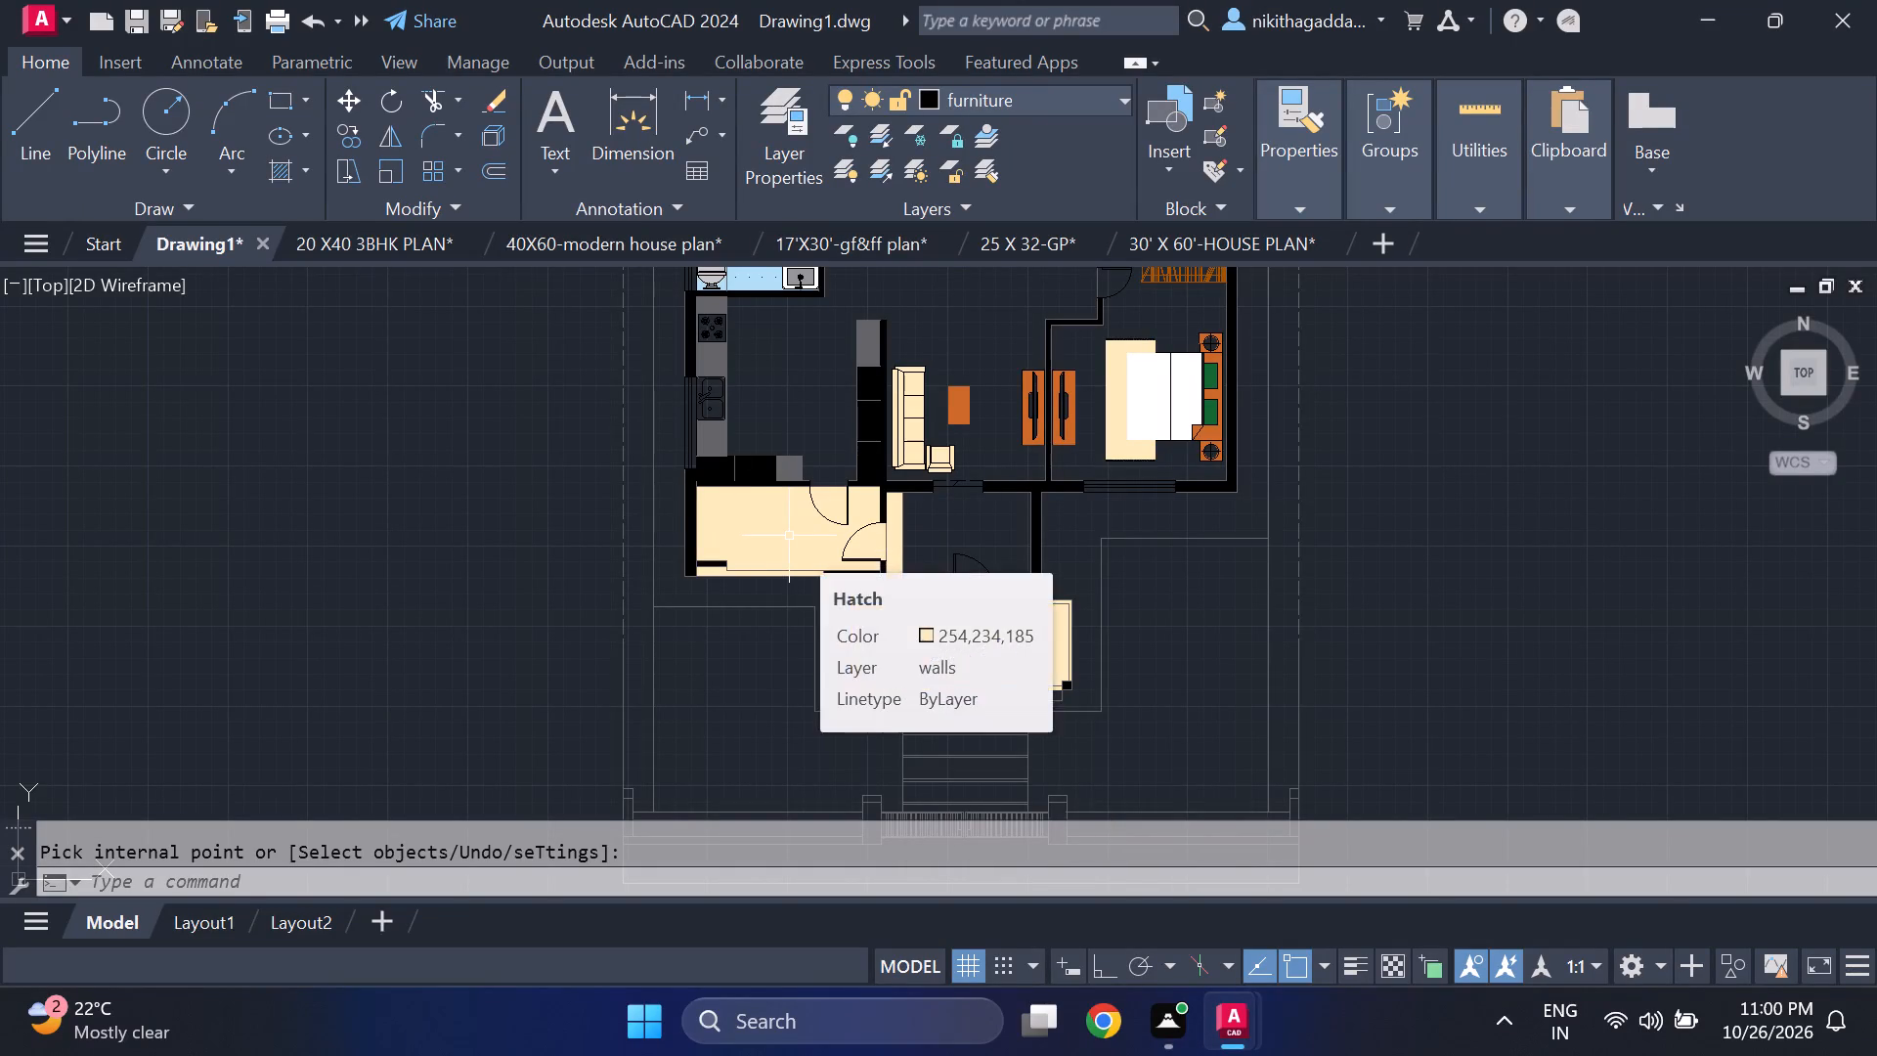
scroll(839, 486, down, 1)
middle_drag(835, 477, 835, 611)
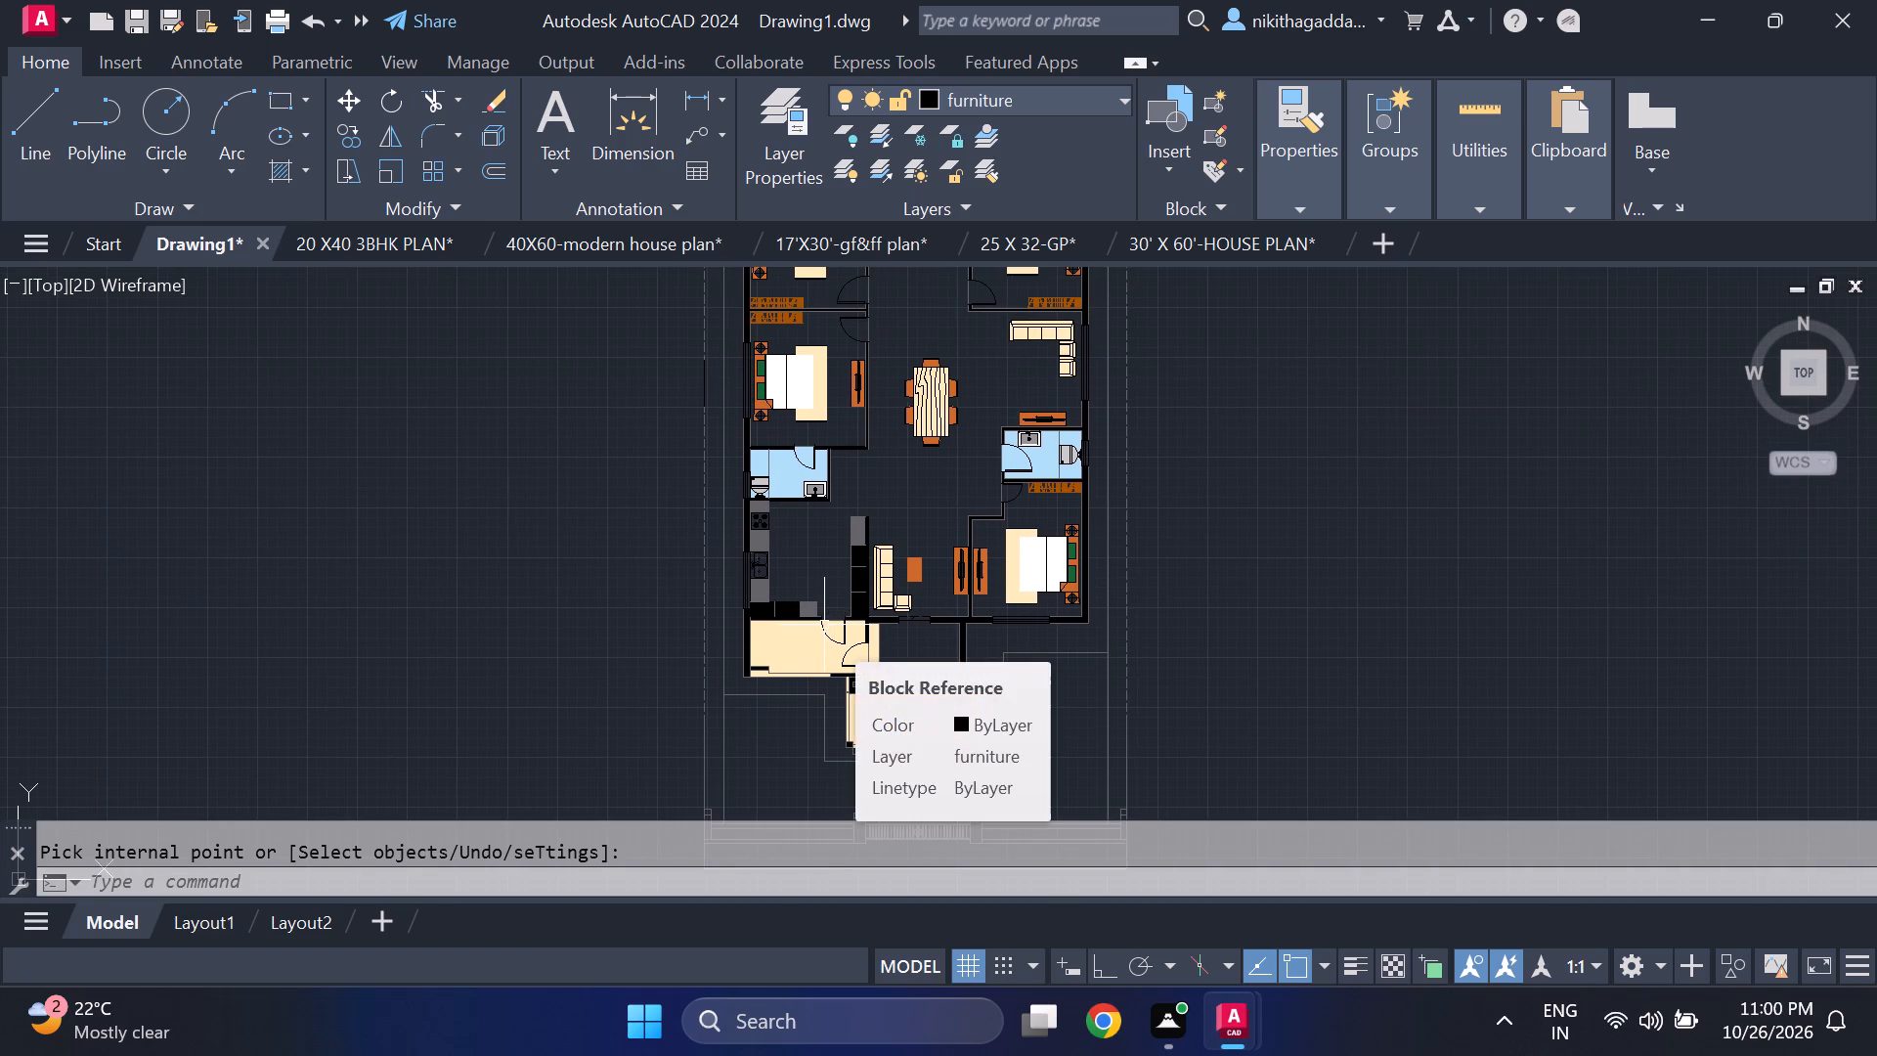
middle_drag(1105, 495, 1166, 575)
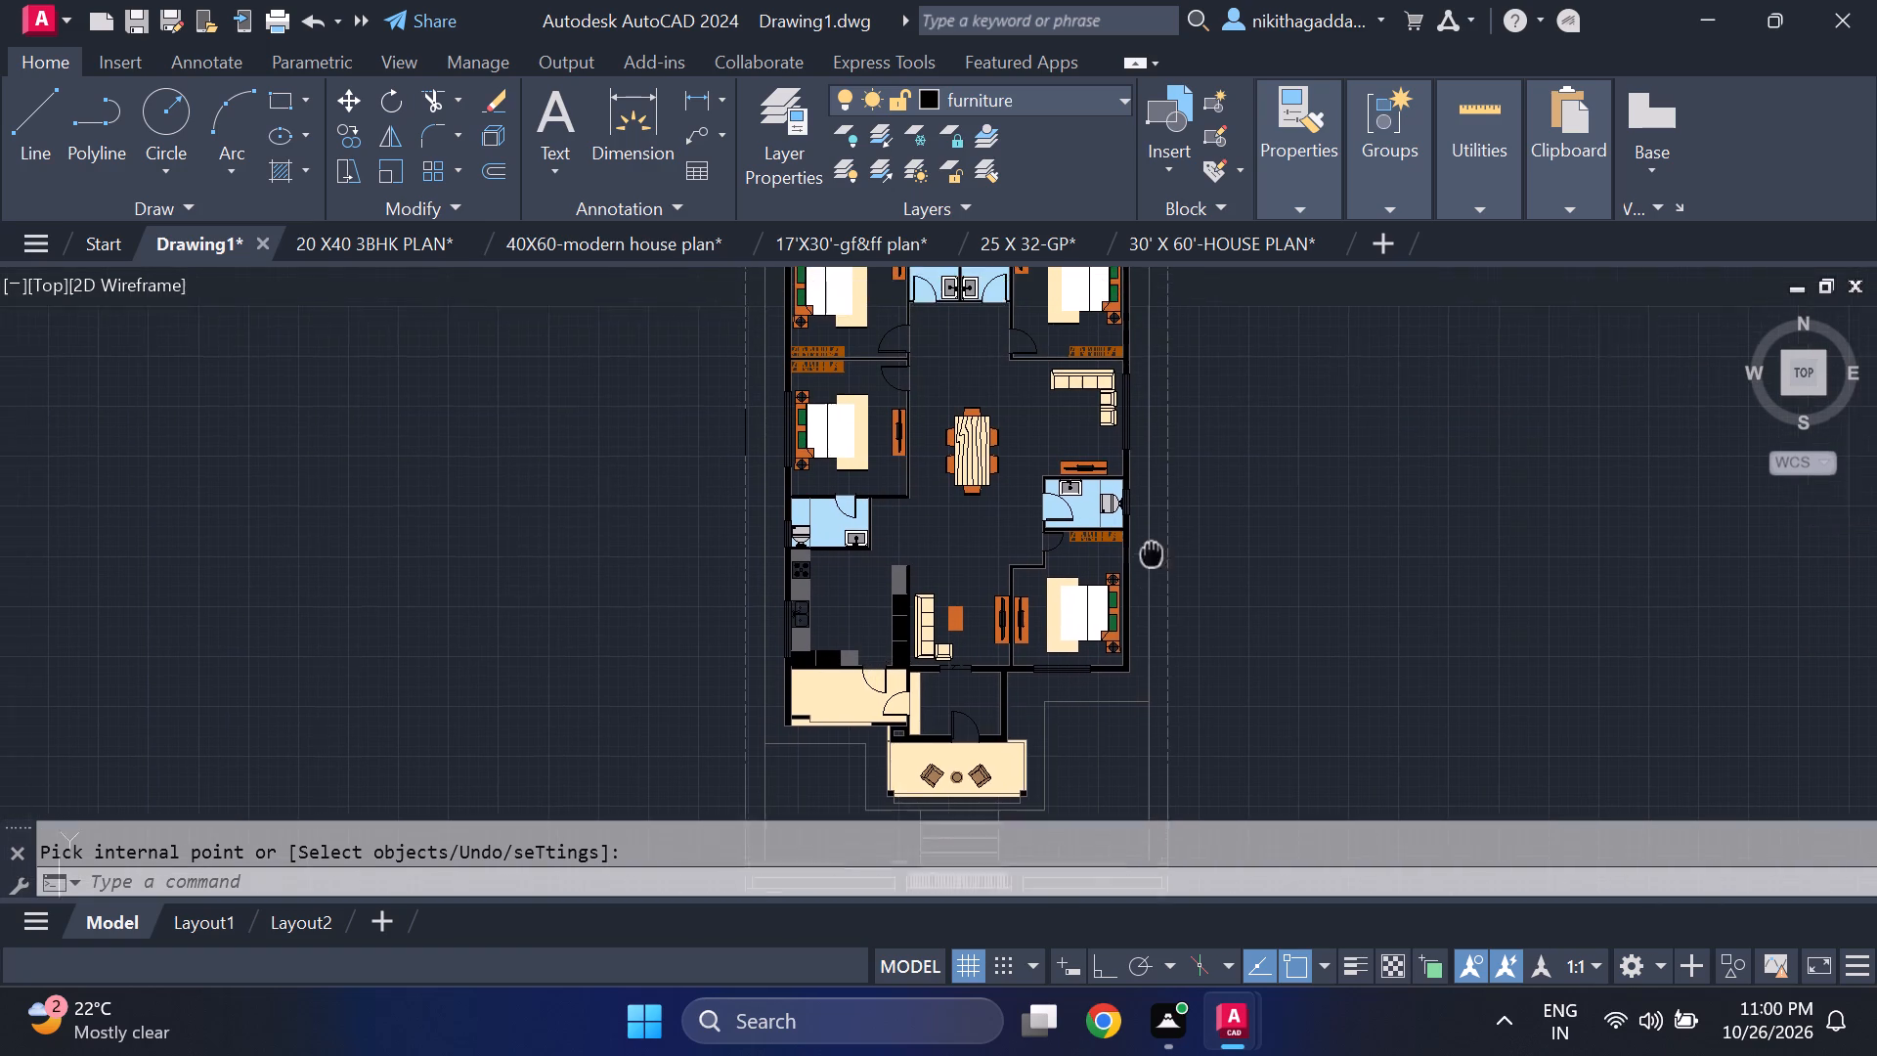
middle_drag(1166, 575, 1200, 634)
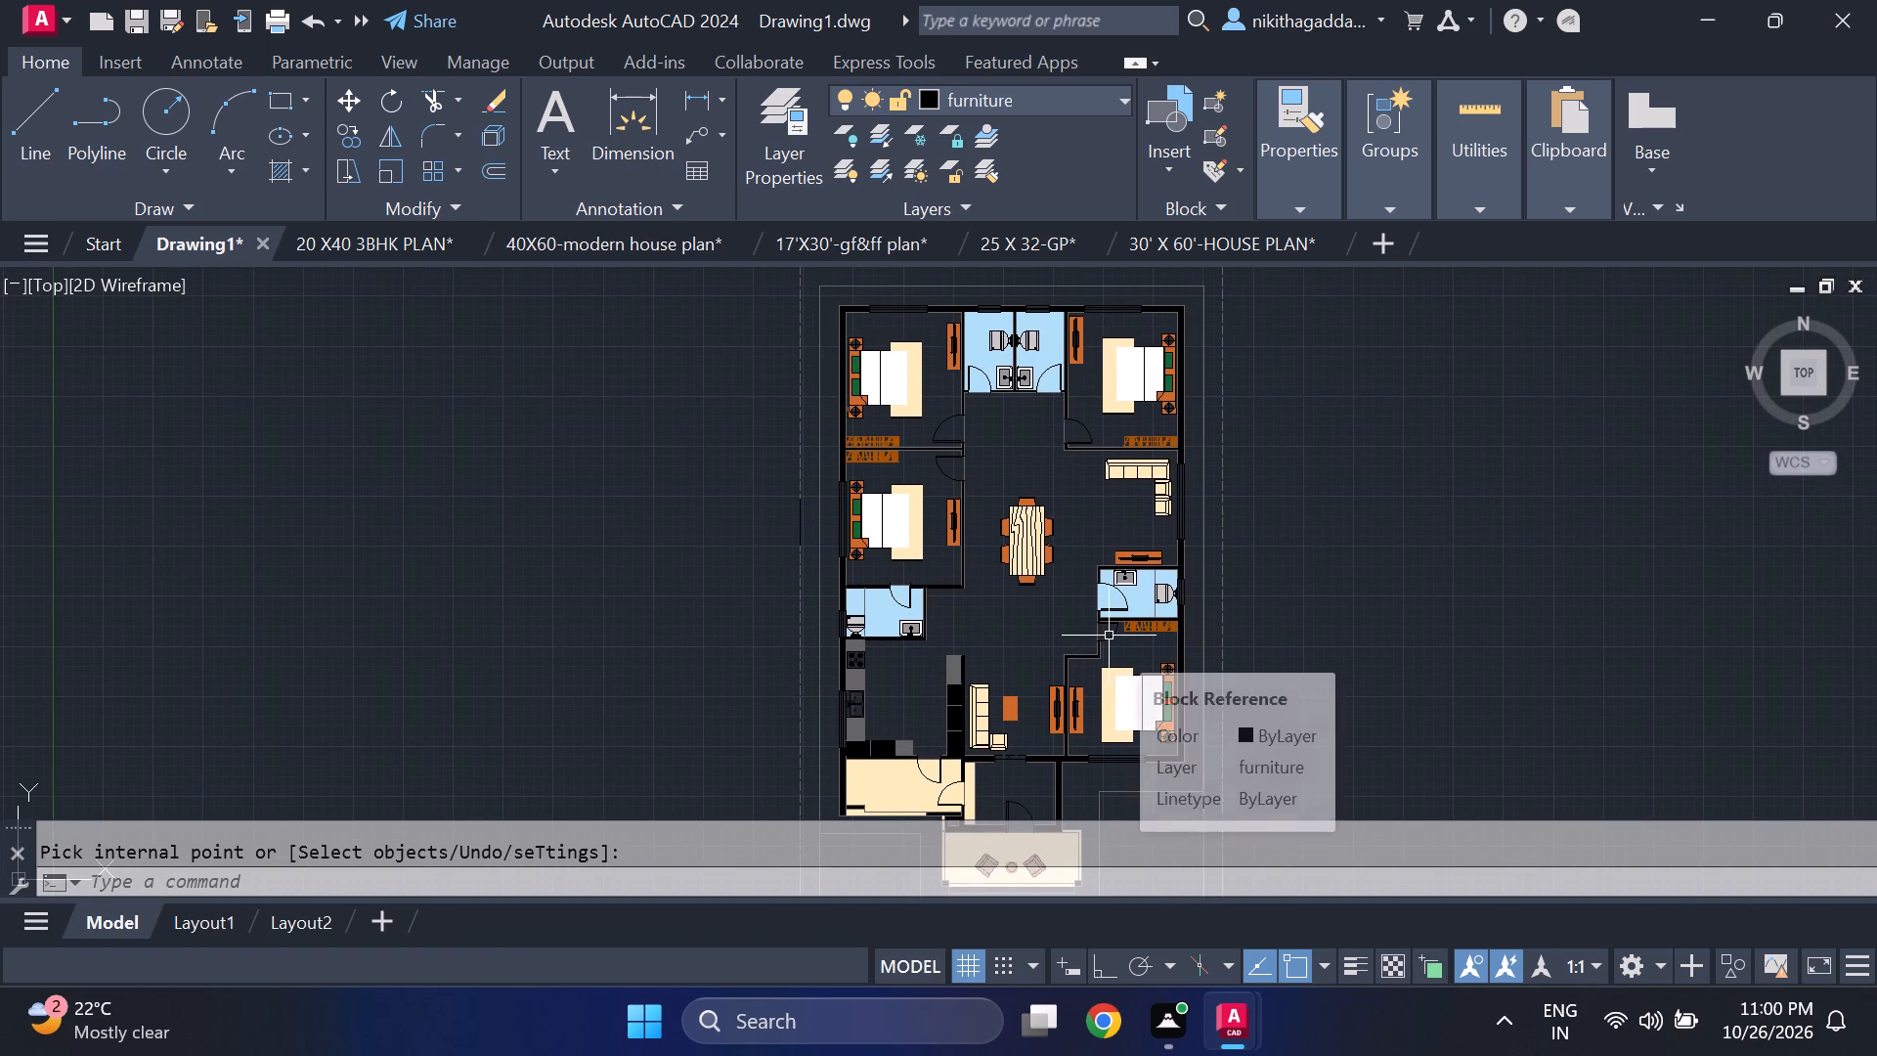
middle_drag(949, 740, 1143, 520)
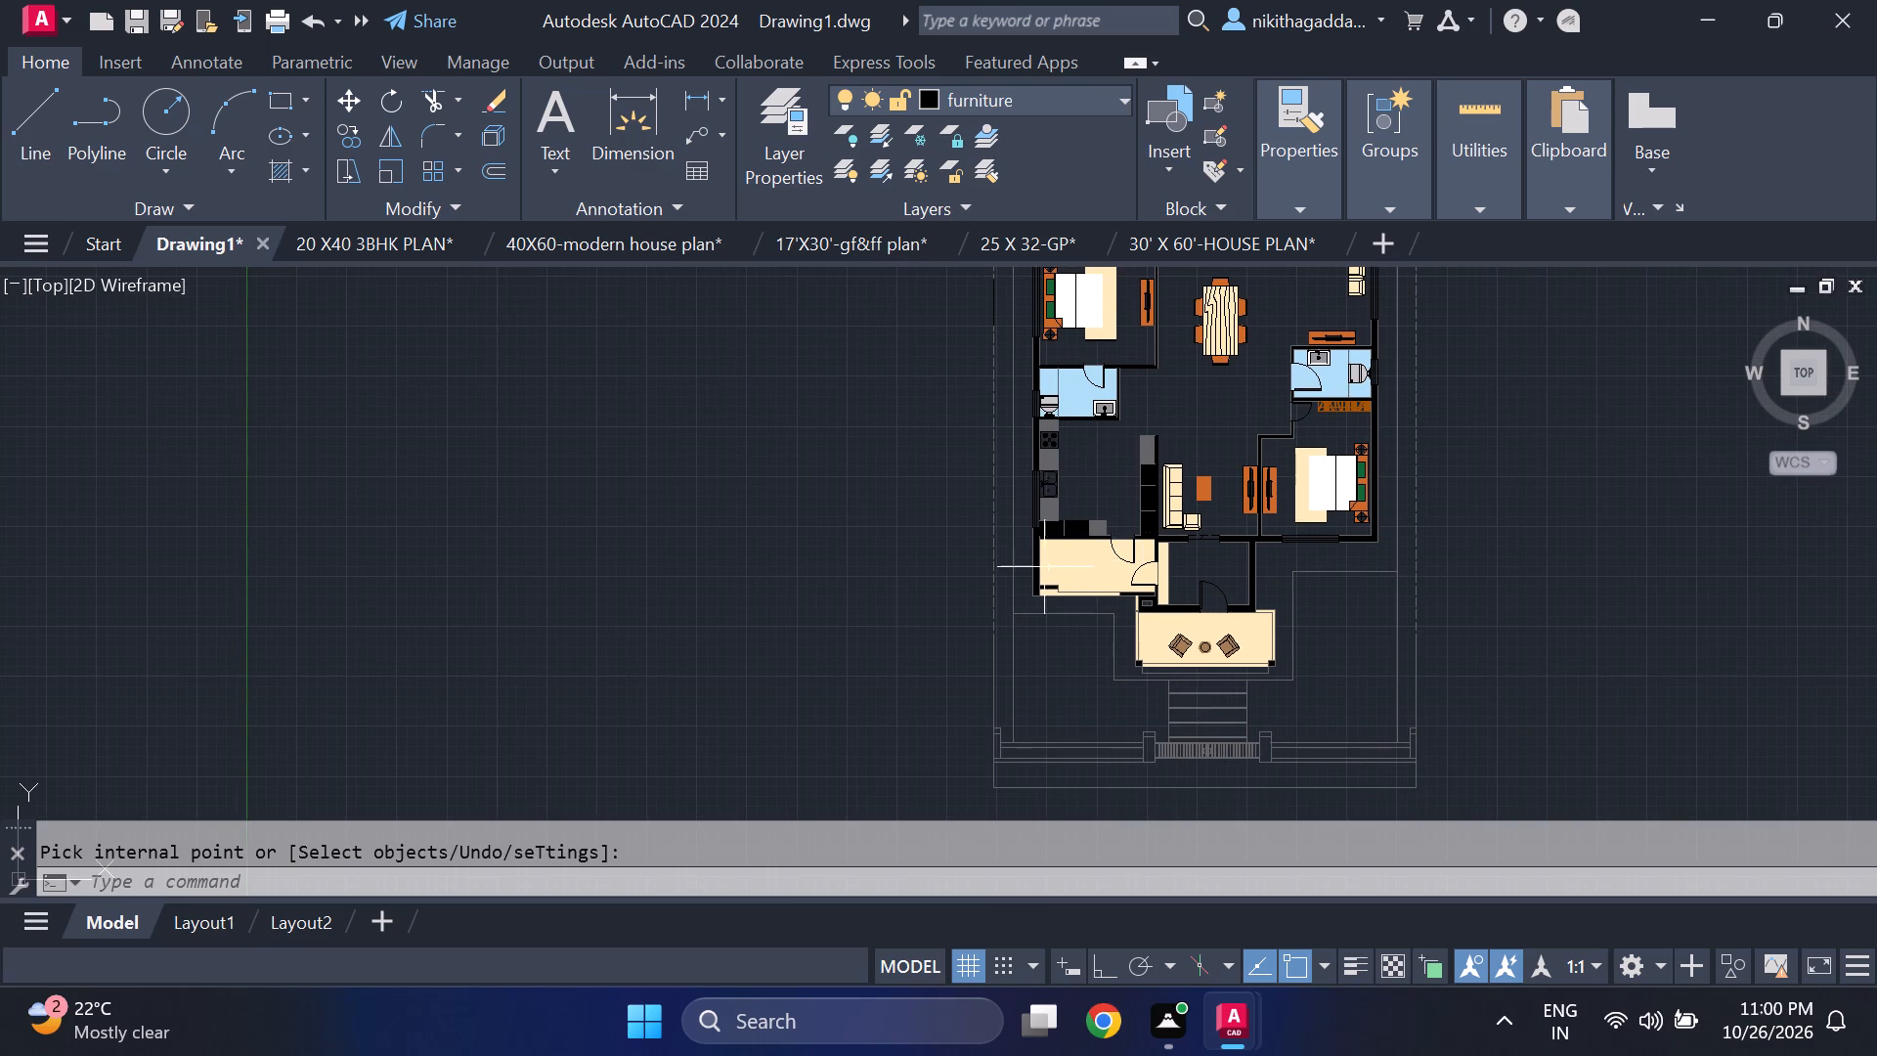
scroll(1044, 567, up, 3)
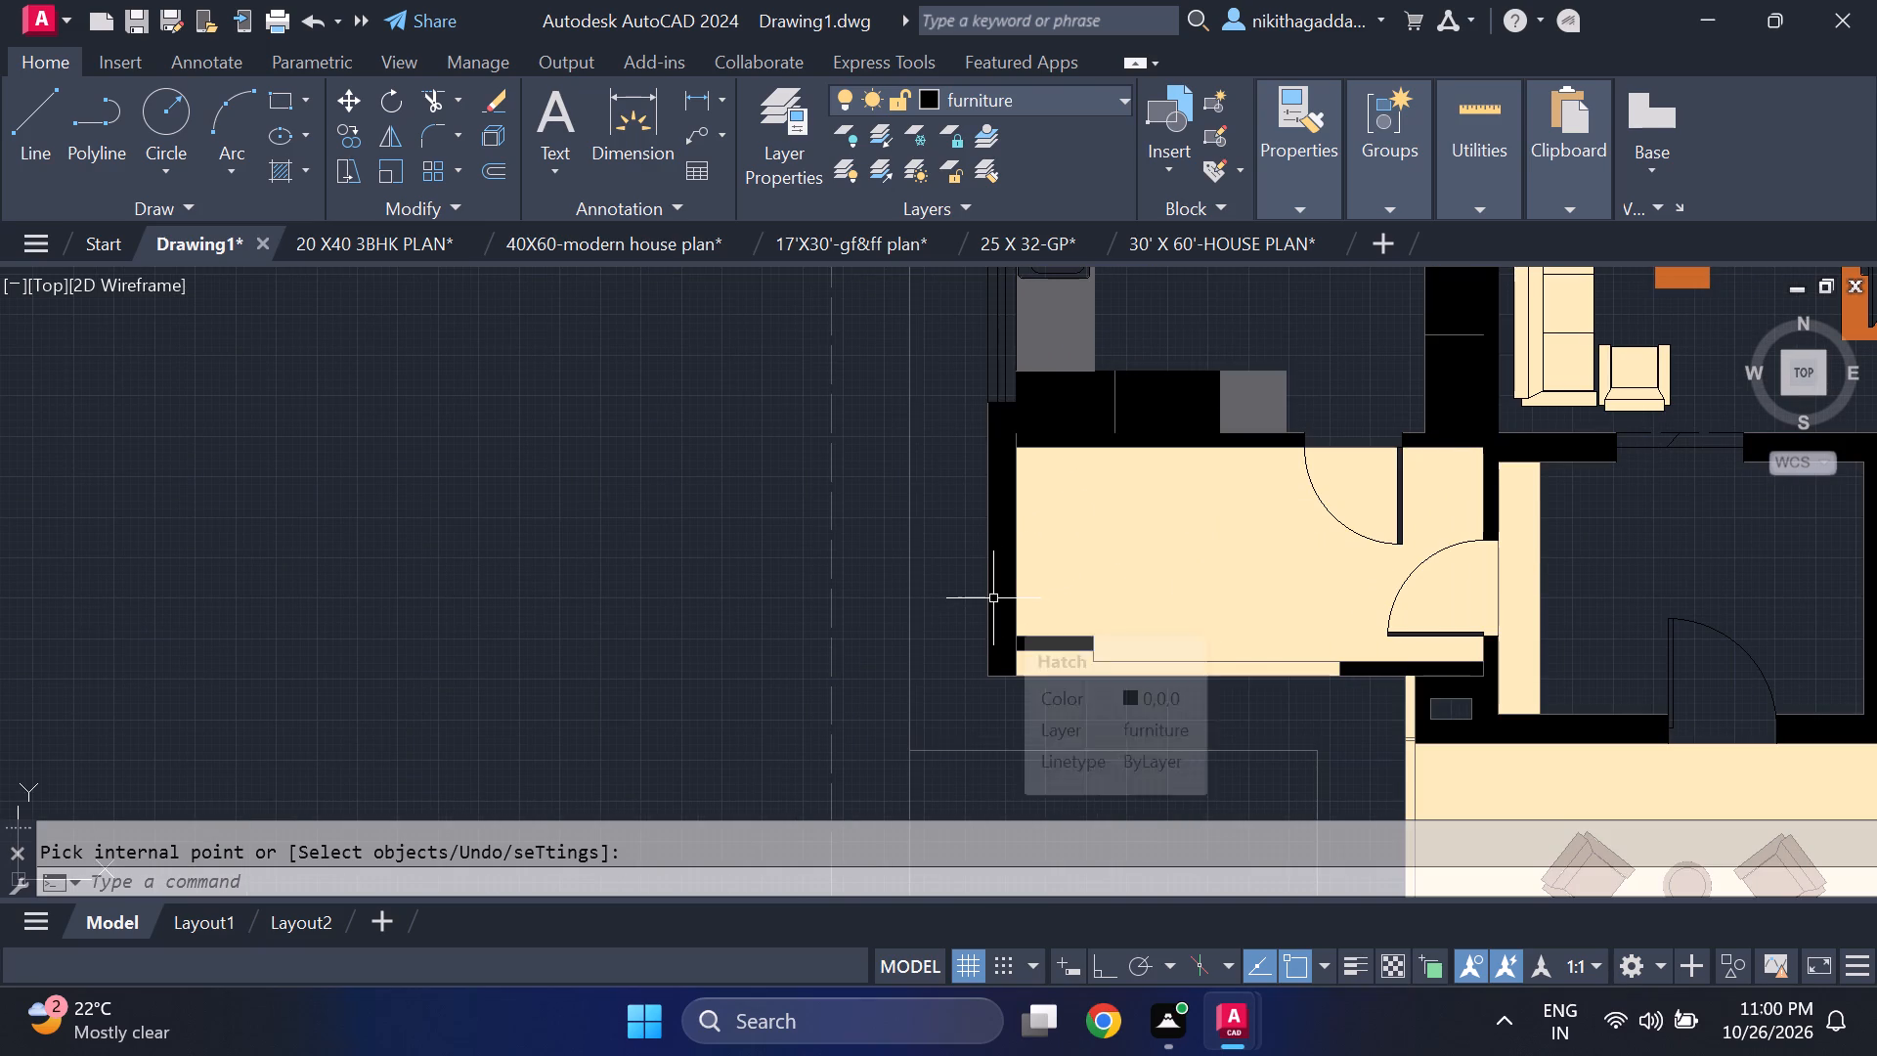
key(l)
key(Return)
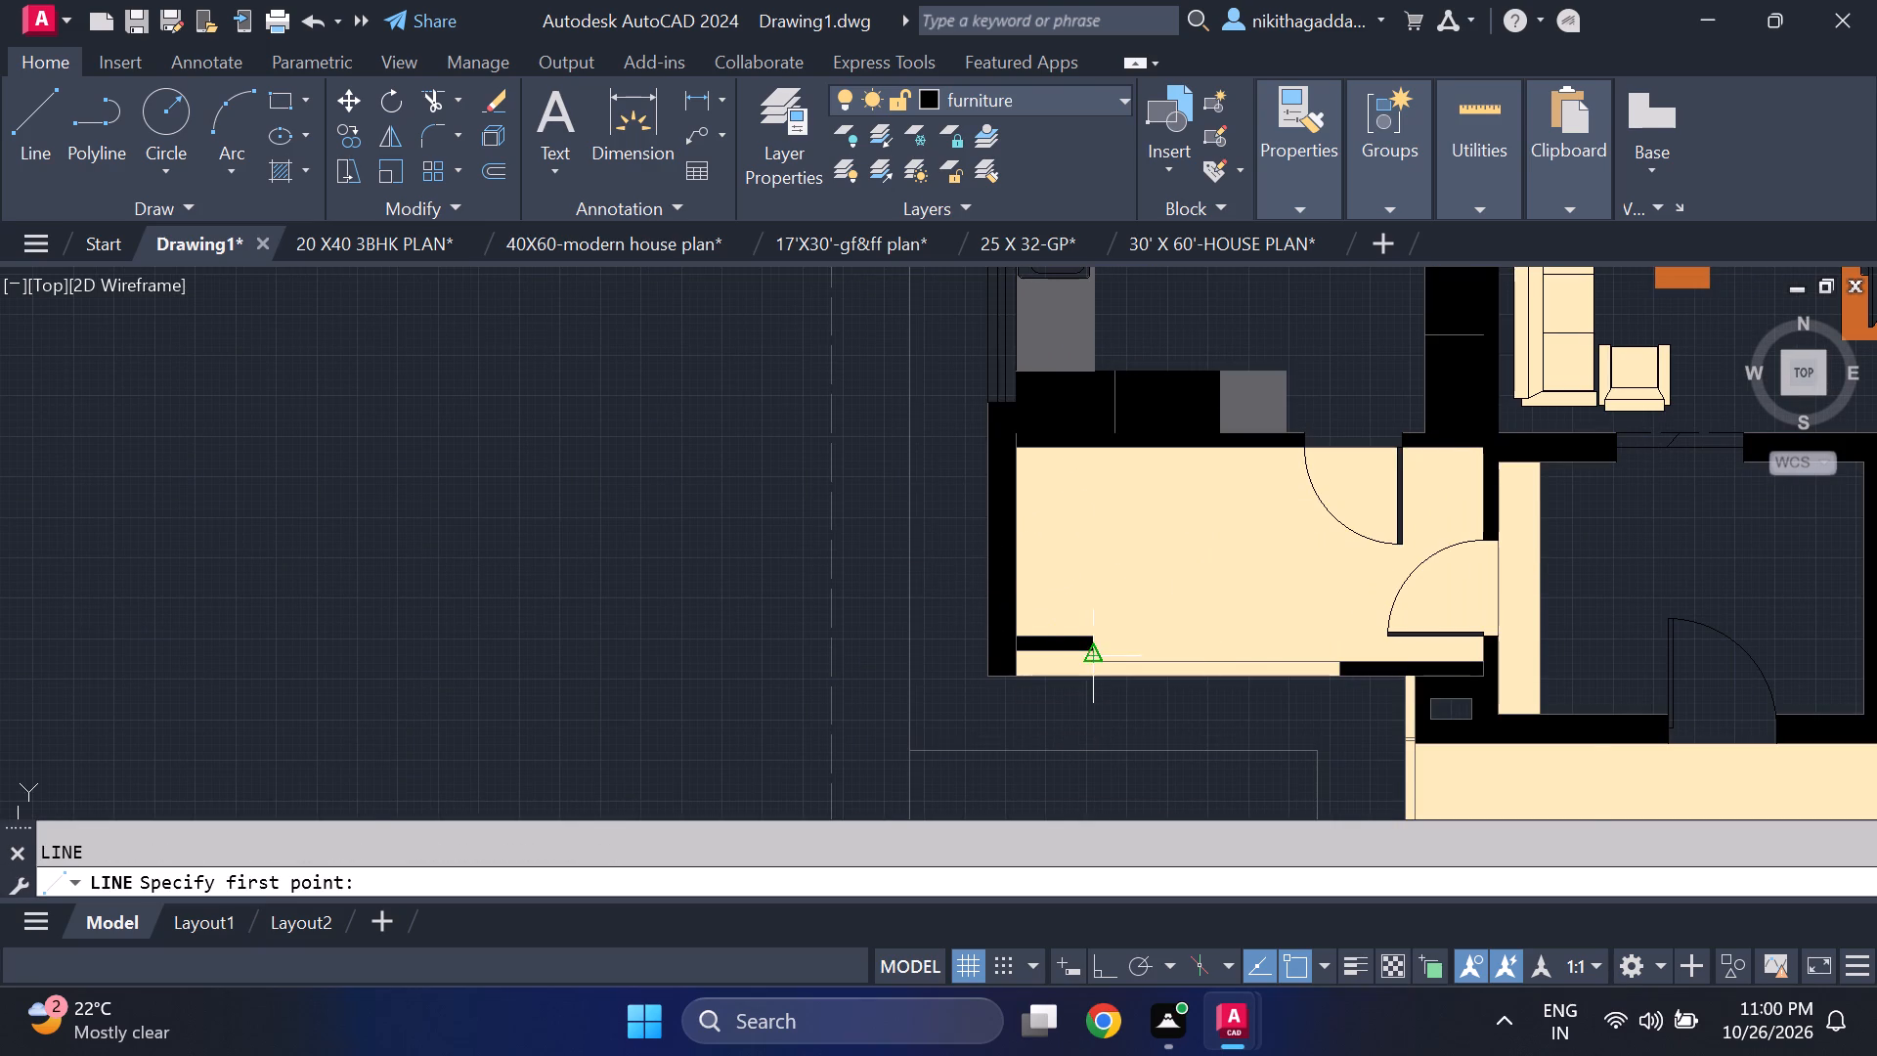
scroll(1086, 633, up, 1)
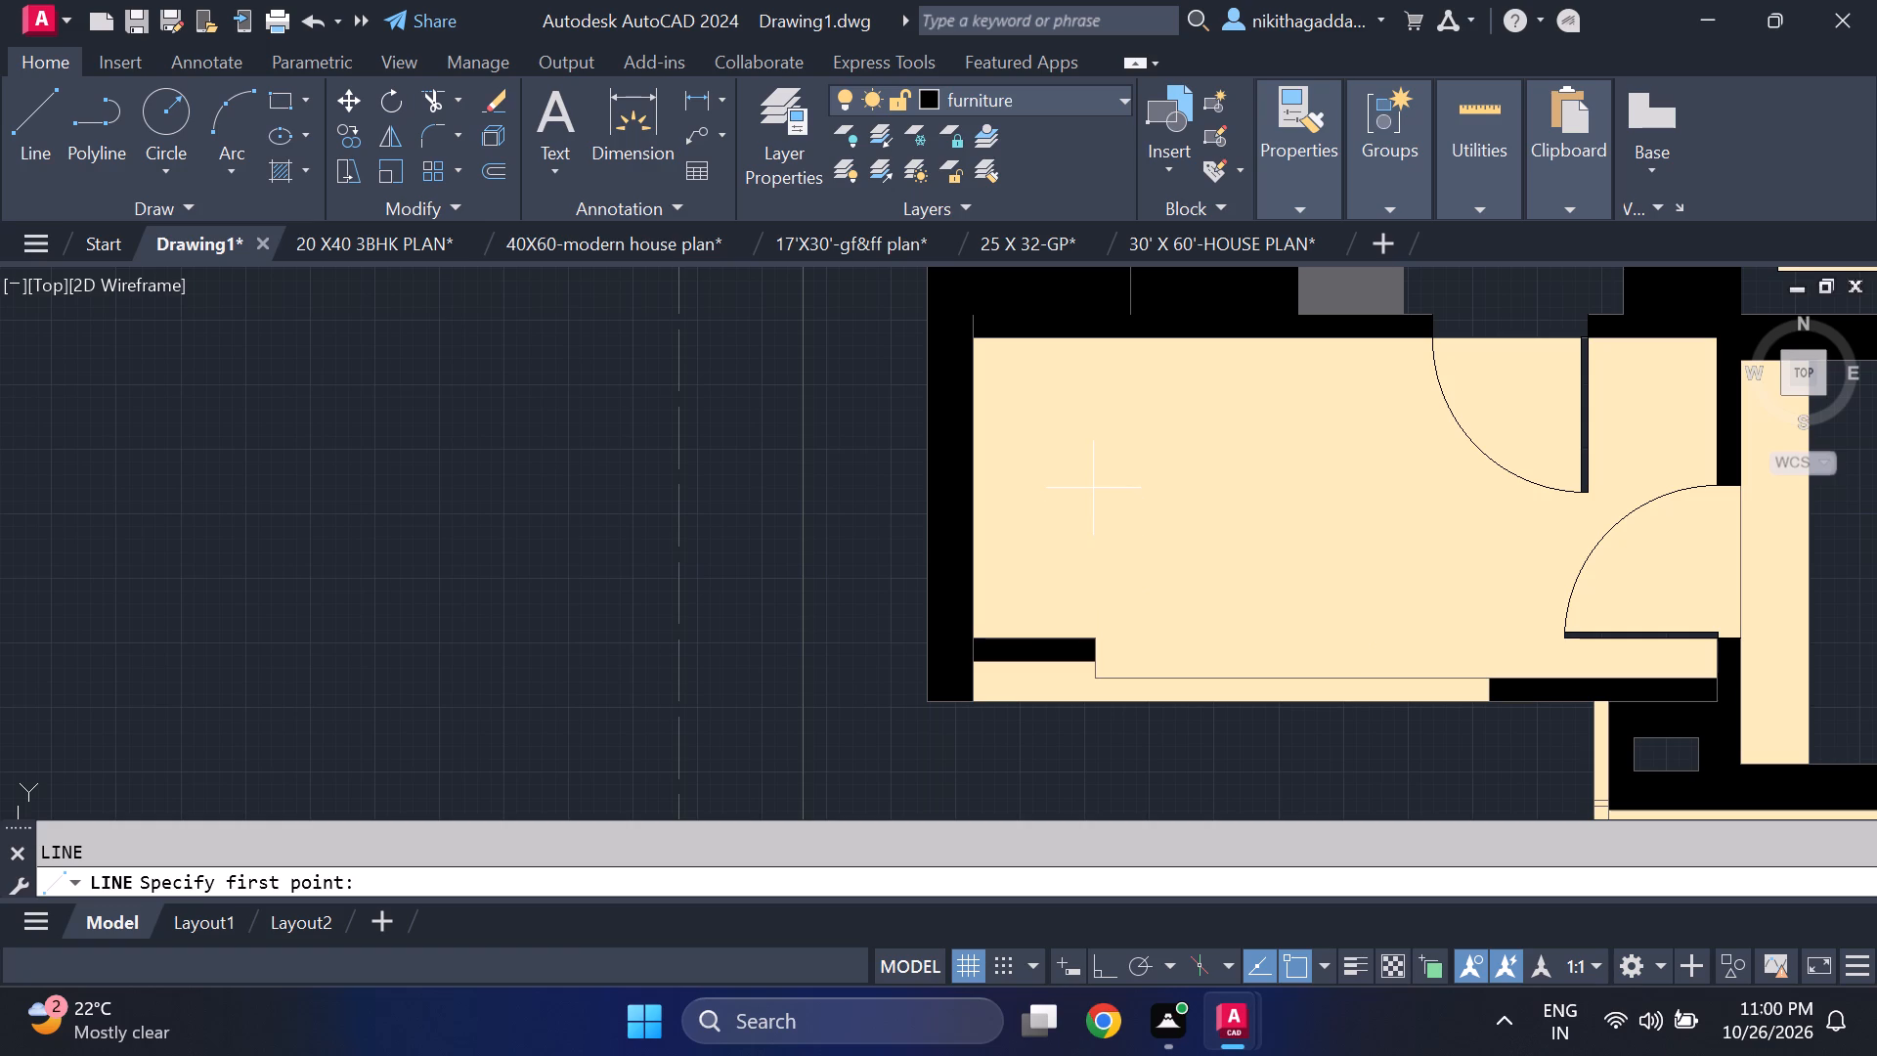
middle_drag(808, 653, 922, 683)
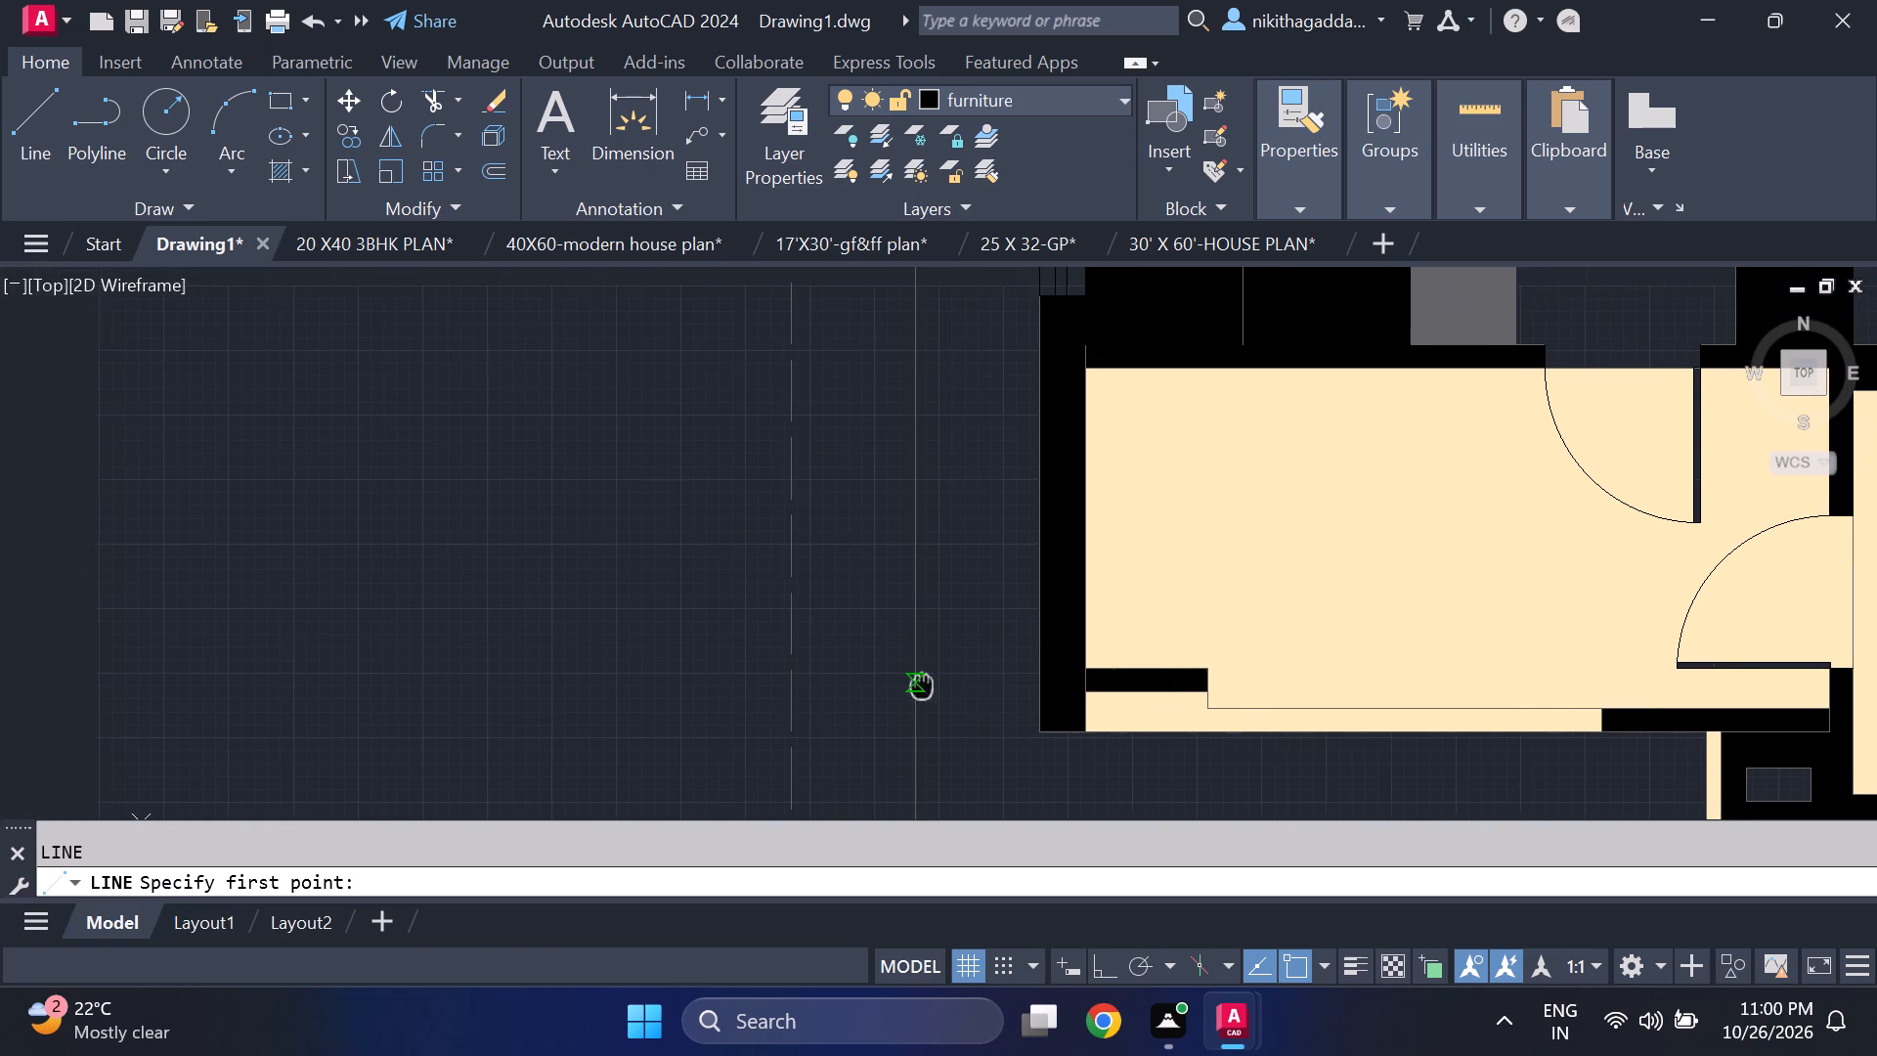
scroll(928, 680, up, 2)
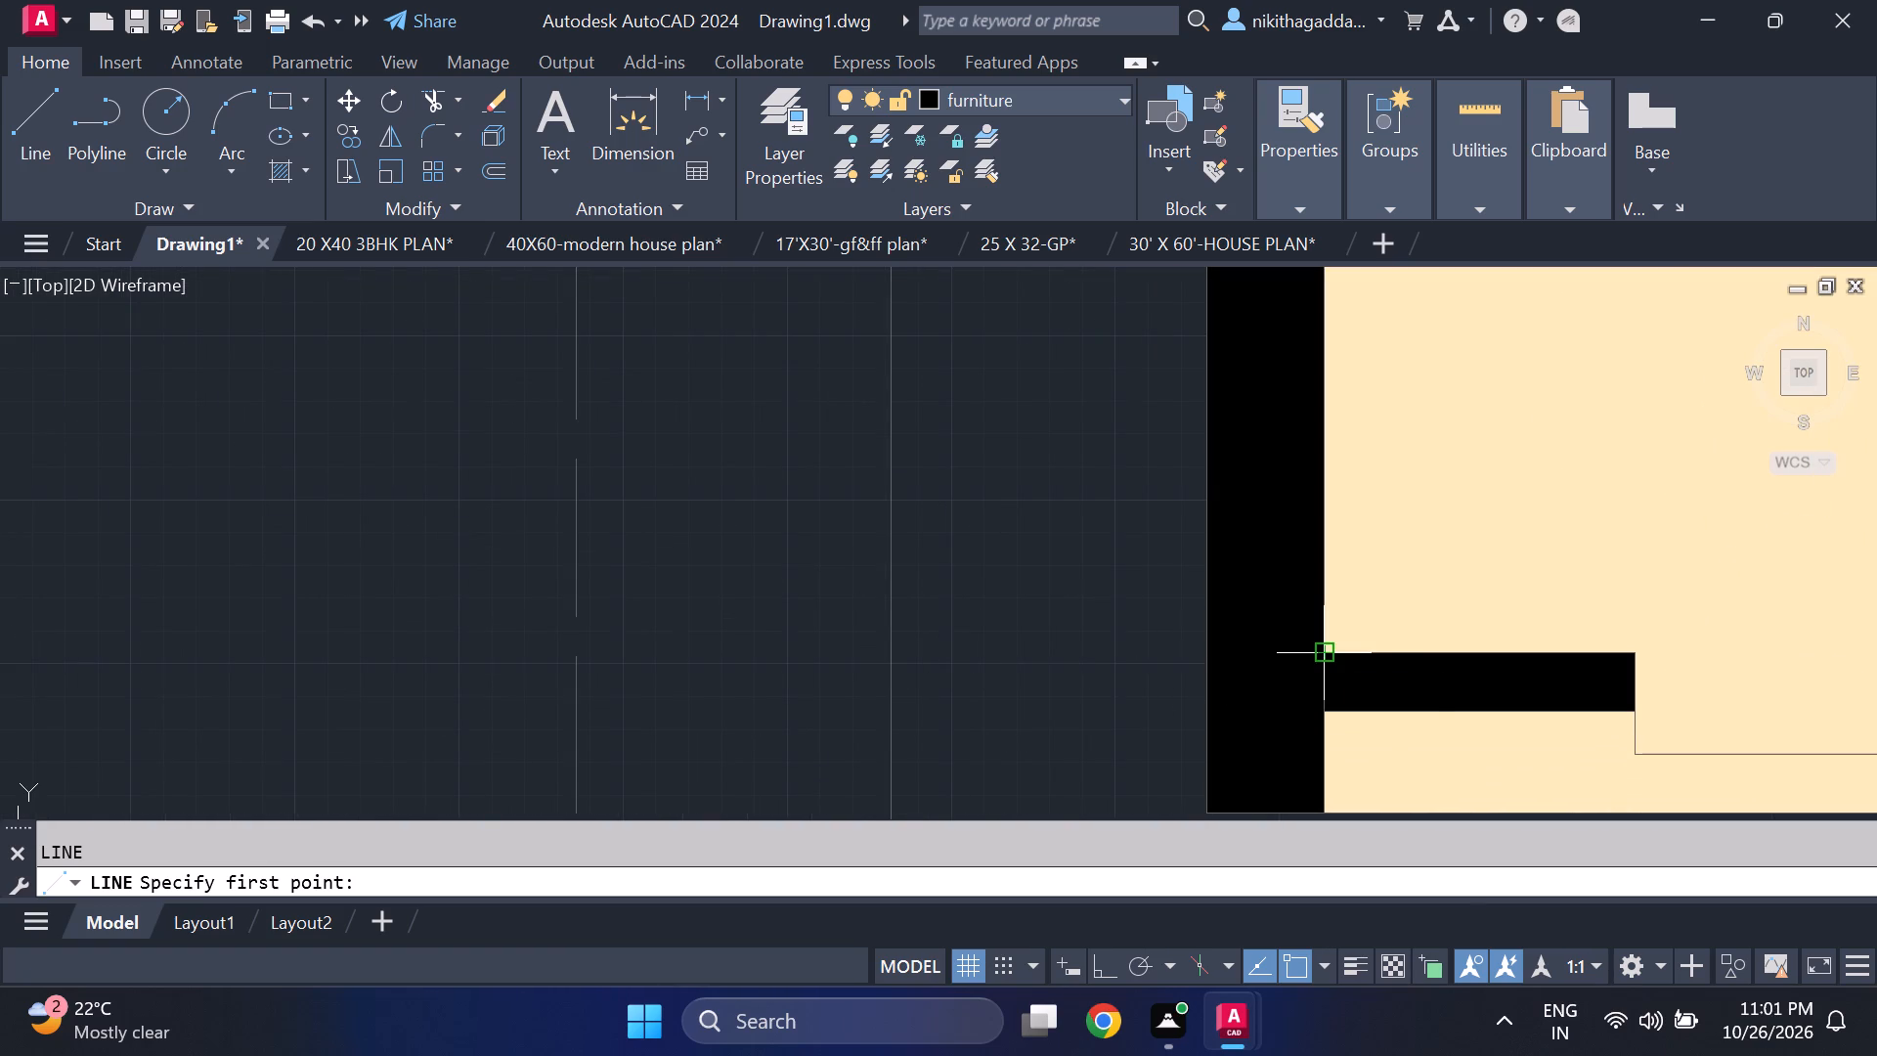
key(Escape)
Copy the upper edge and end line of the short black wall stub in the cream-filled room to empty space west of the plan.
scroll(1507, 687, up, 1)
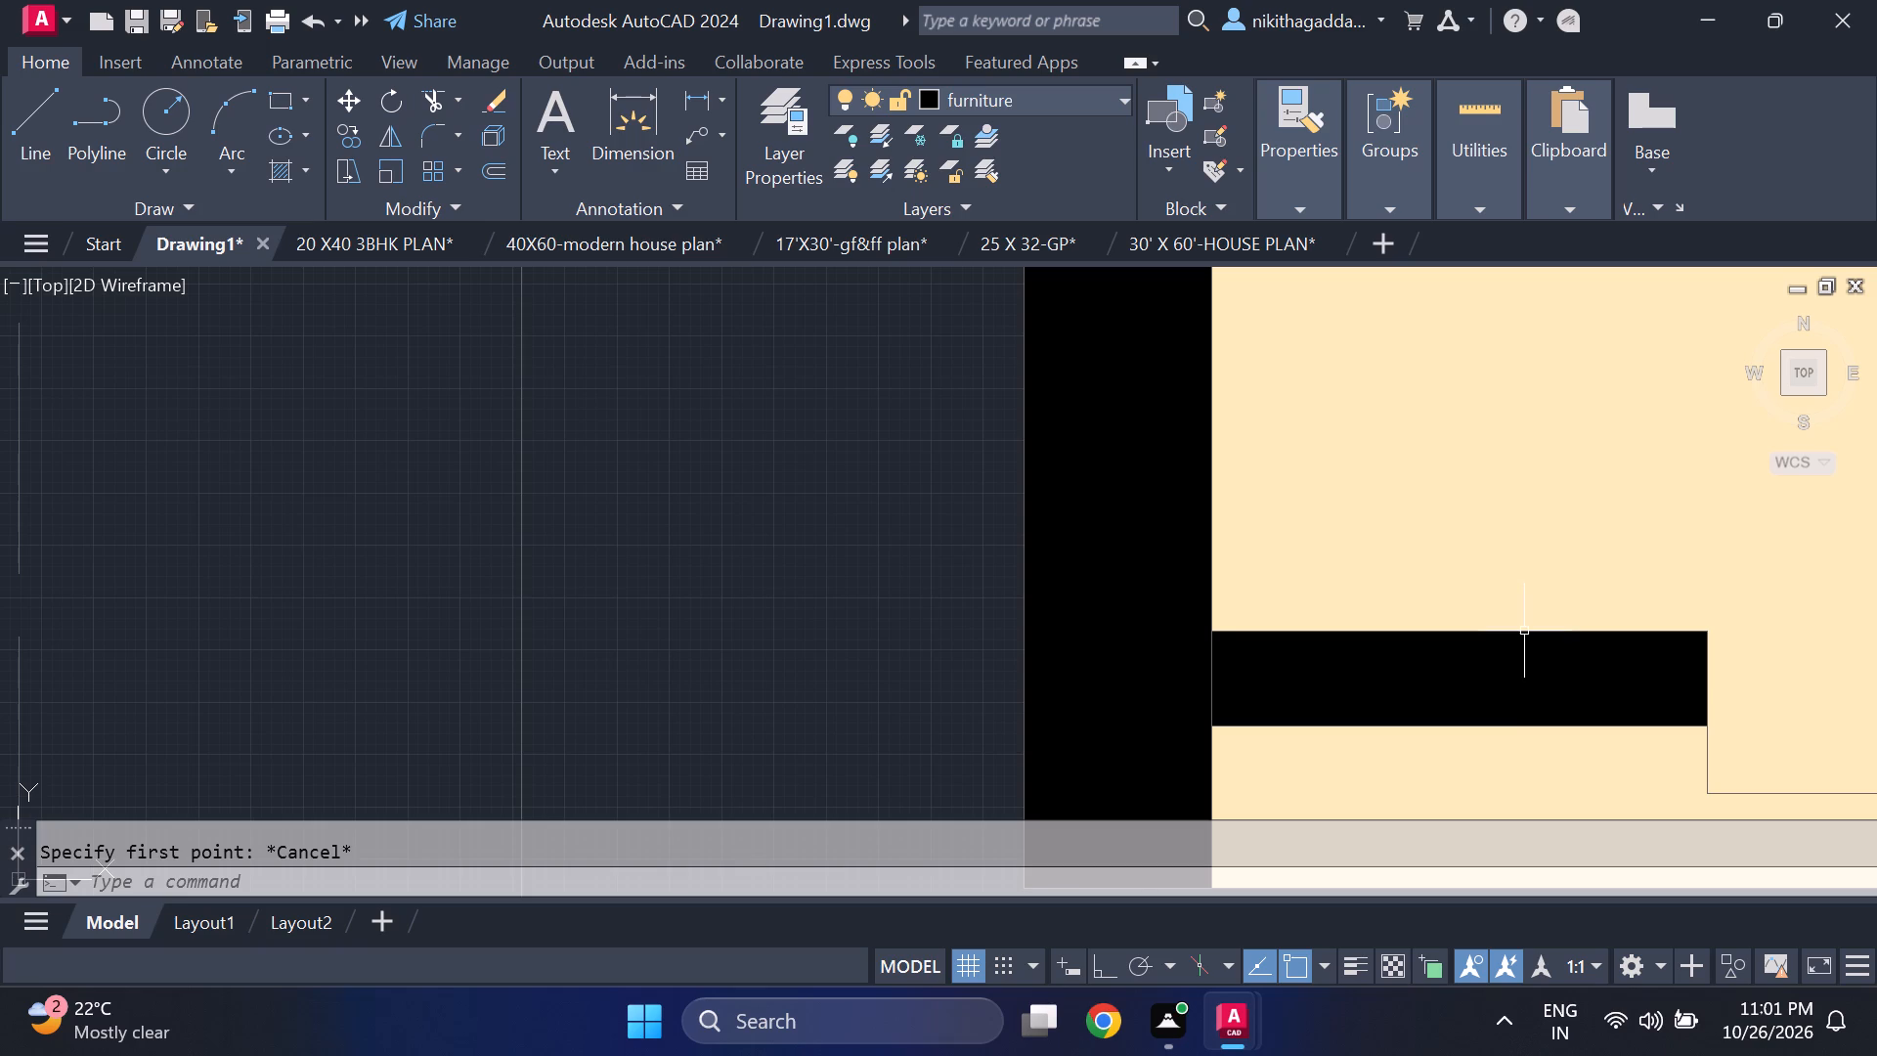
click(1524, 631)
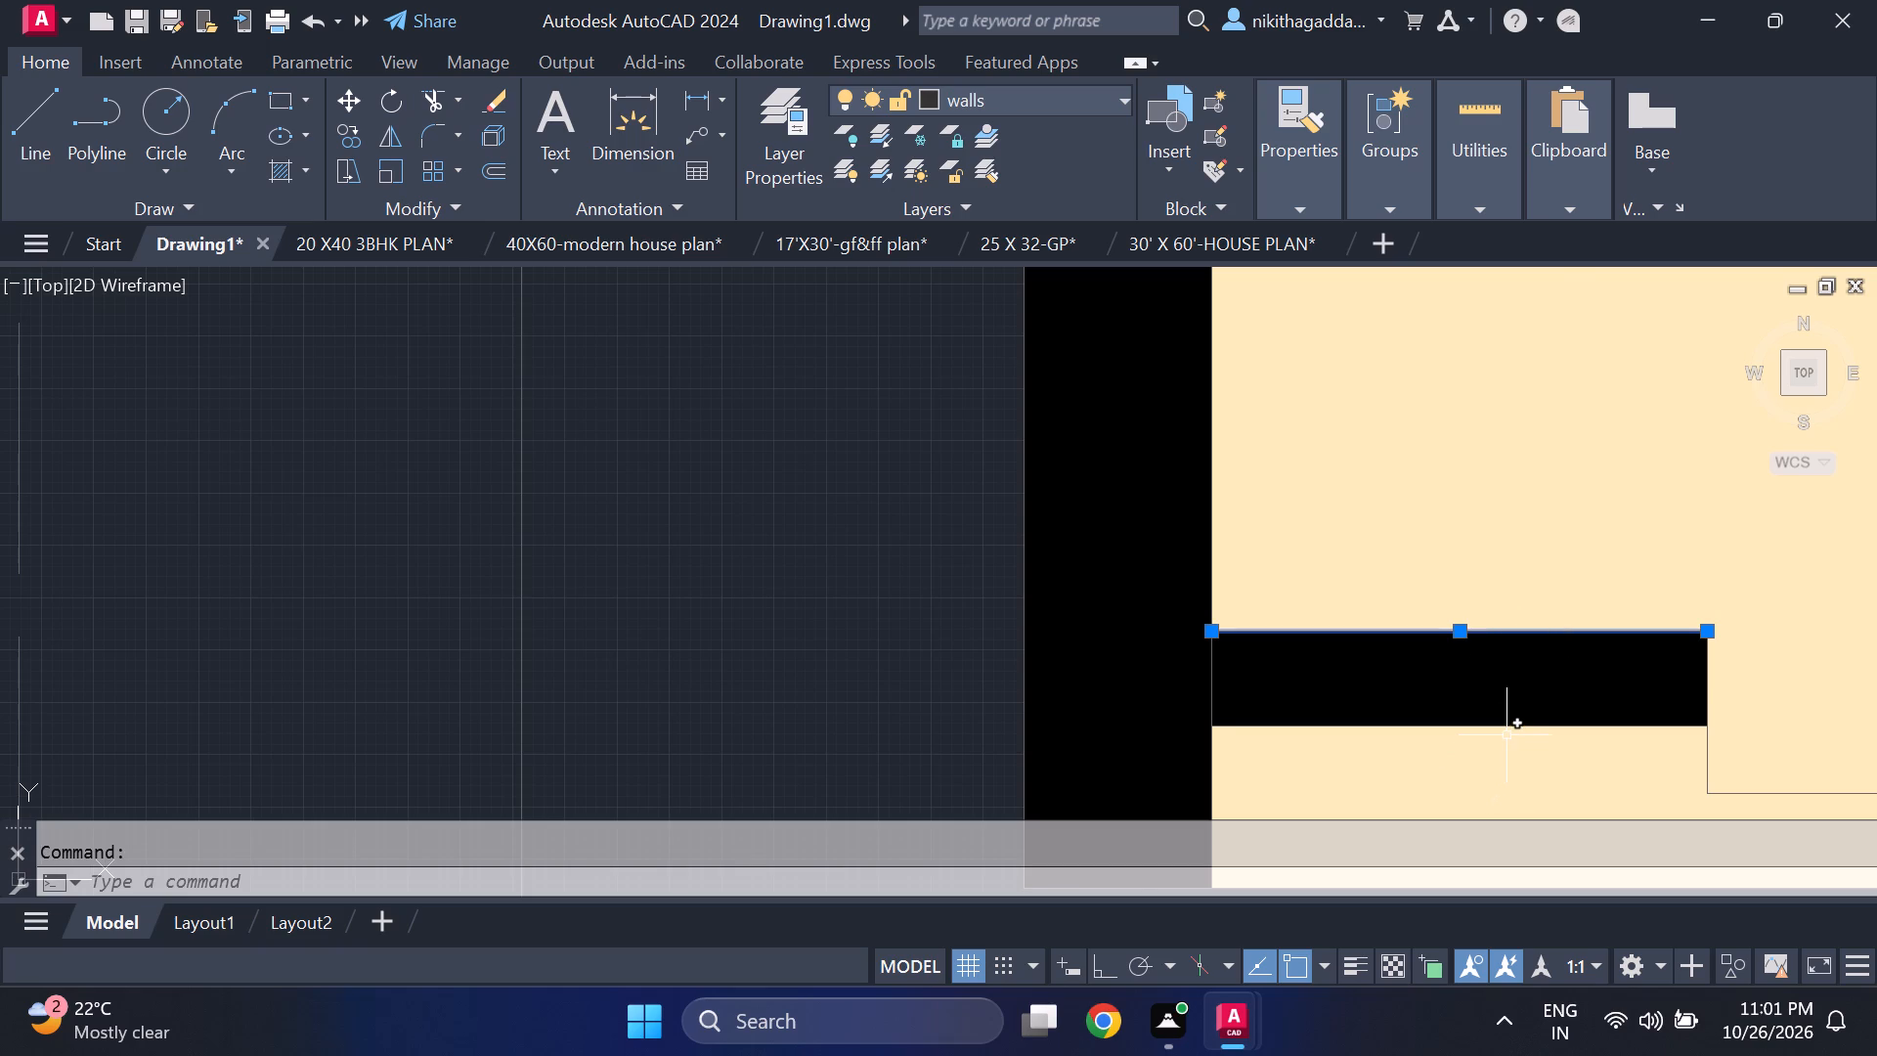
click(1506, 734)
key(Escape)
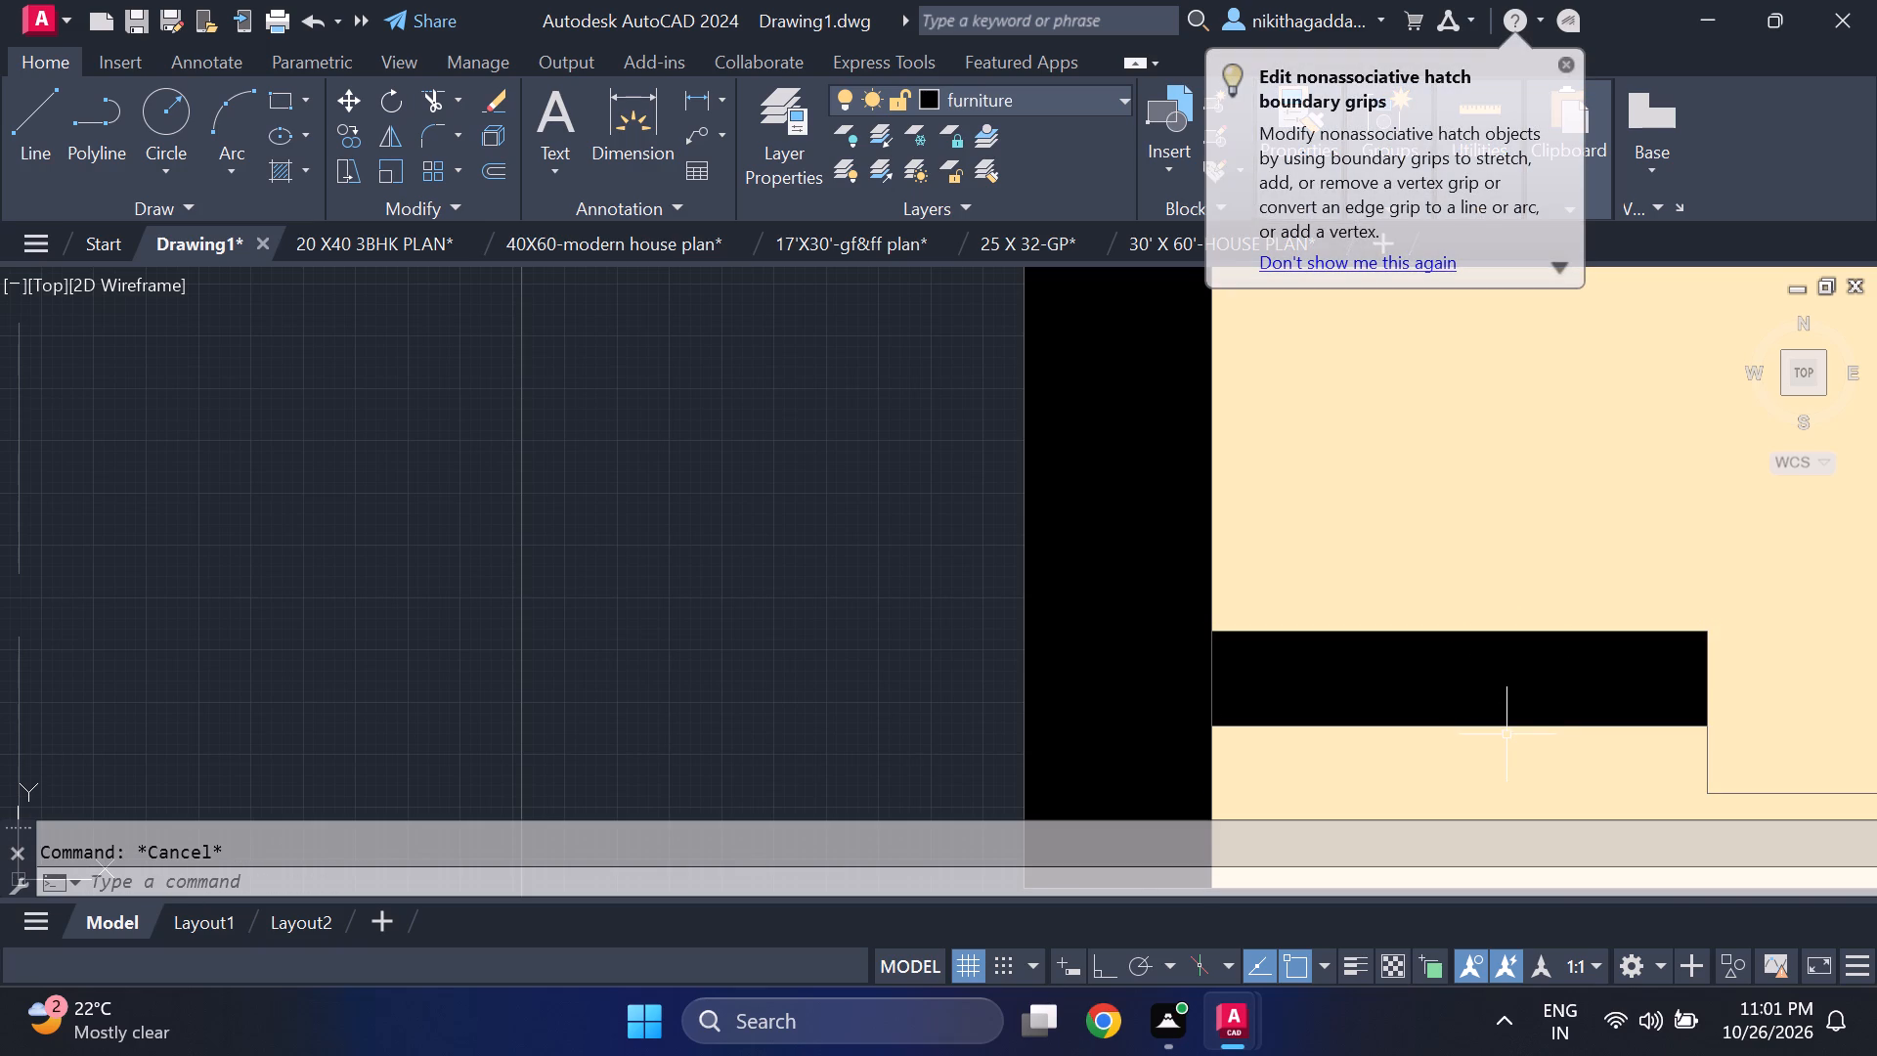
click(1708, 679)
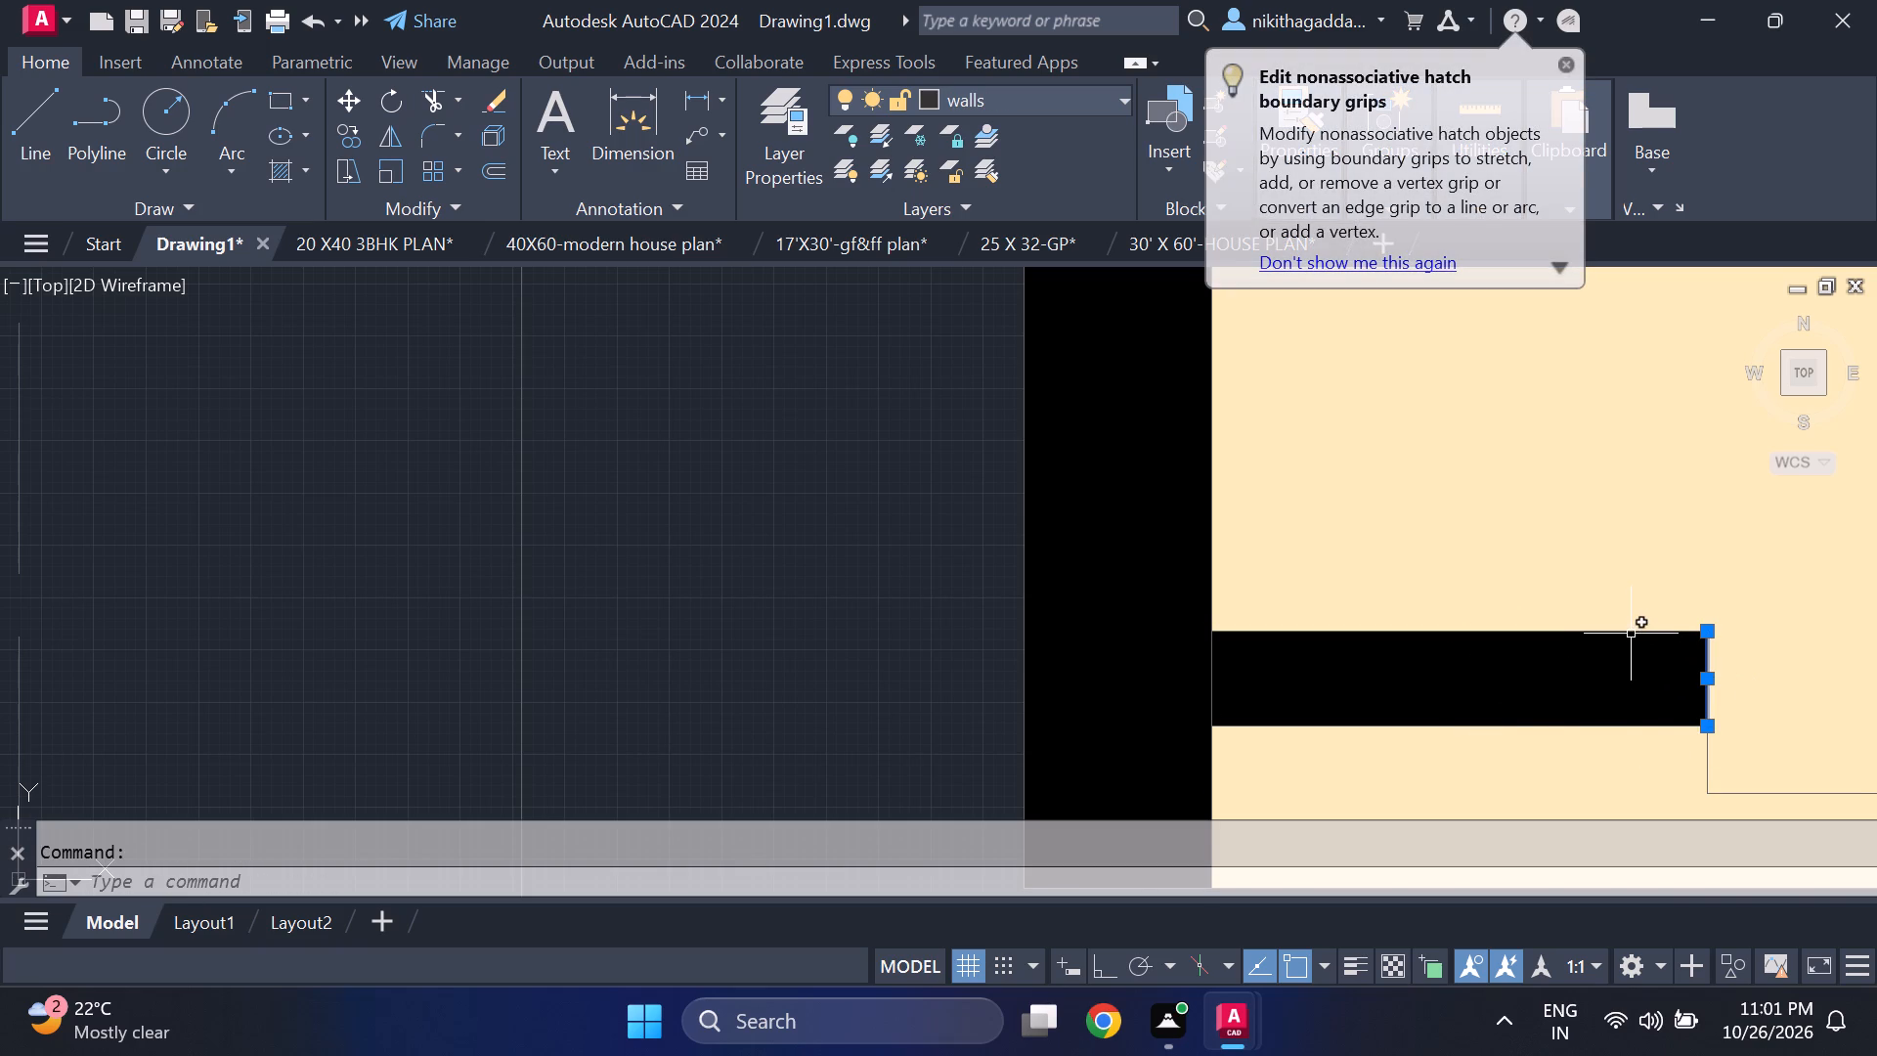
click(1631, 631)
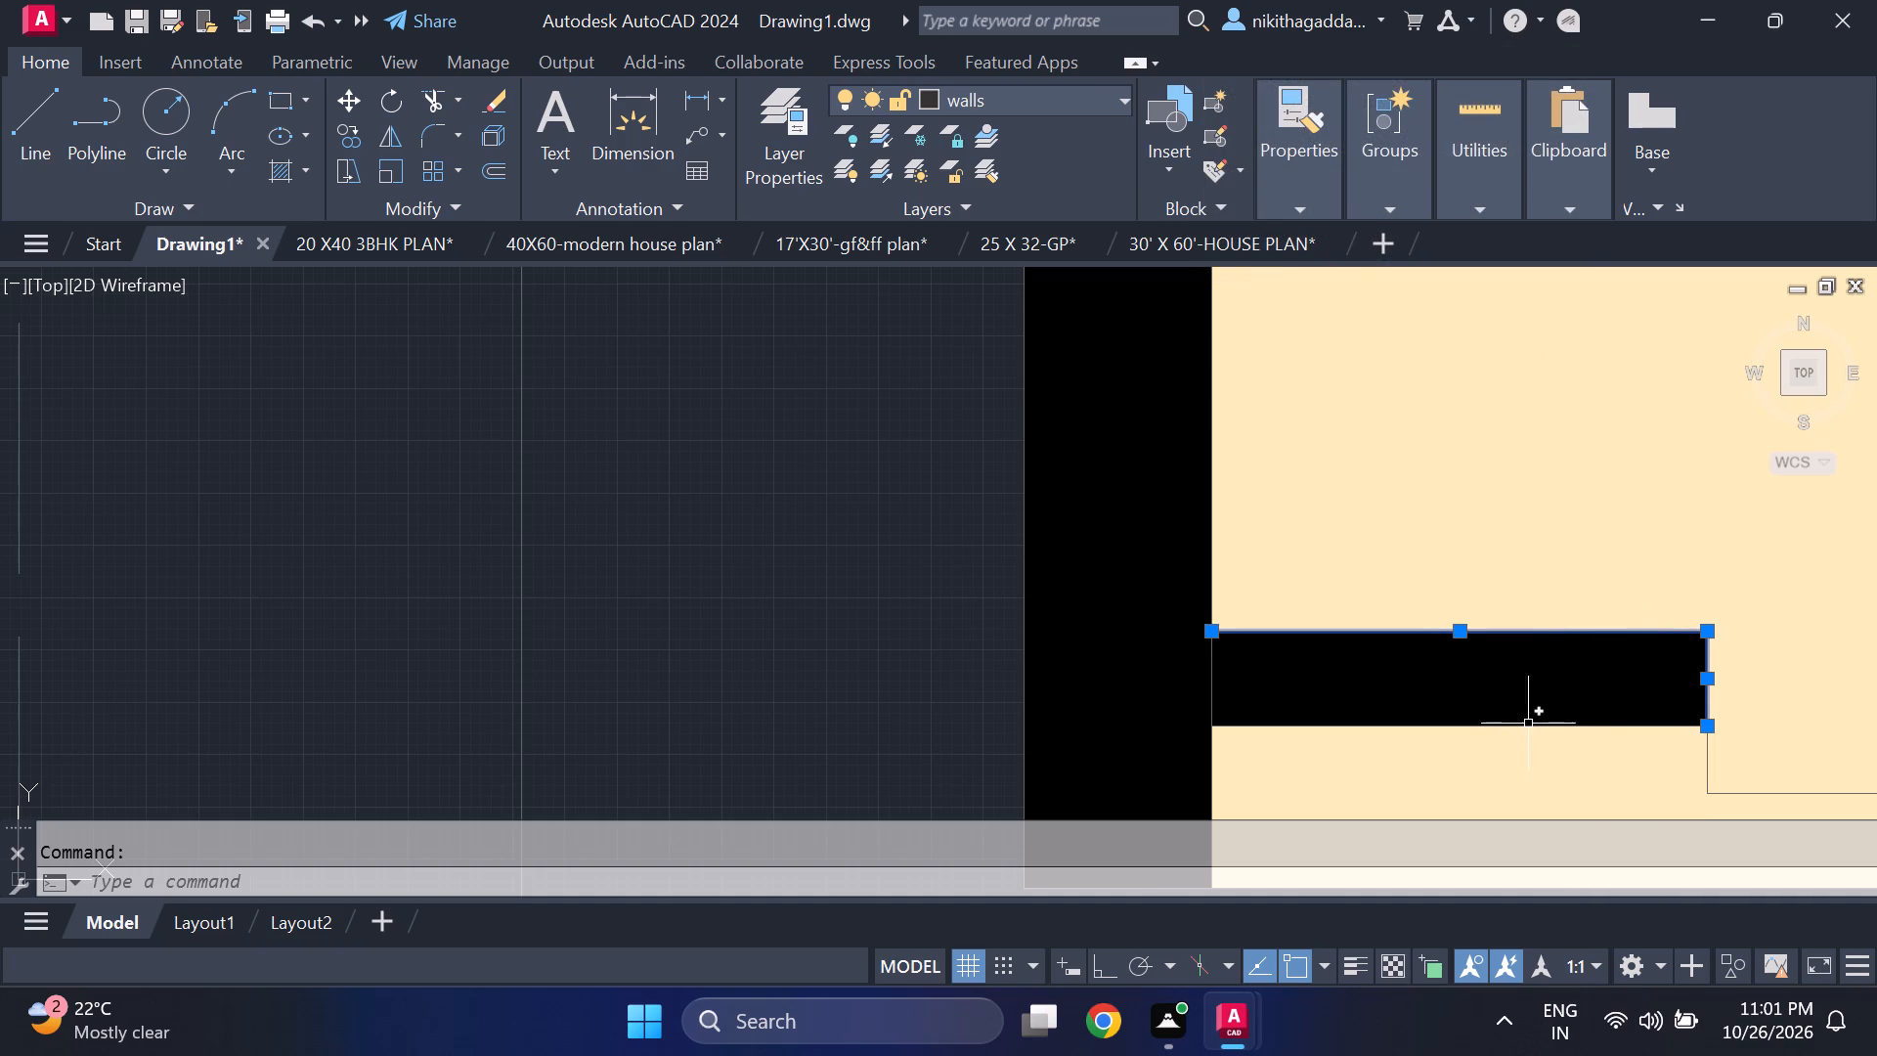
text(co)
key(Return)
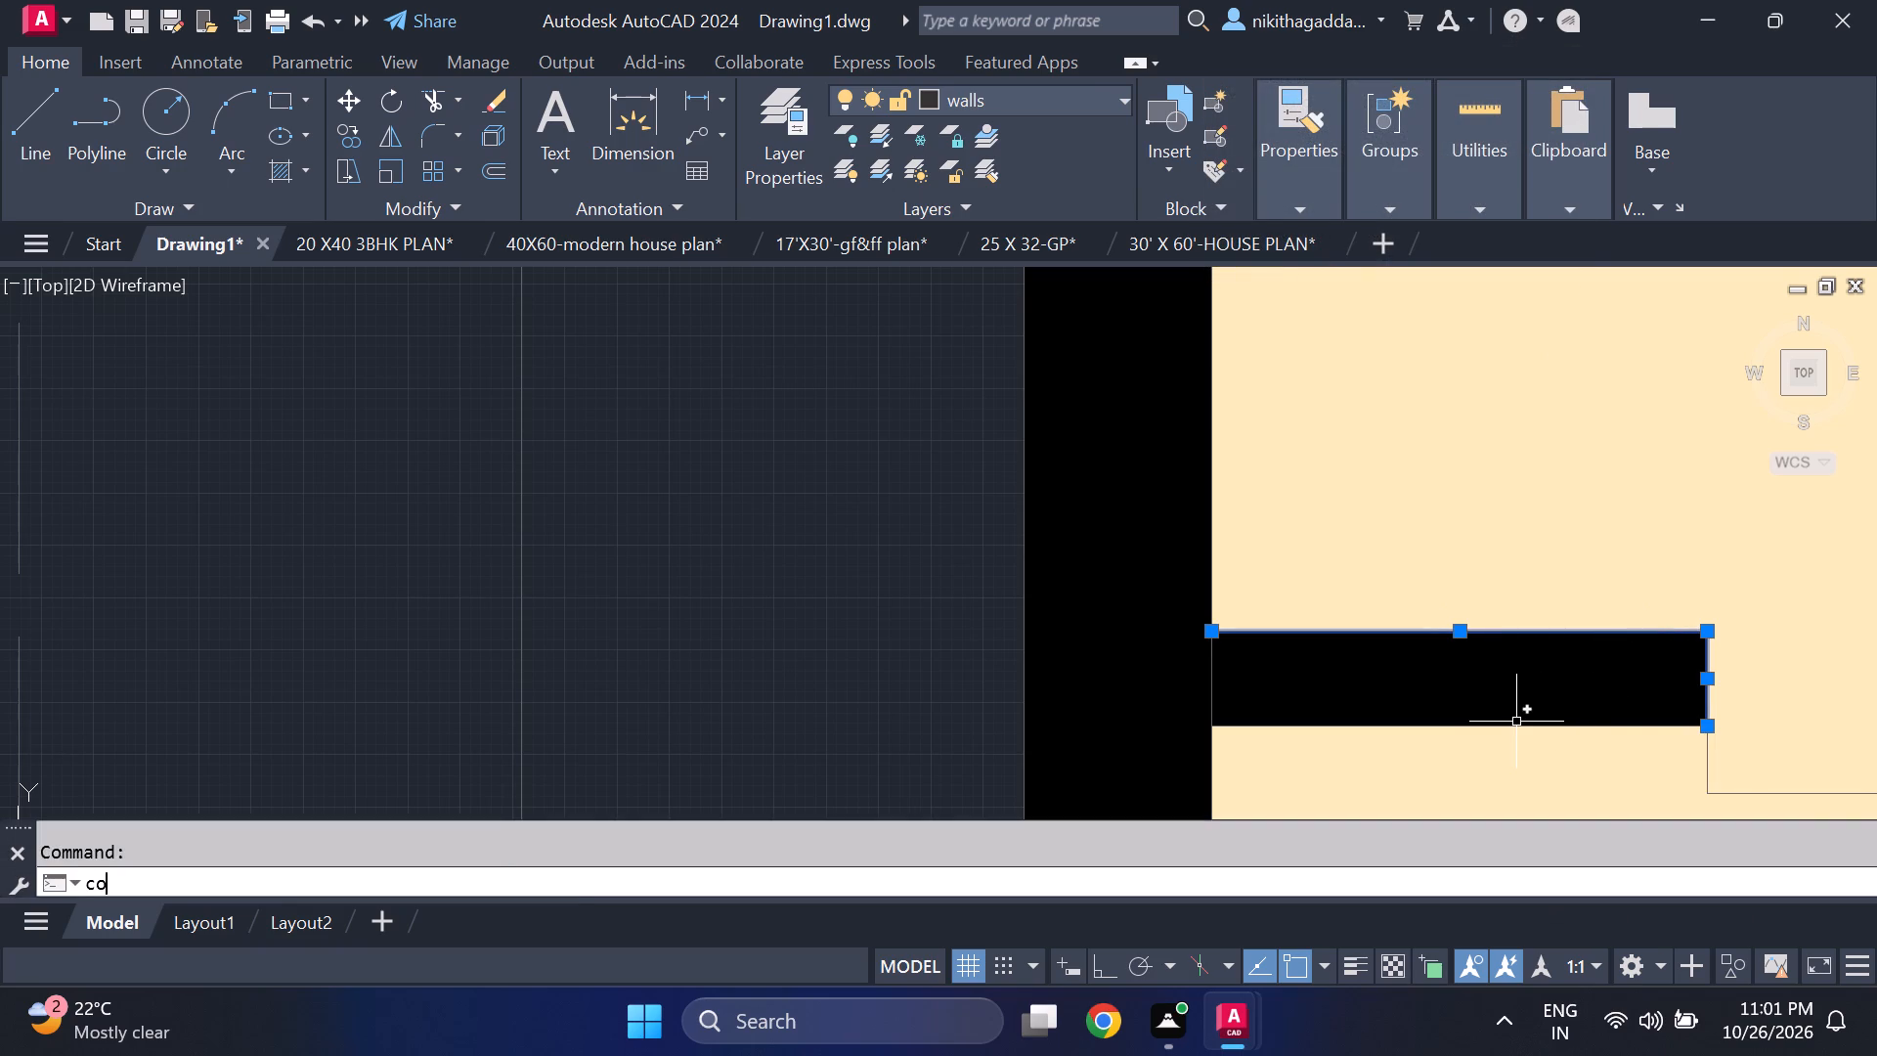
click(1701, 633)
scroll(636, 644, down, 4)
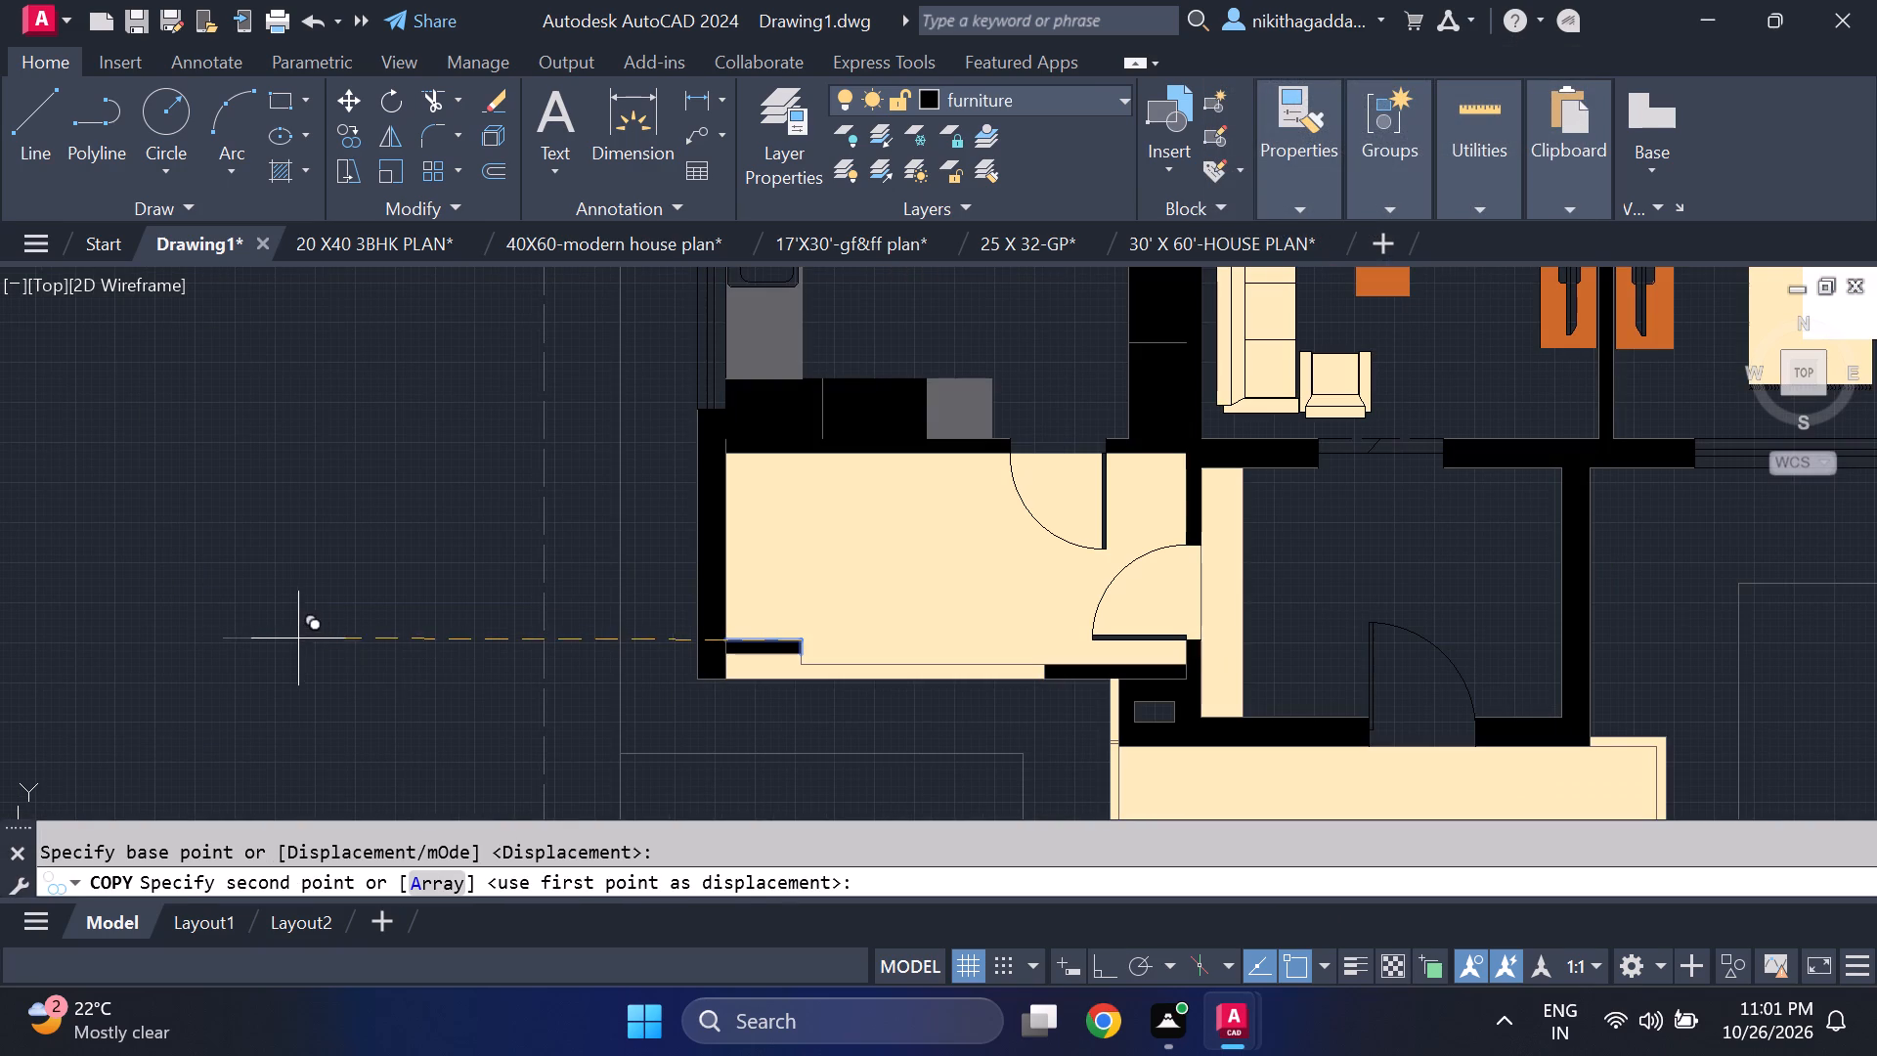
click(326, 639)
key(Escape)
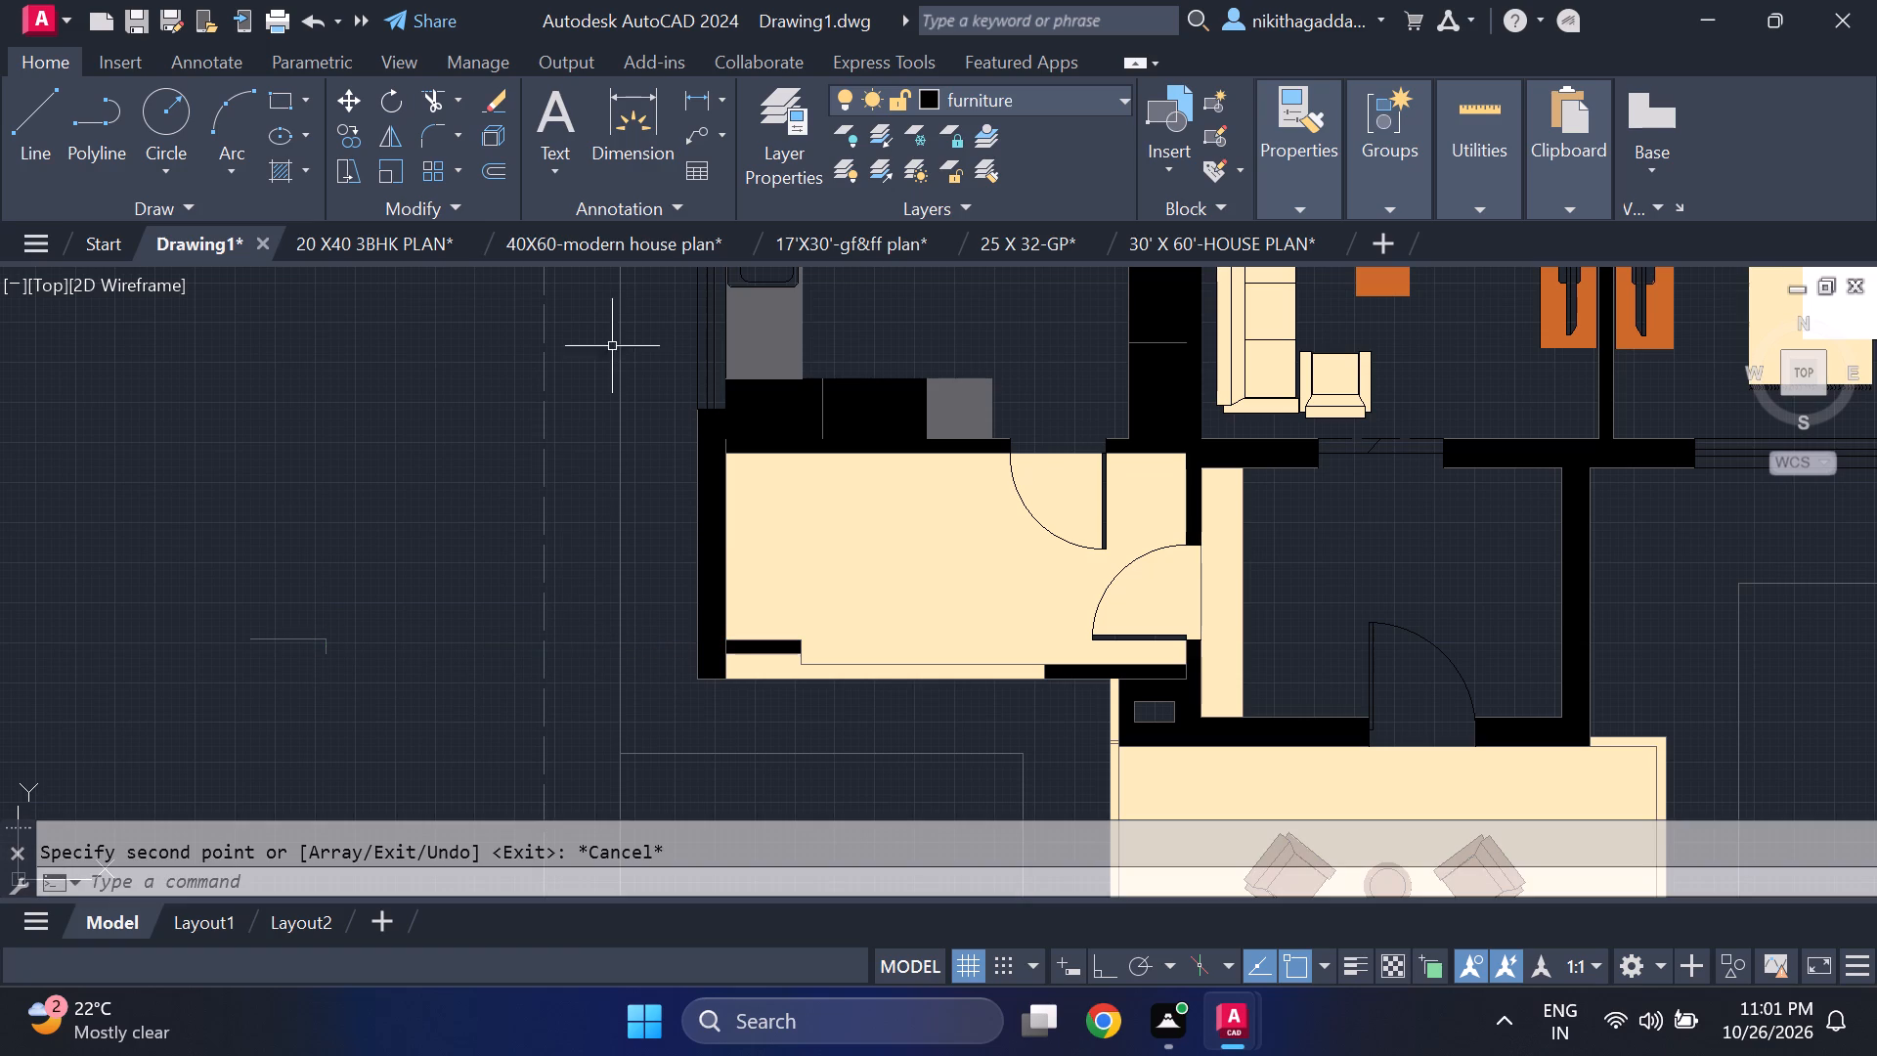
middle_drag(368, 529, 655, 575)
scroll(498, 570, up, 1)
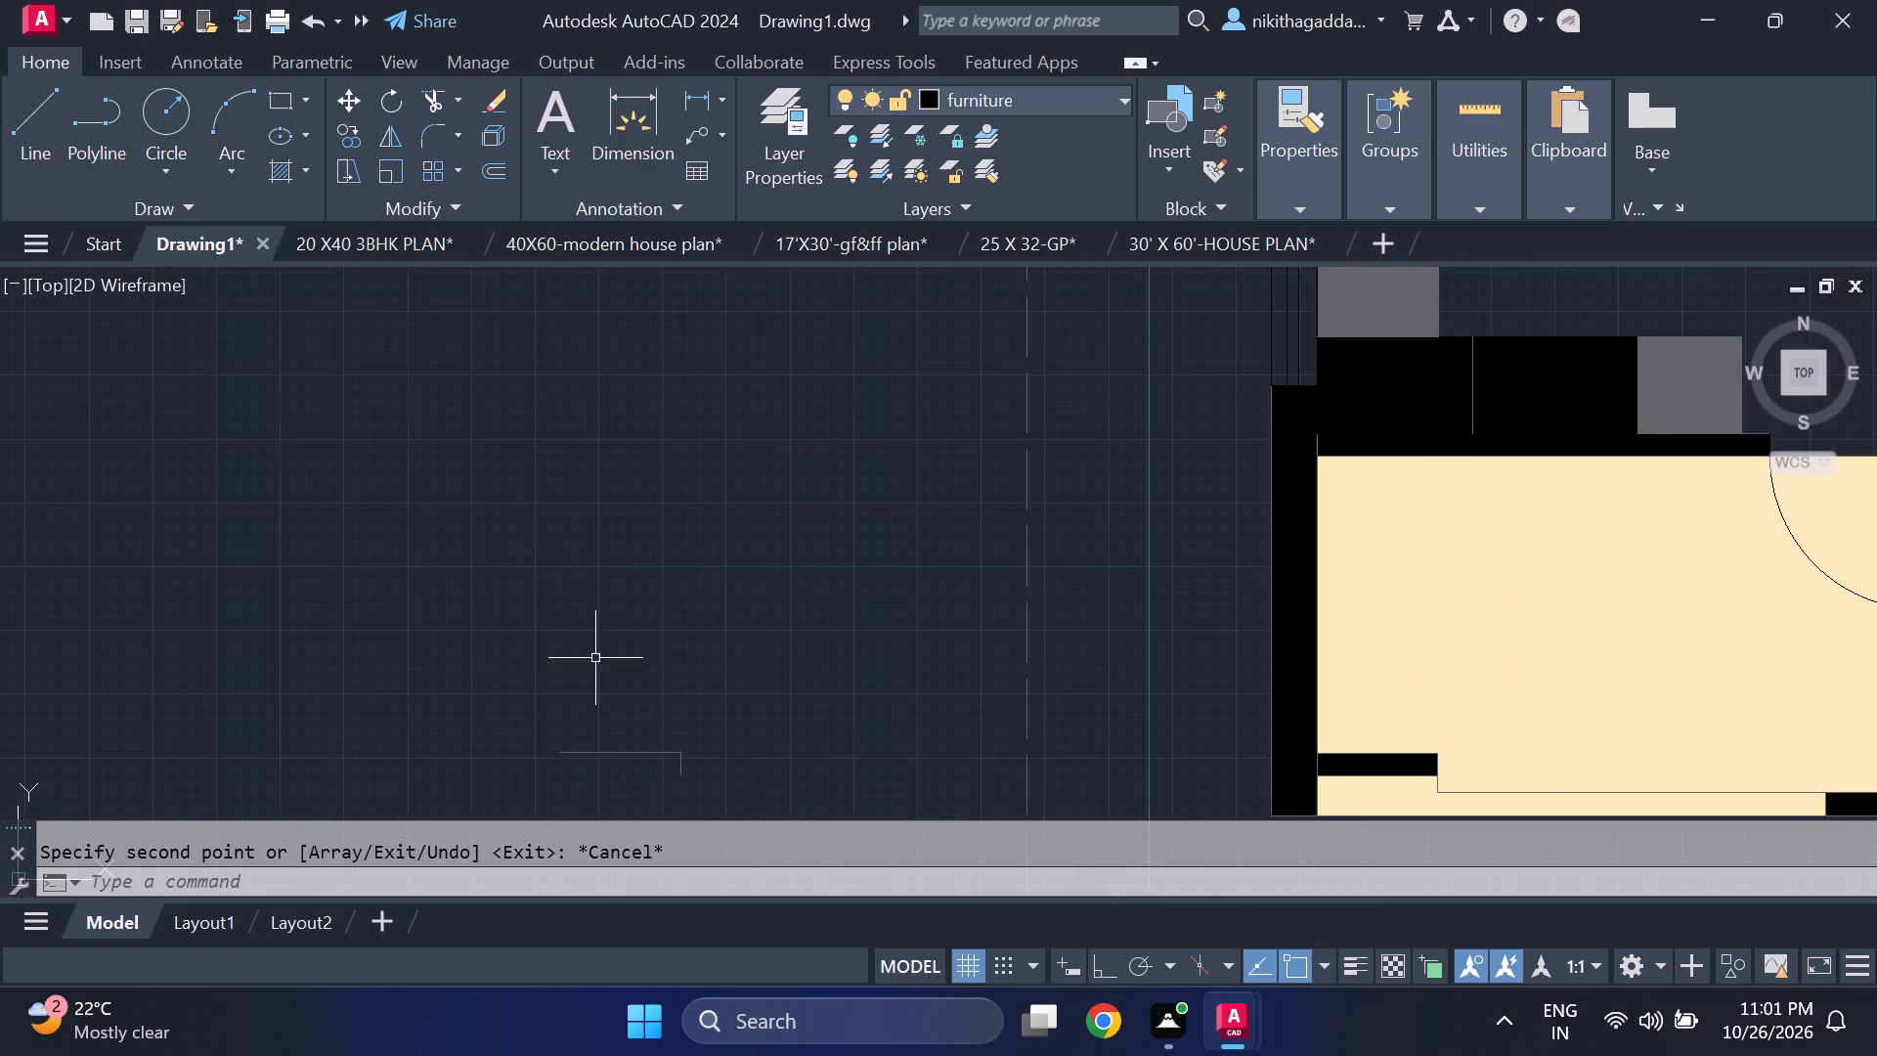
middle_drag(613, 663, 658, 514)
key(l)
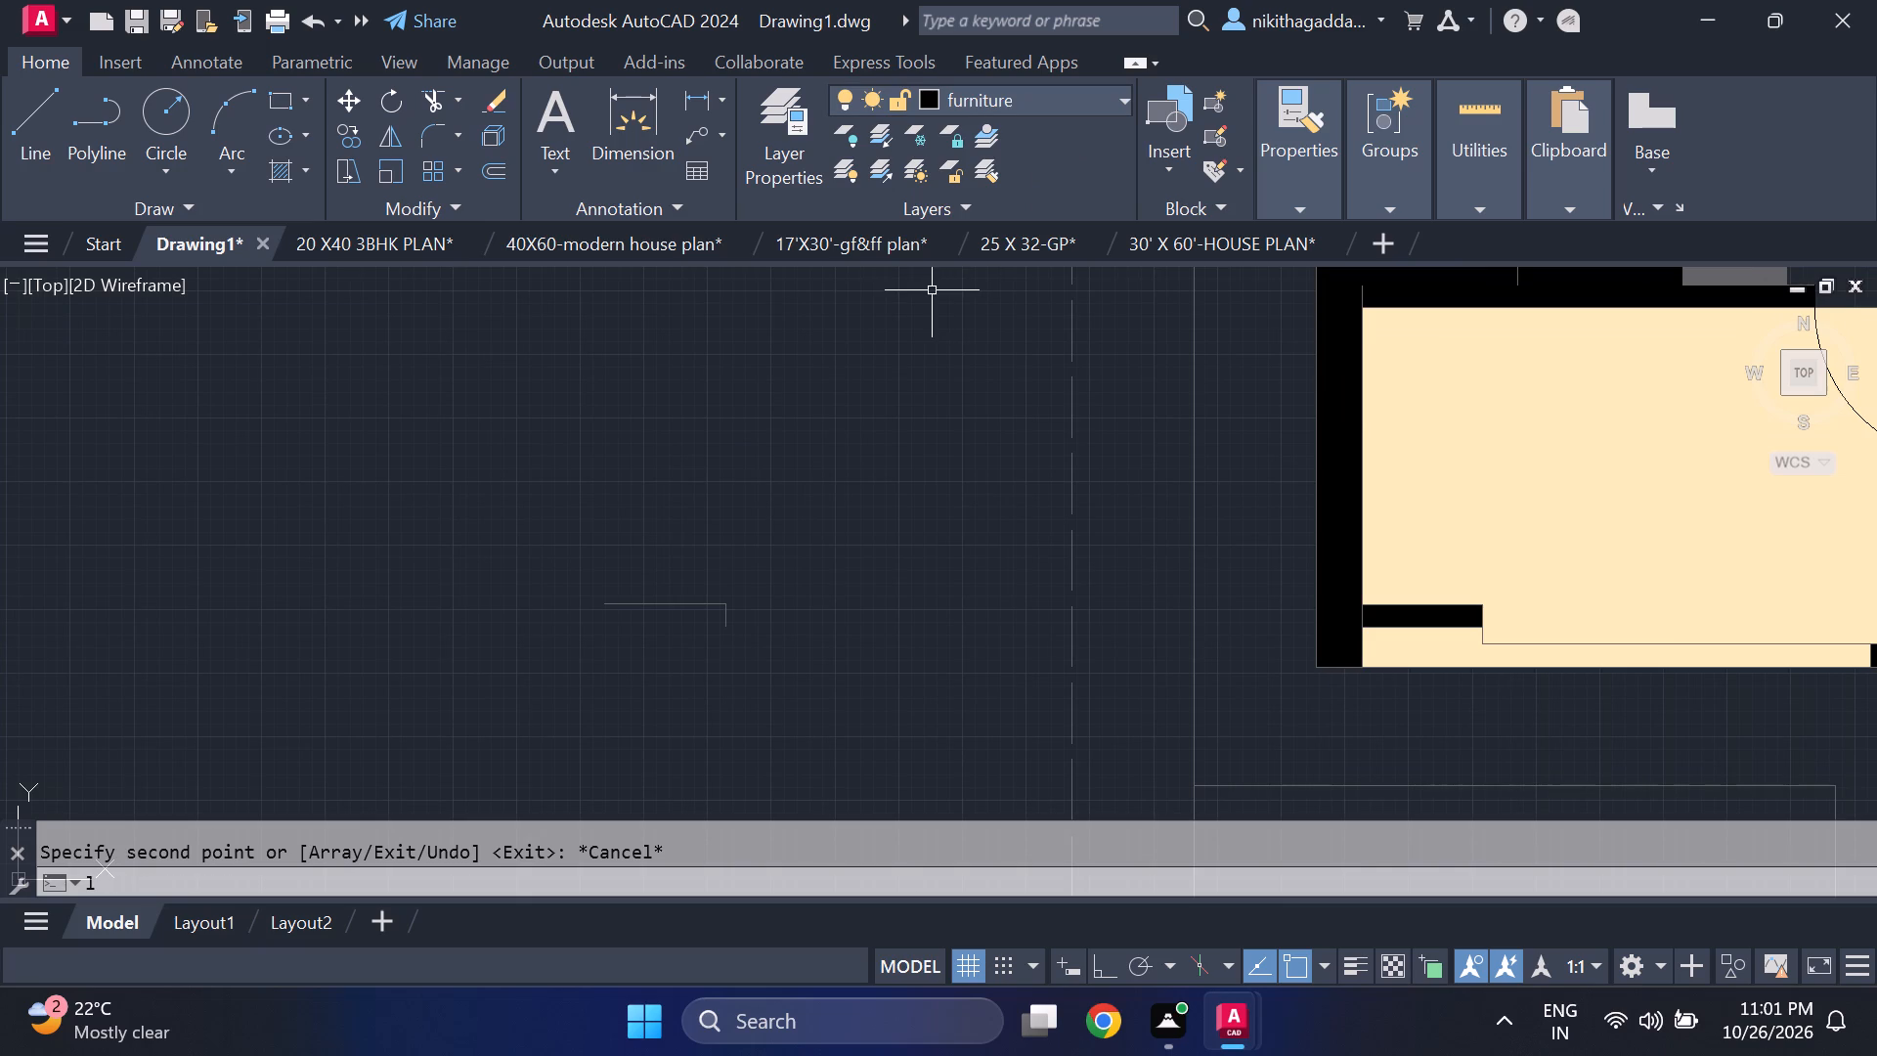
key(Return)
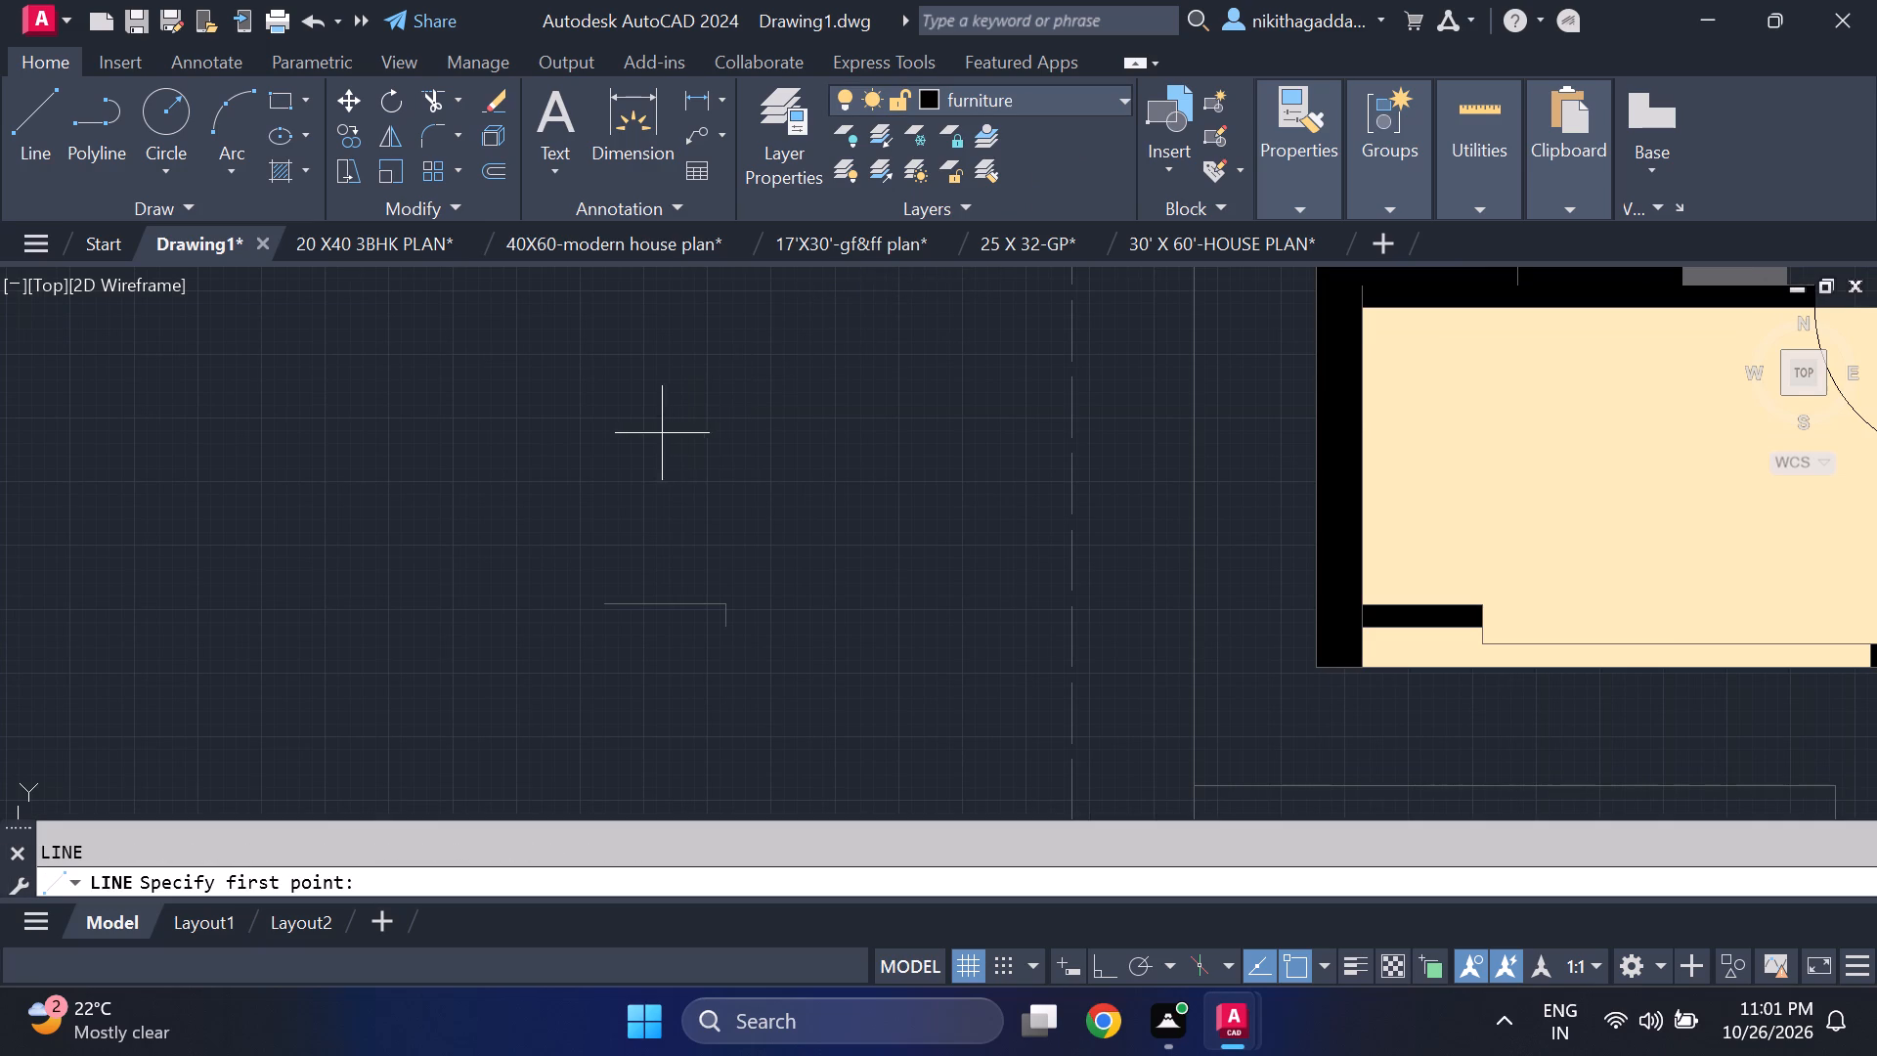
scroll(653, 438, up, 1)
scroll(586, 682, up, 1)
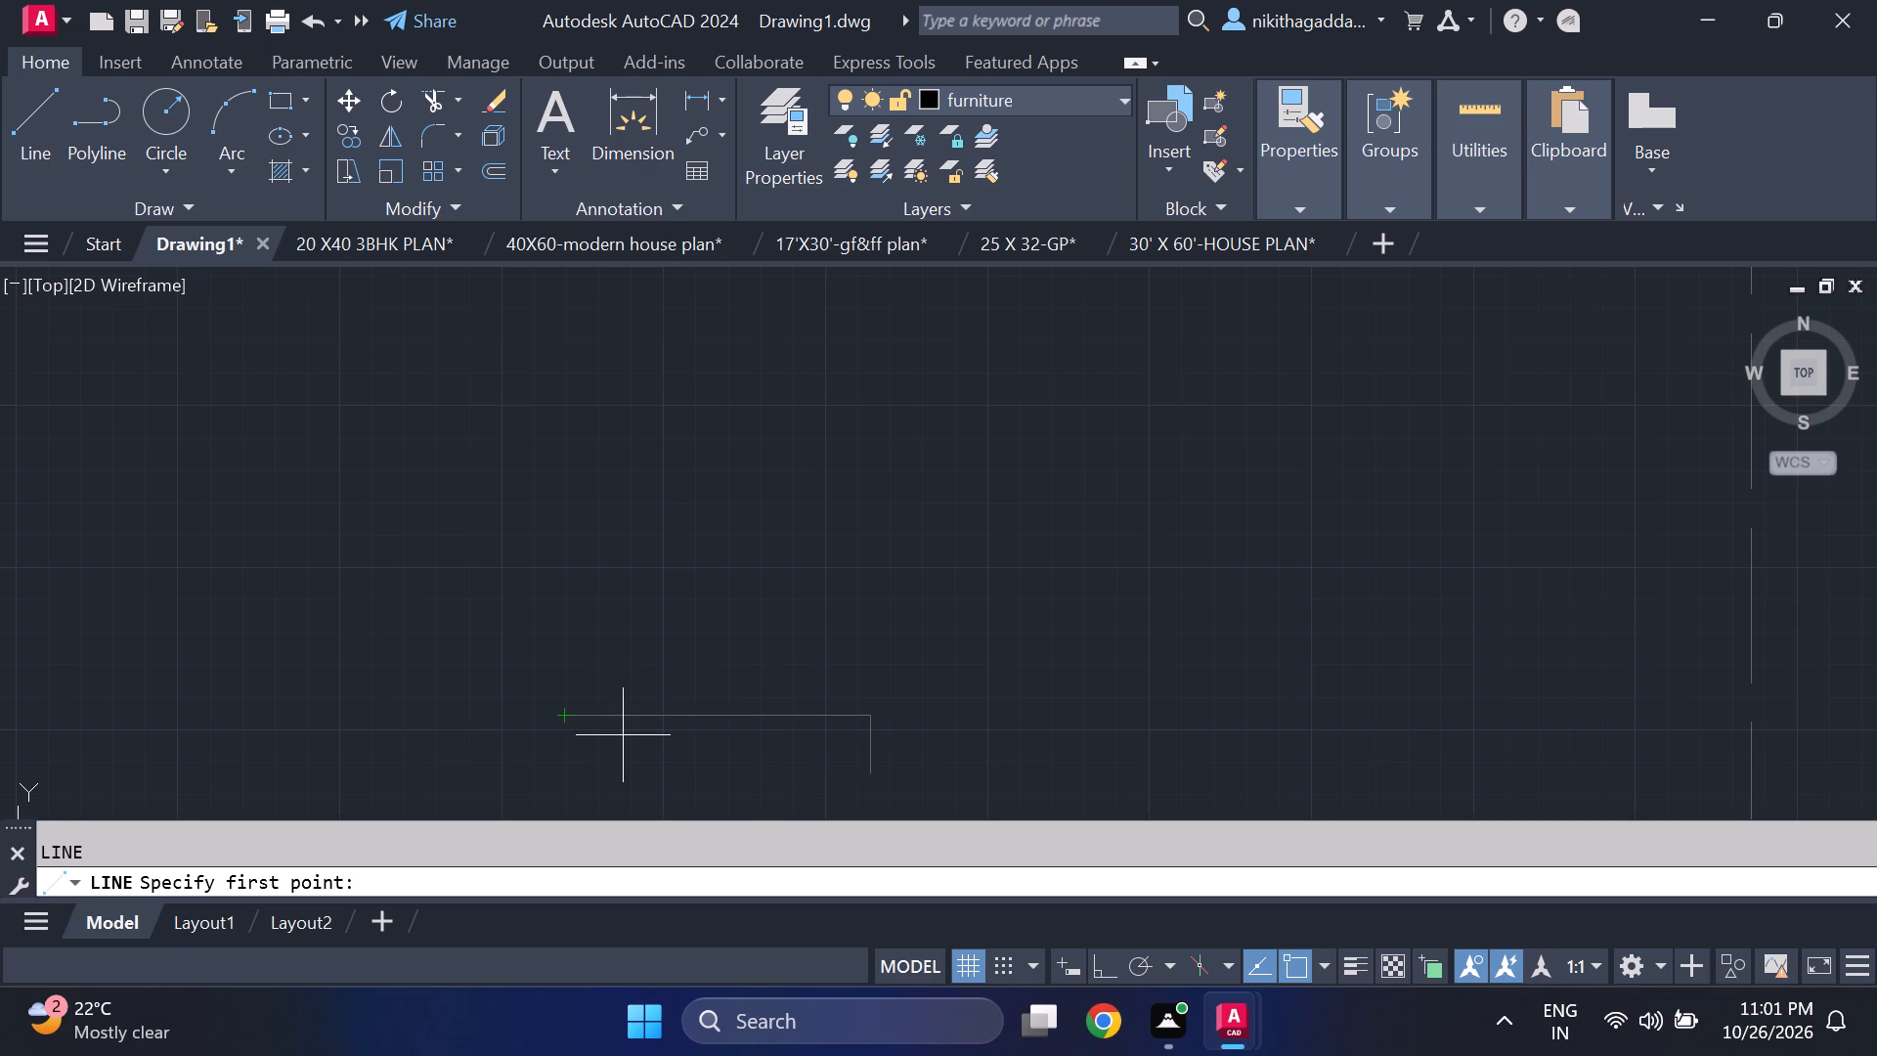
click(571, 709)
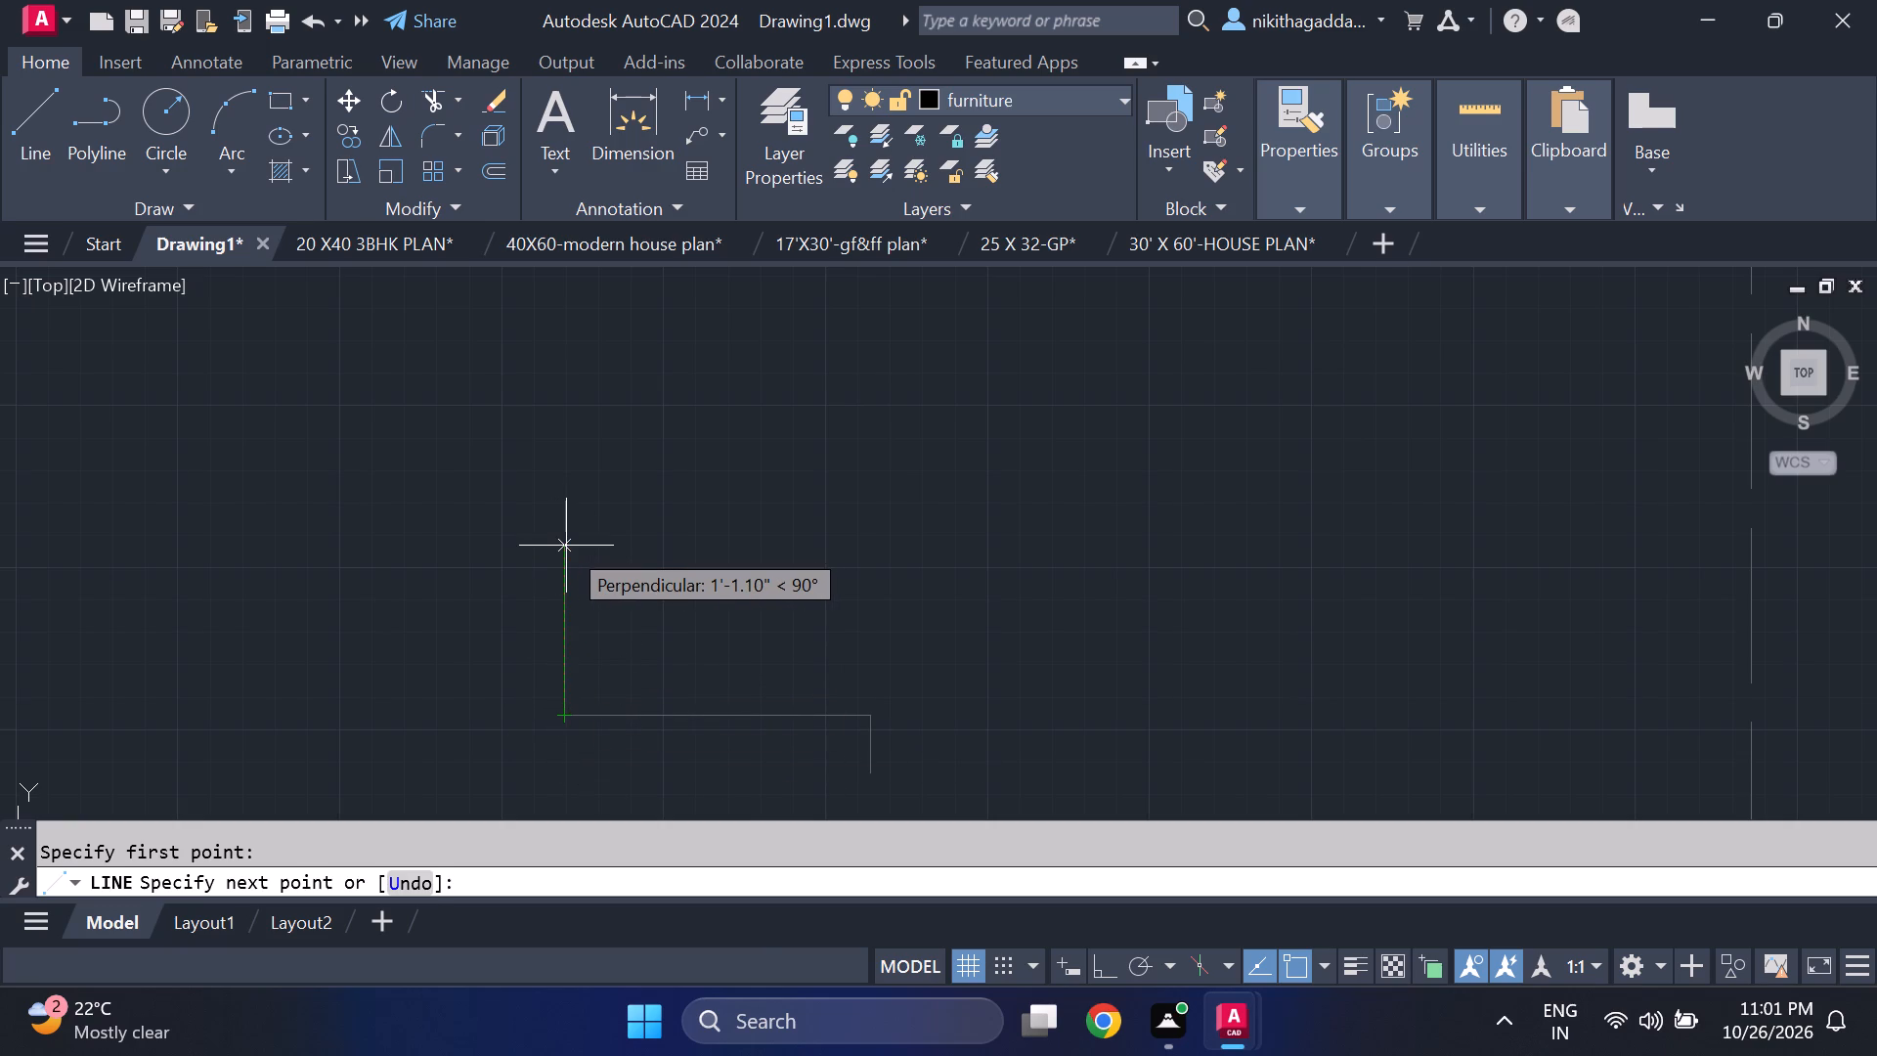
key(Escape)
Set the current drawing colour to ByLayer.
text(color)
key(Return)
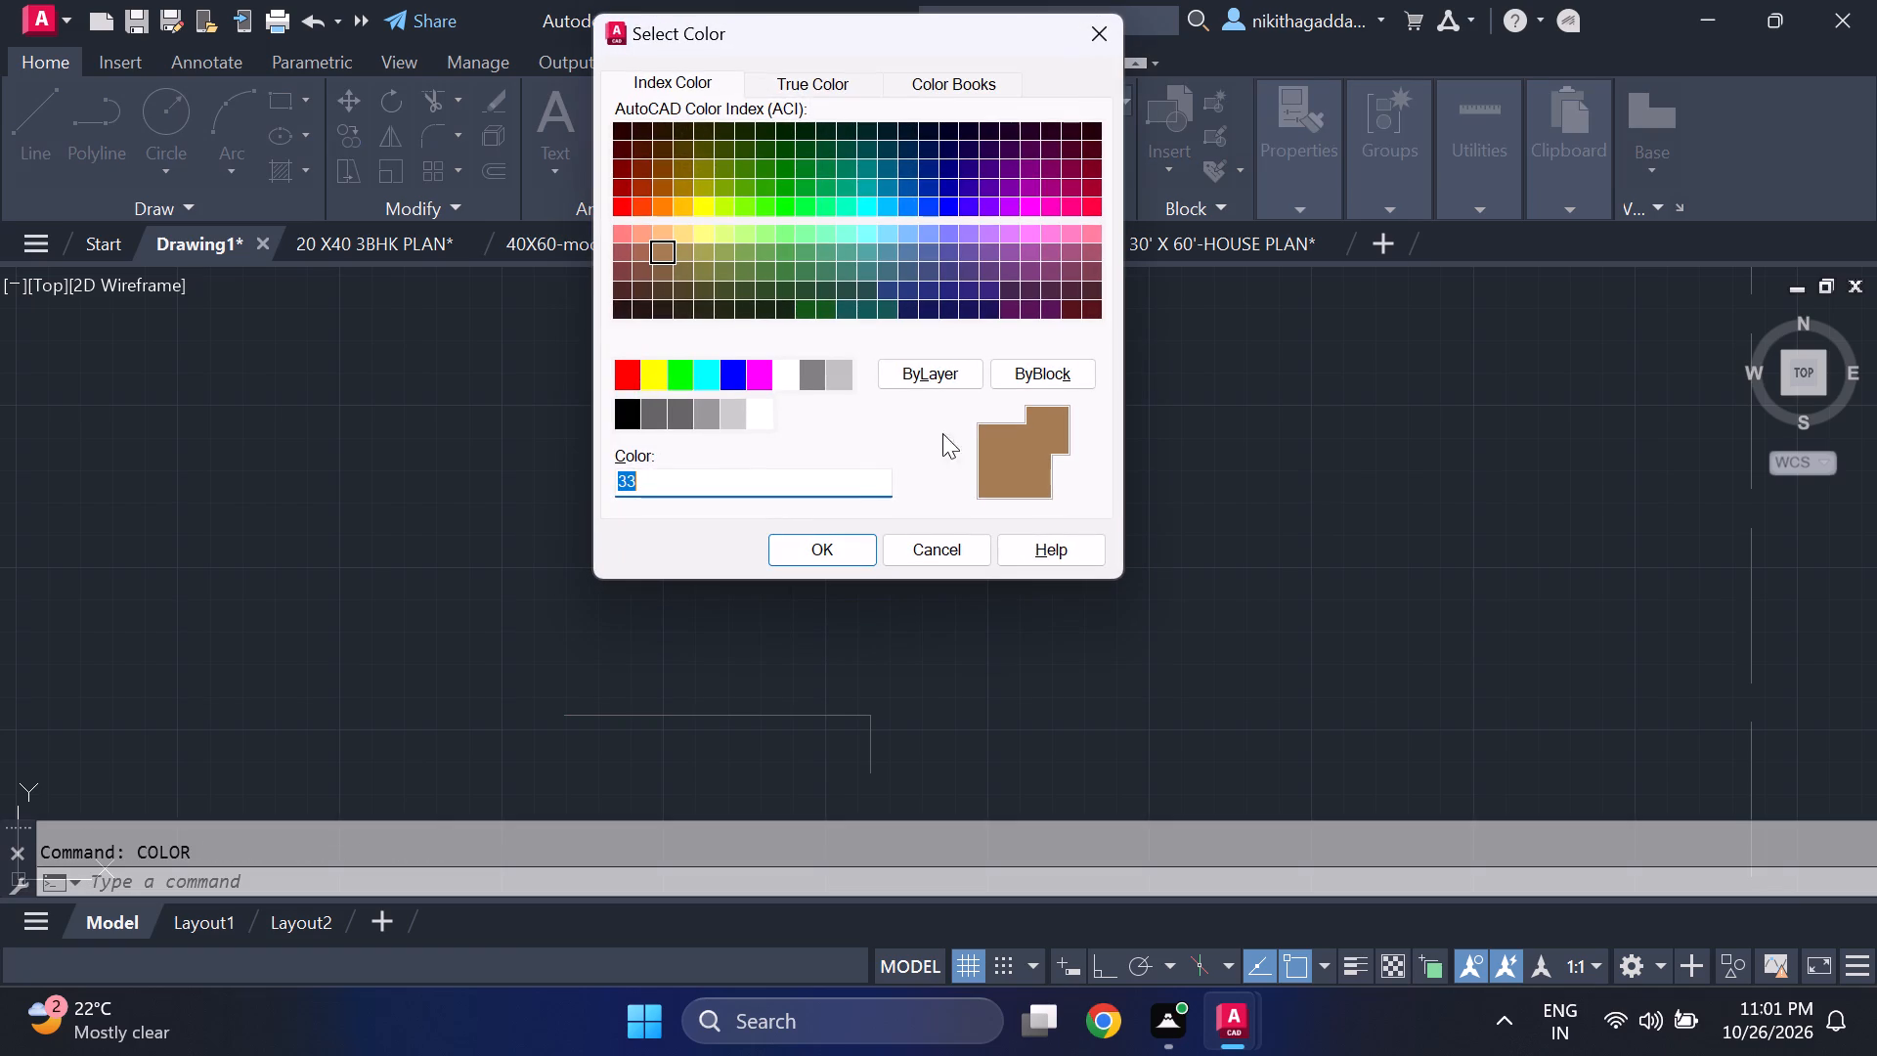
click(919, 376)
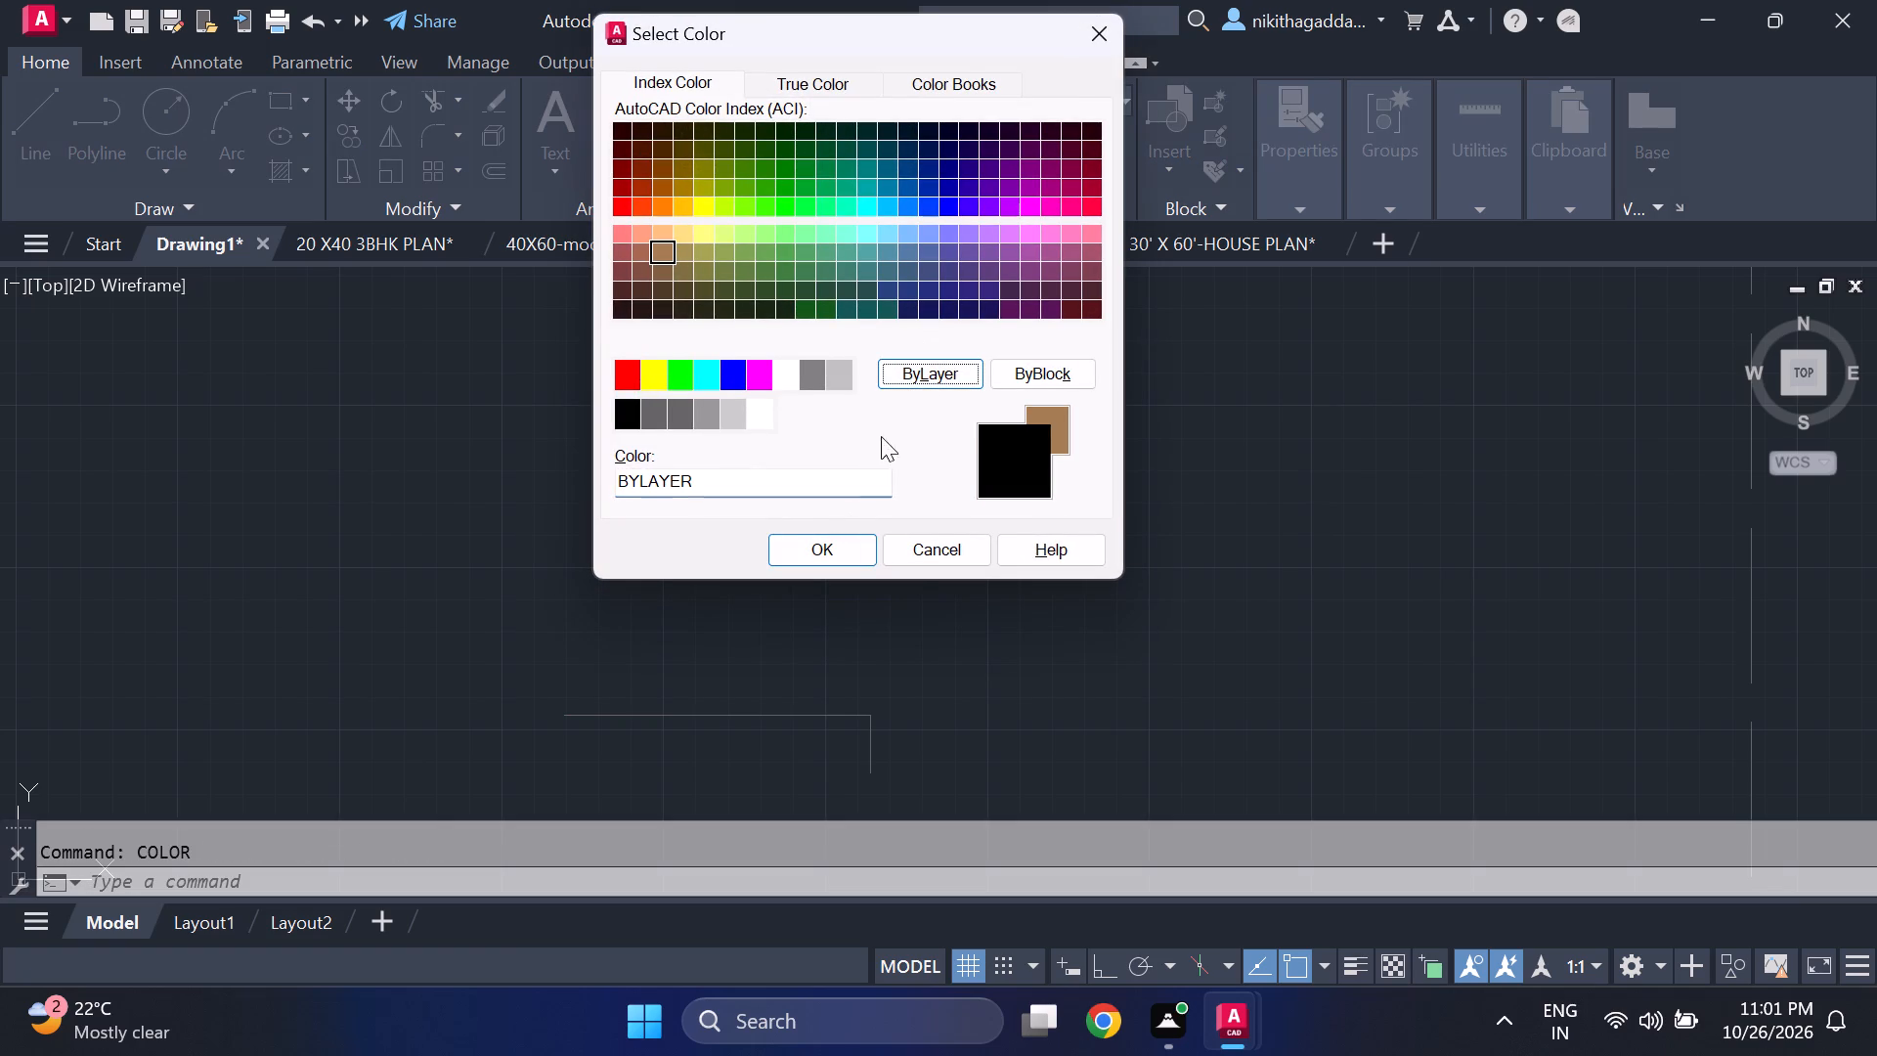
click(836, 527)
click(822, 549)
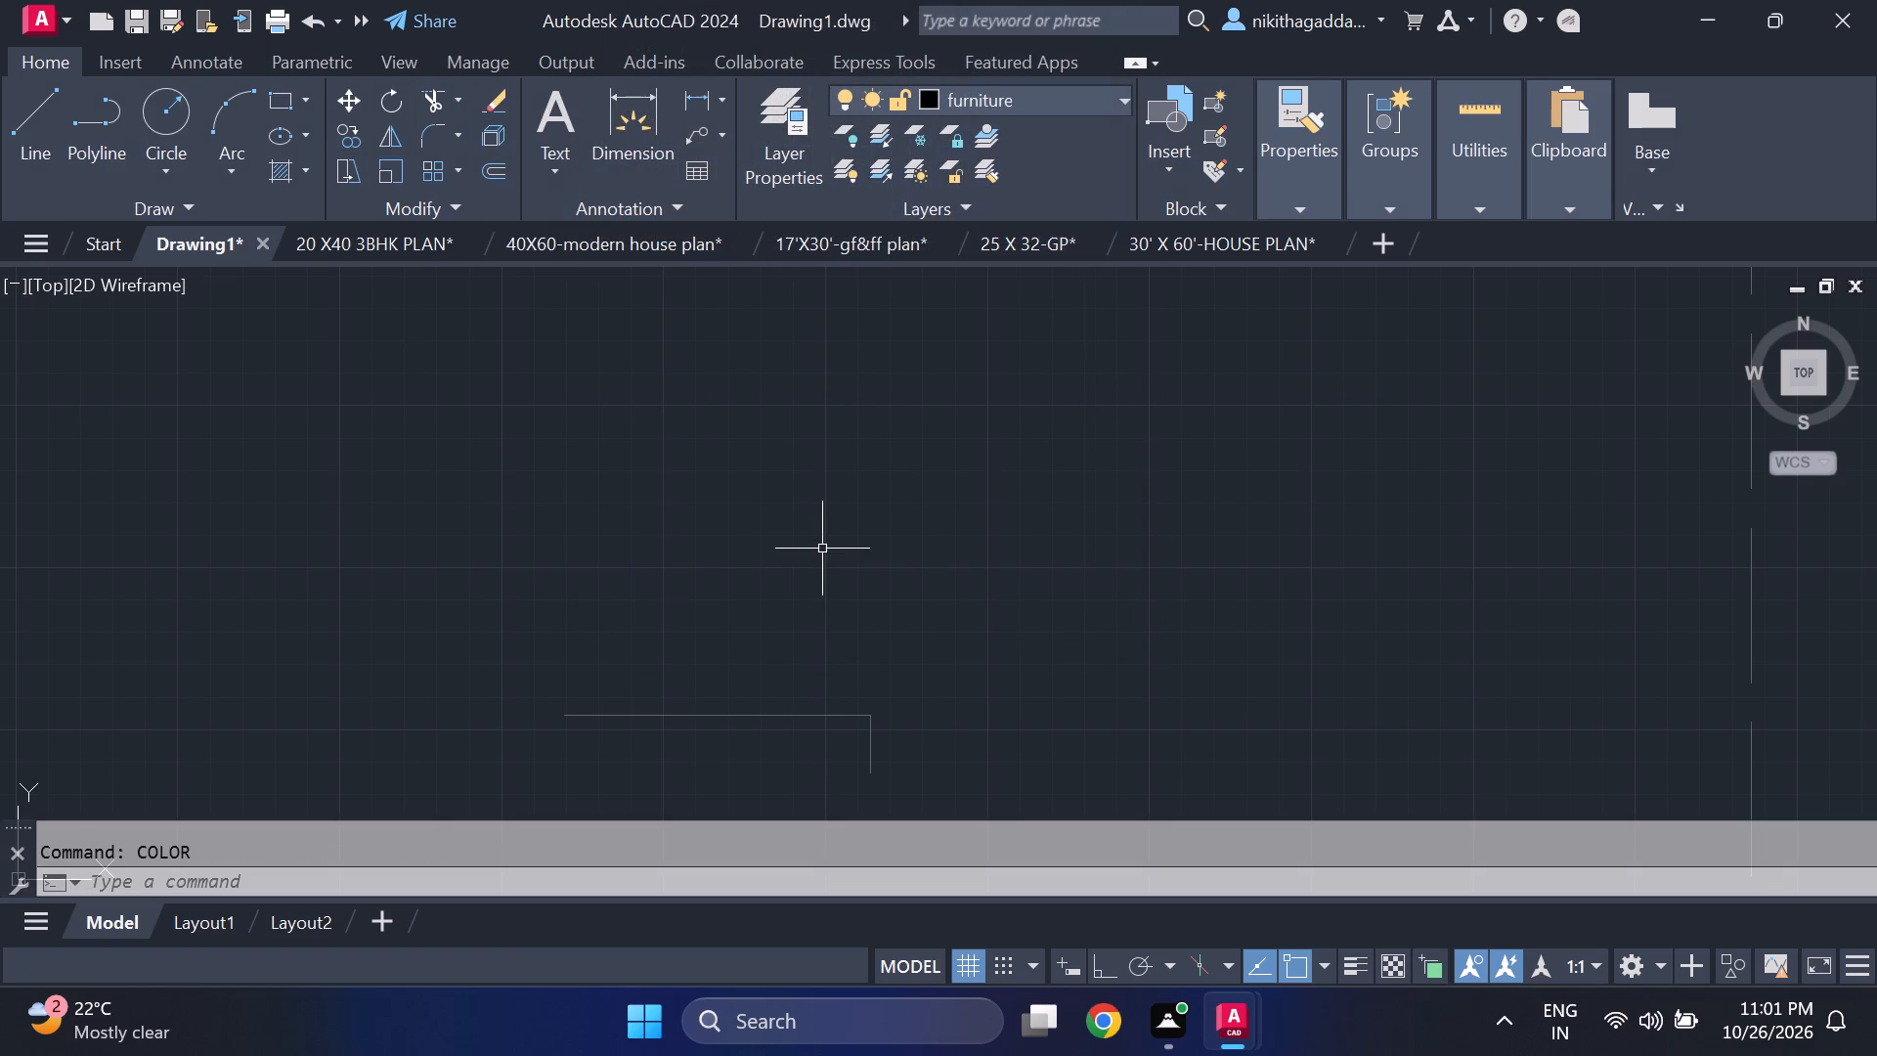
Draw three lines rising from the copied horizontal line's ends and joining across the top to form a closed rectangle.
key(l)
key(Return)
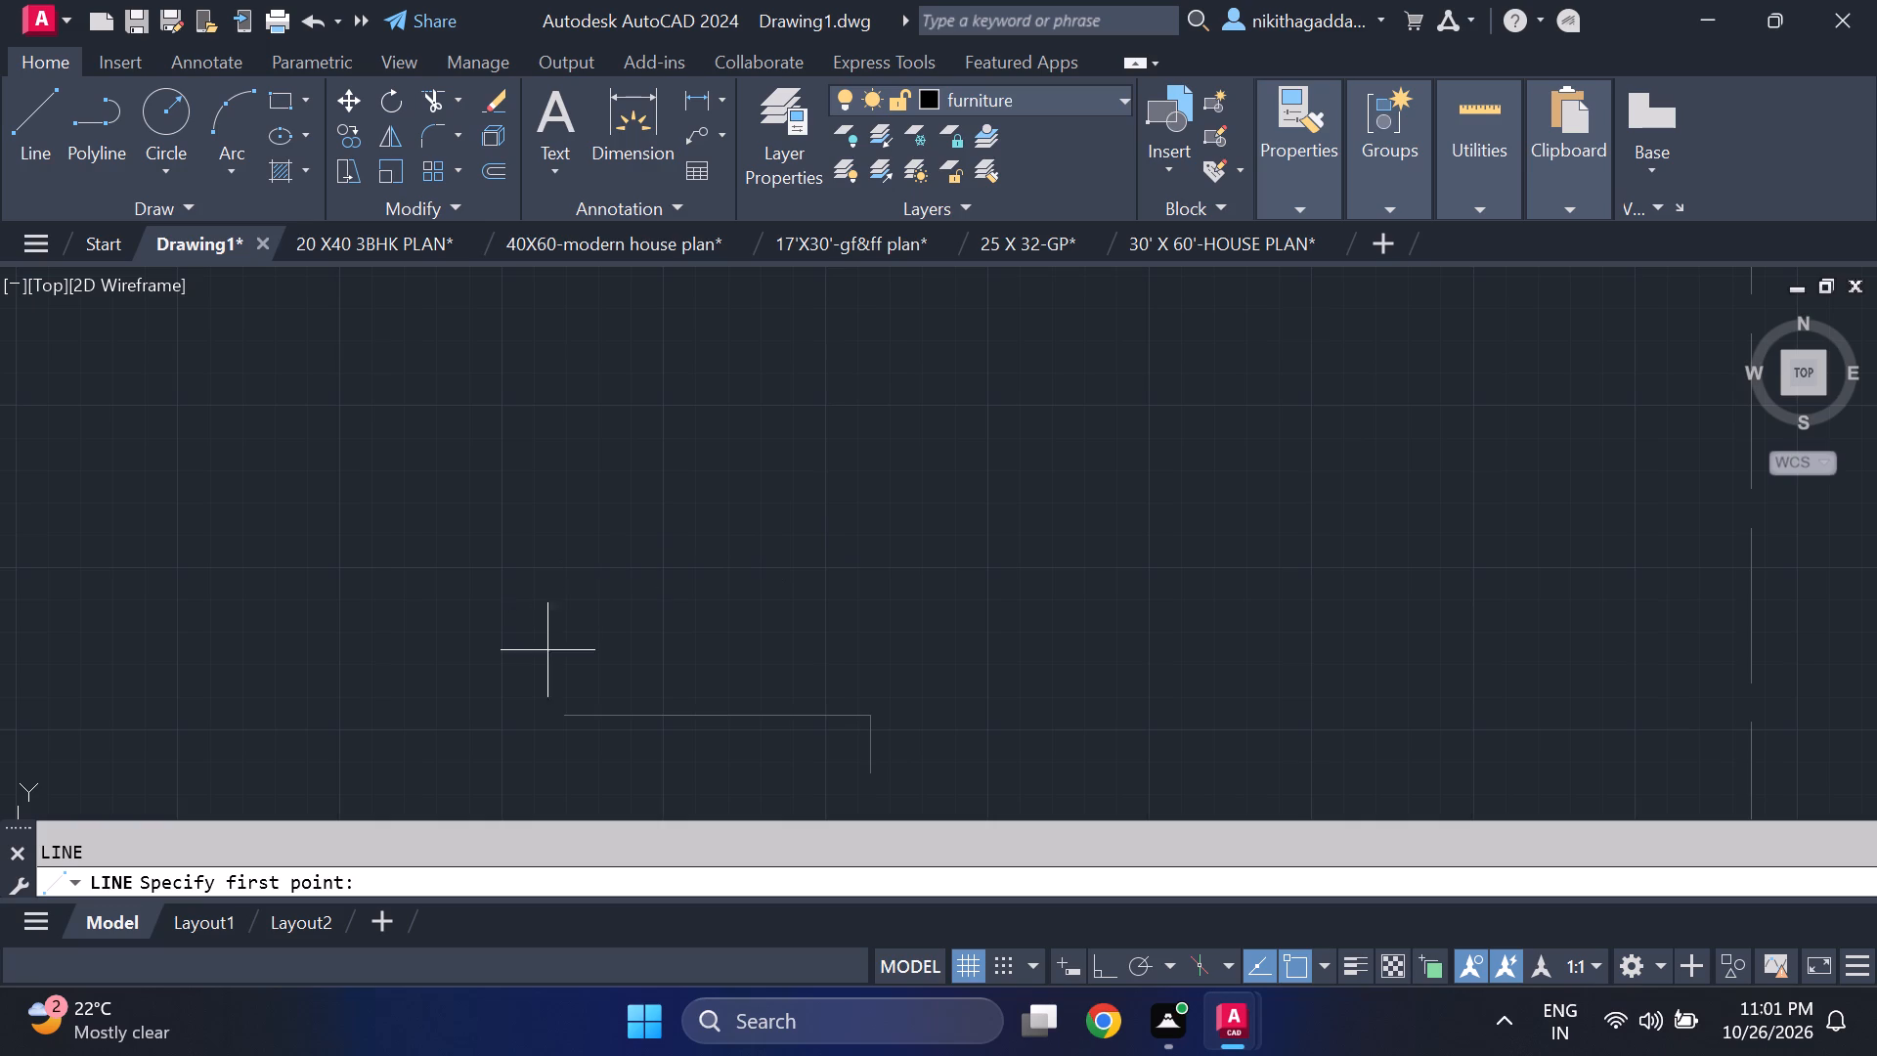
click(569, 720)
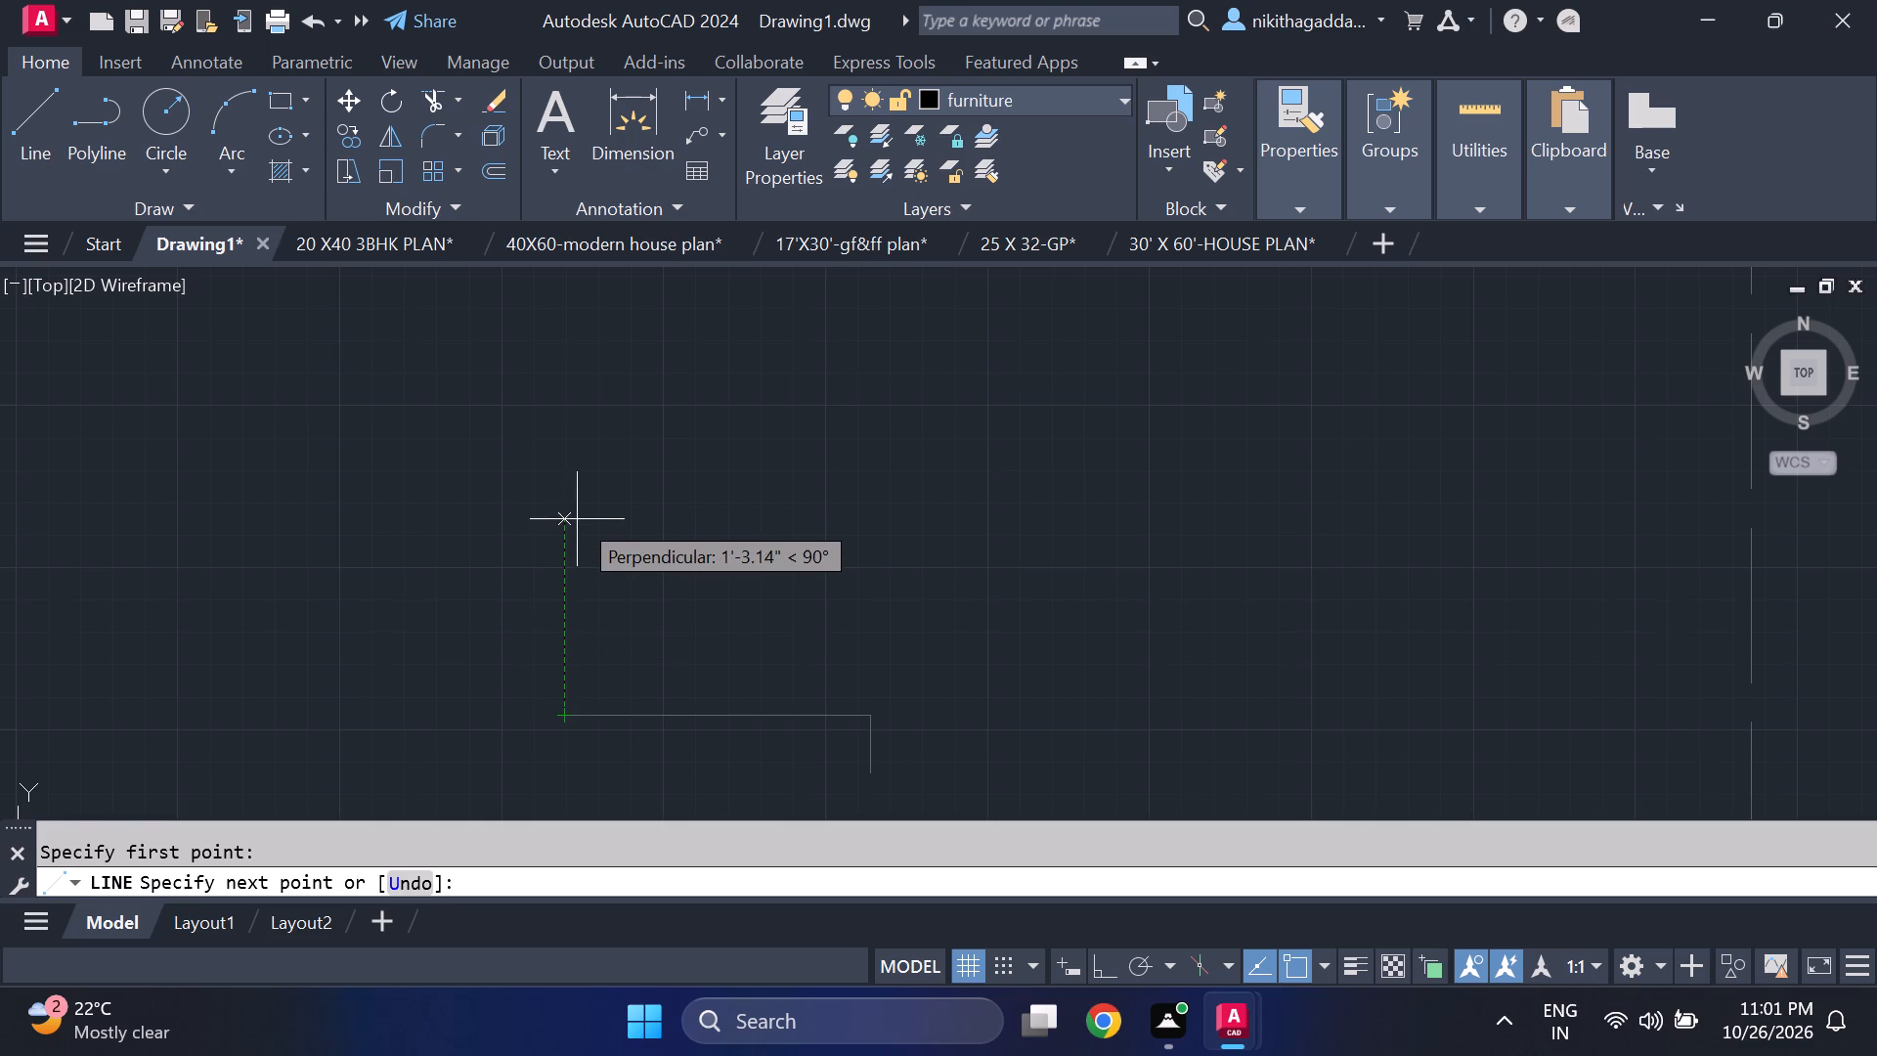
click(578, 507)
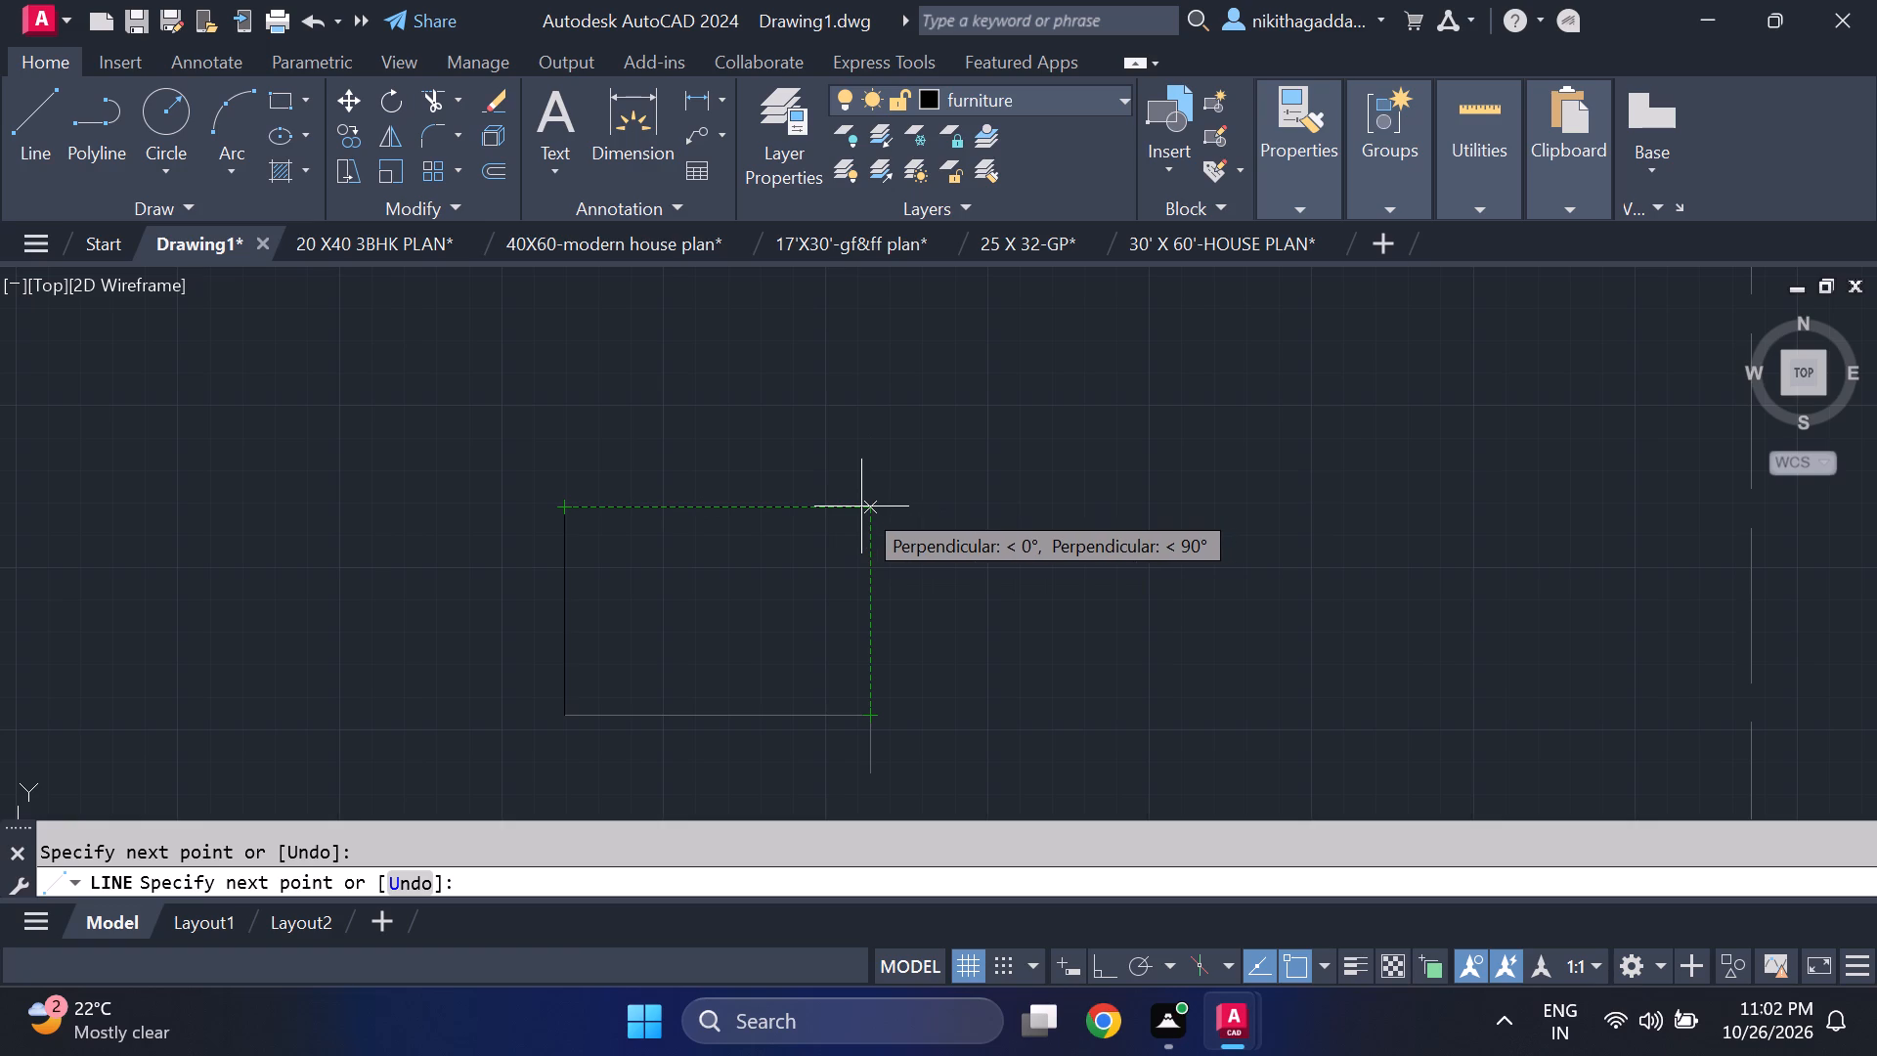
click(866, 506)
click(868, 712)
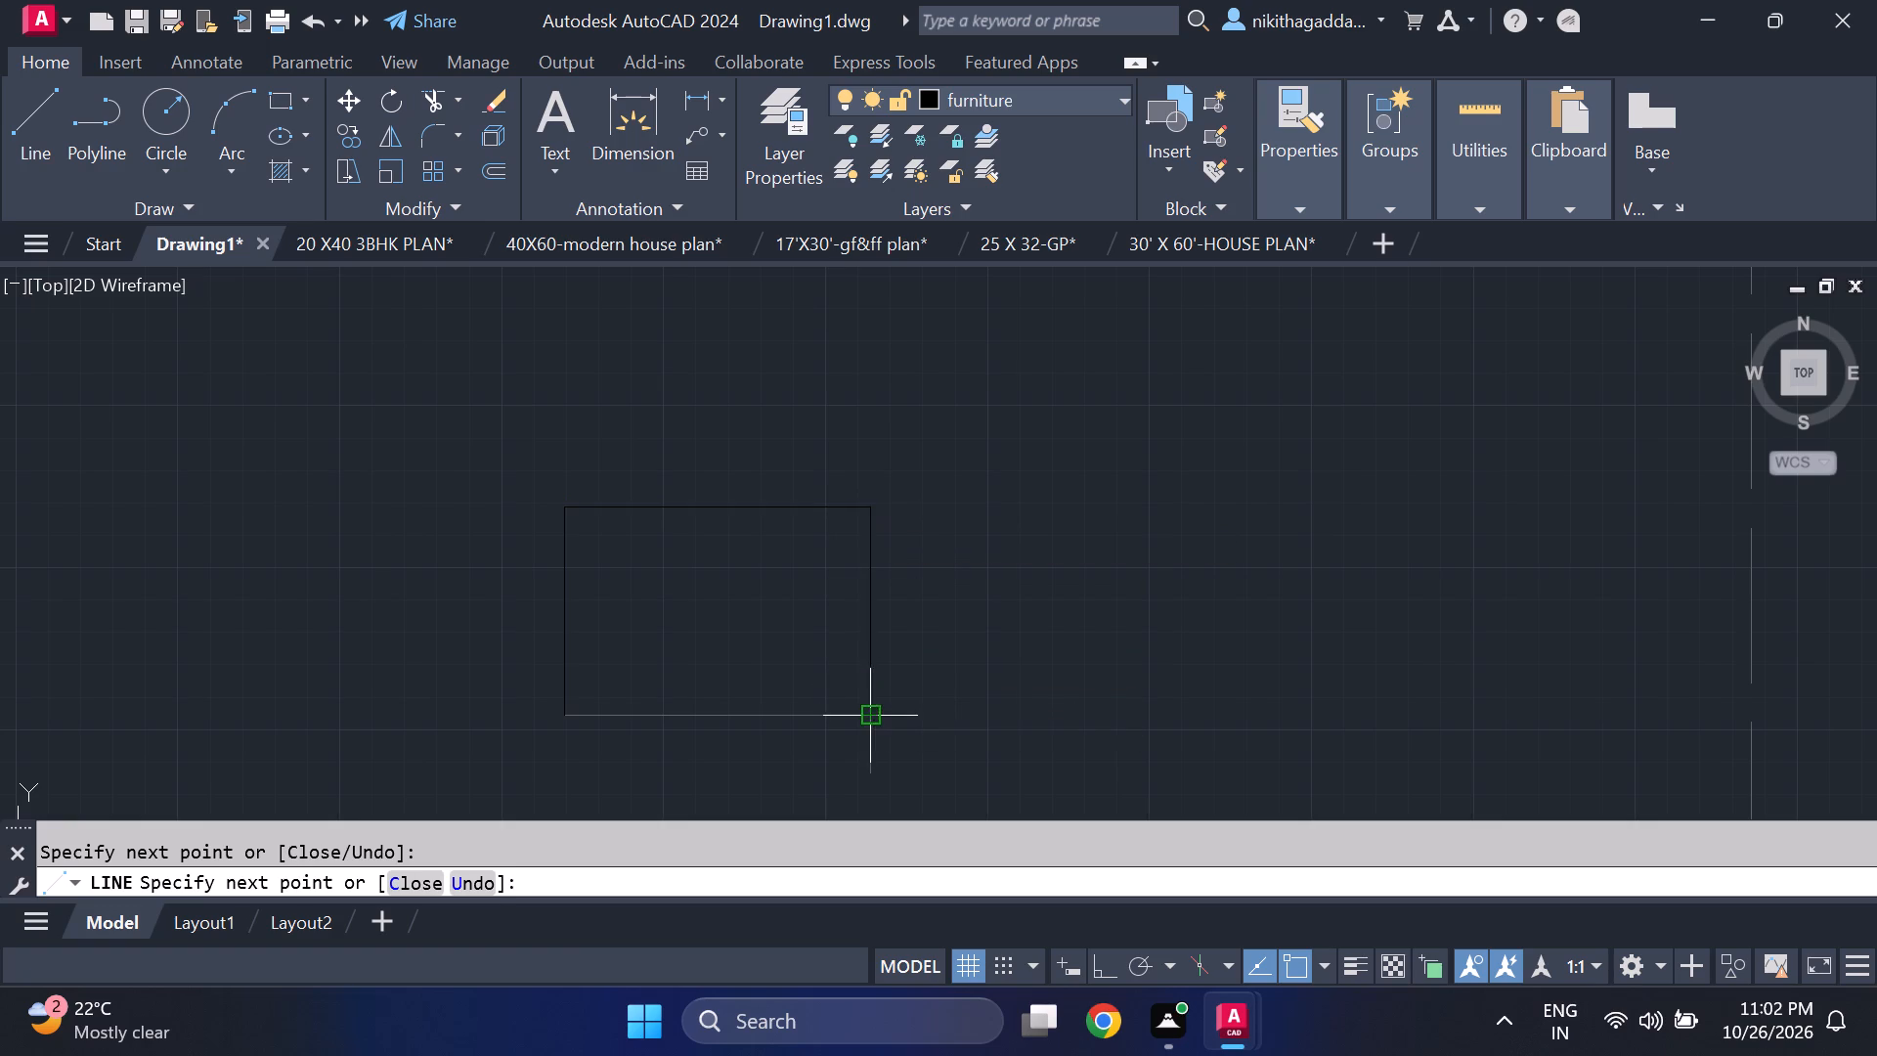
key(Escape)
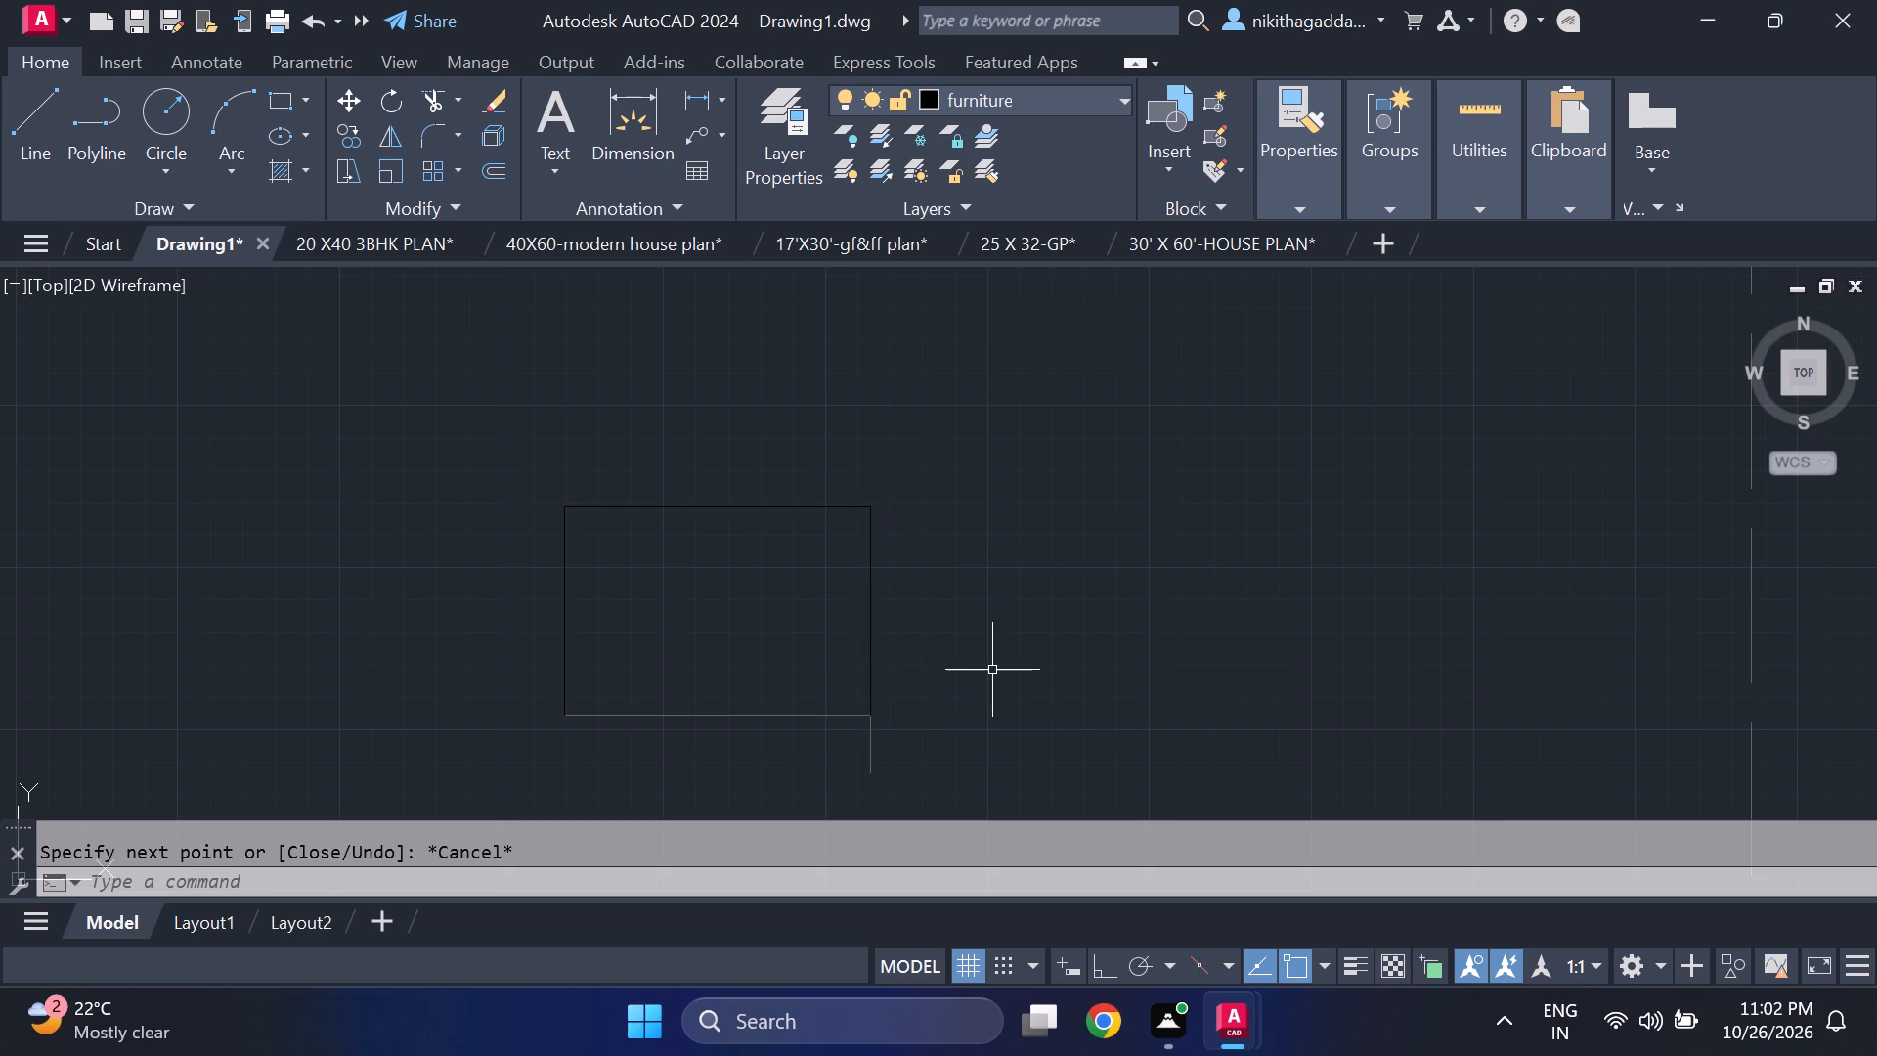
Move the rectangle's bottom line to the furniture layer.
drag(804, 664, 796, 685)
click(724, 732)
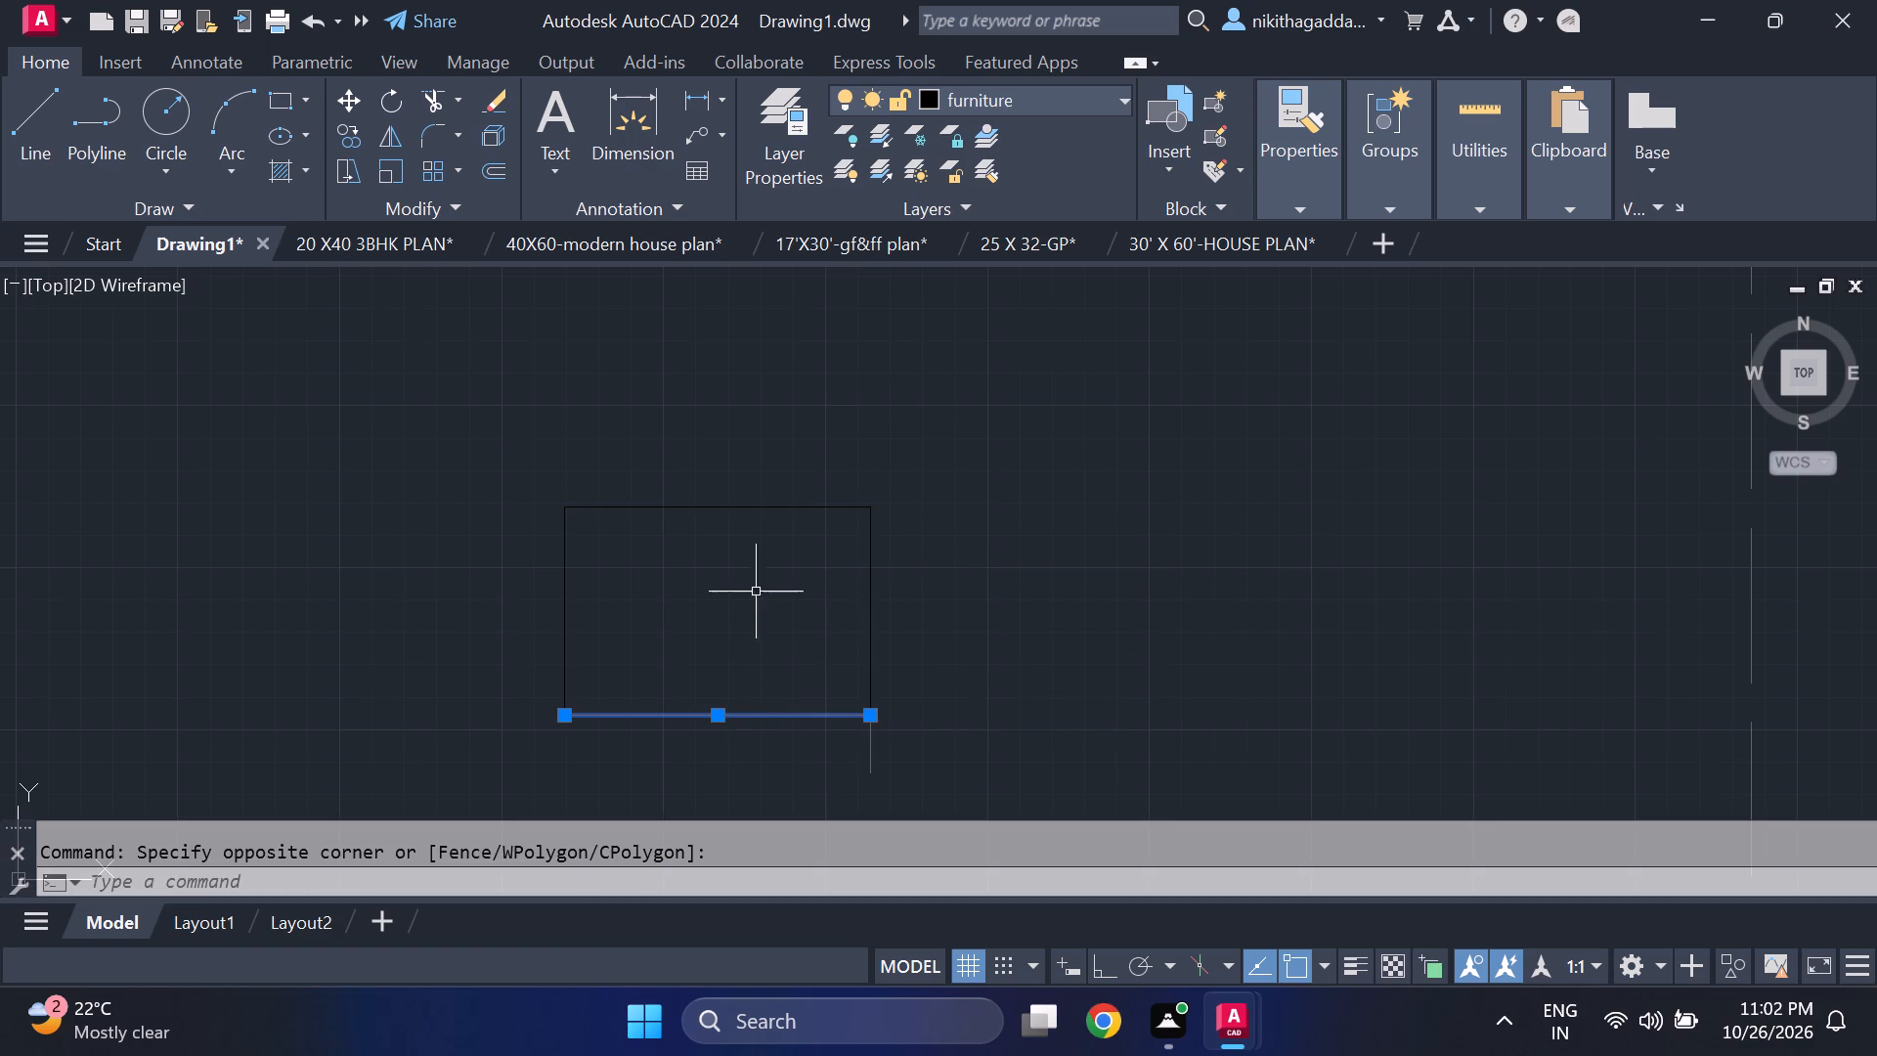
click(1057, 101)
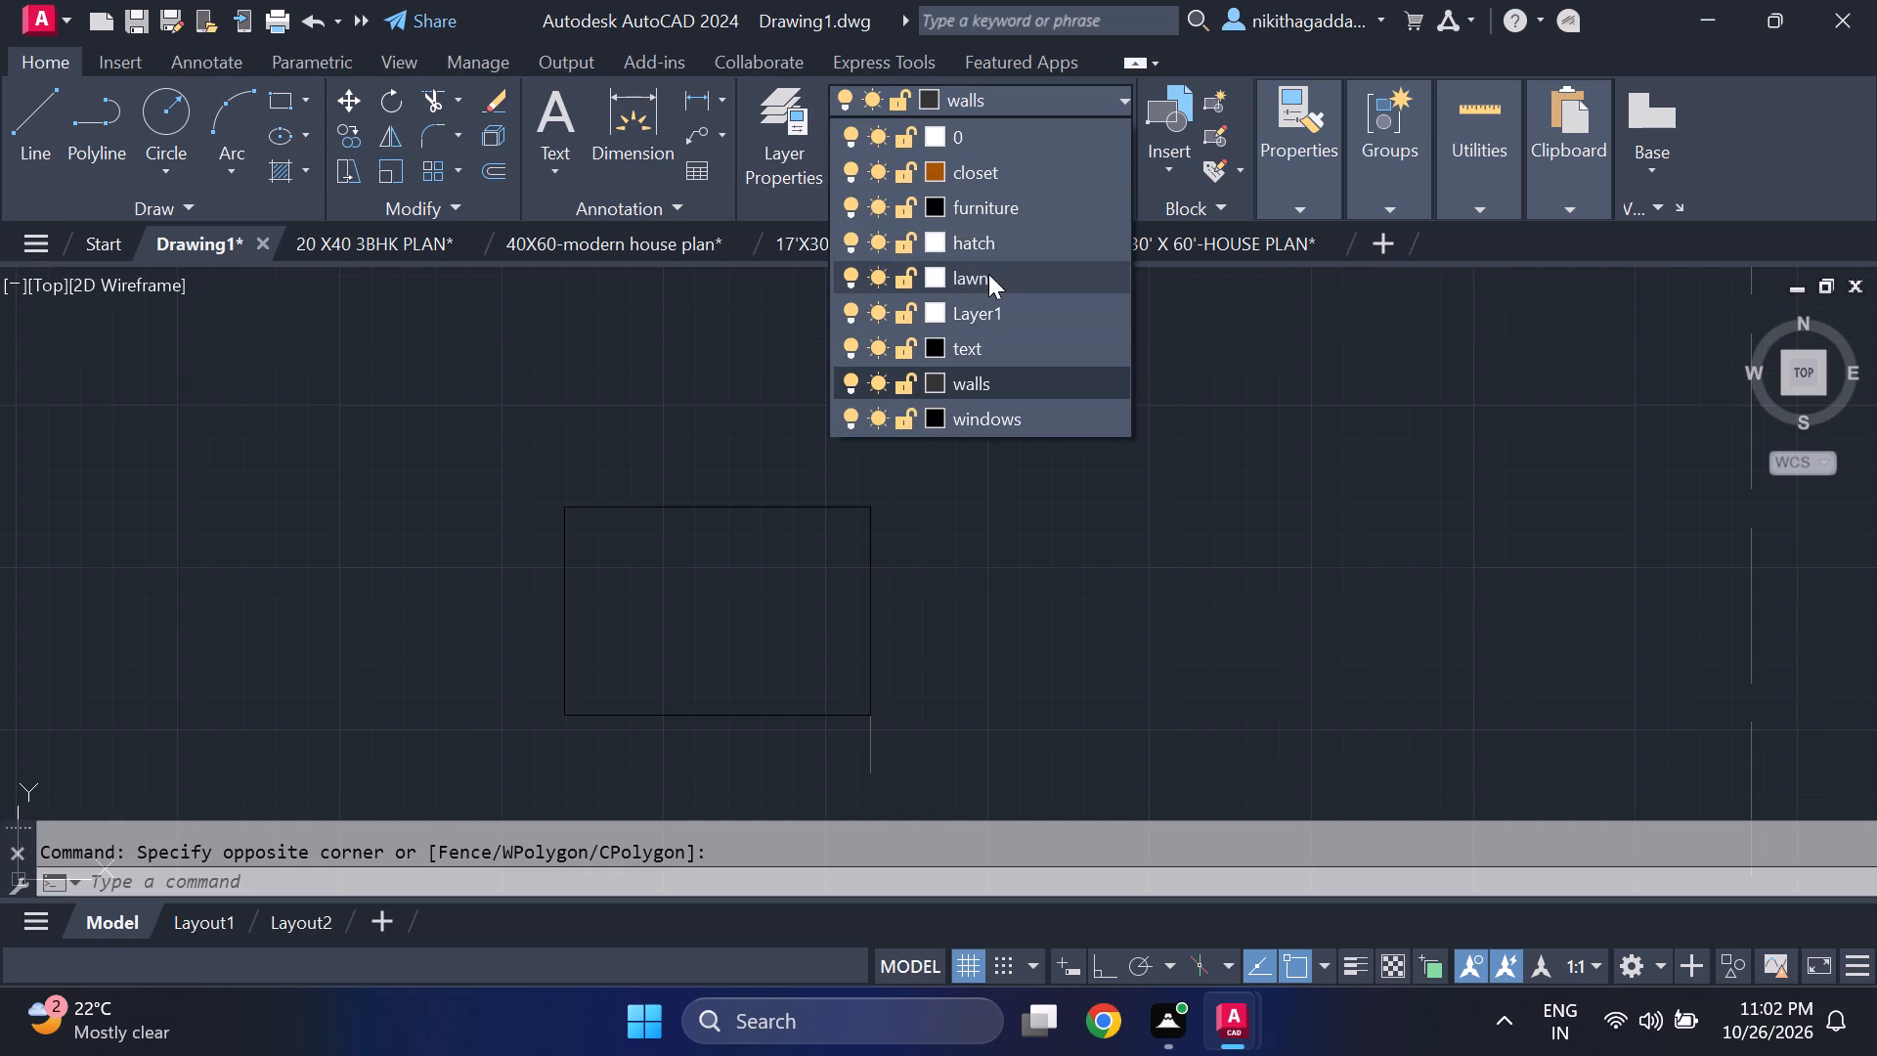
click(1004, 206)
key(Escape)
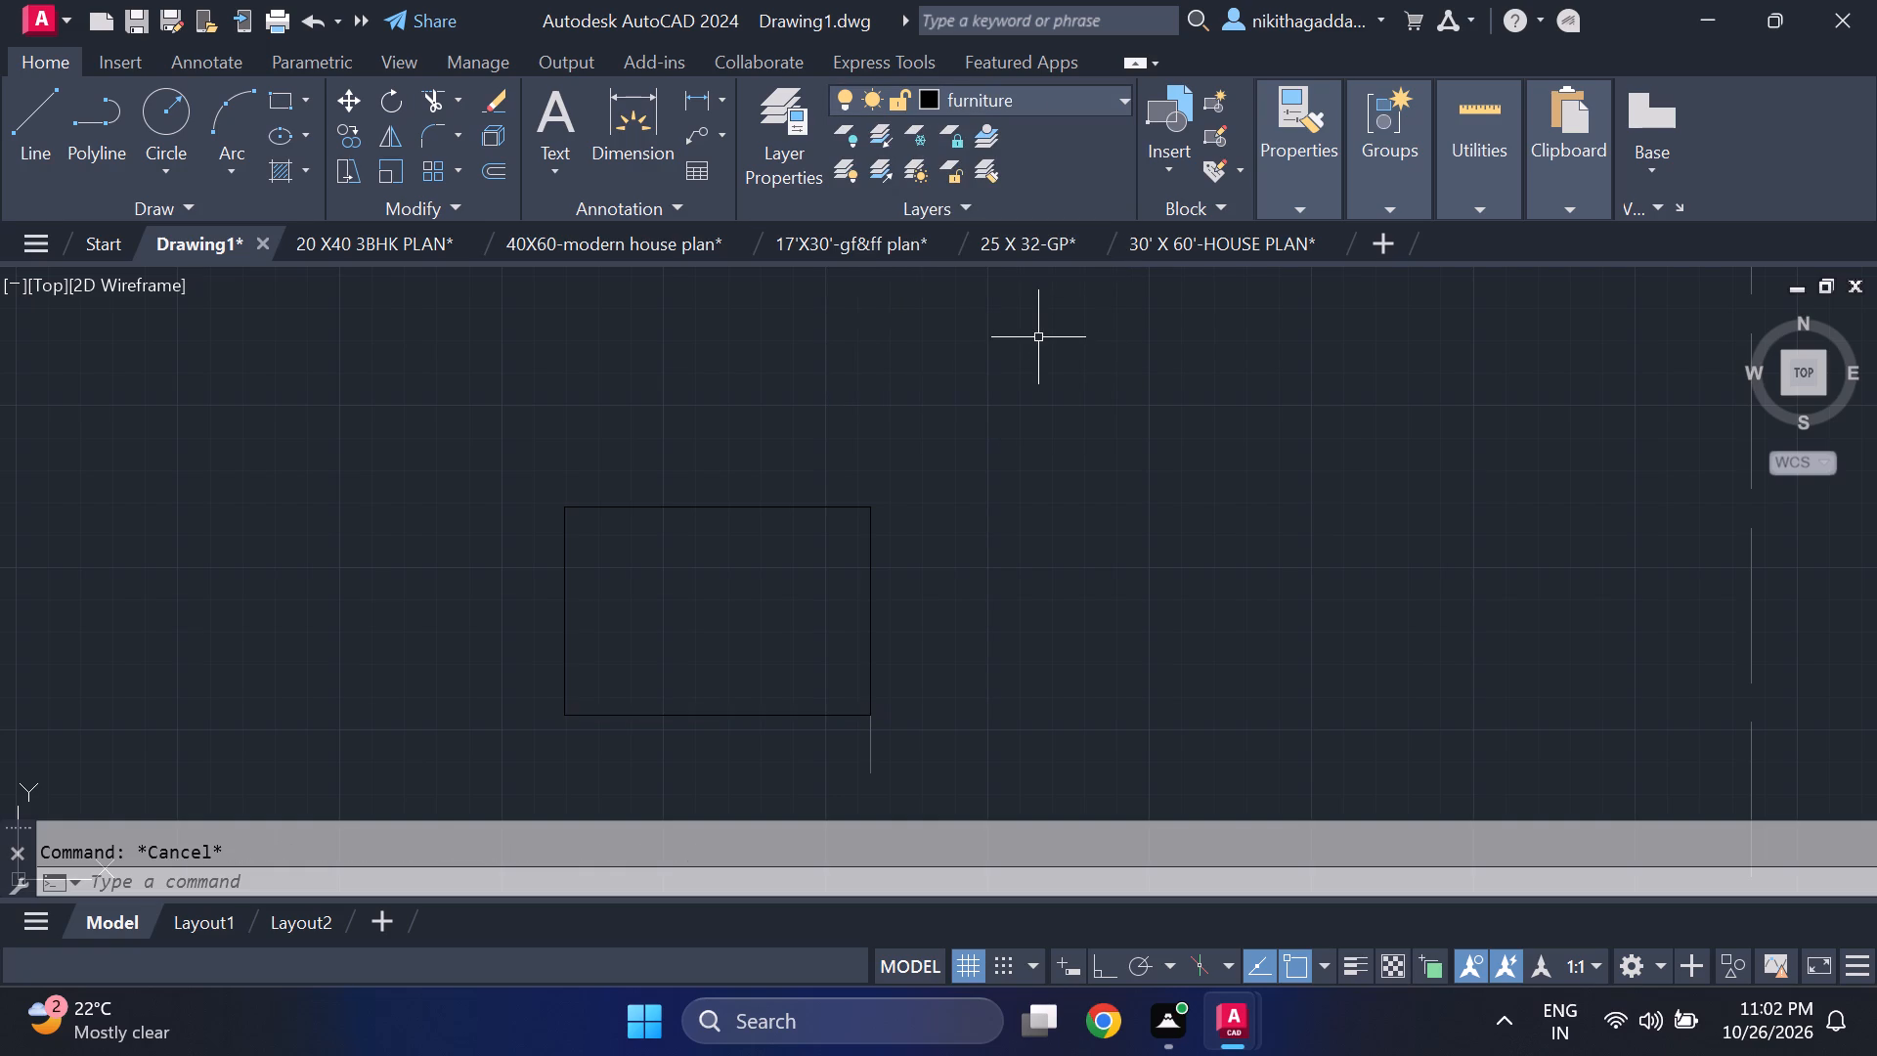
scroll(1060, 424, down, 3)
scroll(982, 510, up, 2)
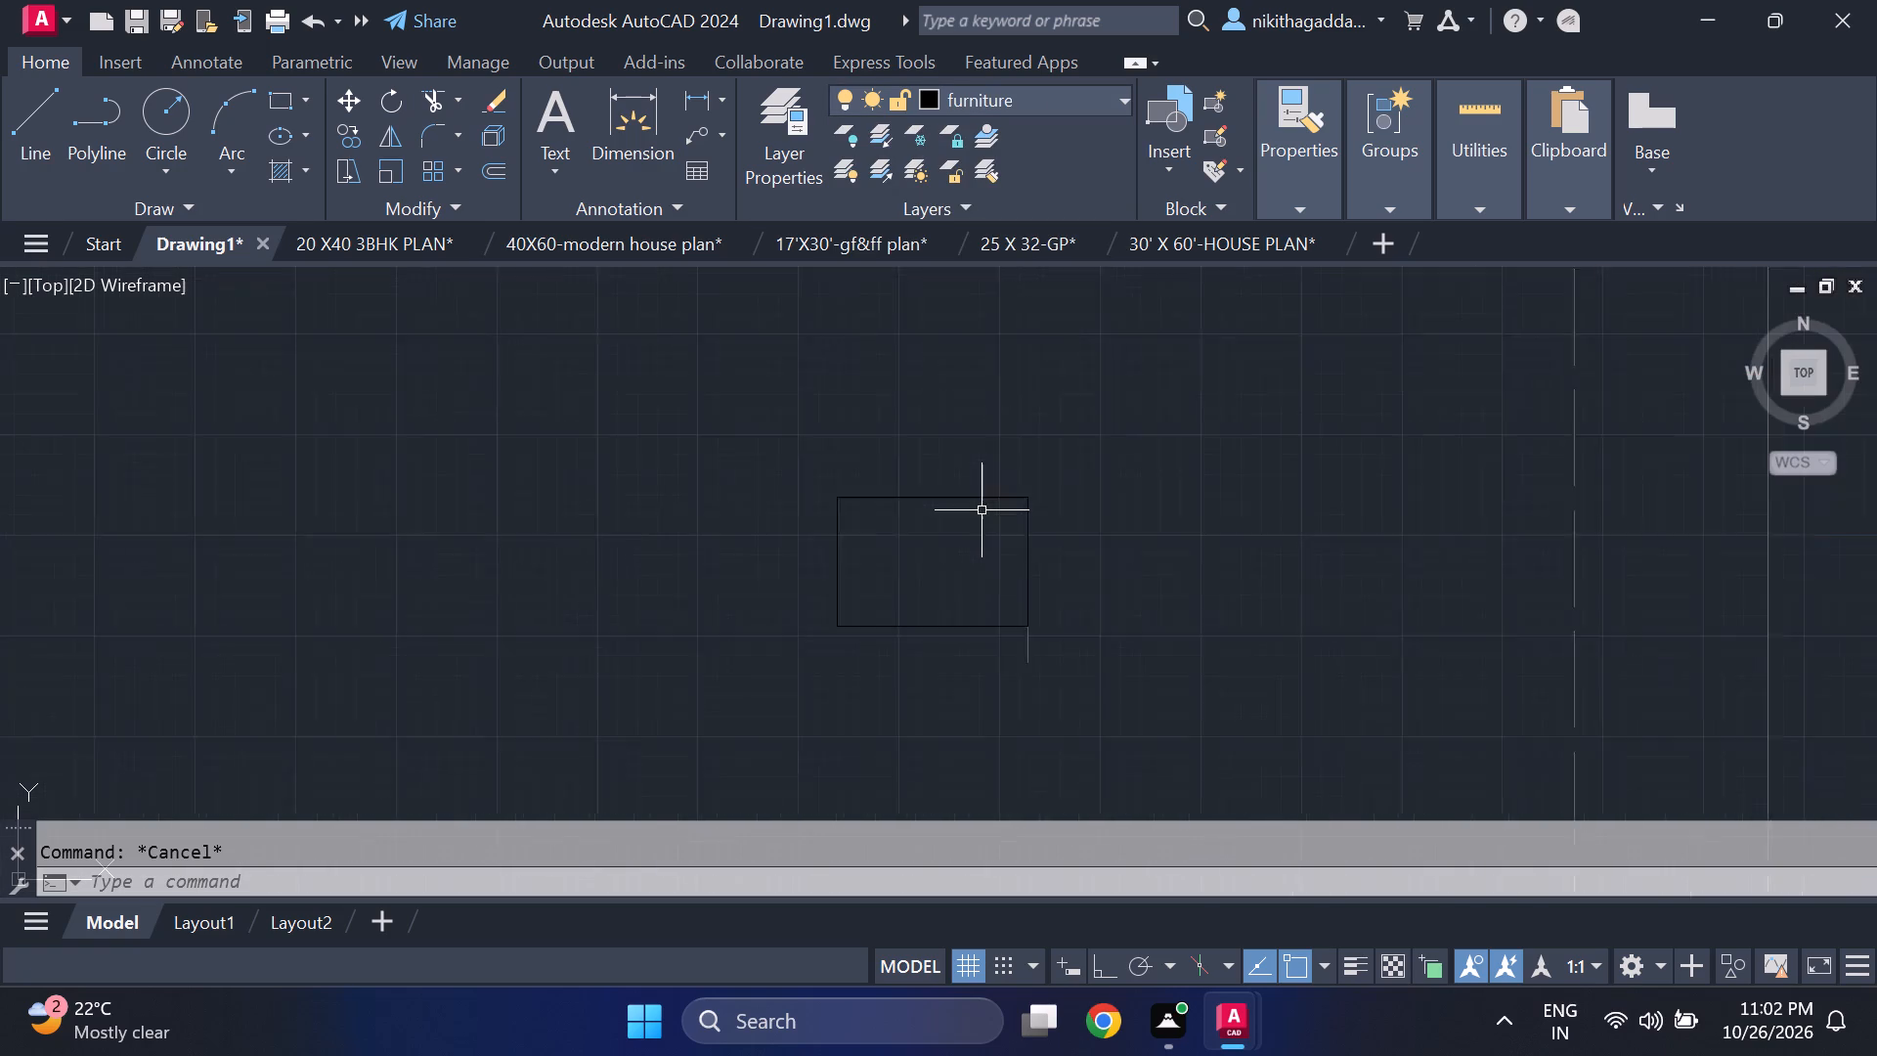
Move the rectangle's top line upward by about 4 inches.
scroll(982, 510, up, 1)
click(973, 484)
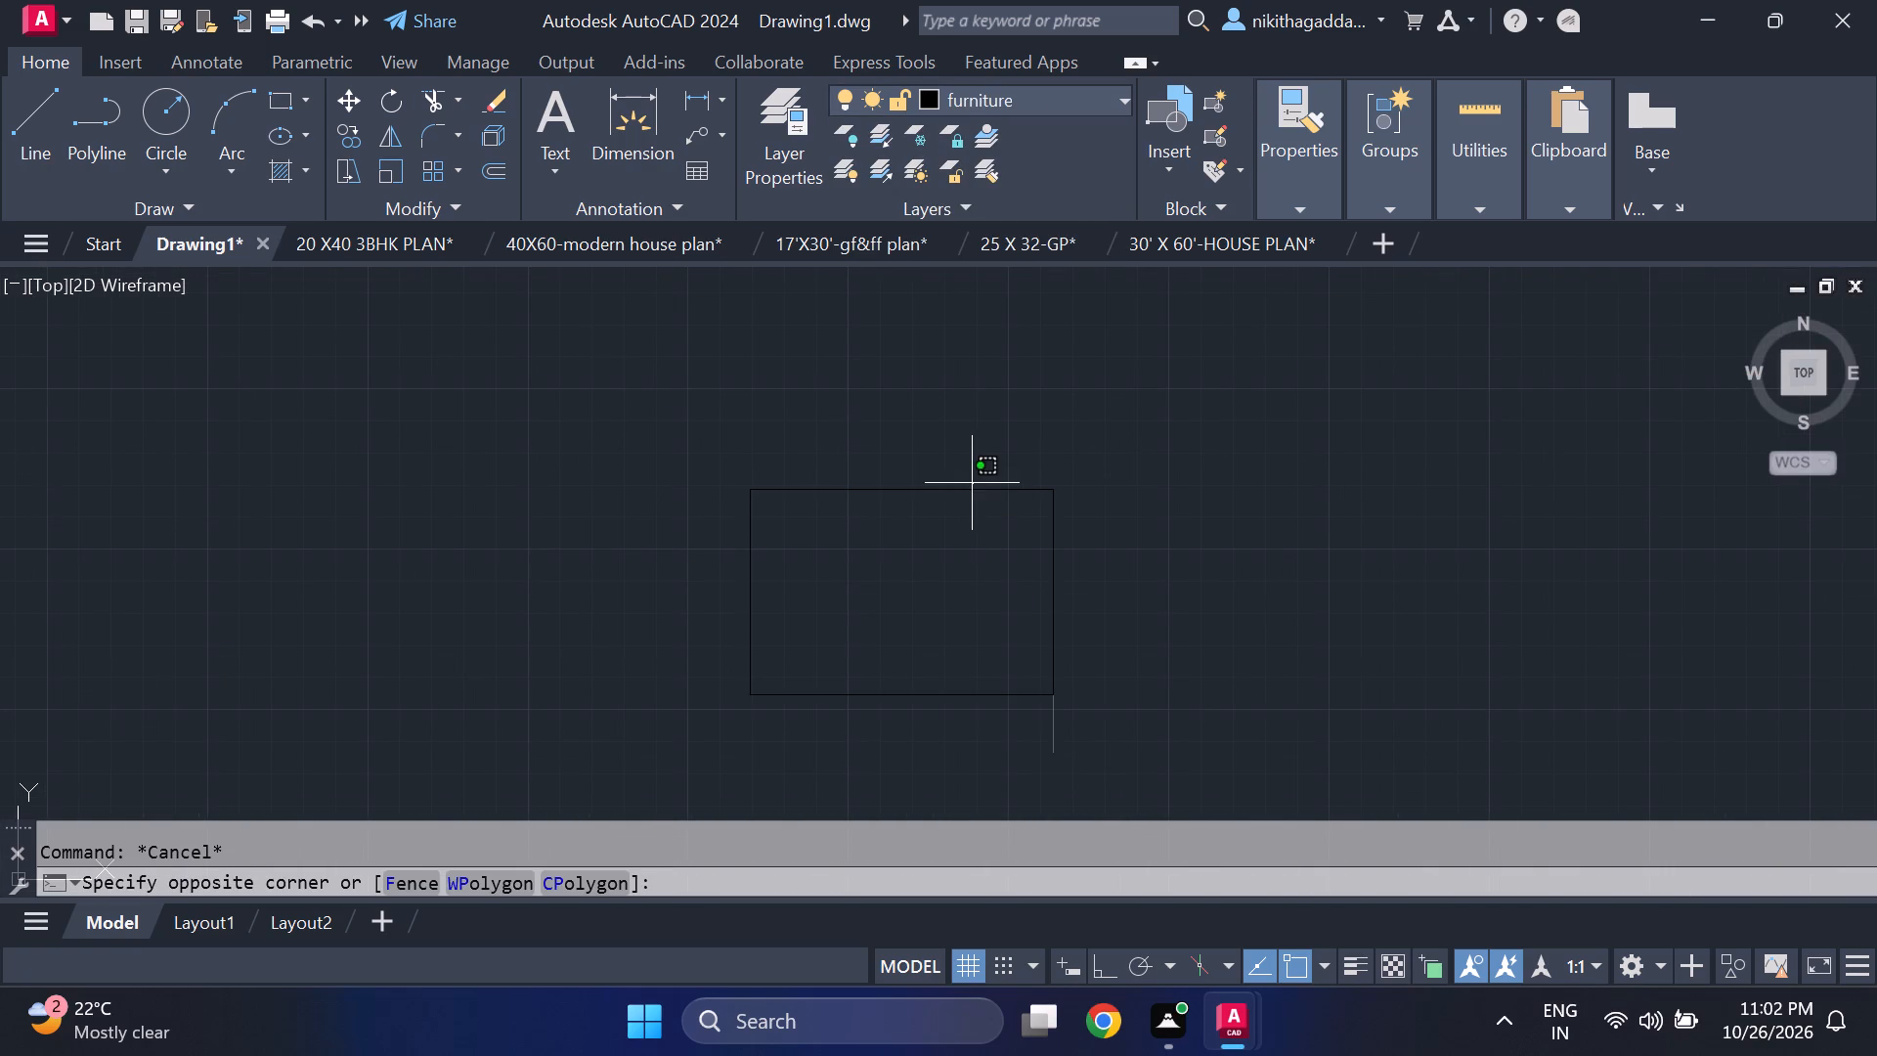
click(852, 560)
key(m)
key(Return)
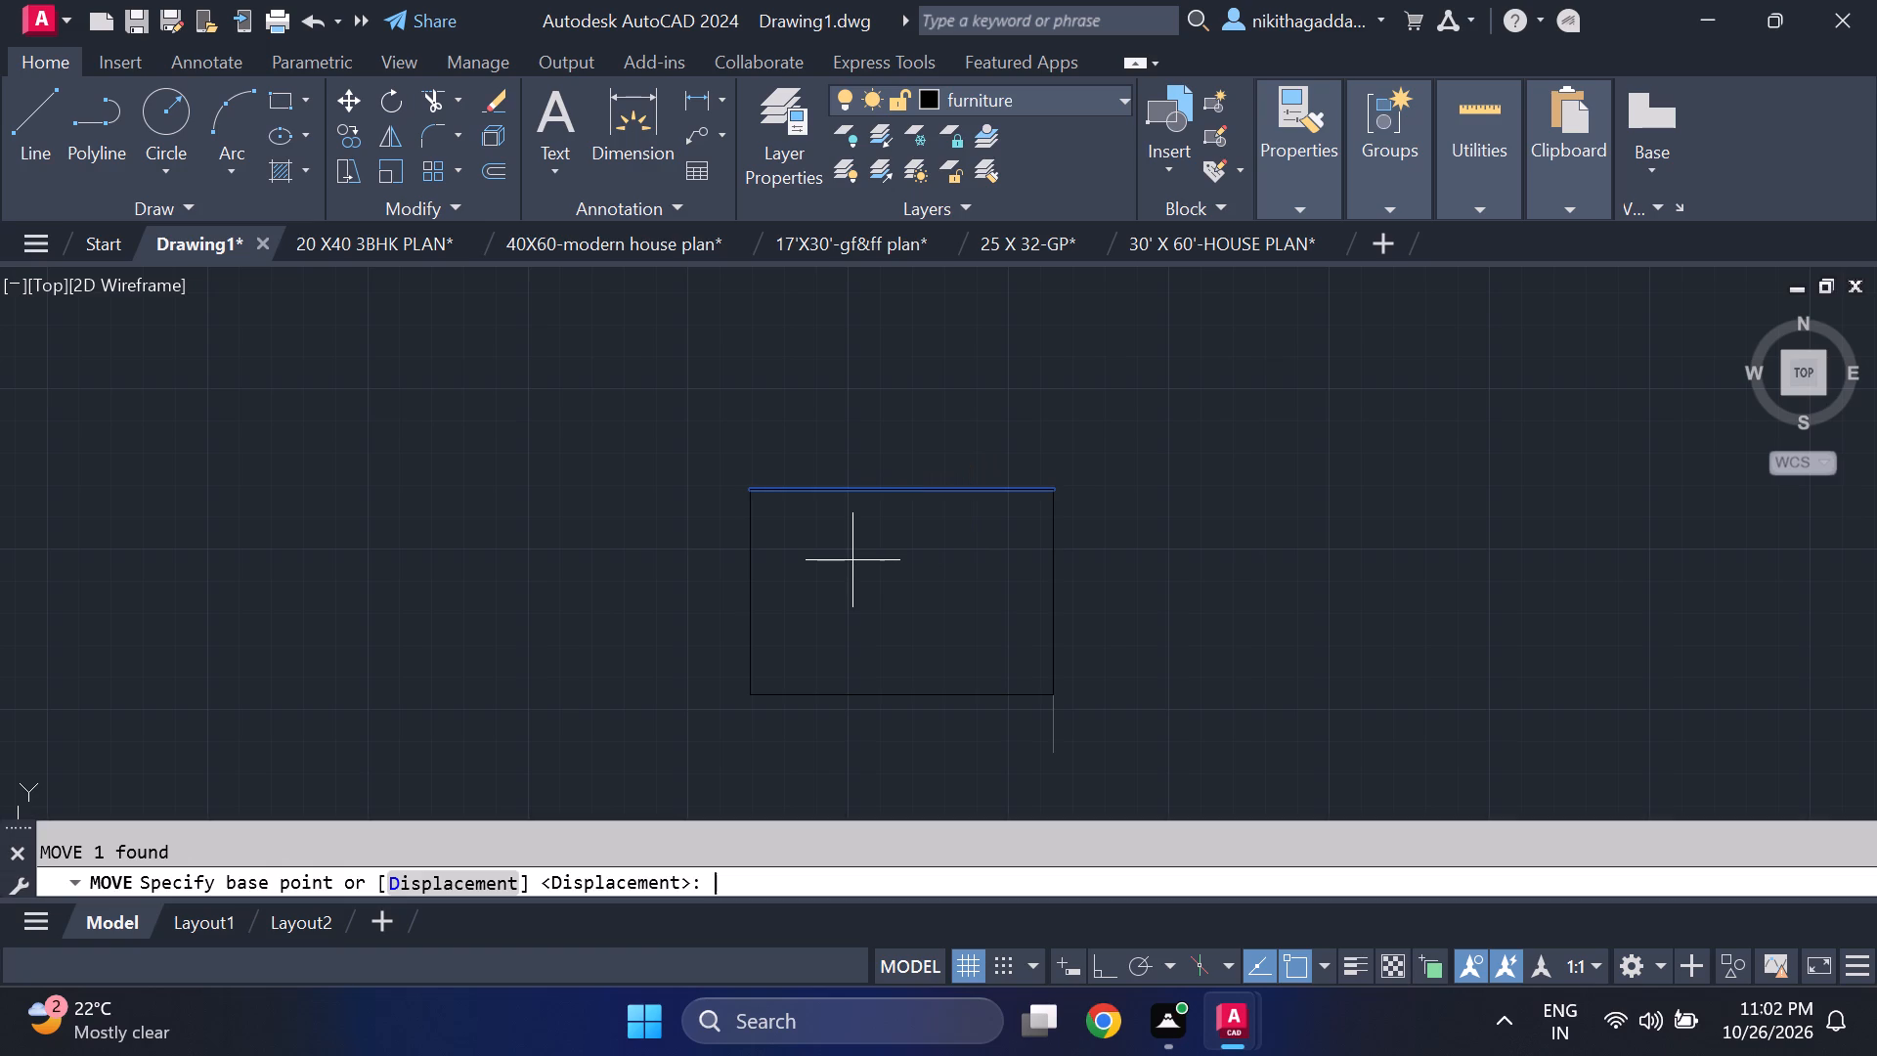
click(1048, 485)
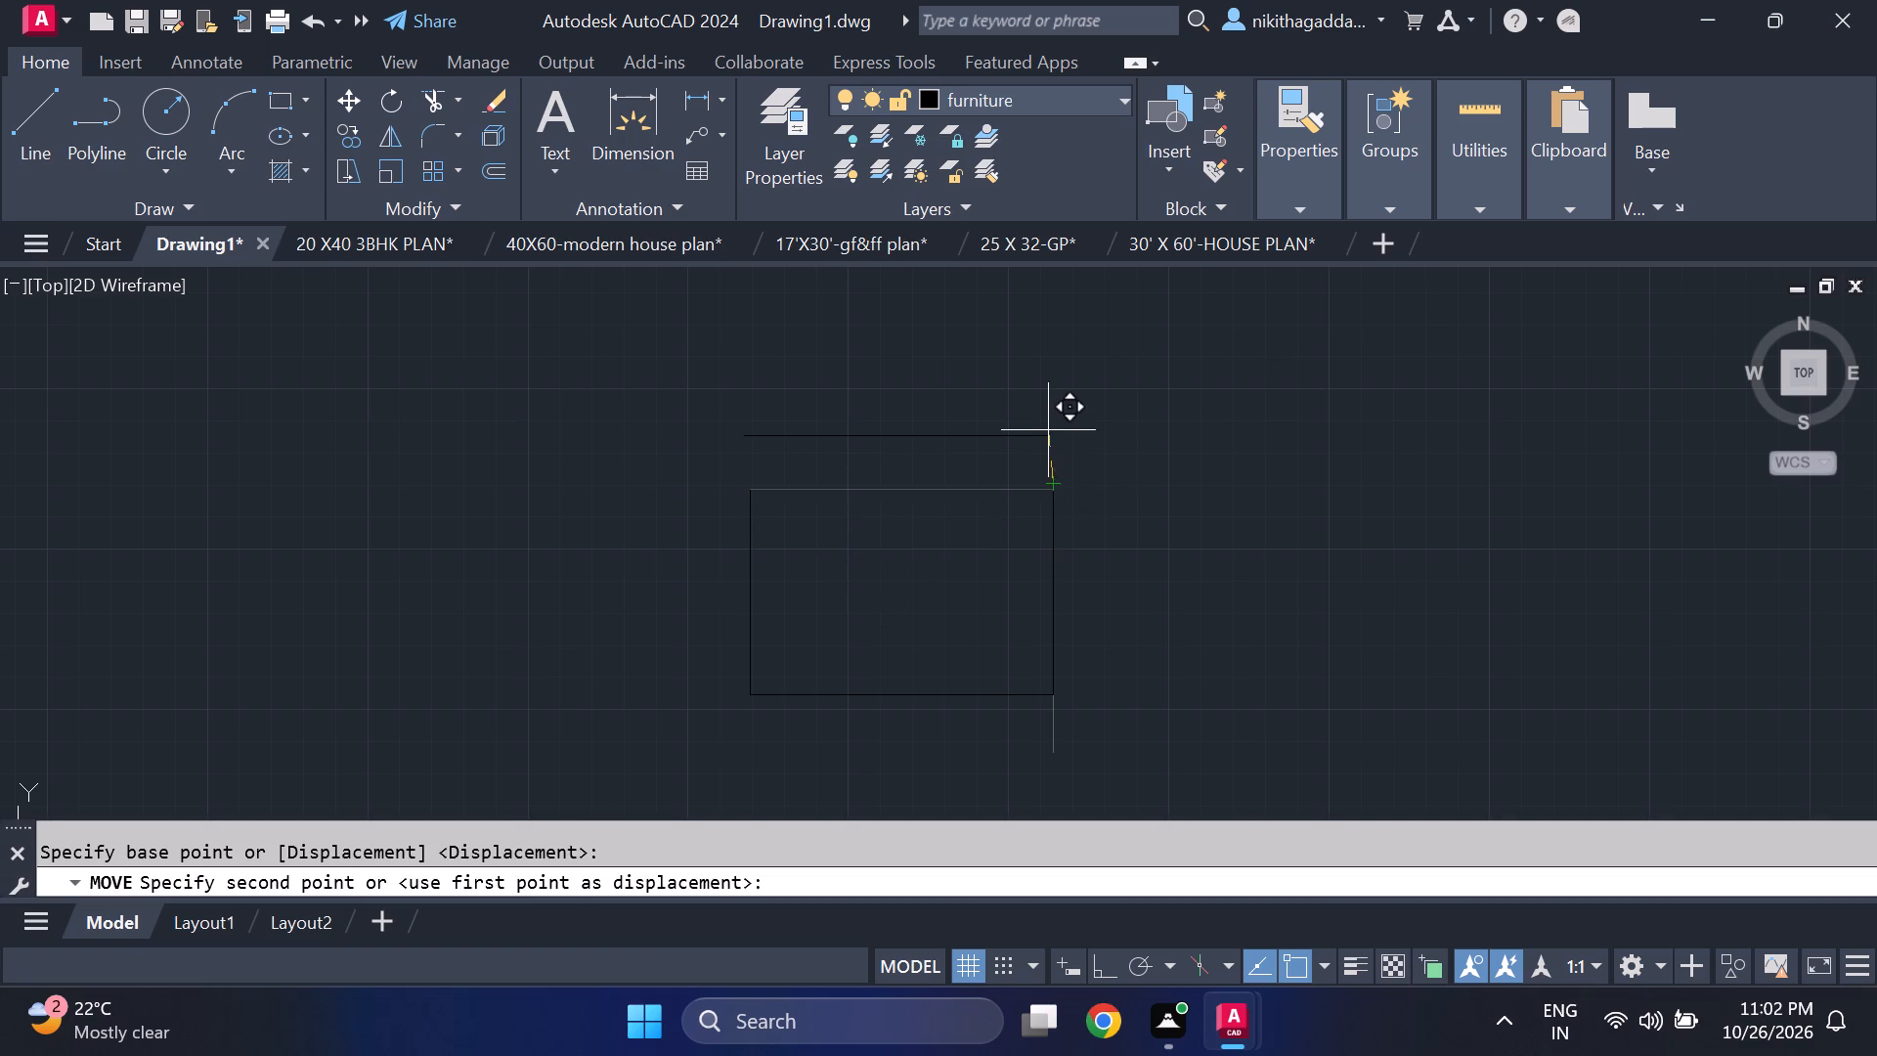
click(1046, 430)
Extend the rectangle's vertical sides up to the raised top line.
text(ex)
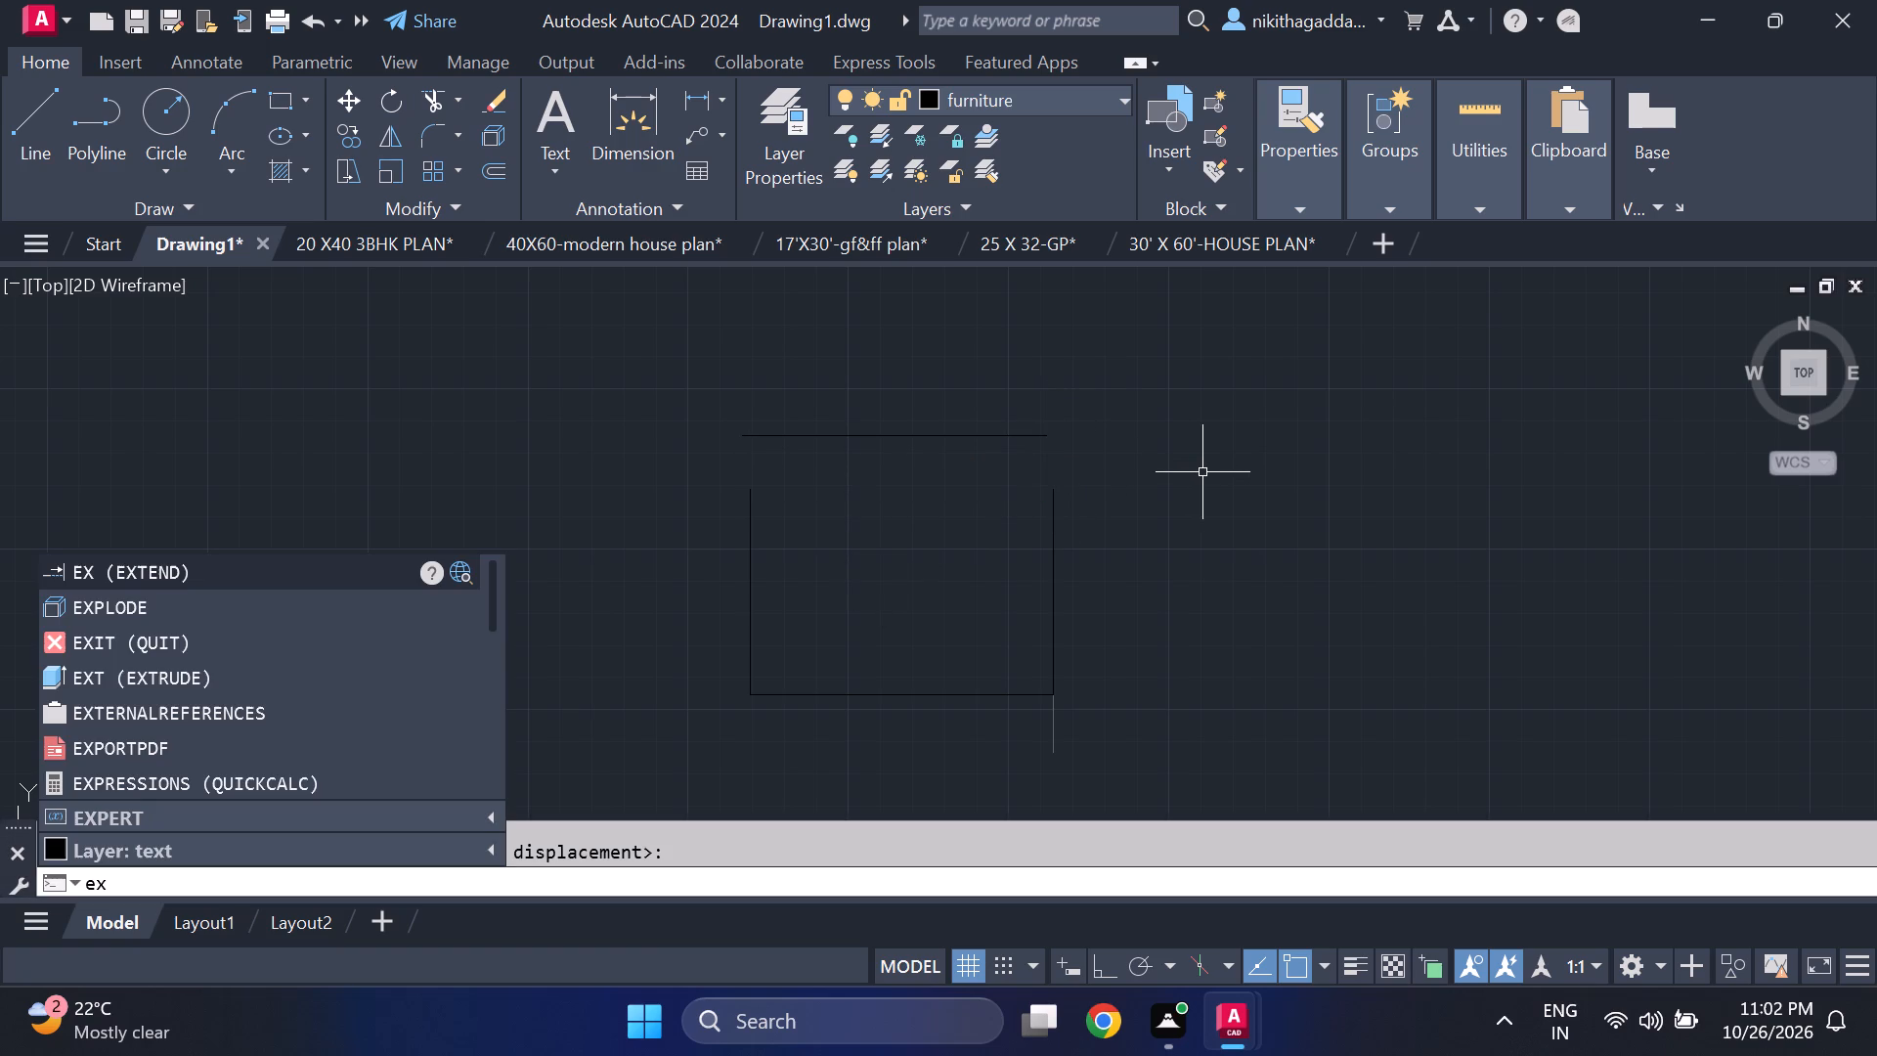
click(361, 572)
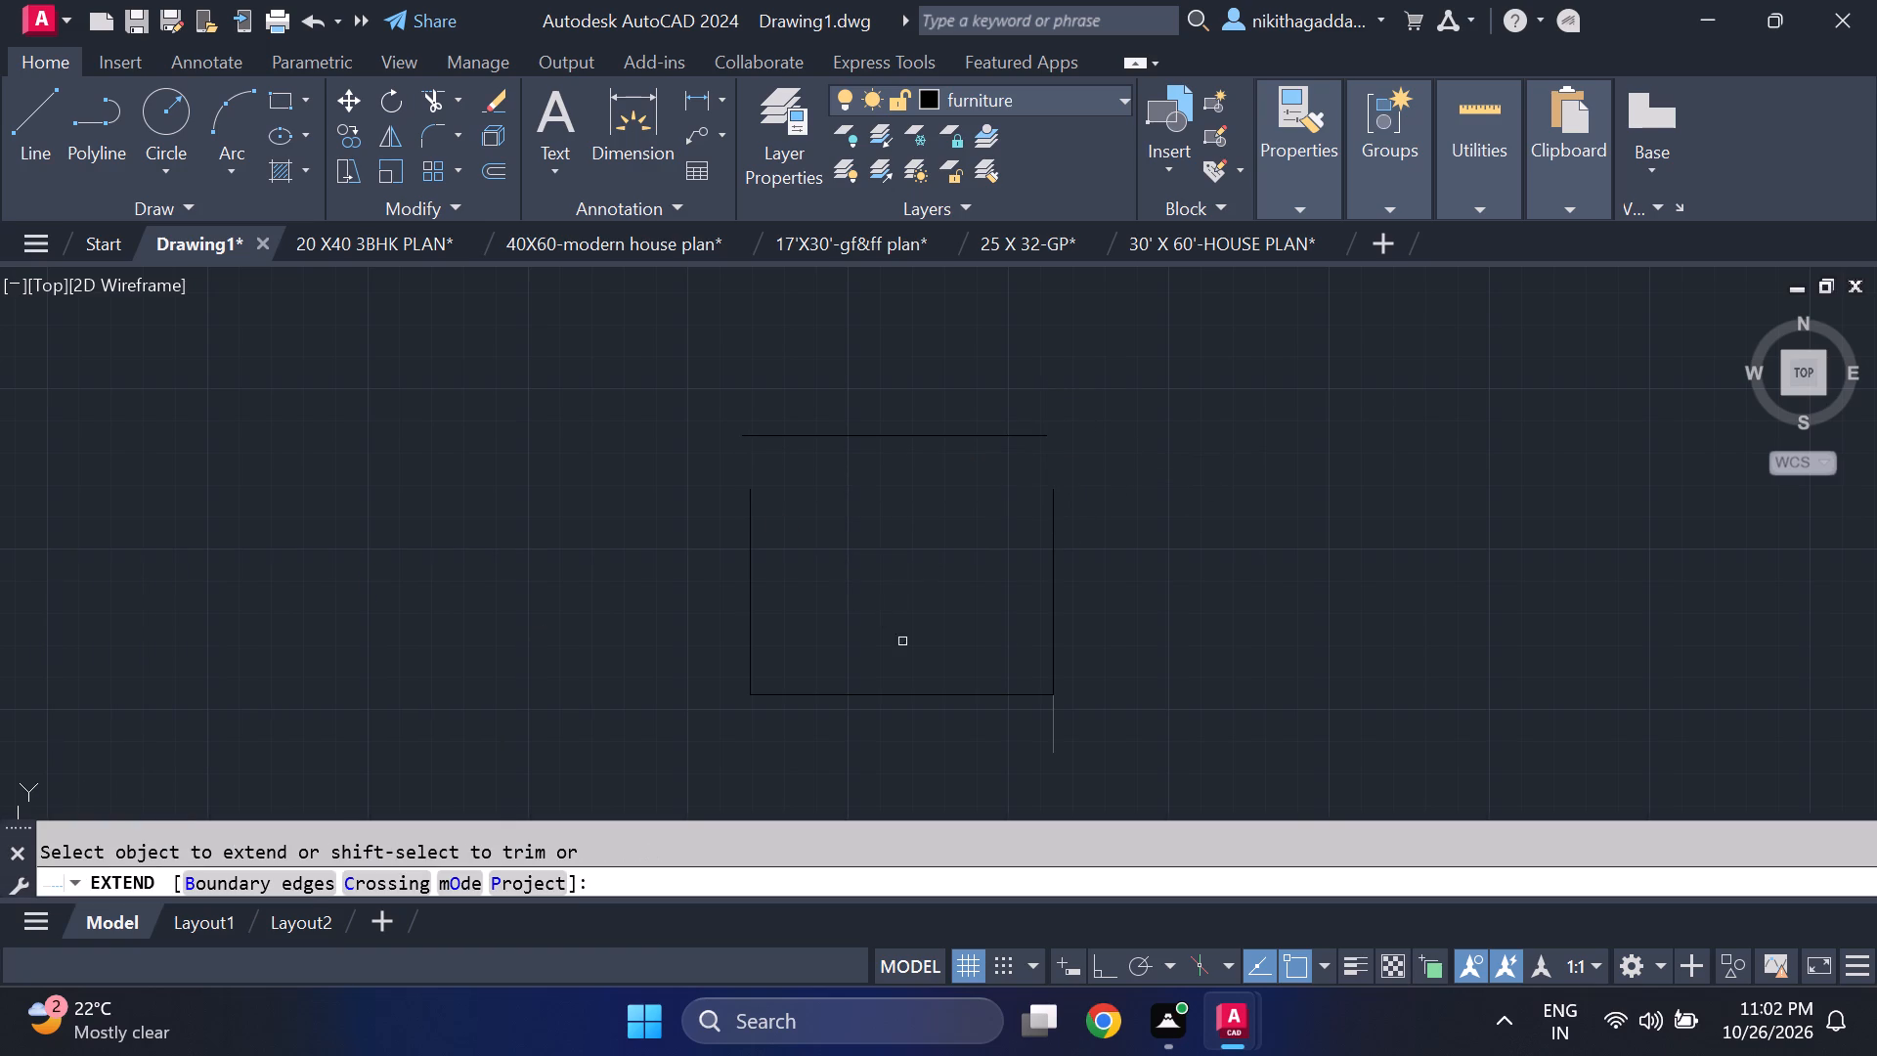
drag(1209, 543, 422, 605)
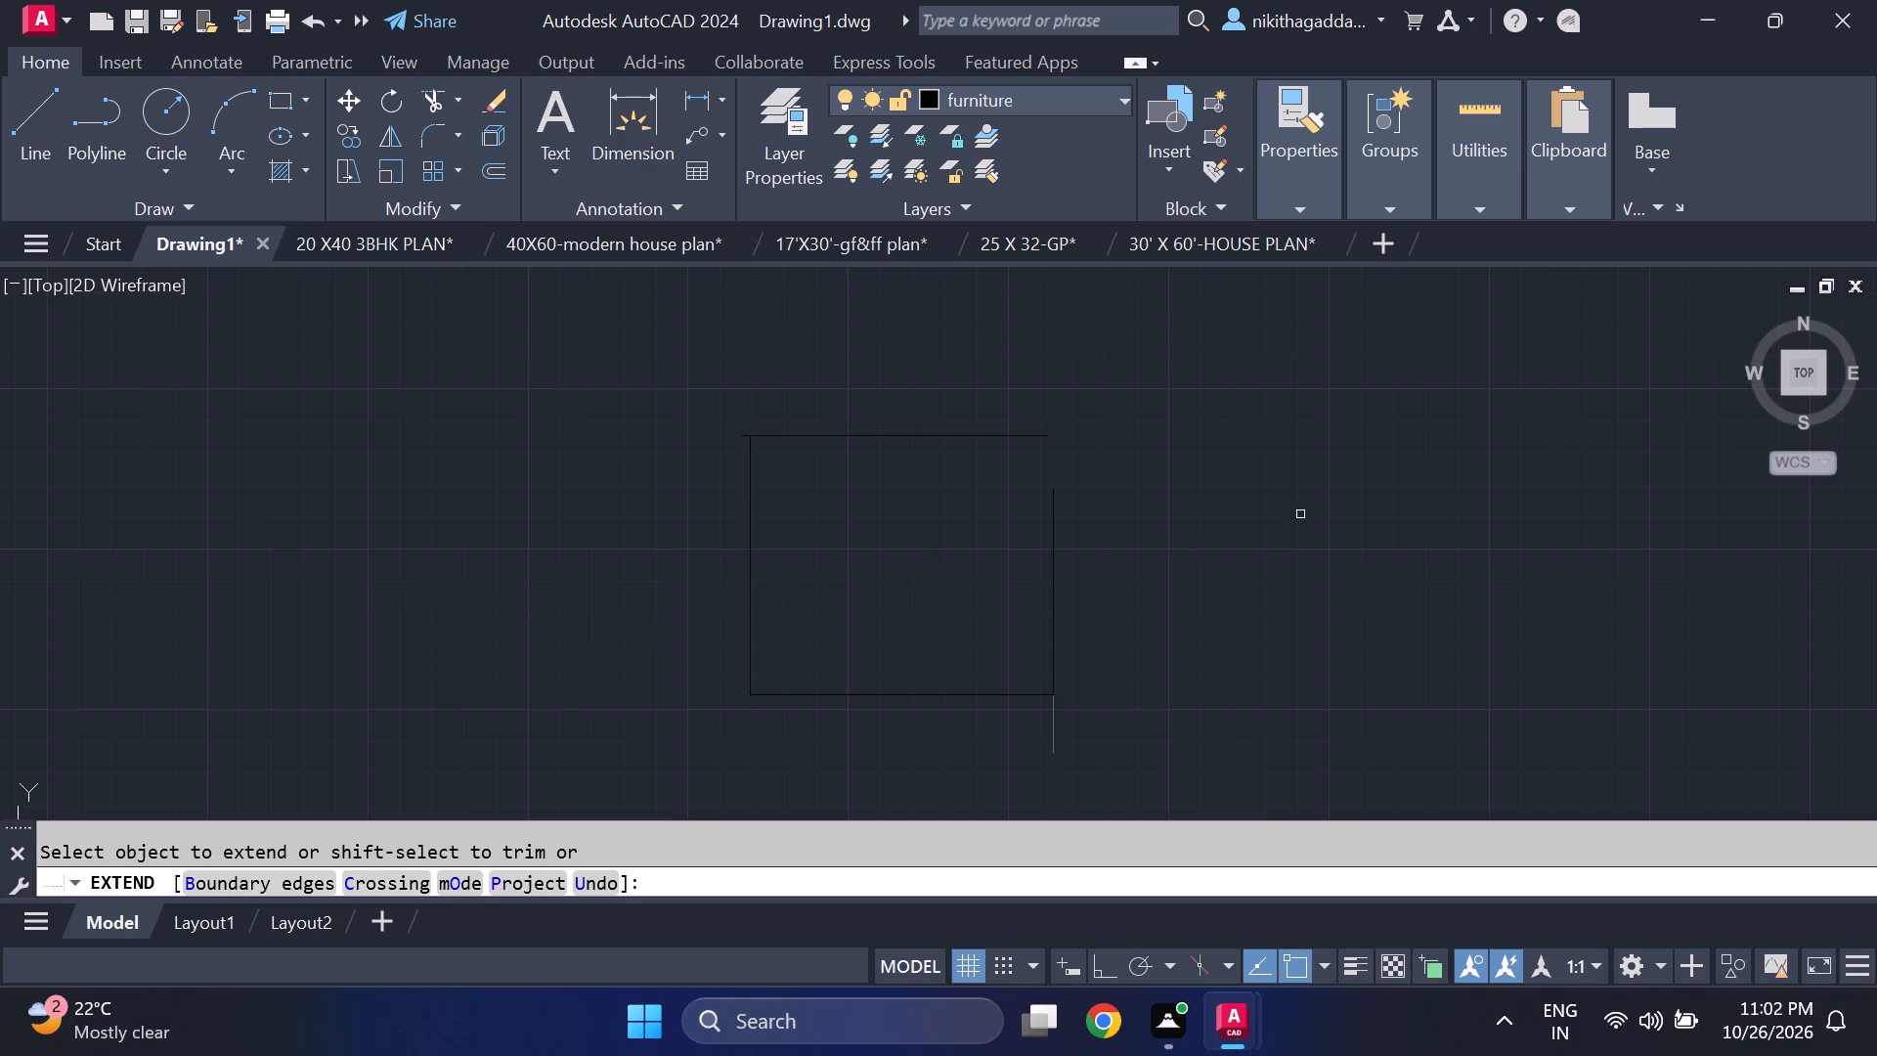
drag(1281, 508, 945, 594)
key(Escape)
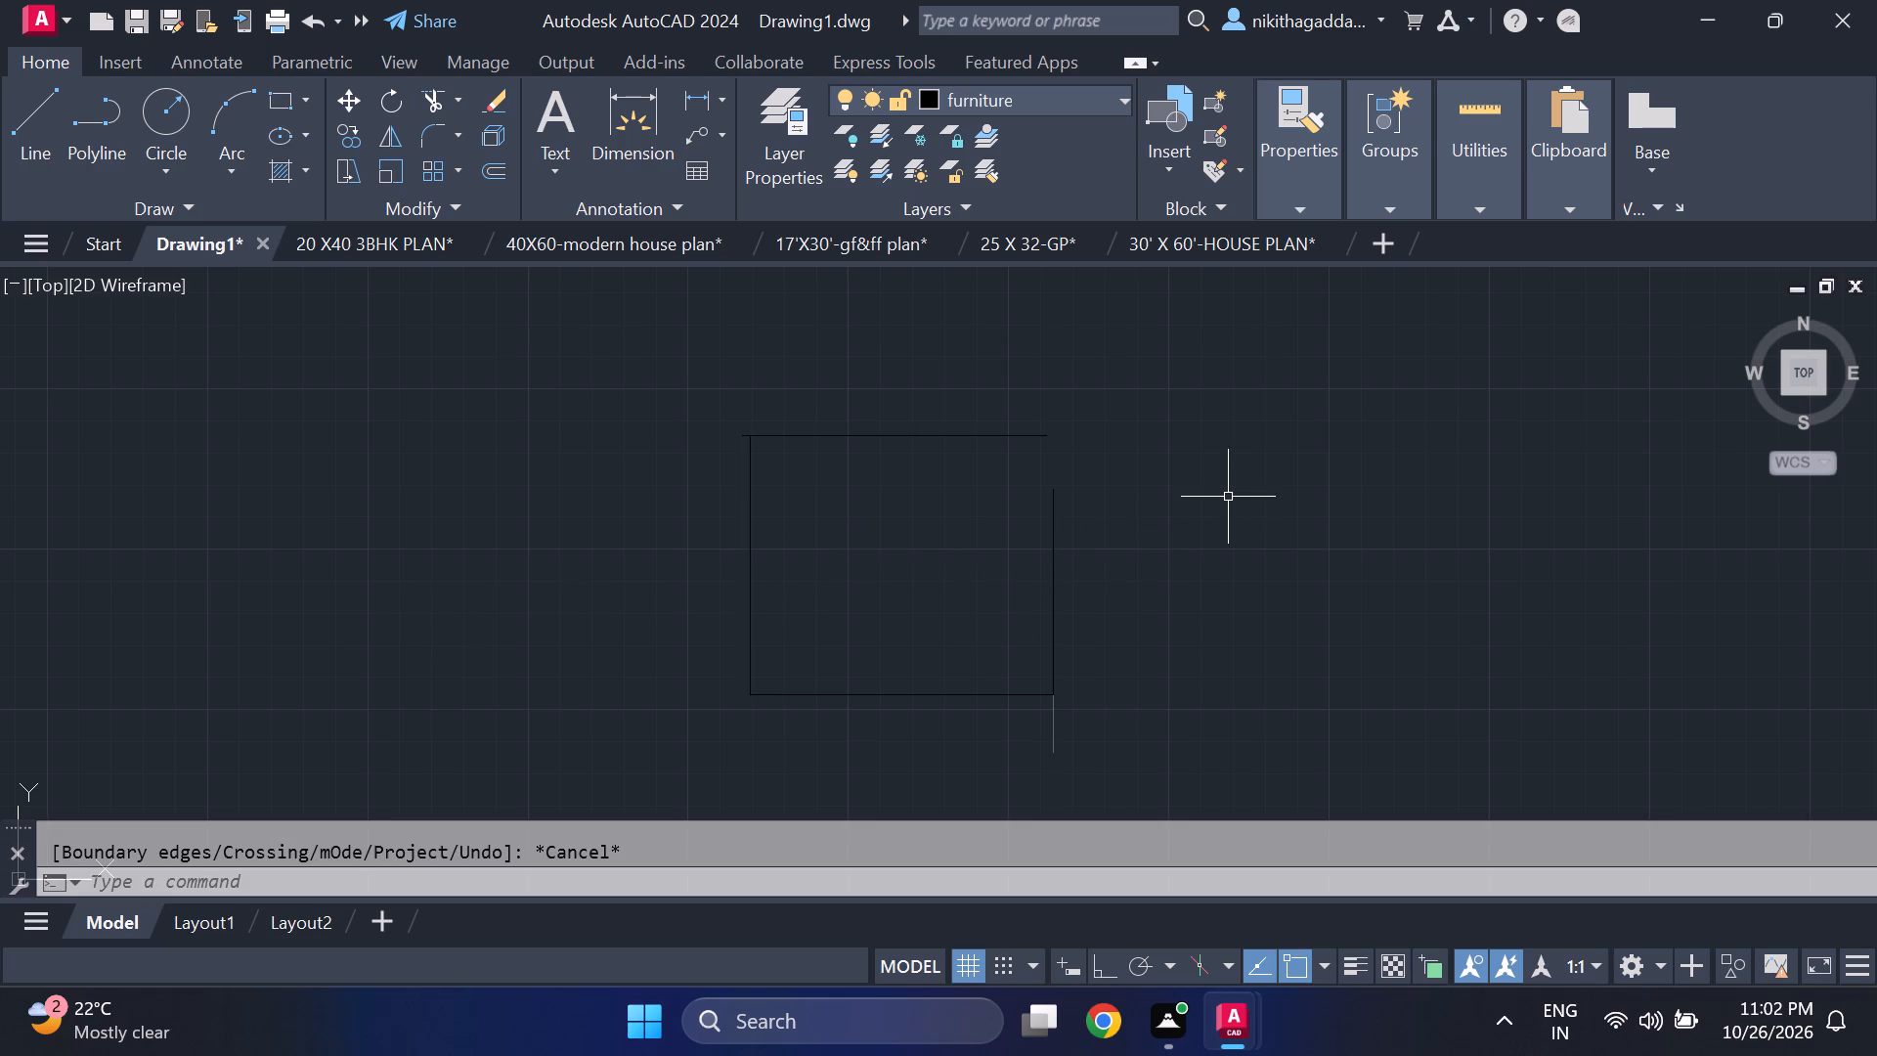
With Ortho on, draw a line up from the right side's upper end and across to the top line's end, closing the corner.
scroll(830, 391, up, 2)
key(l)
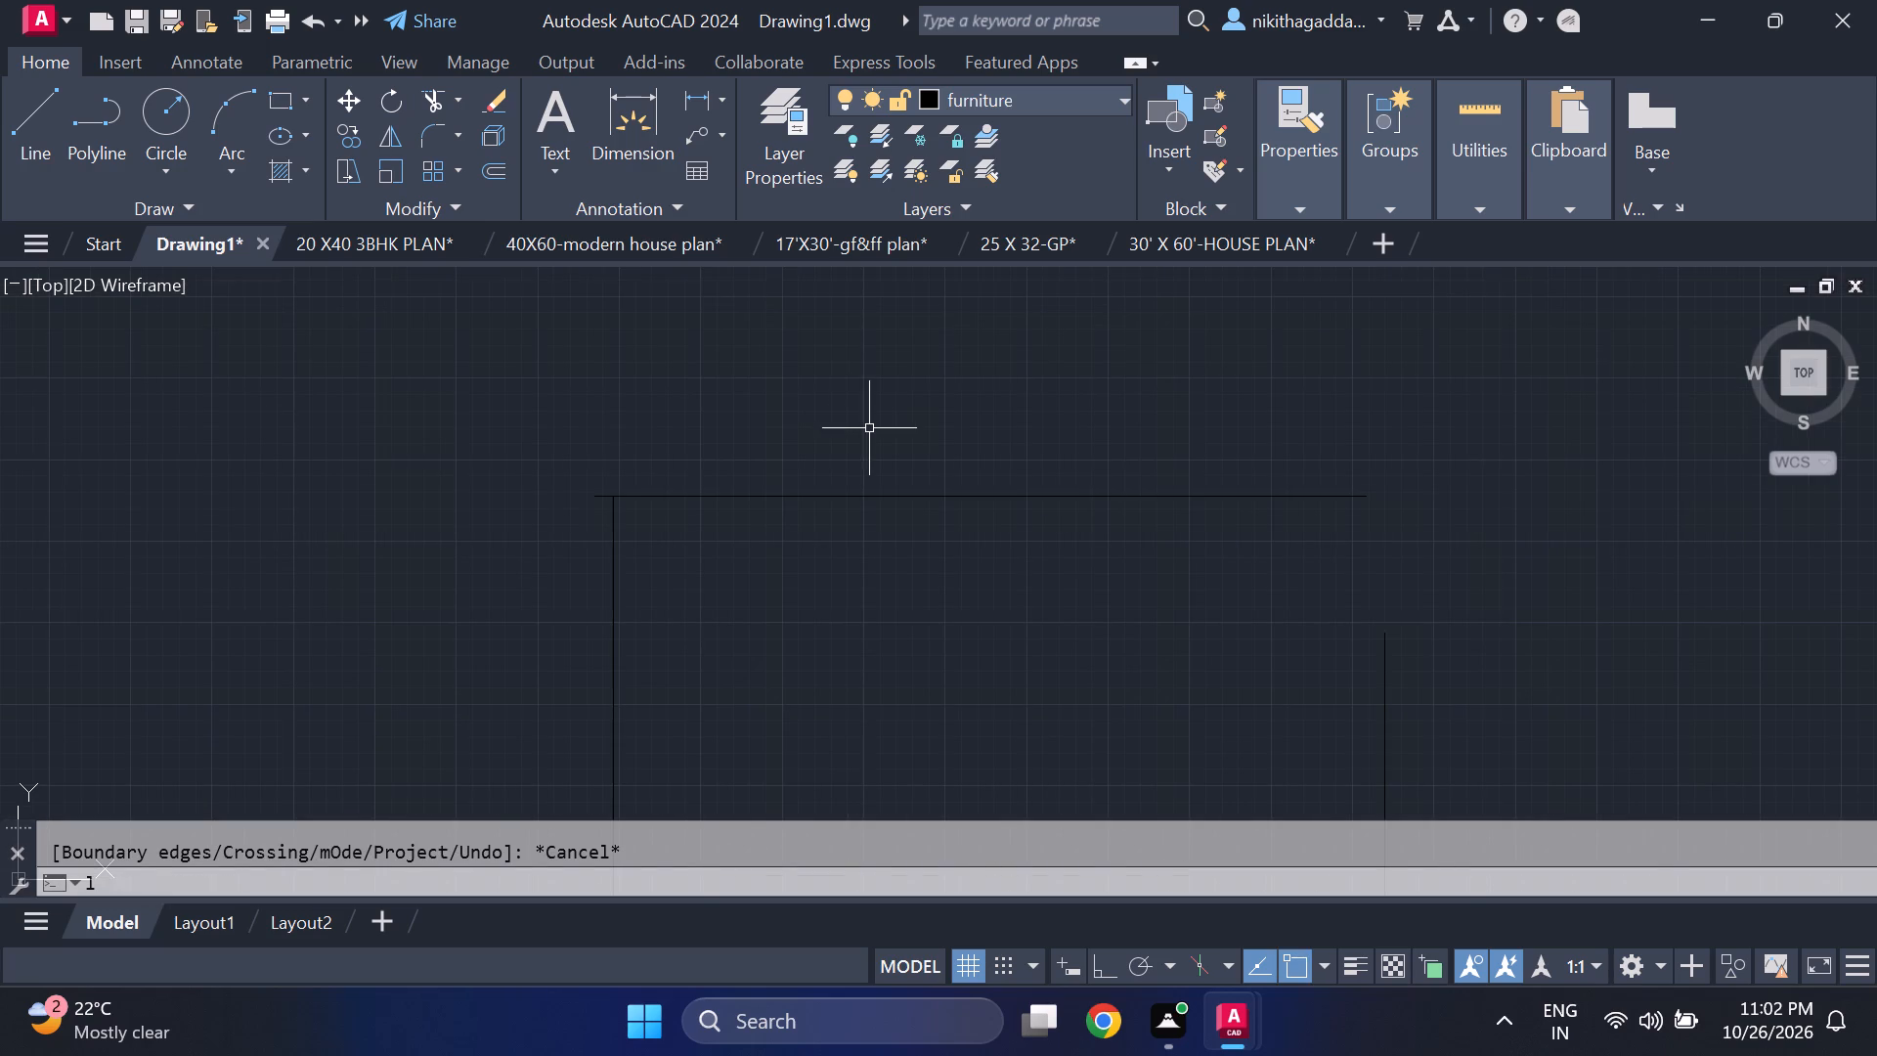
key(Return)
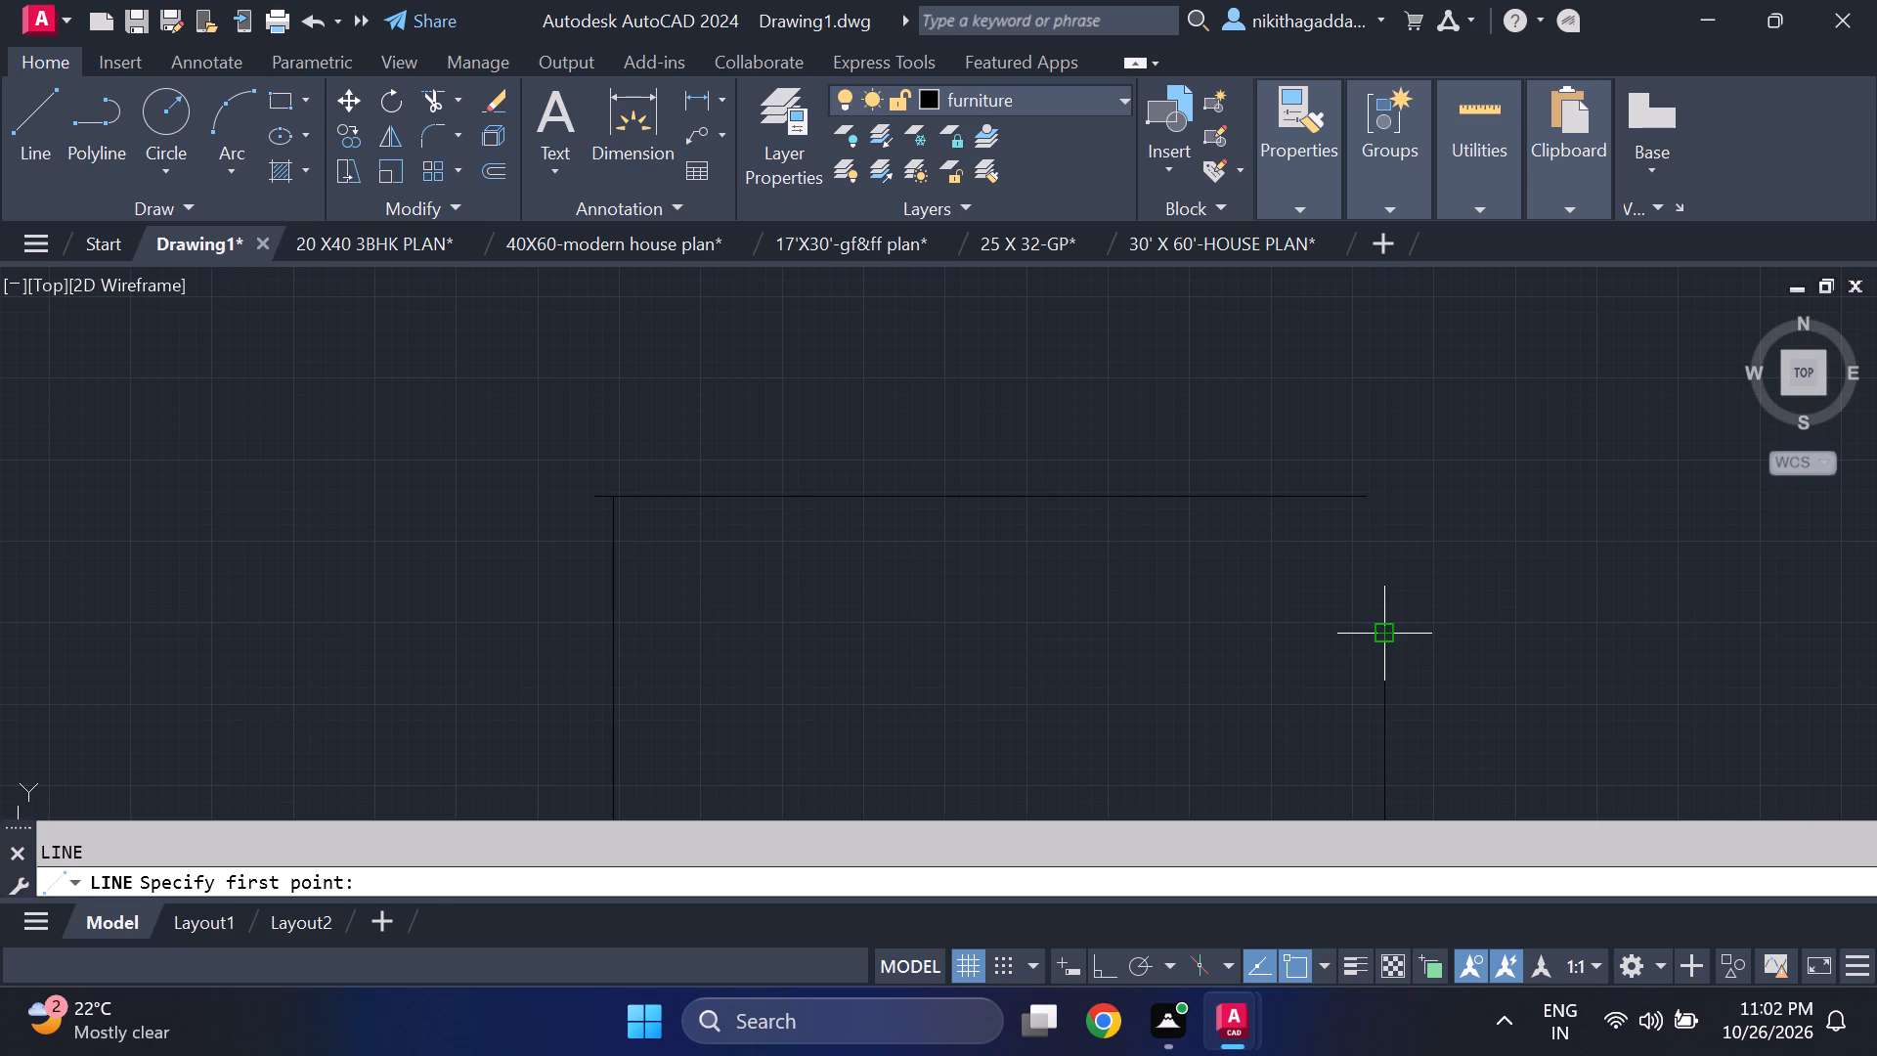
drag(1392, 628, 1397, 594)
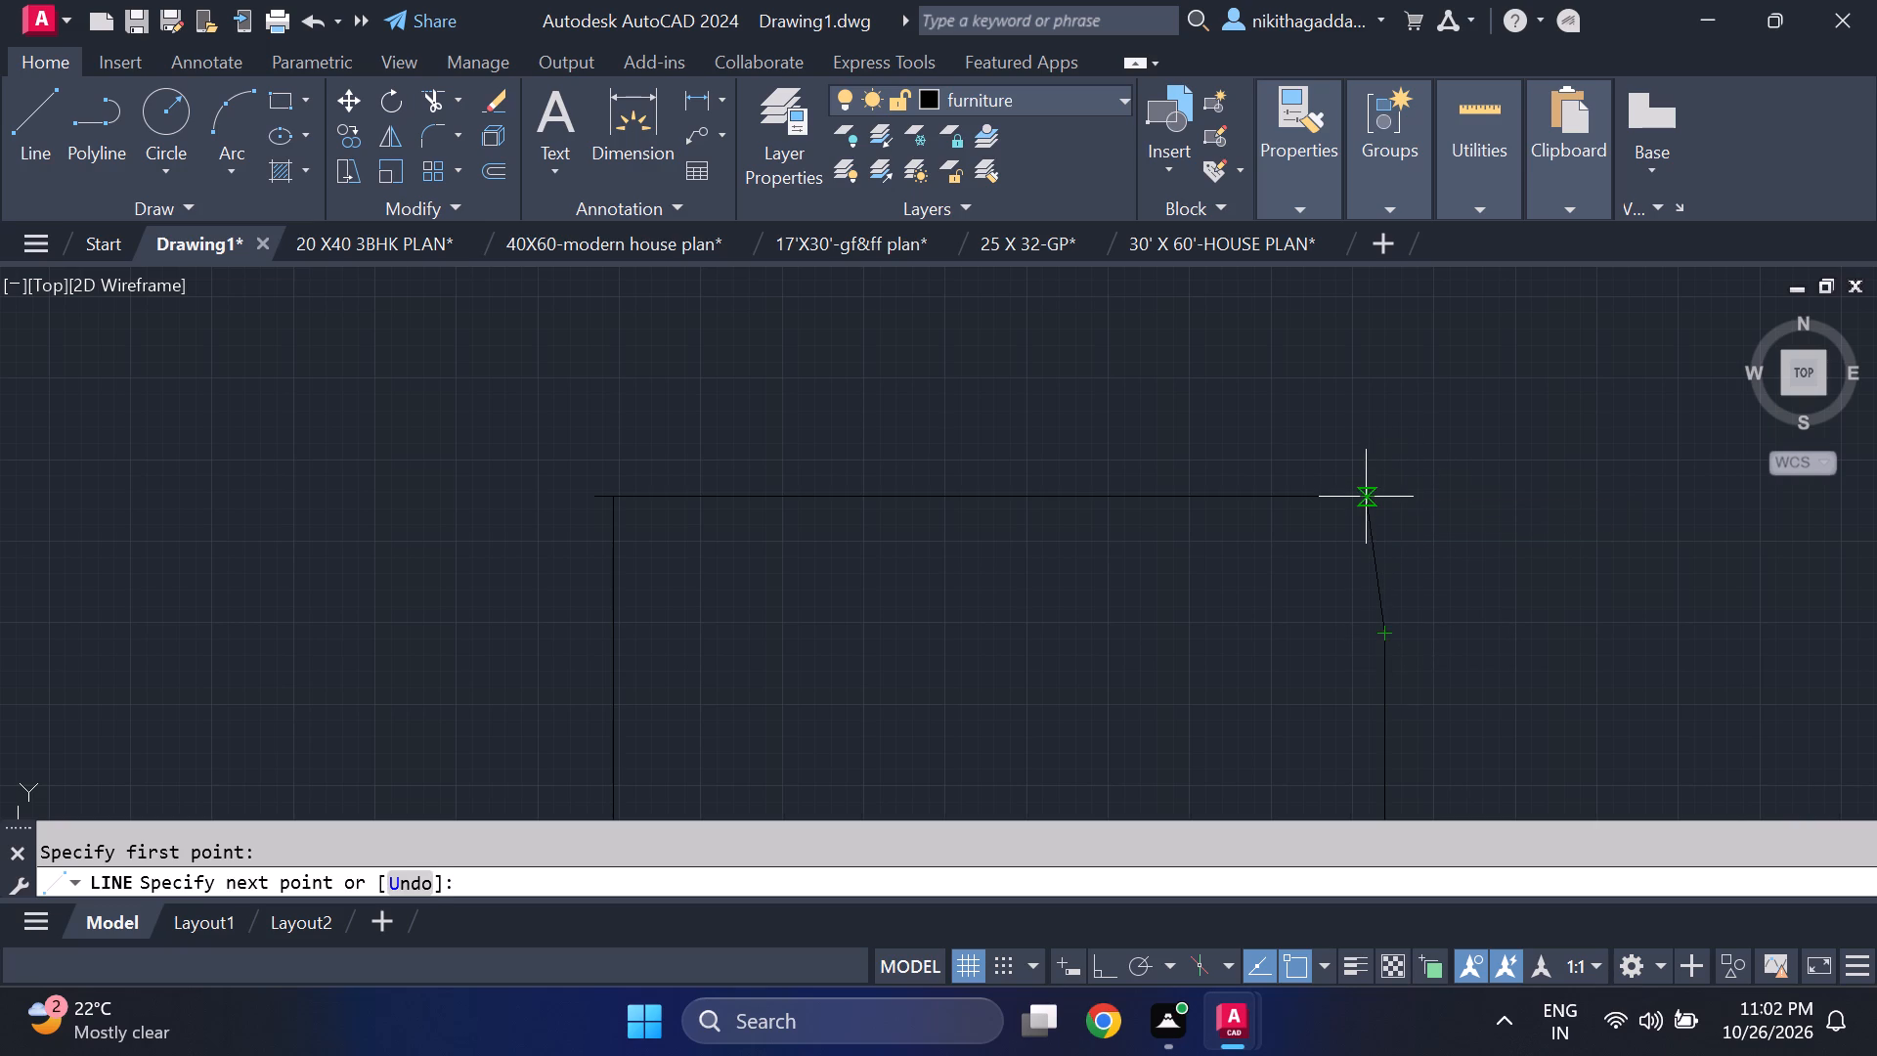
scroll(1375, 494, up, 2)
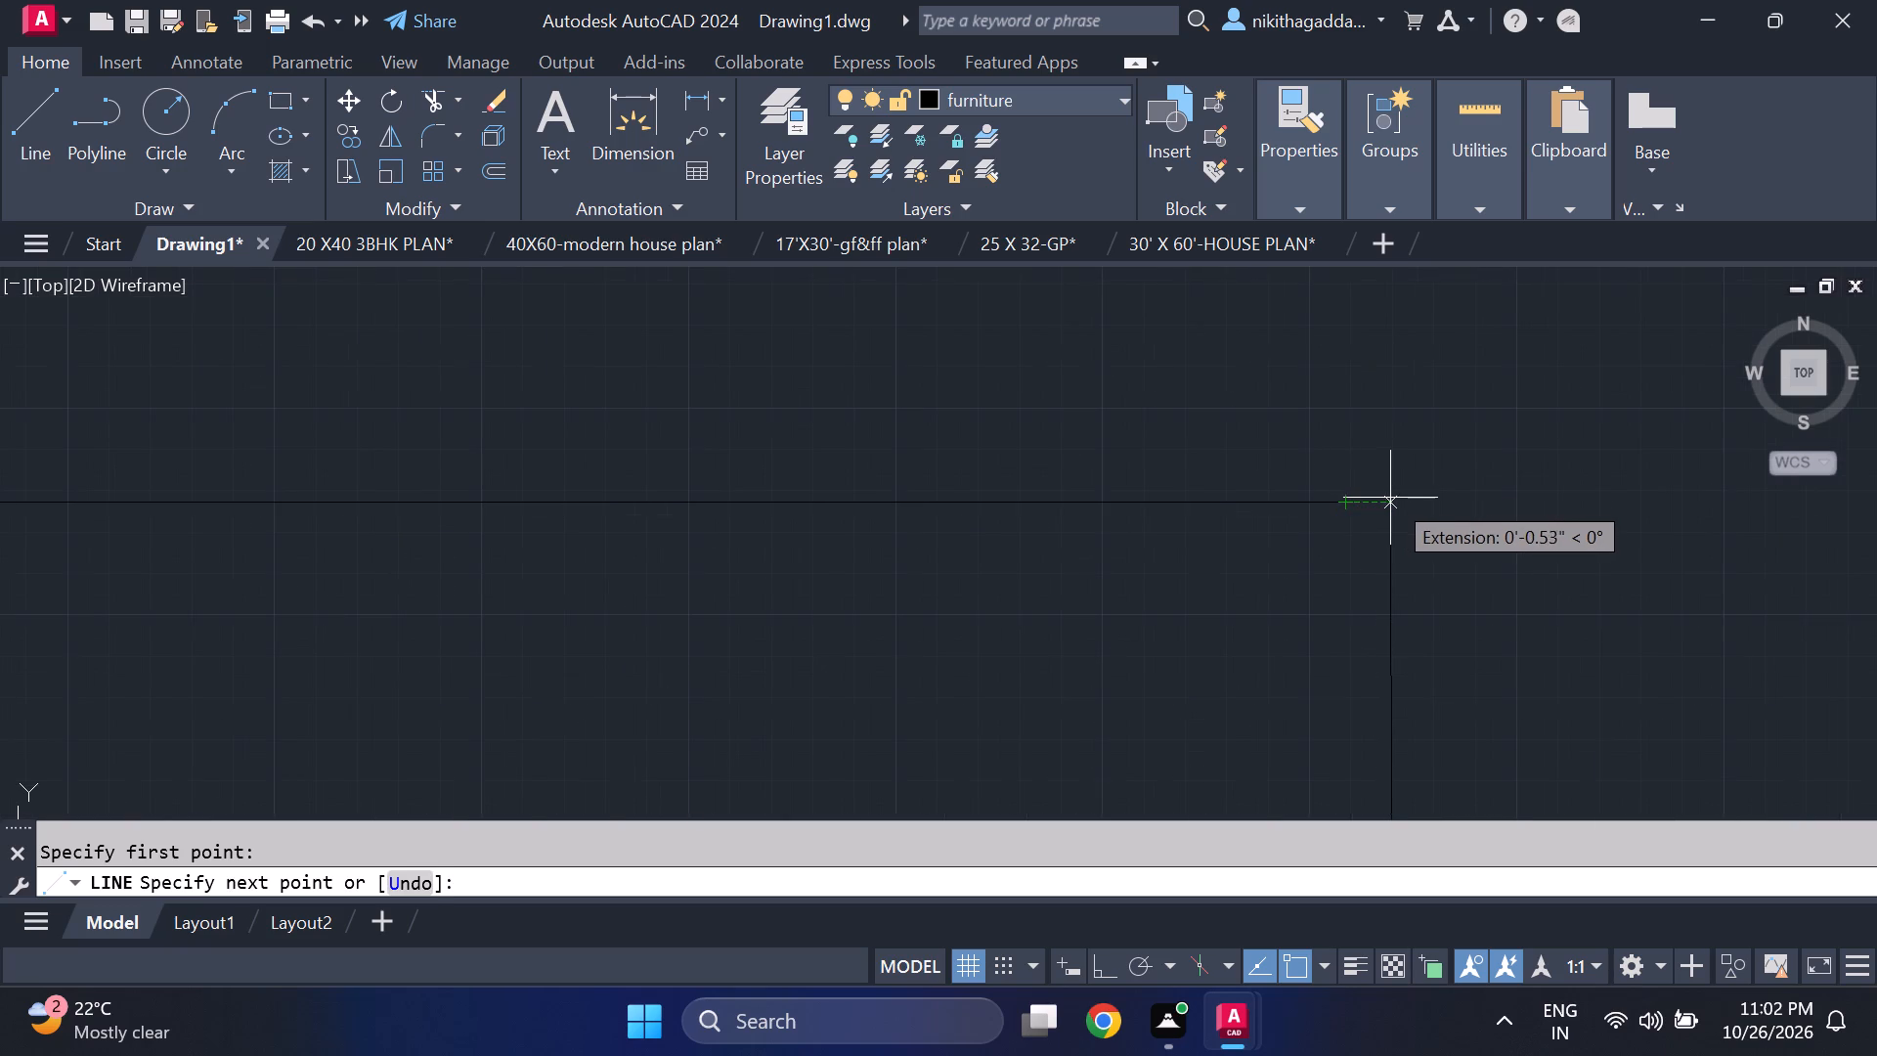
scroll(1399, 500, down, 3)
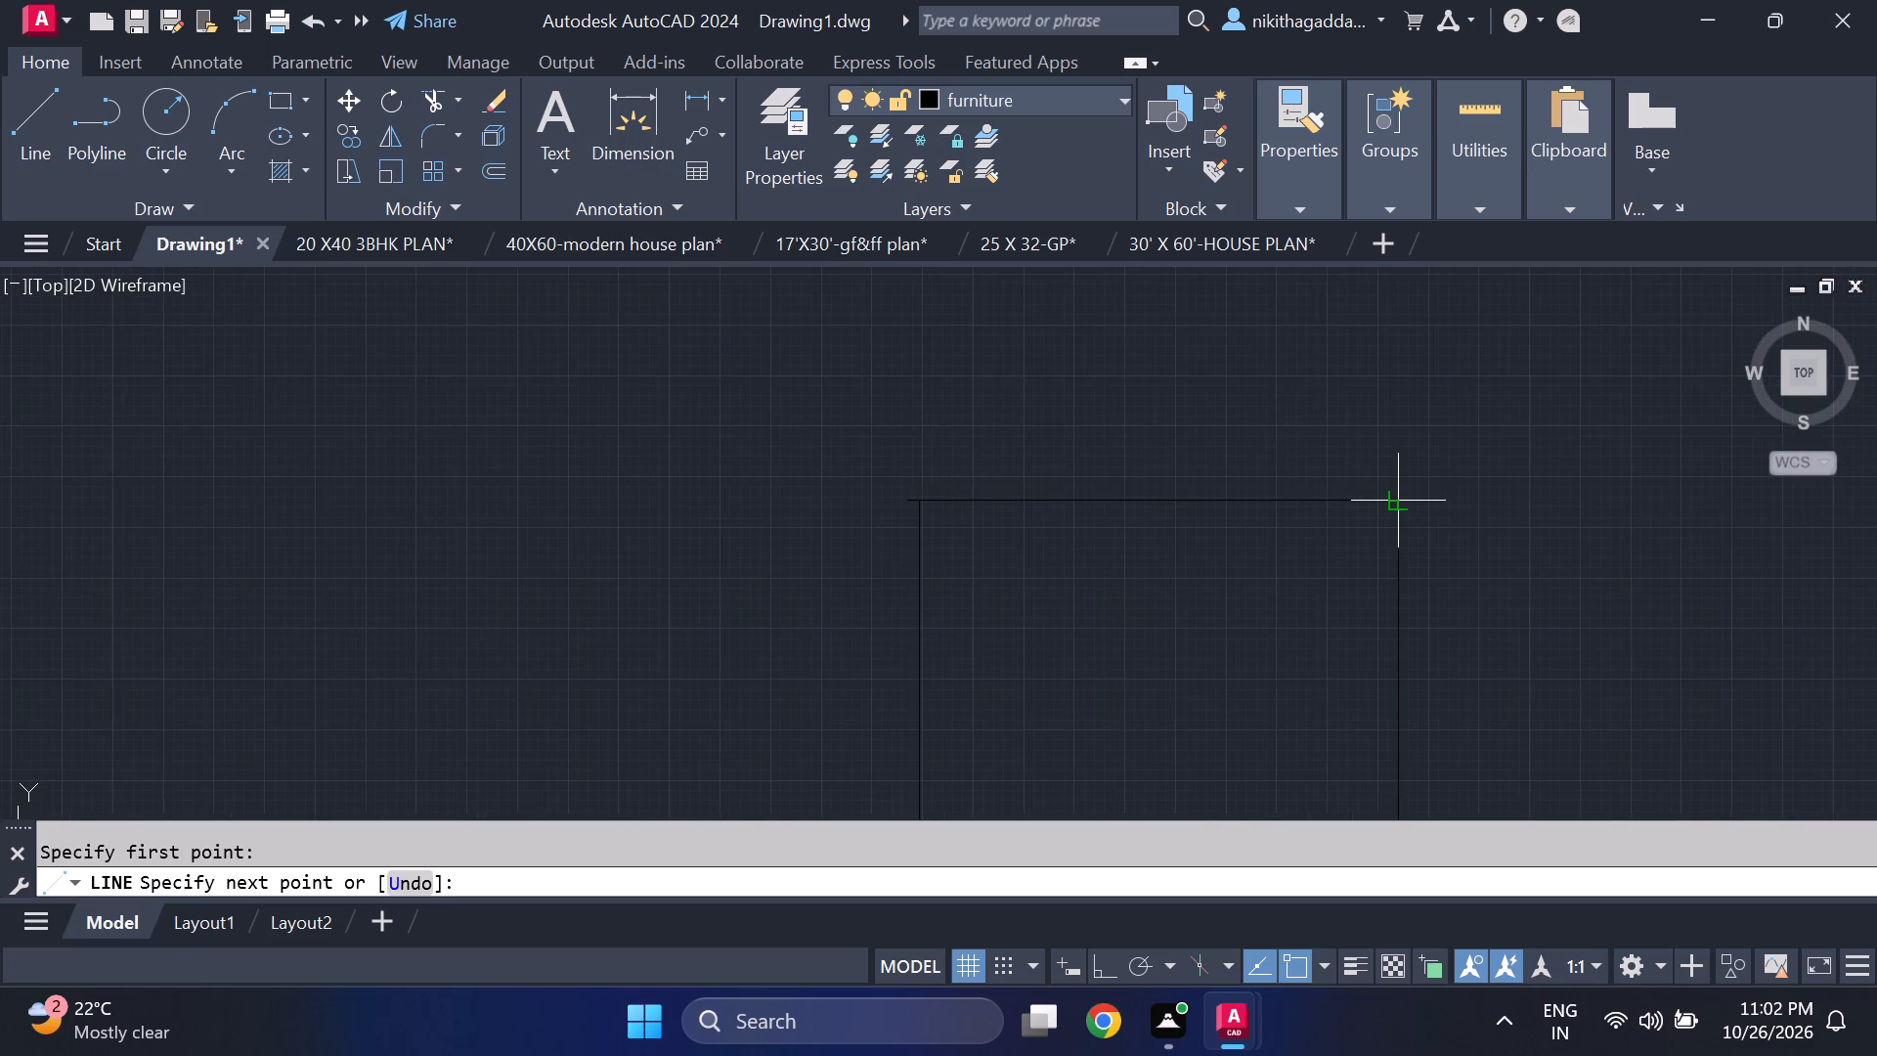
scroll(1399, 500, down, 3)
scroll(1399, 500, up, 3)
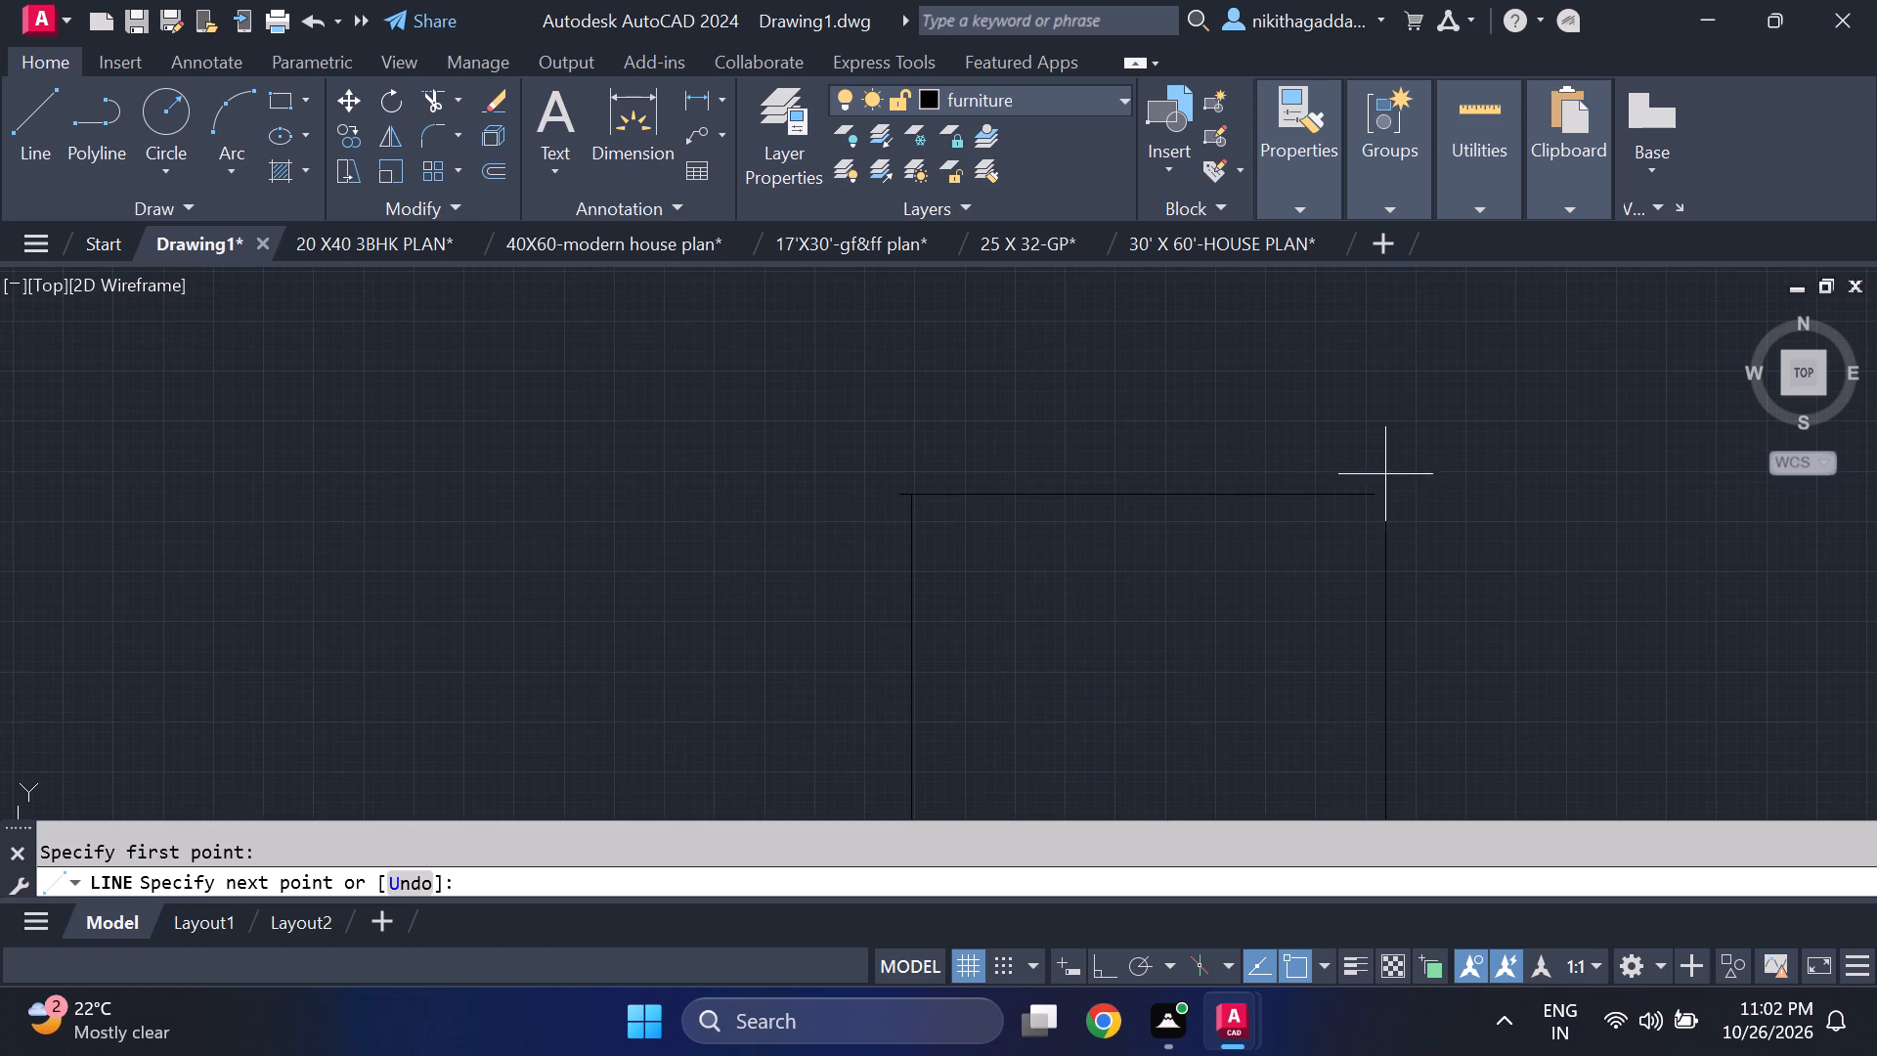
key(F7)
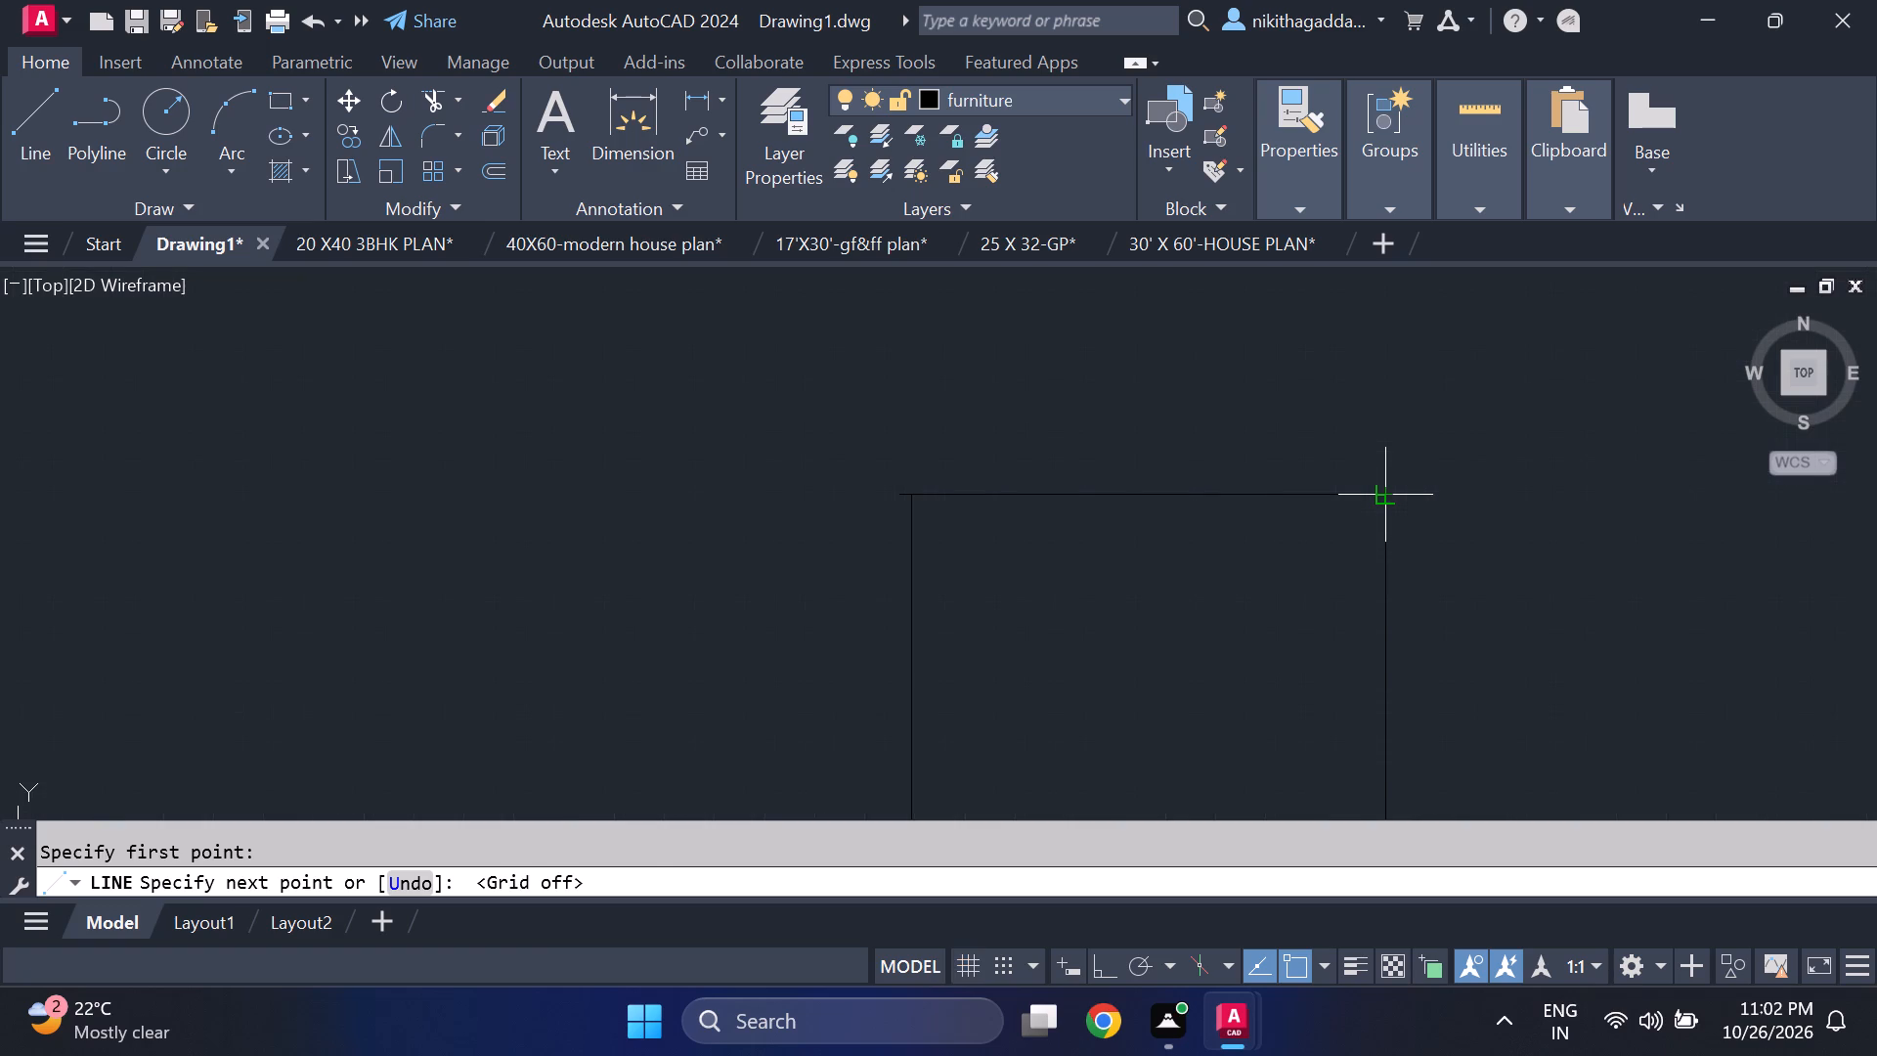
key(F7)
key(F8)
scroll(1384, 493, up, 2)
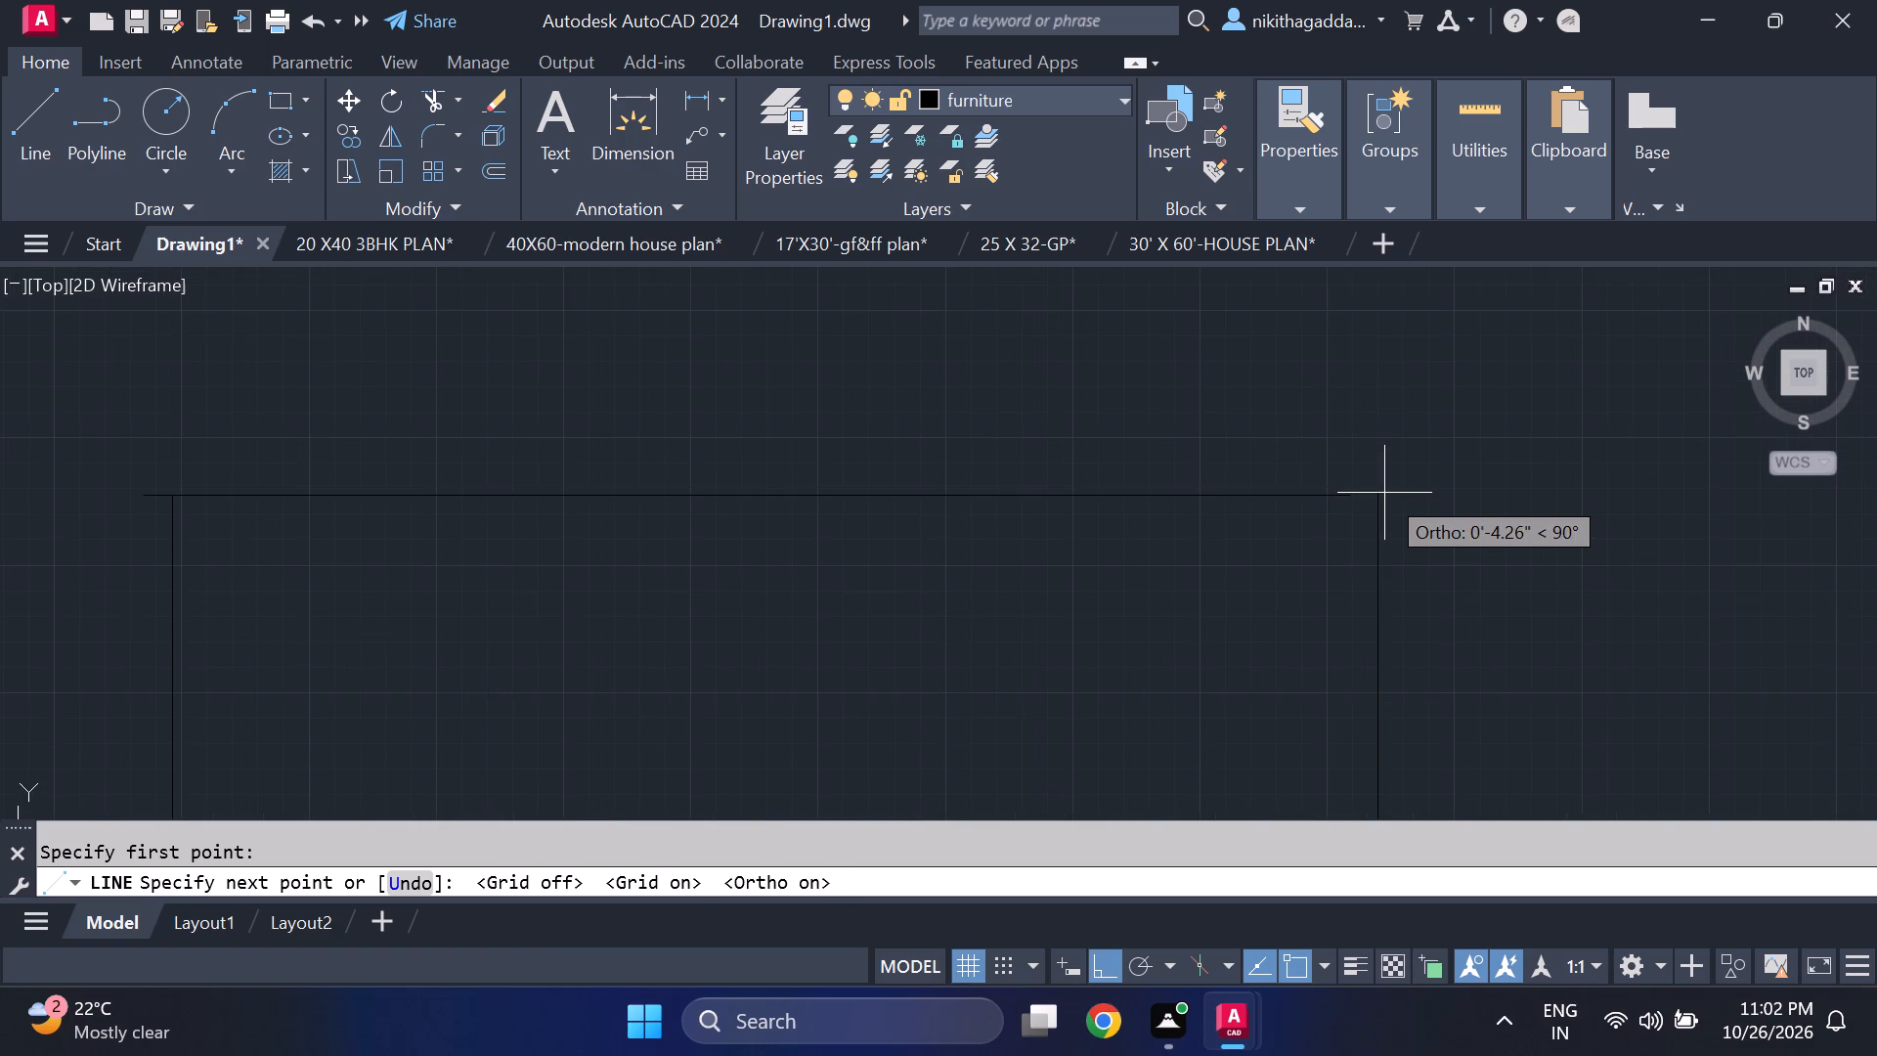
click(1377, 503)
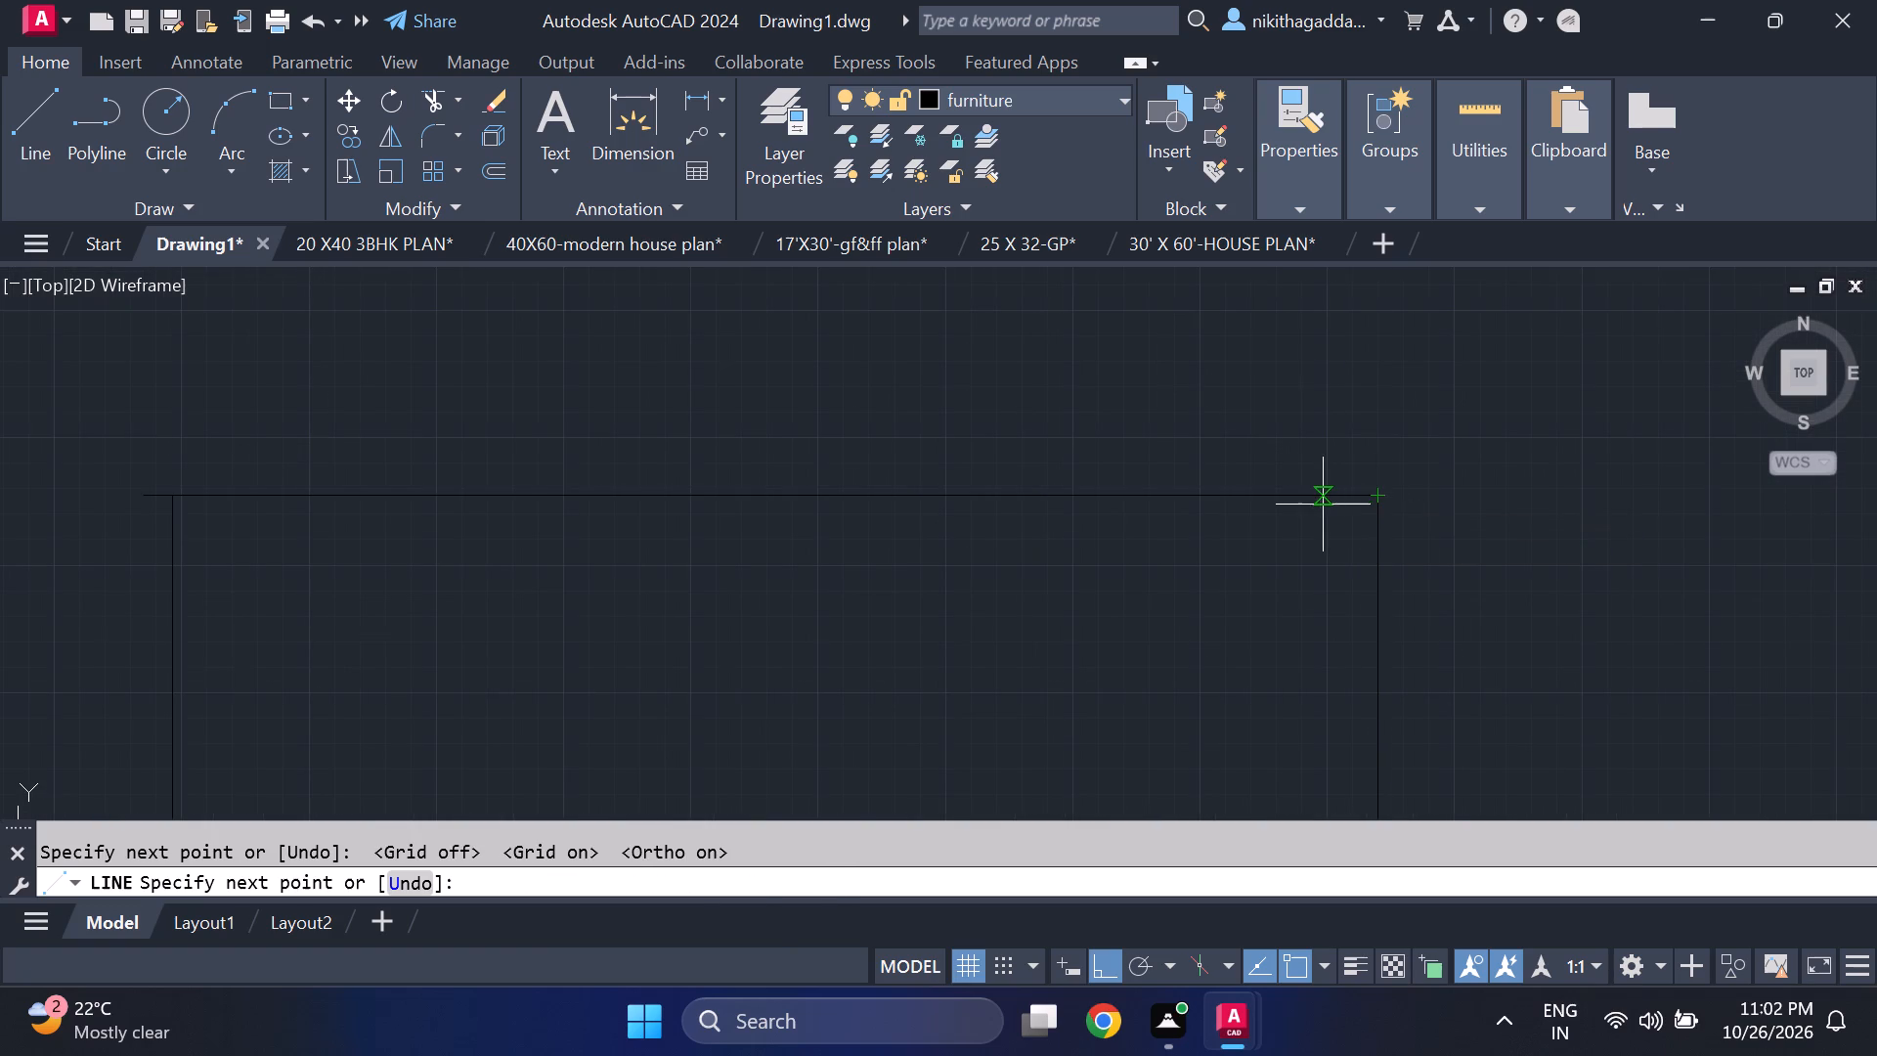
scroll(1324, 495, up, 3)
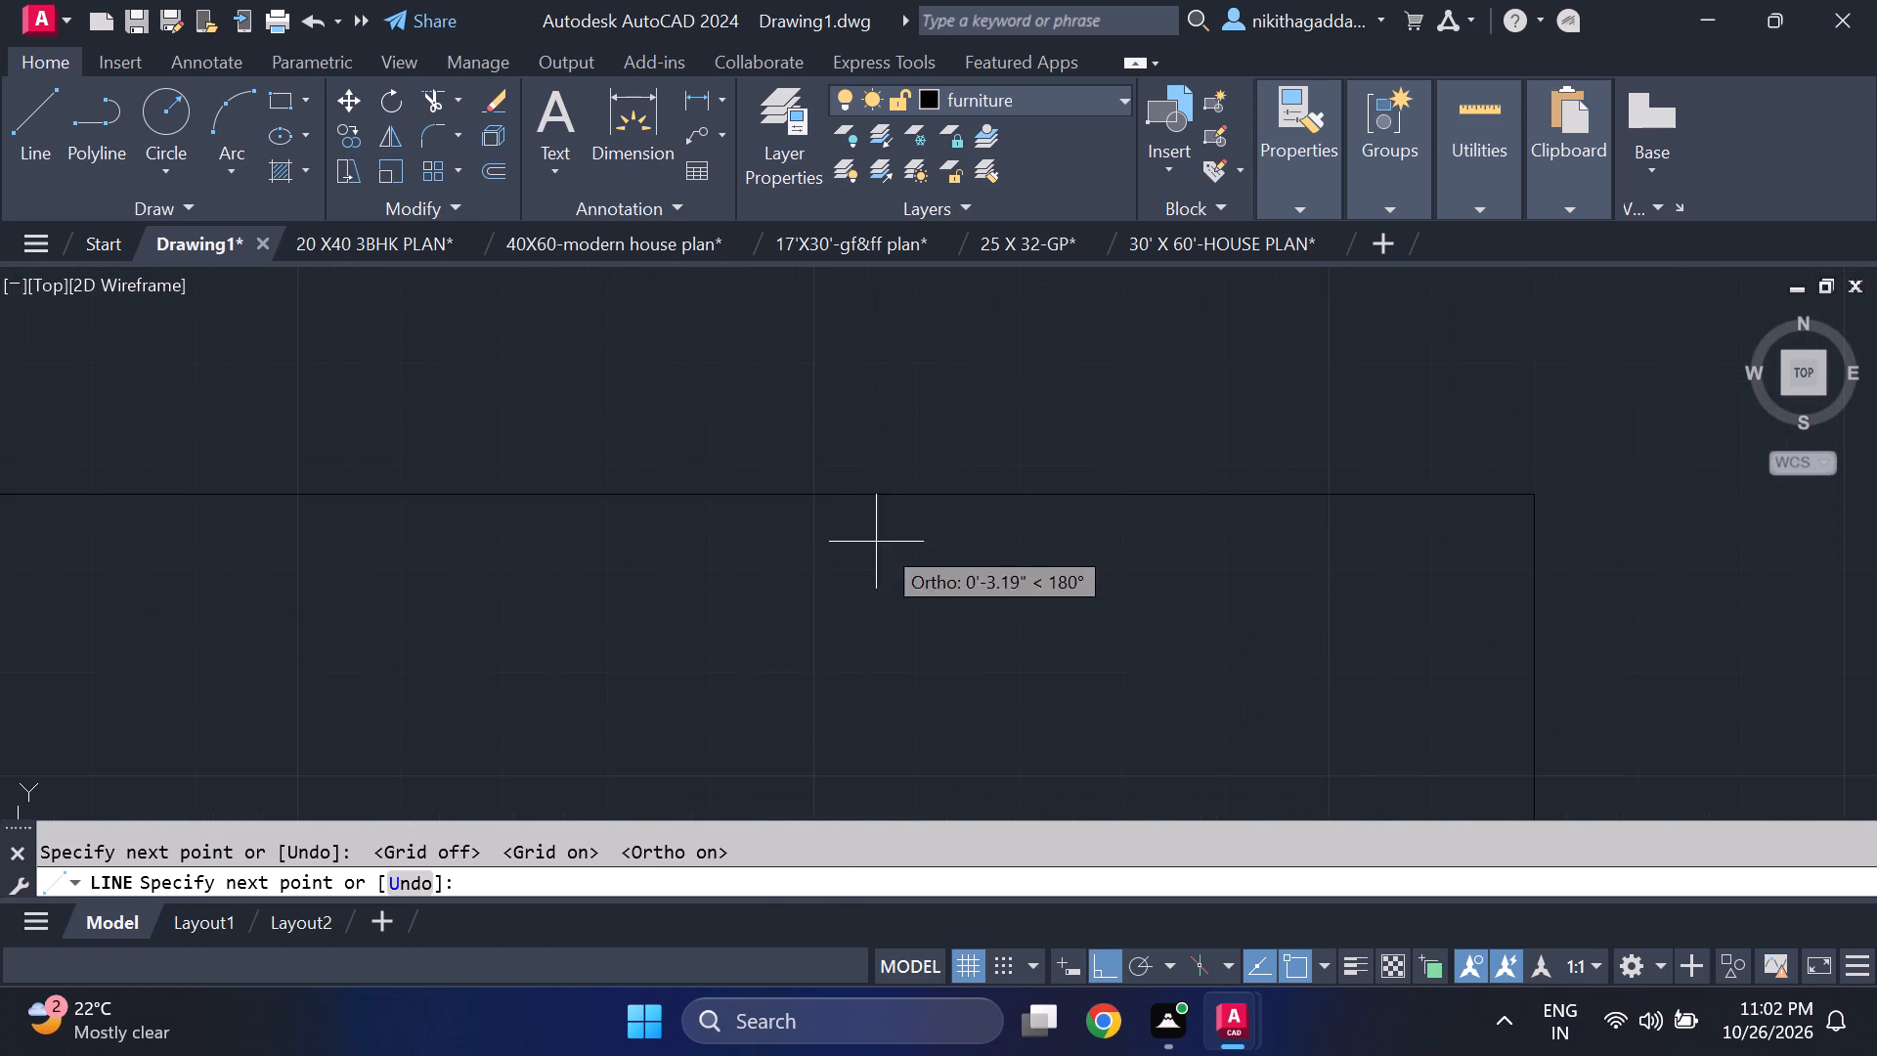
click(1417, 492)
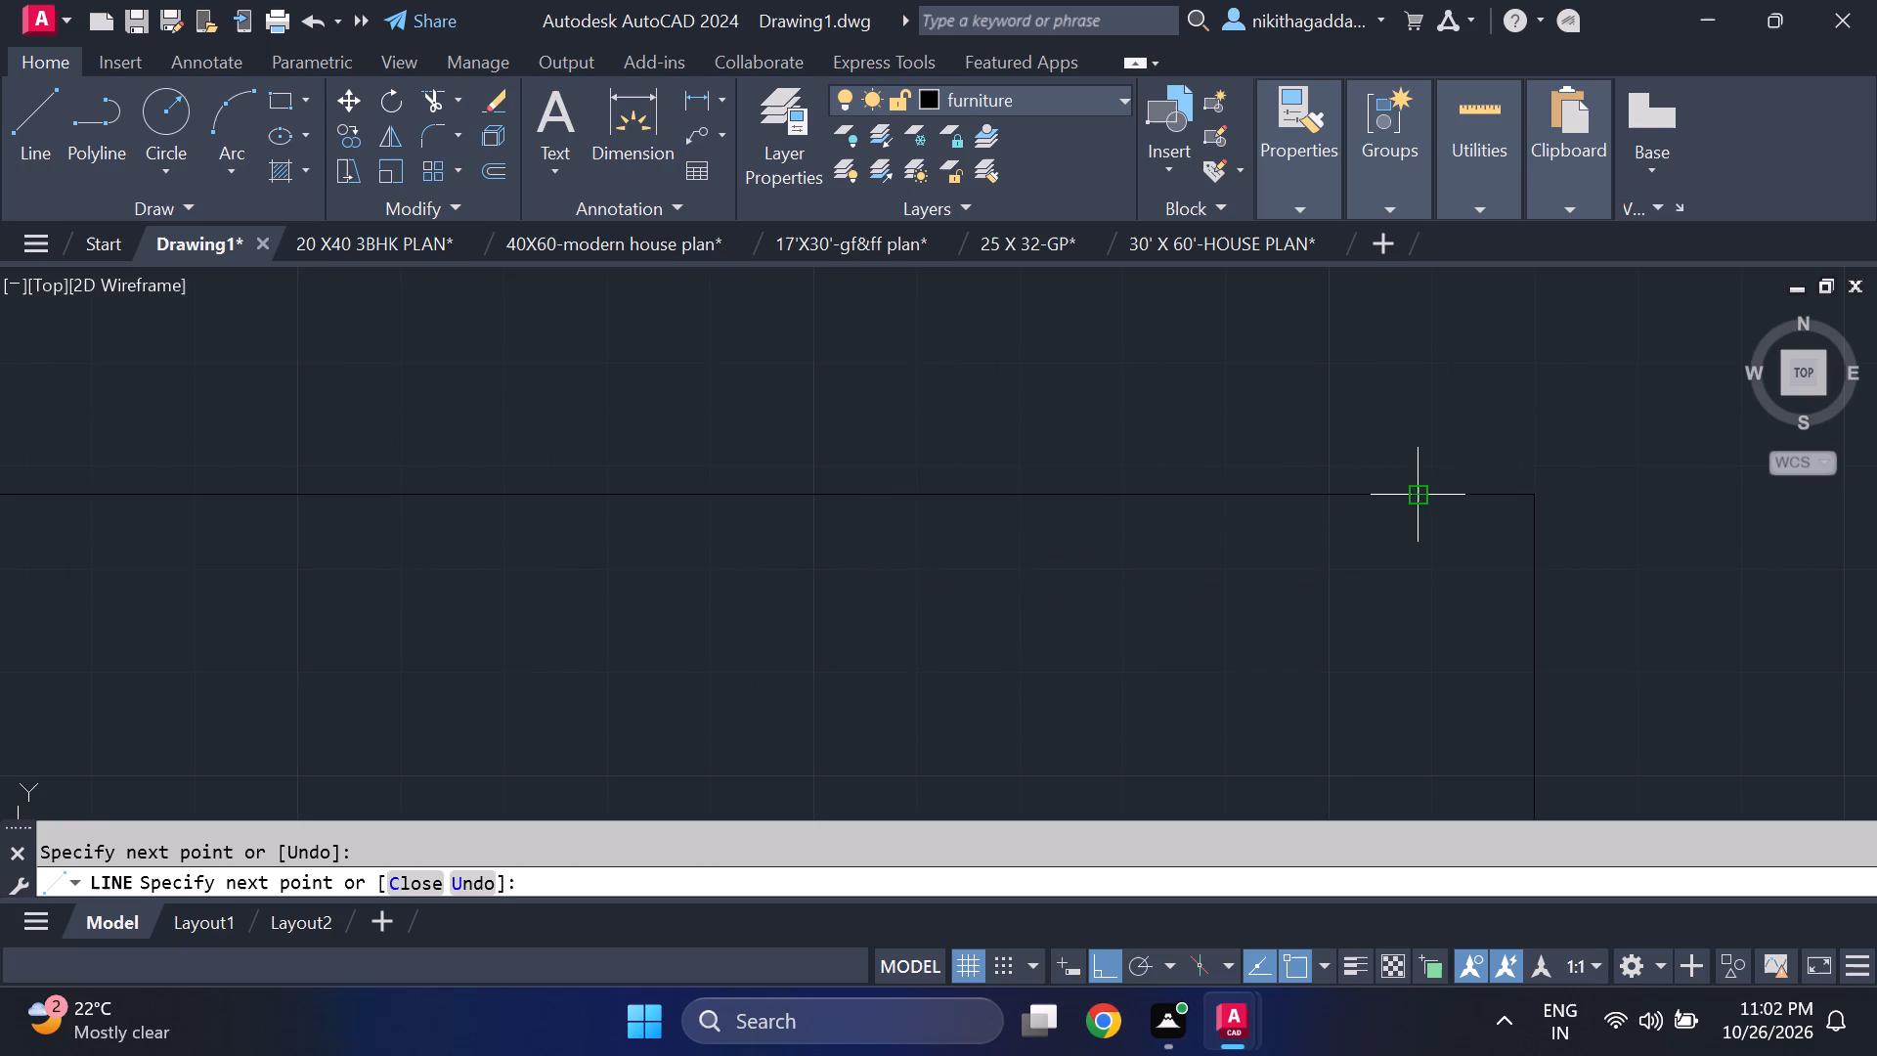
scroll(1593, 272, down, 4)
key(Escape)
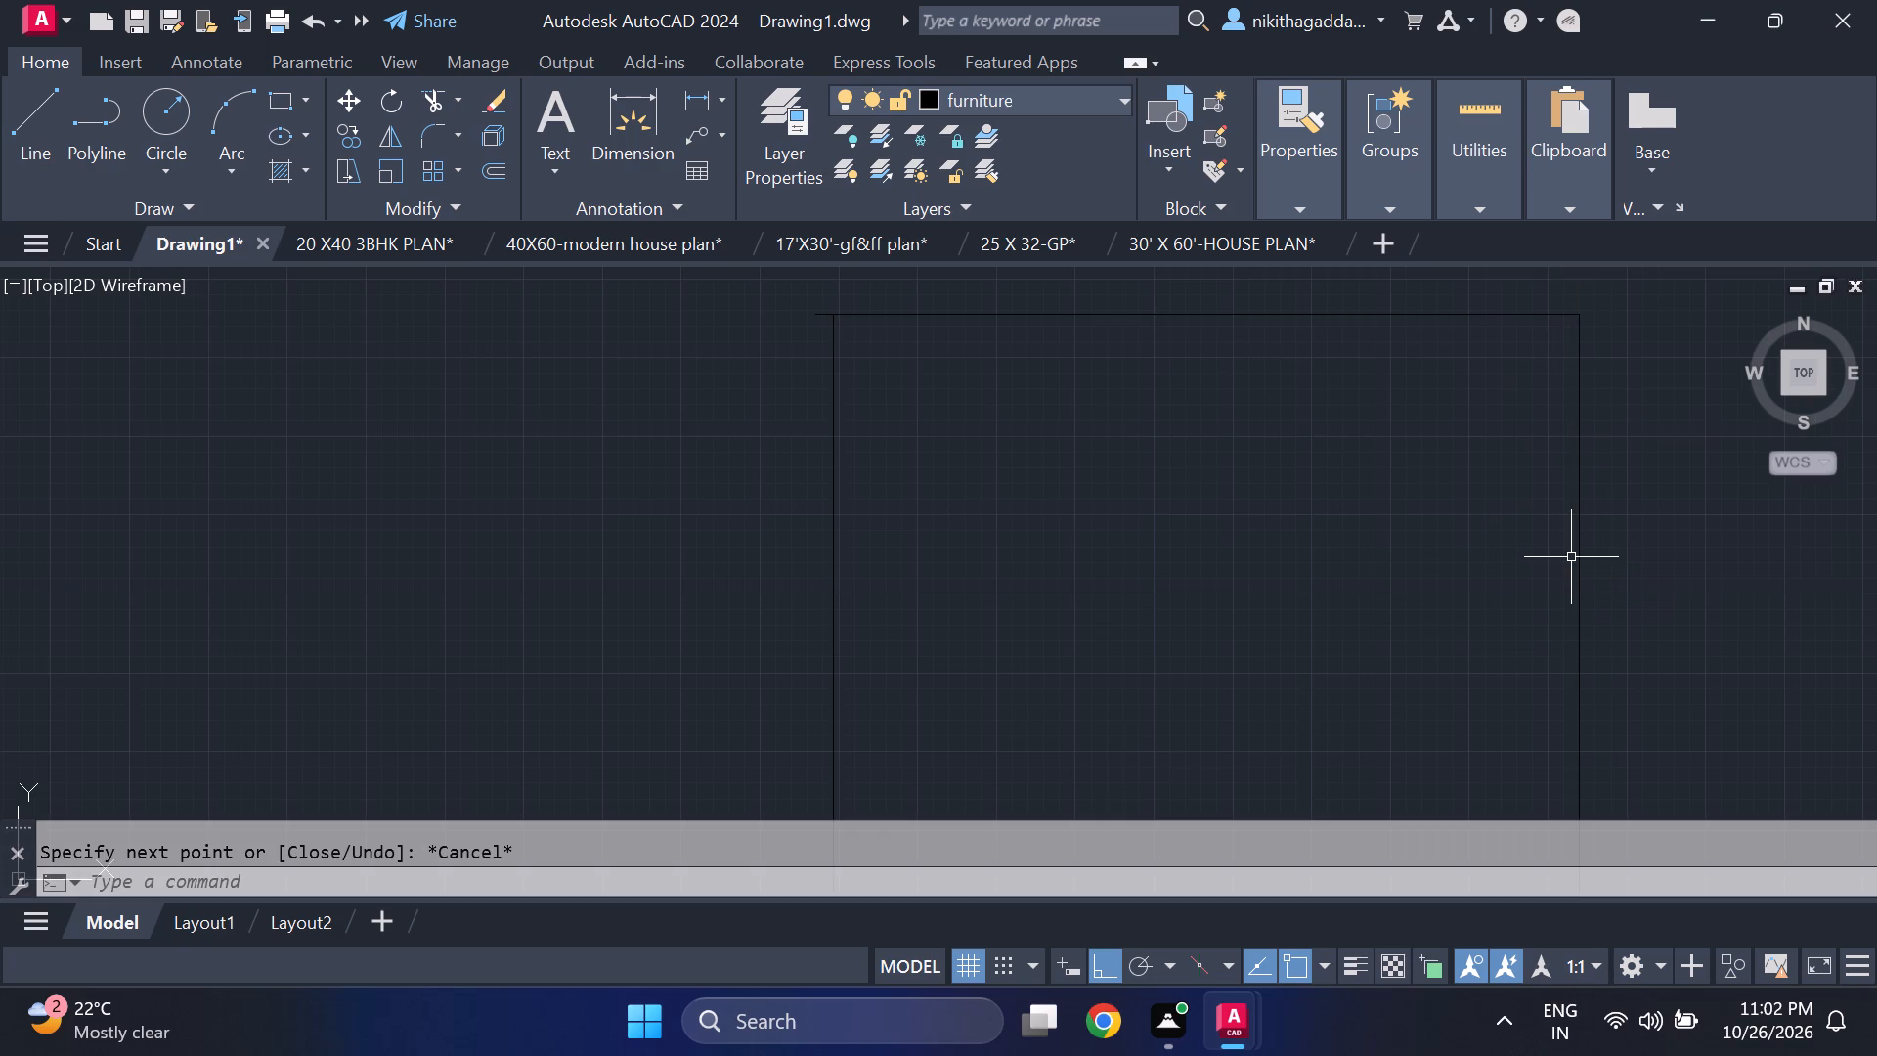
Trim the top line's overhang at the upper-left corner and remove the line stub below the rectangle's lower-right corner.
text(tr)
key(Return)
scroll(1513, 552, down, 4)
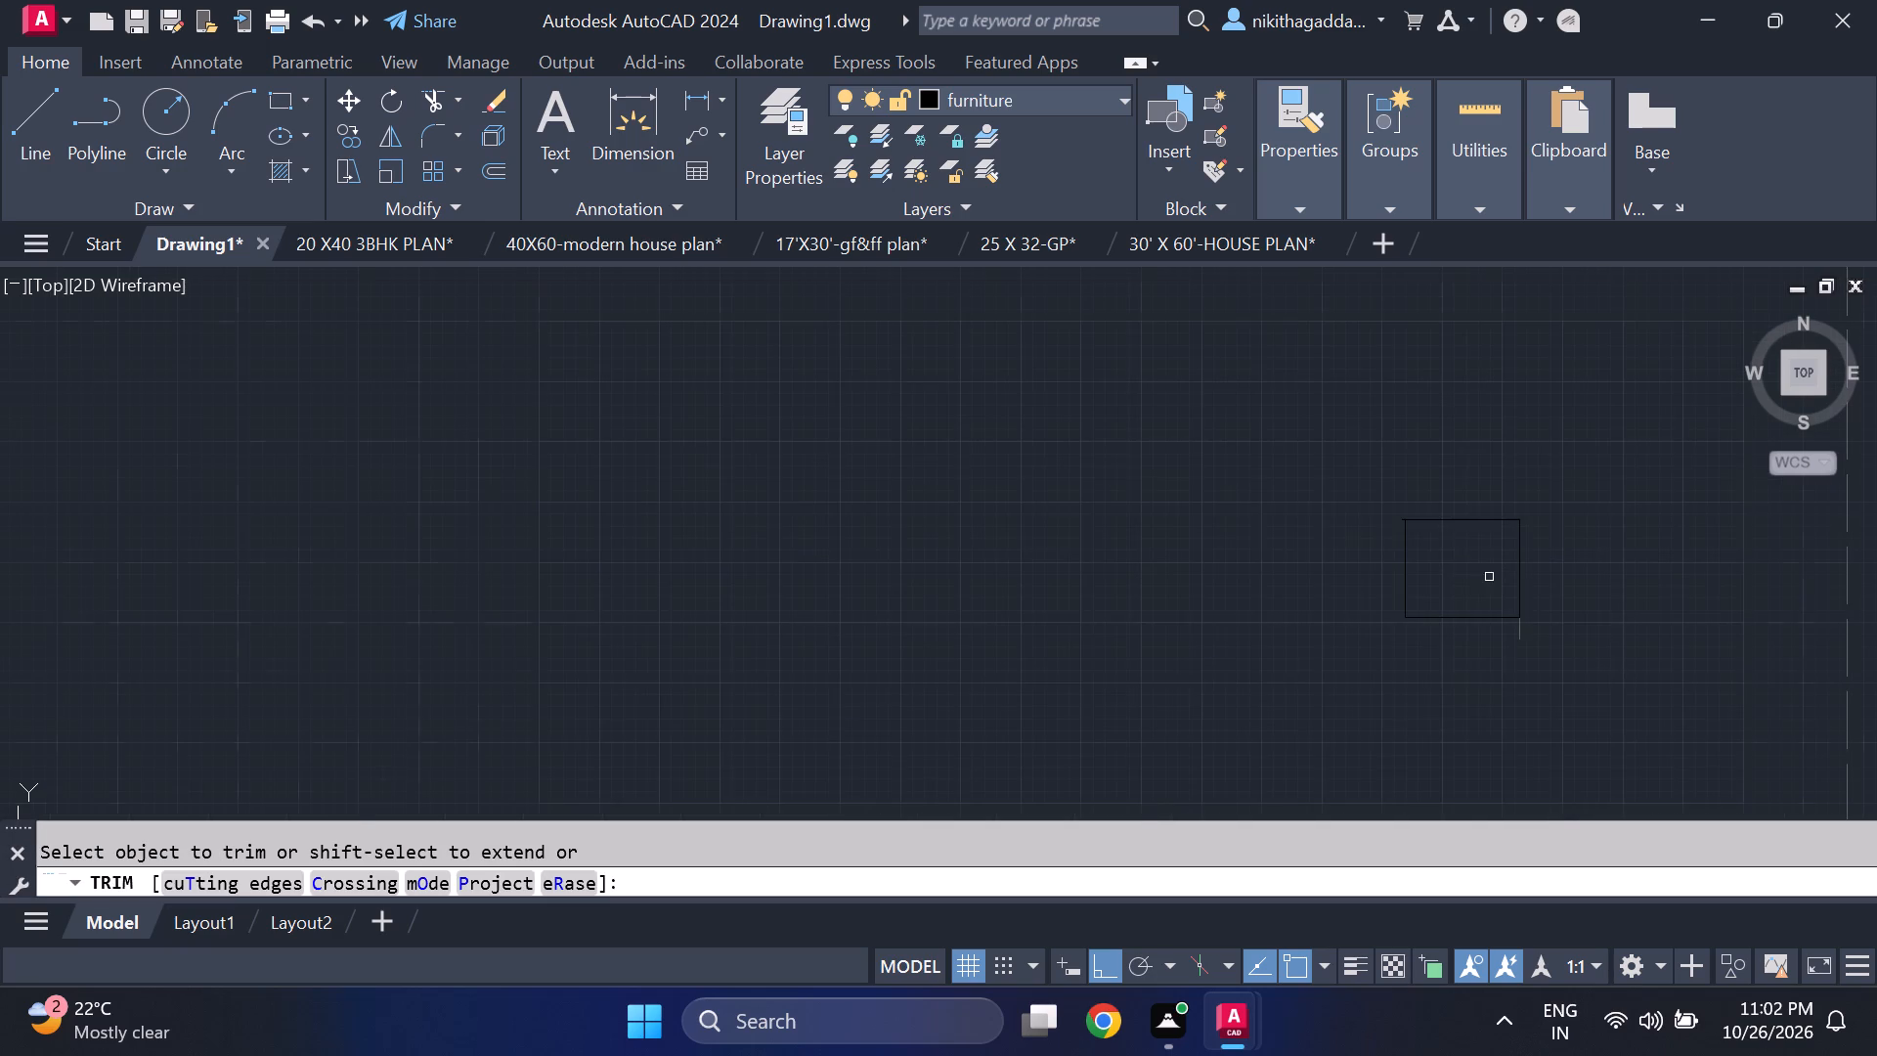
scroll(1408, 523, up, 5)
click(1313, 469)
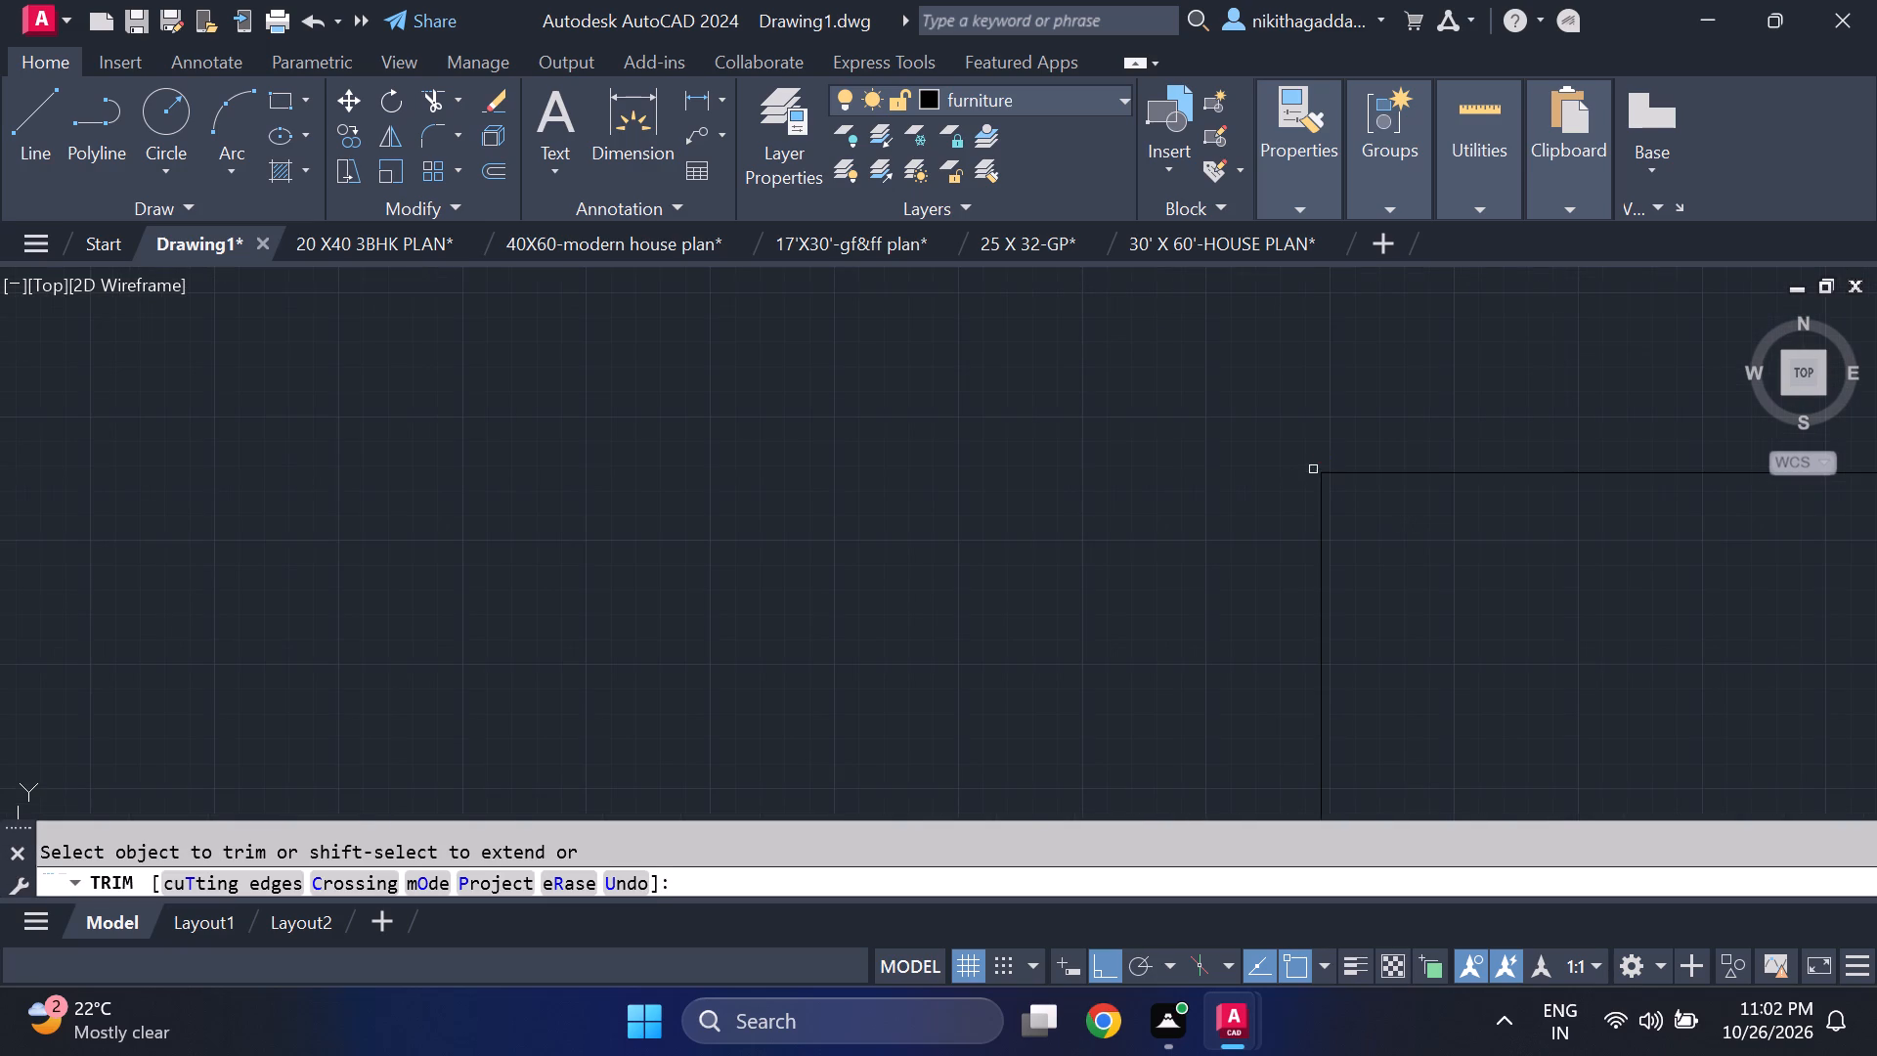
scroll(1367, 601, down, 4)
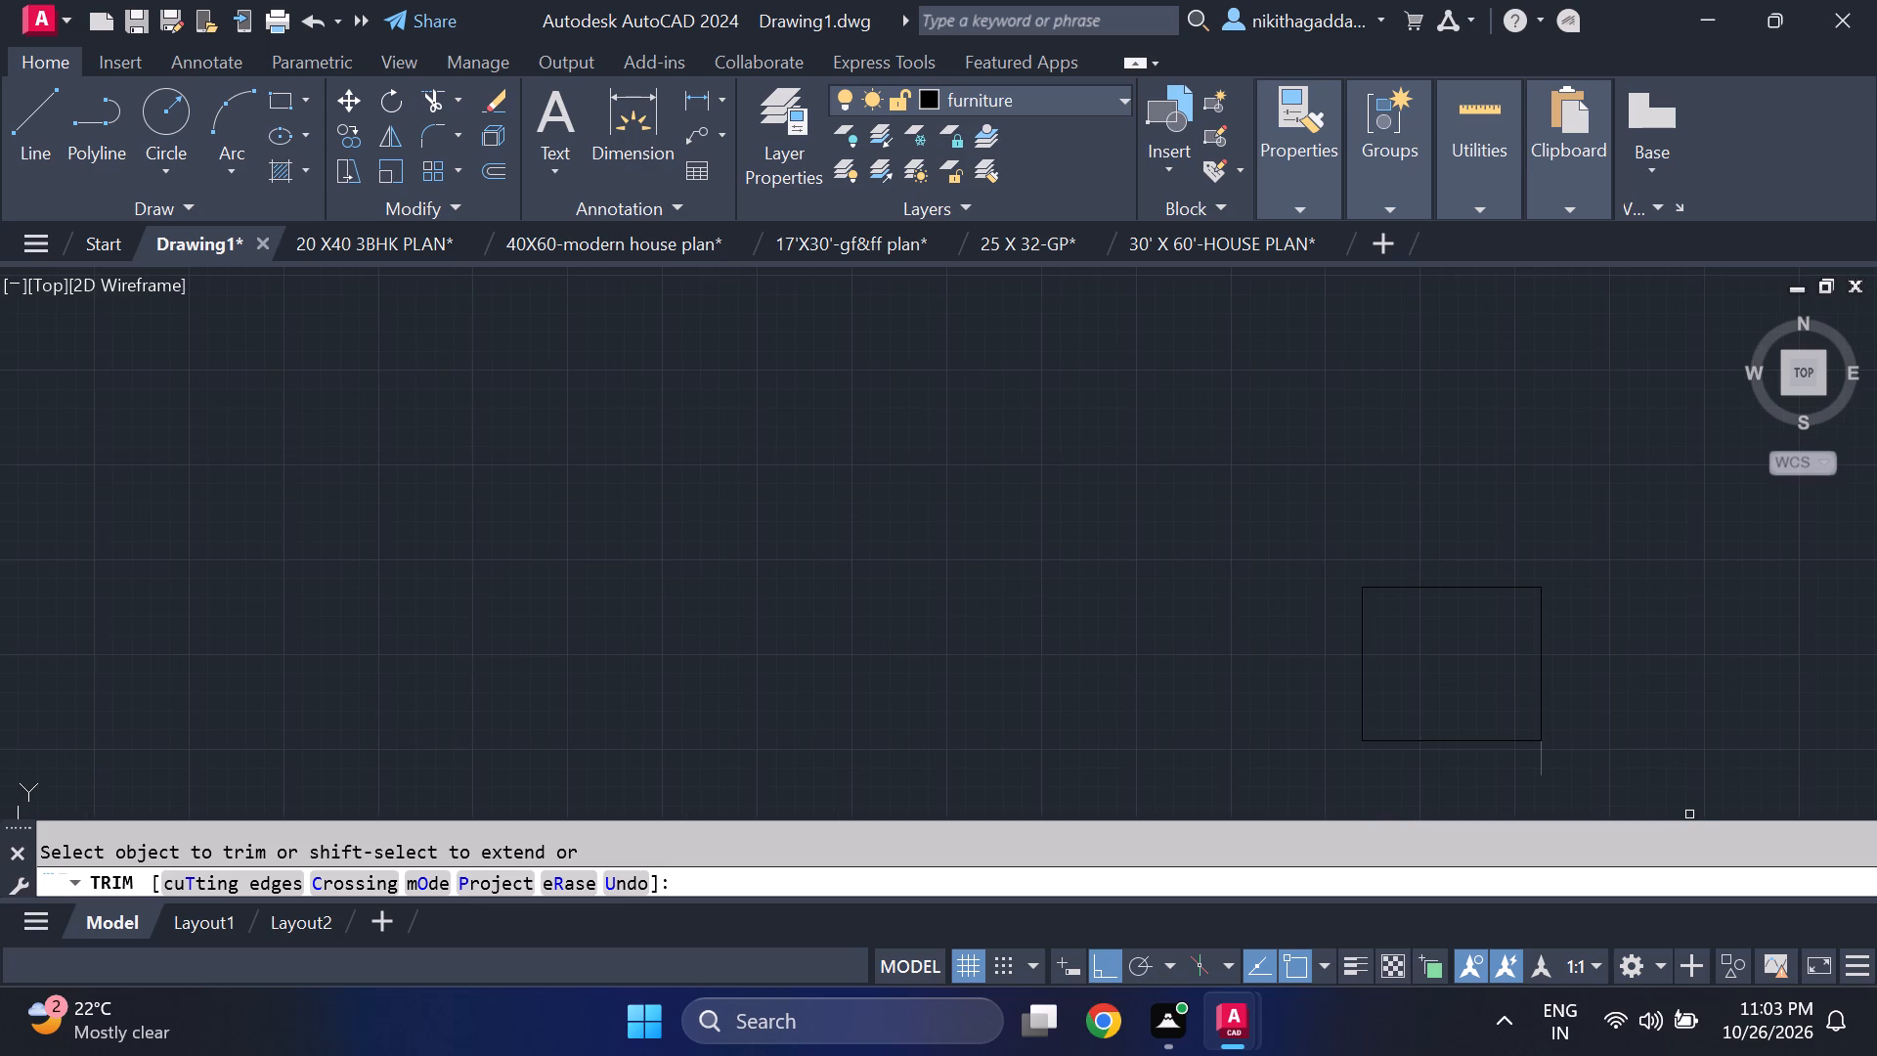
click(1541, 758)
key(Escape)
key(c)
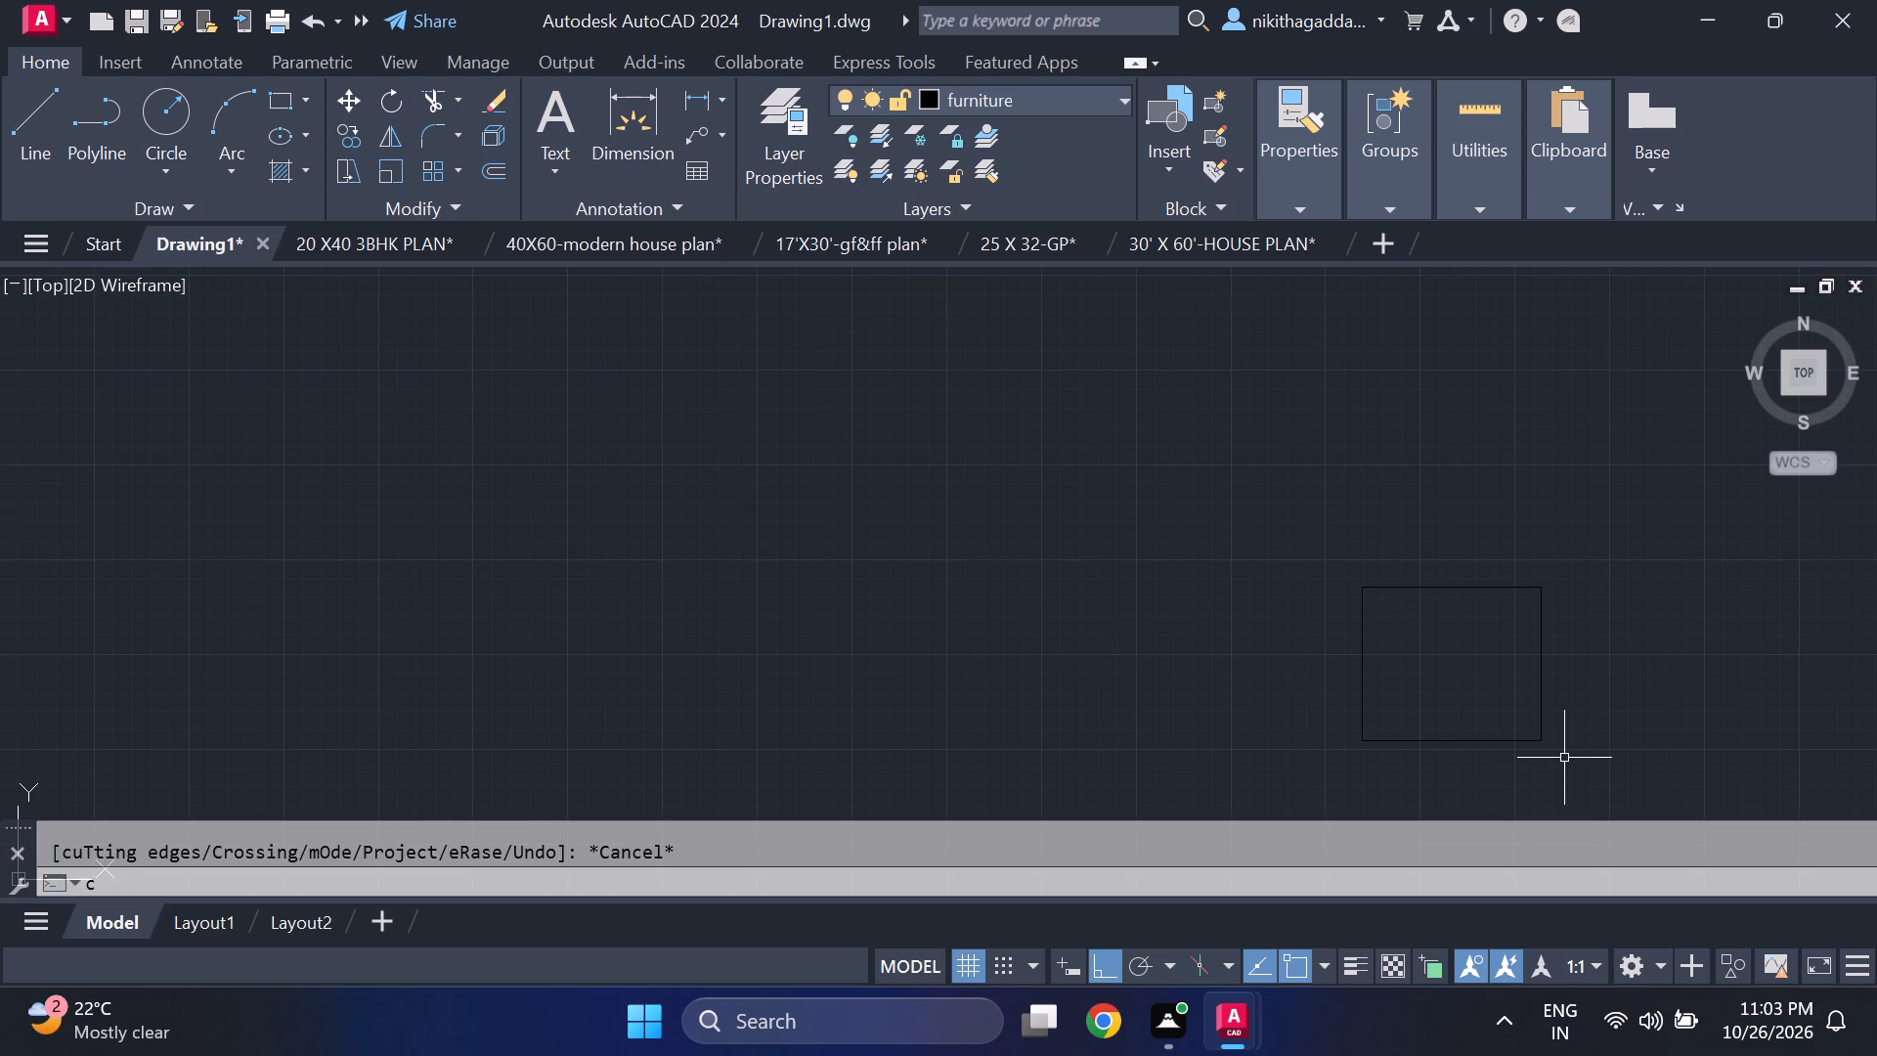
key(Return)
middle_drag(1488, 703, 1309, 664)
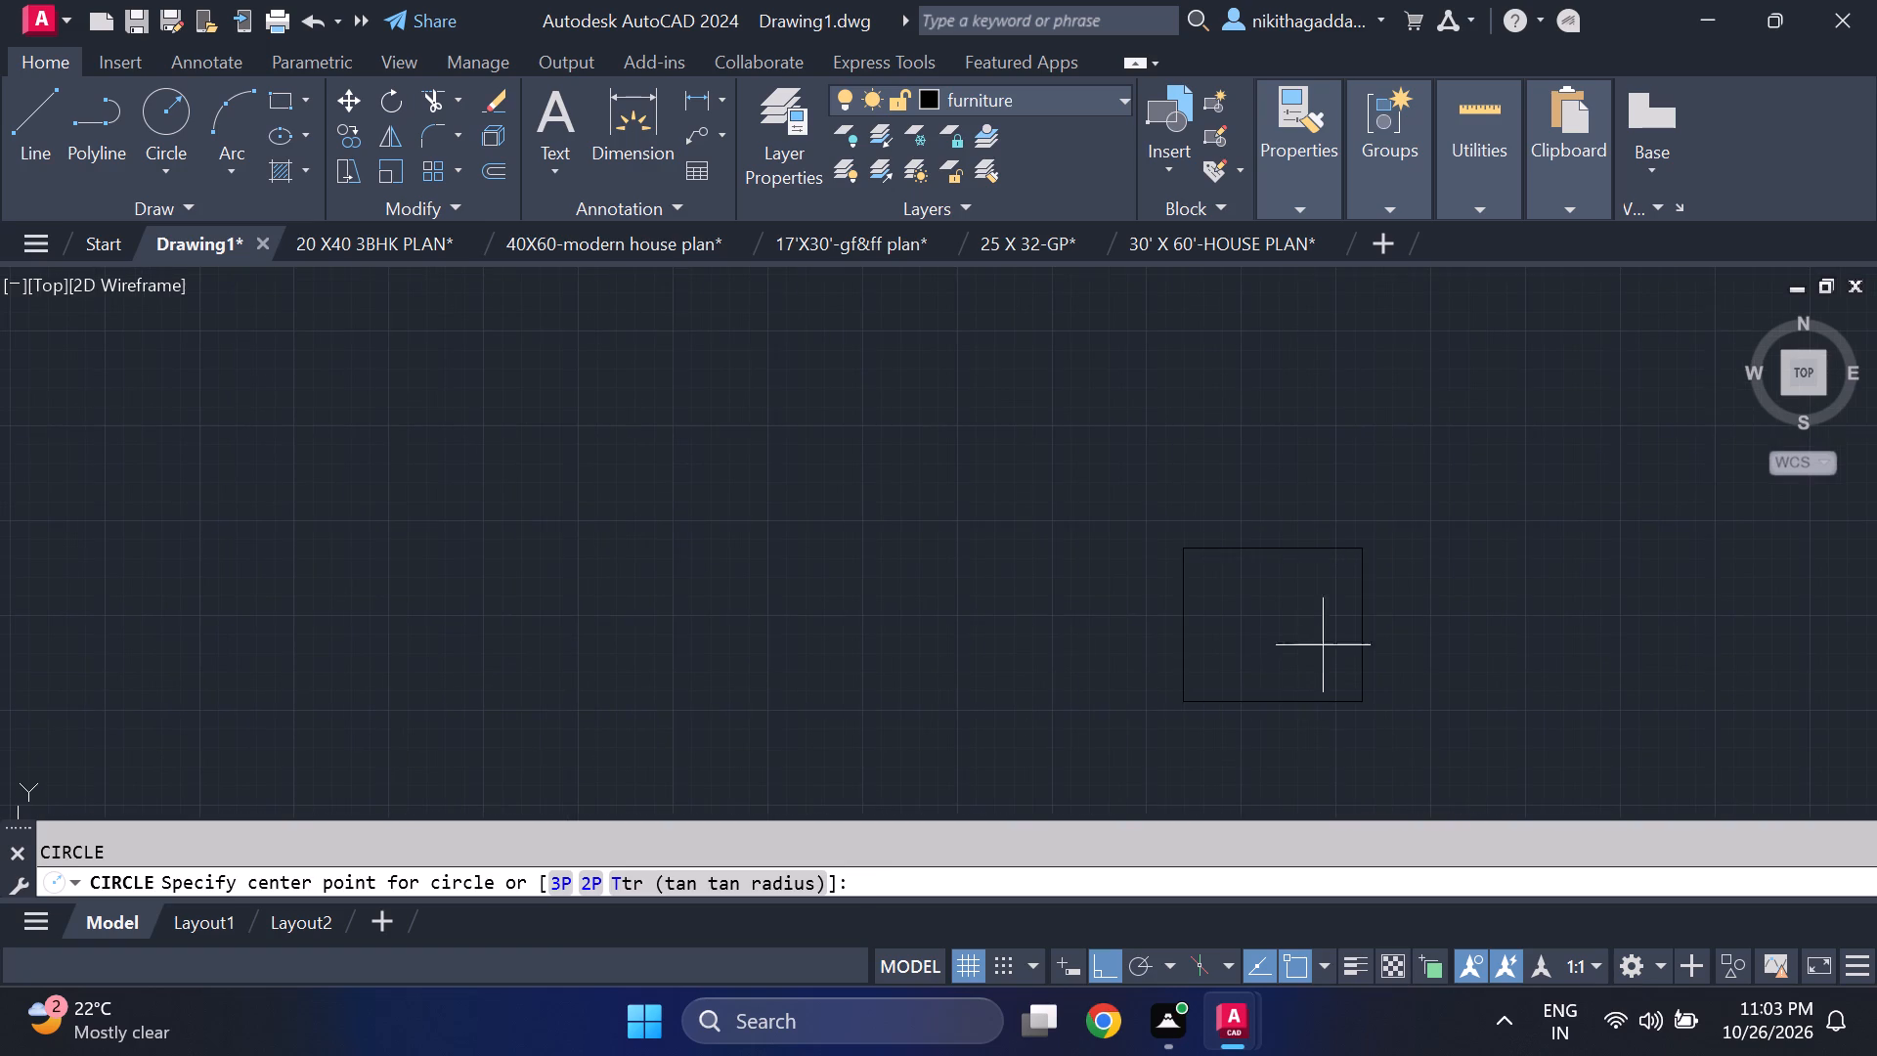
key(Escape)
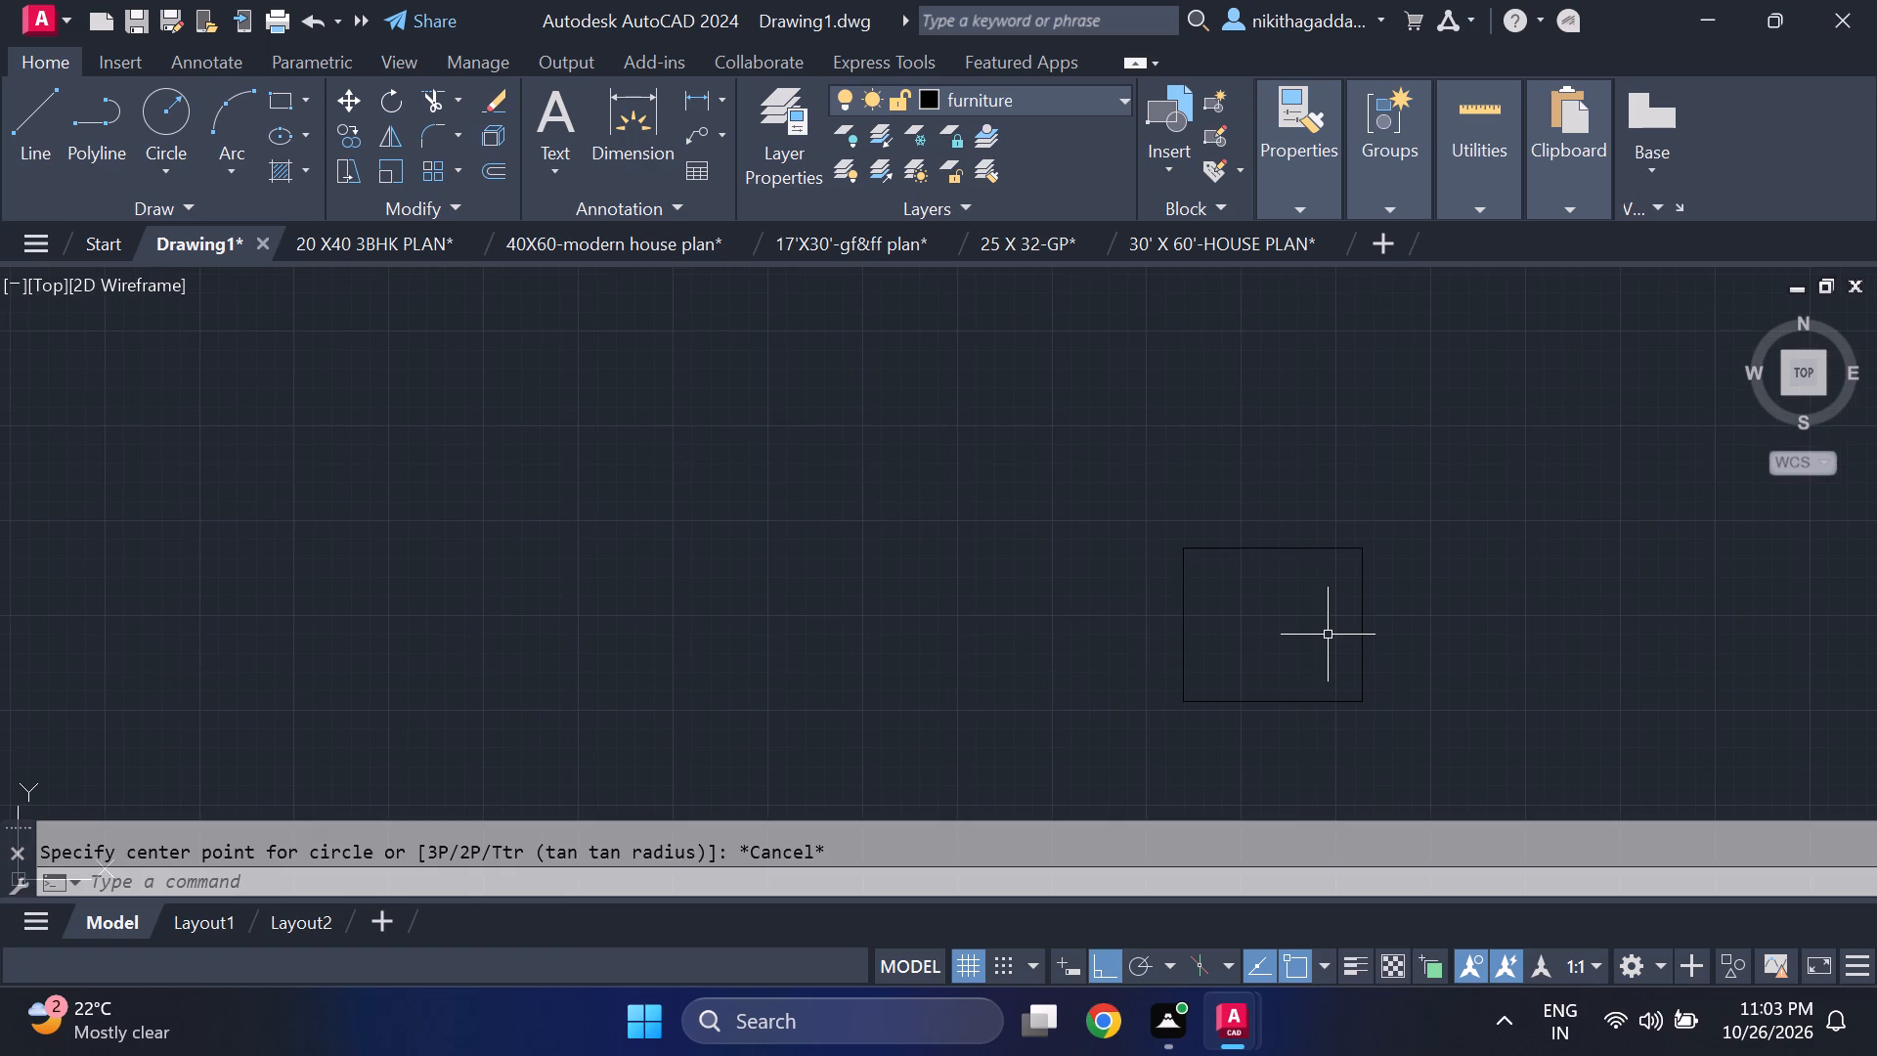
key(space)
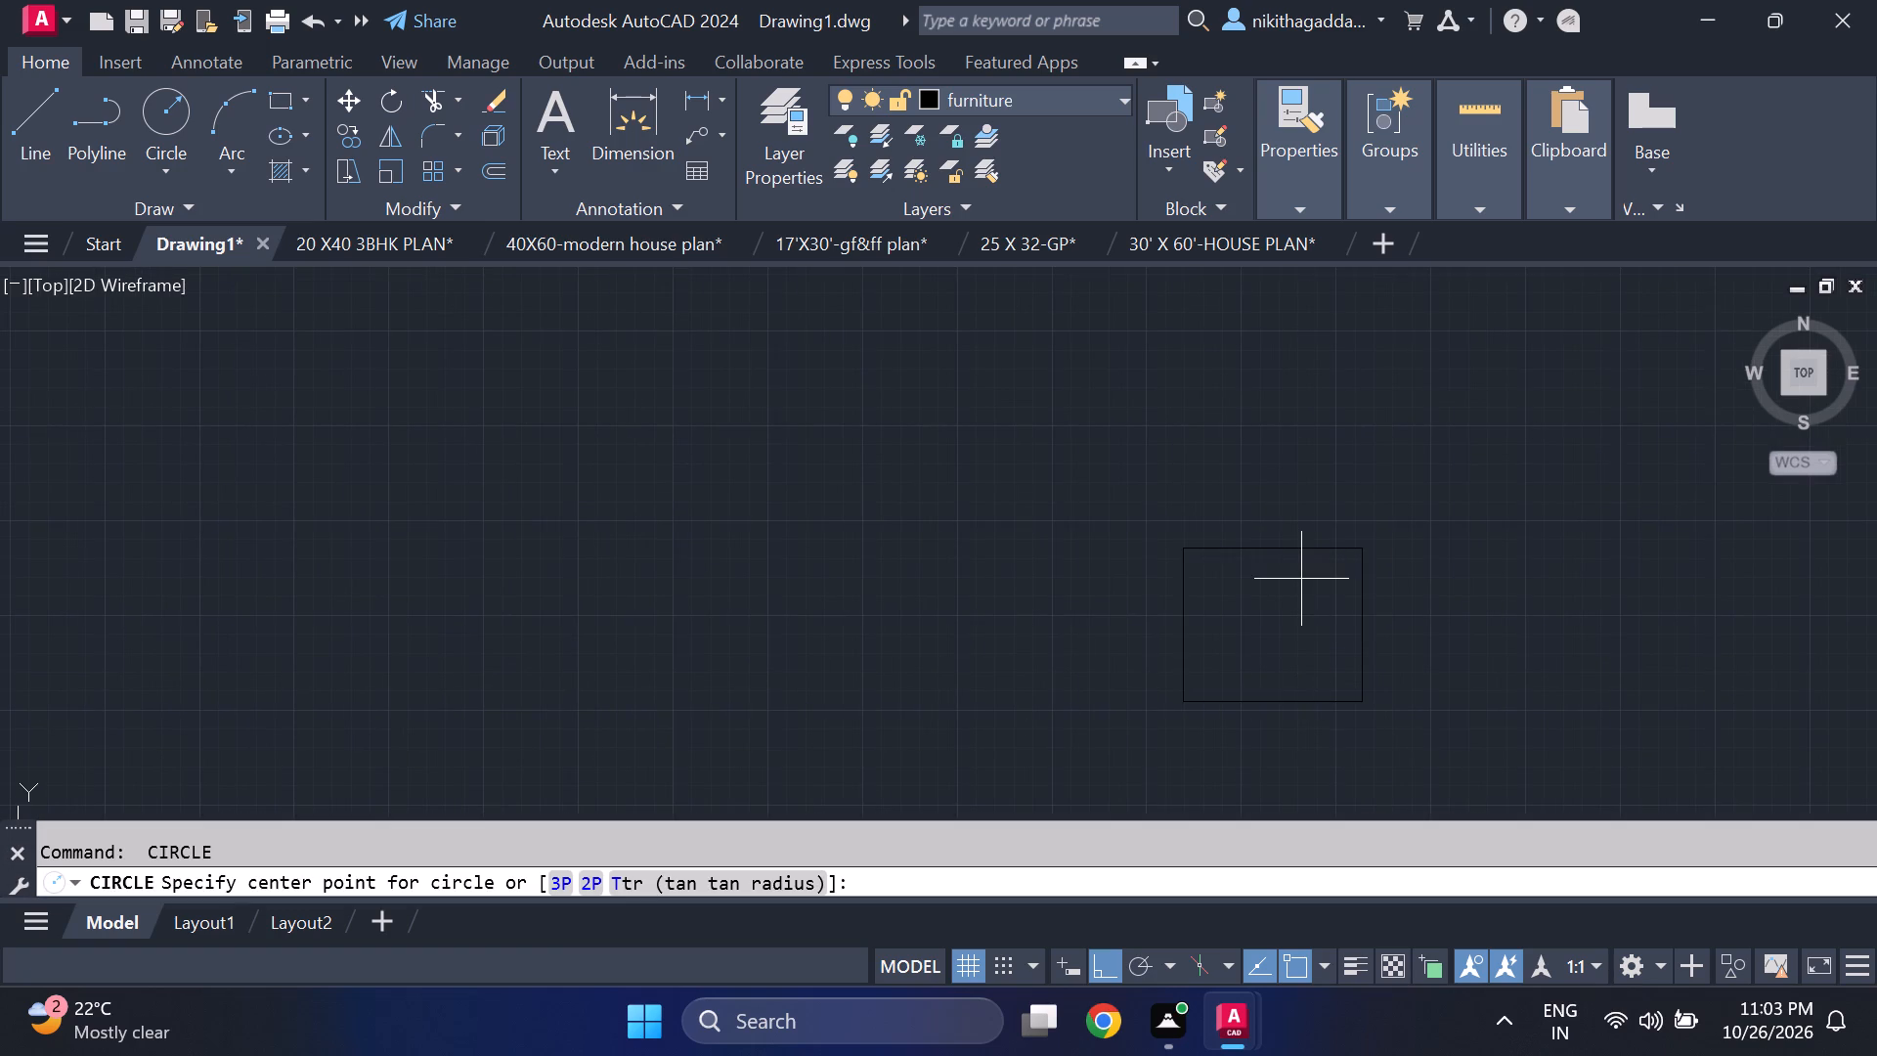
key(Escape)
Draw a smaller closed rectangle of four lines inside the first, about 11 inches wide and 10.5 inches high.
key(l)
key(Return)
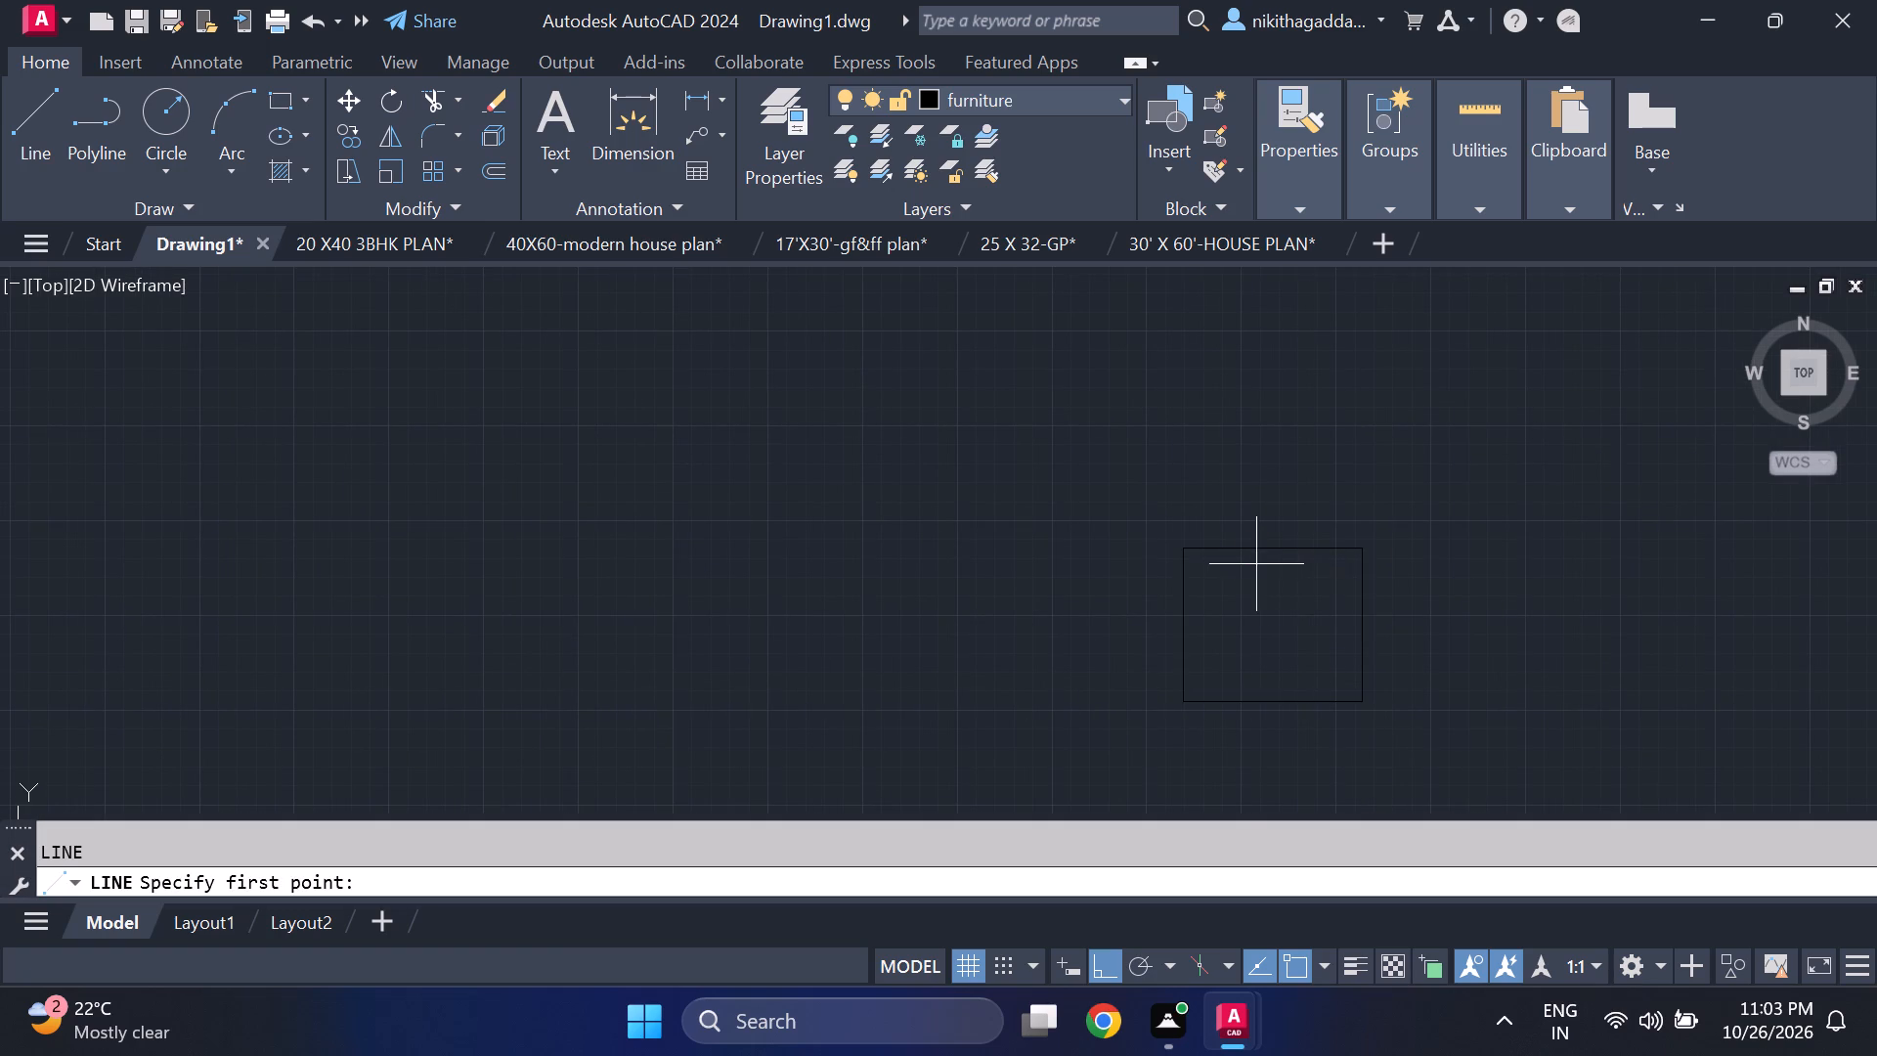
scroll(1221, 576, up, 1)
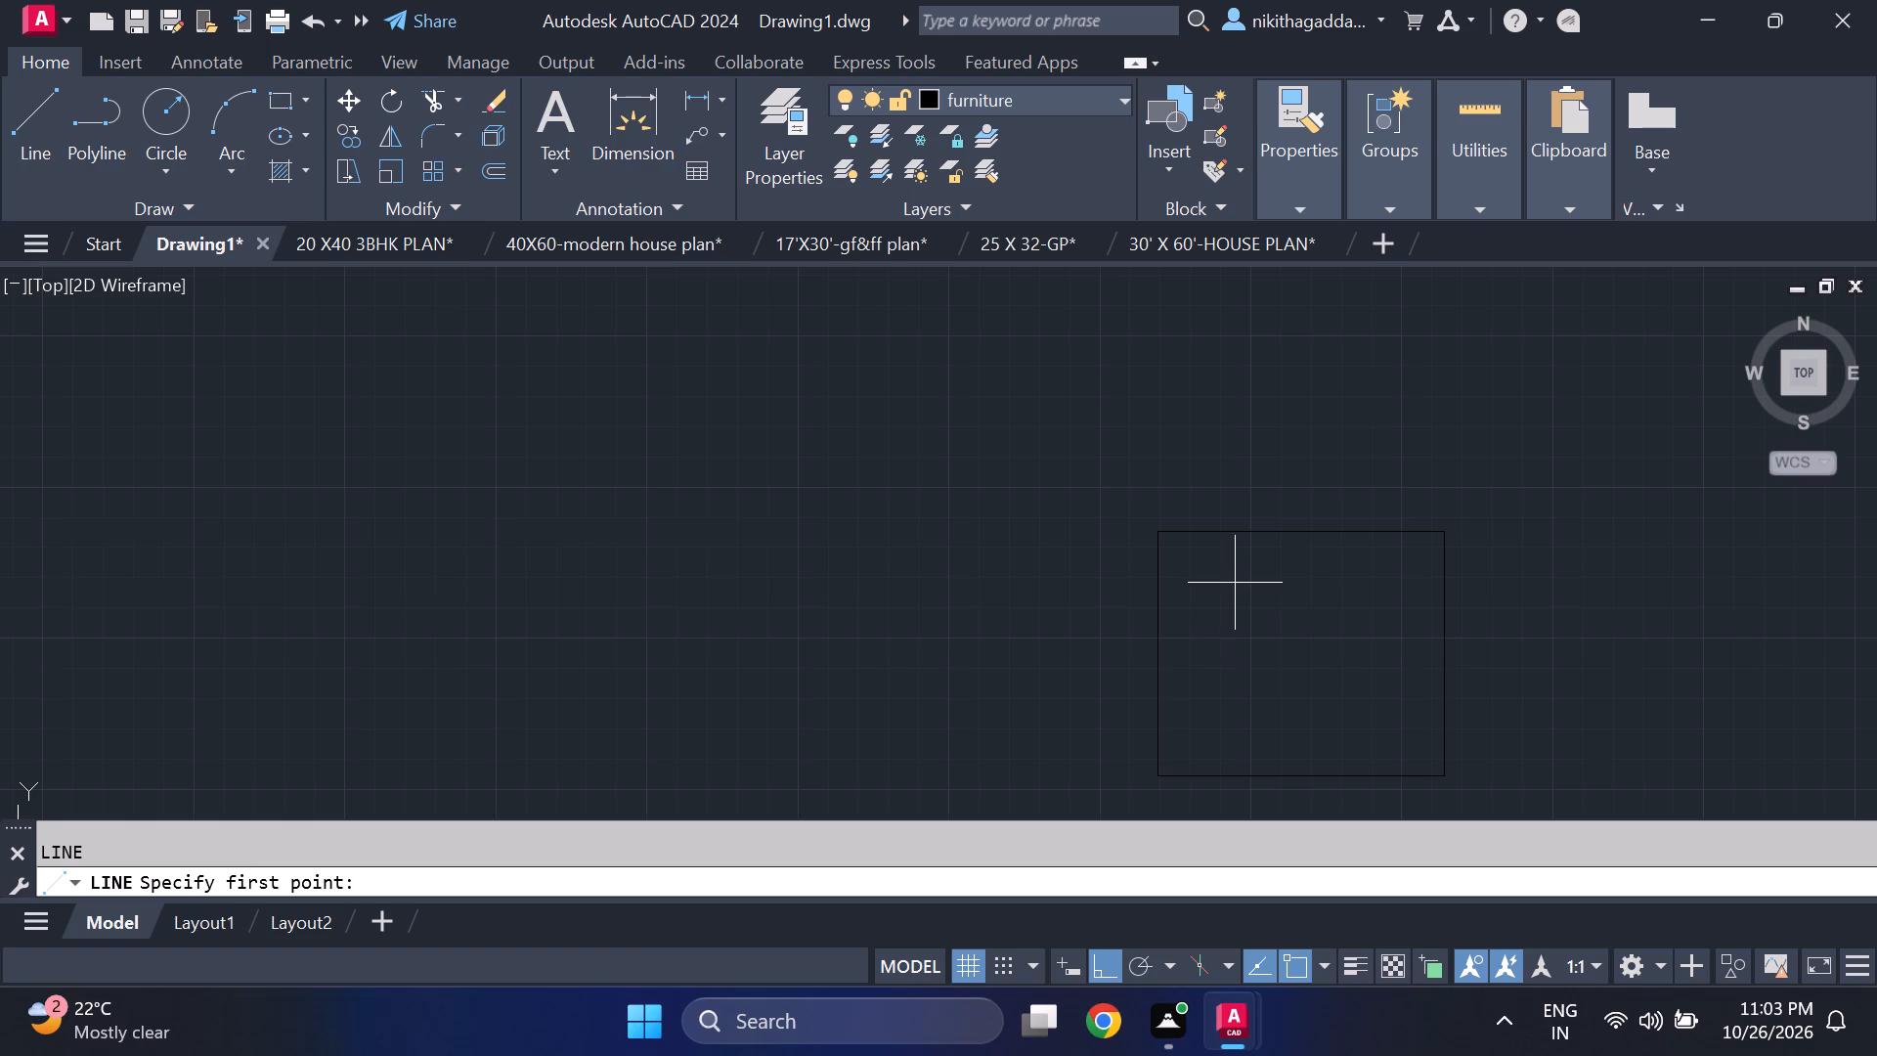
click(1239, 588)
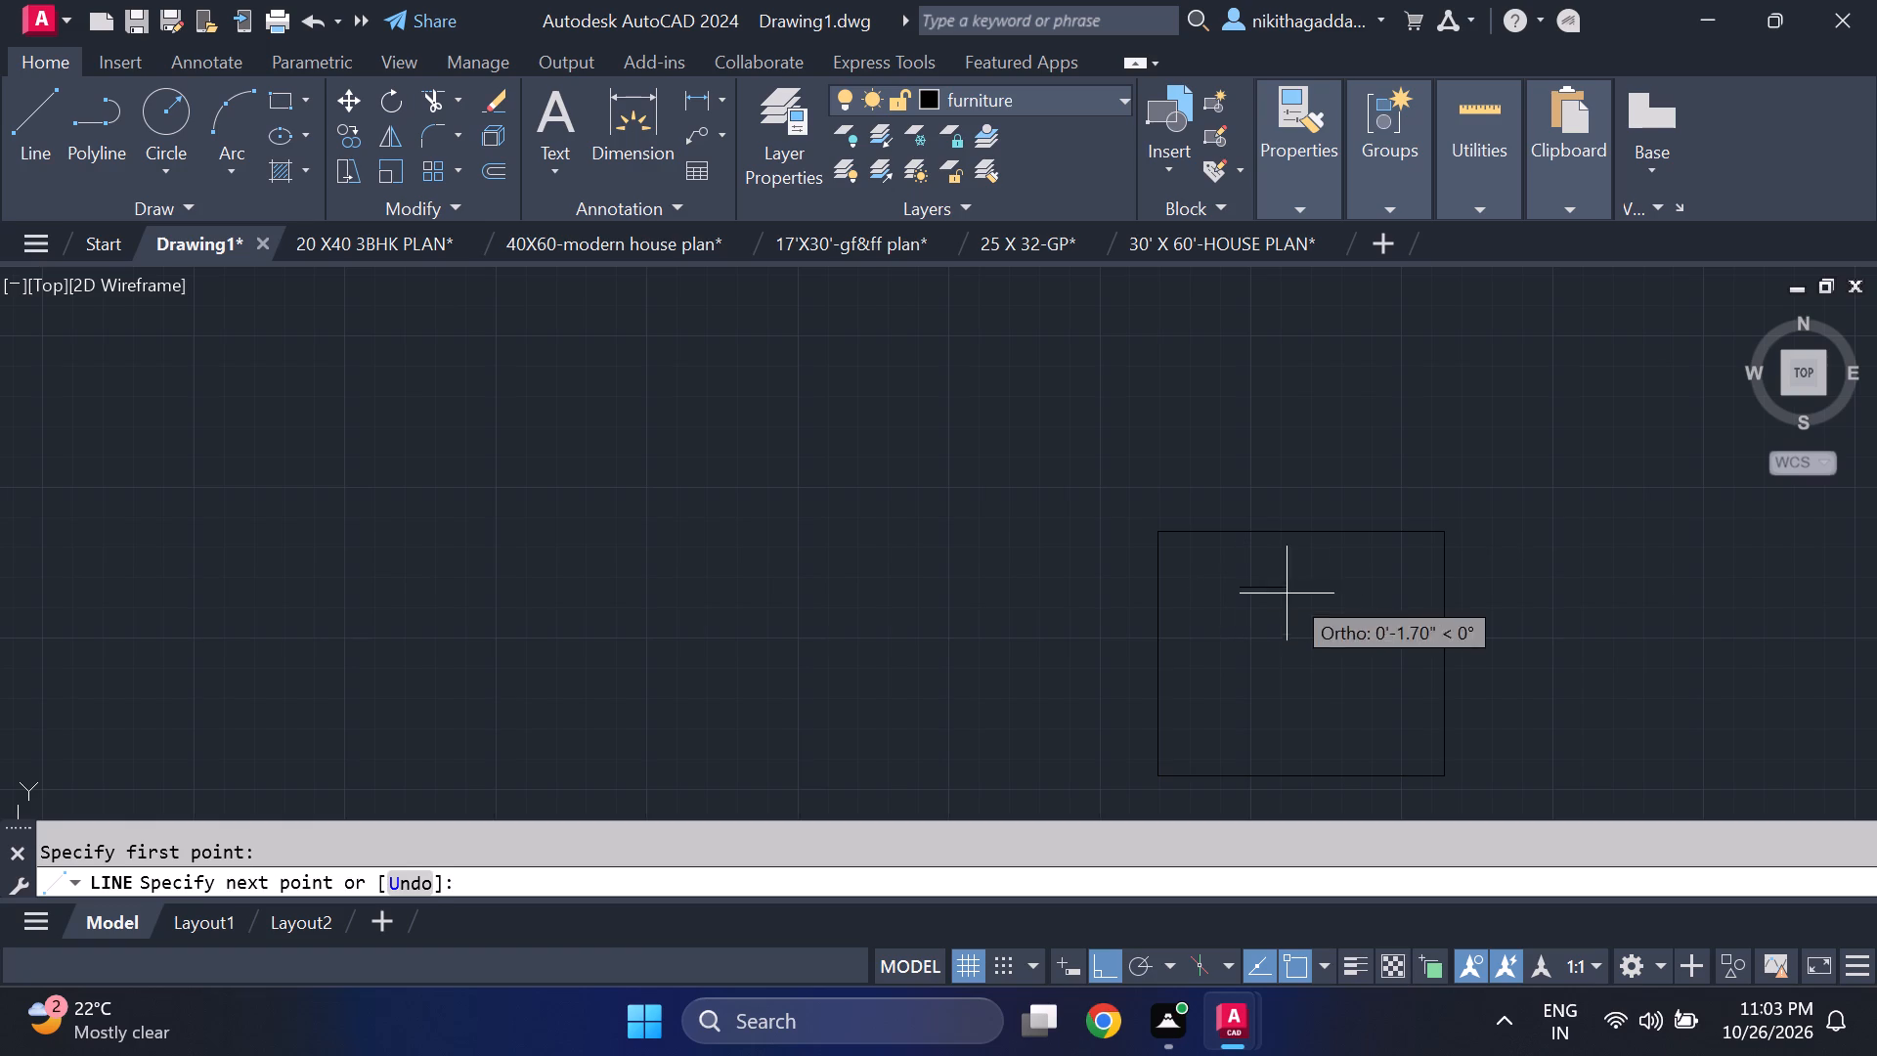
click(1375, 590)
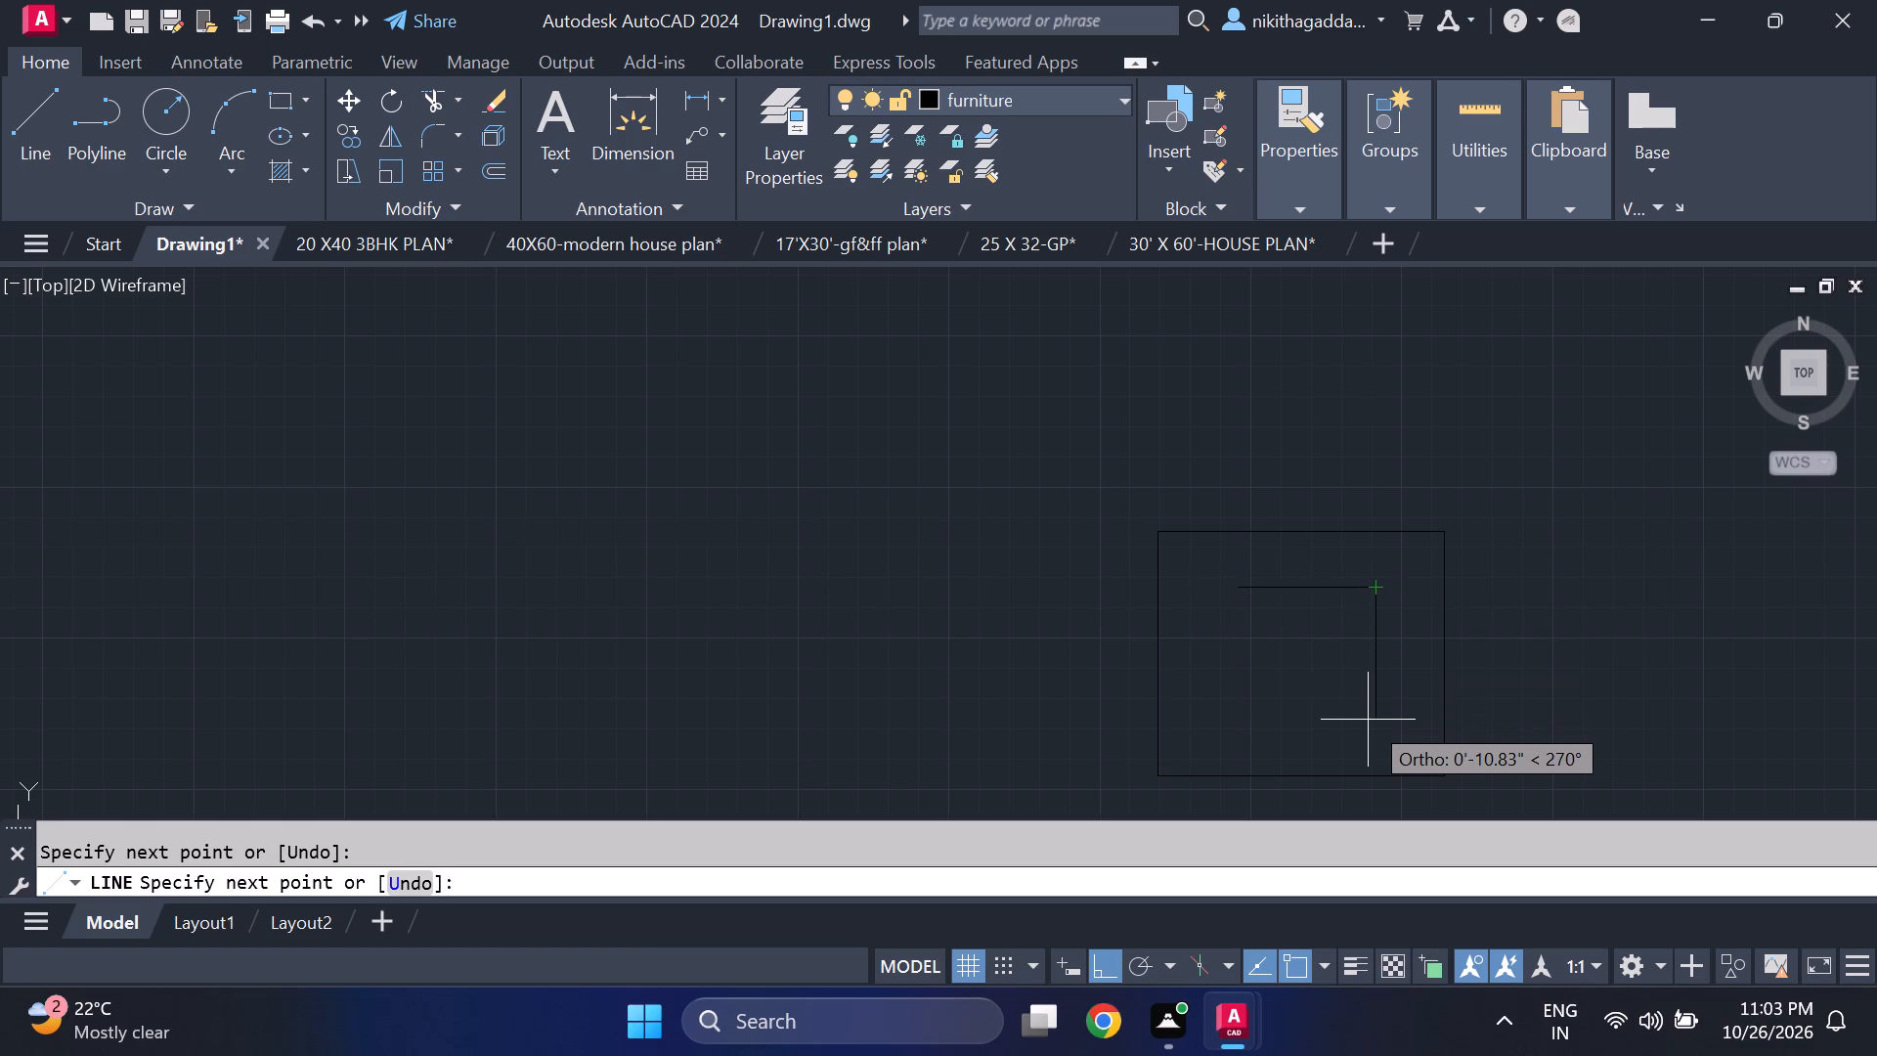
click(1371, 716)
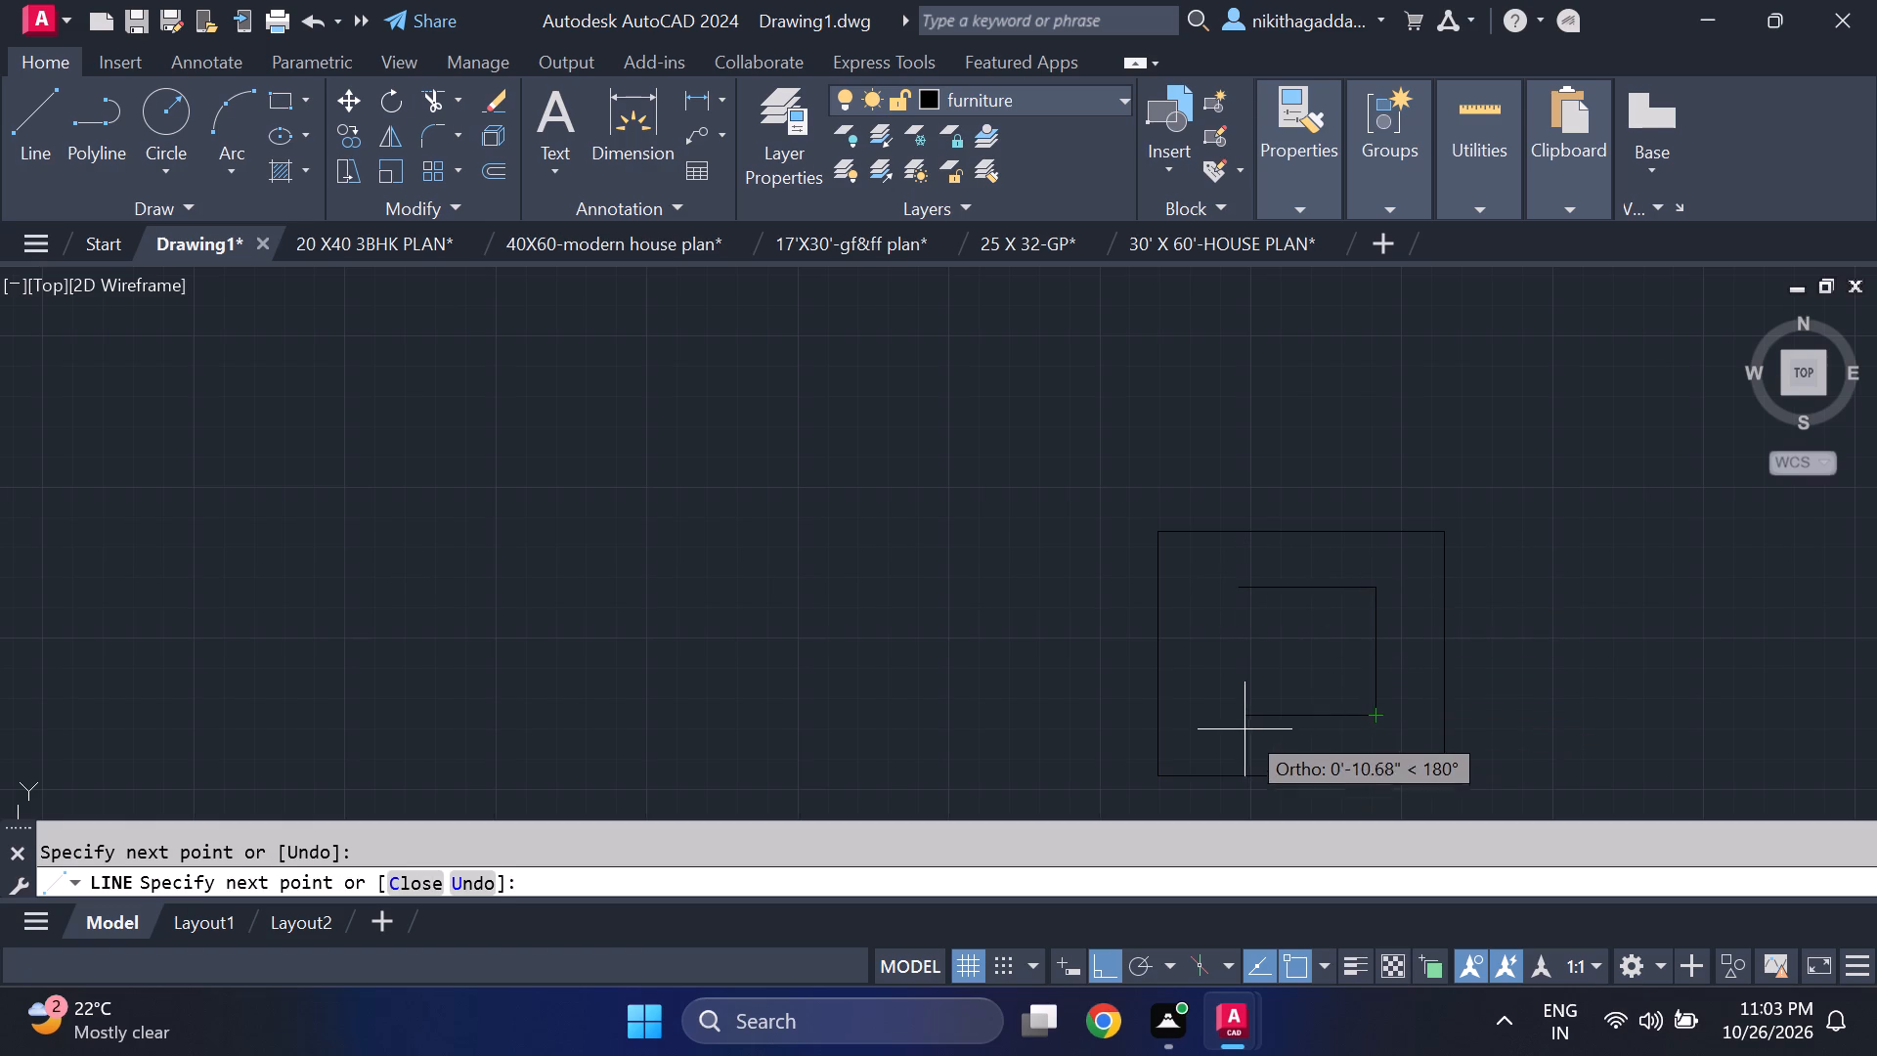
click(1236, 719)
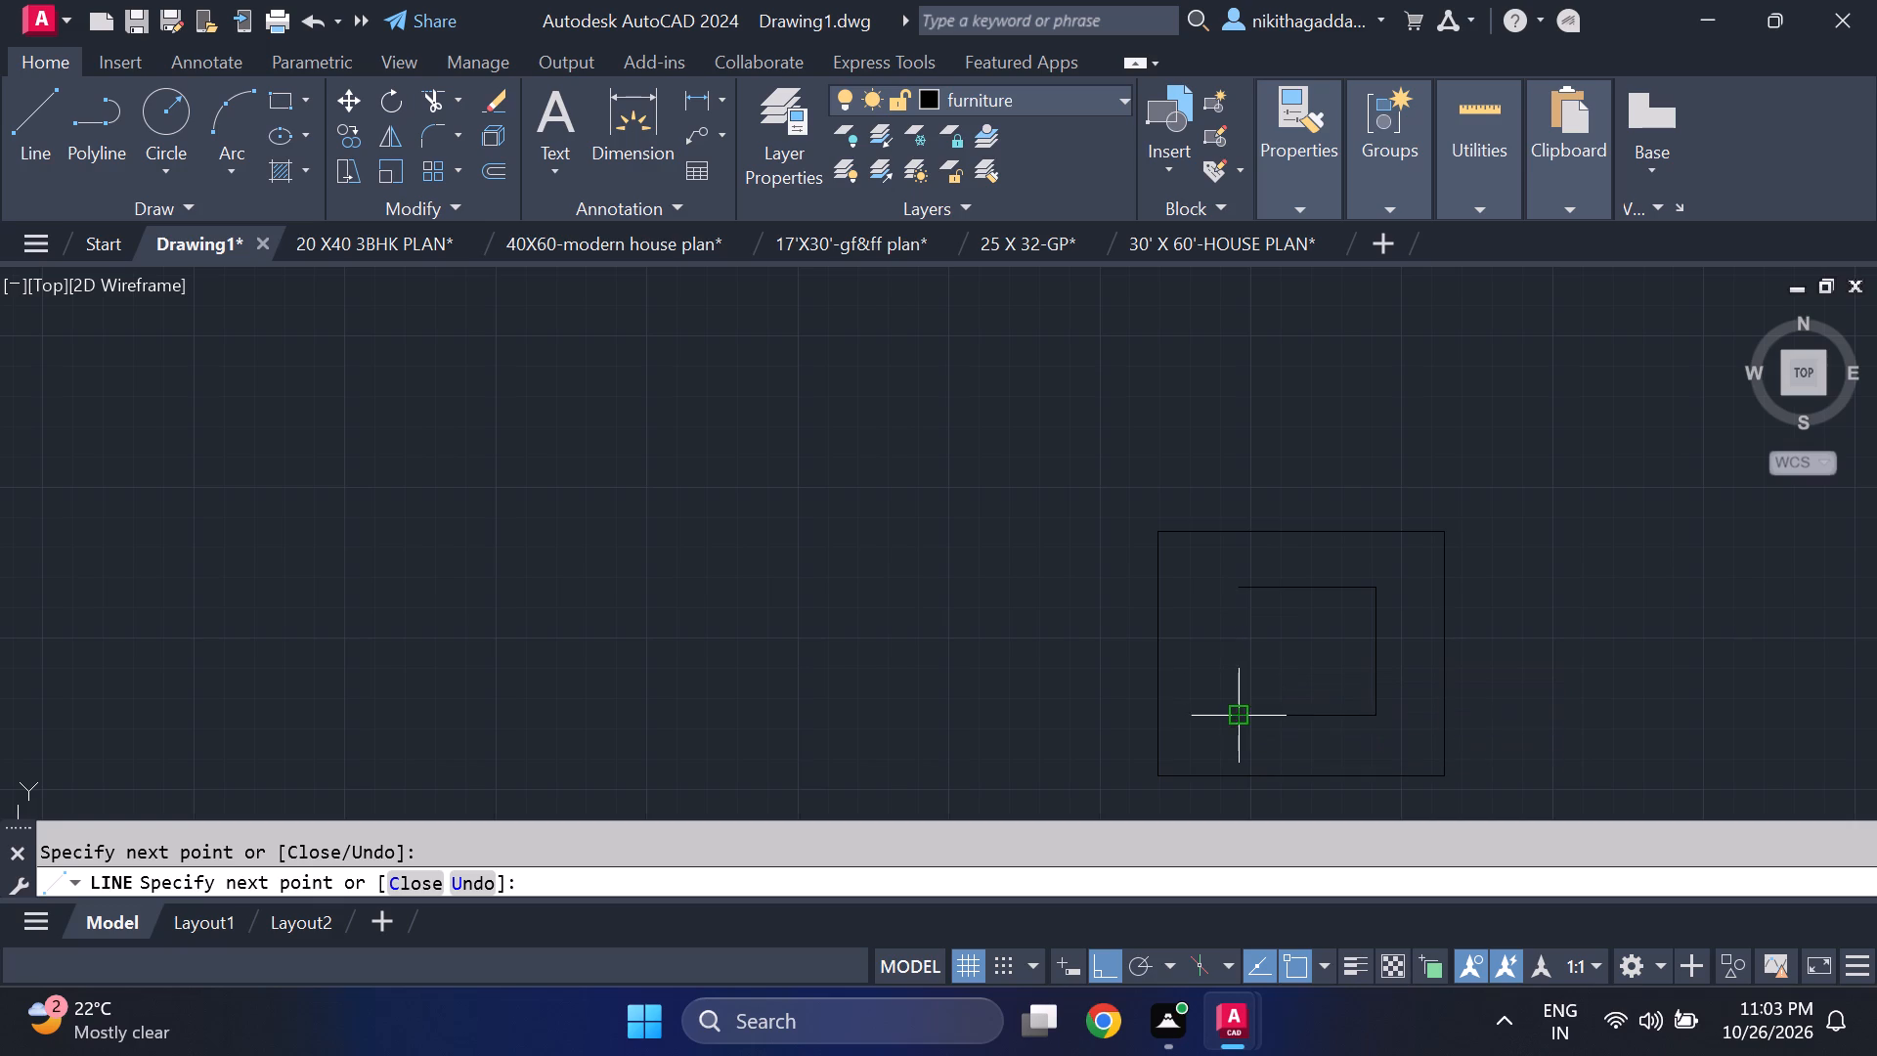
click(1237, 592)
key(Escape)
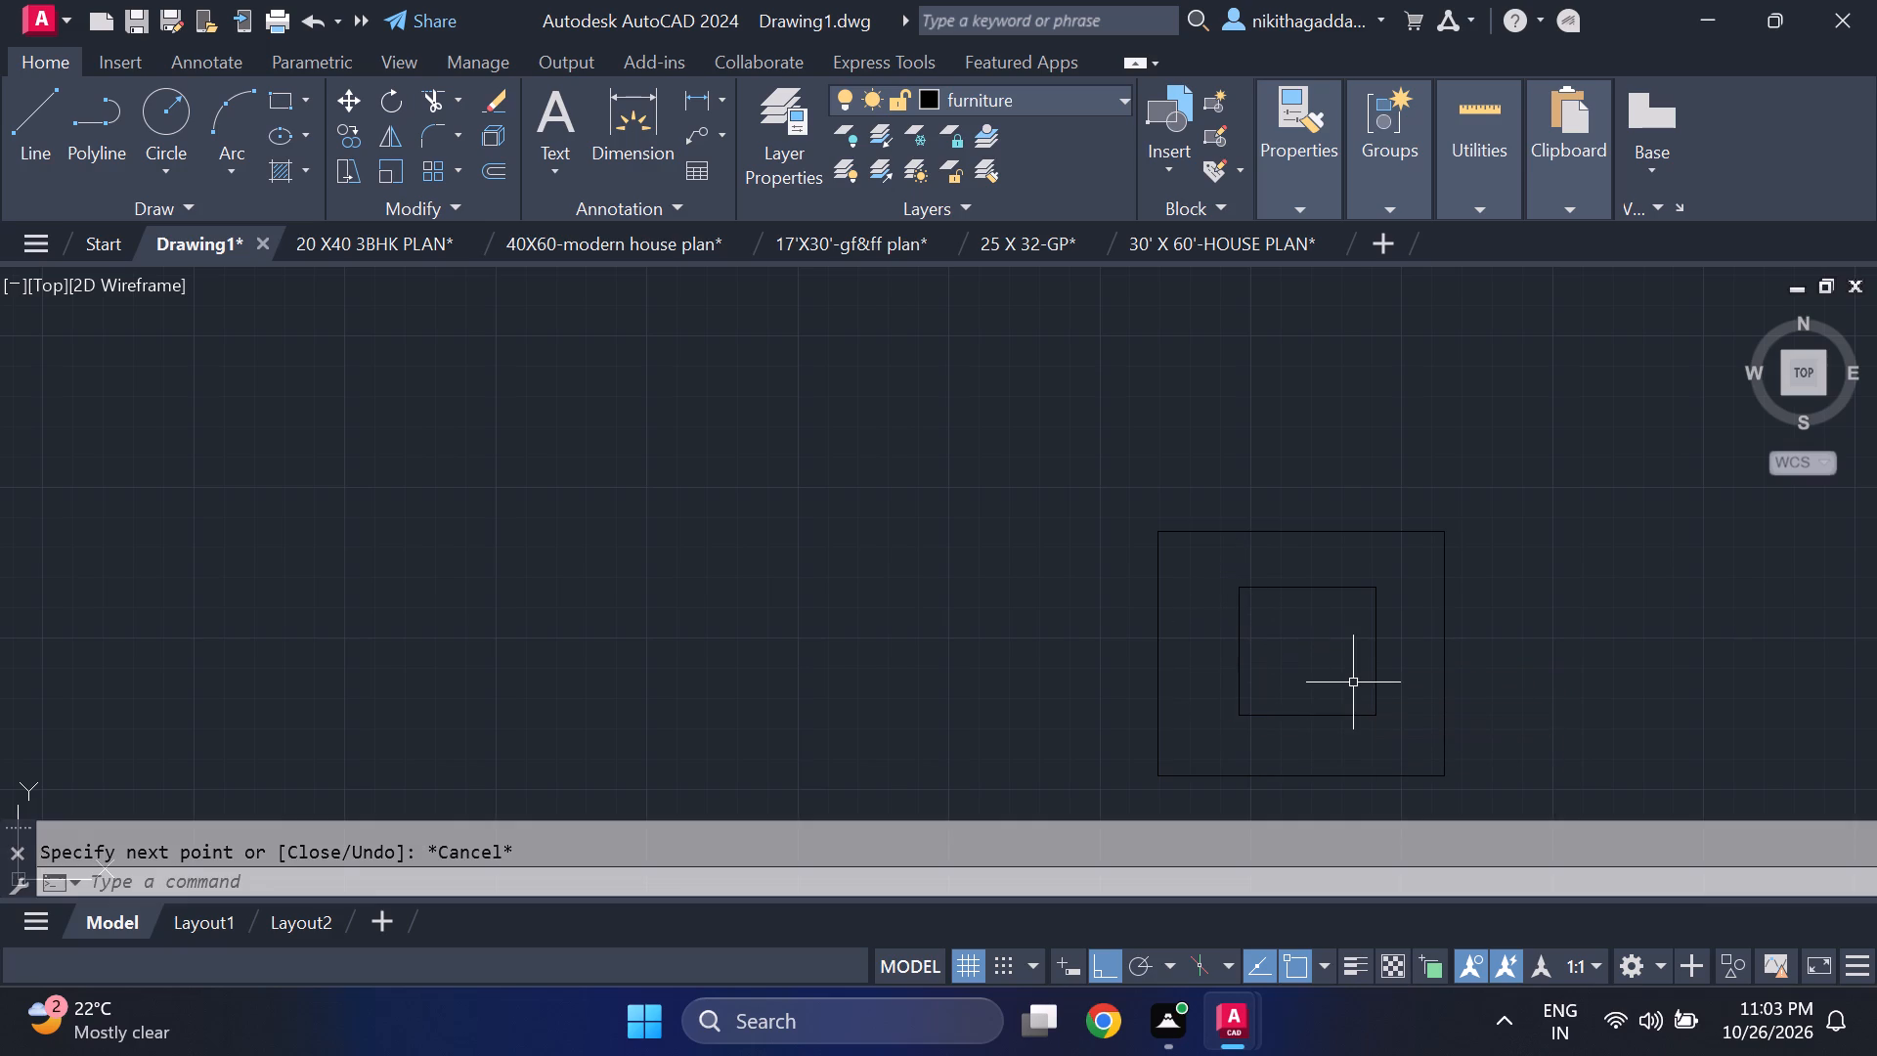
Draw a circle of about 4.85 inches radius centred in the inner rectangle, reaching its top side.
key(space)
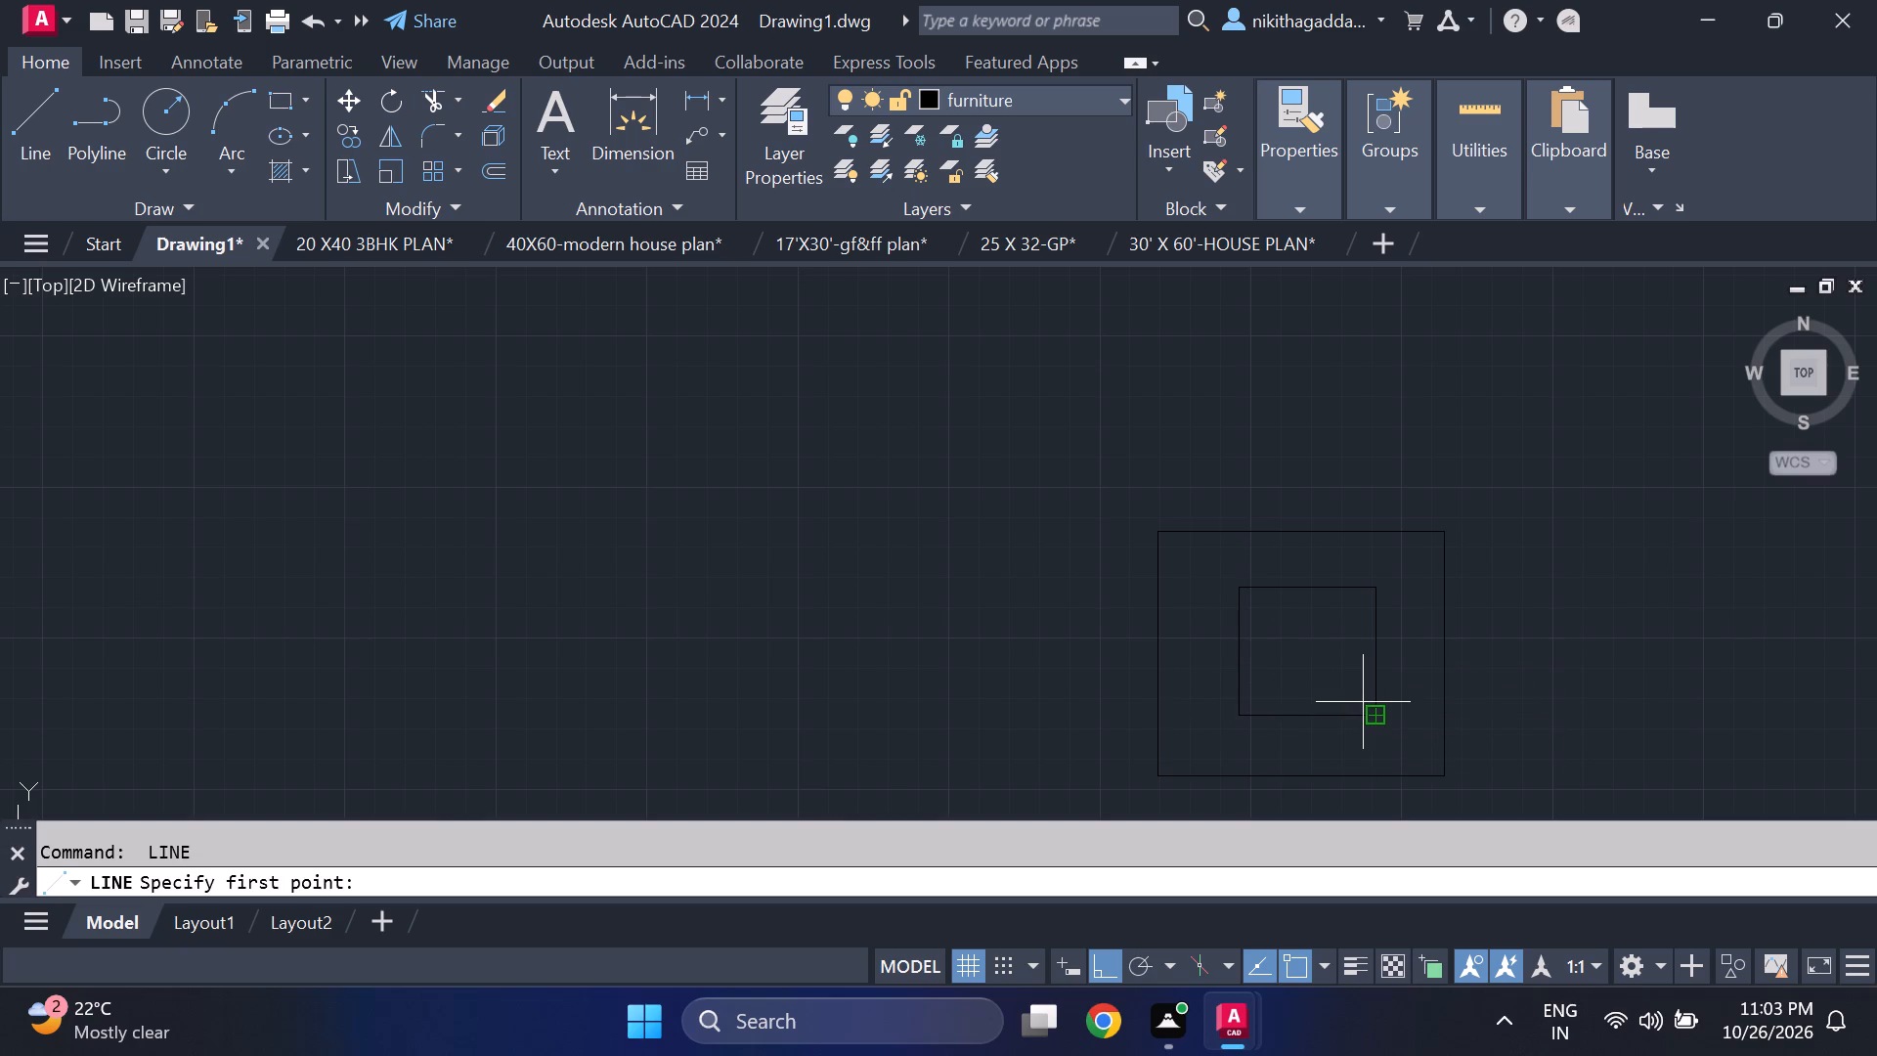
key(Escape)
key(c)
key(Return)
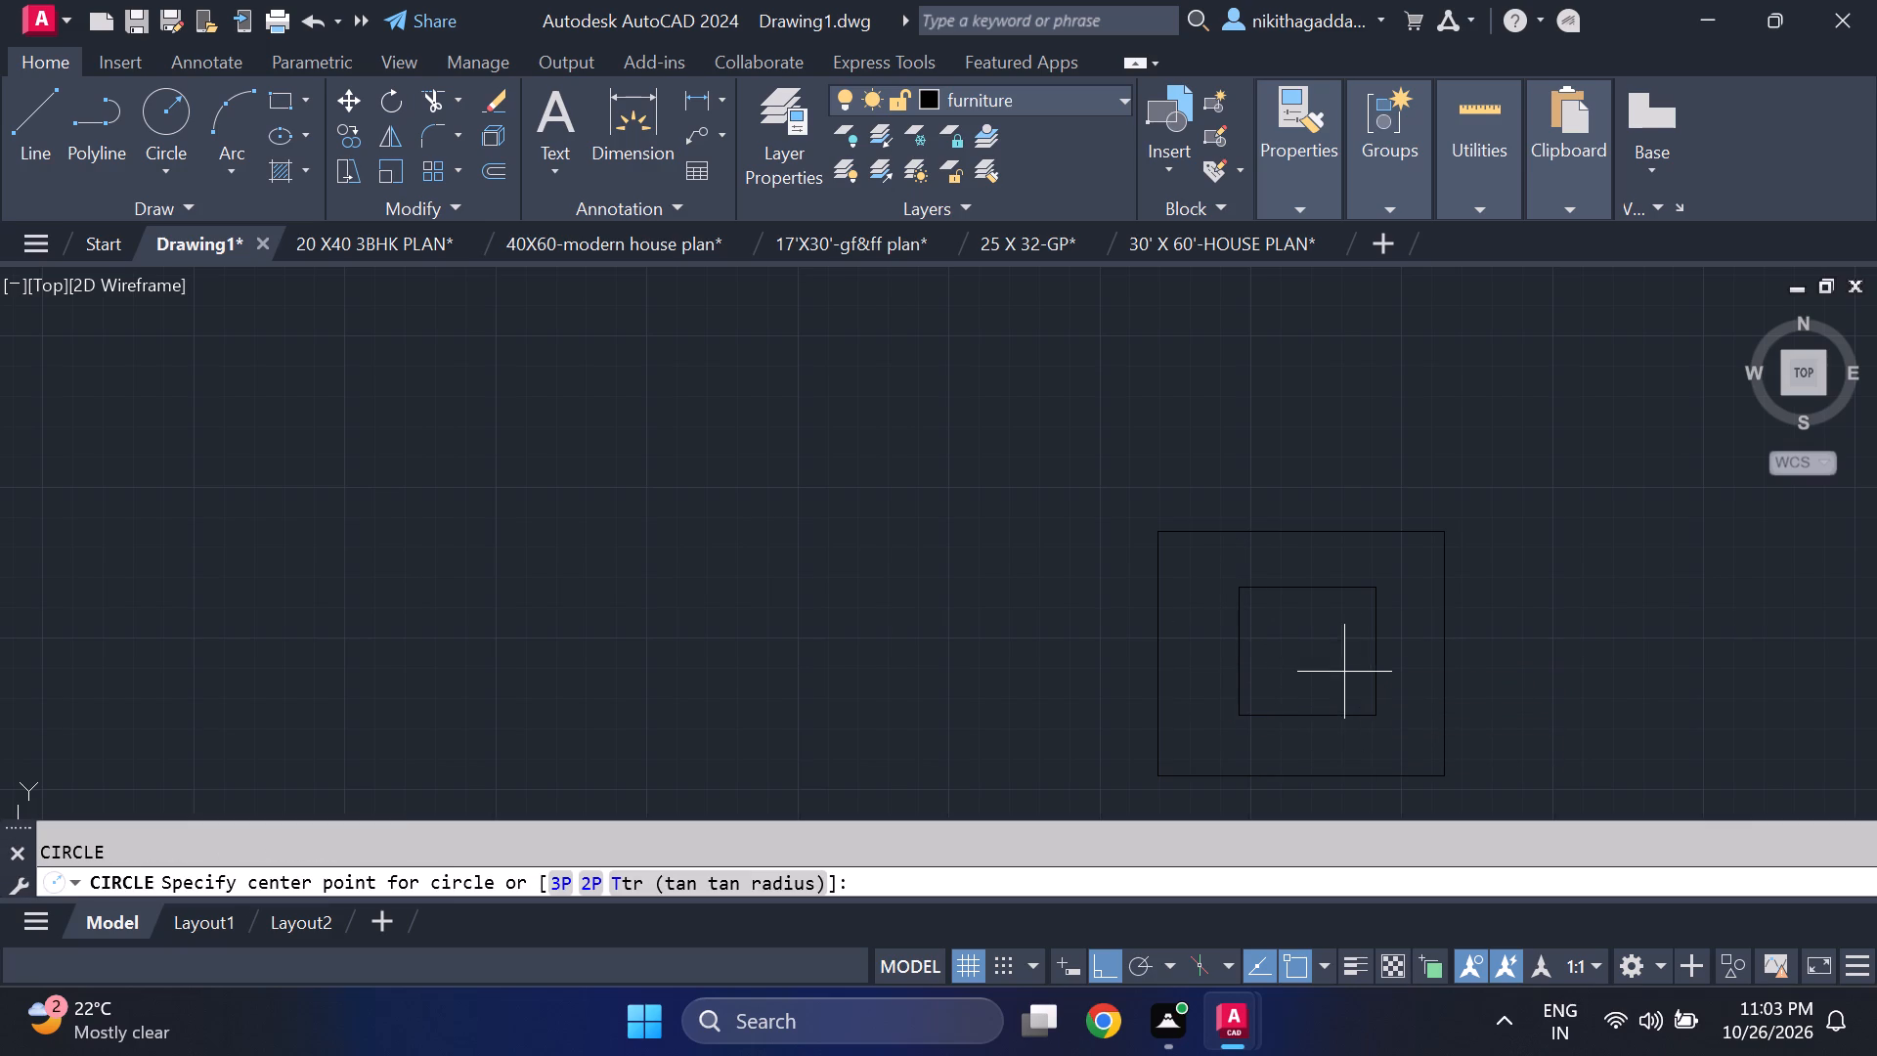
click(1305, 646)
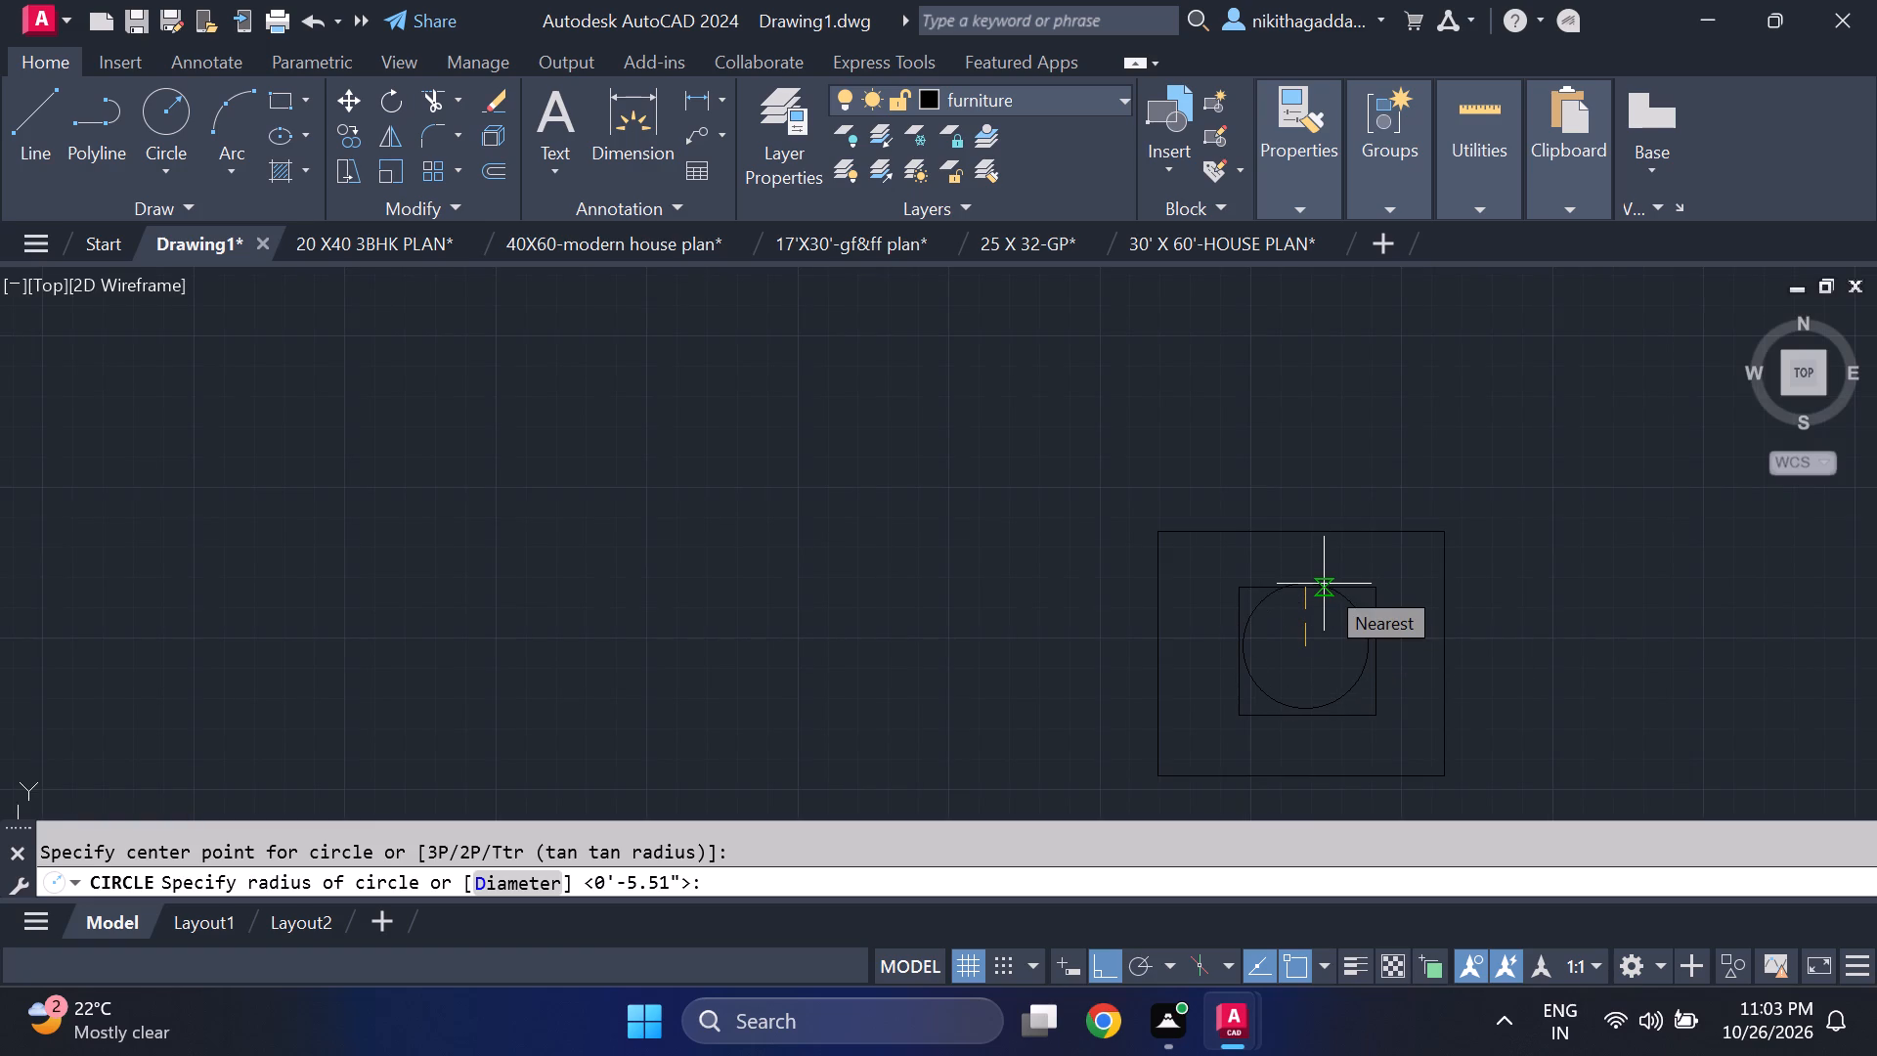
click(1318, 584)
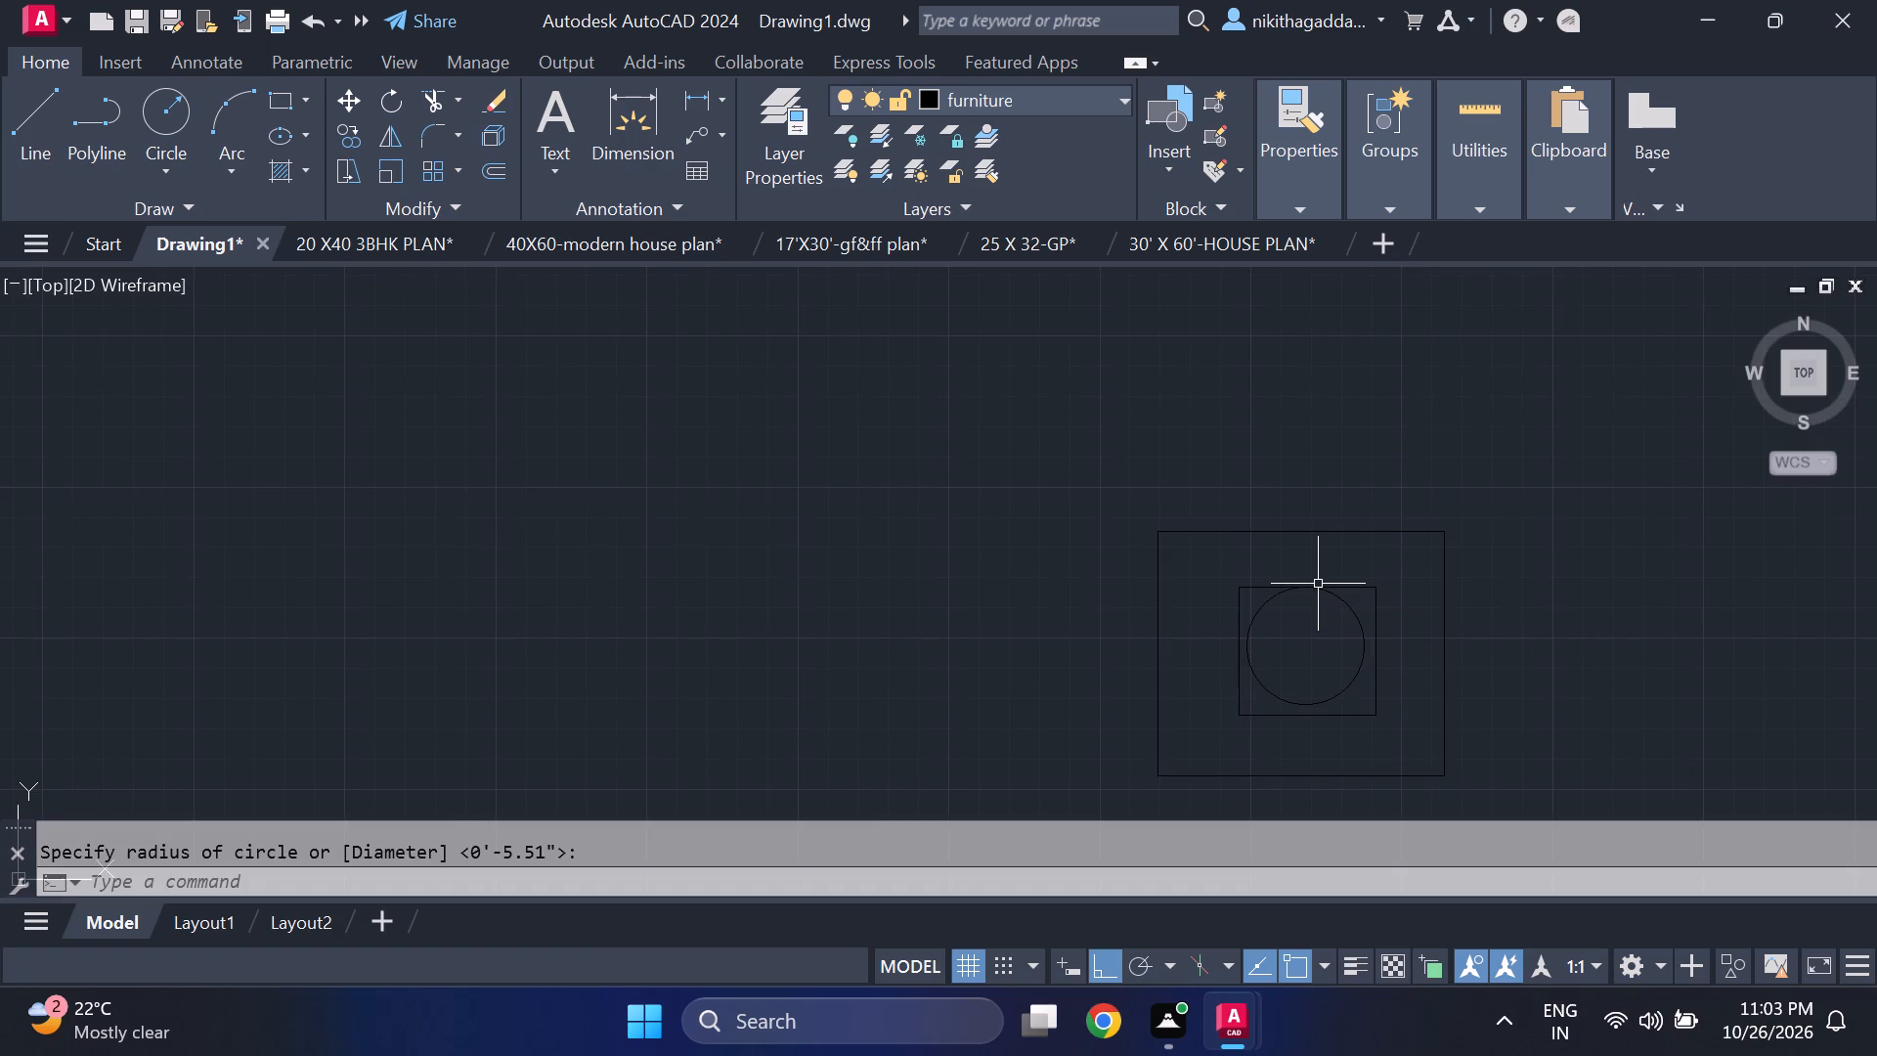
Draw a smaller concentric circle inside the circle in the inner rectangle.
middle_drag(1467, 715, 1282, 667)
scroll(1462, 714, up, 1)
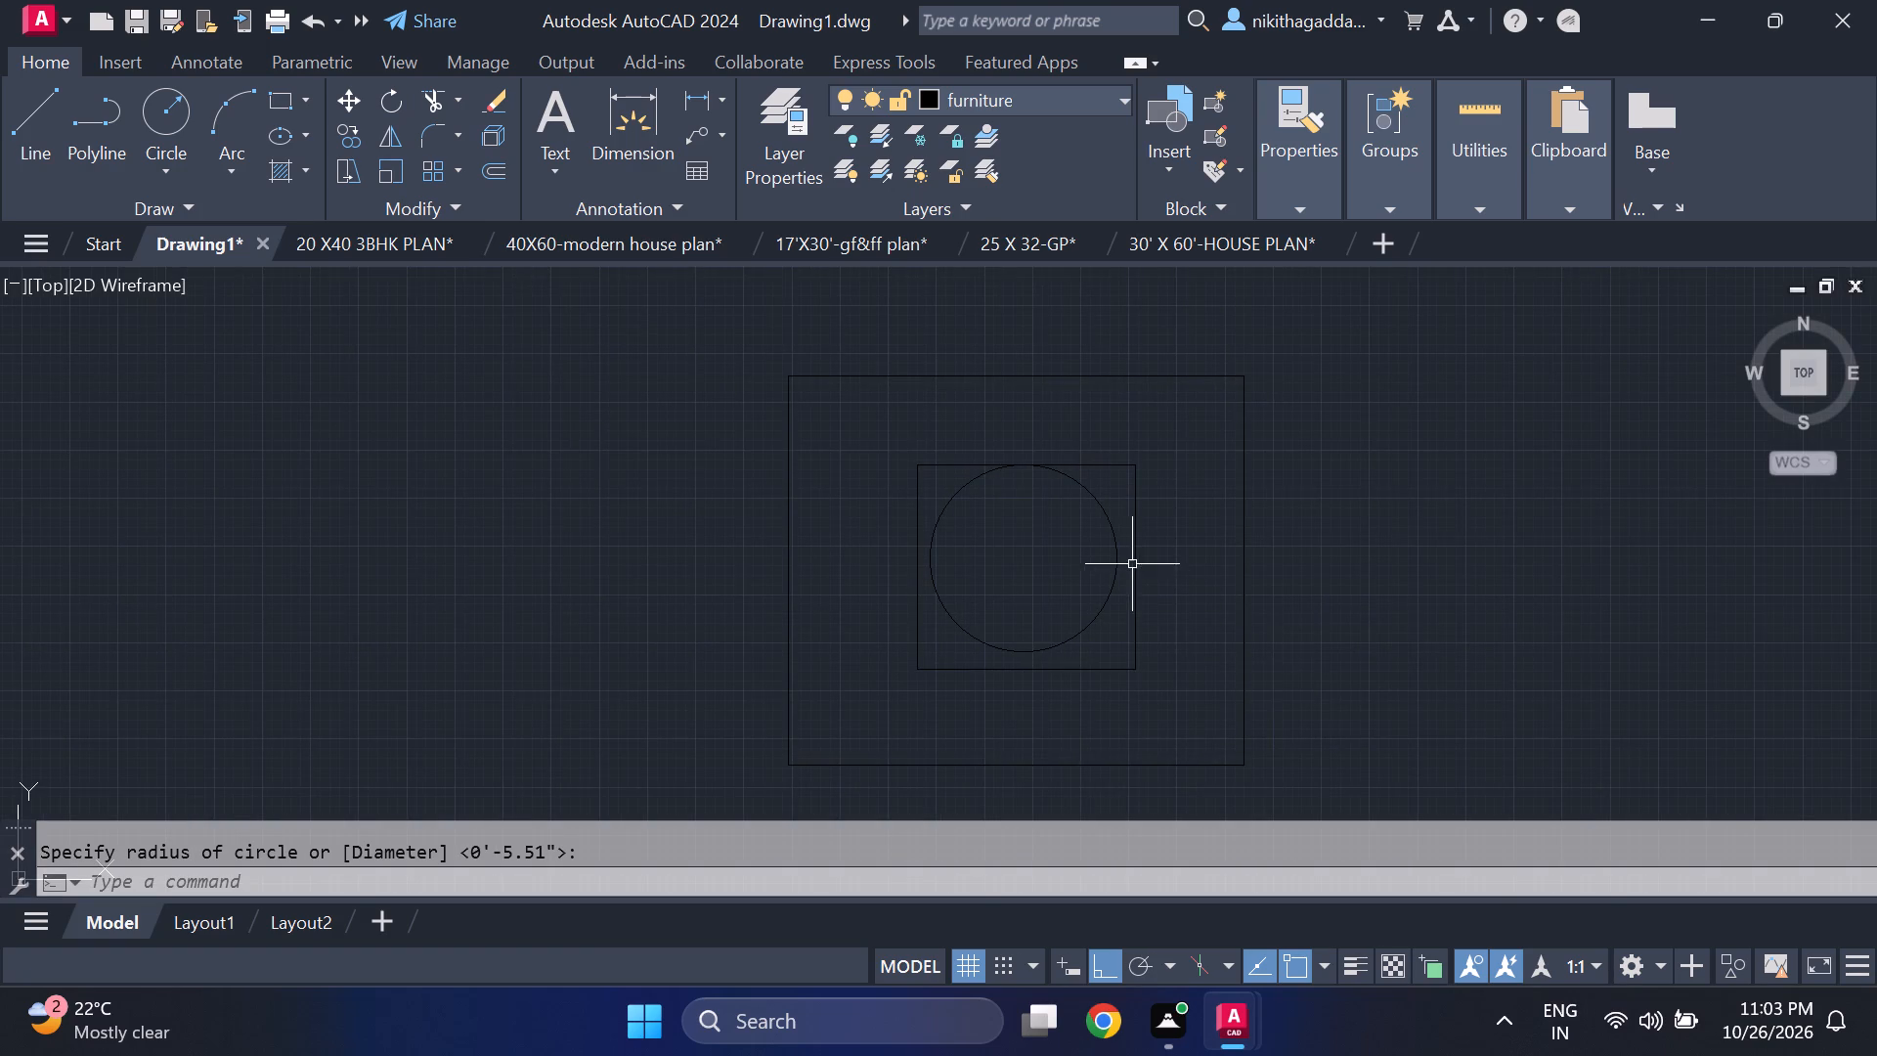
scroll(1127, 562, up, 2)
key(c)
key(Return)
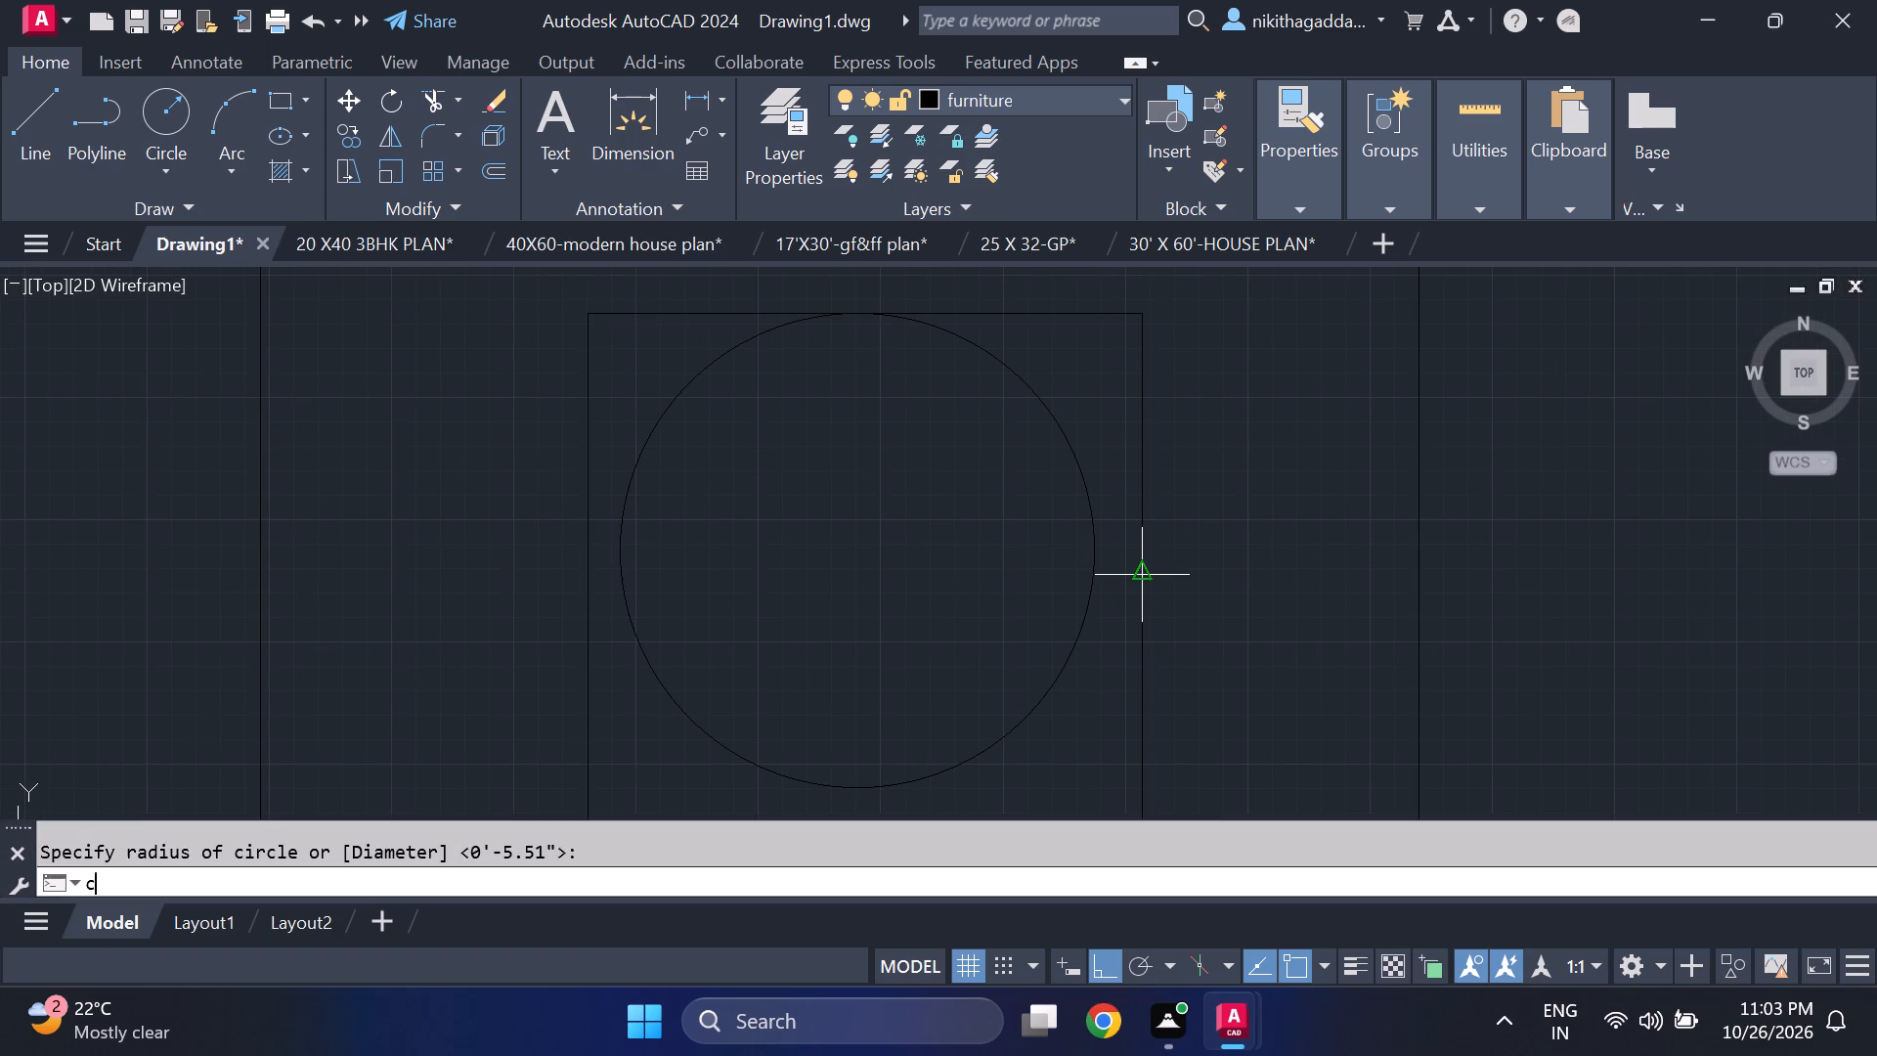
click(862, 545)
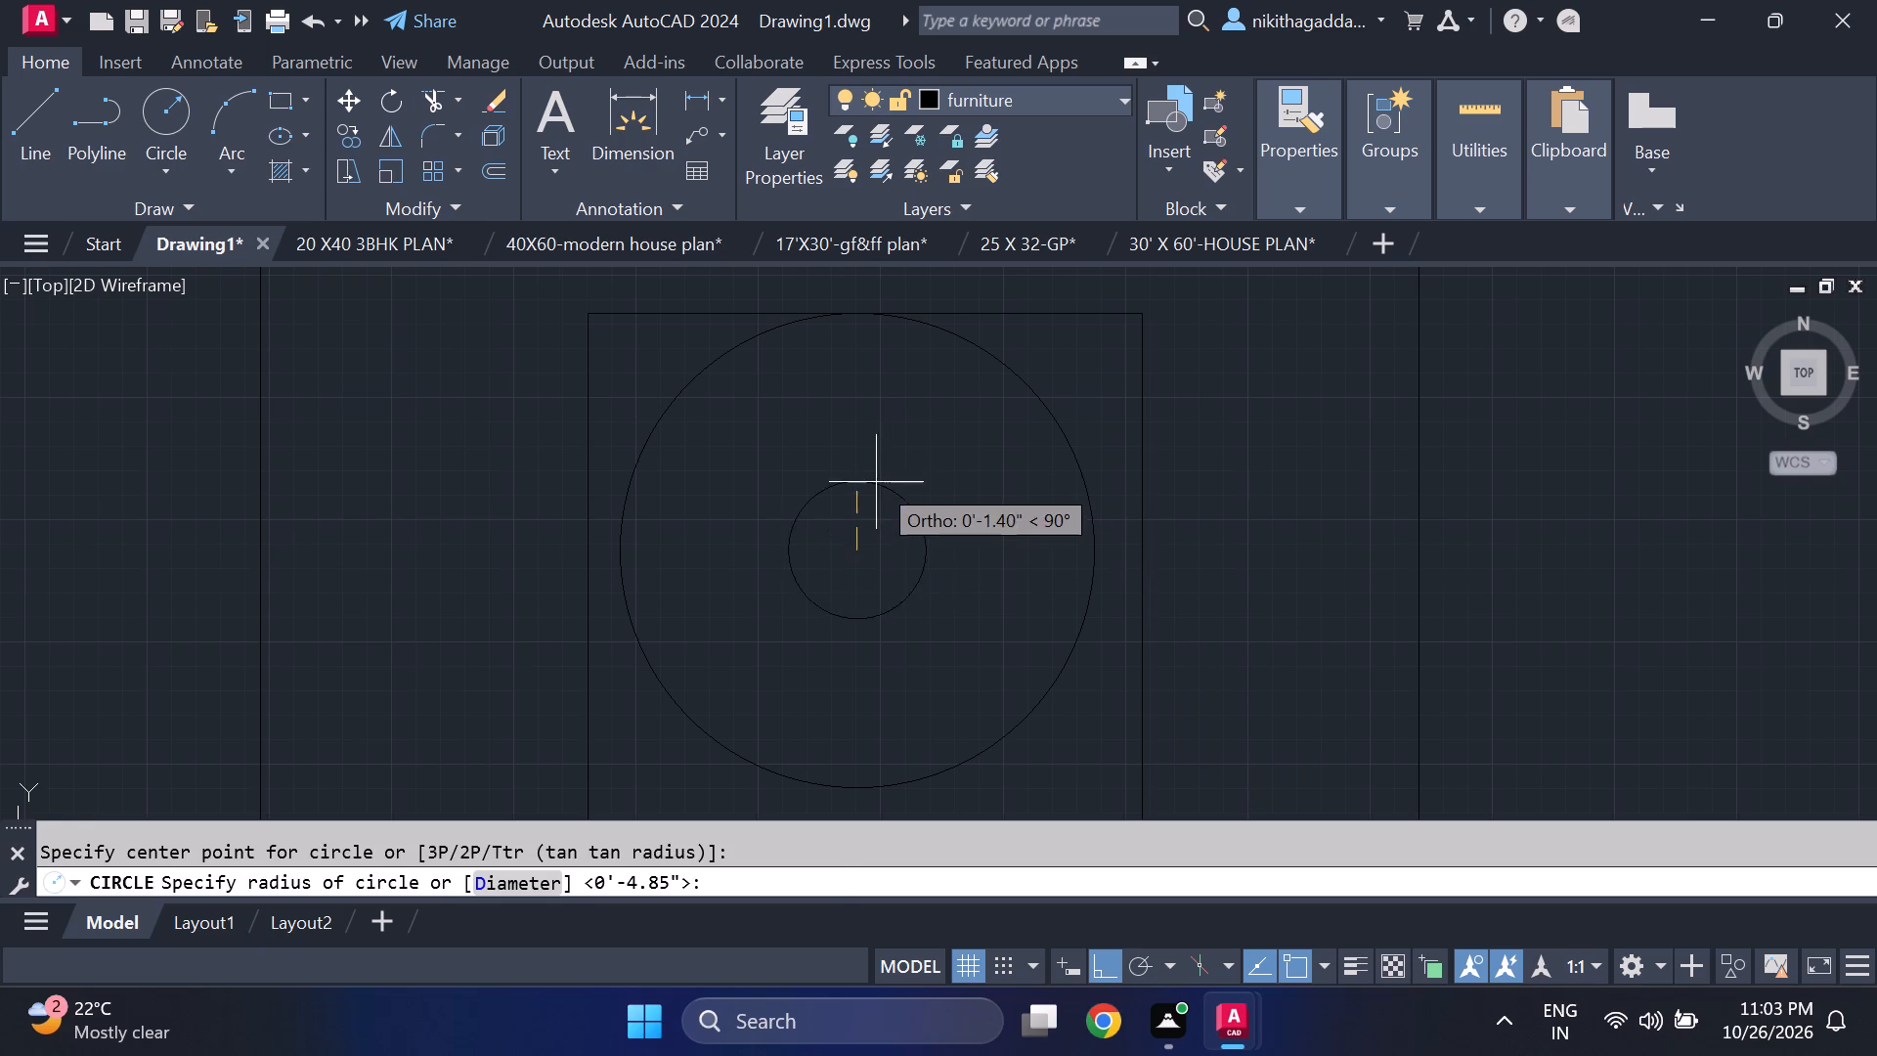
click(871, 411)
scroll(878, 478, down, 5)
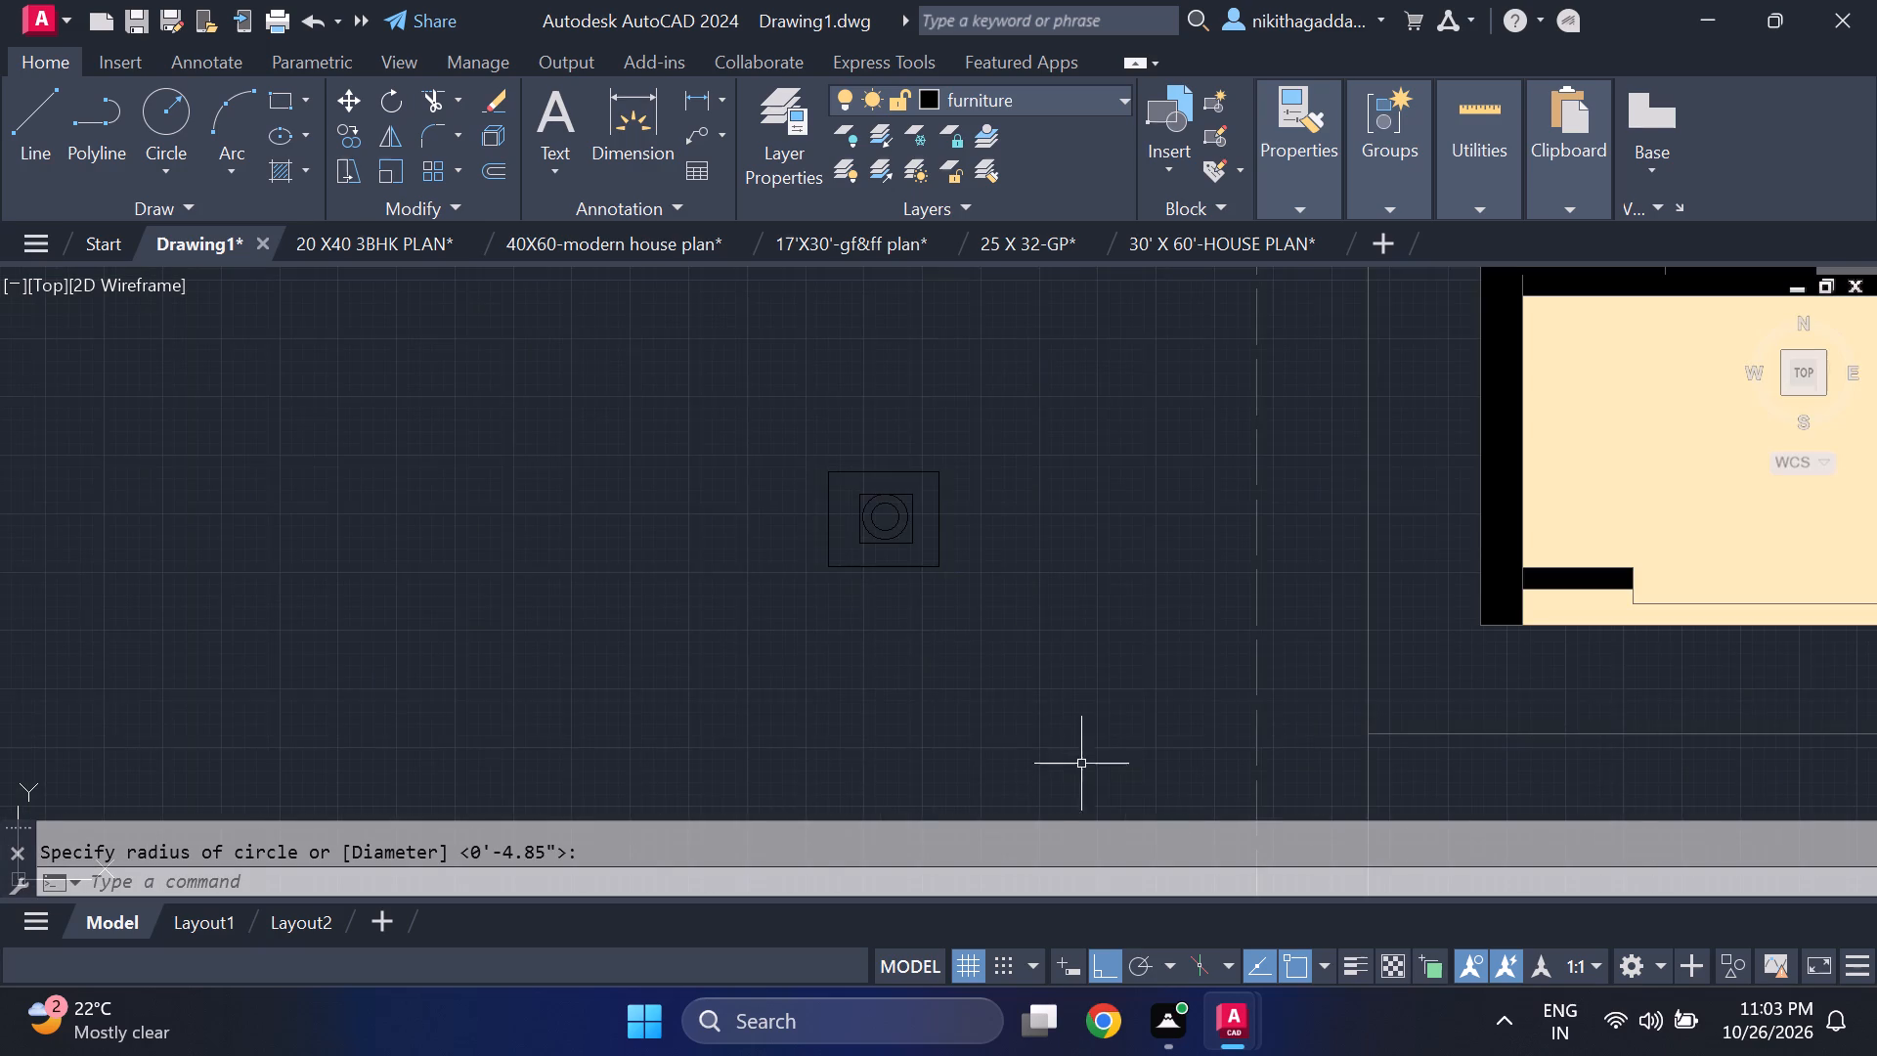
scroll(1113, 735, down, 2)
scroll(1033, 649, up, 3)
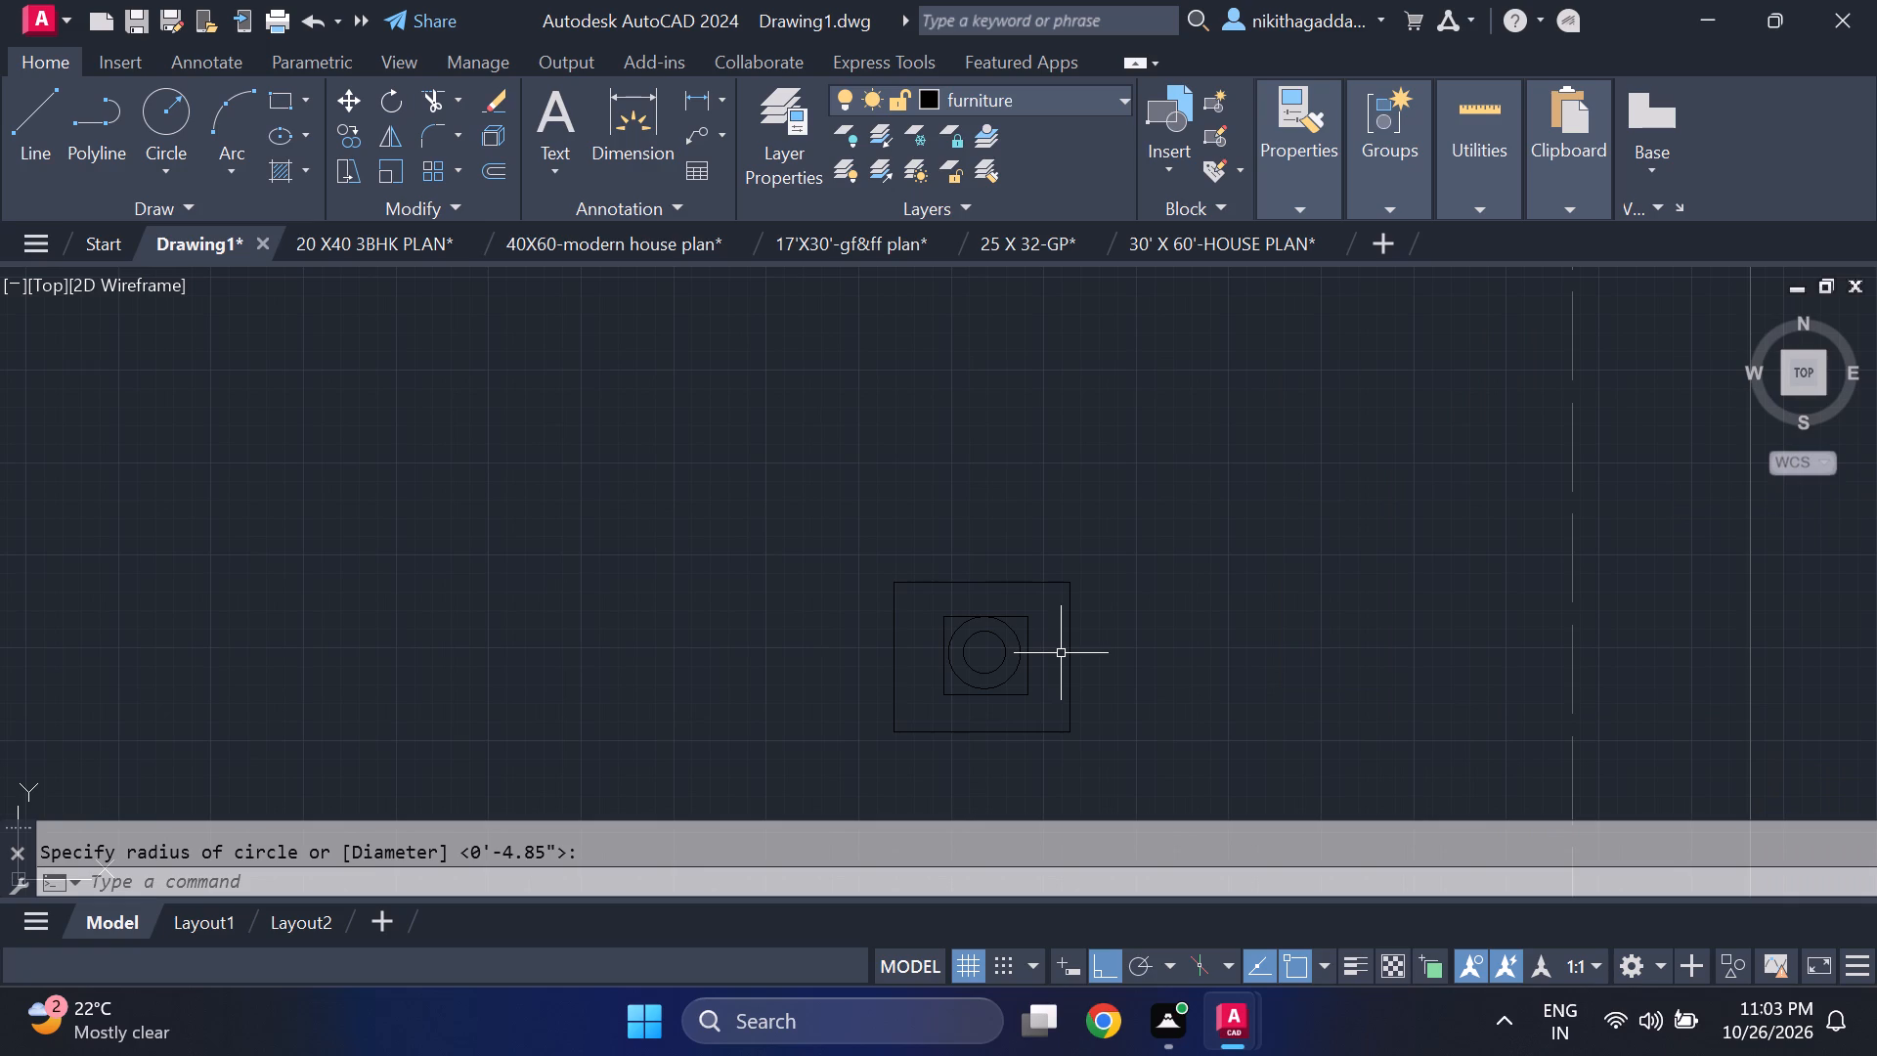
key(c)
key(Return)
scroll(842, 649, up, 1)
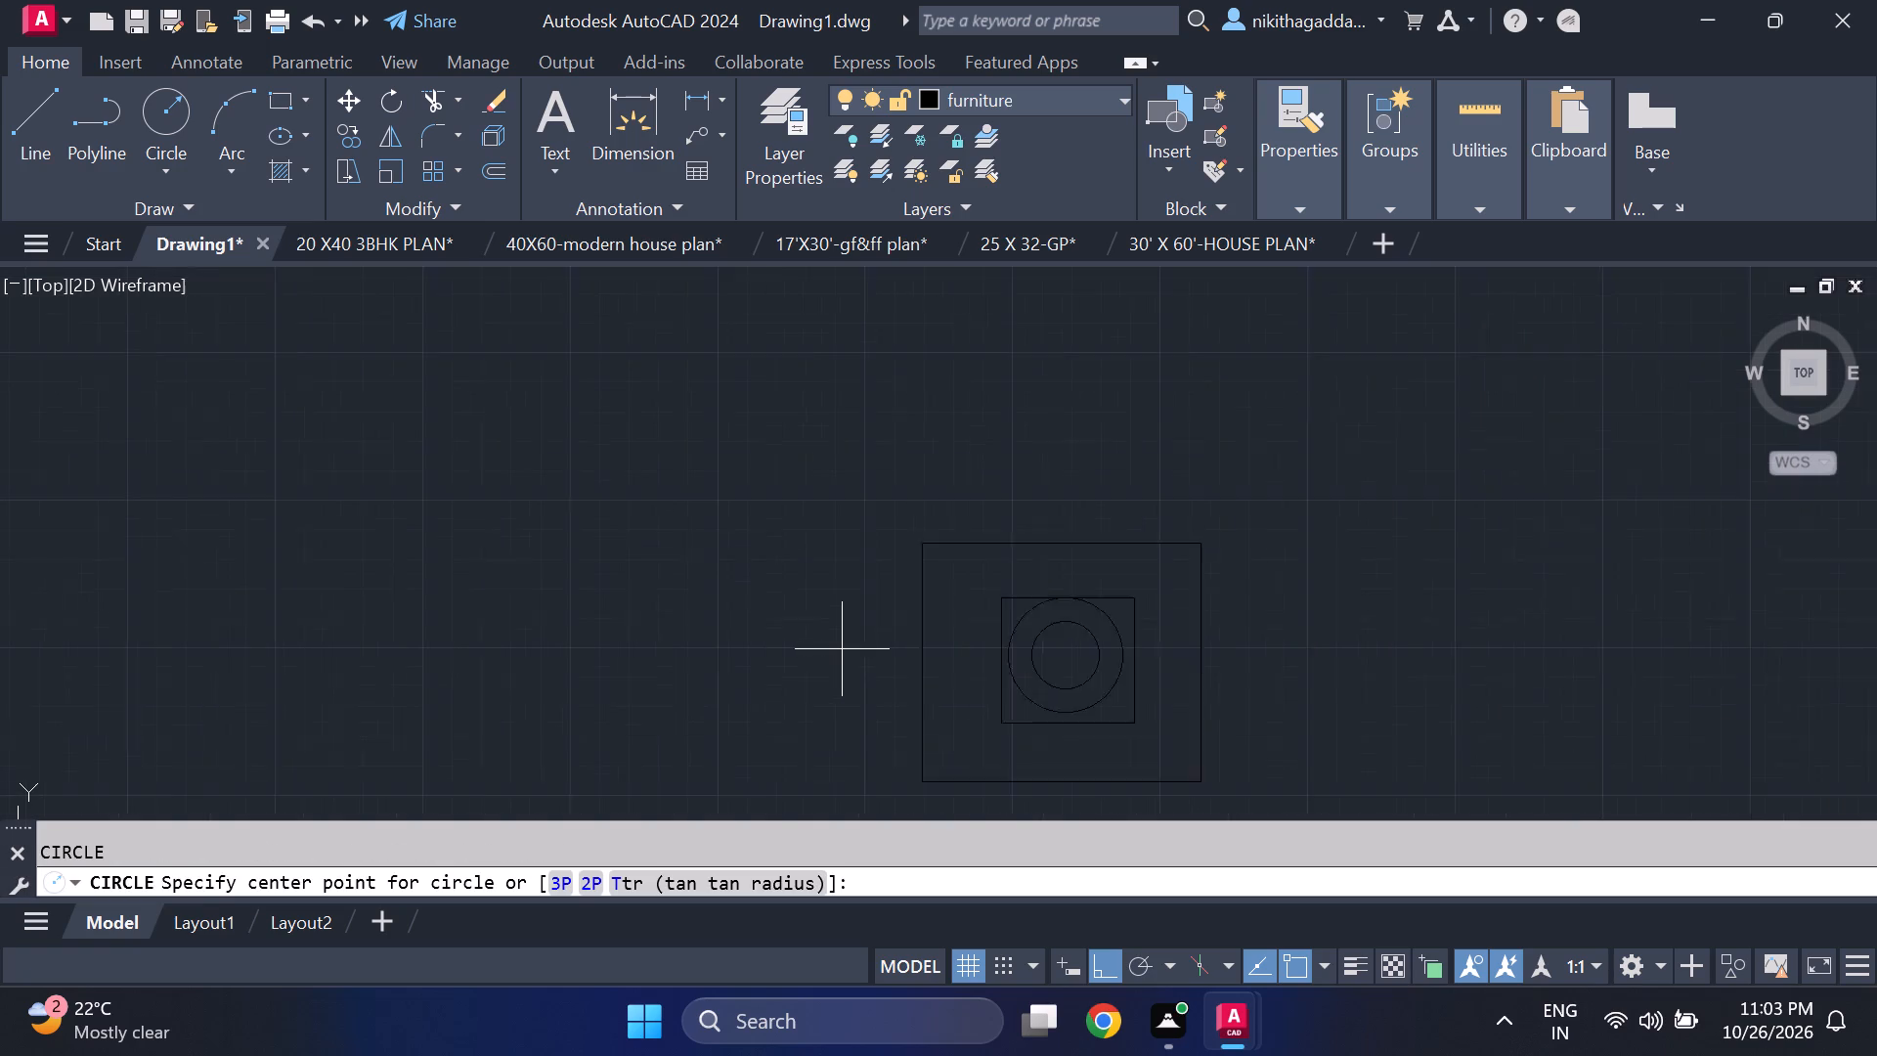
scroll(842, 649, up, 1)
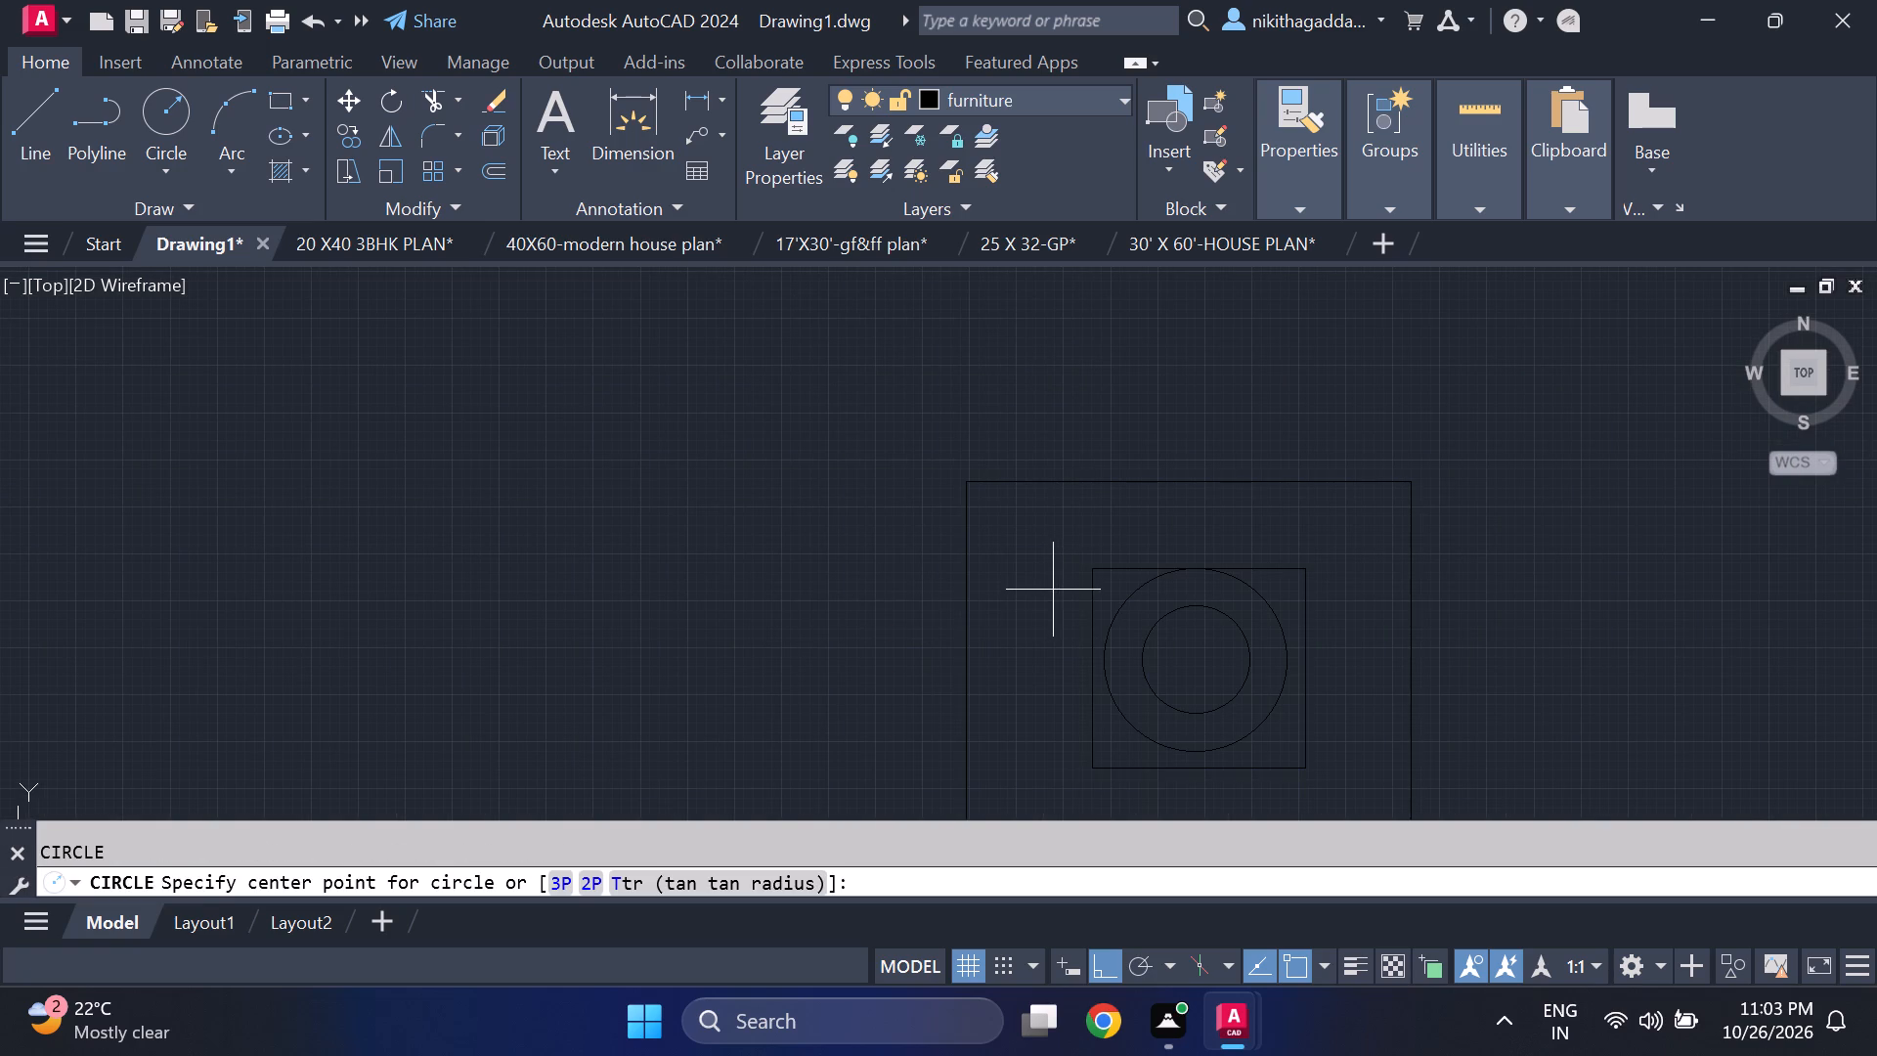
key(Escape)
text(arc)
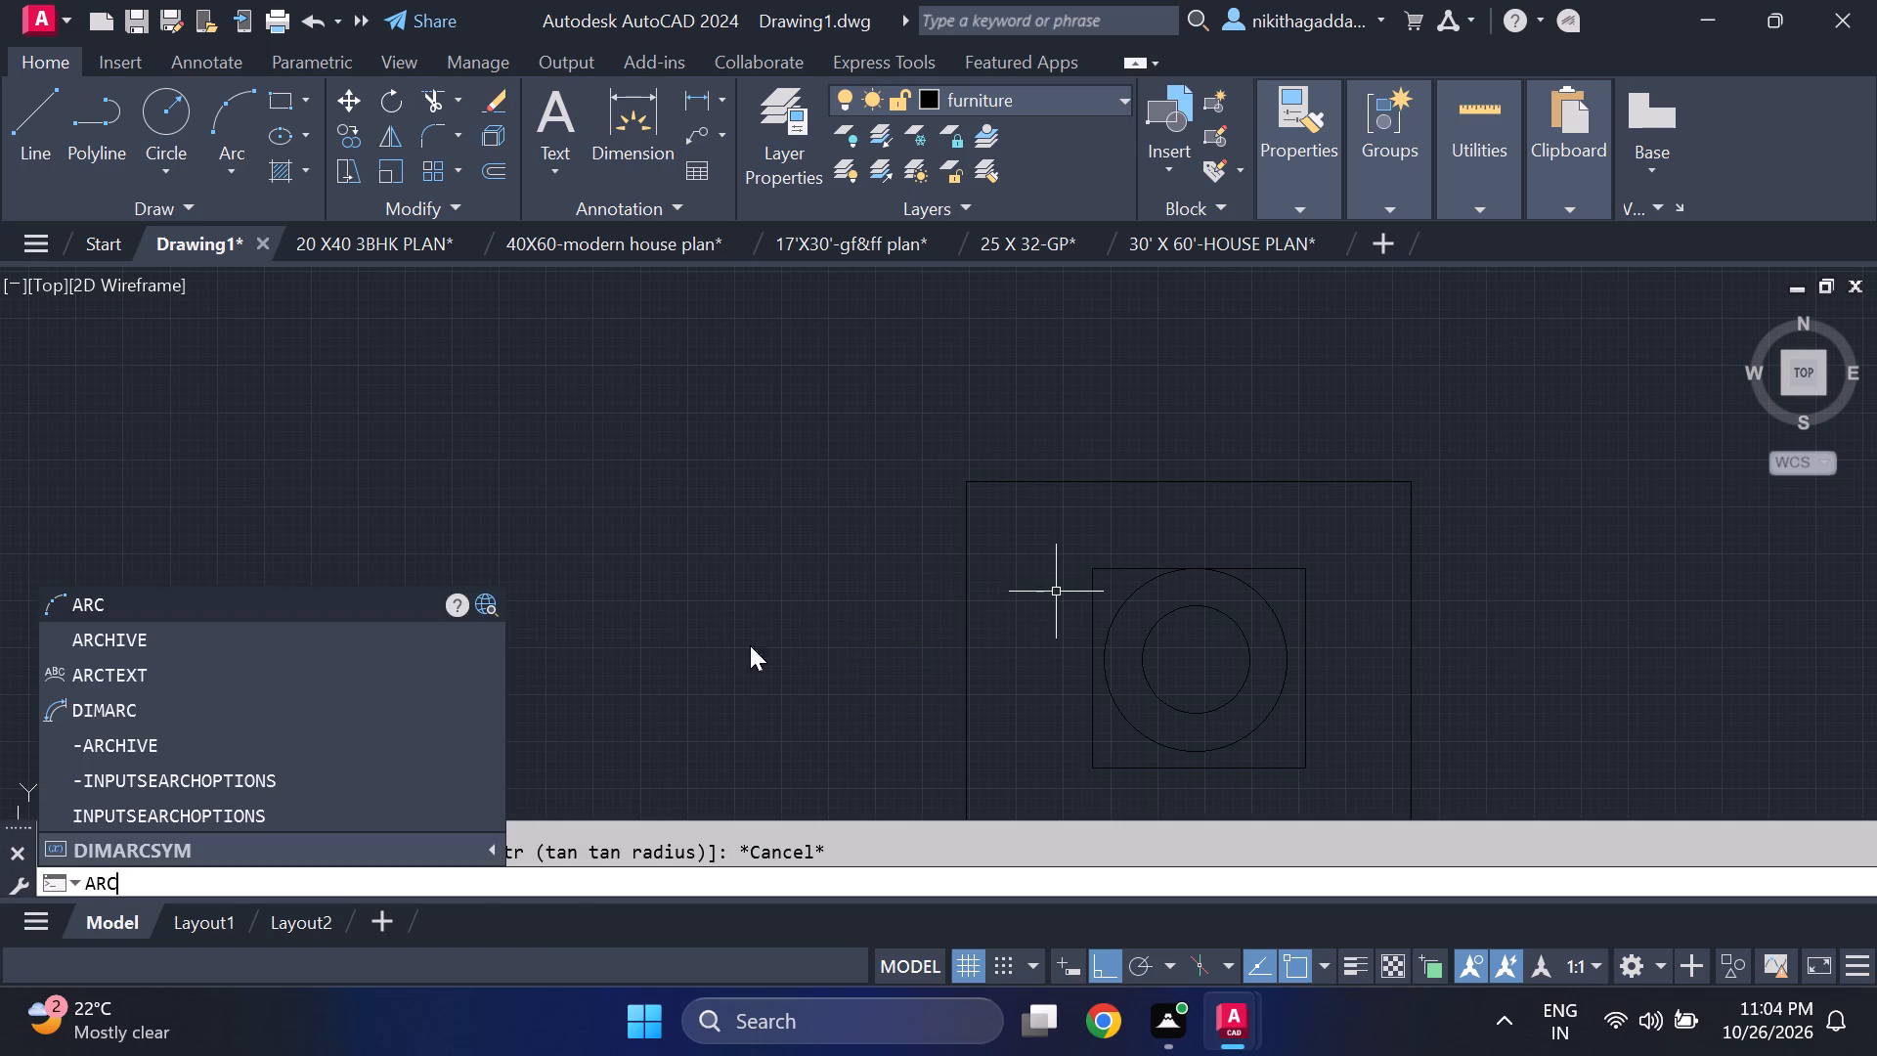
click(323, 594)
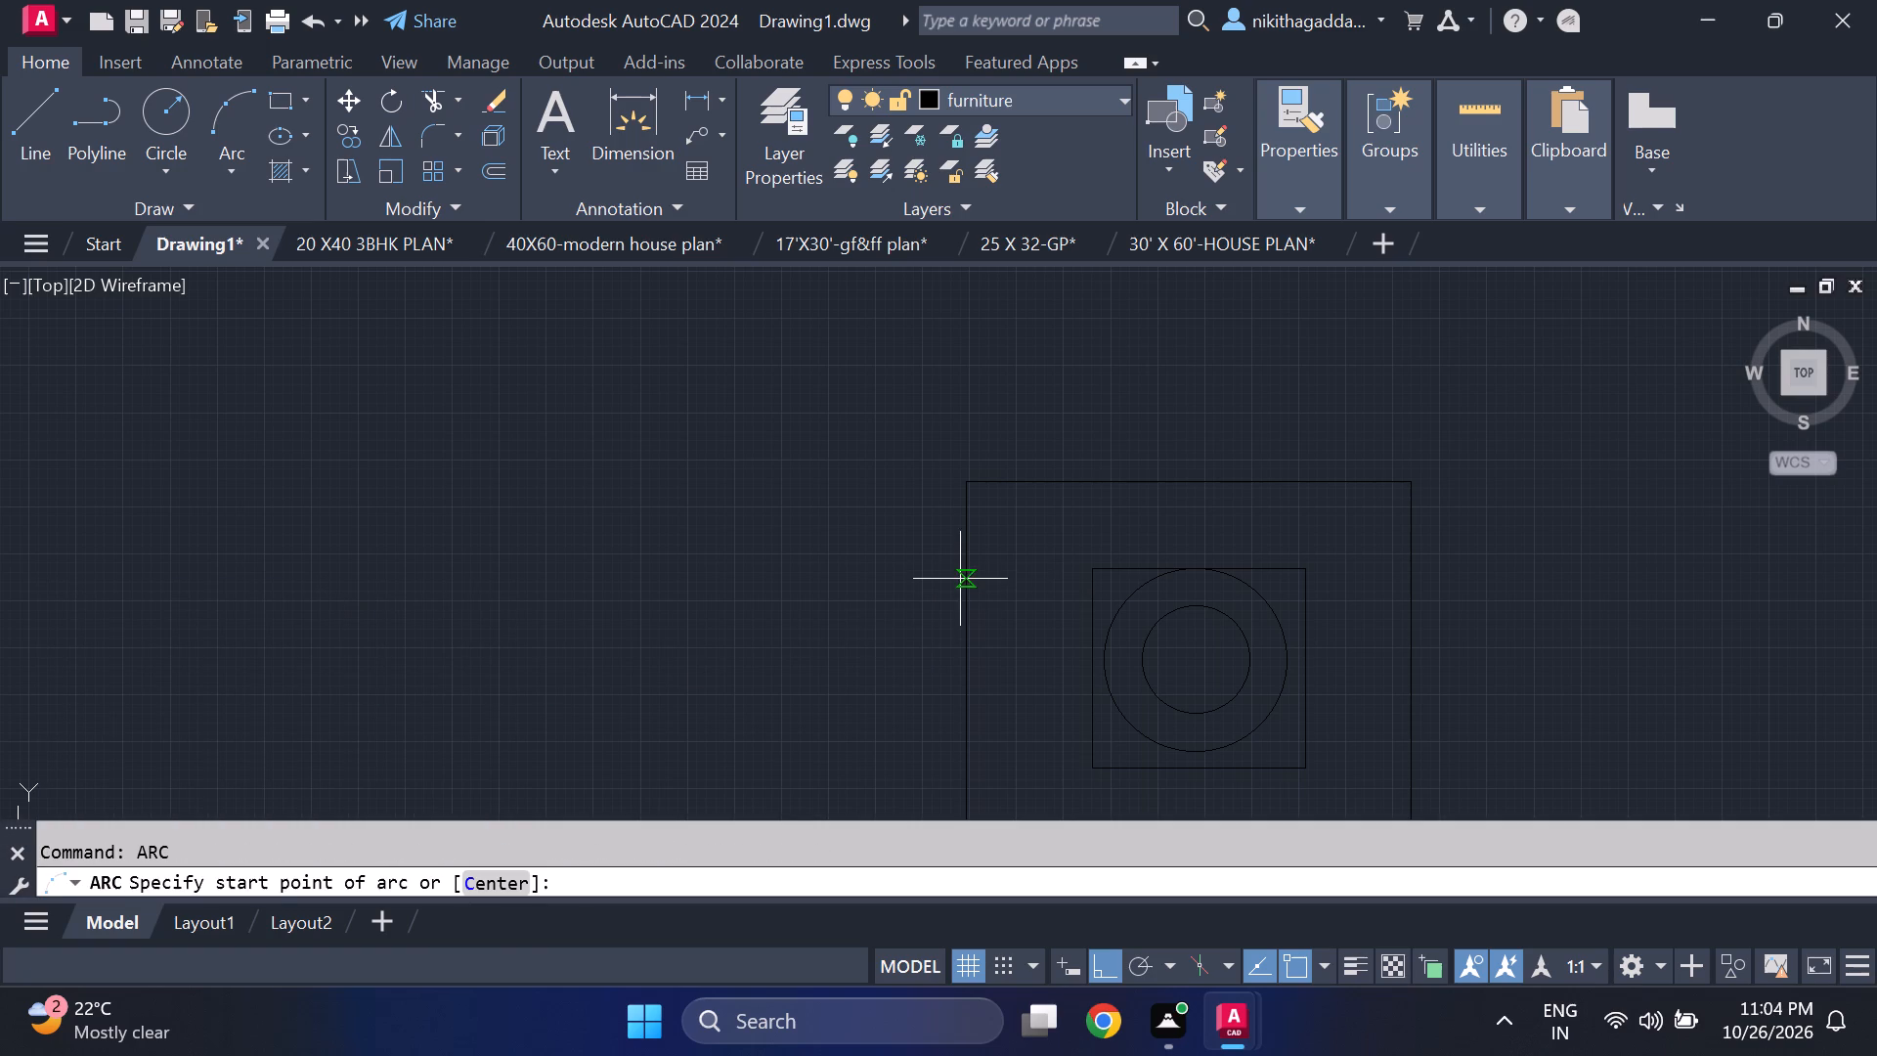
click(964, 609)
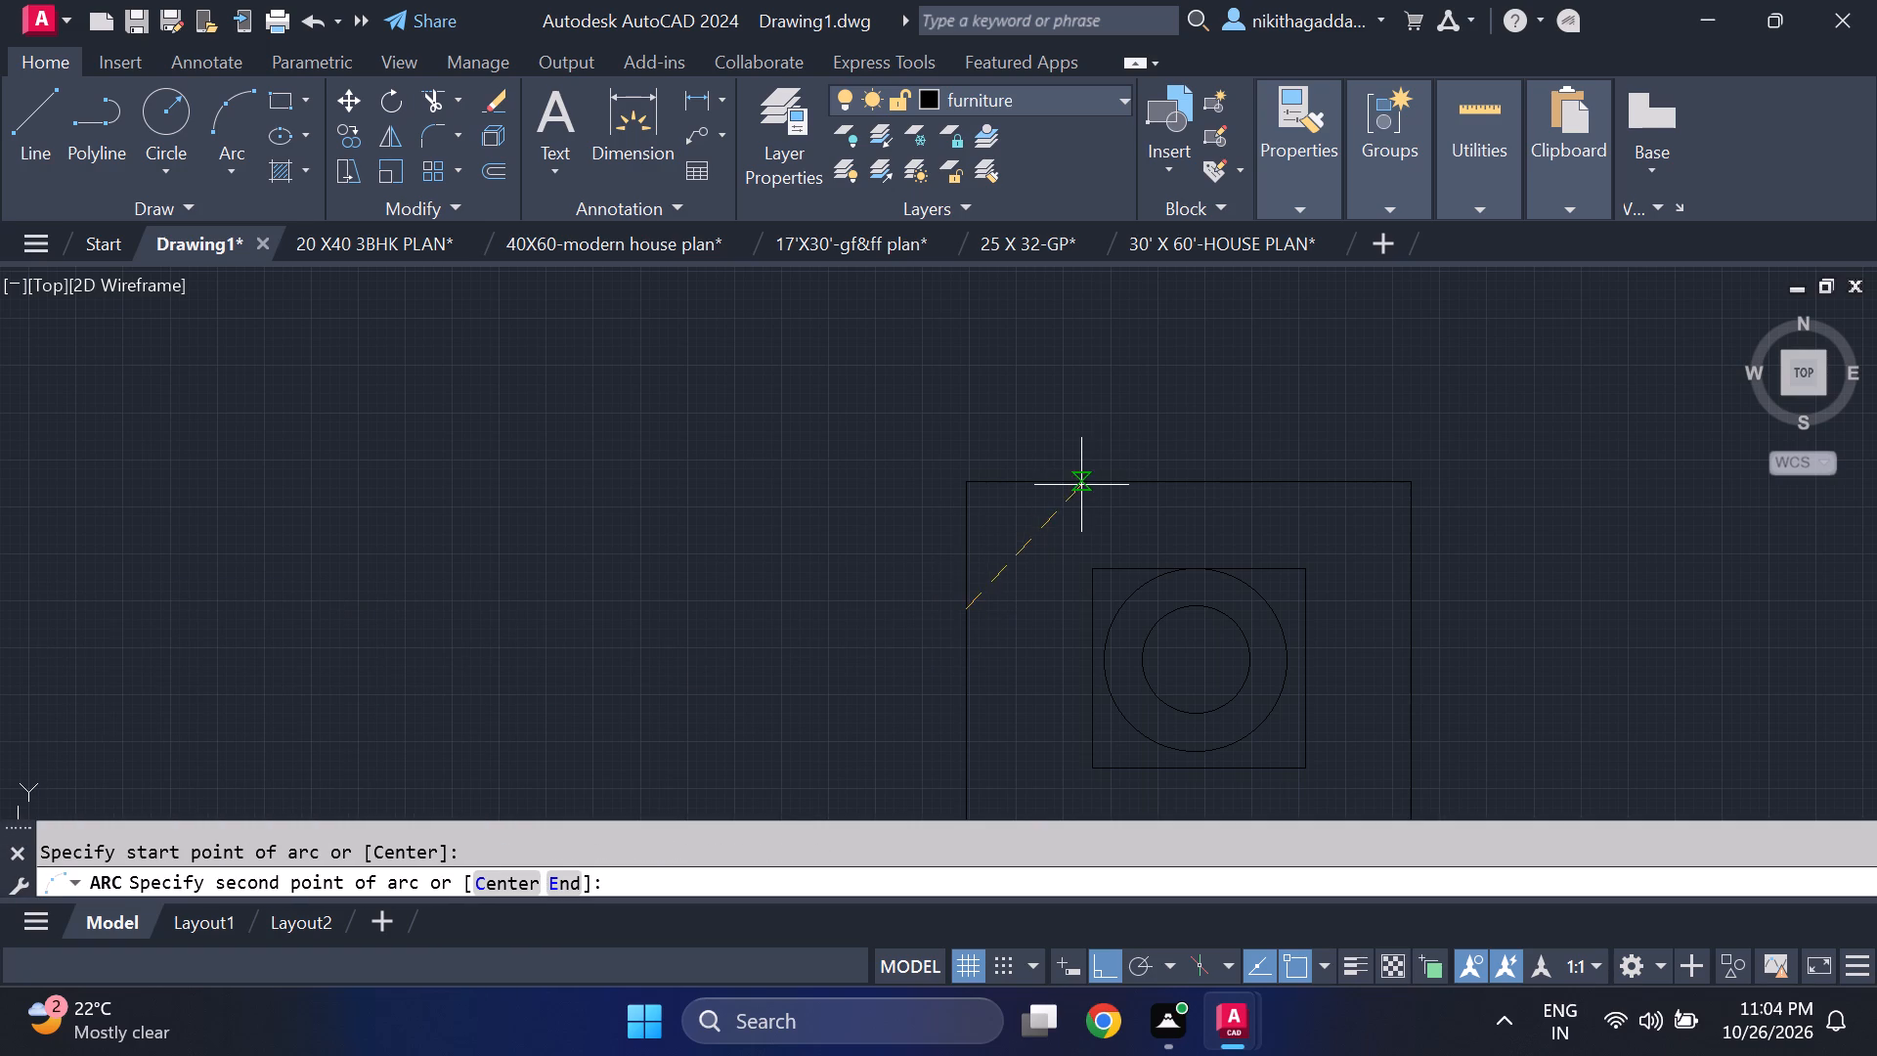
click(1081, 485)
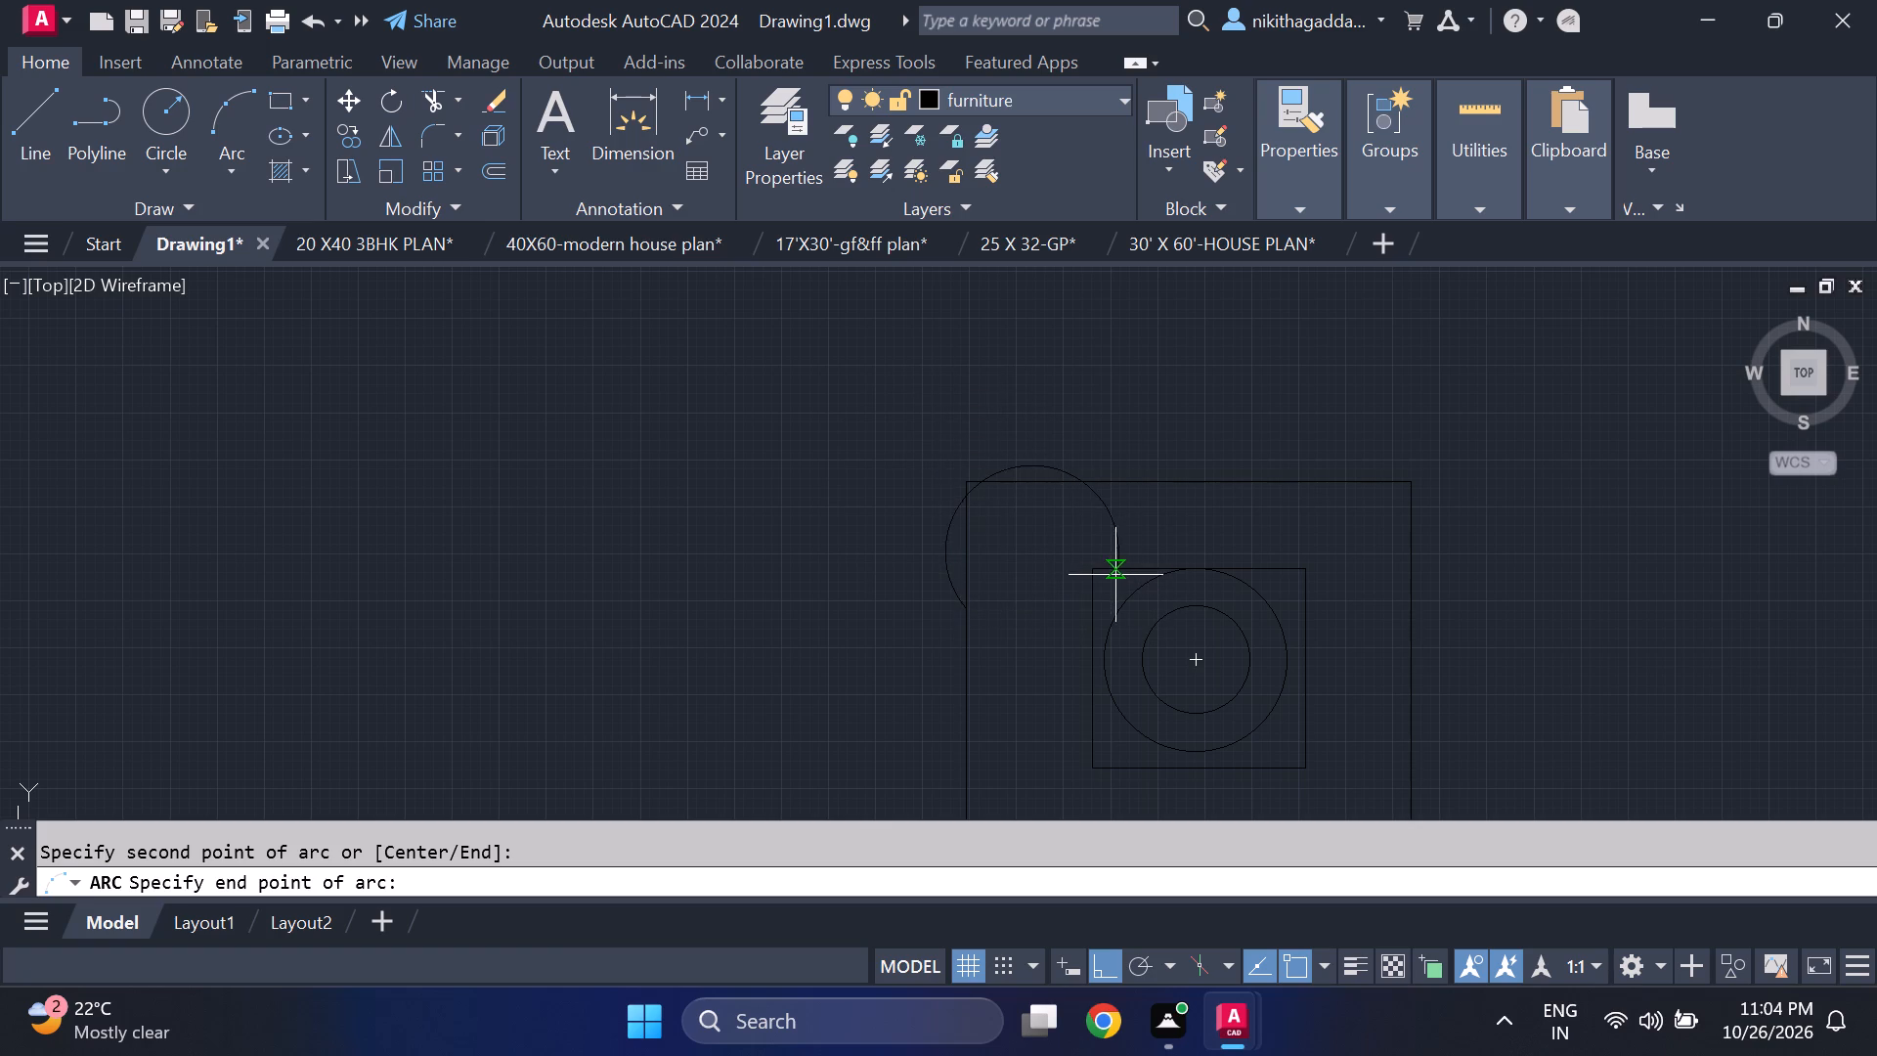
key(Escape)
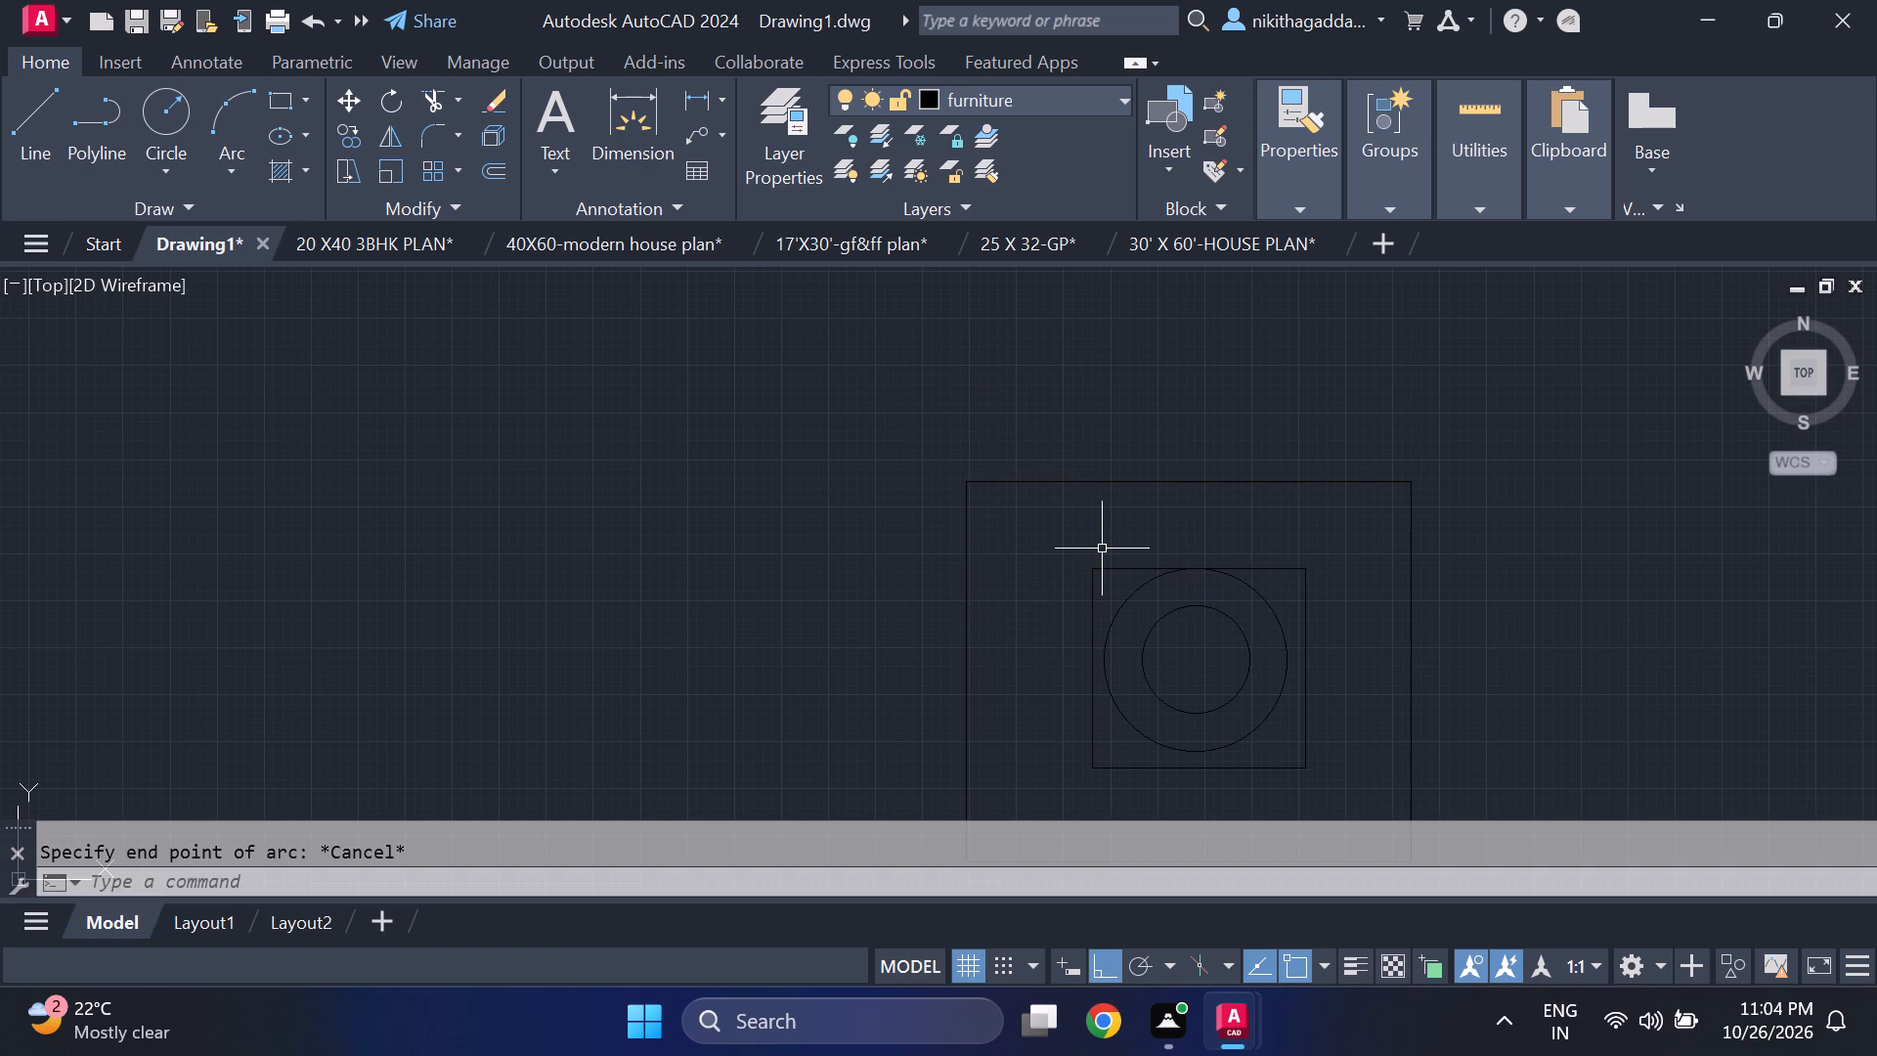
Hatch the area between the outer and inner rectangles with a solid light grey fill, colour 199,200,202.
text(hatch)
key(Return)
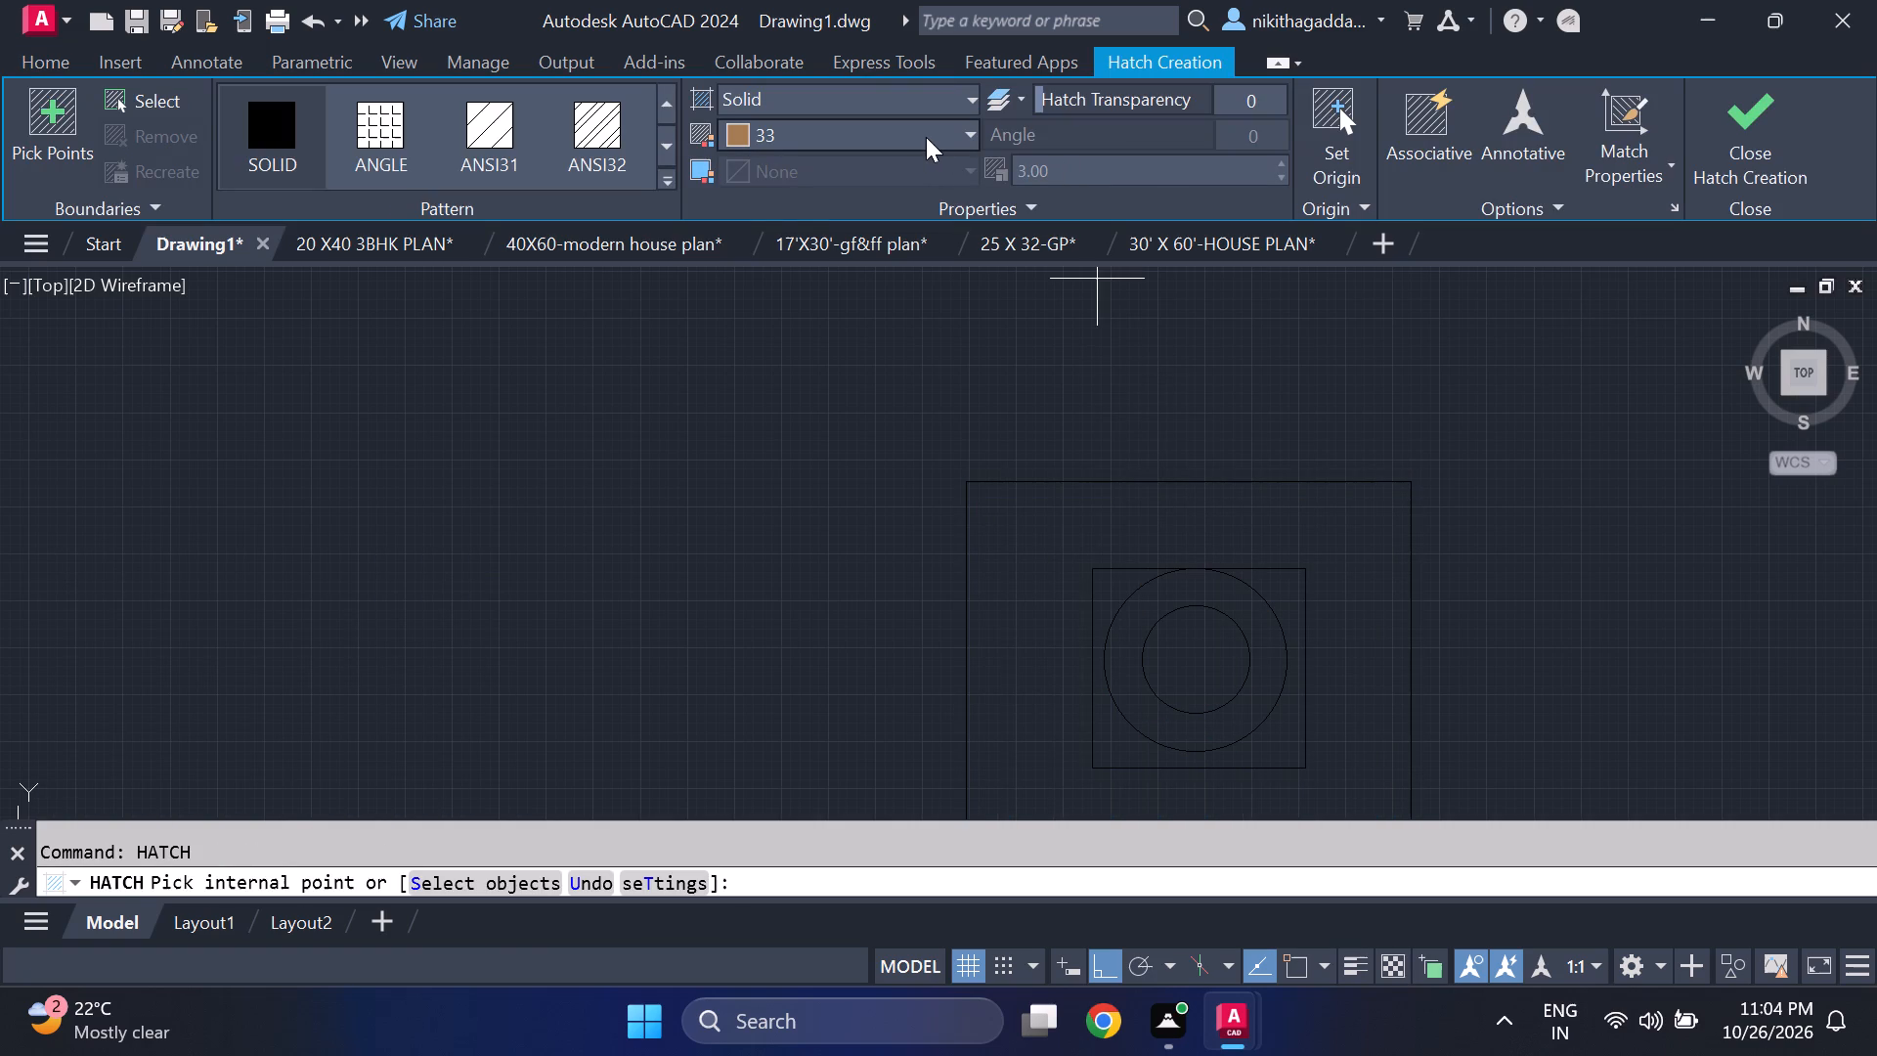
click(926, 137)
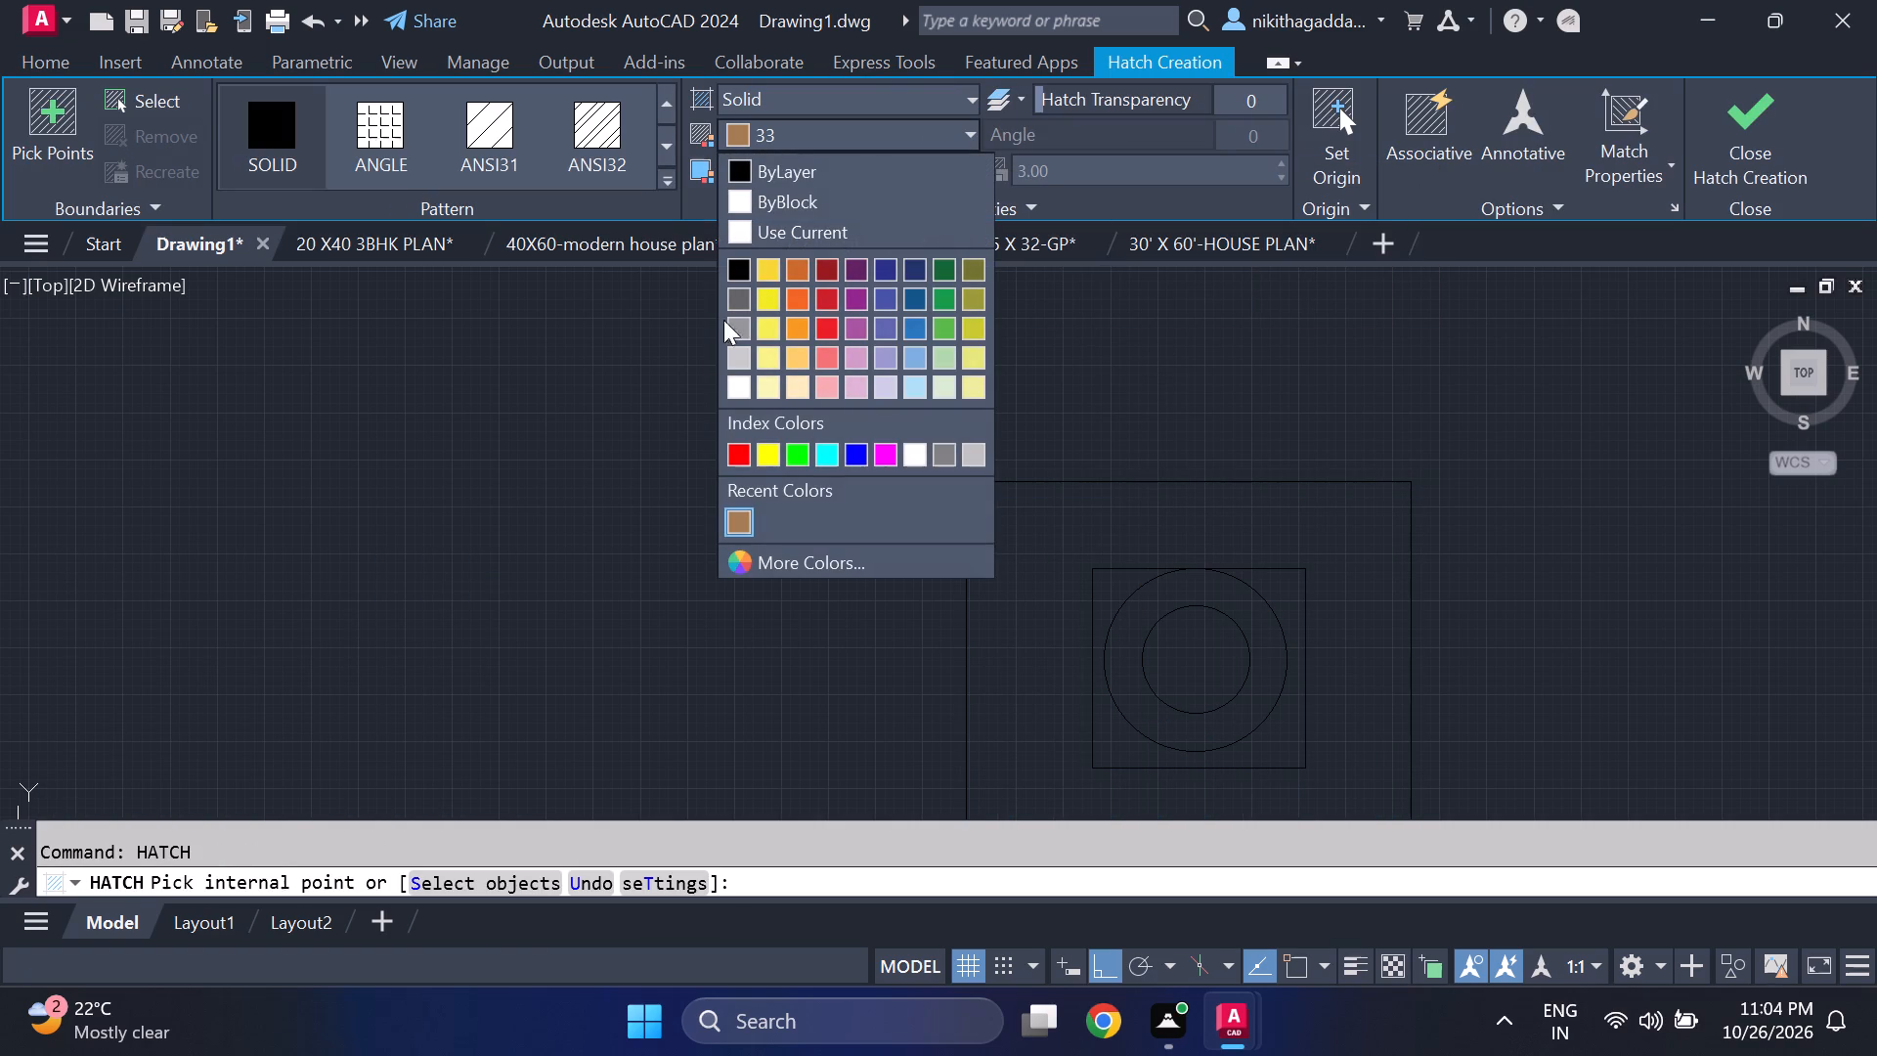
click(738, 331)
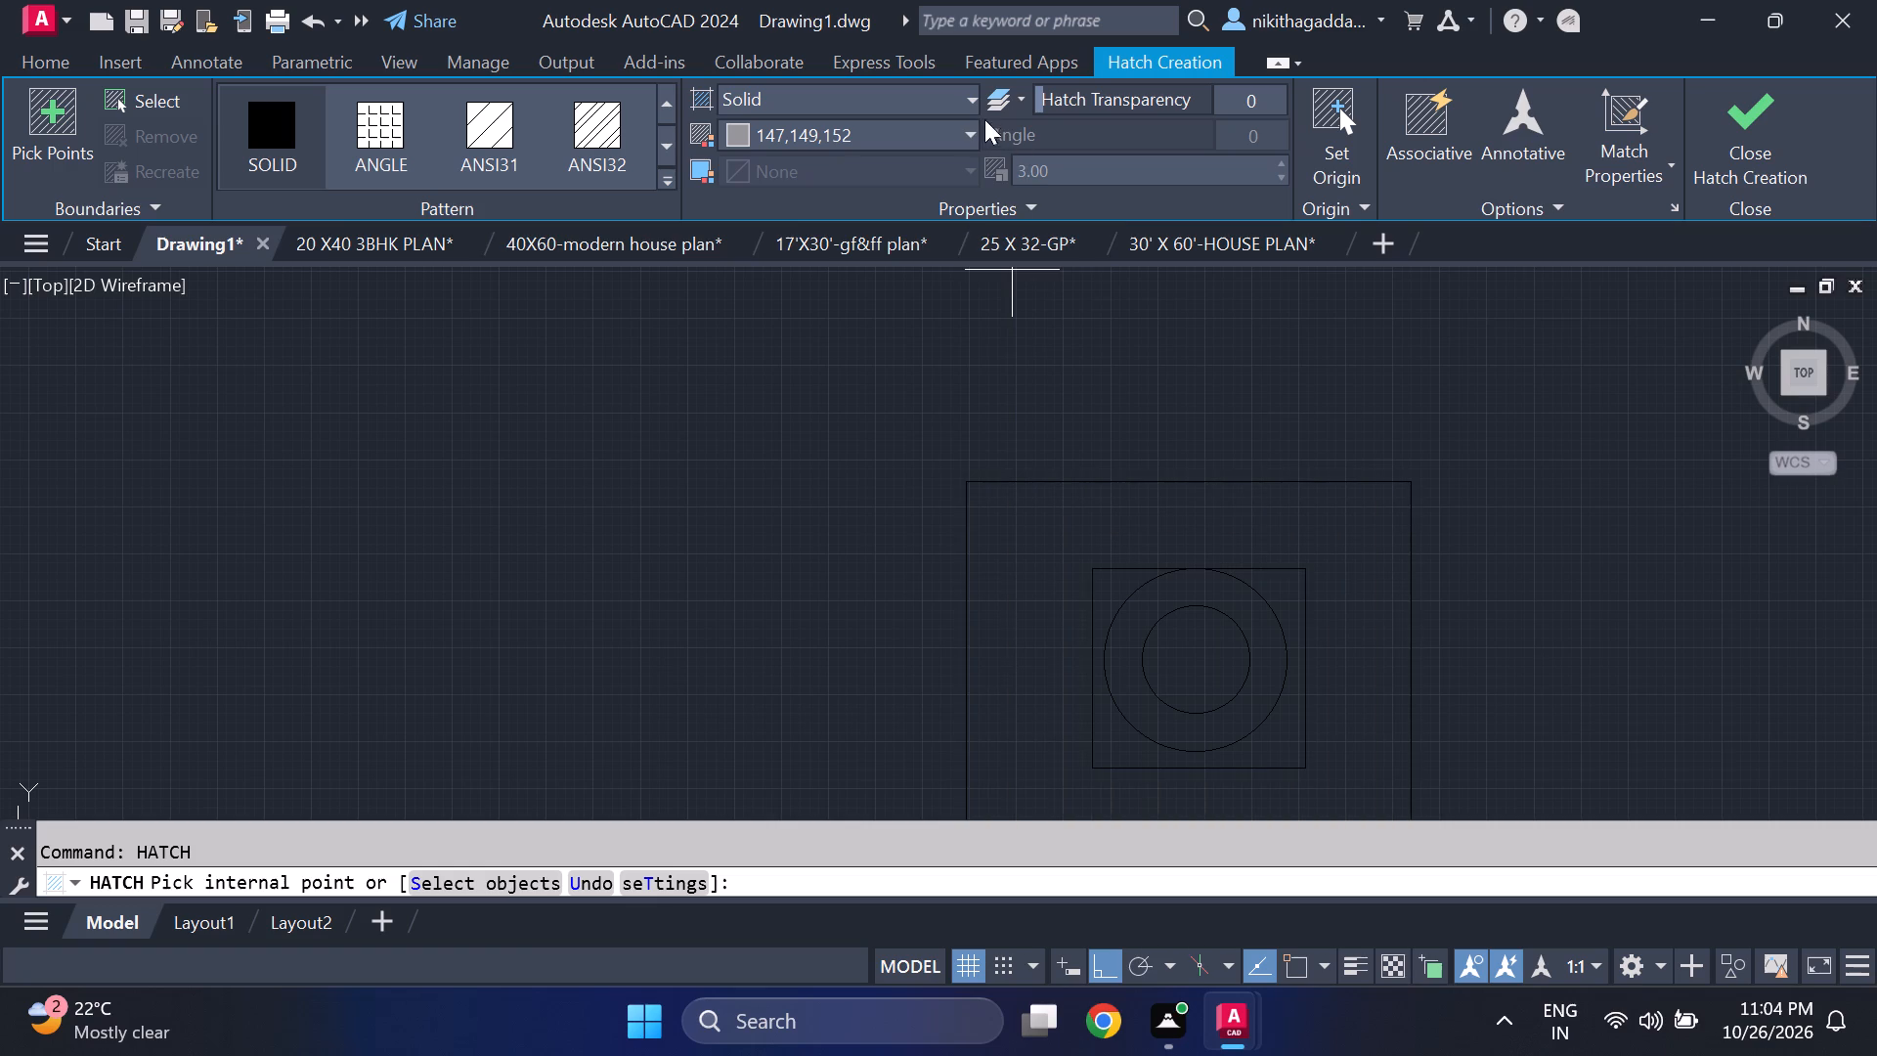
click(946, 130)
click(740, 364)
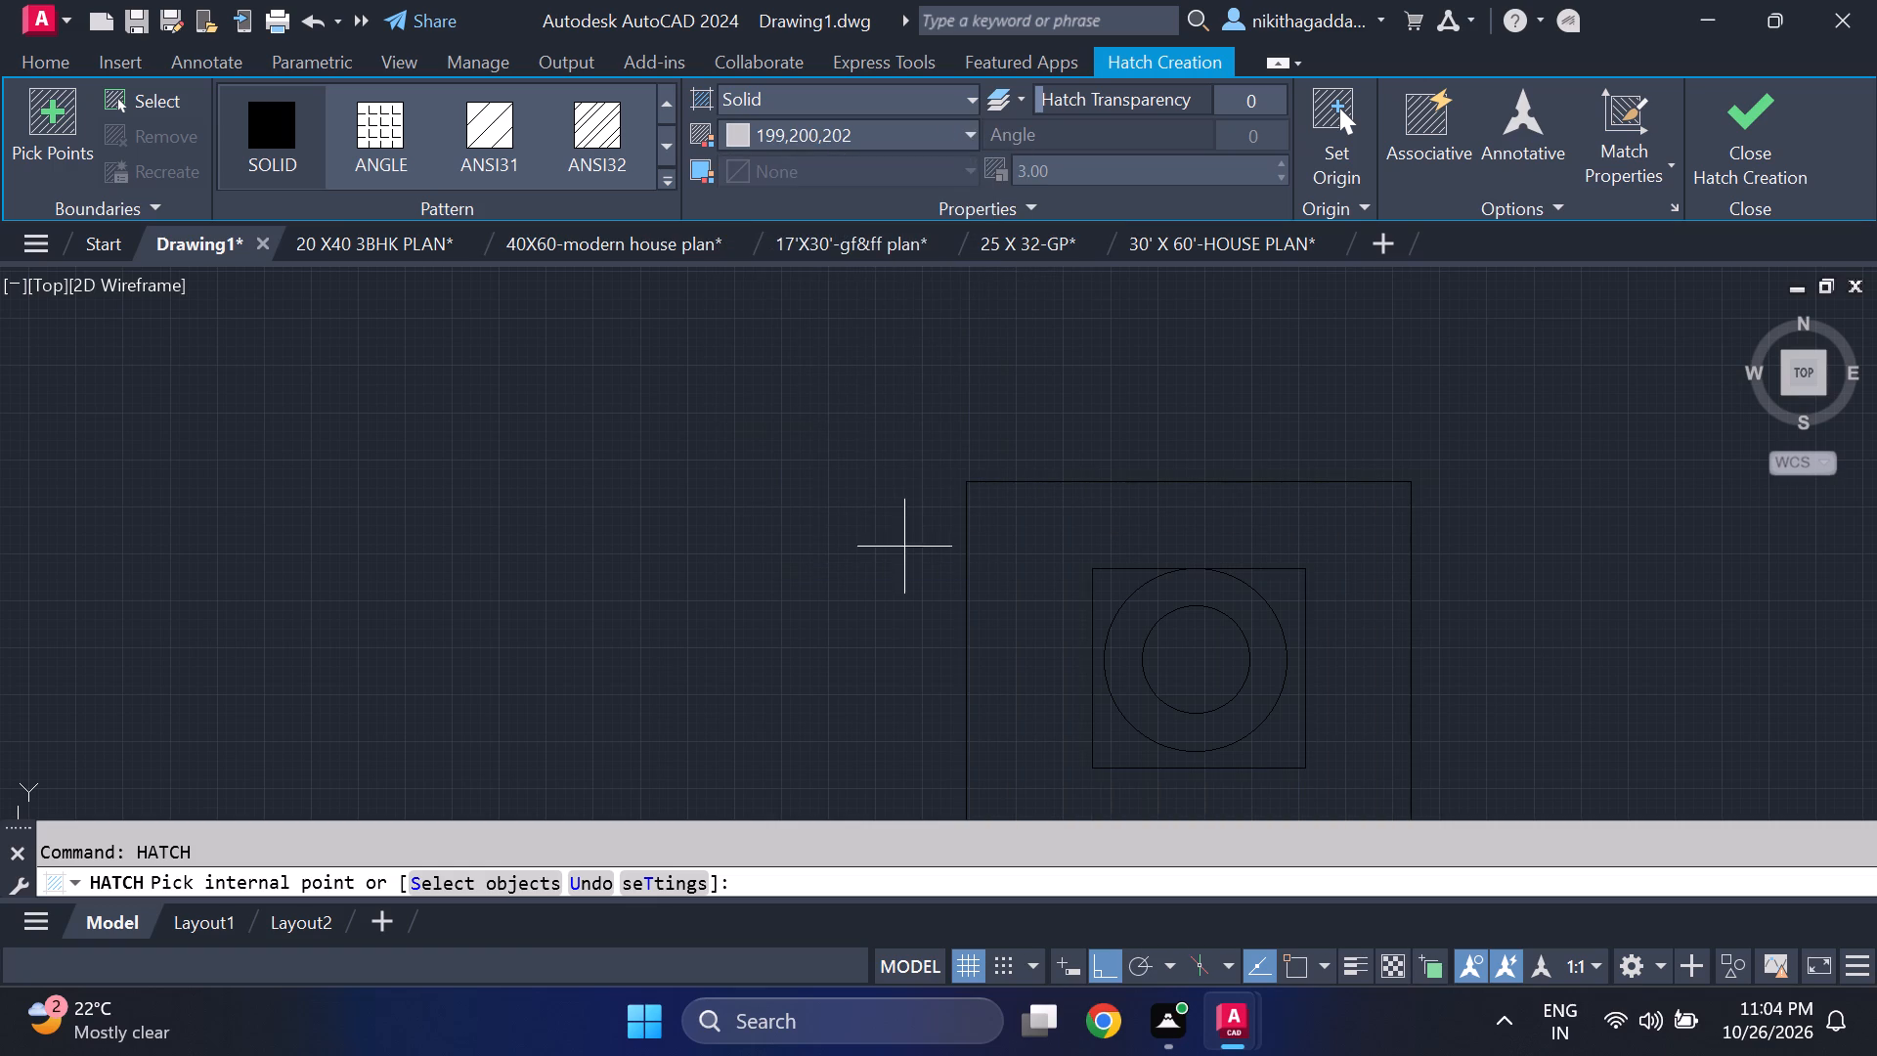
click(1047, 625)
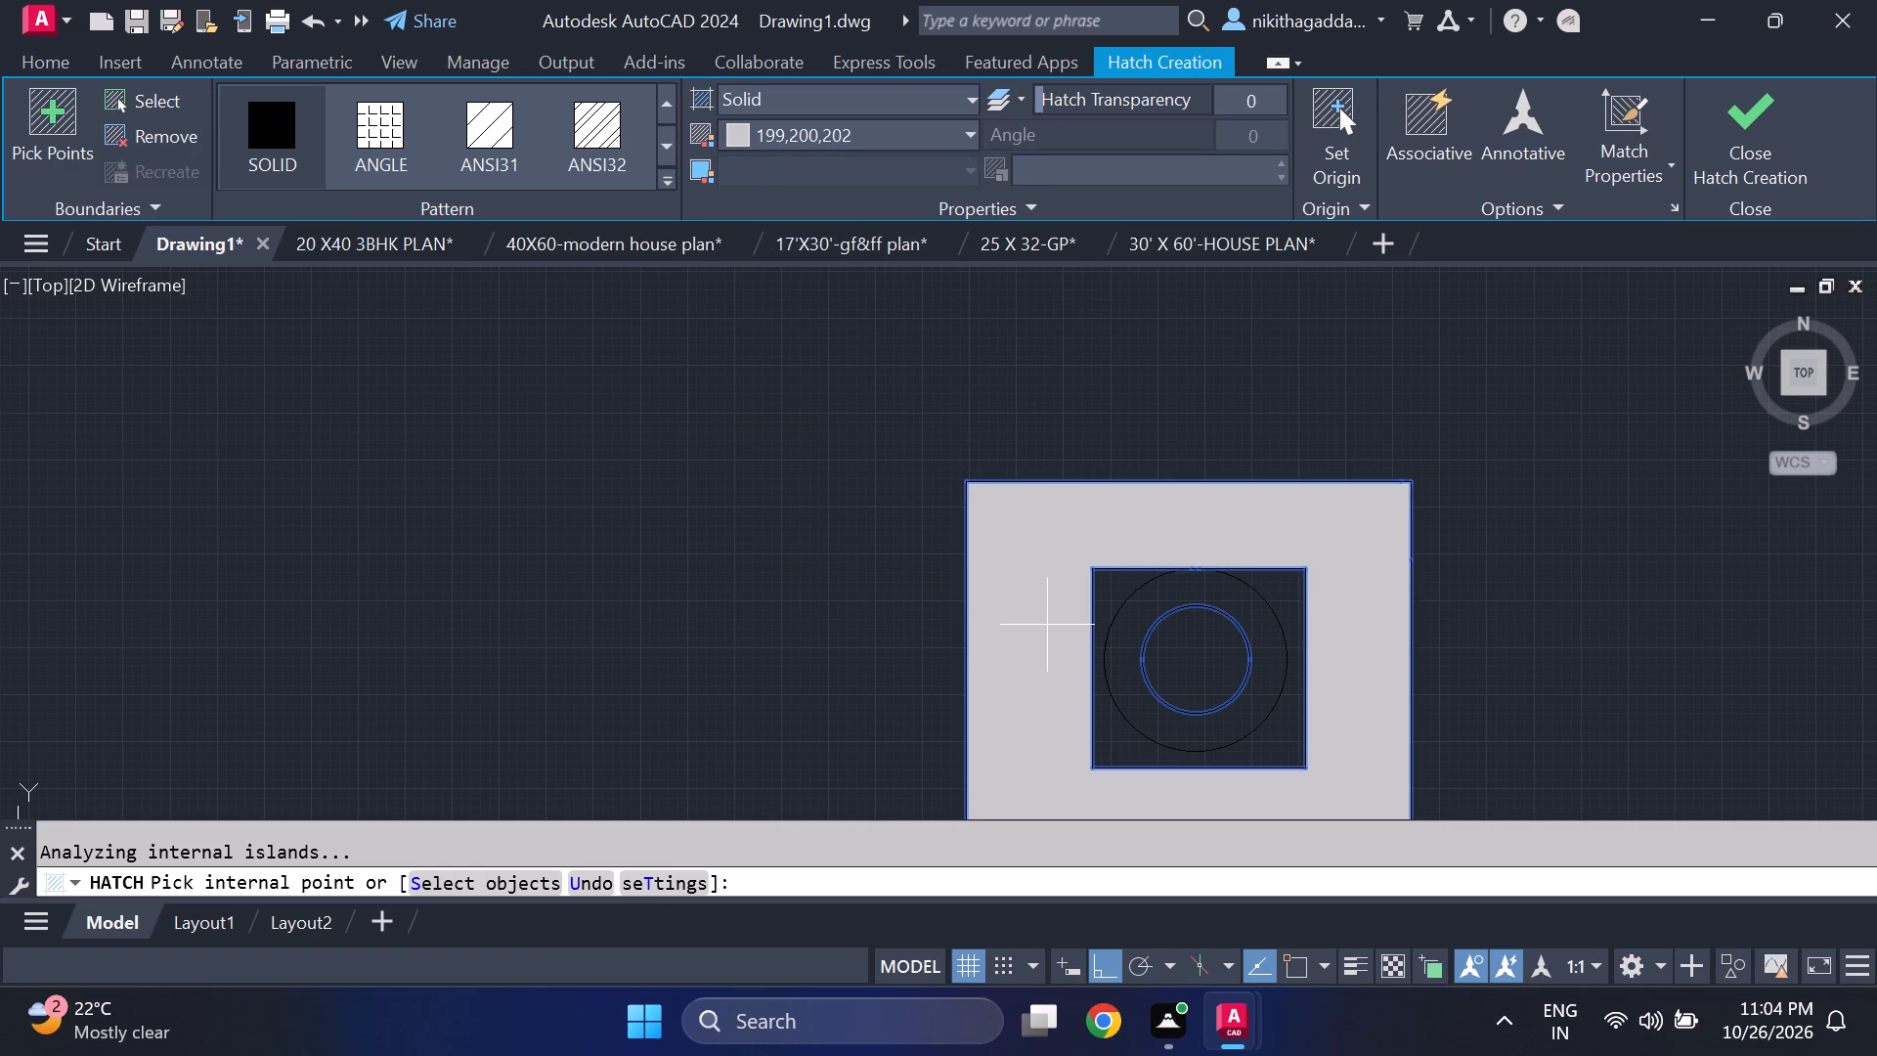
click(1103, 597)
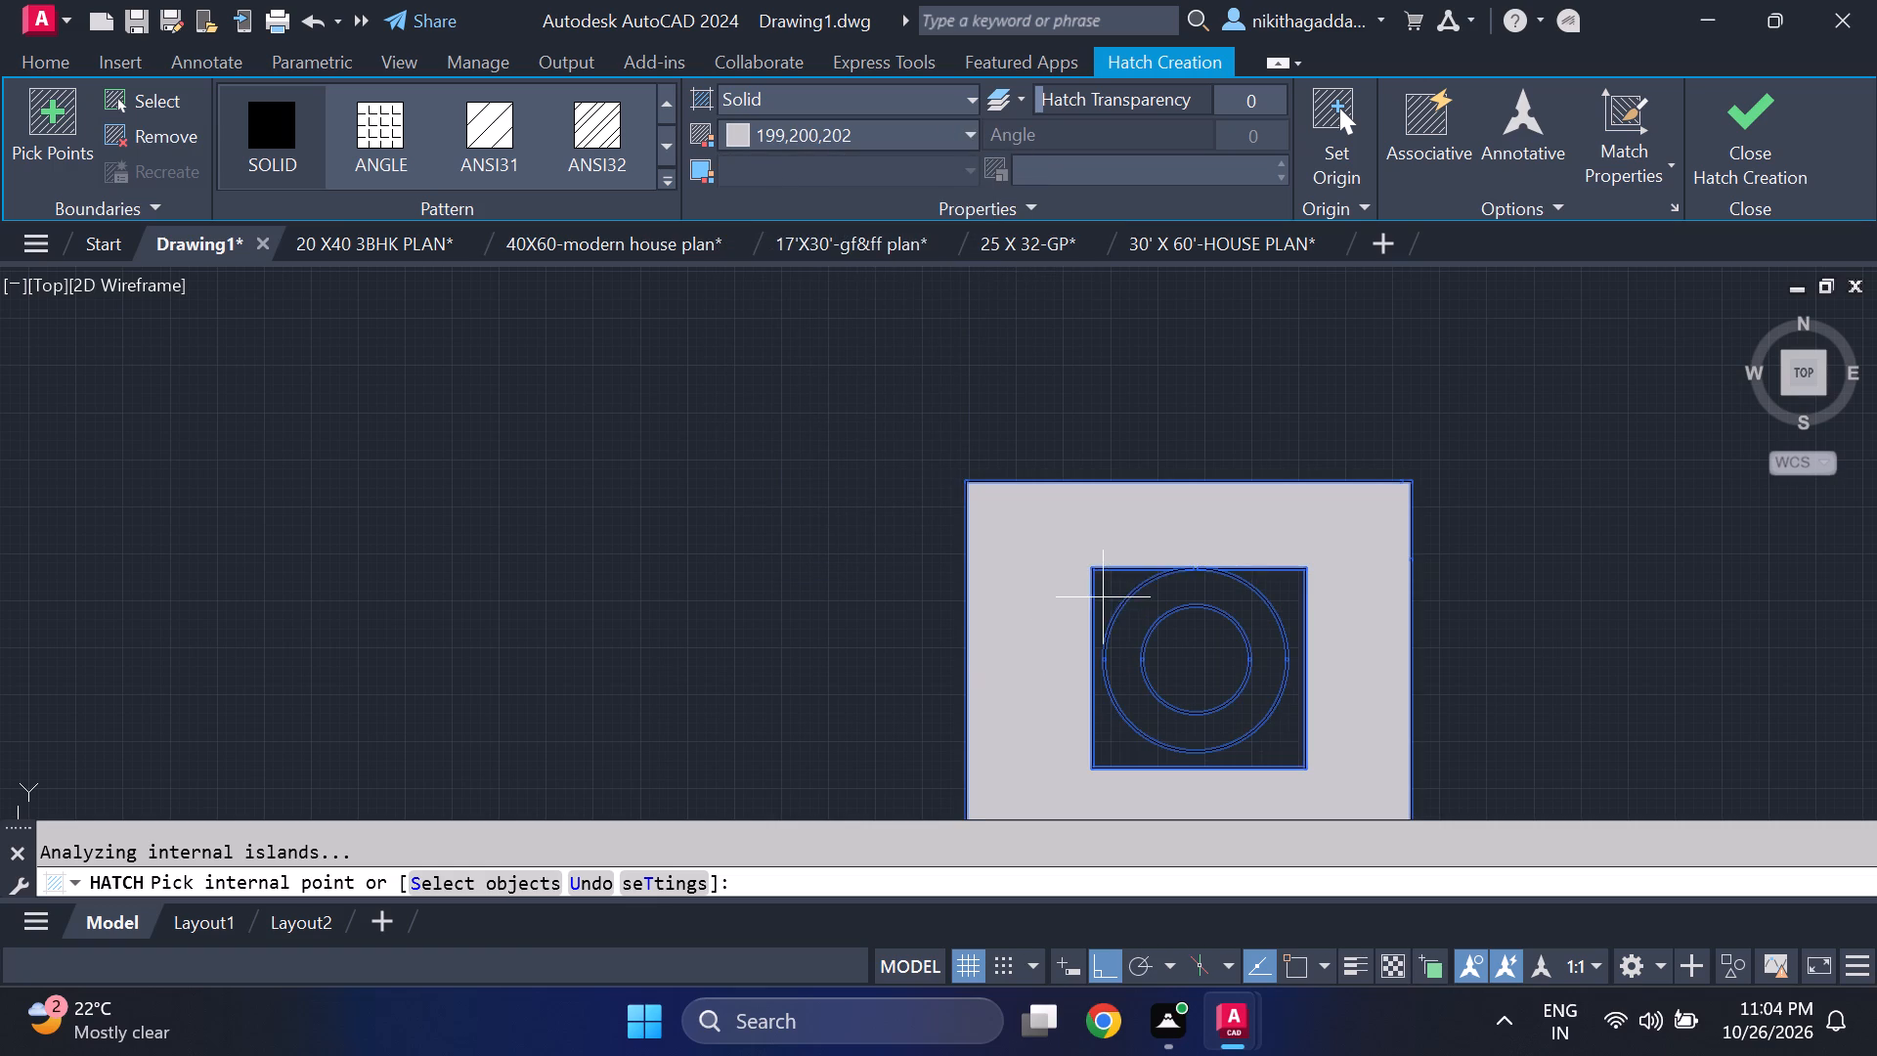
click(1745, 132)
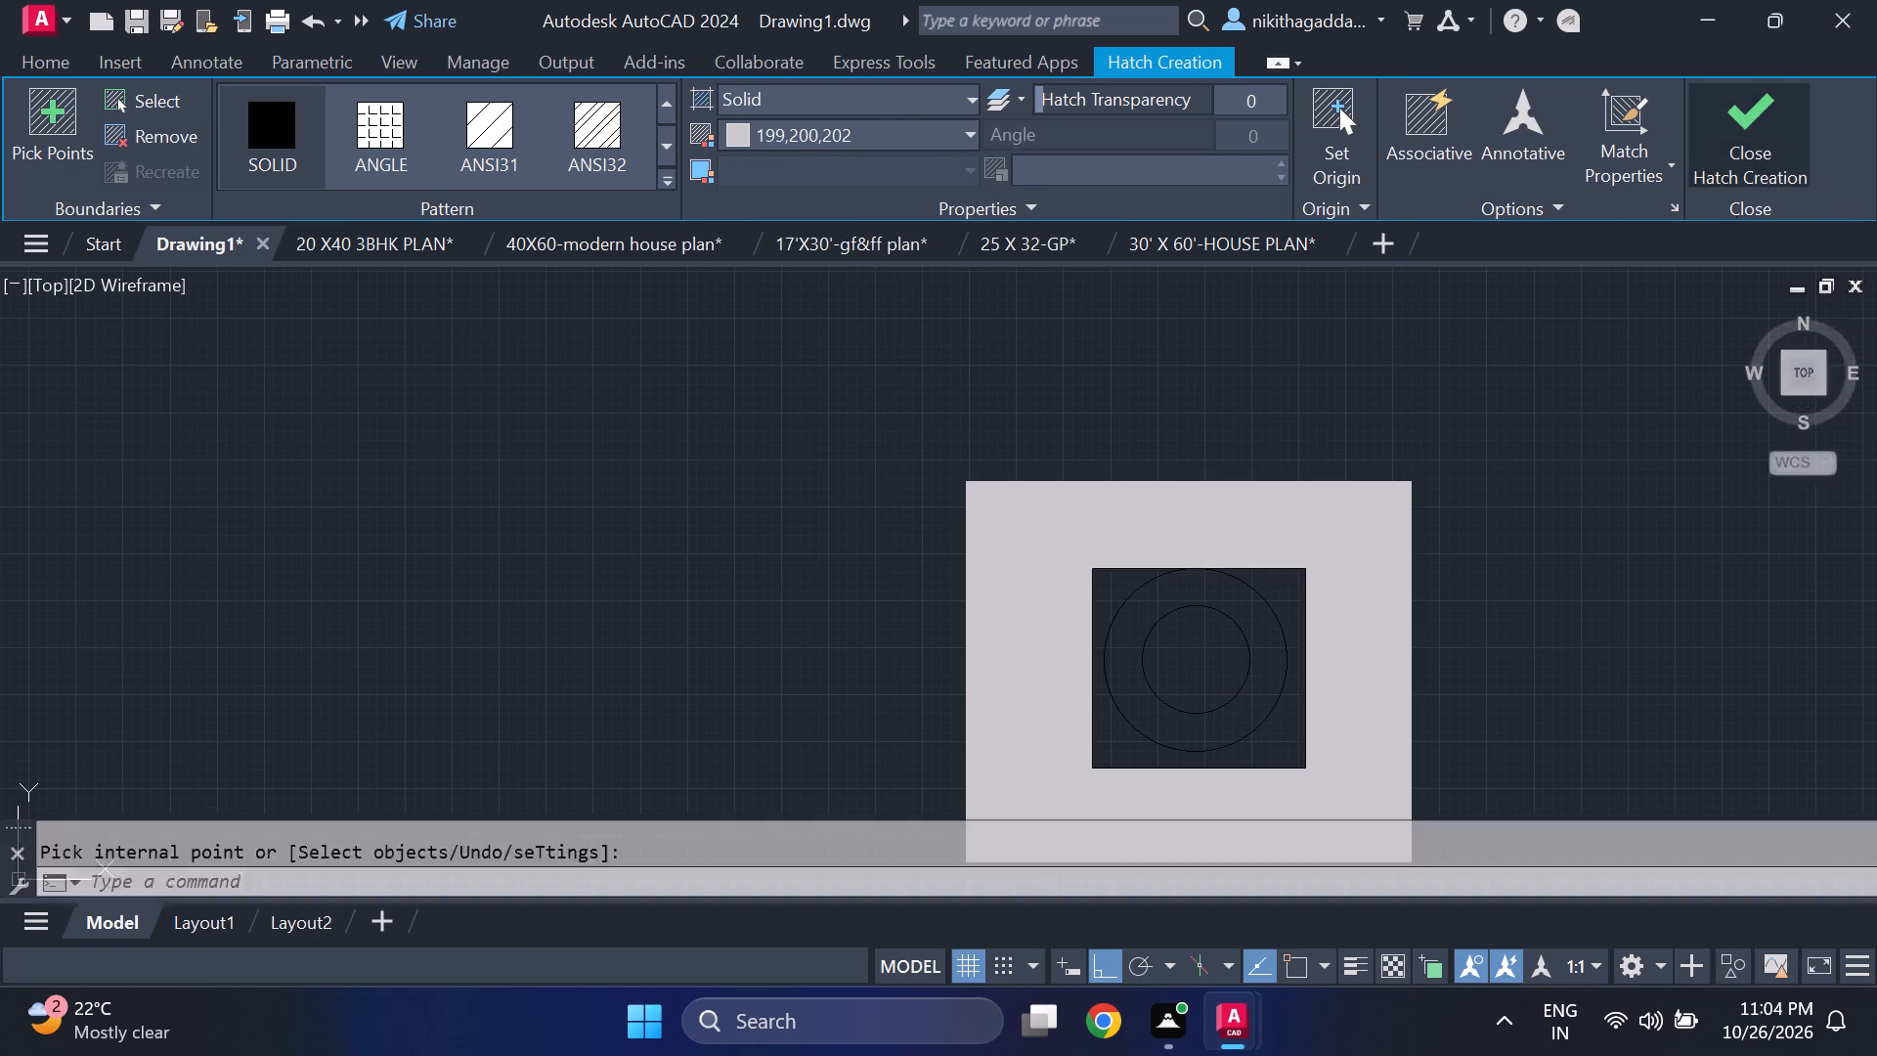
Hatch the corners between the inner rectangle and the larger circle with the same solid light grey, 199,200,202.
scroll(1365, 625, down, 3)
scroll(1329, 649, up, 2)
text(hatch)
key(Return)
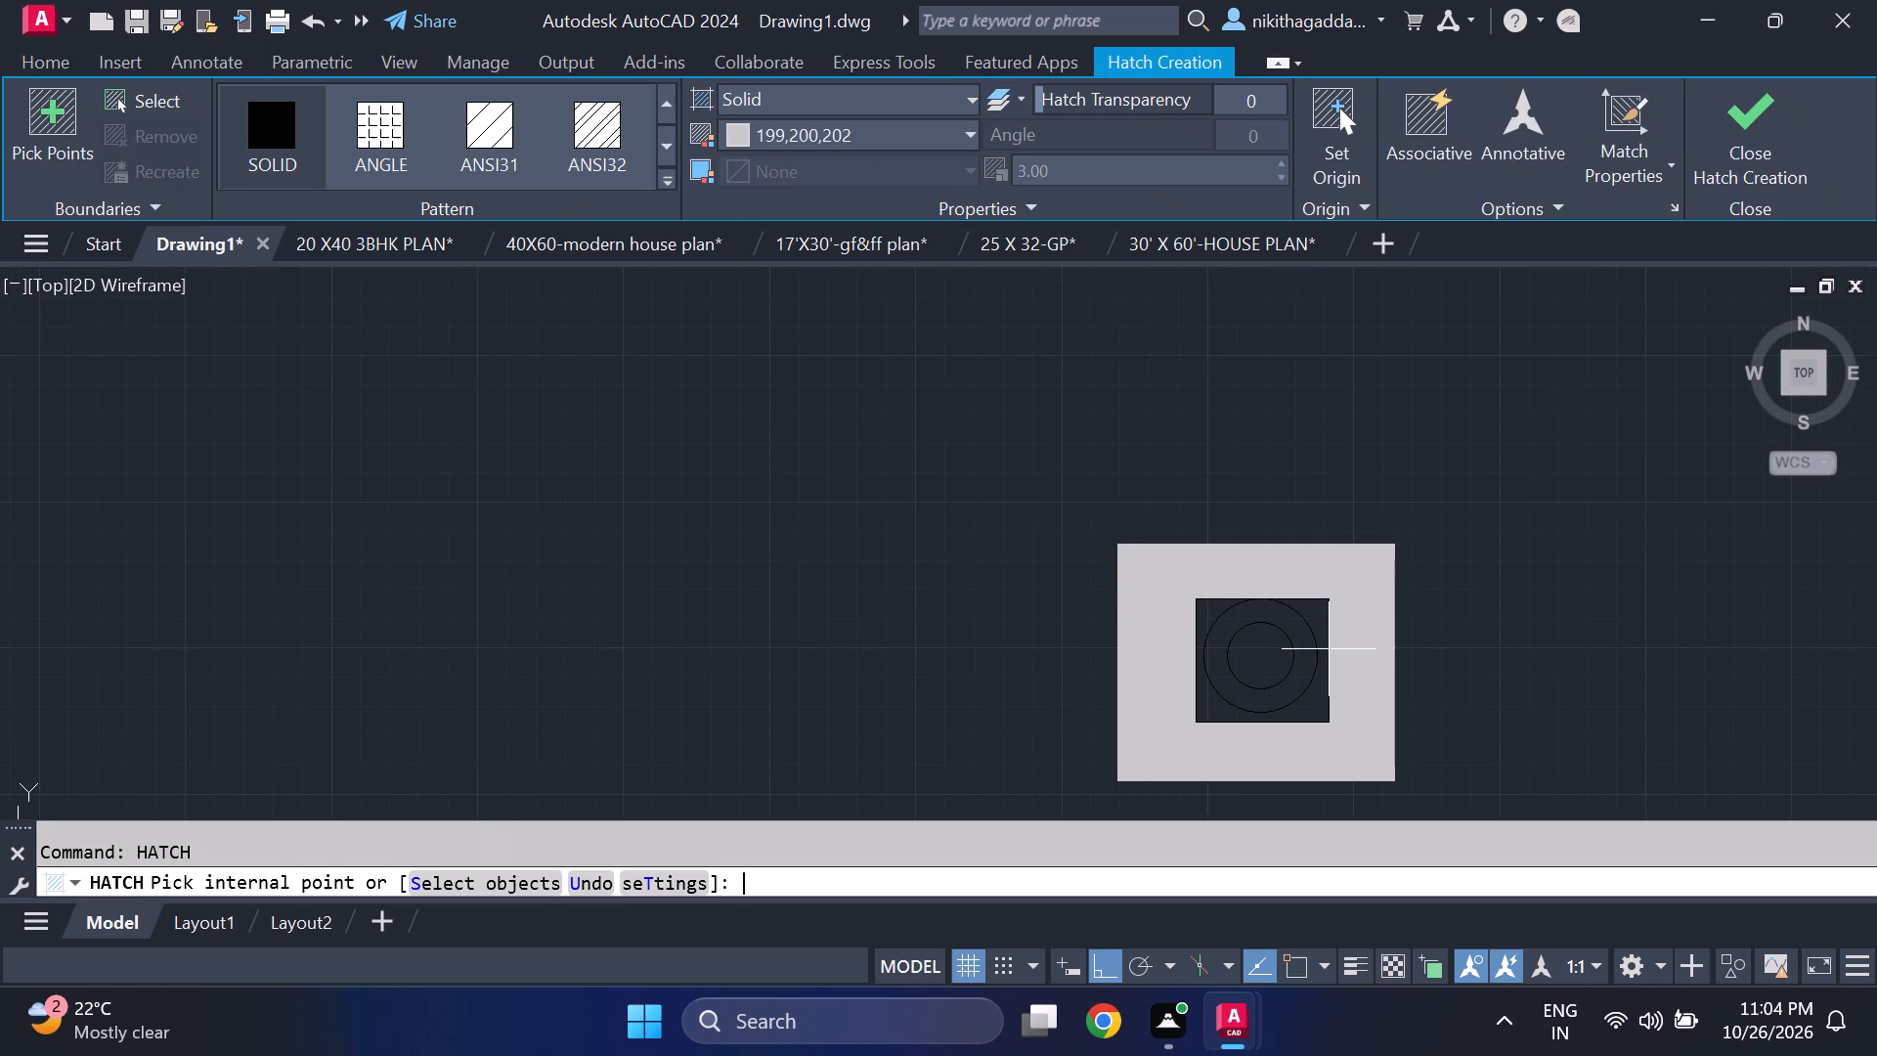
click(1200, 608)
click(1767, 147)
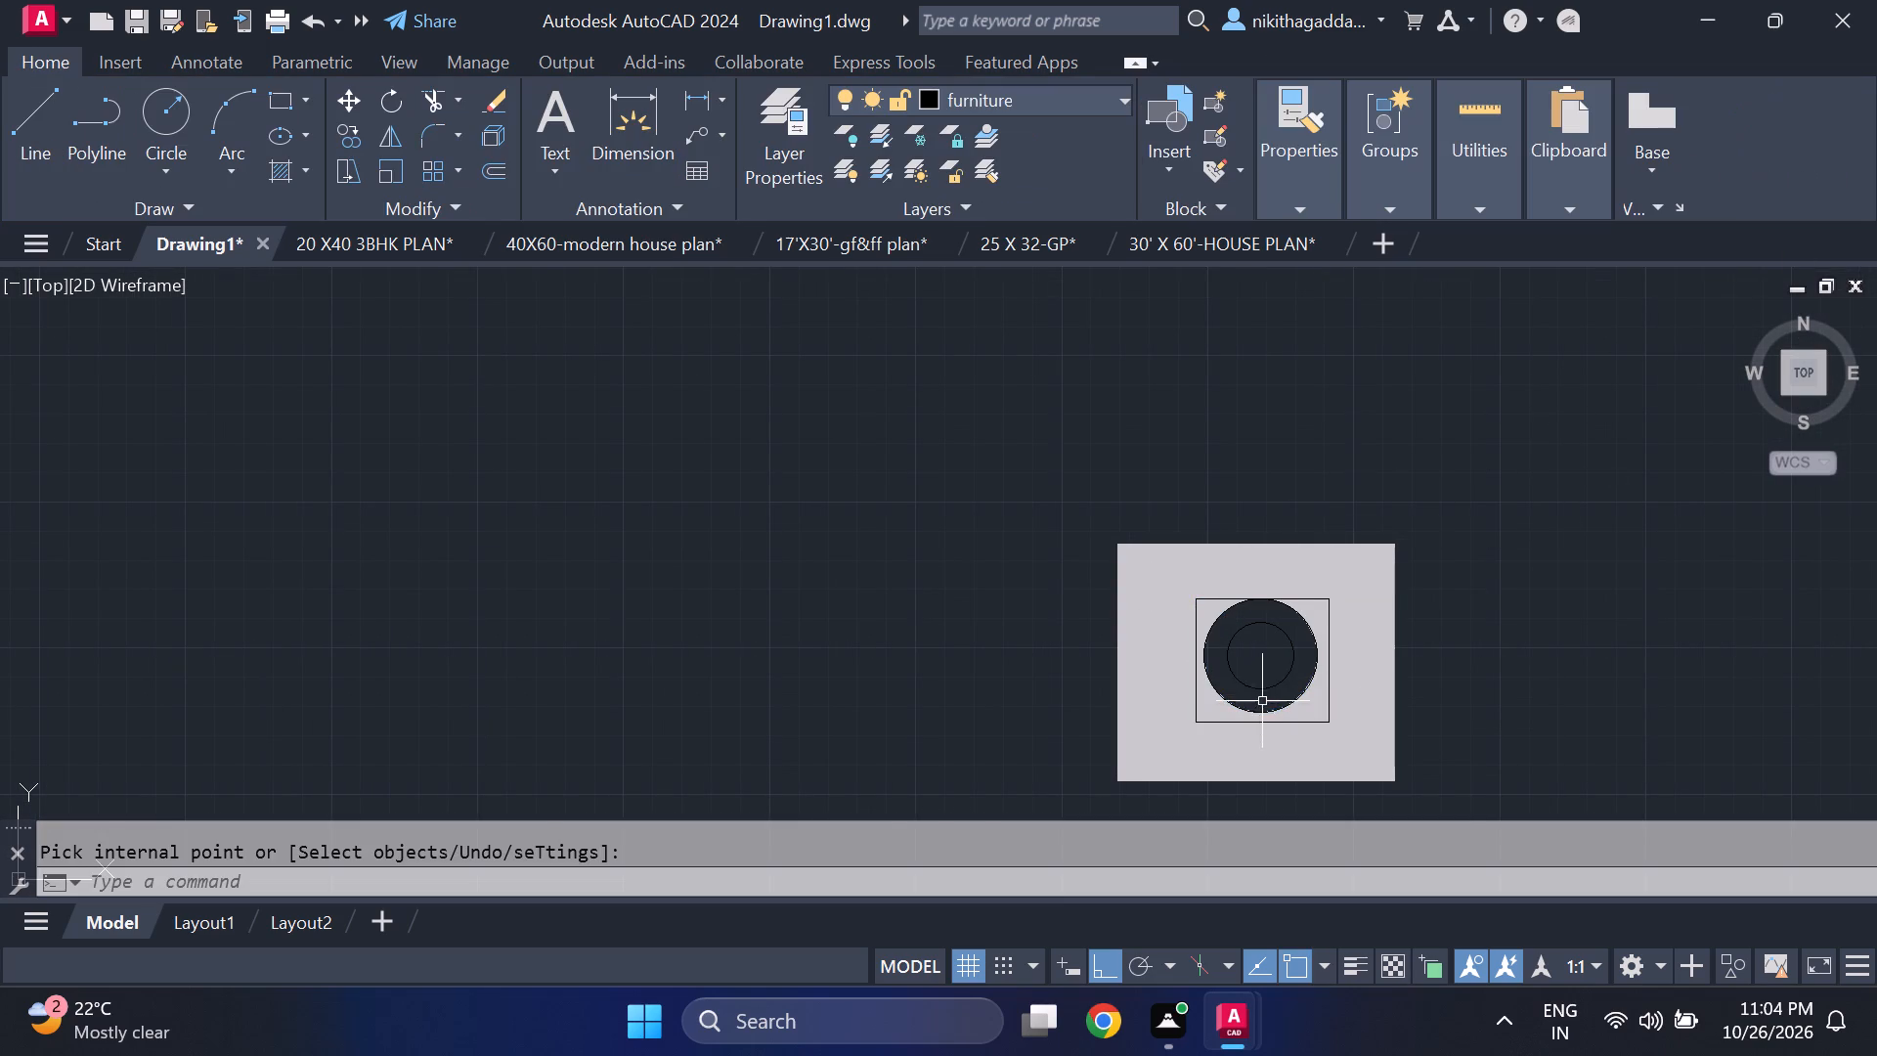
Hatch the ring between the two circles with a solid black fill, colour 0,0,0.
scroll(1266, 706, up, 1)
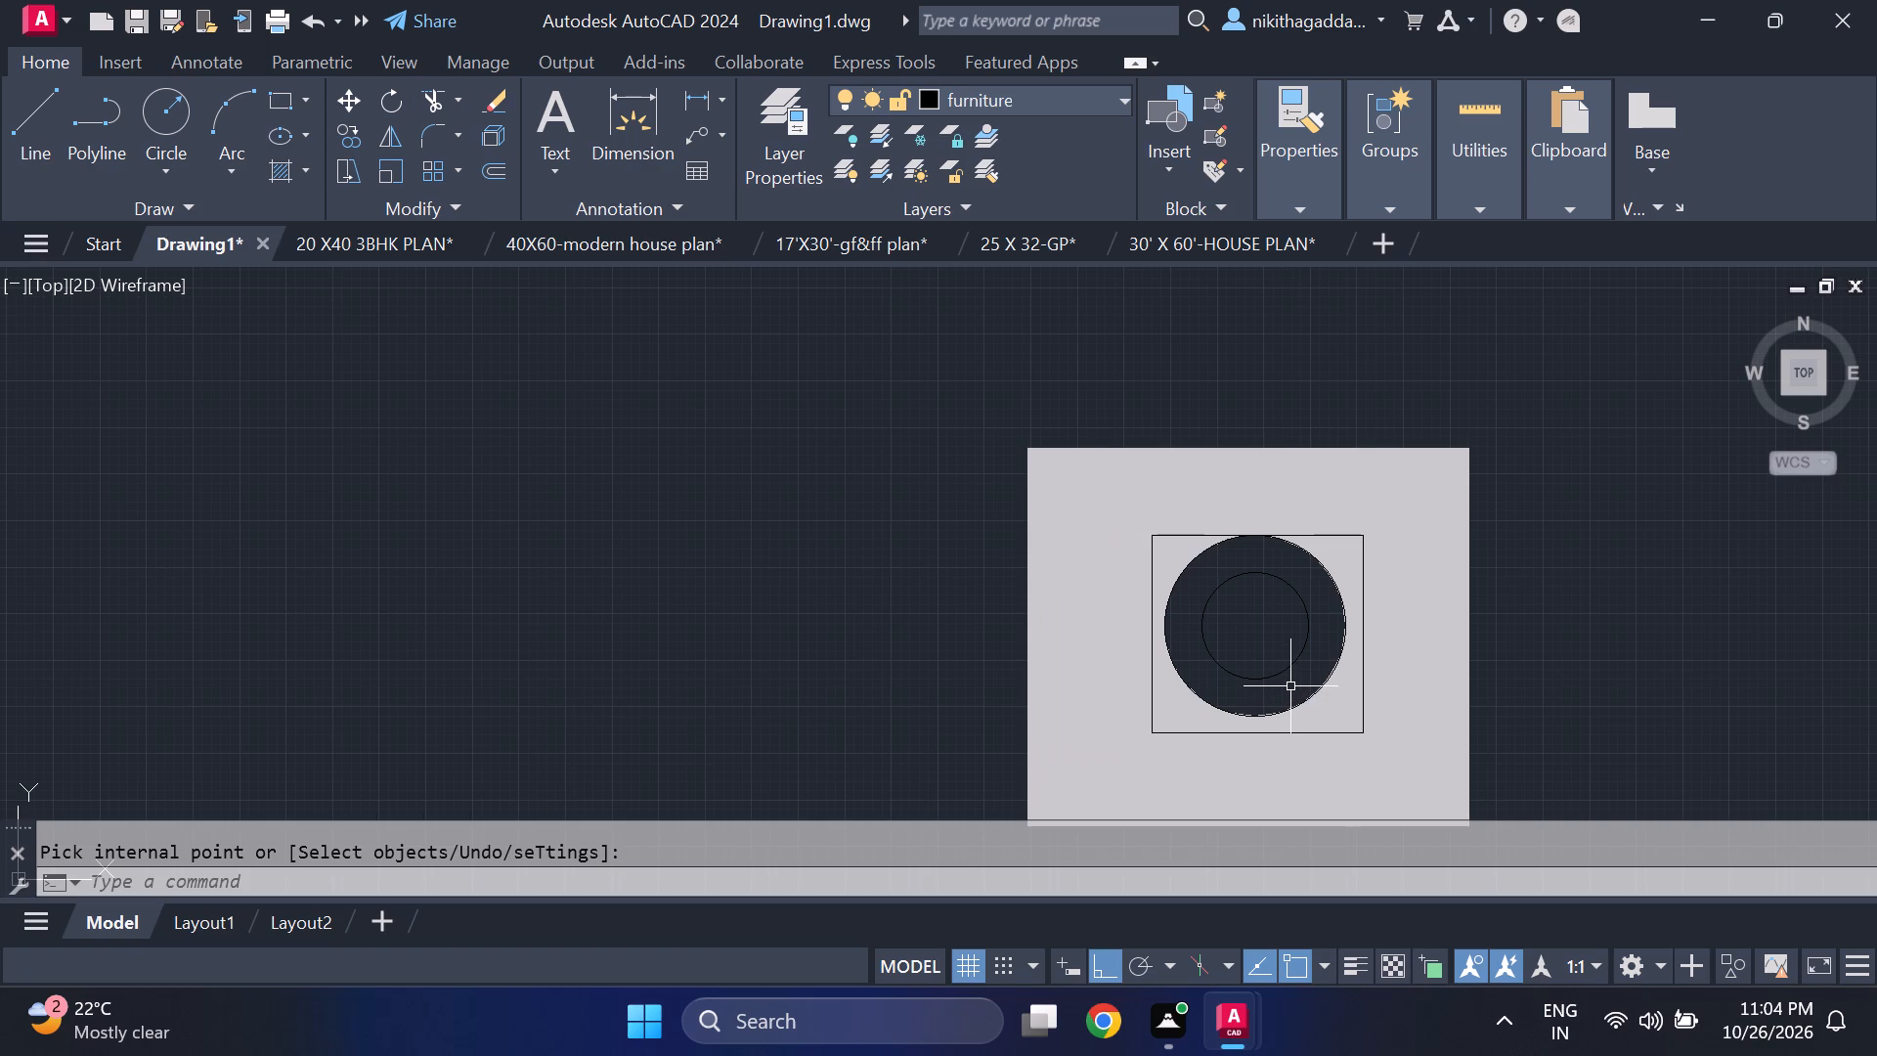
key(space)
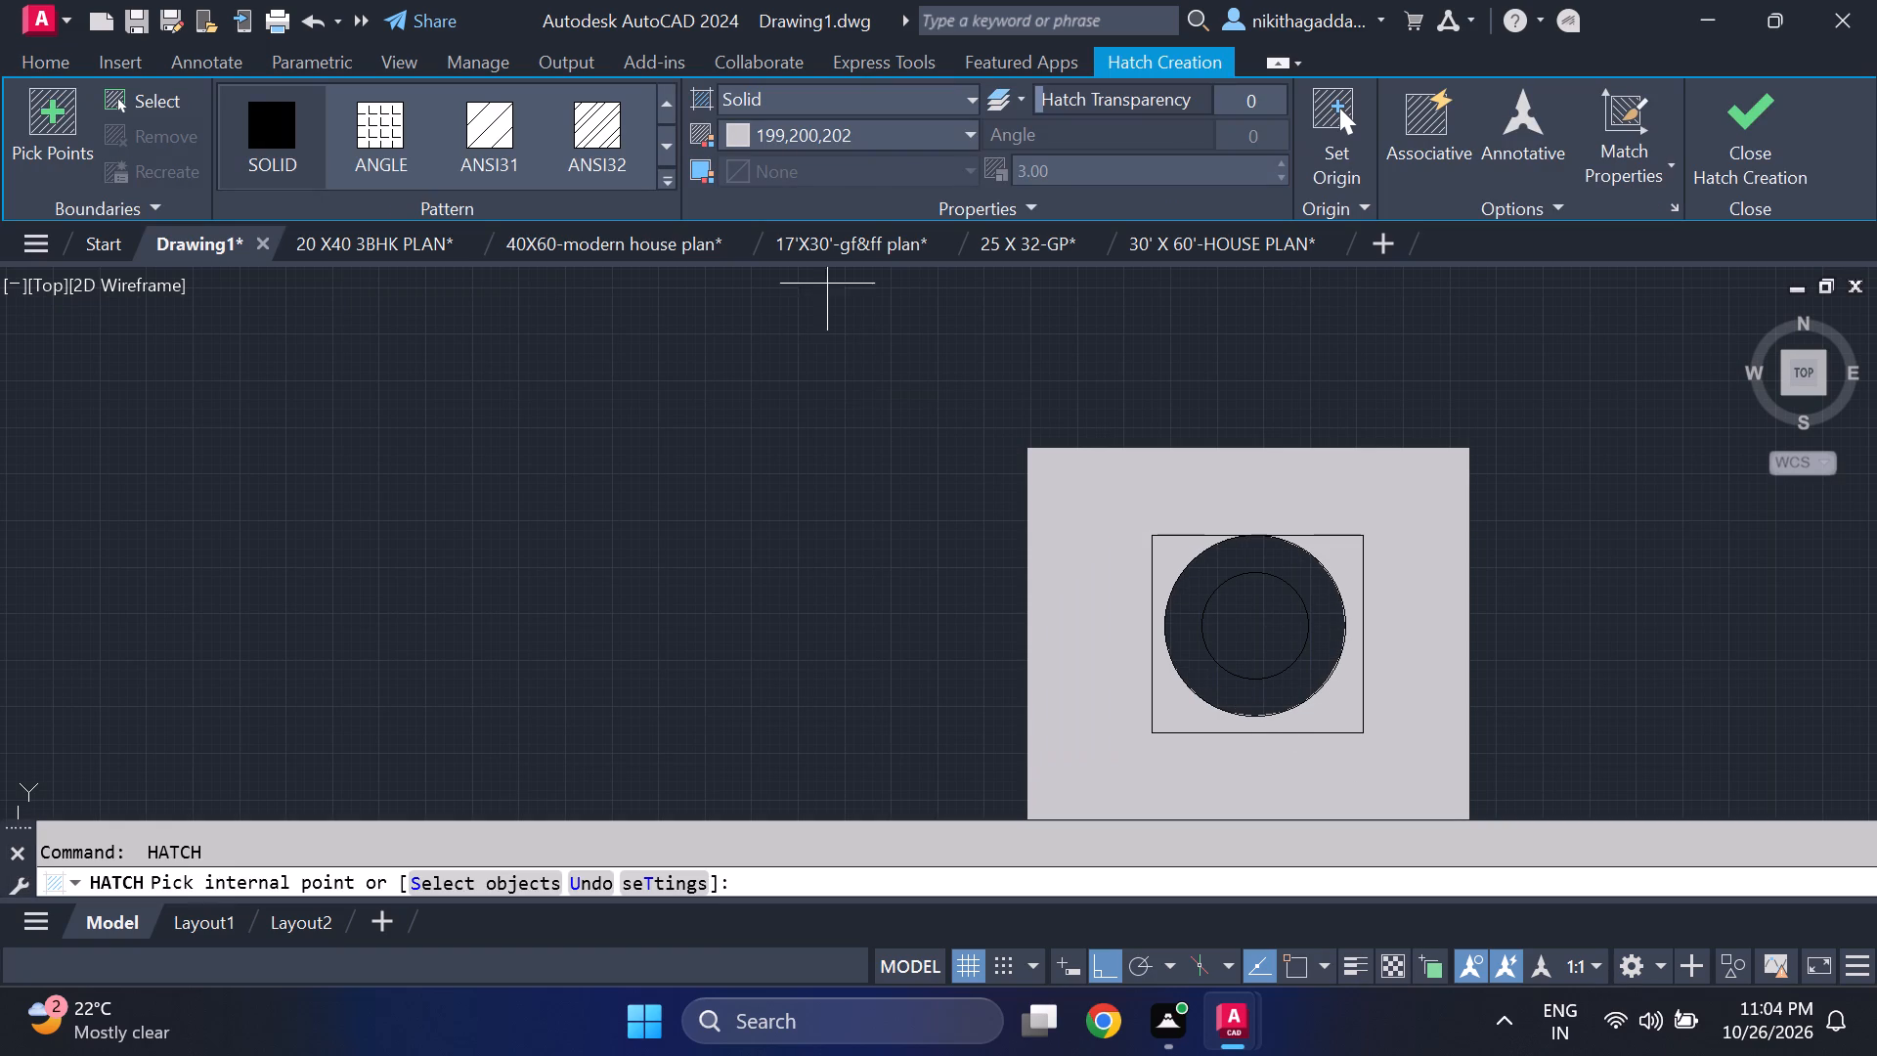
click(926, 130)
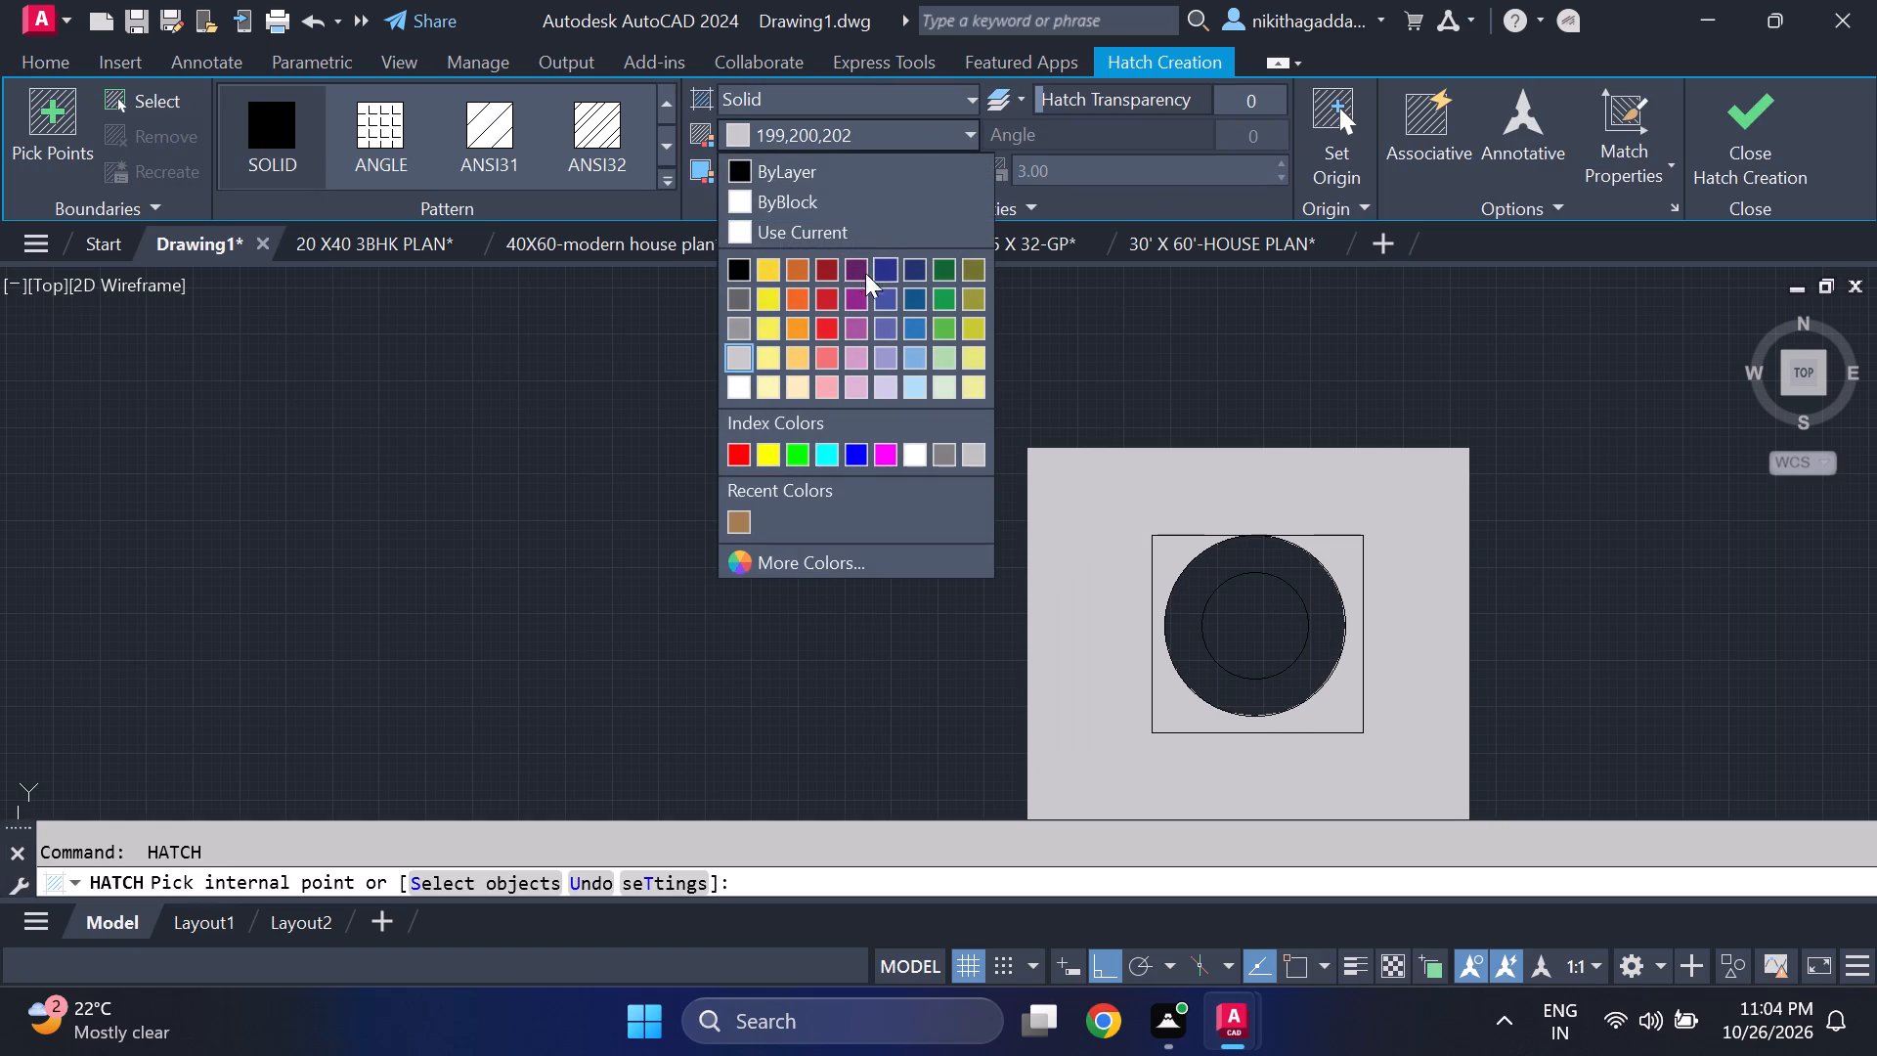
click(737, 262)
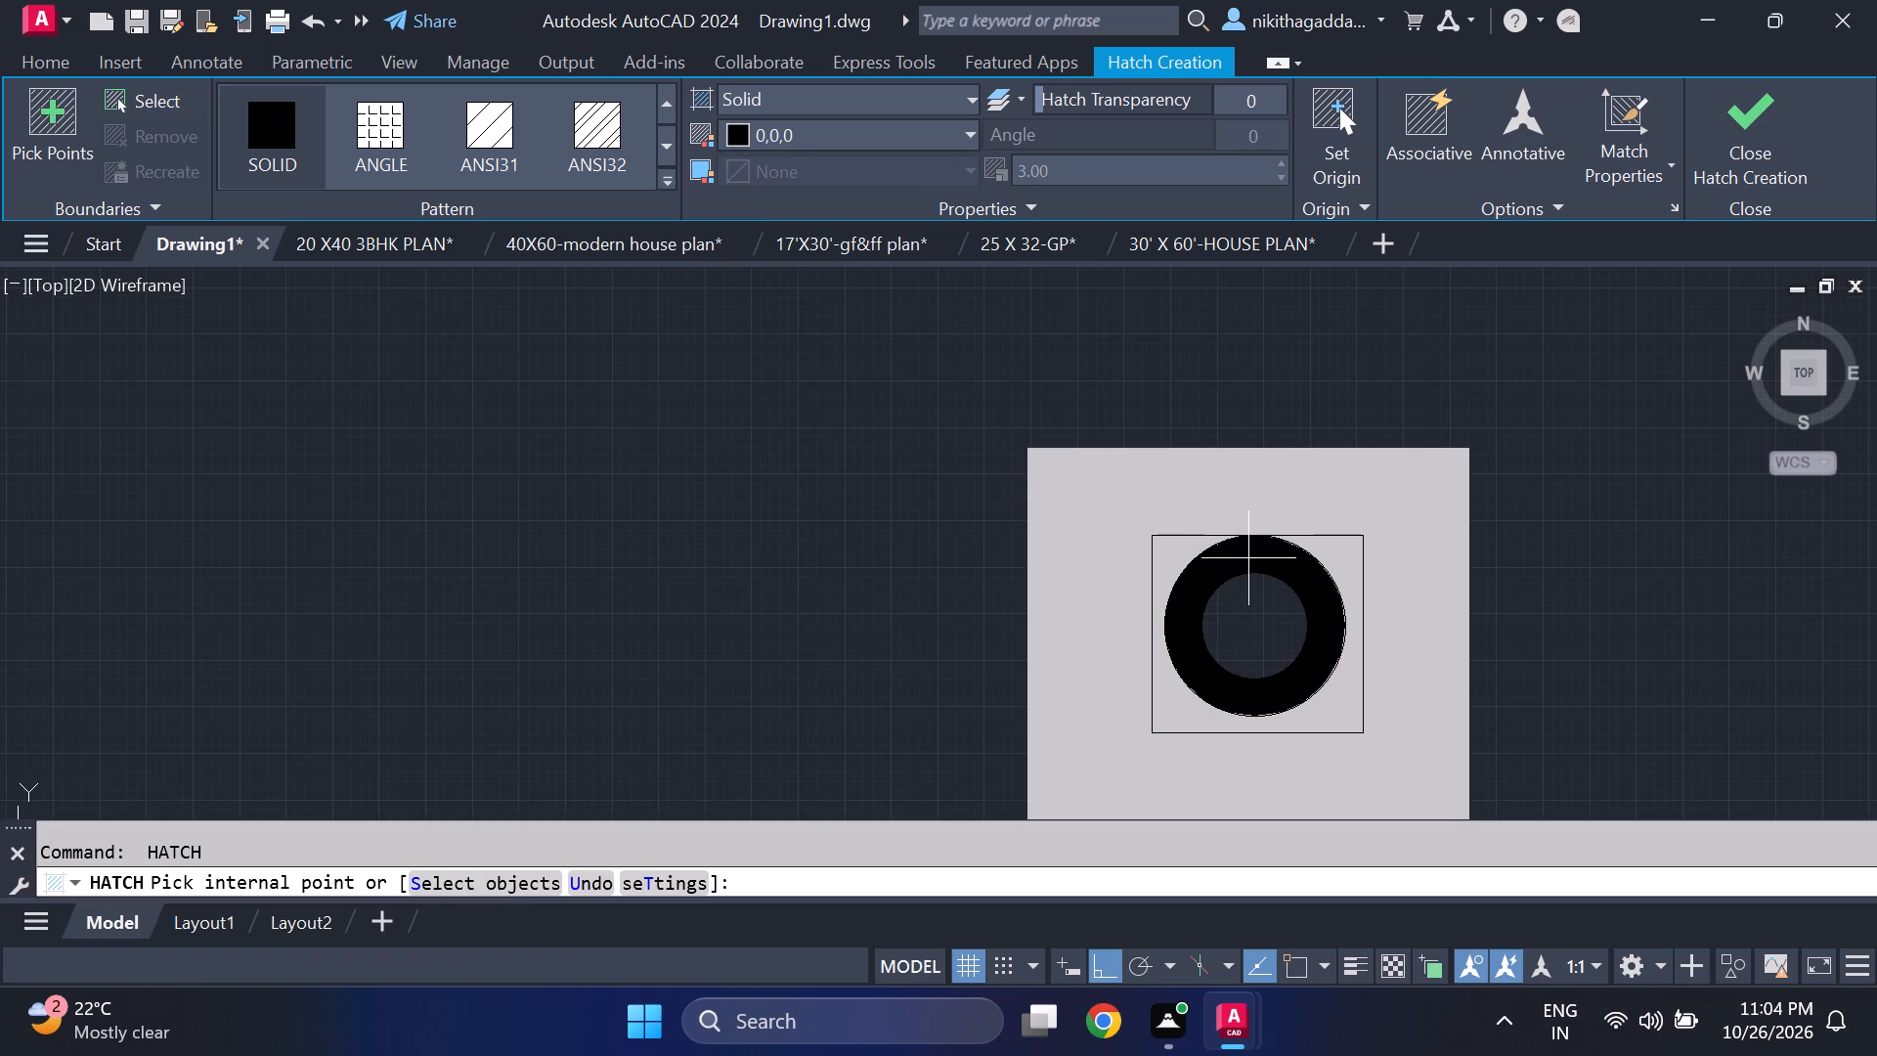
click(1248, 558)
click(1743, 141)
Hatch the inside of the smaller circle with a solid grey fill, colour 147,149,152.
scroll(1486, 580, down, 4)
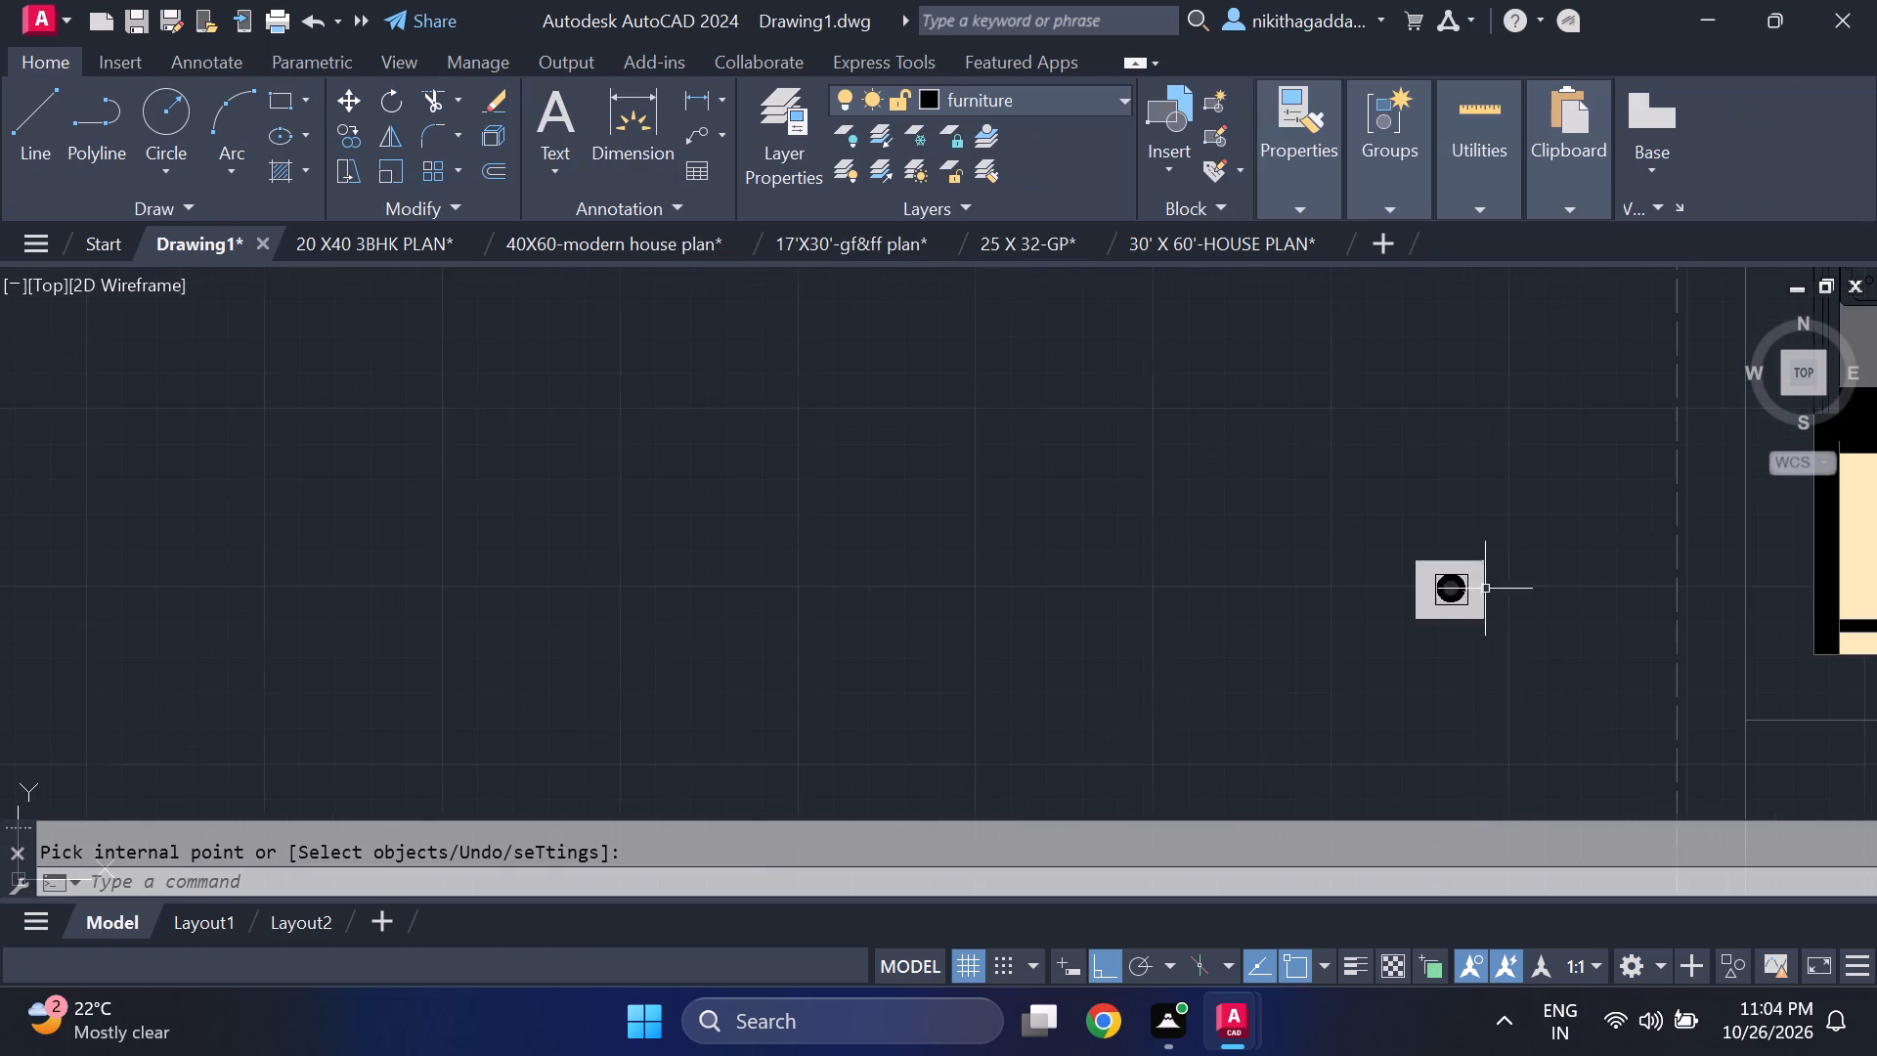
scroll(1422, 582, up, 3)
text(hatch)
key(Return)
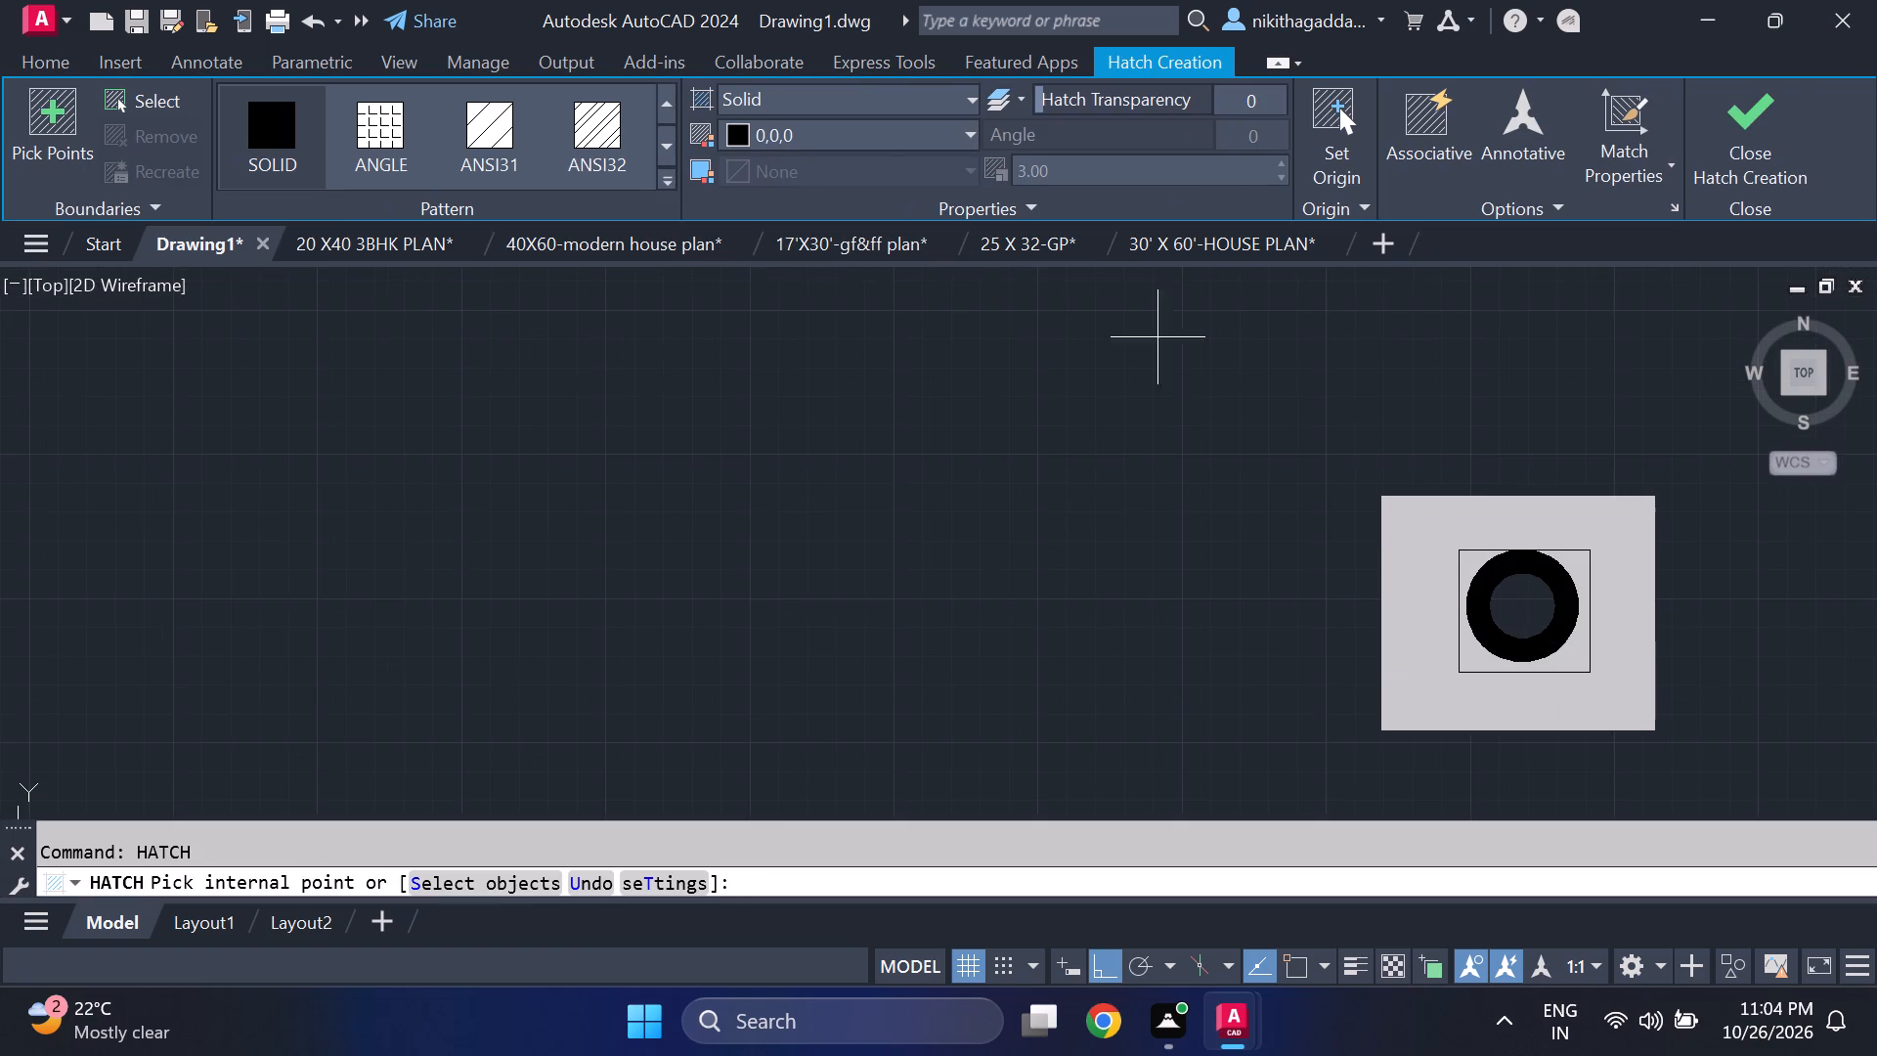
click(893, 142)
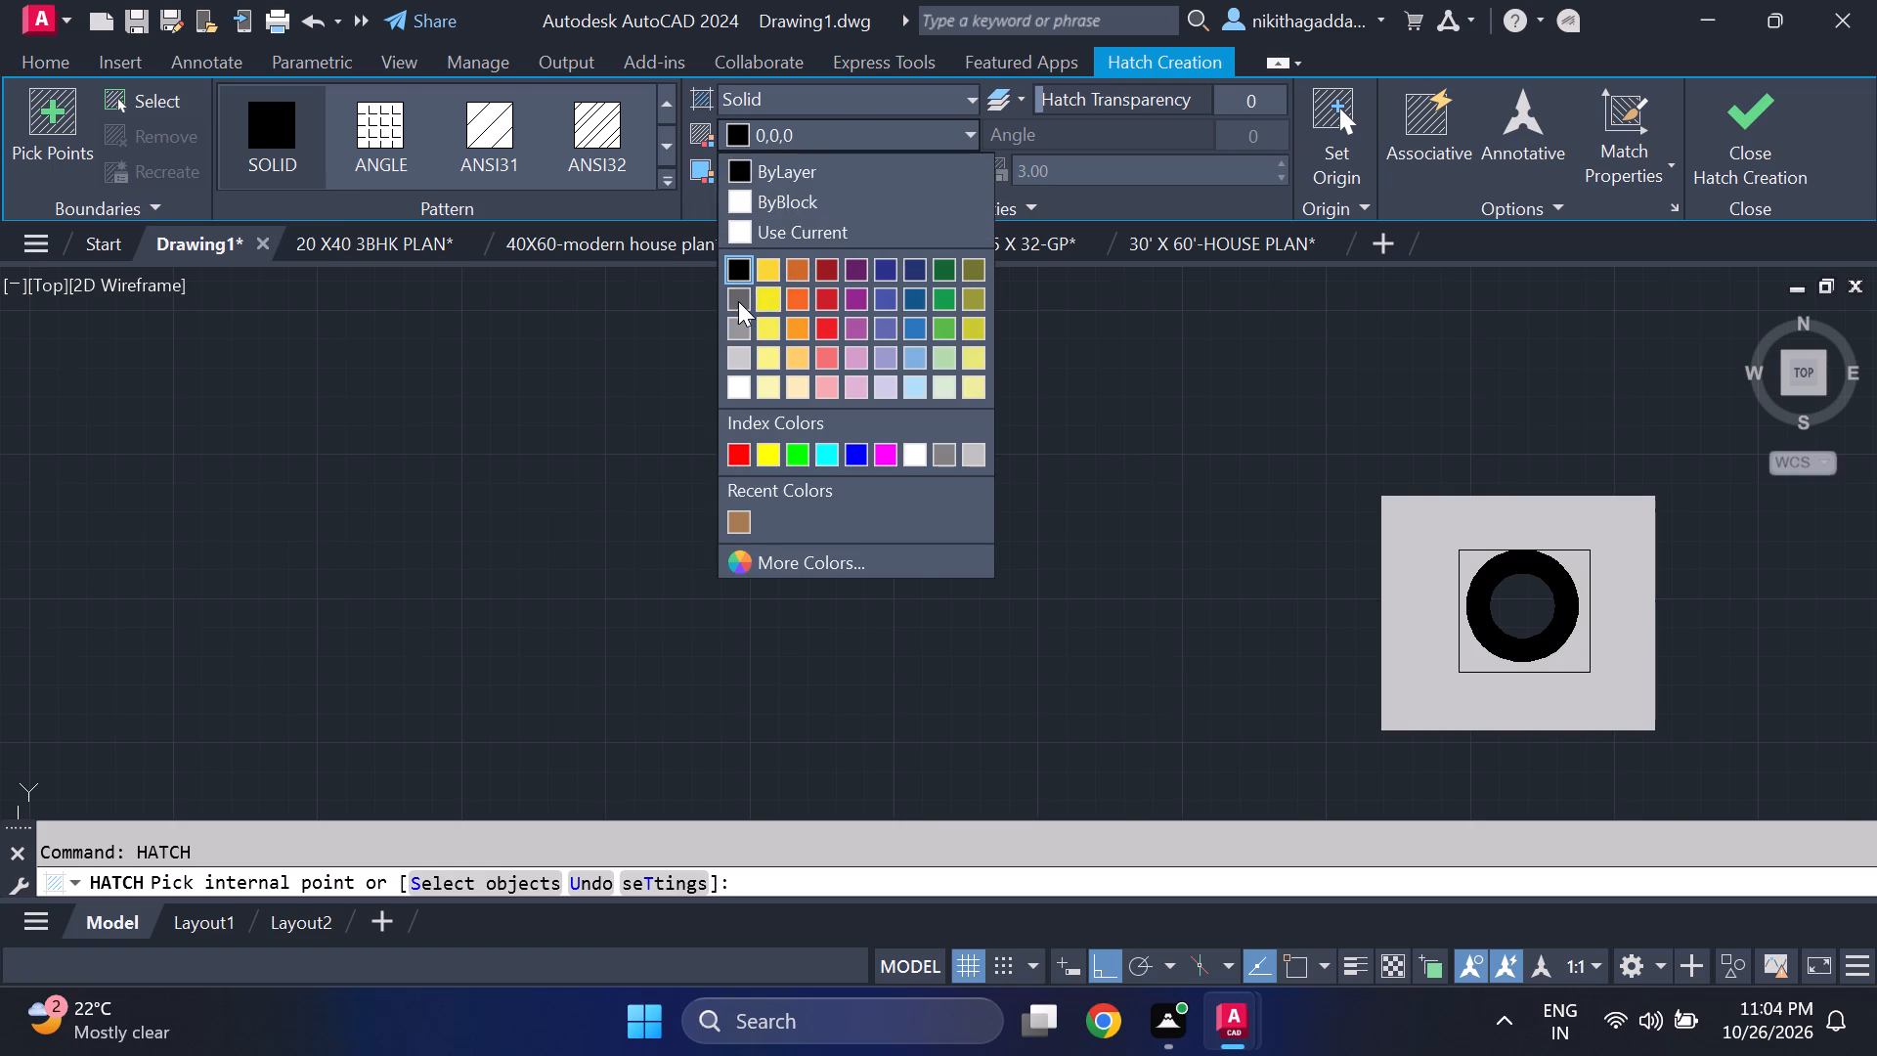
click(733, 317)
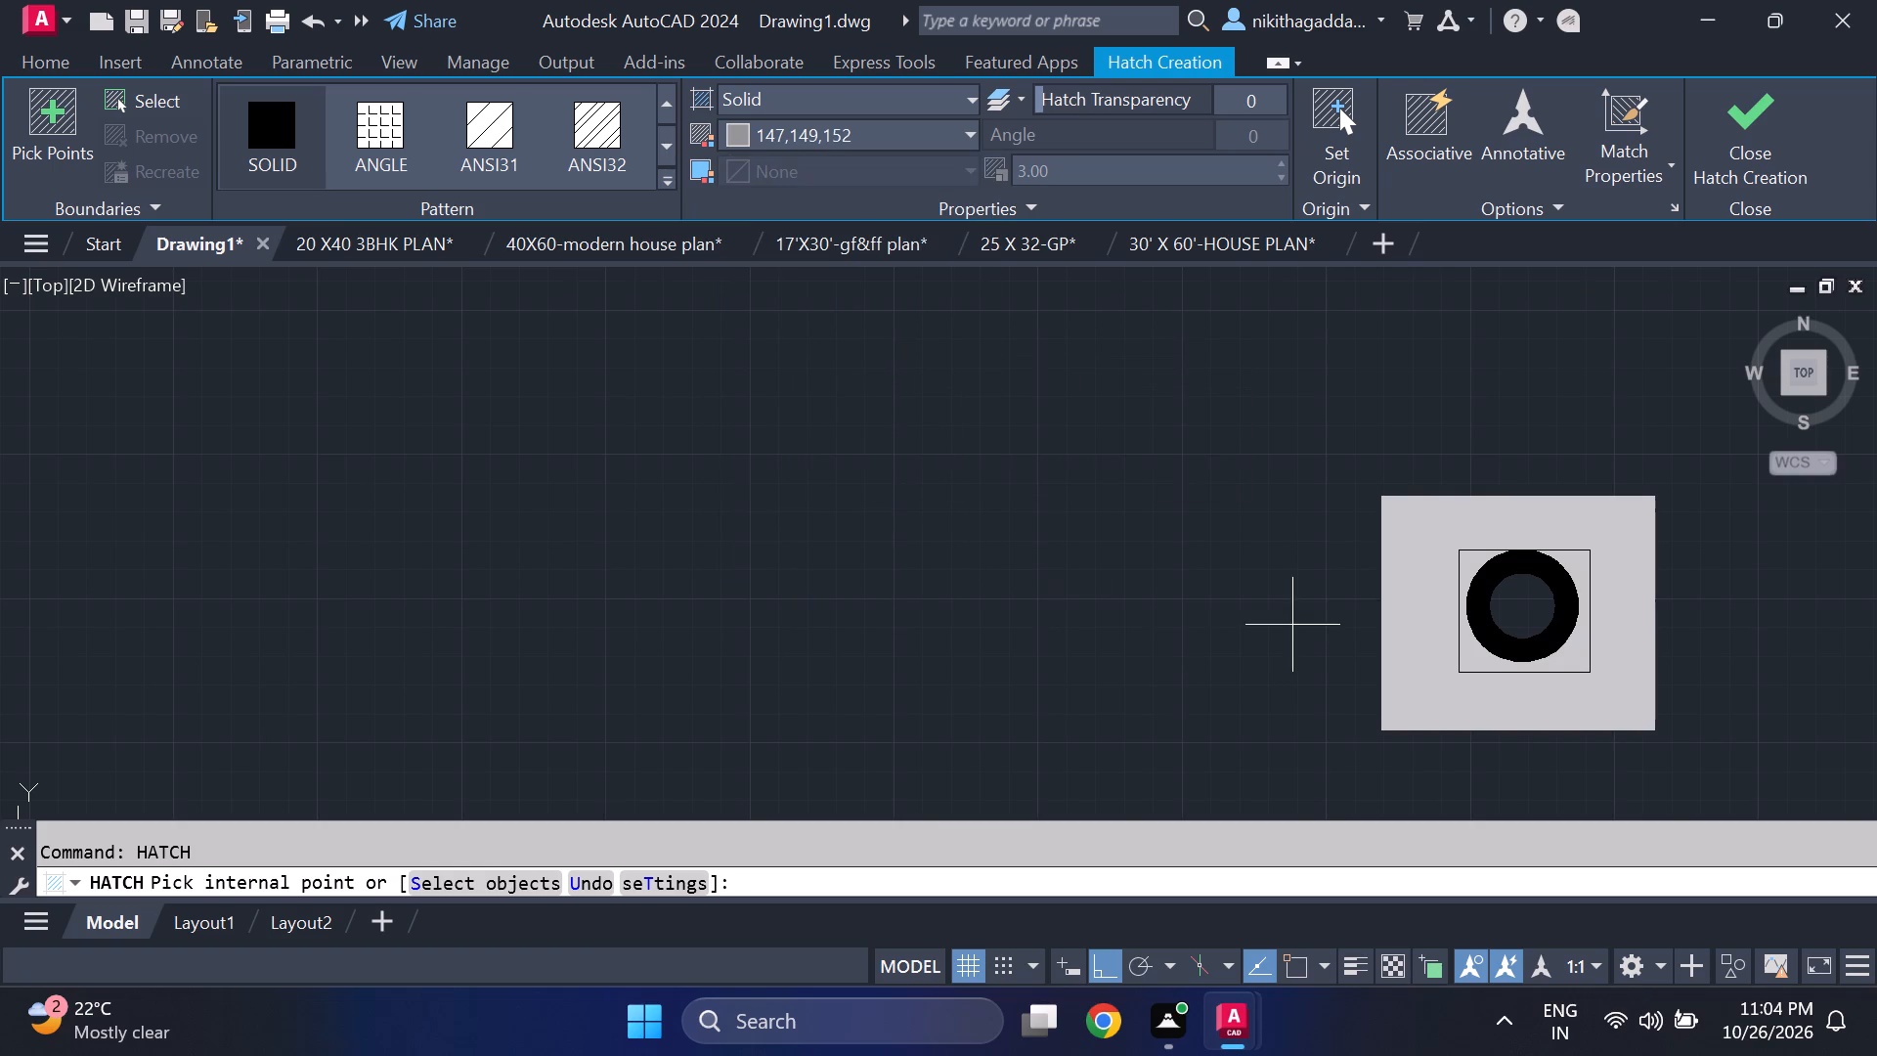
click(1534, 594)
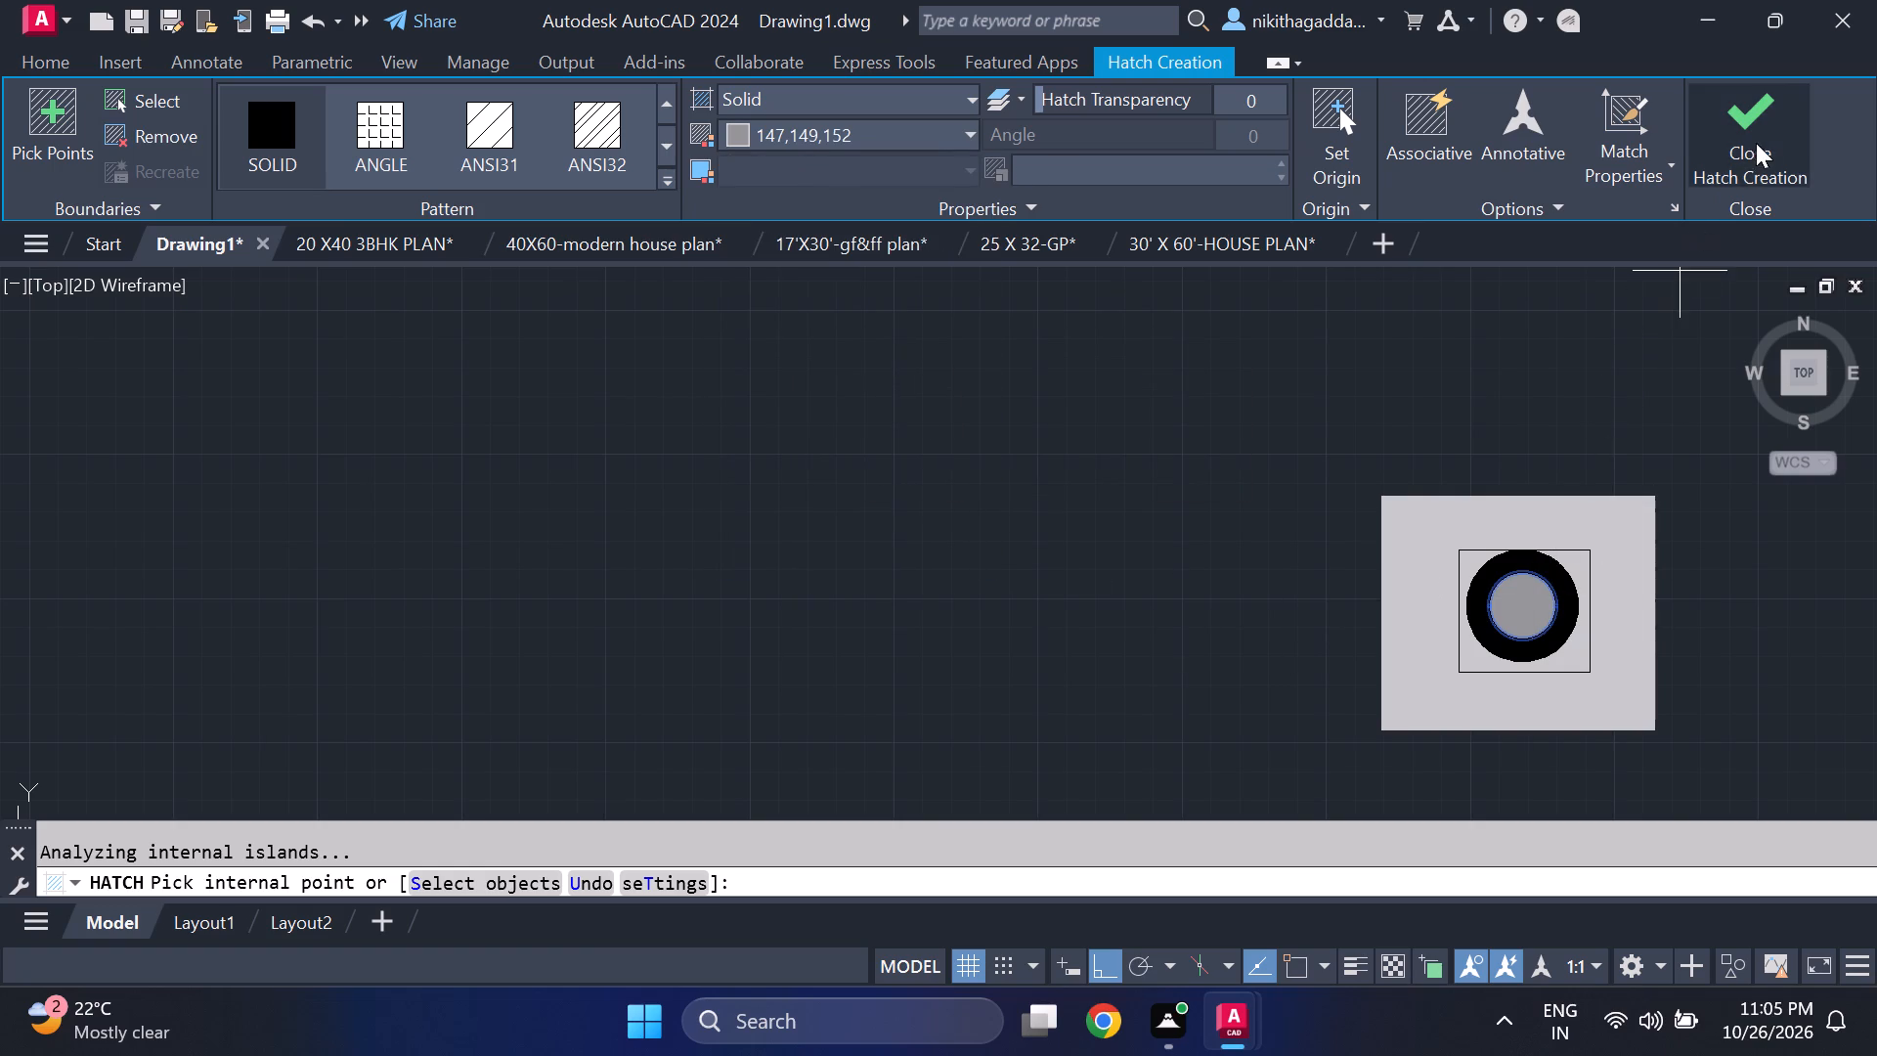
click(1757, 142)
Copy the whole coloured item about 12'-5" horizontally into the cream-floored room, against its outer wall beside the kitchen.
scroll(1538, 600, down, 3)
middle_drag(1593, 593, 1347, 544)
scroll(1337, 542, up, 1)
click(1374, 448)
click(1037, 700)
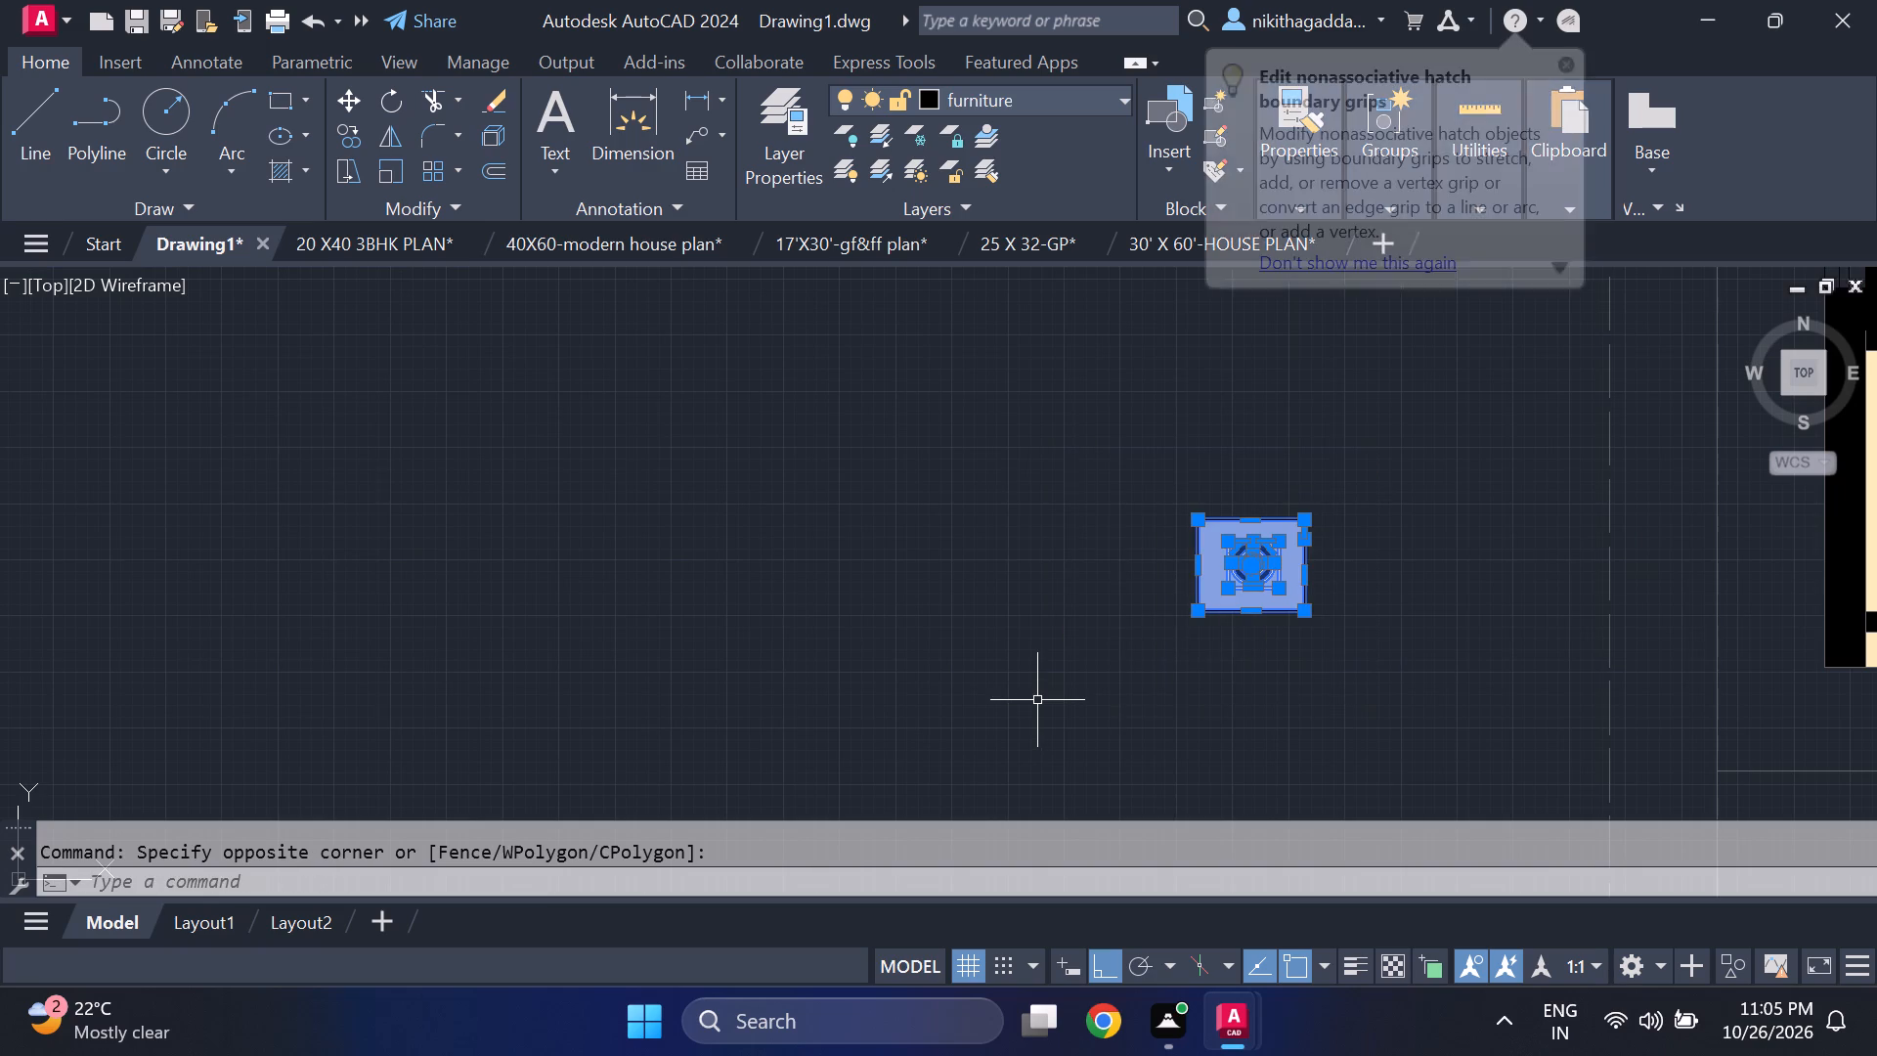
text(co)
key(Return)
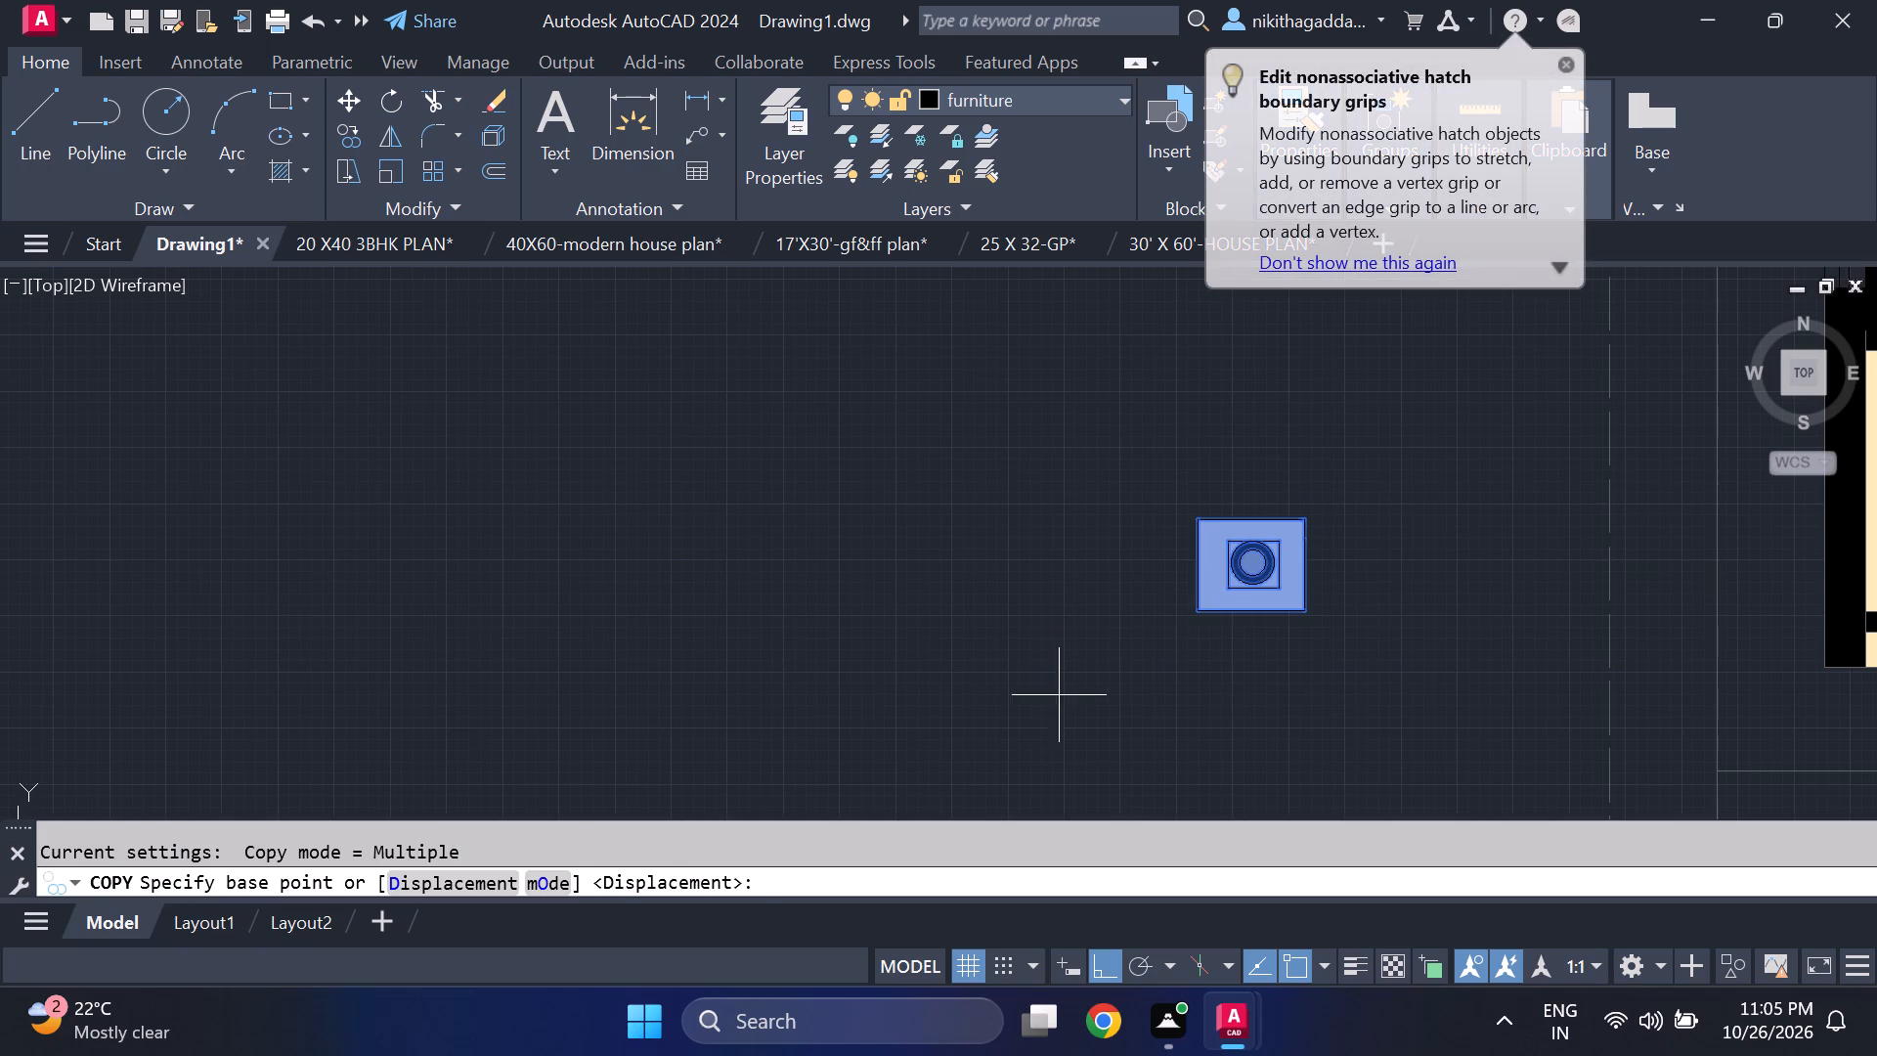
click(1311, 516)
middle_drag(1598, 545, 974, 566)
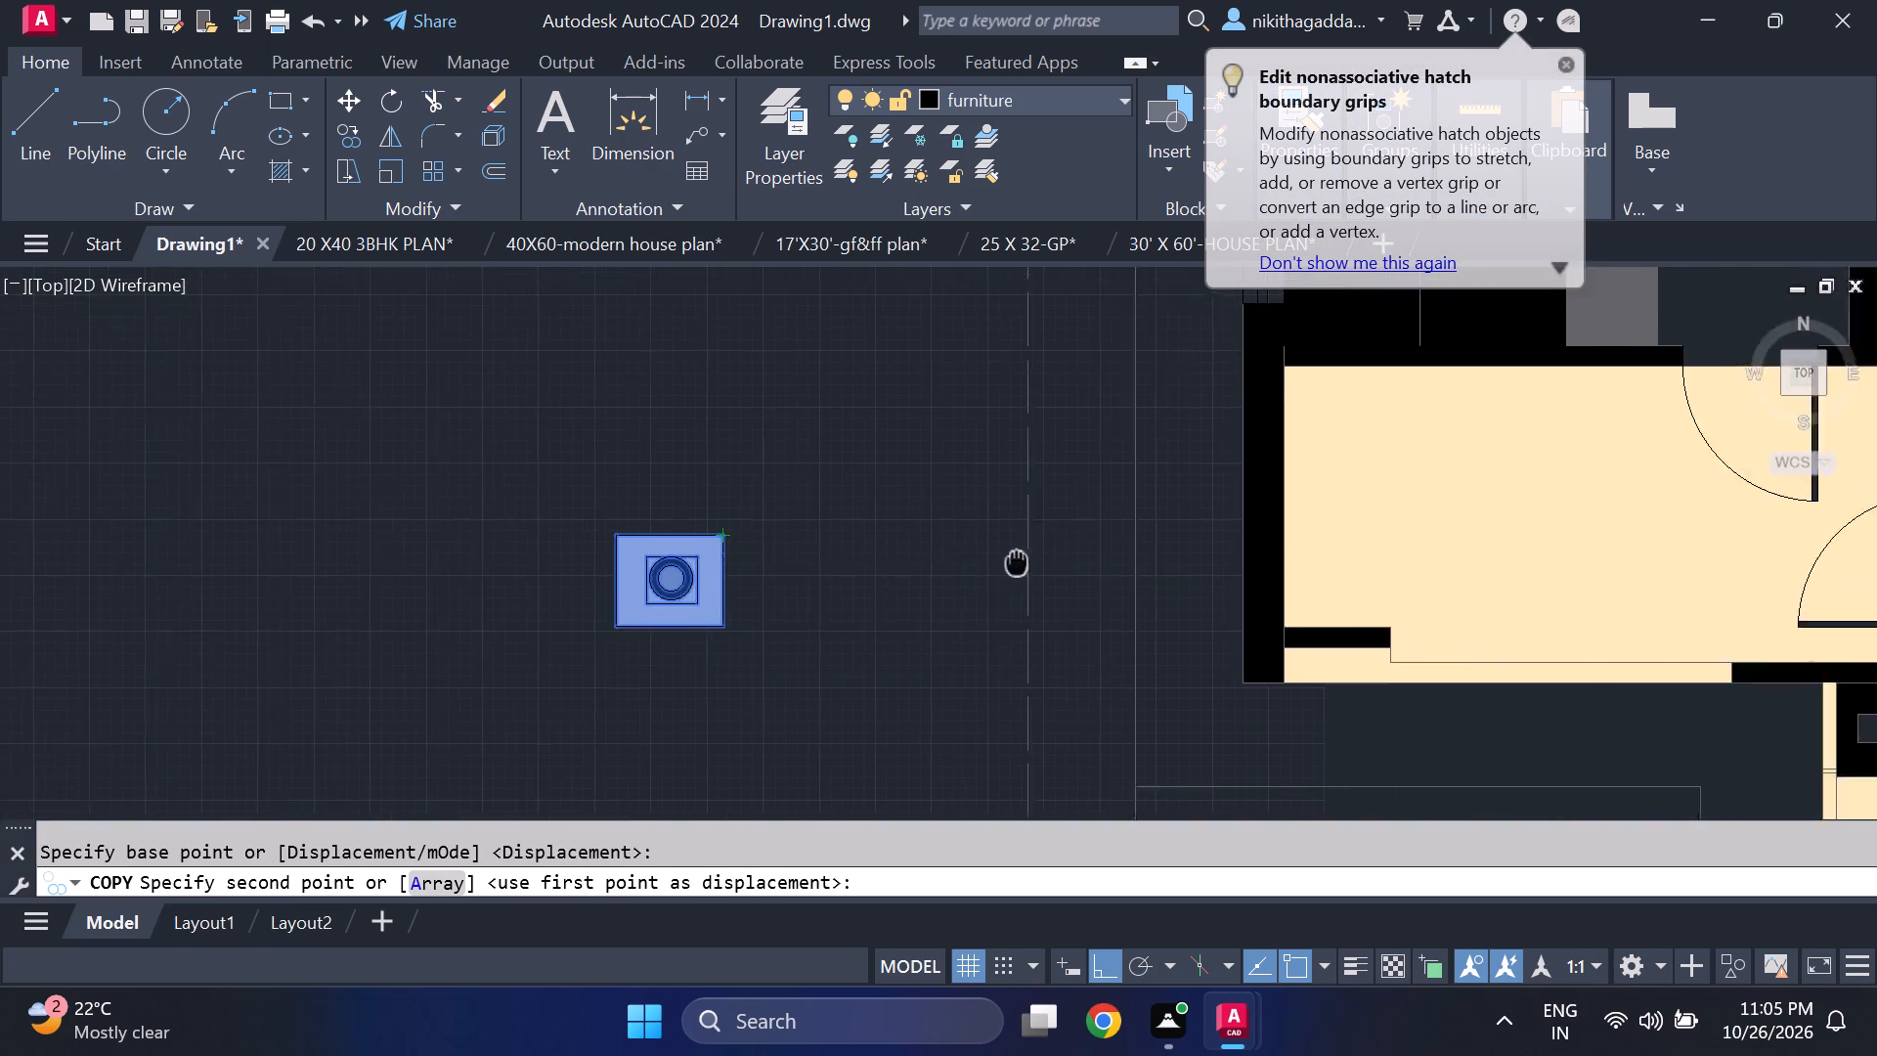
middle_drag(974, 566, 918, 579)
scroll(1304, 601, up, 3)
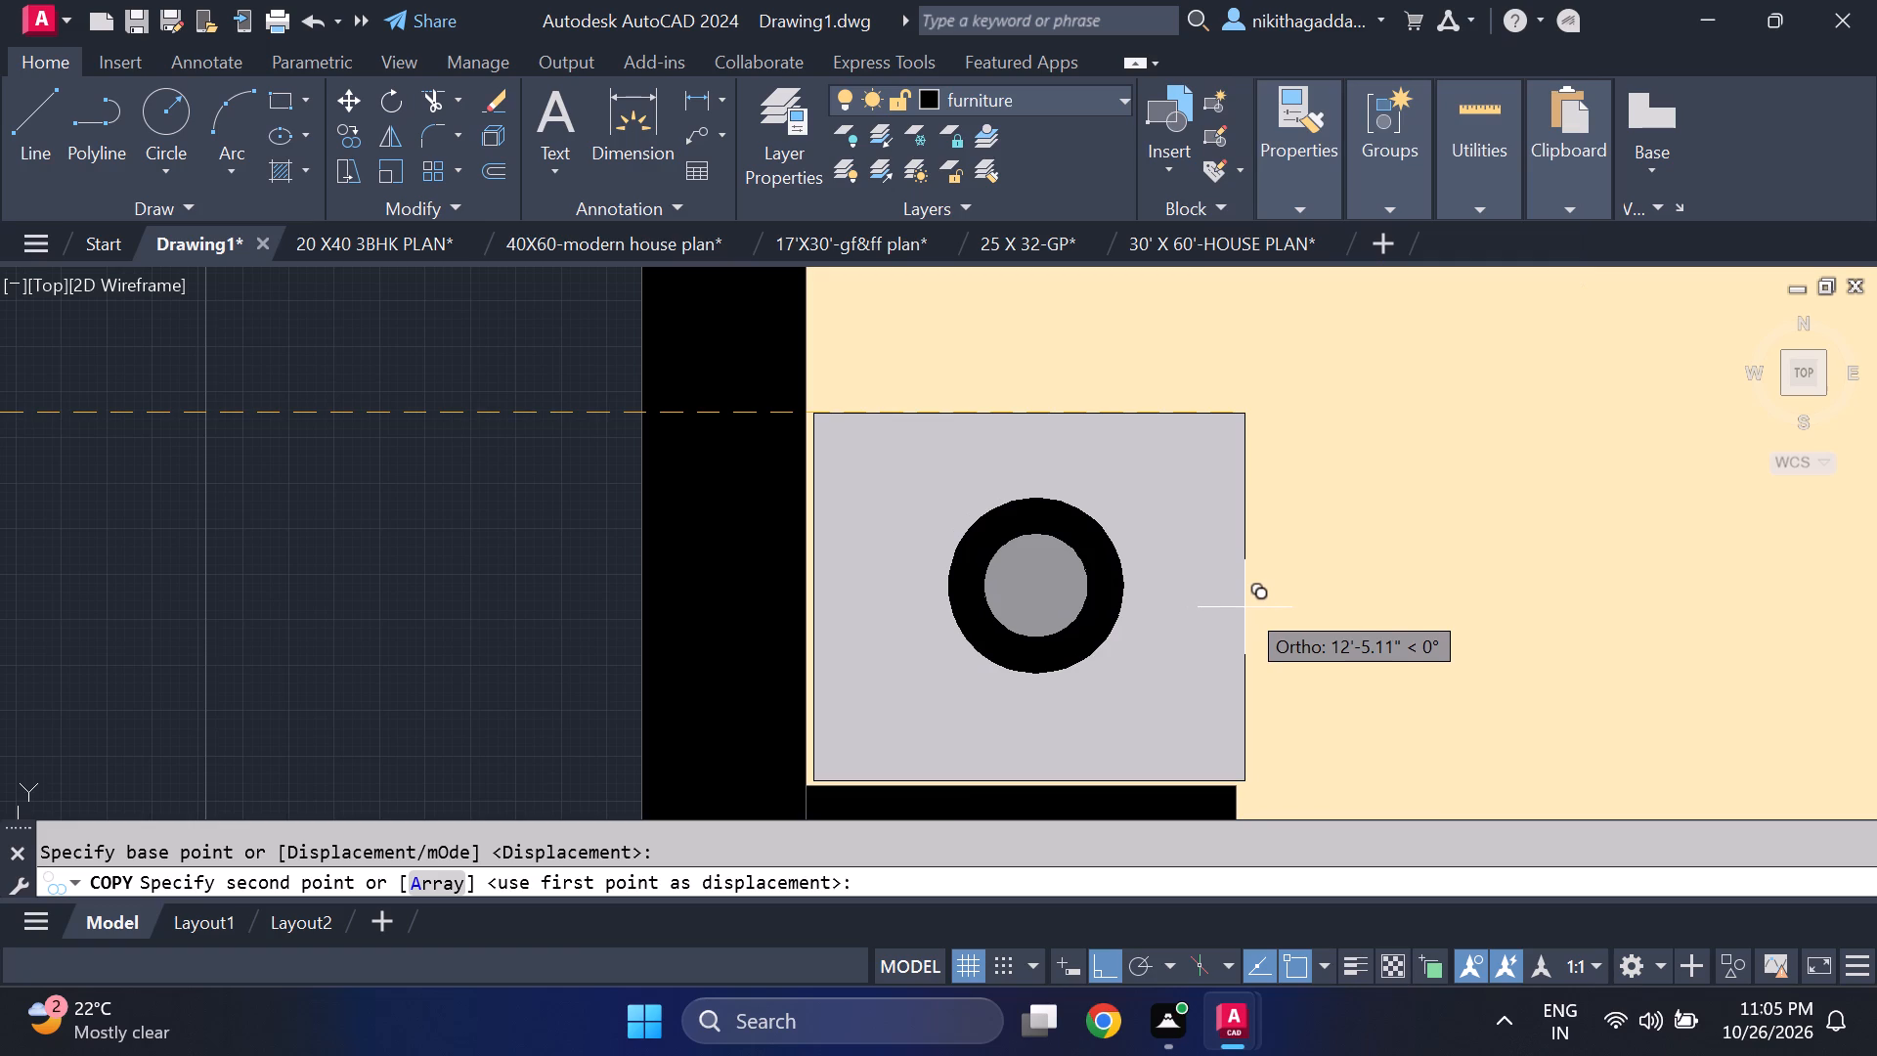
click(1244, 605)
scroll(1284, 582, down, 4)
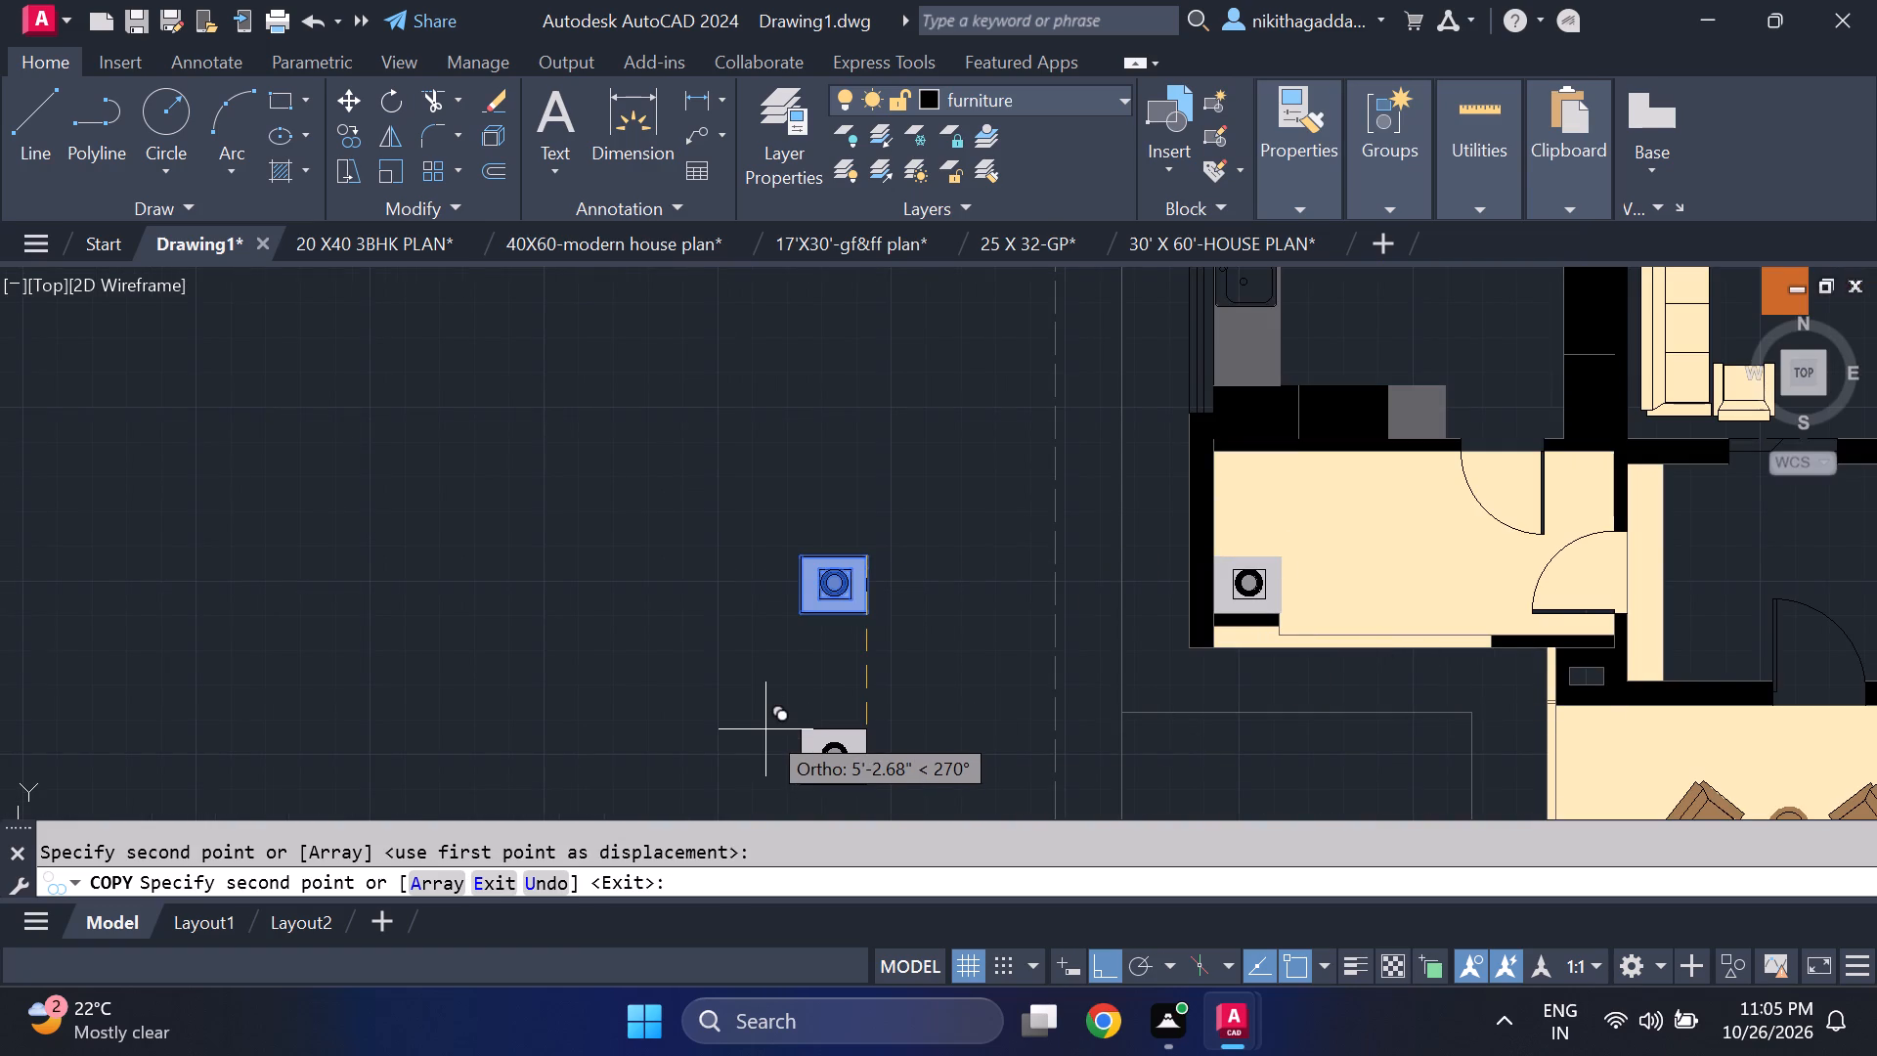
key(Escape)
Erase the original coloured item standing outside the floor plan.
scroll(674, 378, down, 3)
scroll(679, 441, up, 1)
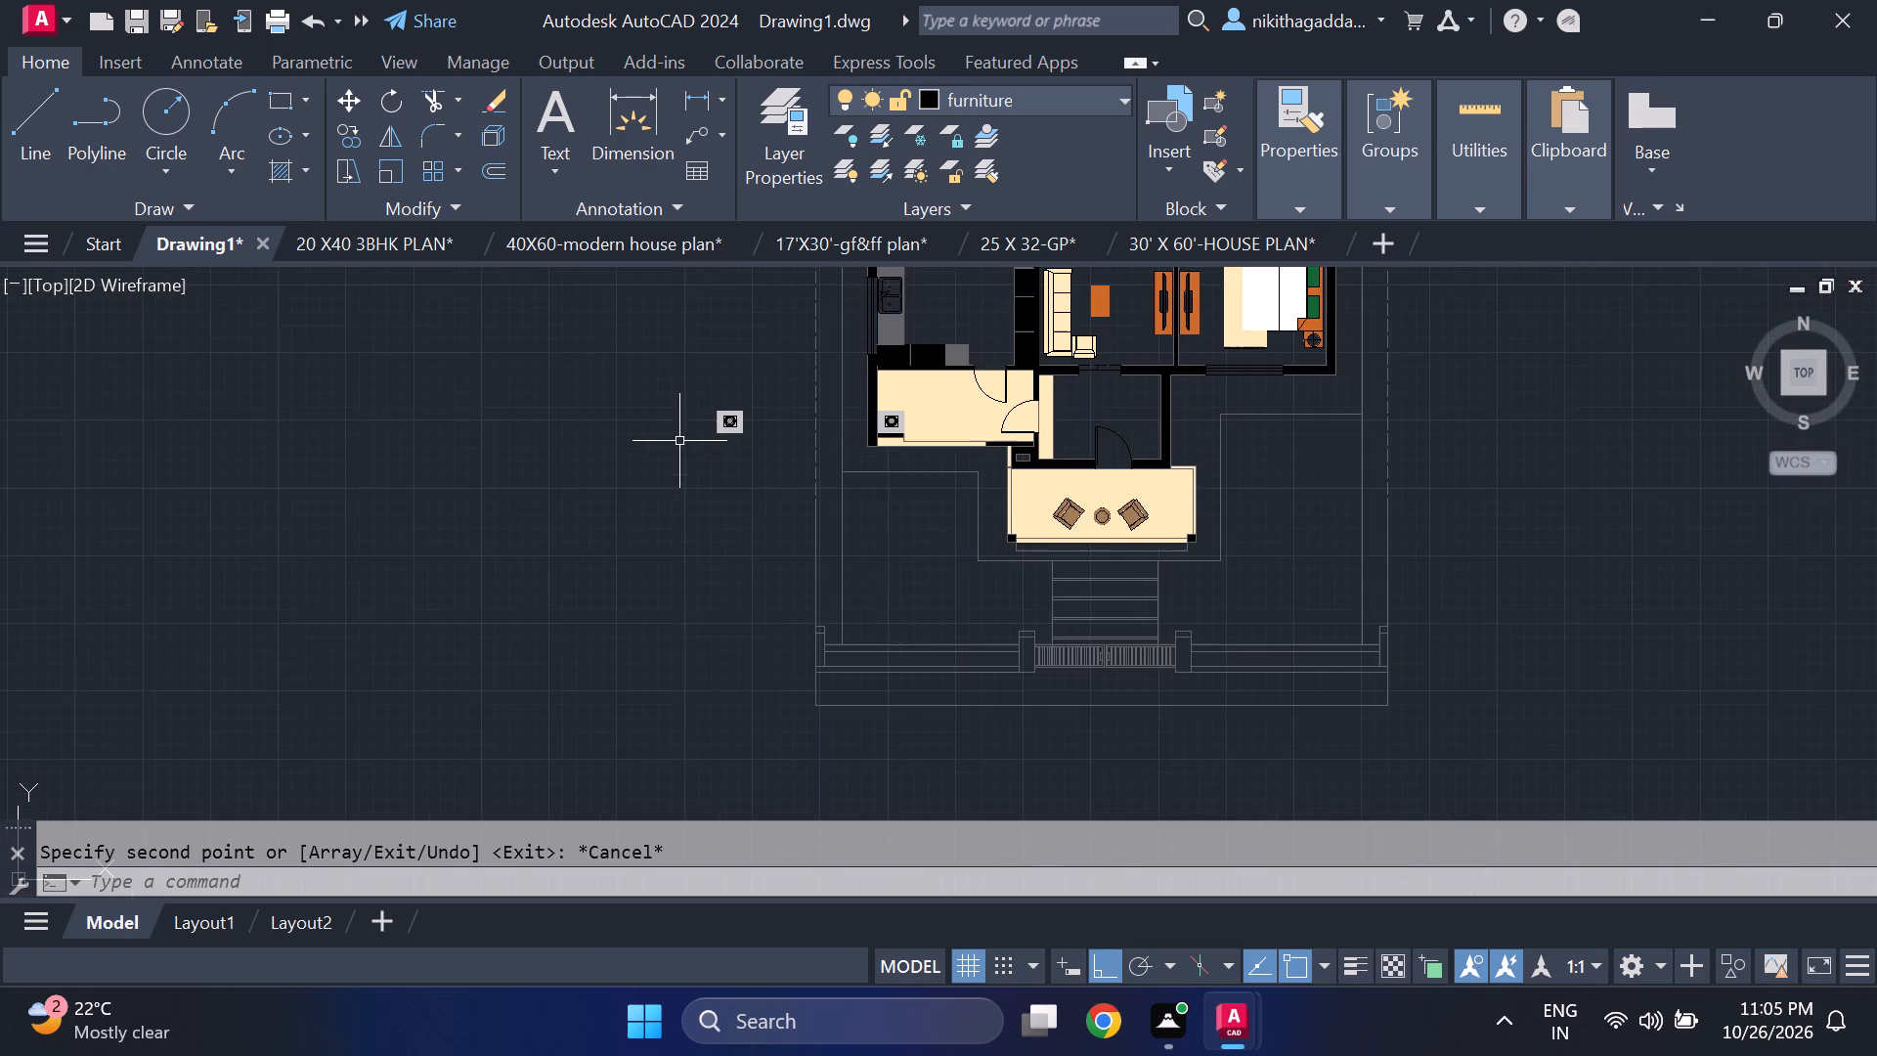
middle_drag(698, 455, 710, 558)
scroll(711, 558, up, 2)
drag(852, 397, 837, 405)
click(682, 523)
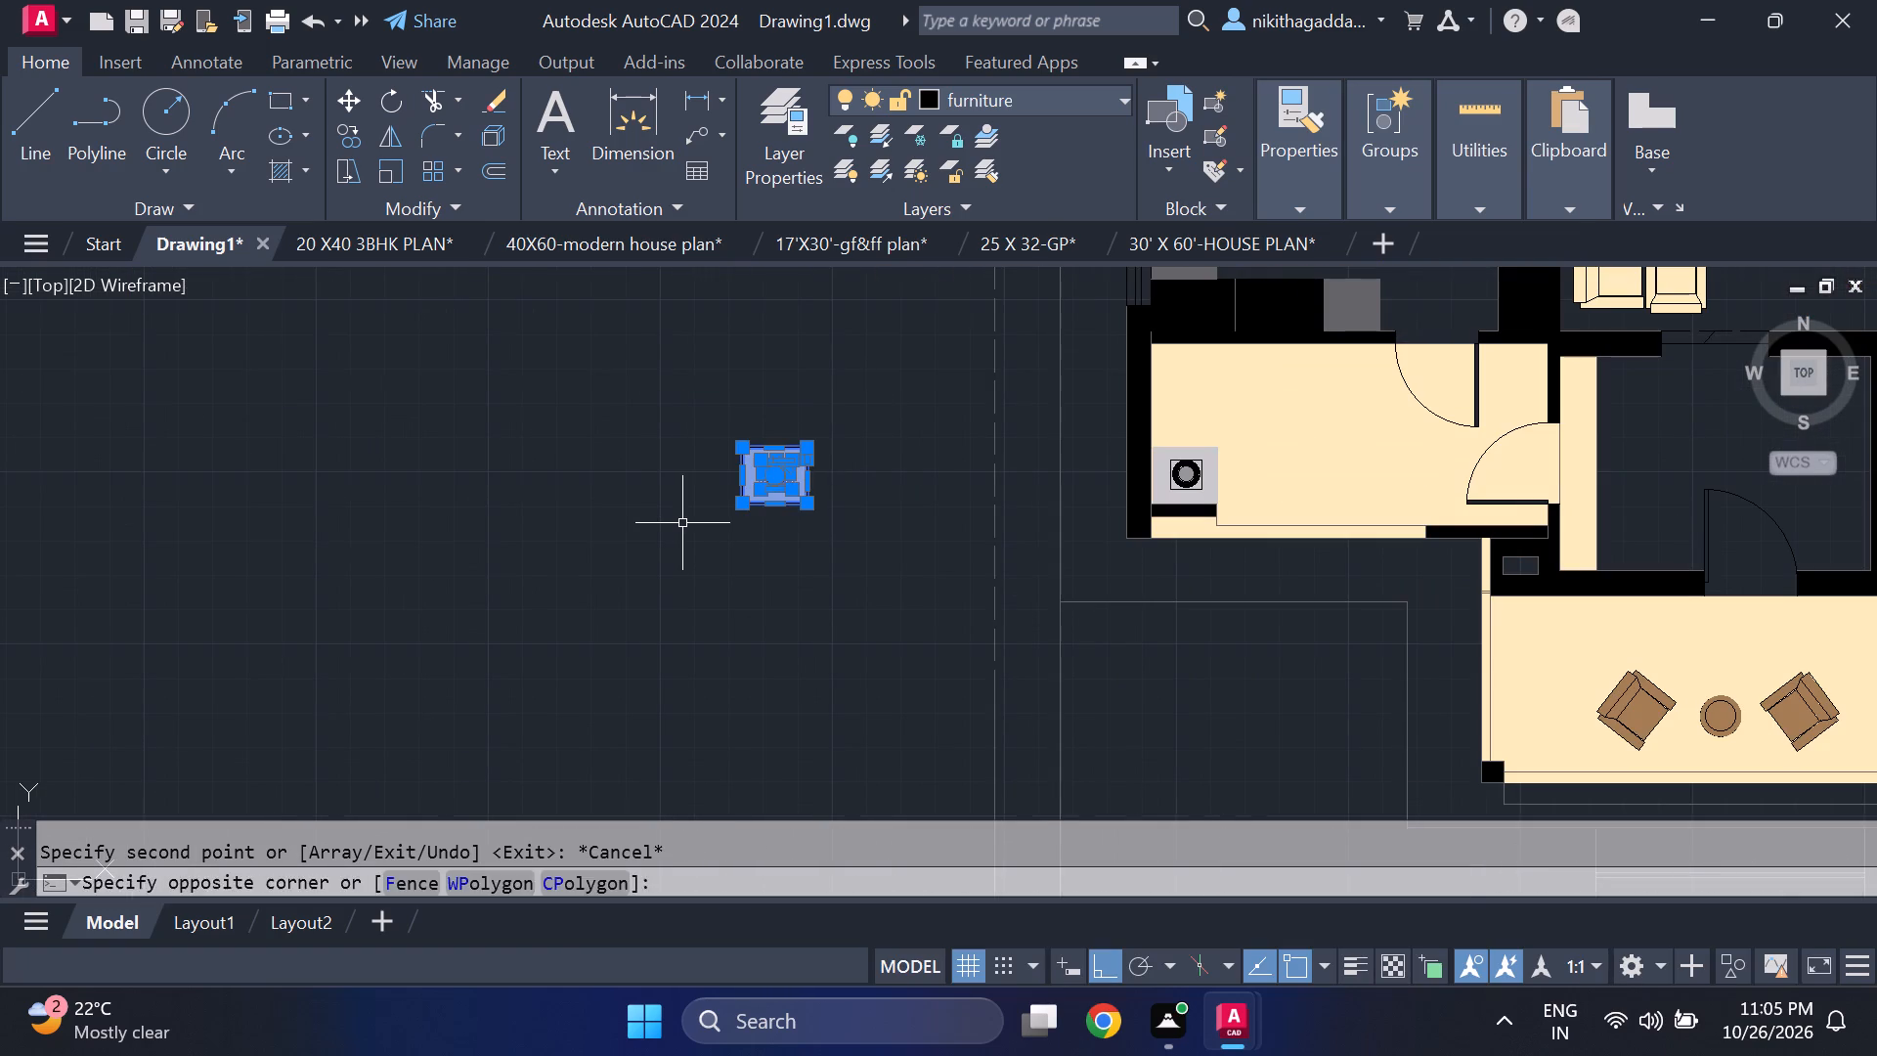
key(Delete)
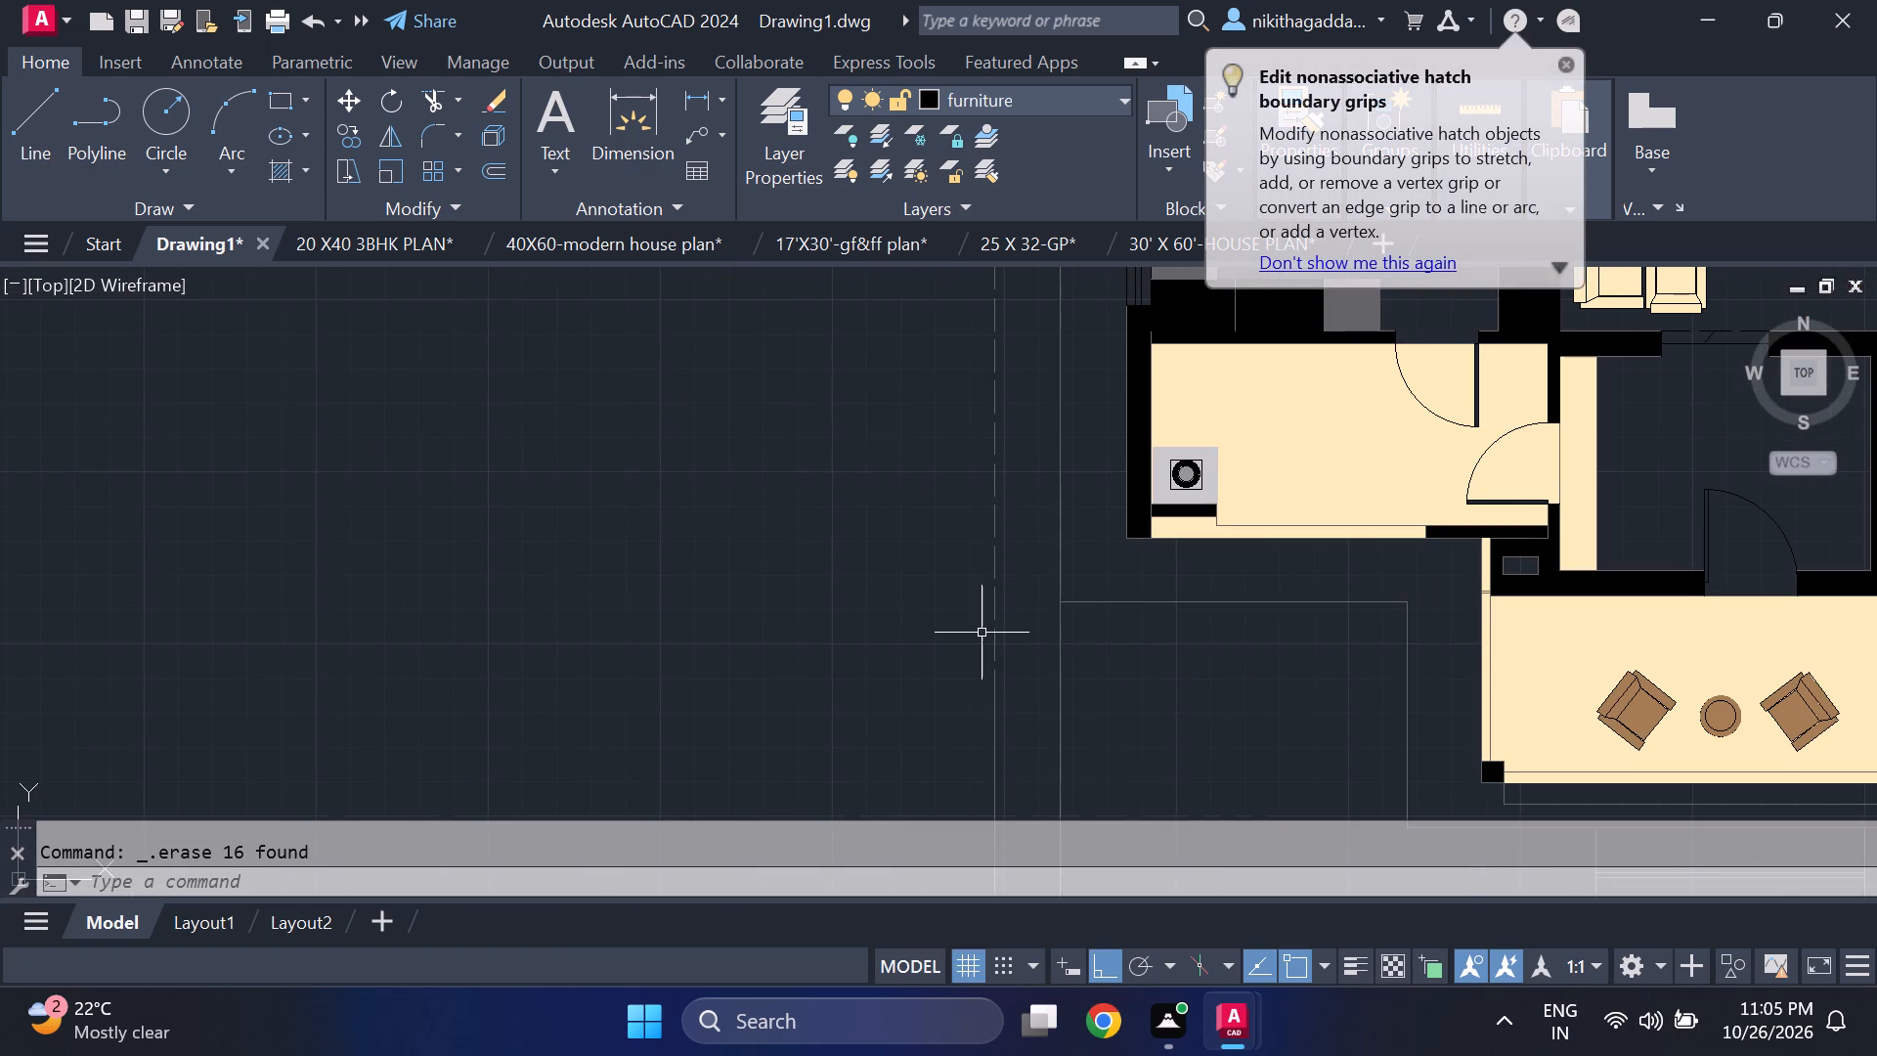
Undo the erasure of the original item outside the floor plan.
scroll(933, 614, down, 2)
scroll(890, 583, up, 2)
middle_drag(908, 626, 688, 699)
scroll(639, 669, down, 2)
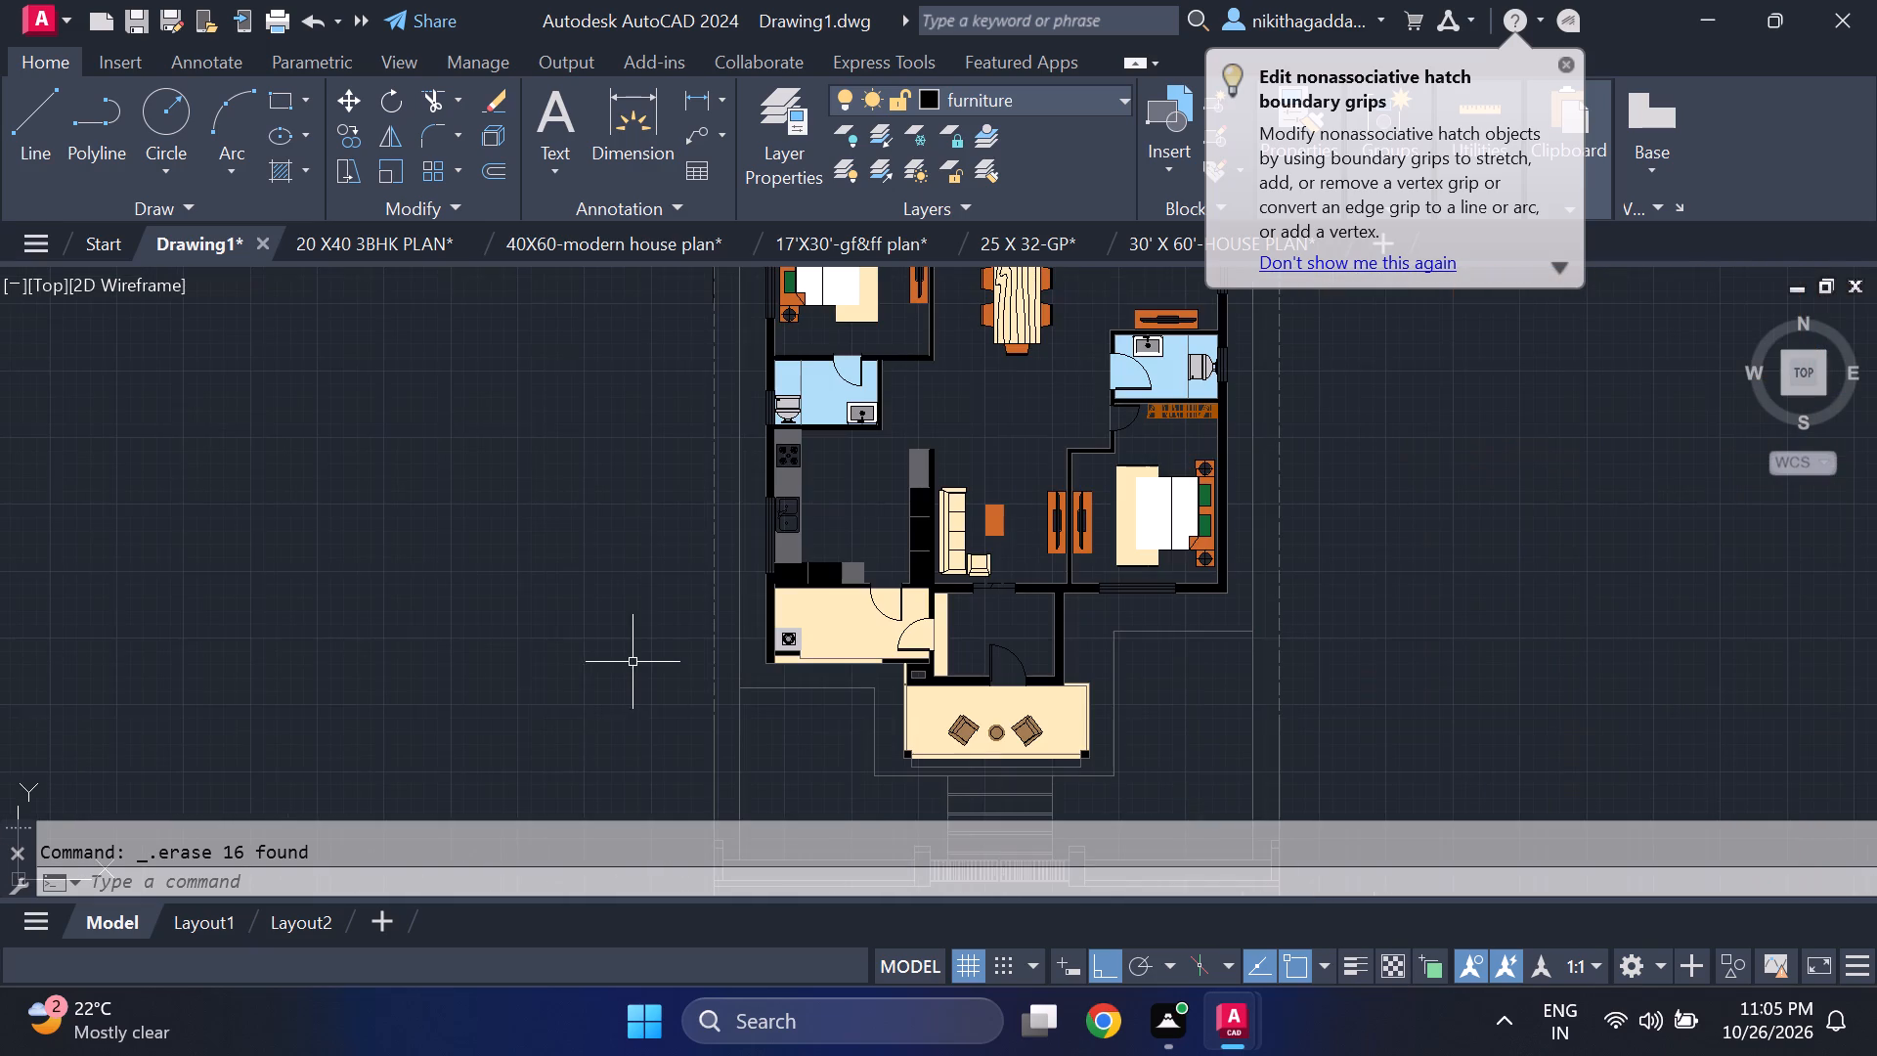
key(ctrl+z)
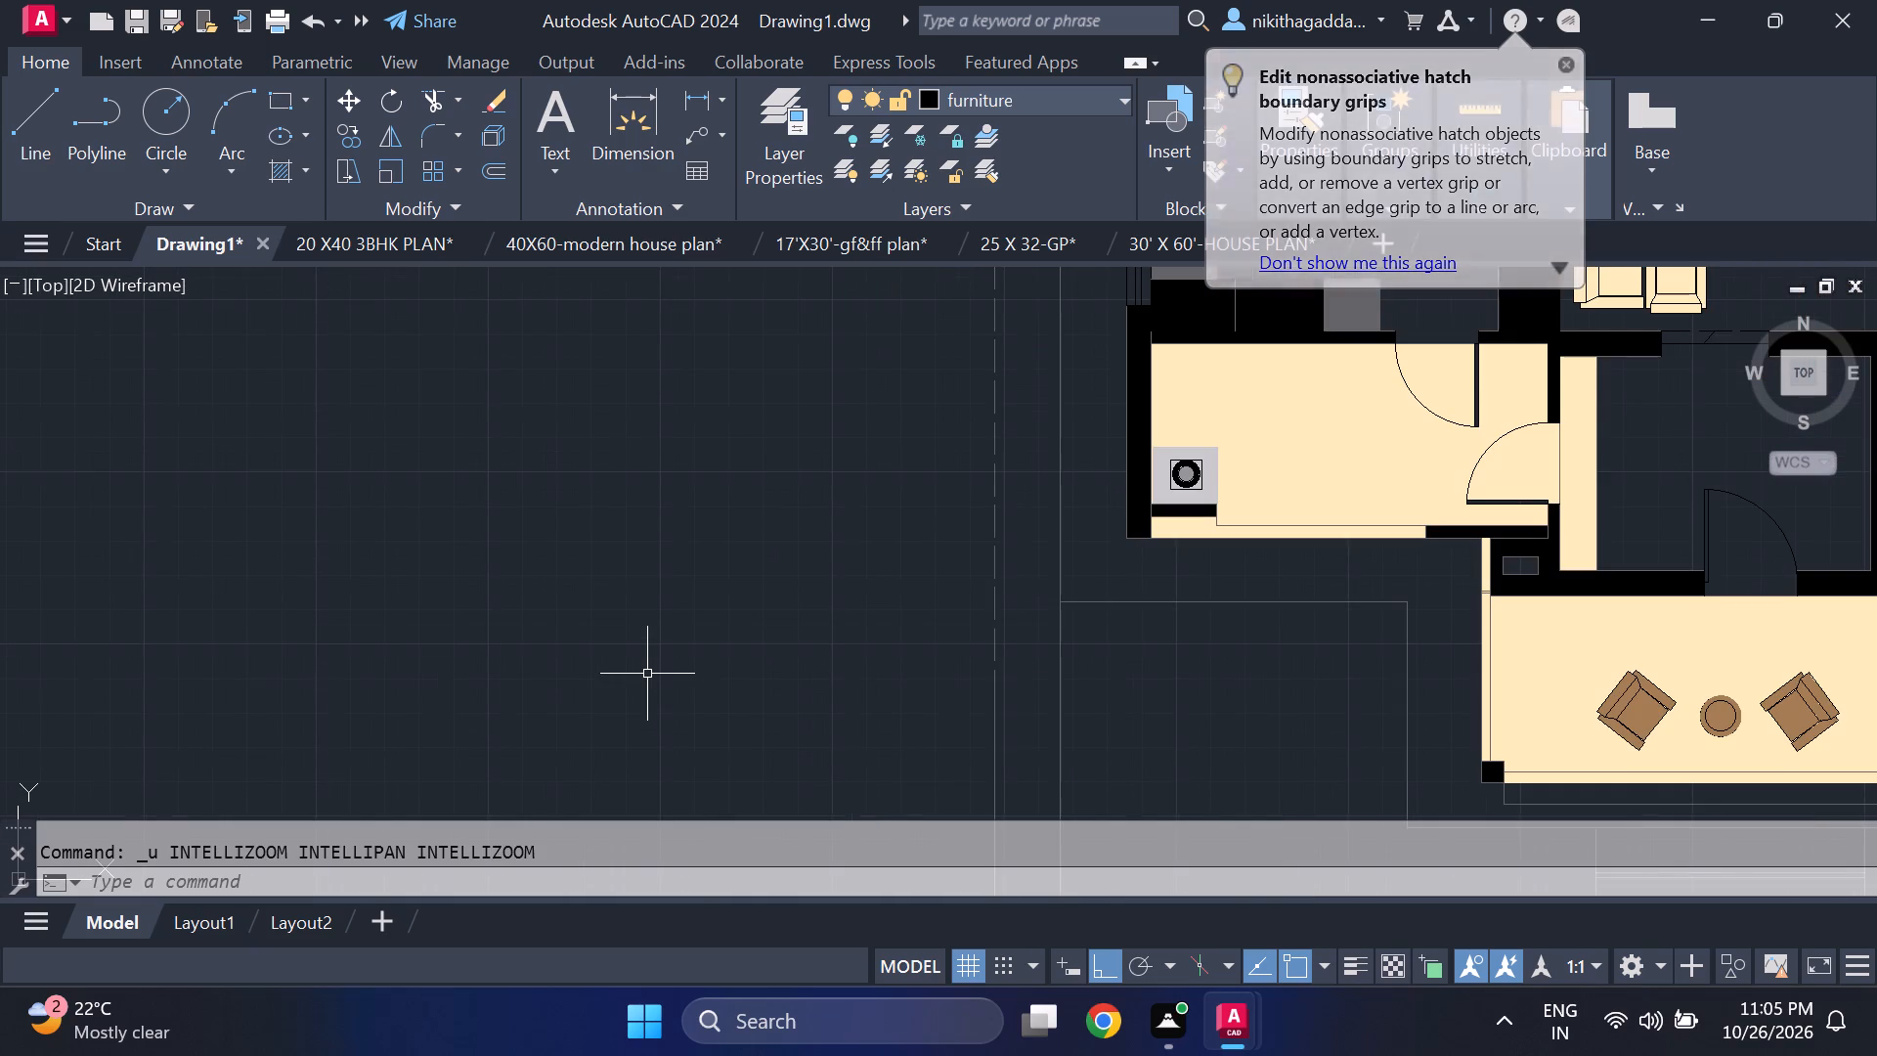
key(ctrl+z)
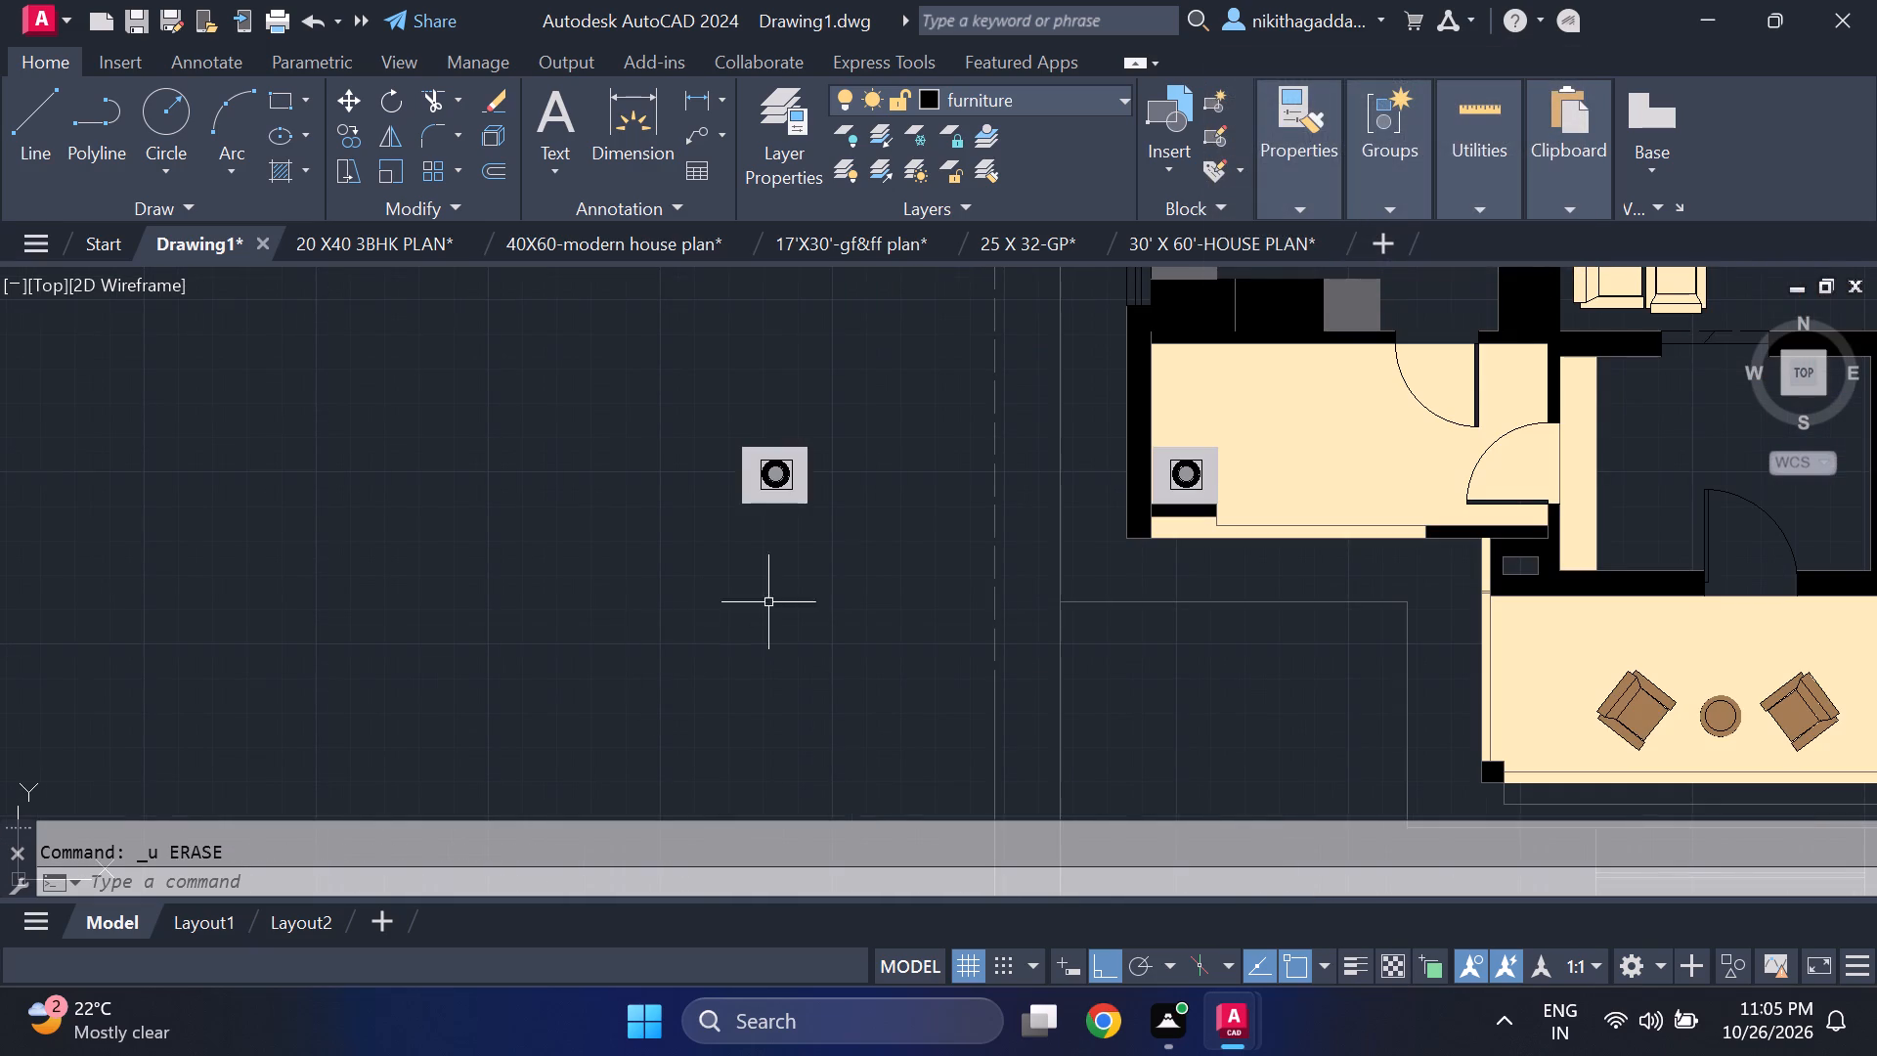
Draw a narrow upright rectangle about 2" tall with lines, near the upper-left corner of the original item's outer rectangle.
scroll(754, 432, up, 2)
middle_drag(751, 492, 717, 581)
scroll(717, 581, up, 2)
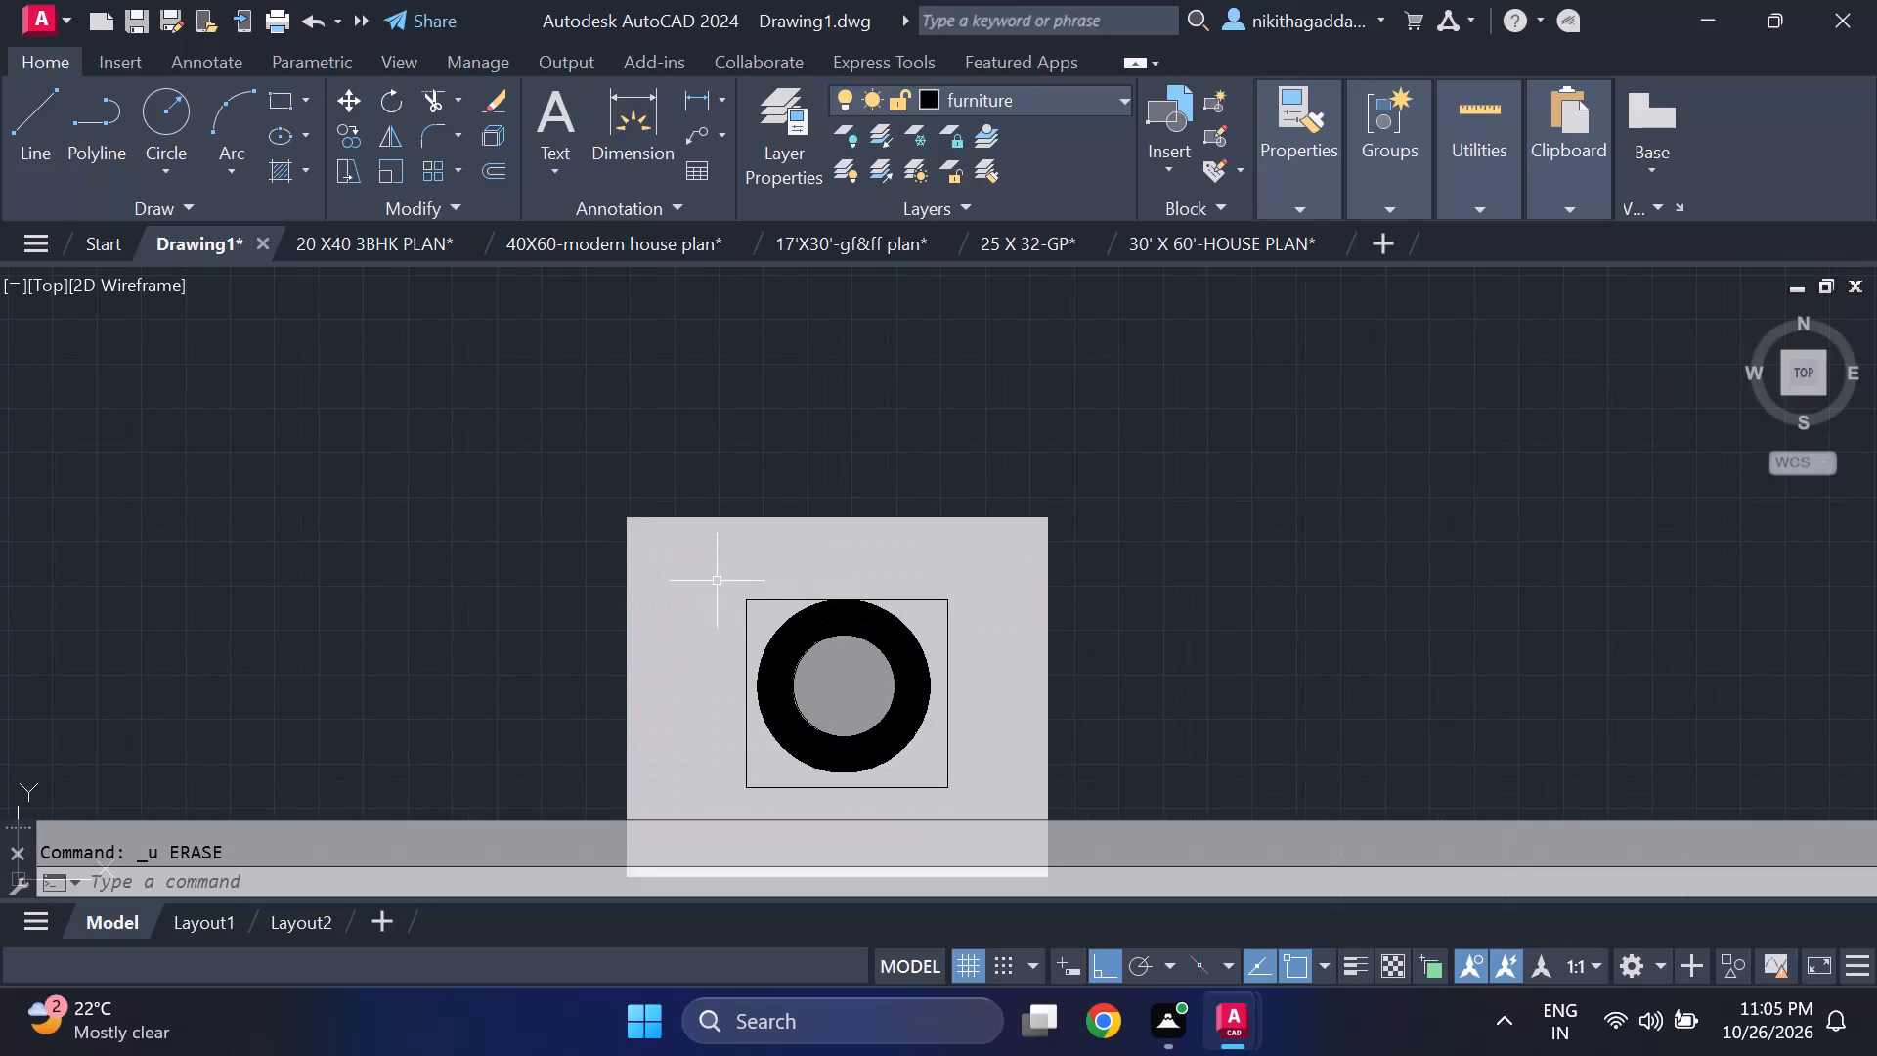
key(l)
key(Return)
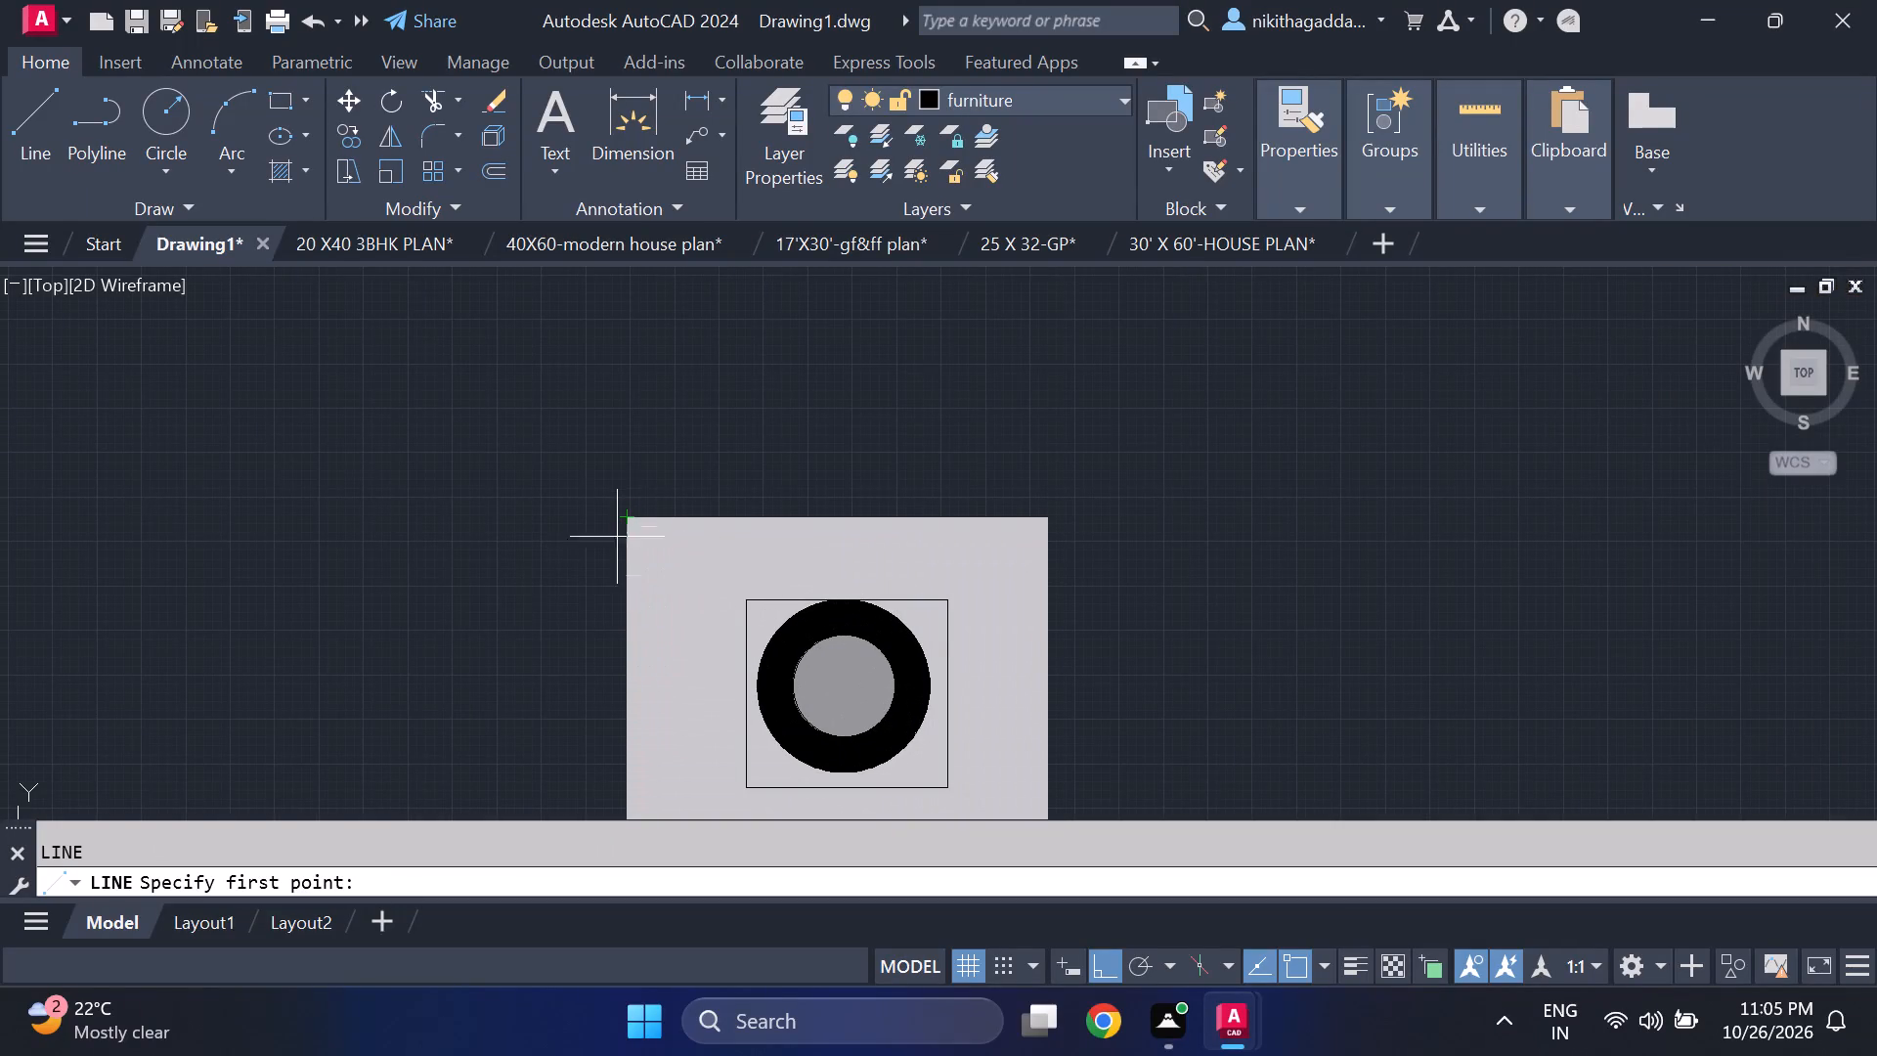
click(690, 556)
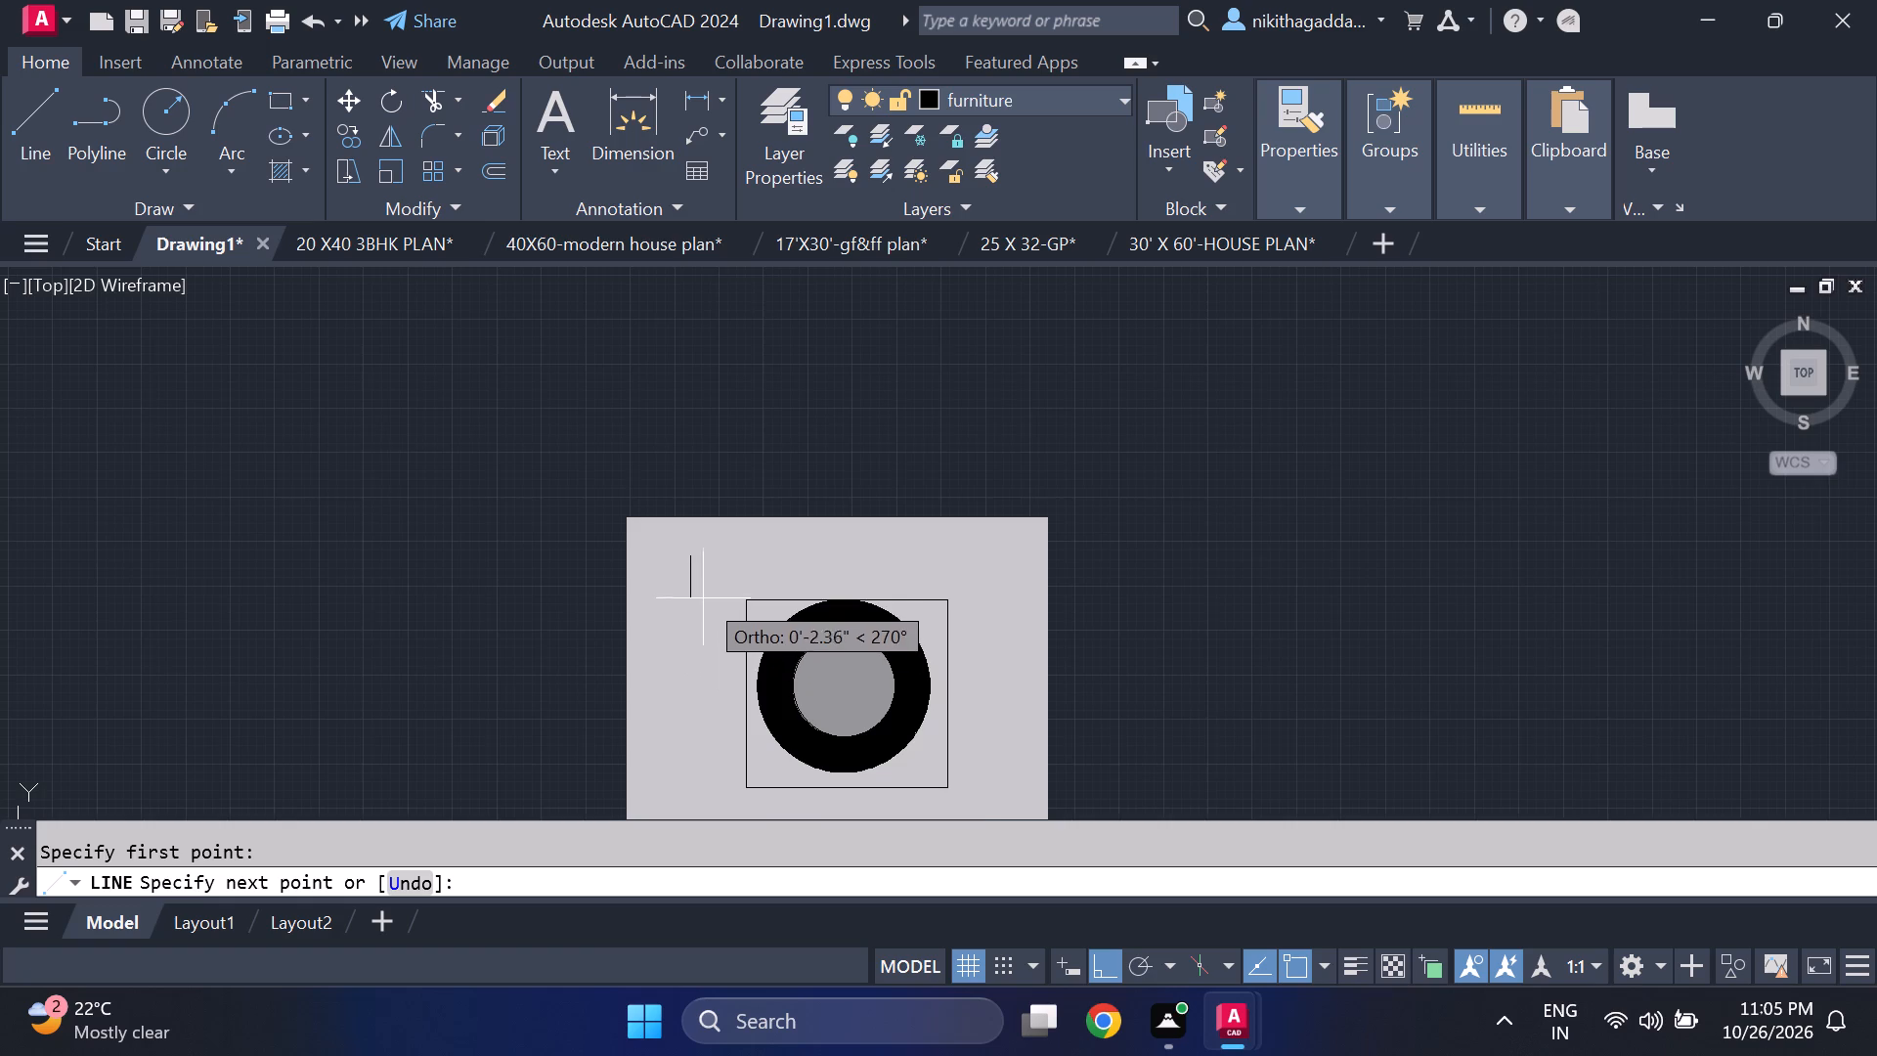
scroll(692, 580, up, 1)
click(690, 582)
scroll(705, 587, up, 1)
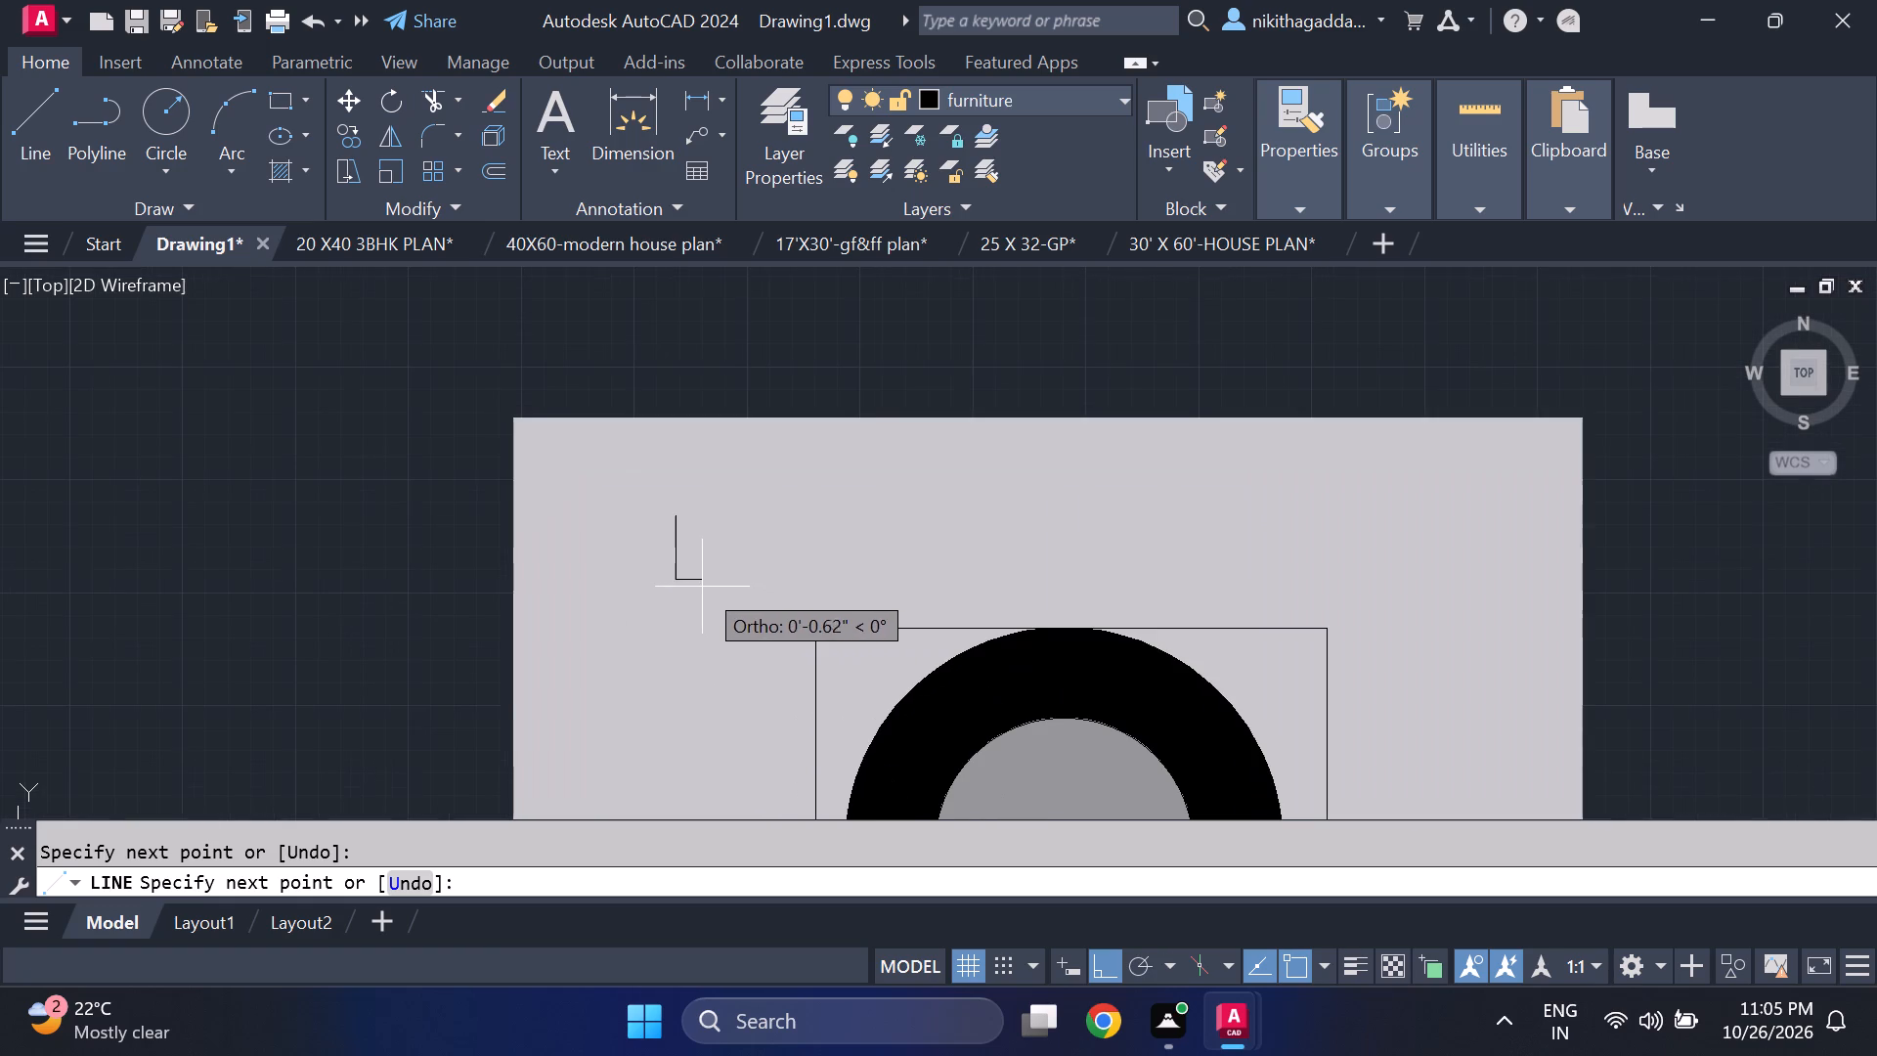
click(693, 579)
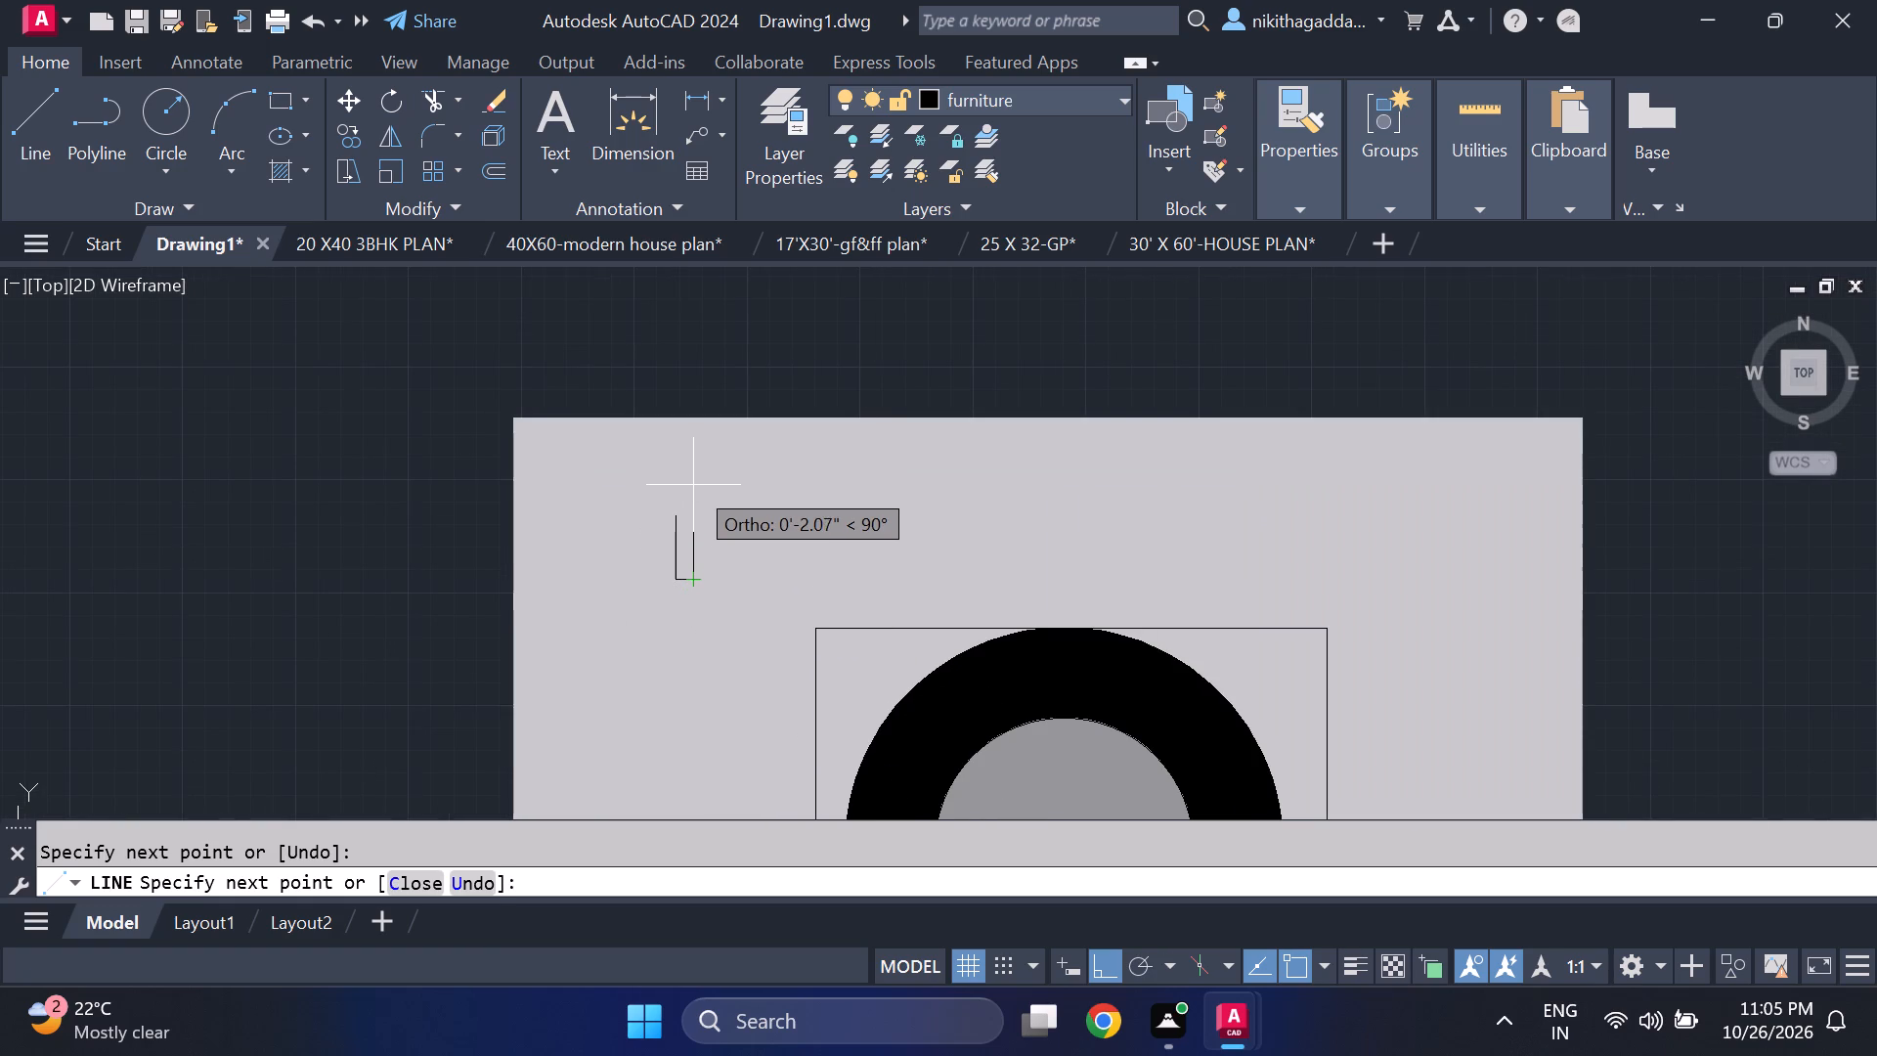
click(699, 479)
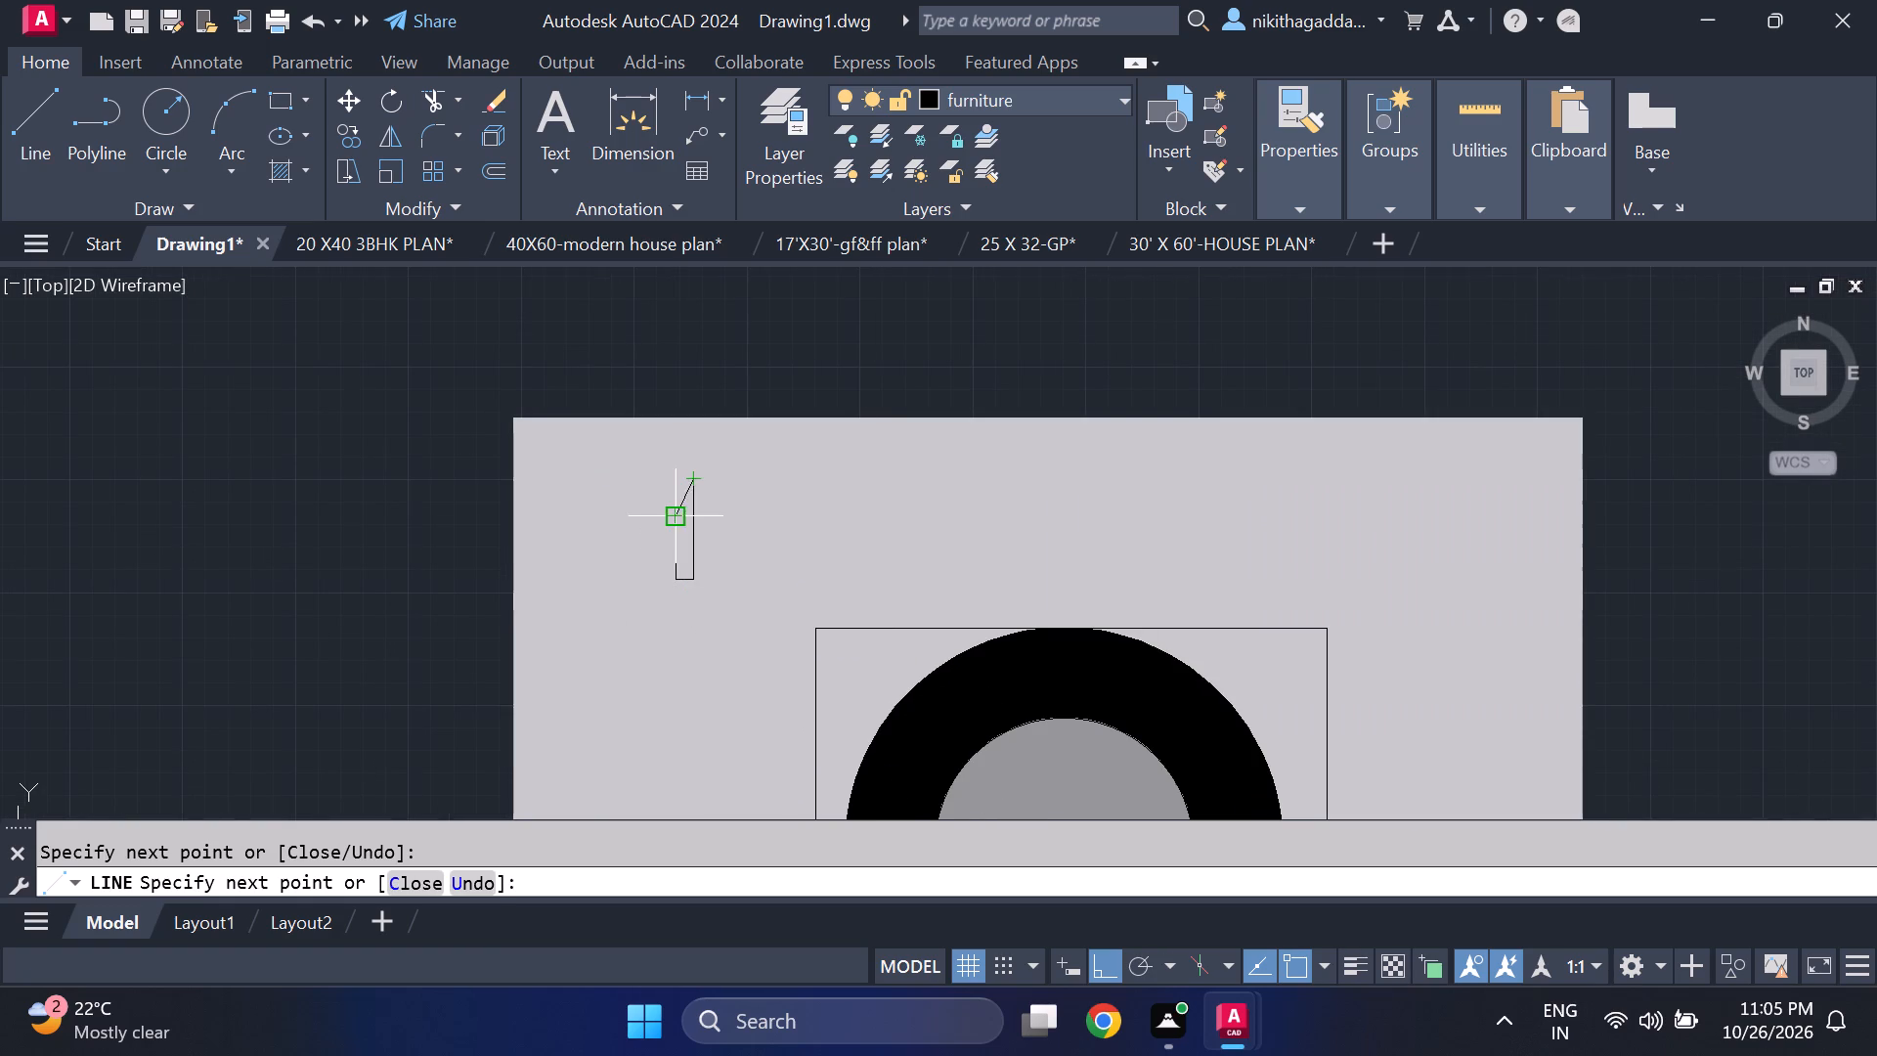
scroll(670, 506, up, 2)
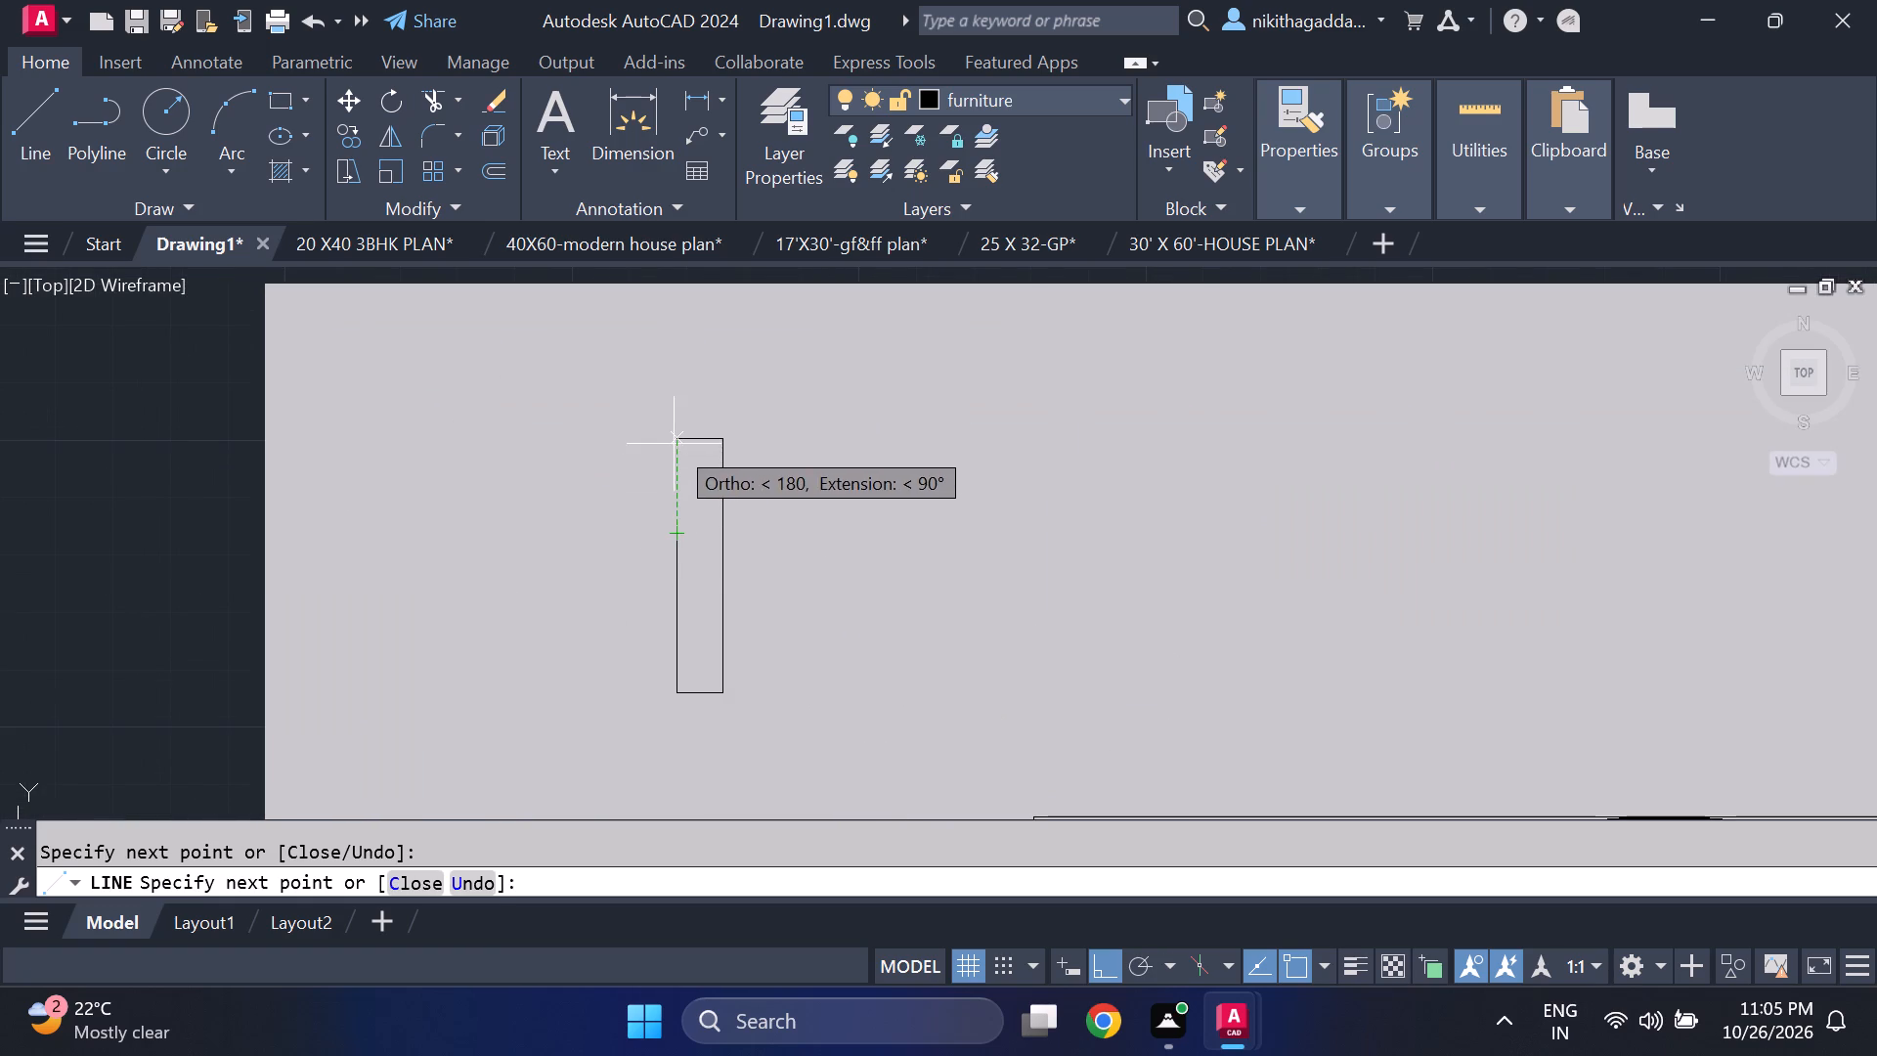
click(674, 444)
click(673, 534)
scroll(919, 489, down, 5)
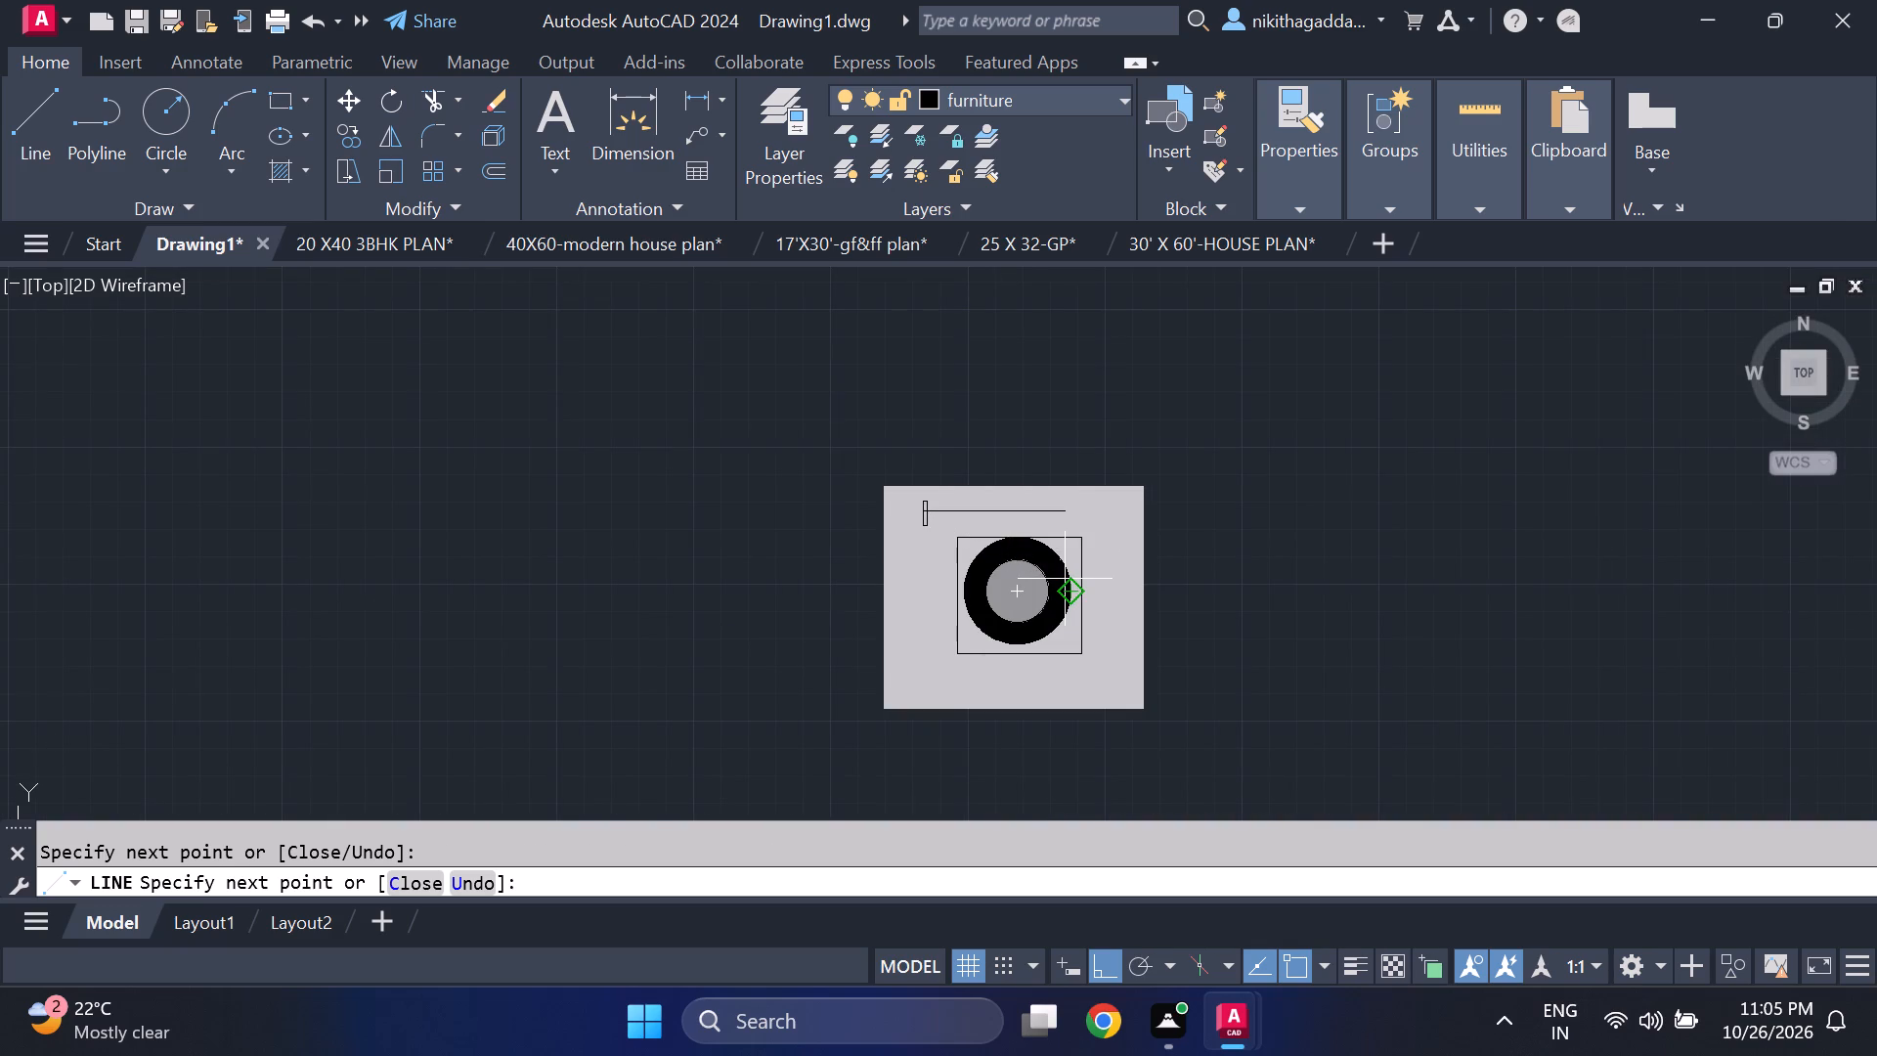
key(Escape)
Copy the narrow upright bar twice to its right, the first about 0.84" away, making a row of three in the item's upper-left corner.
scroll(904, 499, up, 2)
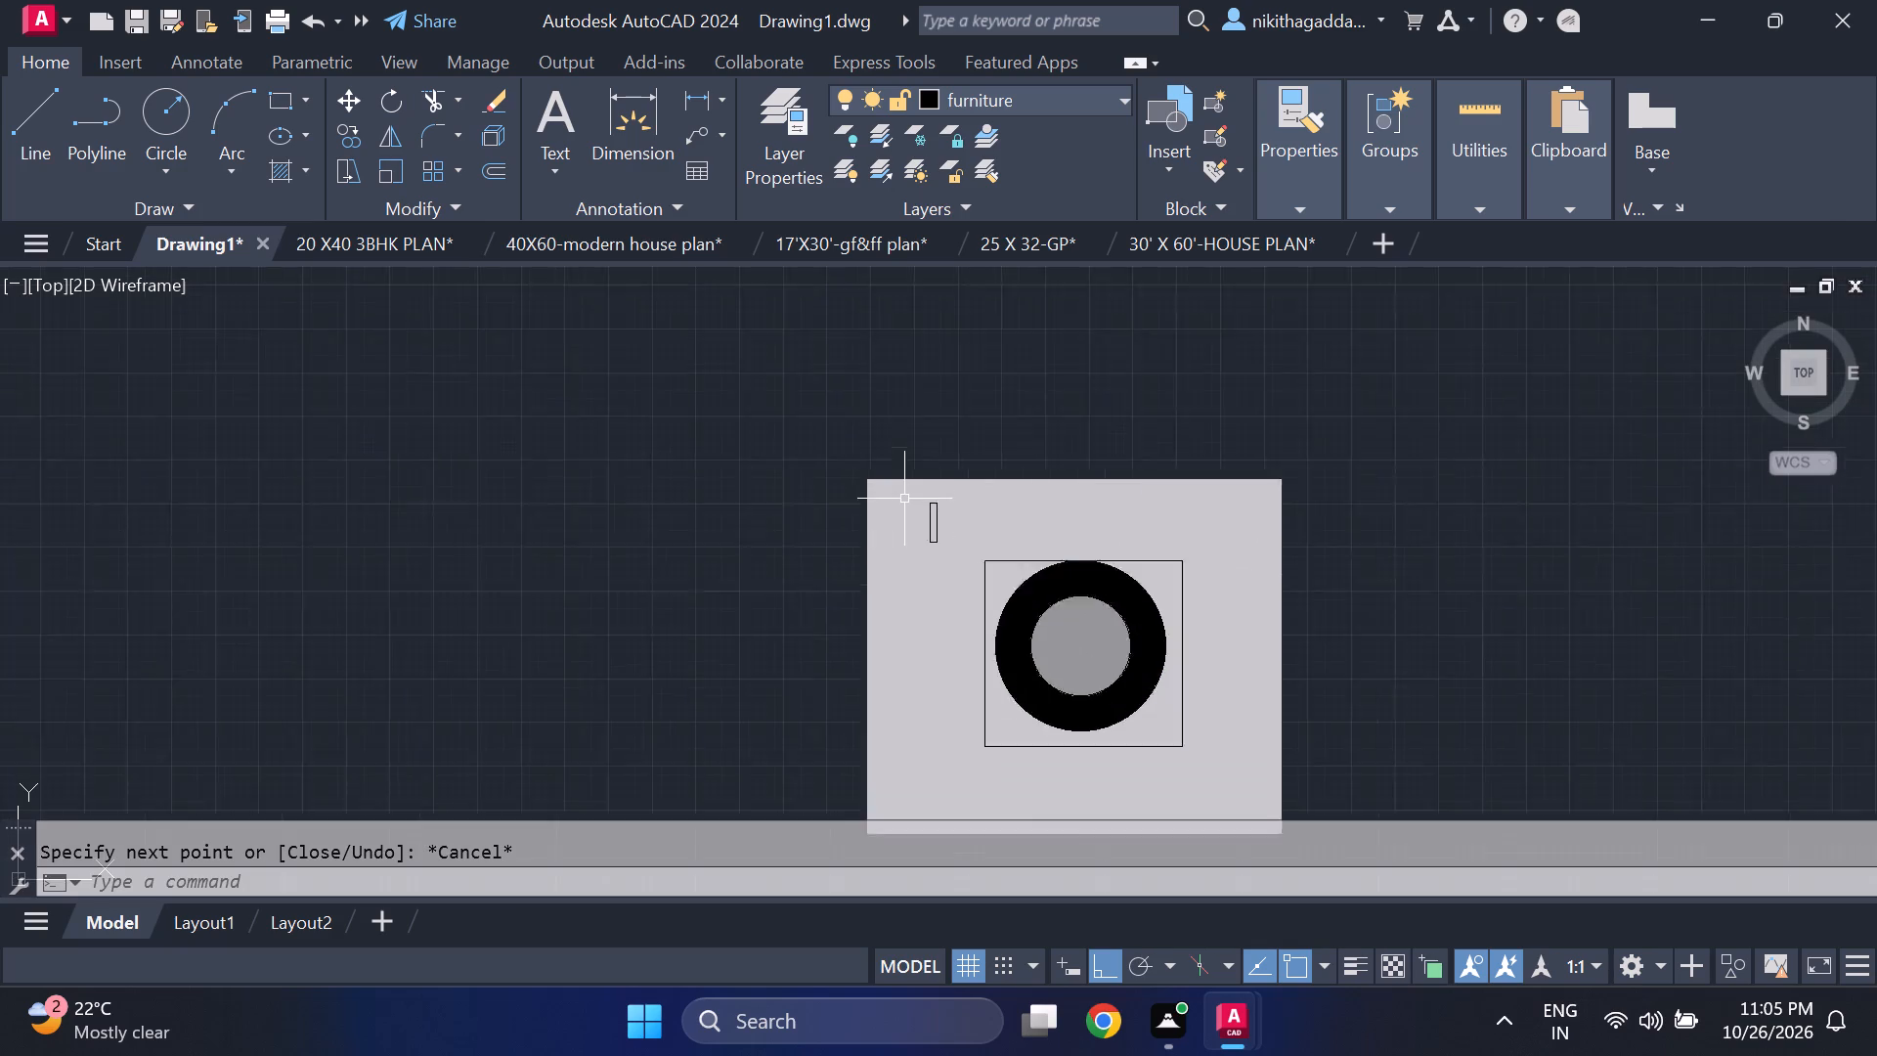
scroll(904, 499, up, 2)
scroll(1010, 521, up, 1)
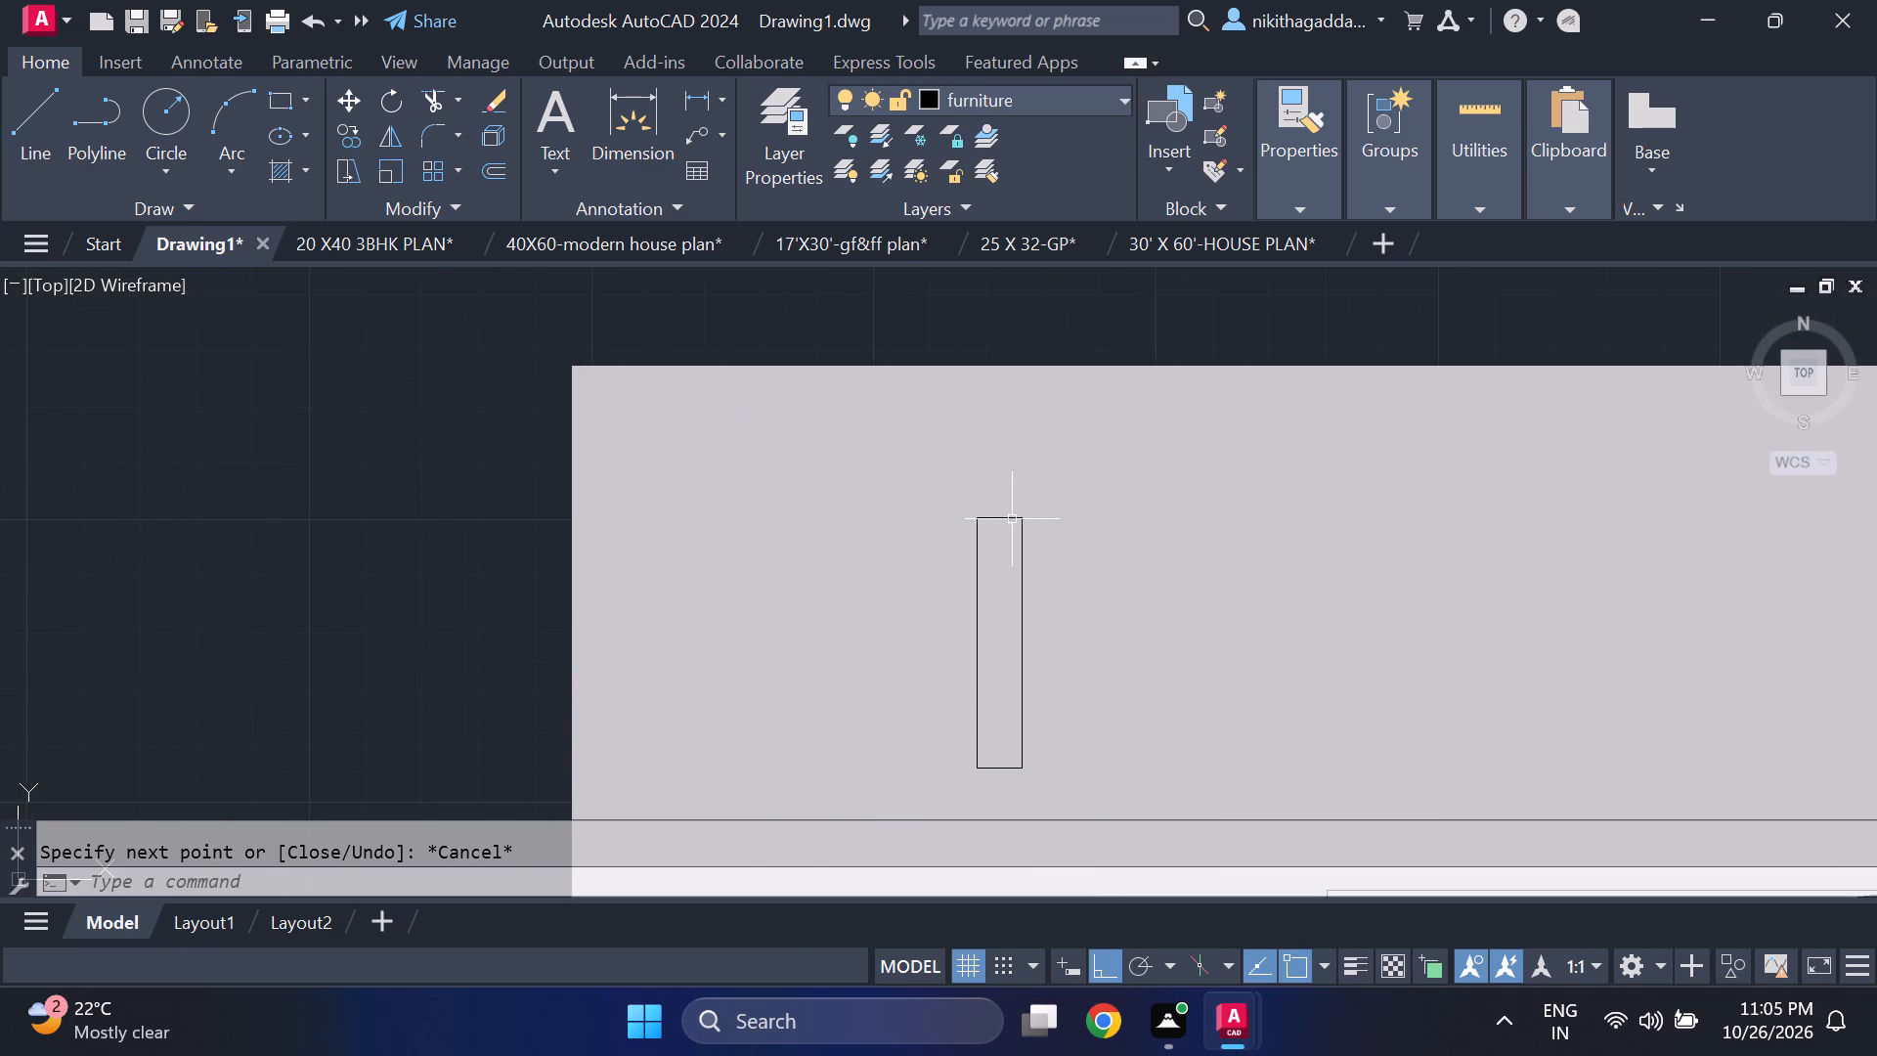
click(1012, 519)
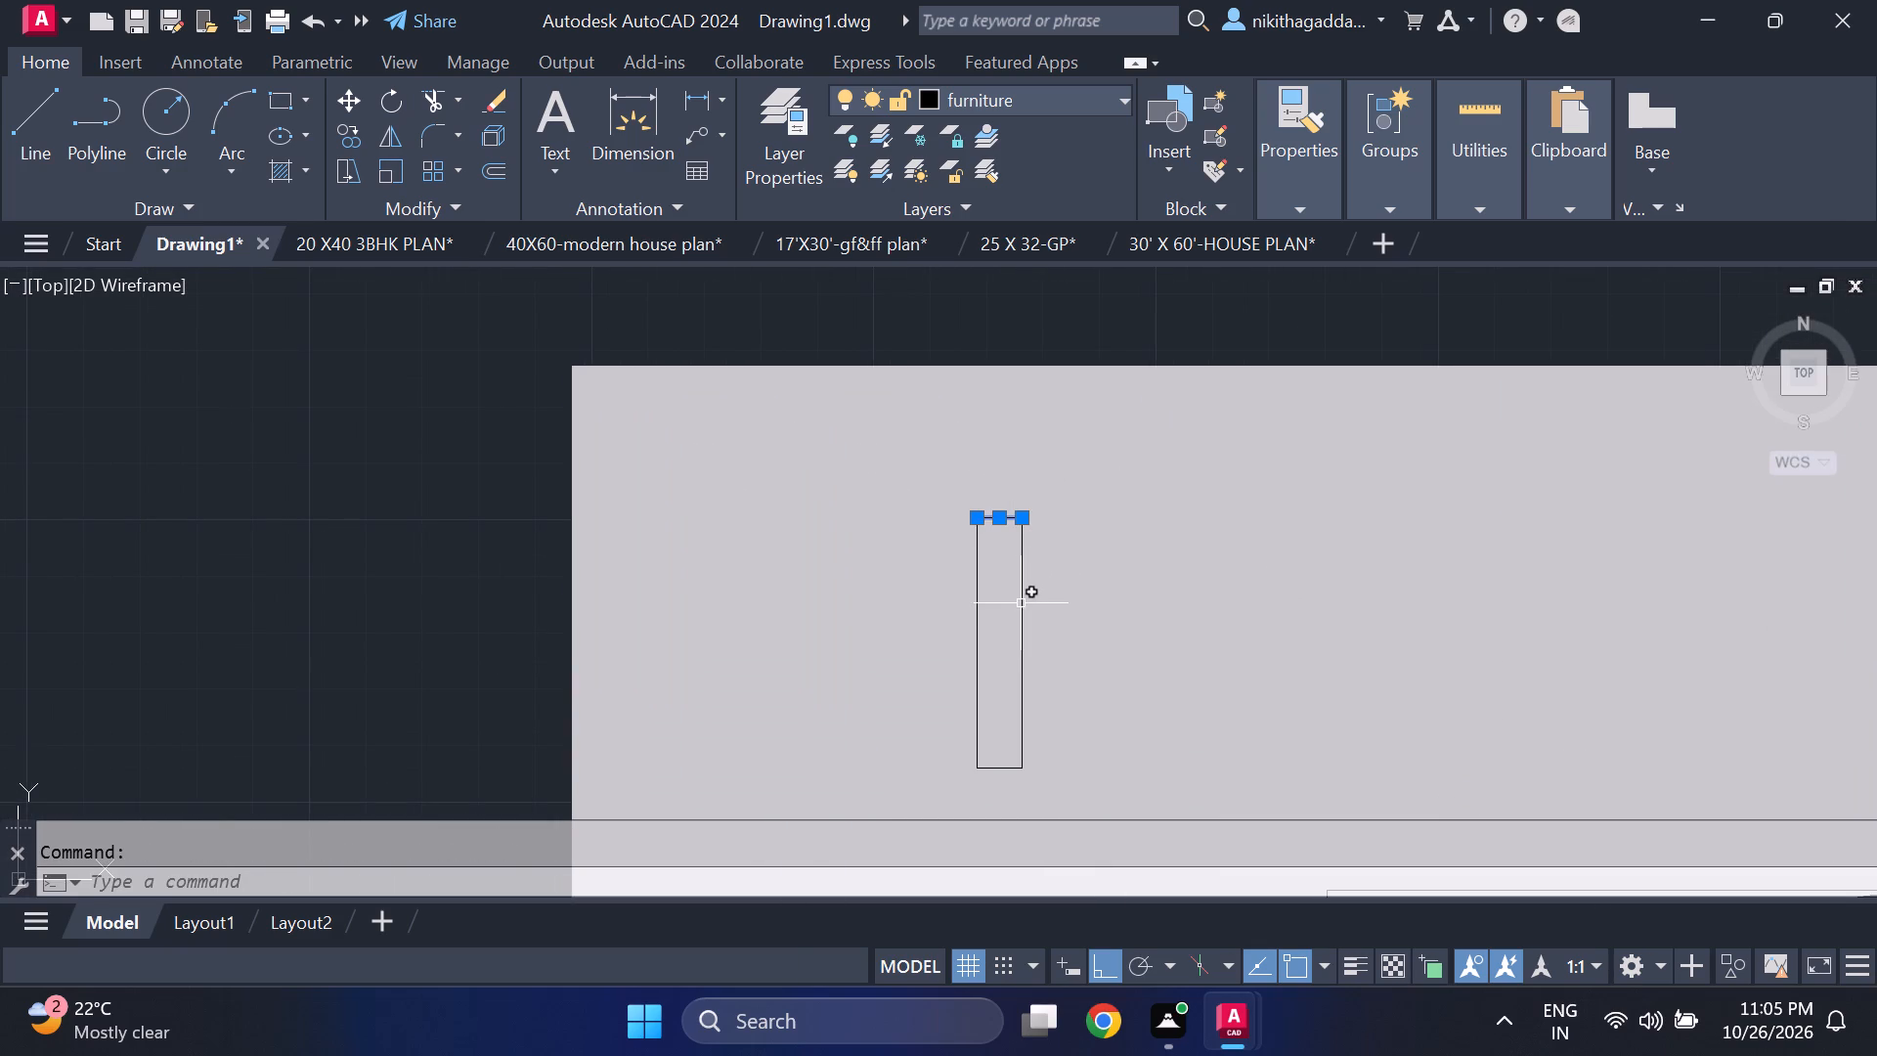
click(1022, 600)
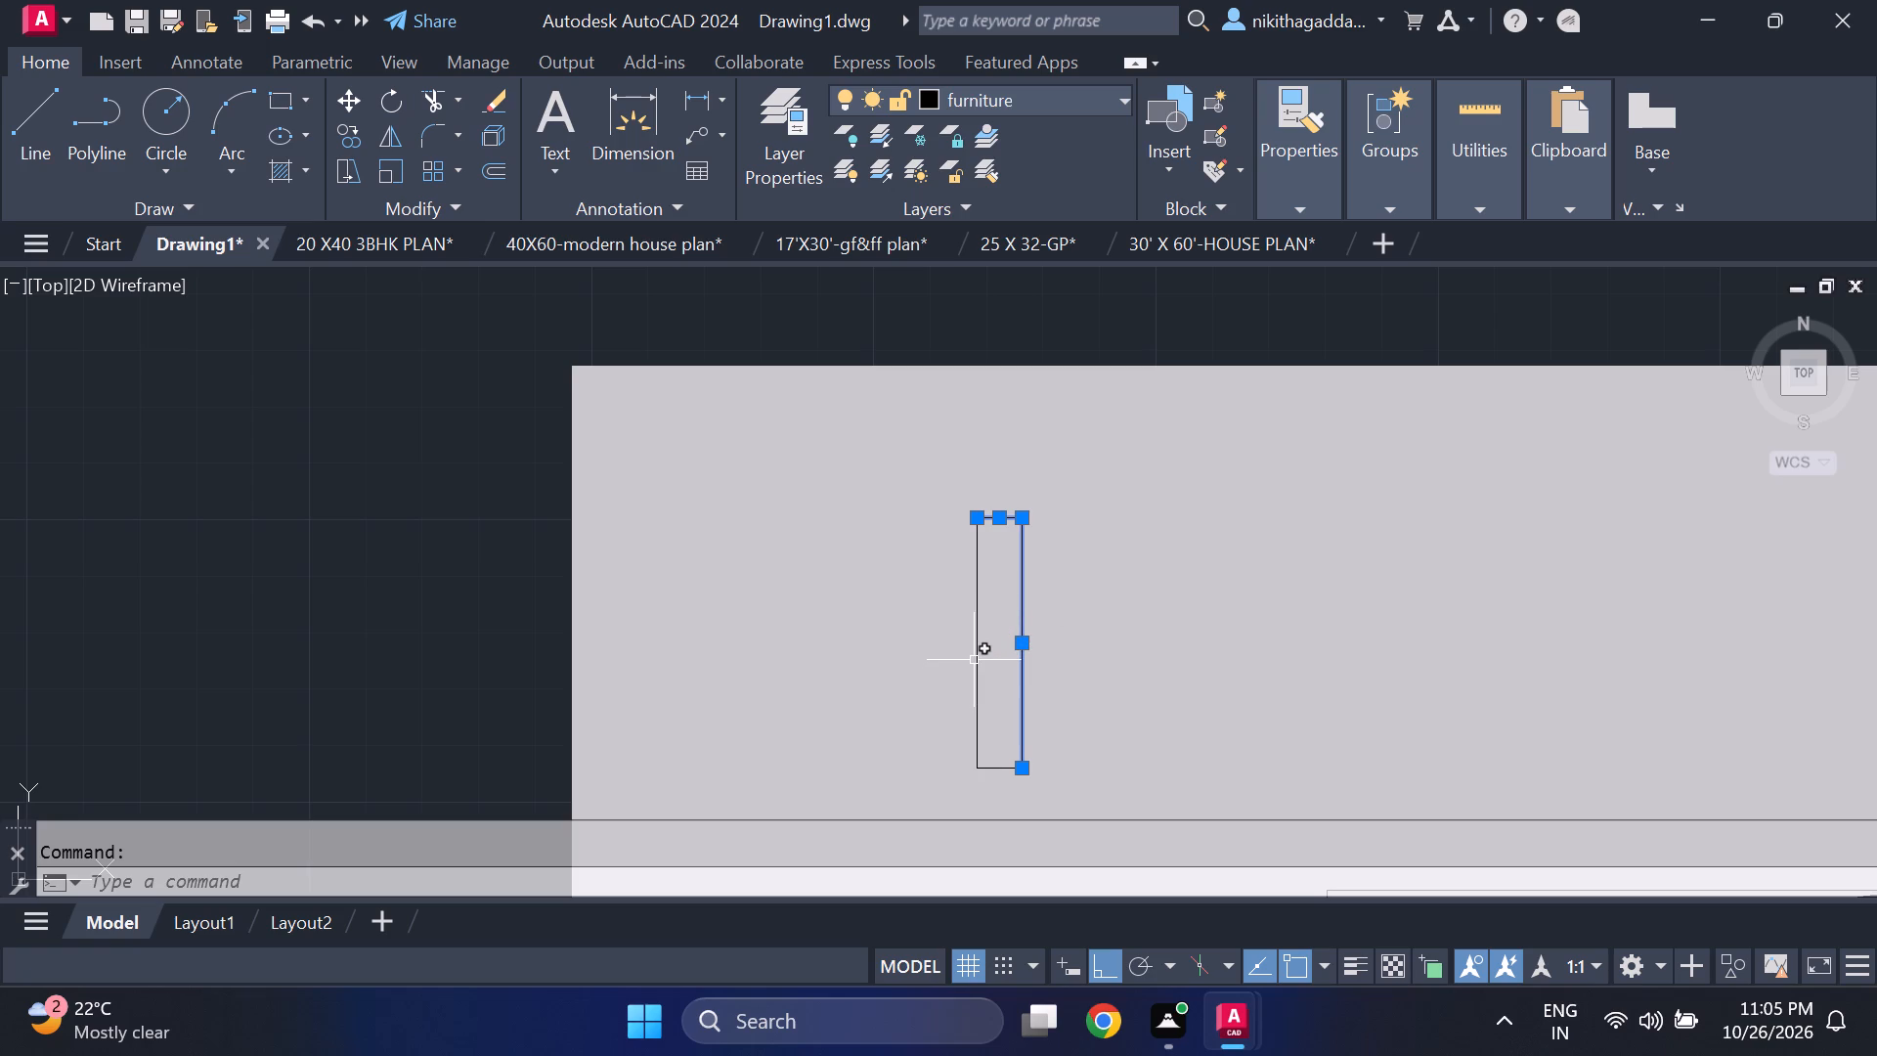
click(978, 657)
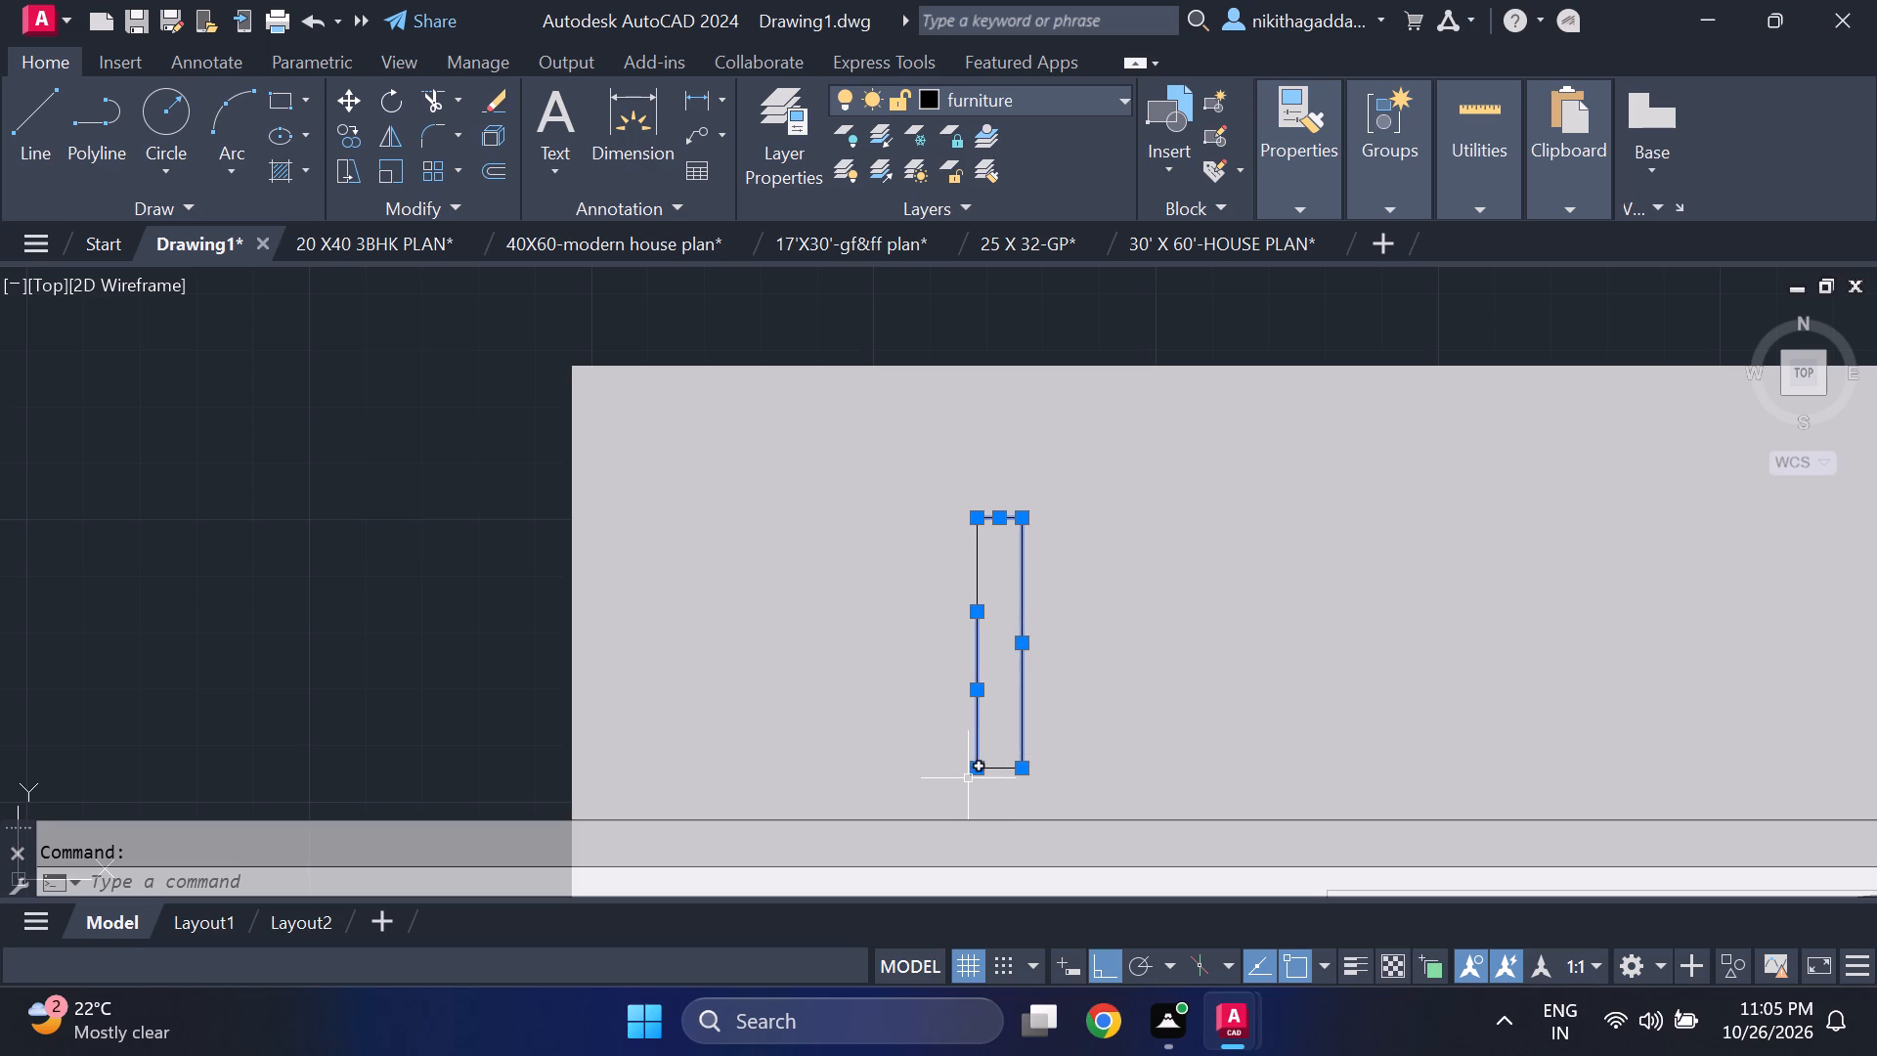
click(977, 550)
click(997, 769)
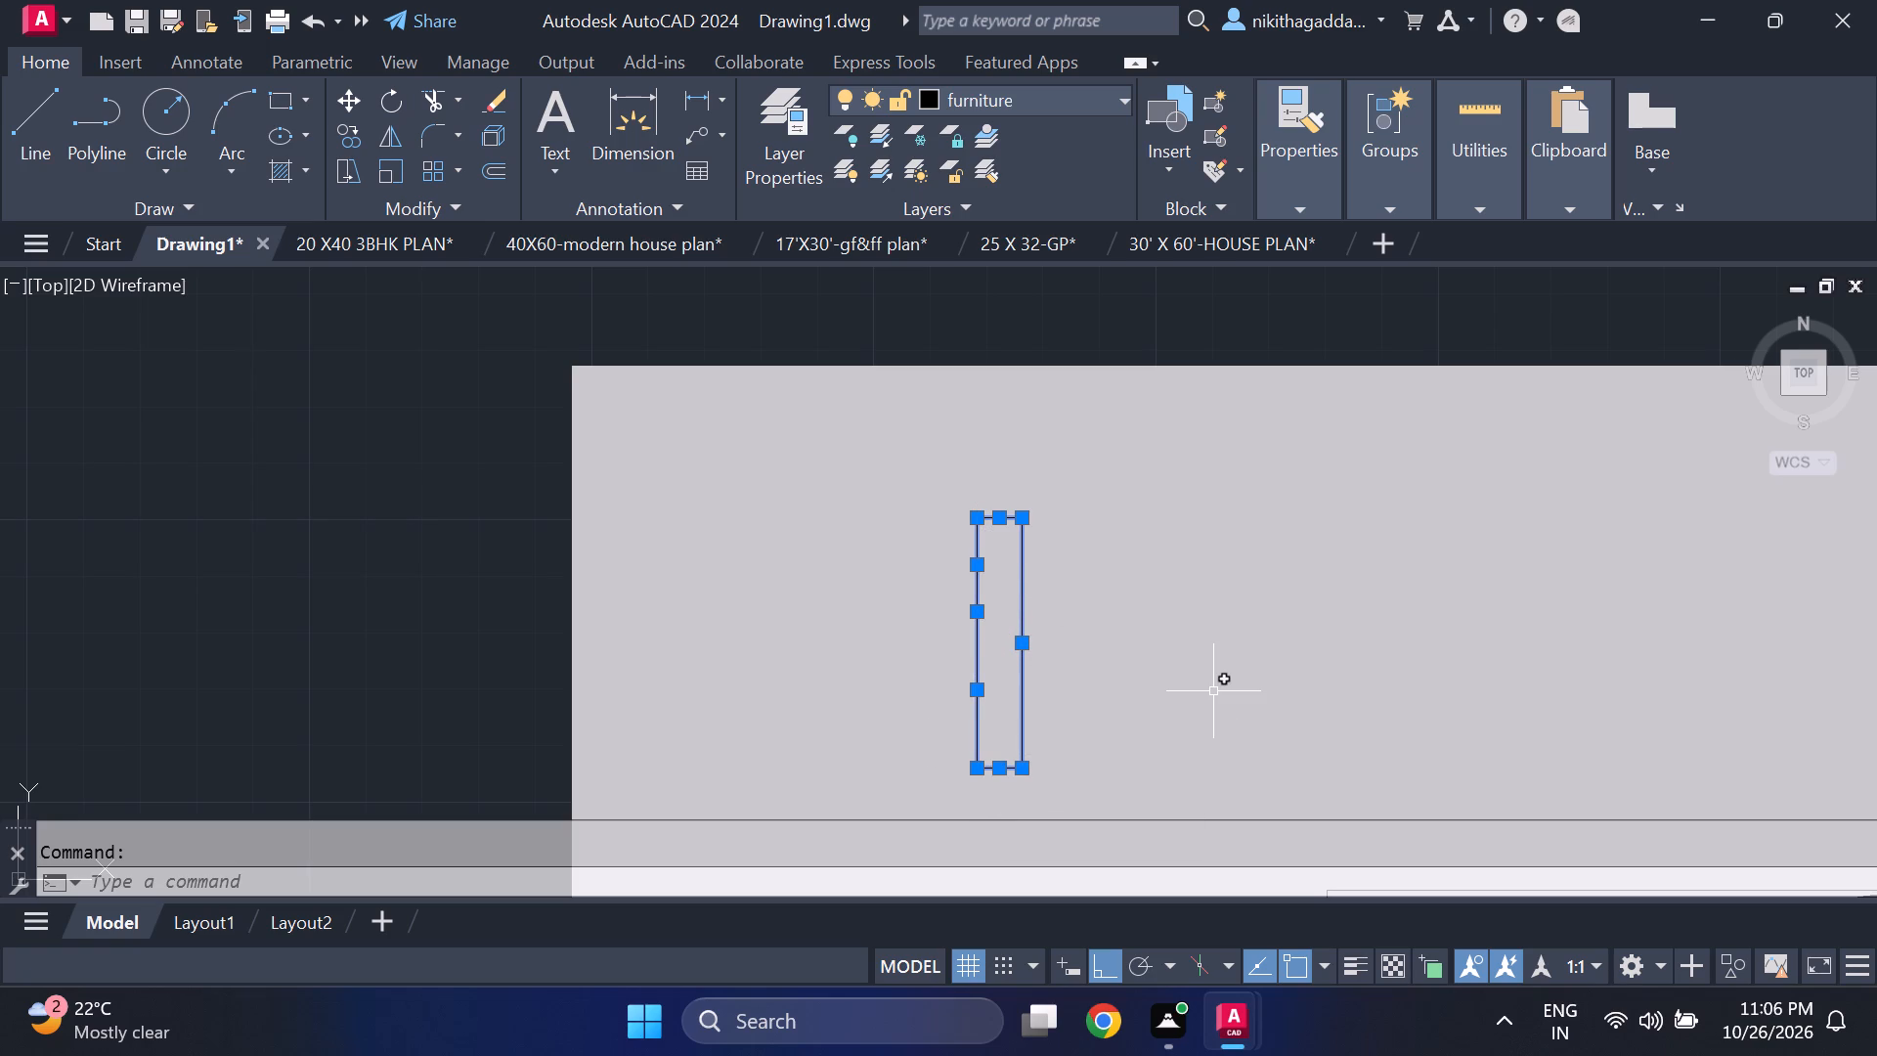
text(co)
key(Return)
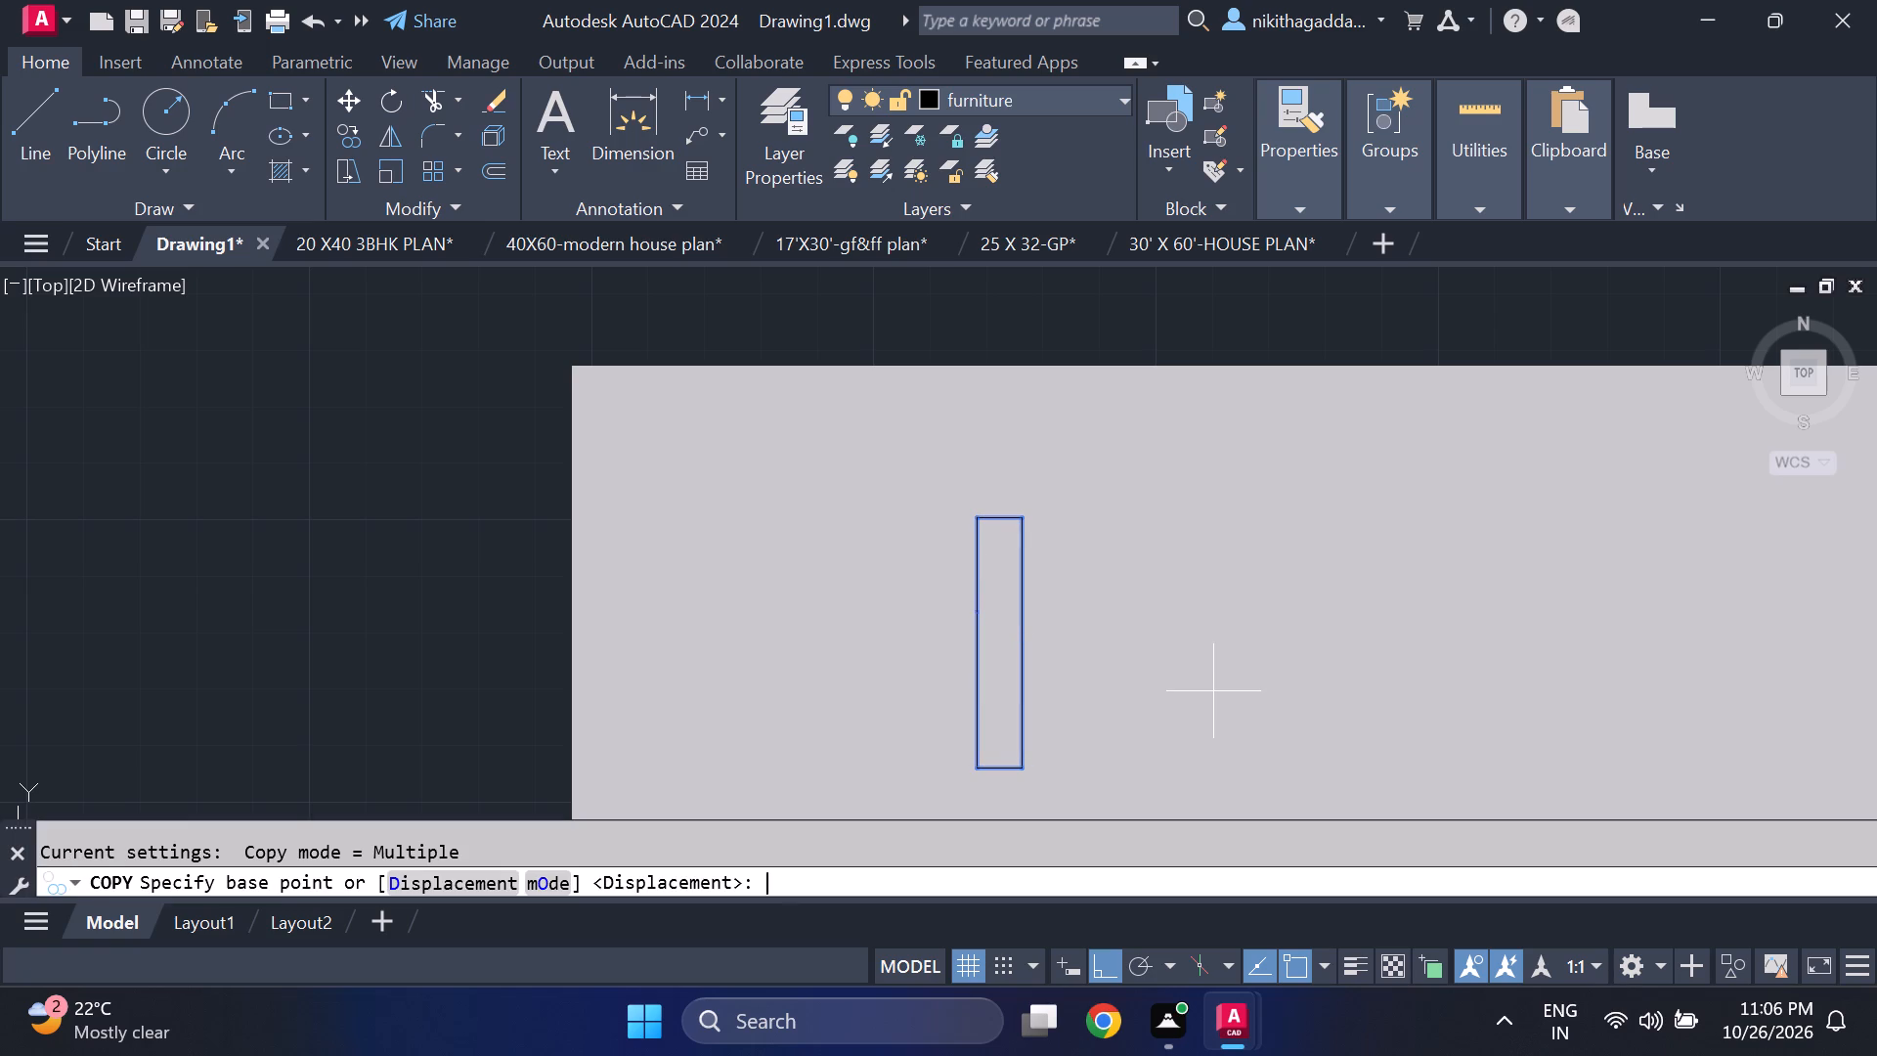
click(984, 760)
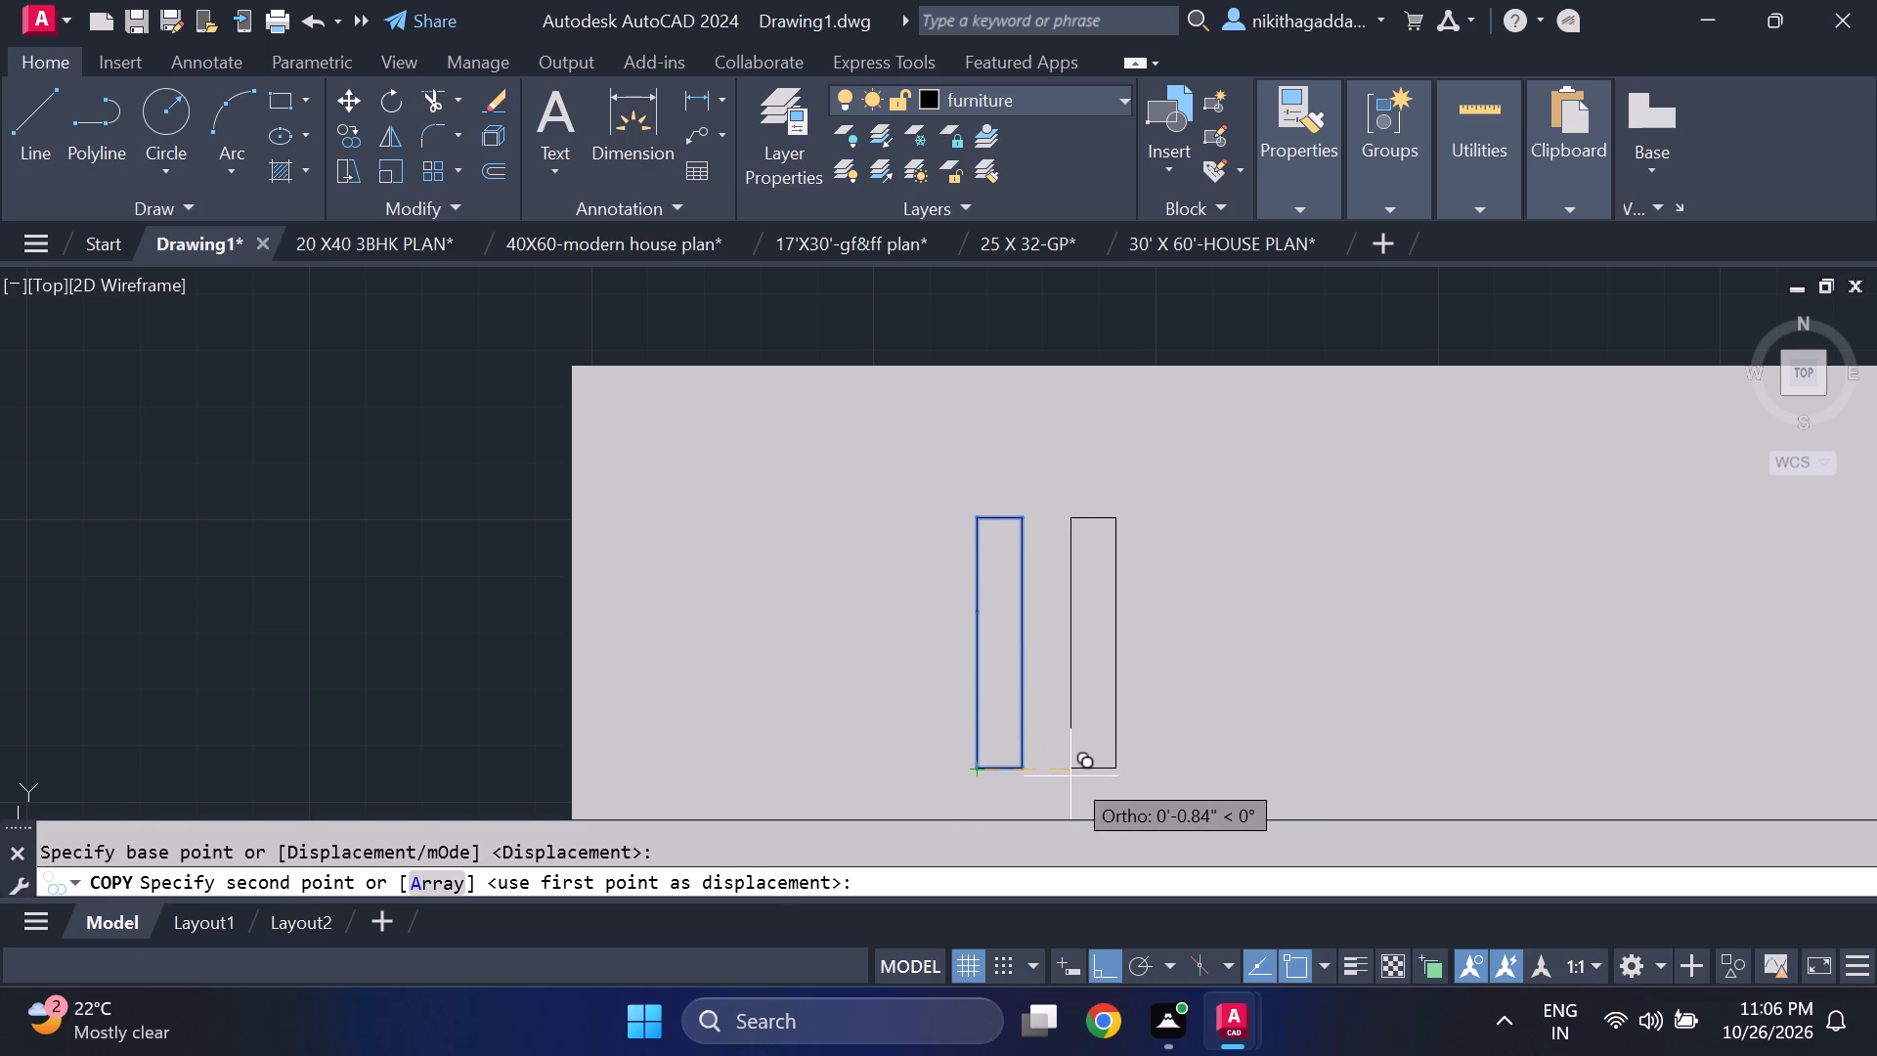
click(1070, 776)
click(1175, 782)
Place three more bar copies in line at the item's upper-right corner, the first about 1'-4" from the source bar.
scroll(1275, 708, down, 3)
scroll(1582, 666, up, 1)
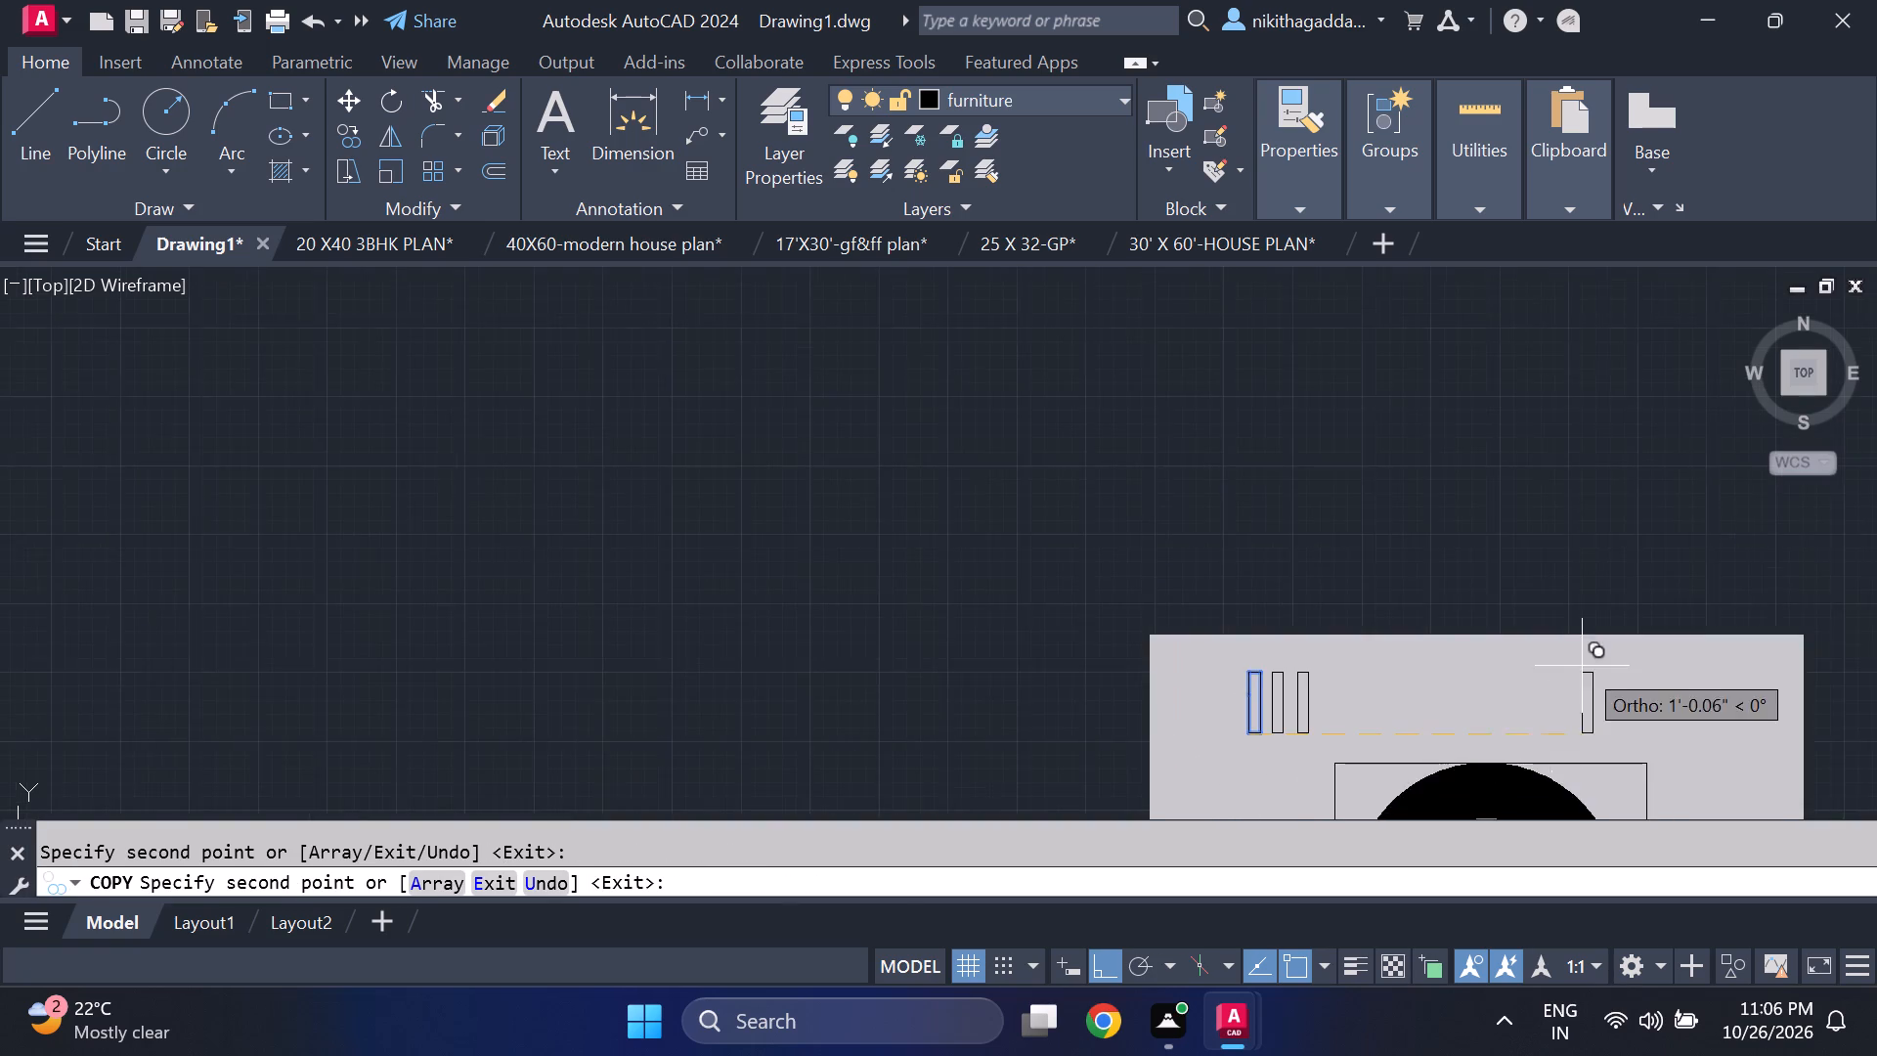
middle_drag(1579, 664, 1157, 550)
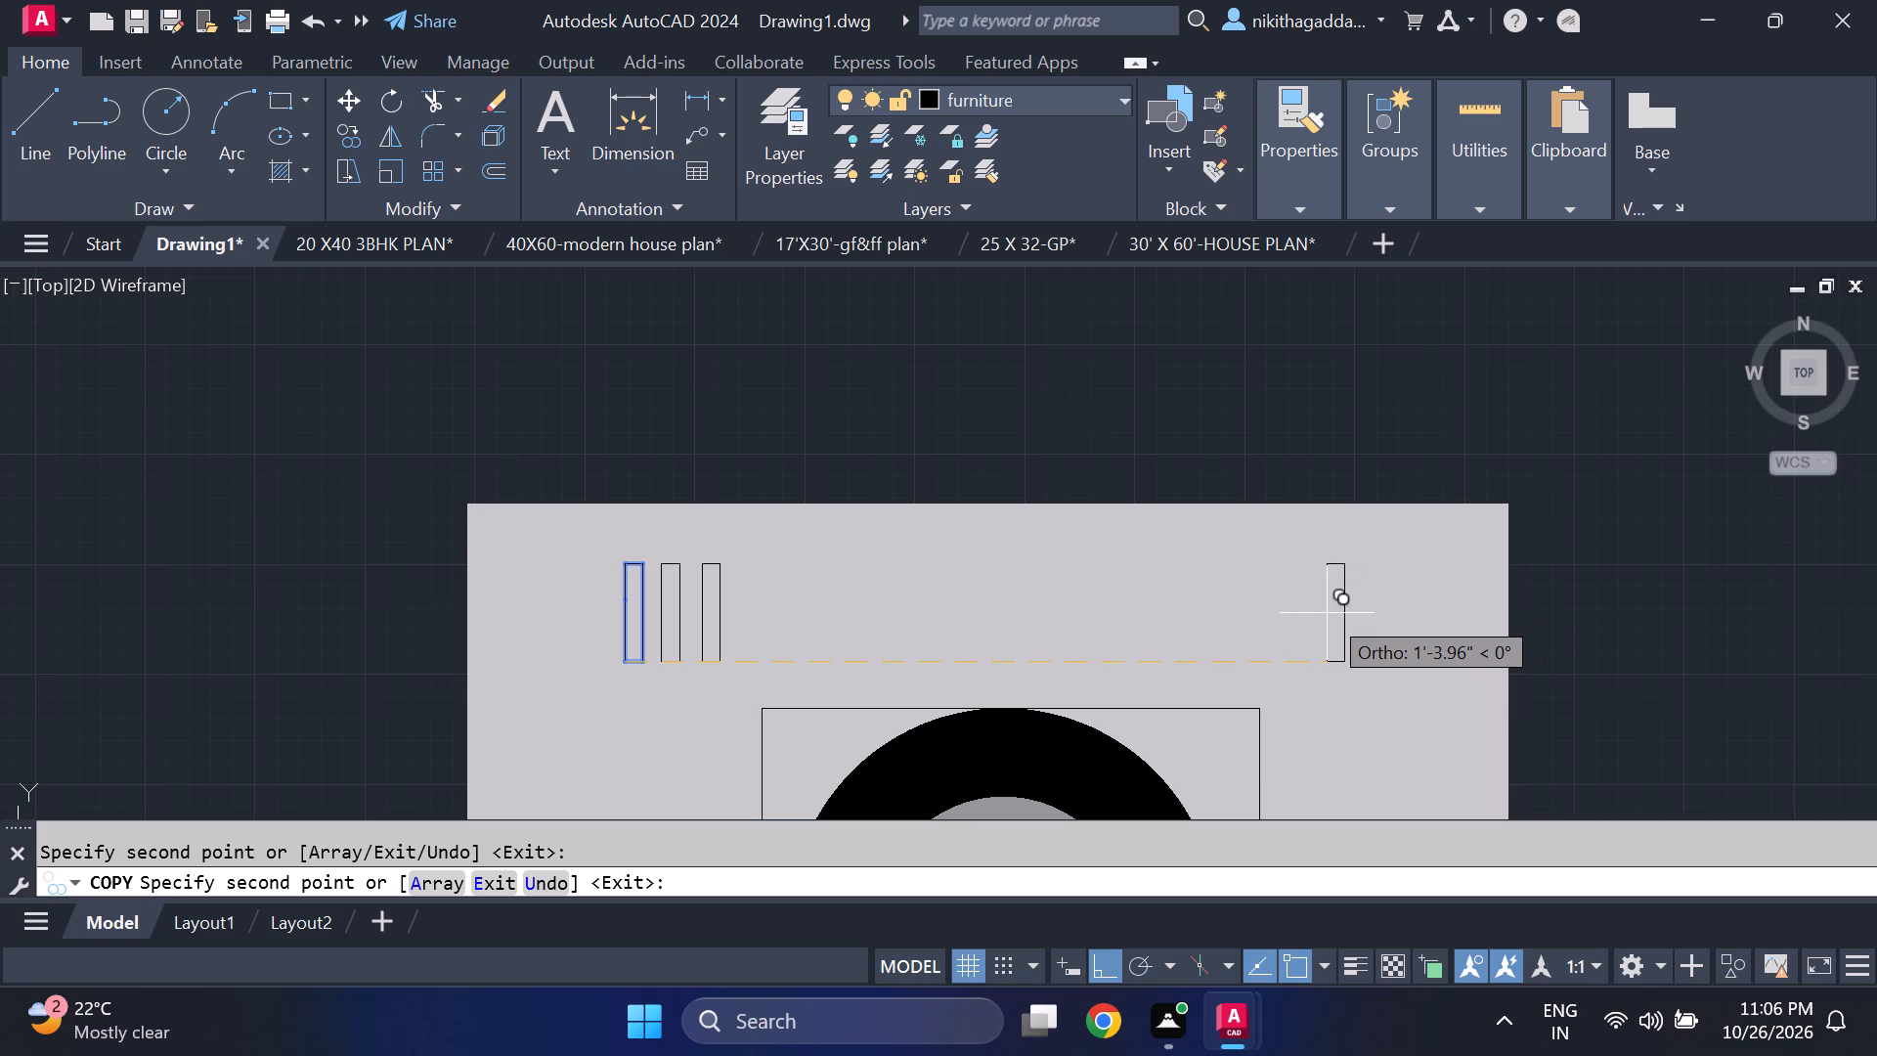
click(1327, 613)
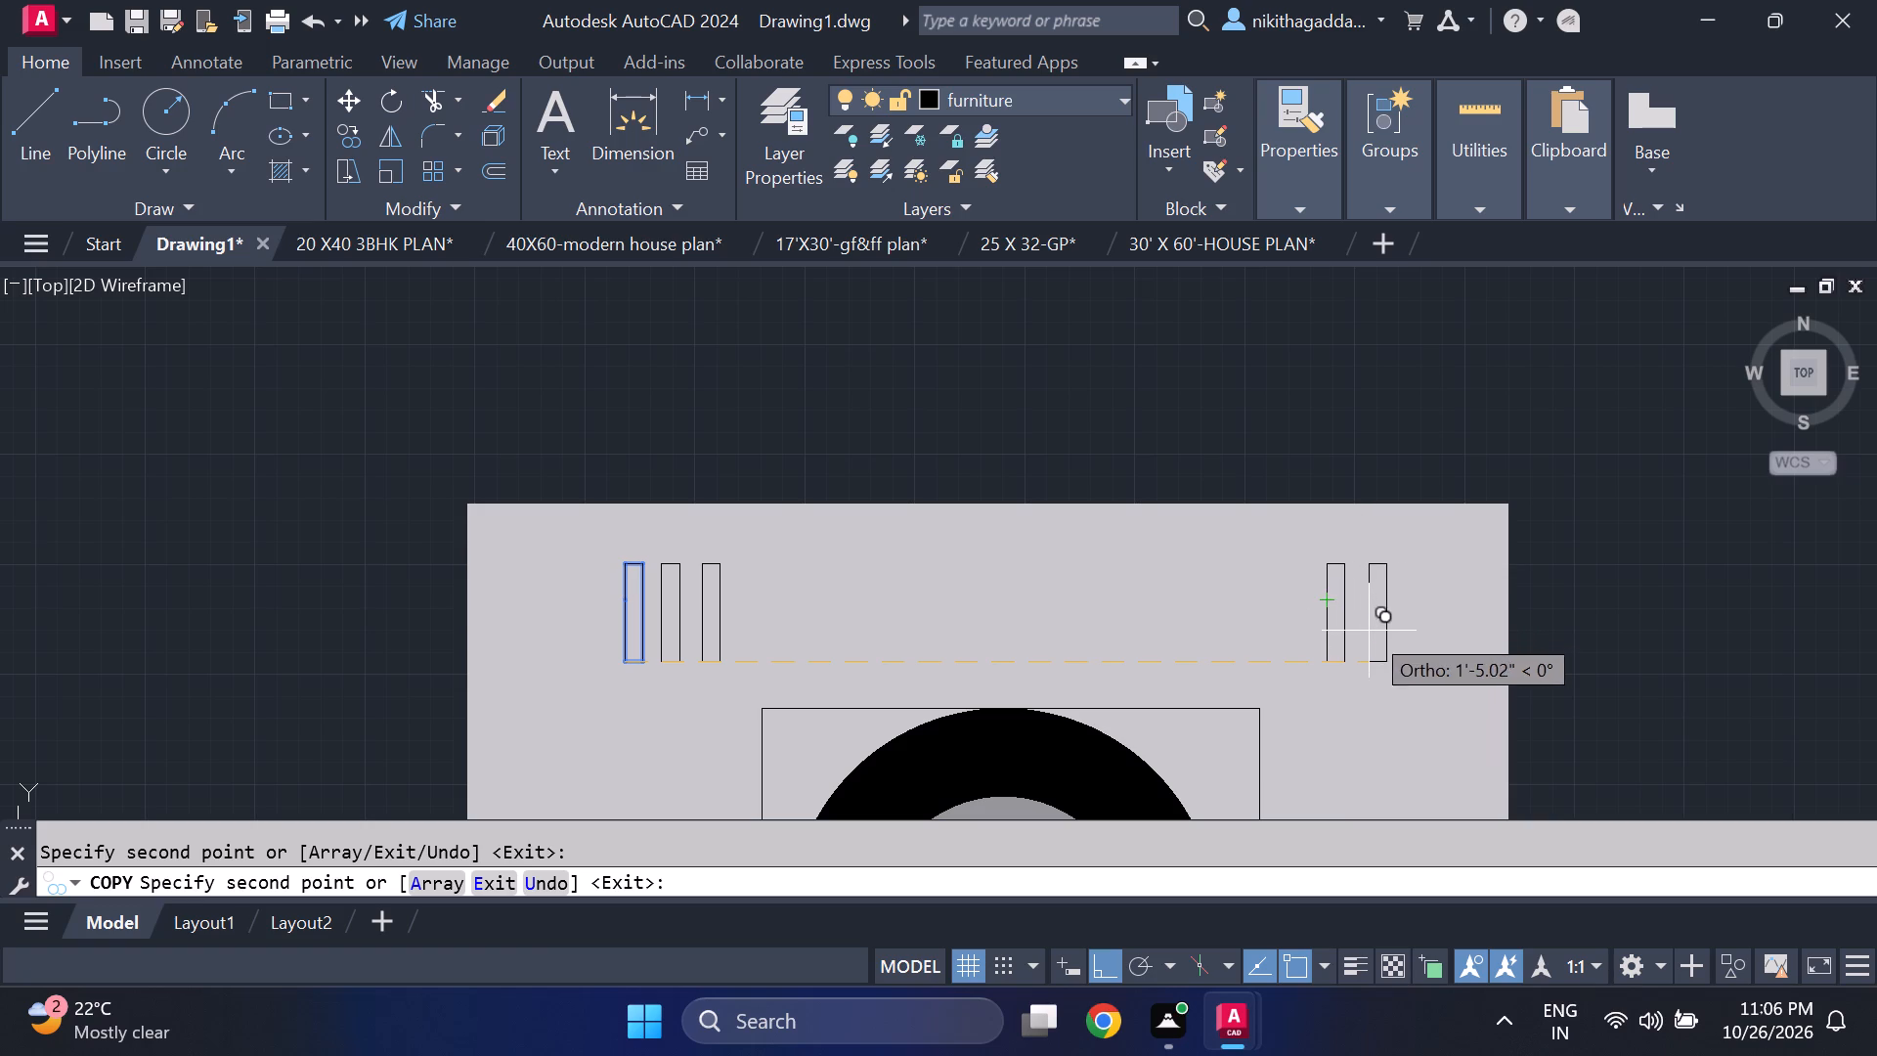
click(1369, 631)
click(1417, 630)
With Ortho off, place three evenly spaced bar copies in the lower-left corner of the item's outer rectangle.
scroll(1402, 602, down, 3)
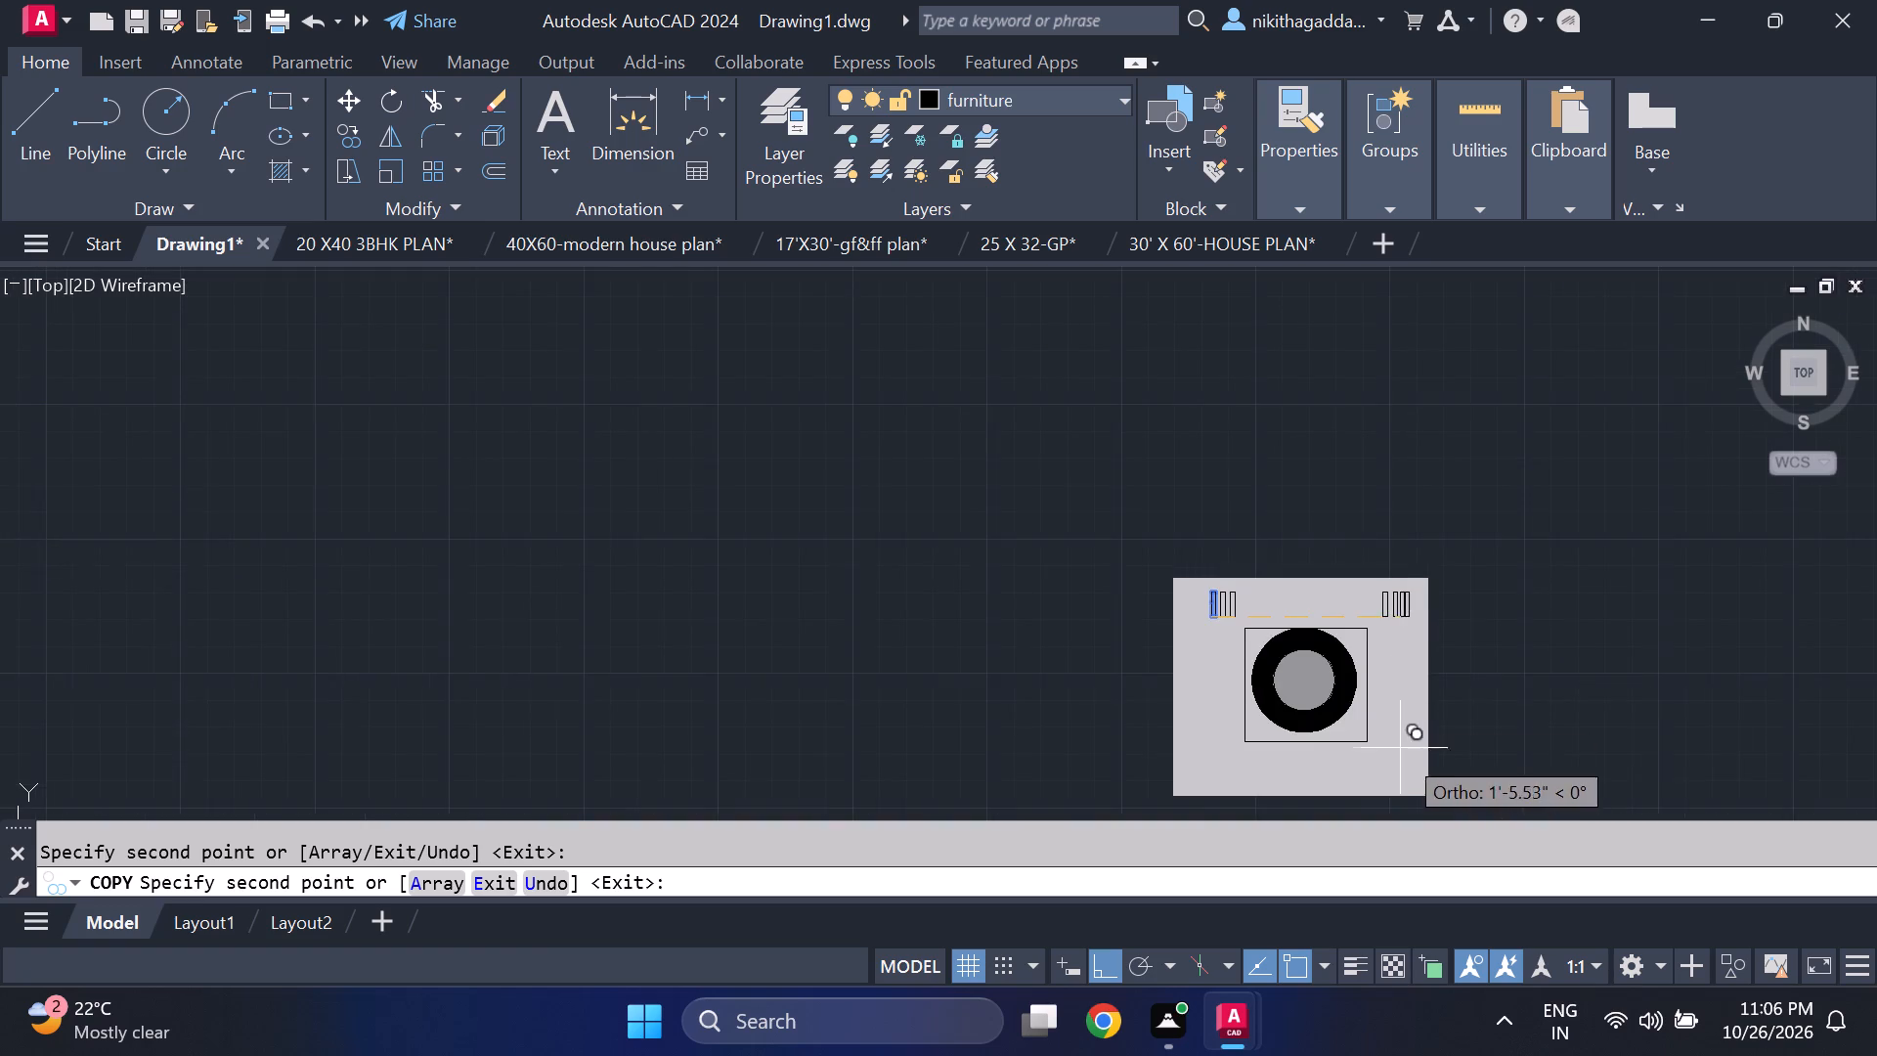
middle_drag(1406, 746, 1332, 596)
key(F8)
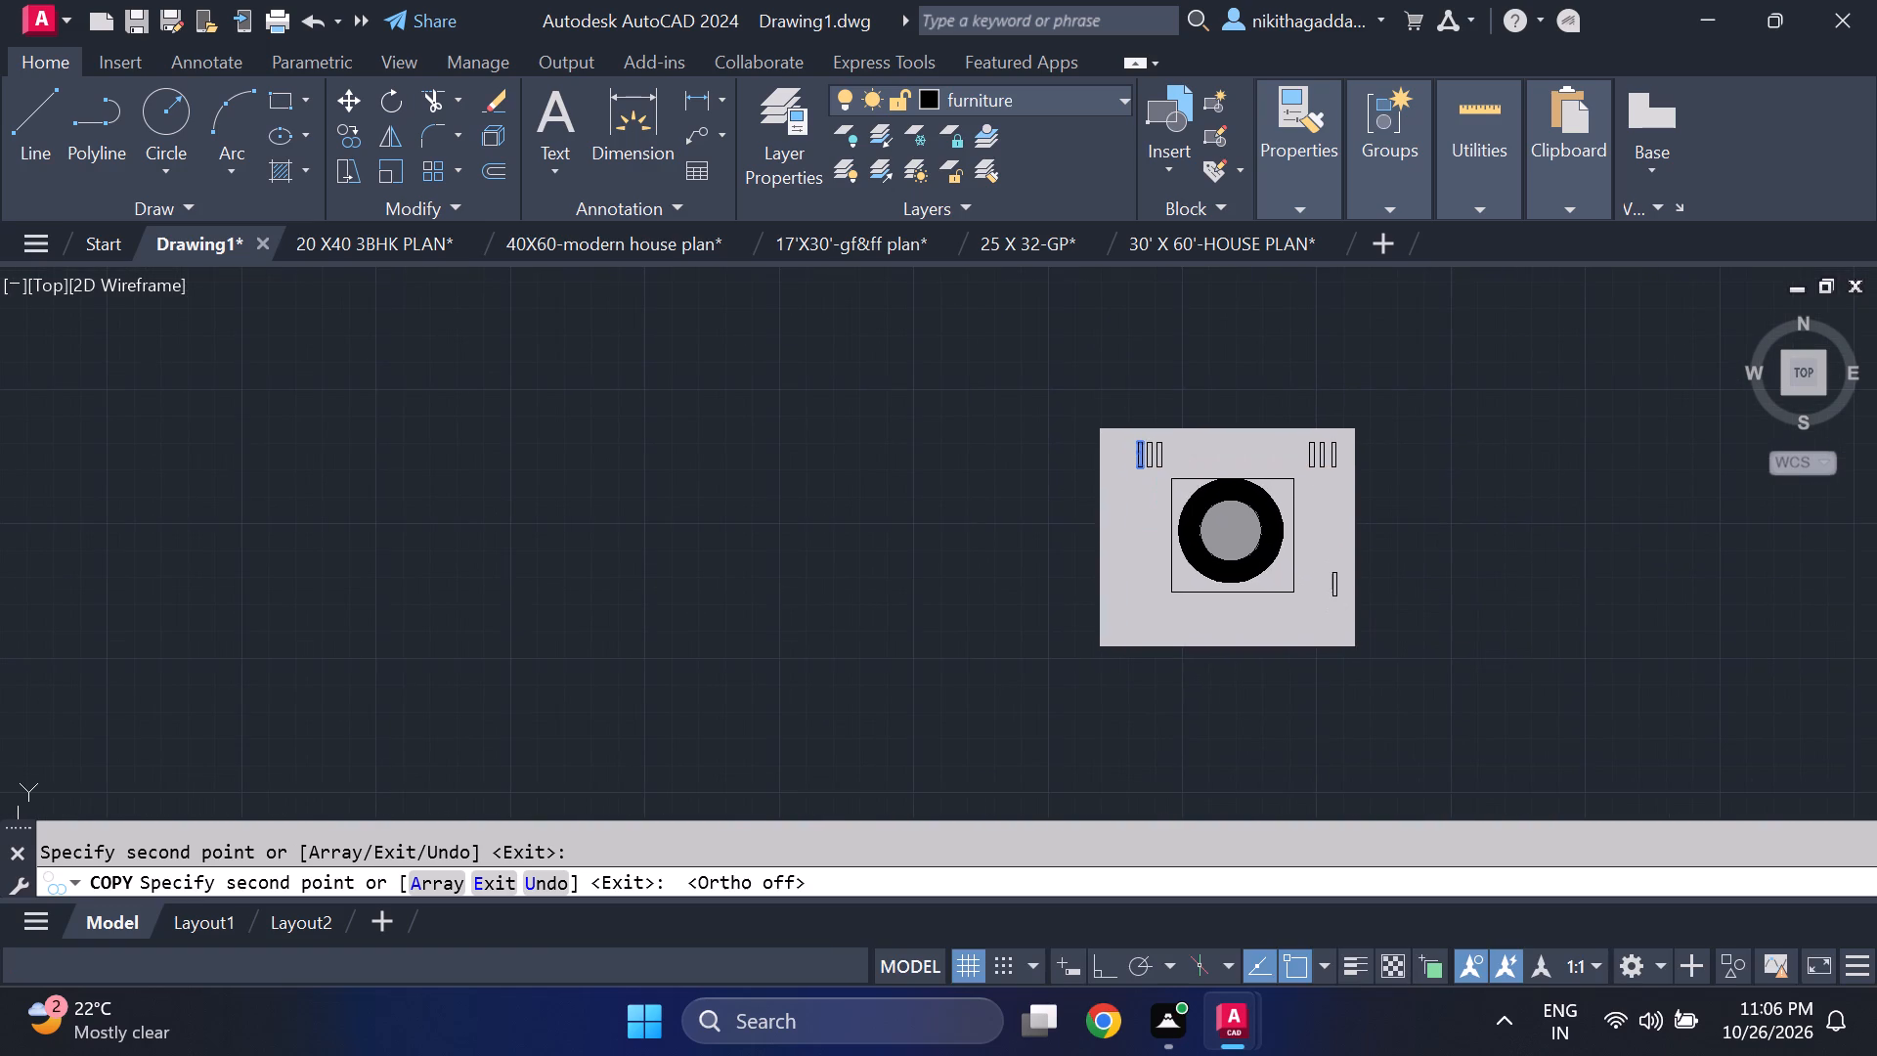
scroll(1100, 648, up, 1)
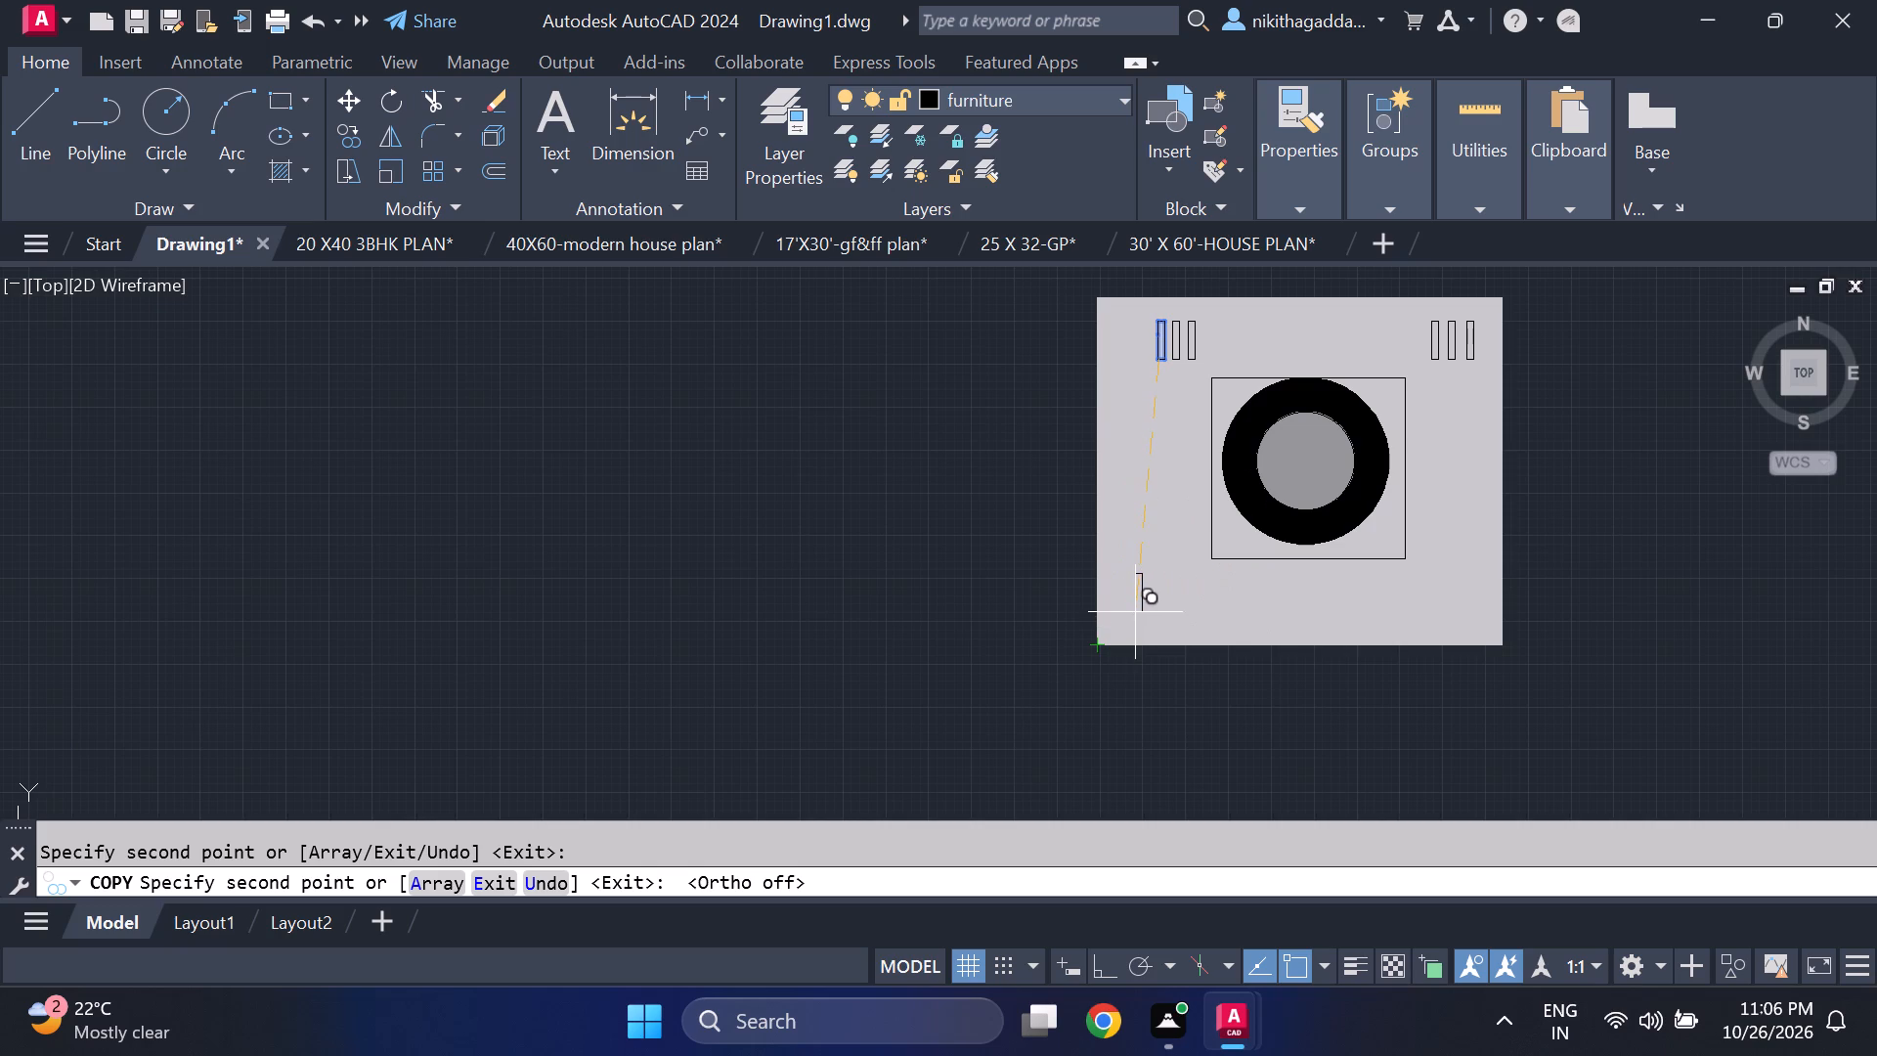
click(1148, 607)
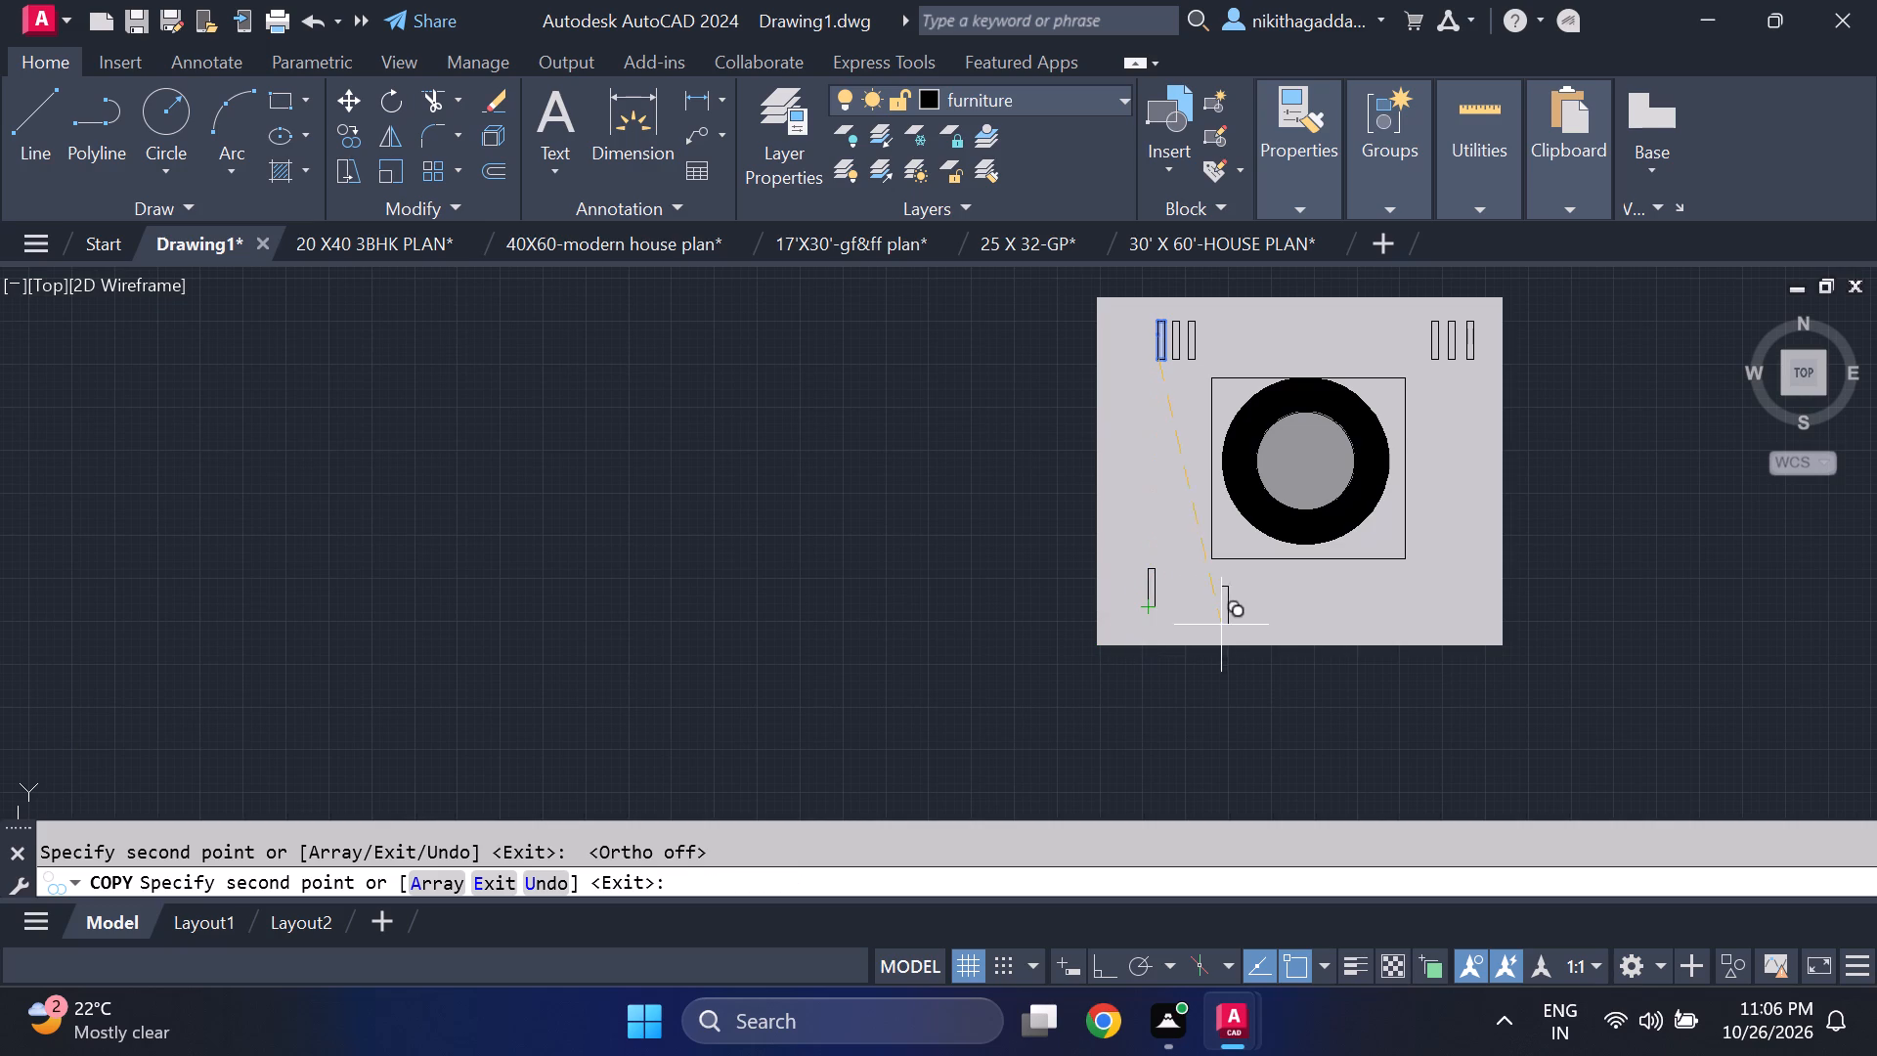
scroll(1170, 600, up, 1)
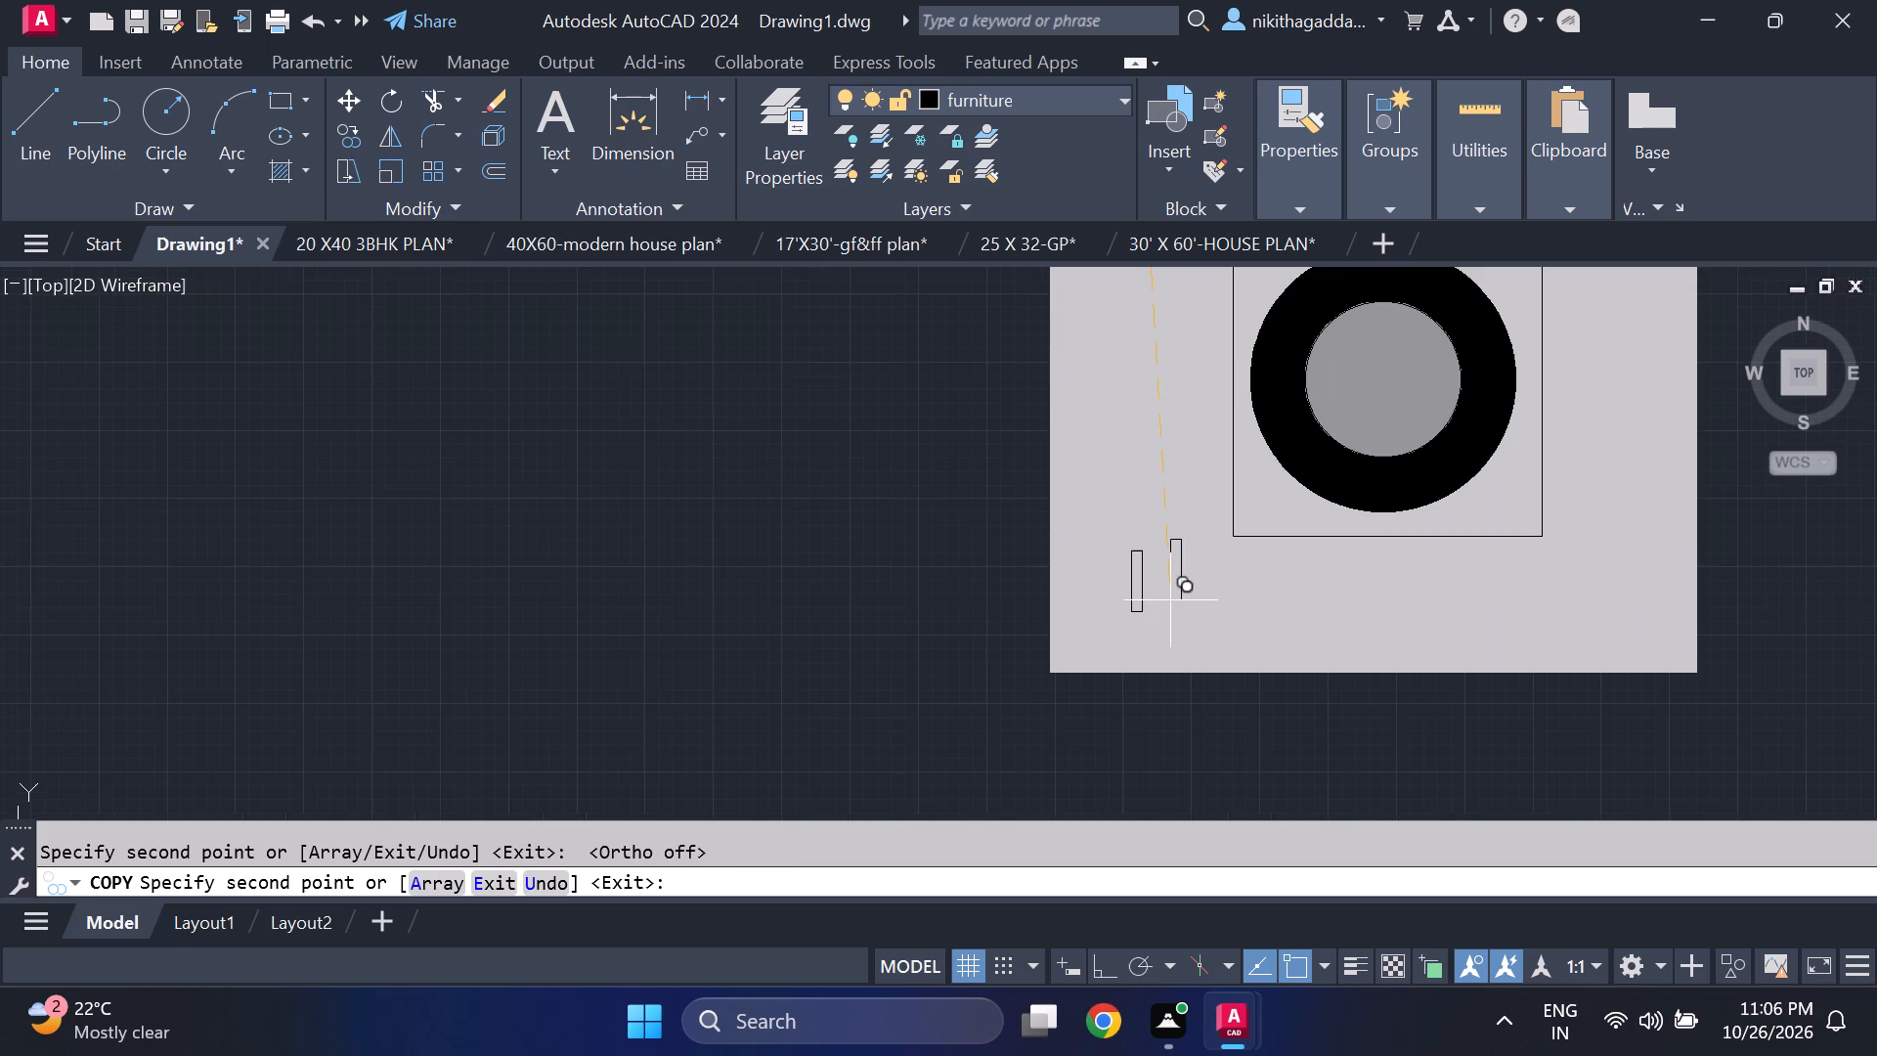
click(1158, 611)
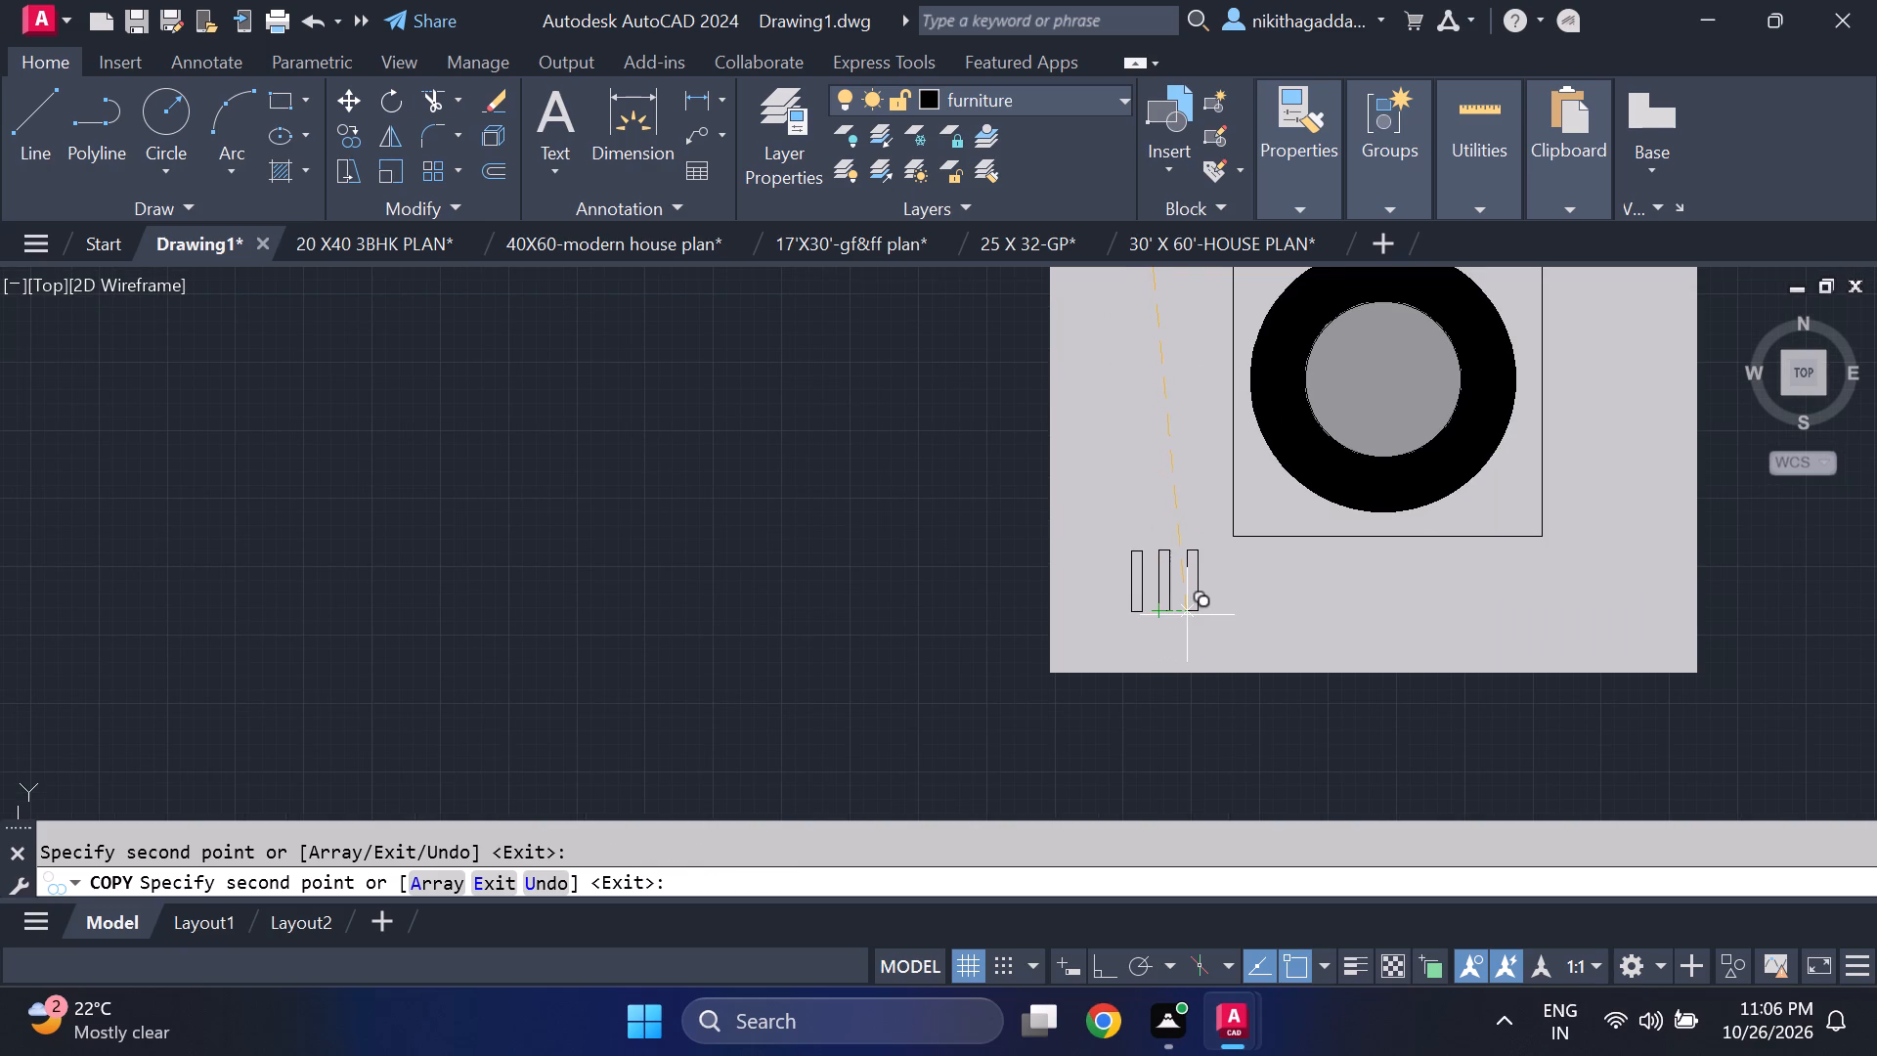
click(1188, 611)
Place three evenly spaced bar copies in the lower-right corner of the item's outer rectangle and finish copying.
scroll(1494, 617, down, 2)
scroll(1548, 623, up, 1)
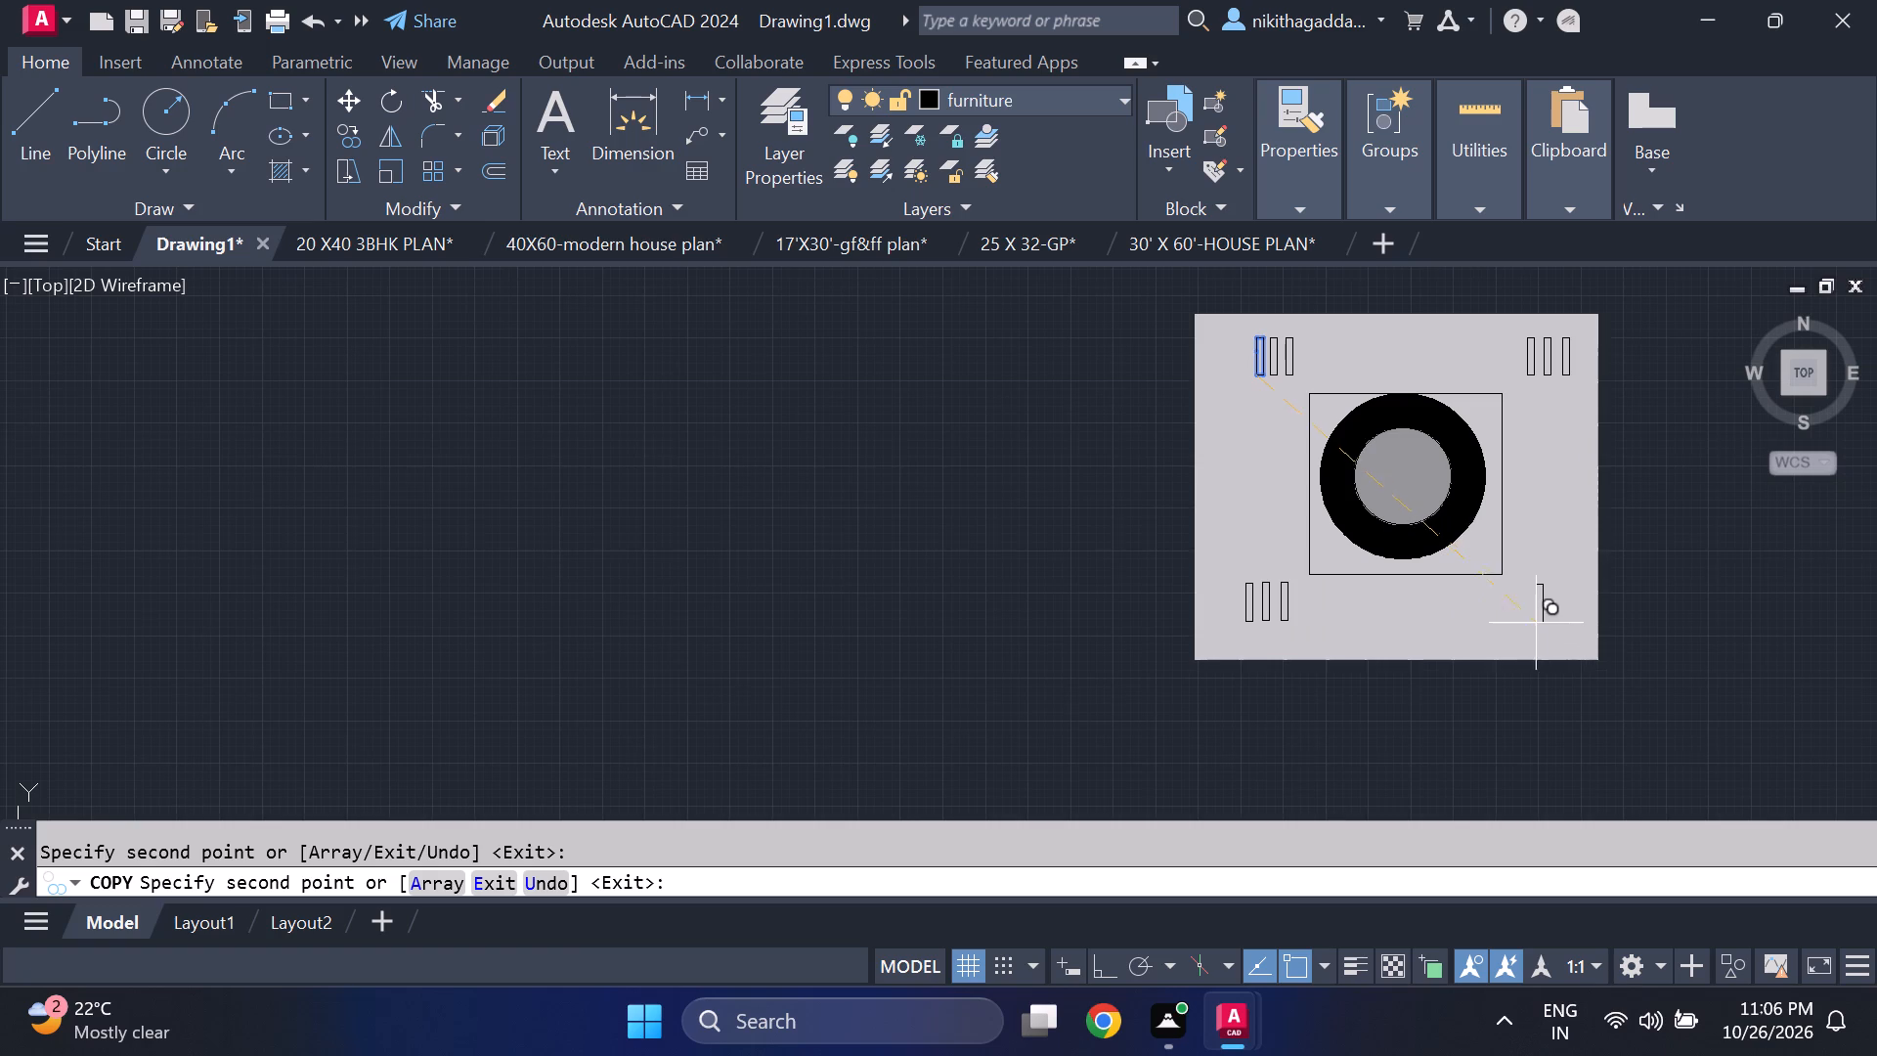
click(1528, 612)
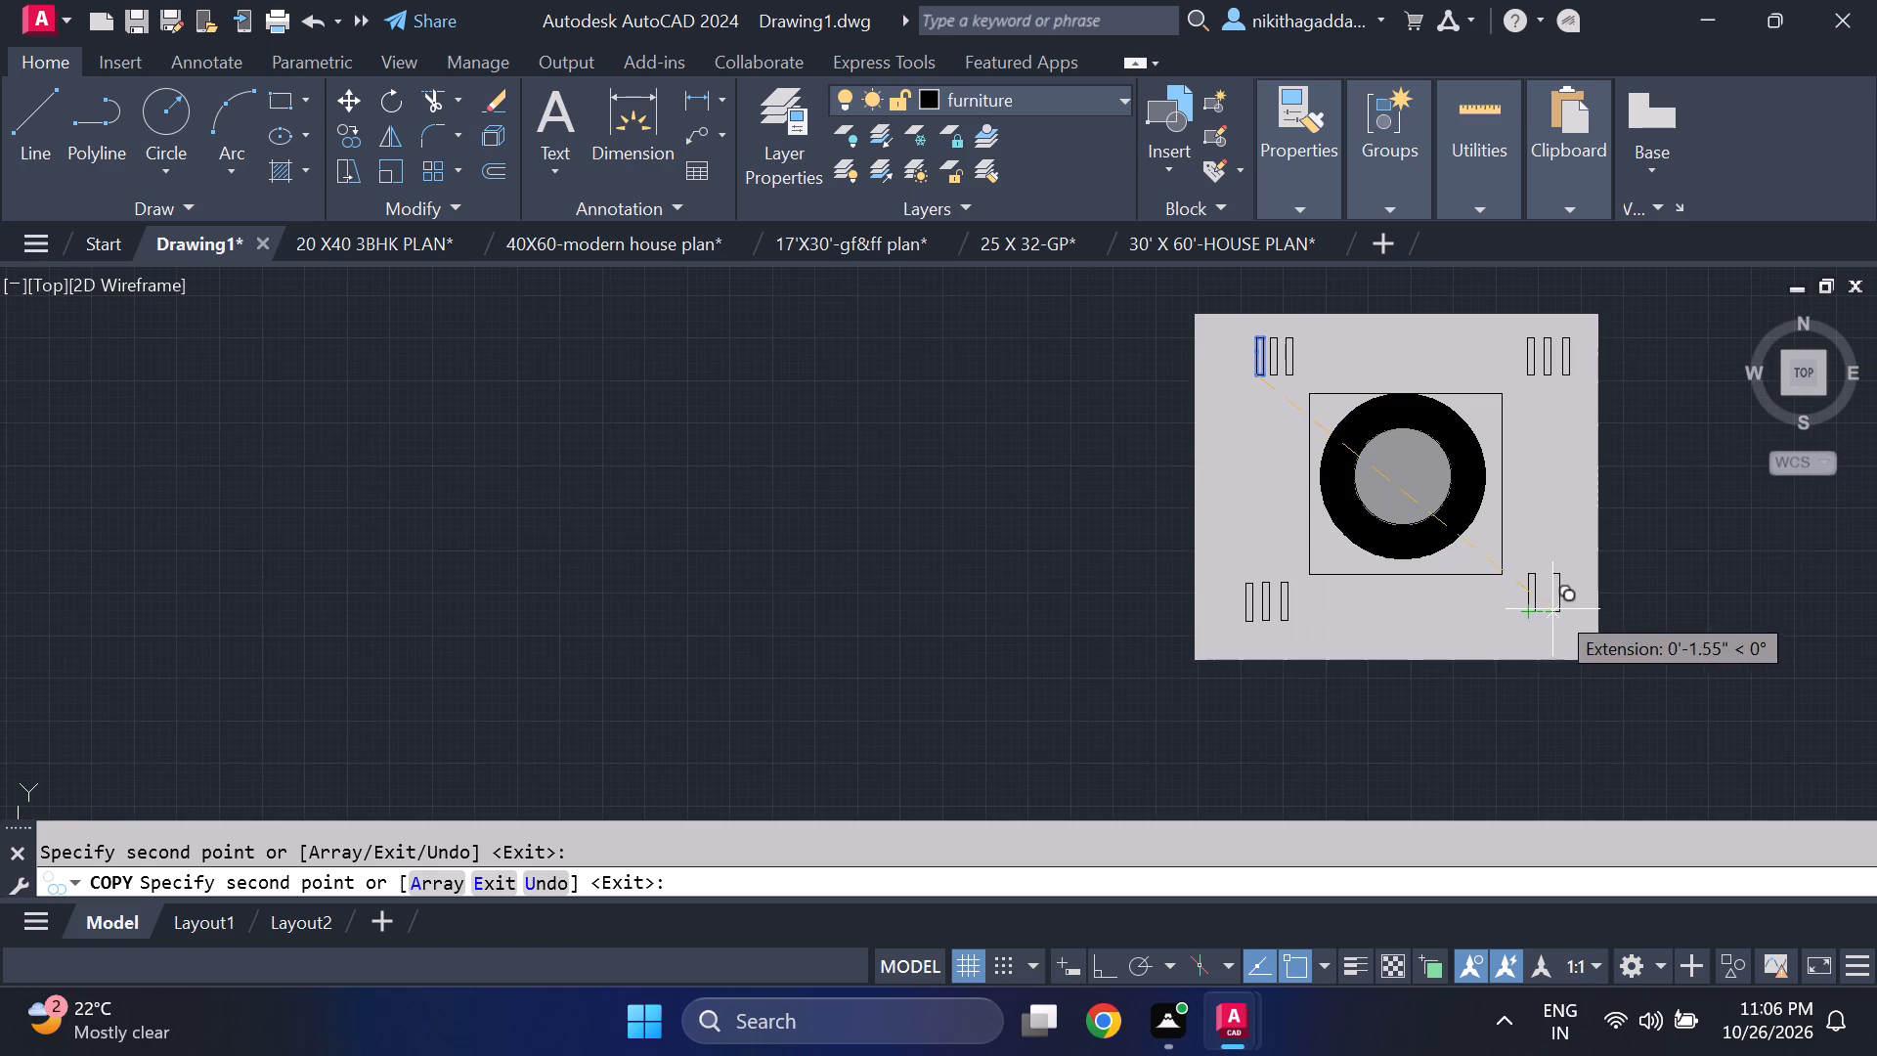
scroll(1548, 609, up, 3)
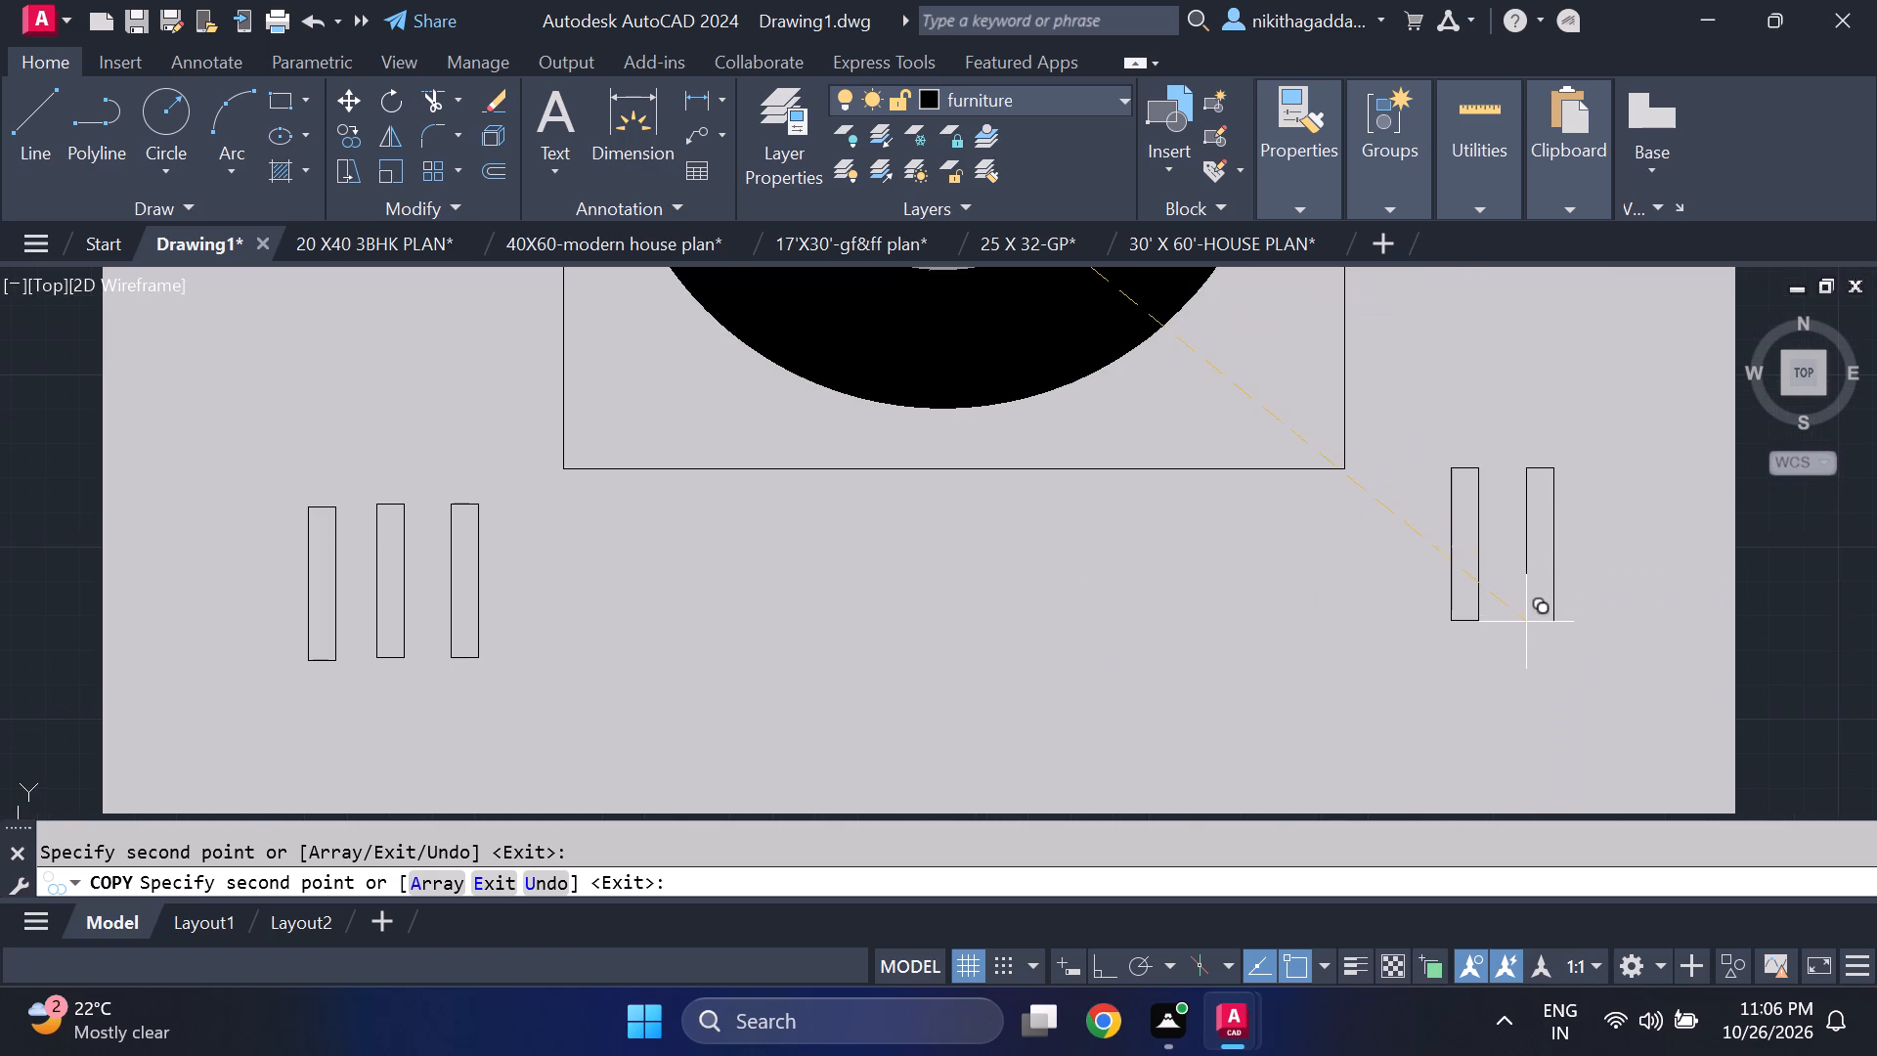
click(1526, 622)
click(1601, 618)
scroll(1722, 655, down, 4)
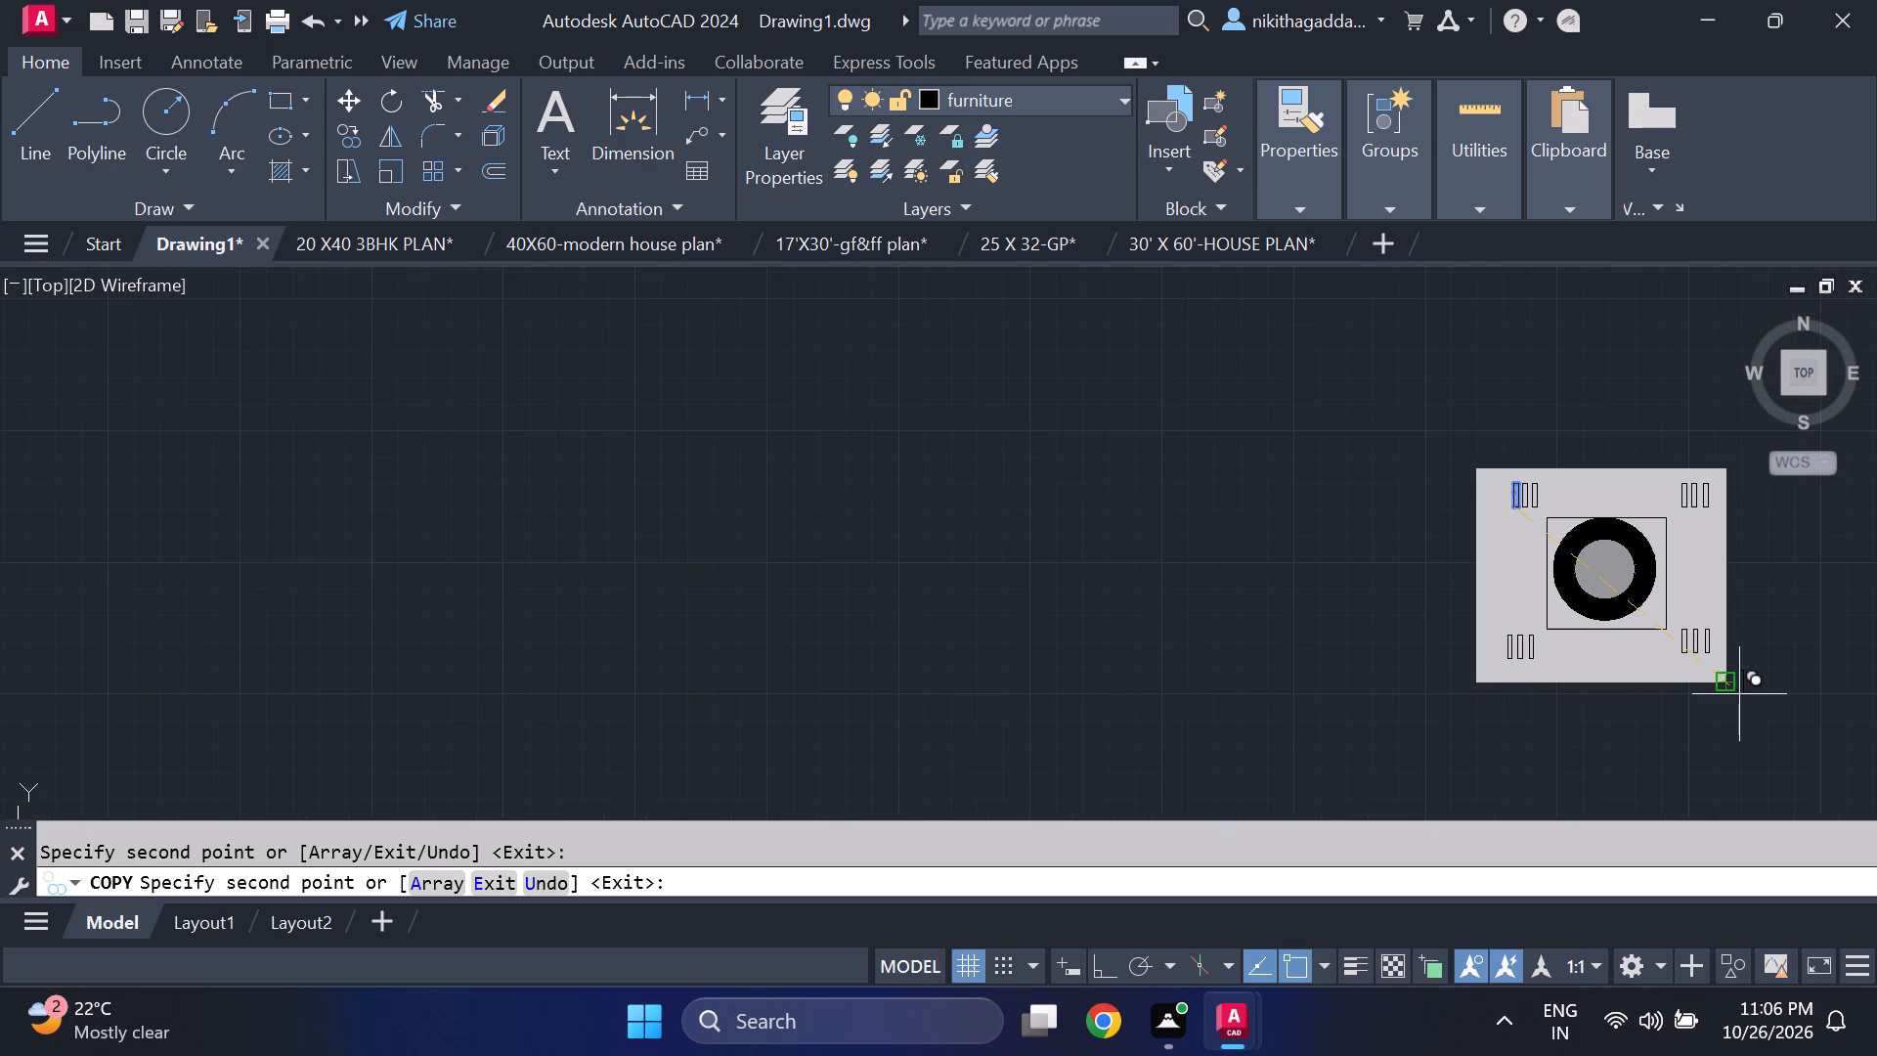
key(Escape)
Erase the light grey outer hatch of the item's copy in the cream-floored room, keeping its outline and circles.
scroll(1730, 735, down, 2)
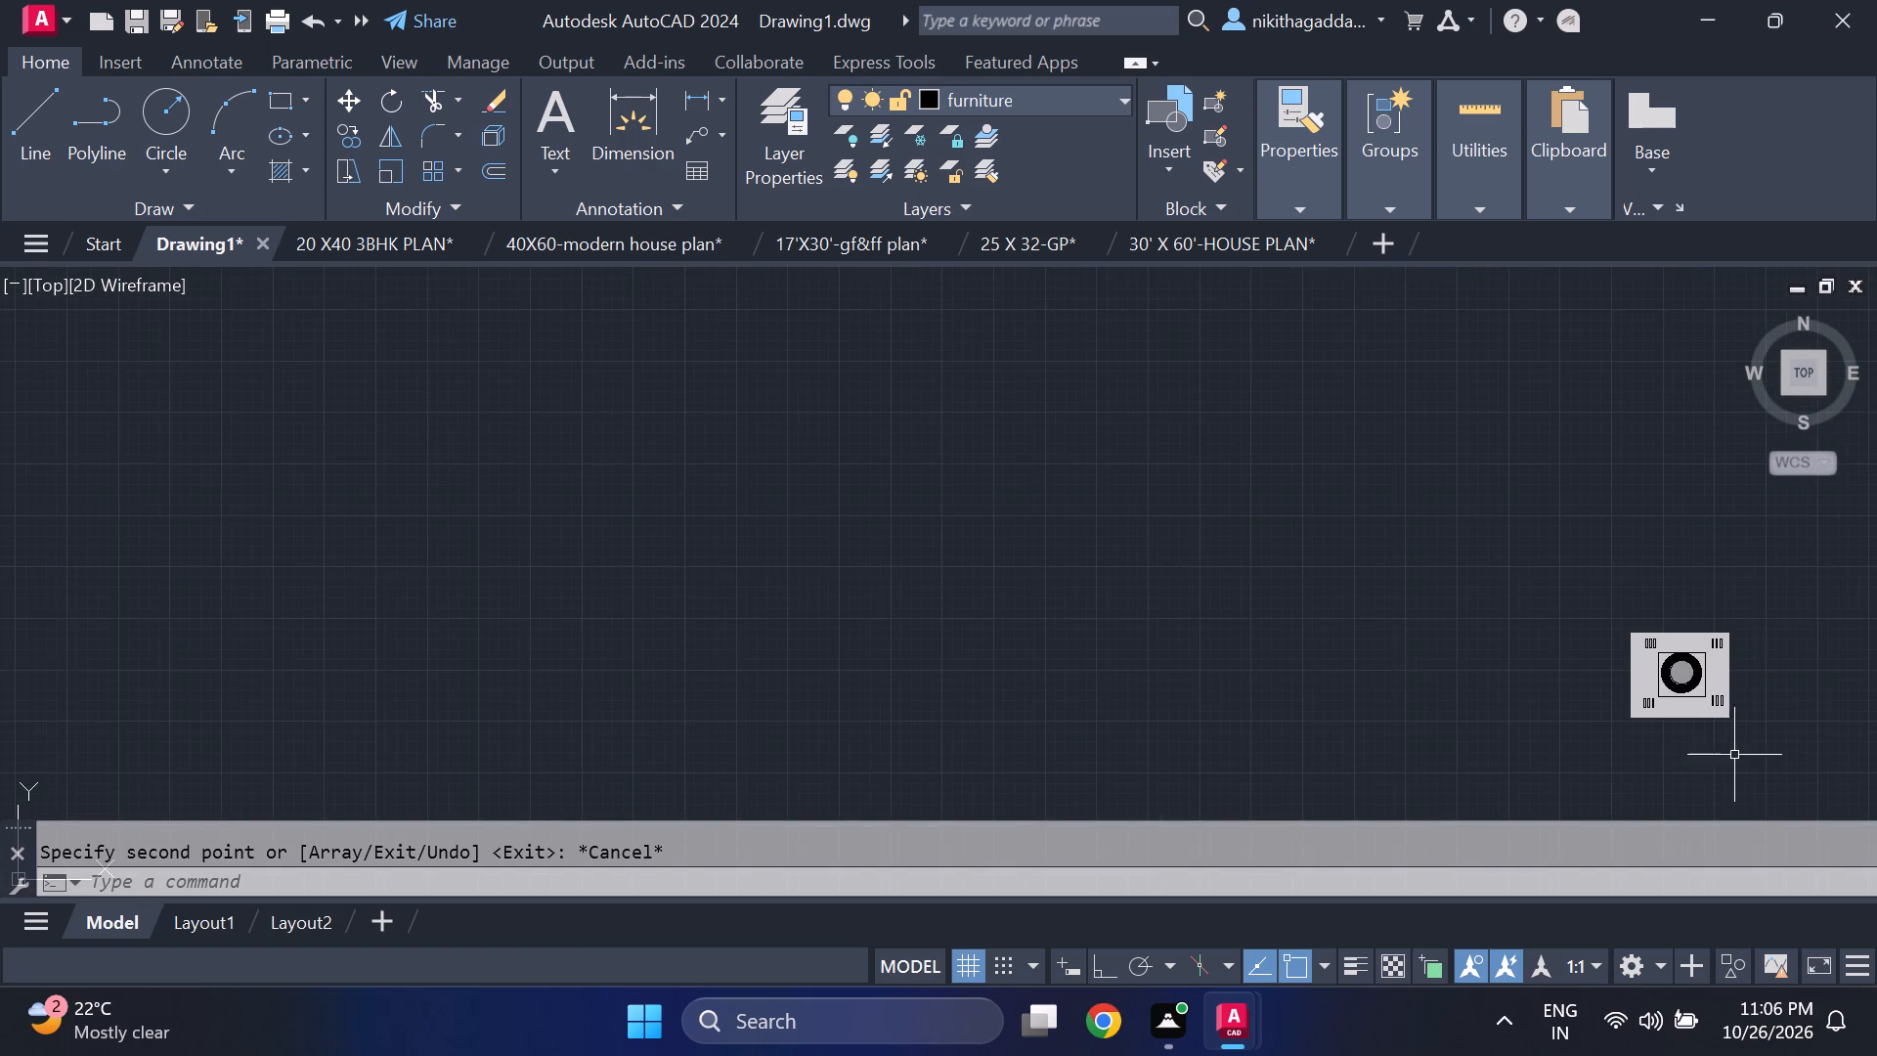
middle_drag(1736, 752, 935, 564)
scroll(827, 568, down, 2)
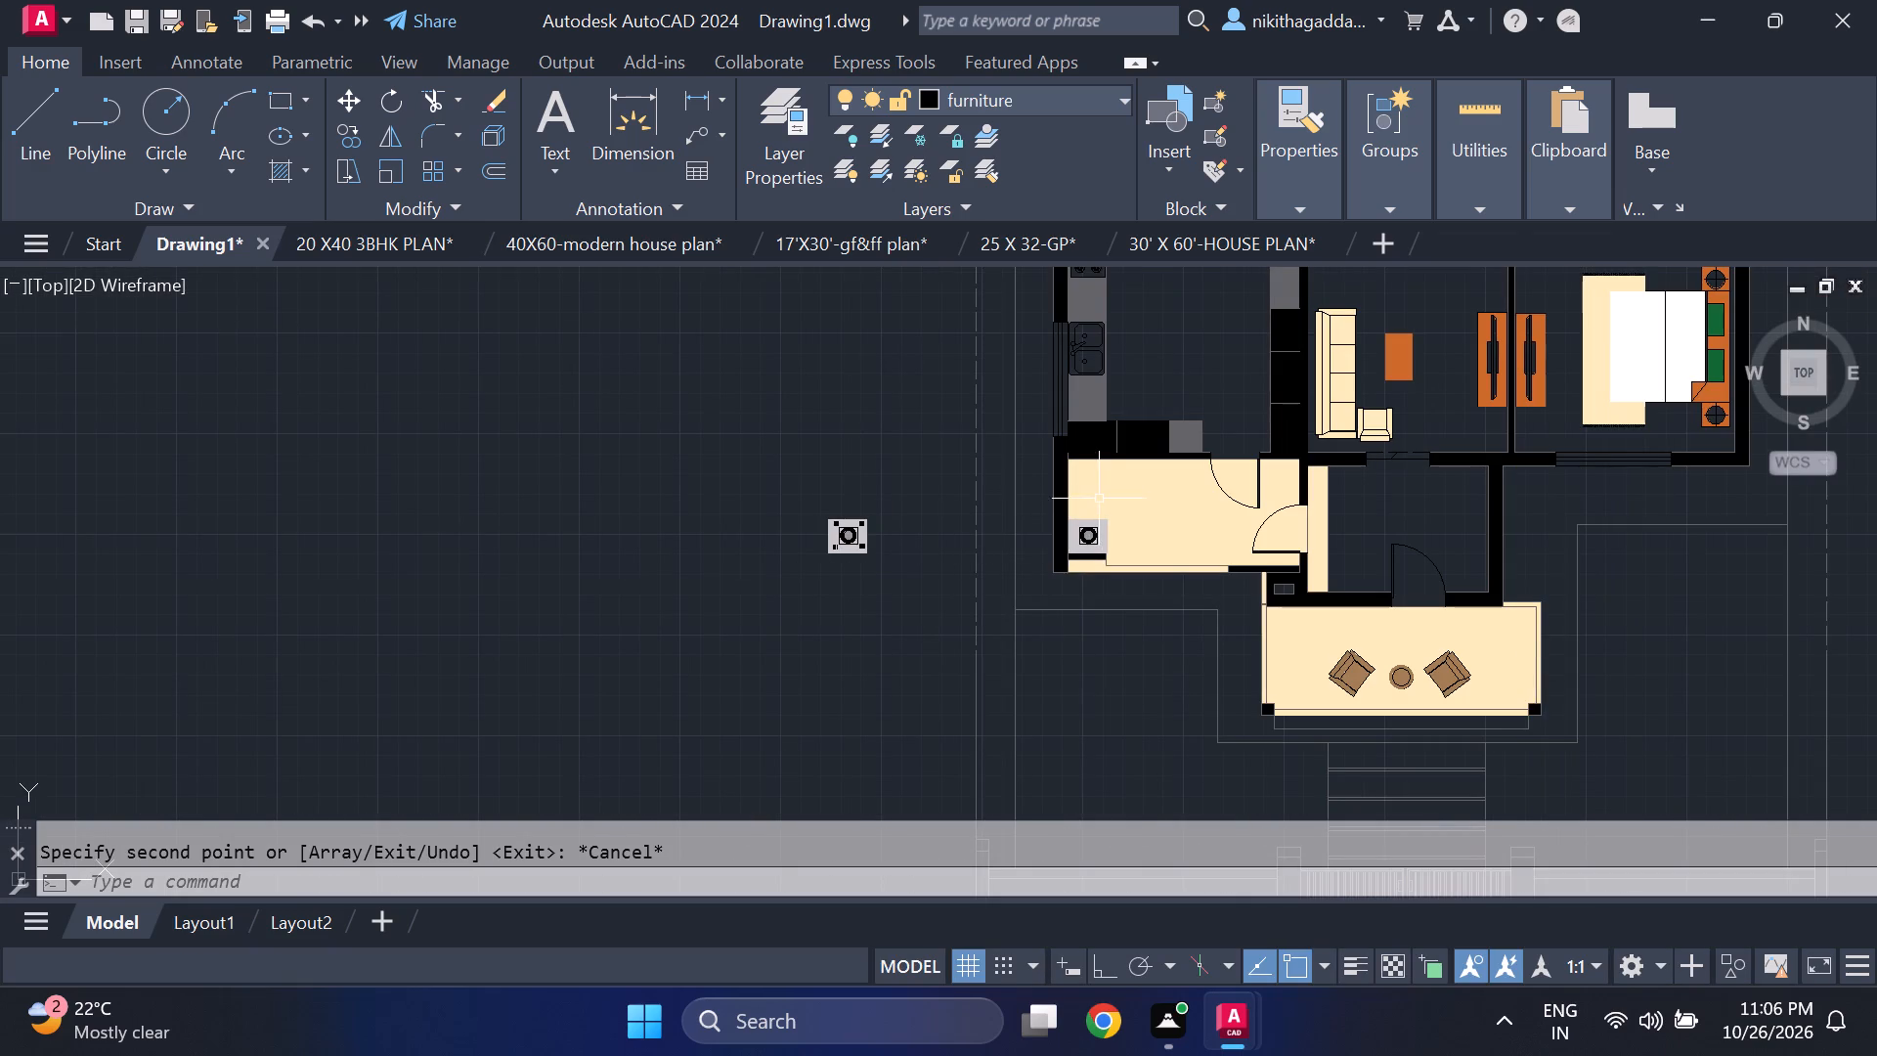
scroll(1120, 540, up, 3)
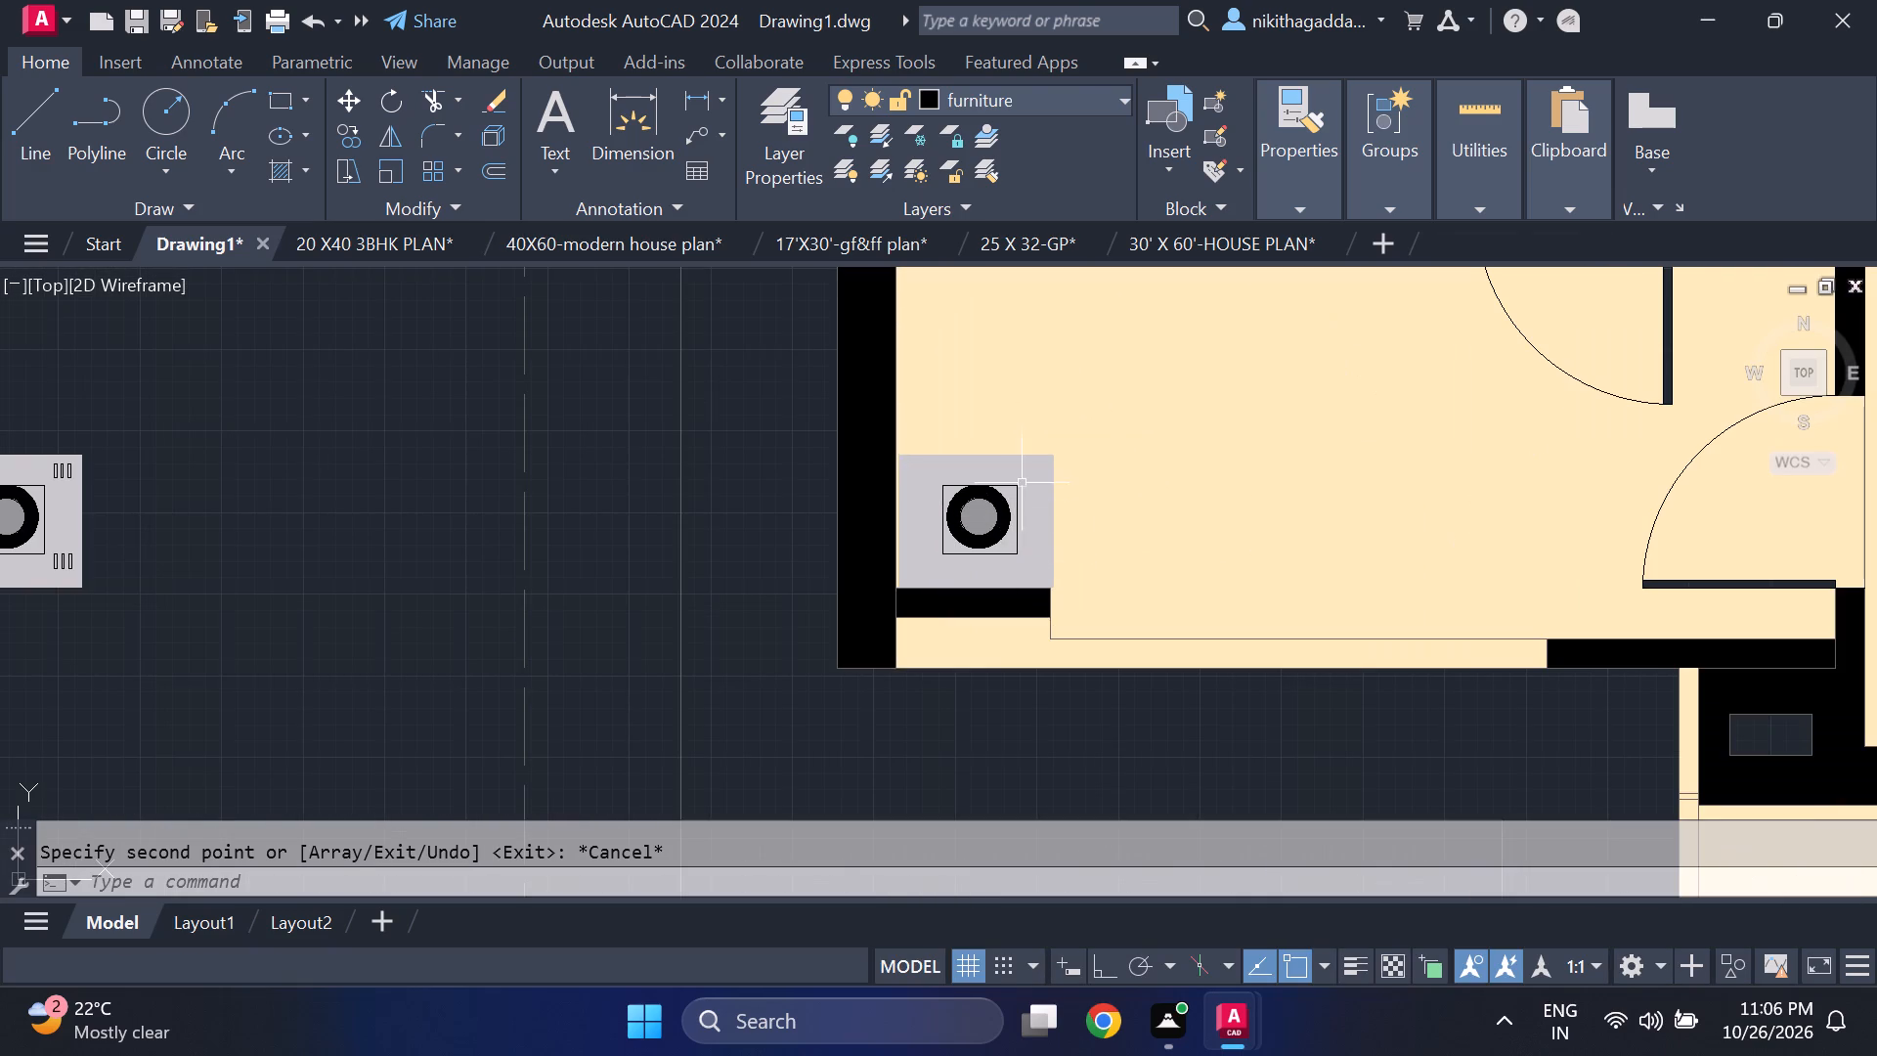
click(1022, 474)
key(Delete)
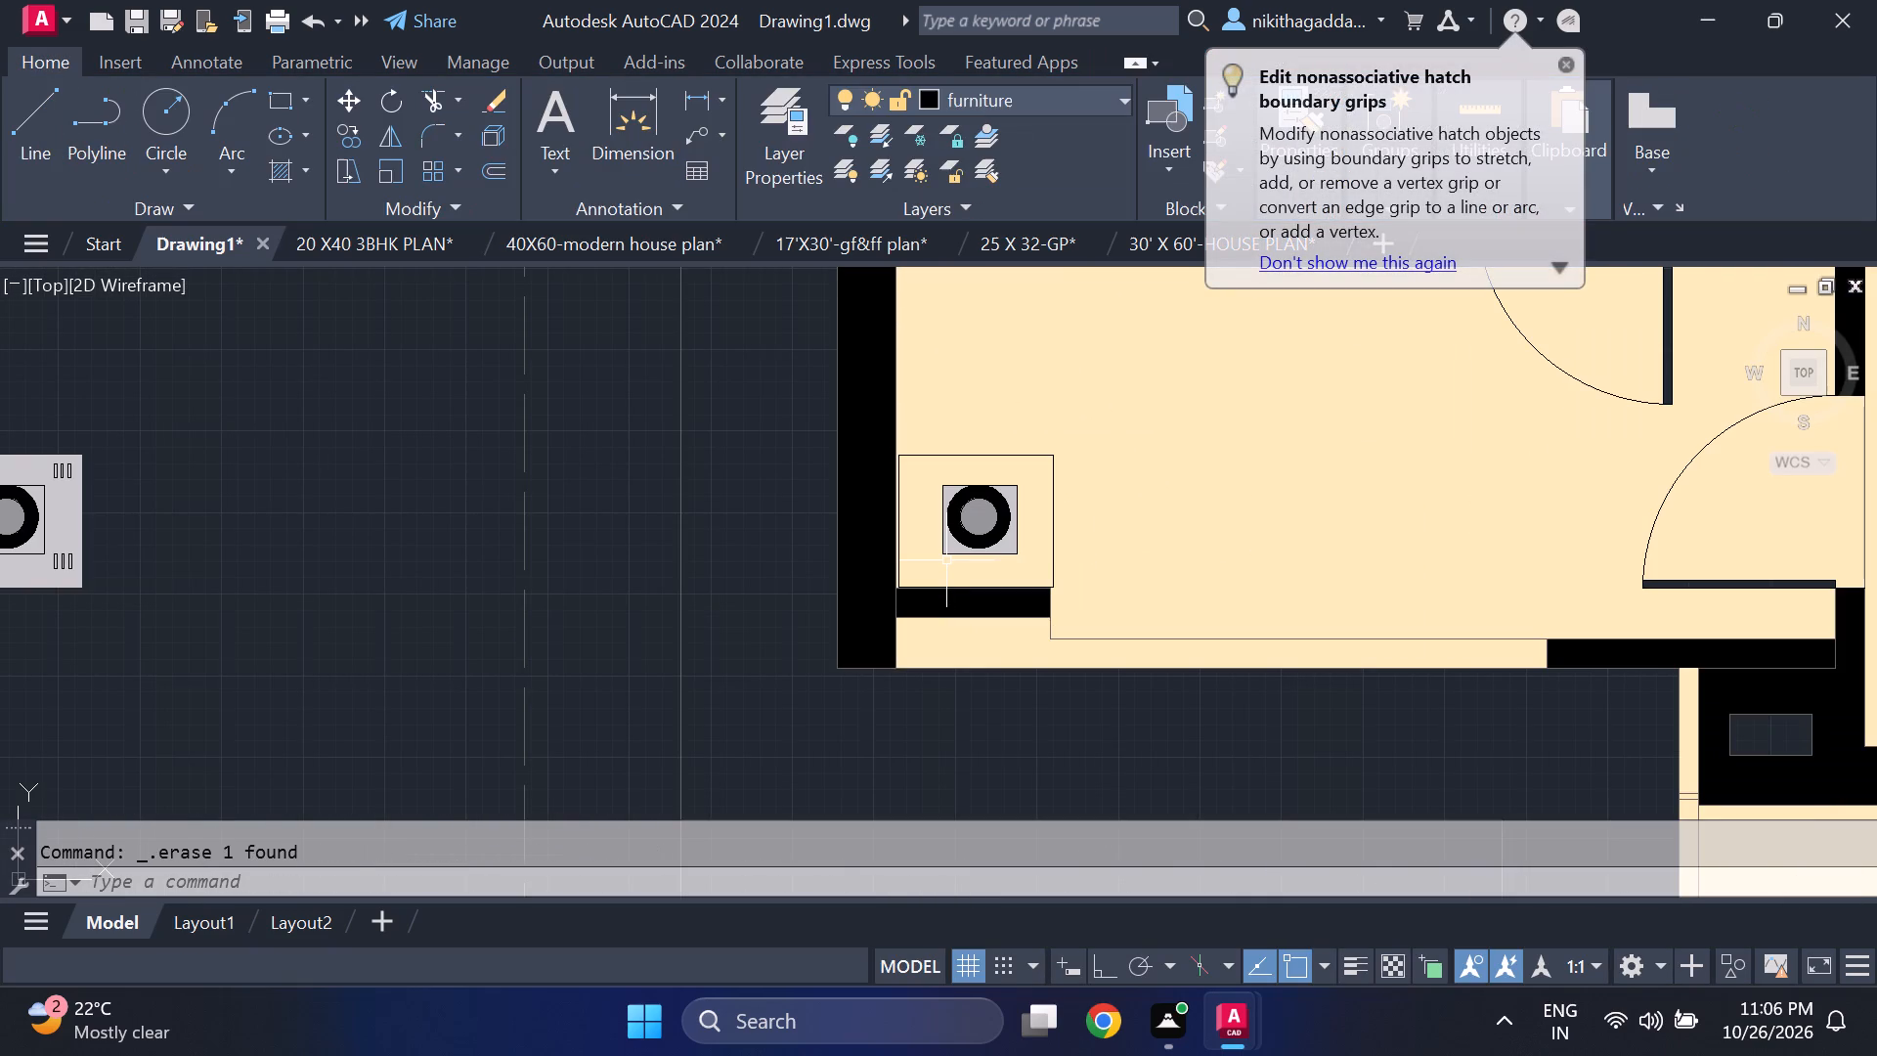
Erase the light grey outer hatch of the original item outside the floor plan, keeping the bars and circles.
scroll(982, 451, down, 4)
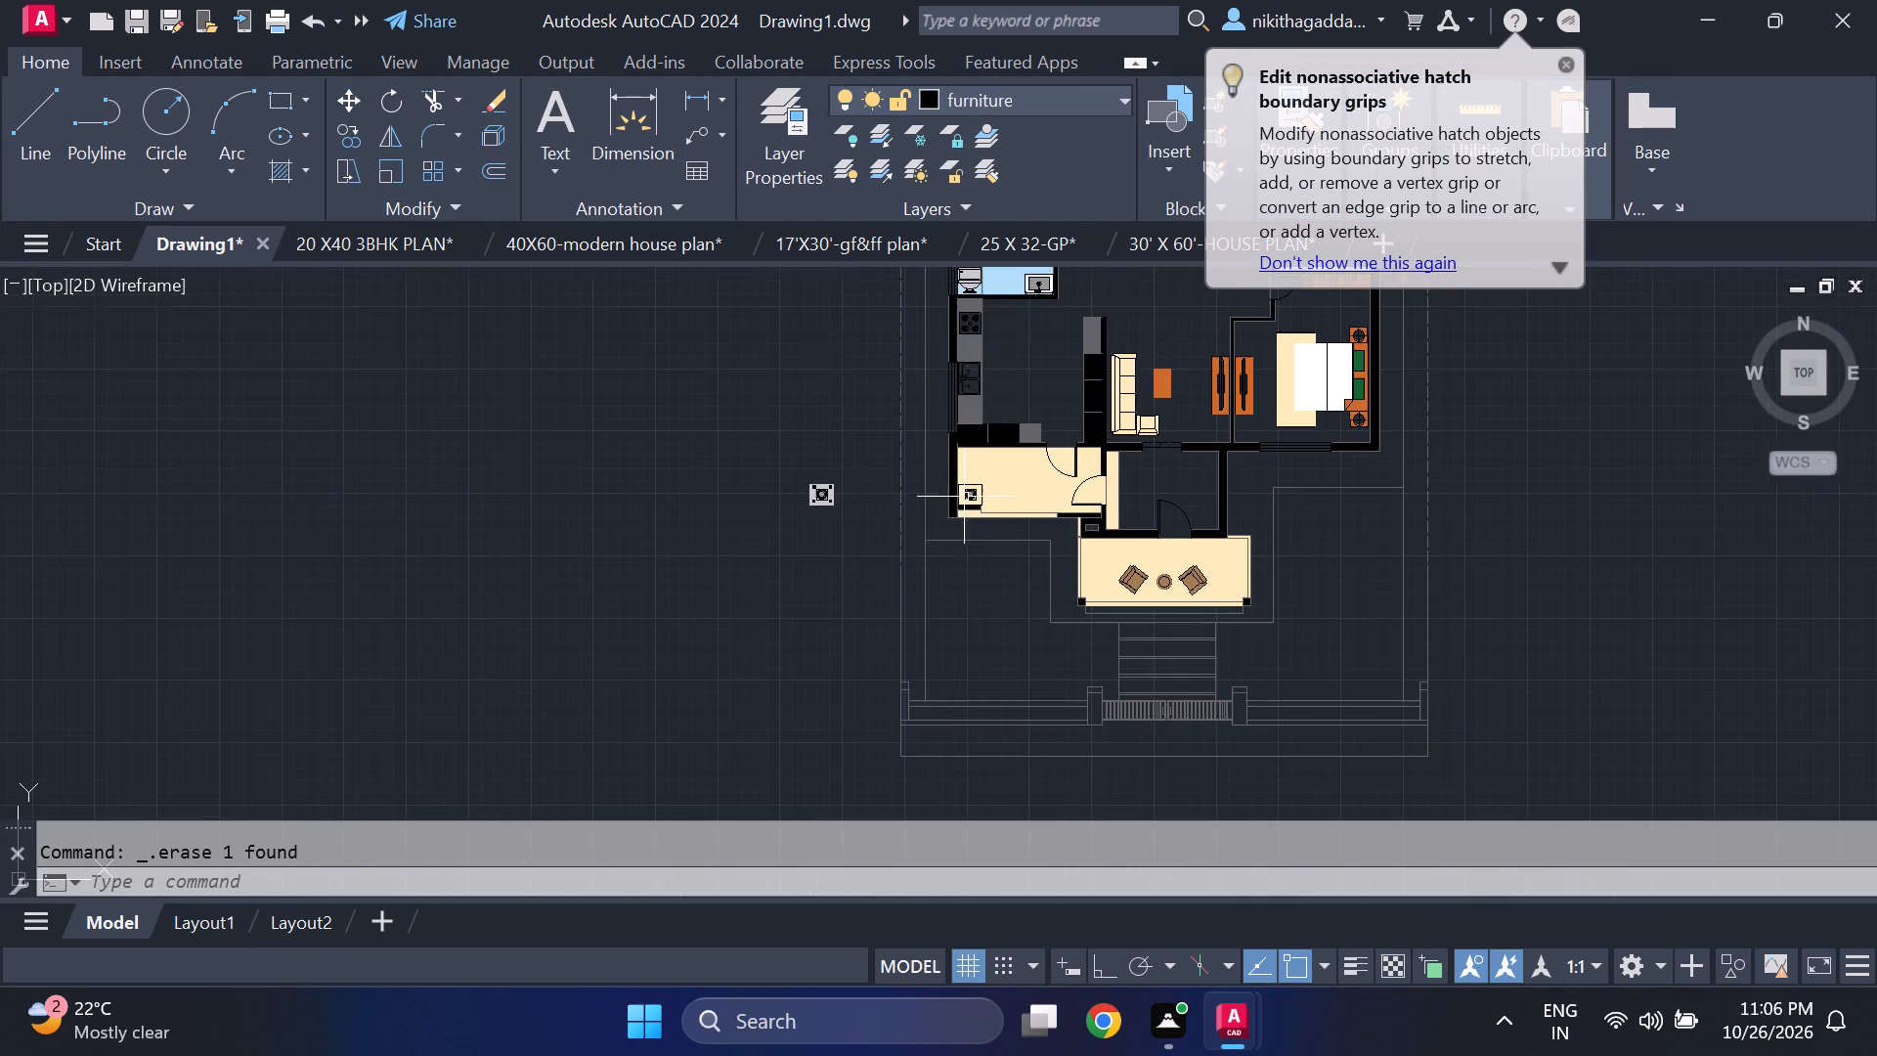
scroll(954, 491, up, 4)
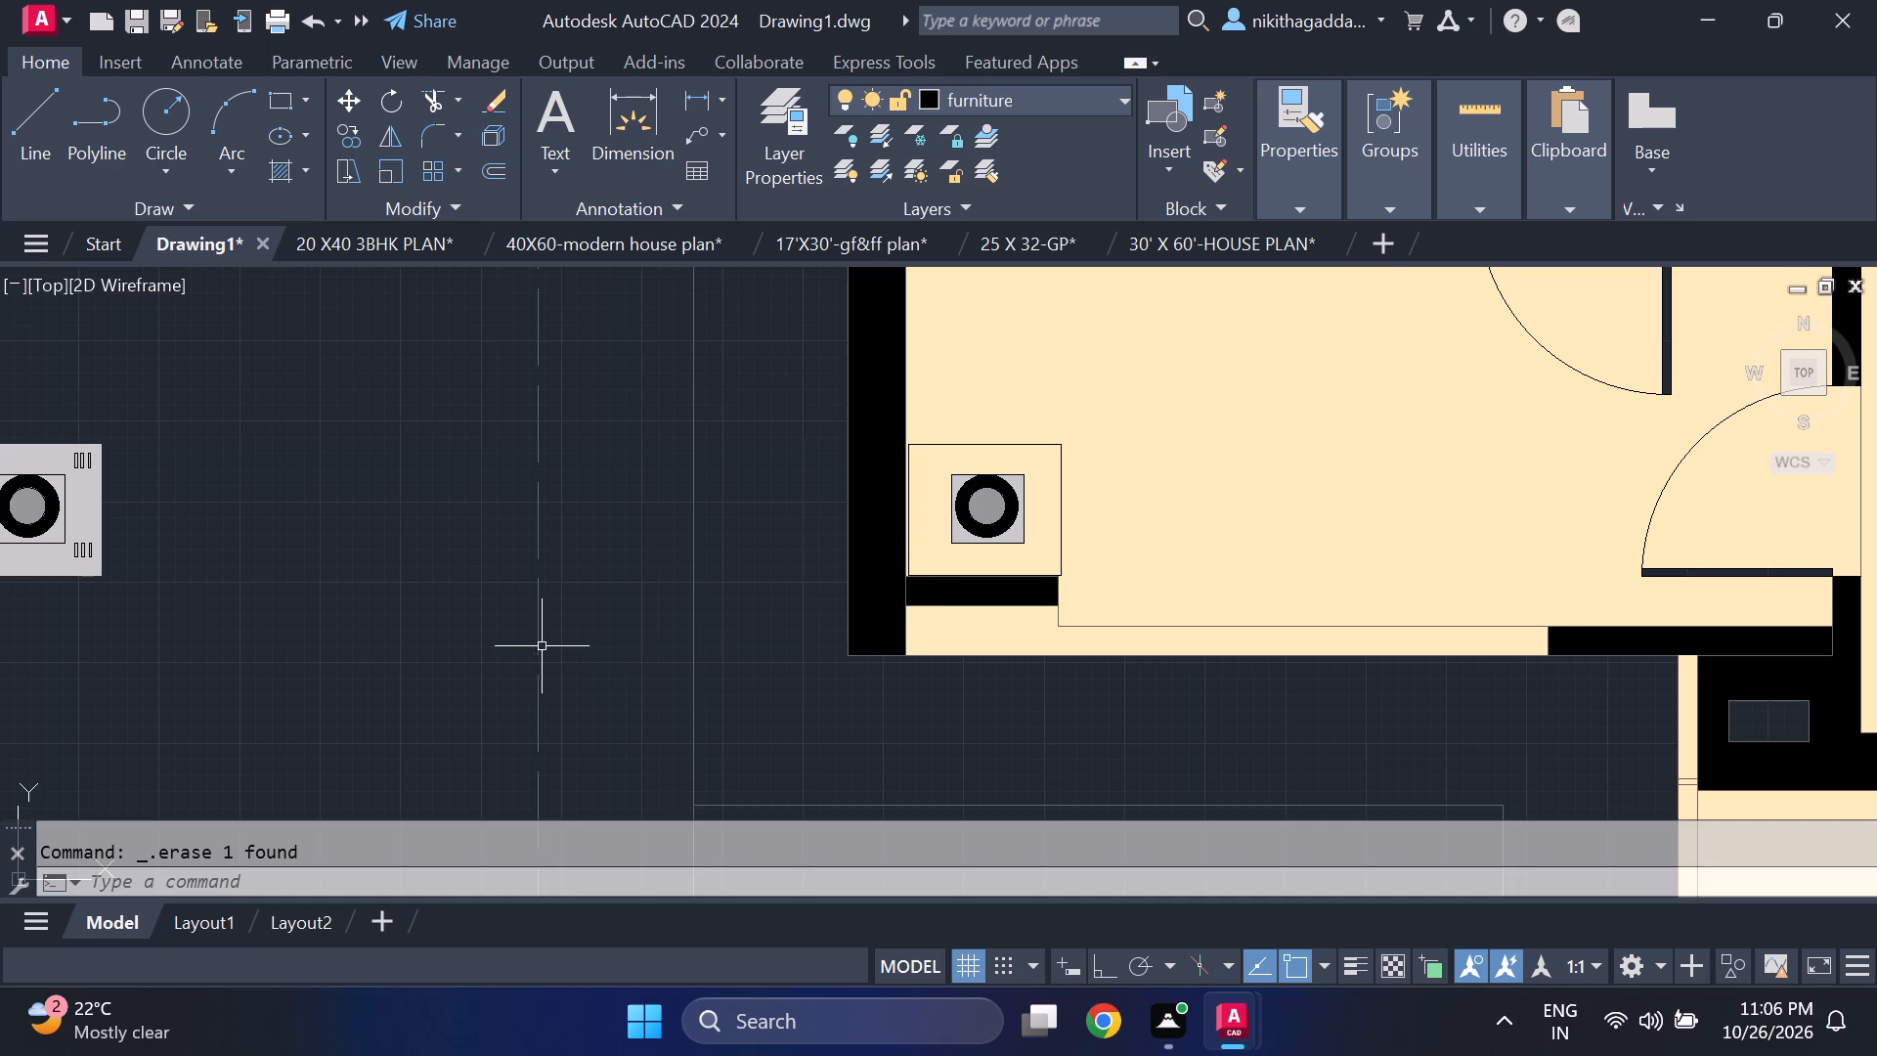
middle_drag(539, 646, 940, 671)
scroll(933, 673, up, 1)
scroll(153, 374, up, 2)
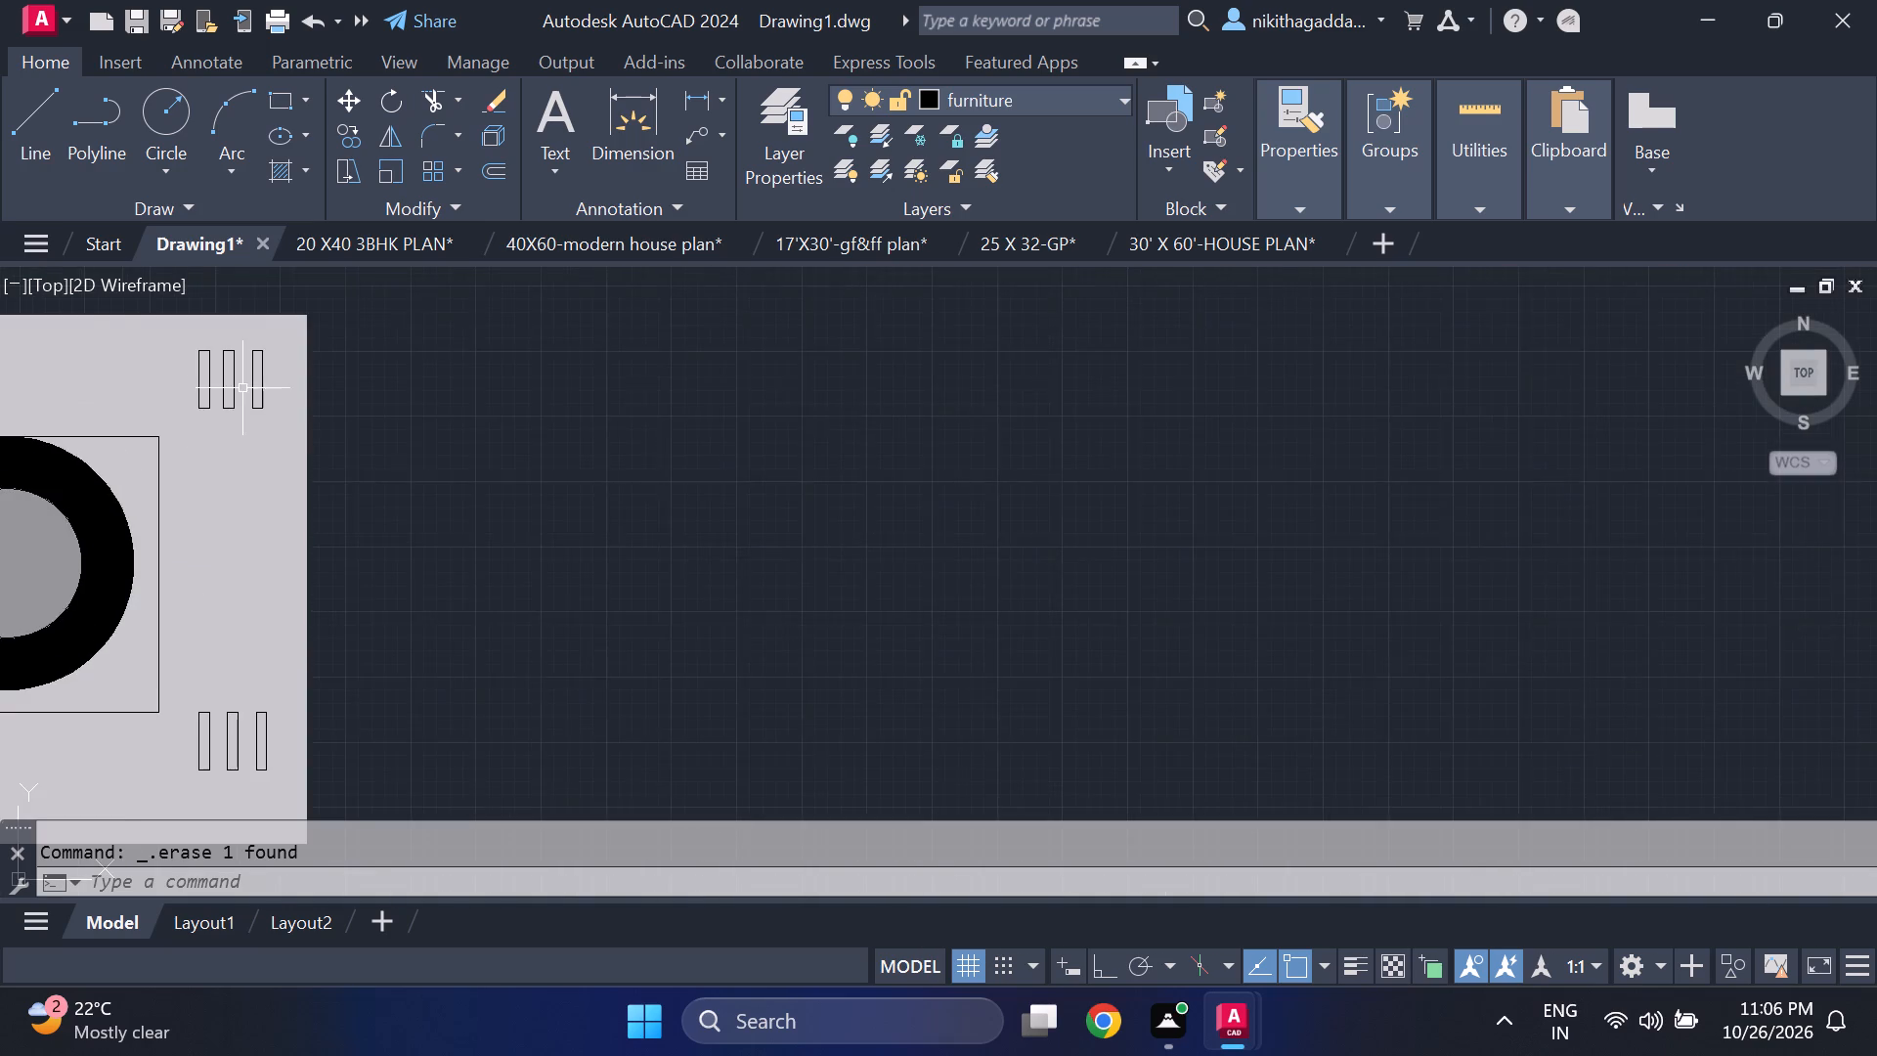
scroll(242, 388, up, 2)
click(243, 596)
key(Delete)
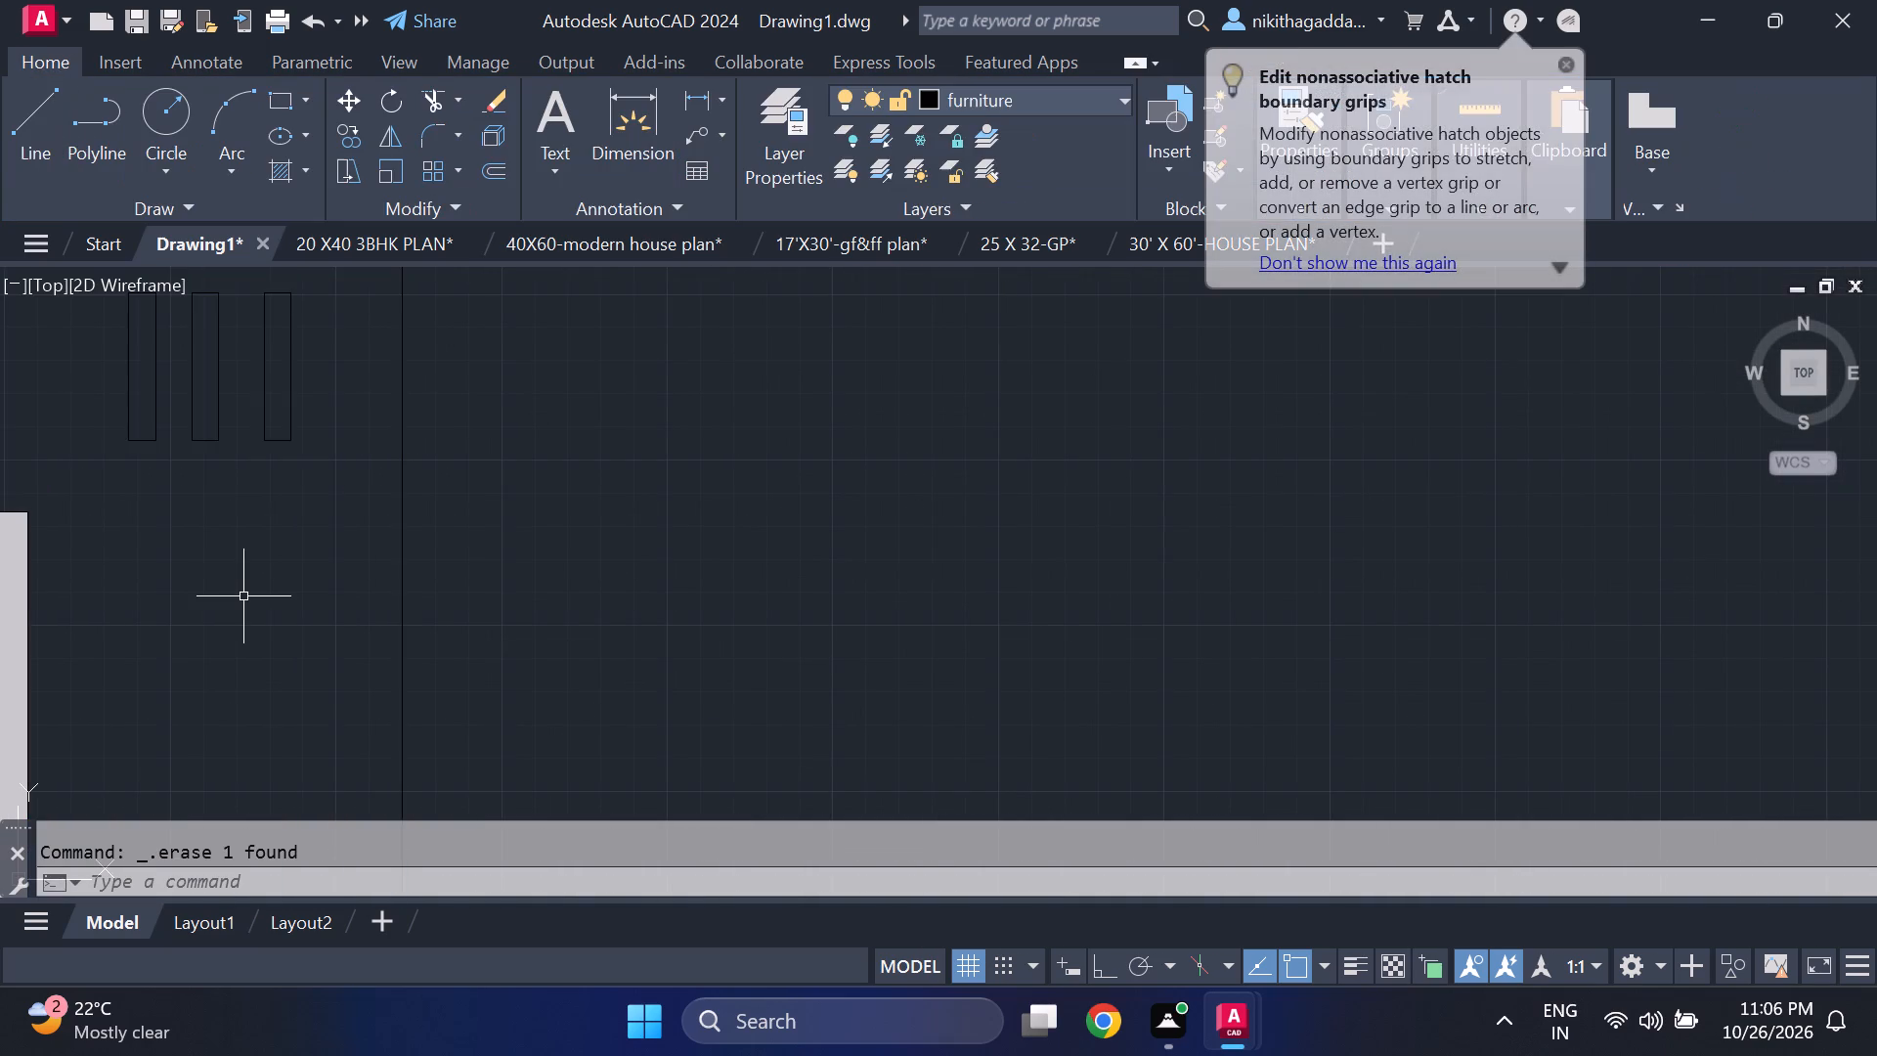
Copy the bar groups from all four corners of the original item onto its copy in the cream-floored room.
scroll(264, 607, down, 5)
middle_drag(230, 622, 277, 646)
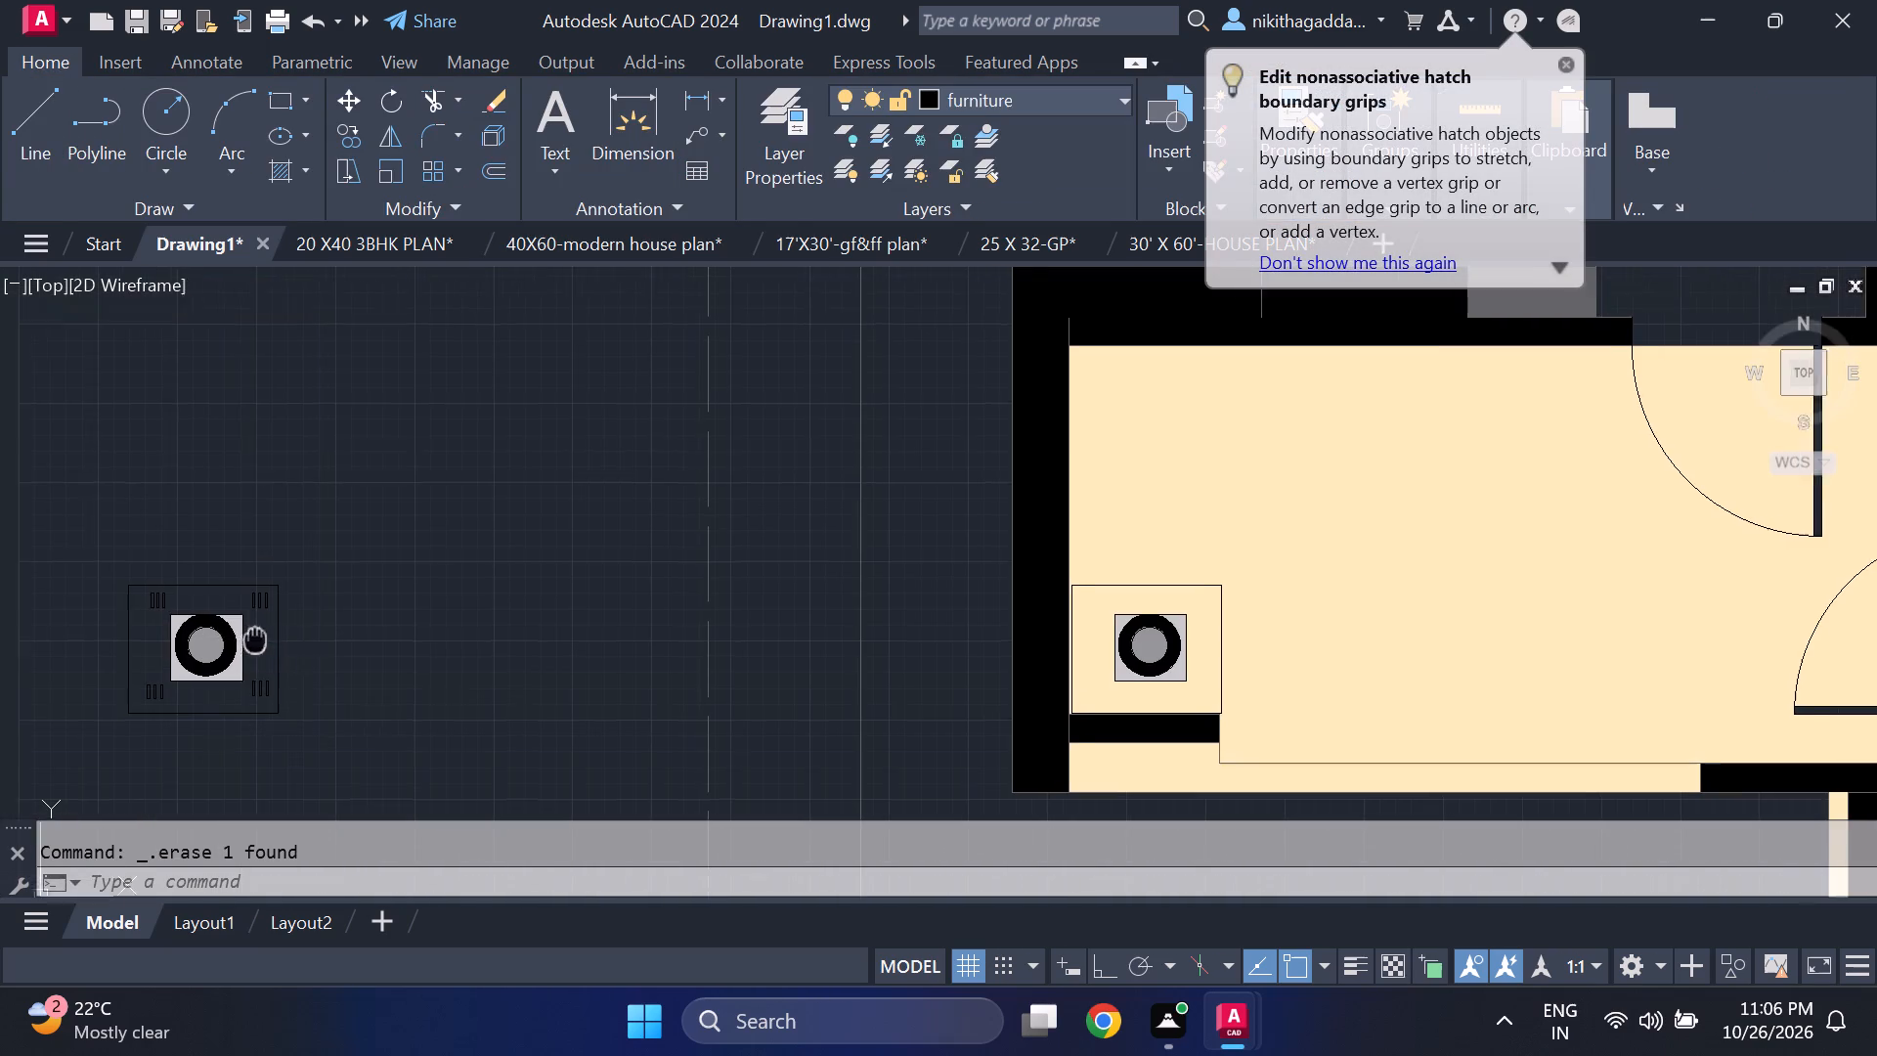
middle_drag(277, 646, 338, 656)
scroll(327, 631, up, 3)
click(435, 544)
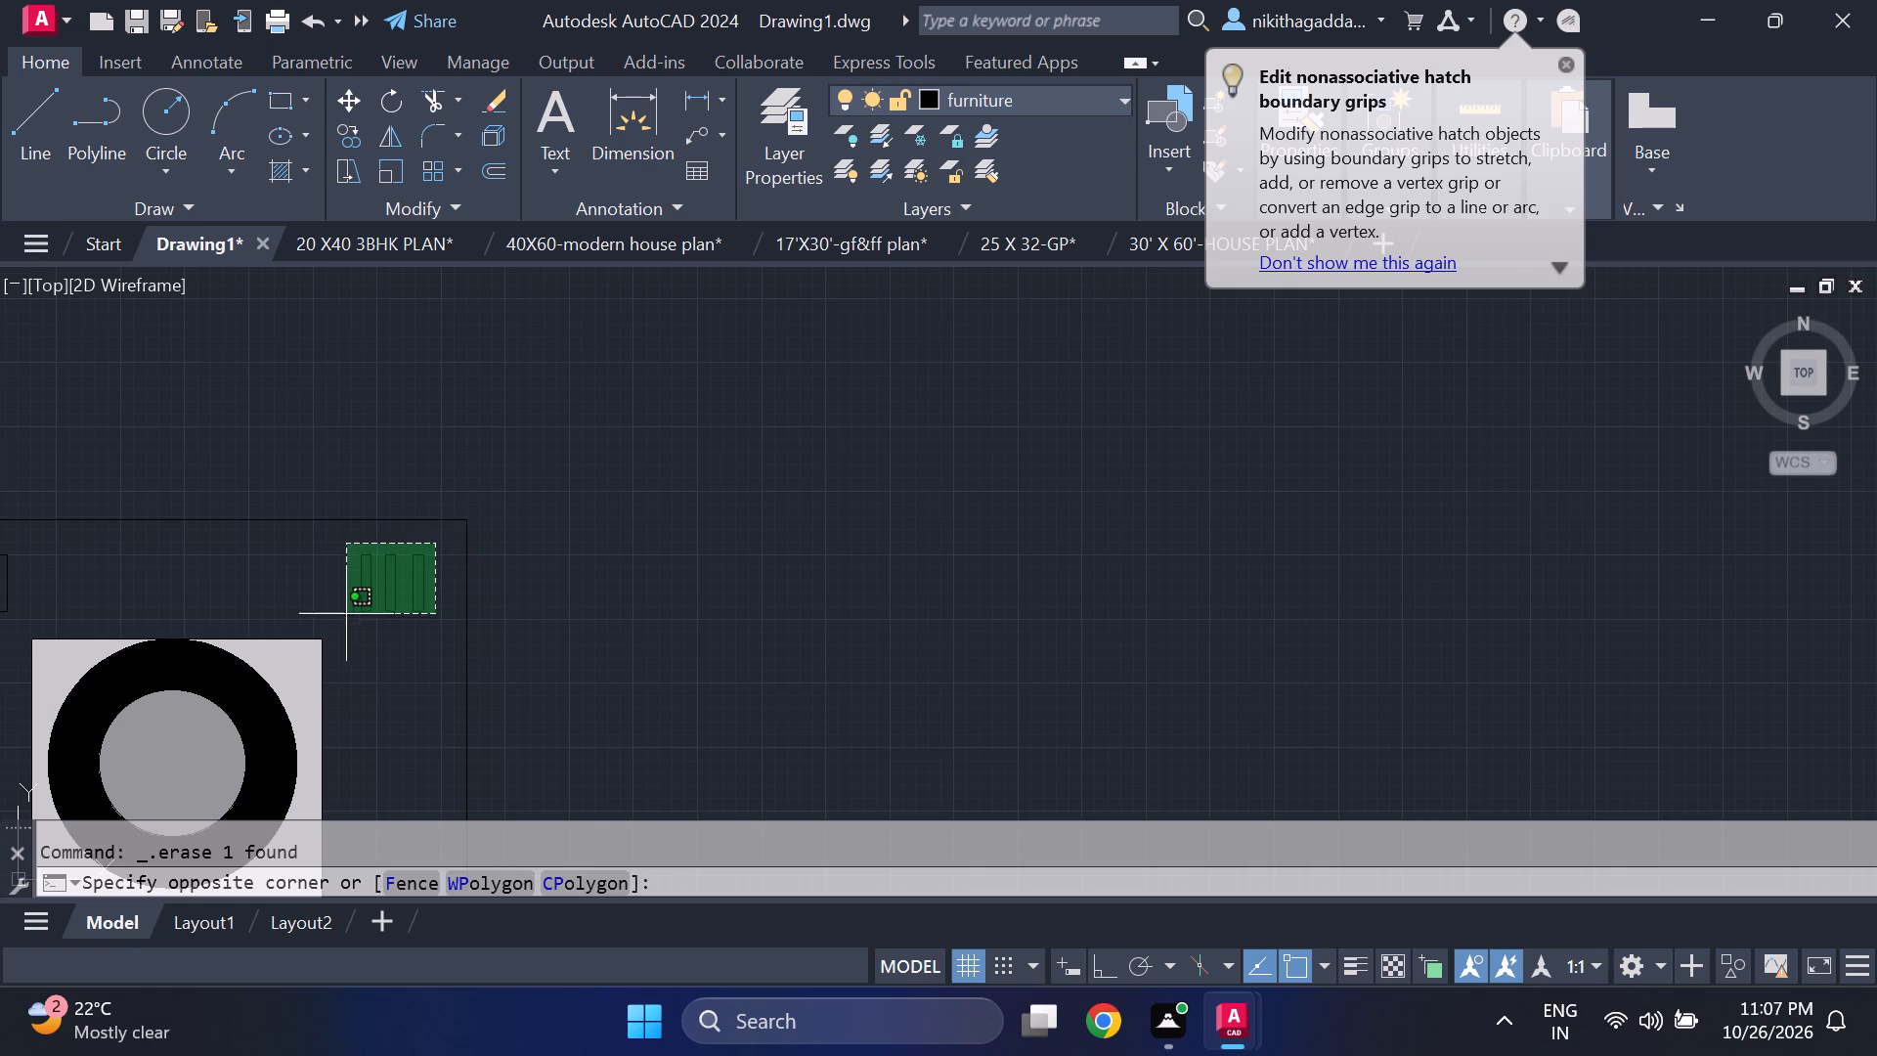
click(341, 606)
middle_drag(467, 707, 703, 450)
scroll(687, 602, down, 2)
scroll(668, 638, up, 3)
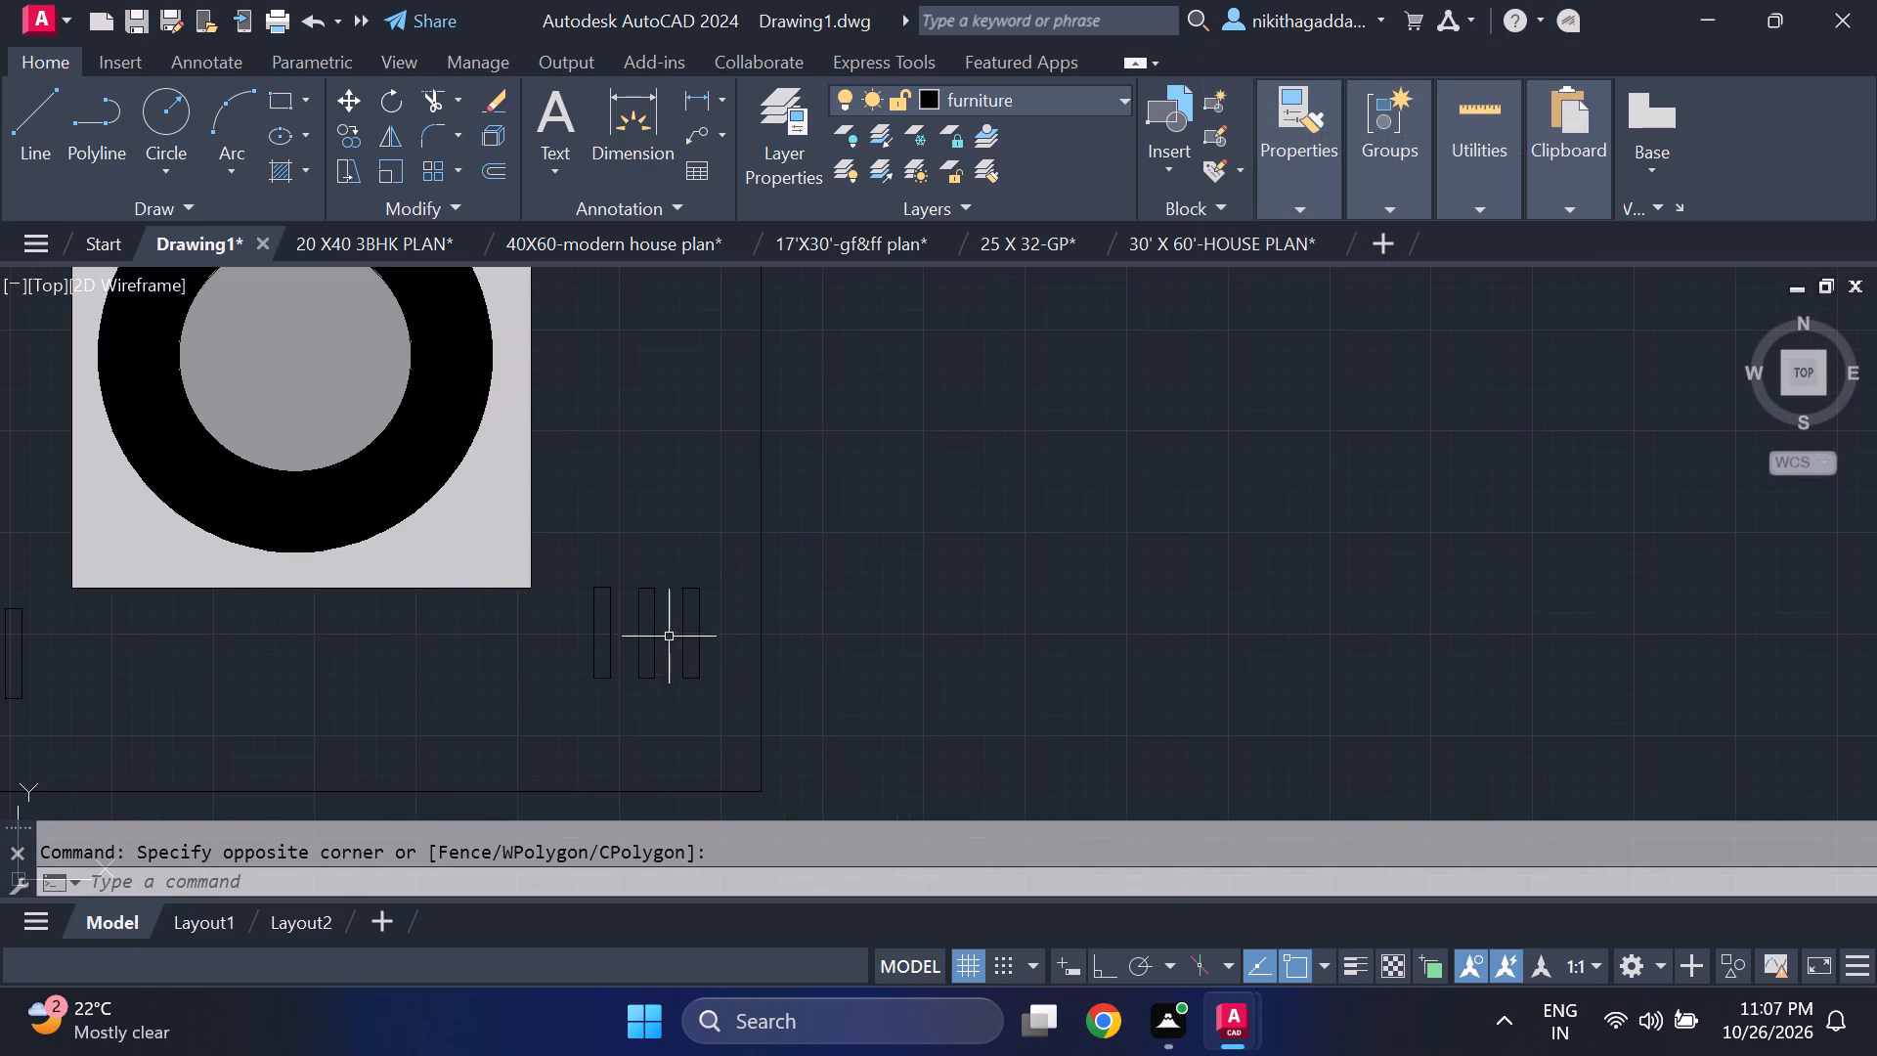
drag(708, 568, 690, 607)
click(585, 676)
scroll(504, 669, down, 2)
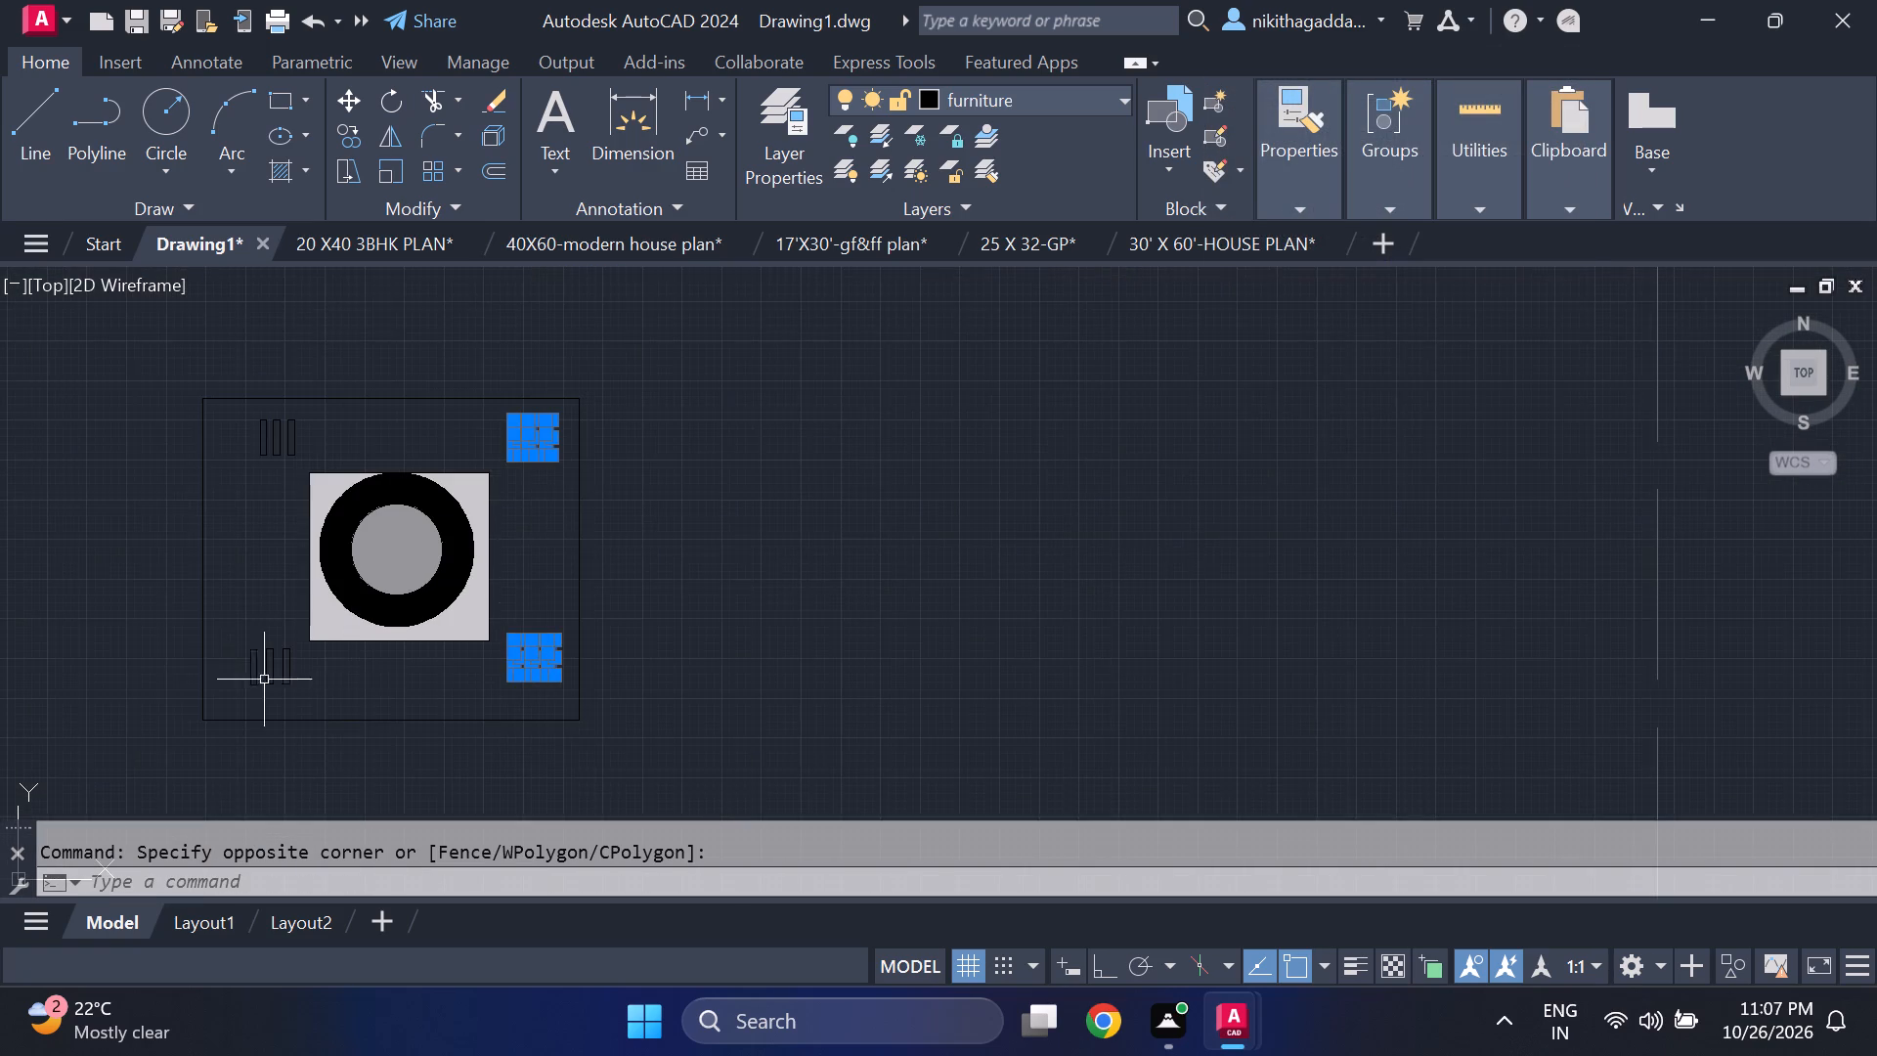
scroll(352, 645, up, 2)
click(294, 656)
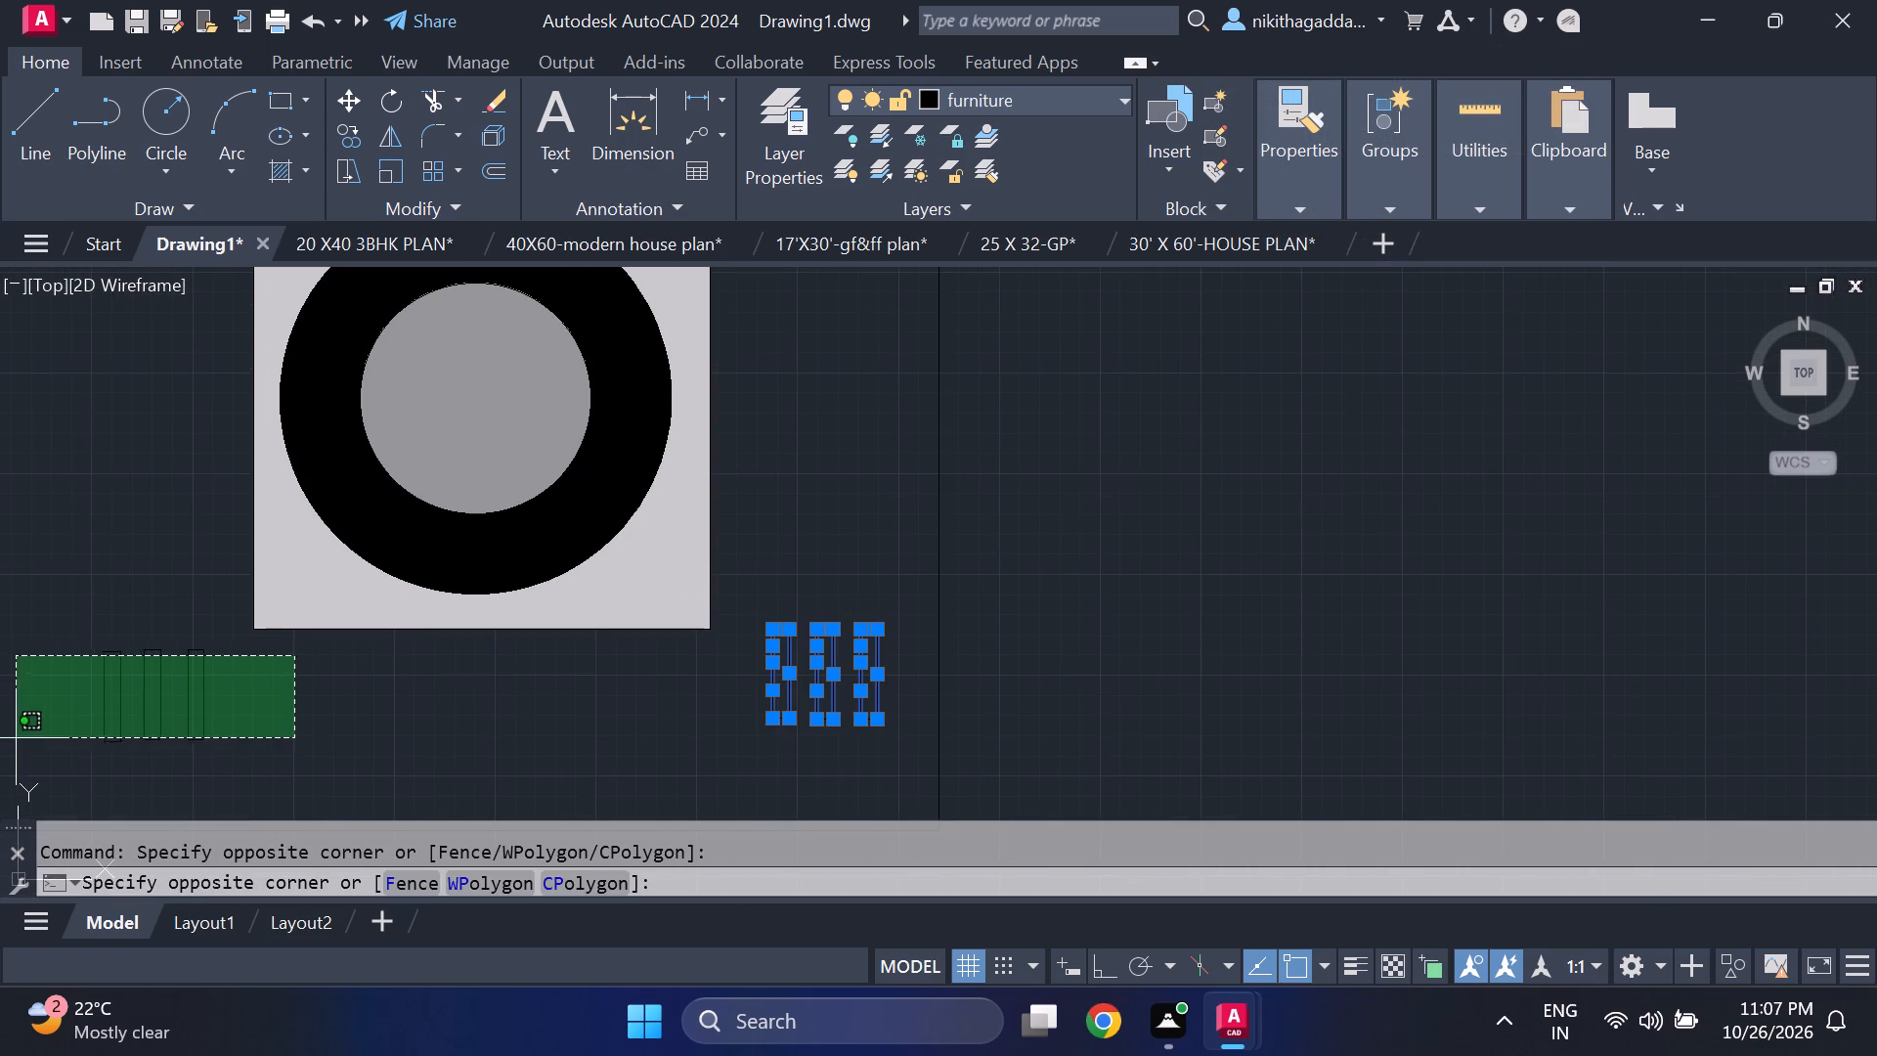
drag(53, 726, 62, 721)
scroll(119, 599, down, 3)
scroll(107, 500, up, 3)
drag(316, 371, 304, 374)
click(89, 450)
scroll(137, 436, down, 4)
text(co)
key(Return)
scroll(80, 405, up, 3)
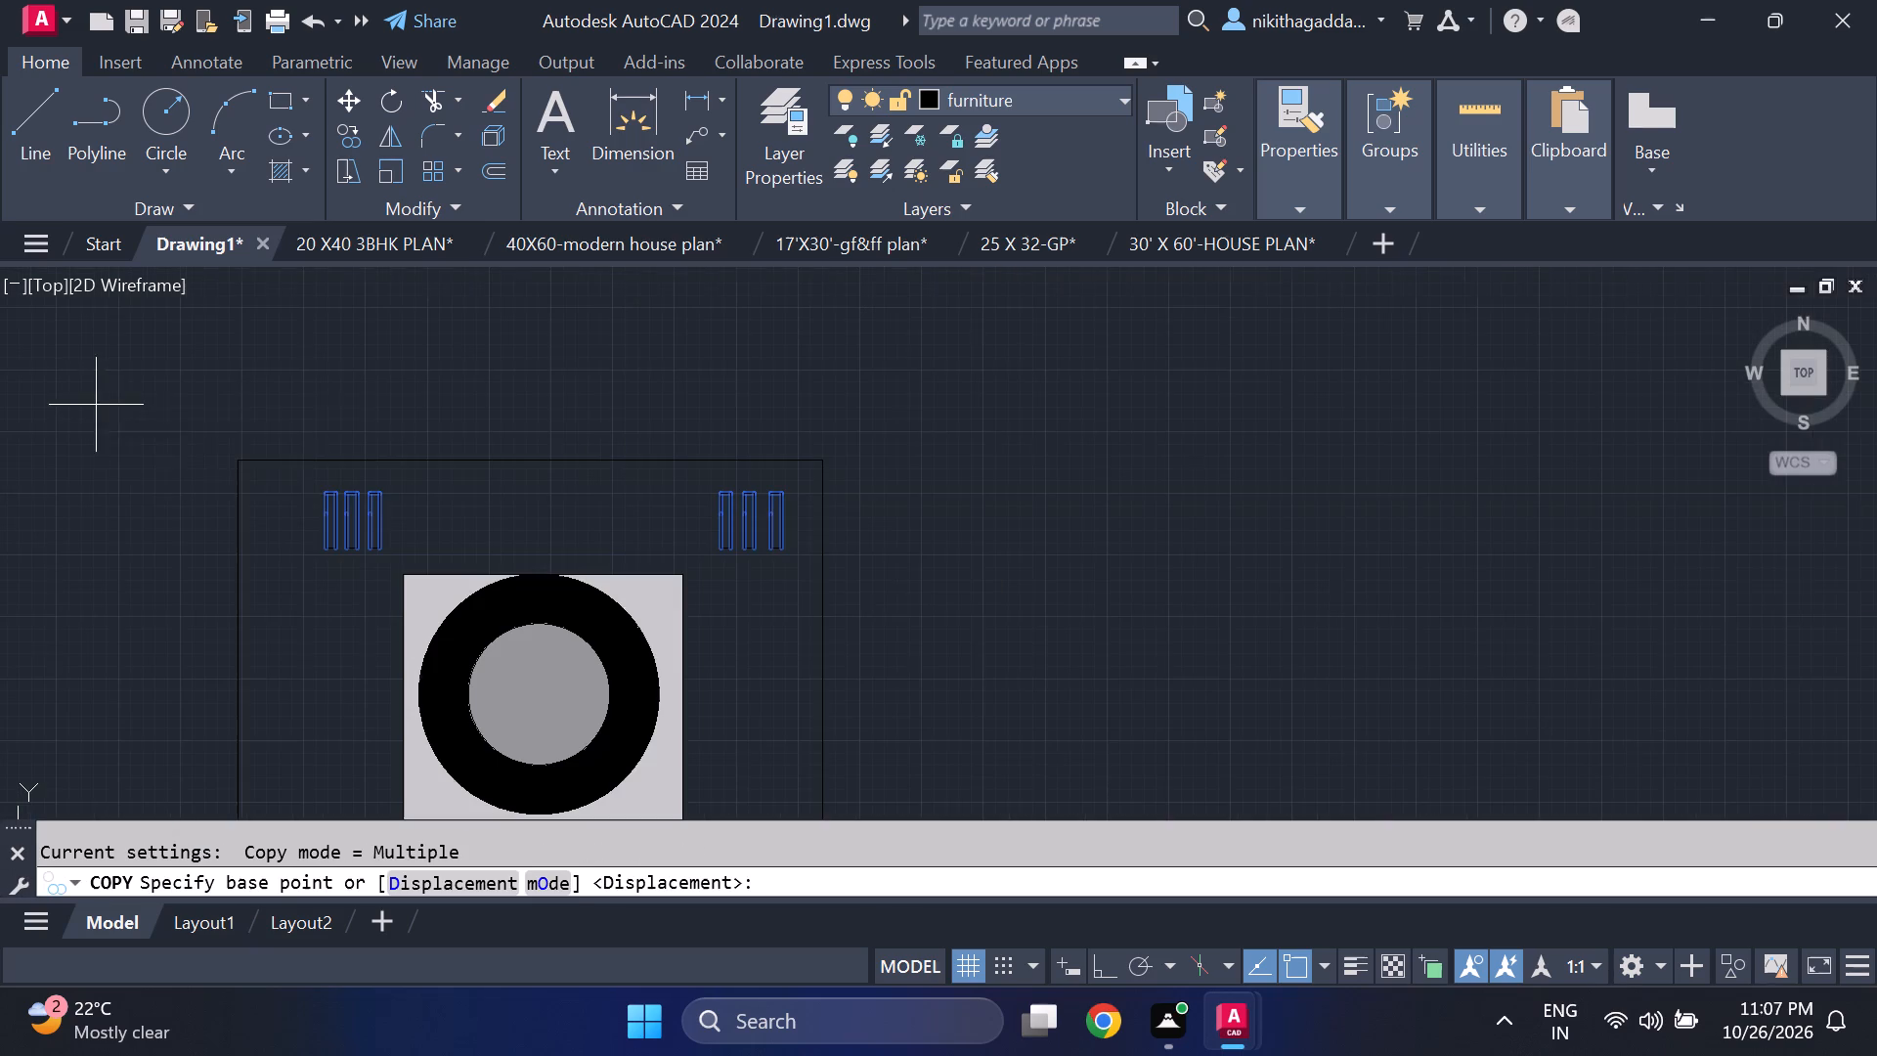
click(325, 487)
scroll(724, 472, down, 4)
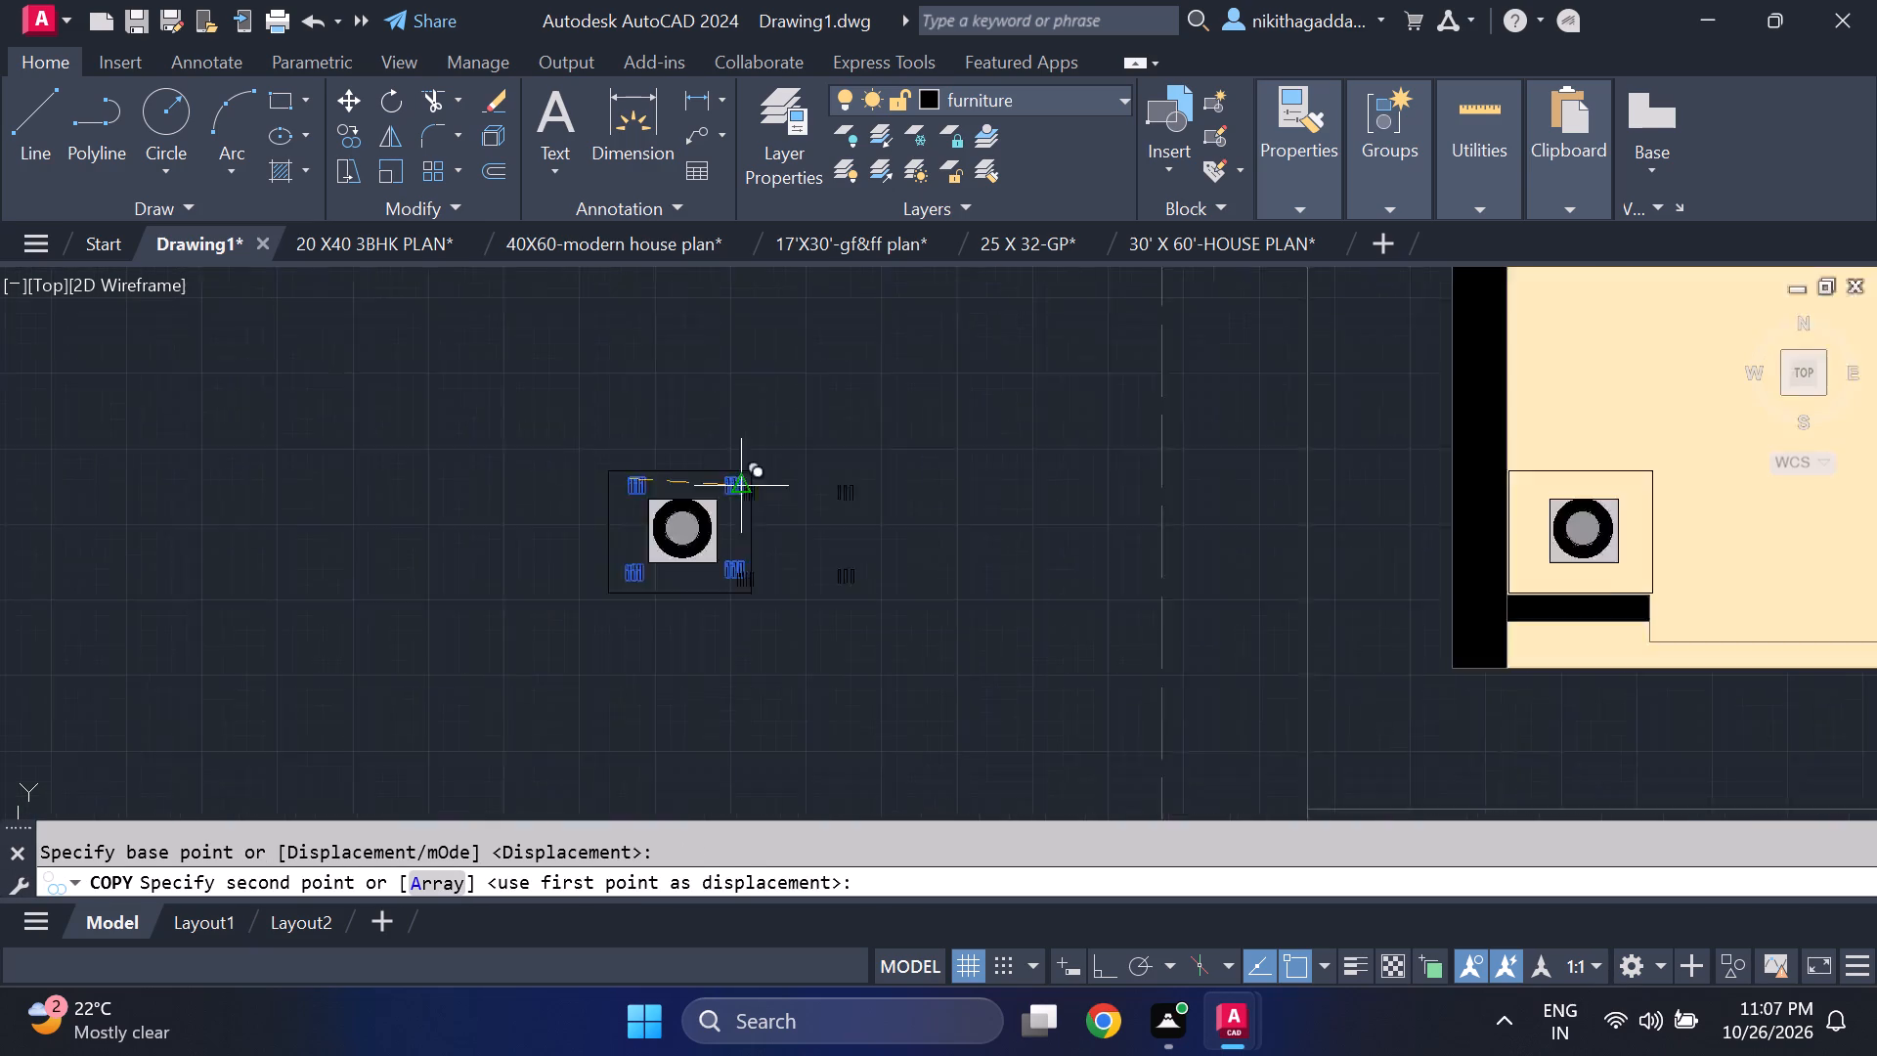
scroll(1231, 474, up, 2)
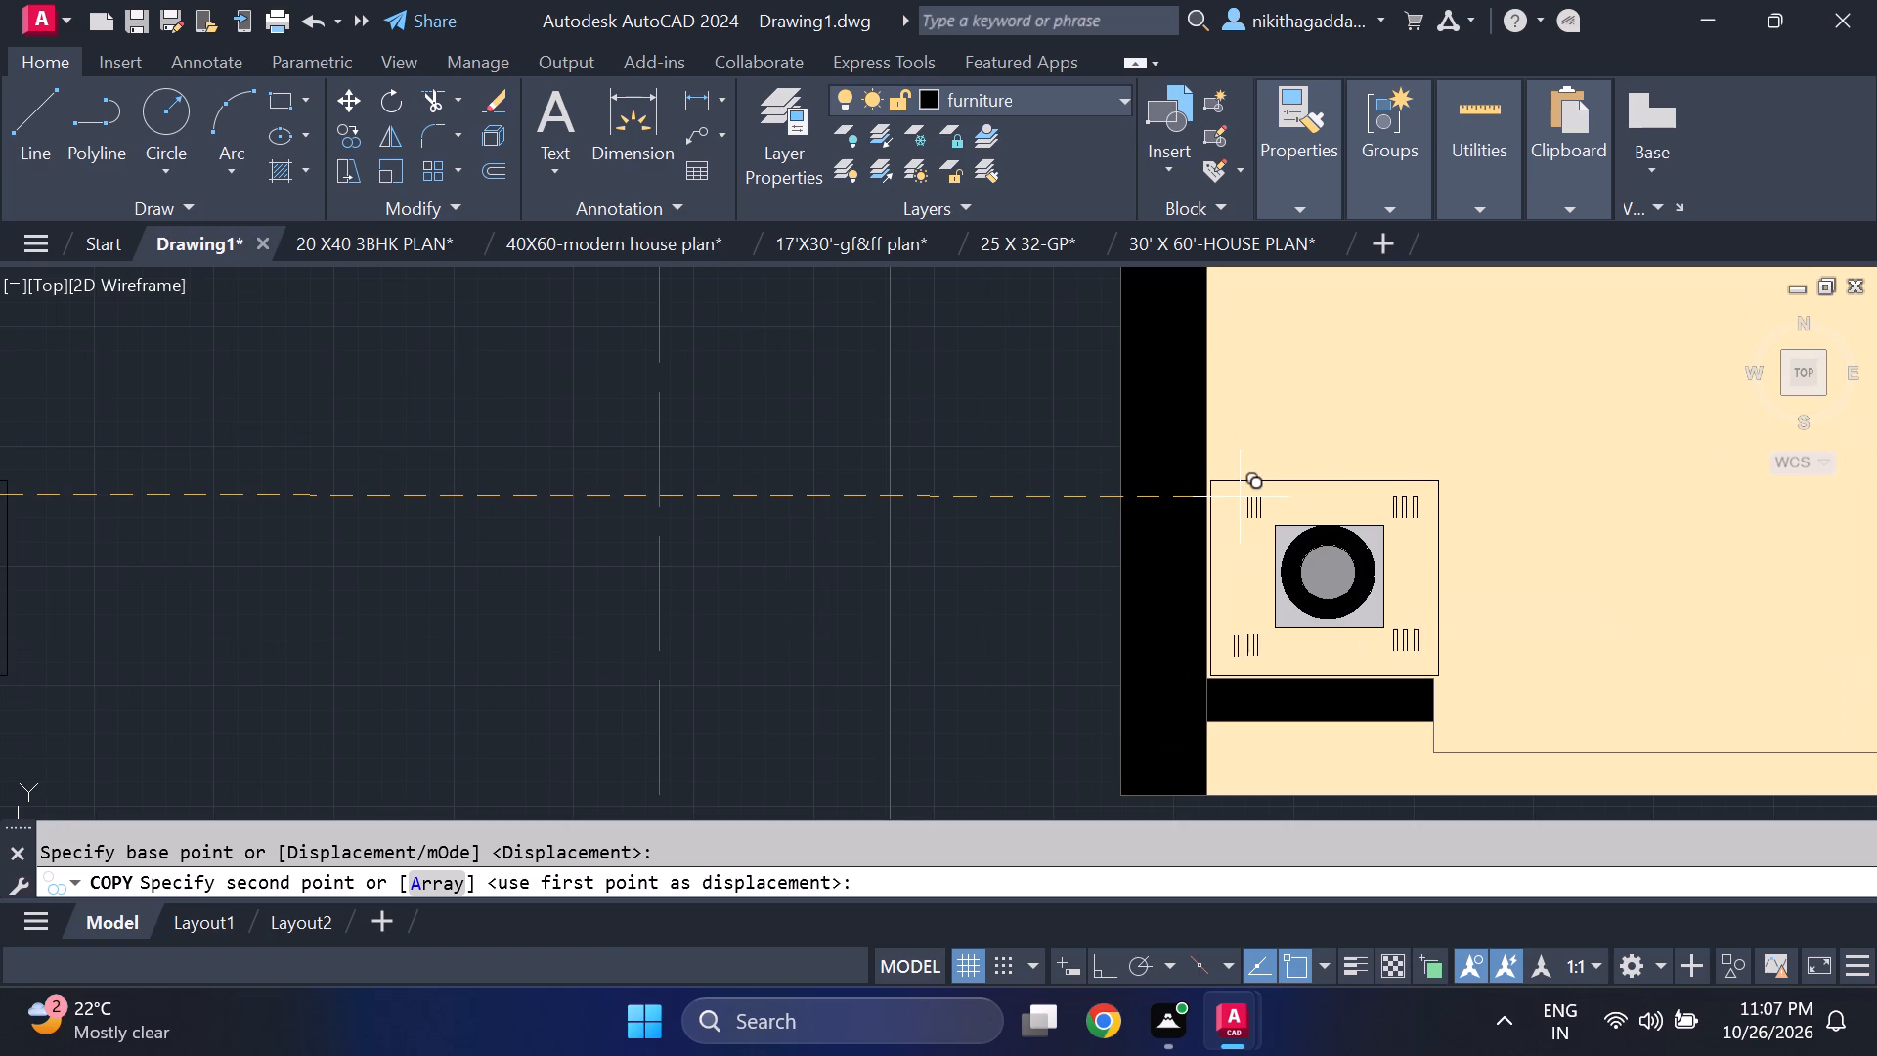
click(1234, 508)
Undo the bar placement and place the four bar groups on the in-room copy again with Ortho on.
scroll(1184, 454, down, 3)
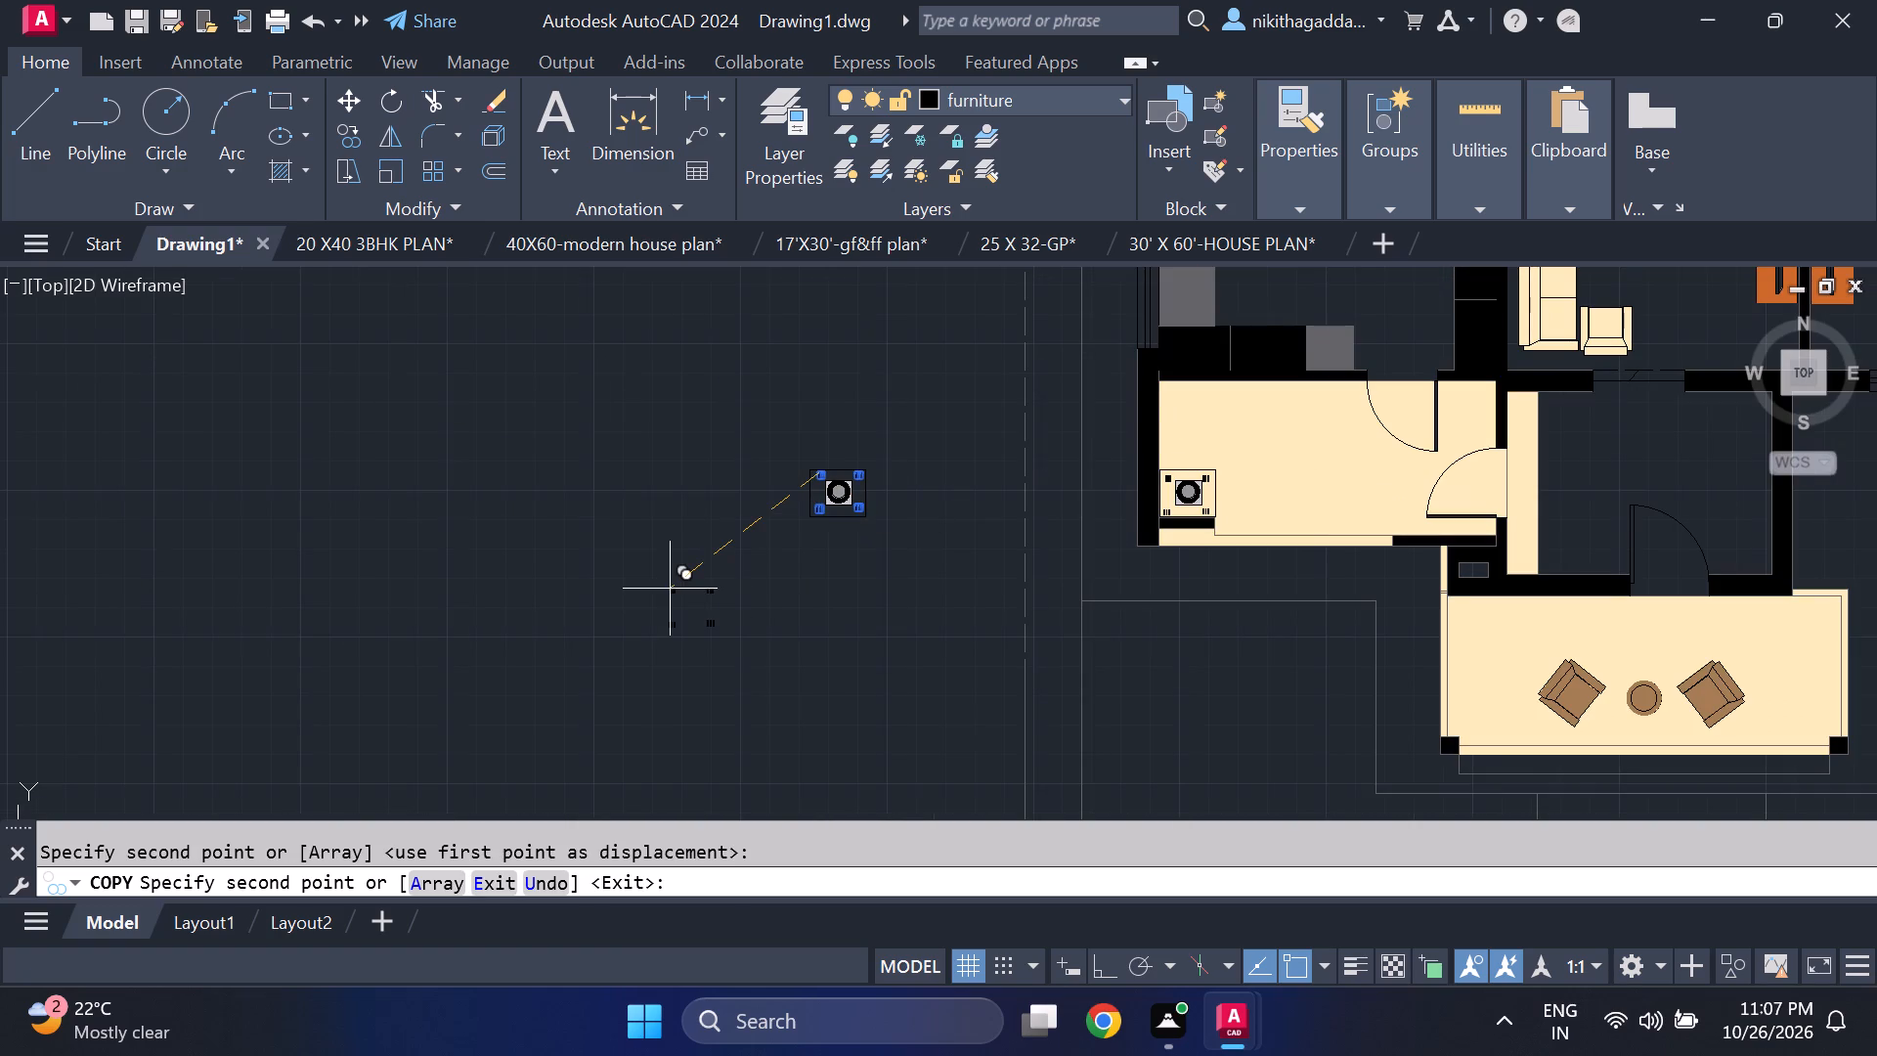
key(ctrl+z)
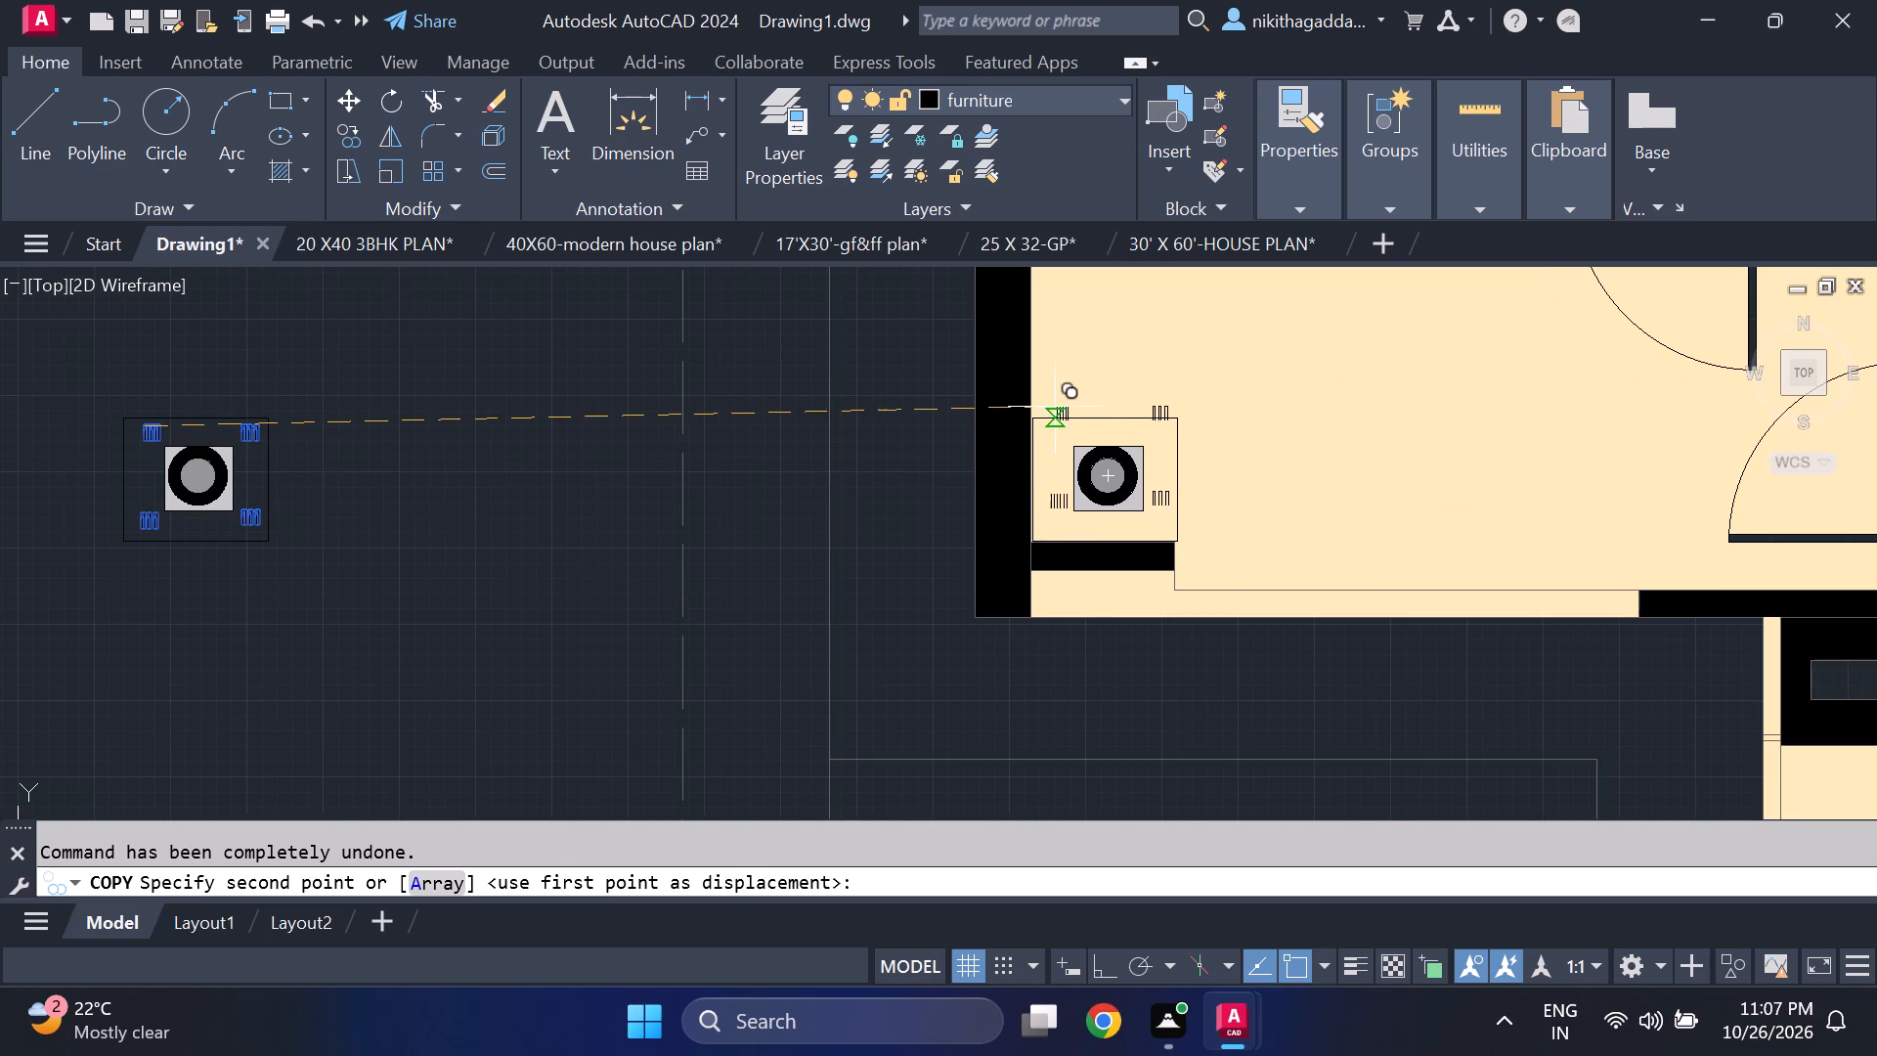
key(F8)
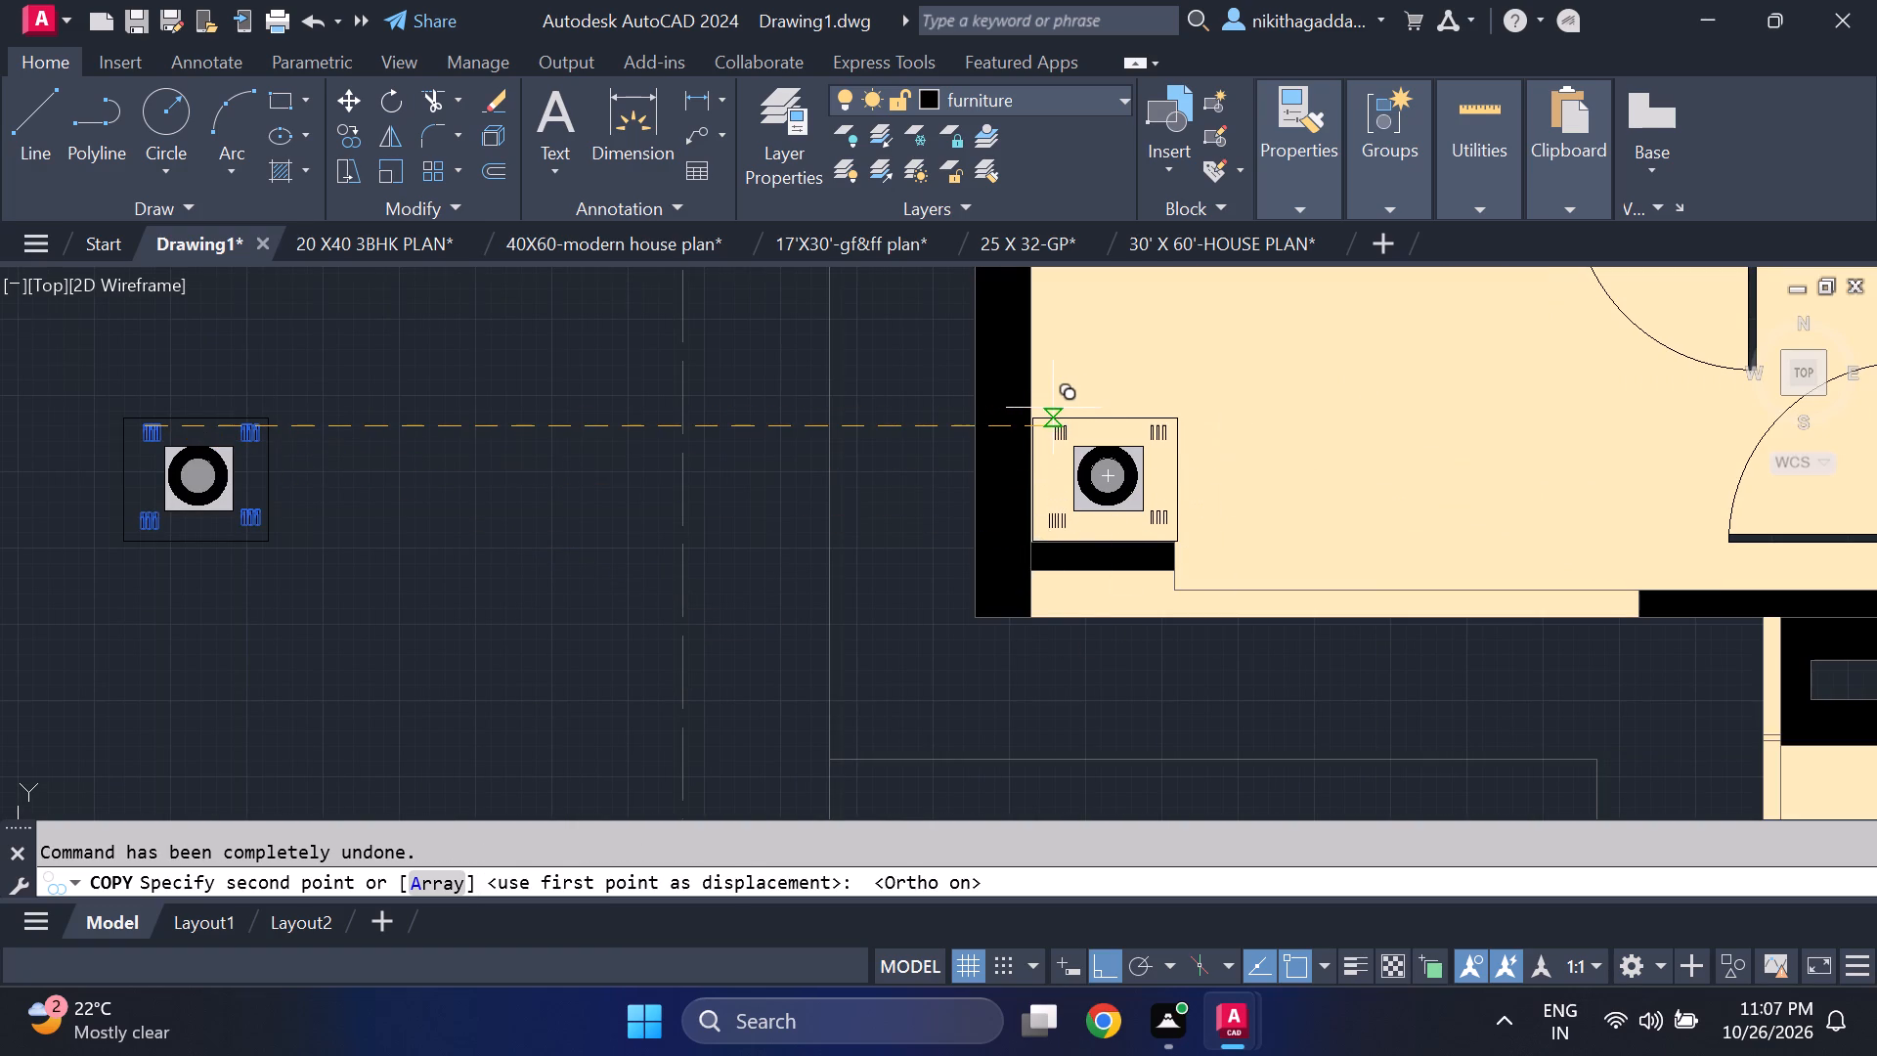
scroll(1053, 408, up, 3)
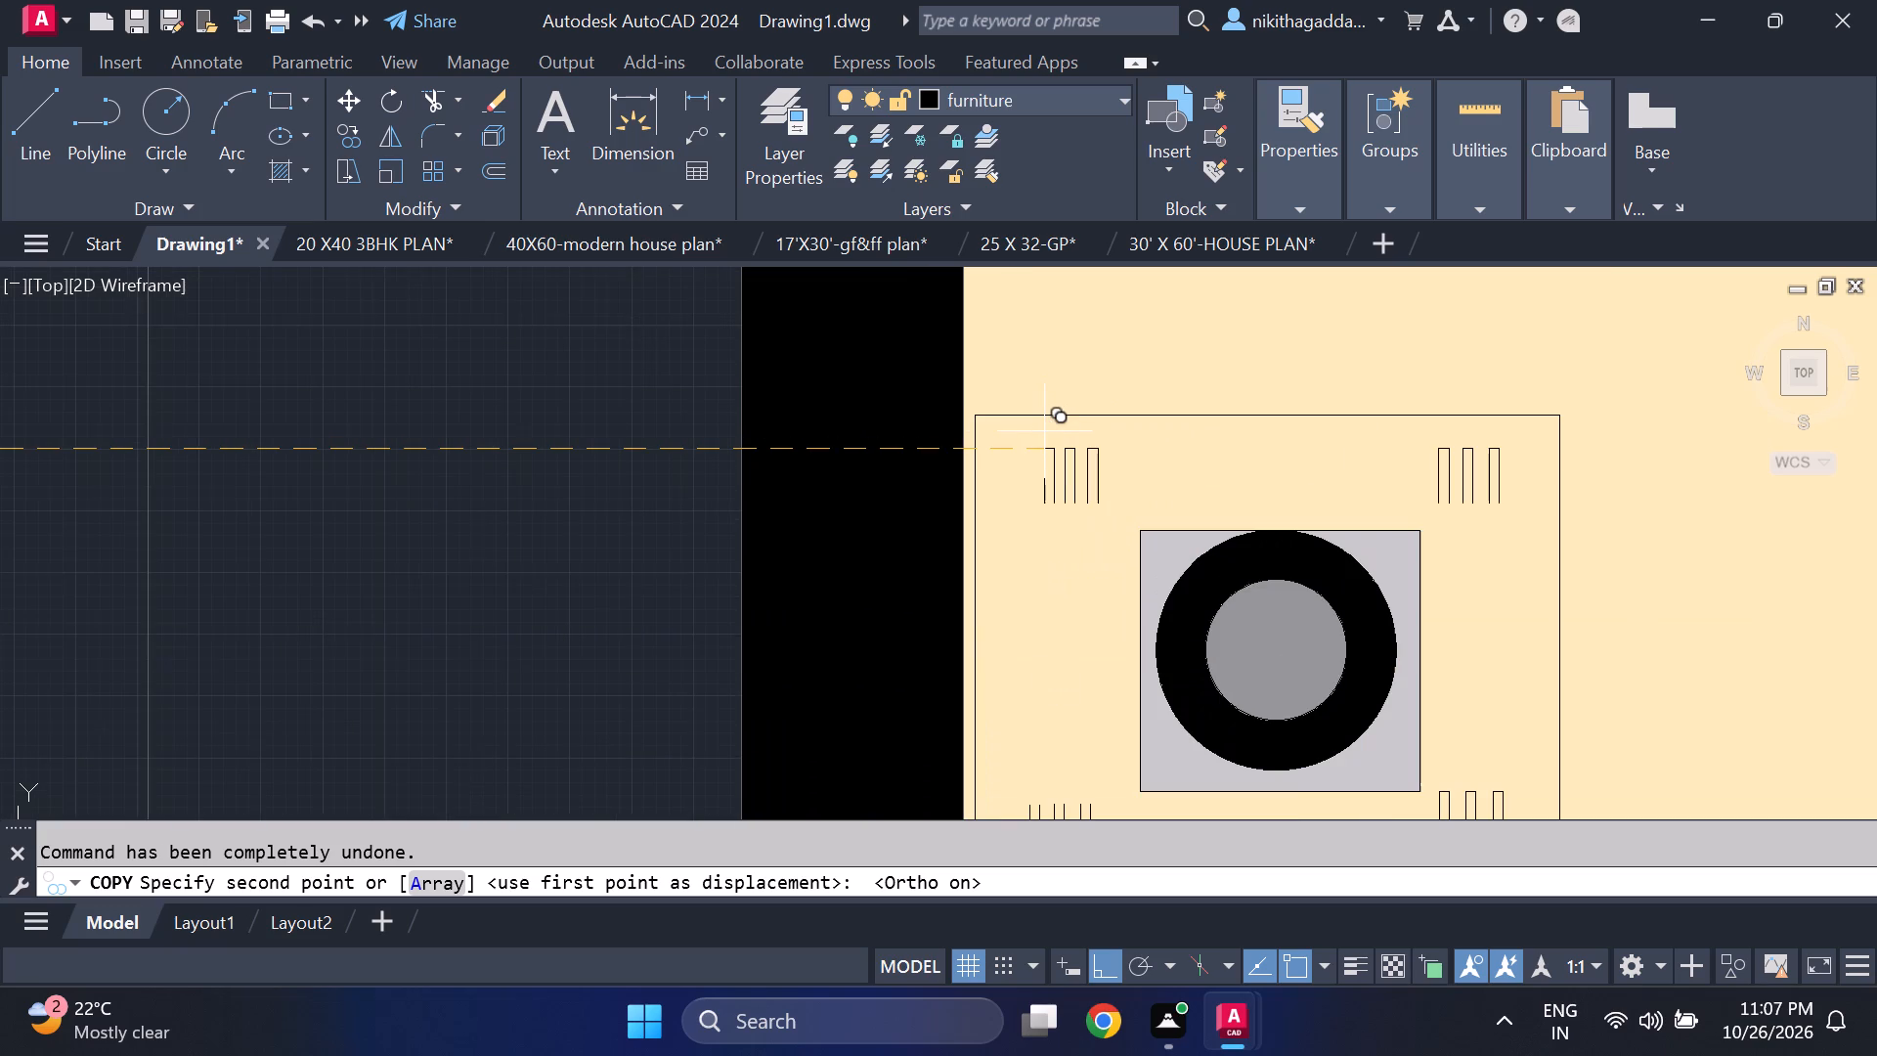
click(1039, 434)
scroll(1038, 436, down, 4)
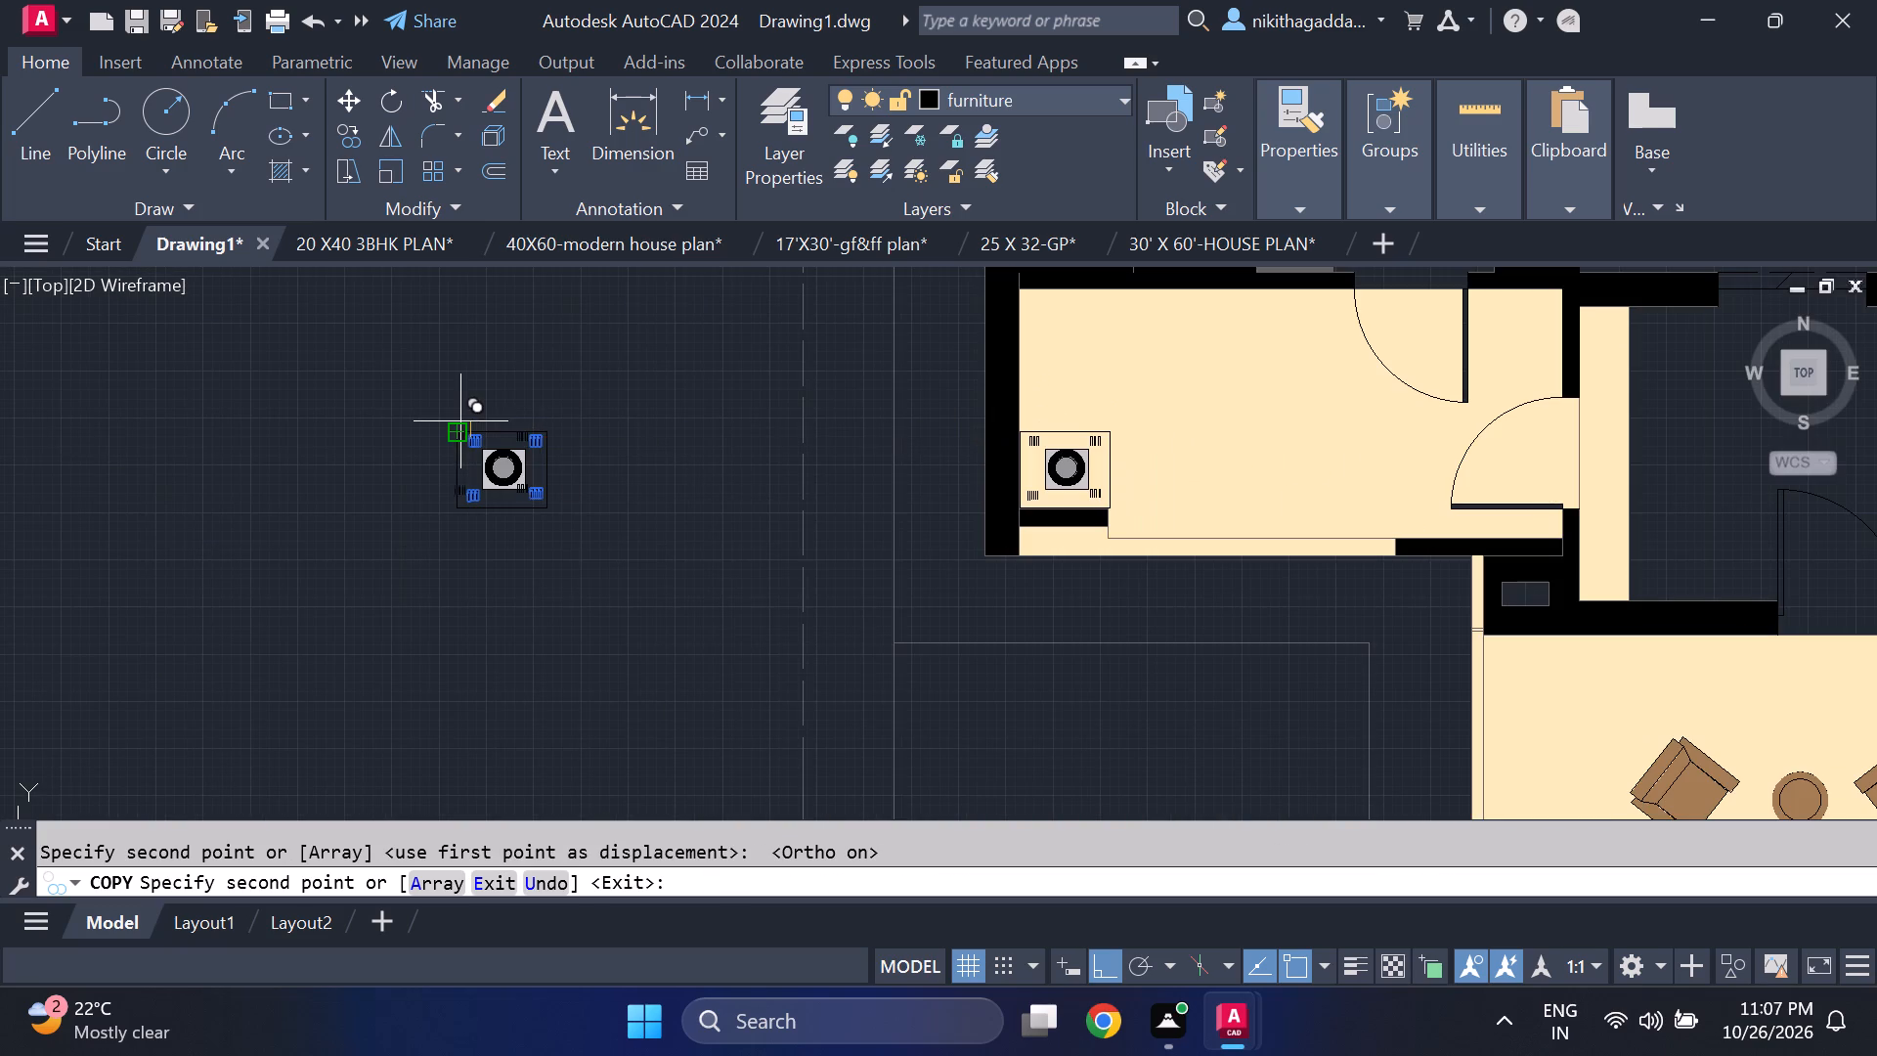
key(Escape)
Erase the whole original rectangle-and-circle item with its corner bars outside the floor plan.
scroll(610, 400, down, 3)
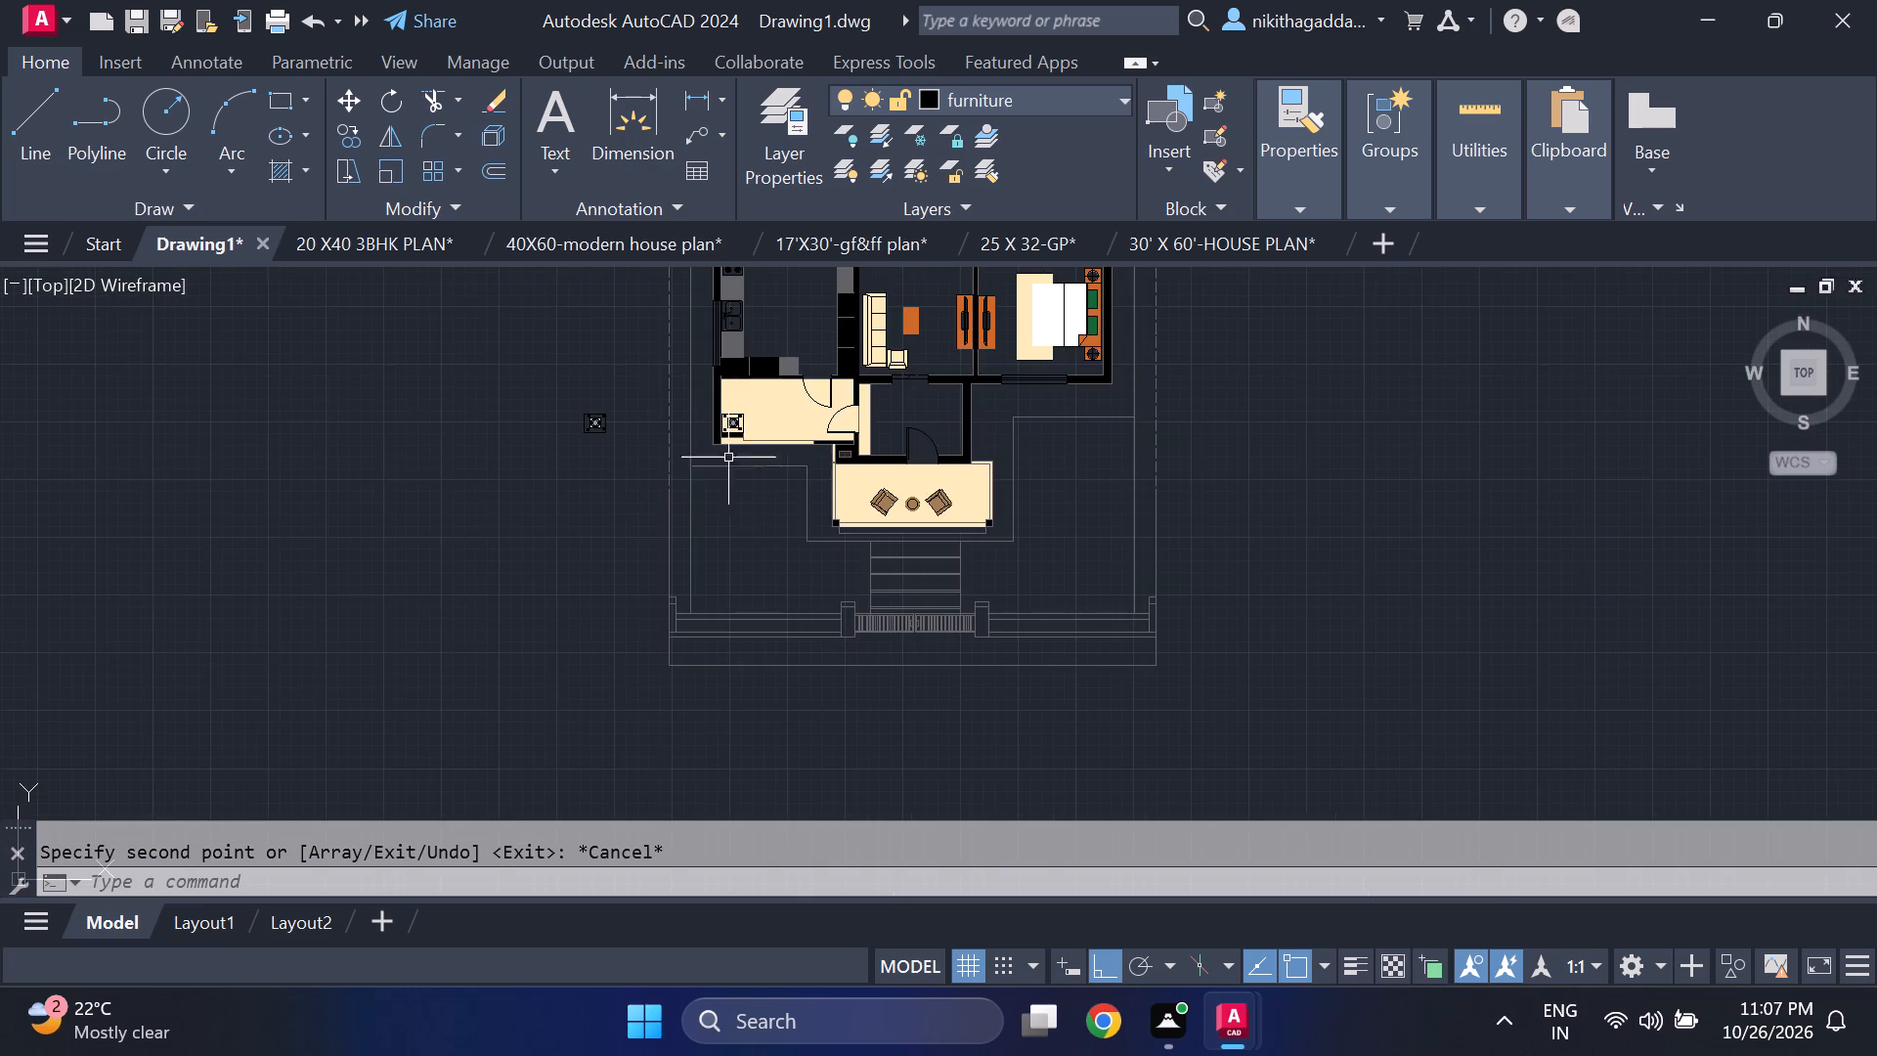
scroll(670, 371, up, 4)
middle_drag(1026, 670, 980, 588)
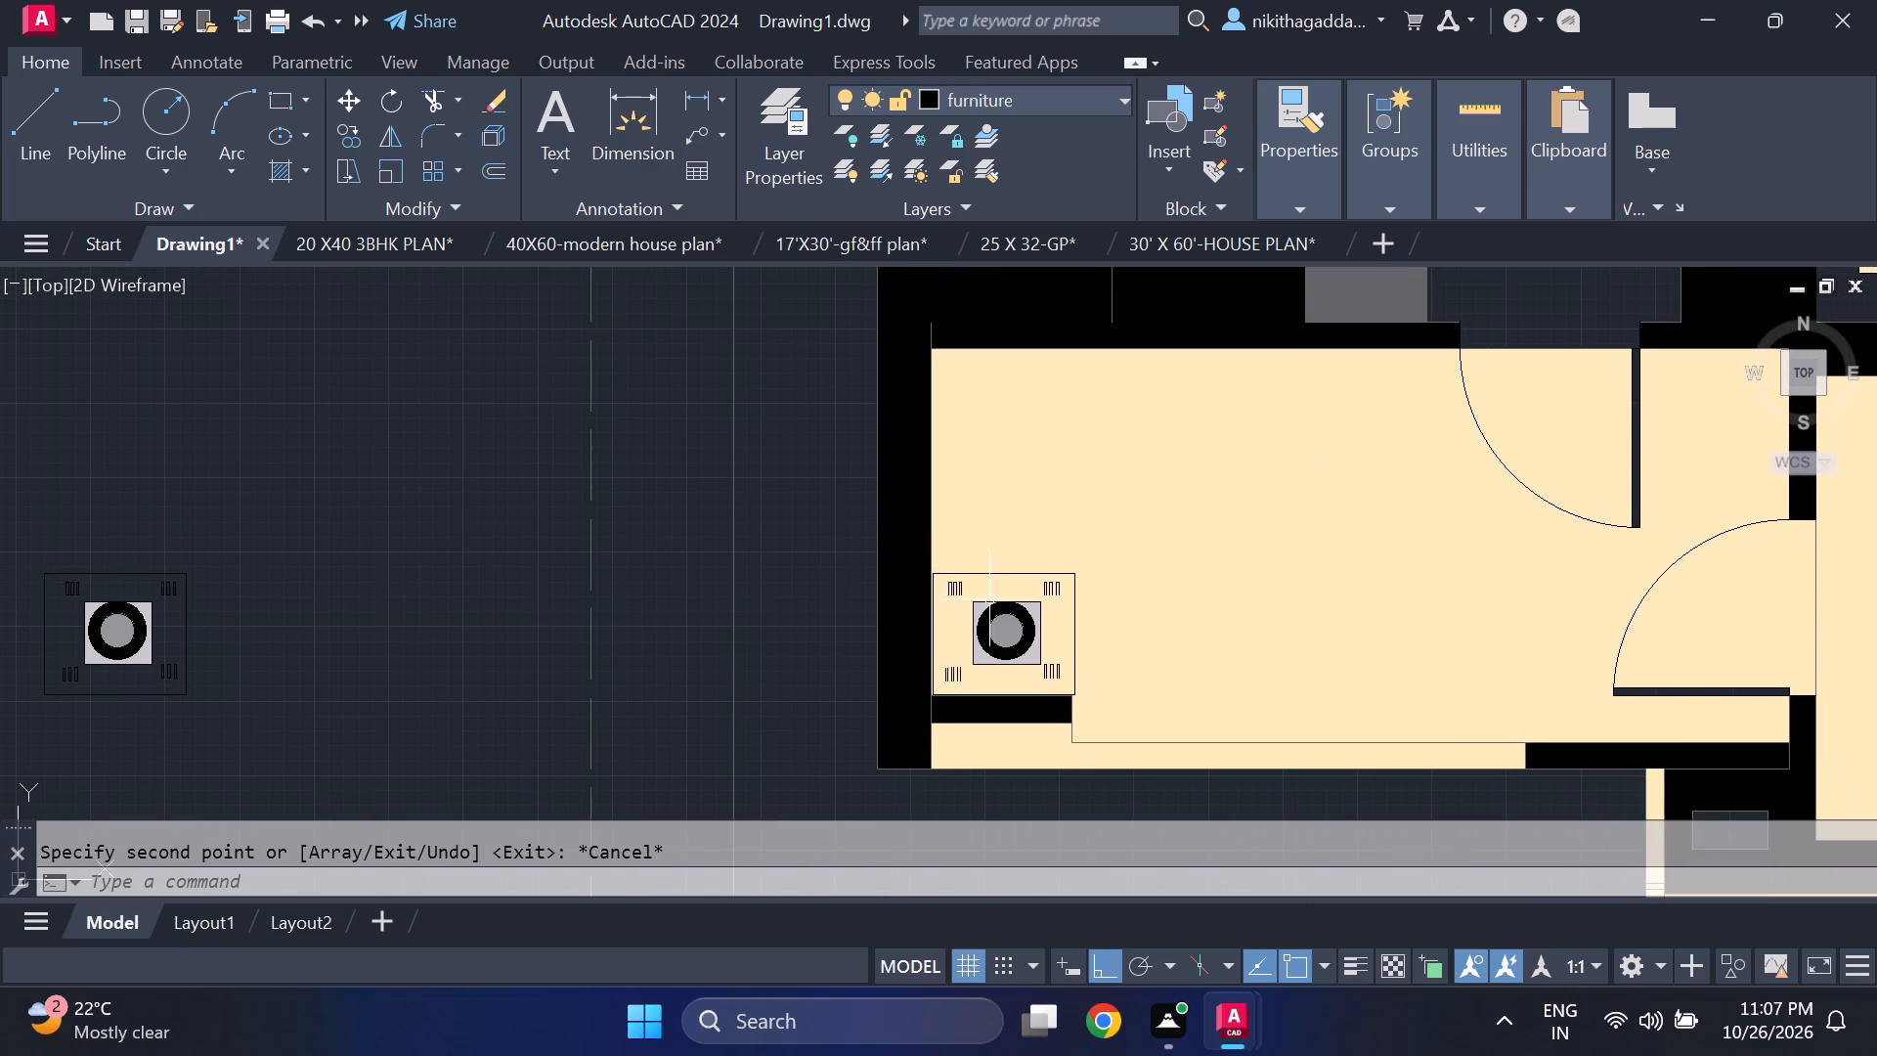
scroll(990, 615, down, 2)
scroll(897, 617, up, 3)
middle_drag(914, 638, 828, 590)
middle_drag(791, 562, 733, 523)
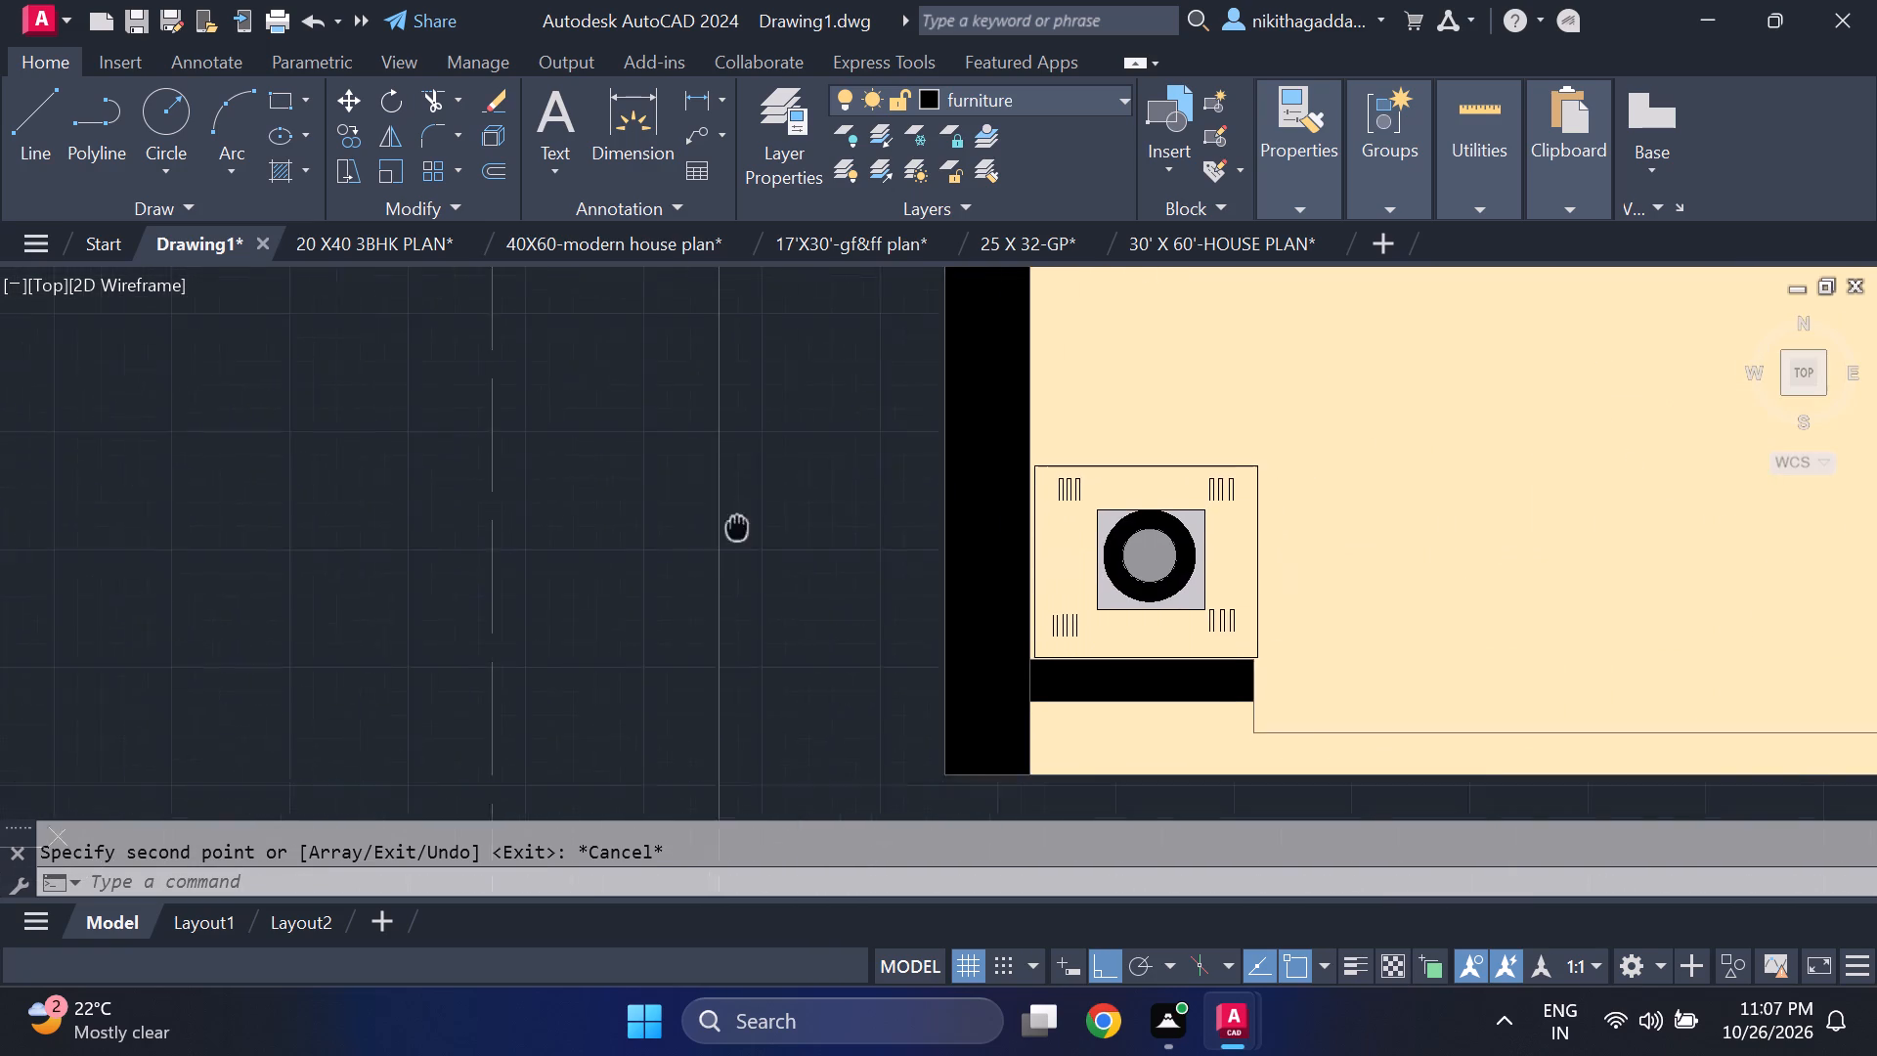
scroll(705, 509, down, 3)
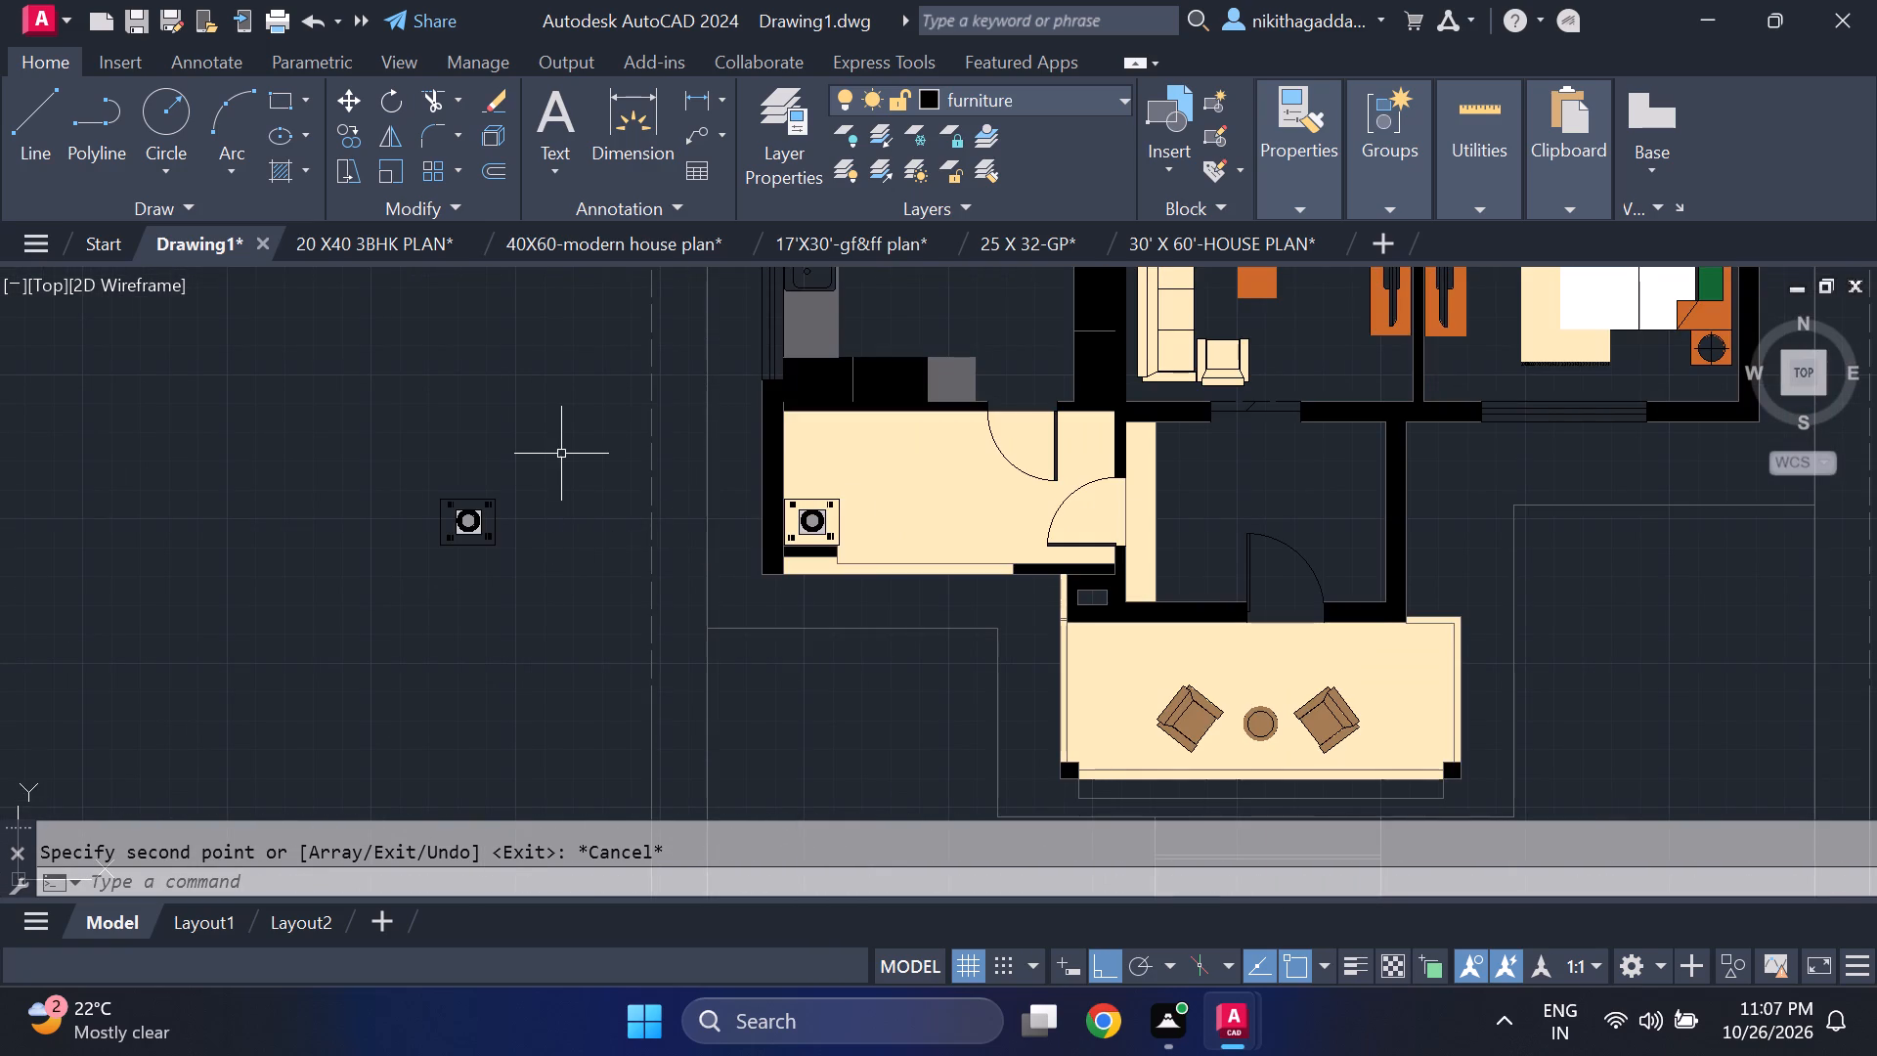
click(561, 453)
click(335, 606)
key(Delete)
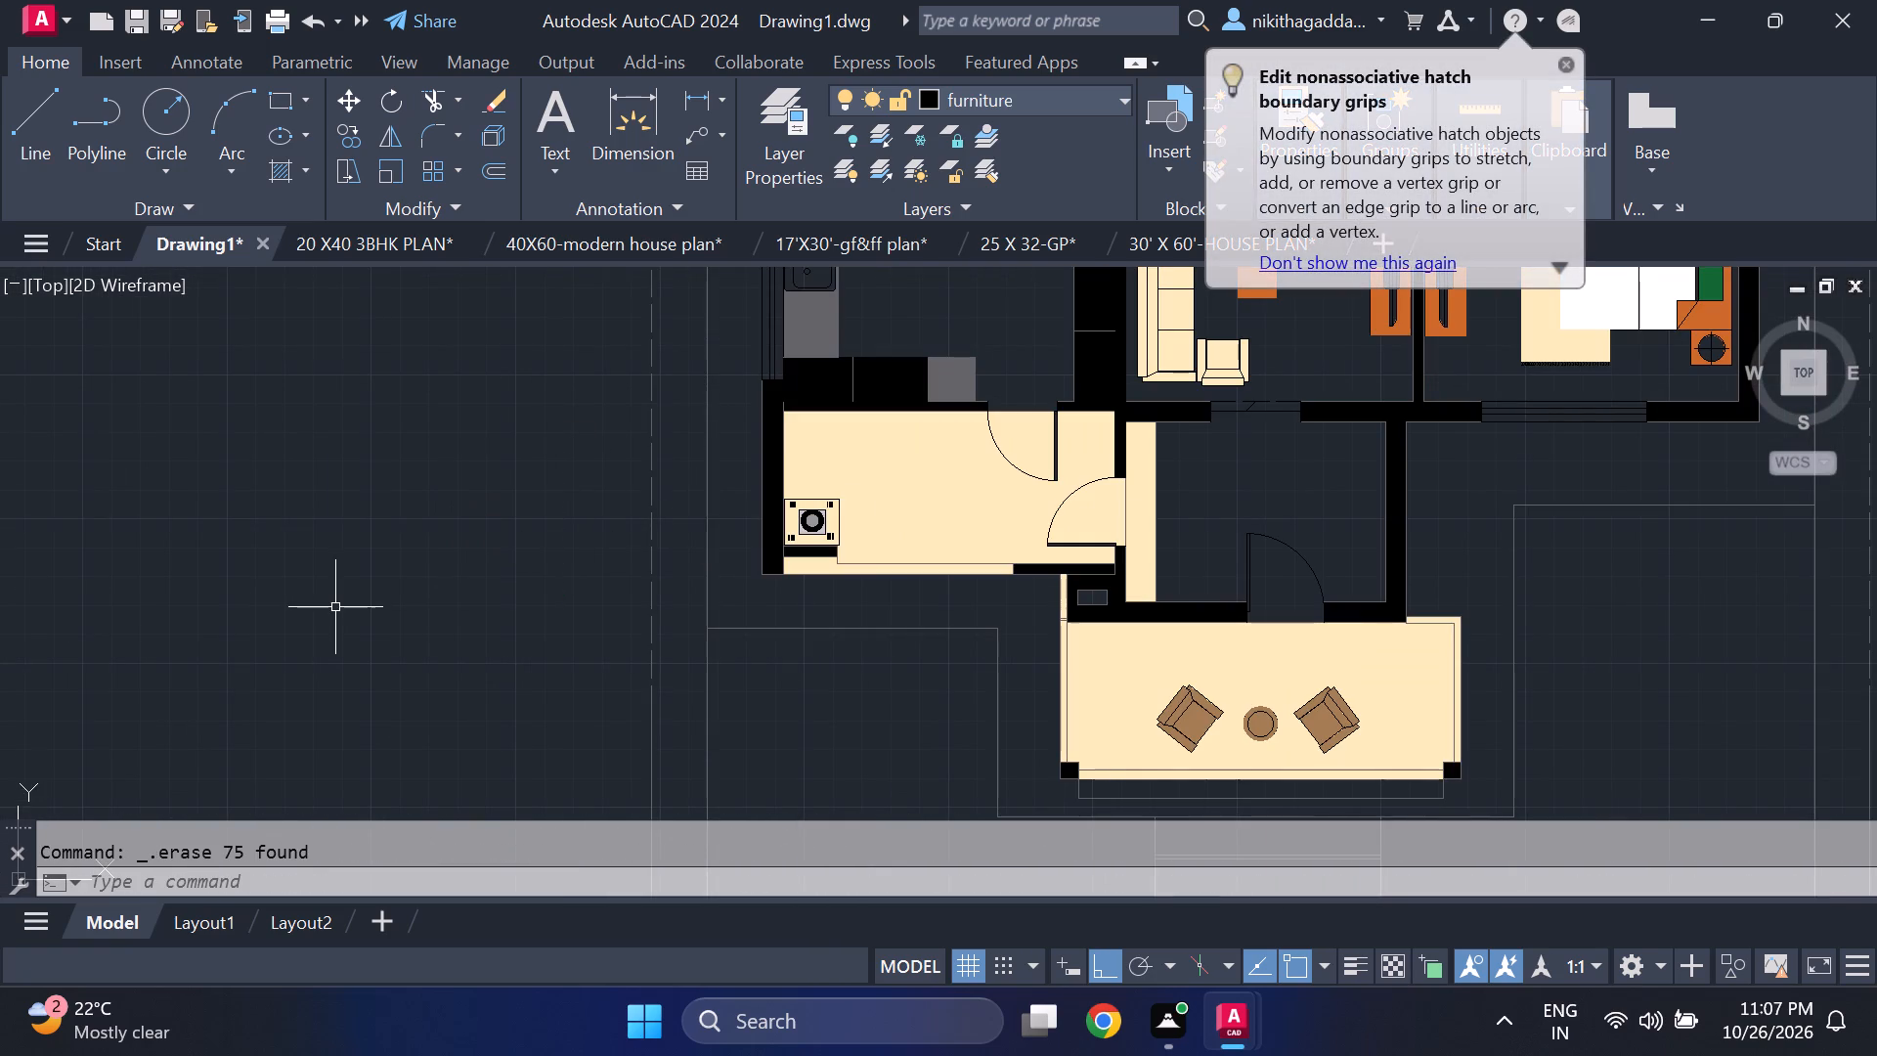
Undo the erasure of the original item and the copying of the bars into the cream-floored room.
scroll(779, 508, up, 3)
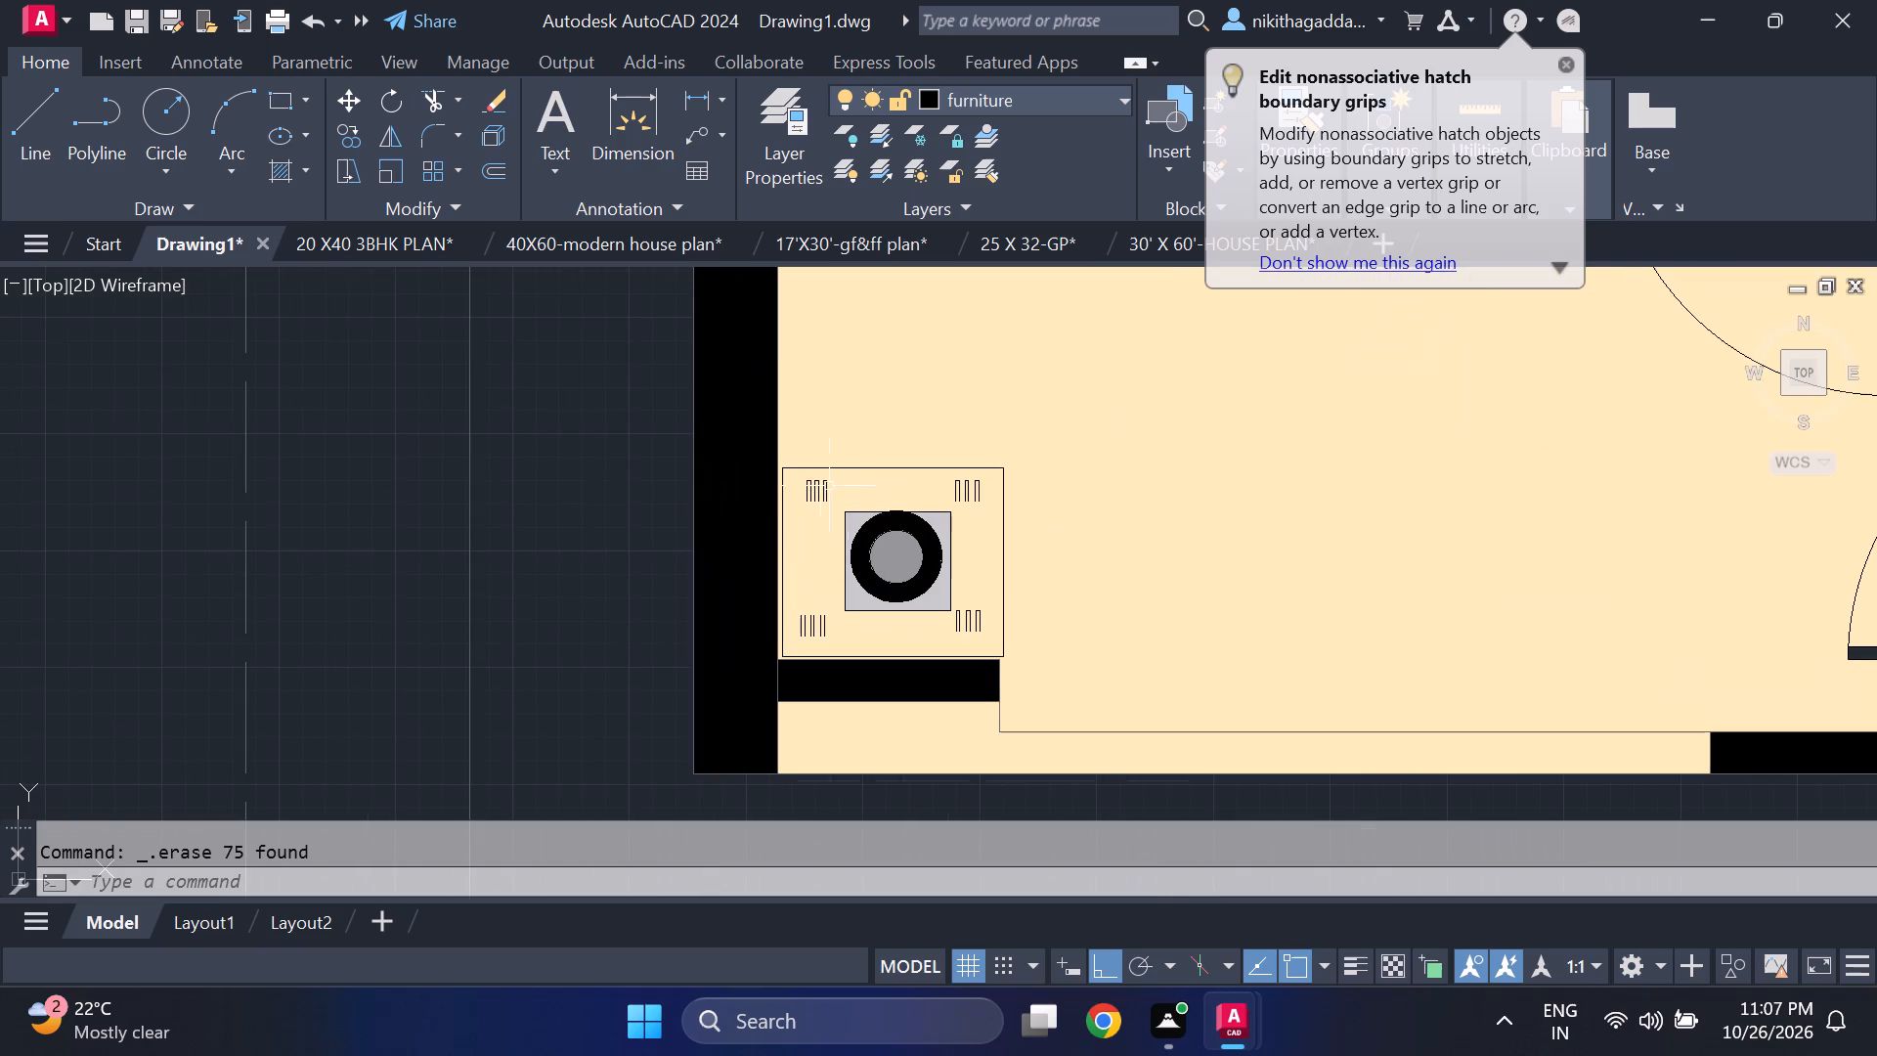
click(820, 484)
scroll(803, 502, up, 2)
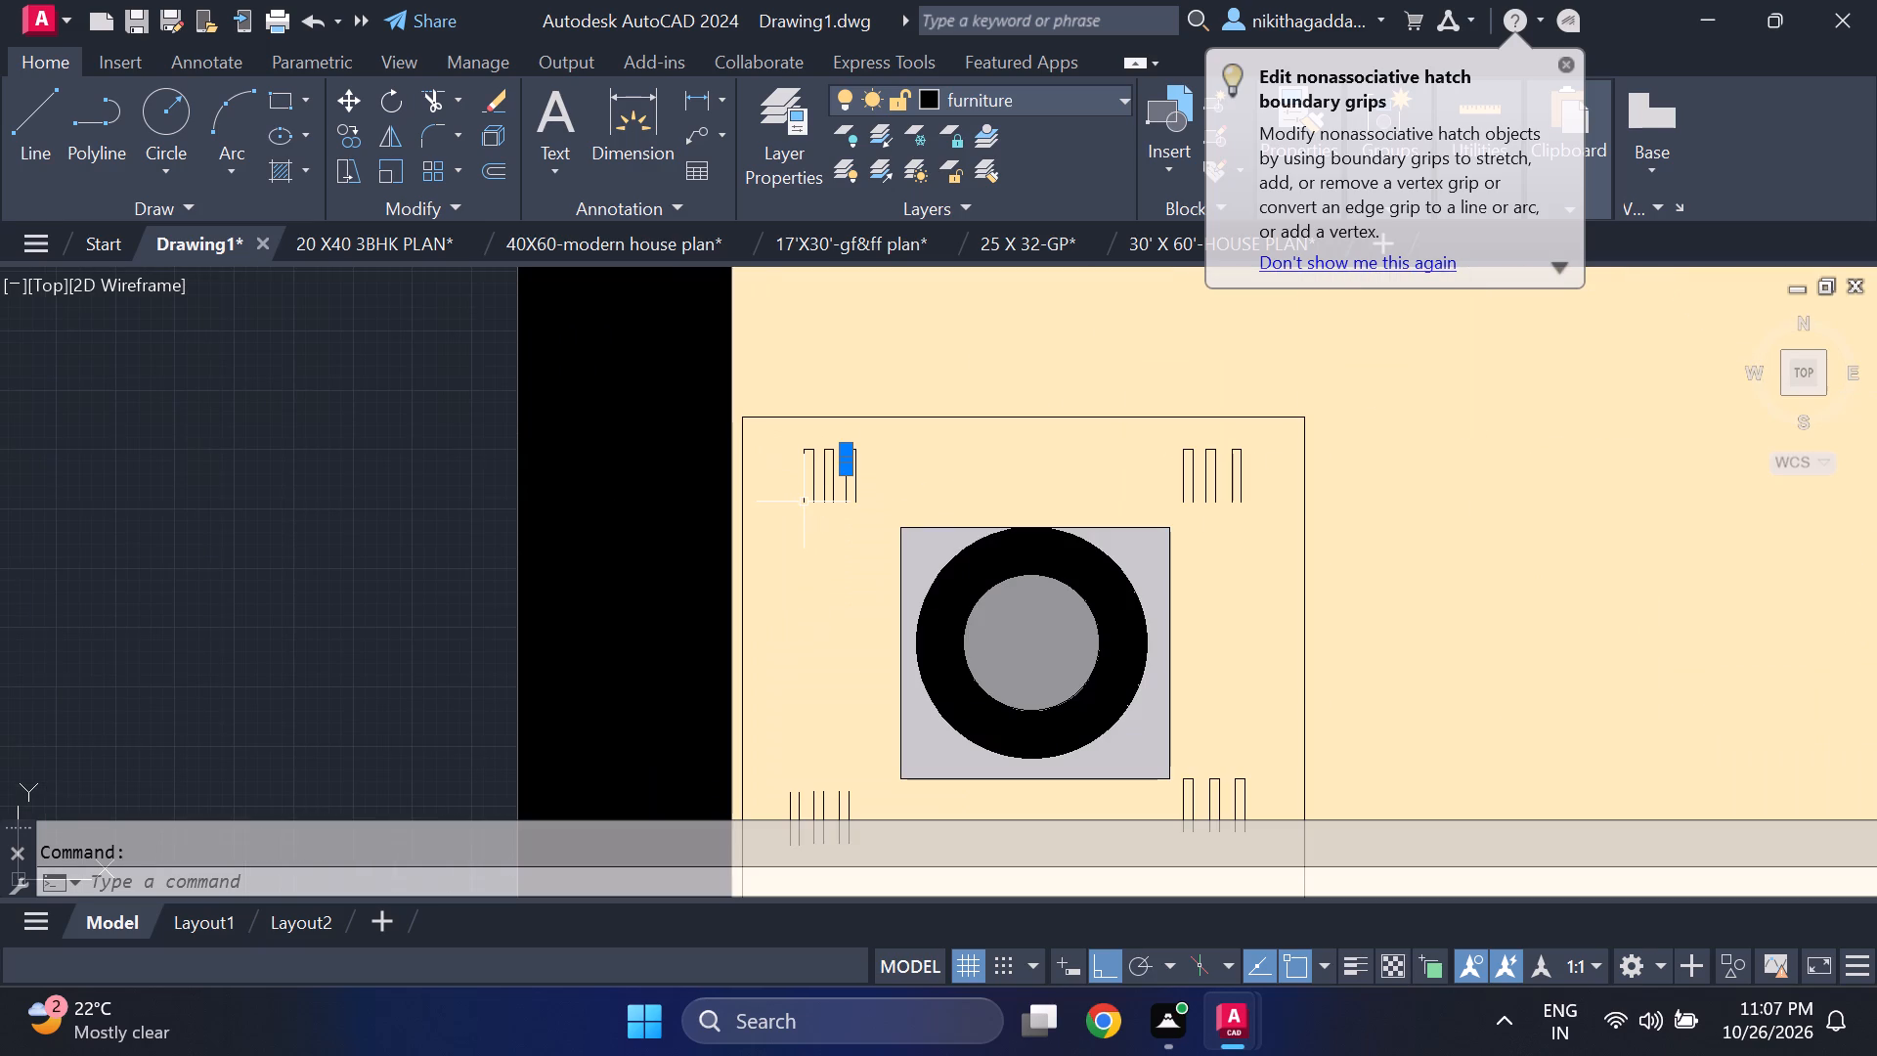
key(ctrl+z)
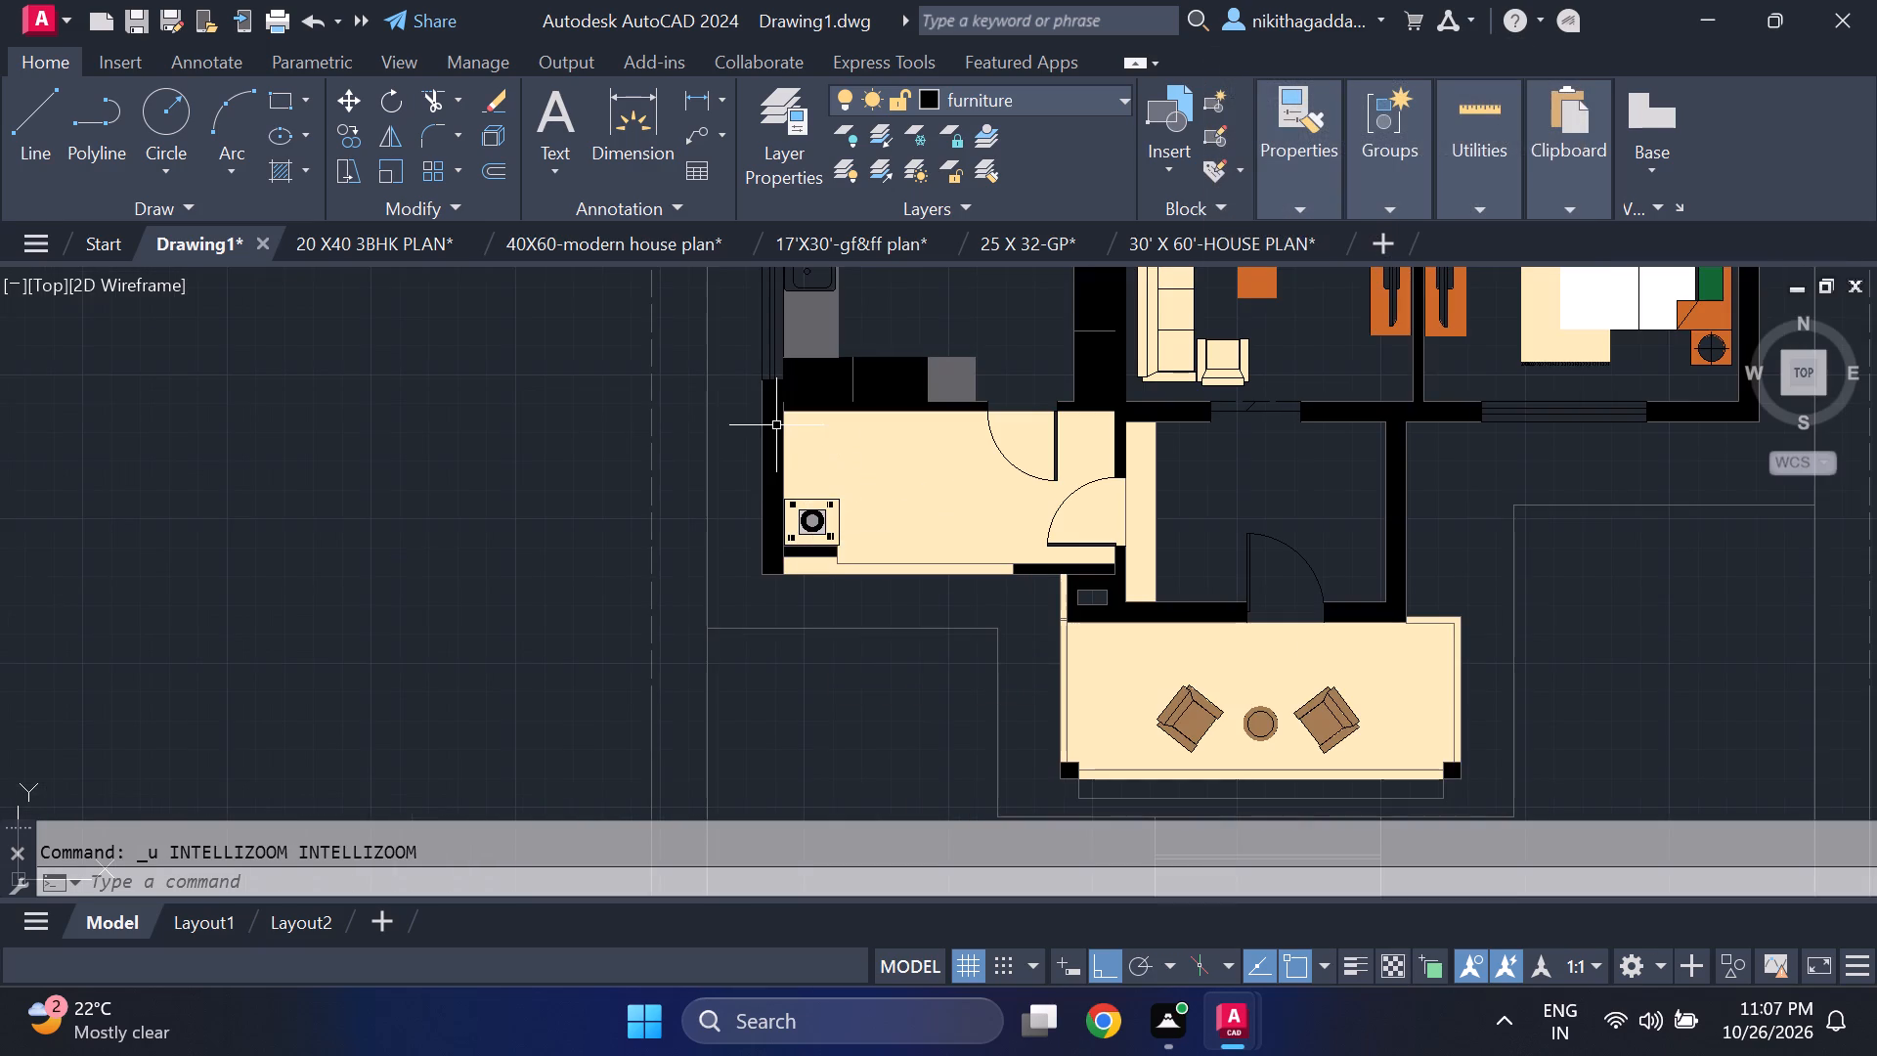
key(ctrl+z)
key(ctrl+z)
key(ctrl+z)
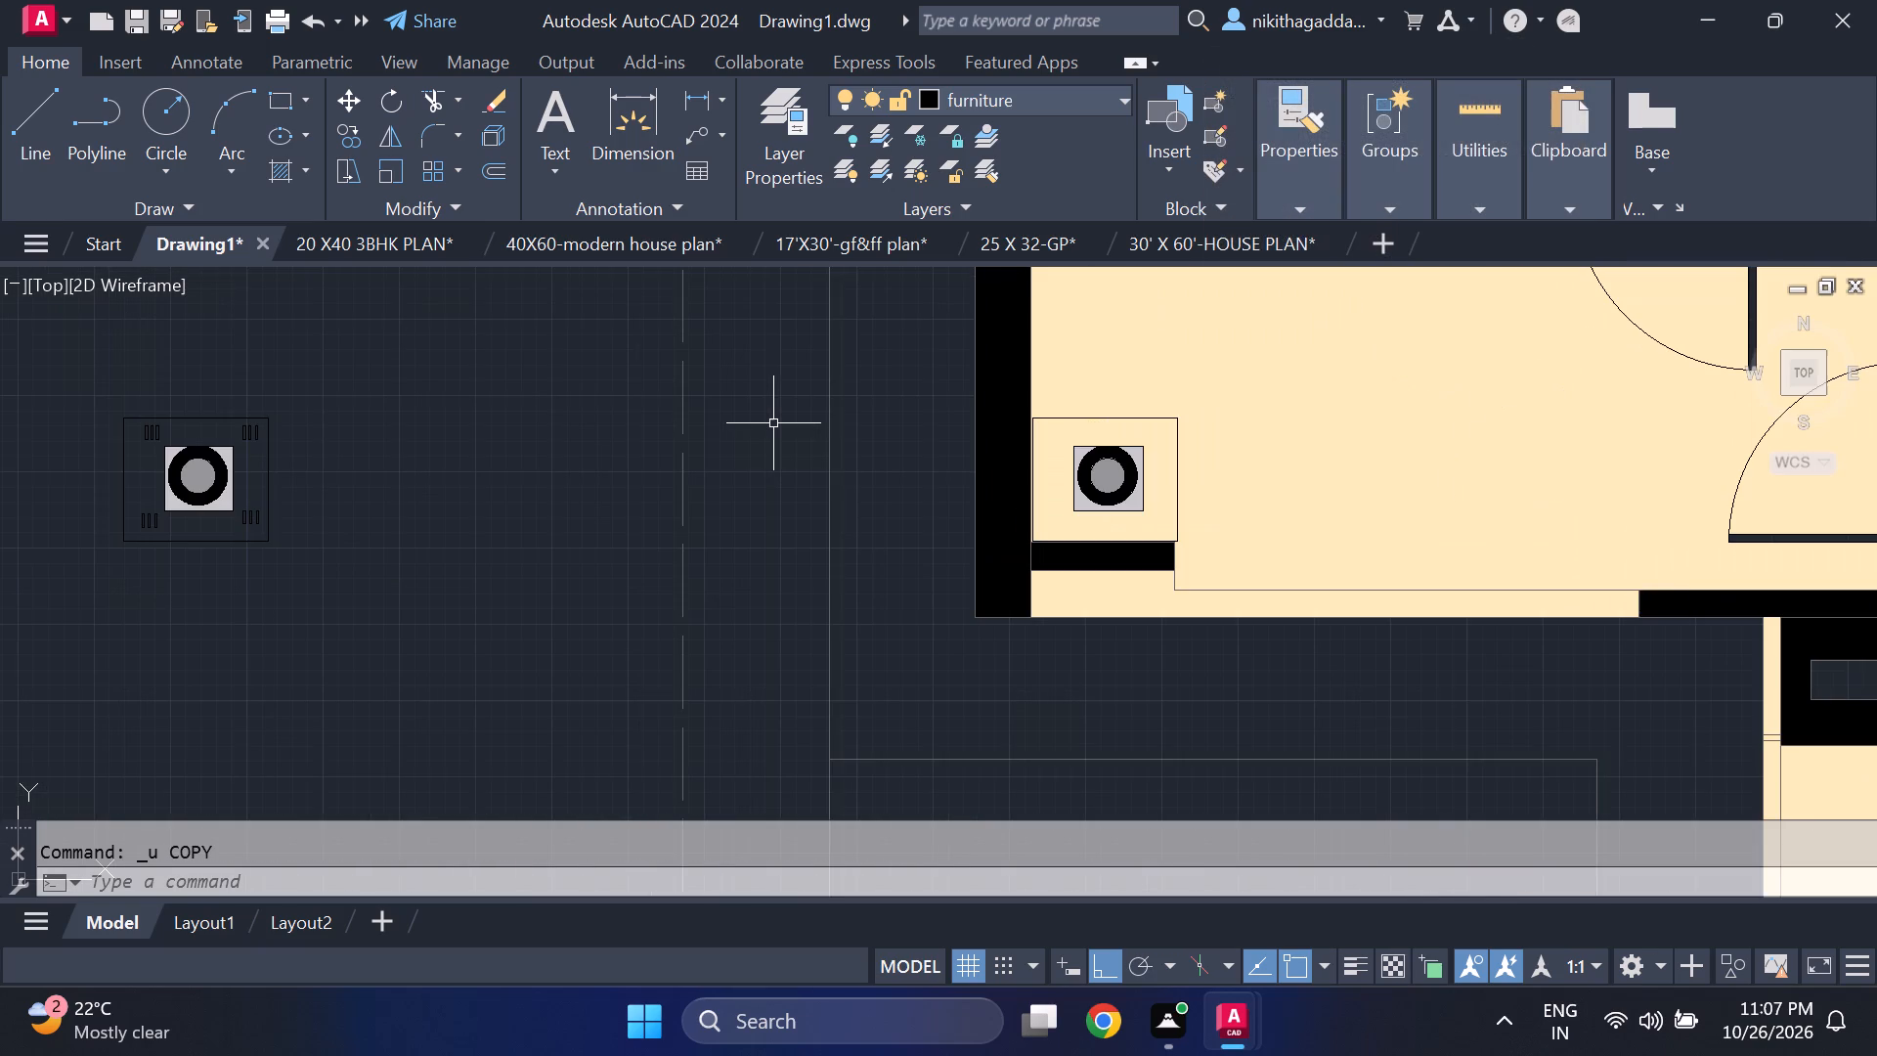
Erase the original rectangle-and-circle item and its corner bars outside the floor plan, keeping the in-room copy.
click(544, 356)
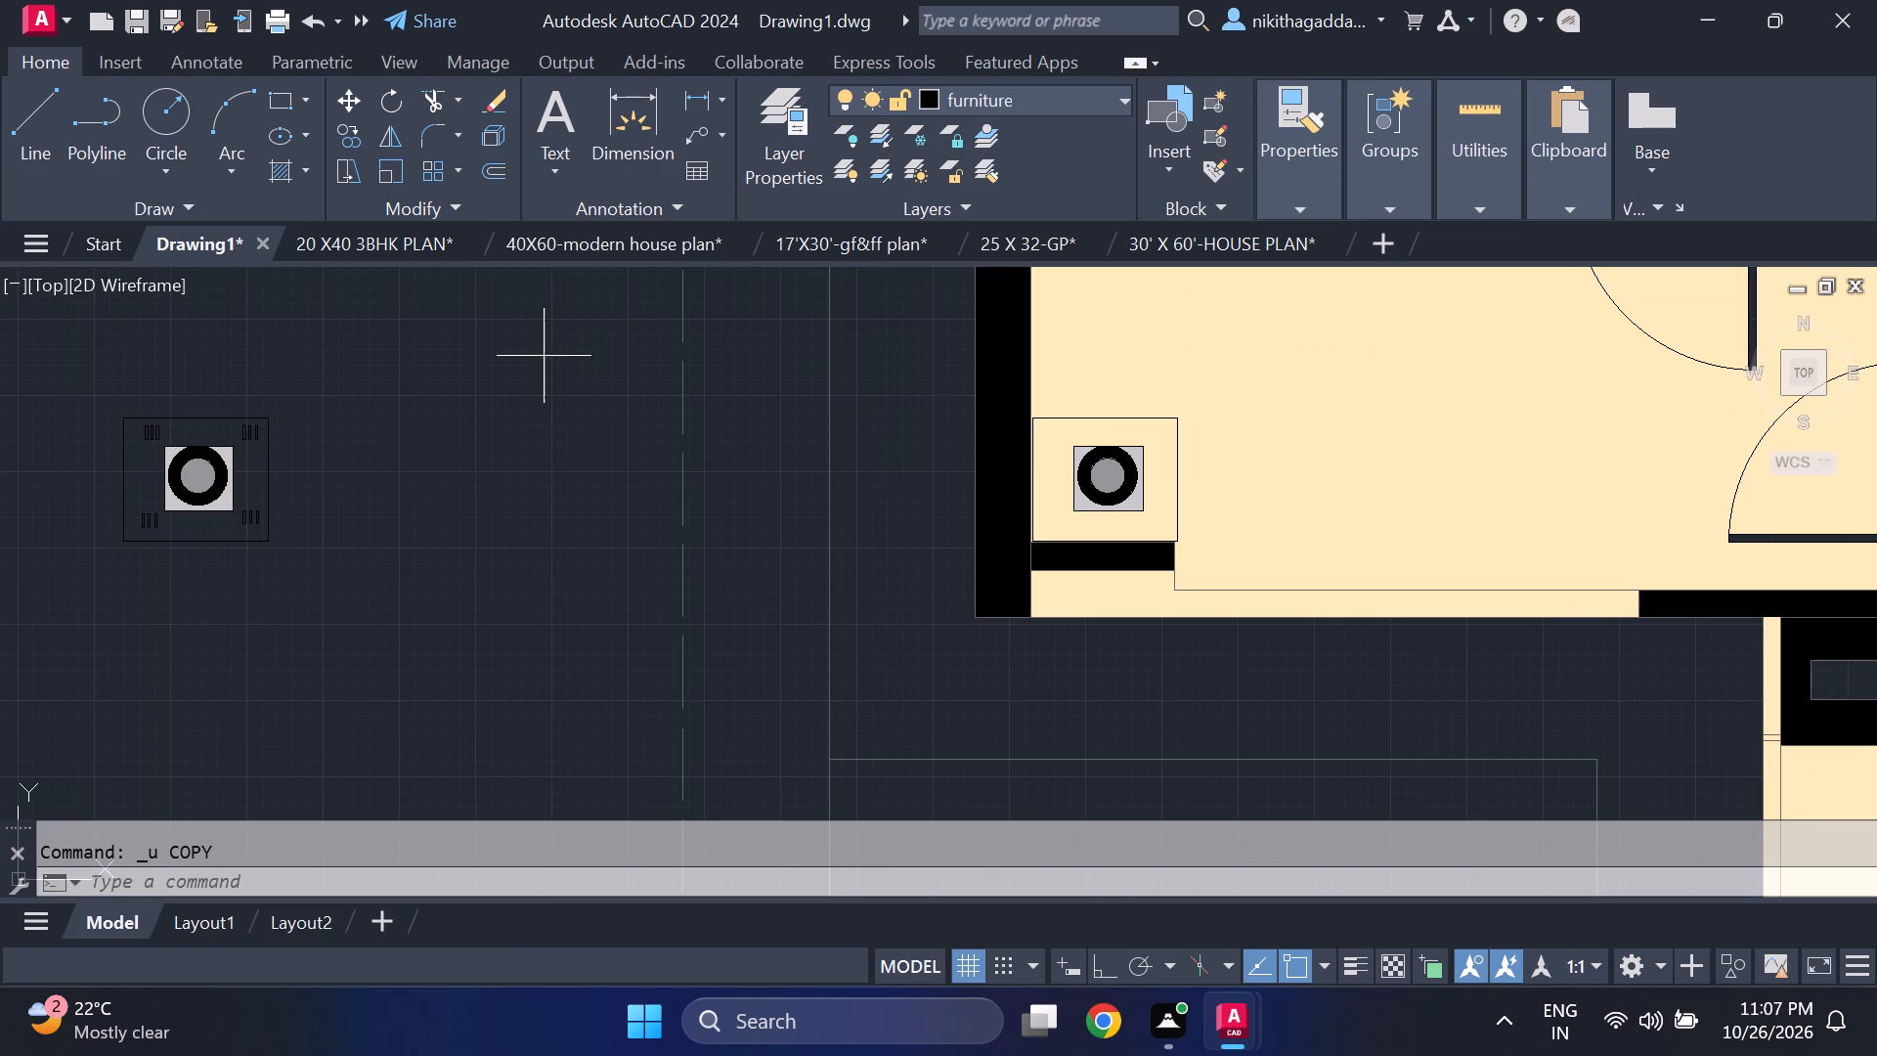
click(26, 606)
key(Delete)
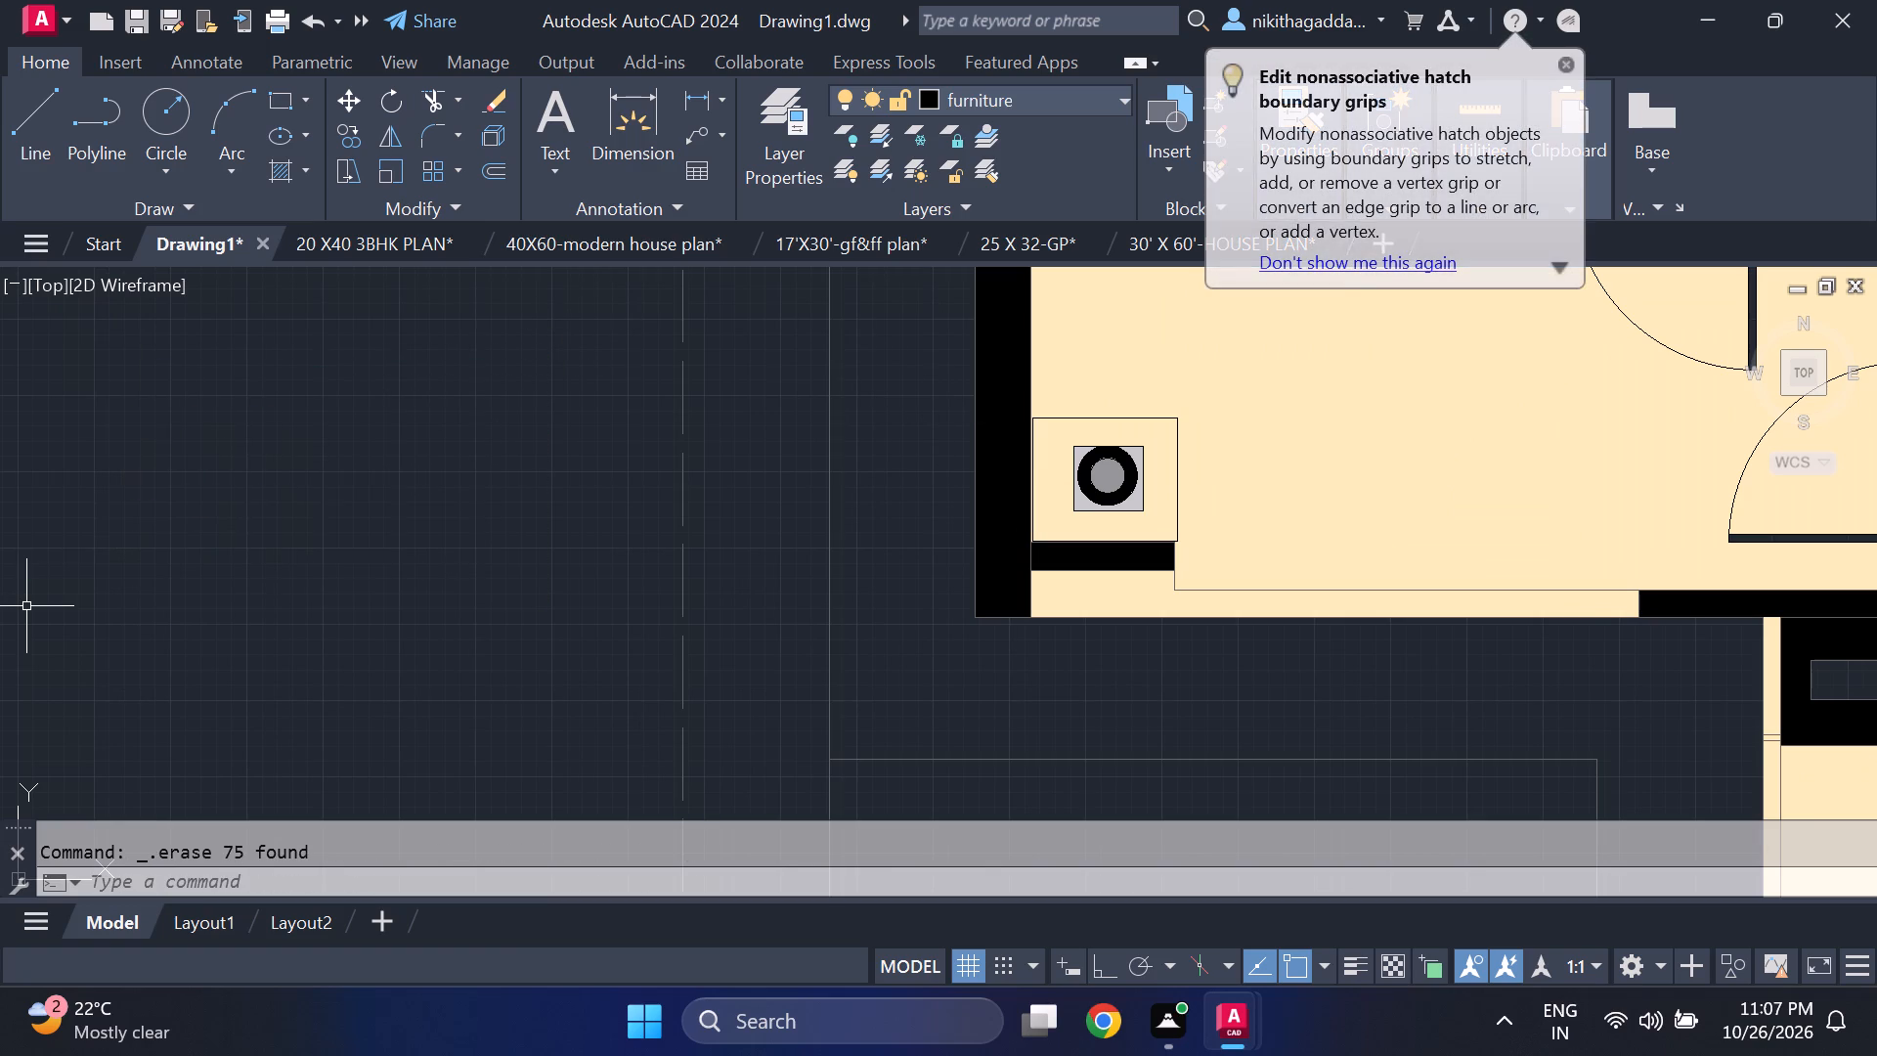
Examine the cream-floored room, the rest of the plan and the front steps and gate area.
scroll(26, 606, down, 5)
scroll(136, 600, up, 2)
middle_drag(136, 600, 348, 626)
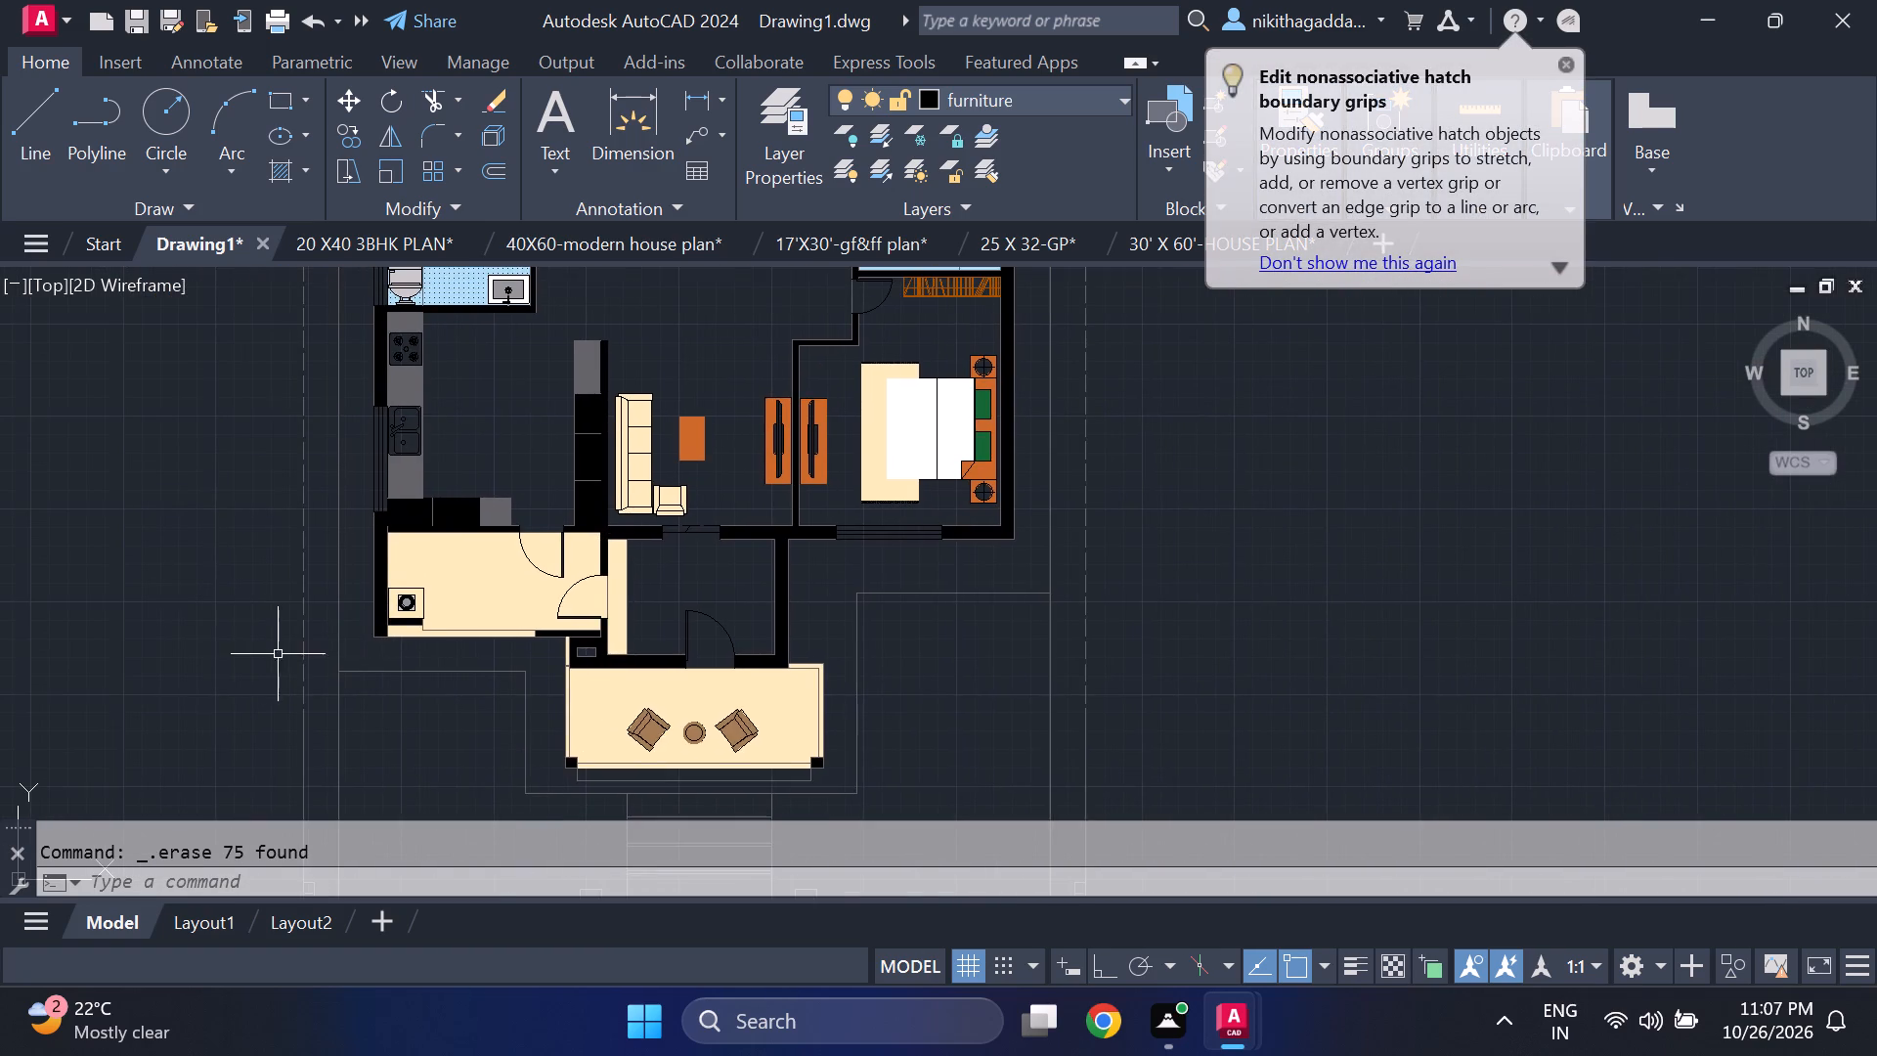
scroll(240, 650, up, 2)
middle_drag(211, 637, 256, 655)
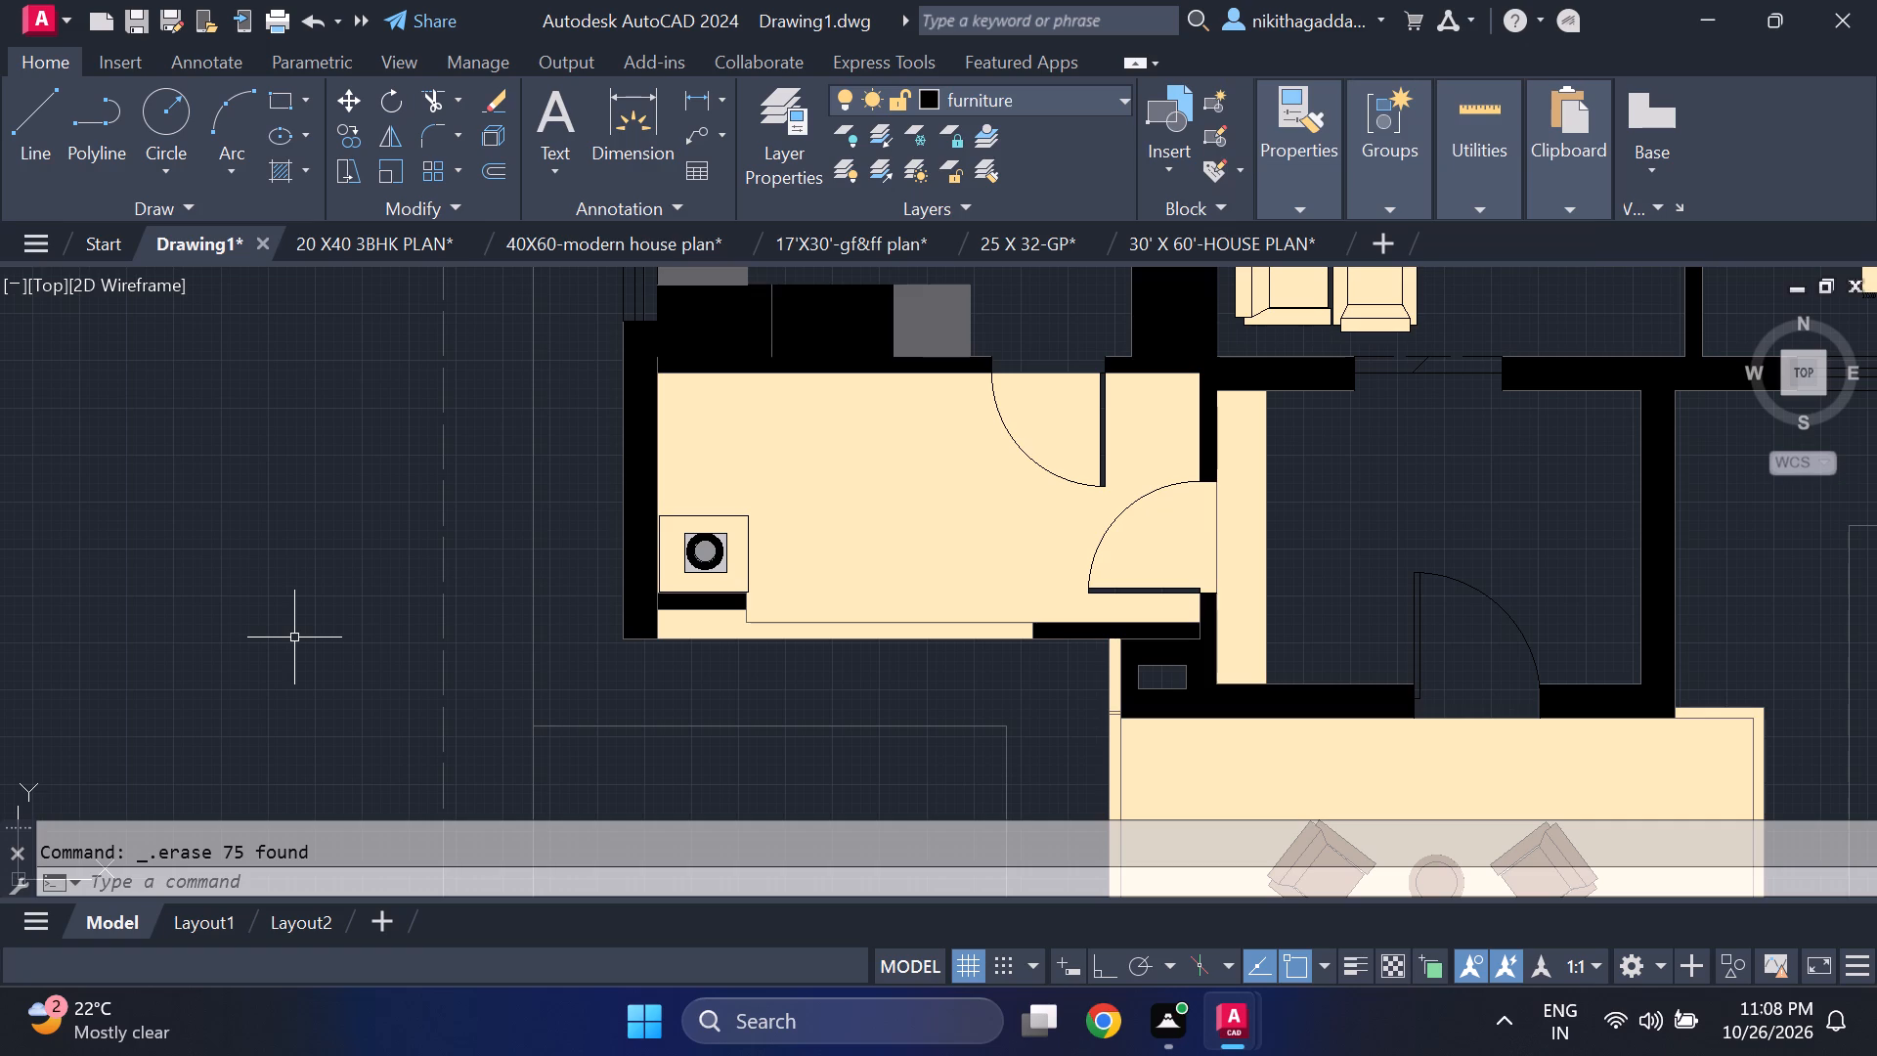
scroll(449, 682, down, 2)
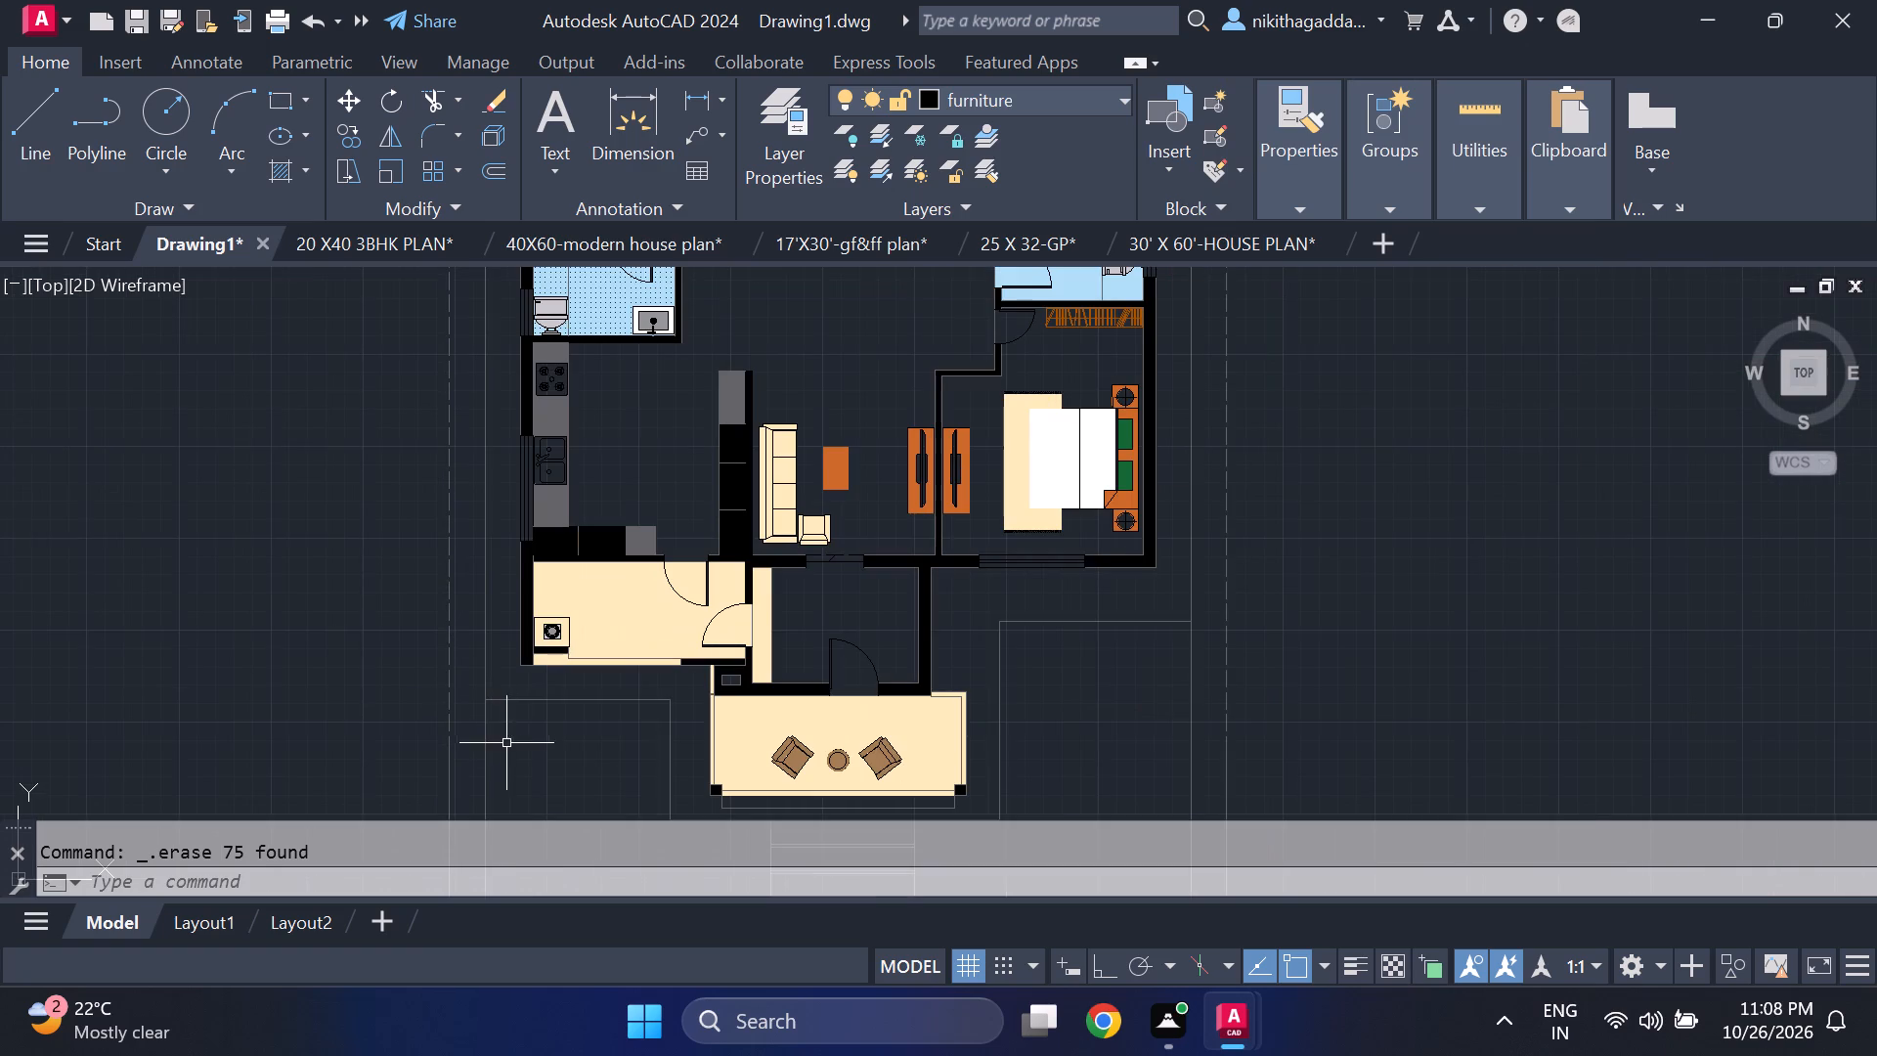
middle_drag(695, 733, 662, 524)
middle_click(662, 524)
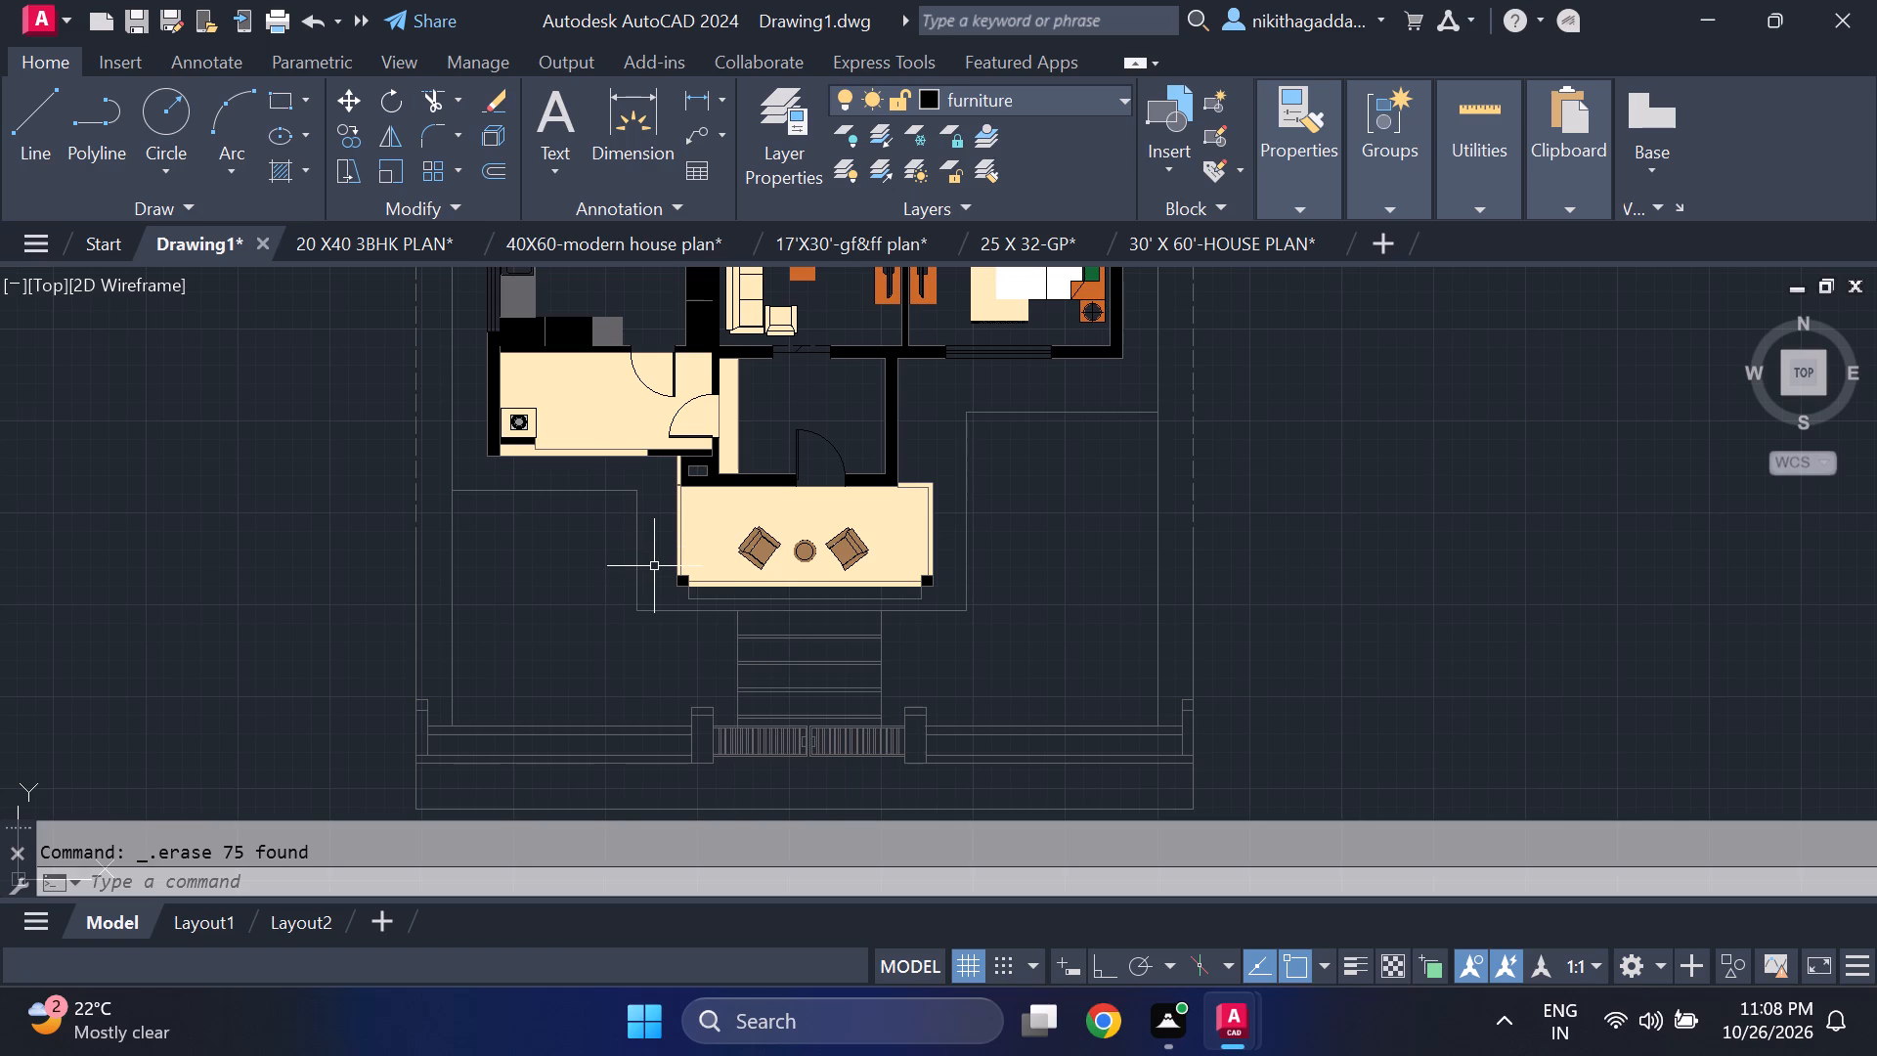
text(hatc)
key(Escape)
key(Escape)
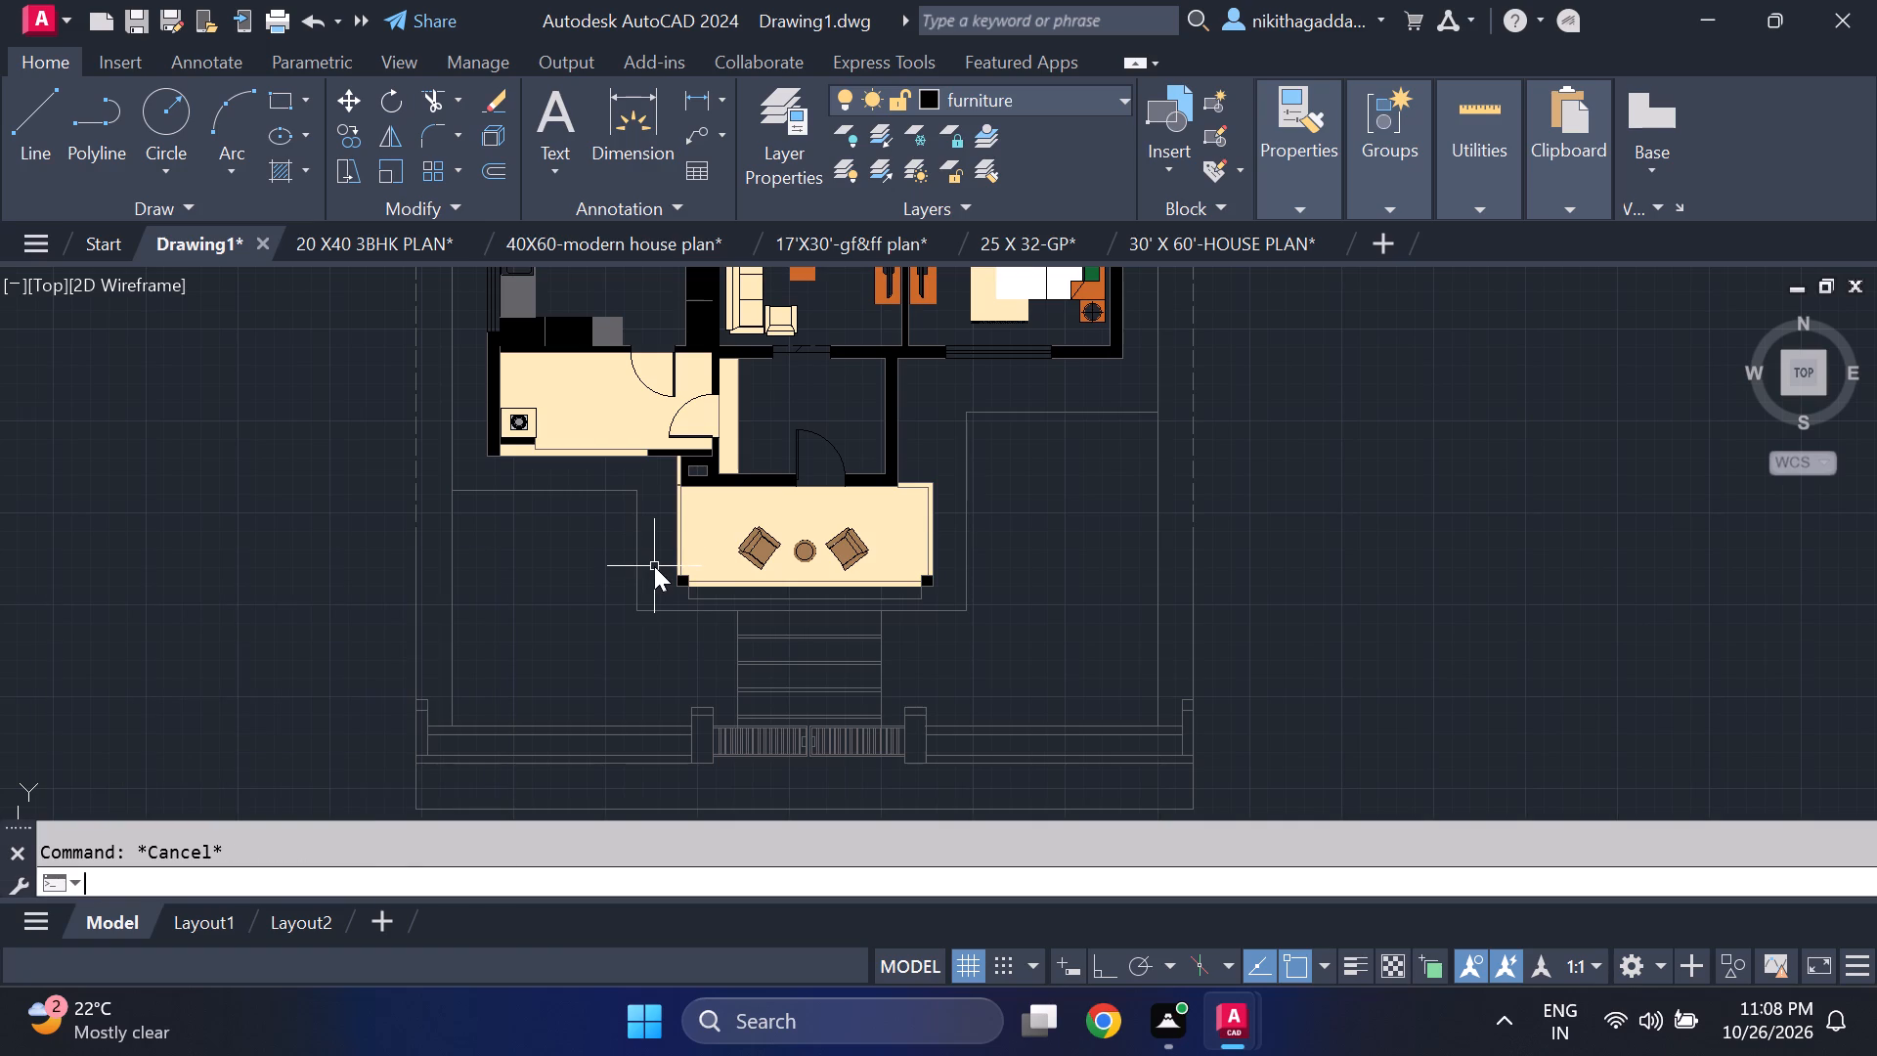
Set the current drawing color to index color 41.
text(color)
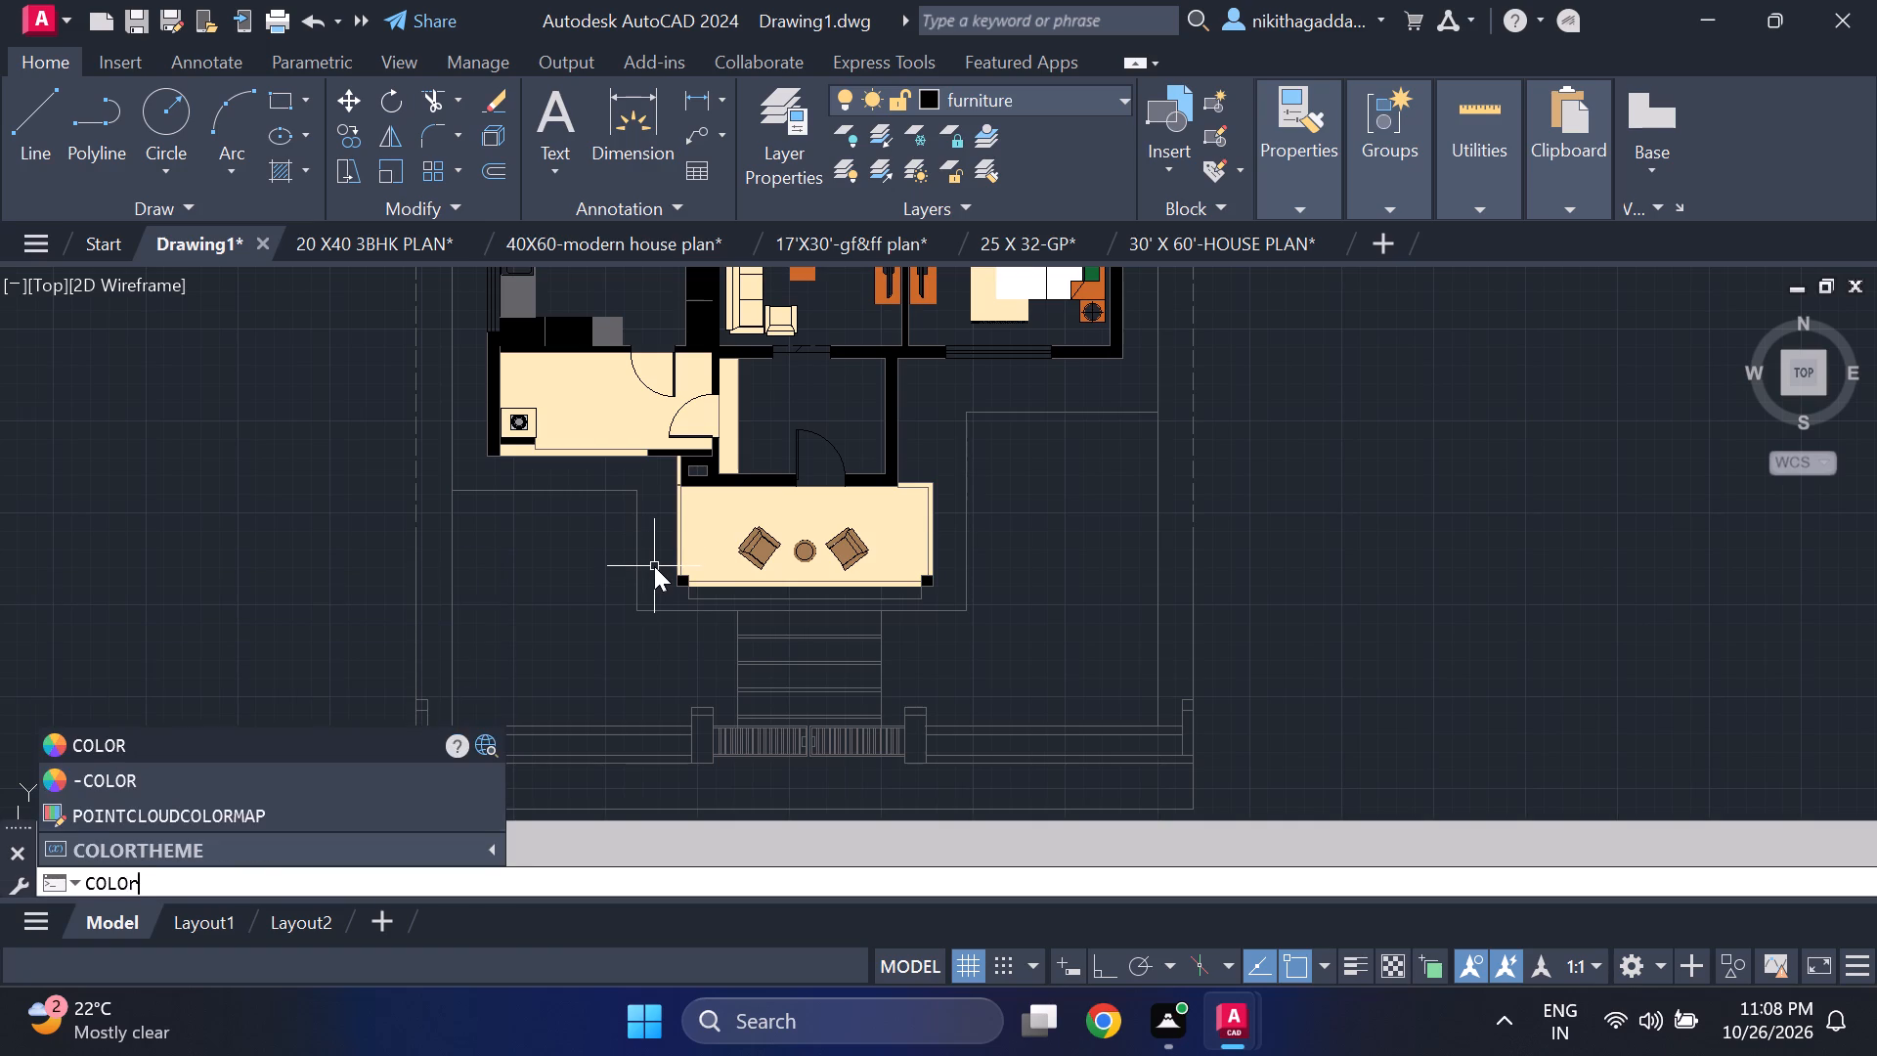
key(Return)
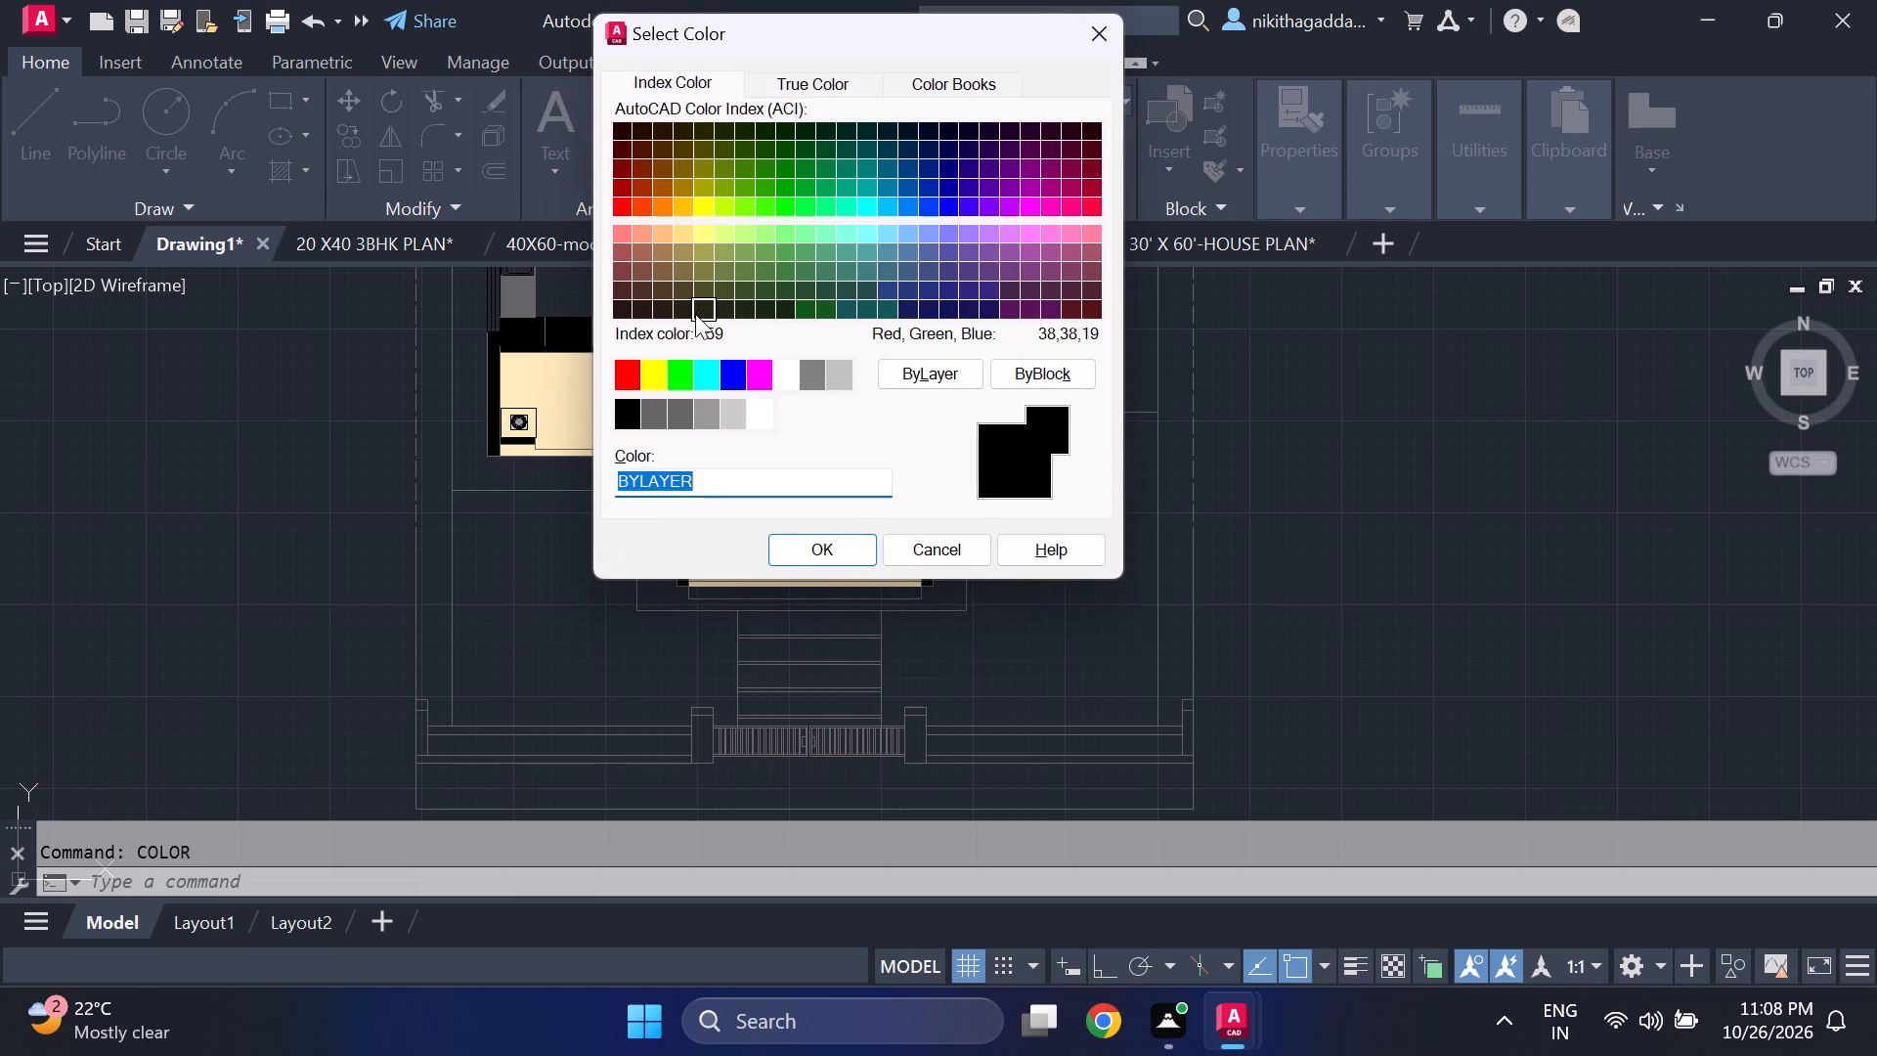
scroll(637, 222, up, 2)
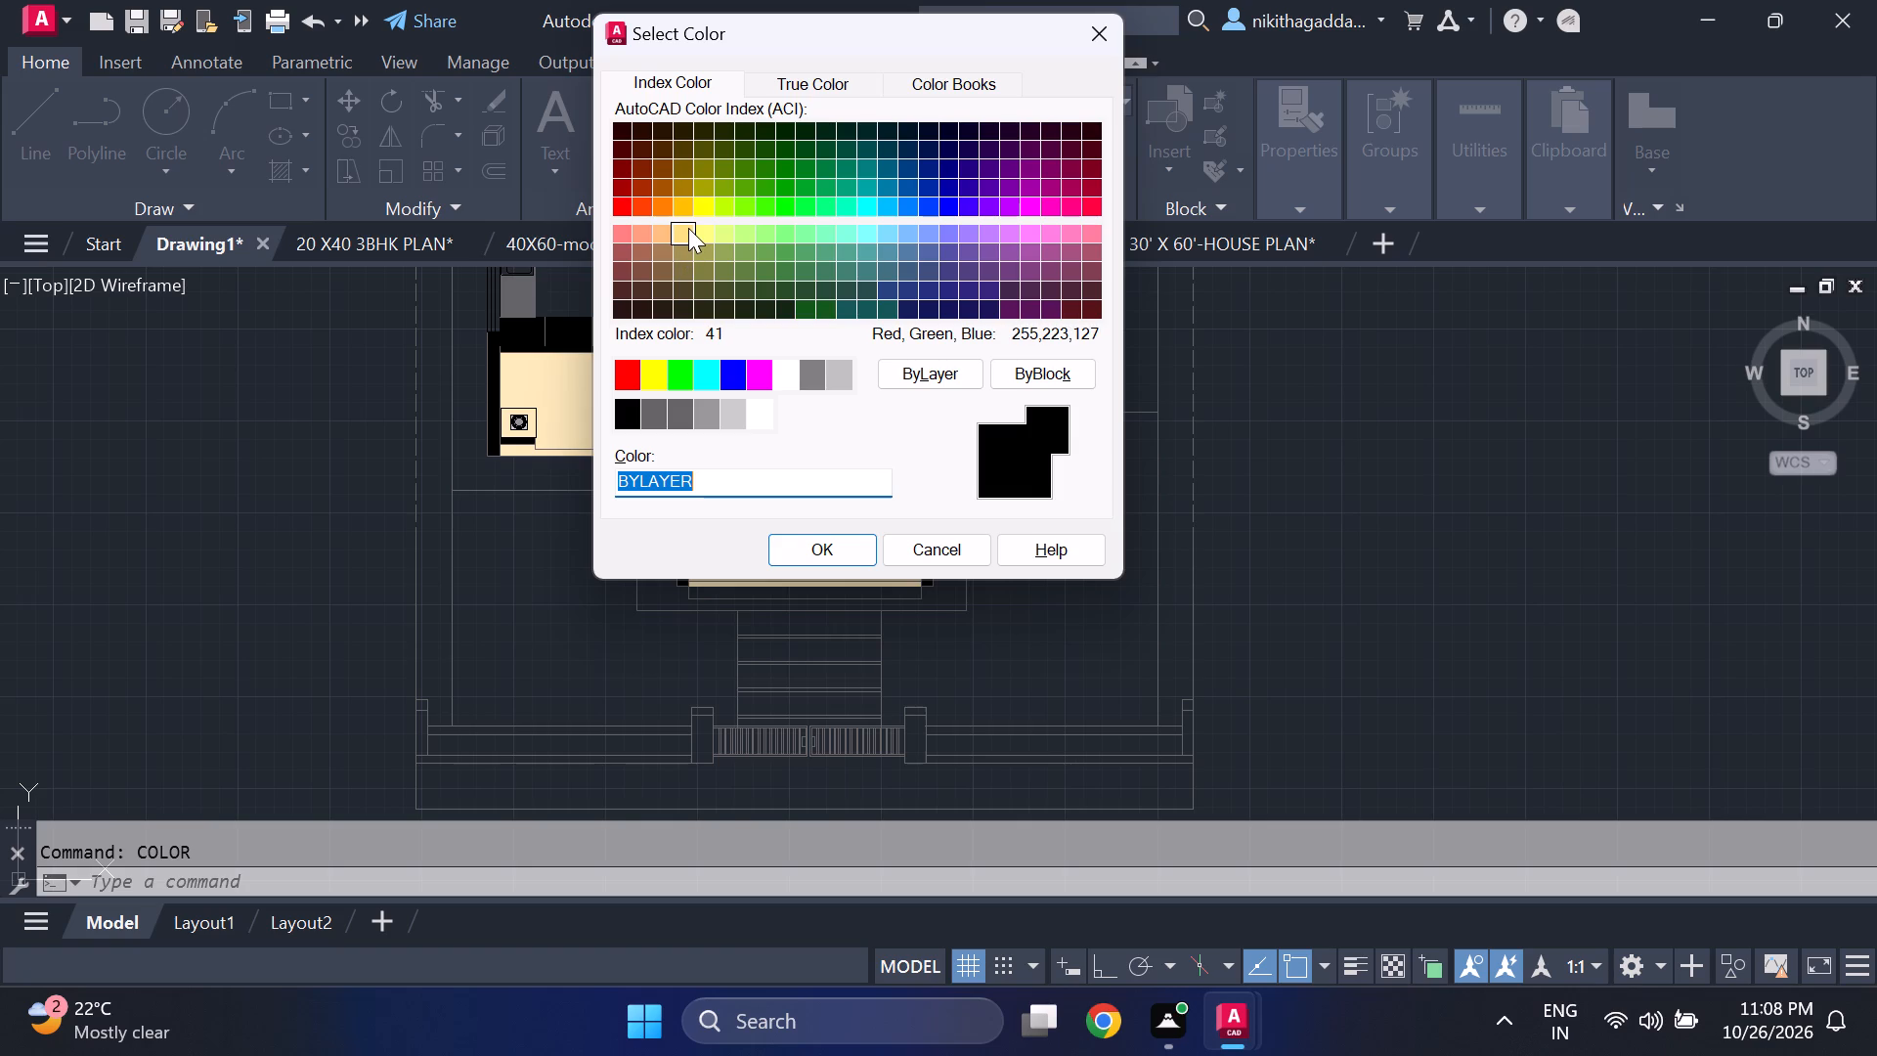
click(688, 228)
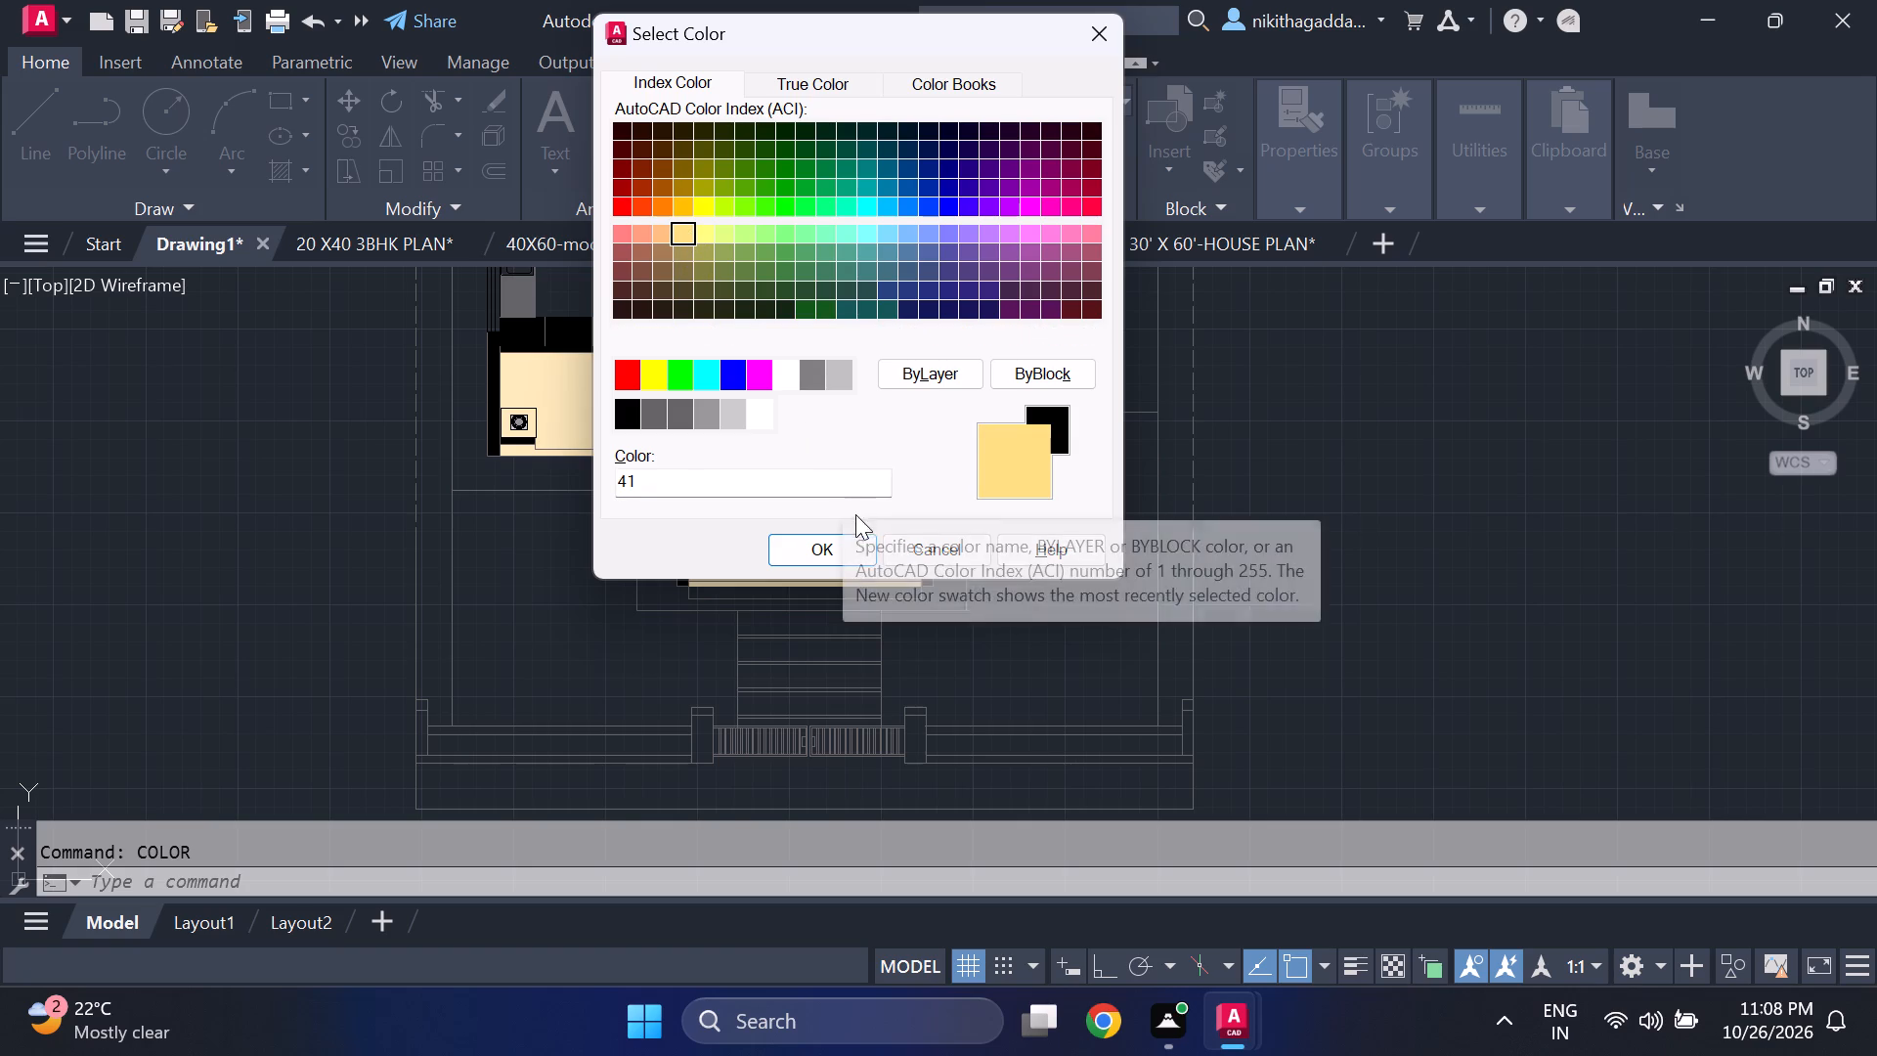
click(839, 550)
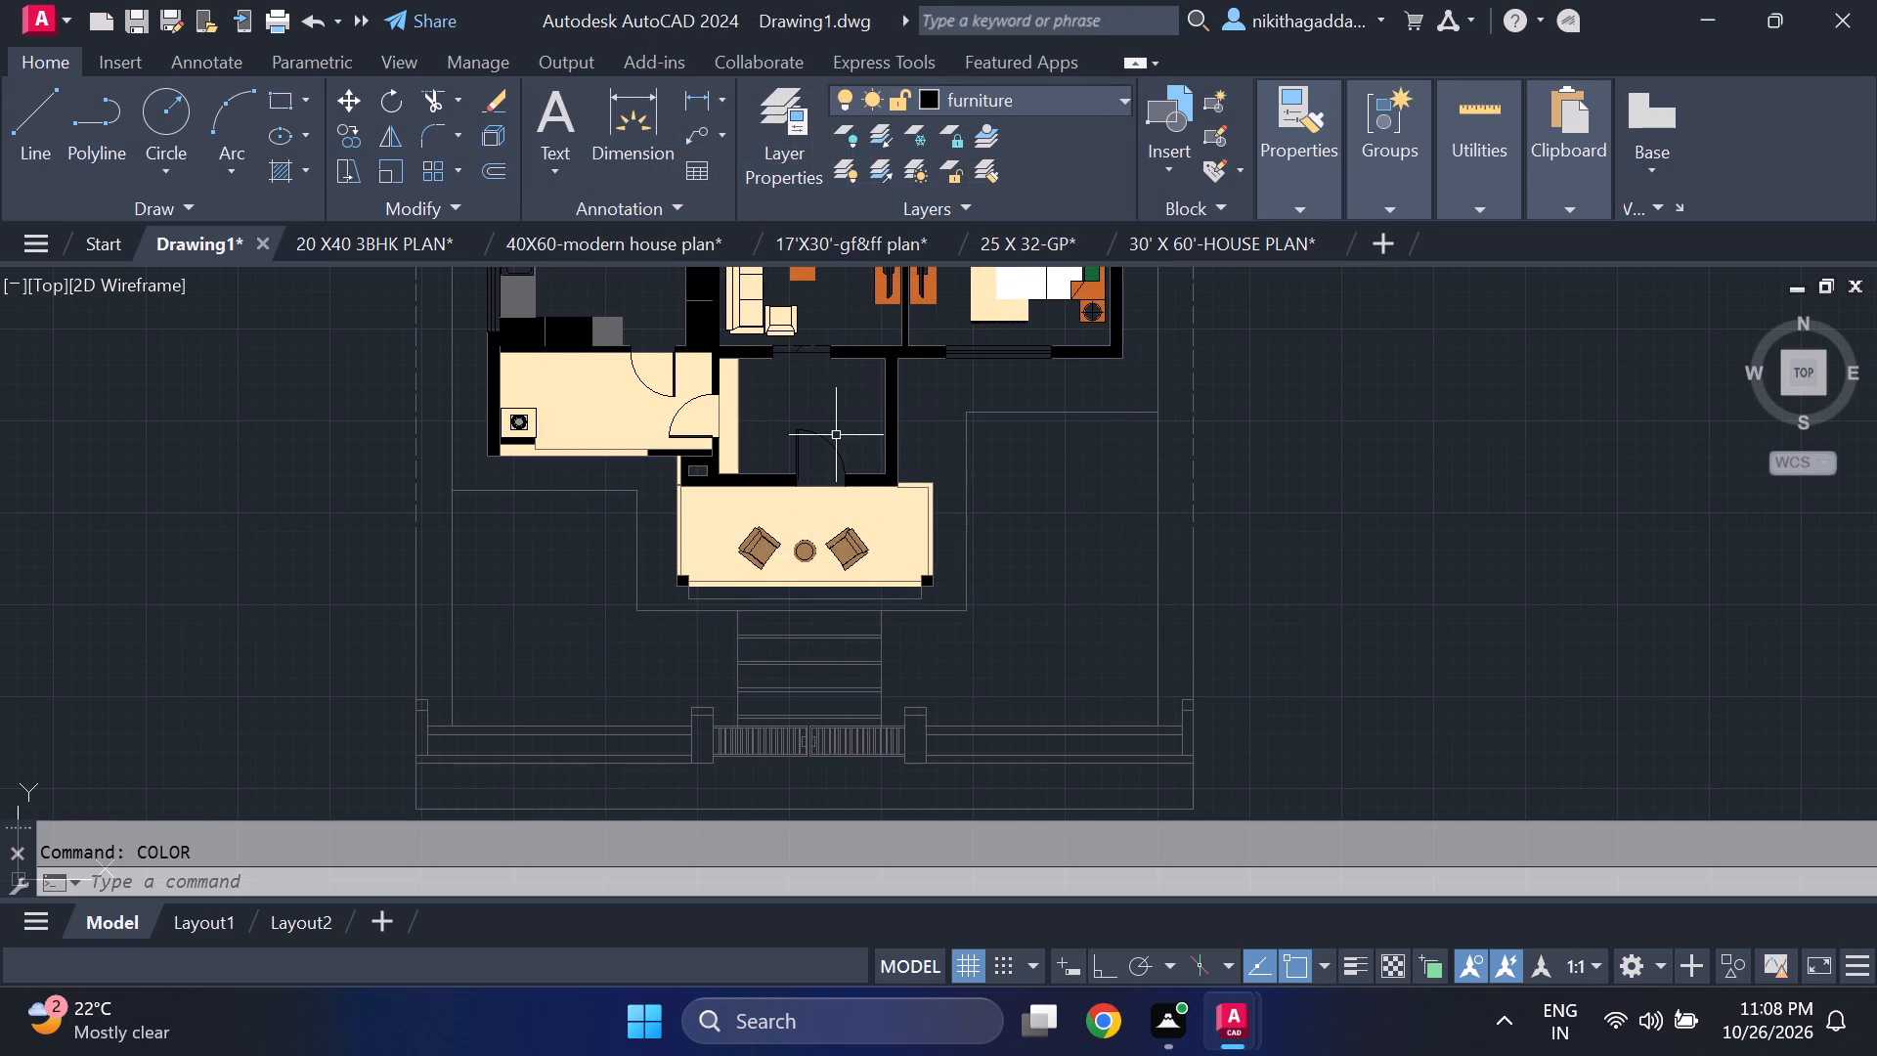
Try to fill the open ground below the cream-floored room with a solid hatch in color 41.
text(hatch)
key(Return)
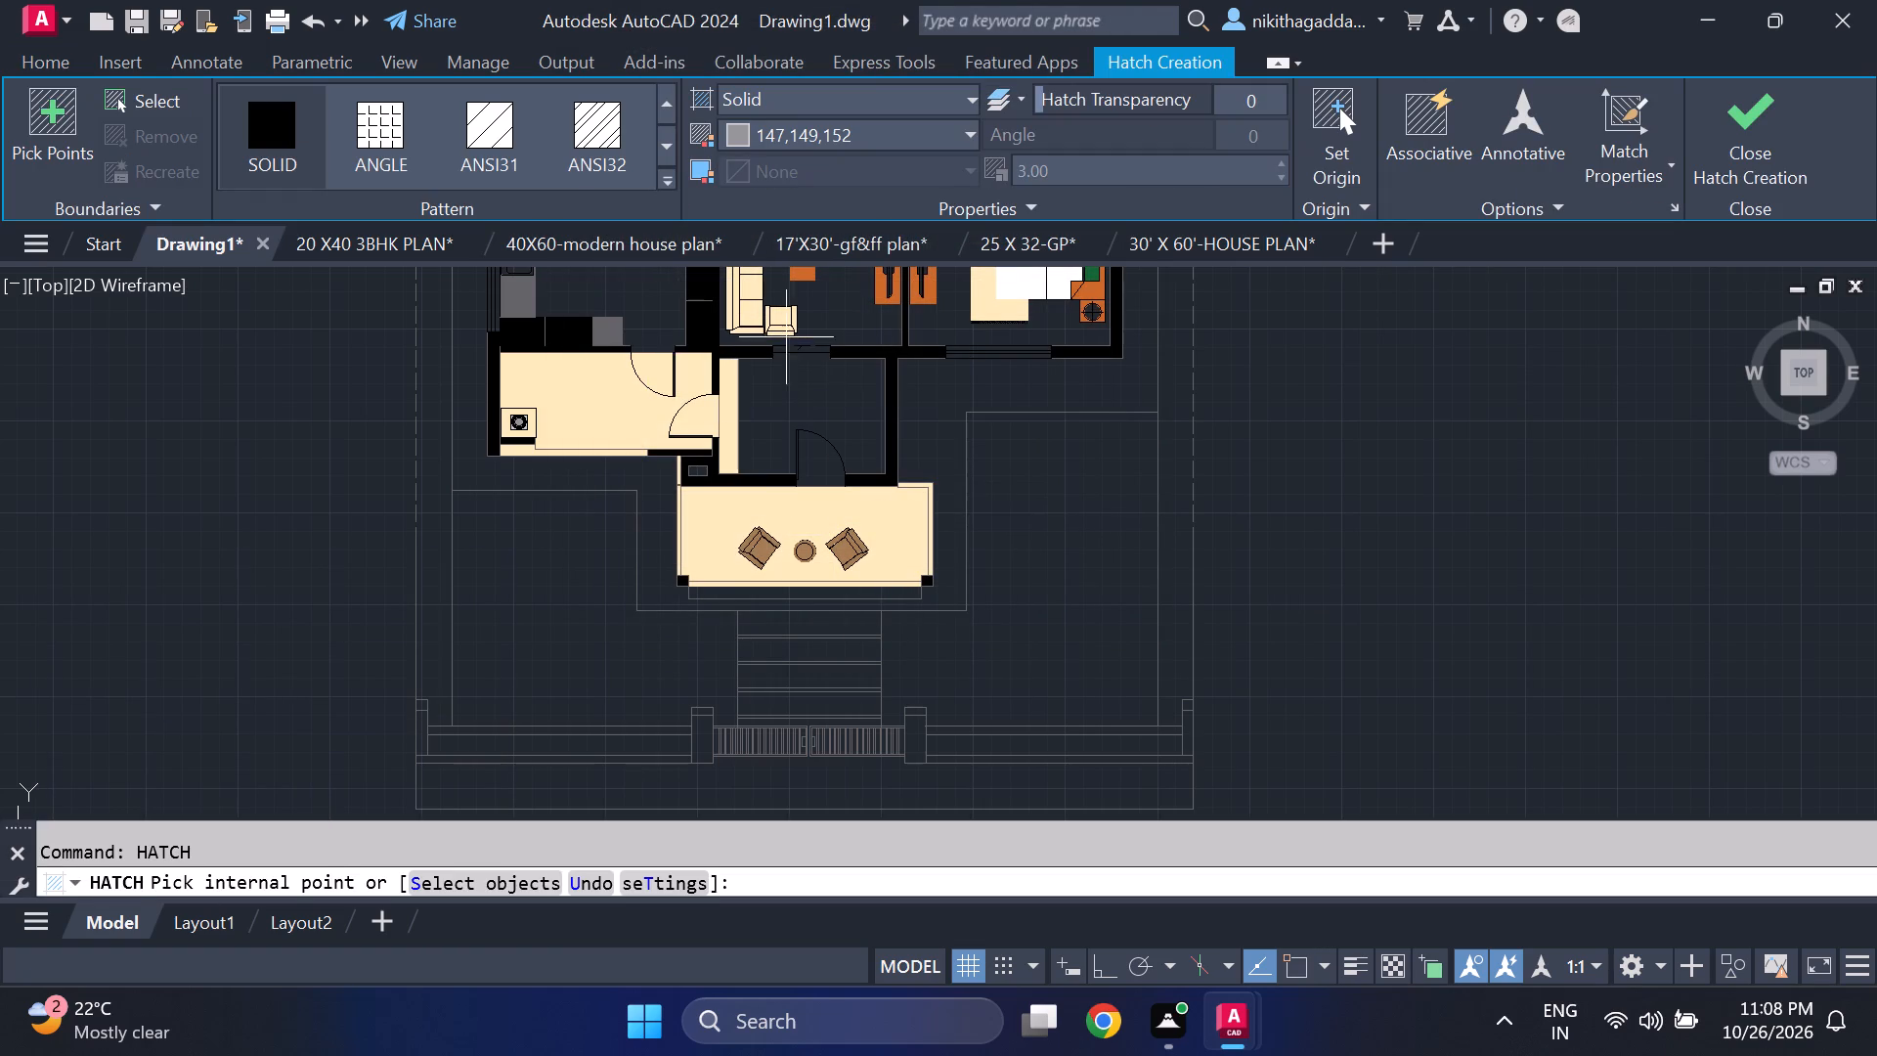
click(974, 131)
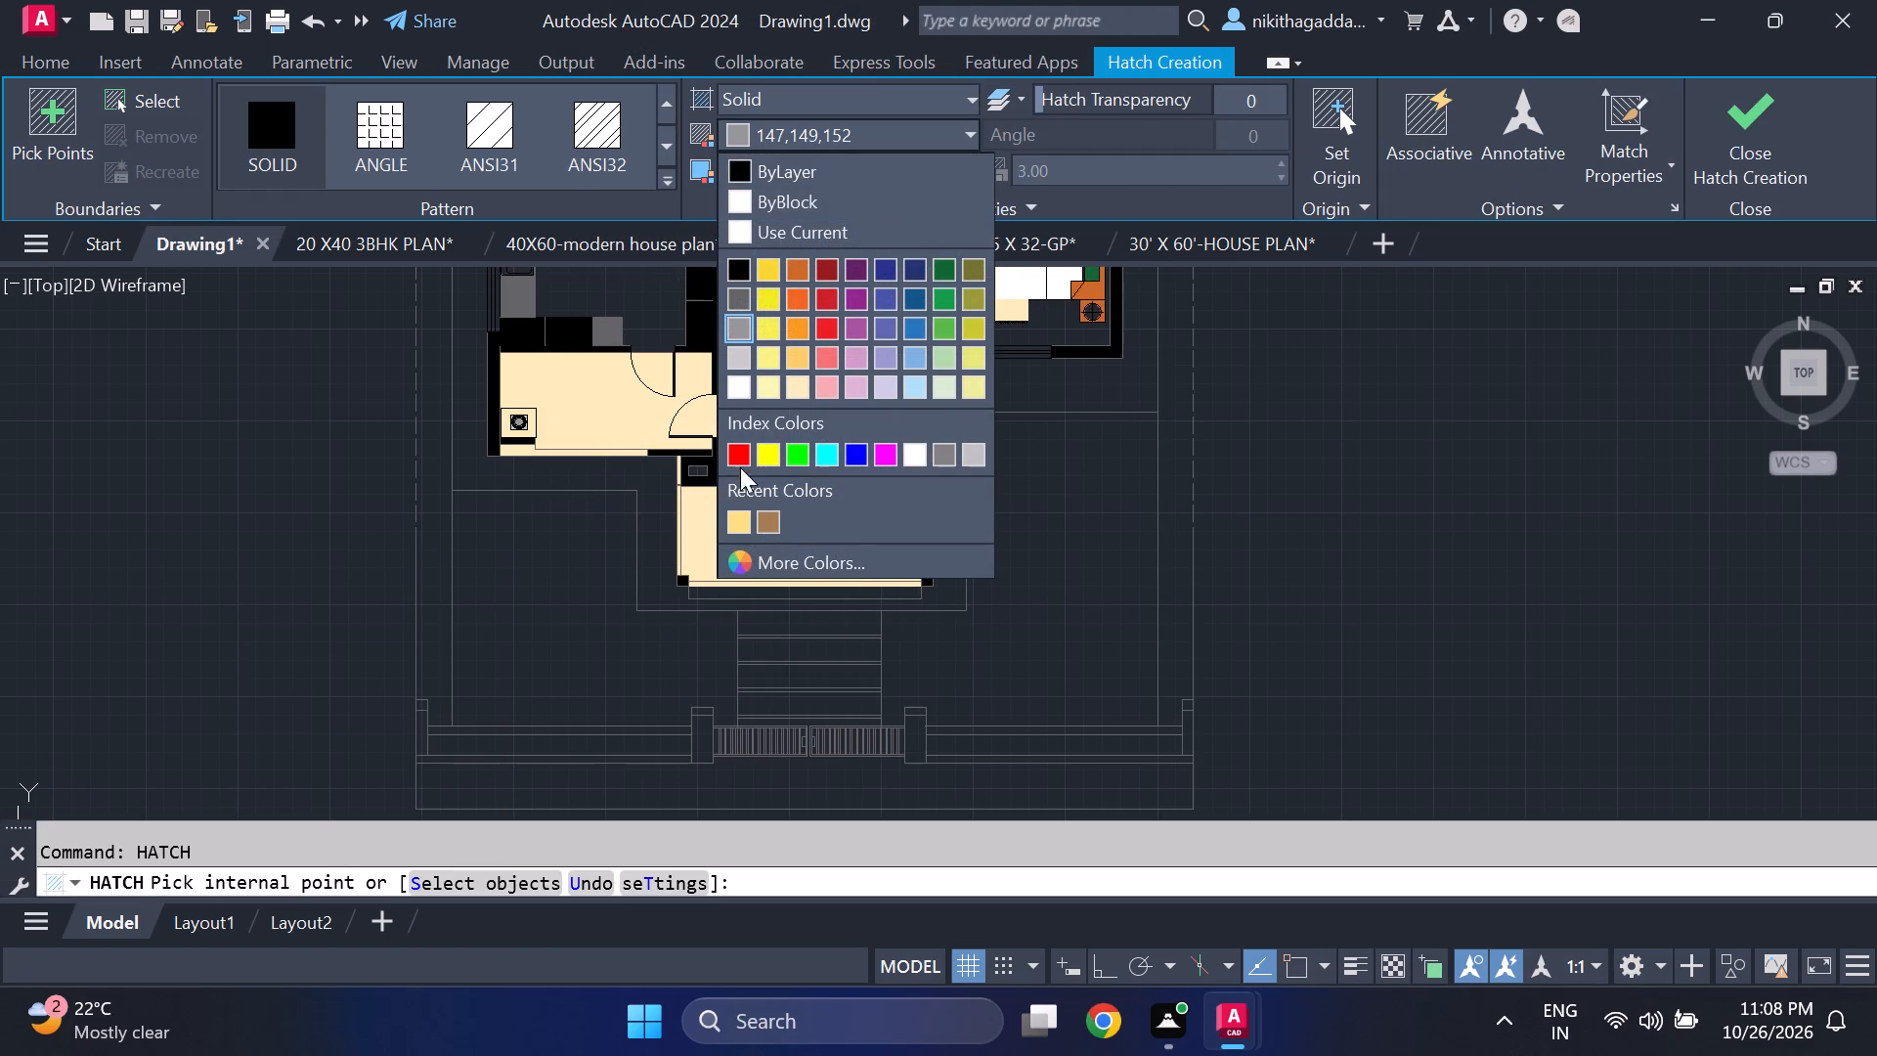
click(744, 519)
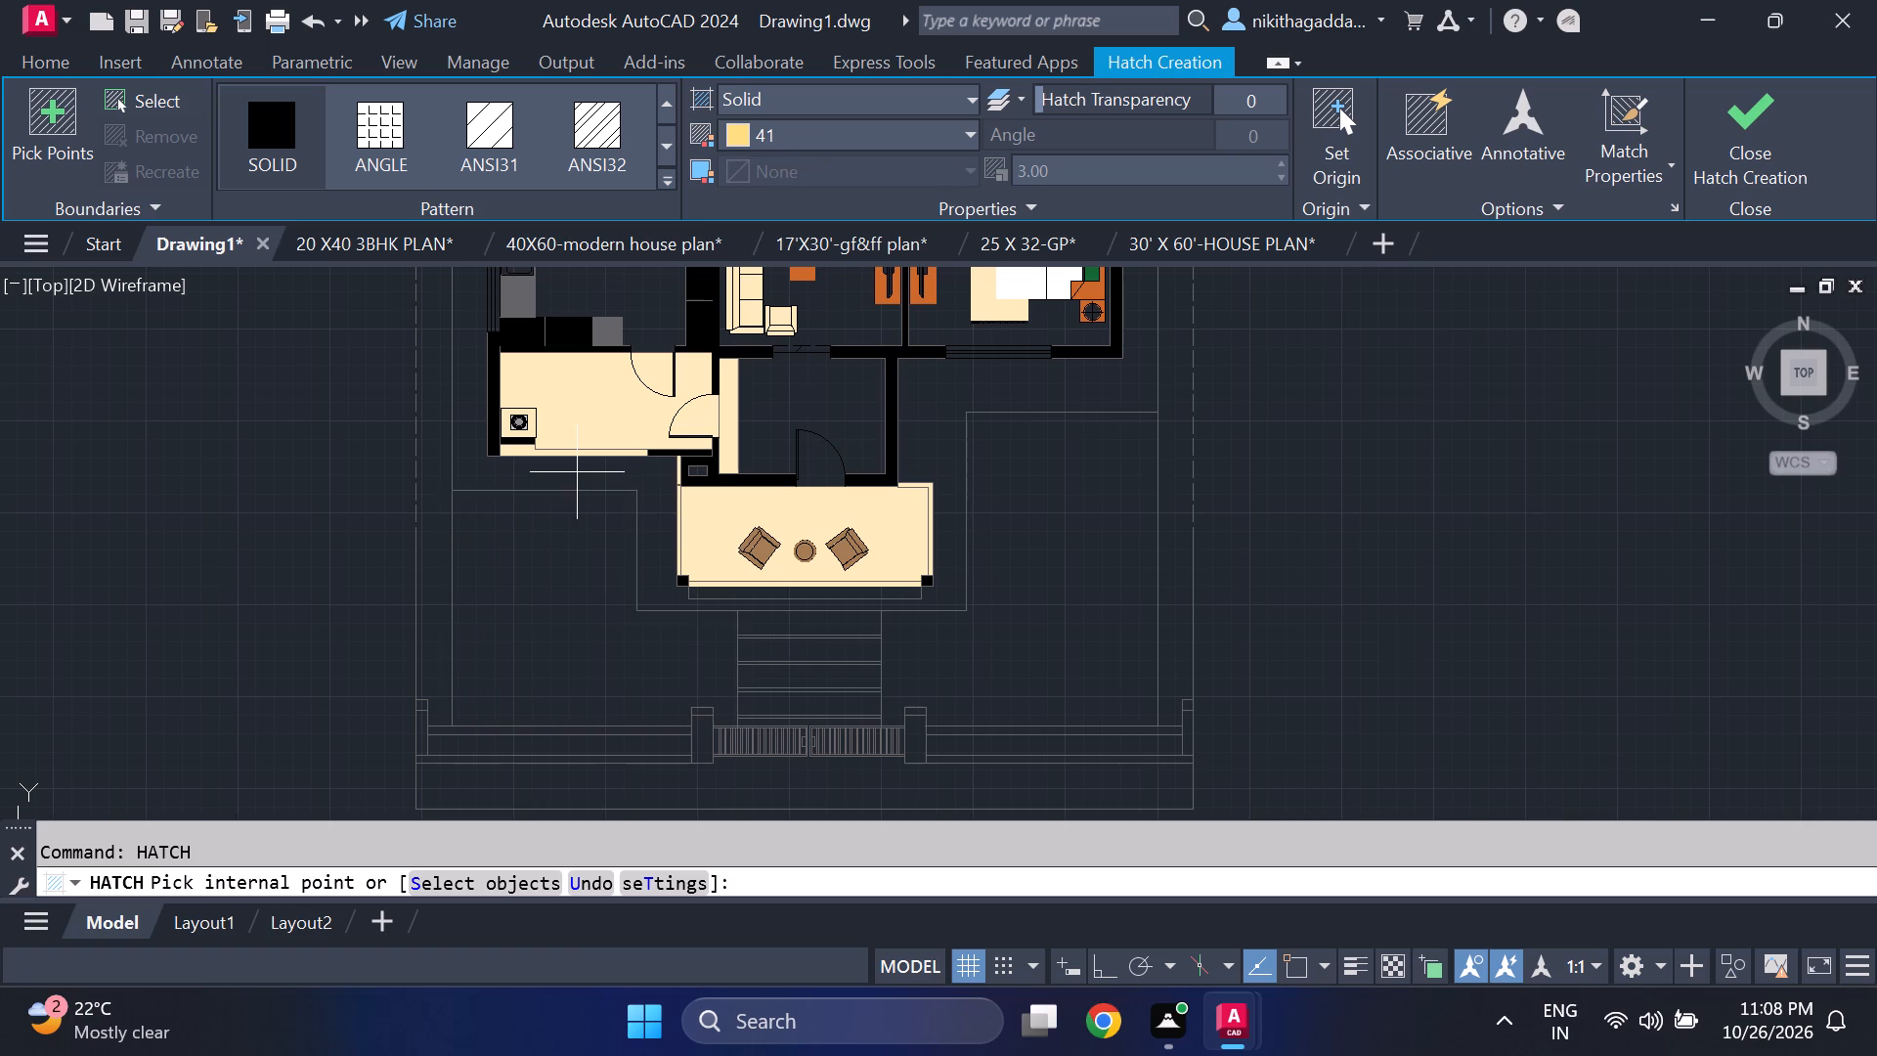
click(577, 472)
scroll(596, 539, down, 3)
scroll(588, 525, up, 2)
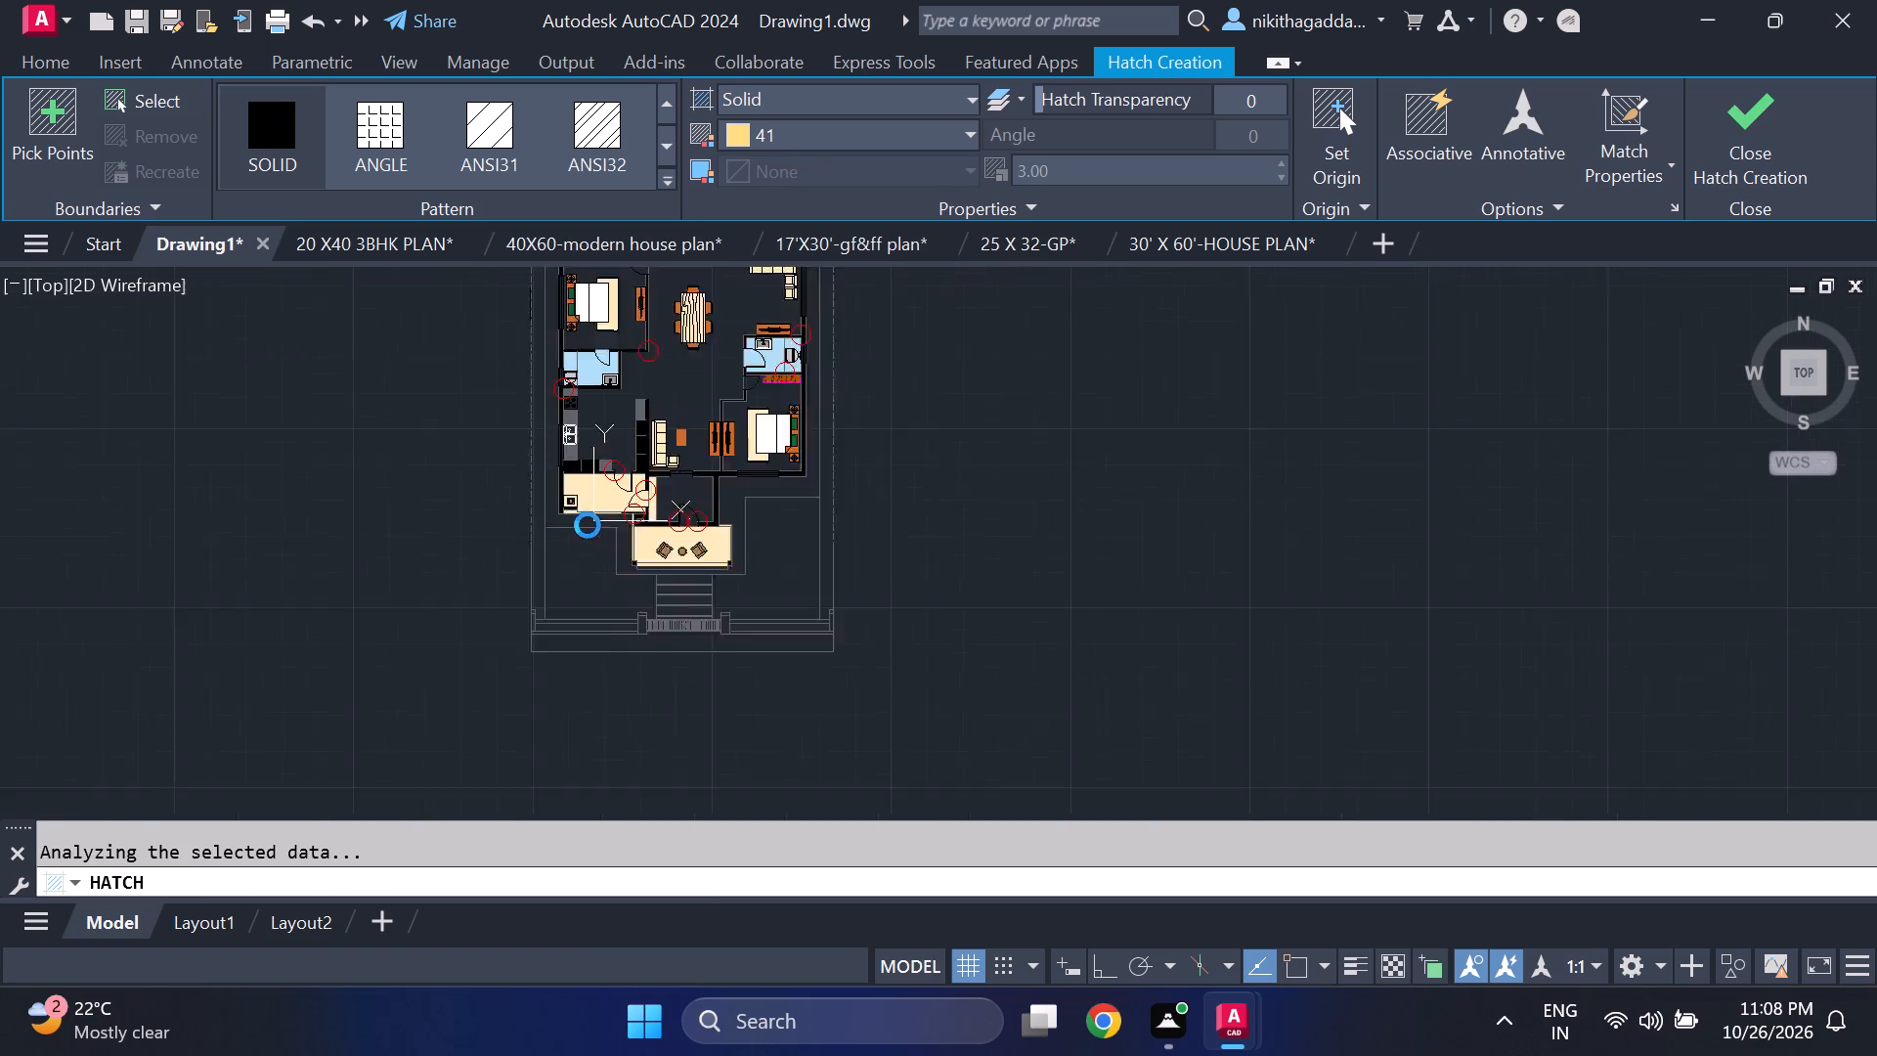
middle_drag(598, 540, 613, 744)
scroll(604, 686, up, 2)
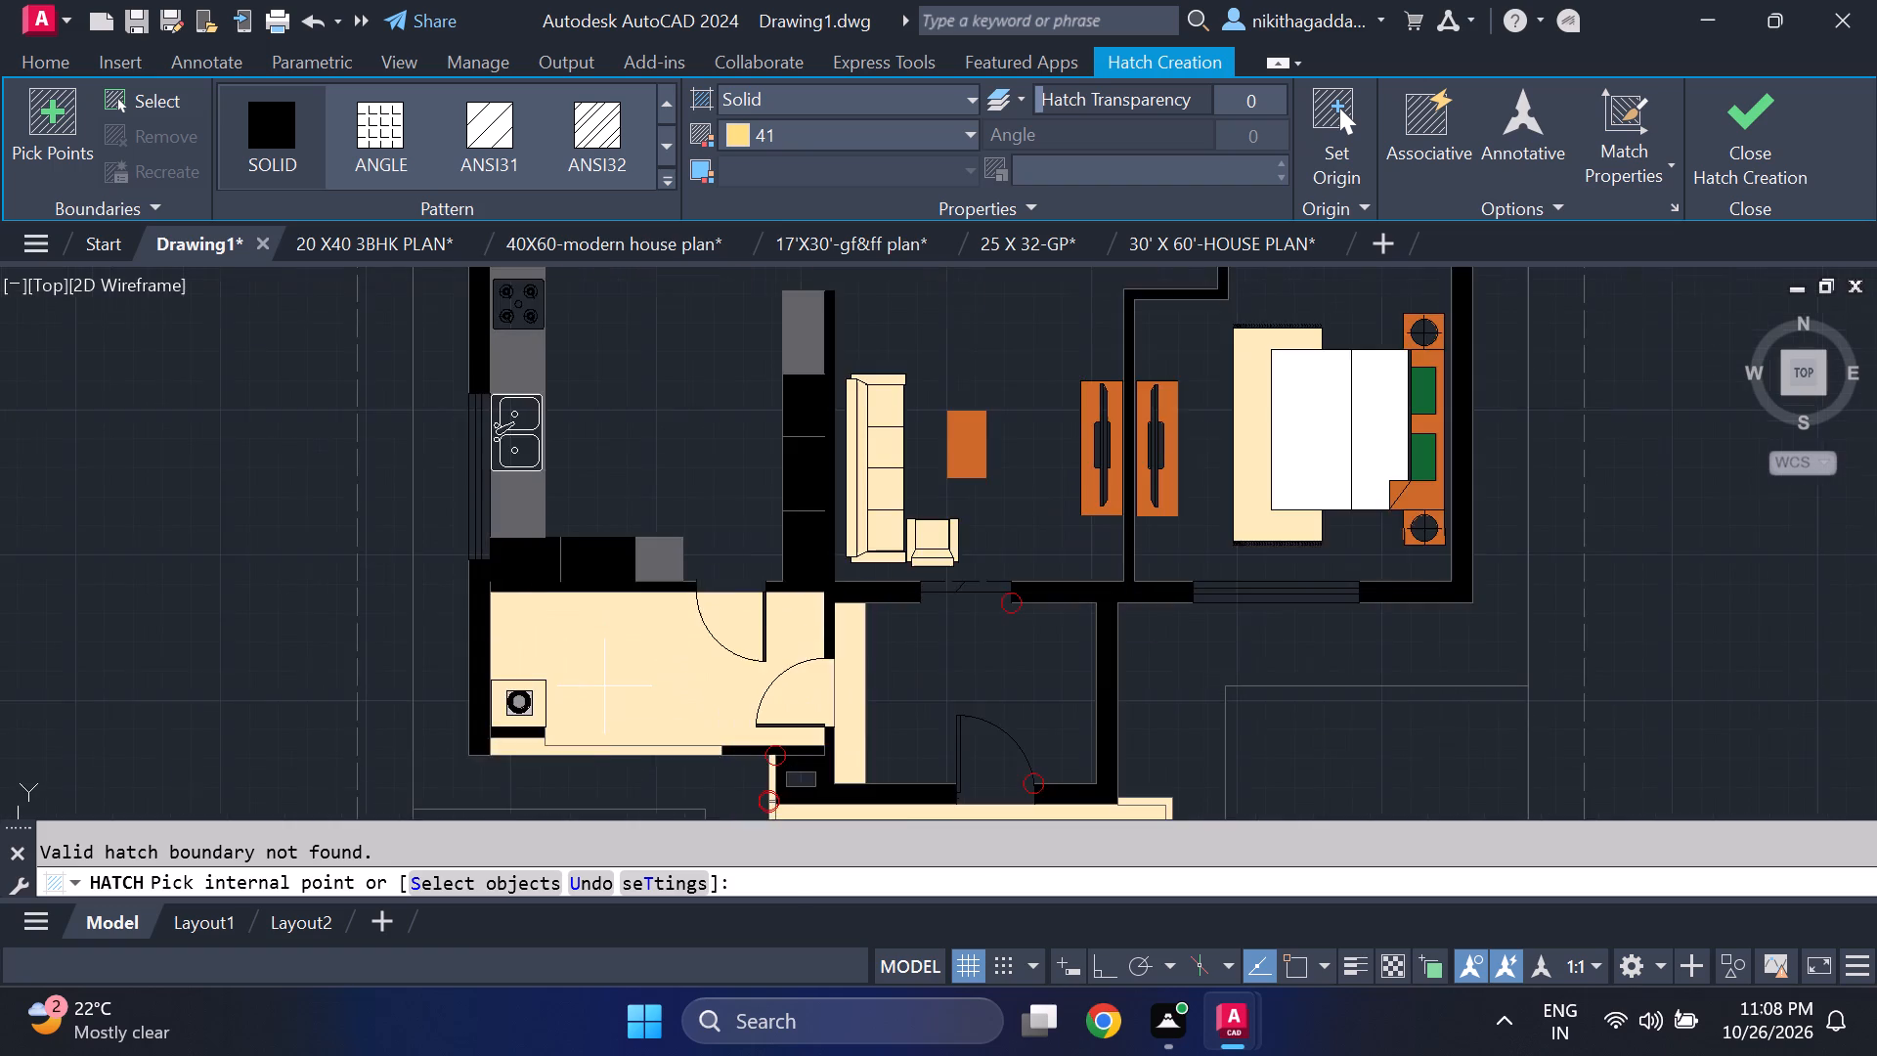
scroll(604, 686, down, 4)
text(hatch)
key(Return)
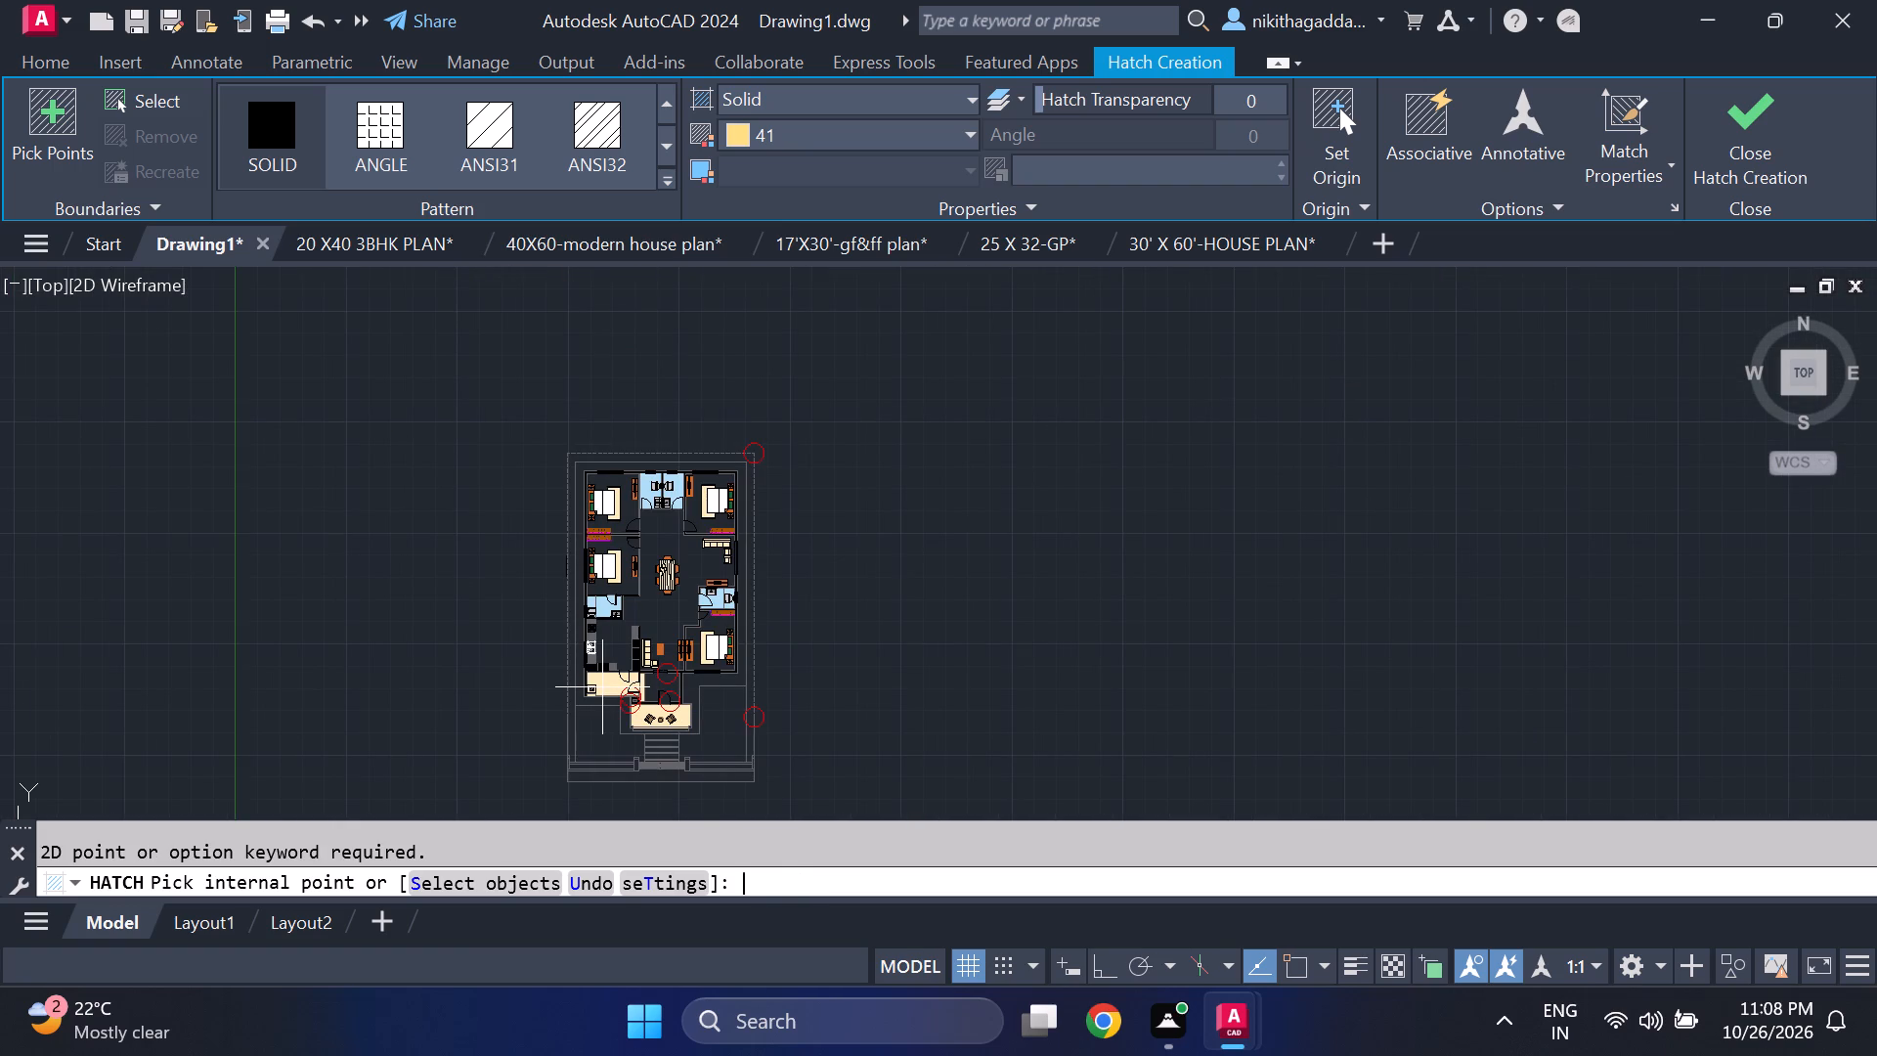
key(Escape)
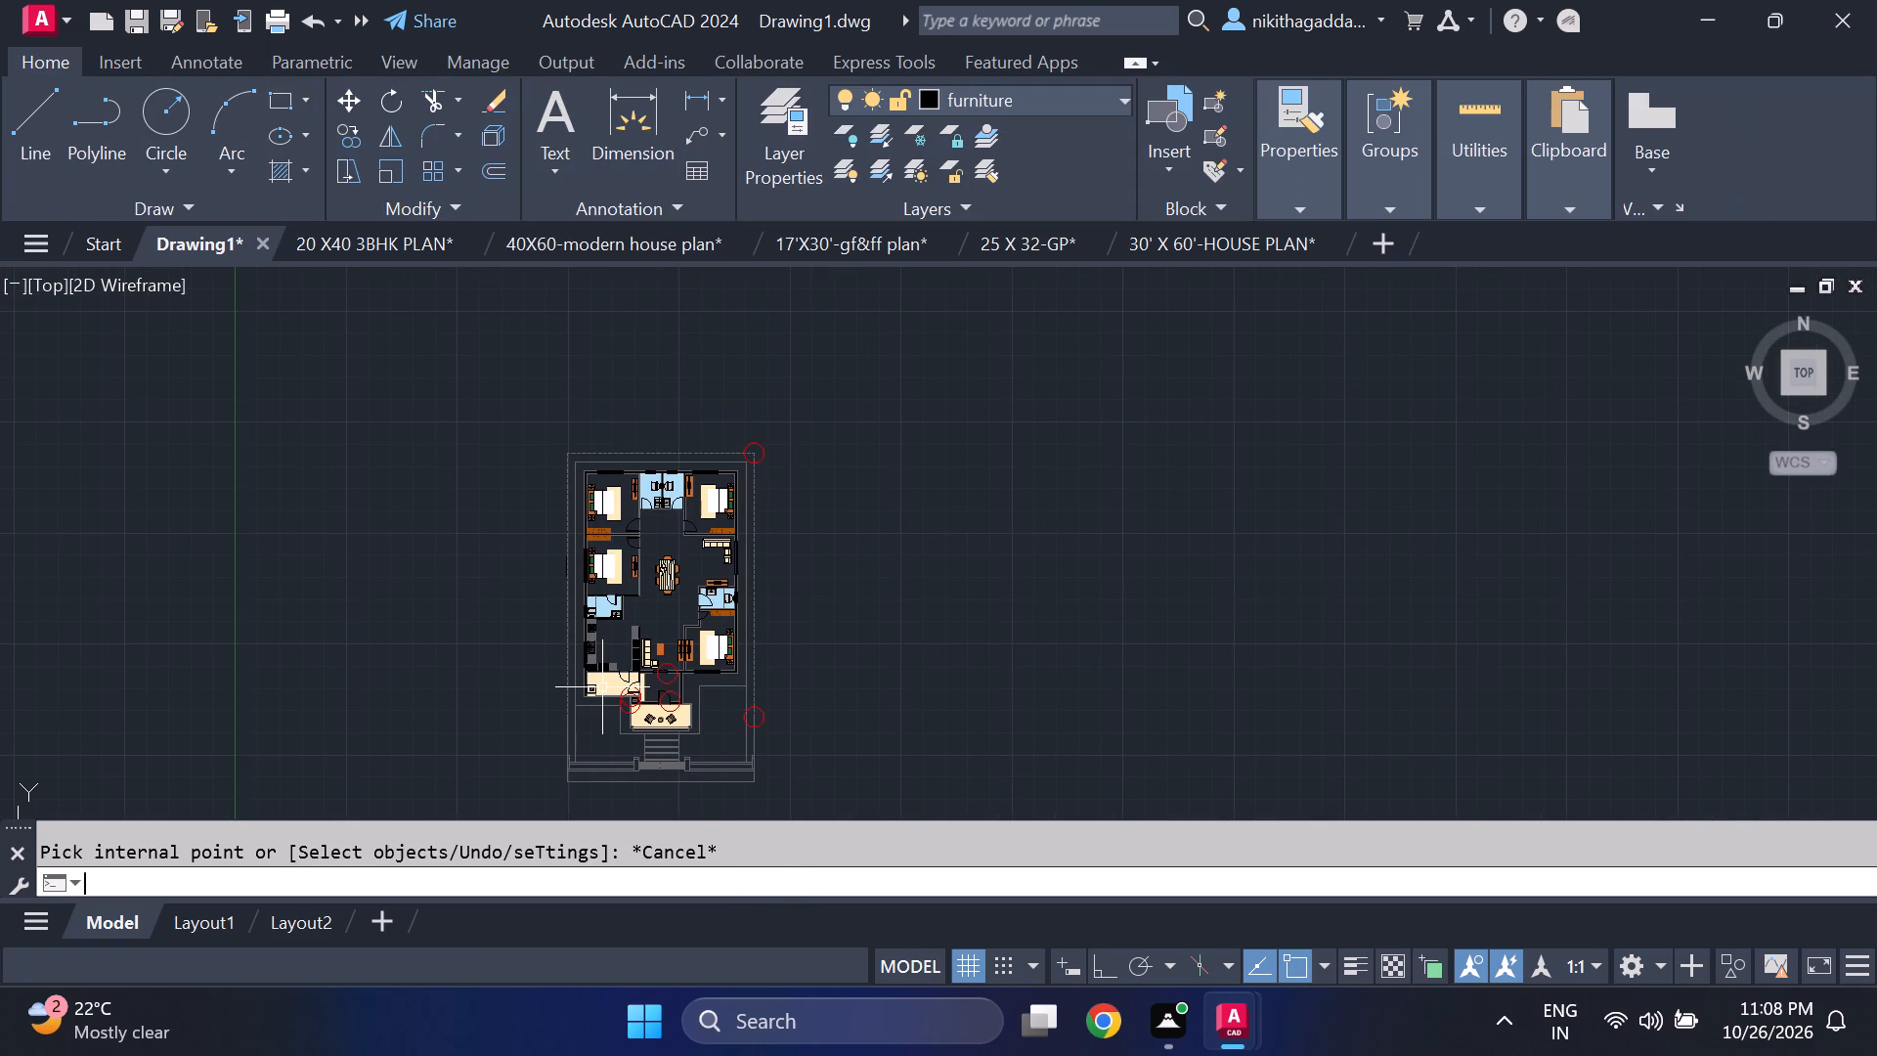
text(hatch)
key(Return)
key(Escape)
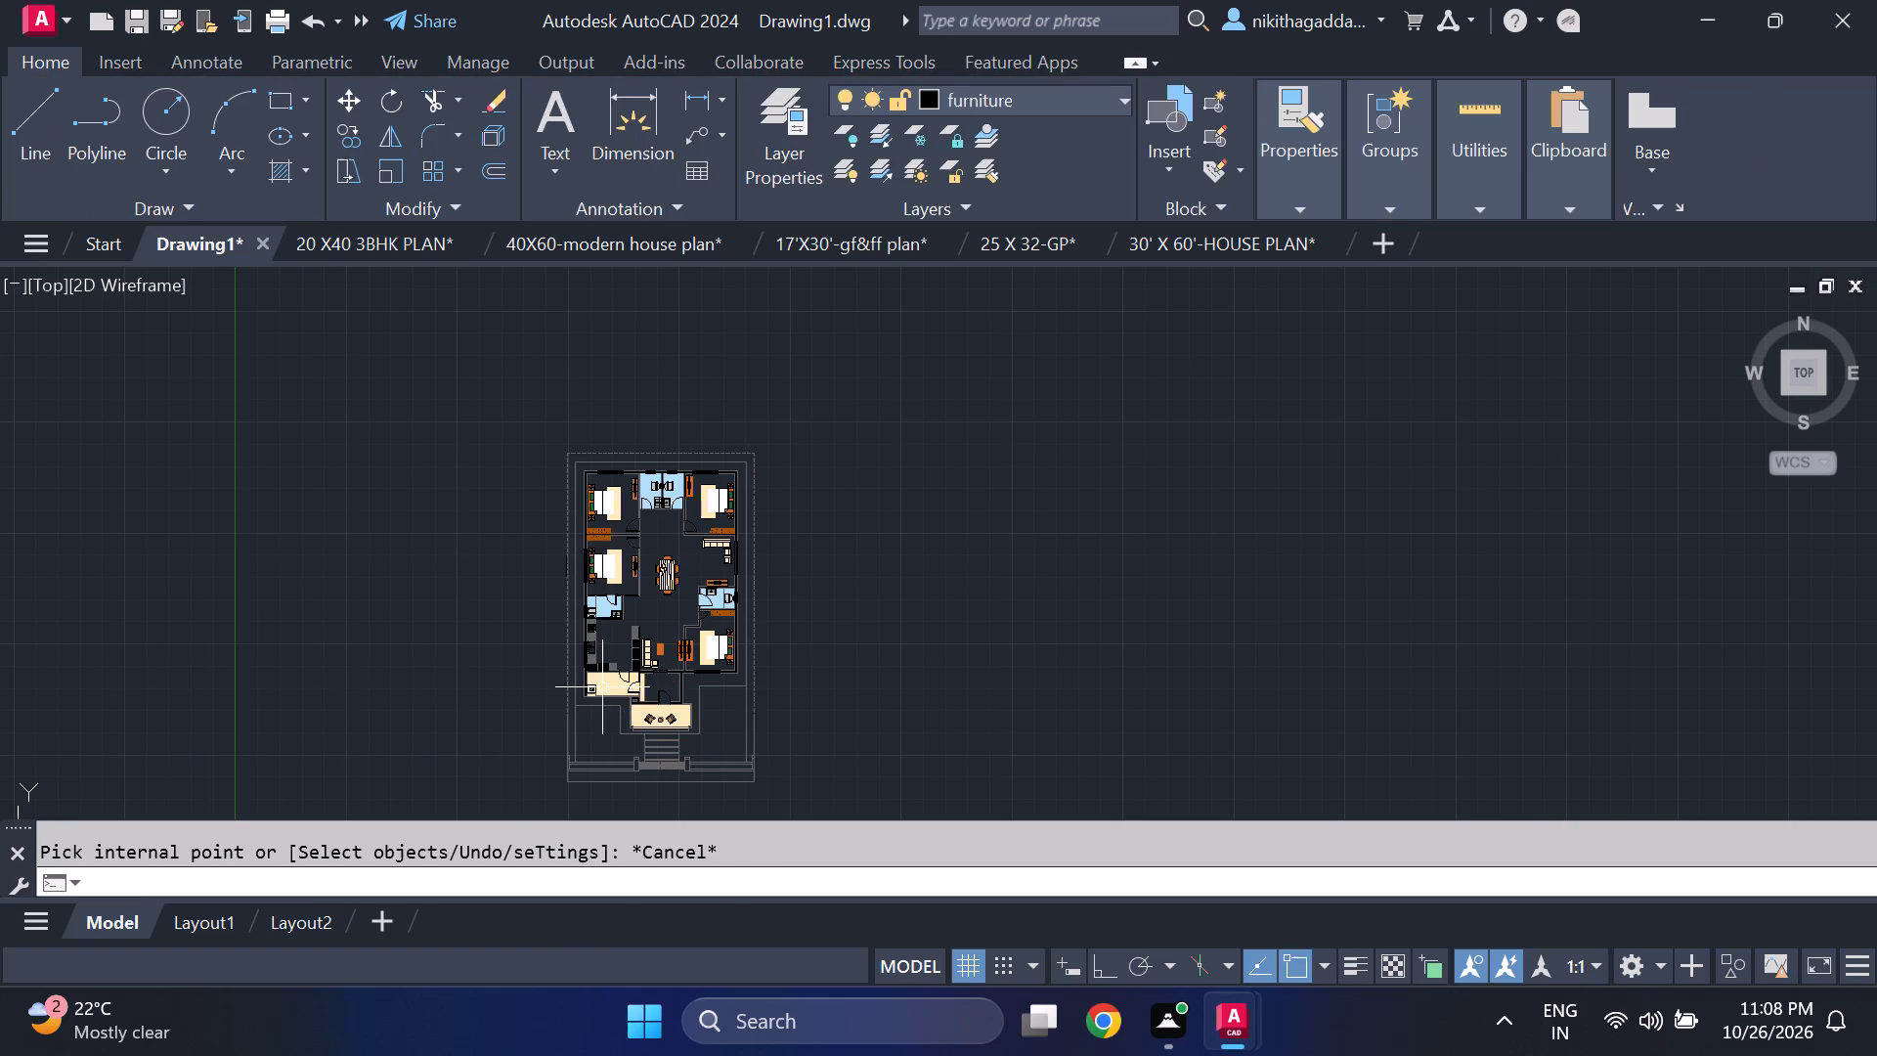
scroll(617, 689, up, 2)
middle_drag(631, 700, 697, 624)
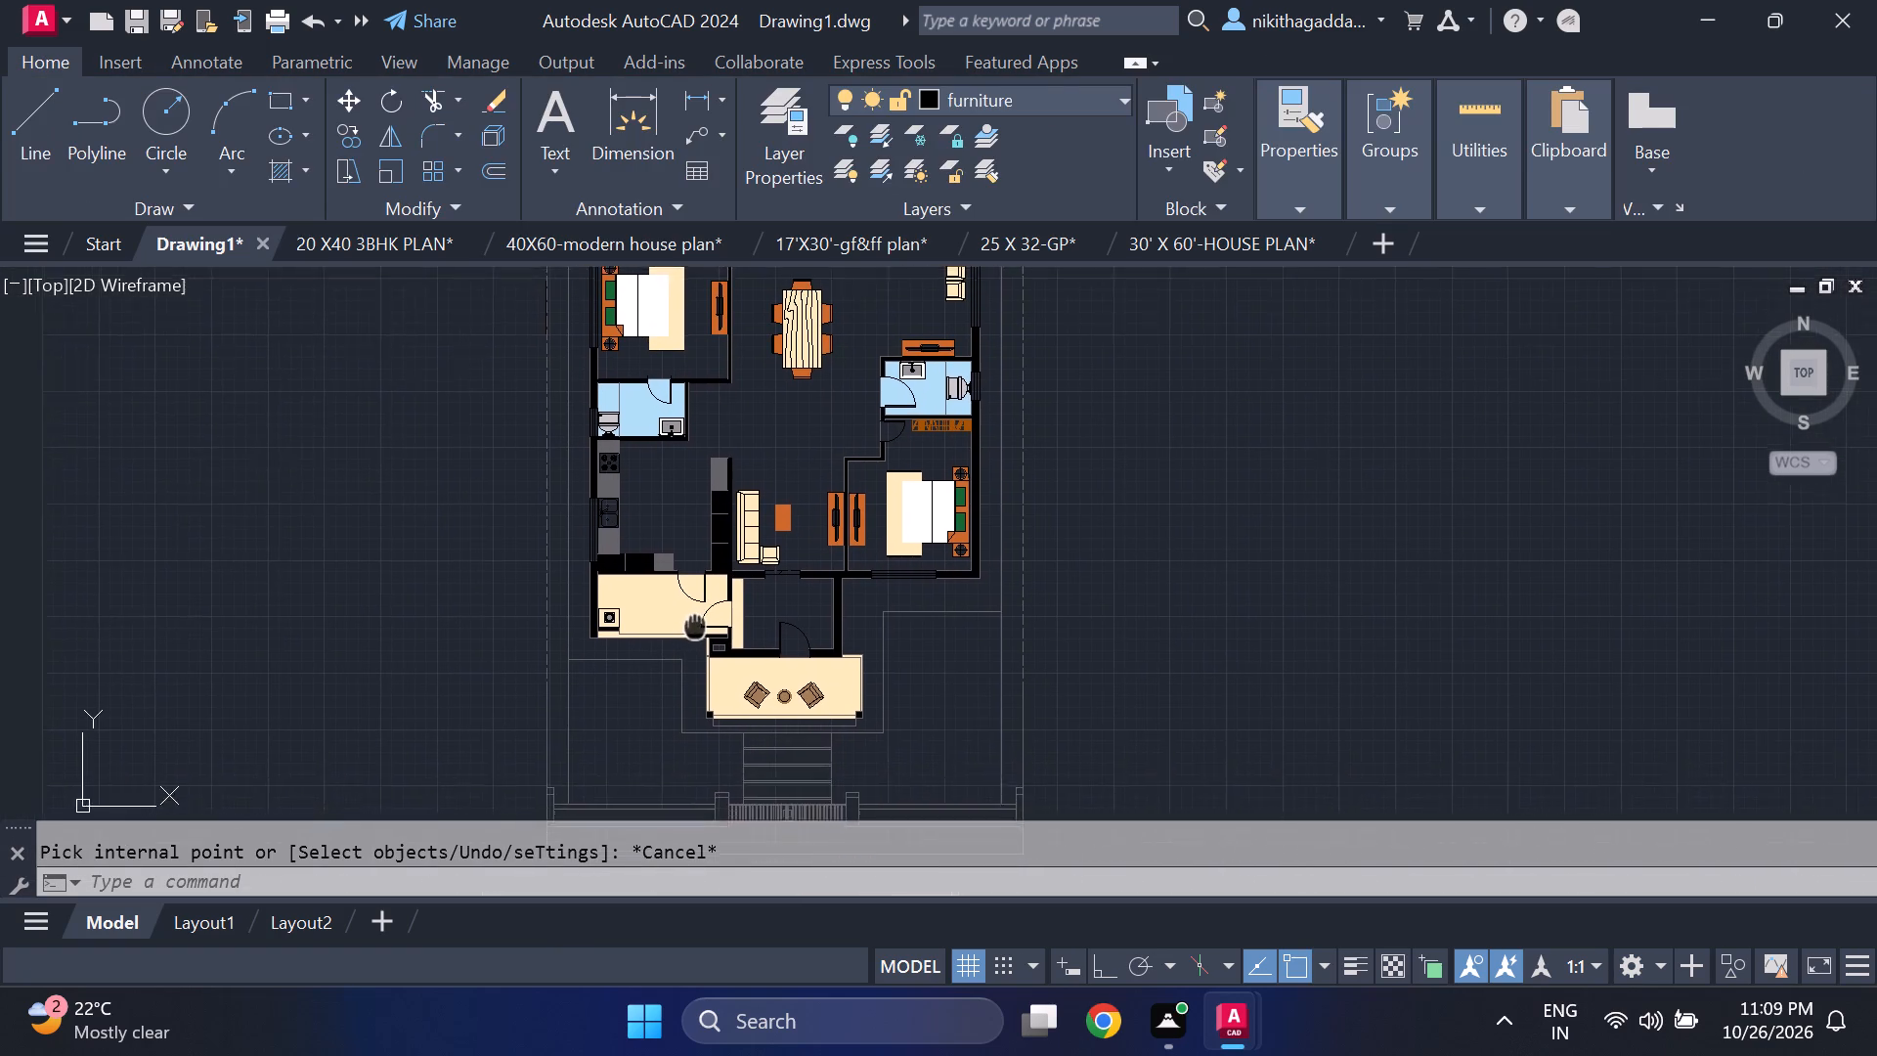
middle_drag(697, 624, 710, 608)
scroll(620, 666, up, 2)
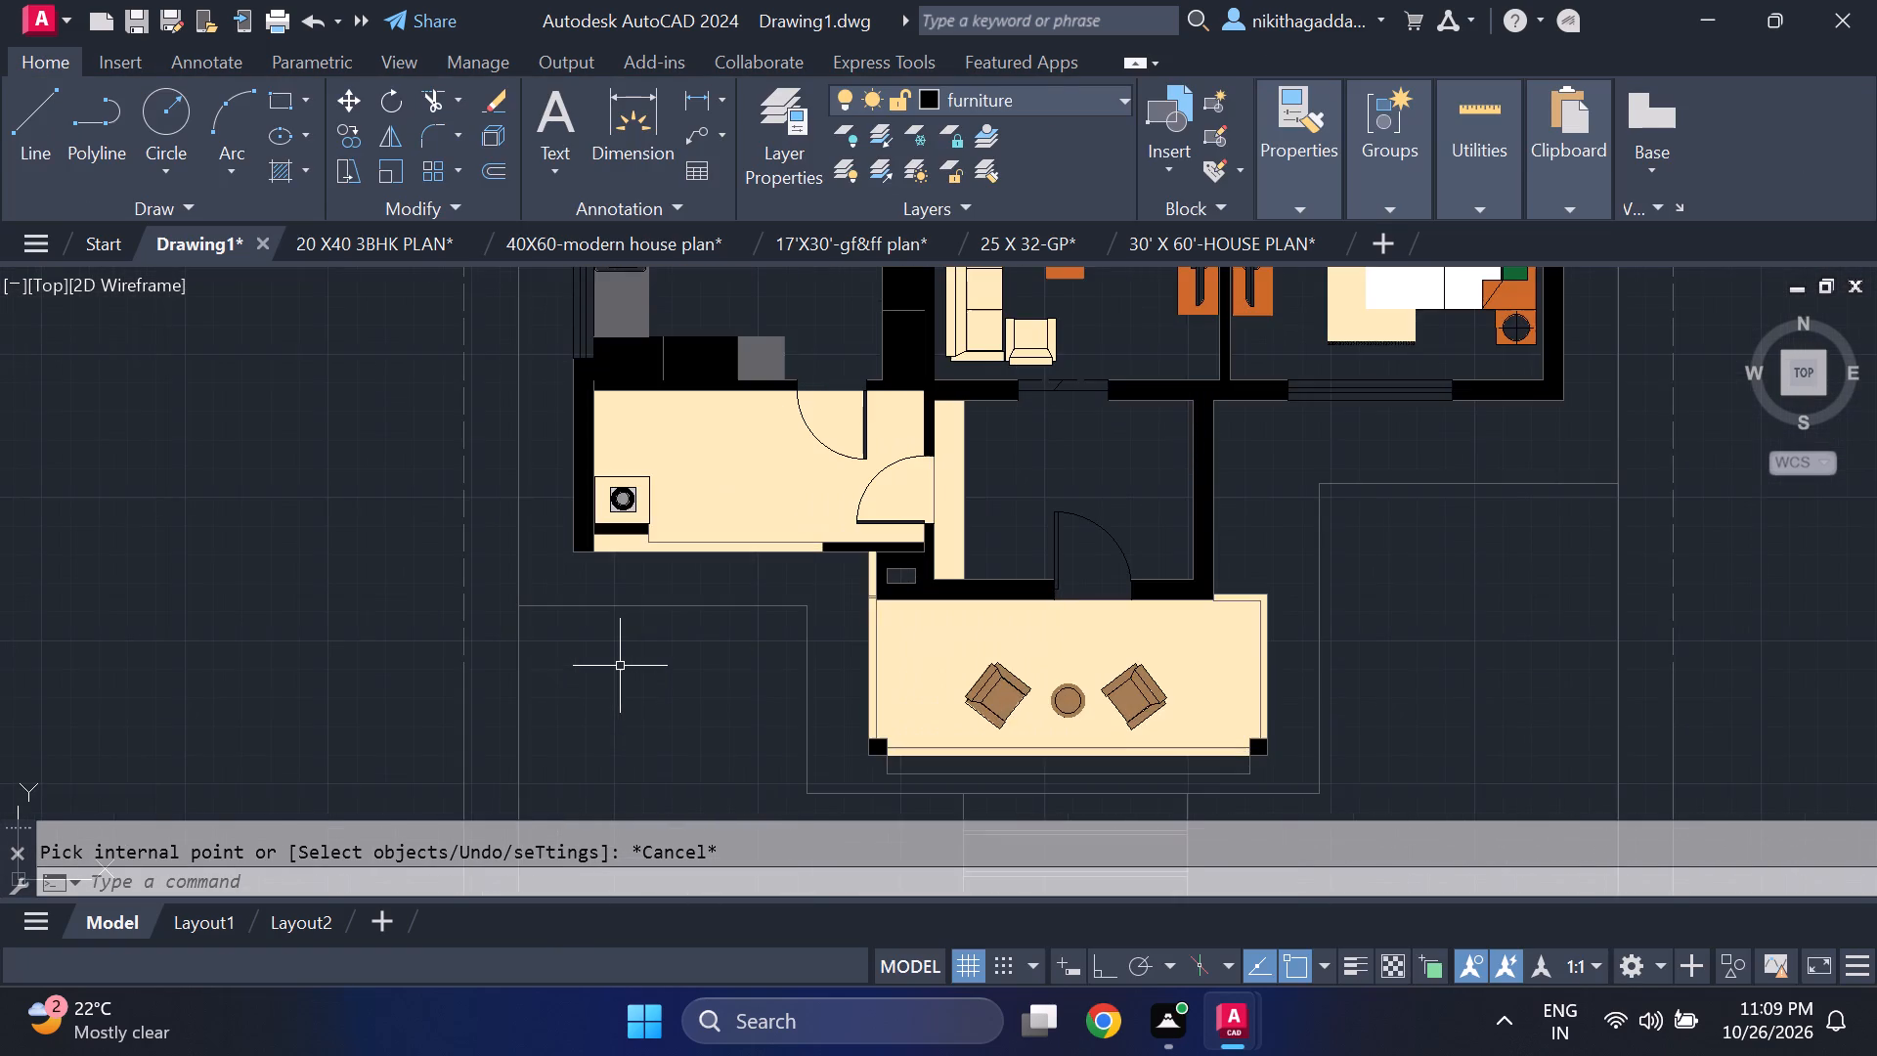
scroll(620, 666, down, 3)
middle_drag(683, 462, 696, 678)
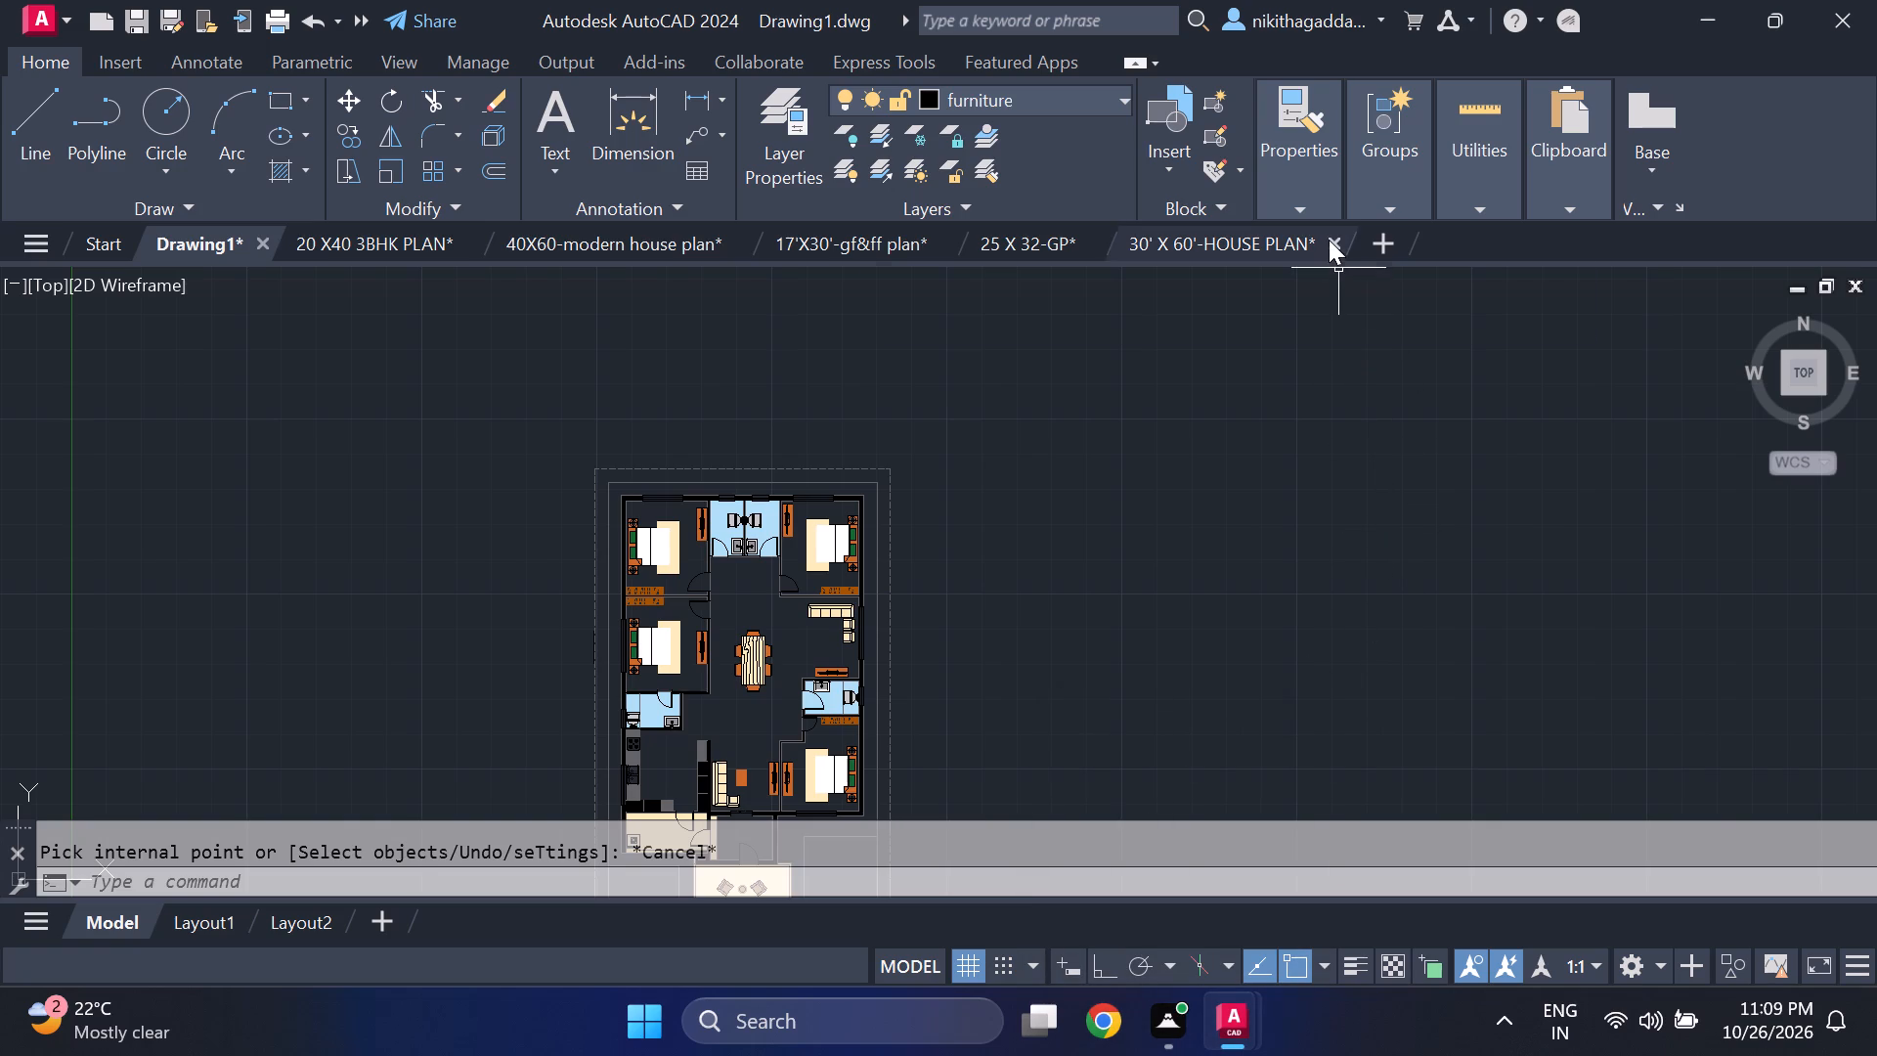
Close the five other open drawings without saving their changes, leaving only Drawing1 open.
click(1329, 240)
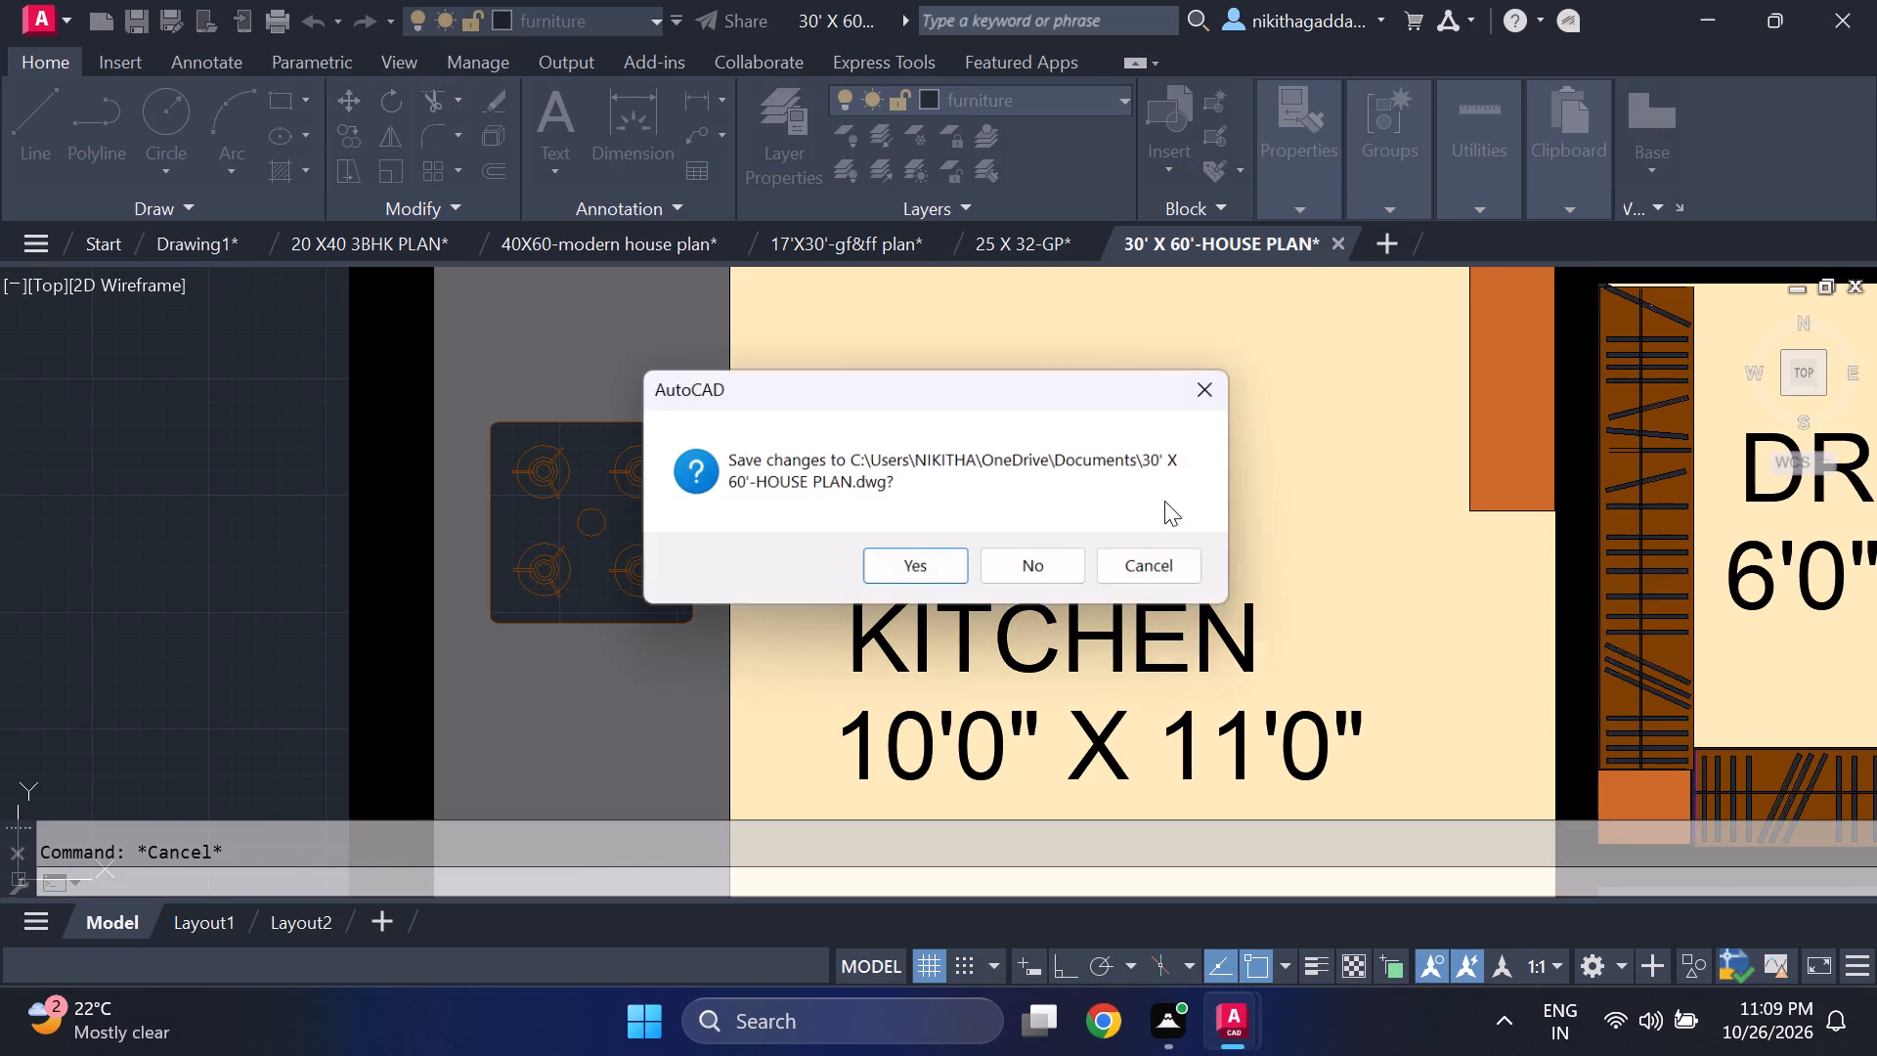
click(998, 564)
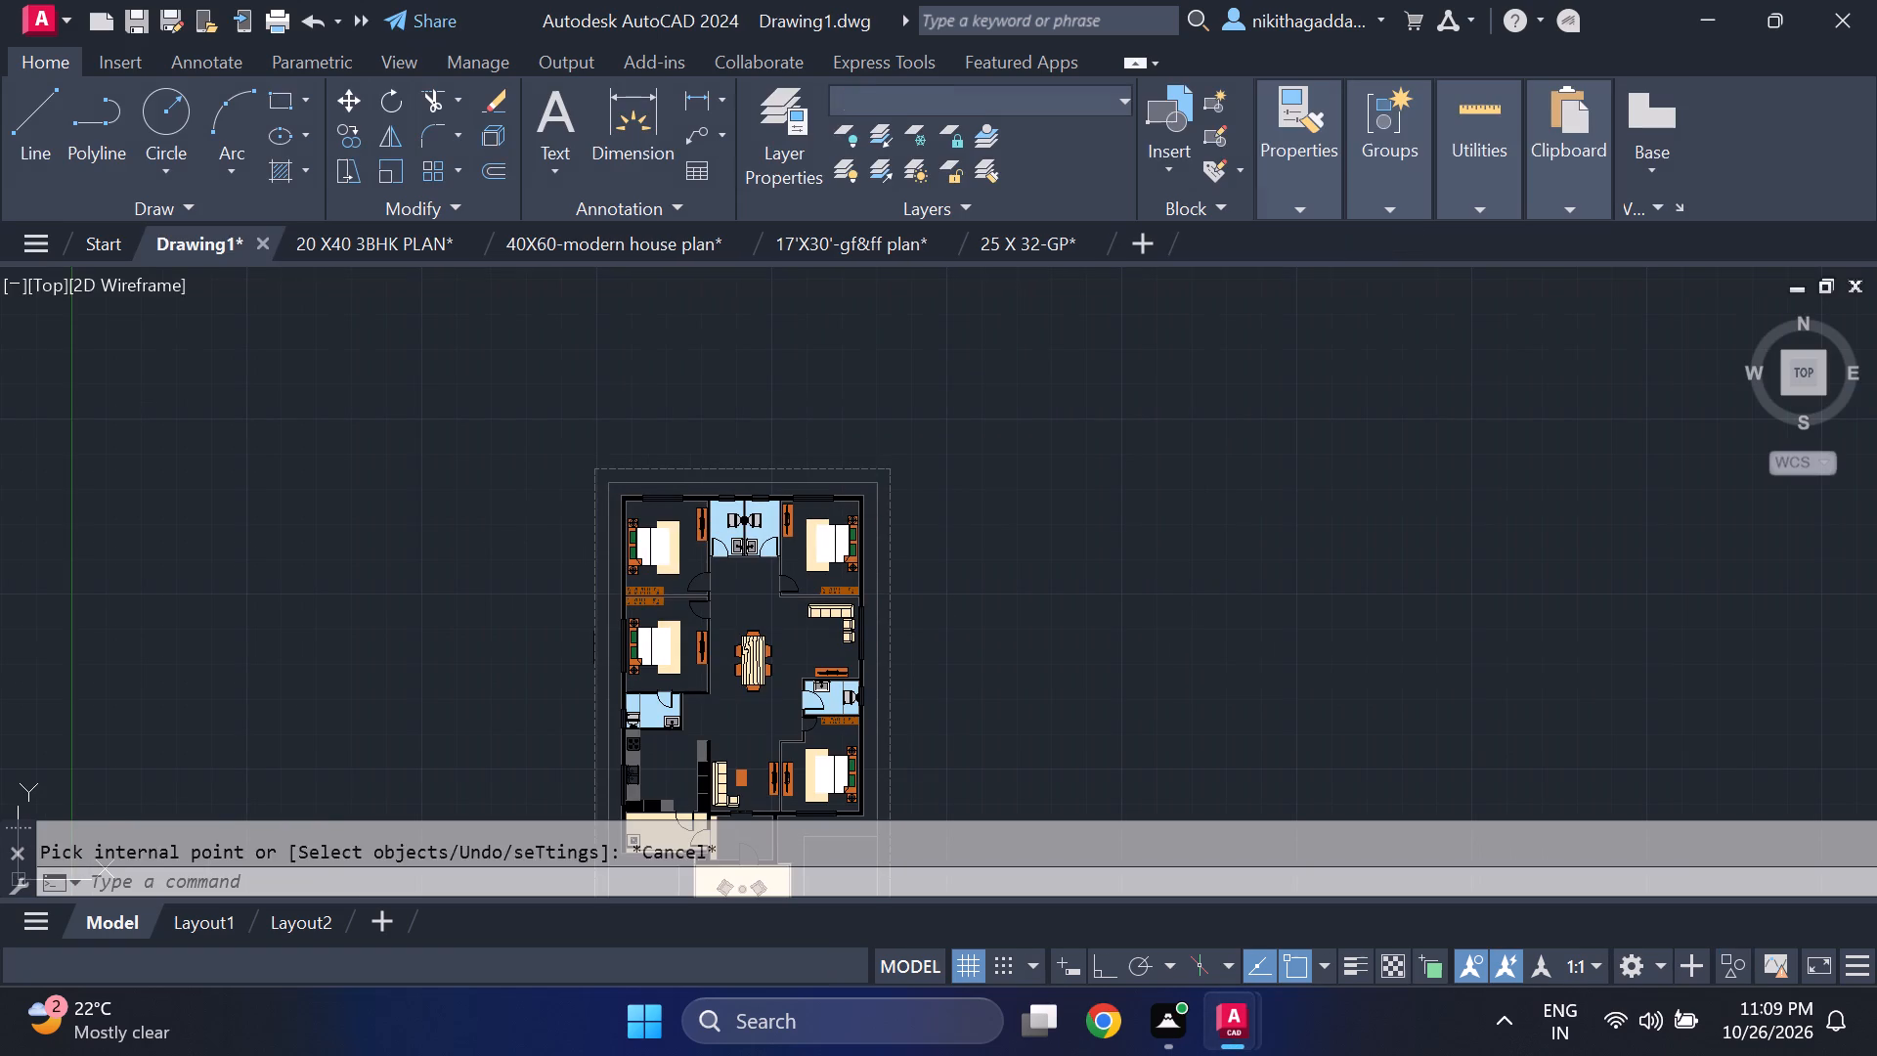
click(1098, 238)
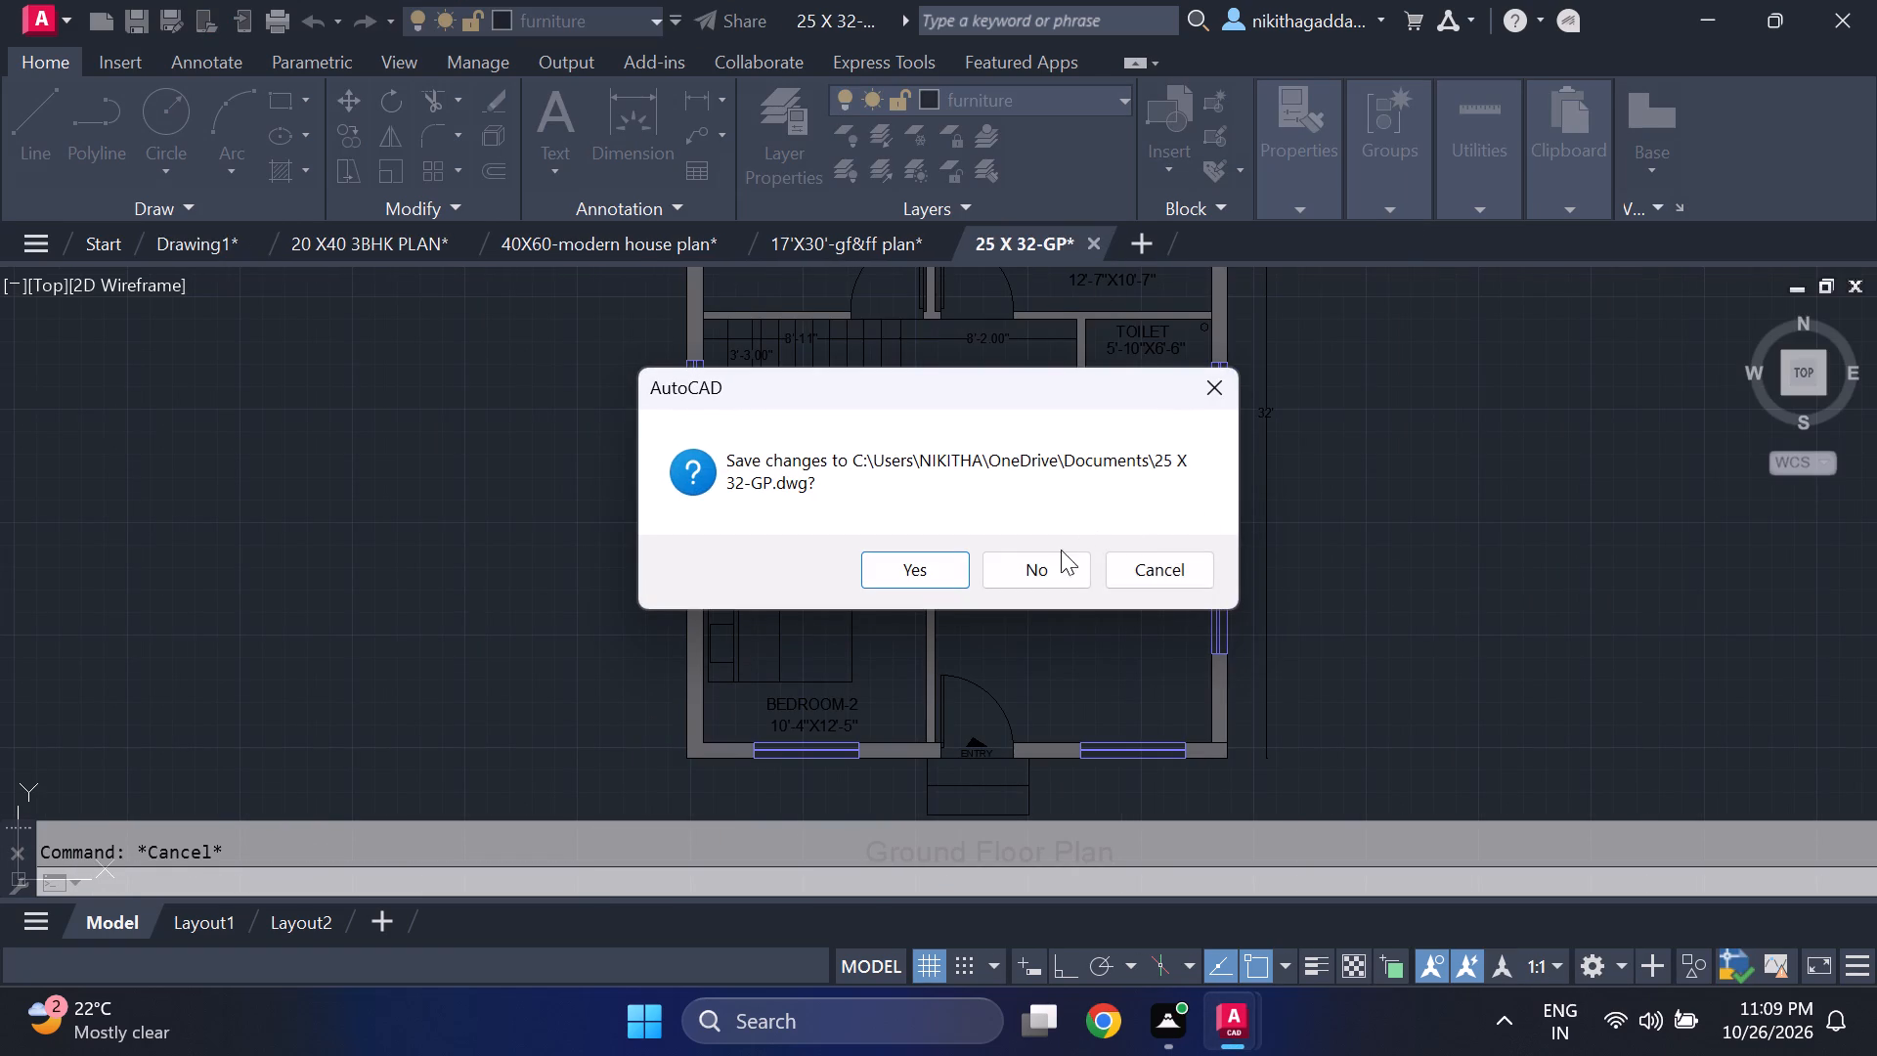
click(1049, 560)
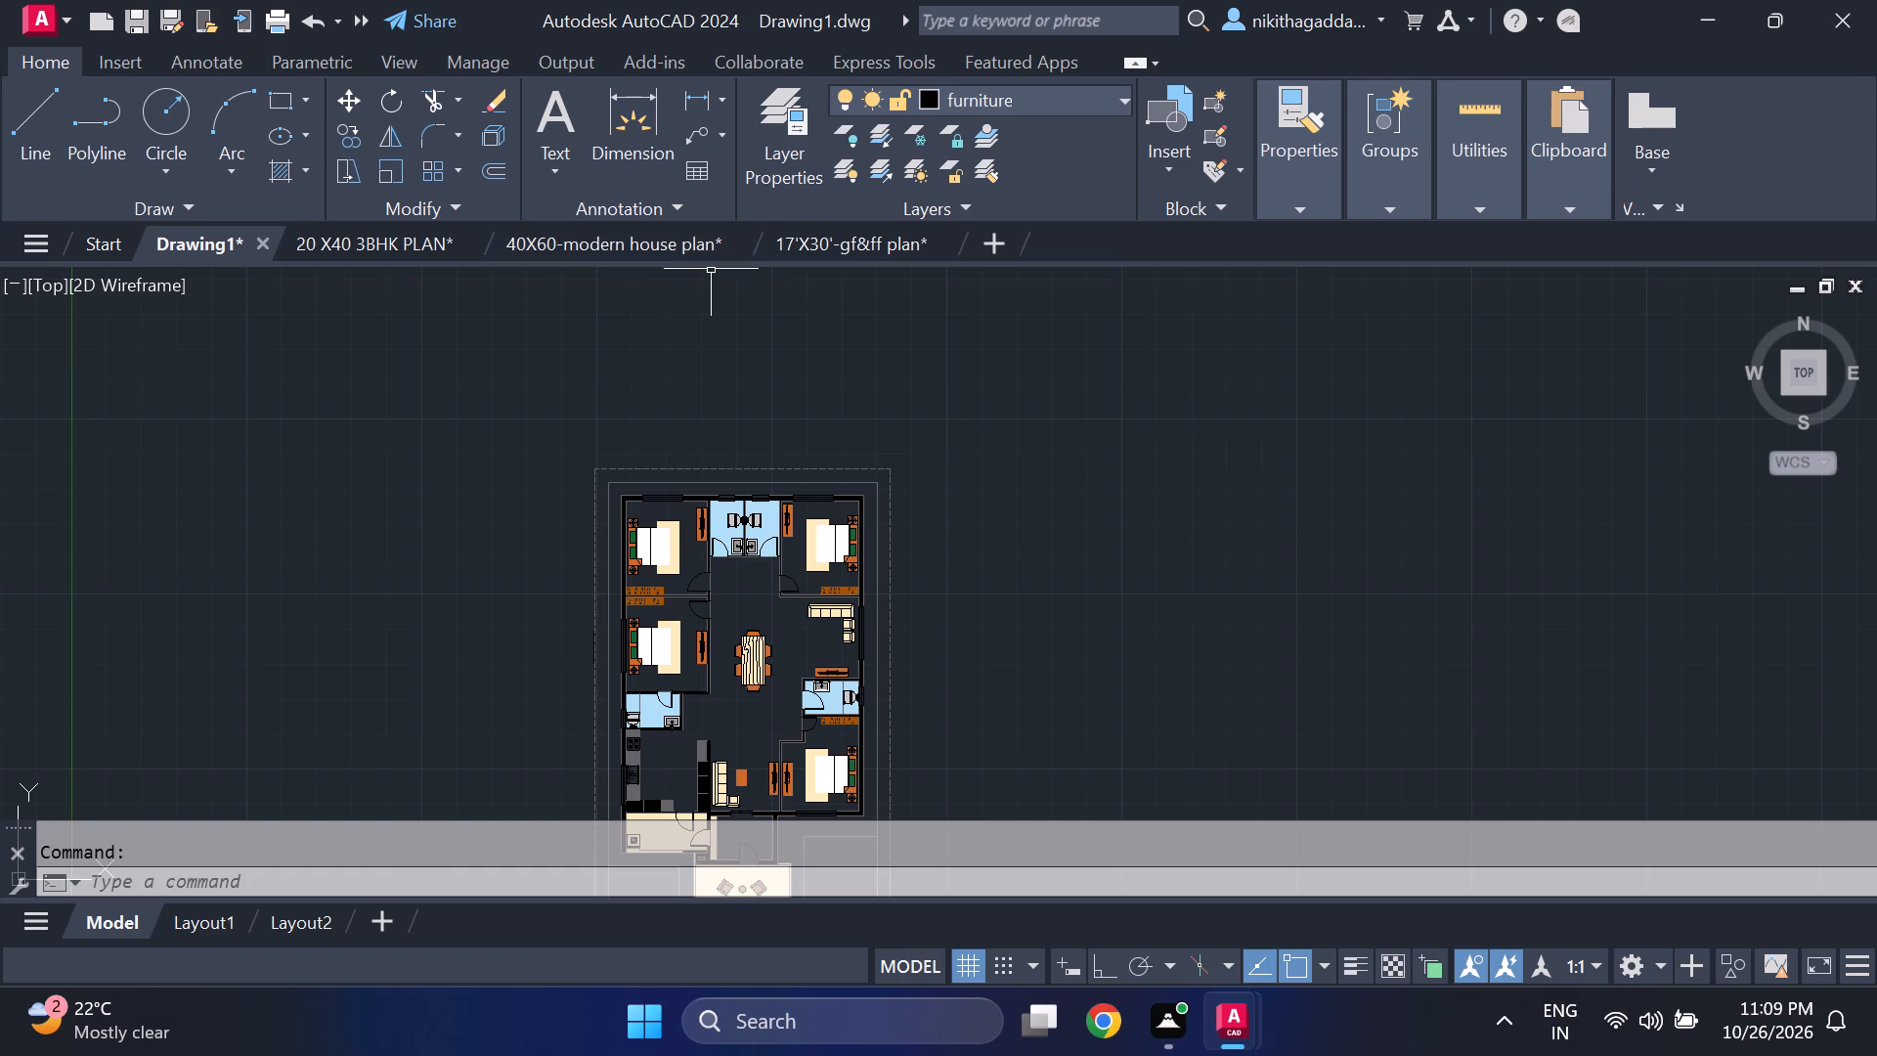
click(938, 242)
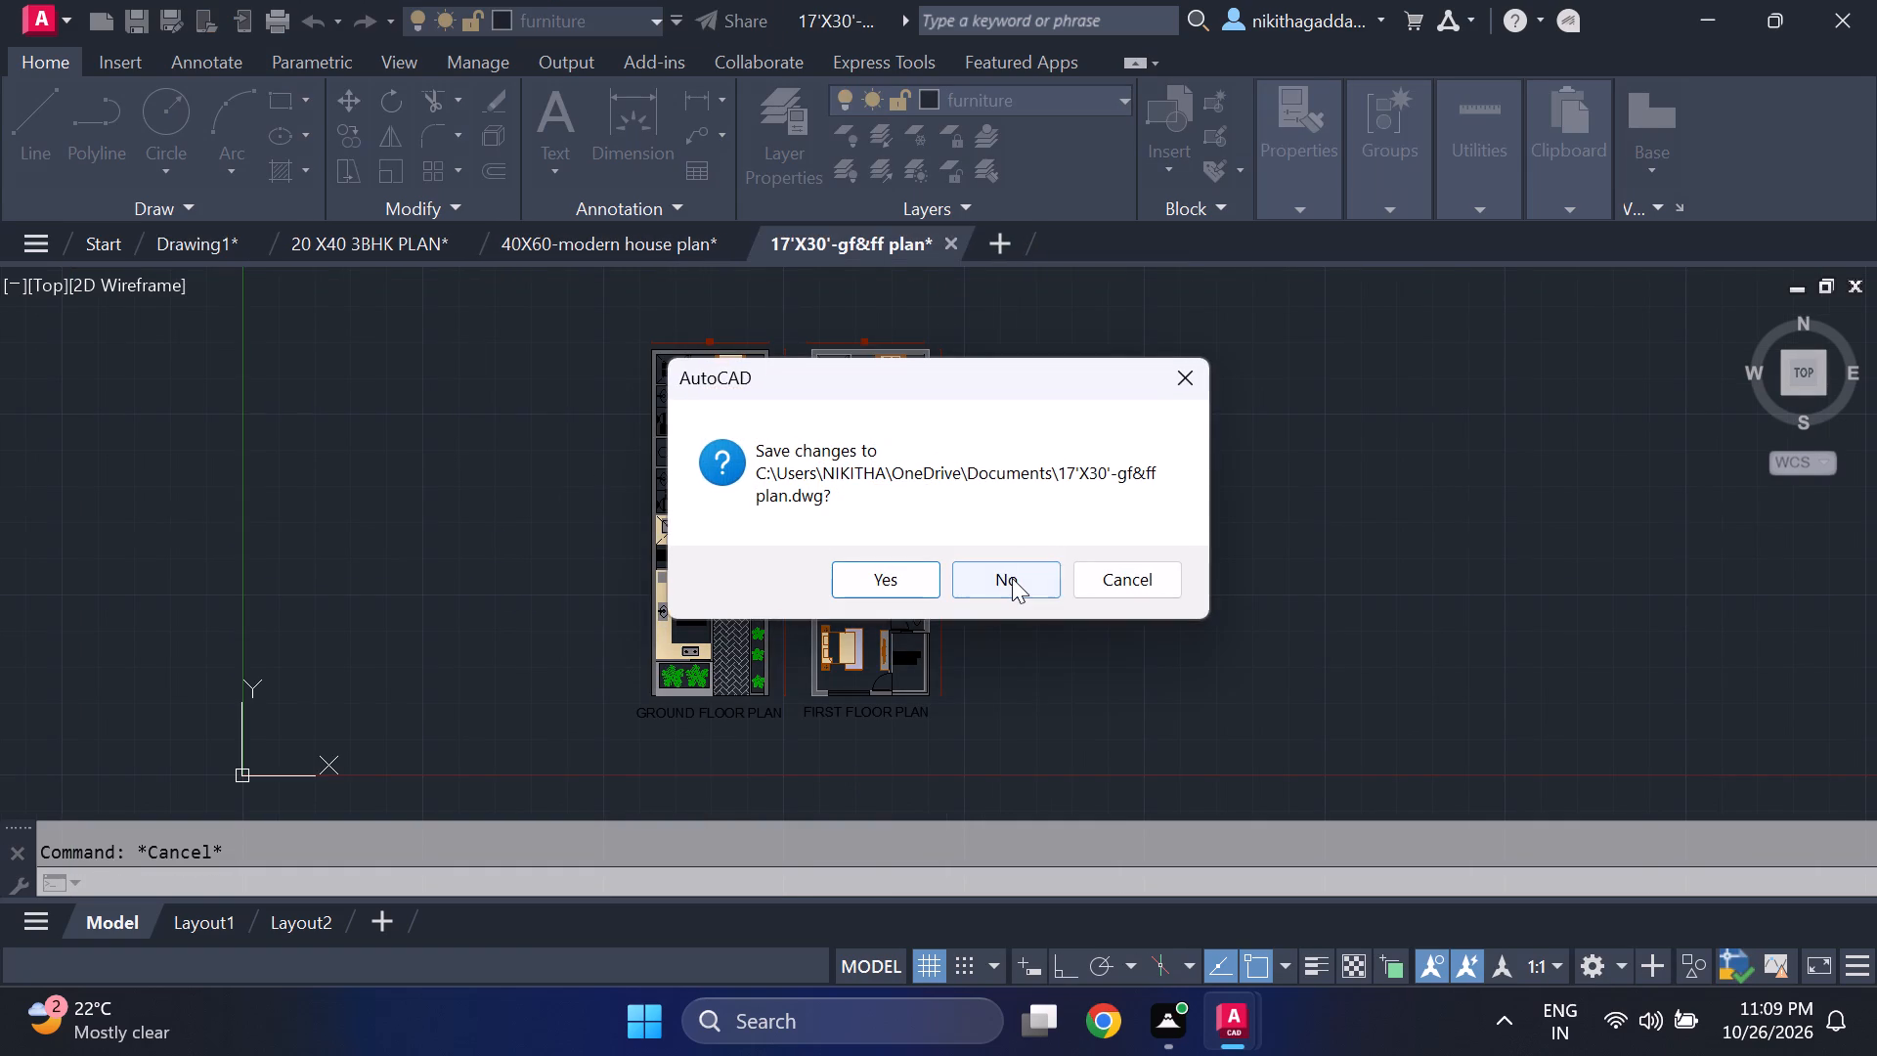
click(1012, 578)
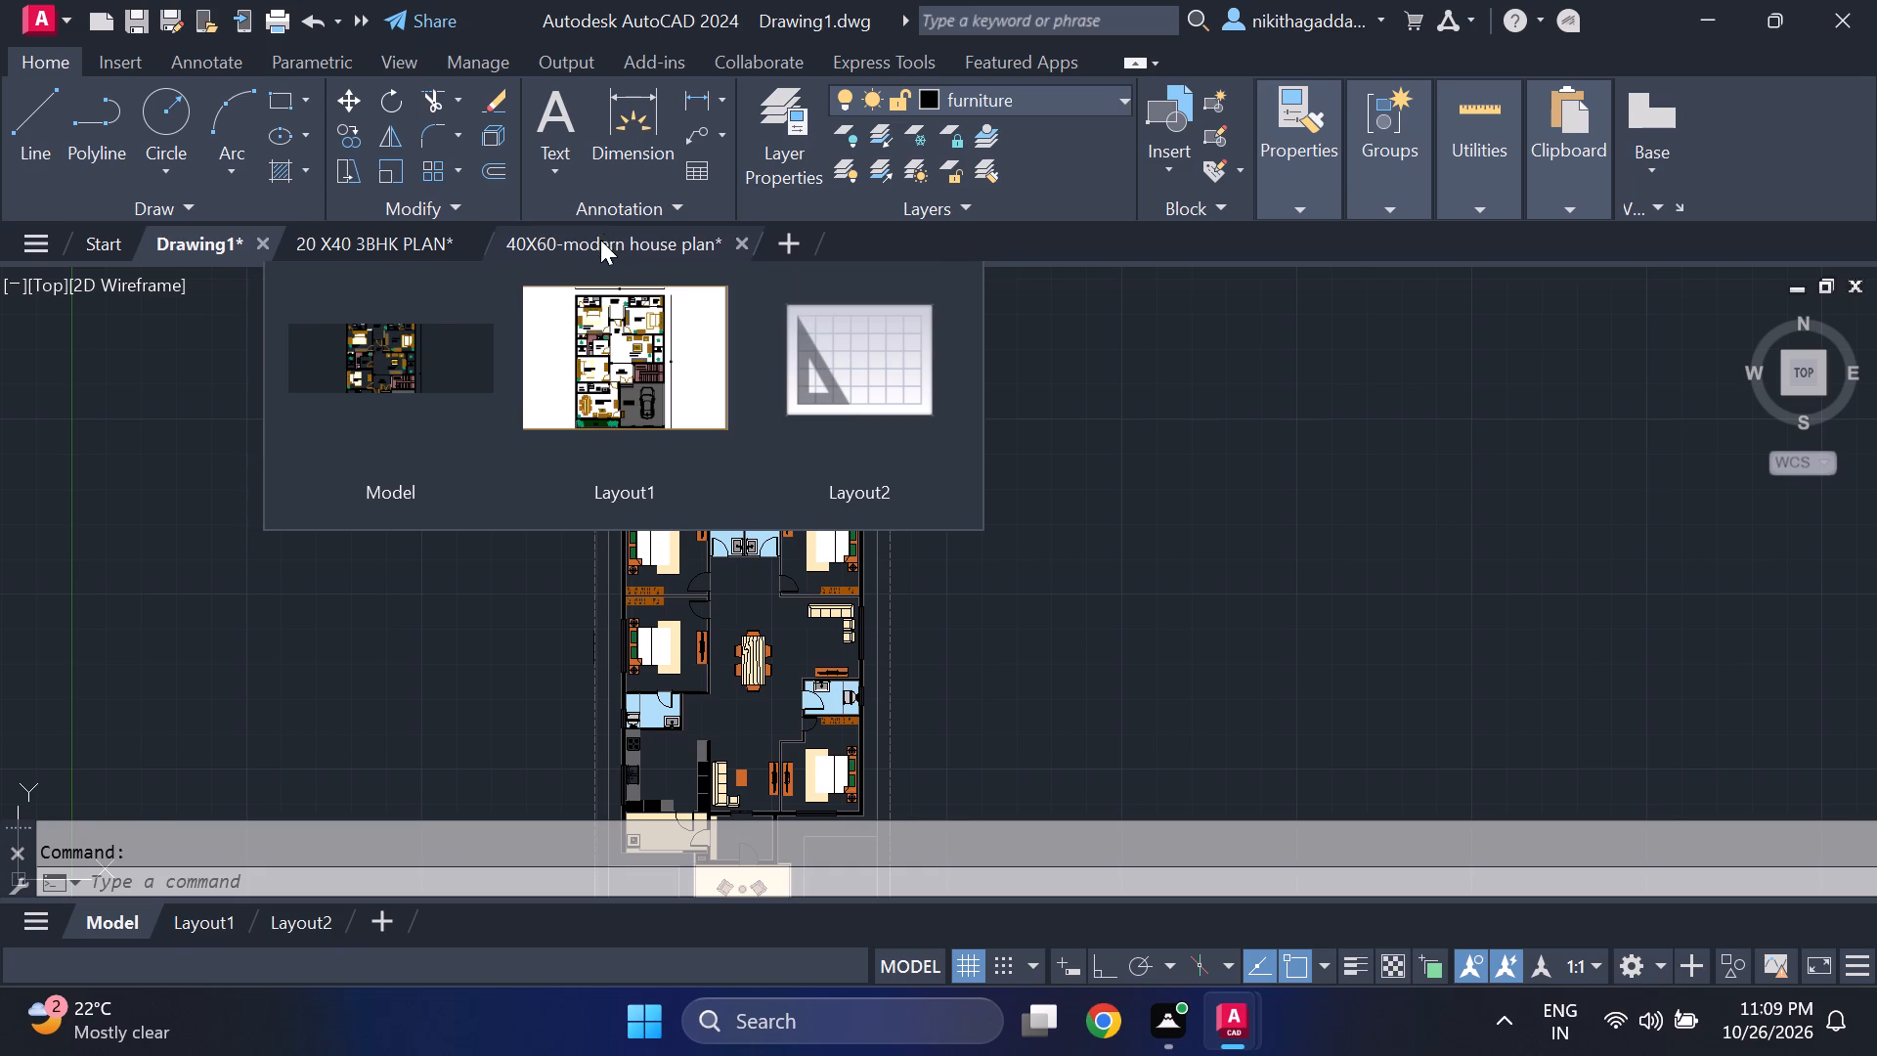
click(740, 239)
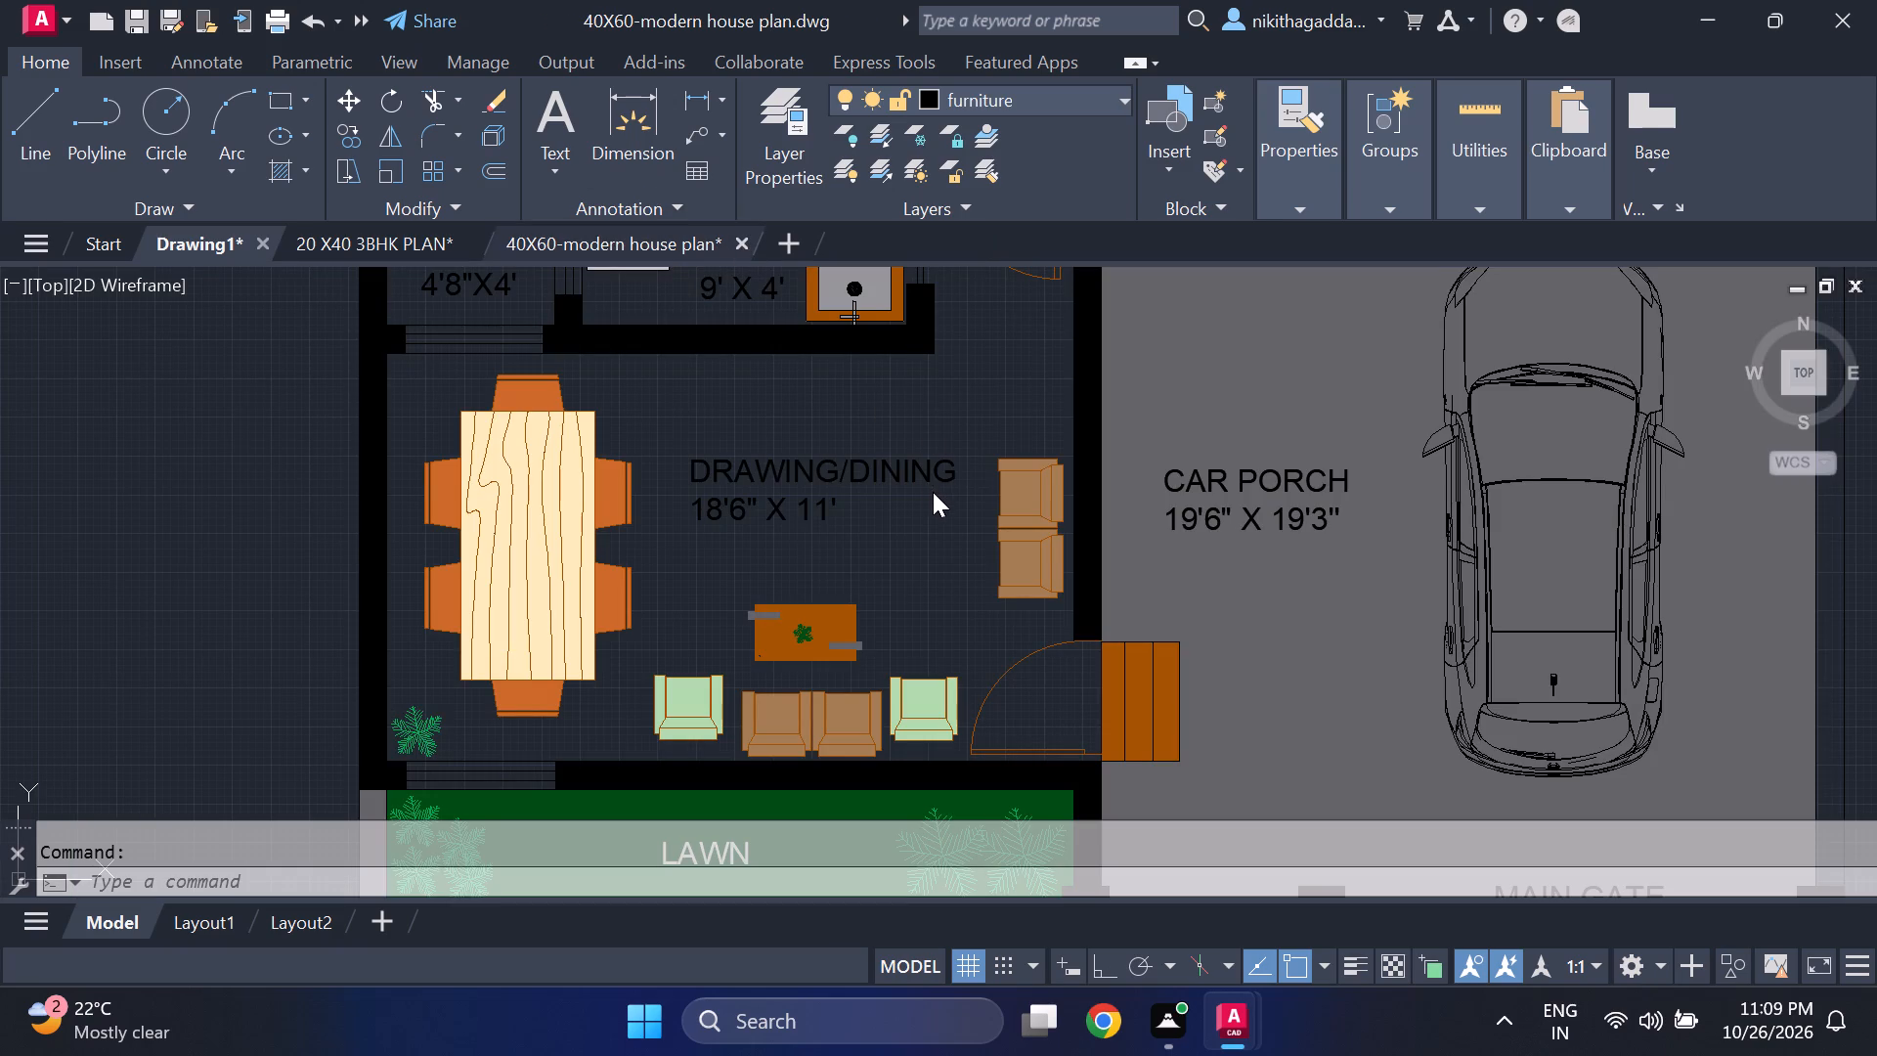
click(1032, 579)
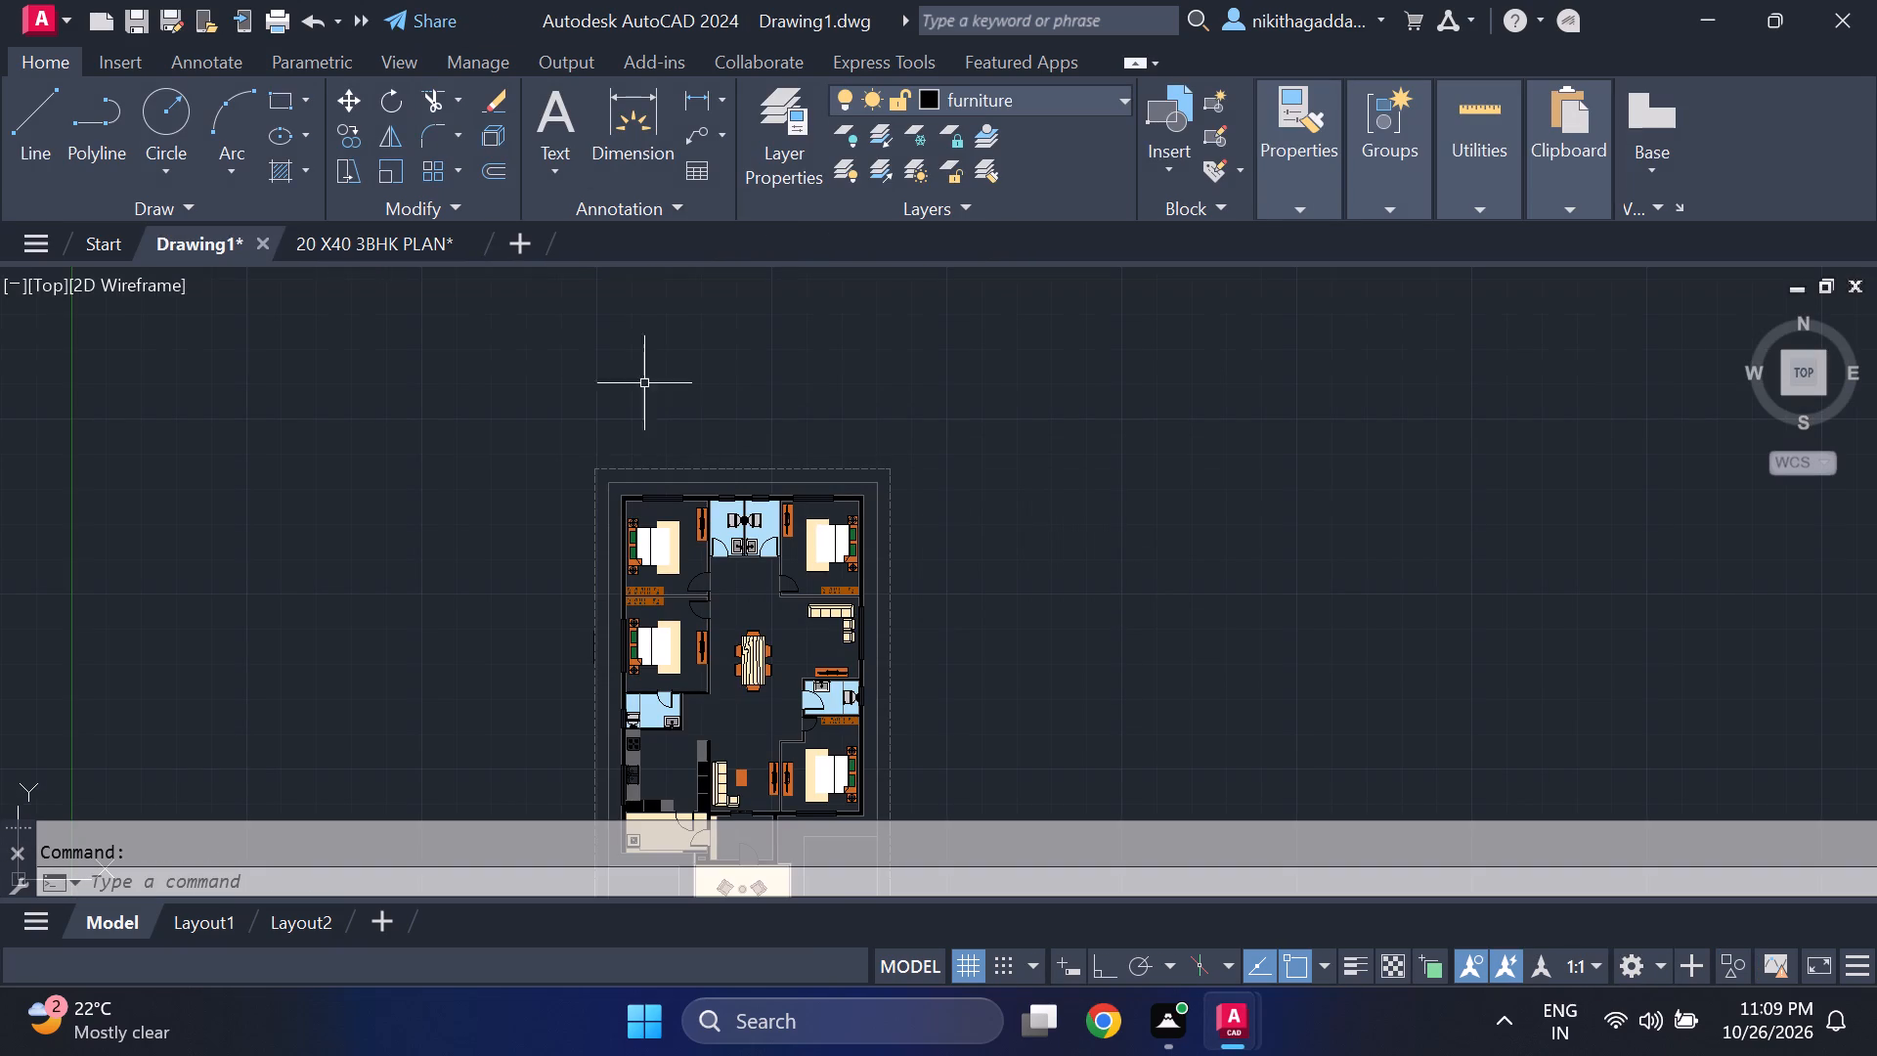
click(469, 237)
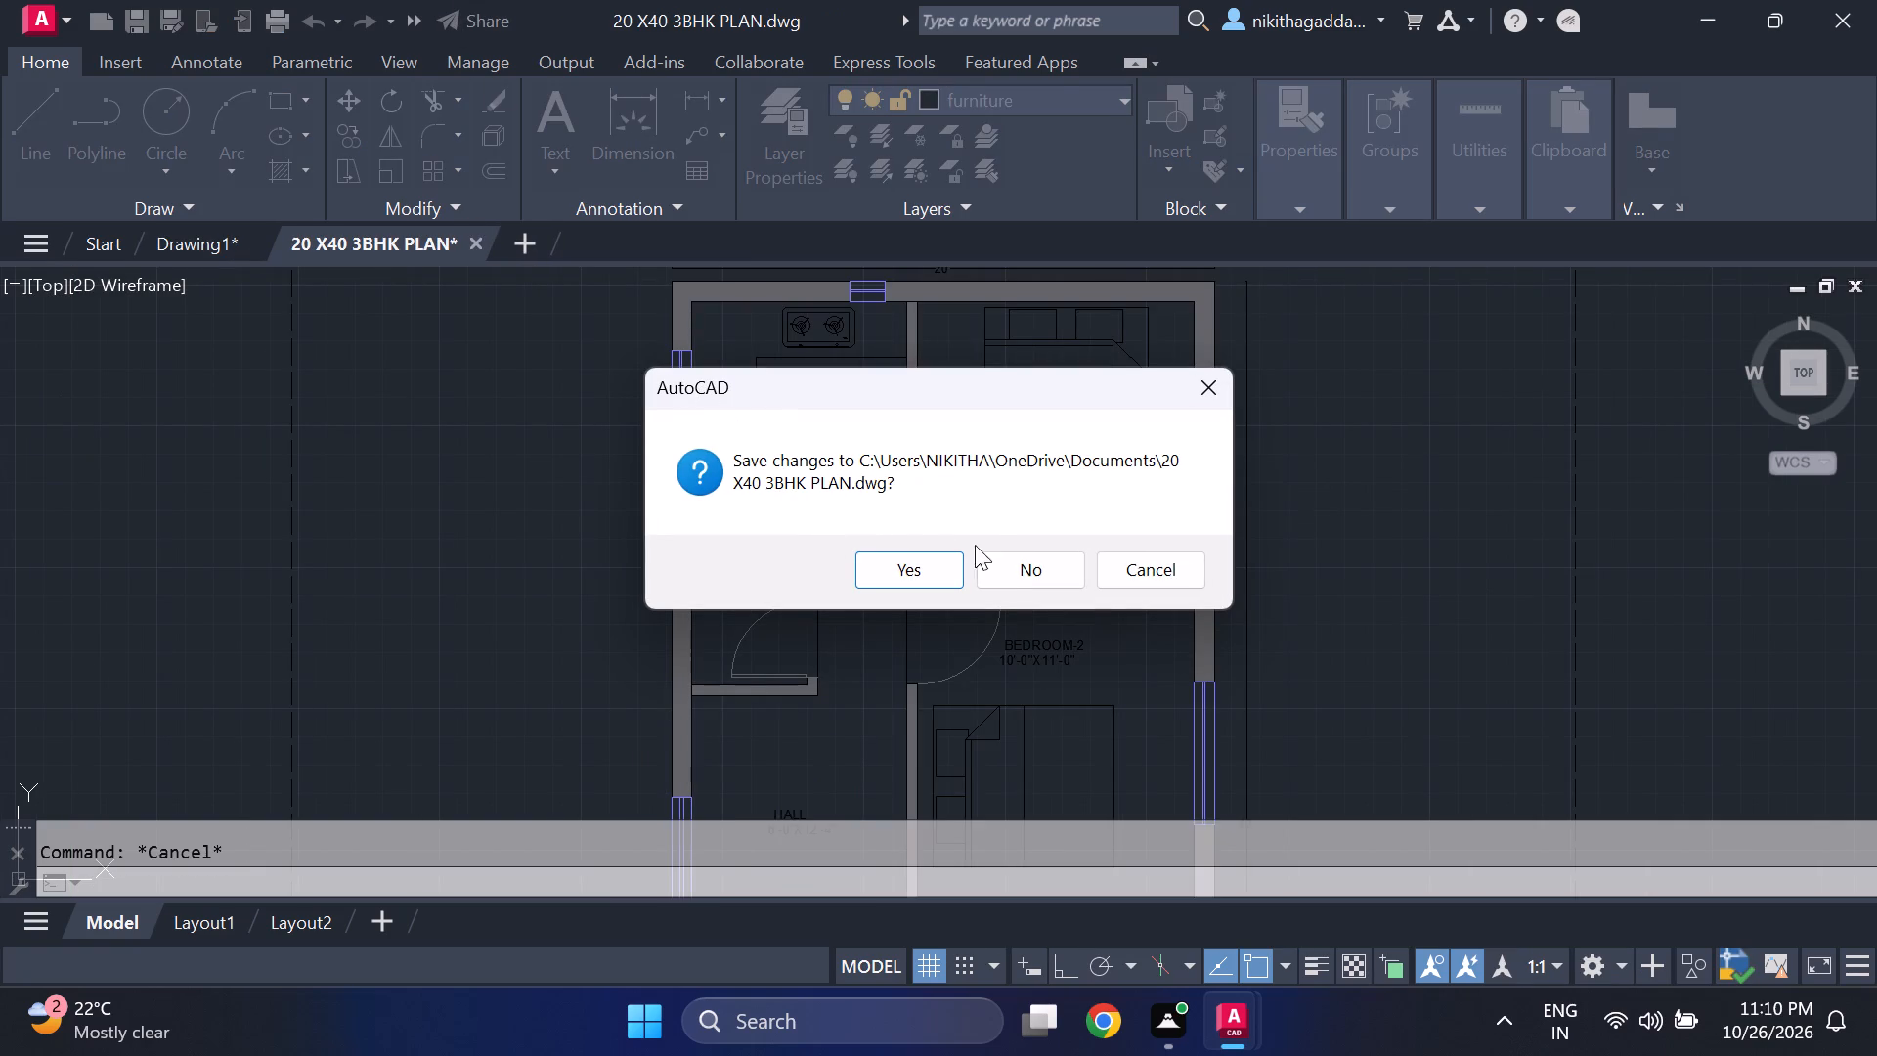
click(1011, 559)
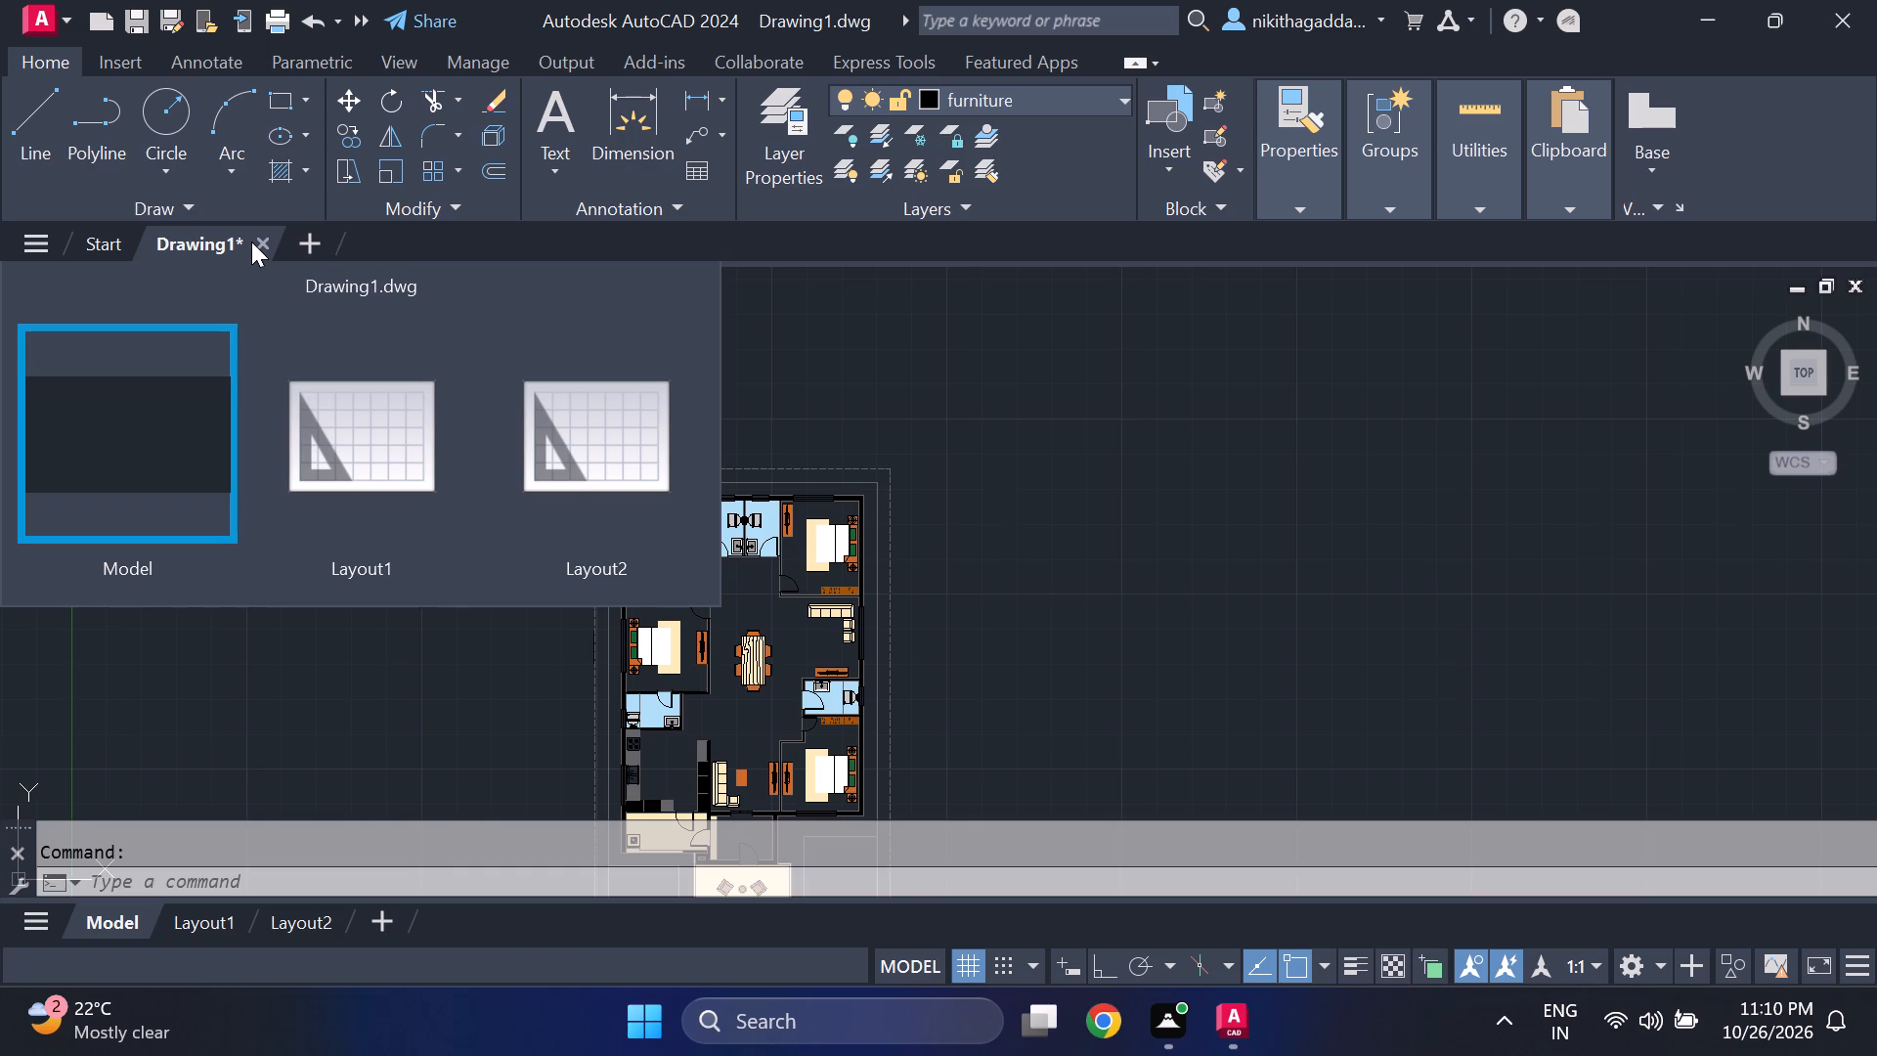
Examine the bedrooms, bathrooms and dining area in the upper part of the Drawing1 floor plan.
scroll(250, 247, down, 1)
scroll(239, 276, up, 1)
scroll(694, 509, up, 1)
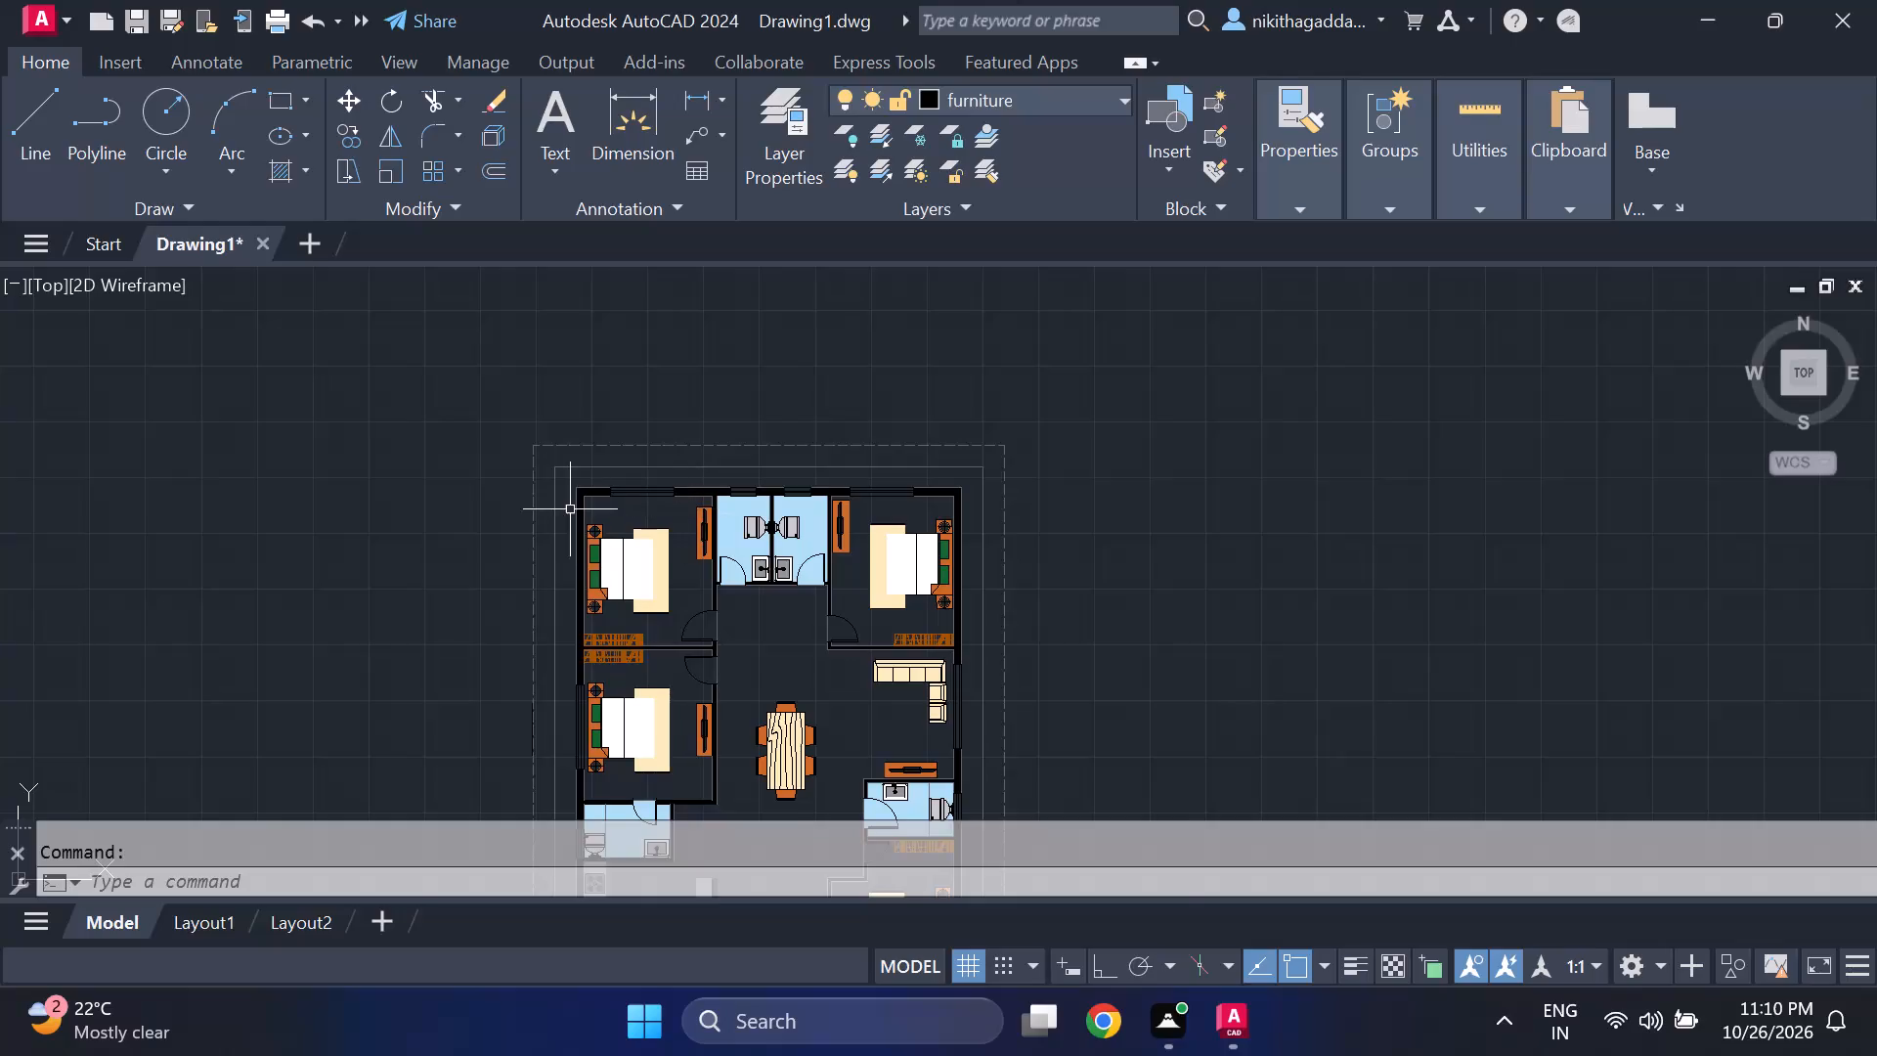
scroll(570, 509, up, 2)
scroll(574, 483, down, 4)
scroll(577, 490, up, 3)
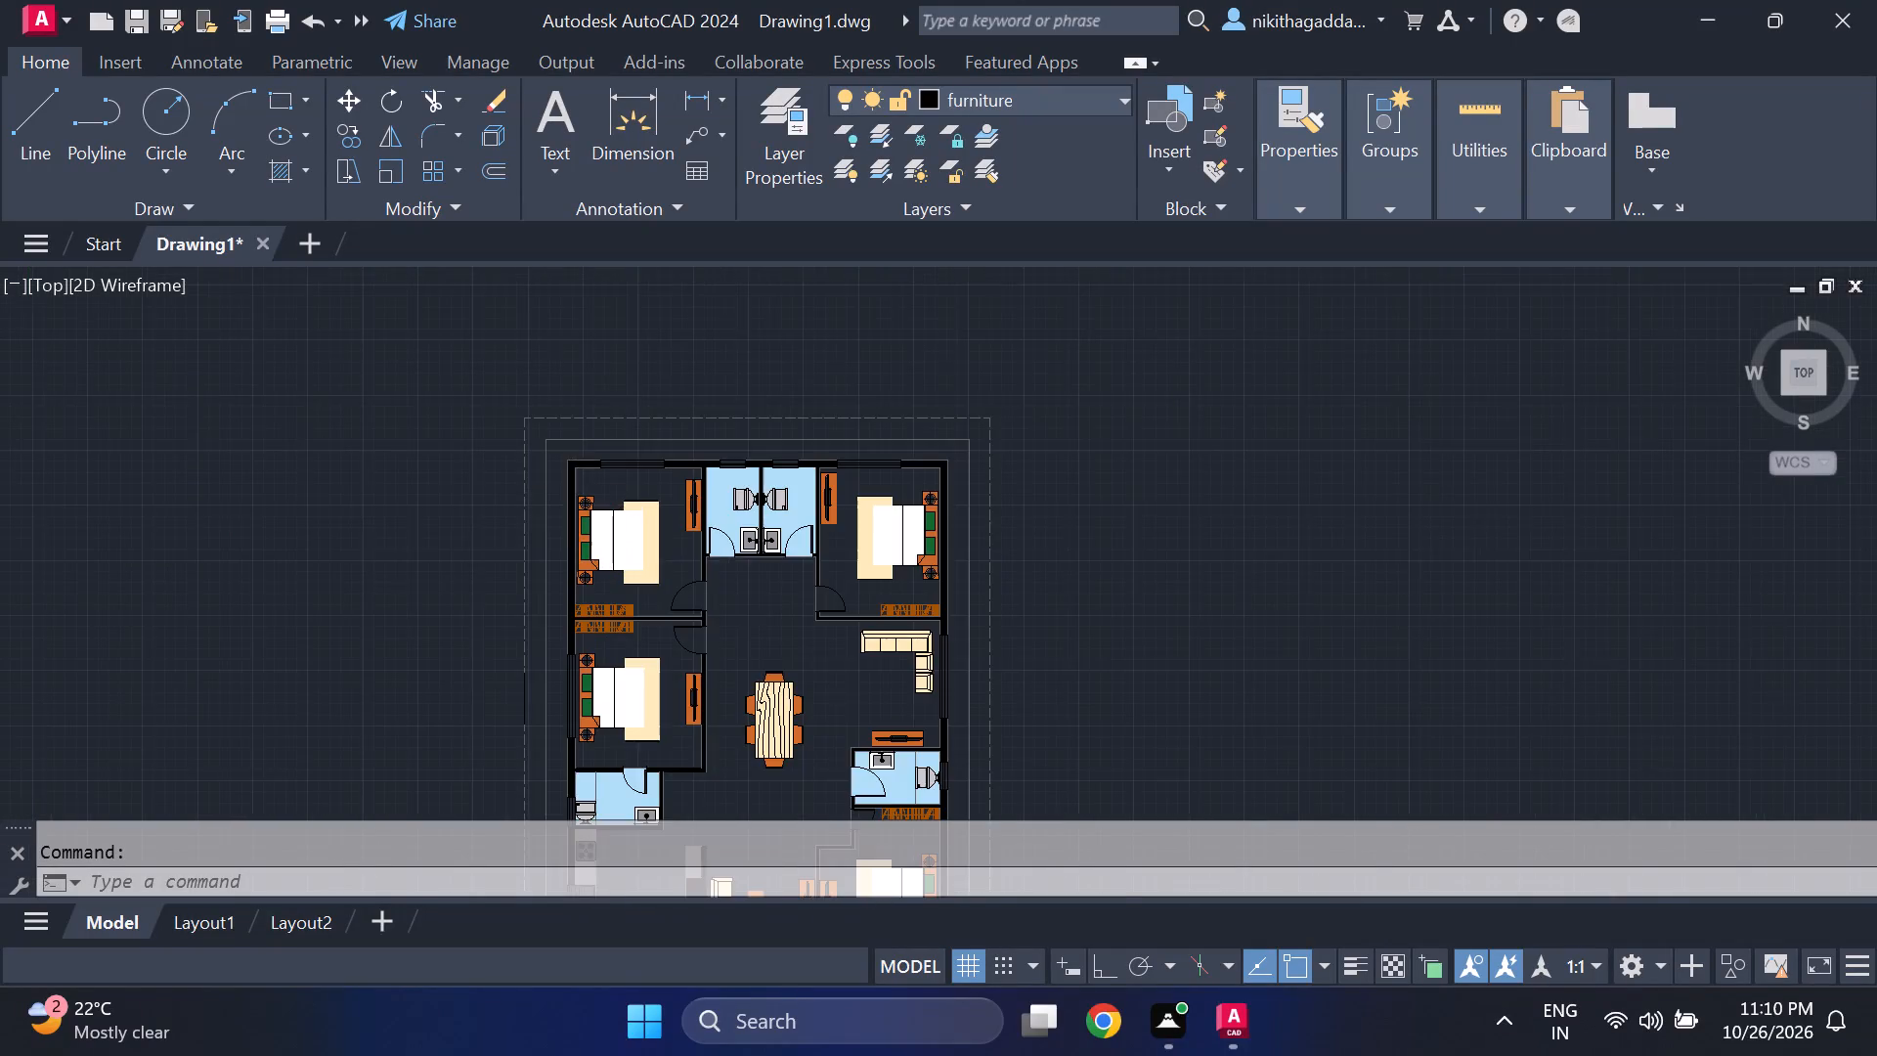
middle_drag(780, 637, 735, 594)
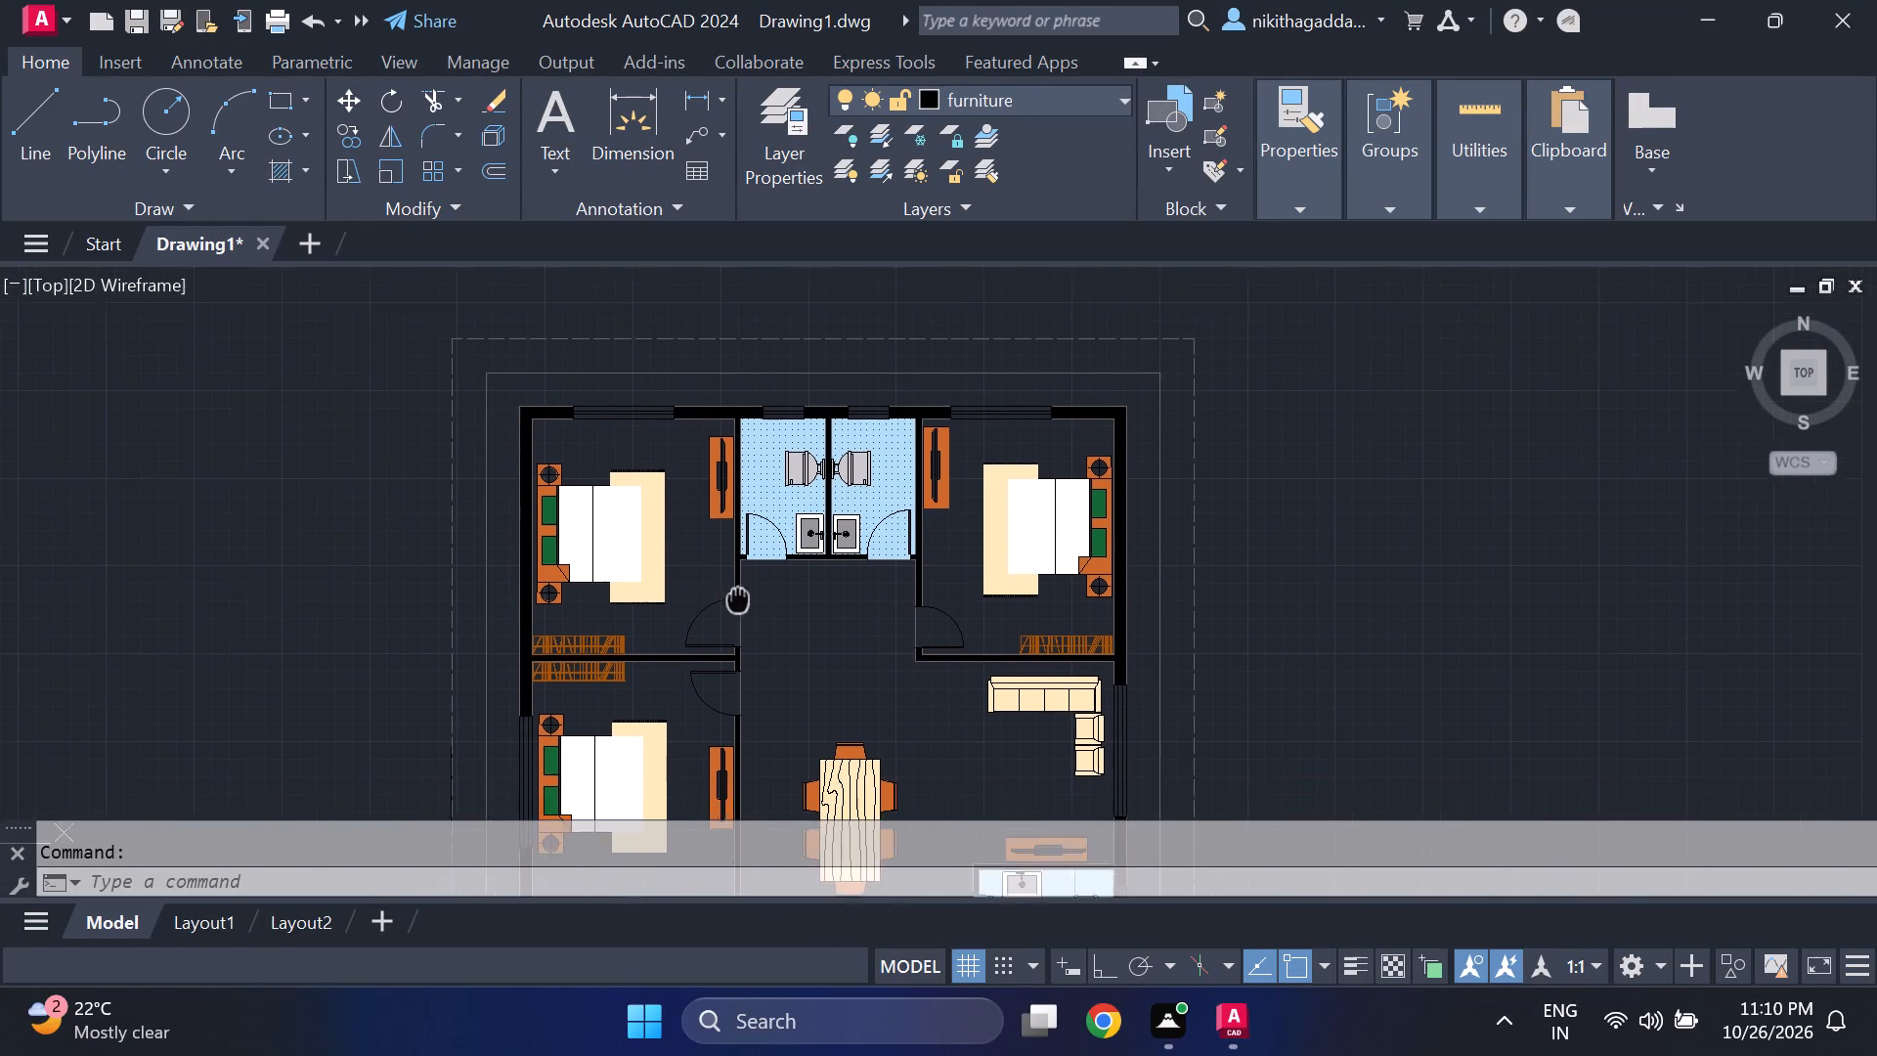
middle_drag(735, 594, 724, 564)
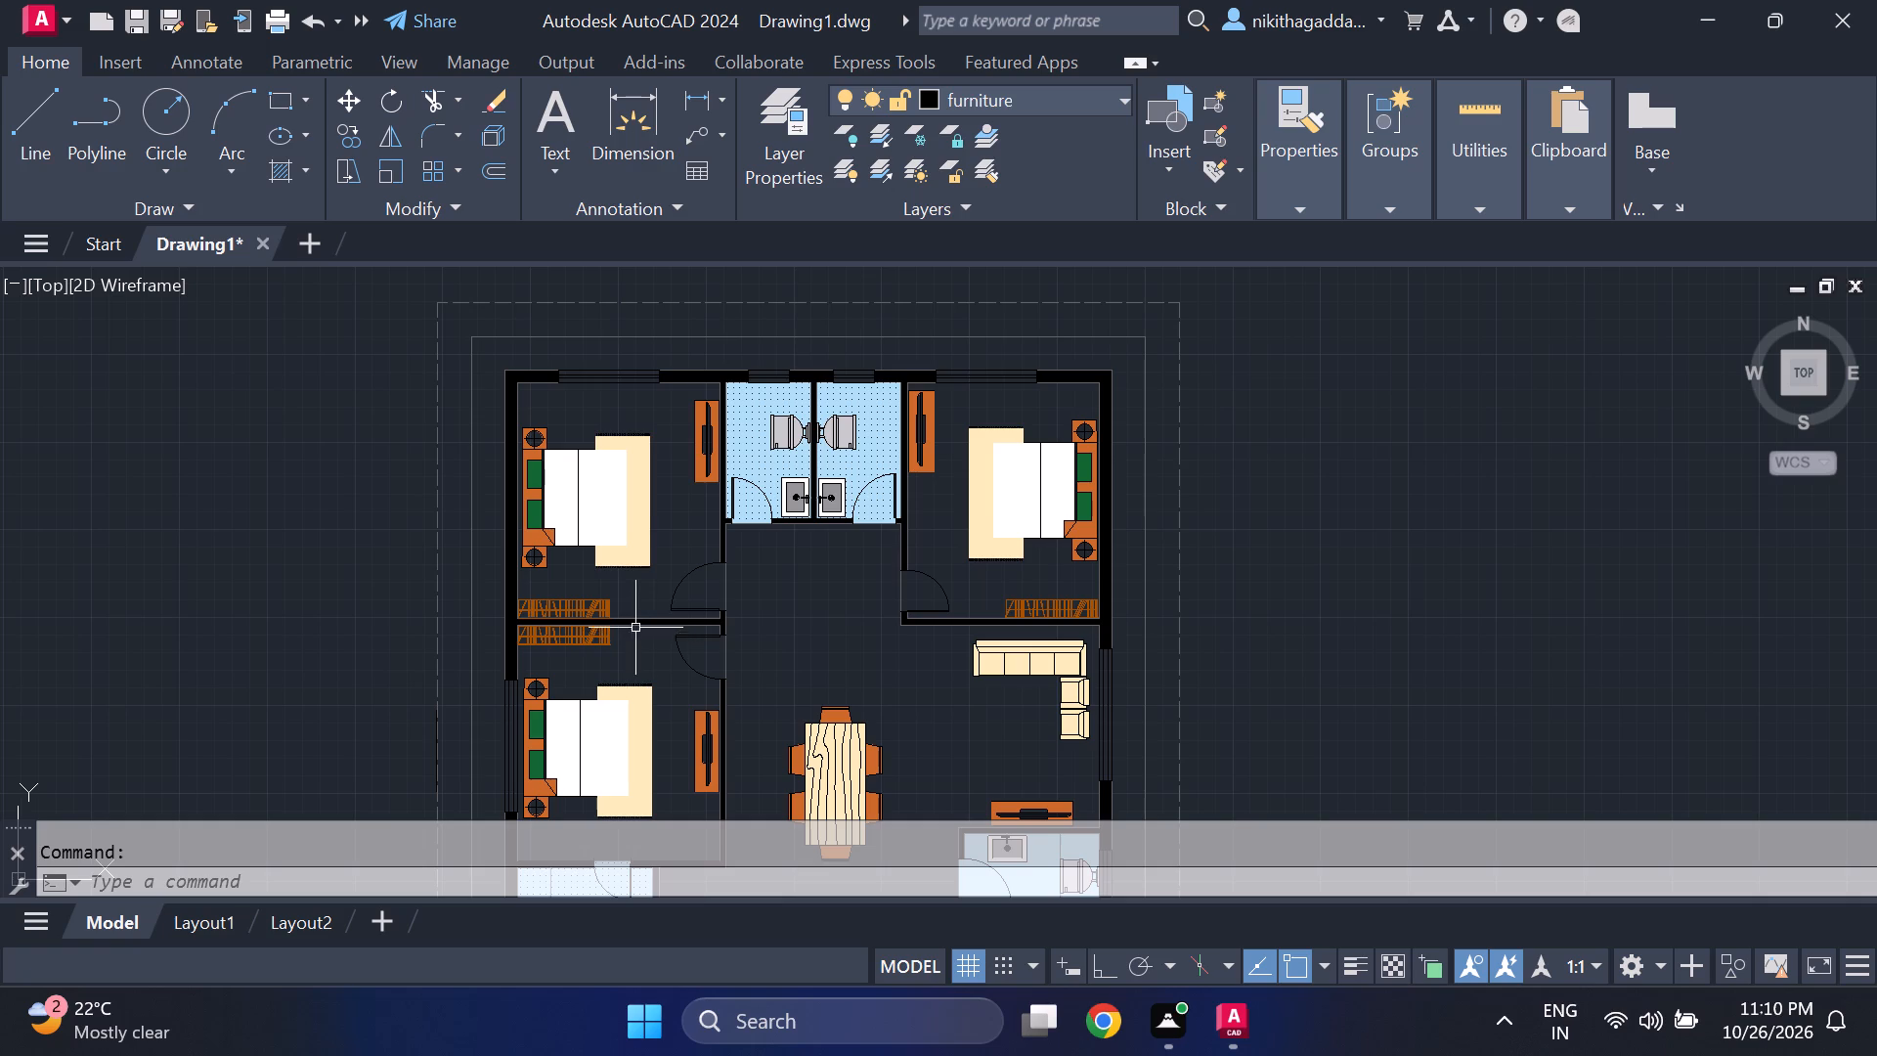
scroll(654, 620, up, 1)
scroll(654, 620, down, 1)
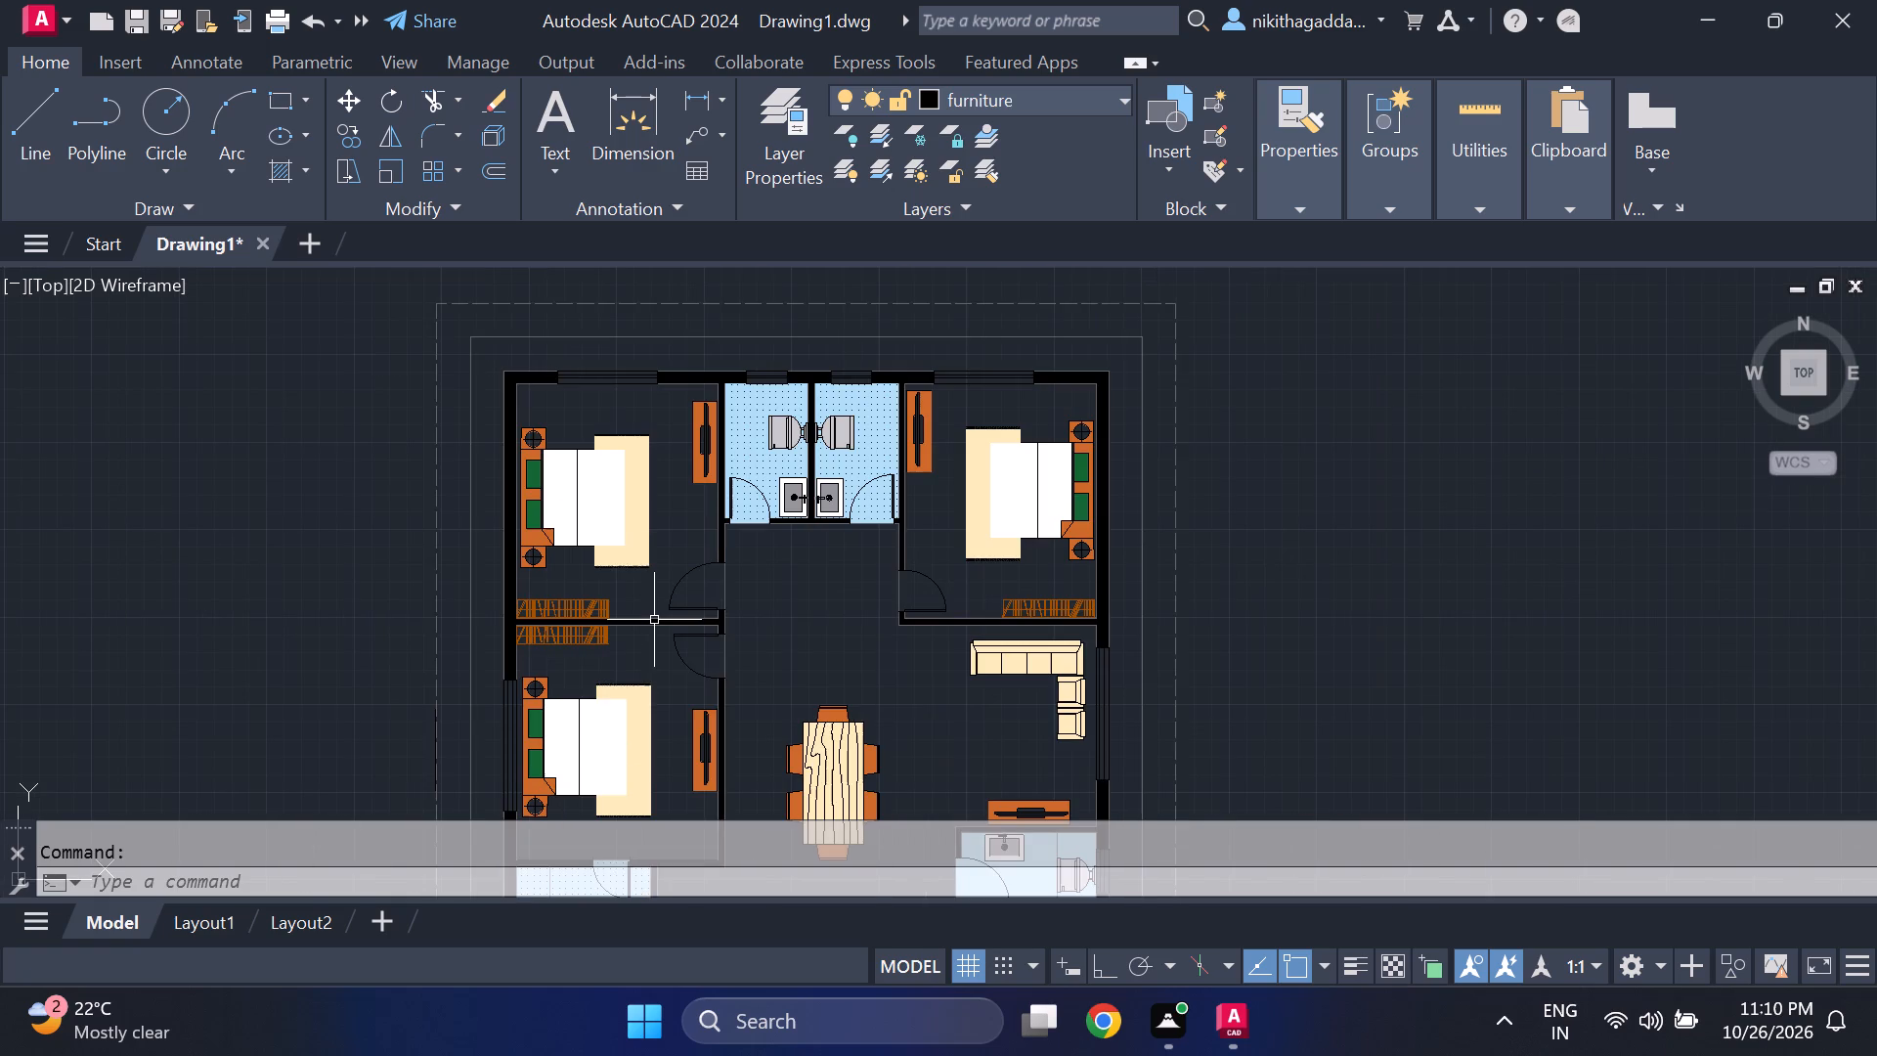
middle_drag(654, 620, 797, 604)
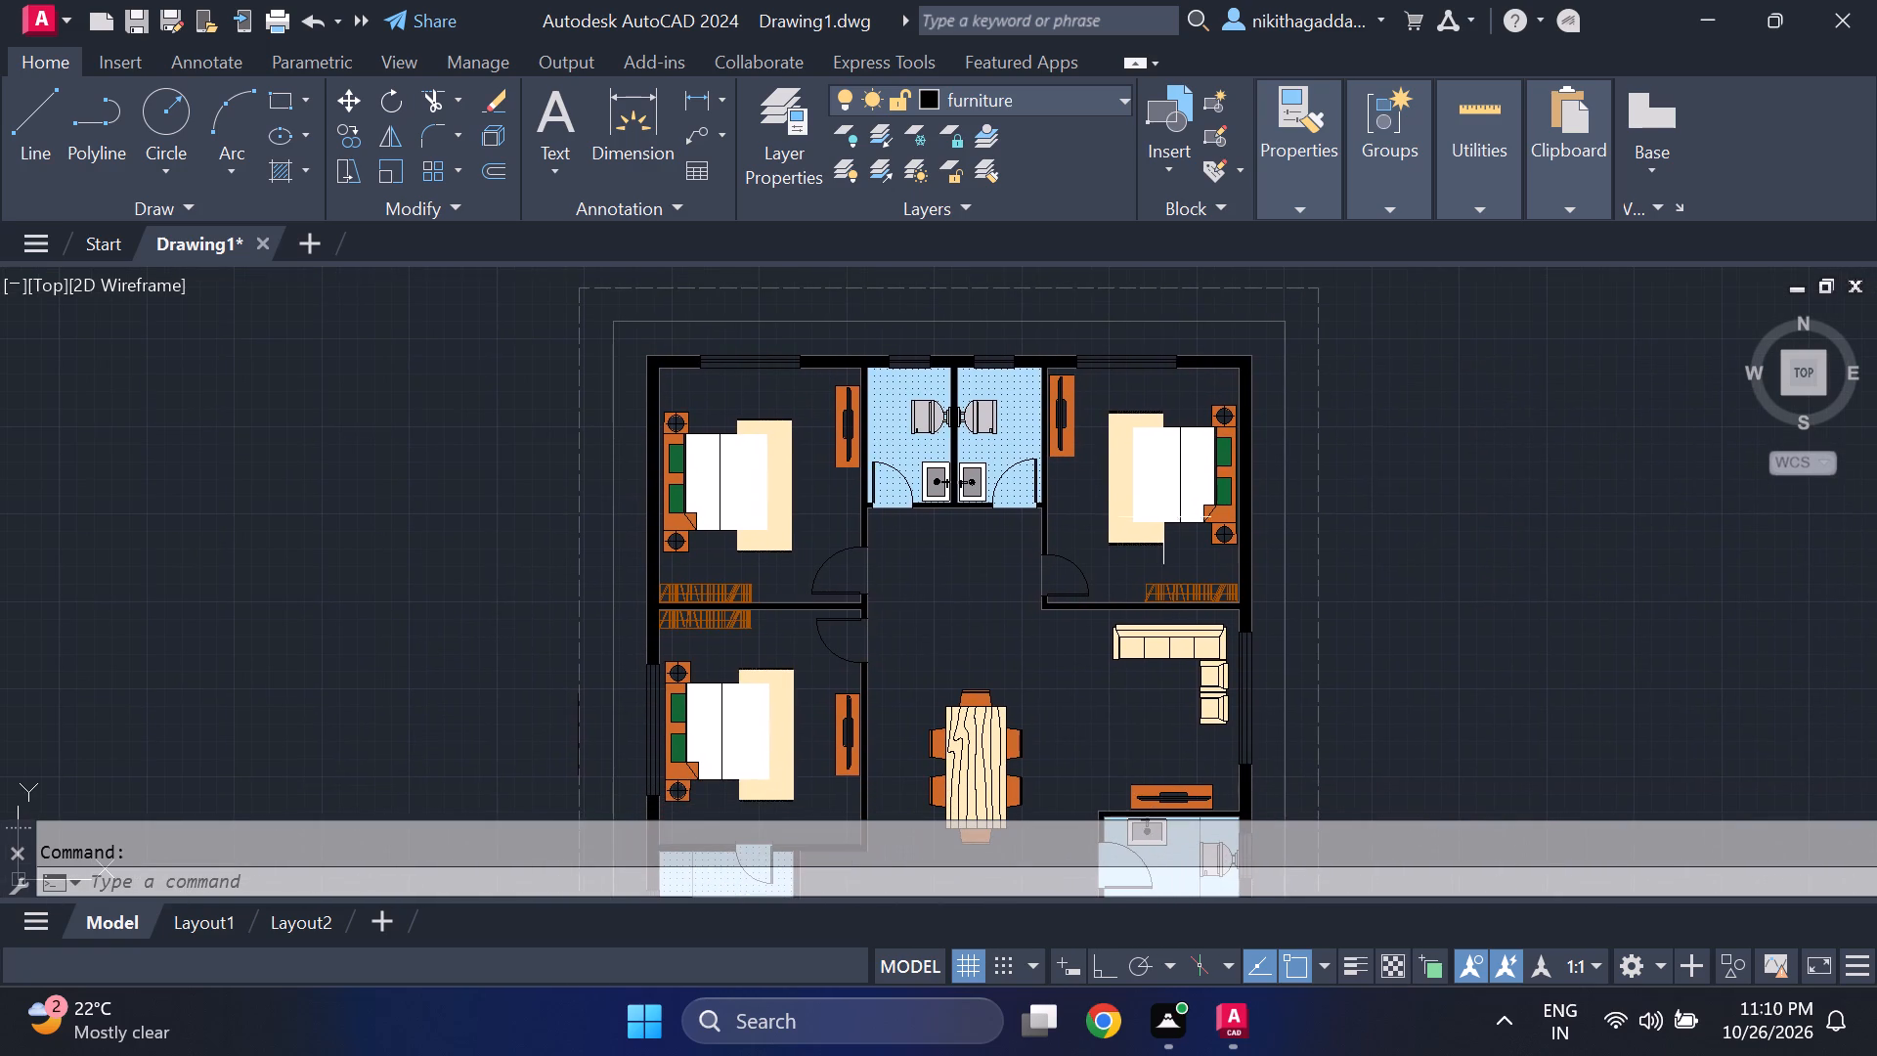
Quit the application and choose to save the changes to Drawing1.
click(1874, 1)
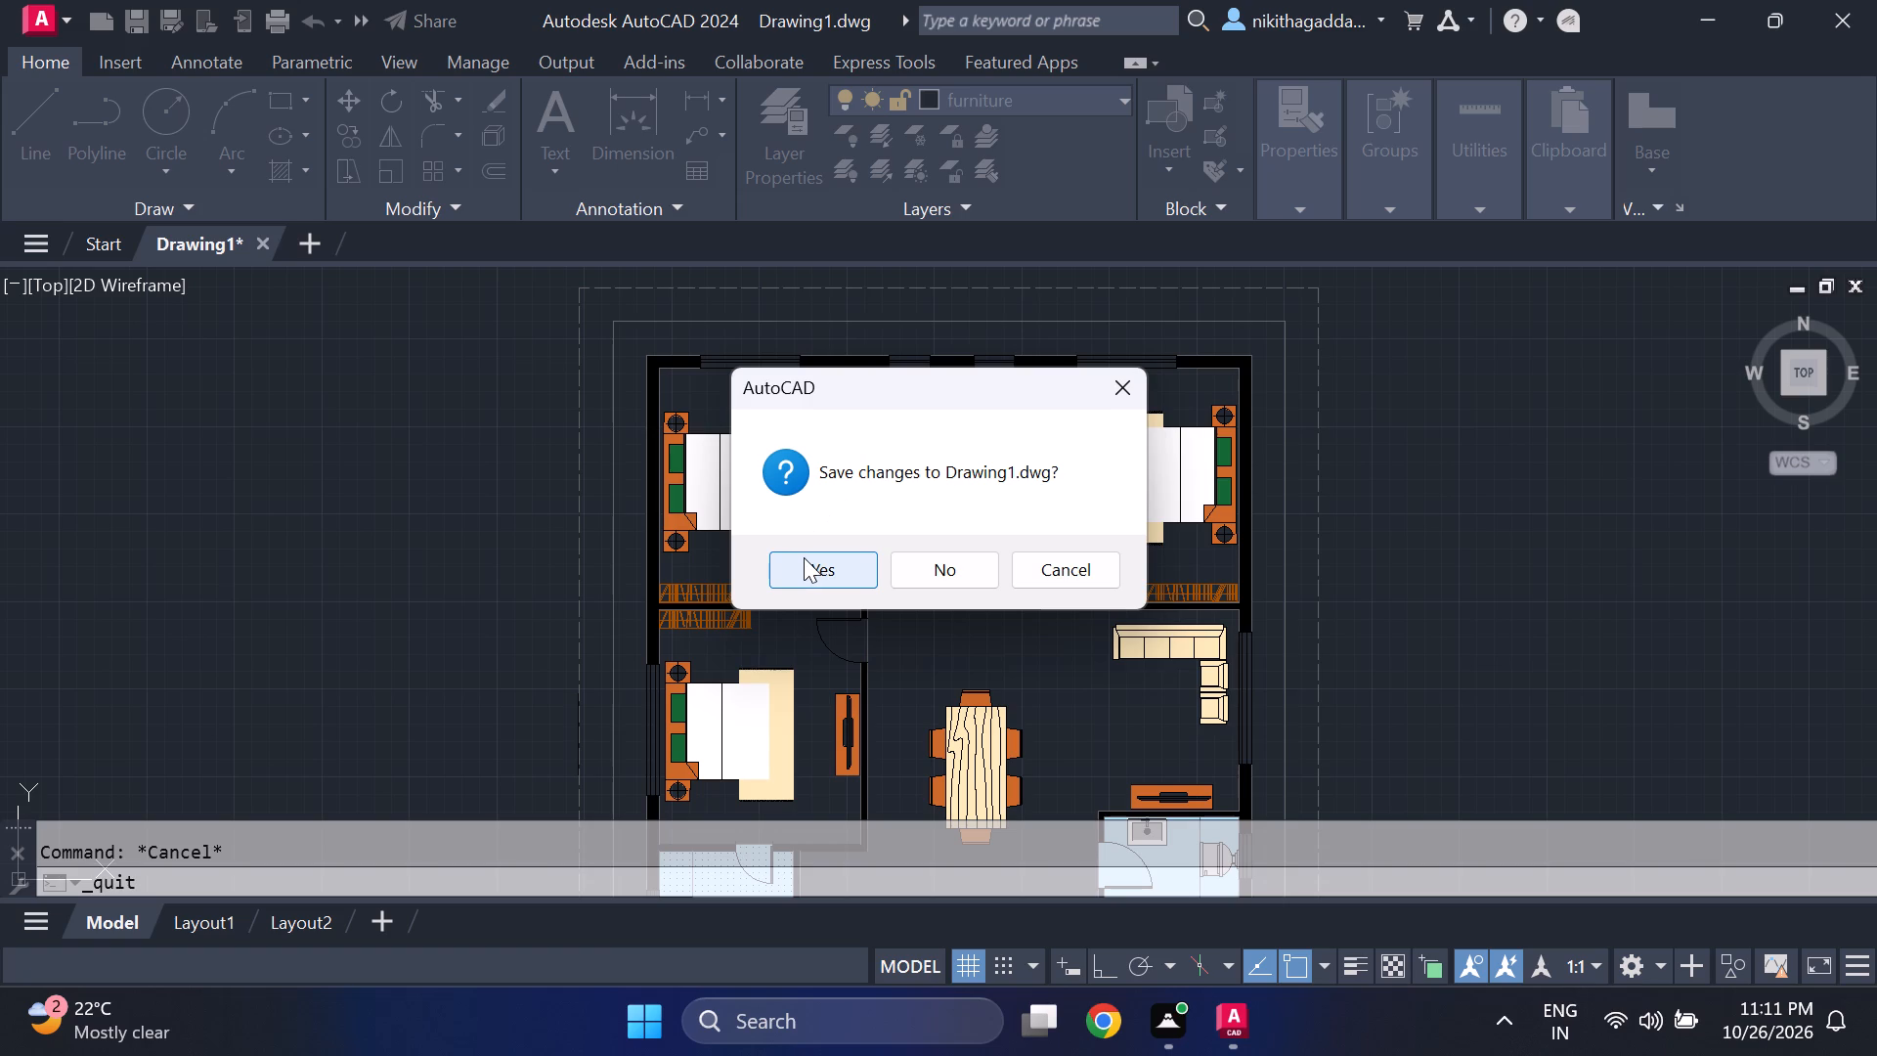
click(804, 557)
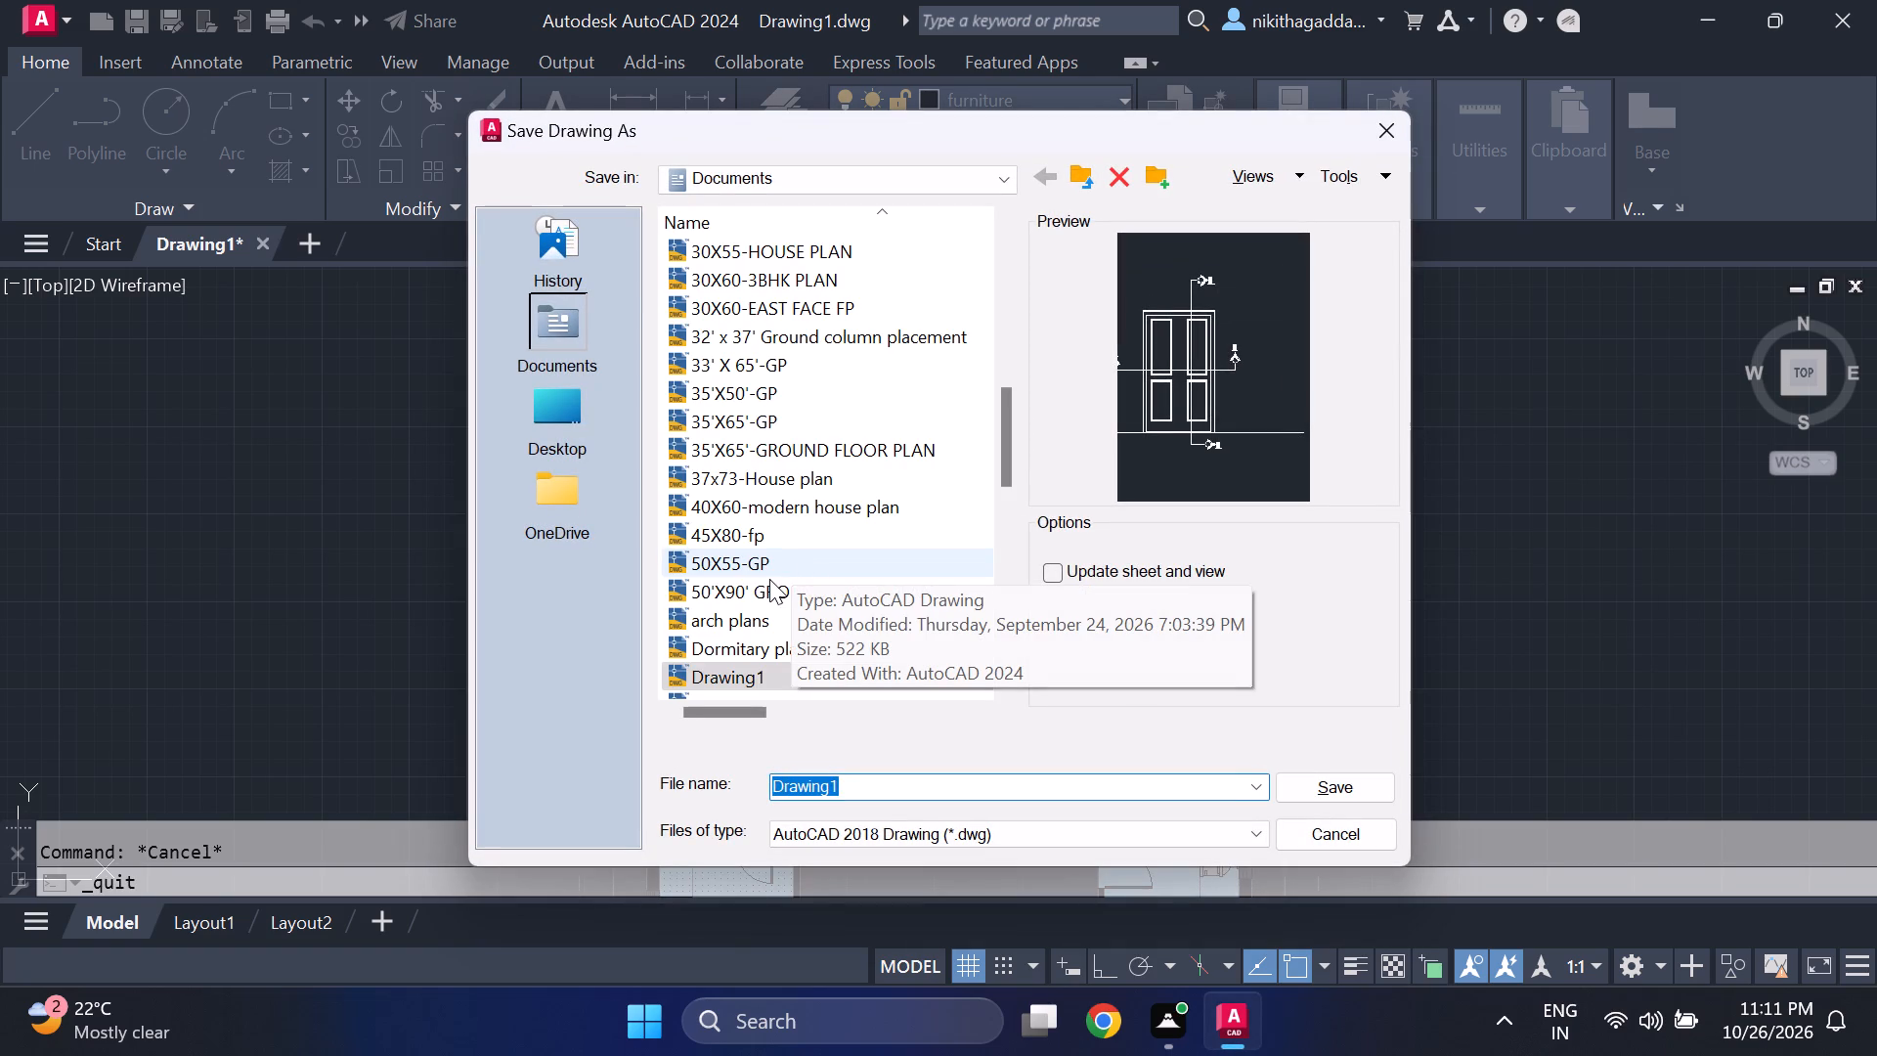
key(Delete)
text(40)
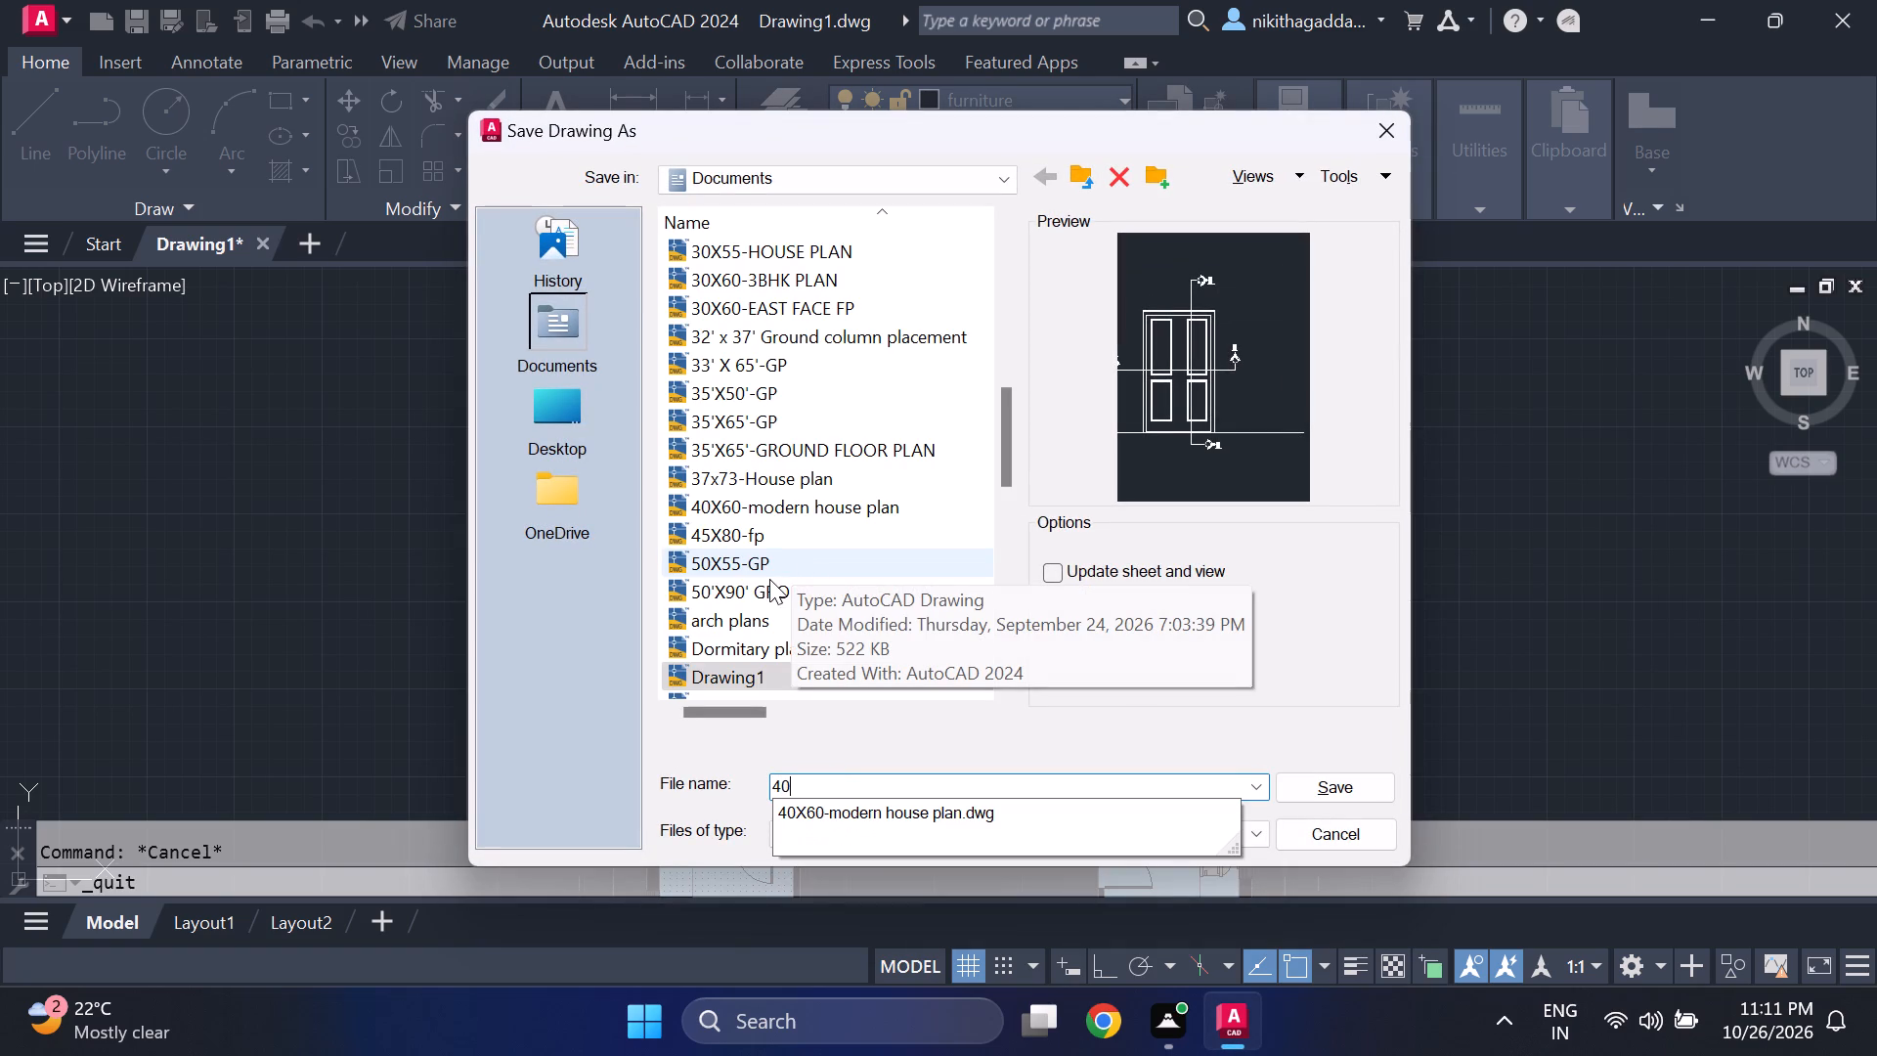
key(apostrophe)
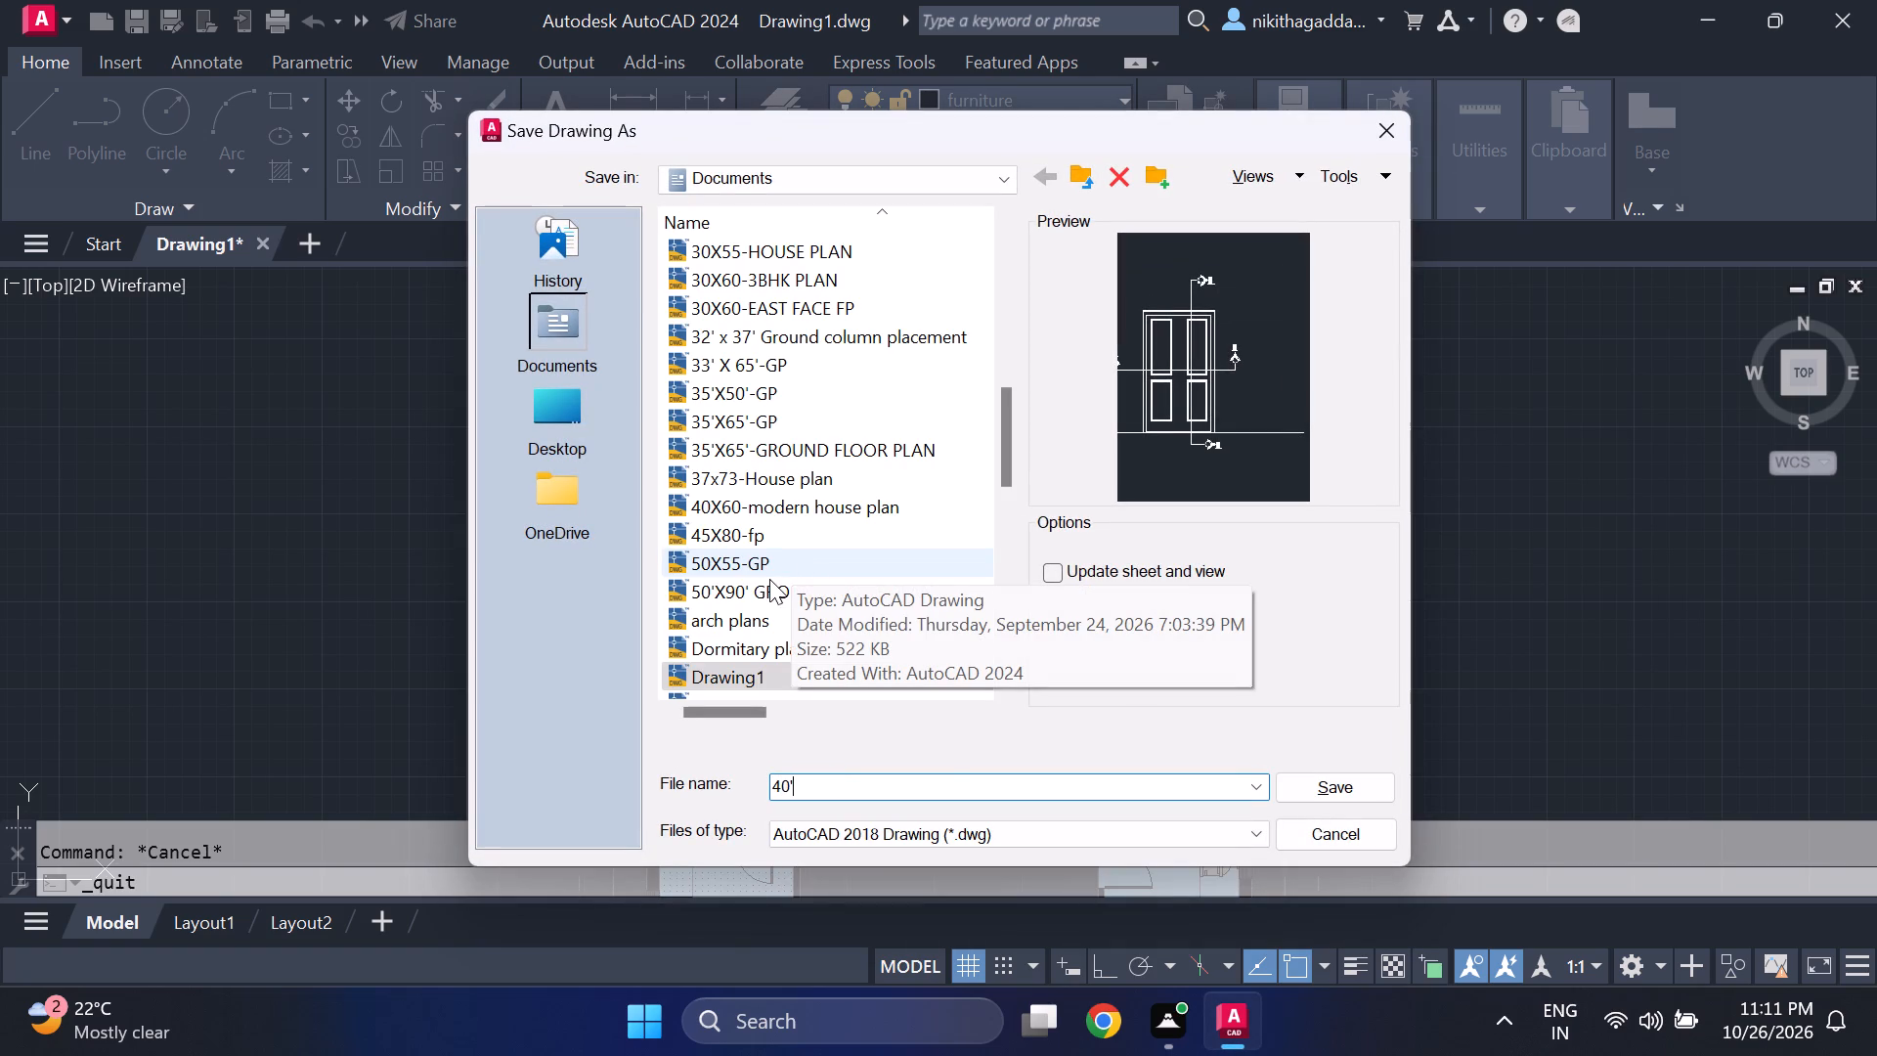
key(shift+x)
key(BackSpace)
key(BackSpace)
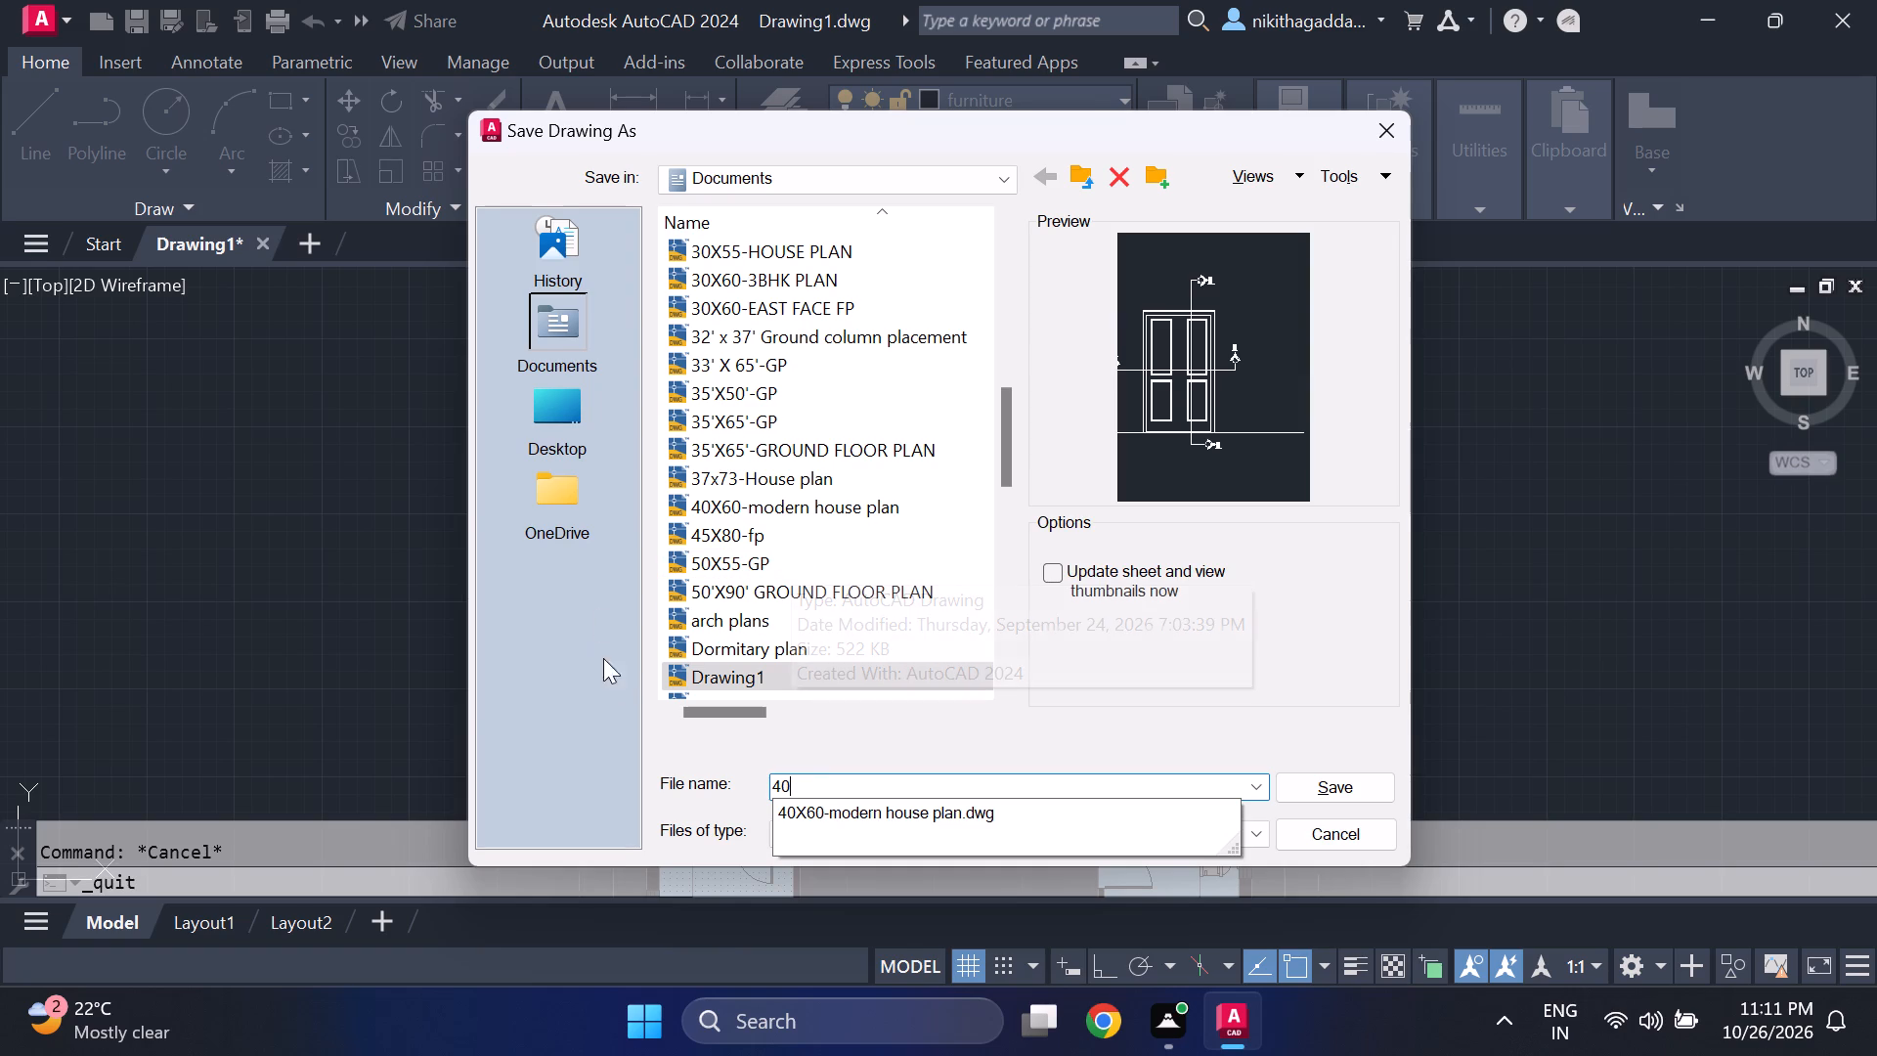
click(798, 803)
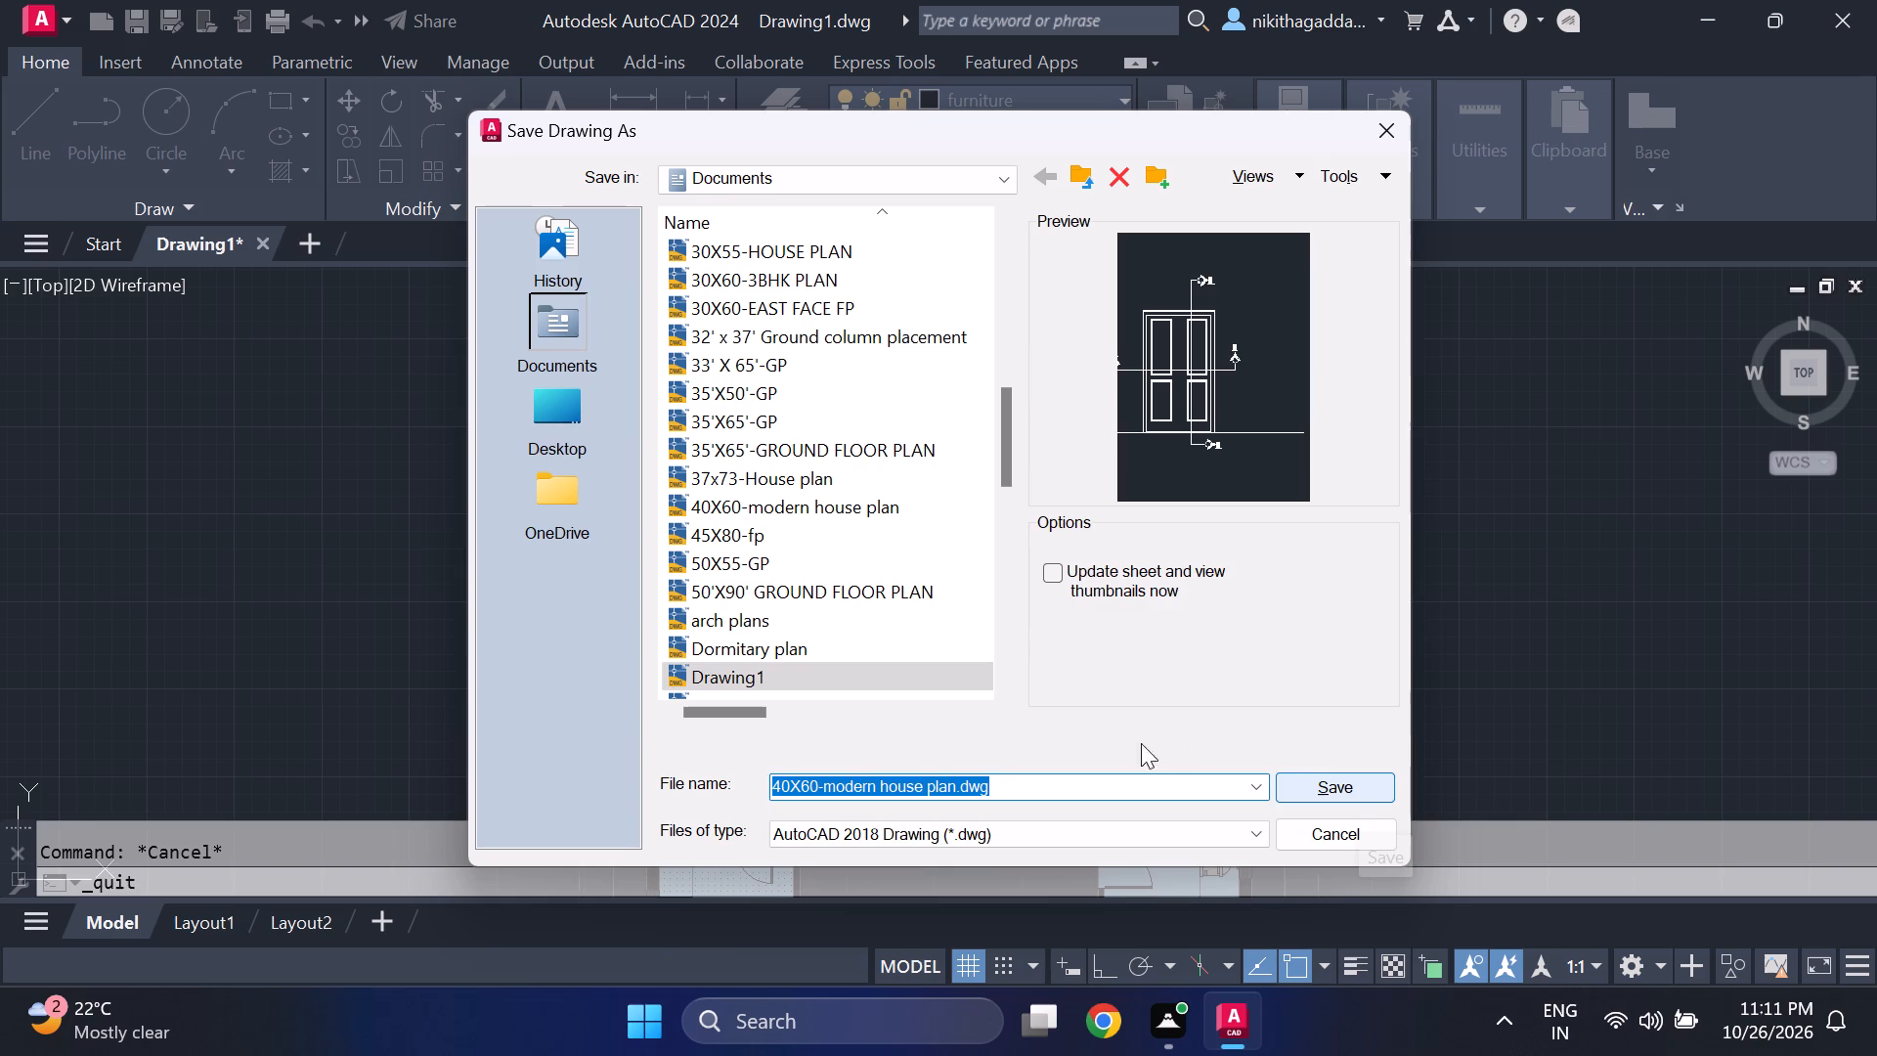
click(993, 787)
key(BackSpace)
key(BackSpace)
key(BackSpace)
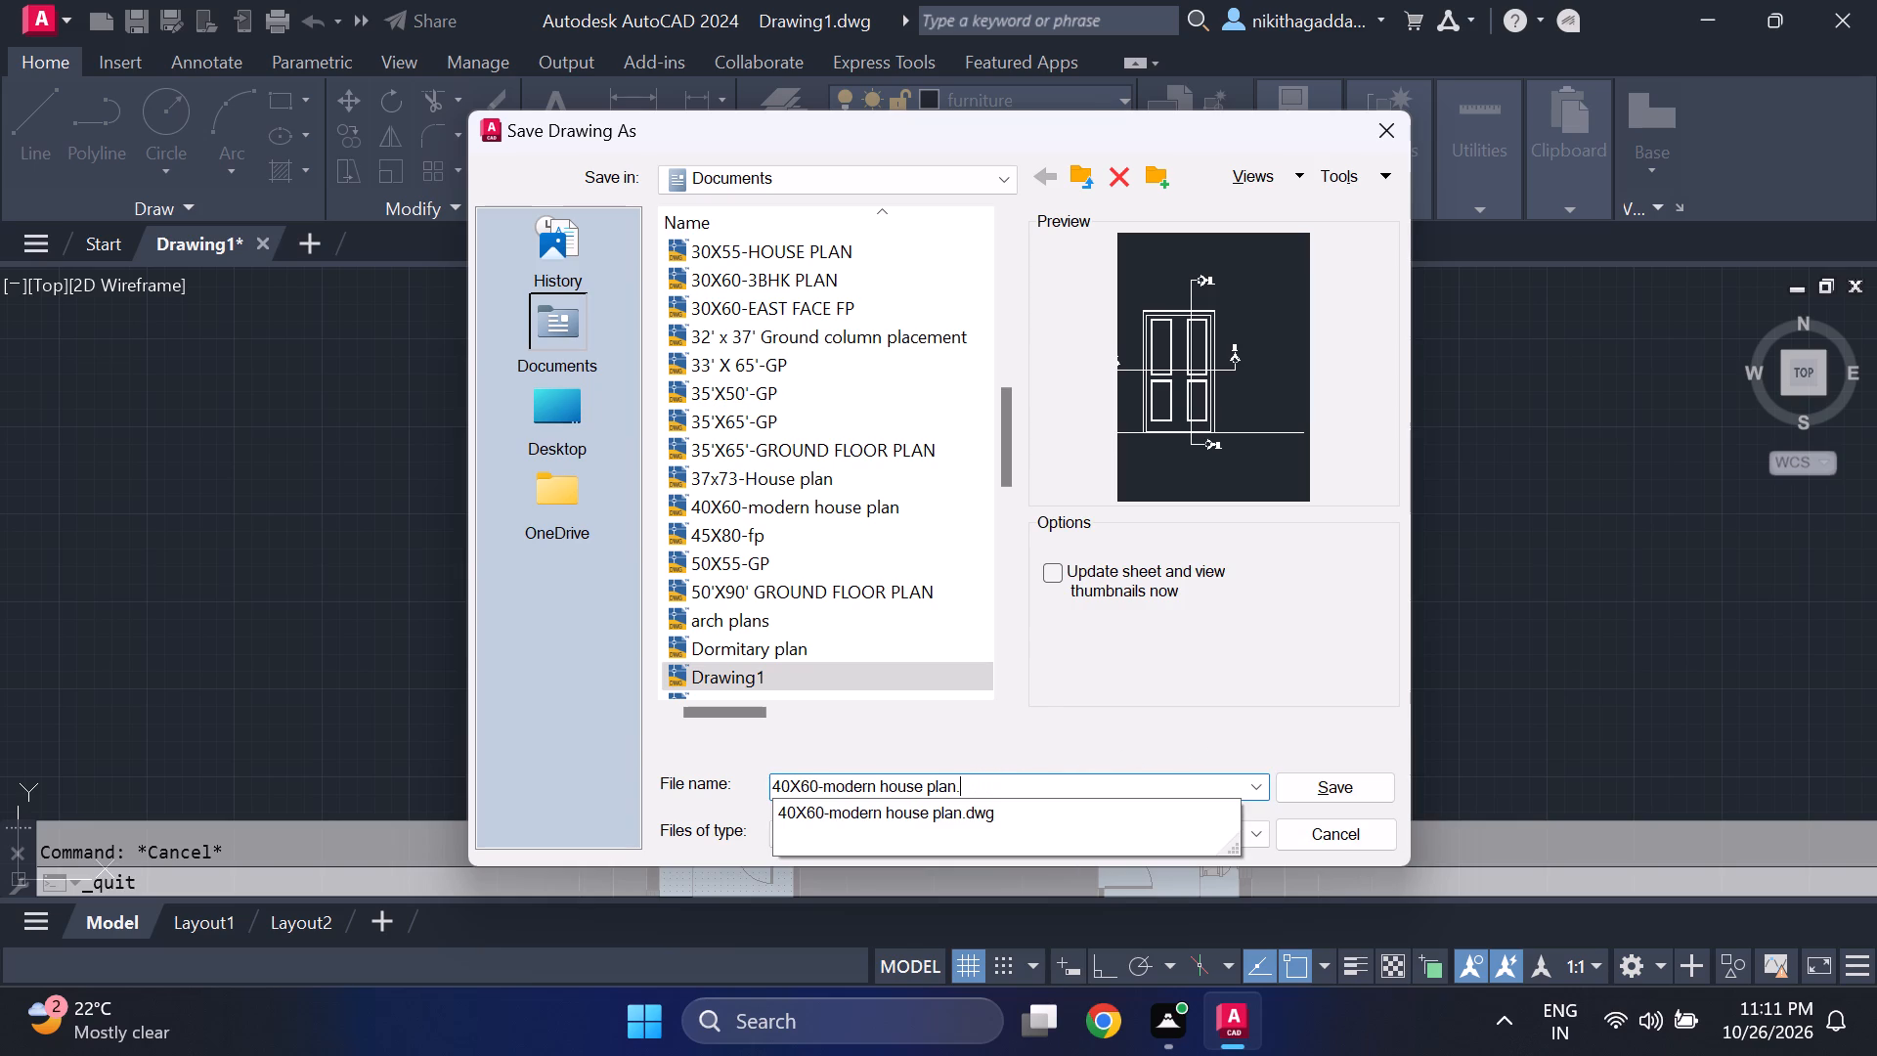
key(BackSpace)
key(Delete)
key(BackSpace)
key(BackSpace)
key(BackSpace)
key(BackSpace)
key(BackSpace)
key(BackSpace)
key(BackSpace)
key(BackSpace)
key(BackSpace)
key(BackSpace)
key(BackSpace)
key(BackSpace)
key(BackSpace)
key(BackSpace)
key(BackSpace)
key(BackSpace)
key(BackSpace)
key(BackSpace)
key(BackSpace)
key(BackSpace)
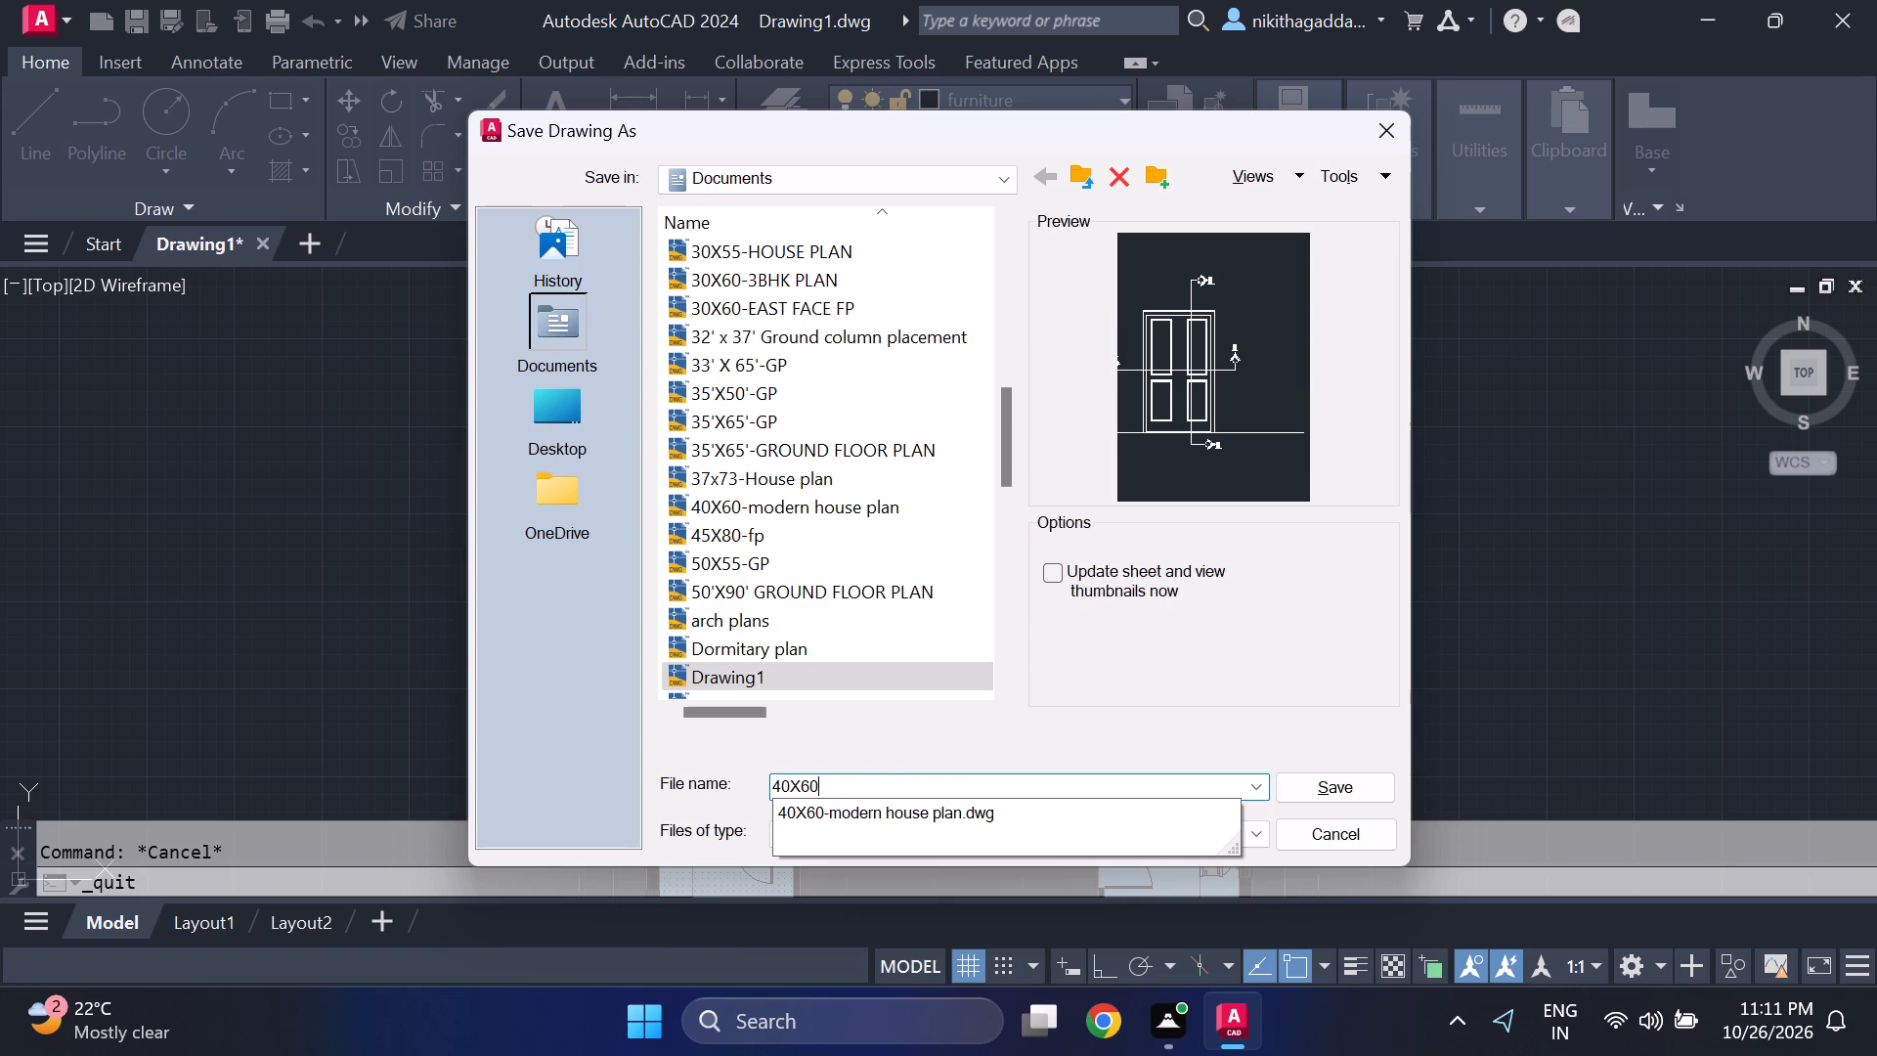
Name the drawing 4BHK-HOUSE PLAN and save it in the Documents folder.
key(4)
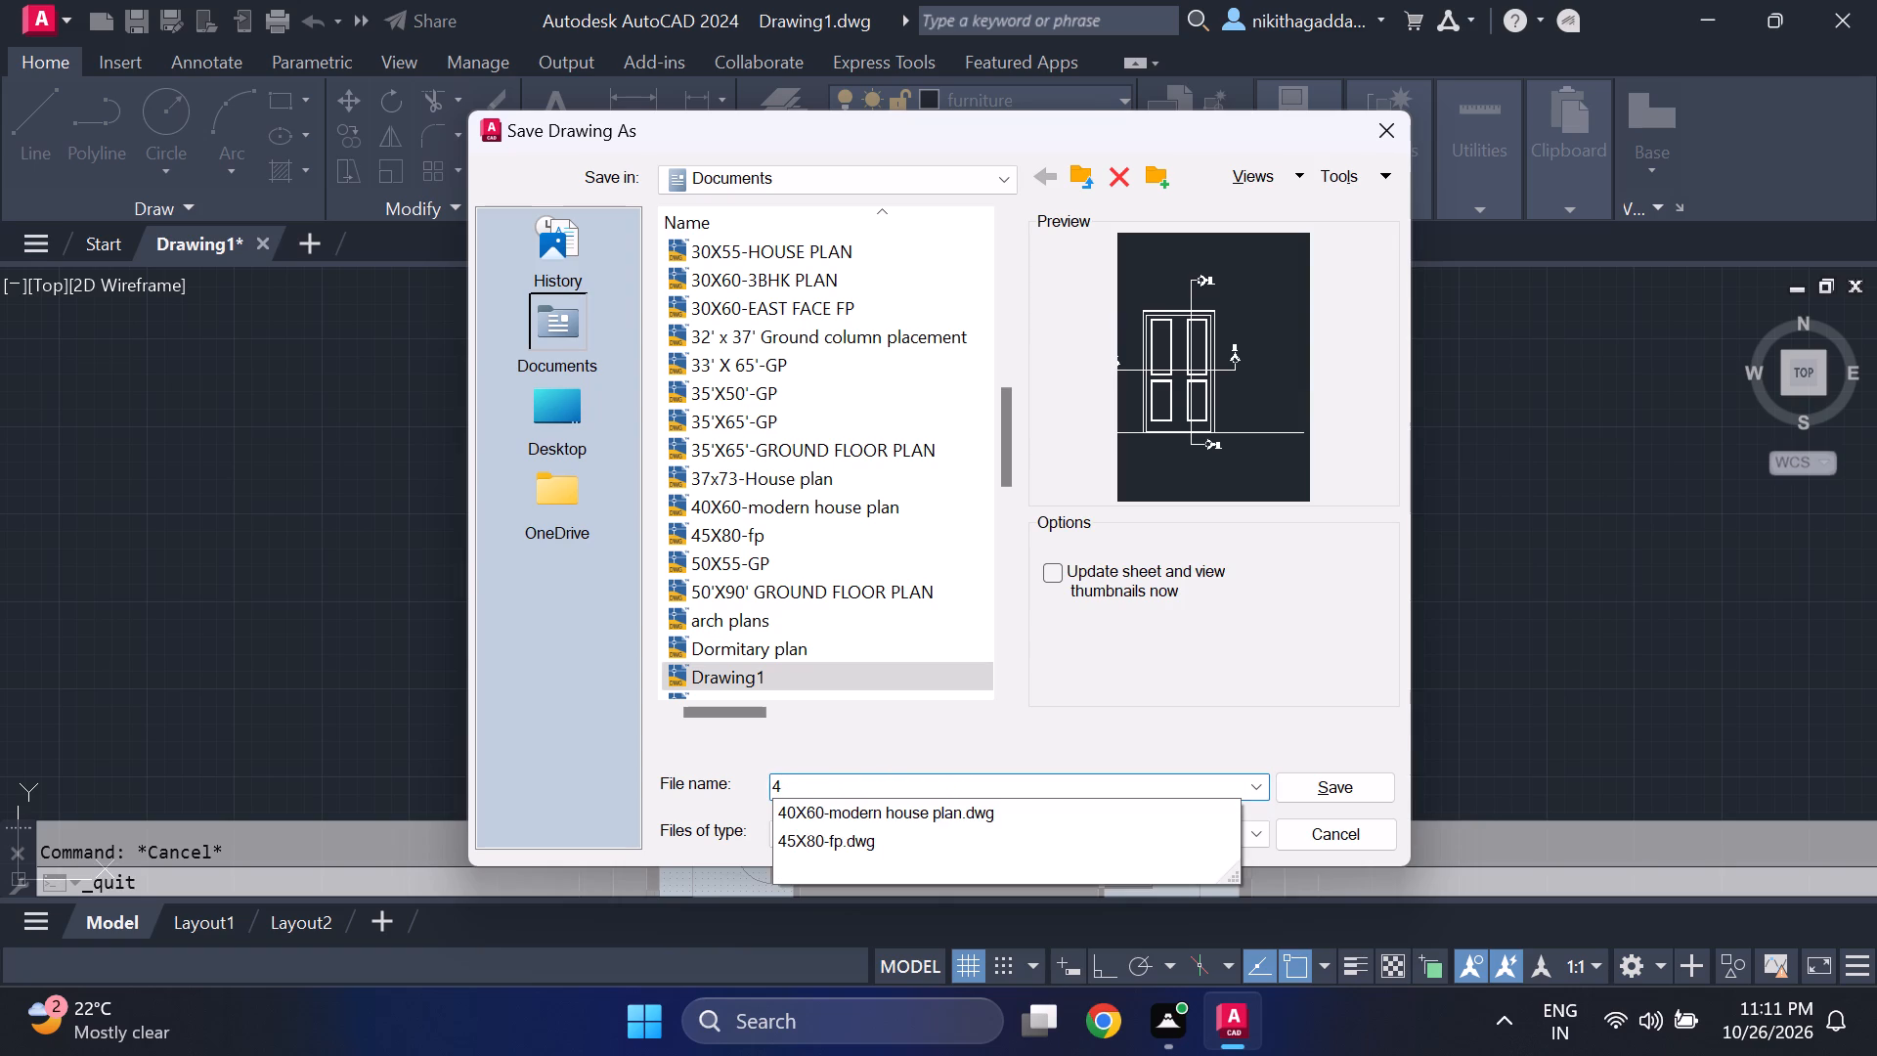
key(minus)
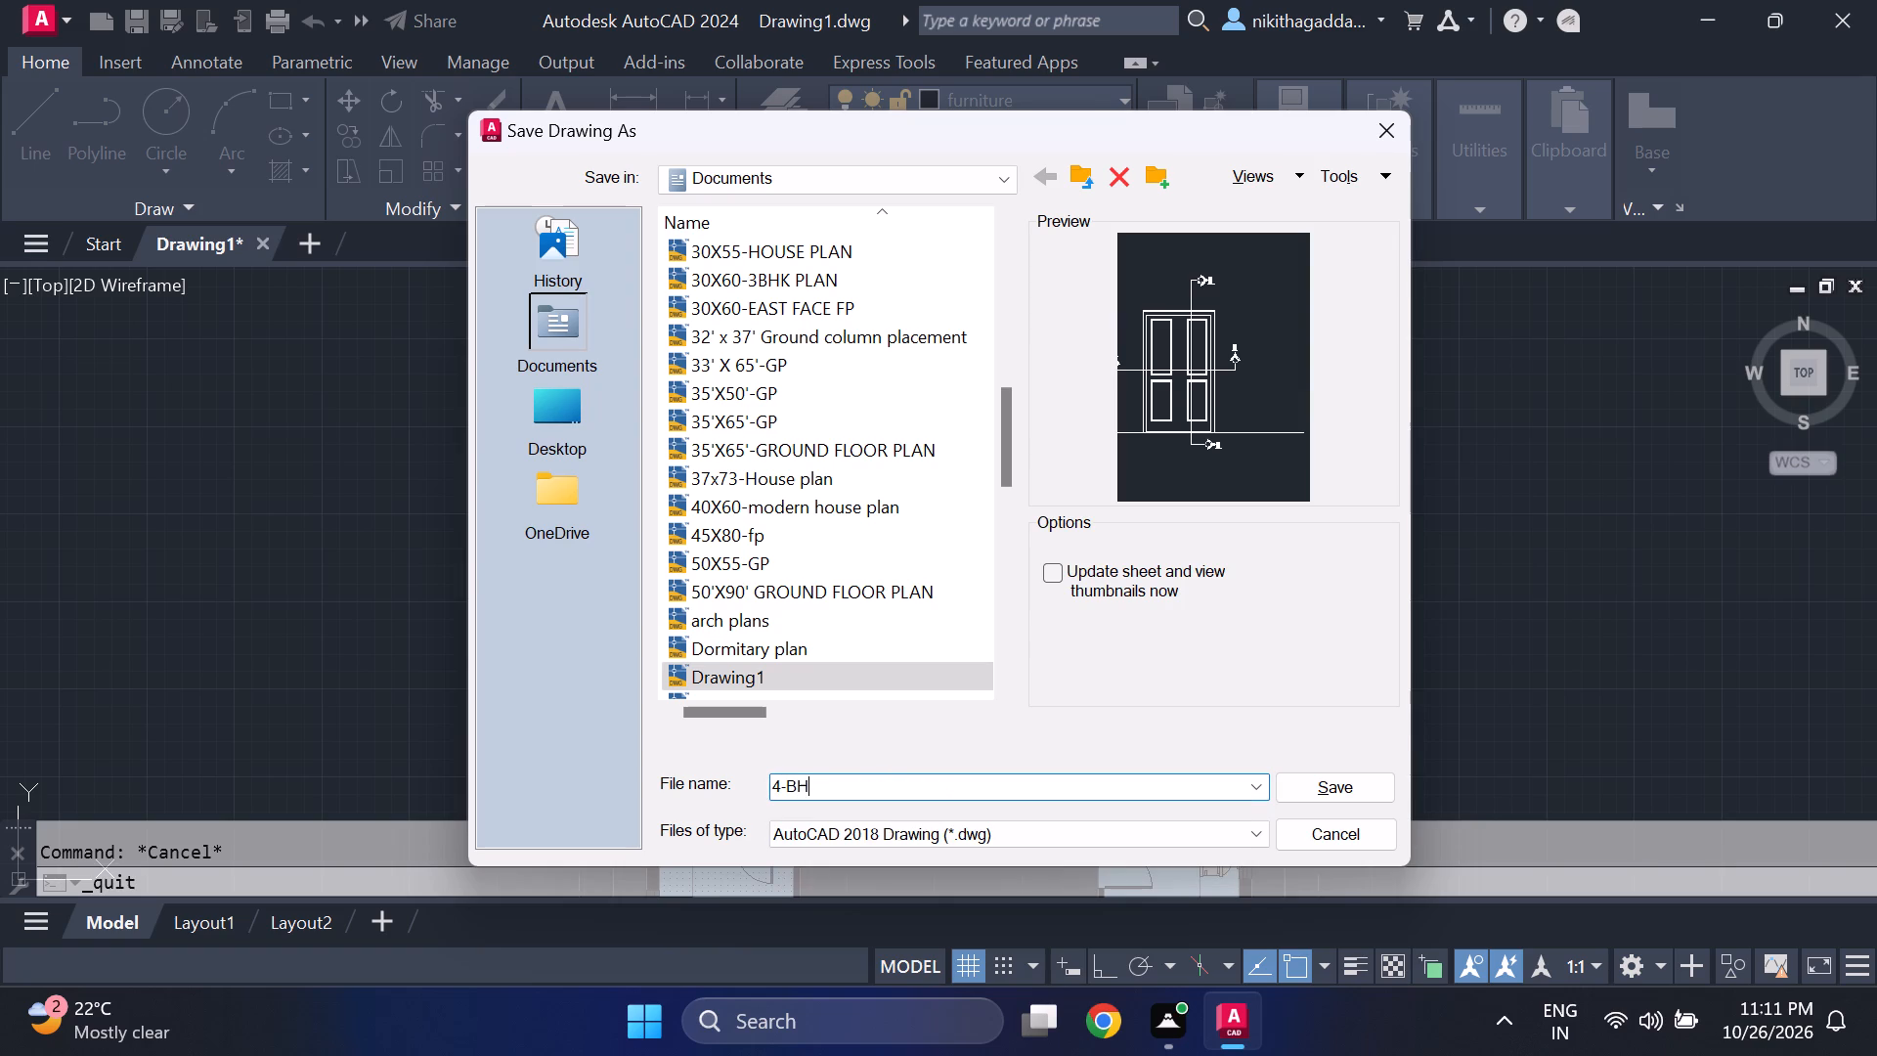
key(k)
key(minus)
key(BackSpace)
key(BackSpace)
key(BackSpace)
key(BackSpace)
key(BackSpace)
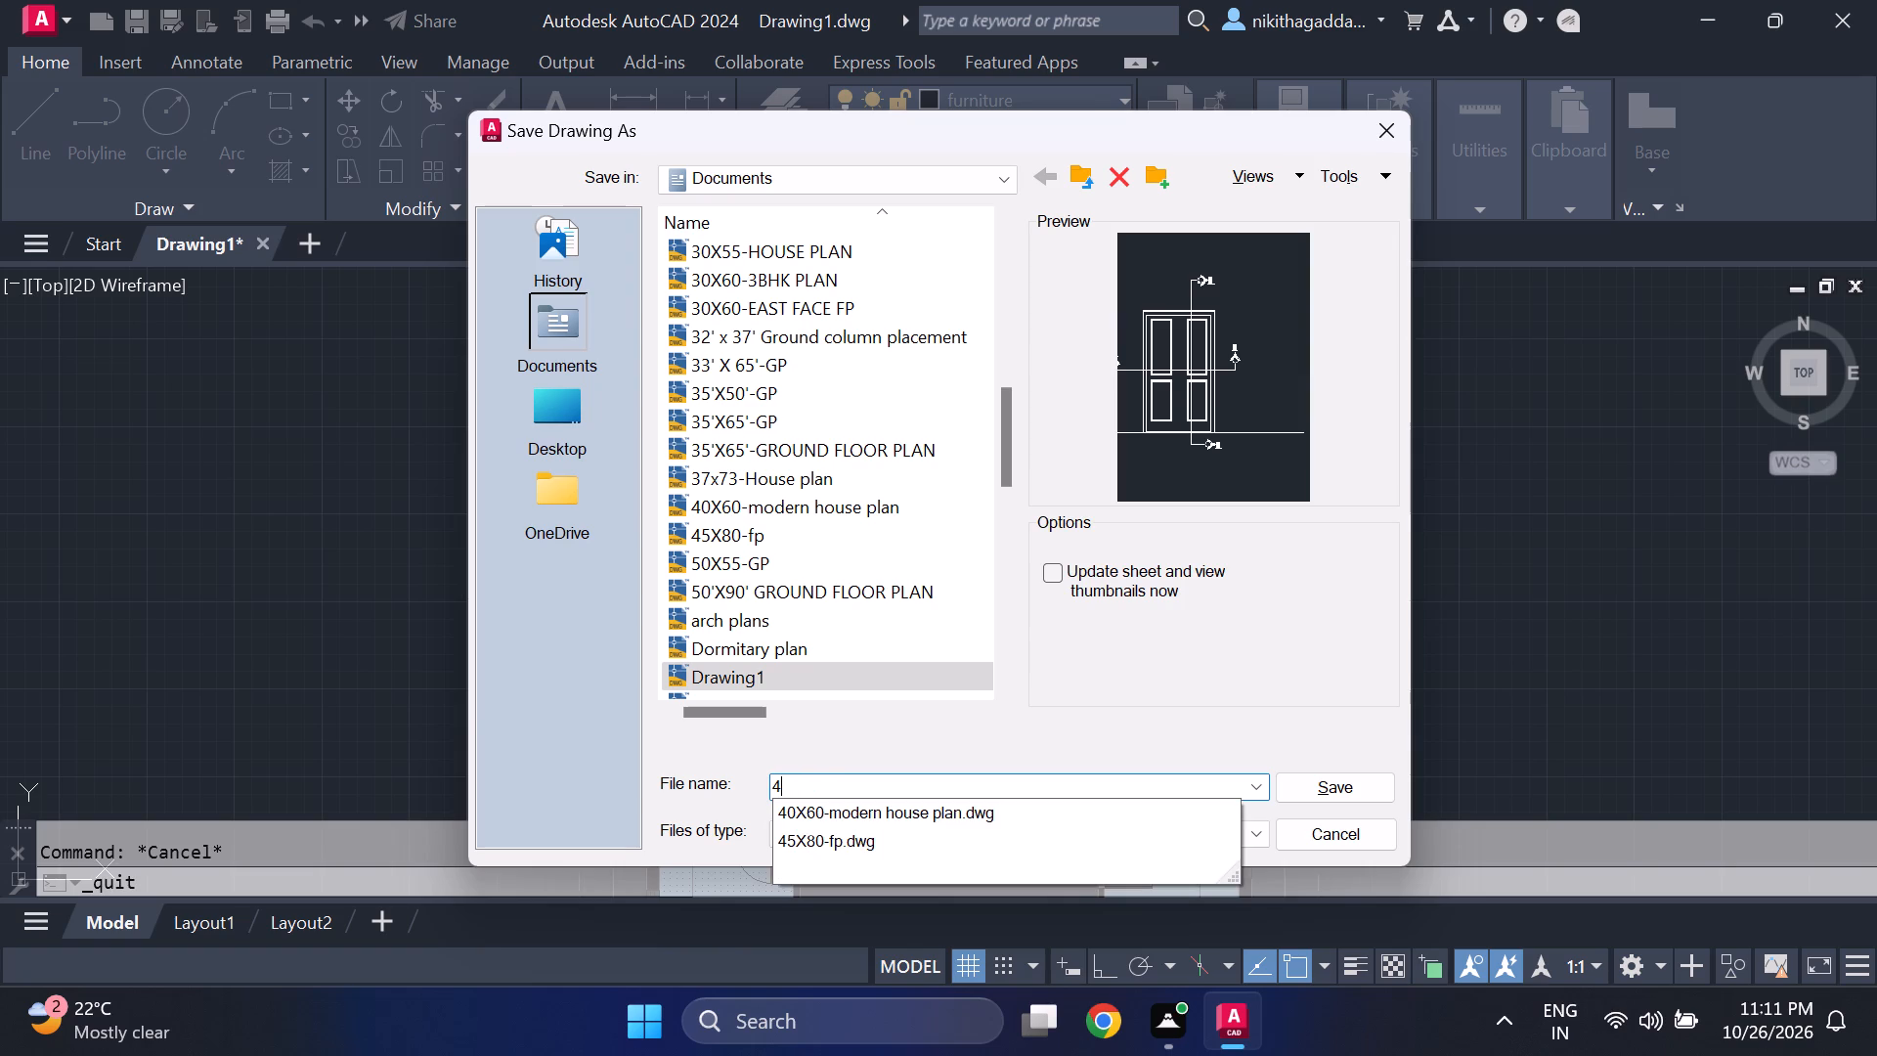
text(BHK-)
text(HOUSE PLAN)
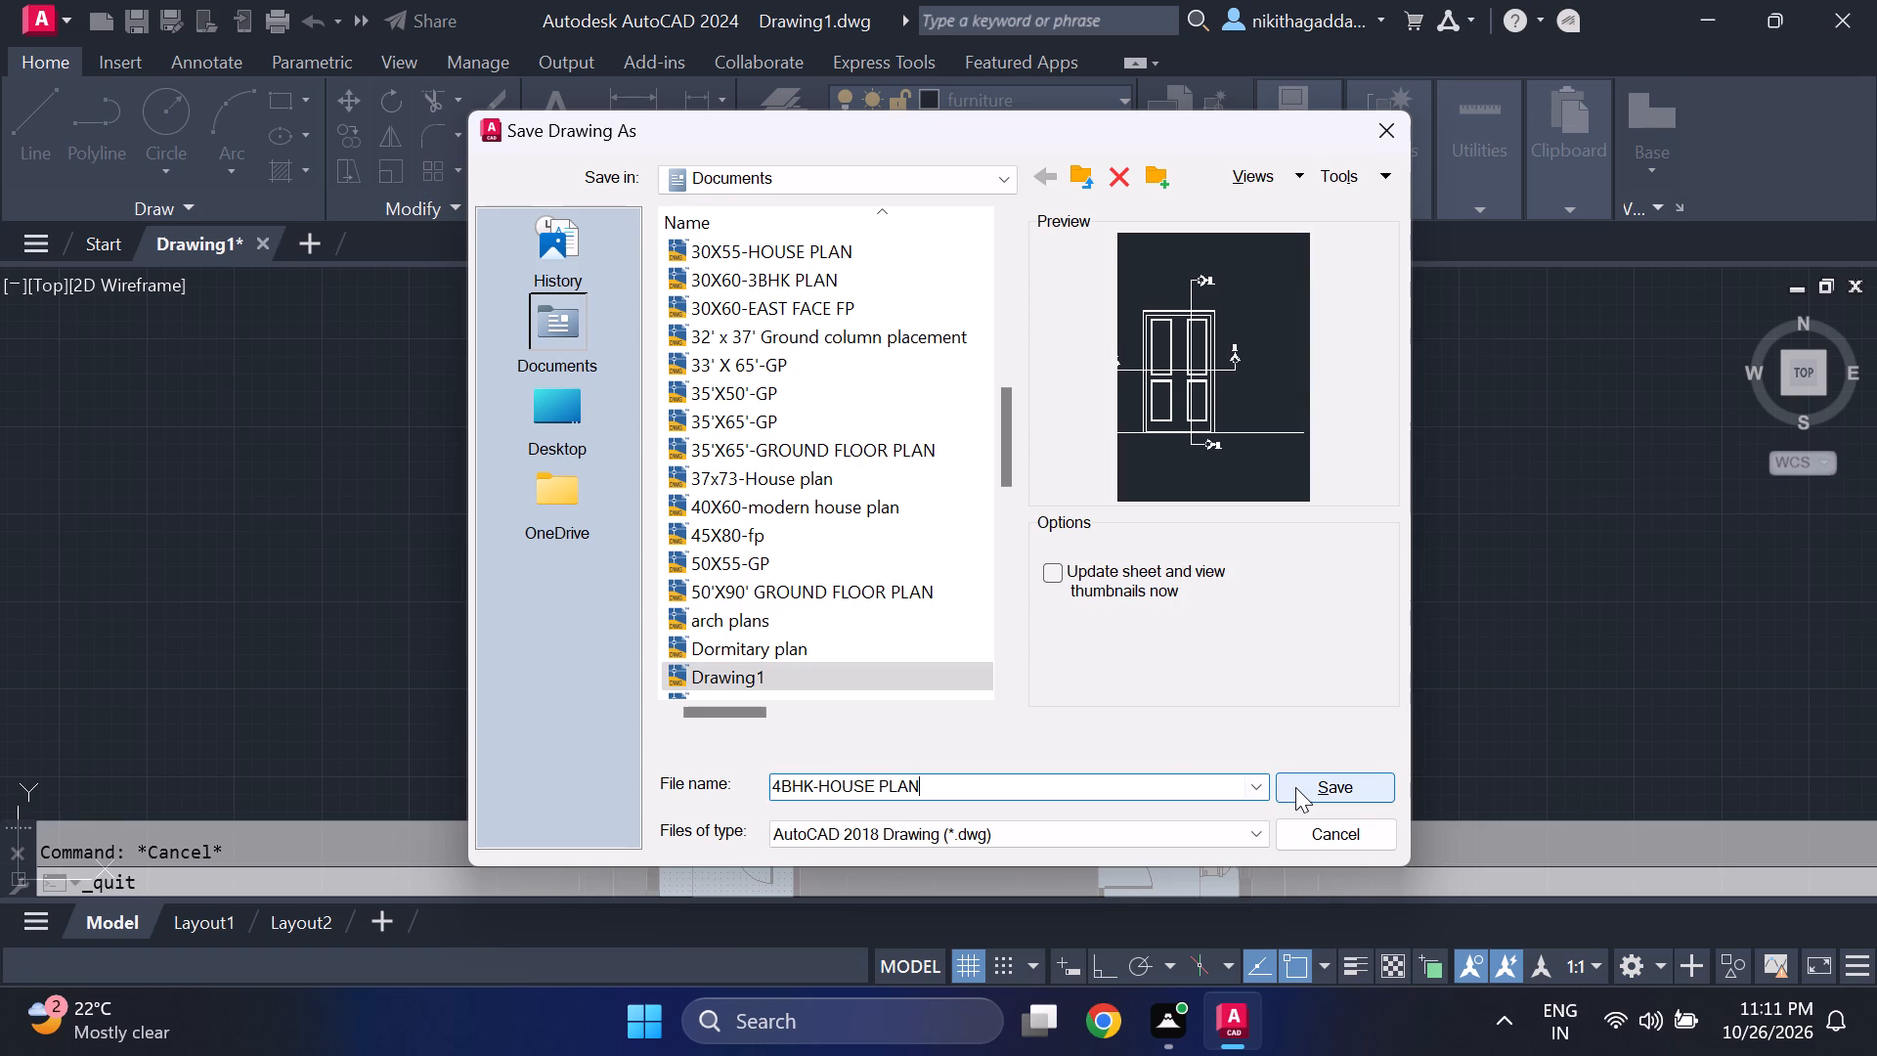
click(1295, 787)
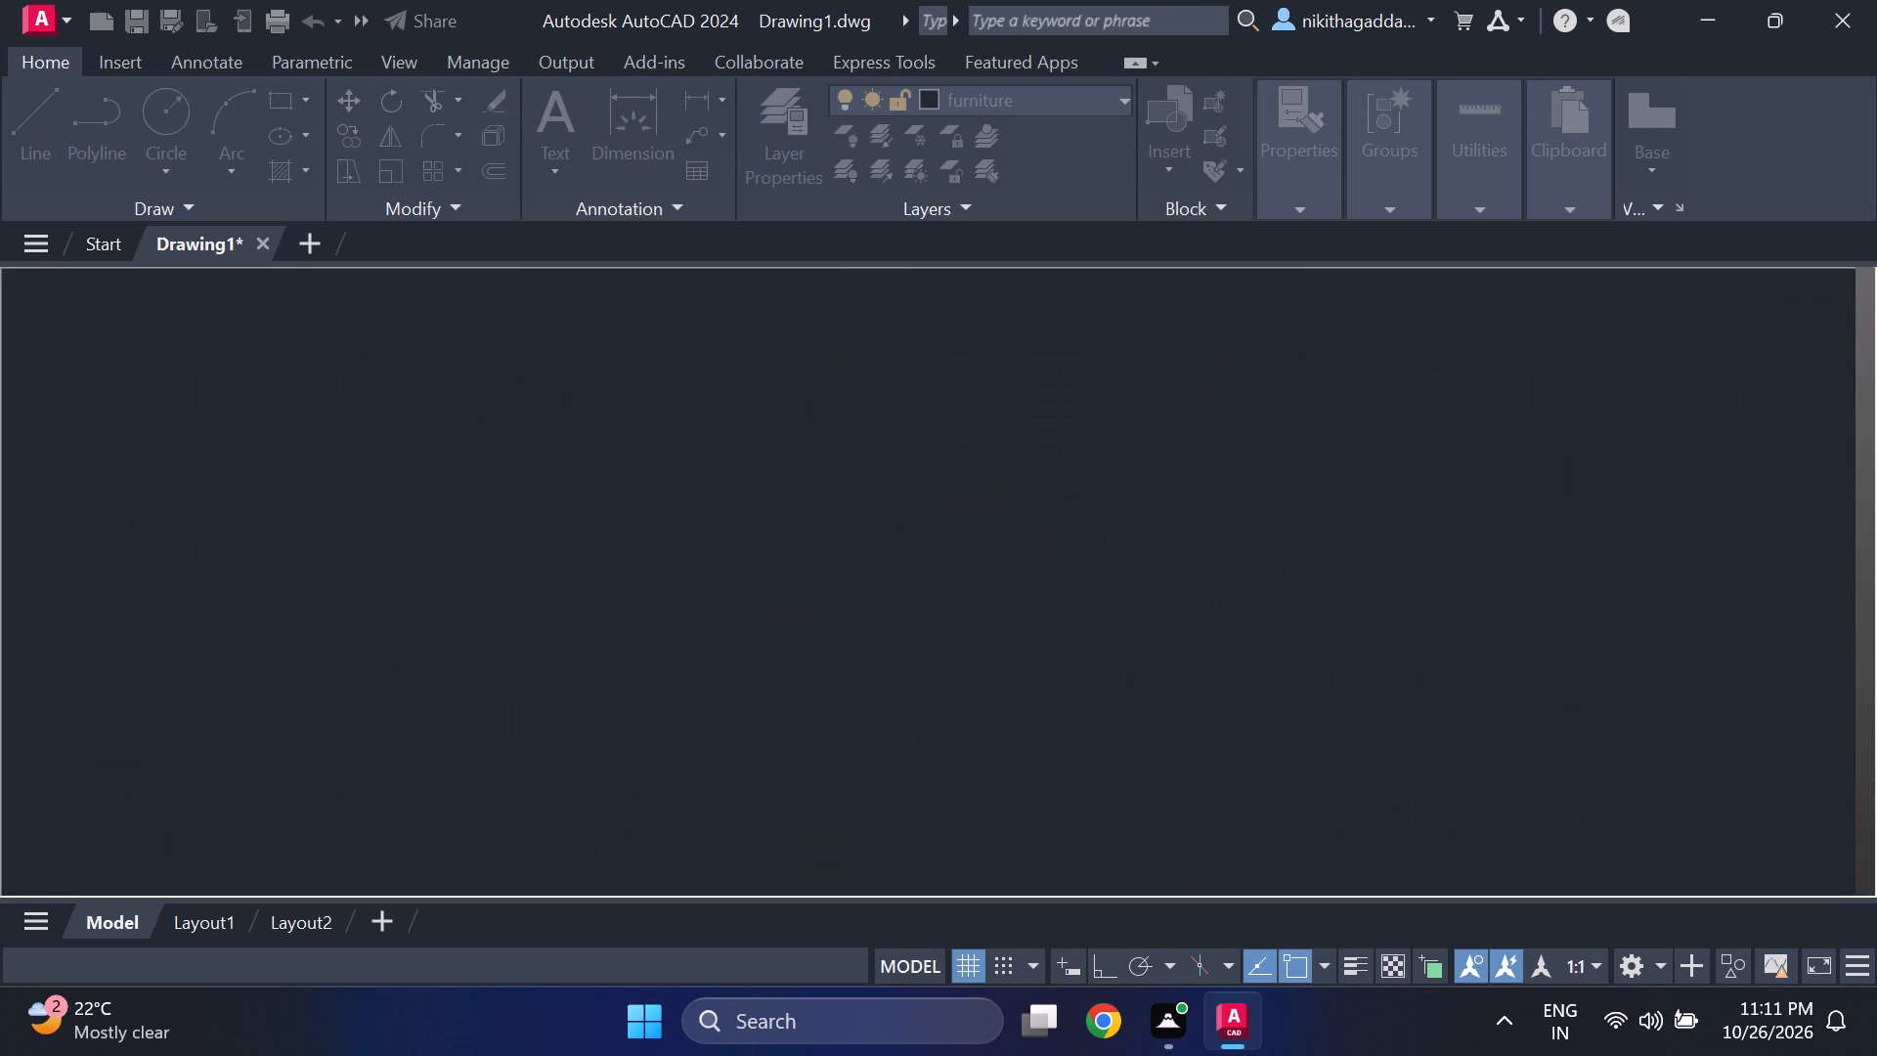
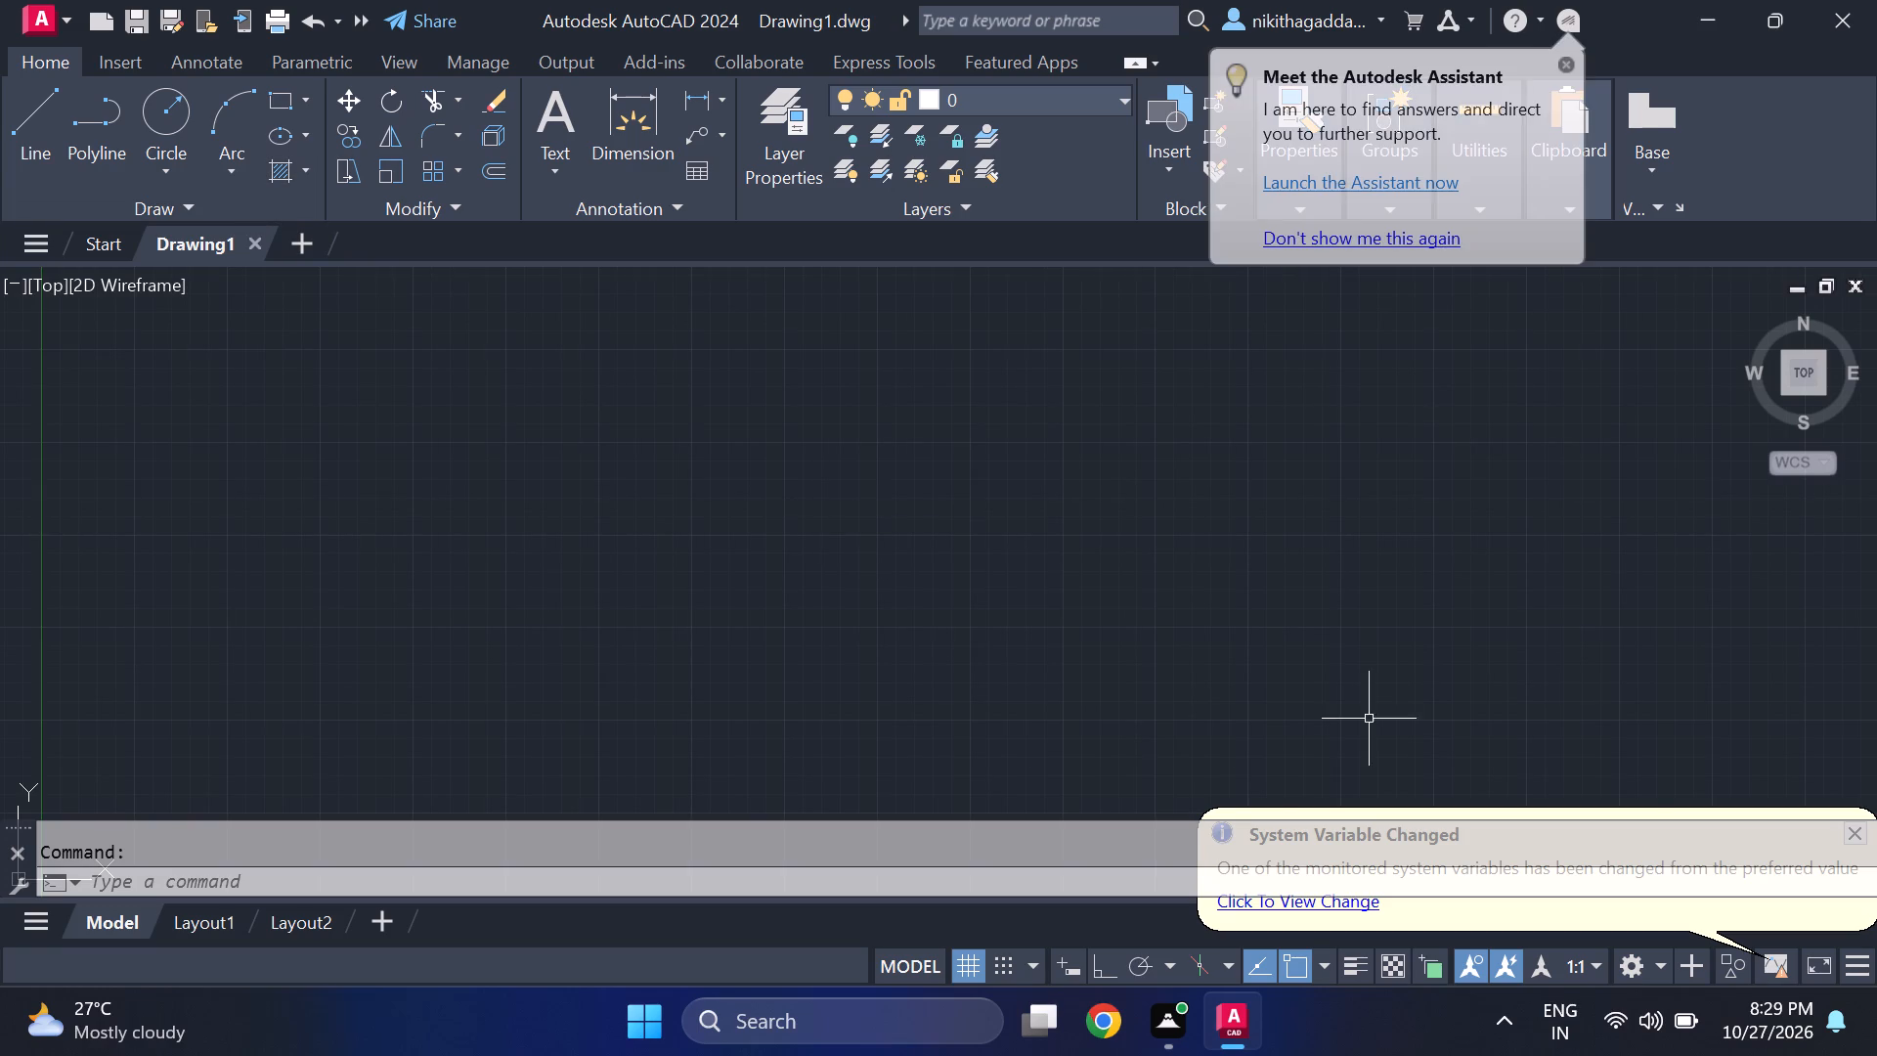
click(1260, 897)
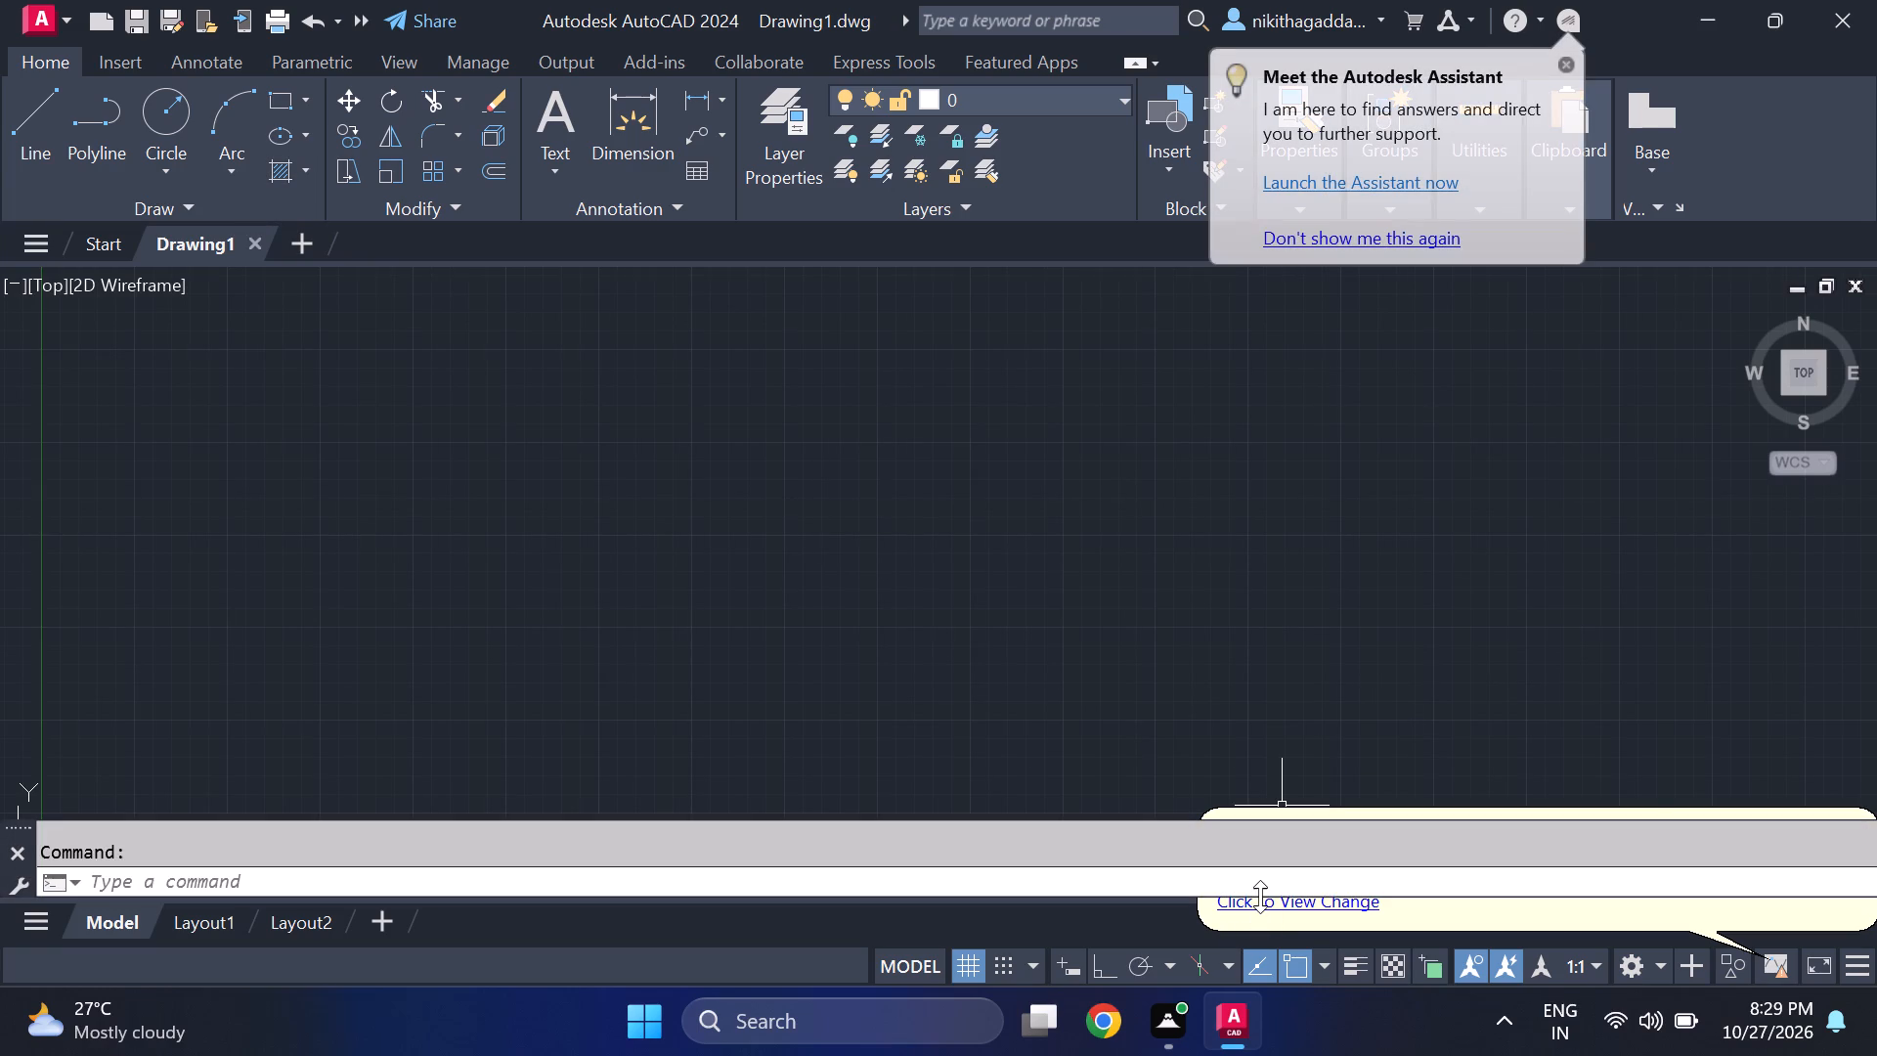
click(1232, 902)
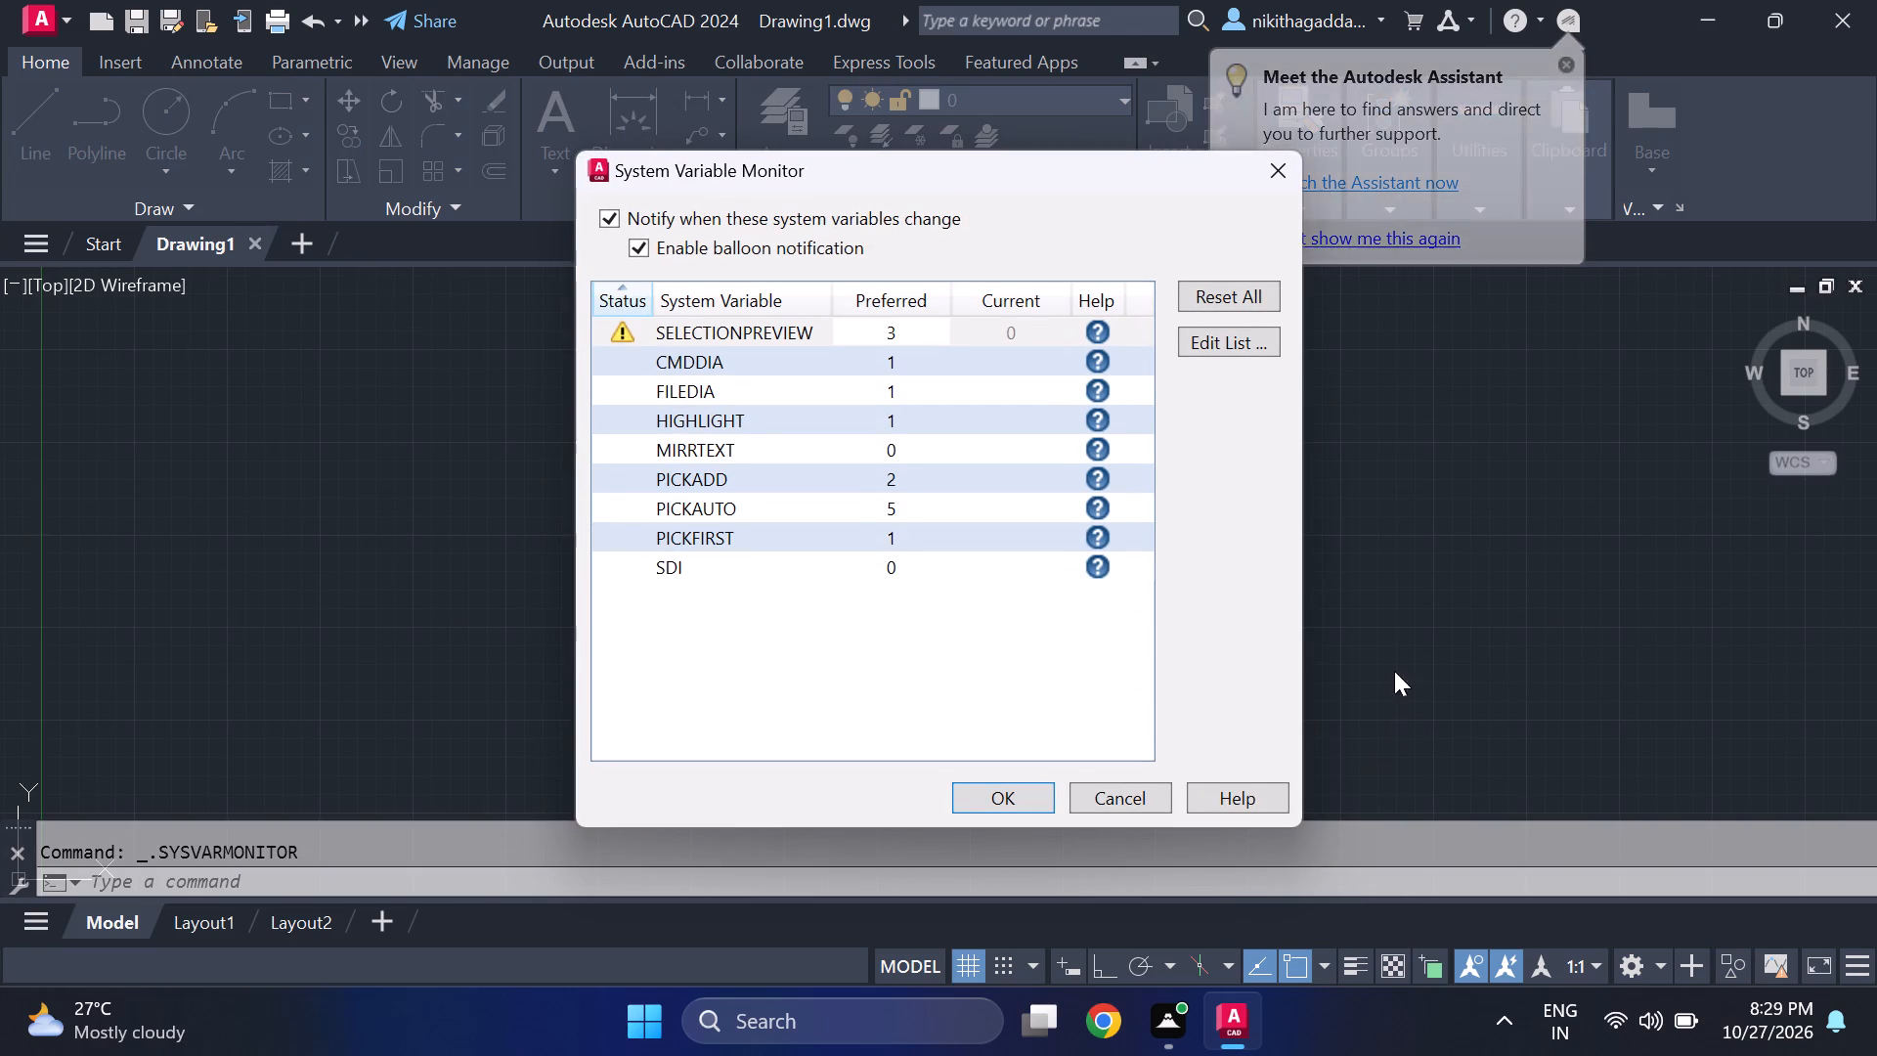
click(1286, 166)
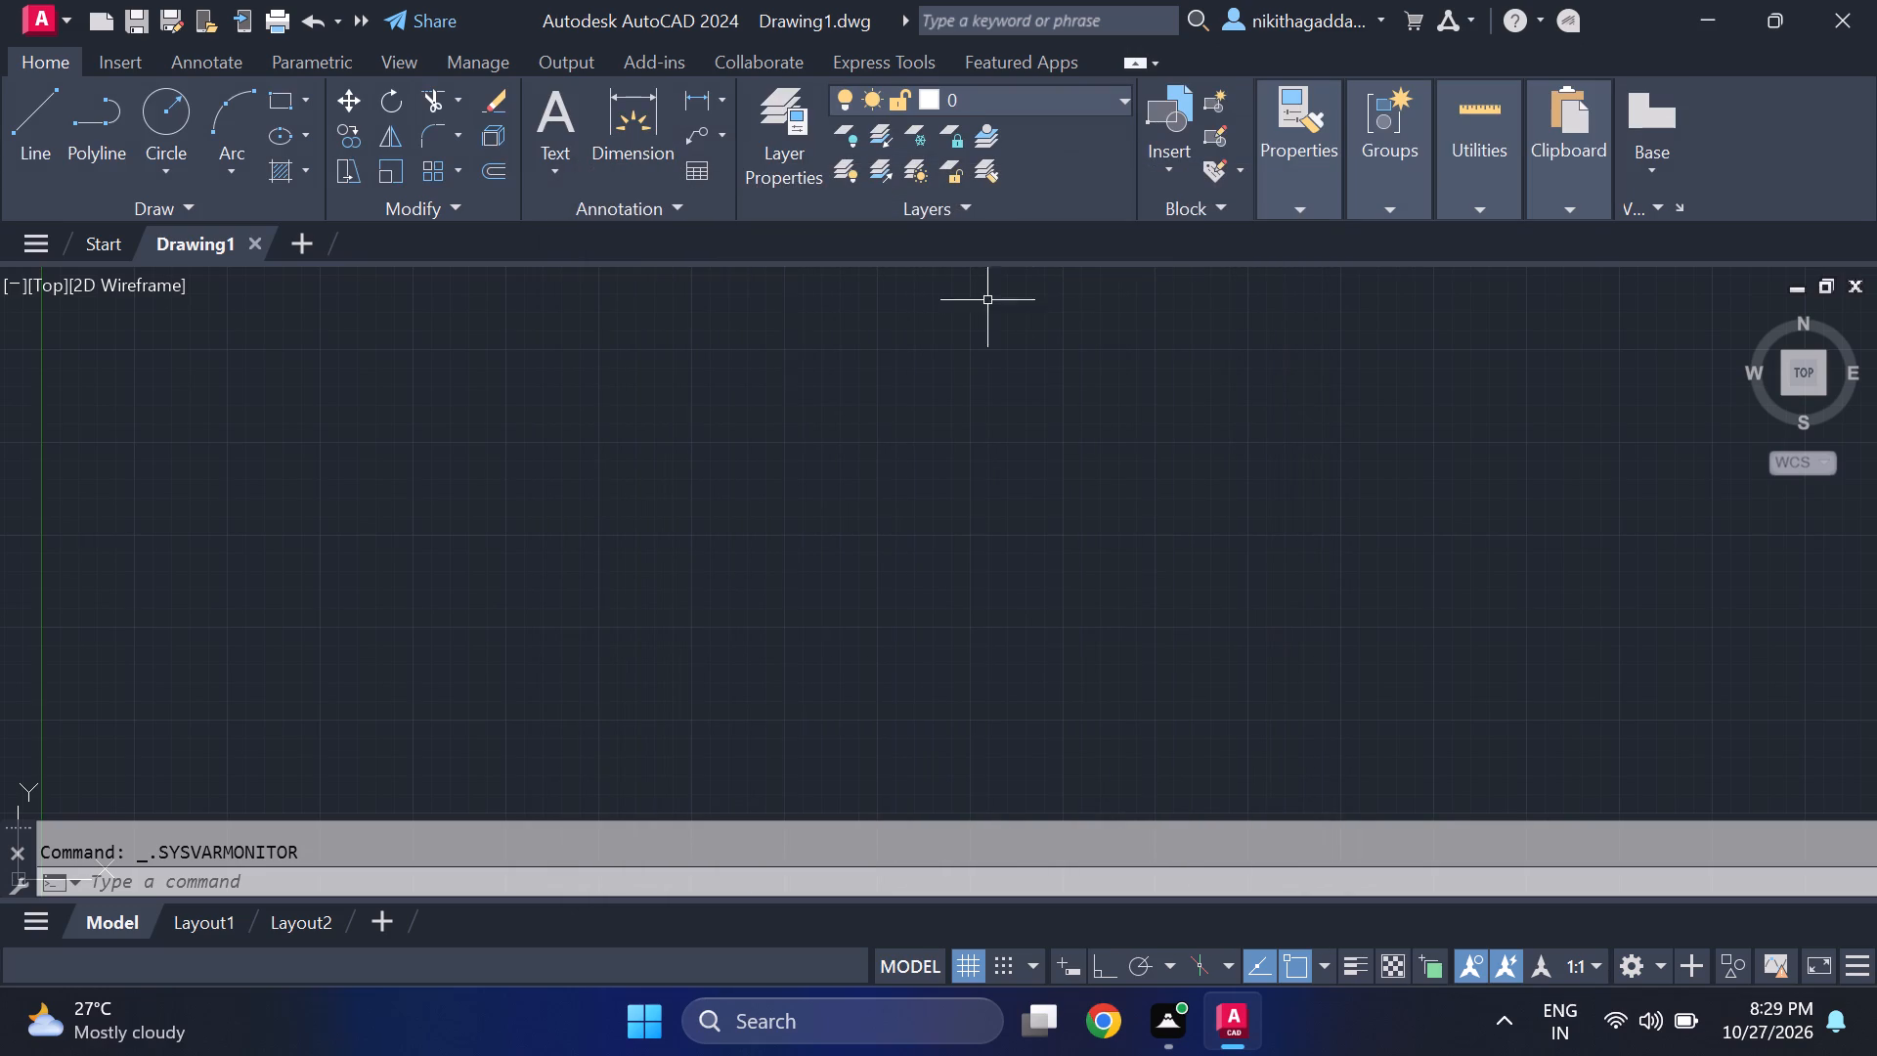
Open the existing drawing 4BHK-HOUSE PLAN from the Documents folder.
click(38, 225)
click(34, 239)
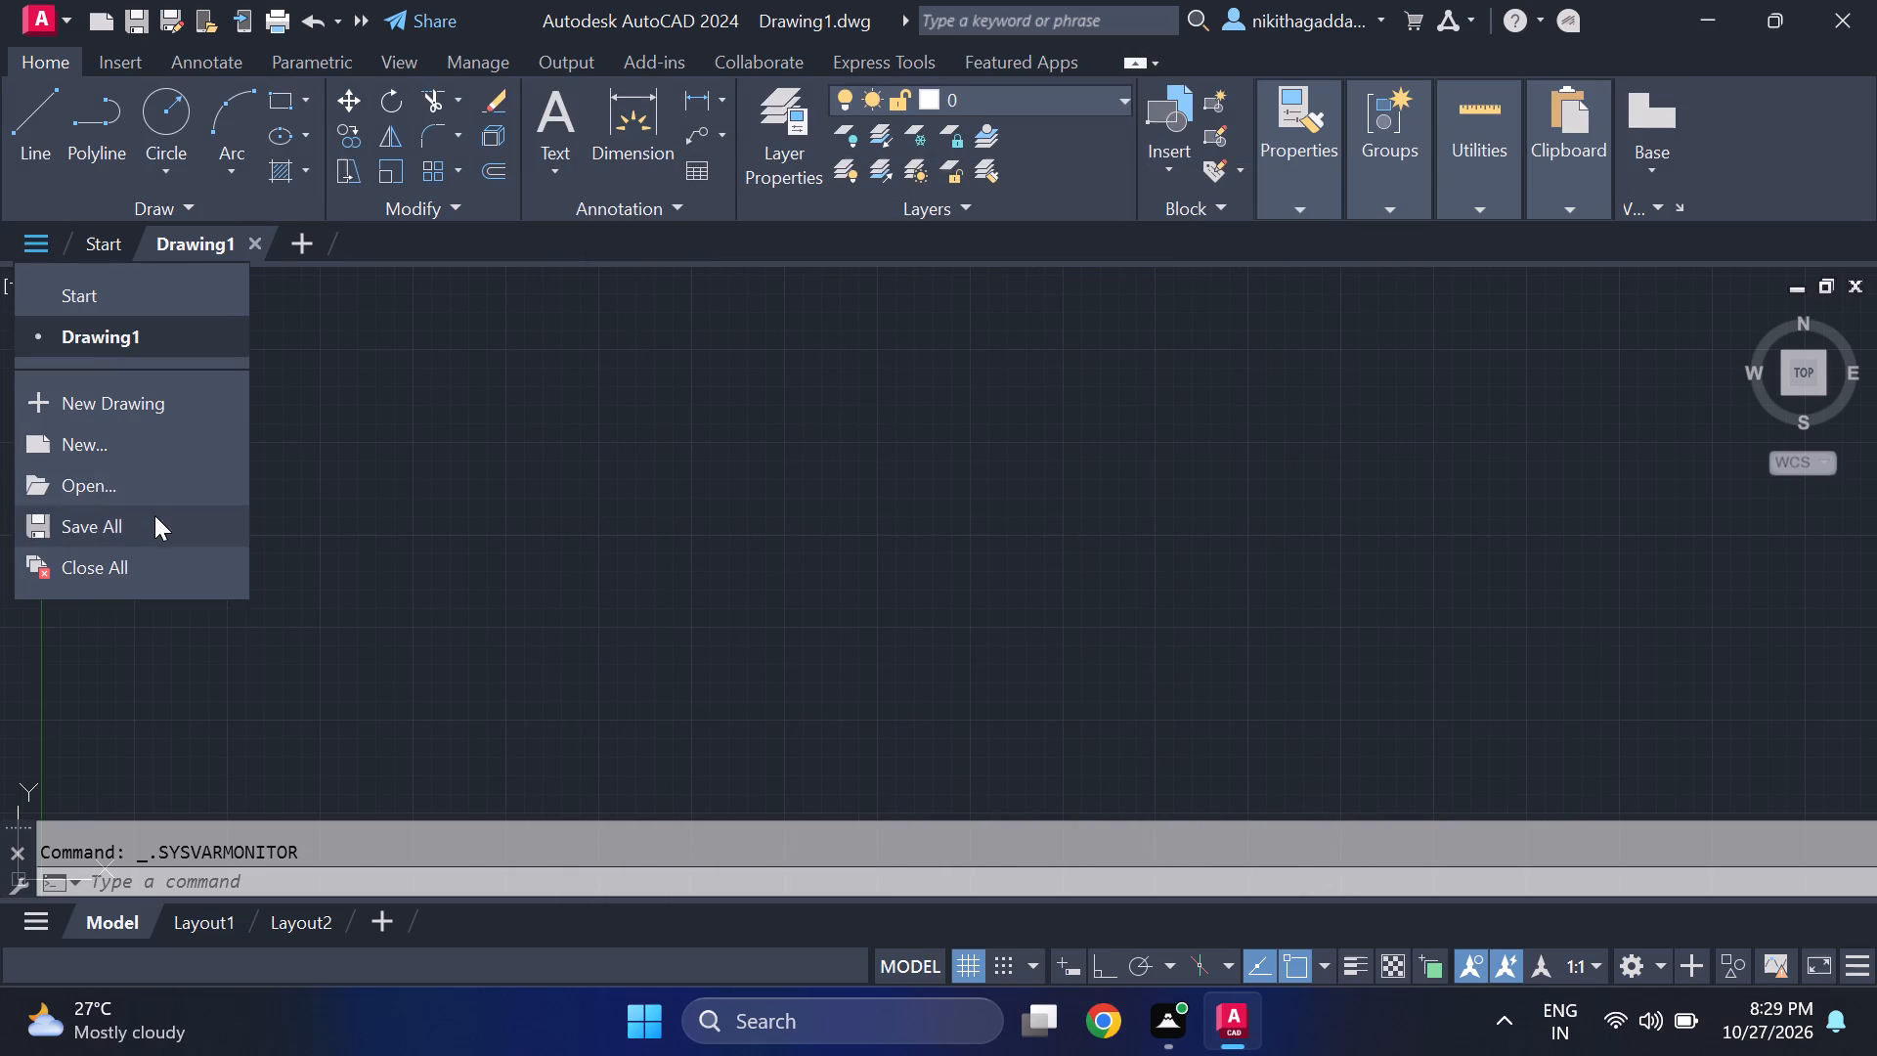
click(158, 498)
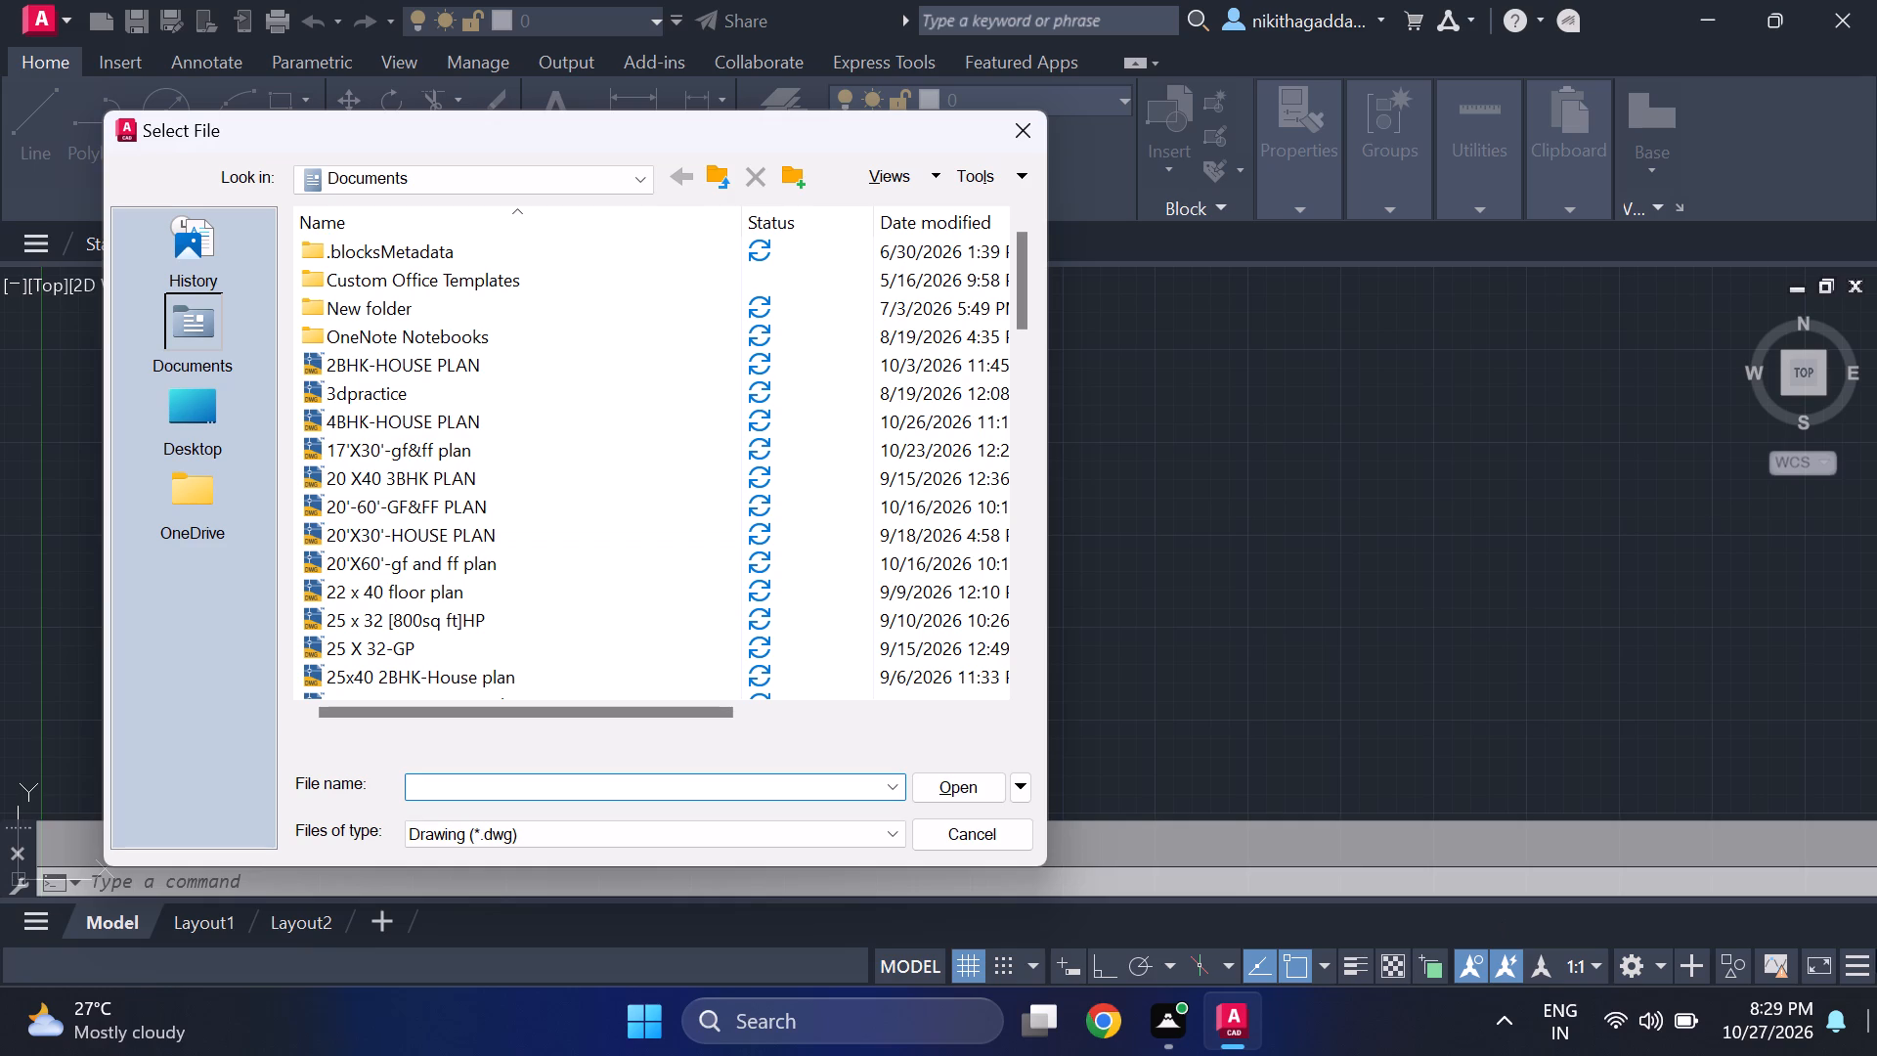
scroll(472, 370, down, 1)
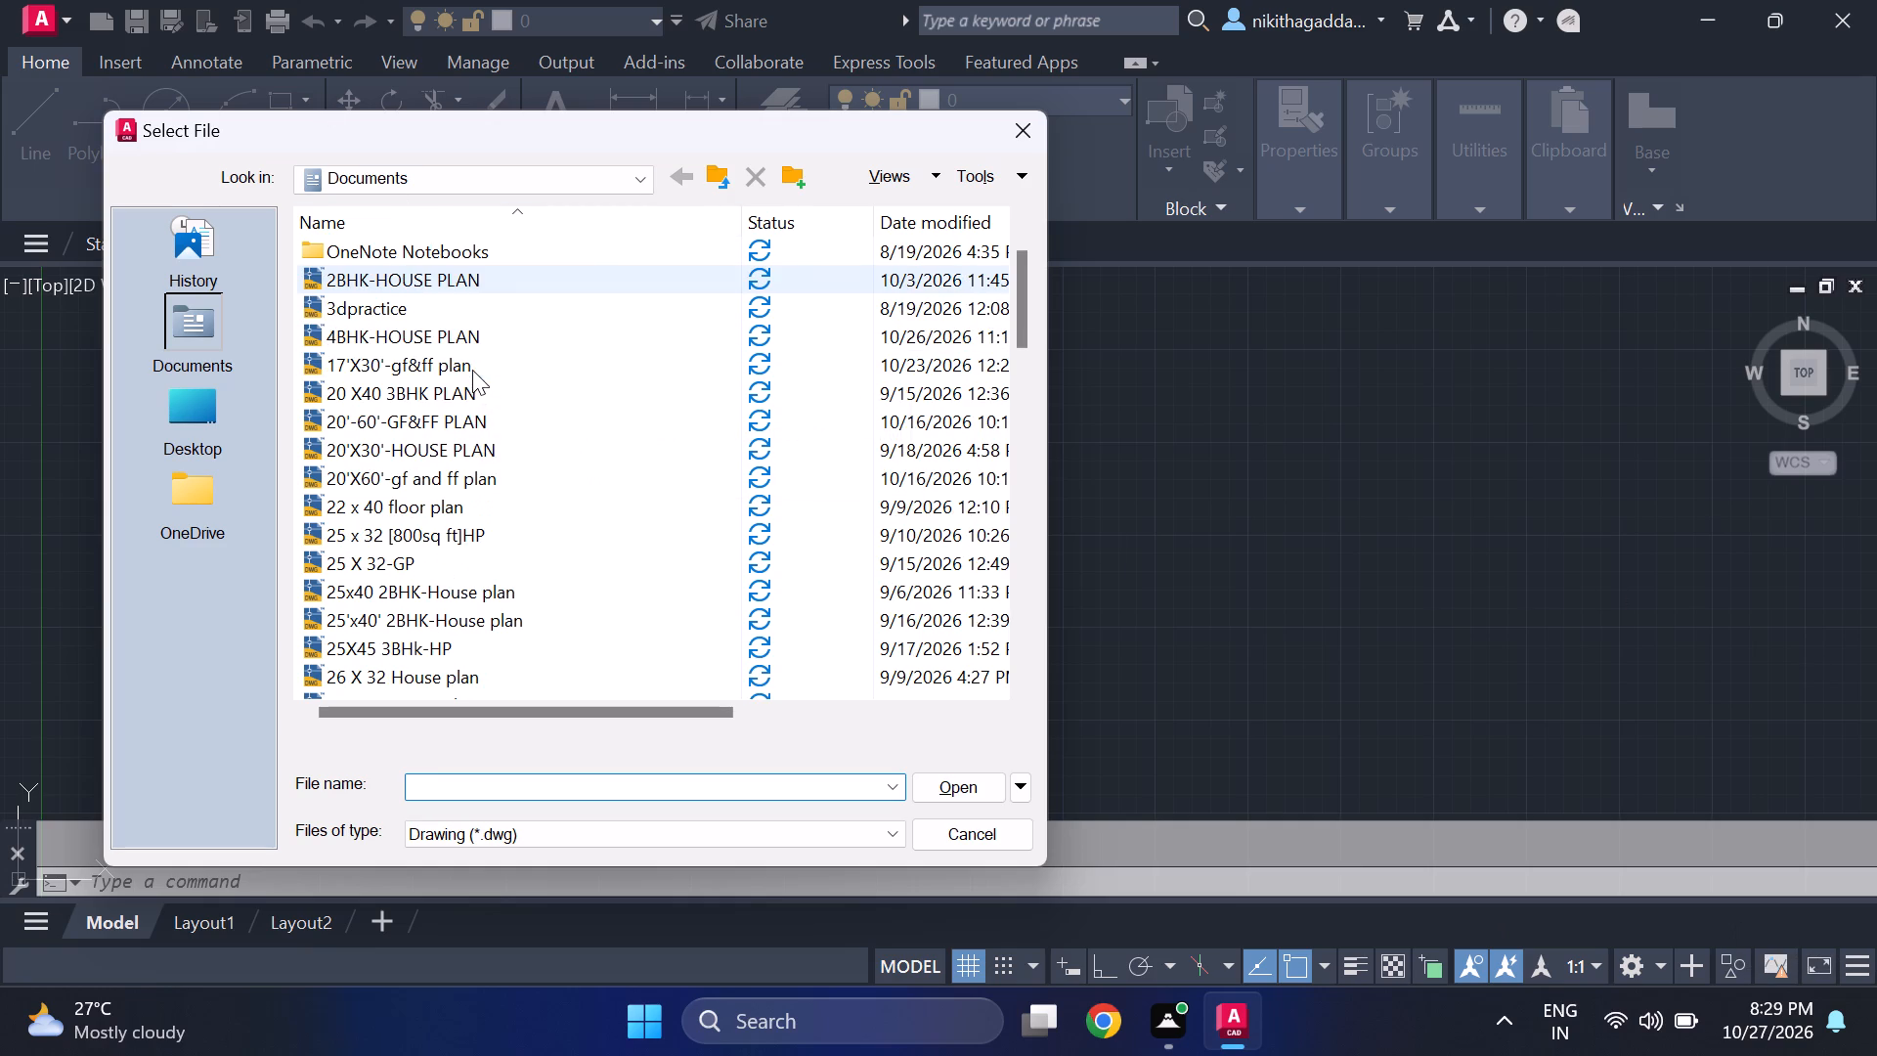
scroll(473, 353, up, 4)
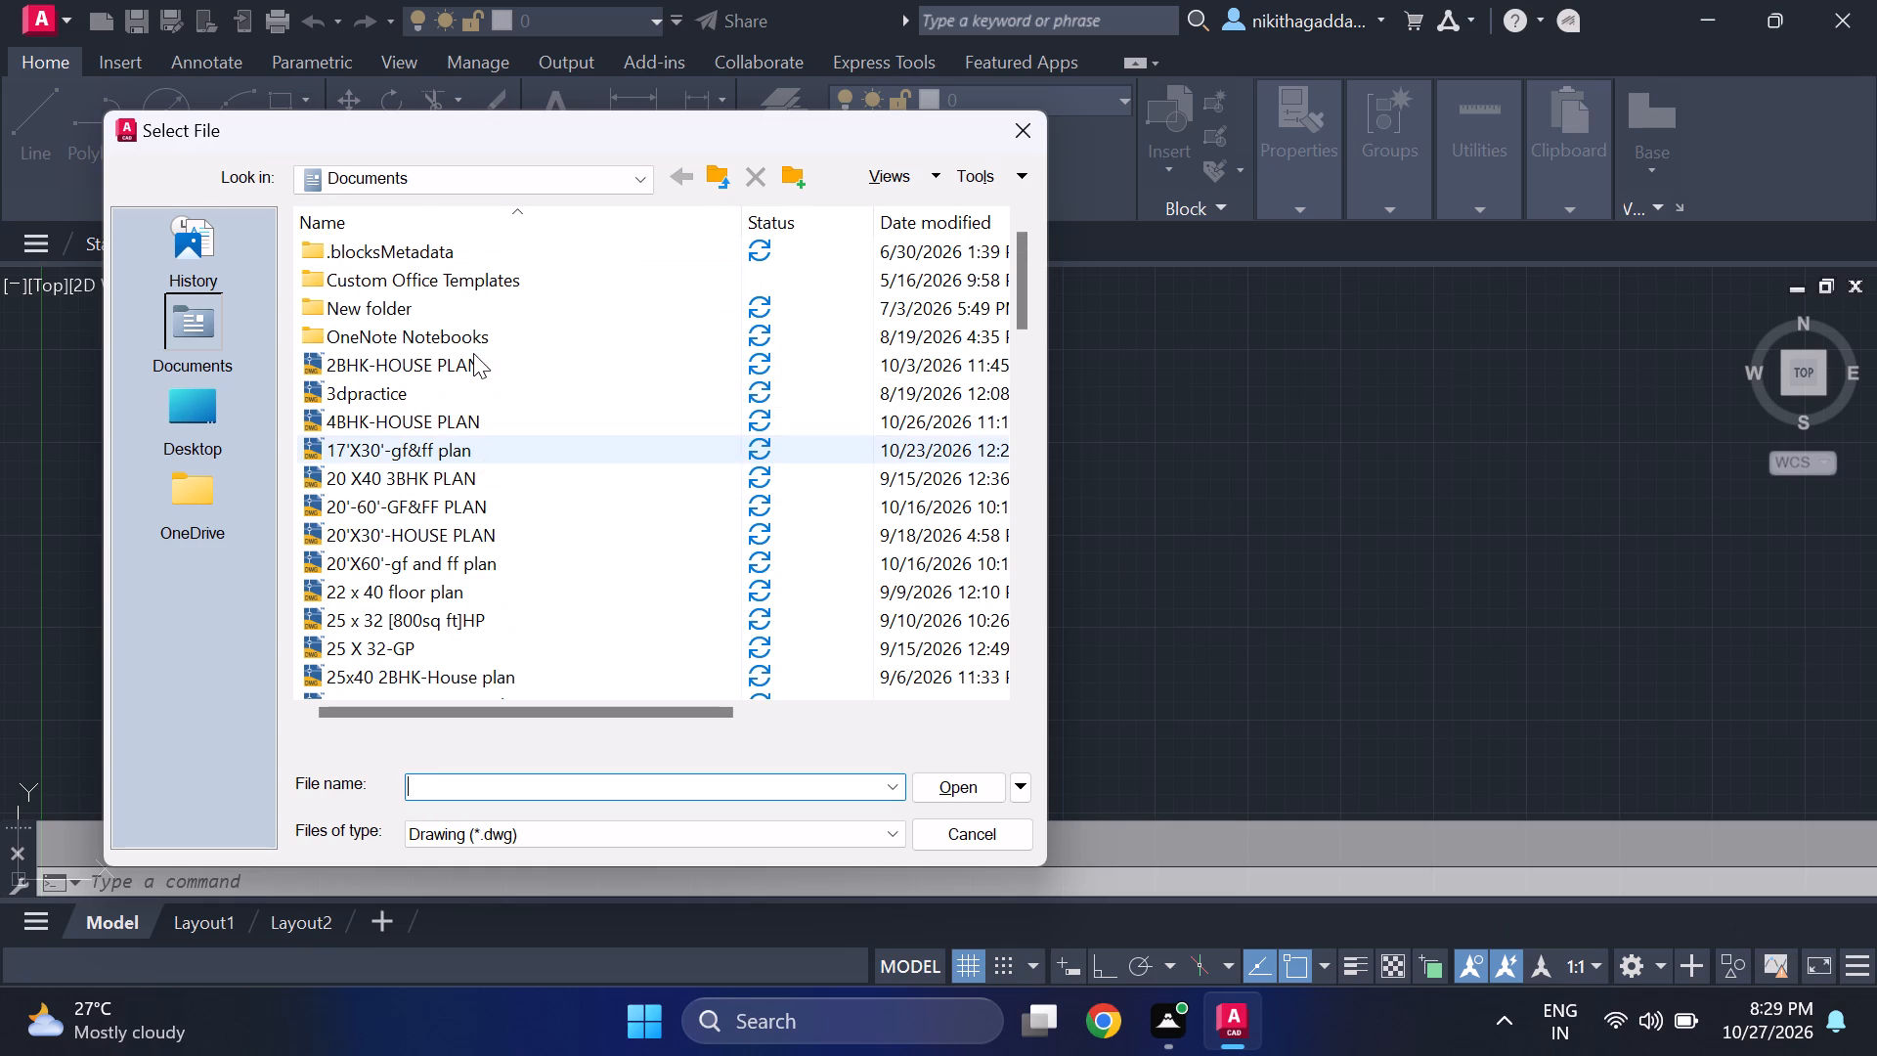
click(405, 421)
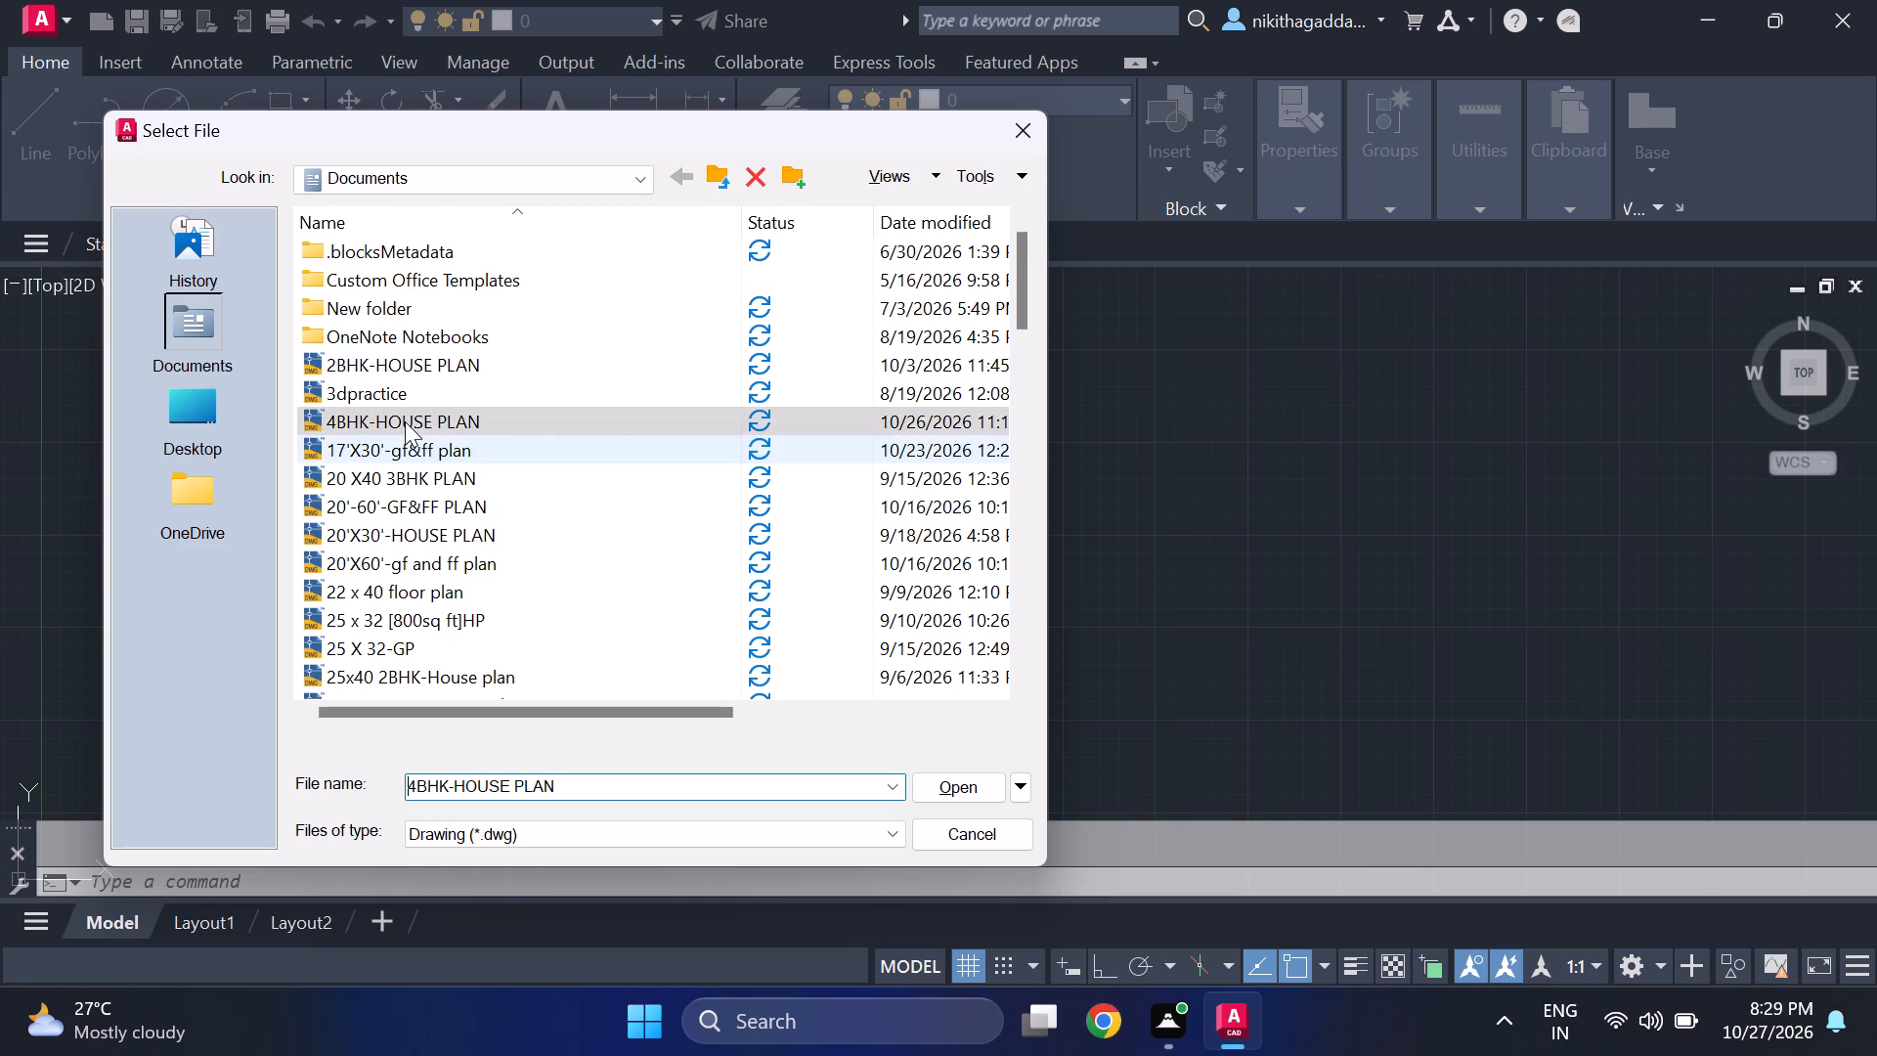
click(972, 783)
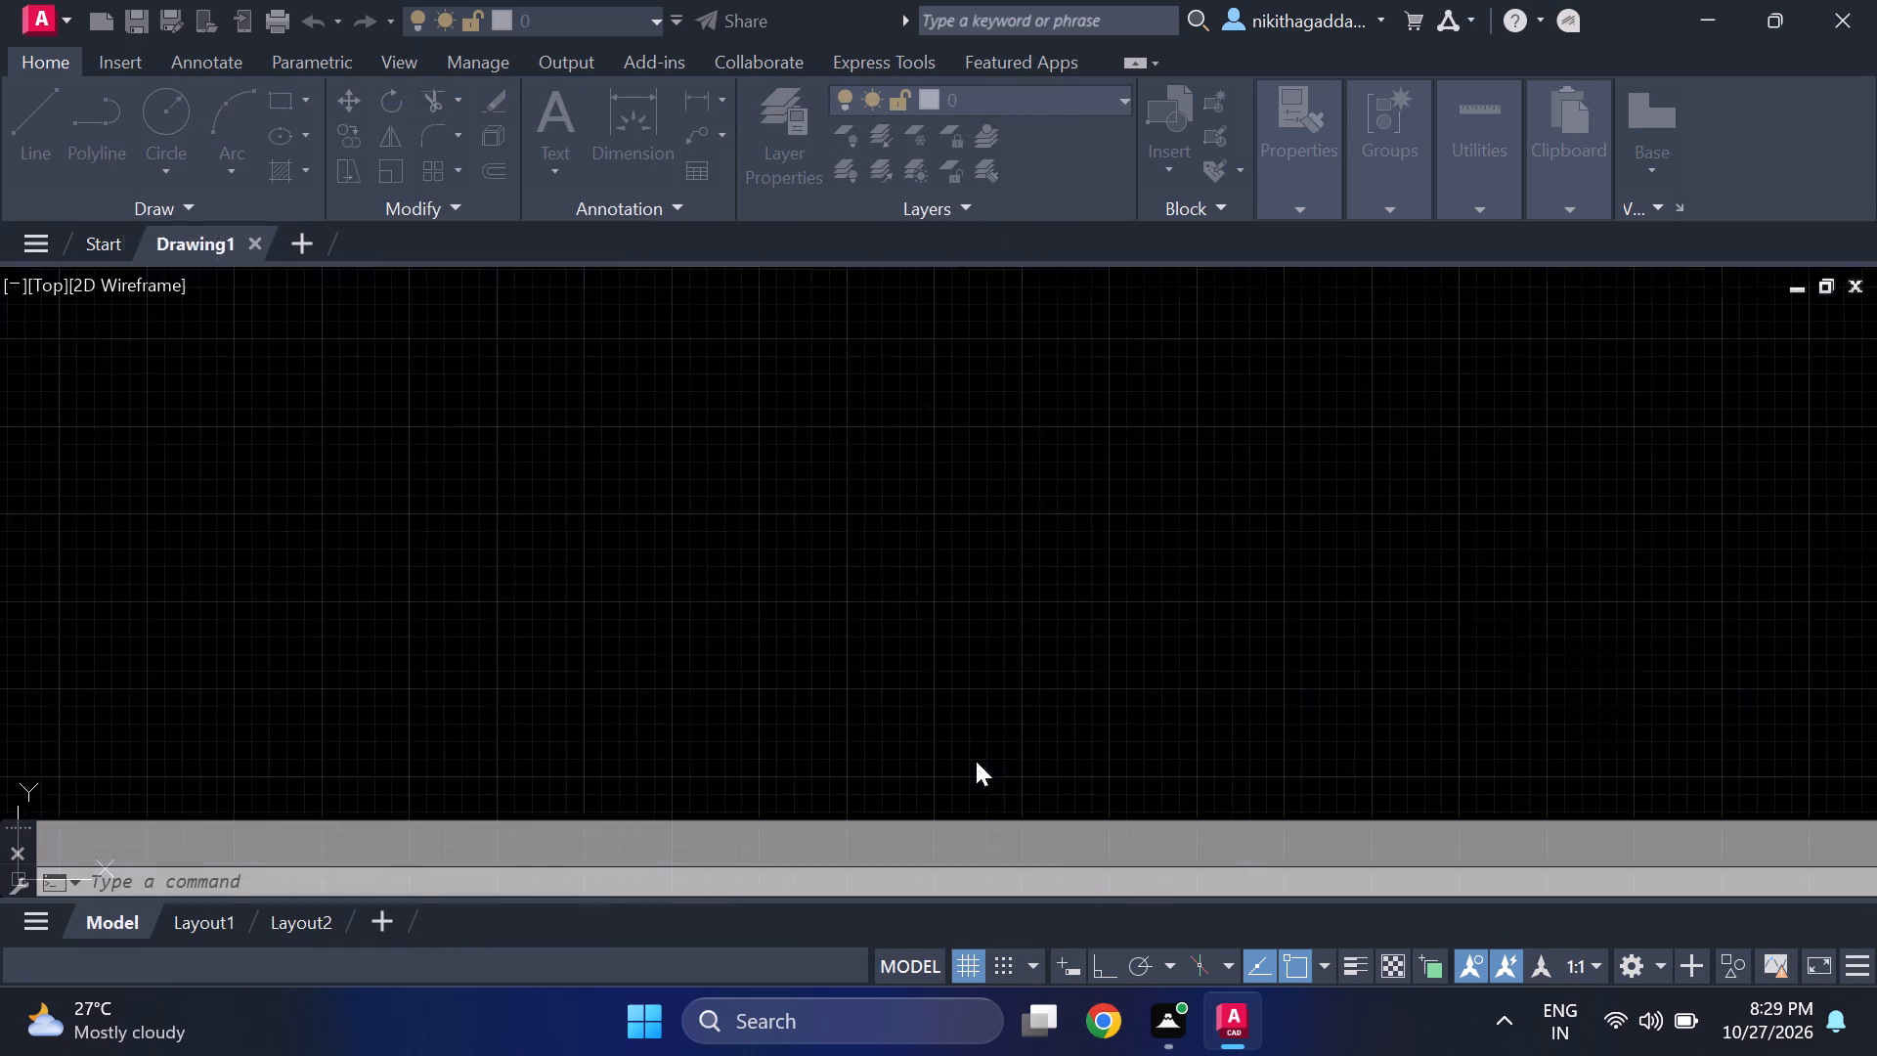
Look over the floor plan's bedrooms, bathrooms, dining and living areas, and its overall extent.
scroll(976, 752, down, 6)
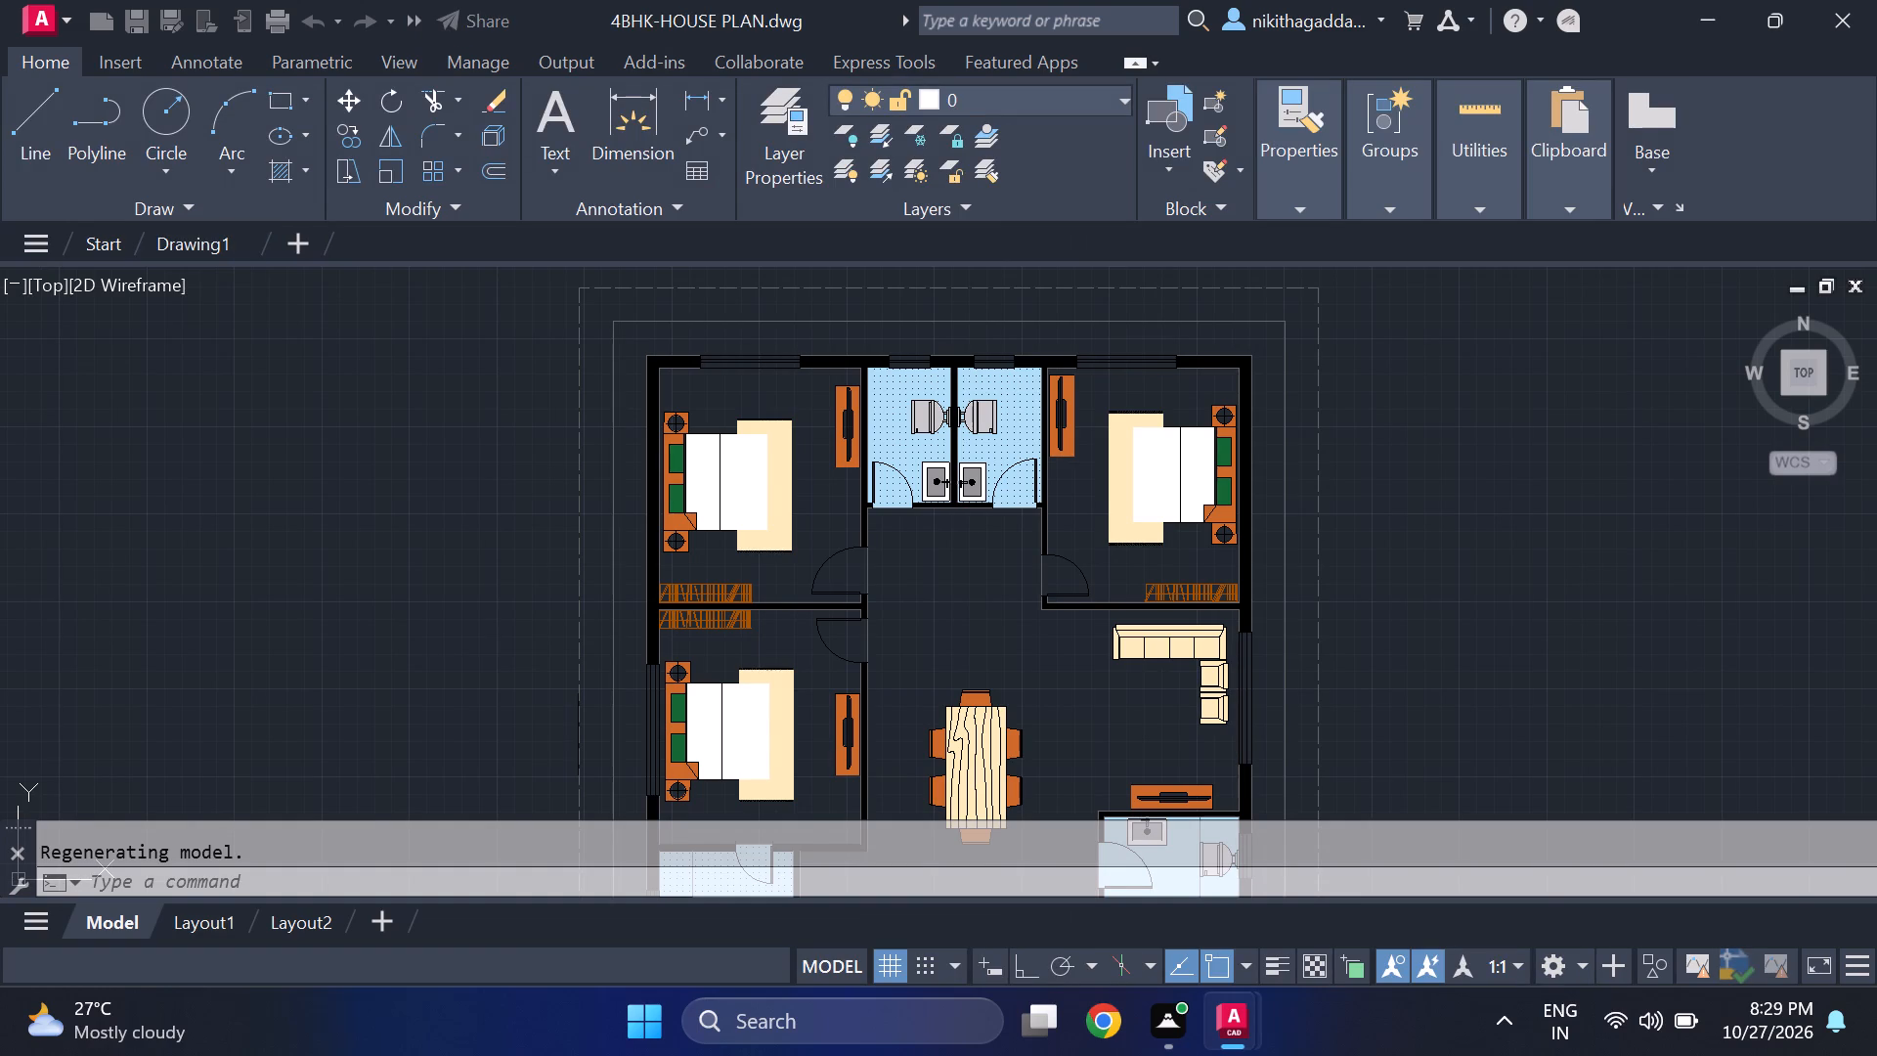
scroll(569, 509, down, 4)
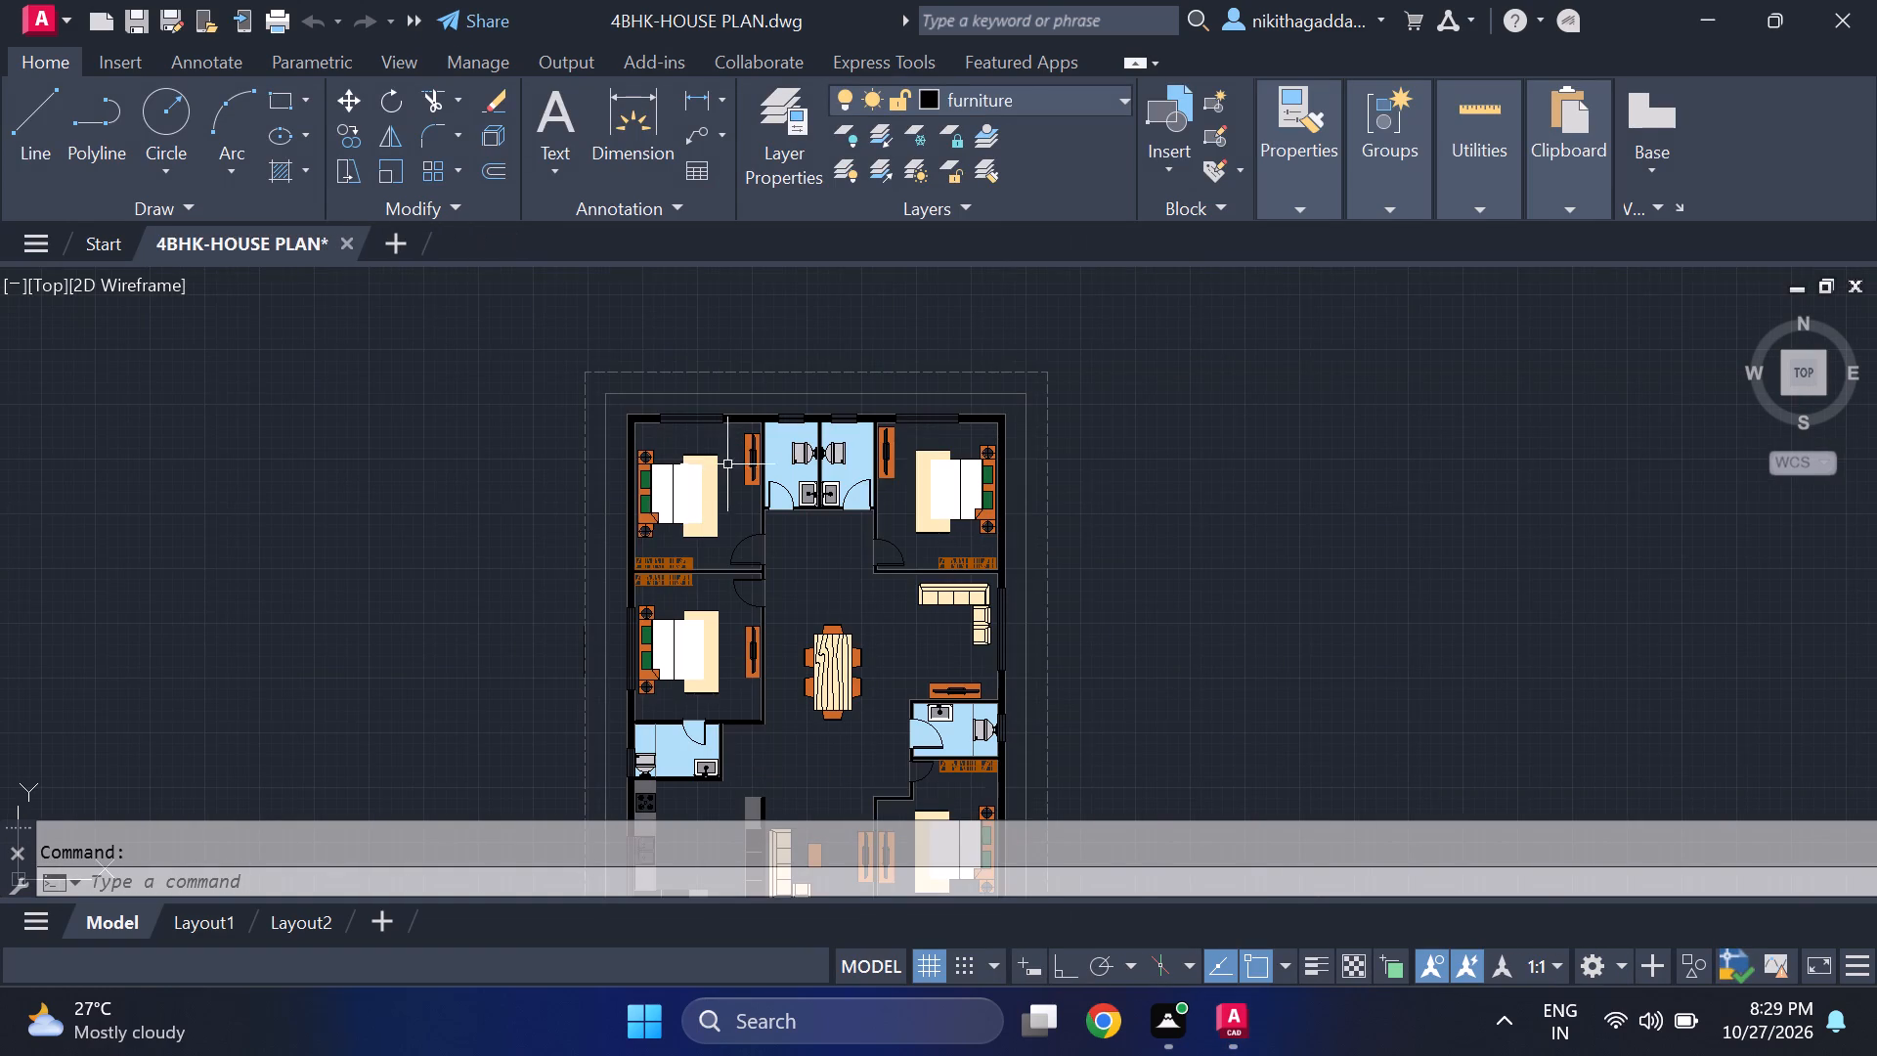
scroll(737, 448, up, 1)
middle_drag(821, 575, 721, 330)
middle_drag(741, 356, 742, 363)
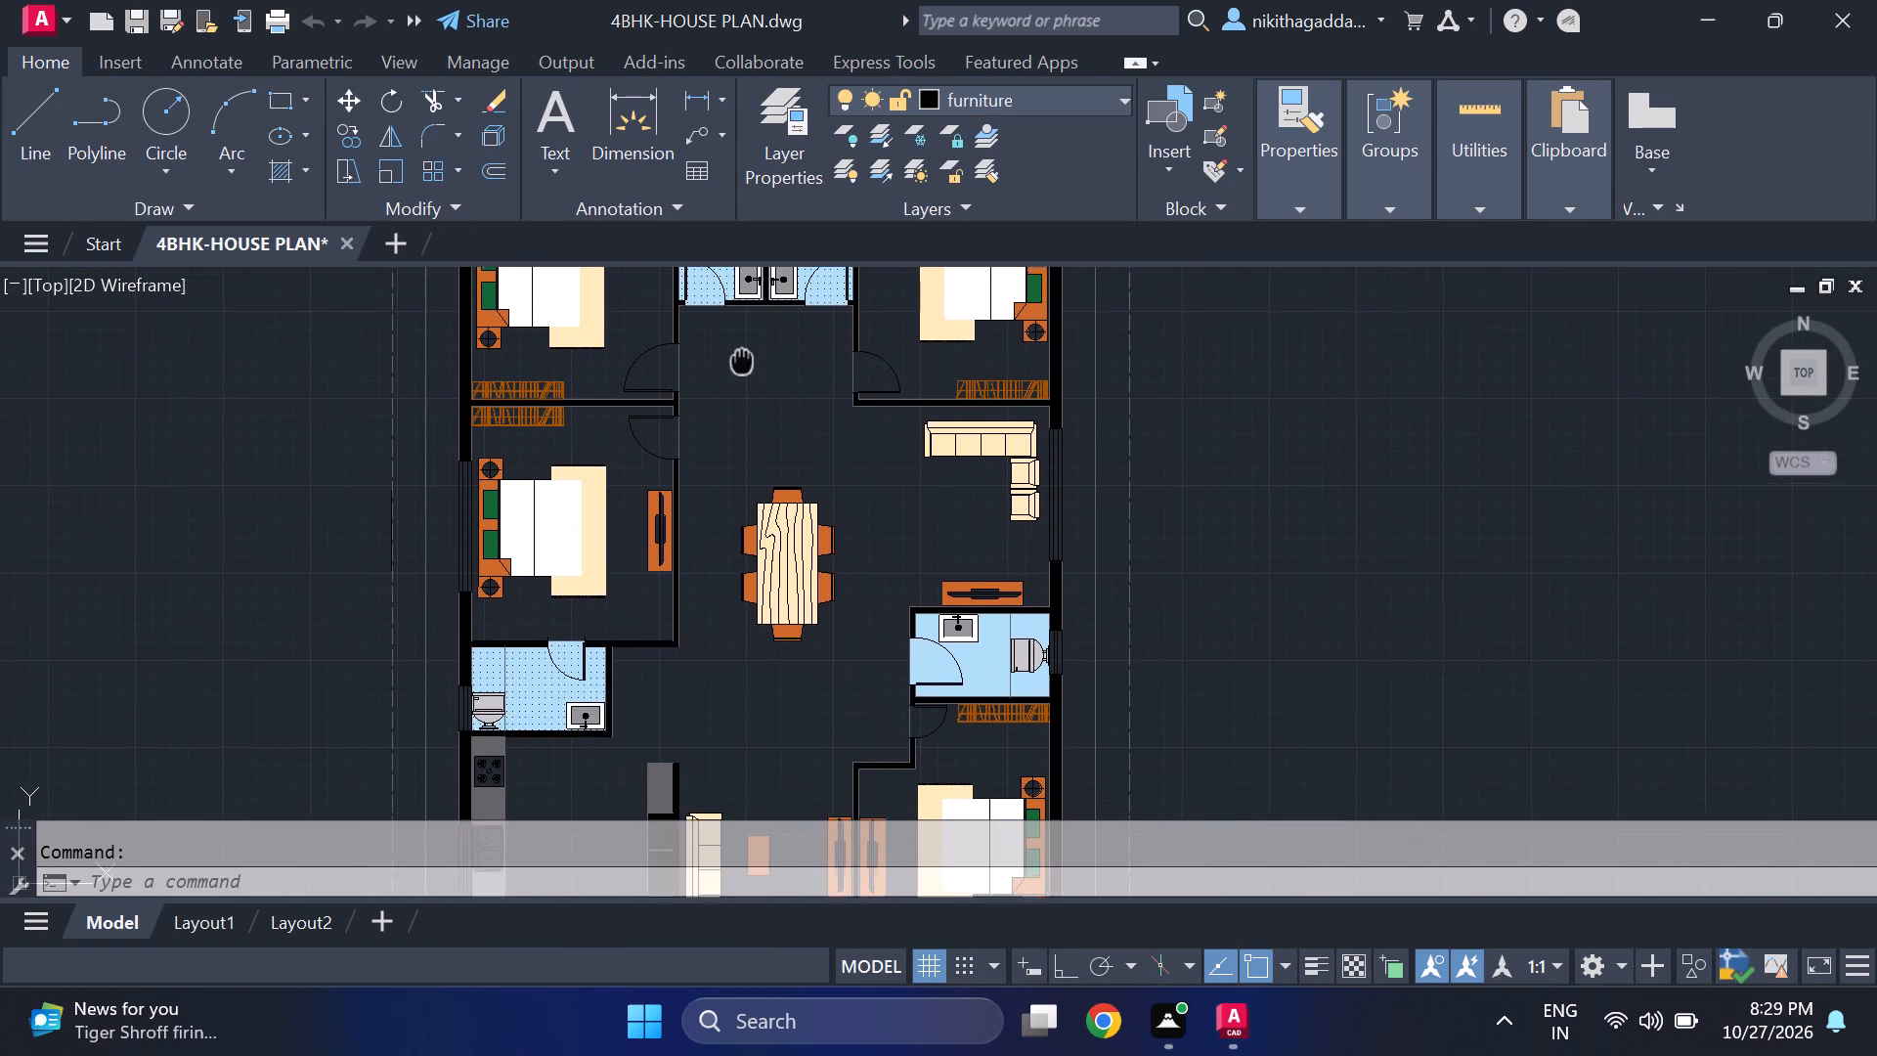
middle_drag(742, 363, 825, 506)
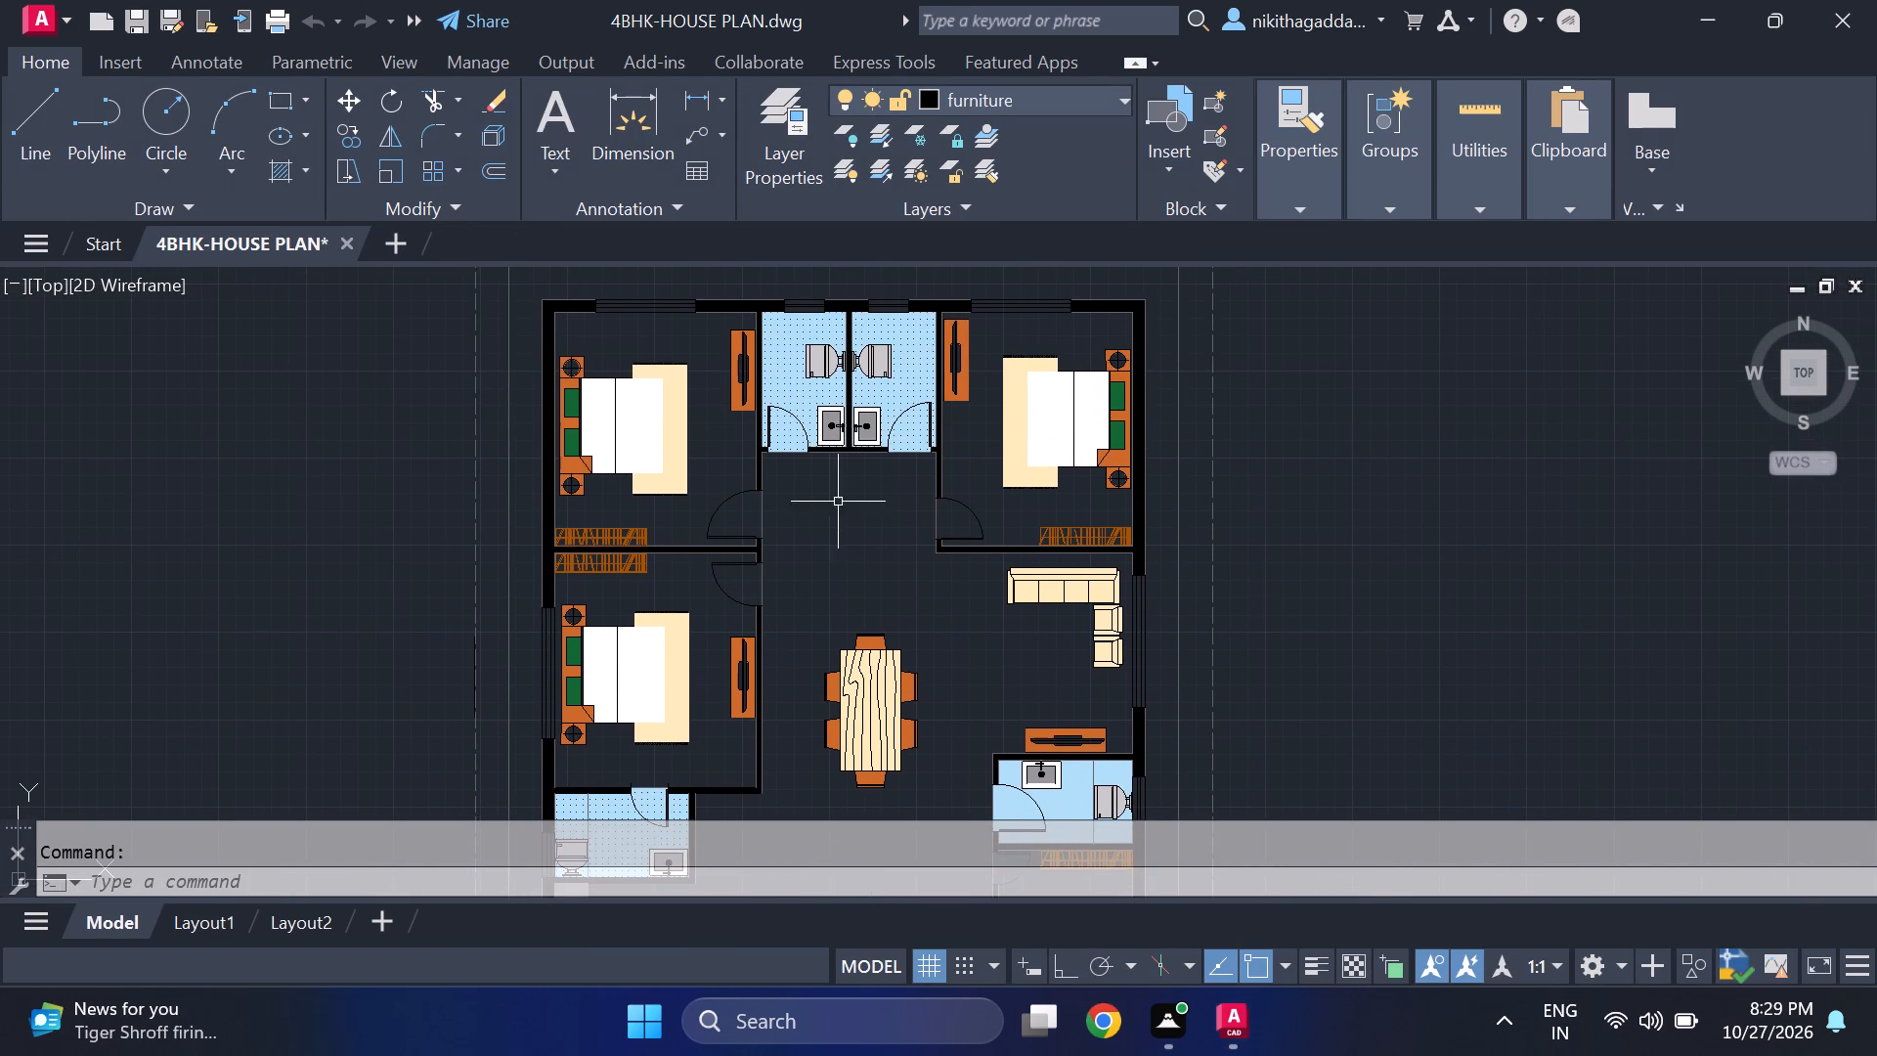
middle_drag(828, 486, 867, 416)
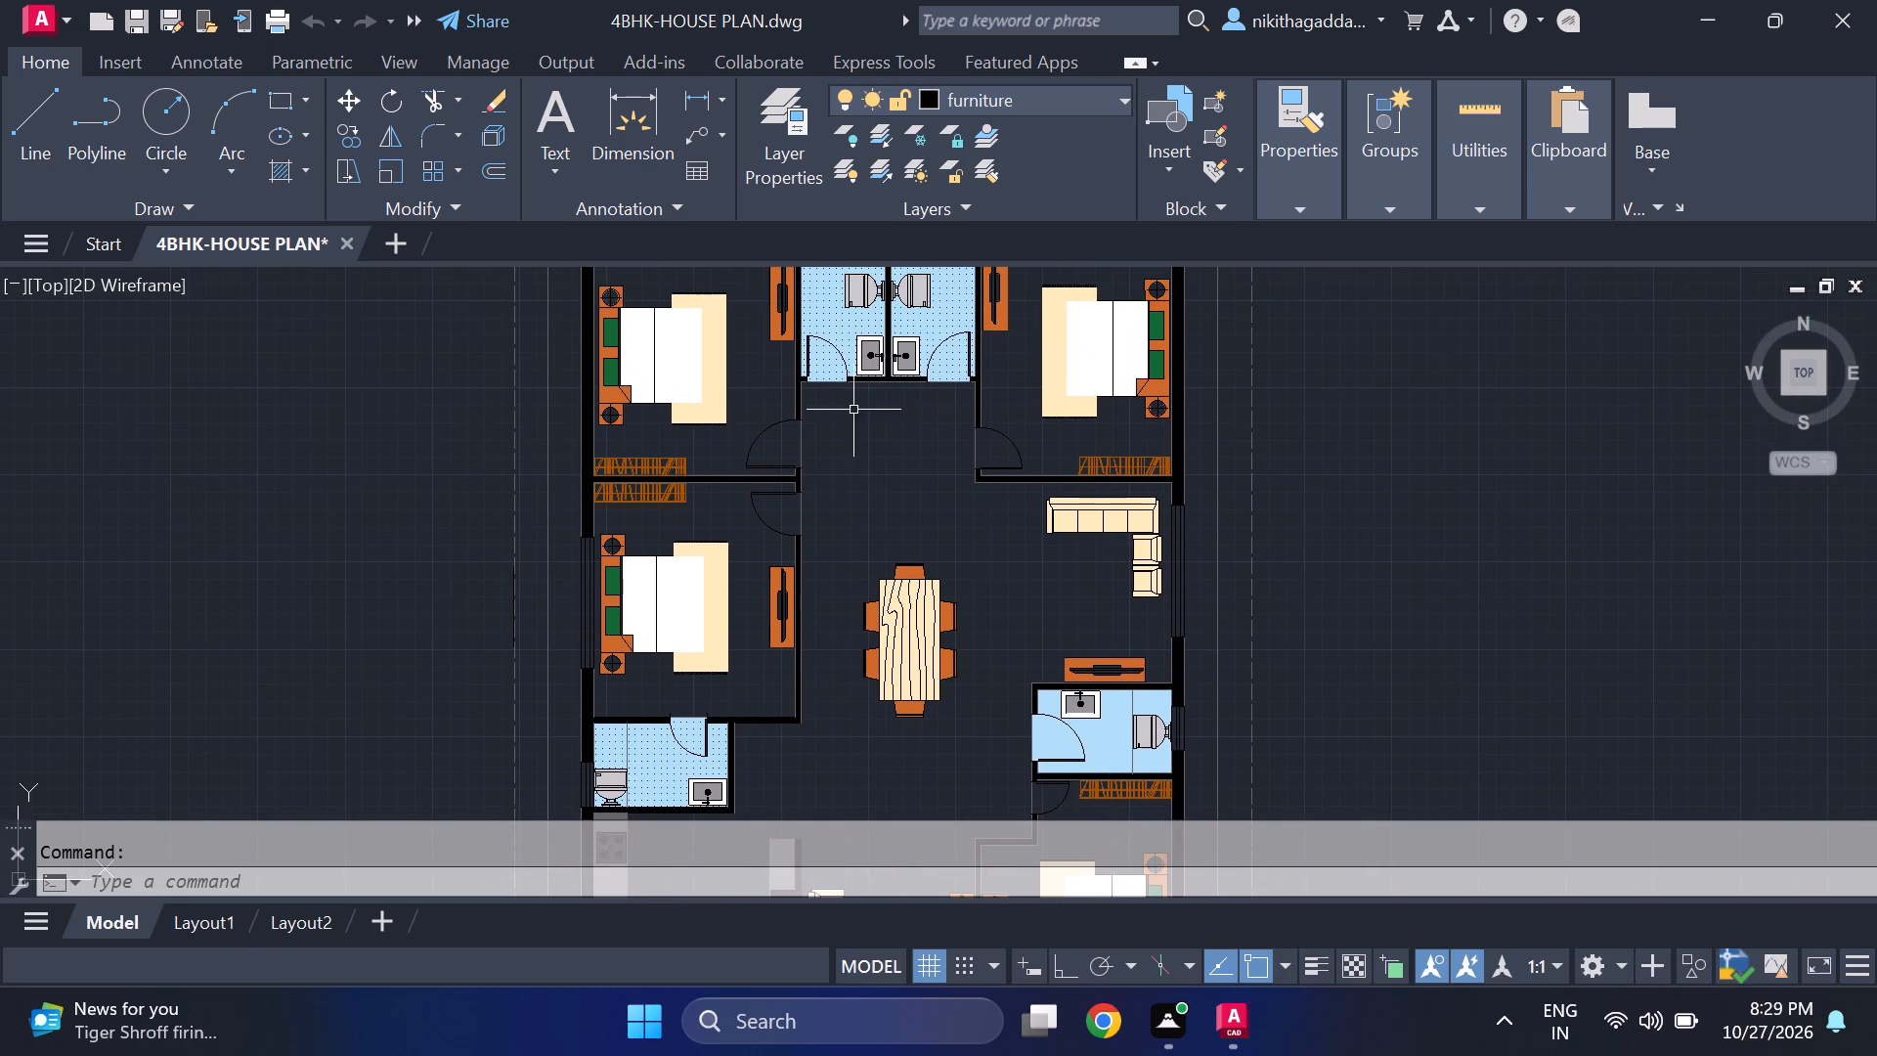
scroll(792, 399, down, 1)
middle_click(858, 440)
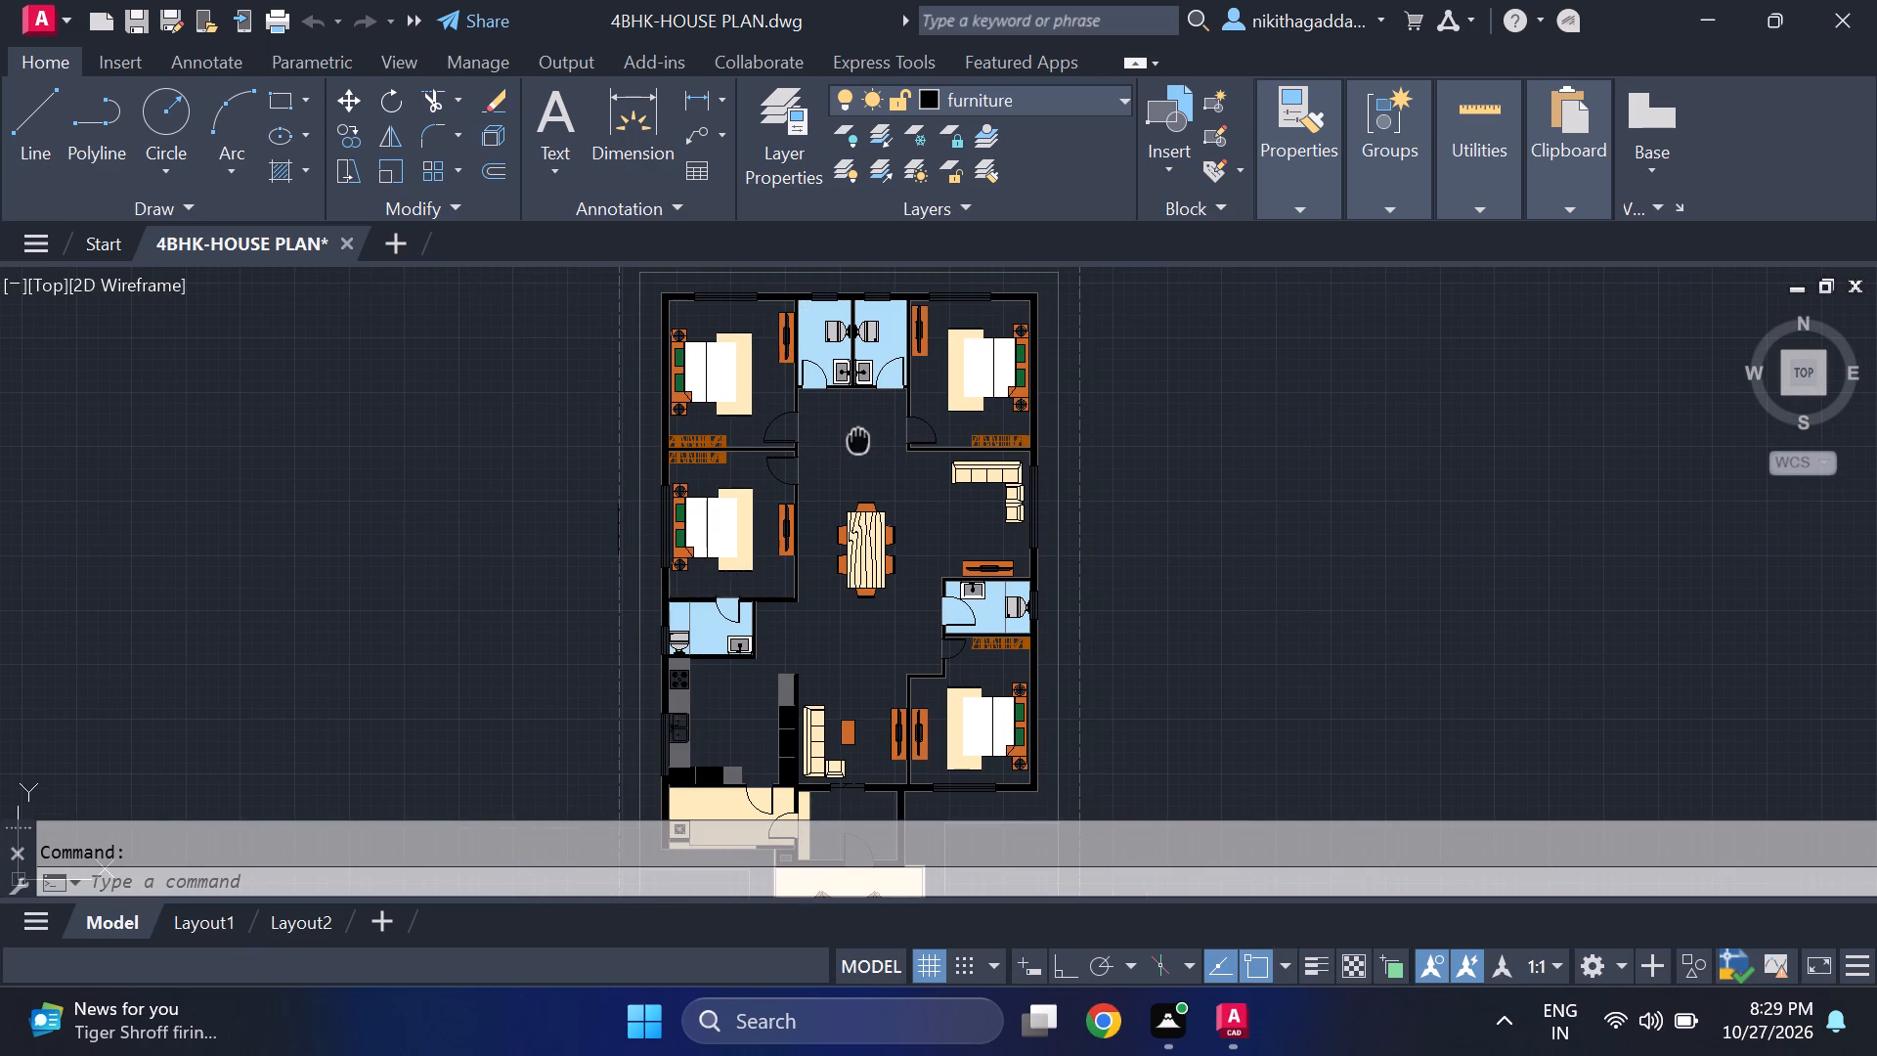
scroll(857, 447, up, 1)
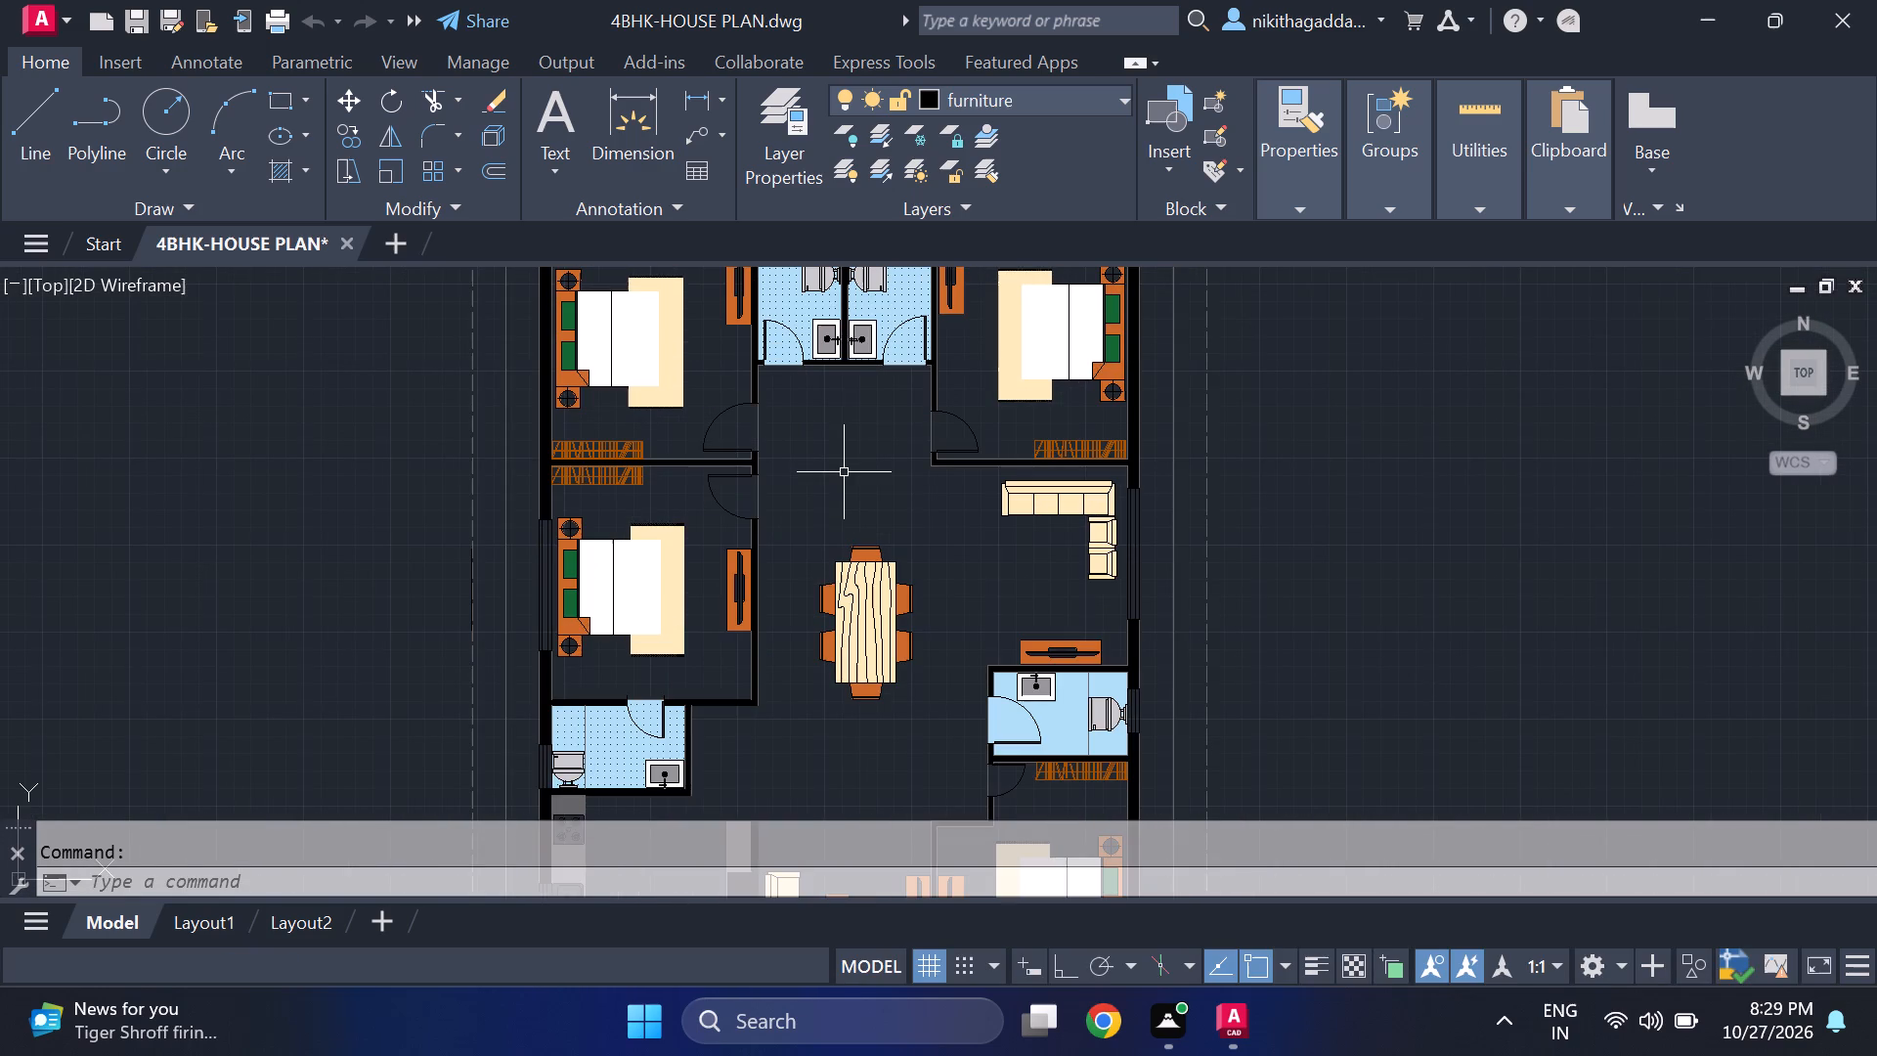
scroll(839, 478, down, 1)
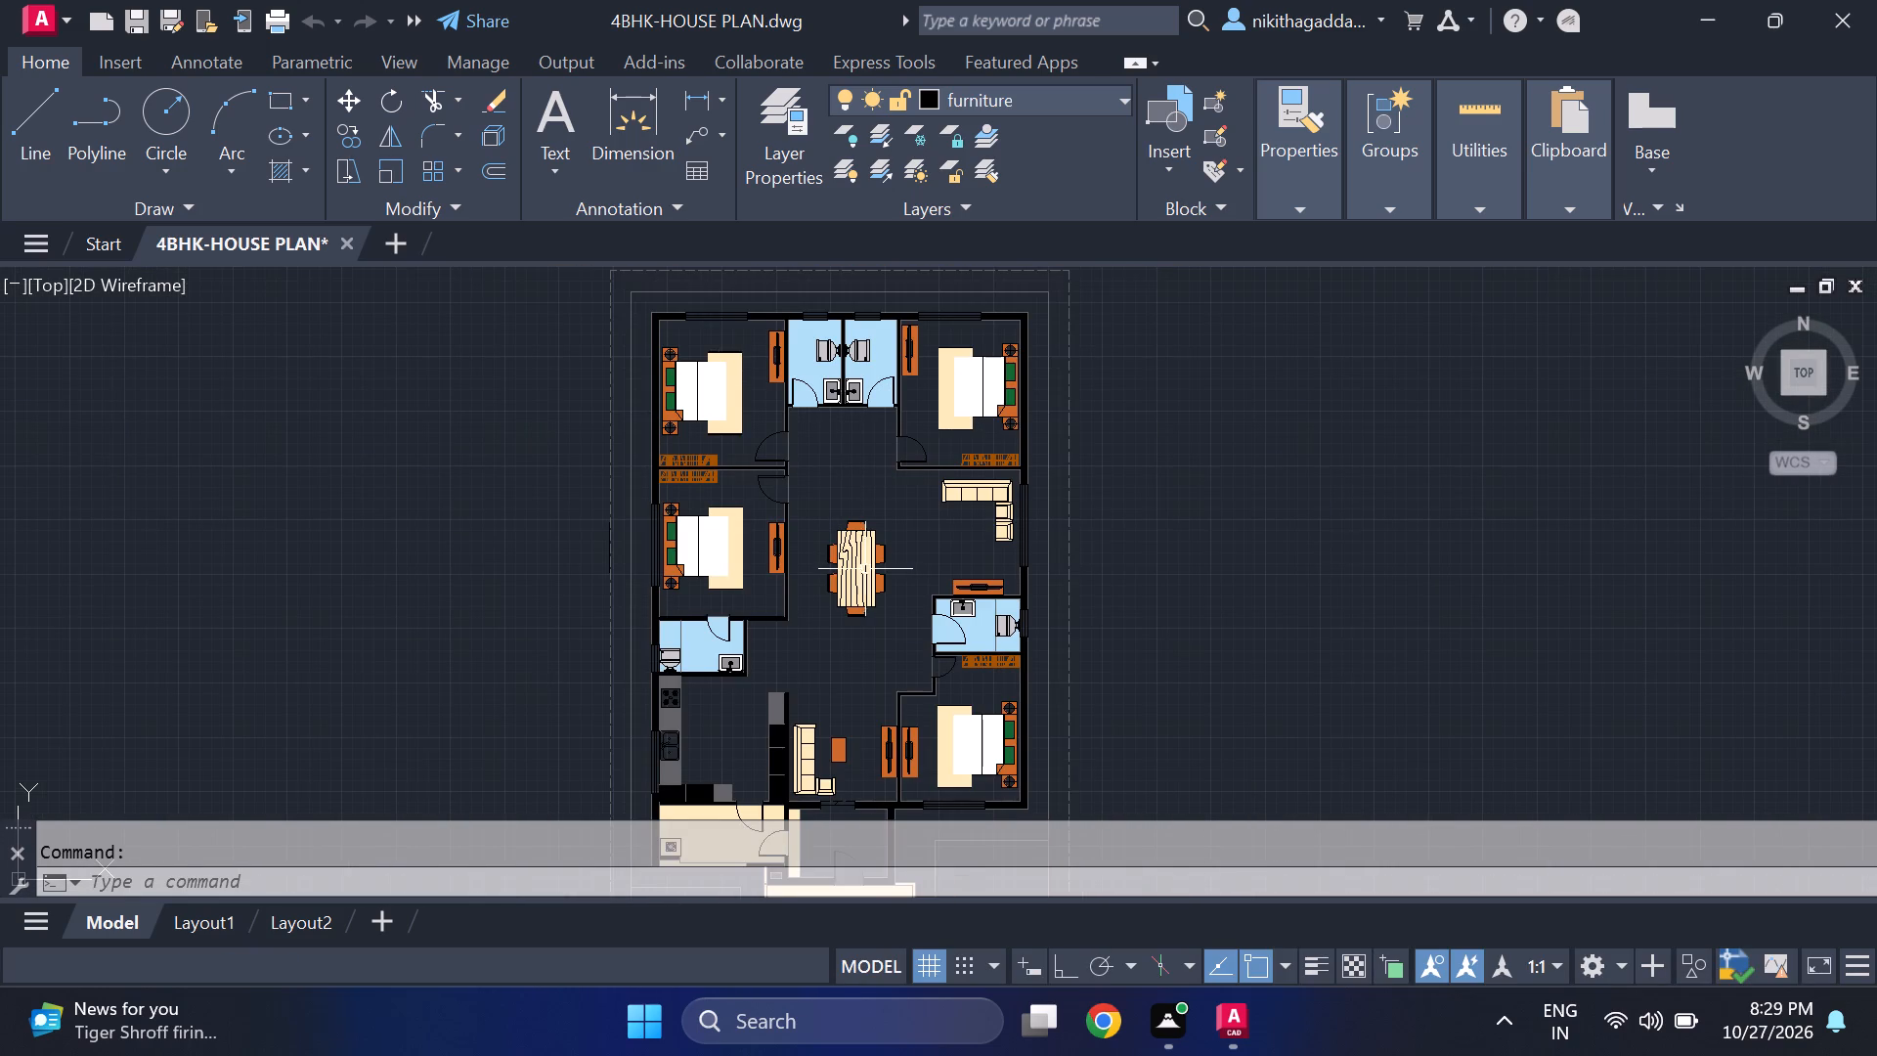
middle_drag(865, 569, 792, 473)
middle_click(789, 468)
middle_click(771, 438)
scroll(787, 430, up, 2)
scroll(811, 439, down, 2)
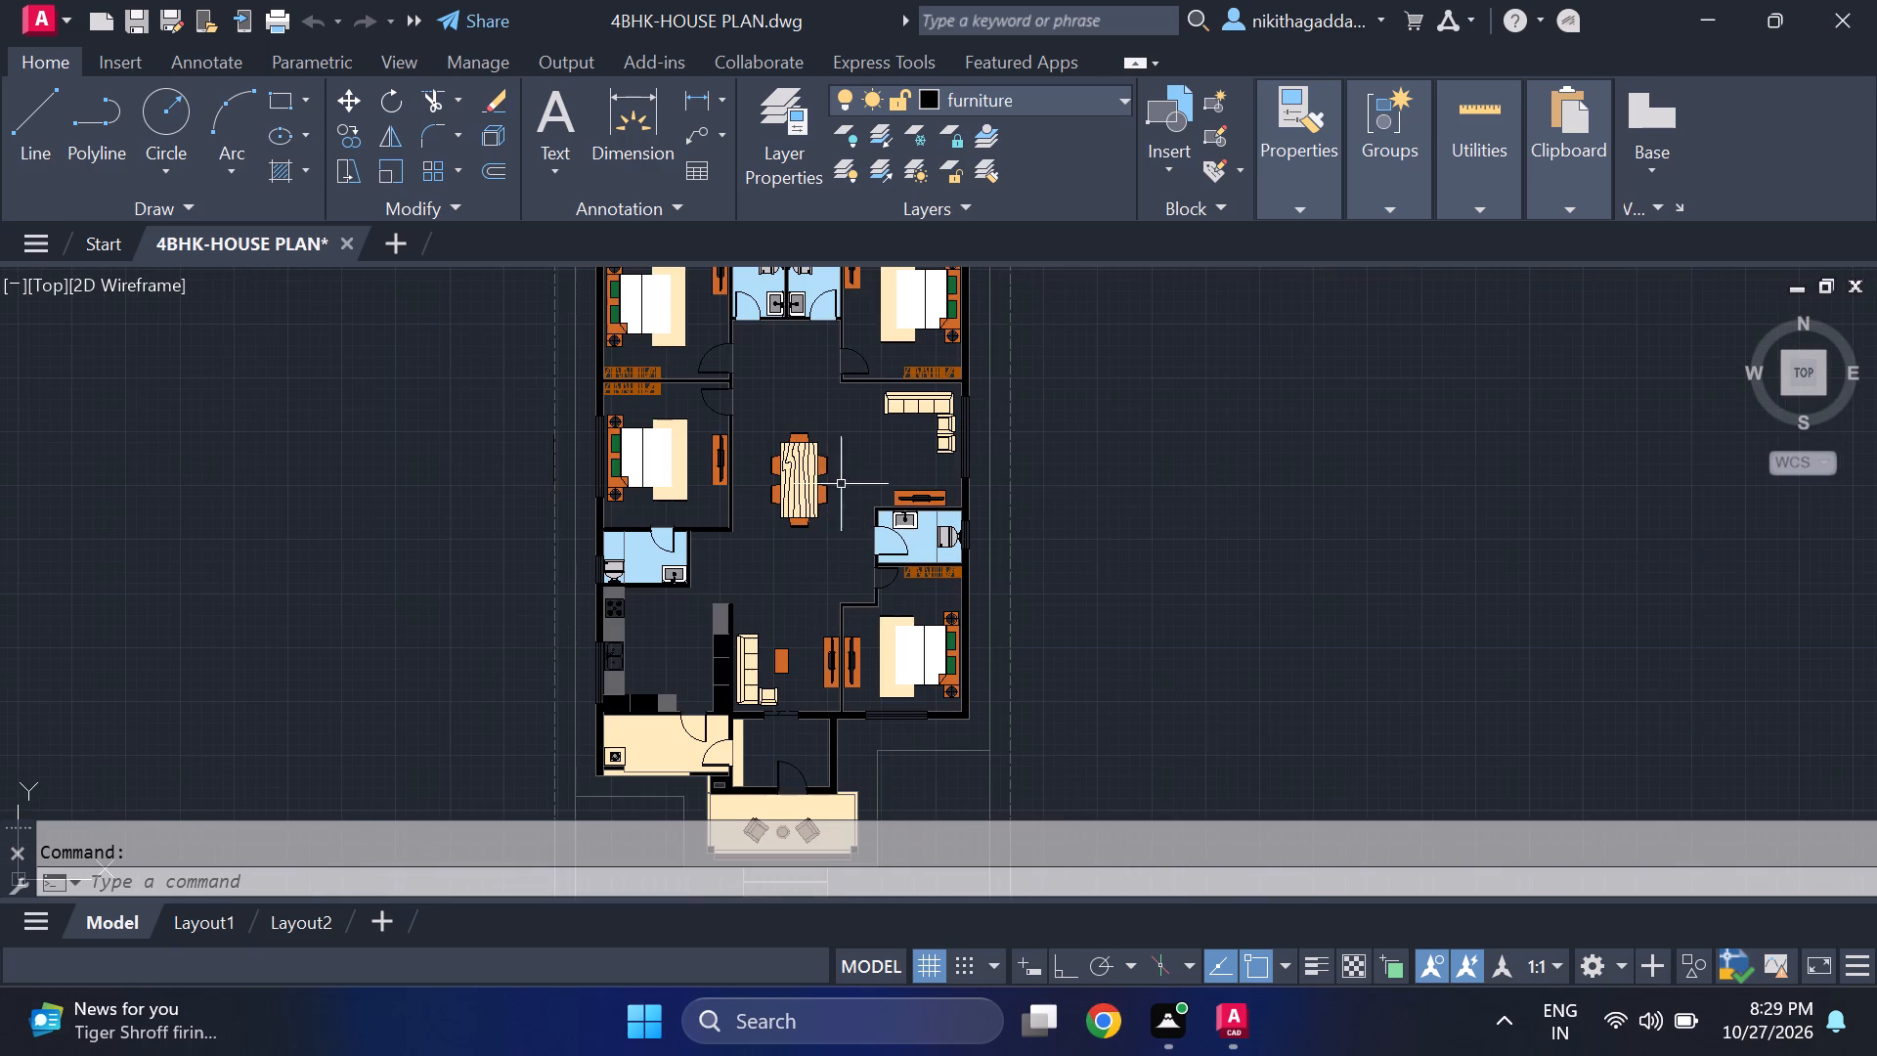
middle_drag(857, 631, 876, 547)
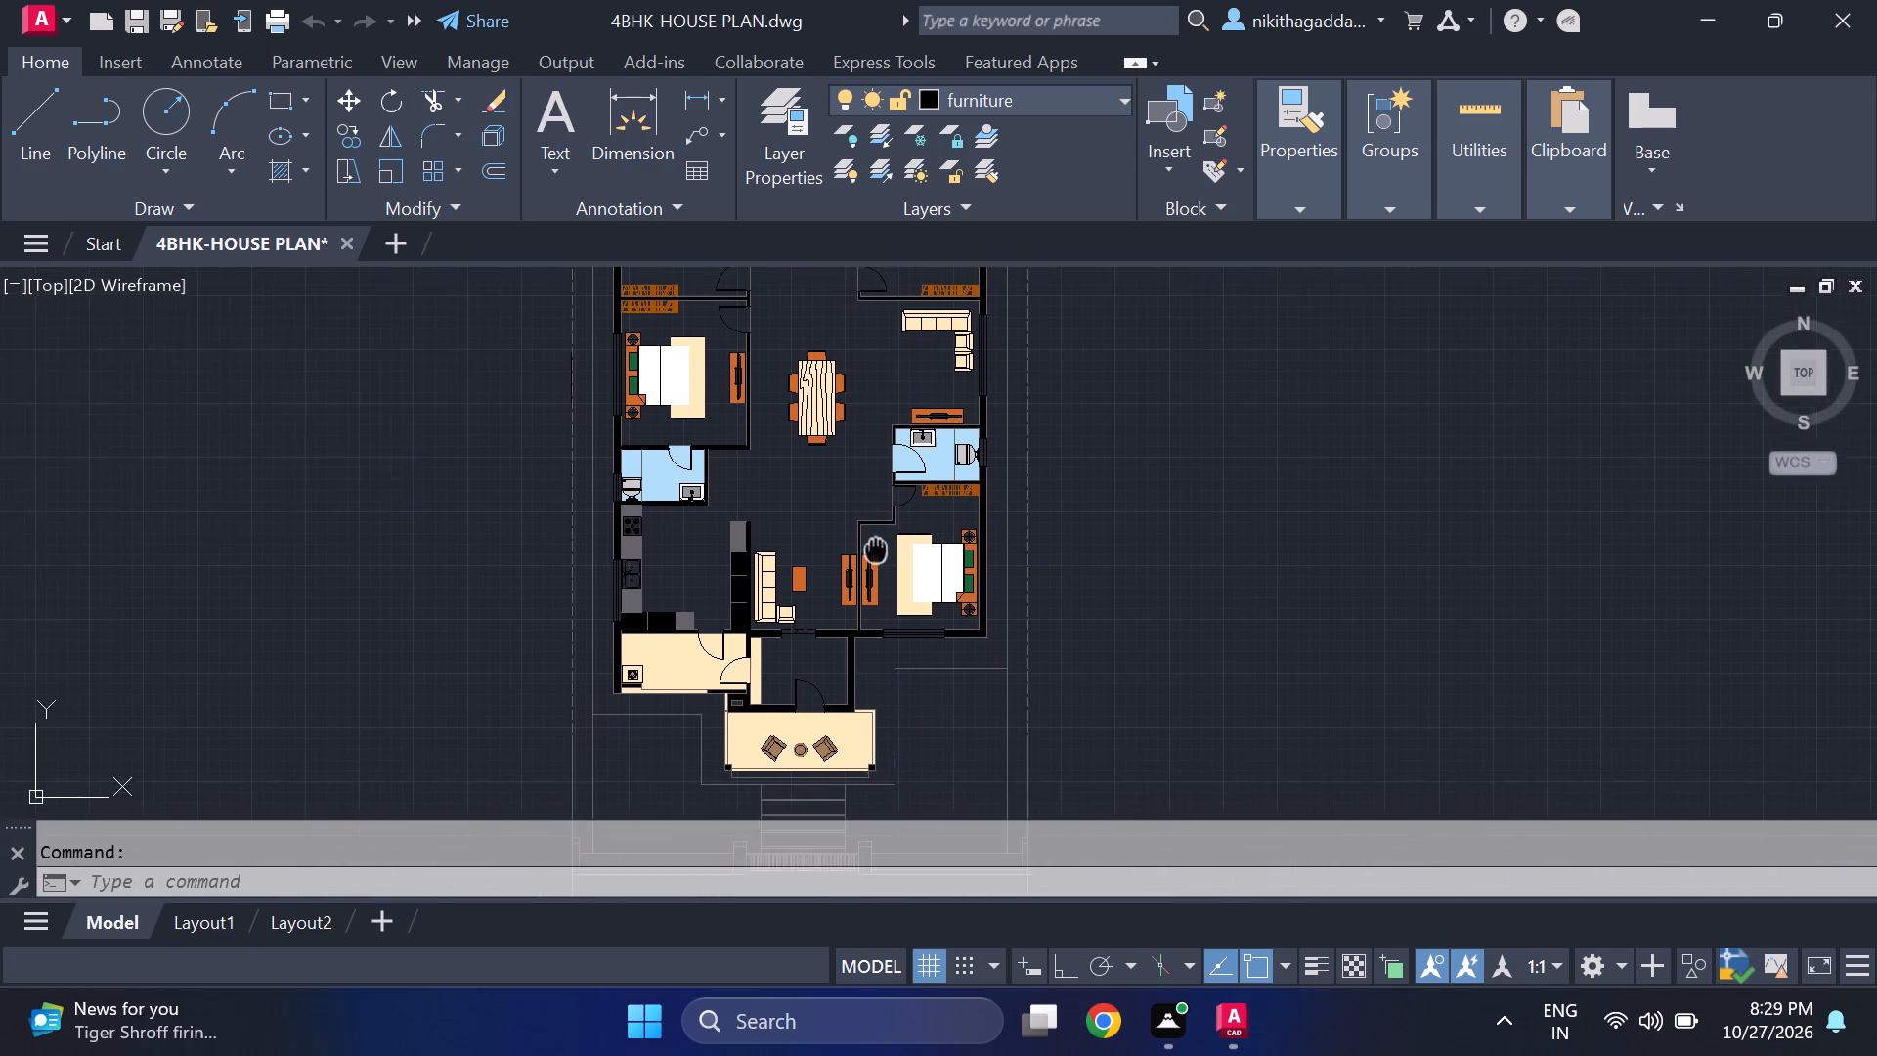
middle_drag(876, 547, 888, 552)
middle_drag(893, 554, 916, 571)
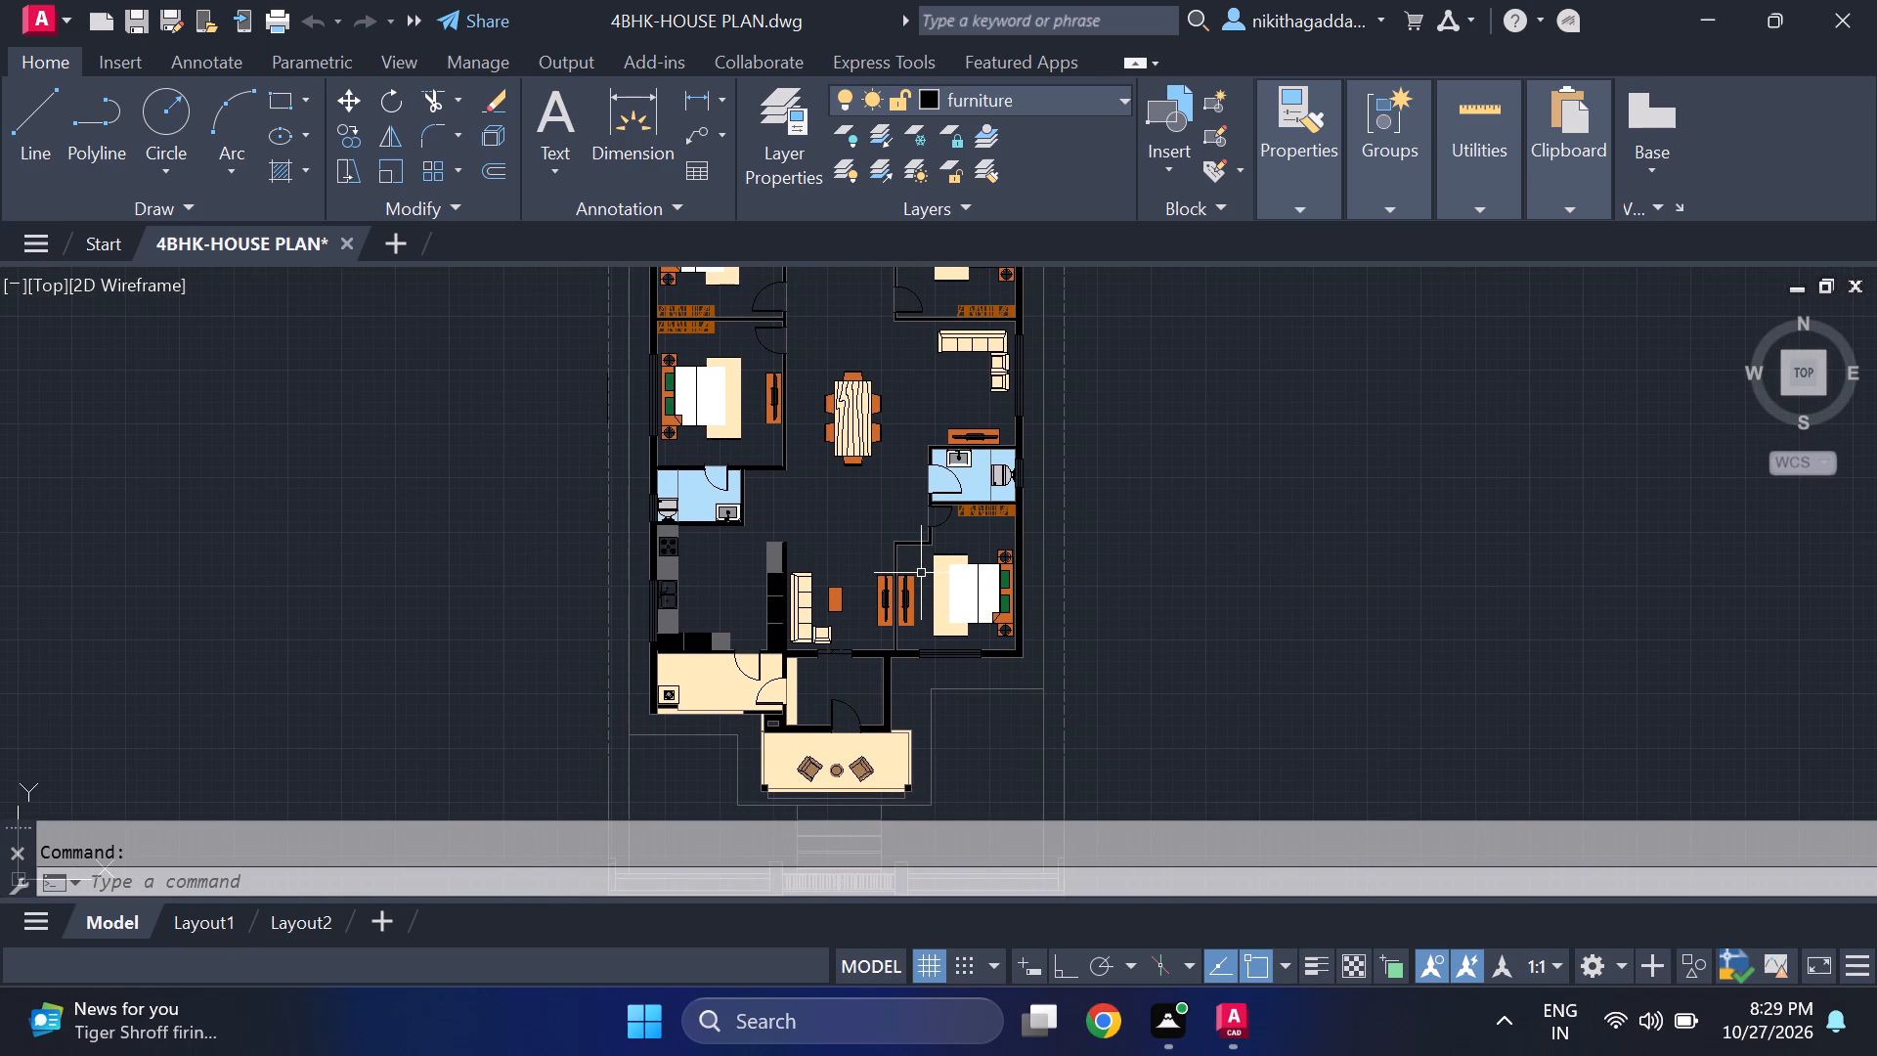
scroll(880, 577, down, 3)
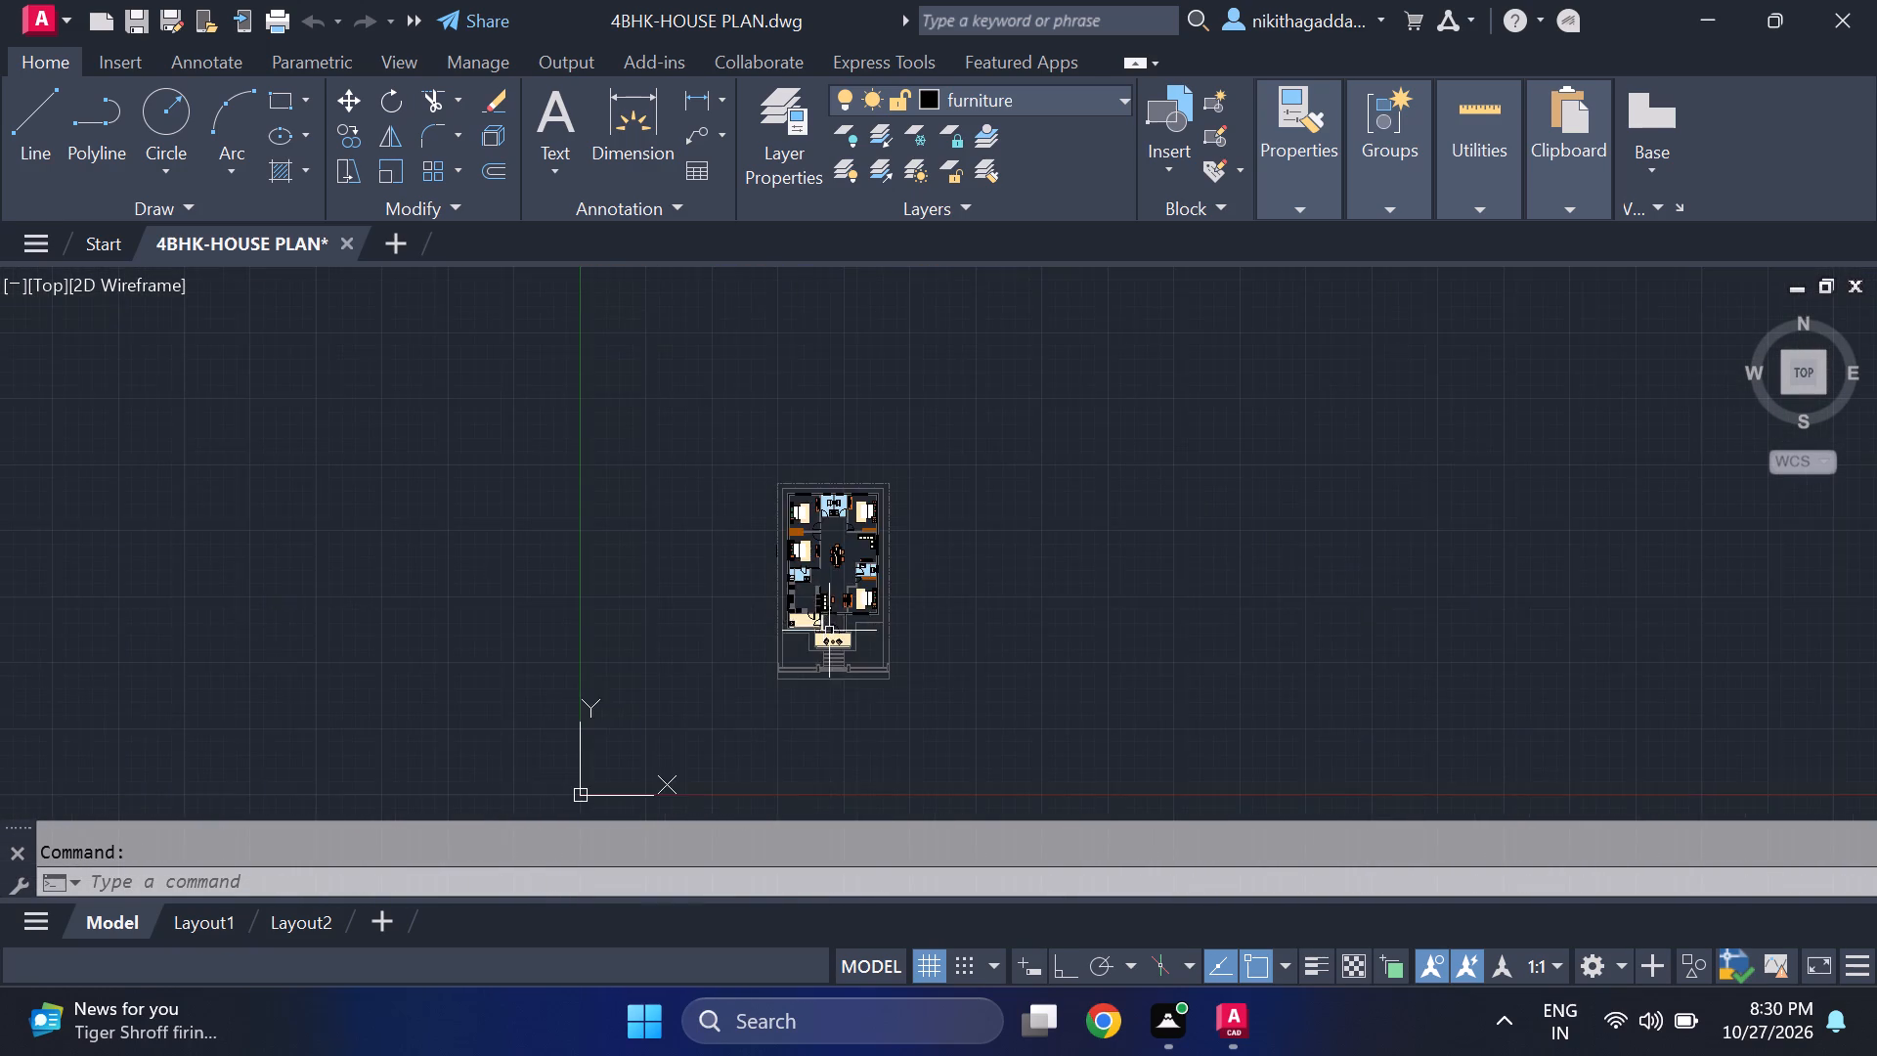
Examine the front of the house plan, including the sit-out, entrance steps, gate and compound wall.
scroll(822, 637, up, 2)
middle_drag(804, 630, 814, 593)
middle_click(820, 587)
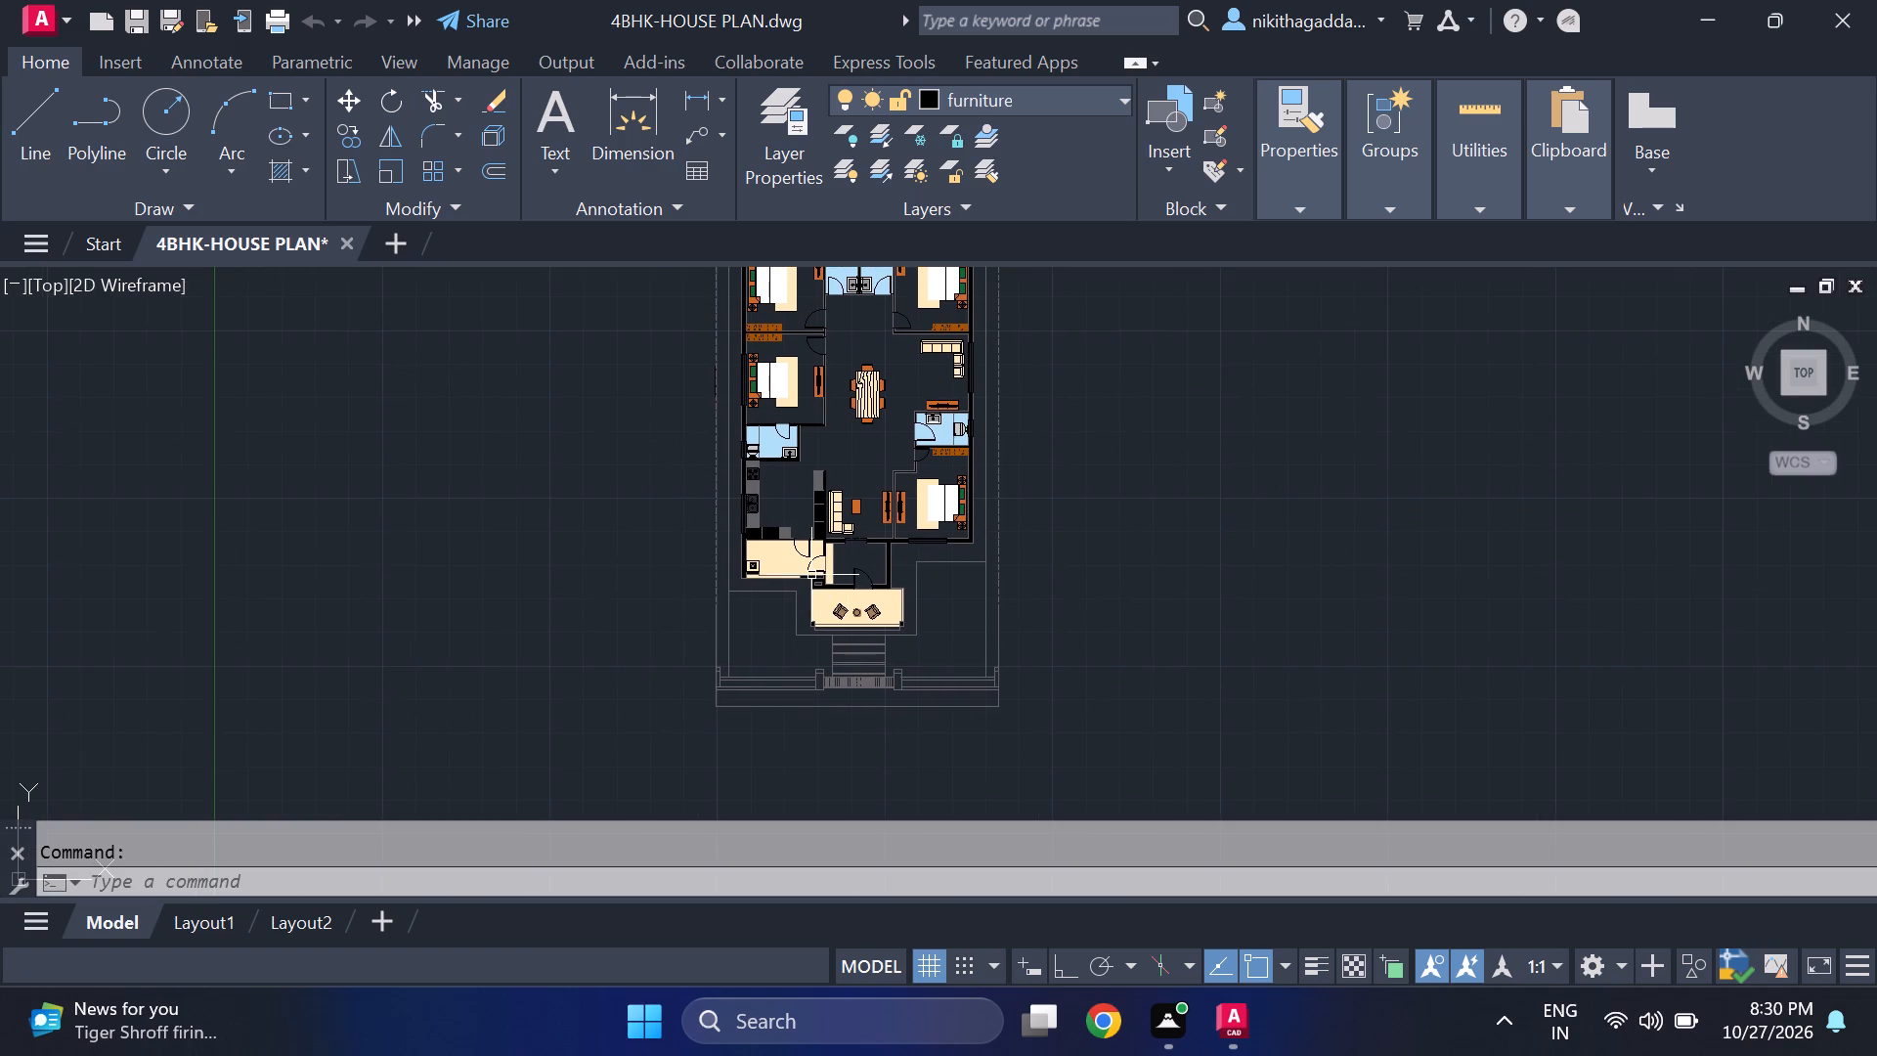
scroll(810, 575, up, 2)
scroll(810, 571, down, 2)
middle_drag(714, 625, 739, 509)
scroll(771, 430, up, 2)
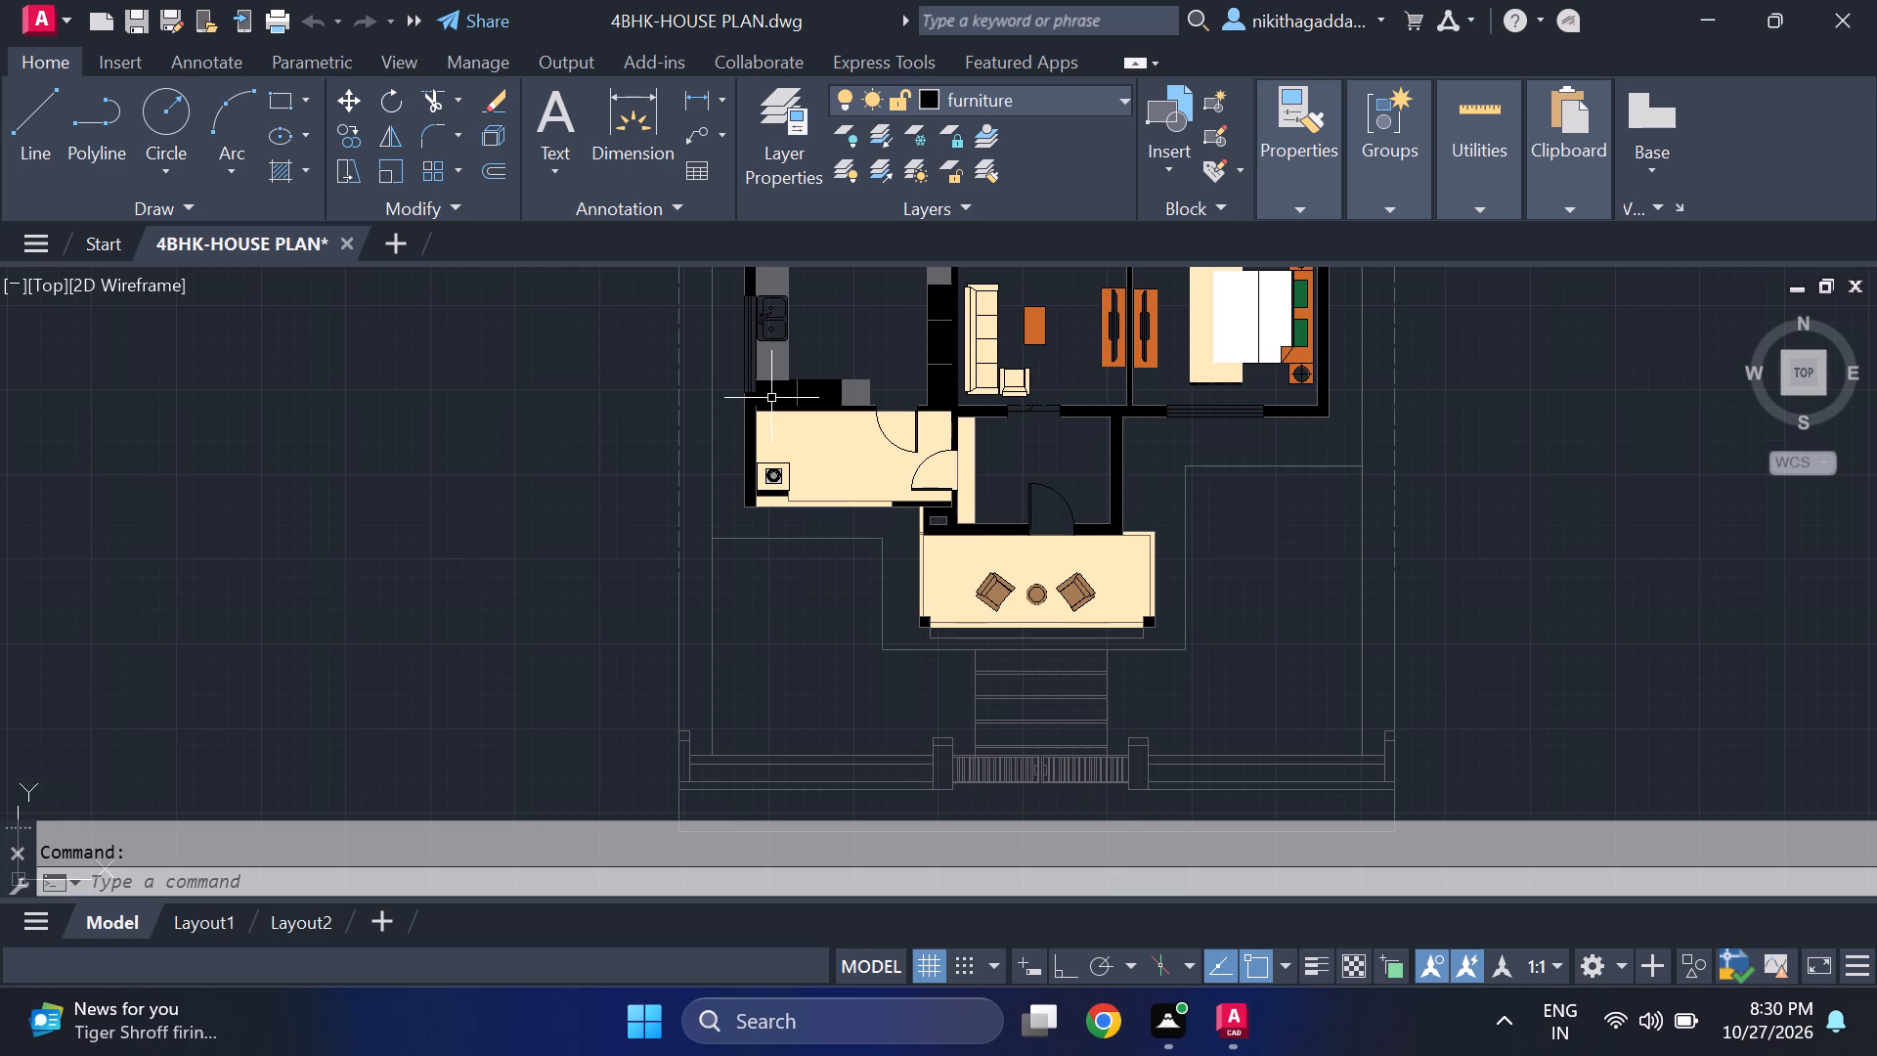
scroll(772, 405, down, 5)
scroll(764, 436, up, 4)
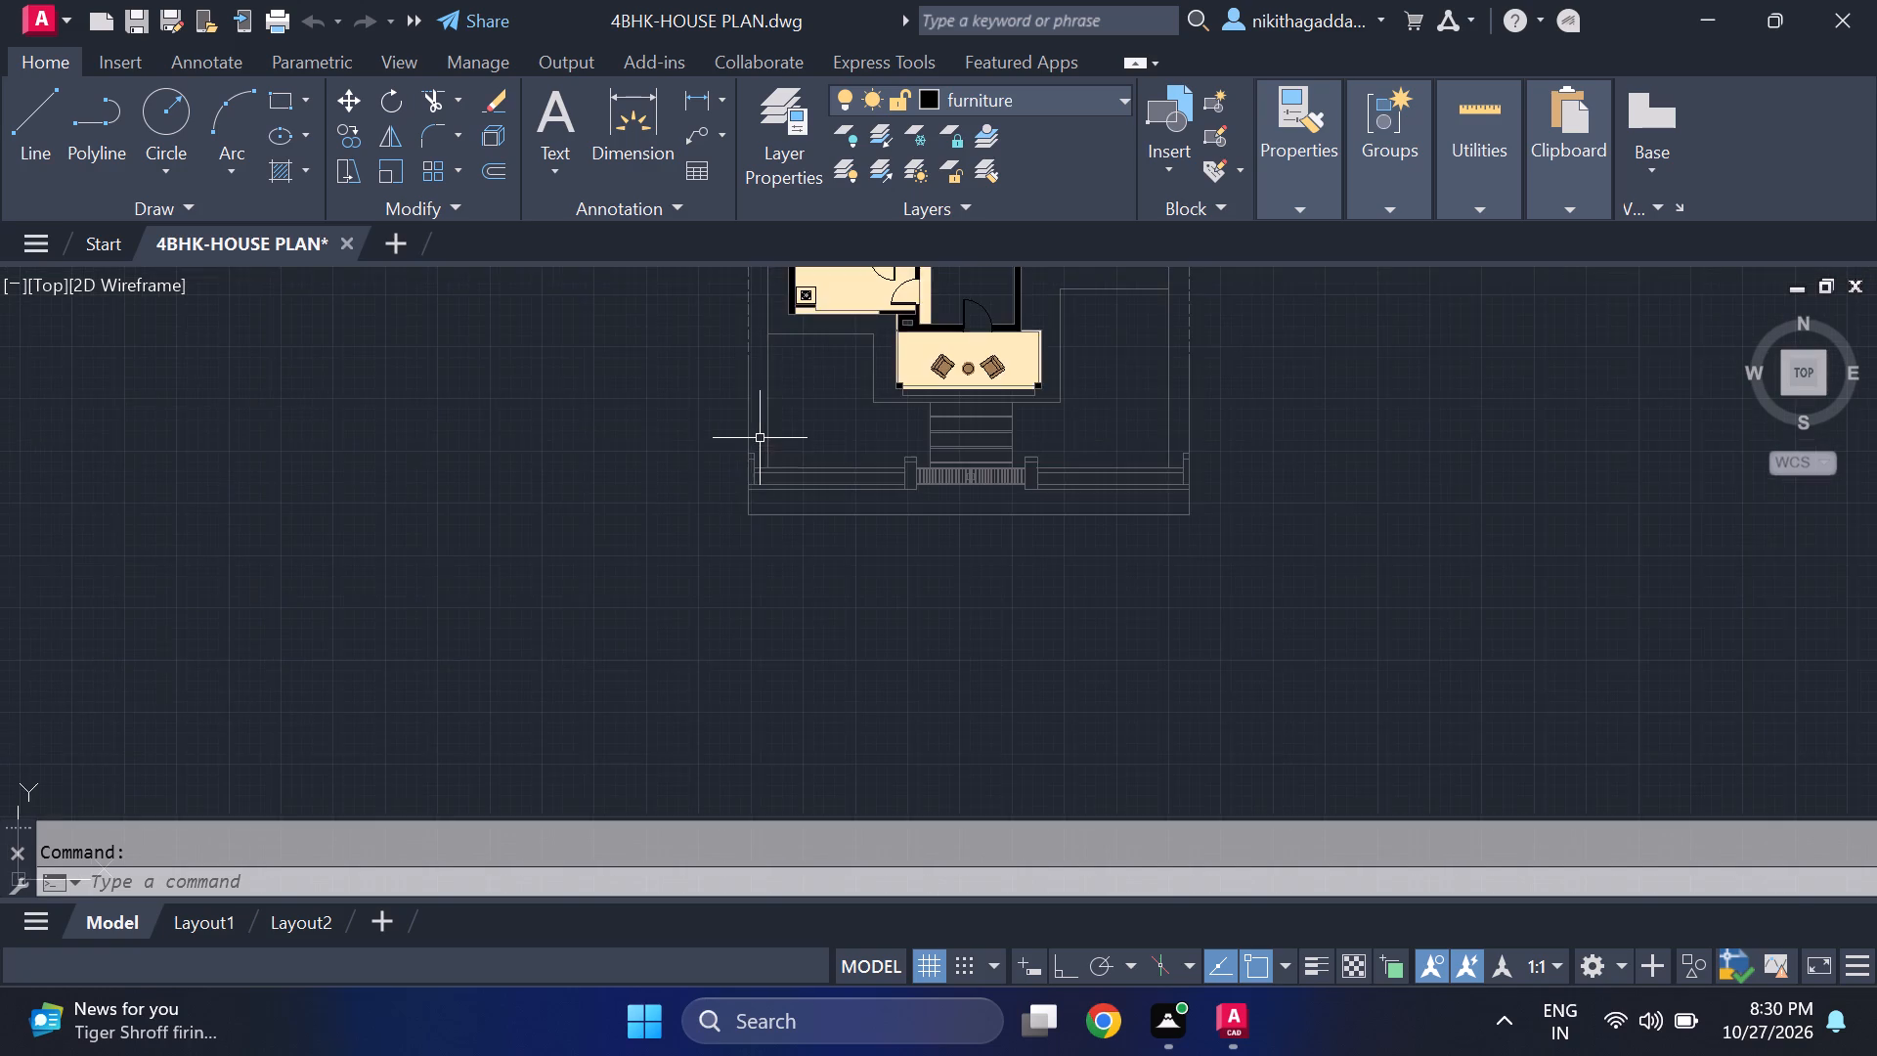
scroll(760, 438, up, 1)
middle_drag(769, 538, 776, 556)
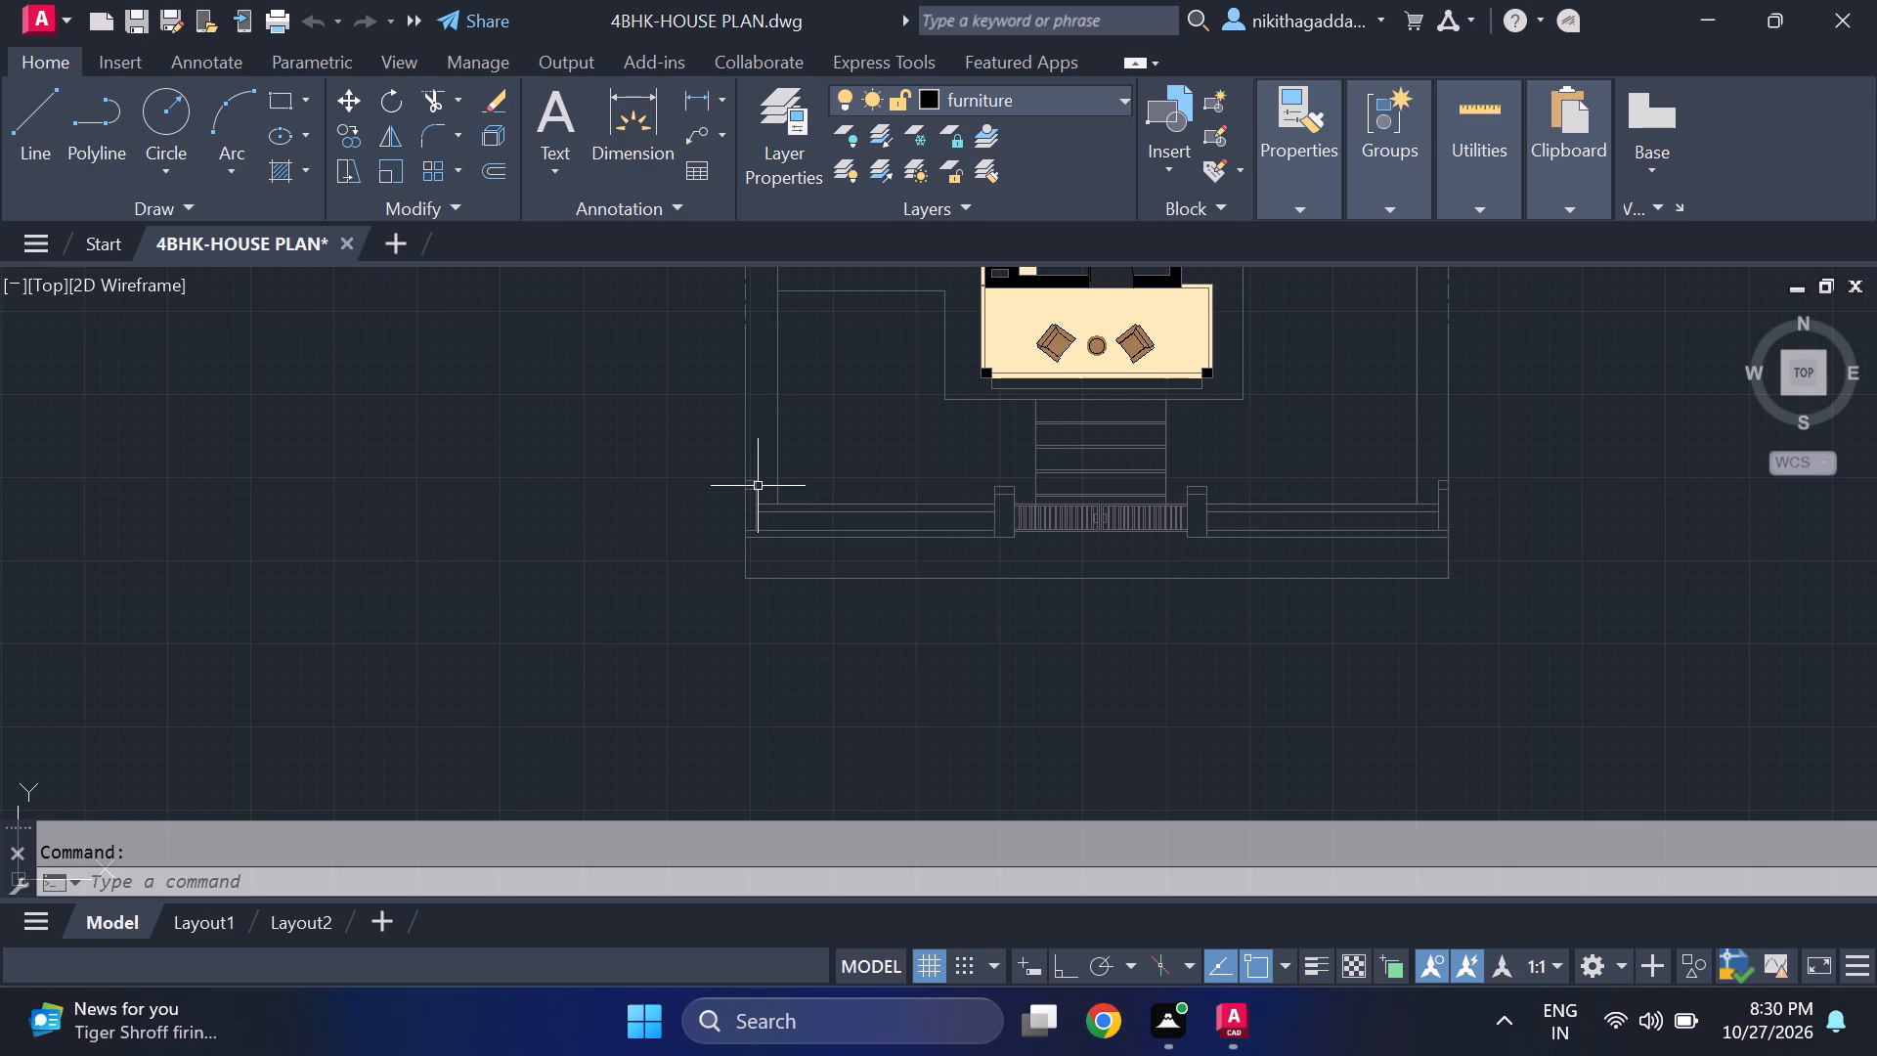
middle_click(808, 400)
middle_click(807, 400)
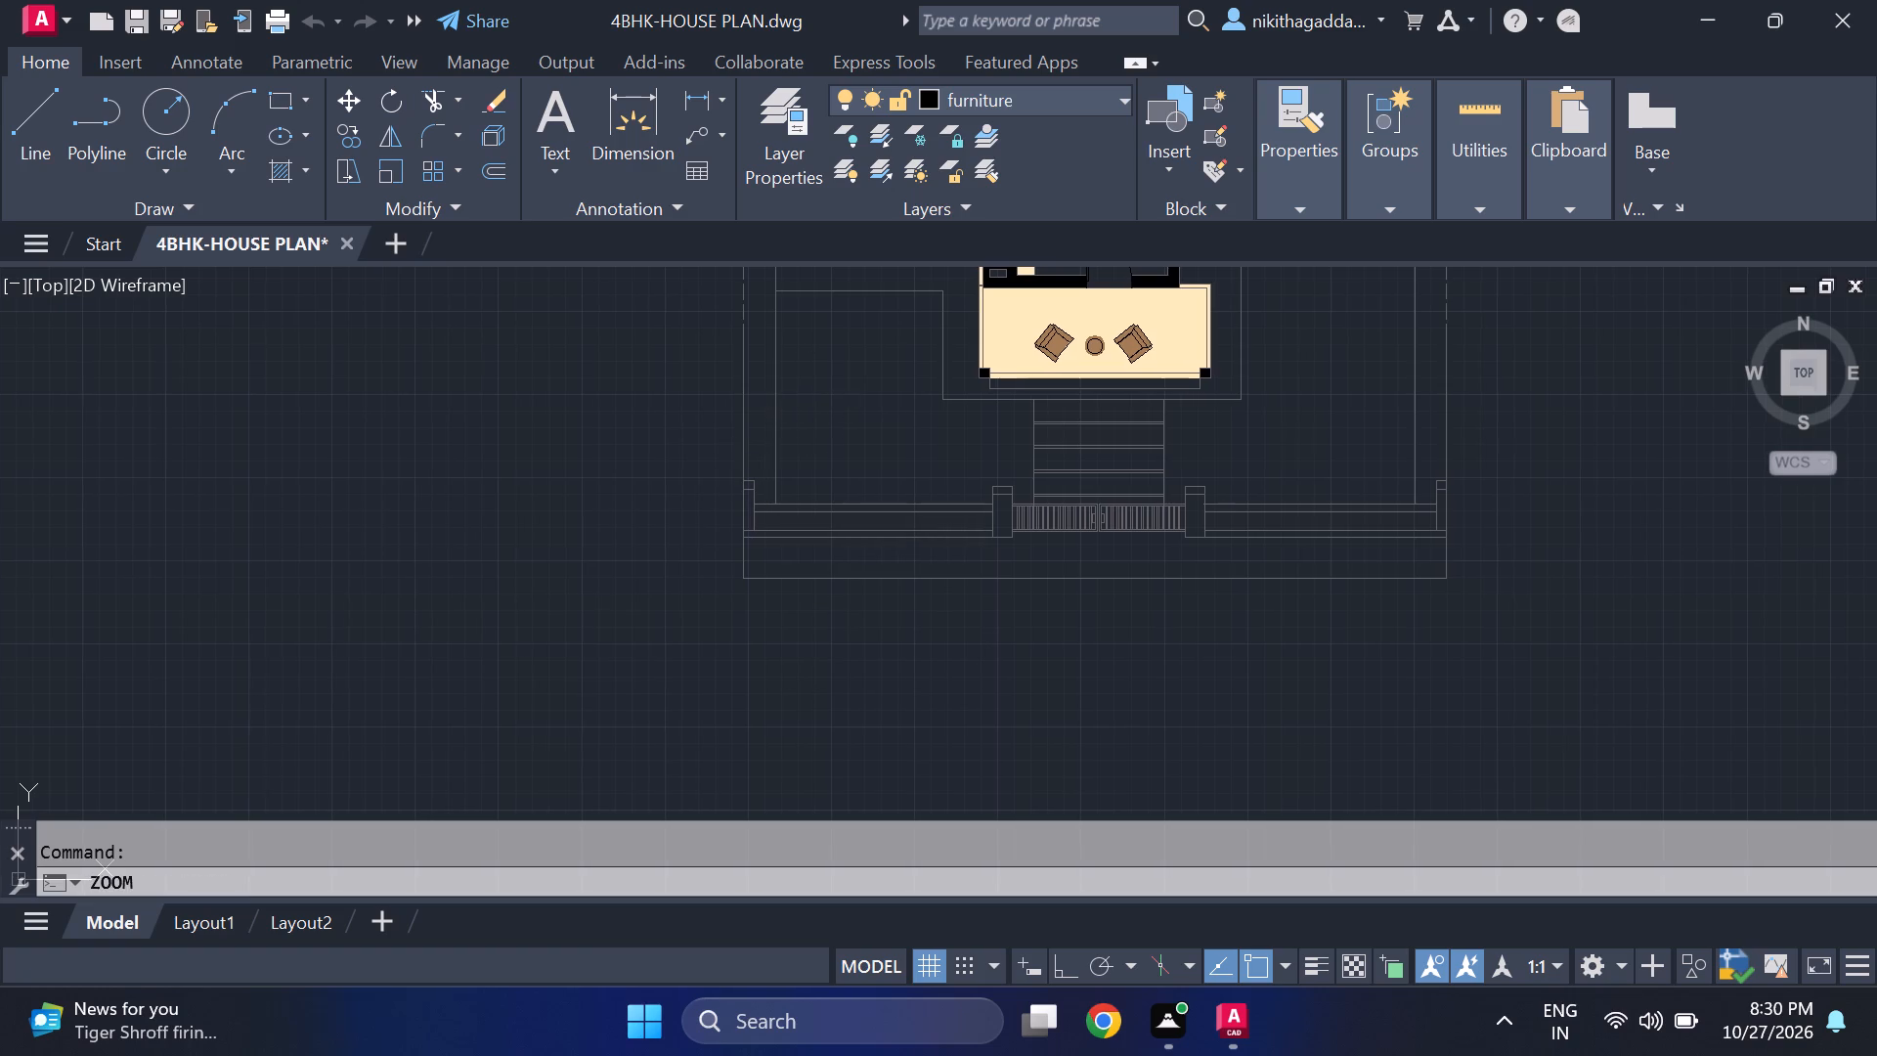
middle_click(807, 400)
scroll(822, 432, up, 5)
scroll(868, 392, down, 6)
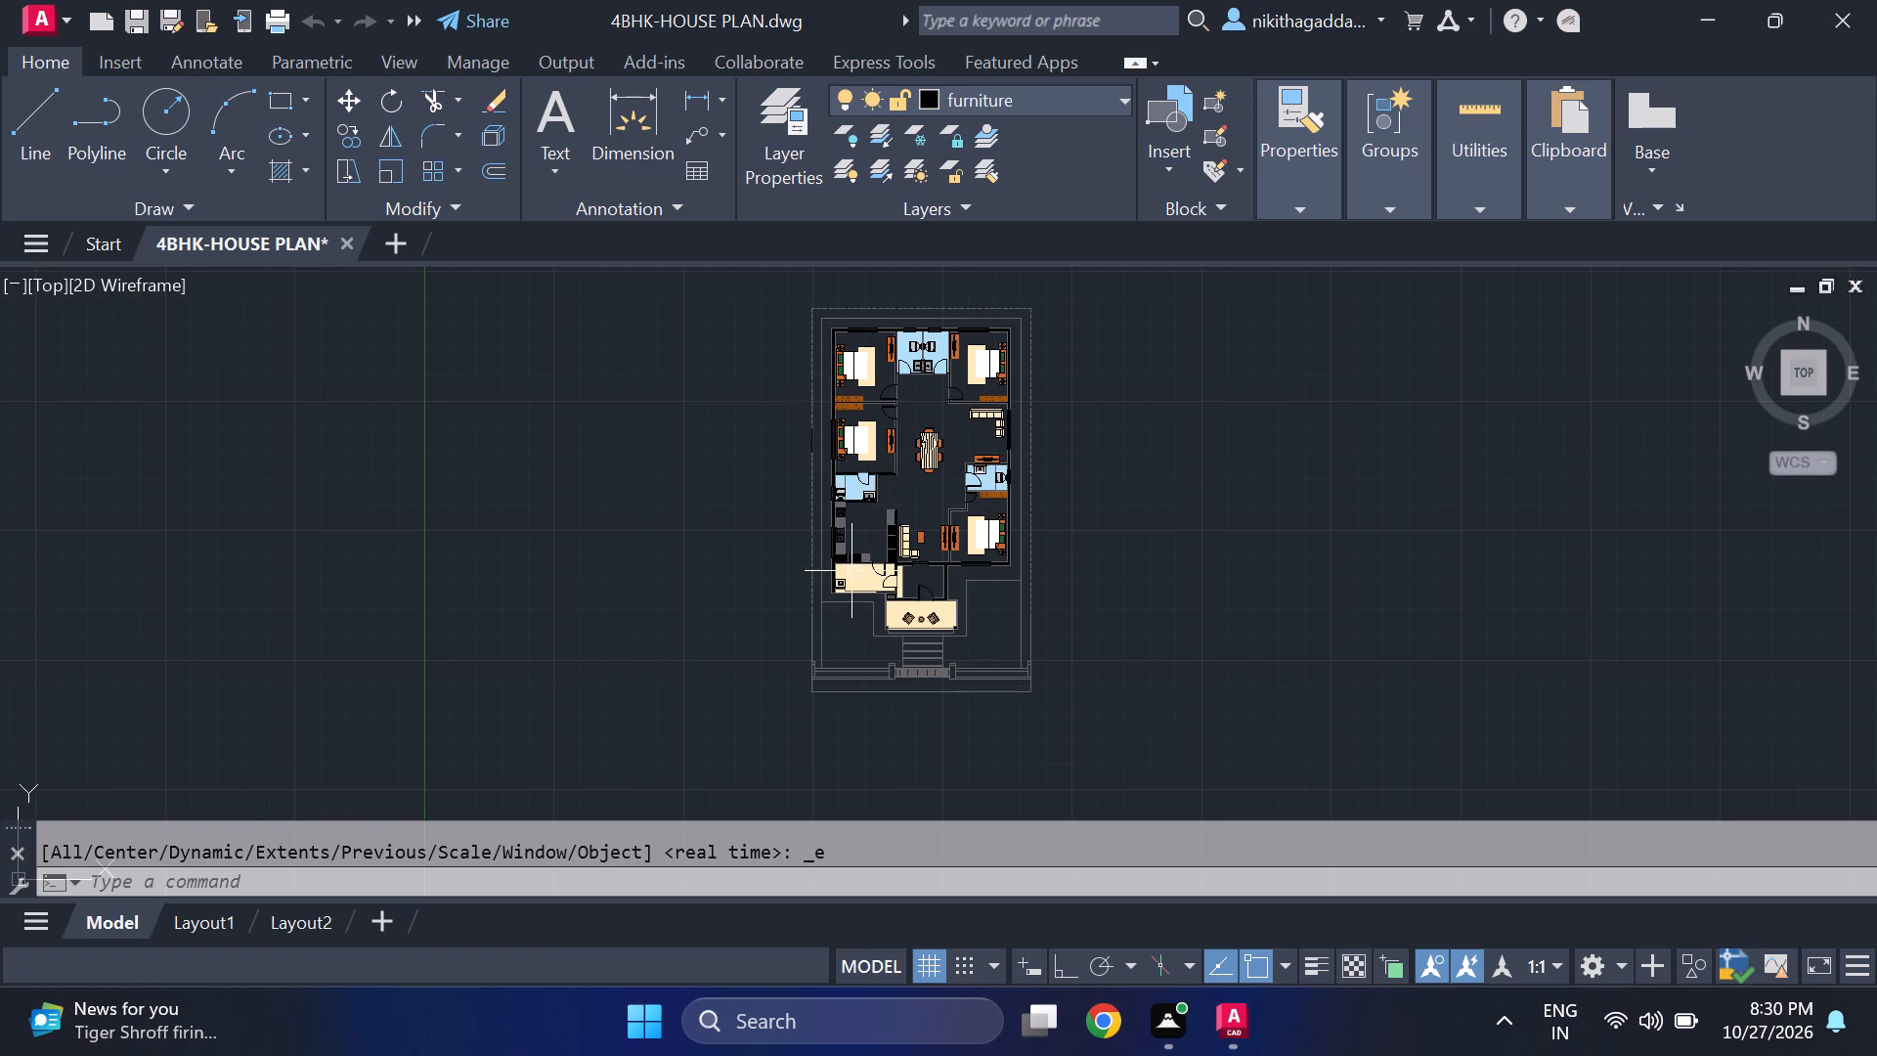
Review the plan again from the kitchen and bedrooms to the front sit-out, entrance steps and gate.
scroll(851, 571, up, 2)
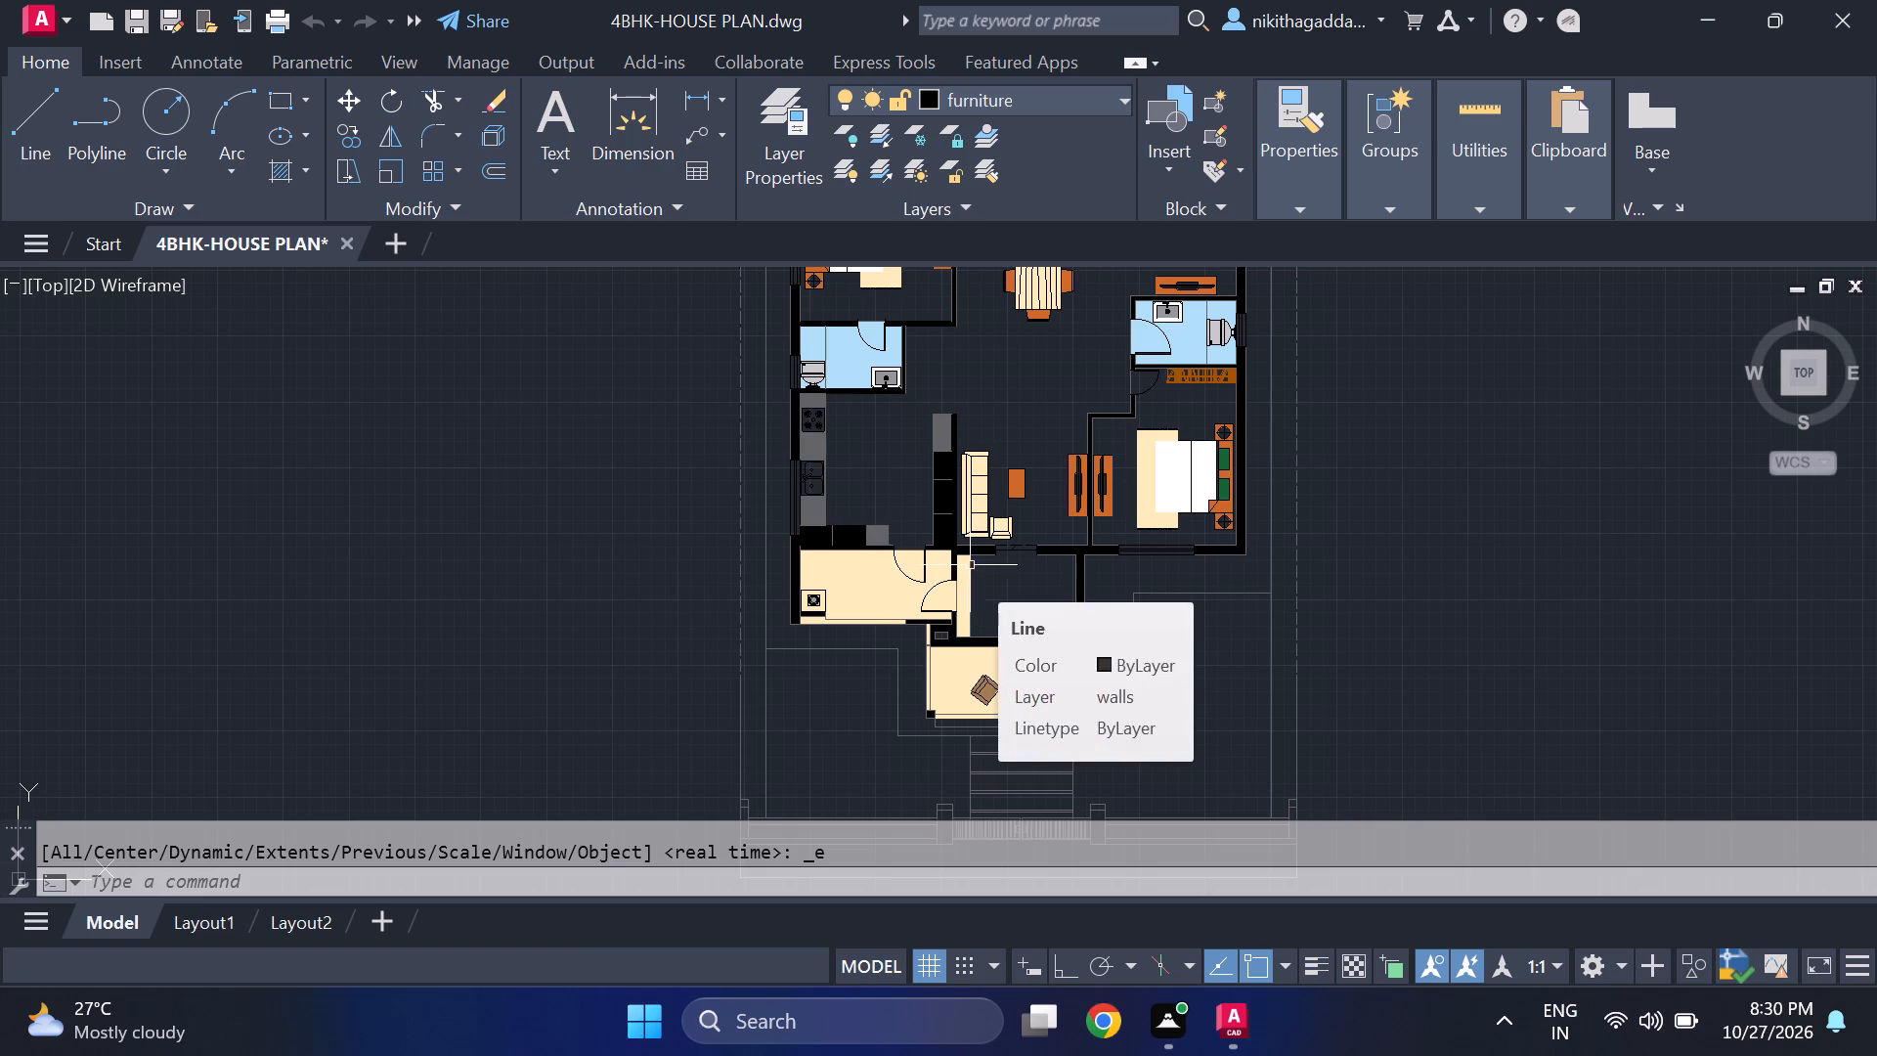
middle_drag(1061, 608, 1056, 643)
middle_click(1030, 697)
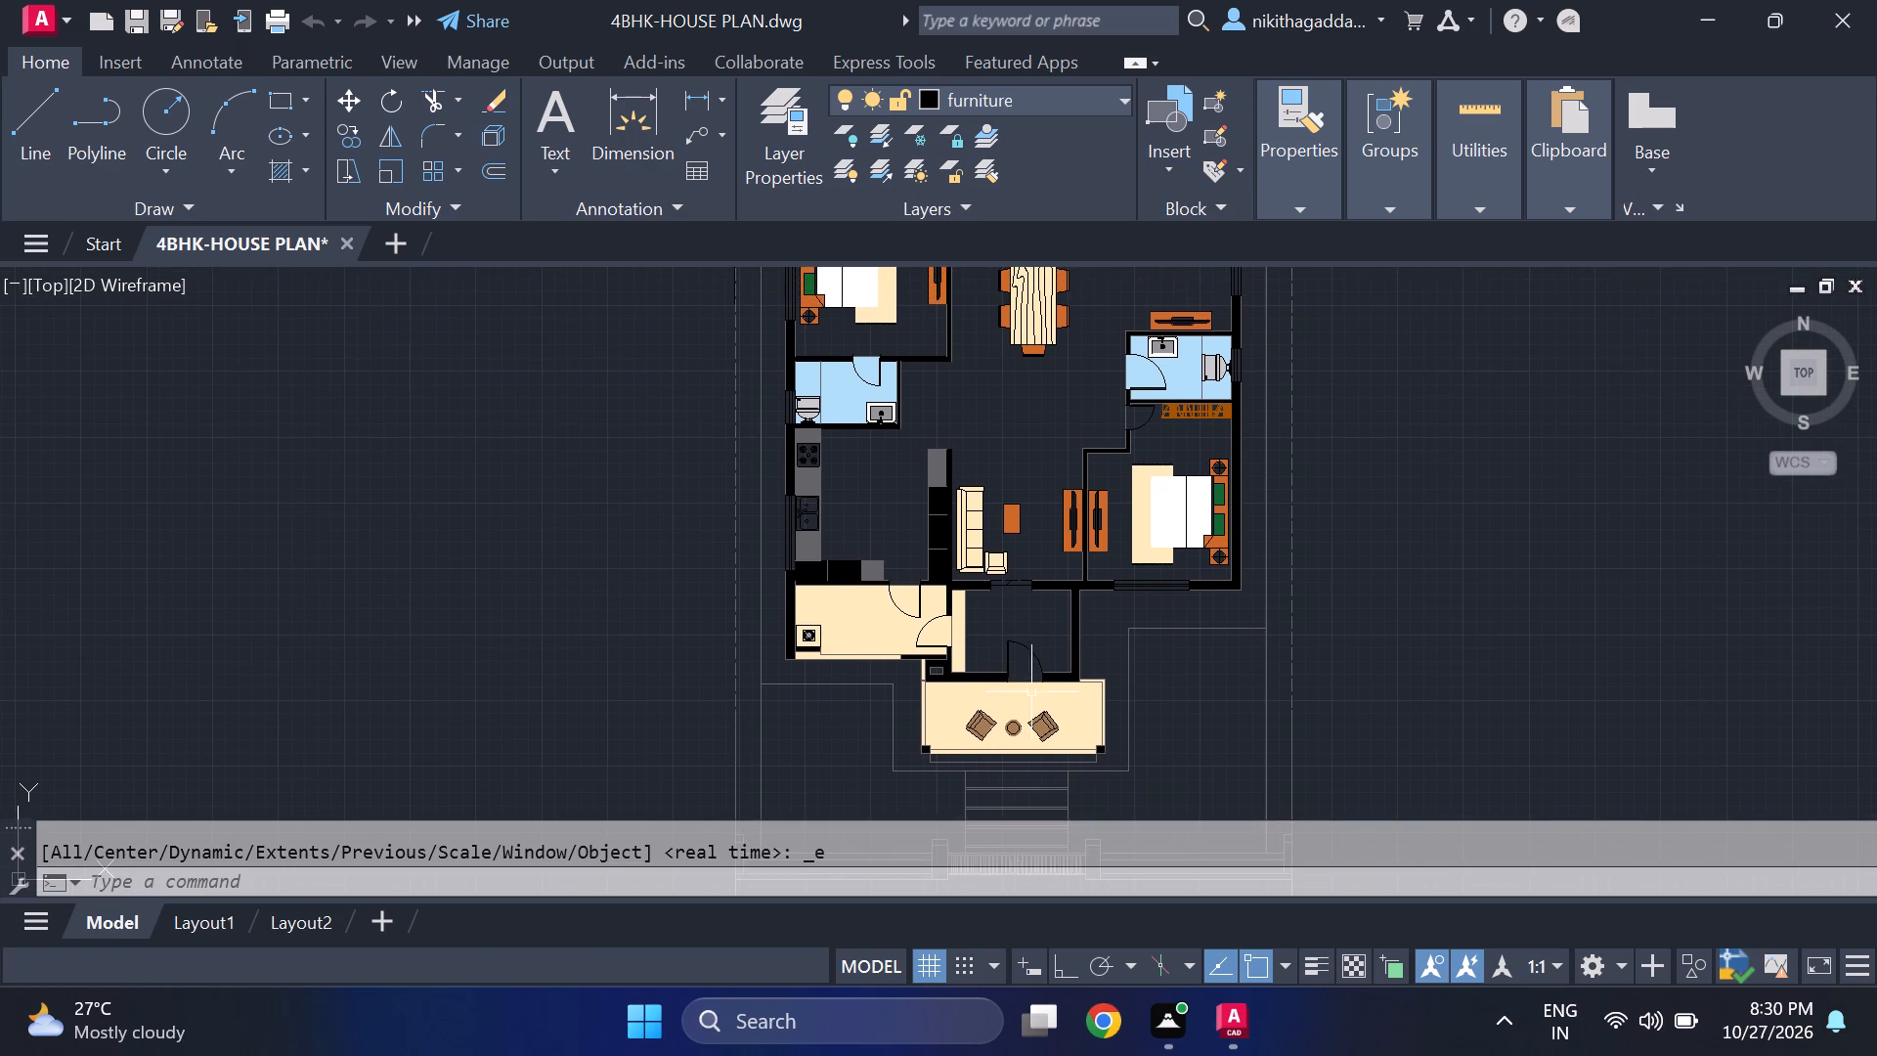
scroll(1029, 578, down, 3)
scroll(1024, 541, up, 3)
middle_drag(1024, 542, 1006, 686)
middle_drag(992, 497, 972, 713)
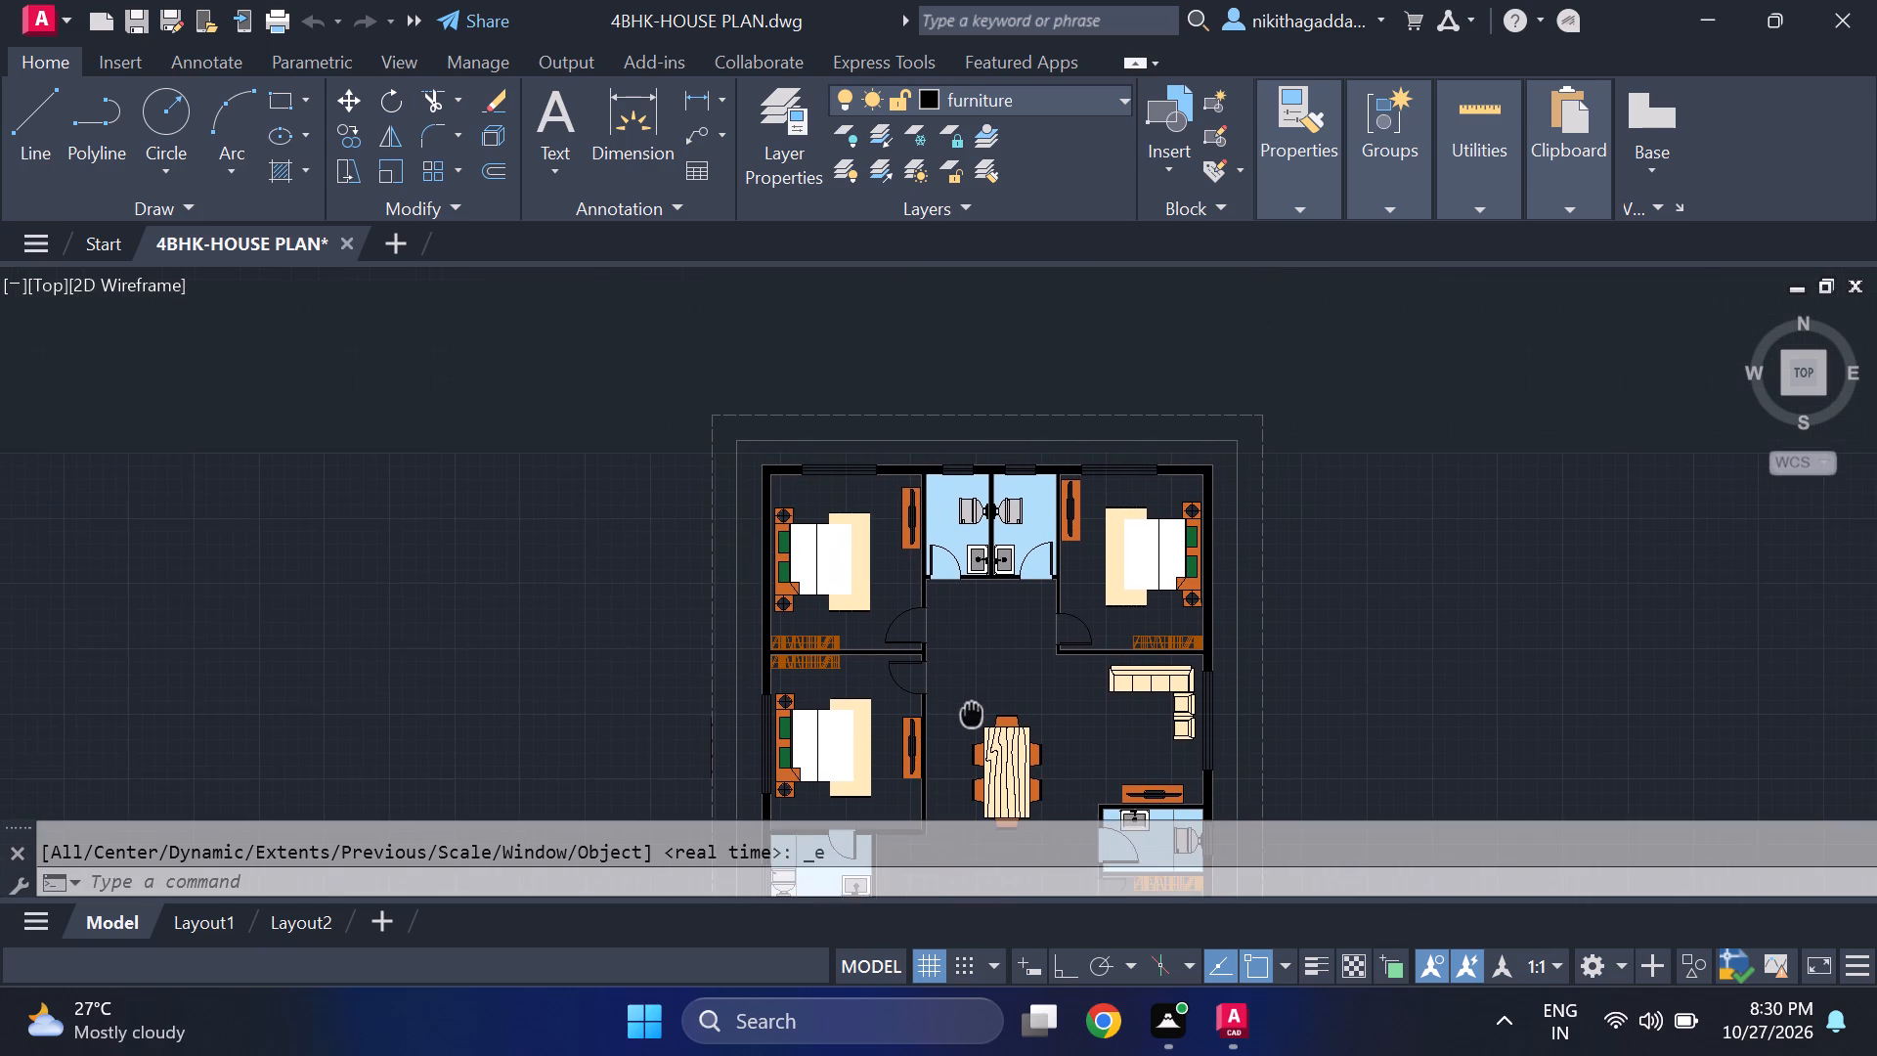
middle_drag(972, 713, 910, 664)
middle_drag(876, 640, 807, 534)
scroll(808, 481, down, 2)
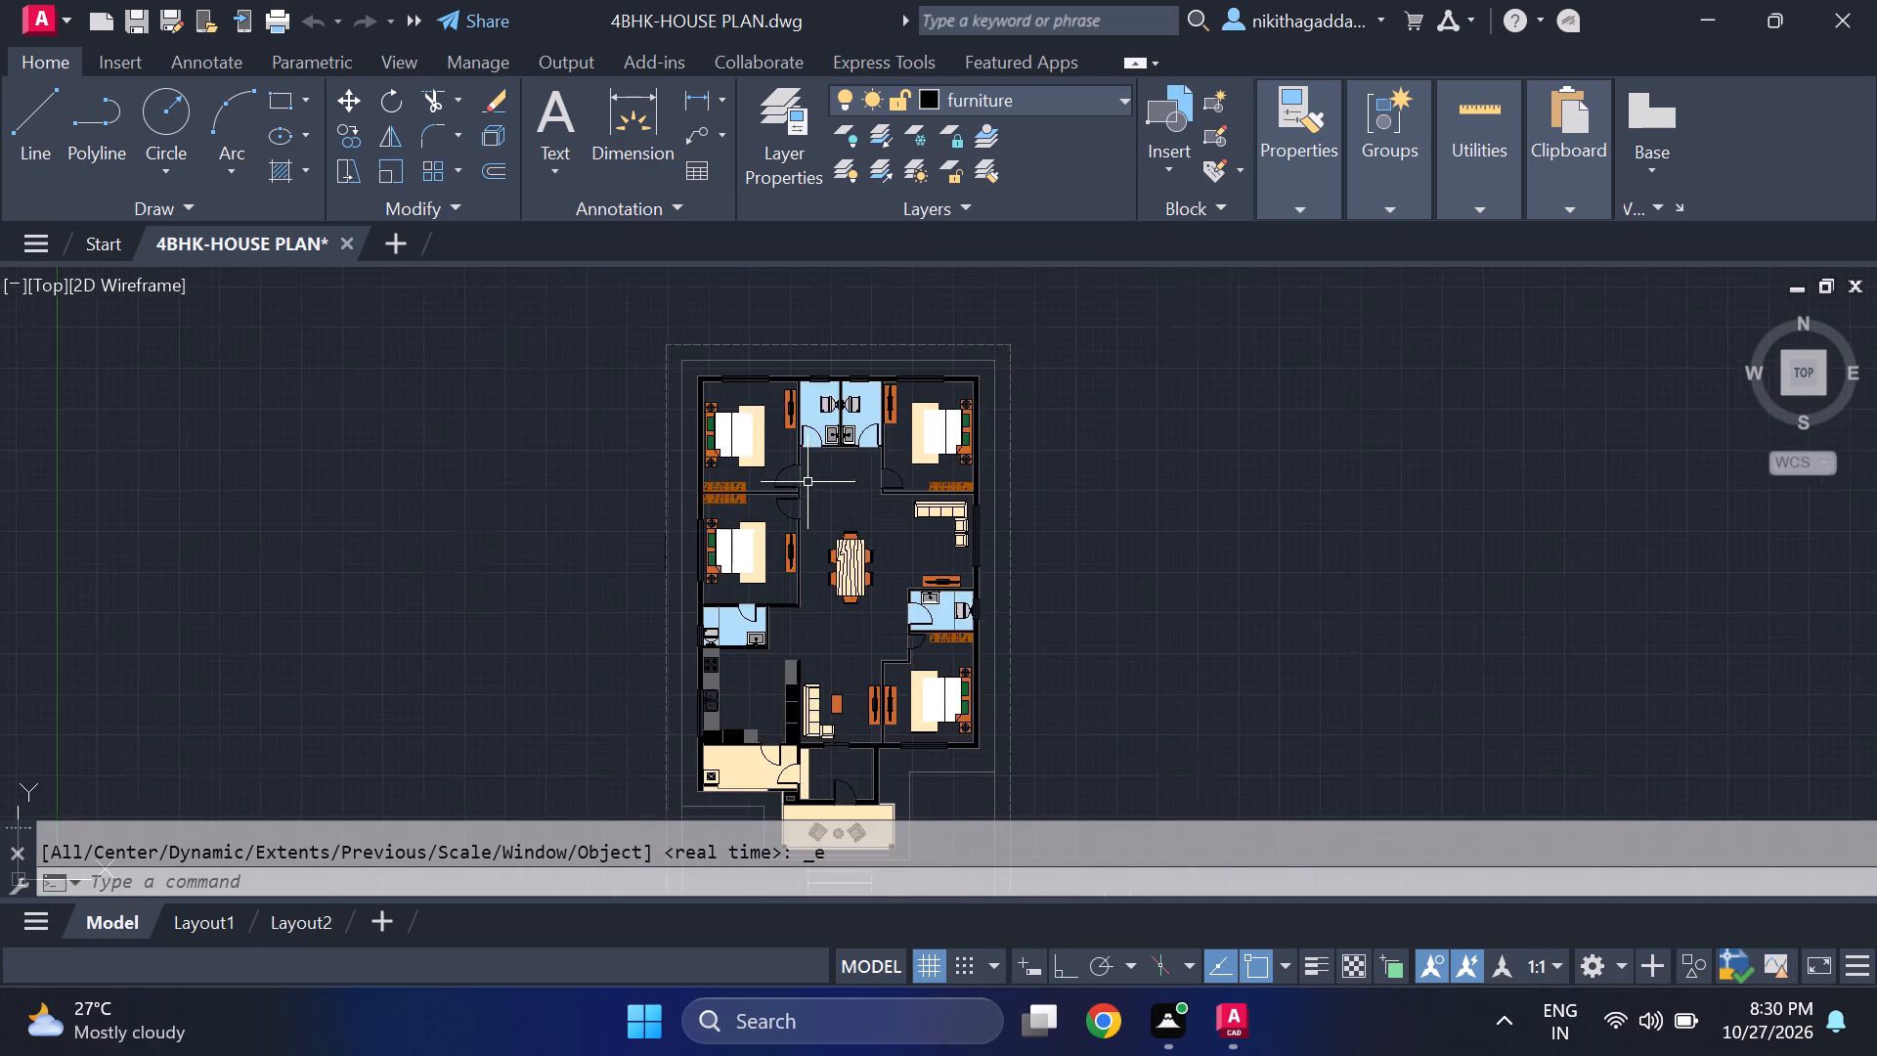
scroll(921, 639, up, 2)
middle_drag(921, 638, 1010, 449)
scroll(1024, 456, up, 1)
scroll(1013, 538, down, 2)
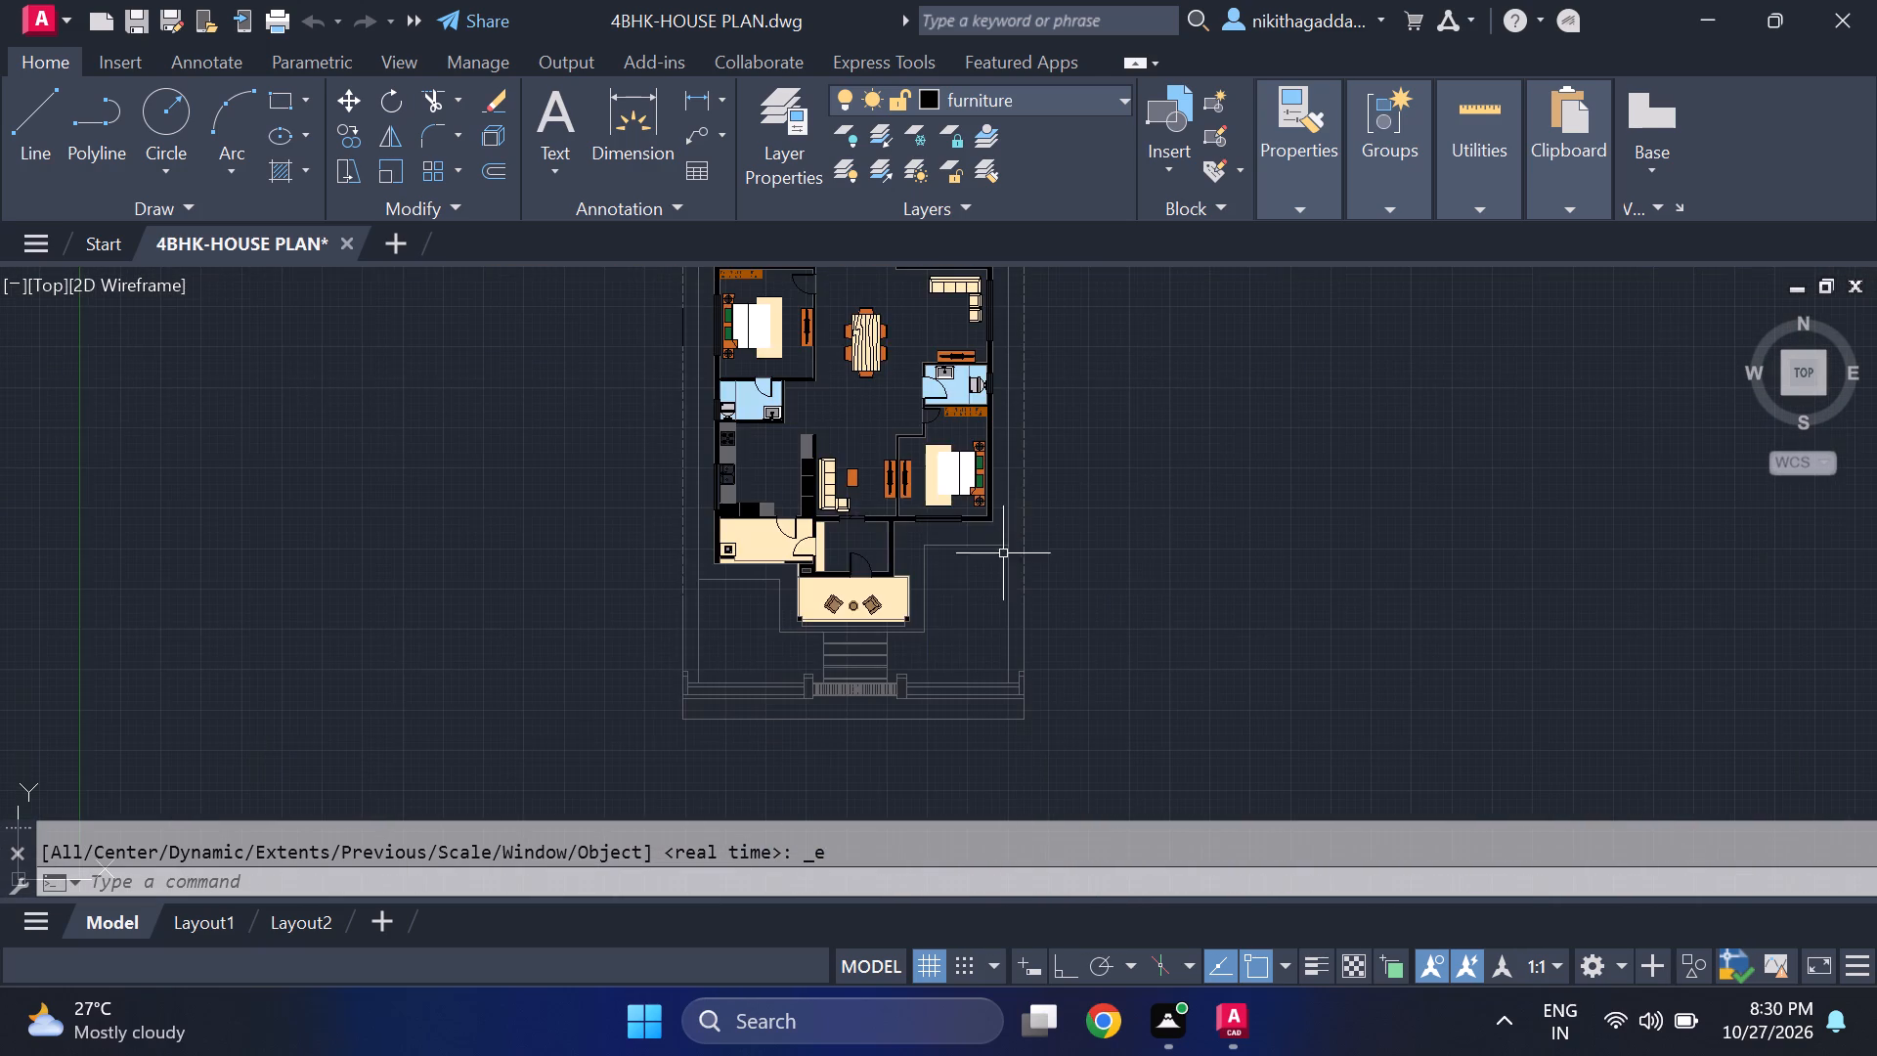
scroll(889, 701, up, 2)
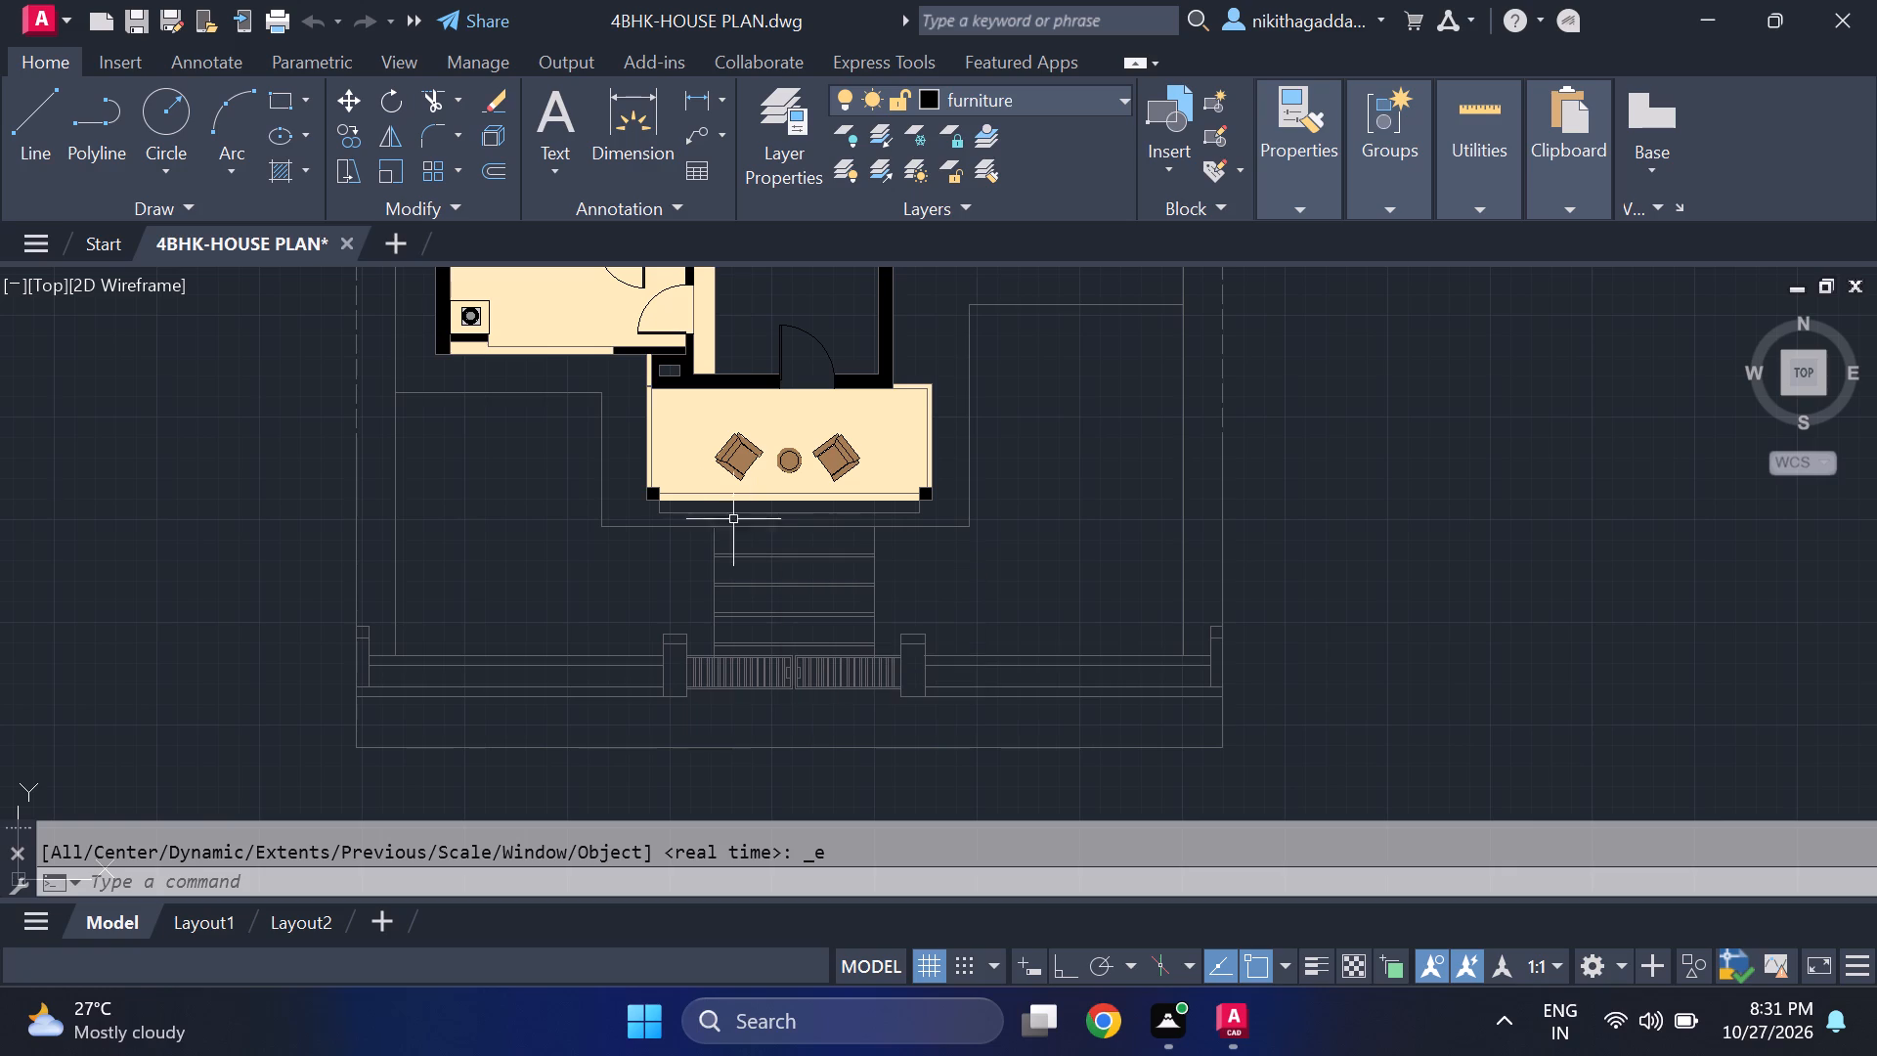
middle_drag(455, 467, 474, 595)
scroll(474, 594, down, 1)
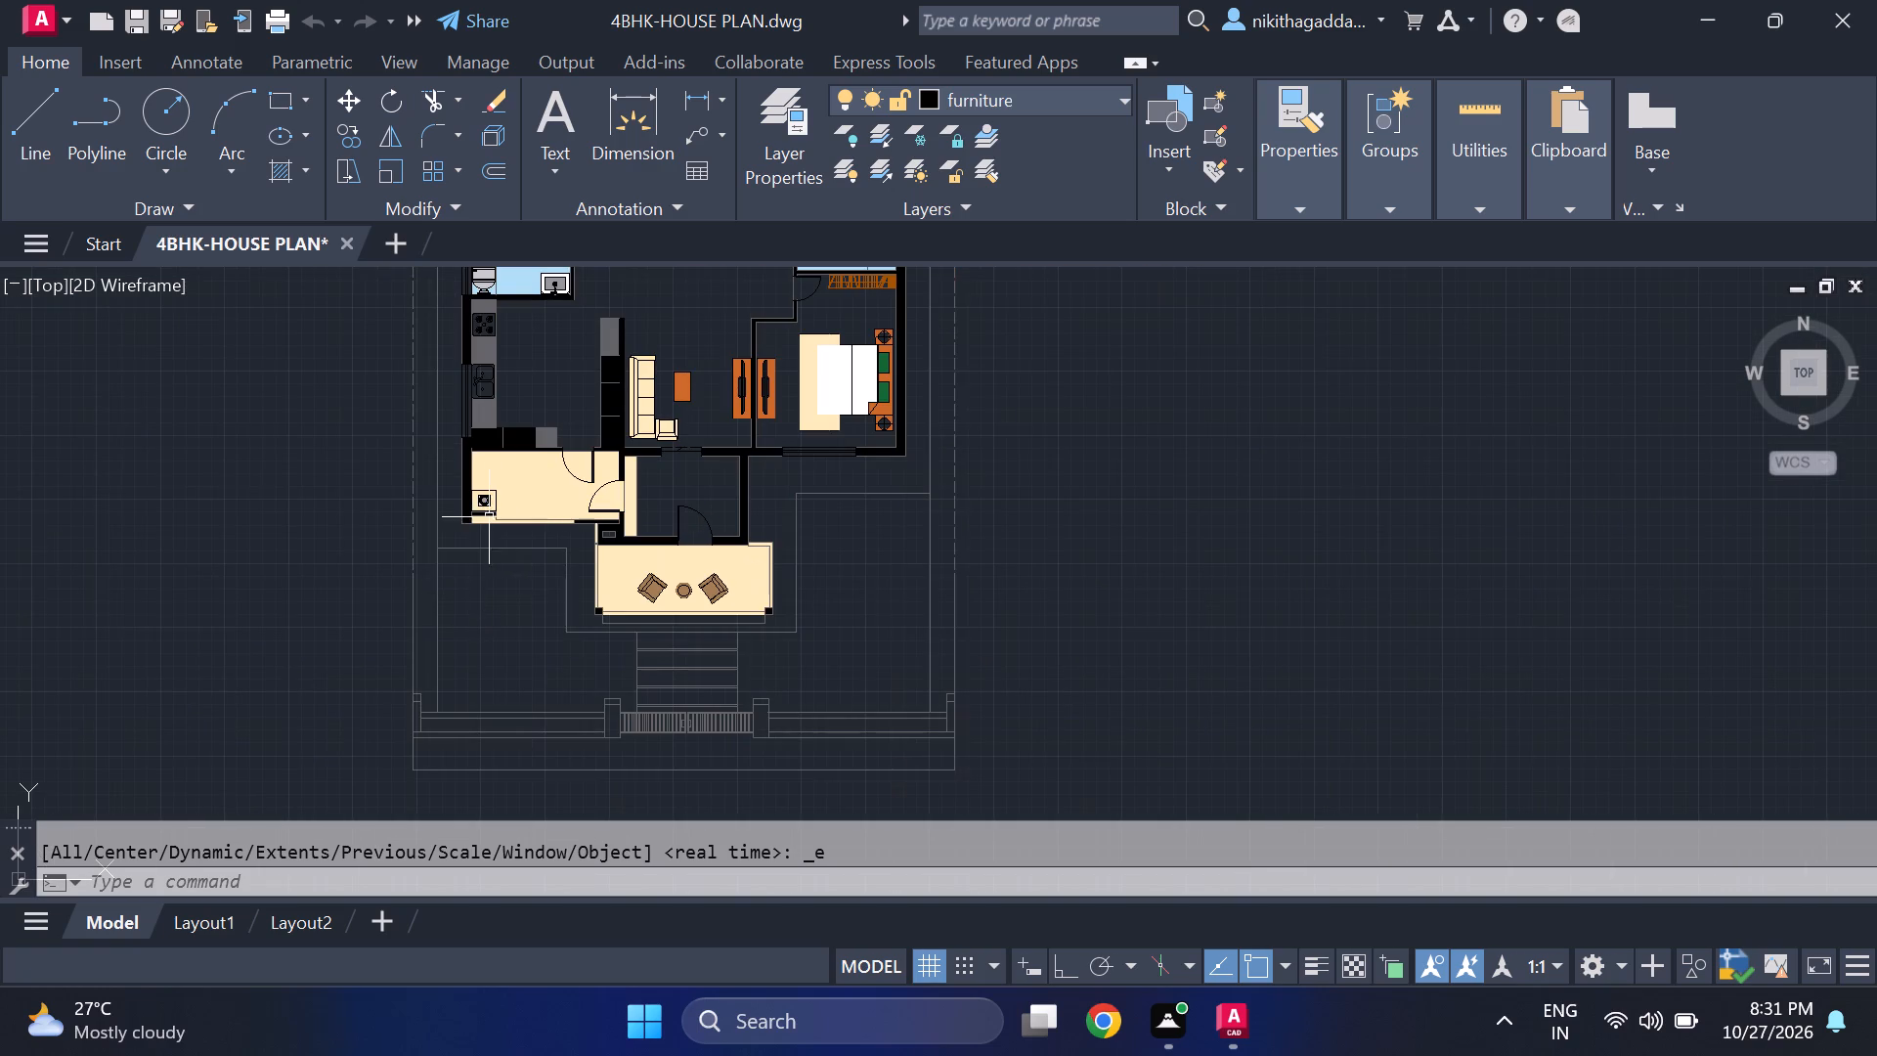
Hatch the border strip between the two site boundary lines around the house in green 19,155,72.
middle_drag(488, 503, 490, 574)
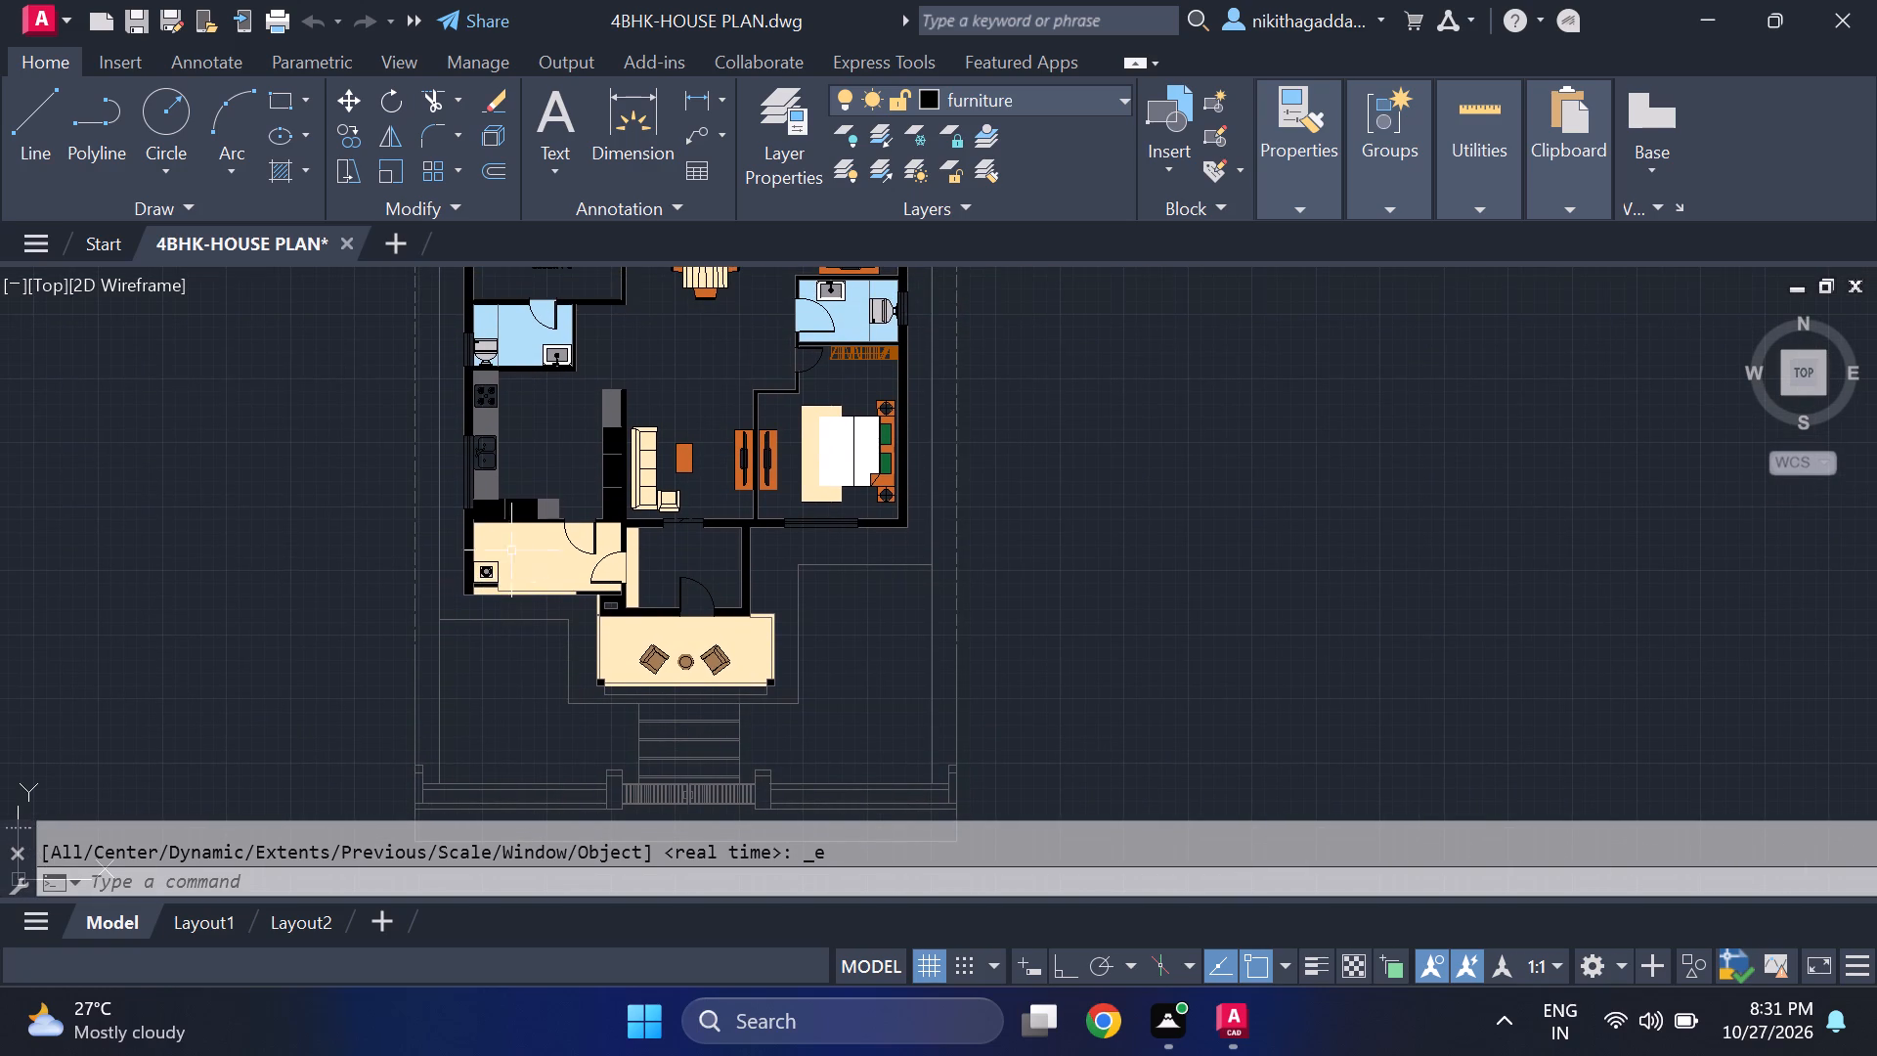
scroll(603, 375, up, 1)
middle_drag(603, 375, 647, 626)
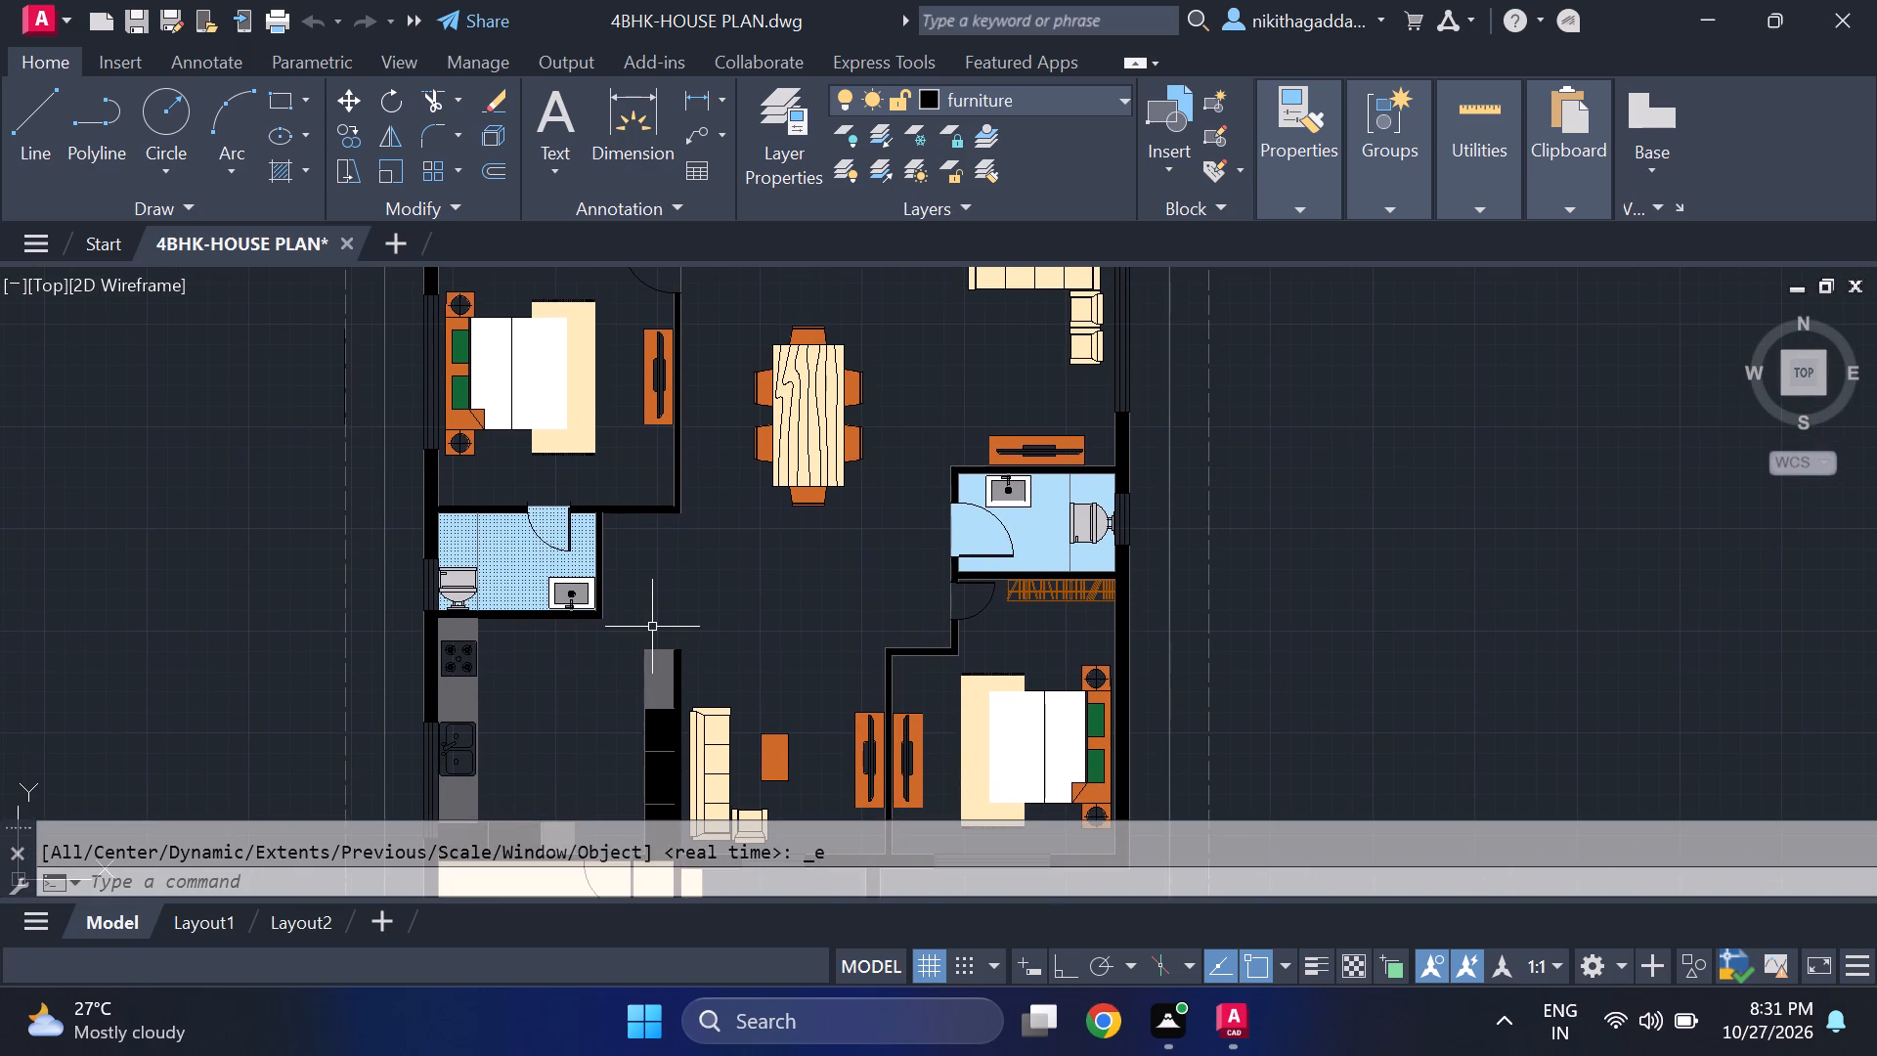
scroll(655, 632, down, 5)
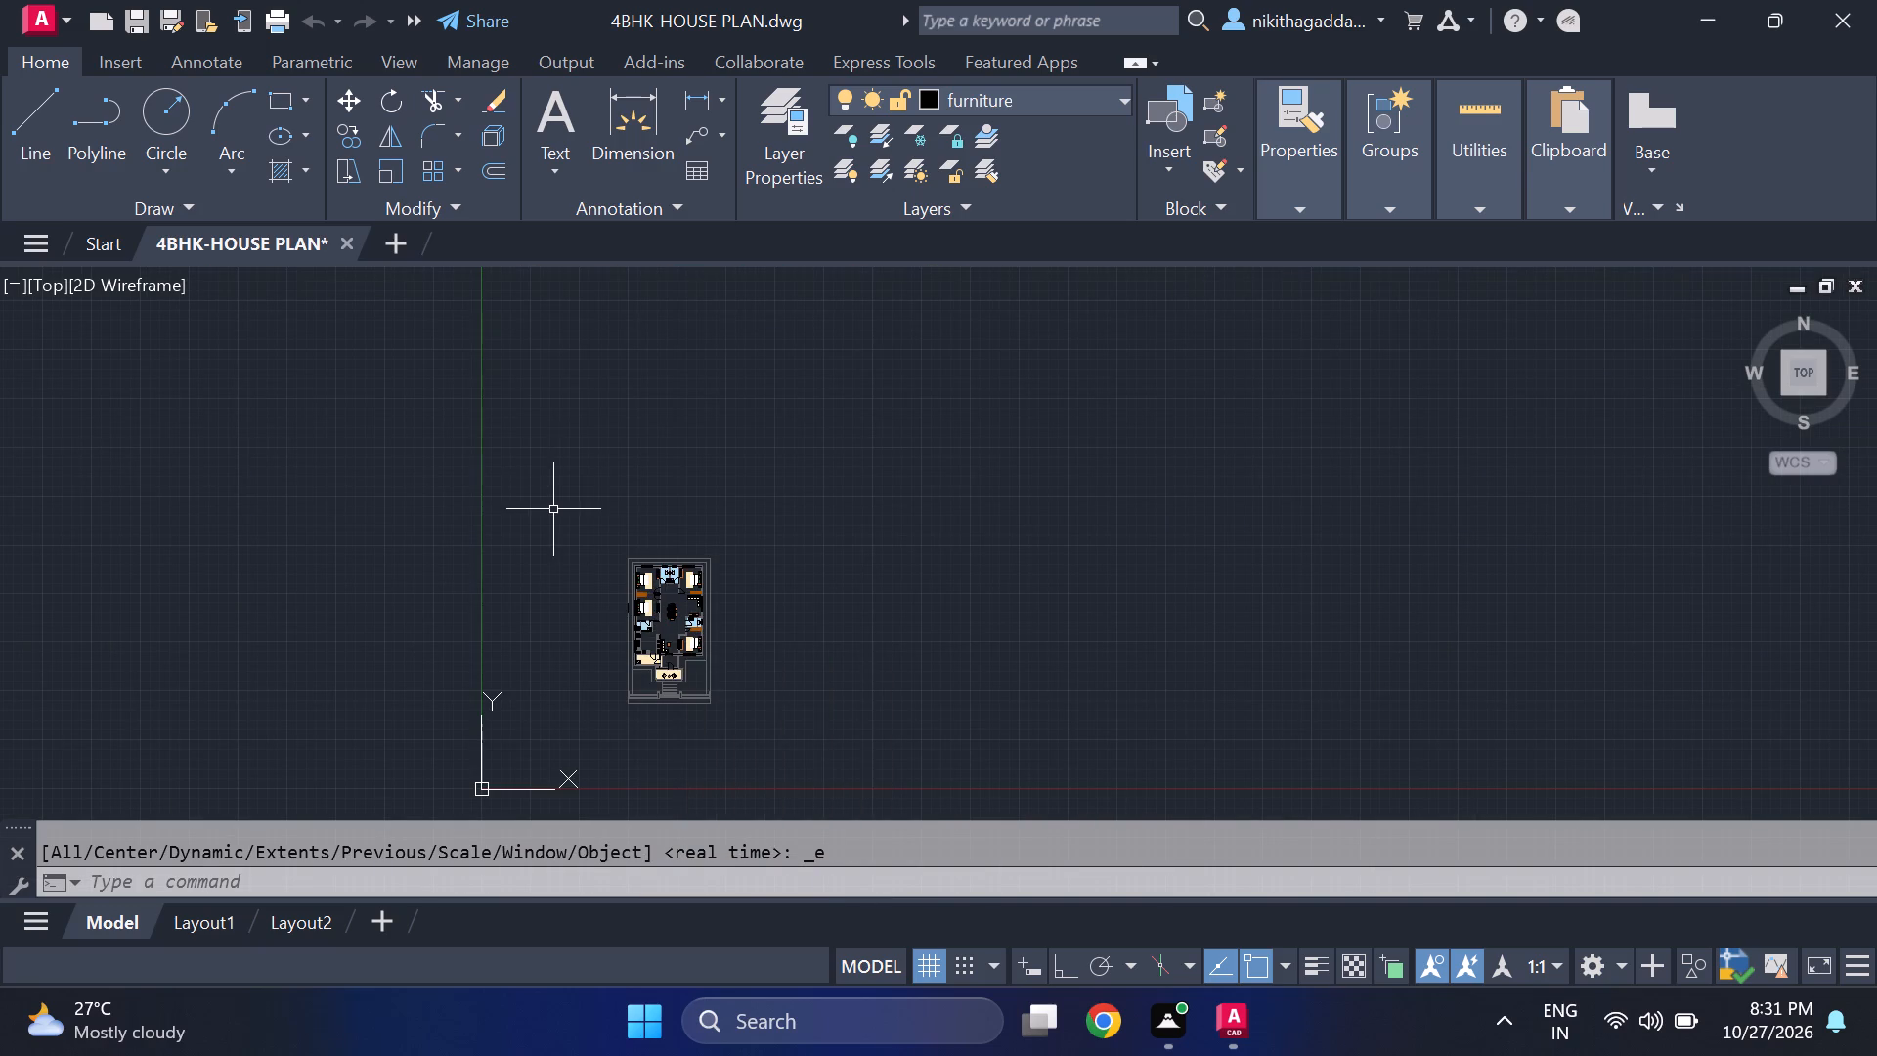
scroll(553, 513, up, 2)
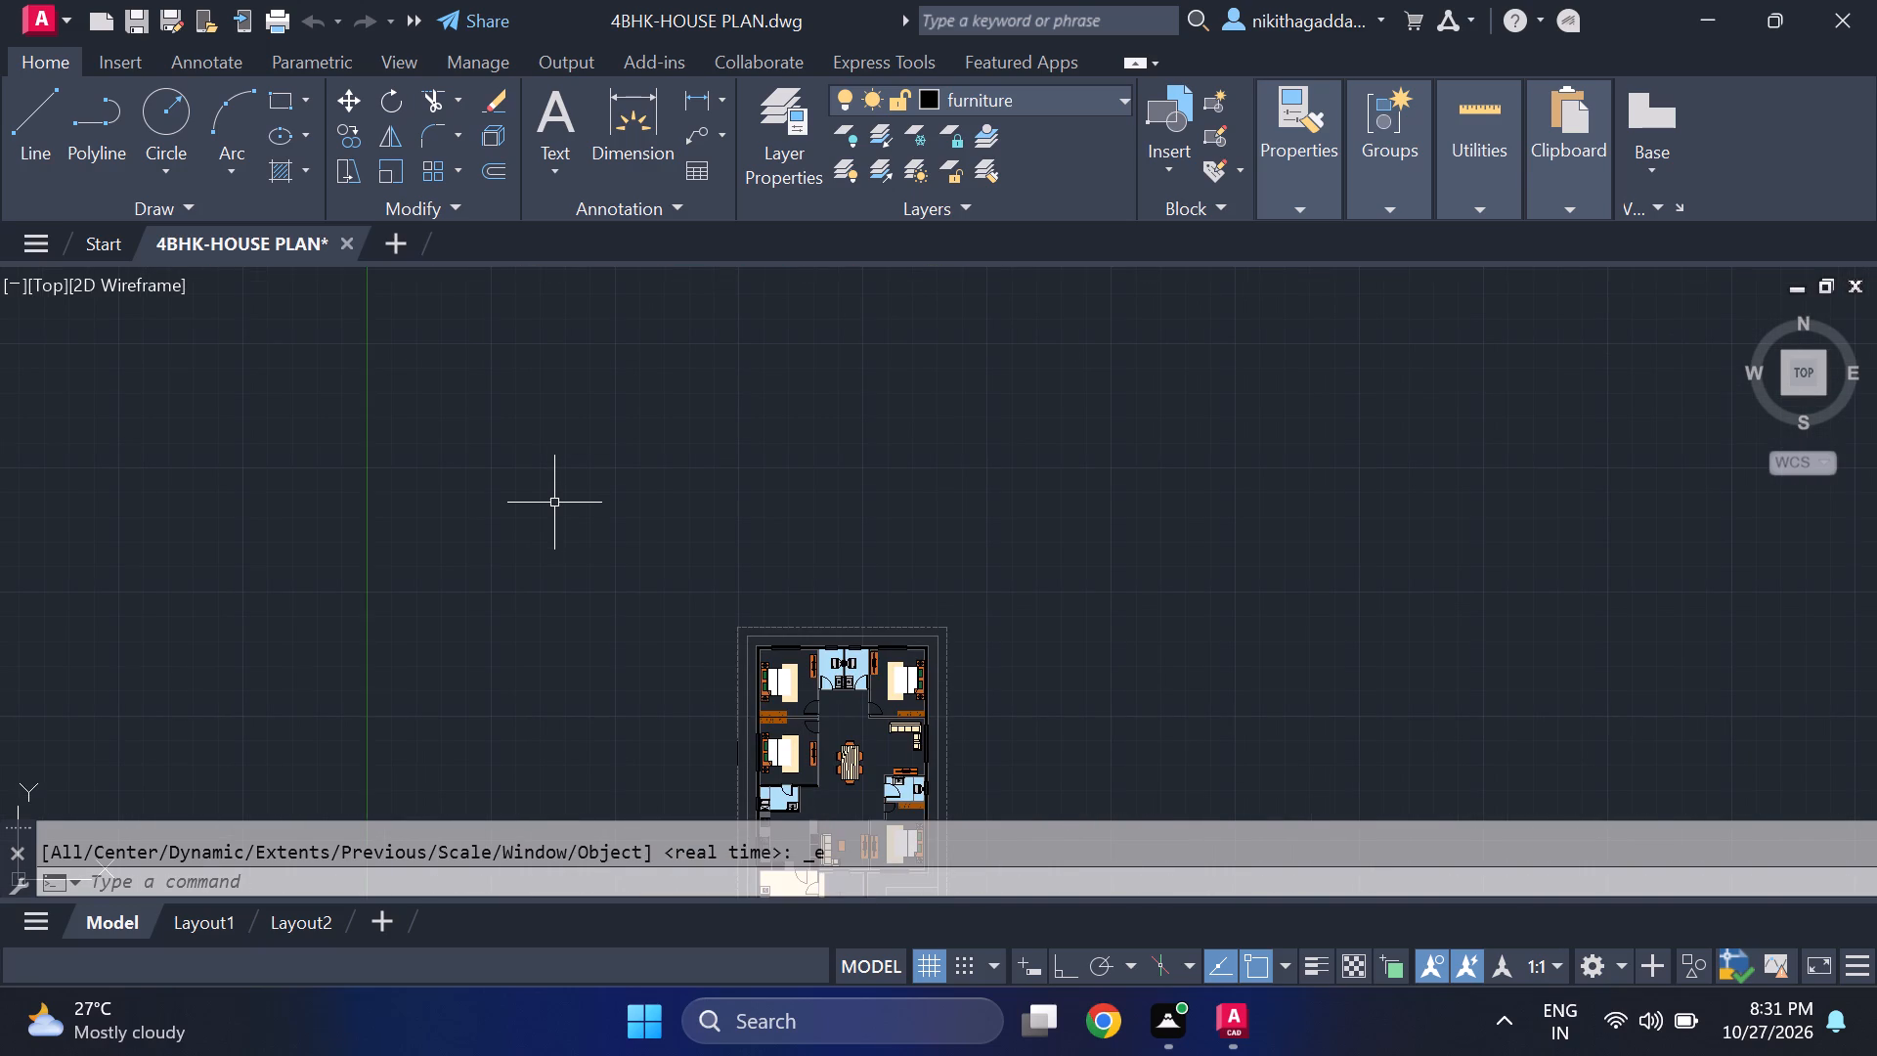
scroll(720, 693, up, 3)
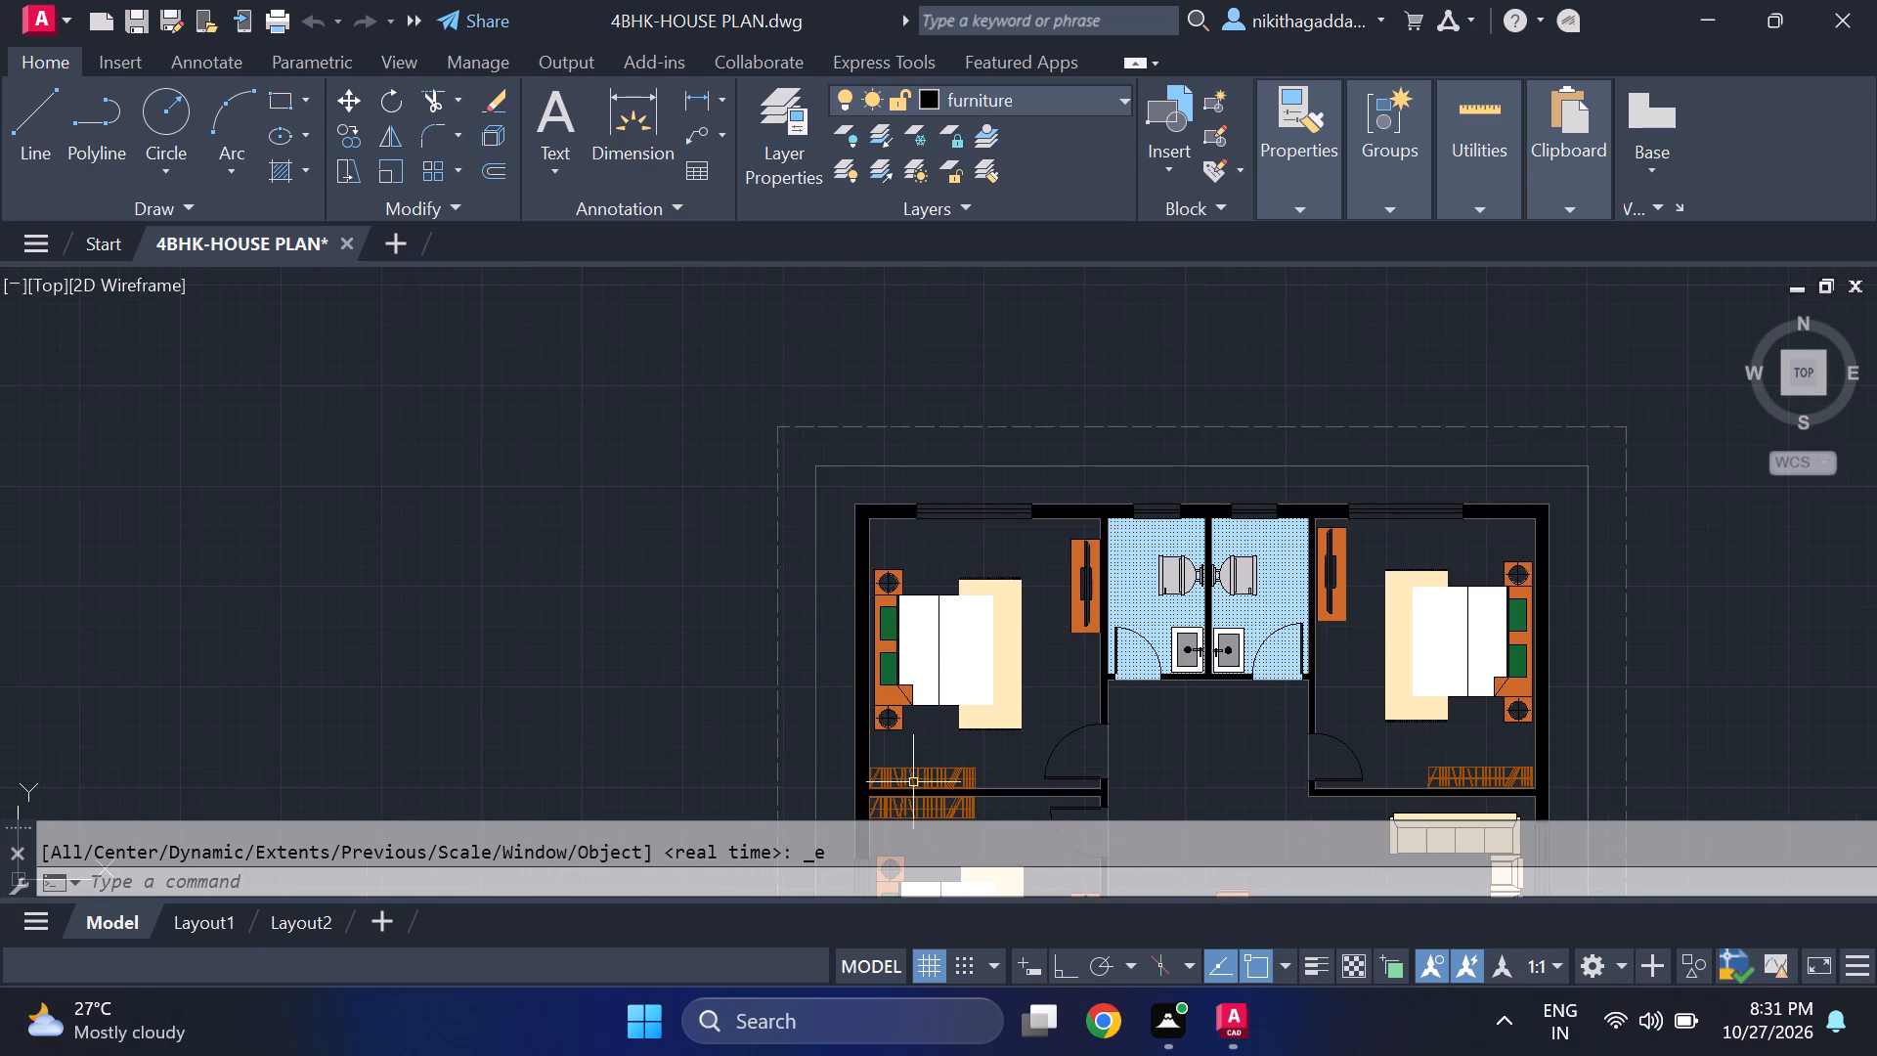
middle_drag(911, 673, 840, 587)
text(hatch)
key(Return)
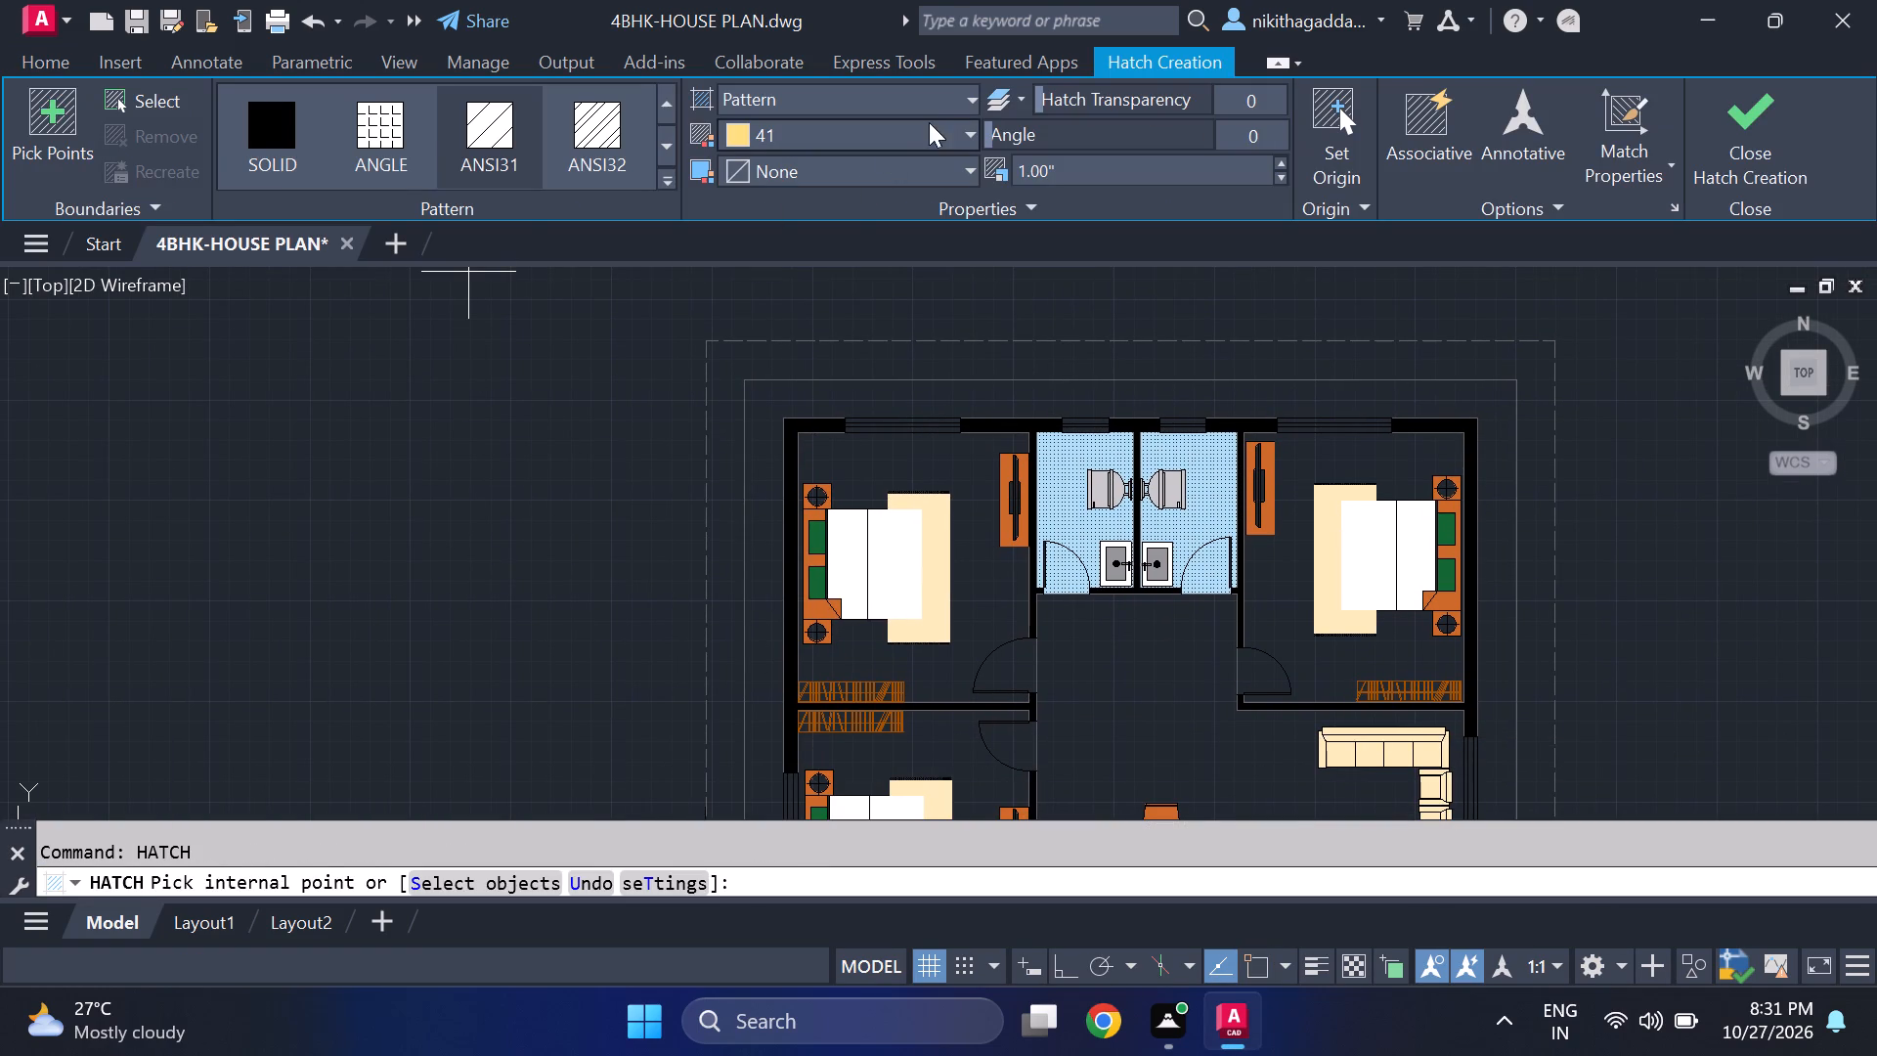
click(924, 122)
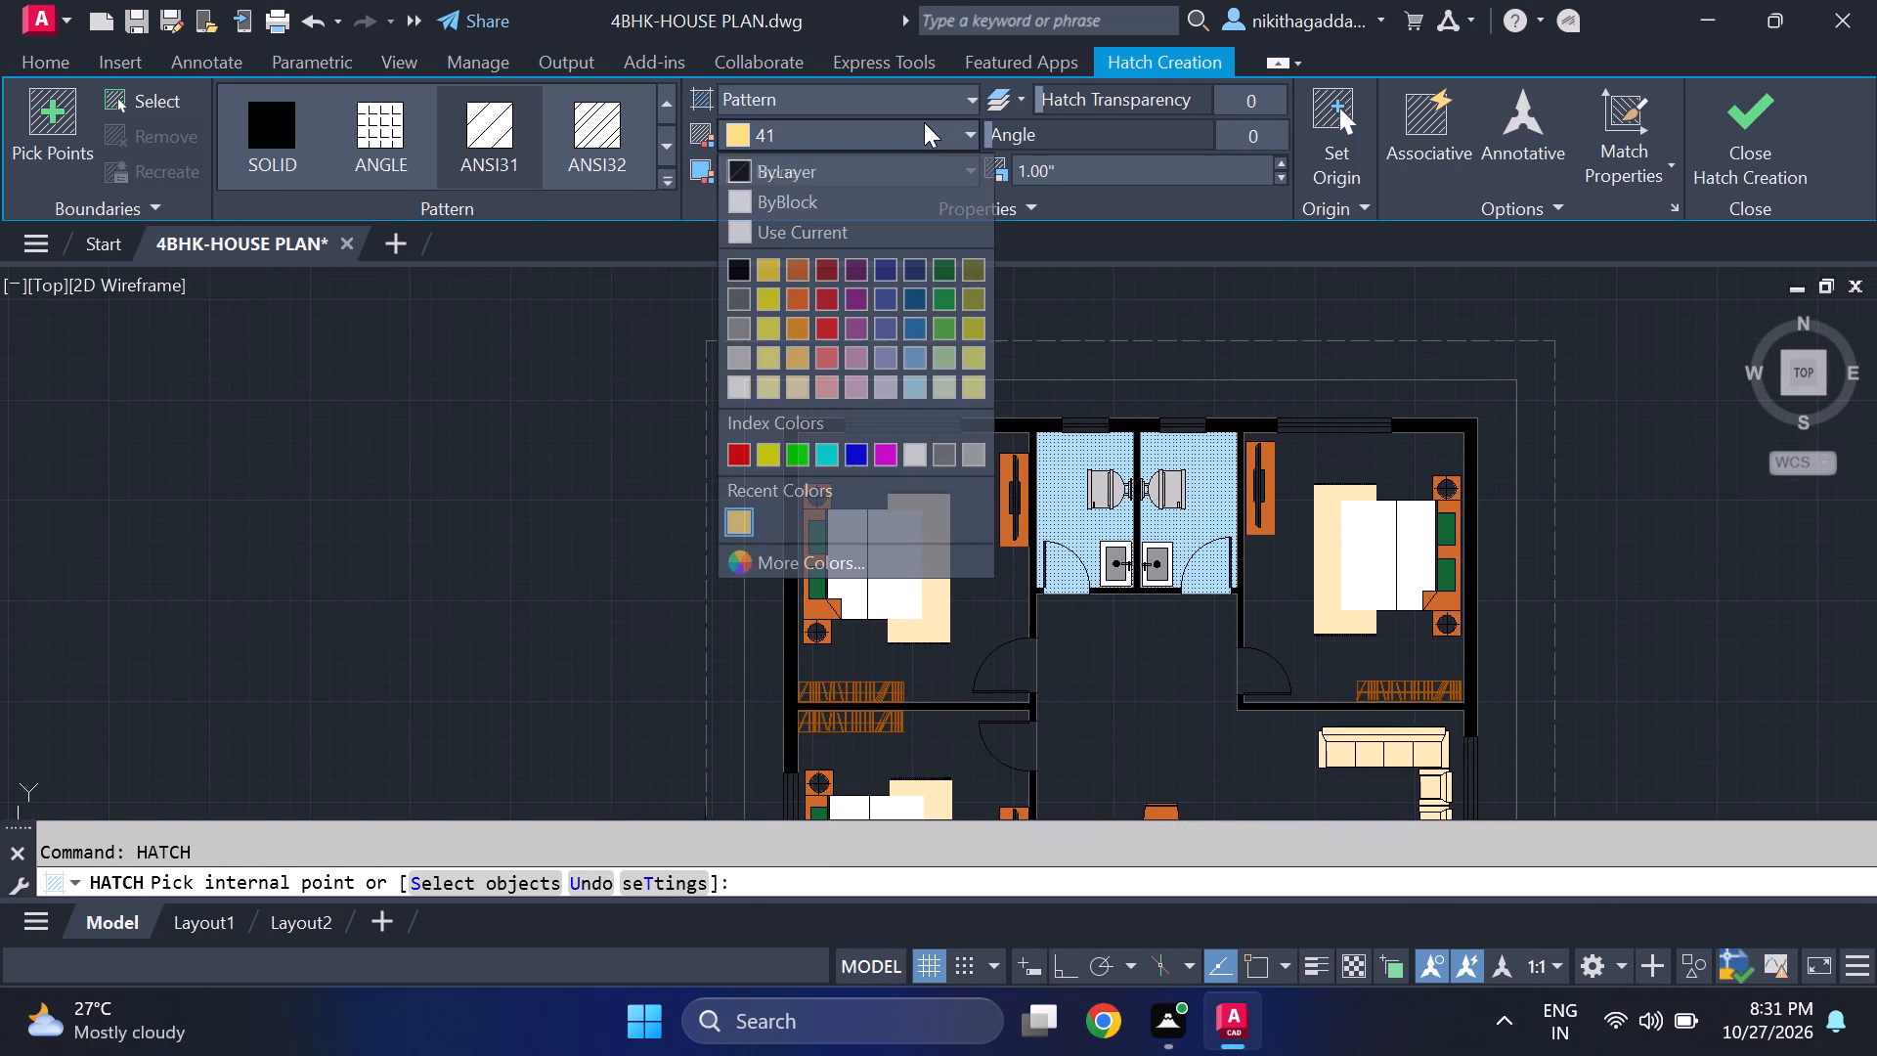
click(939, 295)
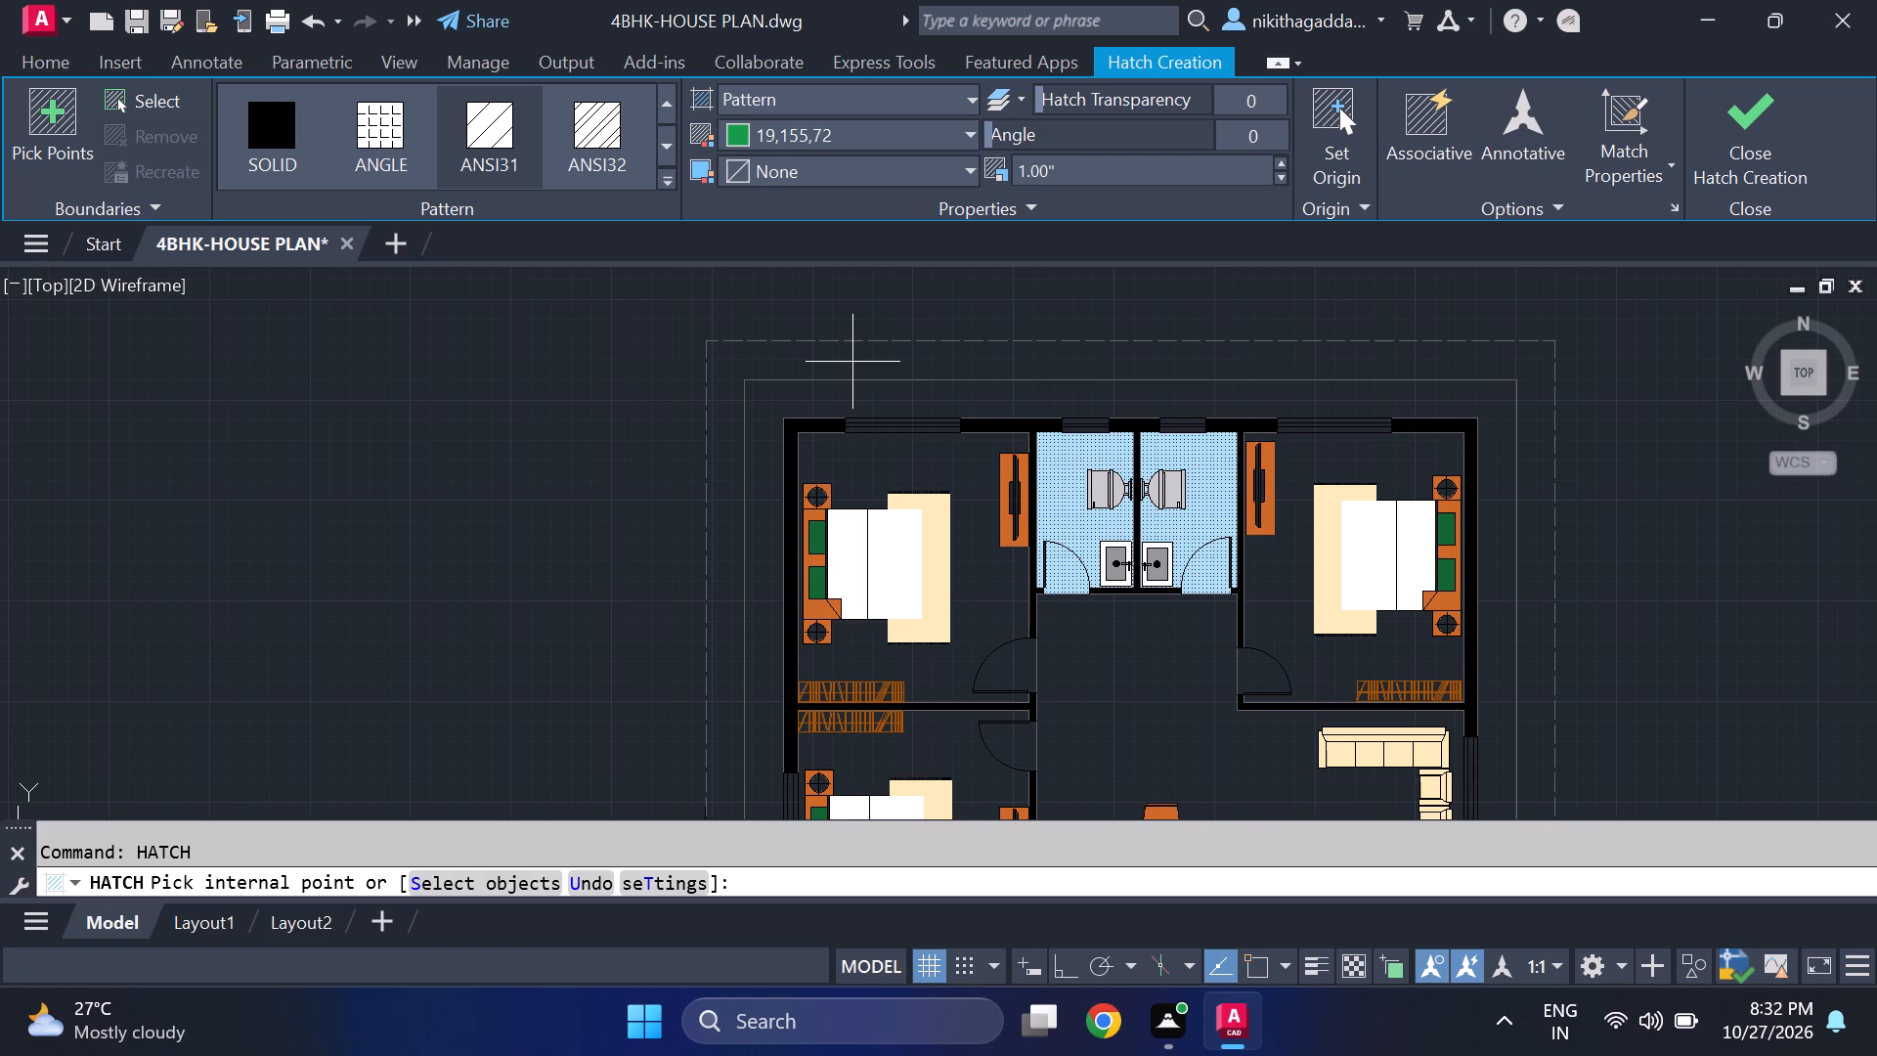
scroll(862, 388, down, 1)
middle_drag(924, 464, 897, 449)
middle_click(889, 491)
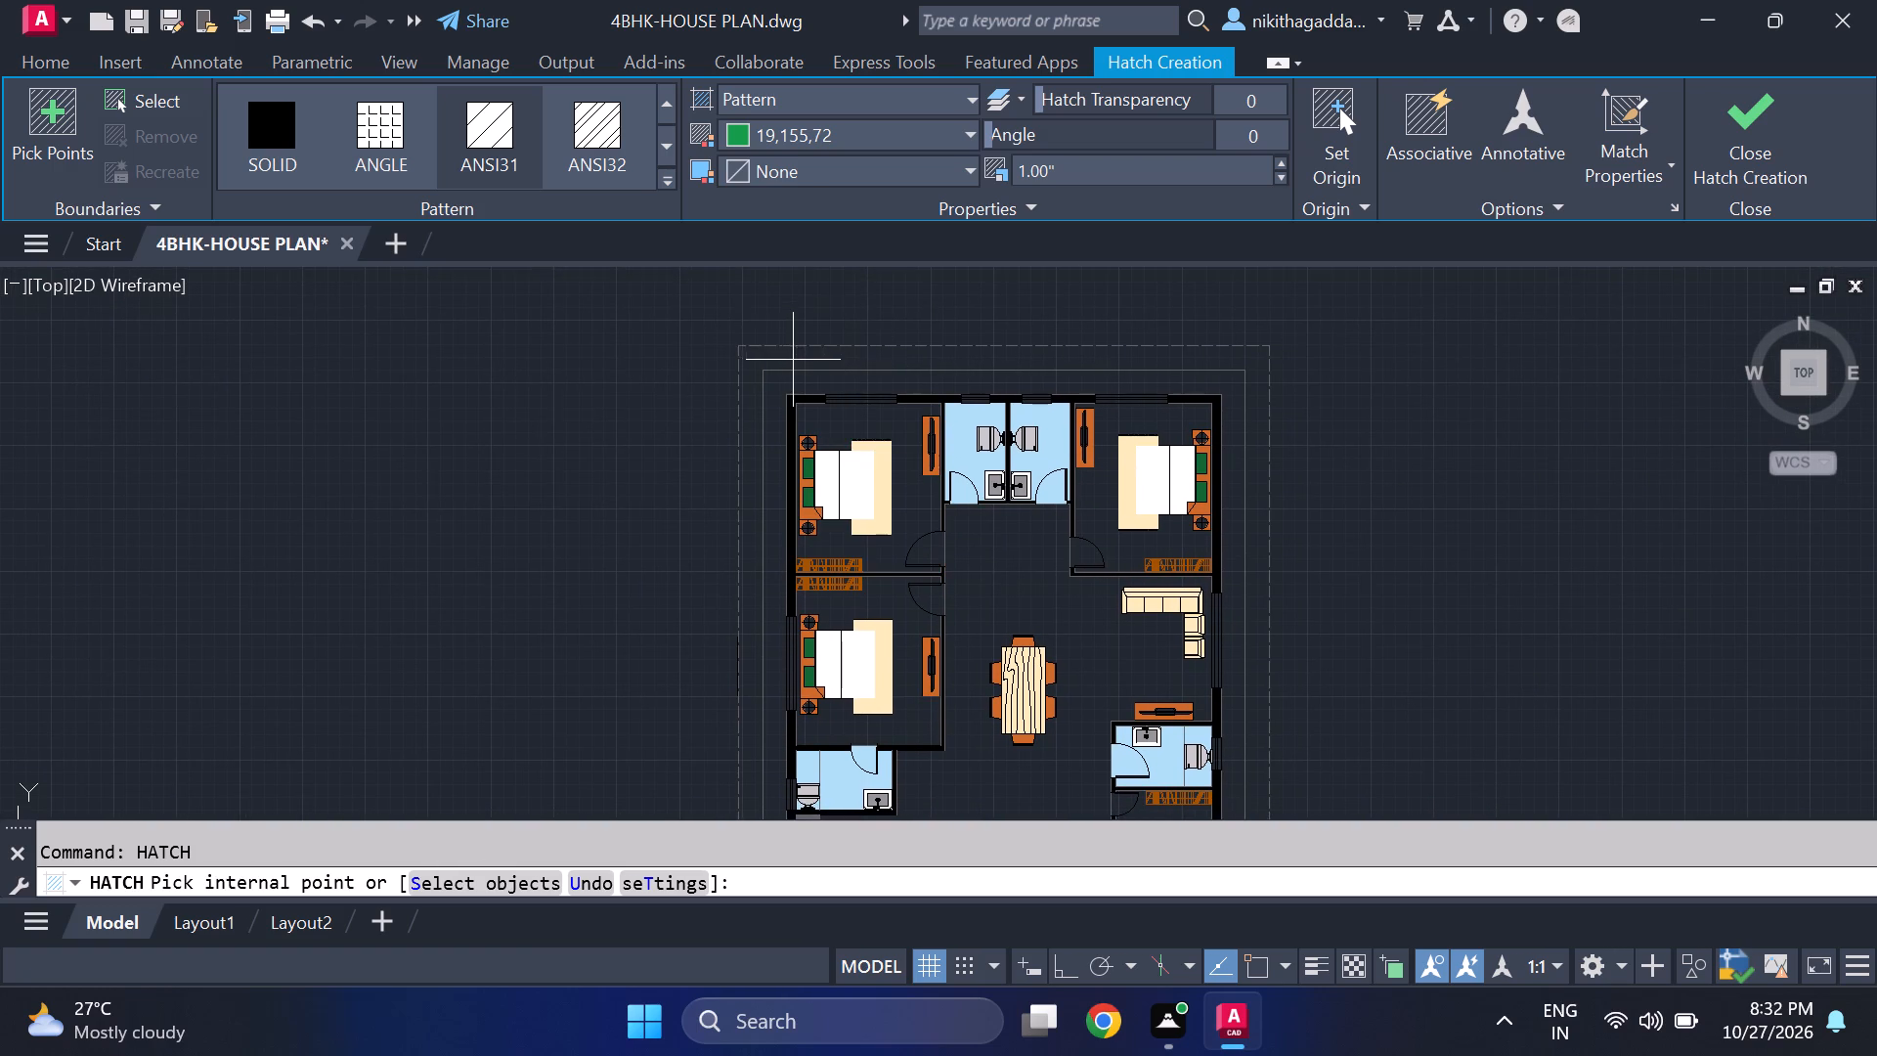
click(864, 354)
scroll(958, 338, down, 3)
scroll(982, 407, up, 2)
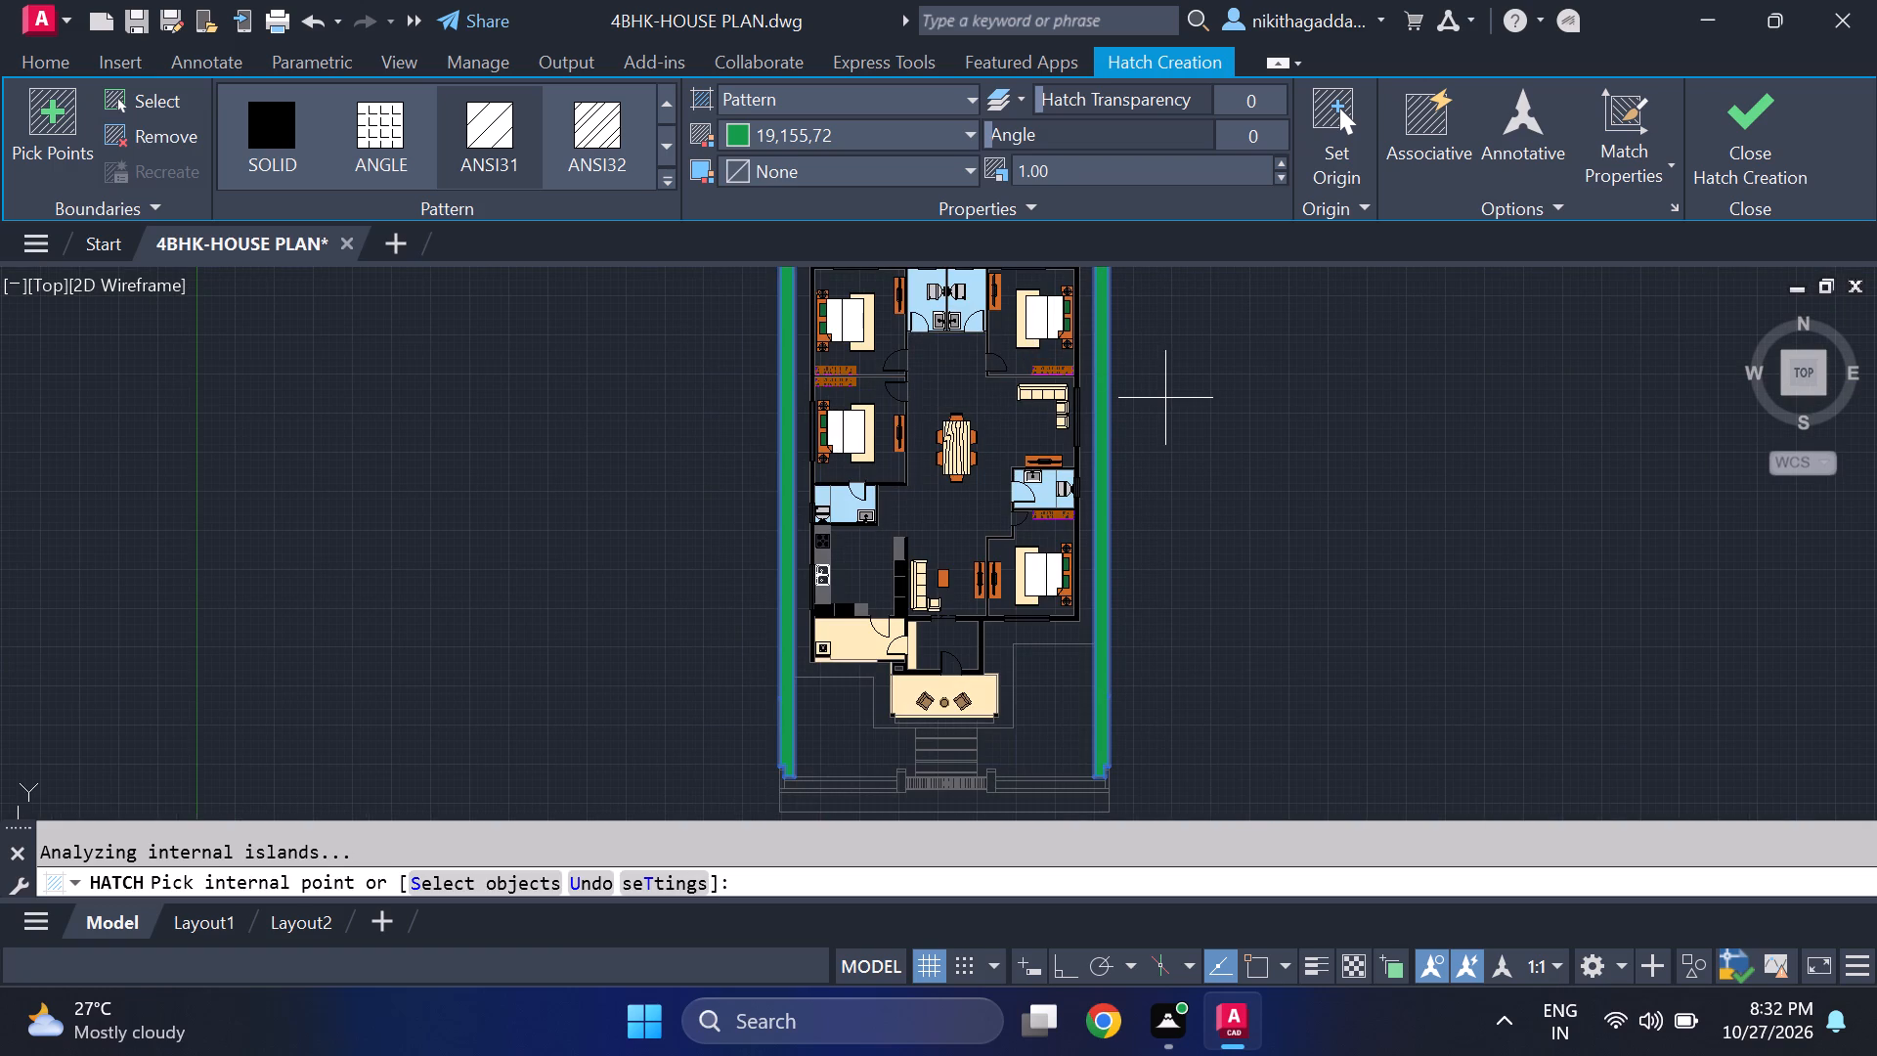
click(1780, 165)
Change the border strip hatch's colour to the lighter green 88,186,72.
middle_drag(1085, 660, 1123, 878)
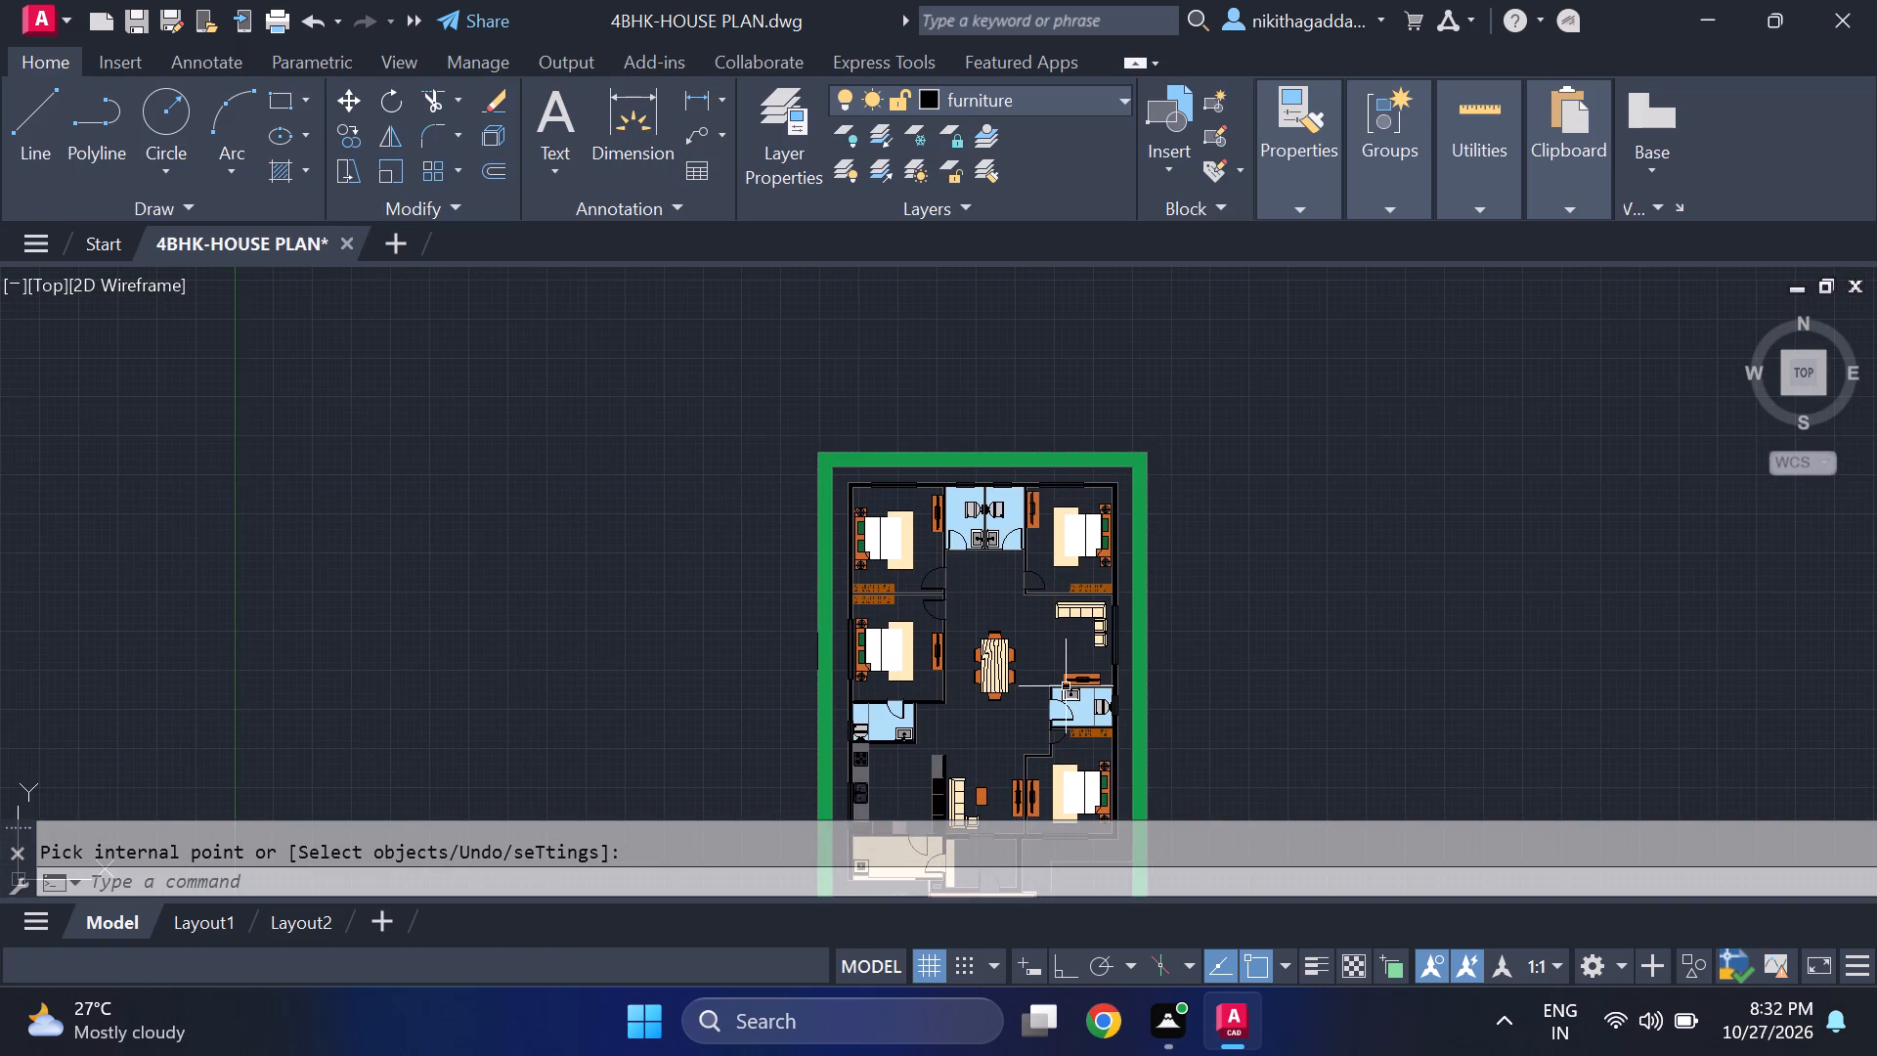
scroll(879, 566, up, 4)
middle_drag(766, 462, 764, 739)
scroll(739, 582, down, 2)
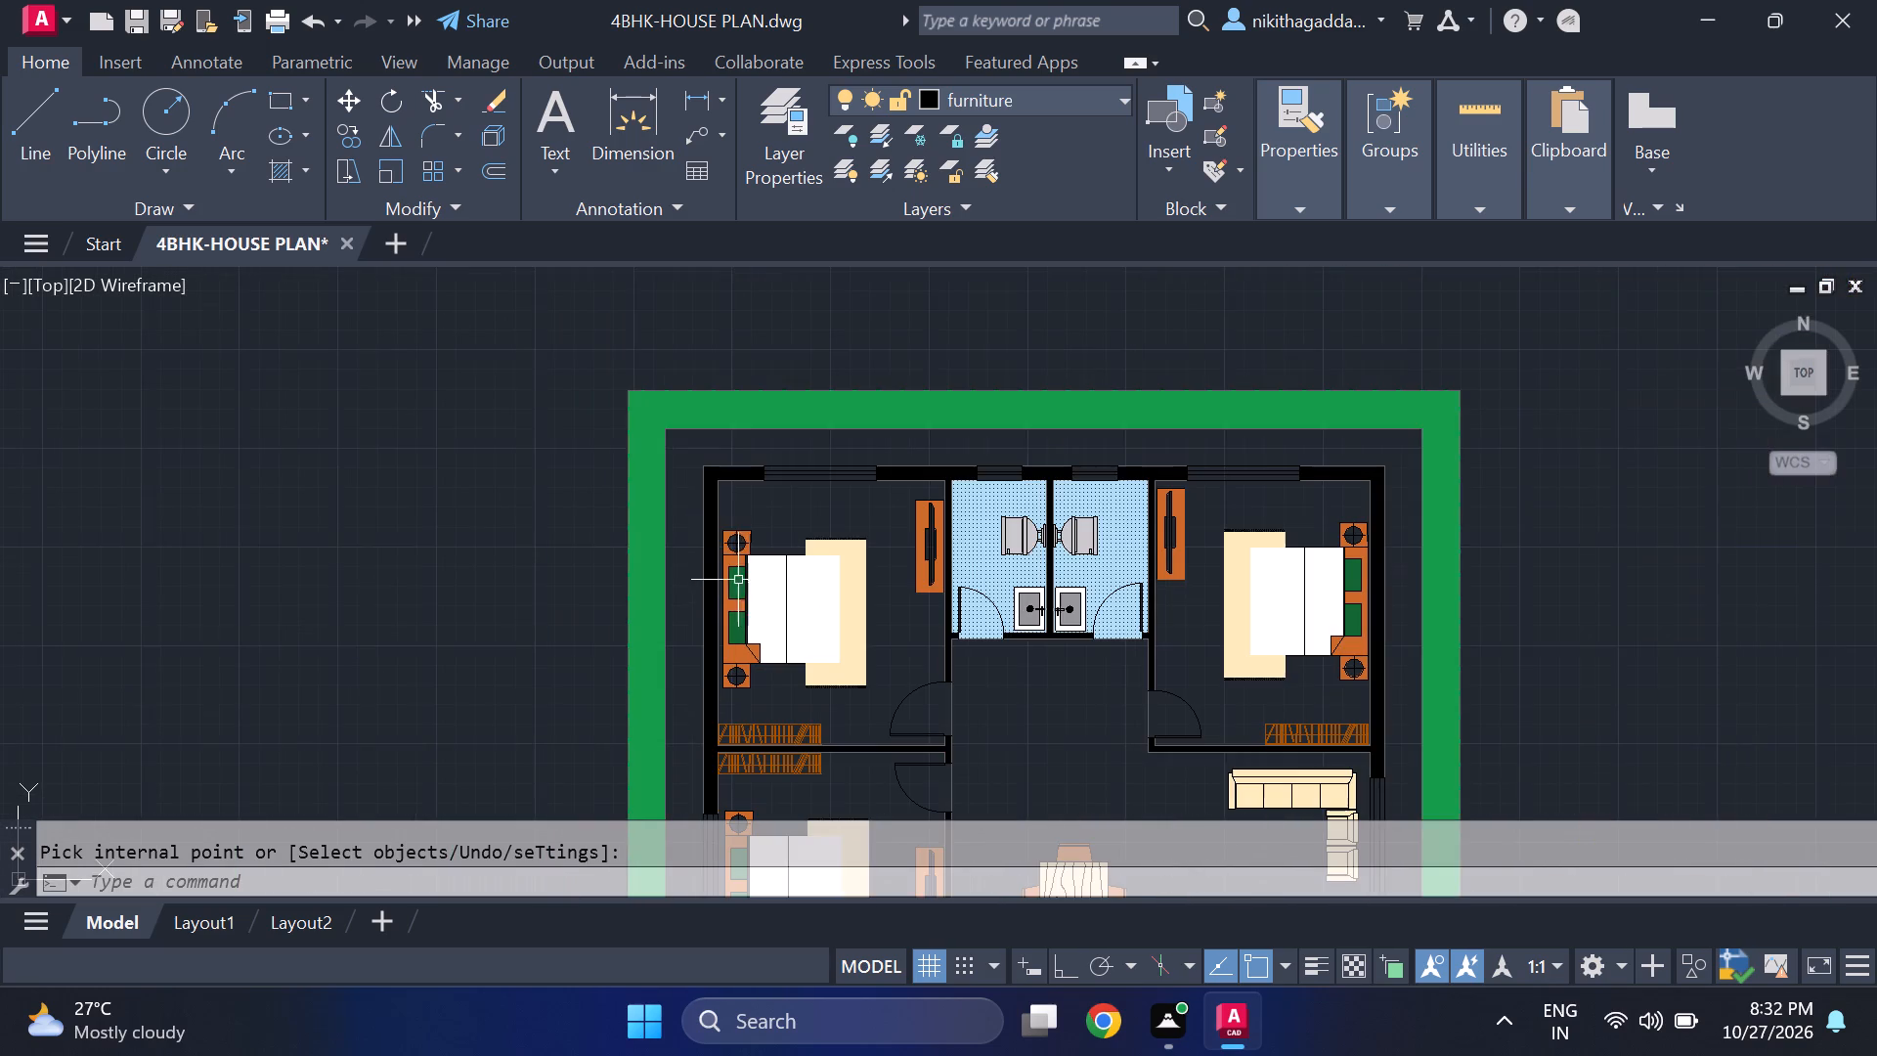
click(713, 414)
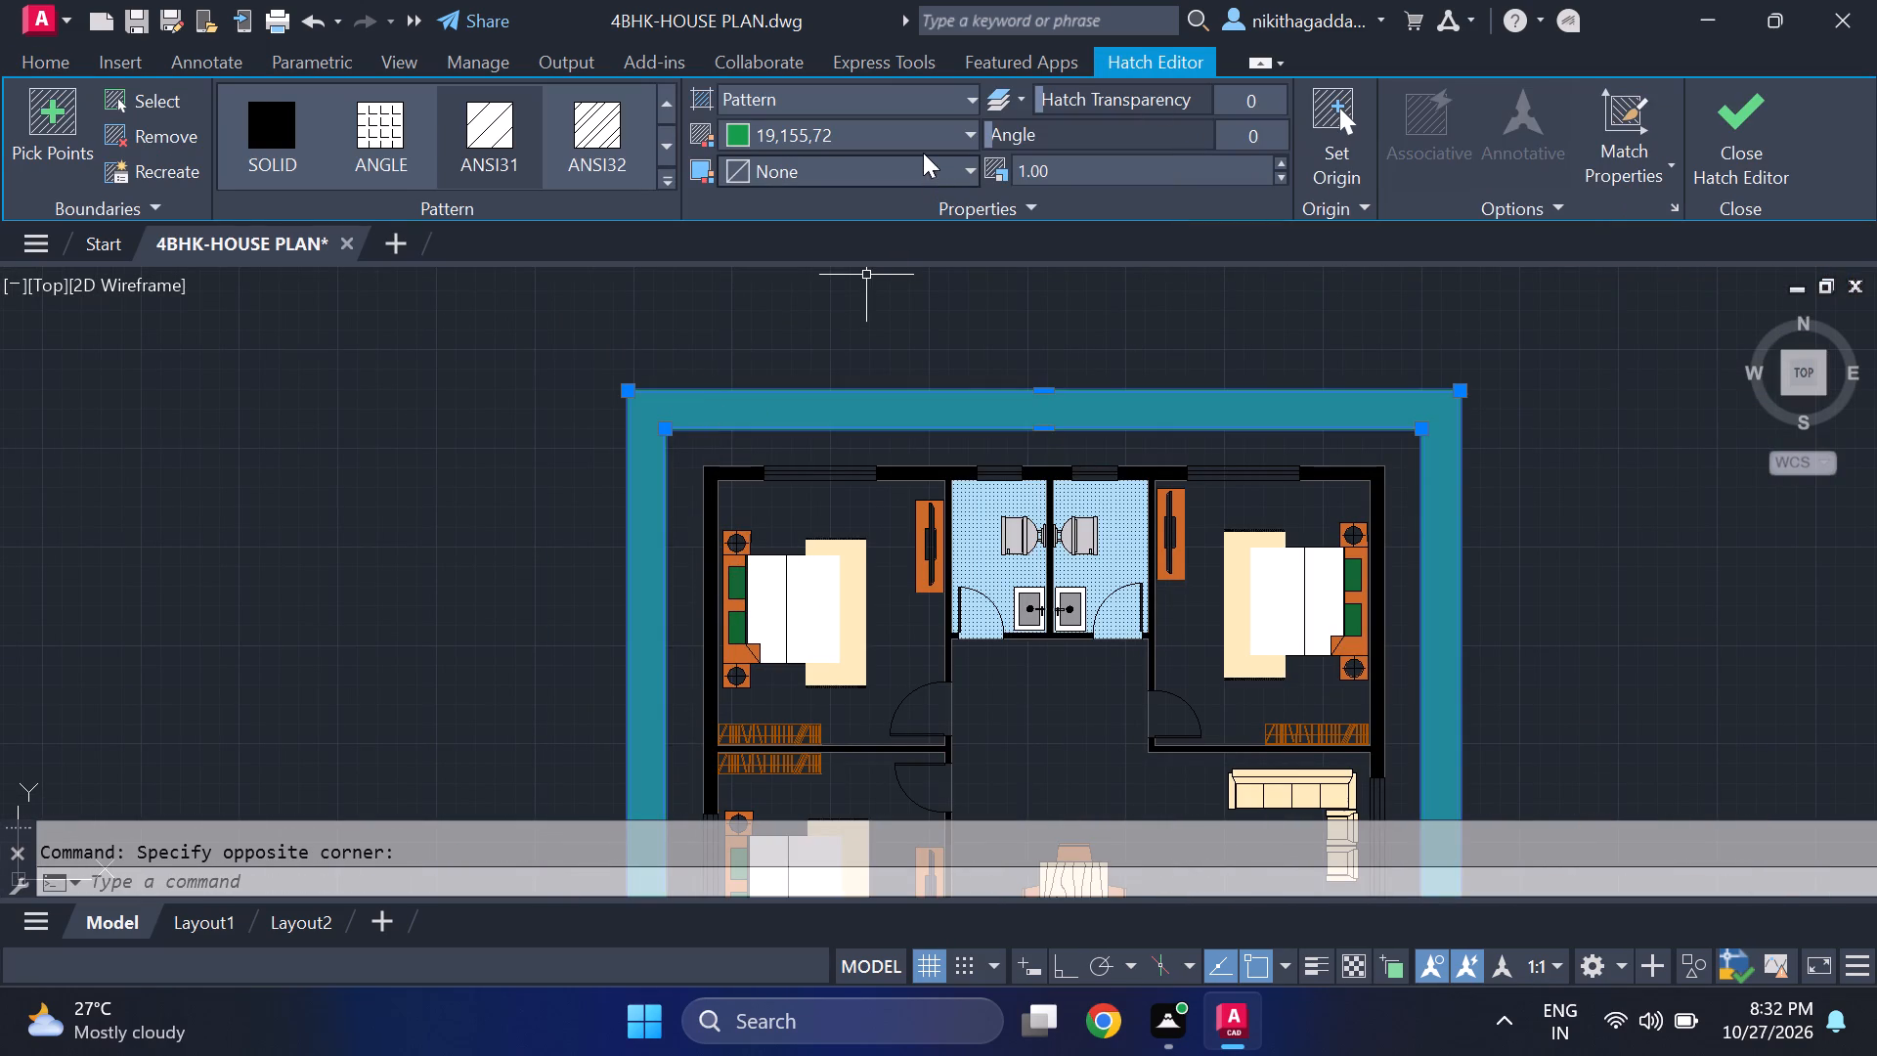
click(929, 131)
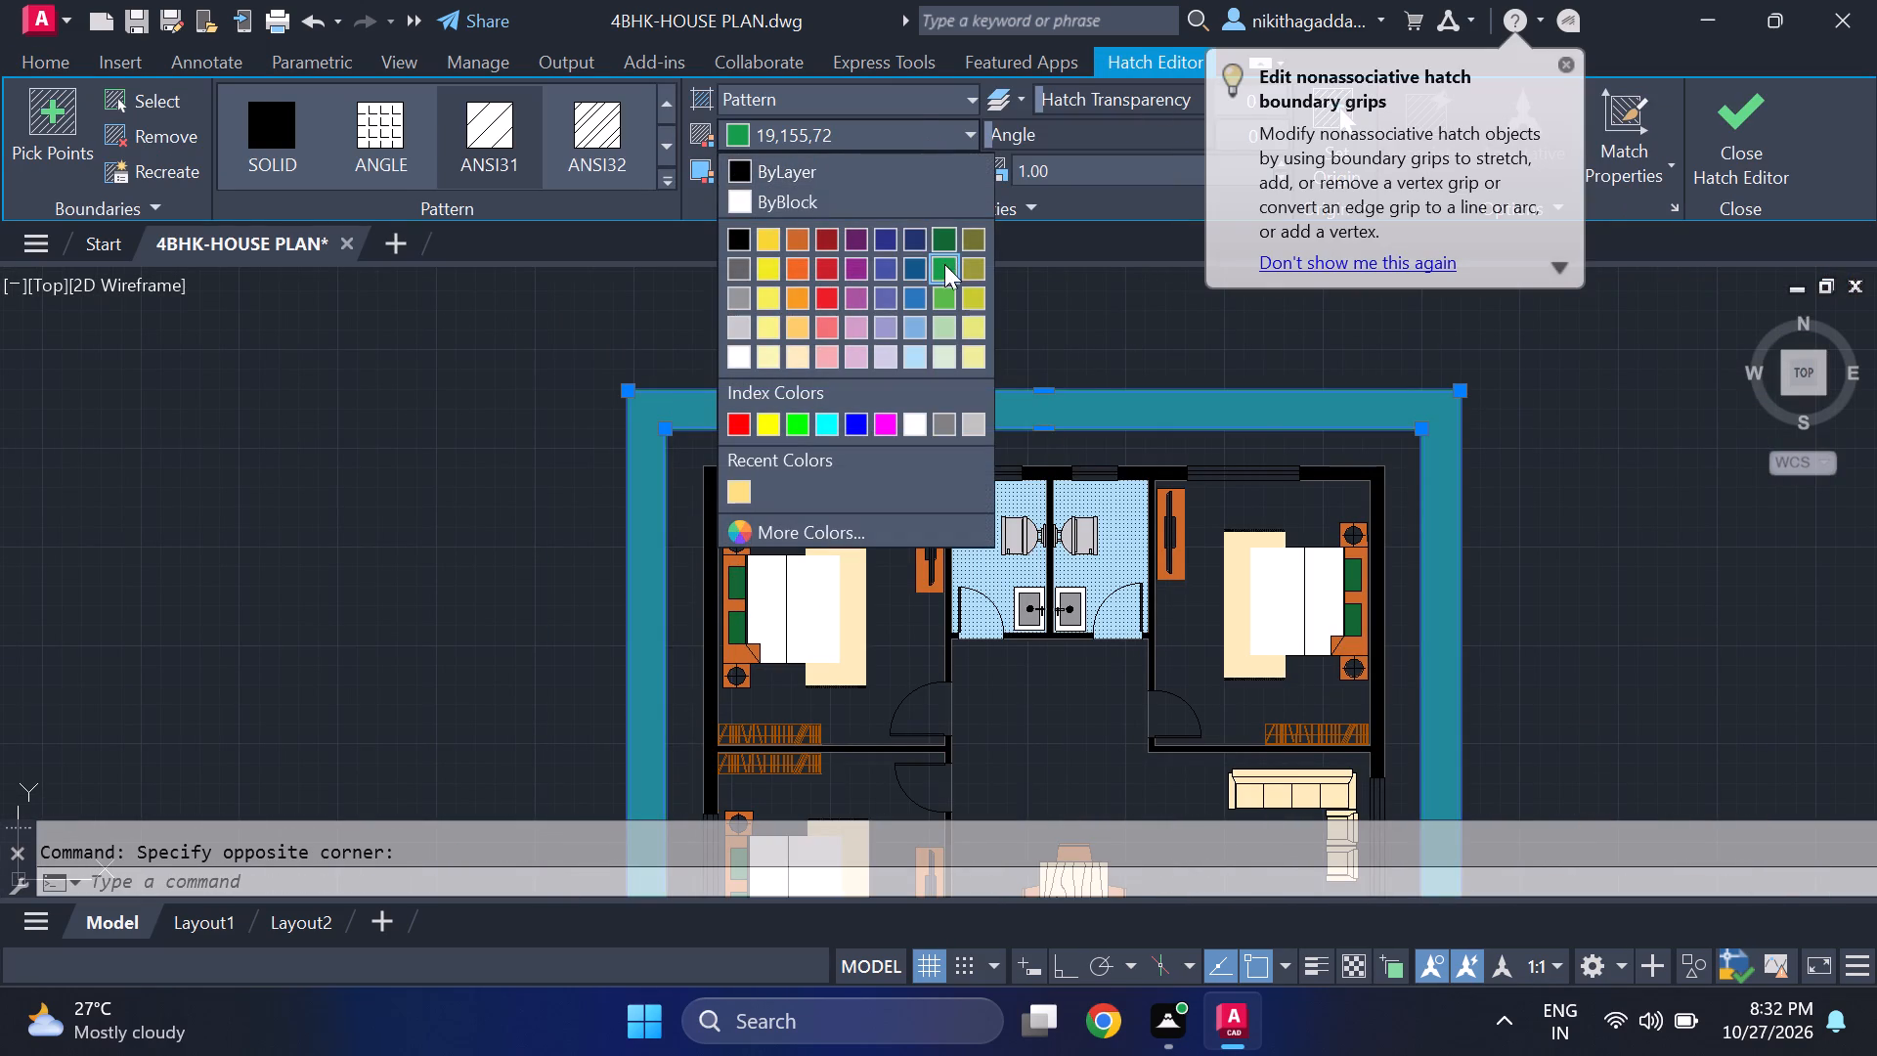
click(942, 288)
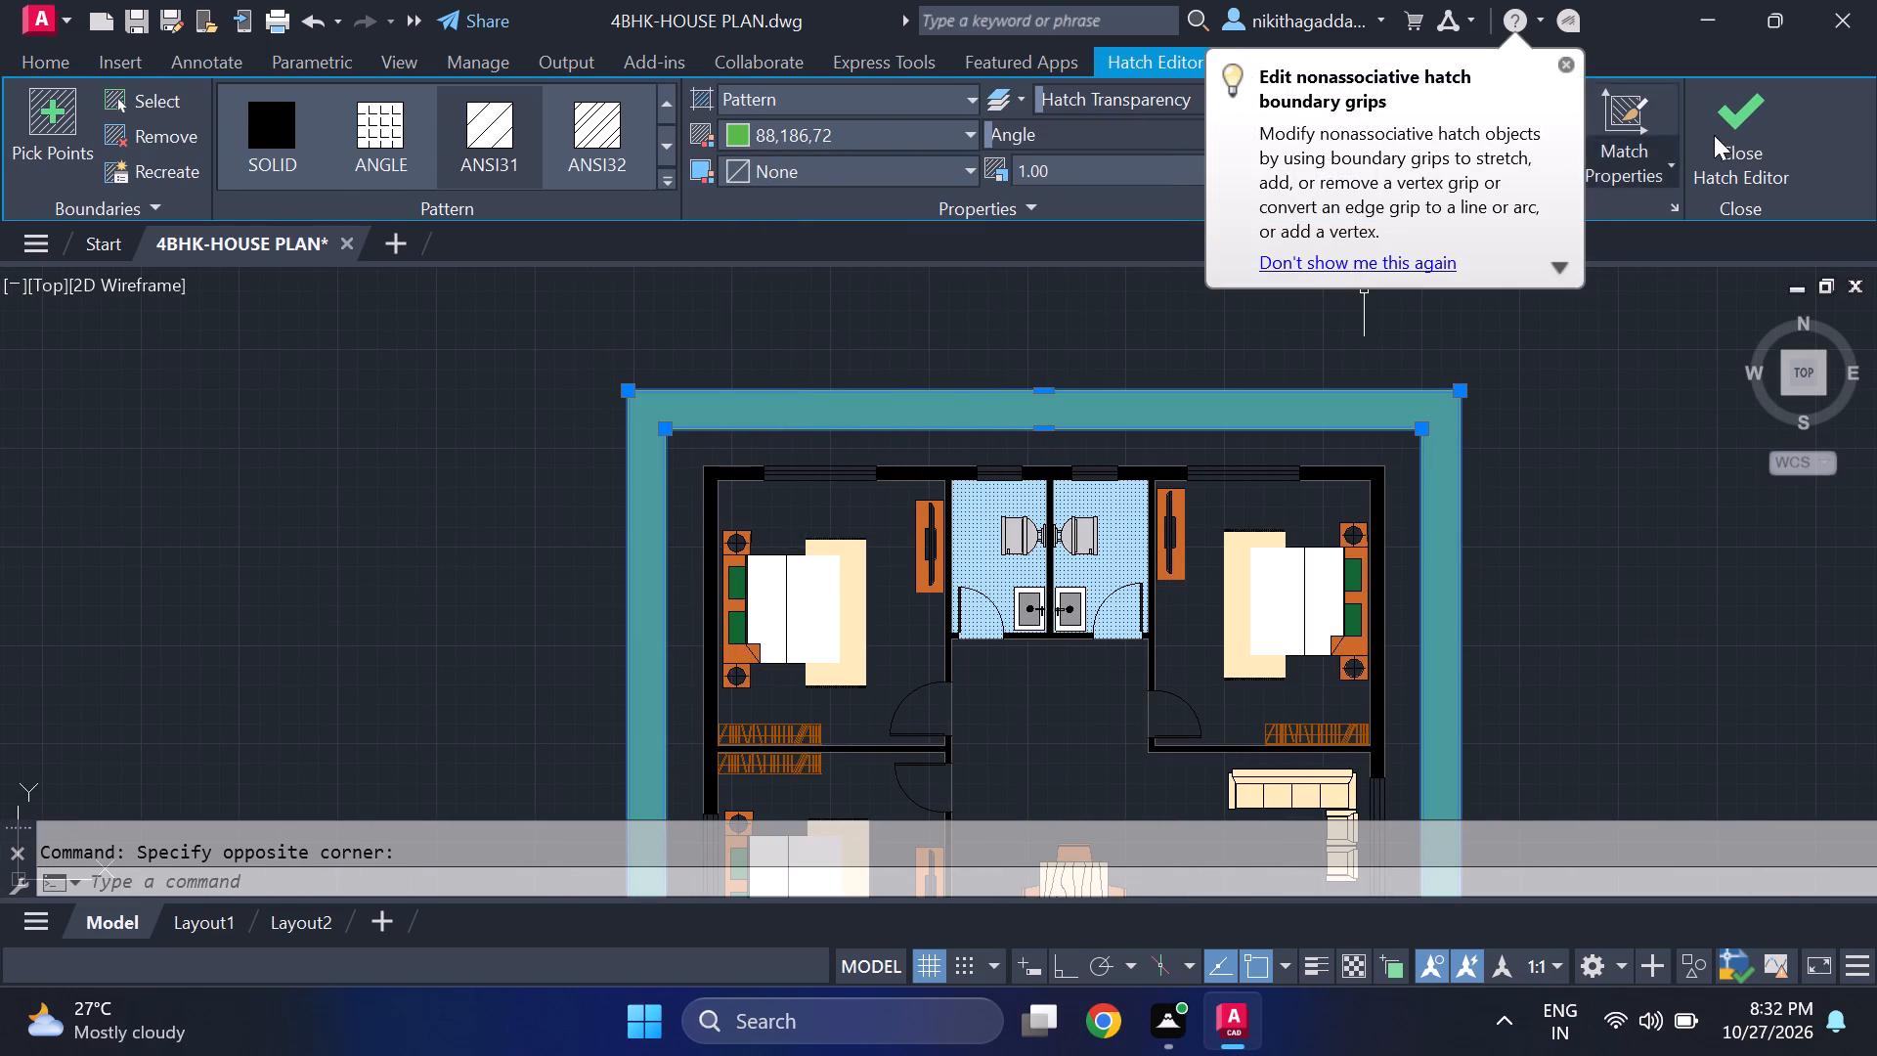
click(1749, 125)
Hatch the two front yard areas on either side of the entrance steps in green 88,186,72.
scroll(1428, 410, down, 3)
middle_drag(1314, 638, 1185, 539)
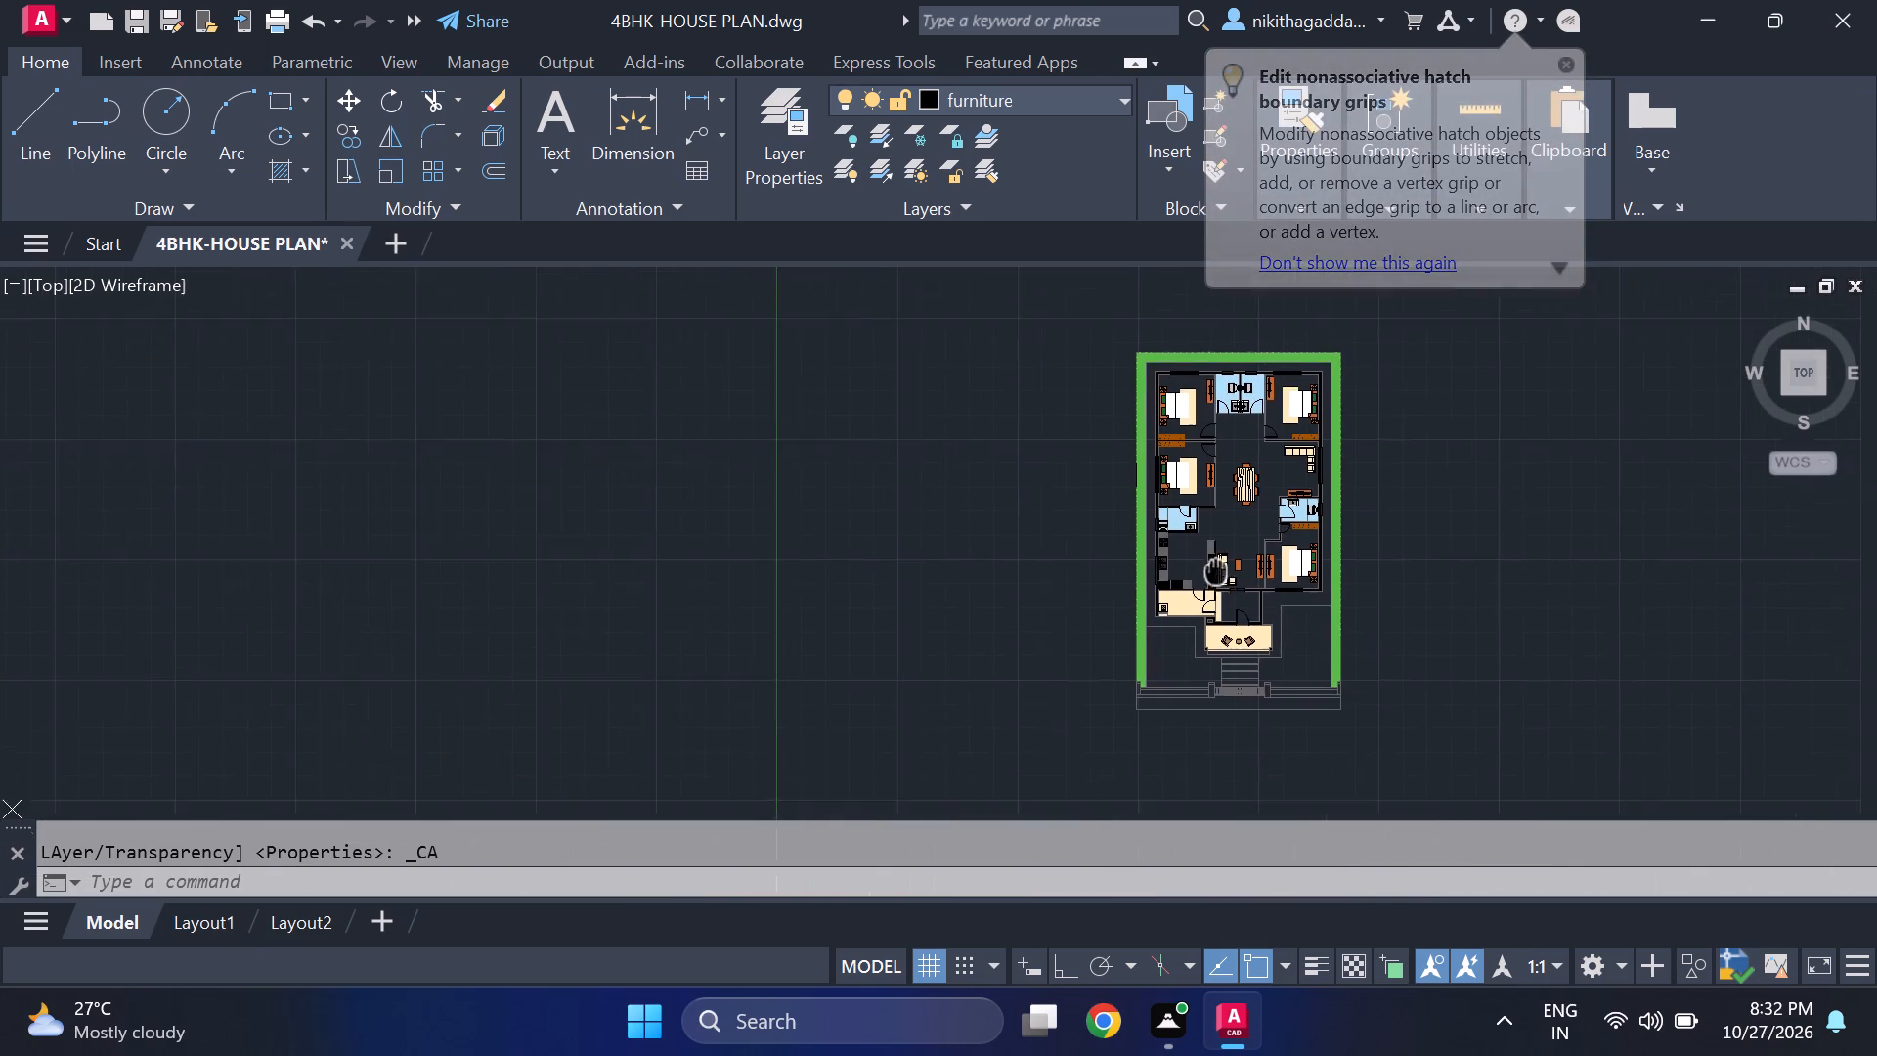
middle_drag(1185, 539, 1087, 433)
scroll(1029, 463, up, 3)
middle_drag(1082, 631, 1006, 516)
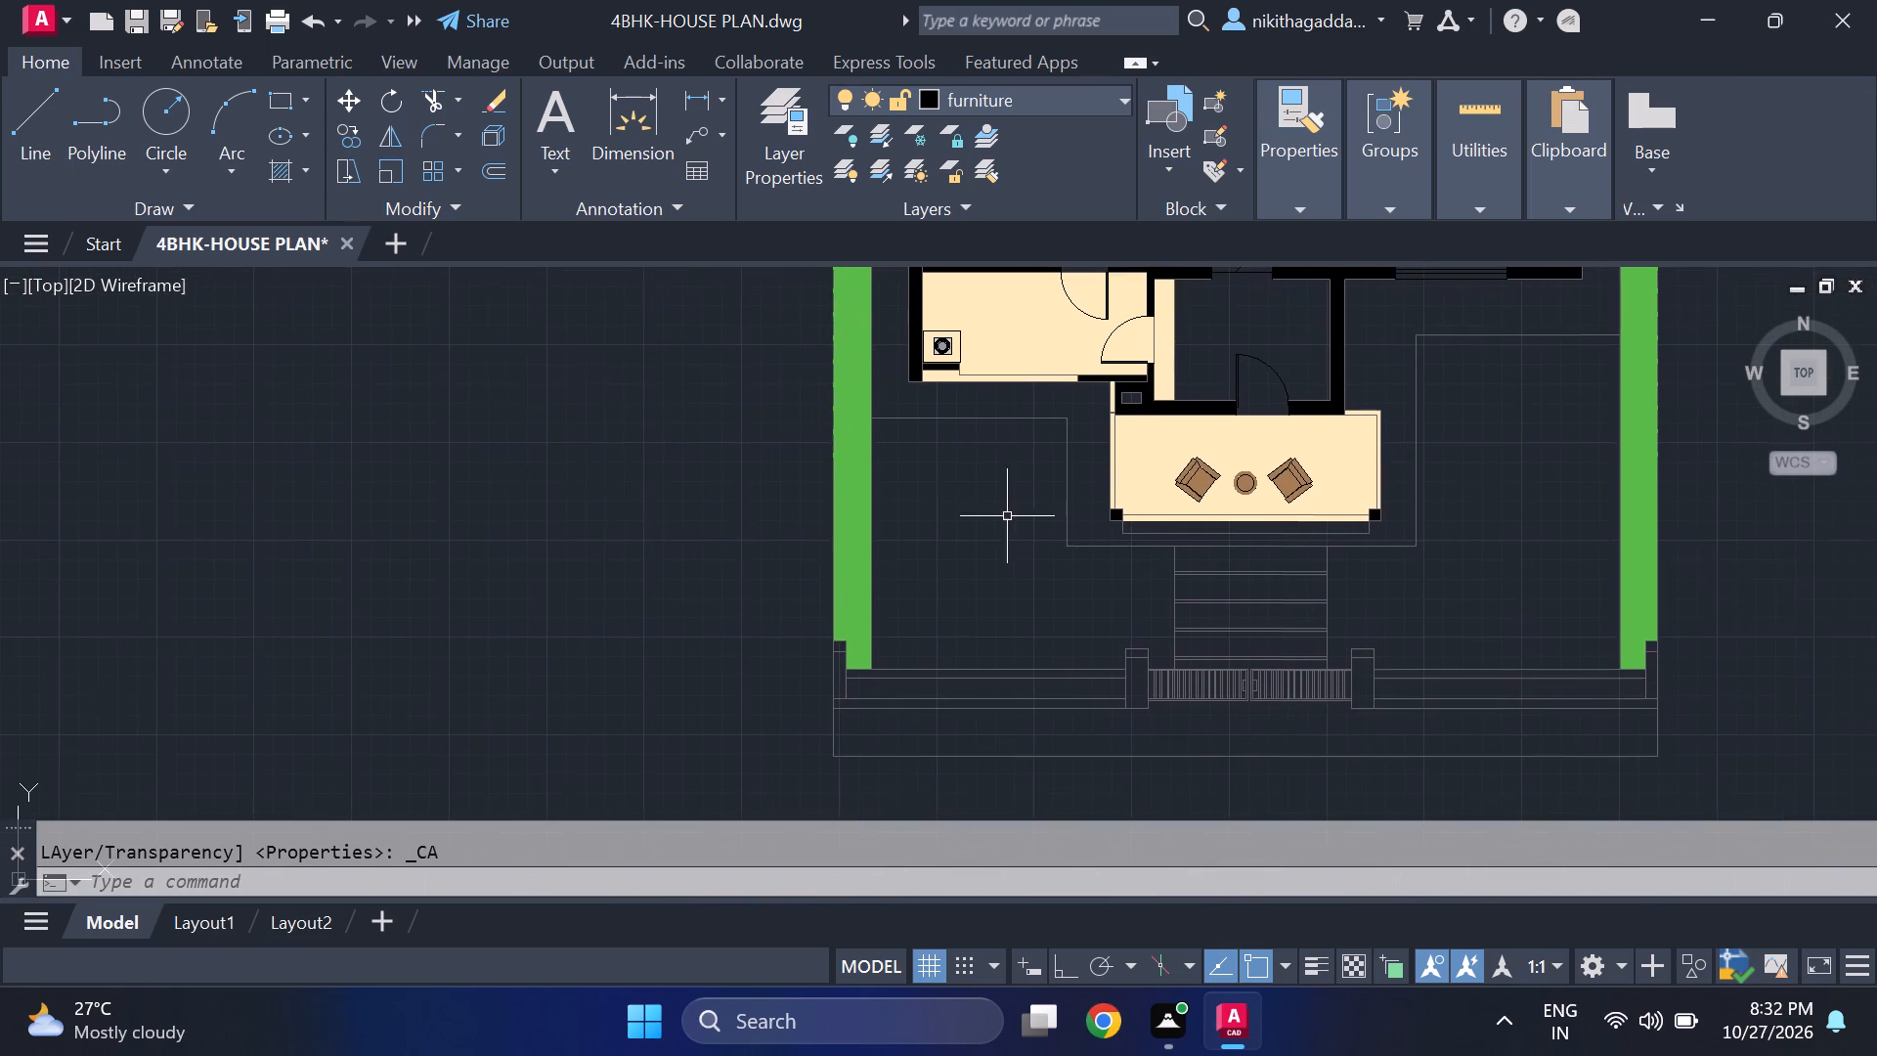
text(hat)
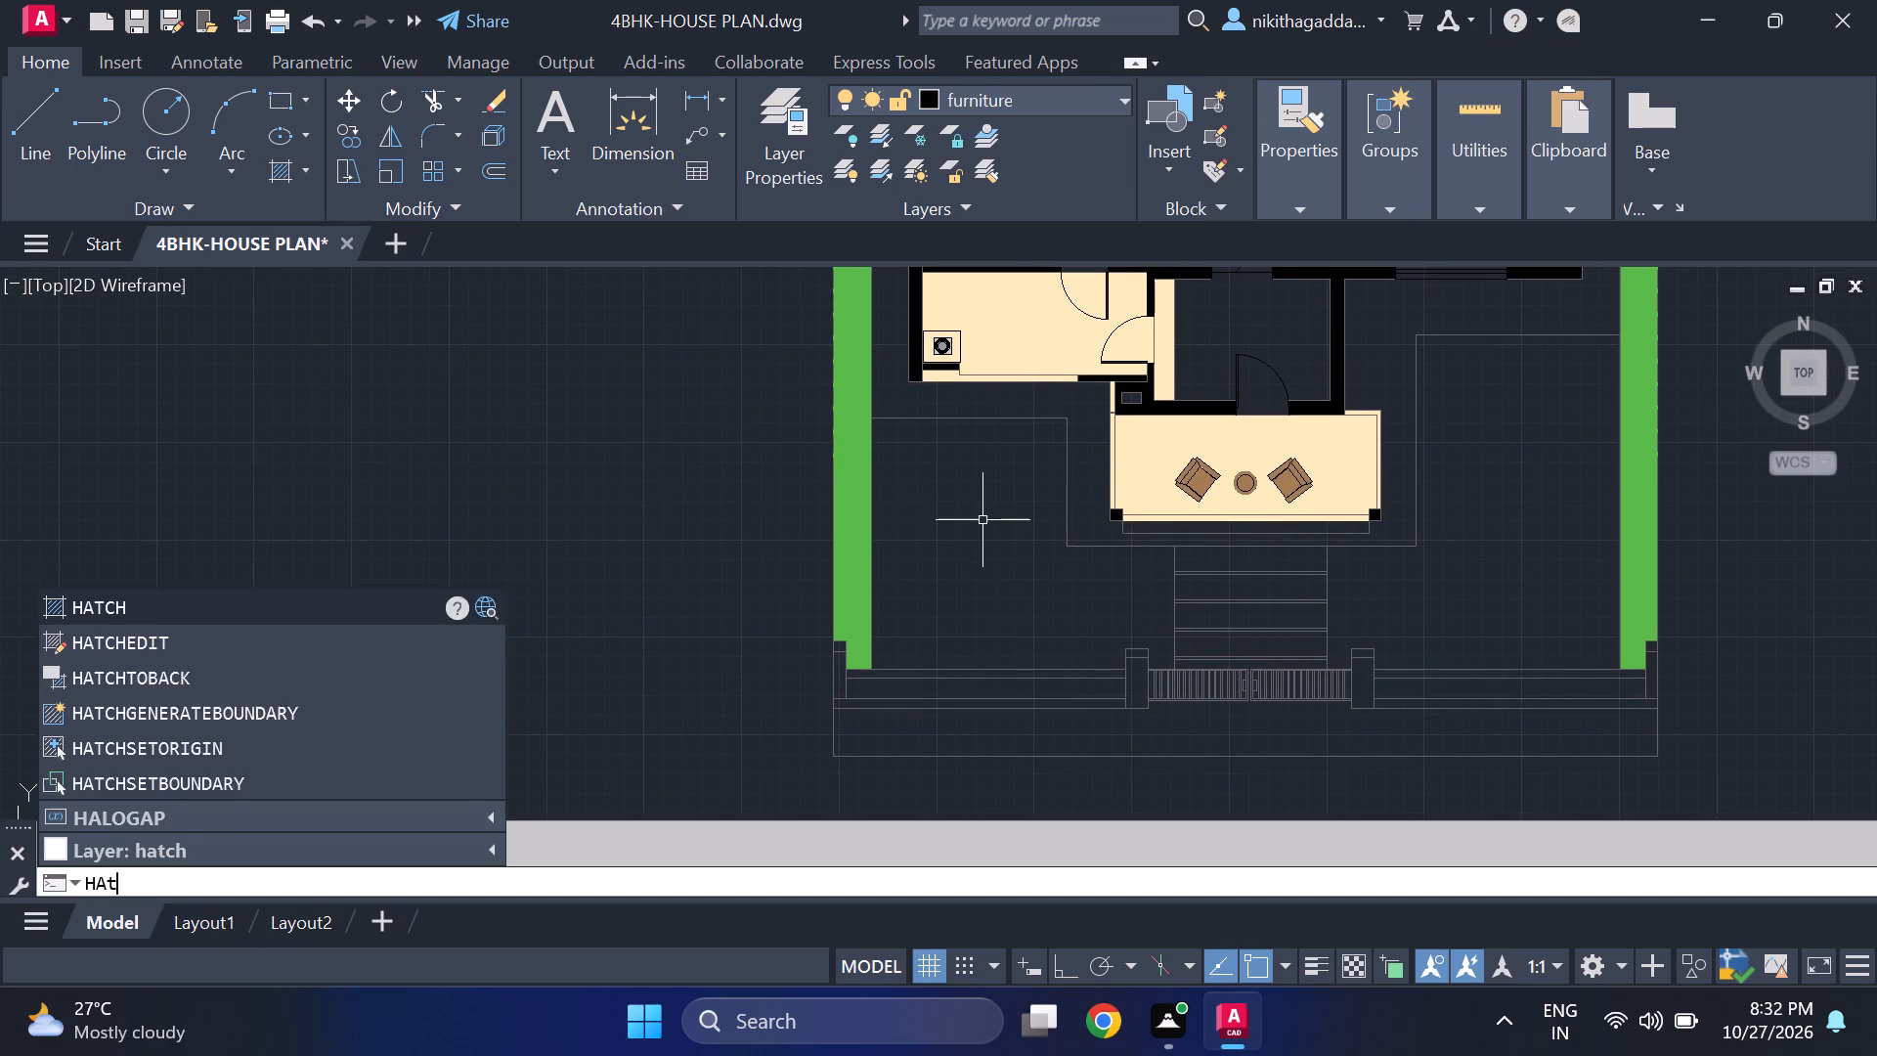
text(ch)
key(Return)
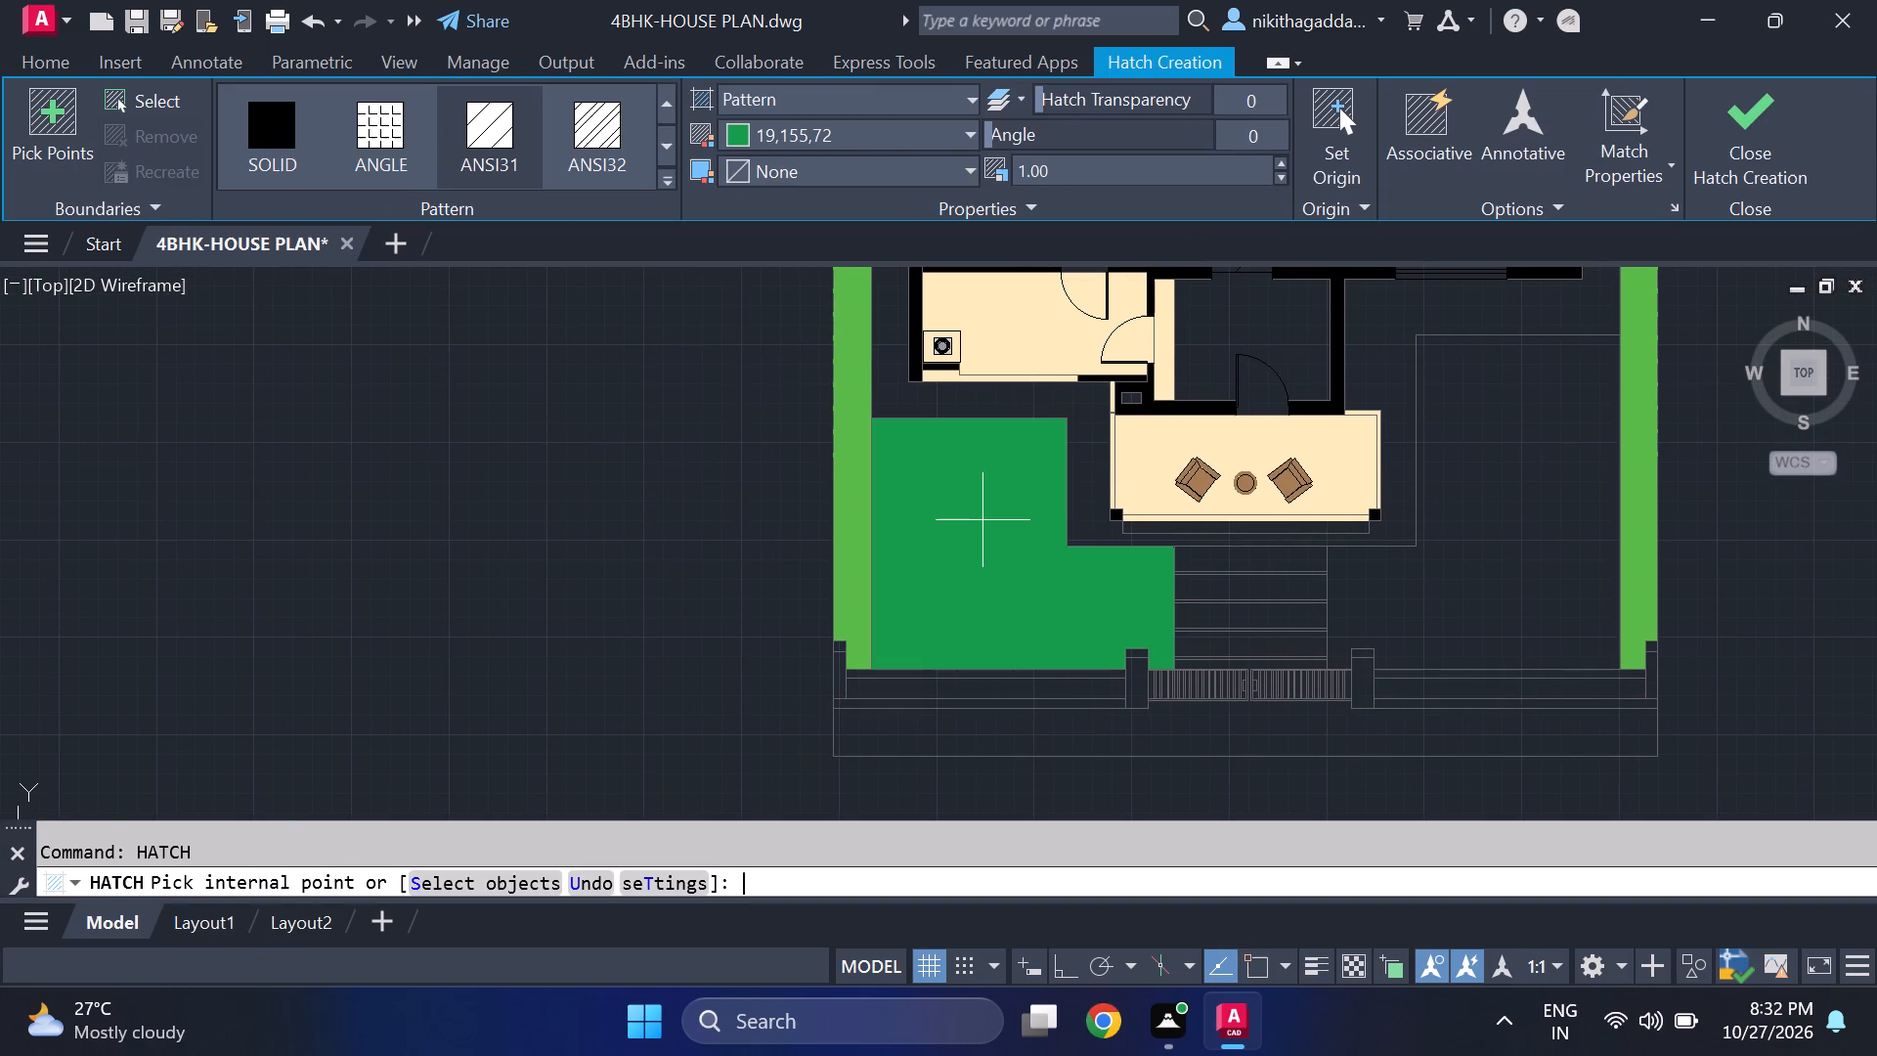
click(982, 518)
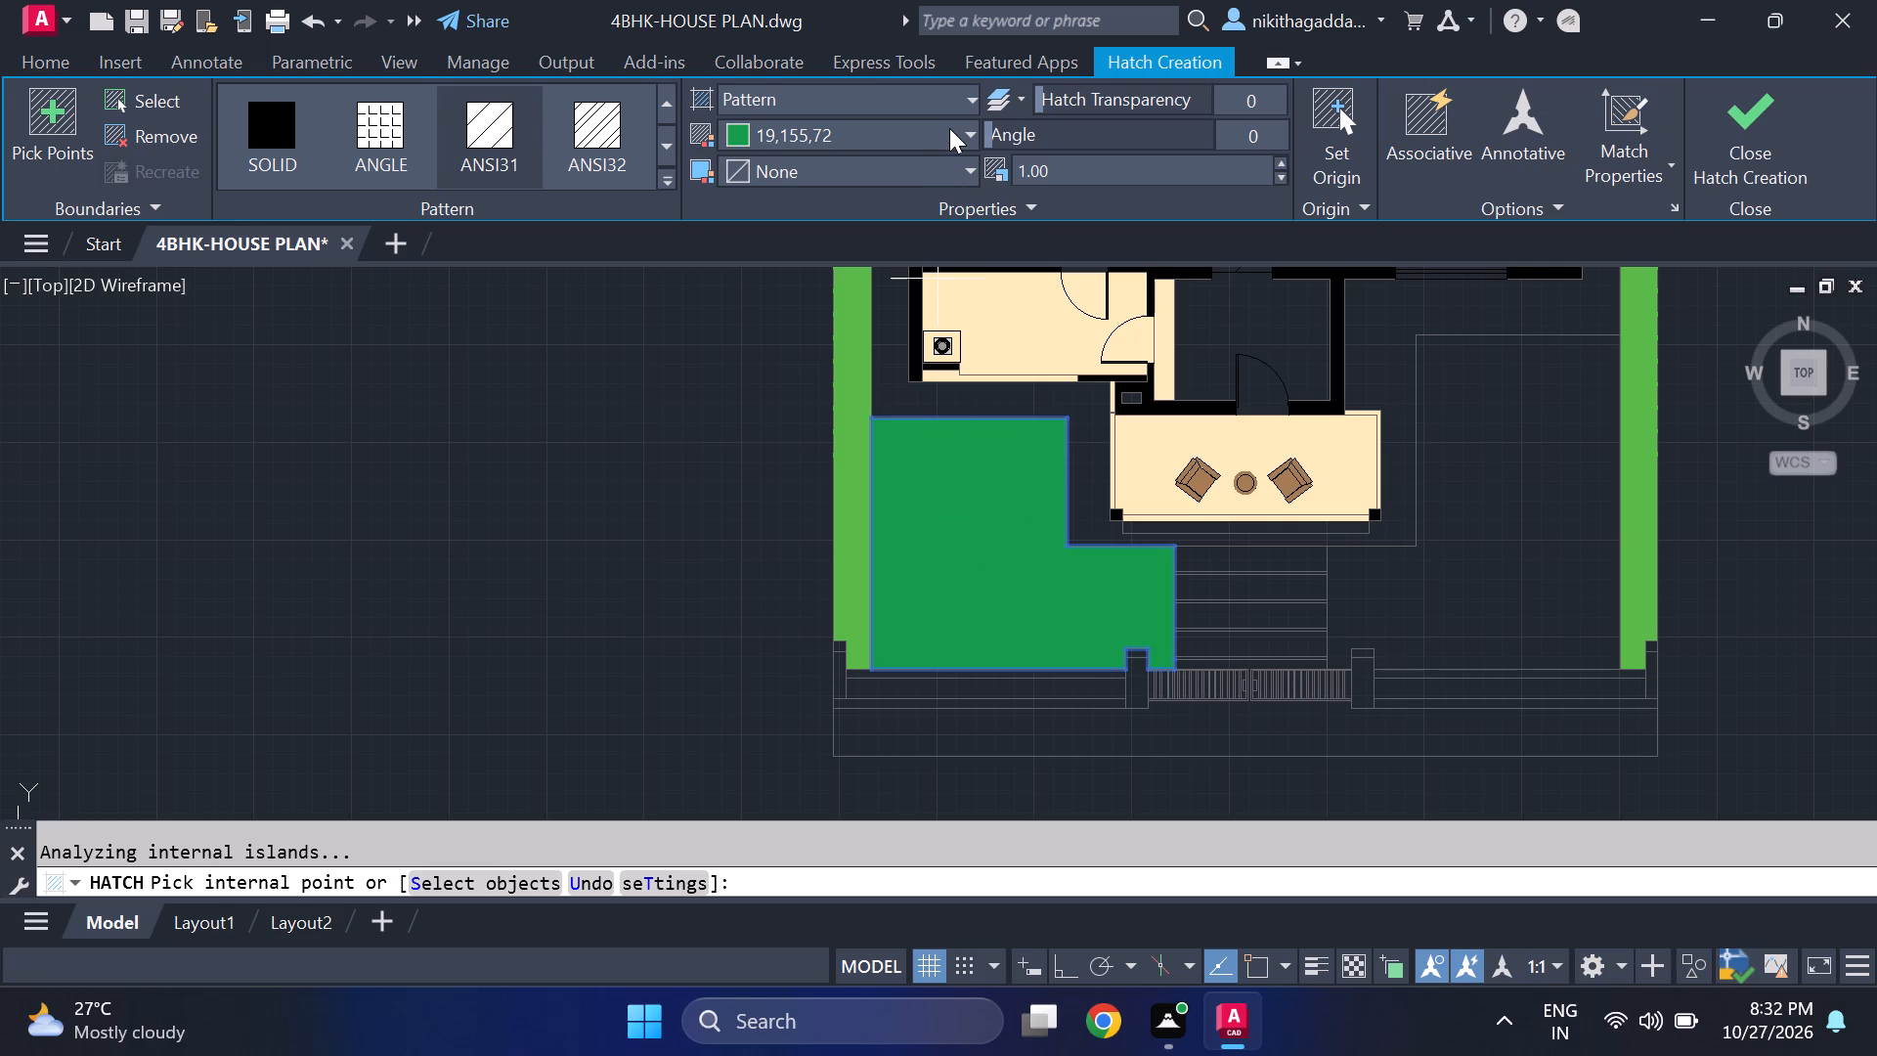
click(949, 128)
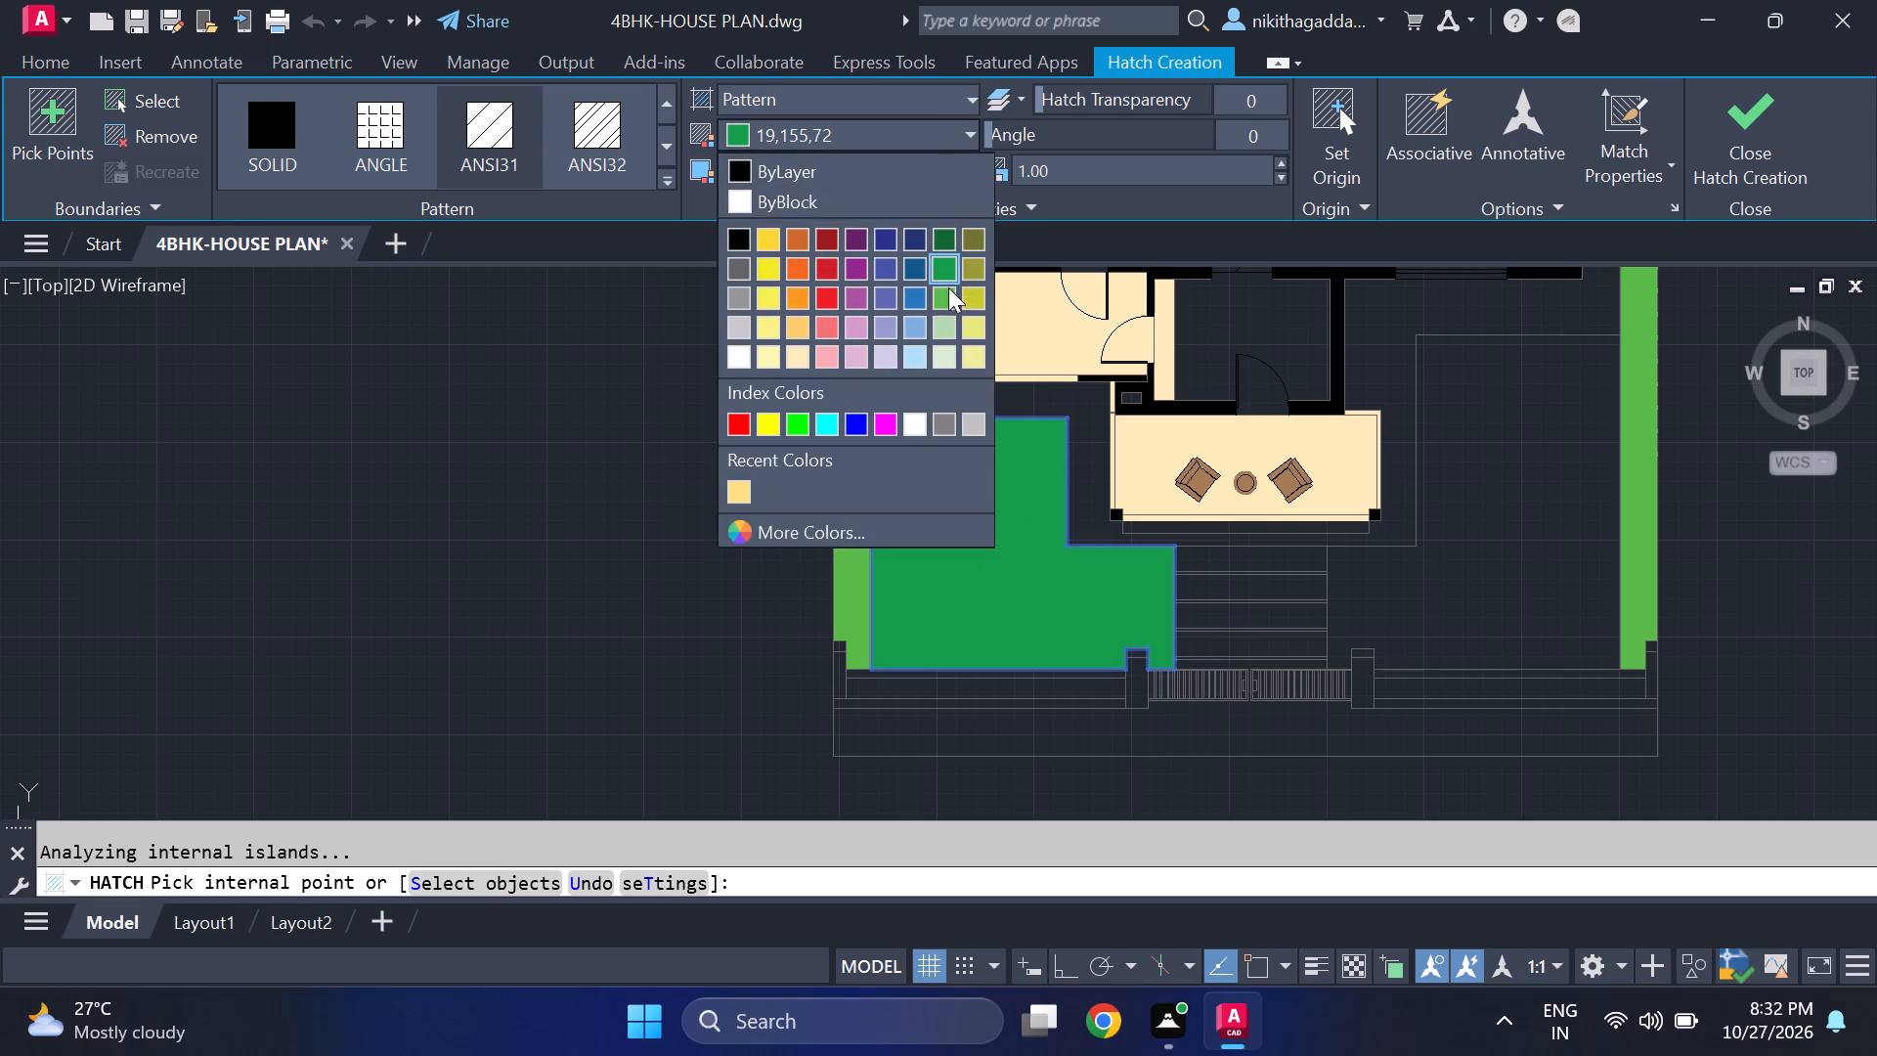
click(946, 290)
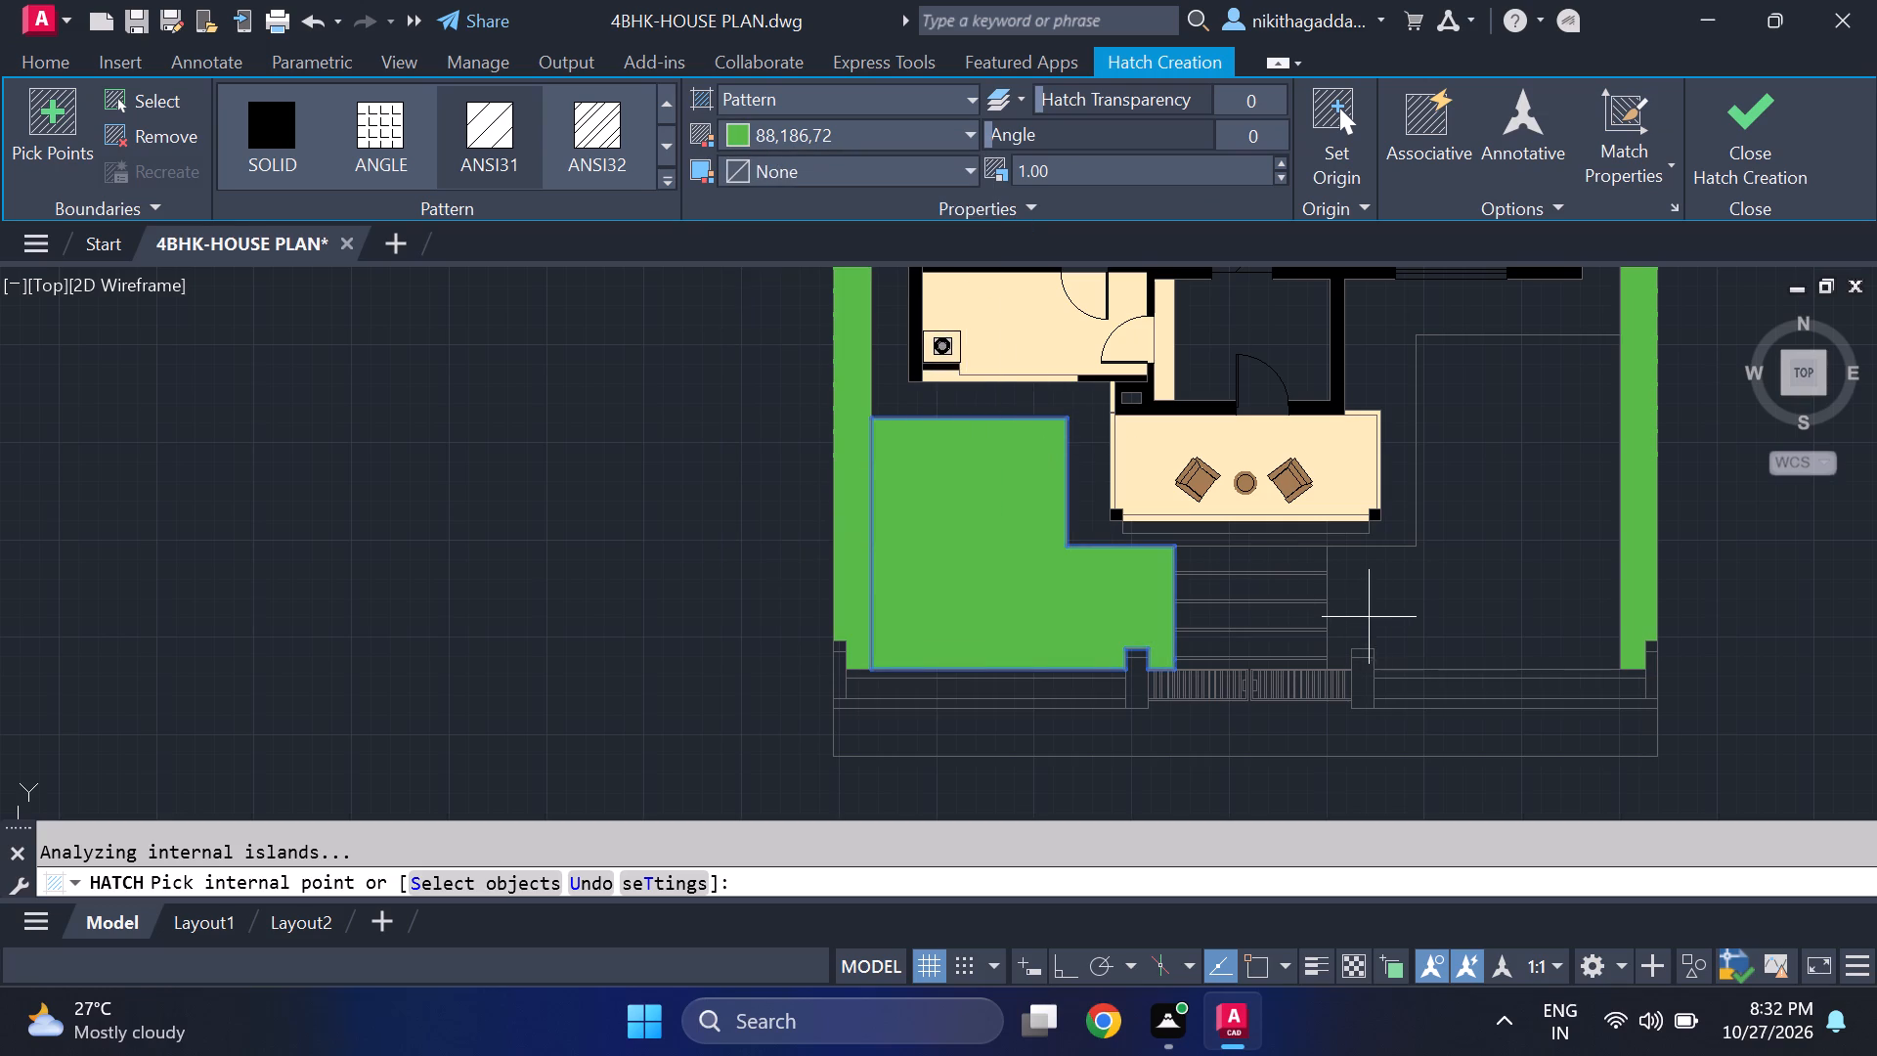
click(1437, 598)
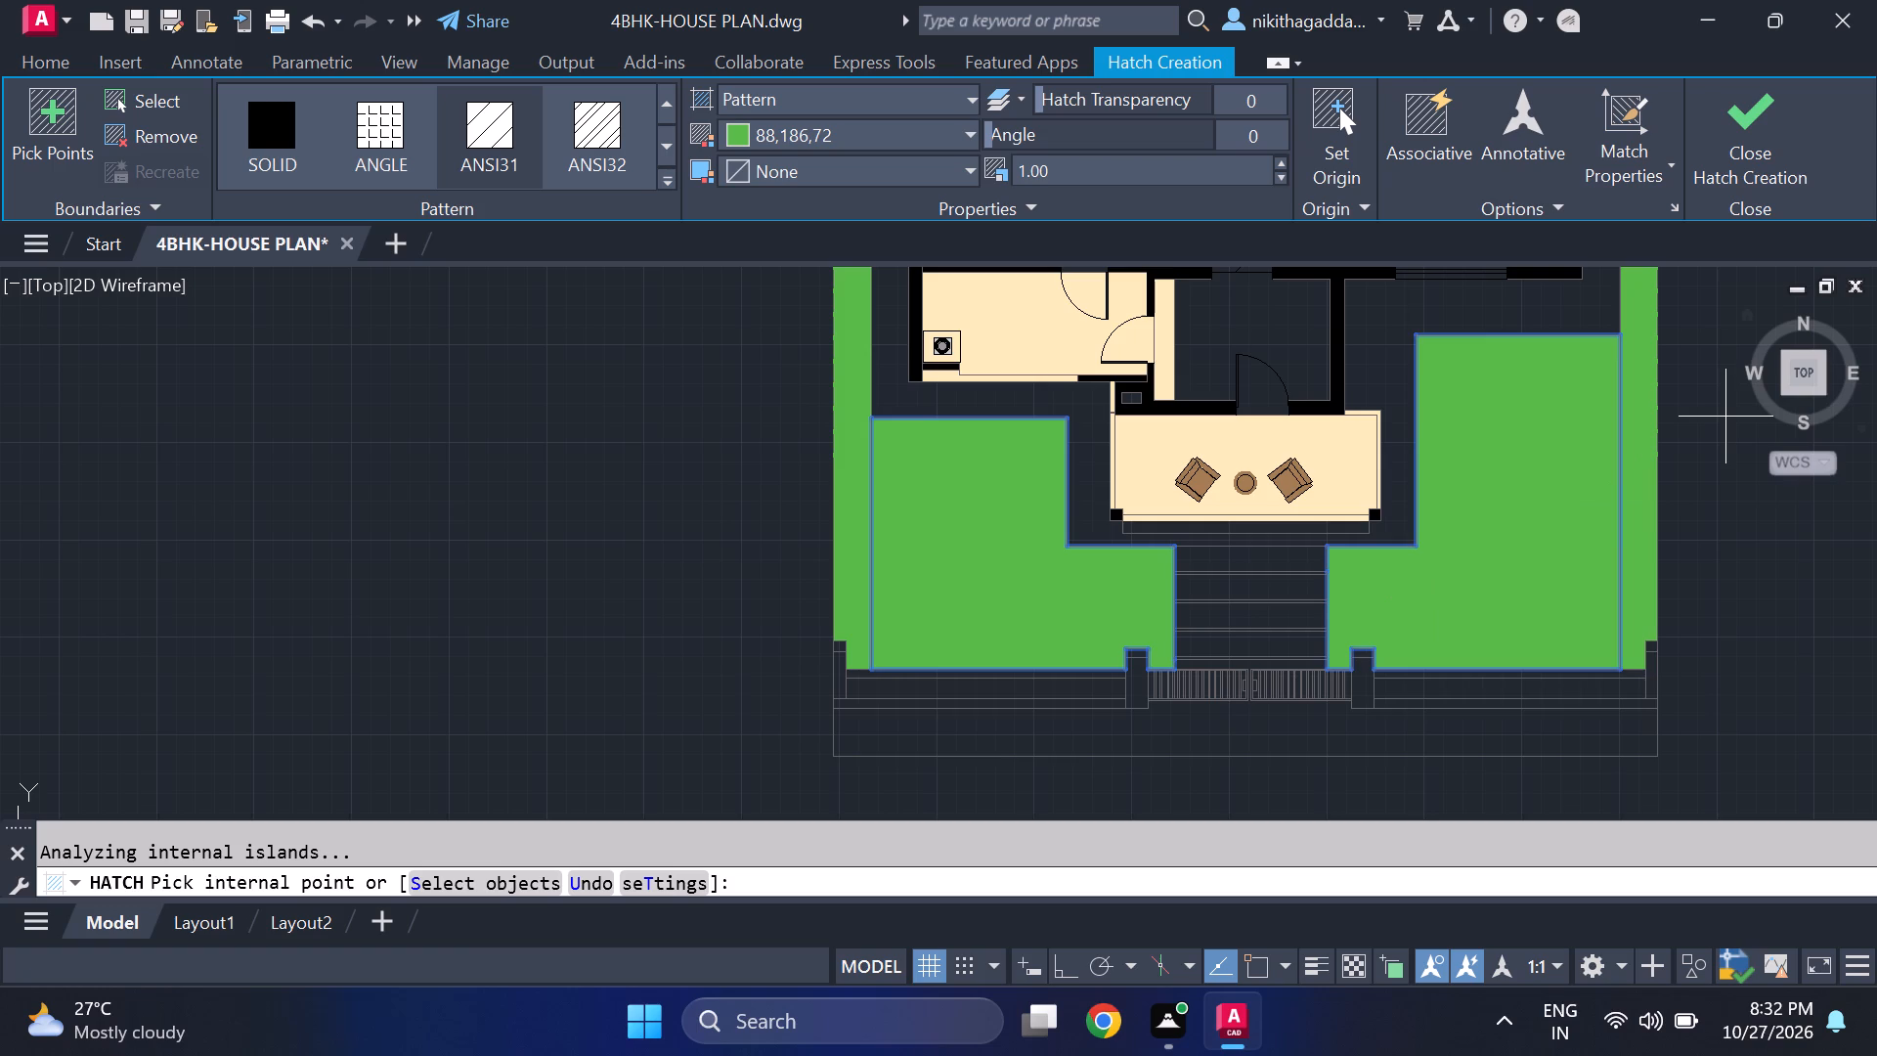
click(1753, 142)
Set the lawn layer's colour to dark green, index colour 106.
scroll(1324, 608, down, 3)
scroll(1315, 587, up, 1)
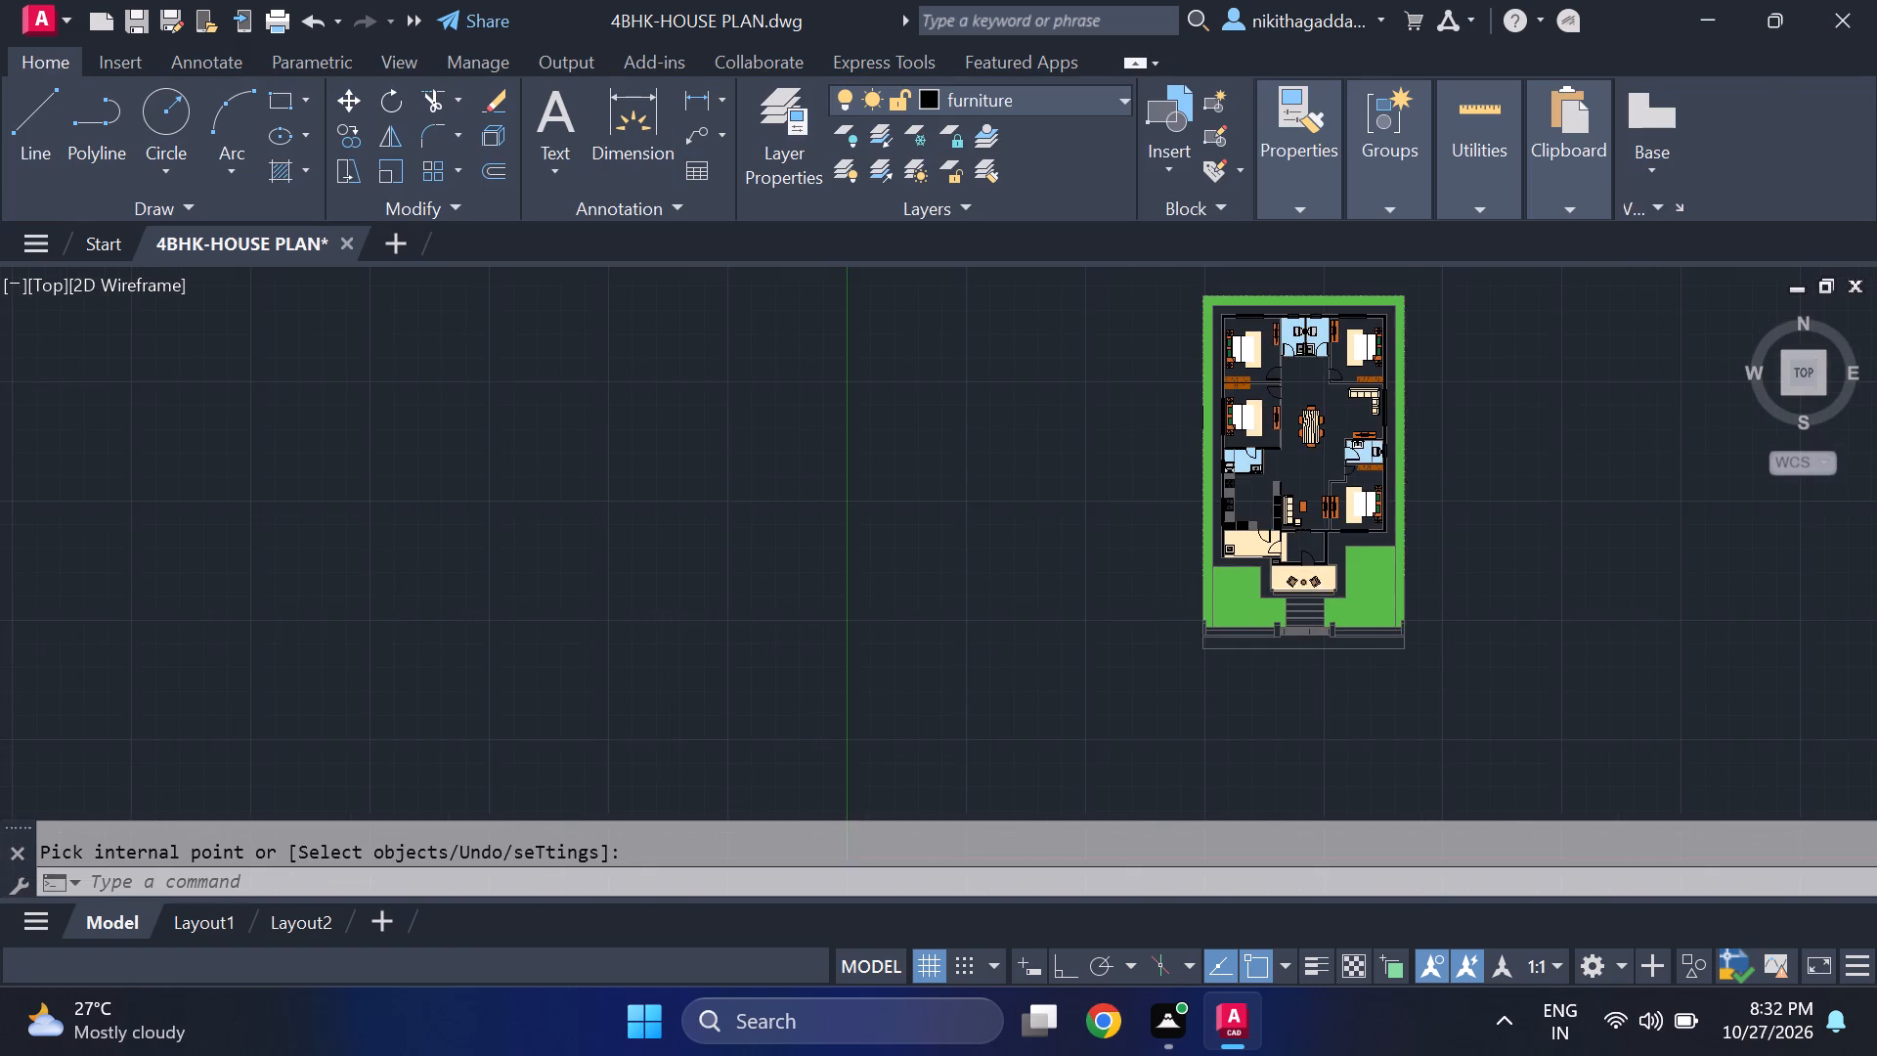
scroll(1315, 587, up, 1)
middle_drag(1299, 624, 1236, 751)
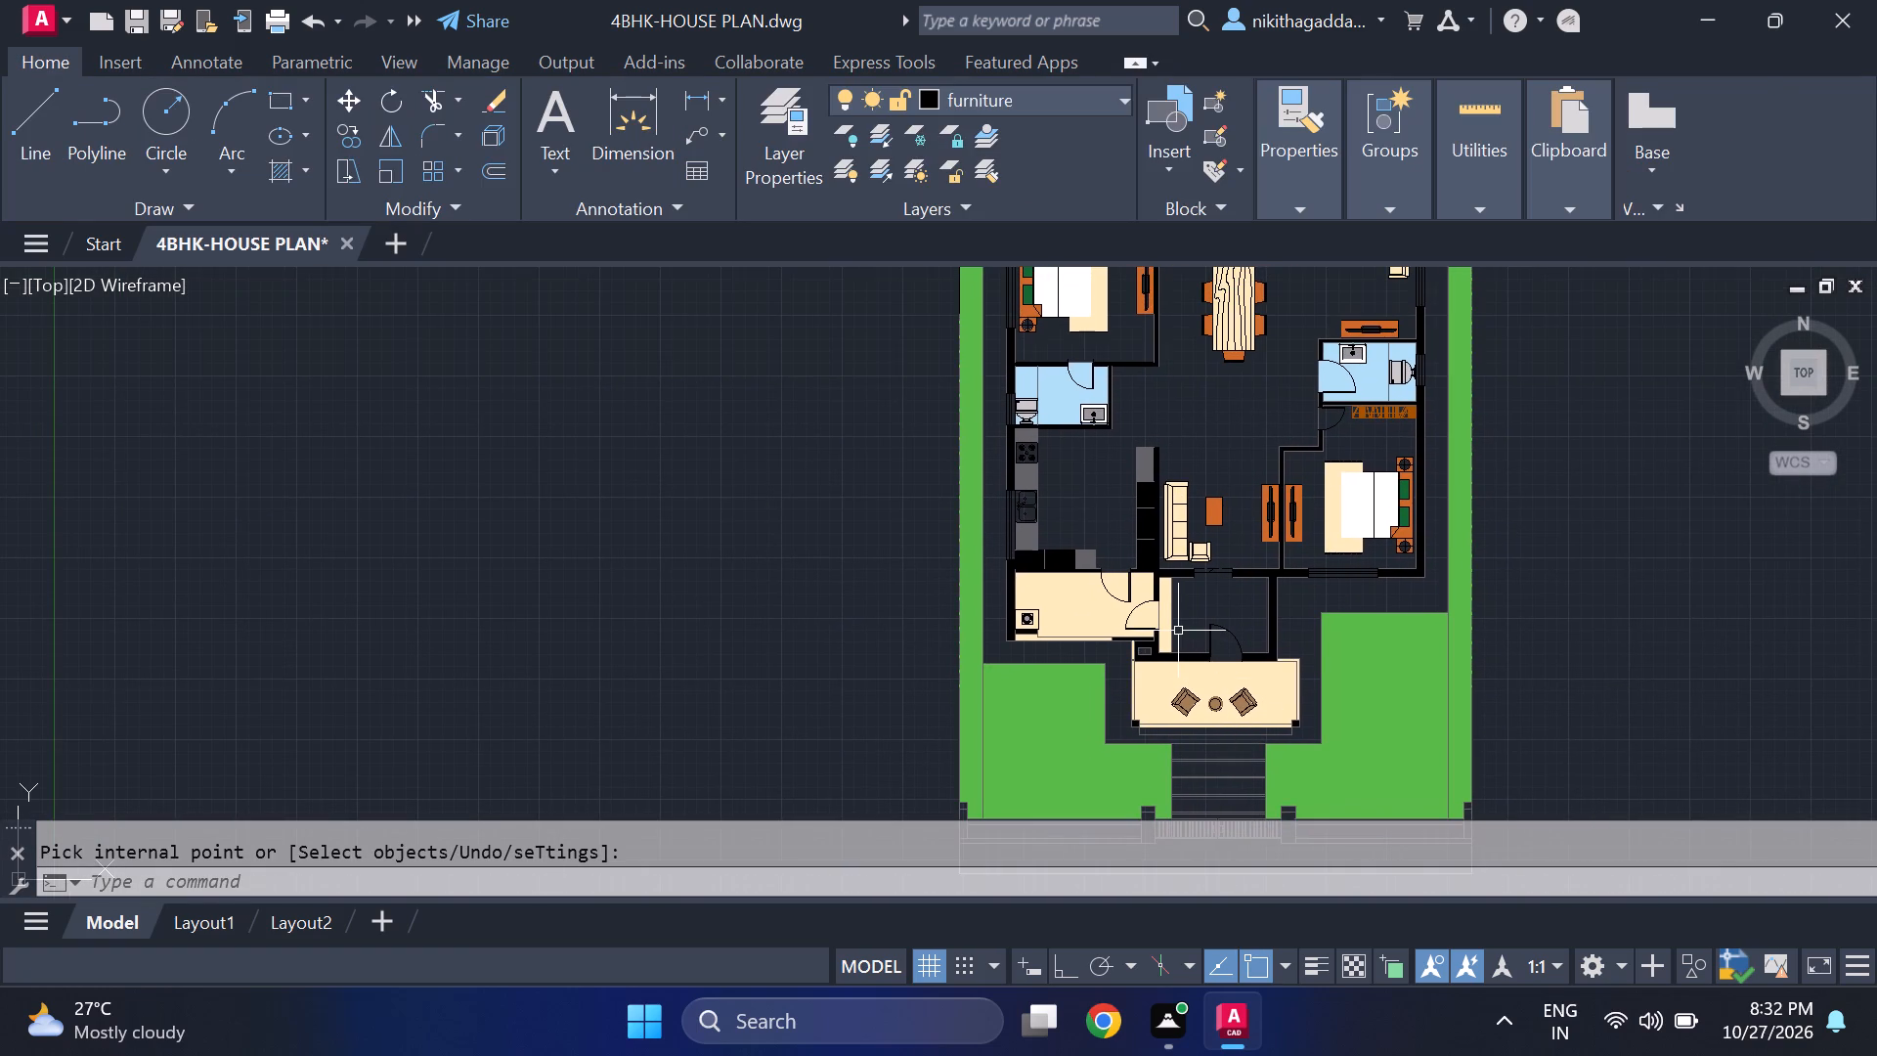
scroll(1178, 631, down, 2)
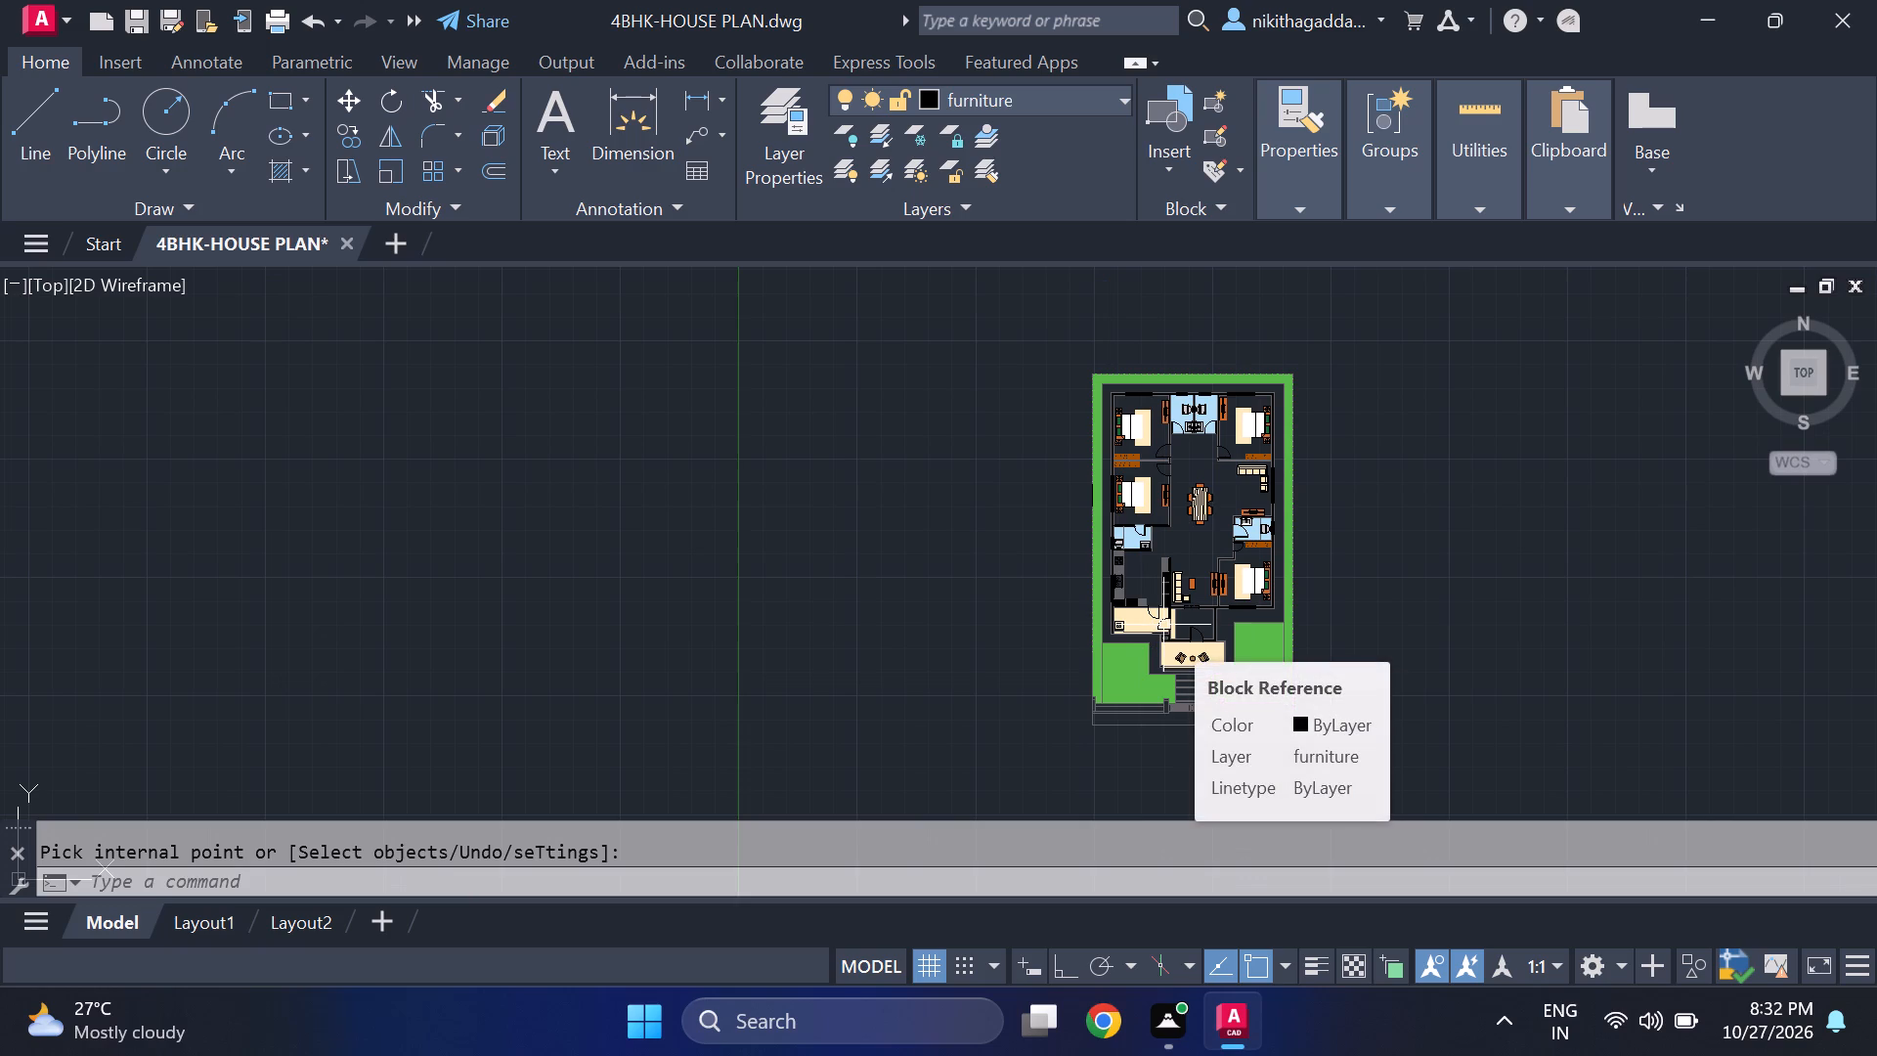
scroll(1073, 550, up, 1)
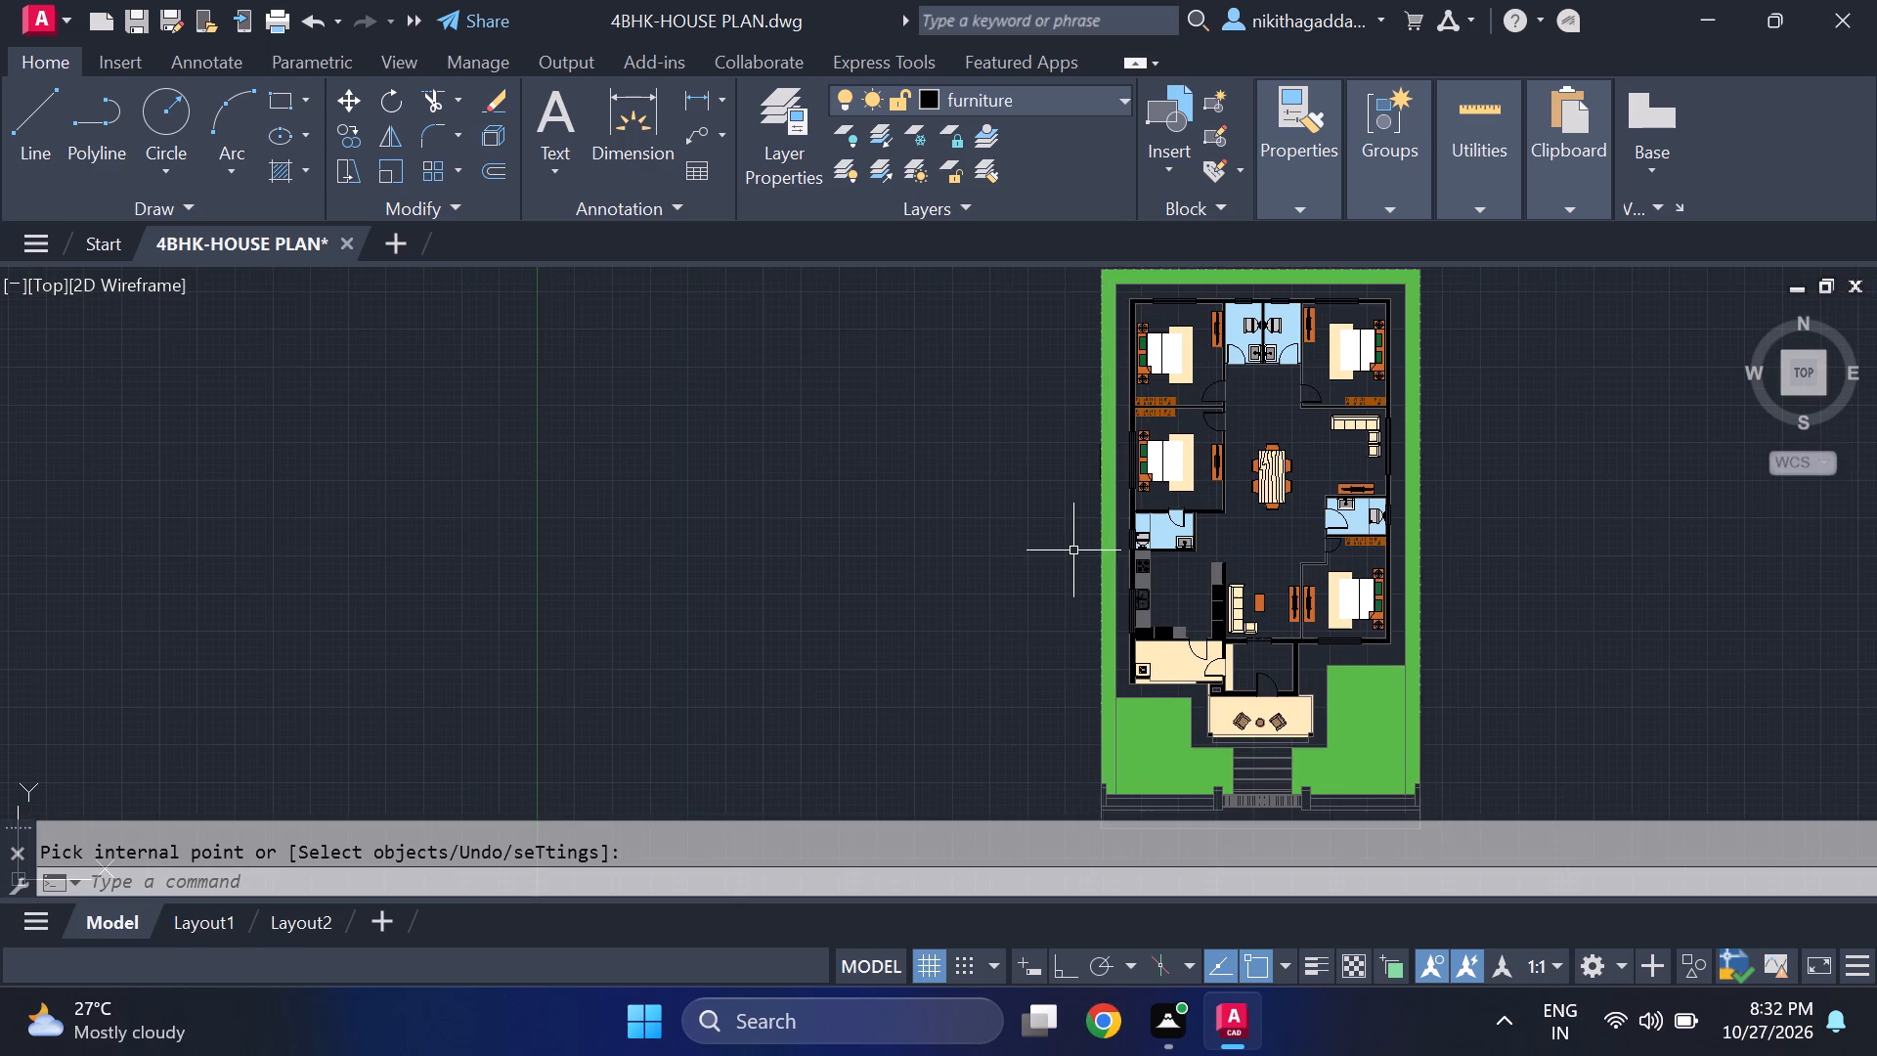
middle_drag(1052, 543, 626, 632)
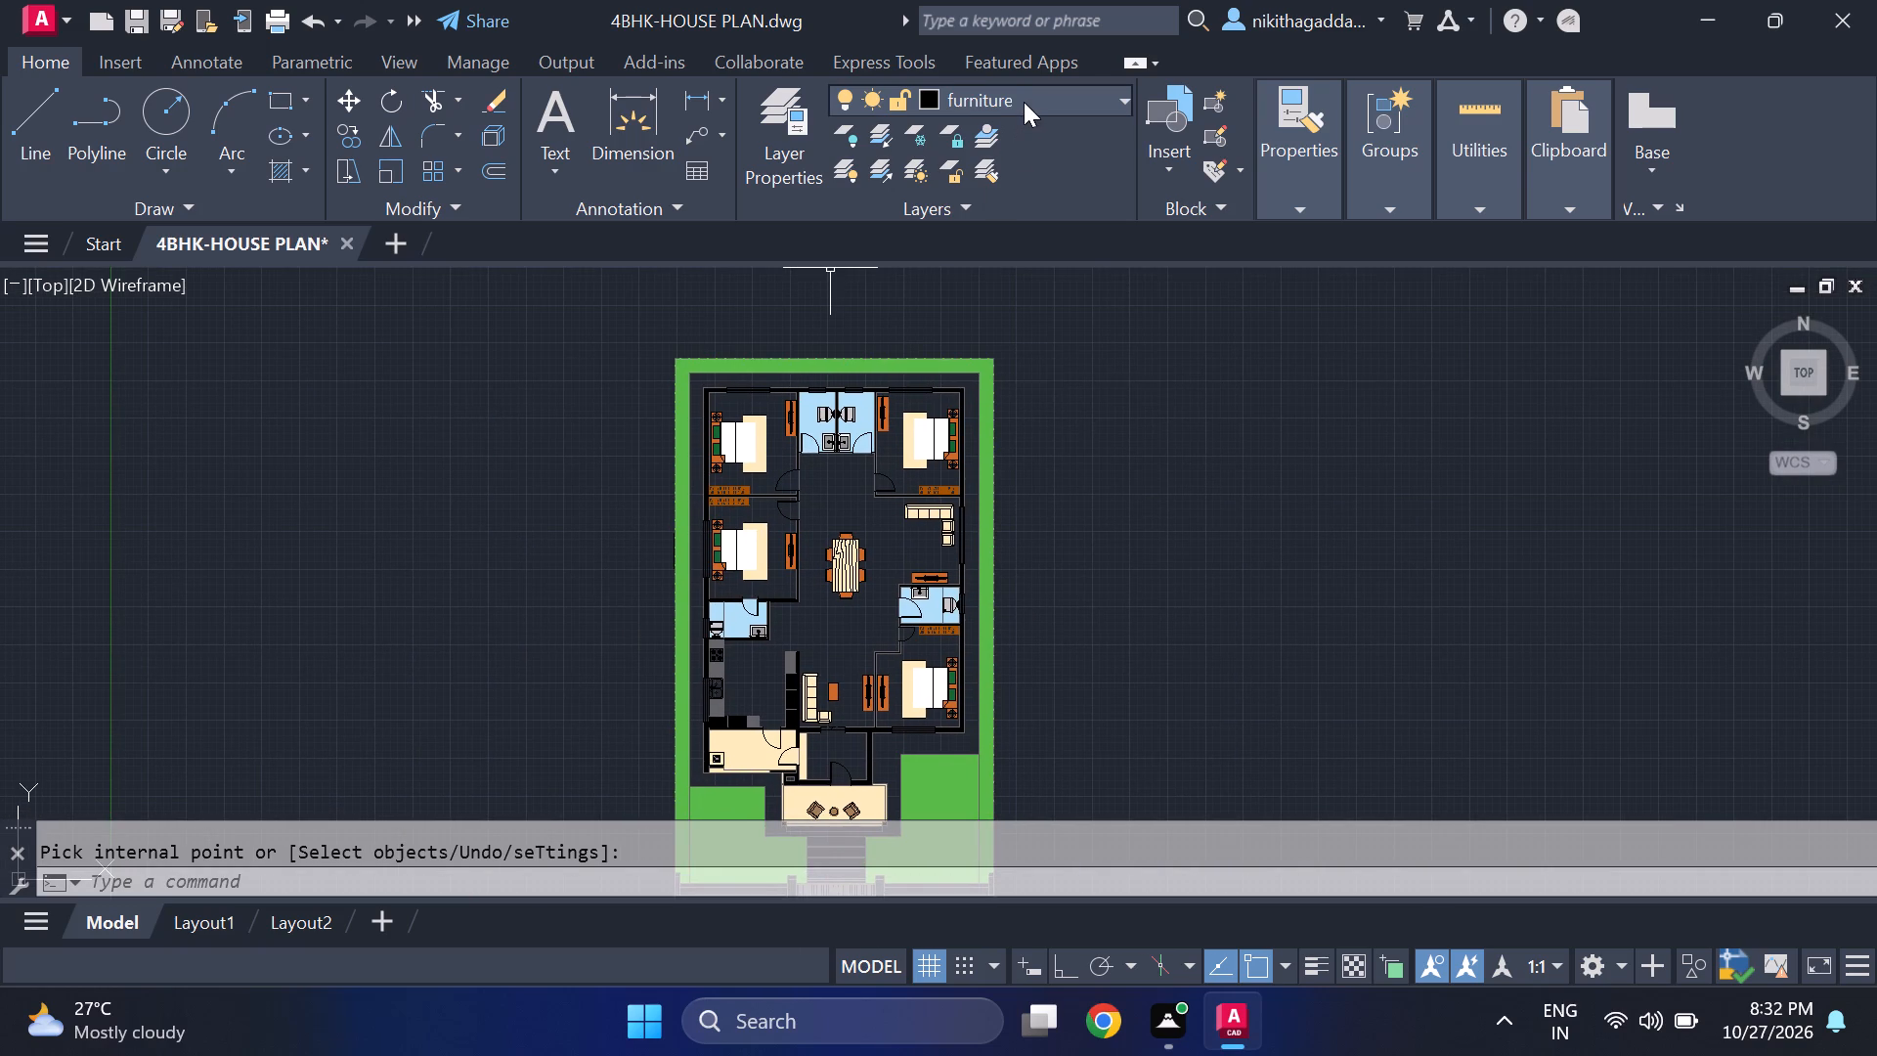
click(1024, 102)
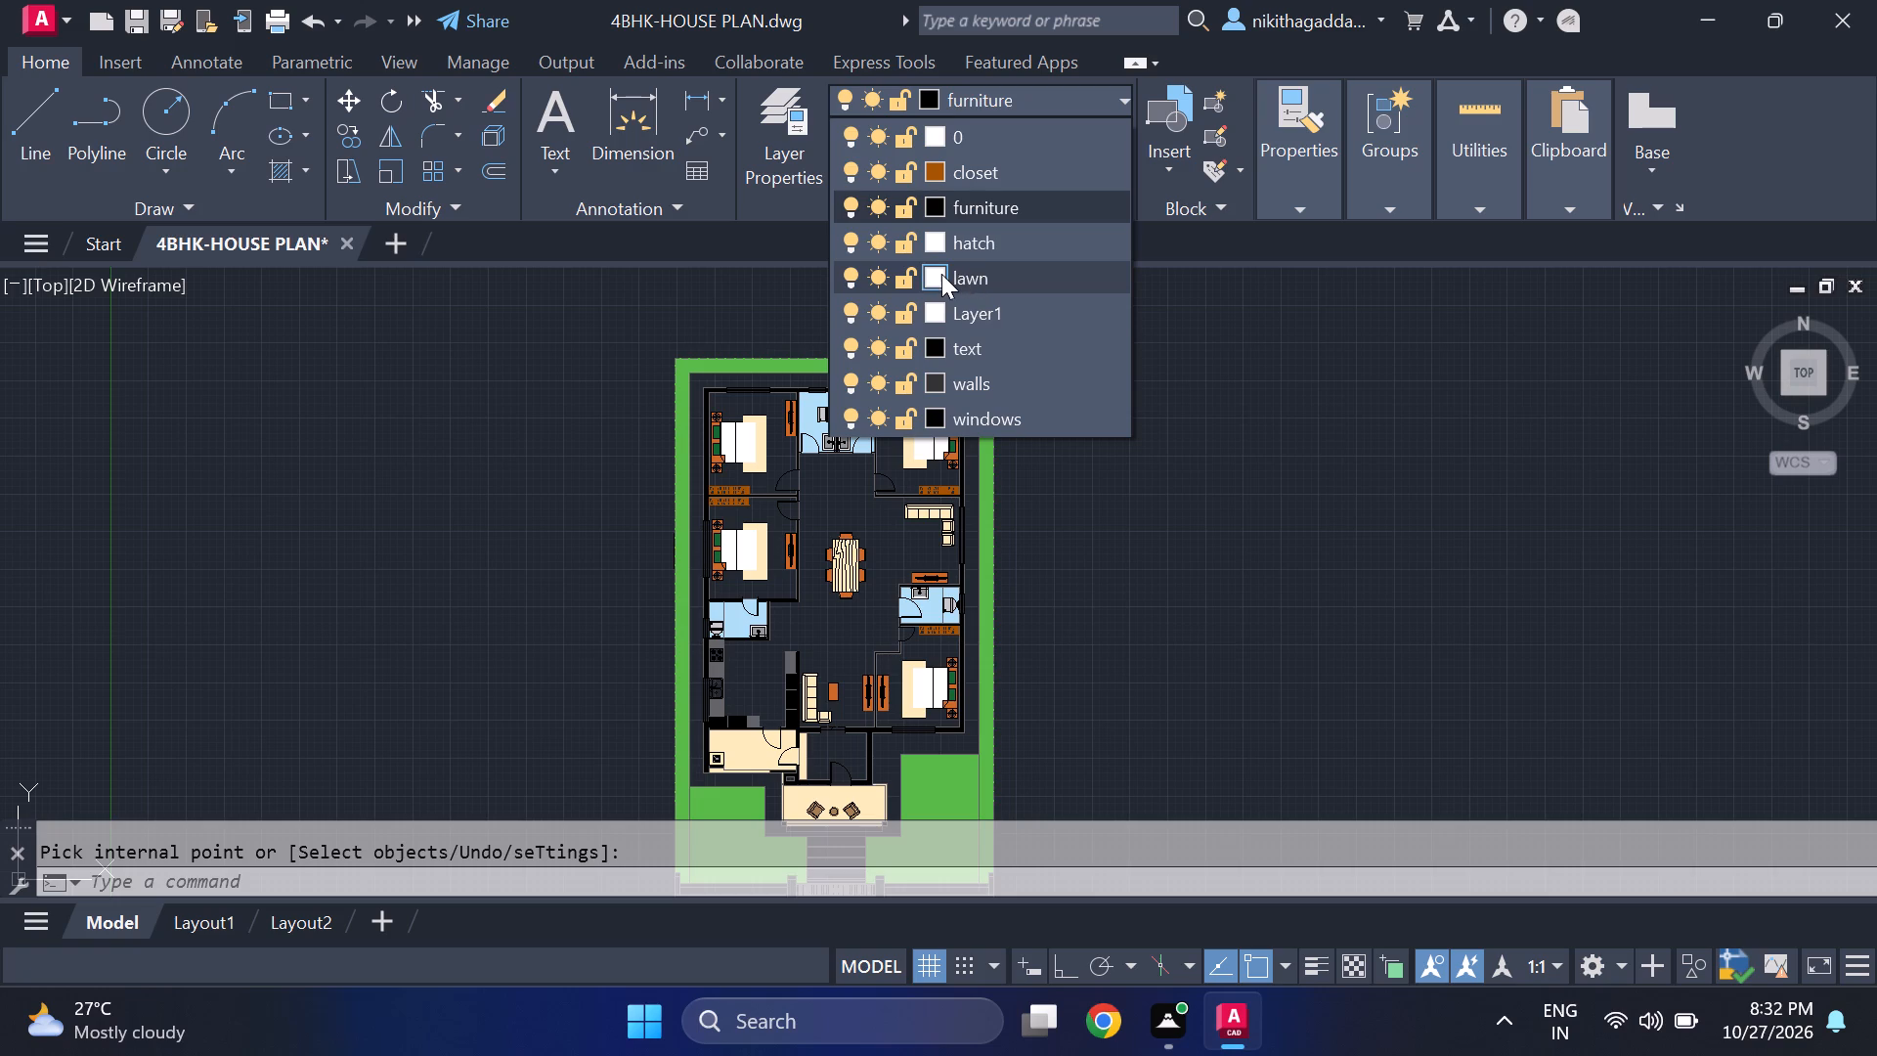
click(941, 274)
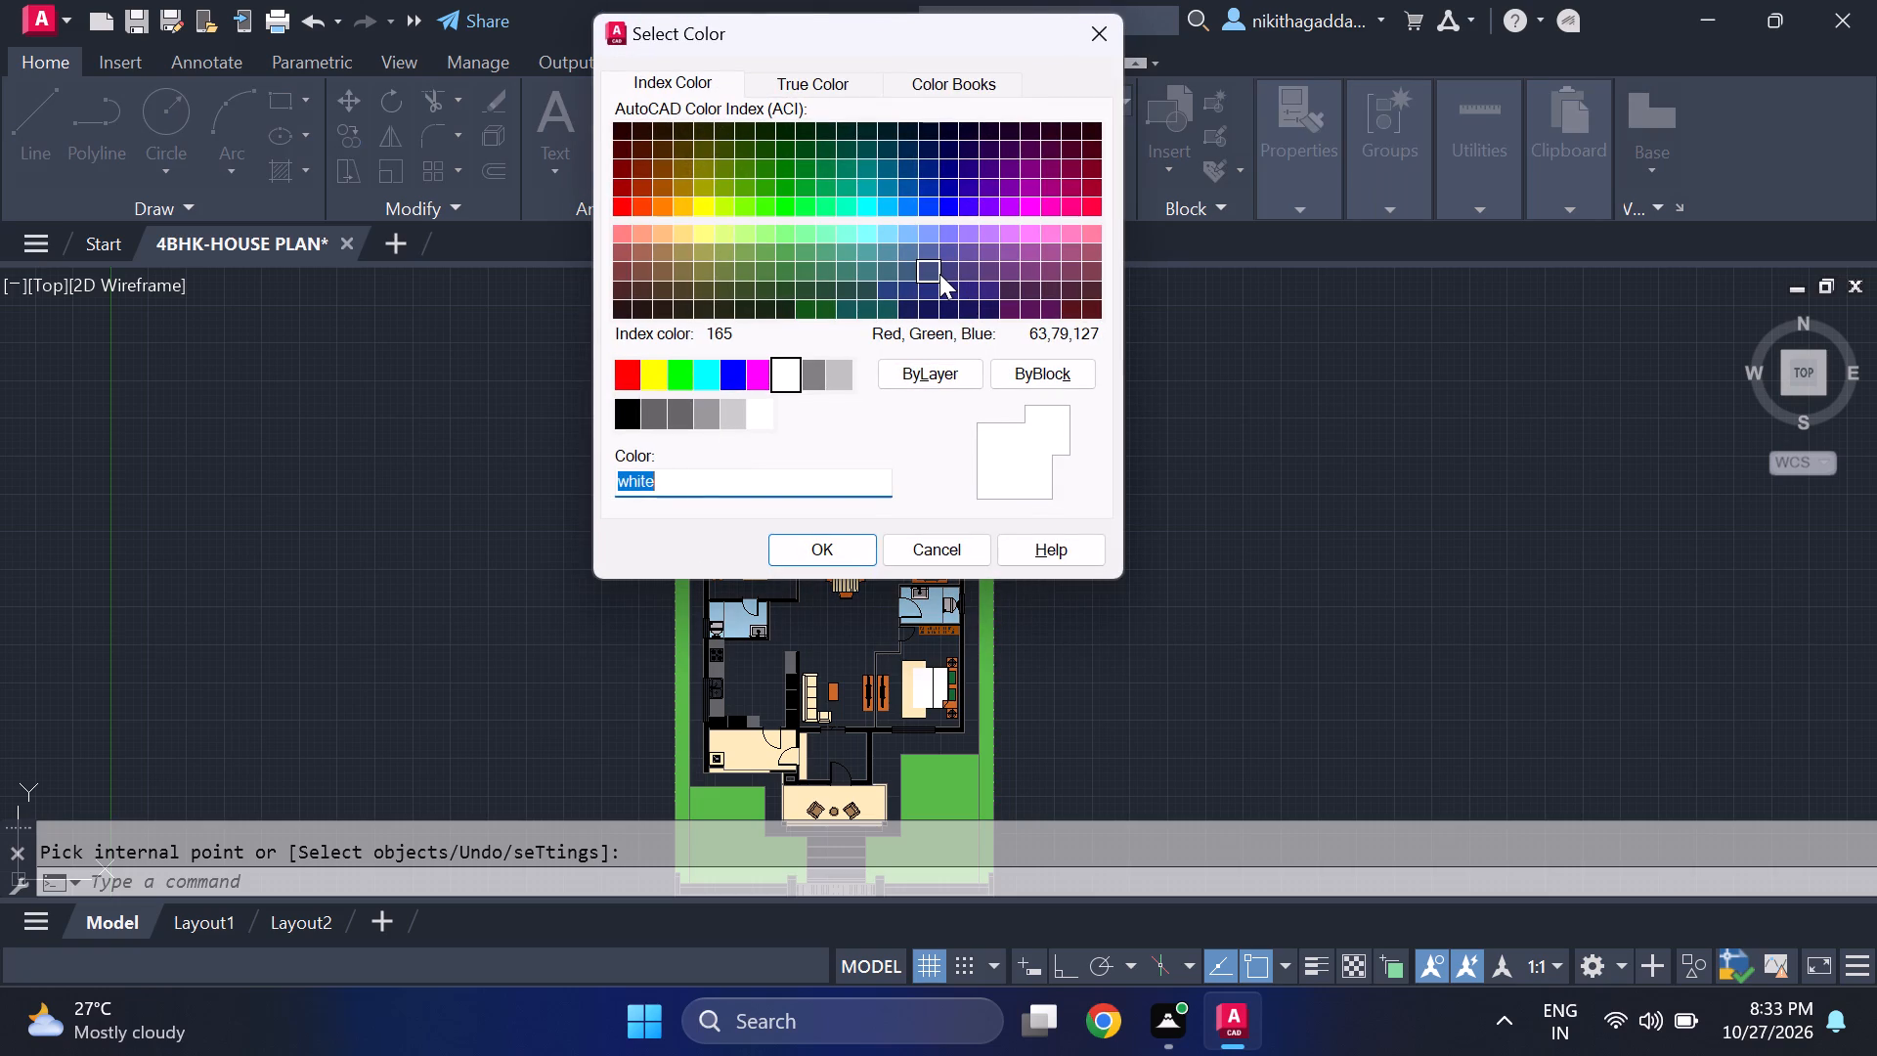
click(804, 151)
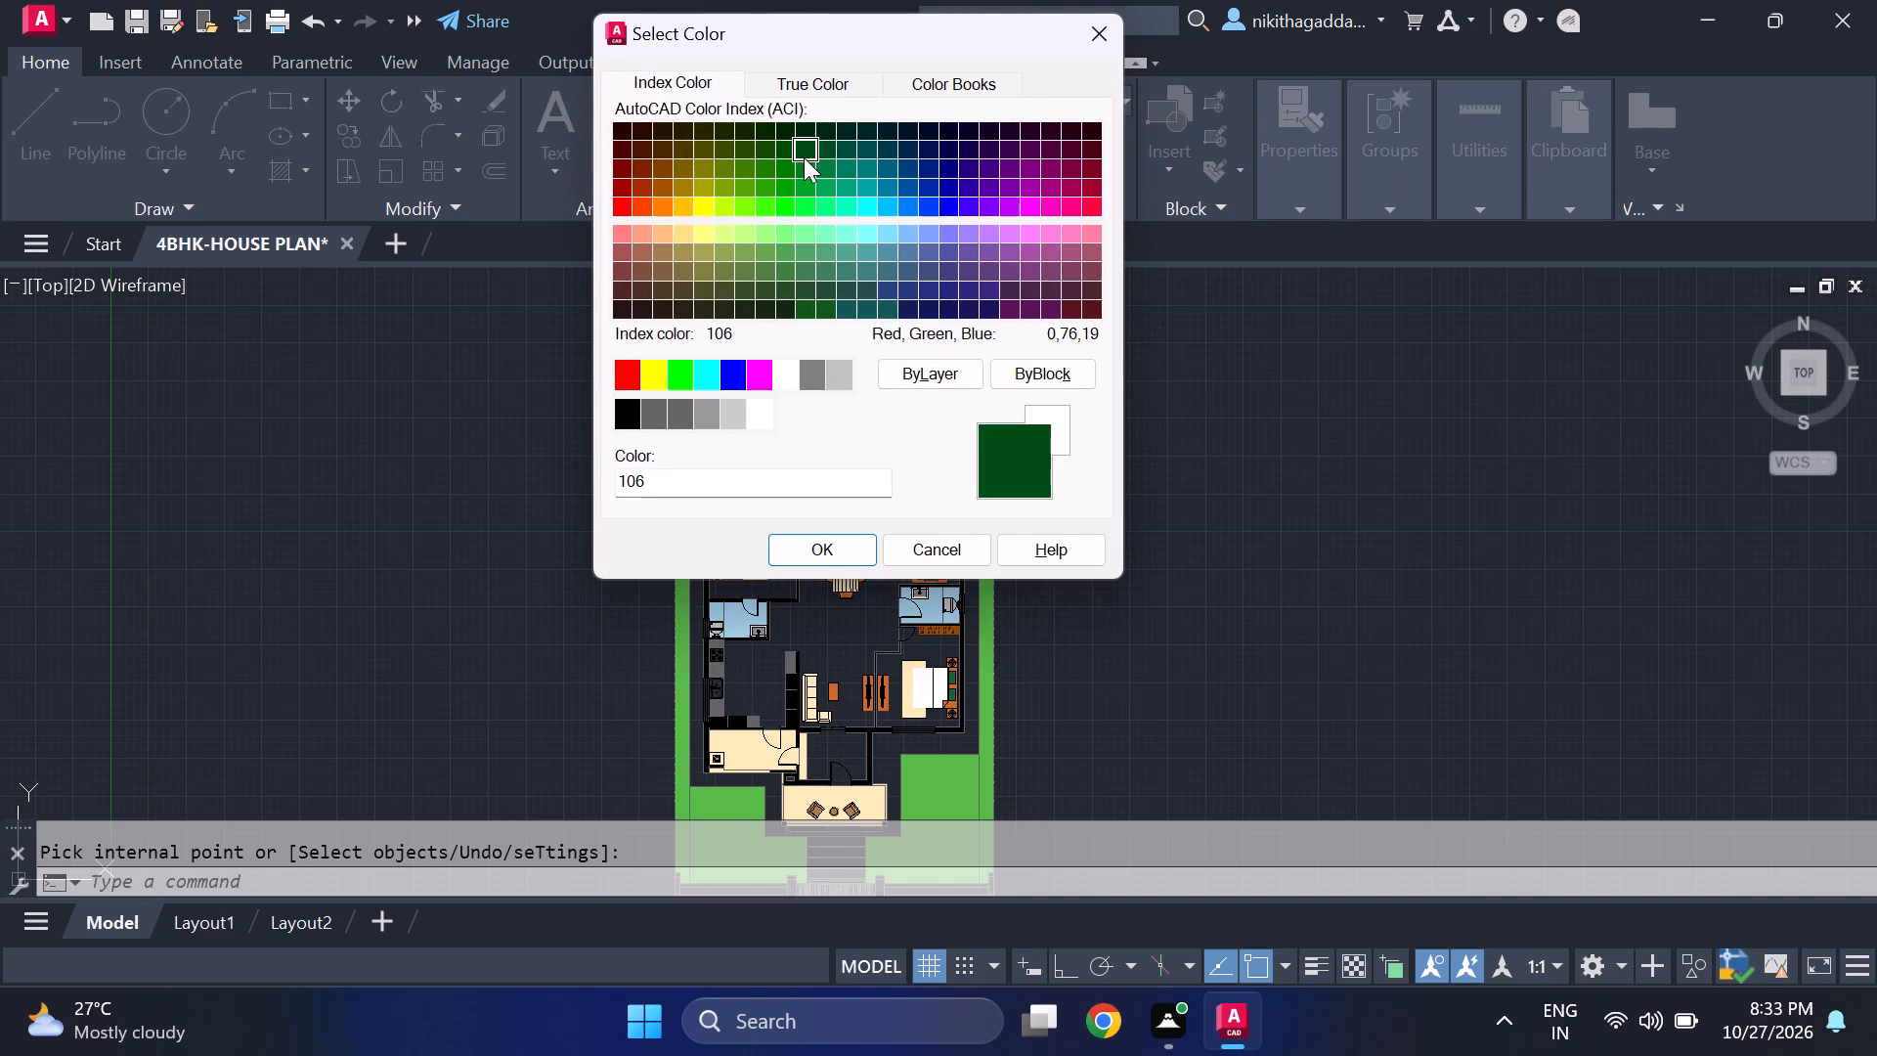
click(816, 544)
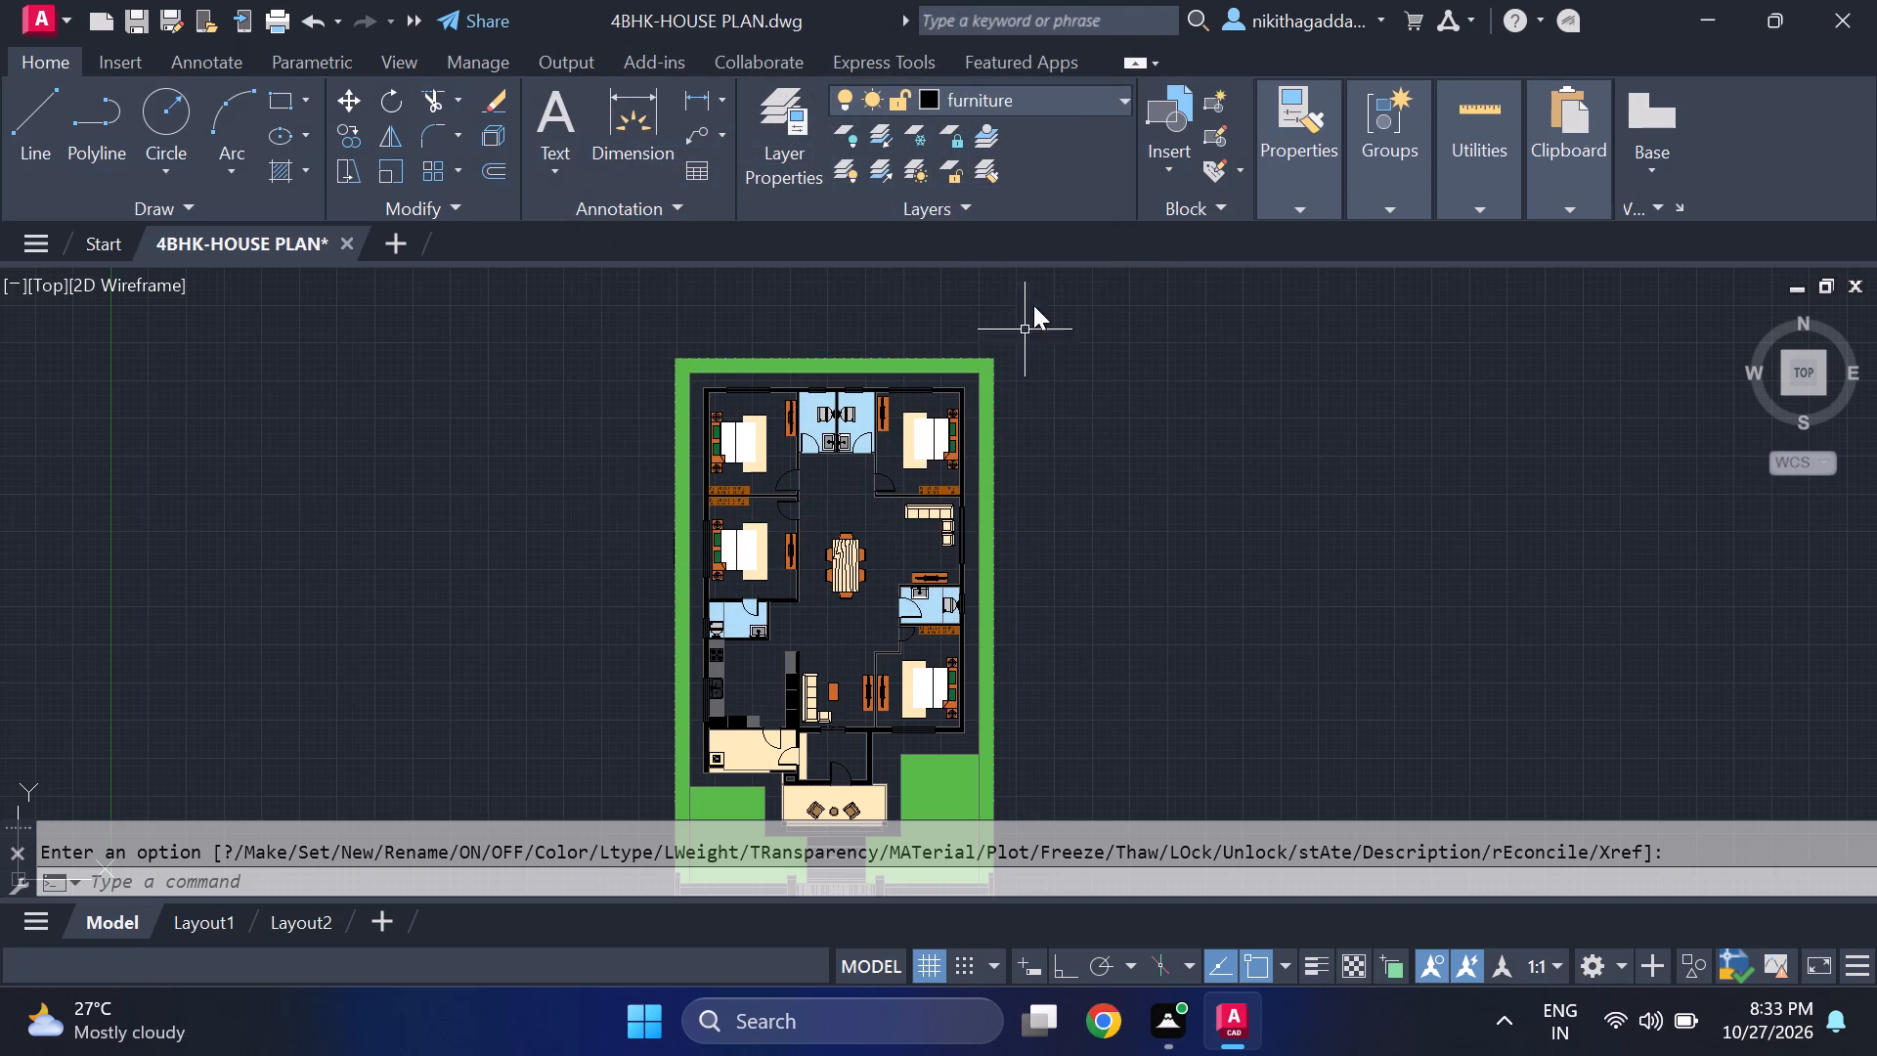
Make the lawn layer current.
click(1068, 106)
click(1020, 276)
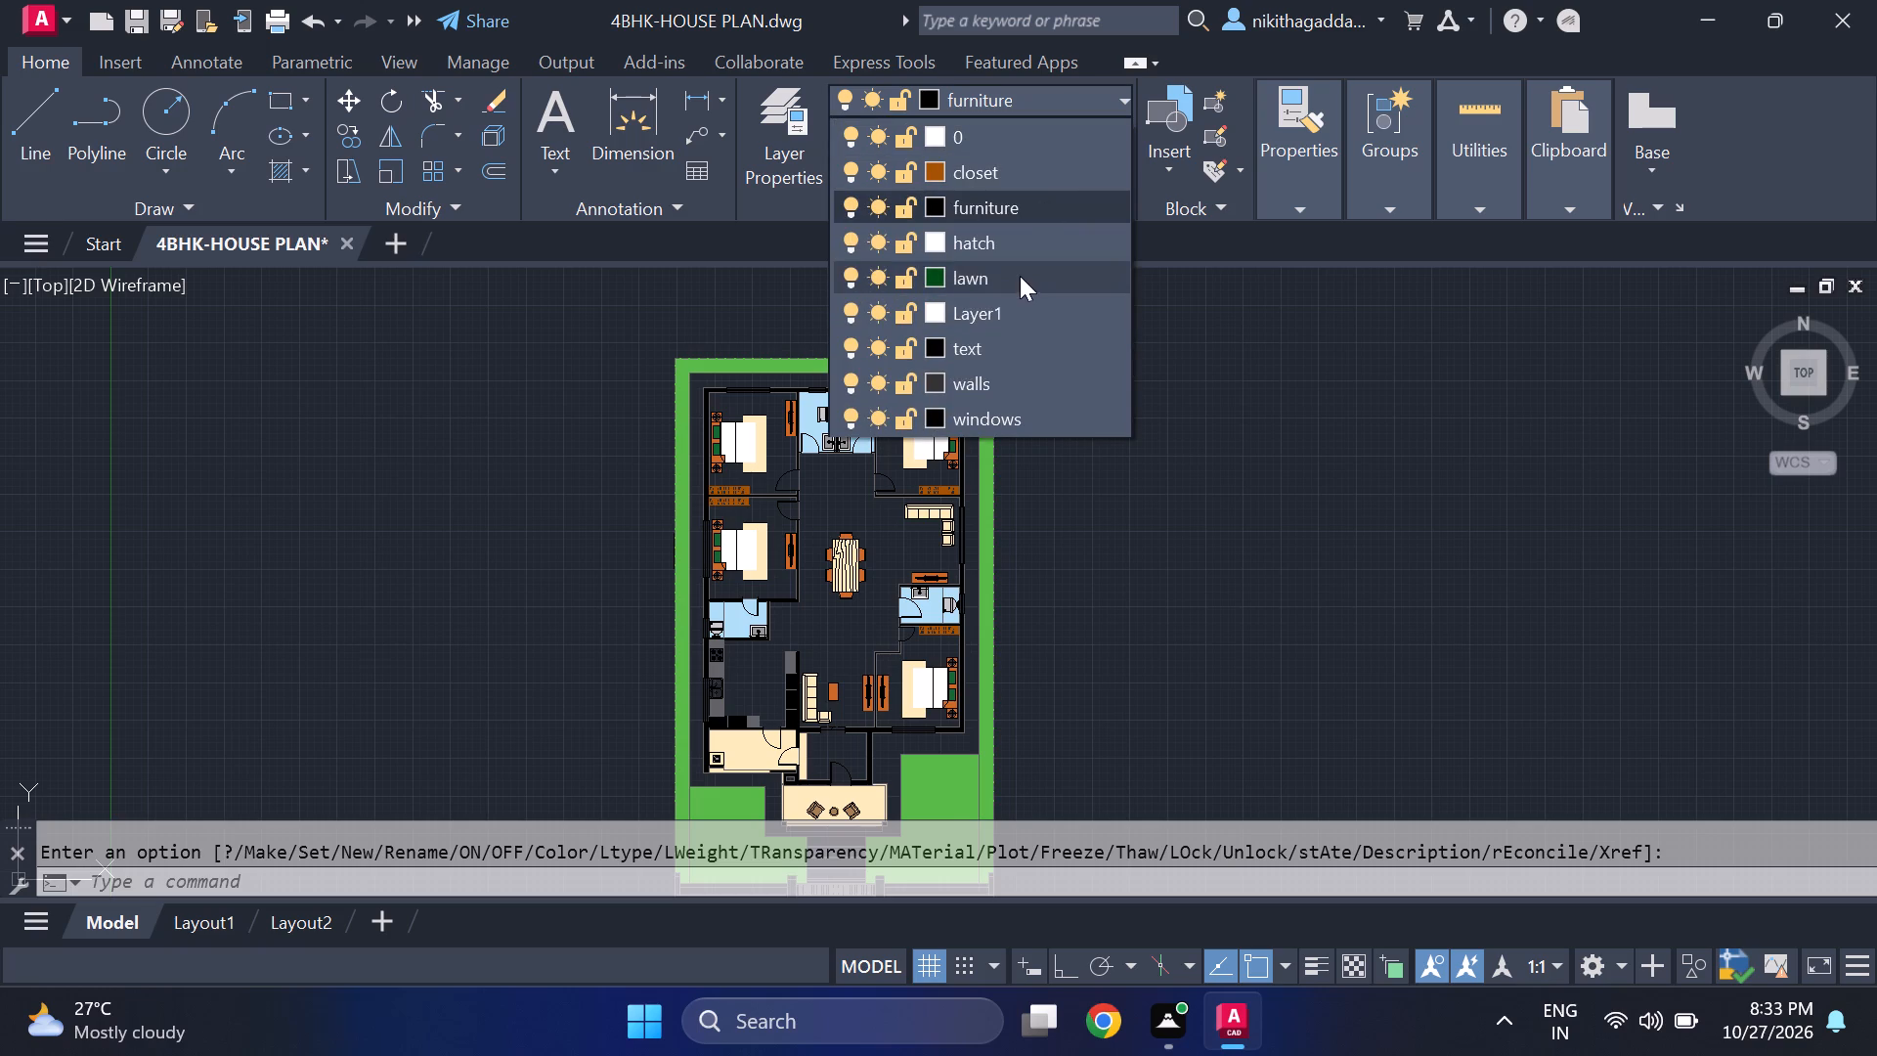
Place a Trees - Imperial block from the architectural tool palette in the empty space east of the house plan.
scroll(806, 429, up, 1)
text(tp)
key(Return)
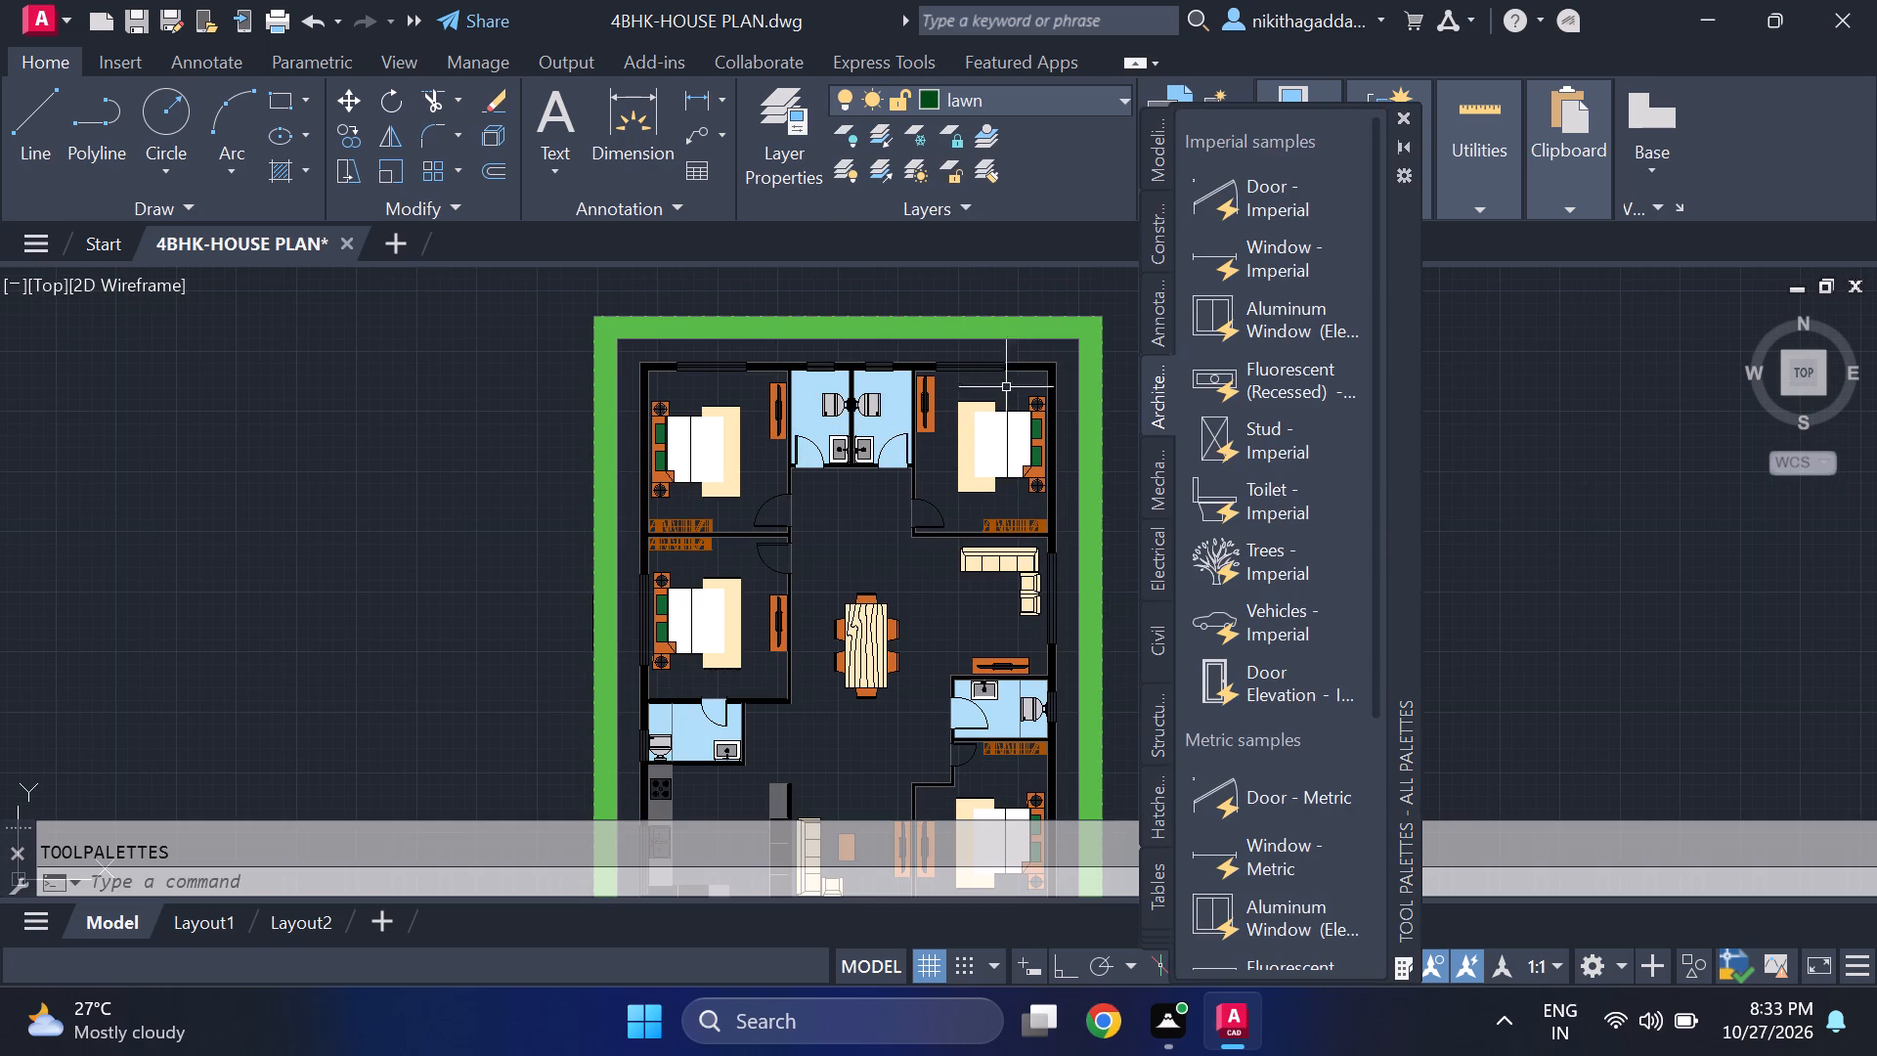
drag(1256, 574, 1456, 602)
click(1397, 121)
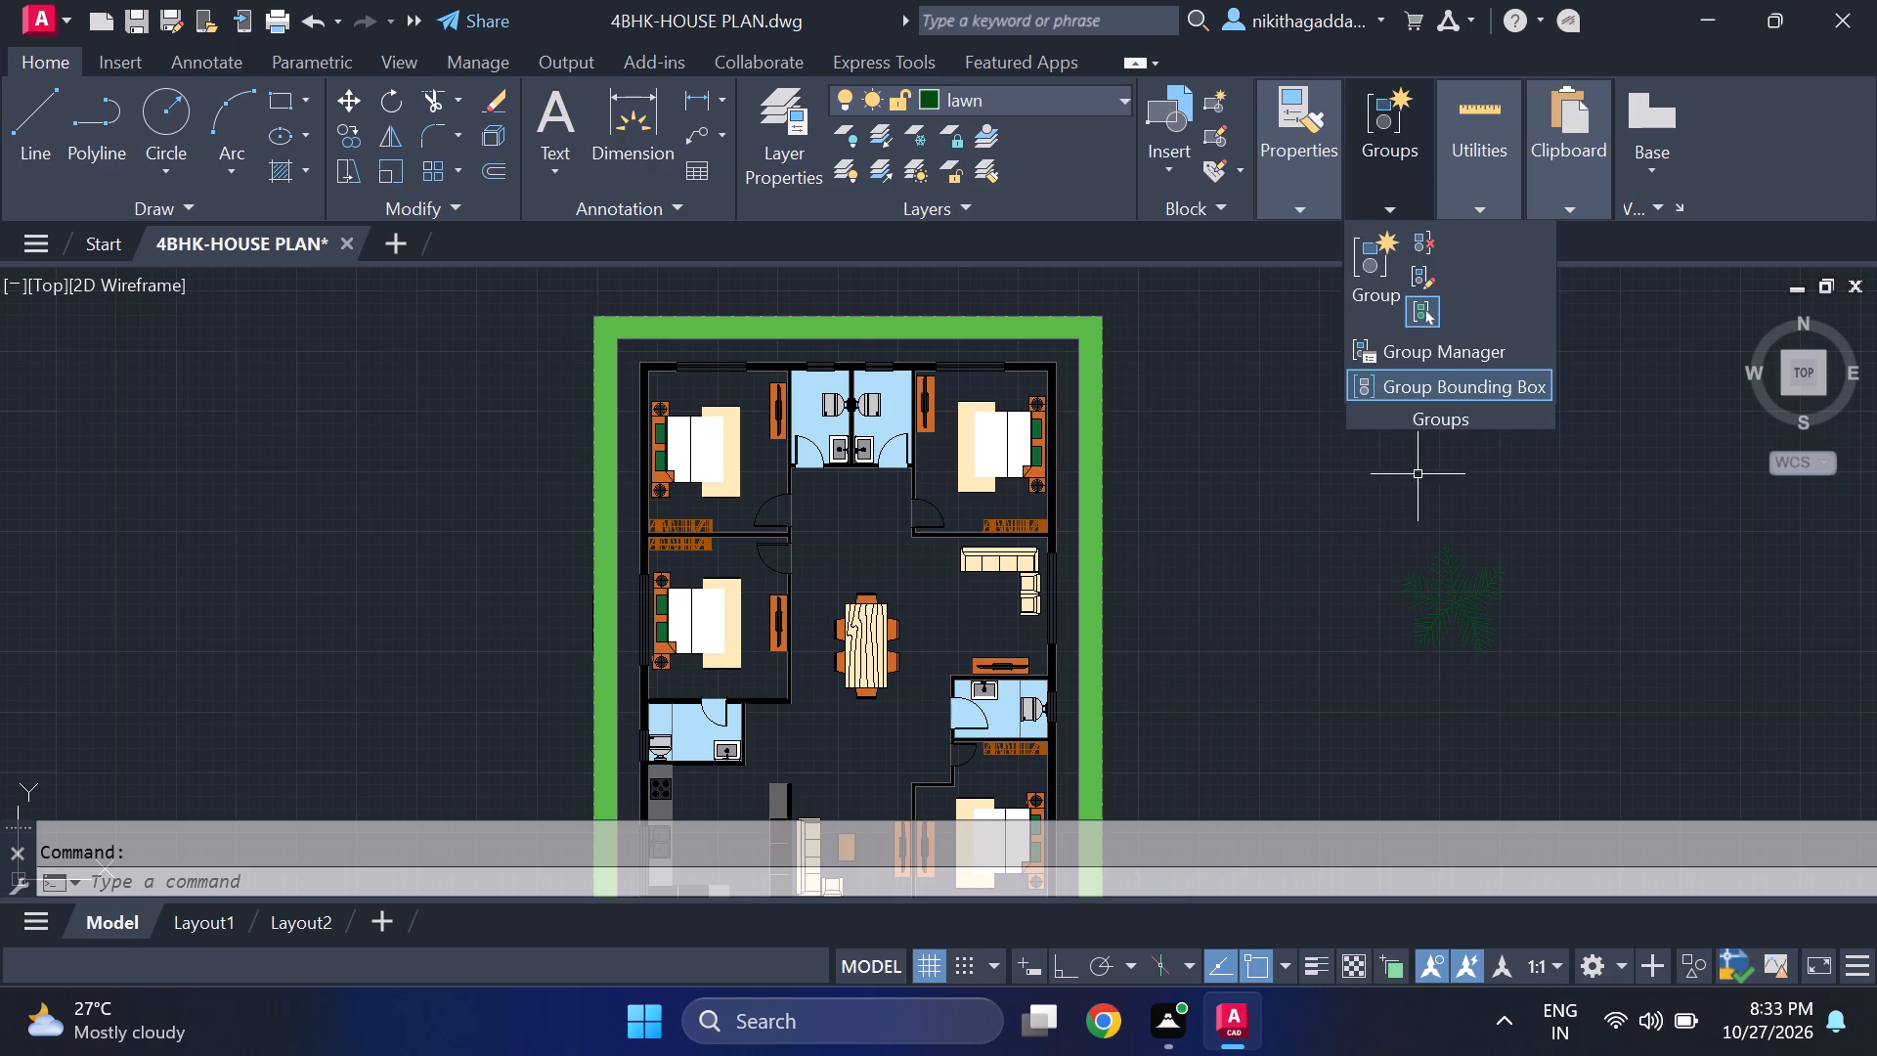
Scale the tree block east of the house plan down freehand to about half its size.
drag(1548, 558, 1545, 567)
click(1470, 614)
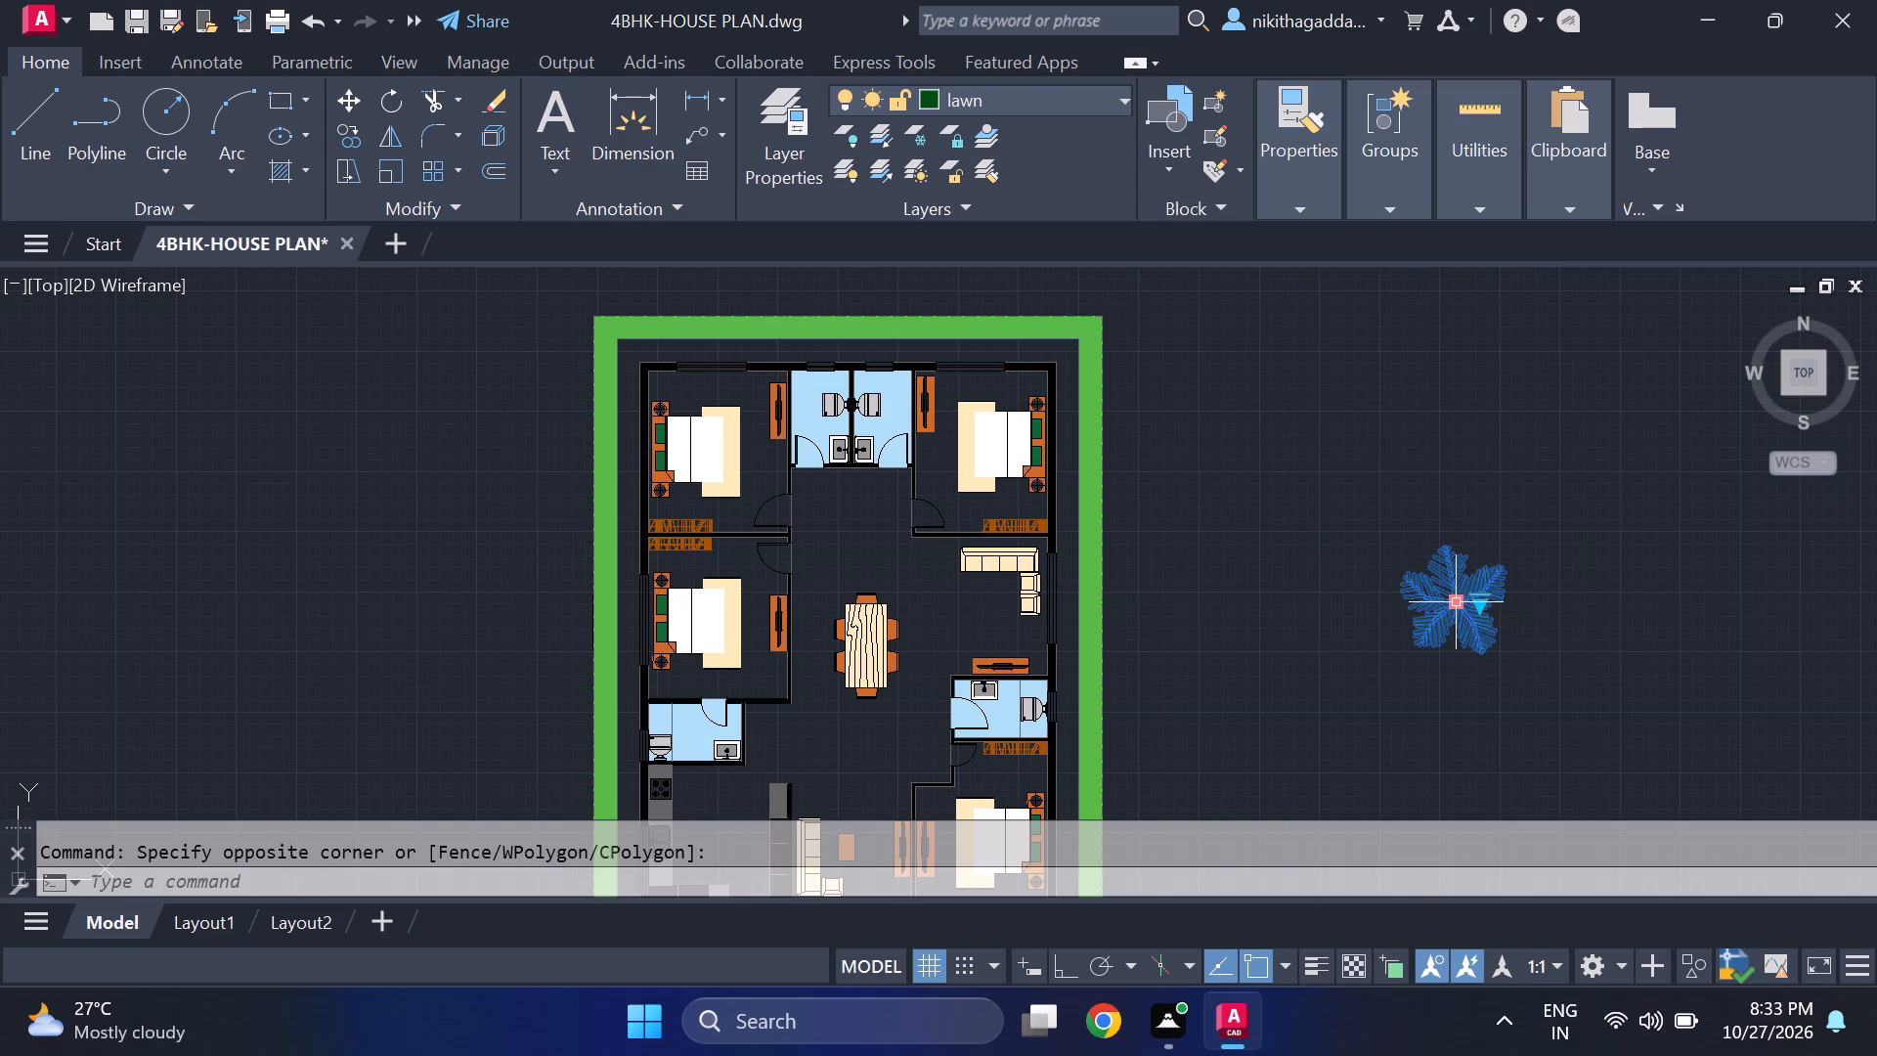
text(scale)
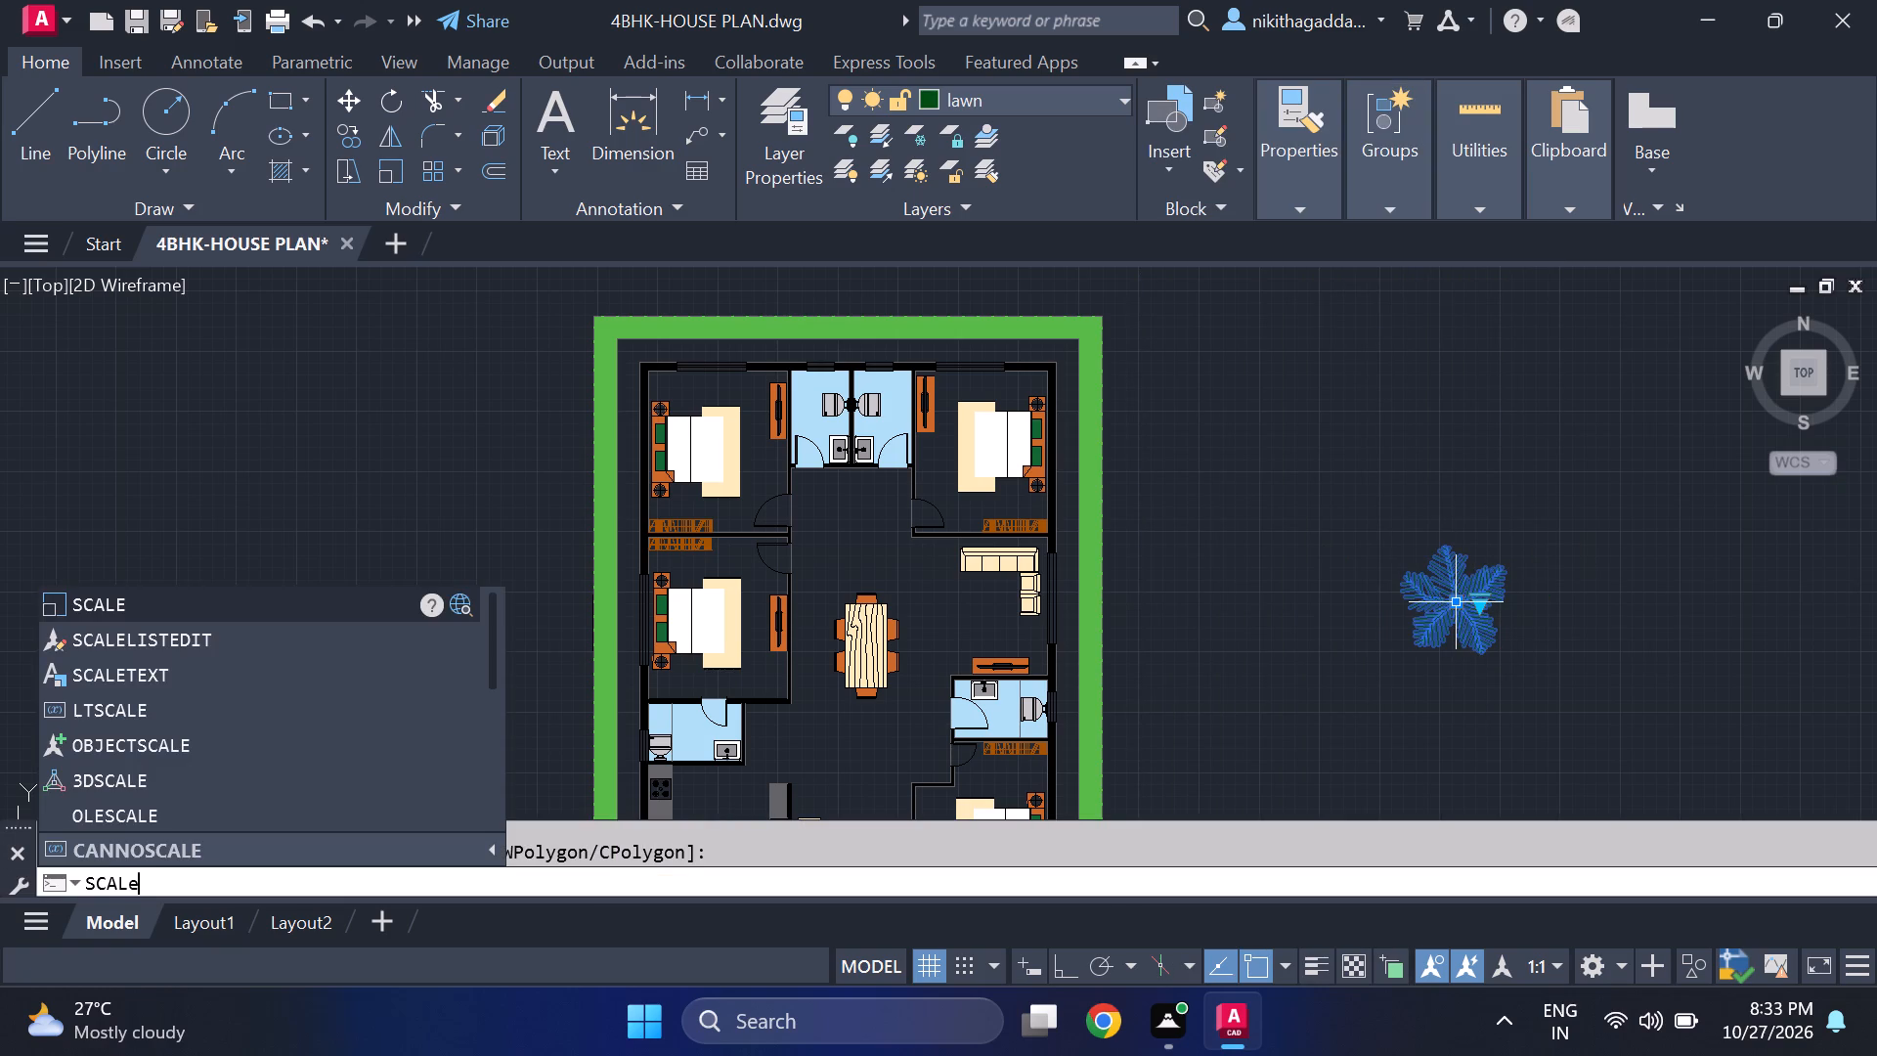
key(Return)
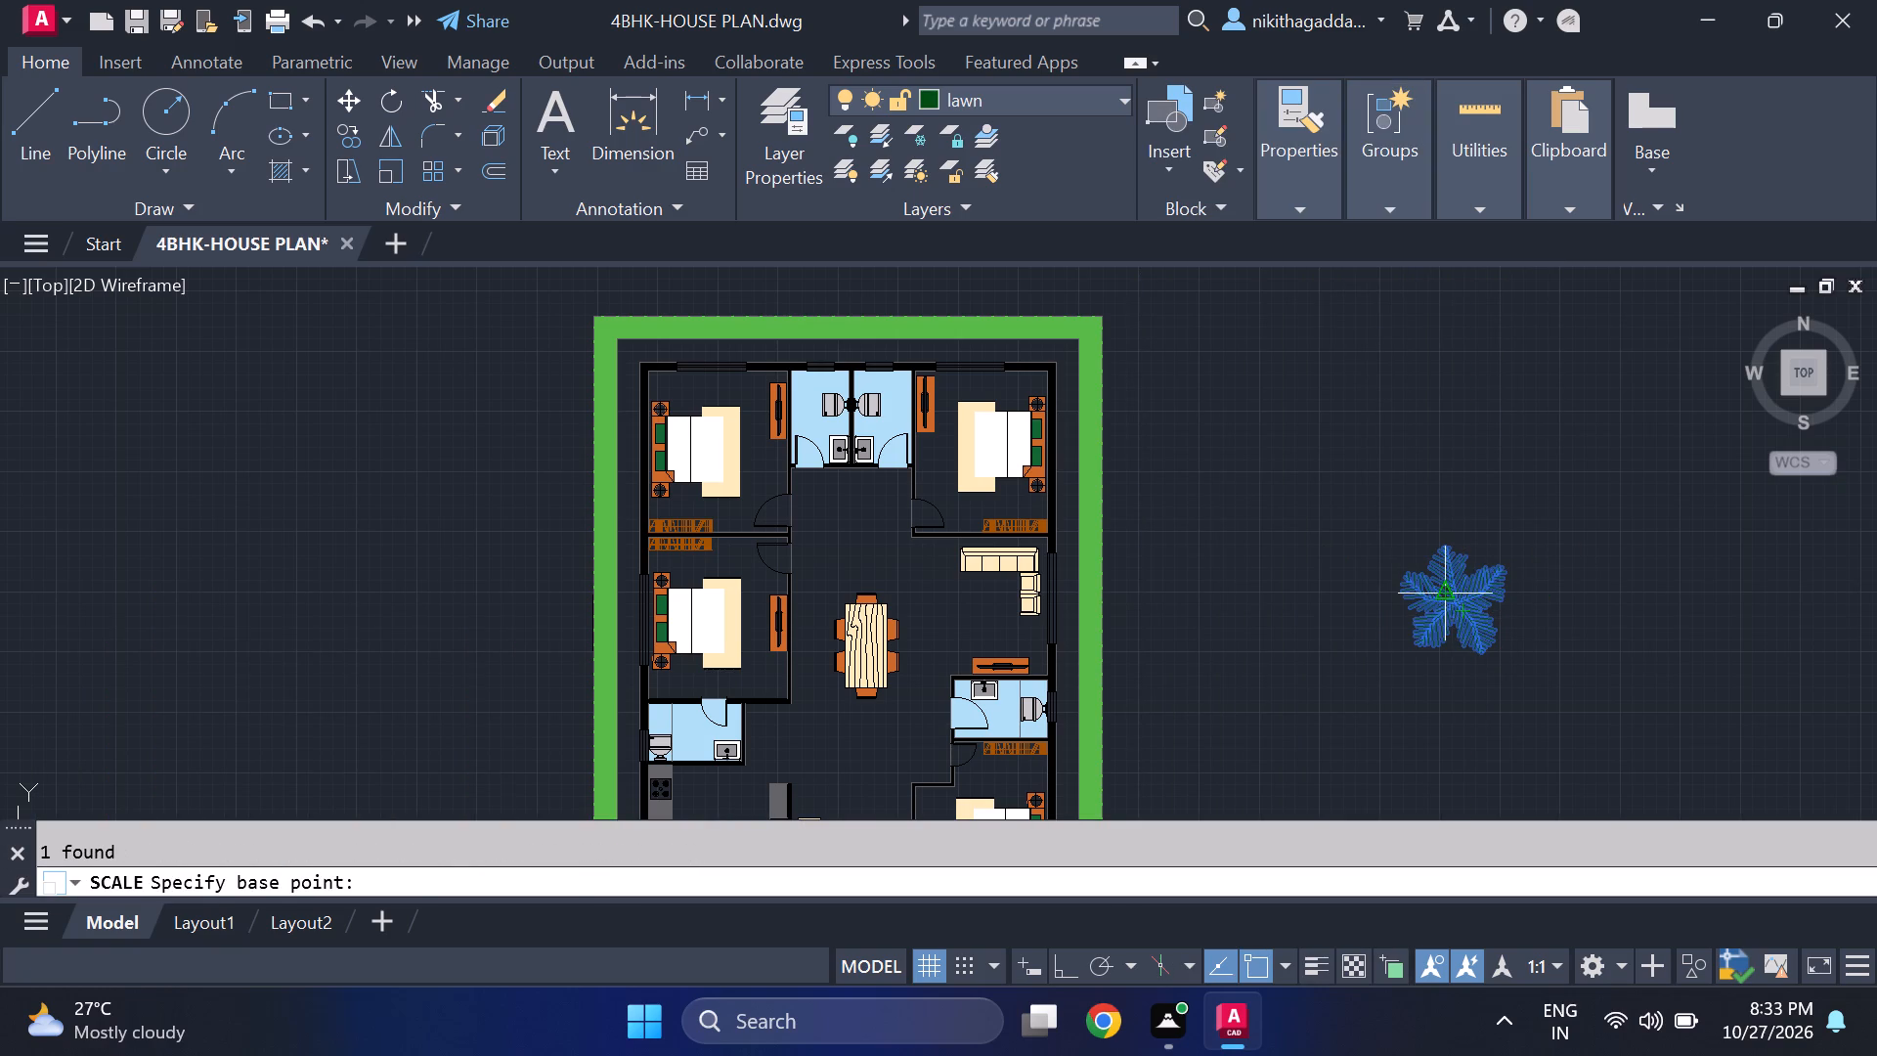
click(1458, 606)
scroll(1459, 603, up, 3)
scroll(1511, 404, down, 3)
middle_drag(1529, 388, 1508, 579)
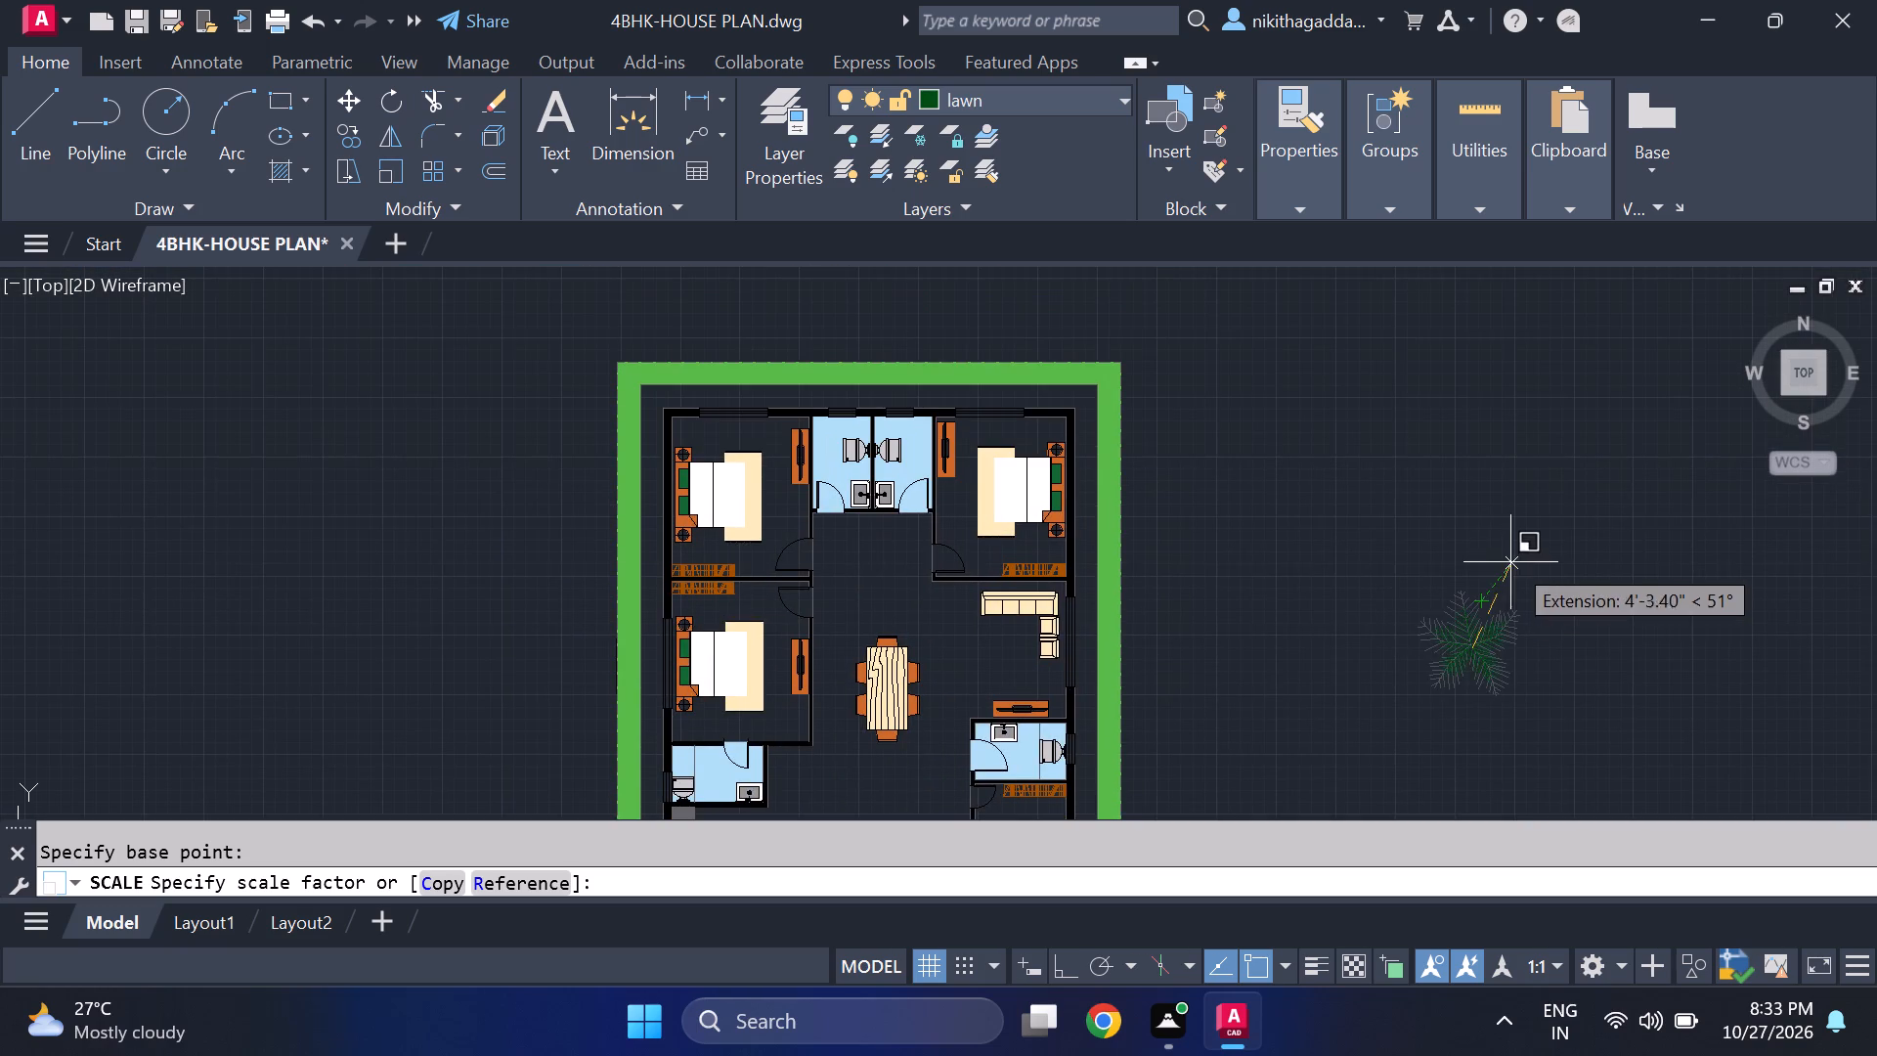
scroll(1491, 567, down, 1)
click(1452, 577)
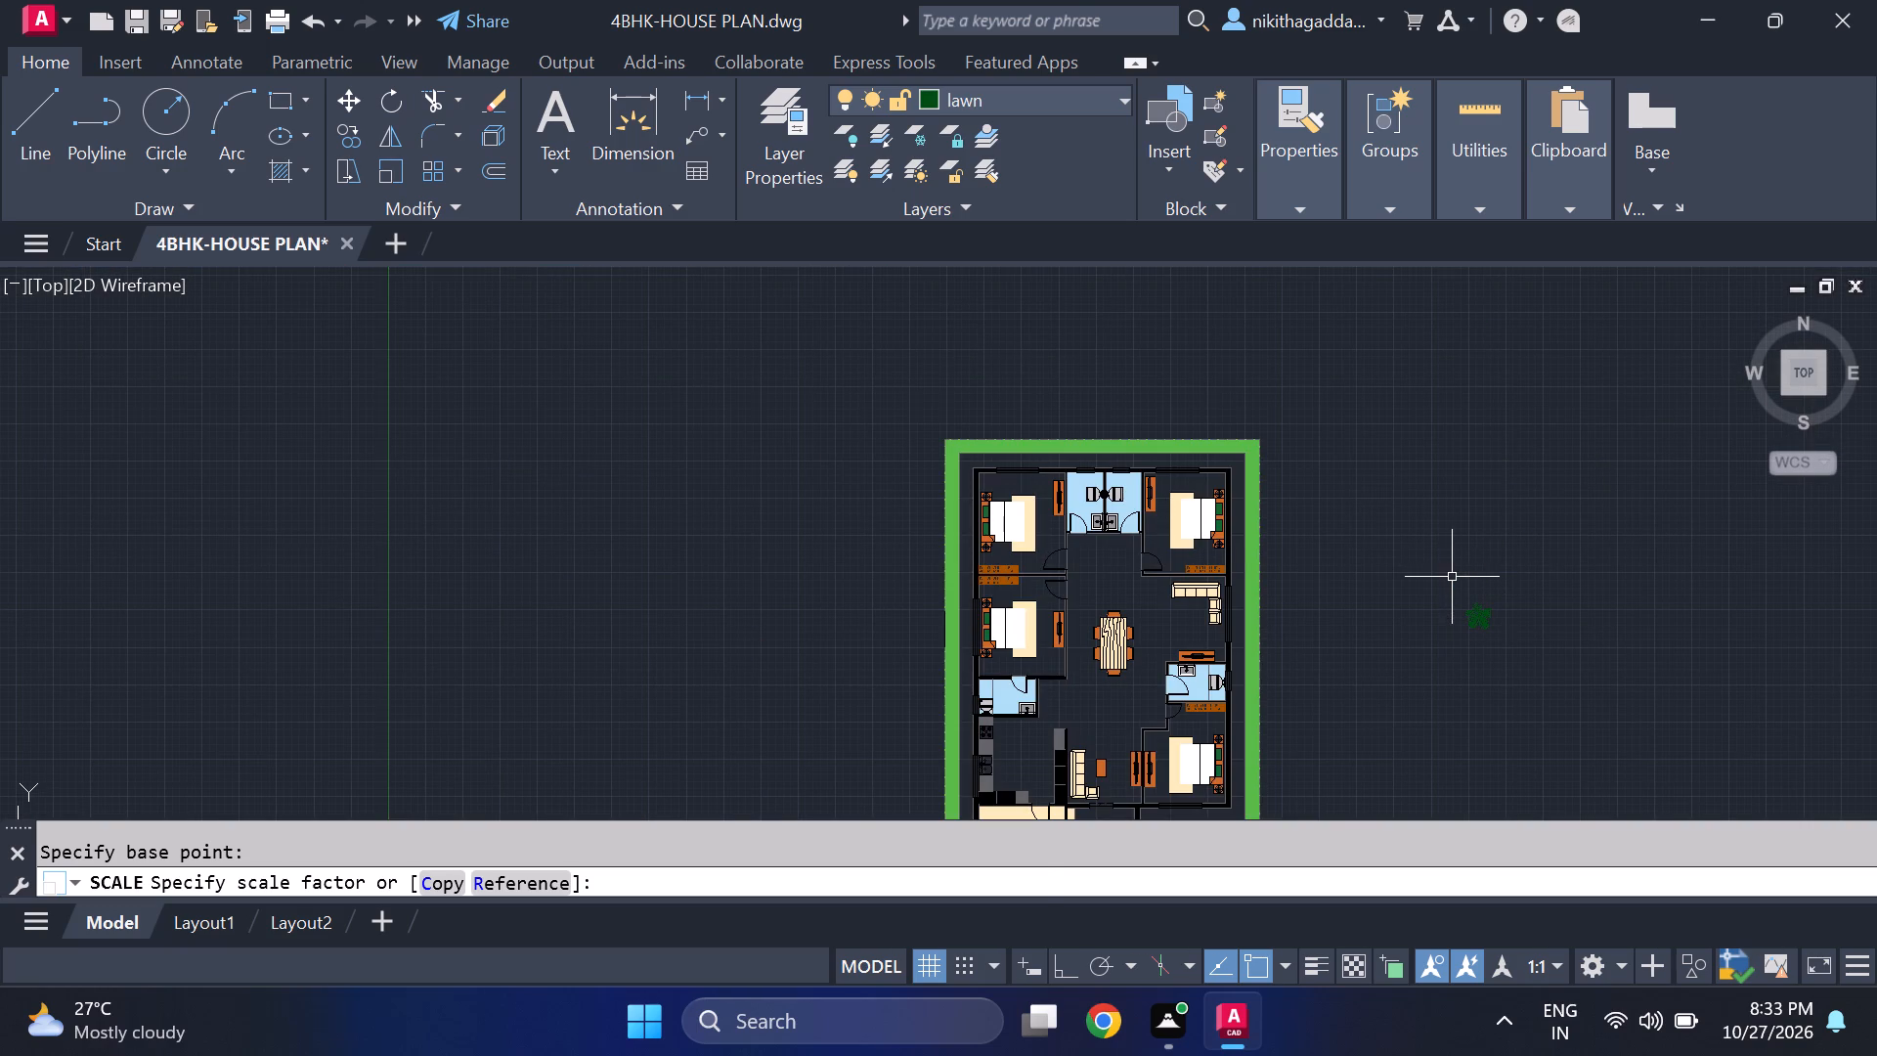
Copy the scaled tree to a spot just north-east of it, in the empty space beside the house plan.
click(1524, 610)
click(1449, 628)
text(co)
key(Return)
click(1496, 615)
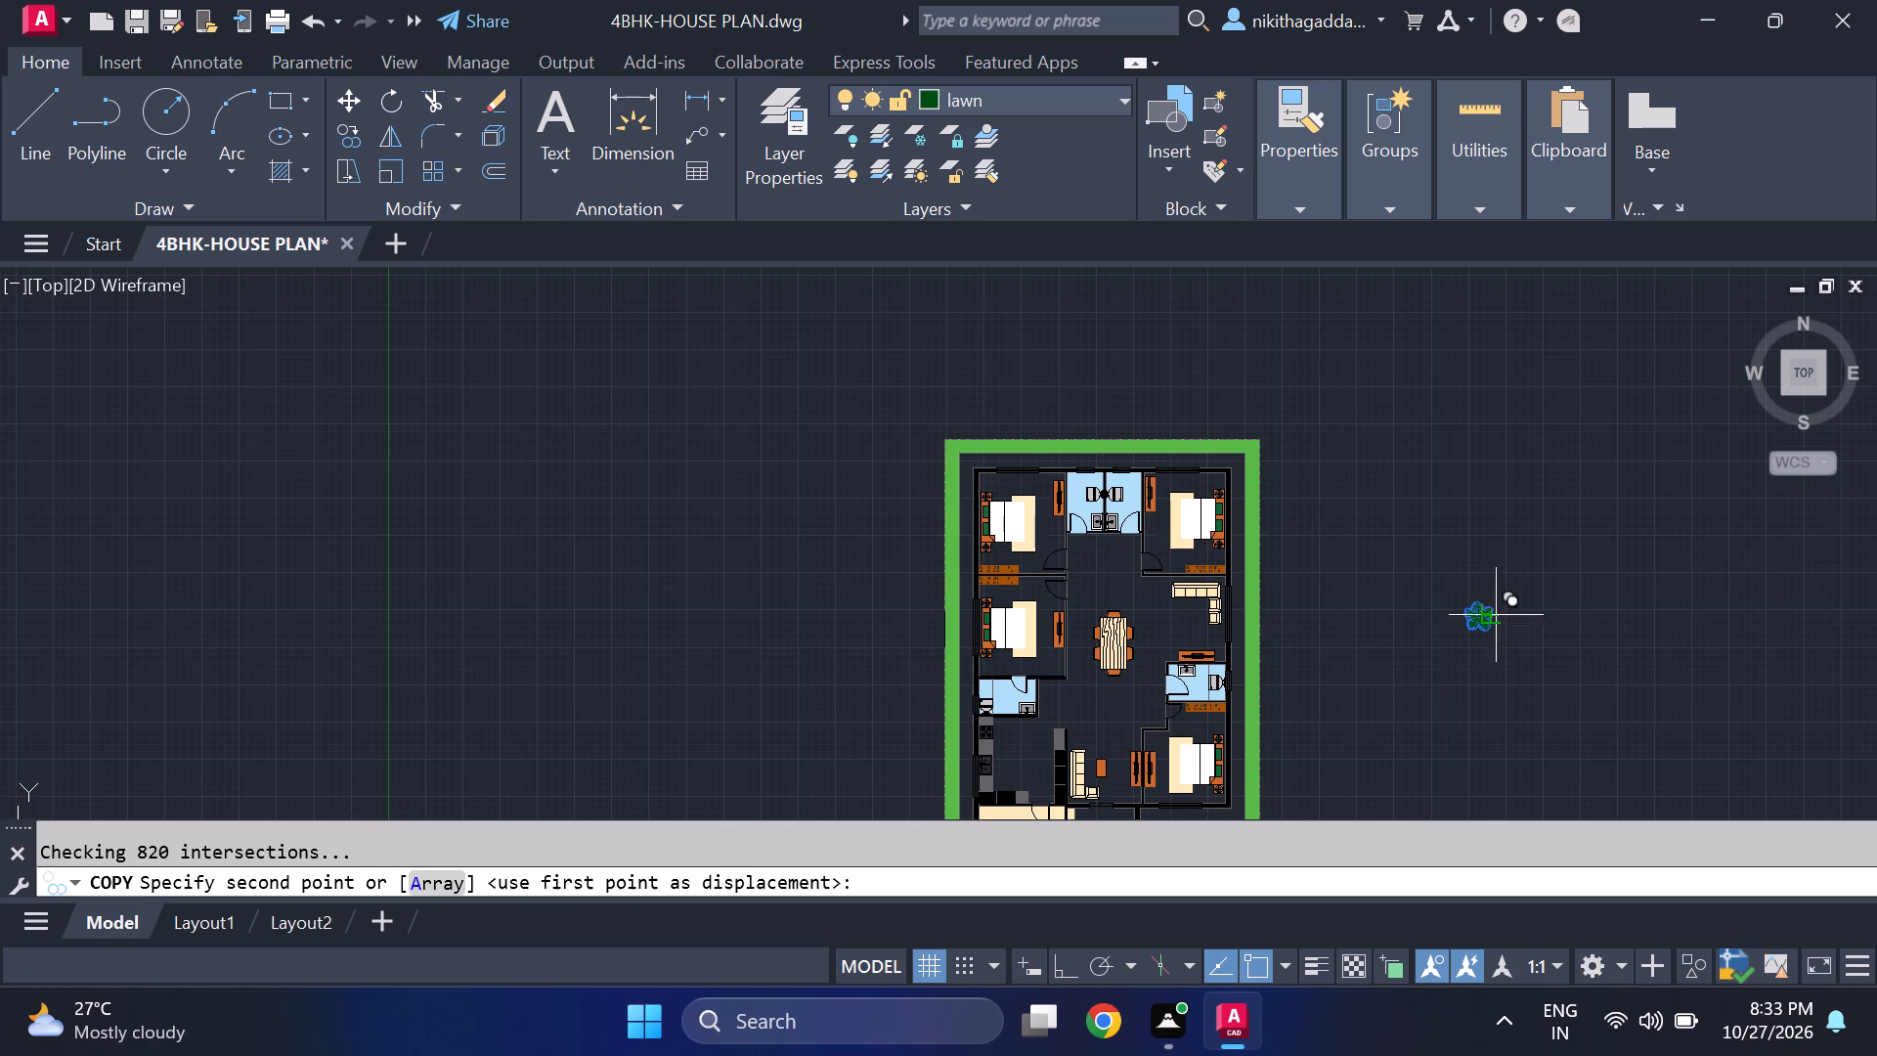
click(1532, 509)
key(Escape)
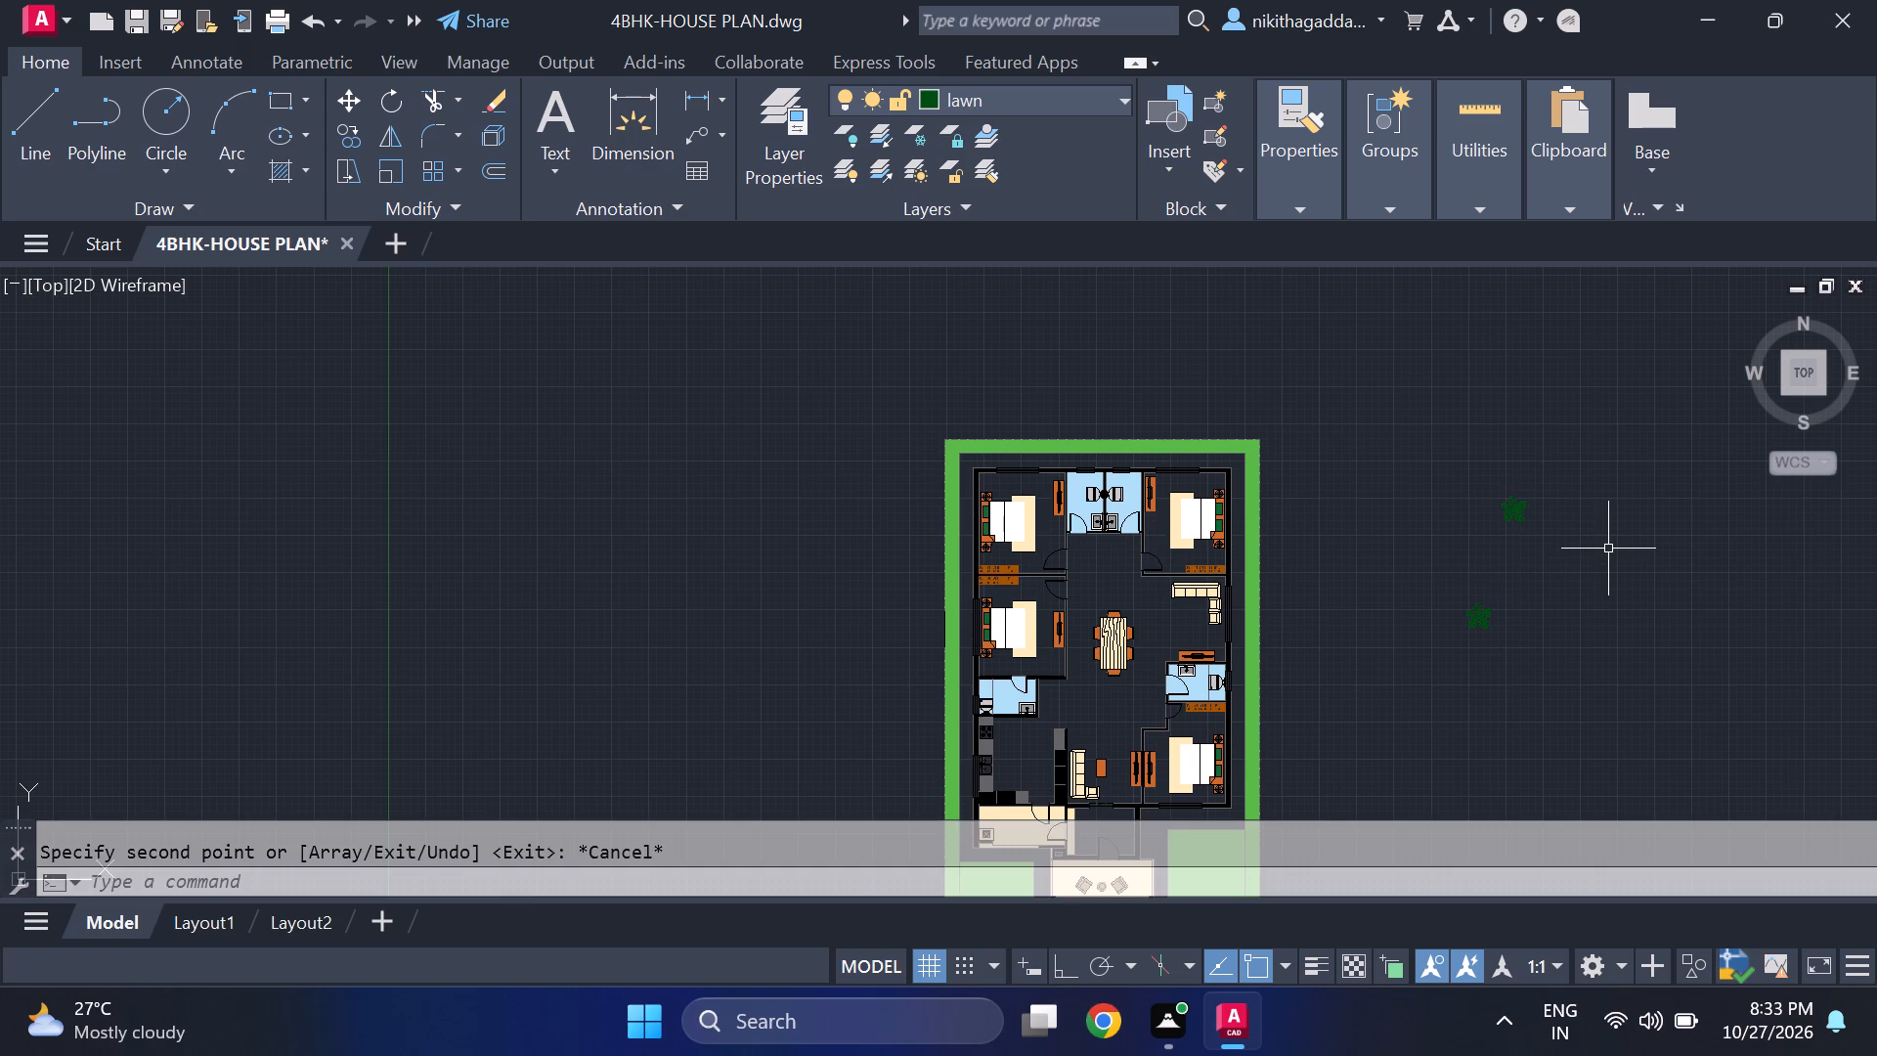
Copy the southern of the two spare trees onto the north-west and north-east corners of the green lawn border.
click(1526, 579)
click(1434, 664)
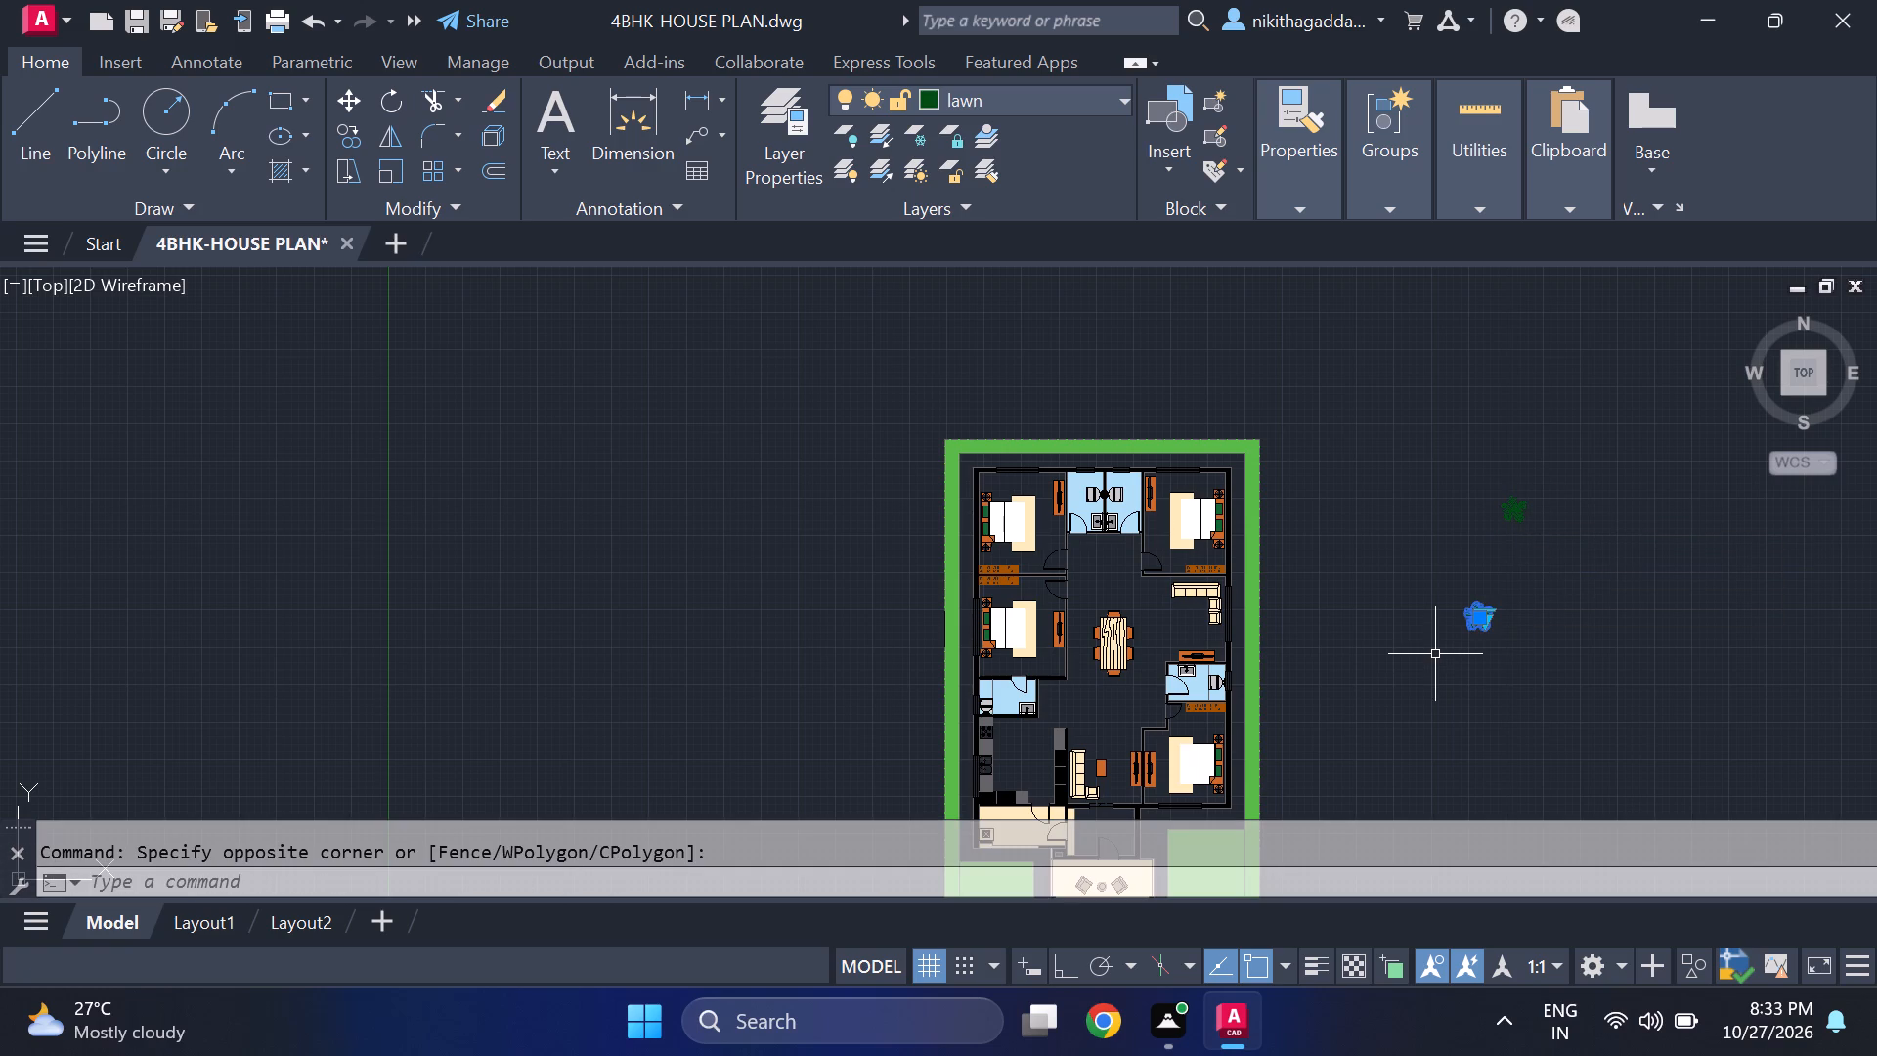
text(co)
key(Return)
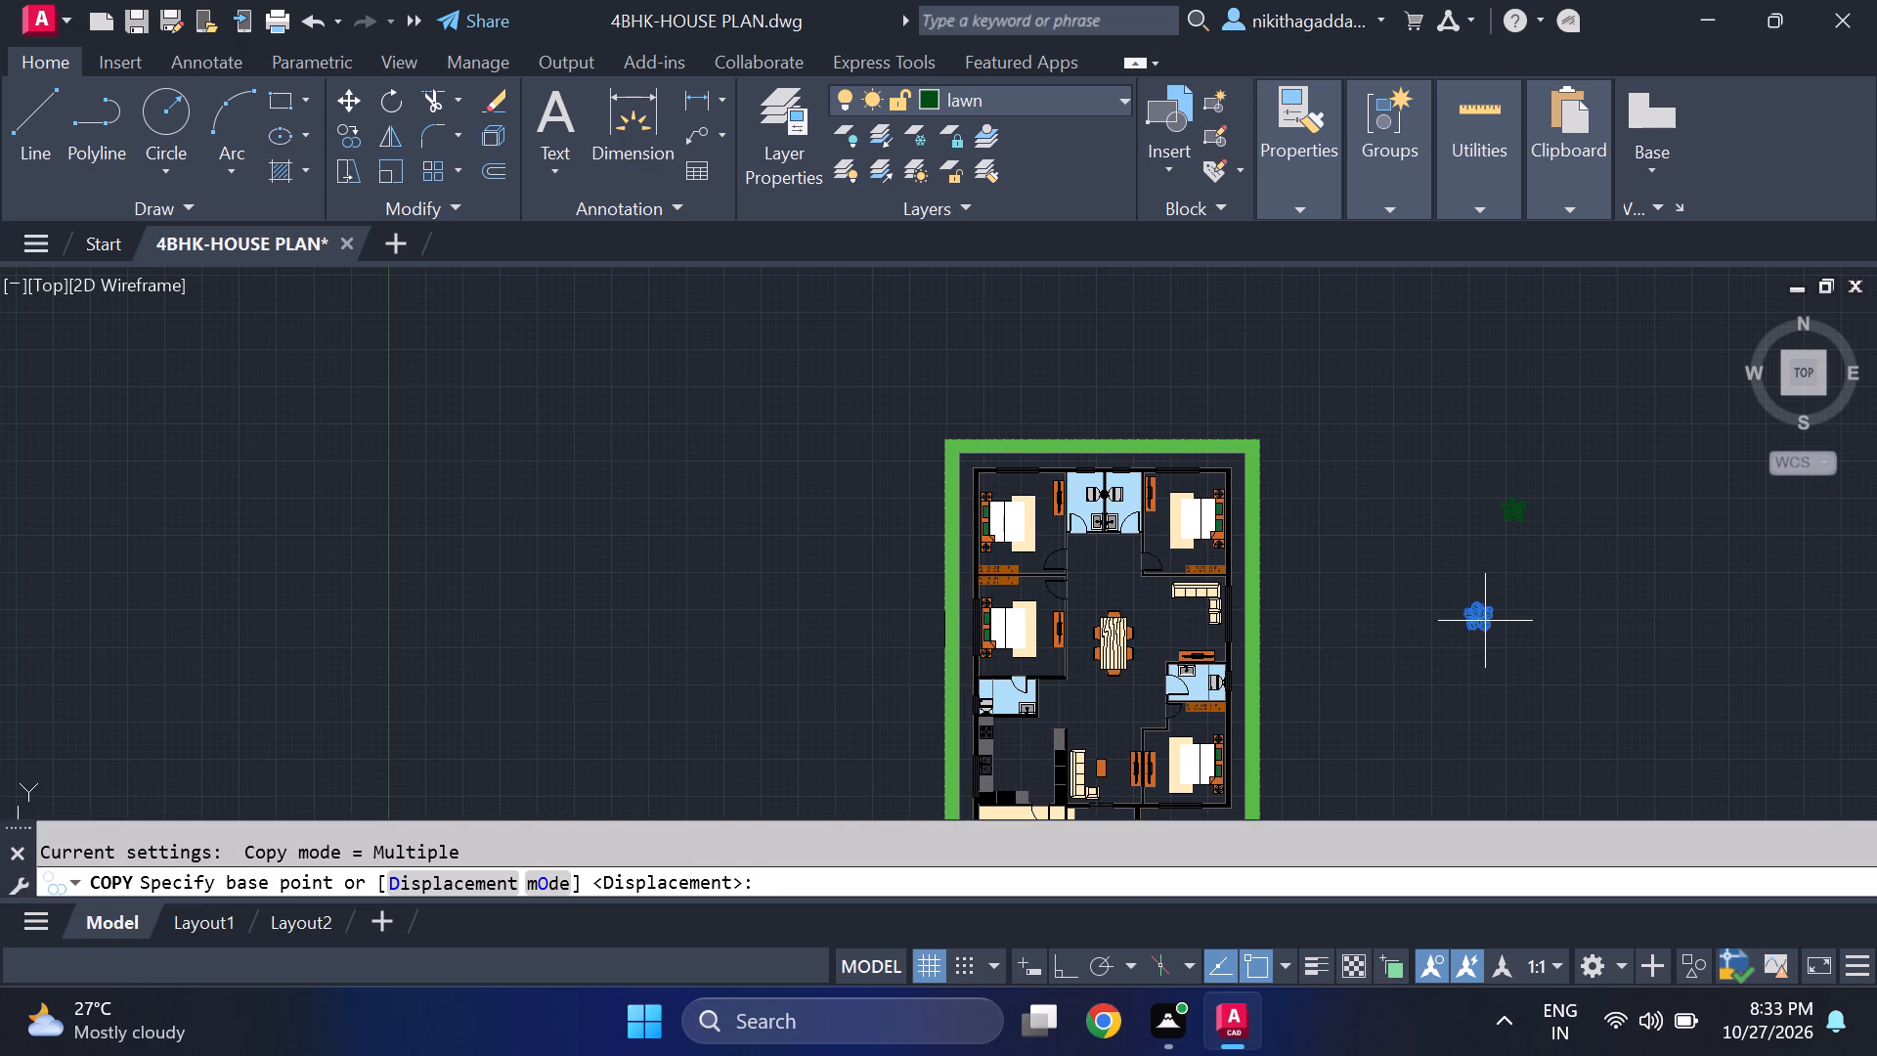
click(1485, 621)
scroll(970, 459, up, 4)
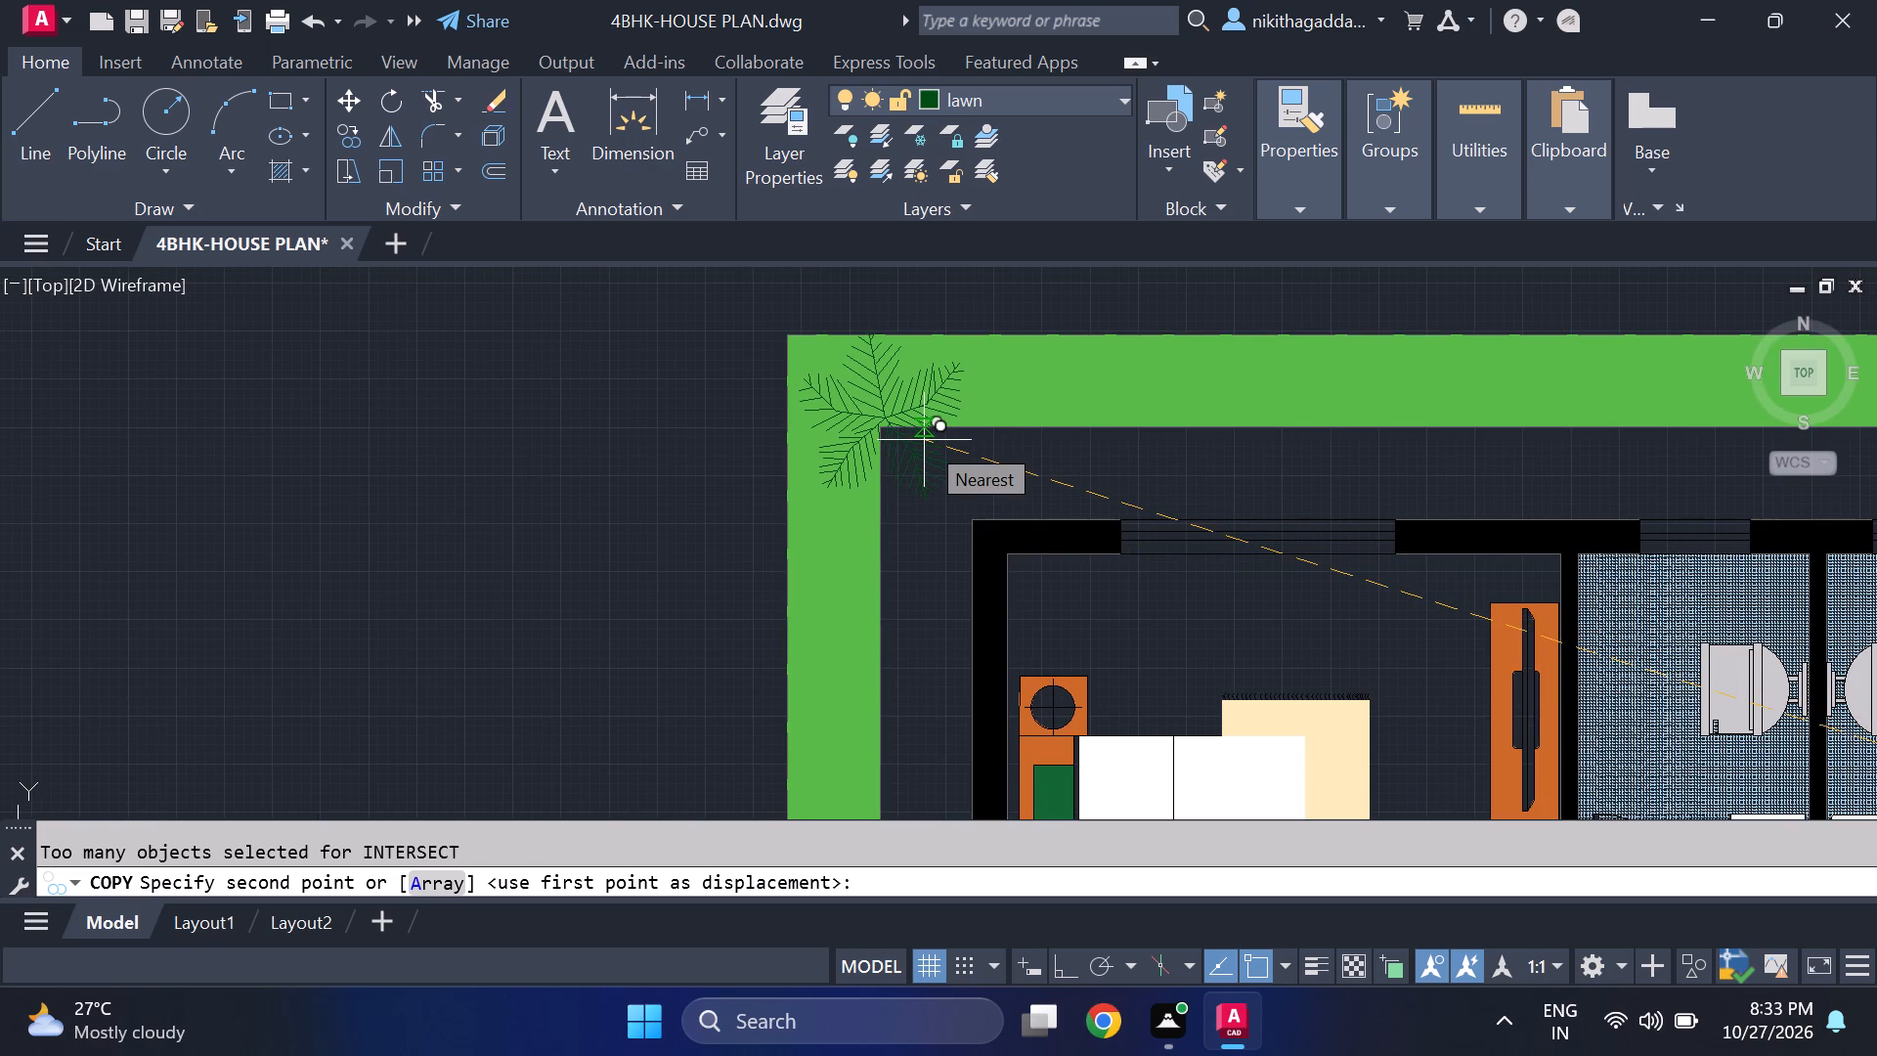
scroll(924, 440, up, 1)
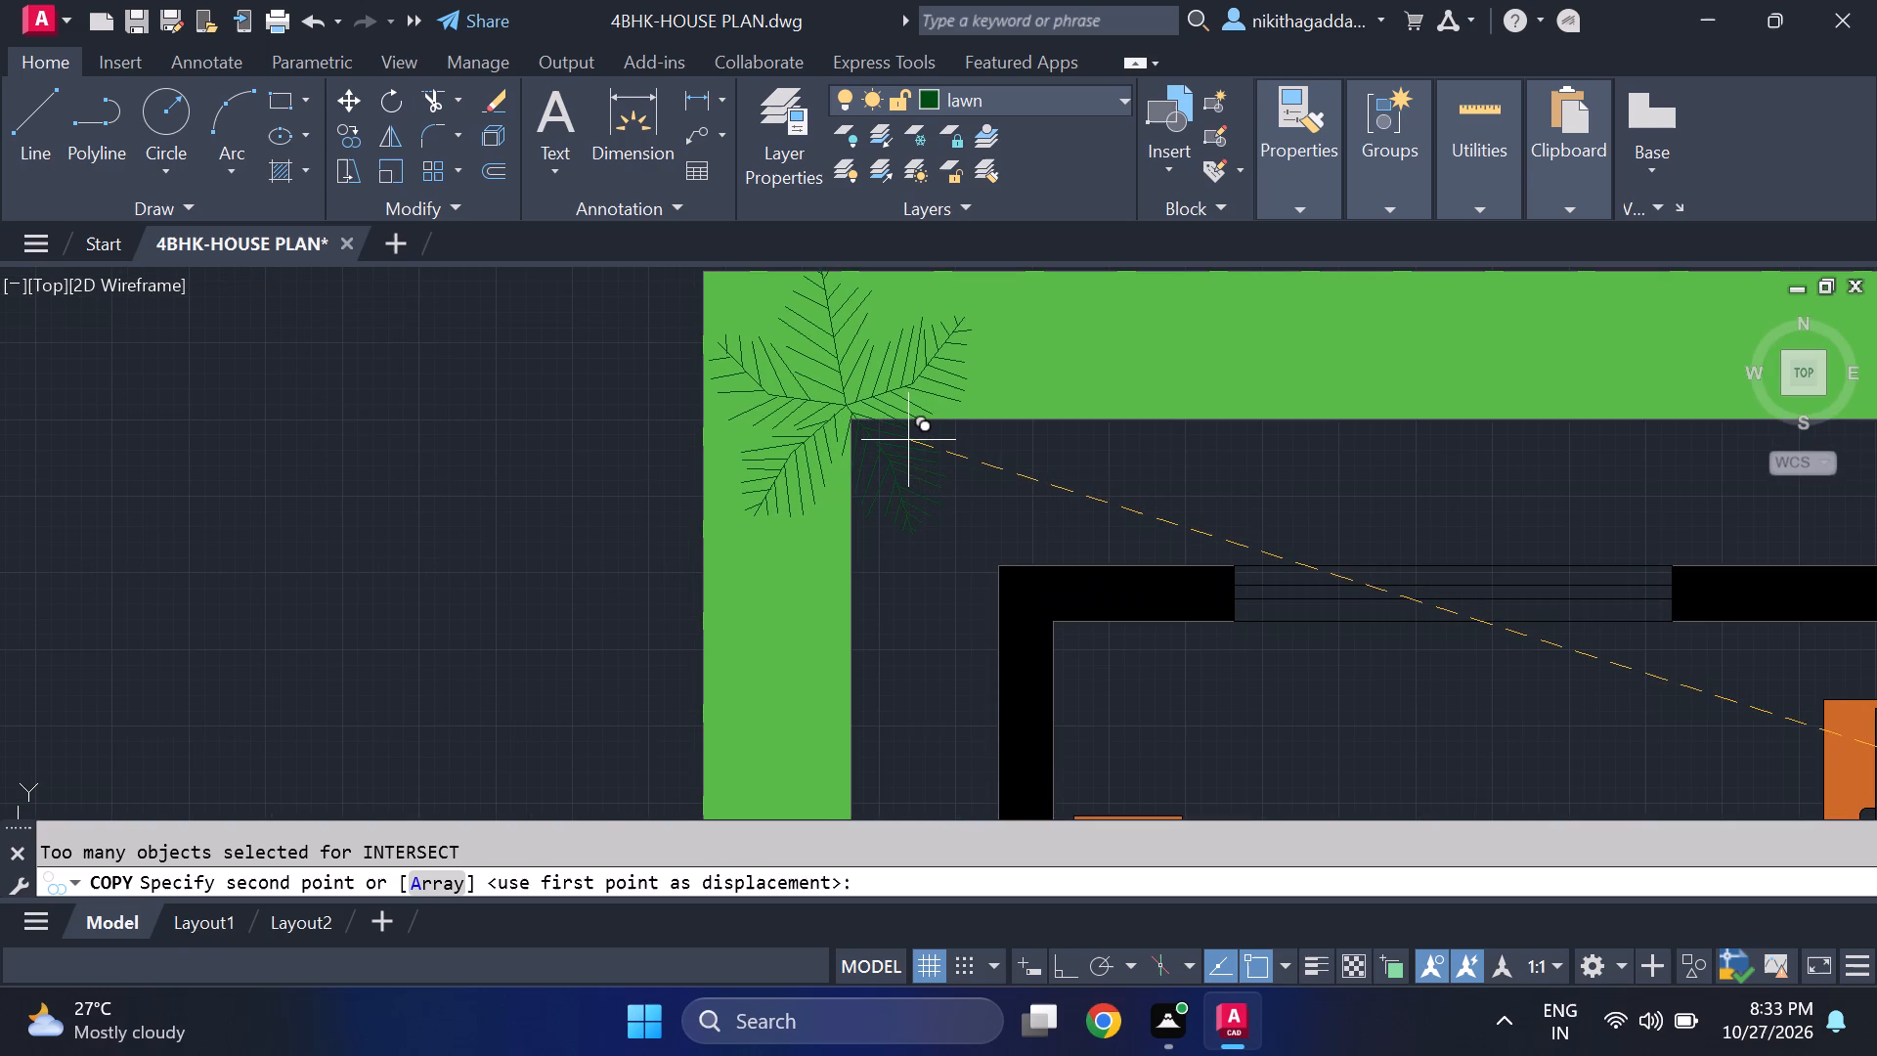
click(907, 453)
scroll(991, 433, down, 5)
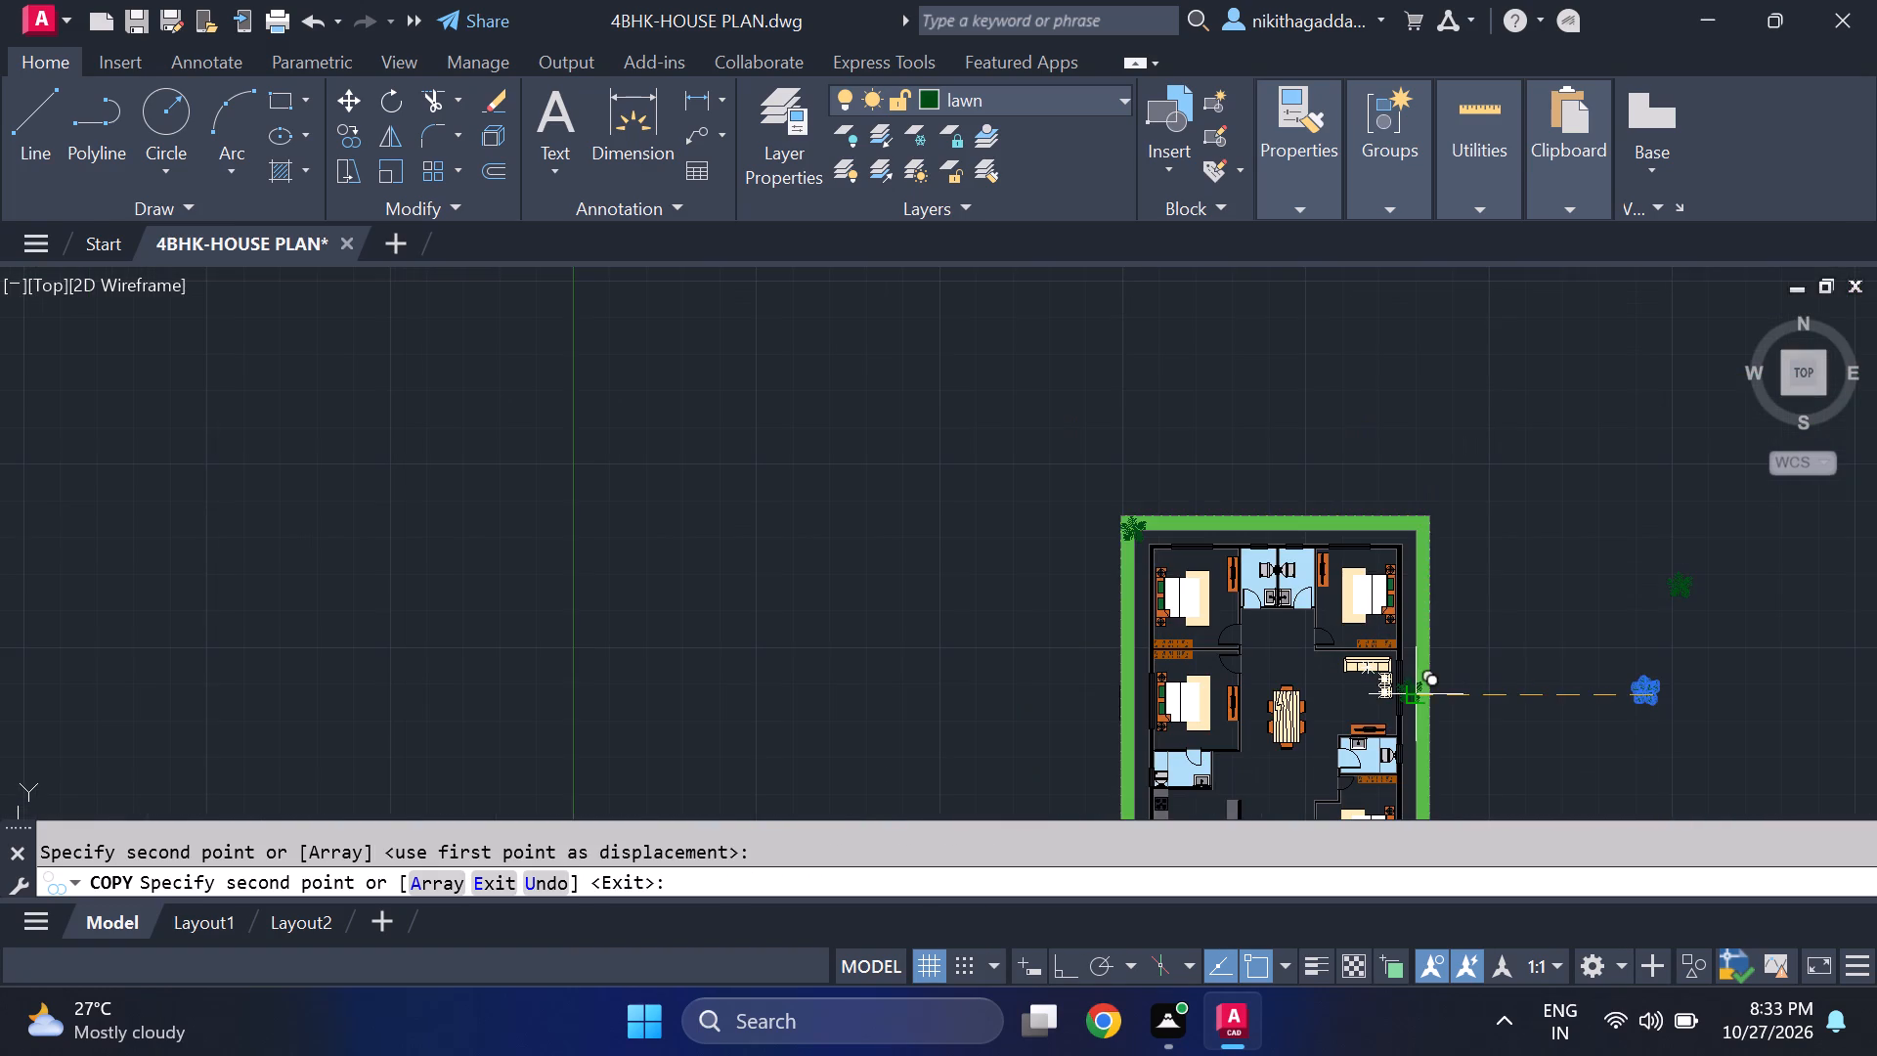
middle_drag(1403, 726, 1259, 682)
scroll(1273, 491, up, 1)
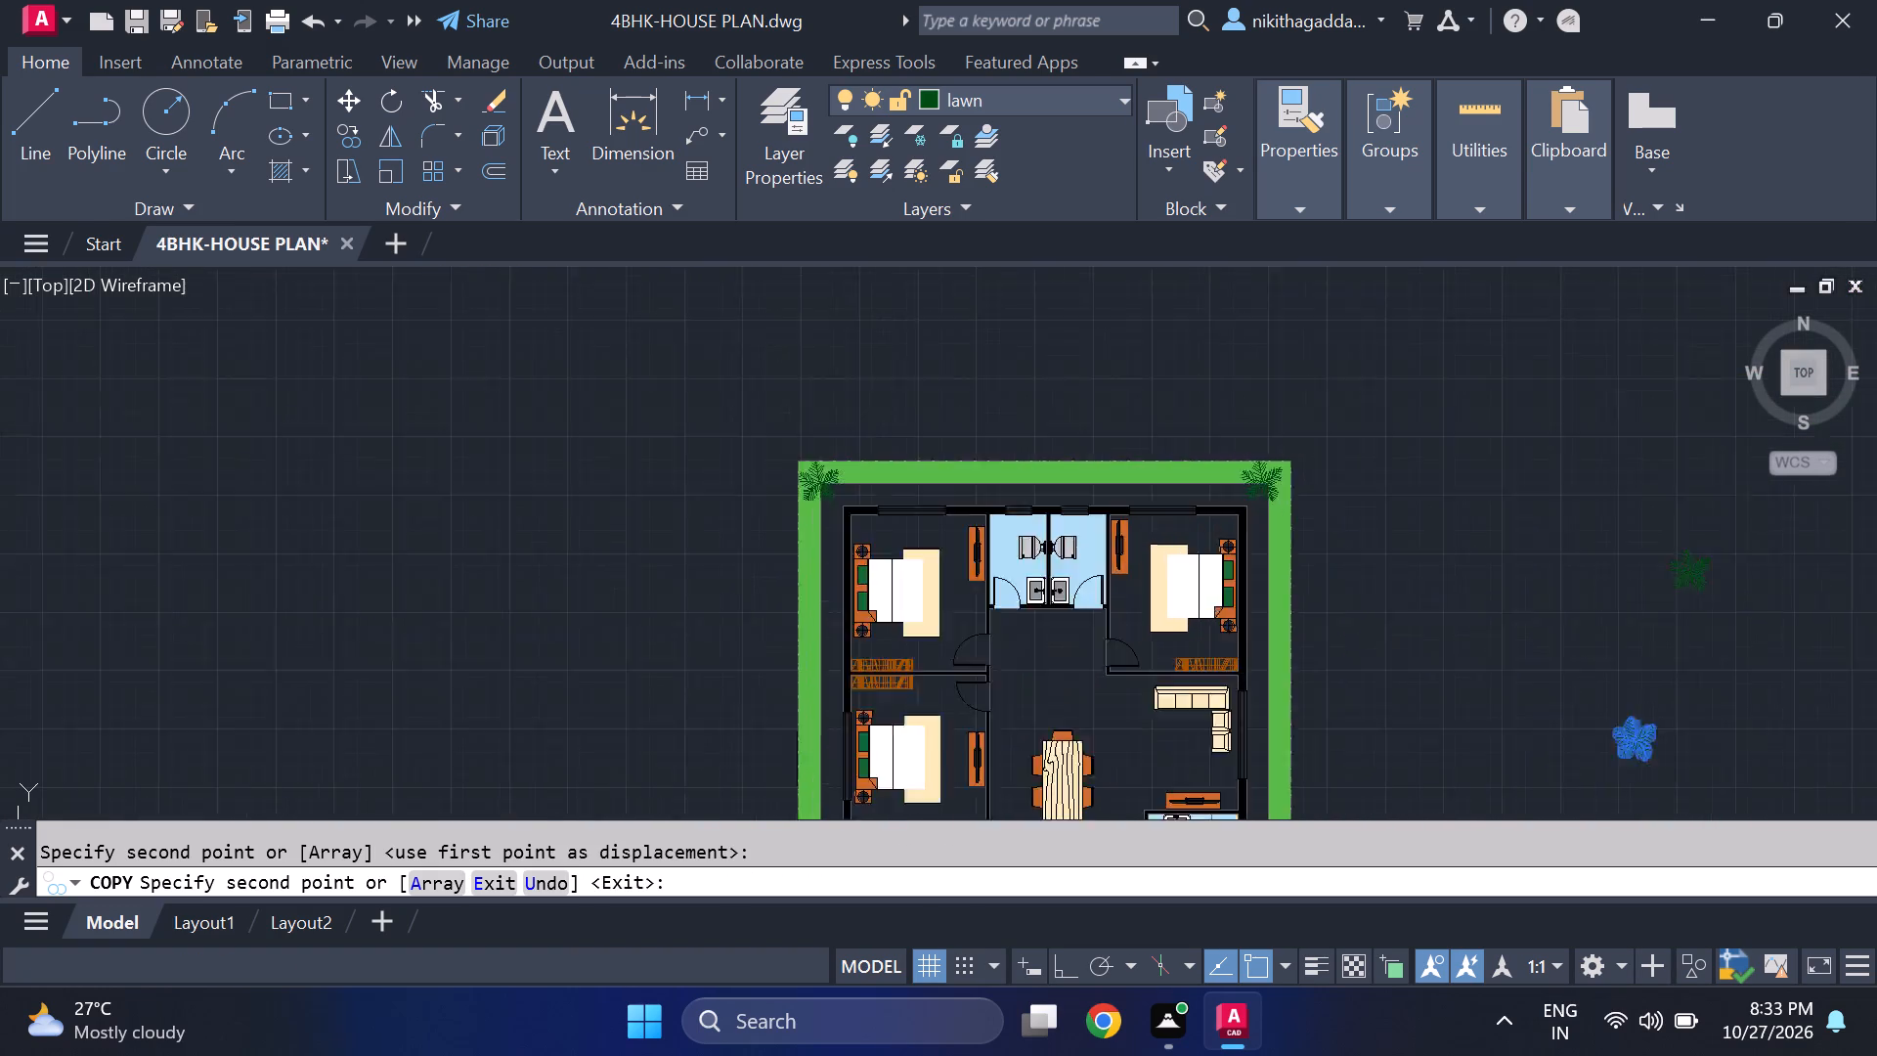
scroll(1273, 491, up, 2)
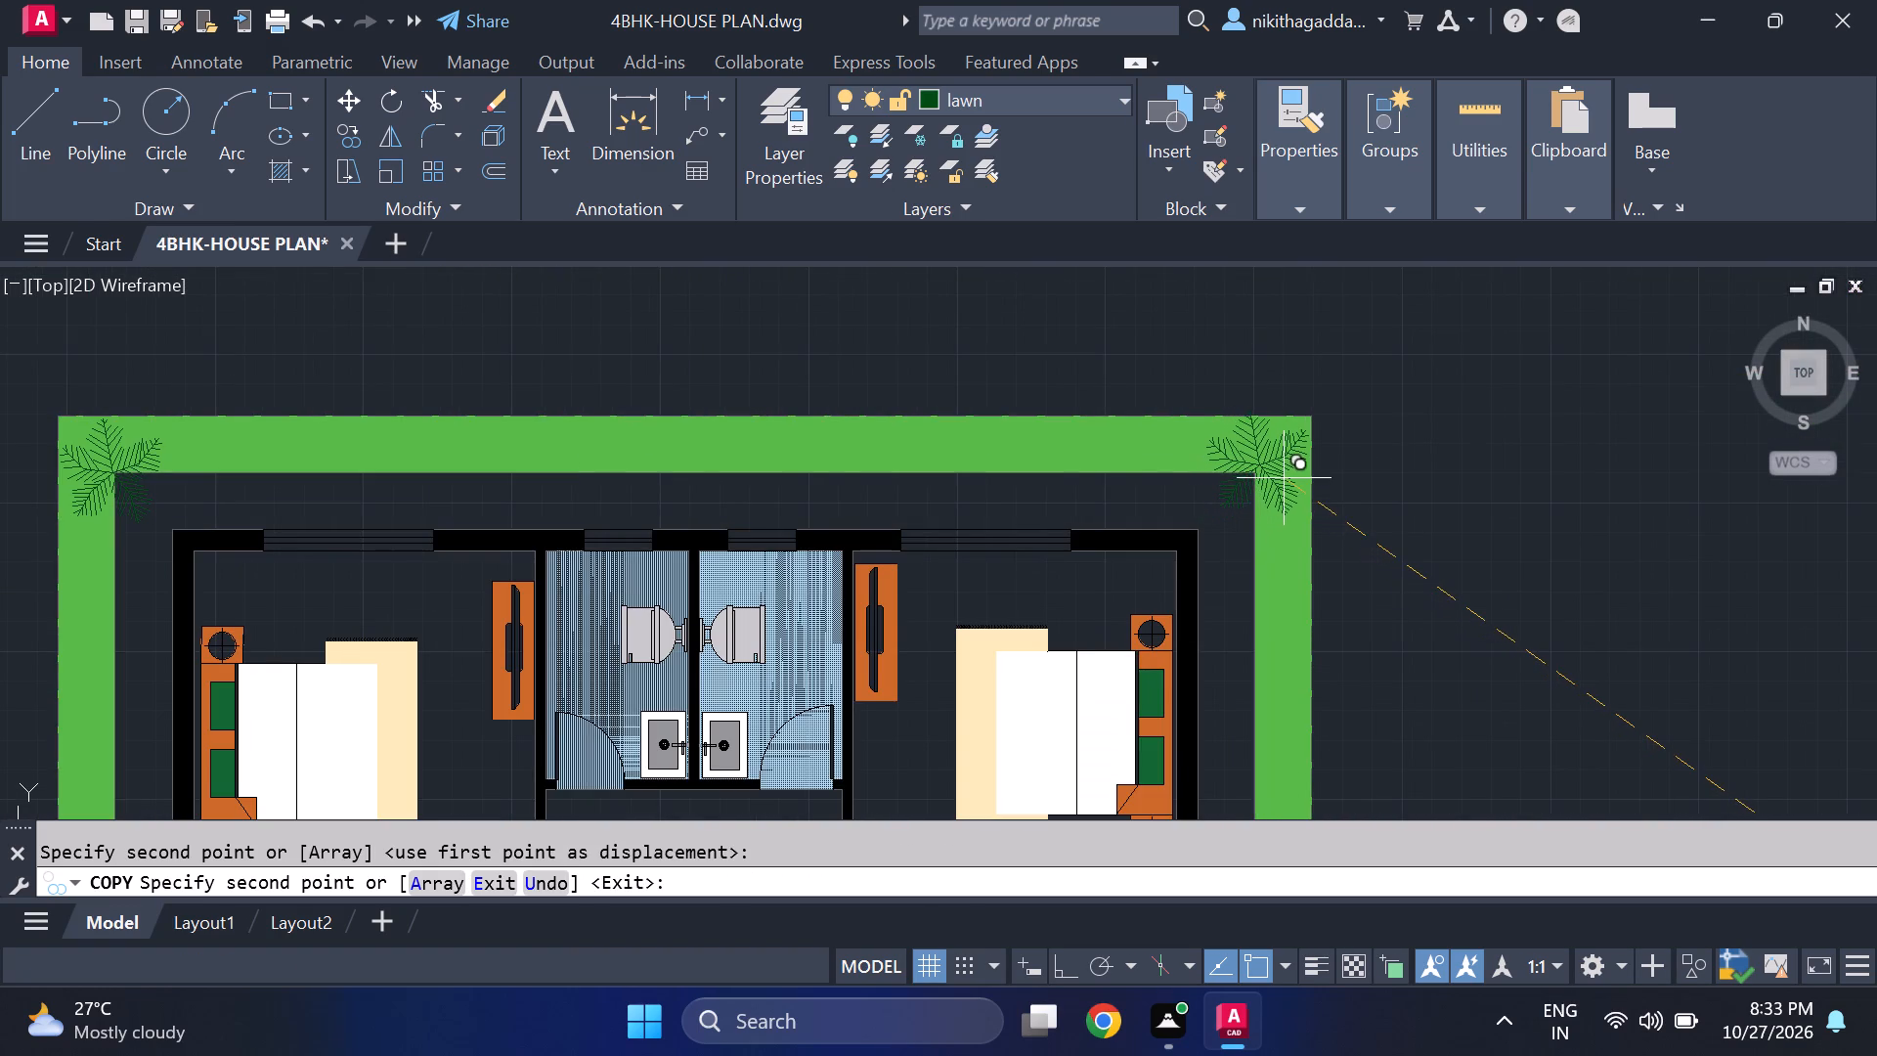
click(1280, 481)
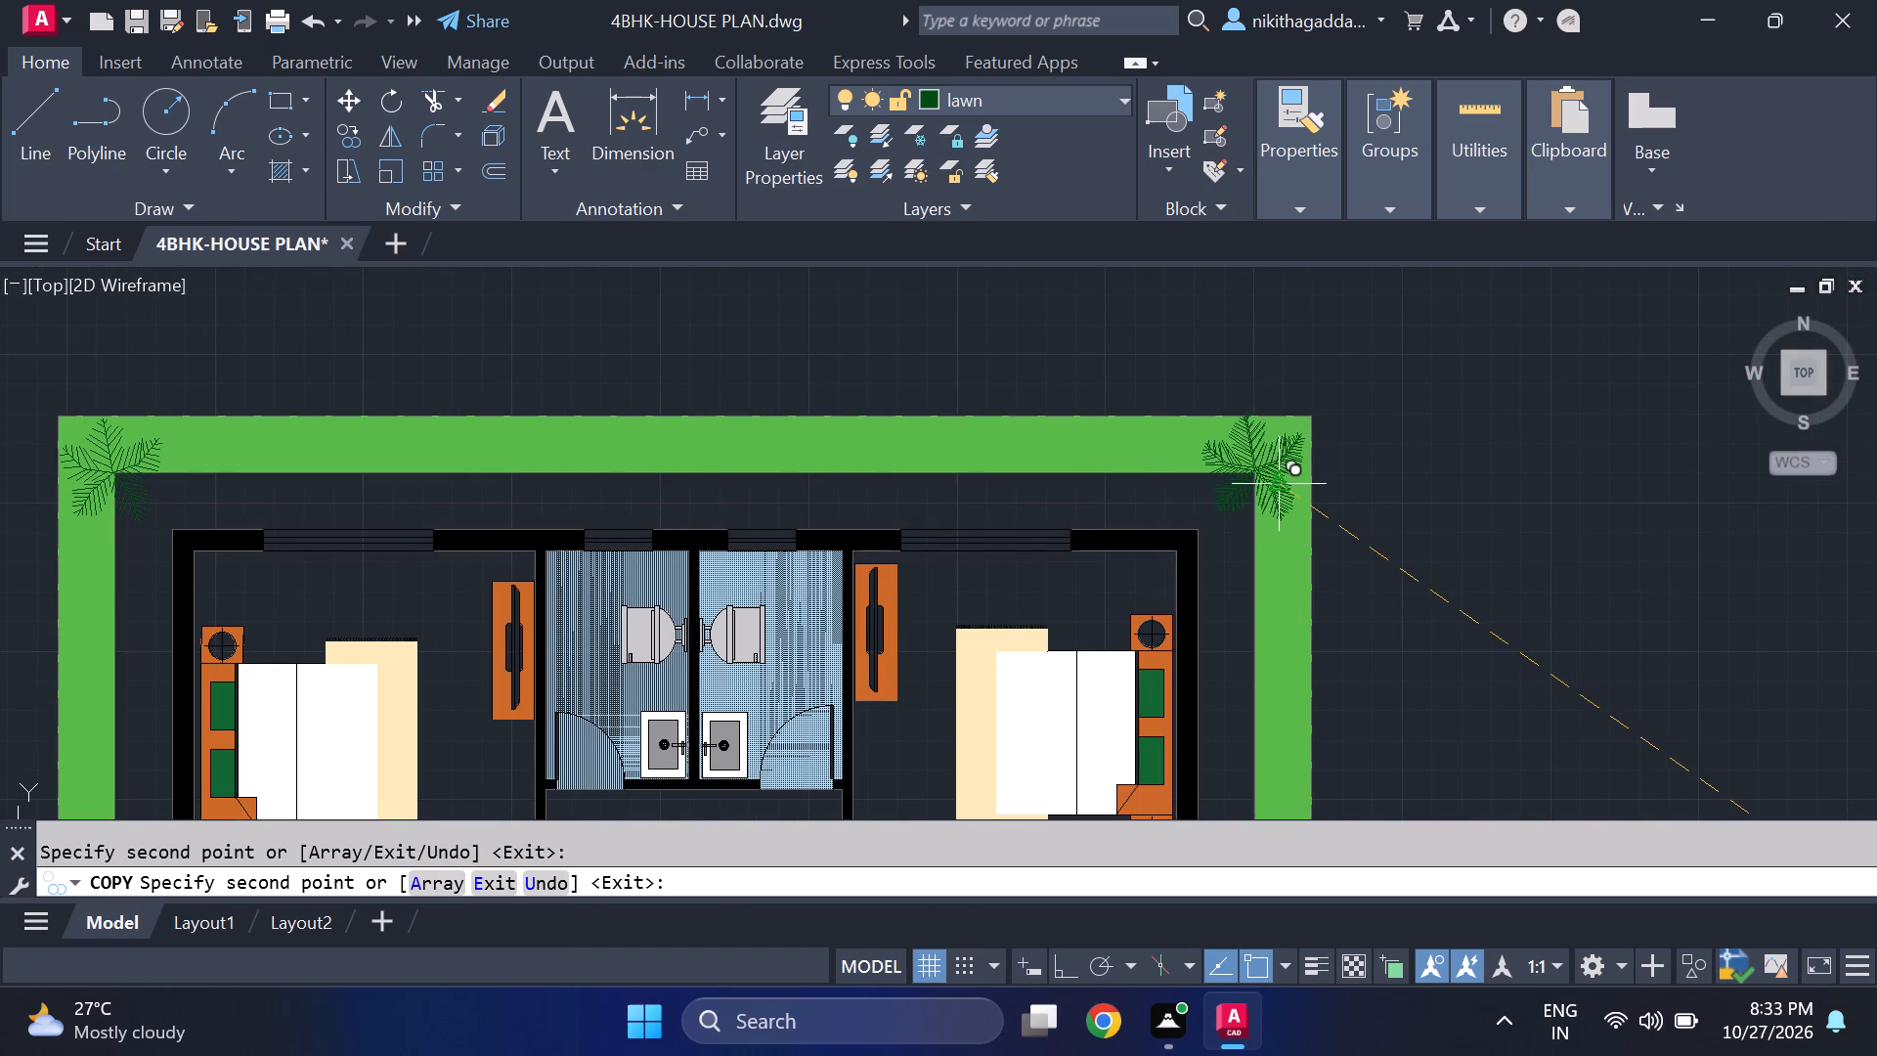
Place two more copies of the tree at the south-east and south-west corners of the front lawns, beside the boundary wall.
scroll(1307, 457, down, 4)
scroll(1399, 728, up, 1)
middle_drag(1399, 726, 1415, 667)
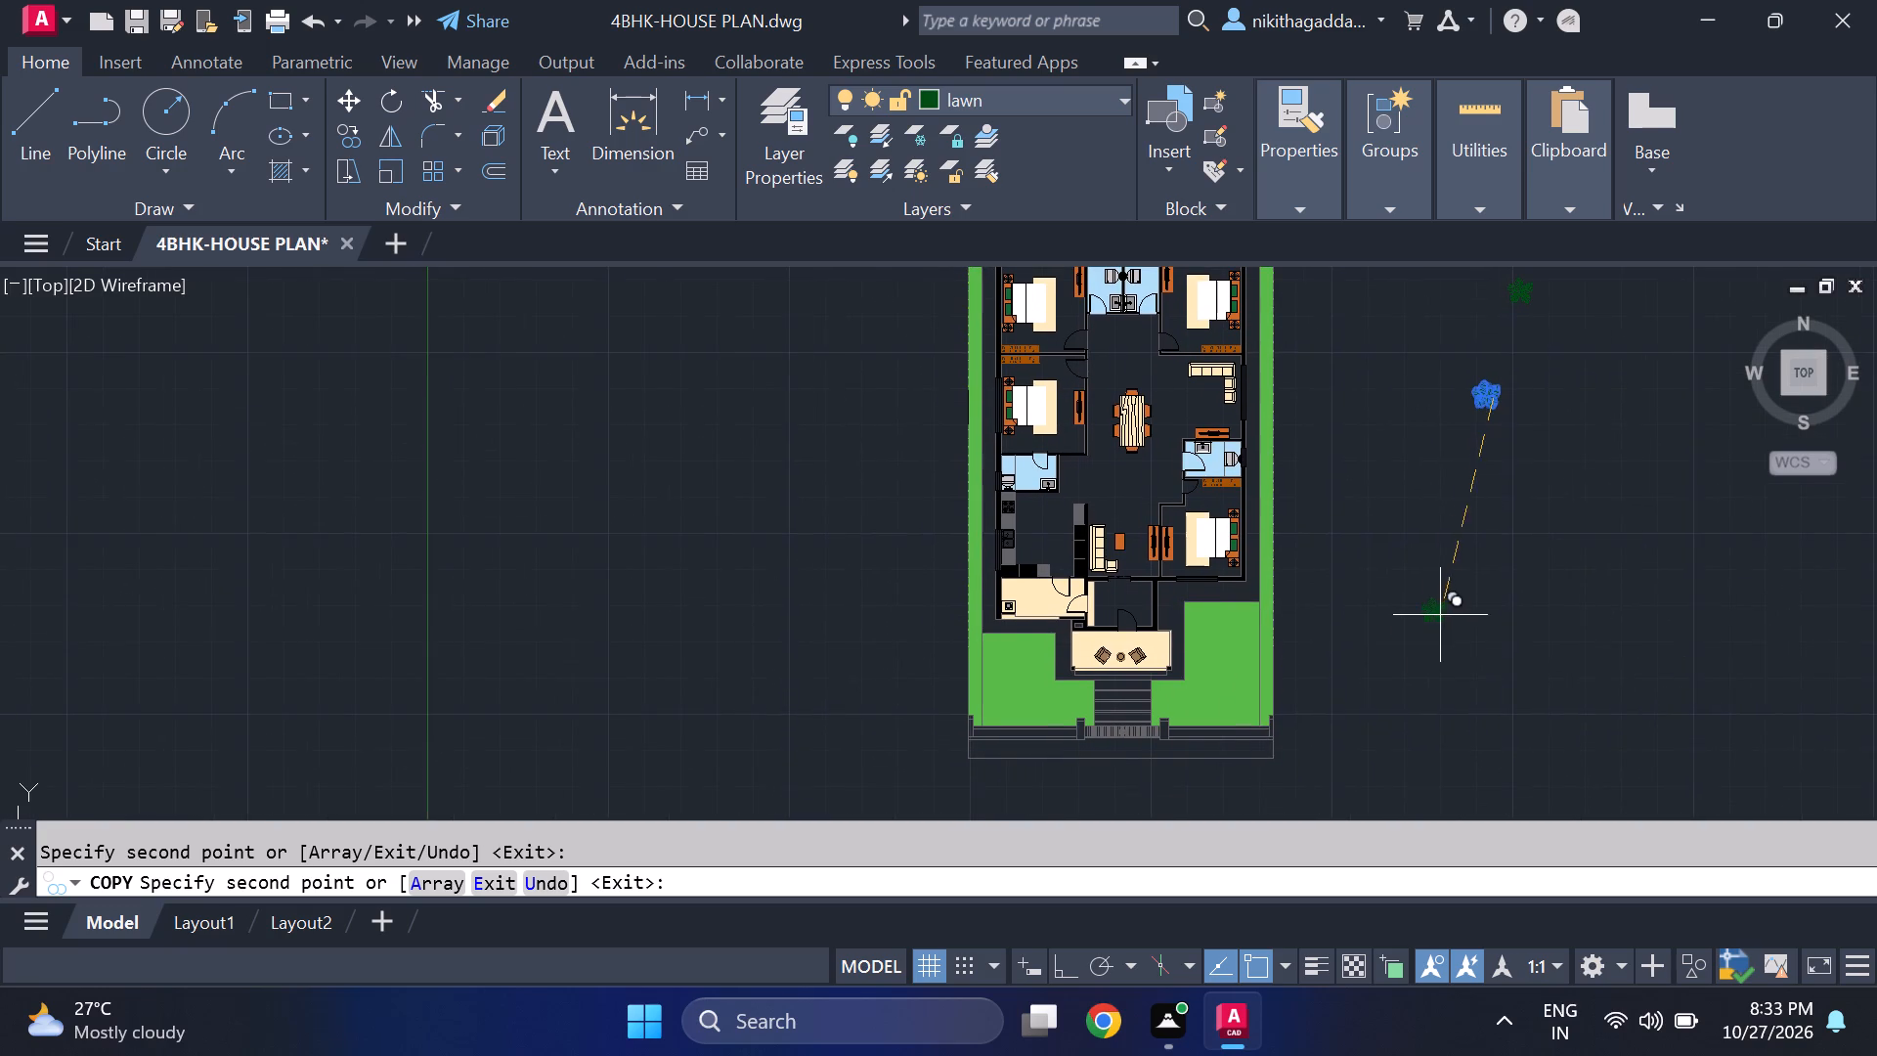
middle_drag(1334, 700, 1367, 623)
scroll(1247, 682, up, 3)
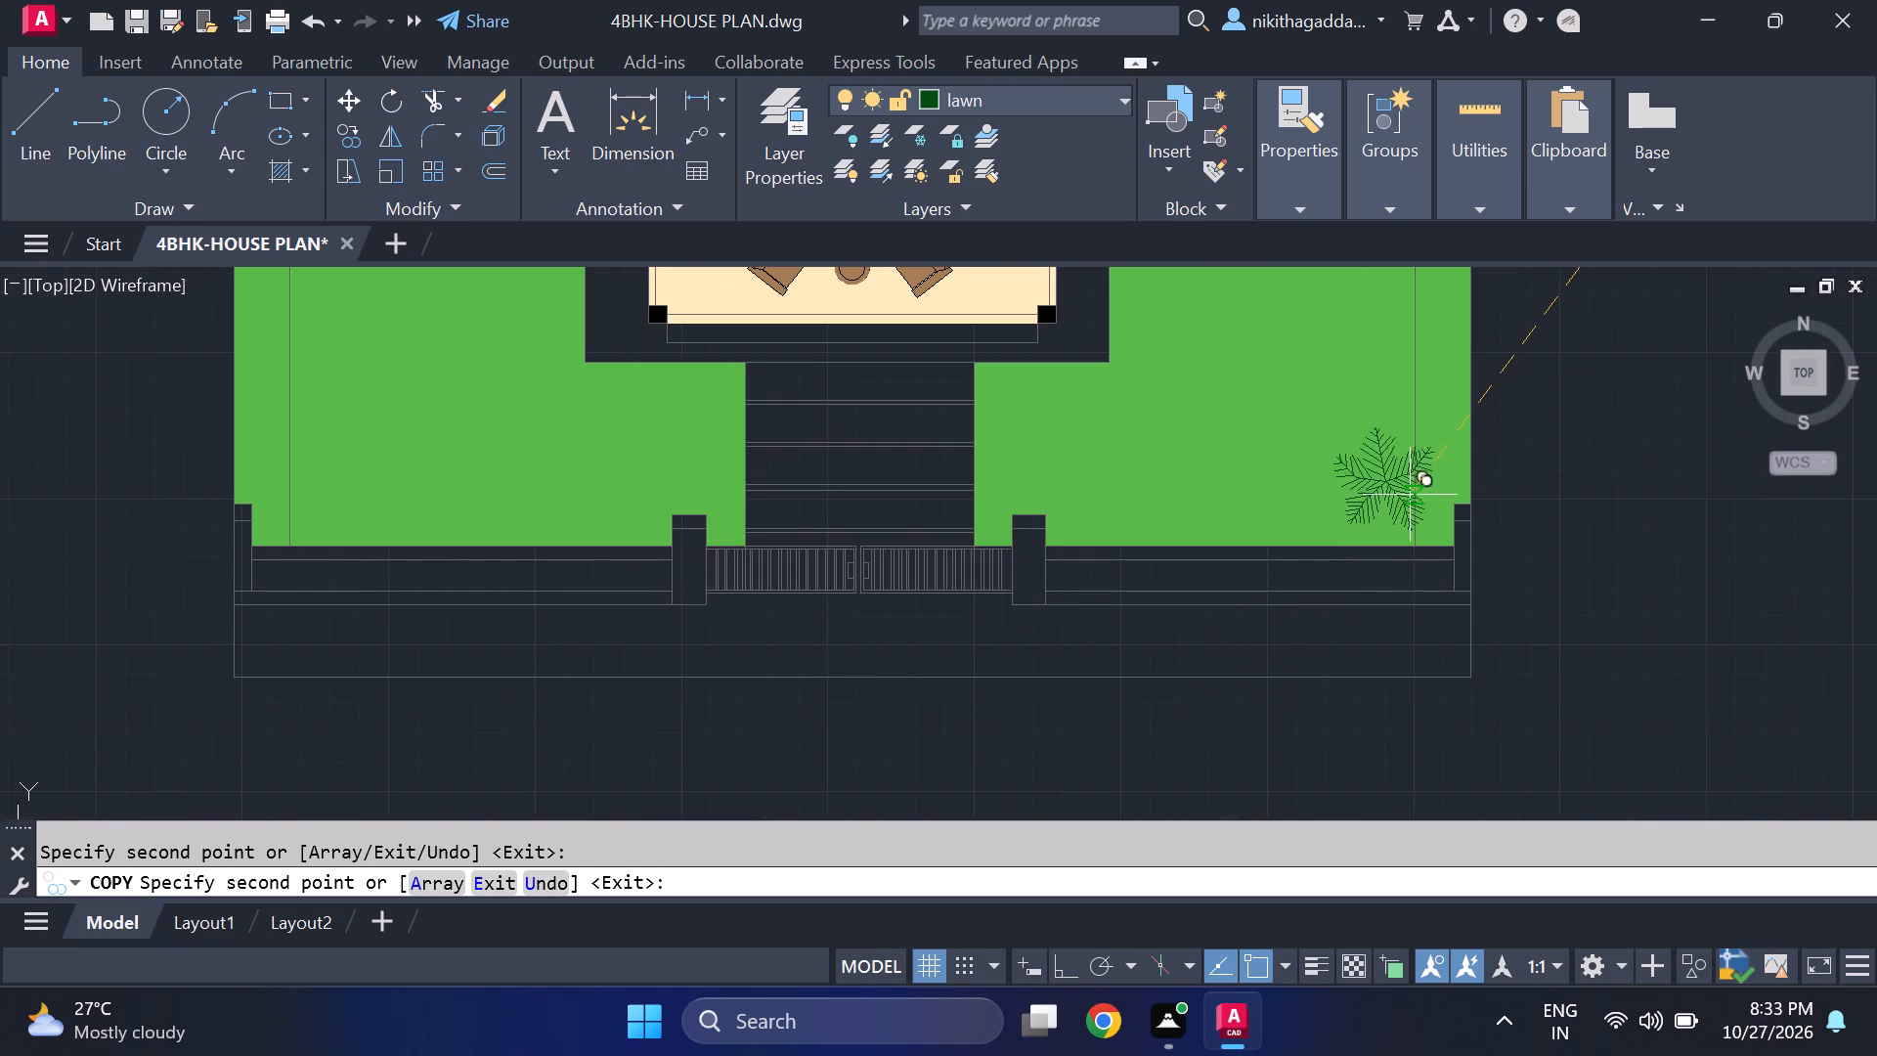
middle_drag(1408, 497, 1388, 592)
scroll(1391, 585, up, 1)
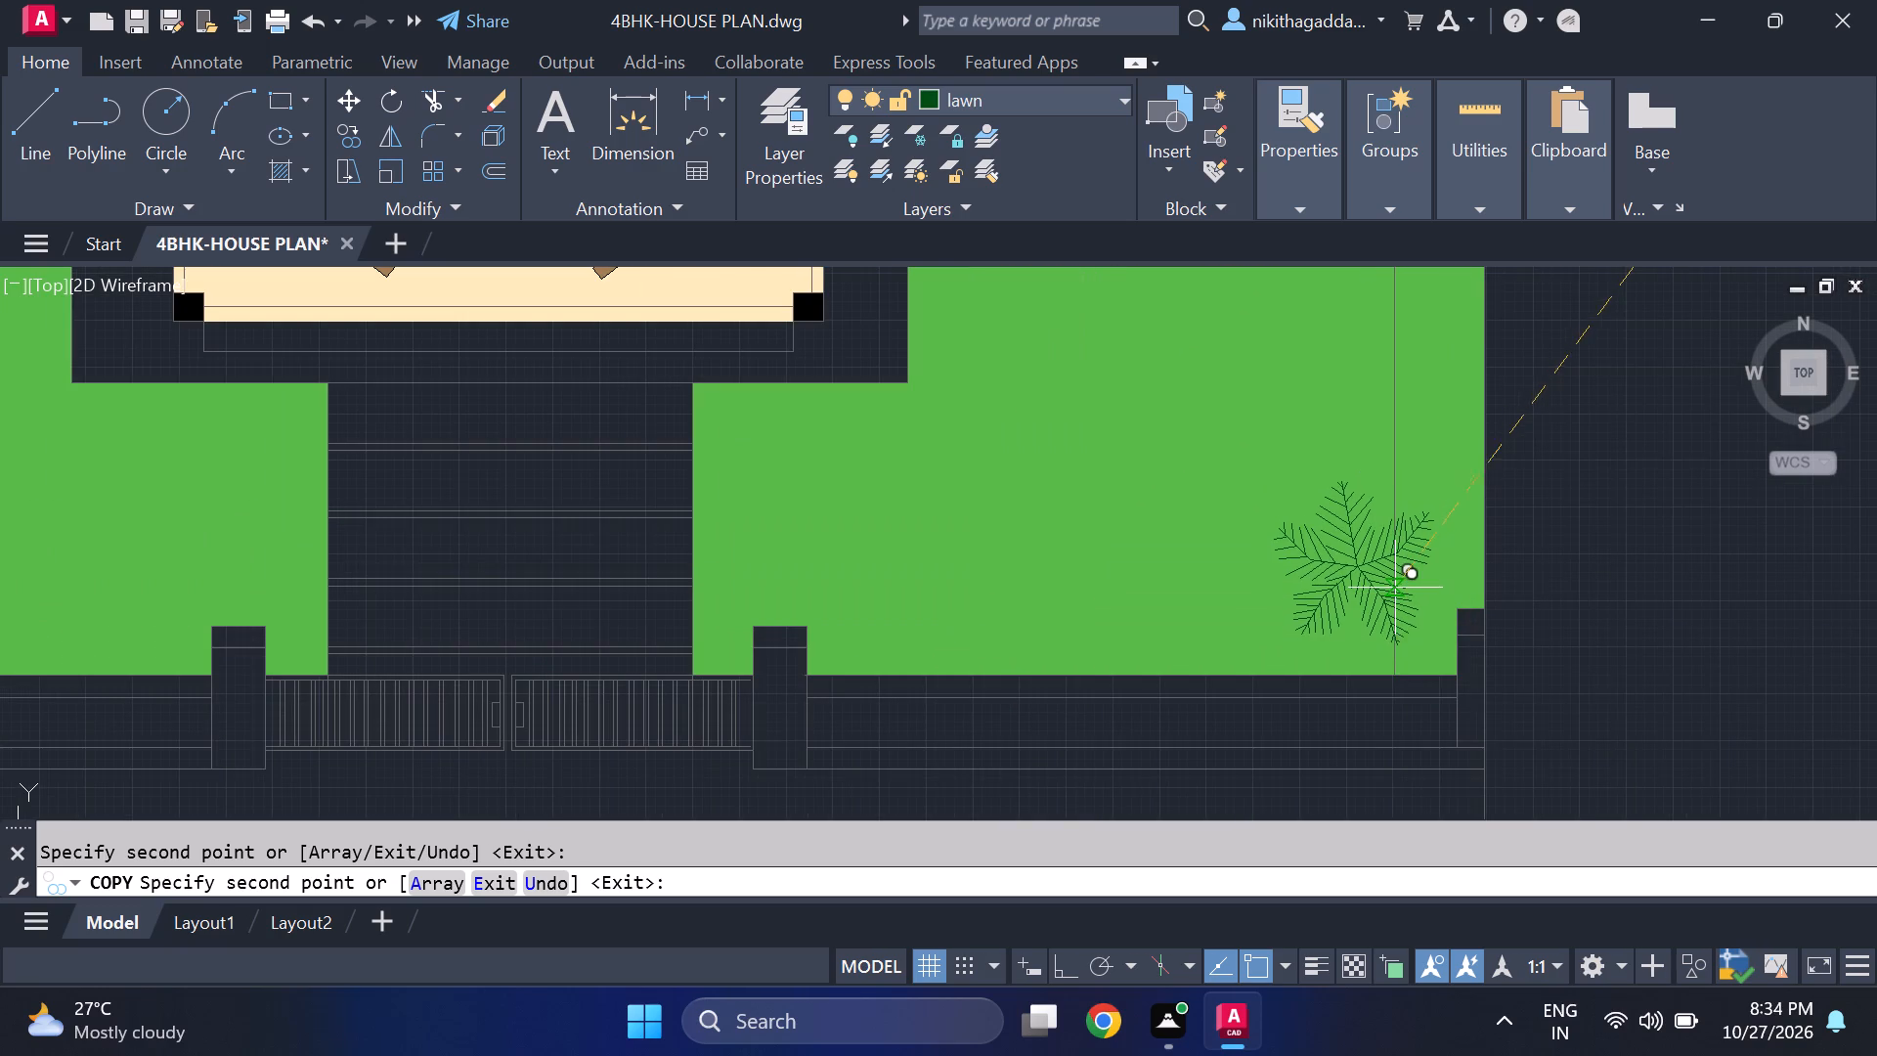
click(1443, 619)
scroll(1116, 501, down, 2)
middle_drag(912, 578, 1086, 696)
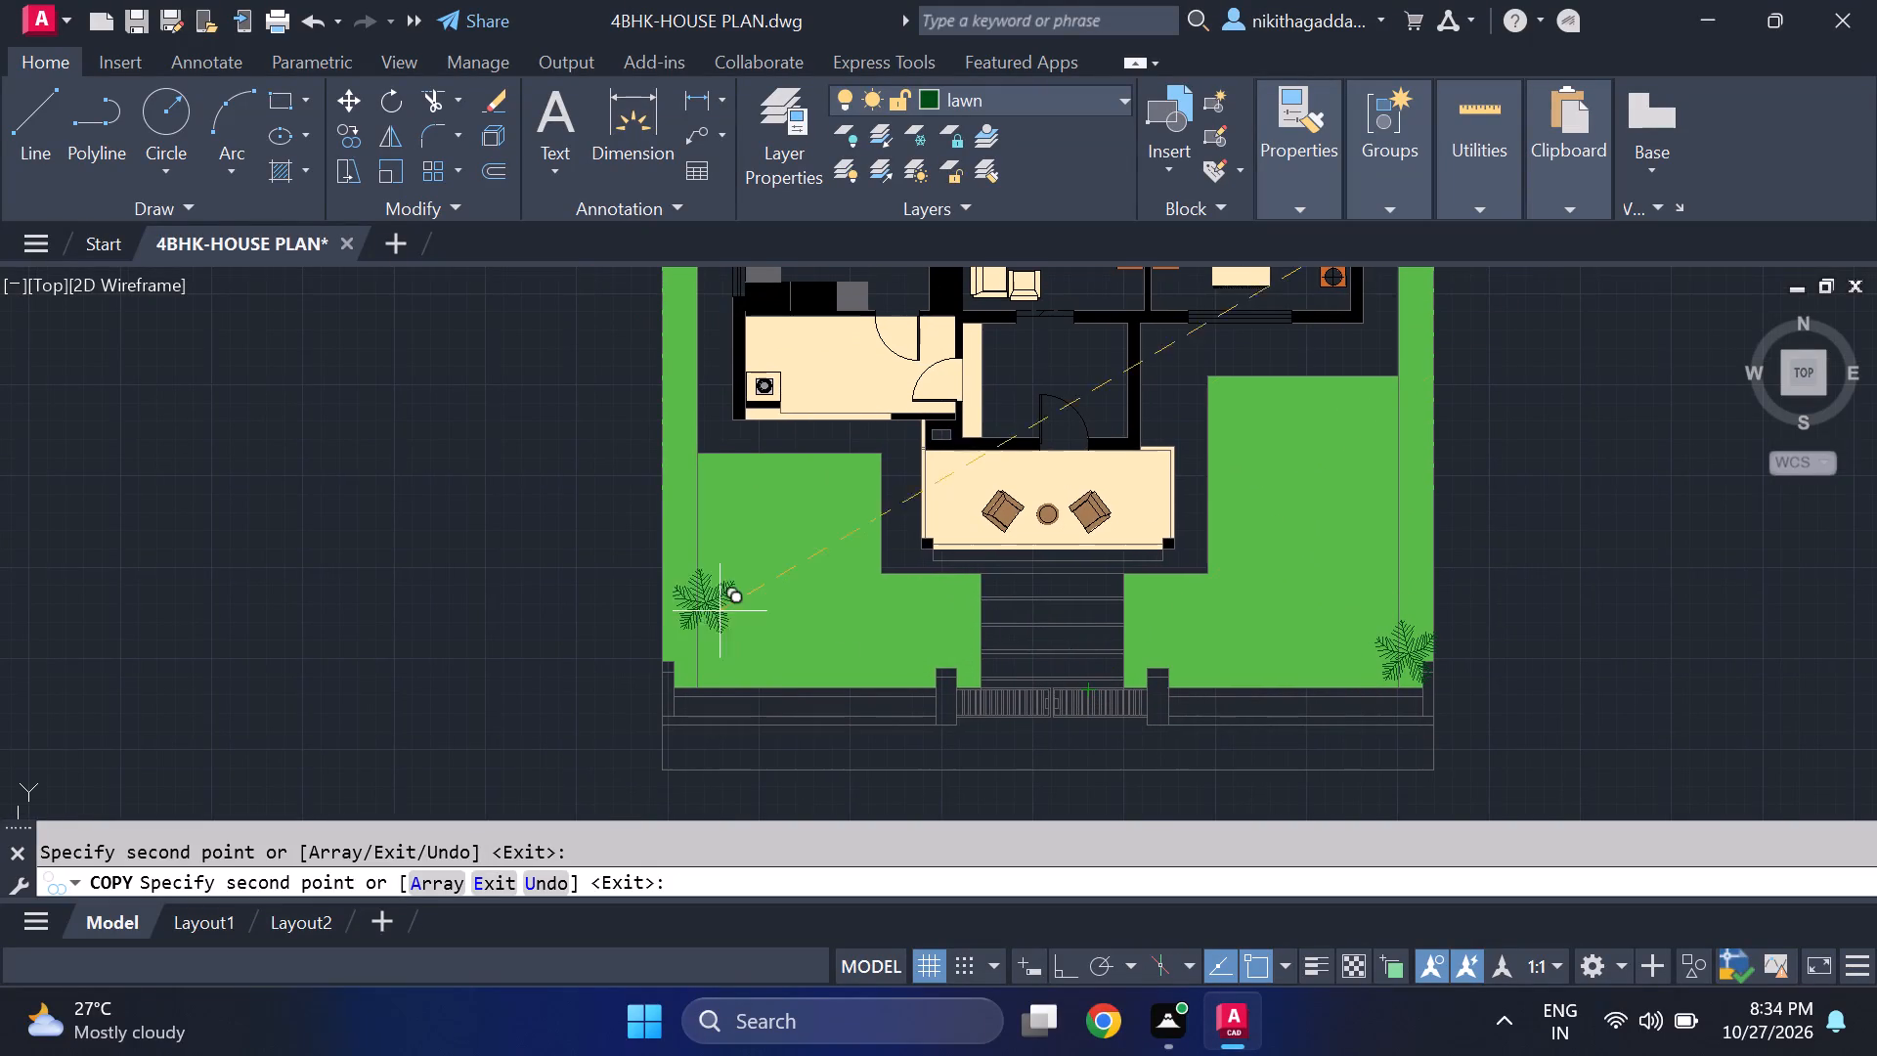
middle_drag(694, 638, 888, 582)
scroll(878, 603, up, 2)
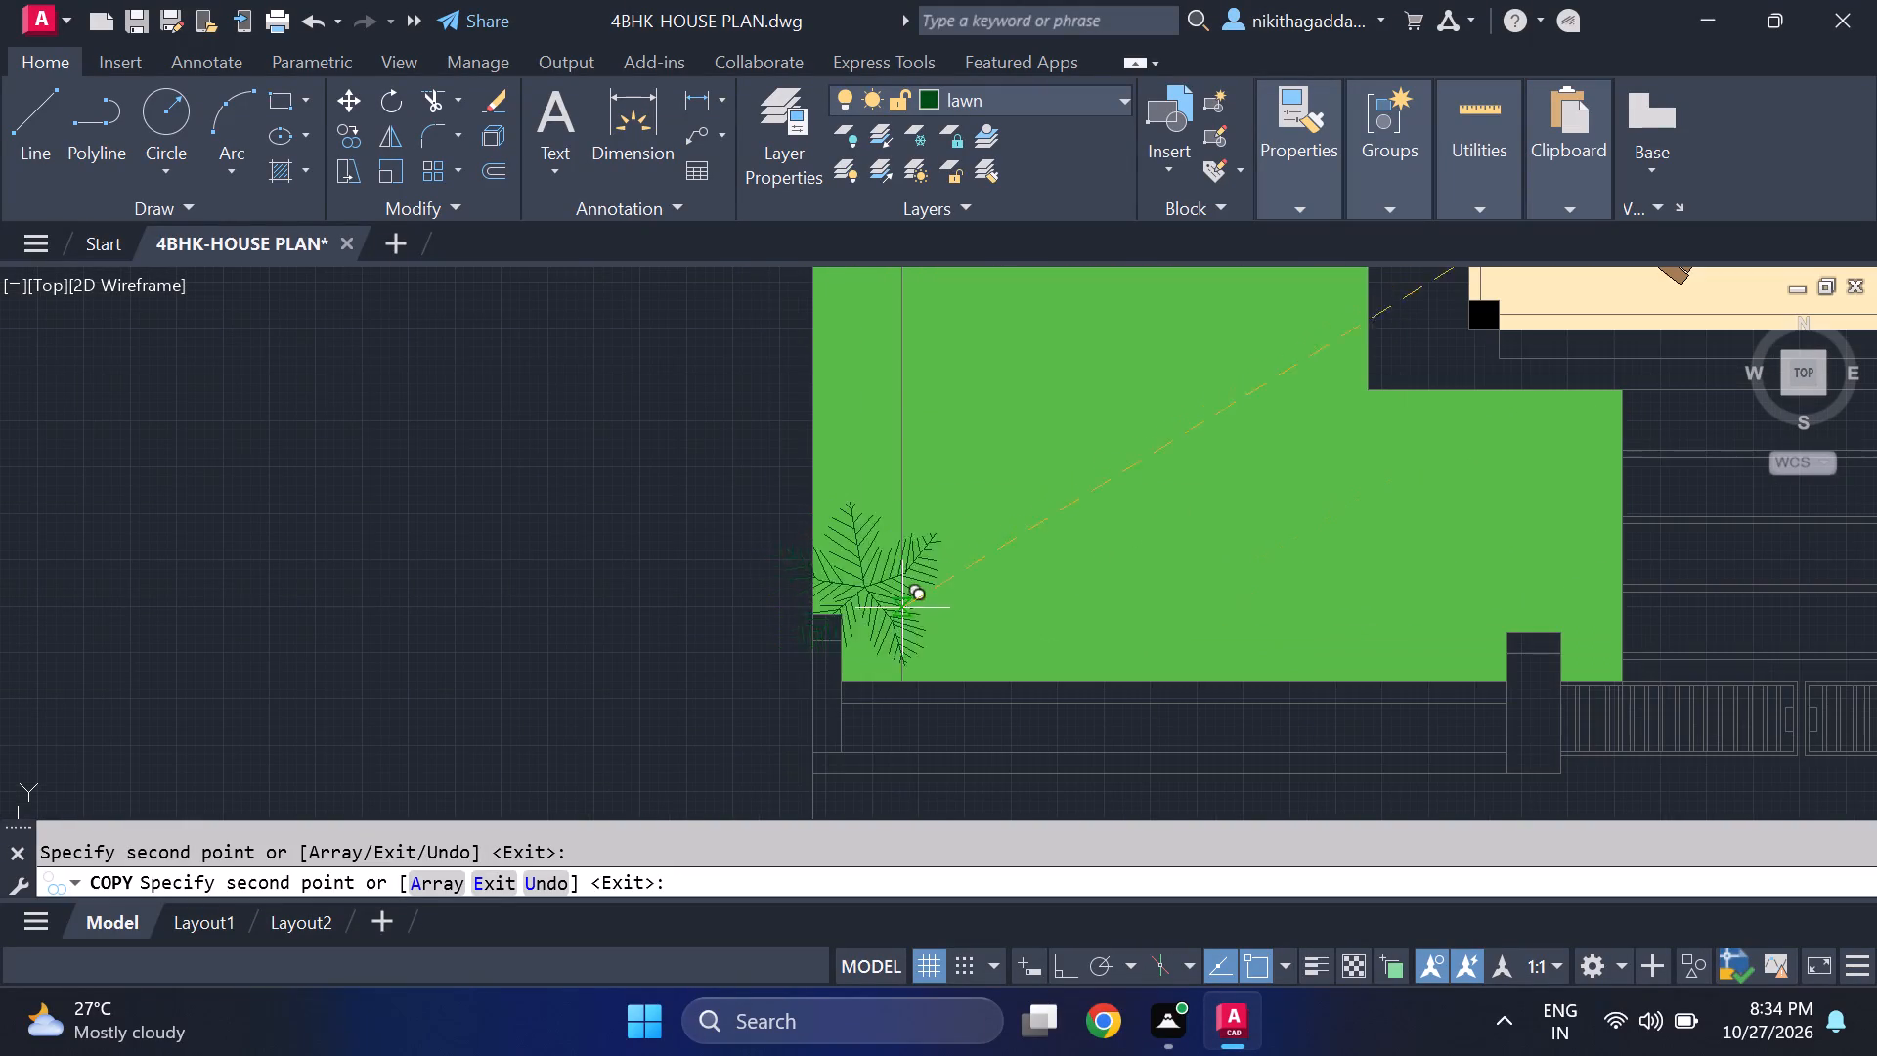
click(942, 612)
scroll(1050, 501, down, 3)
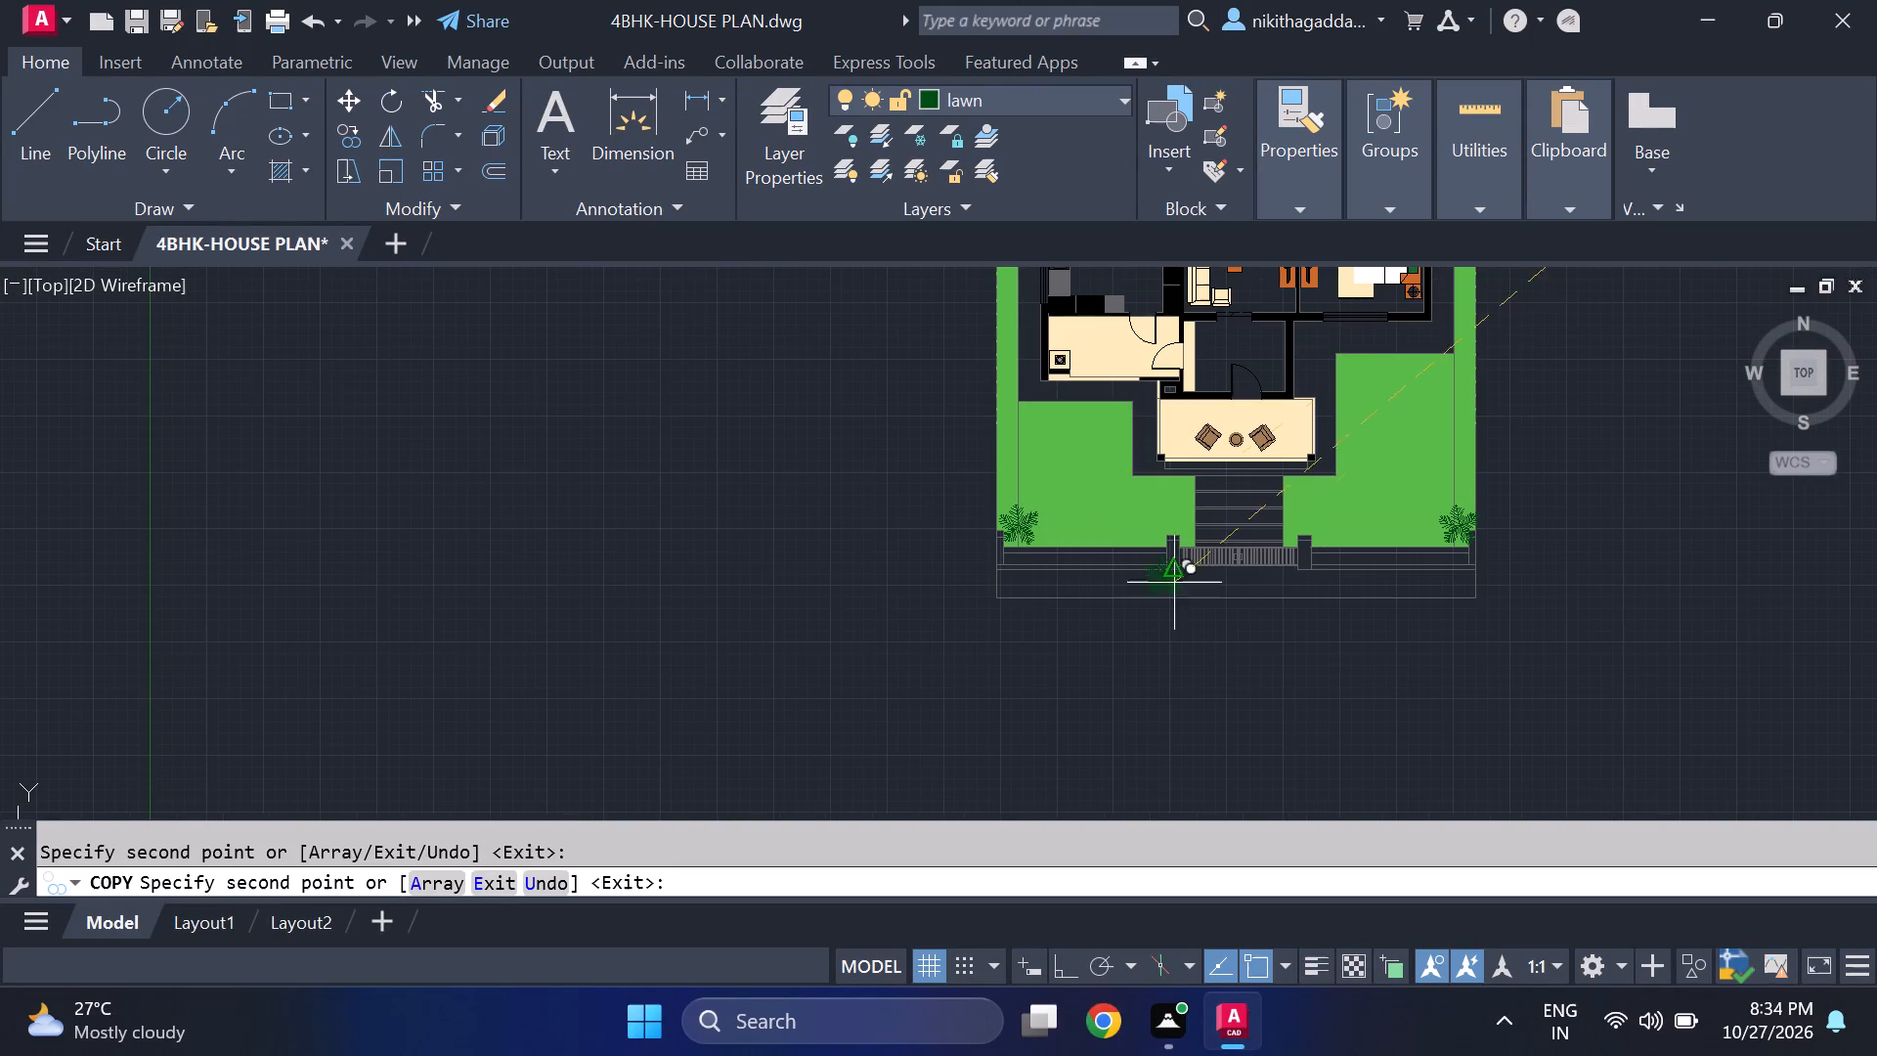
key(Escape)
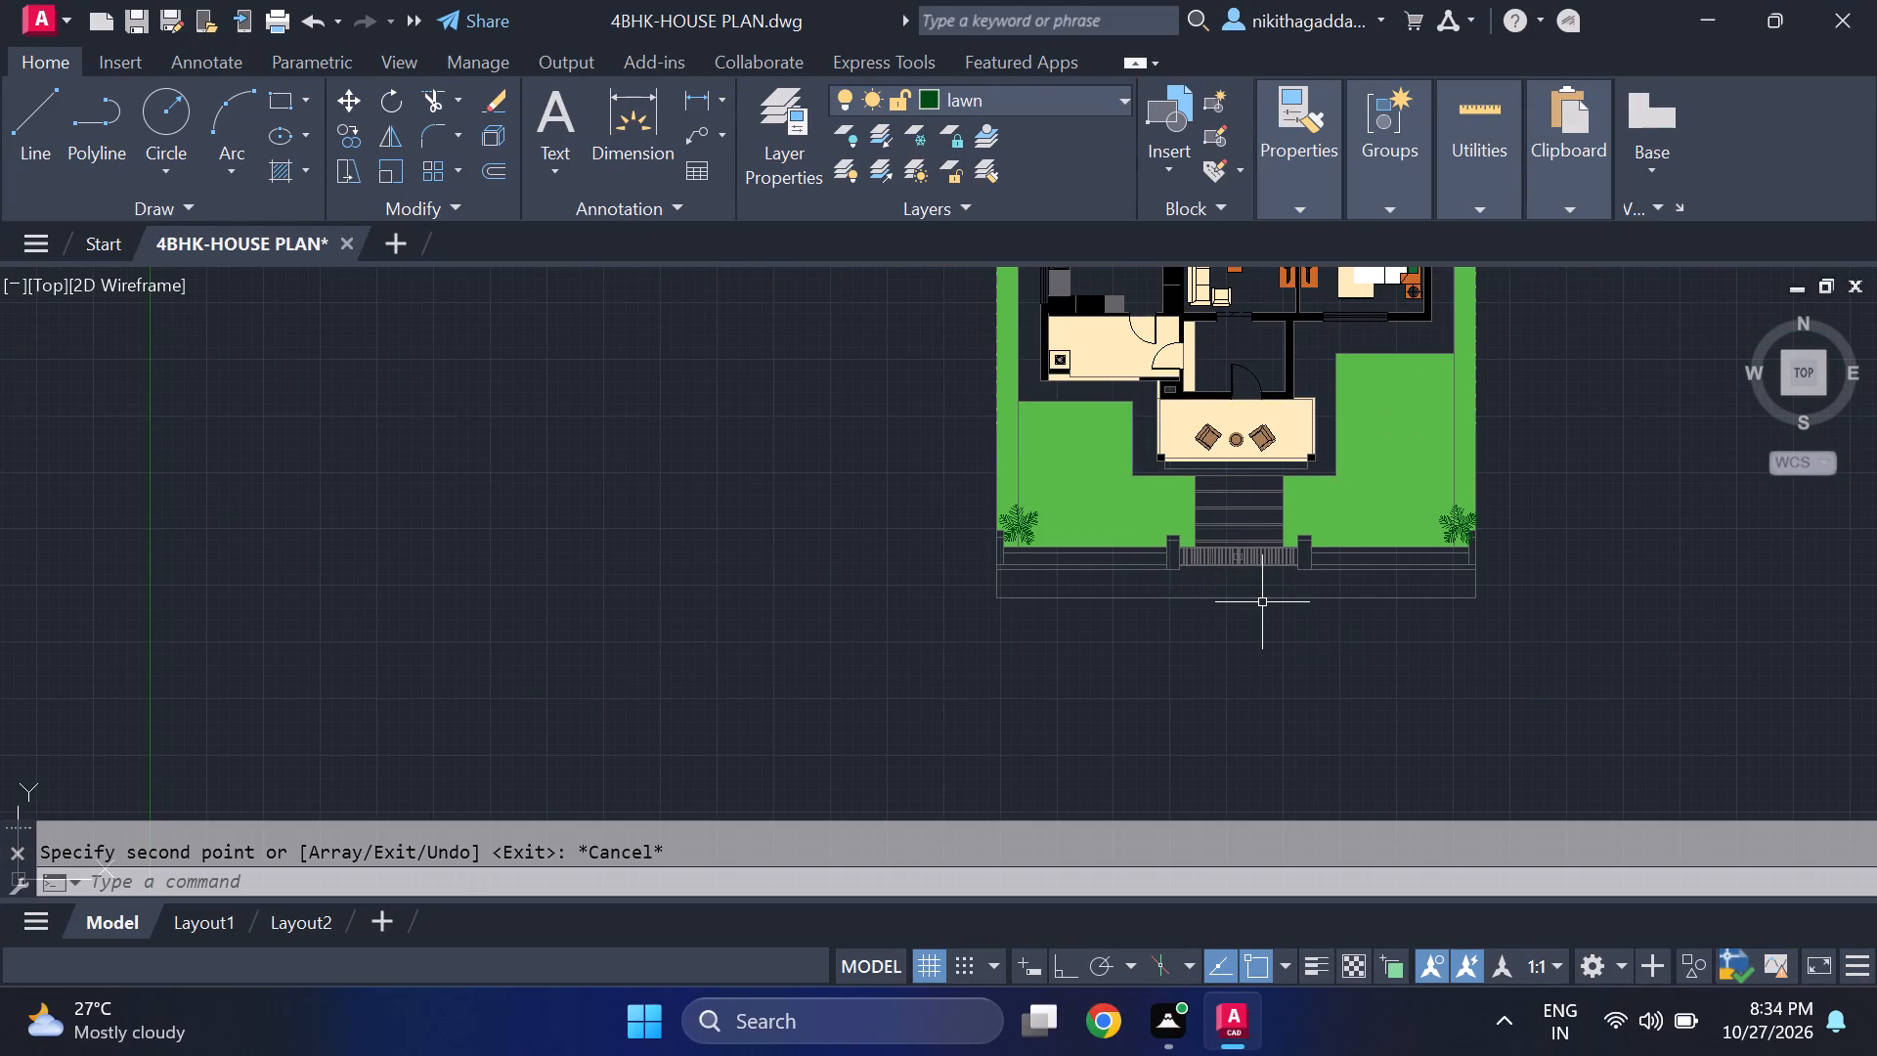
Copy the northern spare tree onto the middle of the north edge of the eastern front lawn.
scroll(1262, 600, down, 2)
middle_drag(1385, 422, 1241, 539)
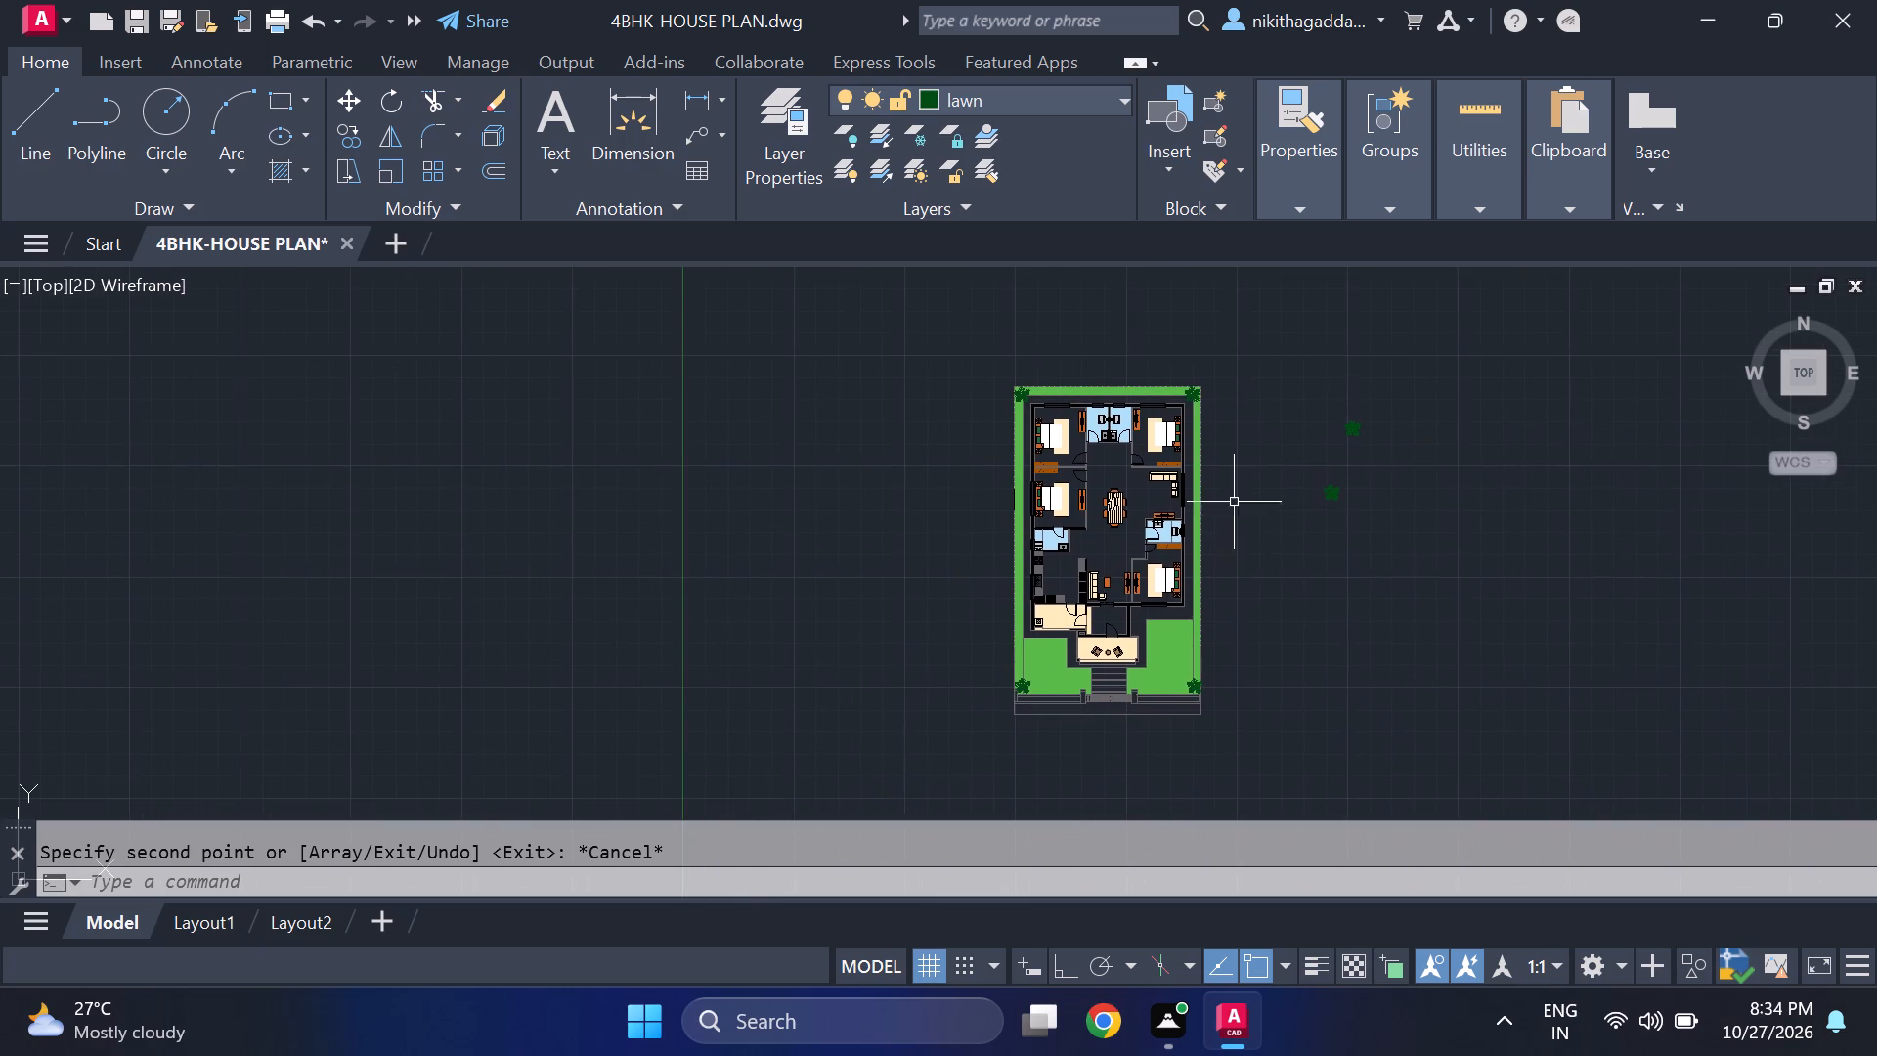
scroll(1313, 452, up, 1)
click(1433, 384)
click(1327, 455)
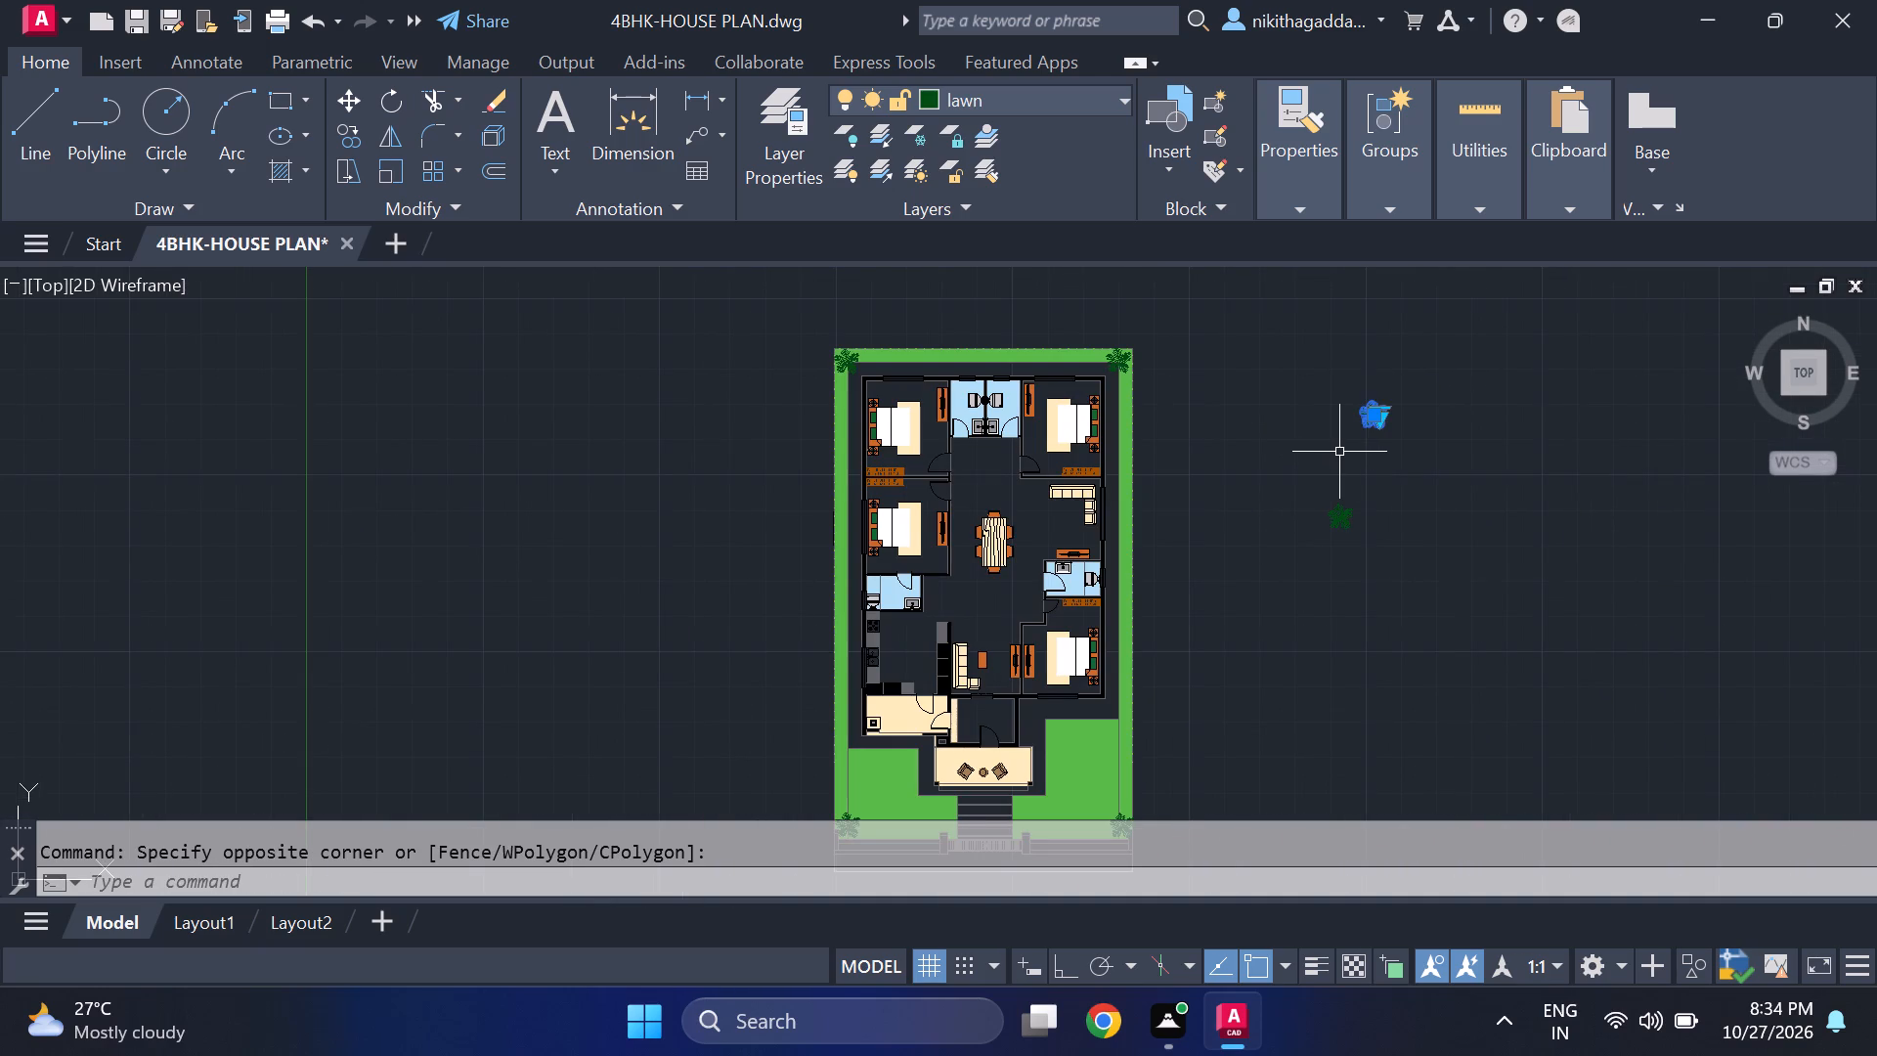
text(co)
key(Return)
click(1386, 417)
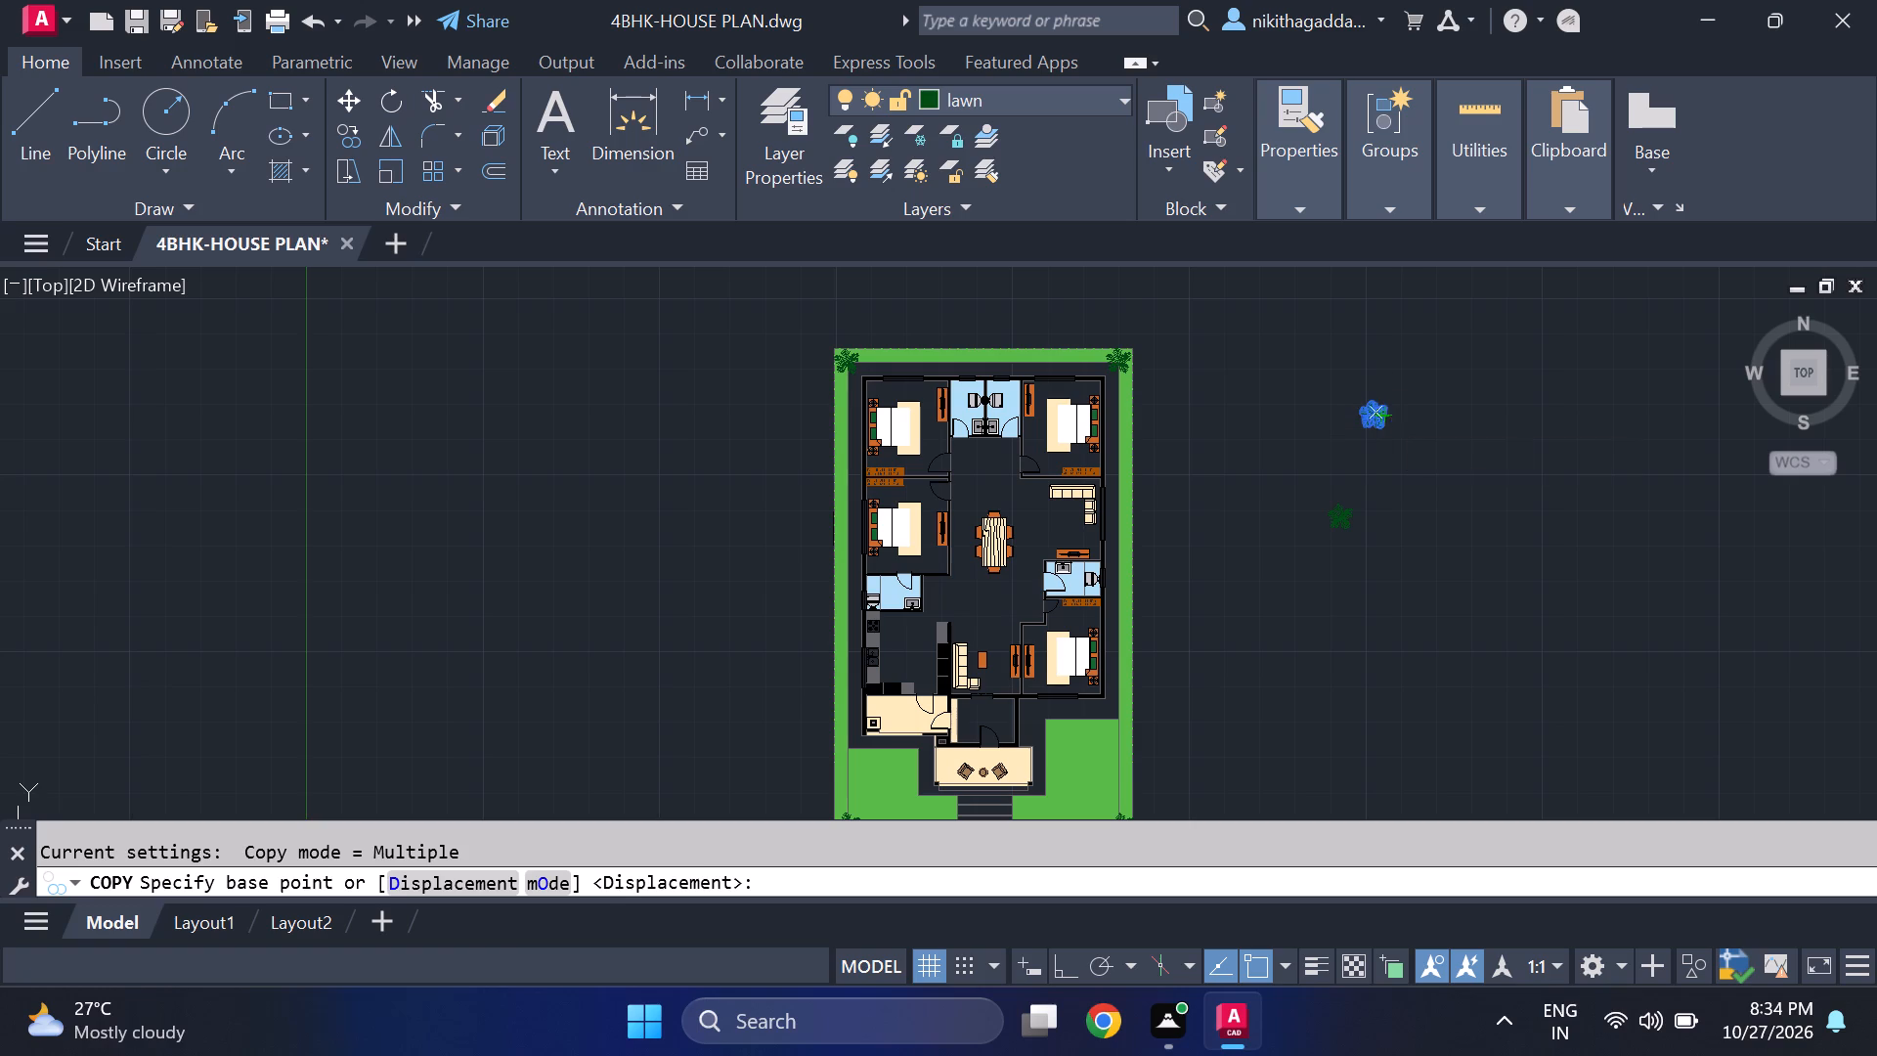
scroll(951, 820, up, 1)
scroll(1001, 722, up, 2)
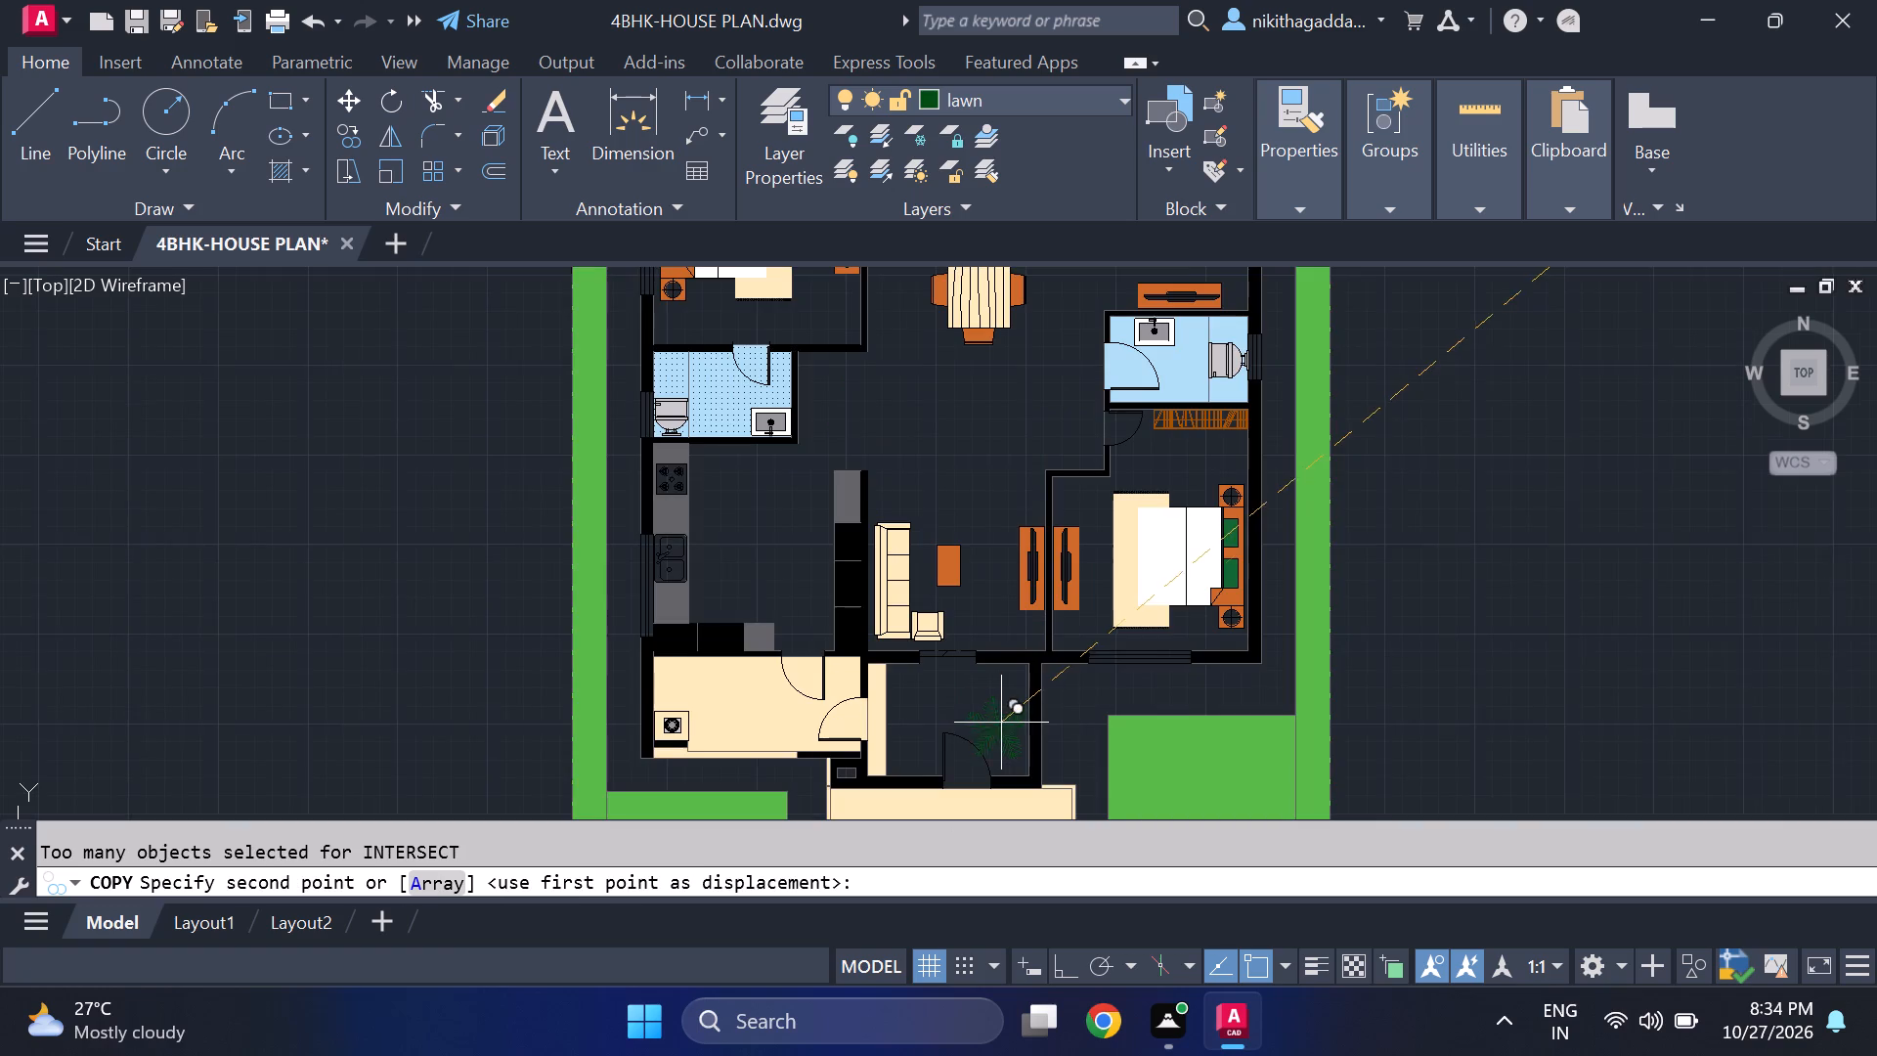
middle_drag(1050, 739, 1055, 692)
scroll(1212, 685, up, 2)
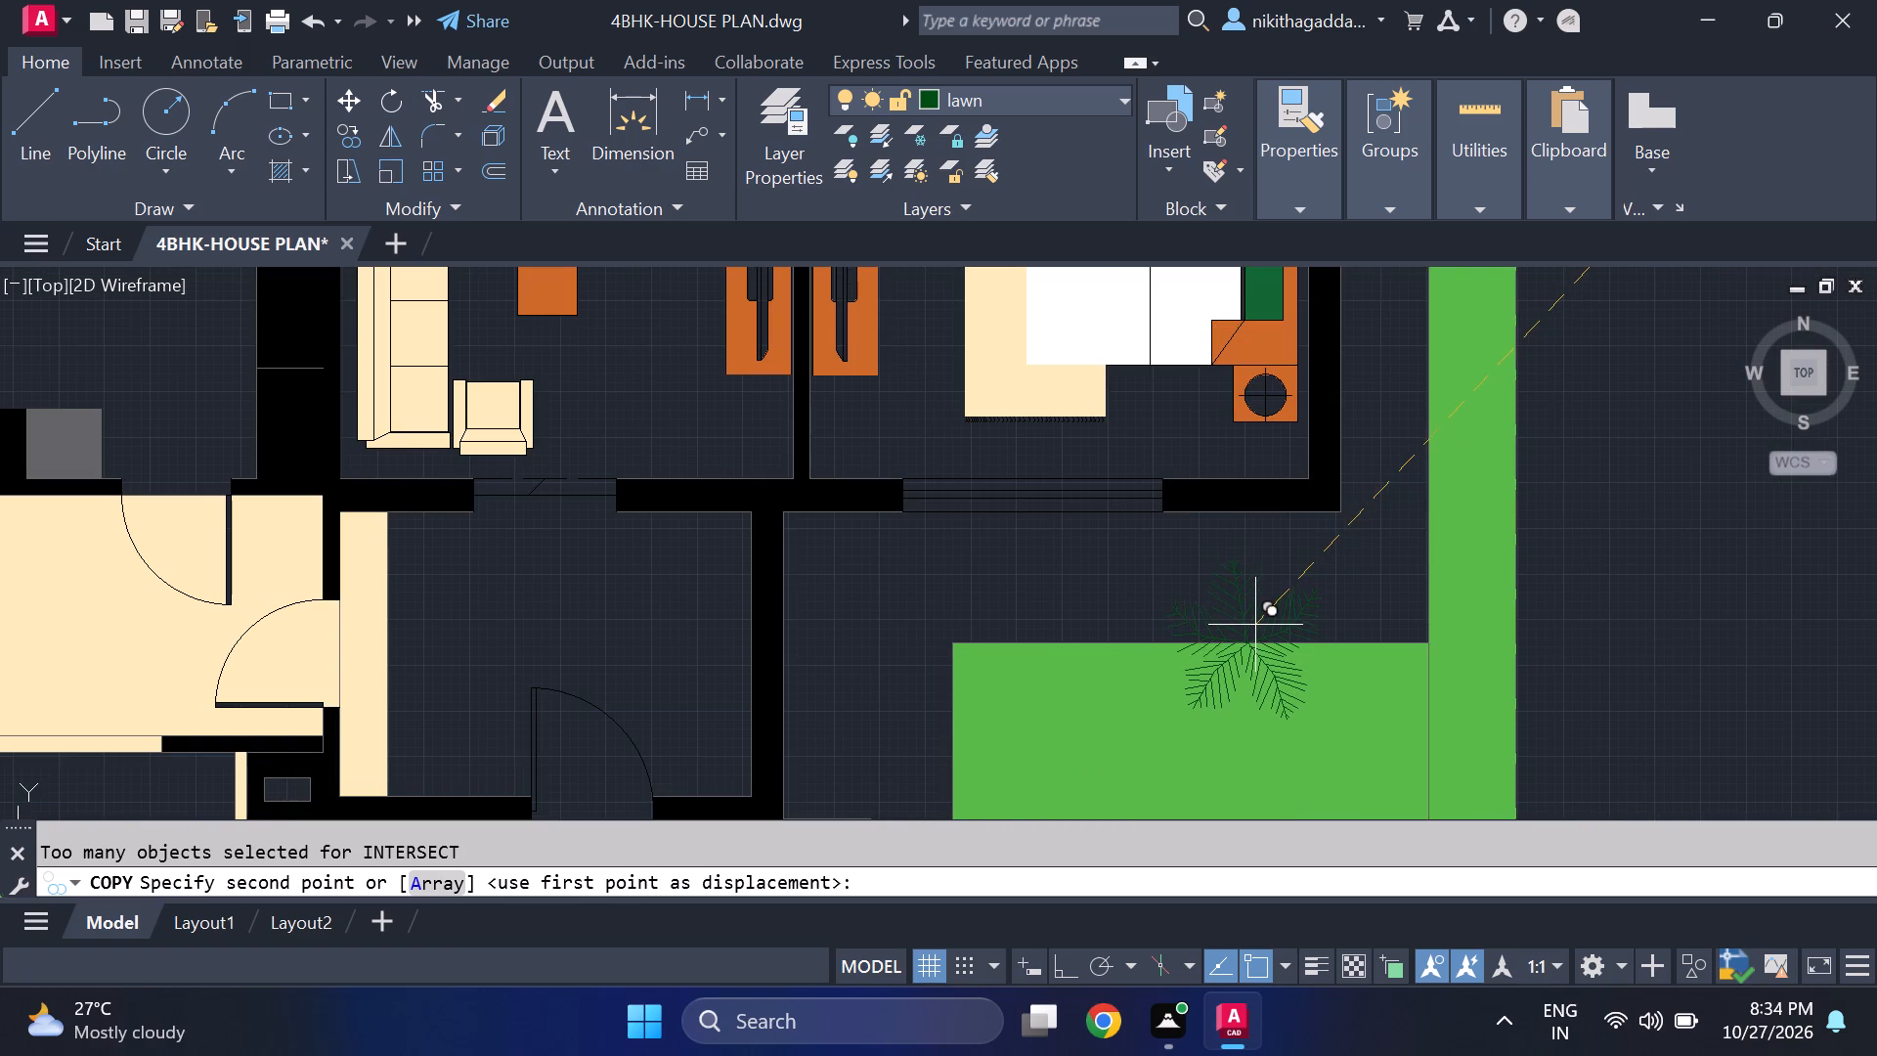
click(1254, 631)
Place another copy of the tree on the north edge of the western front lawn, near its inner border line.
scroll(1254, 623, down, 4)
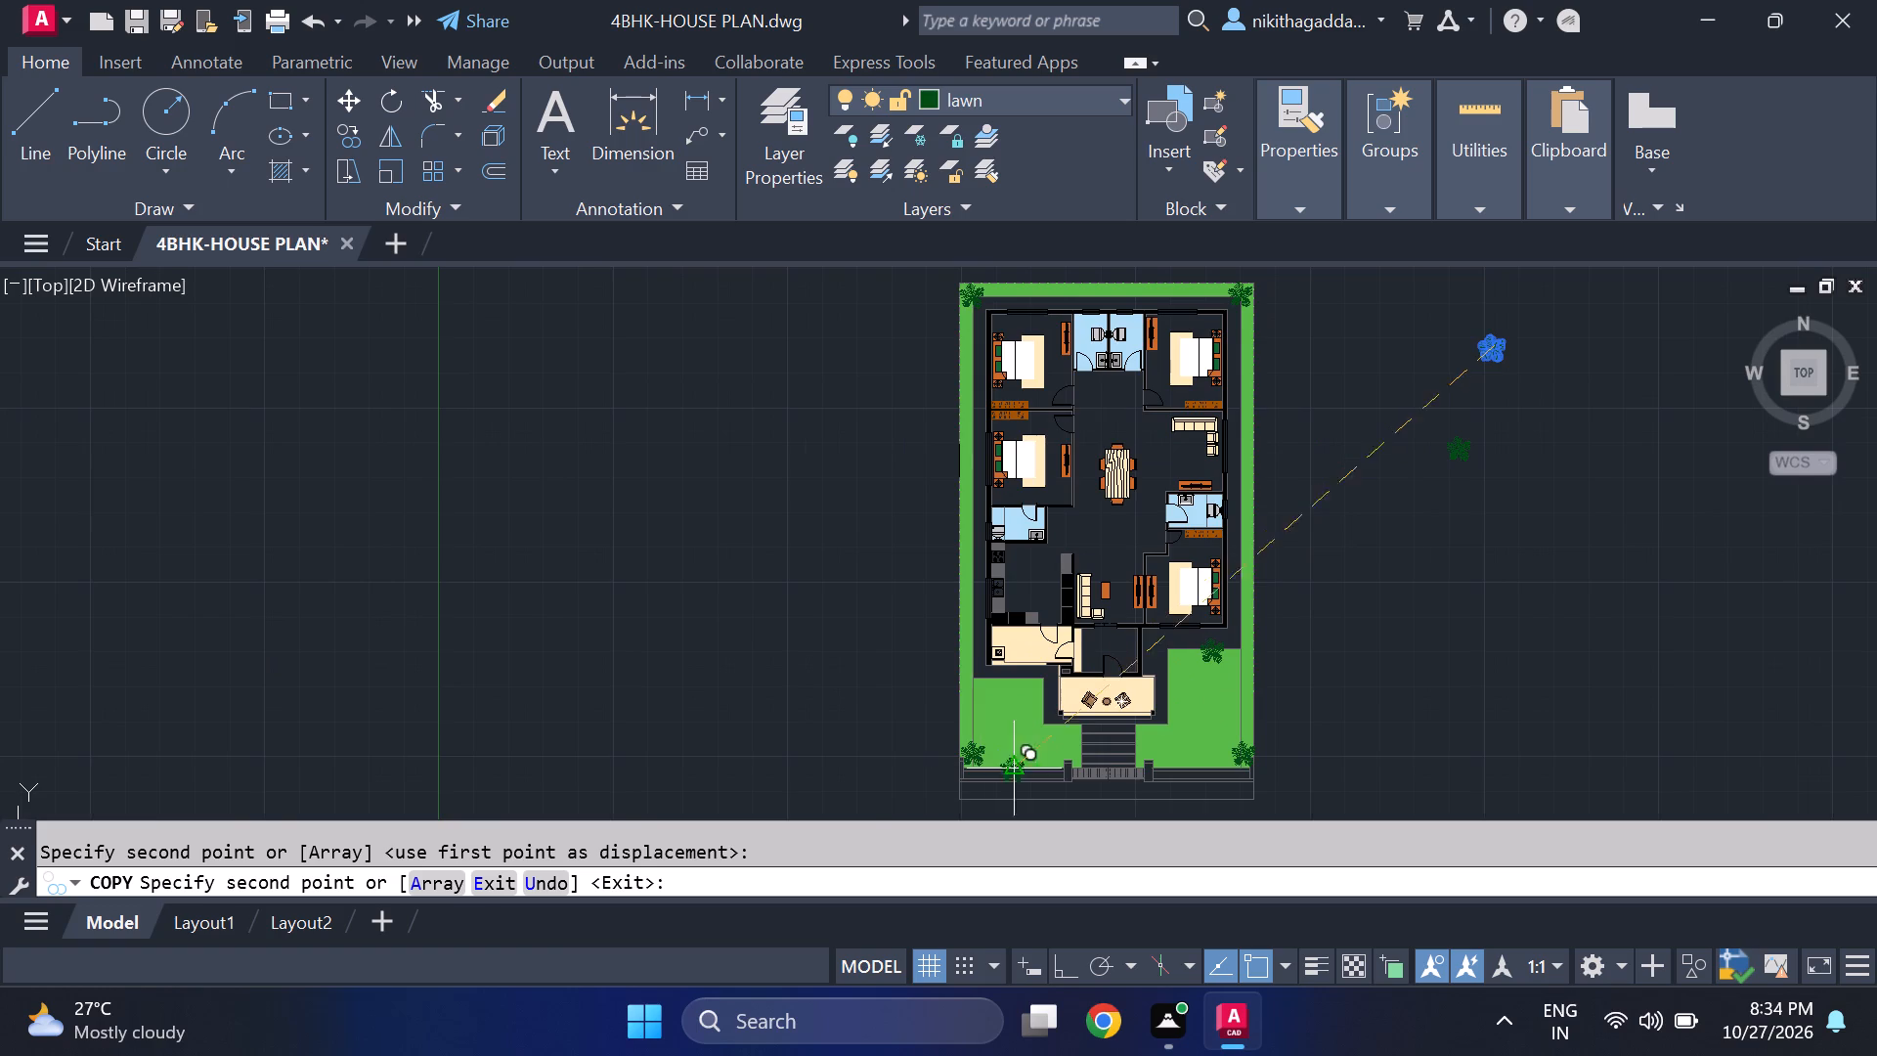
scroll(1098, 776, up, 3)
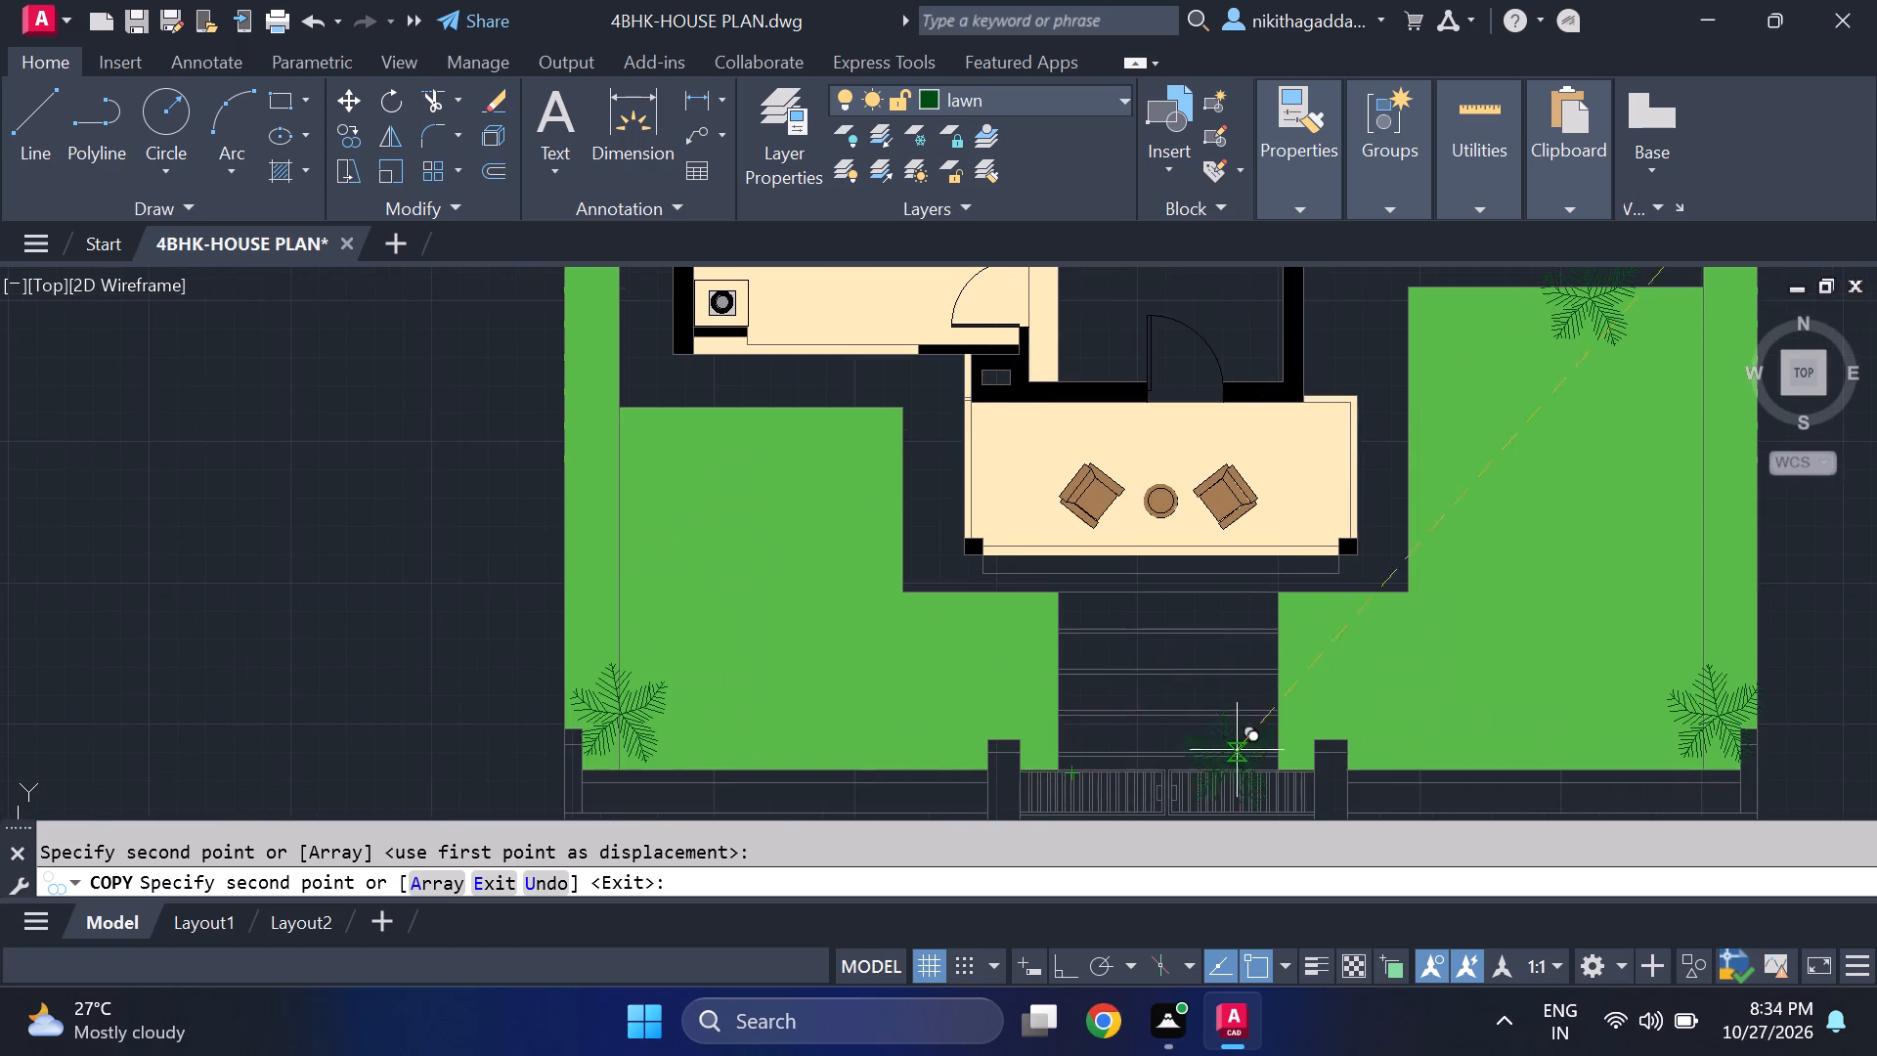
middle_drag(1409, 709, 1385, 667)
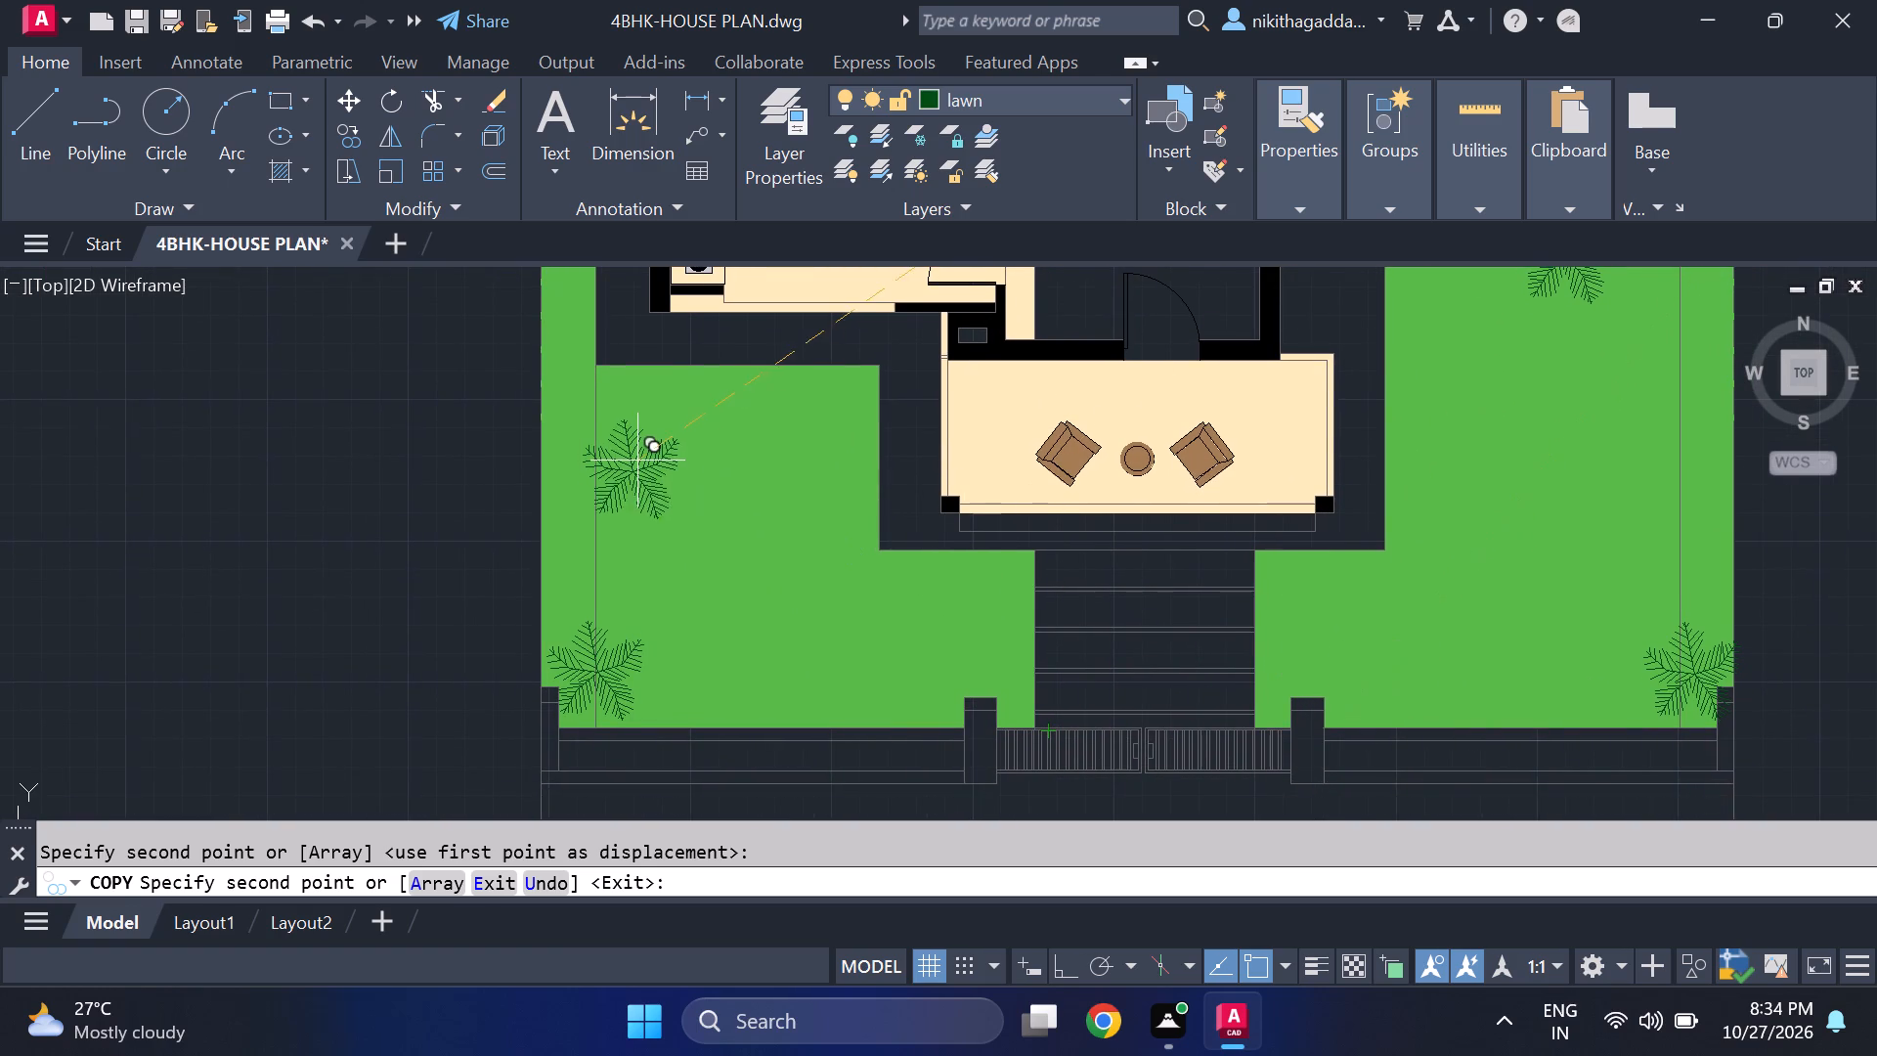
middle_drag(637, 462, 693, 564)
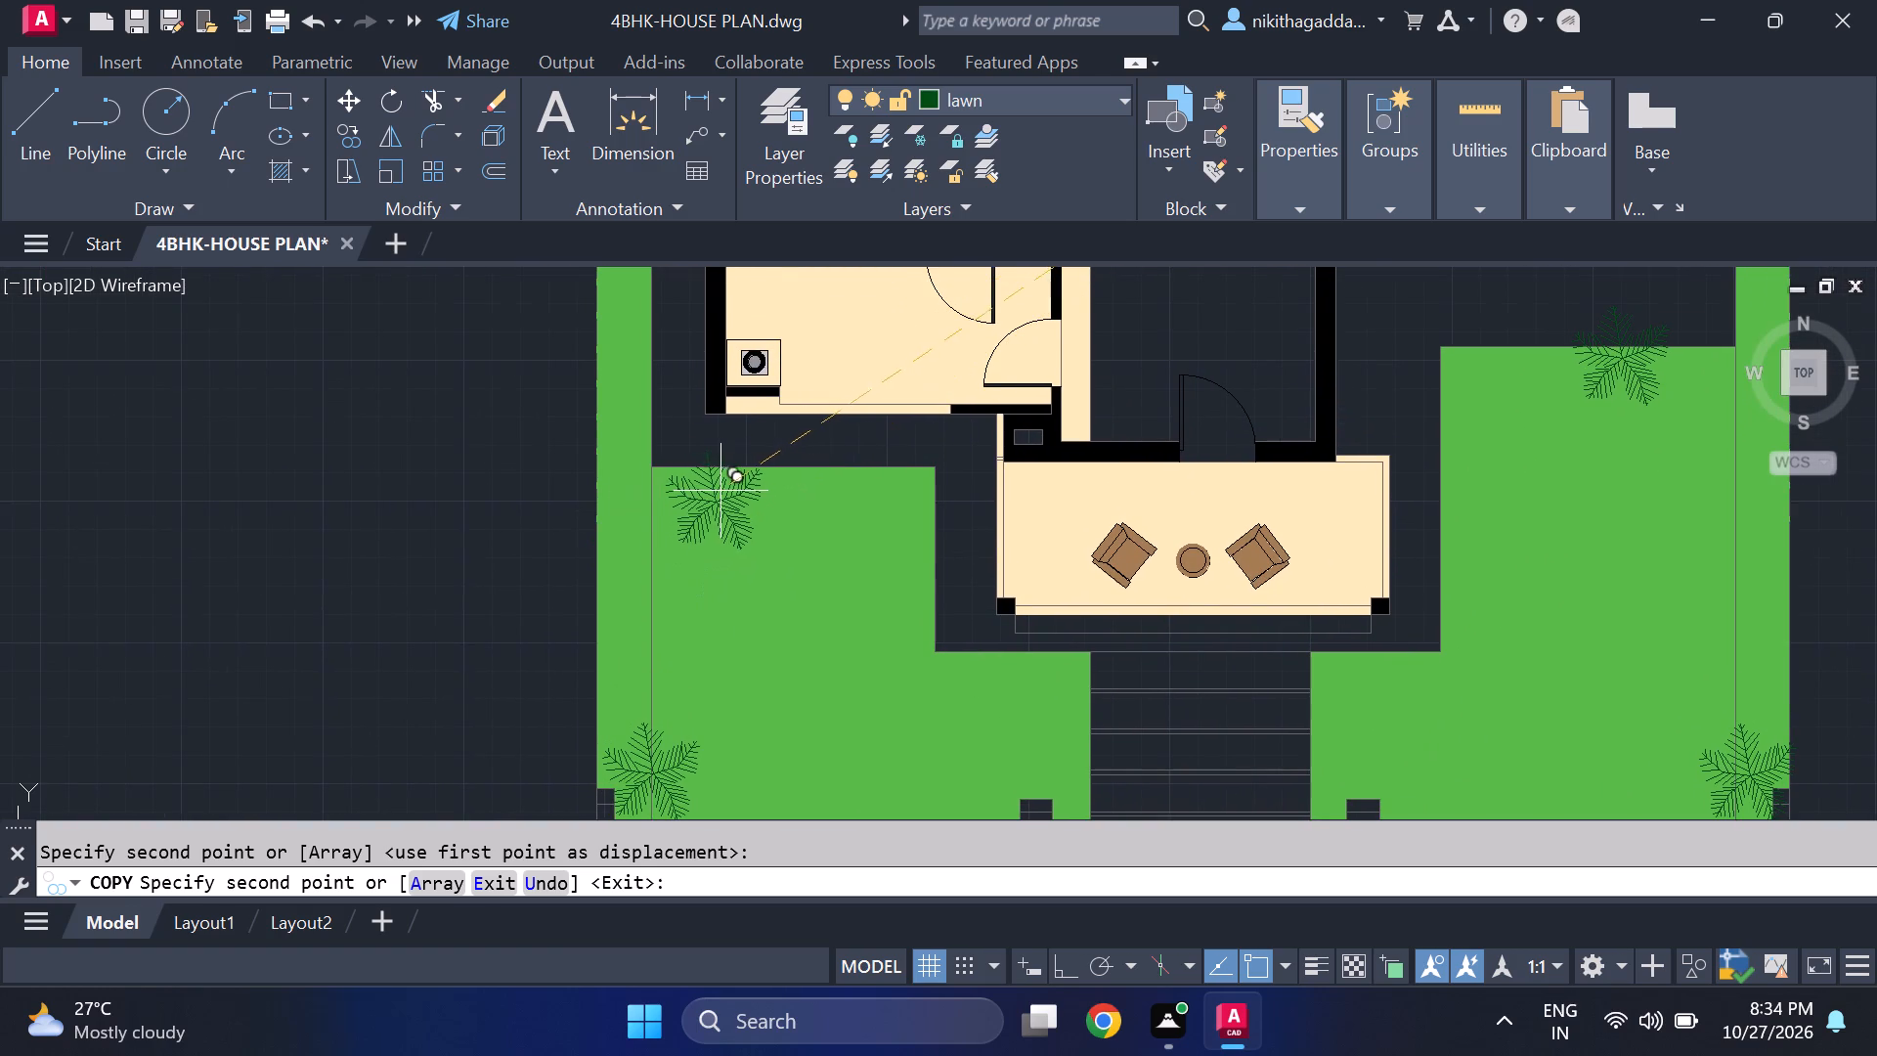
click(756, 481)
scroll(956, 457, down, 2)
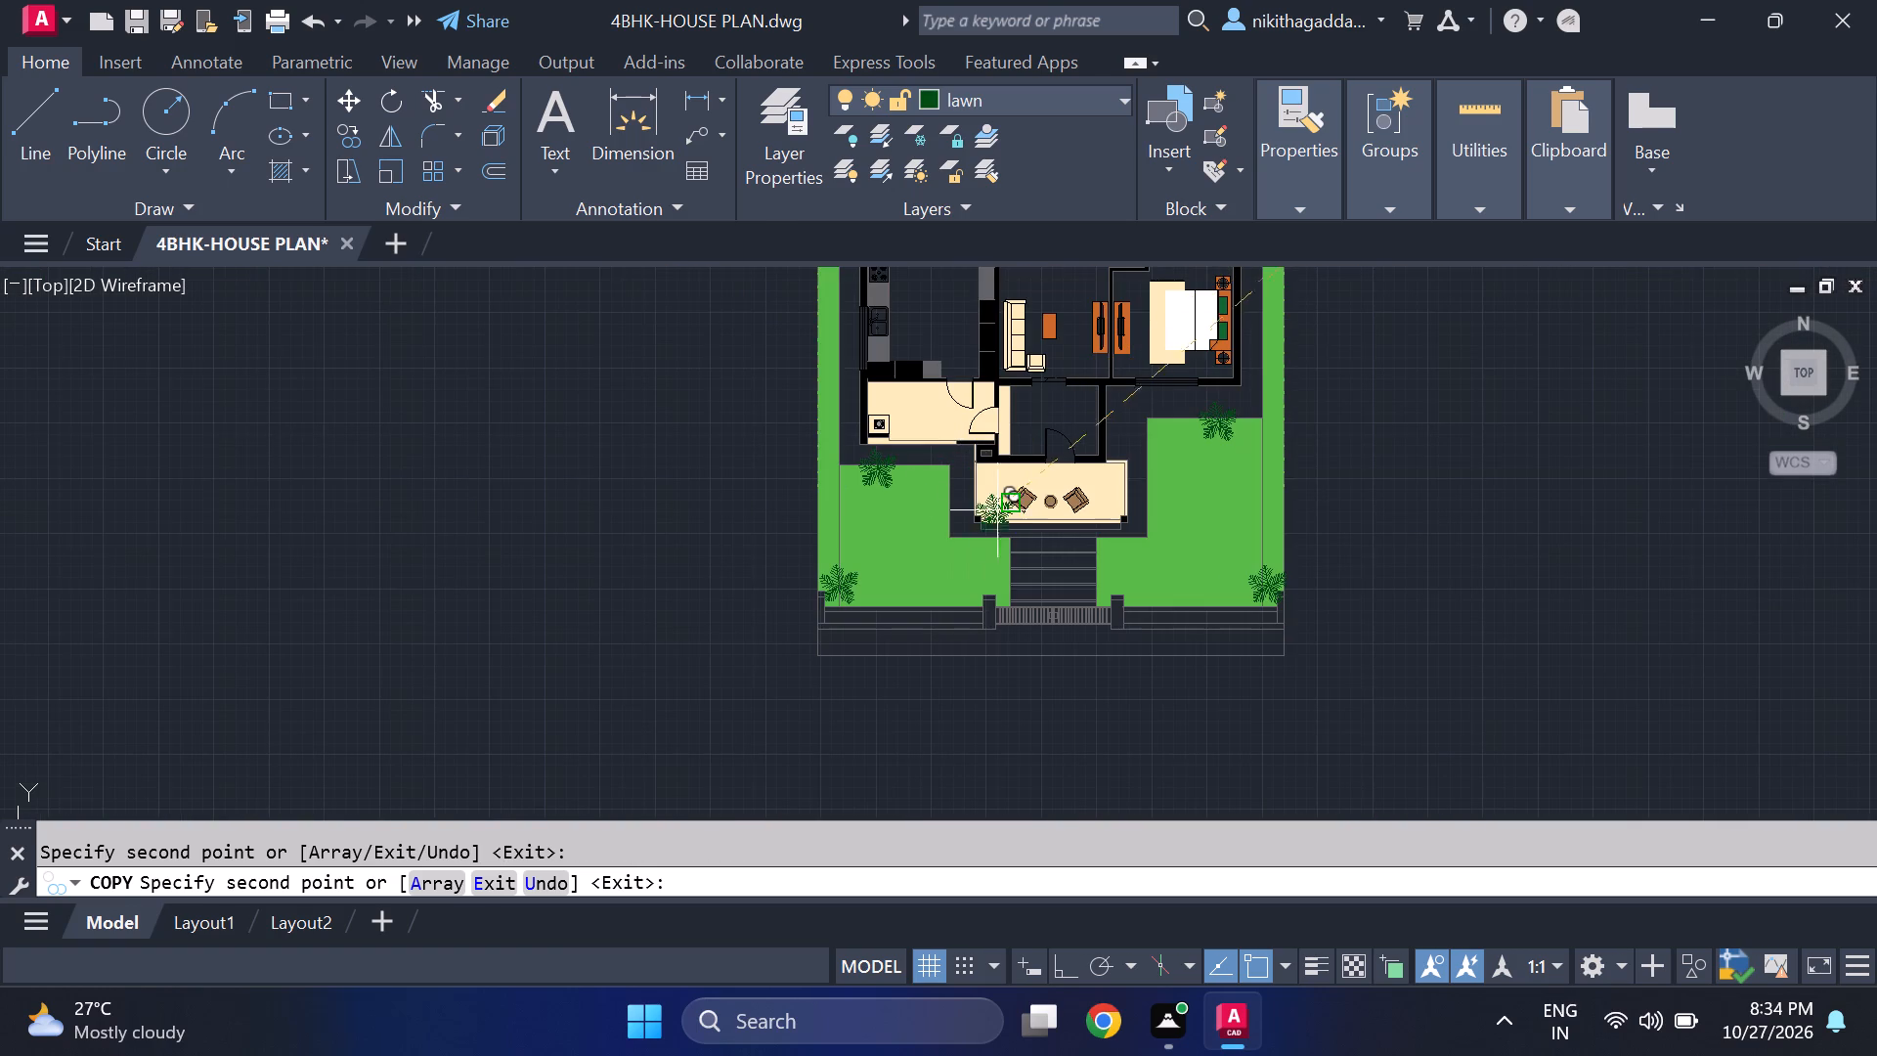
scroll(1038, 500, up, 2)
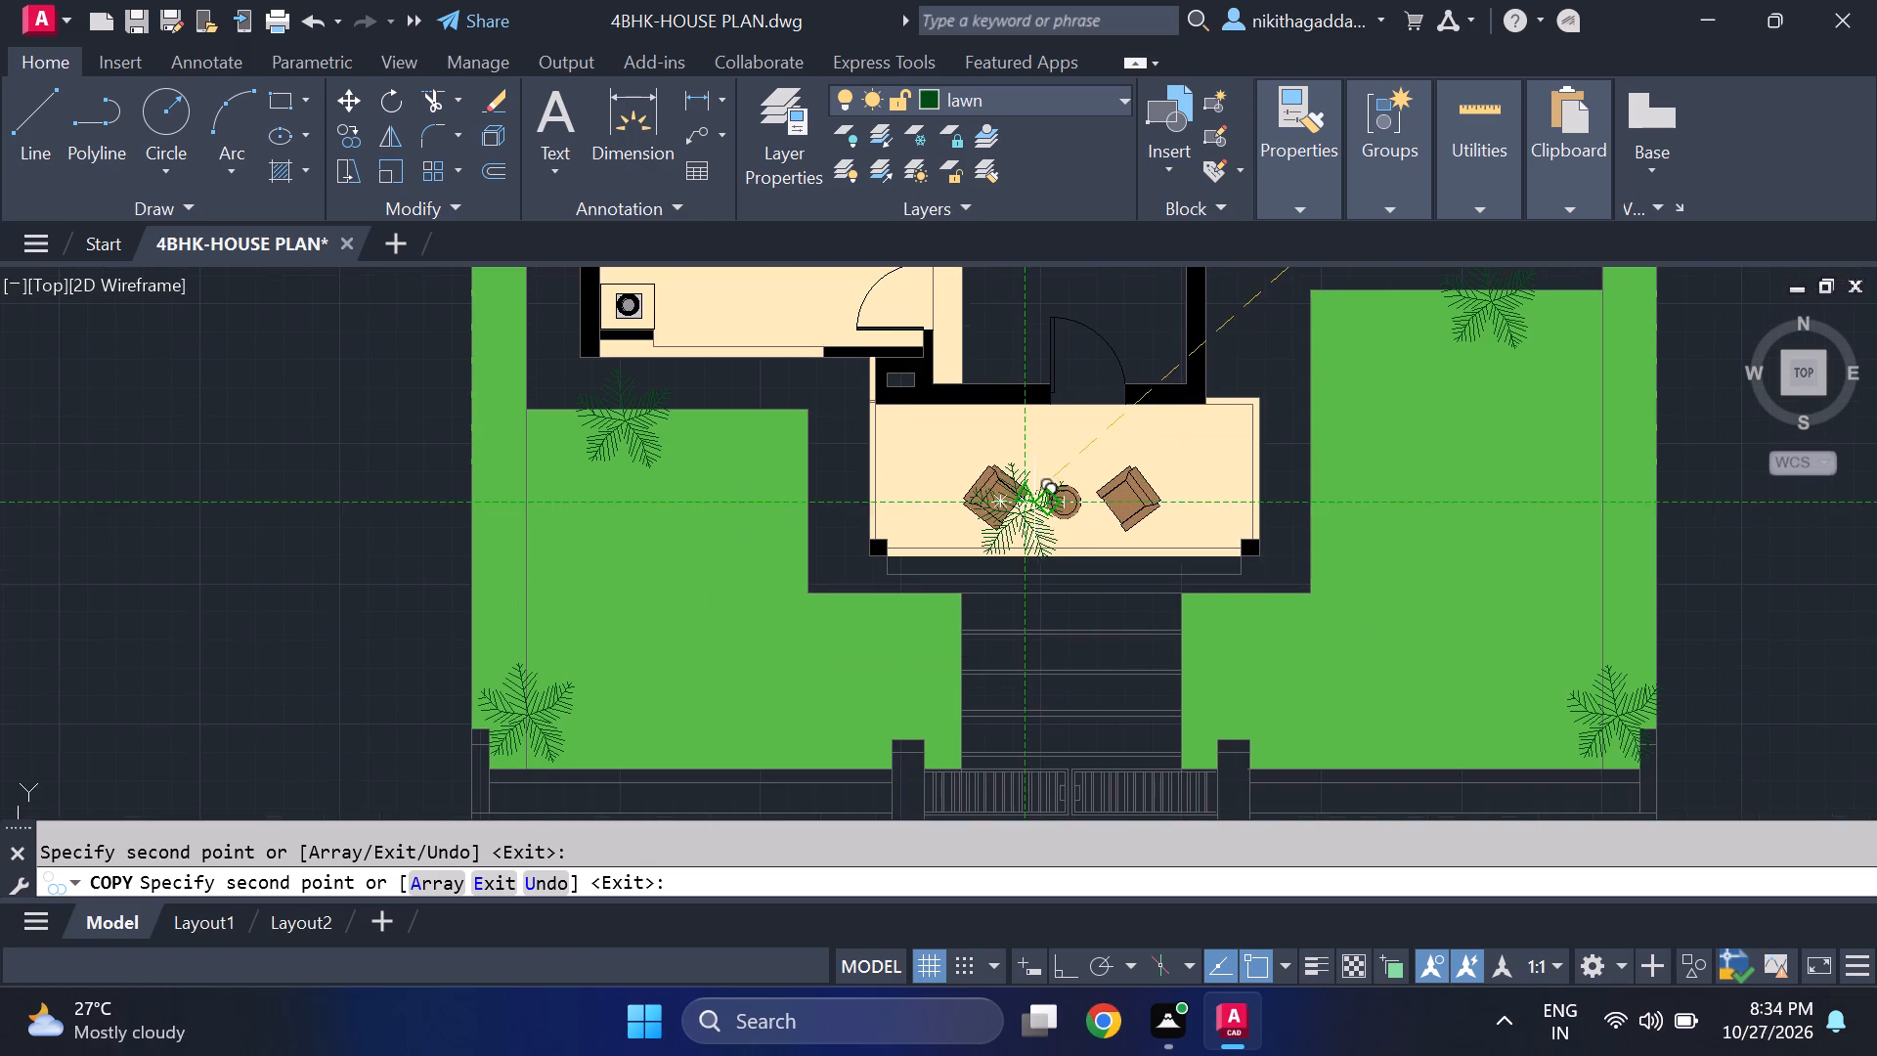
key(Escape)
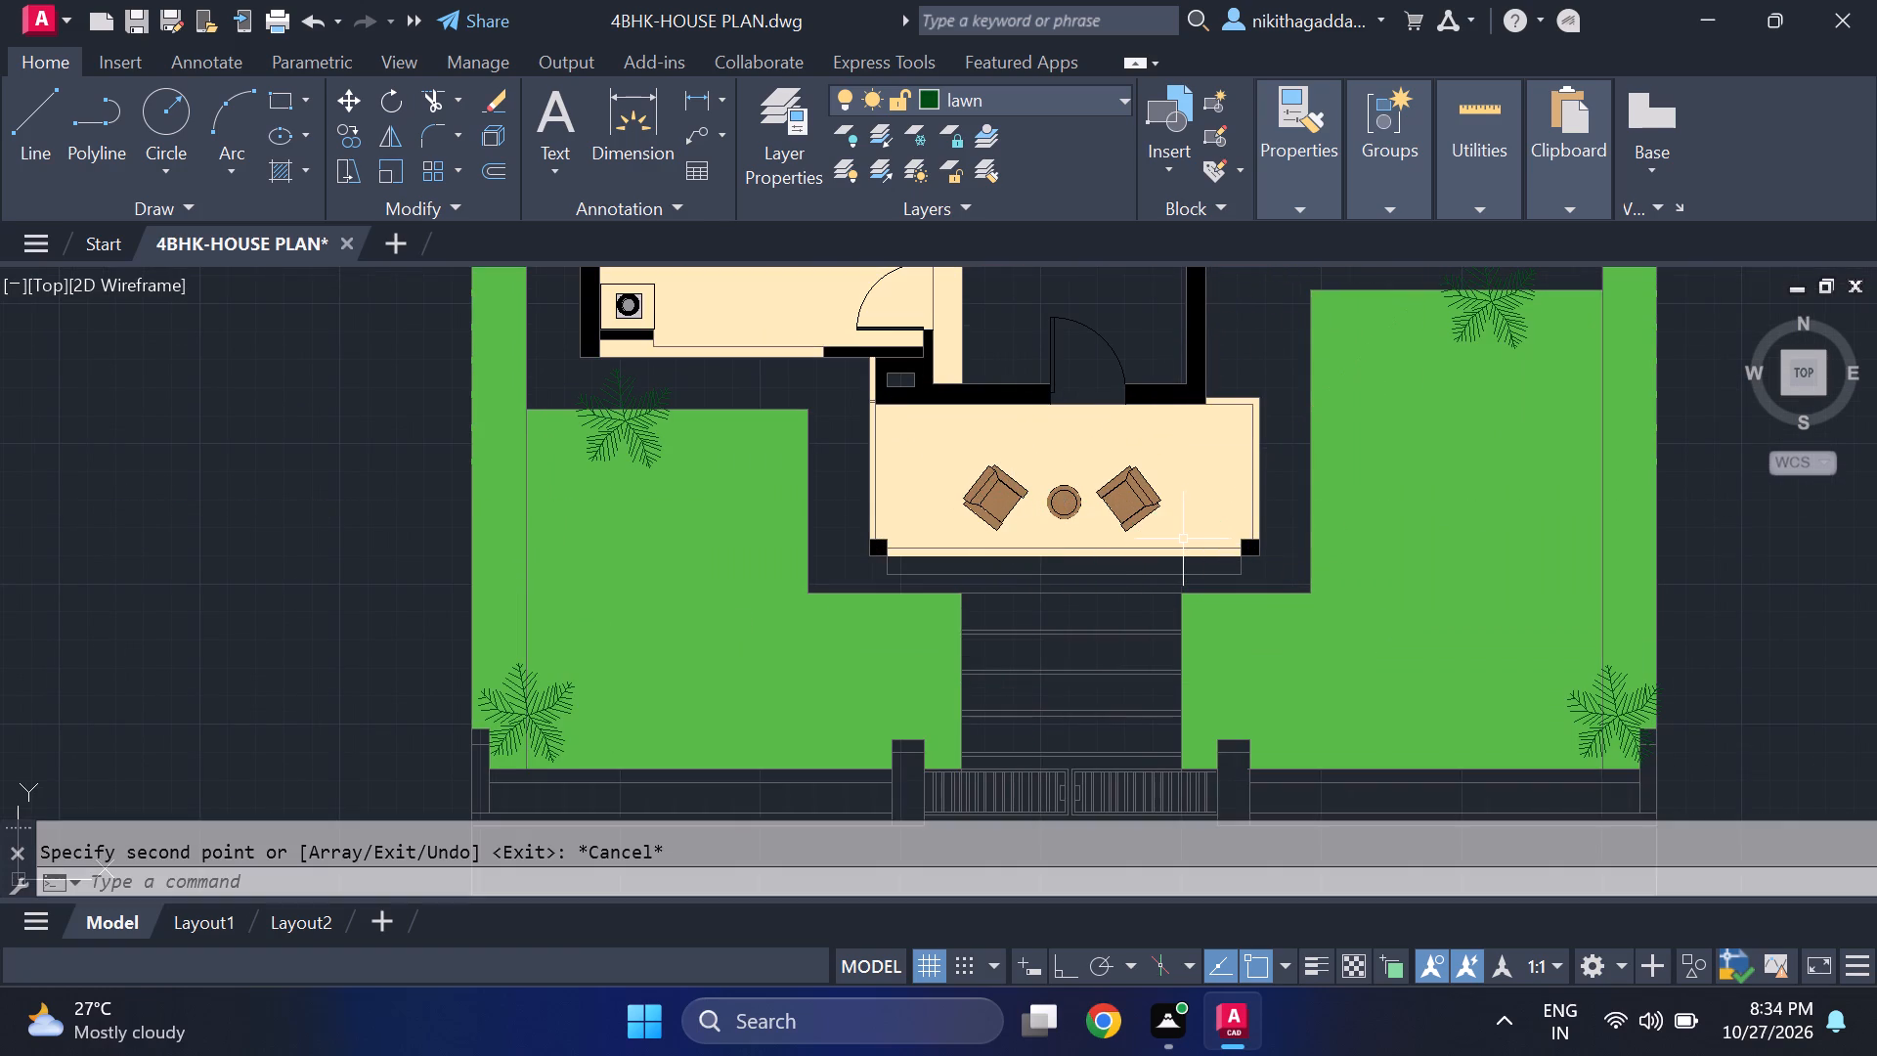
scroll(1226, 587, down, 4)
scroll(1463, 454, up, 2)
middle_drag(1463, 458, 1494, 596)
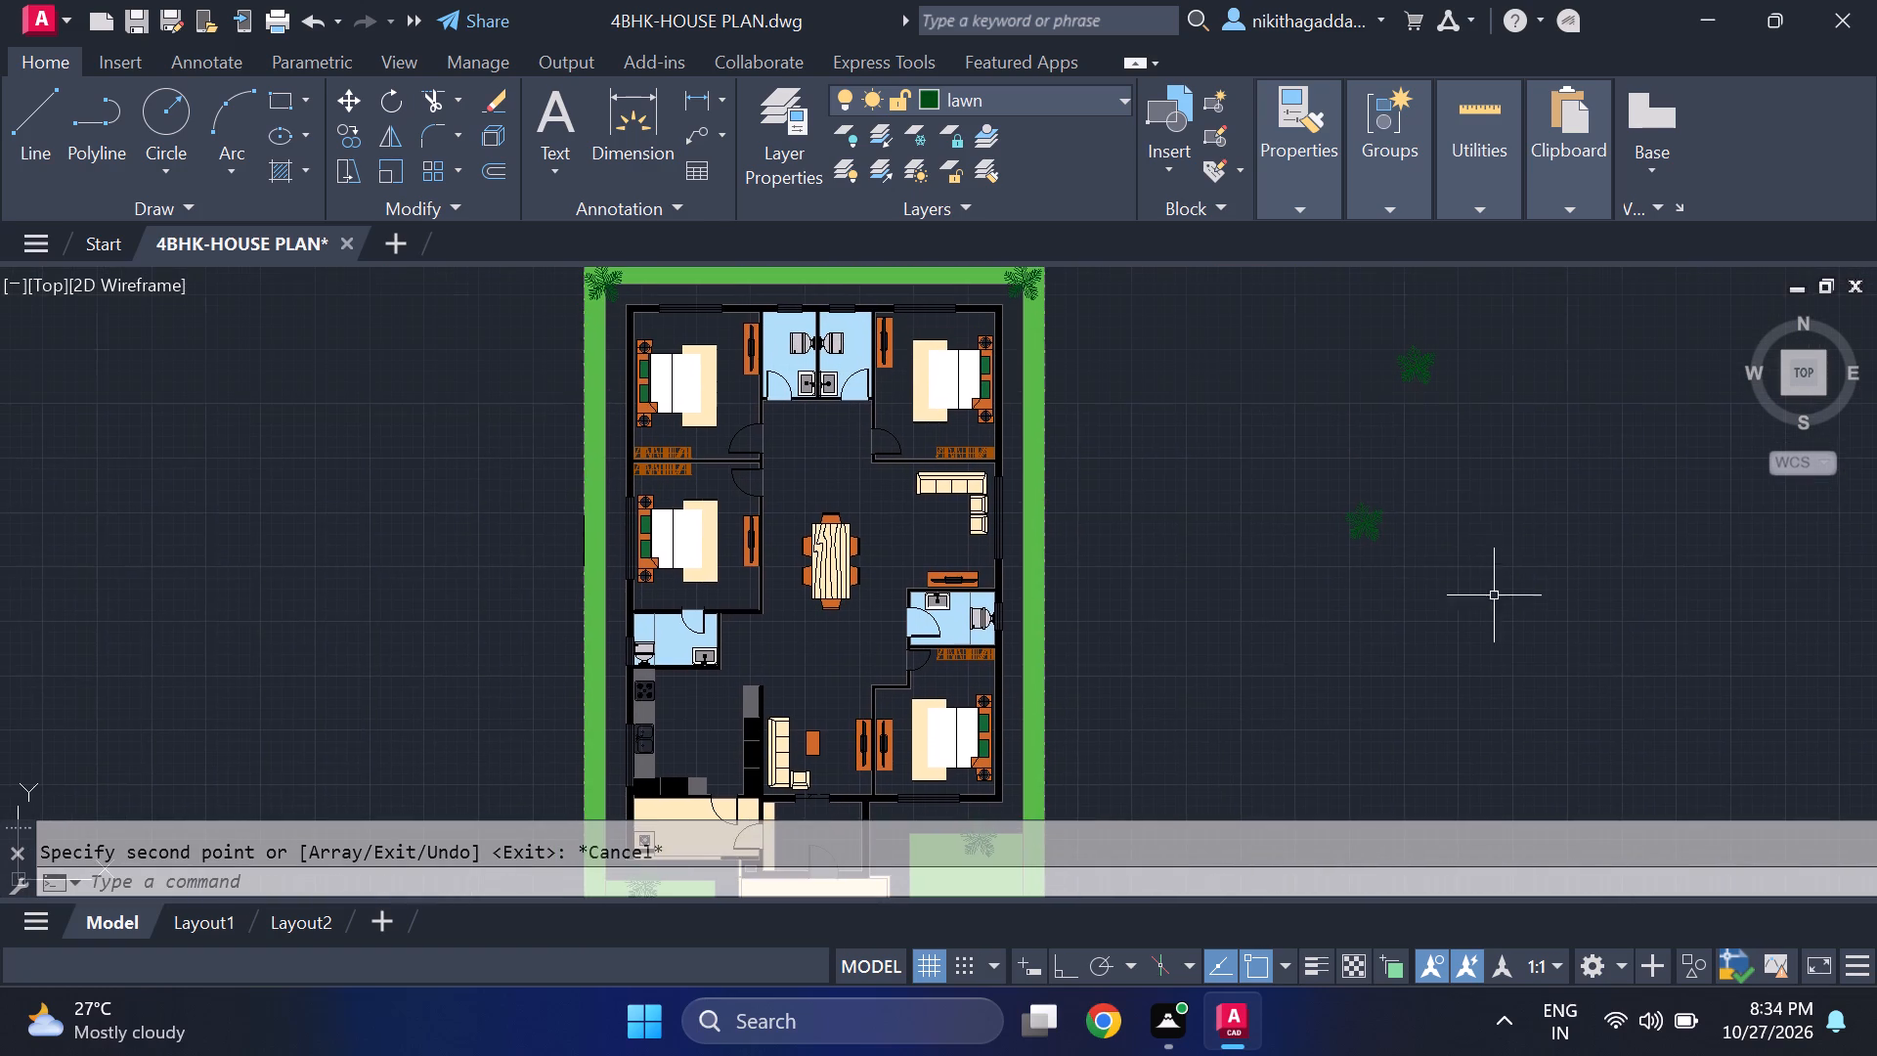
Scale down the southern spare tree about its centre so it fits within the width of the lawn border.
click(1465, 489)
click(1364, 589)
text(scale)
key(Return)
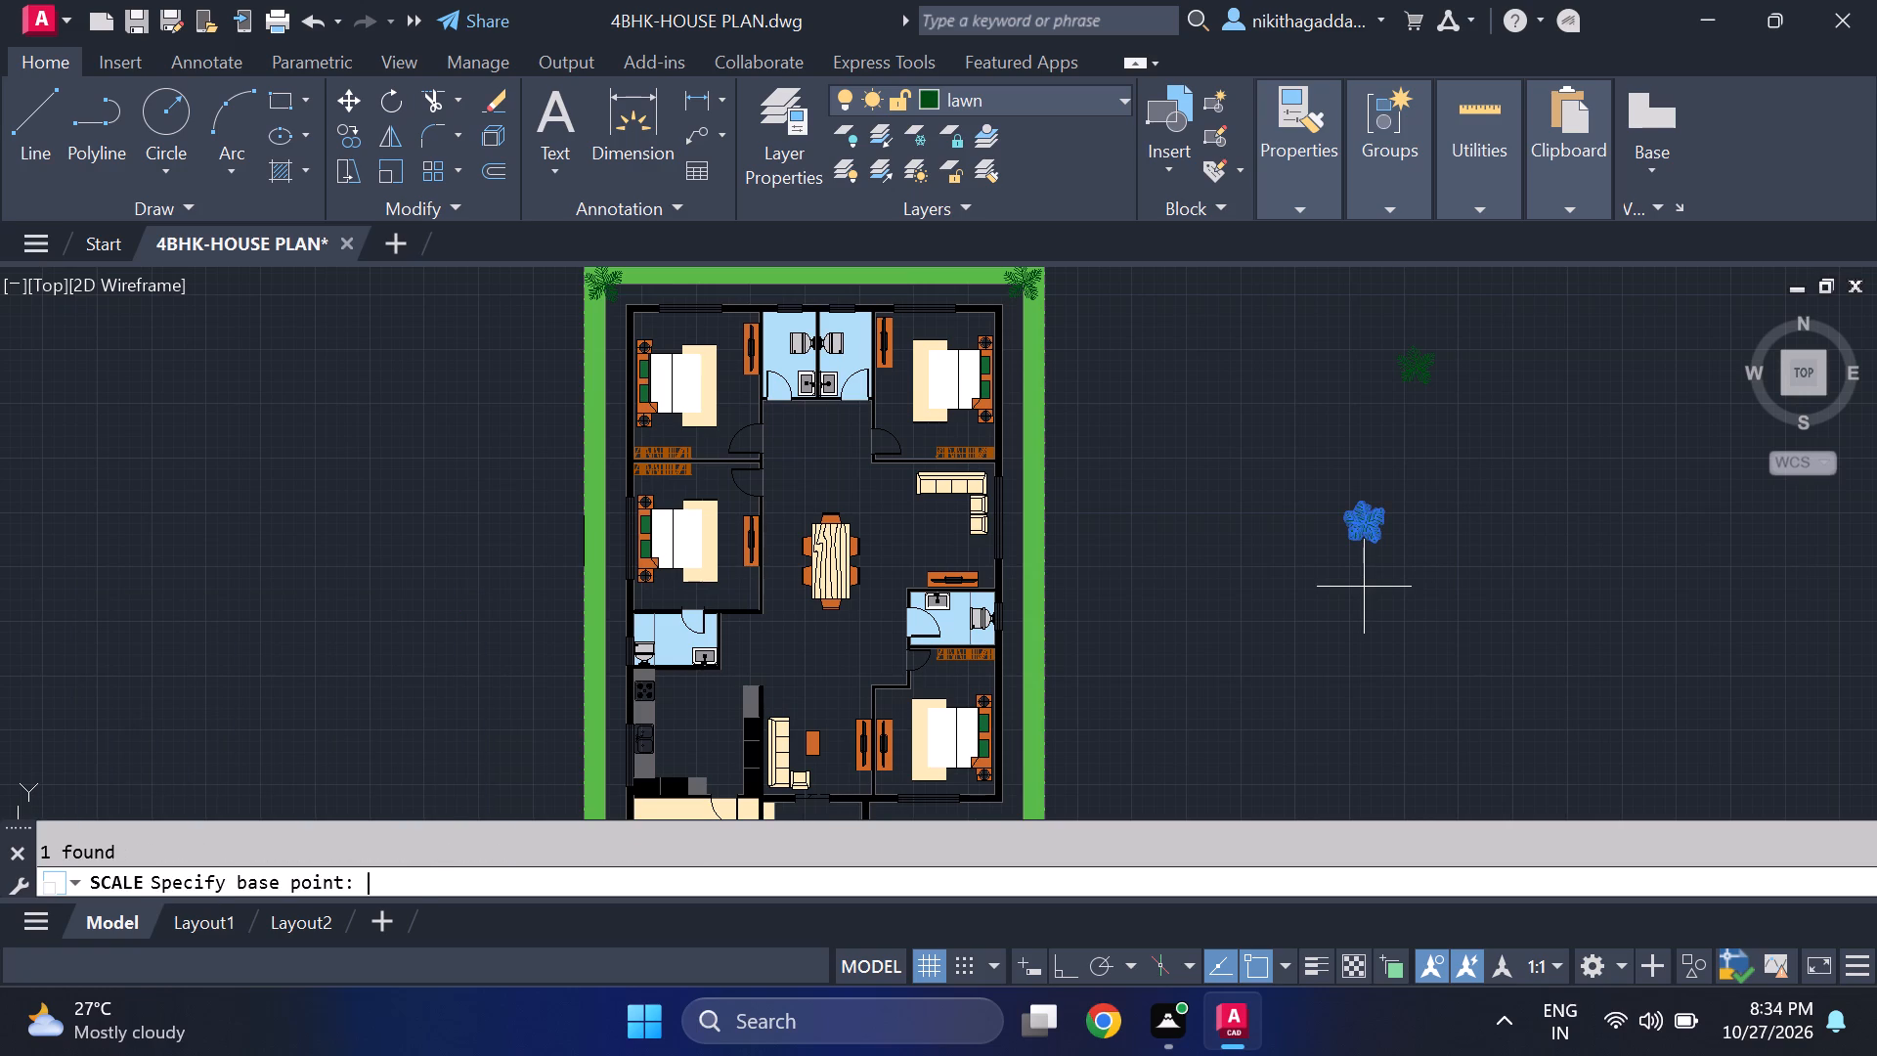
click(1371, 523)
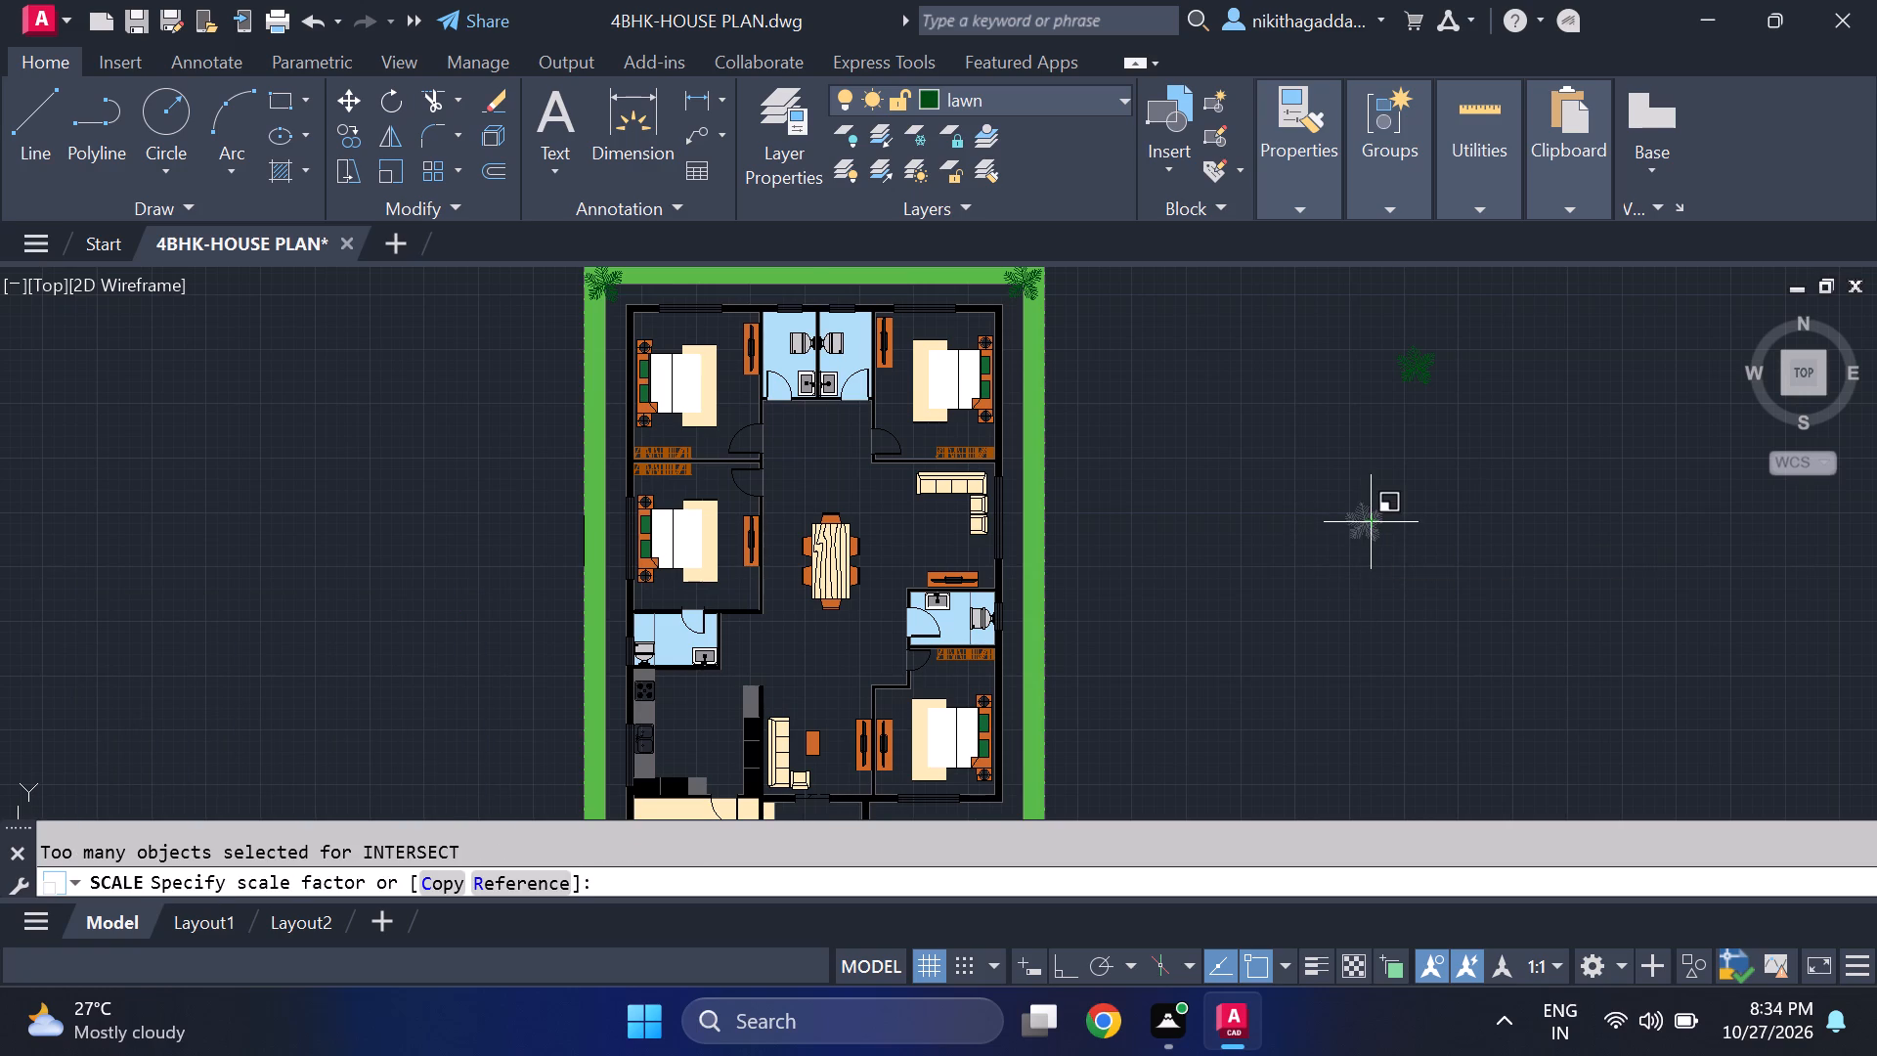
scroll(1371, 522, up, 5)
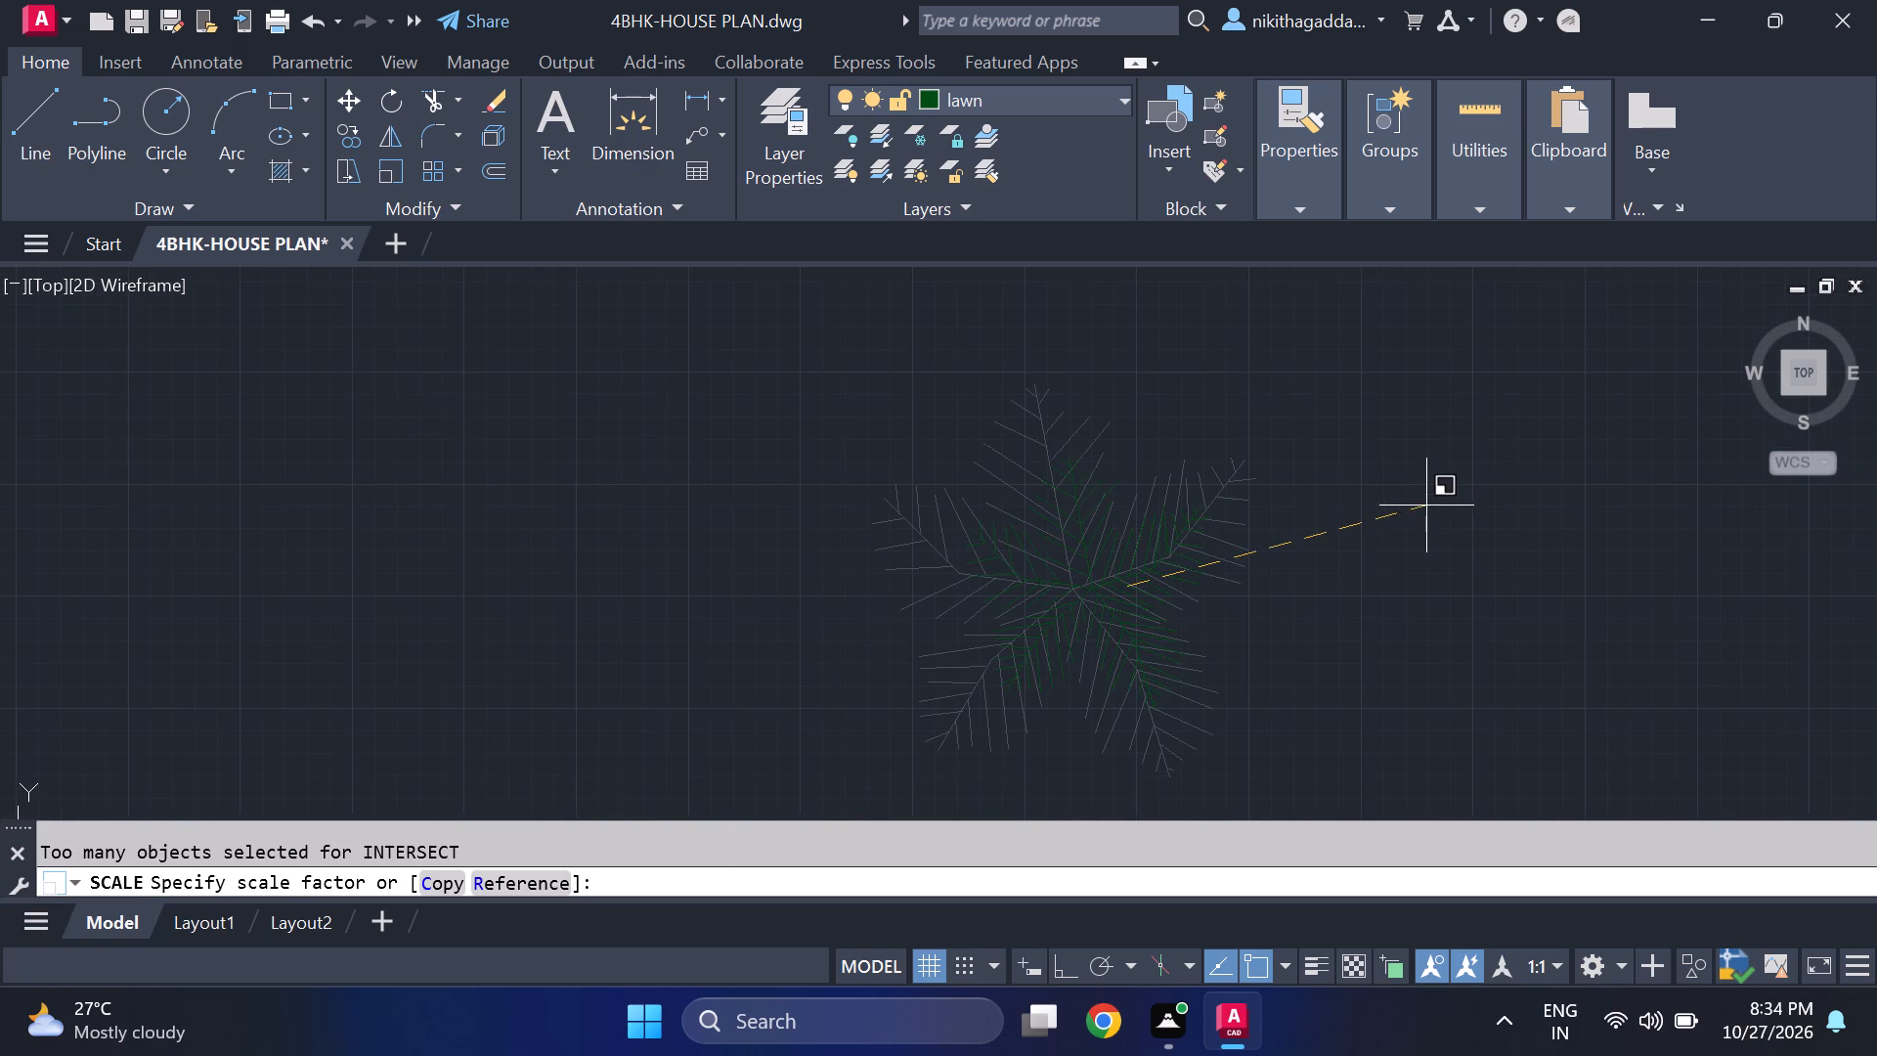
click(1405, 507)
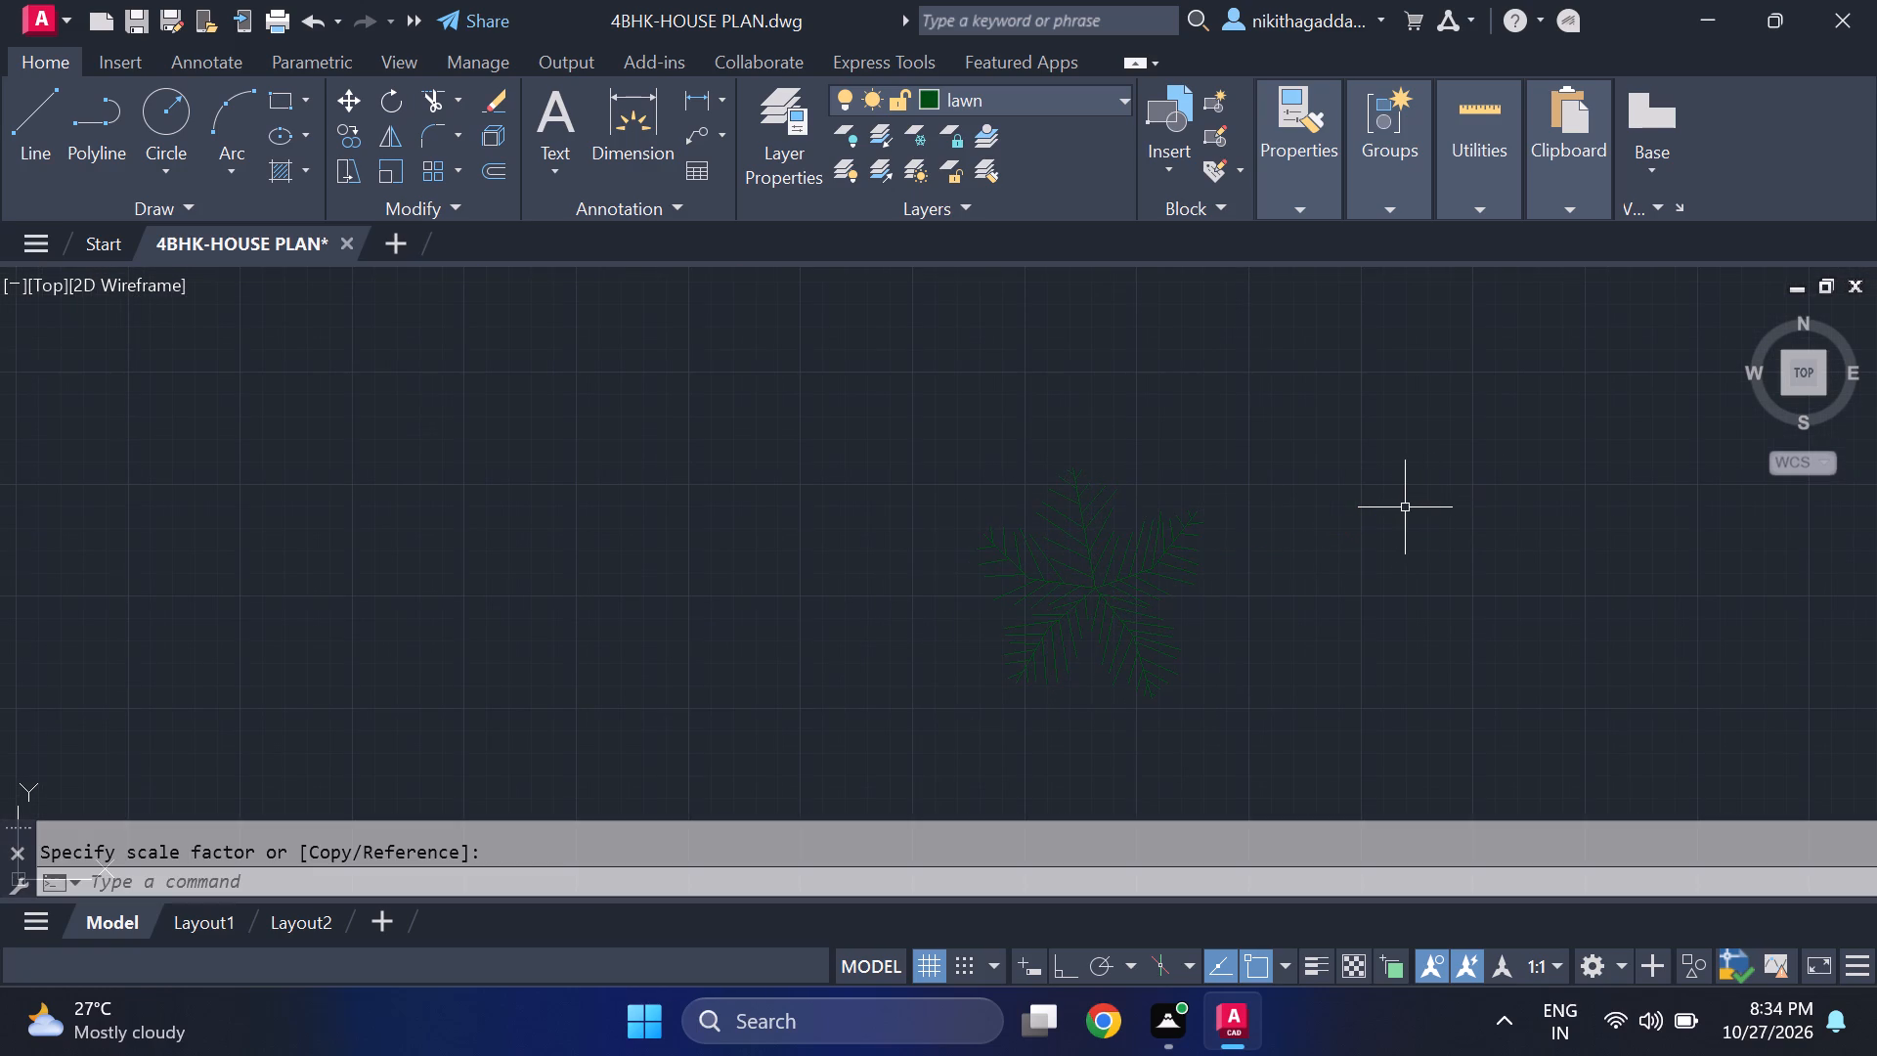
Copy the reduced spare tree three times onto the north lawn border, in a row about 2'-4" apart starting beside the north-west corner tree.
drag(1405, 502, 1395, 513)
click(1055, 620)
text(co)
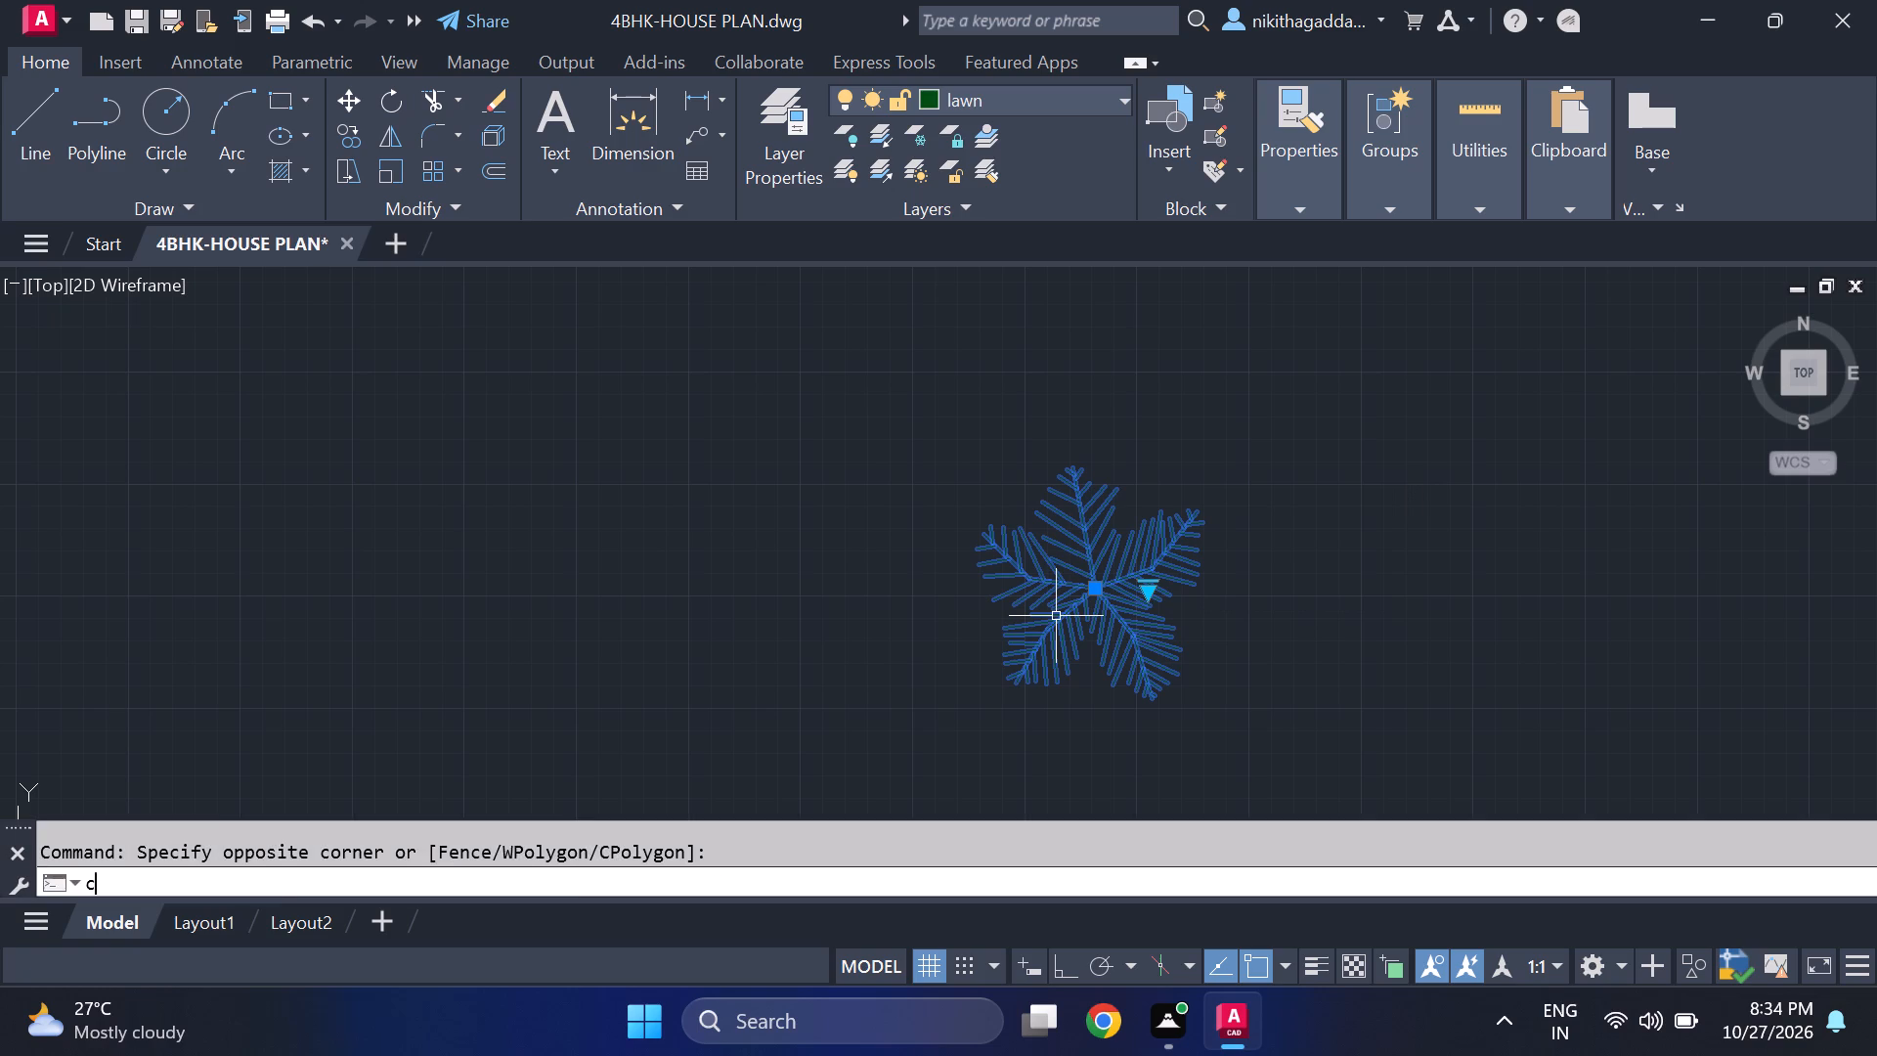
key(Return)
click(1098, 584)
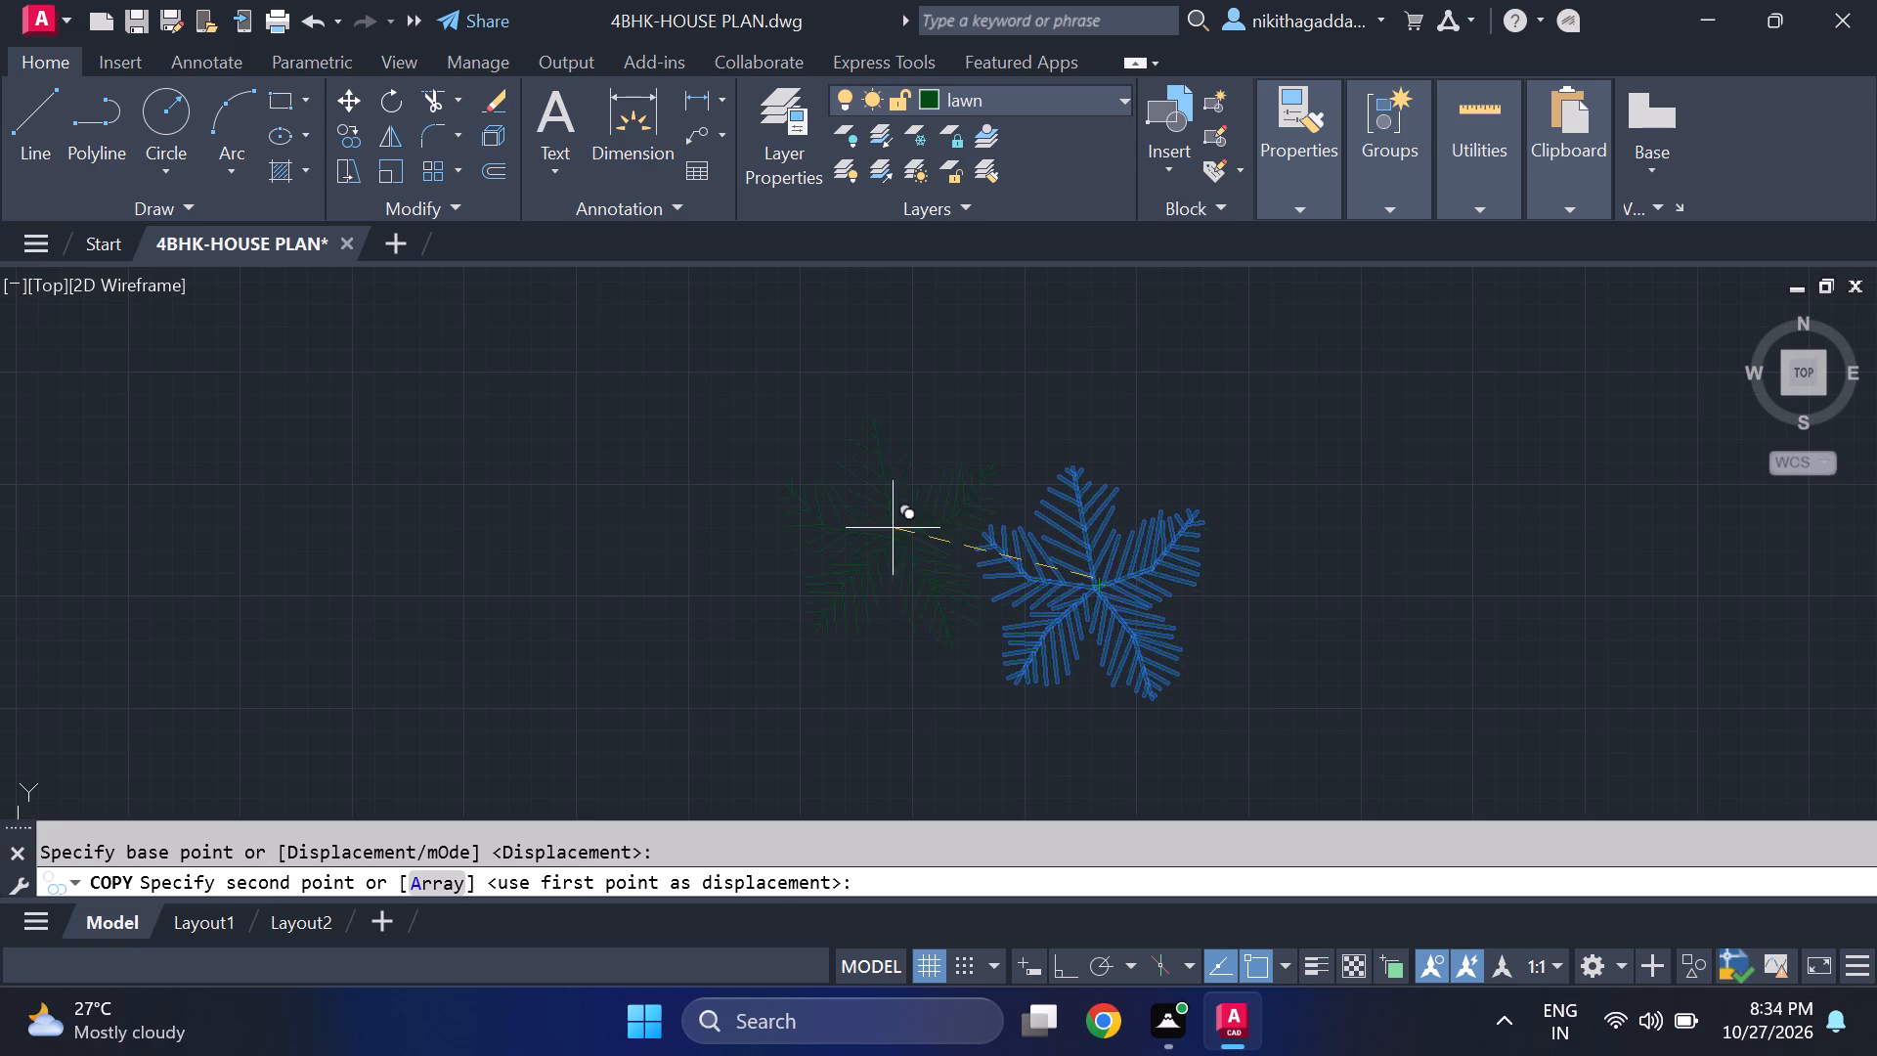
scroll(684, 477, down, 4)
scroll(443, 477, up, 1)
middle_drag(443, 477, 937, 807)
scroll(183, 376, down, 2)
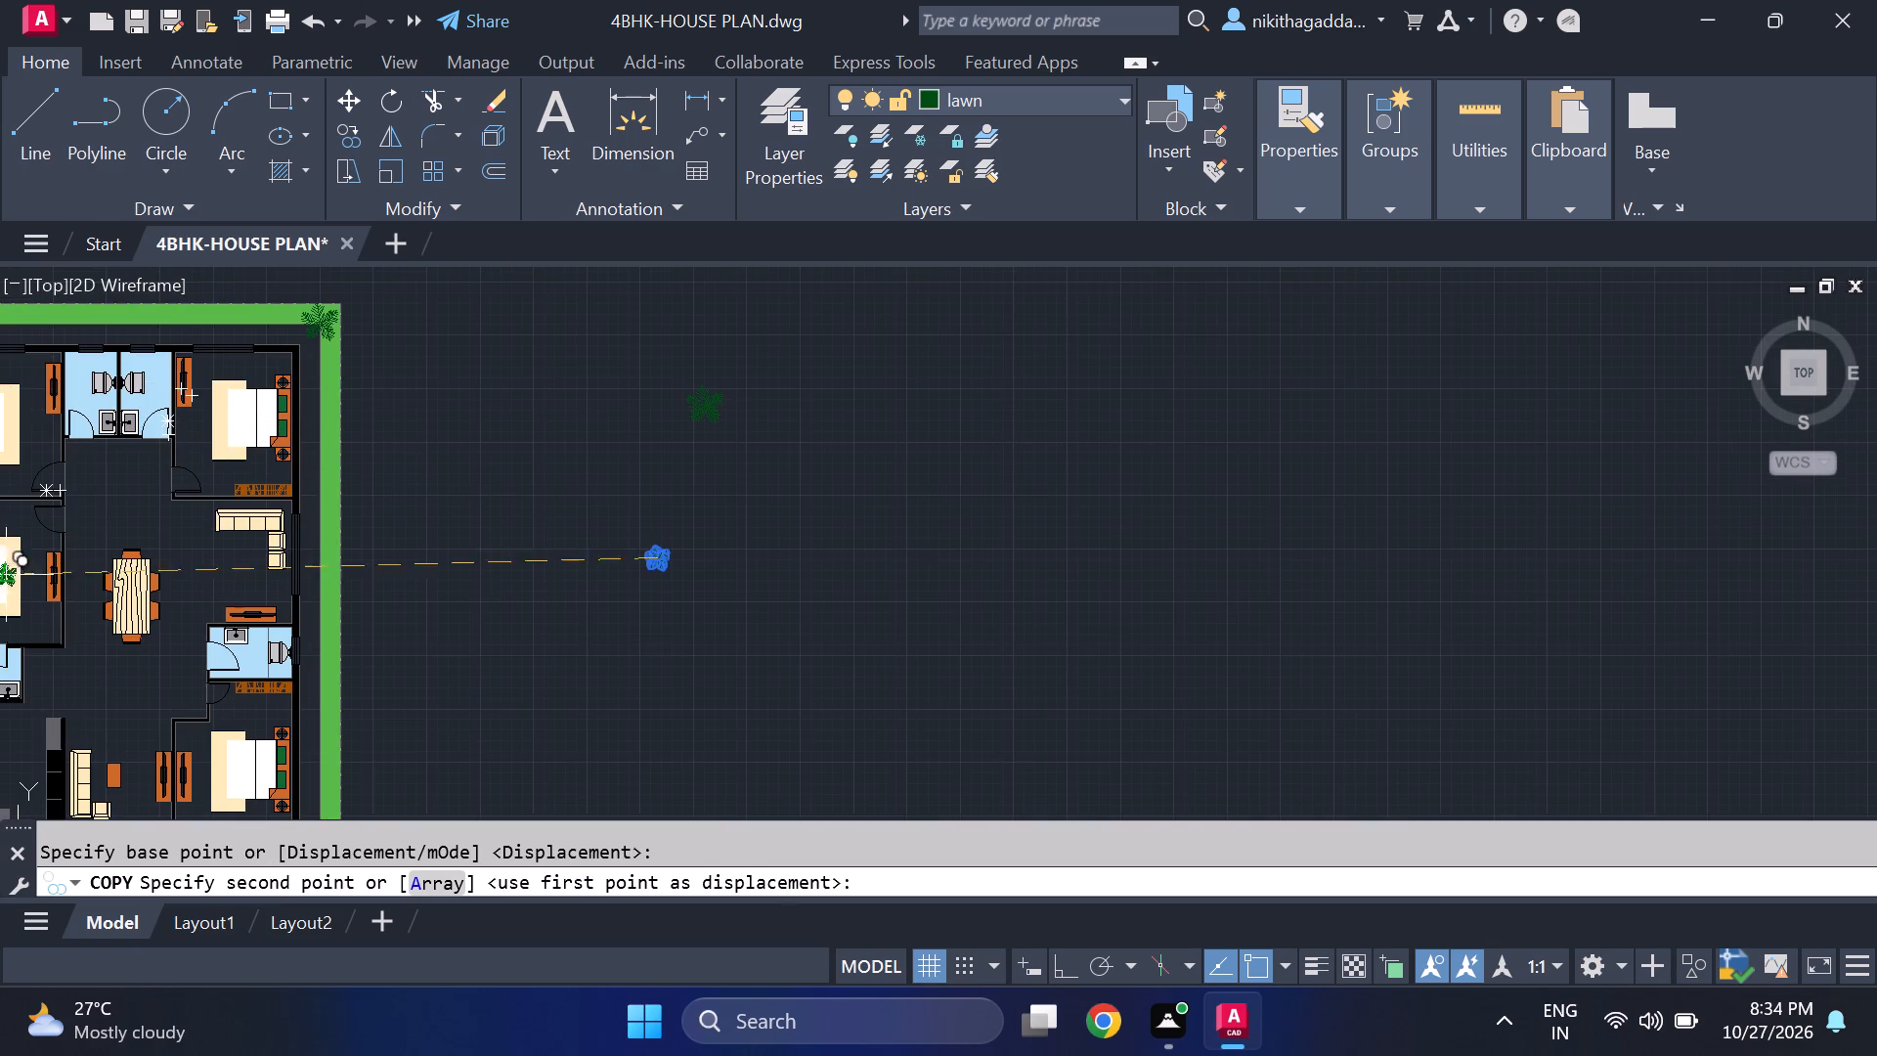
middle_drag(112, 537, 475, 739)
scroll(311, 569, up, 3)
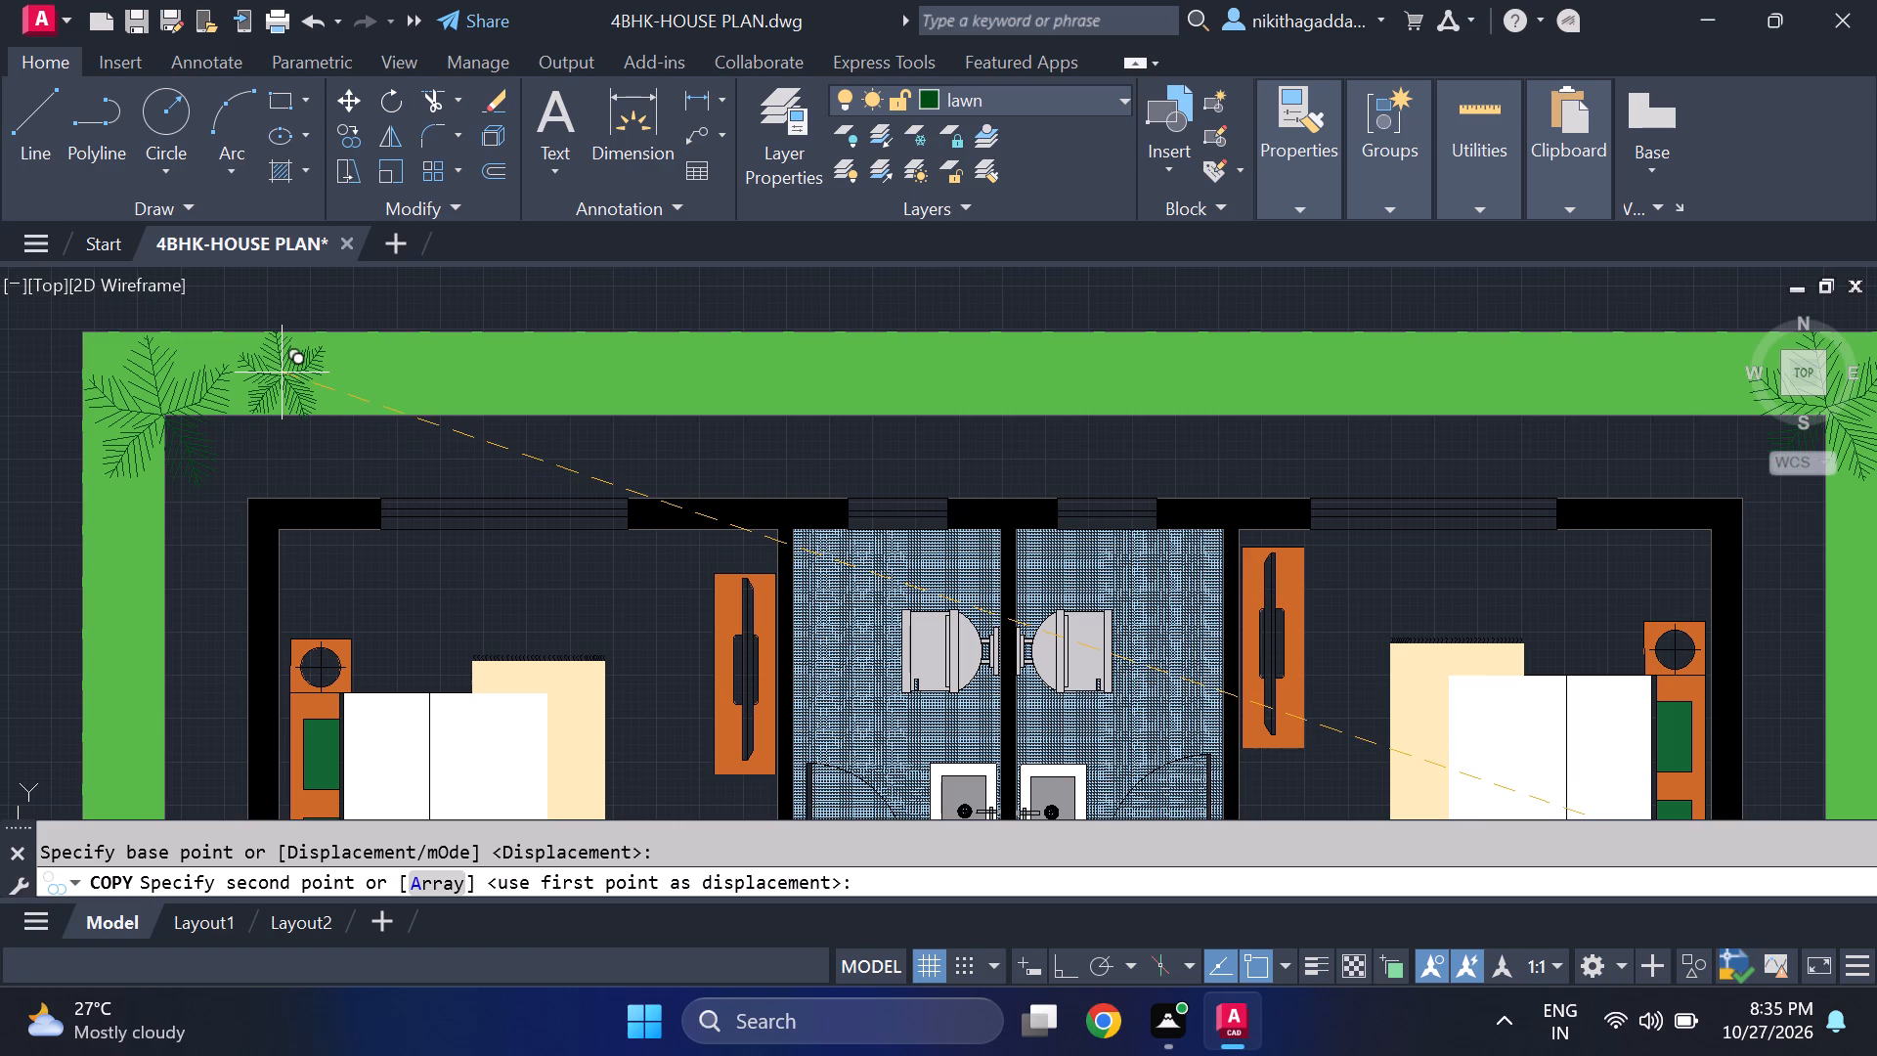
click(282, 373)
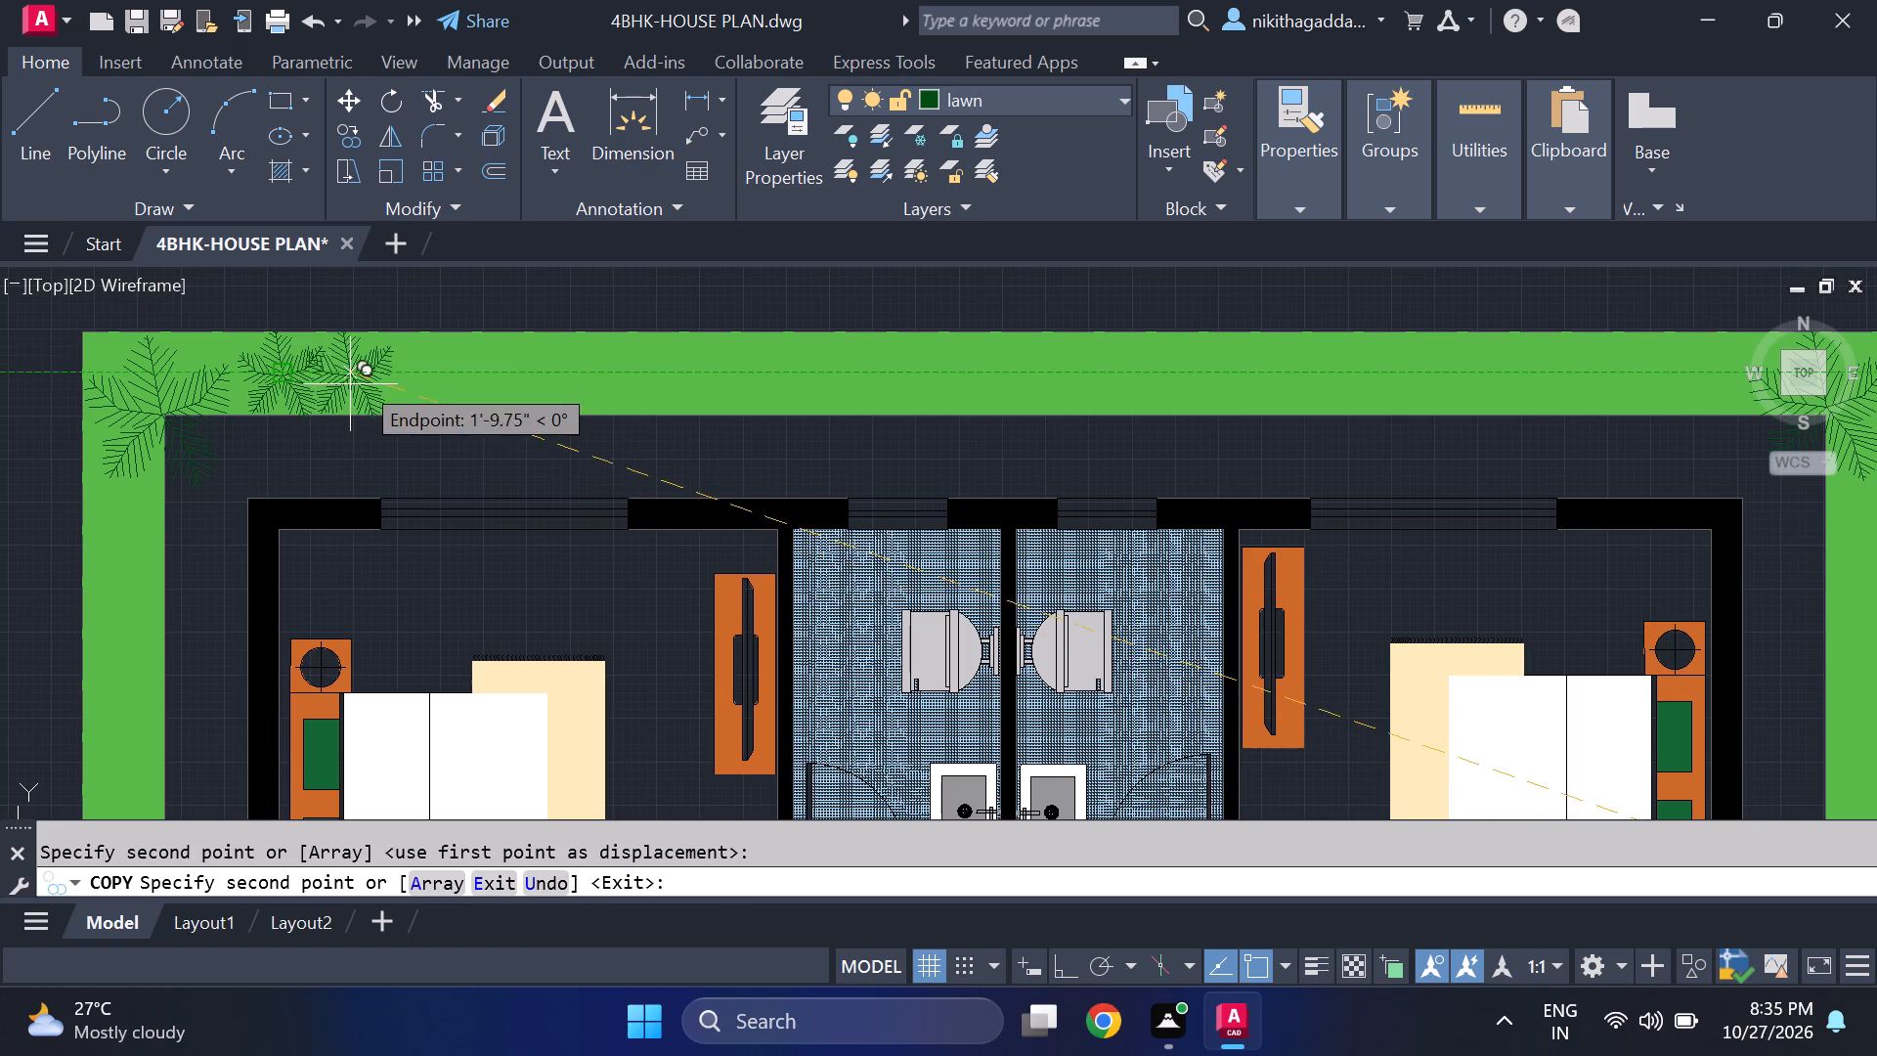
click(371, 374)
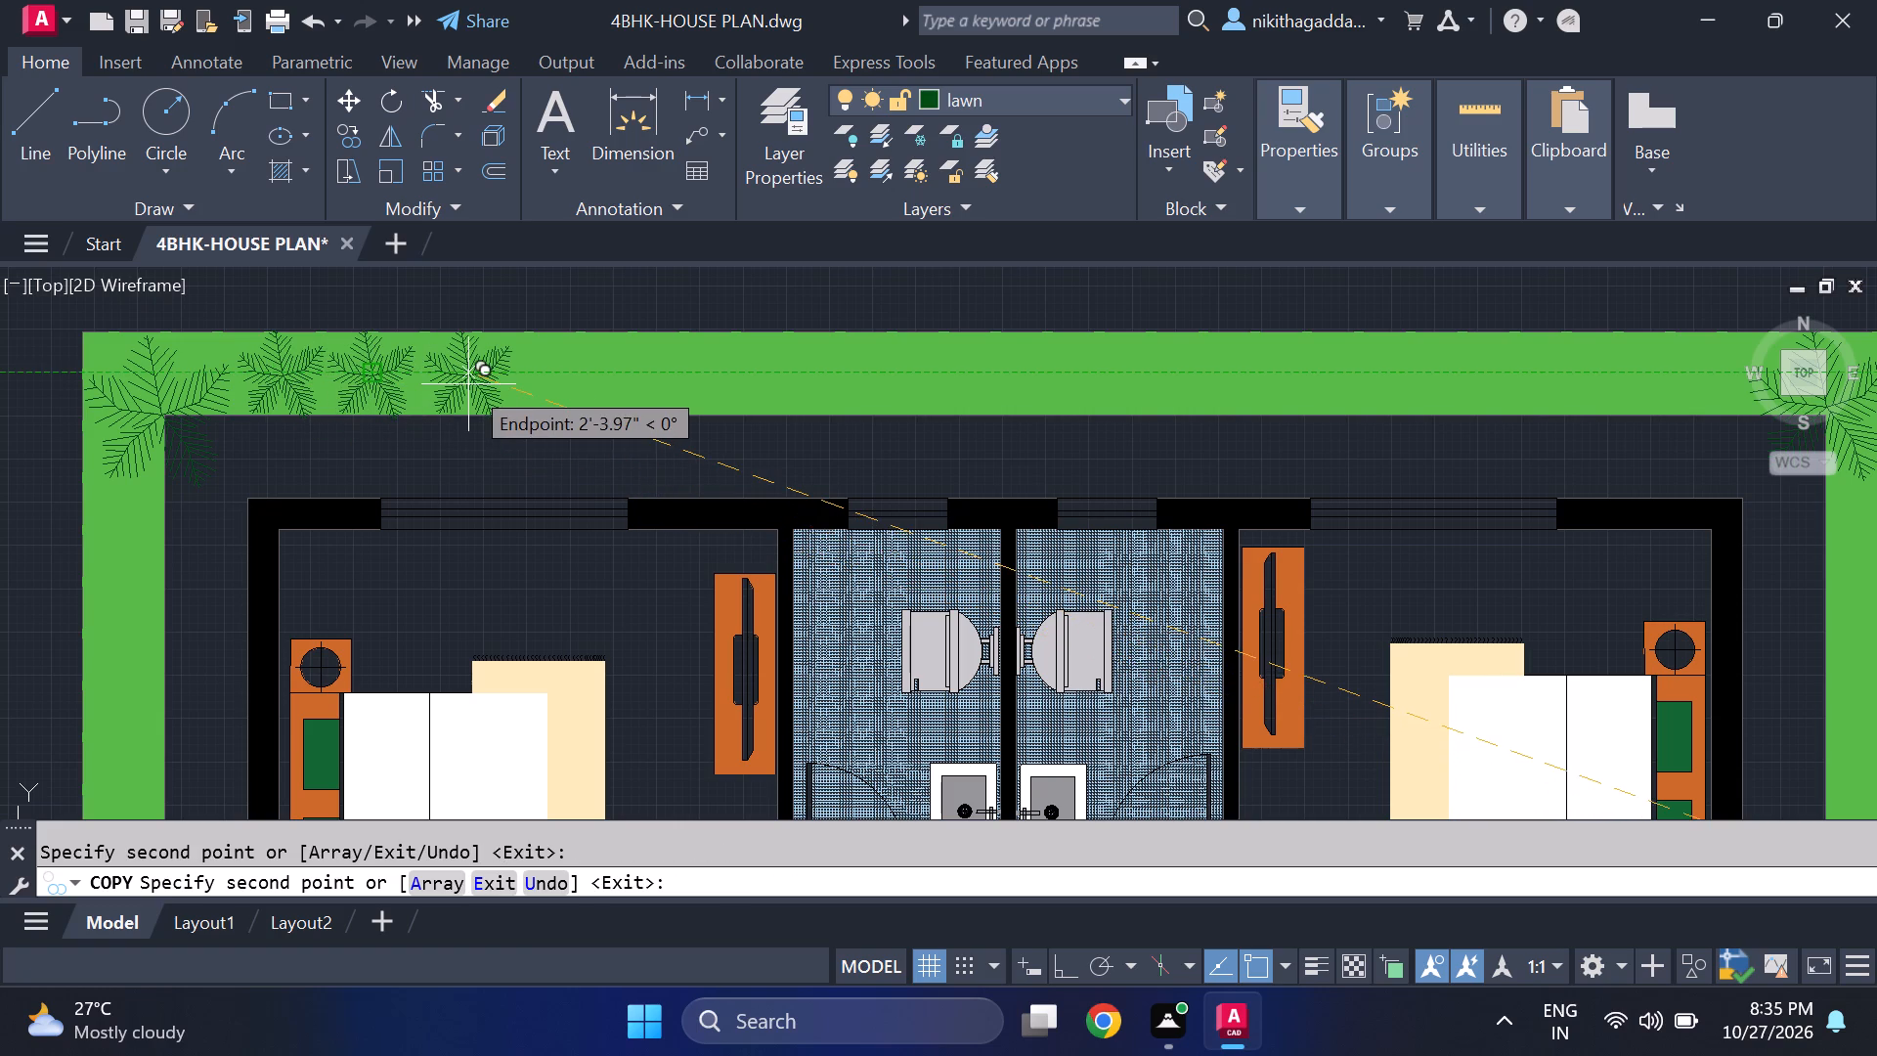
click(468, 384)
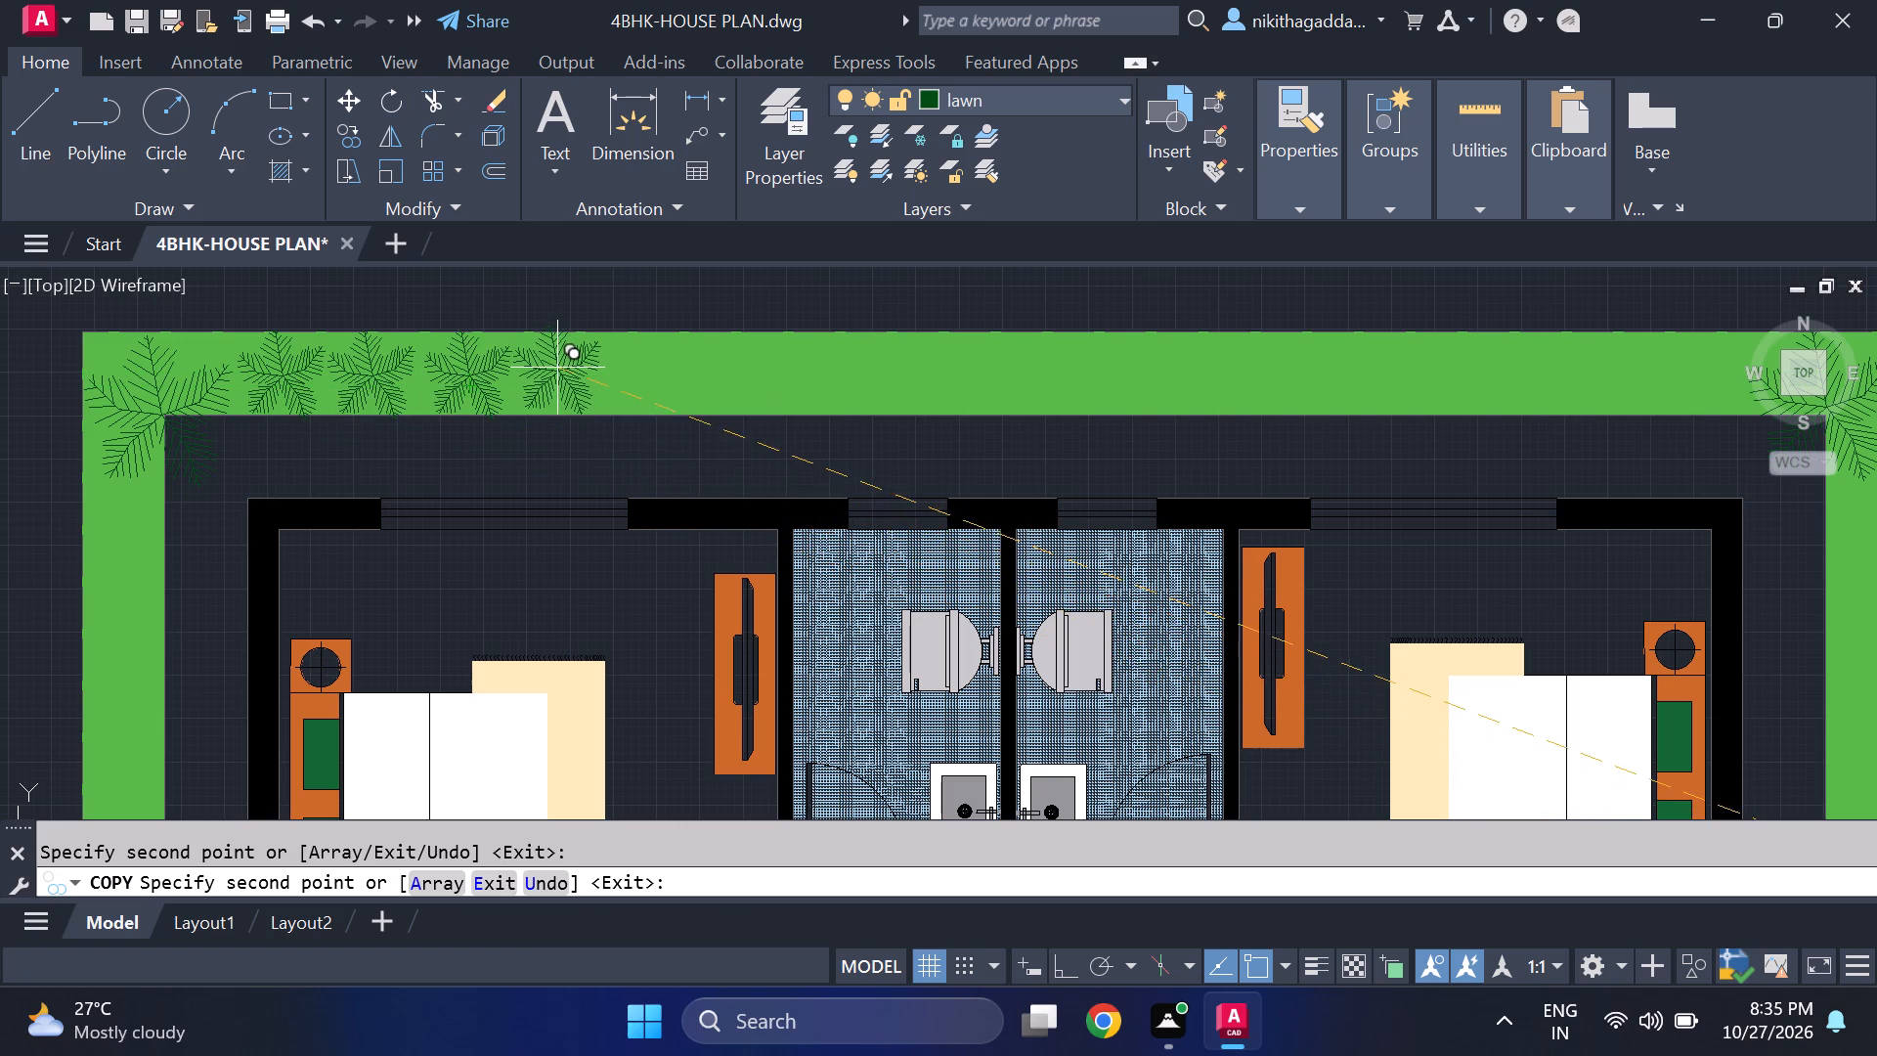
Place four more small tree copies eastward along the north lawn border, about 2'-4" apart and in line with the row.
key(F8)
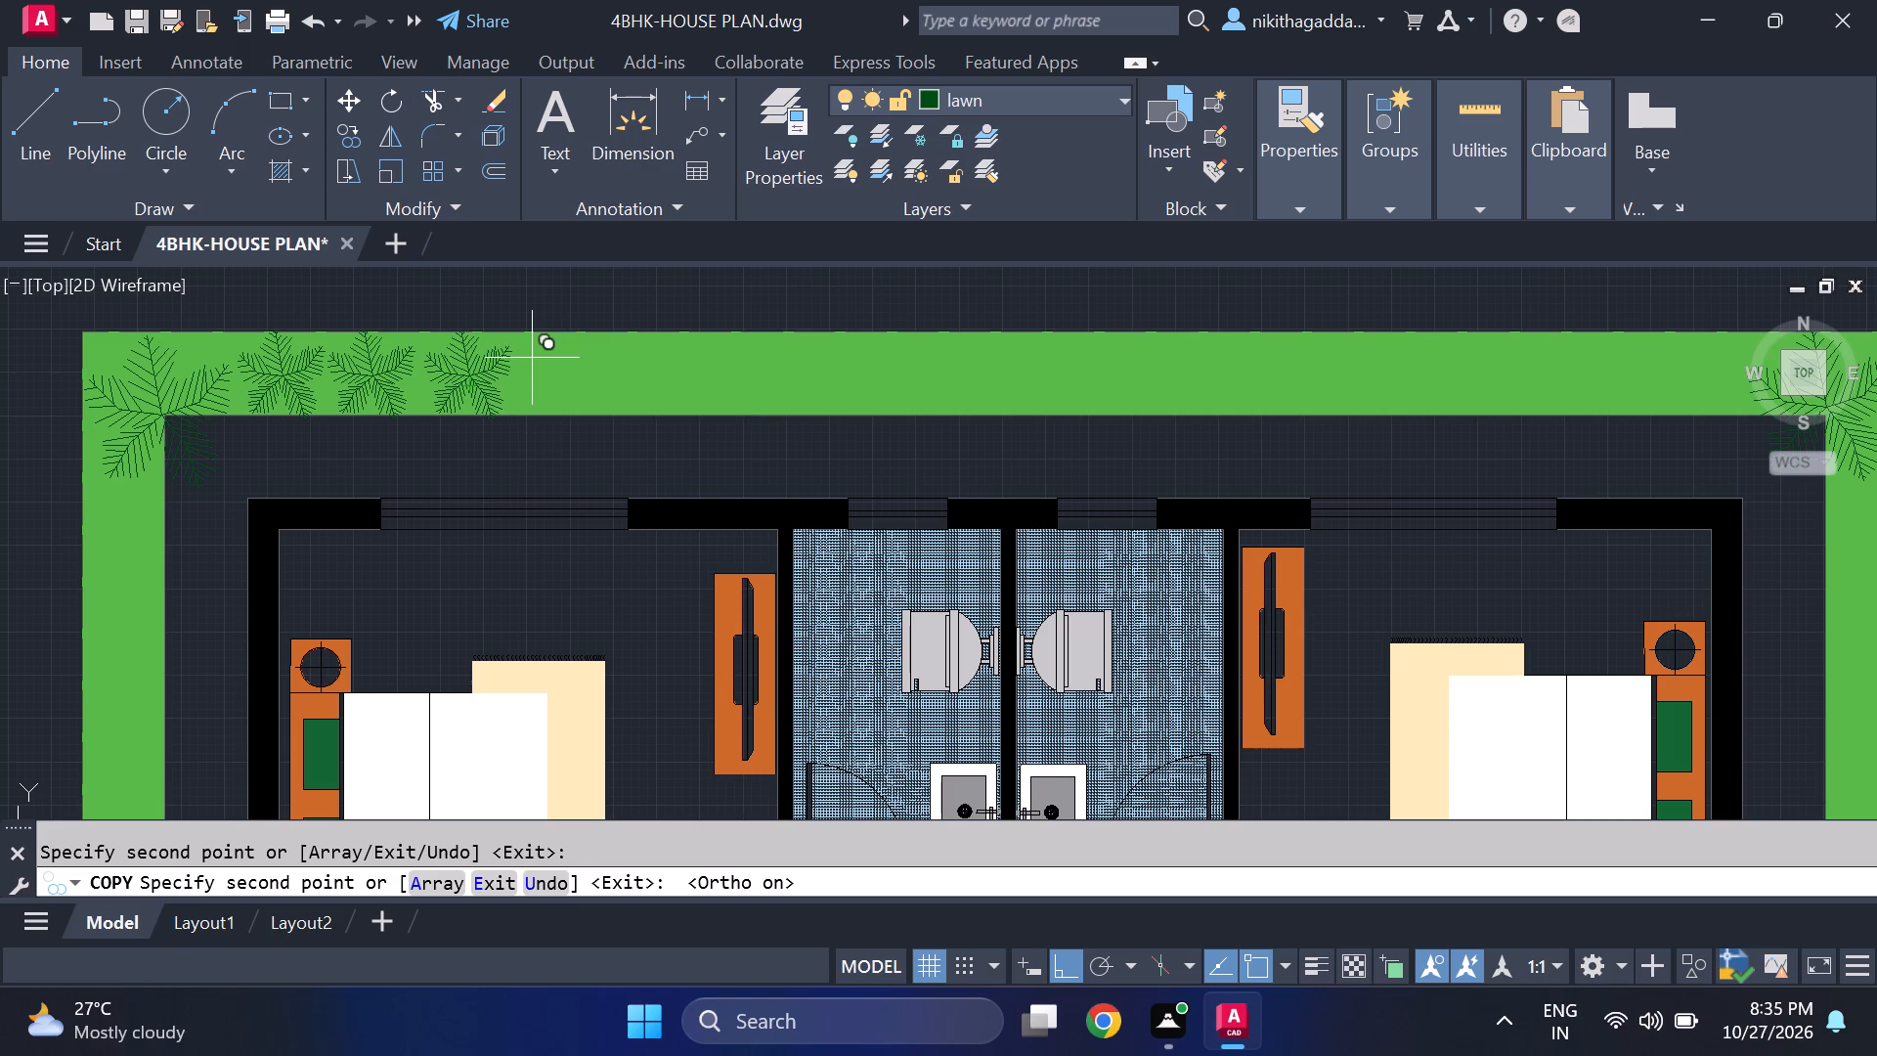
key(F8)
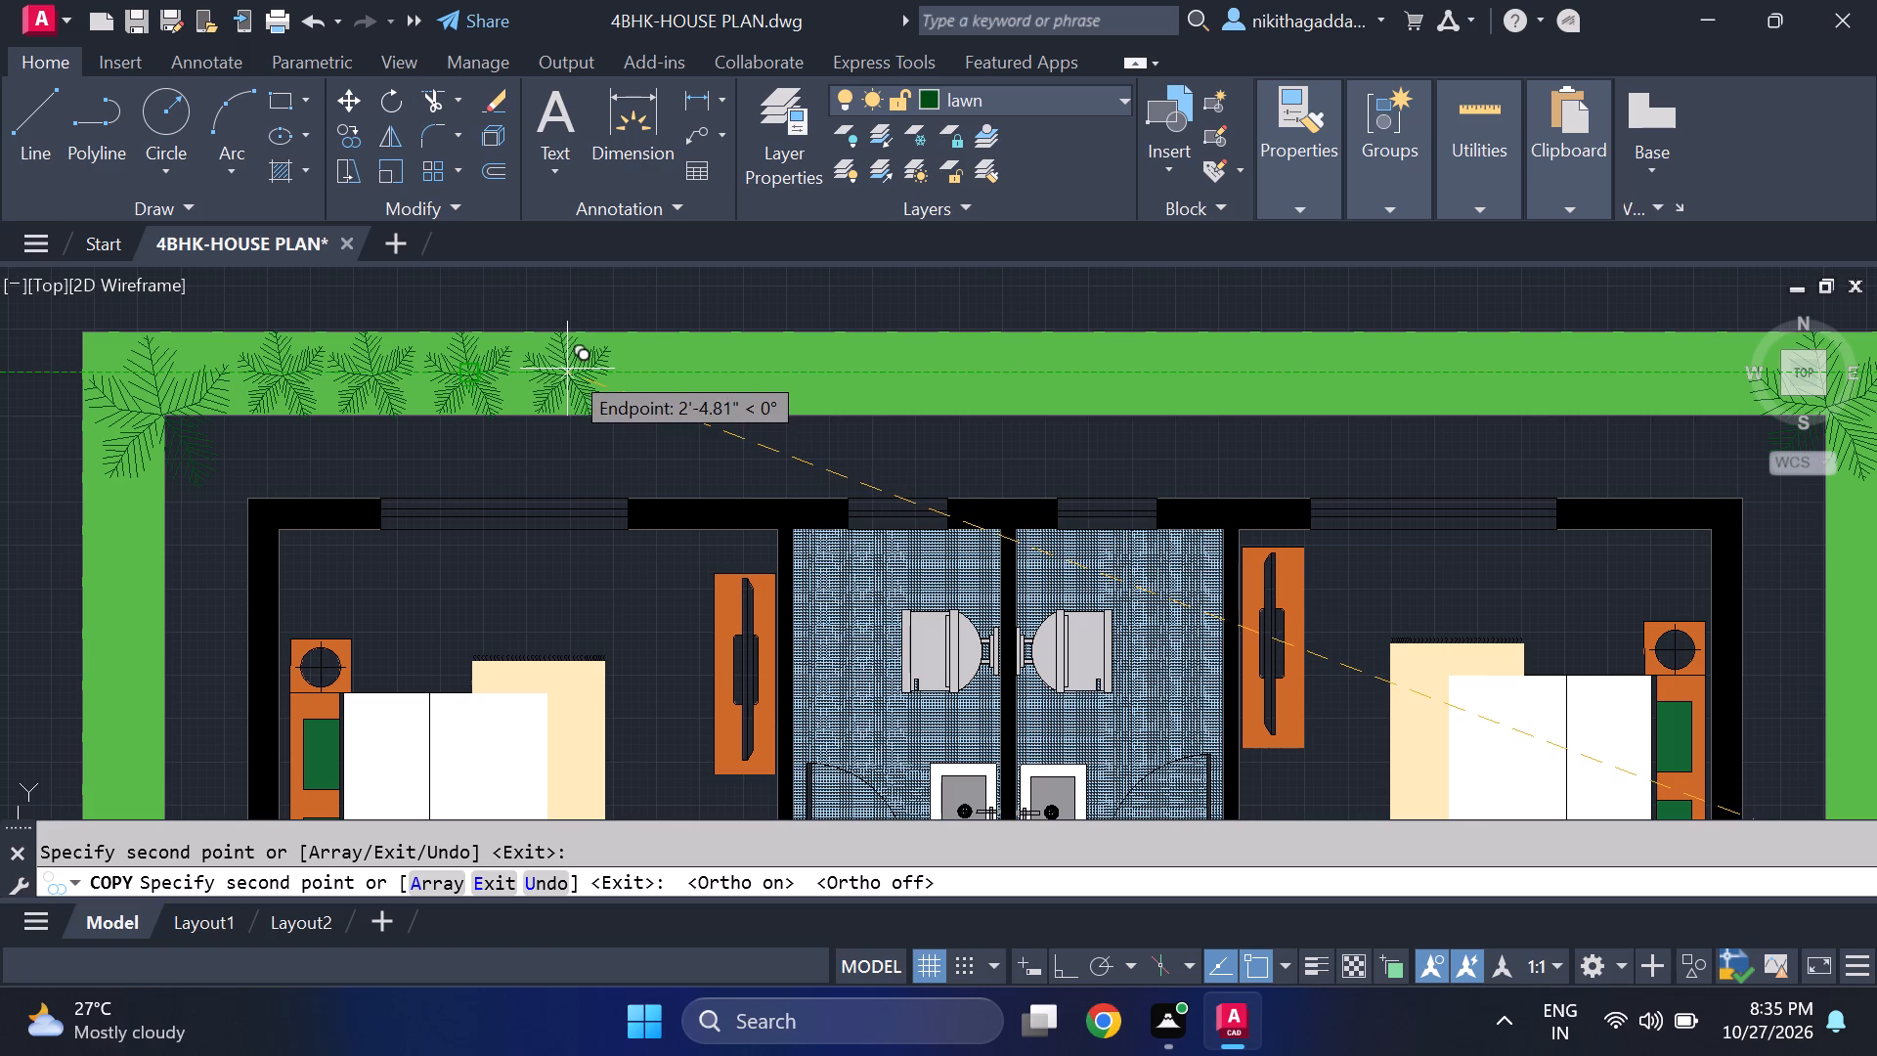
click(567, 369)
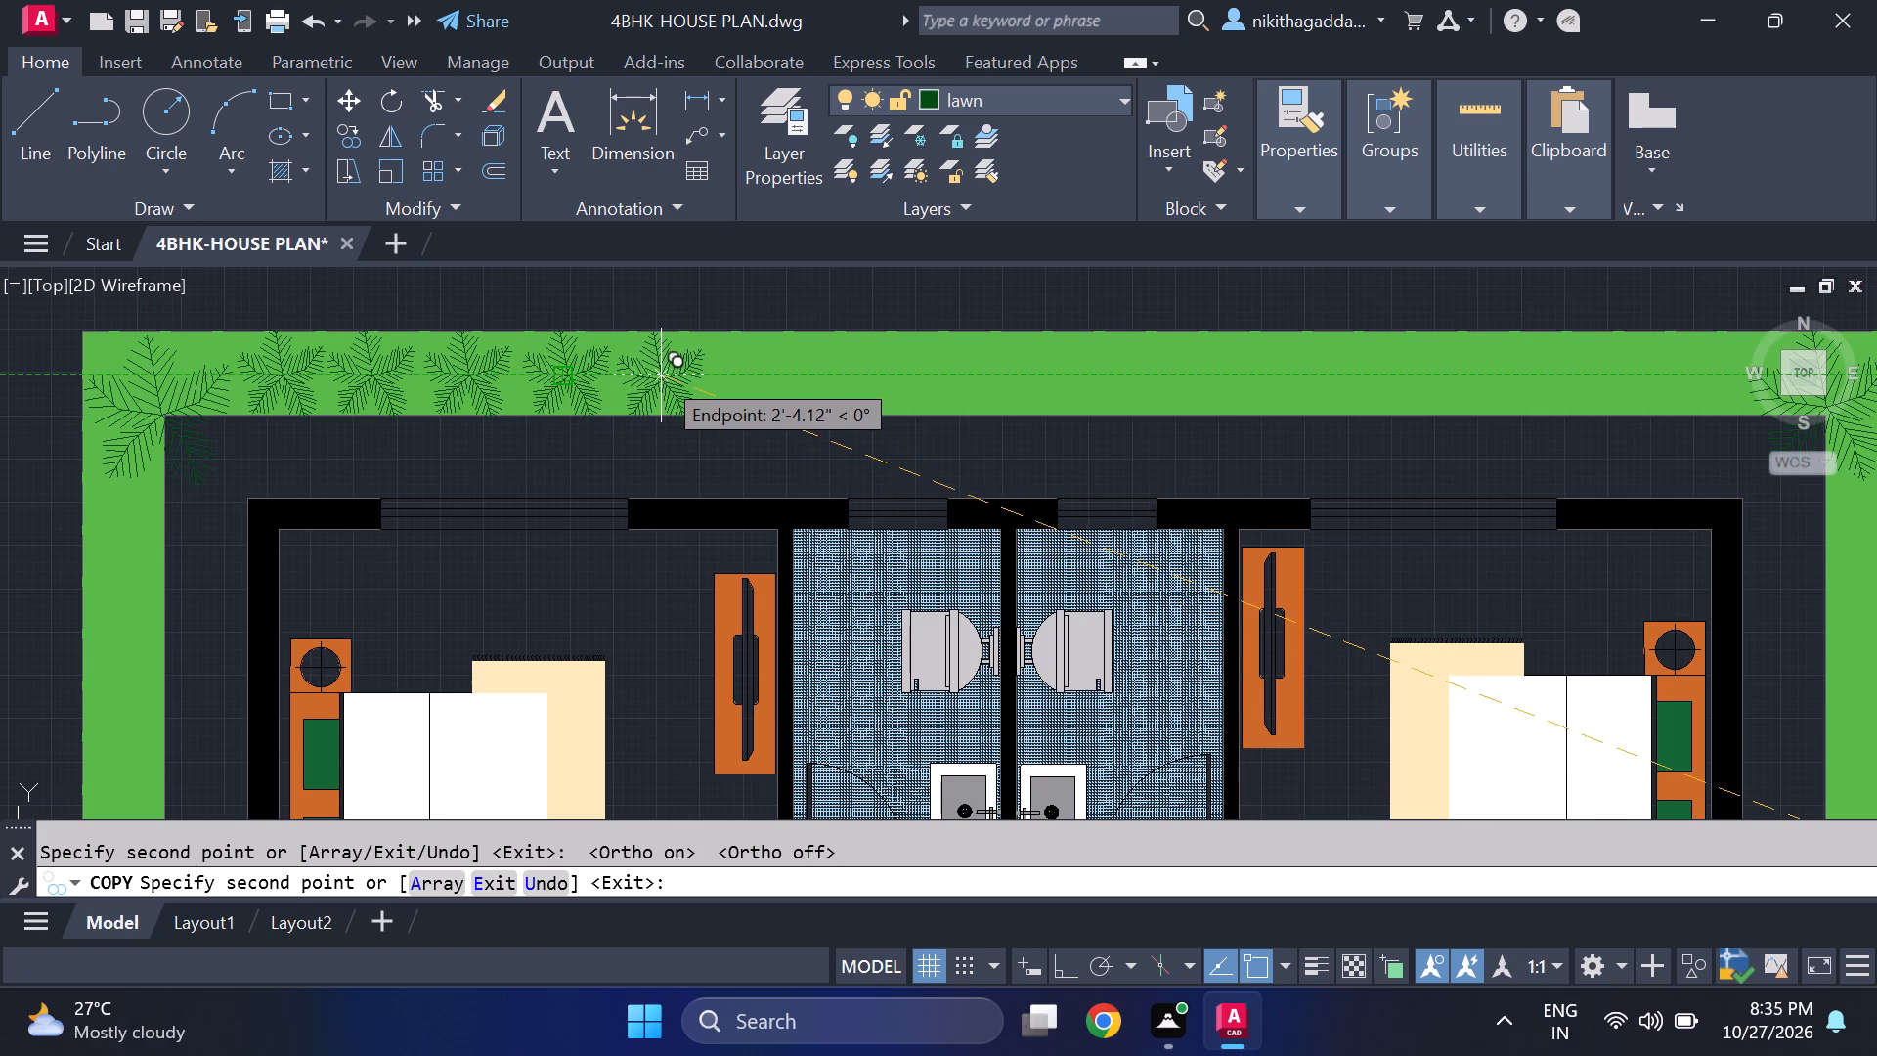
click(661, 375)
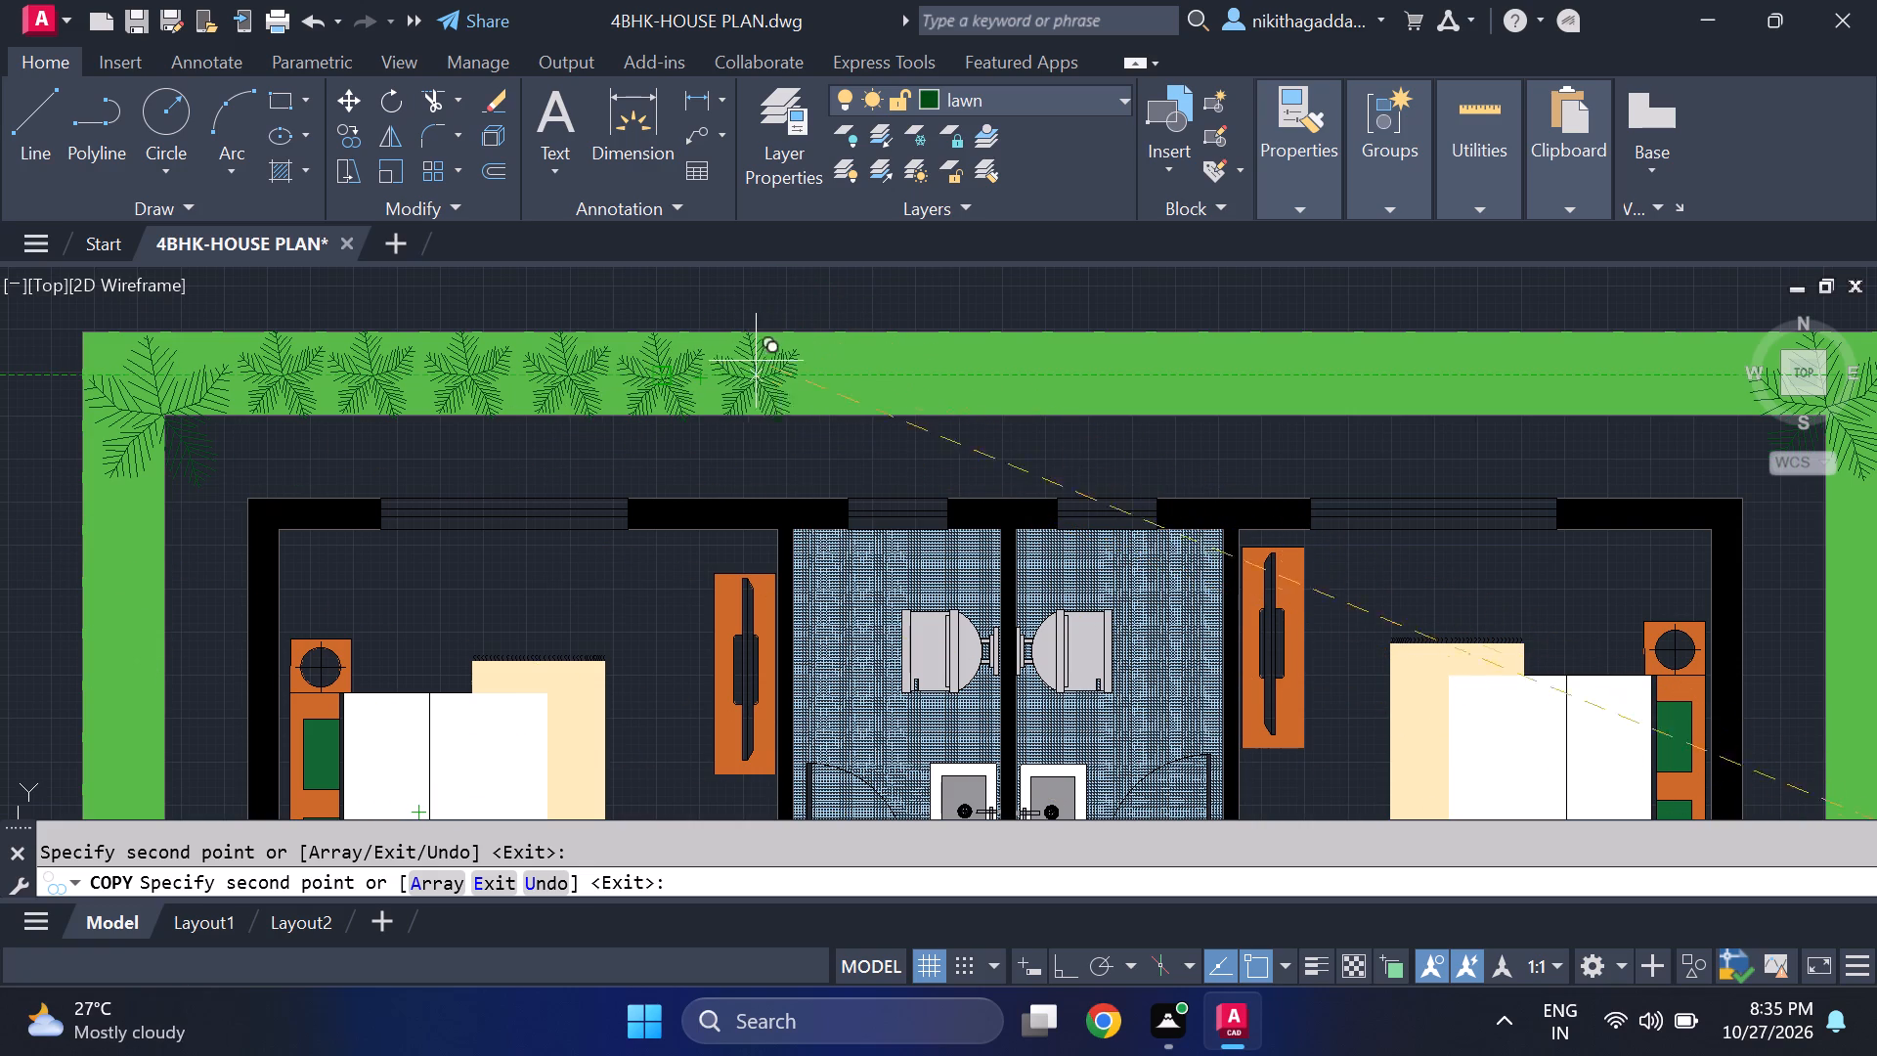
click(755, 374)
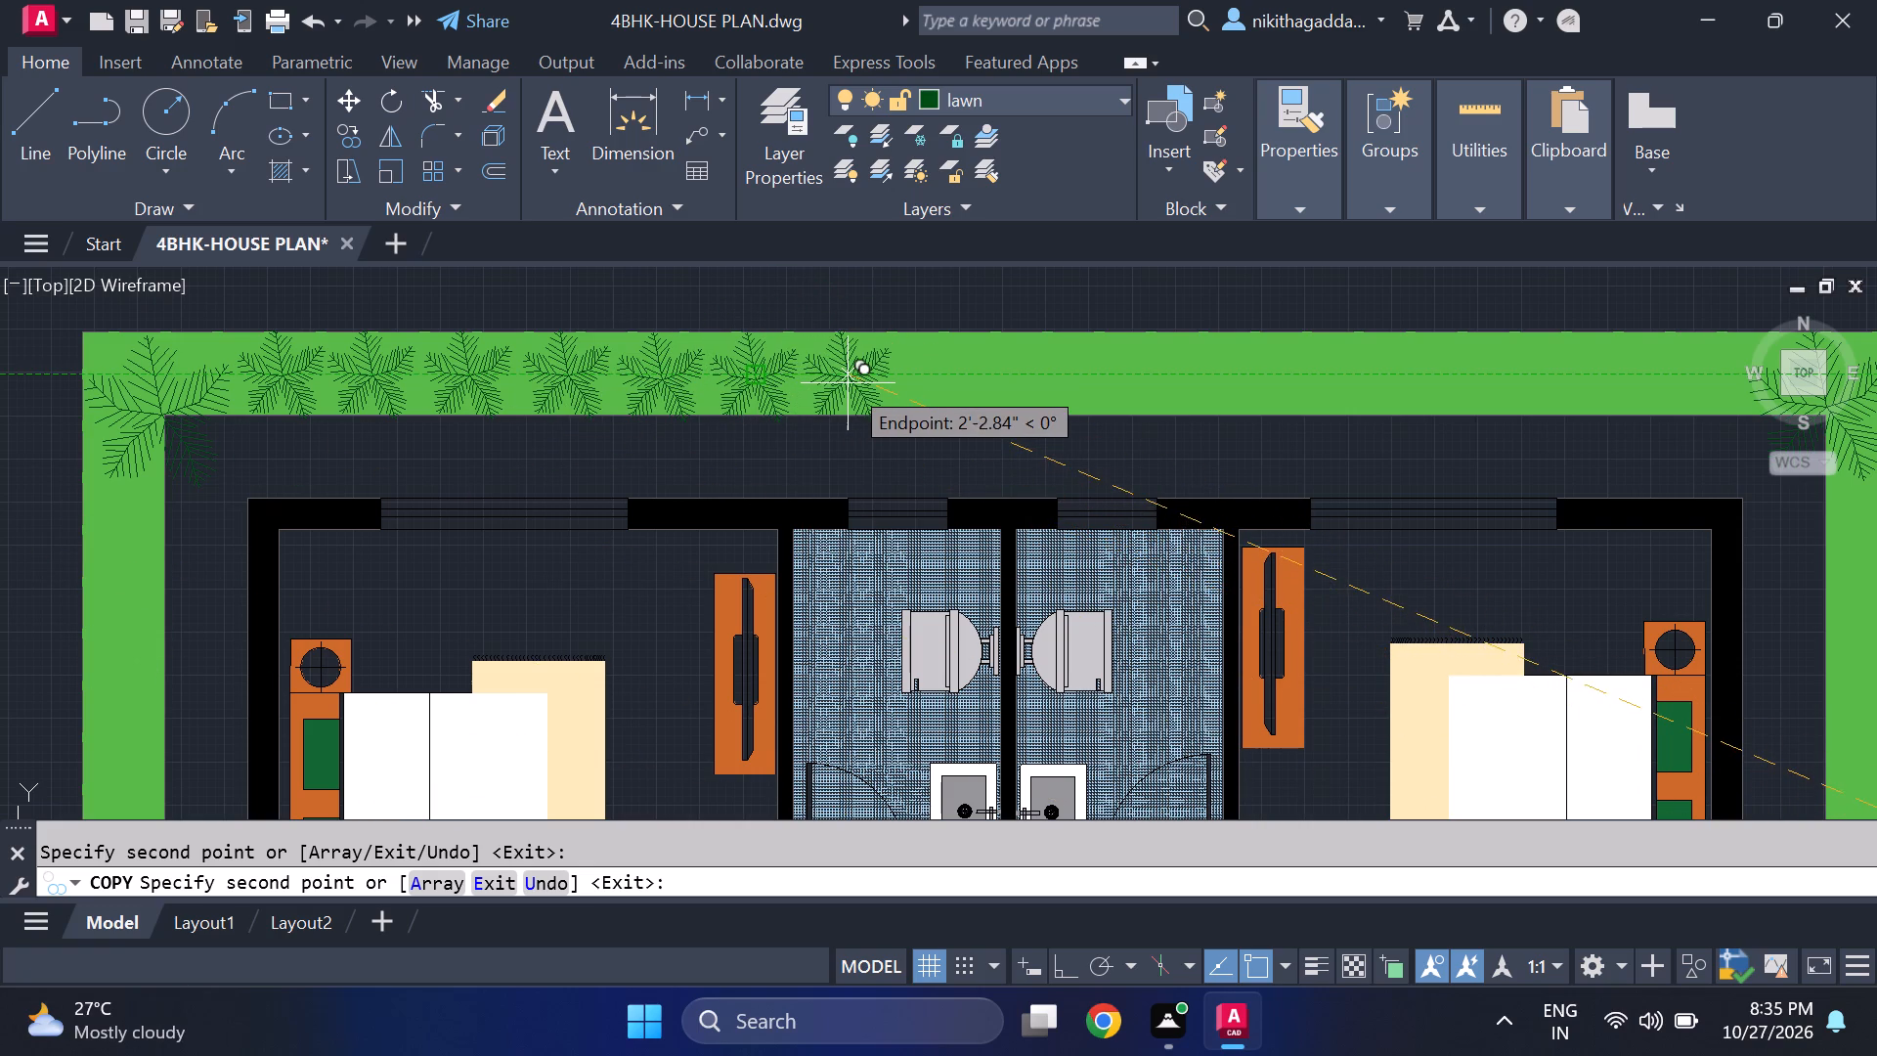
click(849, 383)
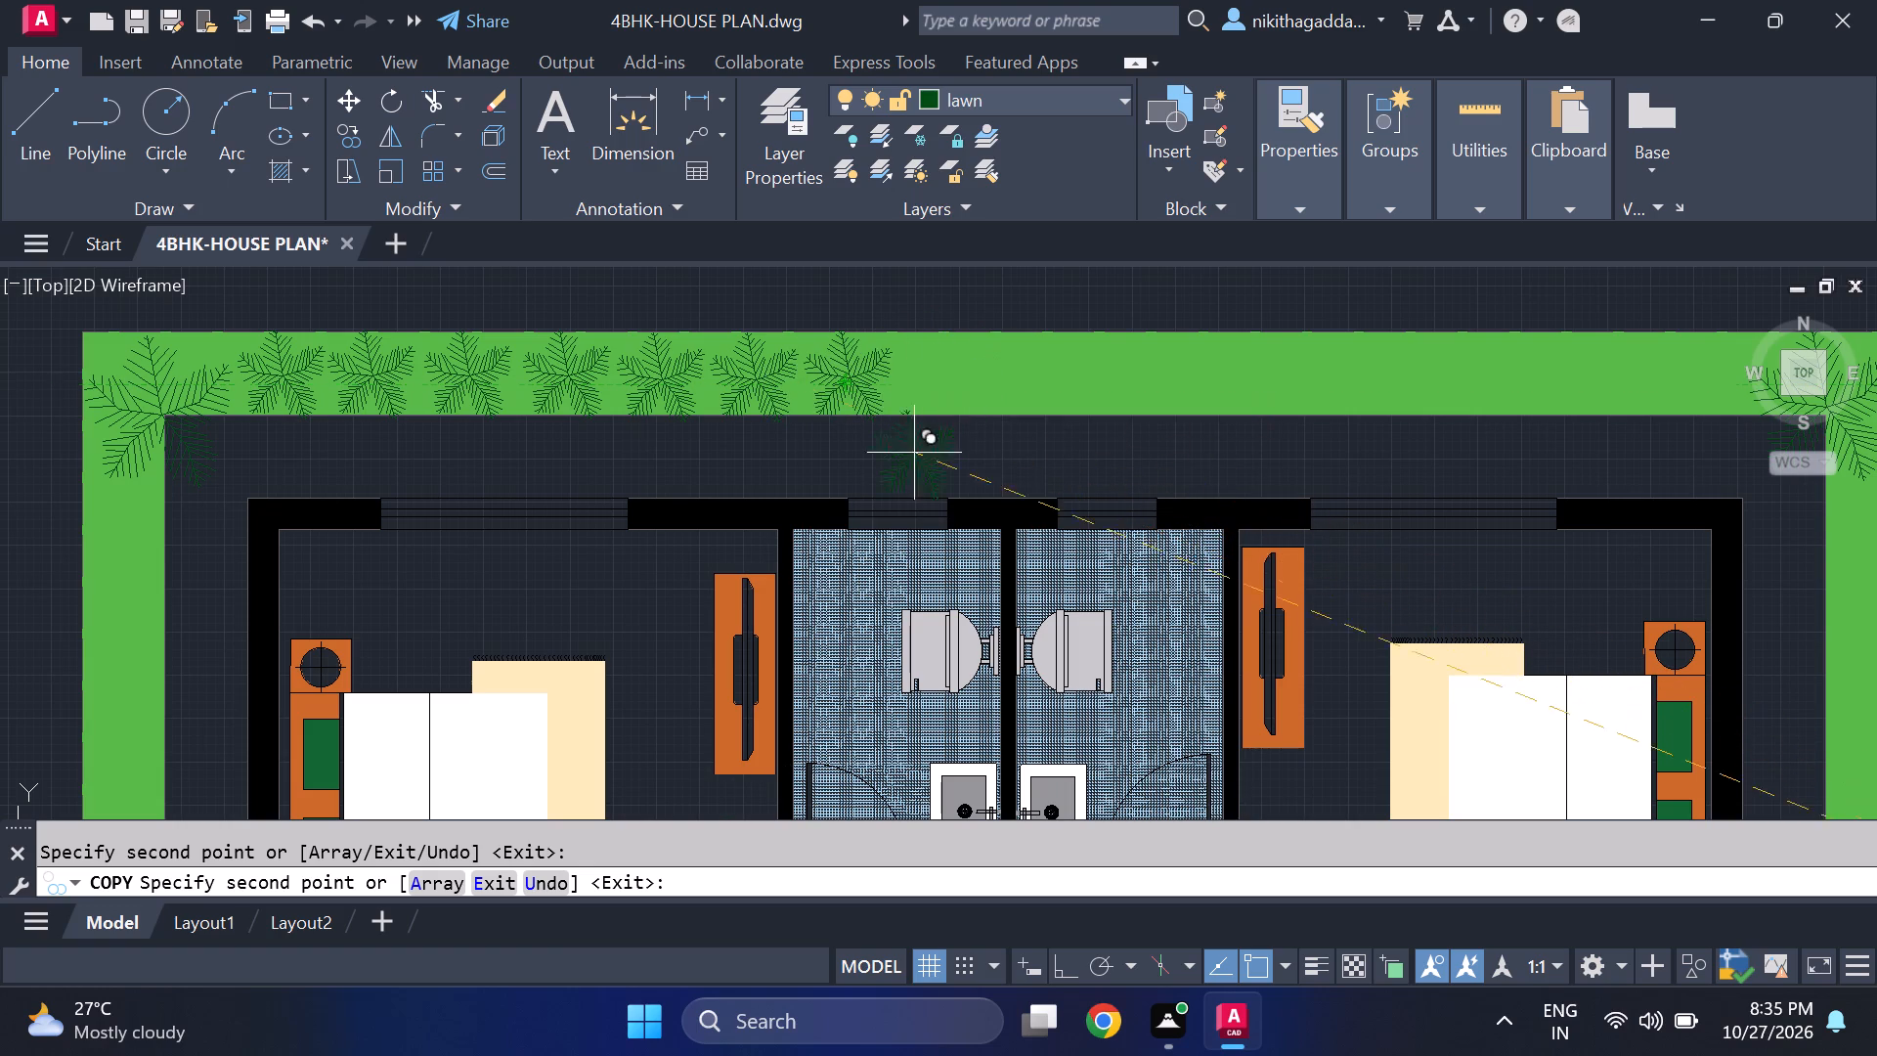
key(Escape)
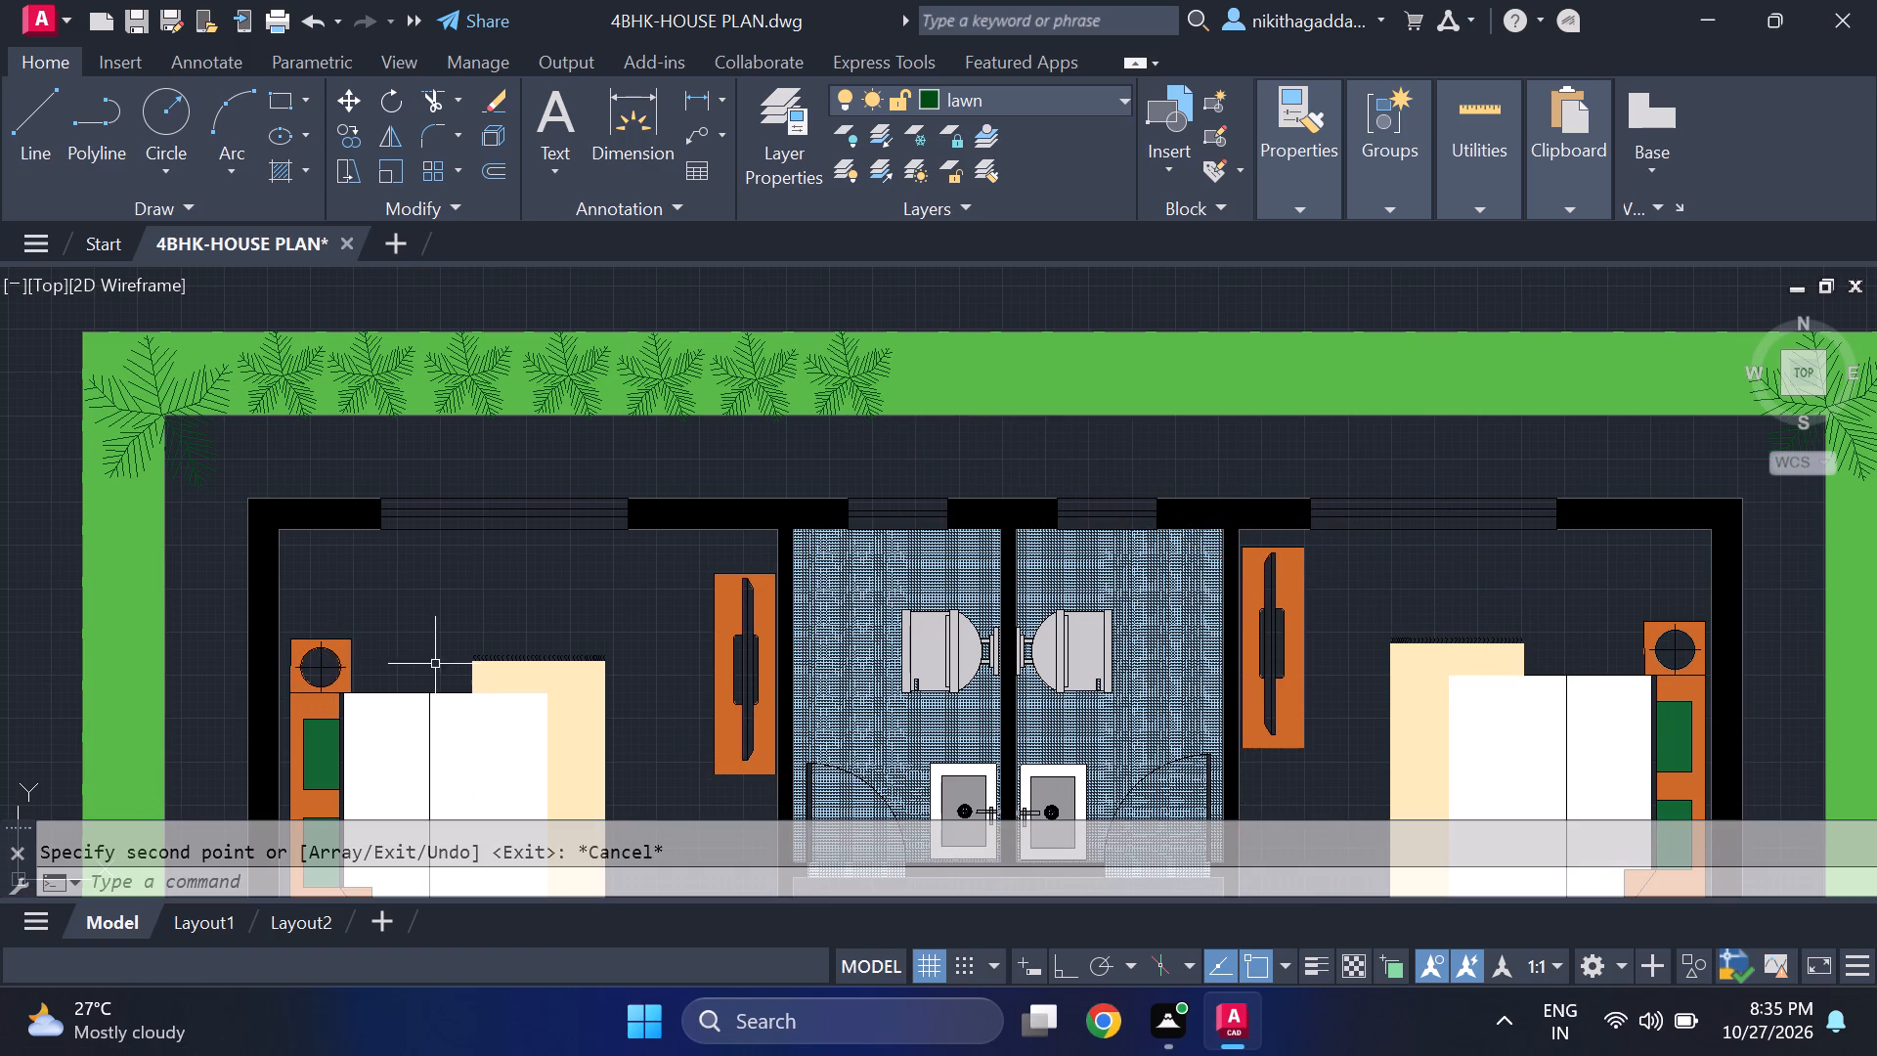
Copy the easternmost small tree of the north row three times eastward with ortho on, about 2'-4" apart.
scroll(854, 634, down, 5)
scroll(865, 608, up, 4)
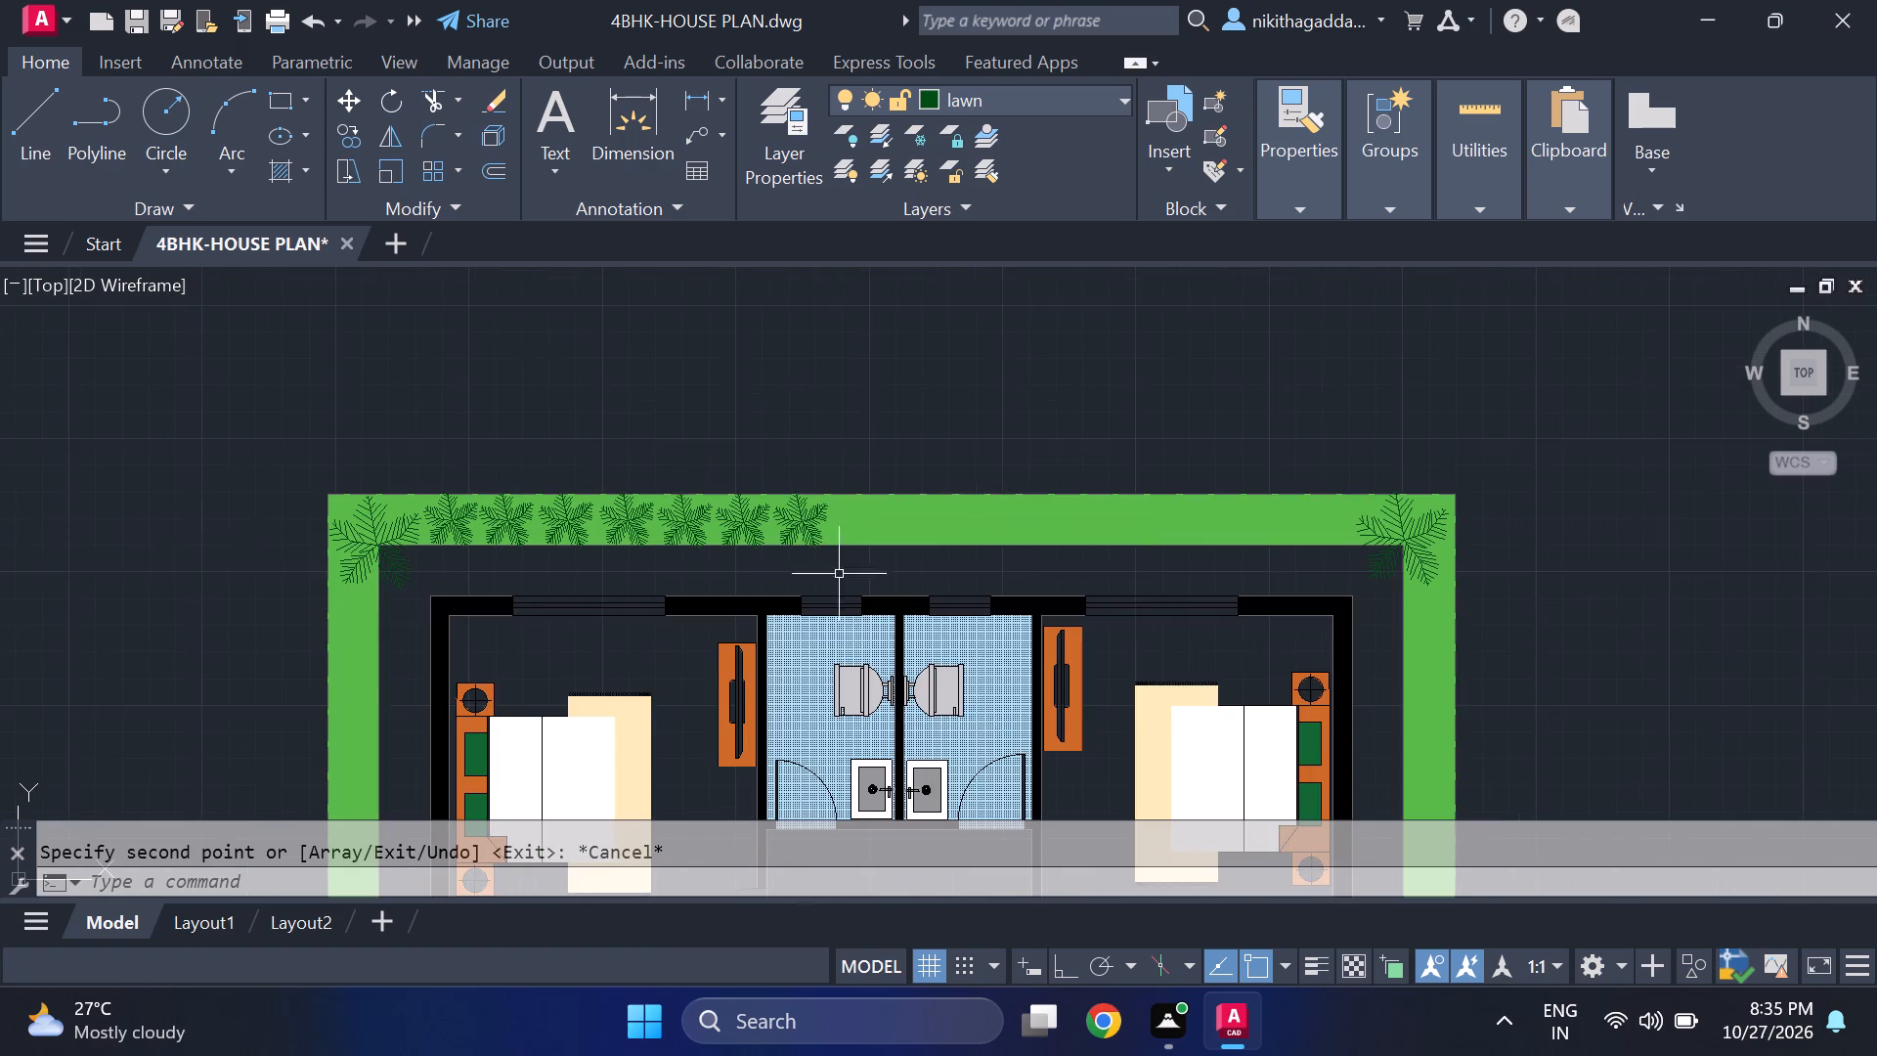
scroll(797, 518, up, 2)
click(797, 518)
text(co)
key(Return)
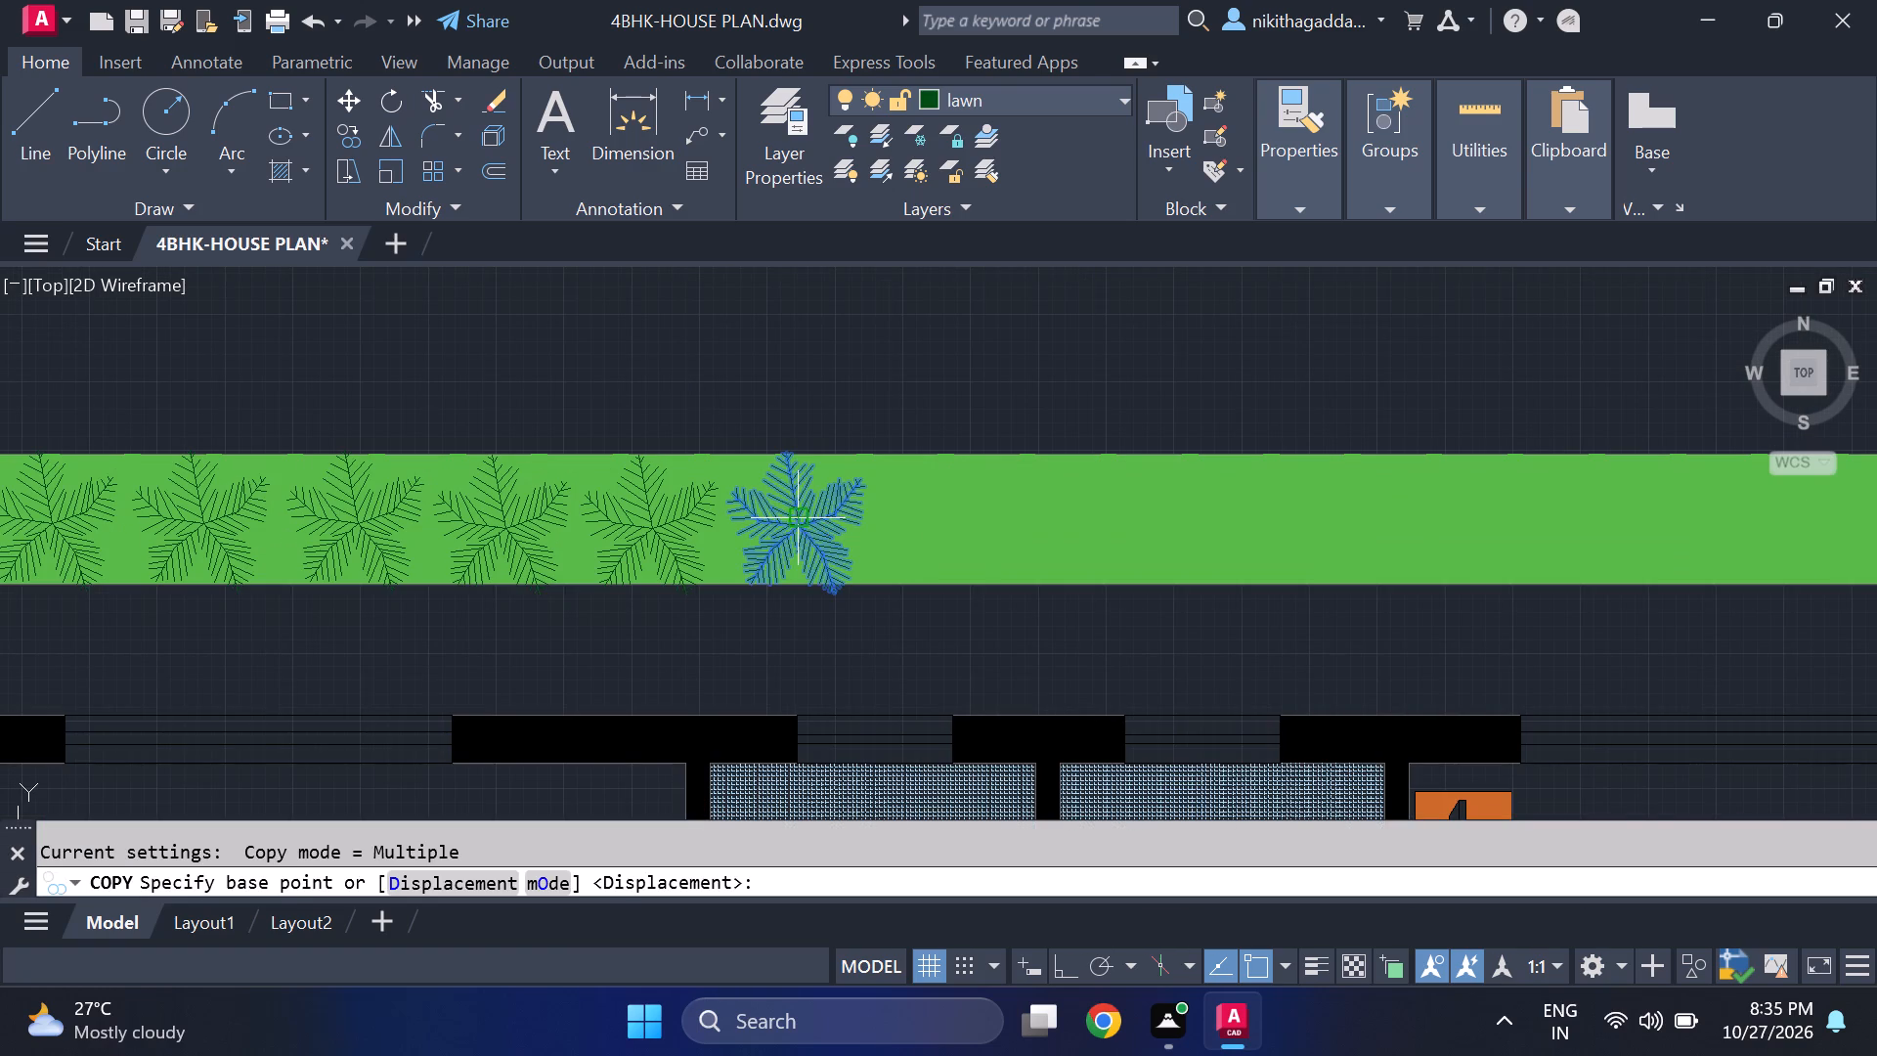
click(797, 516)
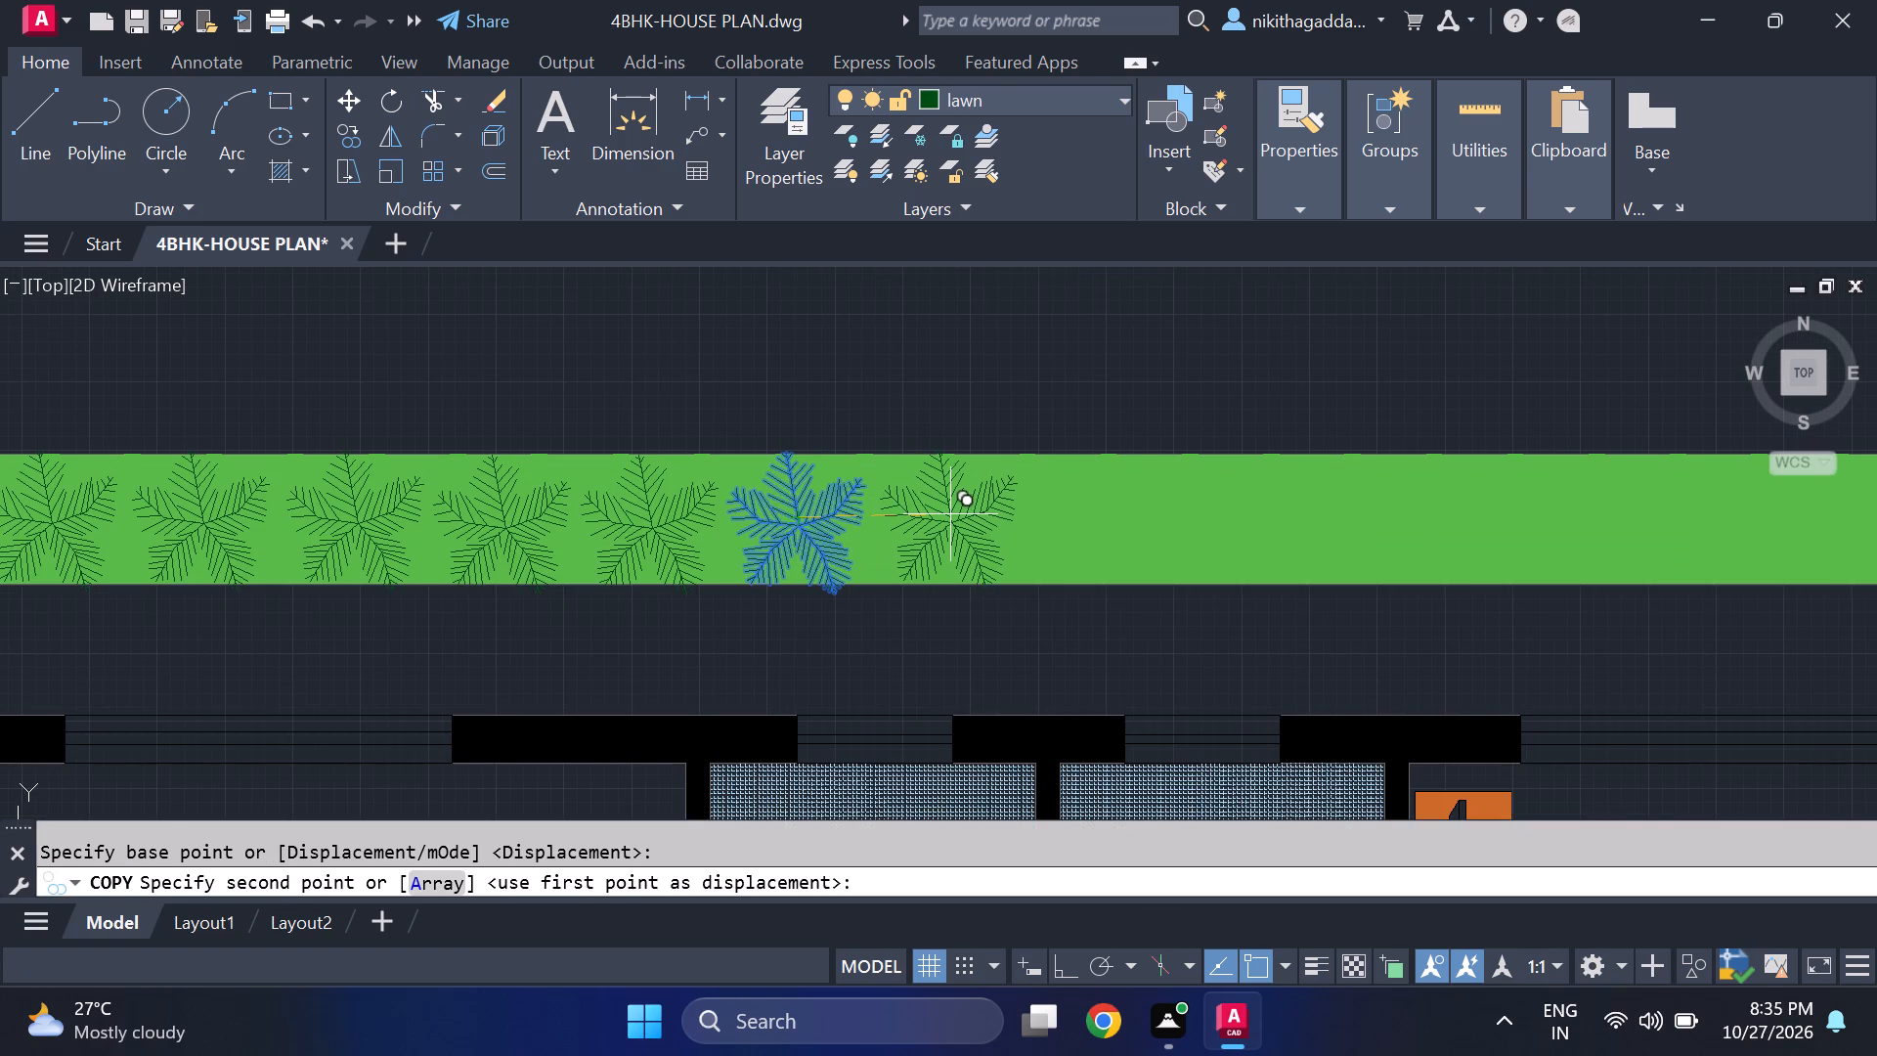
key(F8)
click(947, 515)
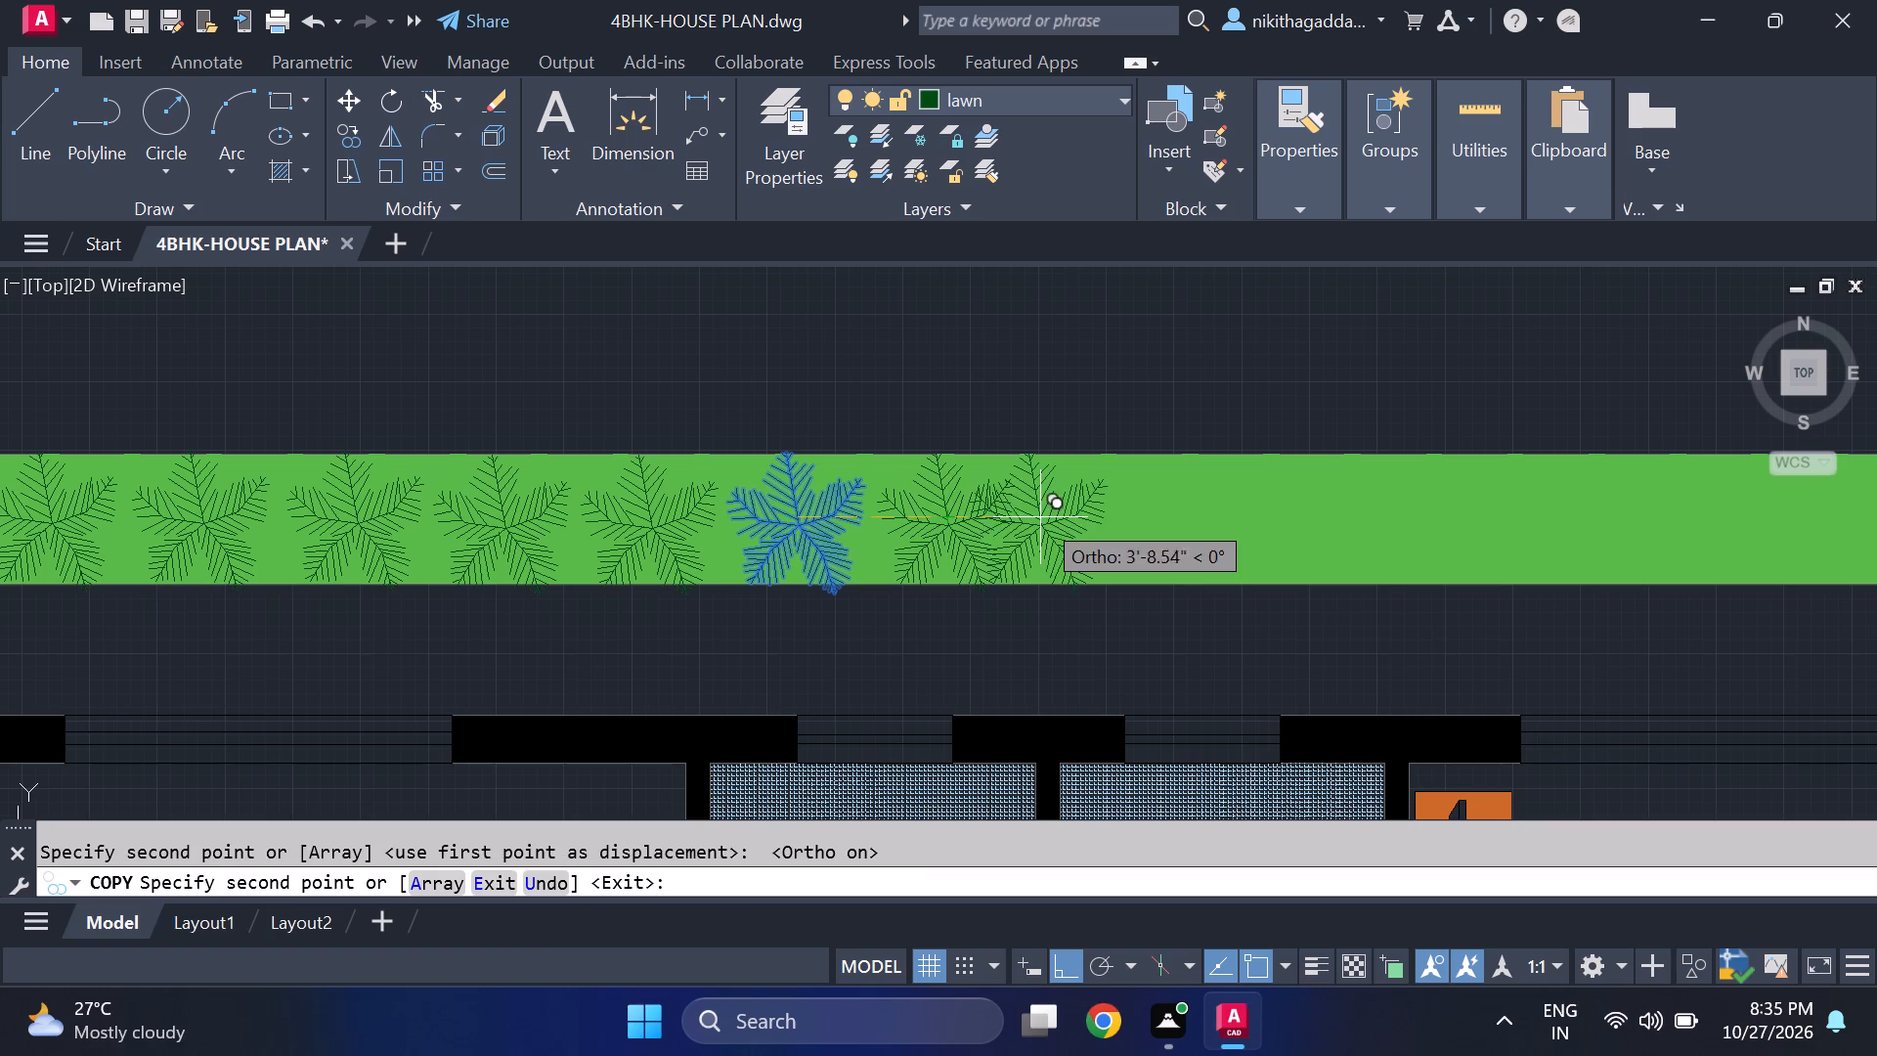
click(1099, 506)
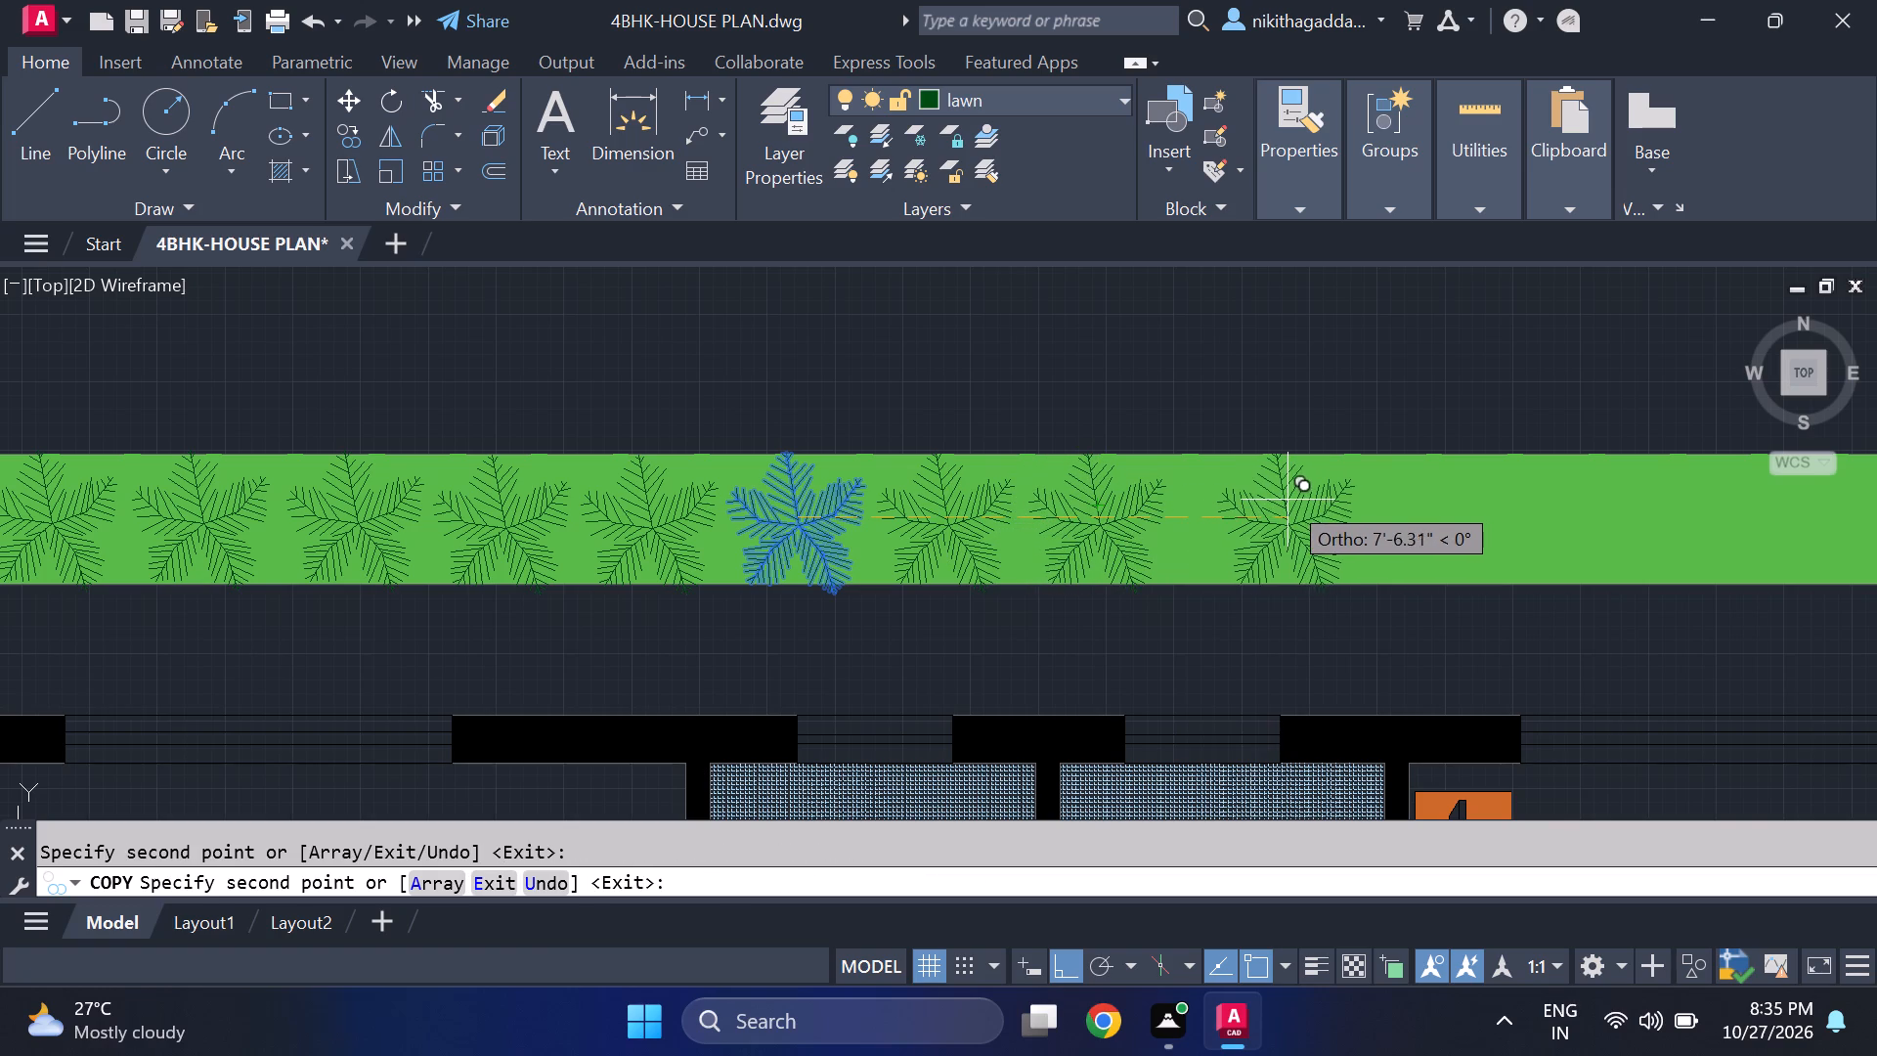
click(1252, 509)
Place six more small tree copies along the north lawn border, filling the row up to the north-east corner tree.
scroll(1302, 498, down, 4)
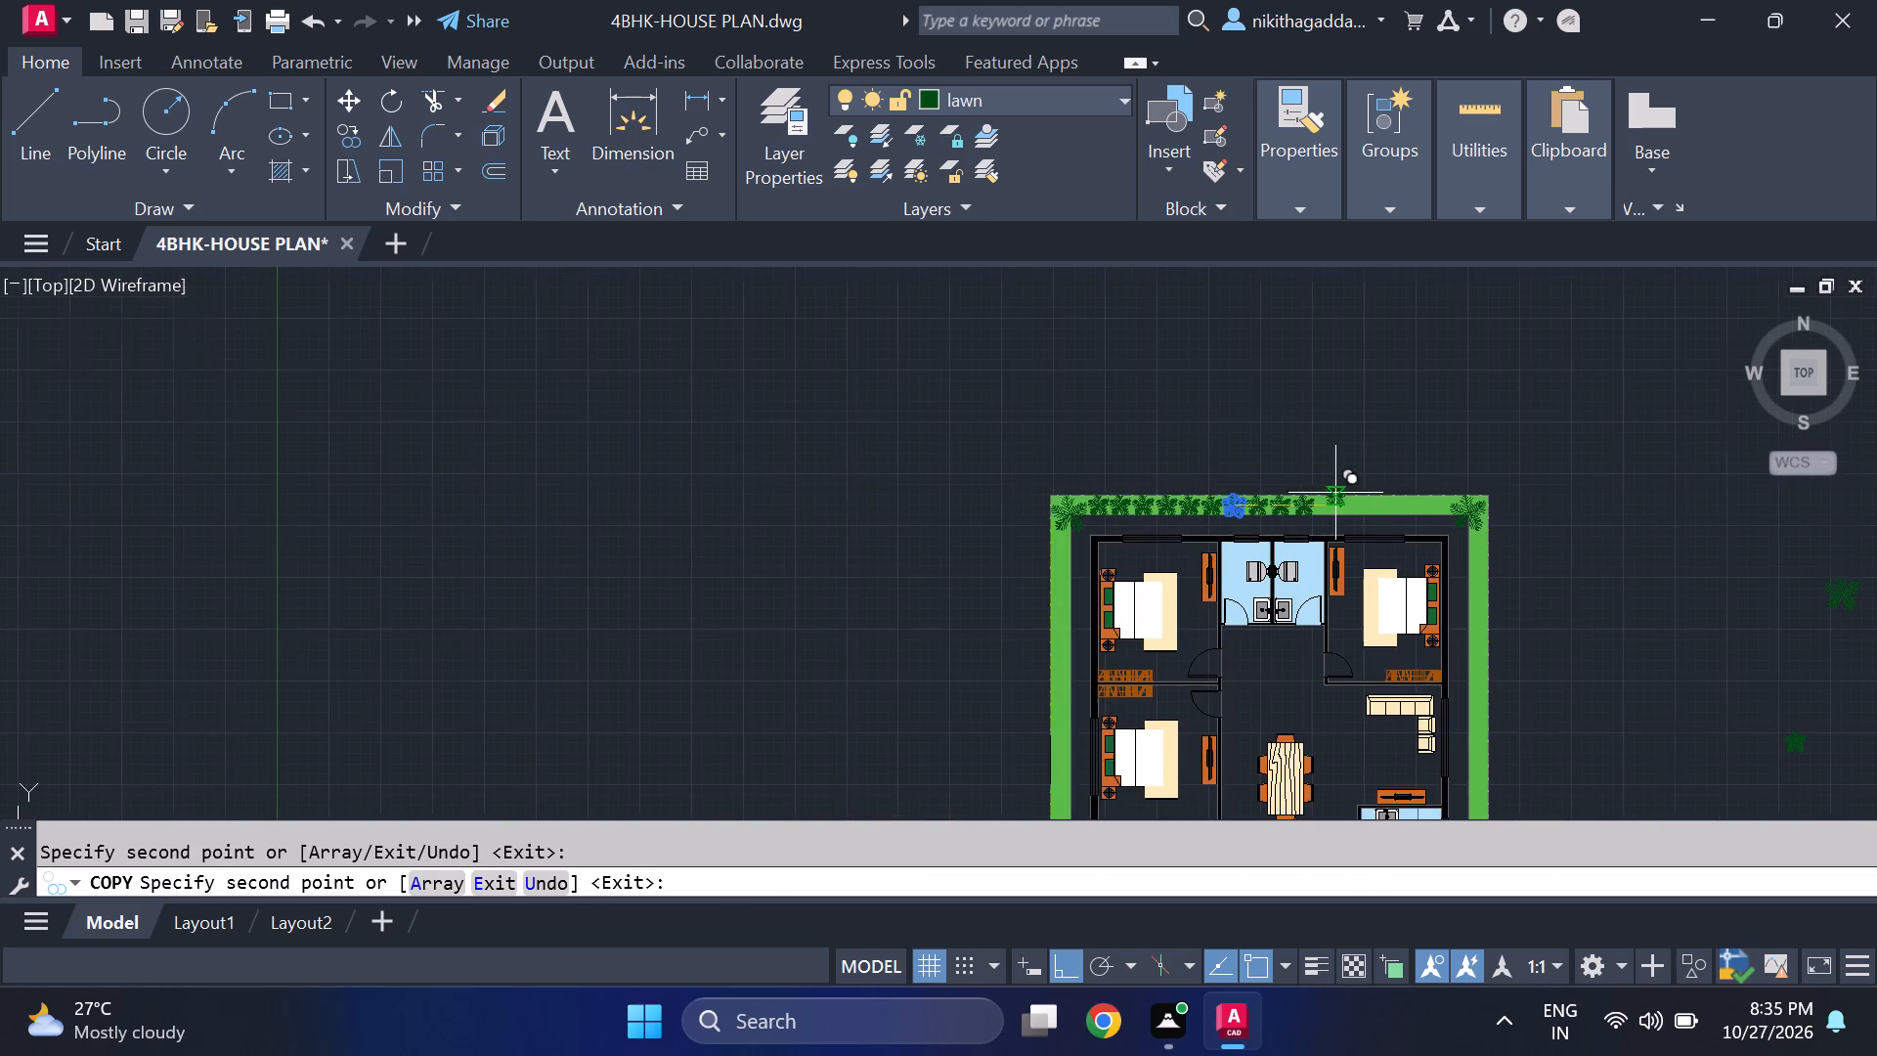
scroll(1332, 493, up, 3)
click(1295, 536)
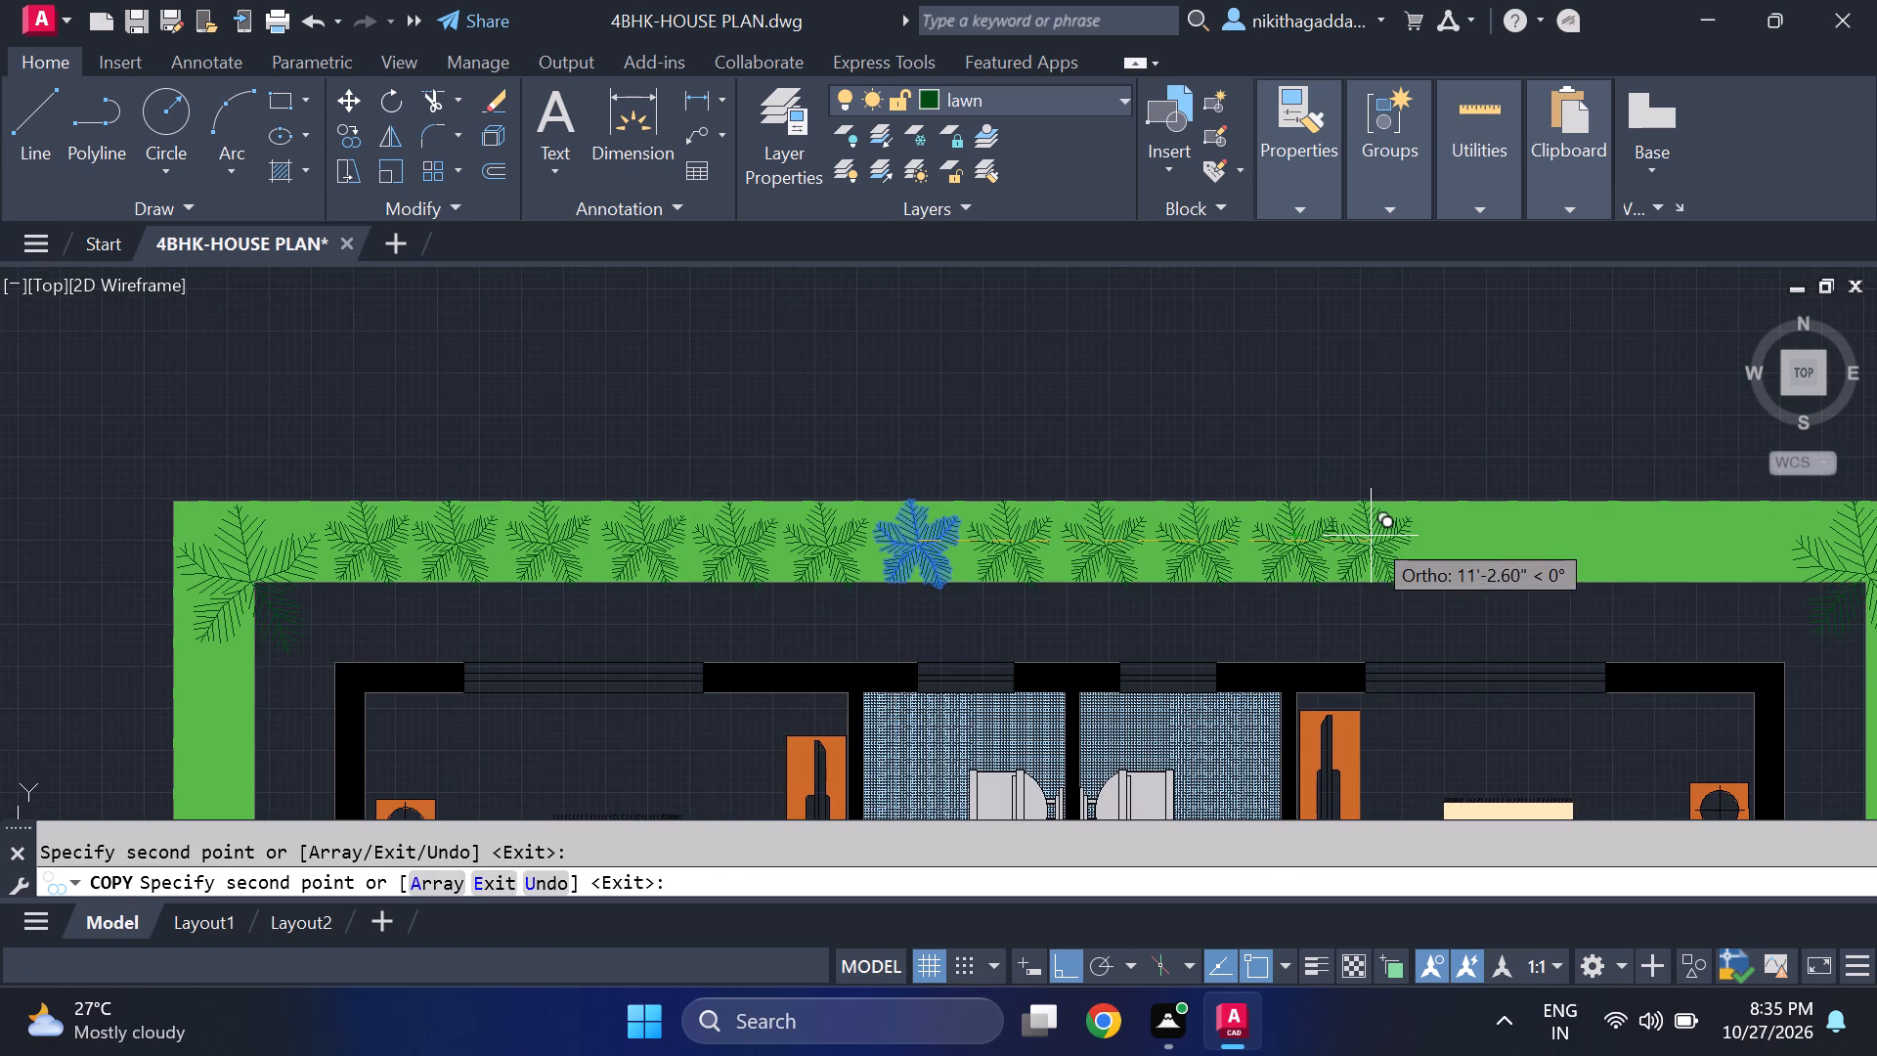
click(1387, 531)
click(1474, 527)
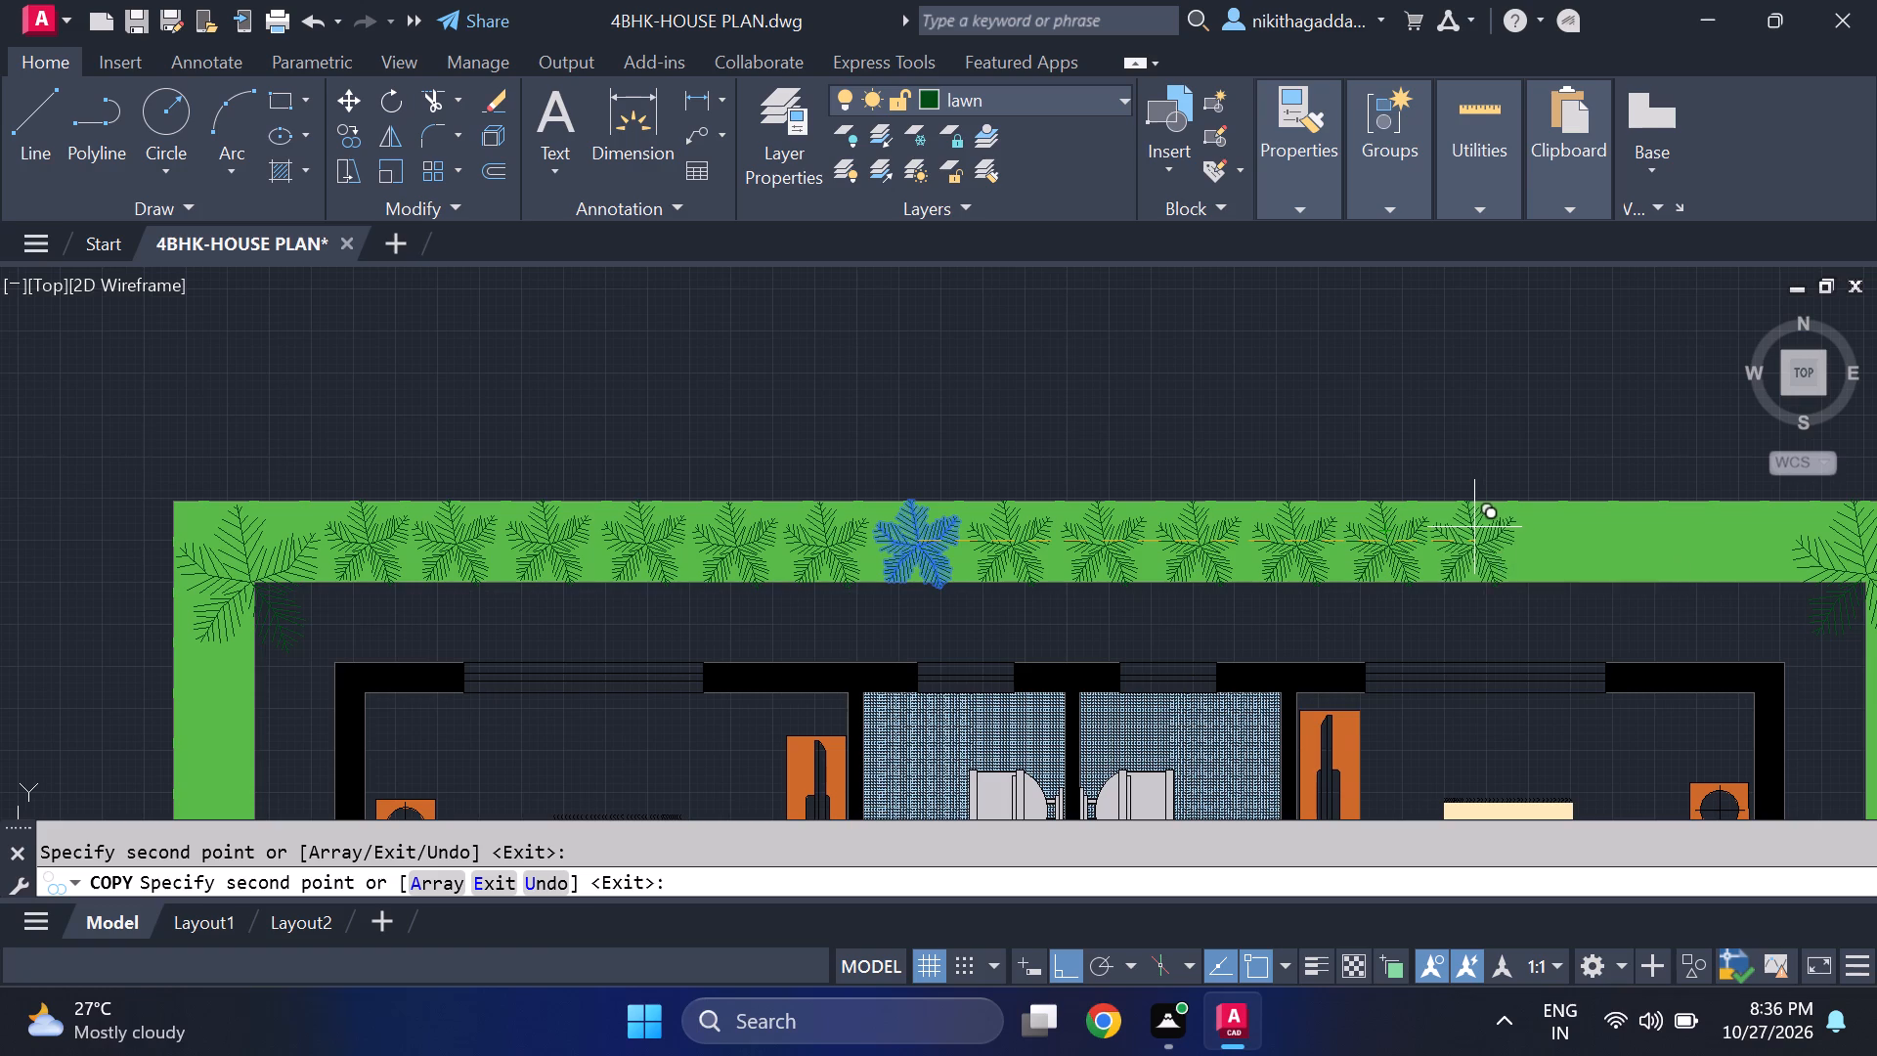
click(1563, 534)
scroll(1593, 549, up, 1)
middle_drag(1593, 550, 1550, 582)
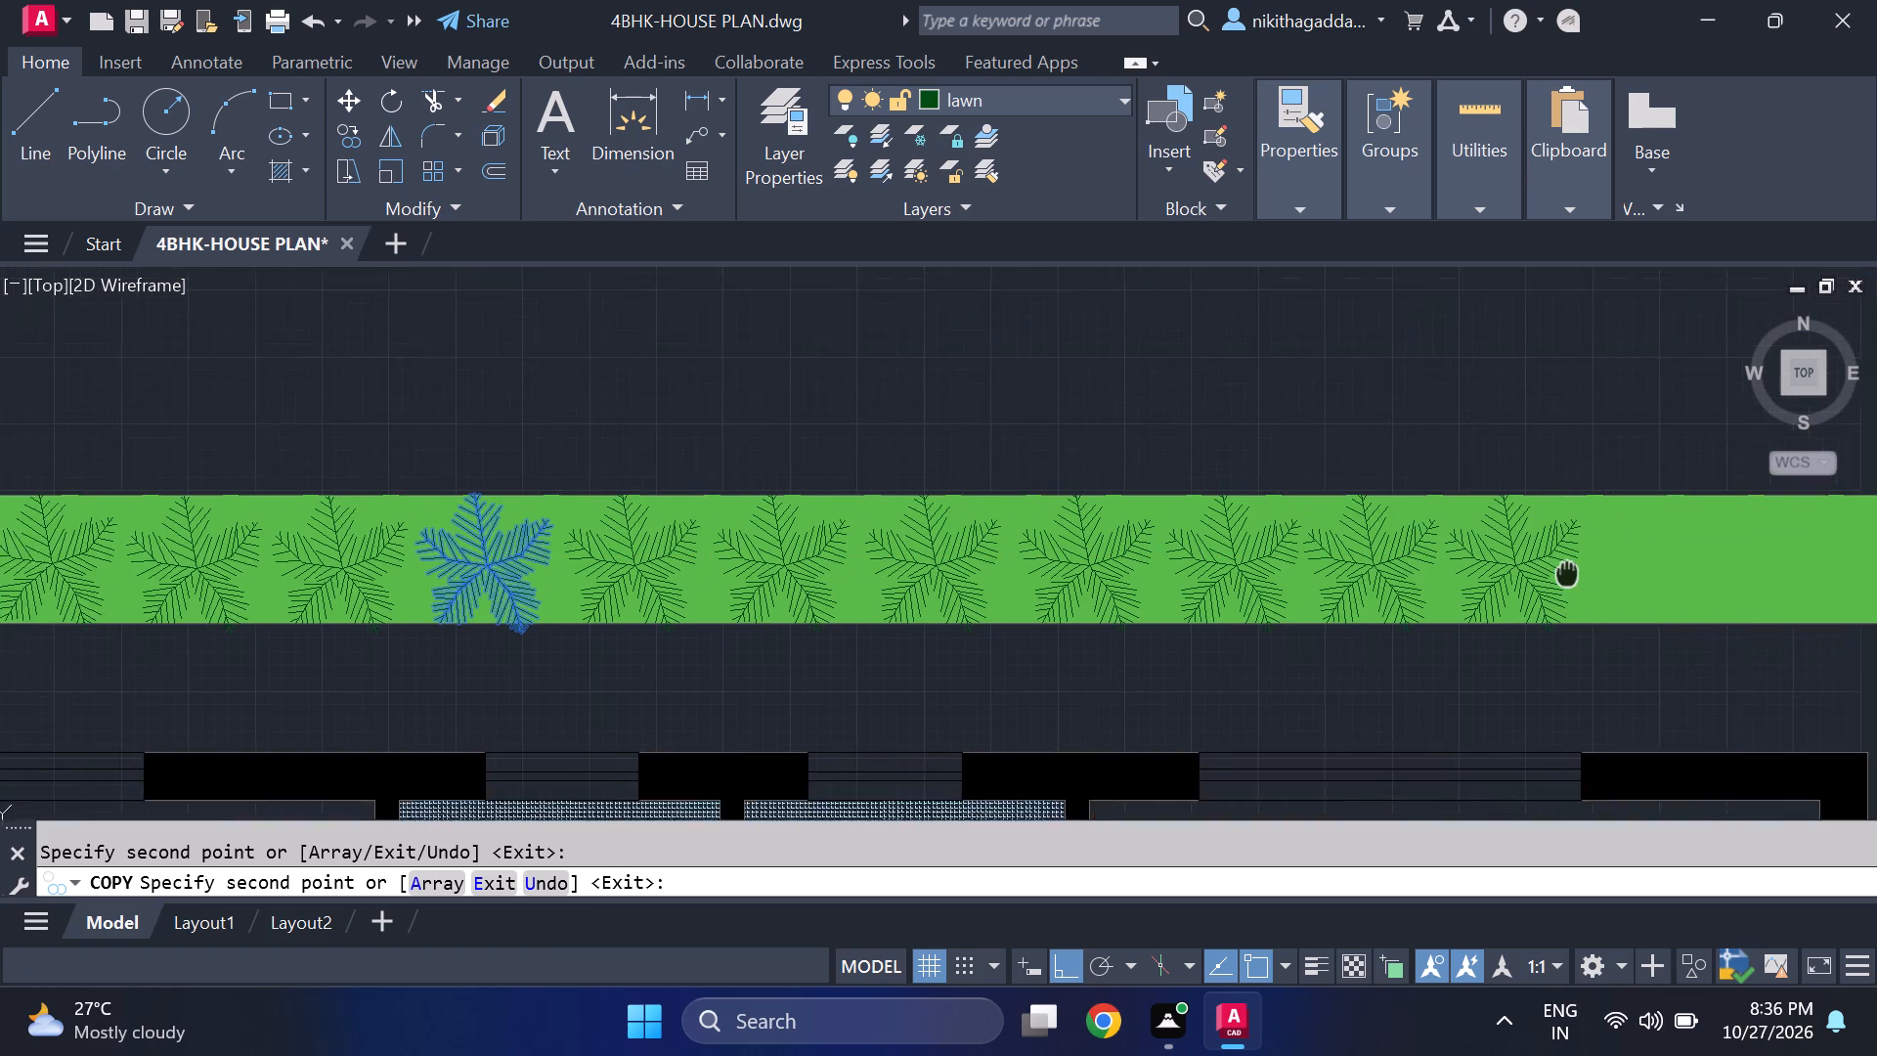
middle_drag(1550, 582, 1145, 603)
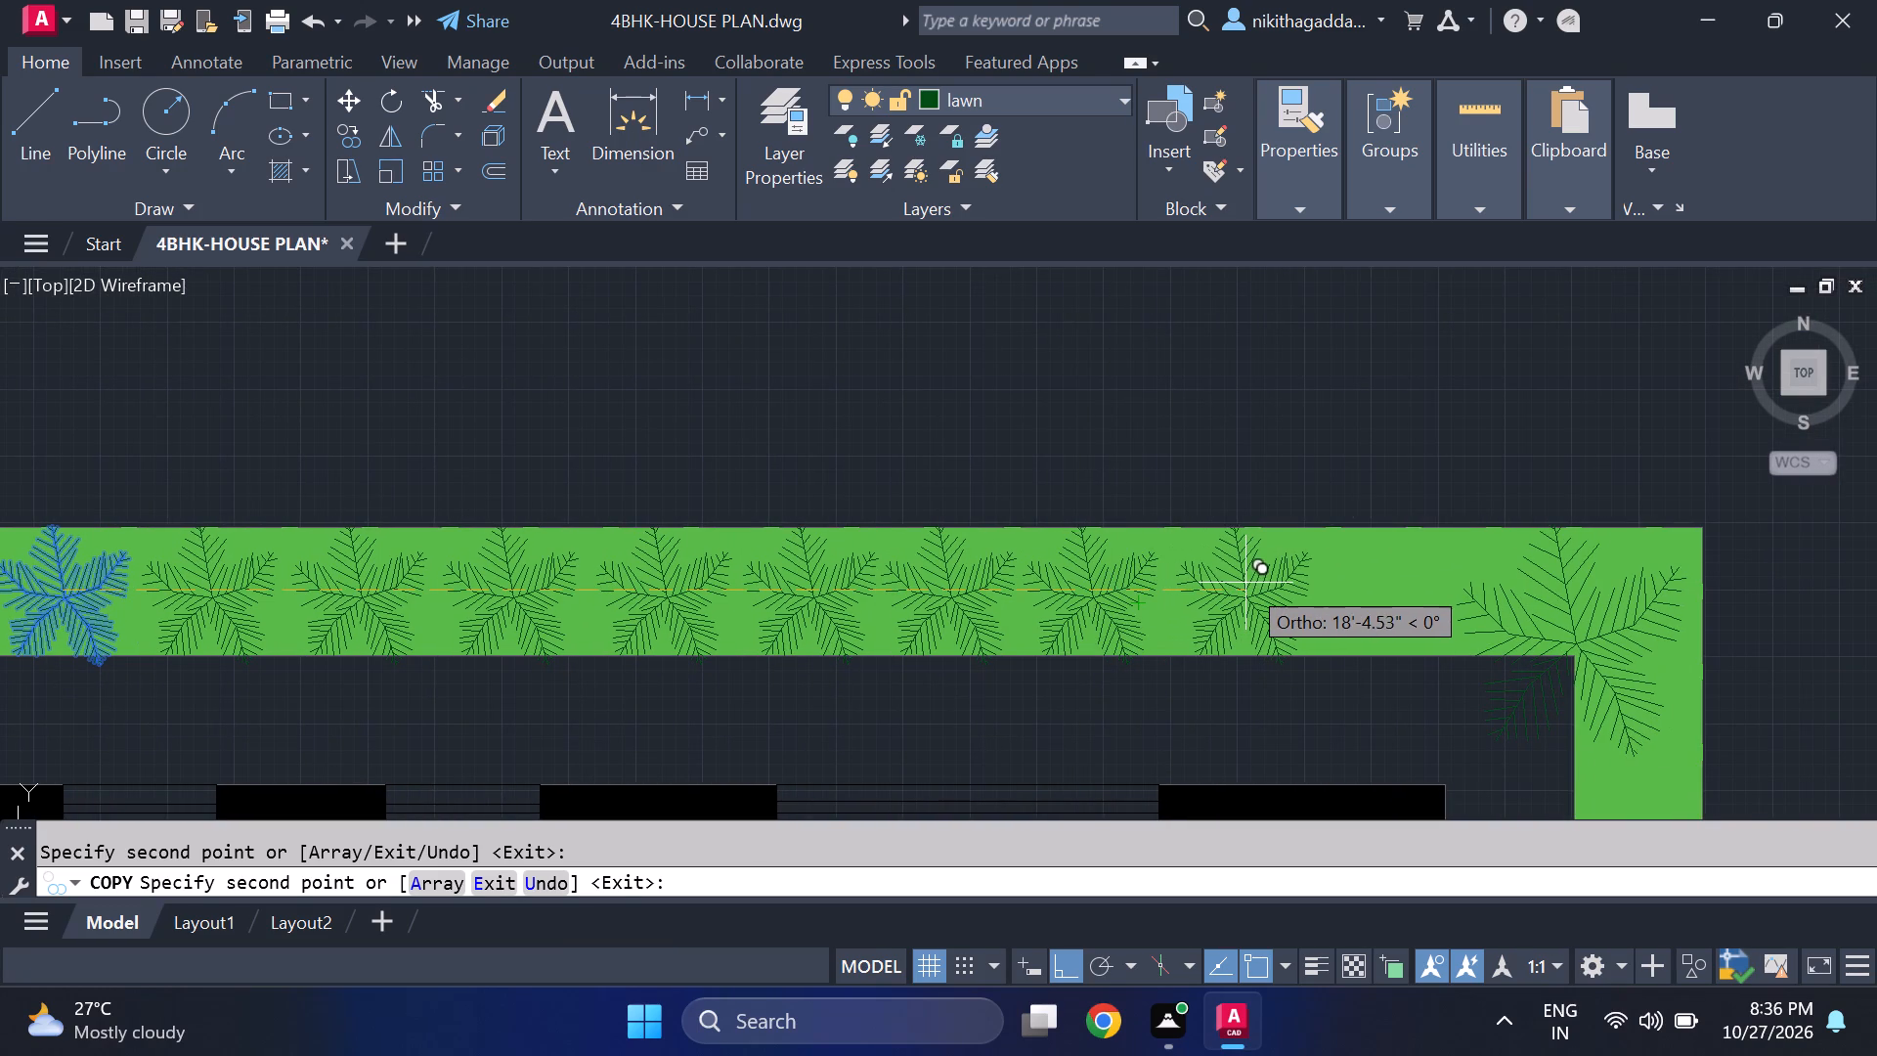
click(1237, 583)
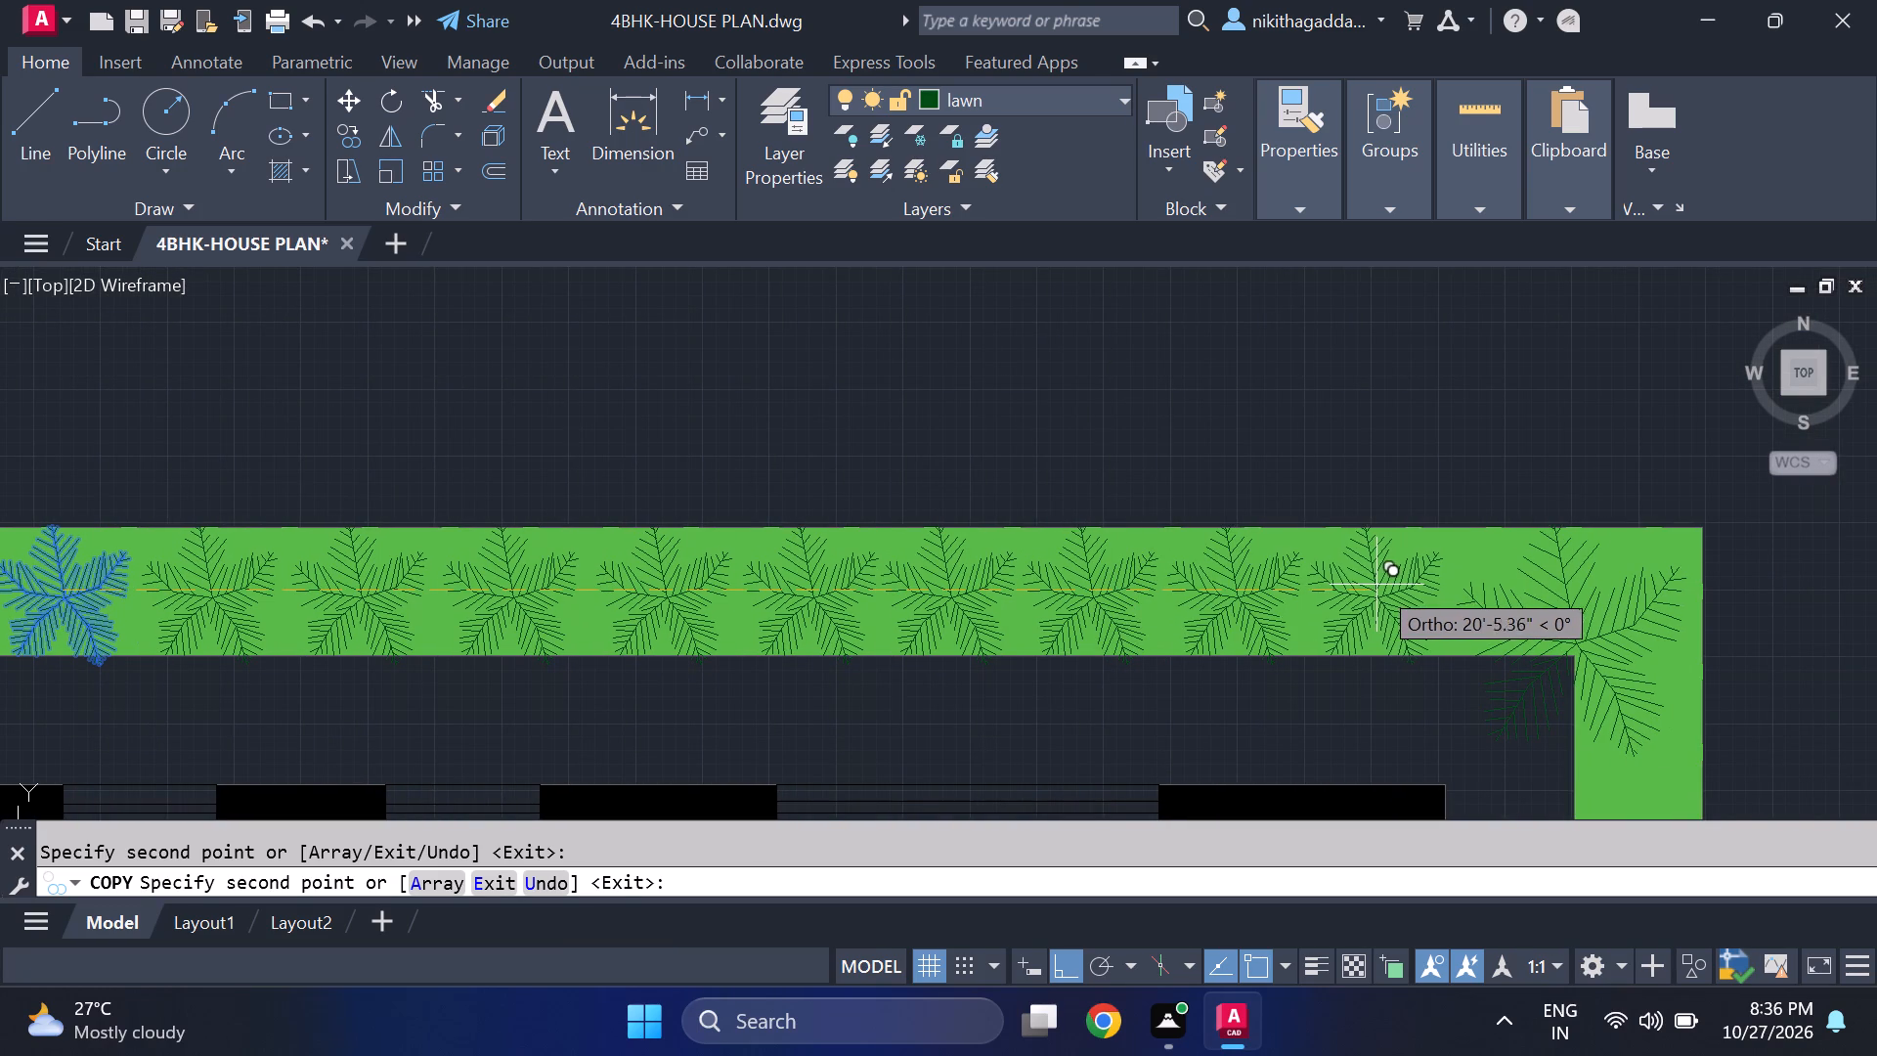
click(1378, 585)
With ortho off, place a small tree copy on the west lawn border just south of the north-west corner tree.
scroll(1475, 546, down, 4)
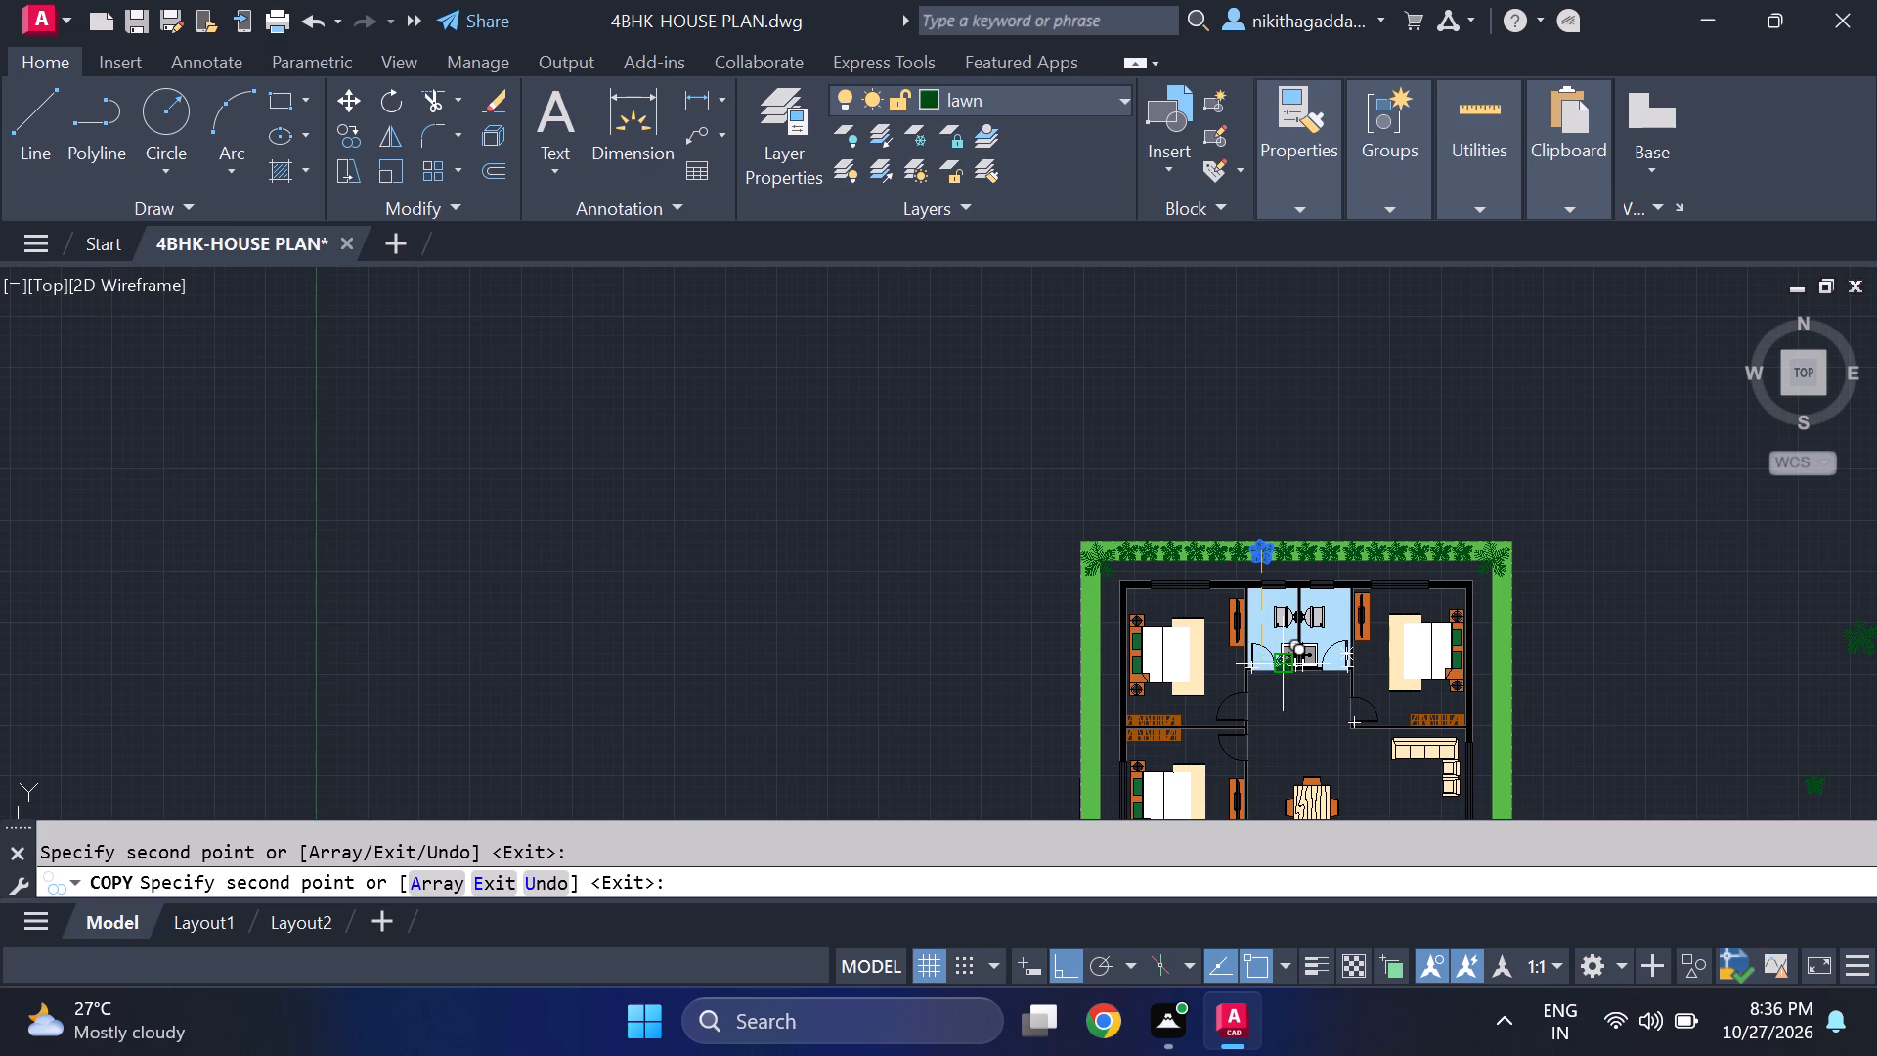
key(F8)
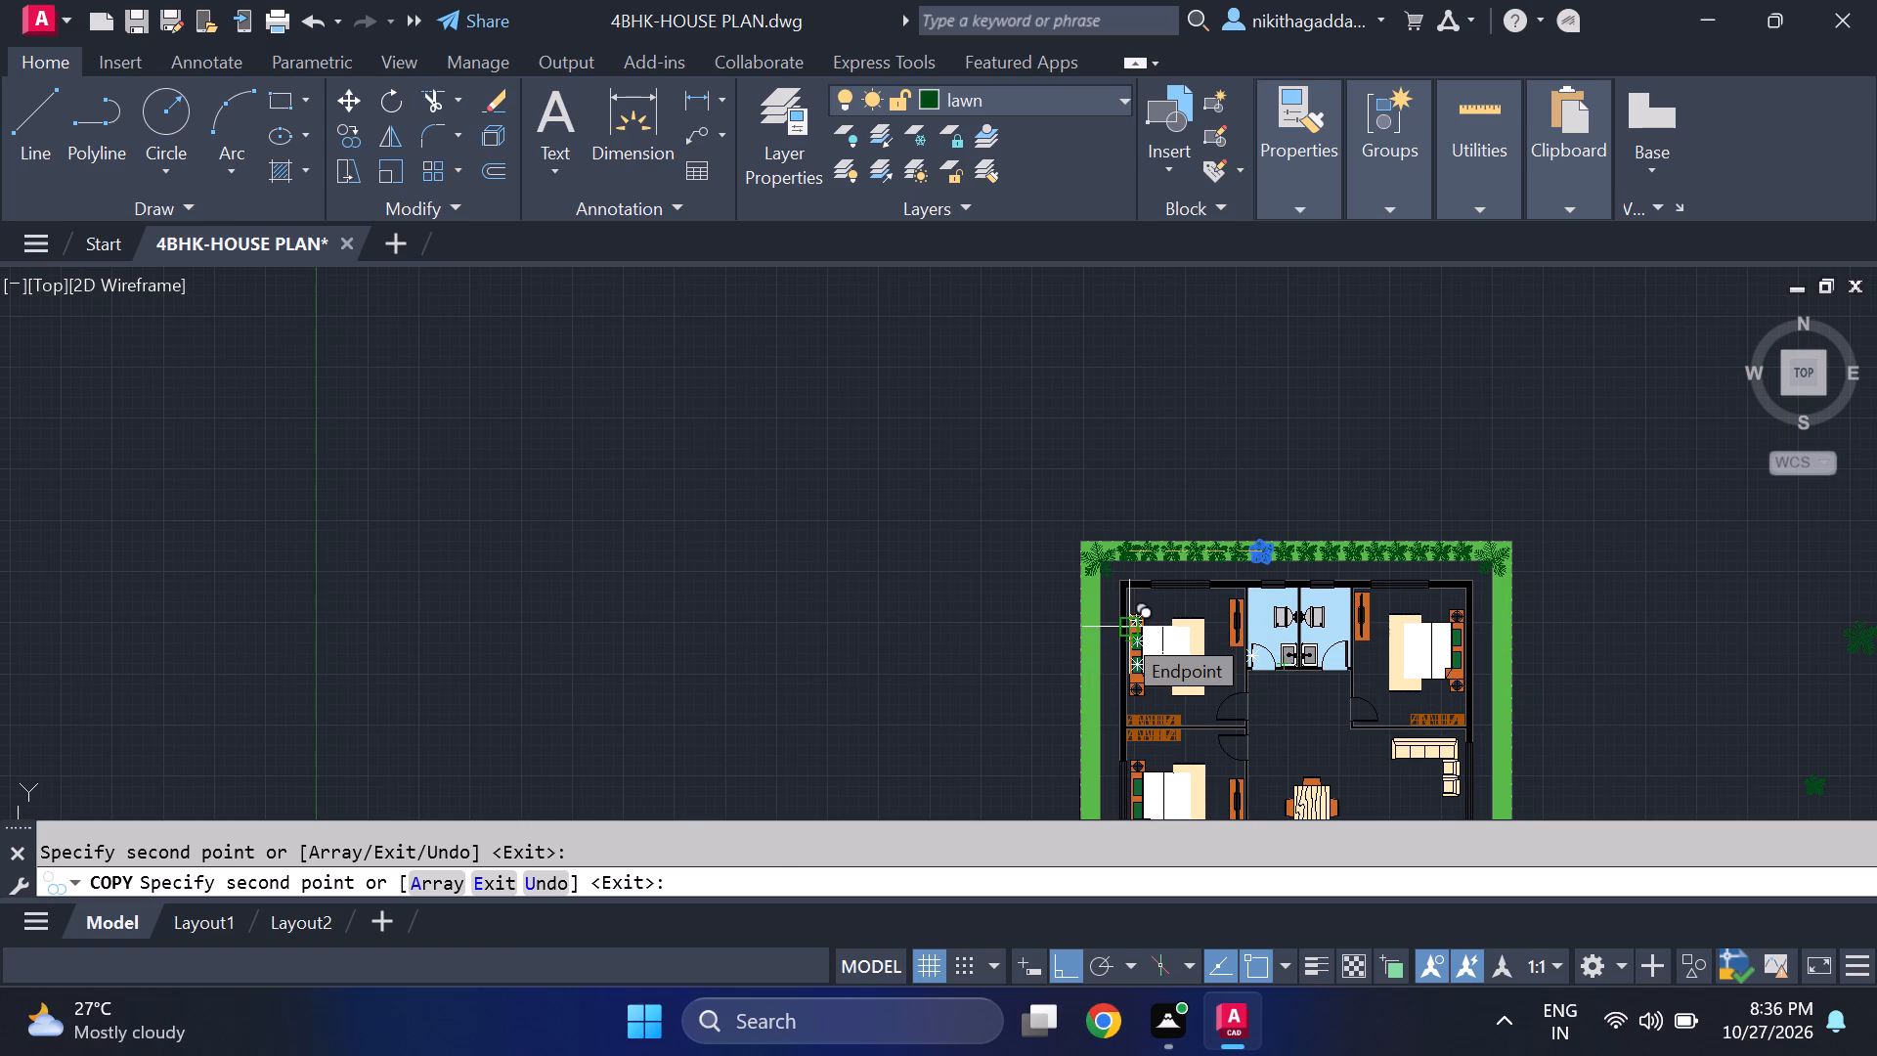
scroll(1037, 608, up, 2)
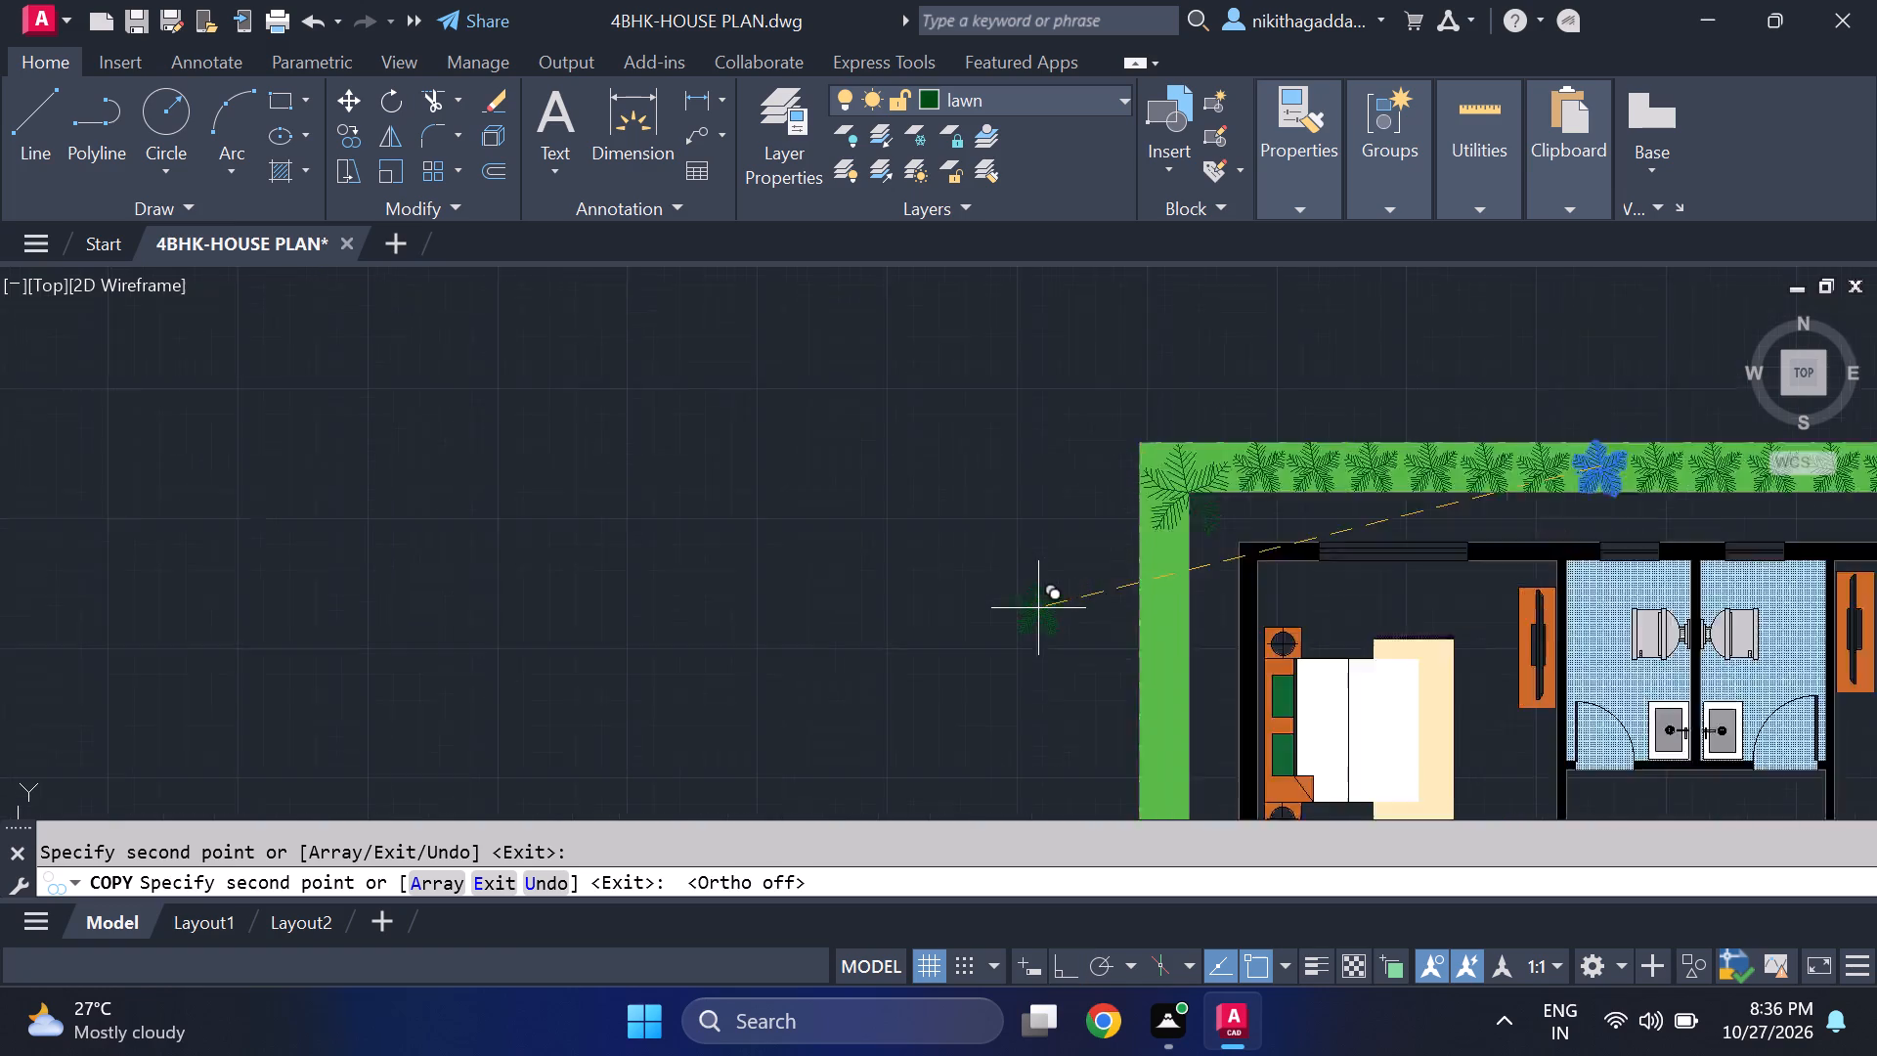
scroll(1039, 609, up, 1)
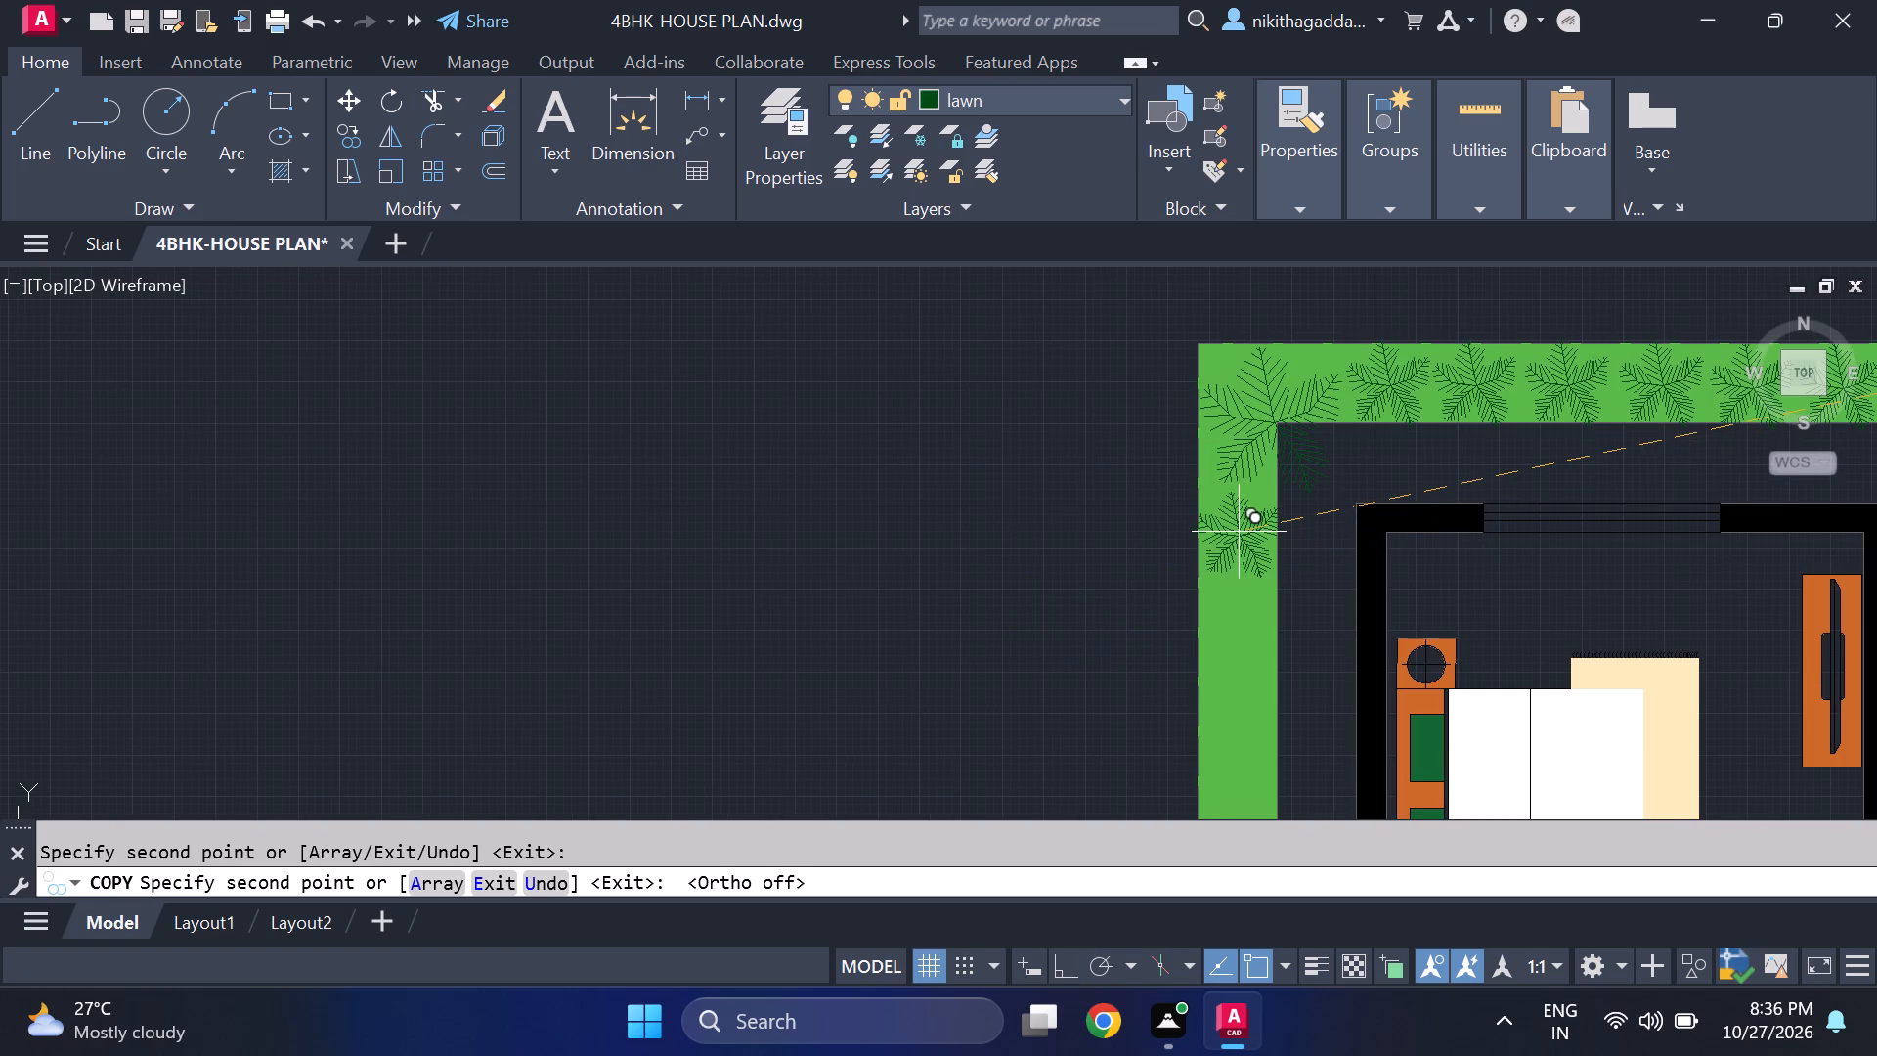
click(1239, 531)
Place a small tree copy on the east lawn border just south of the north-east corner tree and finish copying.
scroll(1482, 489, down, 3)
middle_drag(1758, 536, 1590, 506)
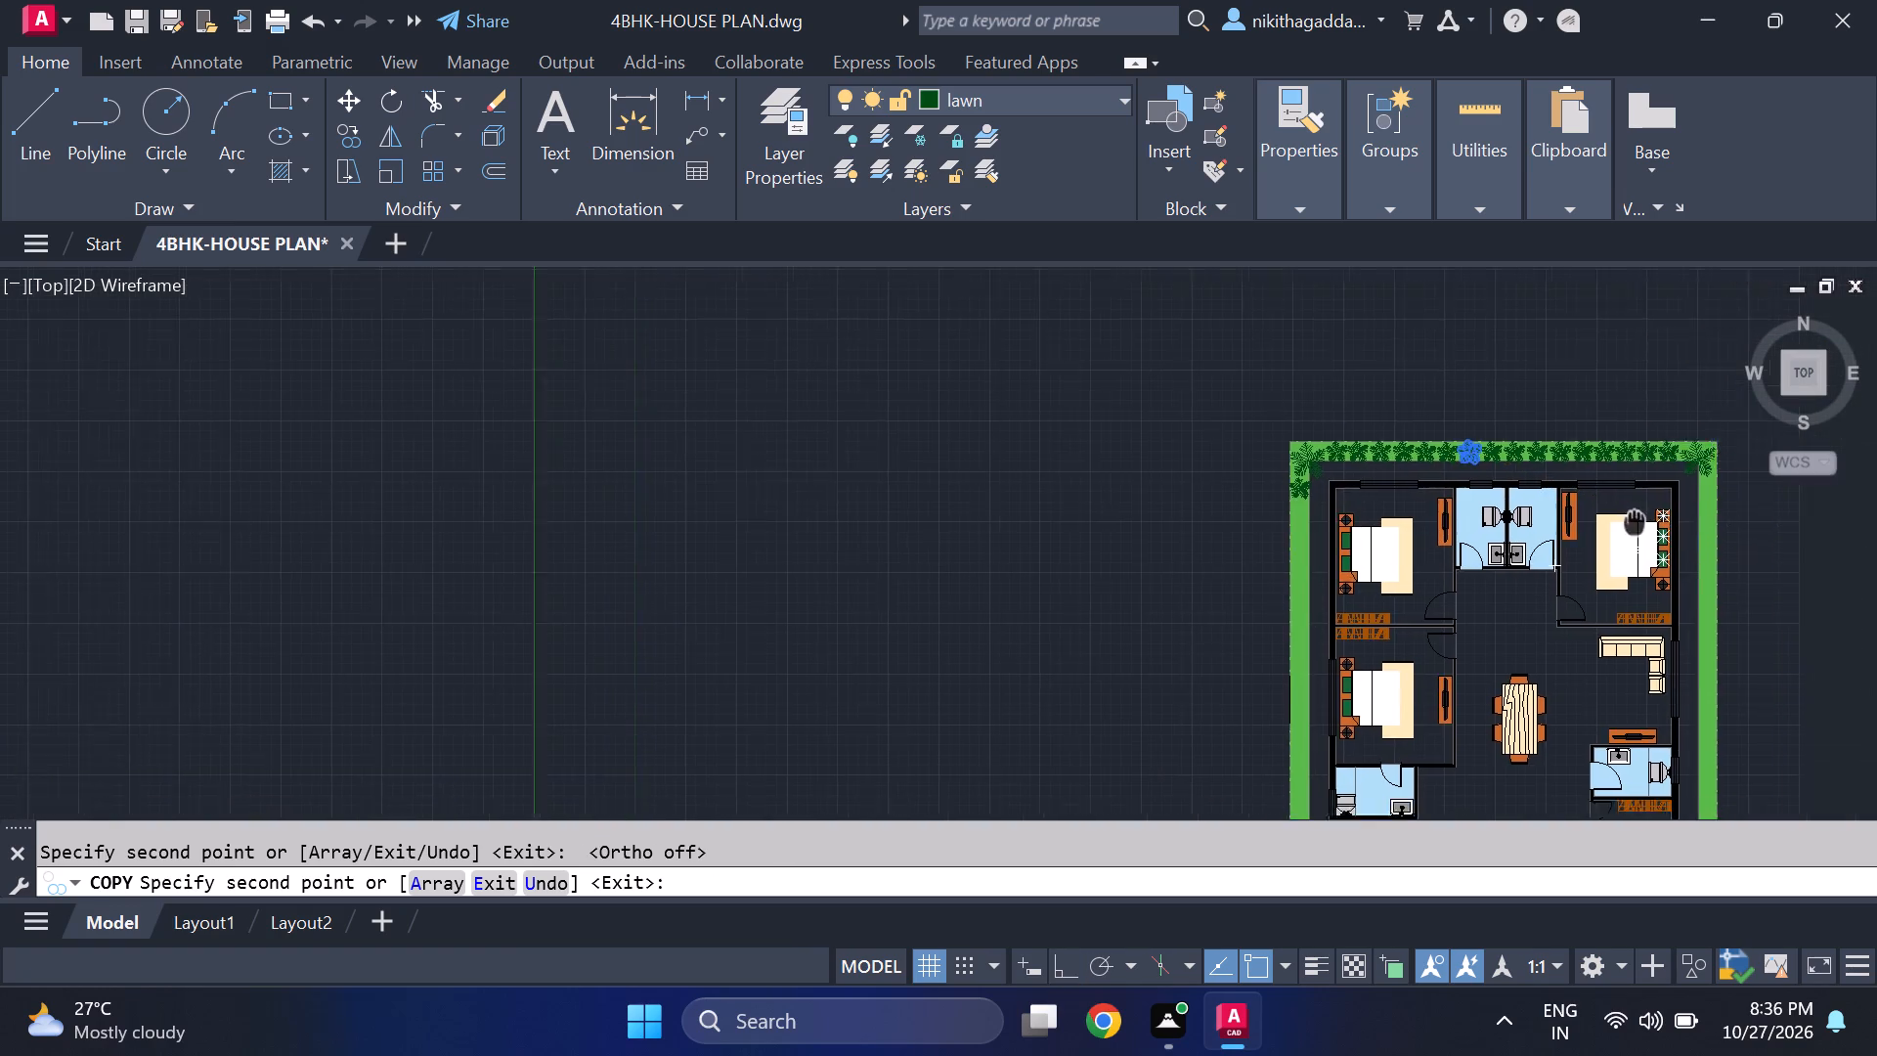
middle_drag(1590, 506, 1155, 585)
scroll(1146, 587, up, 2)
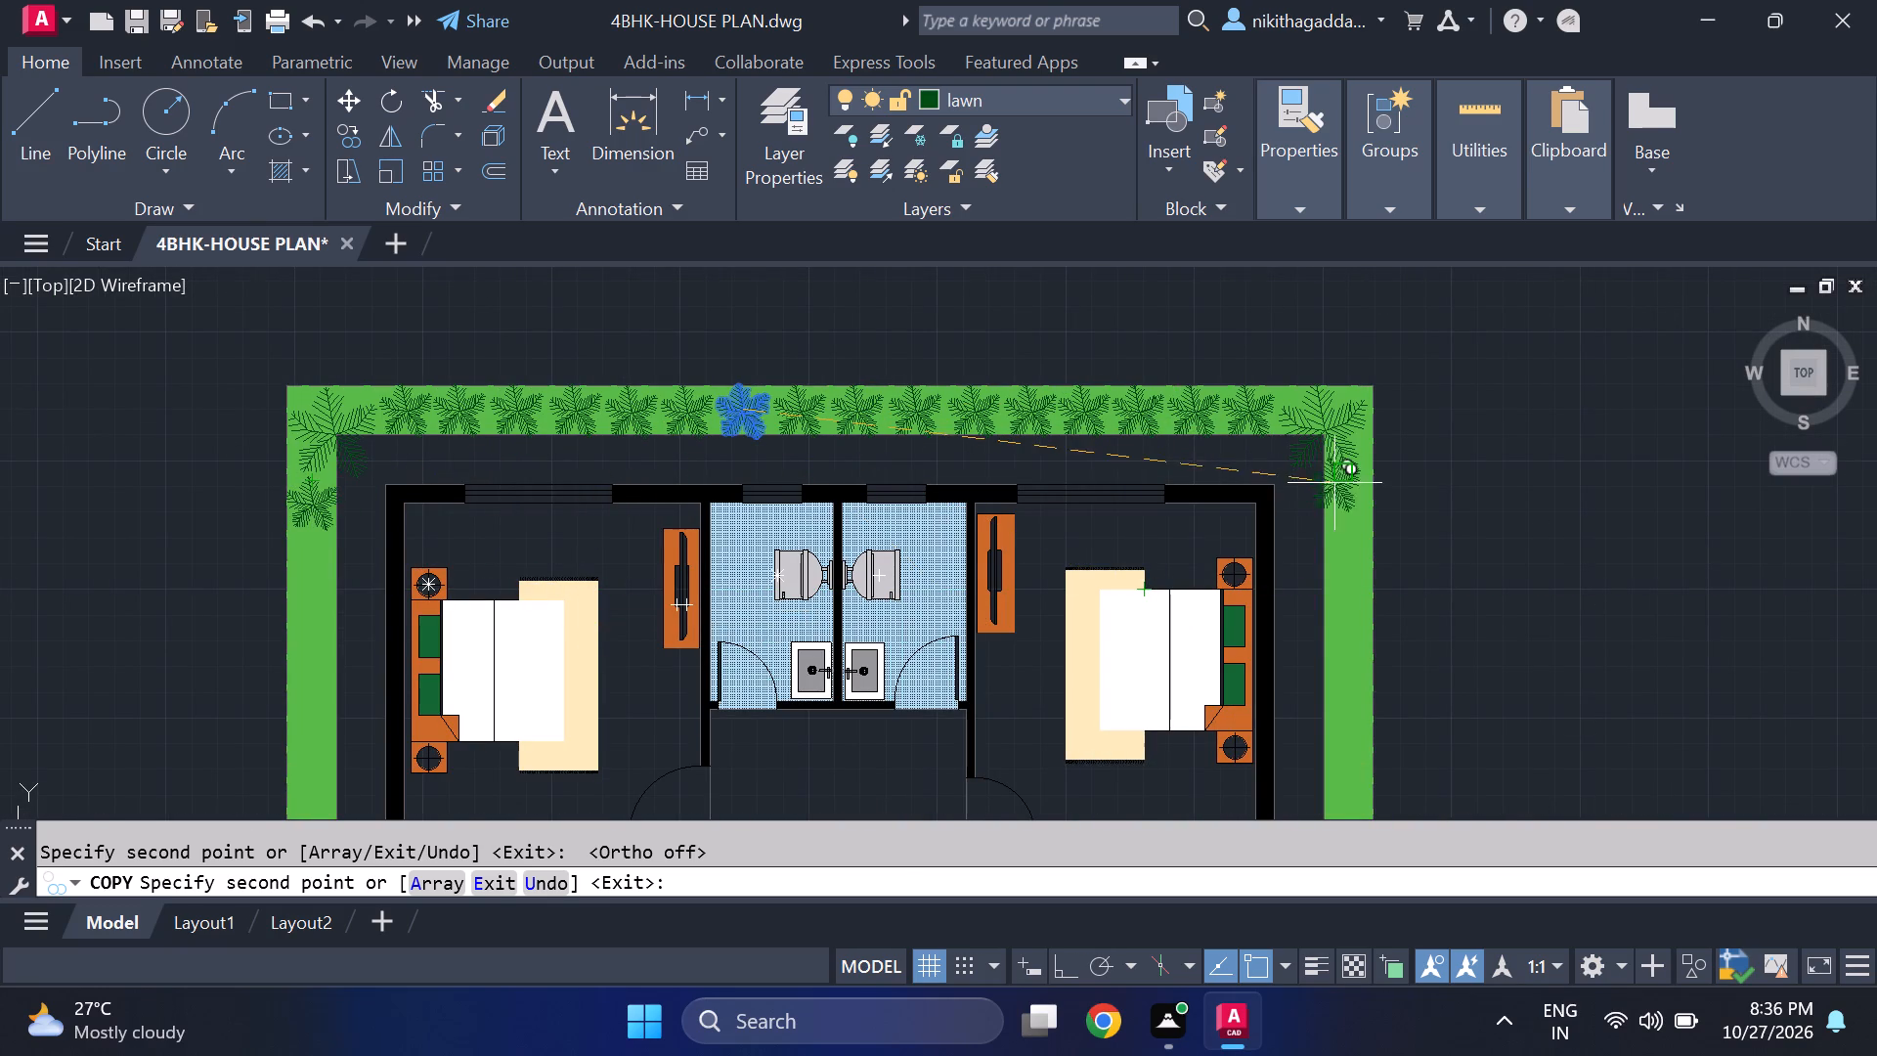
scroll(1344, 497, up, 2)
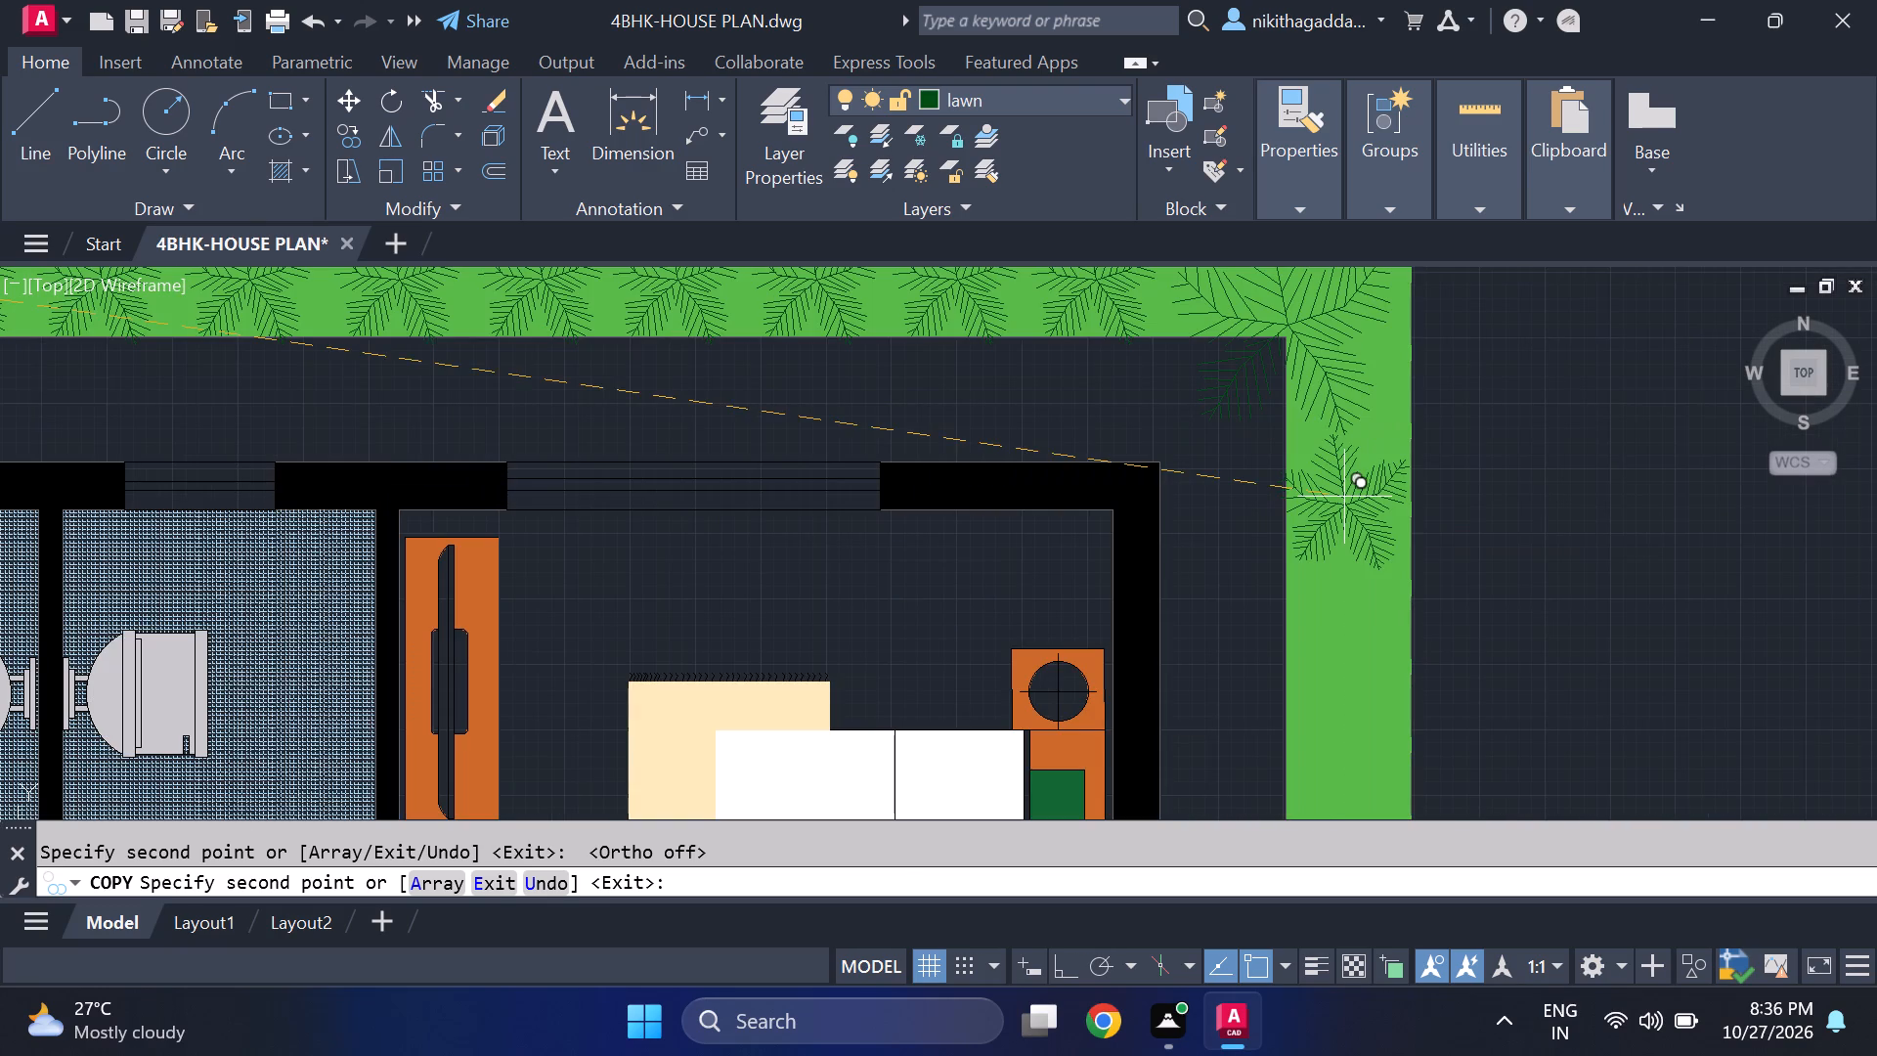
click(1343, 519)
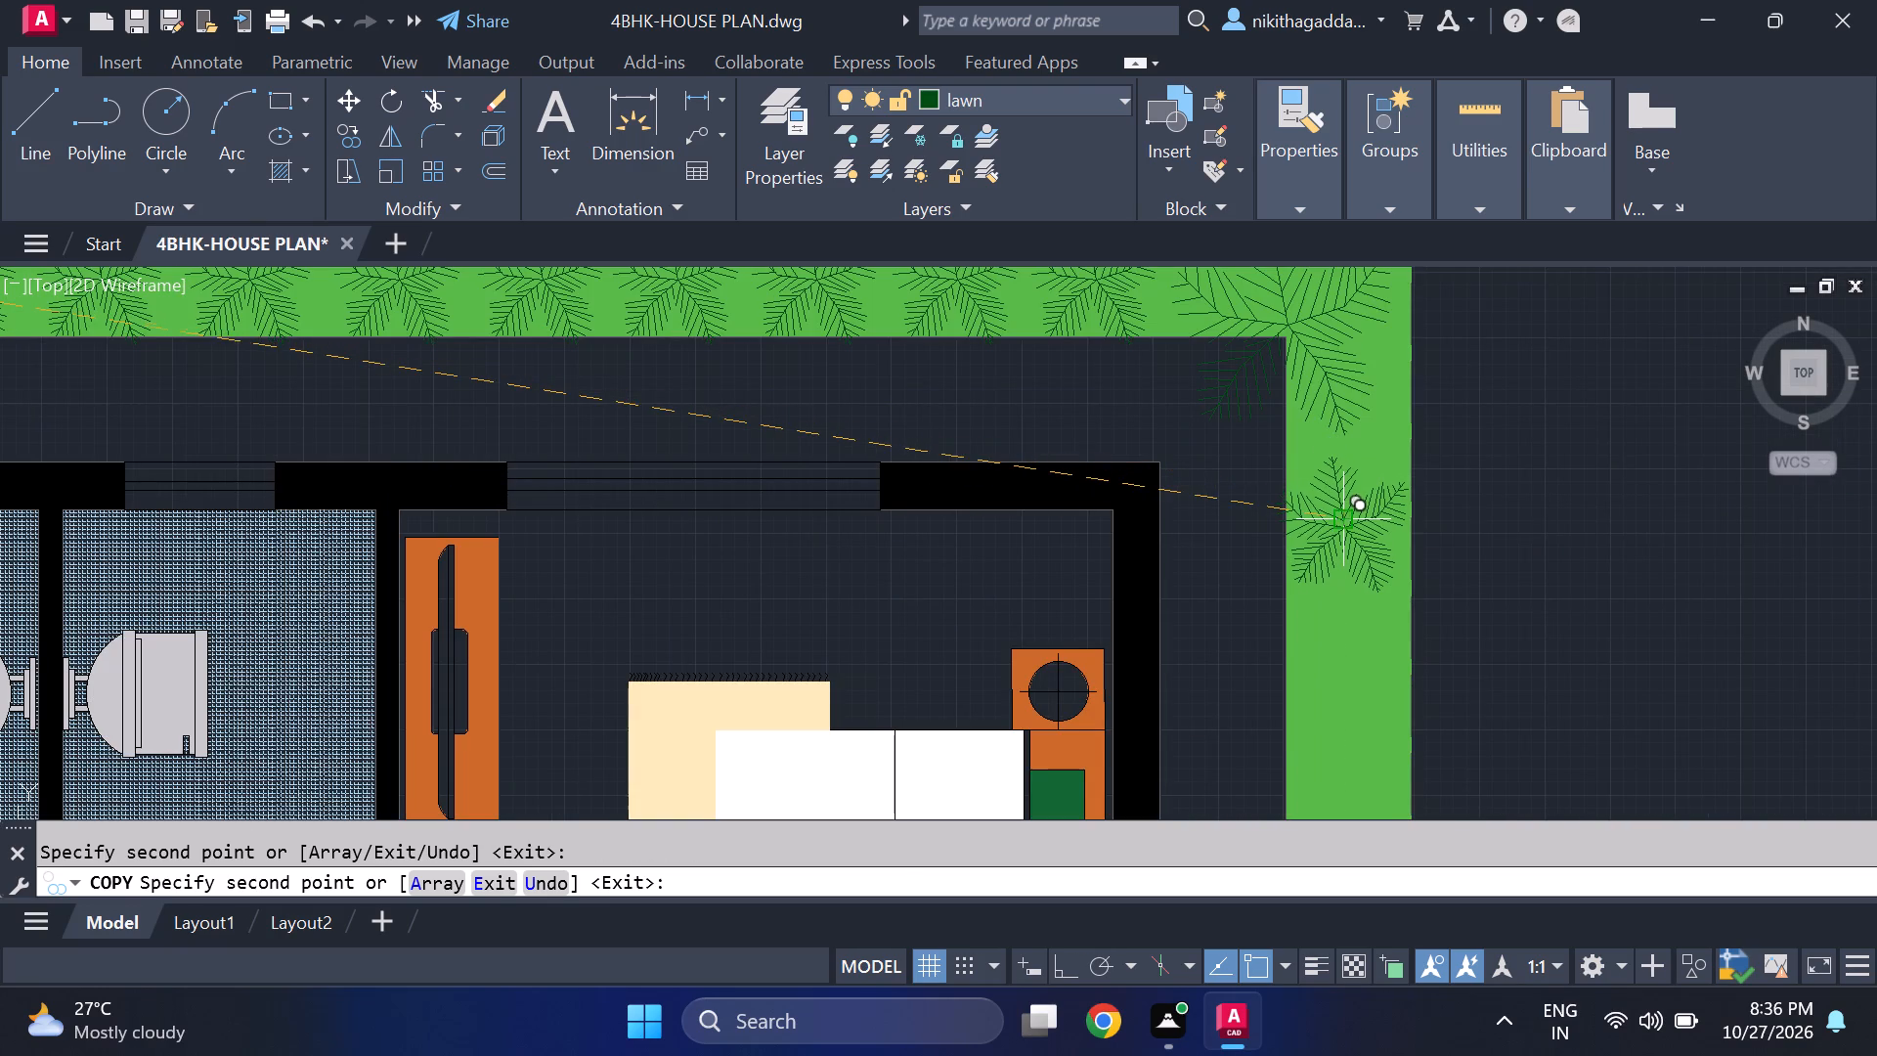
scroll(1371, 466, down, 4)
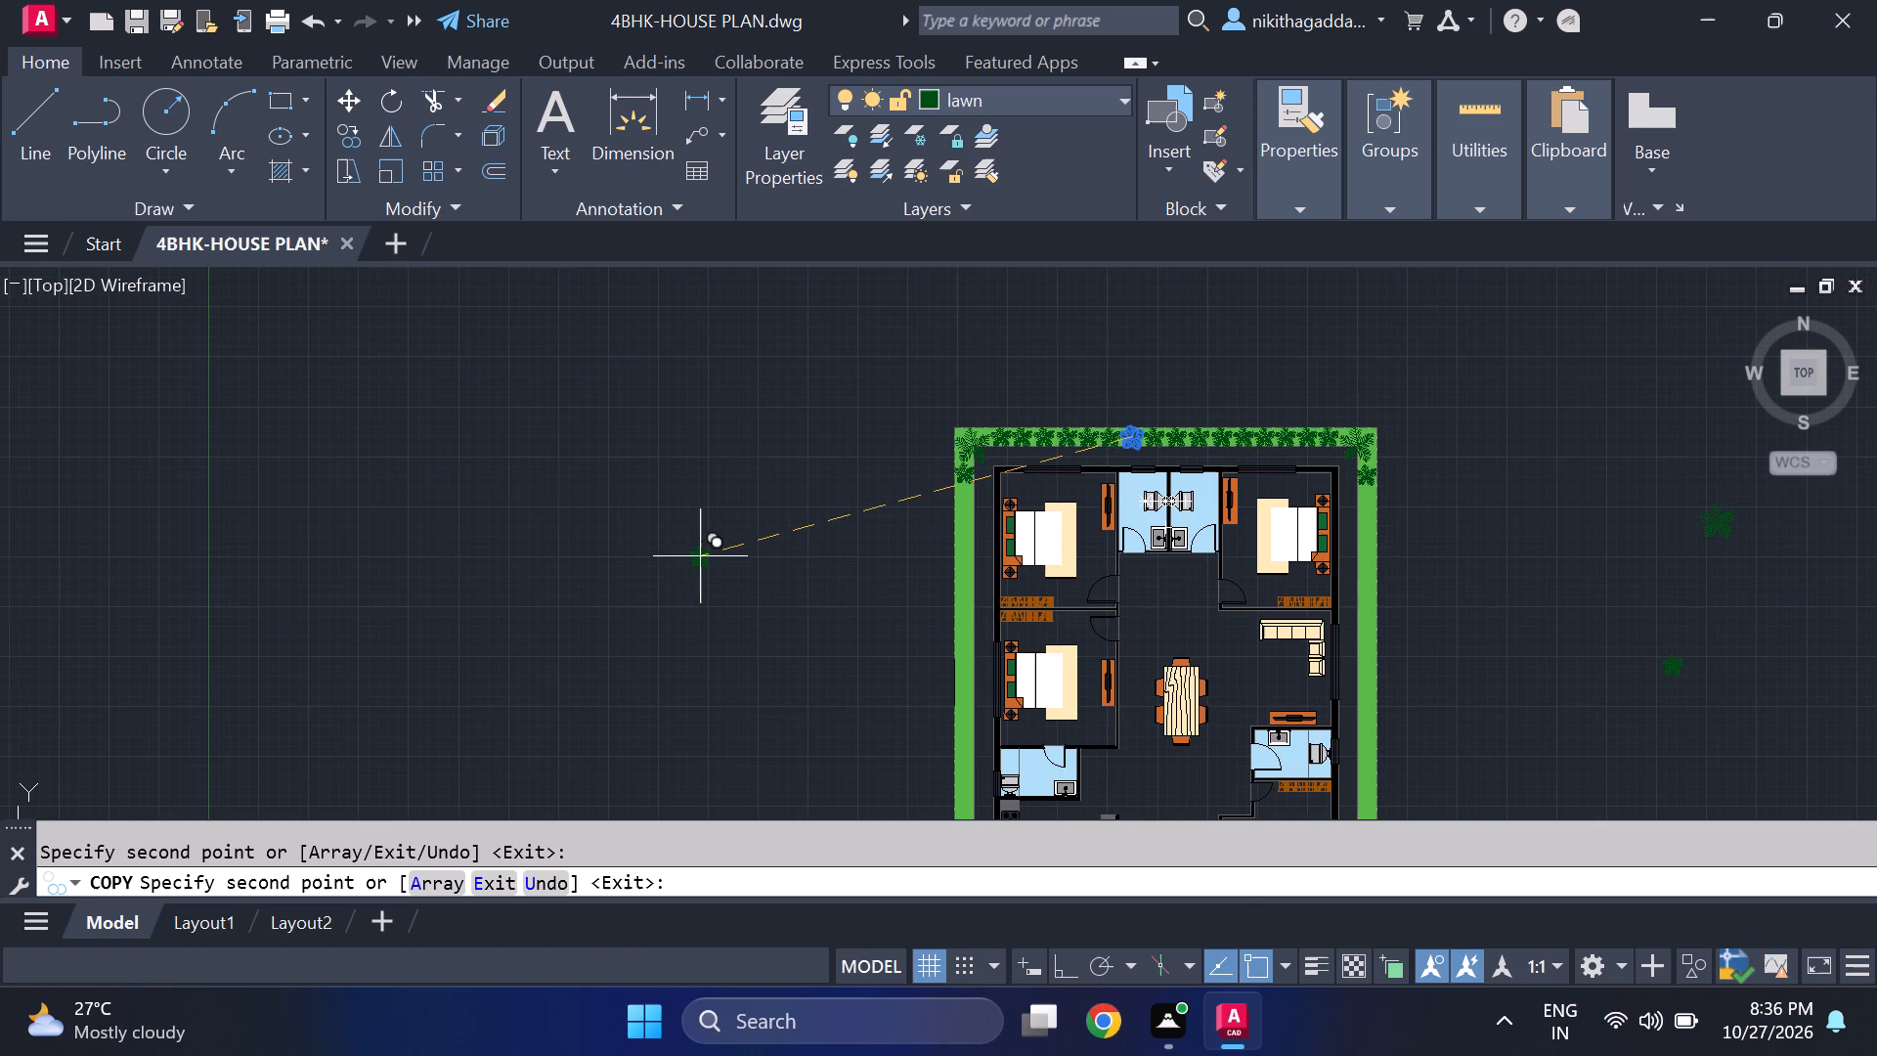
key(Escape)
With ortho on, copy the small tree on the west lawn border twice straight southward, about 2'-7" apart.
scroll(668, 574, down, 3)
scroll(654, 565, up, 3)
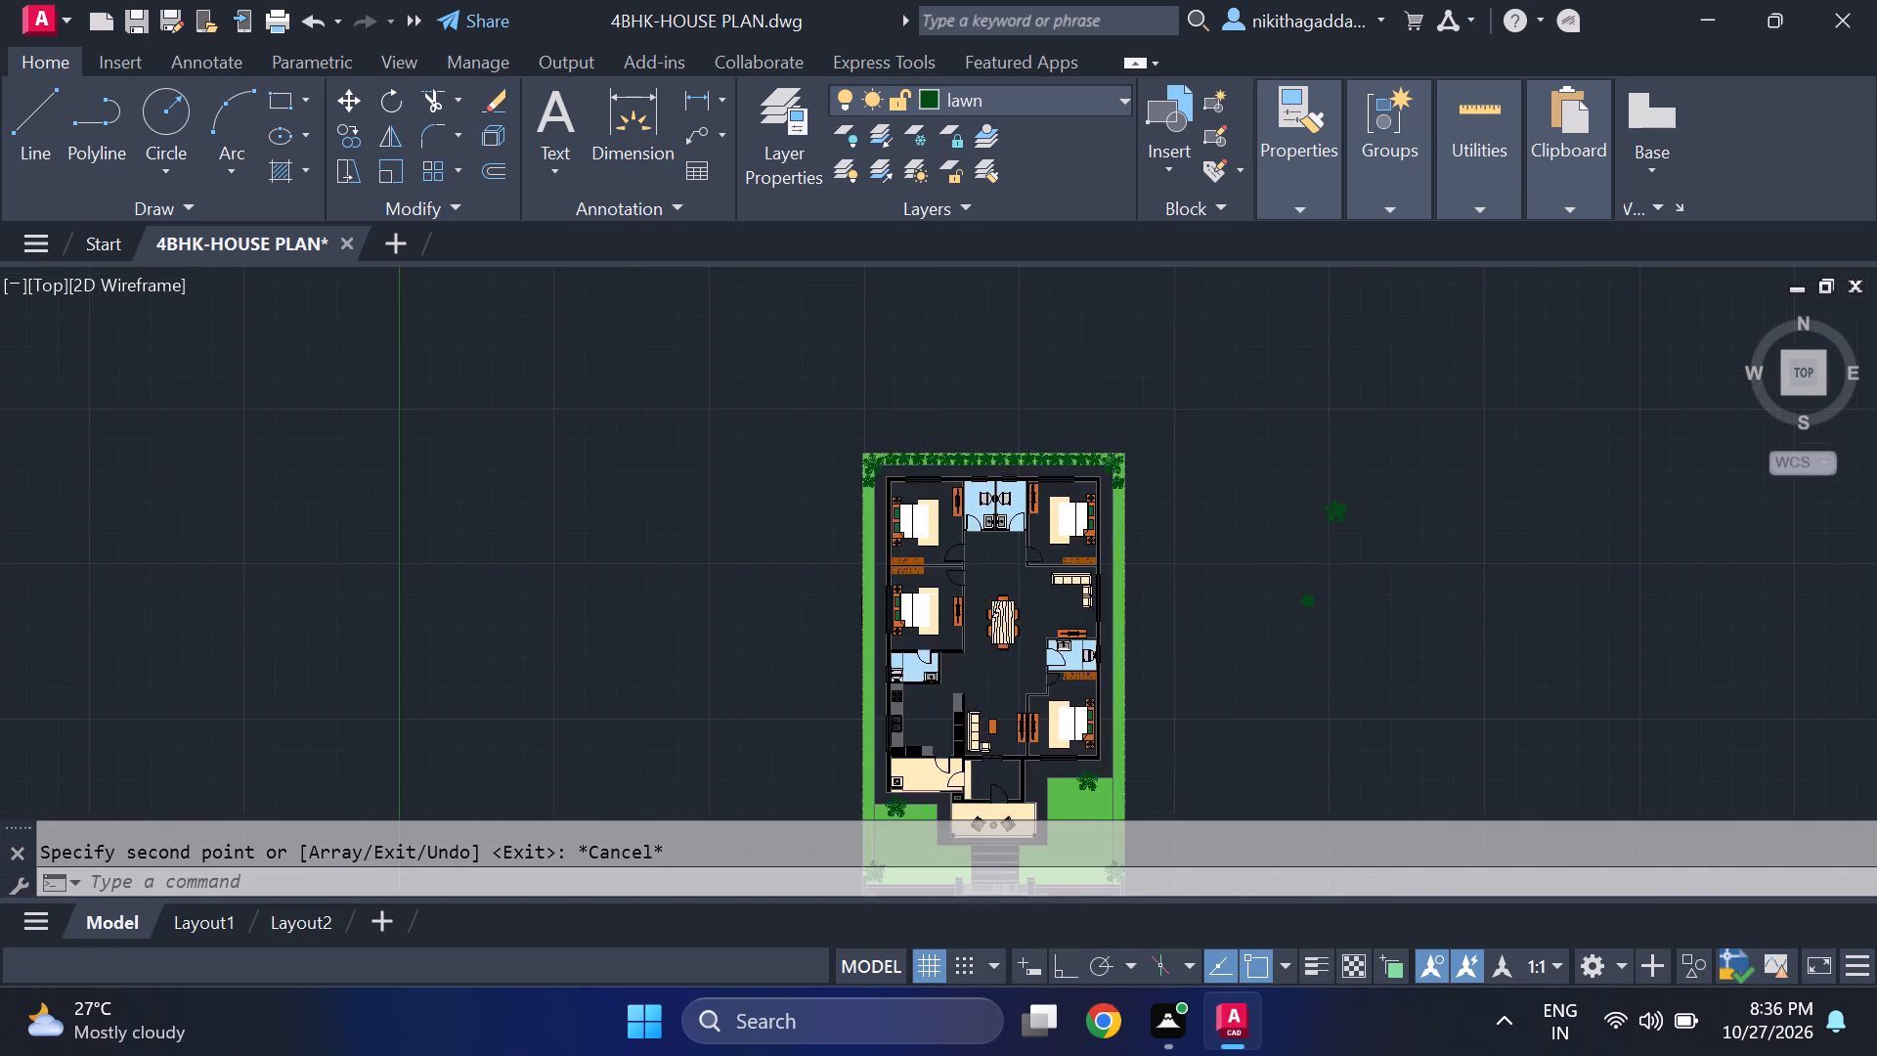
scroll(913, 442, up, 2)
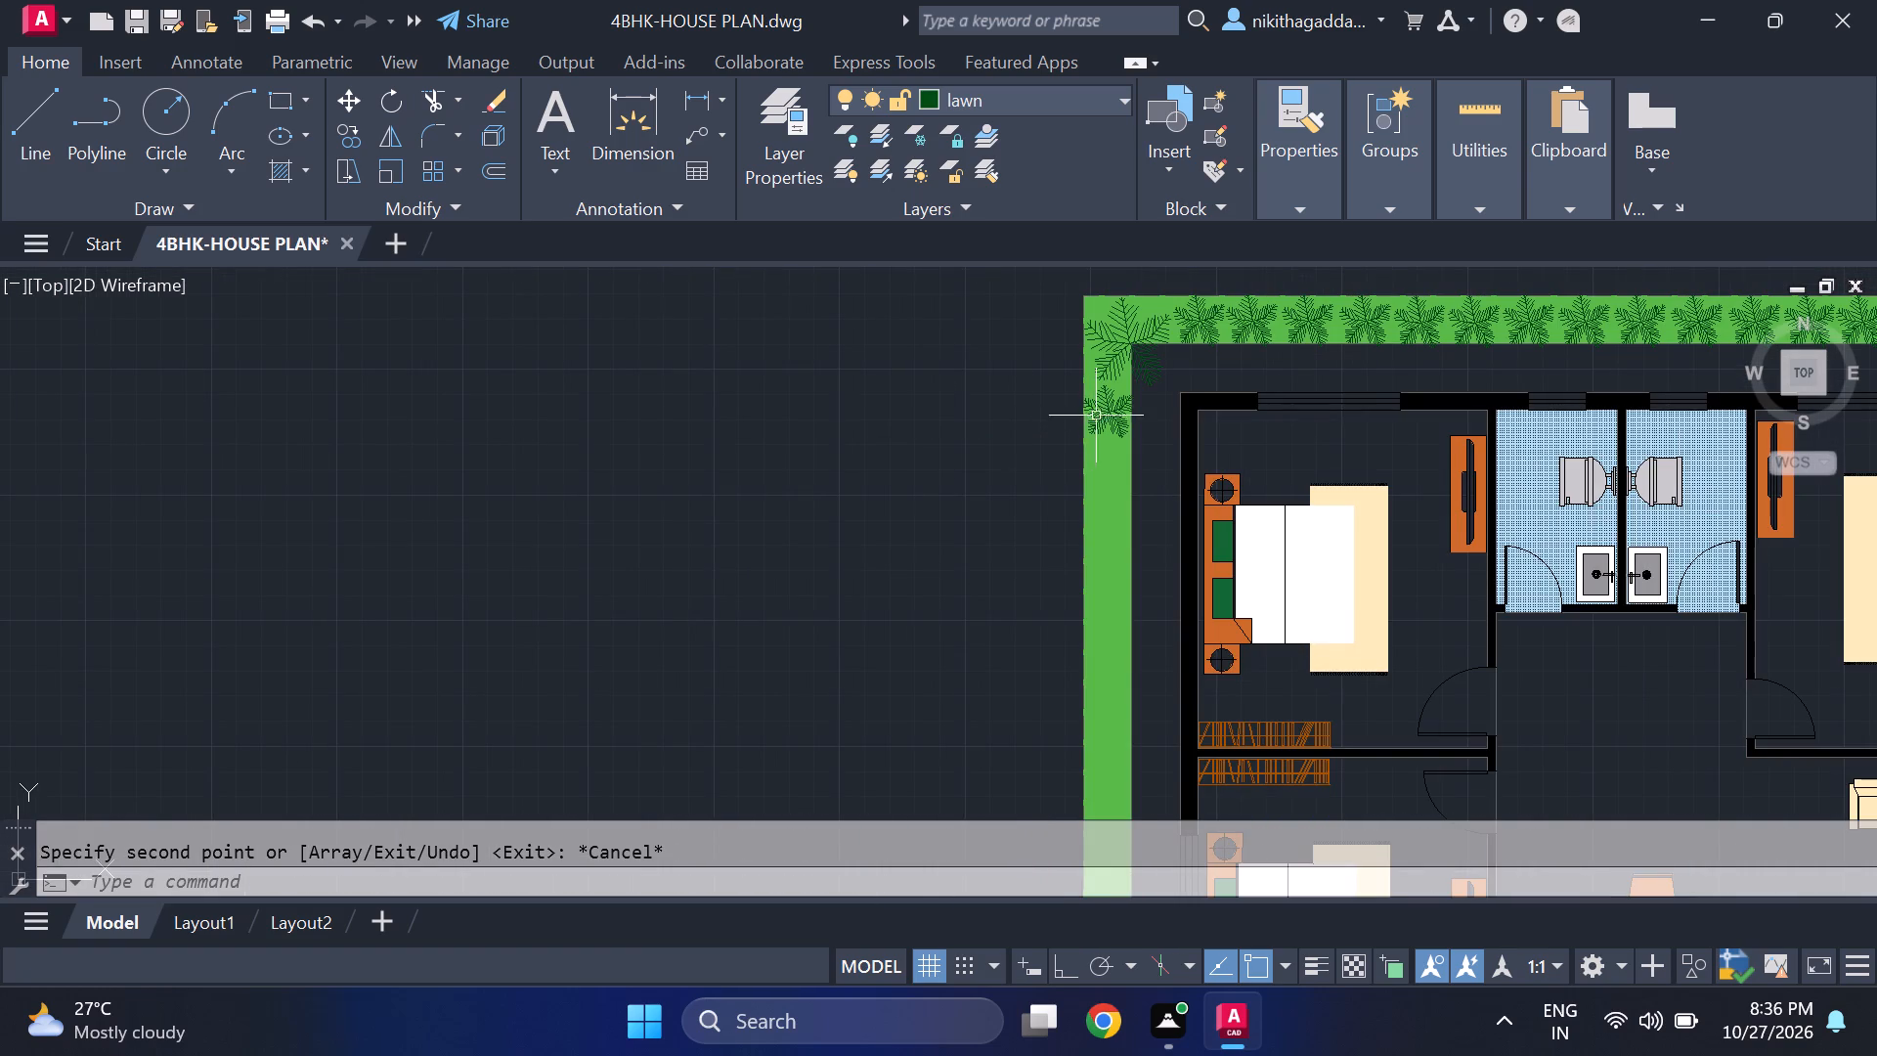
scroll(1518, 148, up, 2)
scroll(689, 496, down, 2)
scroll(795, 465, up, 2)
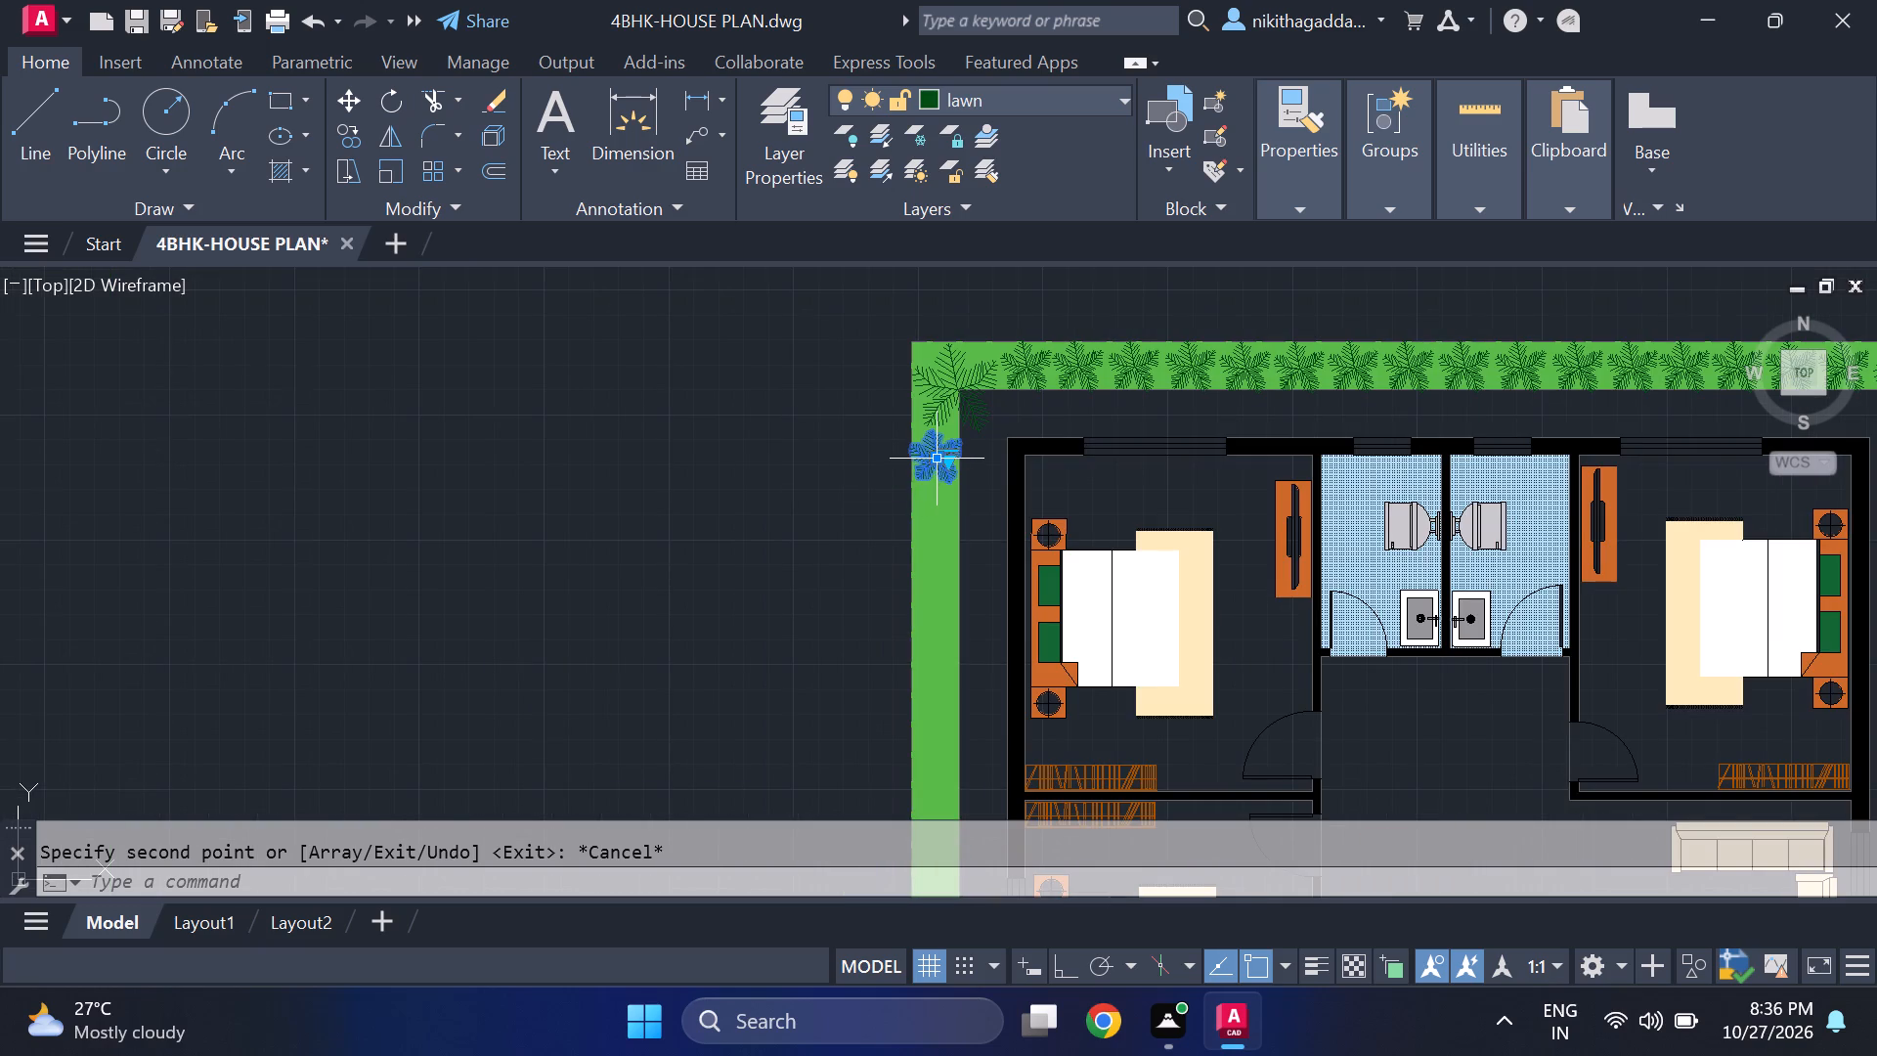
click(932, 458)
text(co)
key(Return)
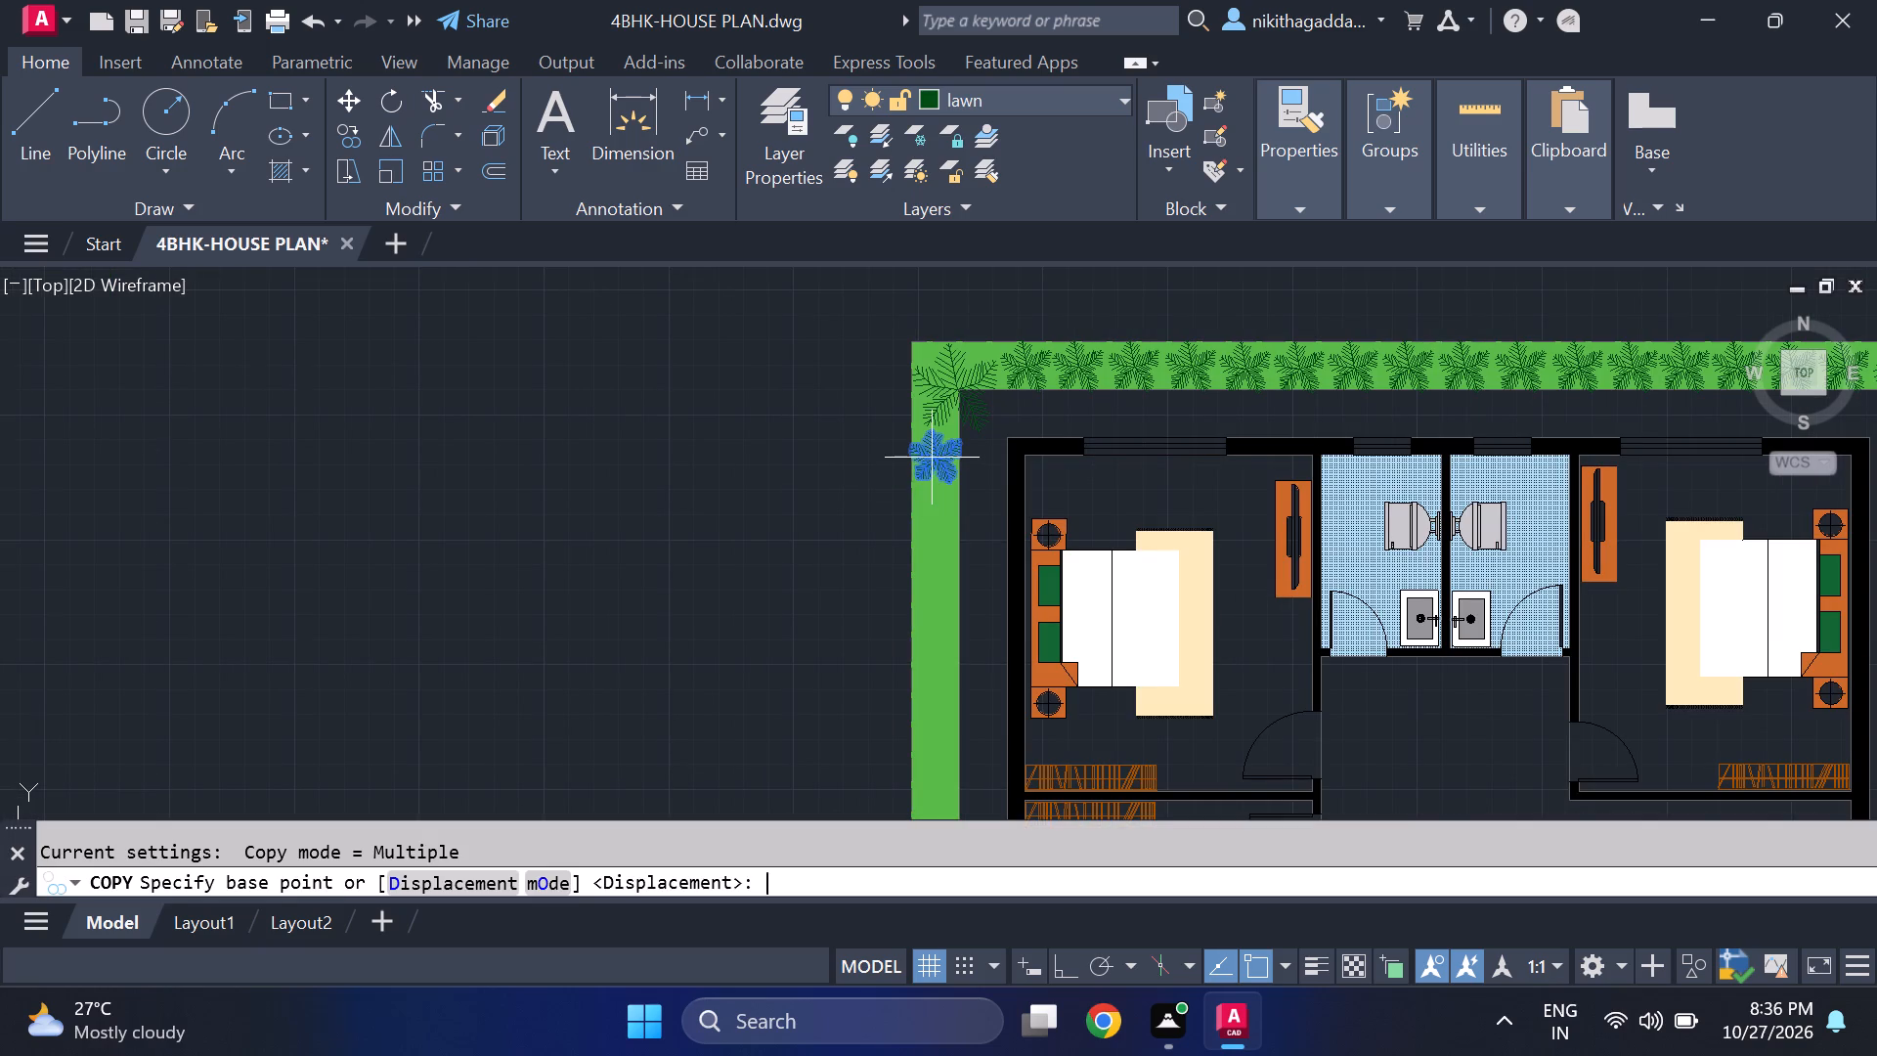
key(F8)
scroll(934, 462, up, 2)
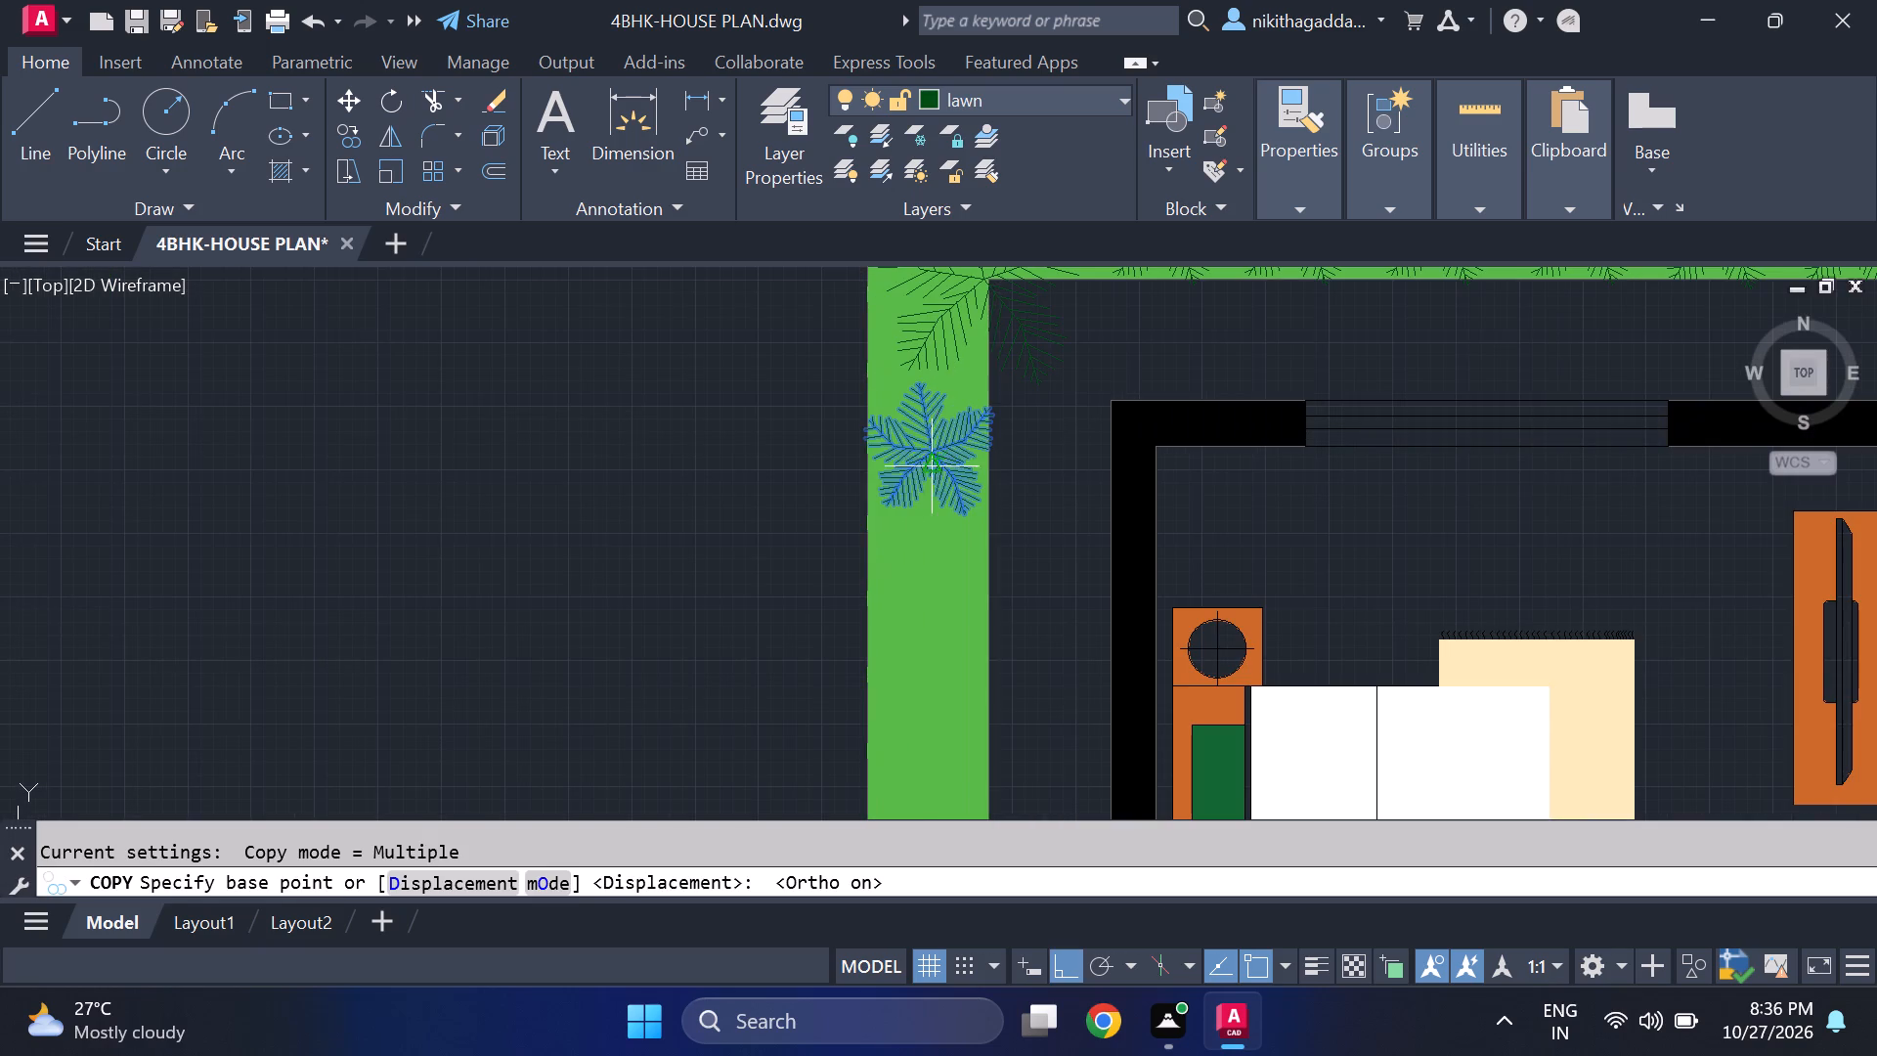
click(930, 445)
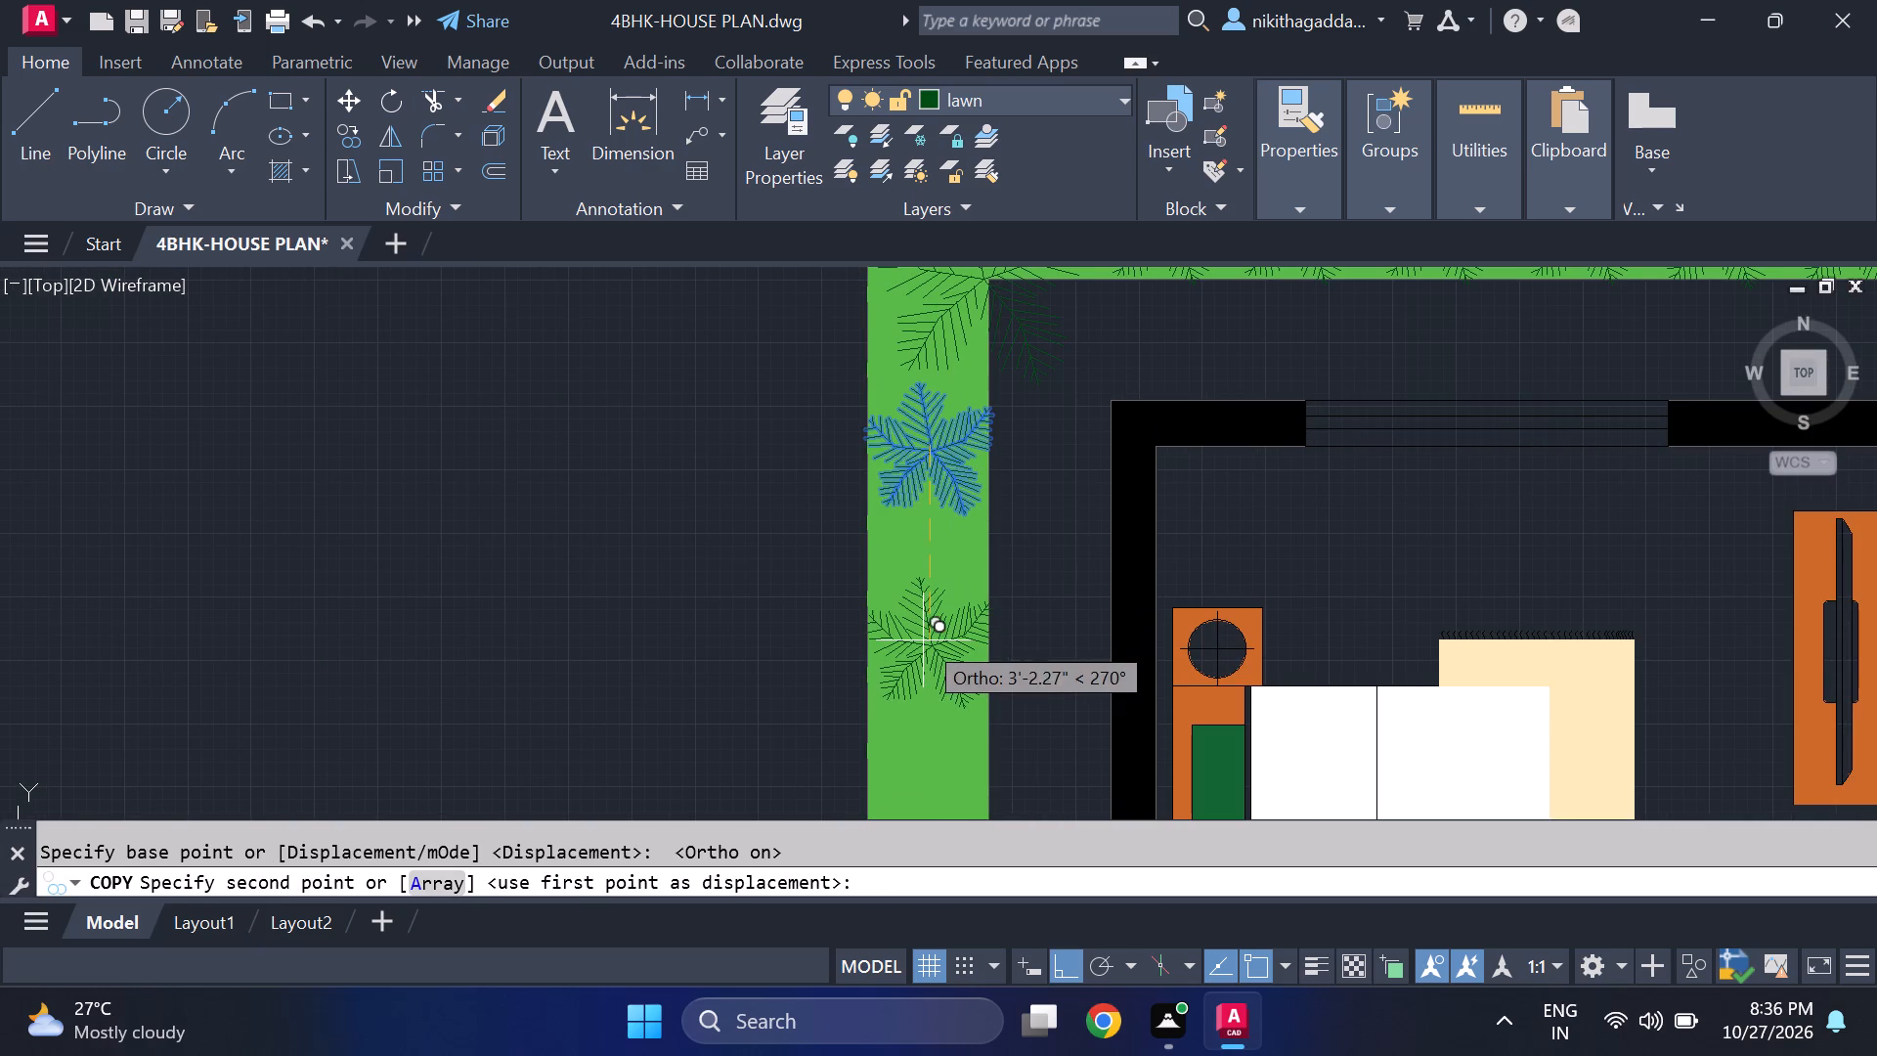
click(922, 602)
scroll(914, 638, down, 3)
scroll(899, 709, up, 2)
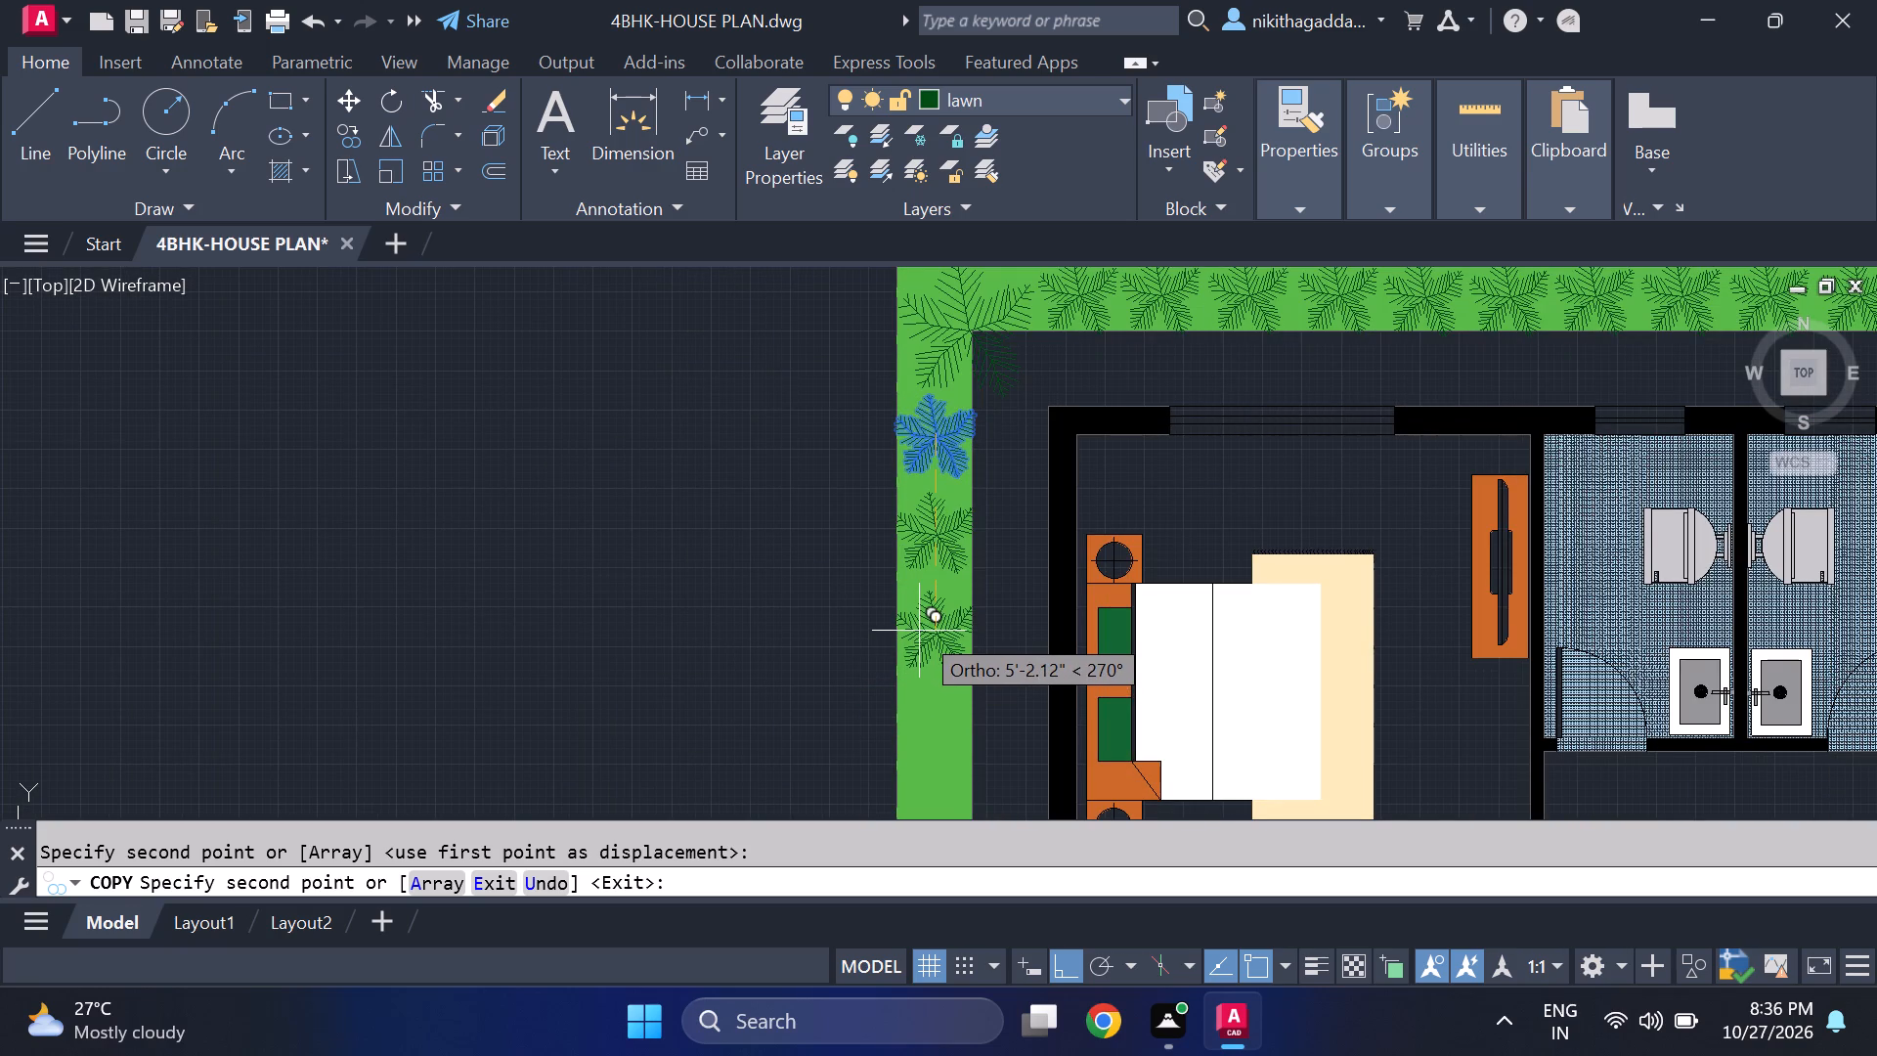
click(919, 626)
Place six more small tree copies southward along the west lawn border, about 2'-6" apart, down to the second west bedroom.
middle_drag(922, 732, 922, 729)
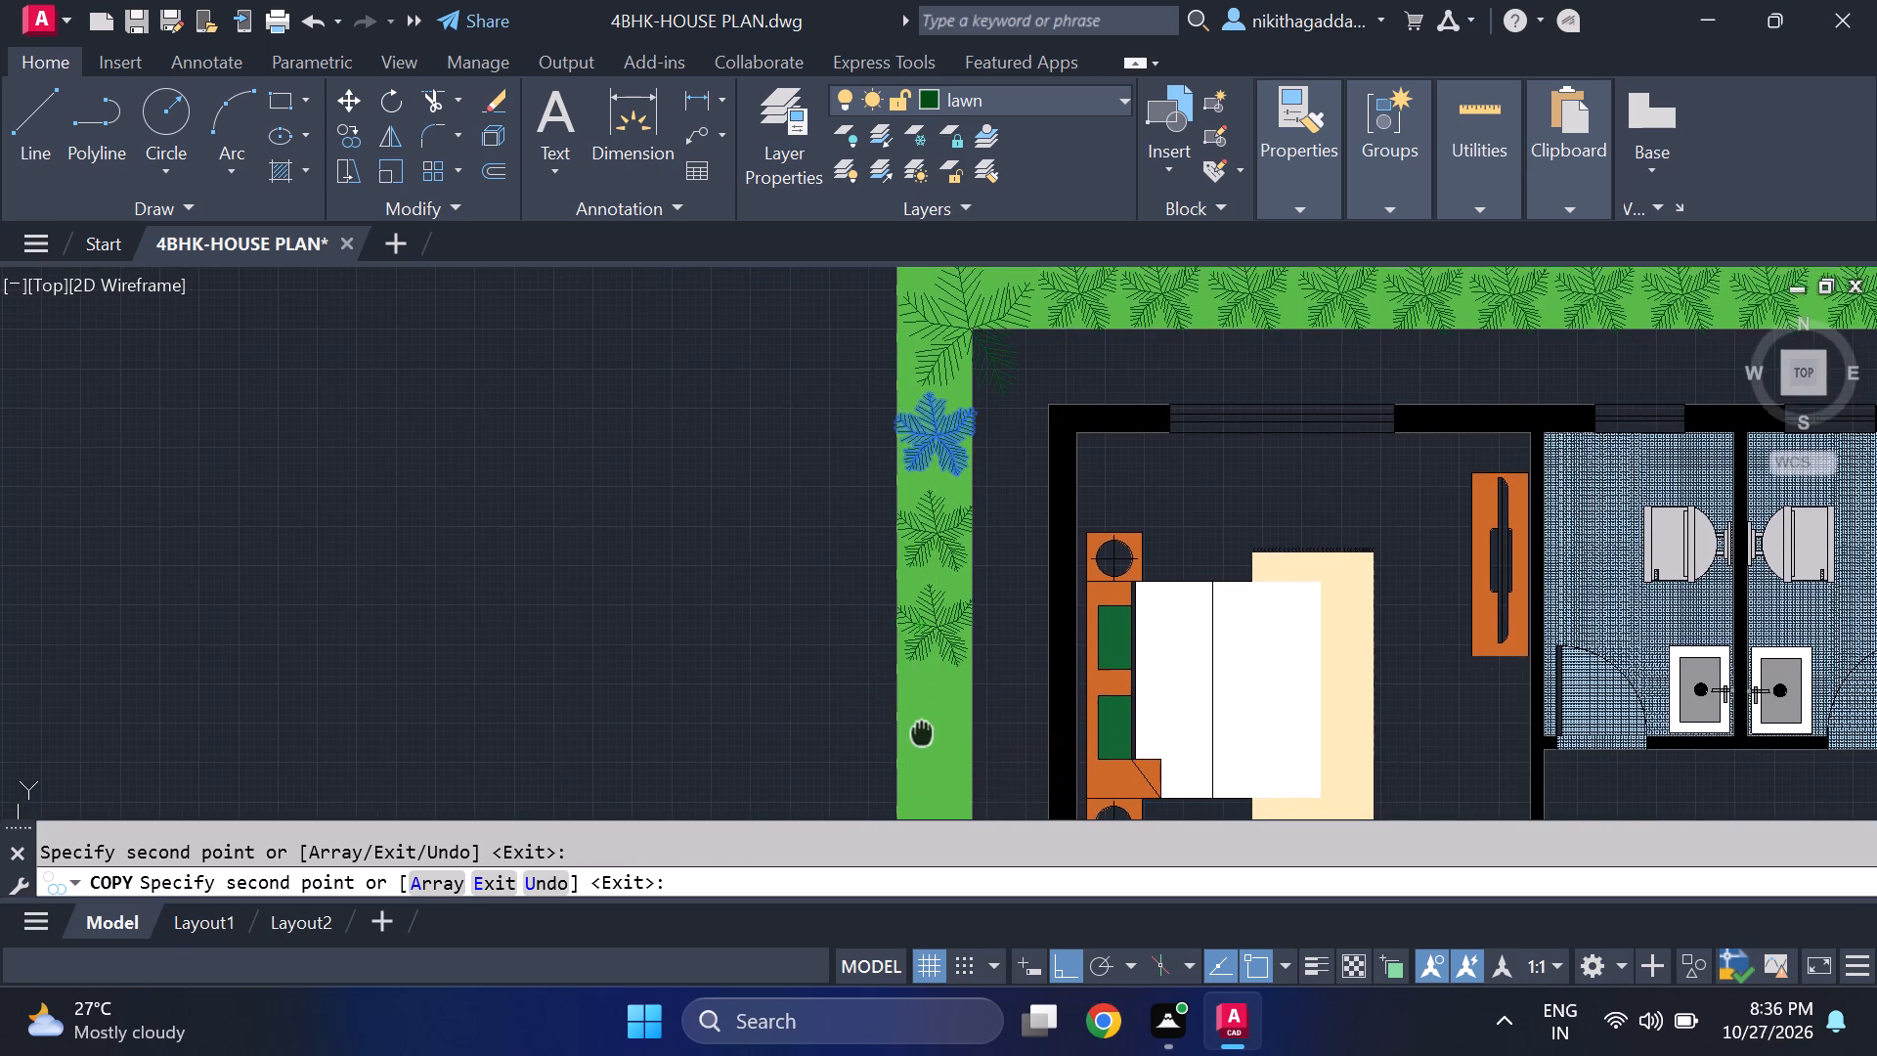
middle_drag(922, 729, 914, 552)
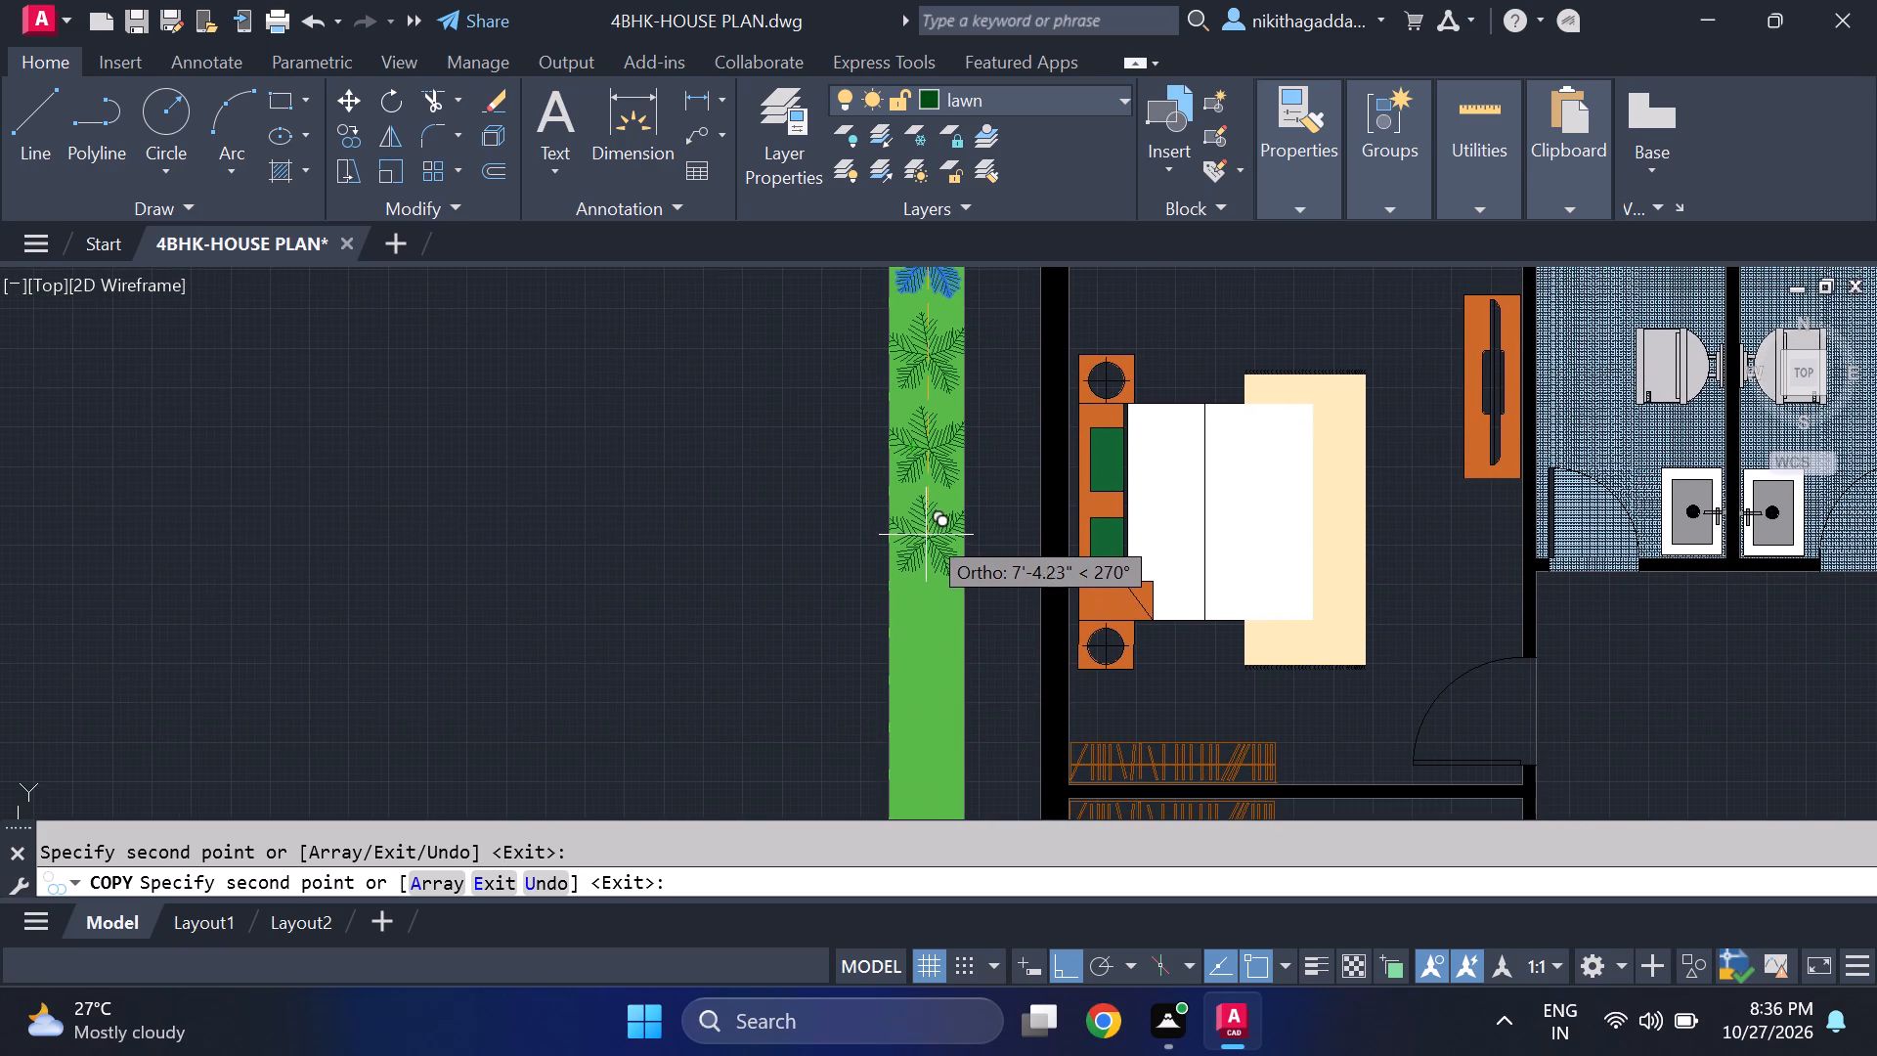
click(926, 539)
click(918, 636)
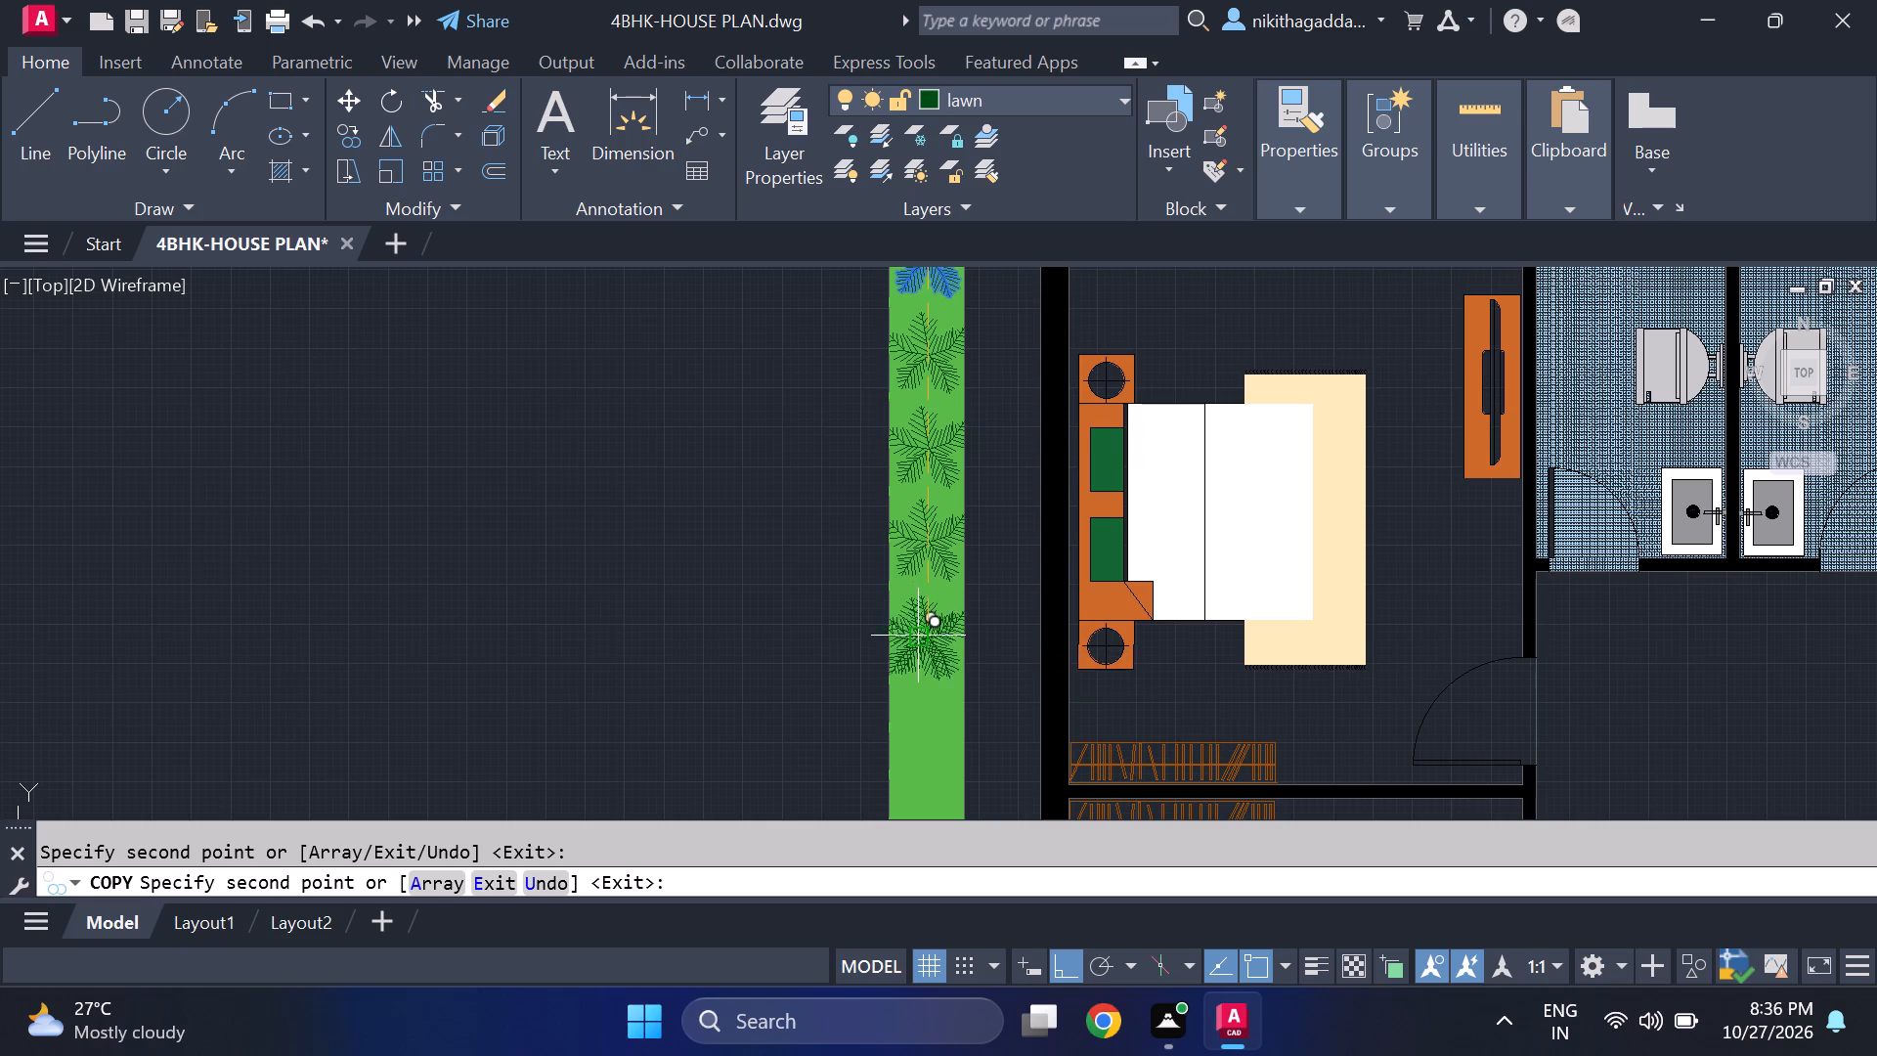
scroll(915, 631, down, 2)
scroll(894, 700, up, 2)
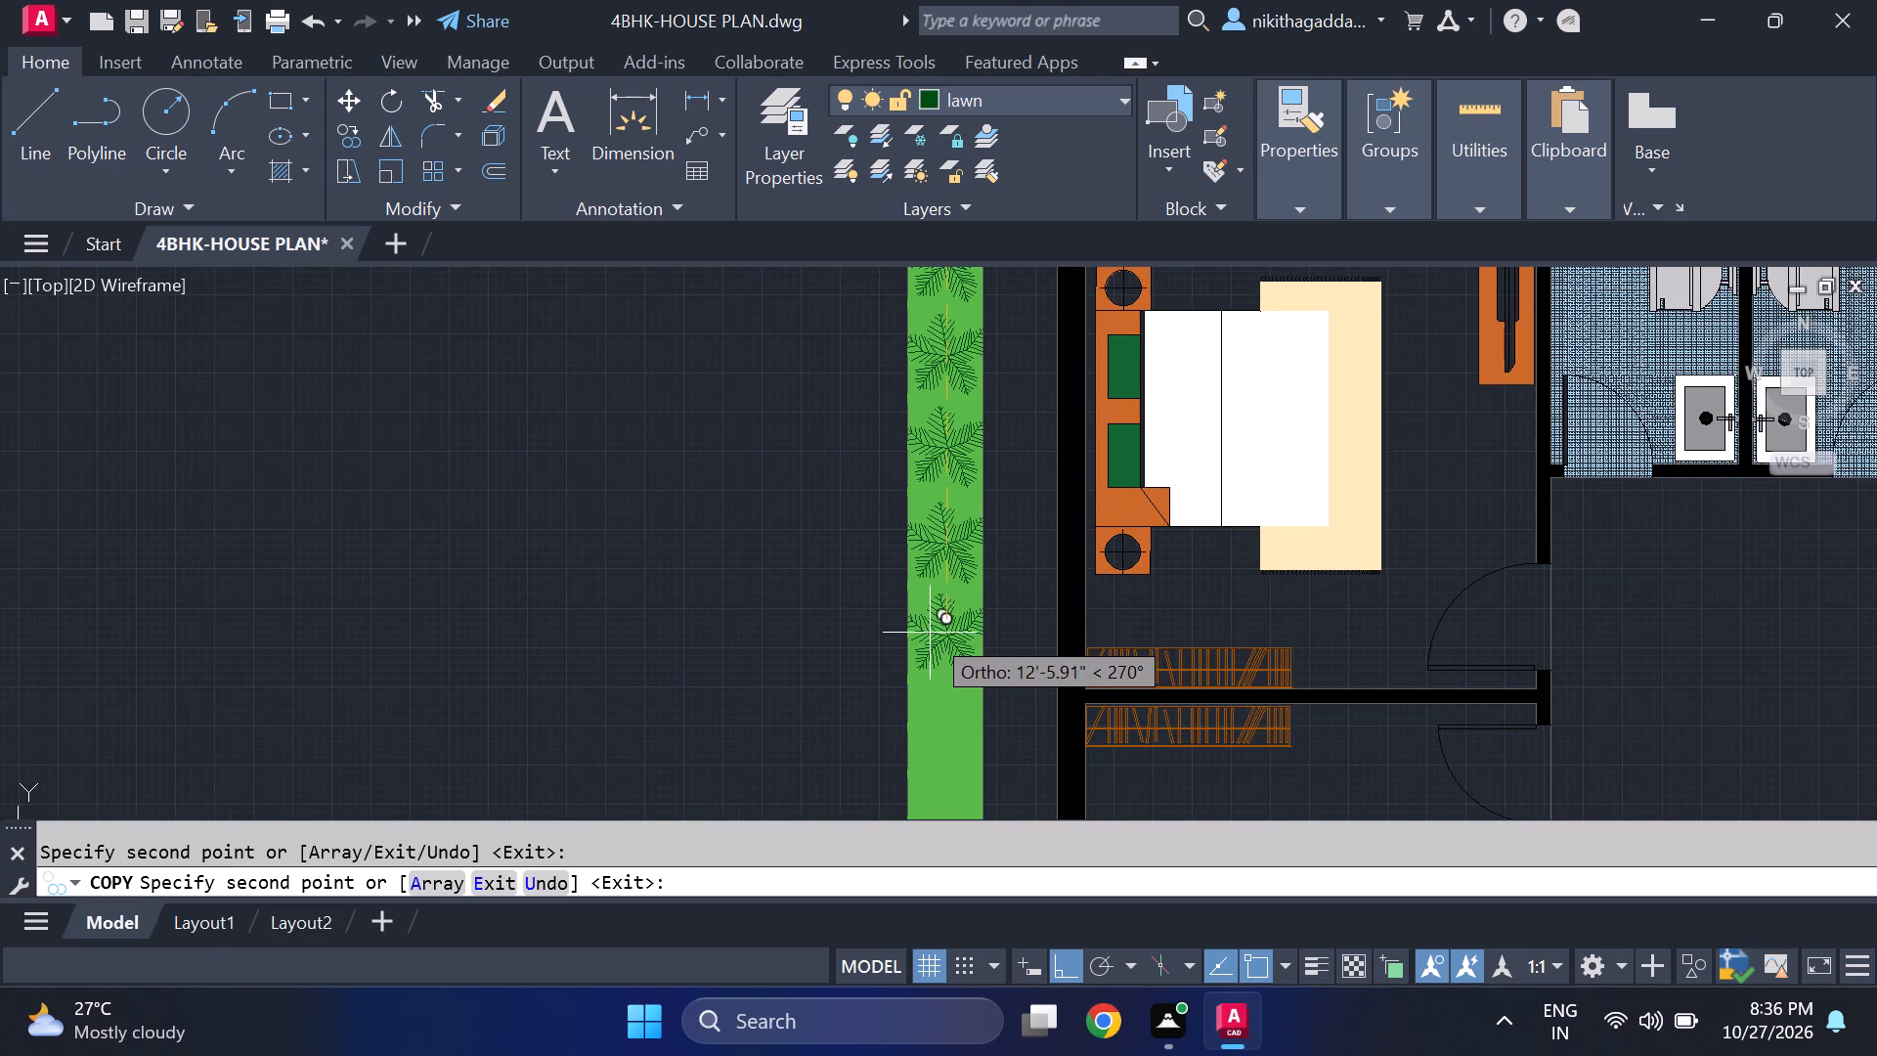
click(930, 633)
middle_drag(931, 735, 978, 497)
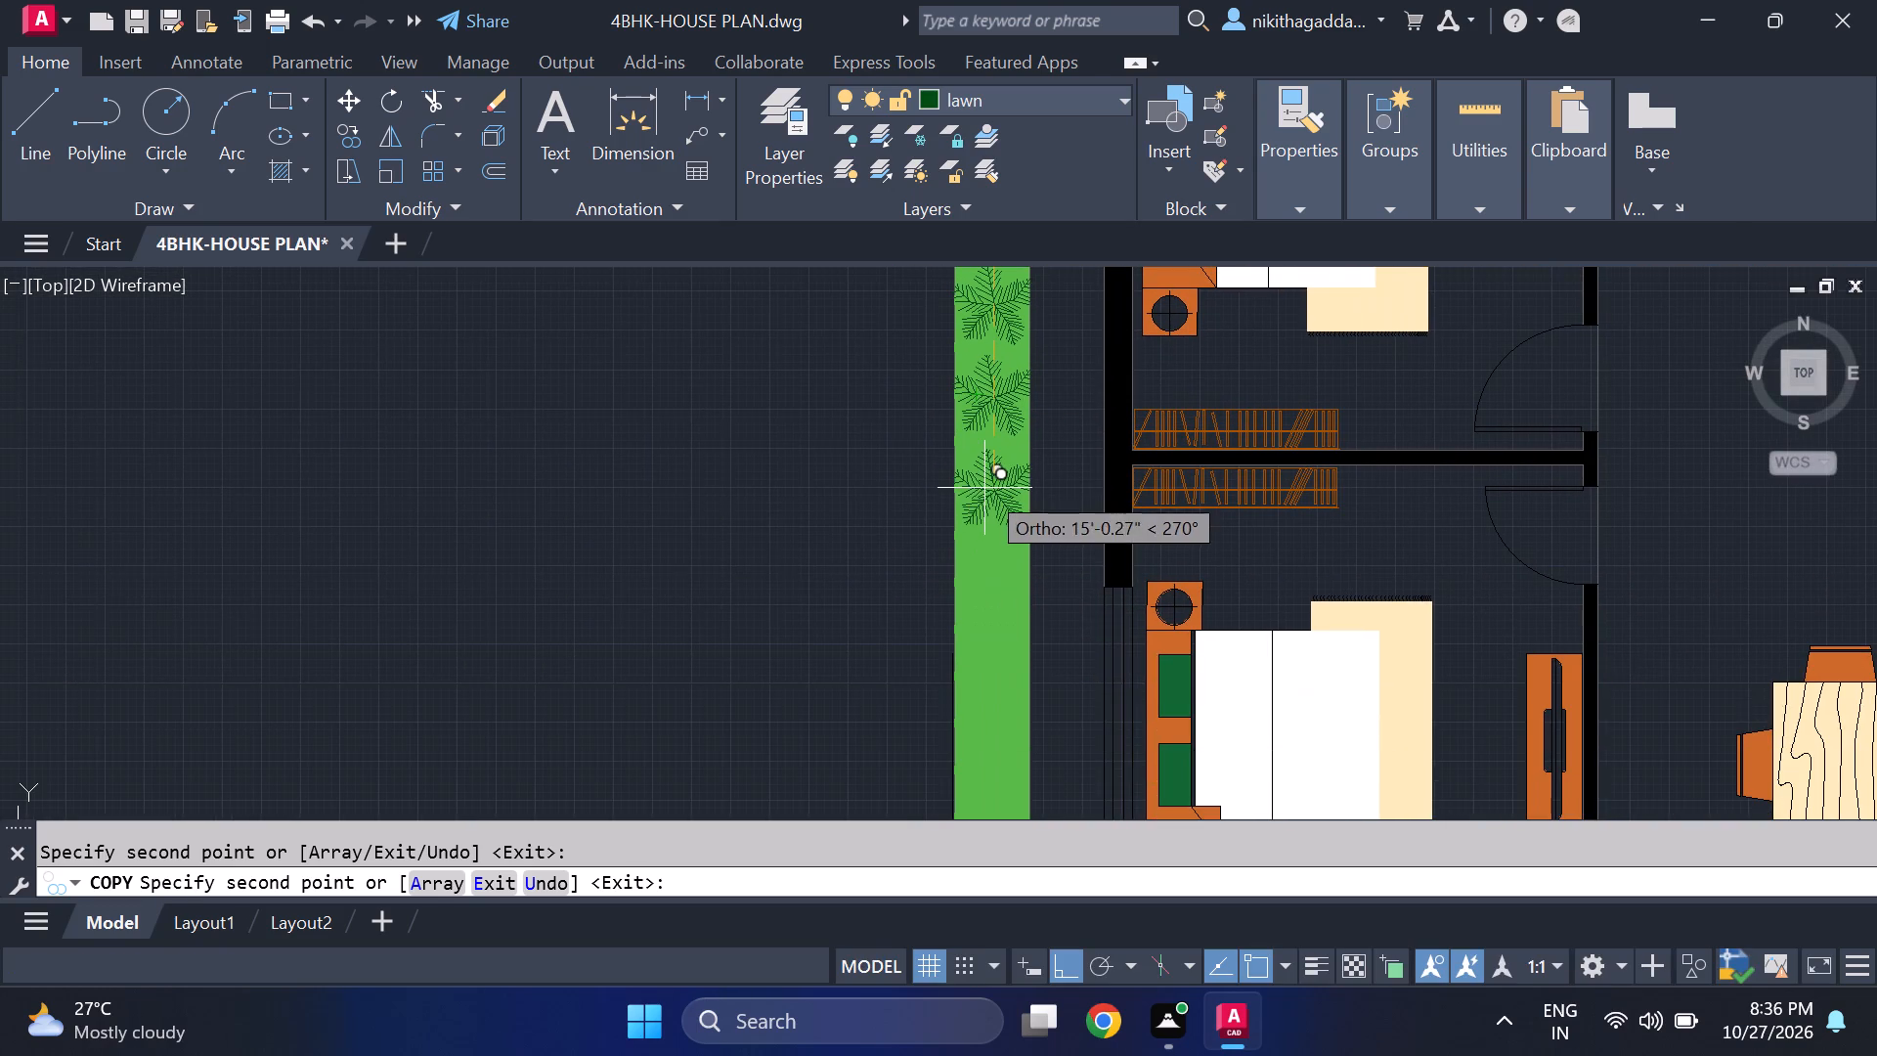
click(984, 488)
click(986, 588)
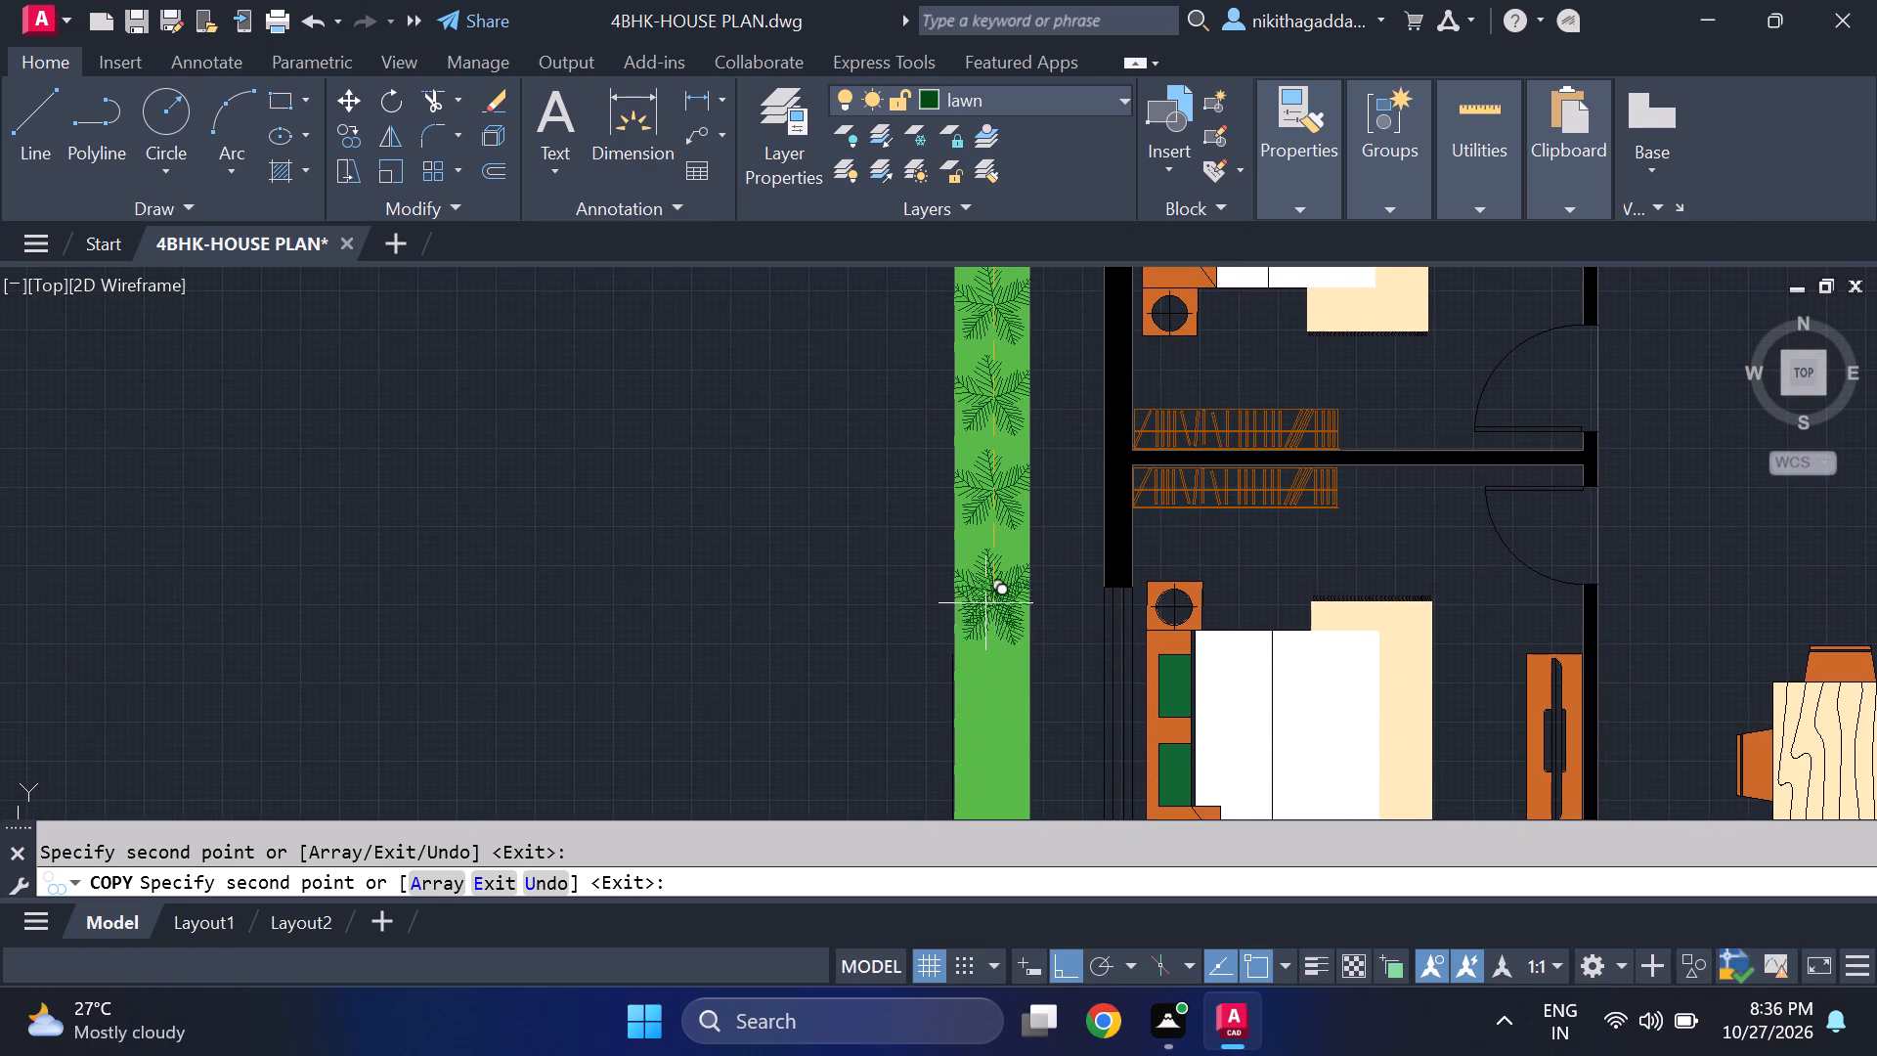
click(982, 691)
Place five more small tree copies down the west lawn border, about 2'-6" apart, past the bedroom and the west bathroom.
scroll(976, 685, down, 2)
middle_drag(972, 780, 958, 760)
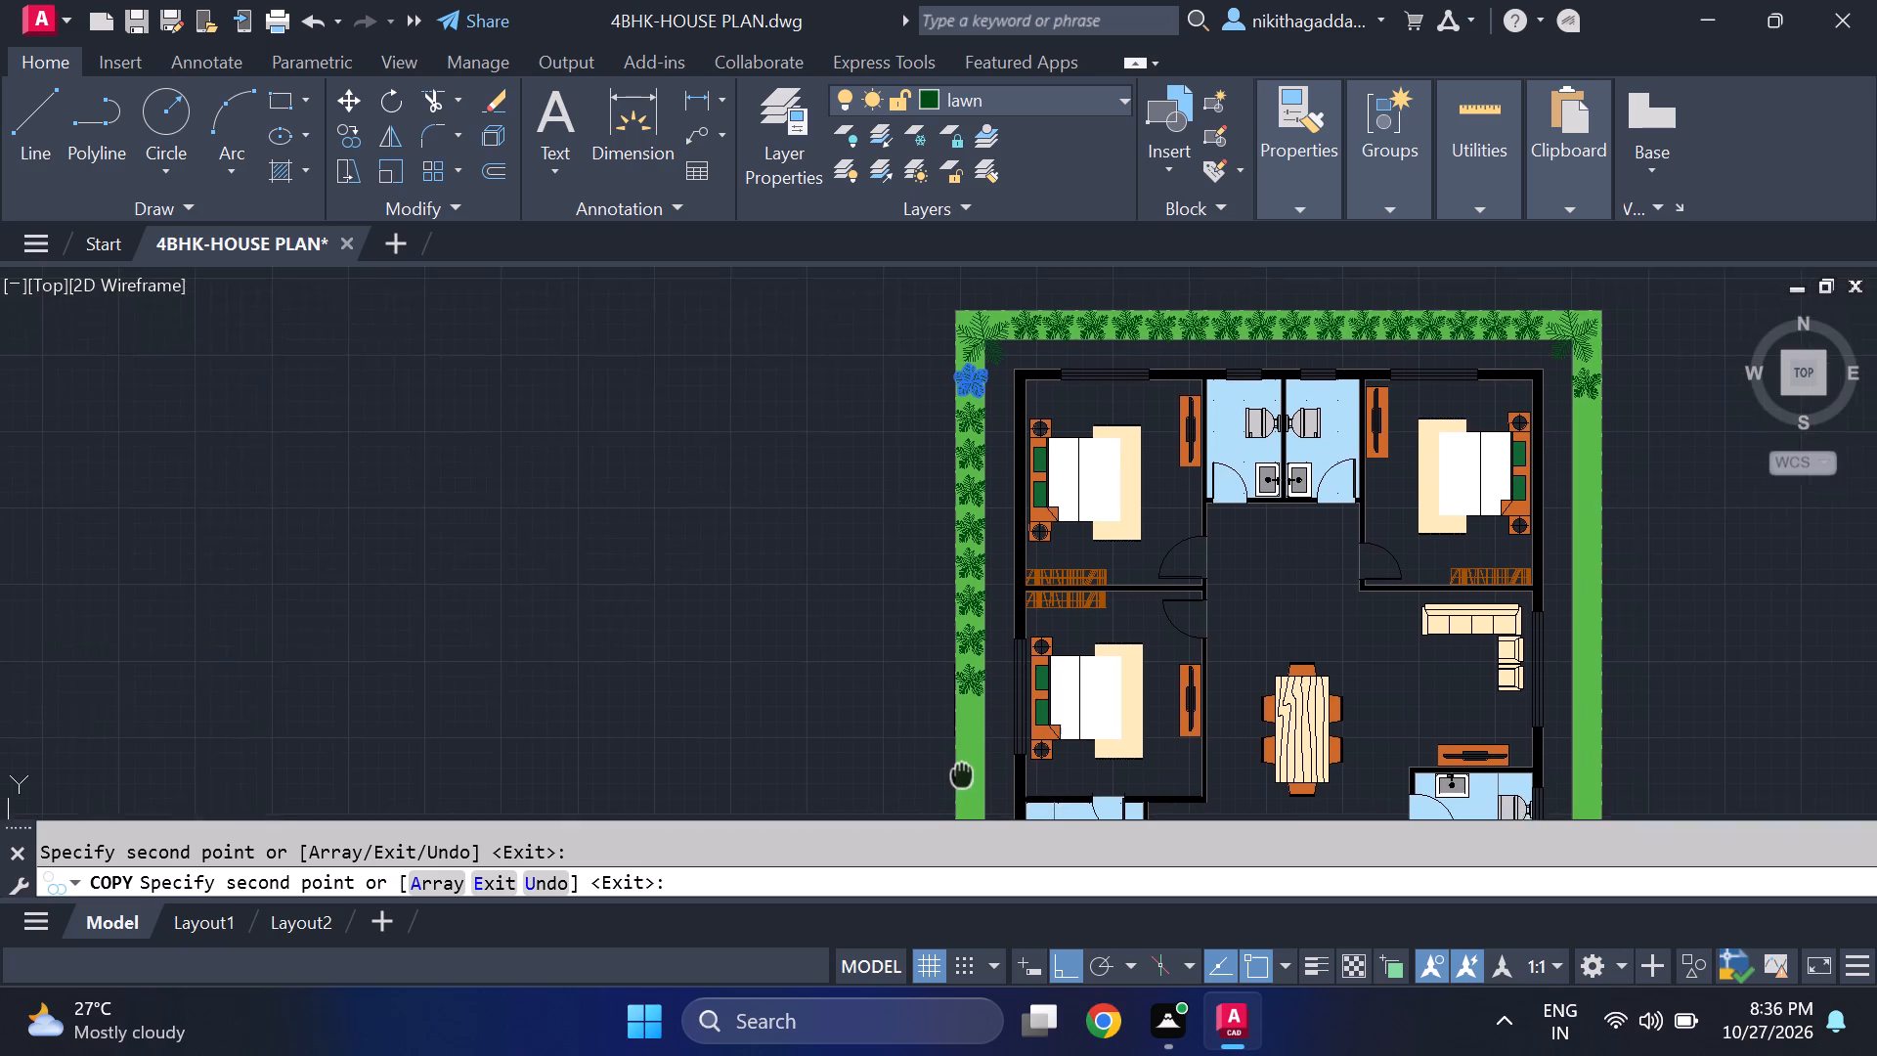
middle_drag(958, 760, 951, 669)
scroll(964, 623, up, 2)
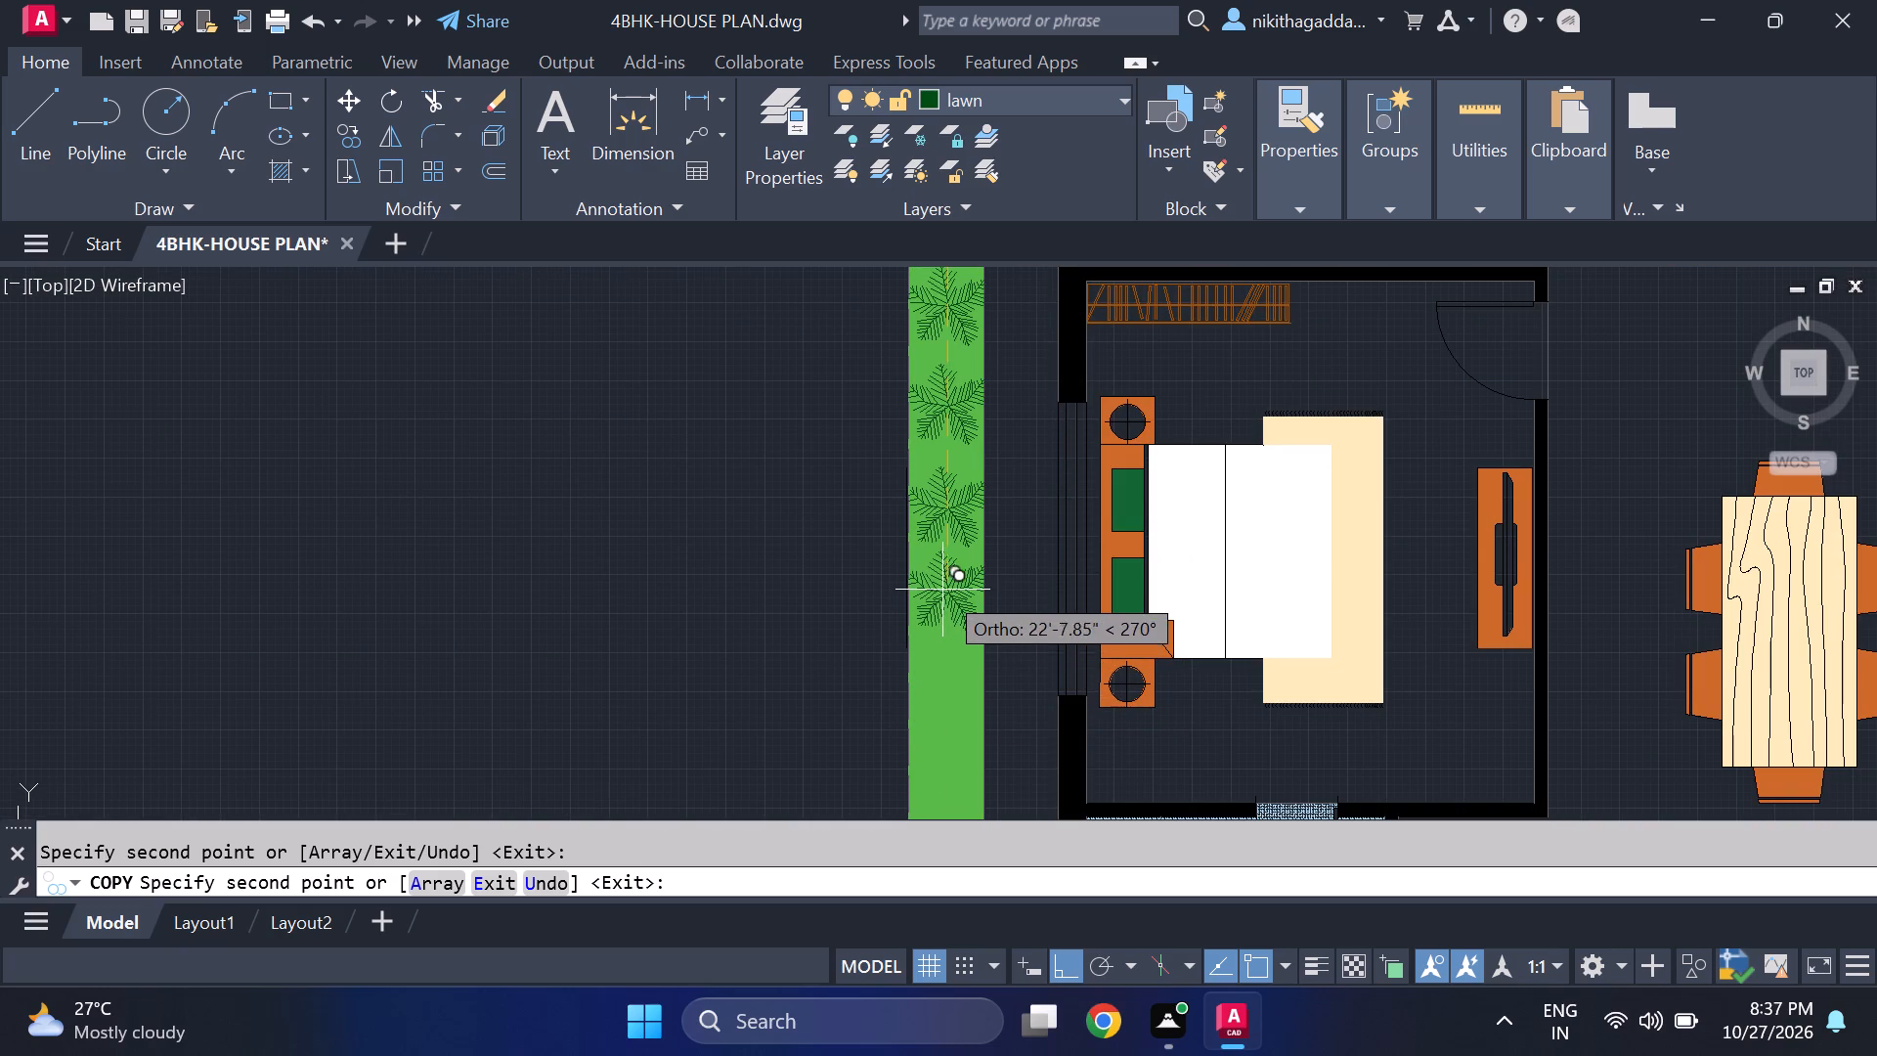
click(943, 600)
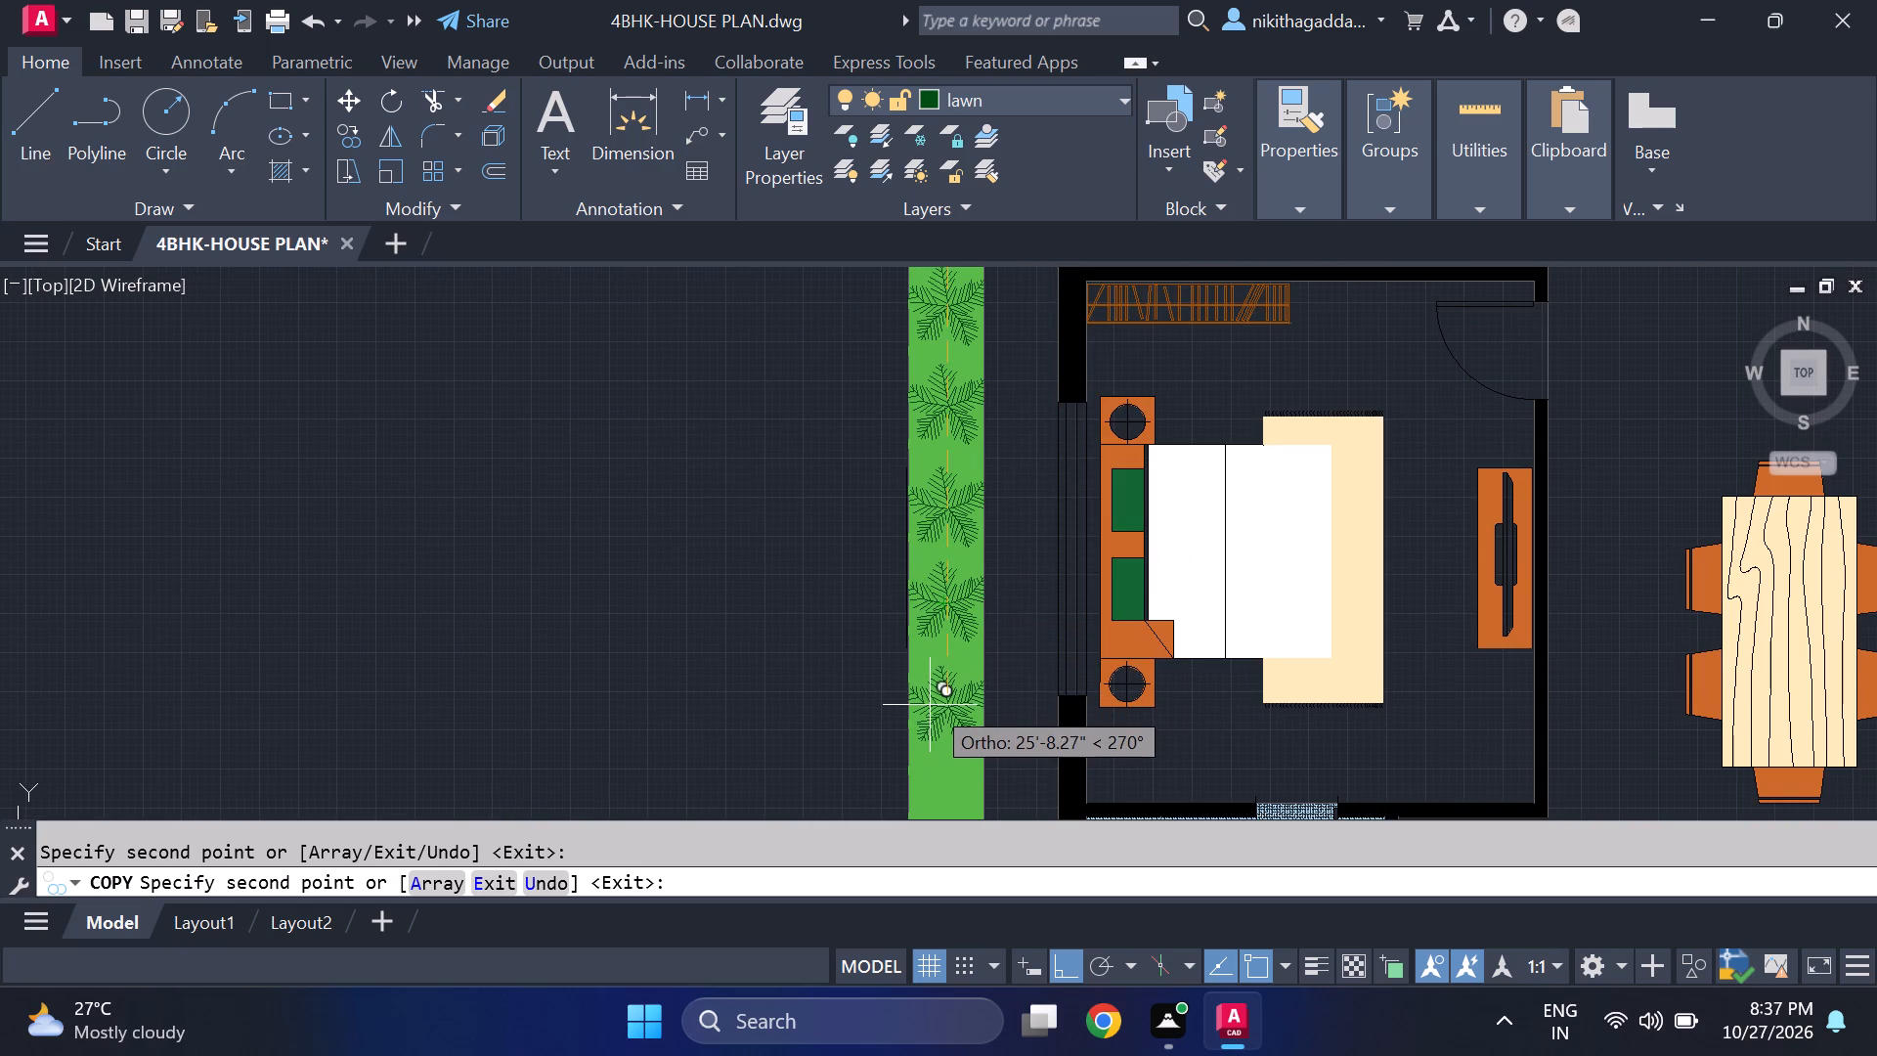
click(930, 696)
scroll(948, 642, down, 2)
middle_drag(926, 758, 881, 631)
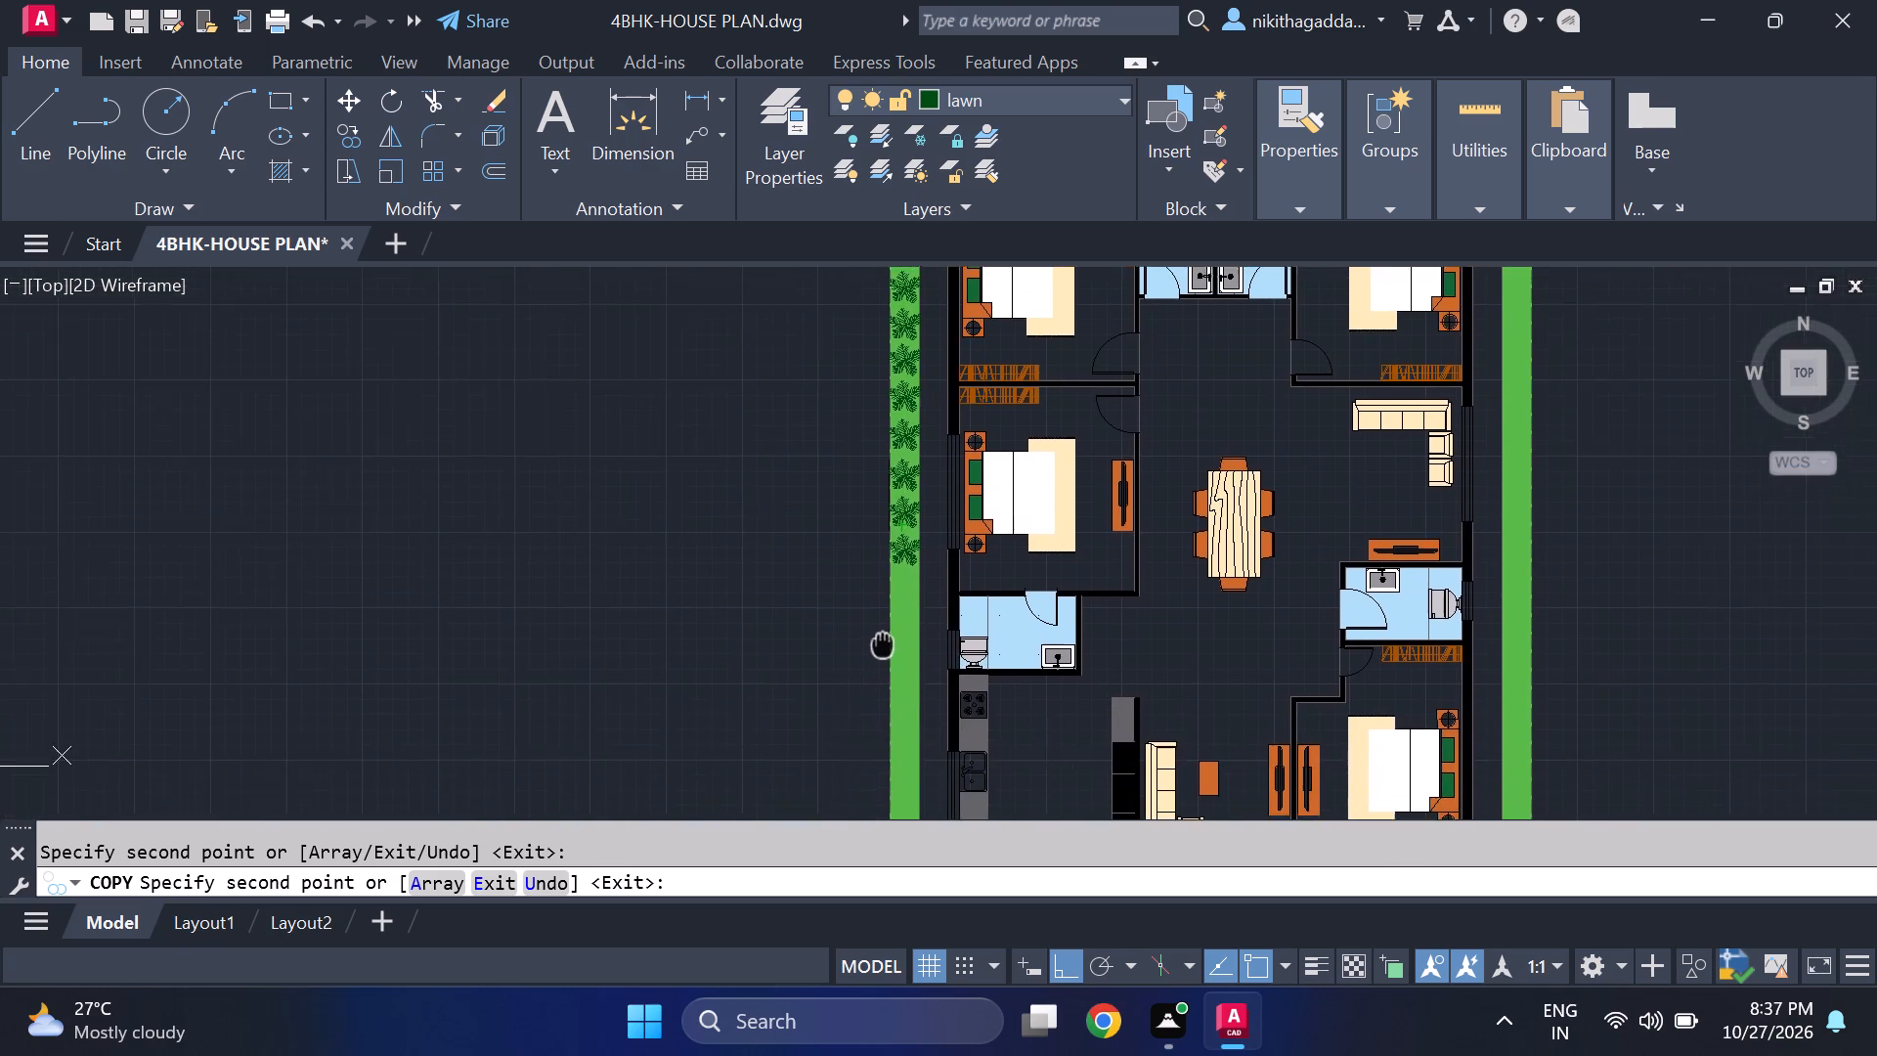
middle_drag(881, 631, 881, 609)
scroll(903, 593, up, 2)
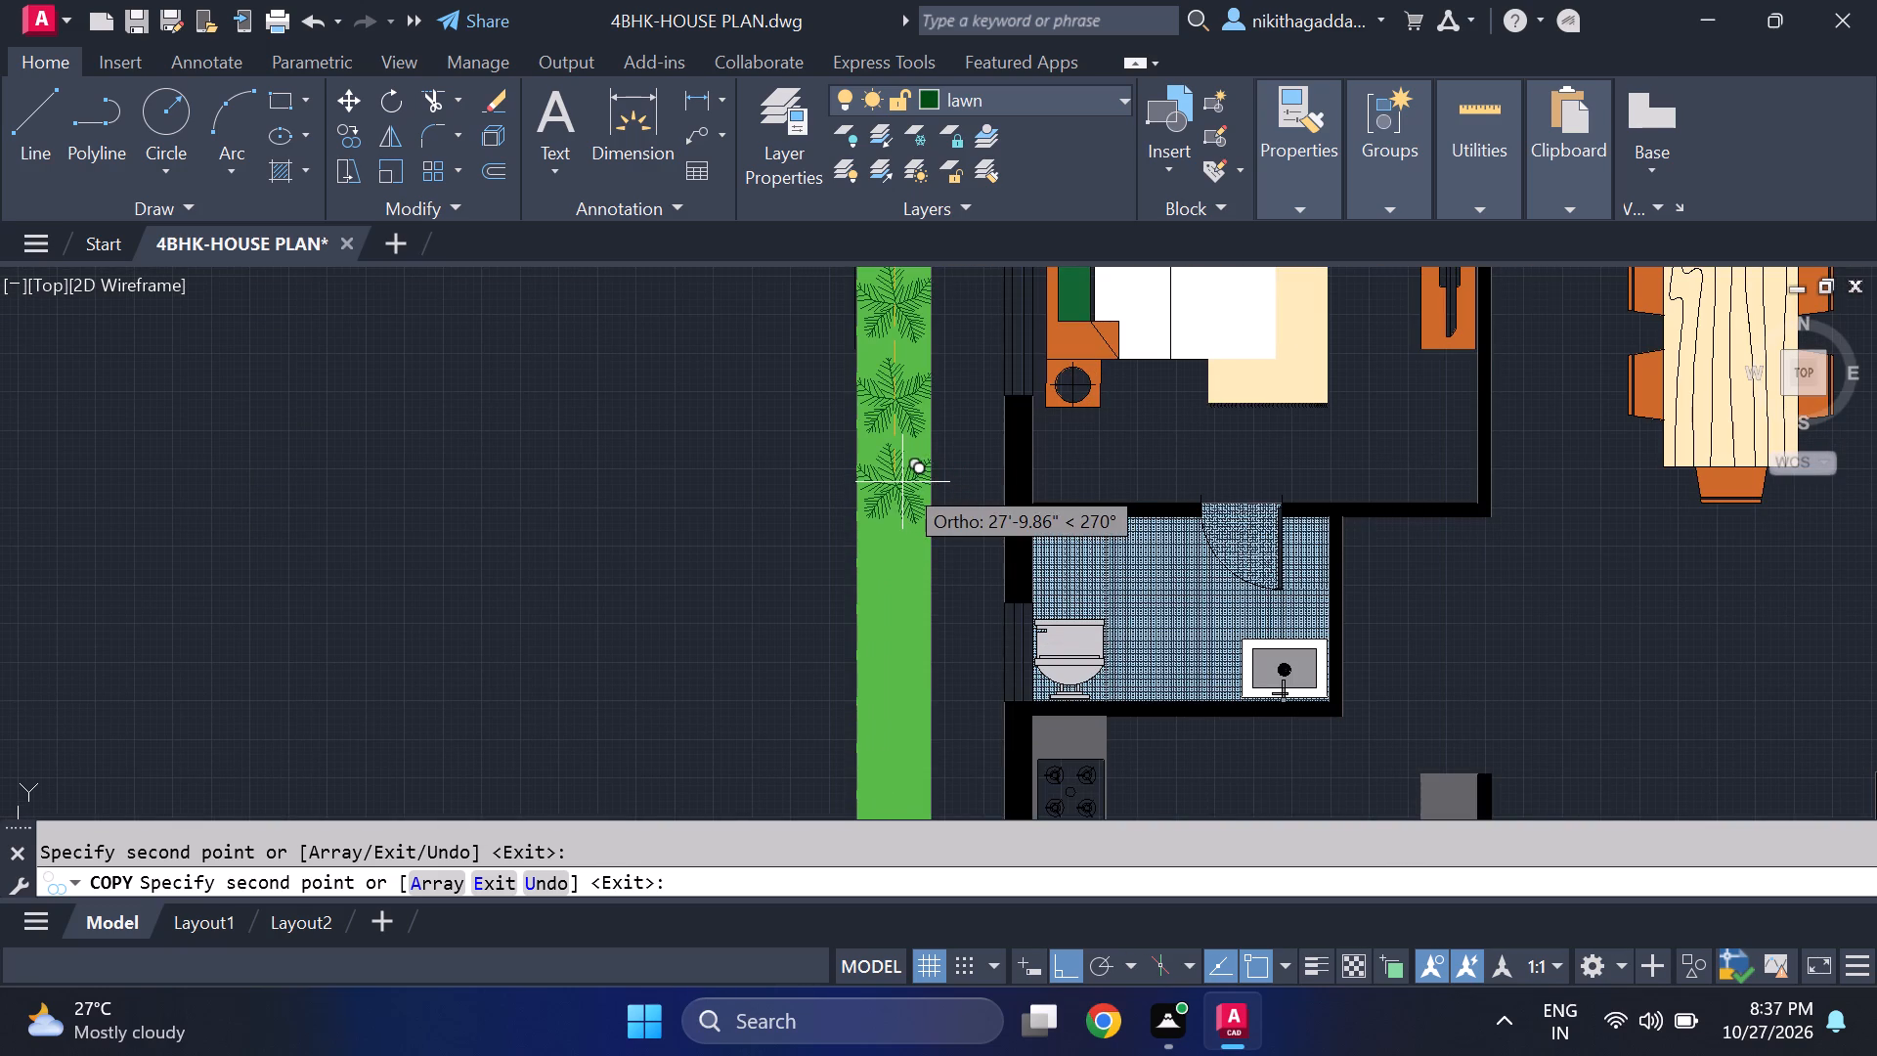
click(891, 488)
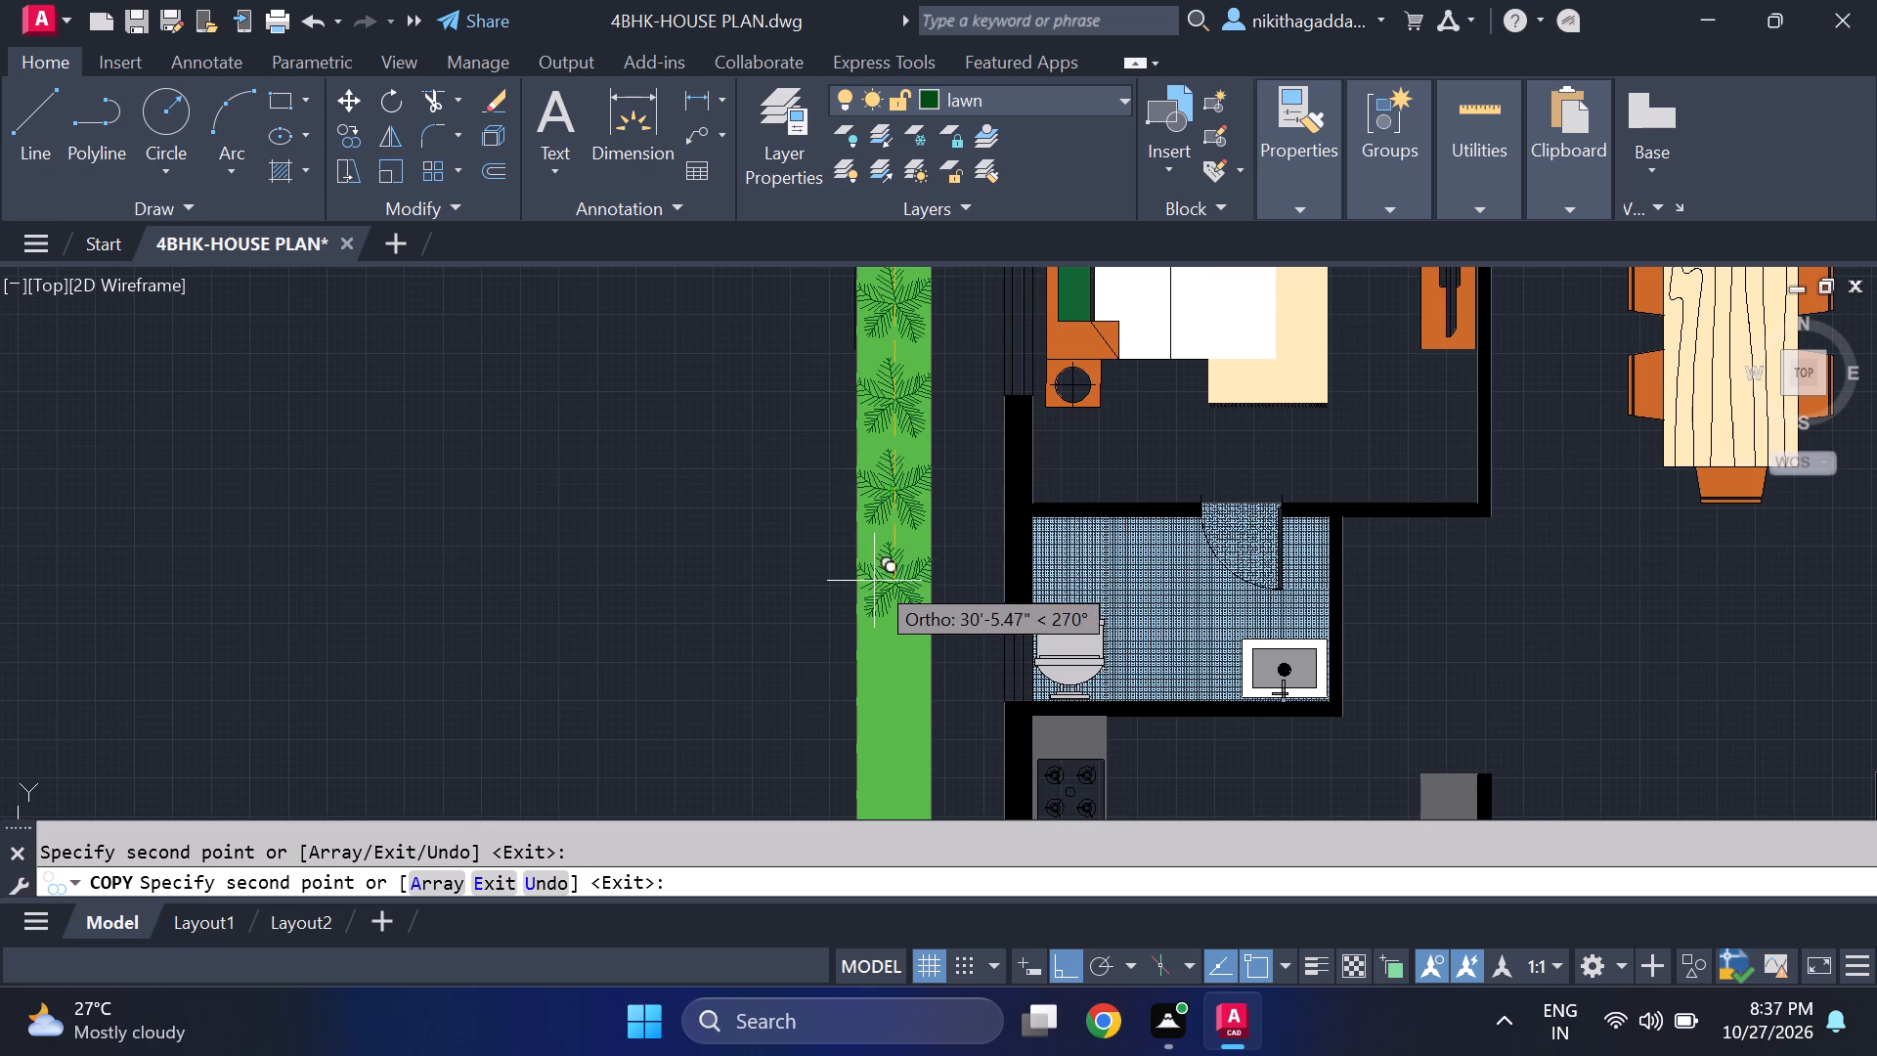
click(884, 572)
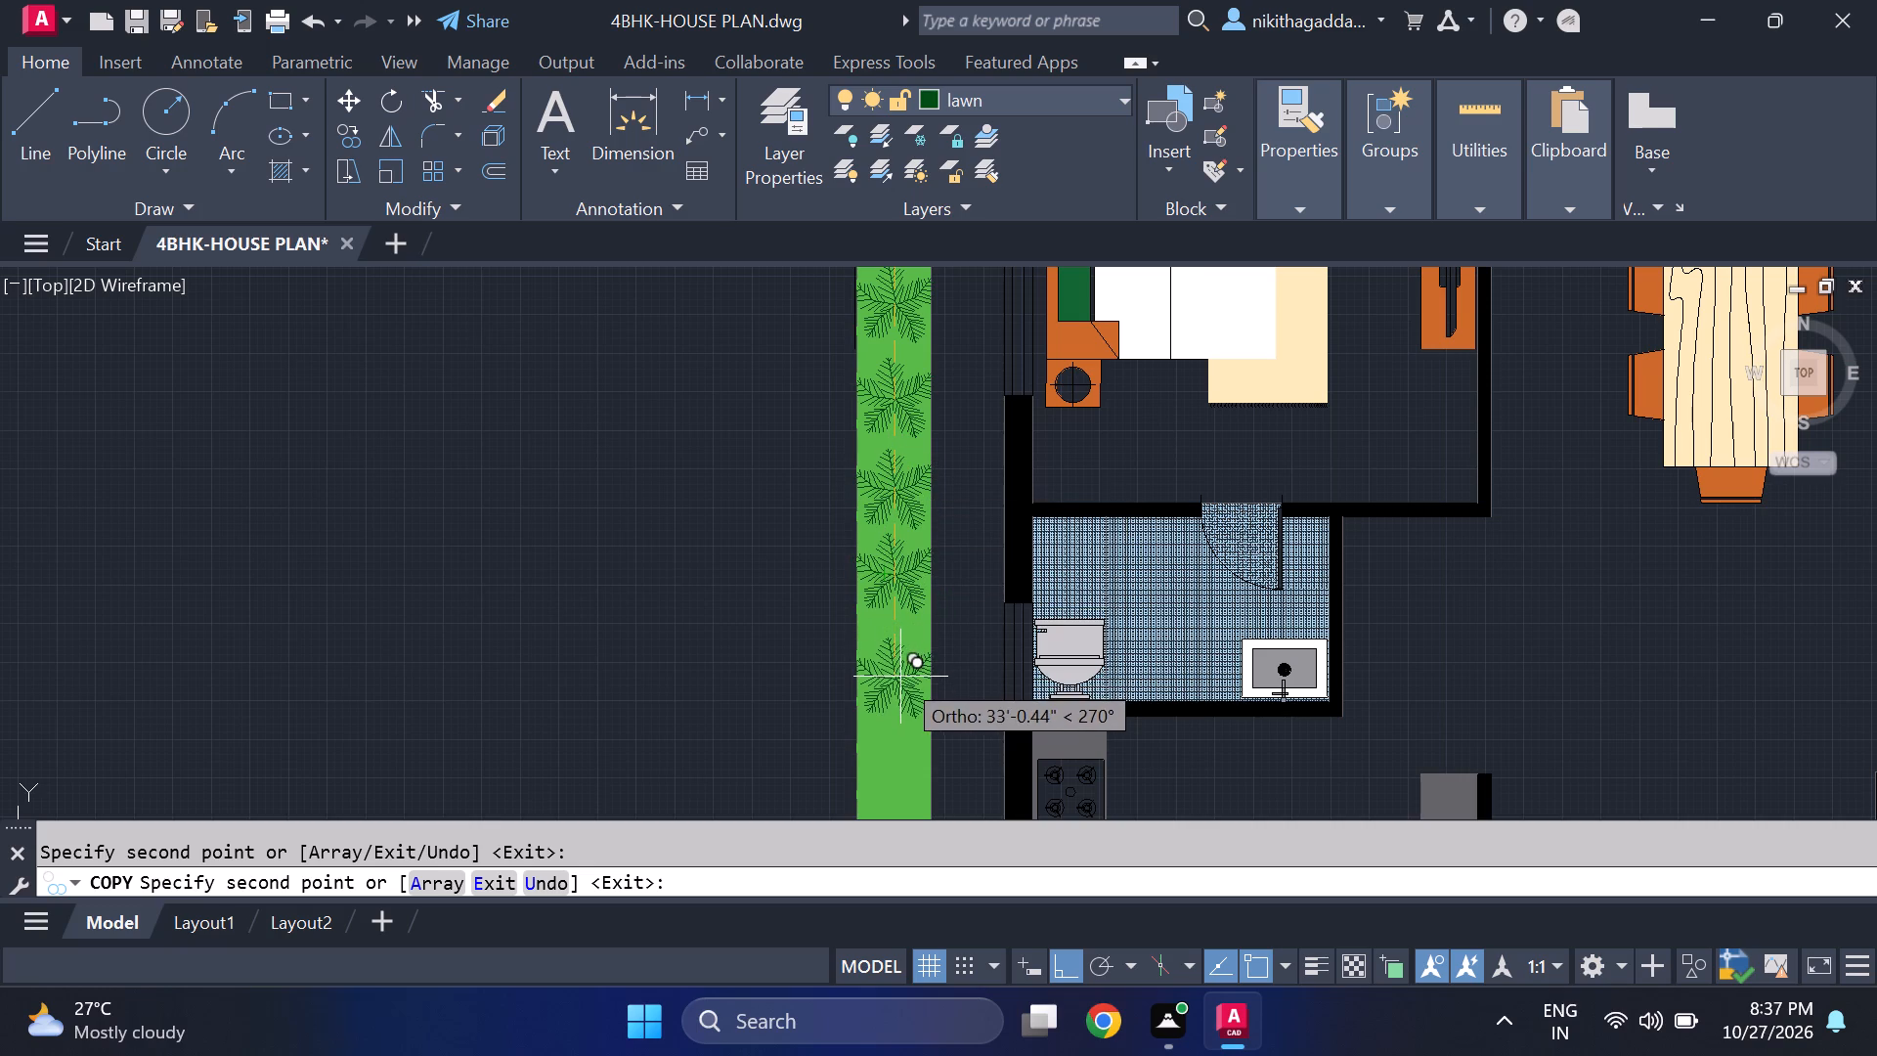
click(900, 677)
Continue the west tree row with four more small copies beside the kitchen, about 2'-7" apart.
middle_drag(915, 772, 993, 423)
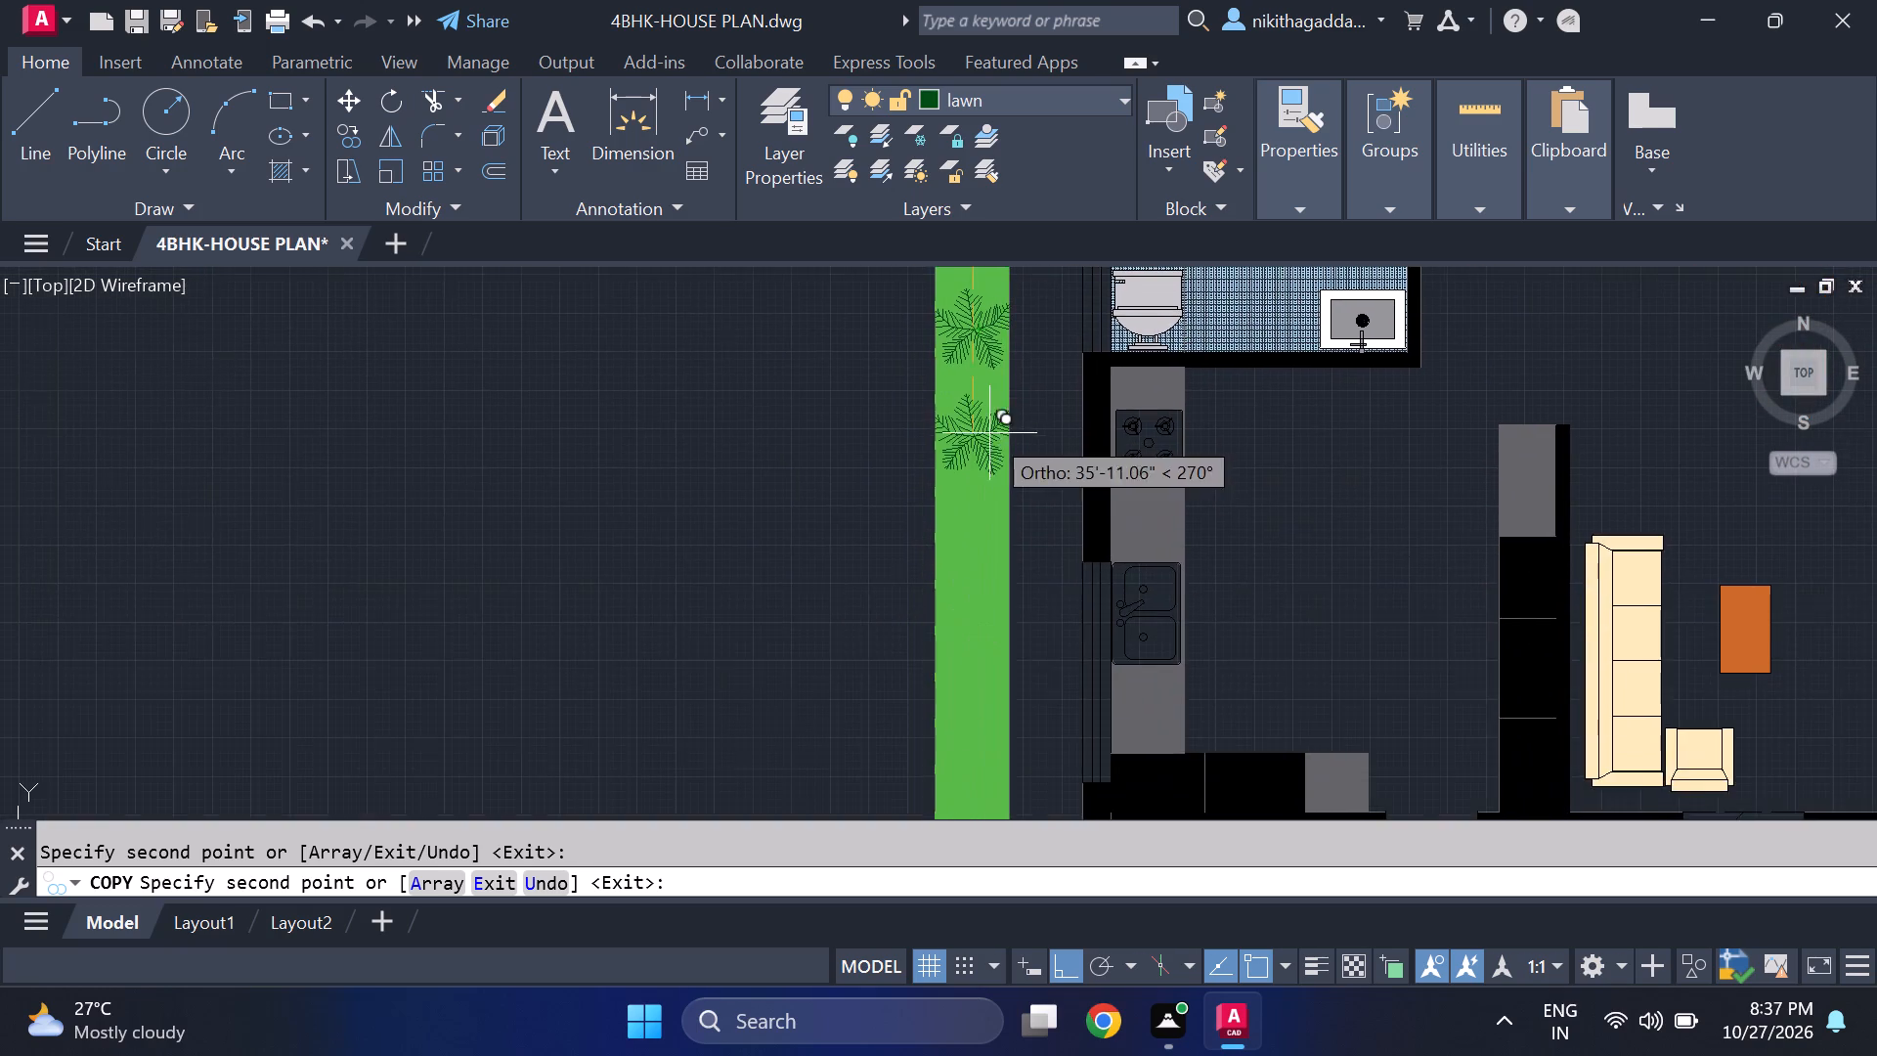
scroll(987, 433, down, 3)
scroll(981, 442, up, 3)
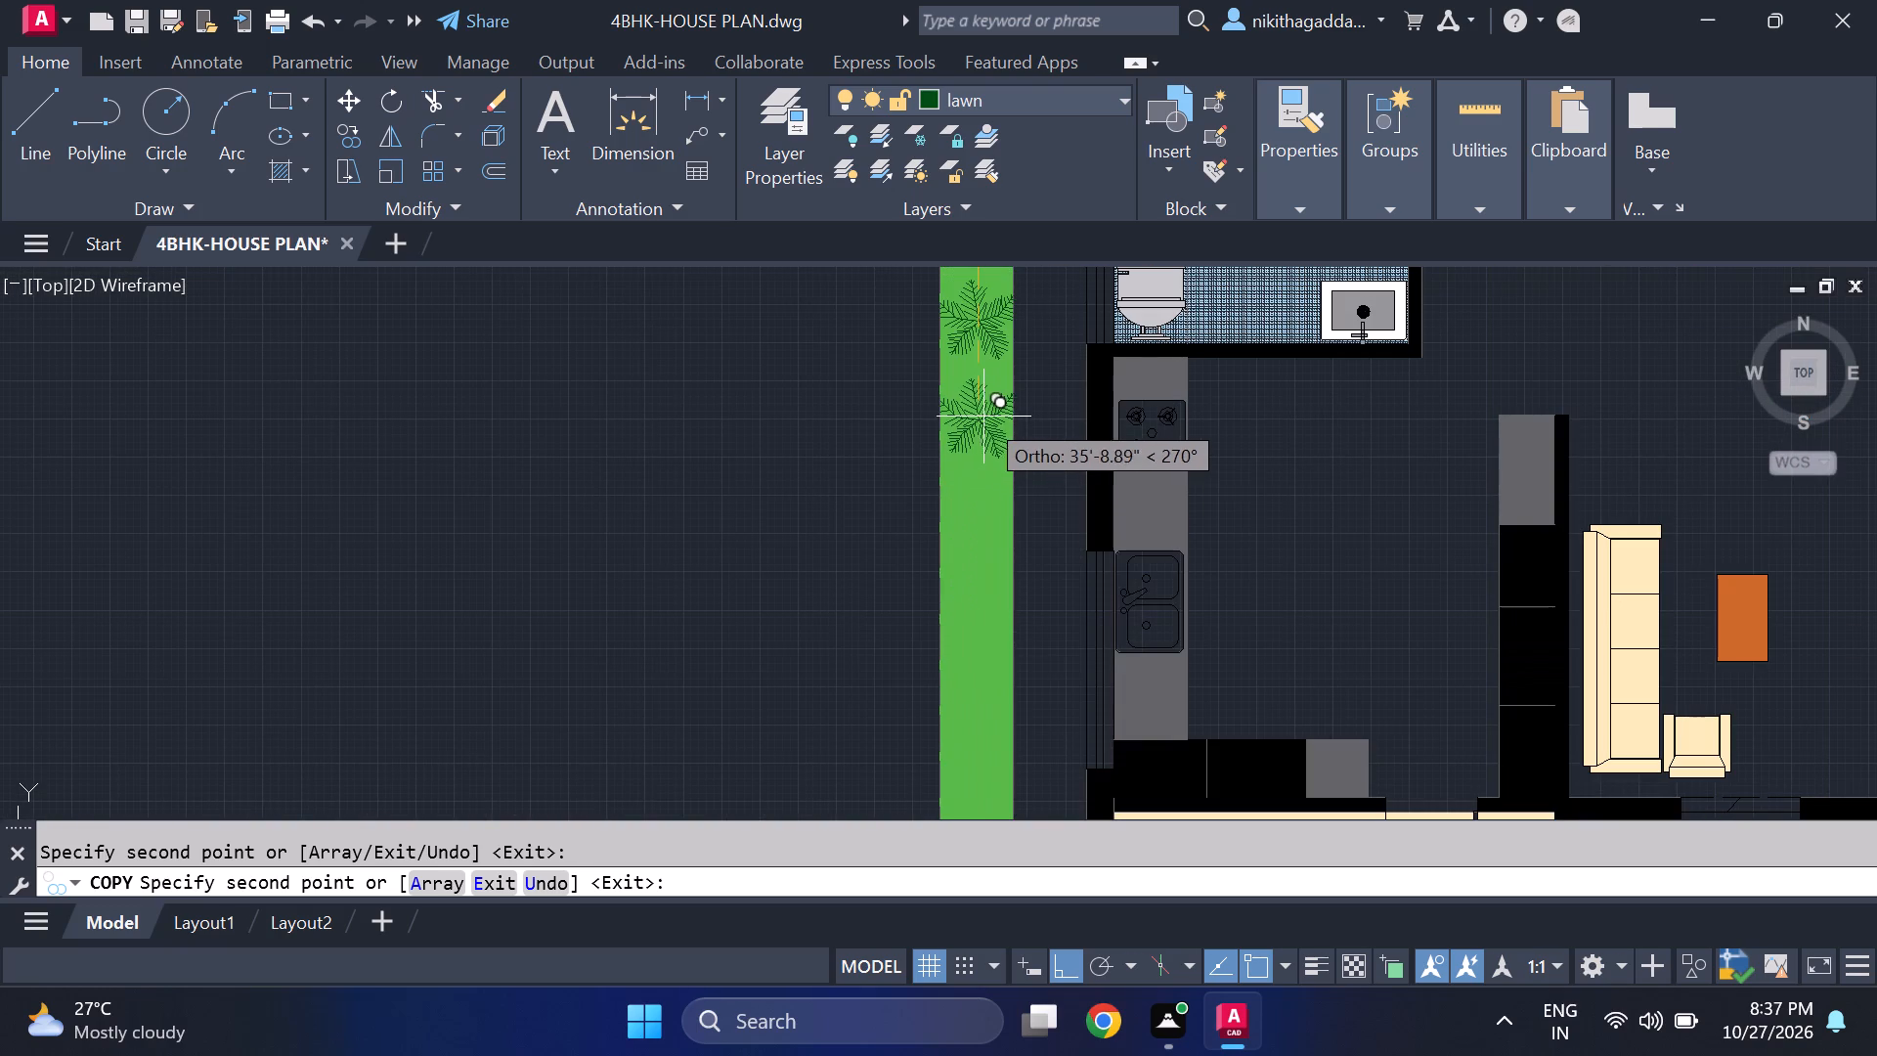
click(978, 414)
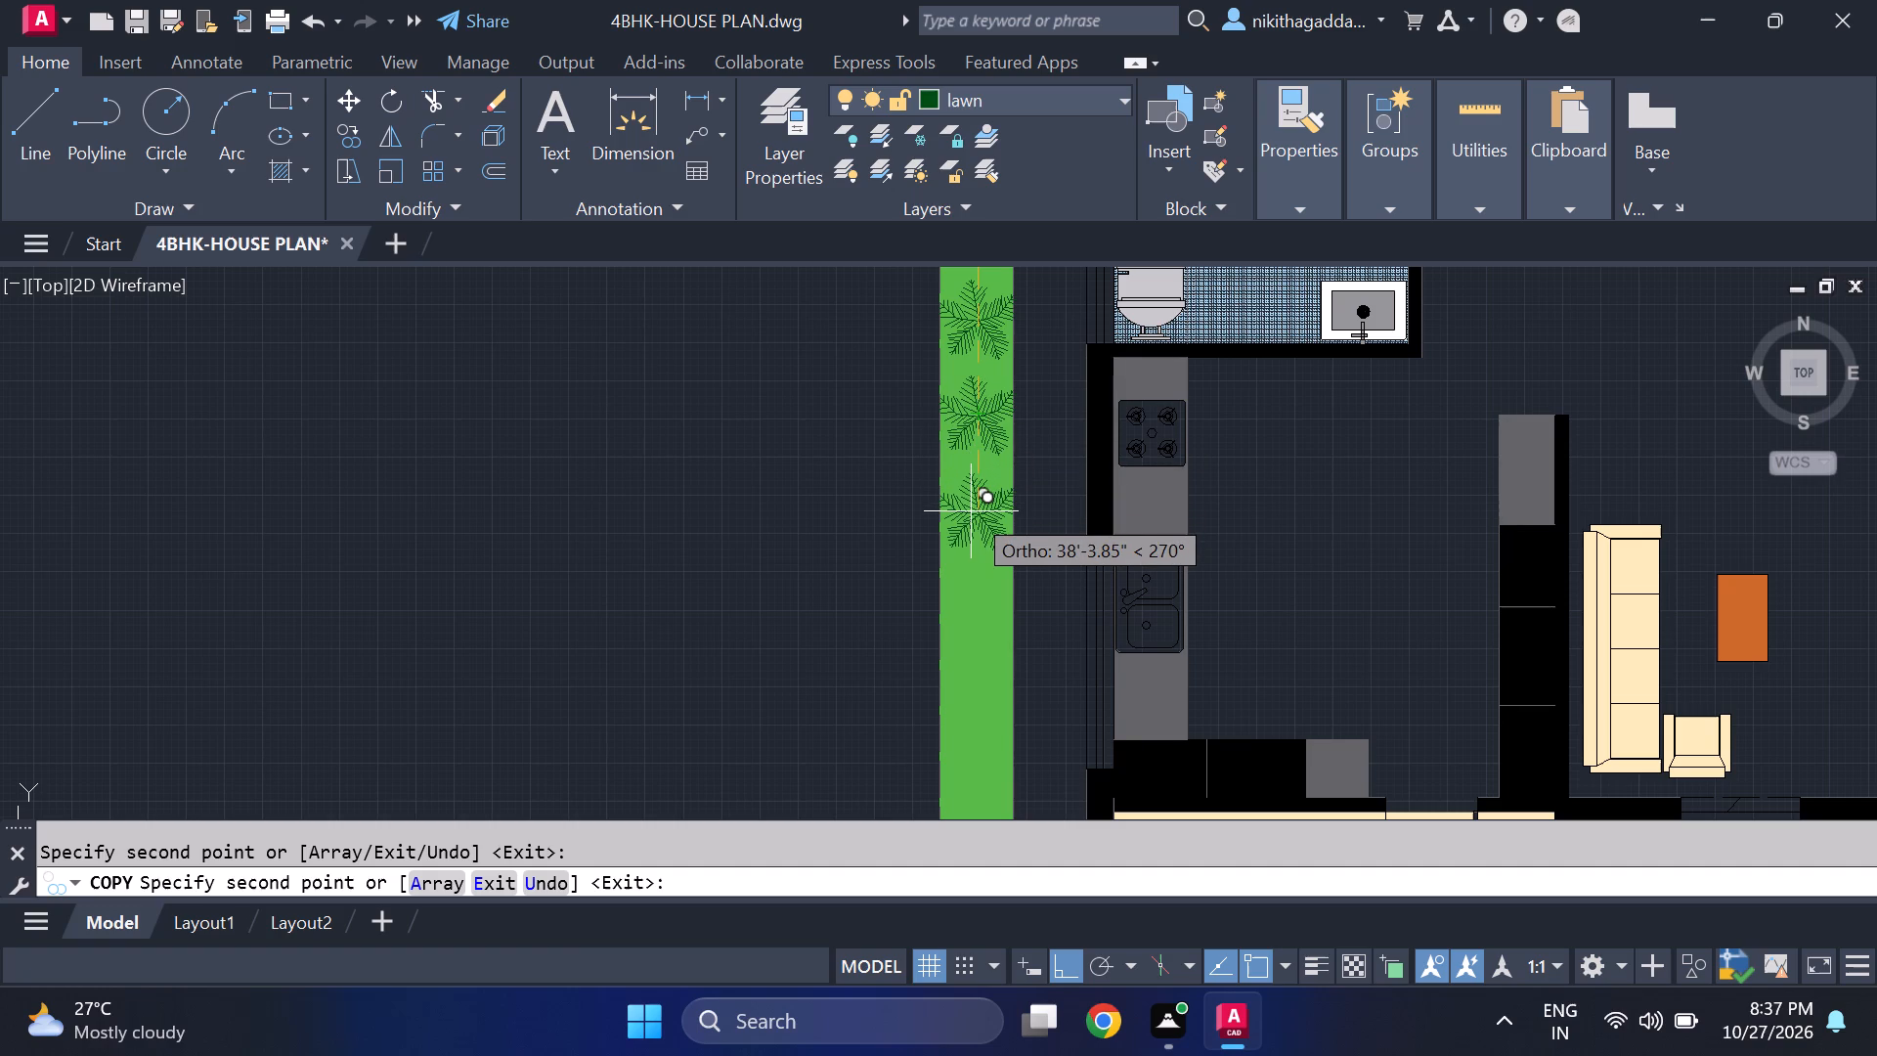
click(971, 511)
click(973, 596)
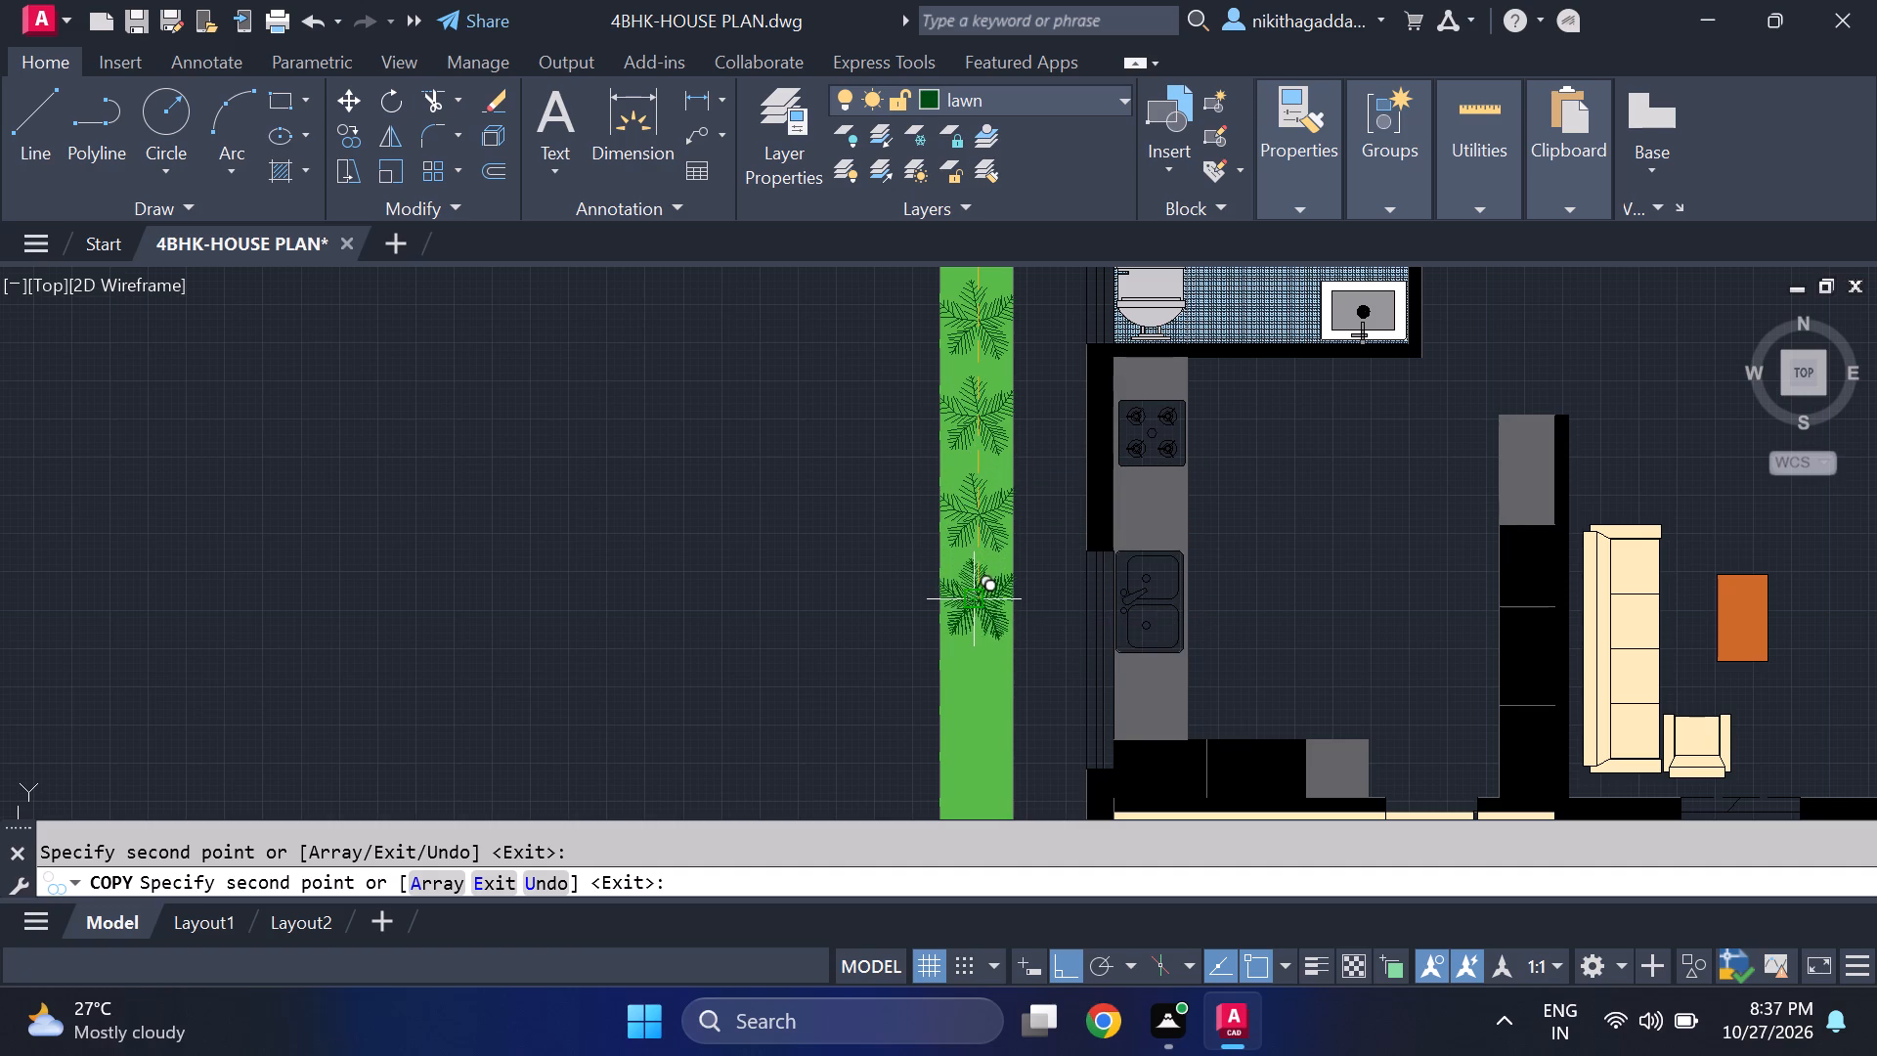
click(978, 689)
Continue the west tree row with four more small copies beside the utility room south of the kitchen, about 2'-6" apart.
scroll(977, 638, down, 3)
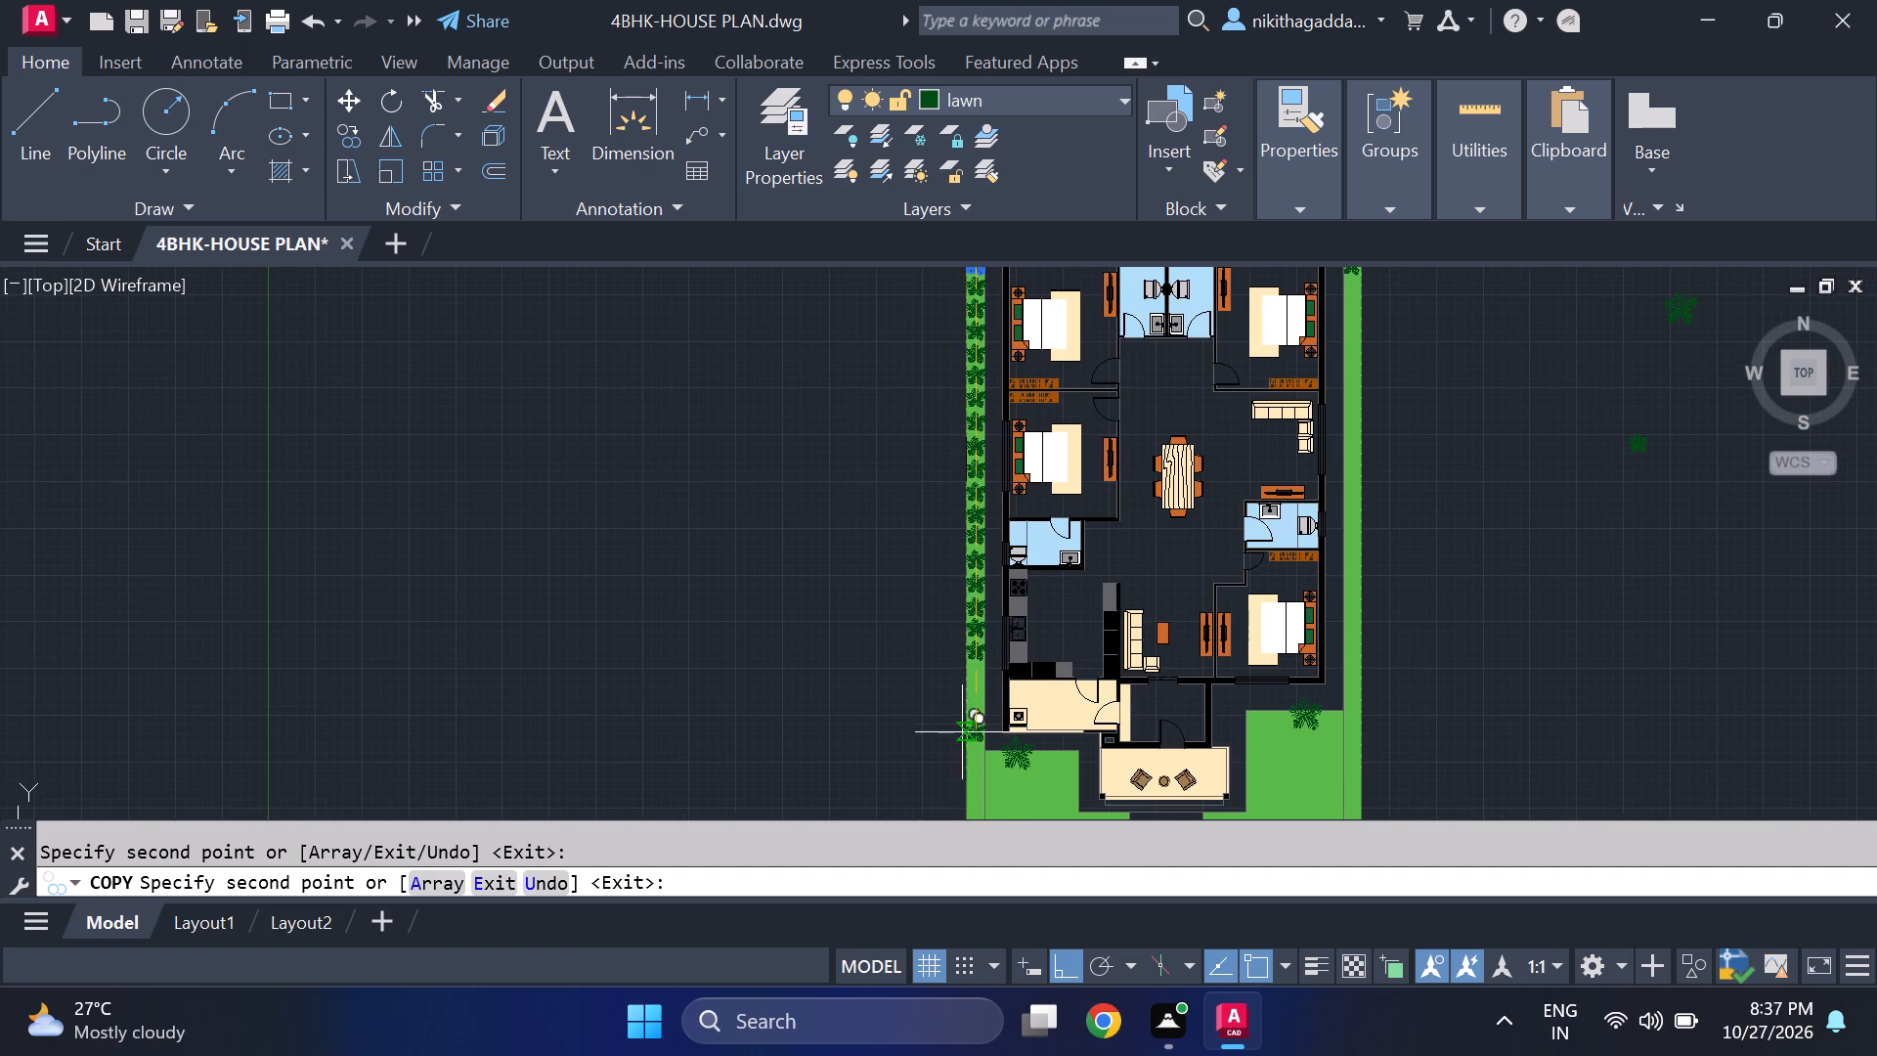
middle_drag(968, 722, 963, 579)
scroll(956, 713, up, 1)
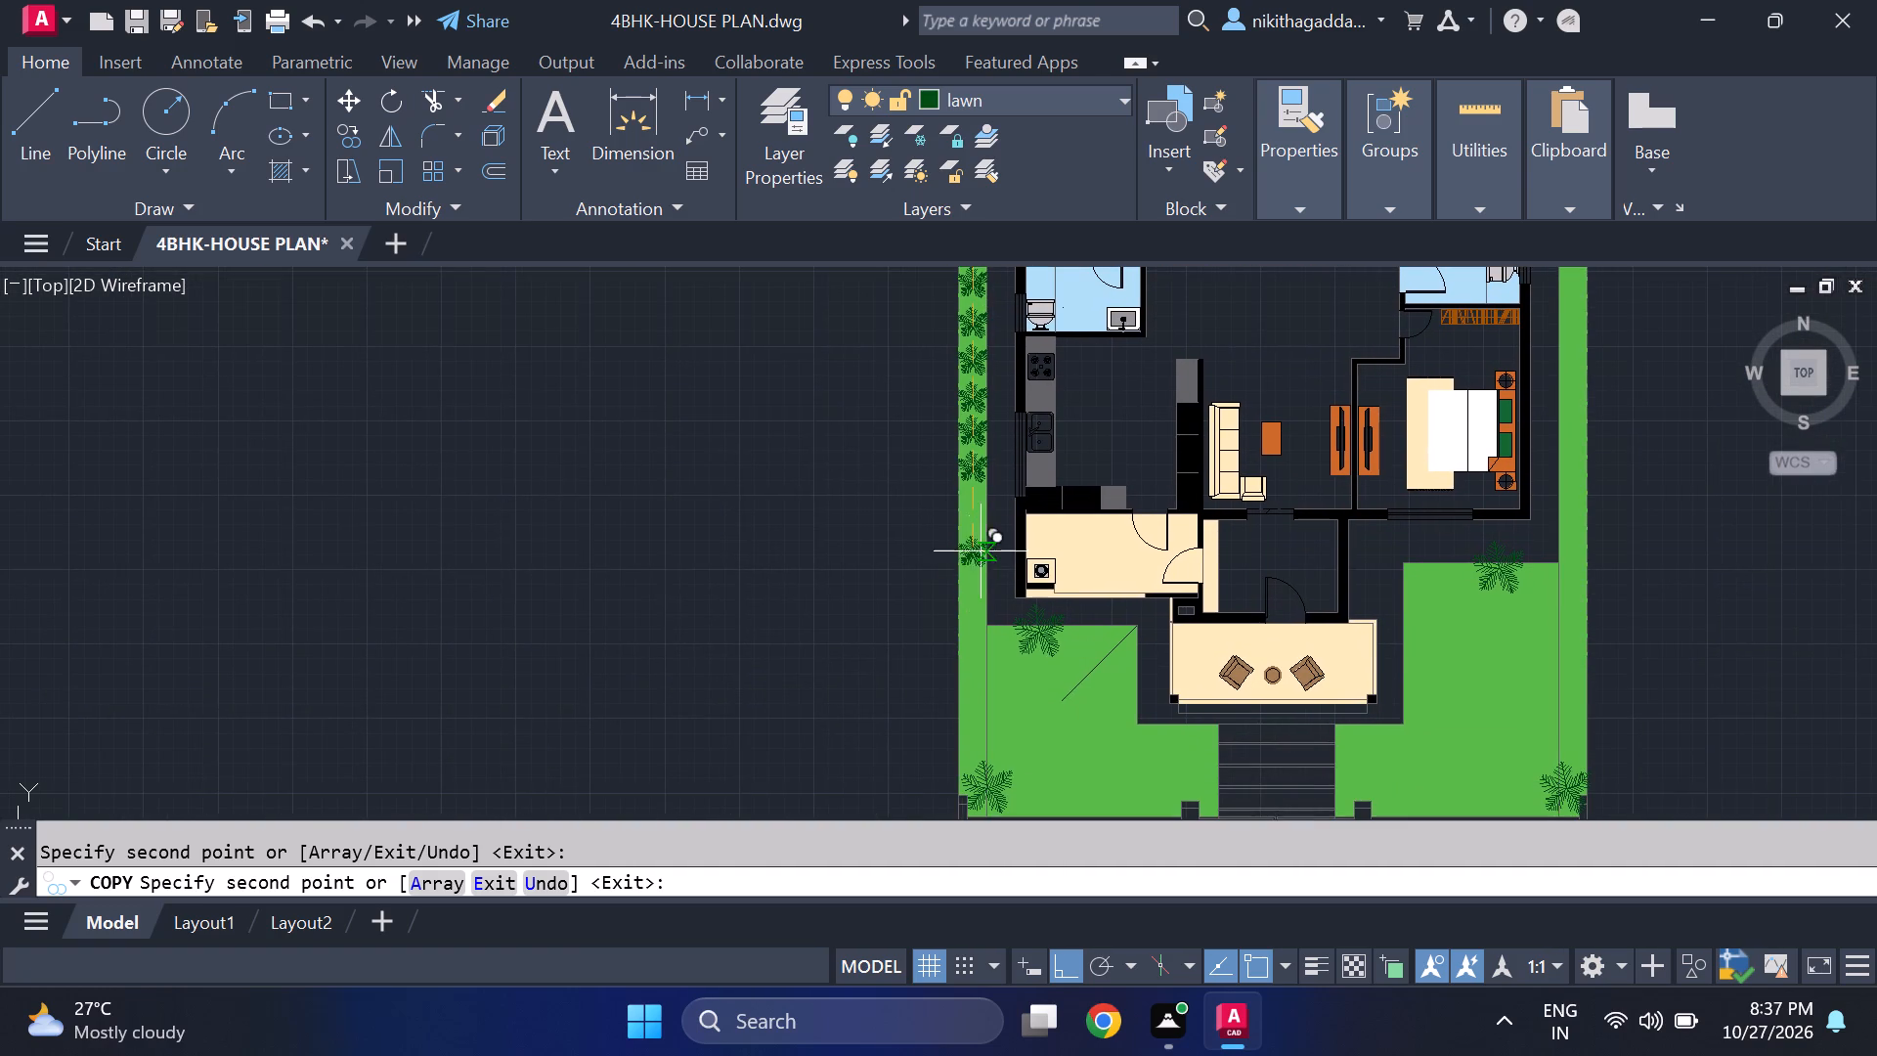
scroll(990, 526, up, 3)
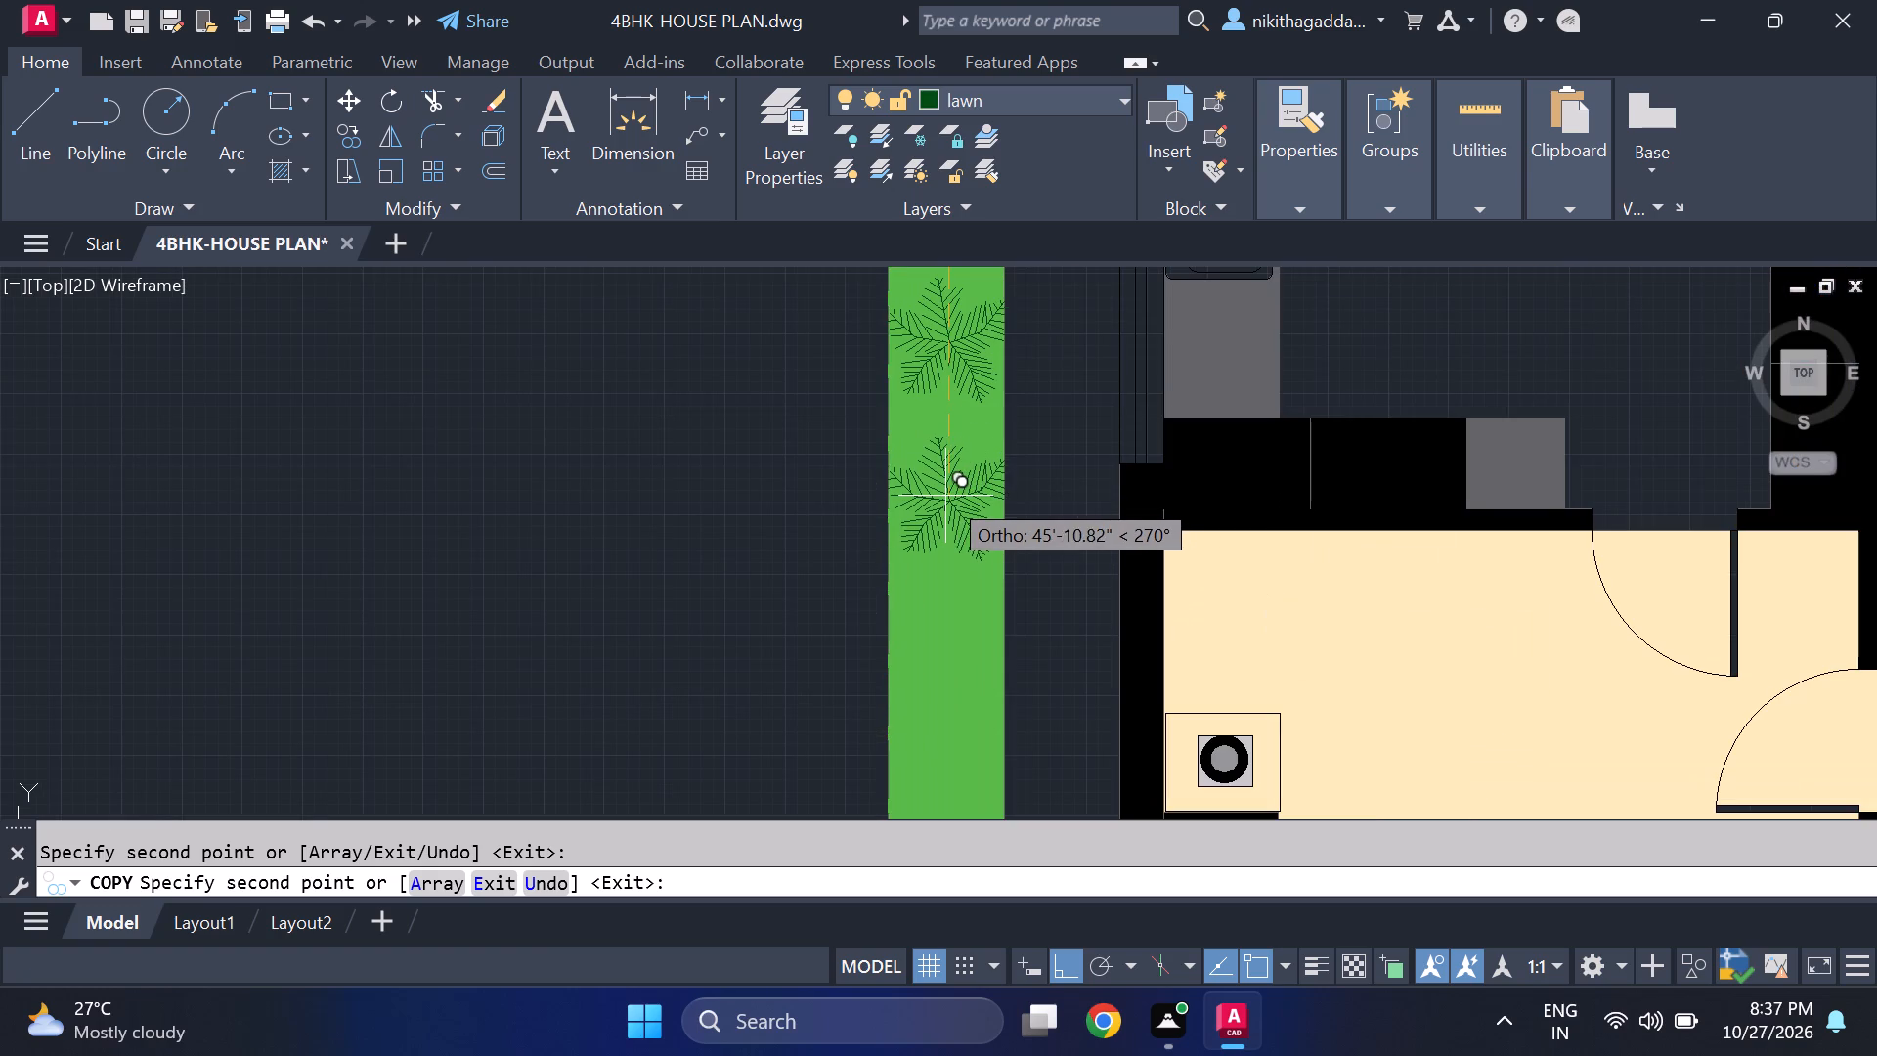
click(947, 479)
click(931, 626)
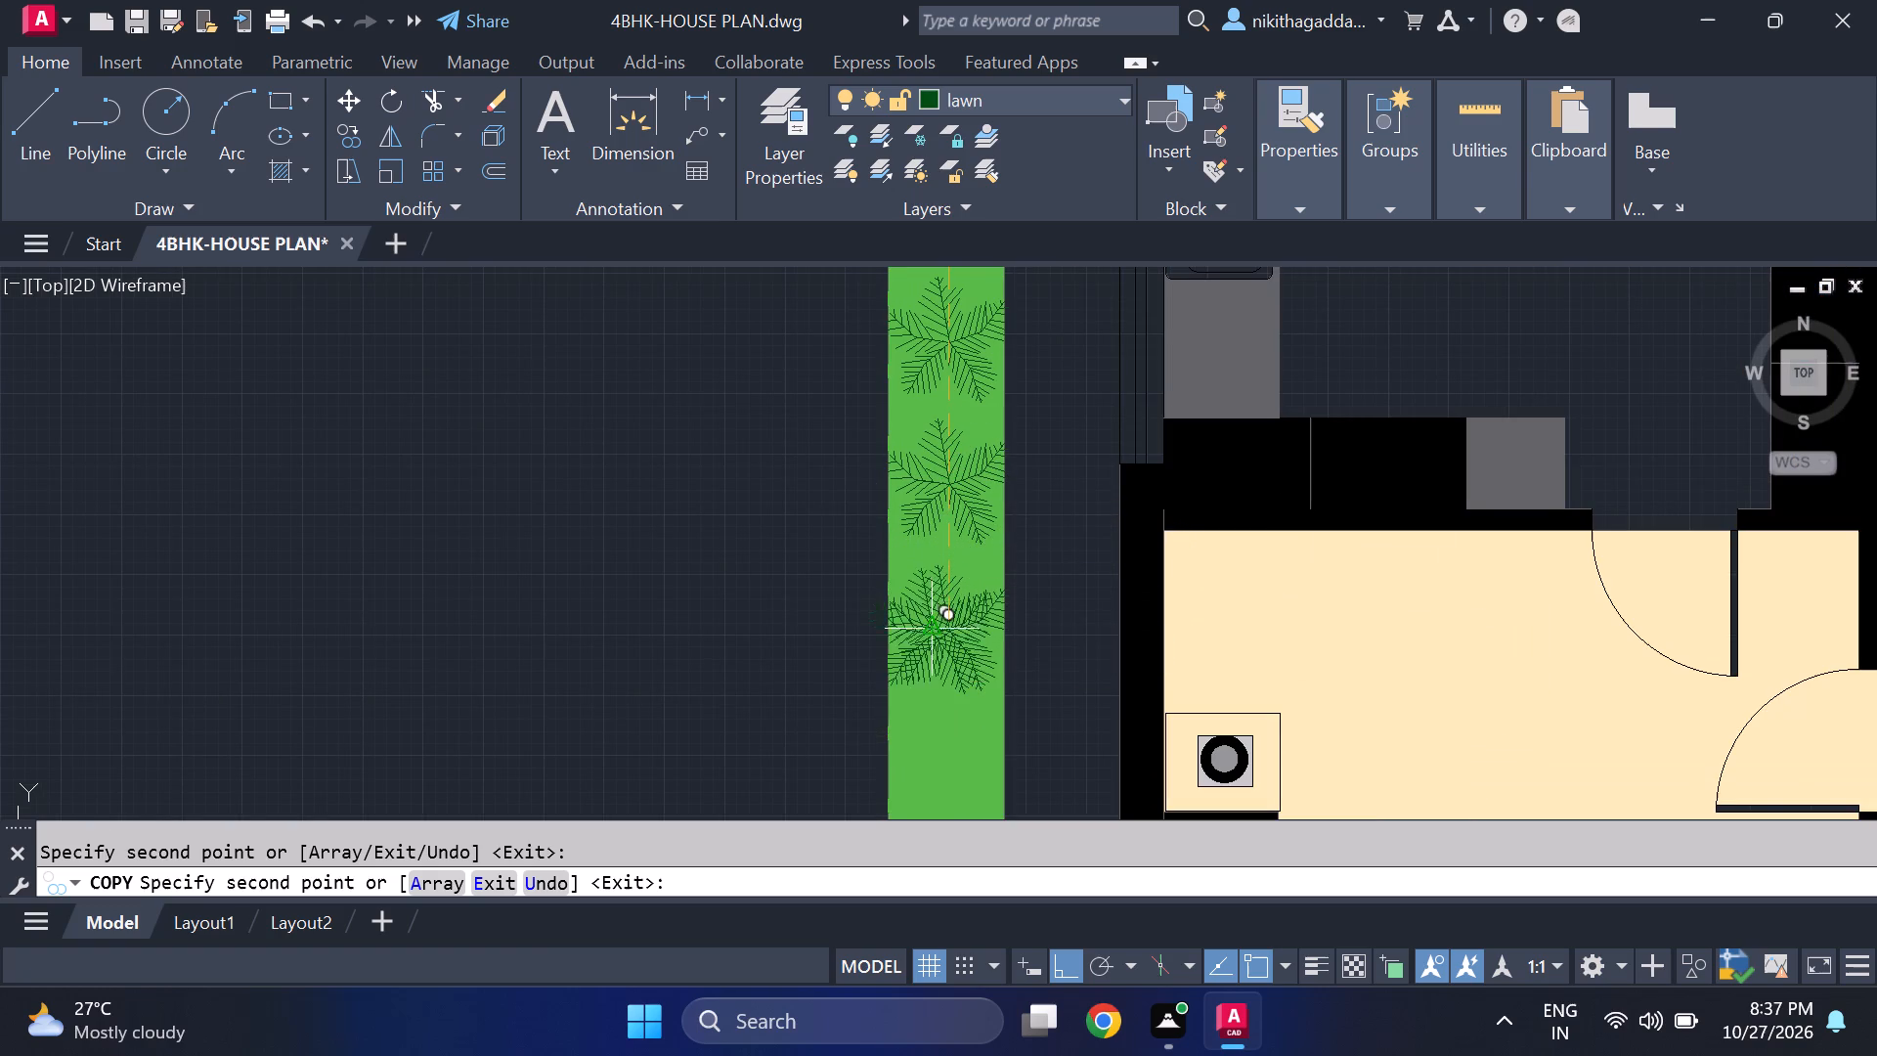
scroll(933, 620, down, 3)
scroll(924, 707, up, 3)
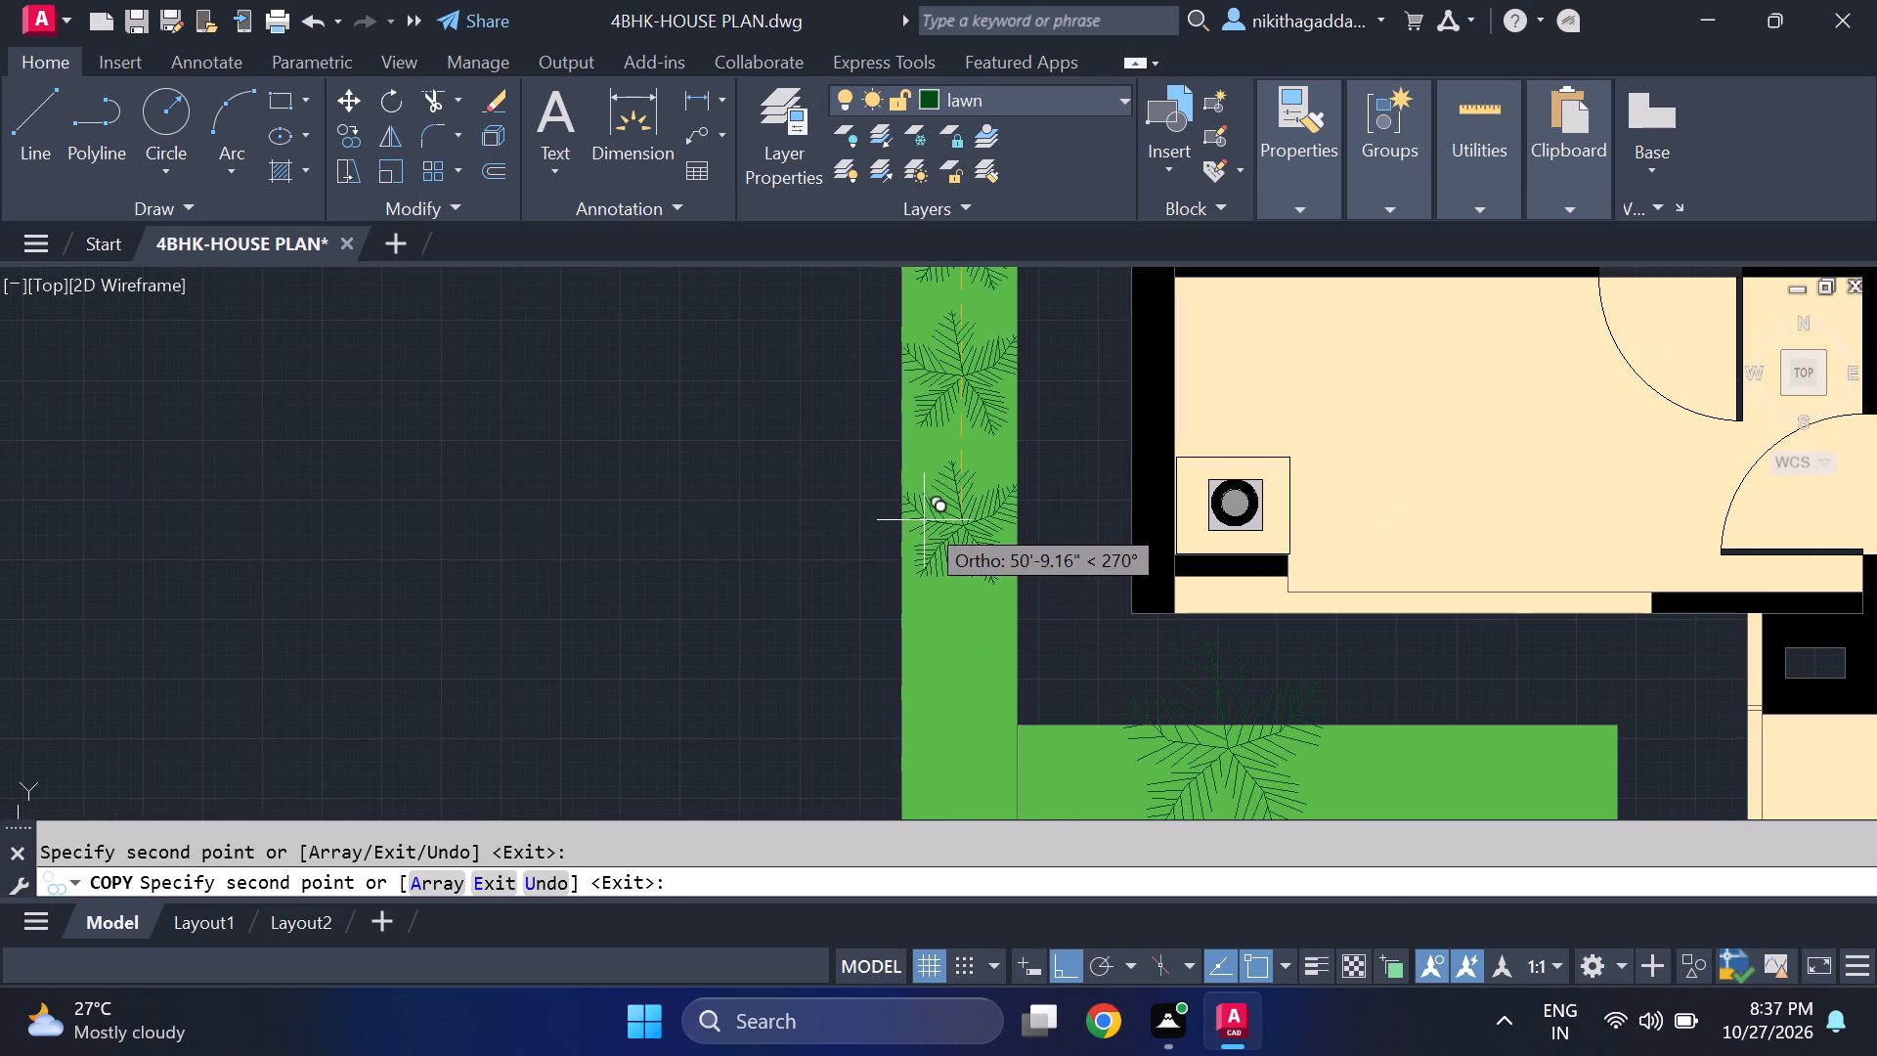
click(924, 520)
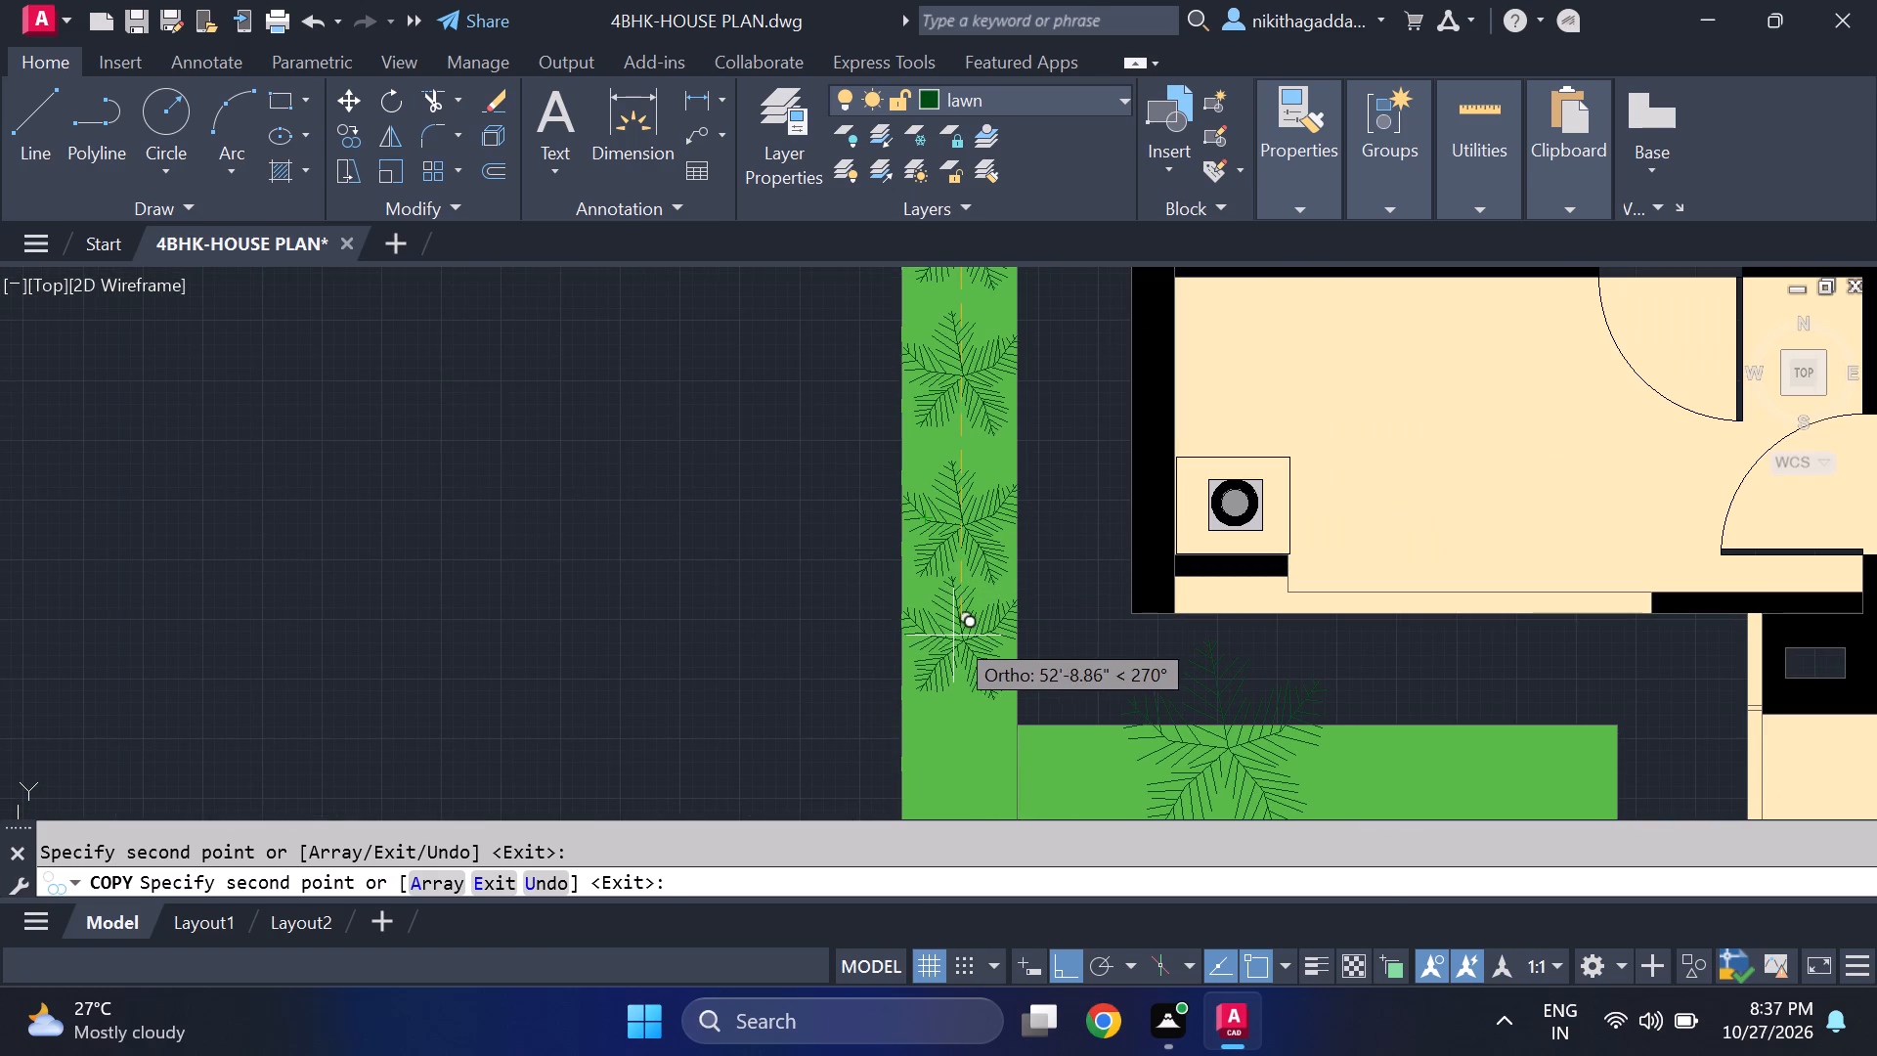
click(948, 660)
Place four more small tree copies down the west edge of the front lawn, about 2'-6" apart, ending above the large corner tree.
scroll(952, 656, down, 3)
middle_drag(932, 751, 902, 650)
scroll(946, 587, up, 2)
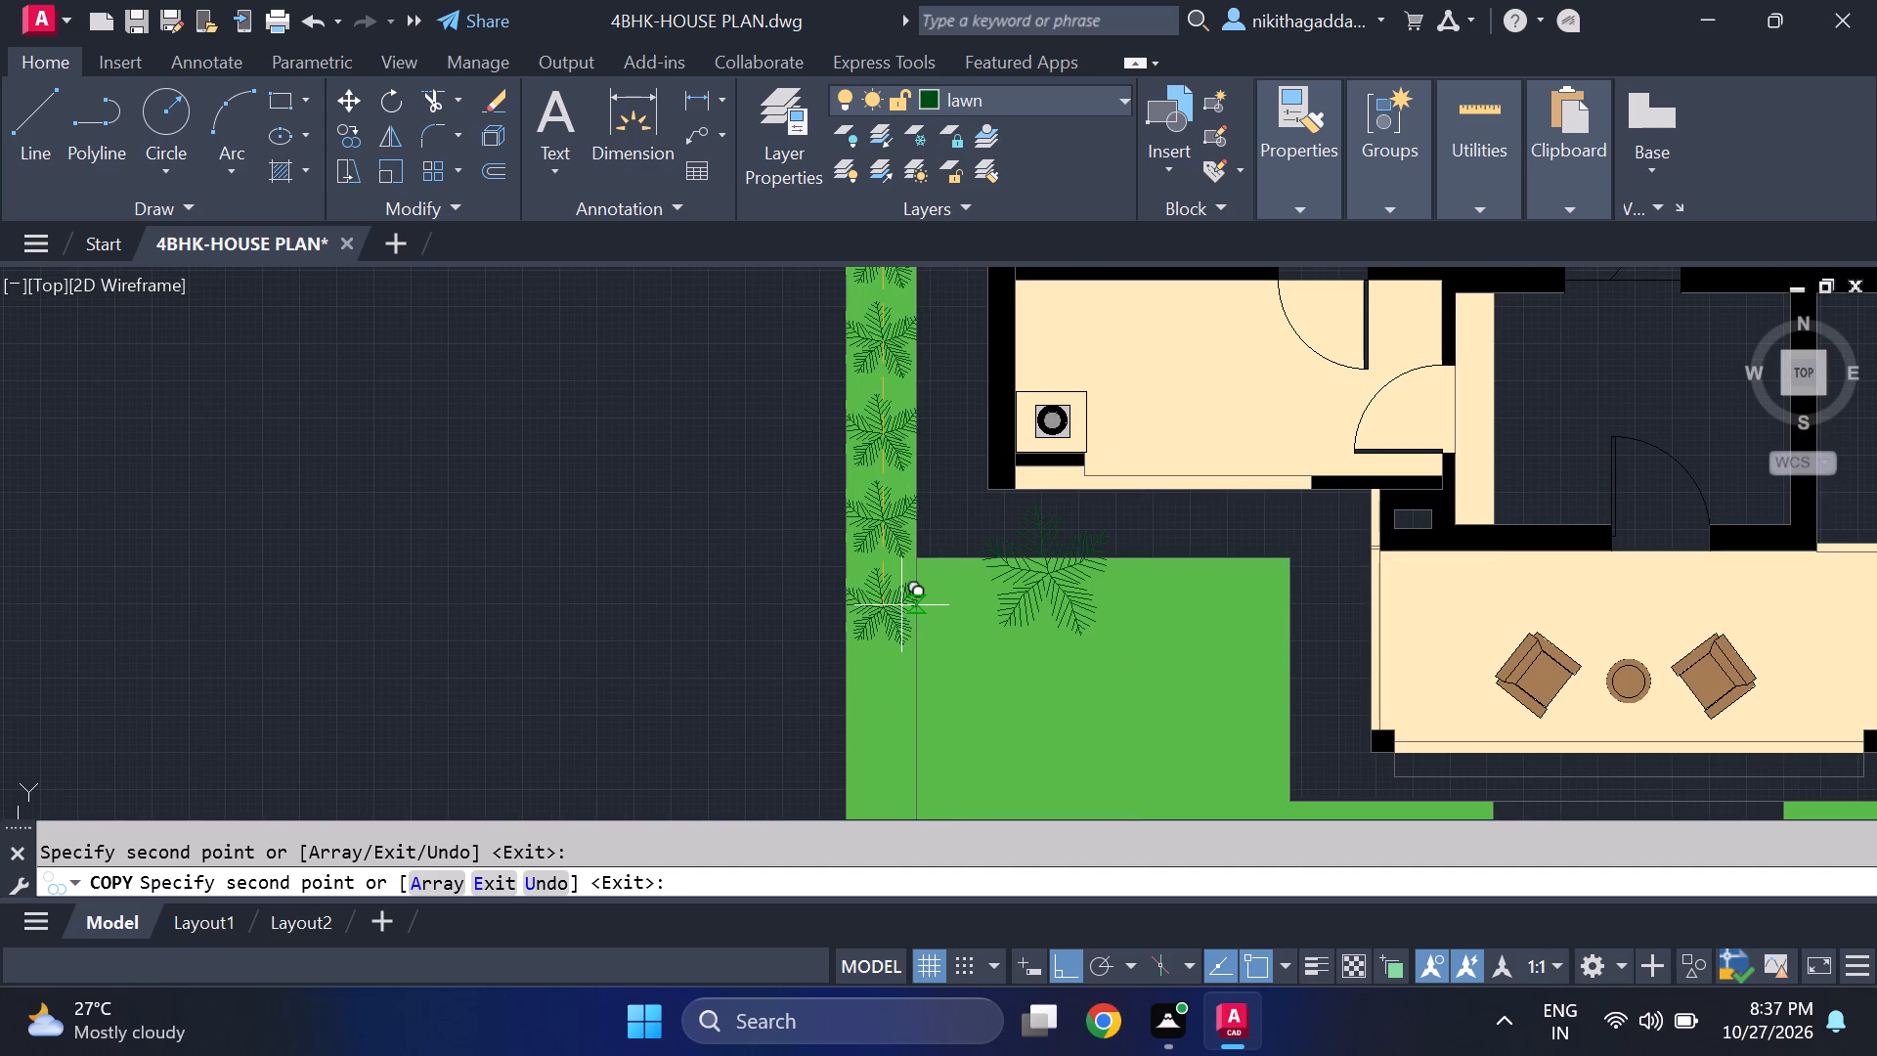
click(893, 605)
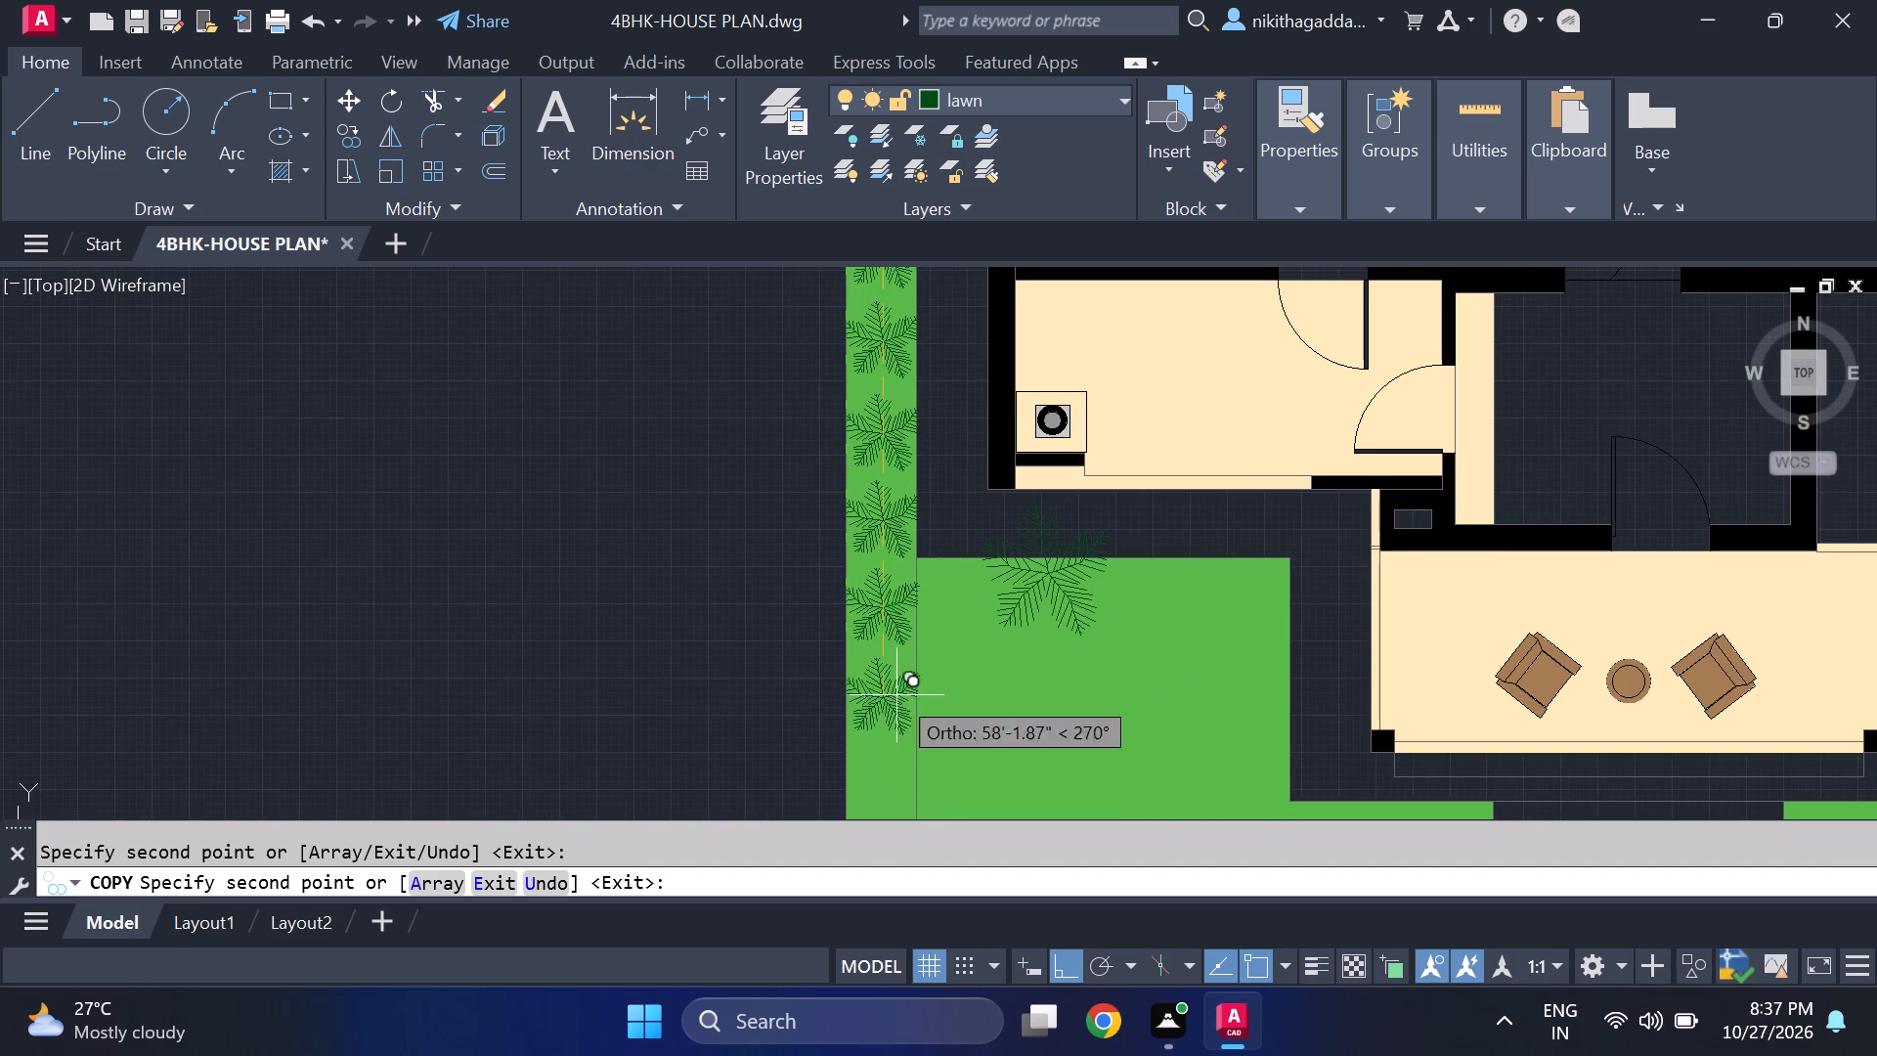
click(886, 696)
scroll(893, 728, down, 2)
middle_drag(900, 773, 894, 656)
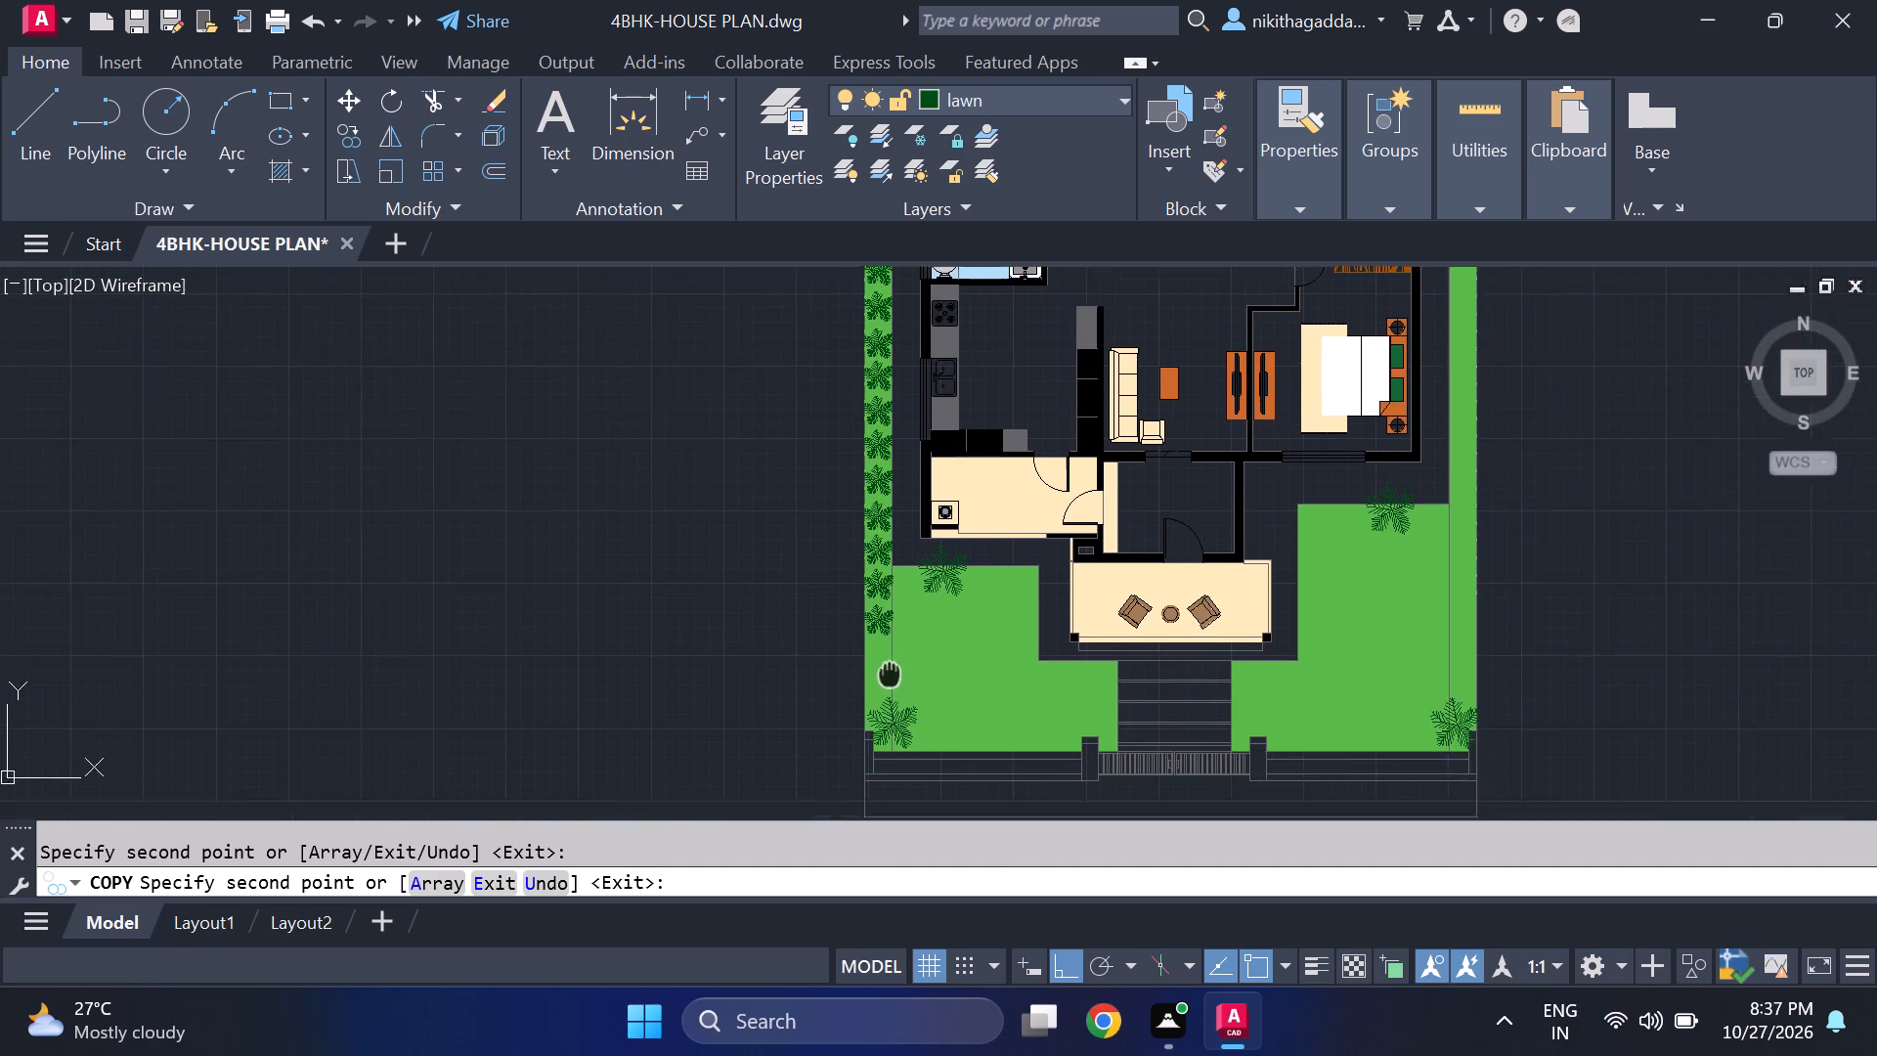
middle_drag(894, 656, 904, 615)
scroll(900, 604, up, 2)
click(875, 585)
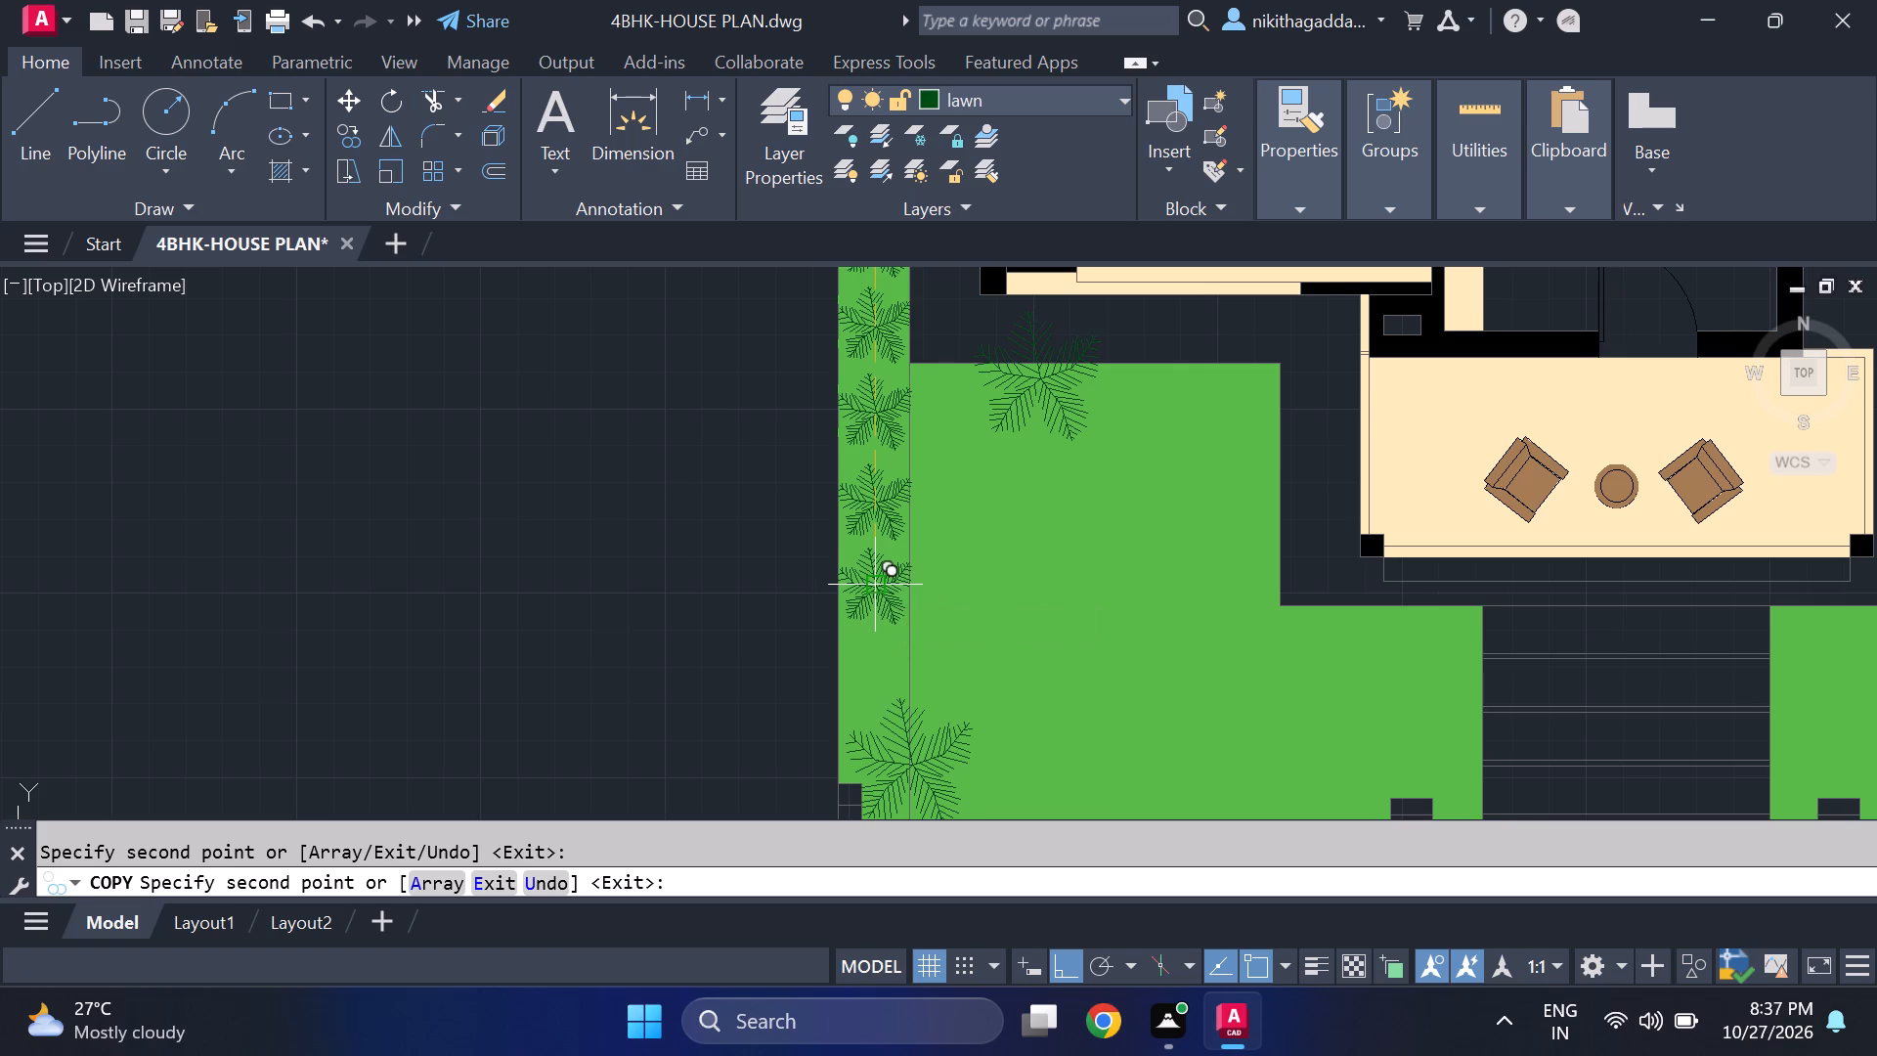
click(876, 668)
With ortho off, place five small tree copies along the south border of the west front lawn, from the corner tree toward the gate.
scroll(1164, 615, down, 3)
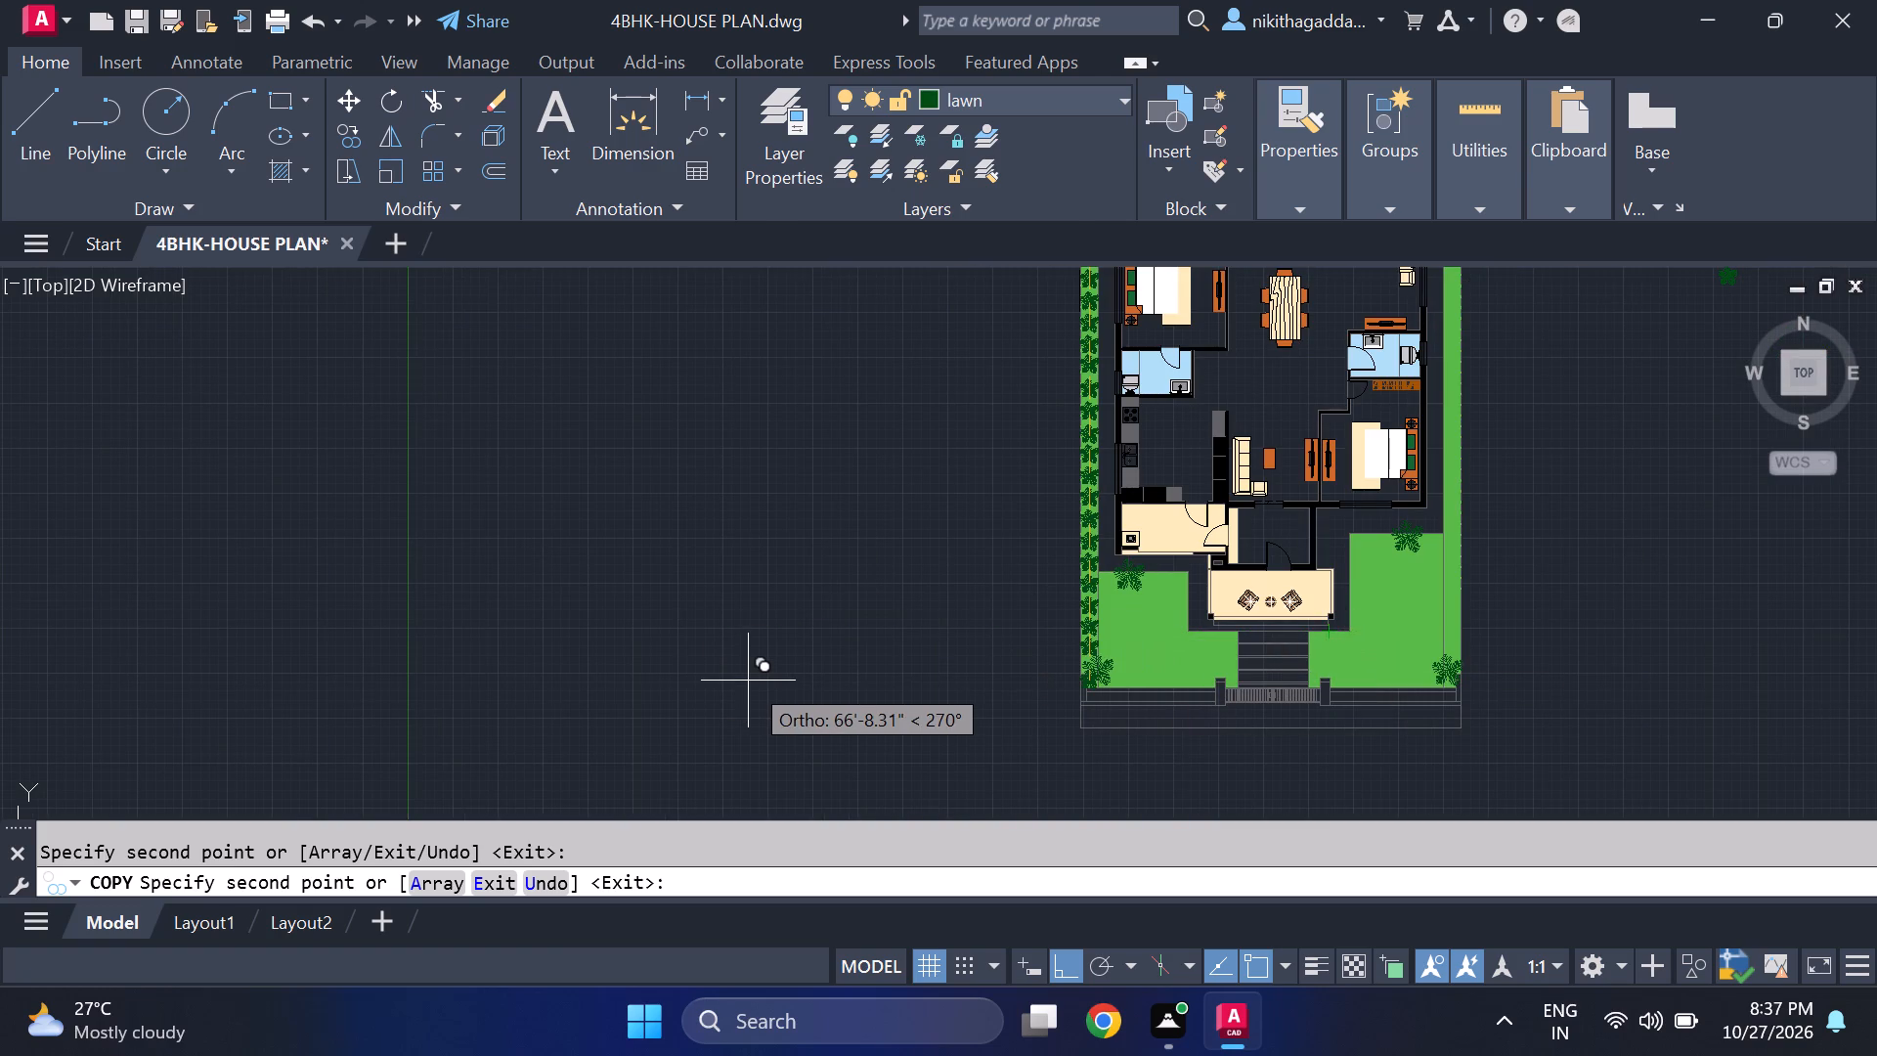
key(F8)
scroll(1114, 660, up, 2)
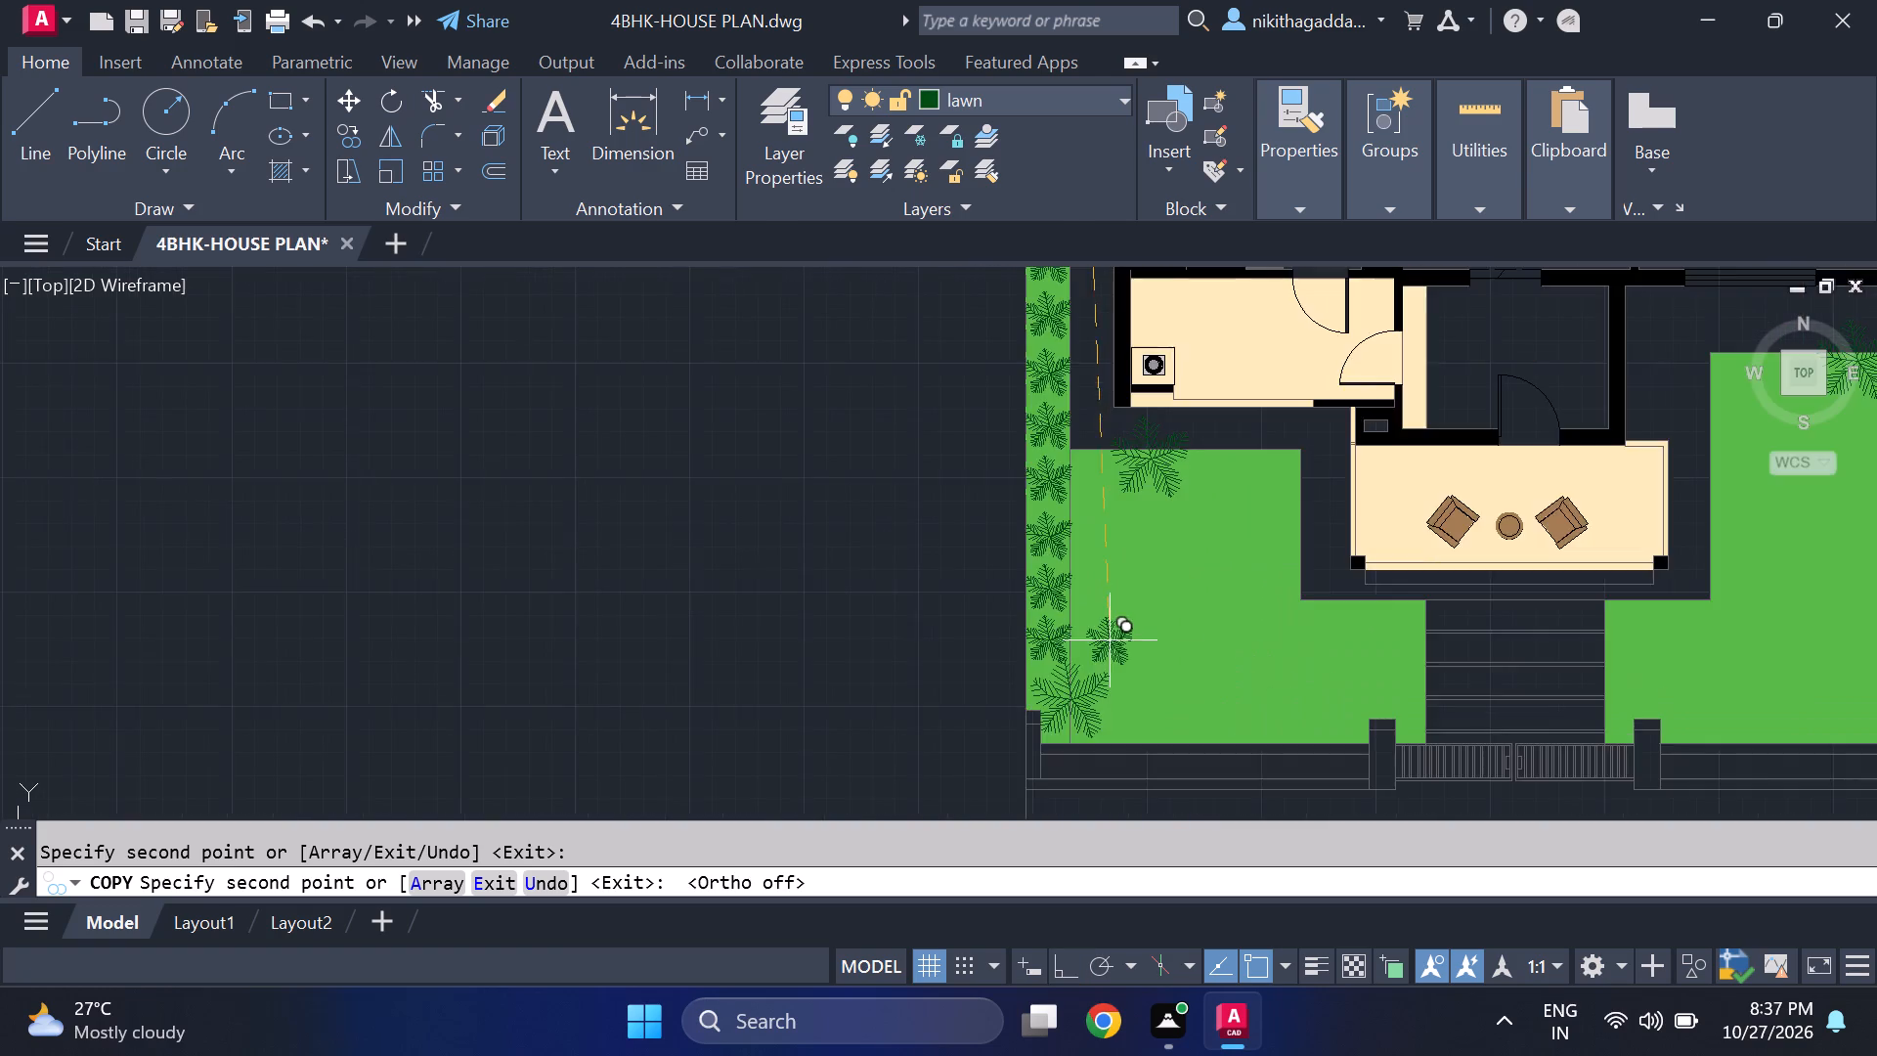
scroll(1129, 692, up, 2)
middle_drag(1109, 733, 897, 598)
scroll(888, 598, up, 1)
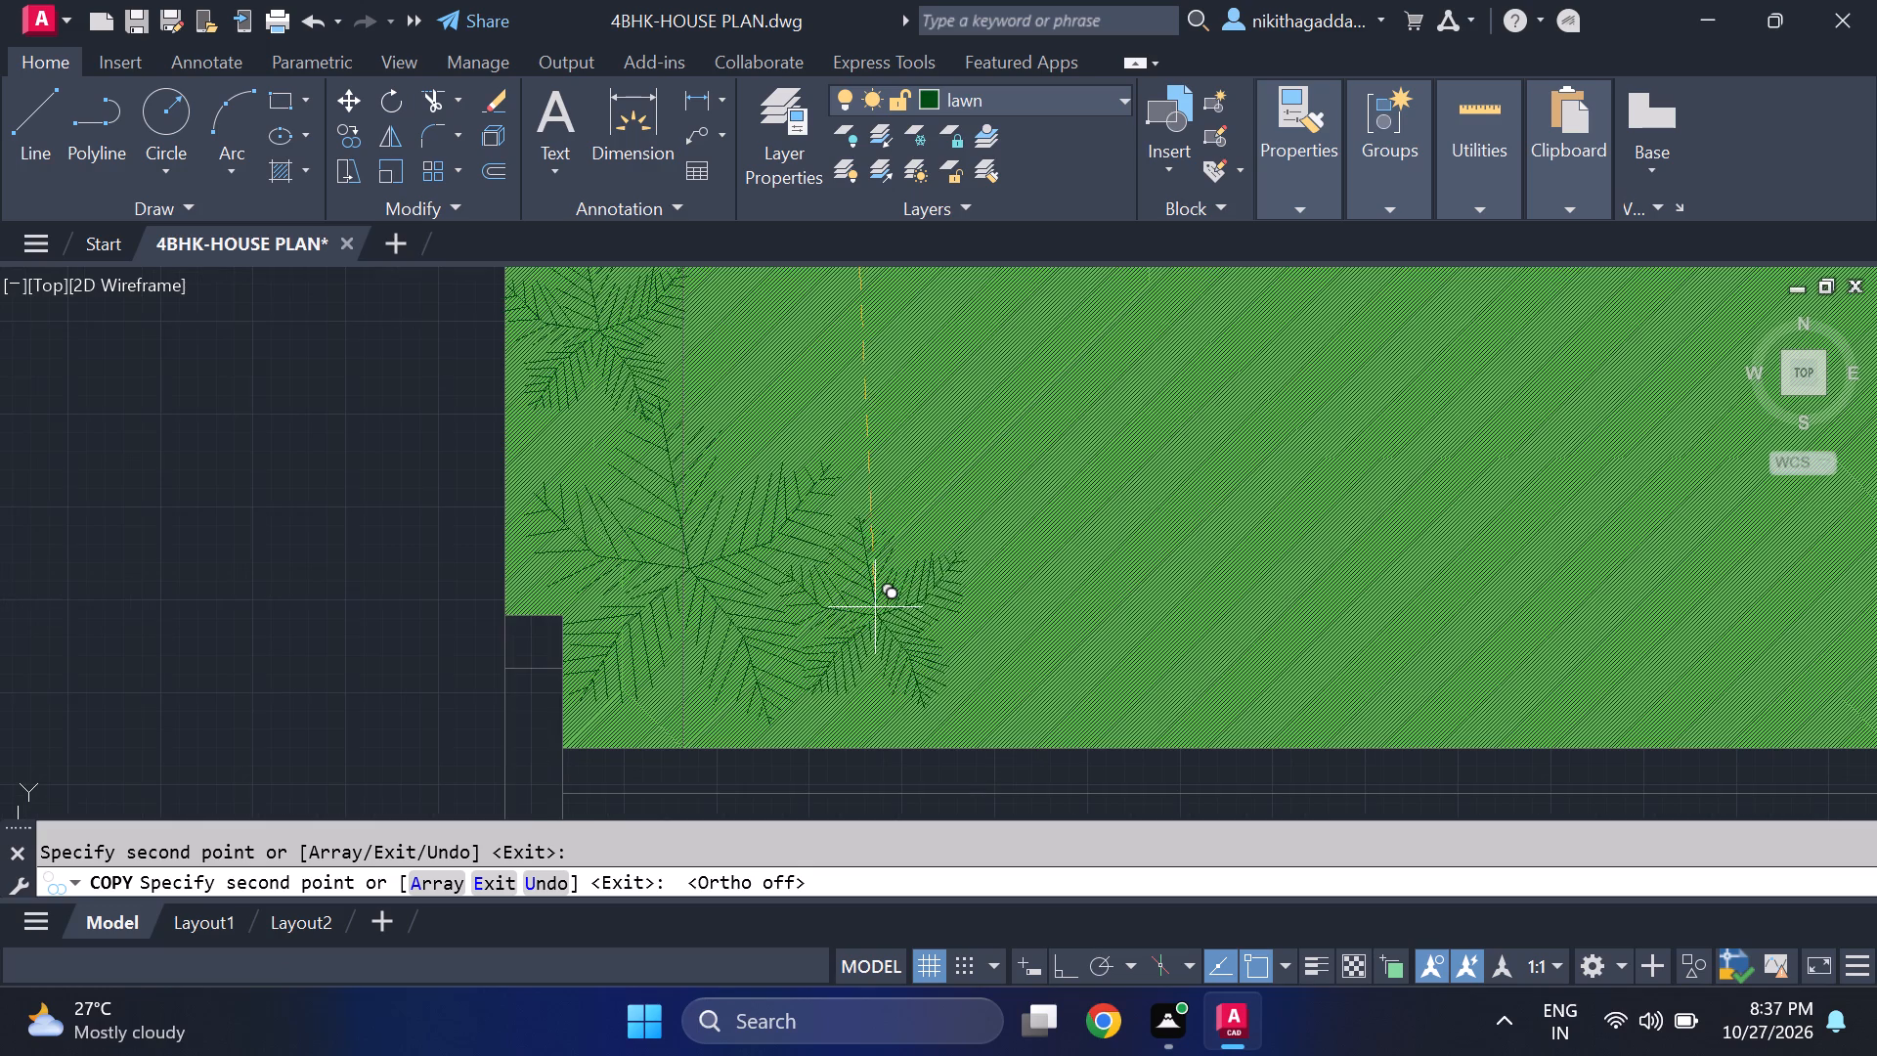
click(919, 625)
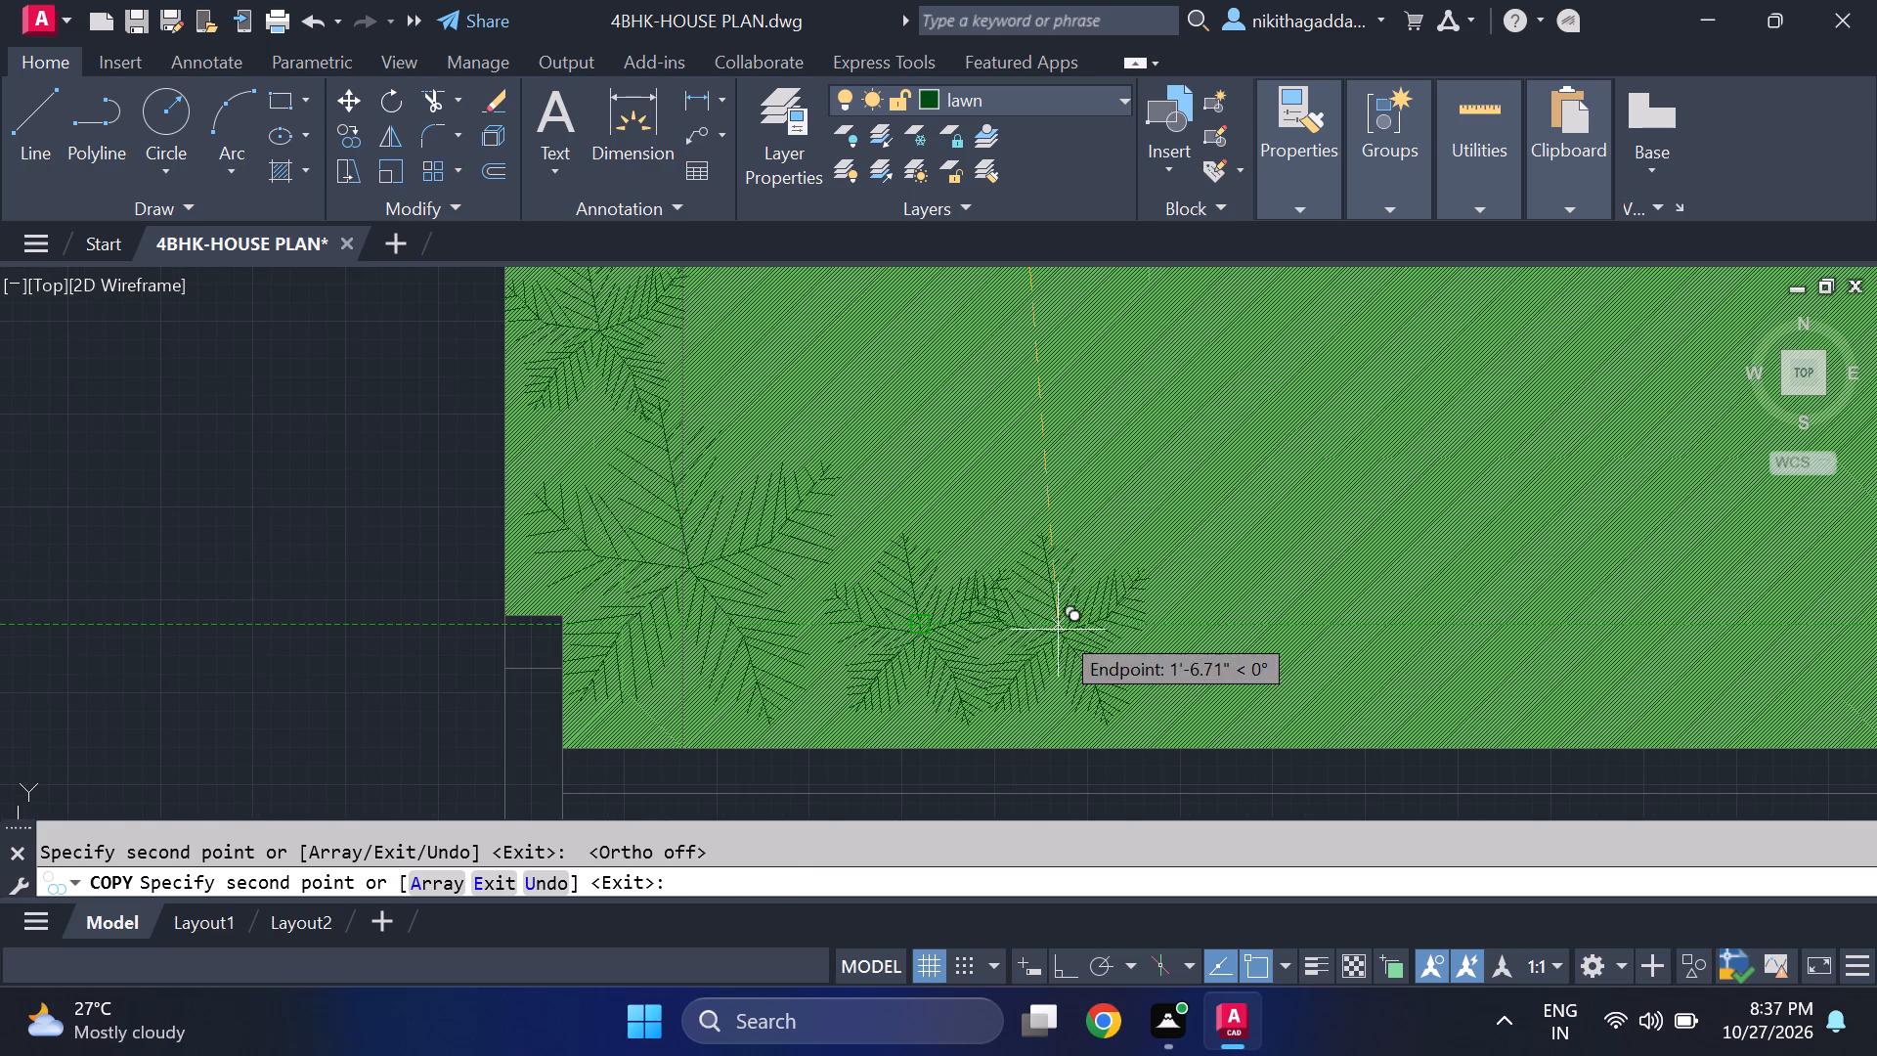
click(1147, 618)
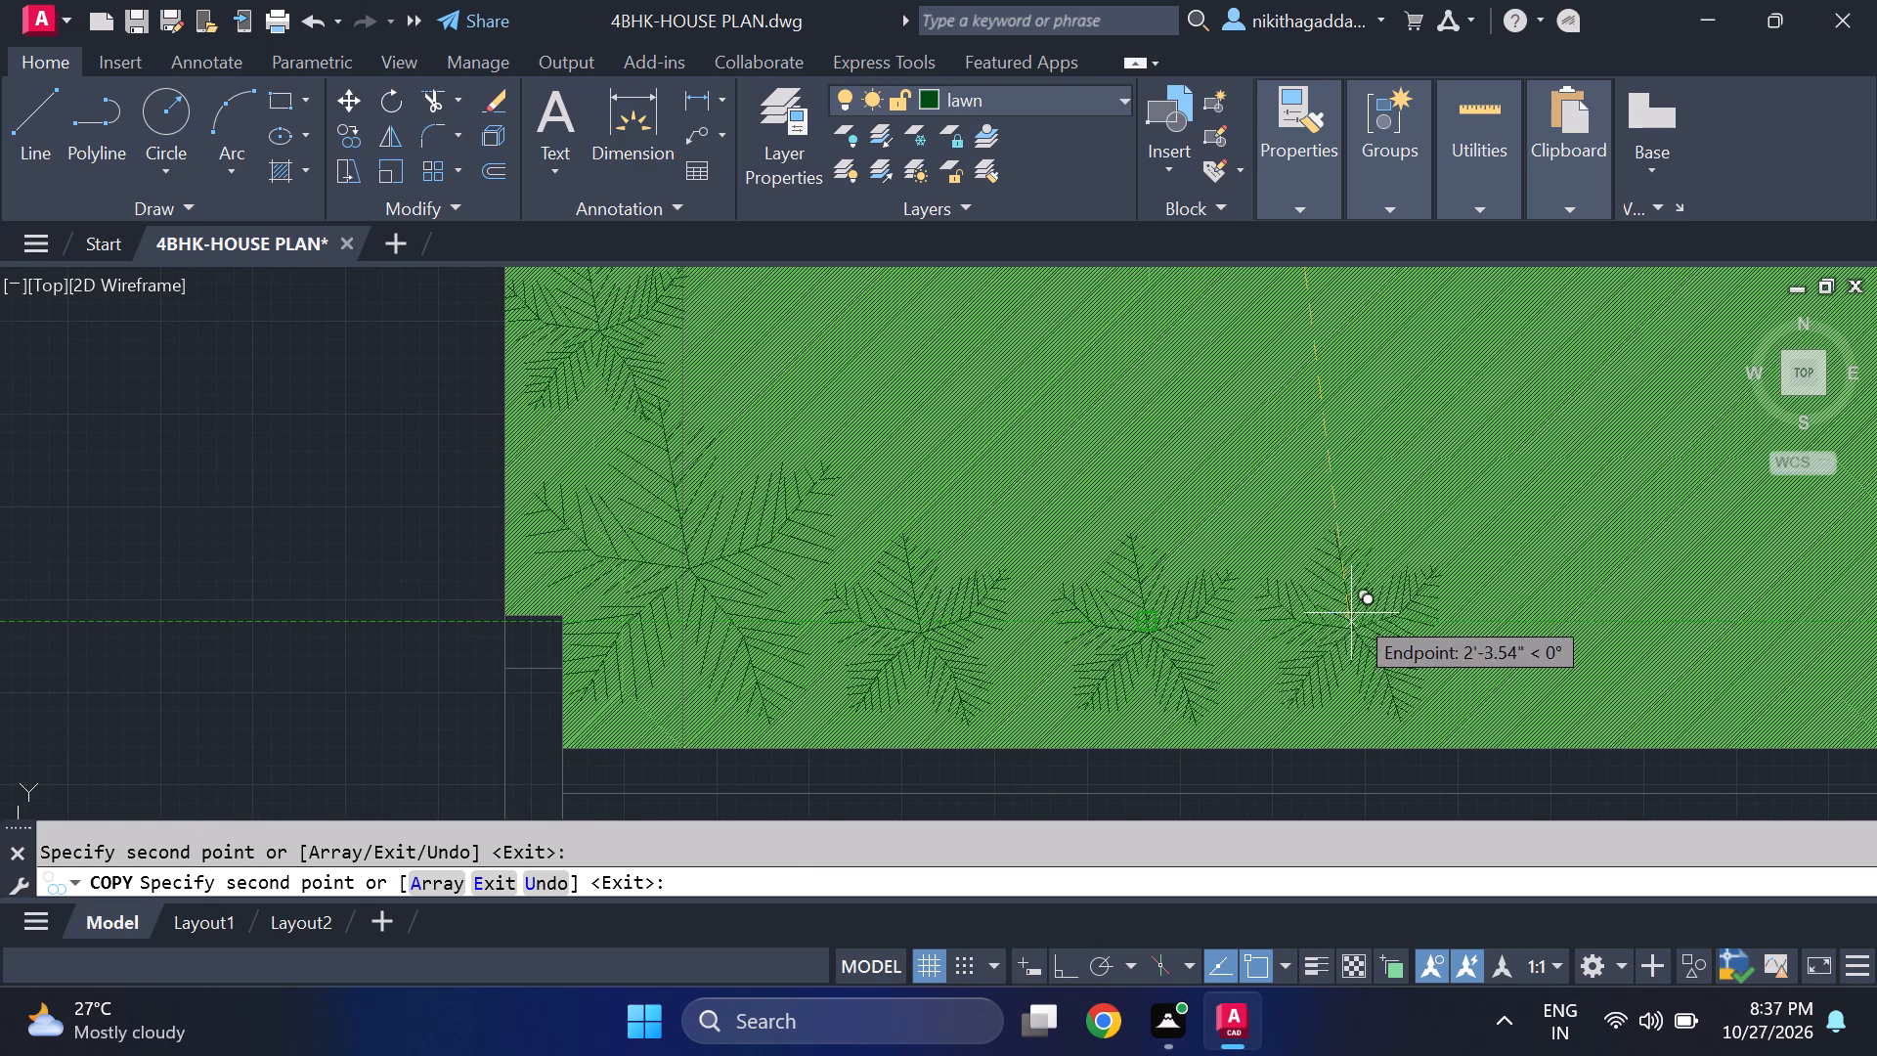
click(1339, 627)
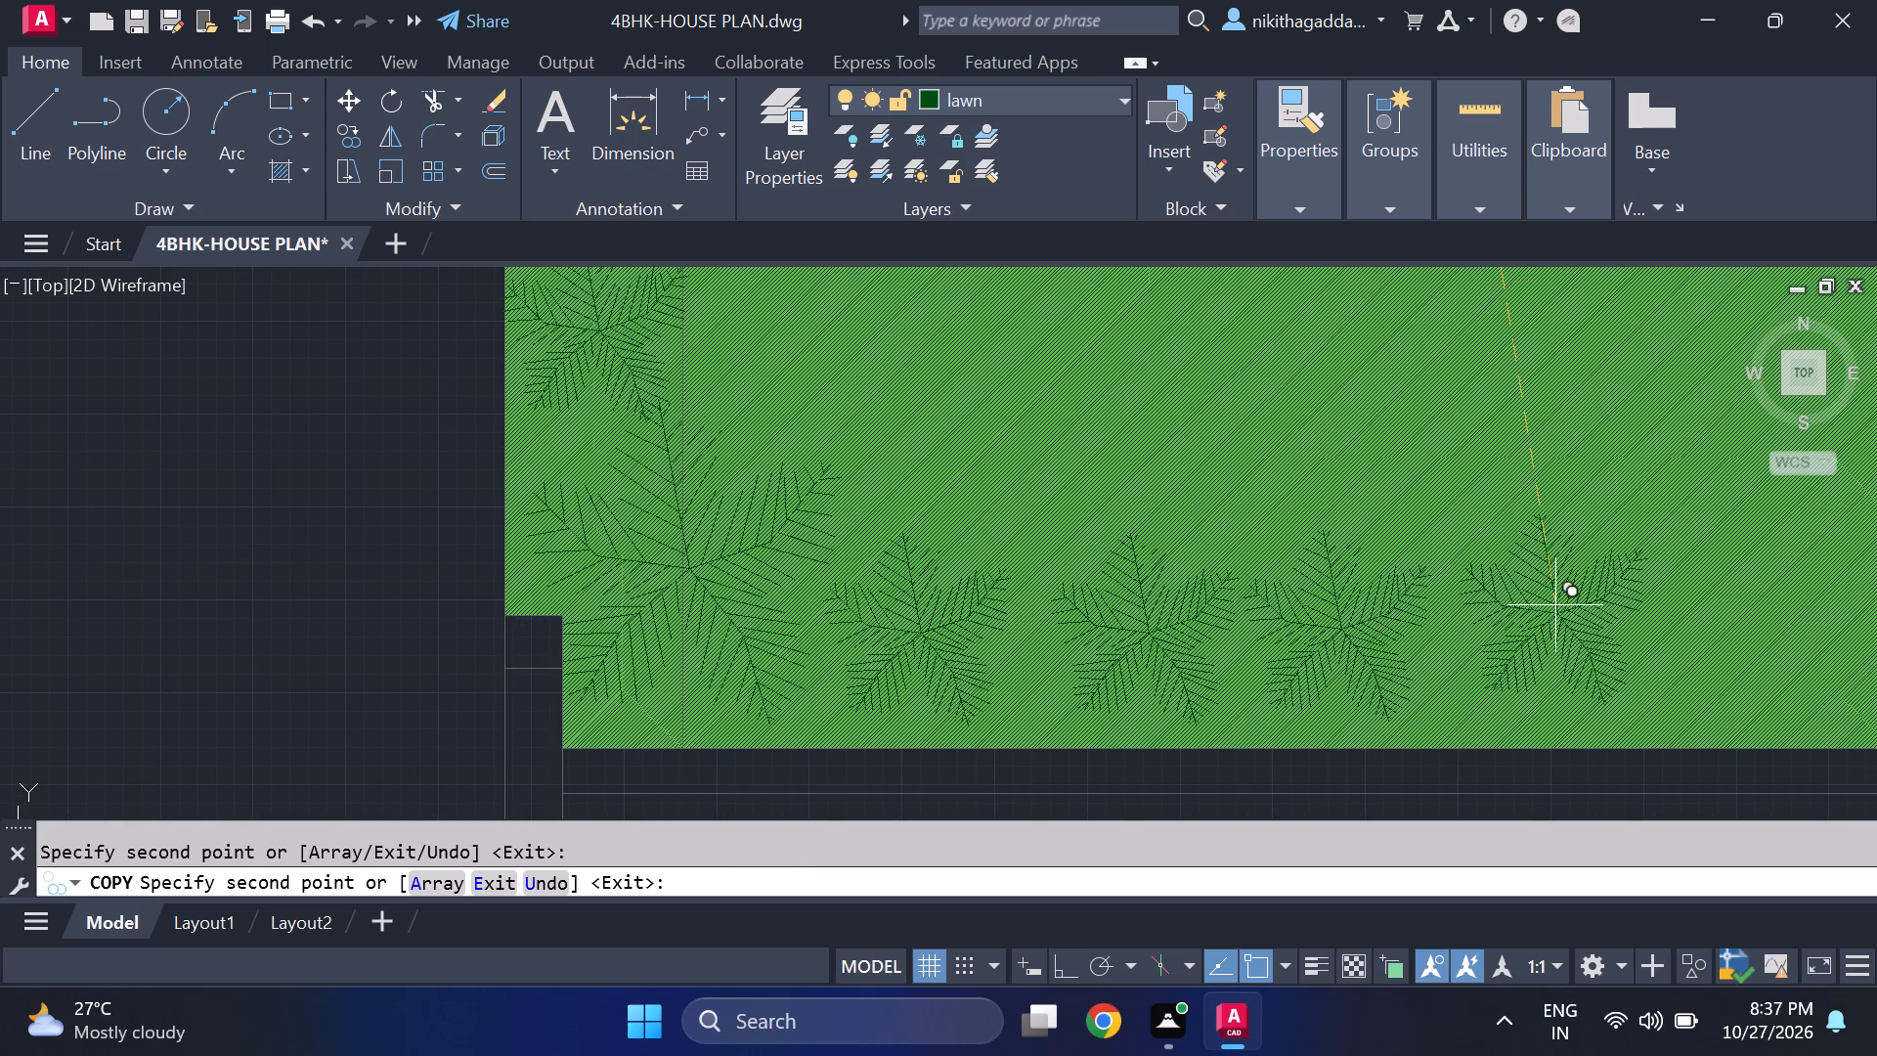
click(1554, 614)
middle_drag(1664, 621, 944, 667)
scroll(938, 670, down, 2)
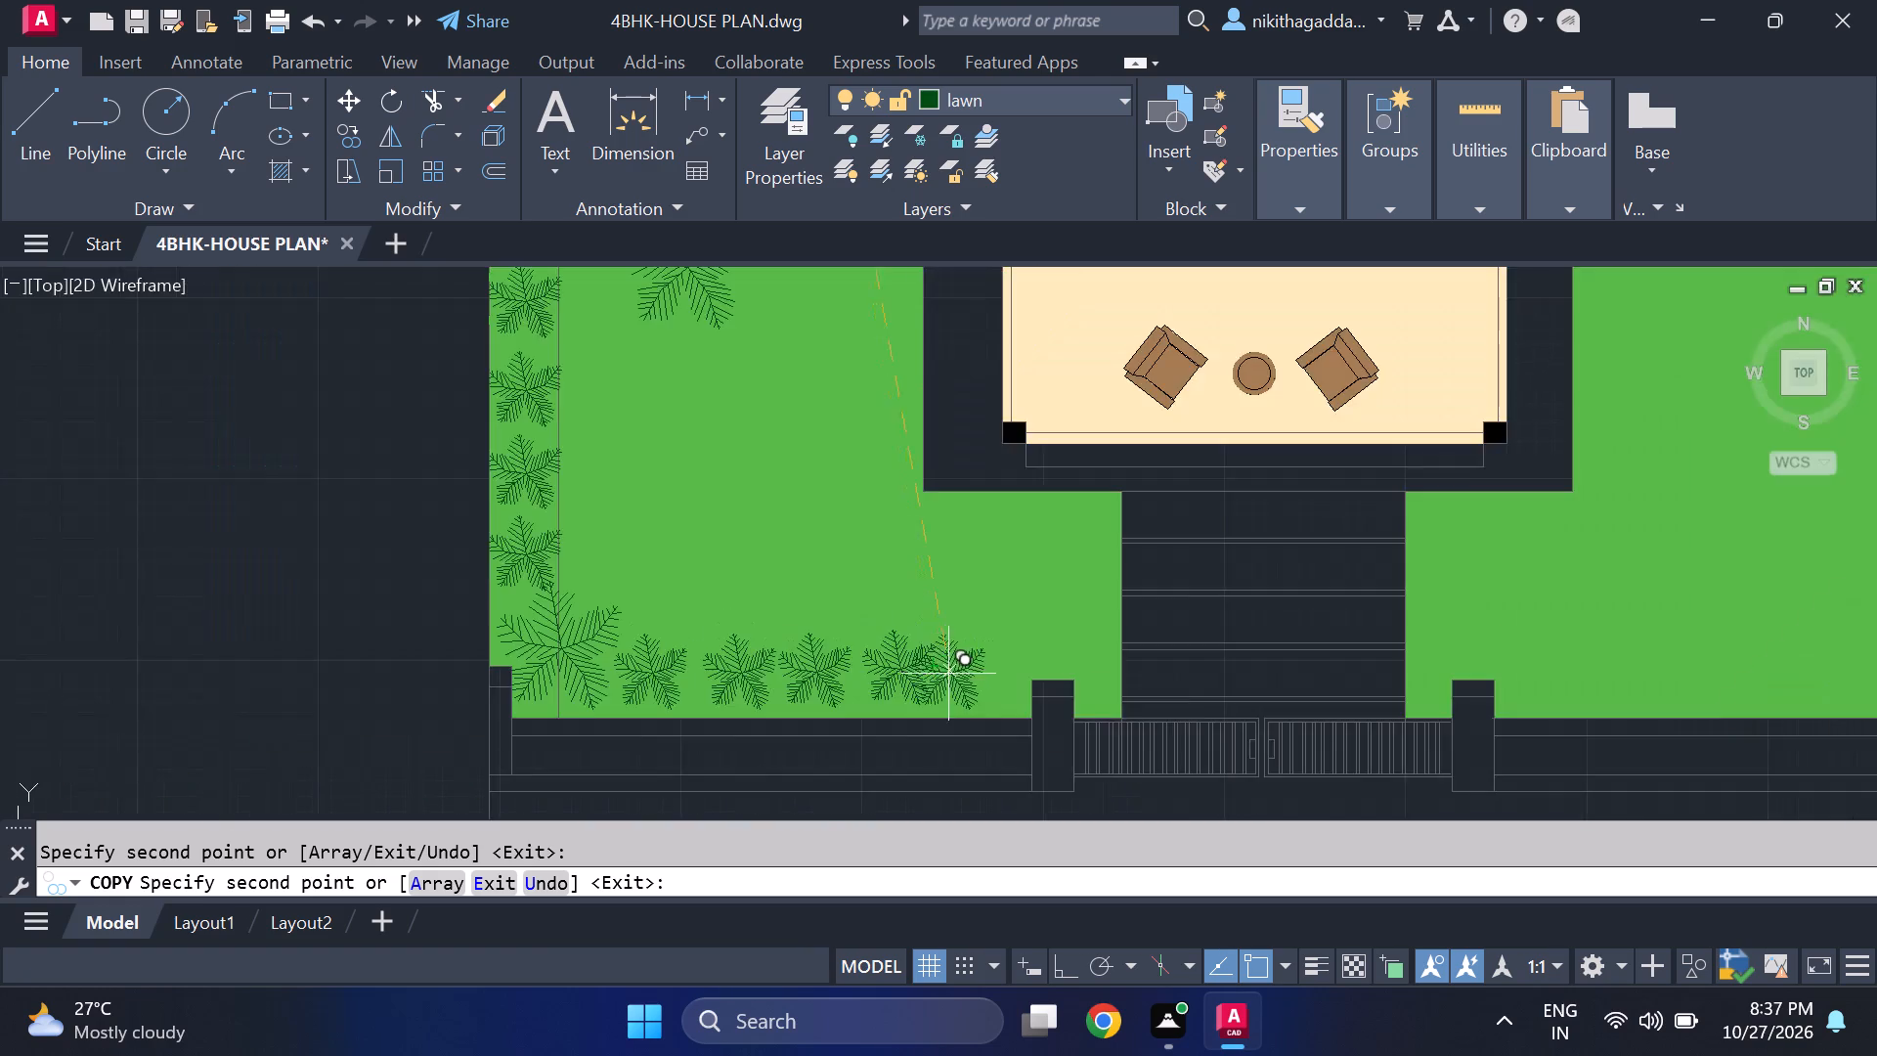
scroll(973, 671, up, 2)
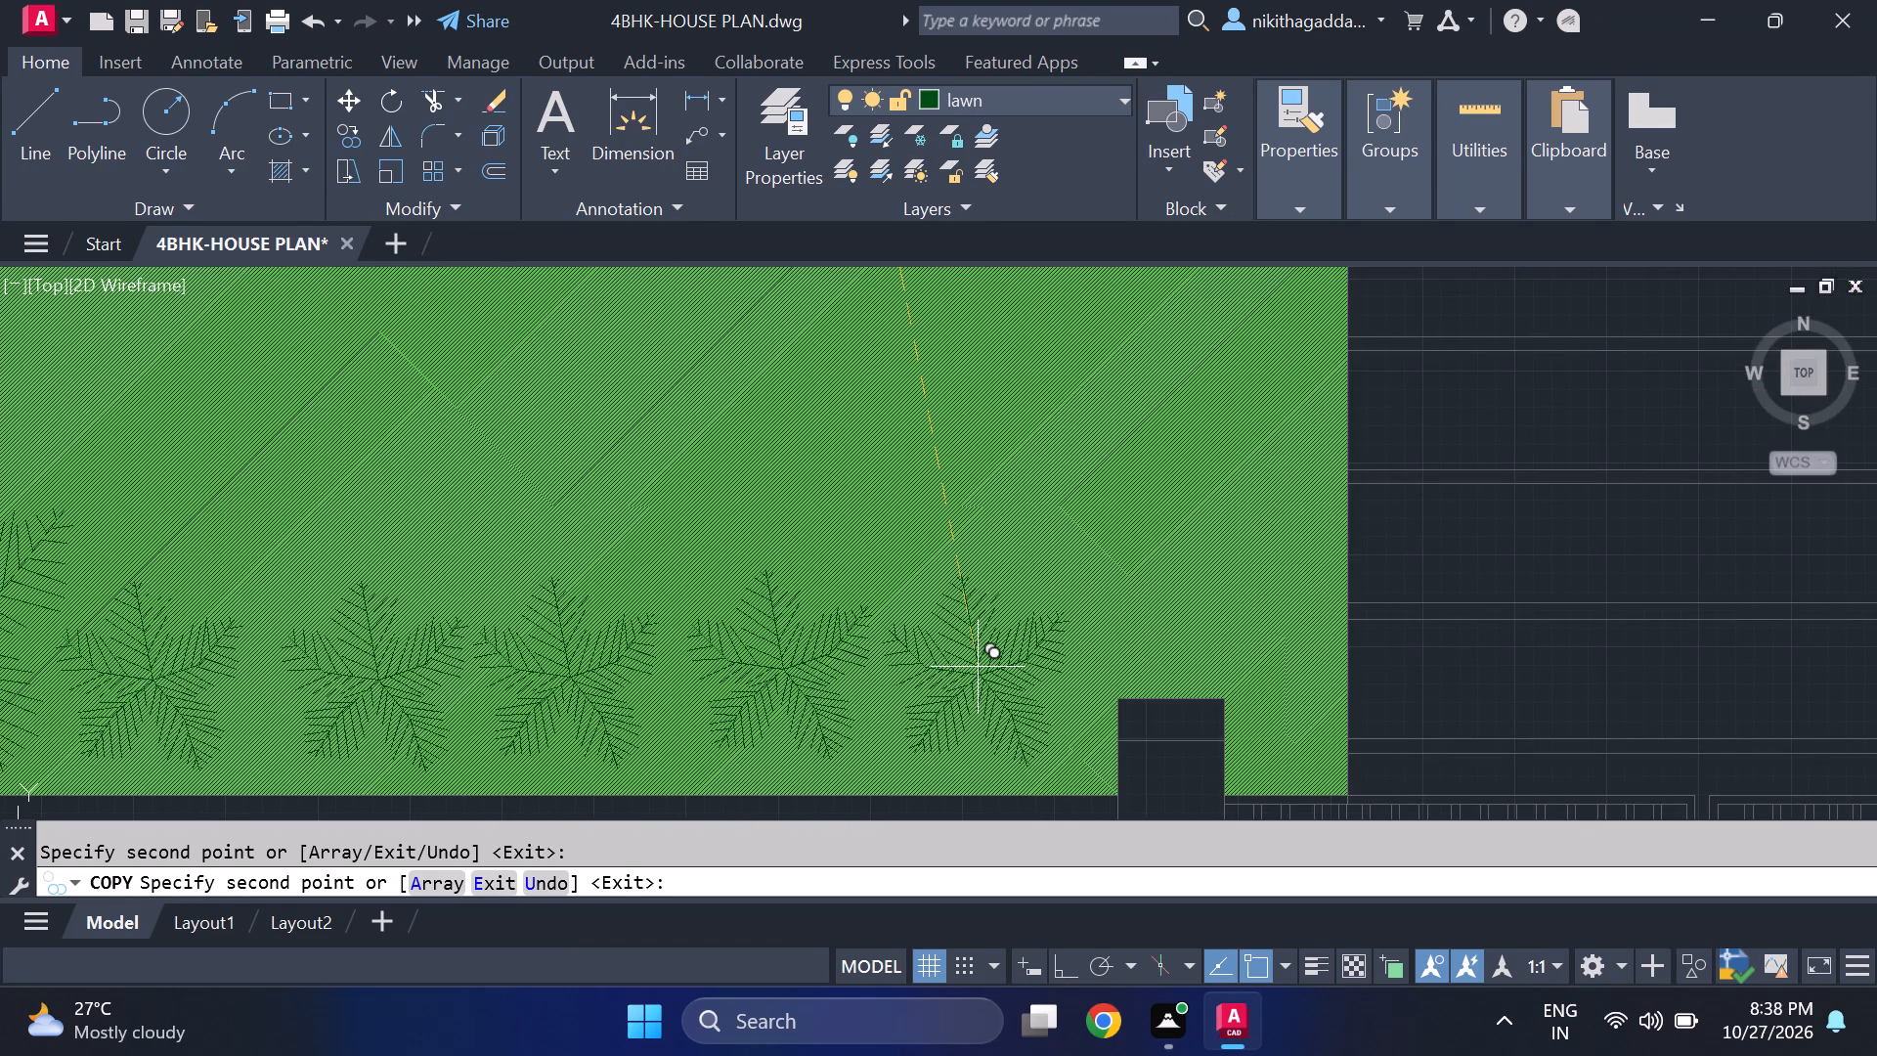
click(987, 667)
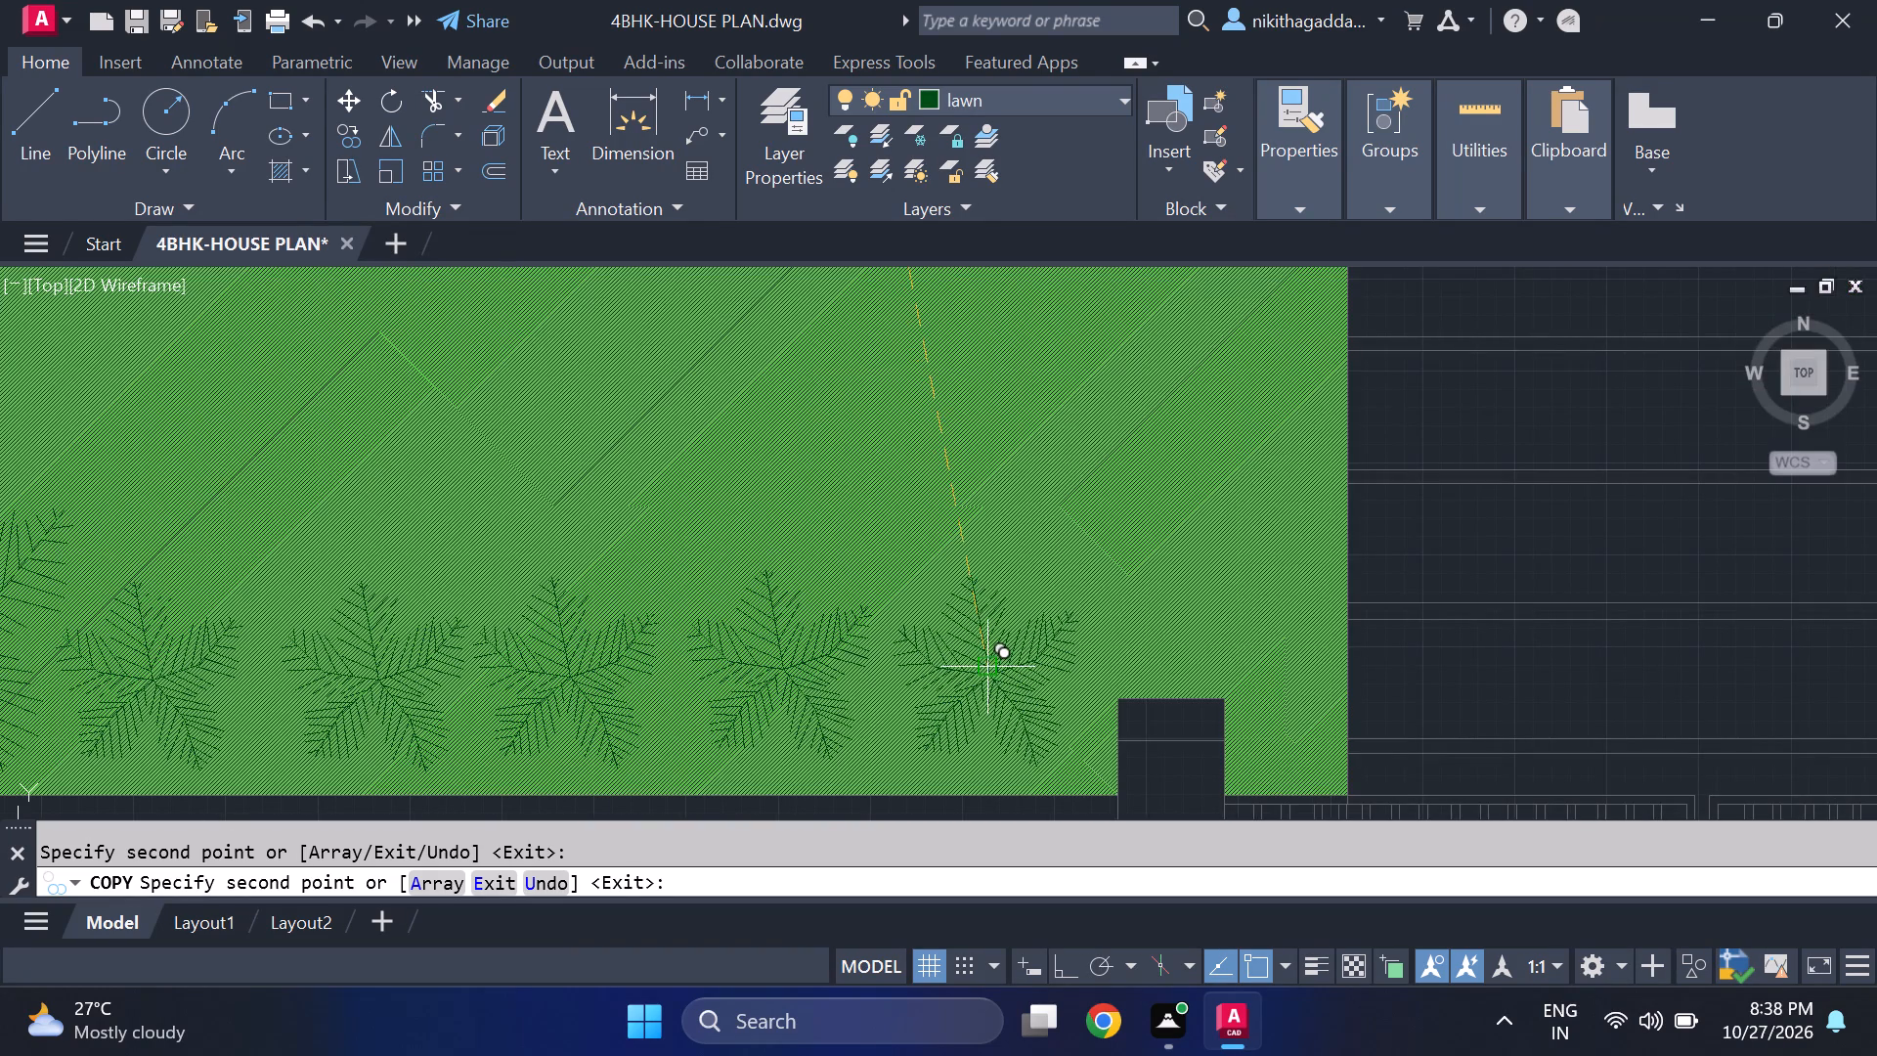
Place four small tree copies eastward along the east front lawn's south border, about 2'-4" to 2'-10" apart, up to the corner tree.
scroll(1113, 635, down, 3)
middle_drag(1480, 657, 1191, 712)
scroll(1181, 715, up, 2)
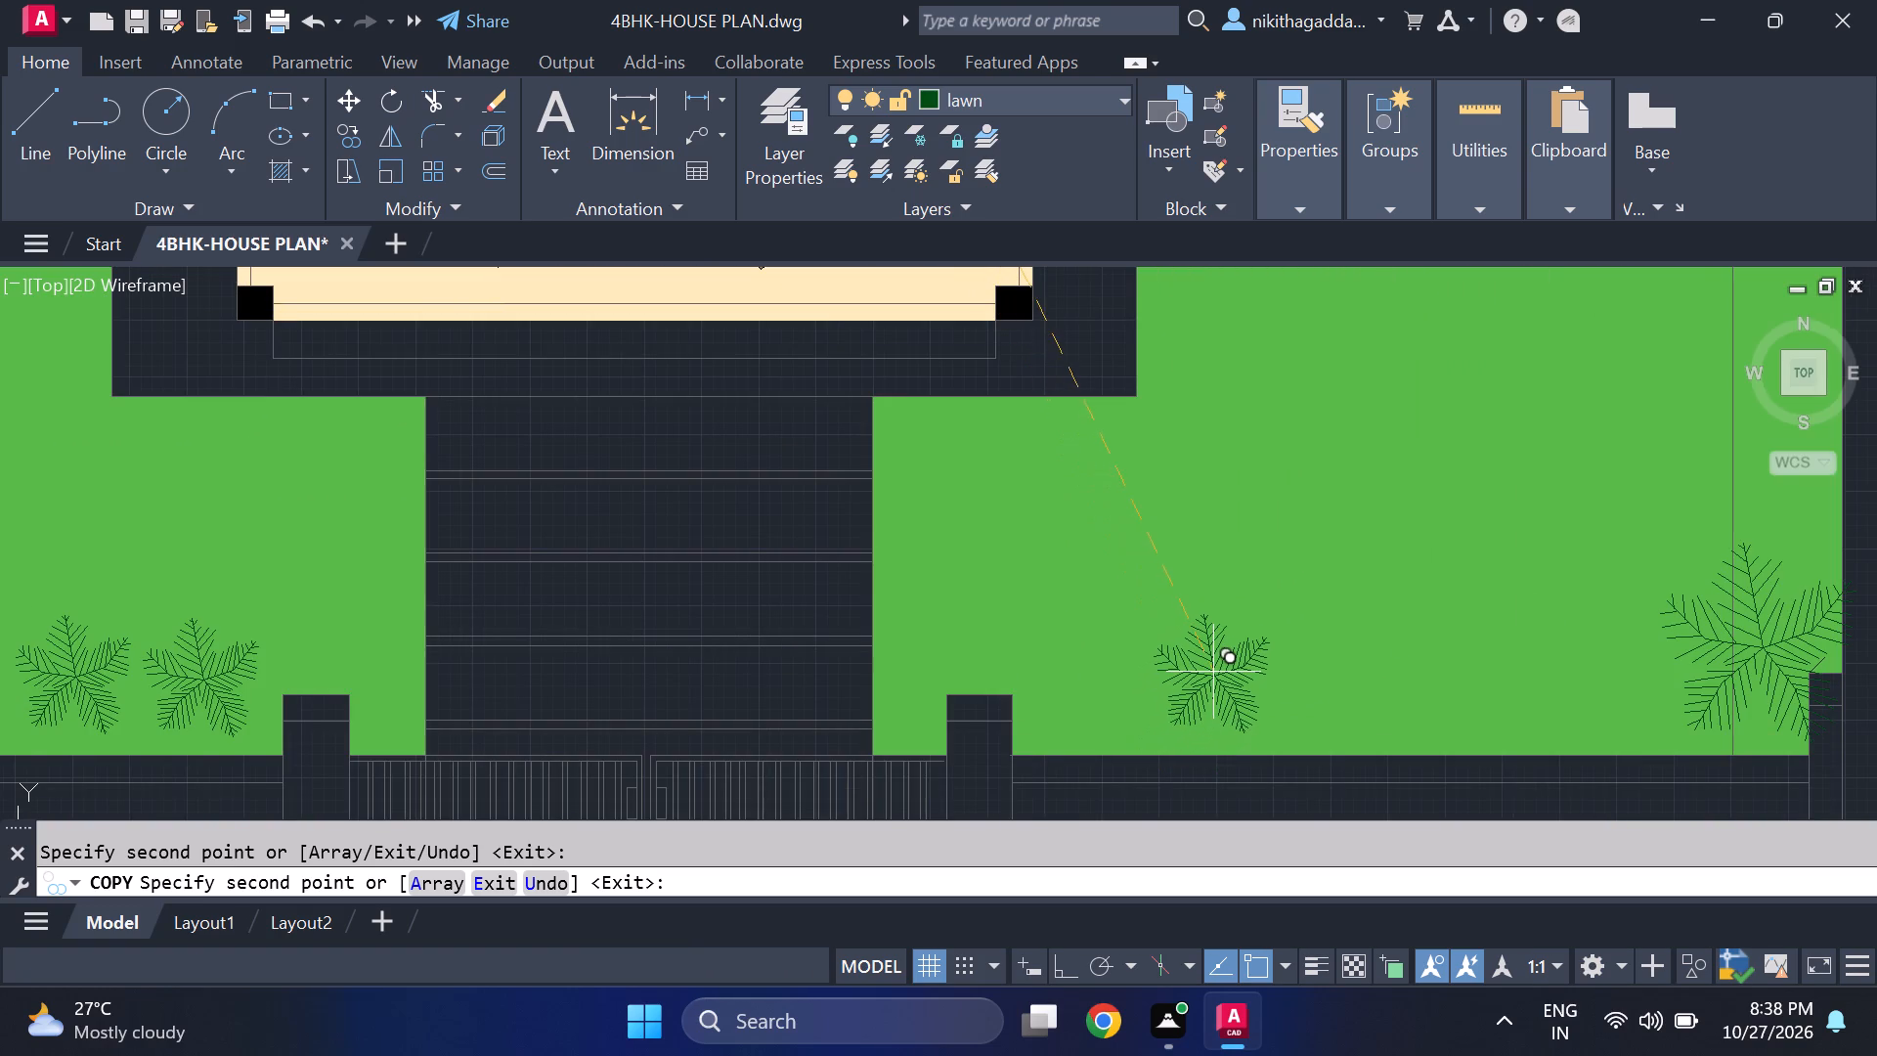
click(1200, 697)
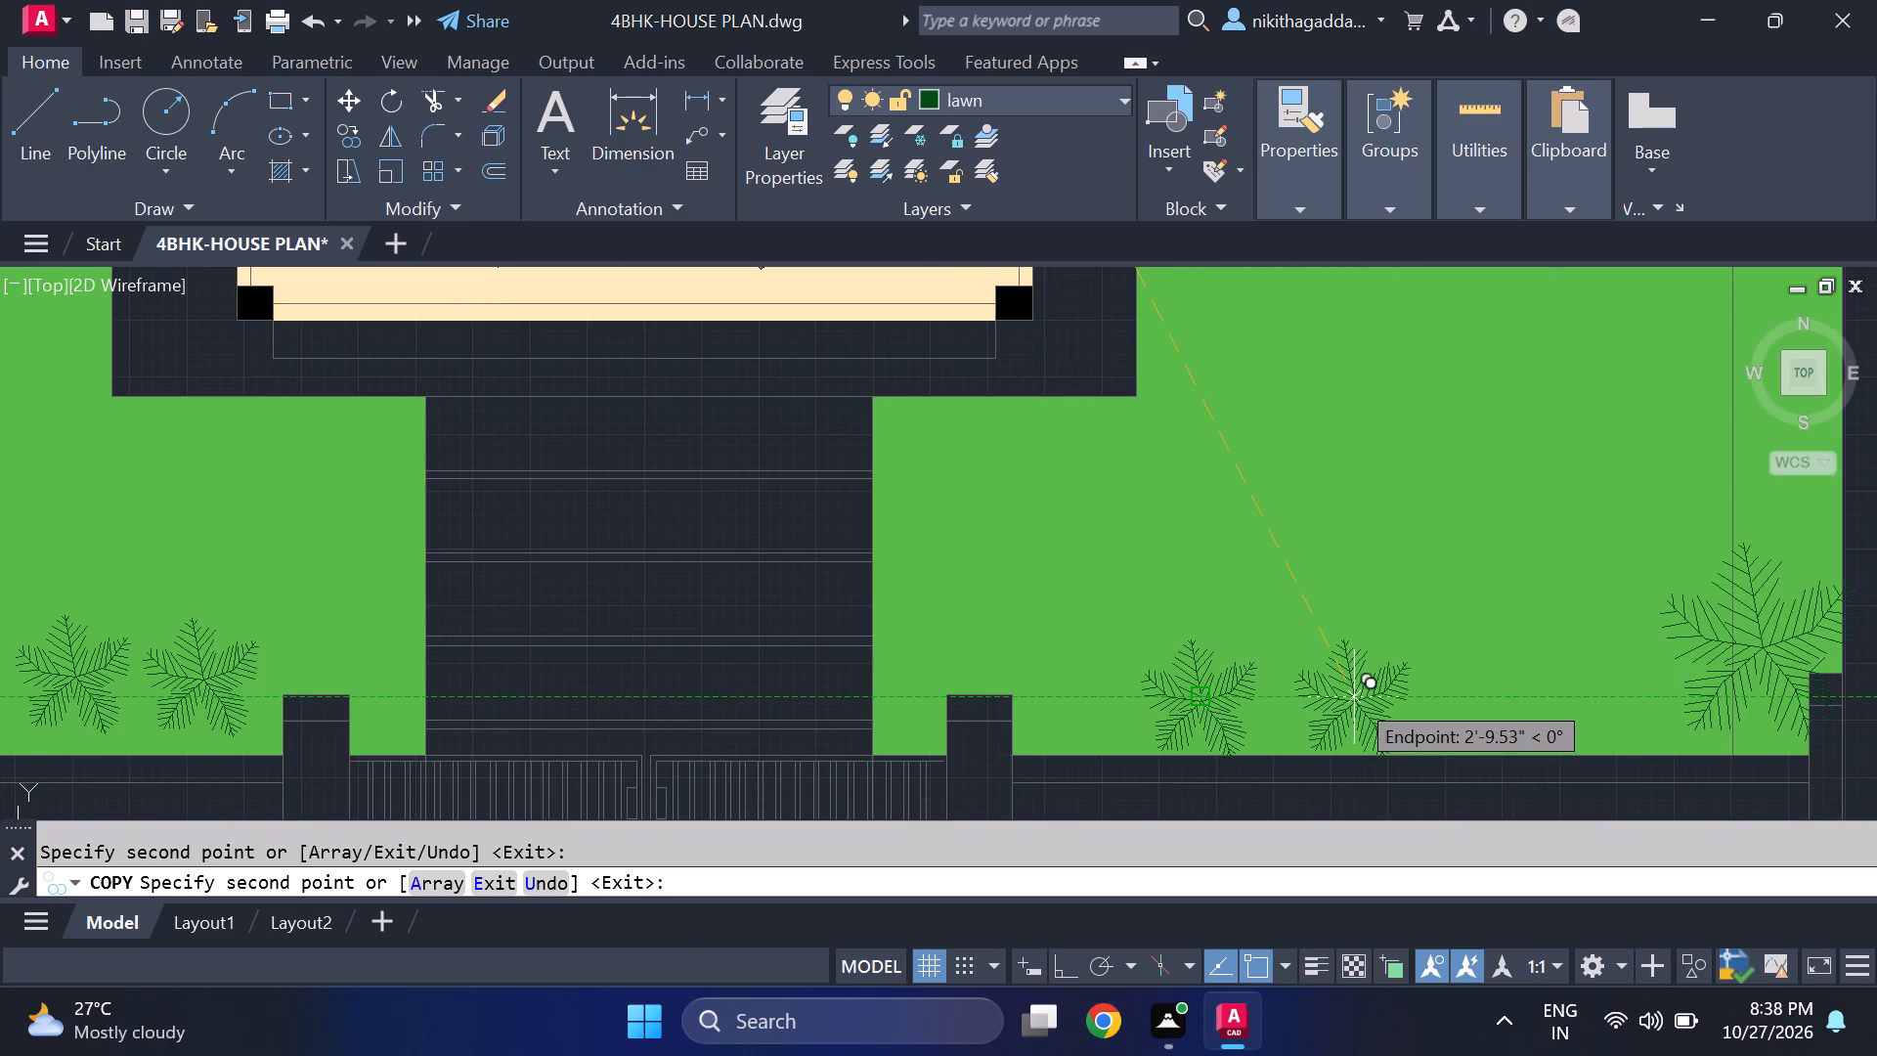
click(1354, 697)
click(1491, 699)
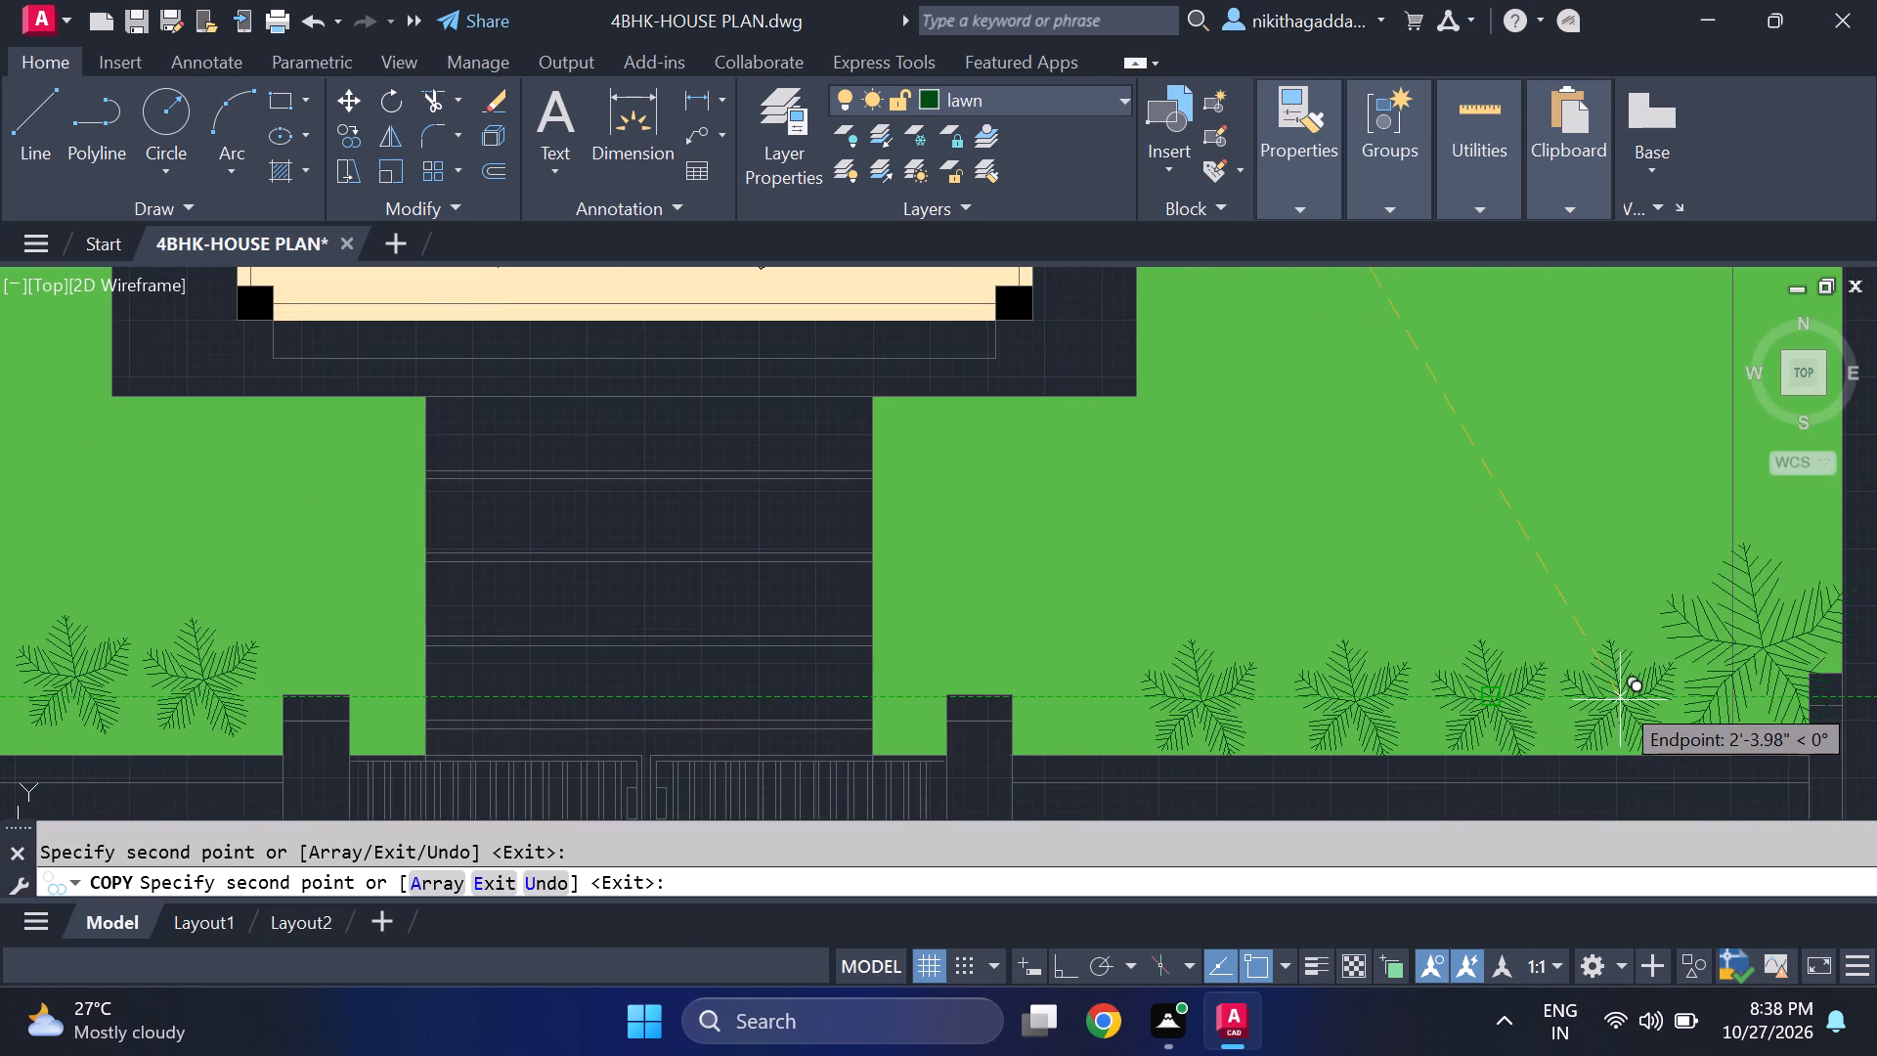
click(1620, 700)
Place three small tree copies eastward from the entrance steps, along the east front lawn's edge just south of the porch.
scroll(1611, 638, down, 3)
middle_drag(1518, 524, 1529, 552)
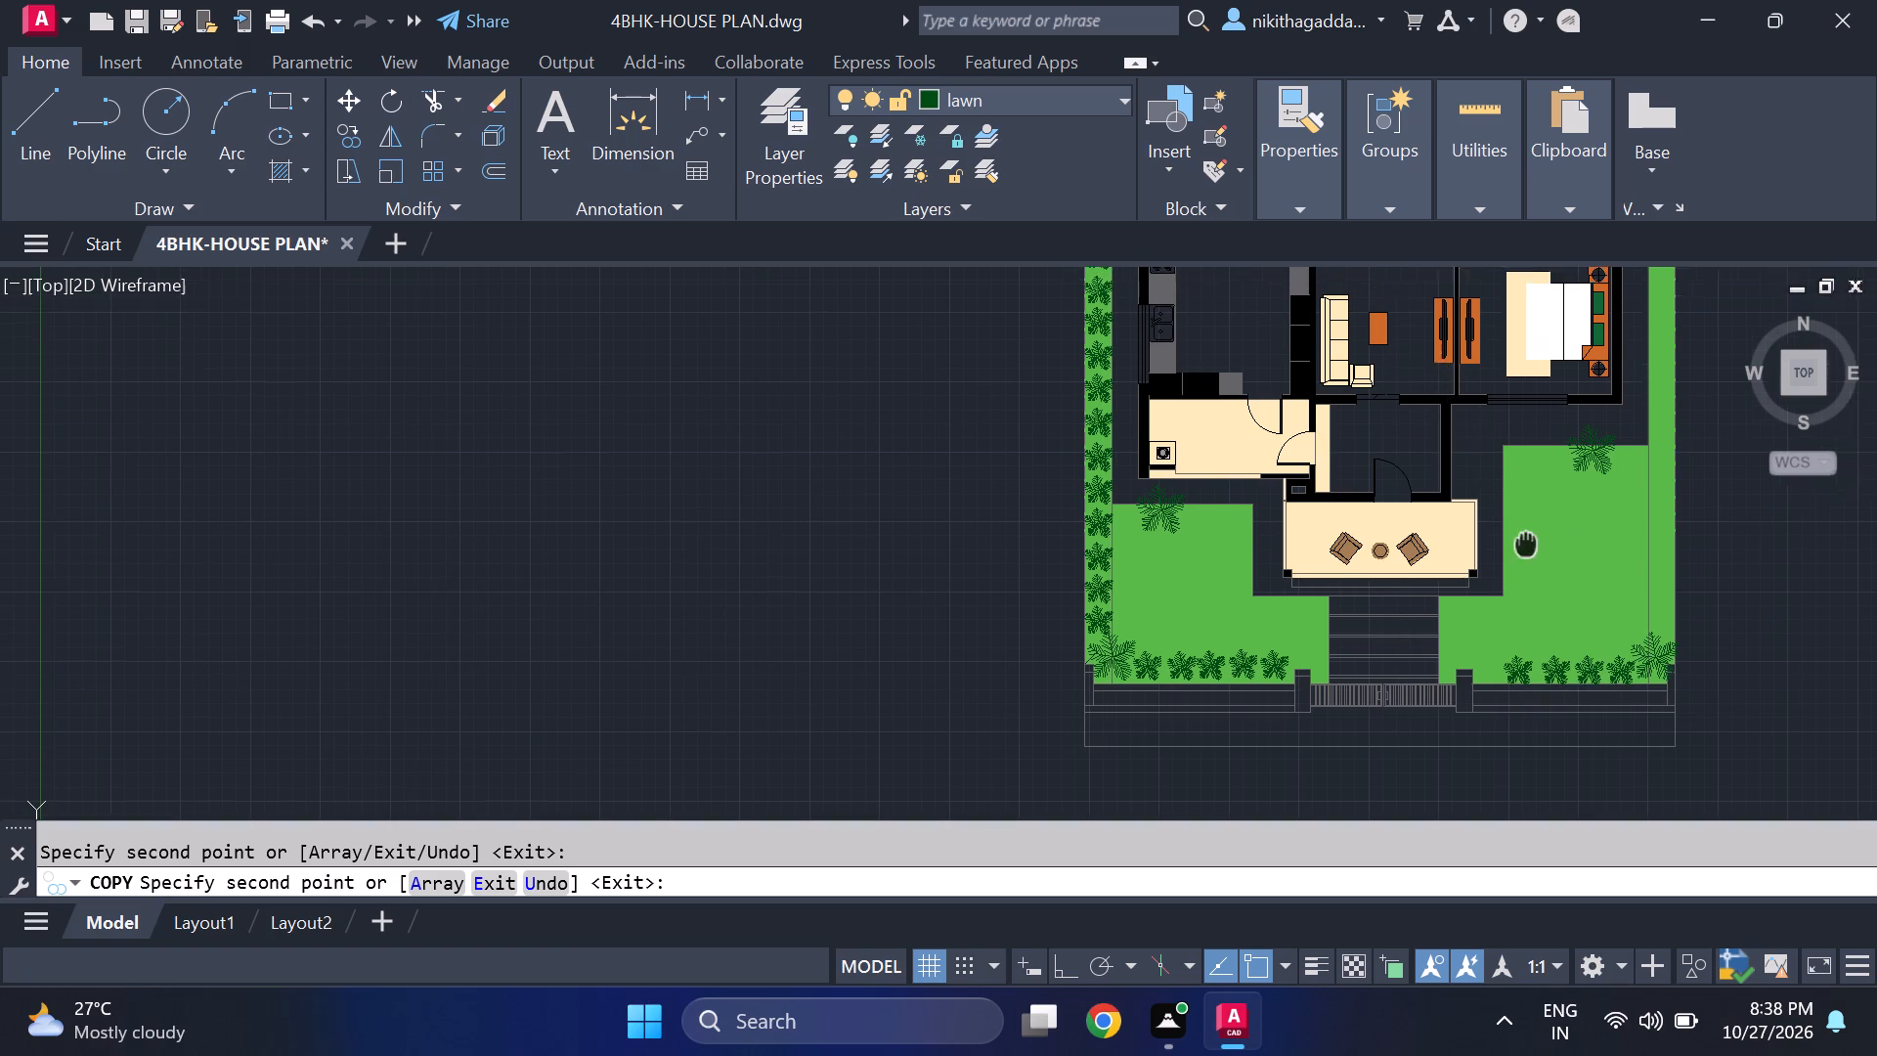
middle_drag(1529, 552, 1295, 784)
scroll(1286, 699, down, 1)
scroll(1434, 659, down, 1)
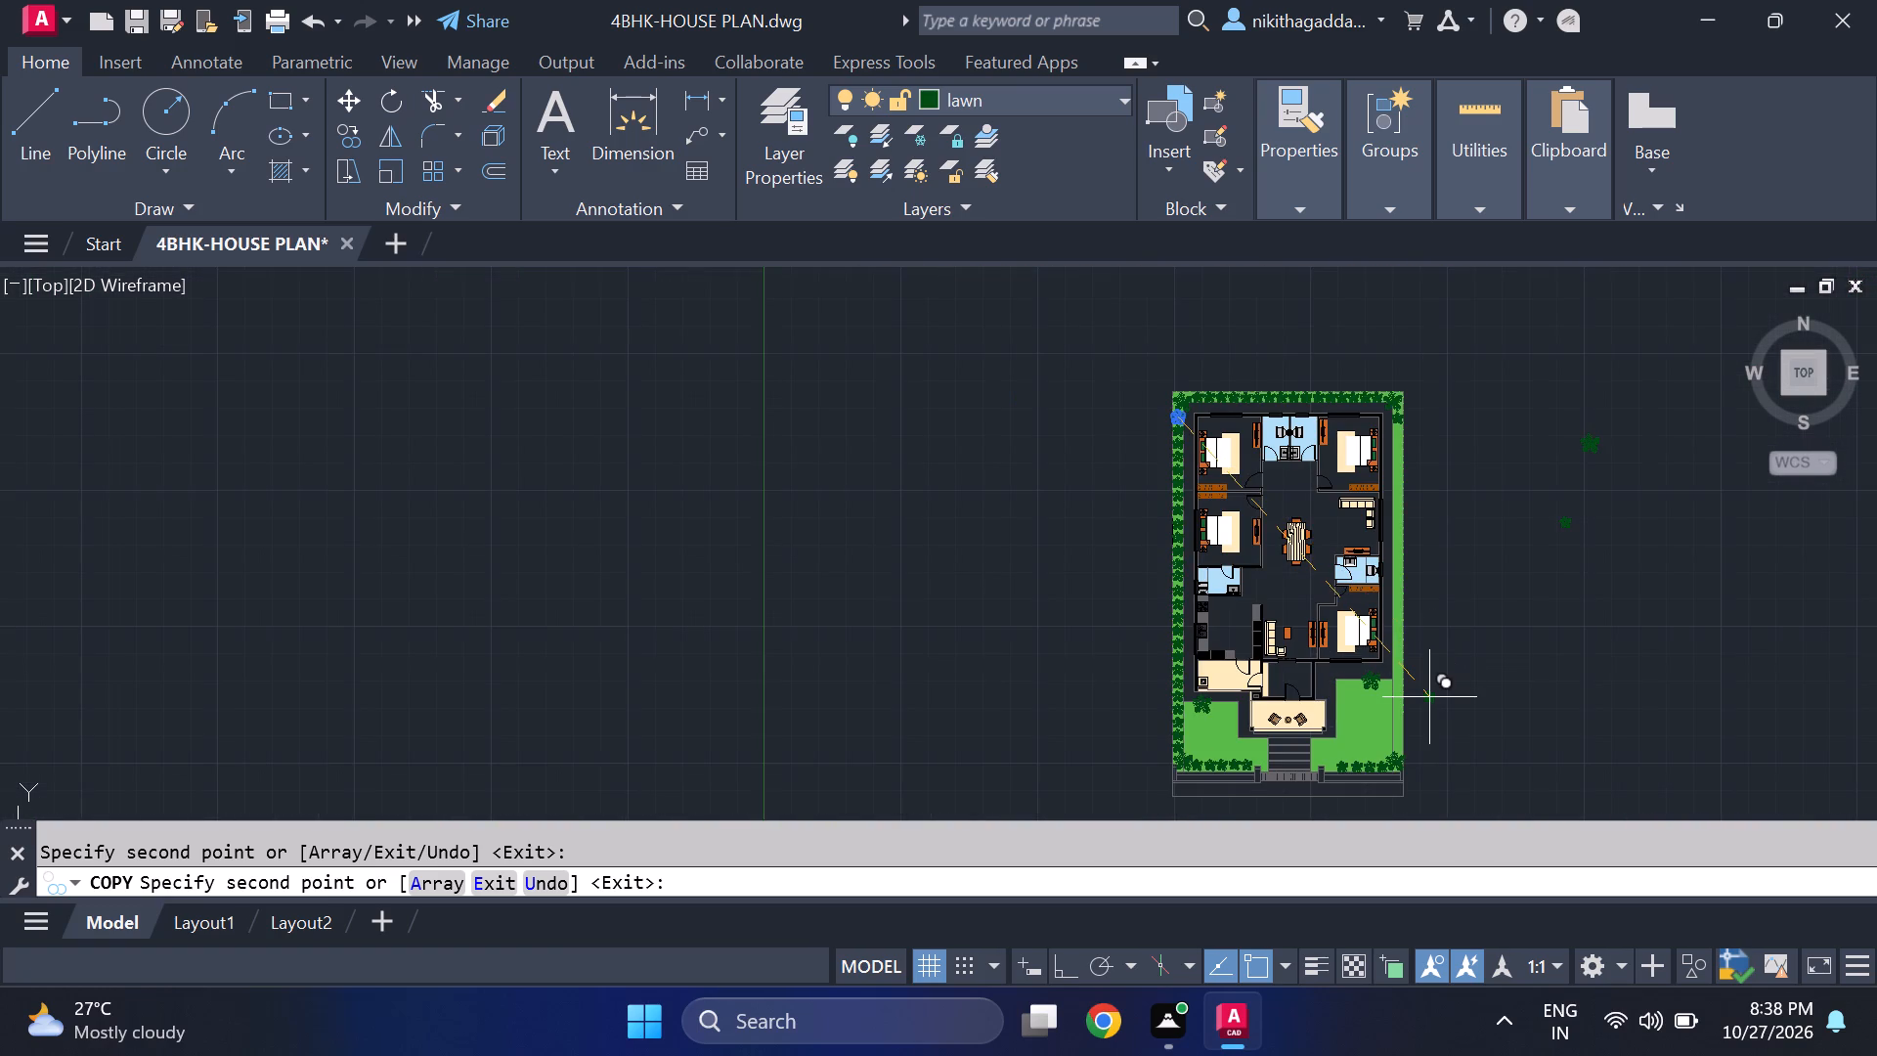
middle_drag(1429, 697, 1413, 642)
scroll(1254, 740, up, 1)
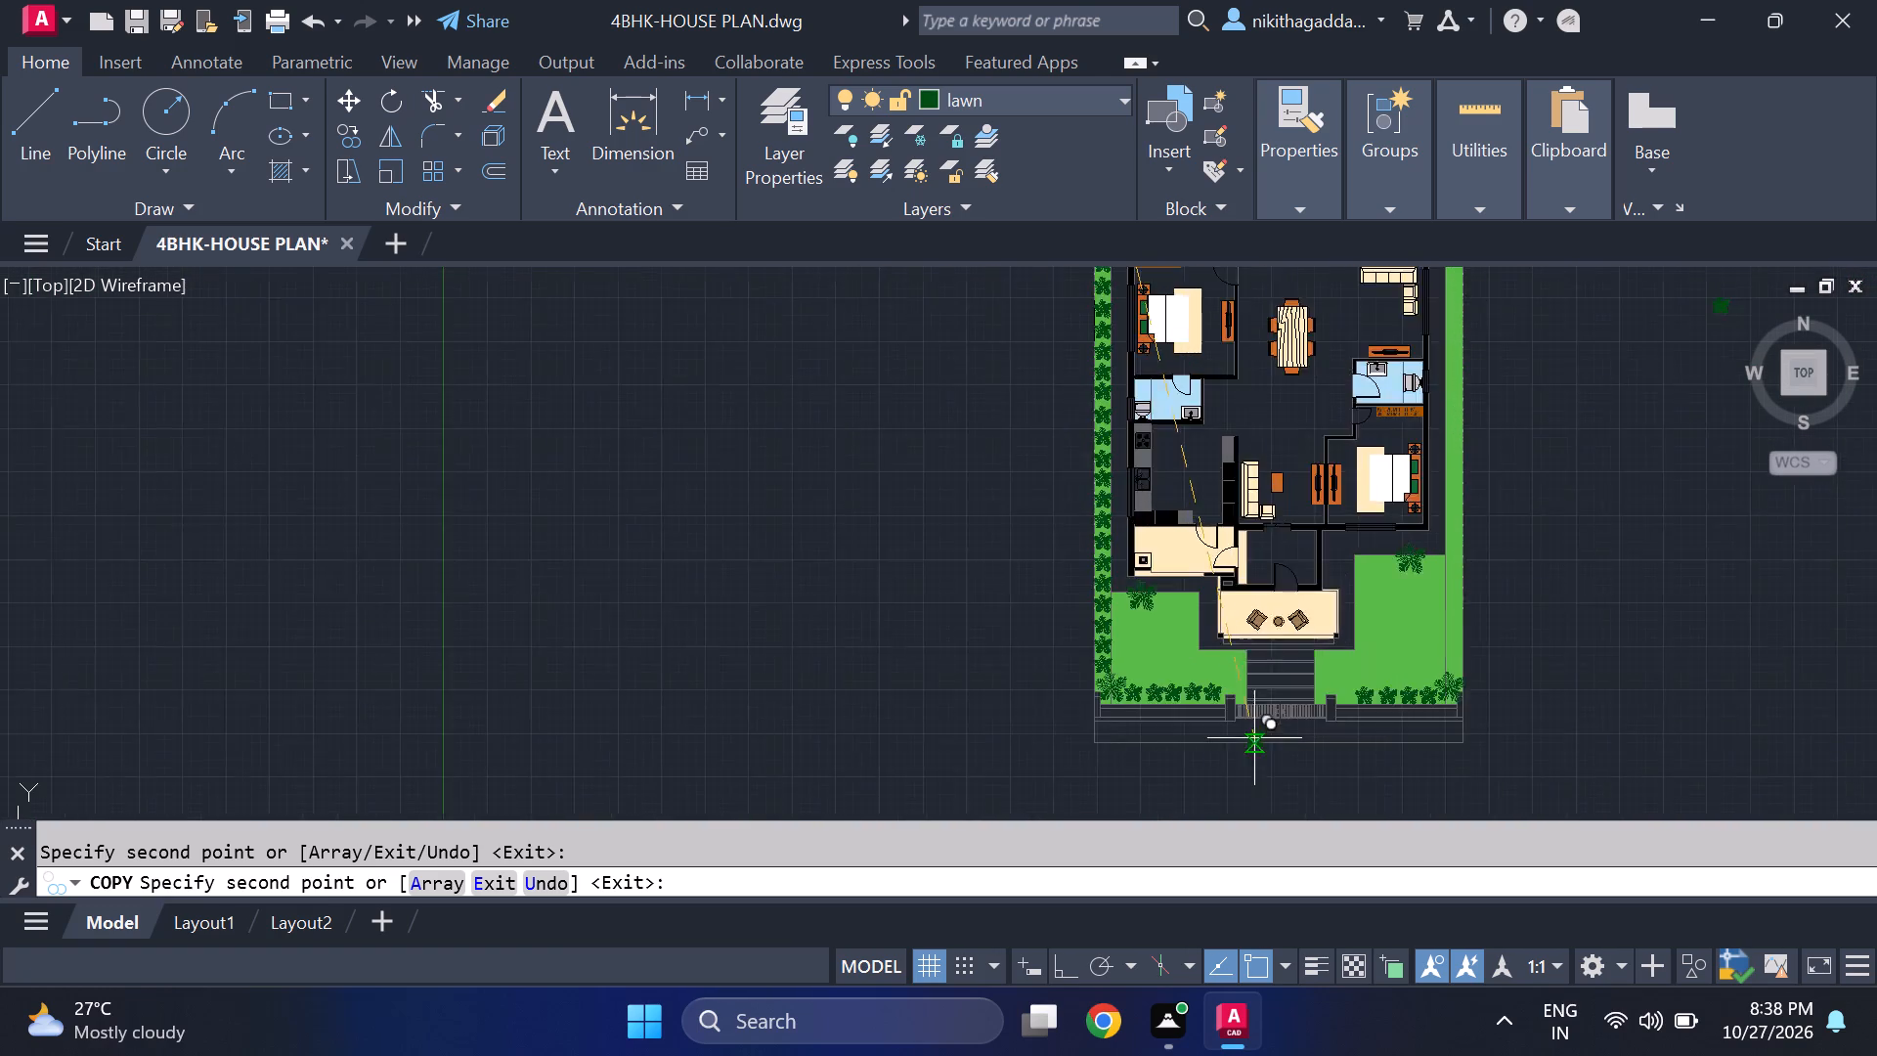
scroll(1254, 738, up, 1)
scroll(1408, 565, up, 3)
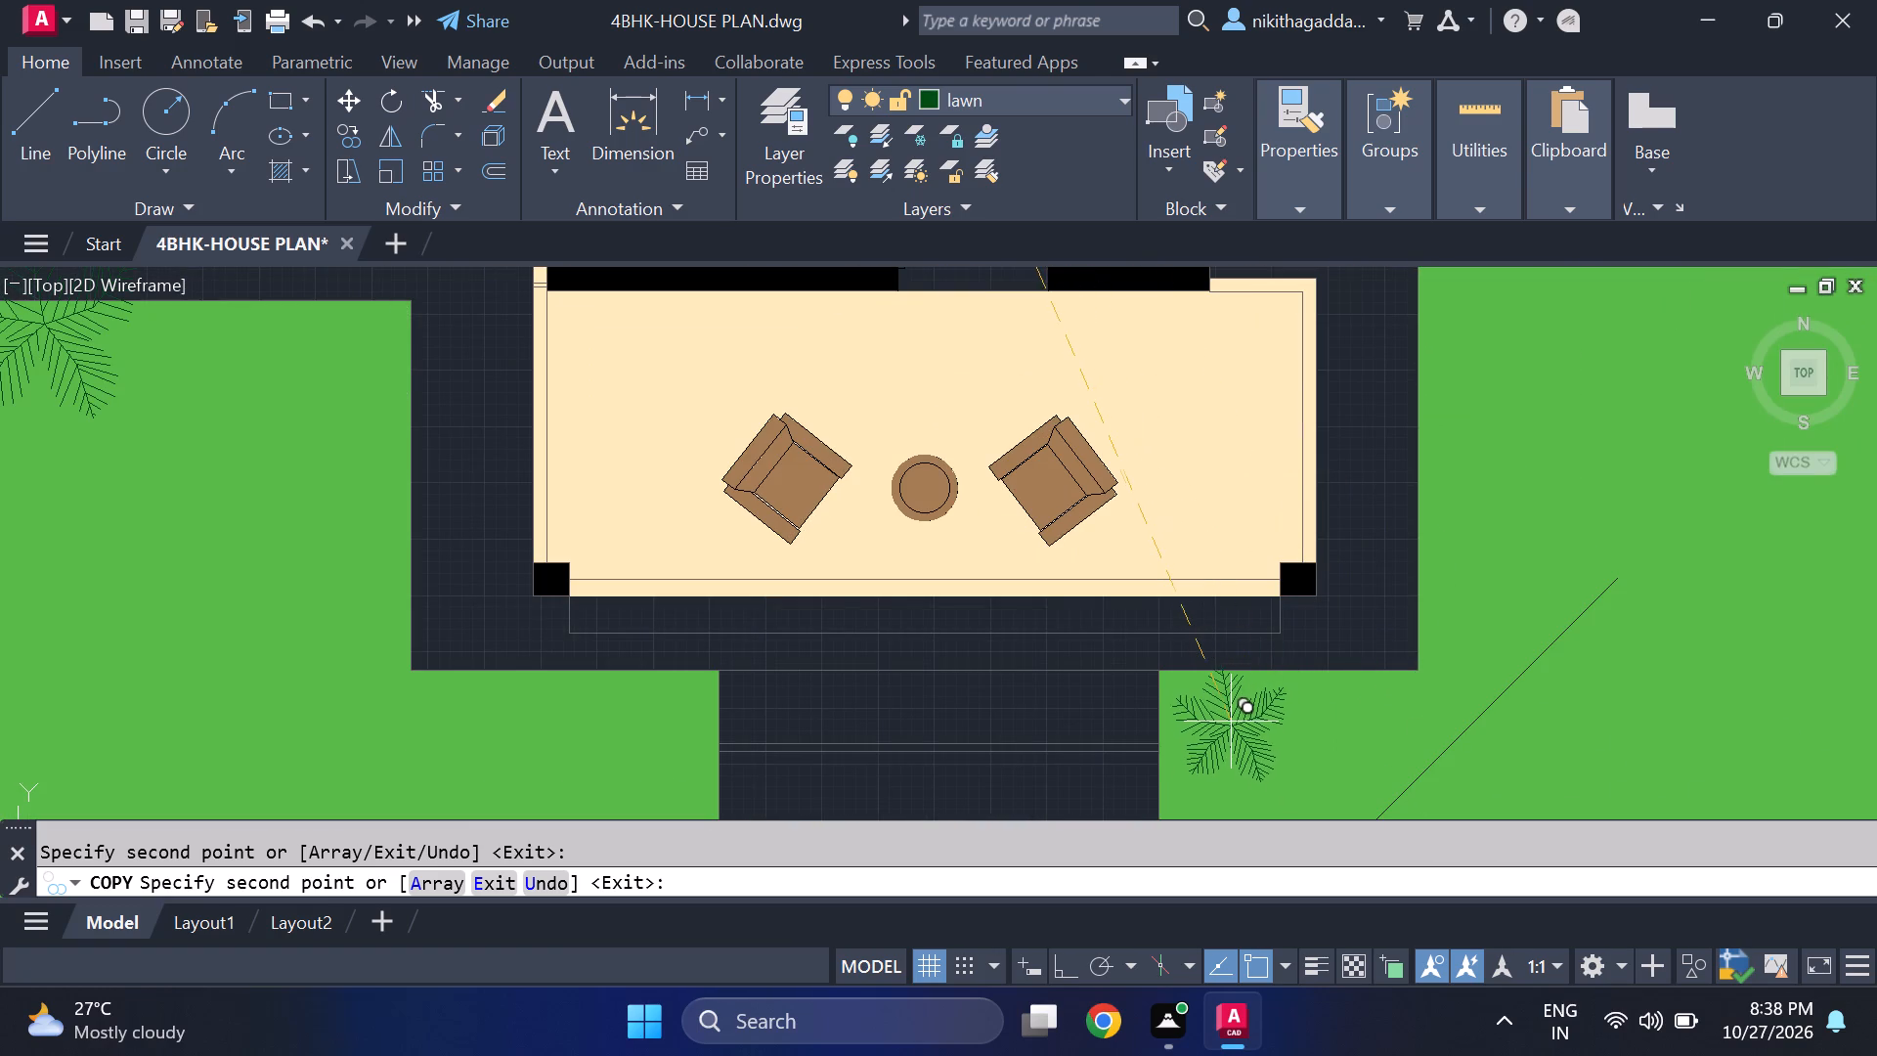
click(1229, 728)
click(1348, 713)
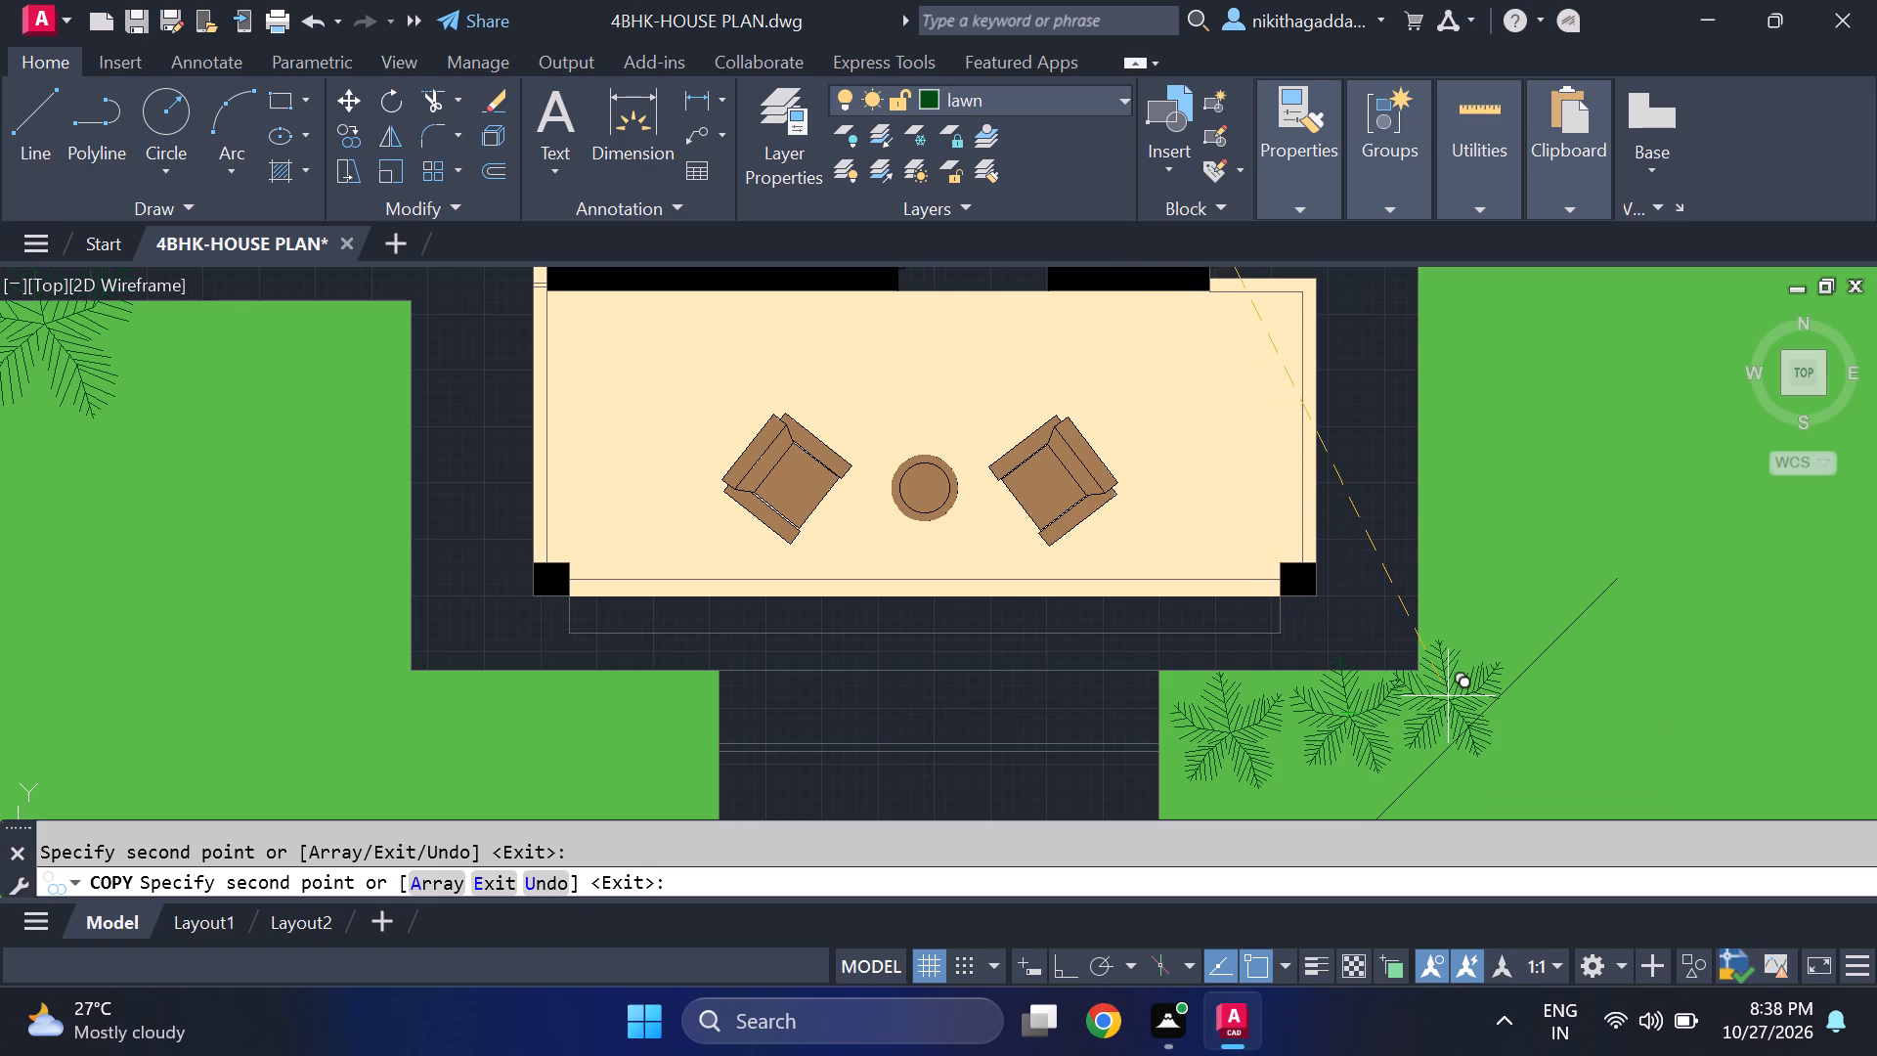
scroll(1448, 690, down, 3)
scroll(1448, 689, up, 3)
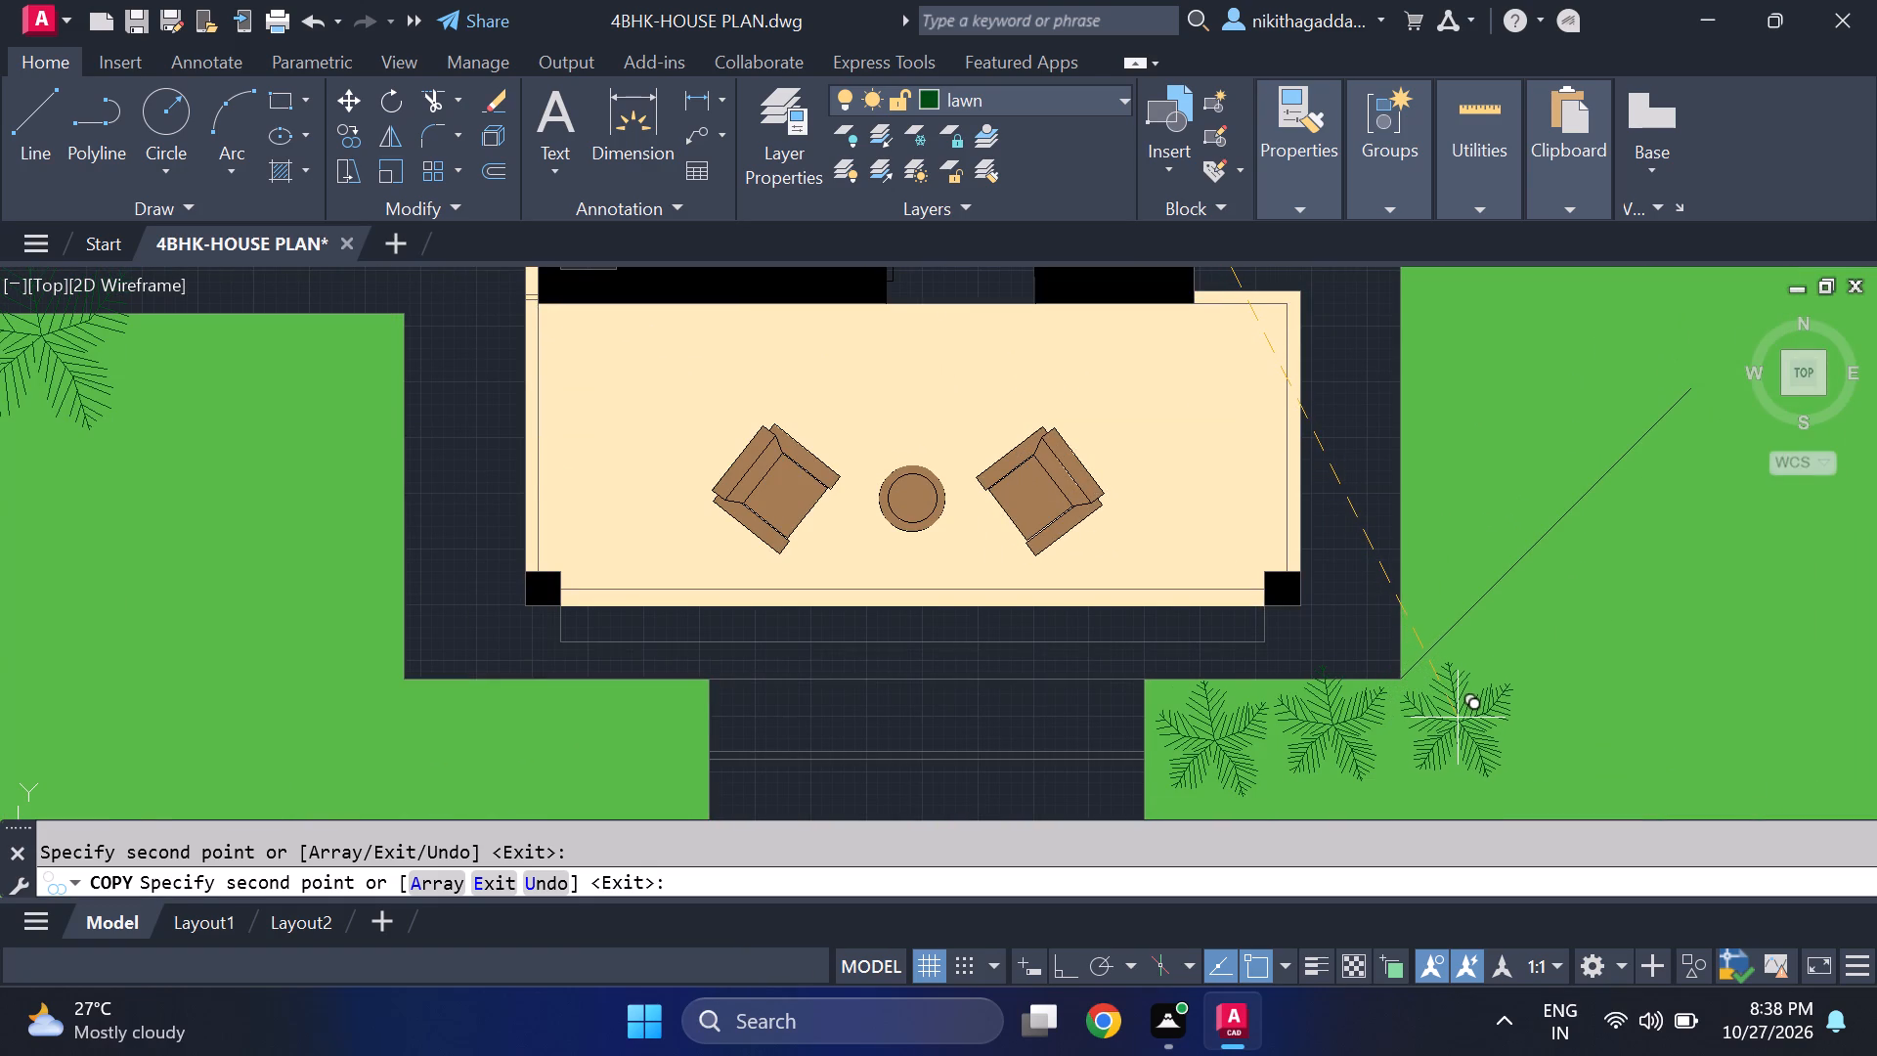
click(1458, 718)
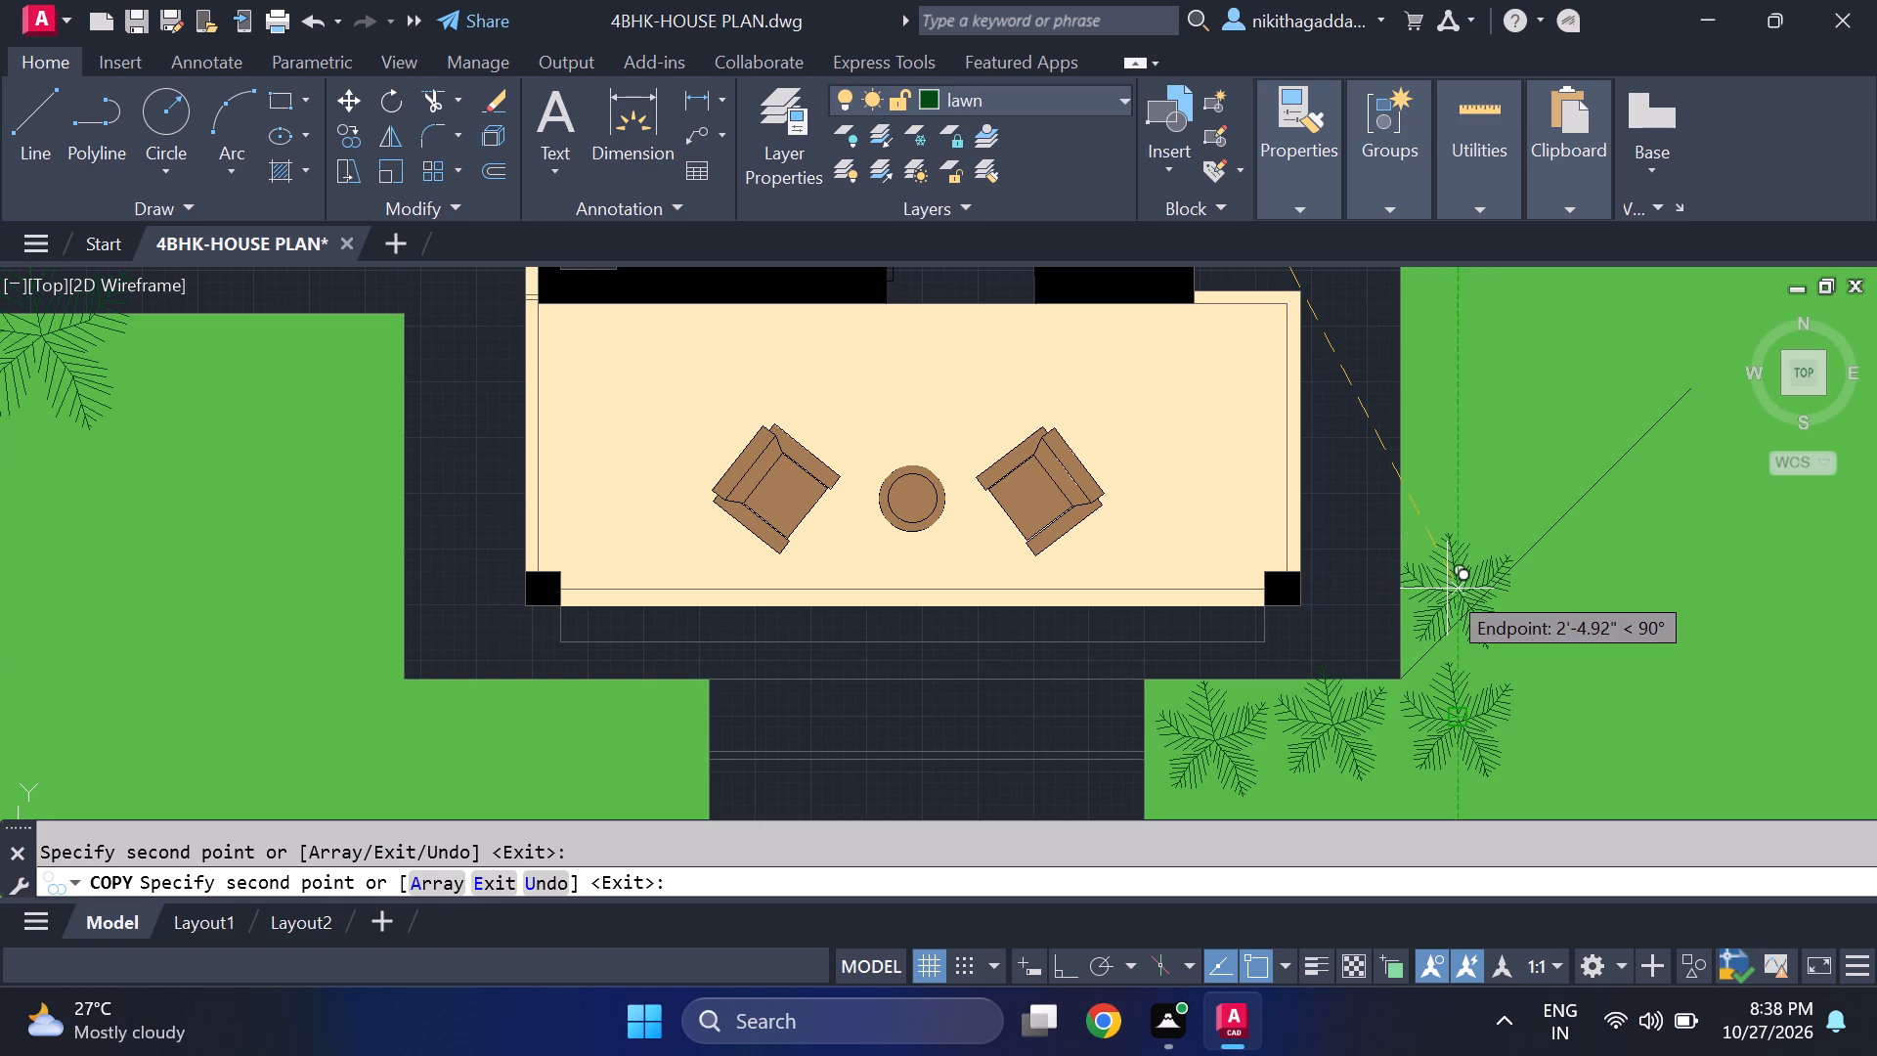
Place four small tree copies northward up the east front lawn's west edge, about 2'-3" to 2'-5" apart.
click(1448, 587)
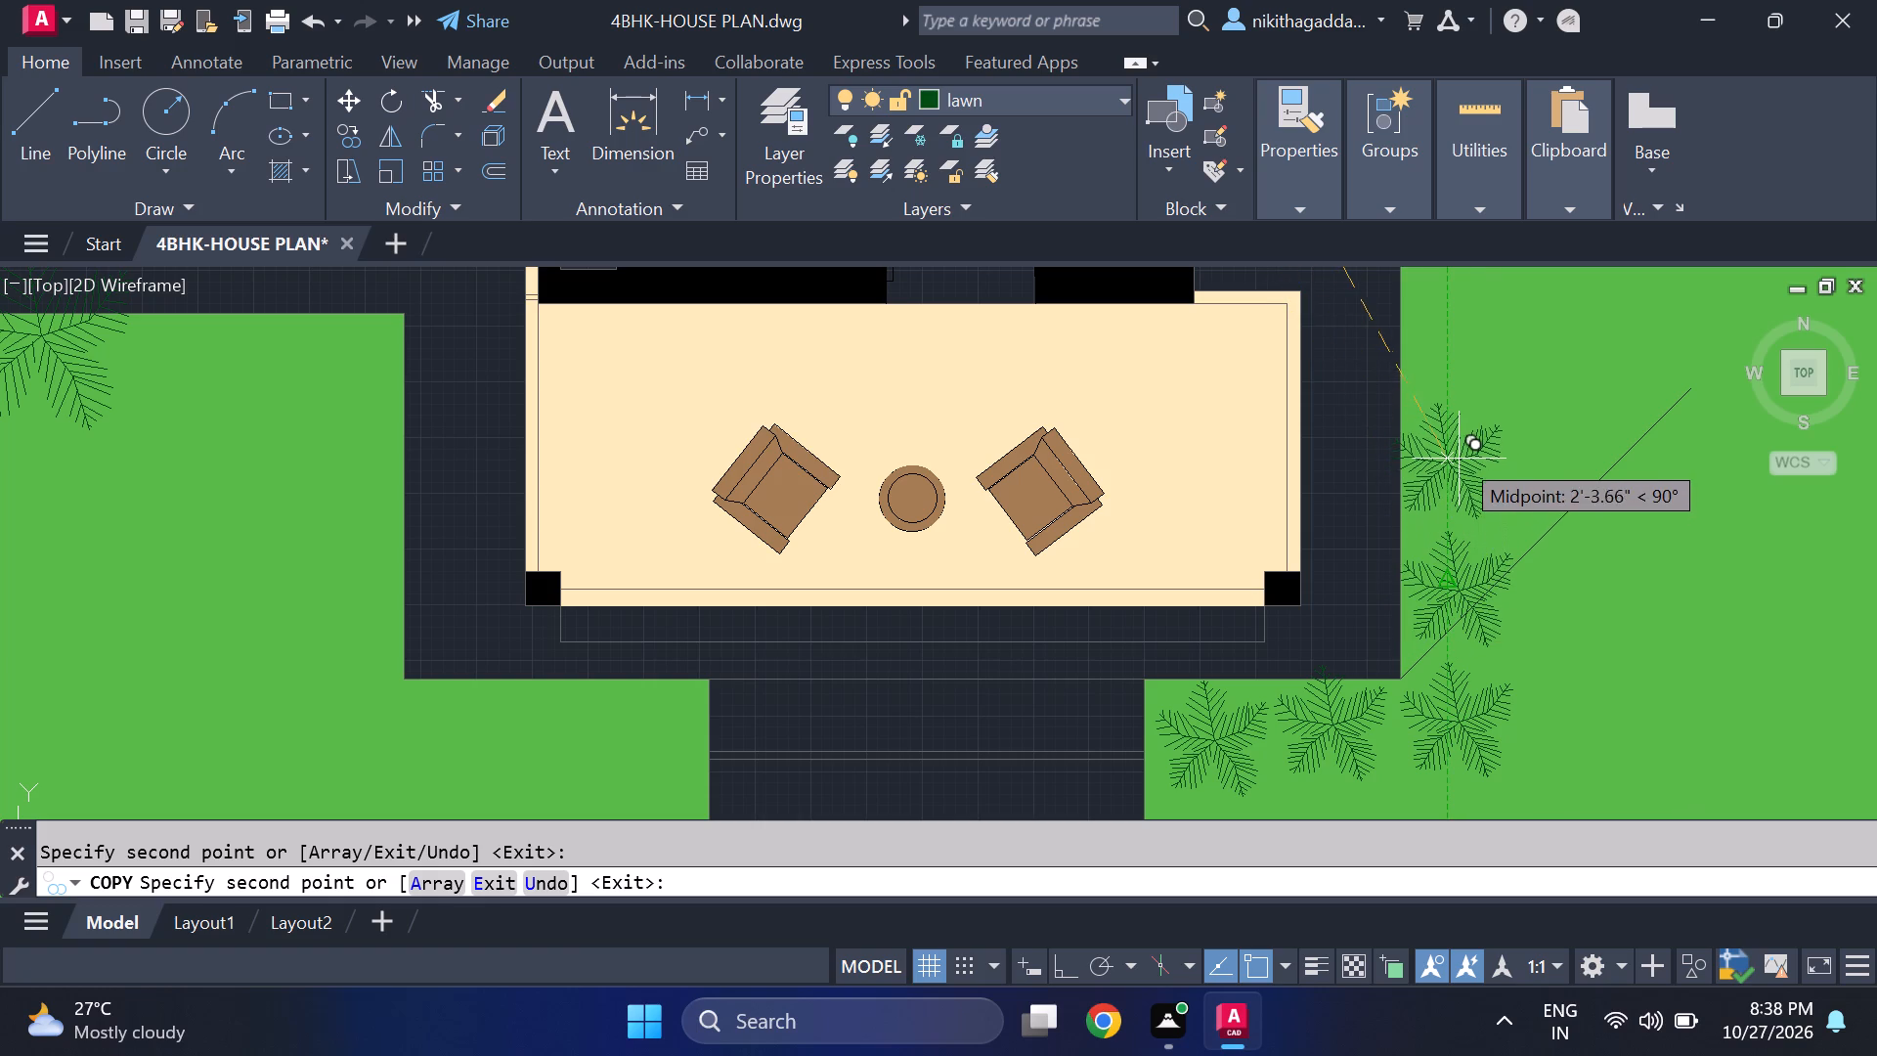
click(1460, 454)
middle_drag(1467, 326, 1552, 616)
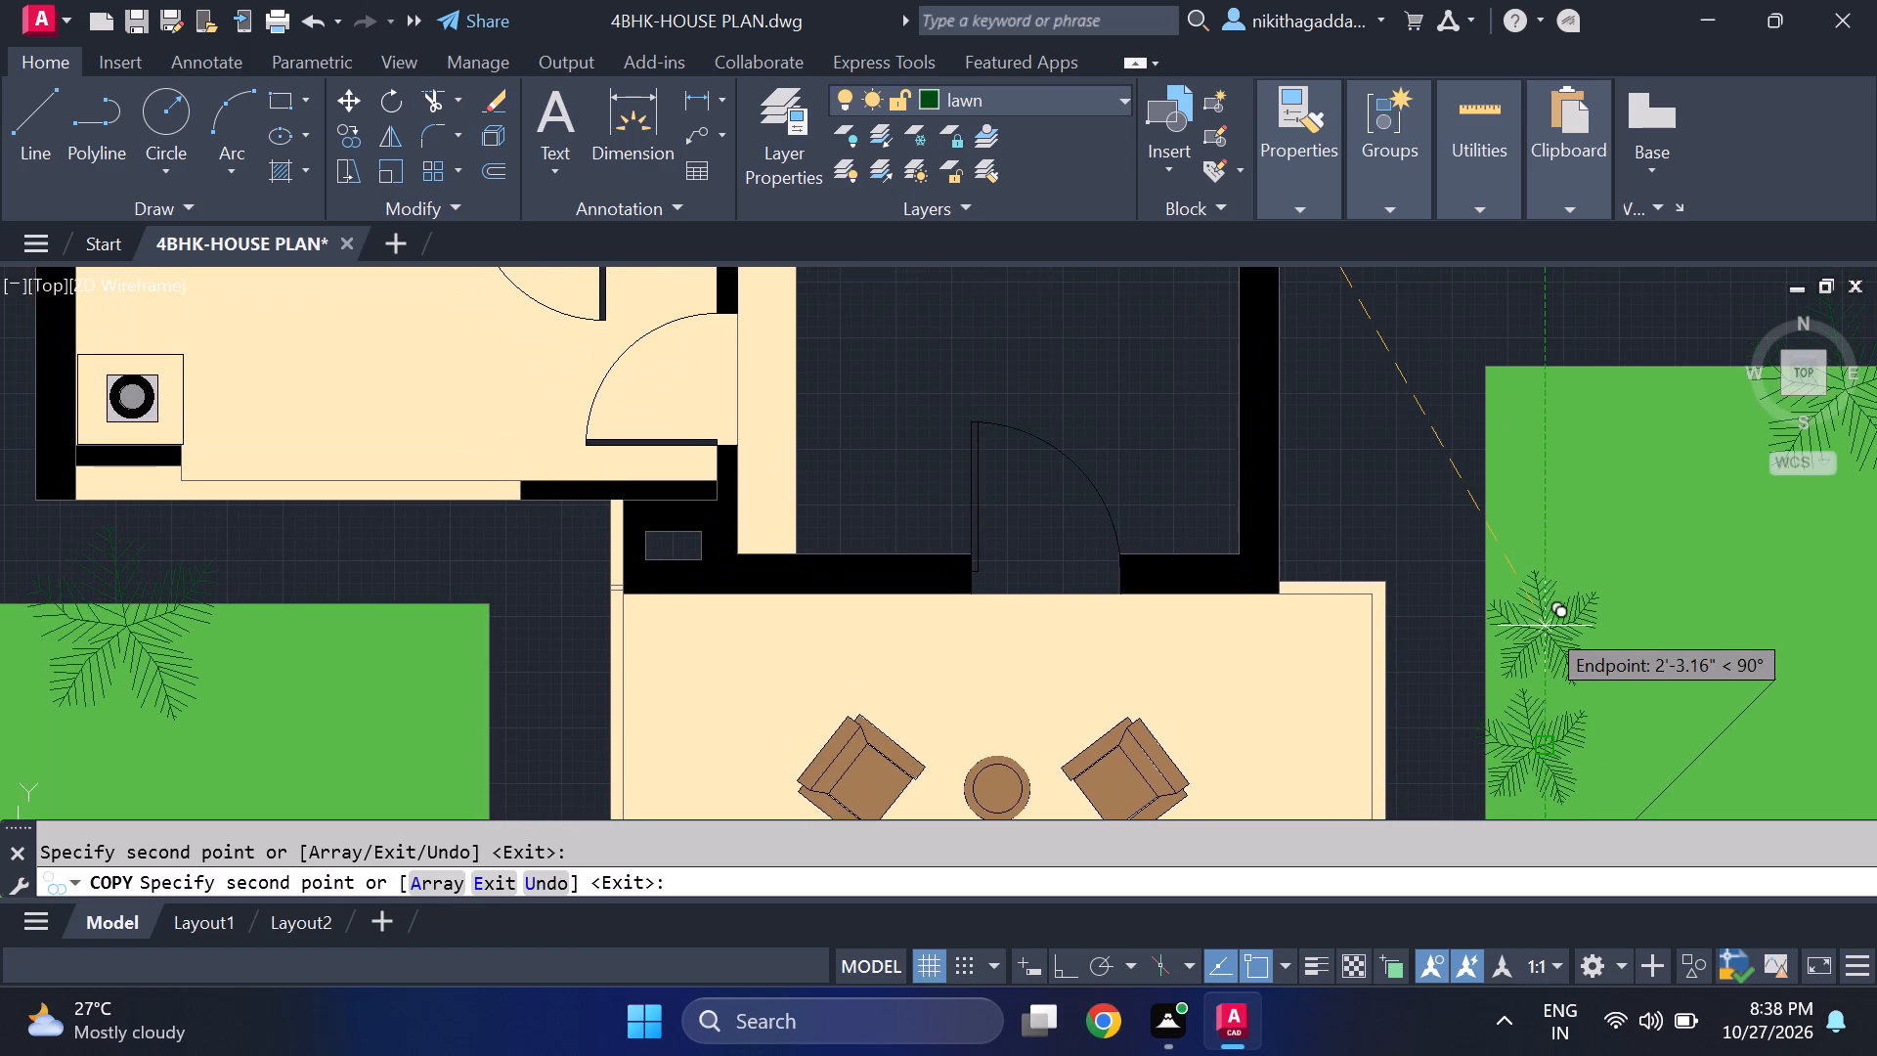
click(1542, 624)
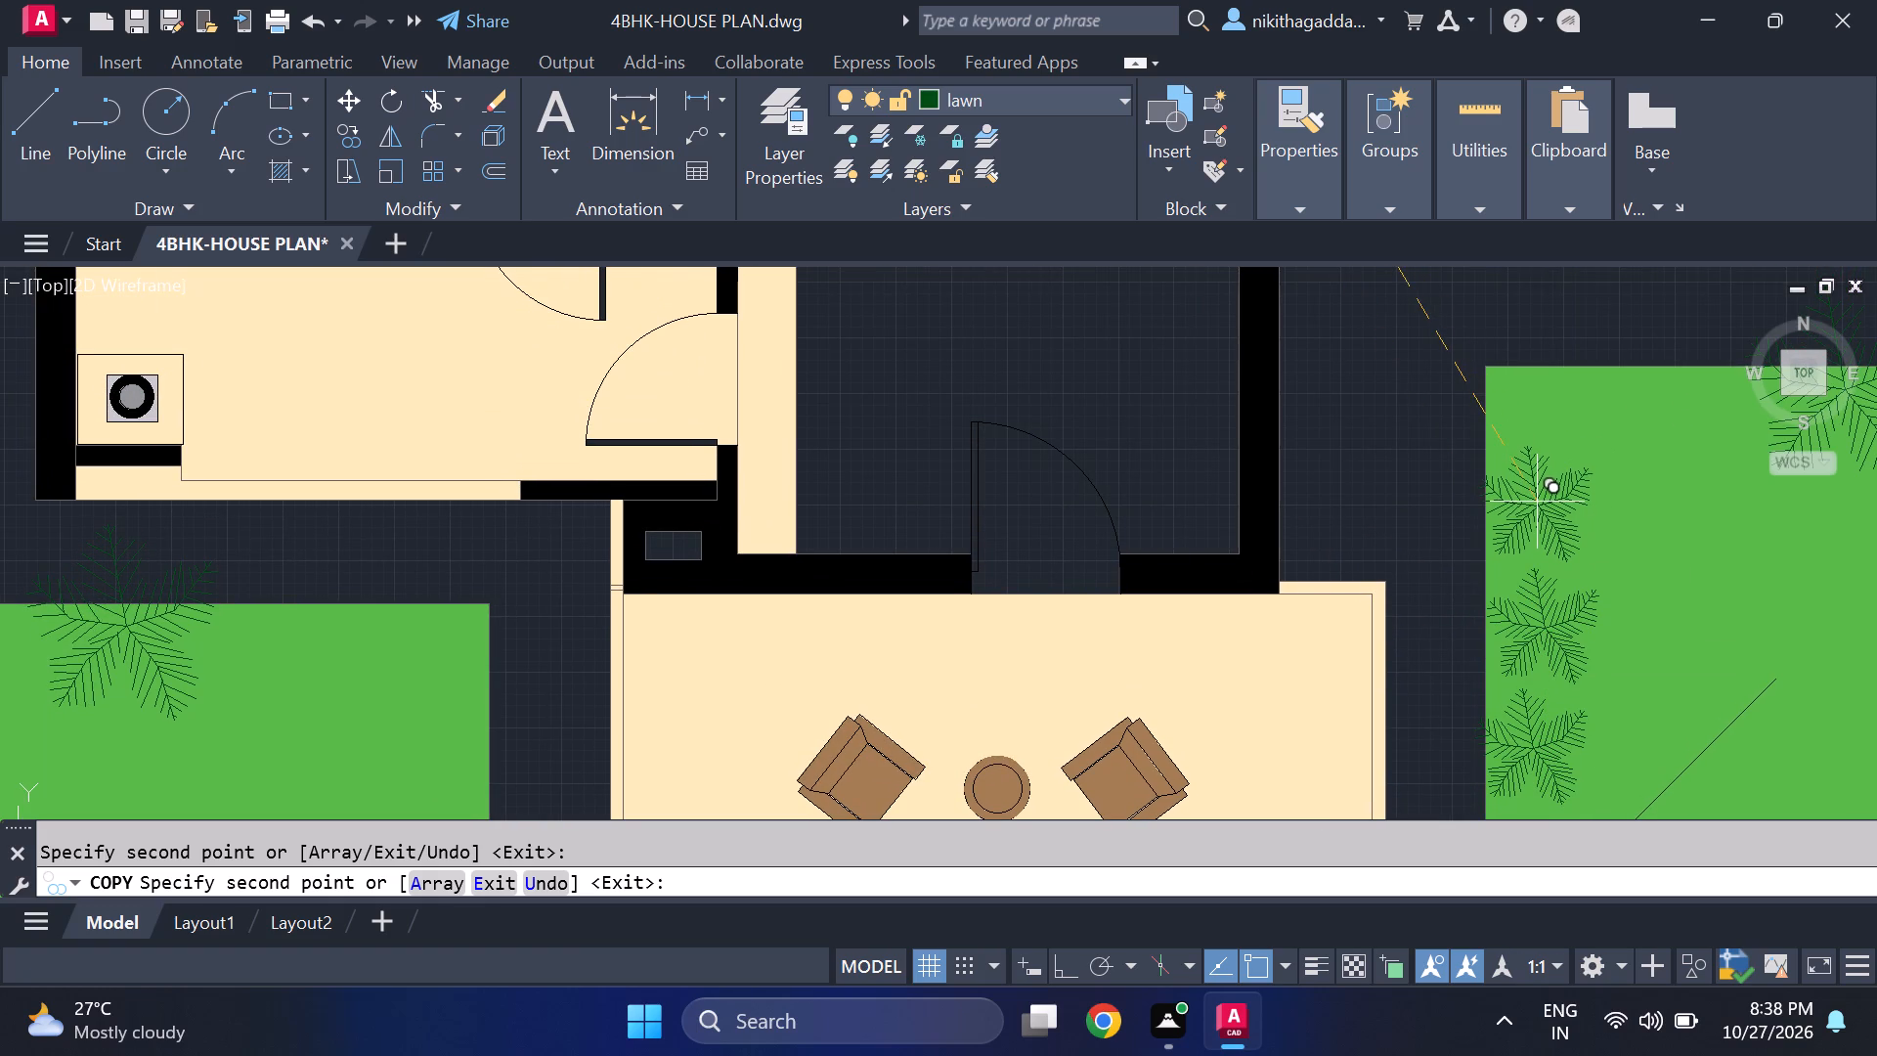
click(1537, 502)
Place three small tree copies along the east front lawn's north edge: two from the northwest corner and one east of the large tree.
scroll(1646, 464, down, 3)
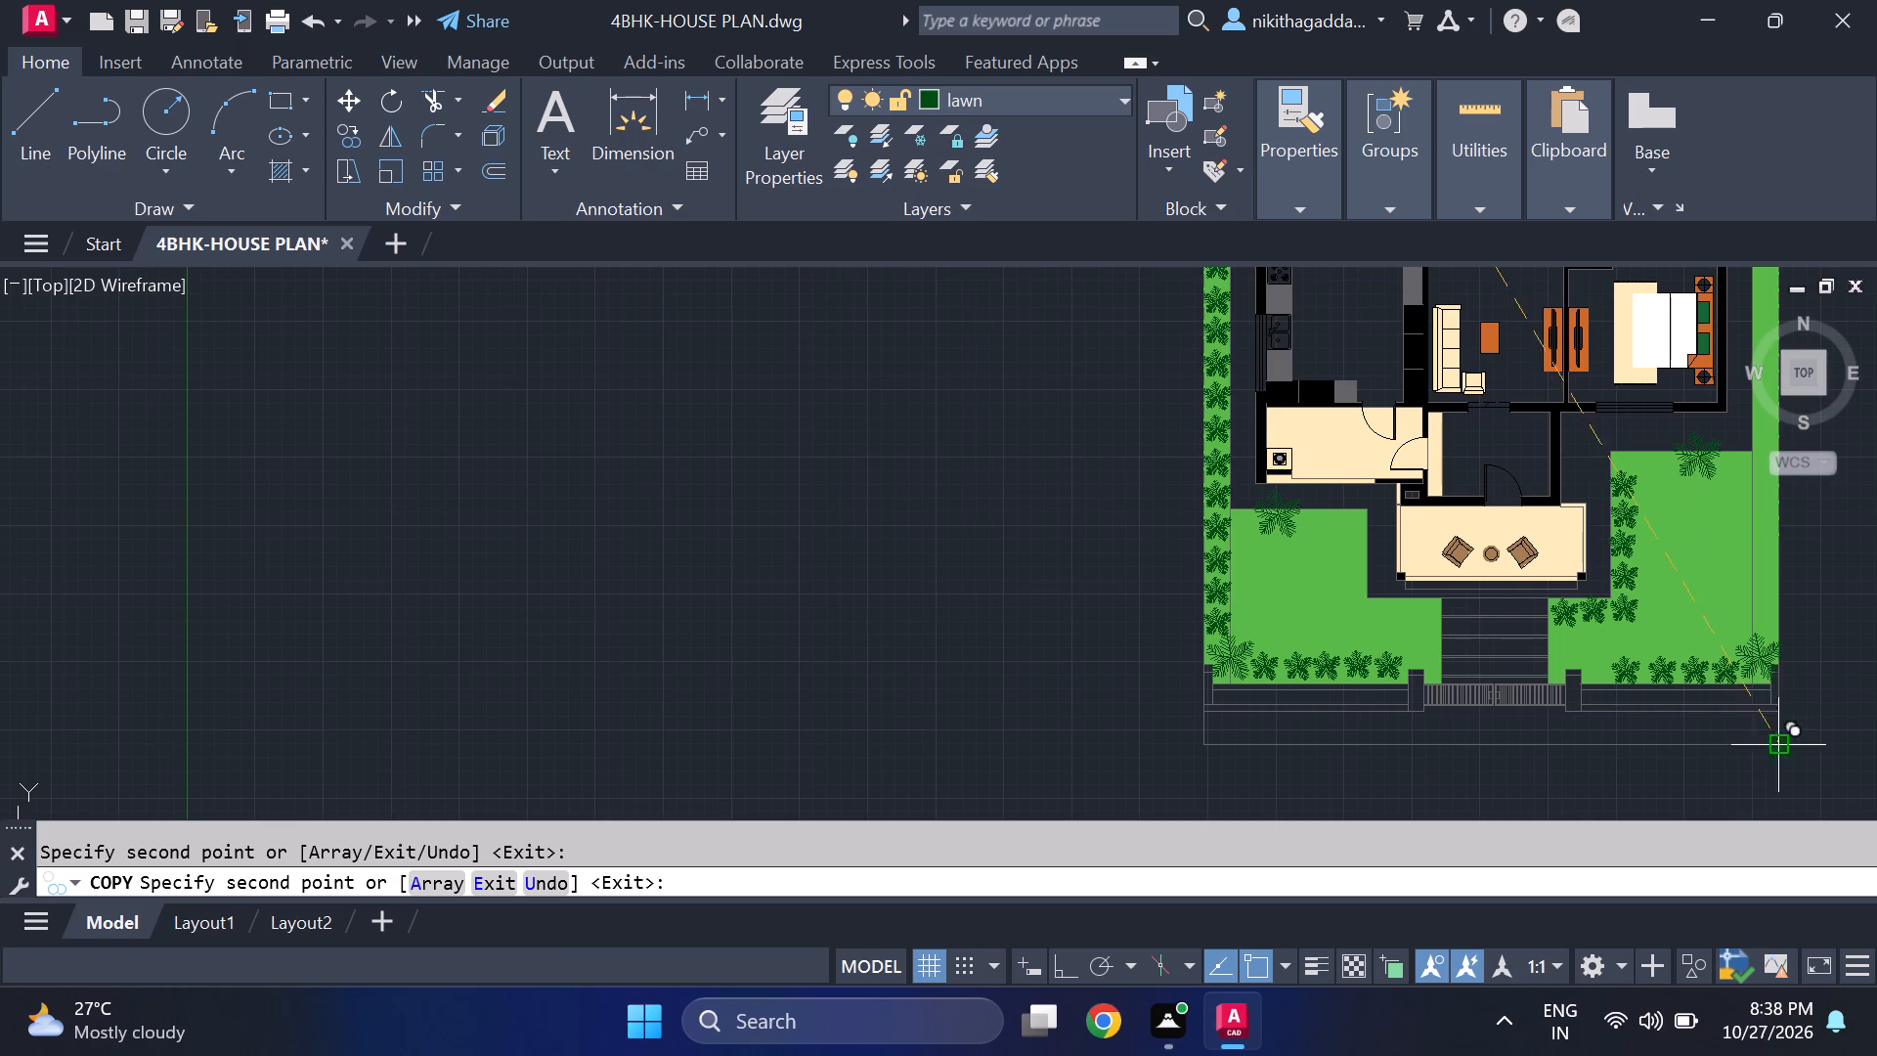
middle_drag(1697, 601, 1629, 716)
scroll(1697, 601, up, 1)
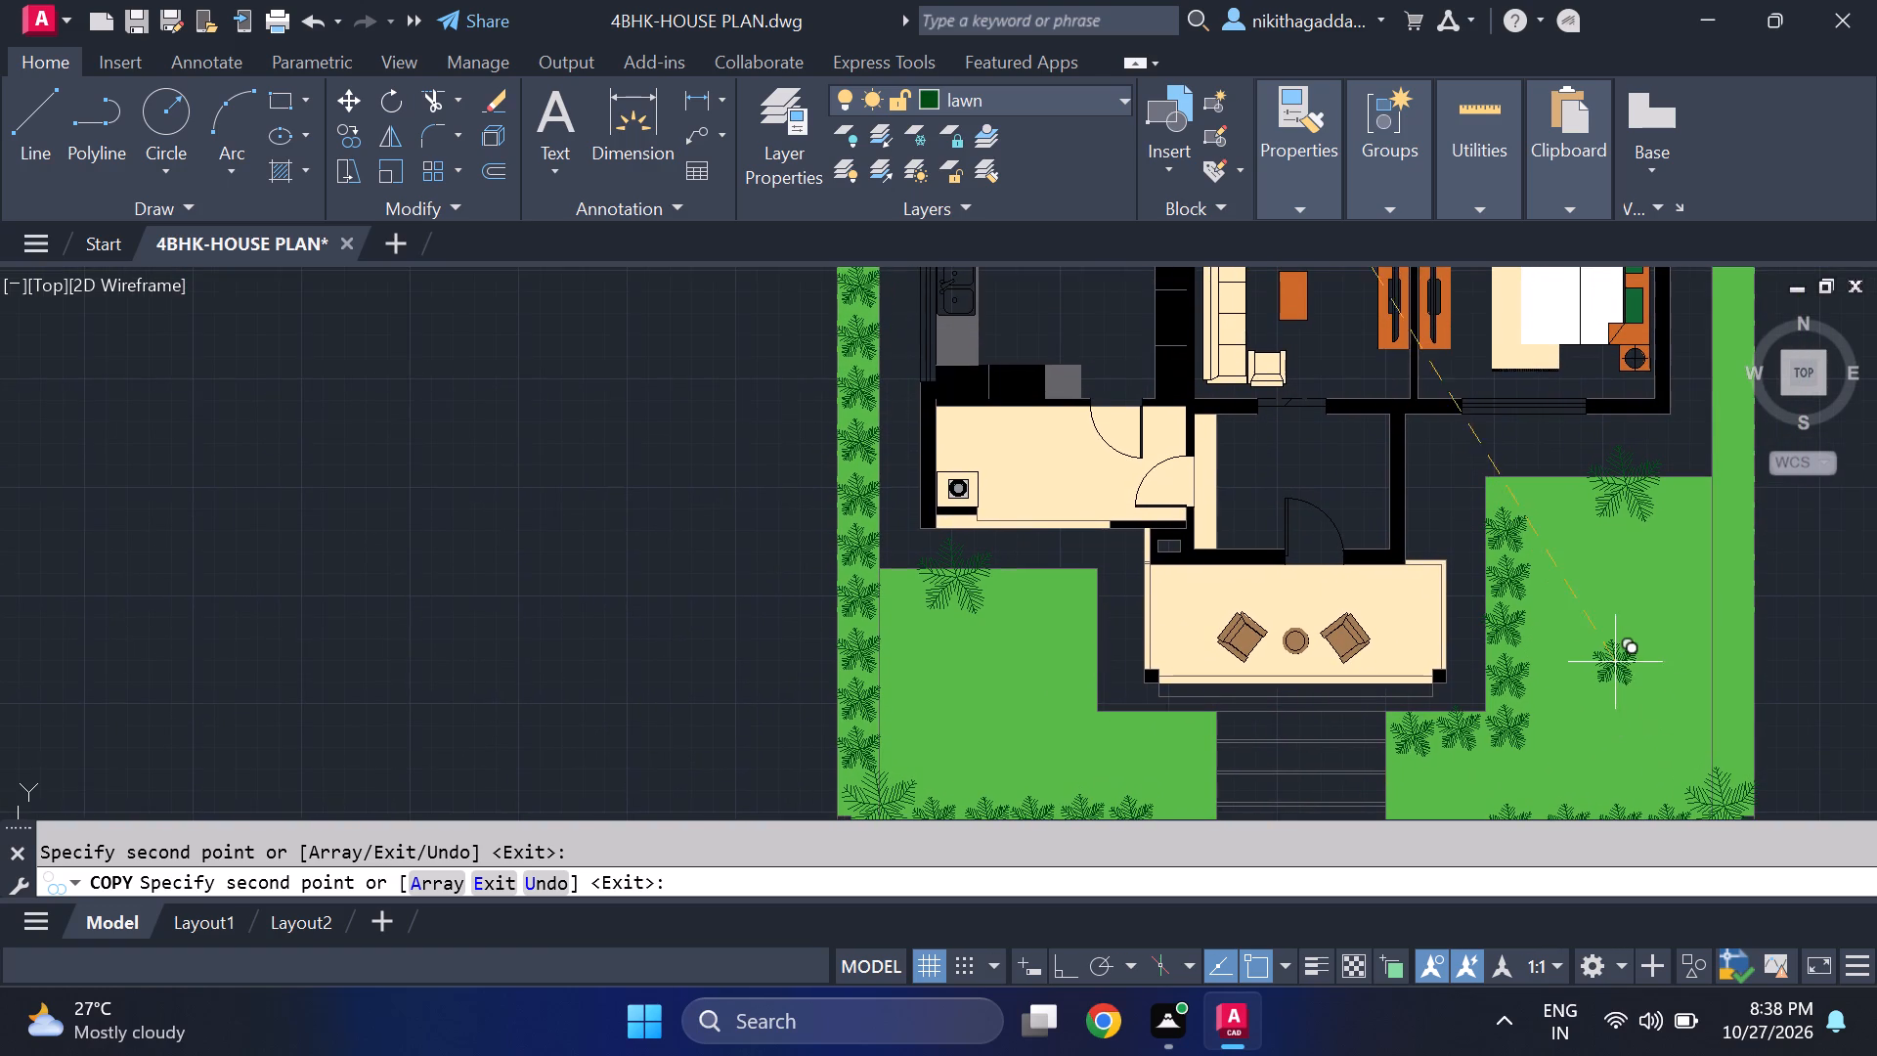
scroll(1580, 540, up, 2)
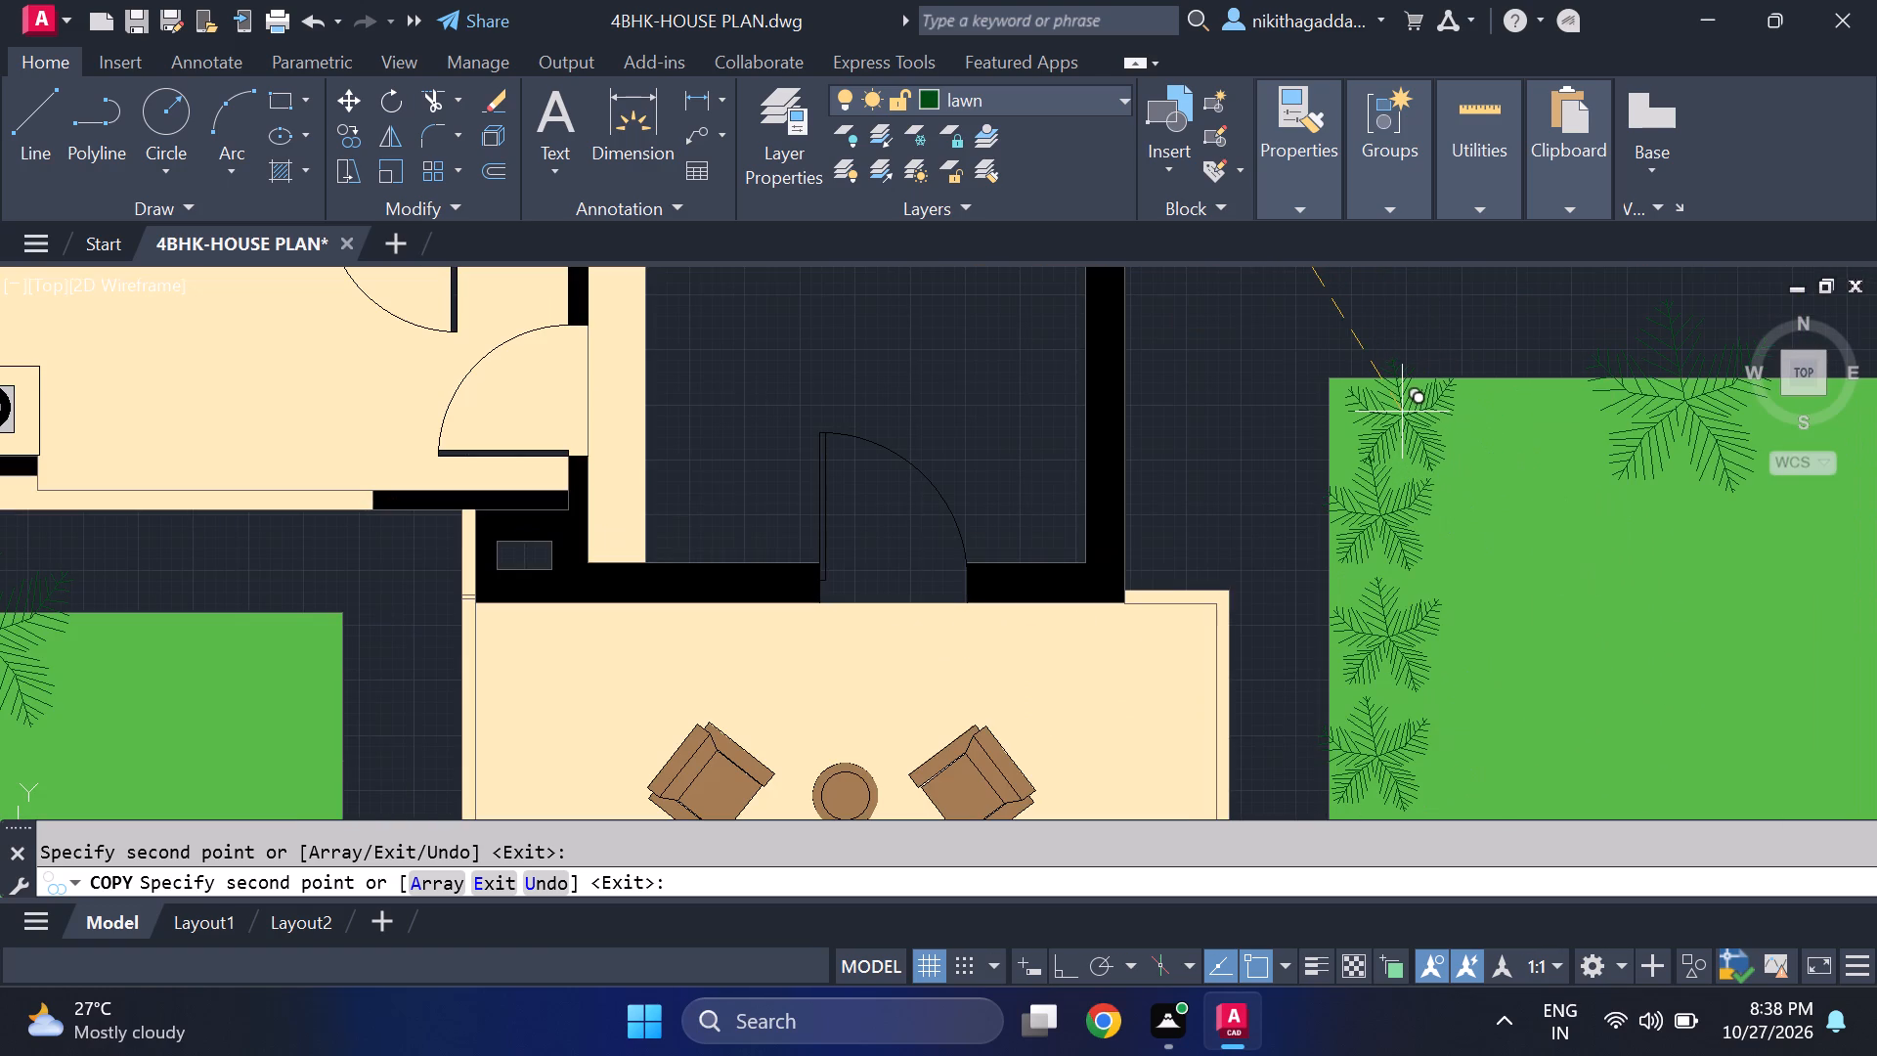
click(1402, 411)
click(1522, 415)
scroll(1545, 452, down, 2)
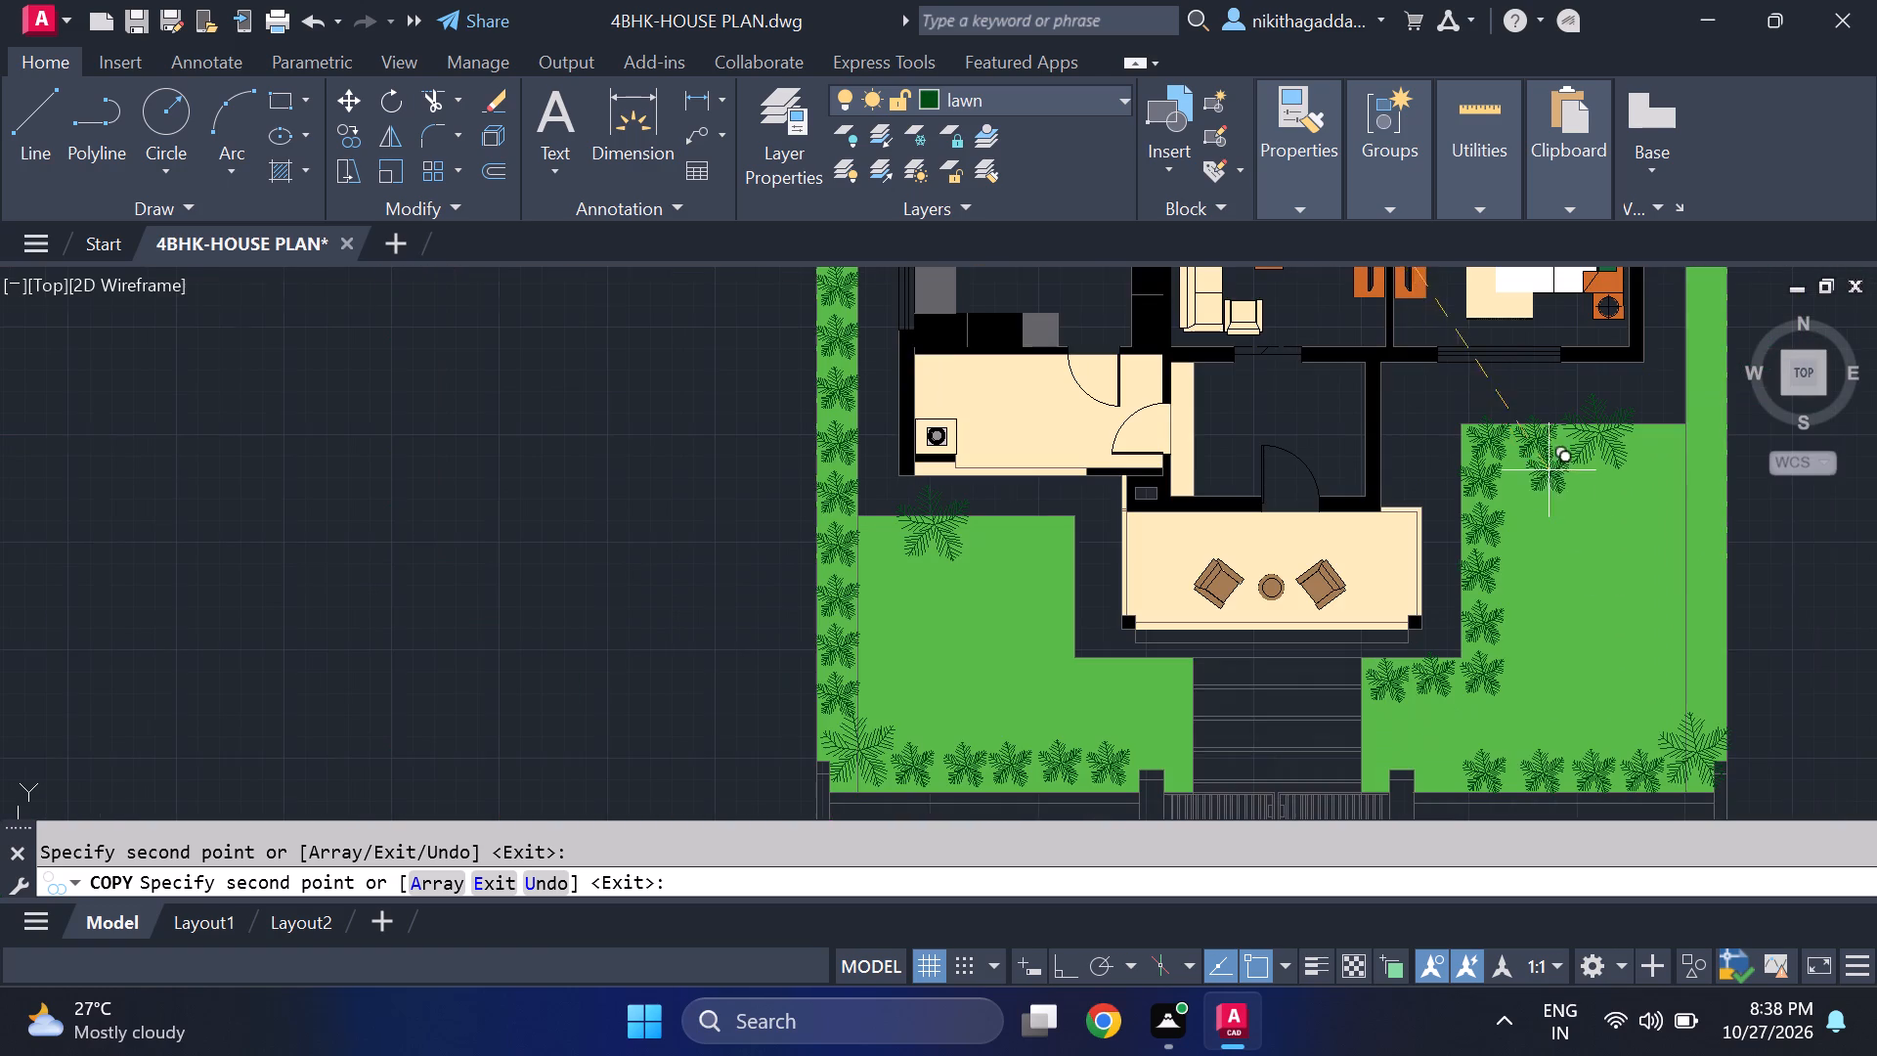
middle_drag(1676, 581, 1558, 696)
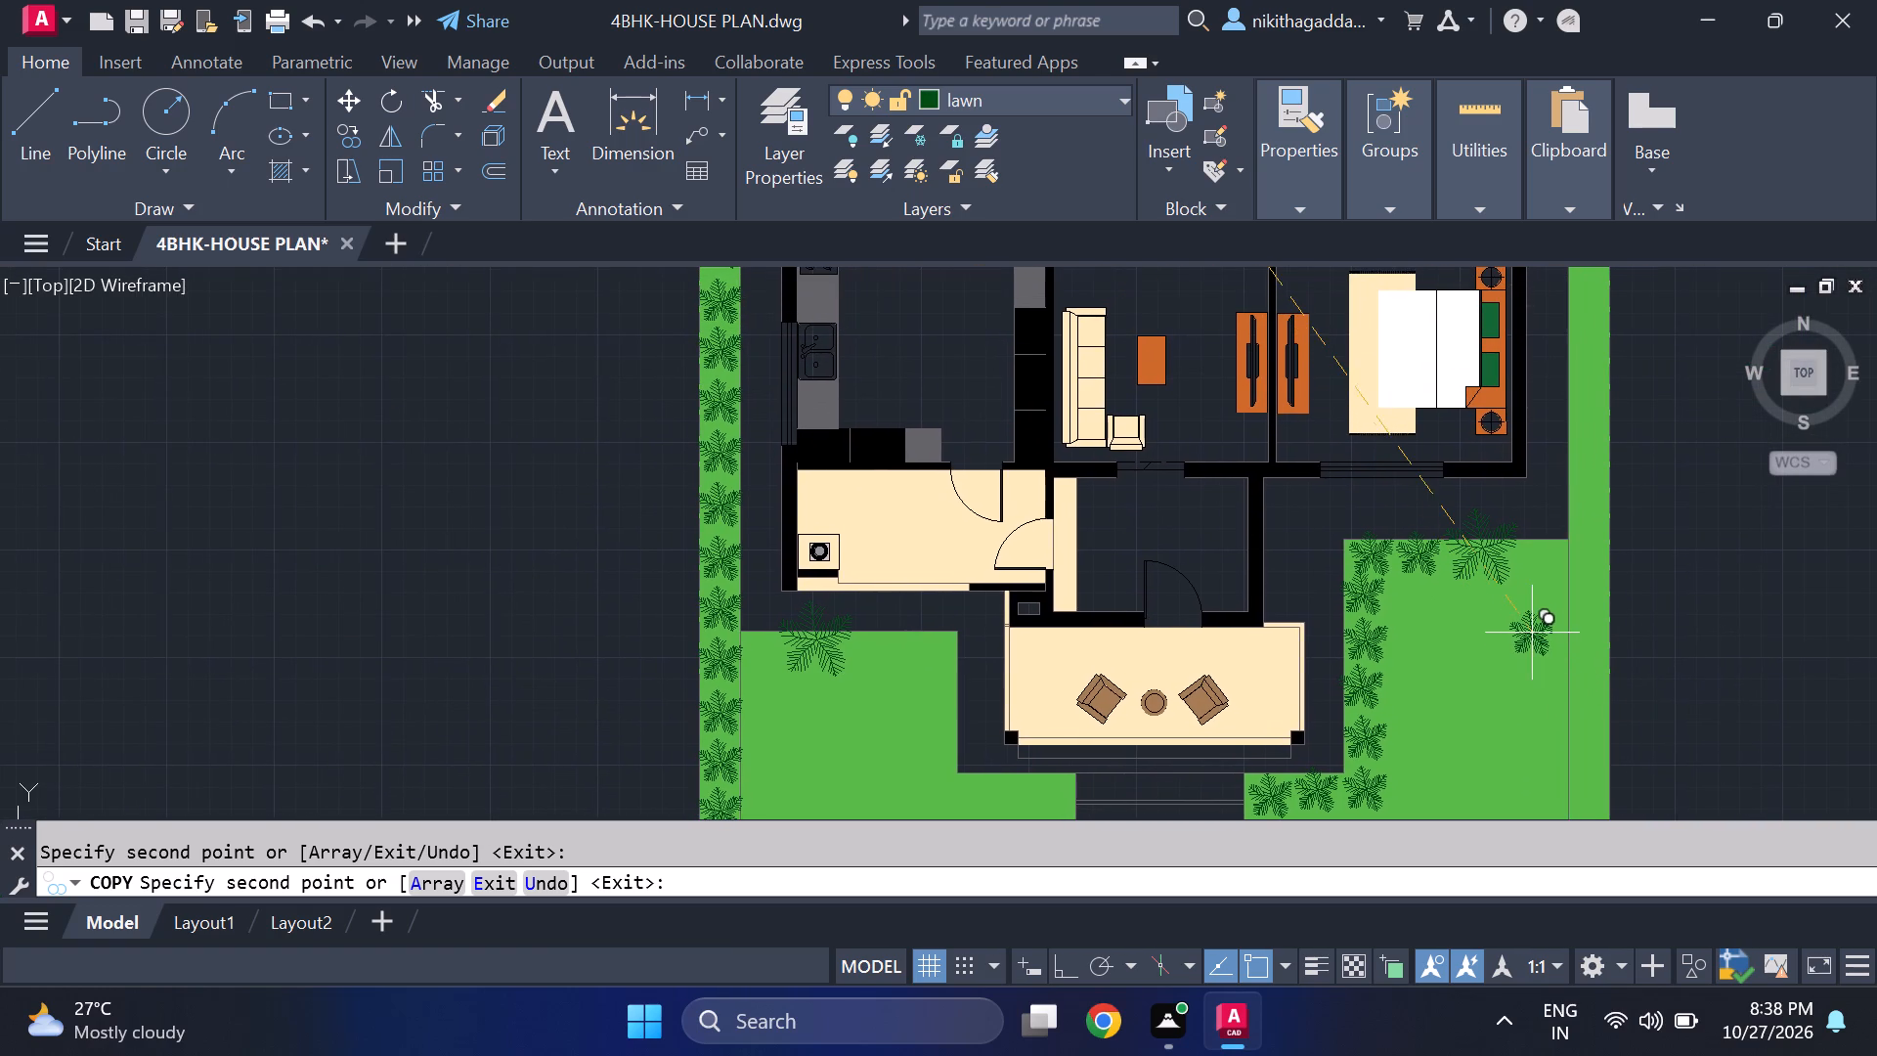
scroll(1547, 577, up, 1)
click(1535, 538)
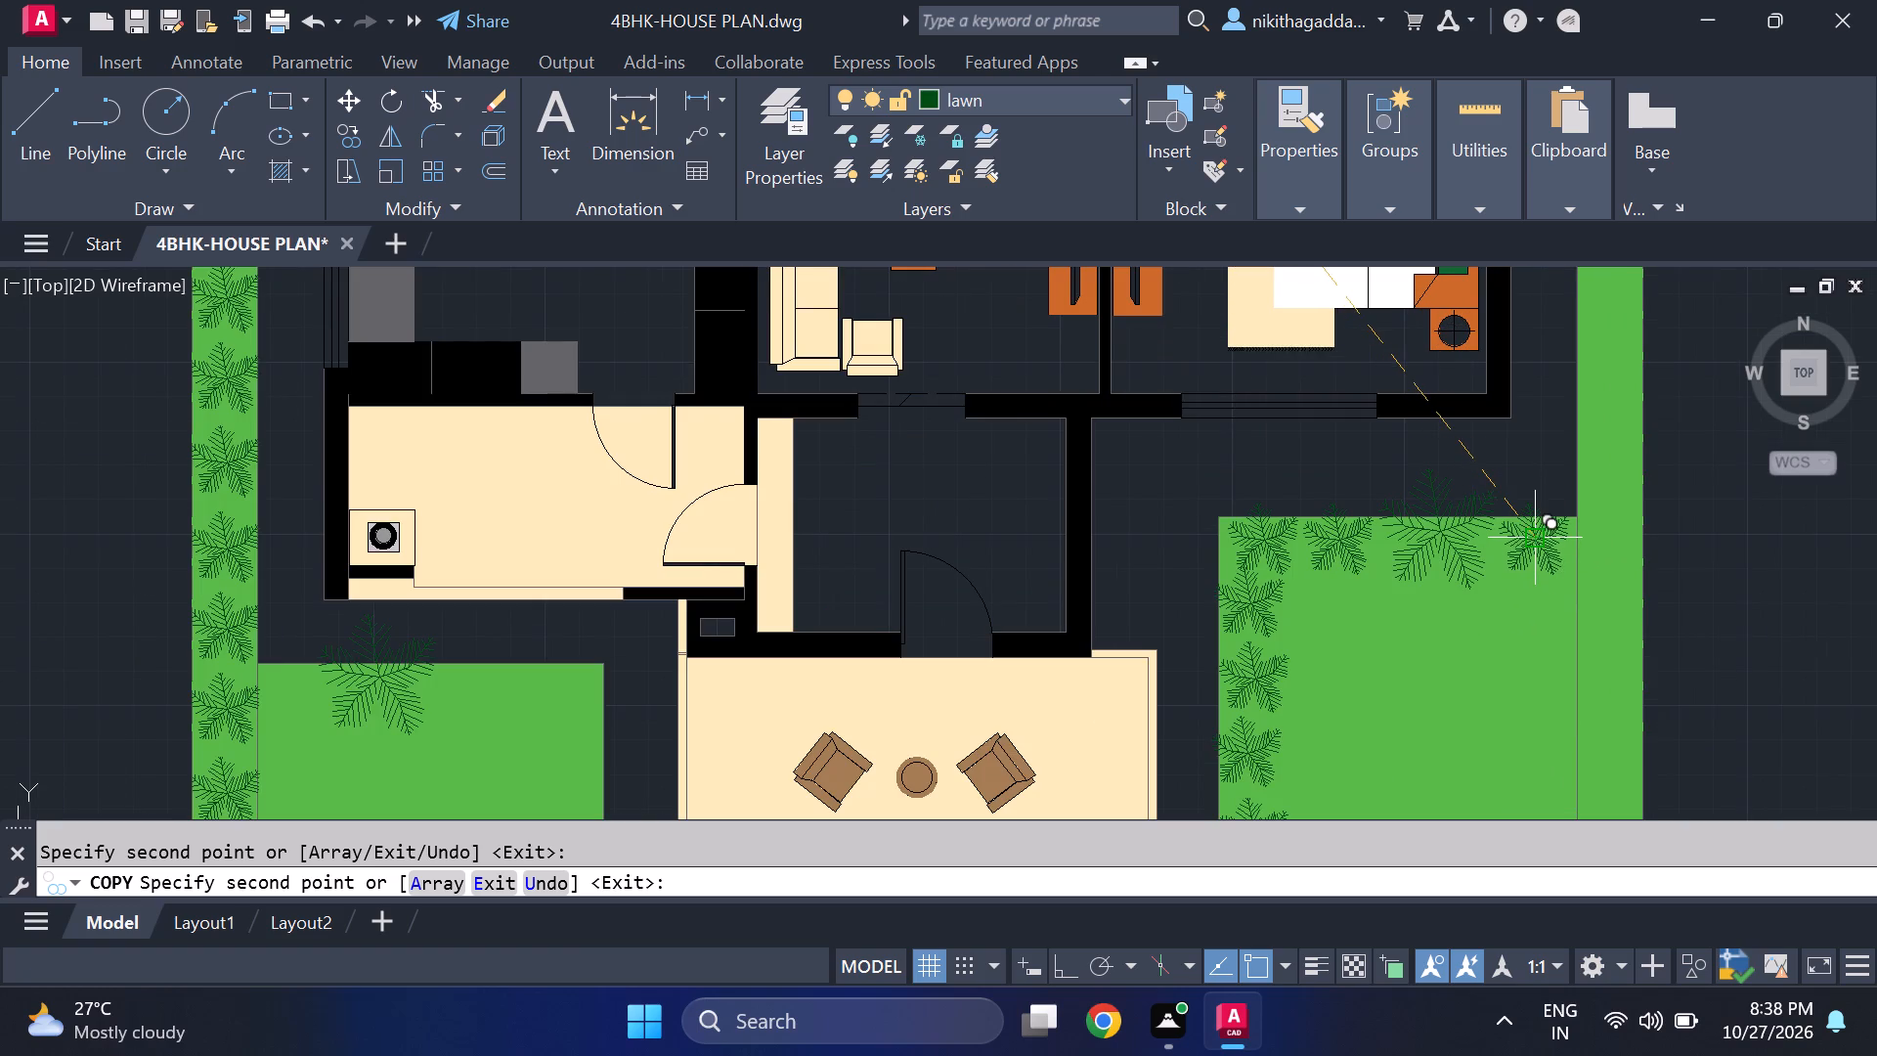
Place three small tree copies westward from the entrance steps, along the west front lawn's edge just south of the porch.
scroll(1559, 550, down, 3)
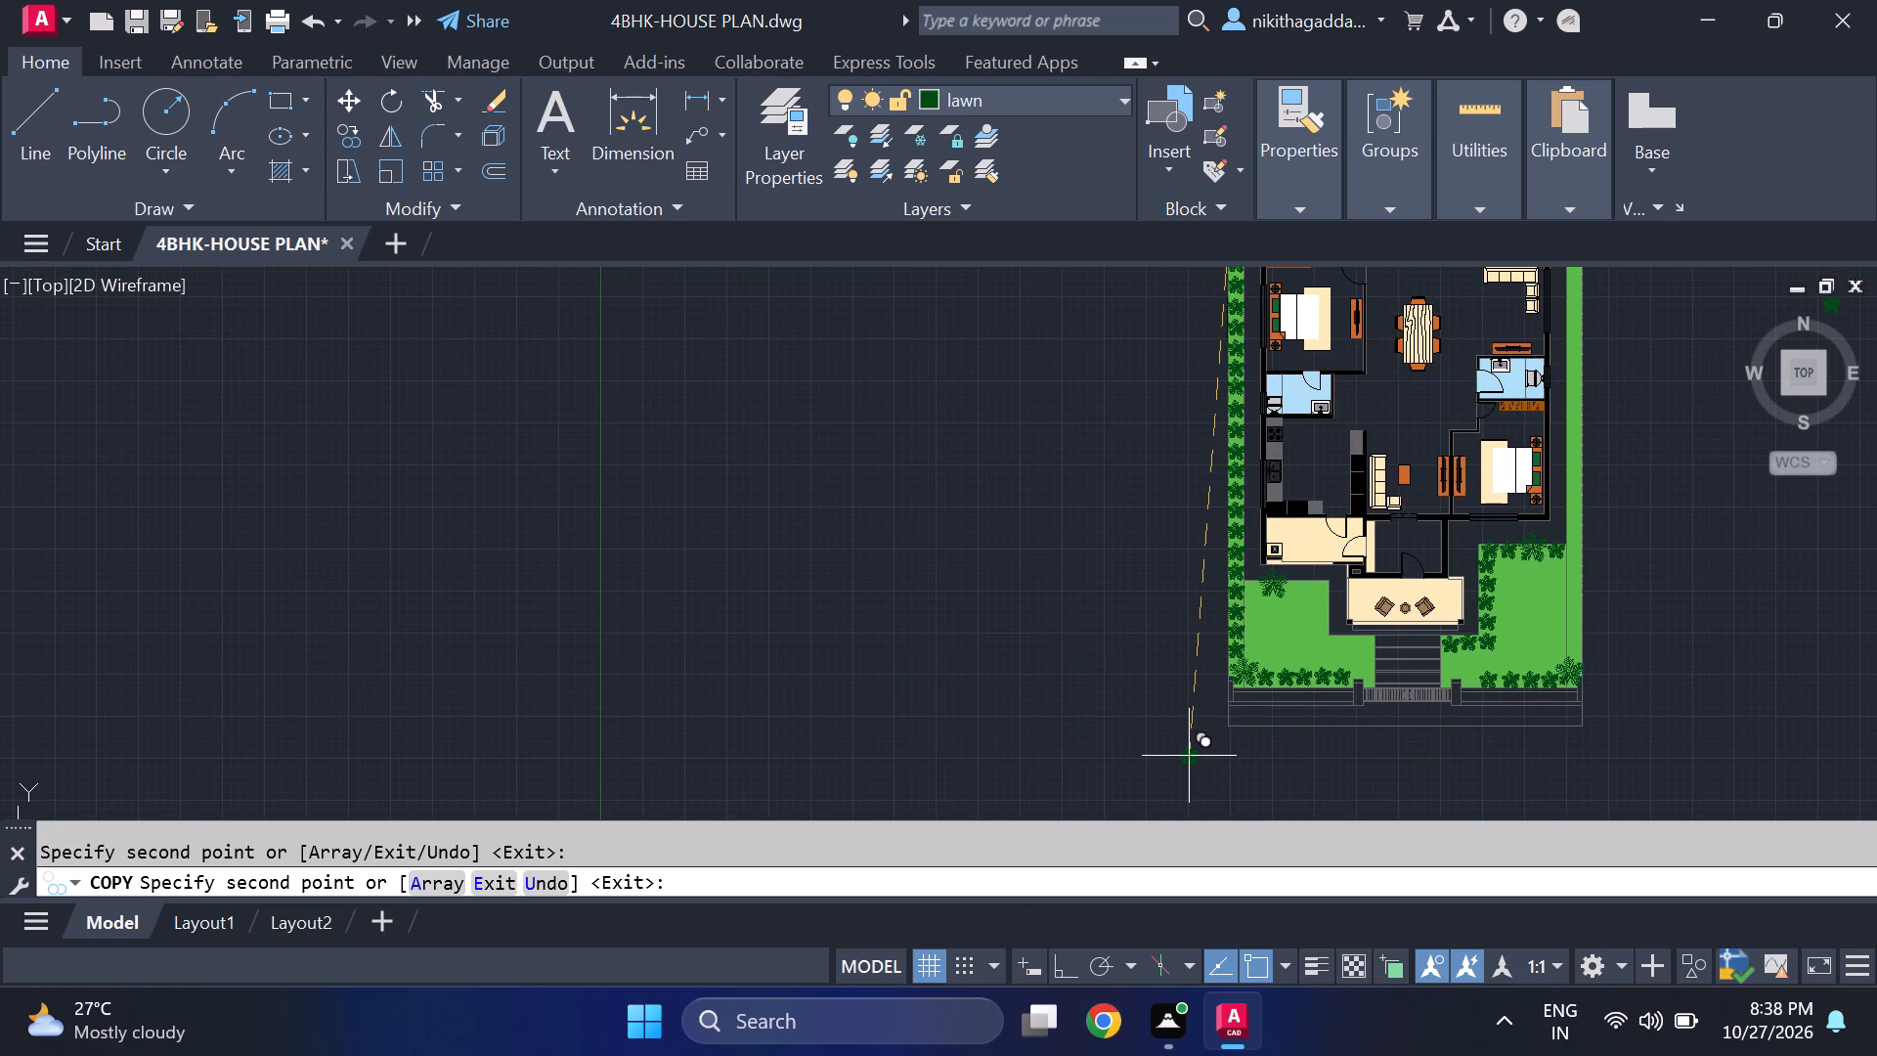
scroll(1178, 737, up, 2)
middle_drag(1448, 610, 1278, 776)
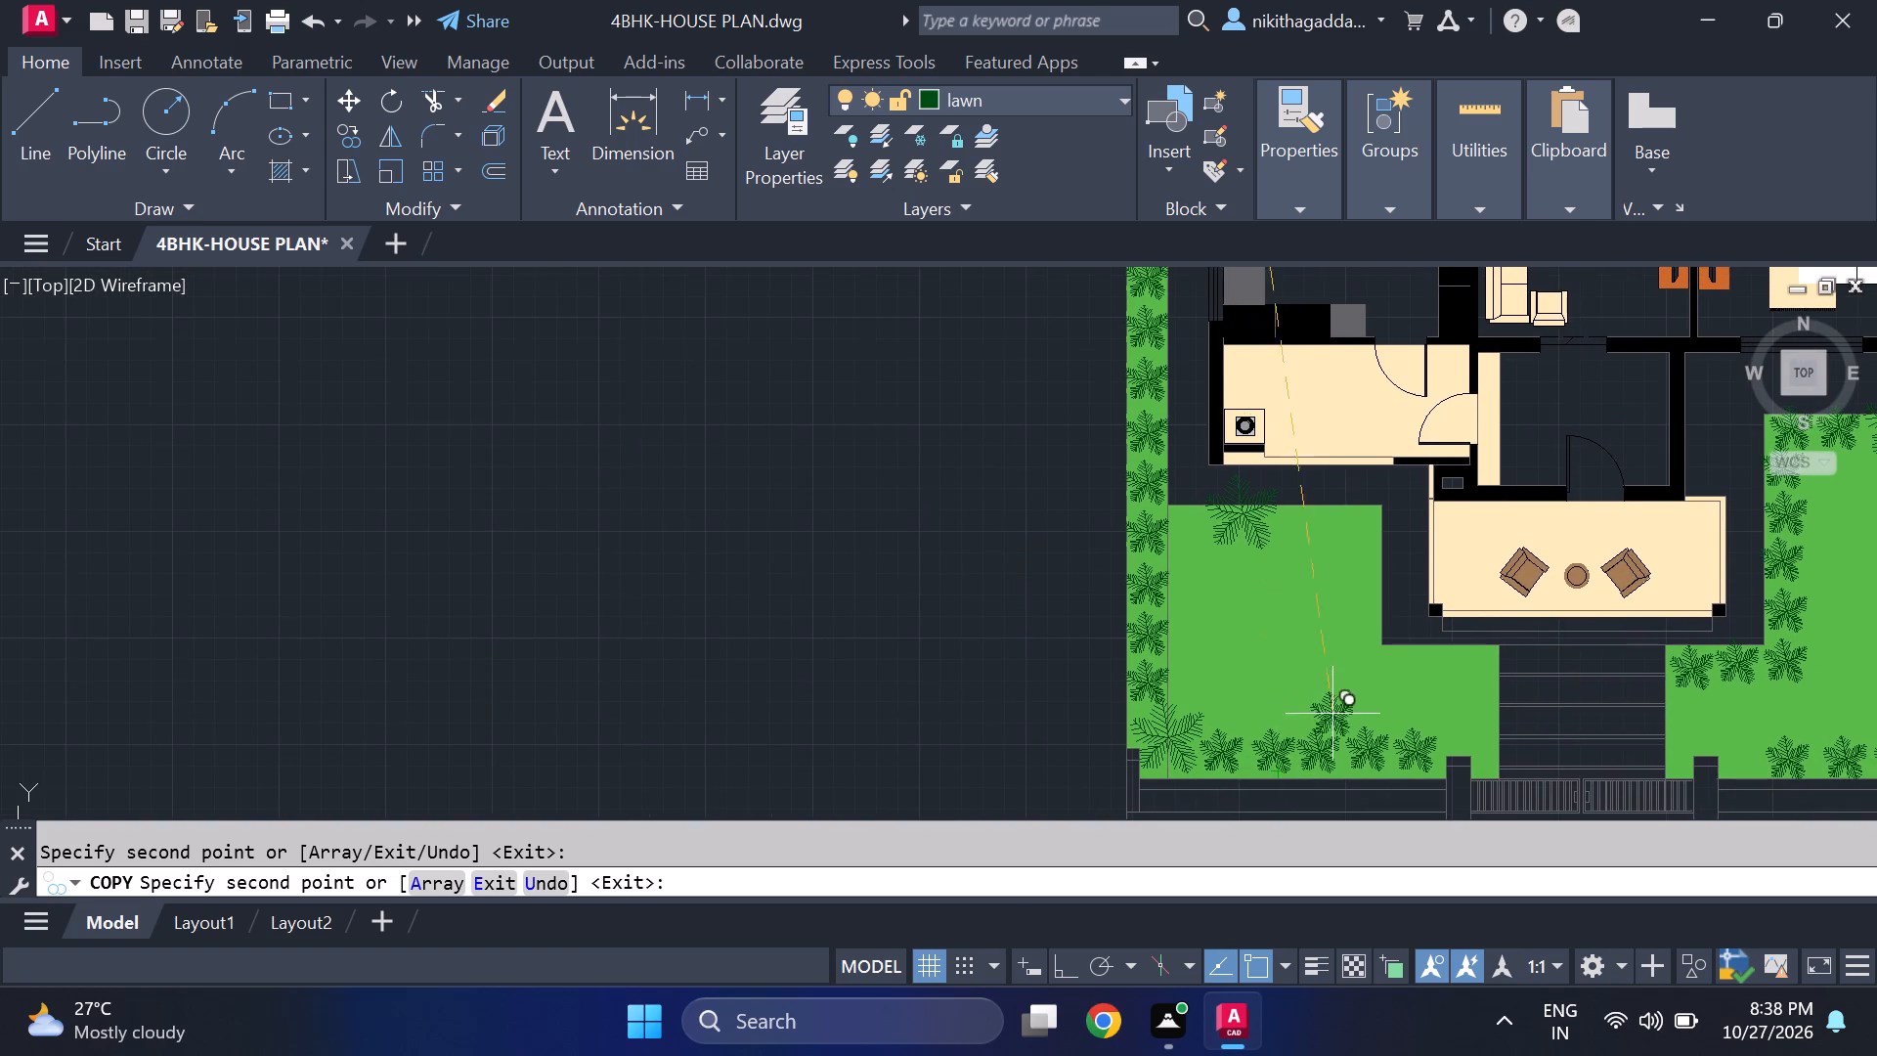
scroll(1480, 631, up, 2)
middle_drag(1470, 734, 1494, 643)
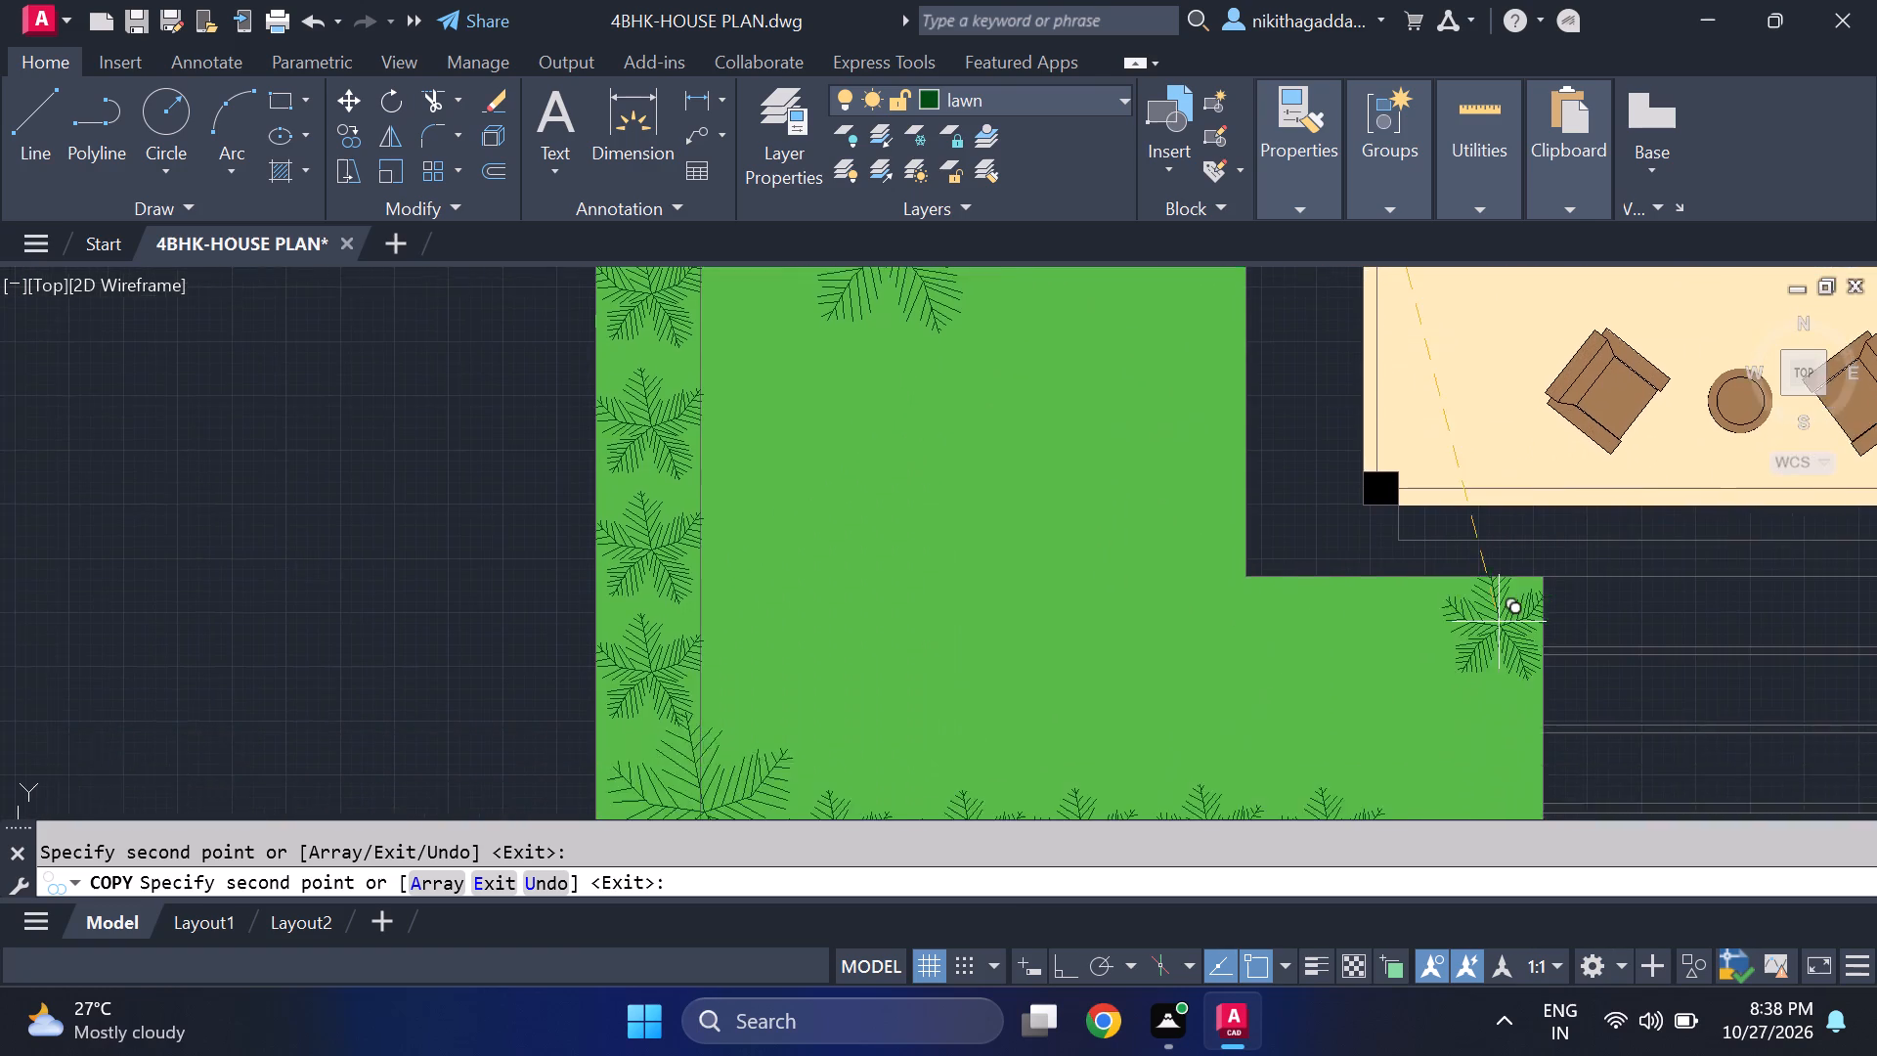
scroll(1499, 622, up, 1)
click(1481, 628)
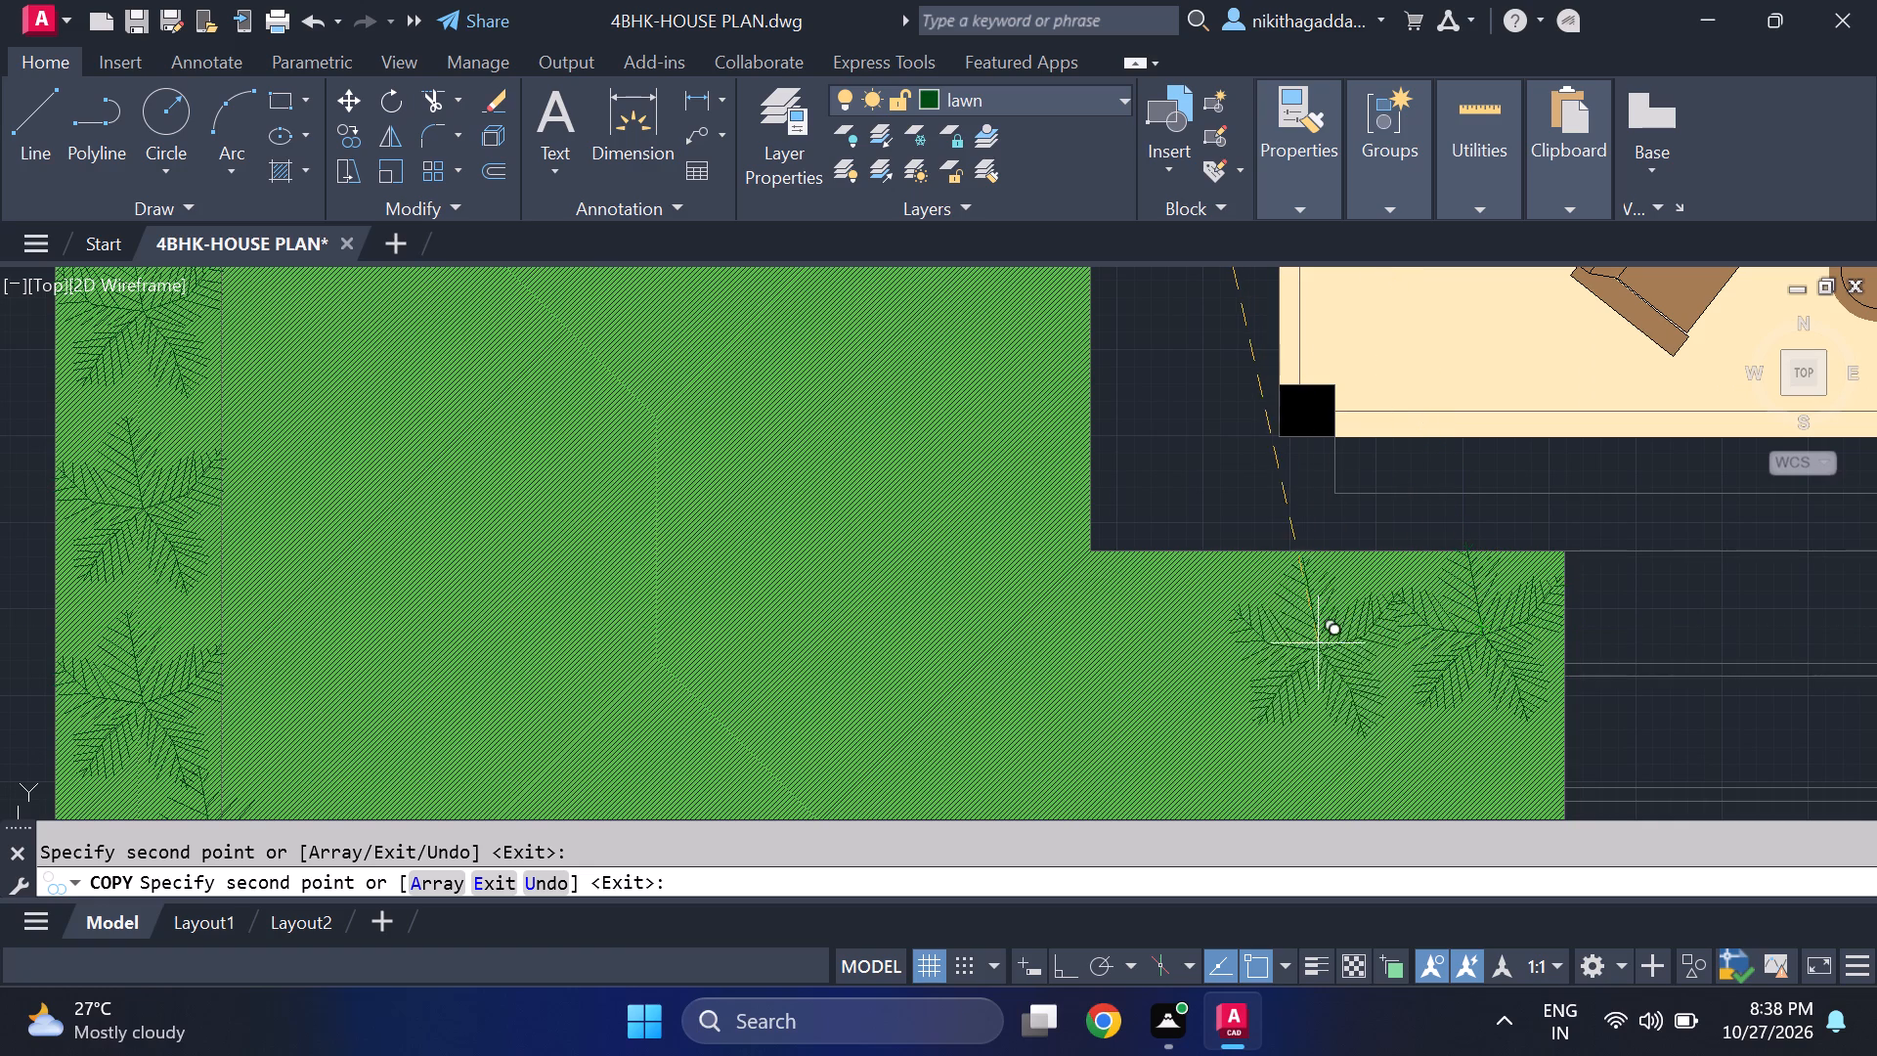
click(1312, 638)
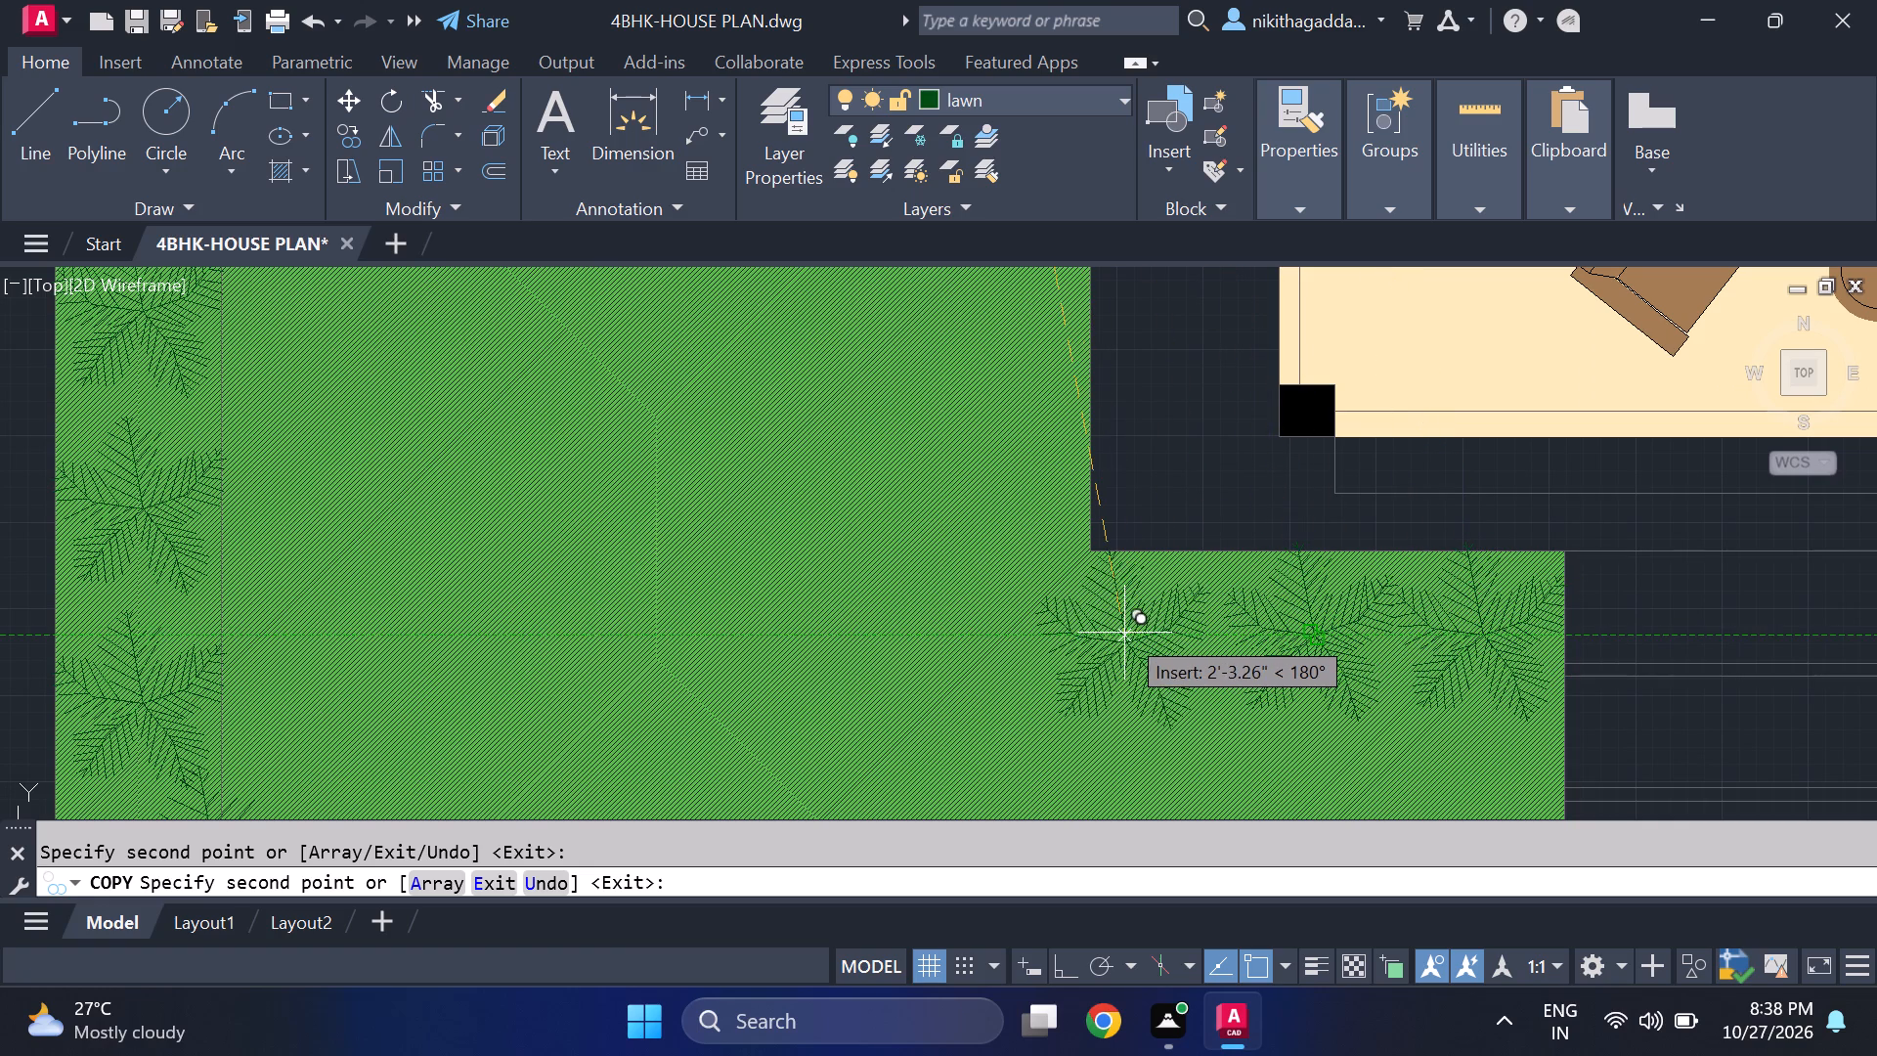
click(1125, 631)
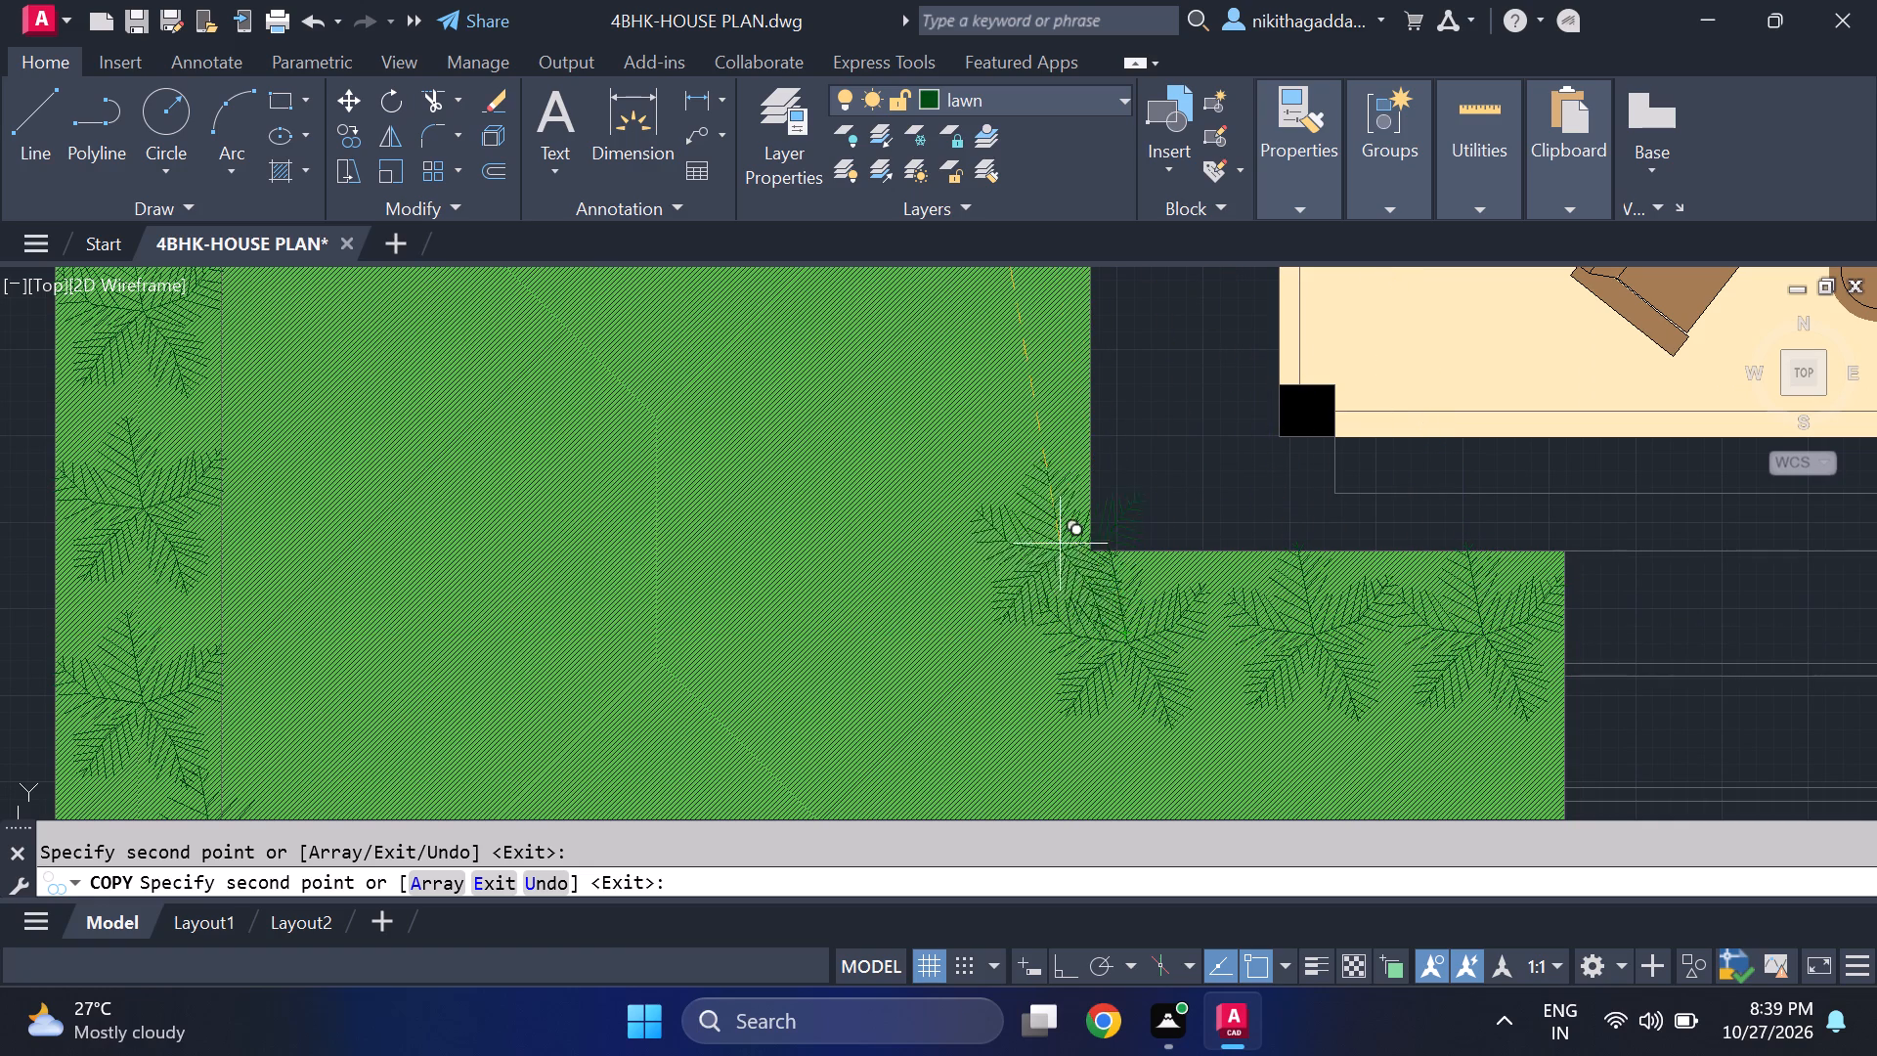
Place three small tree copies northward up the west front lawn's east edge, from the inner corner to near the northeast corner.
click(1007, 481)
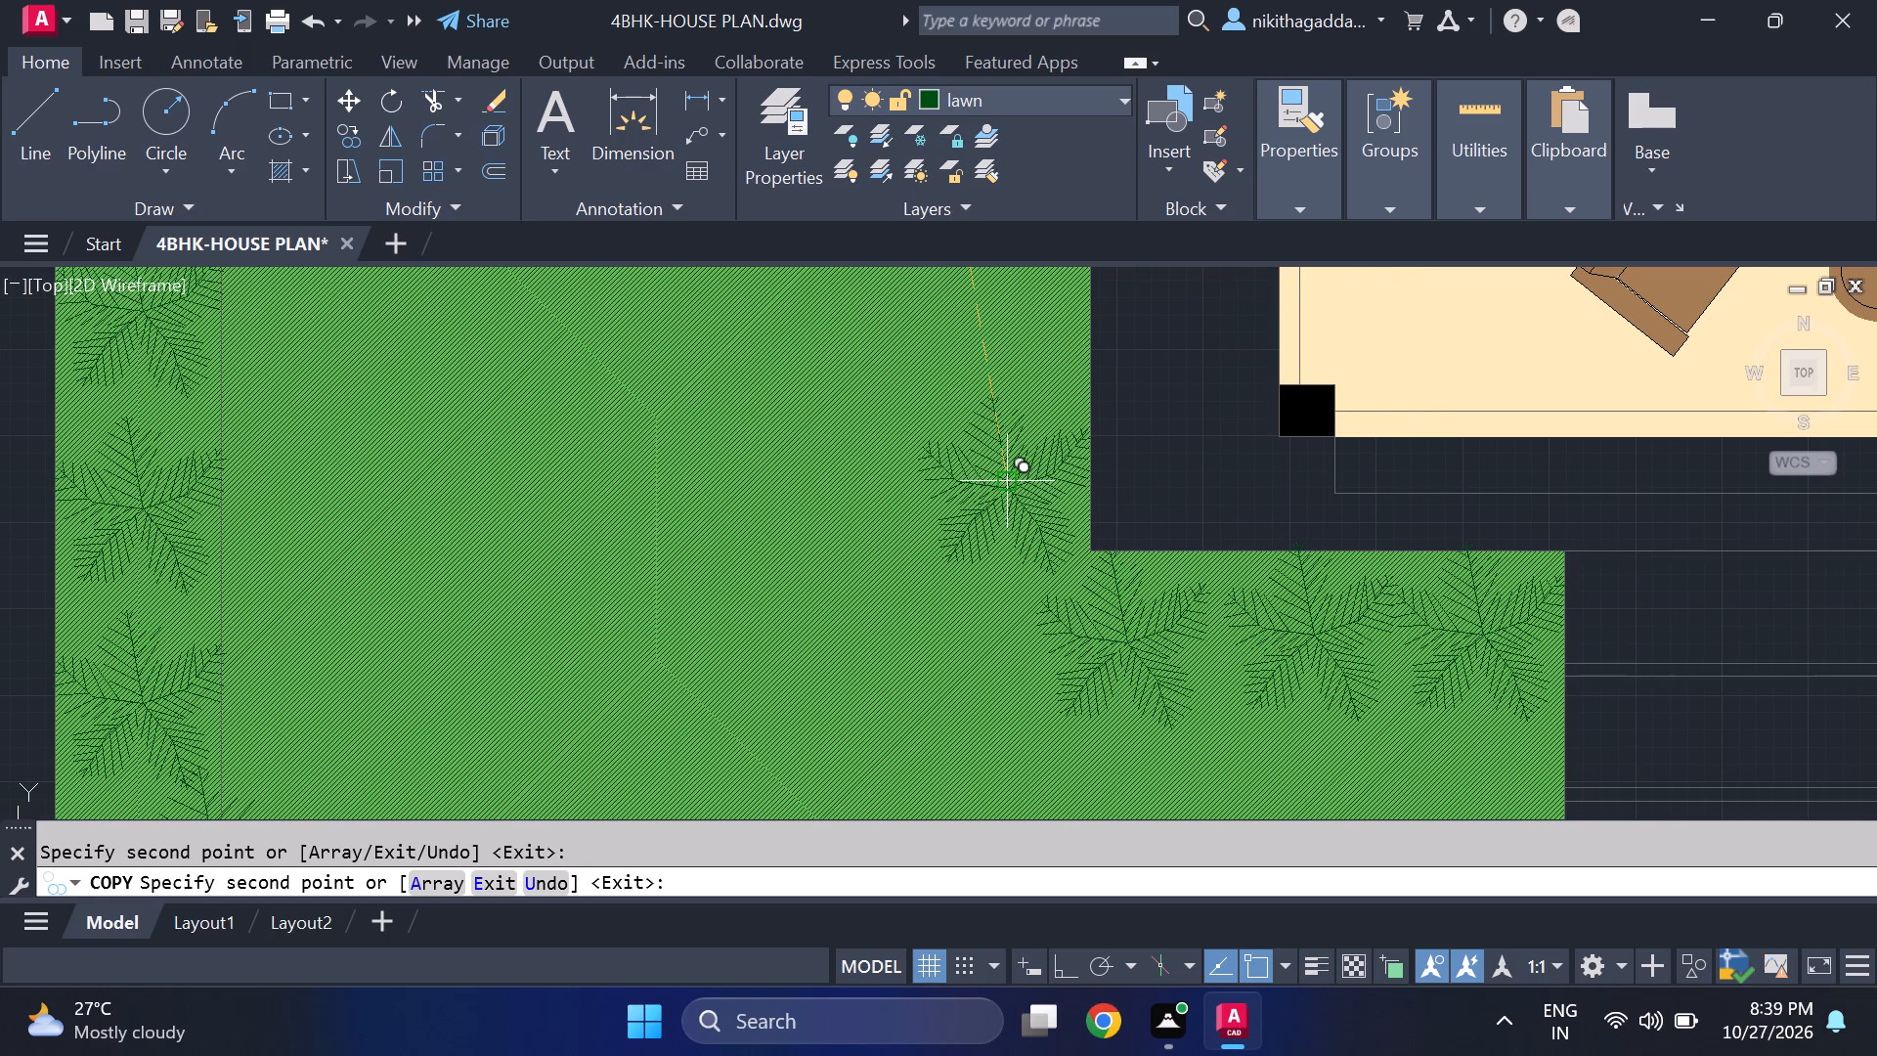
middle_drag(1007, 408, 1033, 711)
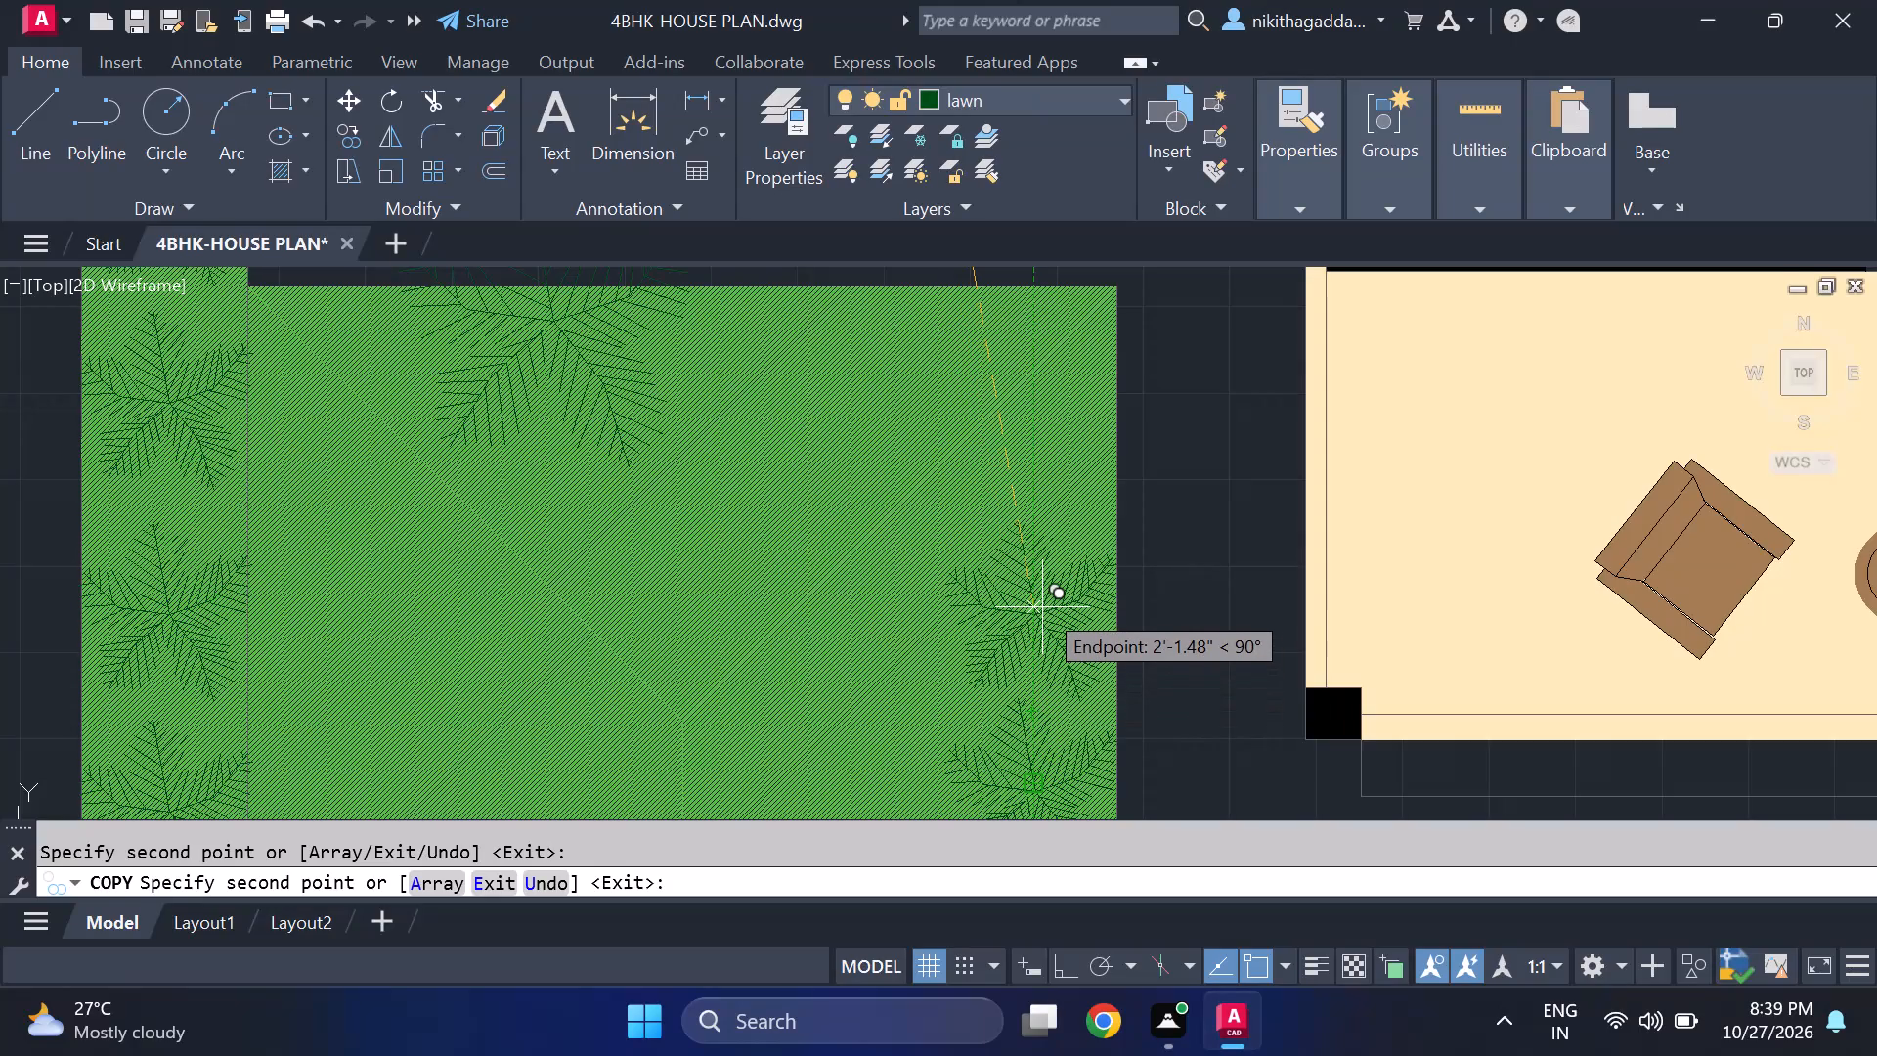
click(1042, 607)
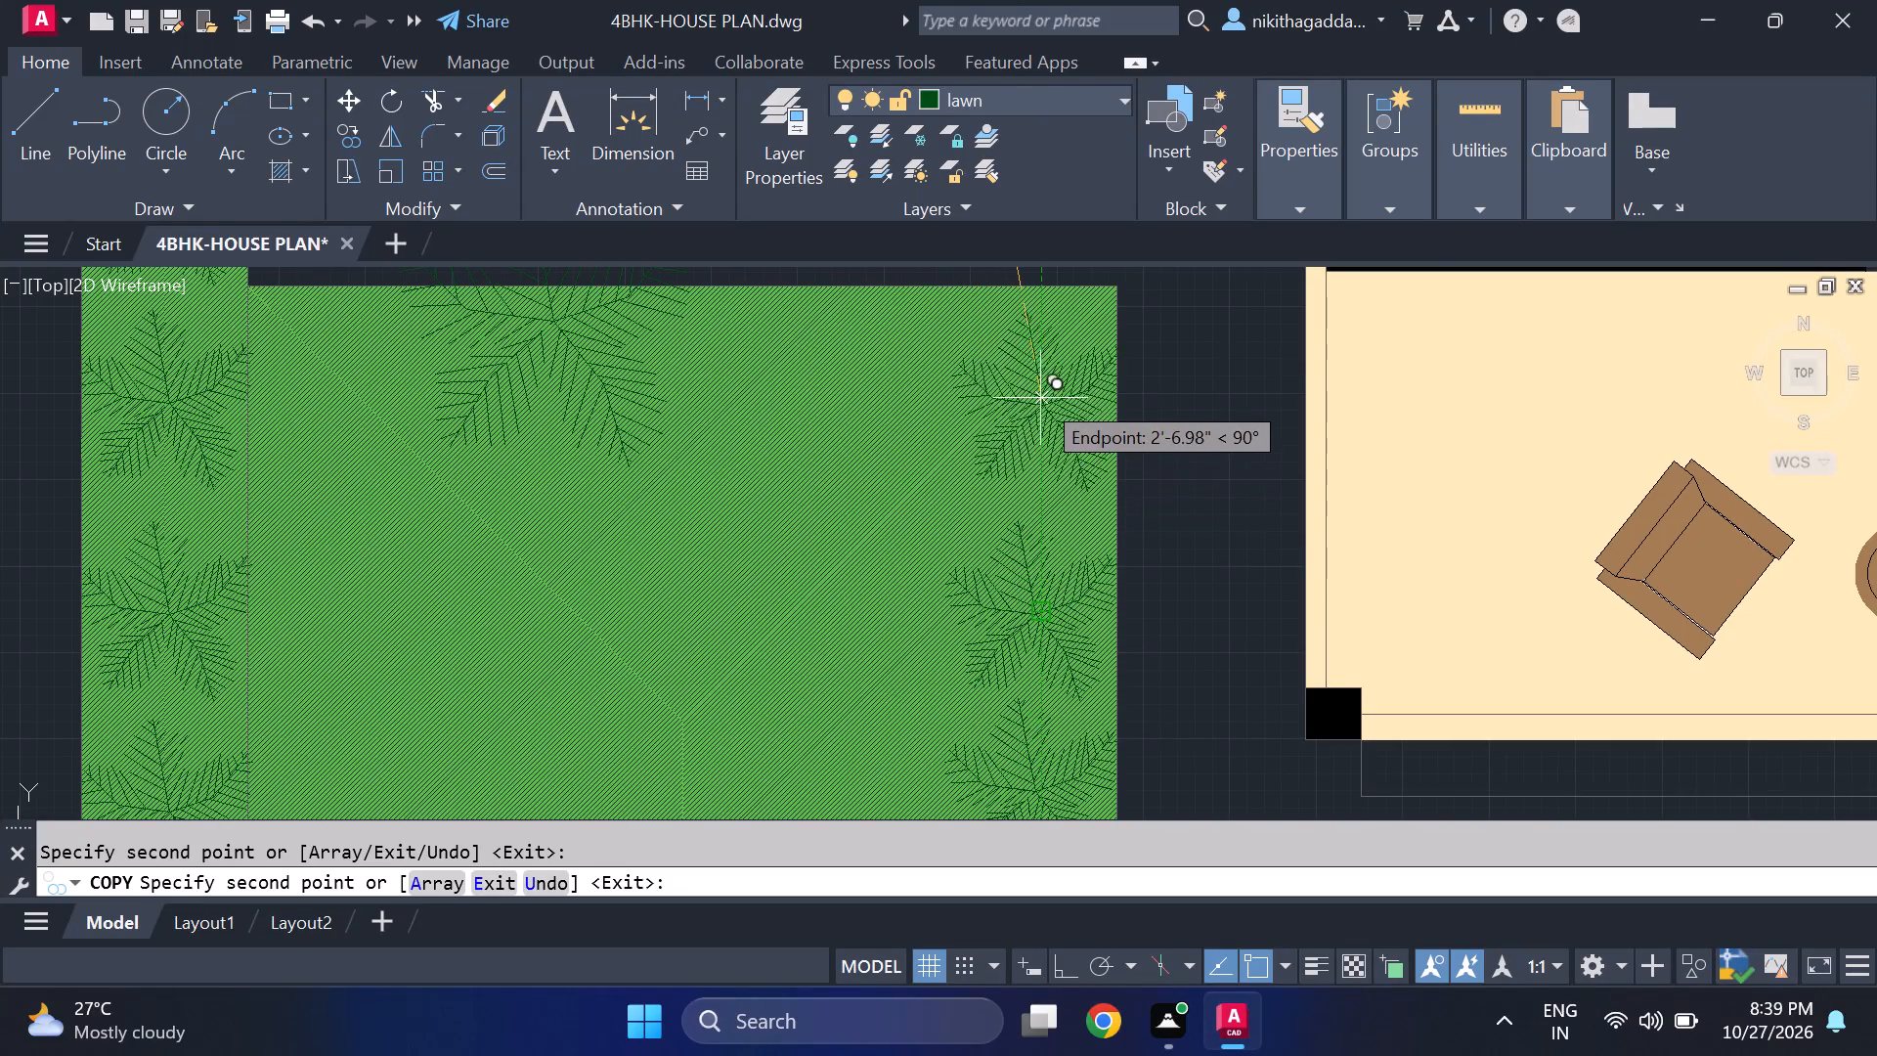
click(1027, 418)
Place one small tree copy on each side of the large tree along the west front lawn's north edge, ending the Copy command.
click(808, 359)
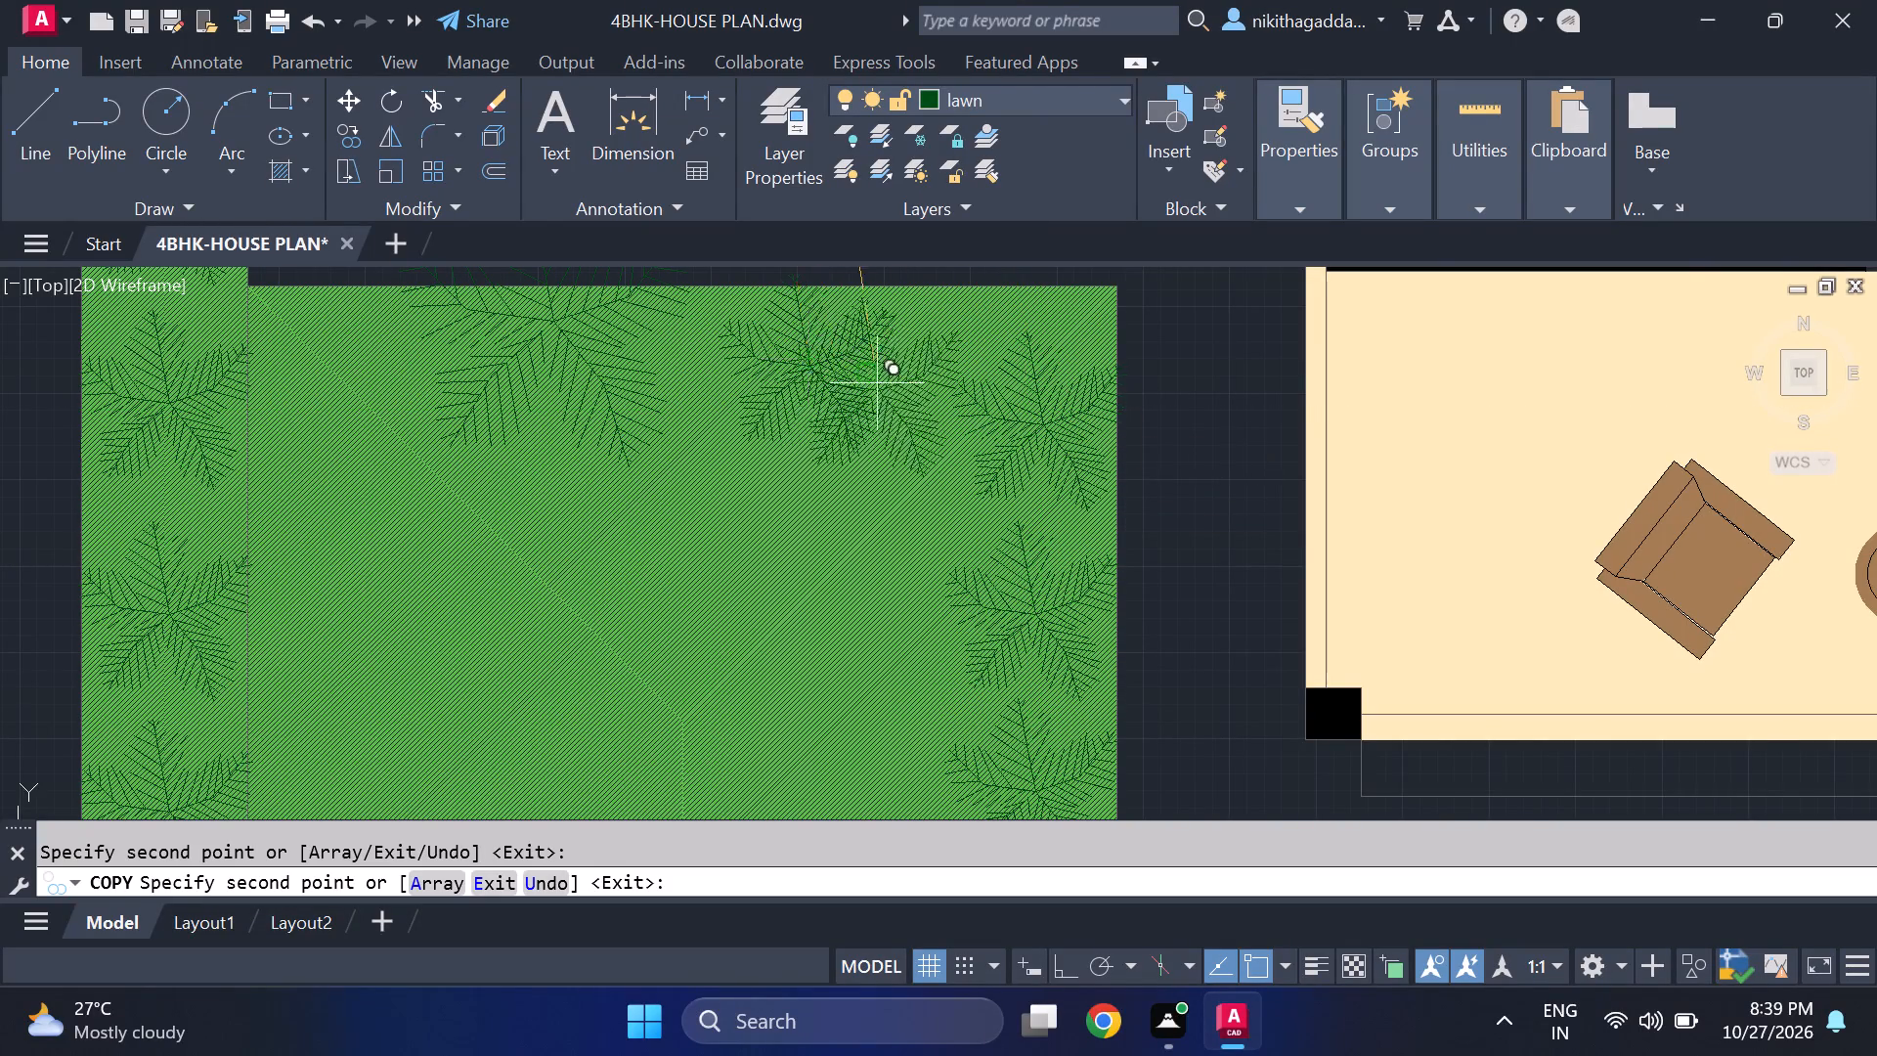
scroll(925, 390, down, 4)
middle_drag(1008, 591, 1120, 722)
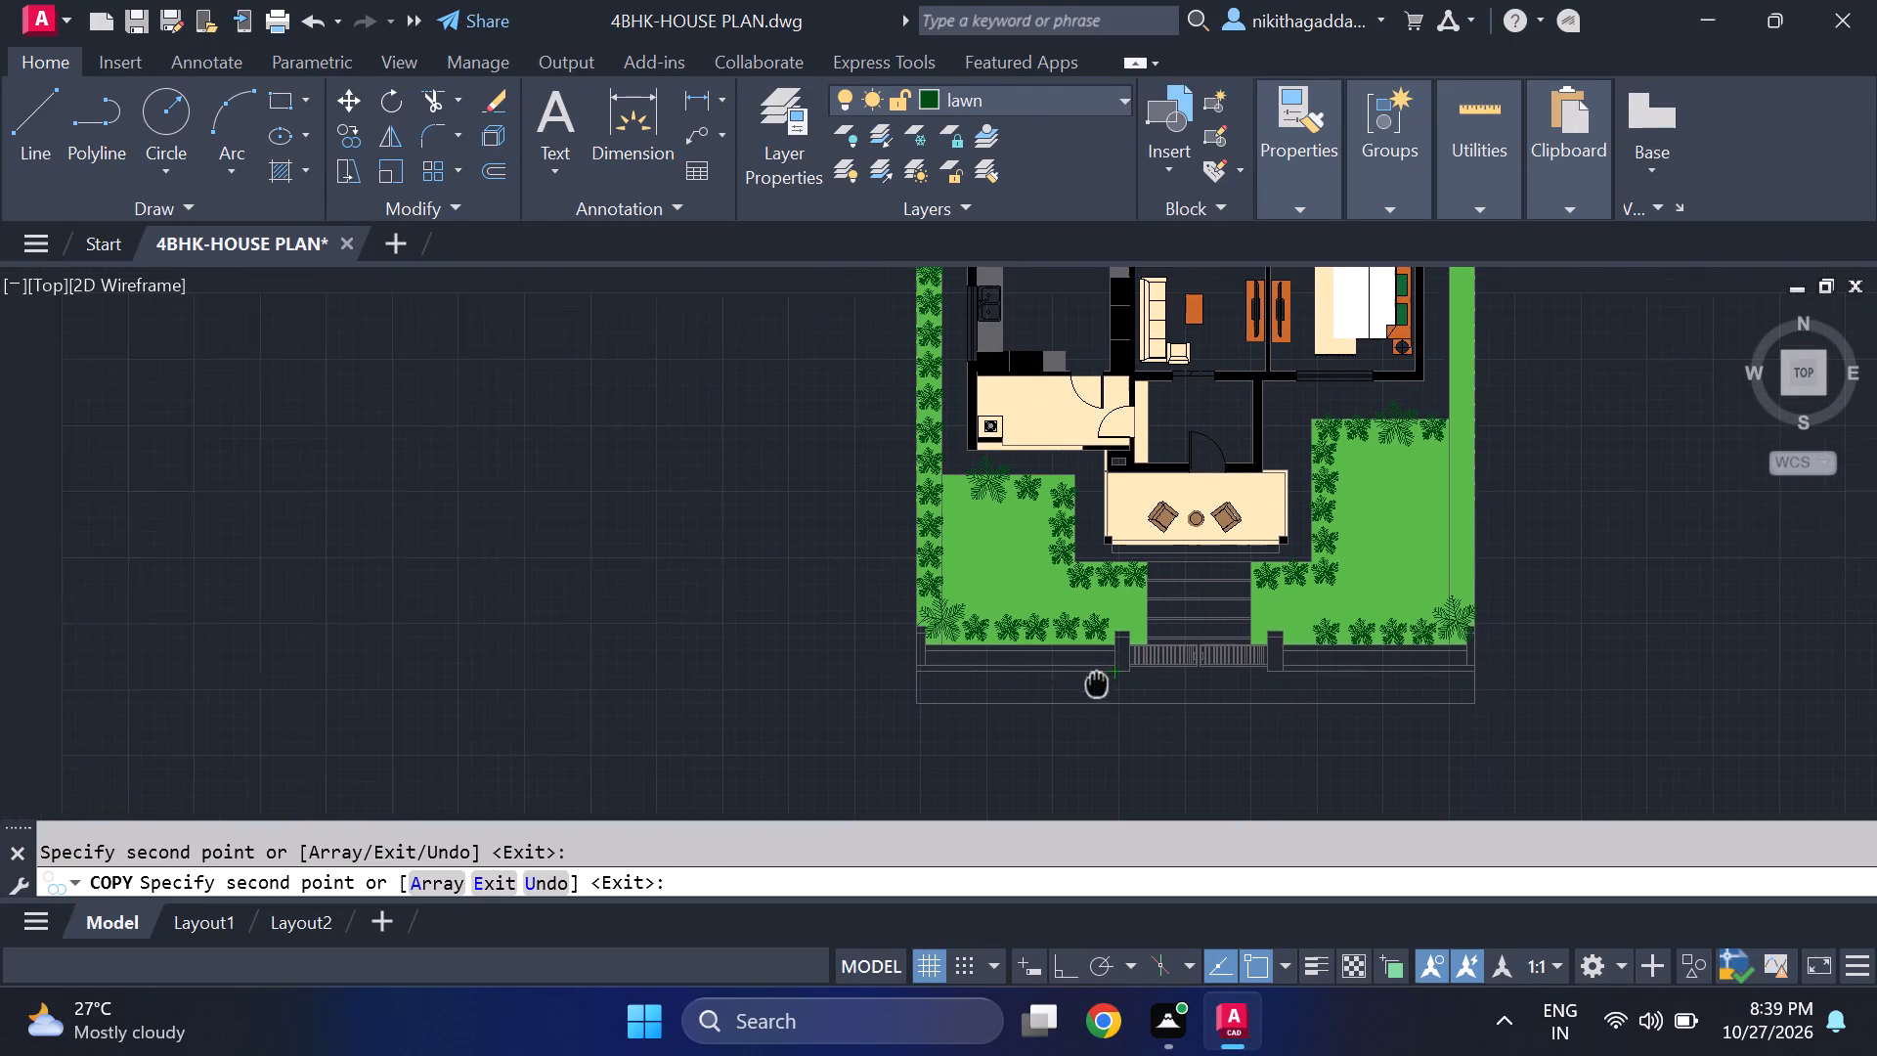
middle_drag(1120, 722, 1133, 793)
scroll(967, 586, up, 3)
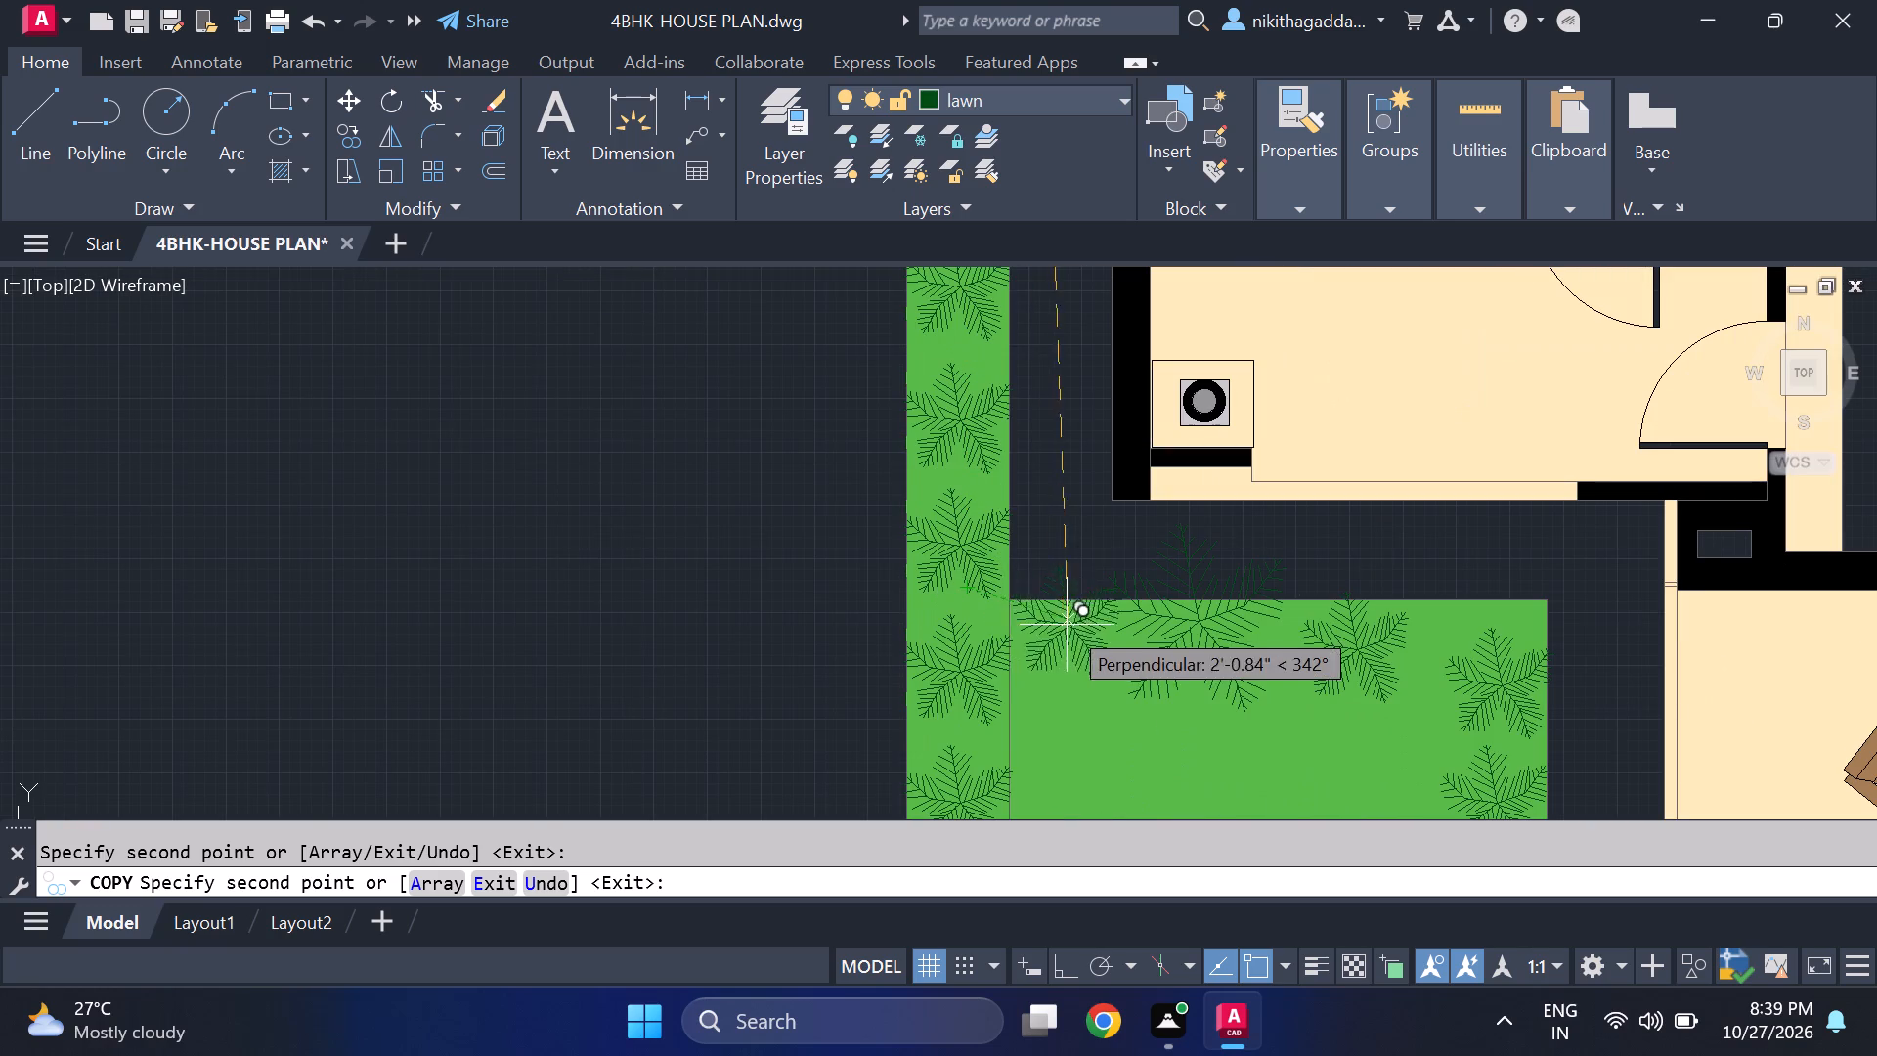
click(1059, 650)
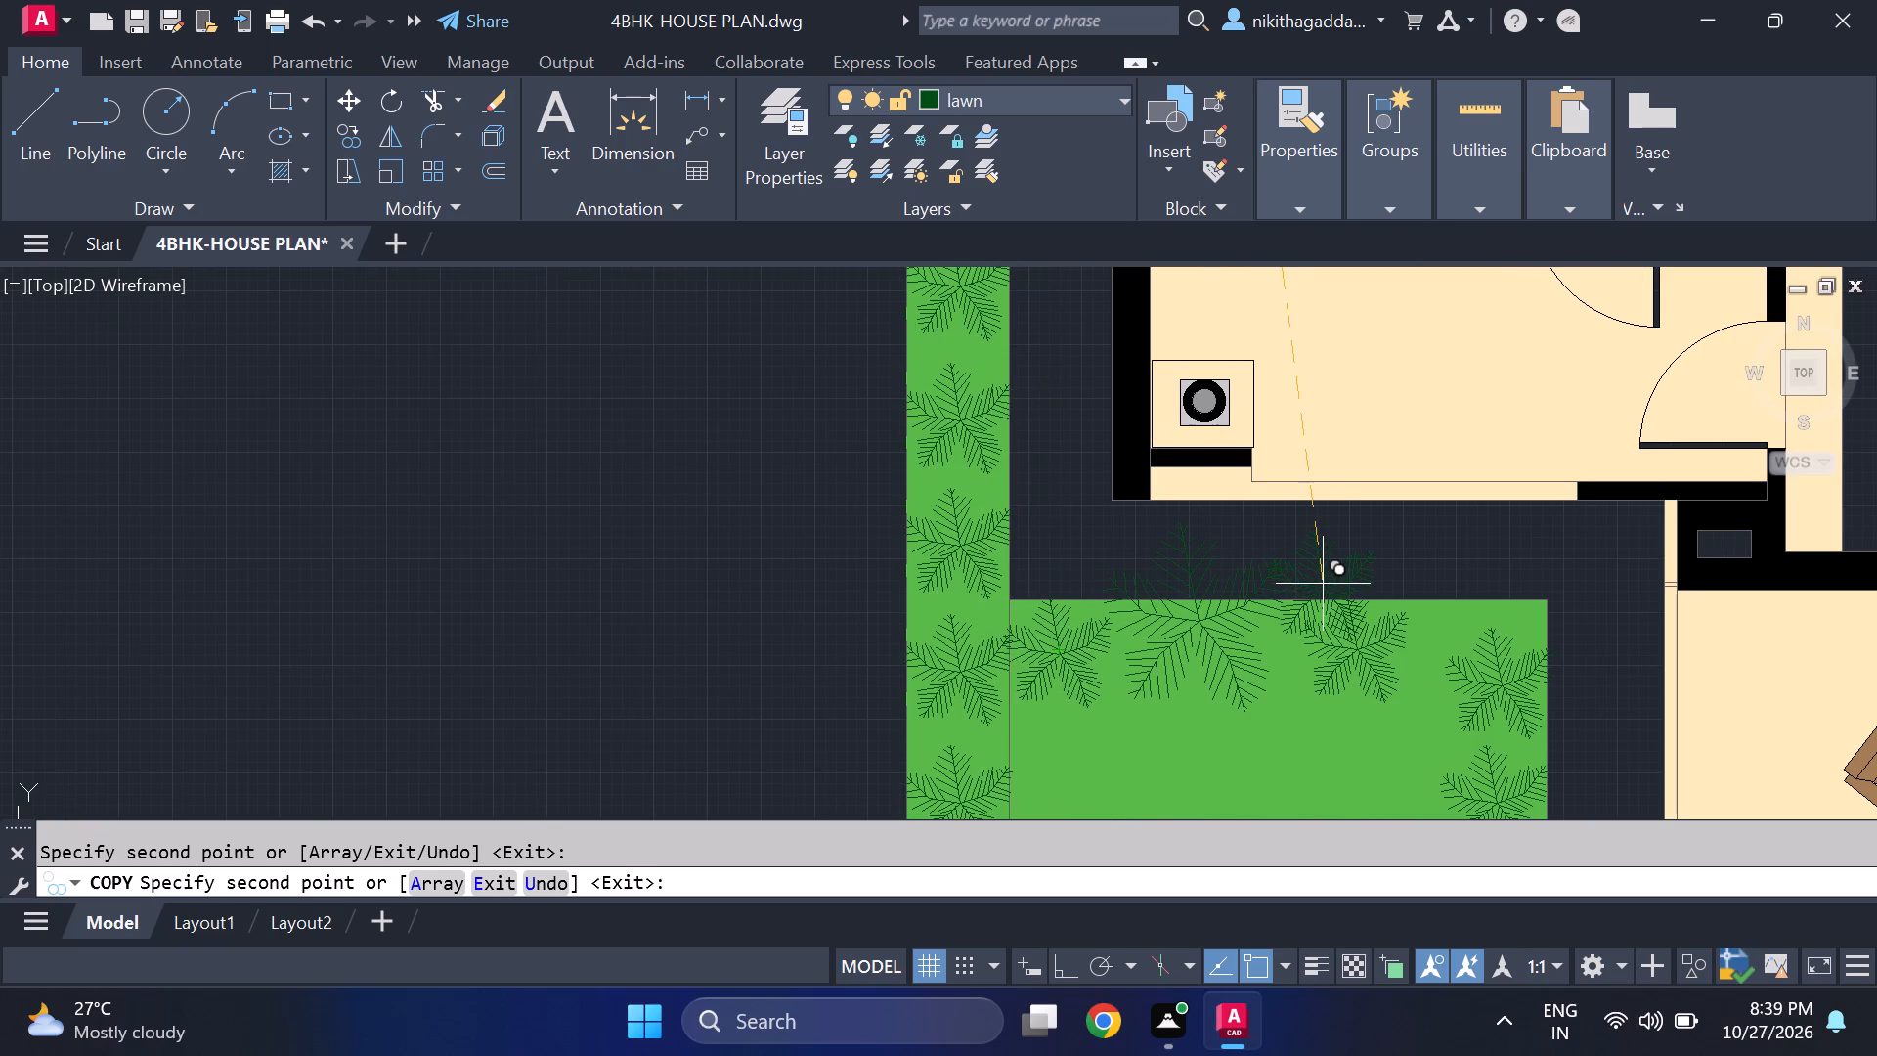
key(Escape)
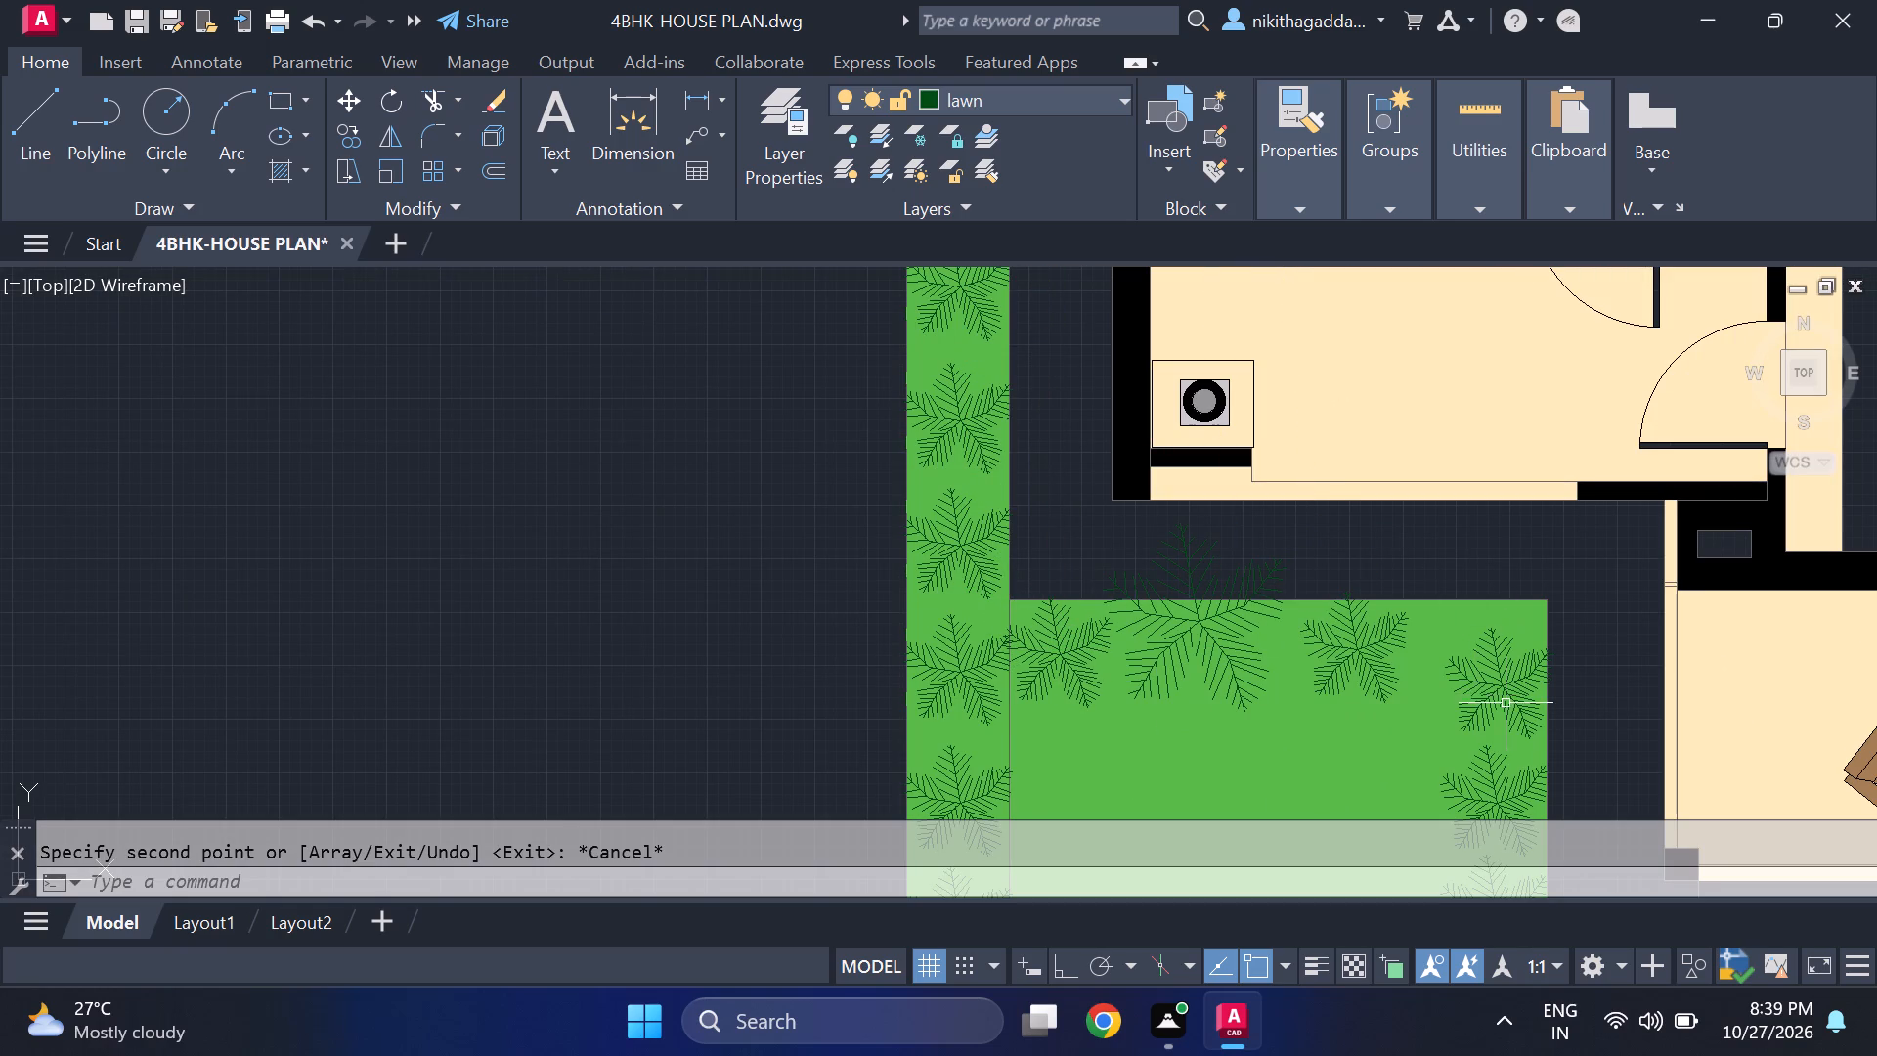
Shift the west front lawn's northeast corner tree slightly north by copying it closer to the corner and deleting the original.
click(1506, 693)
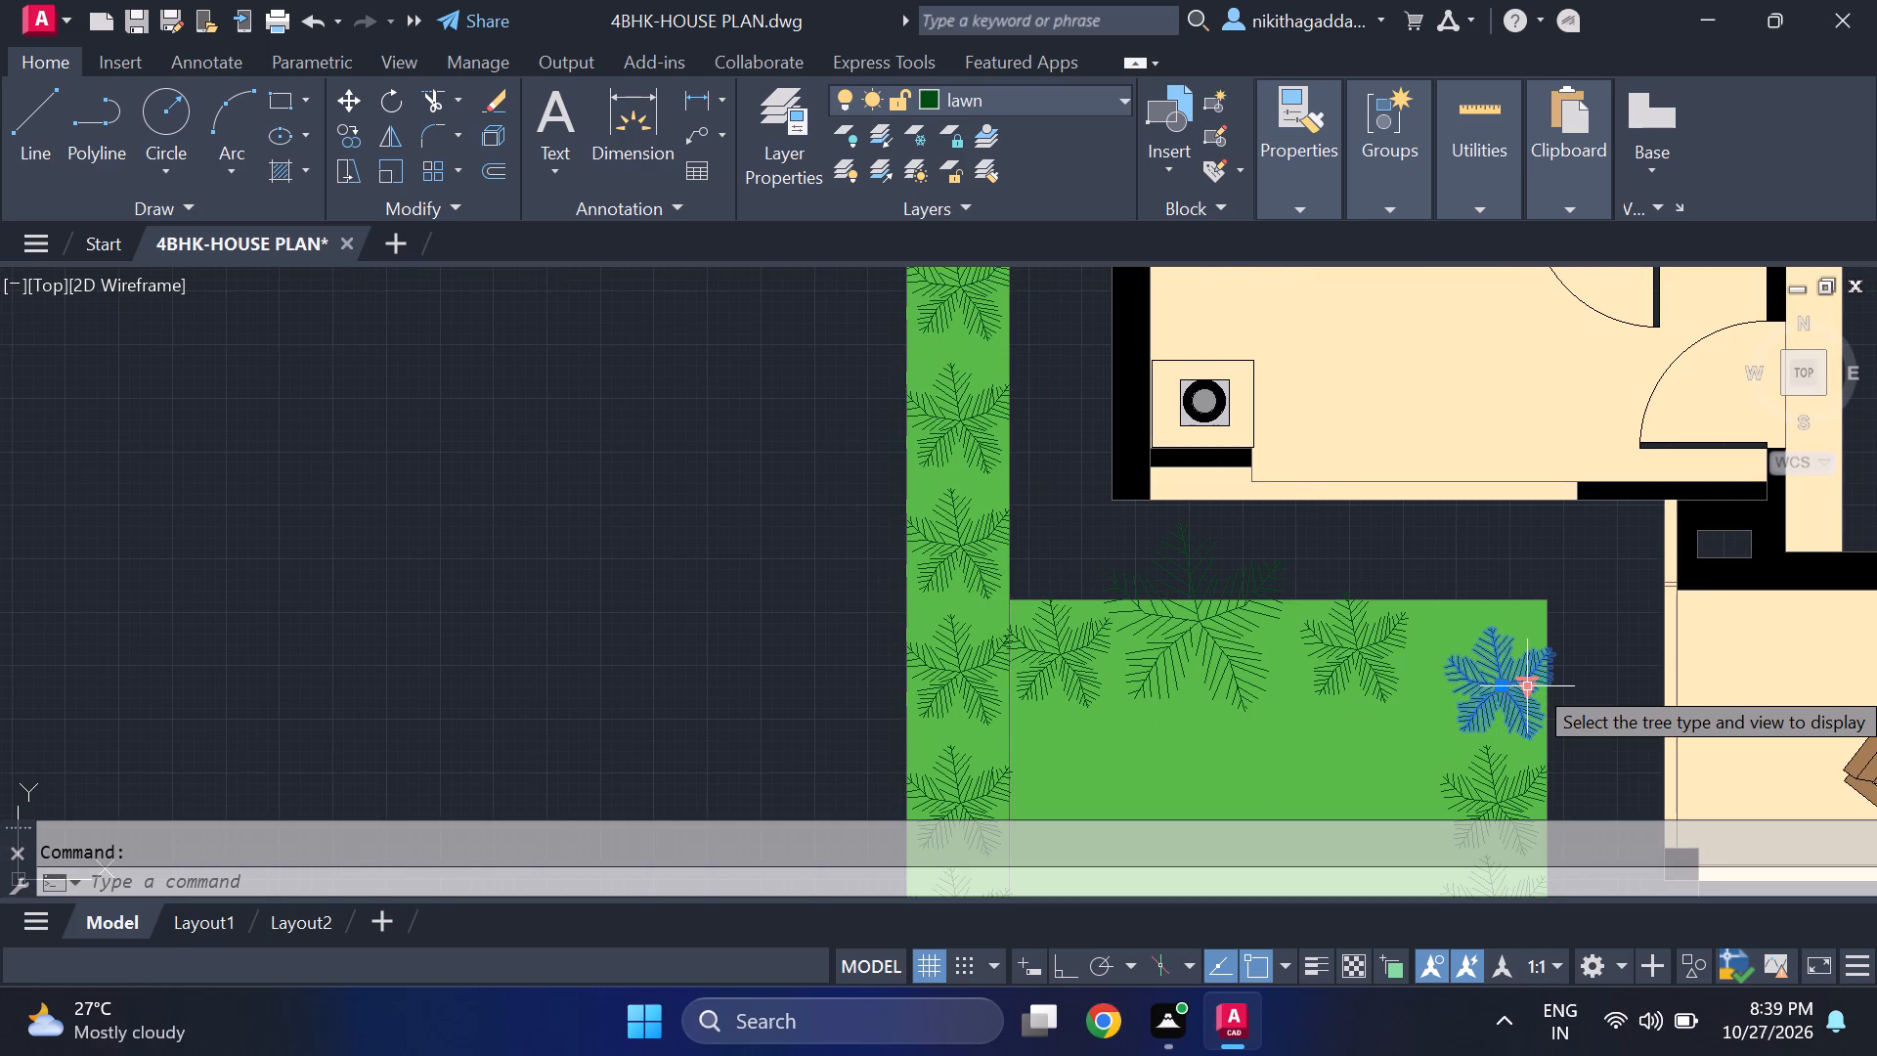
text(co)
key(Return)
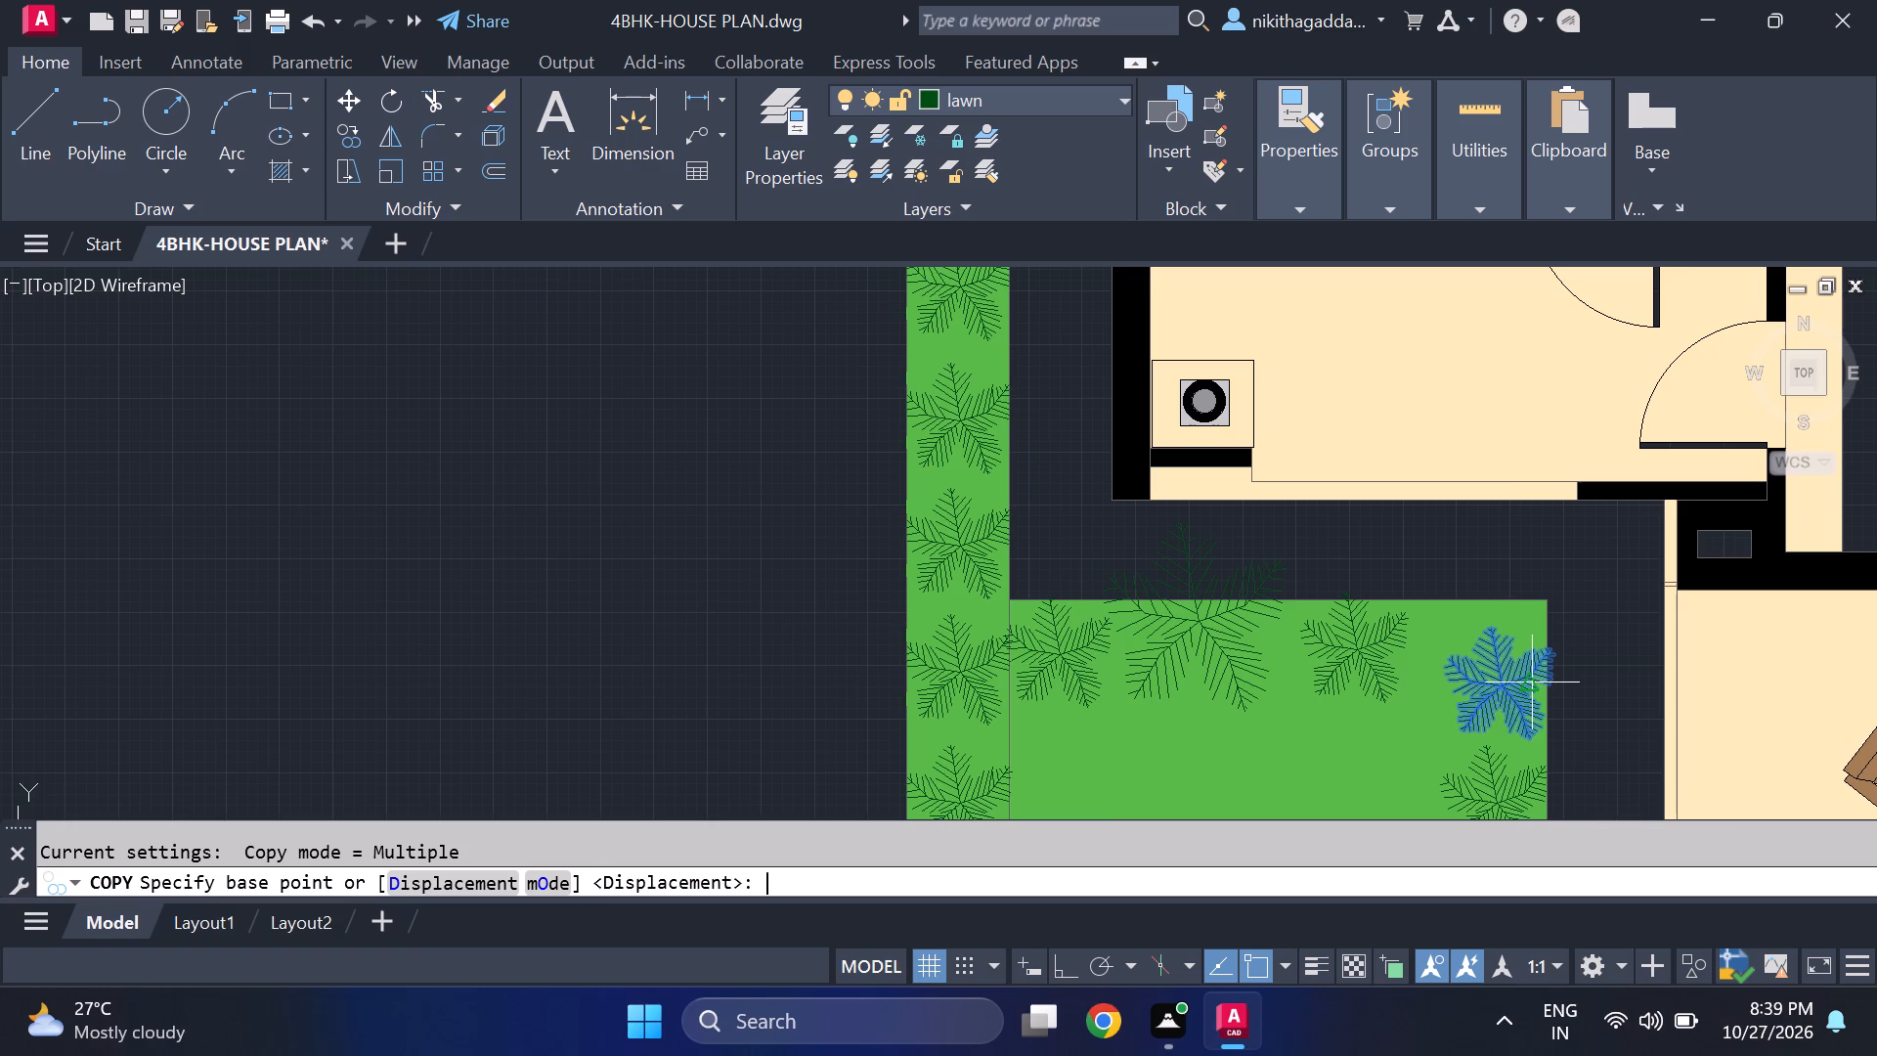
scroll(1529, 680, up, 1)
click(1473, 682)
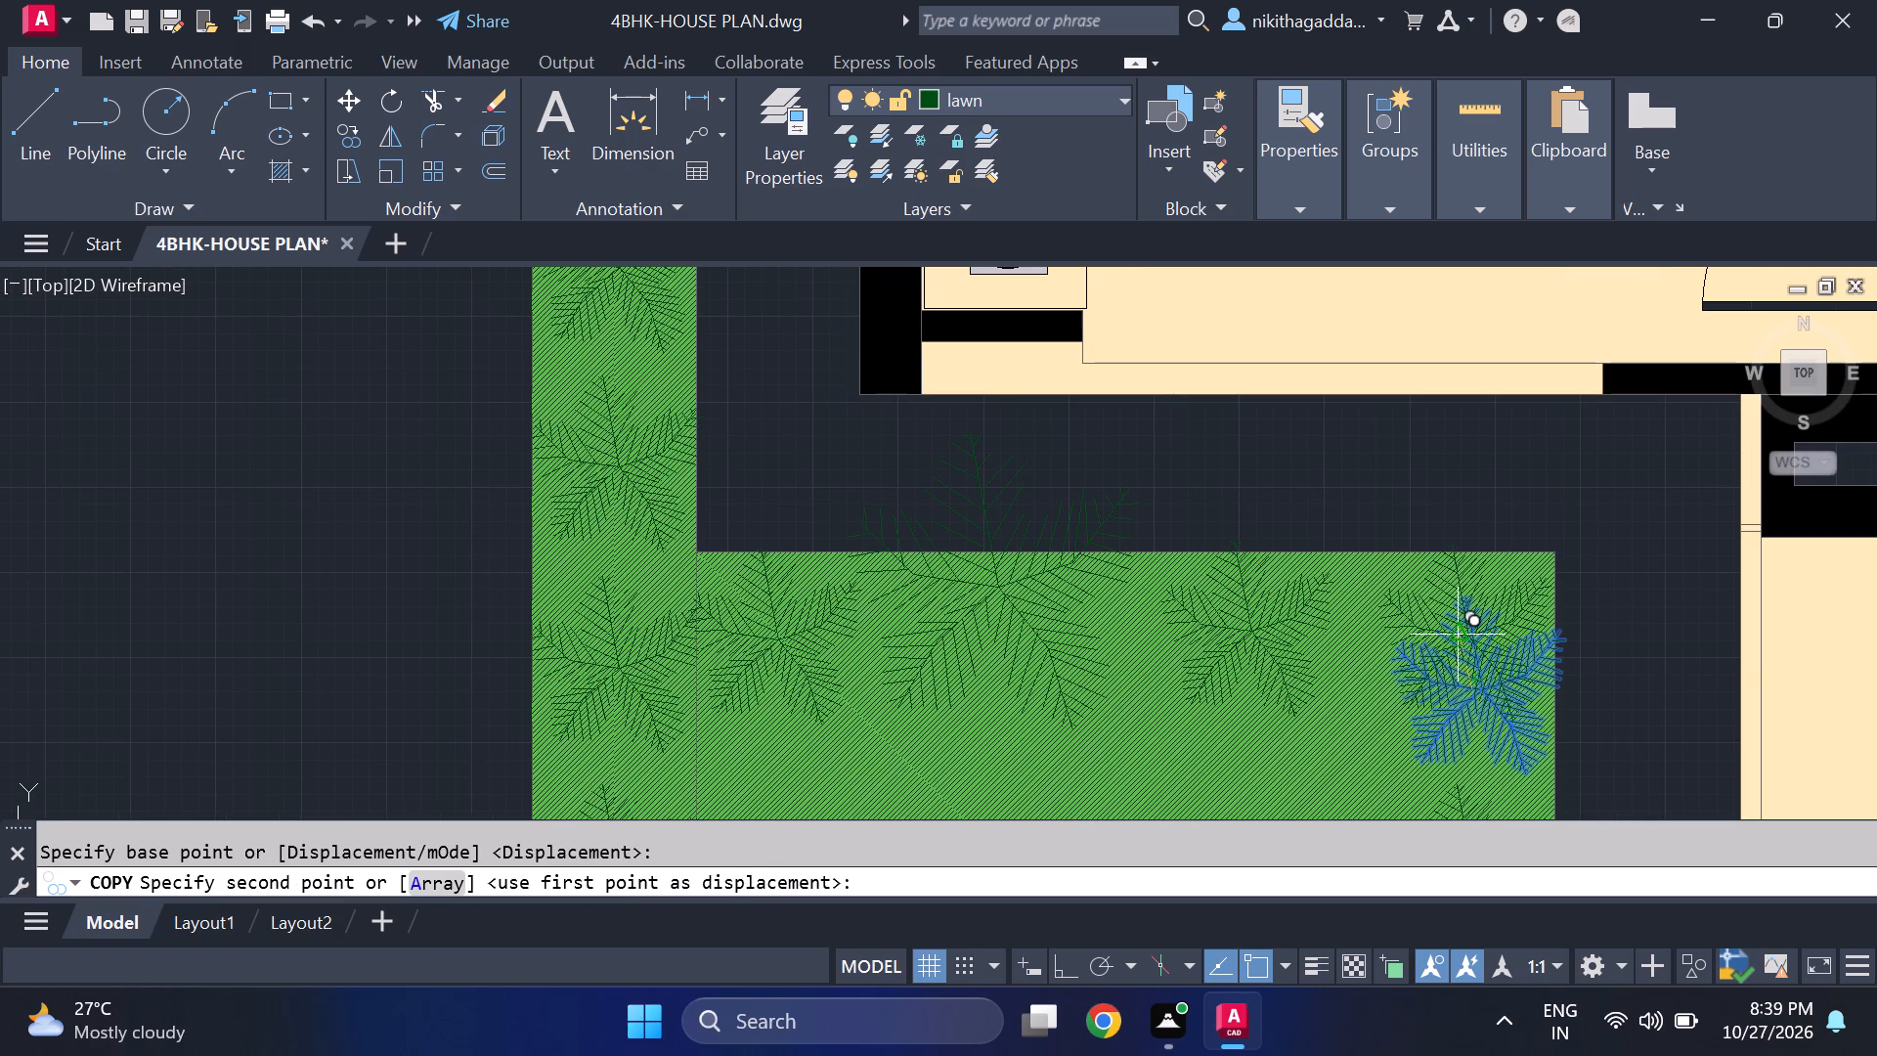
click(1459, 626)
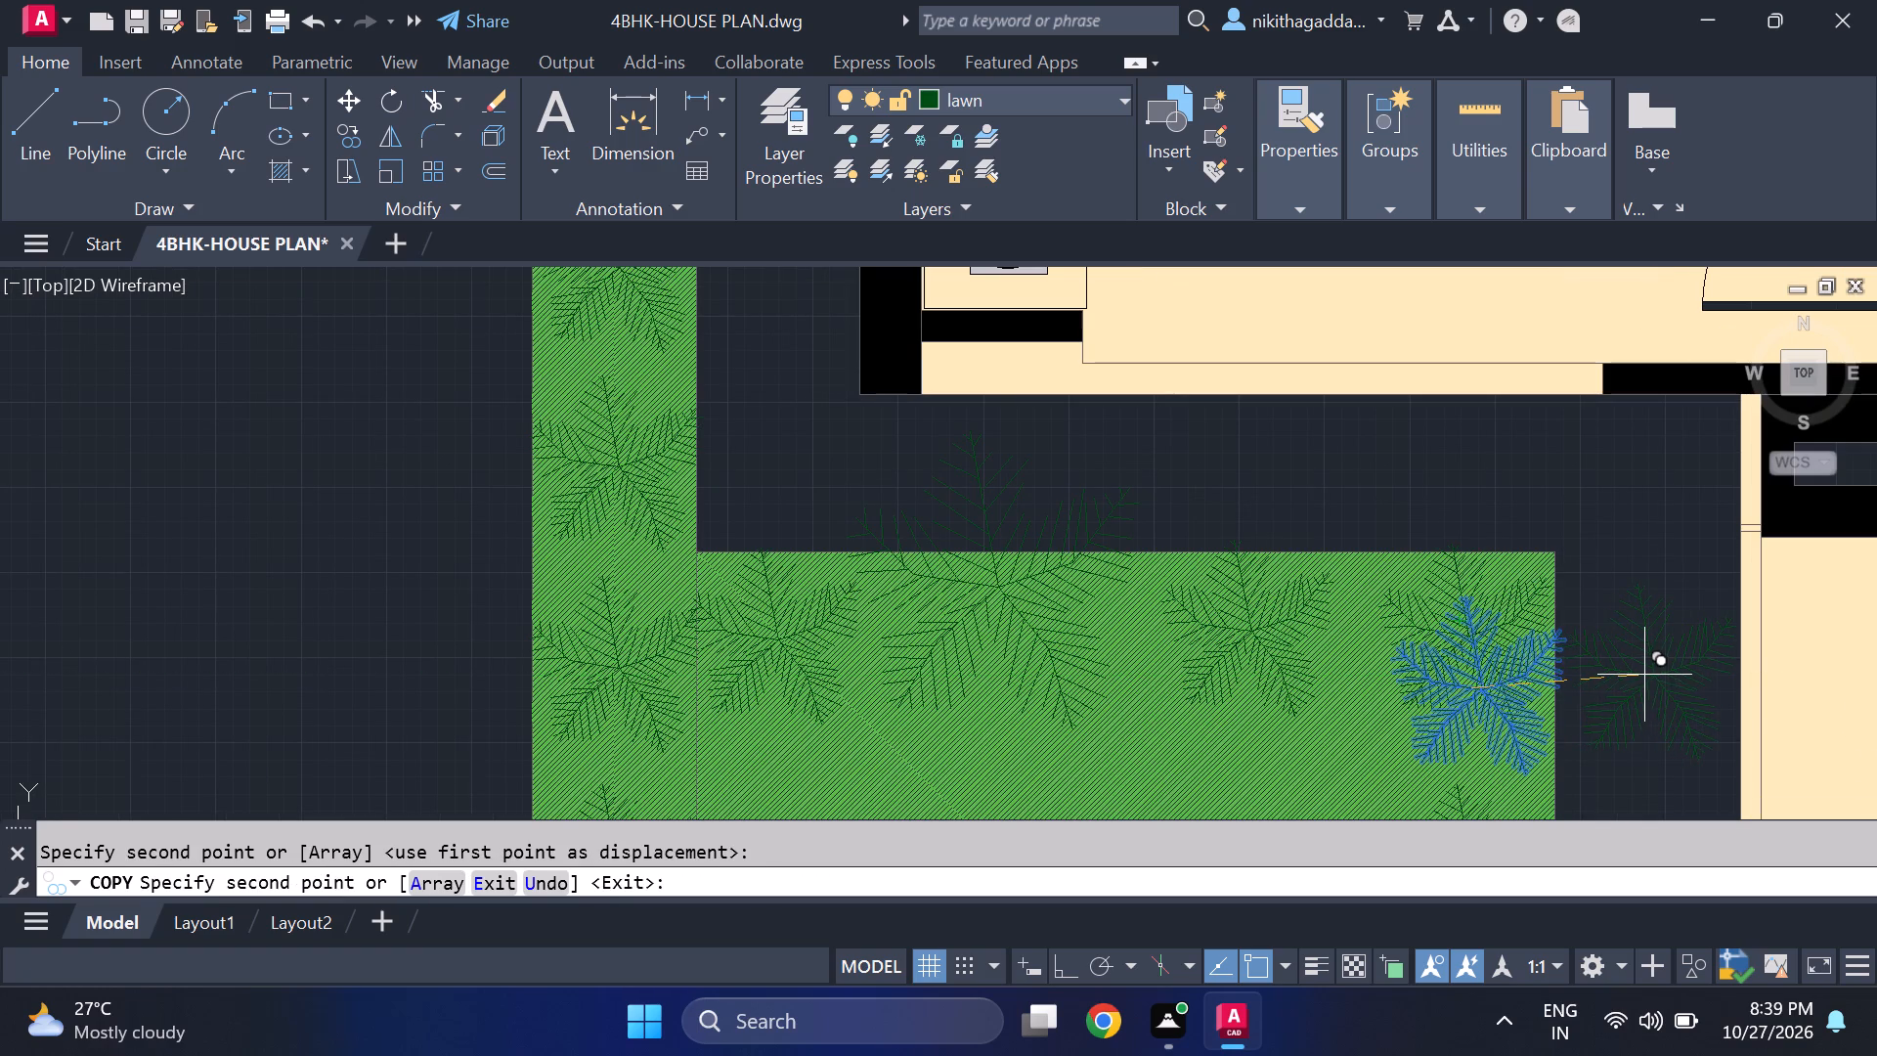
key(Escape)
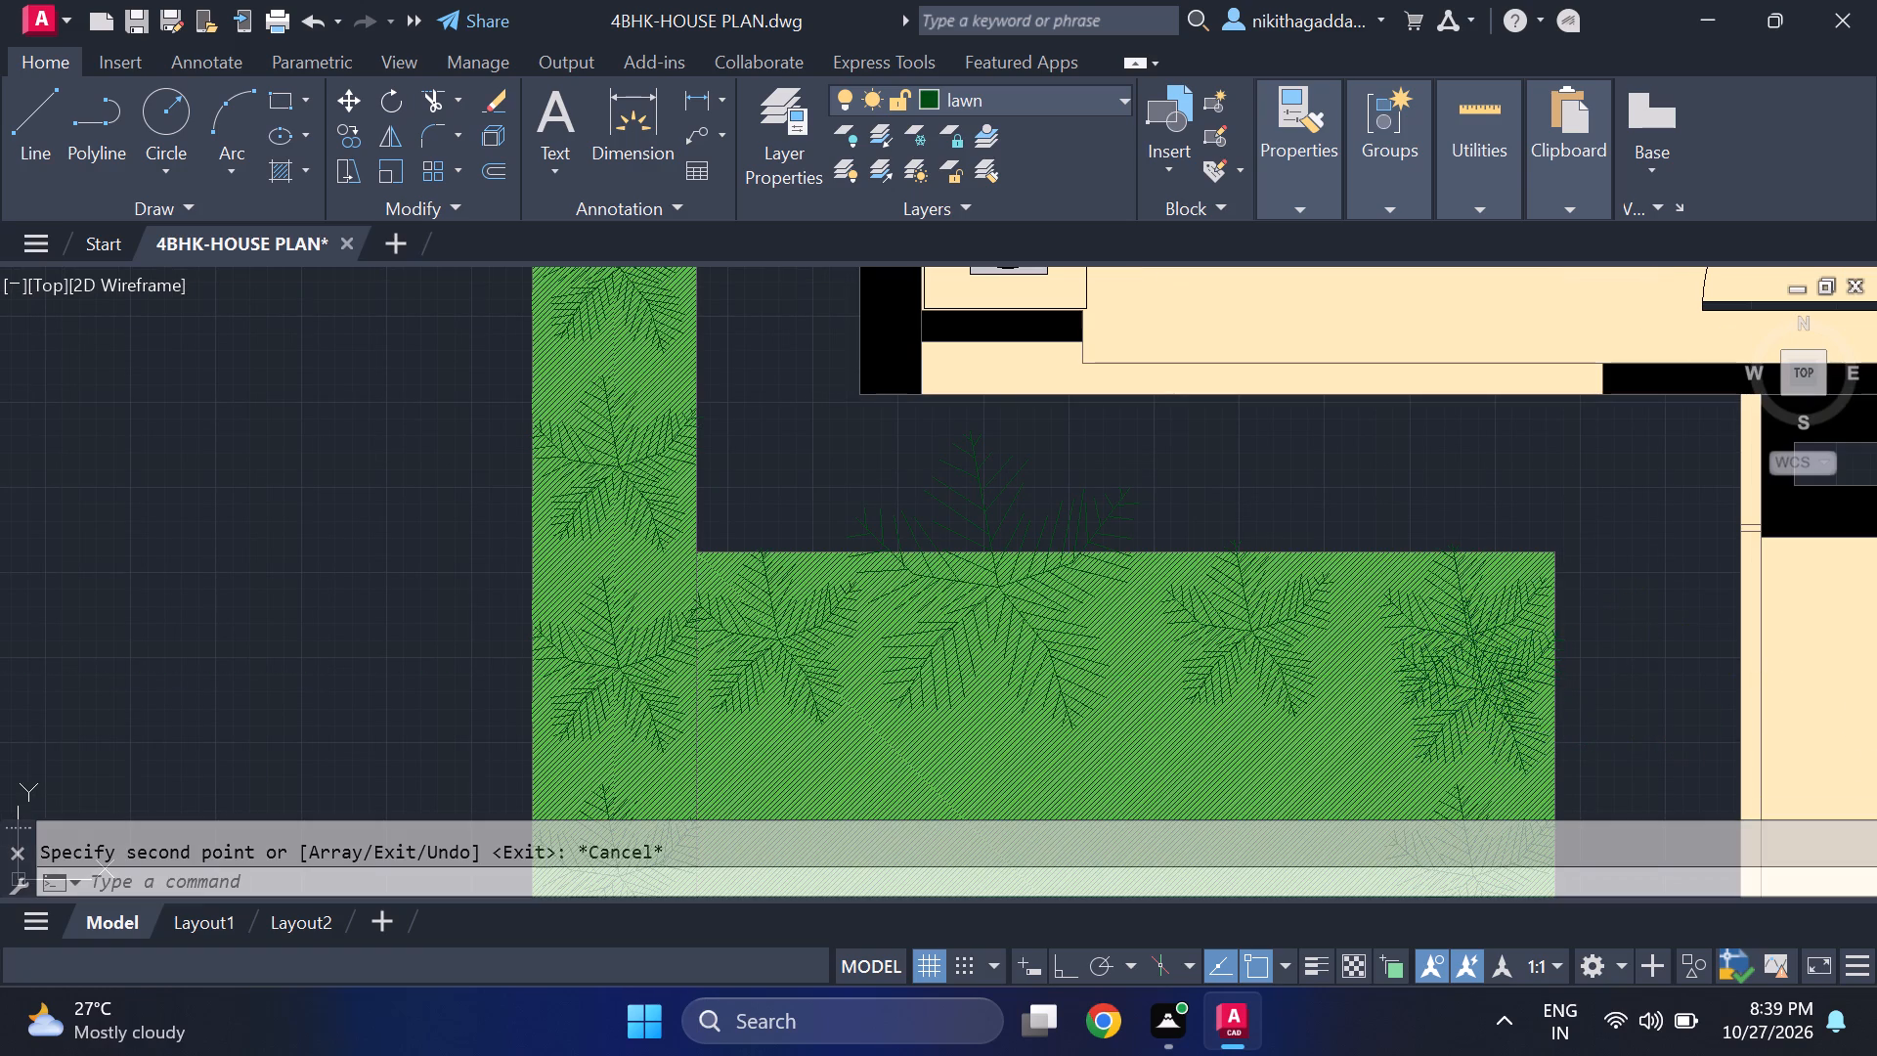
click(1501, 734)
key(Delete)
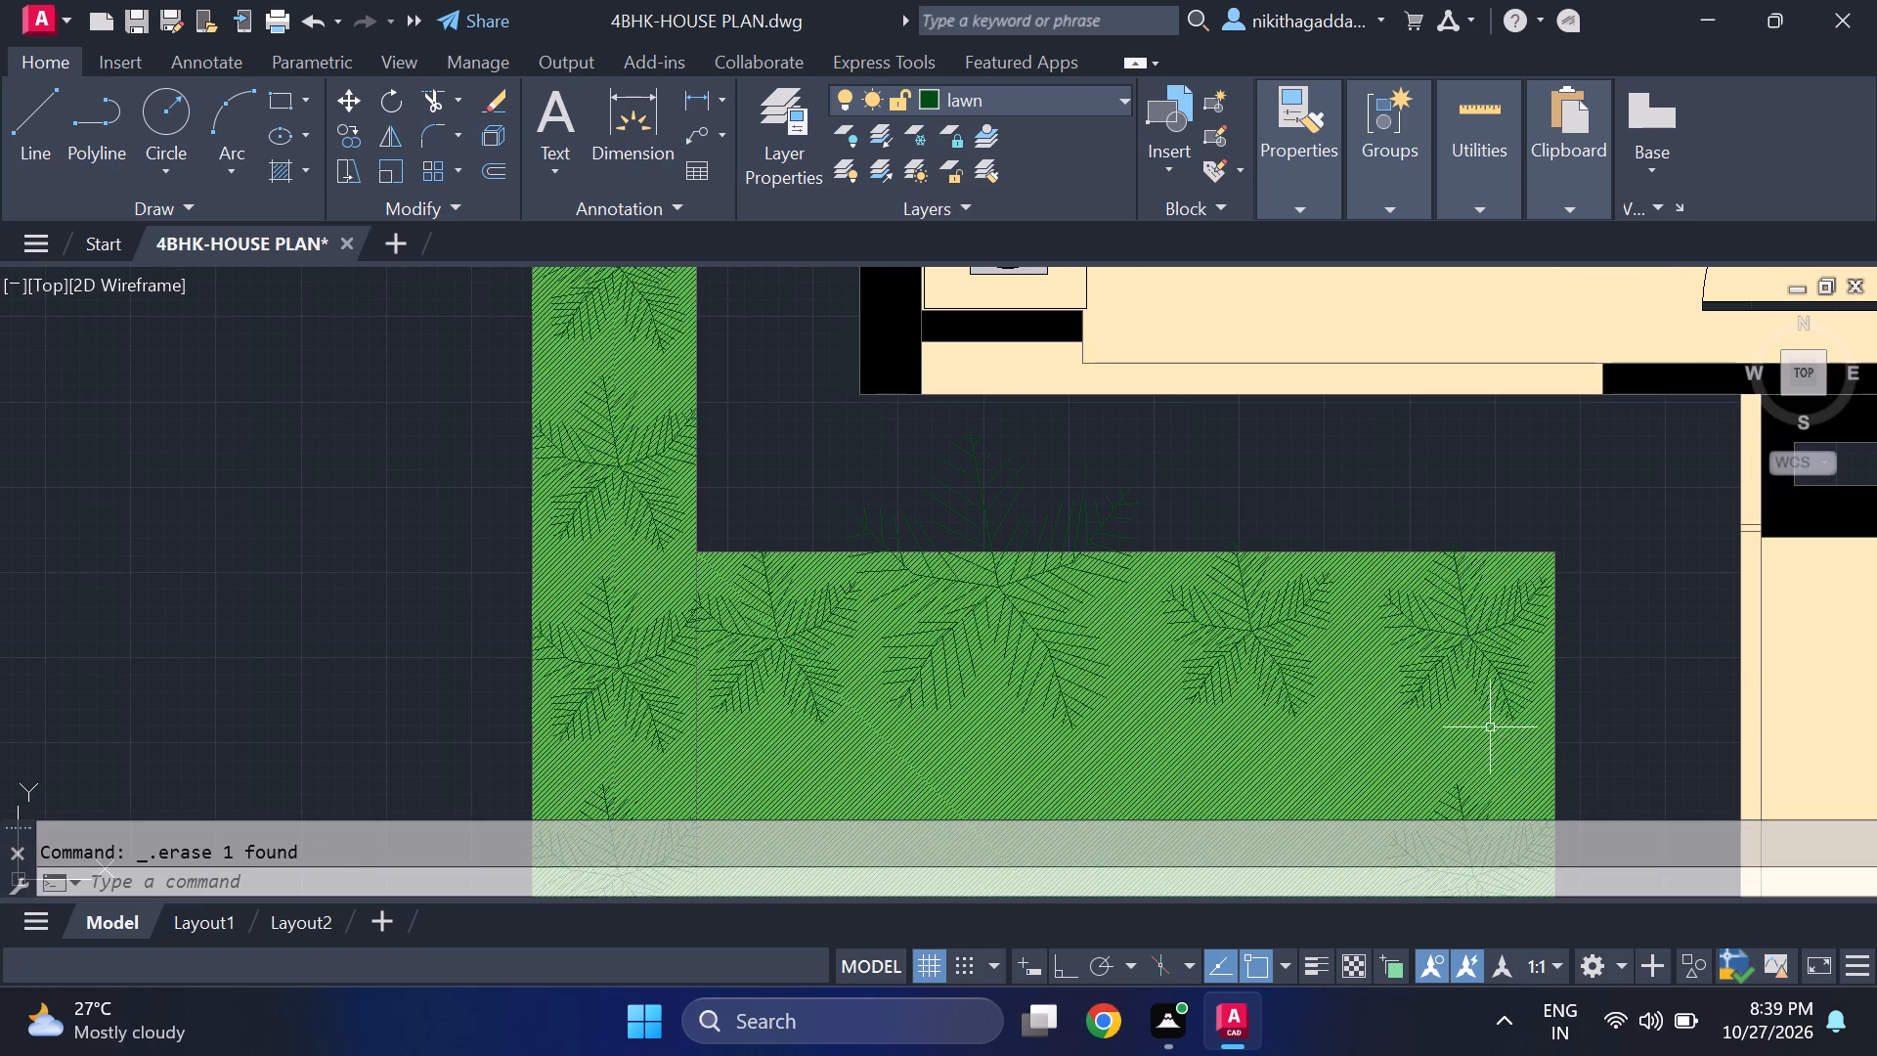
Shift the middle tree on the west front lawn's east edge slightly north by copying it up and deleting the original.
scroll(1490, 726, down, 3)
middle_drag(1477, 772, 1355, 614)
scroll(1355, 614, up, 2)
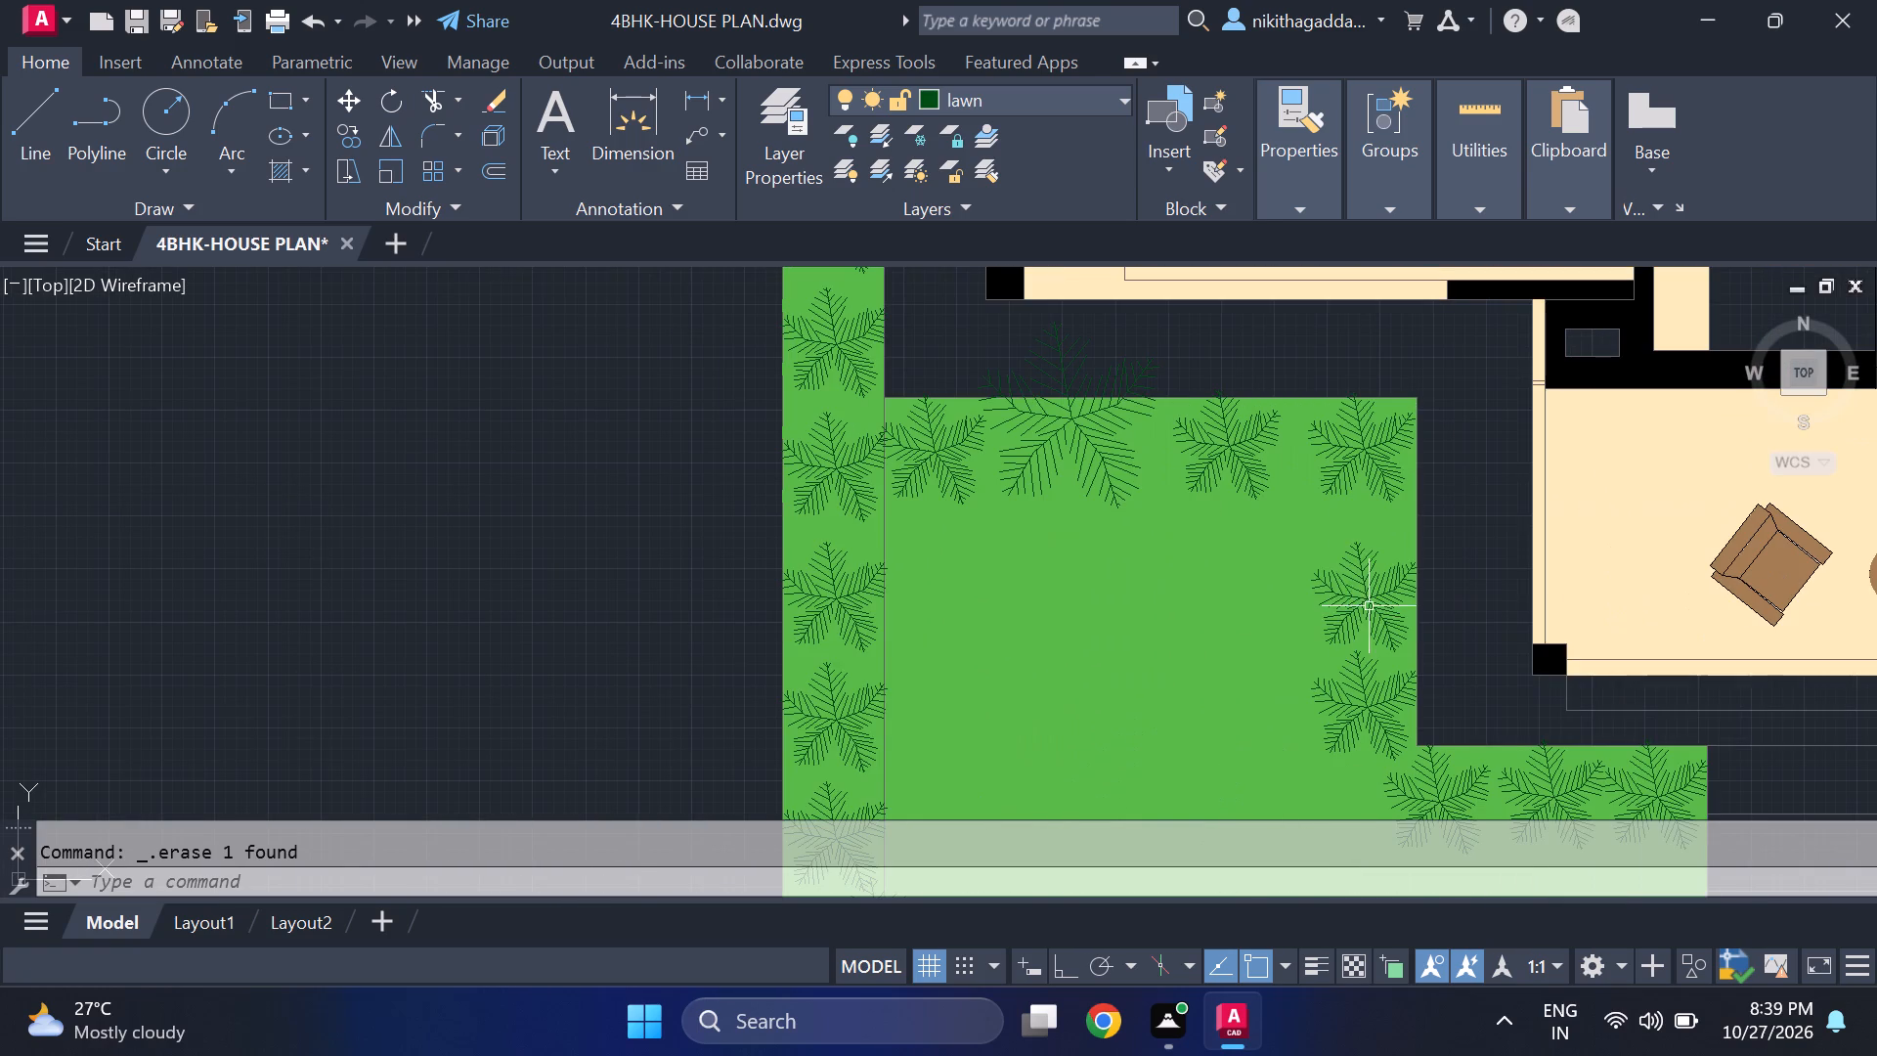
click(1373, 603)
text(co)
key(Return)
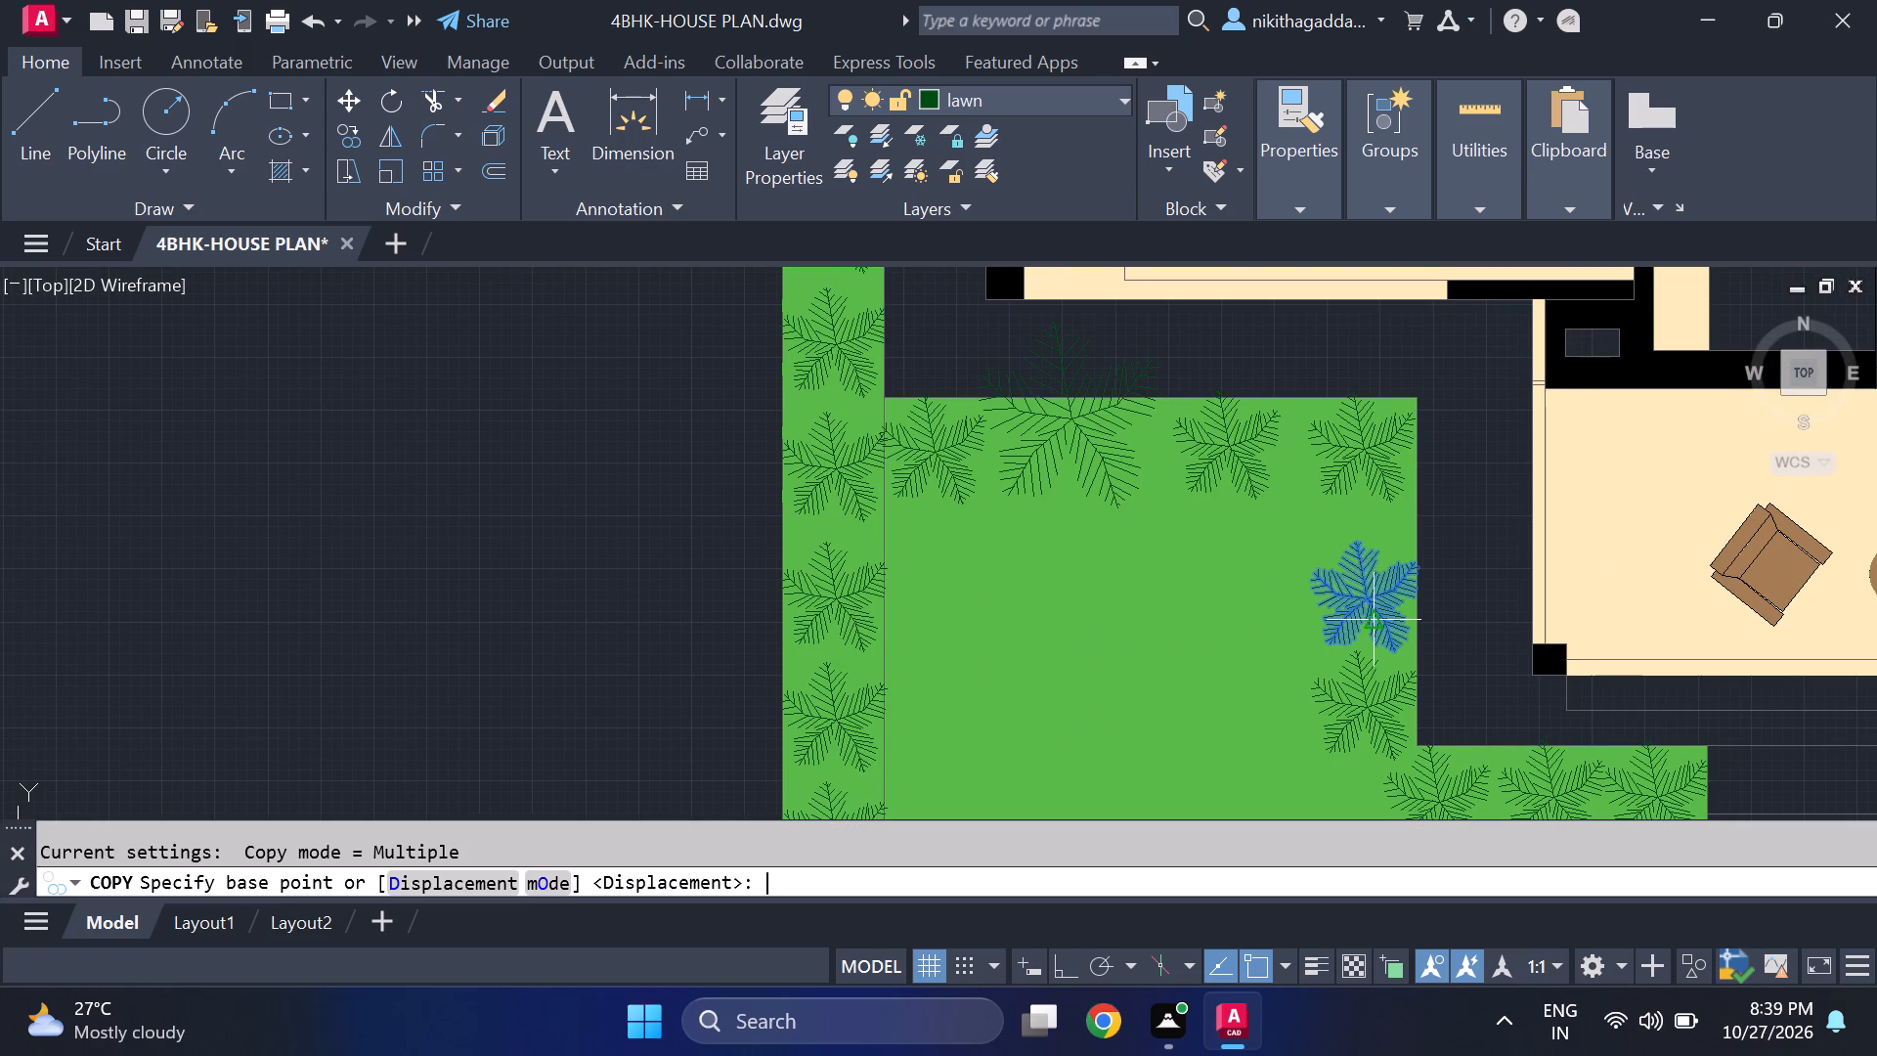
click(1357, 602)
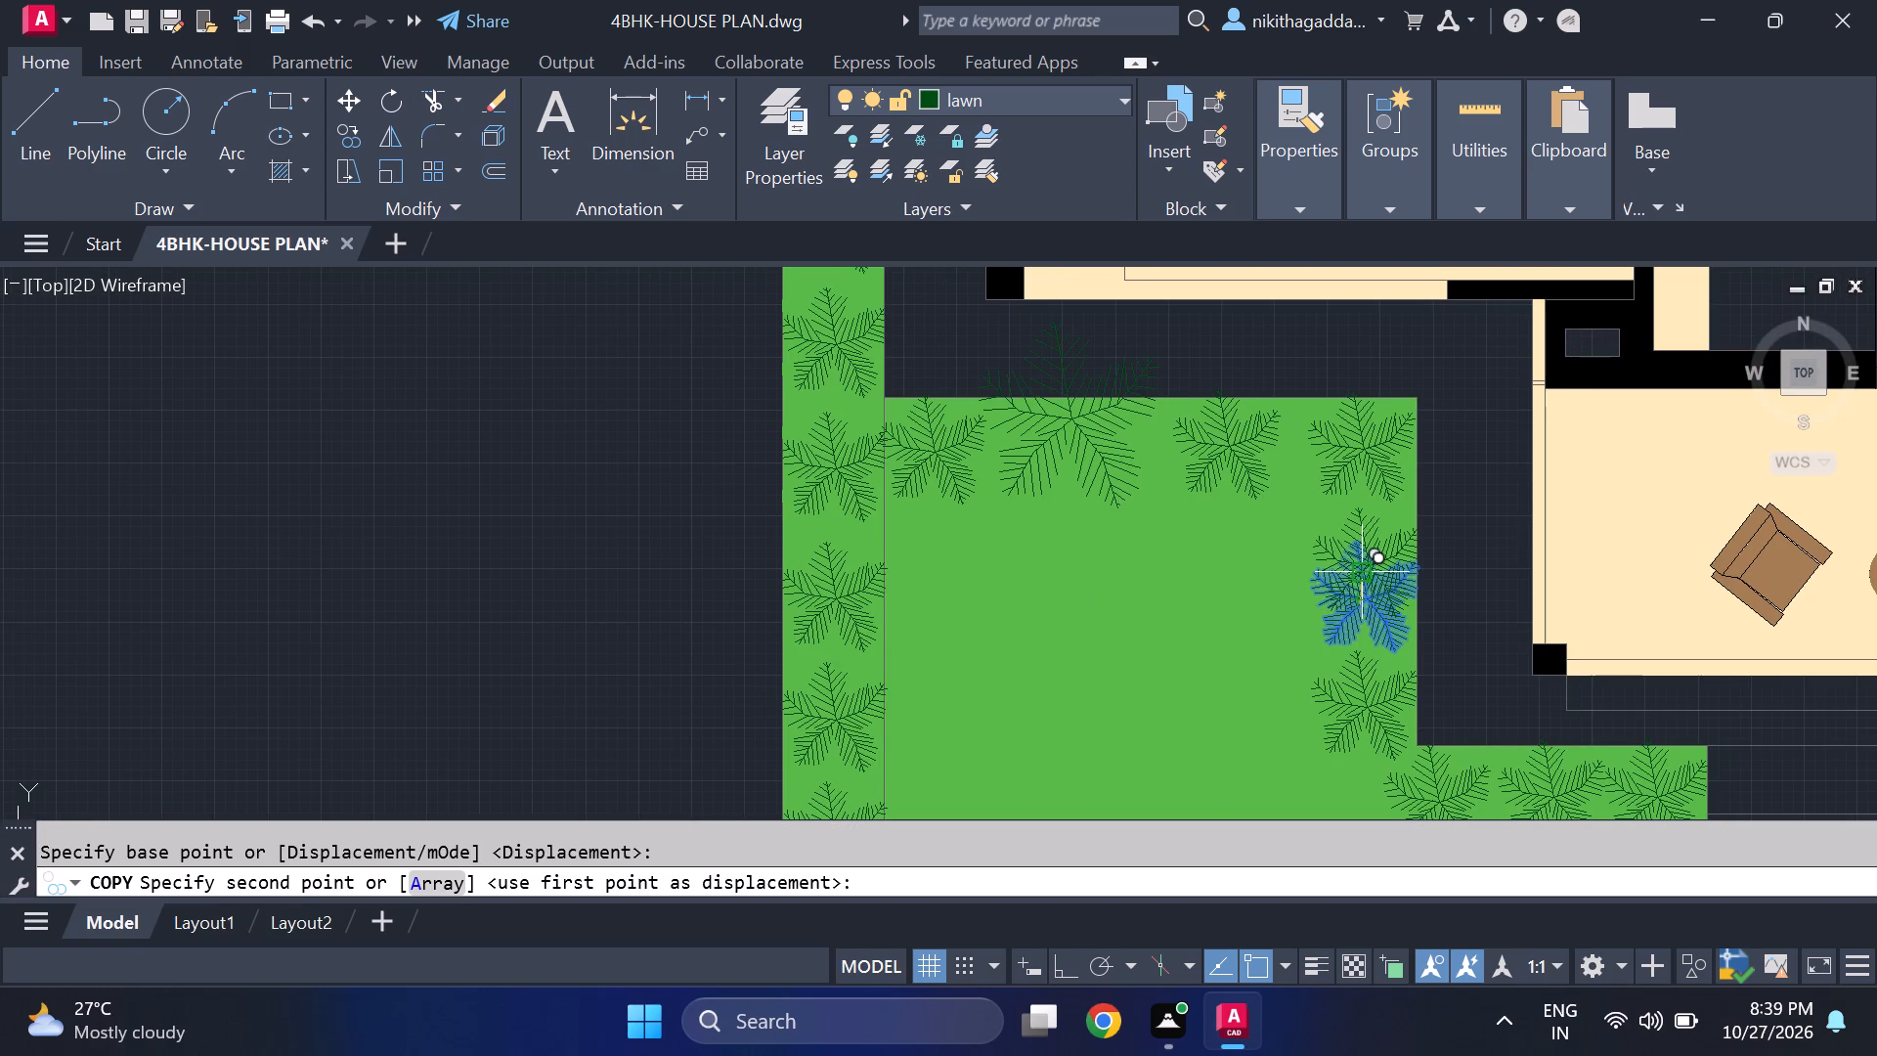
scroll(1367, 589, up, 3)
click(1371, 560)
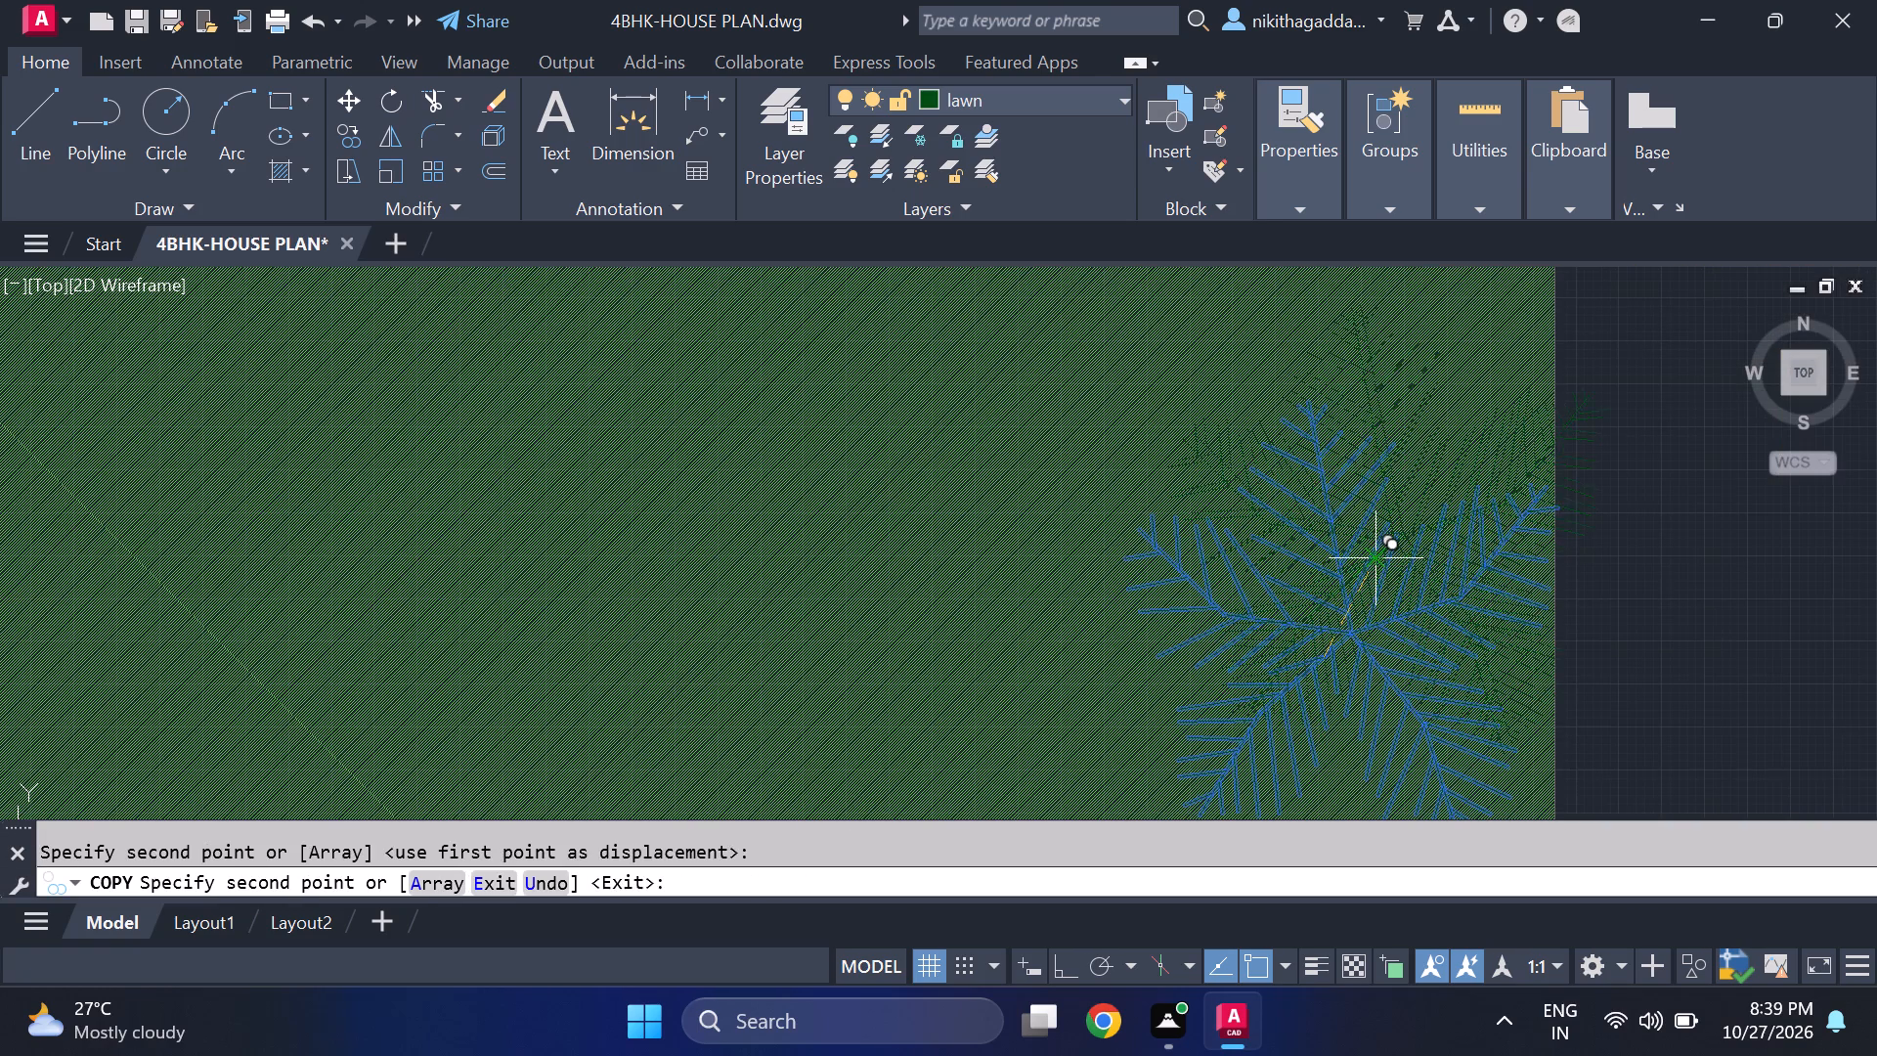
scroll(1371, 560, down, 4)
key(Escape)
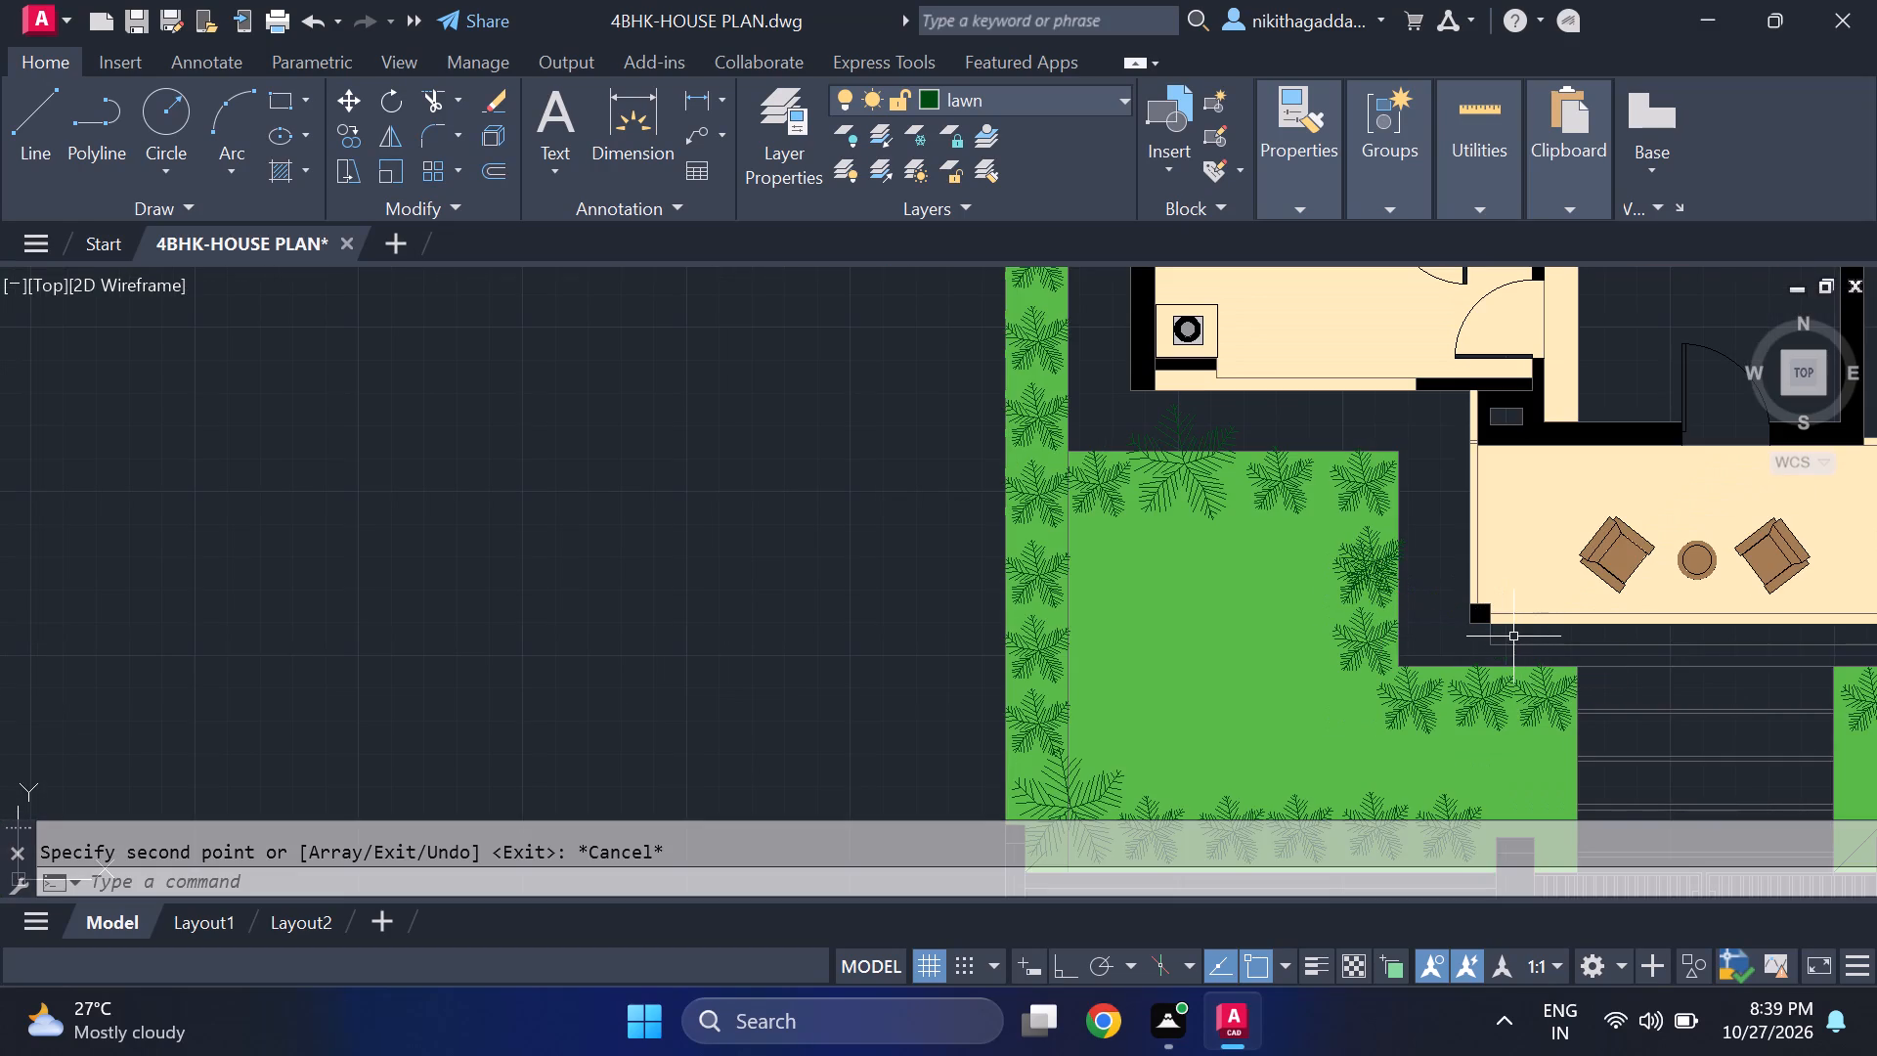
scroll(1335, 587, up, 2)
click(1375, 607)
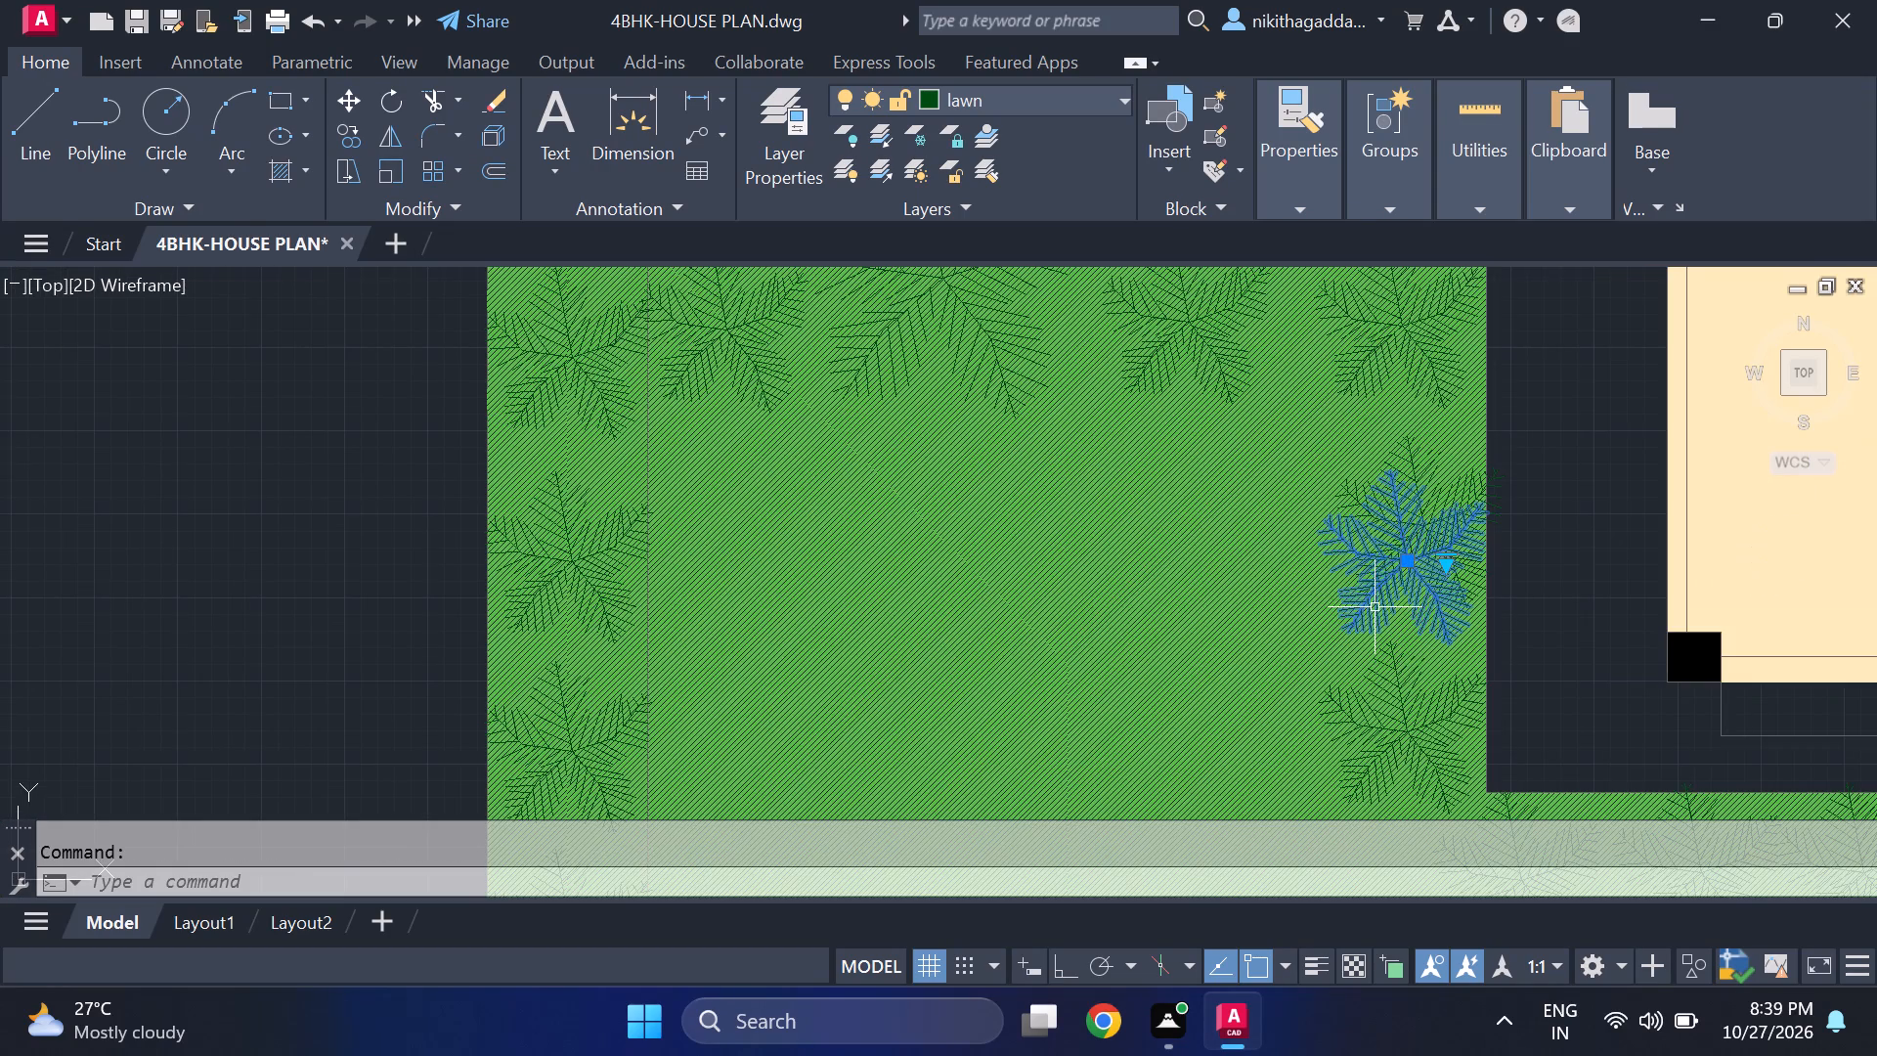
key(Delete)
Move the middle tree on the west front lawn's east edge slightly west, in line with the trees above and below.
scroll(1377, 610, down, 4)
scroll(1376, 629, up, 2)
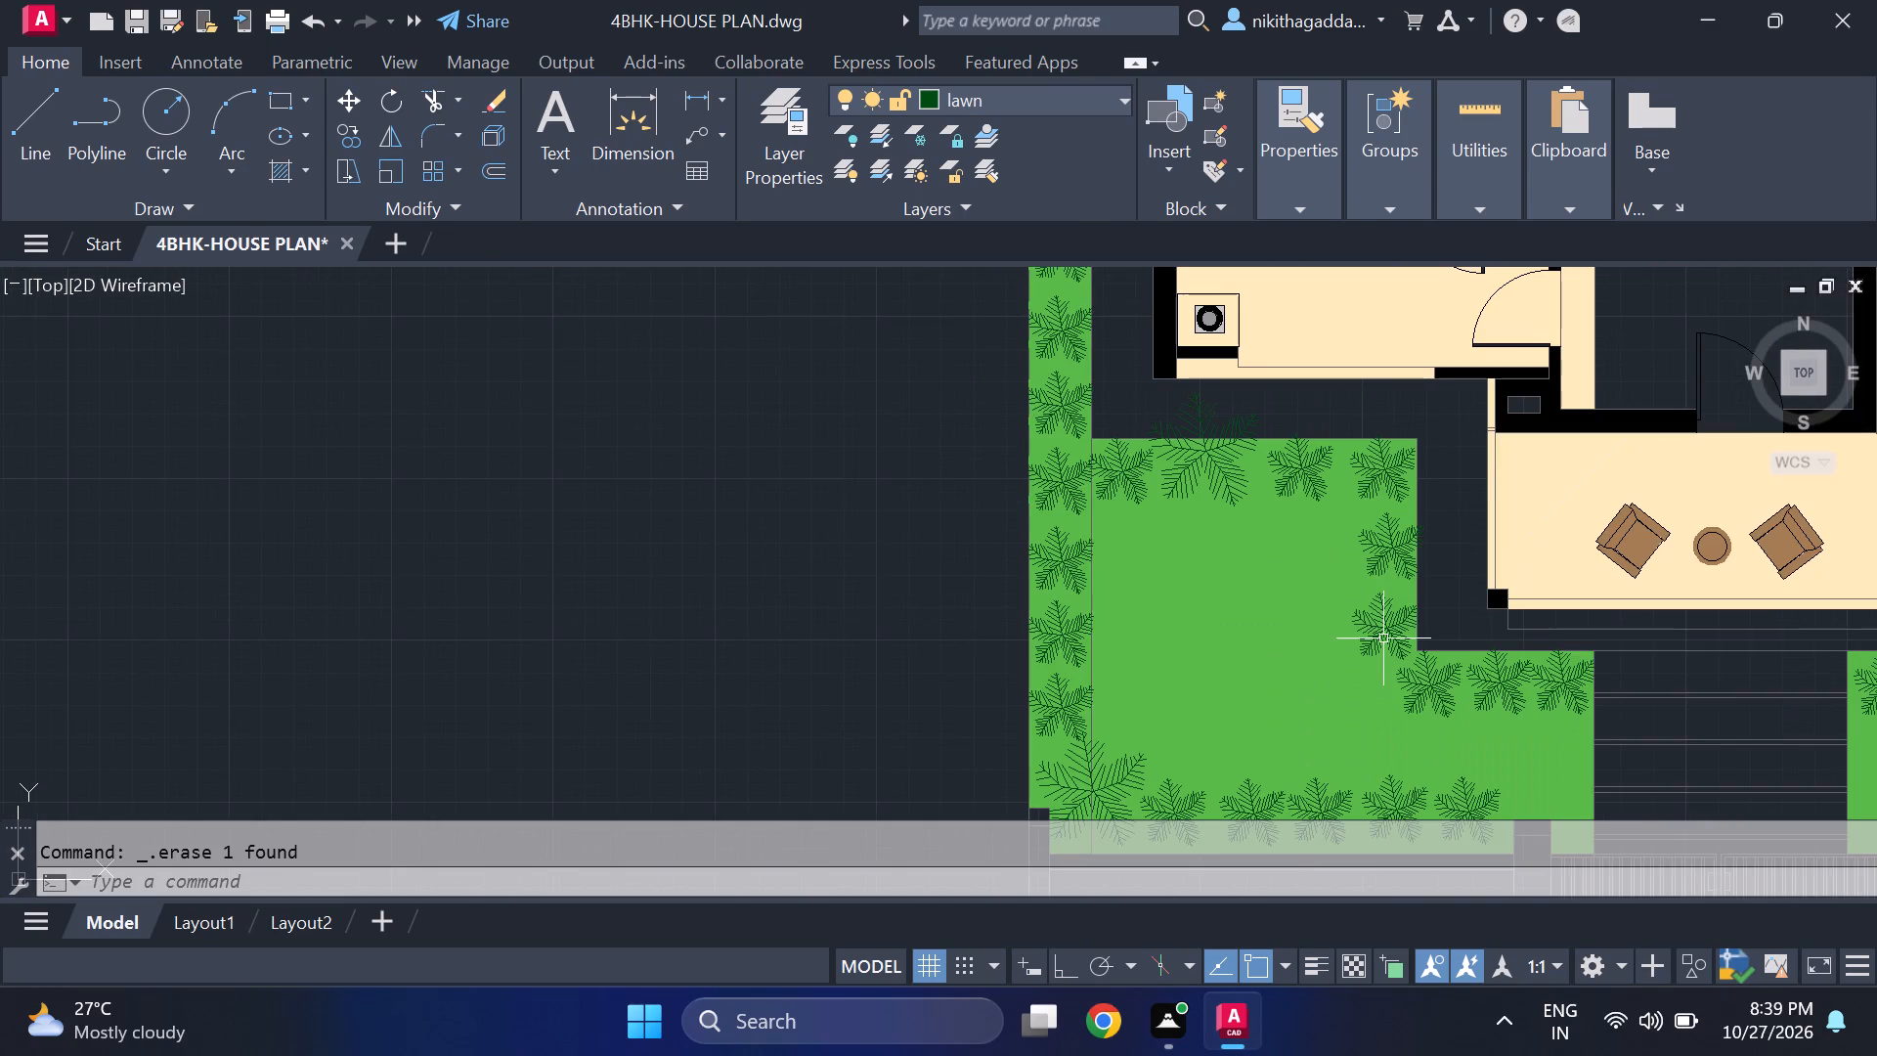
scroll(1410, 628, down, 3)
middle_drag(1363, 706, 1362, 706)
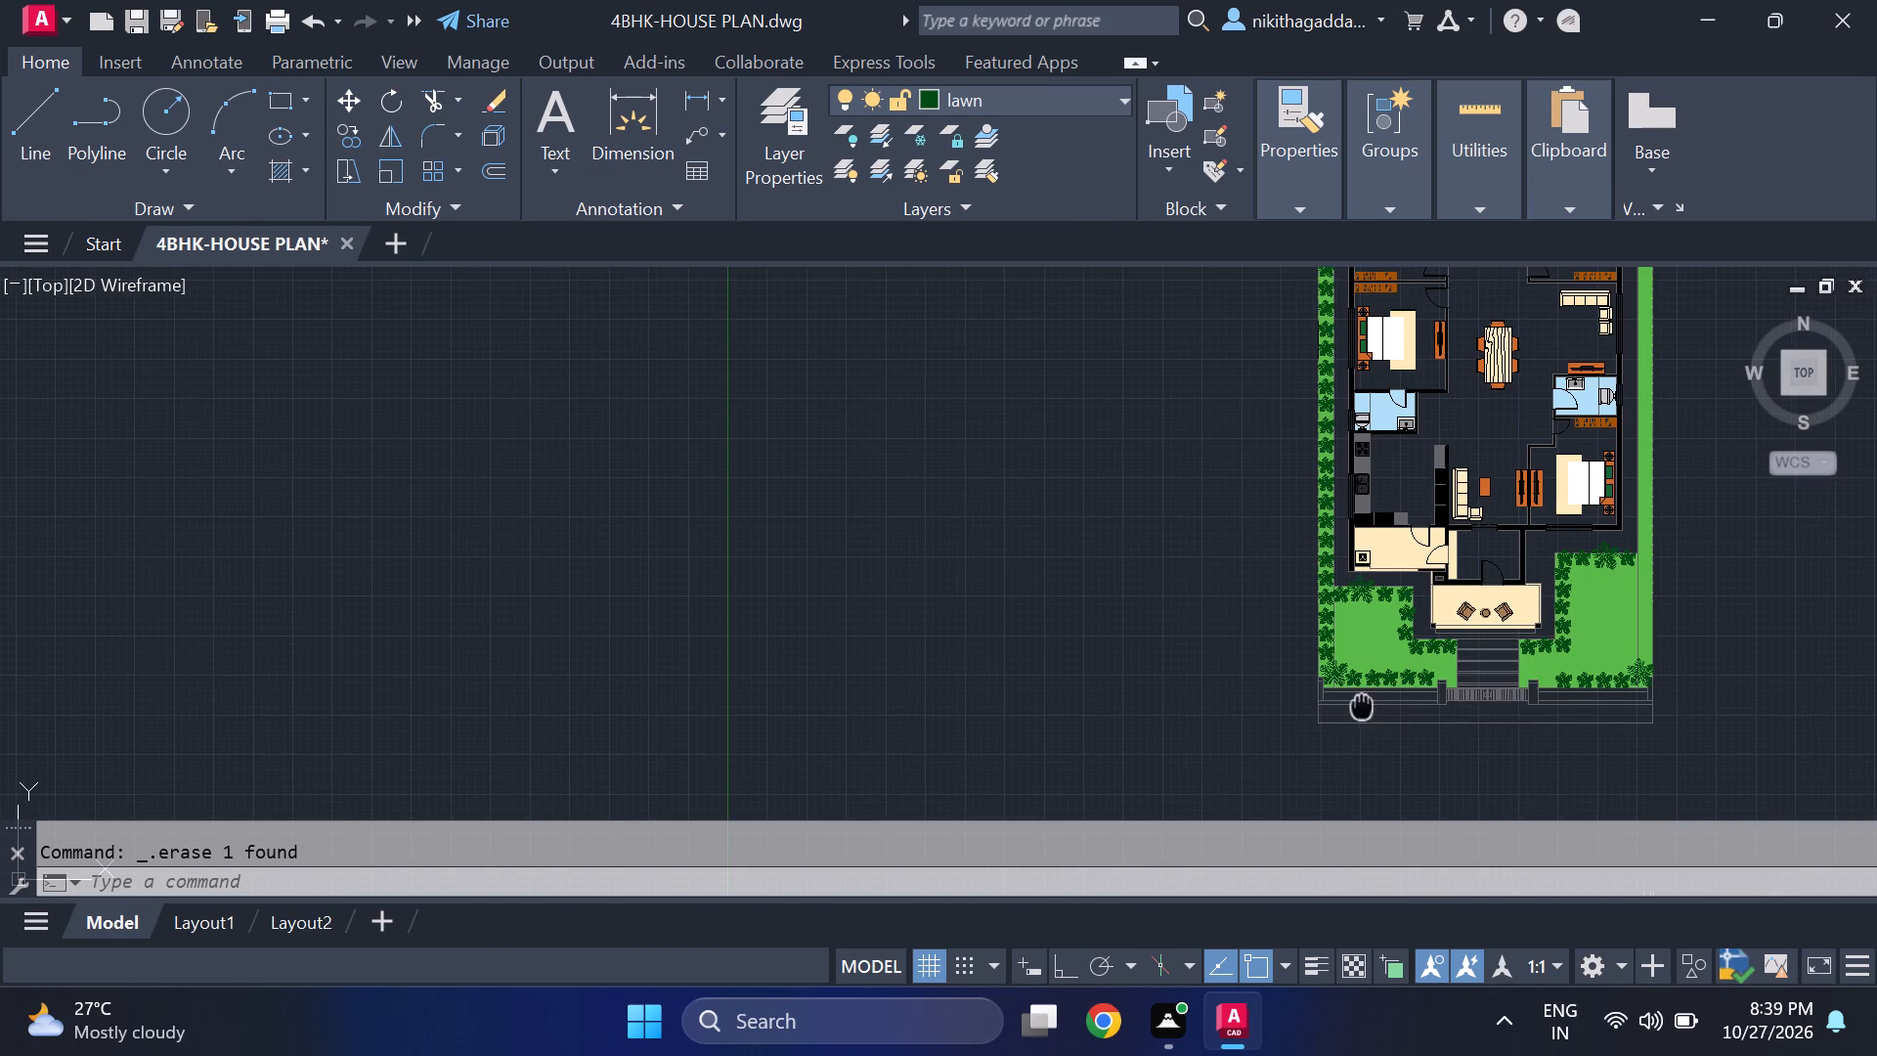
middle_drag(1362, 706, 1084, 797)
scroll(1189, 730, up, 3)
middle_drag(919, 693, 942, 666)
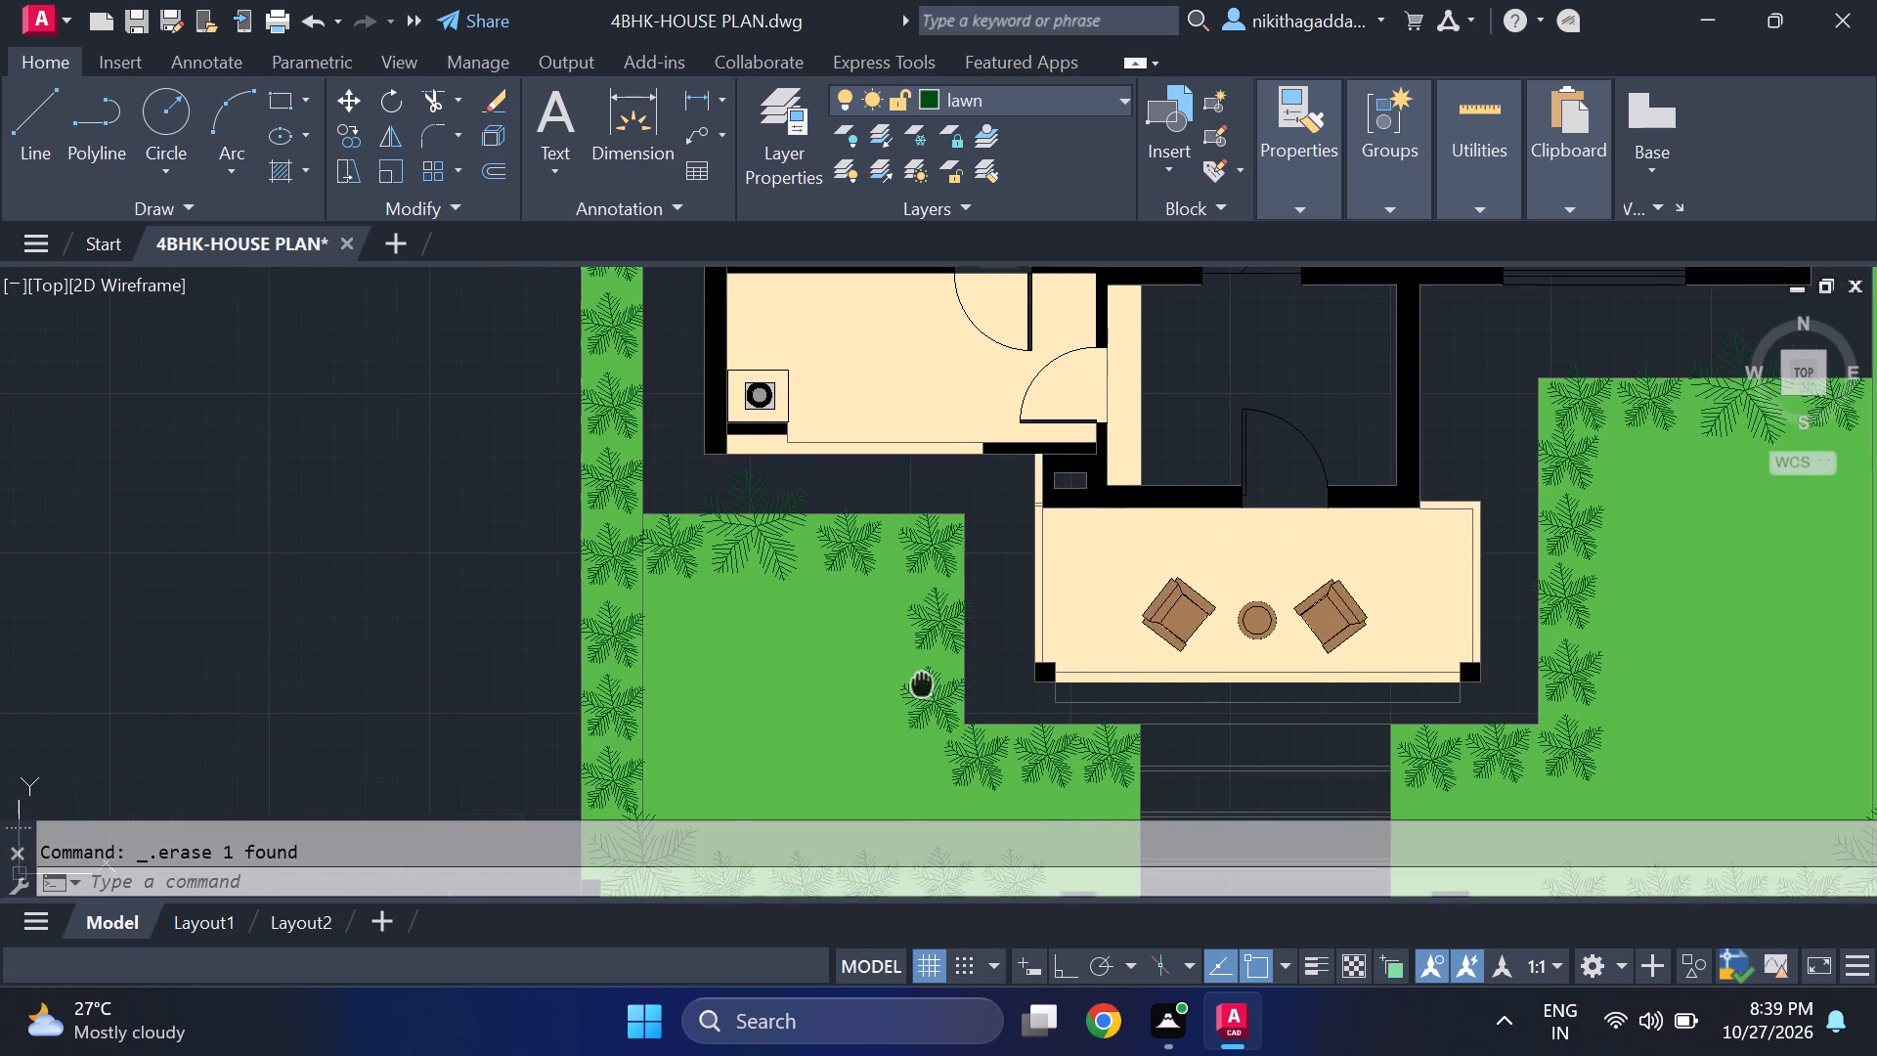
middle_drag(942, 666, 1012, 623)
scroll(1006, 594, up, 1)
click(1039, 542)
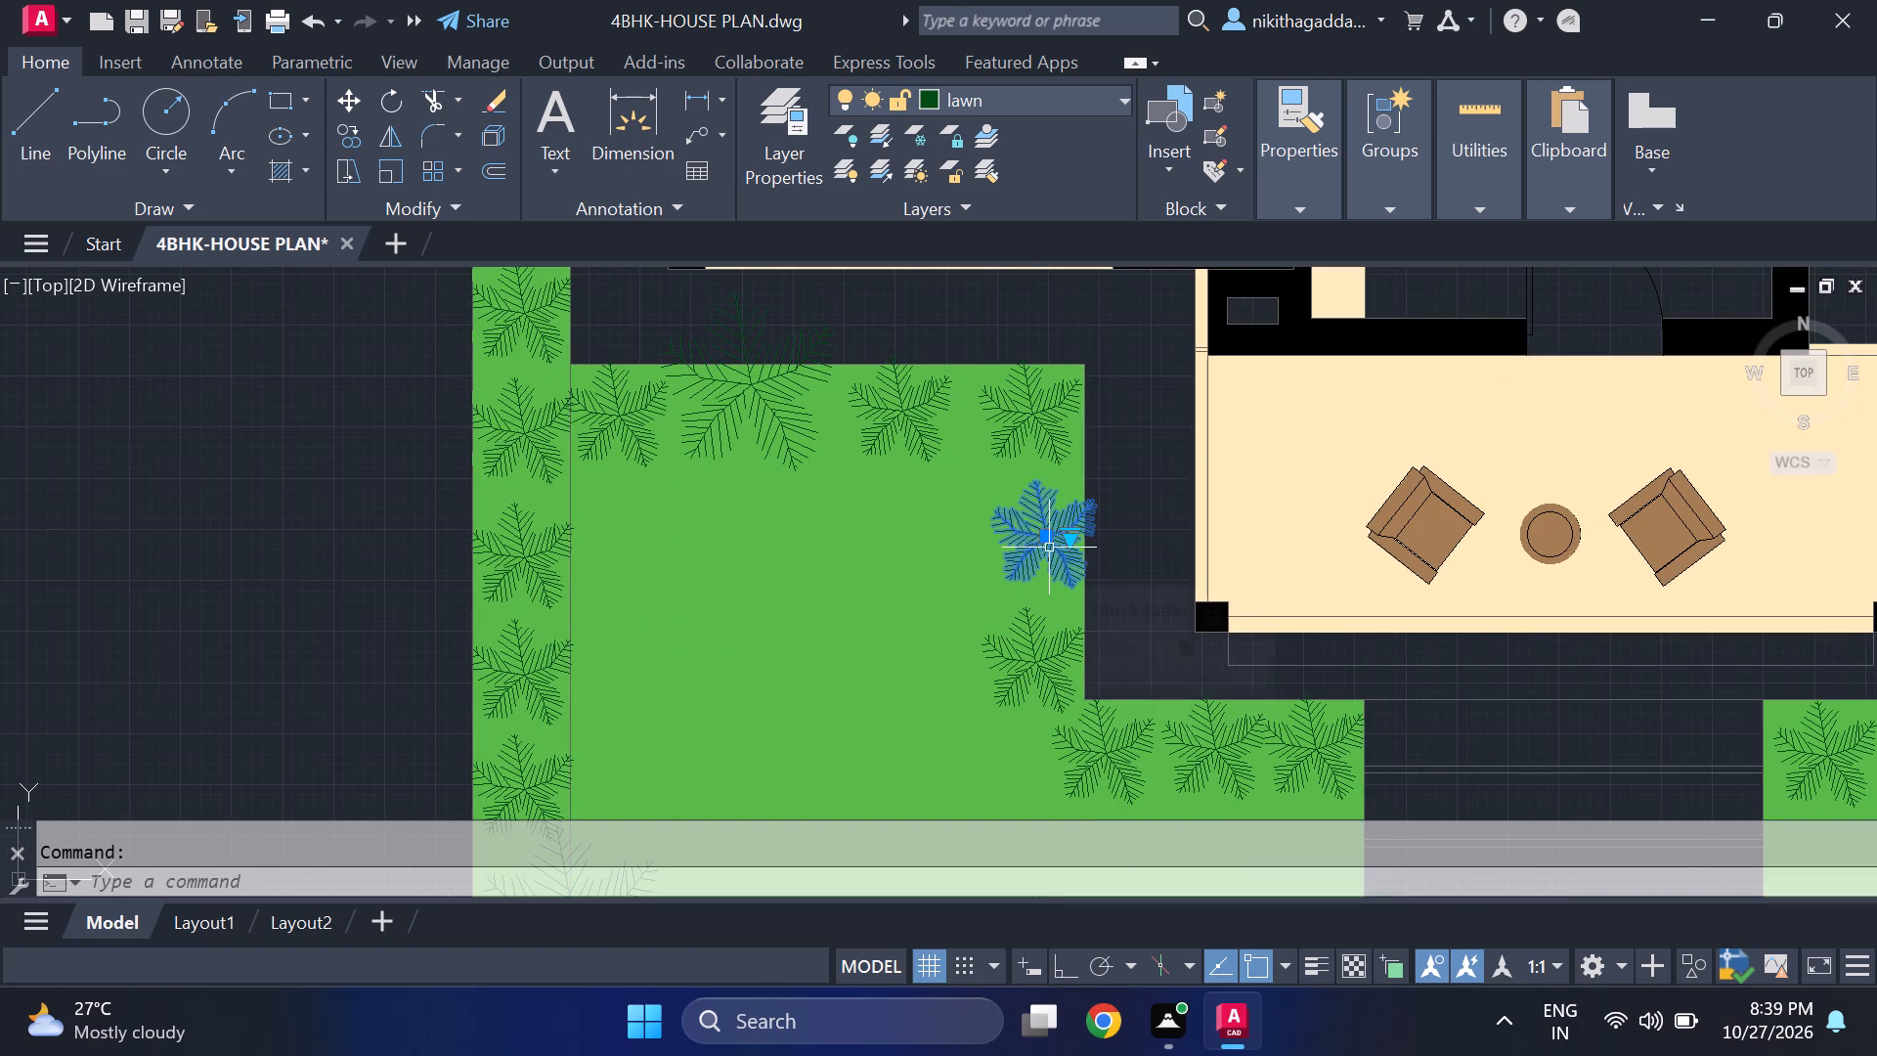
key(m)
key(Return)
click(1046, 538)
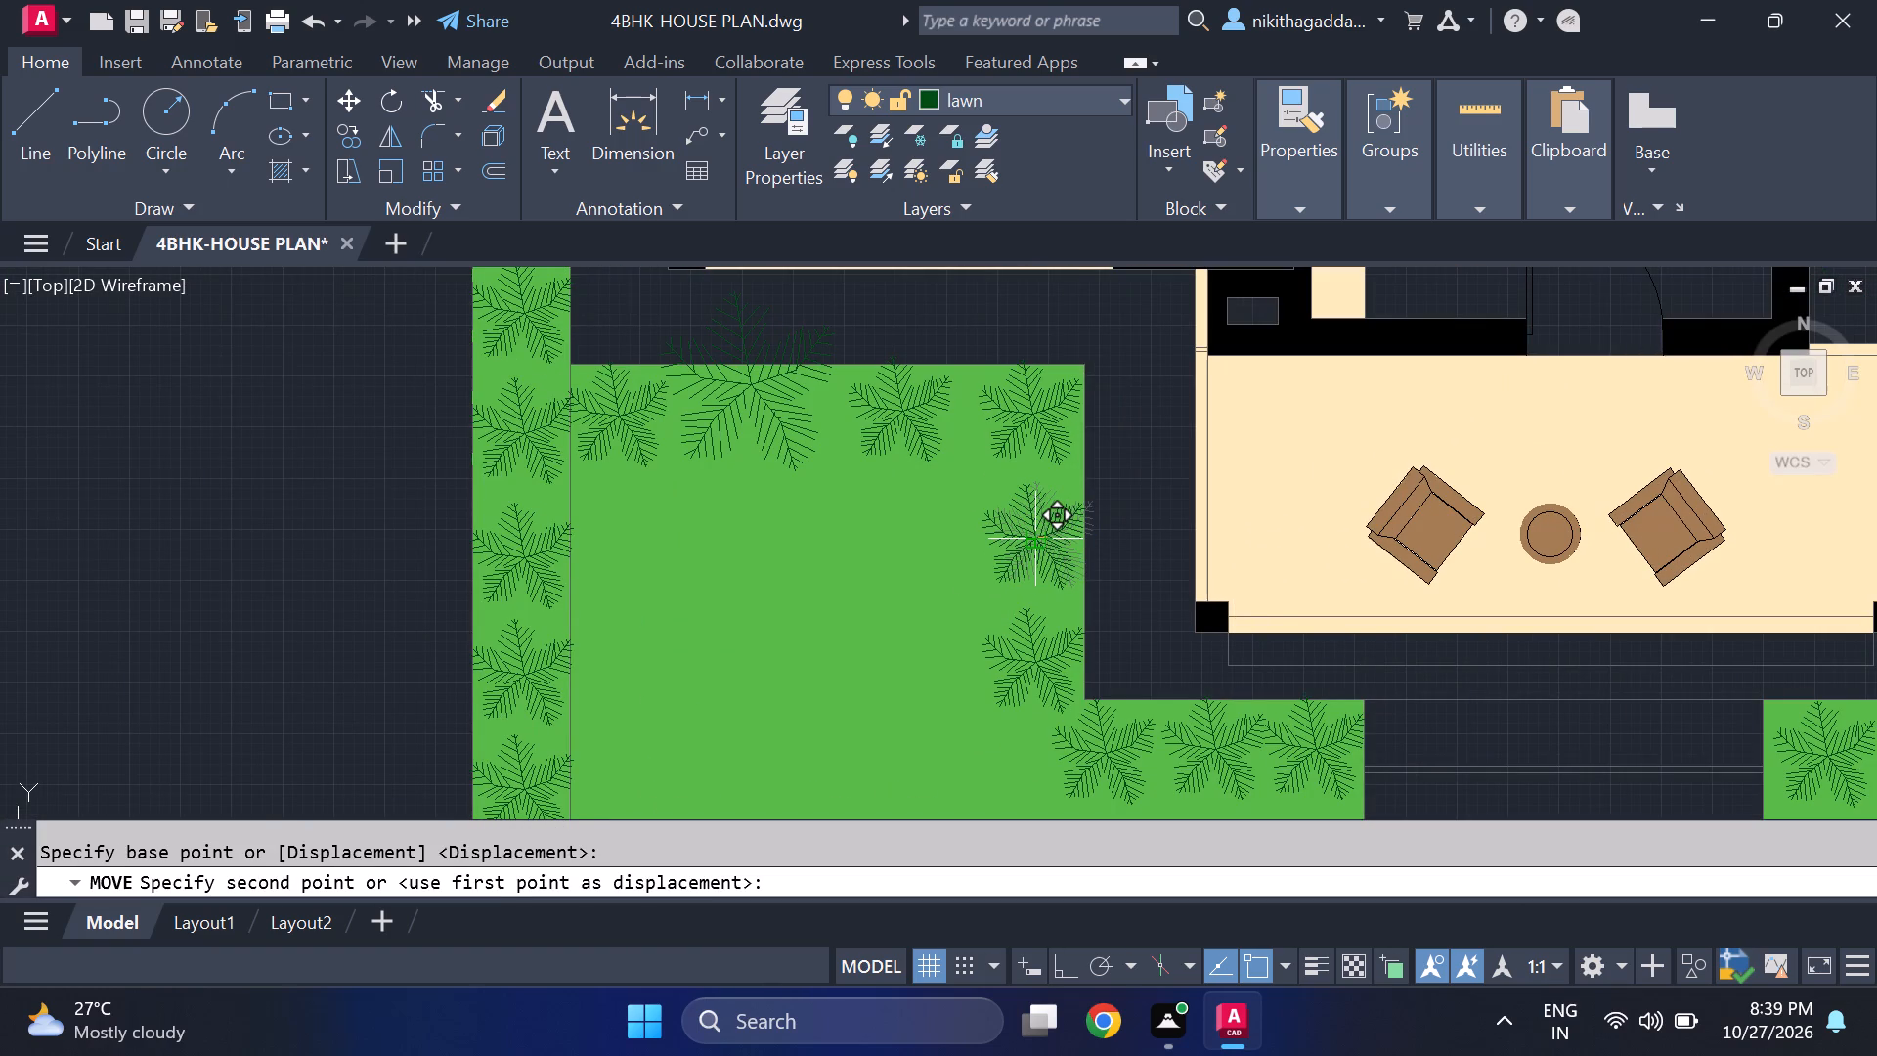
click(1033, 540)
scroll(1221, 535, down, 3)
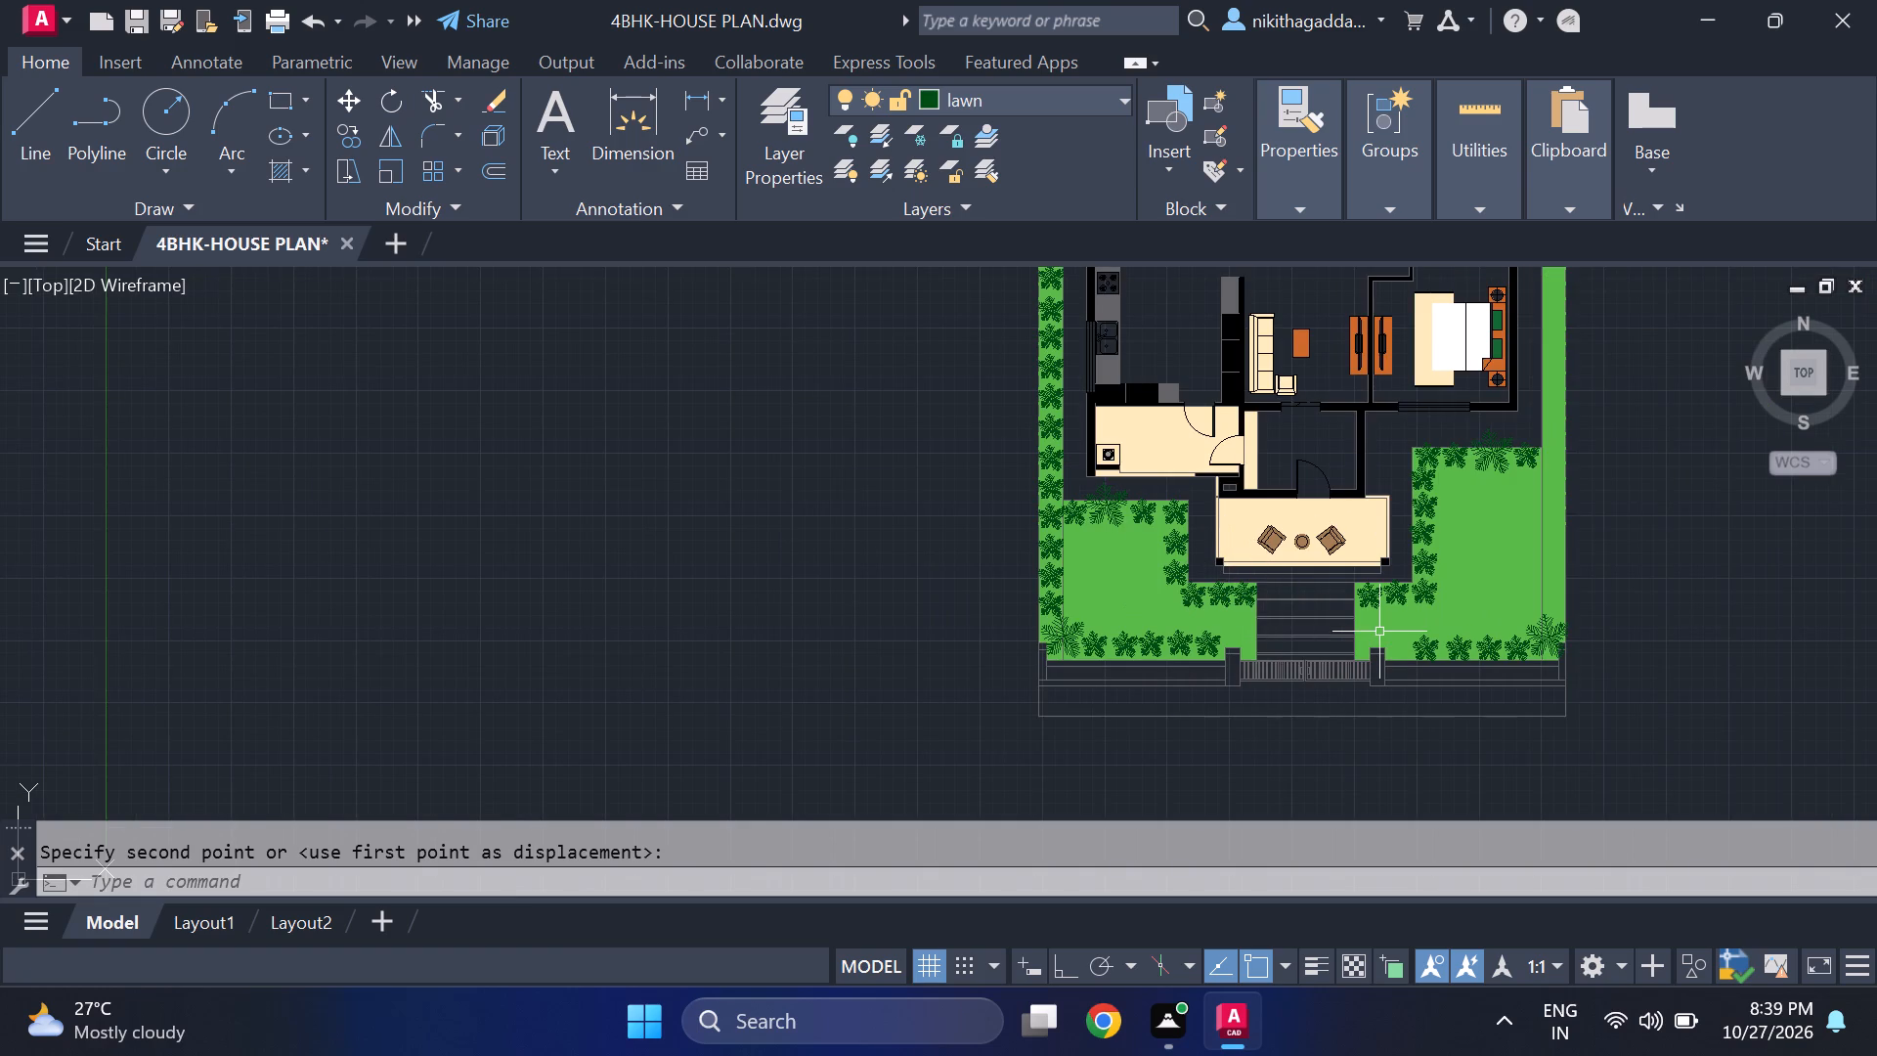
Examine the tree planting around both front lawns and the whole plot for gaps.
middle_click(1379, 632)
scroll(1255, 605, up, 2)
middle_drag(1204, 659, 1166, 602)
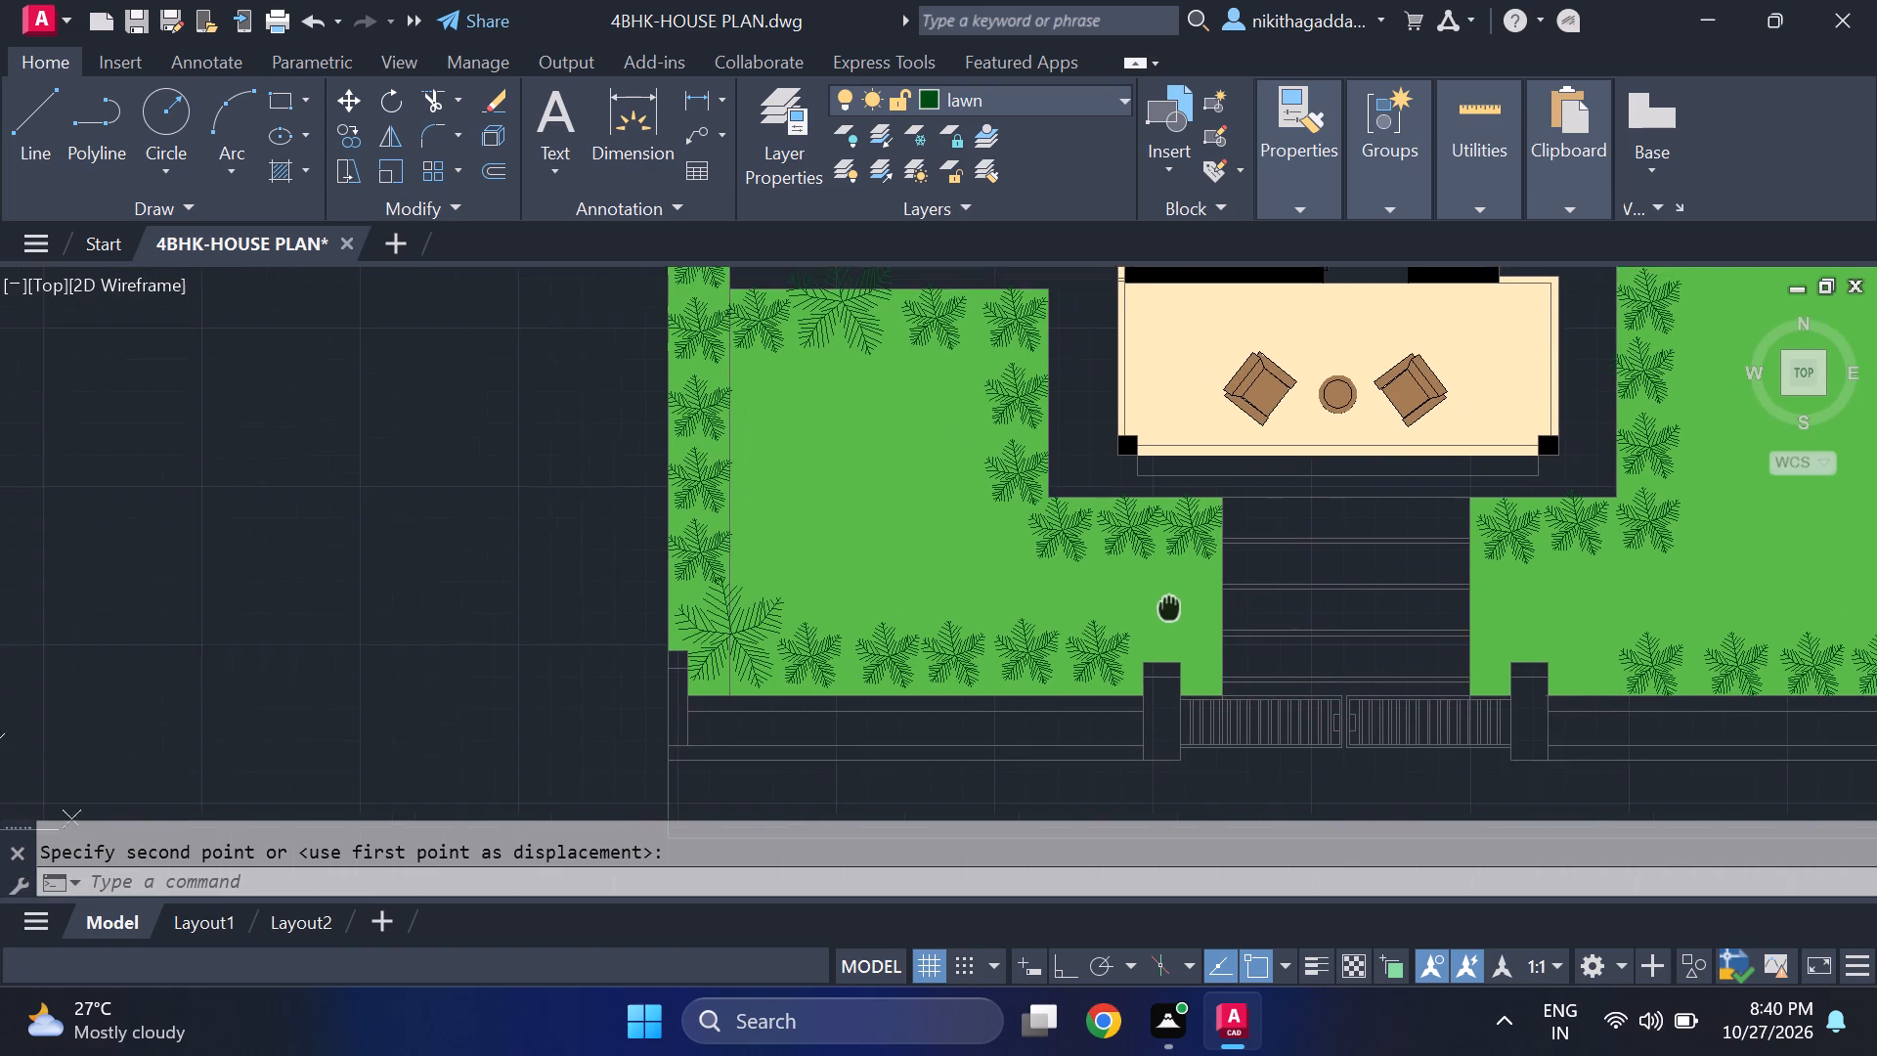
middle_drag(1166, 602, 1146, 560)
scroll(1127, 575, down, 2)
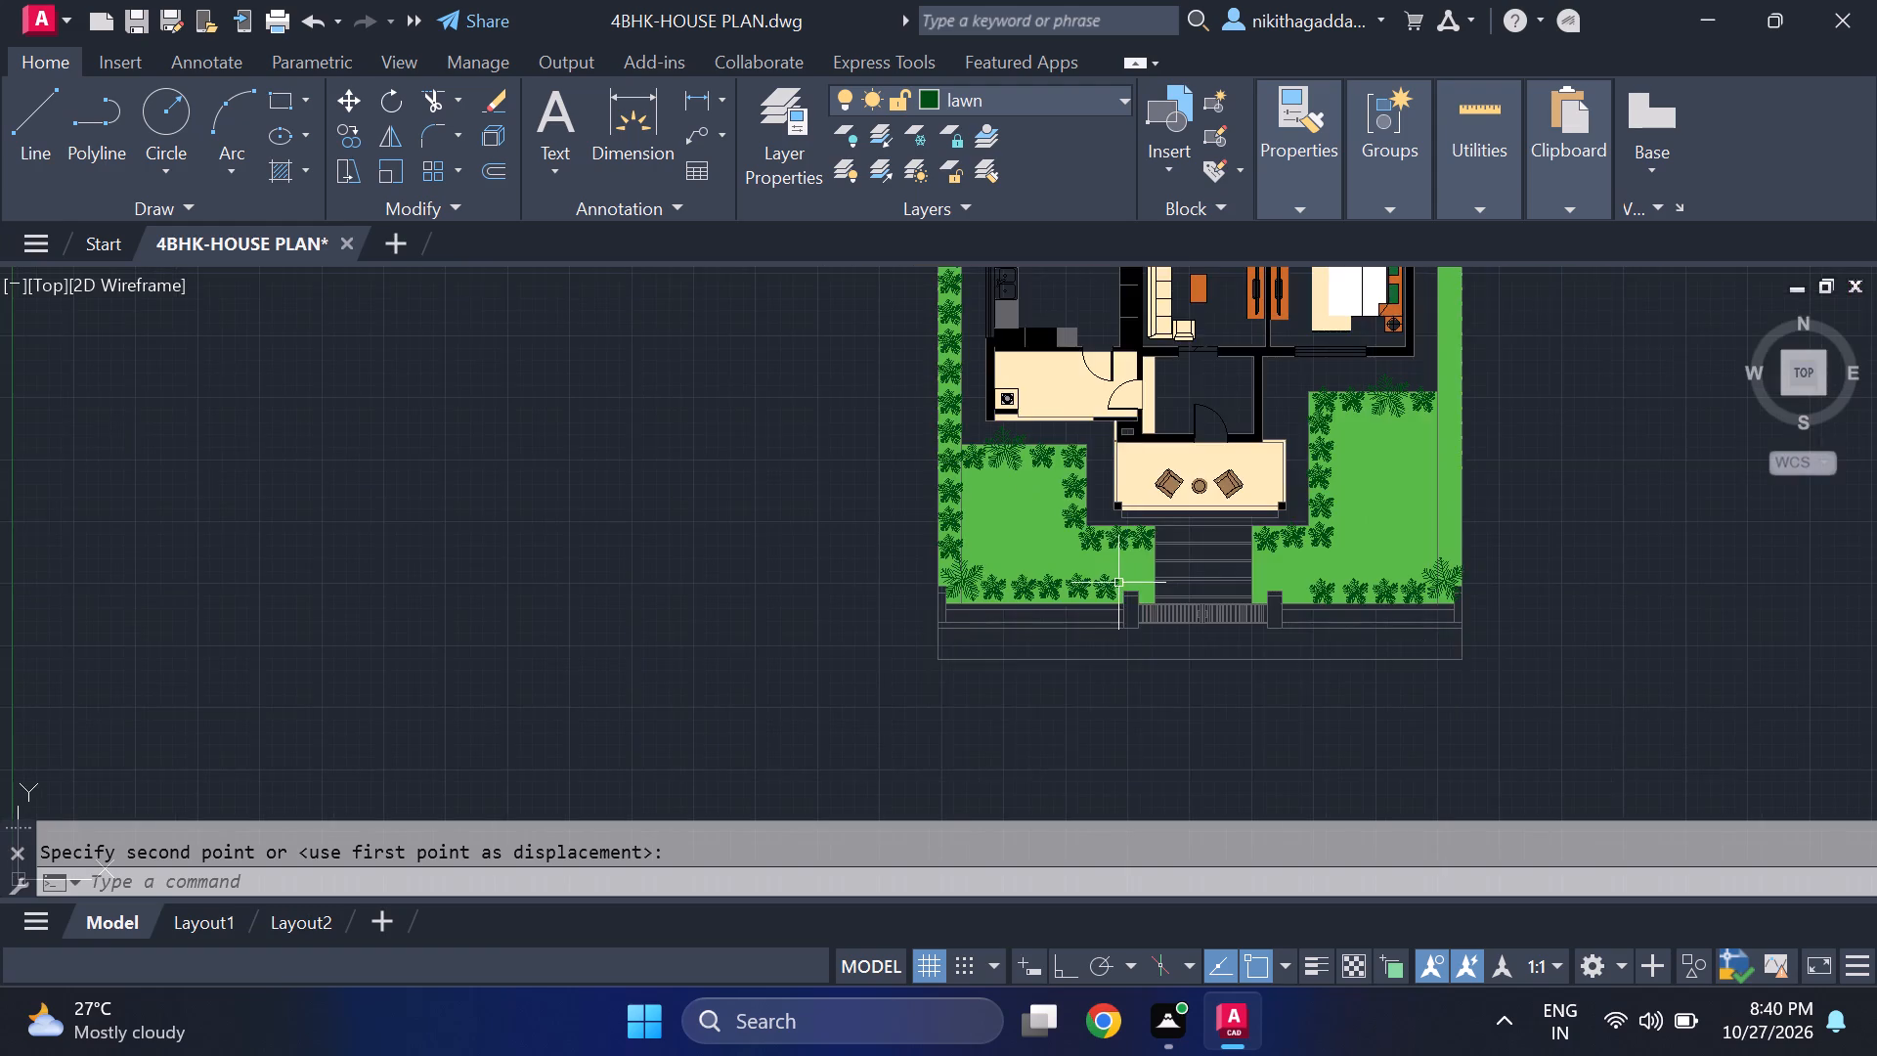
scroll(1117, 583, up, 3)
scroll(1078, 600, down, 4)
scroll(1355, 608, down, 2)
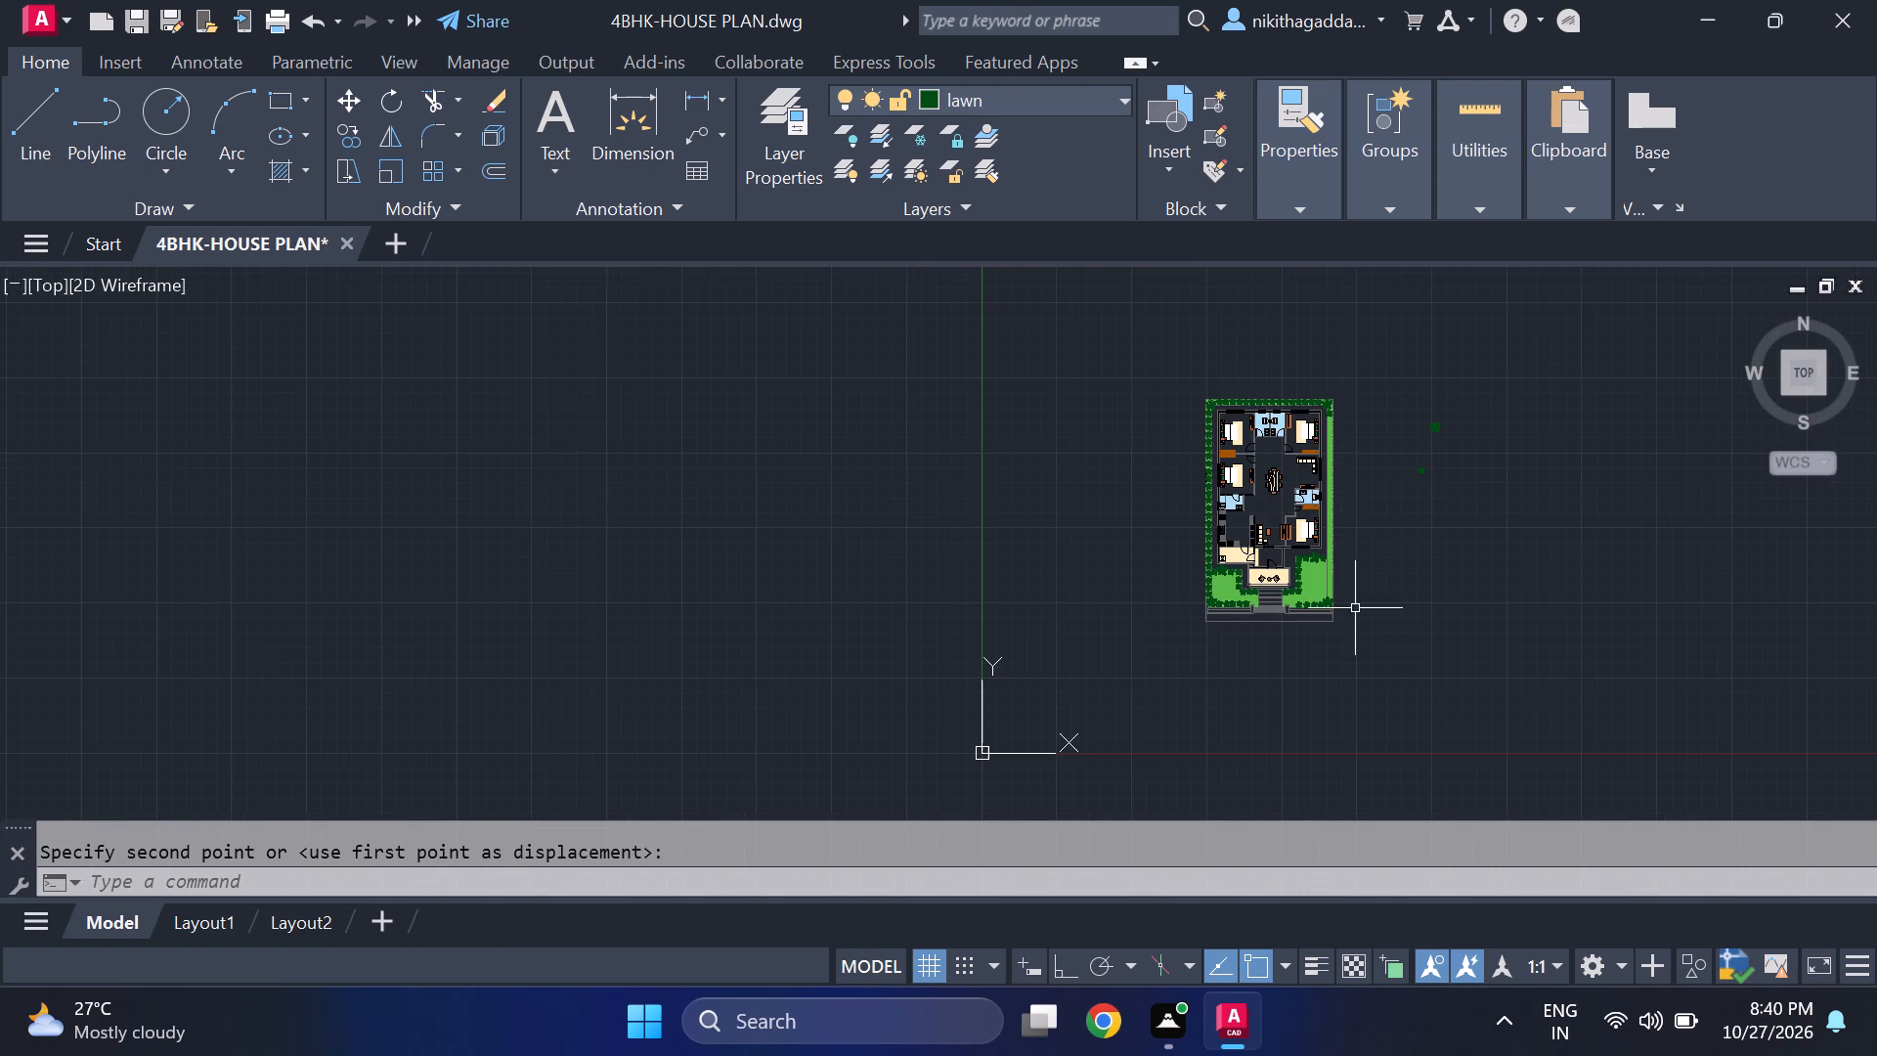
scroll(1413, 490, up, 2)
middle_drag(1372, 604, 1371, 541)
scroll(1372, 603, up, 1)
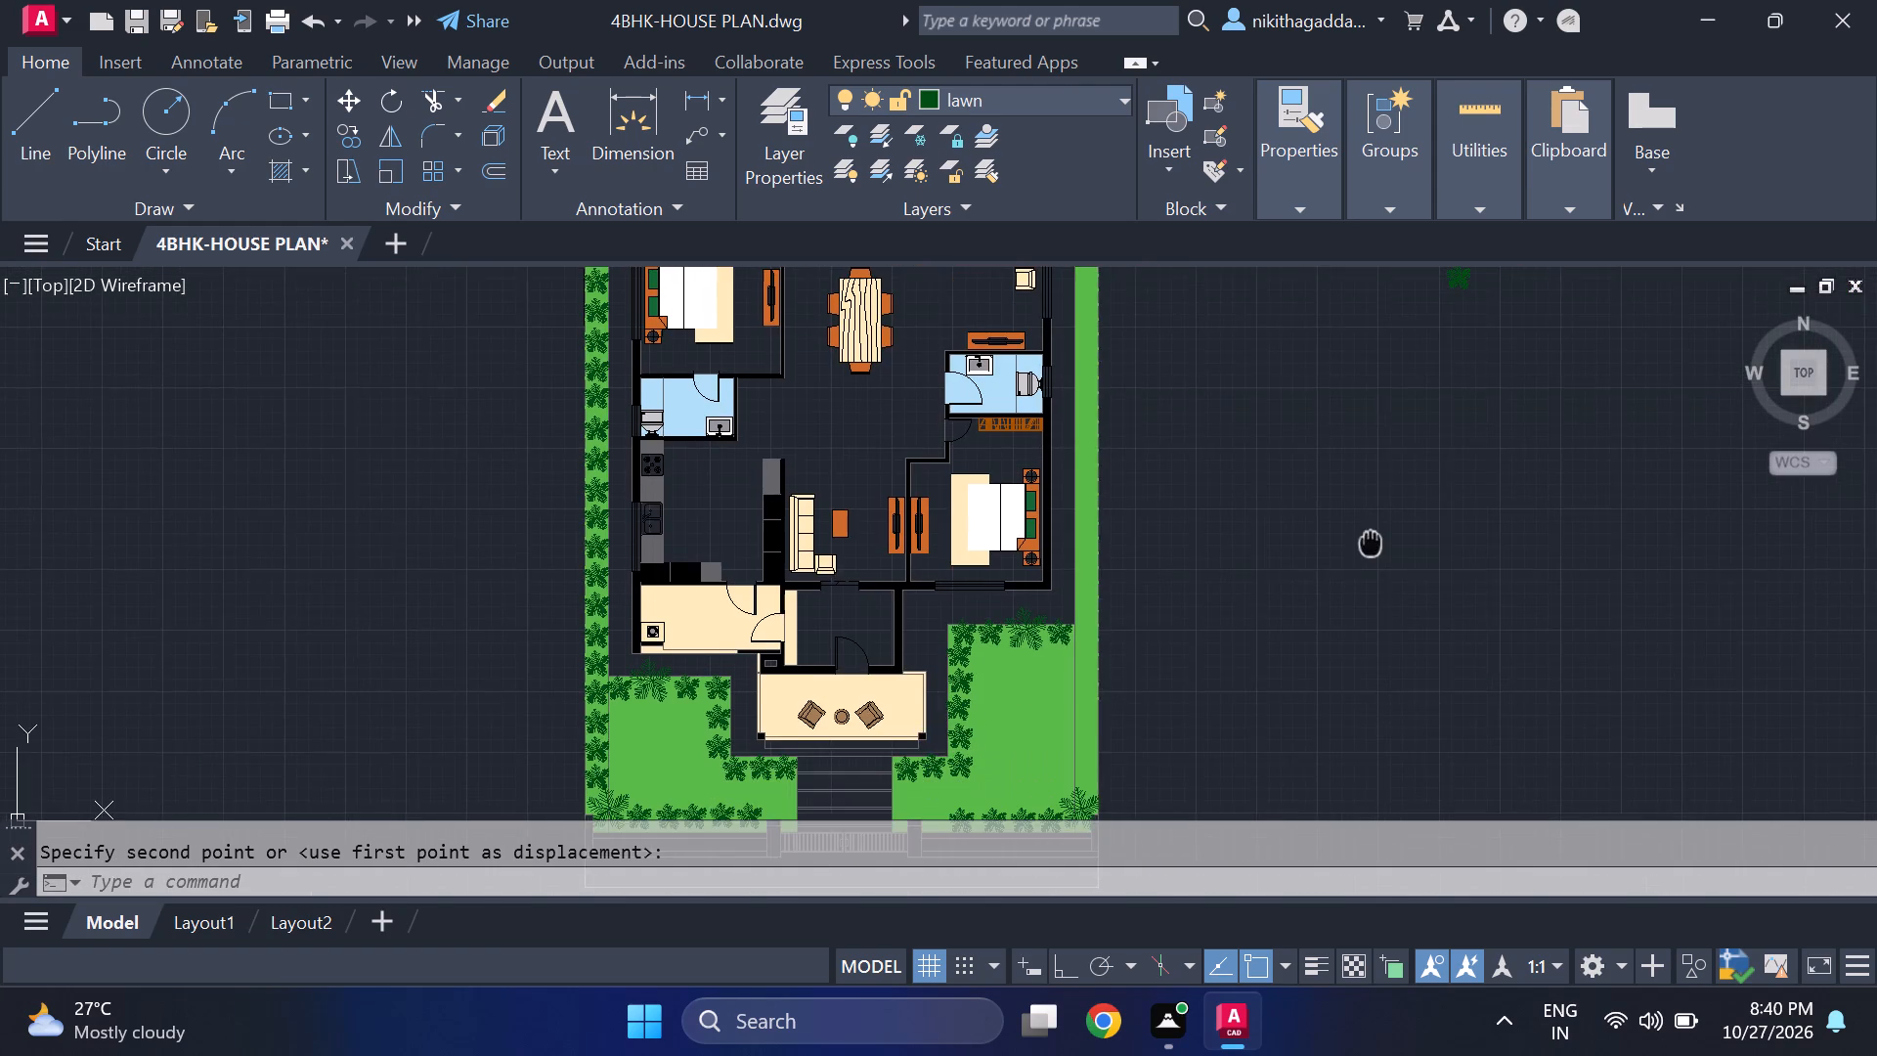
middle_drag(1371, 541, 1365, 642)
scroll(1405, 561, down, 1)
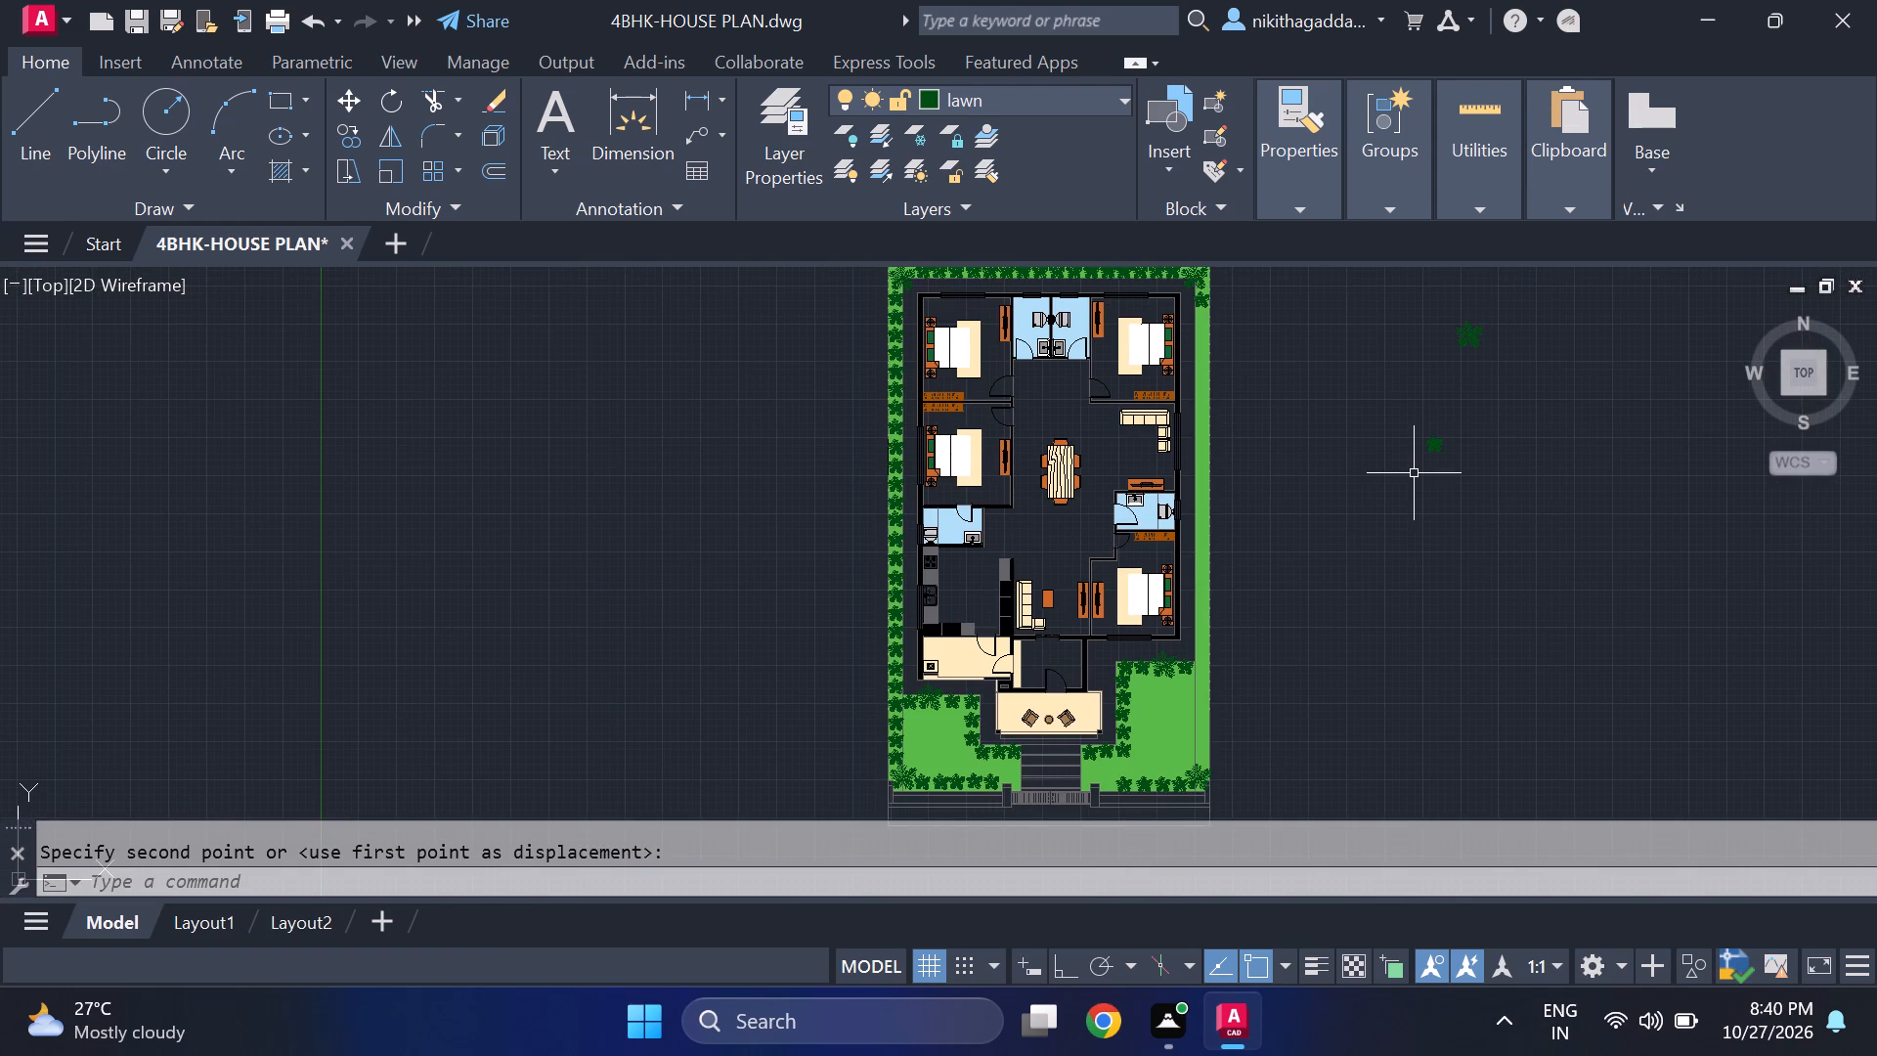
Copy the east lawn strip's northernmost small tree with Ortho on, placing three copies southward beside the northeast bedroom.
middle_drag(1414, 511, 1360, 656)
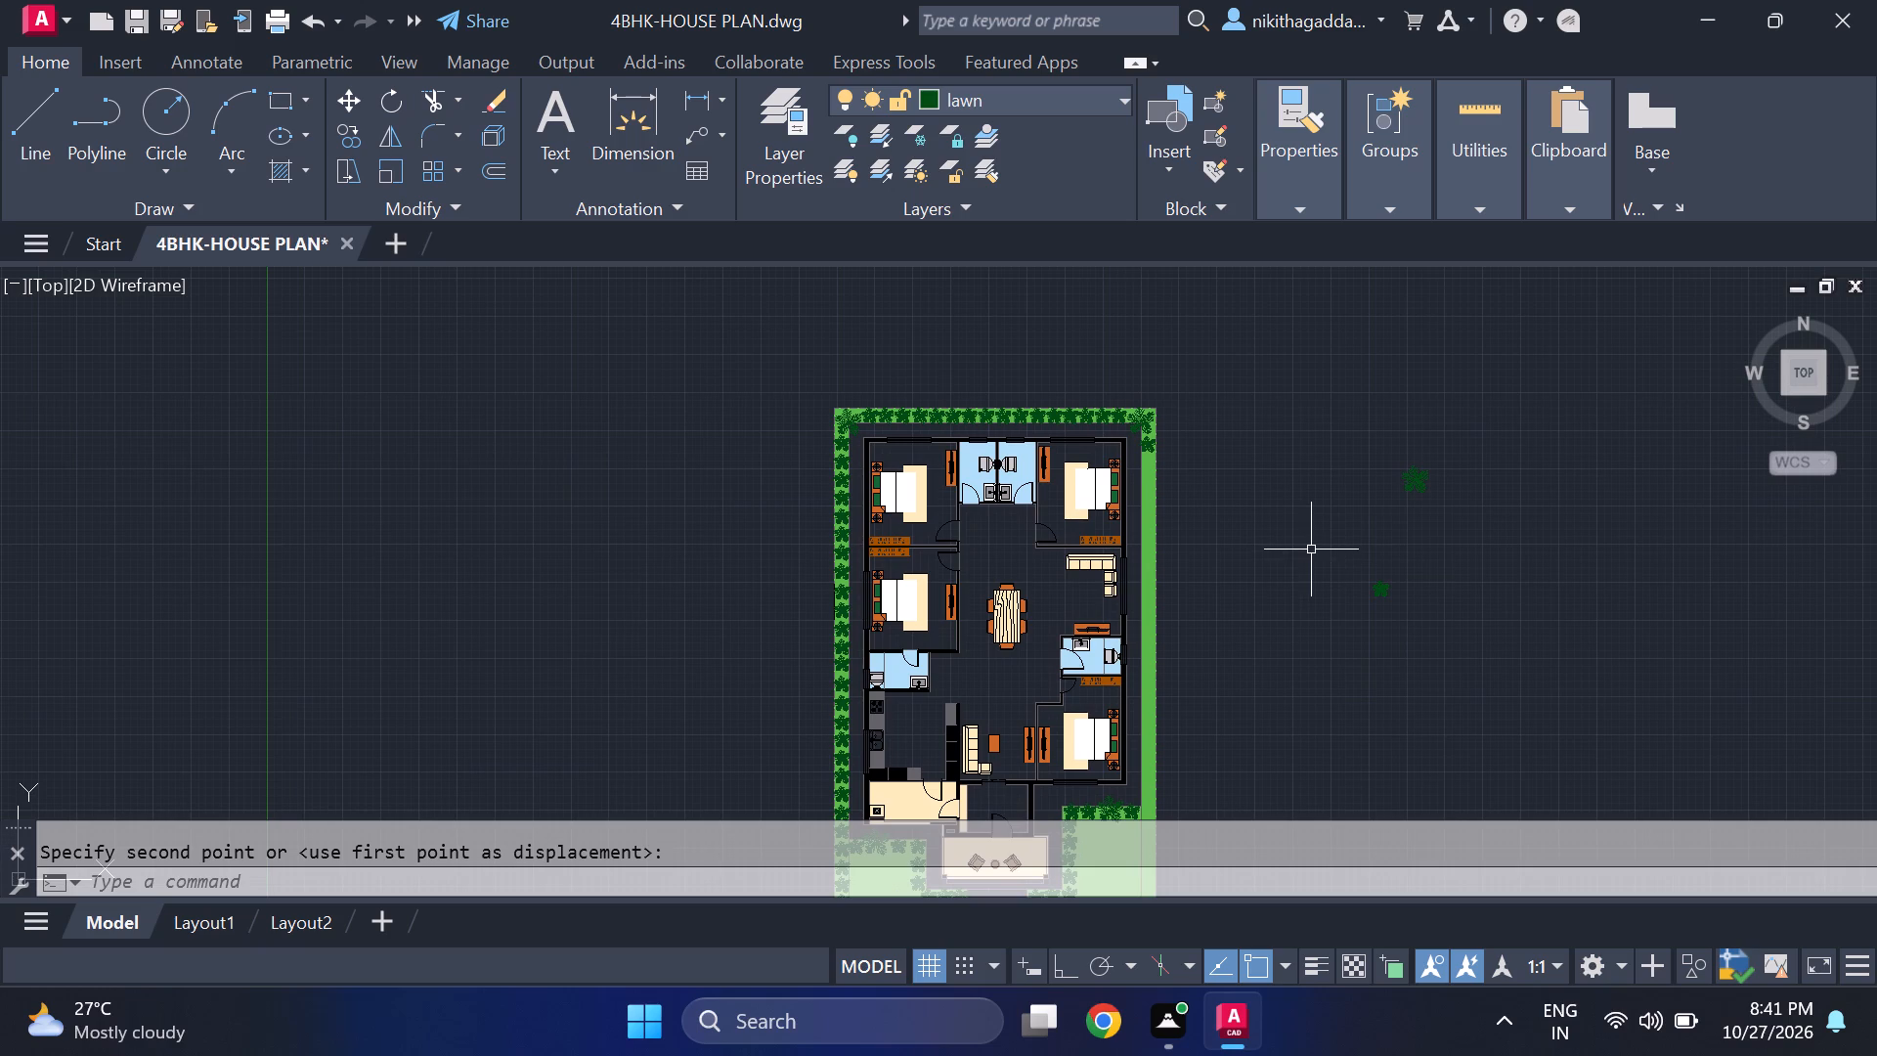
text(co)
key(Return)
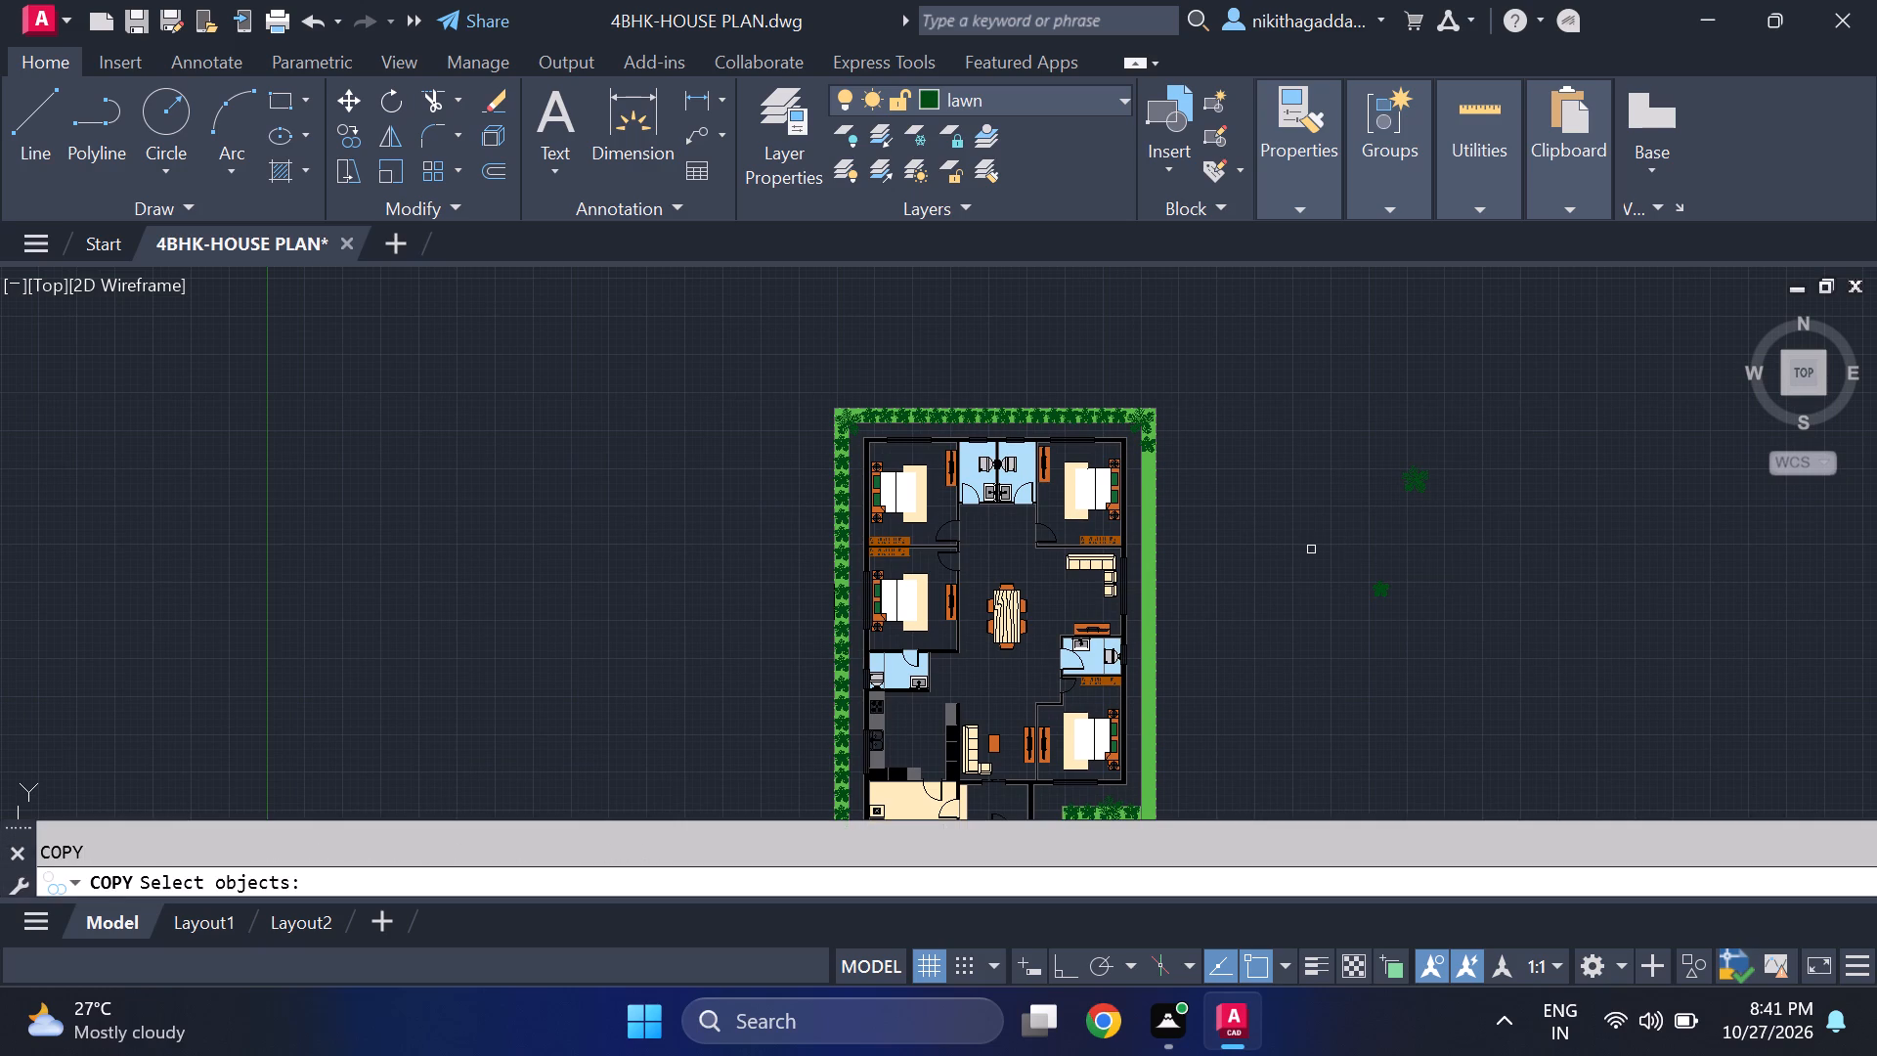
scroll(1235, 489, up, 2)
scroll(1009, 374, up, 2)
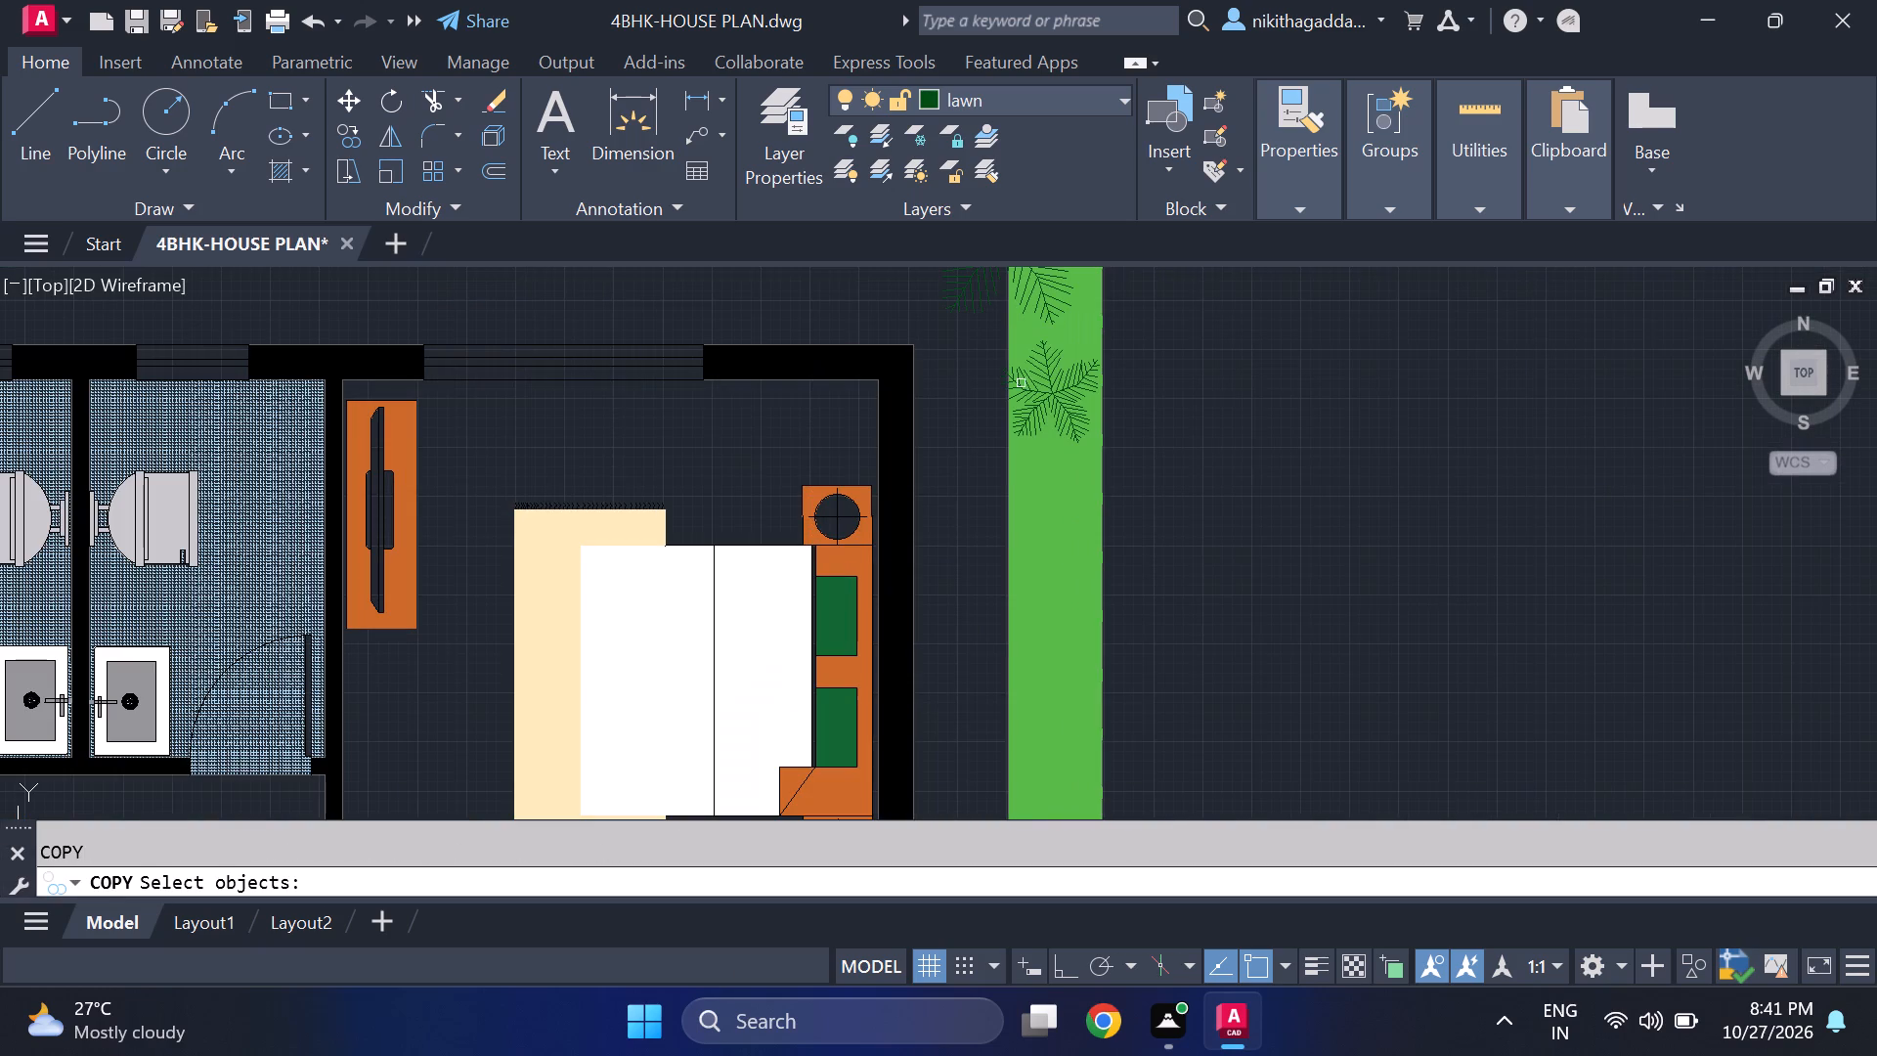
click(1052, 390)
key(Return)
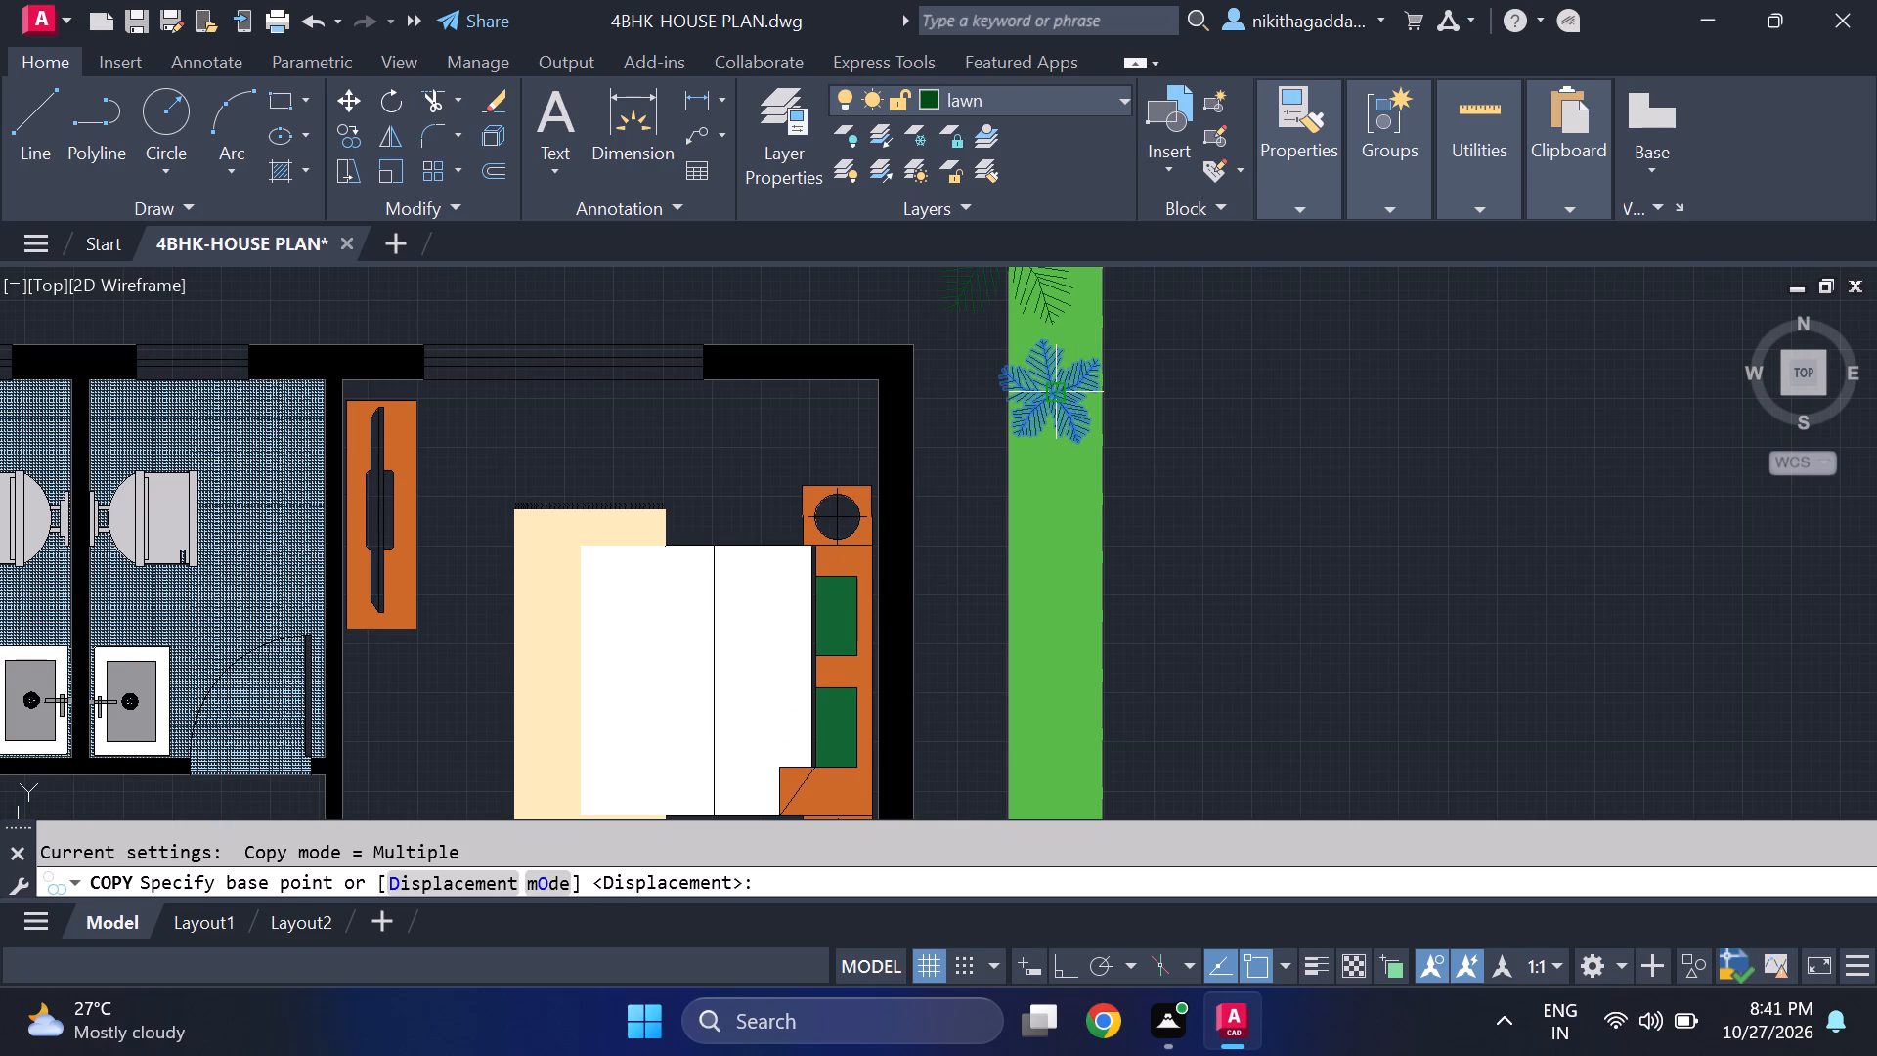
key(F8)
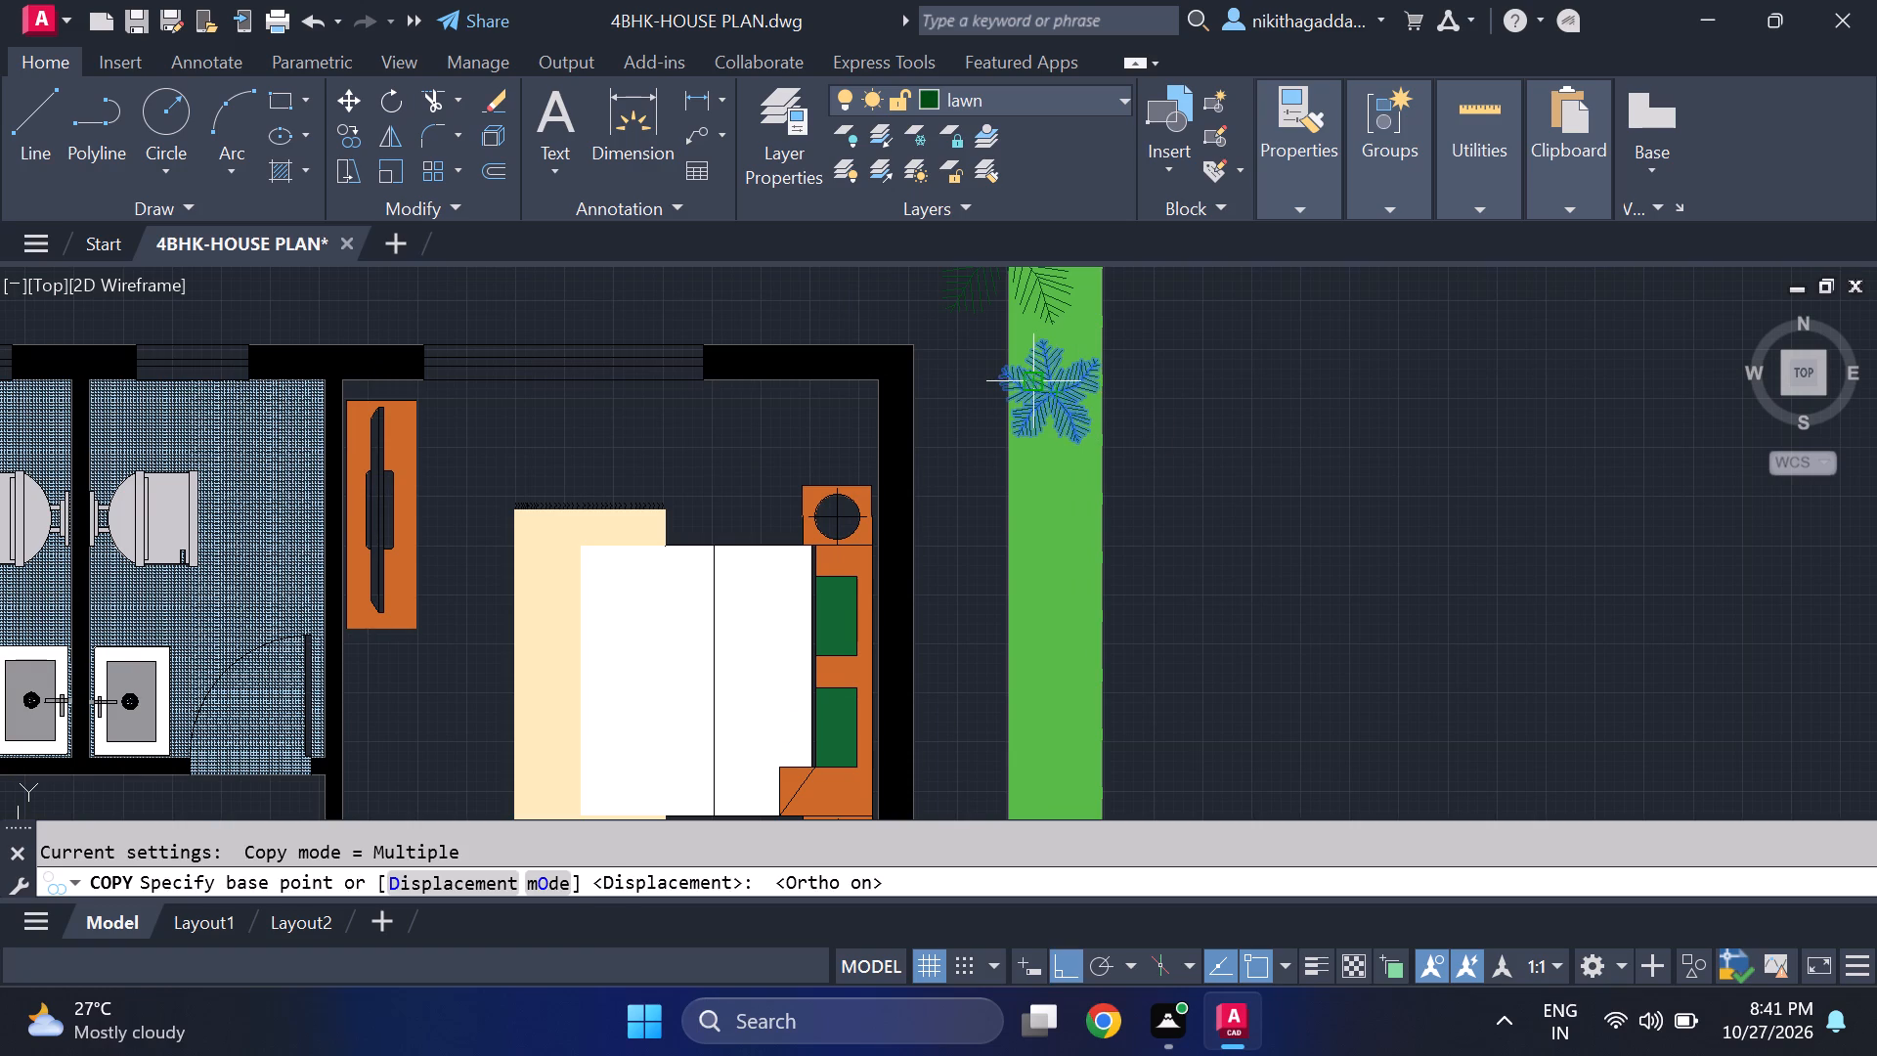
scroll(1047, 387, up, 3)
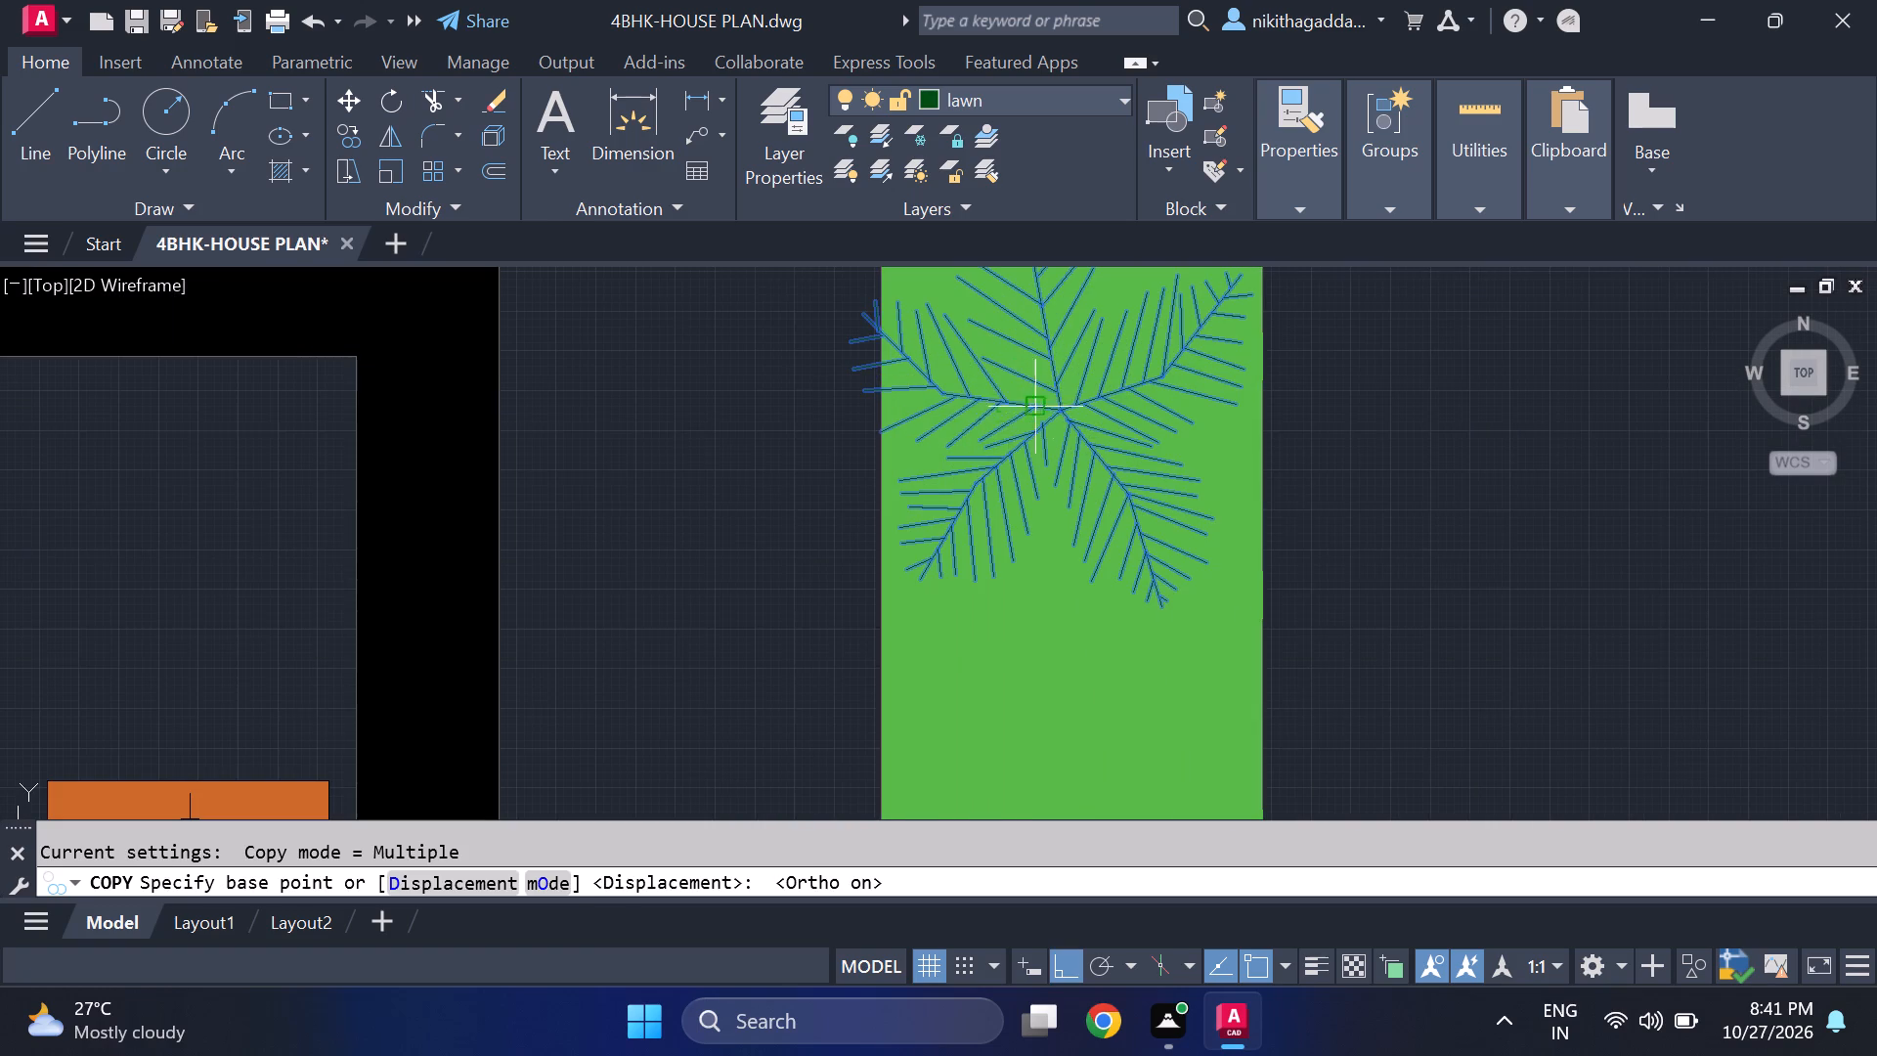
click(1056, 413)
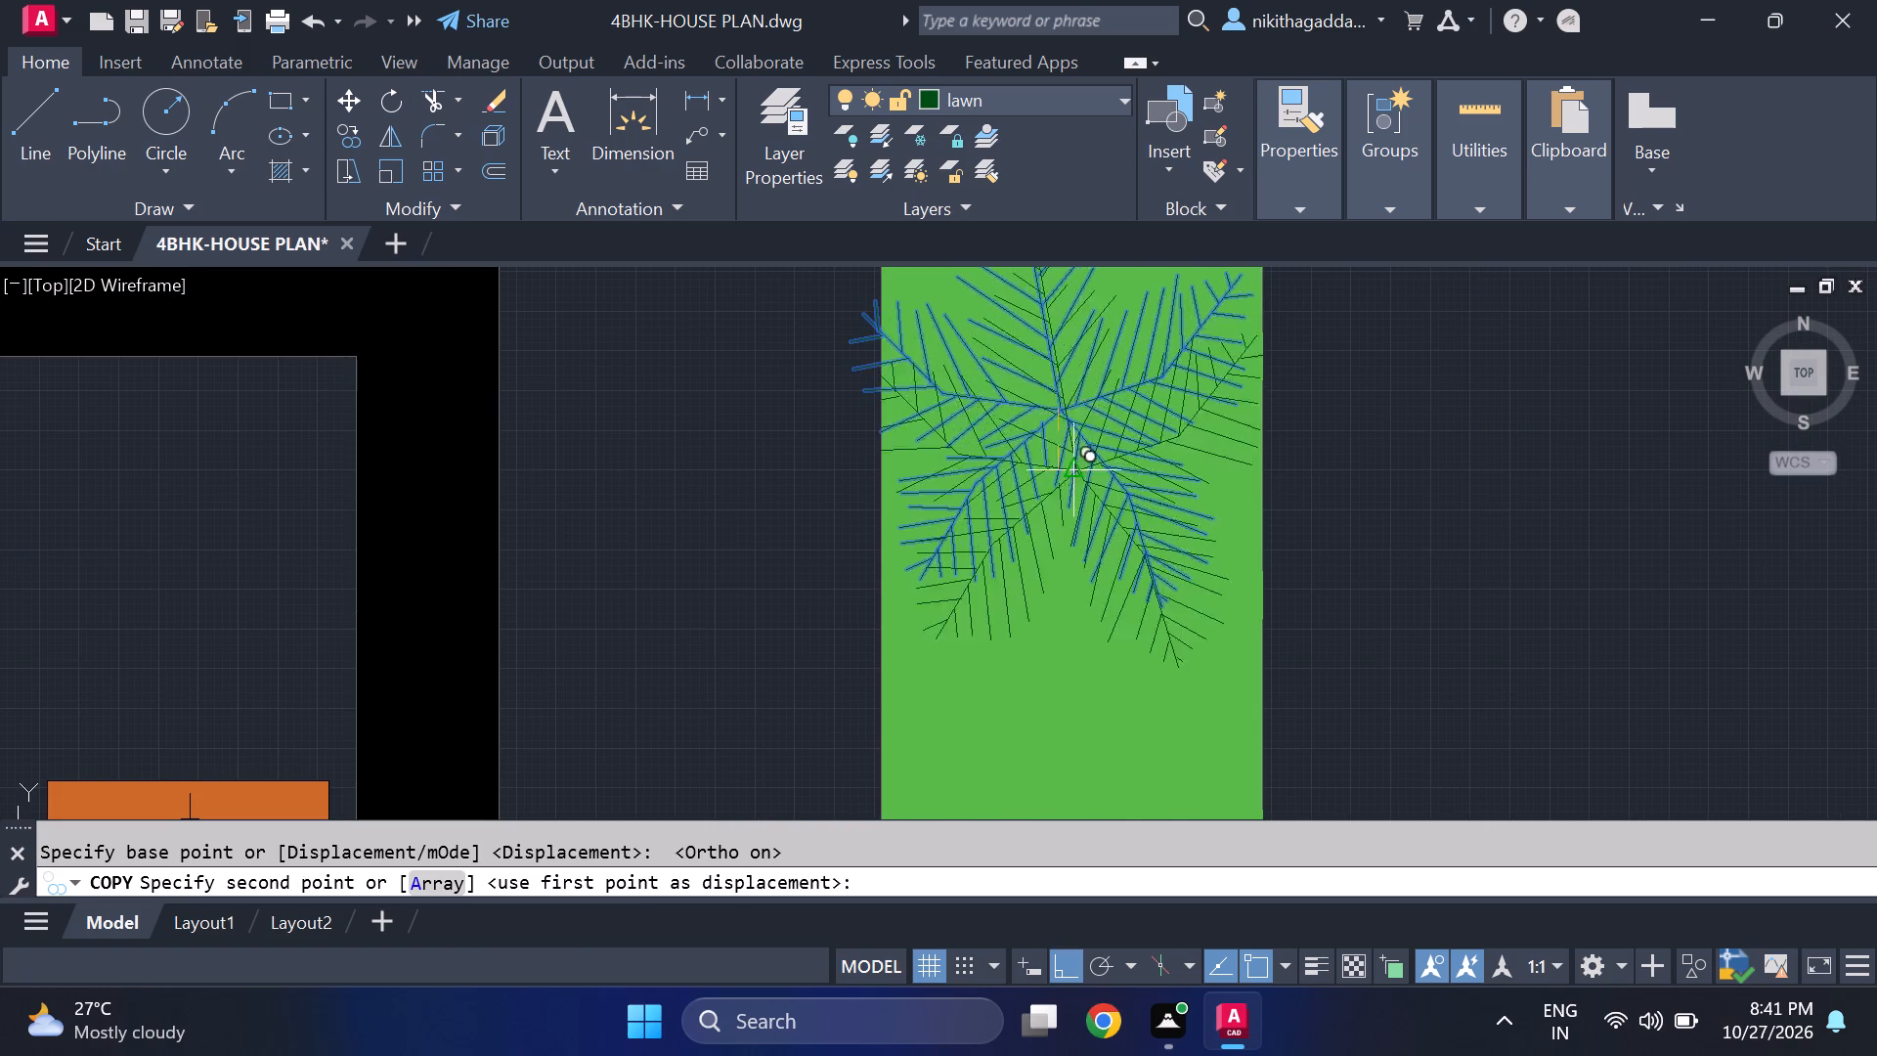
scroll(1069, 495, down, 3)
scroll(1071, 597, up, 1)
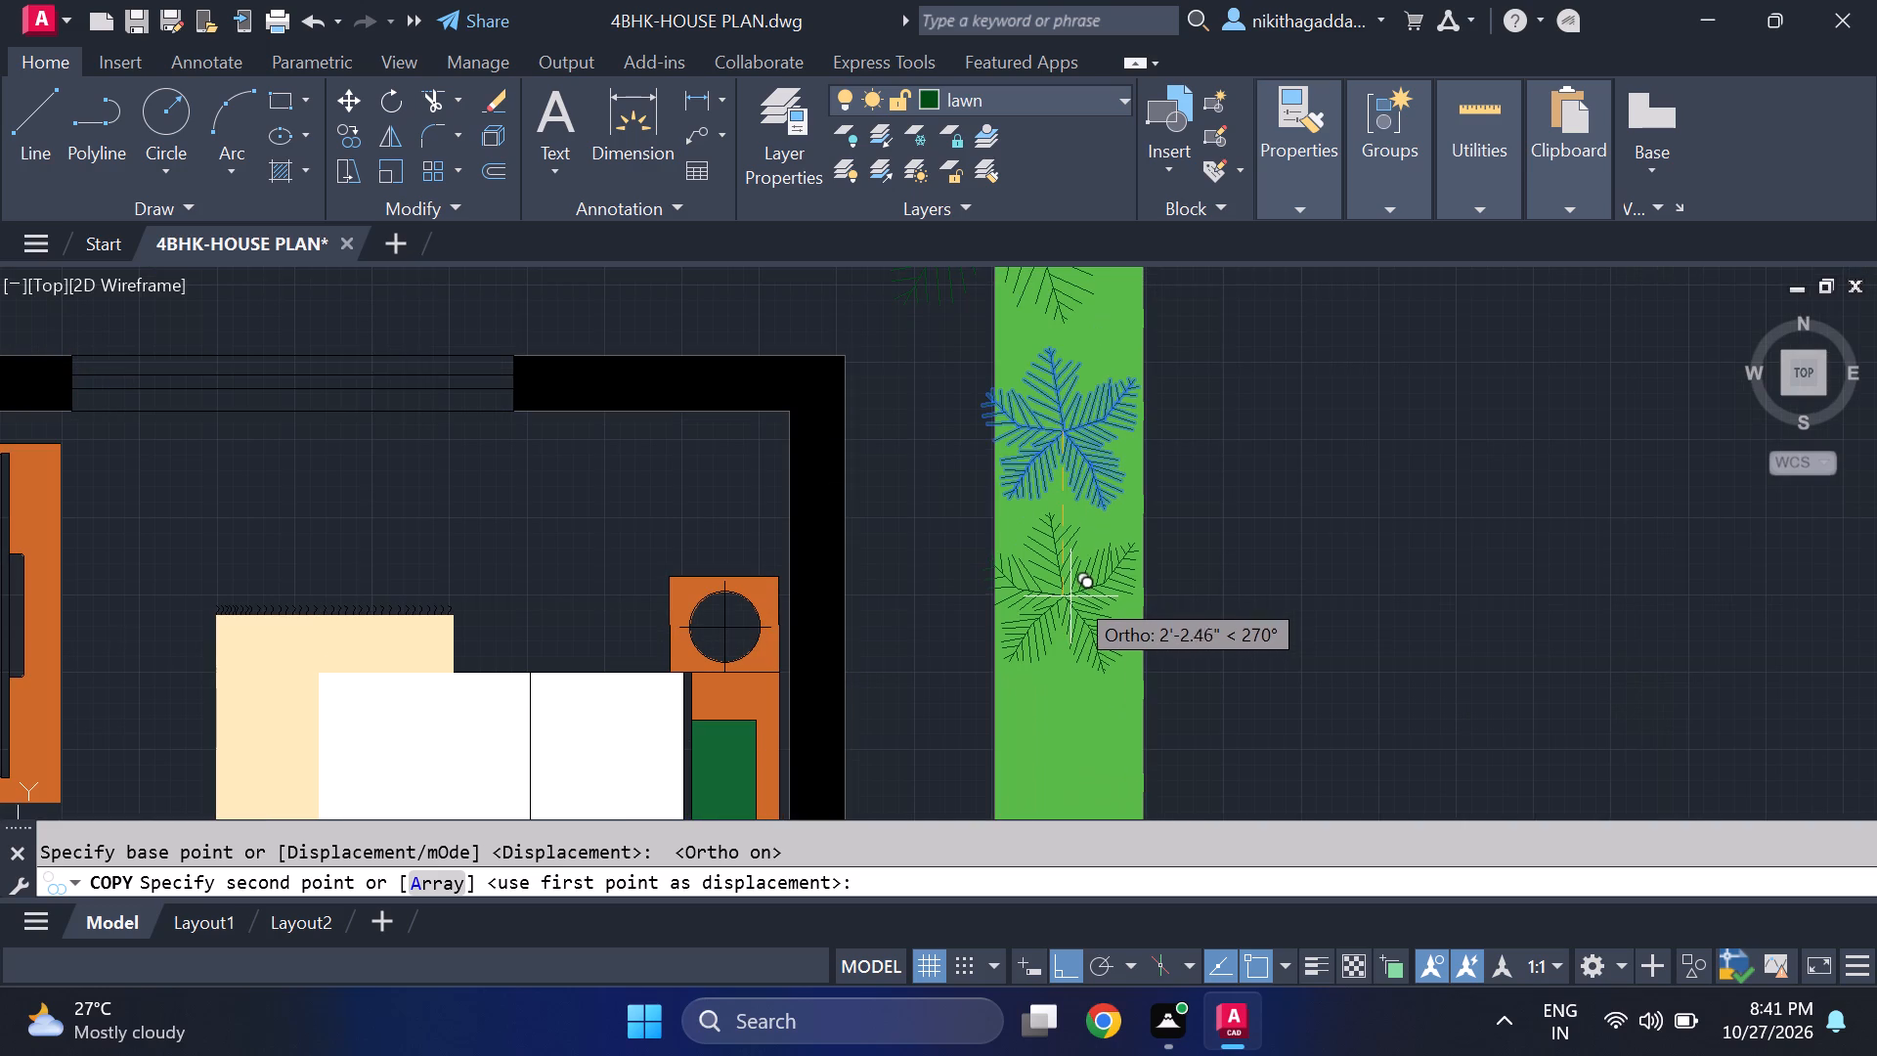
click(1081, 593)
middle_drag(1064, 759, 1094, 521)
scroll(1108, 521, up, 1)
click(1108, 519)
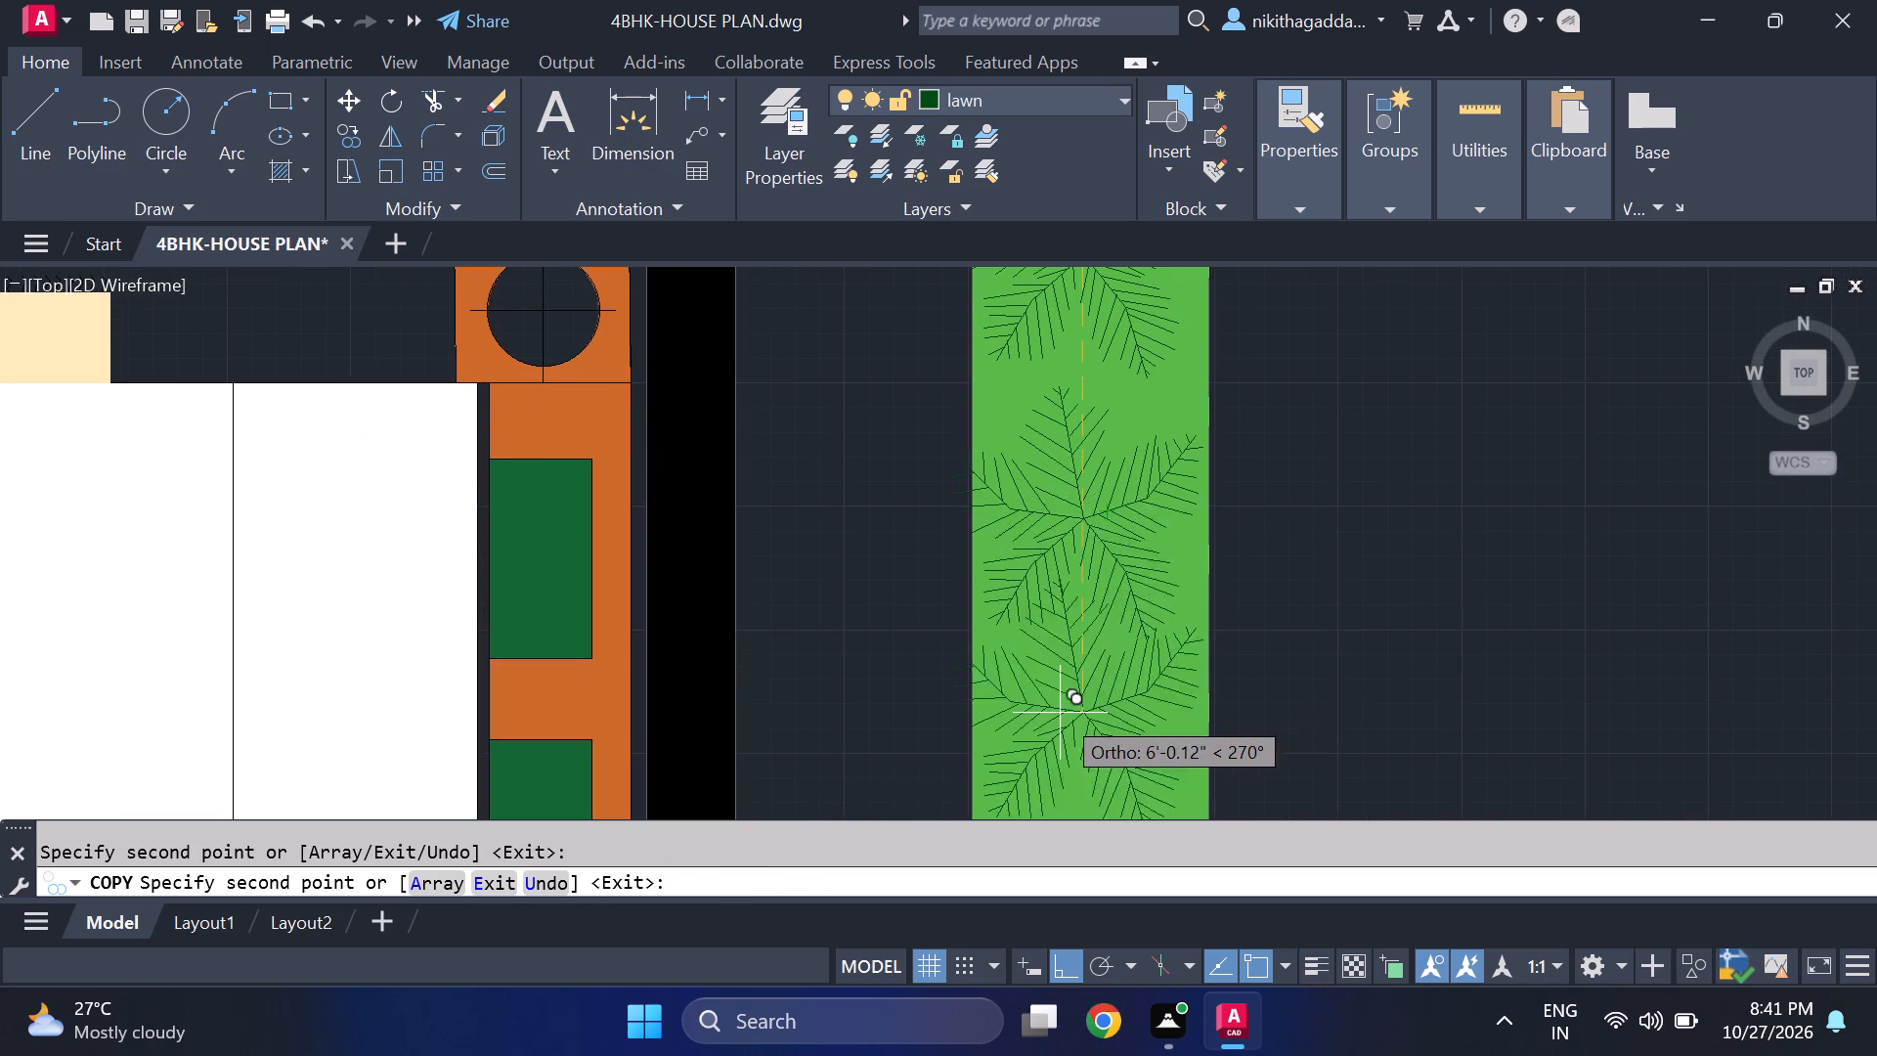
scroll(1056, 710, down, 4)
scroll(1062, 730, up, 2)
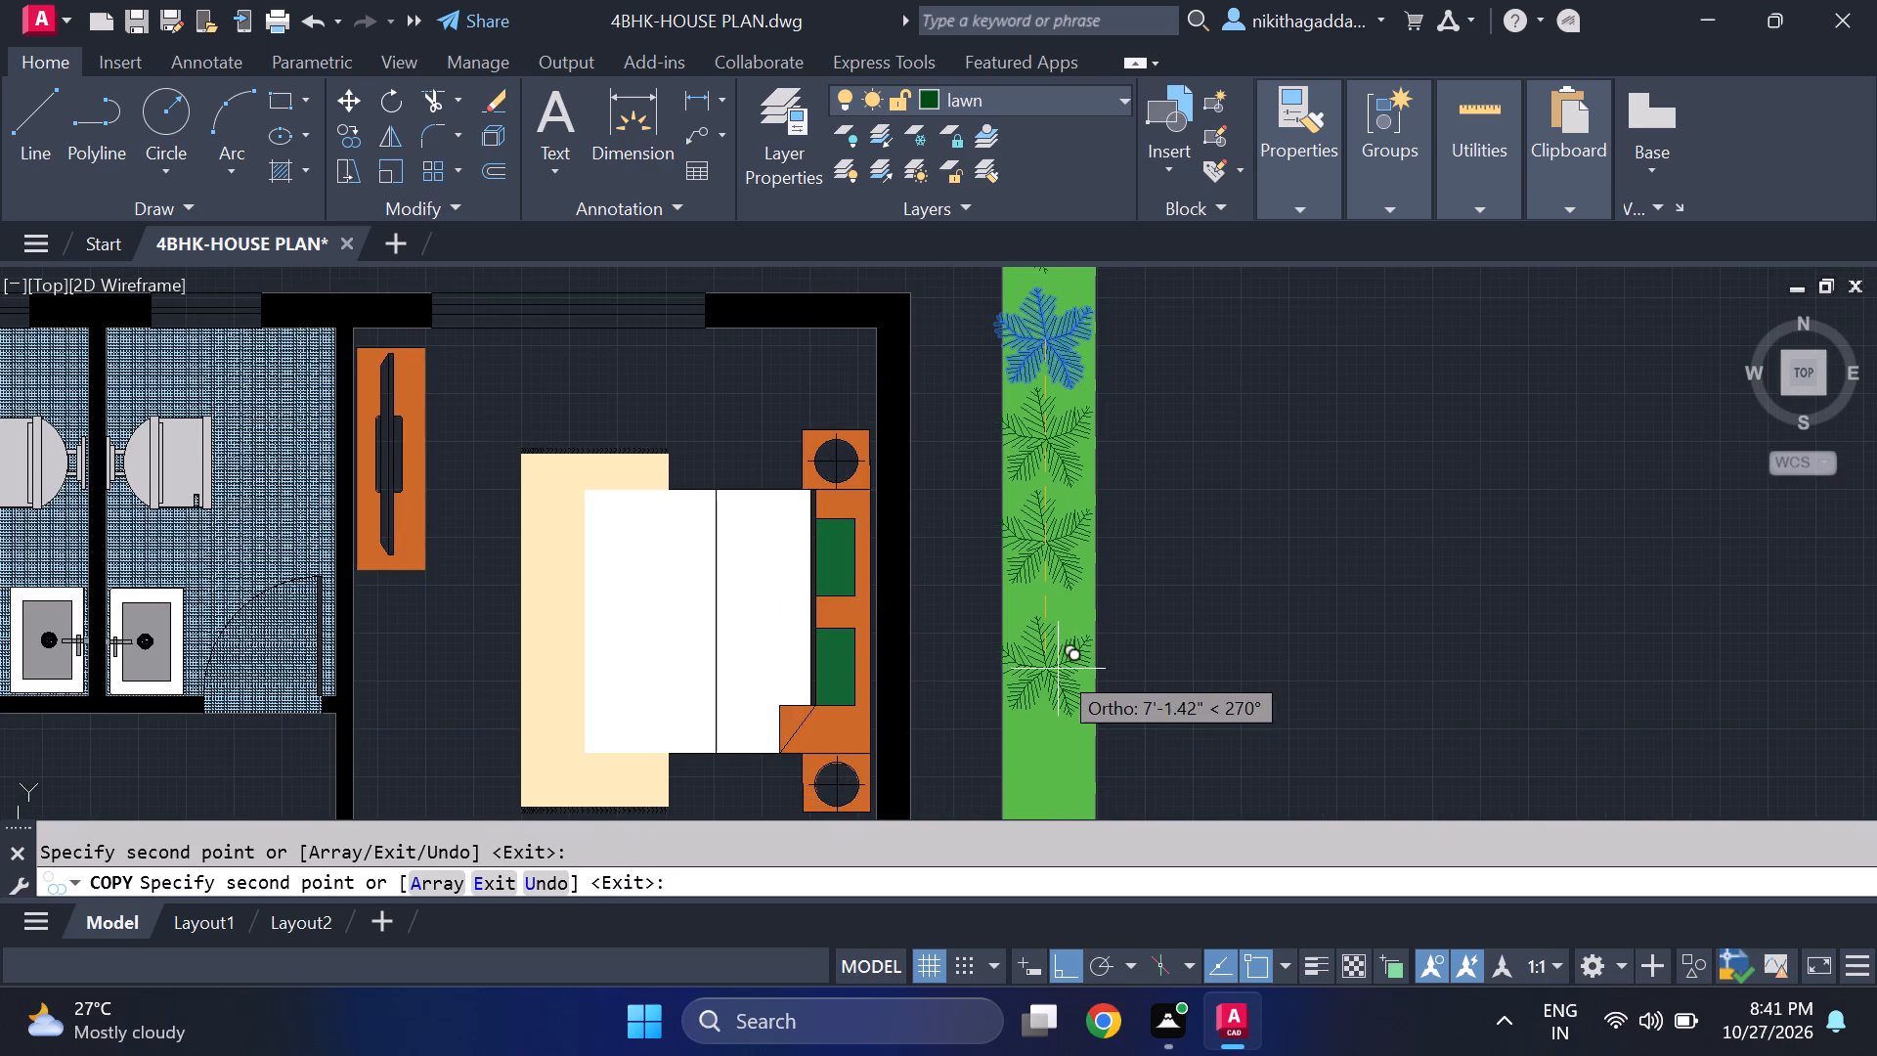
click(1058, 669)
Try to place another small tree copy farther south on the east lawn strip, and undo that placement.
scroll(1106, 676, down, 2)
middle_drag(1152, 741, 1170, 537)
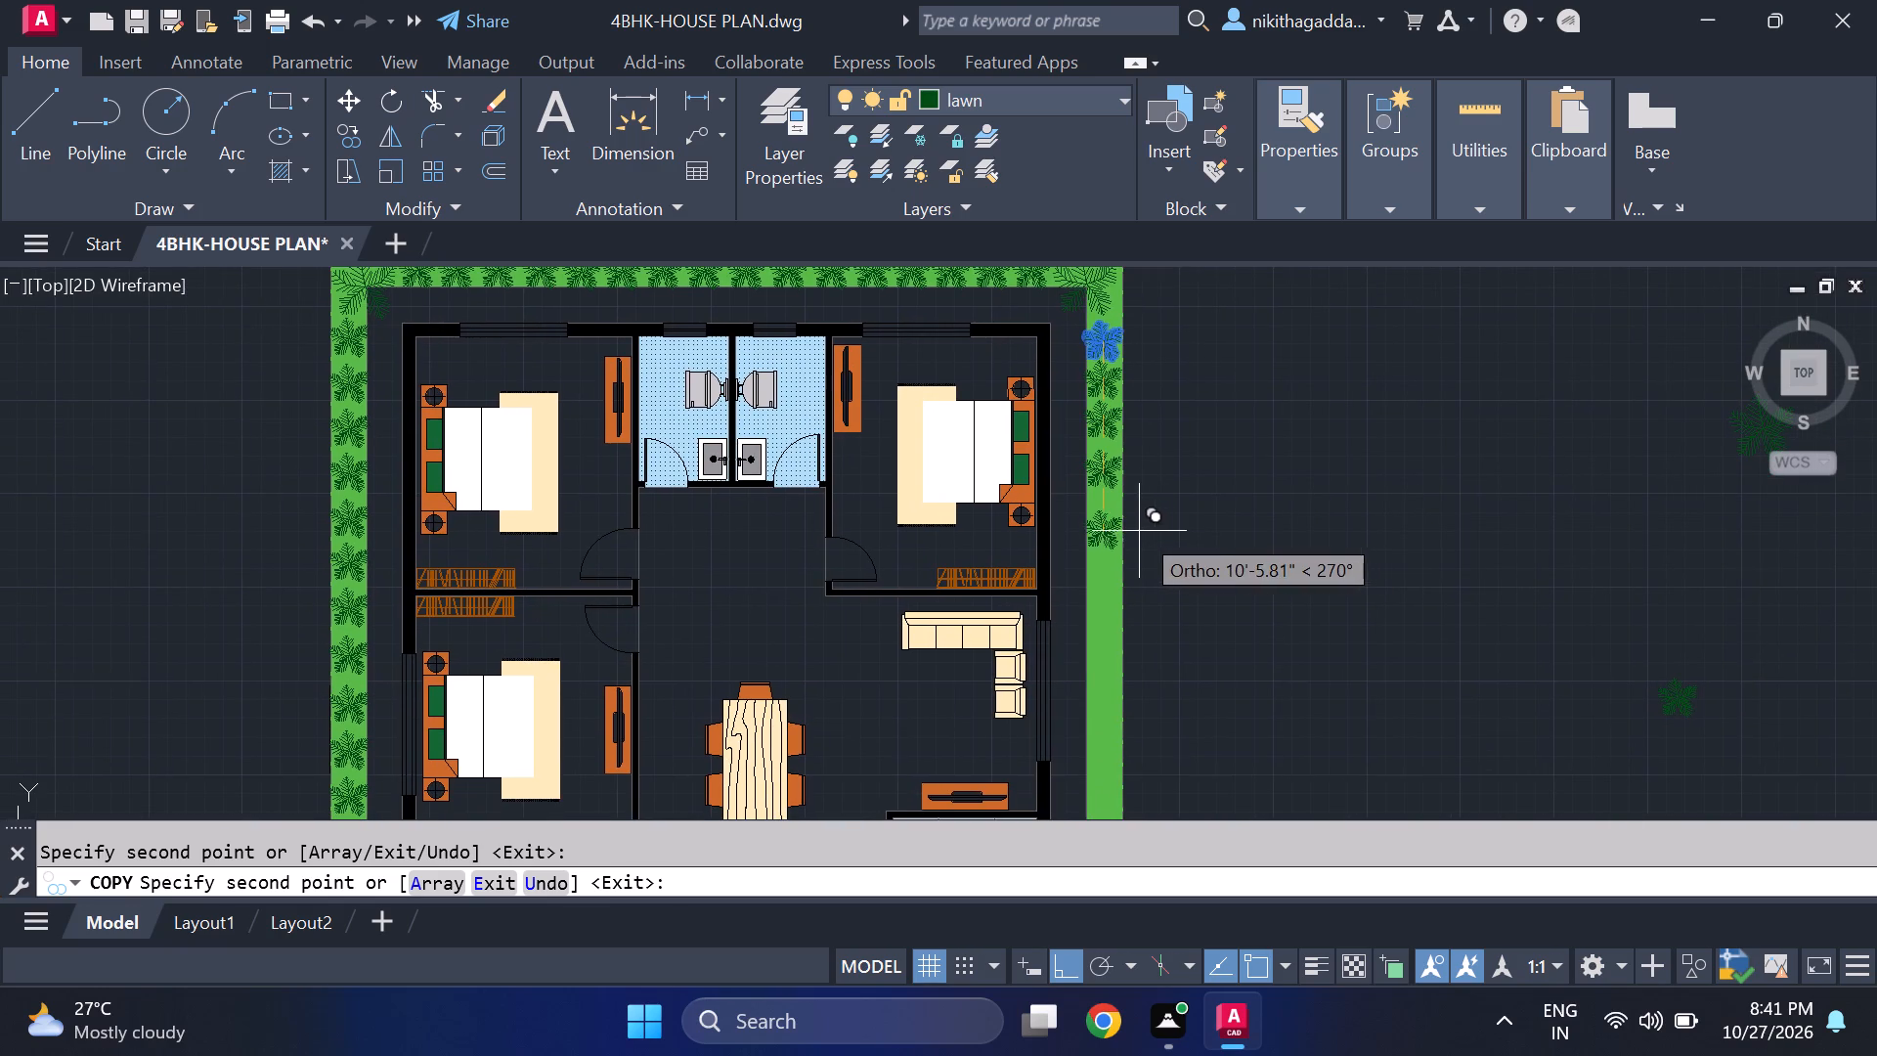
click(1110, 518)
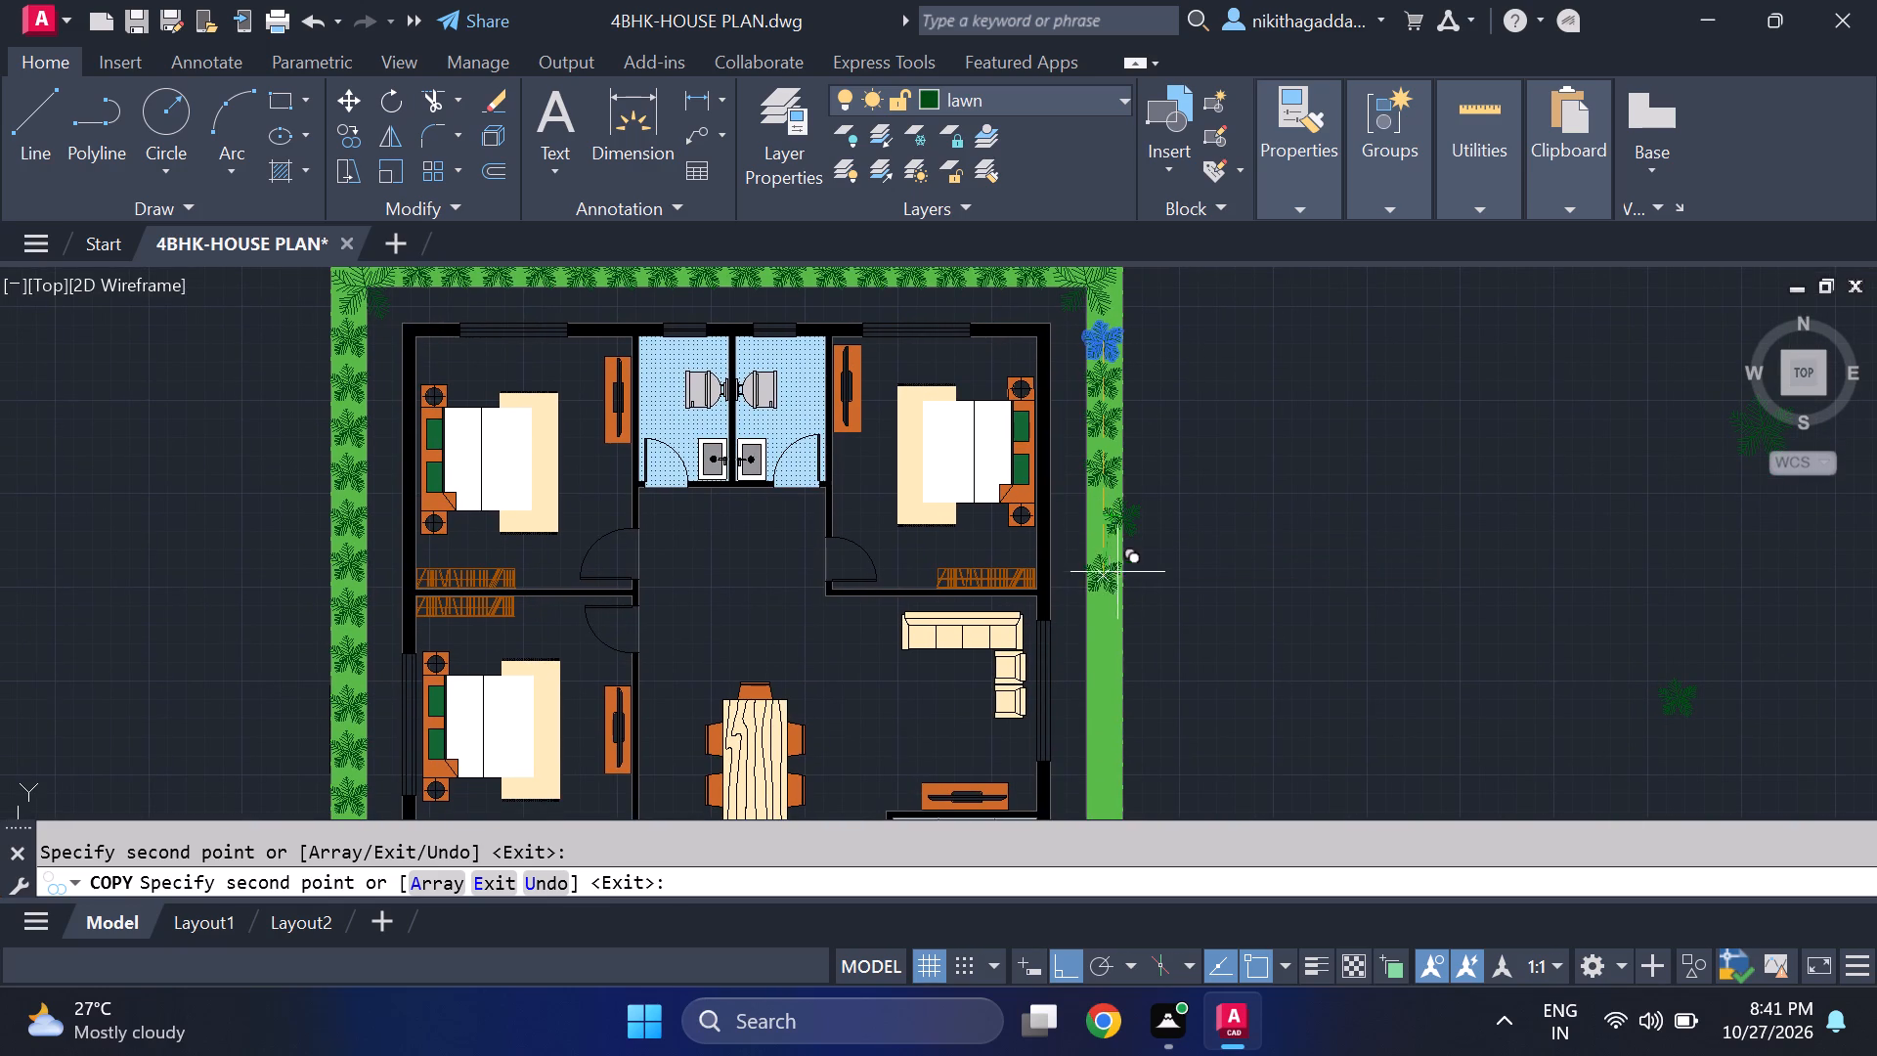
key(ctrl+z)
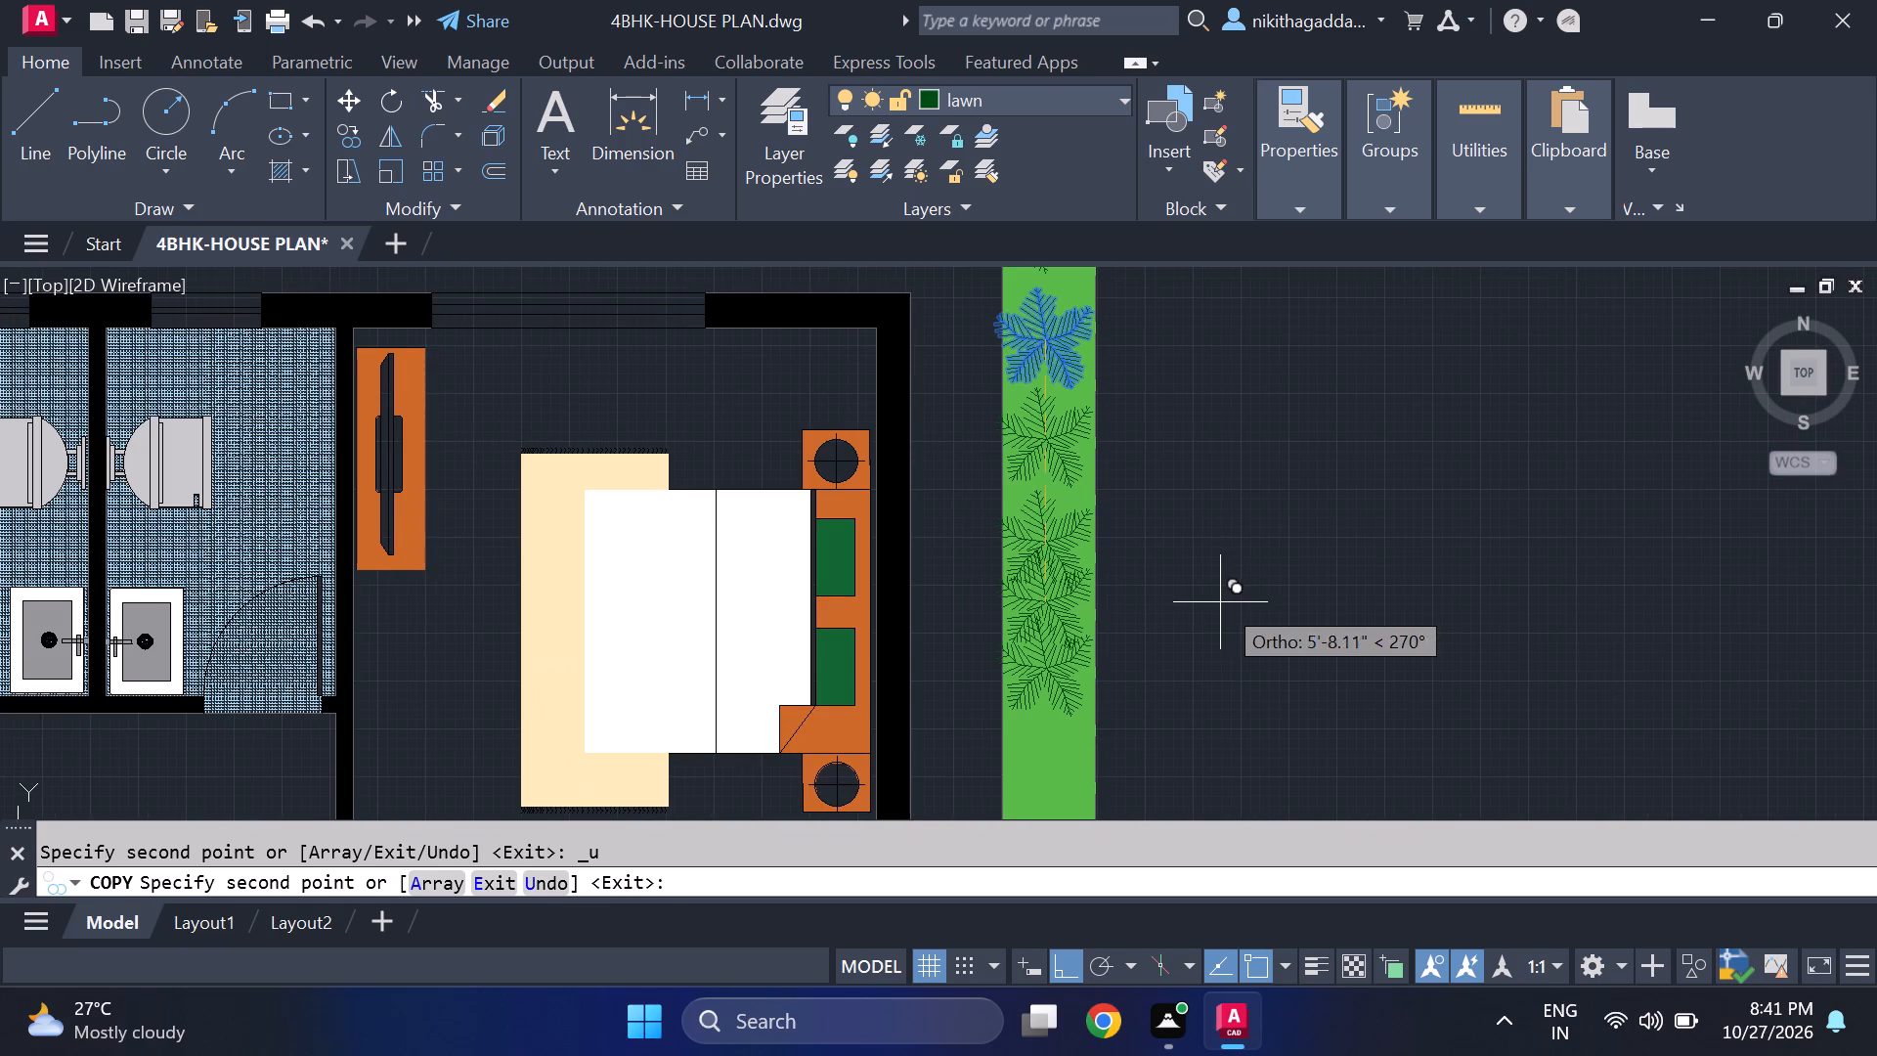
Continue copying the small tree straight south along the east lawn strip, placing three more copies beside the northeast bedroom's southern part.
middle_drag(1047, 787, 1134, 467)
click(1132, 470)
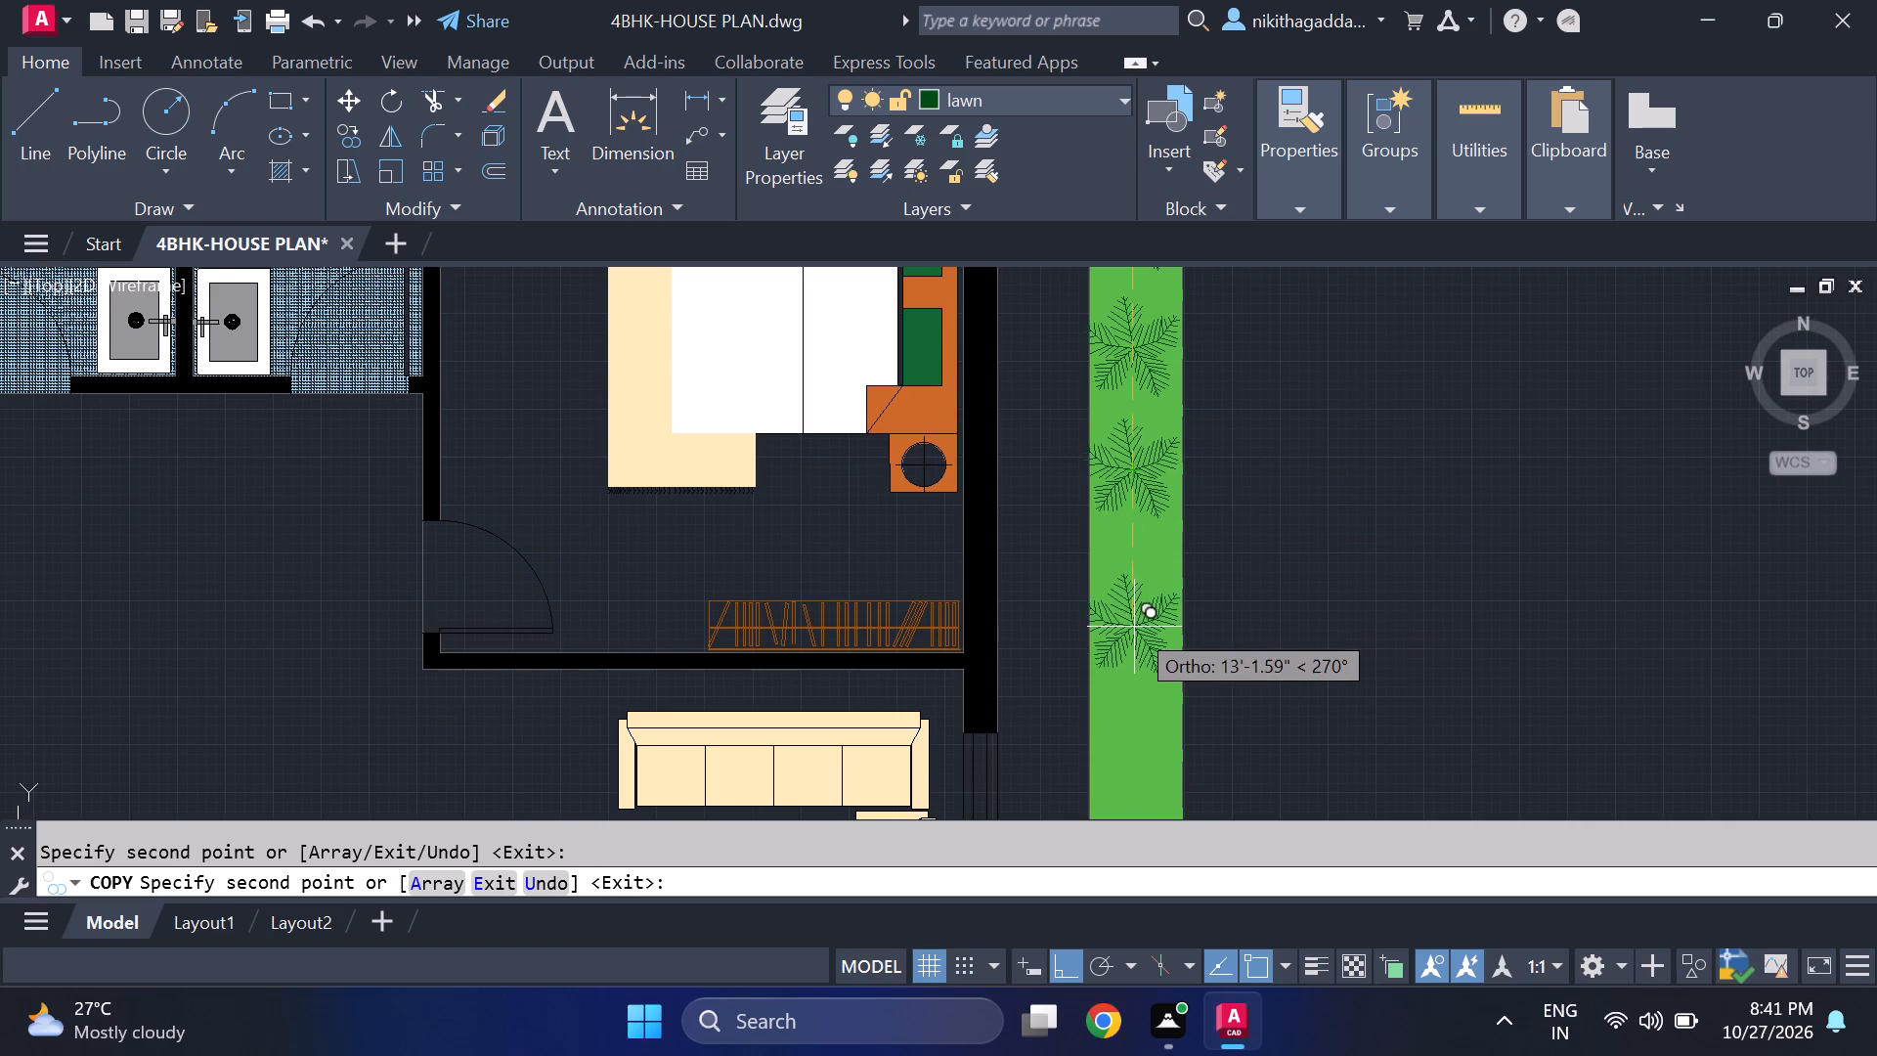
click(1142, 595)
scroll(1272, 717, down, 1)
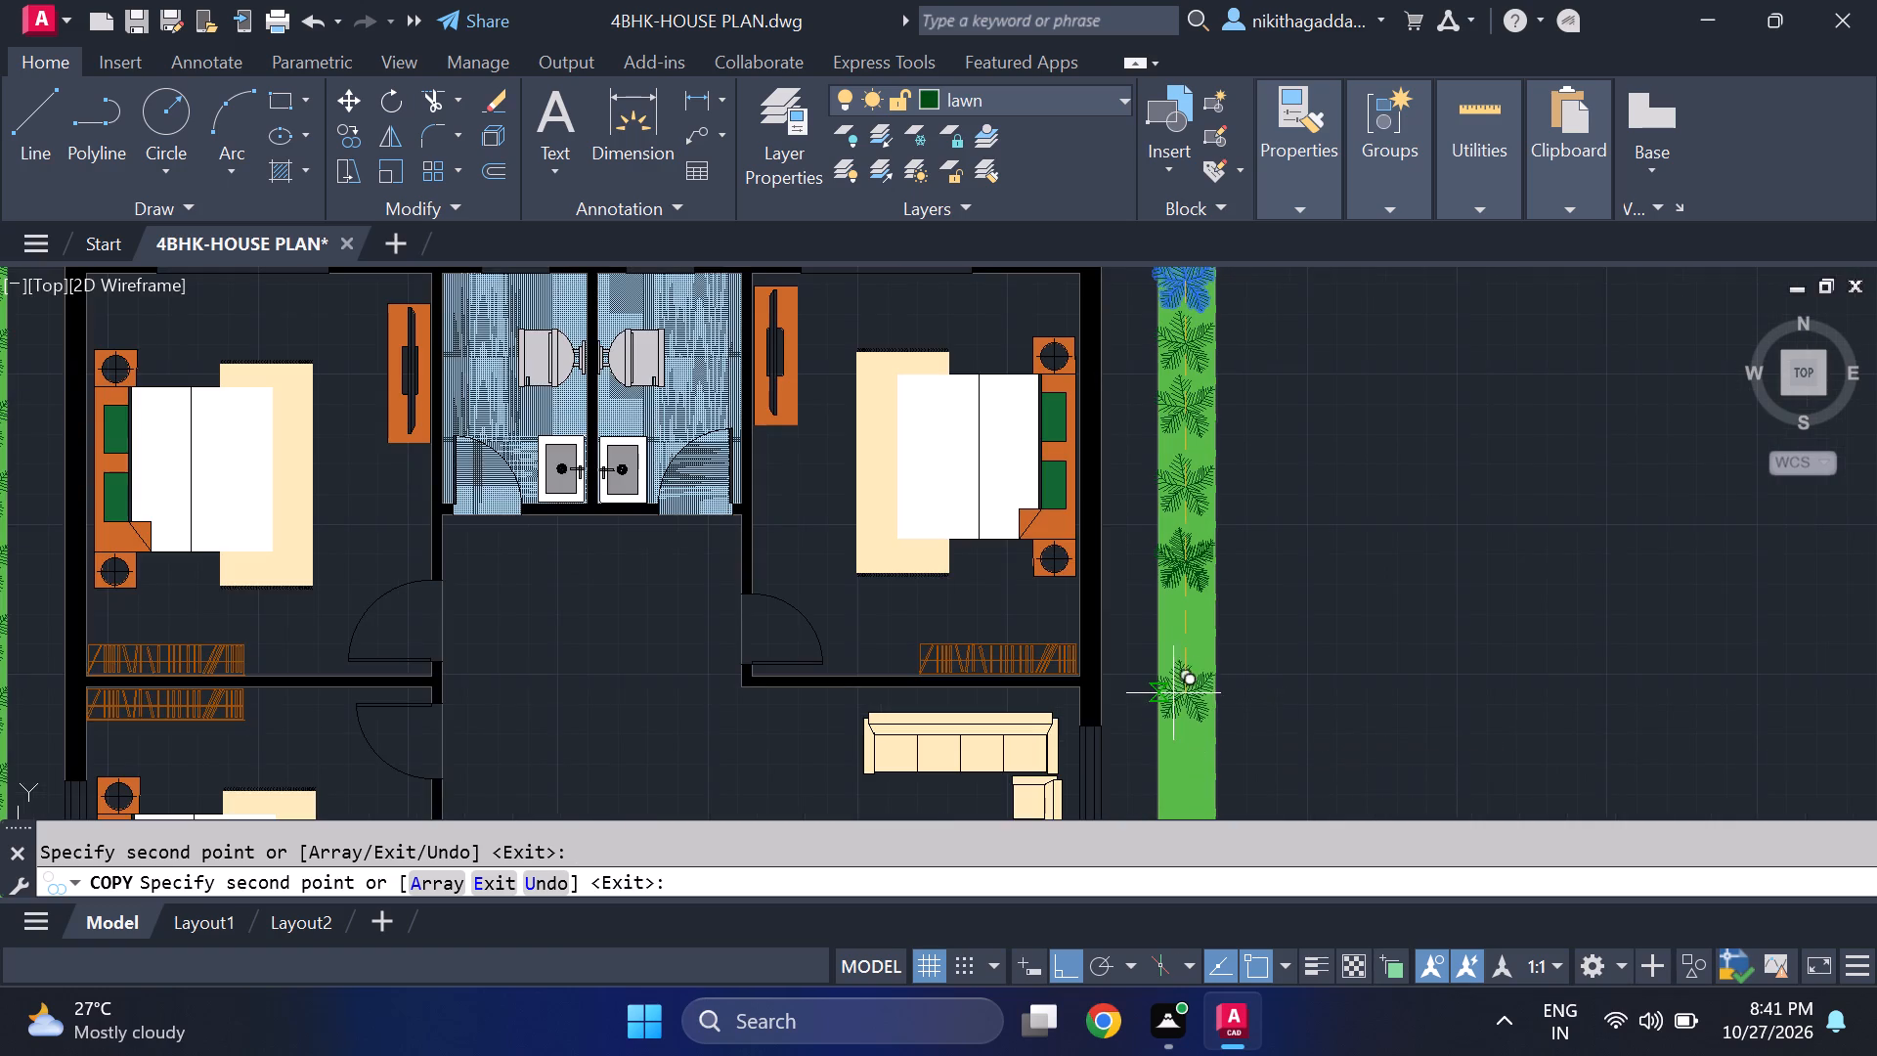
scroll(1156, 662, up, 2)
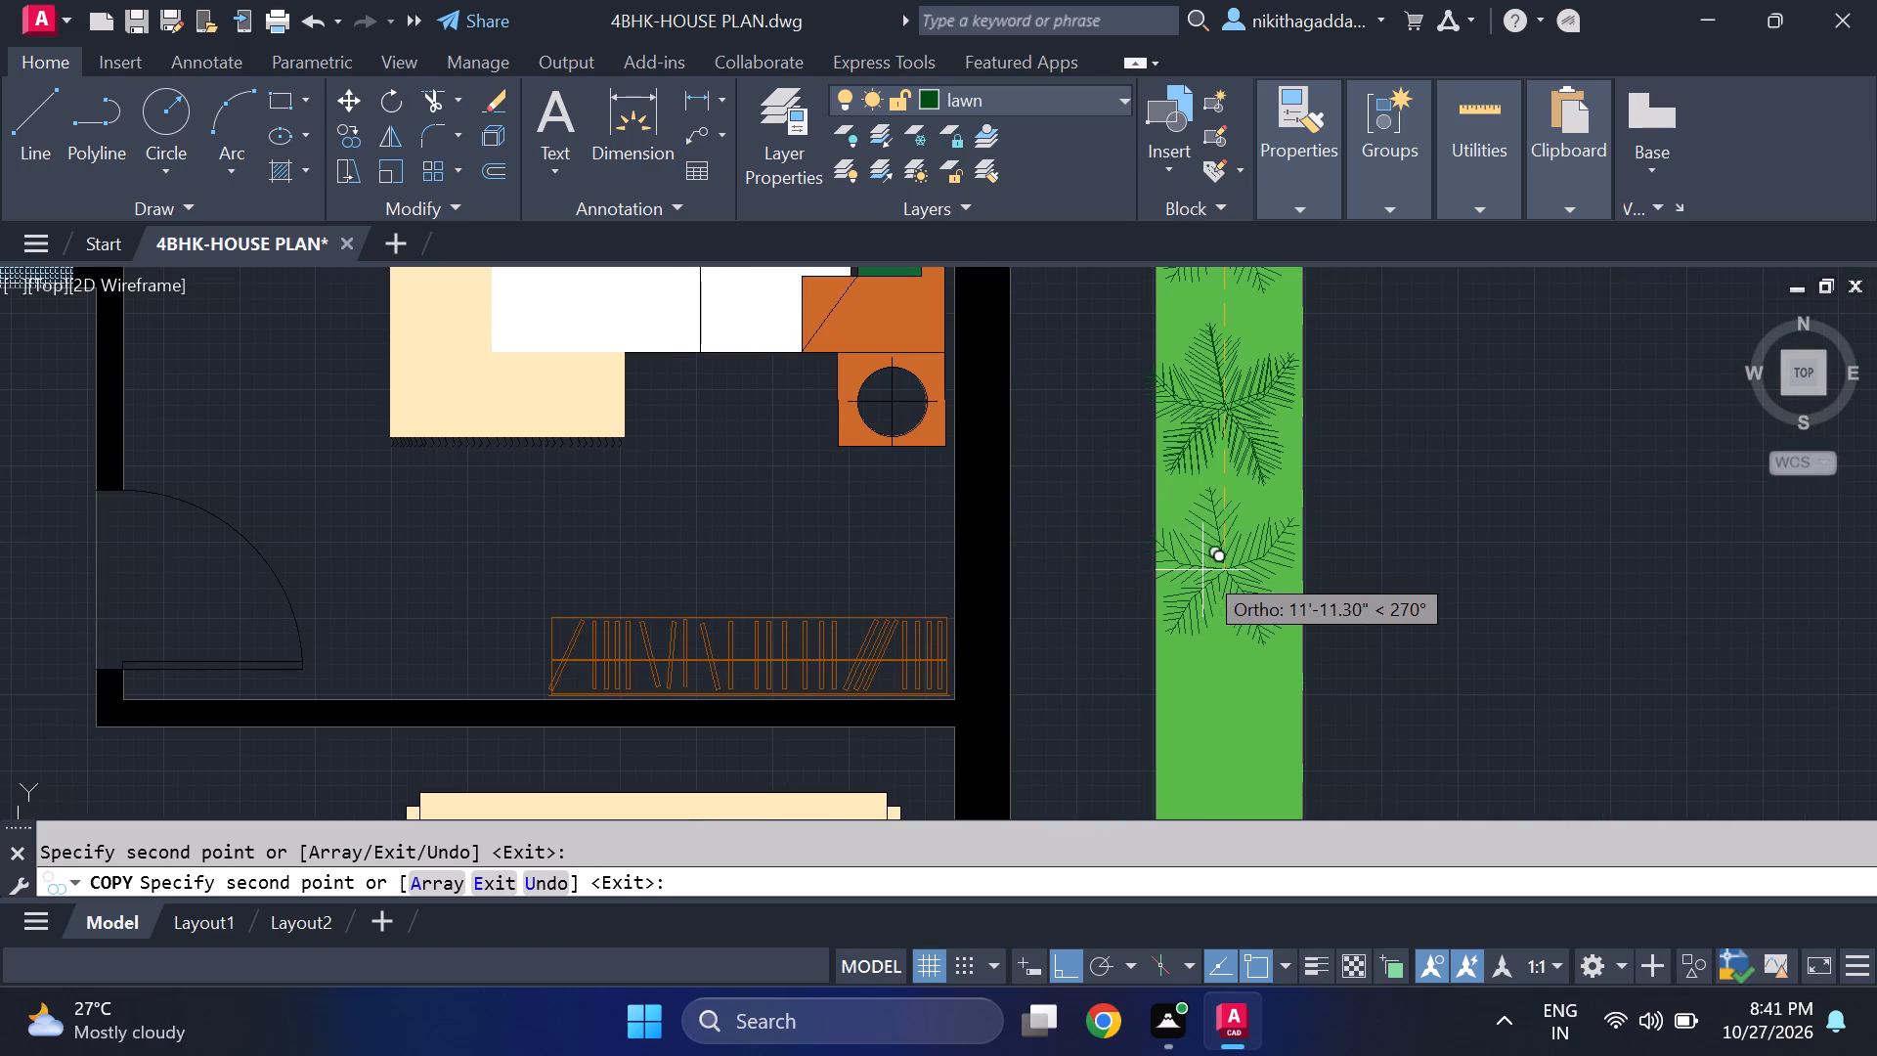
click(1229, 581)
scroll(1241, 707, down, 2)
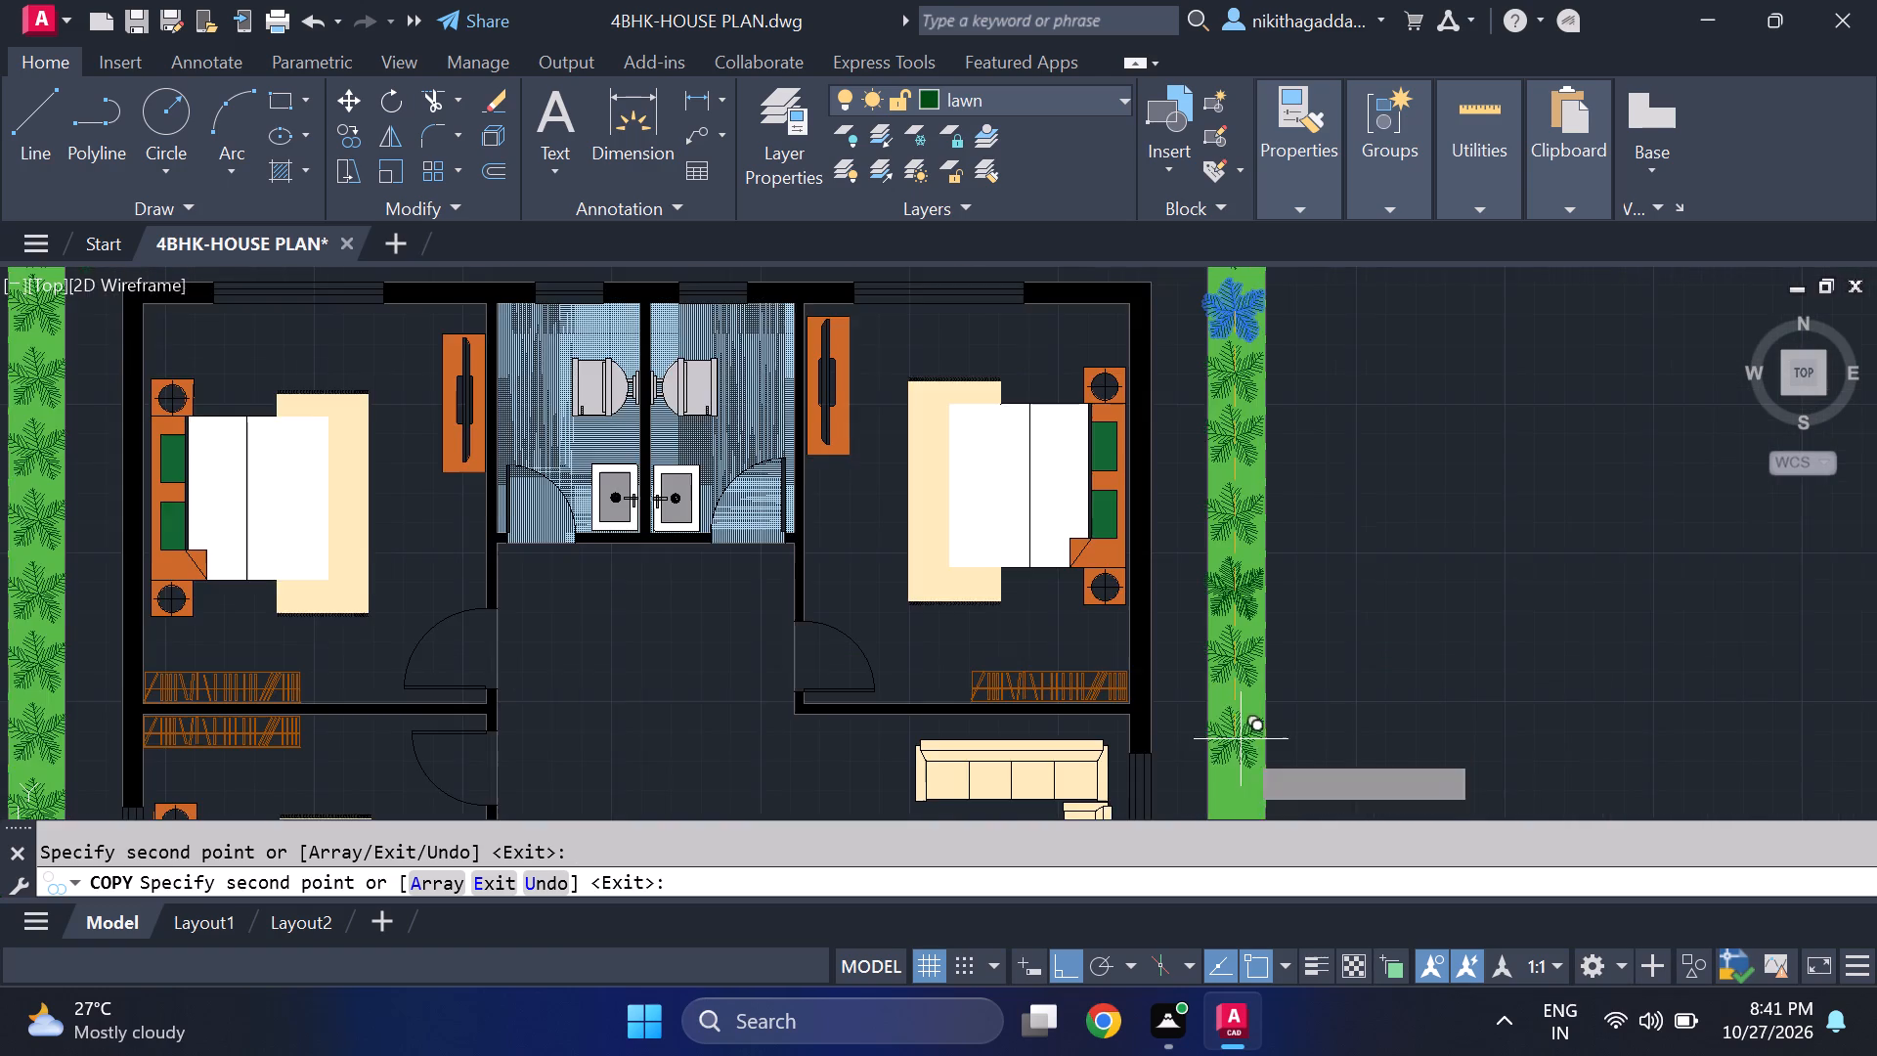
Place five more evenly spaced small tree copies southward on the east lawn strip, beside the living area's sofas and TV unit.
middle_drag(1233, 778, 1164, 546)
scroll(1165, 542, up, 1)
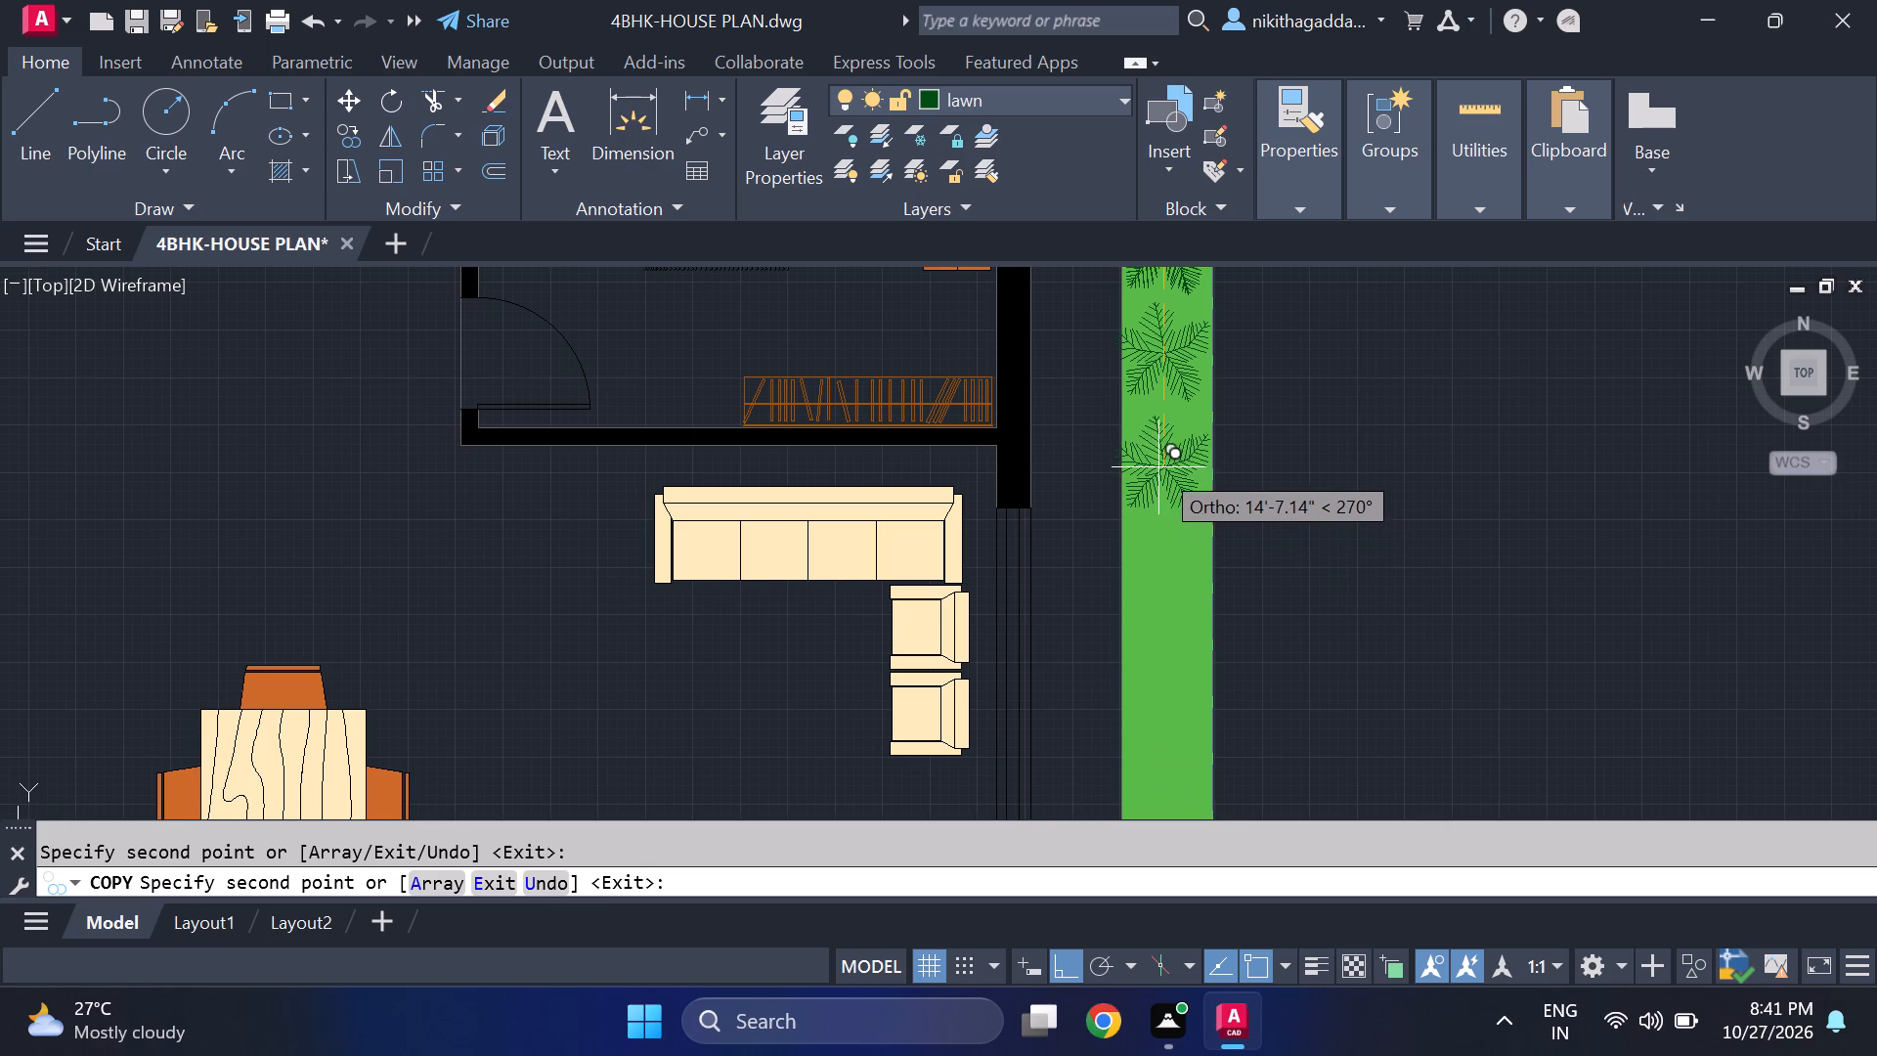
click(1166, 463)
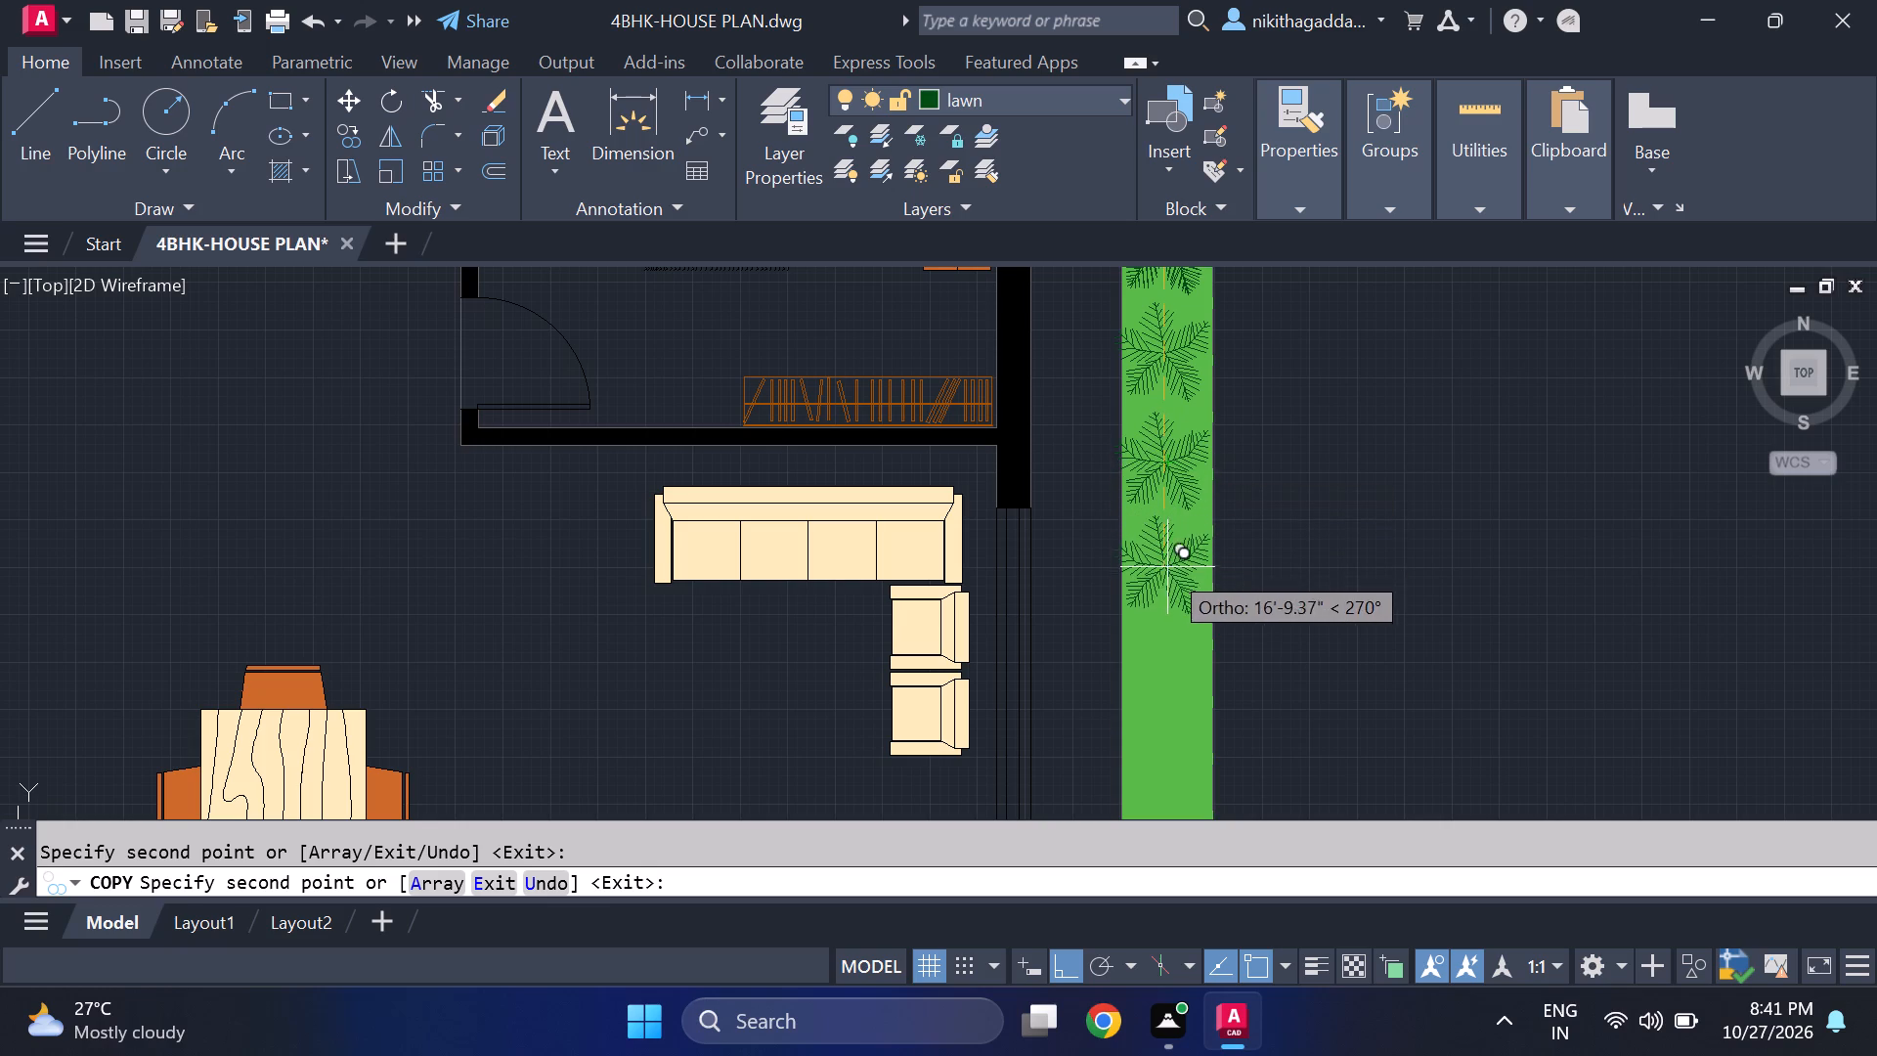
click(1162, 573)
scroll(1159, 638, down, 1)
scroll(1149, 695, up, 2)
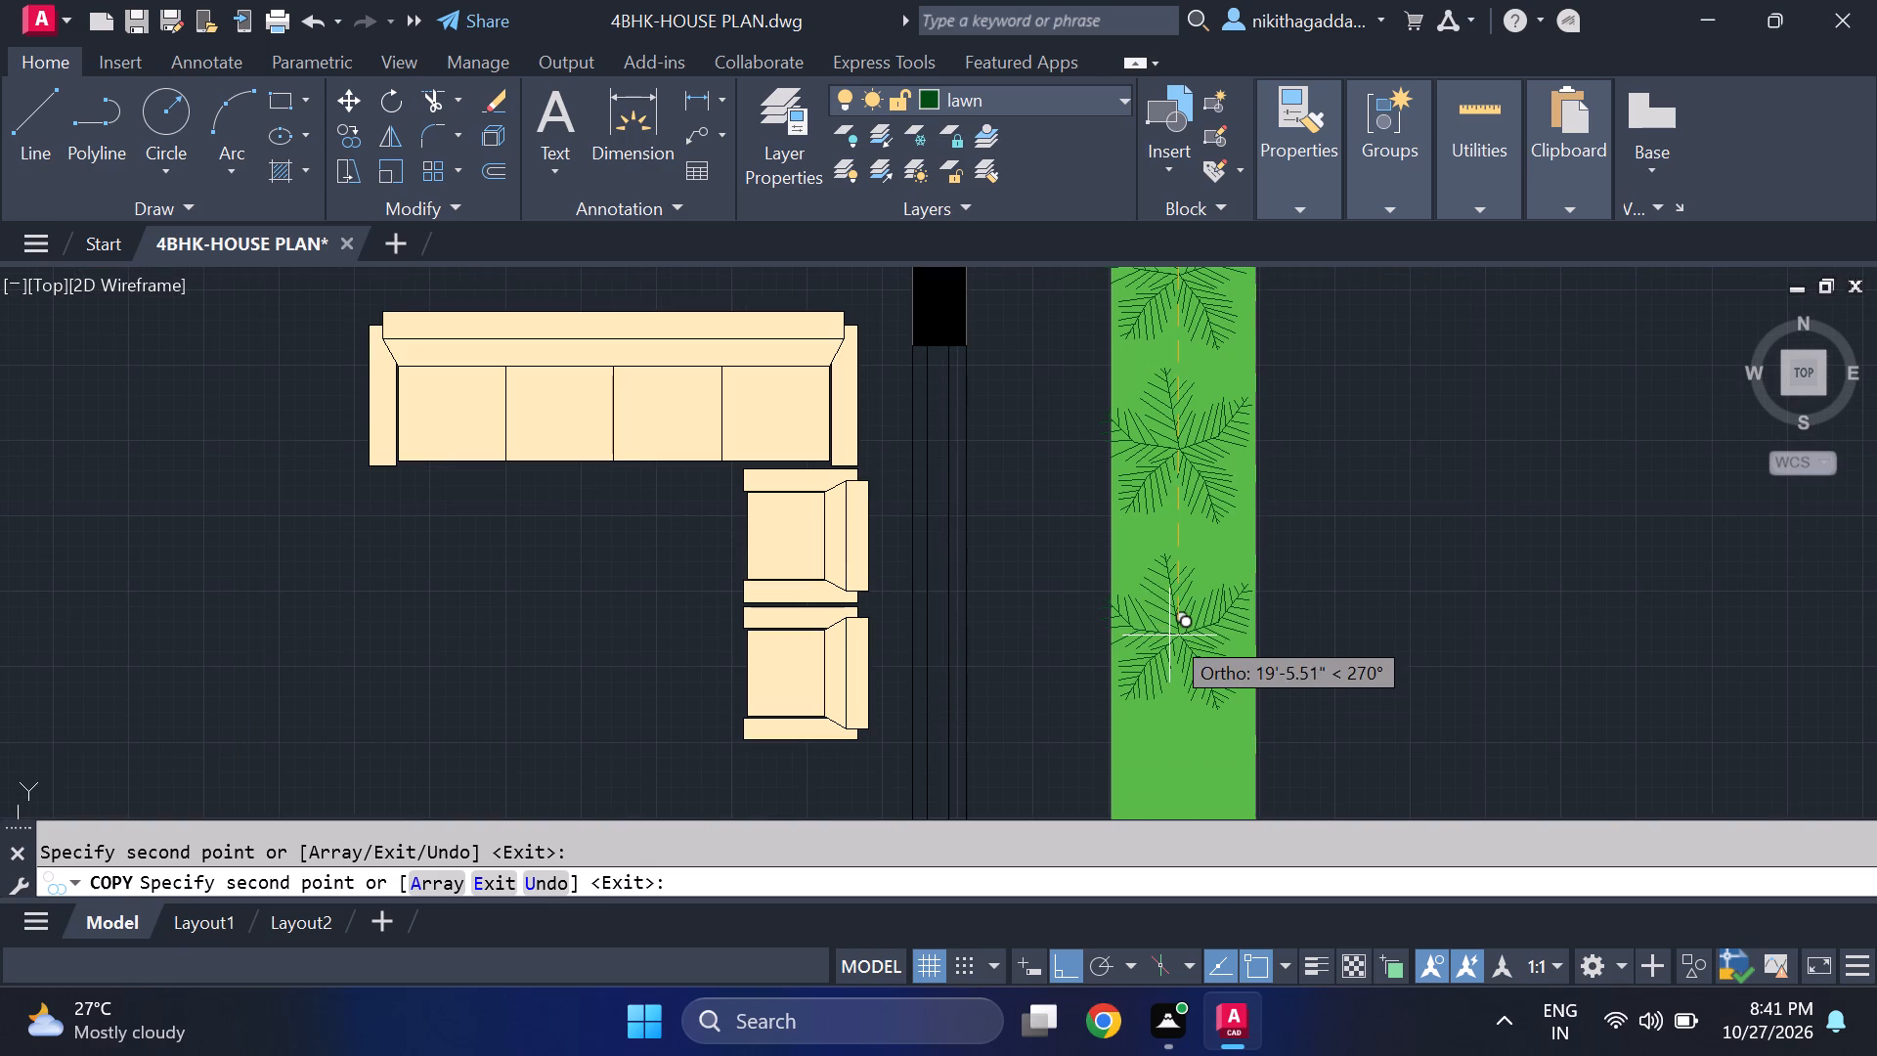
click(1169, 628)
scroll(1164, 681, down, 2)
middle_drag(1179, 749, 1163, 524)
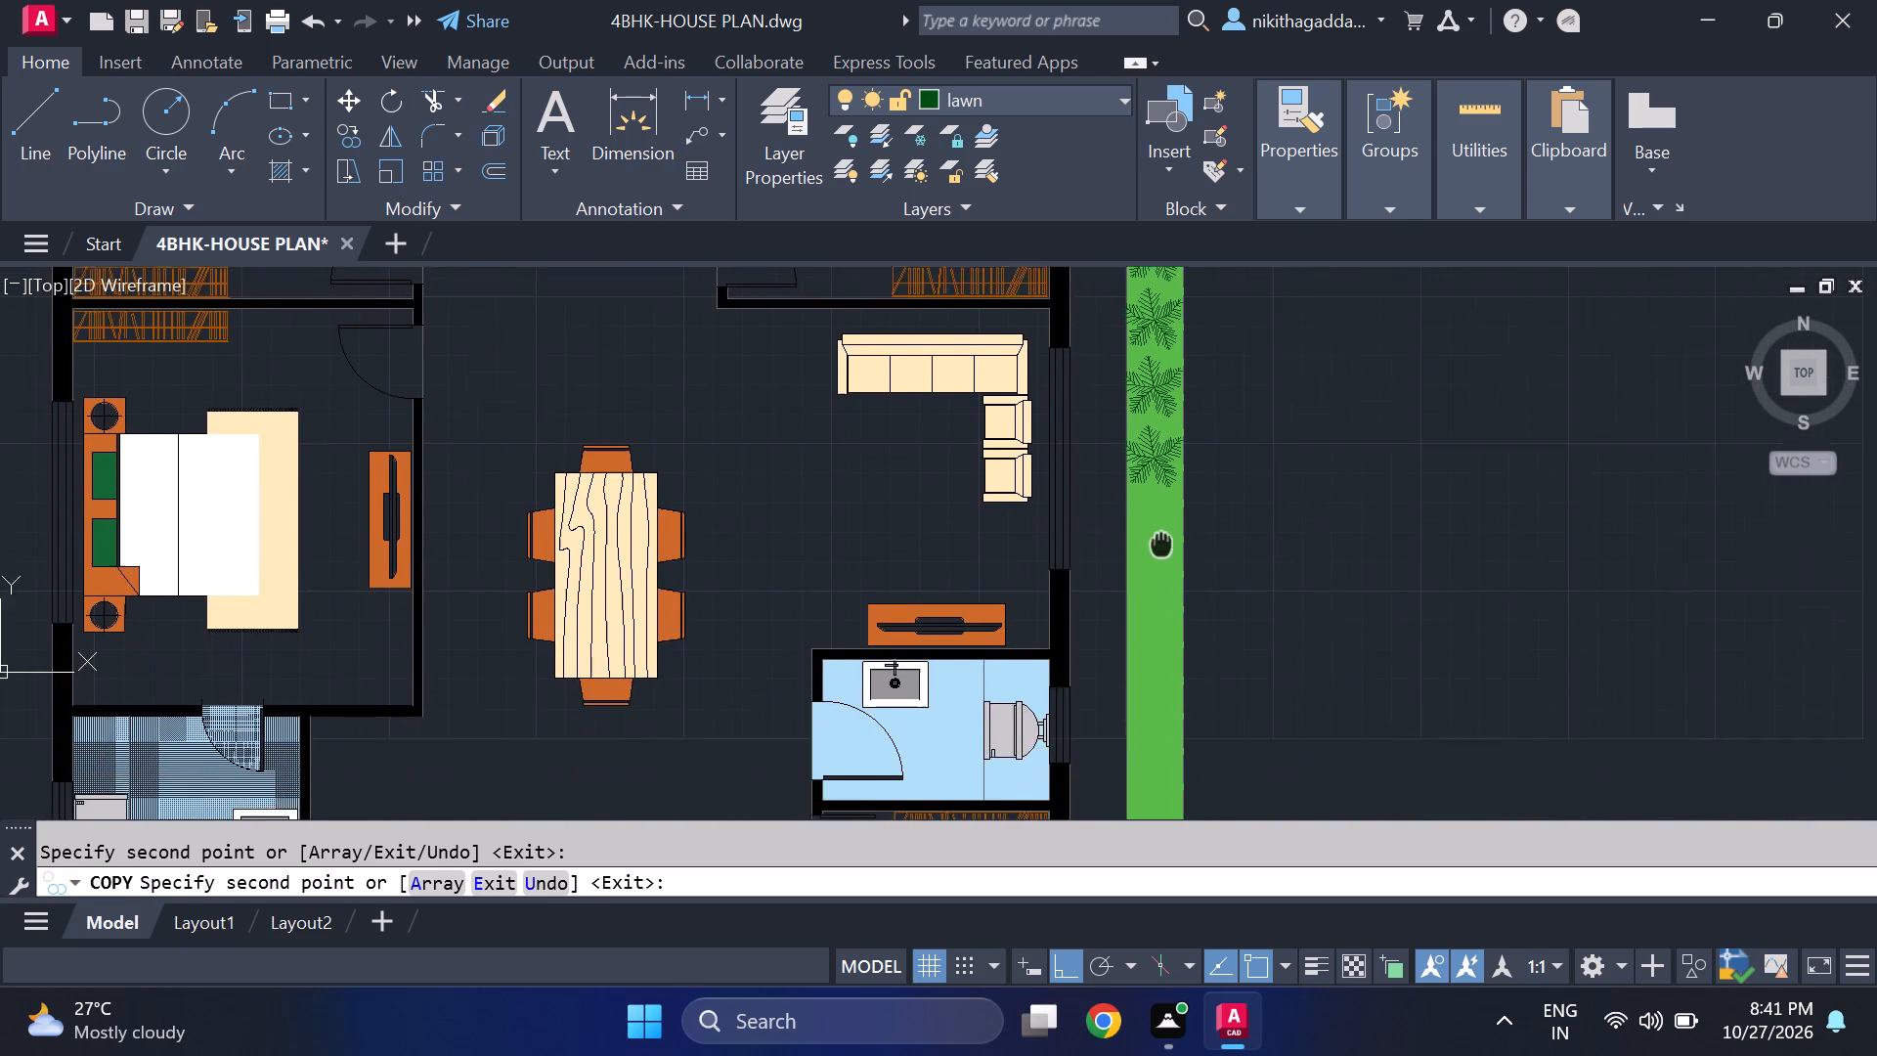
middle_drag(1163, 524, 1165, 508)
scroll(1154, 499, up, 1)
click(1149, 488)
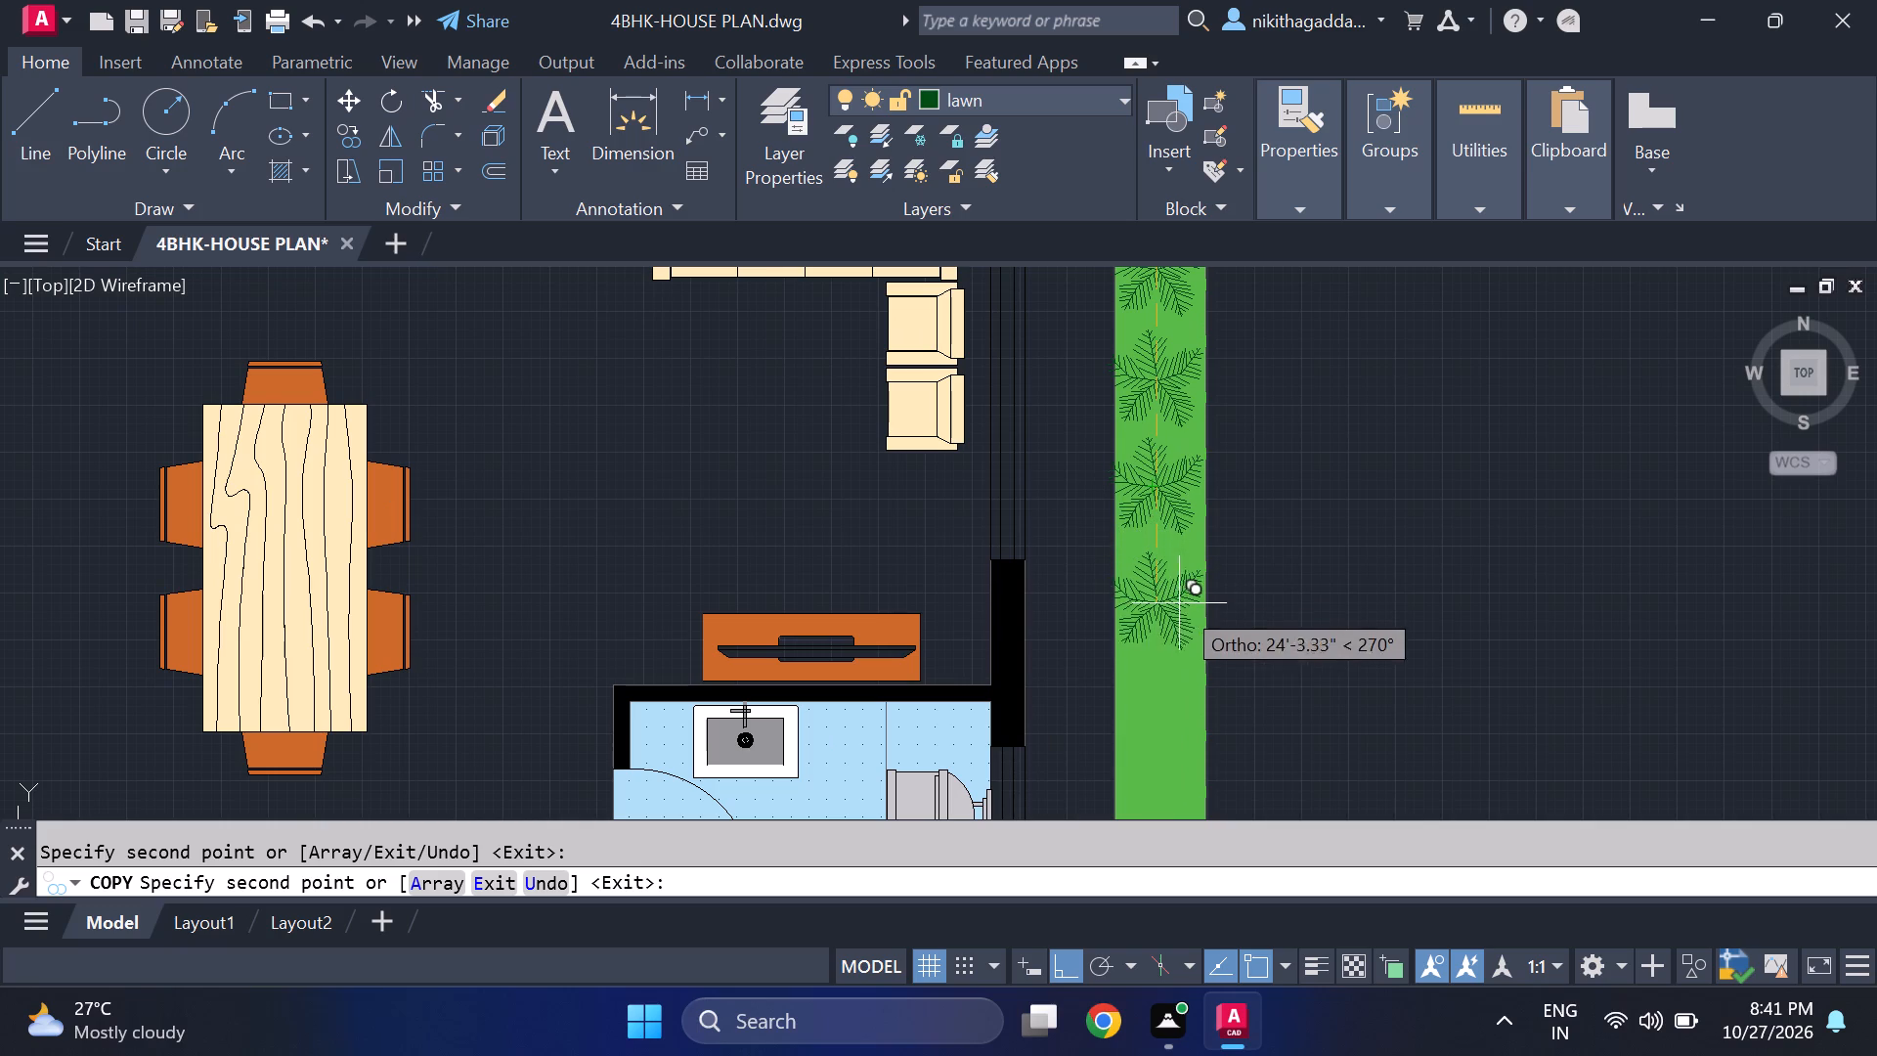
click(1160, 603)
Place four more small tree copies southward on the east lawn strip, beside the east bathroom and the southeast bedroom's wardrobe.
middle_drag(1133, 708, 1119, 663)
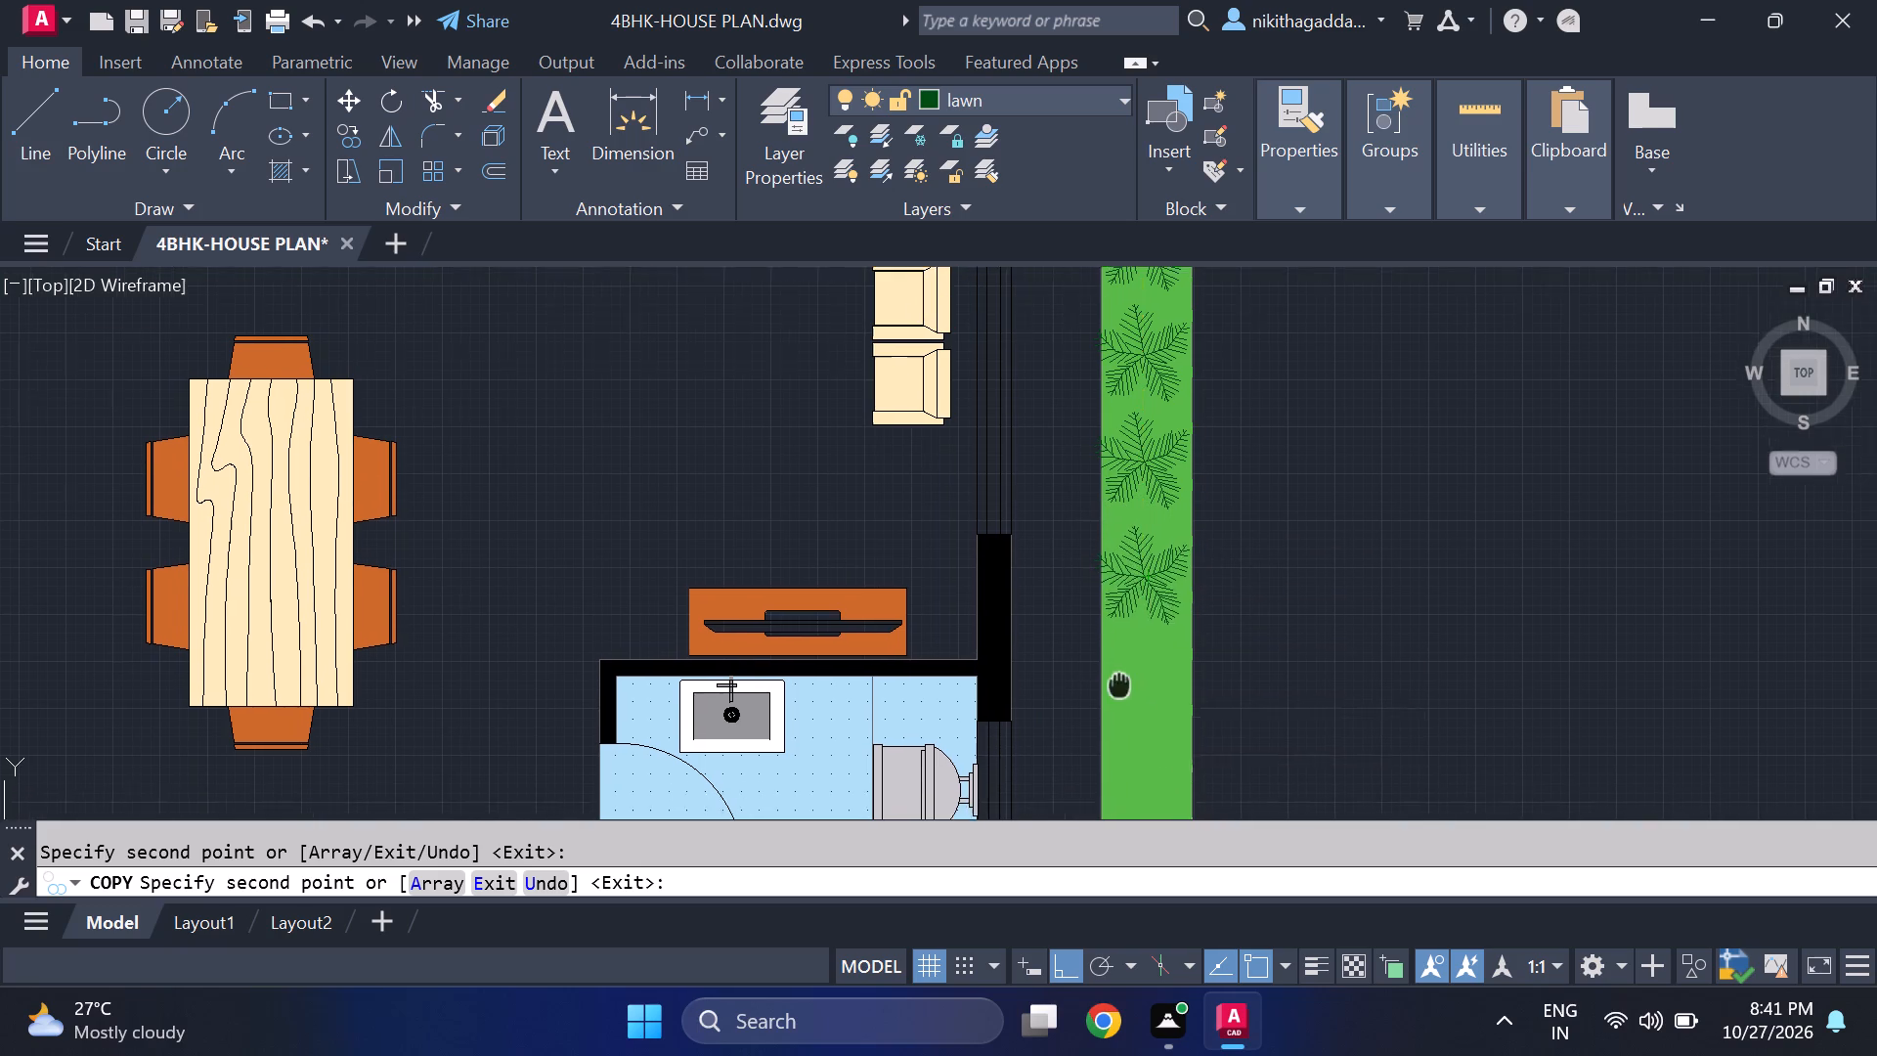
middle_drag(1119, 663, 1189, 504)
click(1207, 506)
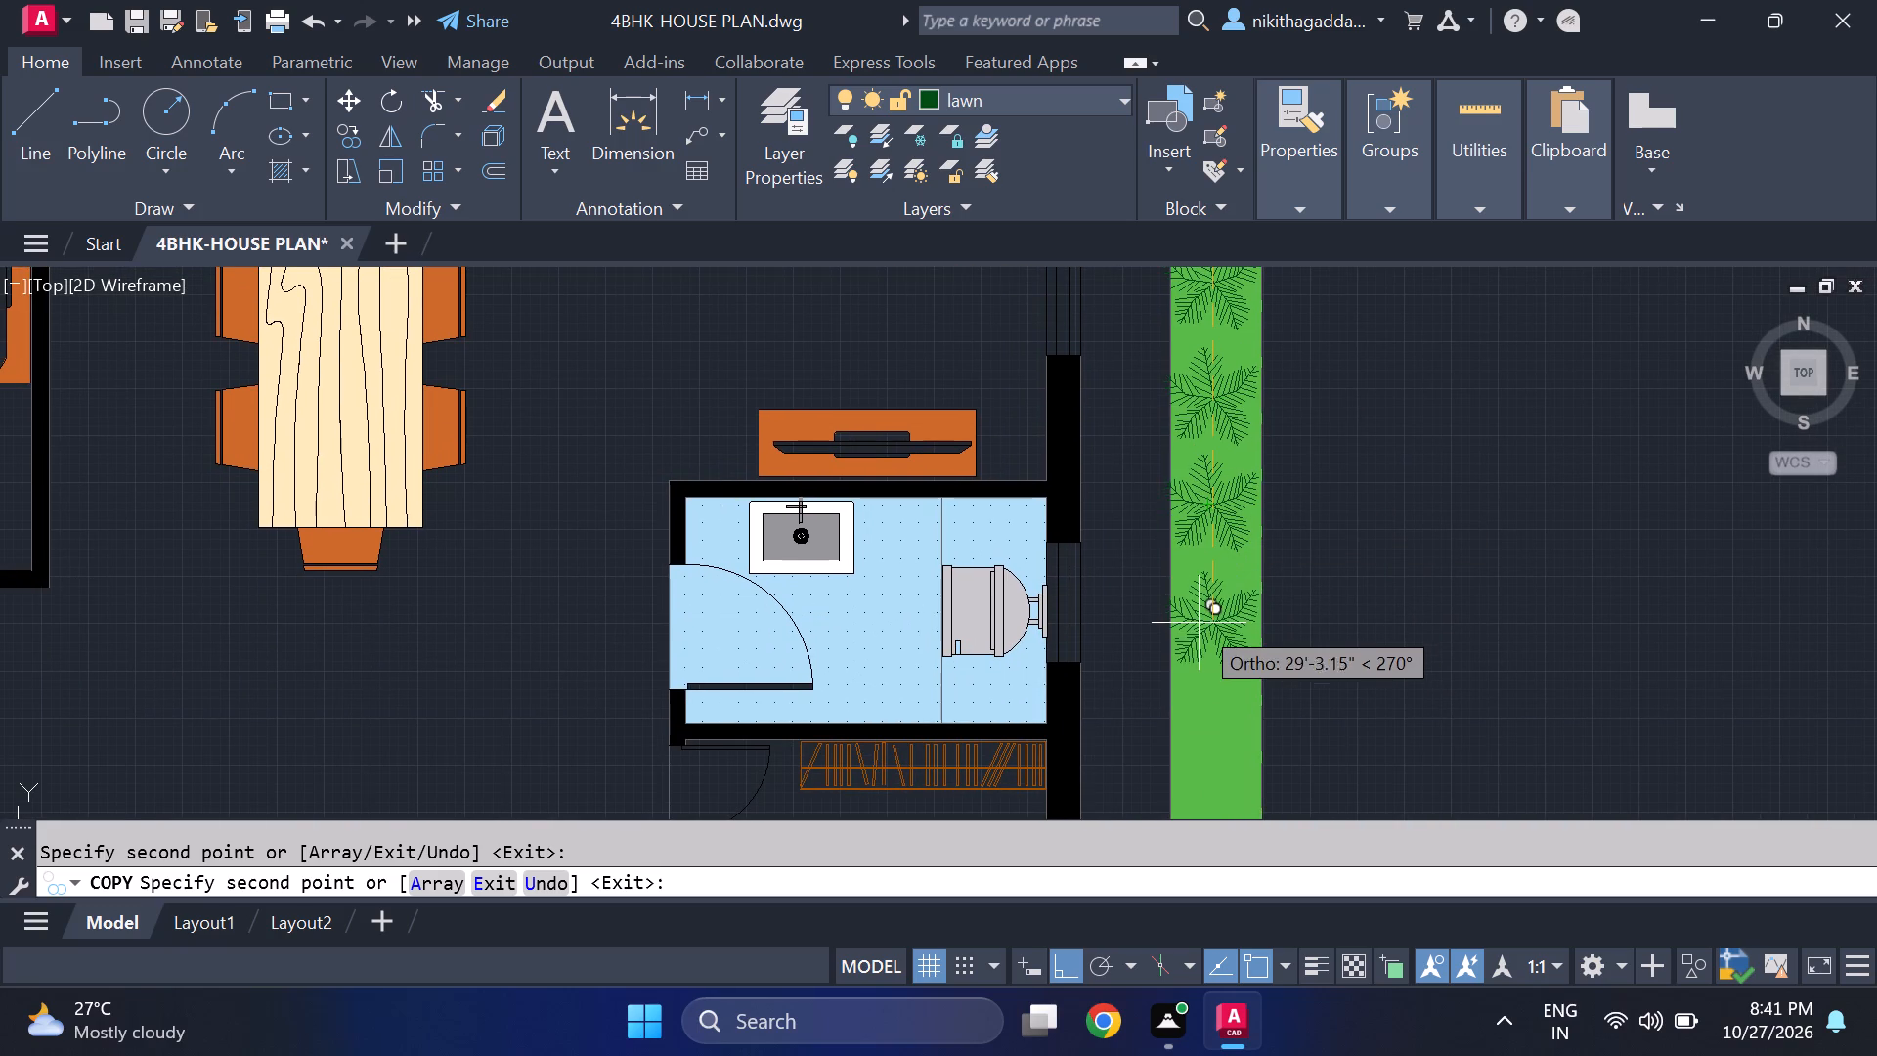
click(1198, 619)
scroll(1206, 664, down, 2)
middle_drag(1189, 720, 1159, 553)
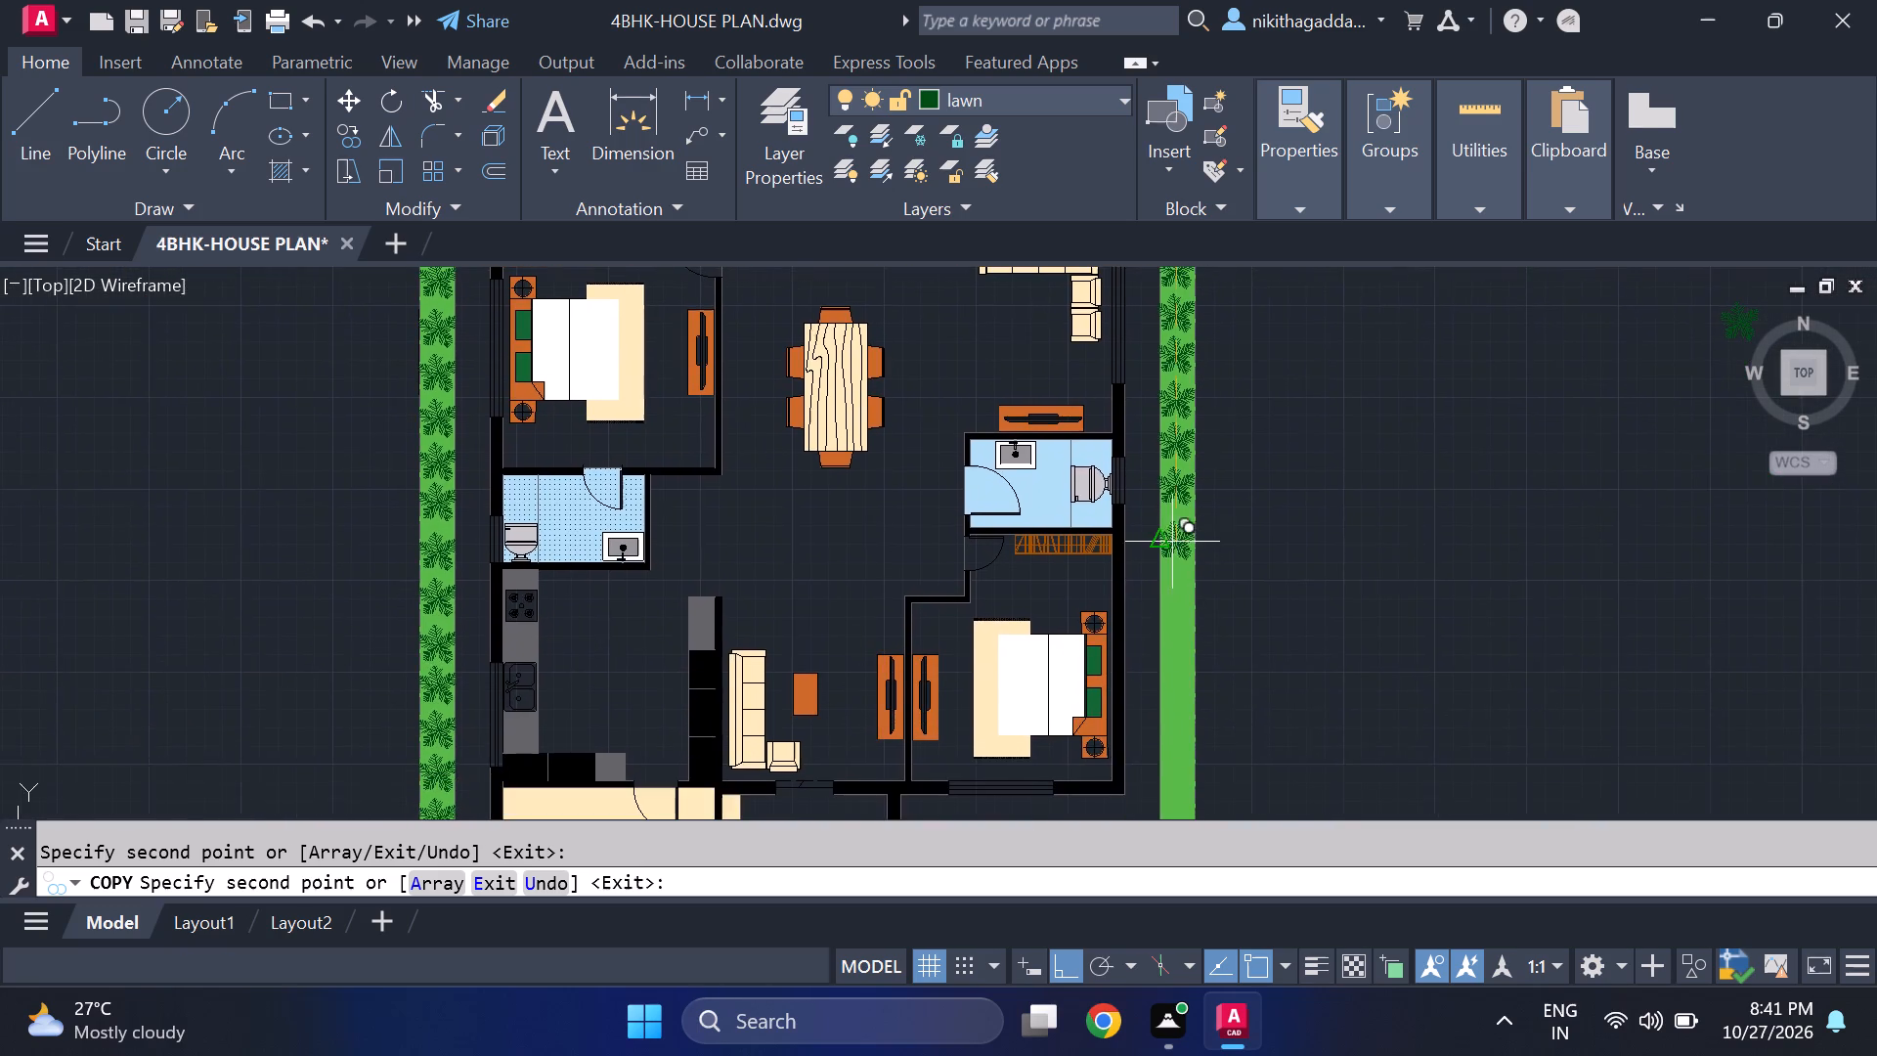
scroll(1182, 534, up, 1)
click(1169, 529)
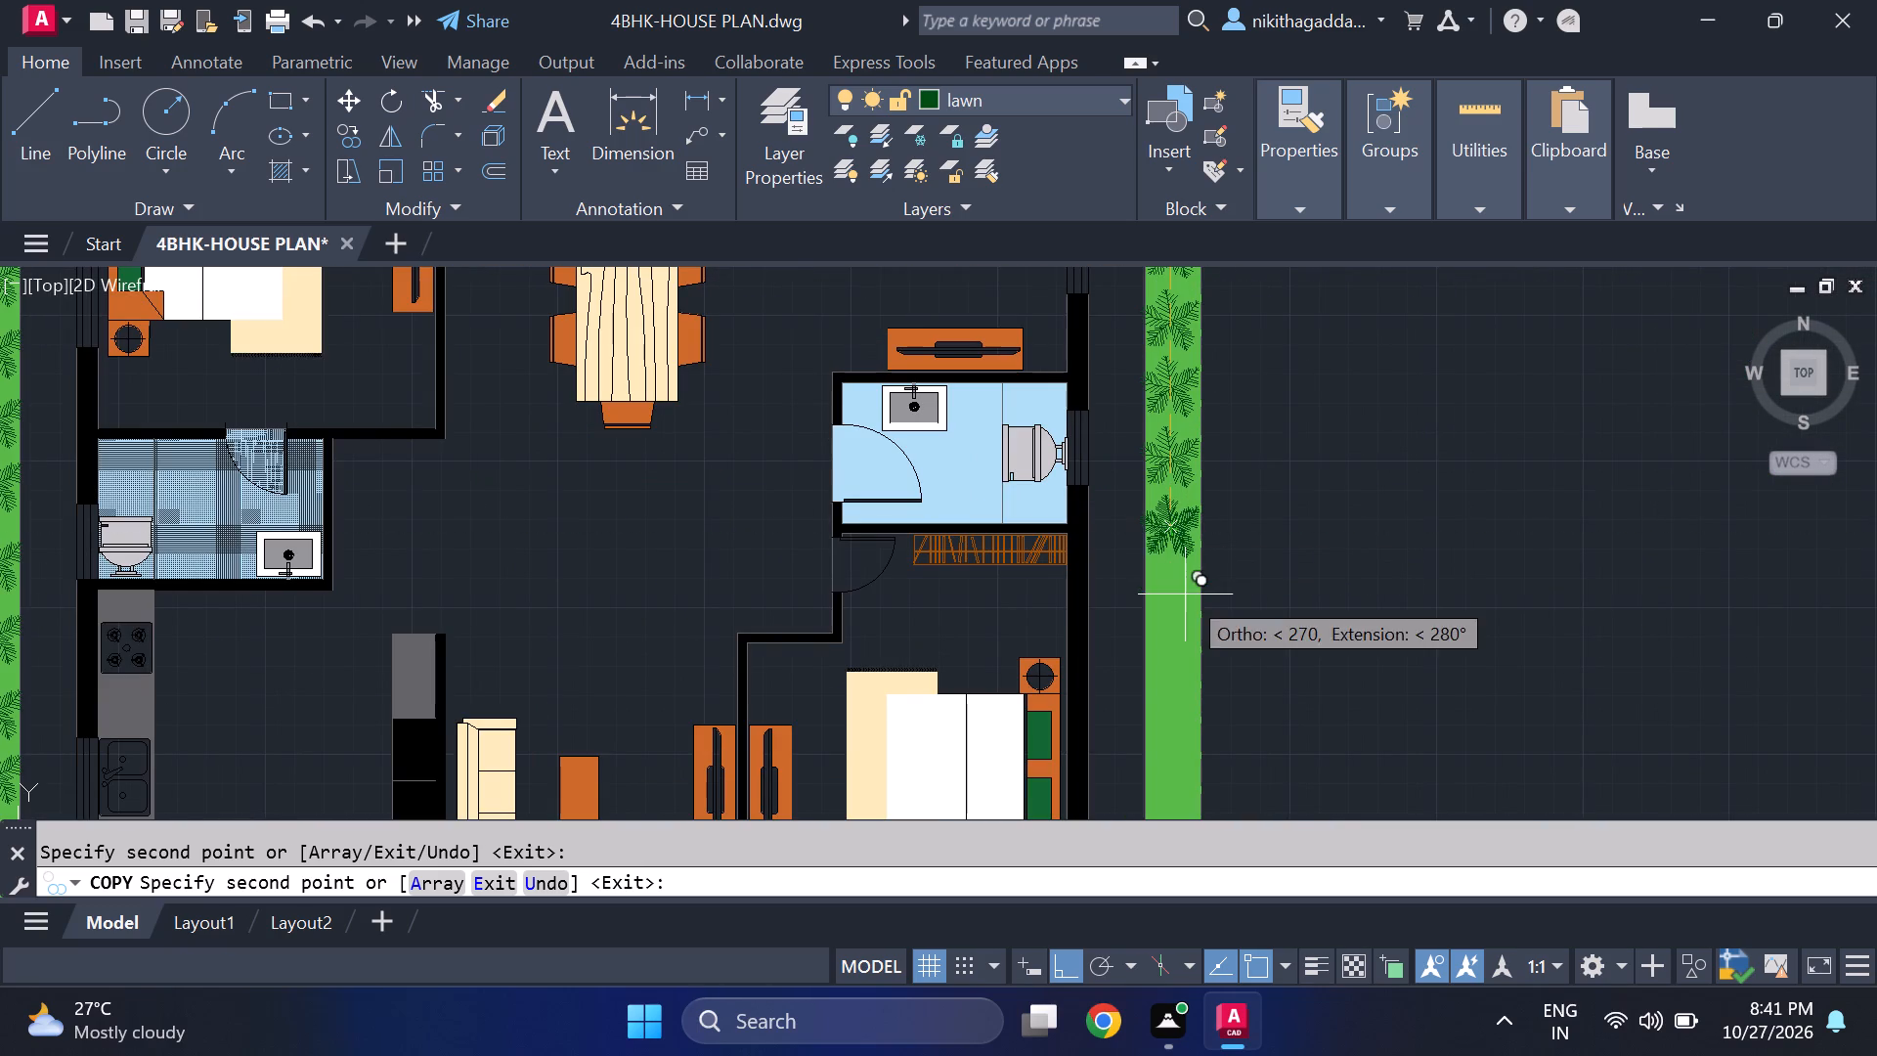
scroll(1159, 620, up, 3)
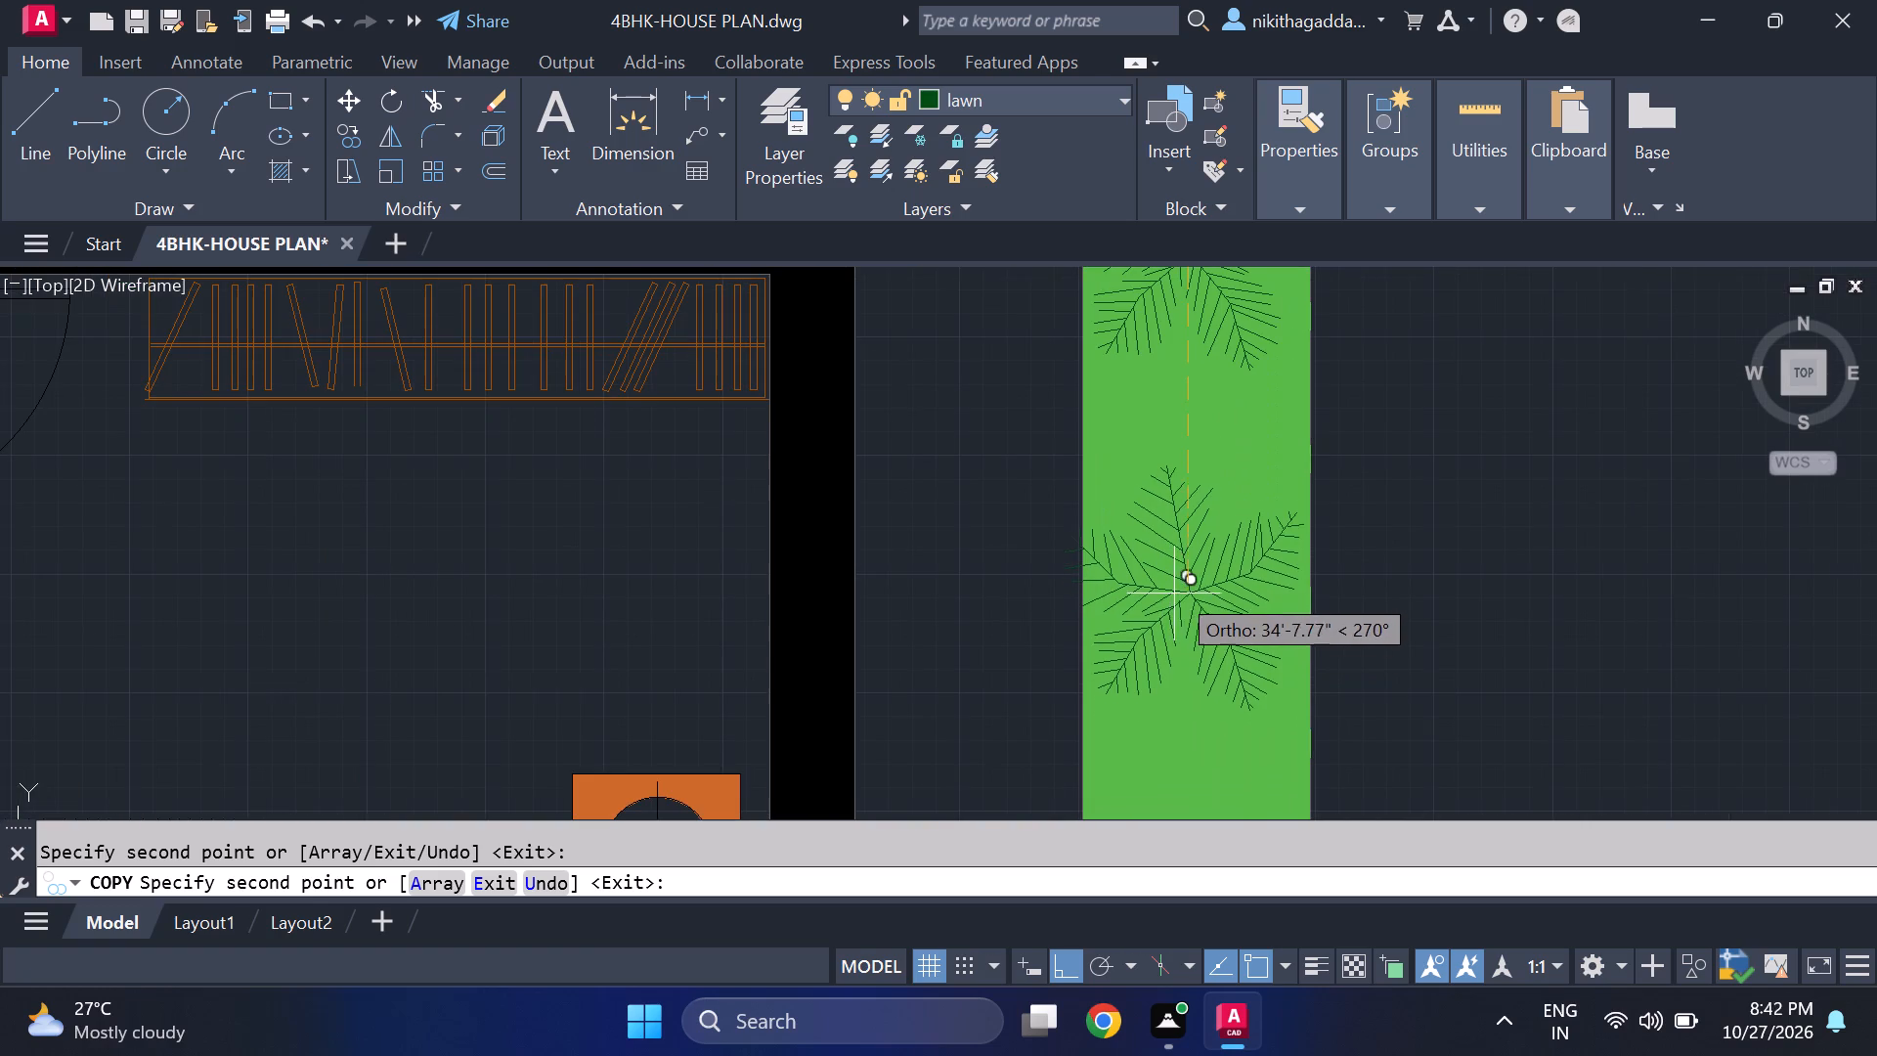
click(1189, 575)
scroll(1210, 668, down, 2)
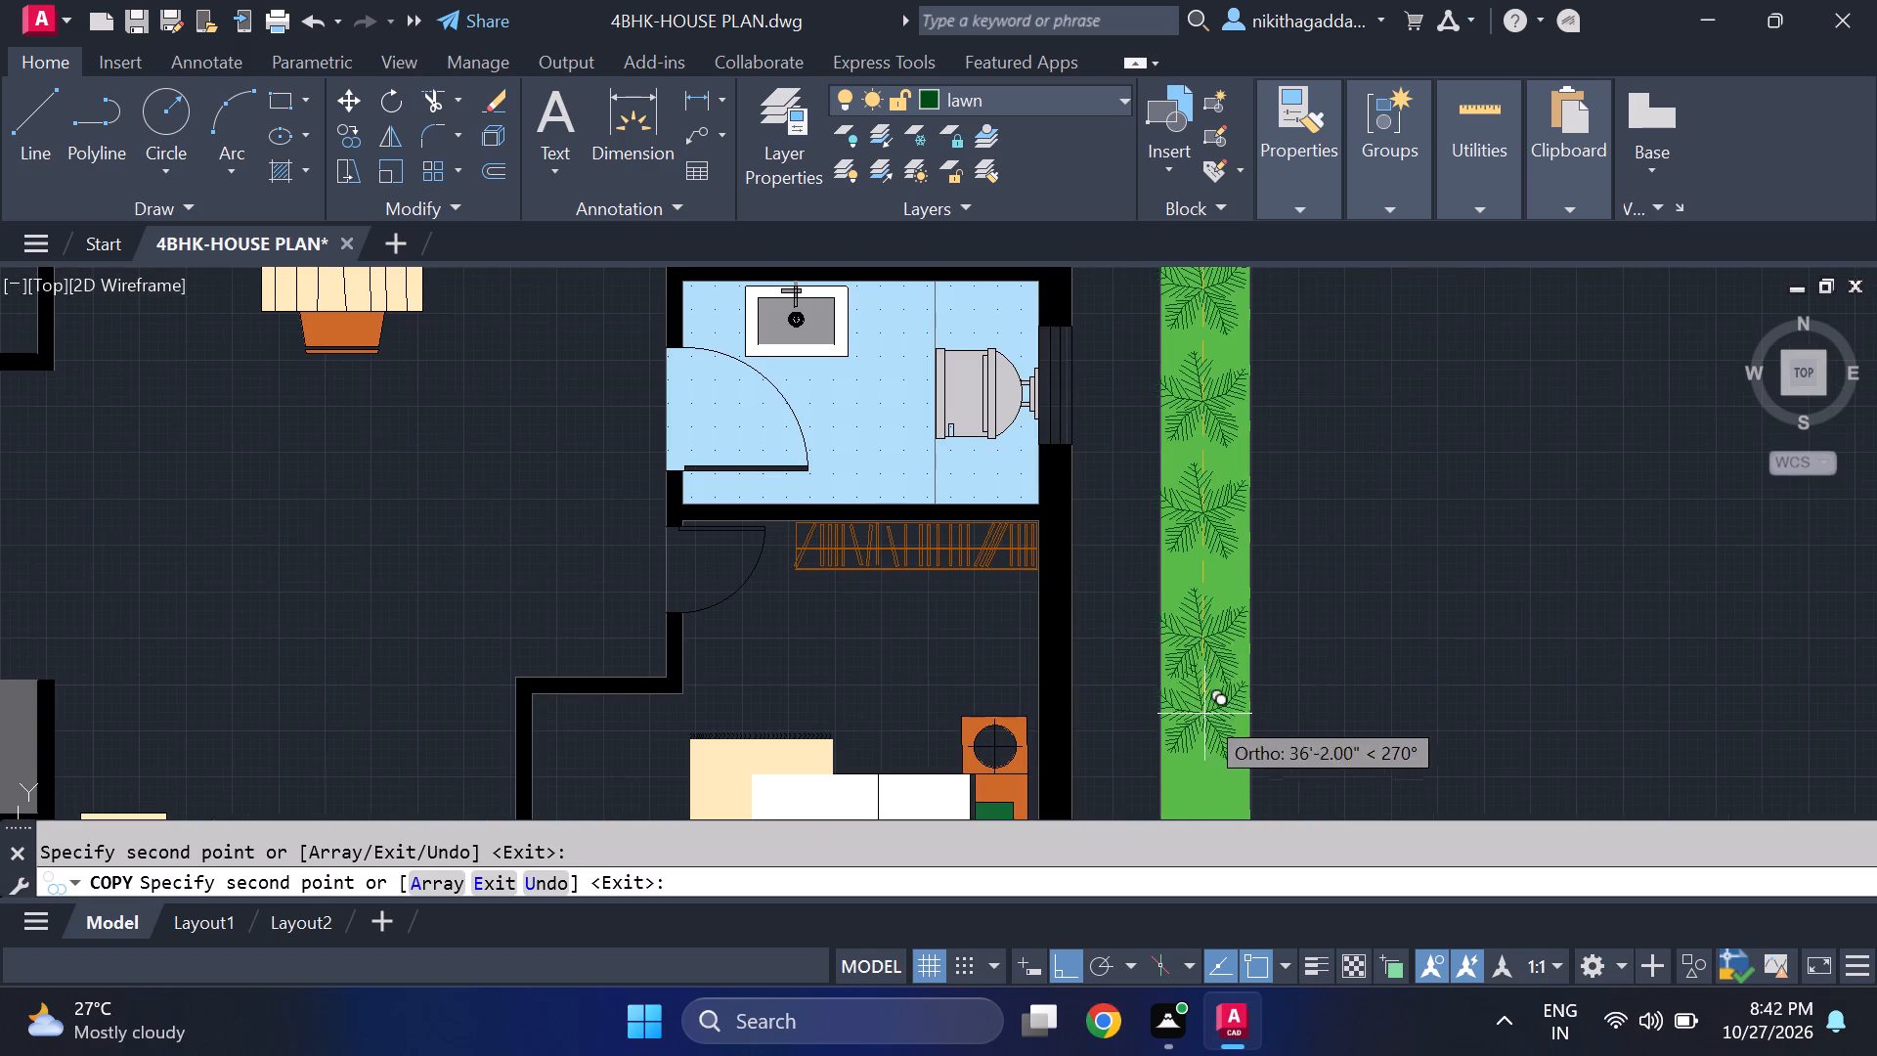
Place five more small tree copies down the east lawn strip, from beside the southeast bedroom's bed to just above the front lawn.
middle_drag(1193, 710, 1158, 518)
click(1170, 561)
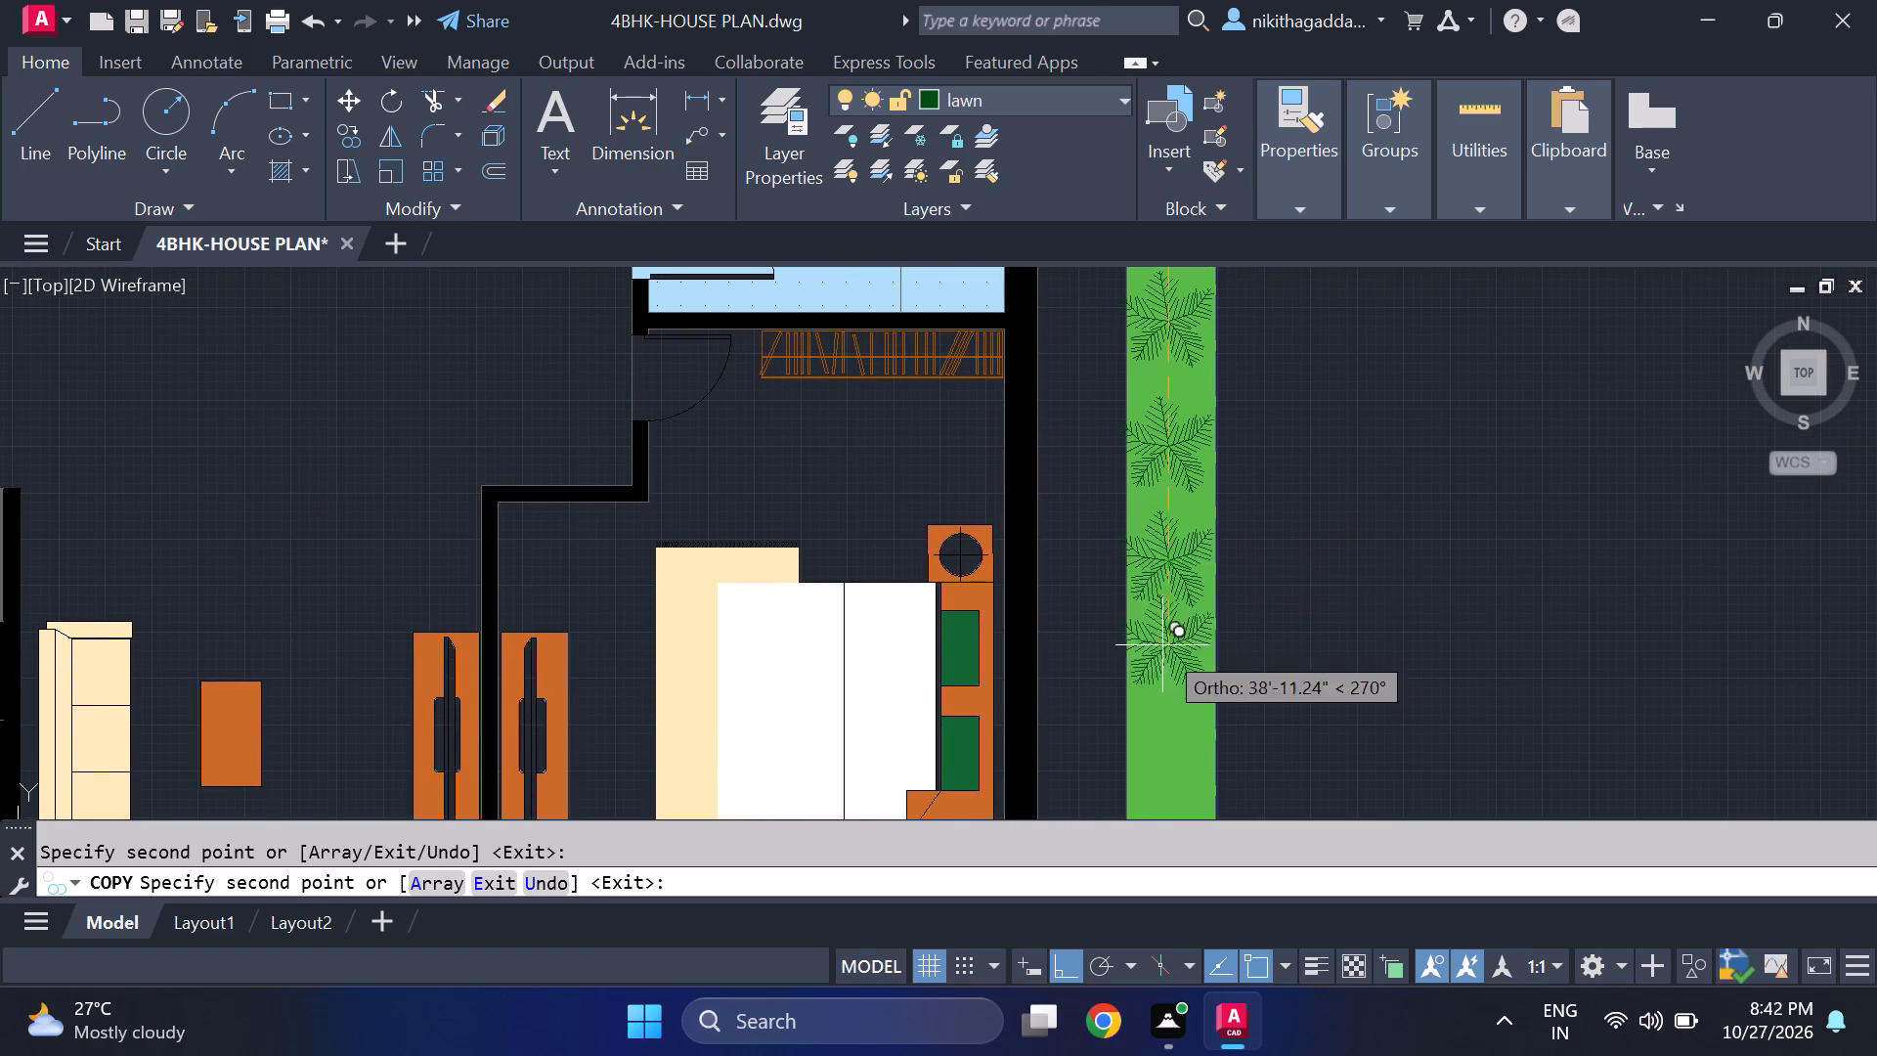
scroll(1164, 668, down, 3)
middle_drag(1157, 745, 1147, 621)
scroll(1159, 613, up, 2)
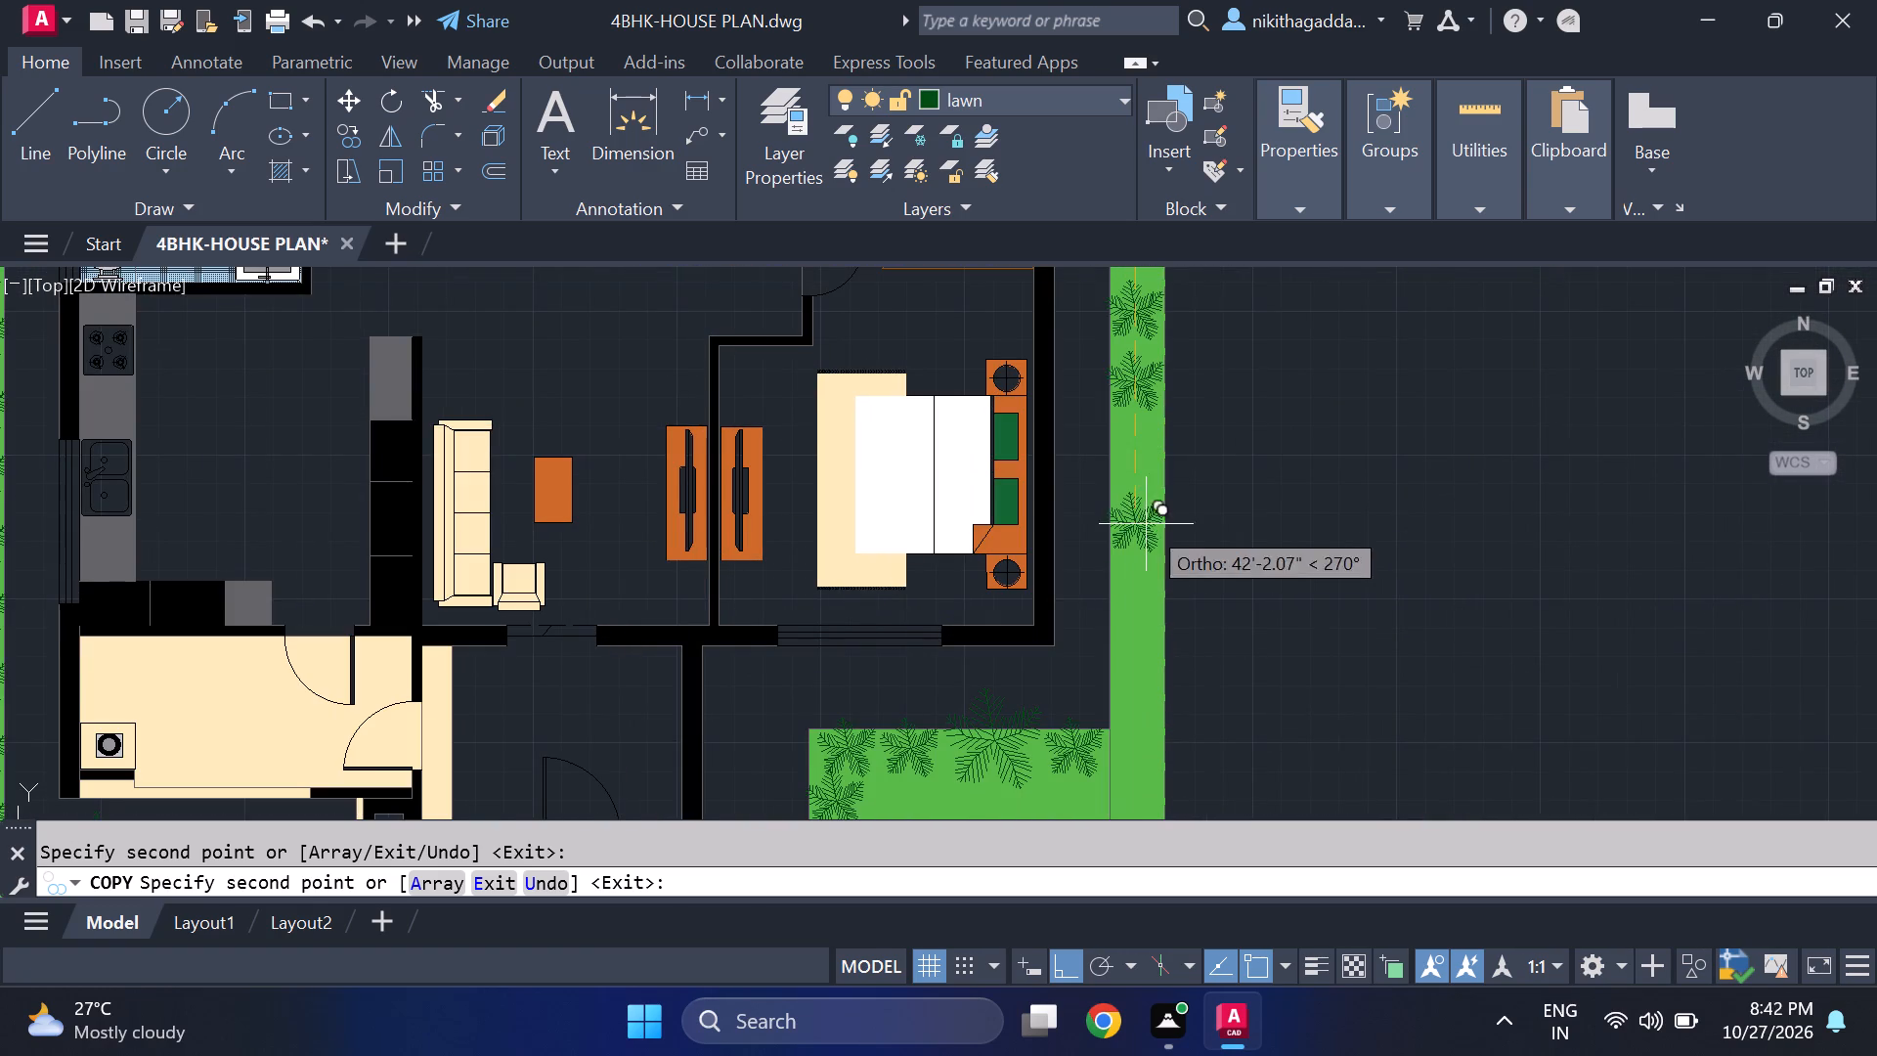
click(1133, 456)
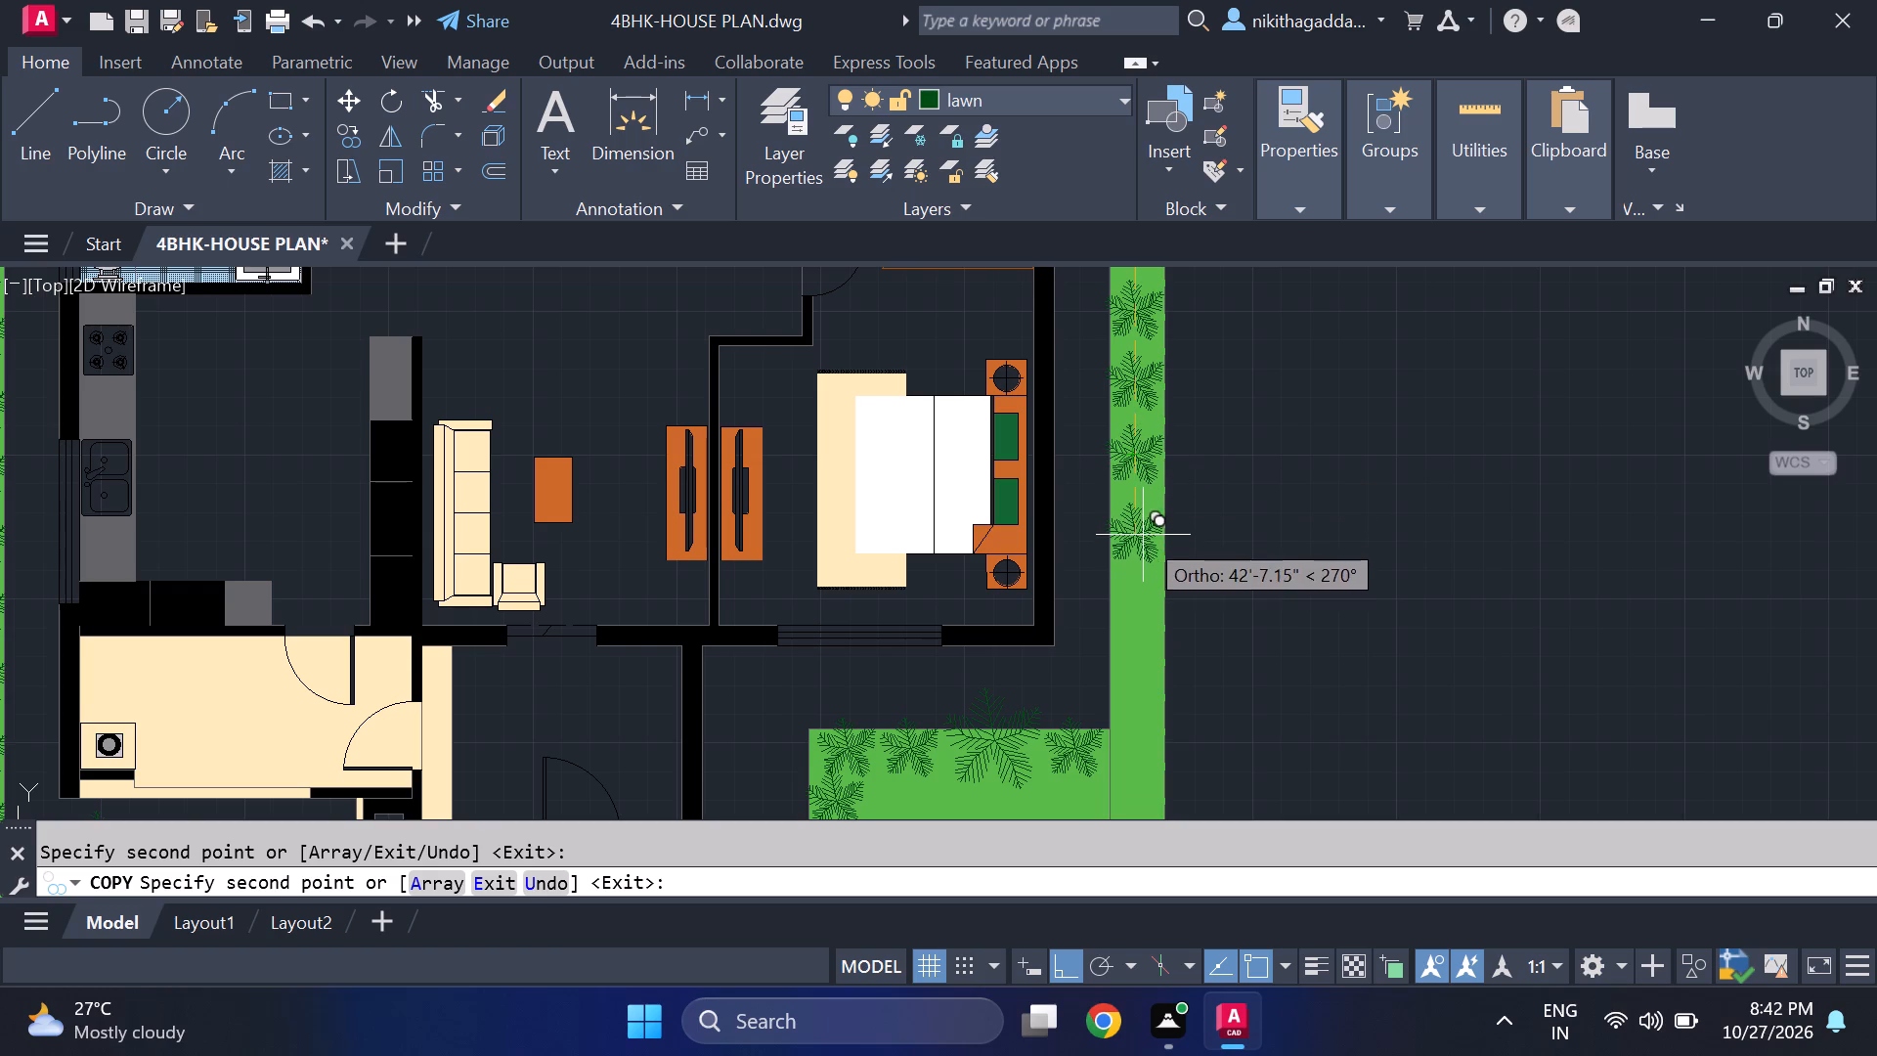
click(1143, 535)
click(1135, 611)
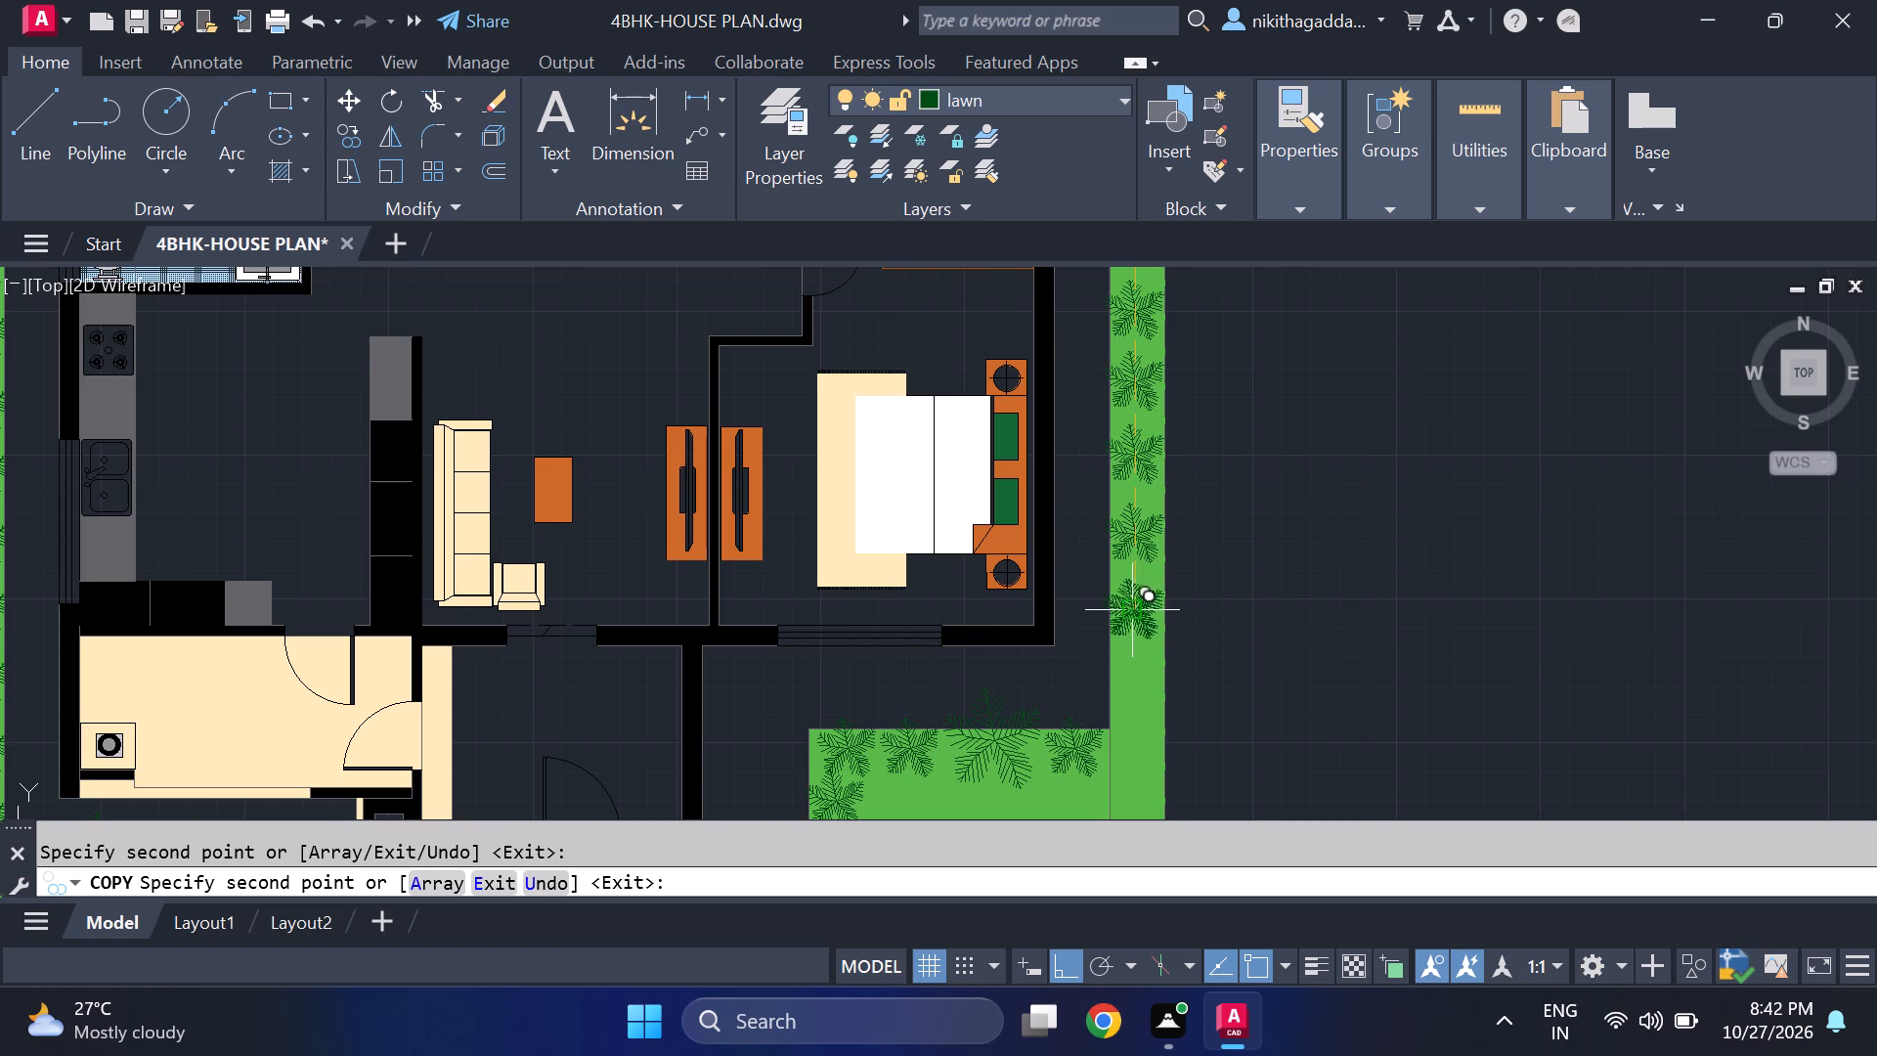
click(1126, 681)
Place four more small tree copies southward along the northern part of the east front lawn's east edge.
middle_drag(1137, 757, 1121, 563)
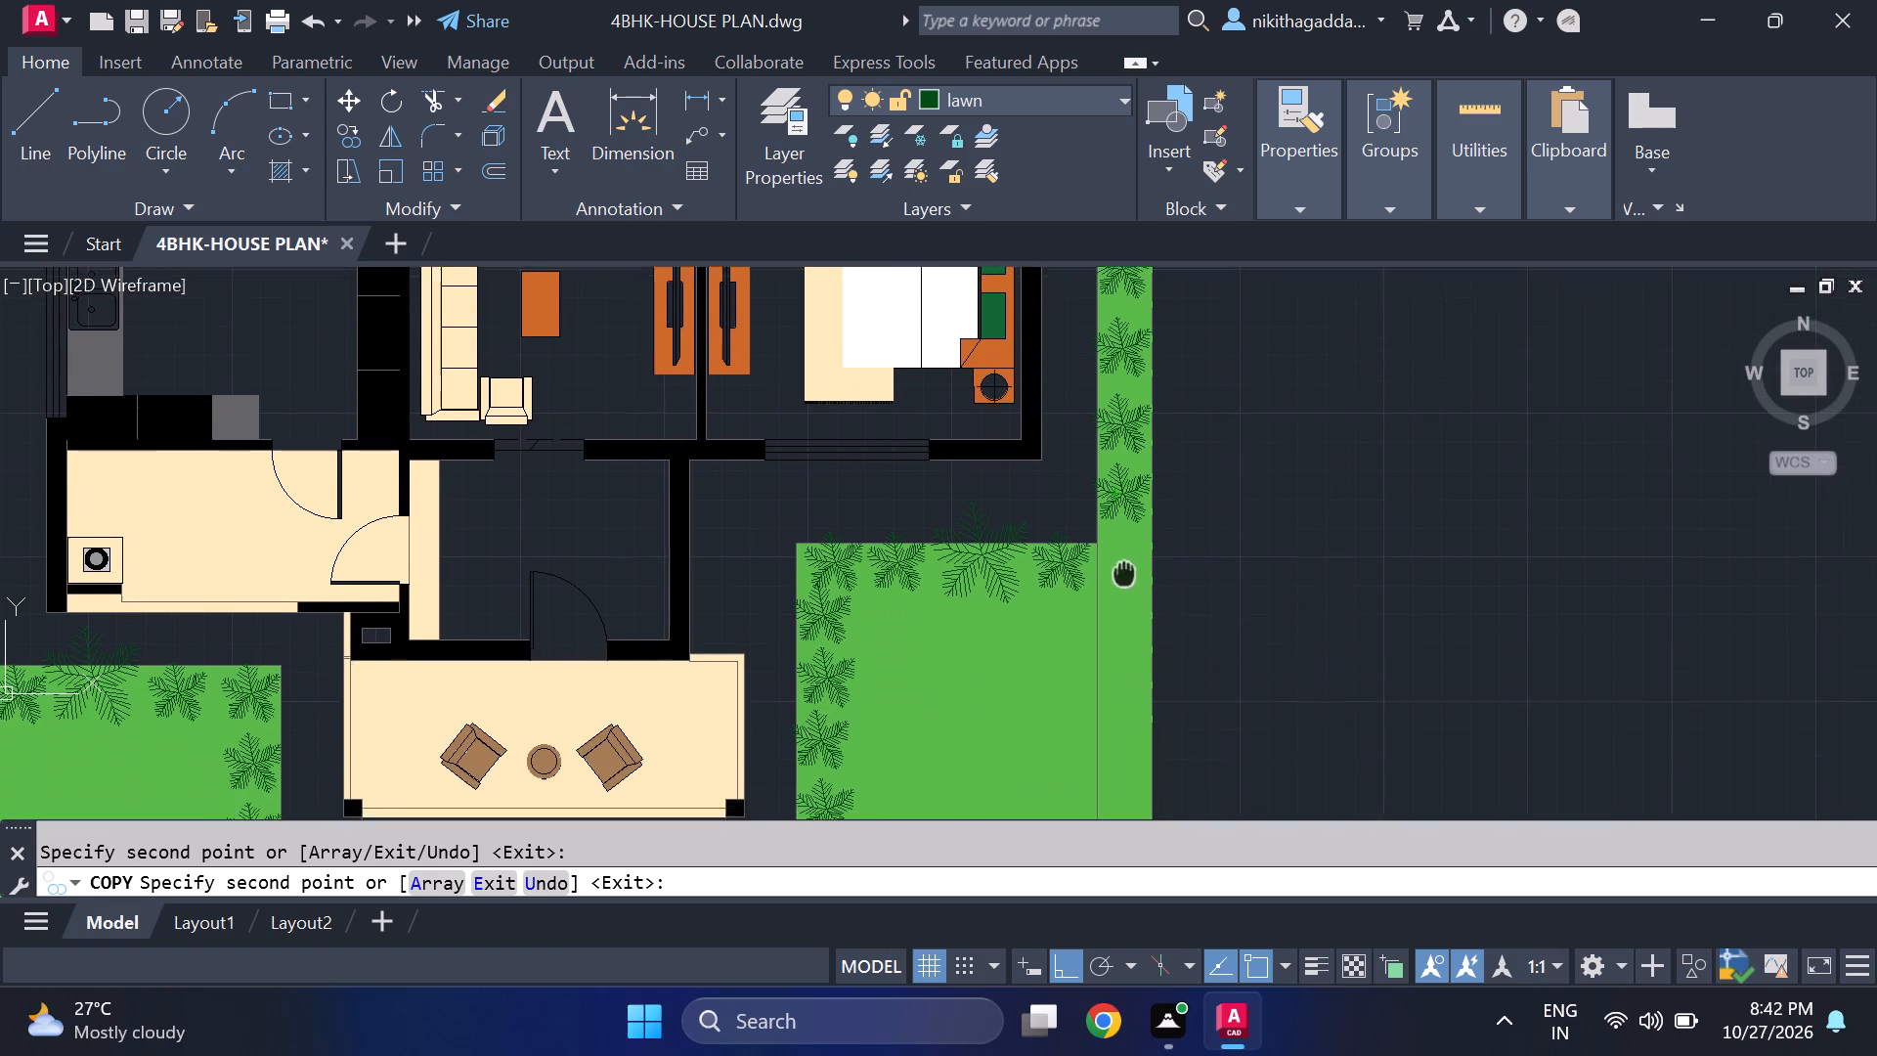
middle_drag(1121, 563, 1122, 546)
click(1123, 542)
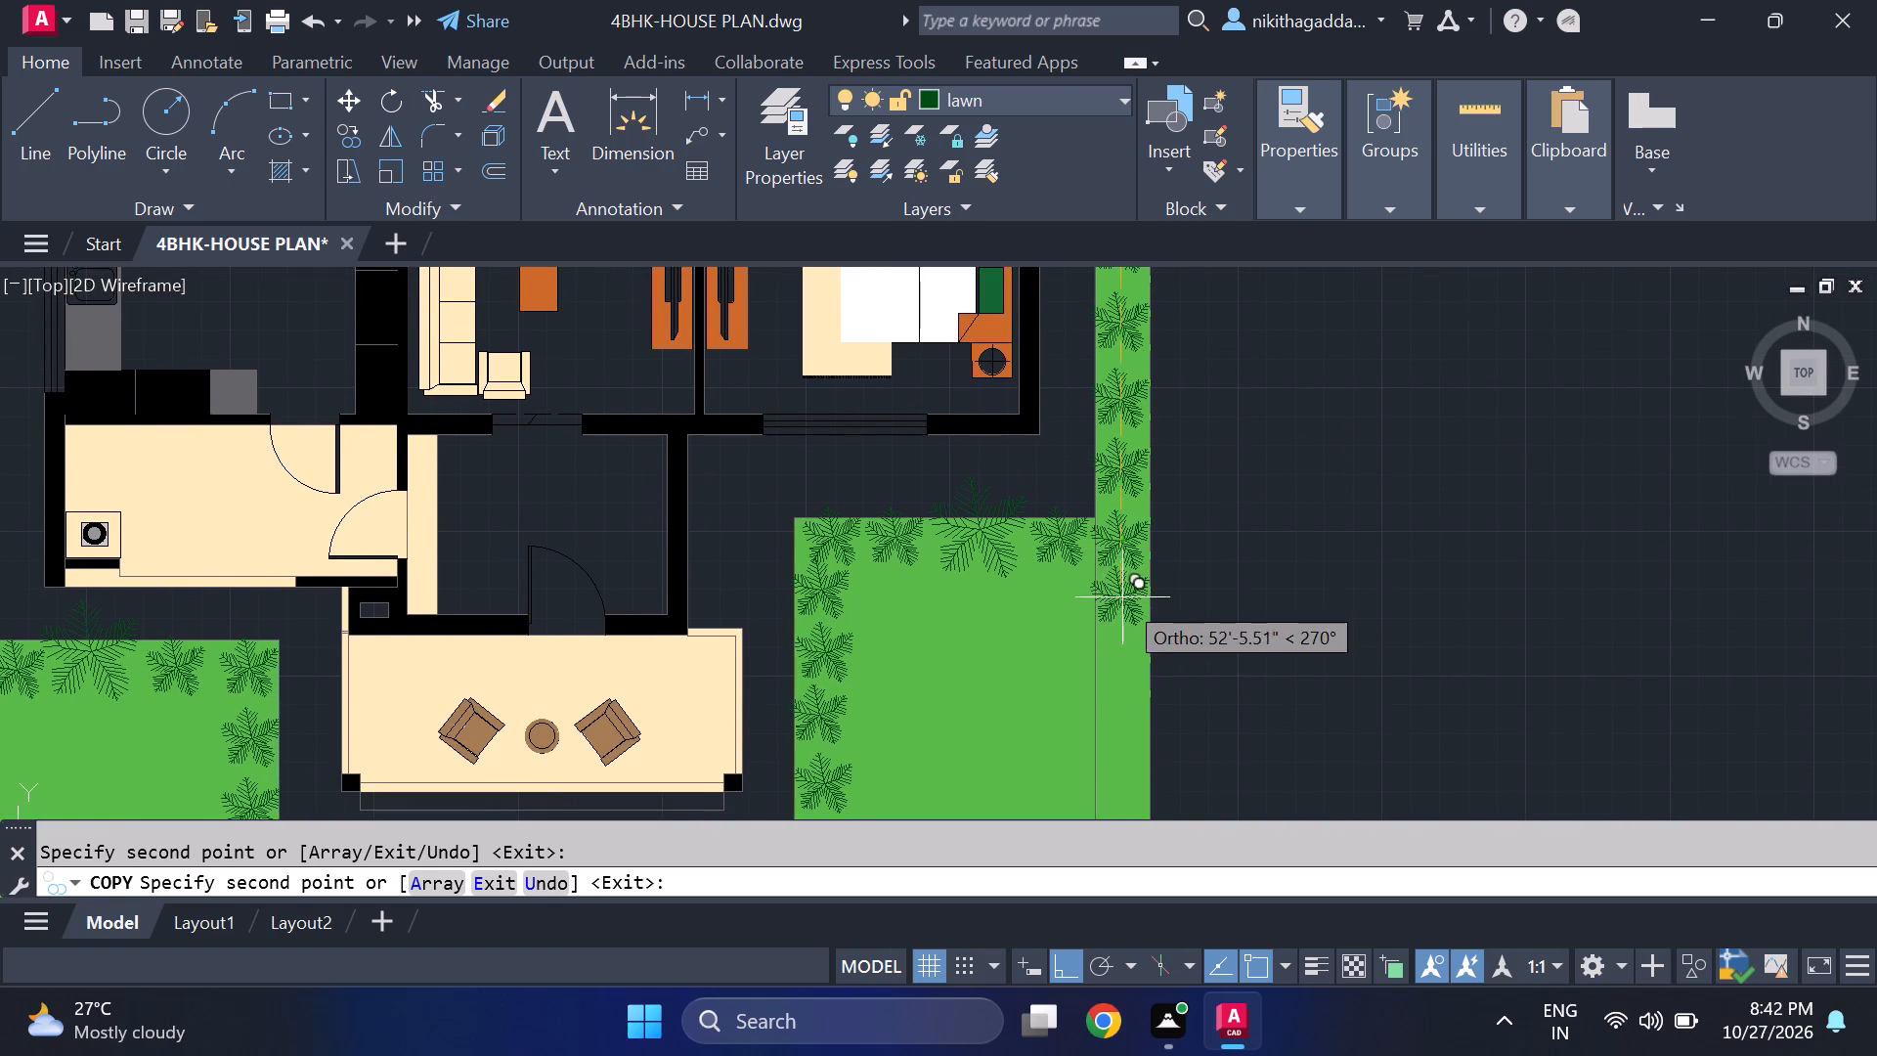
middle_drag(1101, 566, 1103, 477)
scroll(1116, 484, down, 2)
scroll(1099, 510, up, 1)
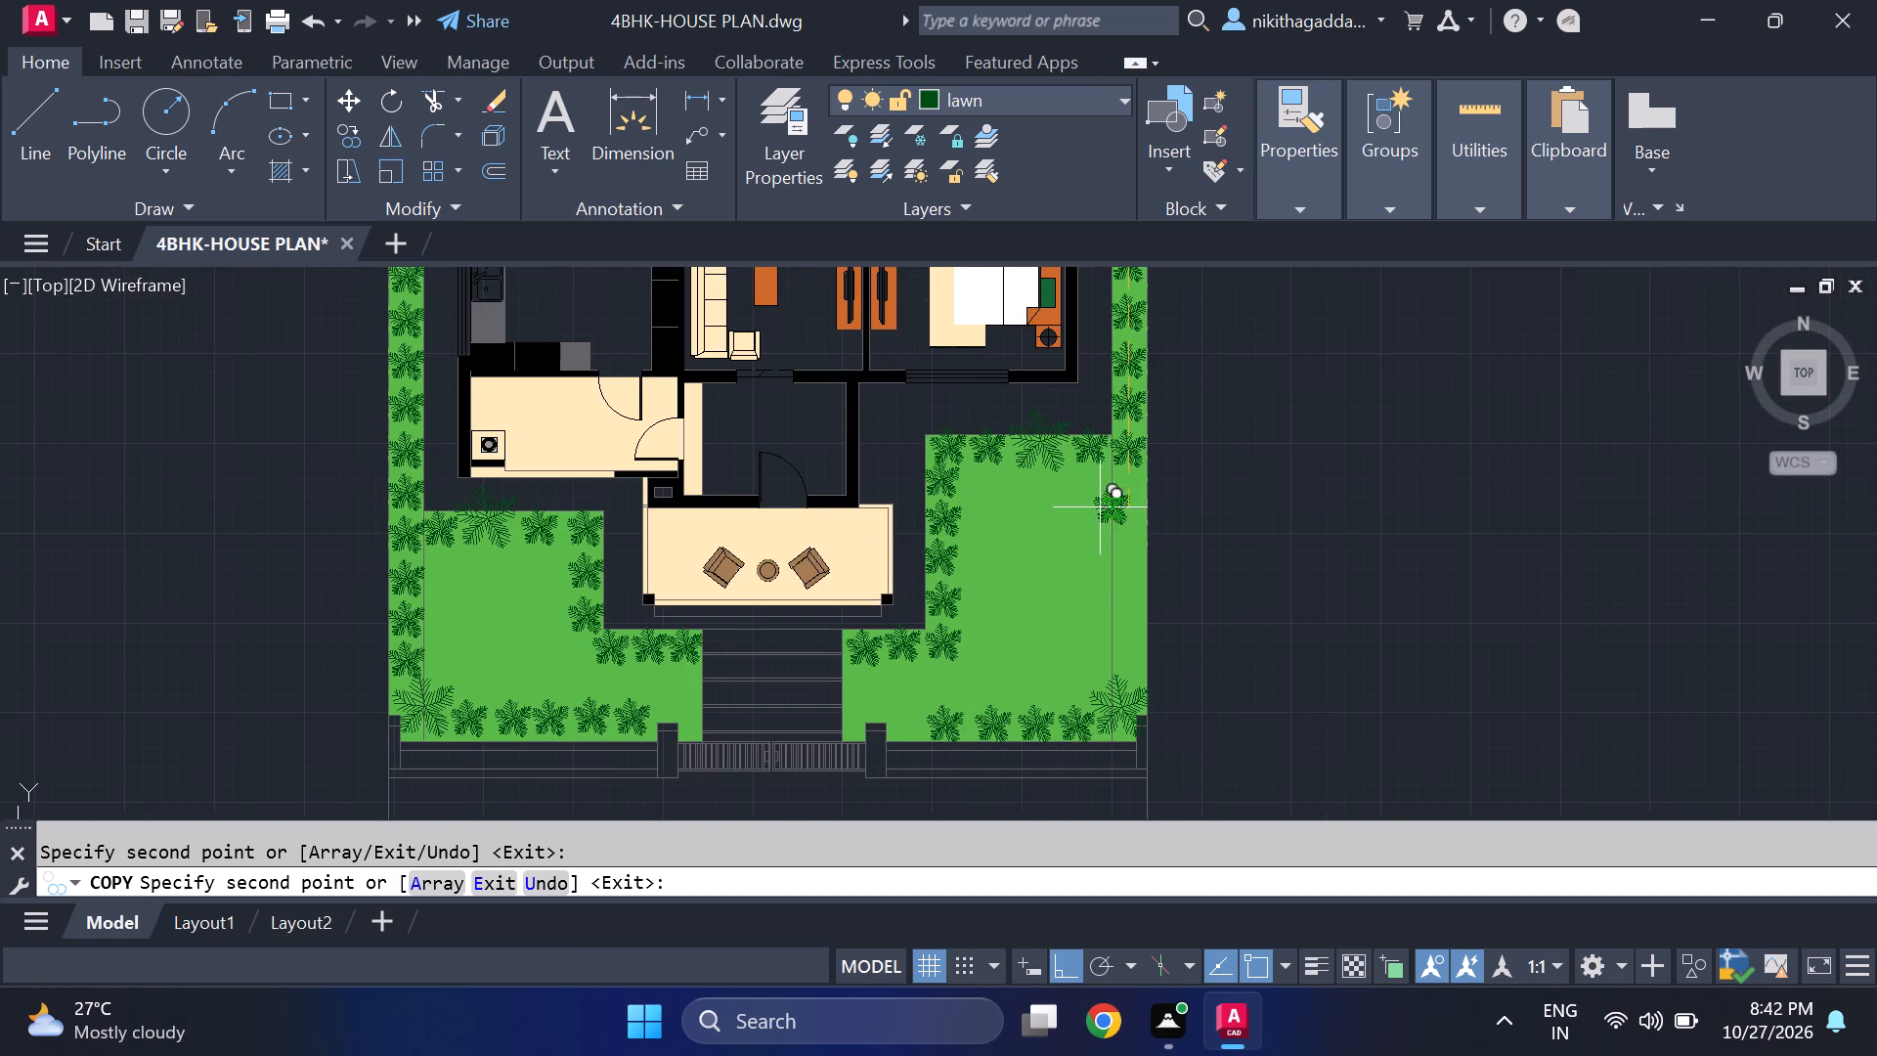
scroll(1118, 500, up, 3)
click(1145, 453)
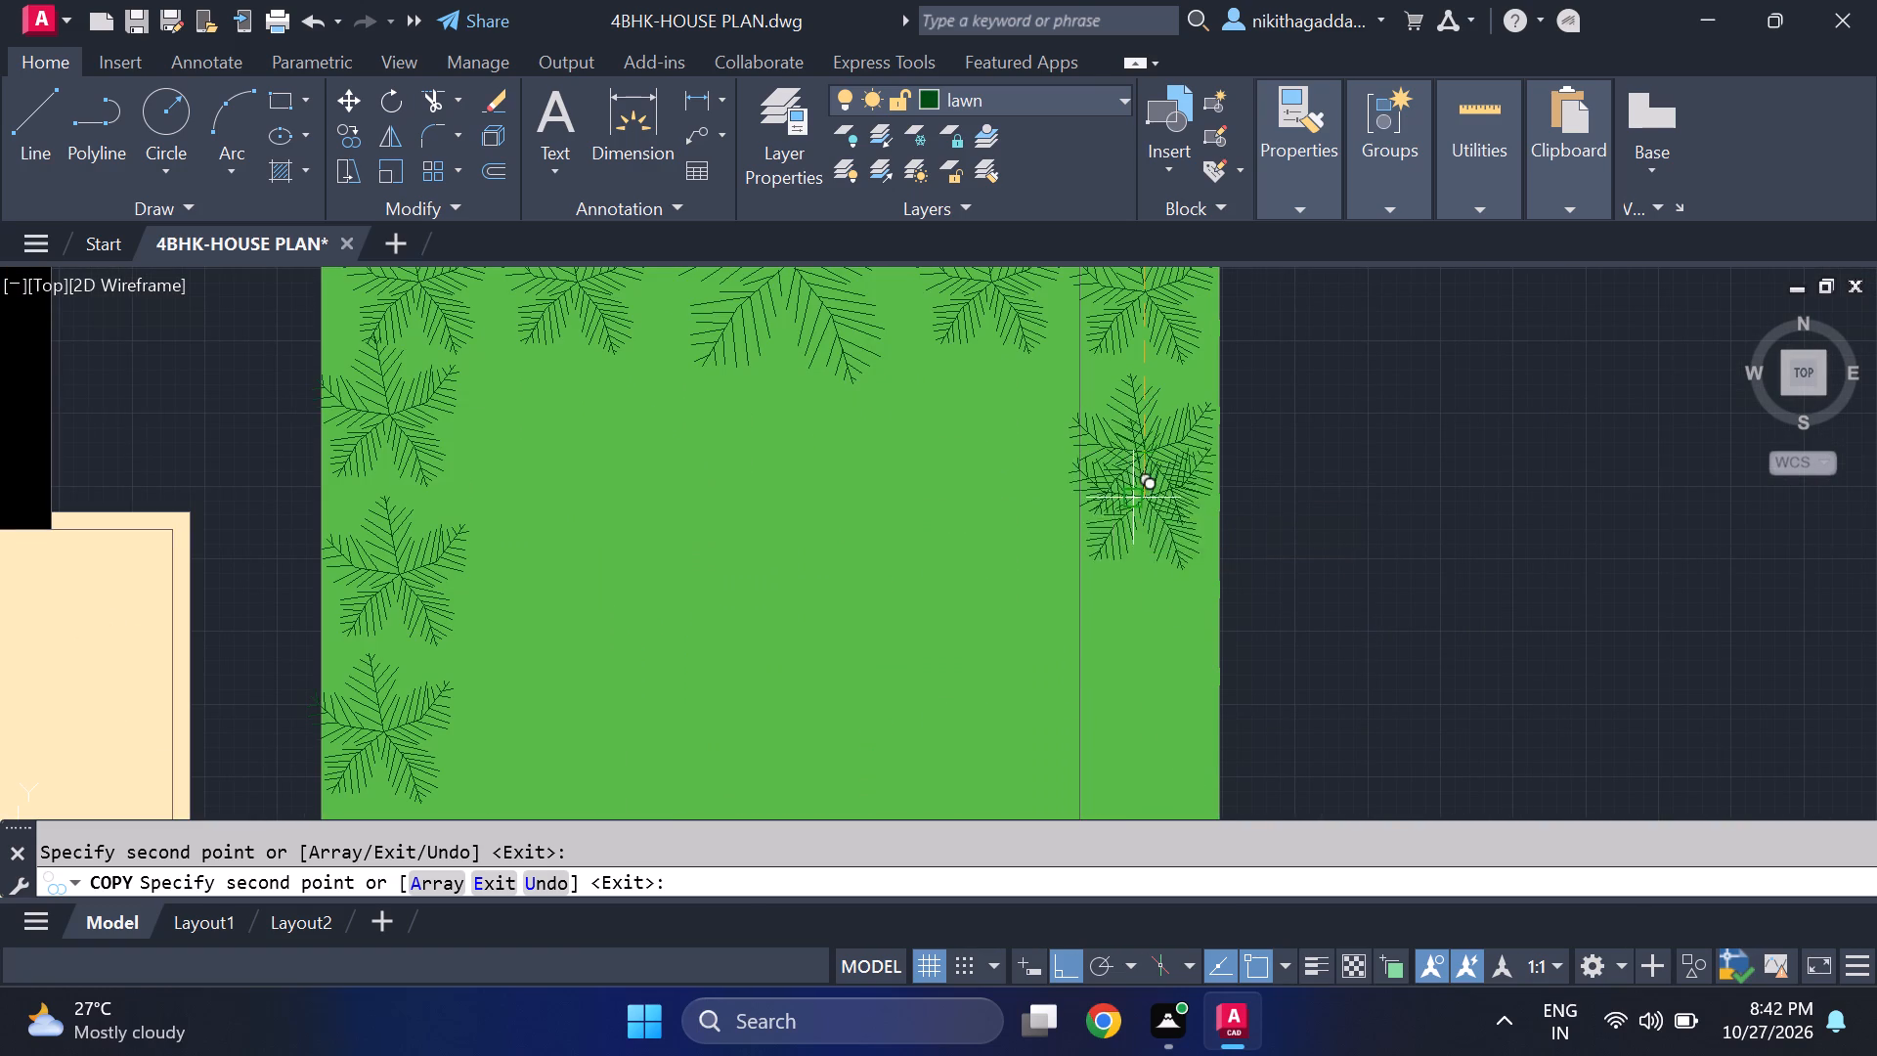
click(1108, 607)
middle_drag(1092, 667, 1109, 447)
click(1130, 552)
Place two more small tree copies on the east front lawn's east edge down to the large corner tree, and end the copying.
scroll(1128, 638, down, 2)
middle_drag(1110, 705, 1114, 621)
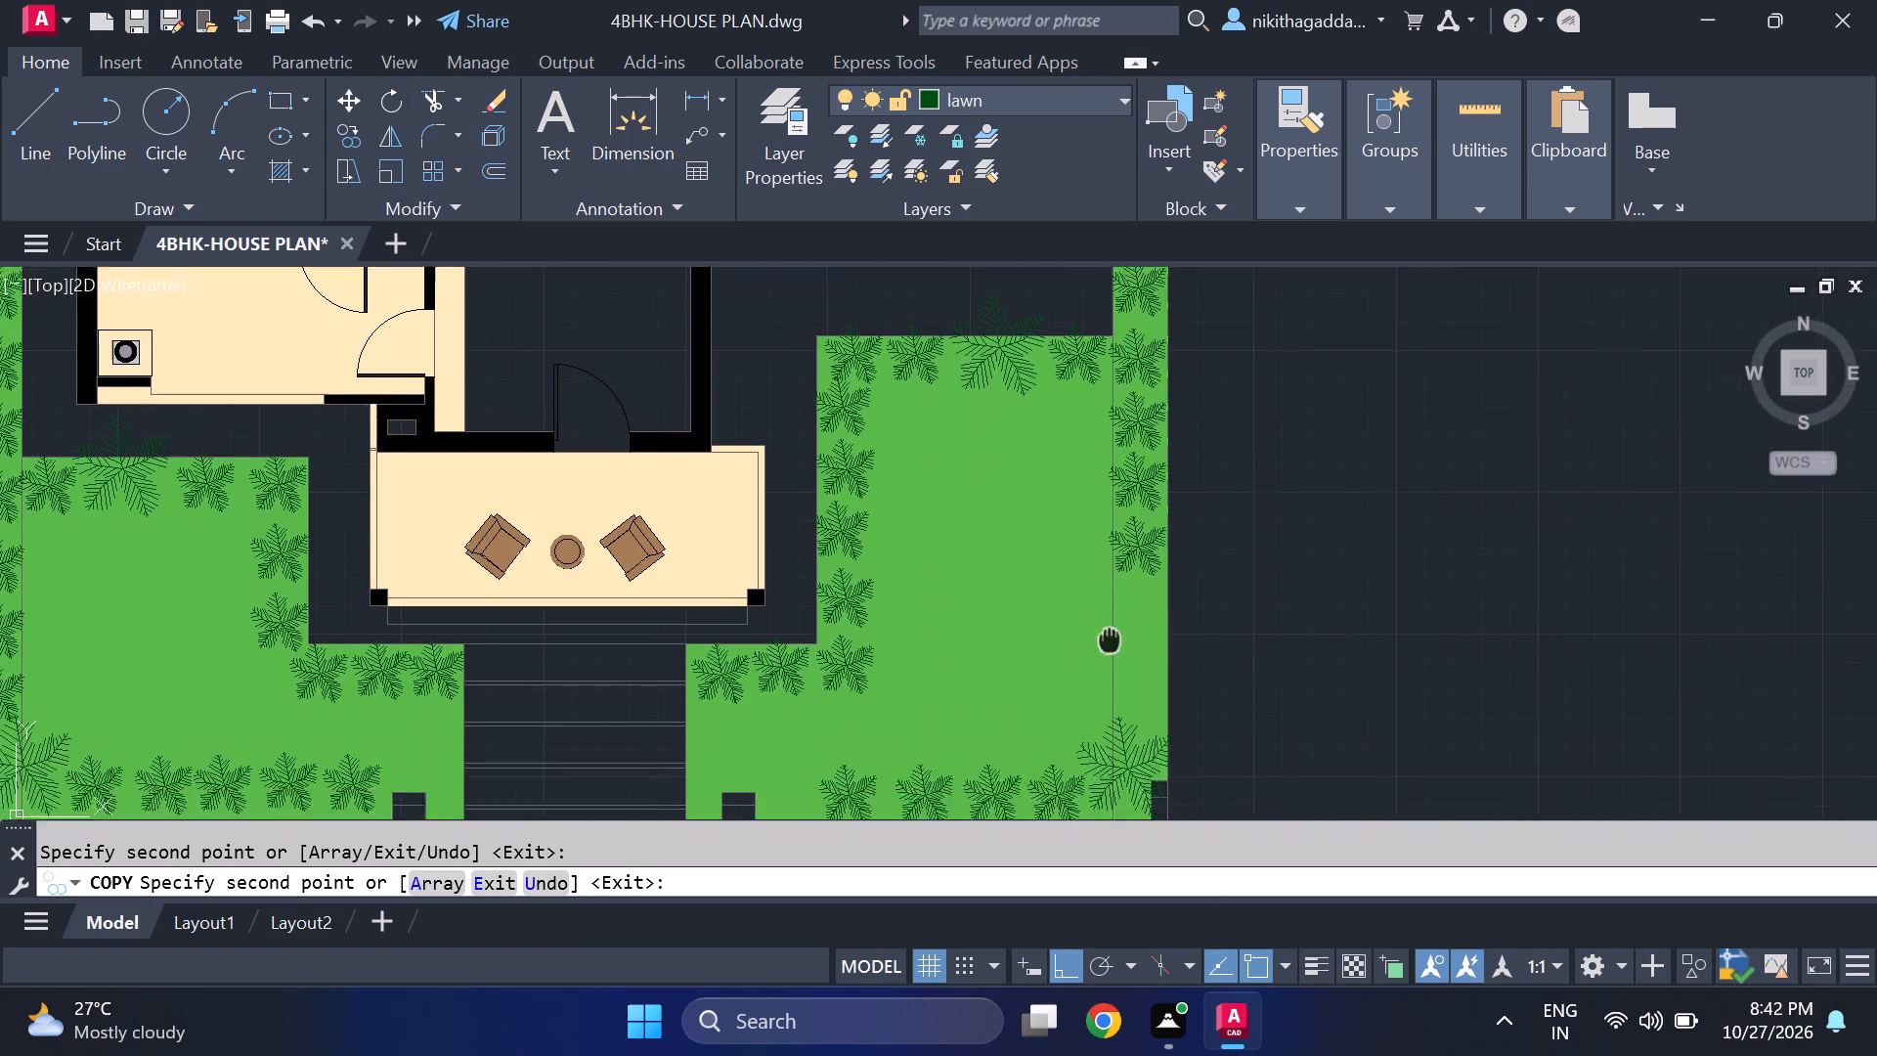
middle_drag(1114, 621, 1121, 524)
scroll(1135, 525, up, 2)
click(1154, 464)
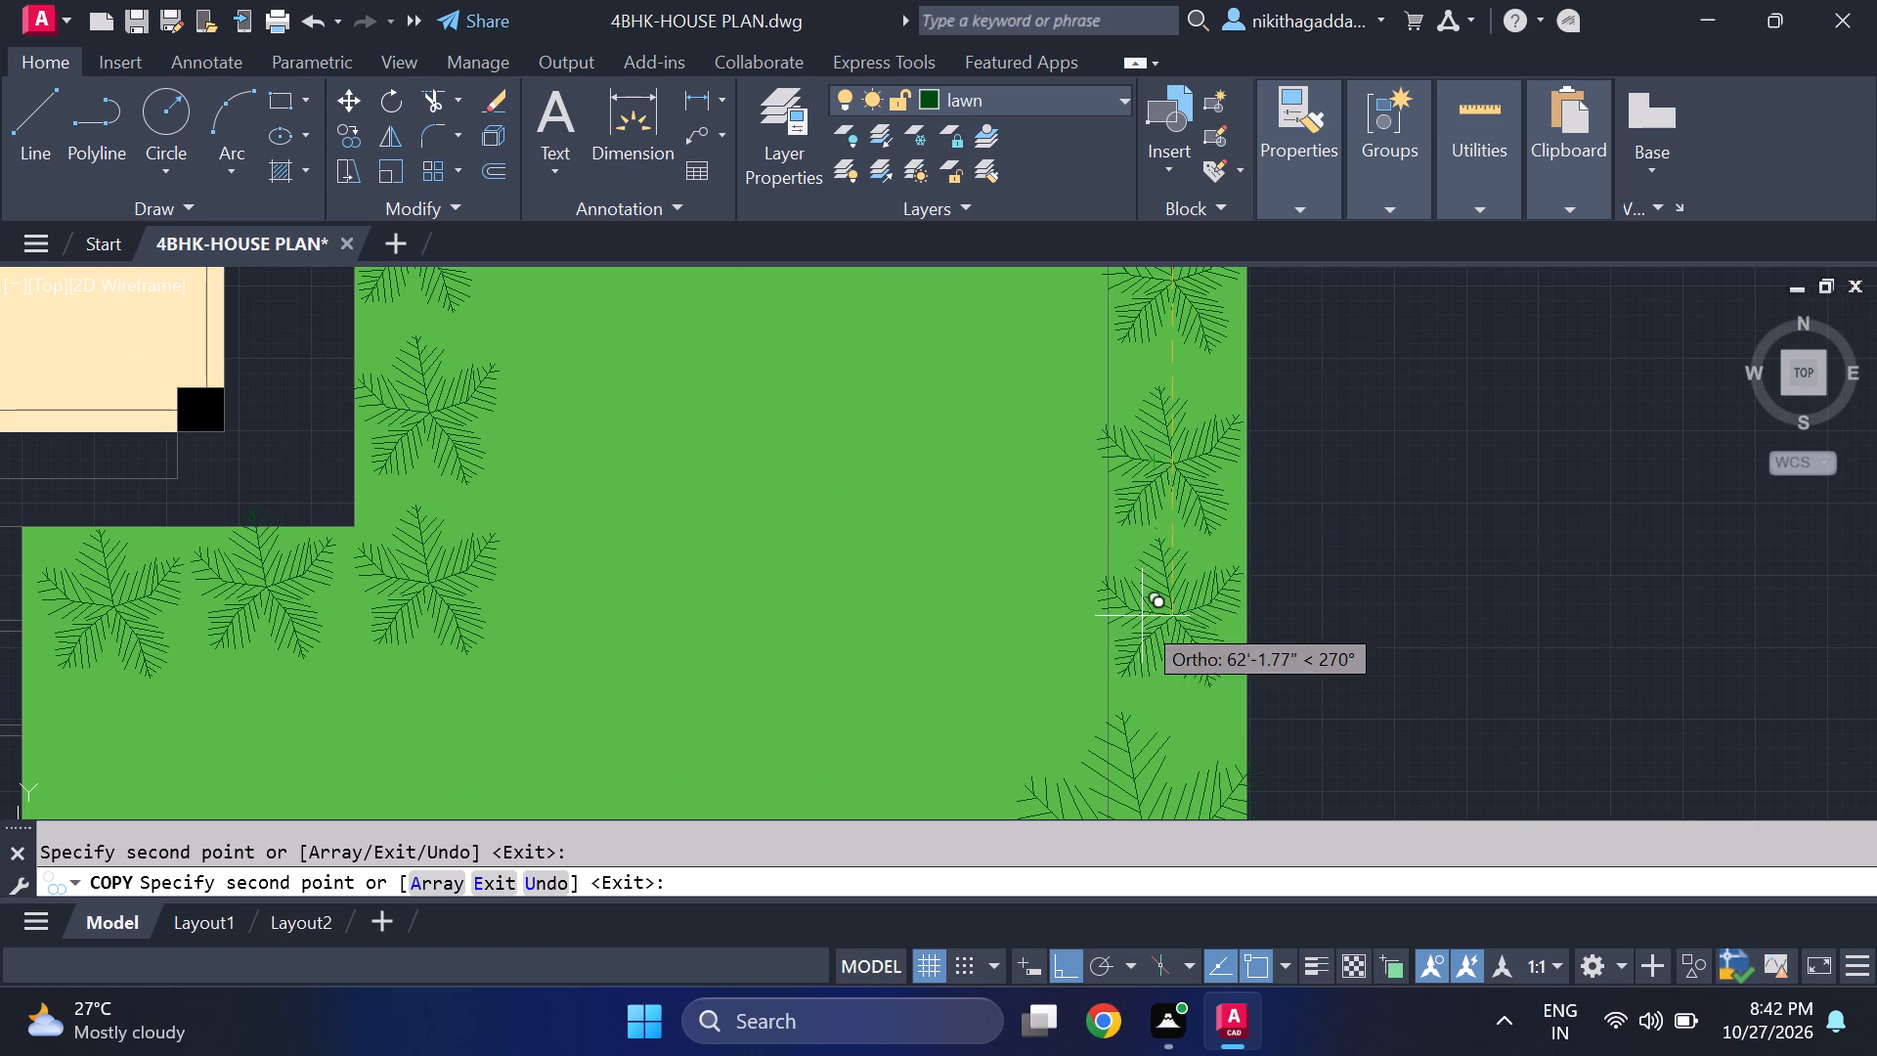
click(1137, 641)
scroll(1222, 522, down, 3)
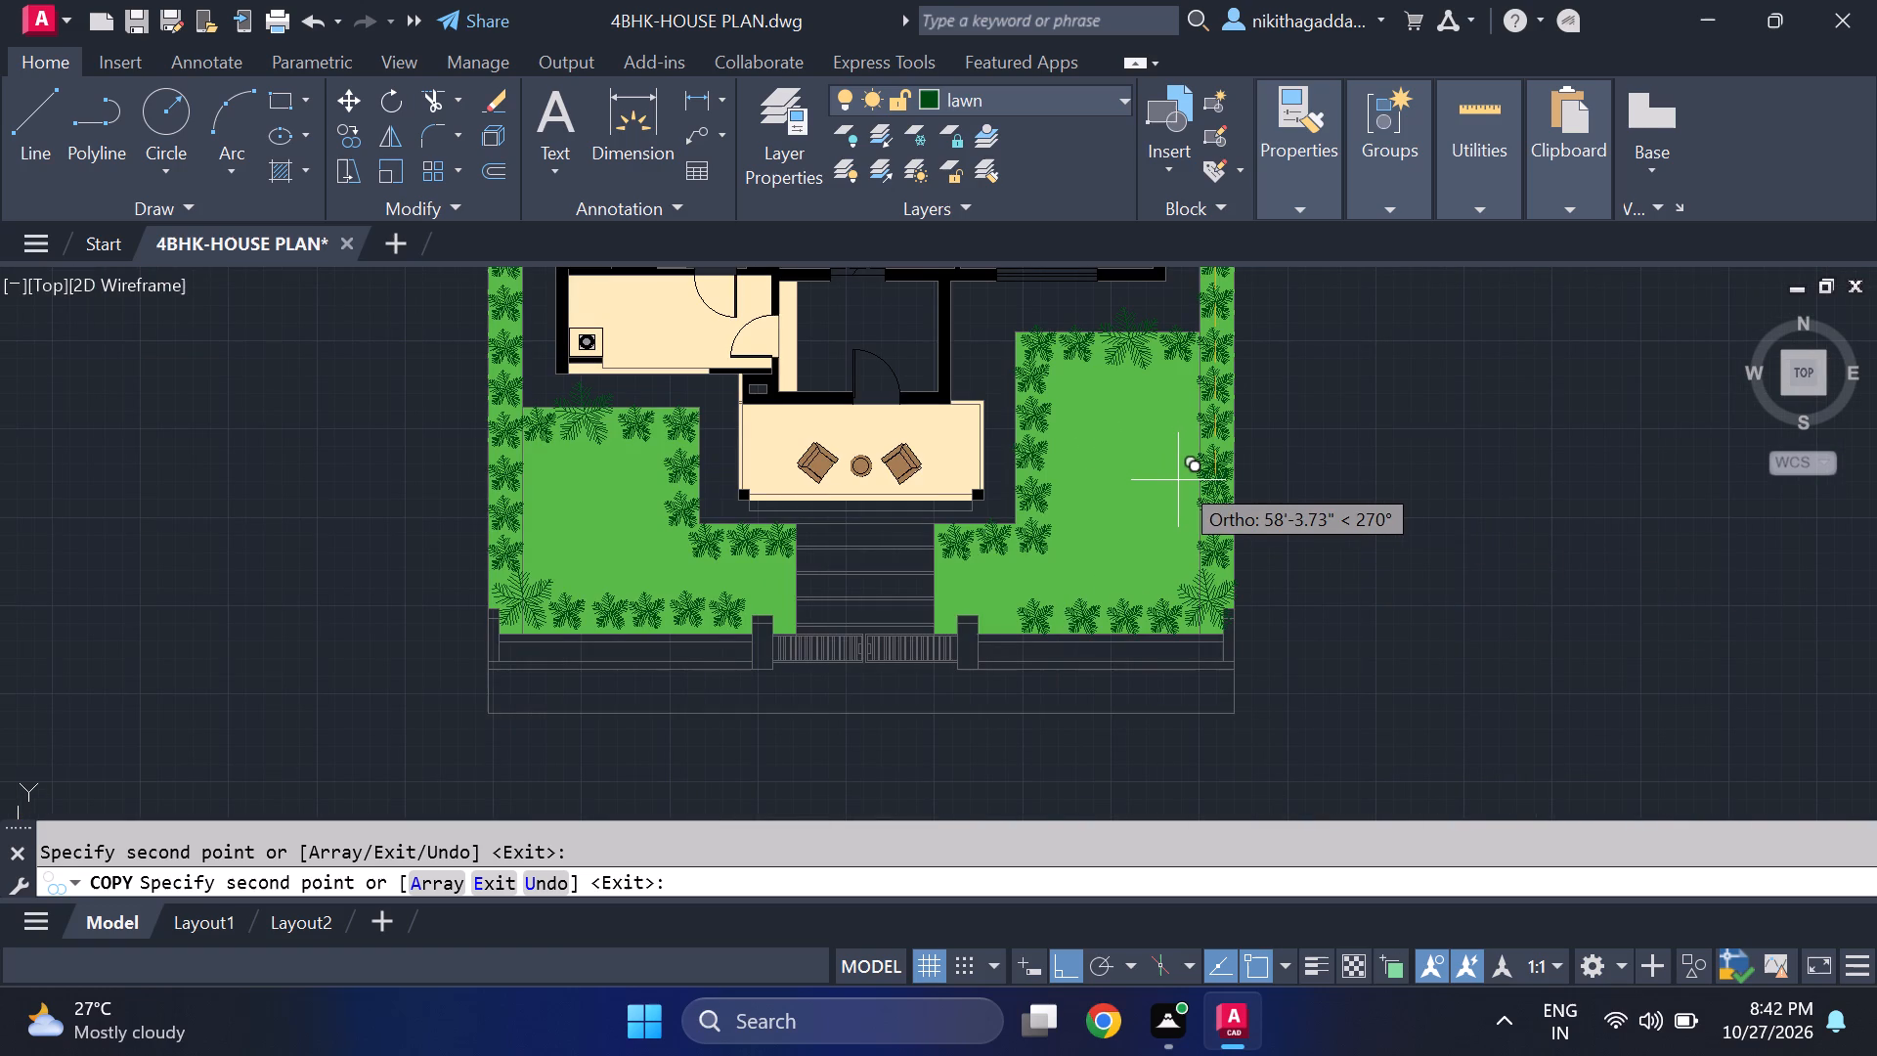
key(Escape)
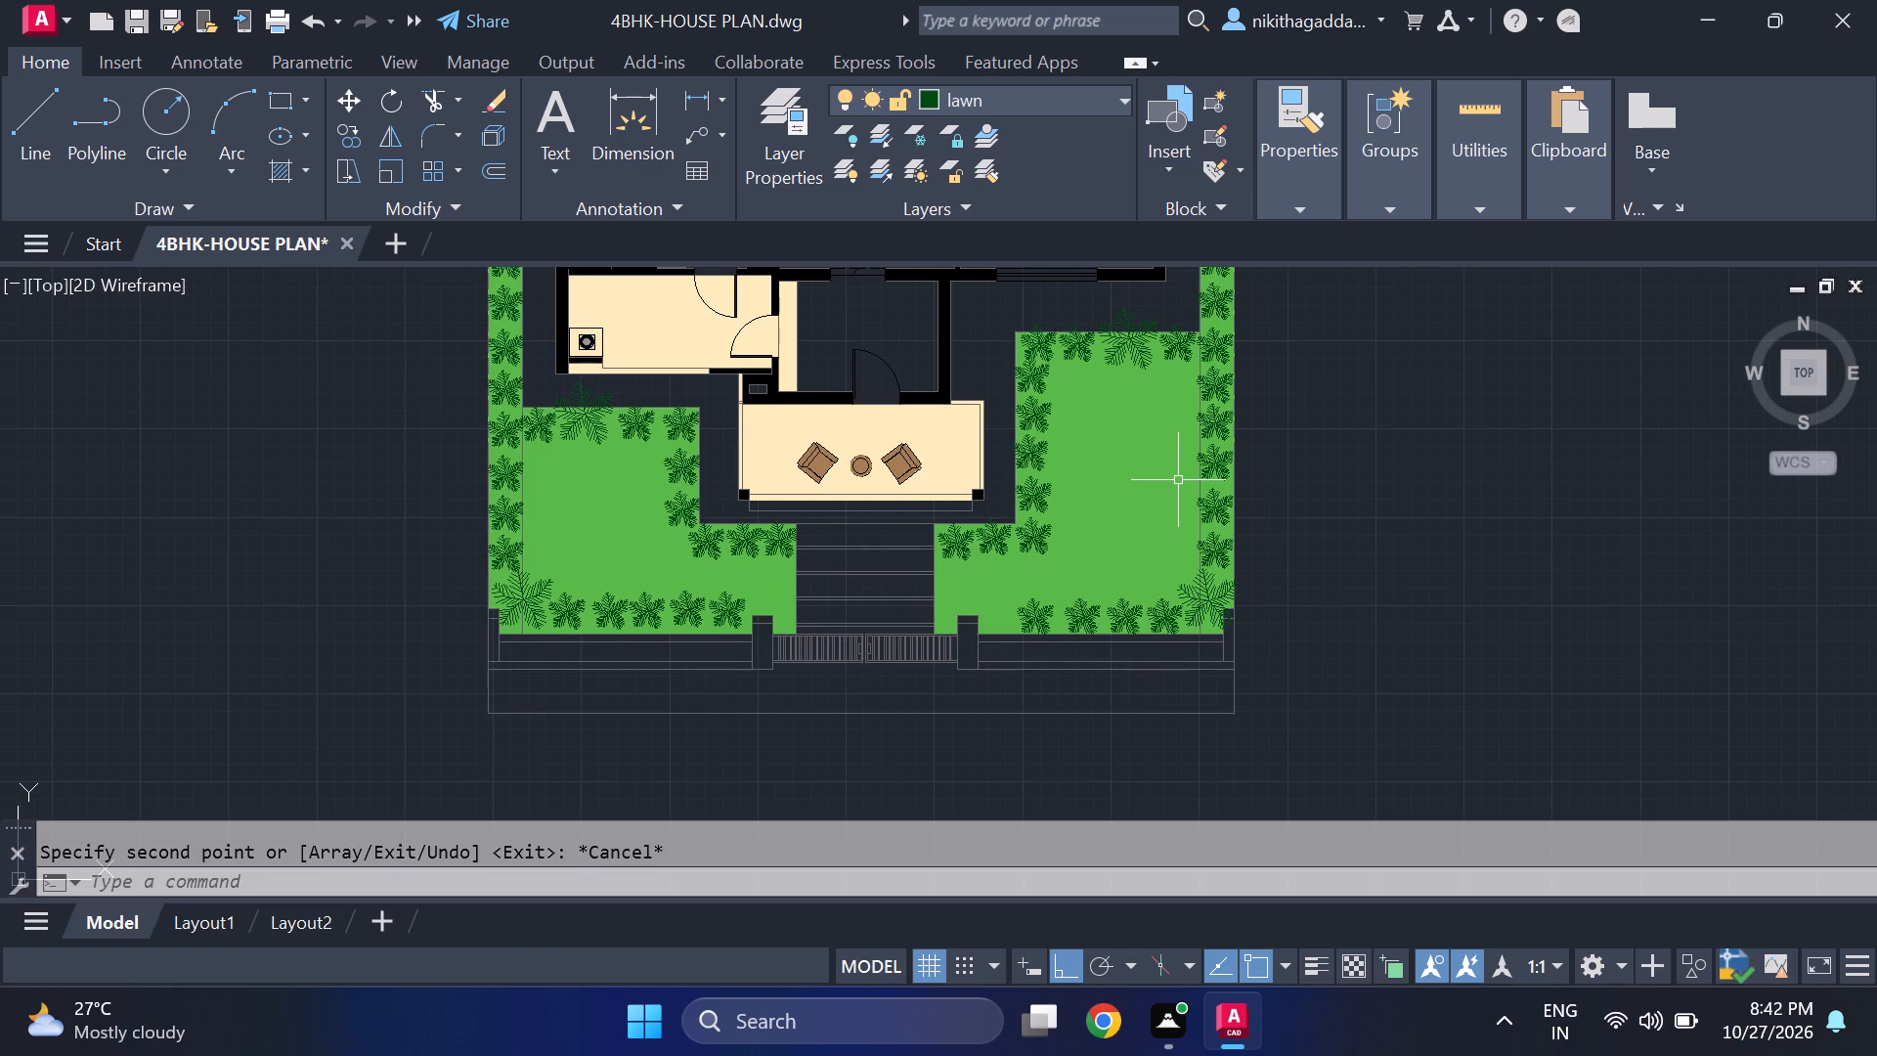
Examine the tree planting around the whole plot and both front lawns.
scroll(1178, 480, down, 2)
middle_drag(1313, 425, 1249, 604)
middle_drag(1280, 494, 1280, 546)
scroll(863, 664, up, 3)
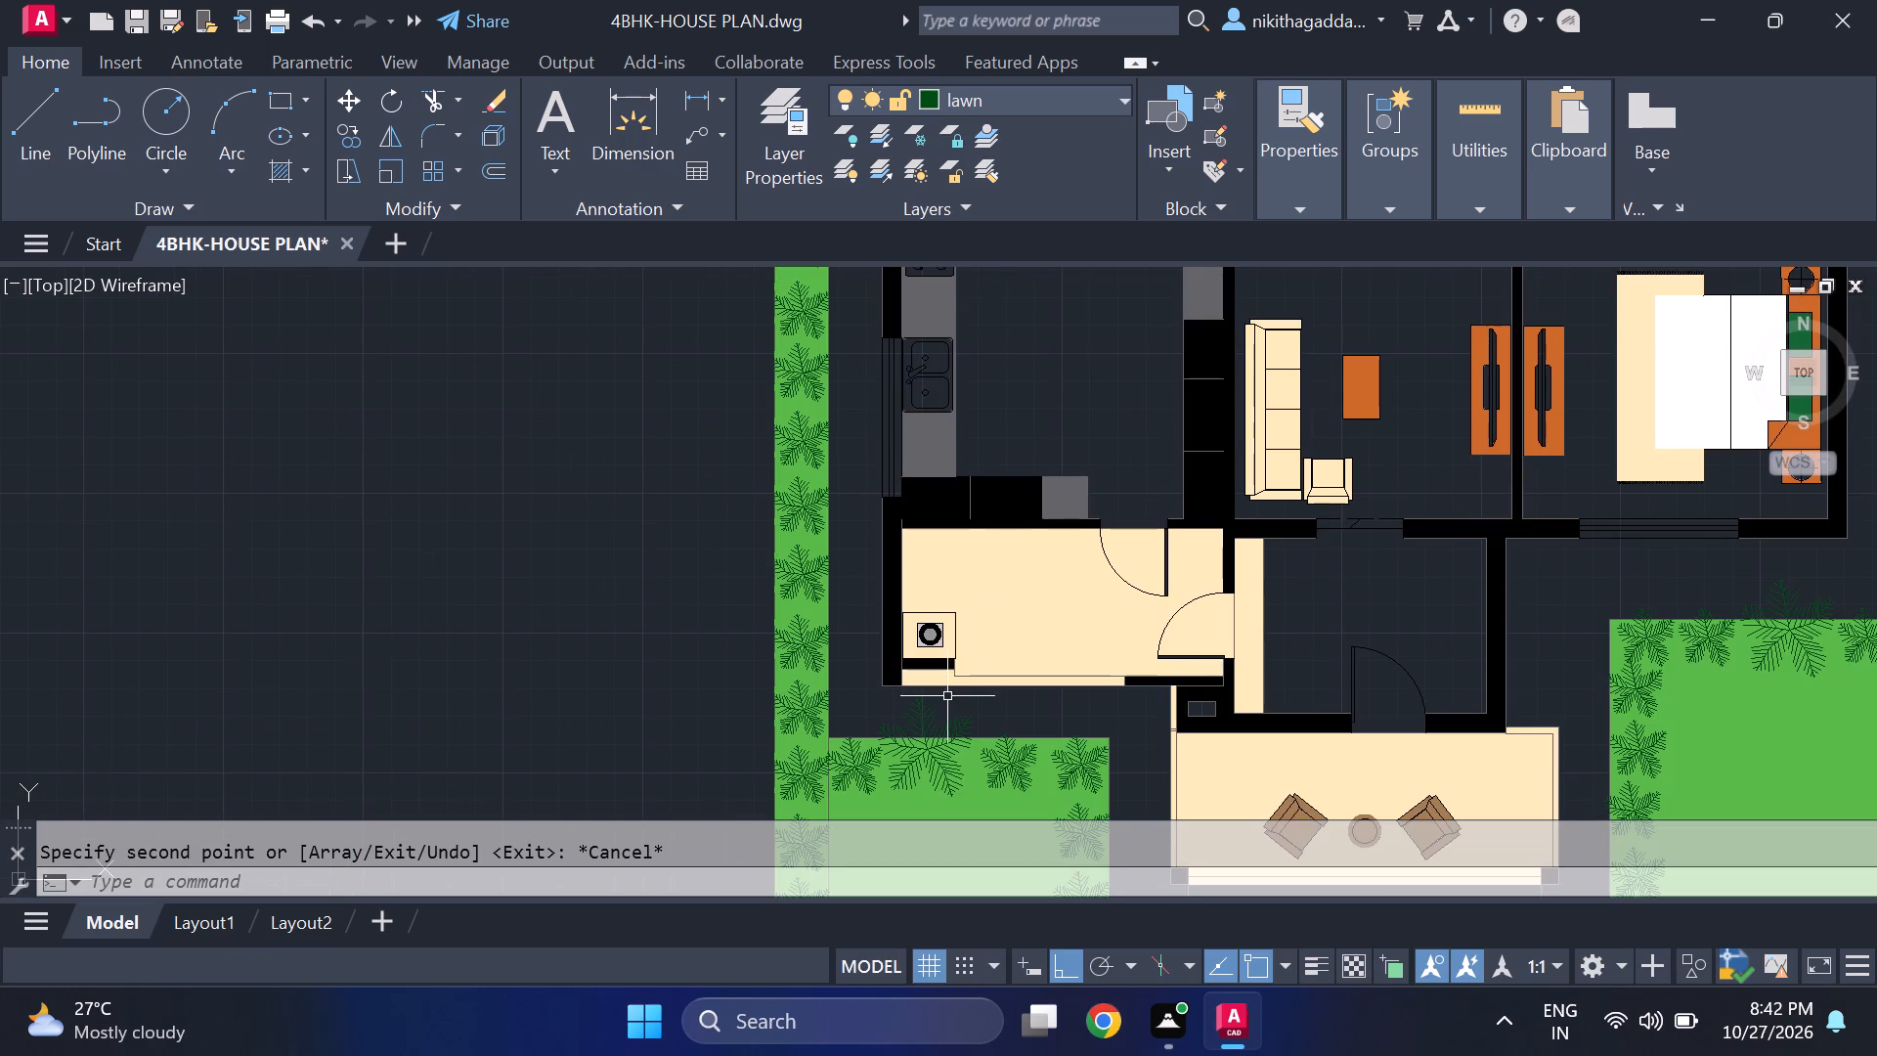
scroll(993, 729, down, 3)
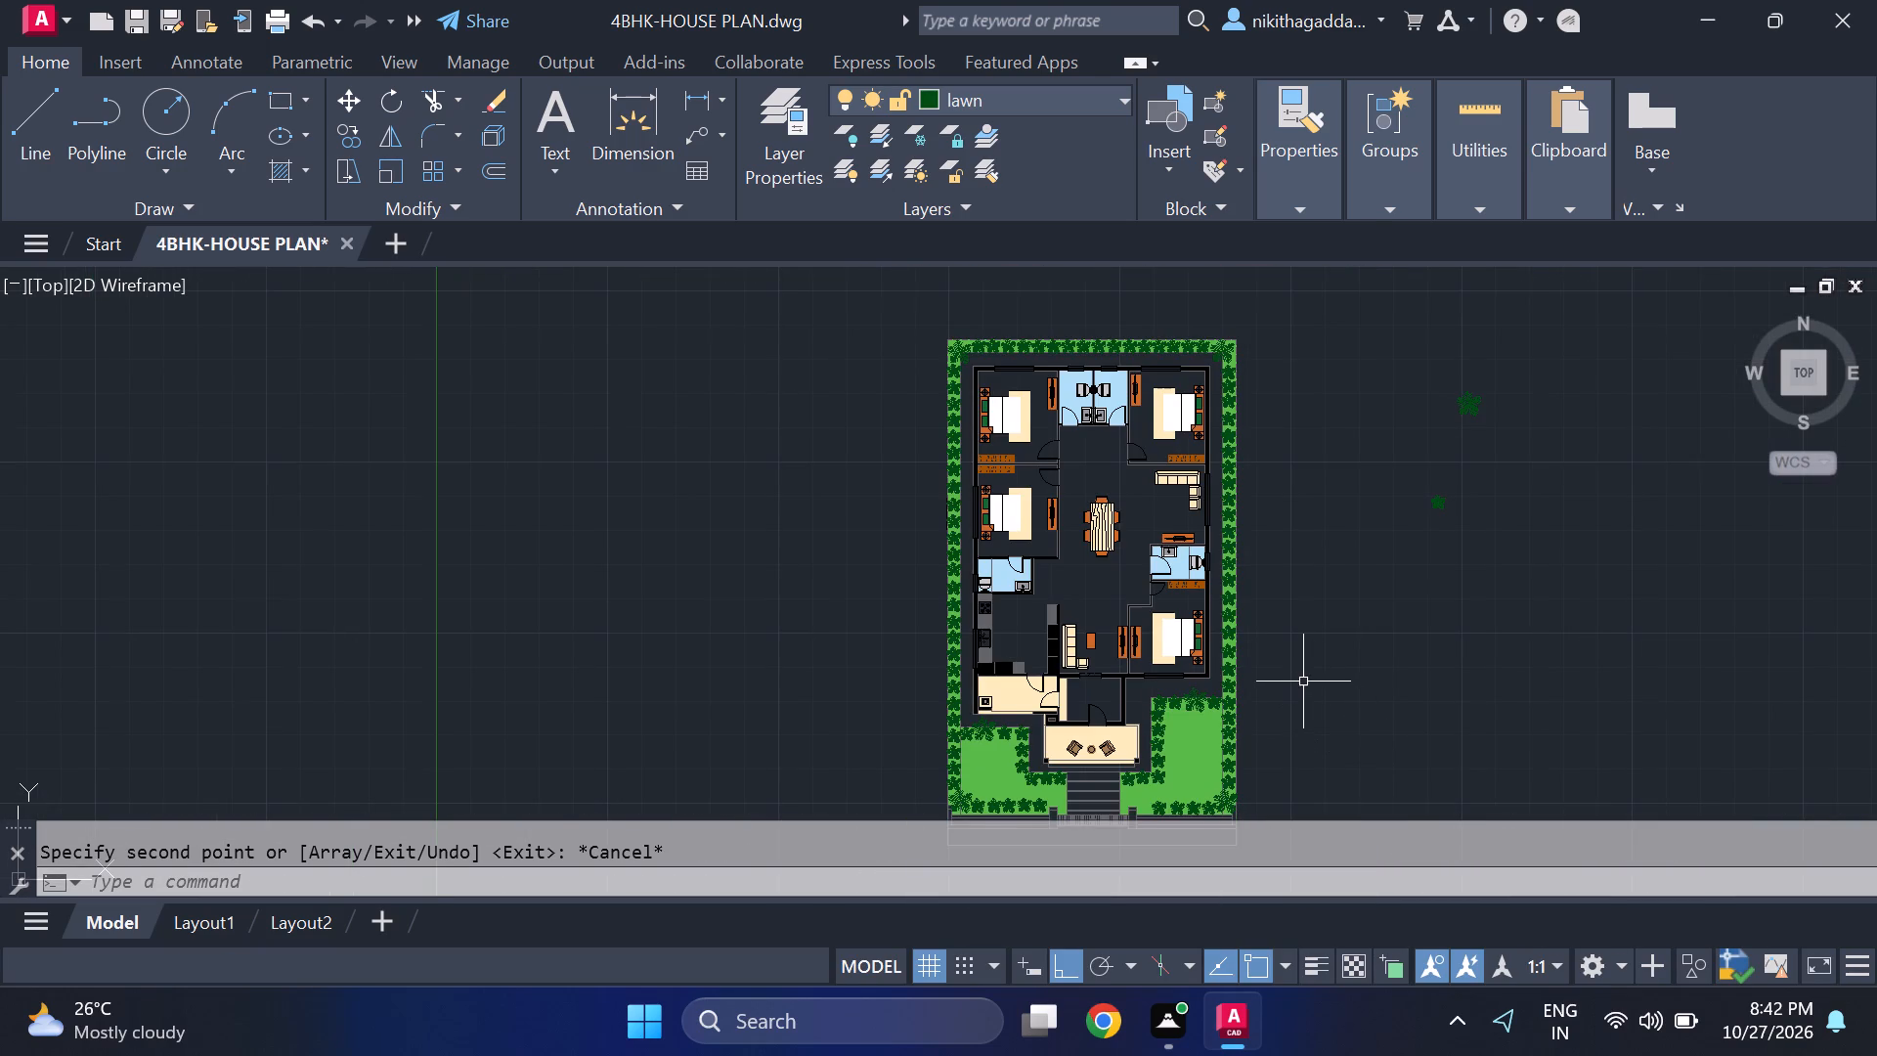
middle_drag(1301, 681, 1238, 616)
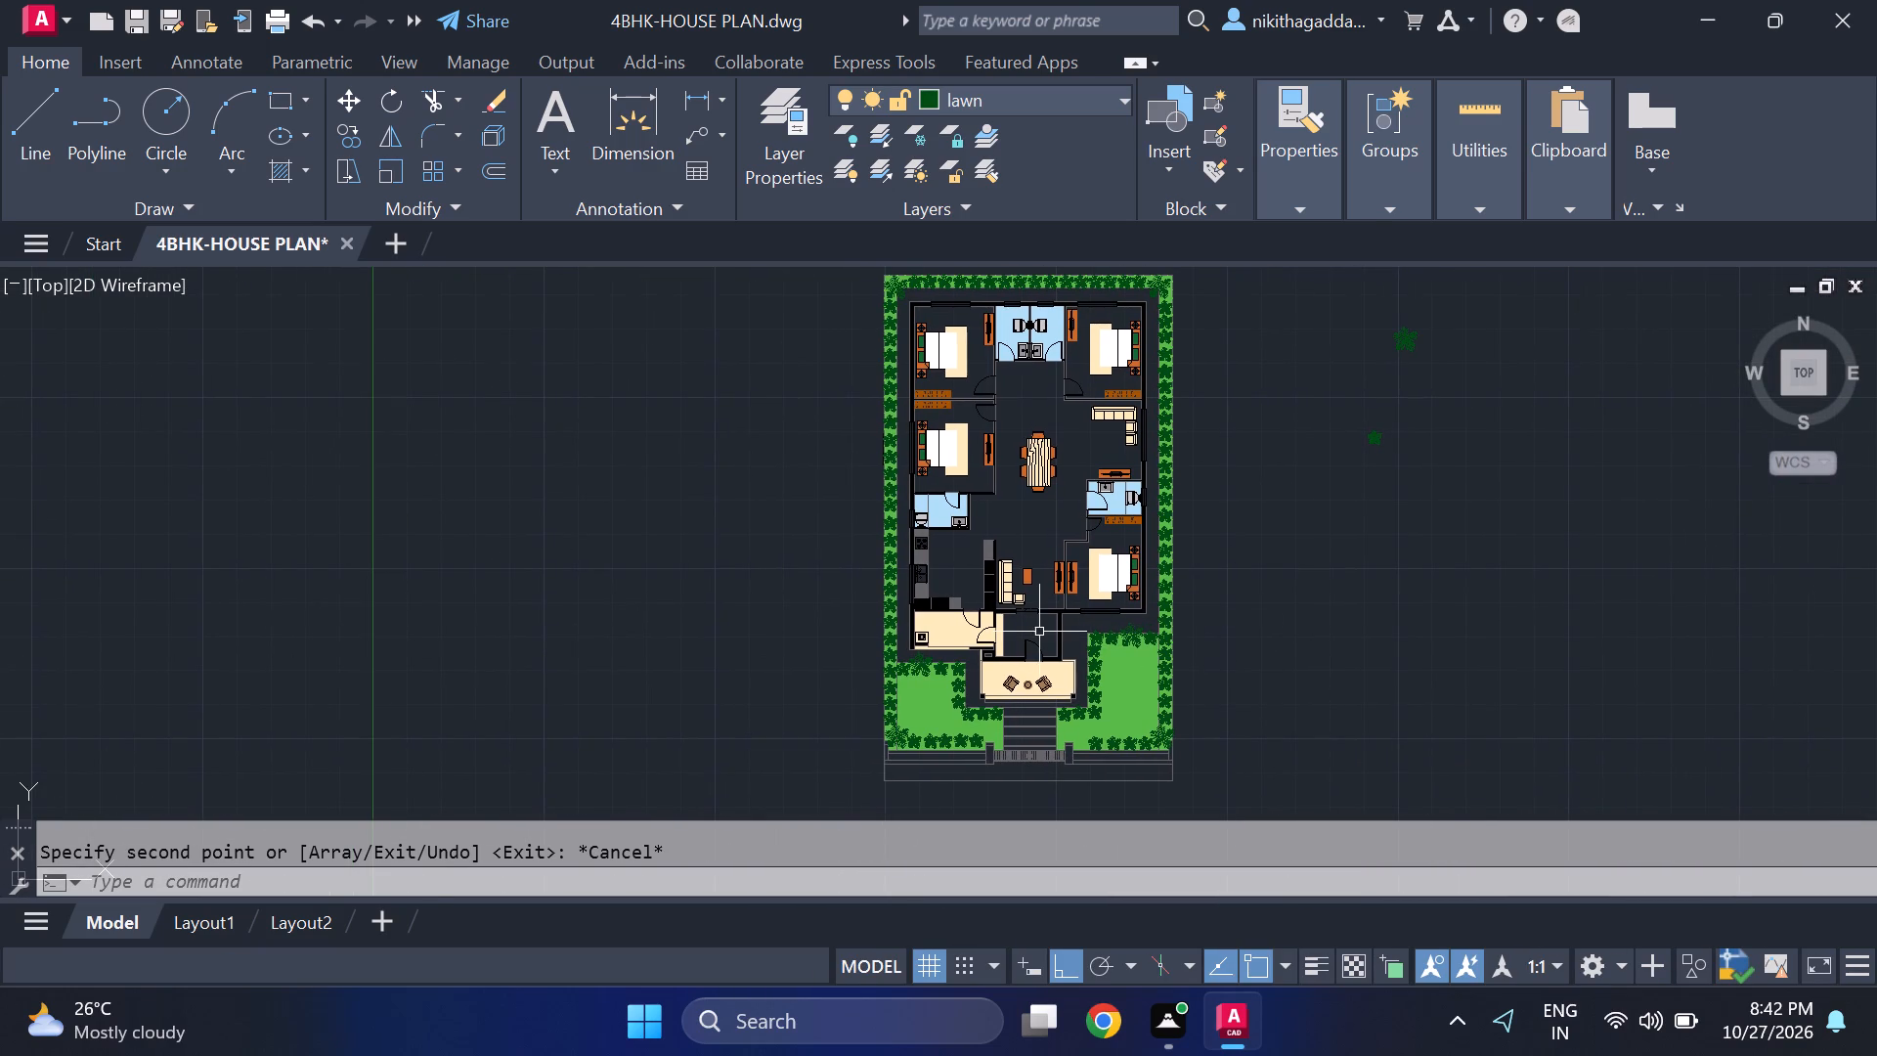
scroll(992, 635, up, 2)
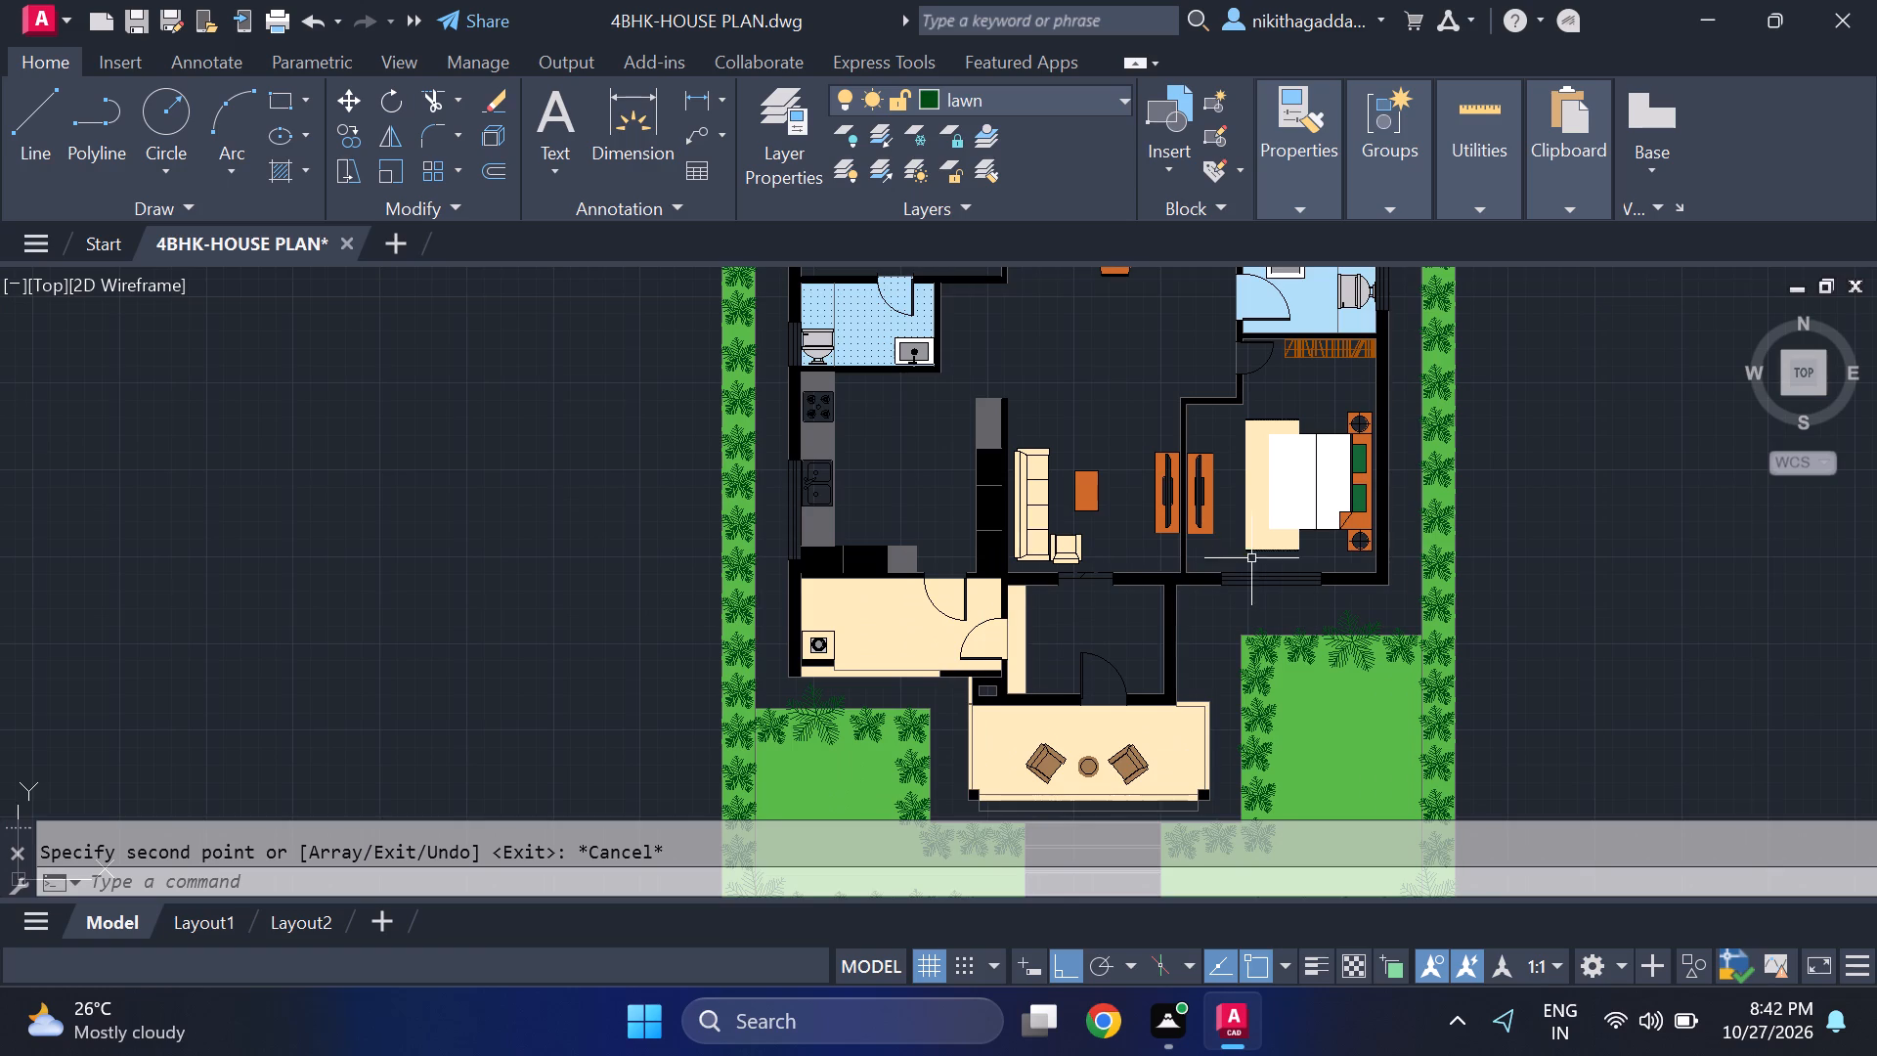
Scale up the spare tree east of the plan slightly from its centre, setting the size by eye.
middle_drag(1420, 543, 1198, 545)
scroll(1200, 532, down, 2)
middle_drag(1309, 448, 1202, 517)
middle_click(1202, 517)
scroll(1303, 412, up, 2)
click(1390, 462)
click(1240, 543)
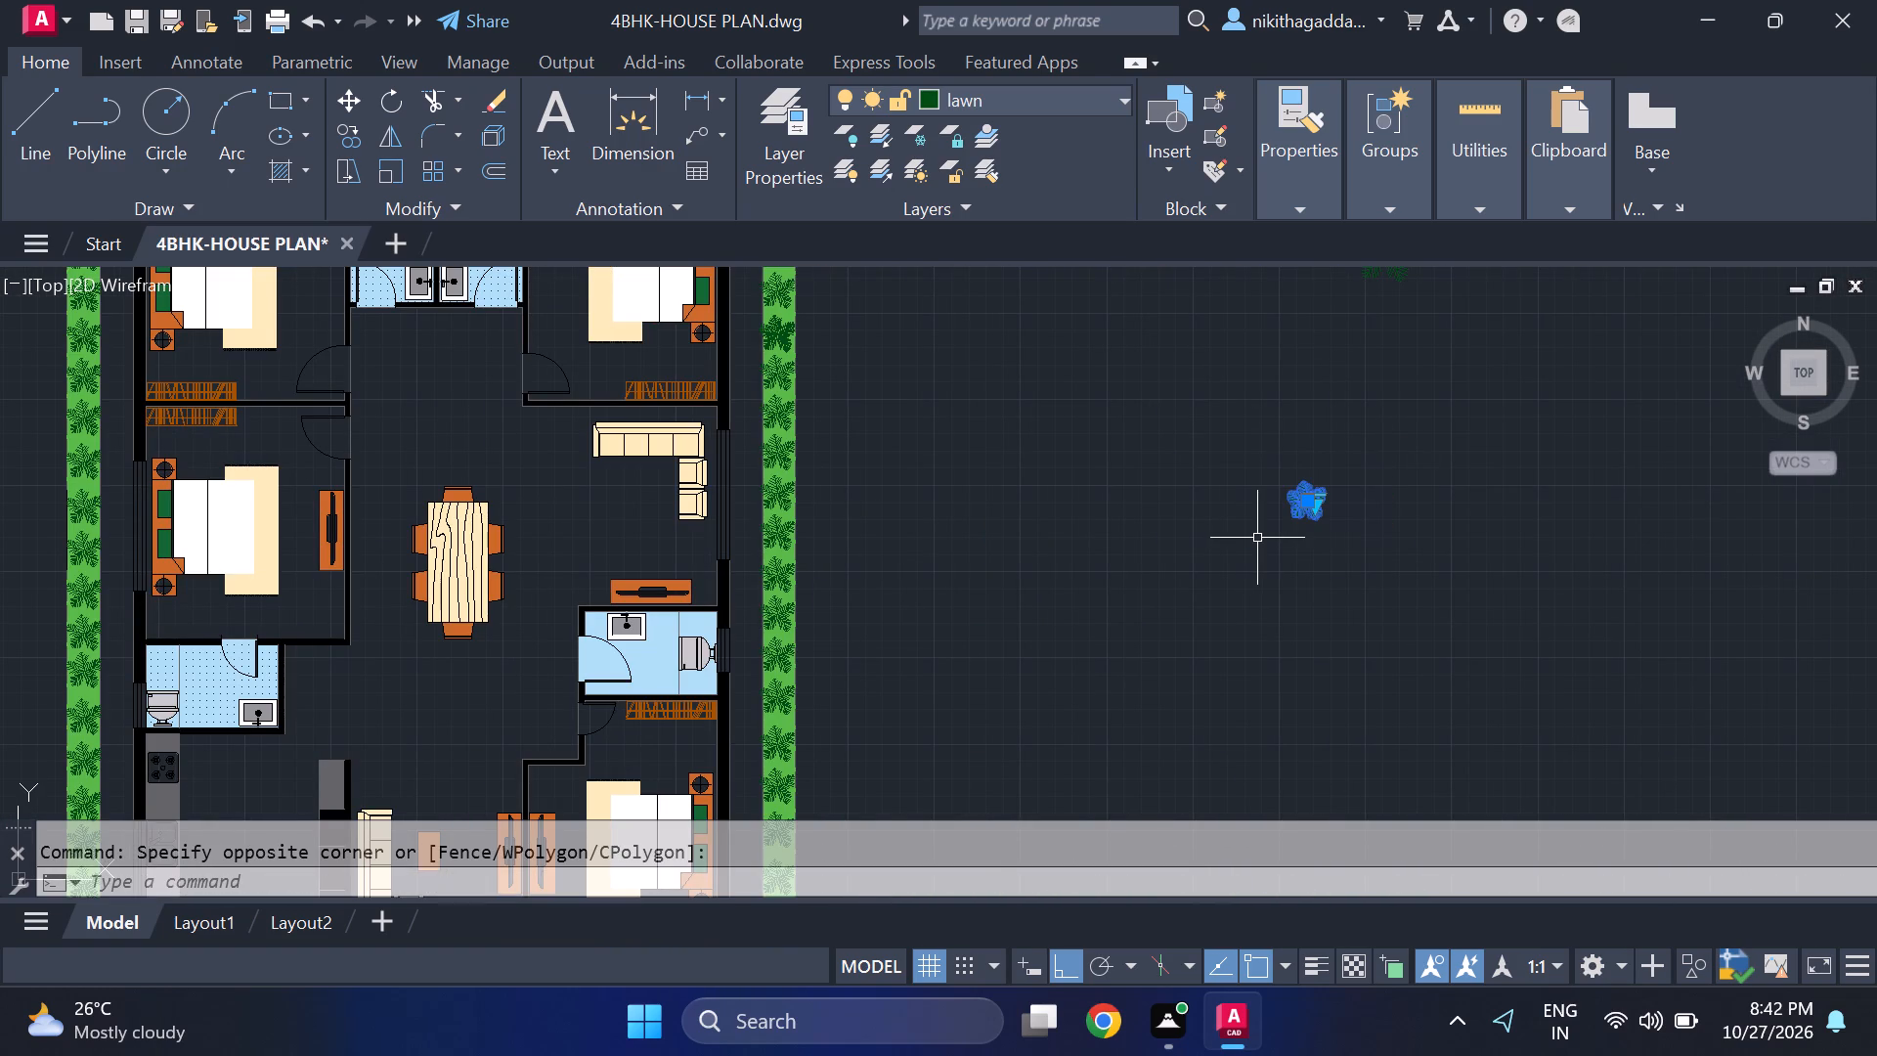
text(scale)
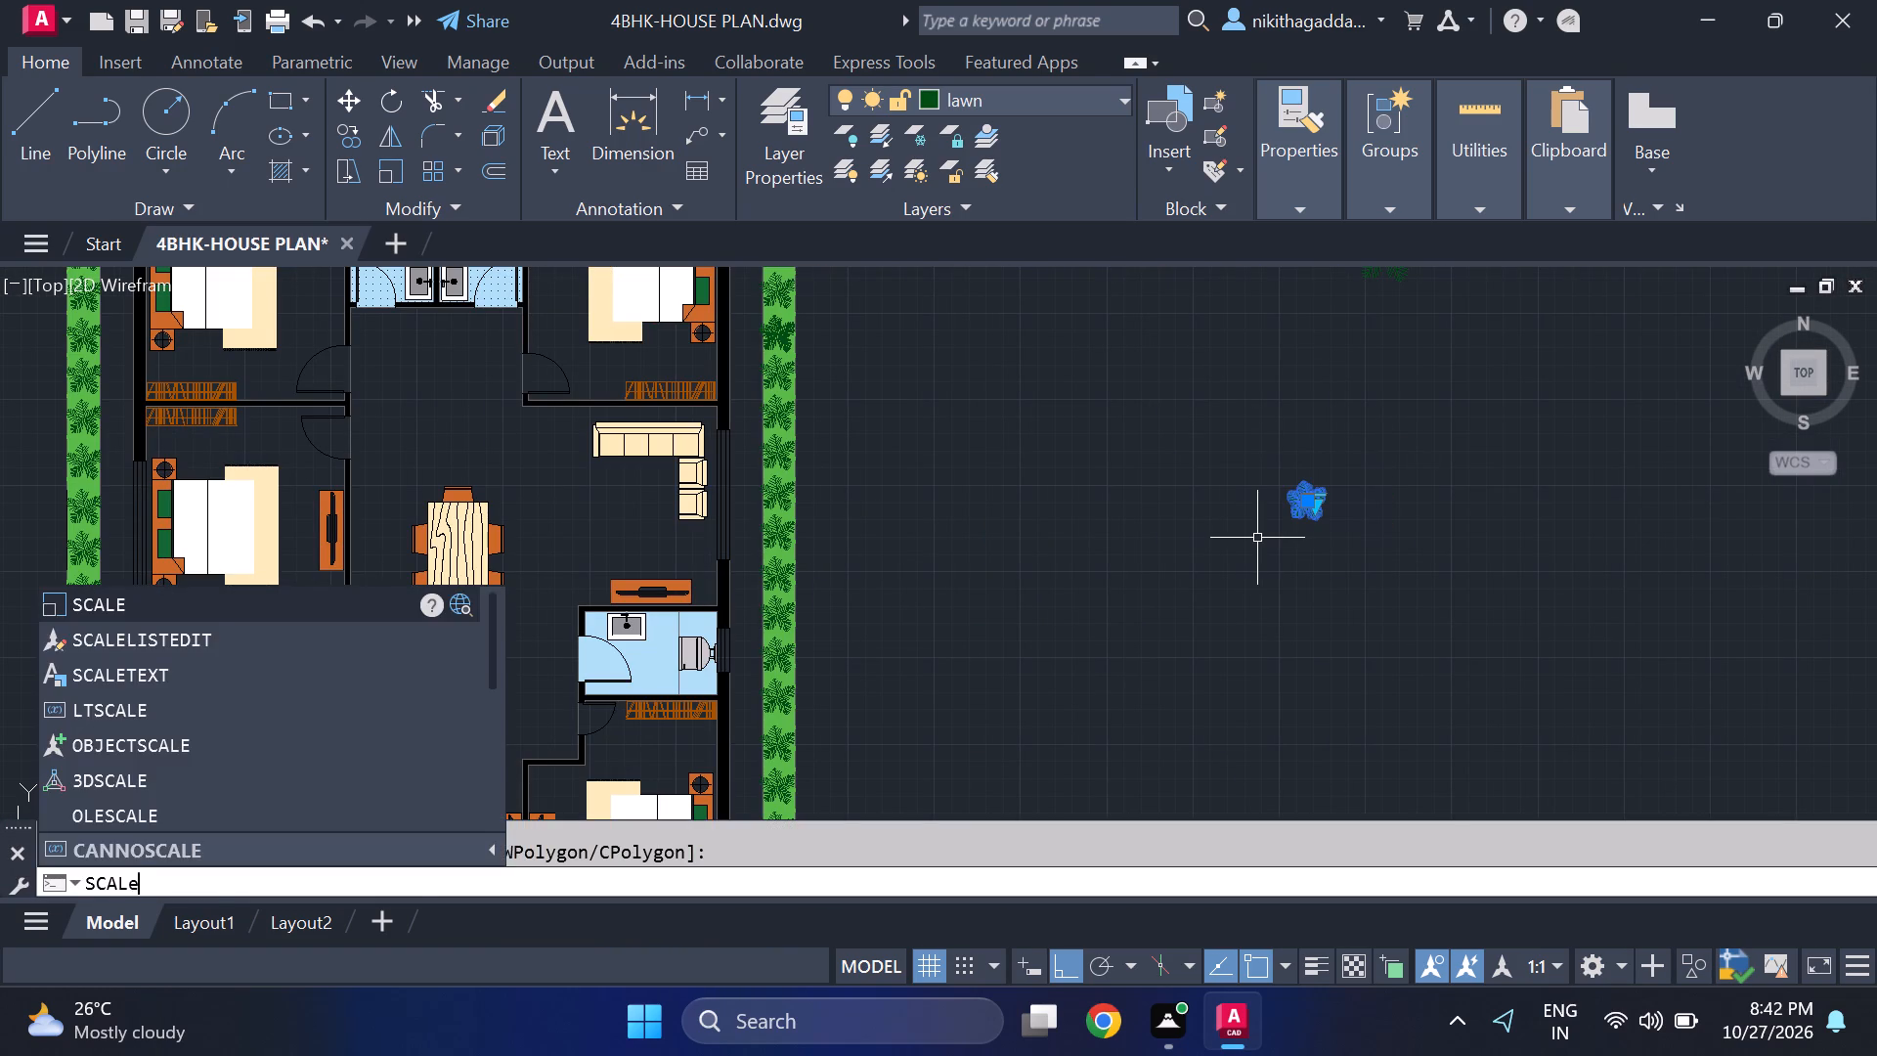
key(Return)
scroll(1257, 539, up, 2)
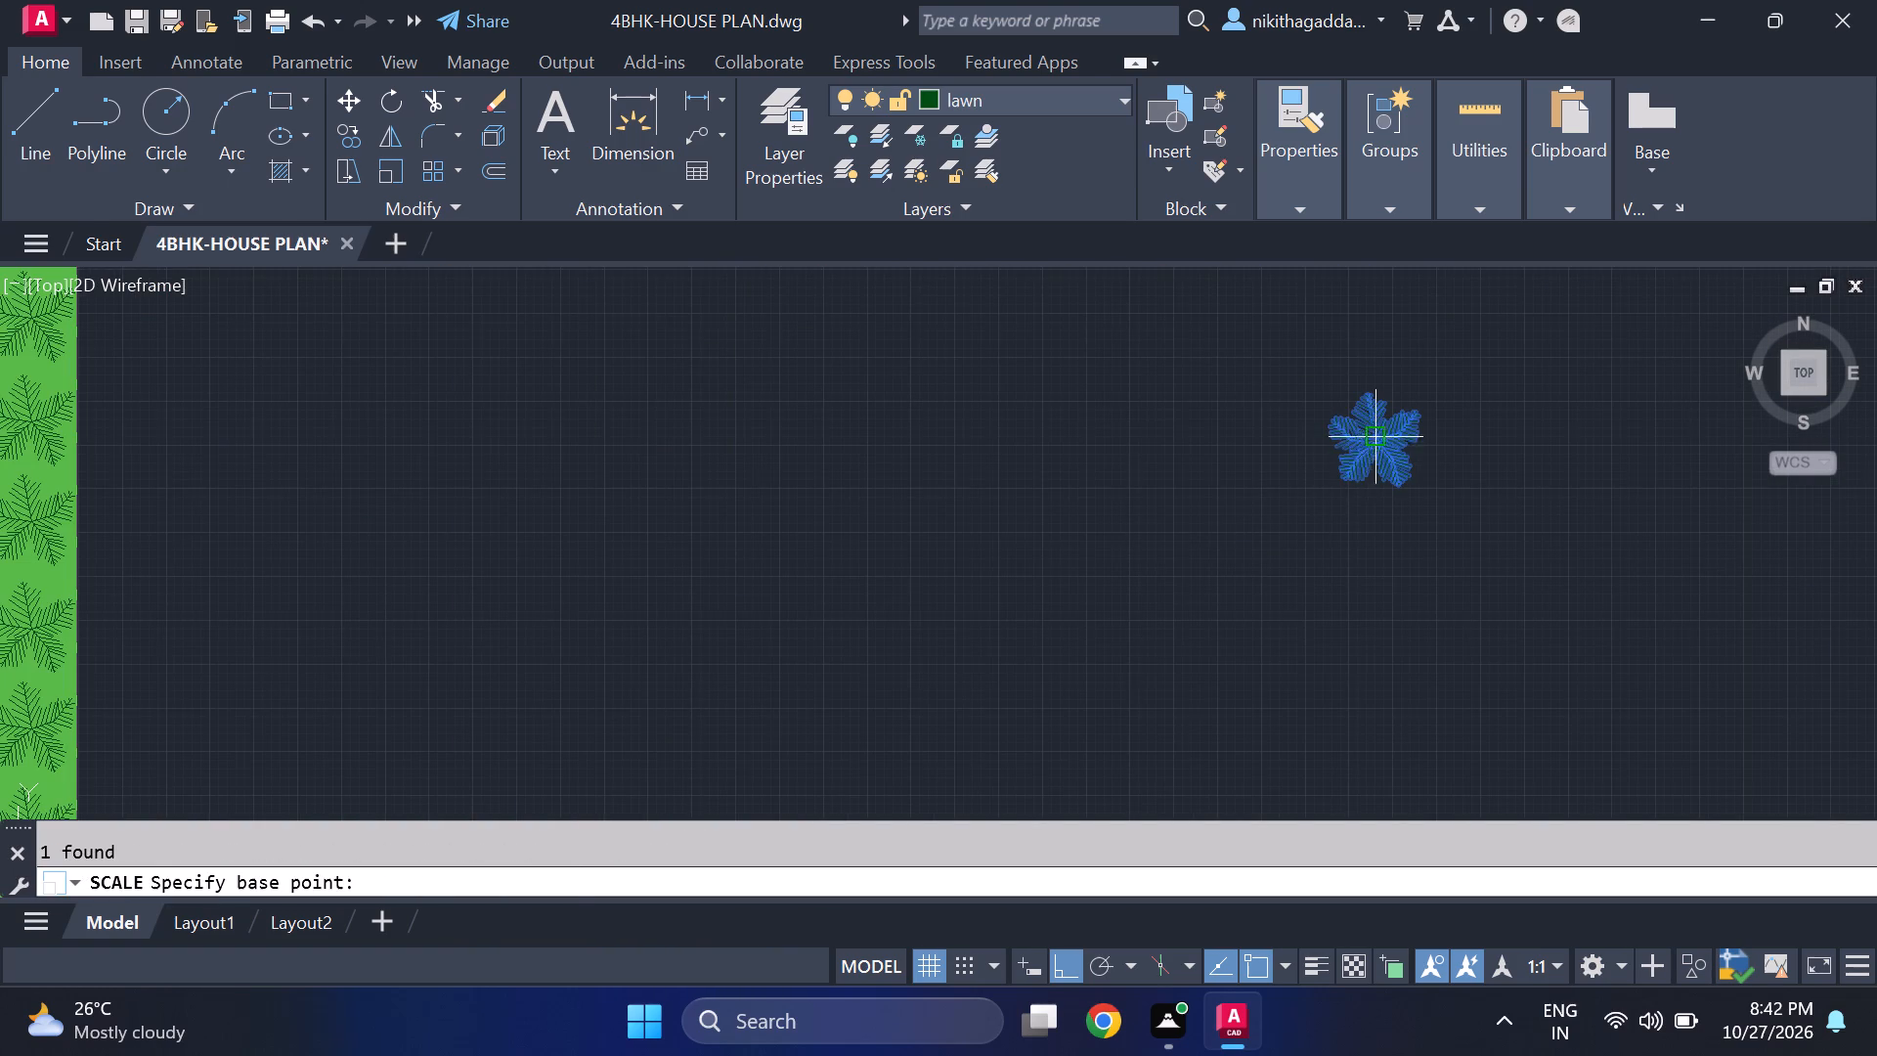
click(1379, 434)
scroll(1381, 432, up, 2)
scroll(1528, 330, down, 2)
middle_drag(1538, 384, 1320, 592)
scroll(1320, 592, up, 2)
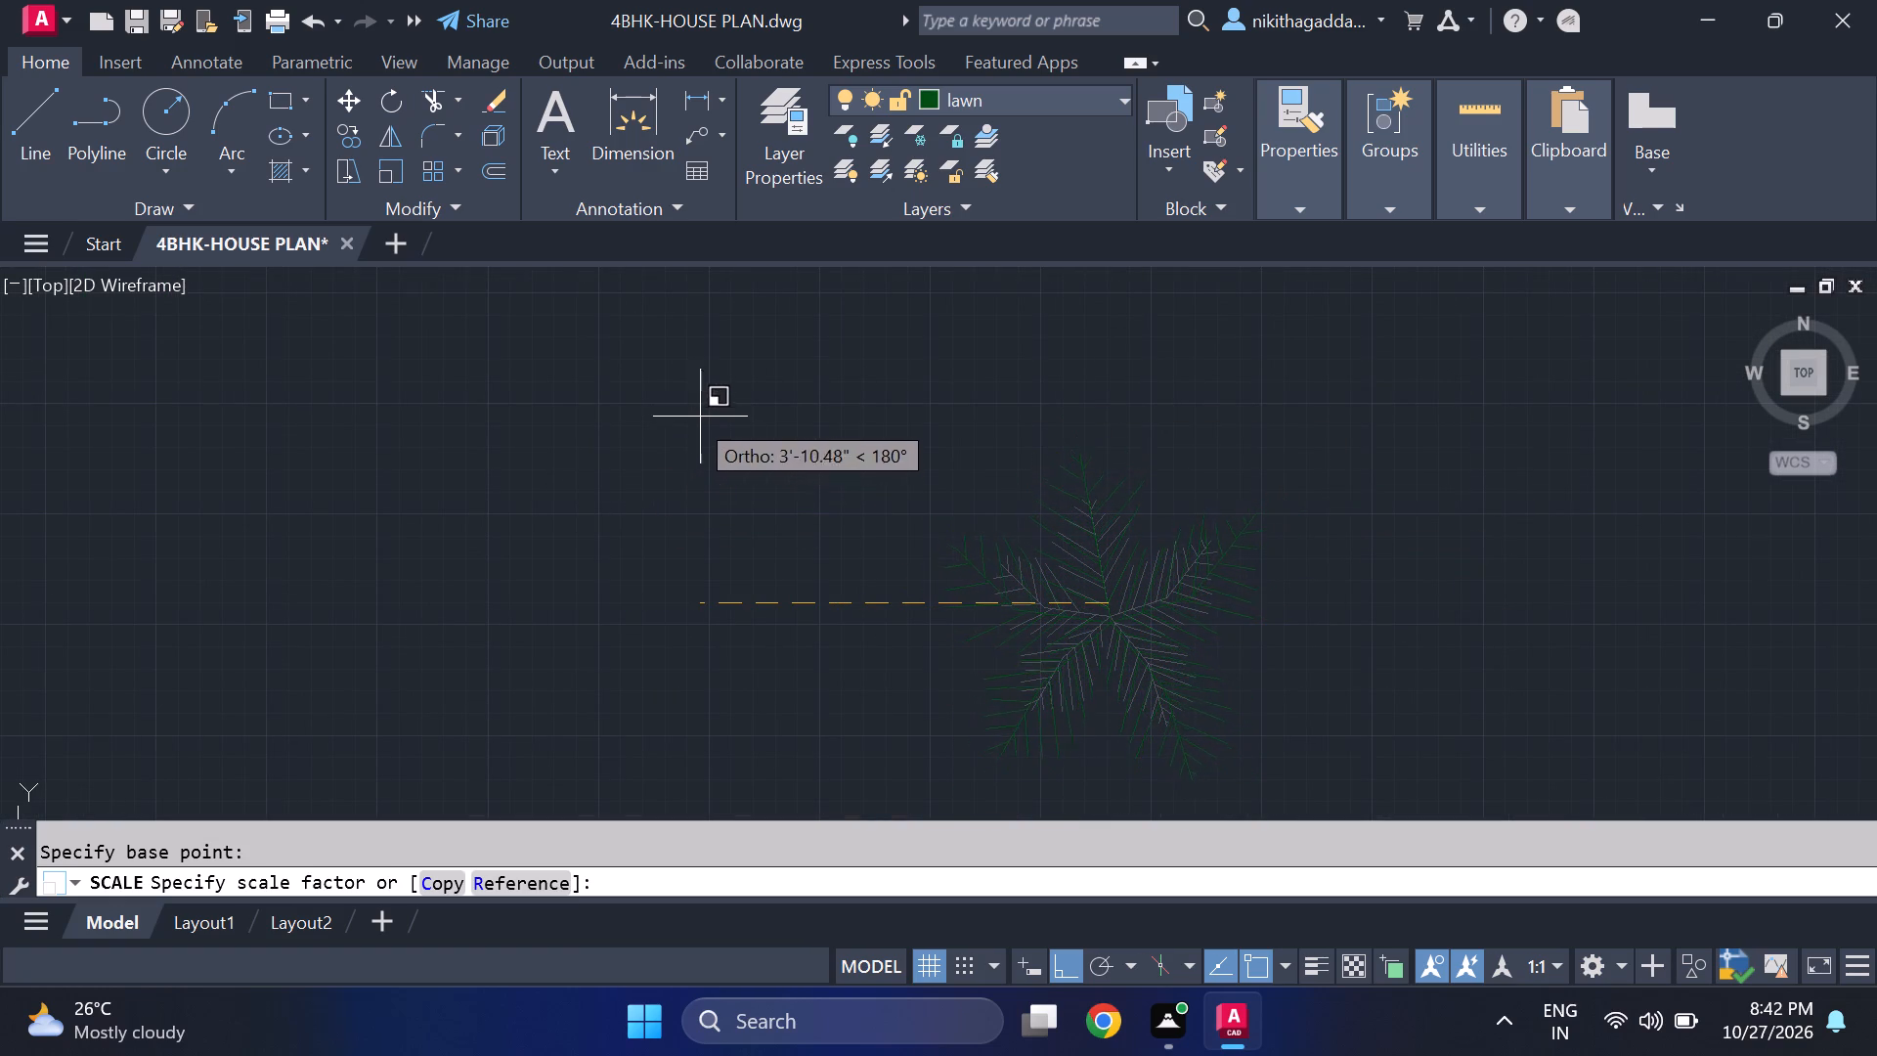
click(639, 443)
Copy the enlarged spare tree from its centre to the west front lawn's southeast corner, beside the gate pillar.
drag(1169, 416, 1170, 426)
click(1009, 549)
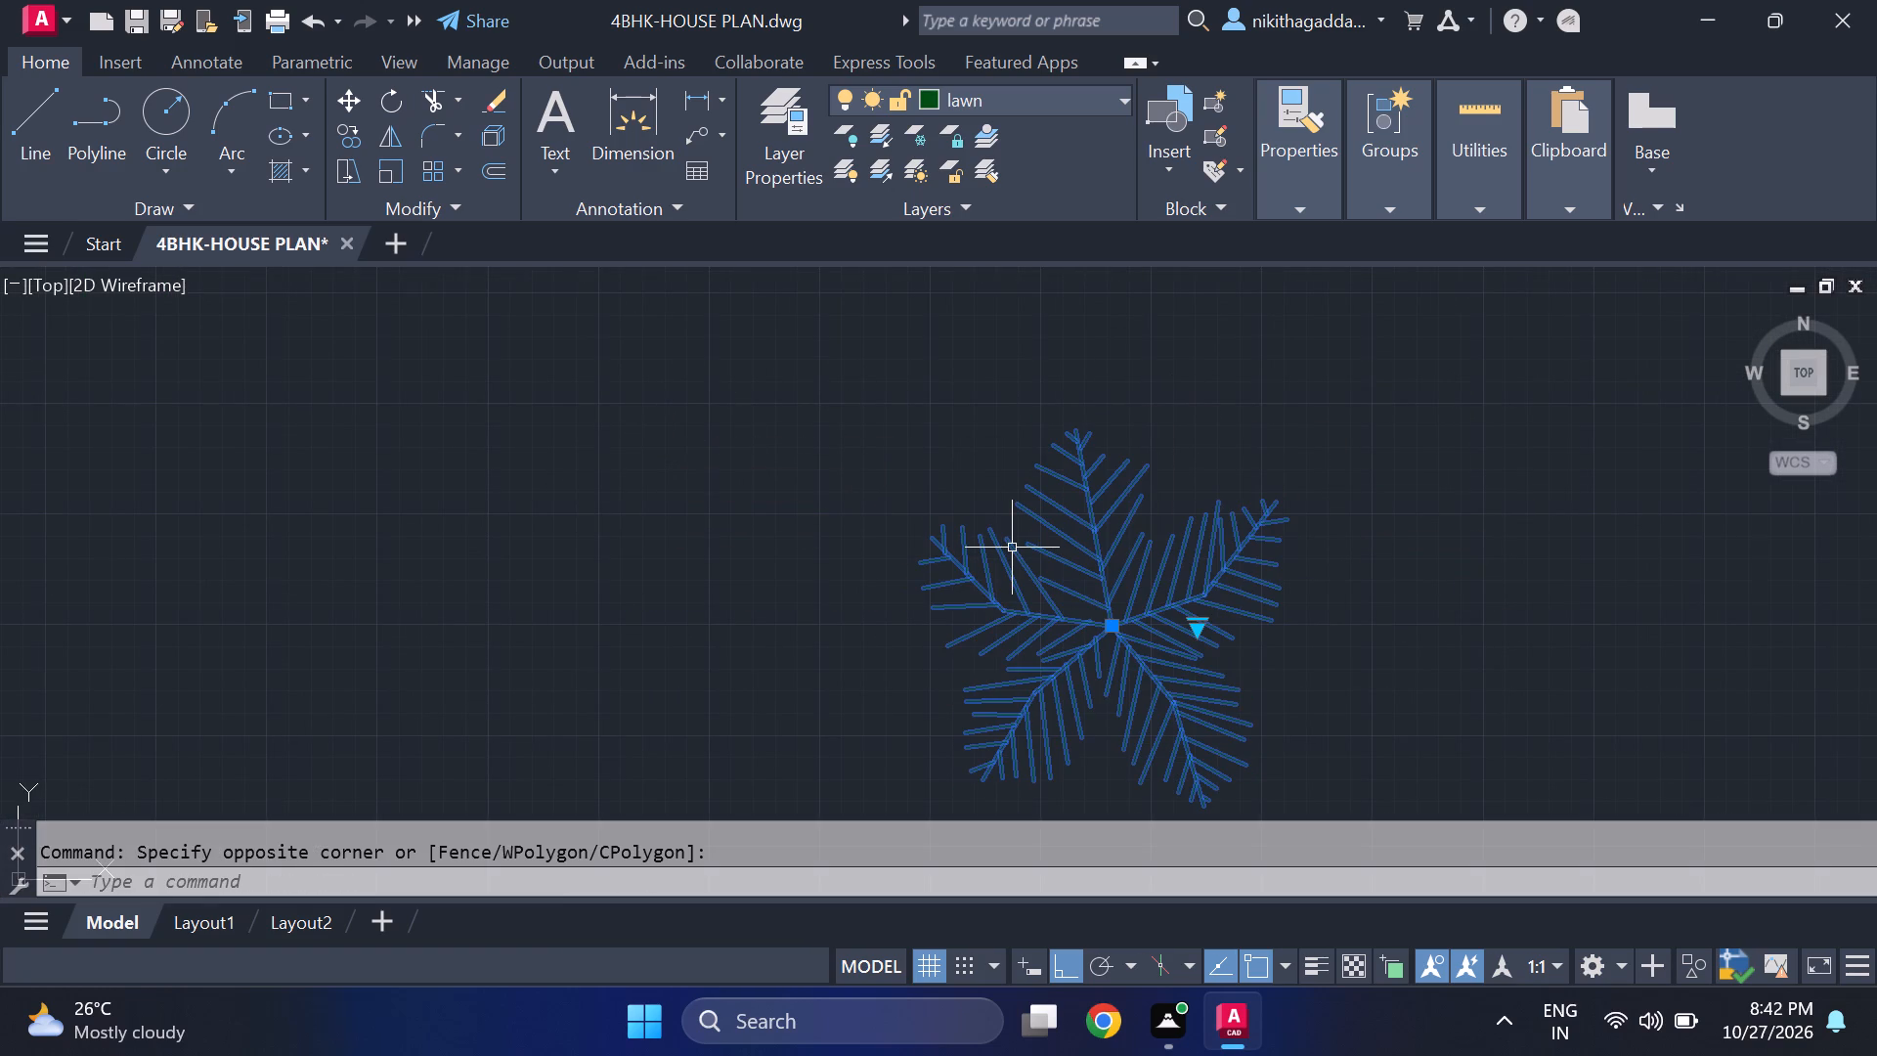
text(co)
key(Return)
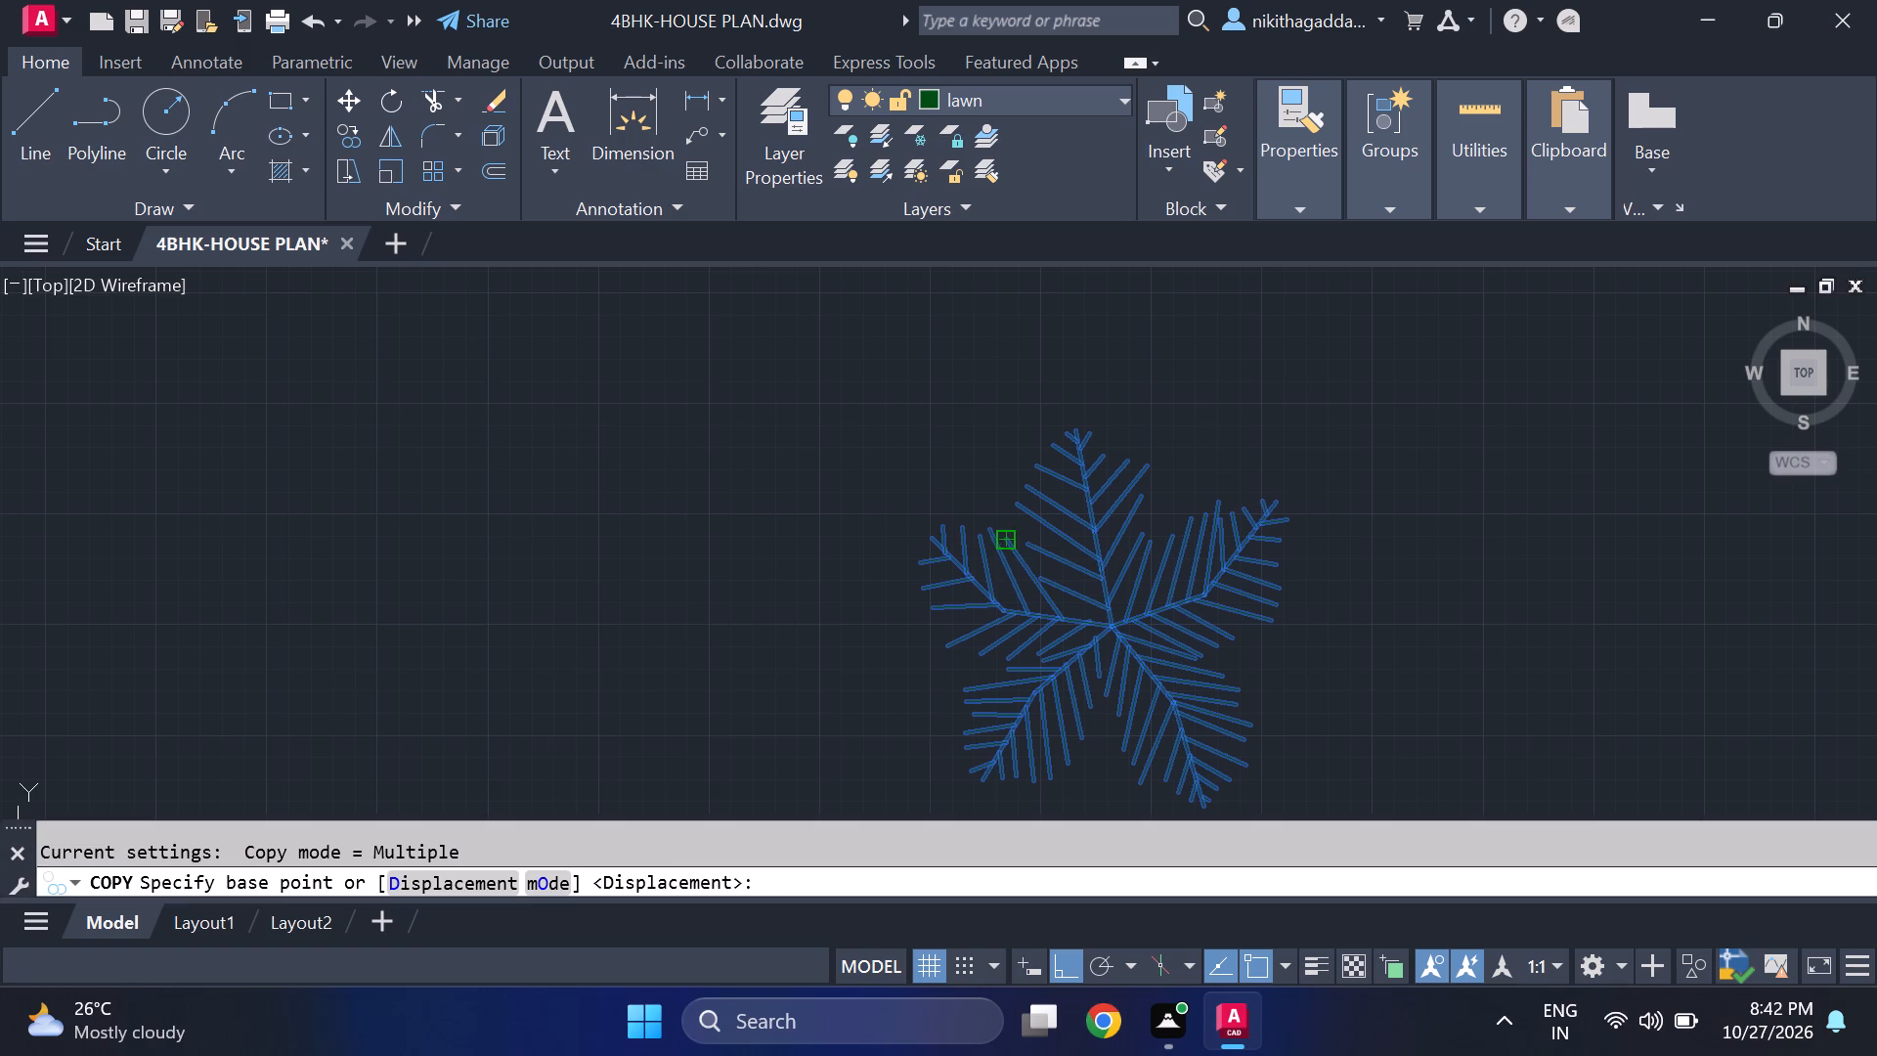
click(1109, 628)
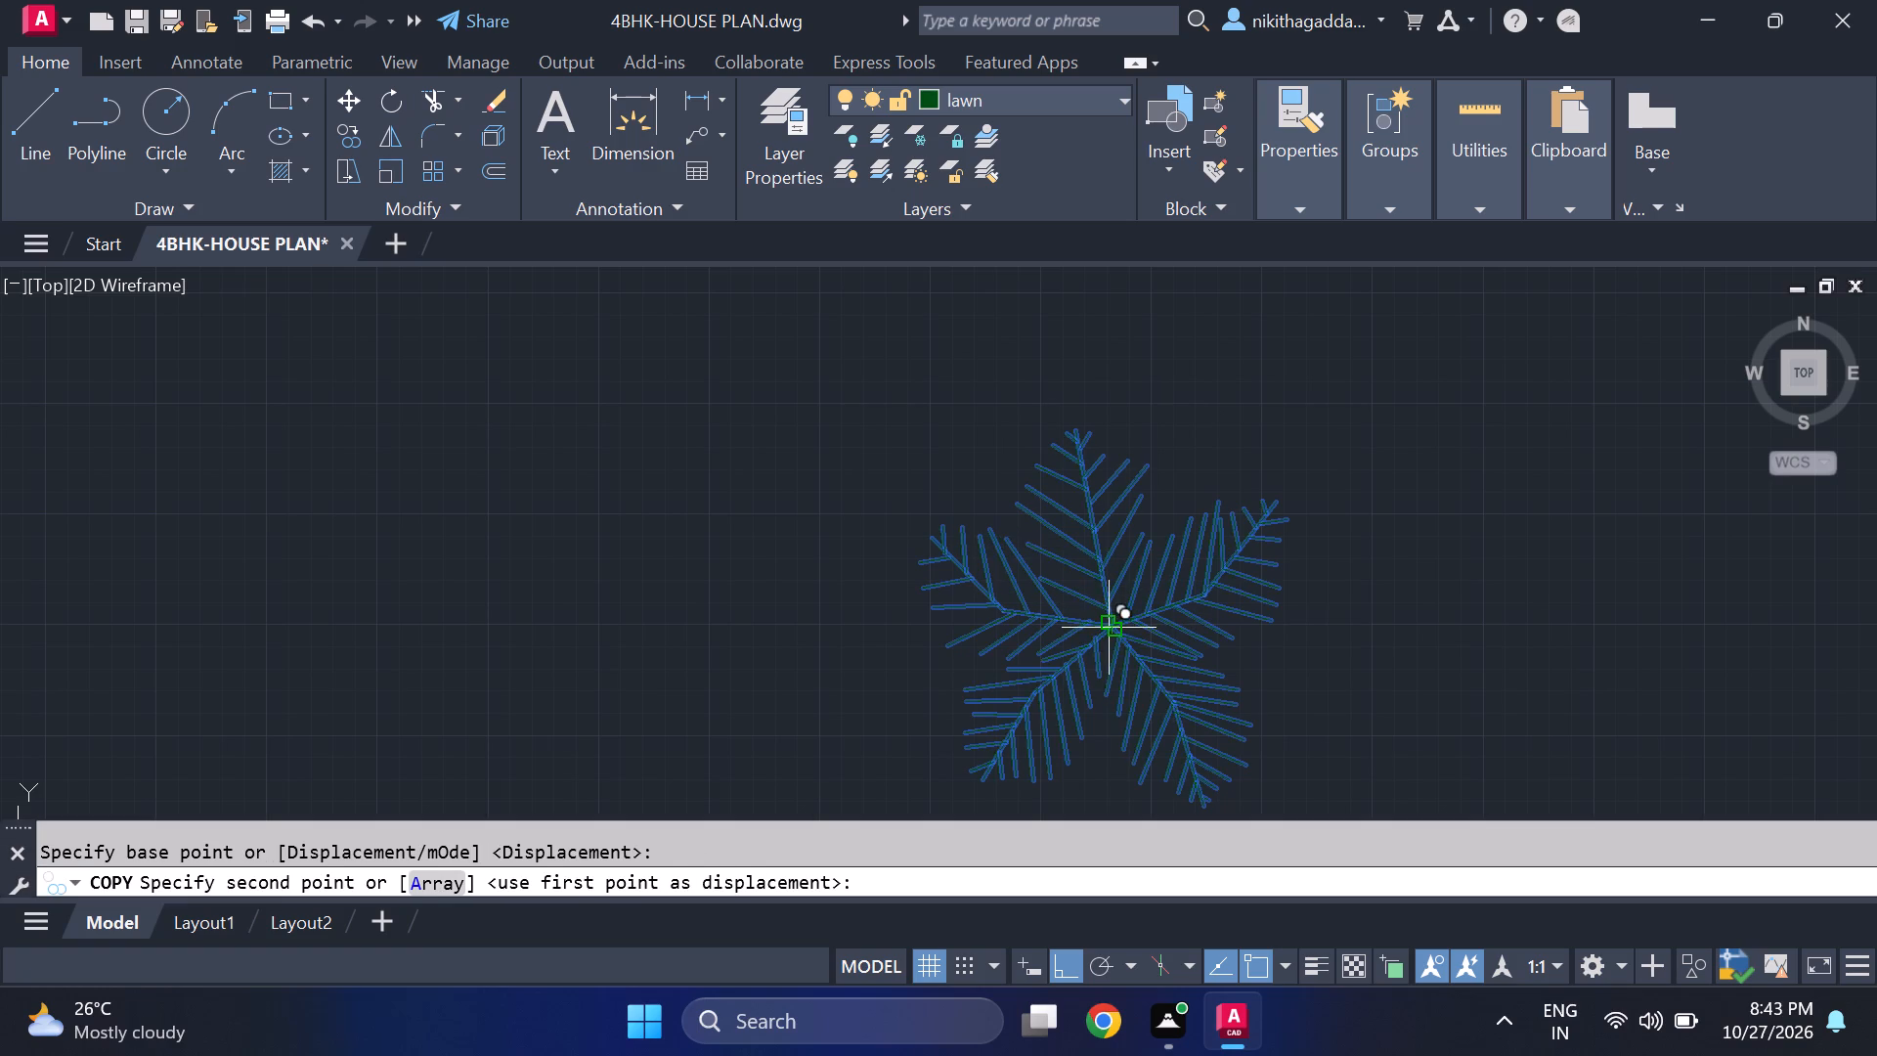
scroll(1059, 624, down, 5)
middle_drag(946, 710, 1513, 414)
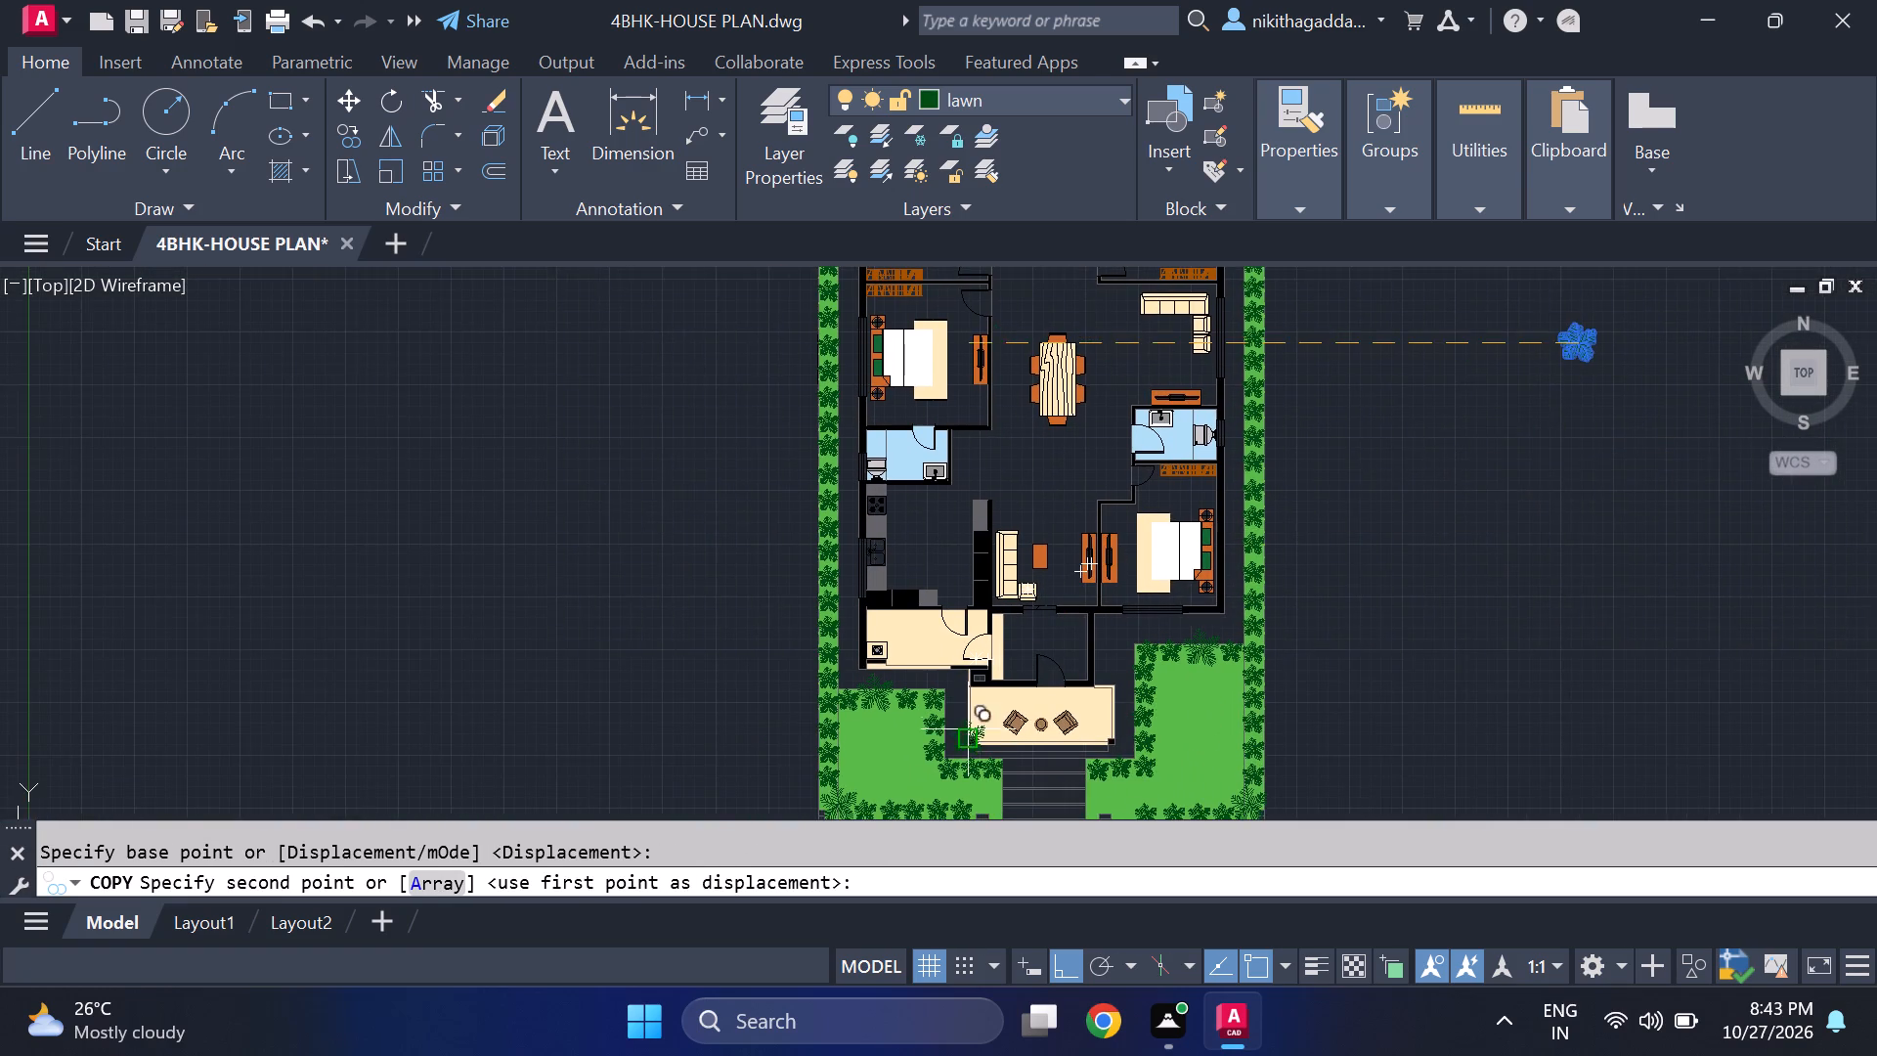
middle_drag(983, 691, 1003, 527)
key(F8)
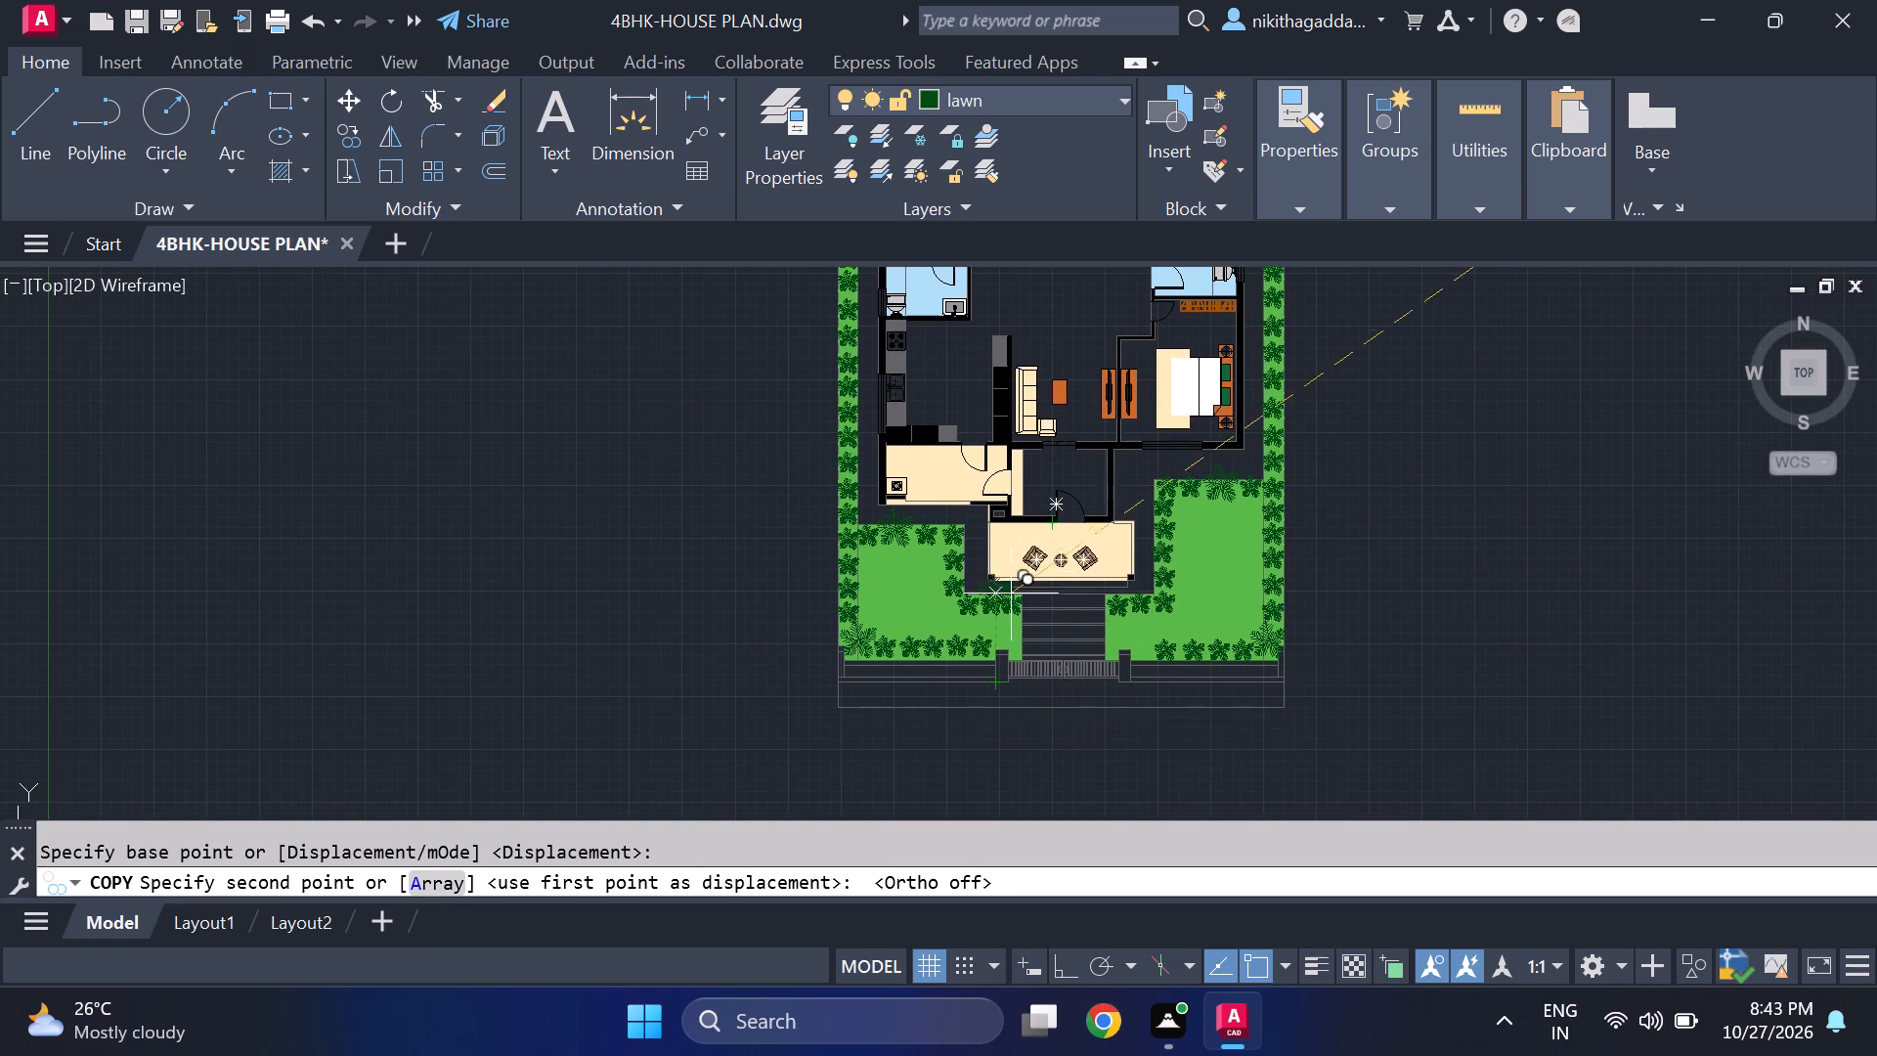
scroll(1007, 596, up, 3)
middle_drag(1021, 728, 1008, 631)
scroll(982, 664, up, 1)
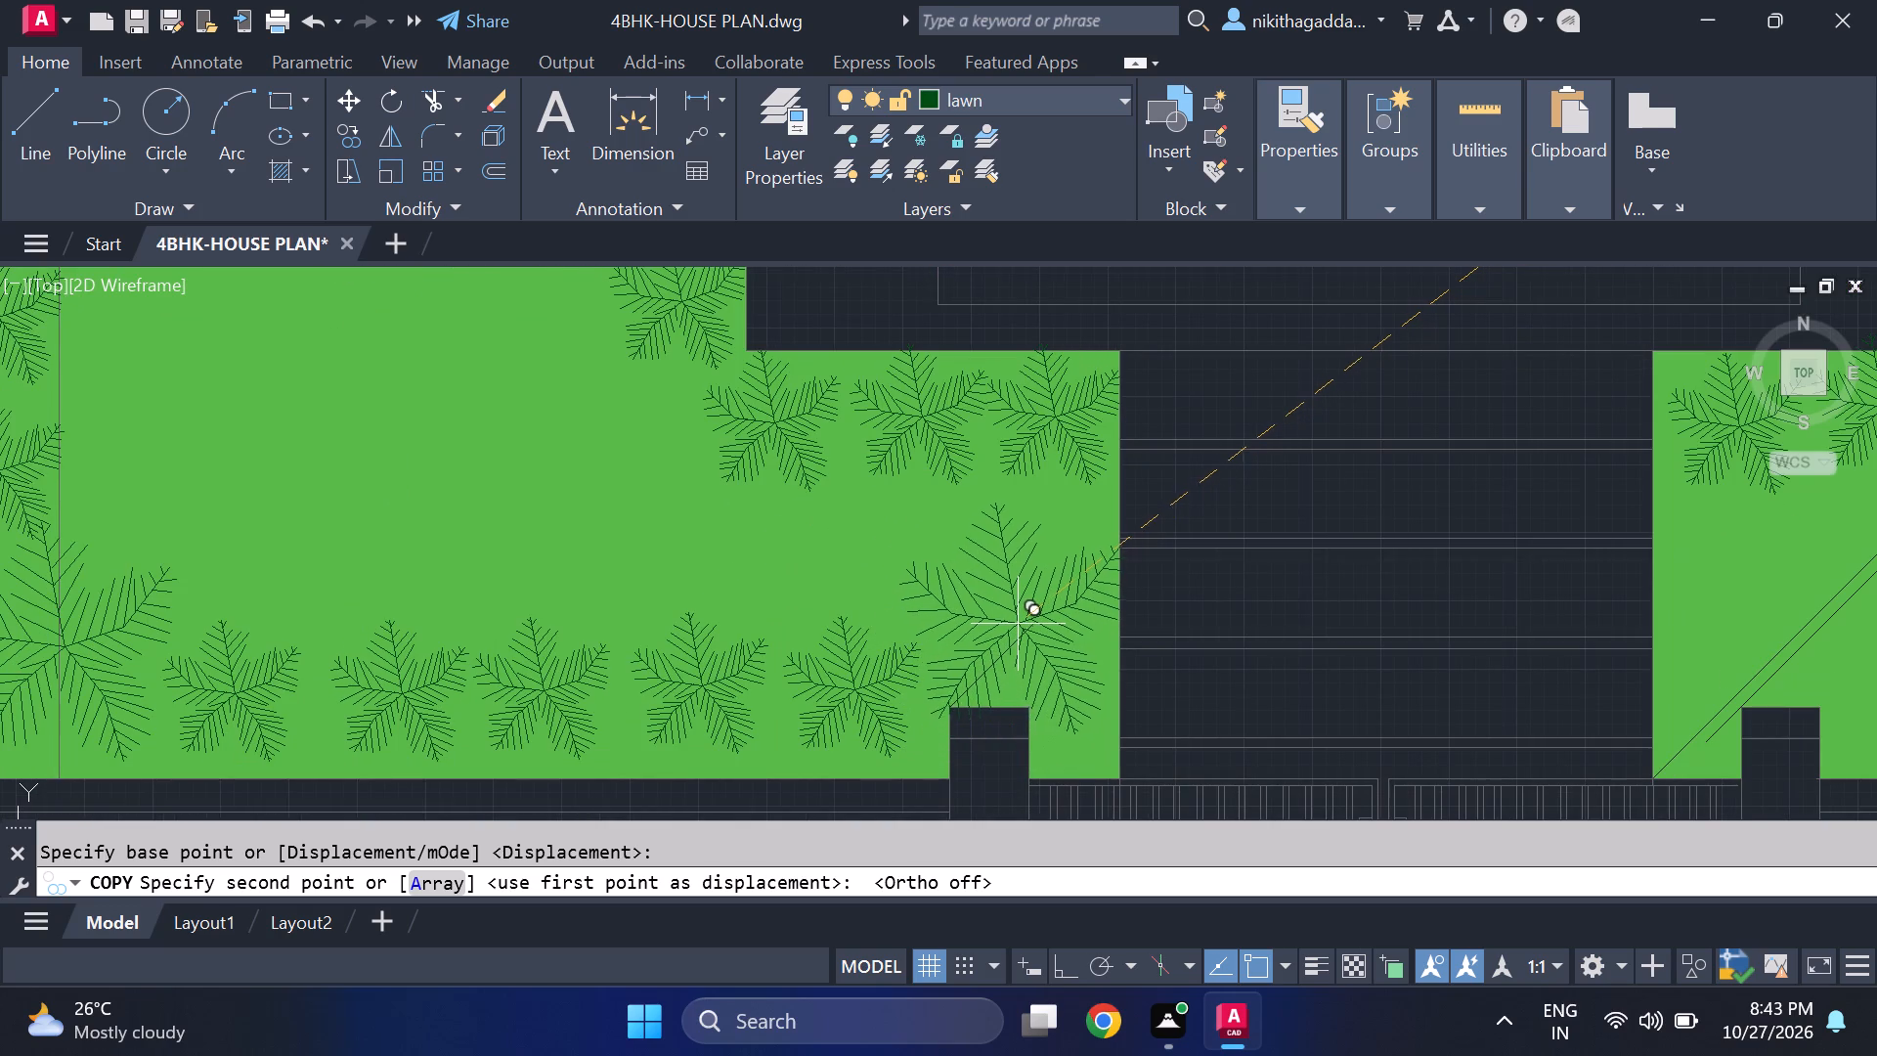
click(1011, 623)
Place another large tree copy in the east front lawn's southwest corner beside the gate pillar, and end the copying.
scroll(1013, 617, down, 3)
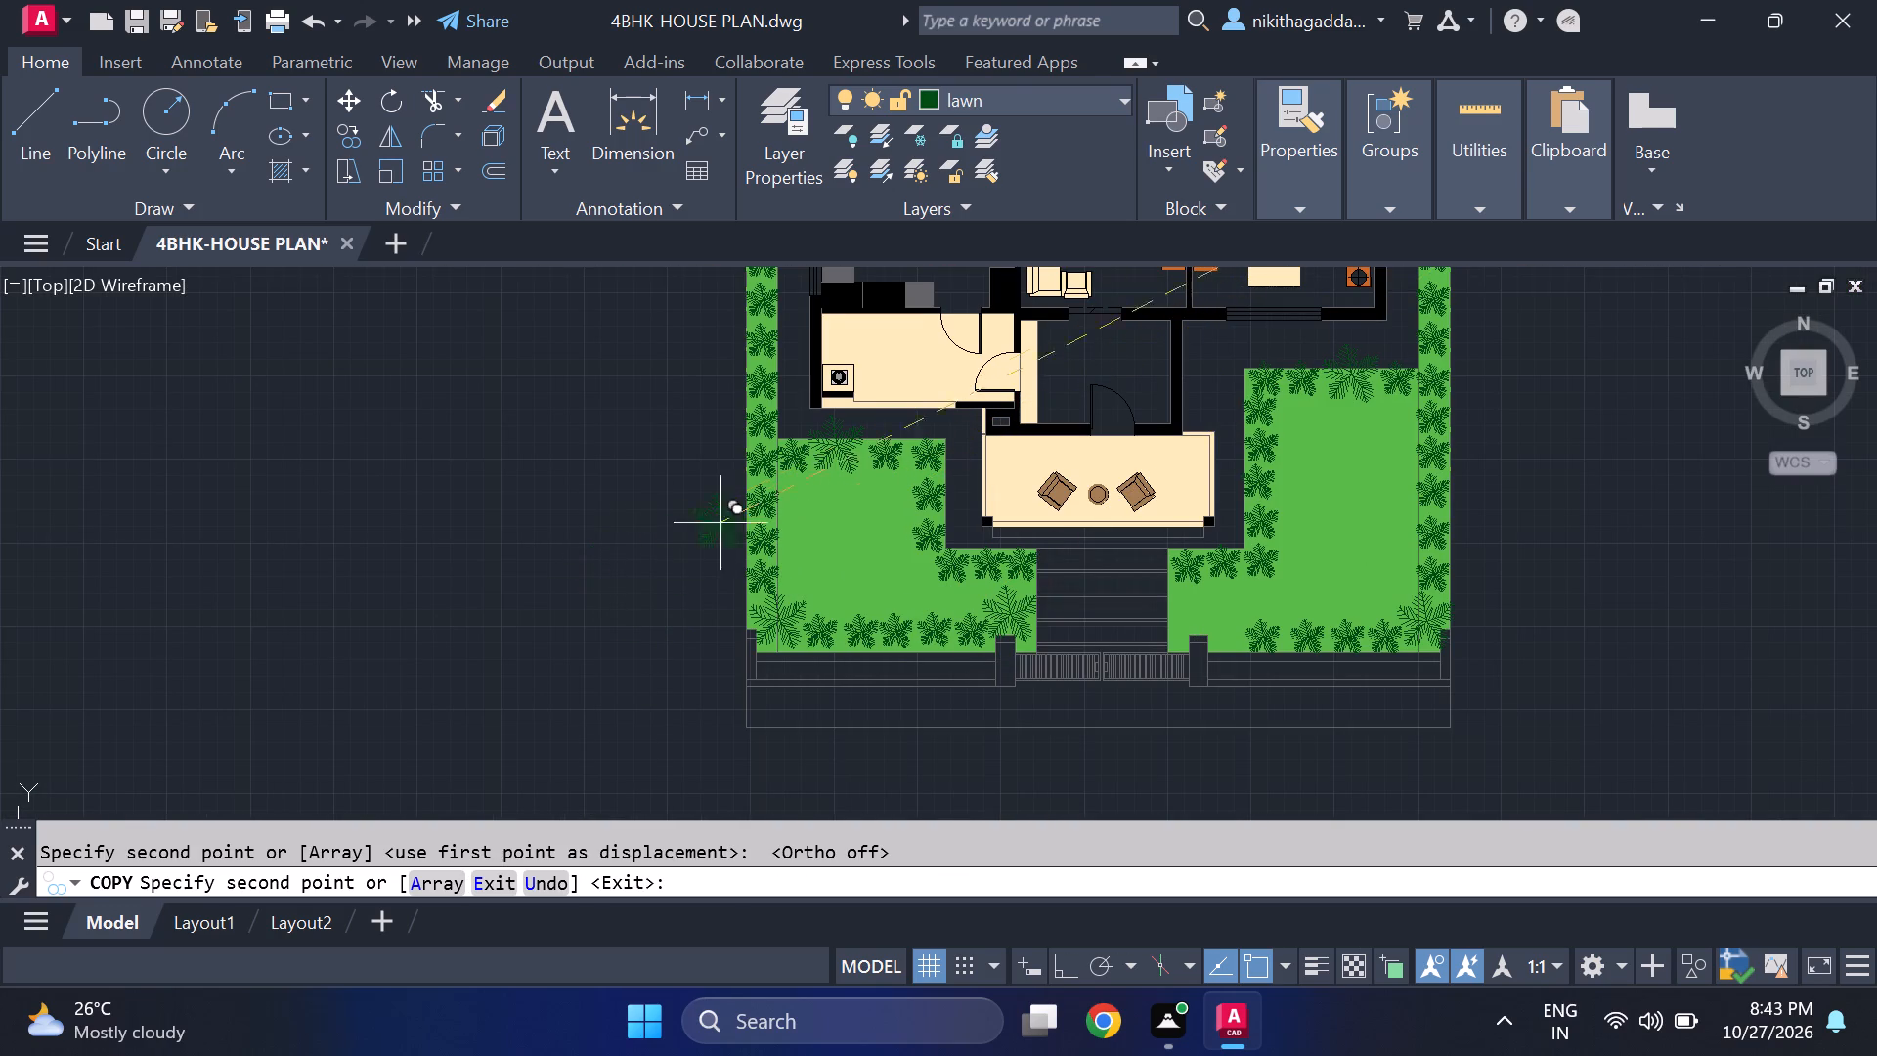
middle_drag(962, 637, 686, 572)
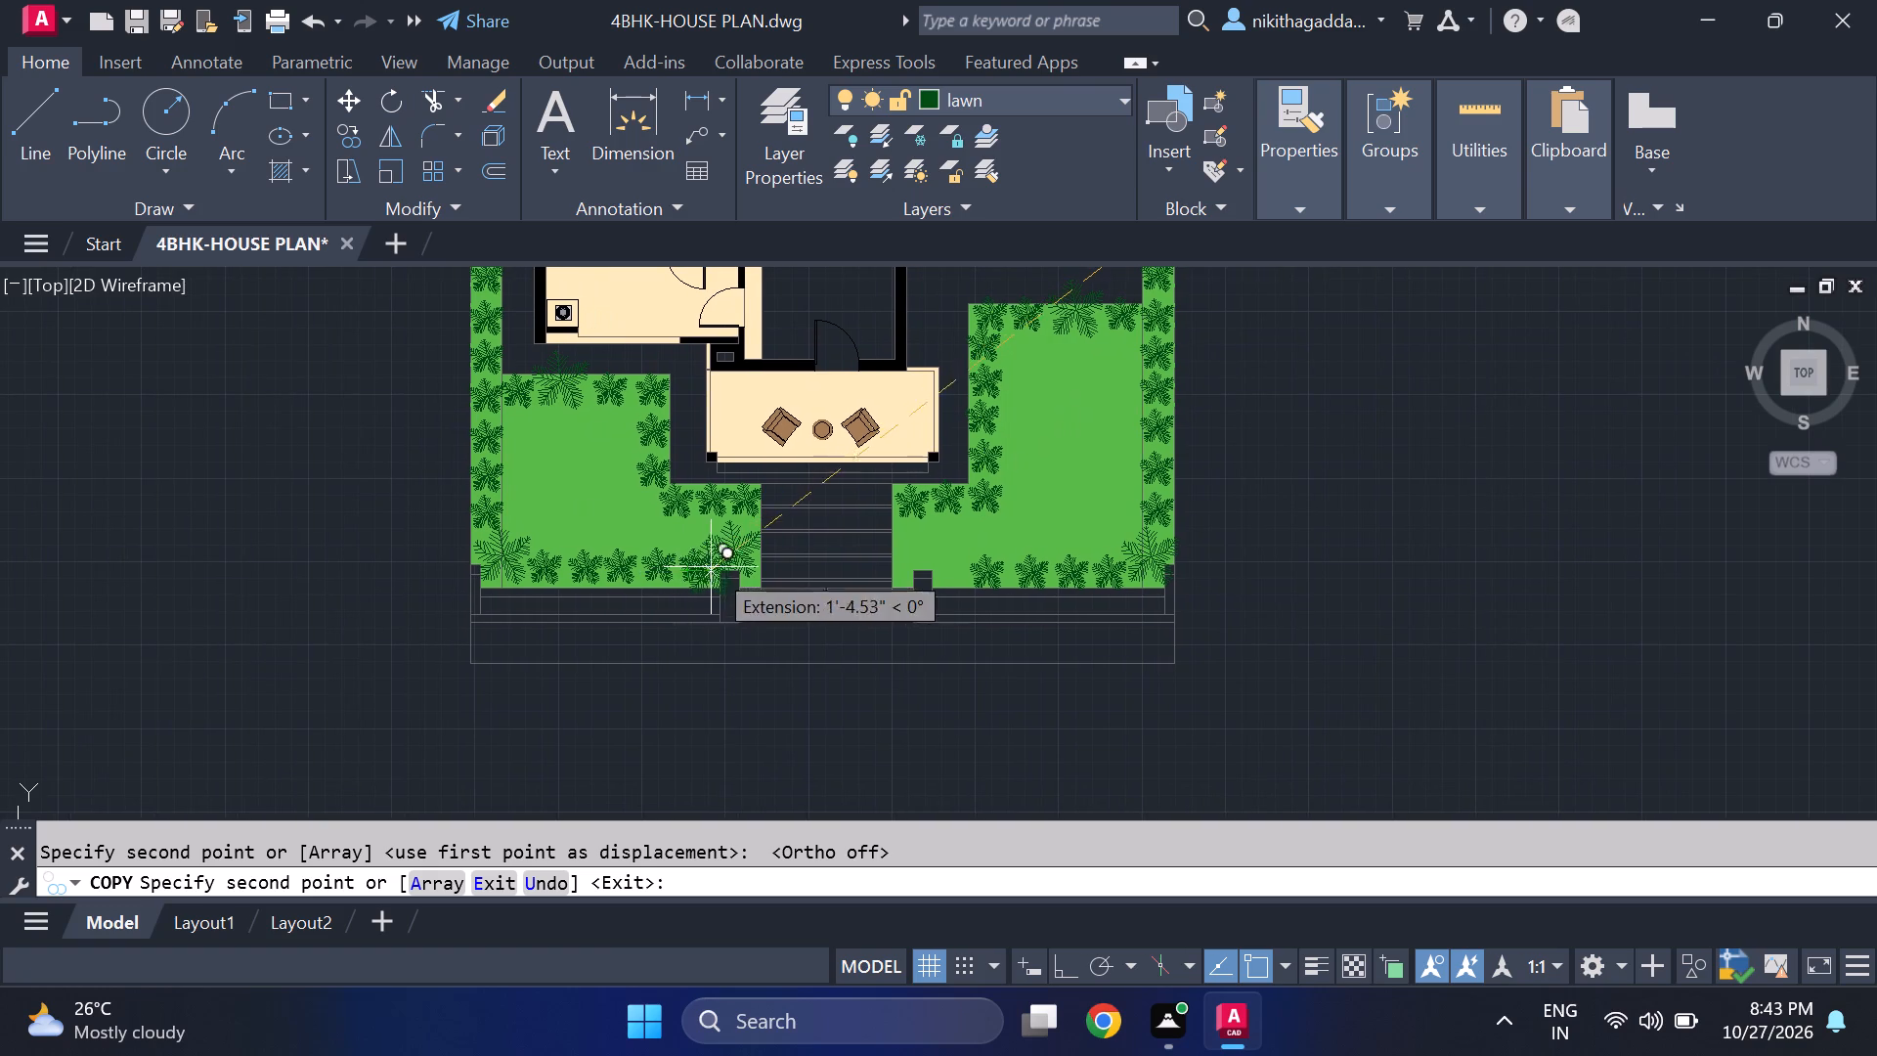
scroll(747, 581, up, 2)
scroll(1254, 540, up, 1)
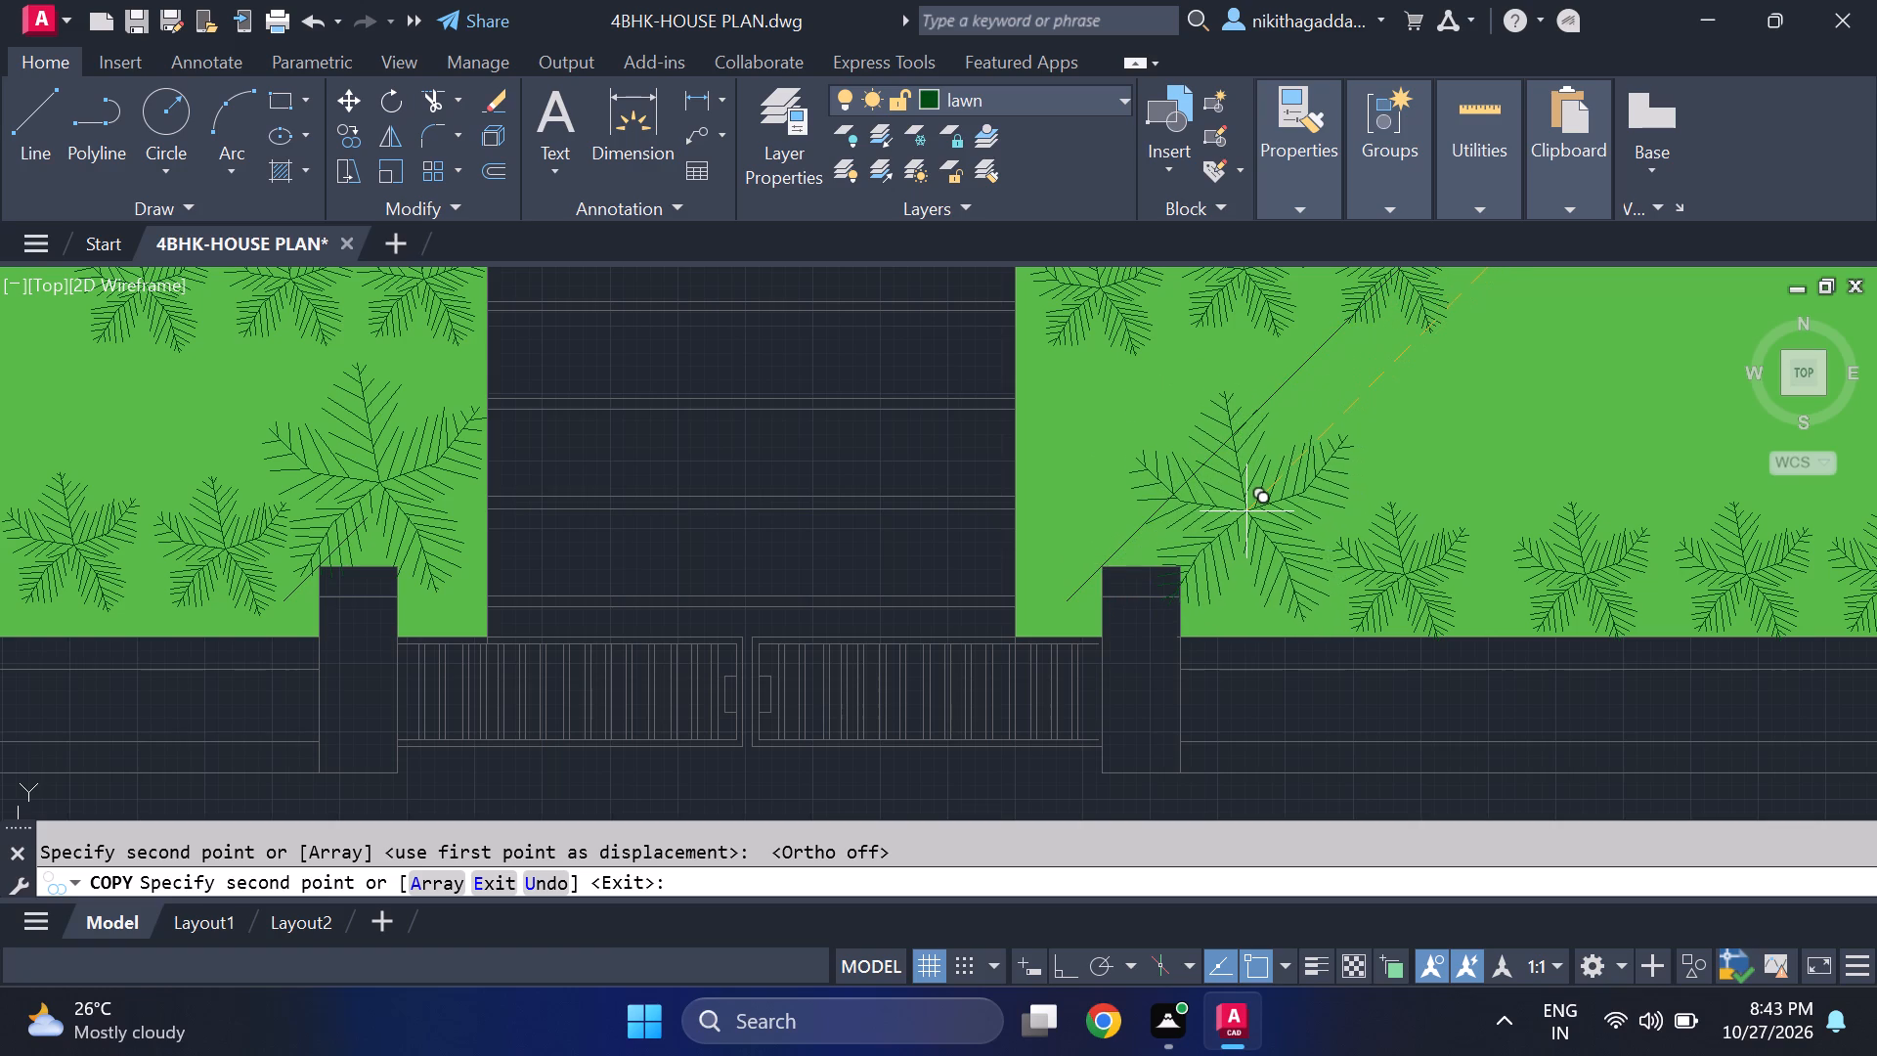
click(1246, 511)
scroll(1287, 495, down, 4)
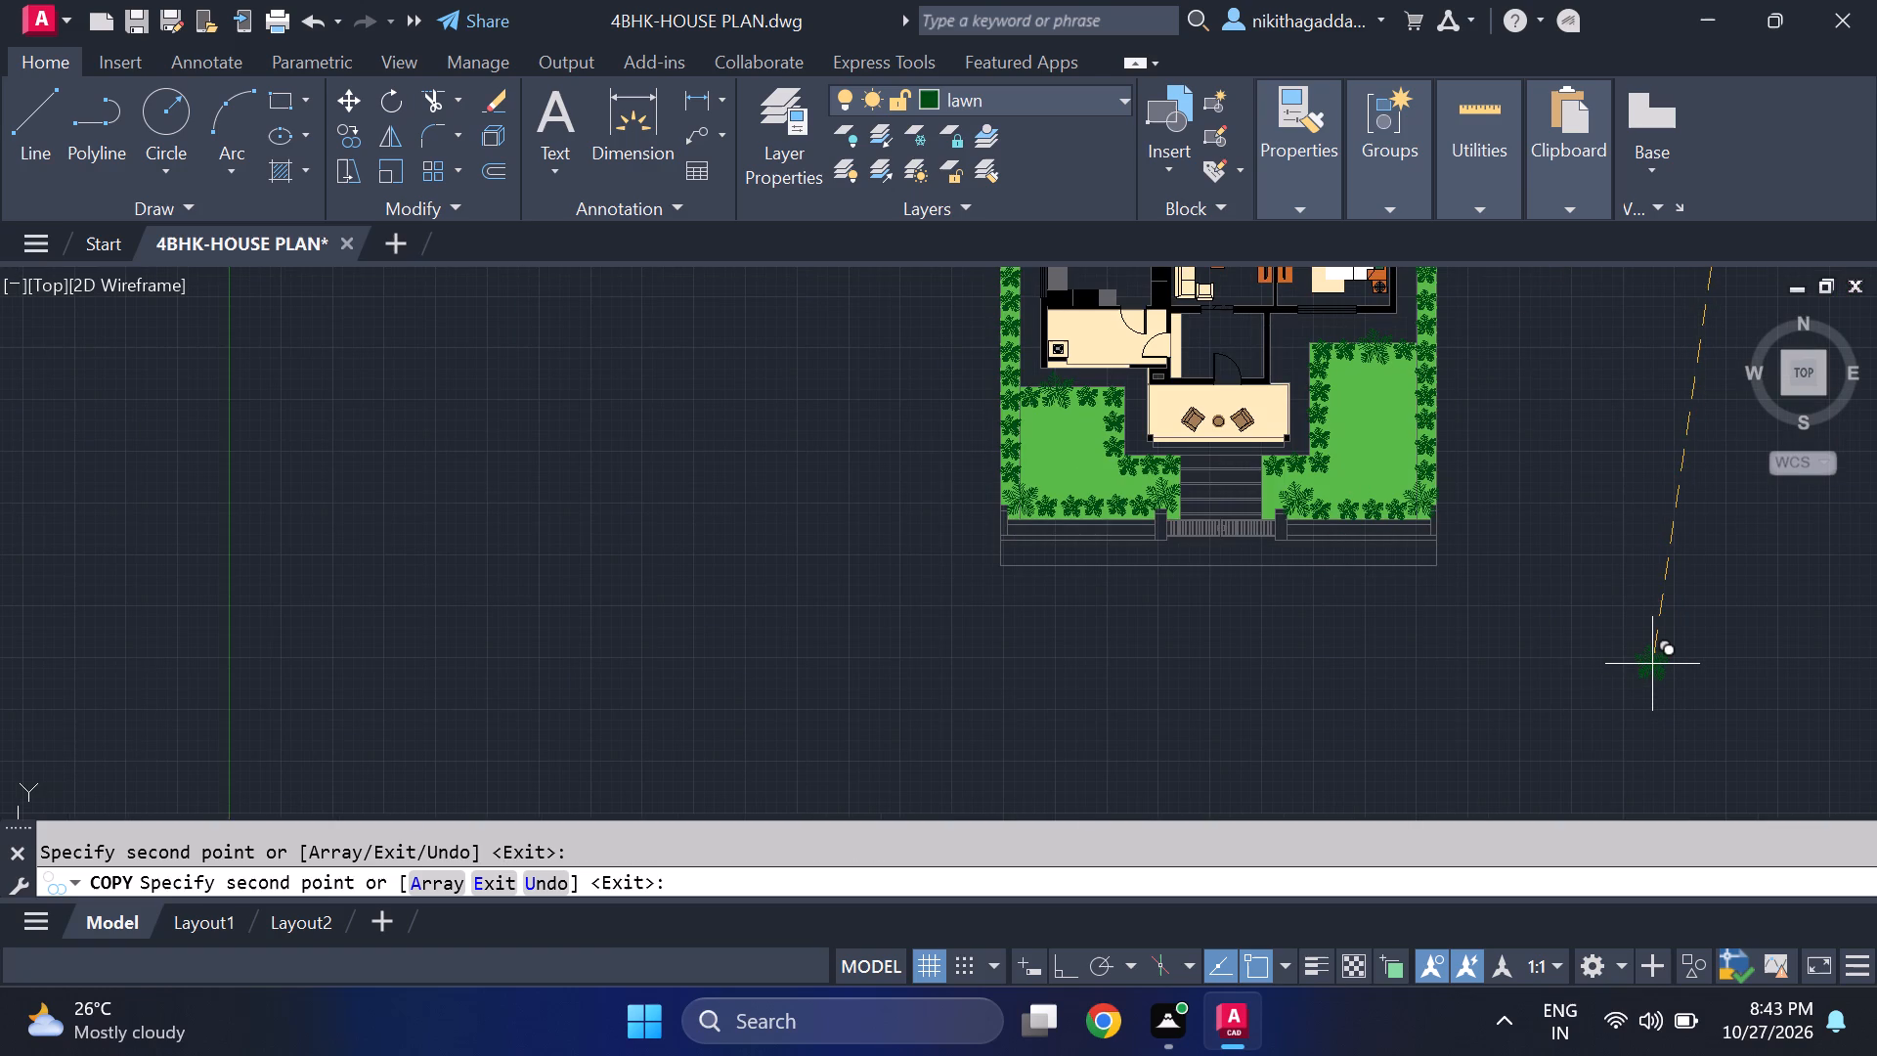
key(Escape)
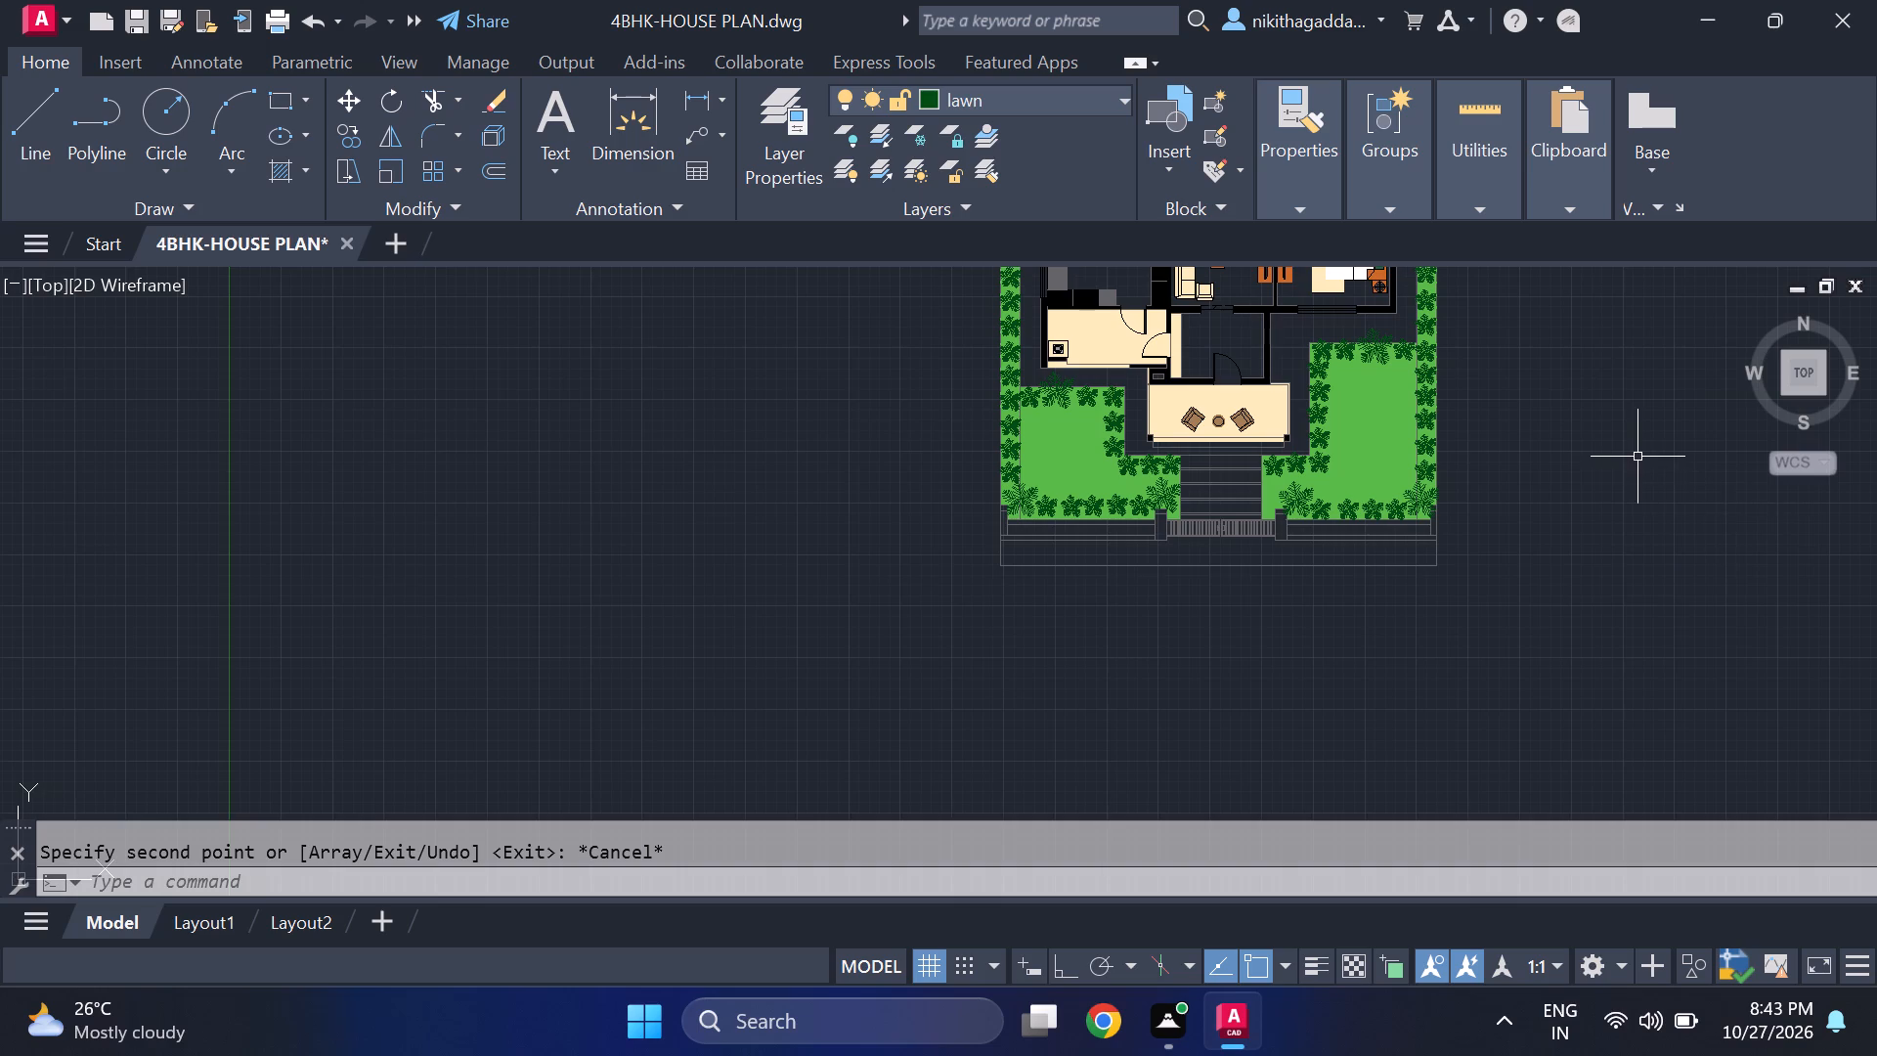
Examine the tree planting across the whole plot, including the new large trees beside the gate.
middle_drag(1637, 457, 1587, 643)
scroll(1586, 619, down, 1)
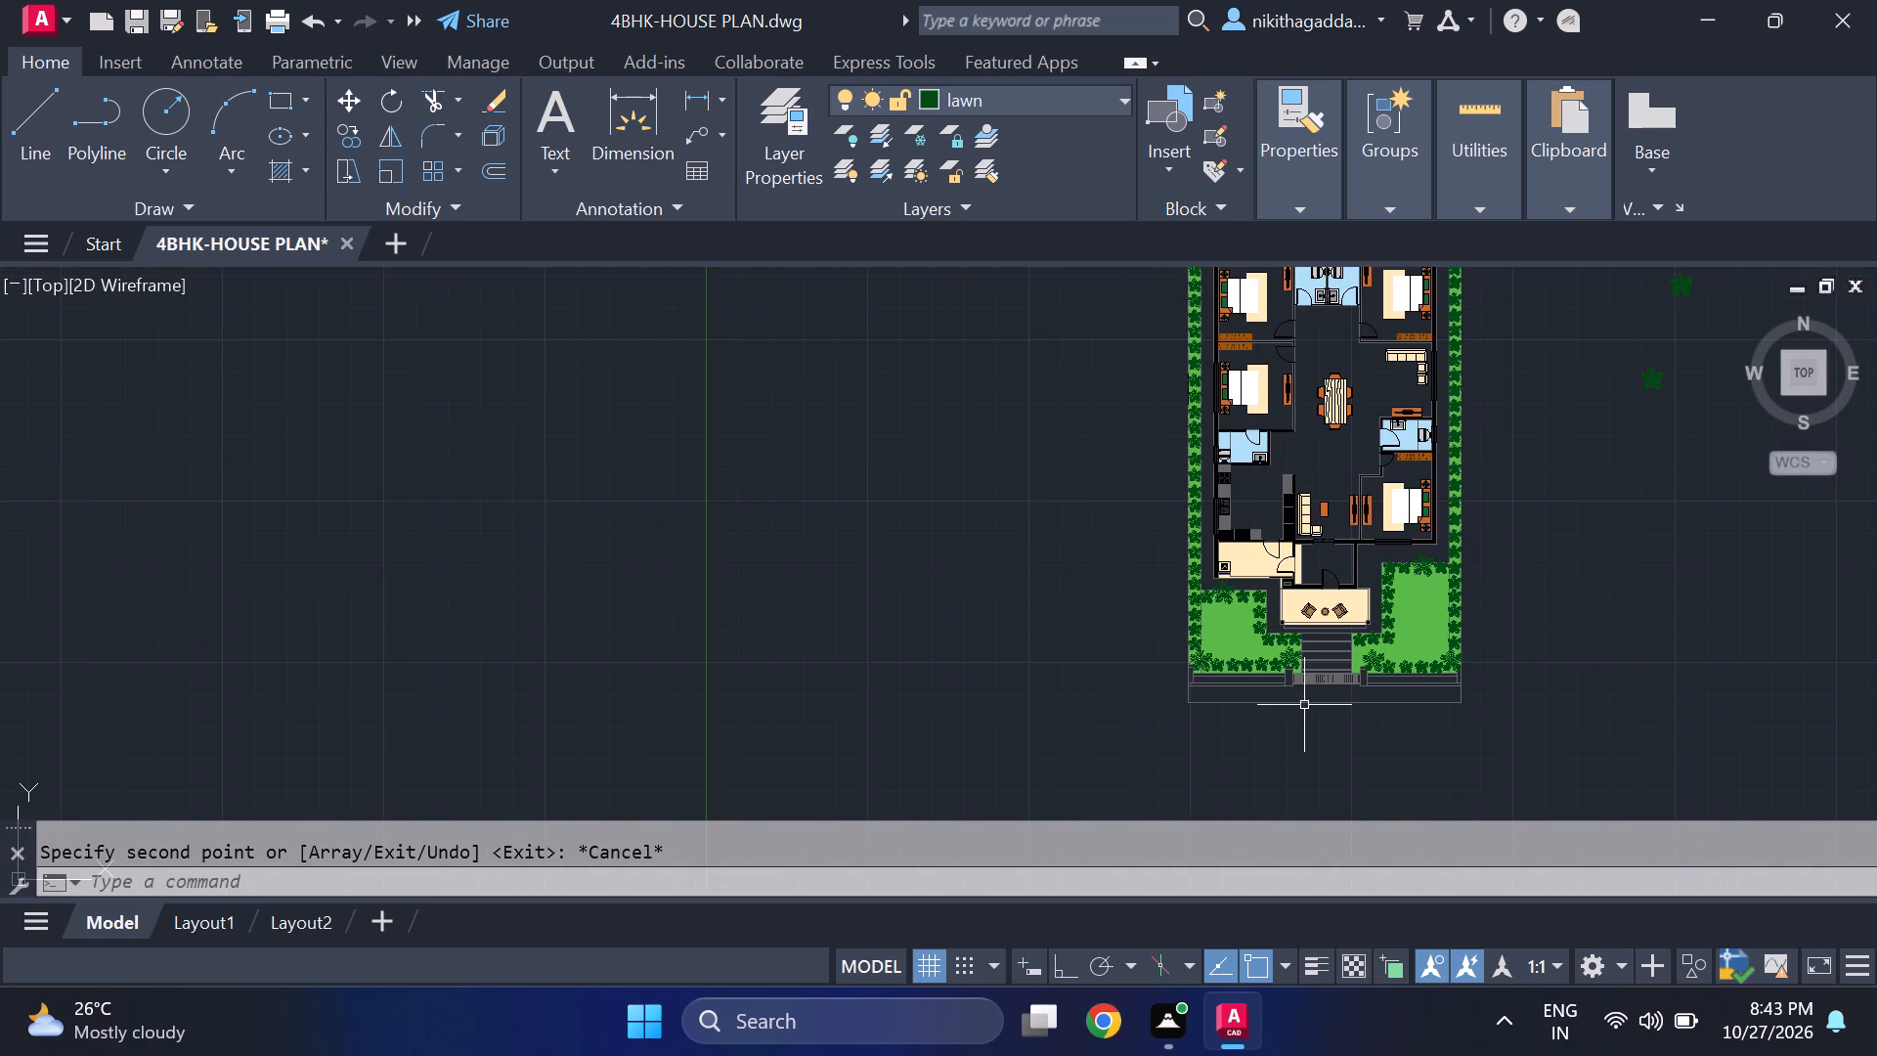
middle_drag(1779, 488, 1747, 509)
scroll(1760, 504, up, 1)
scroll(1618, 506, down, 2)
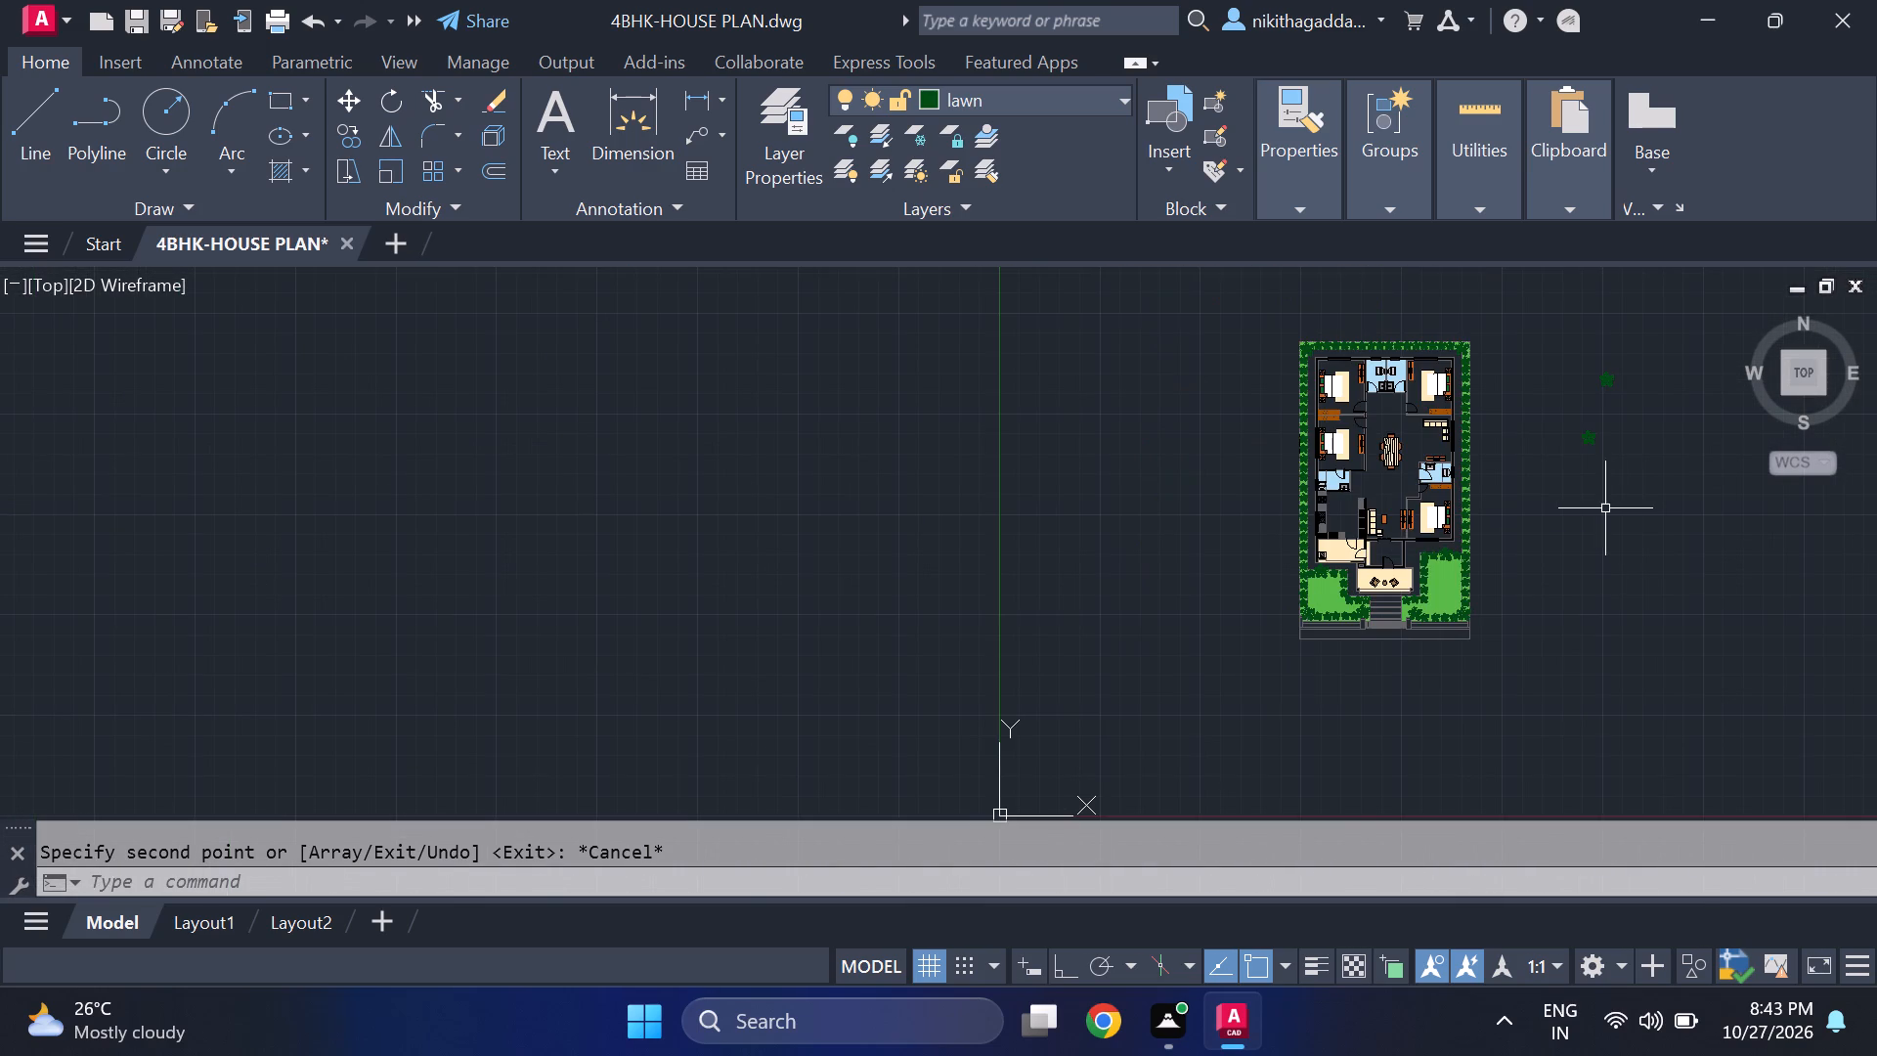
middle_drag(1602, 508, 1405, 508)
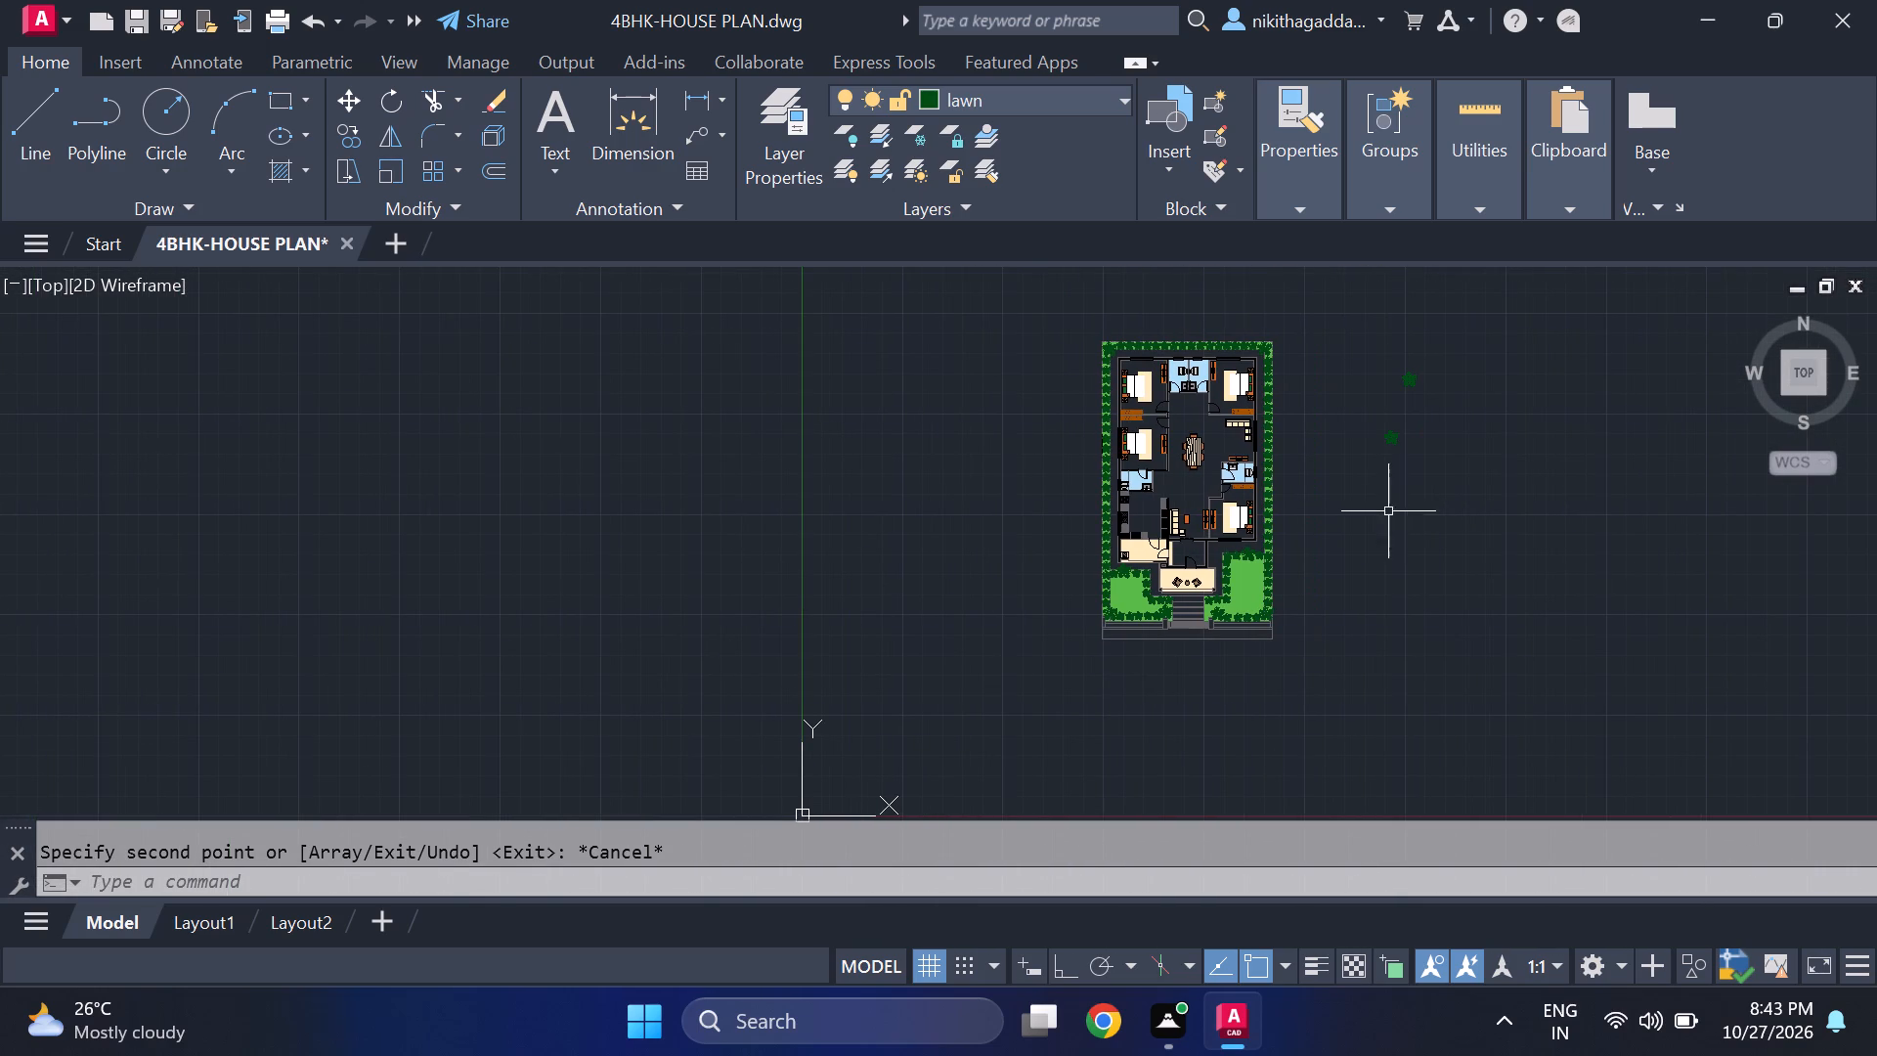
scroll(1378, 519, up, 2)
middle_drag(1349, 545, 1327, 542)
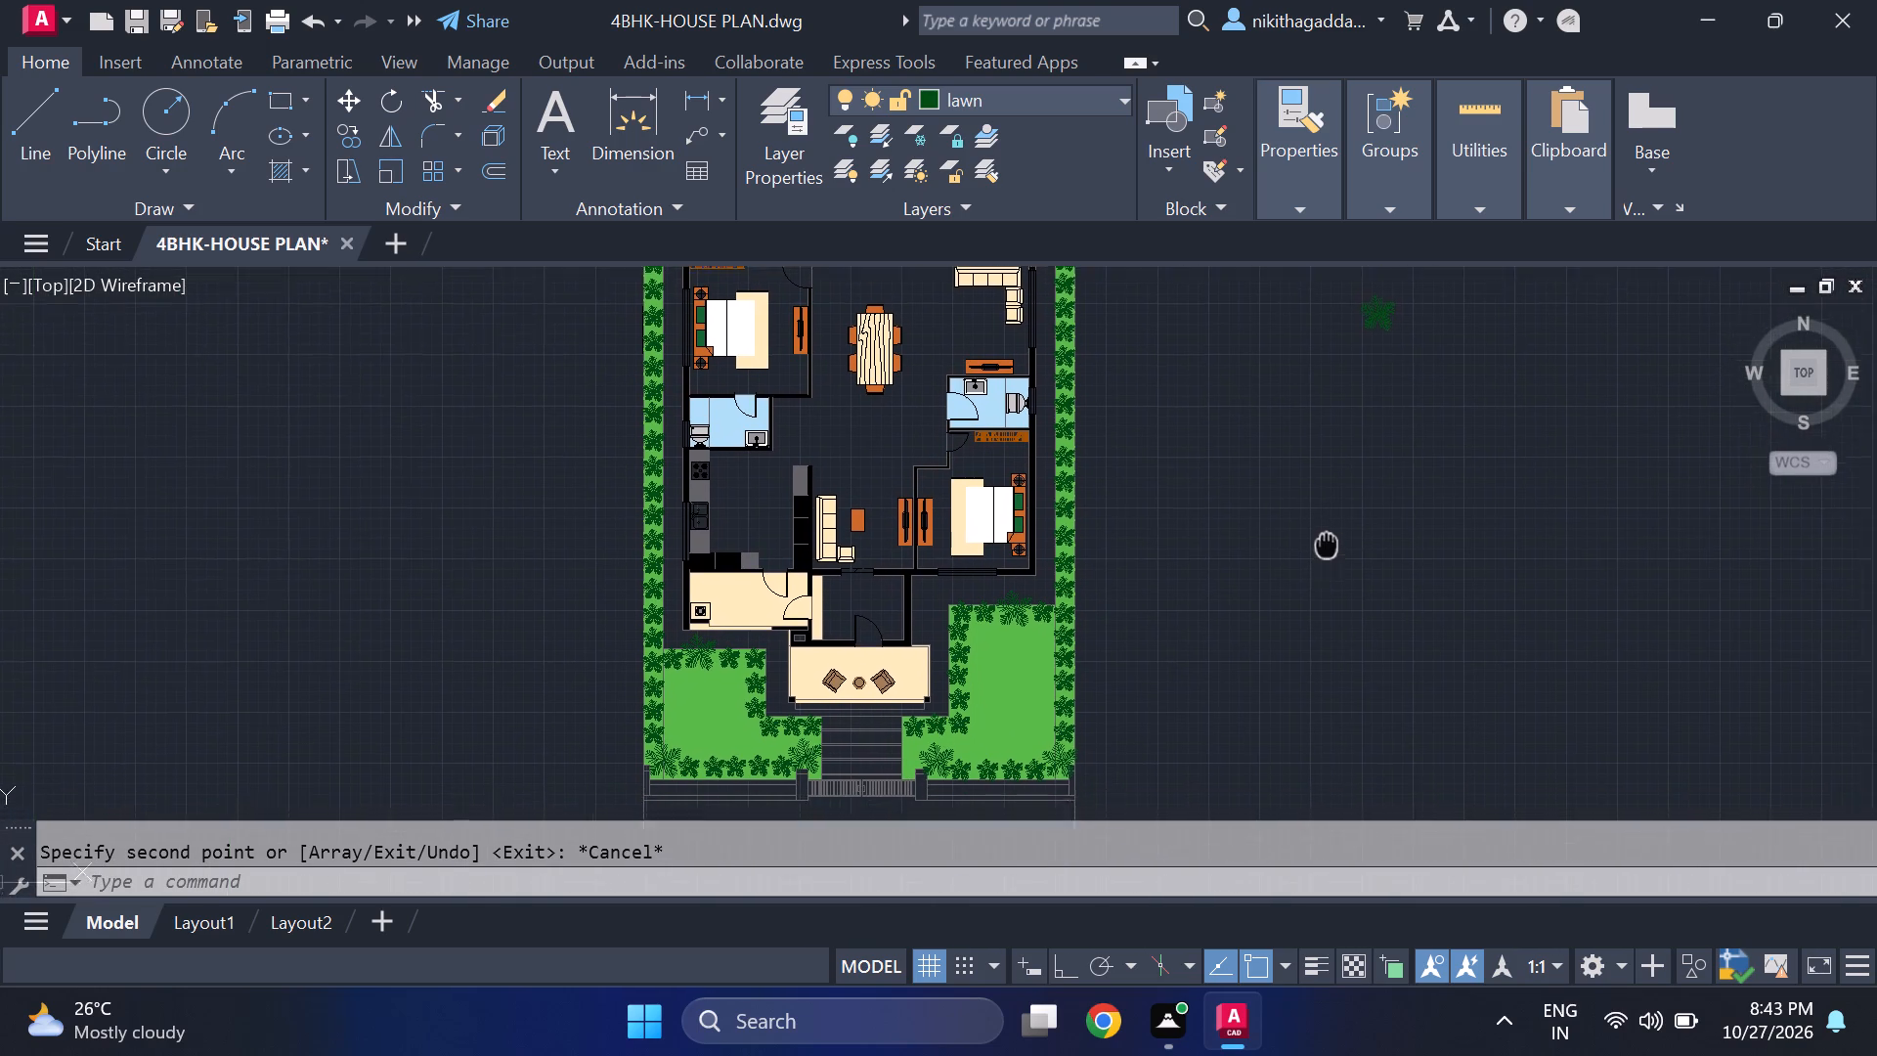
middle_drag(1327, 542, 1329, 492)
scroll(1320, 496, down, 1)
Change the hatch pattern of the two front lawns to SOLID.
scroll(1165, 612, up, 1)
middle_drag(1244, 545, 1244, 571)
scroll(1131, 604, up, 2)
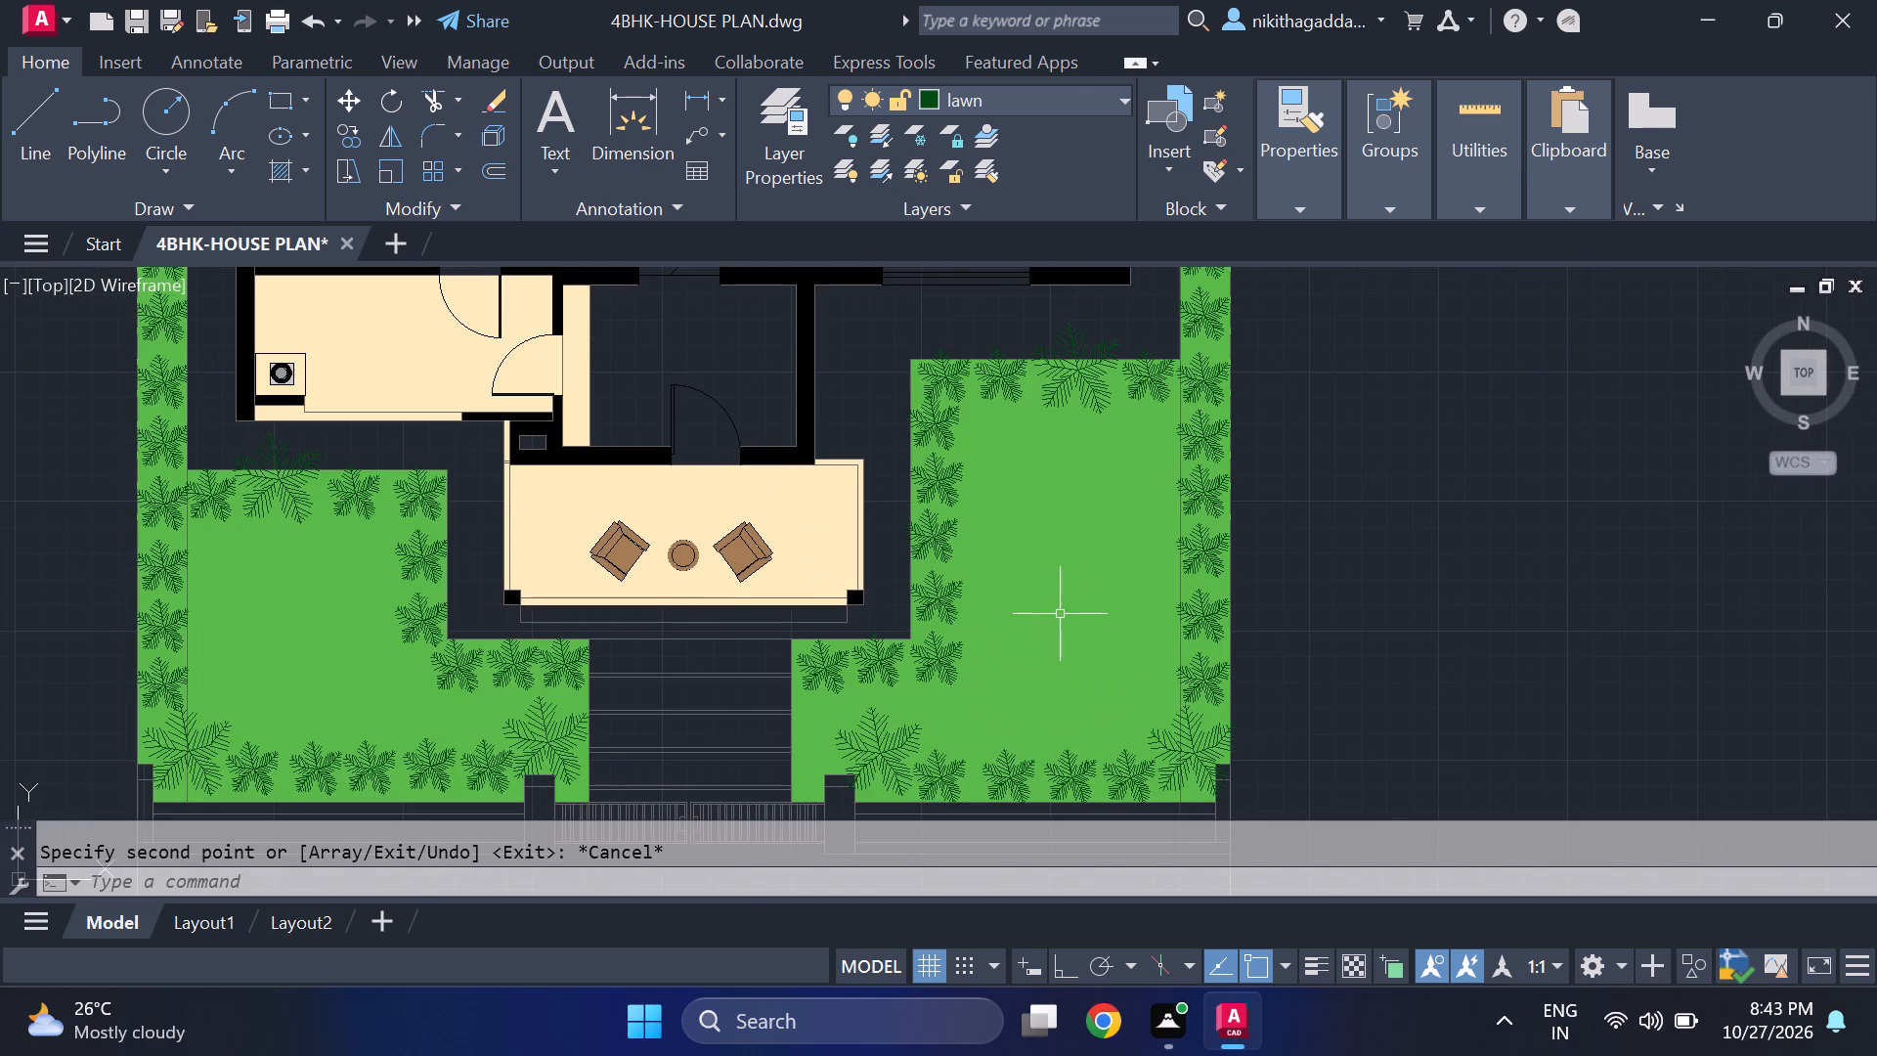
click(1057, 609)
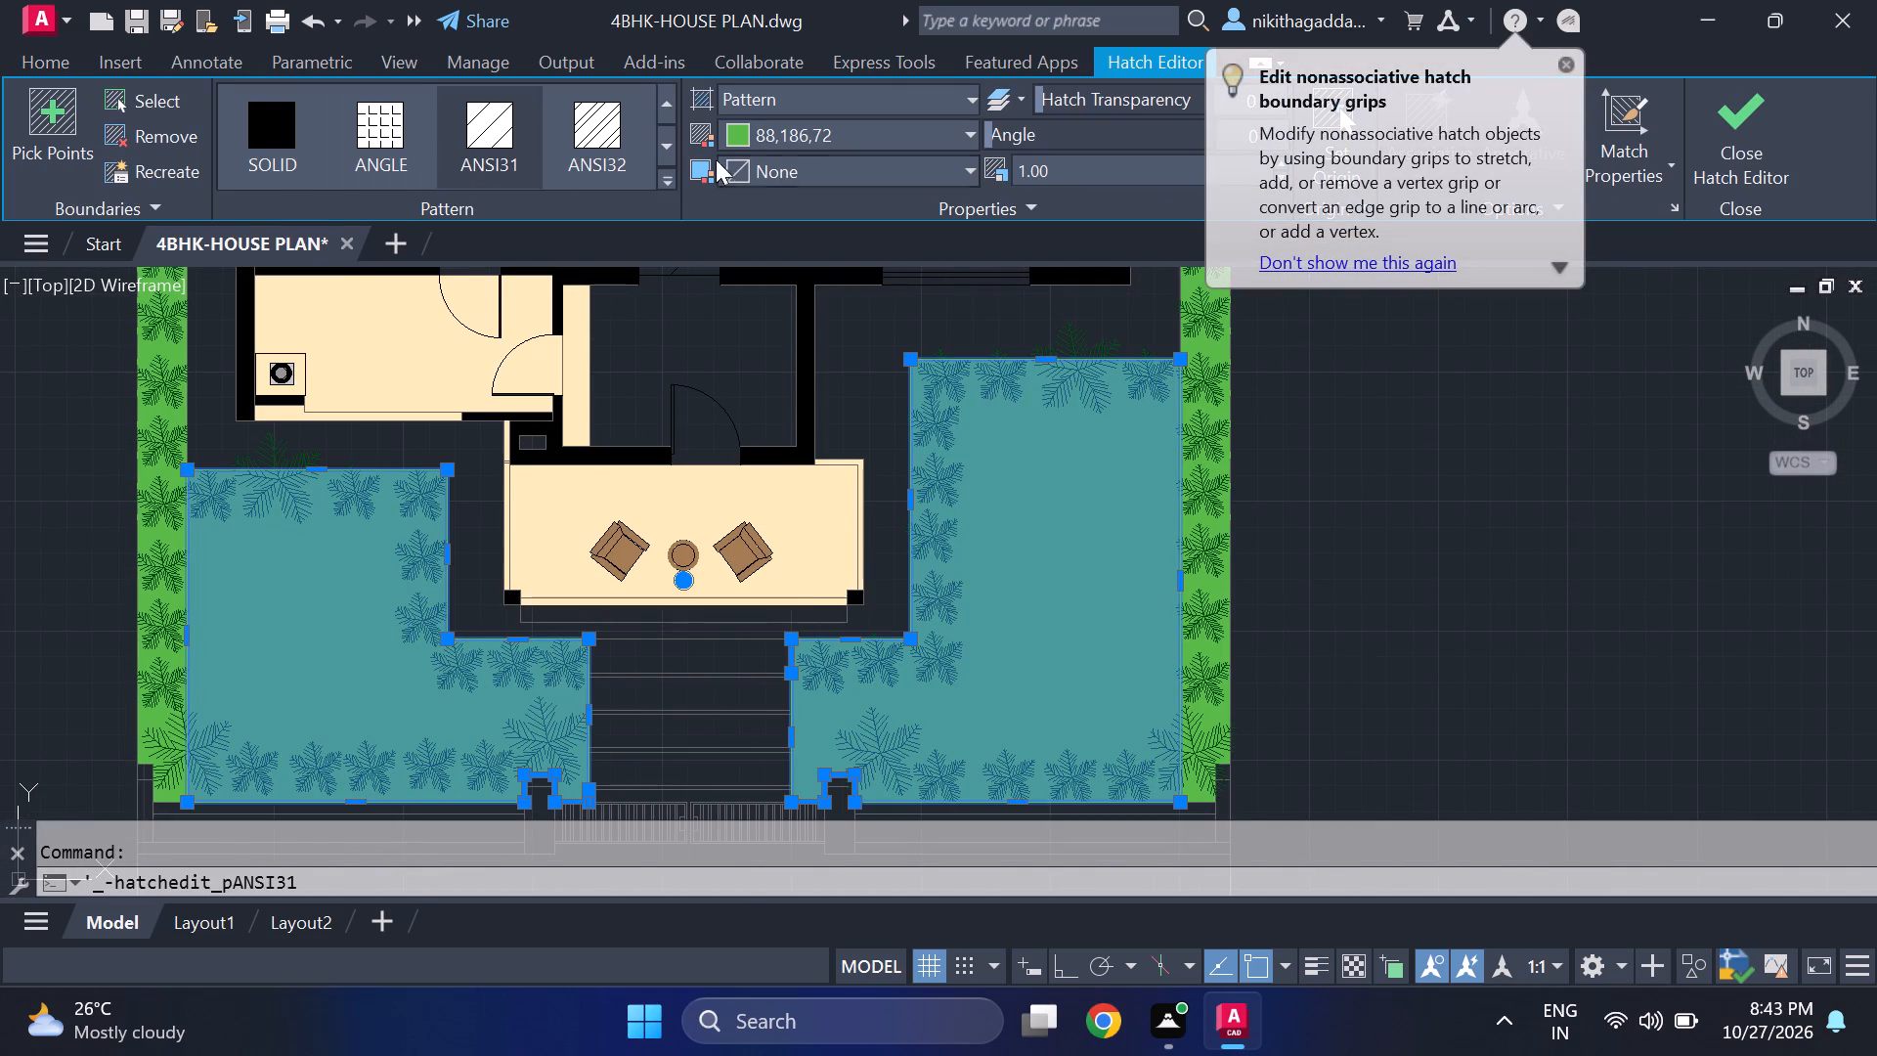
click(279, 145)
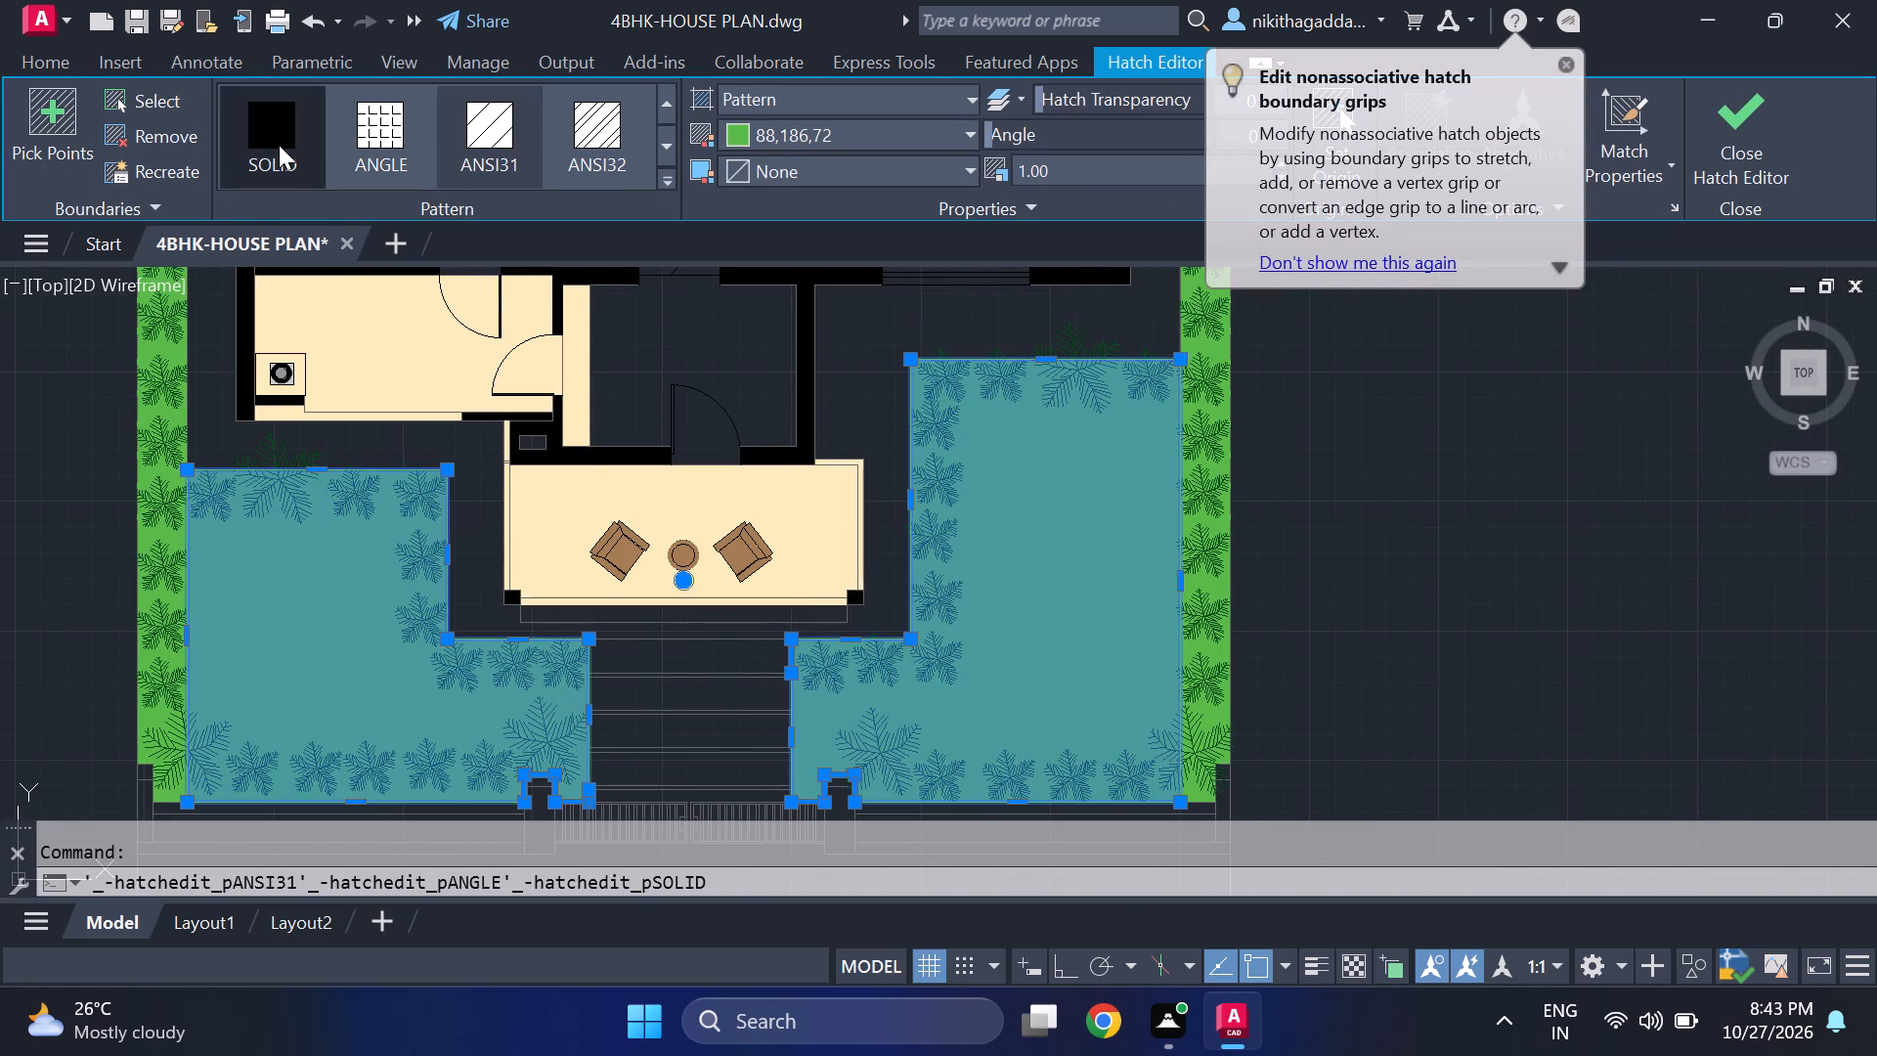
click(1729, 112)
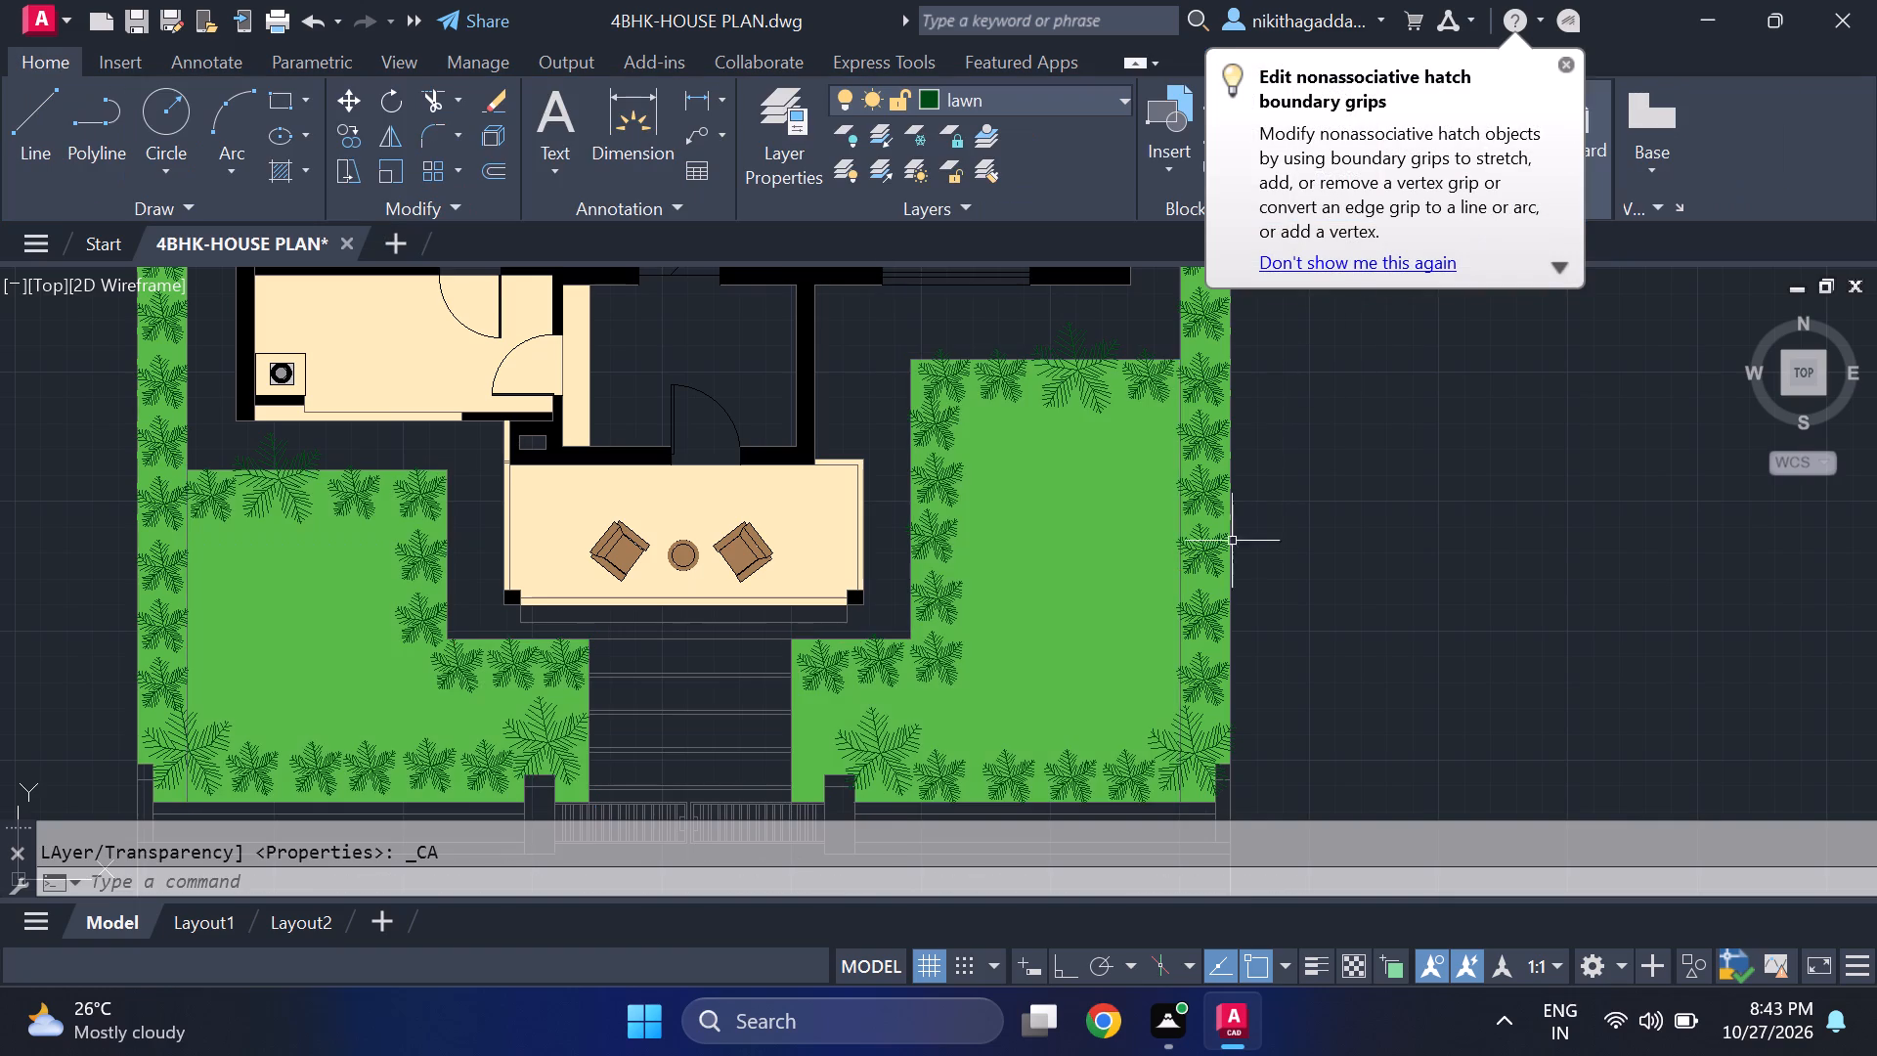
Change the hatch pattern of the lawn strip along the plot's east edge to SOLID.
scroll(1185, 612, up, 4)
scroll(1073, 646, down, 4)
scroll(1155, 603, up, 4)
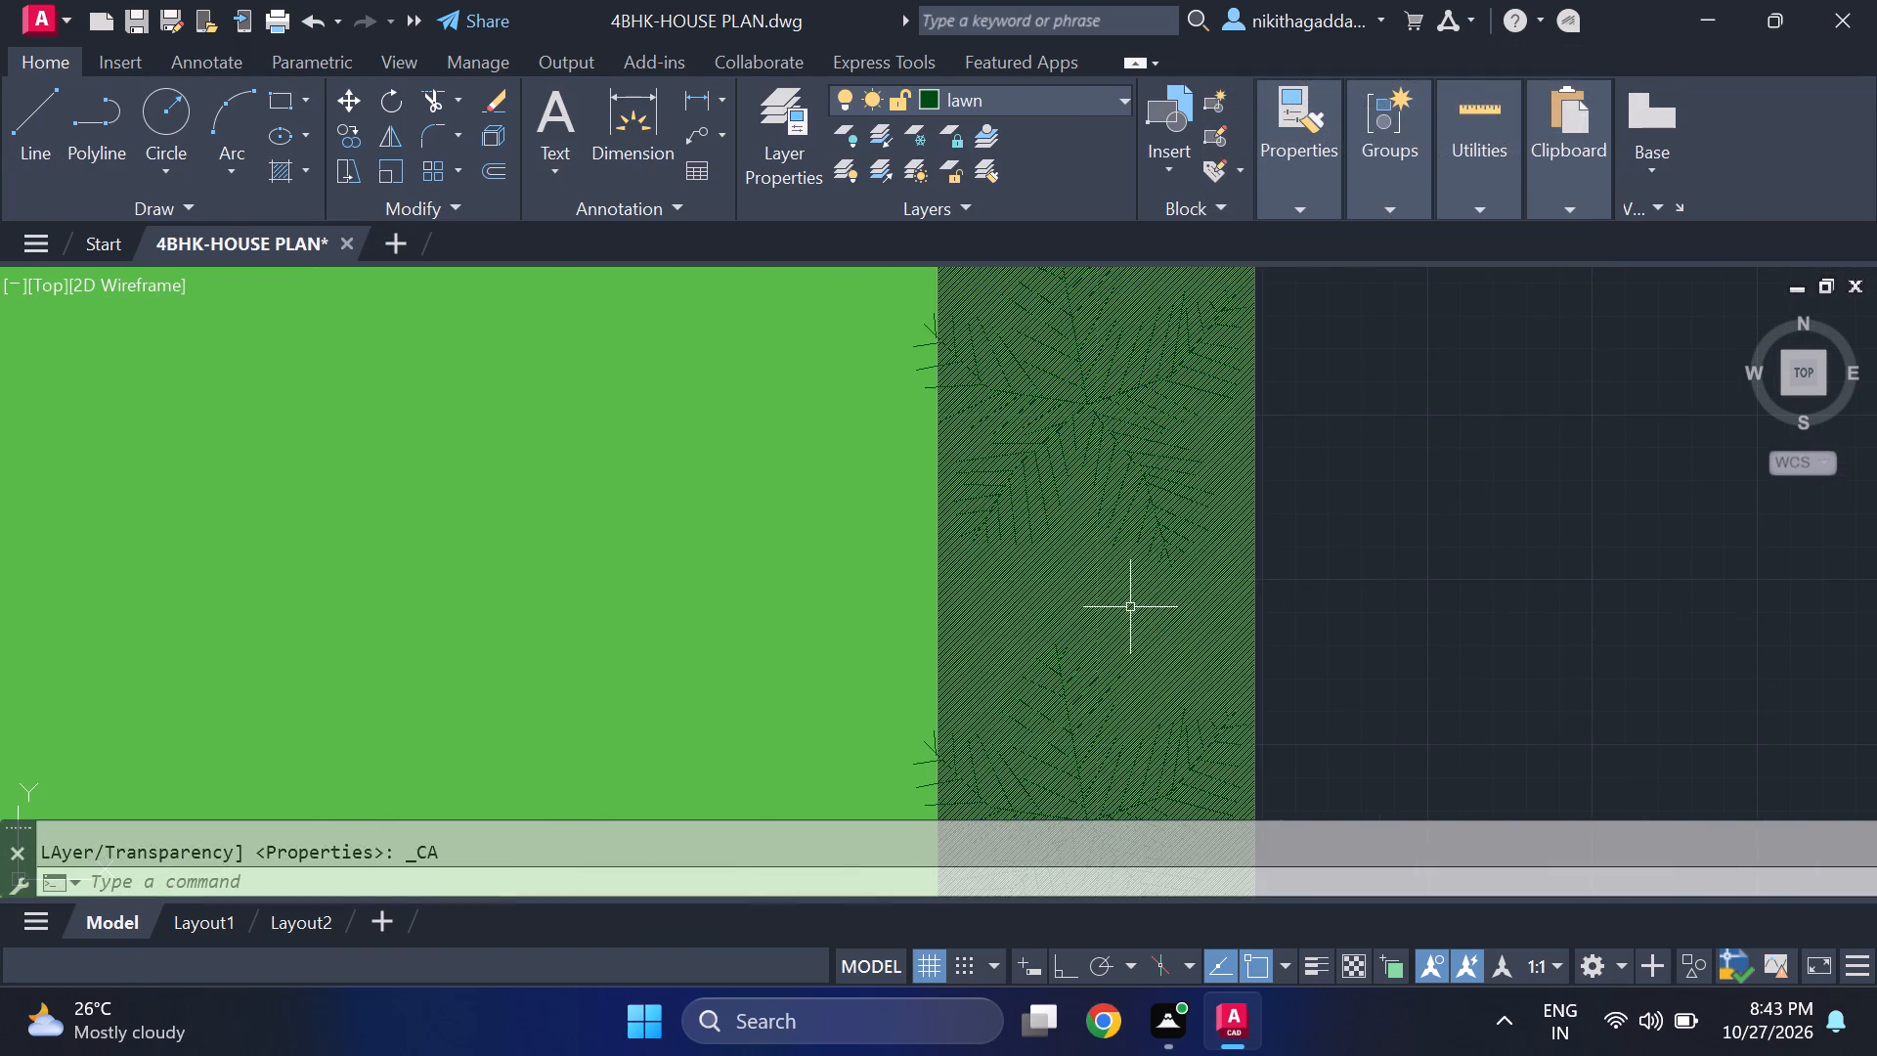
click(1130, 607)
click(263, 169)
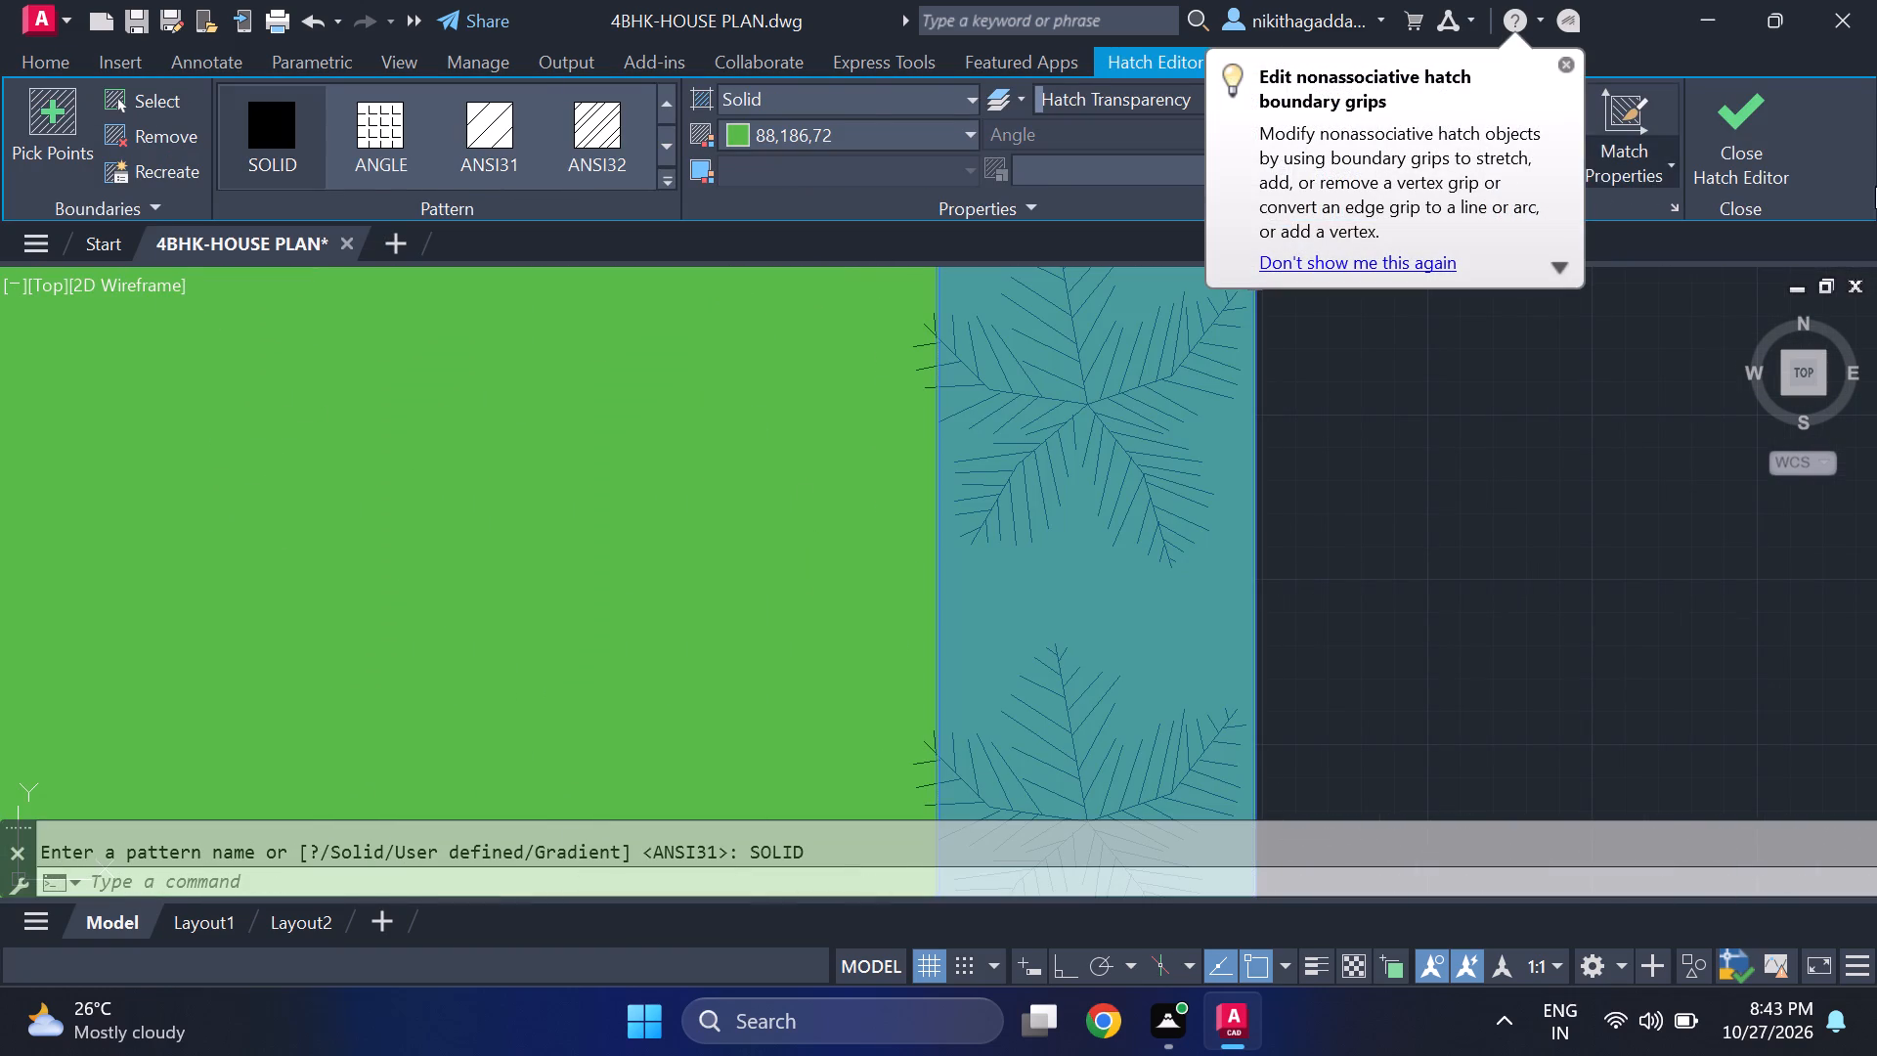
click(1723, 146)
Delete the two spare trees standing east of the house plan.
scroll(1423, 505, down, 6)
scroll(1220, 598, up, 1)
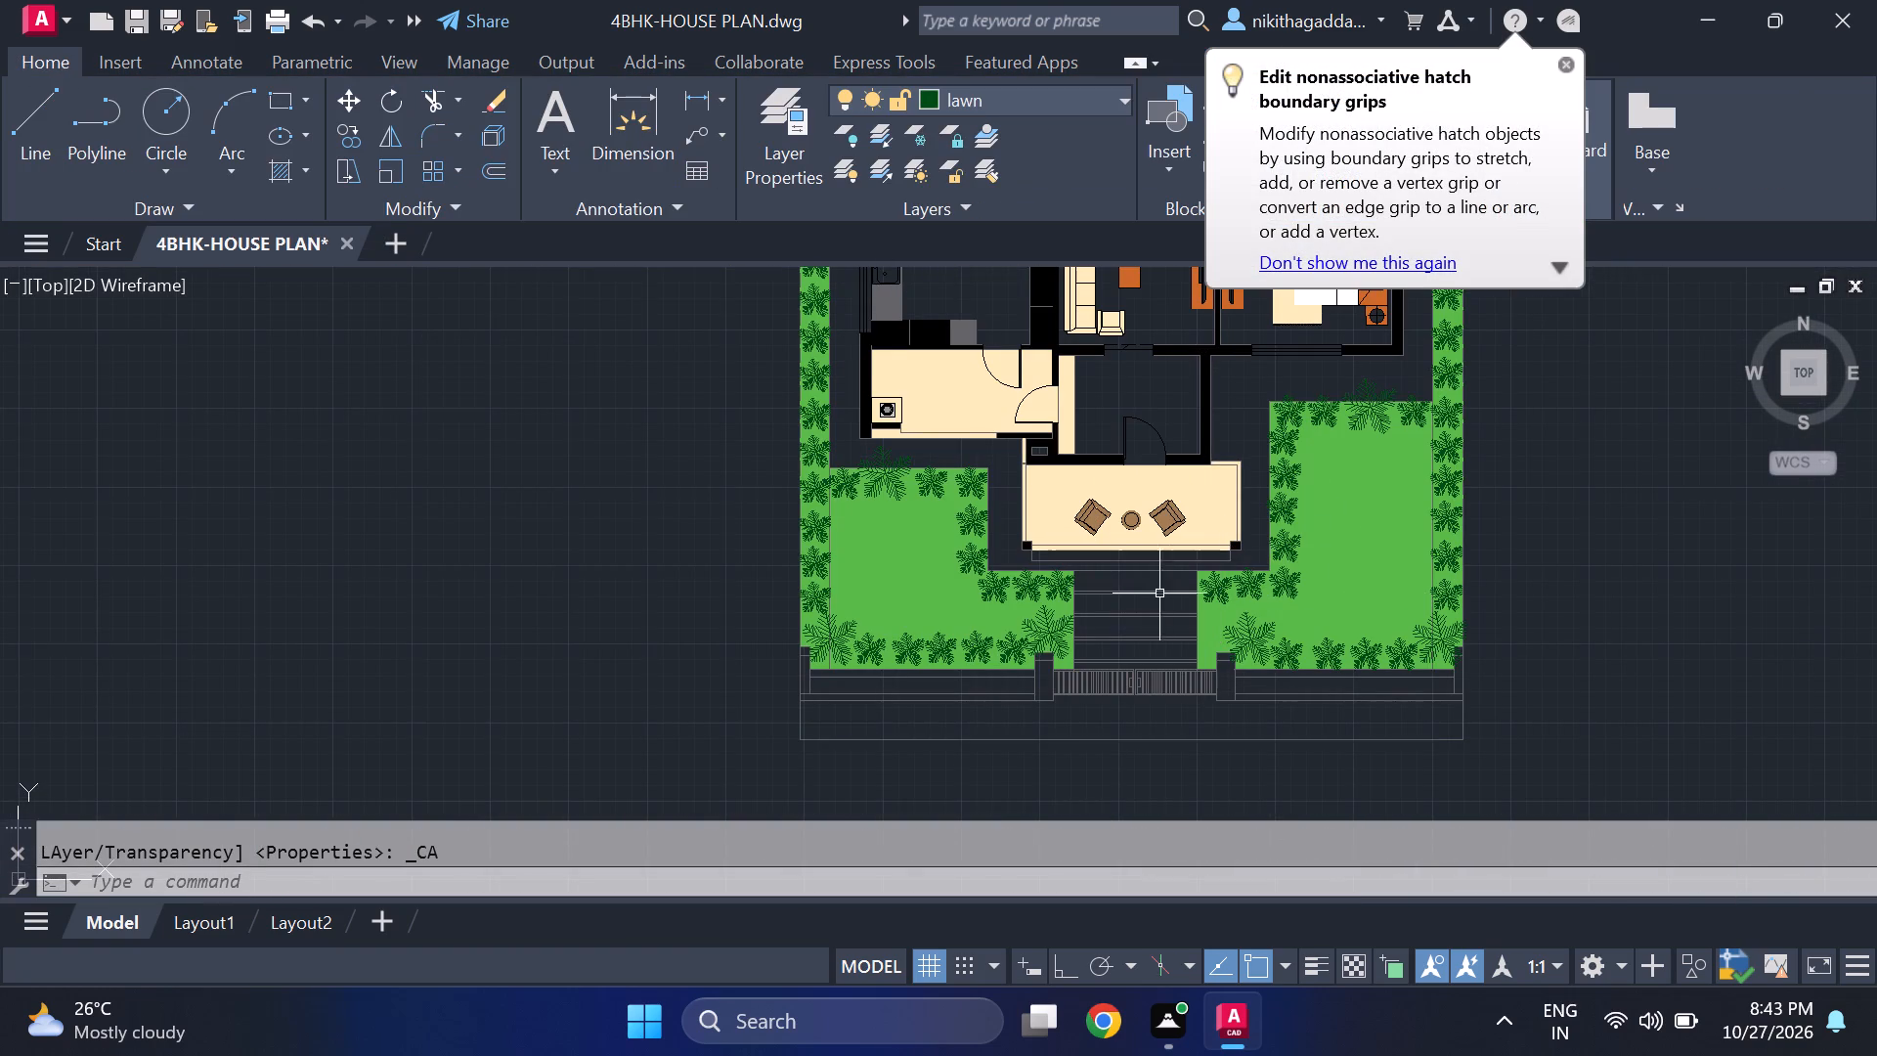
middle_drag(1017, 591, 952, 731)
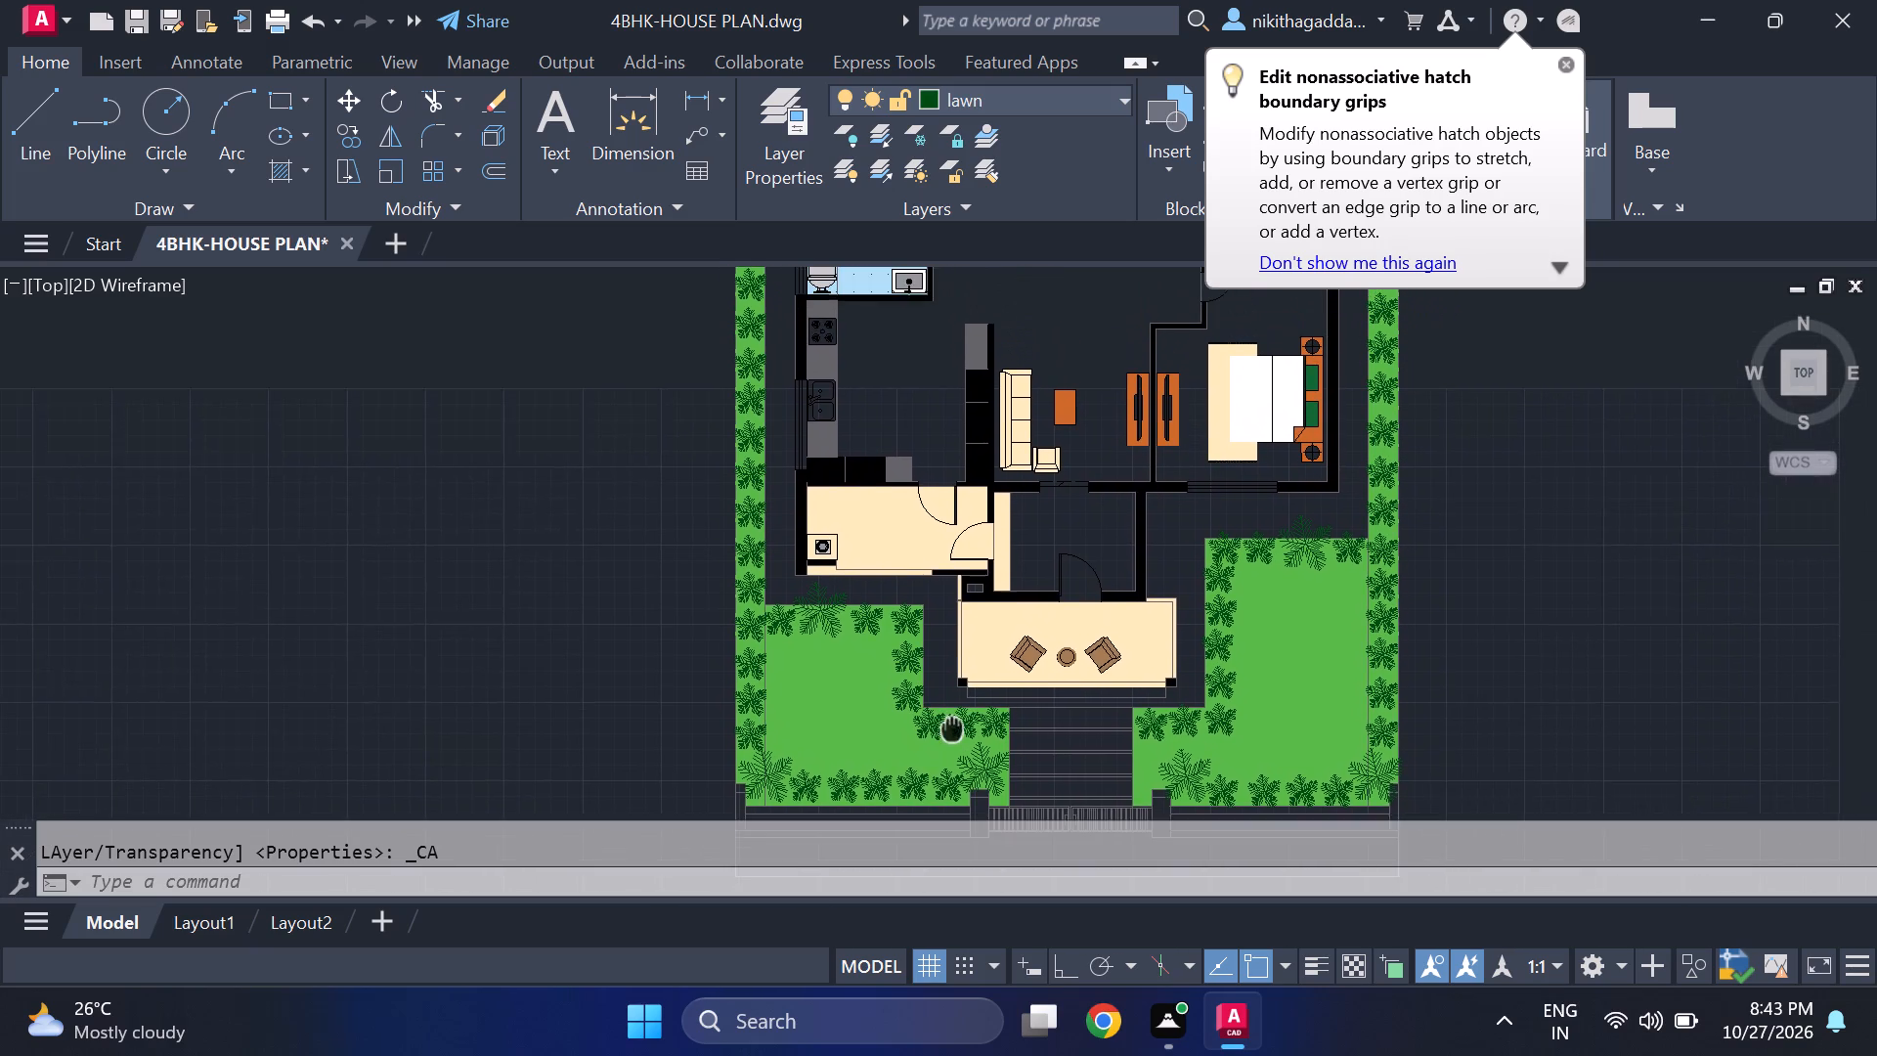
middle_drag(952, 731, 947, 787)
scroll(935, 634, down, 1)
middle_drag(956, 609, 938, 750)
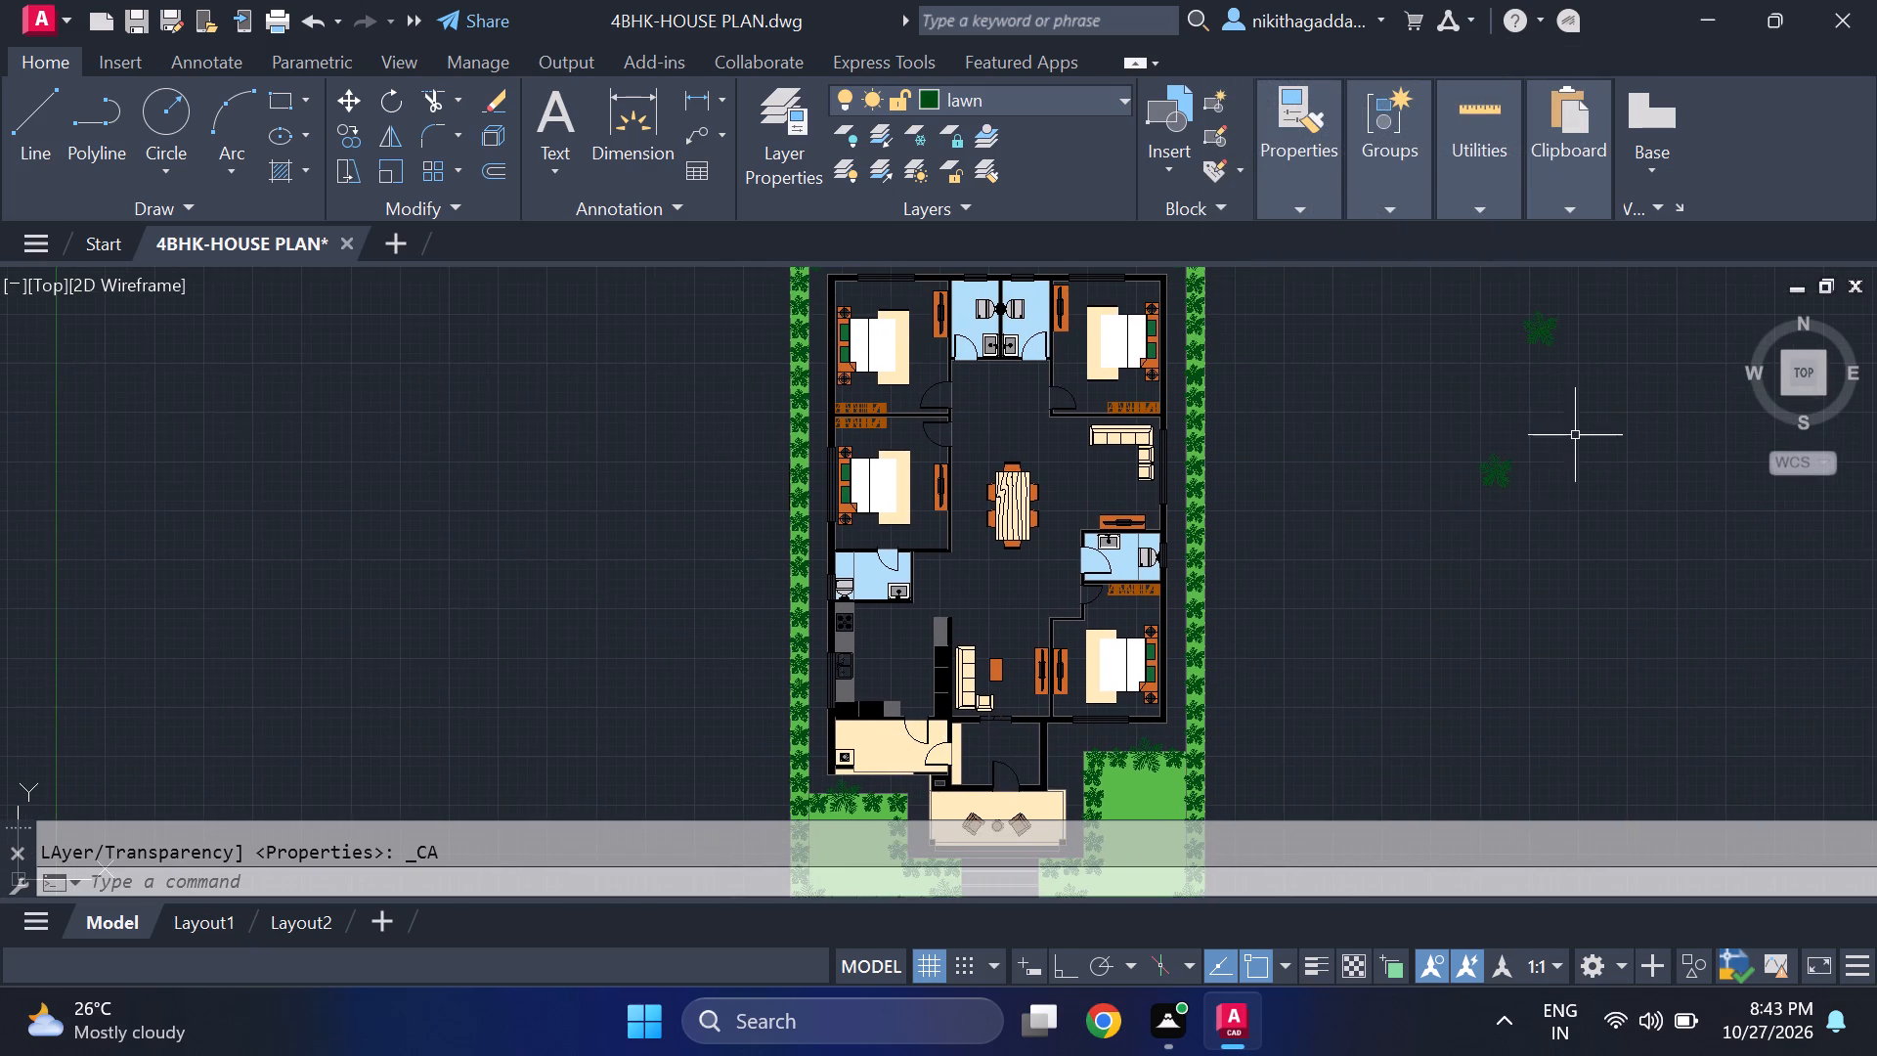
middle_drag(1579, 447, 1474, 609)
drag(1563, 418, 1543, 446)
click(1309, 653)
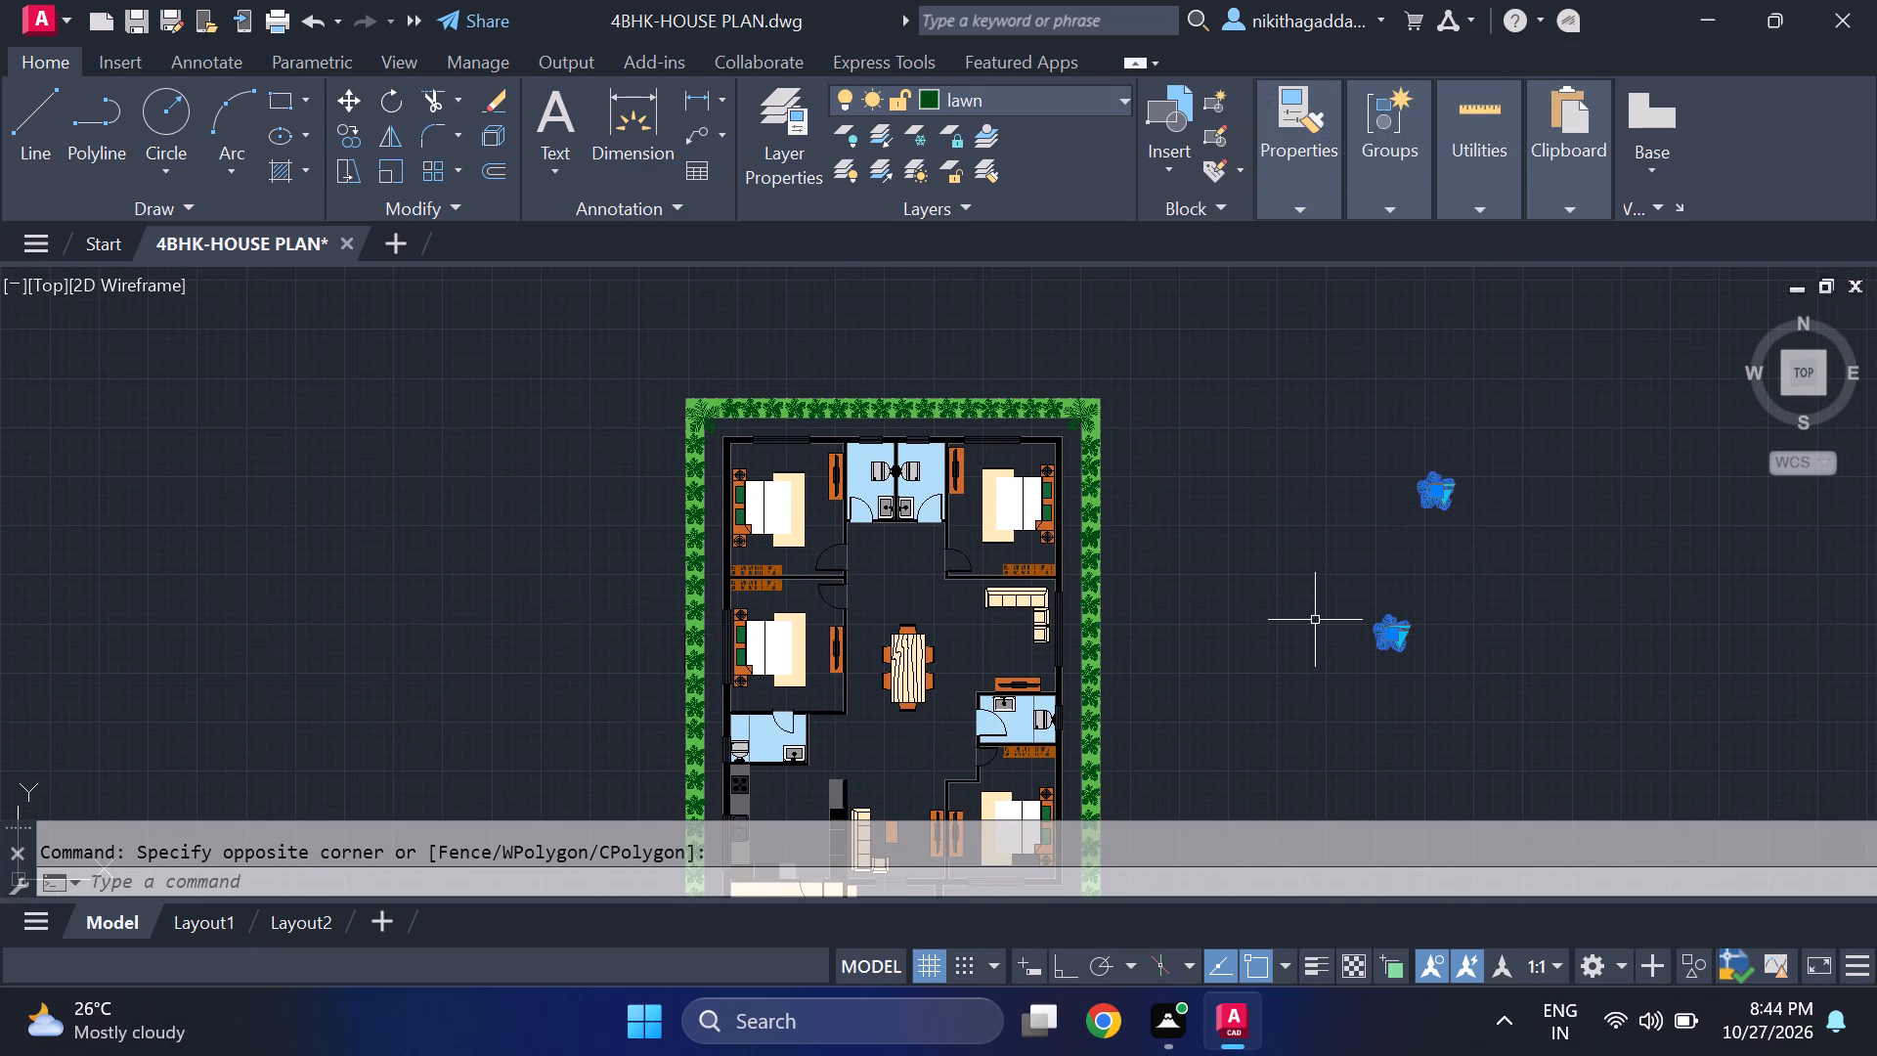
key(Delete)
Hatch the porch step and the four entrance steps leading to the gate with a solid grey fill, colour 147,149,152.
middle_drag(1307, 620, 1253, 496)
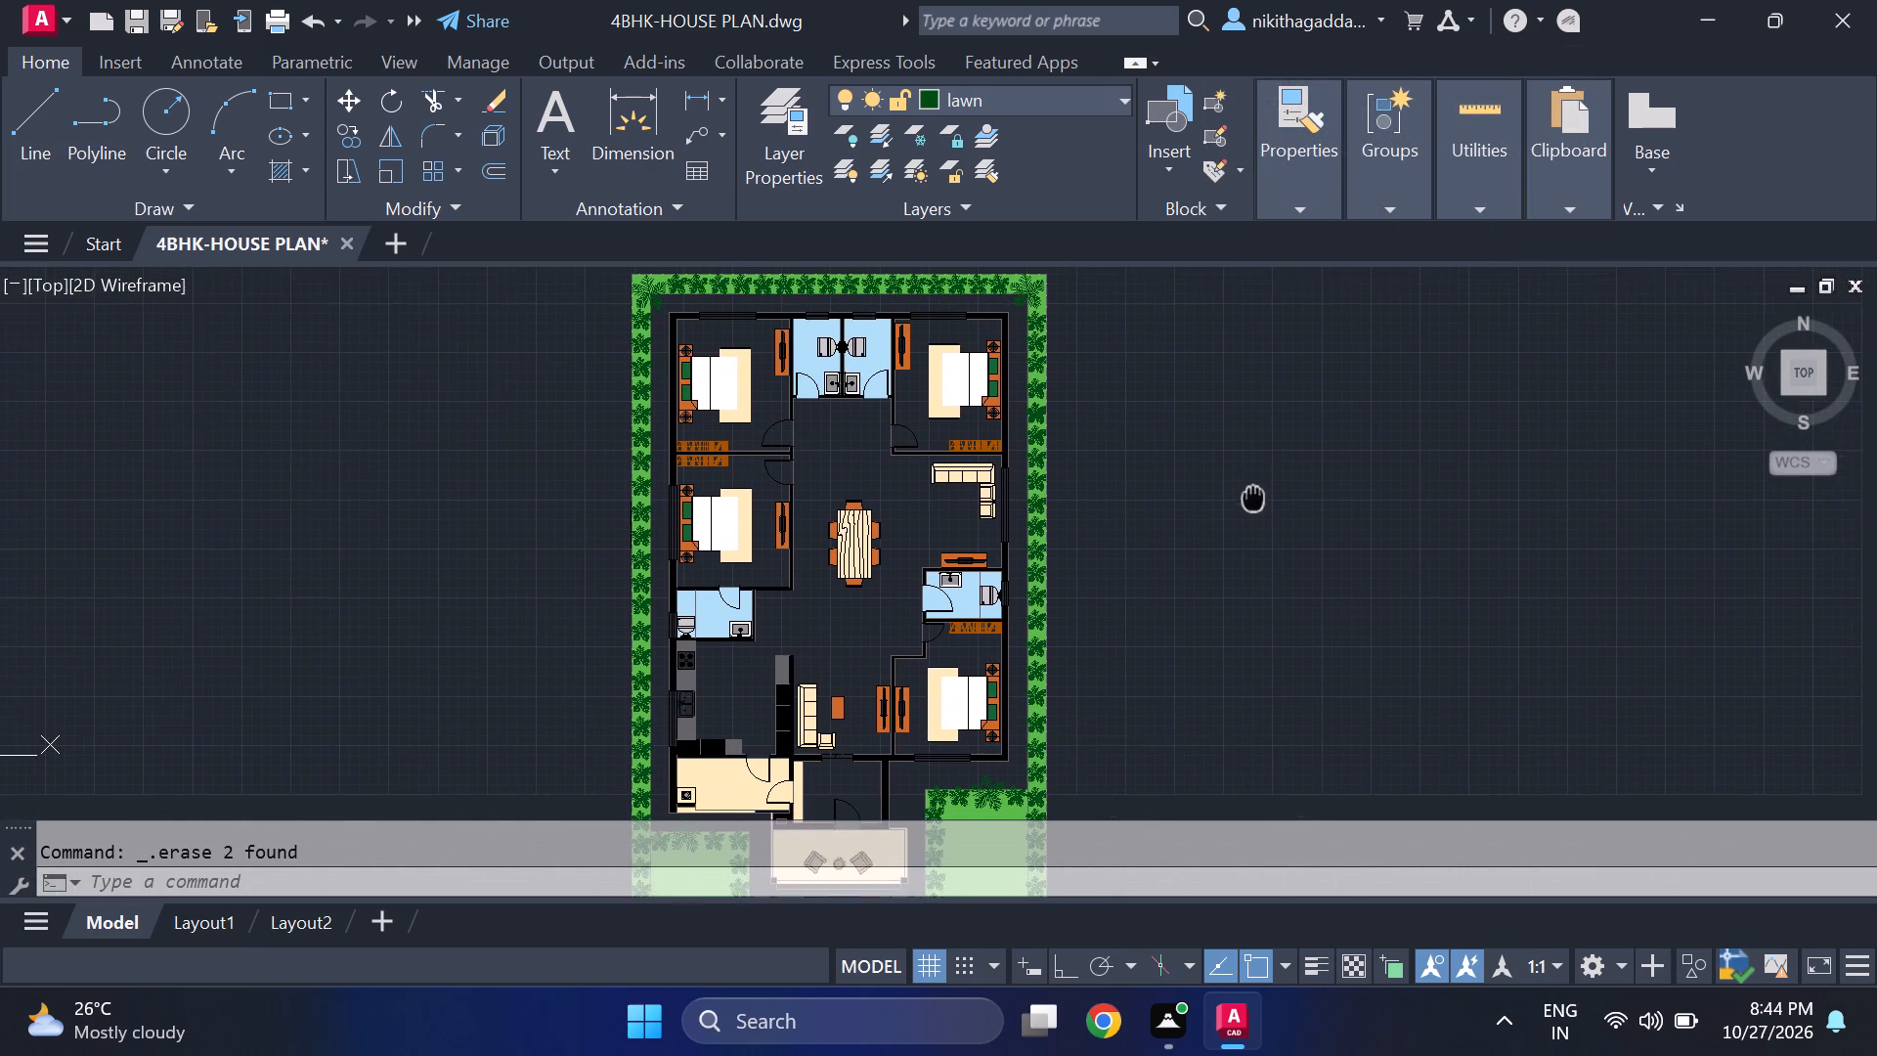
middle_drag(1253, 496, 1326, 346)
middle_drag(1194, 759, 1258, 590)
scroll(1097, 626, up, 1)
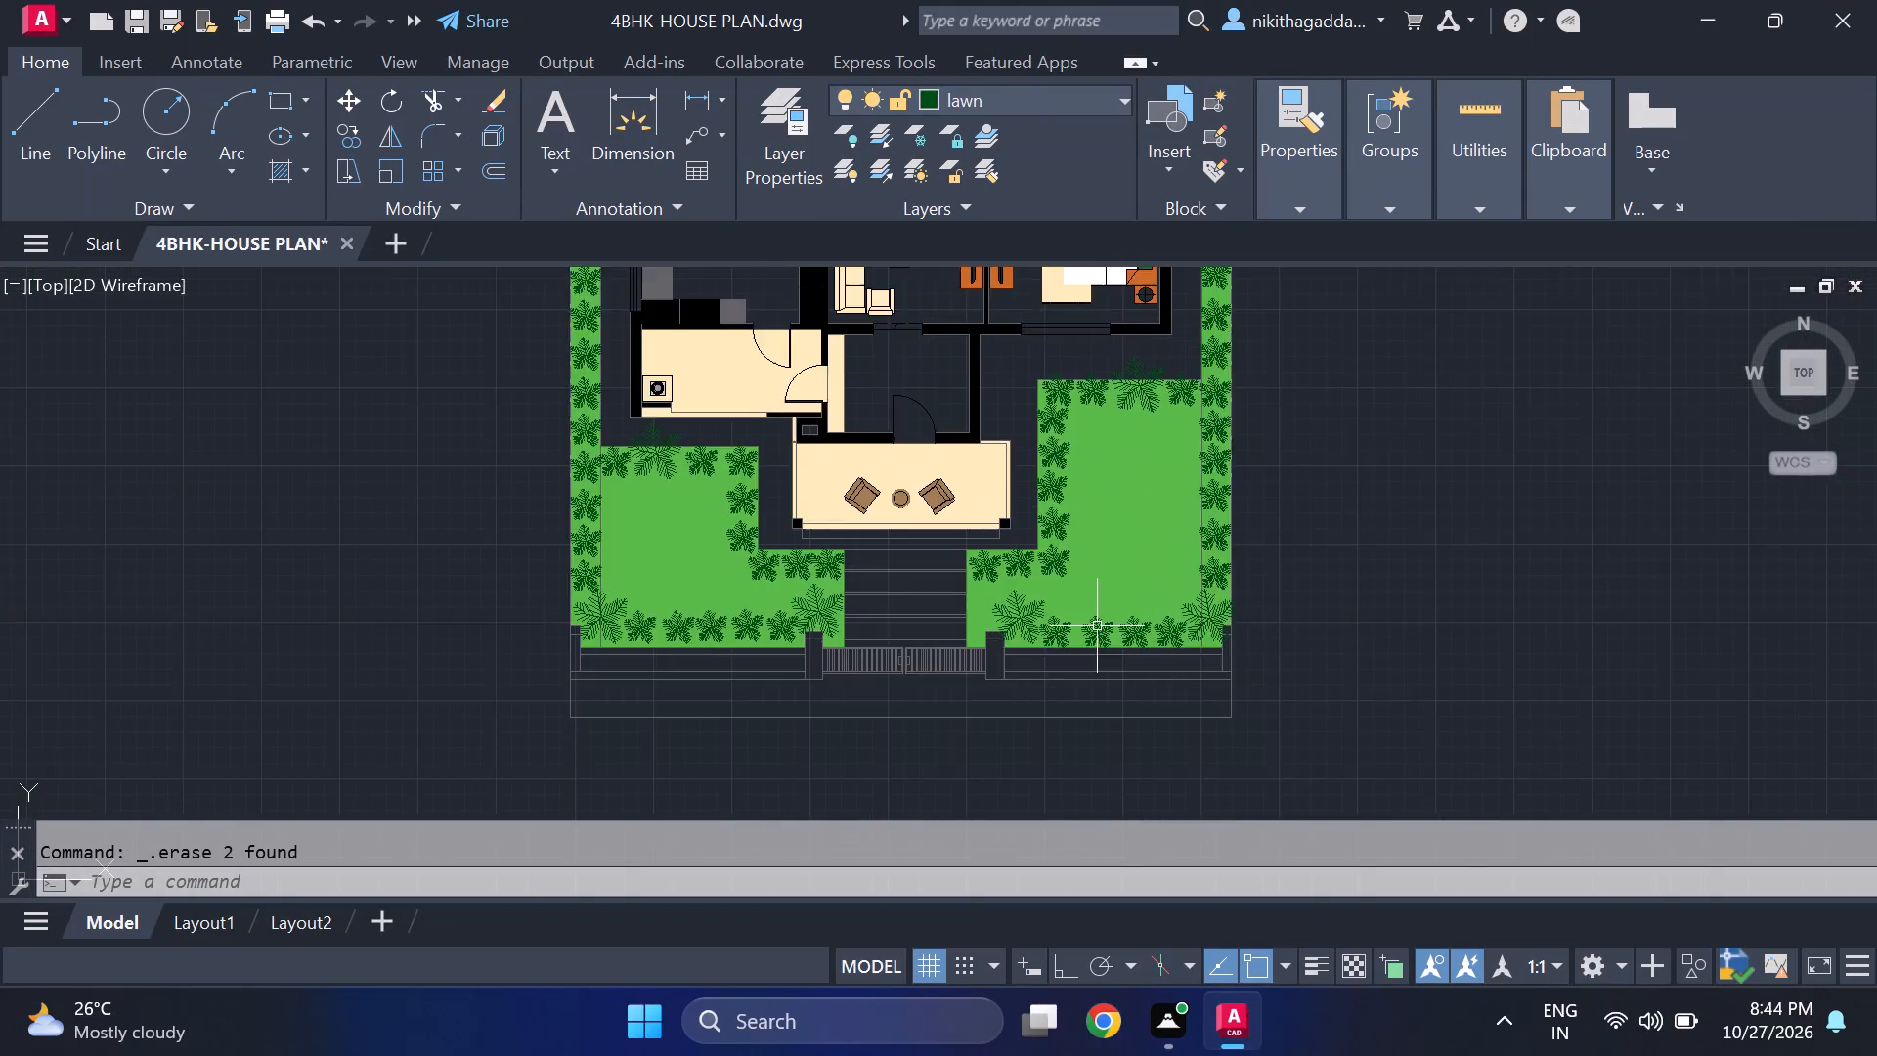
scroll(1097, 626, up, 1)
middle_drag(989, 498, 1002, 523)
text(hatch)
key(Return)
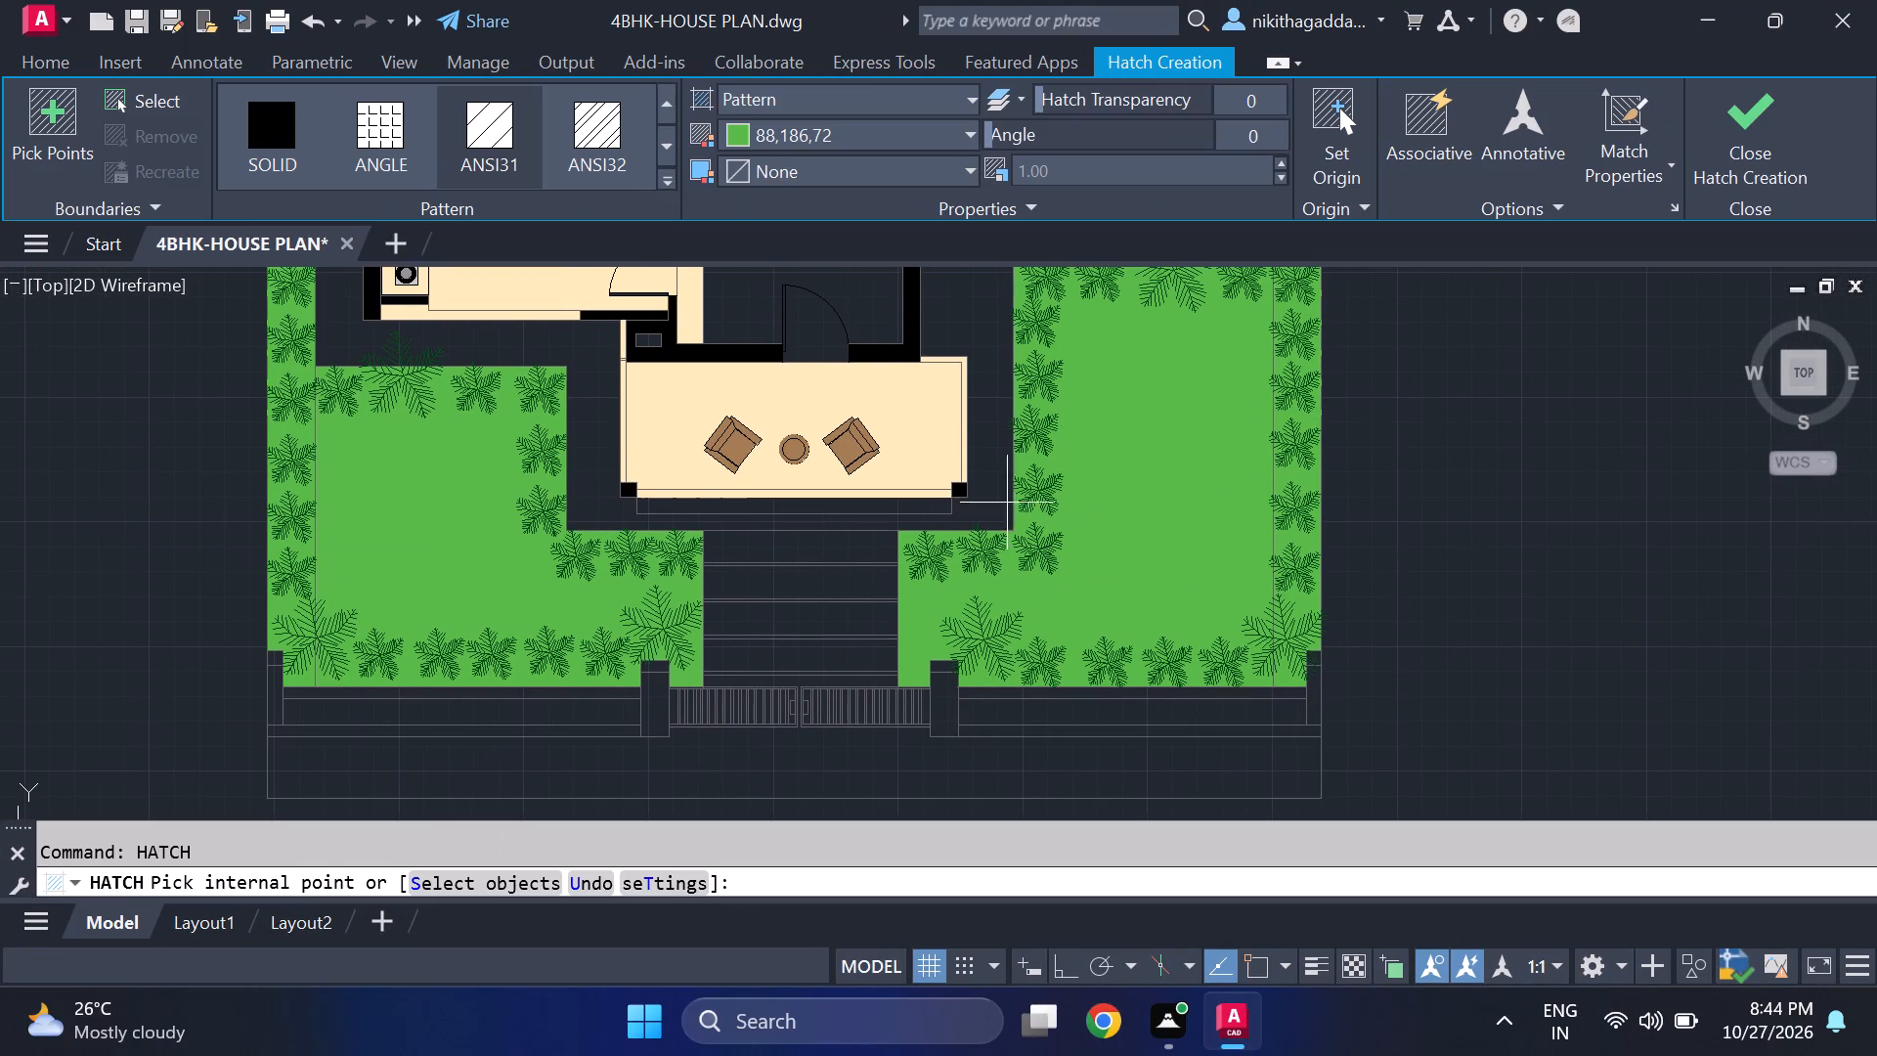
click(941, 134)
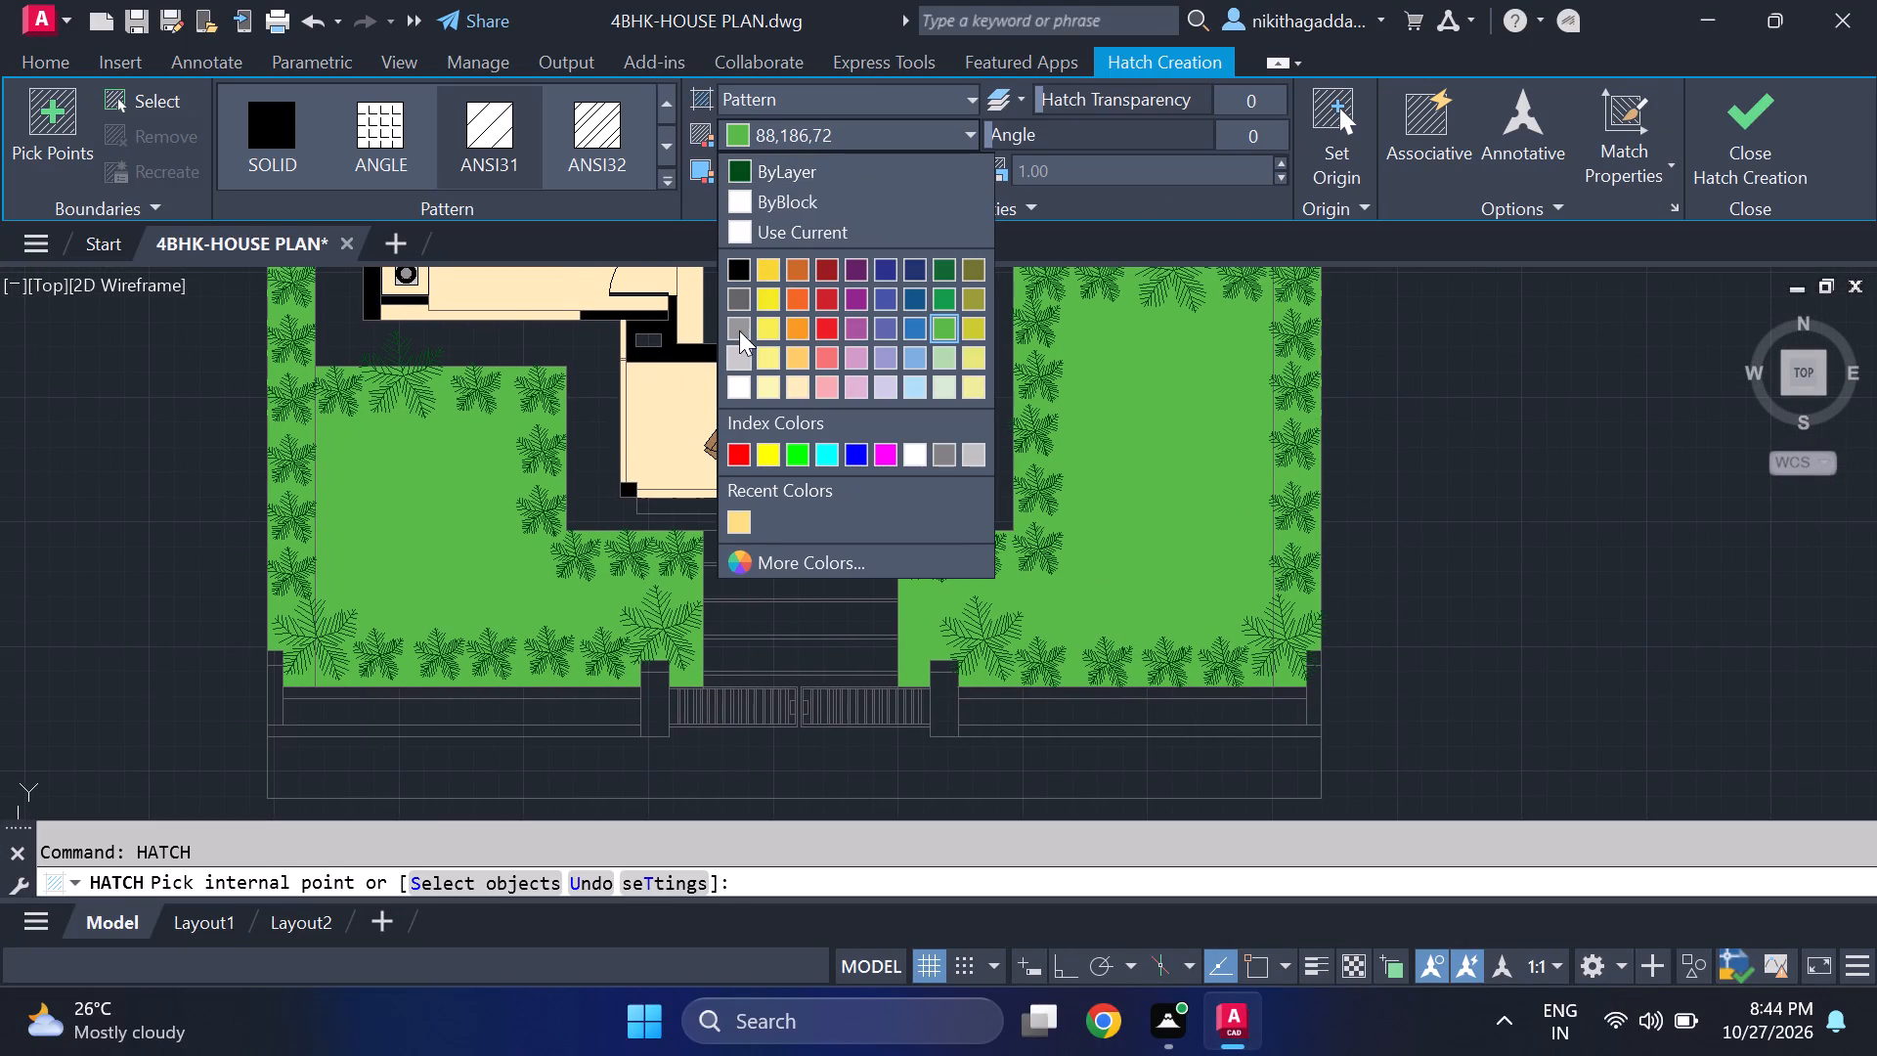
click(739, 329)
scroll(672, 422, up, 2)
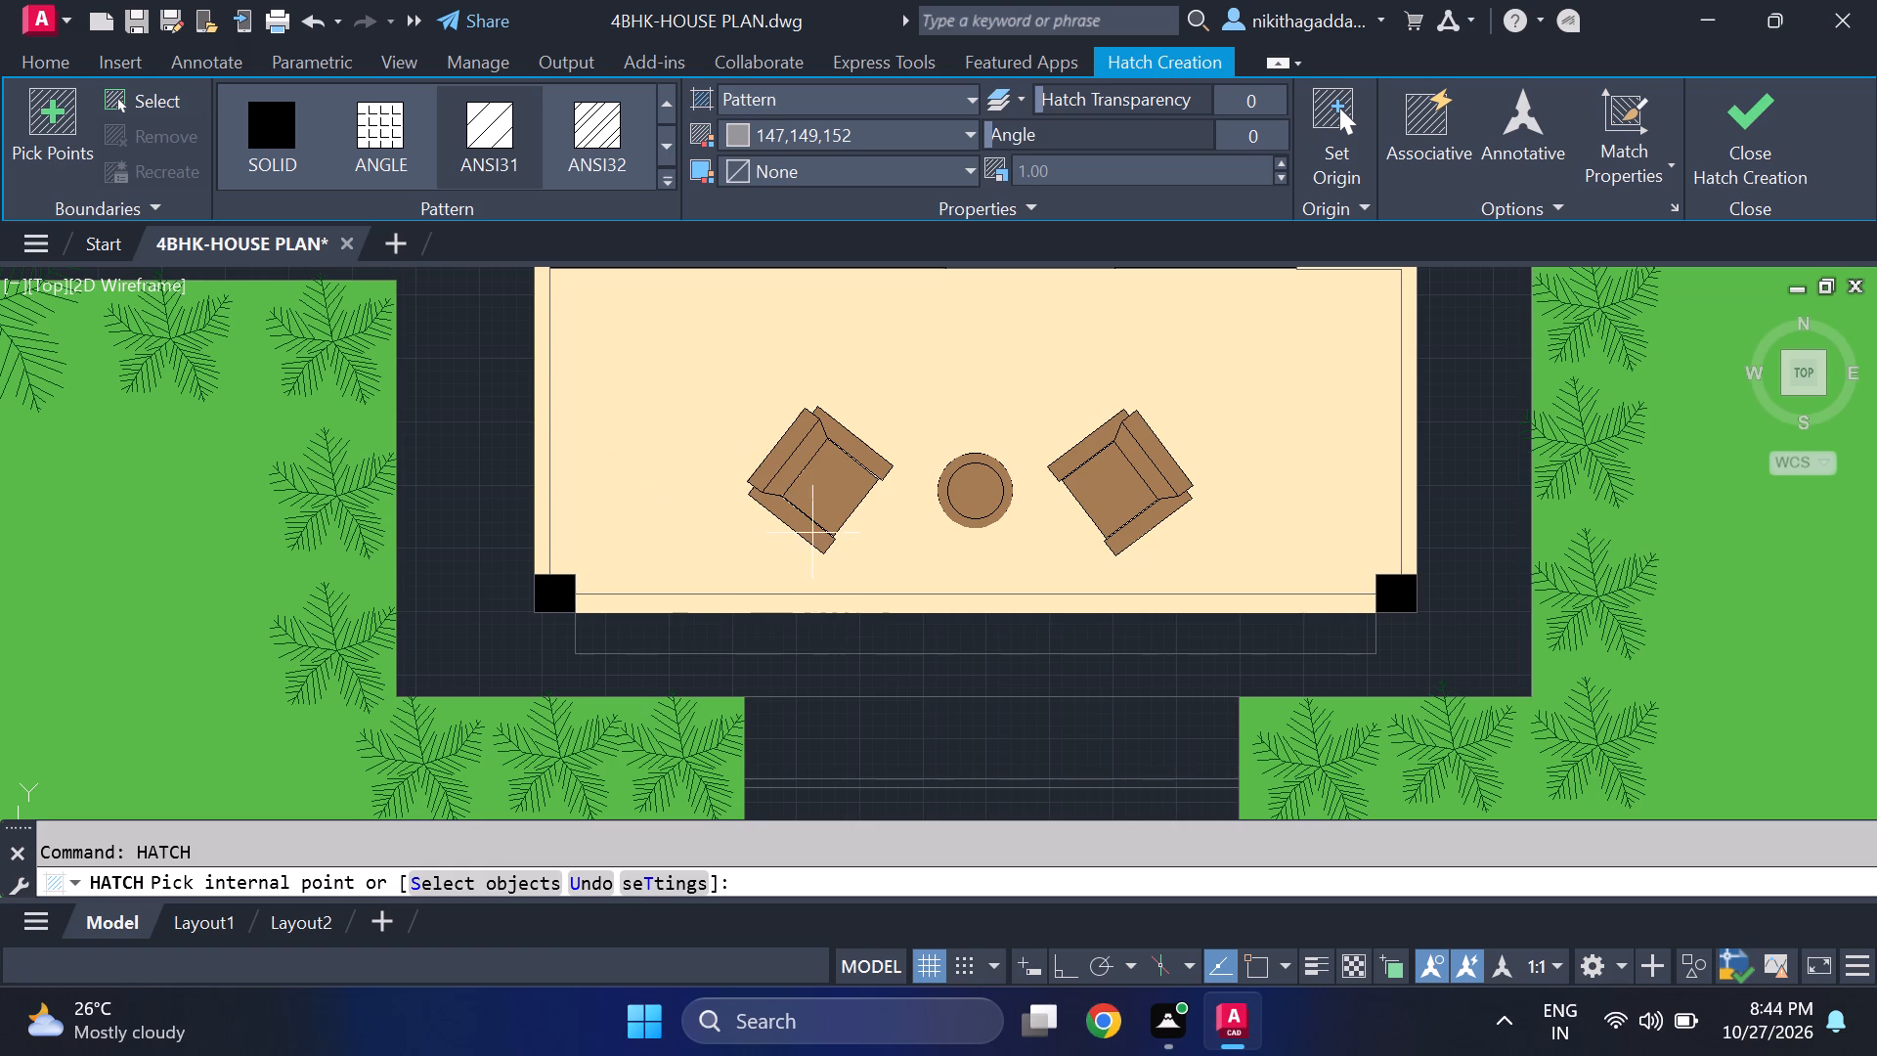
click(779, 640)
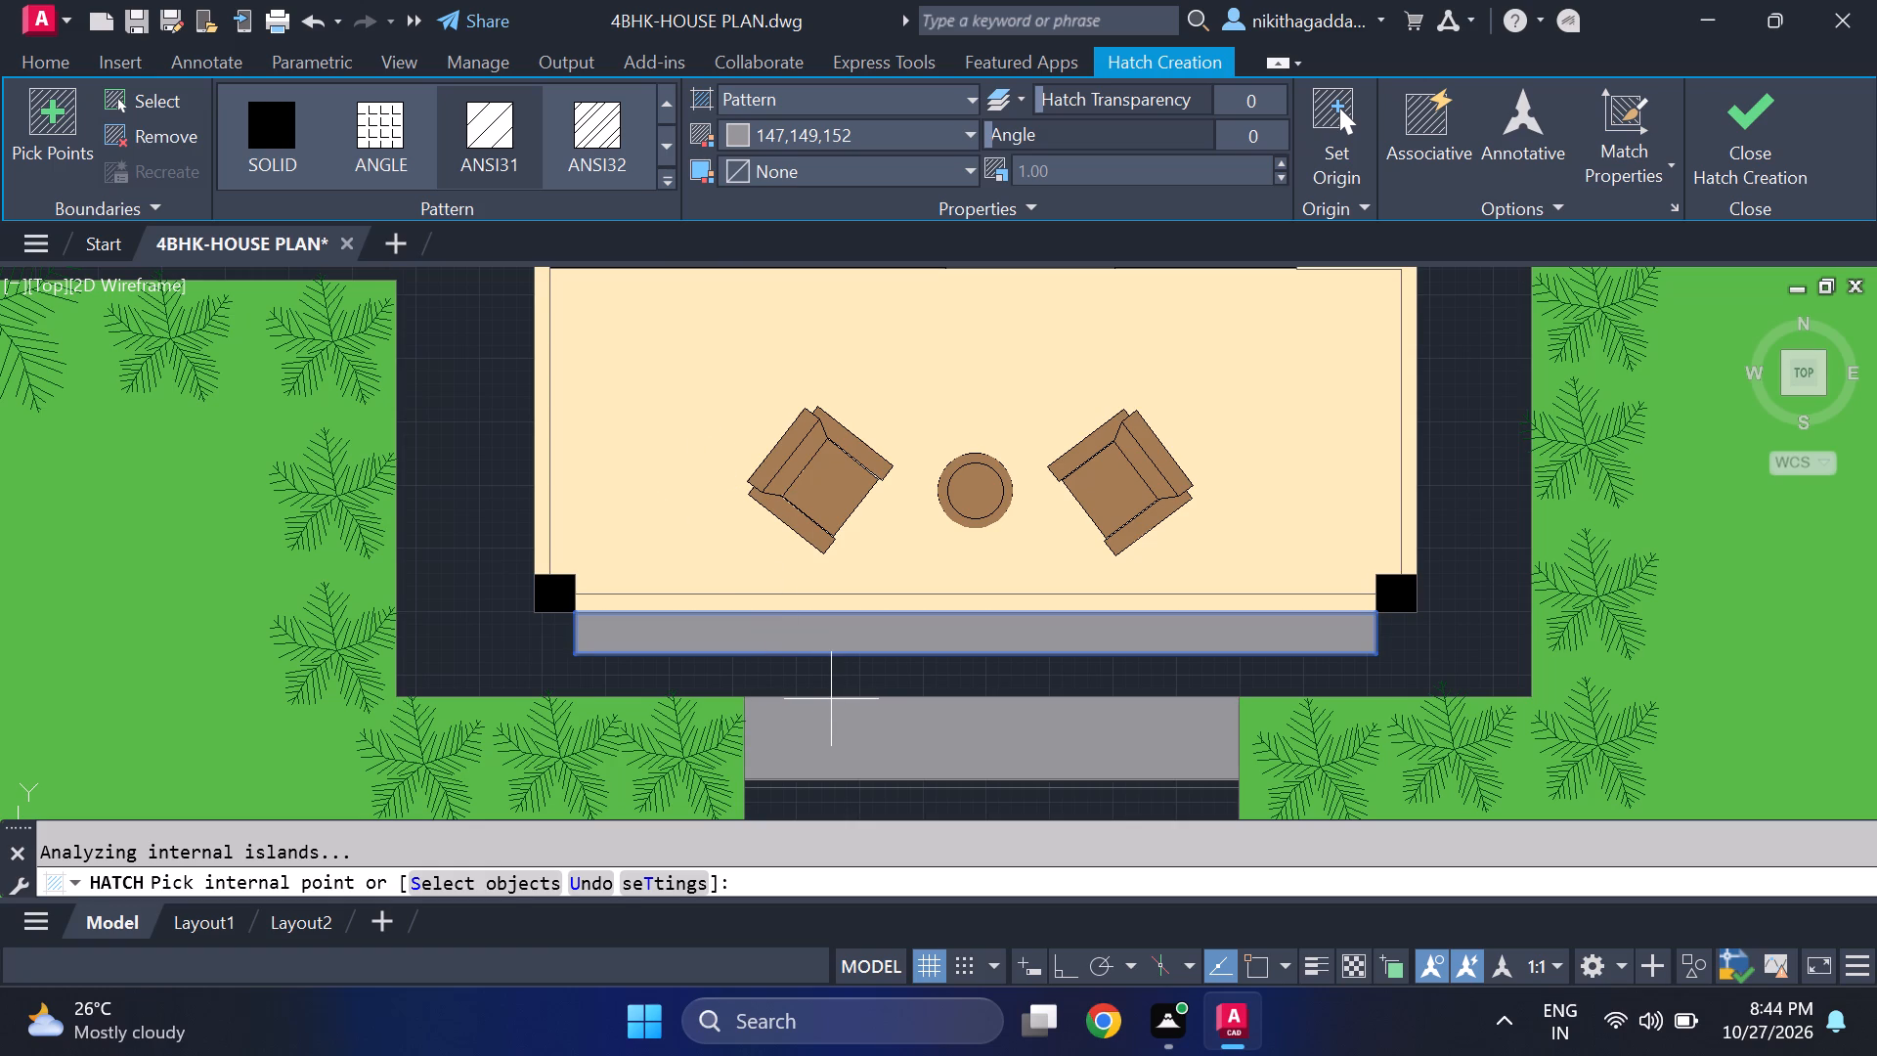
click(831, 699)
middle_drag(907, 734, 806, 415)
click(796, 502)
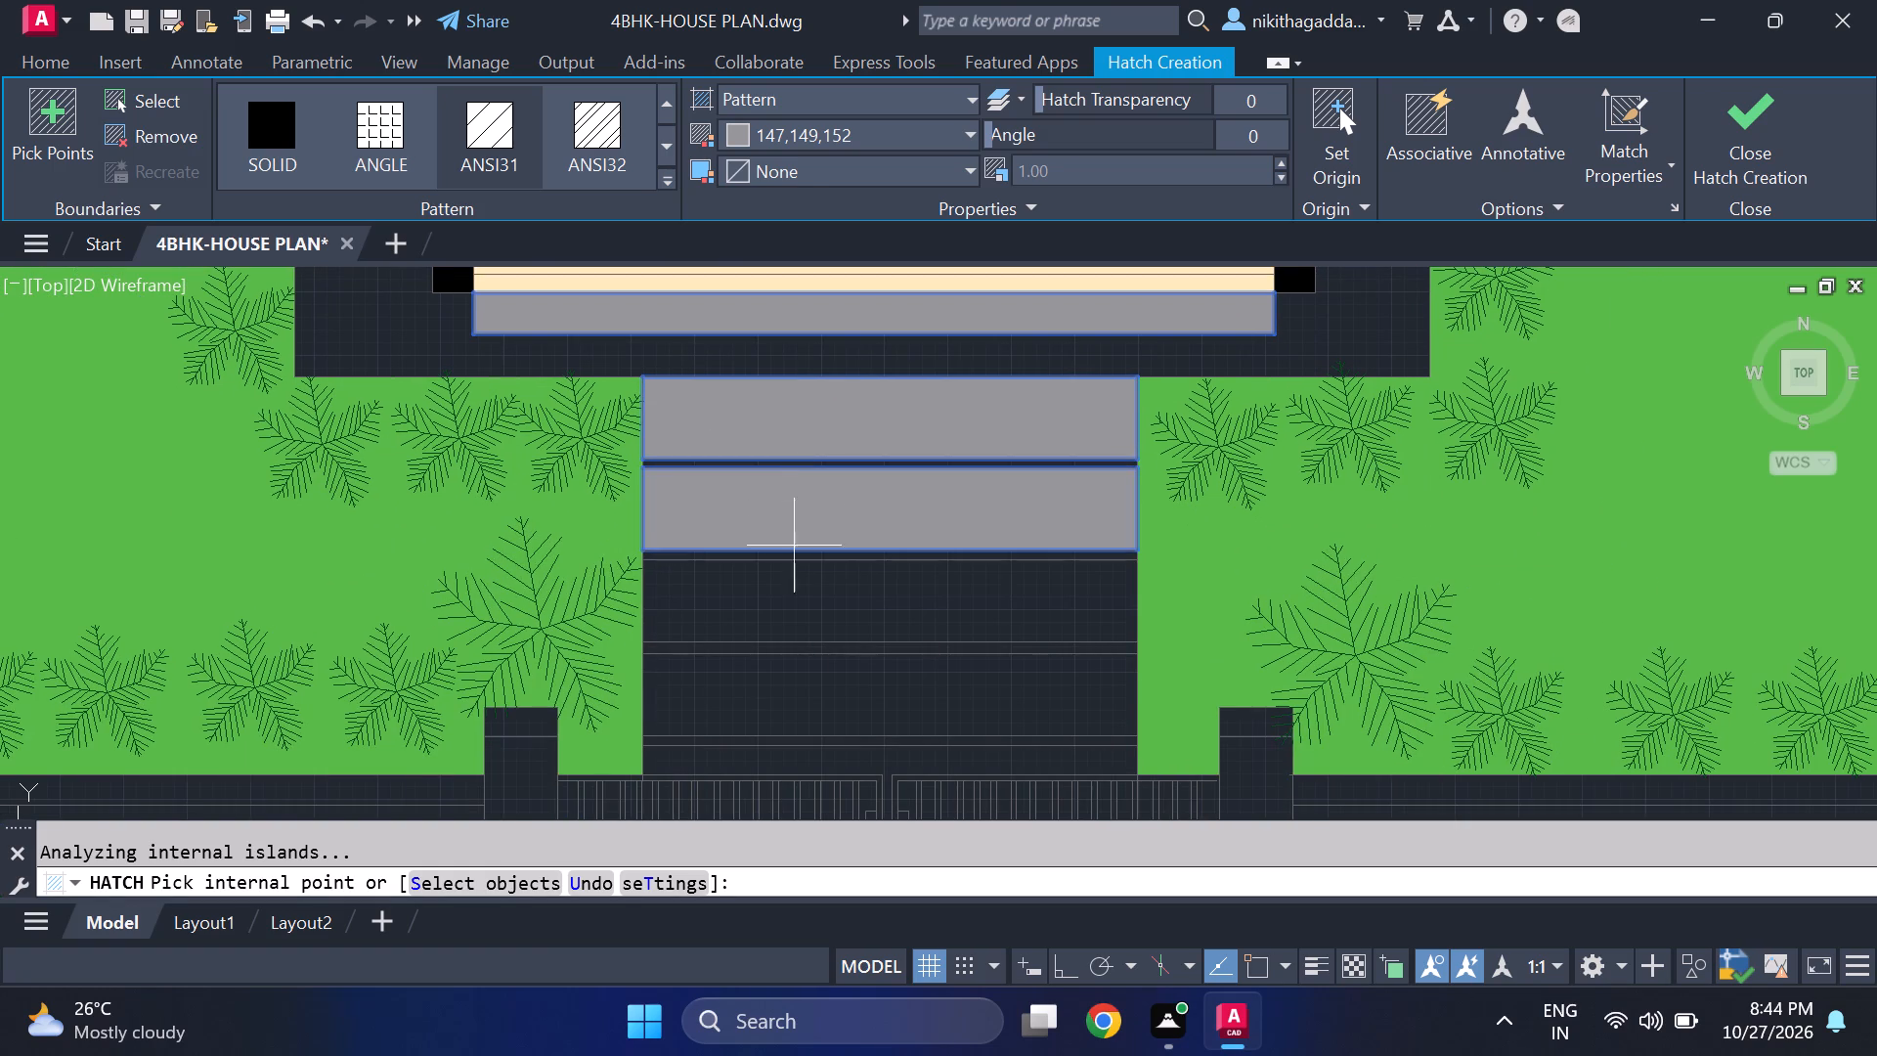
click(772, 609)
click(752, 686)
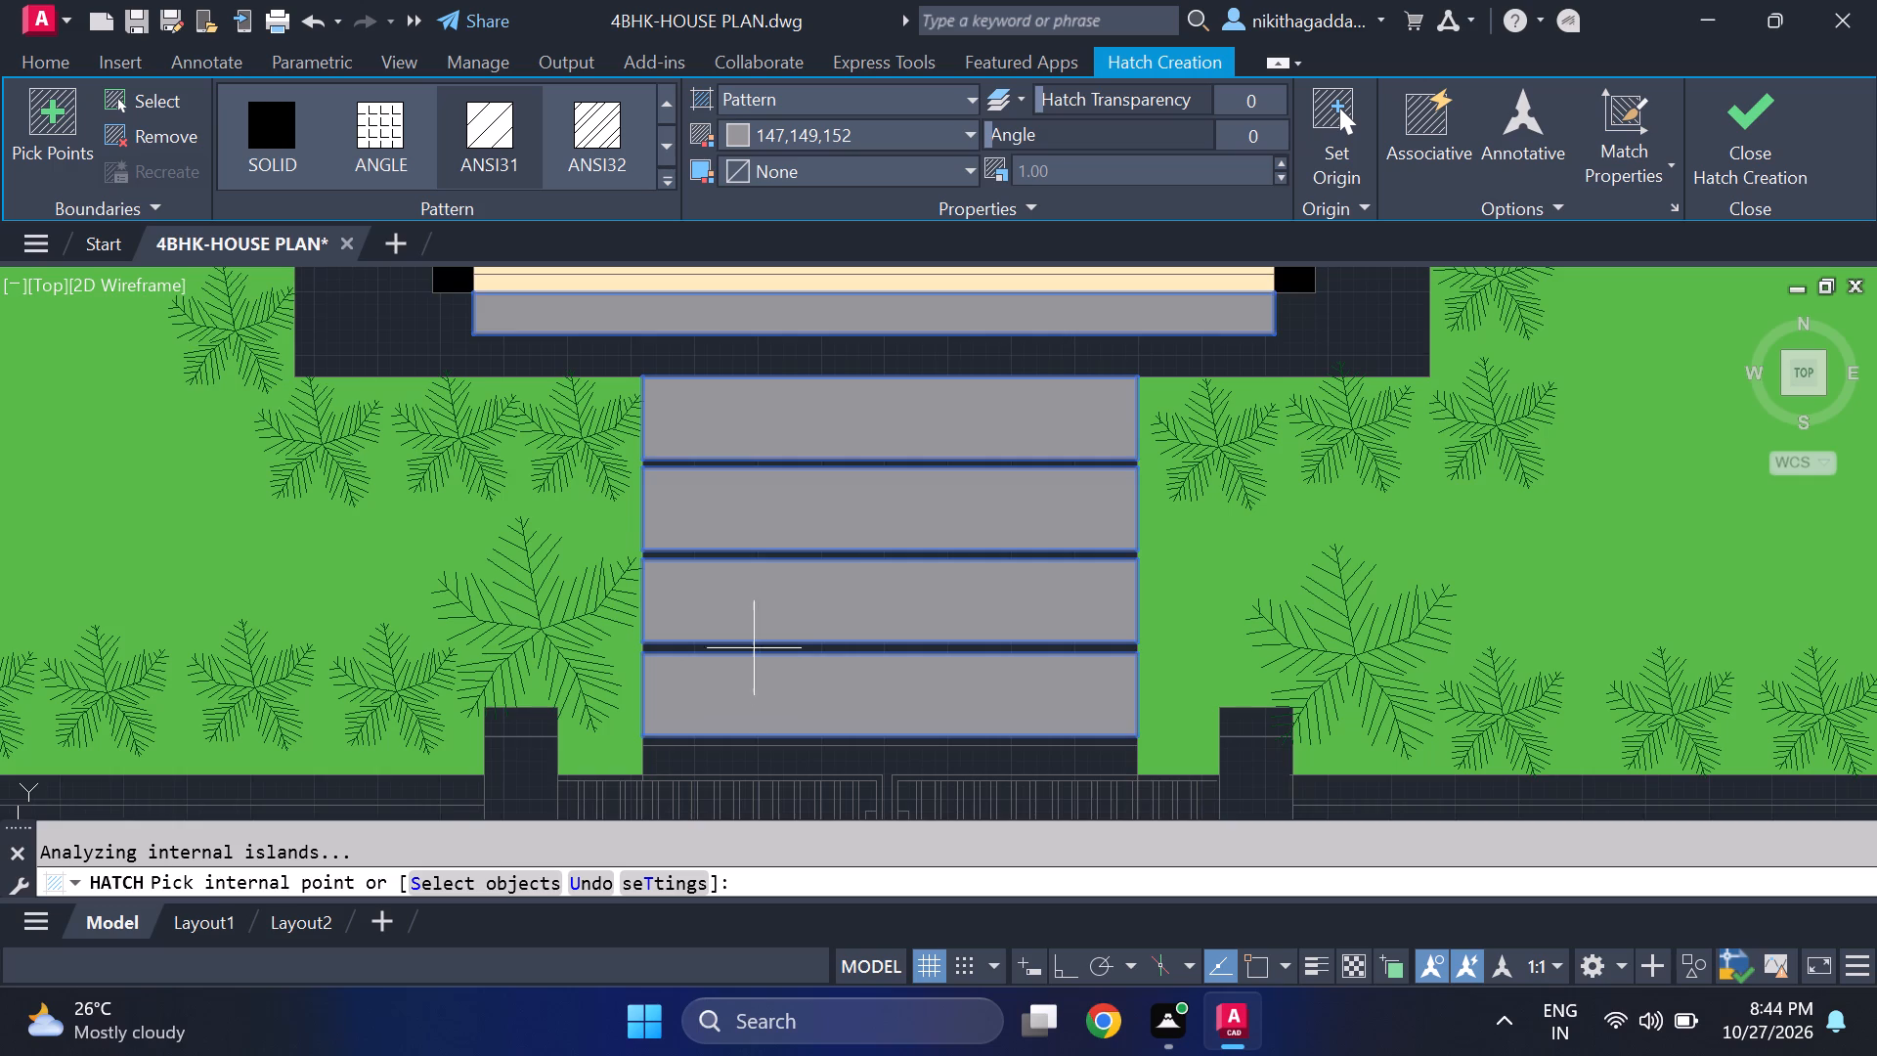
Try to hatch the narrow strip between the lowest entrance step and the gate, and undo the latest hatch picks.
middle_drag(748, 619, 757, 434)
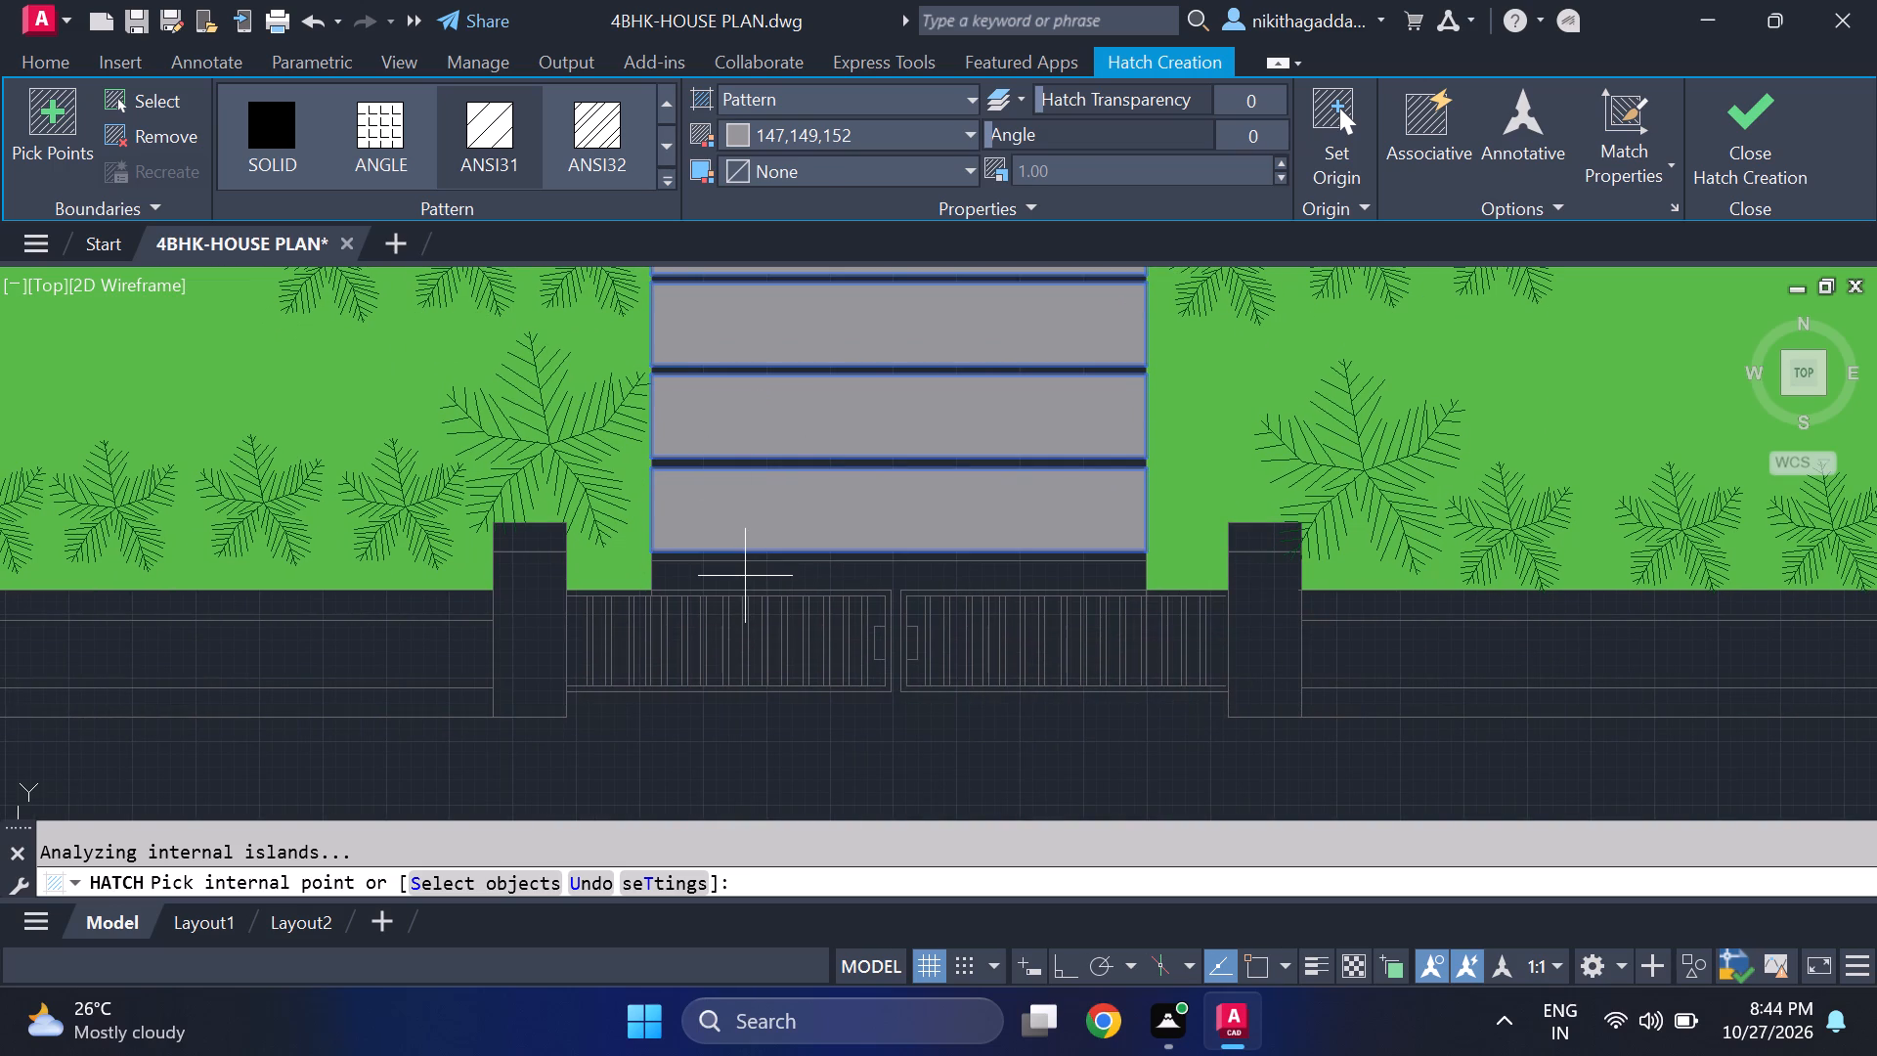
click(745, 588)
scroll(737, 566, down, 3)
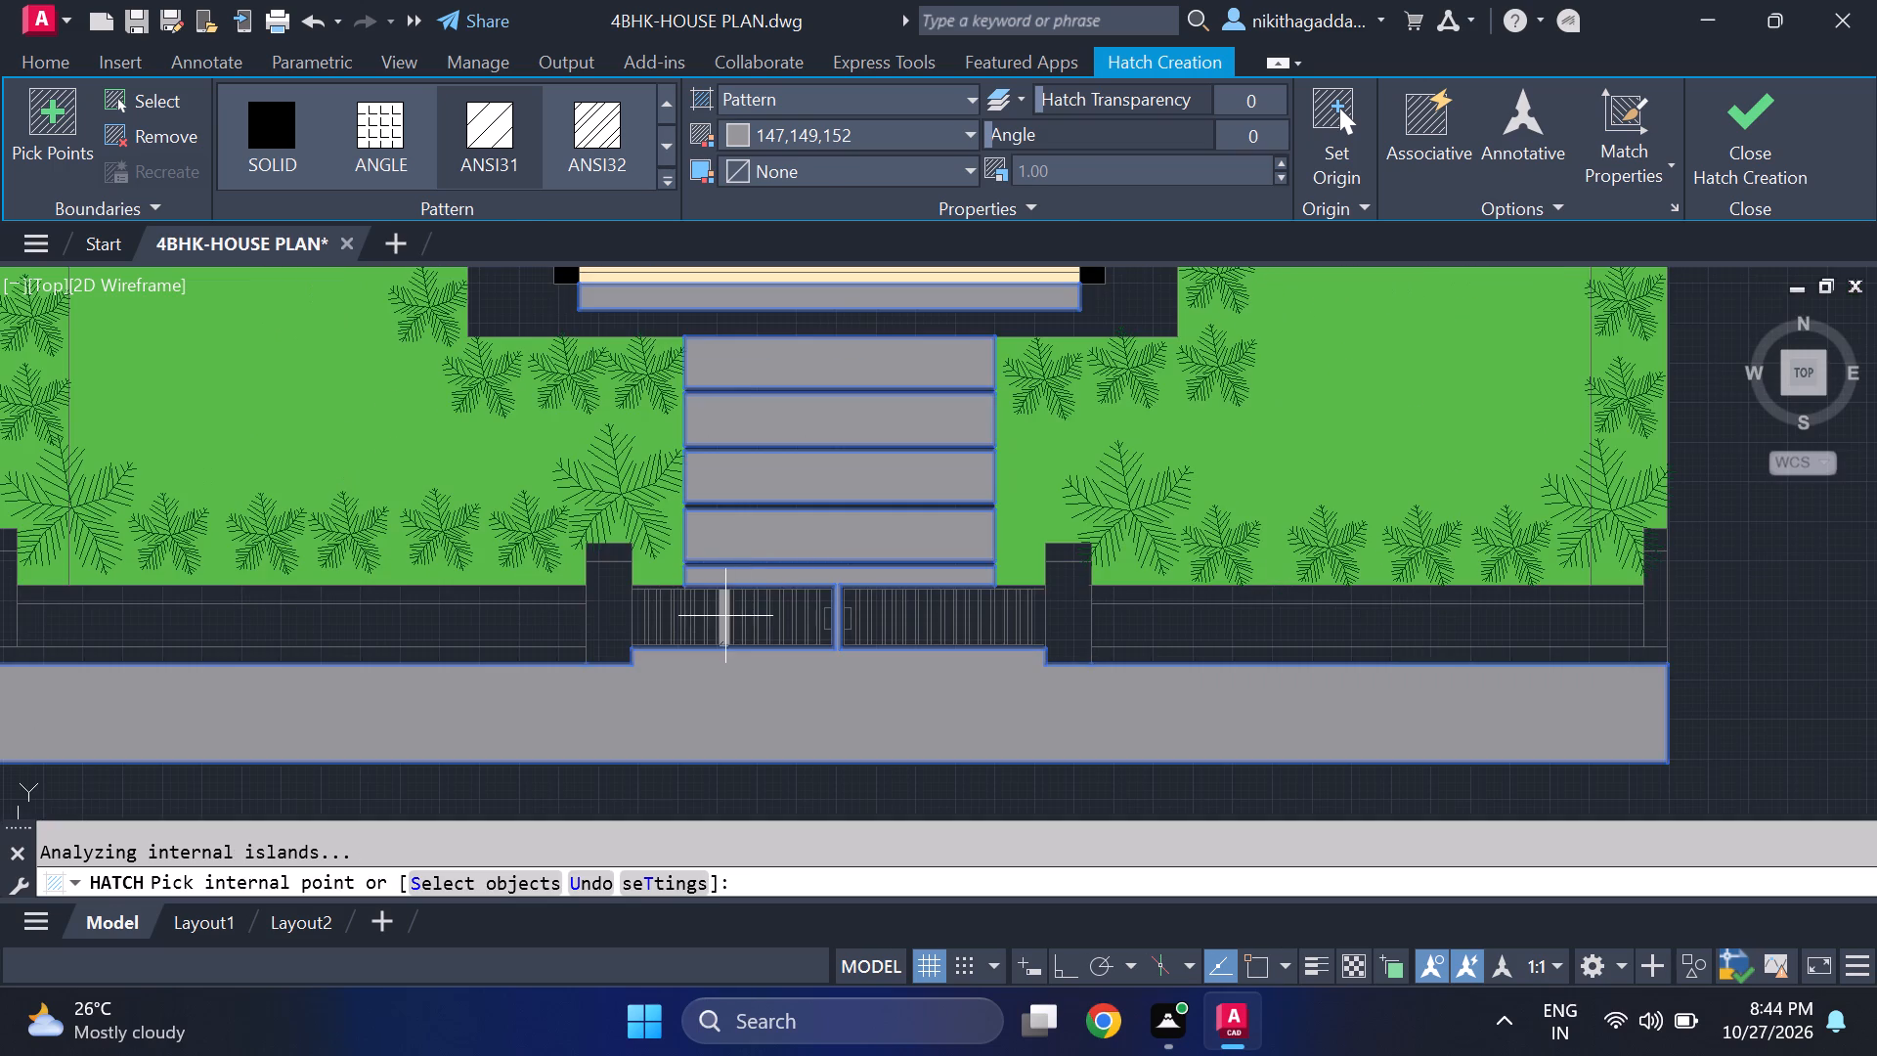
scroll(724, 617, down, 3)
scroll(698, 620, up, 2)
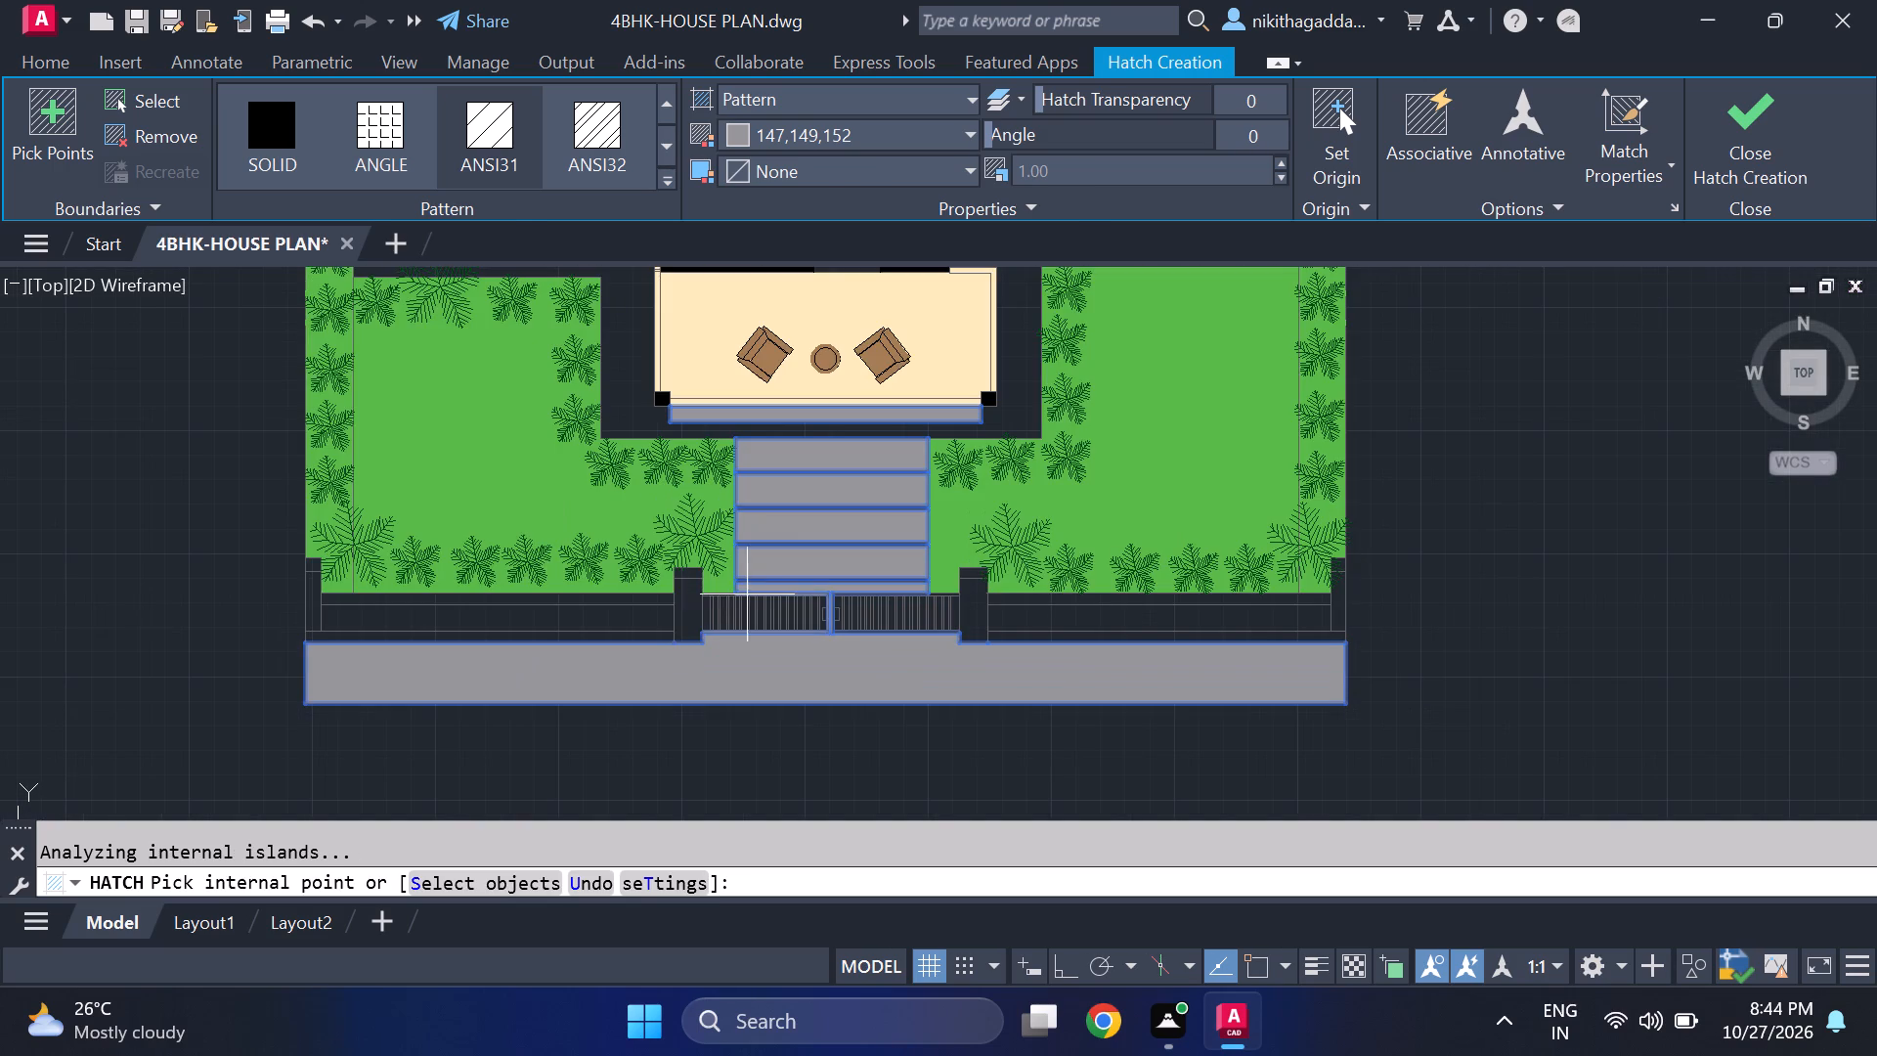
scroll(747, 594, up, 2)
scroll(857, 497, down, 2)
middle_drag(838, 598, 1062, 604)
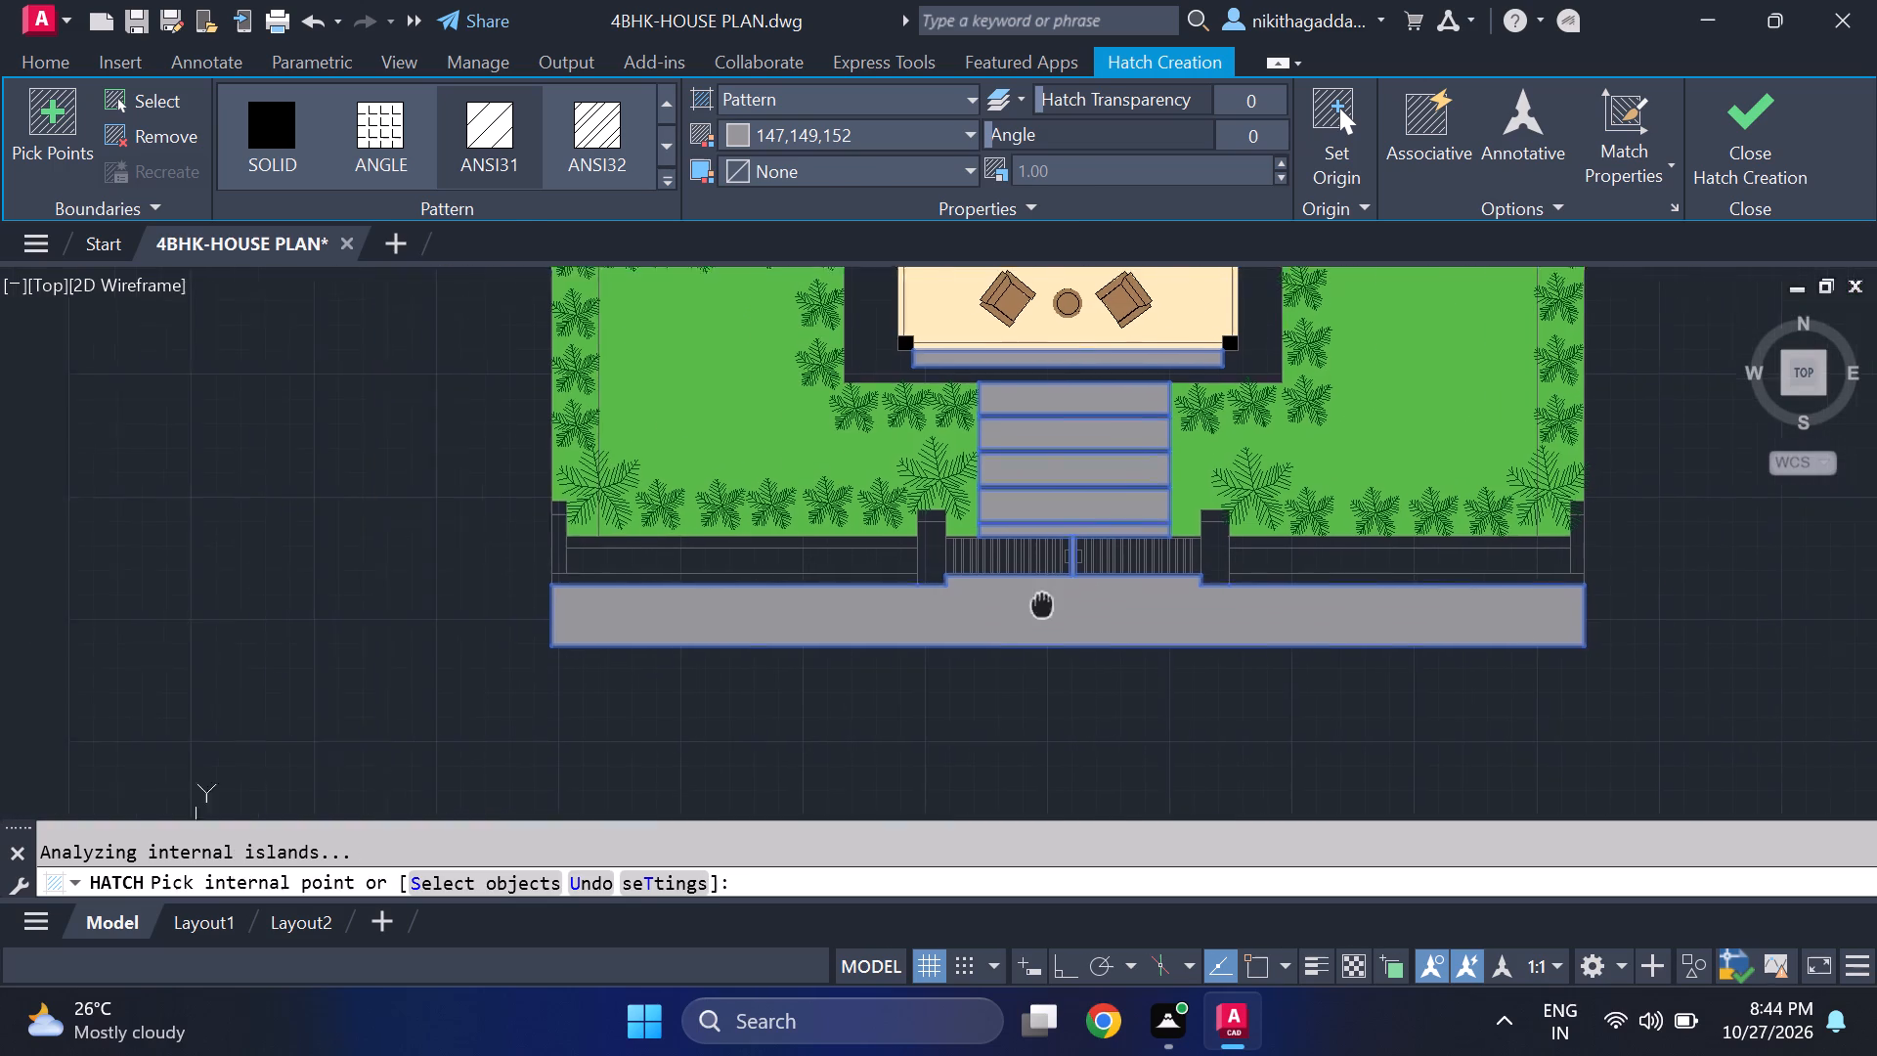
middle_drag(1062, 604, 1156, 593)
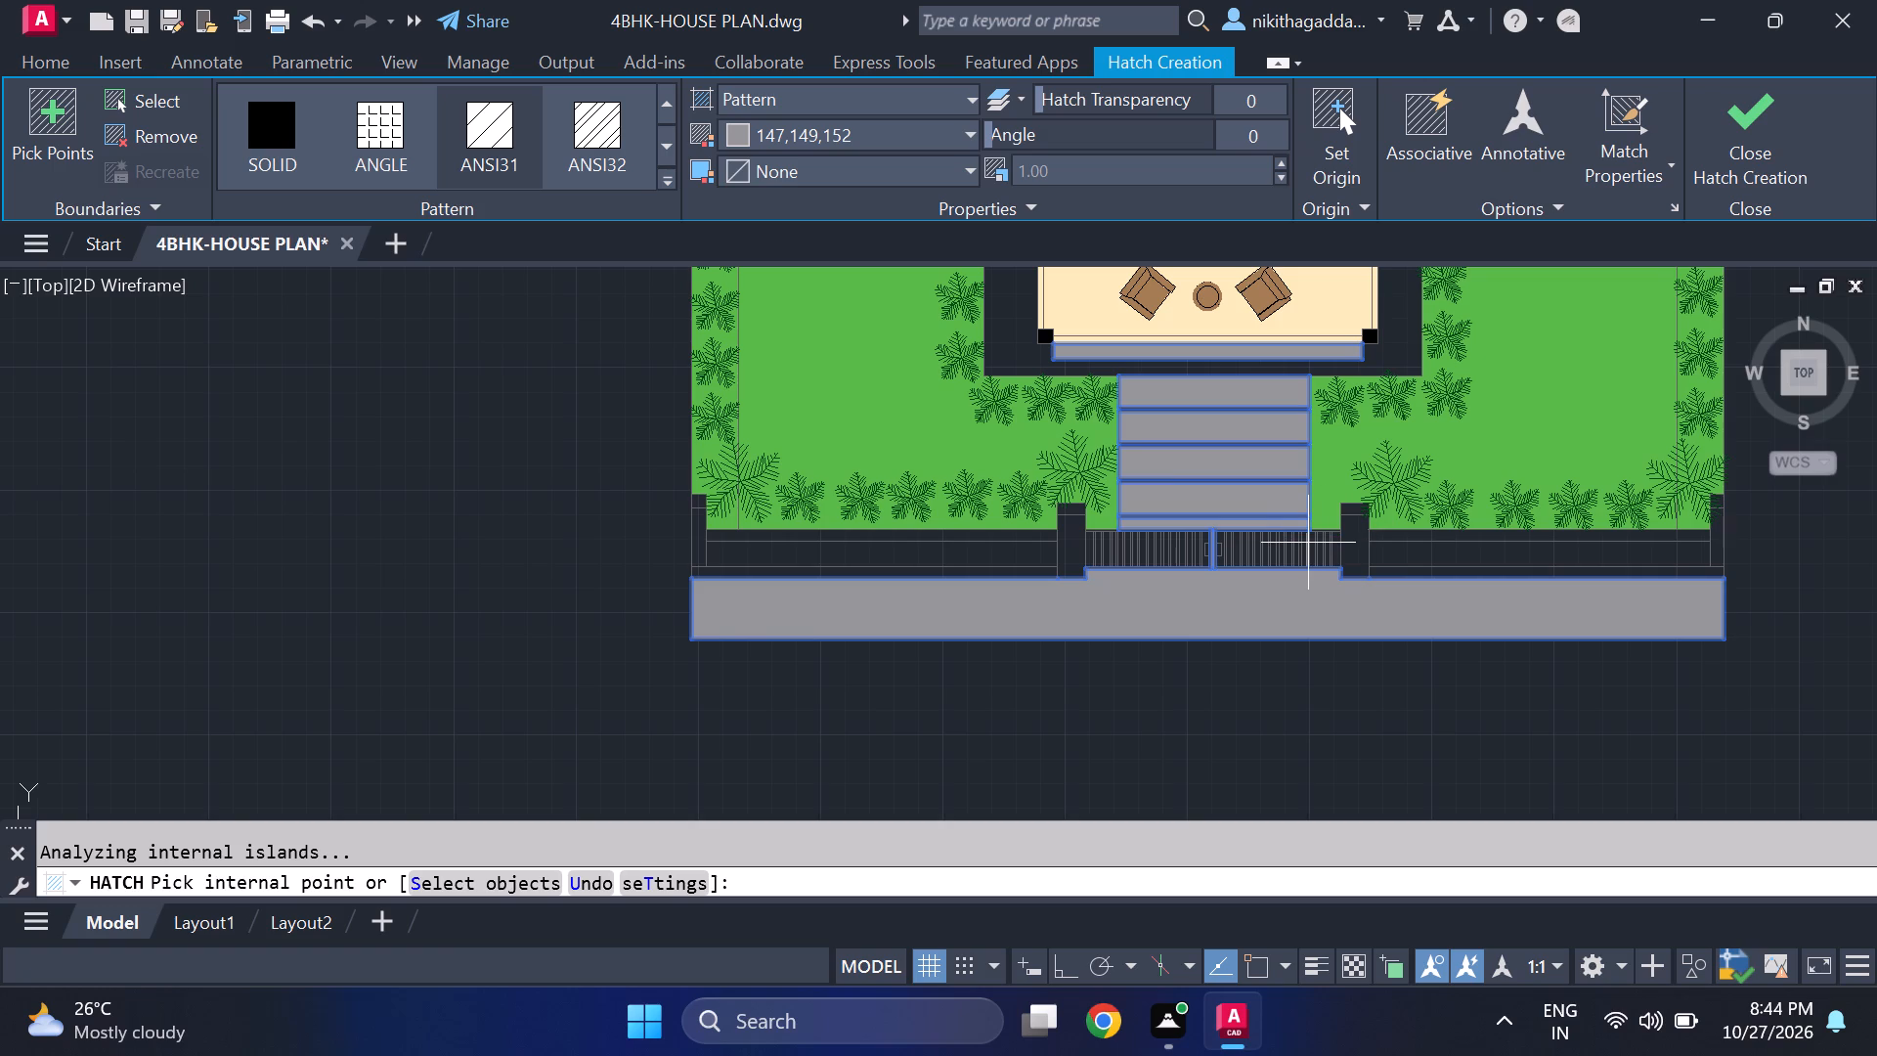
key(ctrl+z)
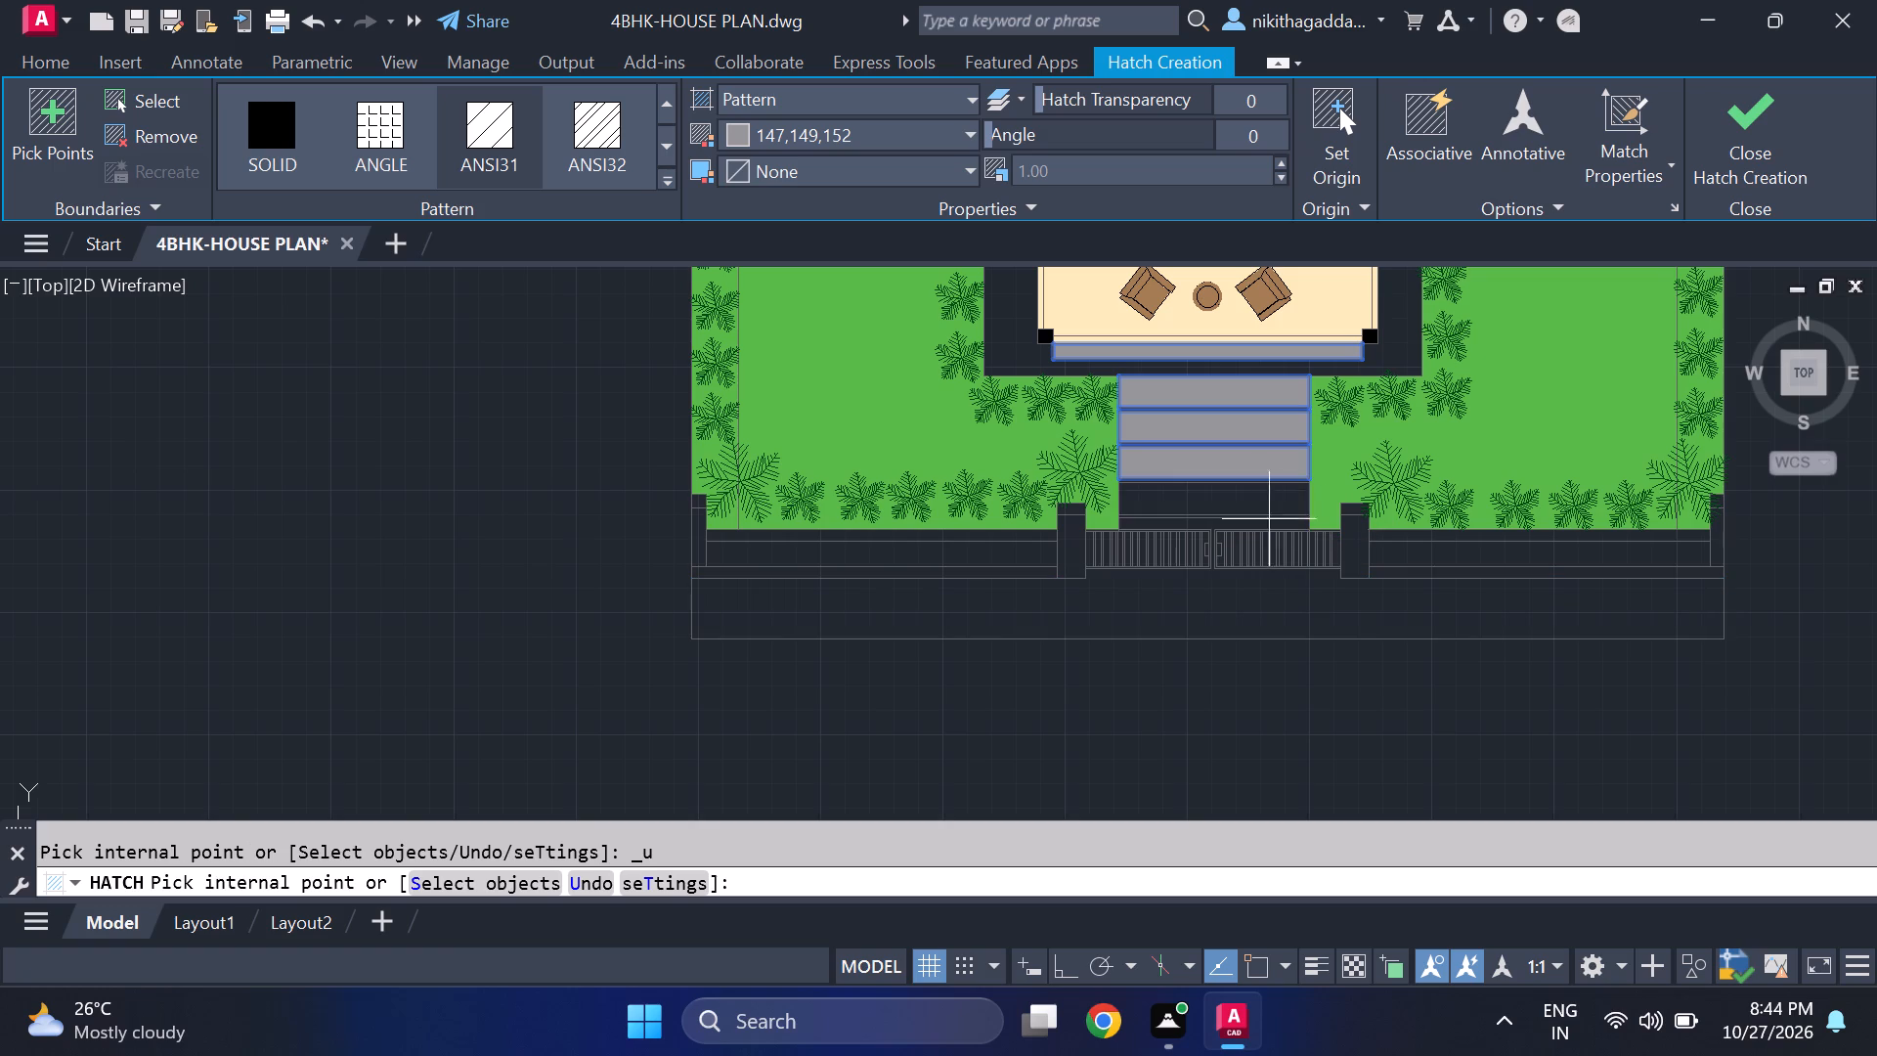
Hatch the lowest entrance step nearest the gate in the same grey and finish the hatch.
click(1231, 498)
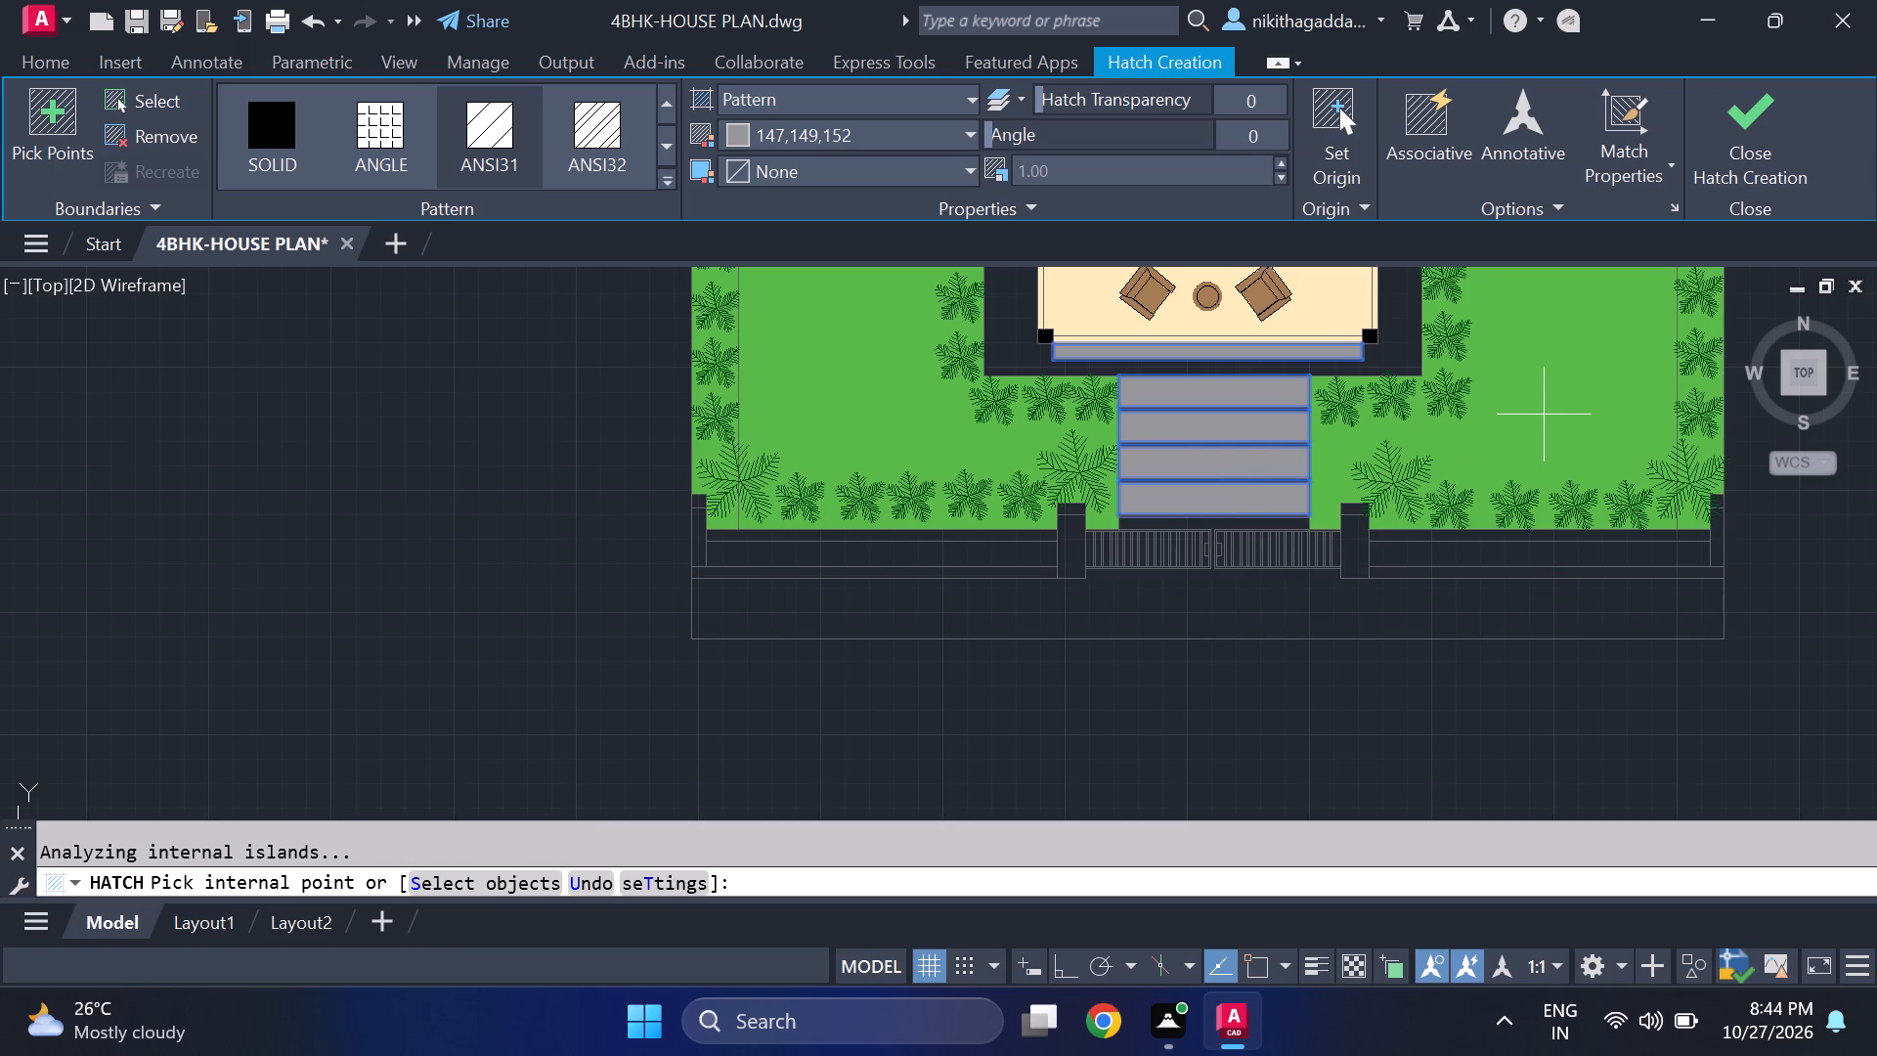
click(1764, 119)
Examine the grey entrance steps against the porch, front lawns and house plan.
scroll(1255, 478, down, 3)
scroll(1250, 475, up, 2)
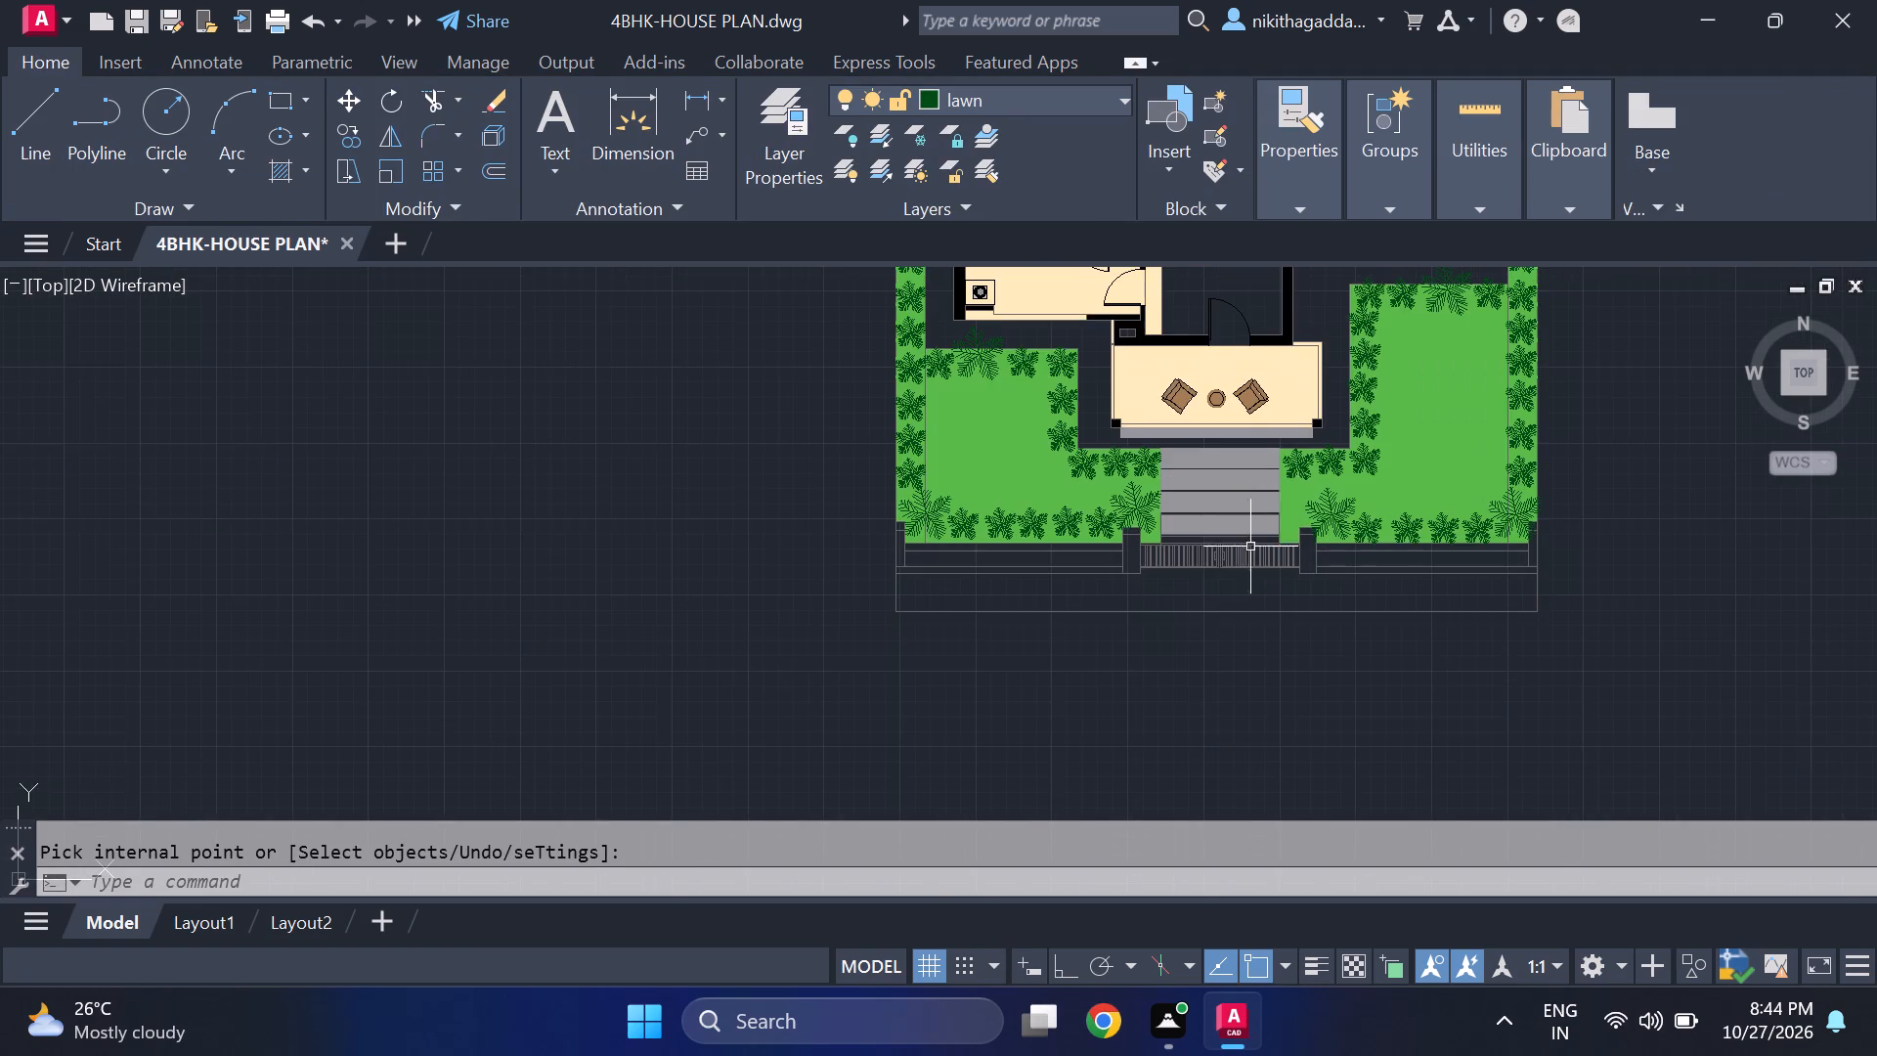
middle_drag(1215, 606, 1182, 718)
scroll(1201, 670, up, 1)
scroll(1210, 488, up, 2)
scroll(1198, 512, down, 3)
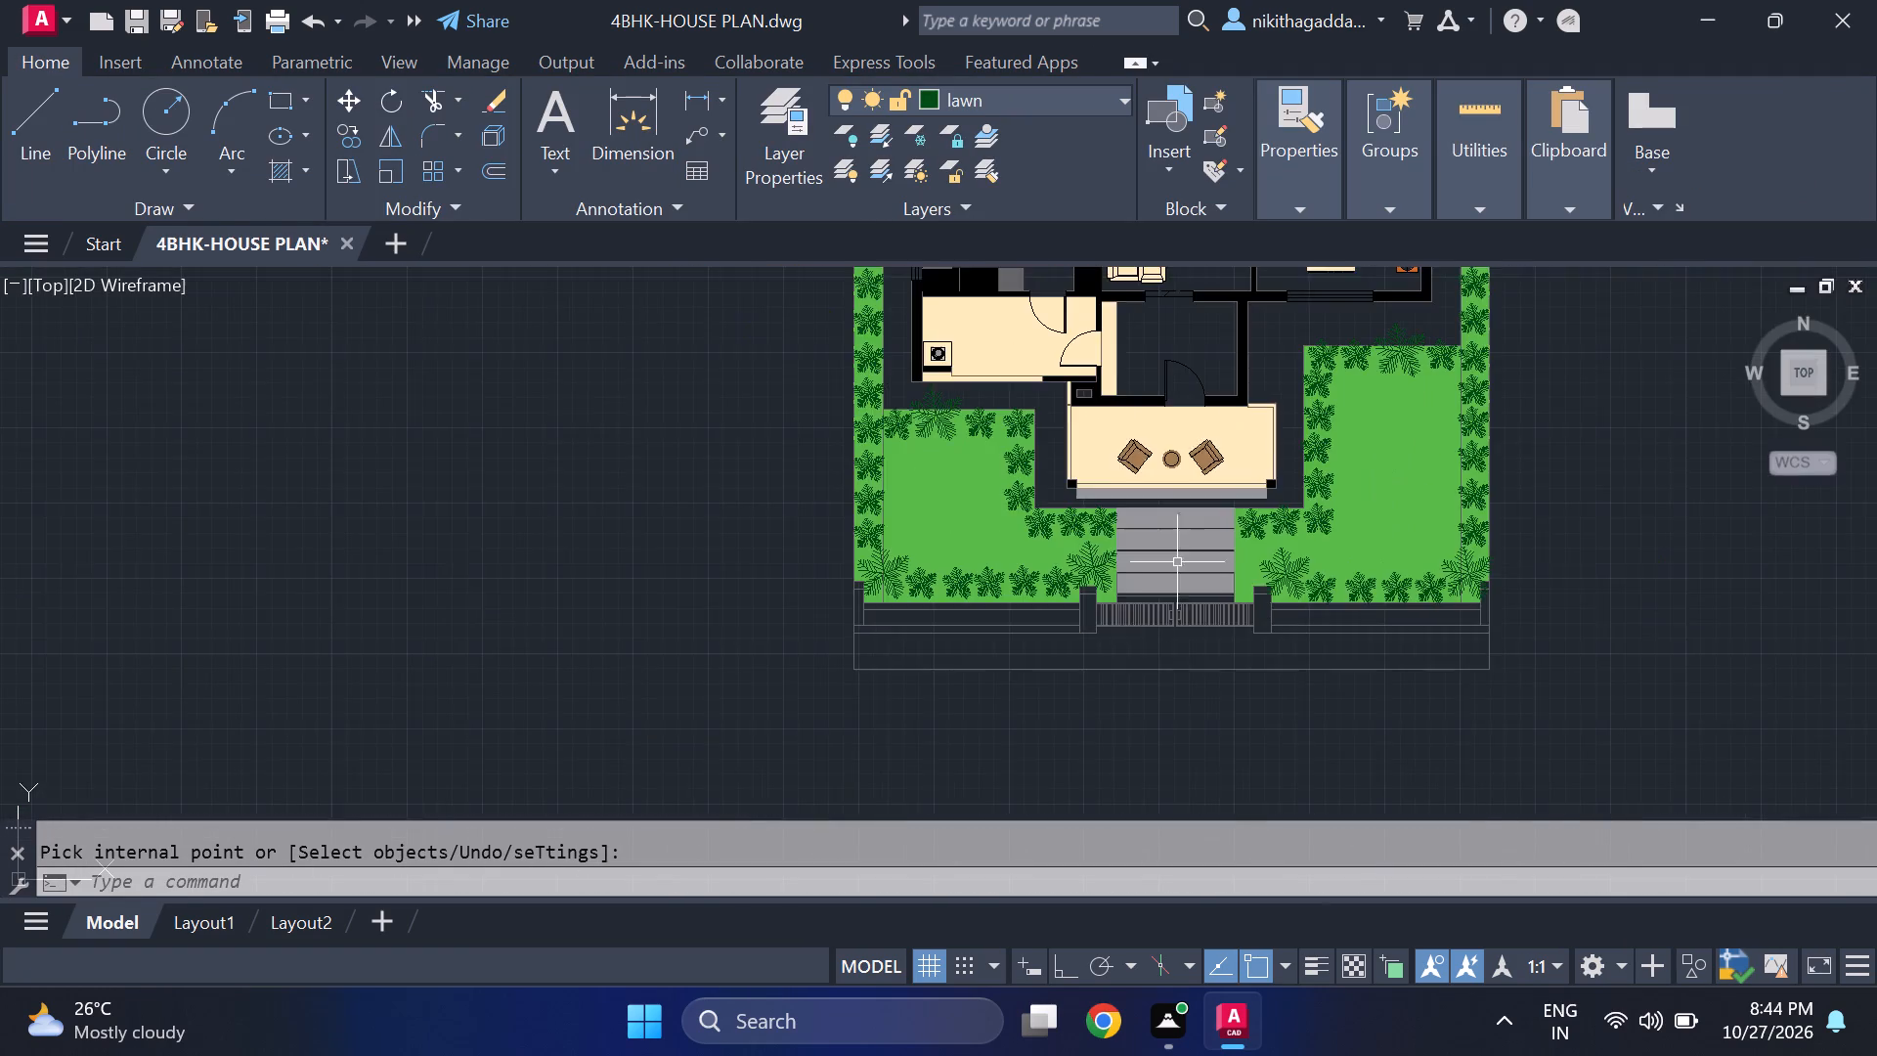
scroll(1164, 621, up, 1)
middle_drag(1164, 629, 1125, 798)
scroll(1154, 626, down, 2)
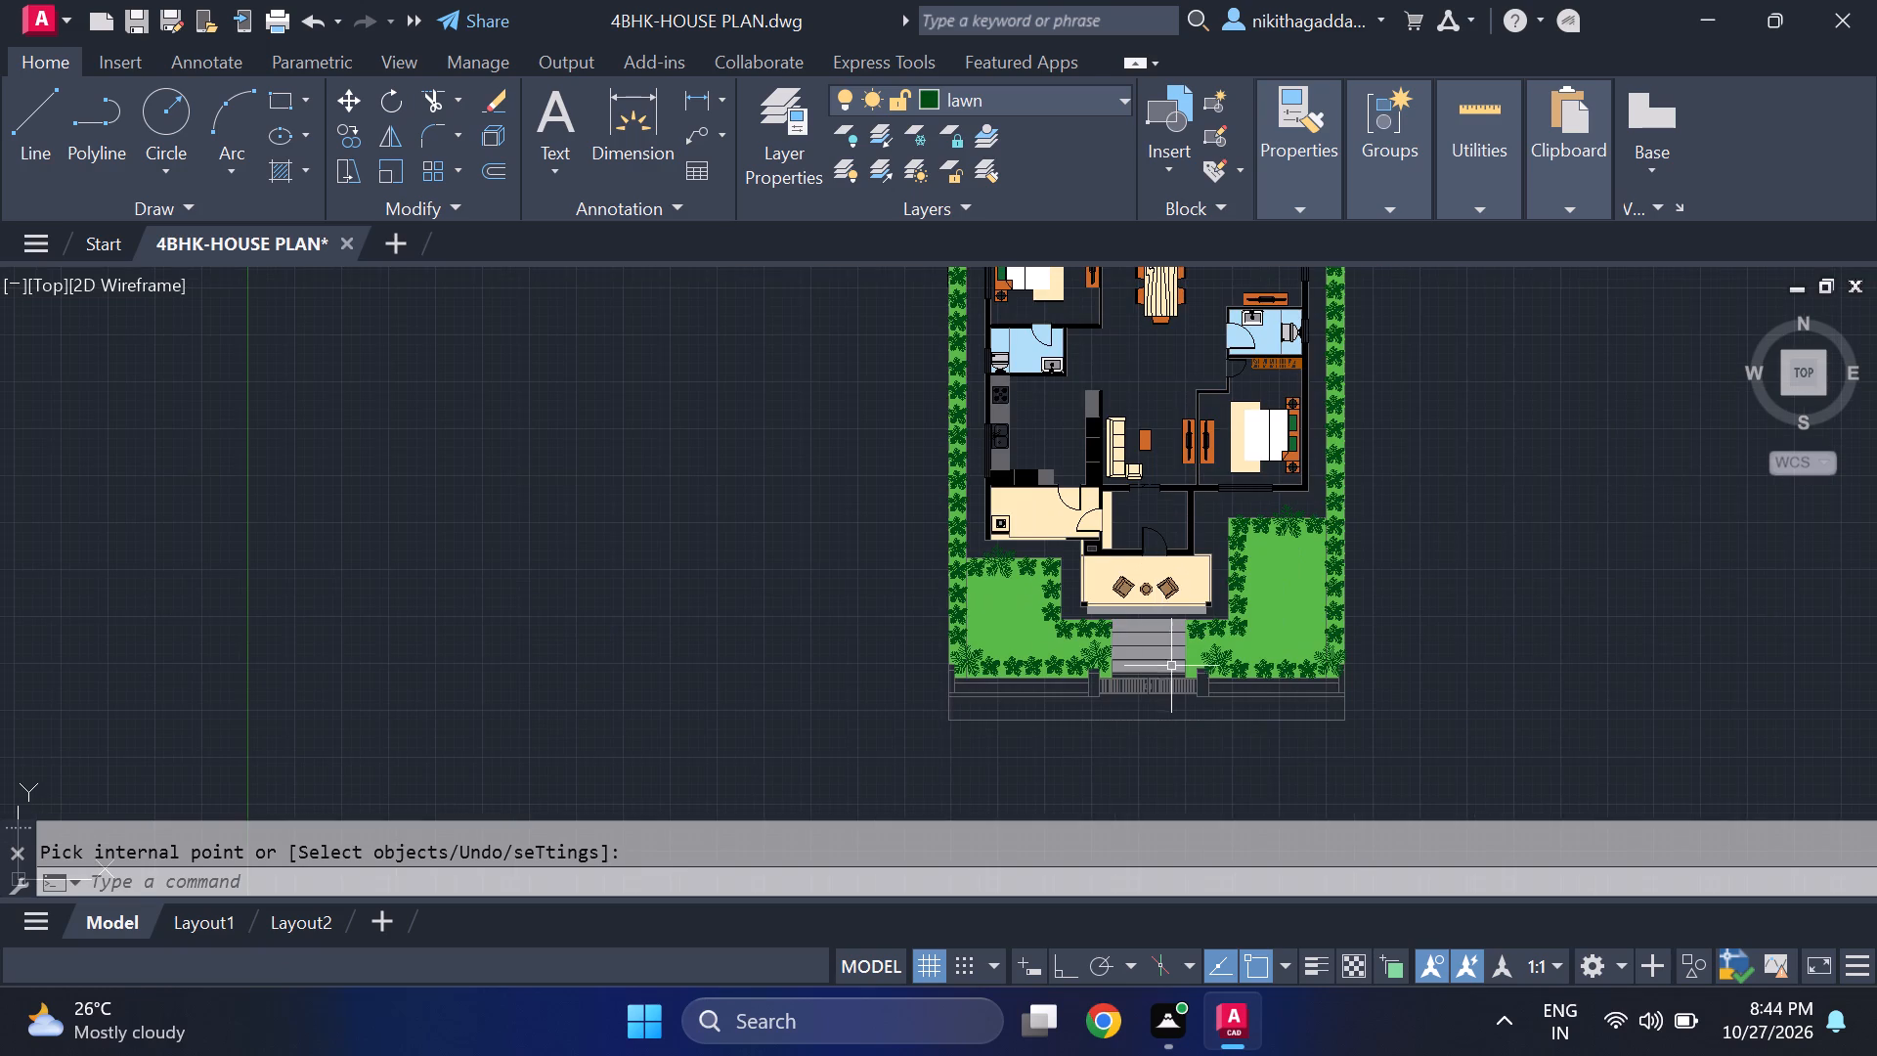
middle_drag(1171, 668, 921, 621)
Add a second solid hatch over the porch step and four entrance steps in light grey, colour 199,200,202.
scroll(921, 621, up, 1)
text(hatch)
key(Return)
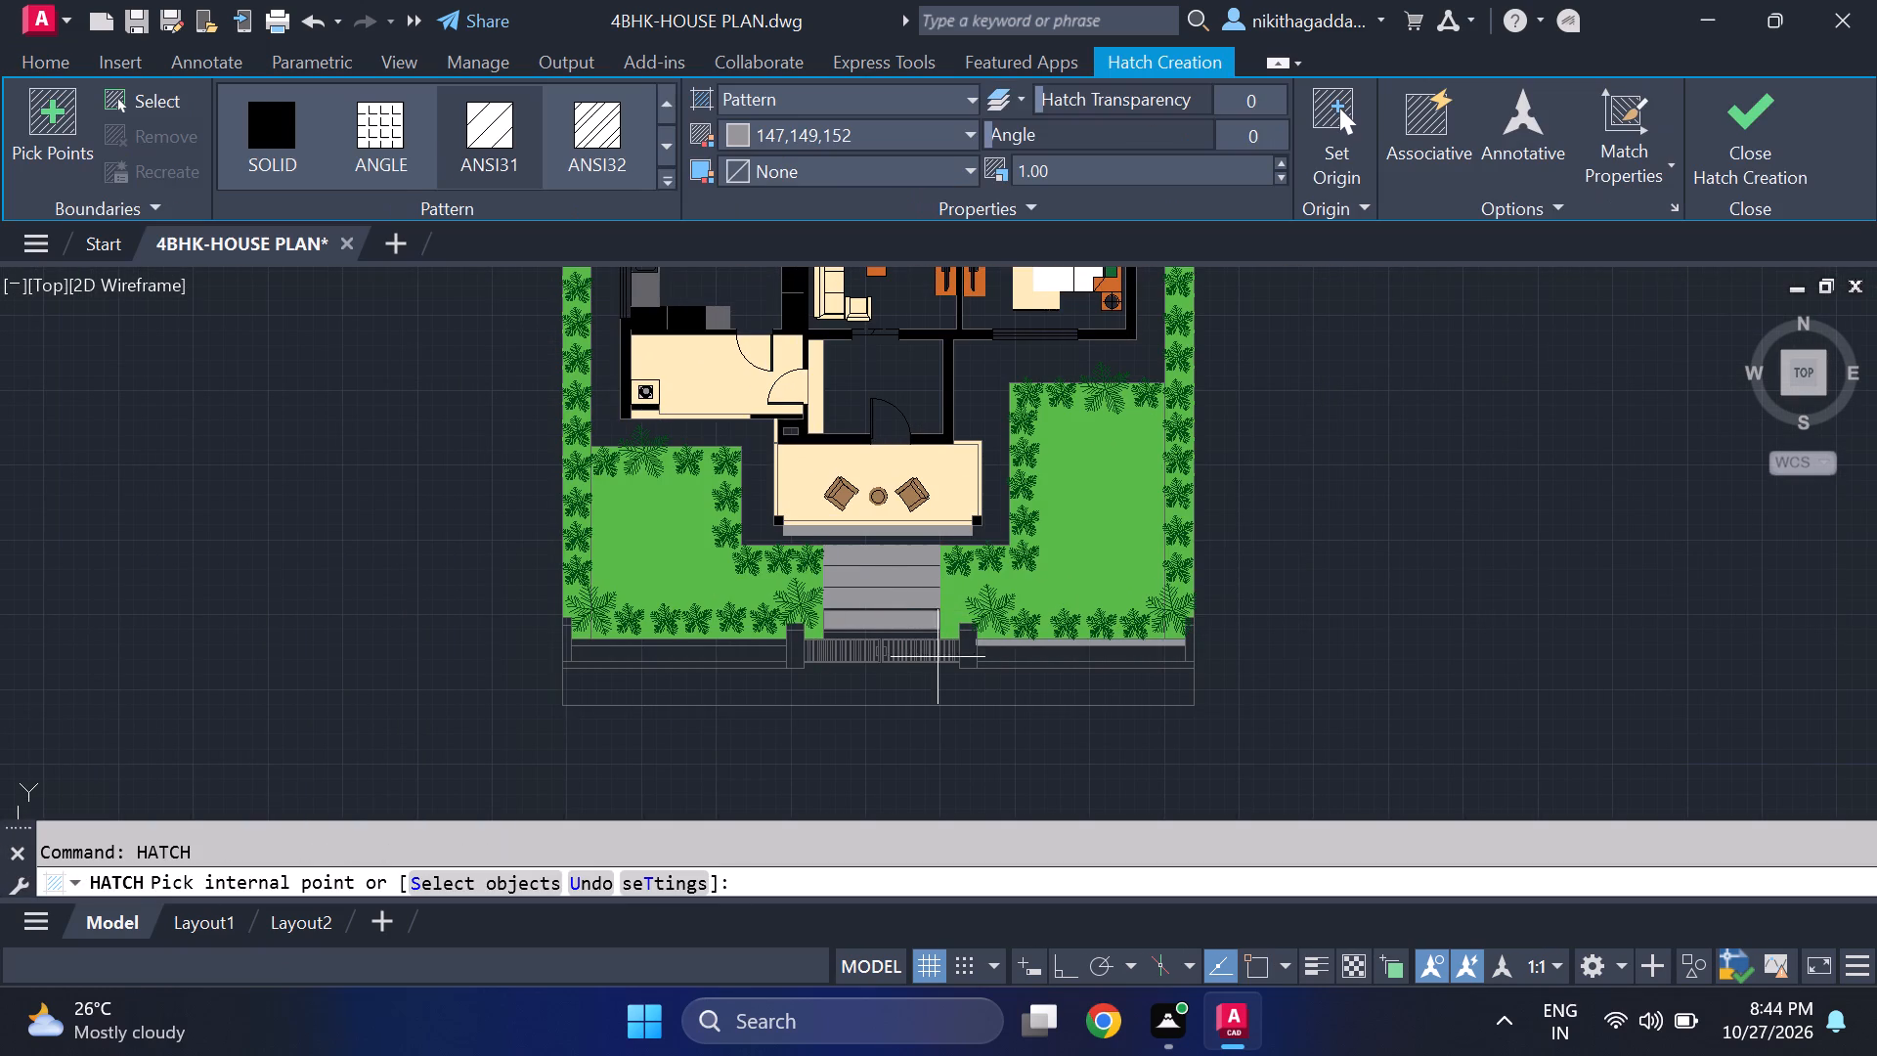
click(900, 125)
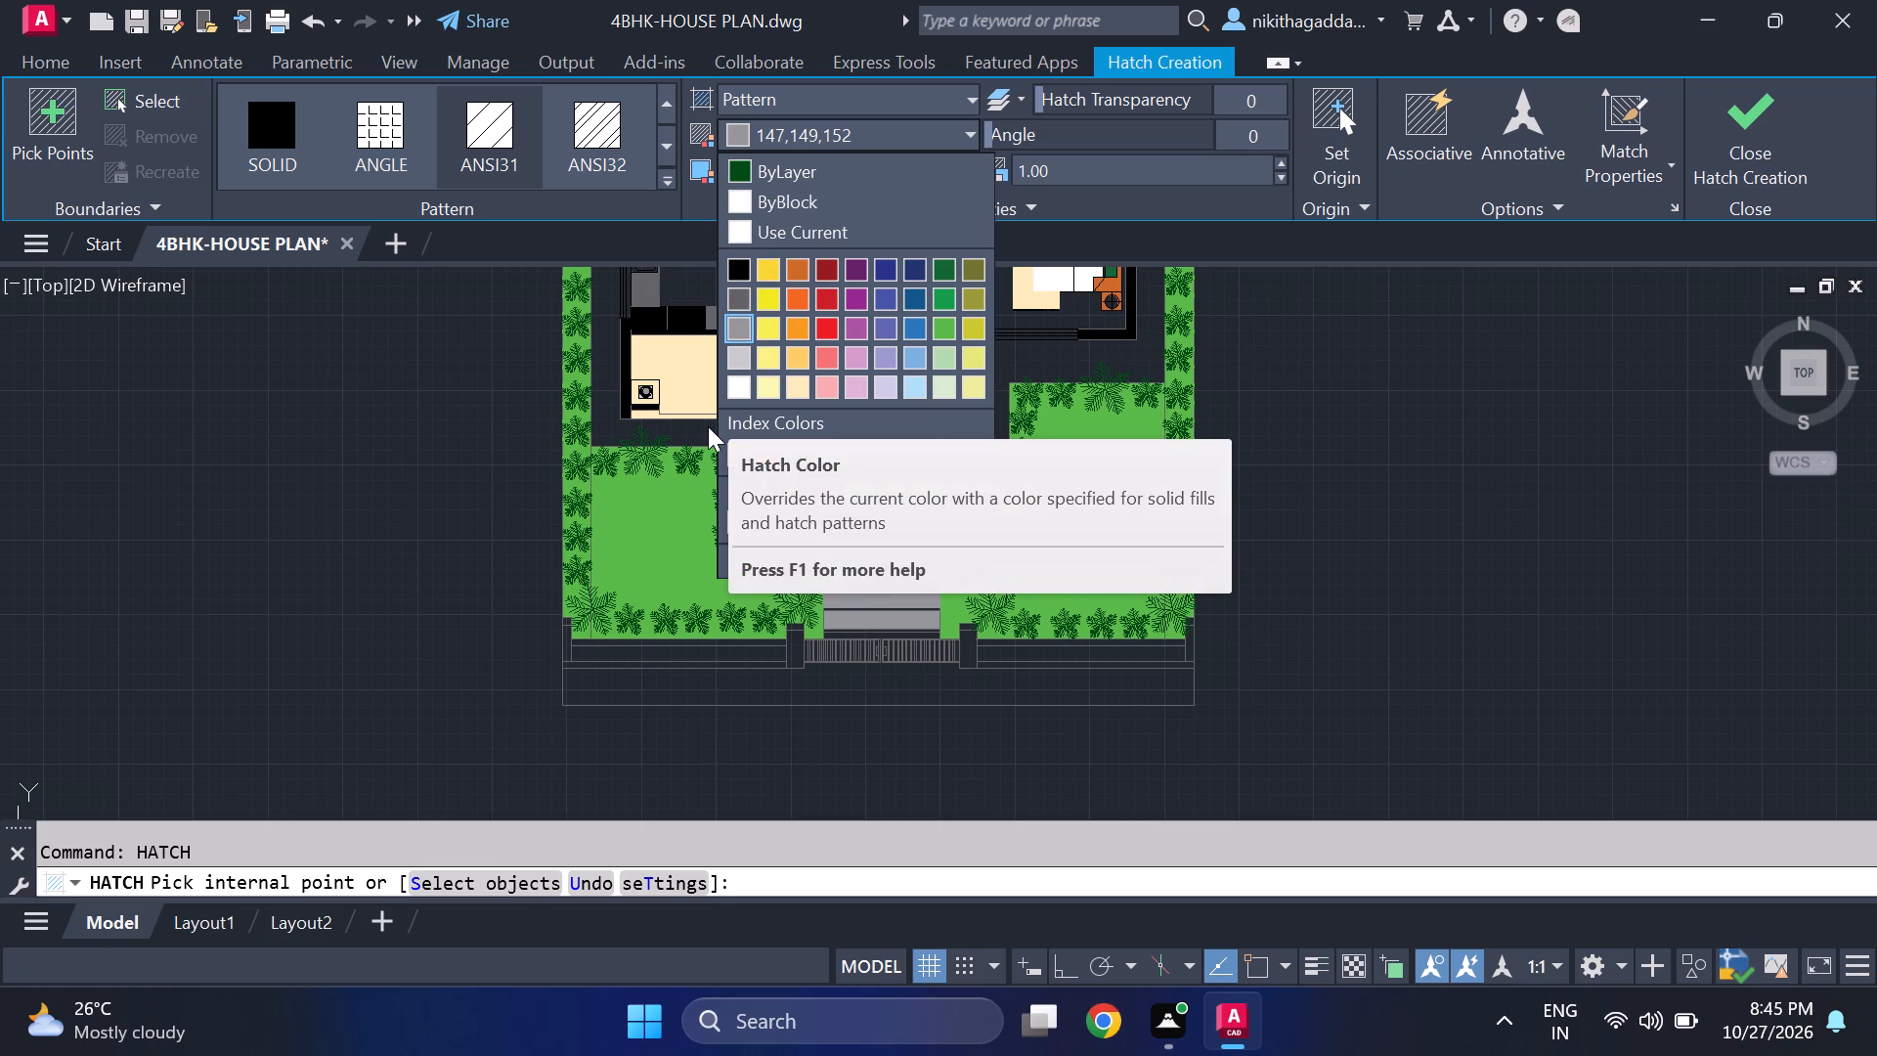
key(Escape)
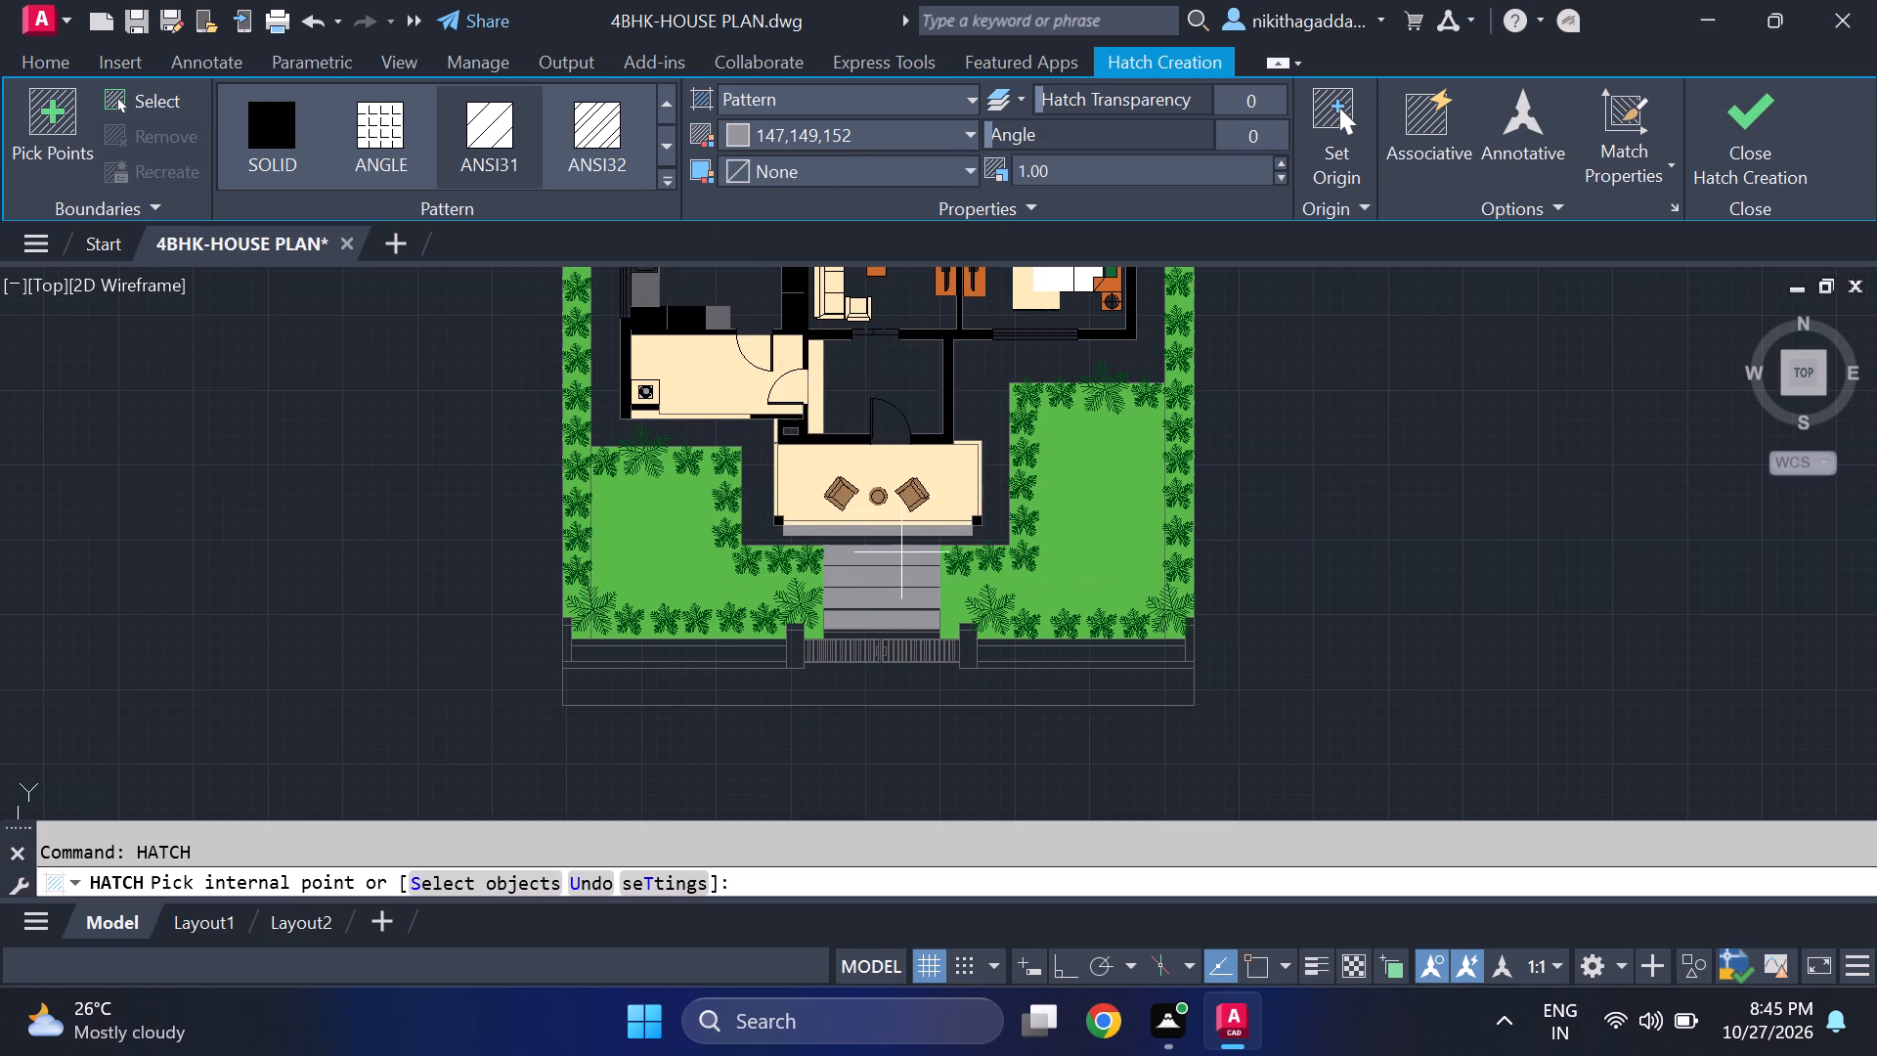
scroll(901, 555, up, 1)
click(901, 555)
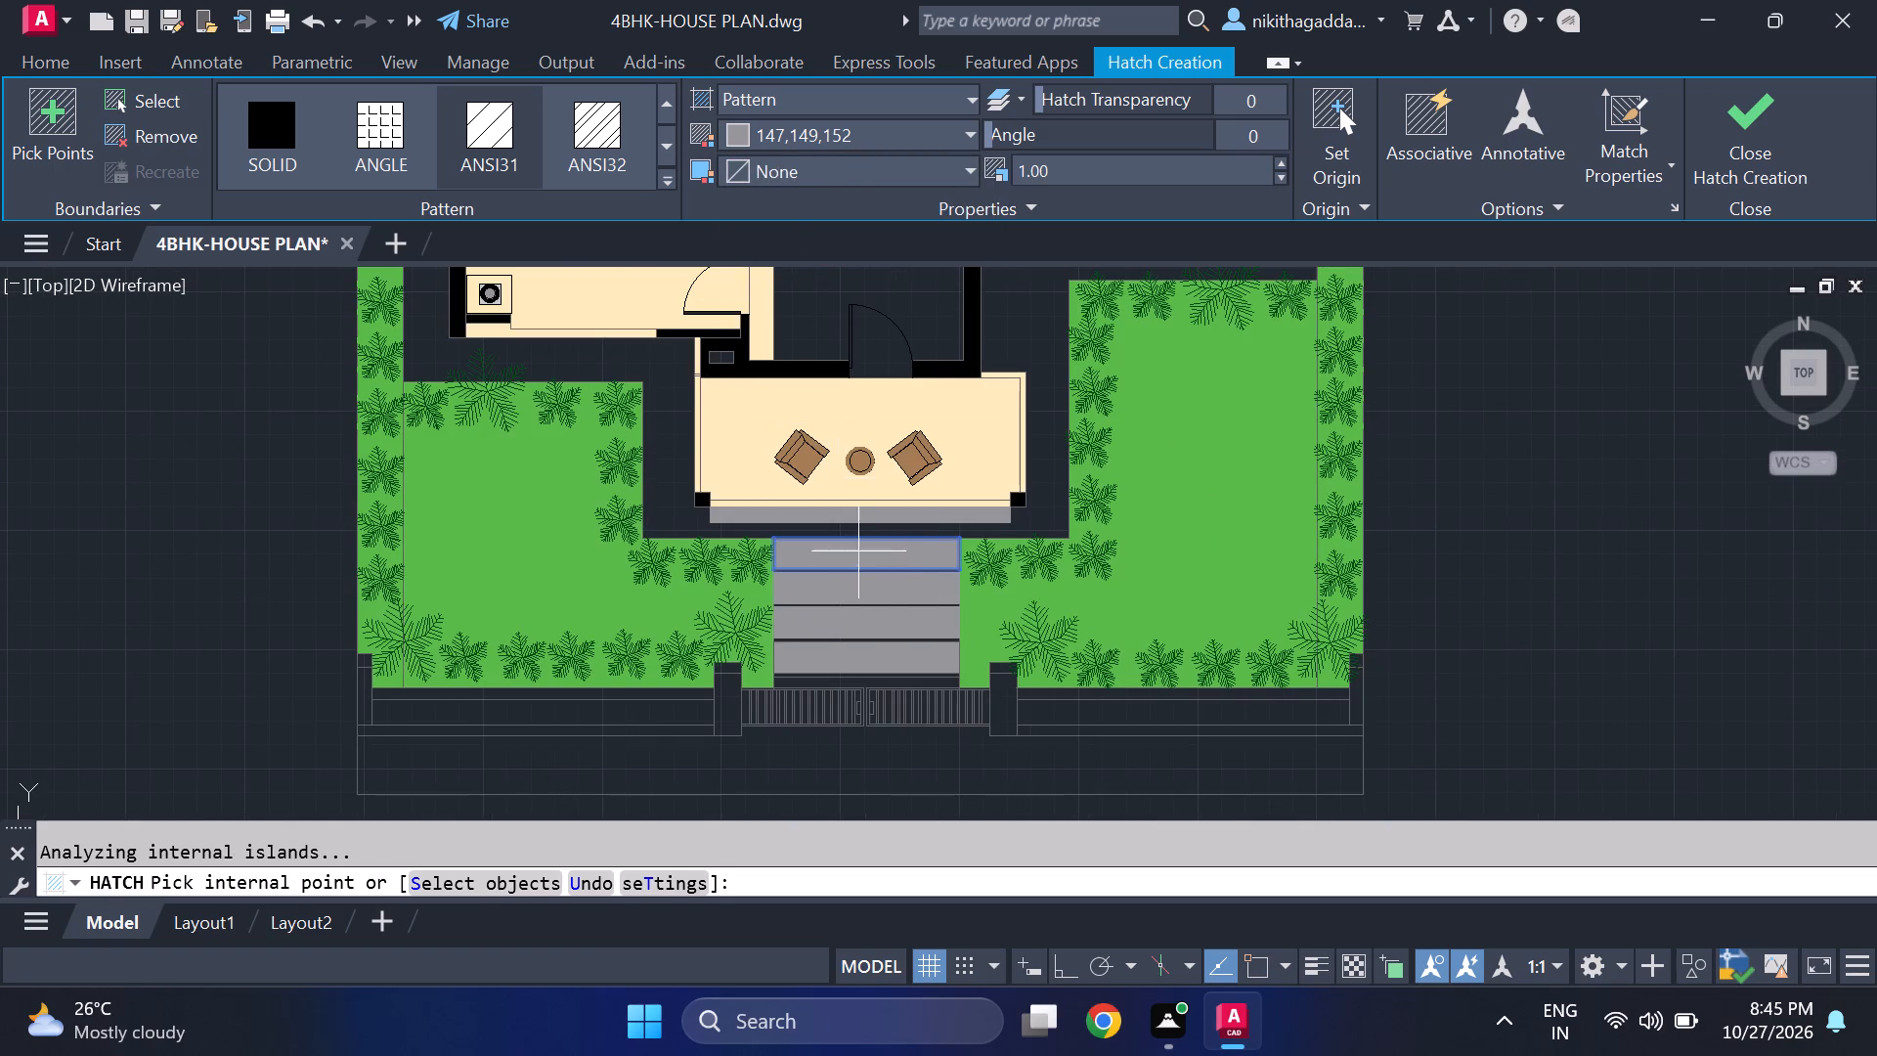
click(874, 511)
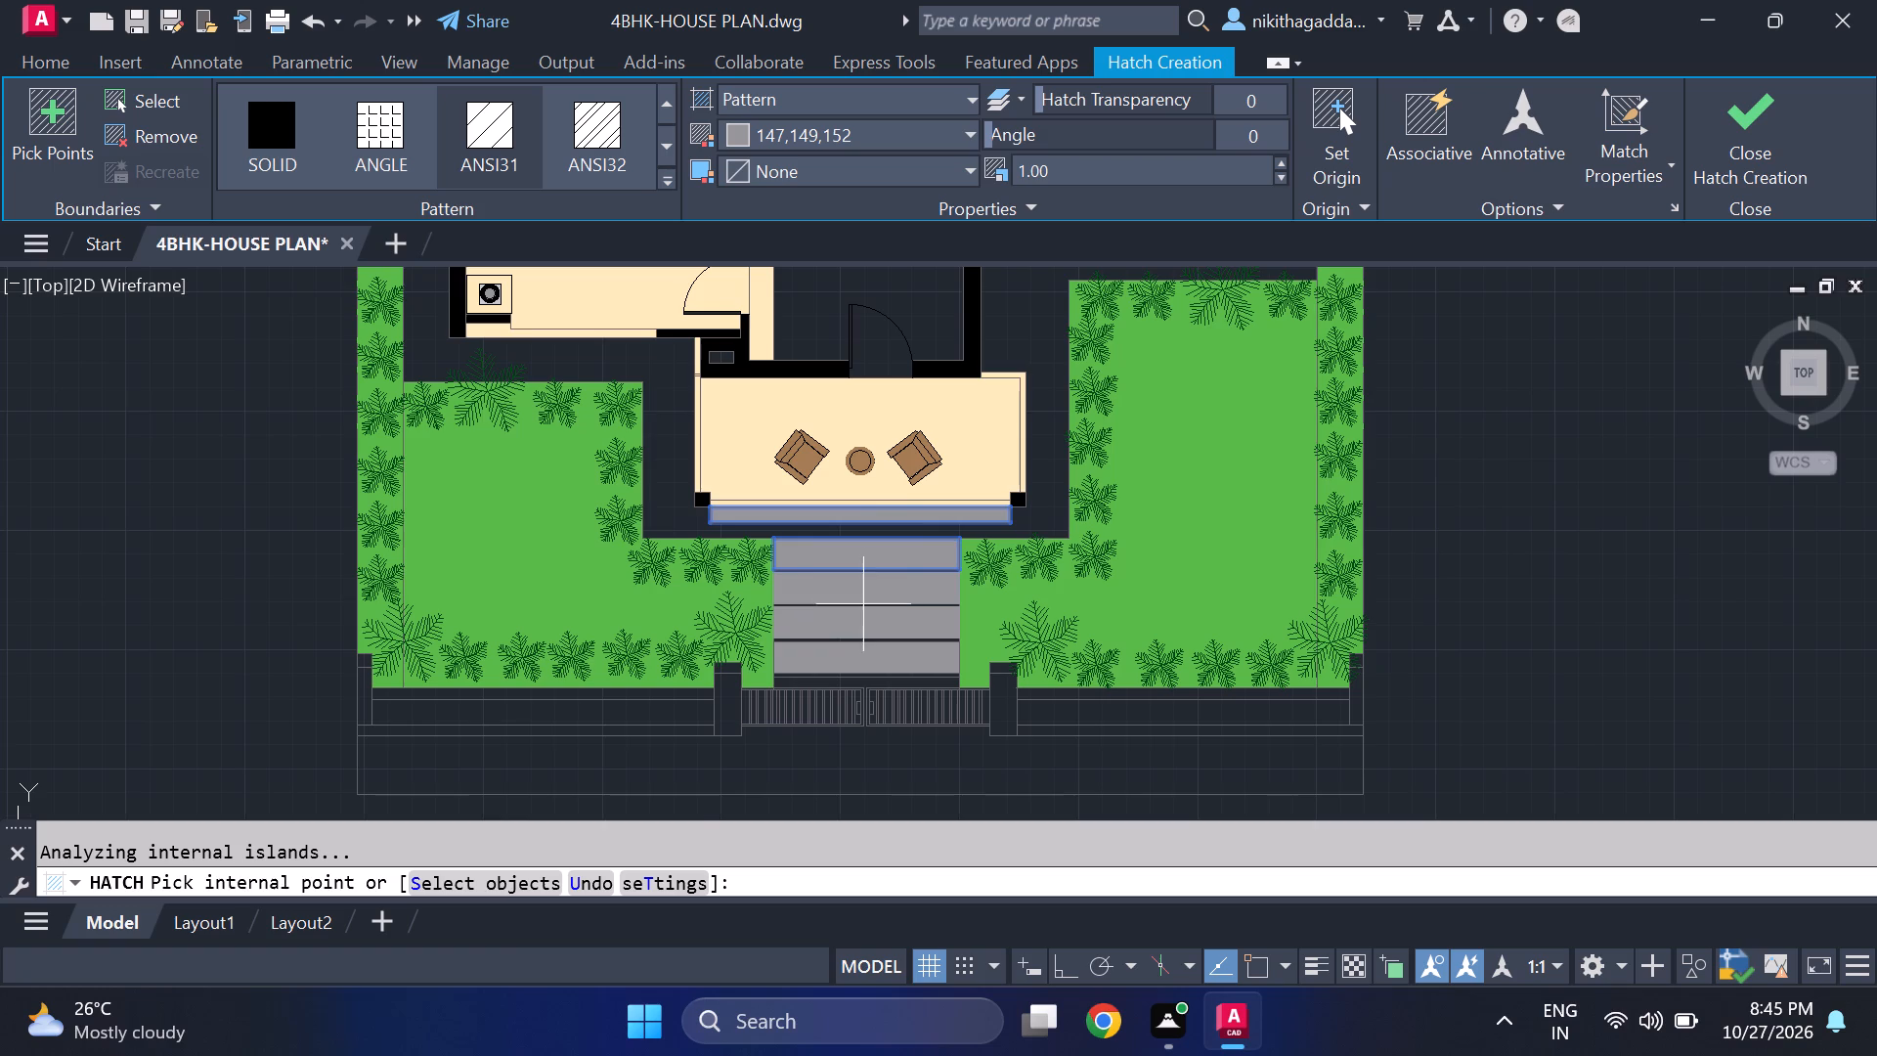
click(863, 594)
click(861, 637)
click(855, 653)
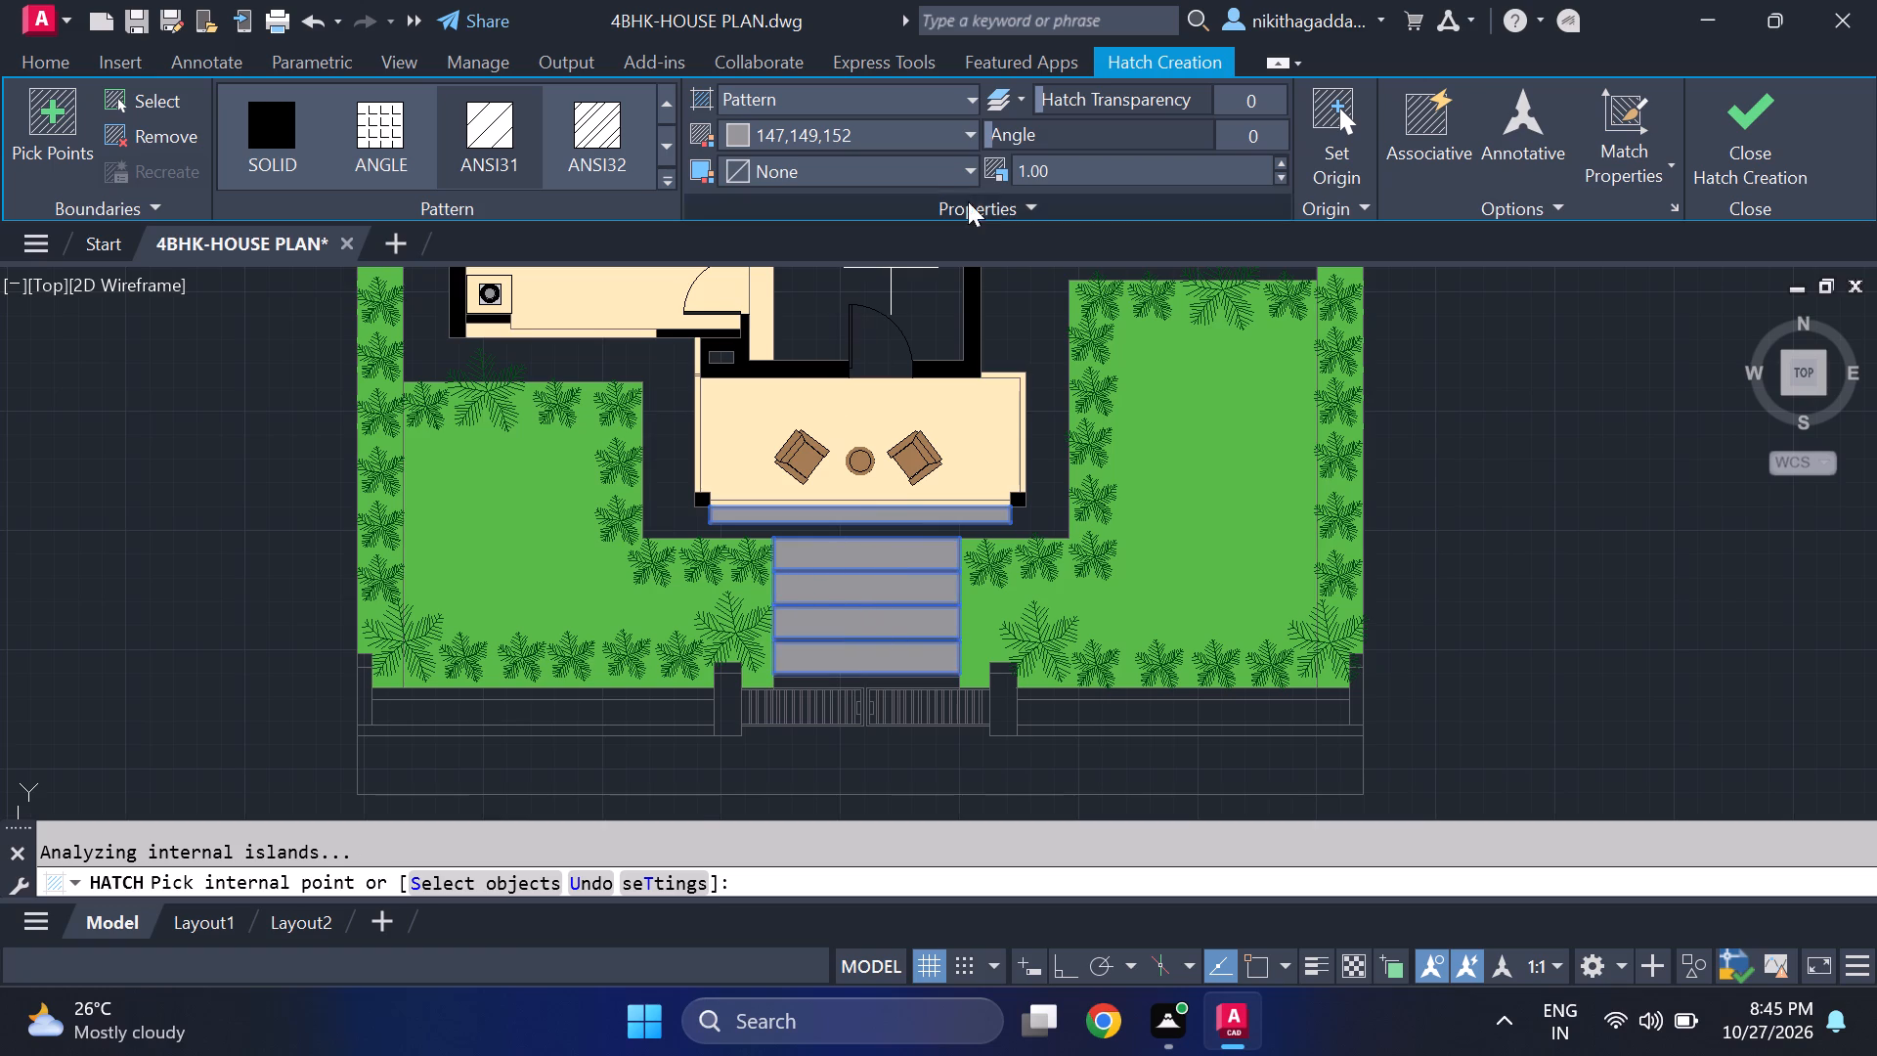
click(918, 141)
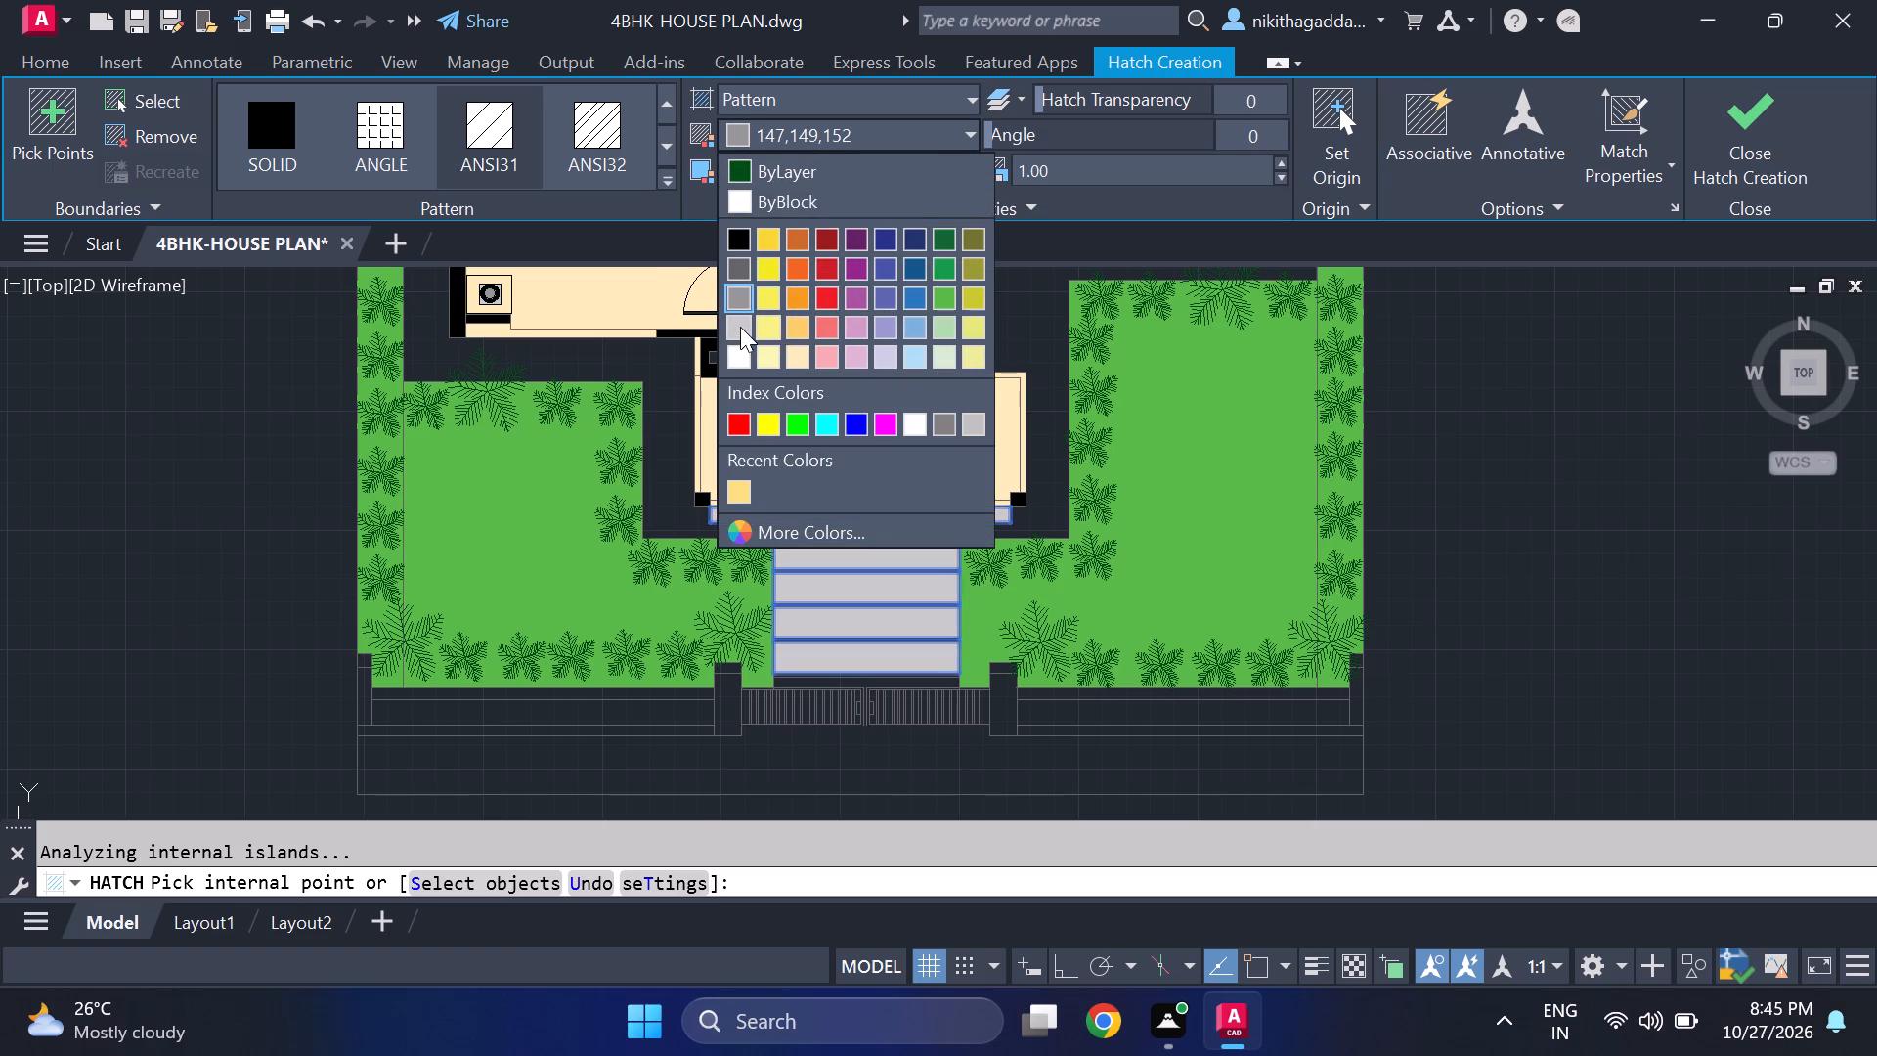
click(740, 327)
click(1744, 177)
Hatch both parts of the pillar at the west end of the front boundary wall in solid grey 147,149,152.
scroll(928, 672, down, 1)
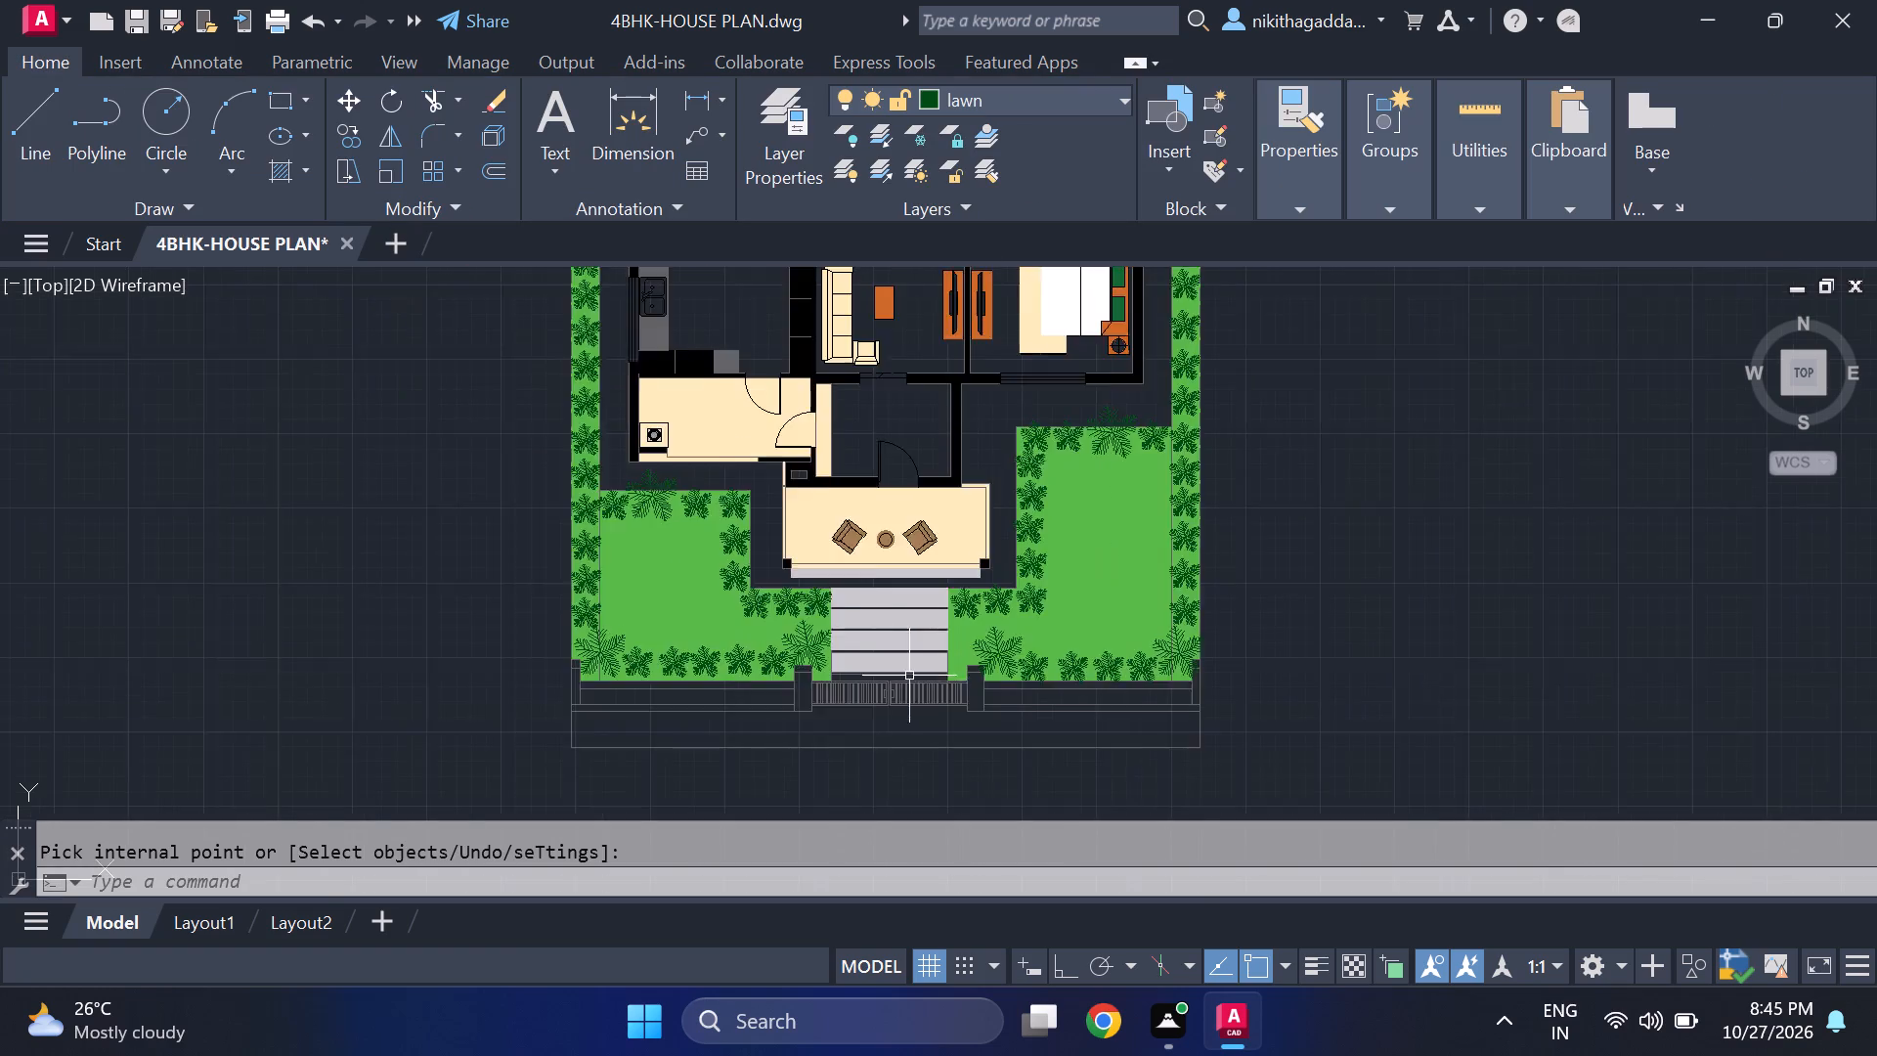
scroll(905, 676, down, 1)
scroll(842, 711, up, 2)
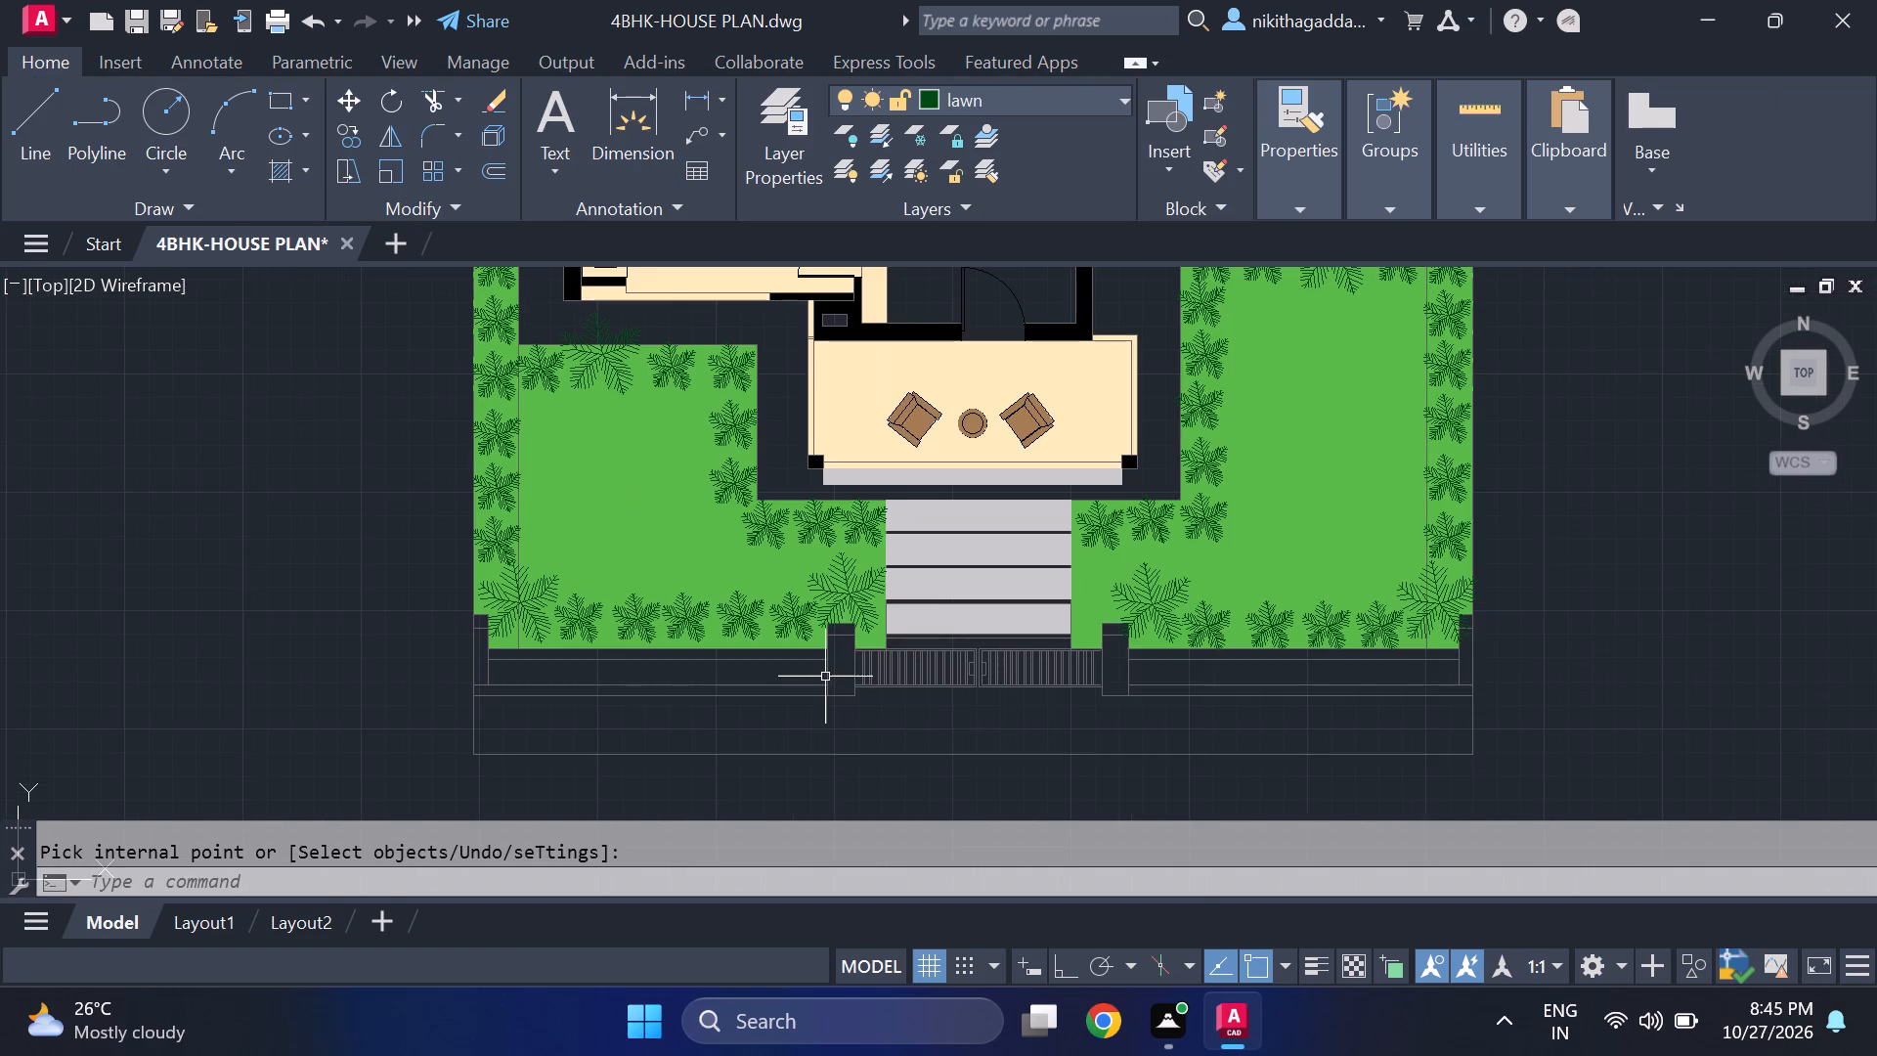
text(hatch)
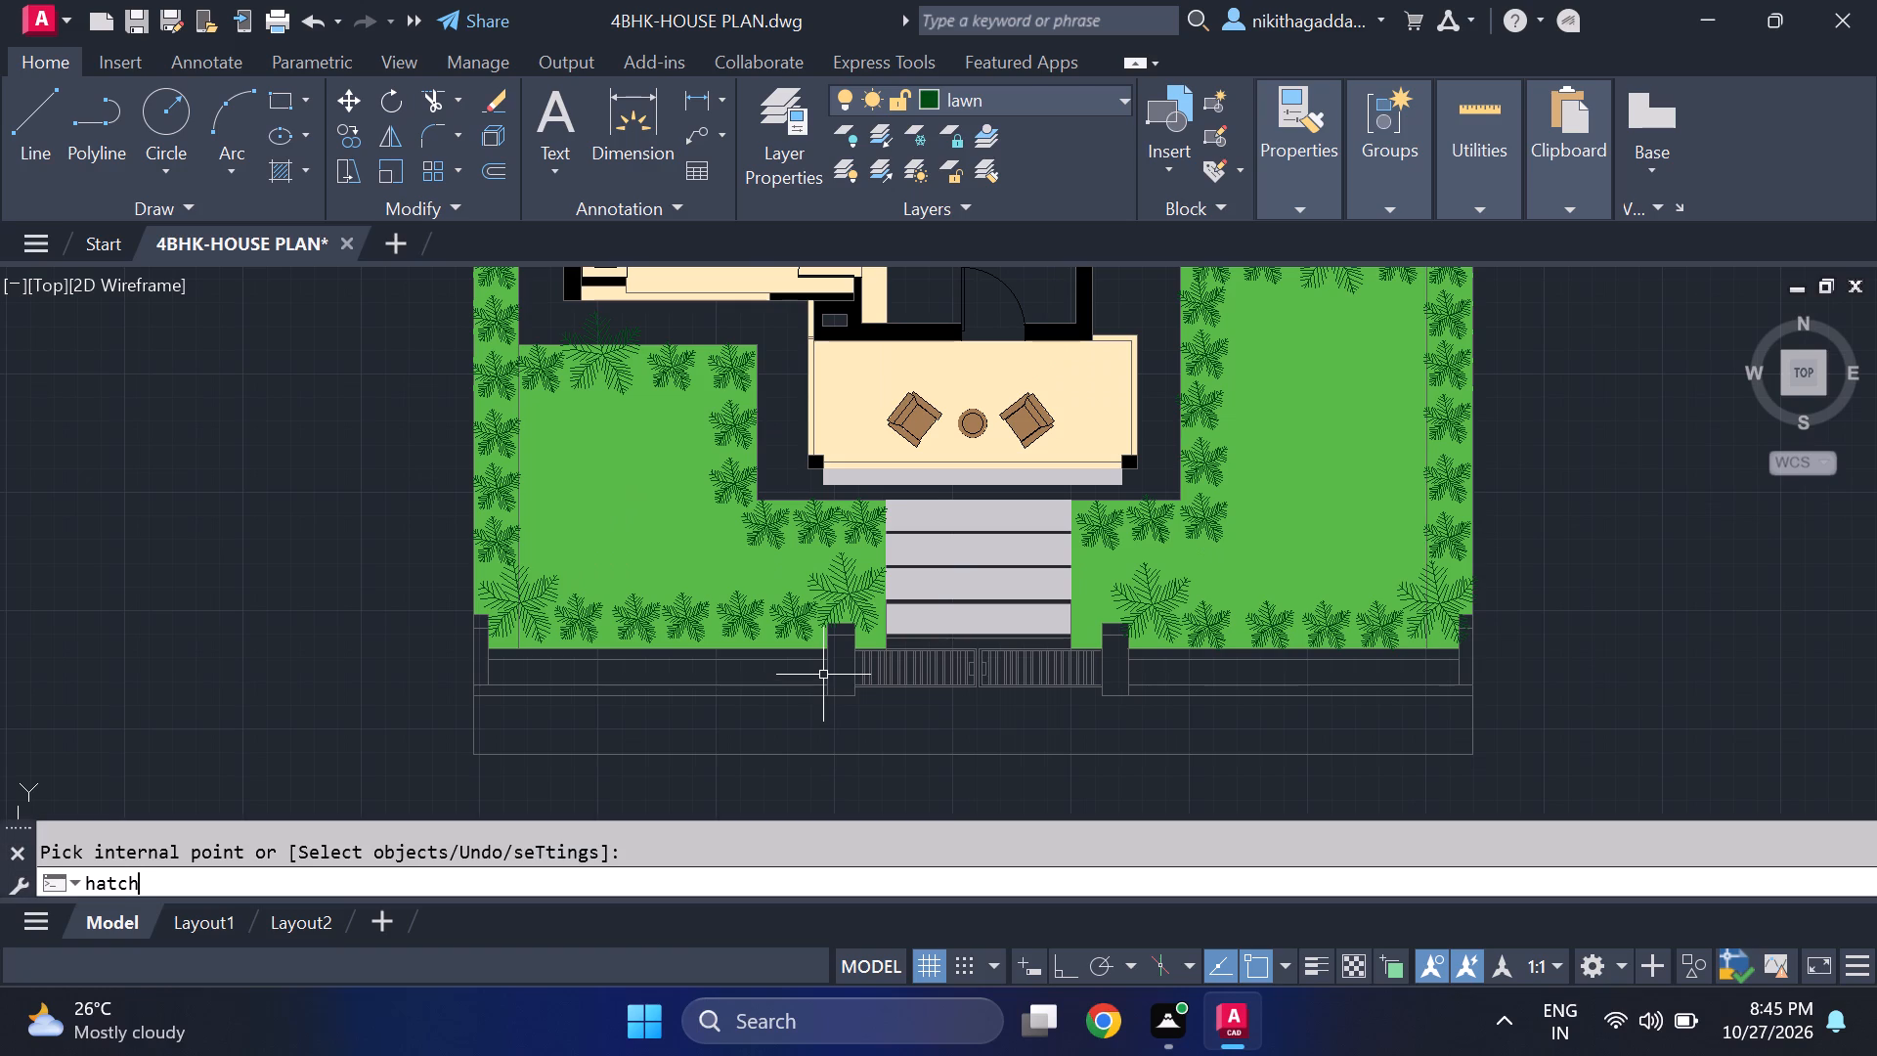
key(Return)
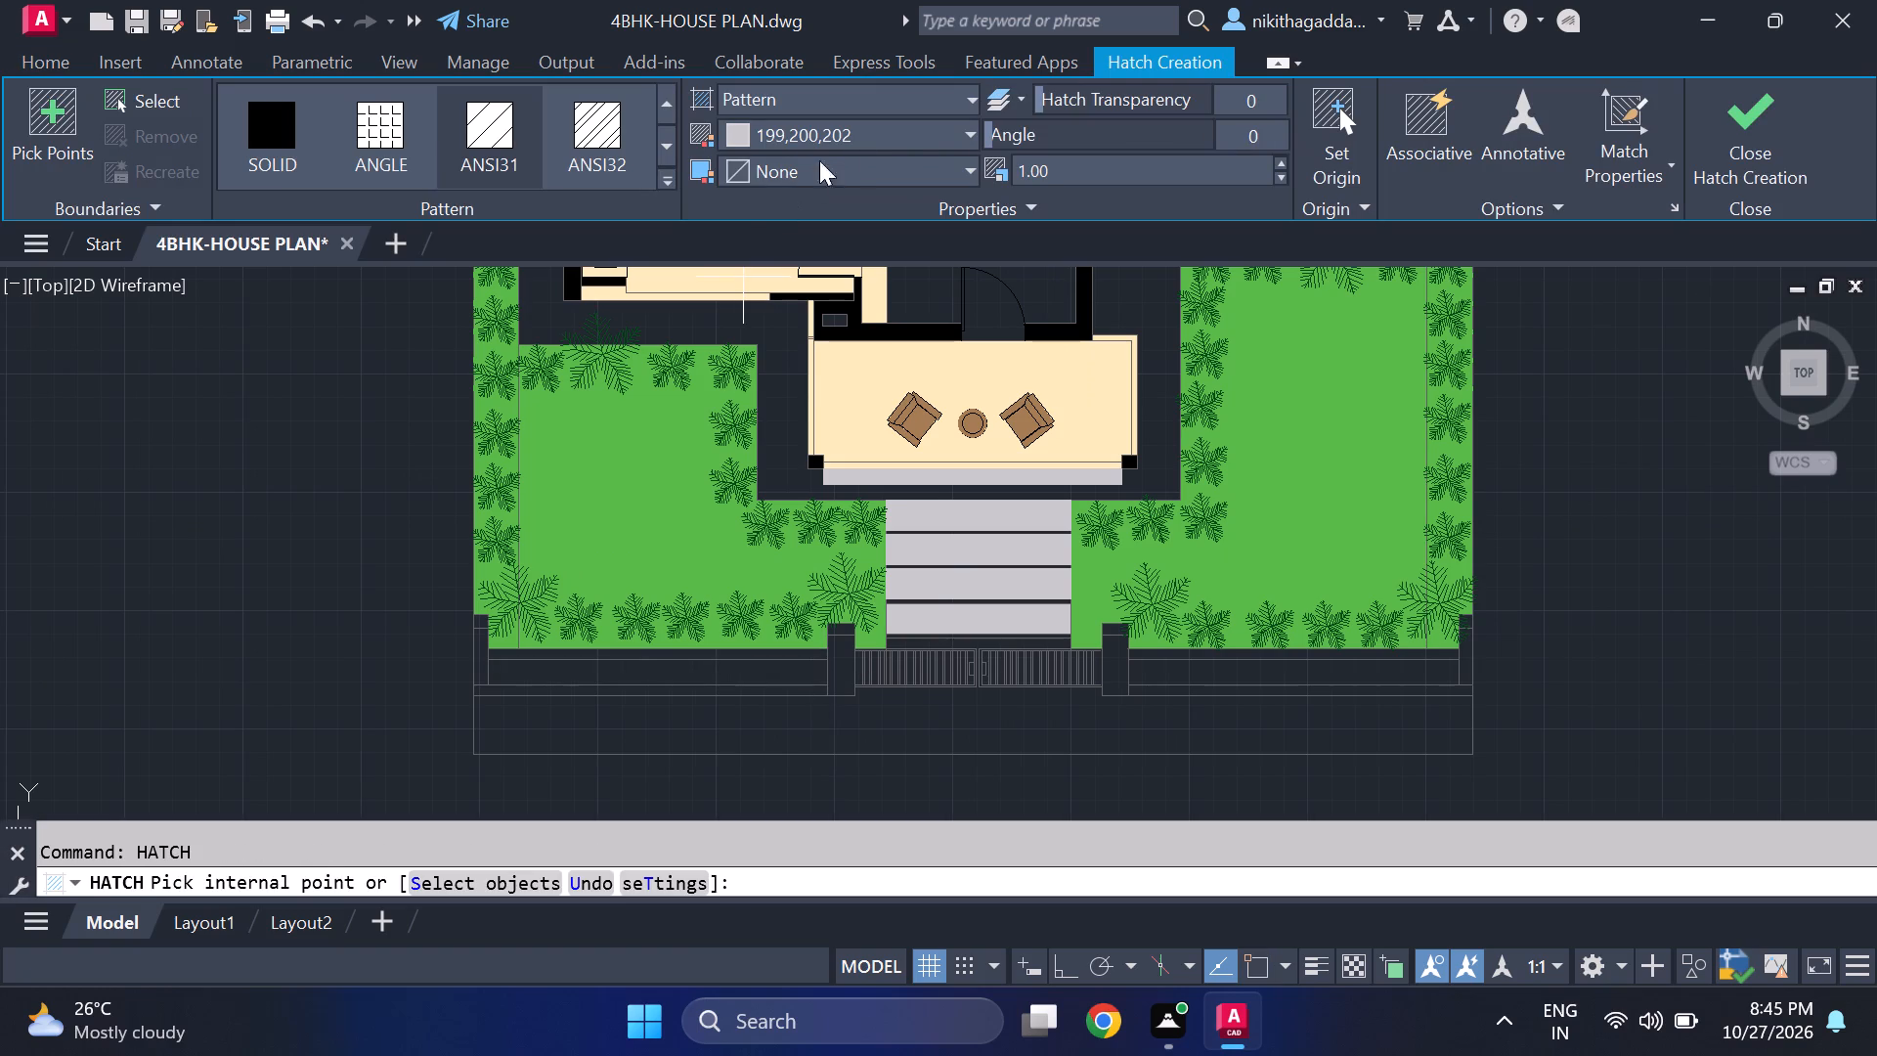
click(908, 139)
click(741, 317)
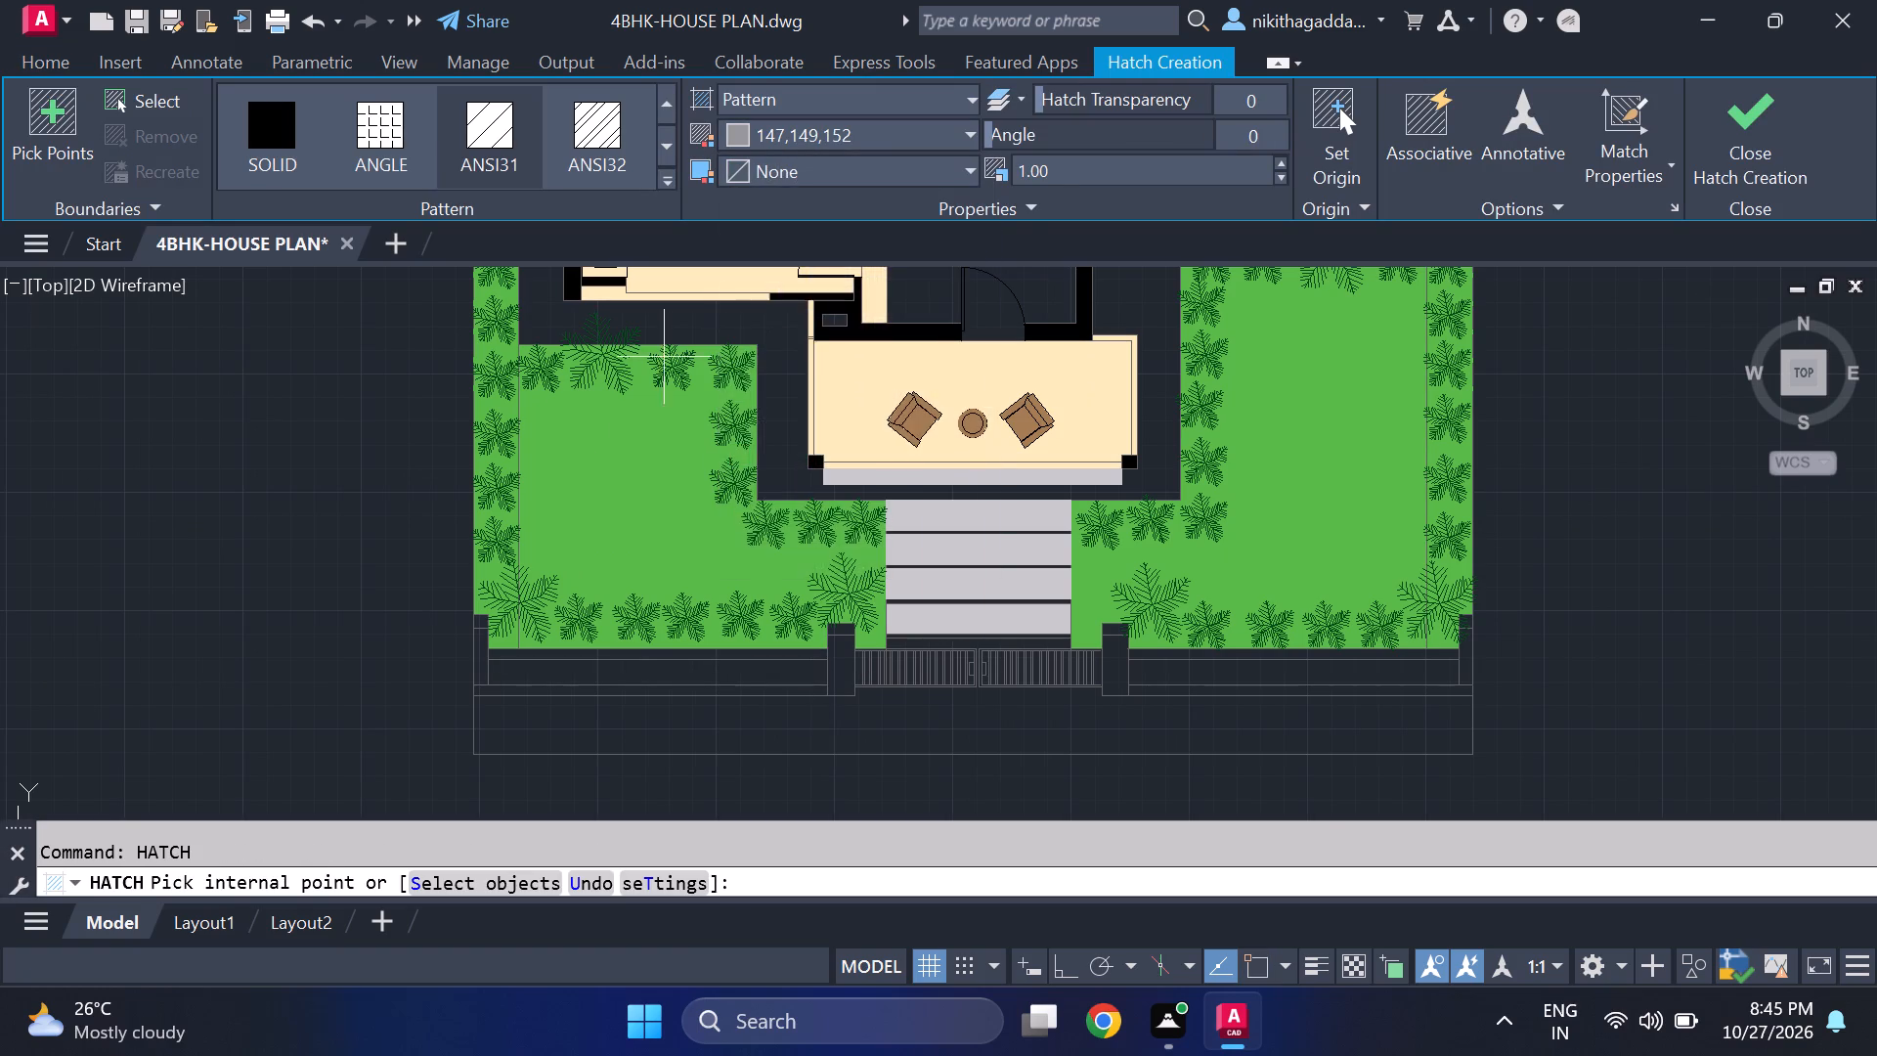
scroll(570, 501, up, 2)
scroll(533, 618, down, 2)
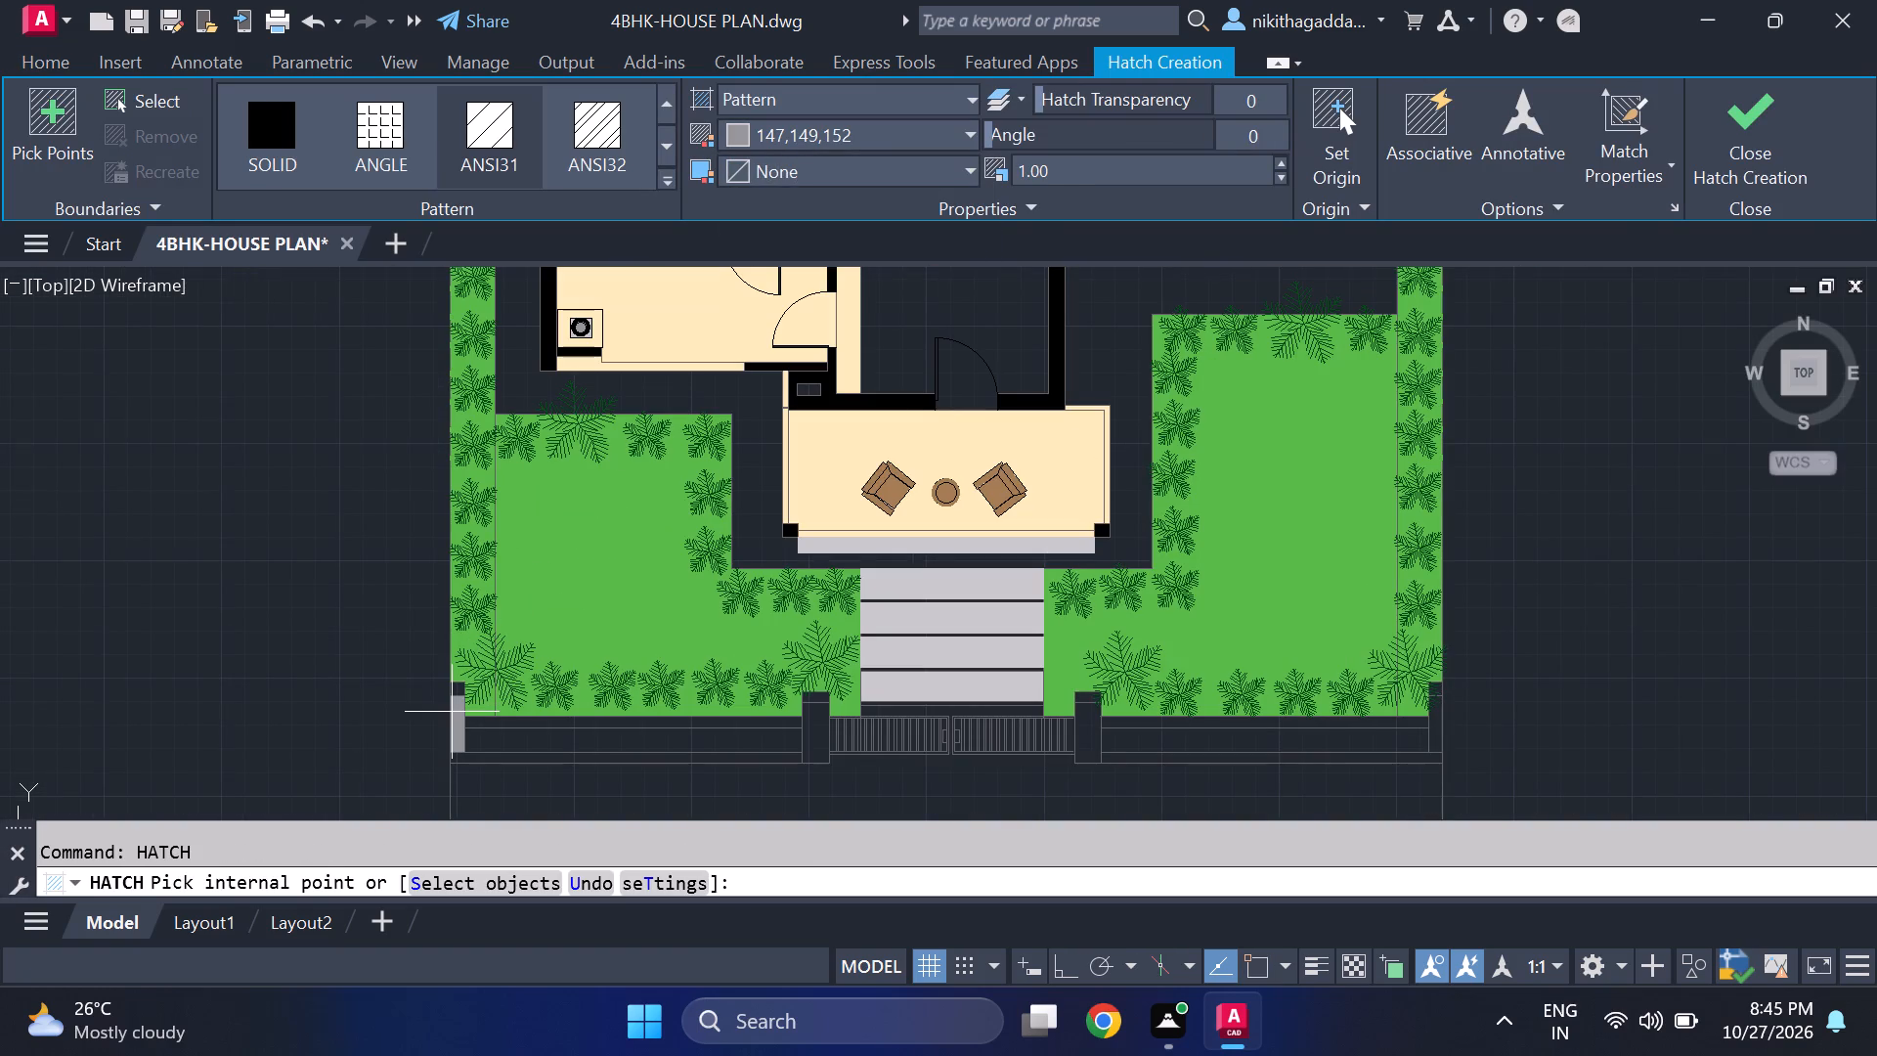
click(460, 717)
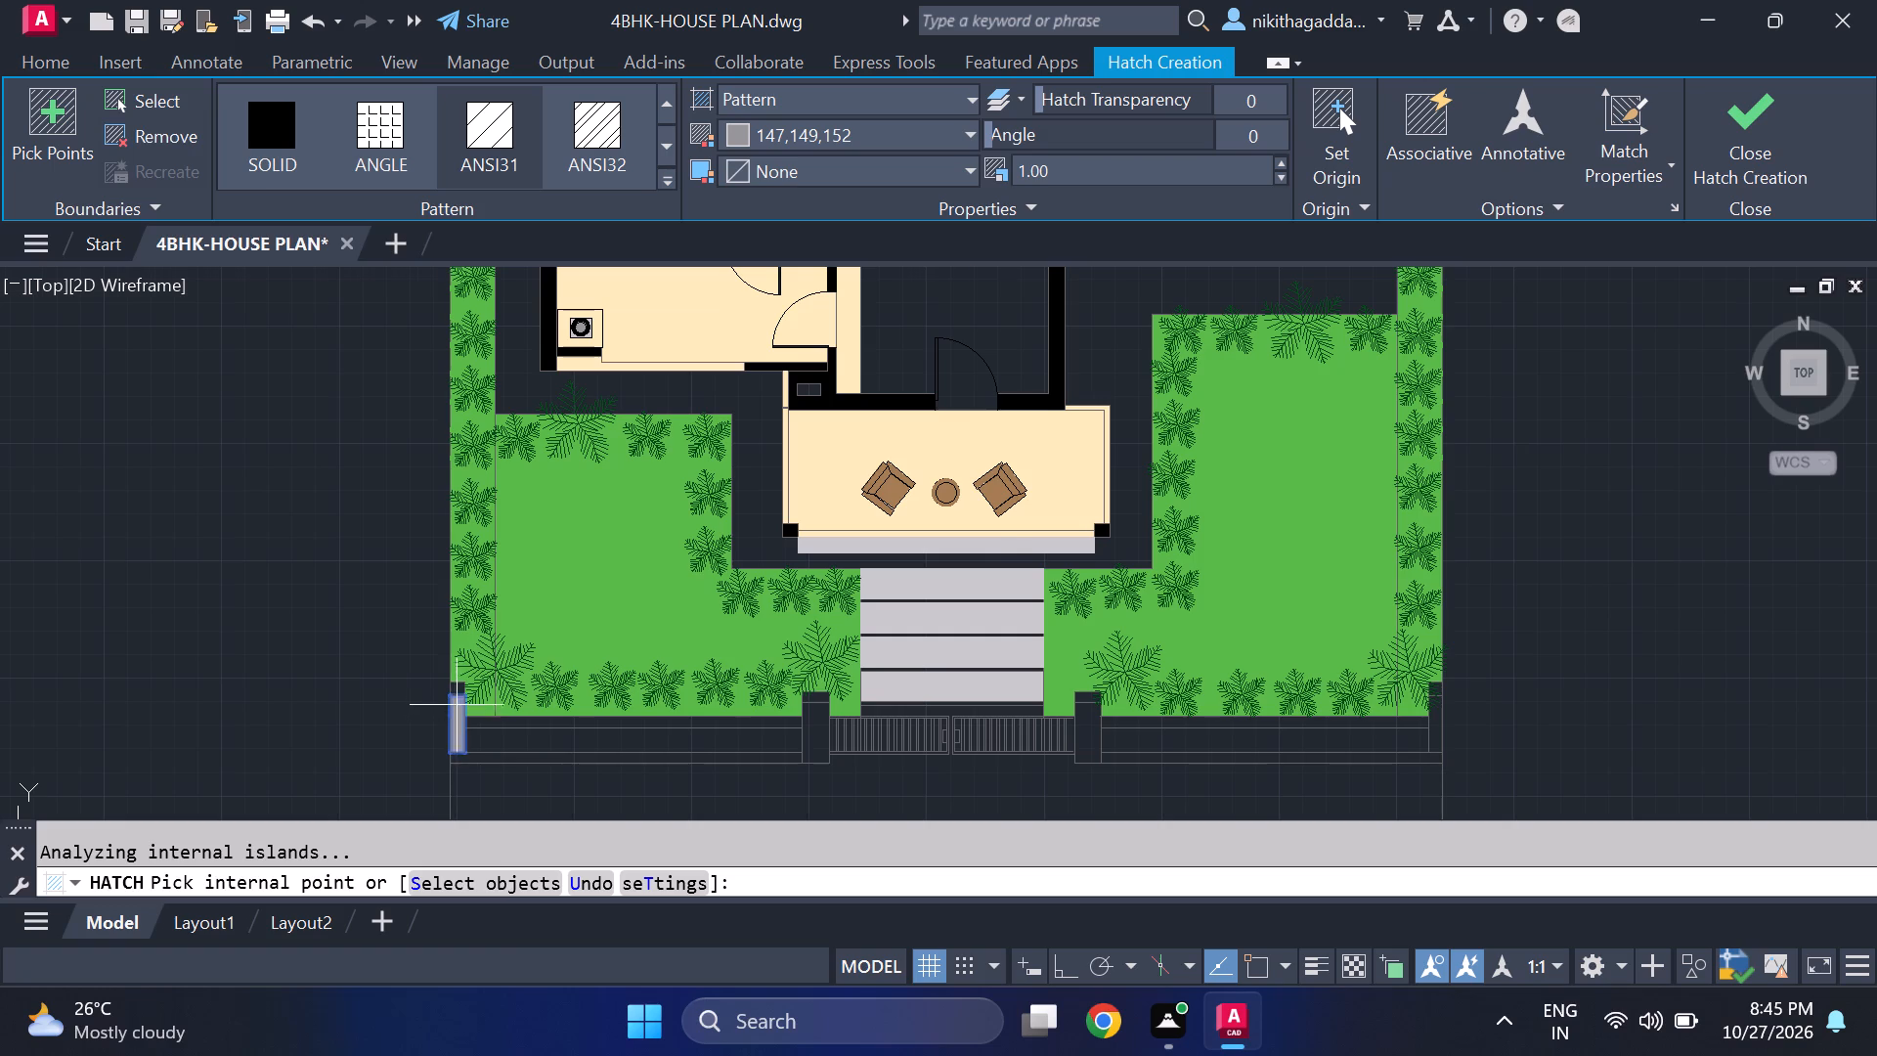
scroll(457, 702, up, 1)
click(457, 683)
Hatch the west front wall's two long edge strips and both parts of the pillar west of the gate in grey 147,149,152.
middle_drag(491, 747, 529, 571)
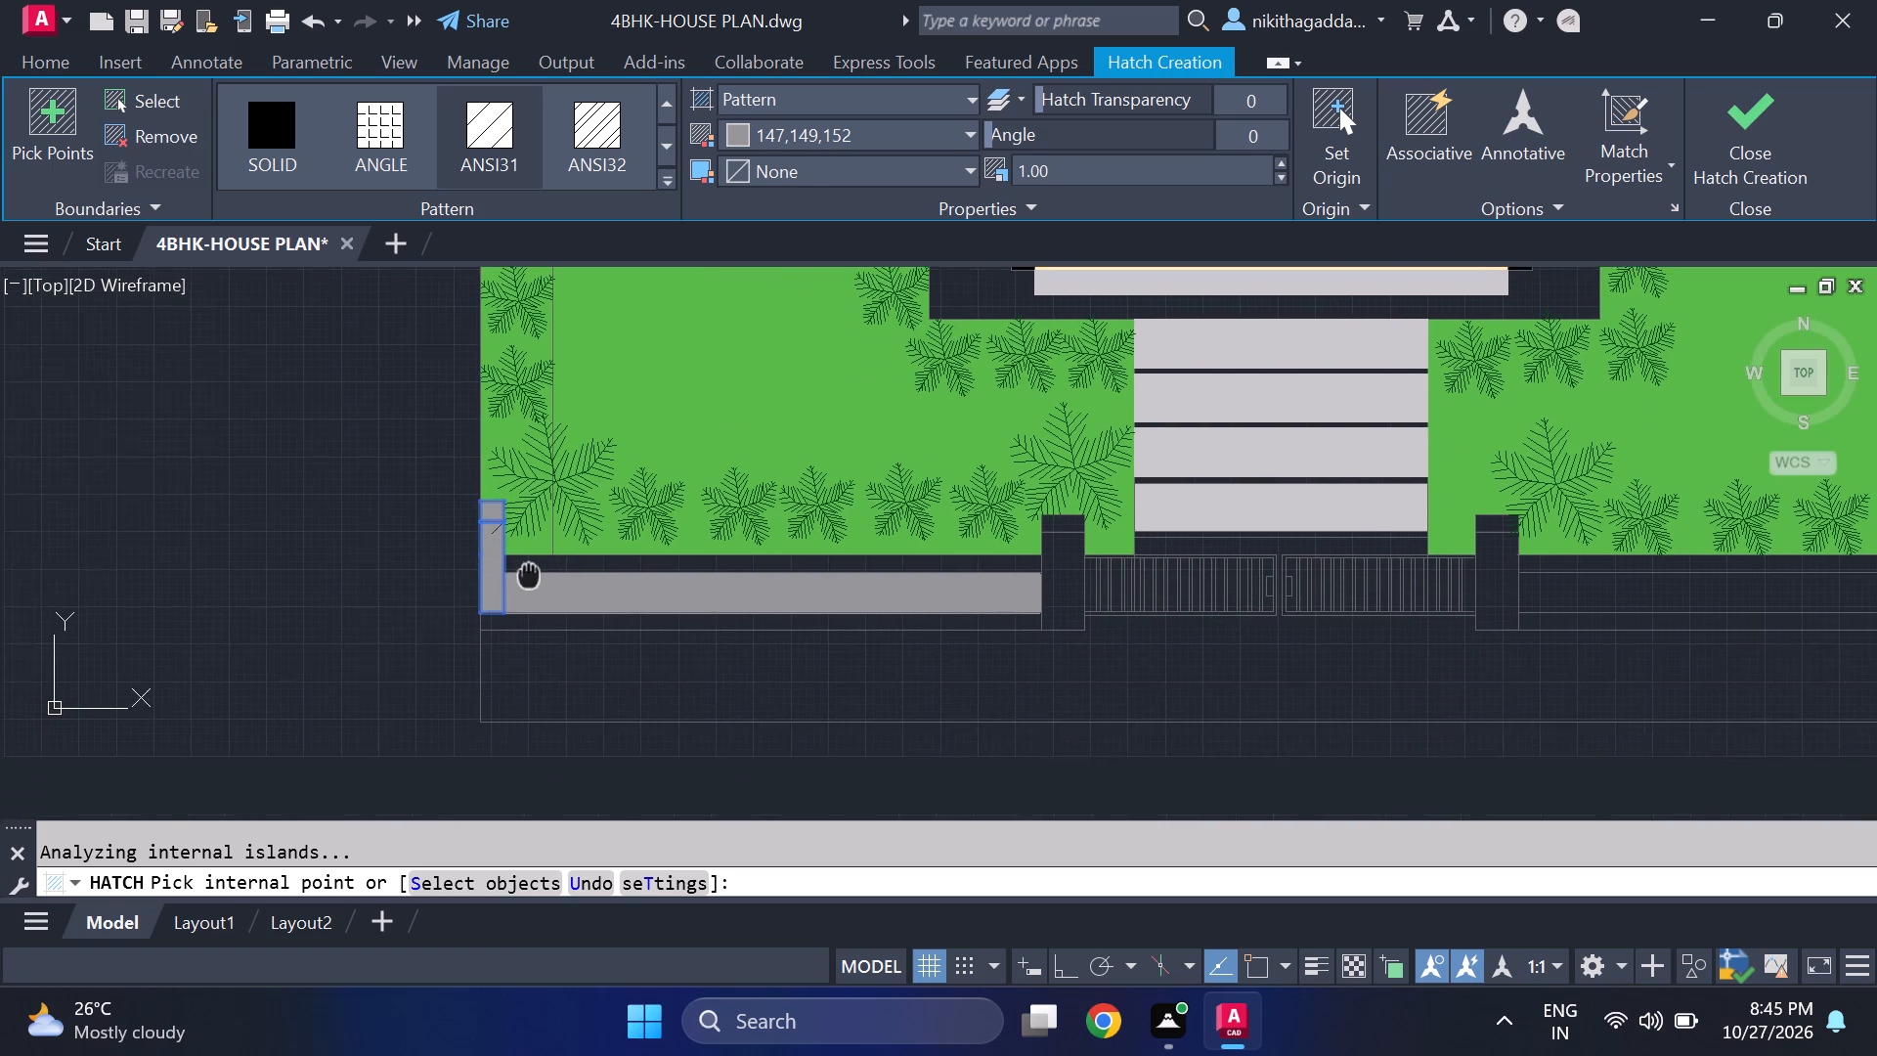
middle_drag(529, 571, 530, 565)
scroll(533, 558, up, 1)
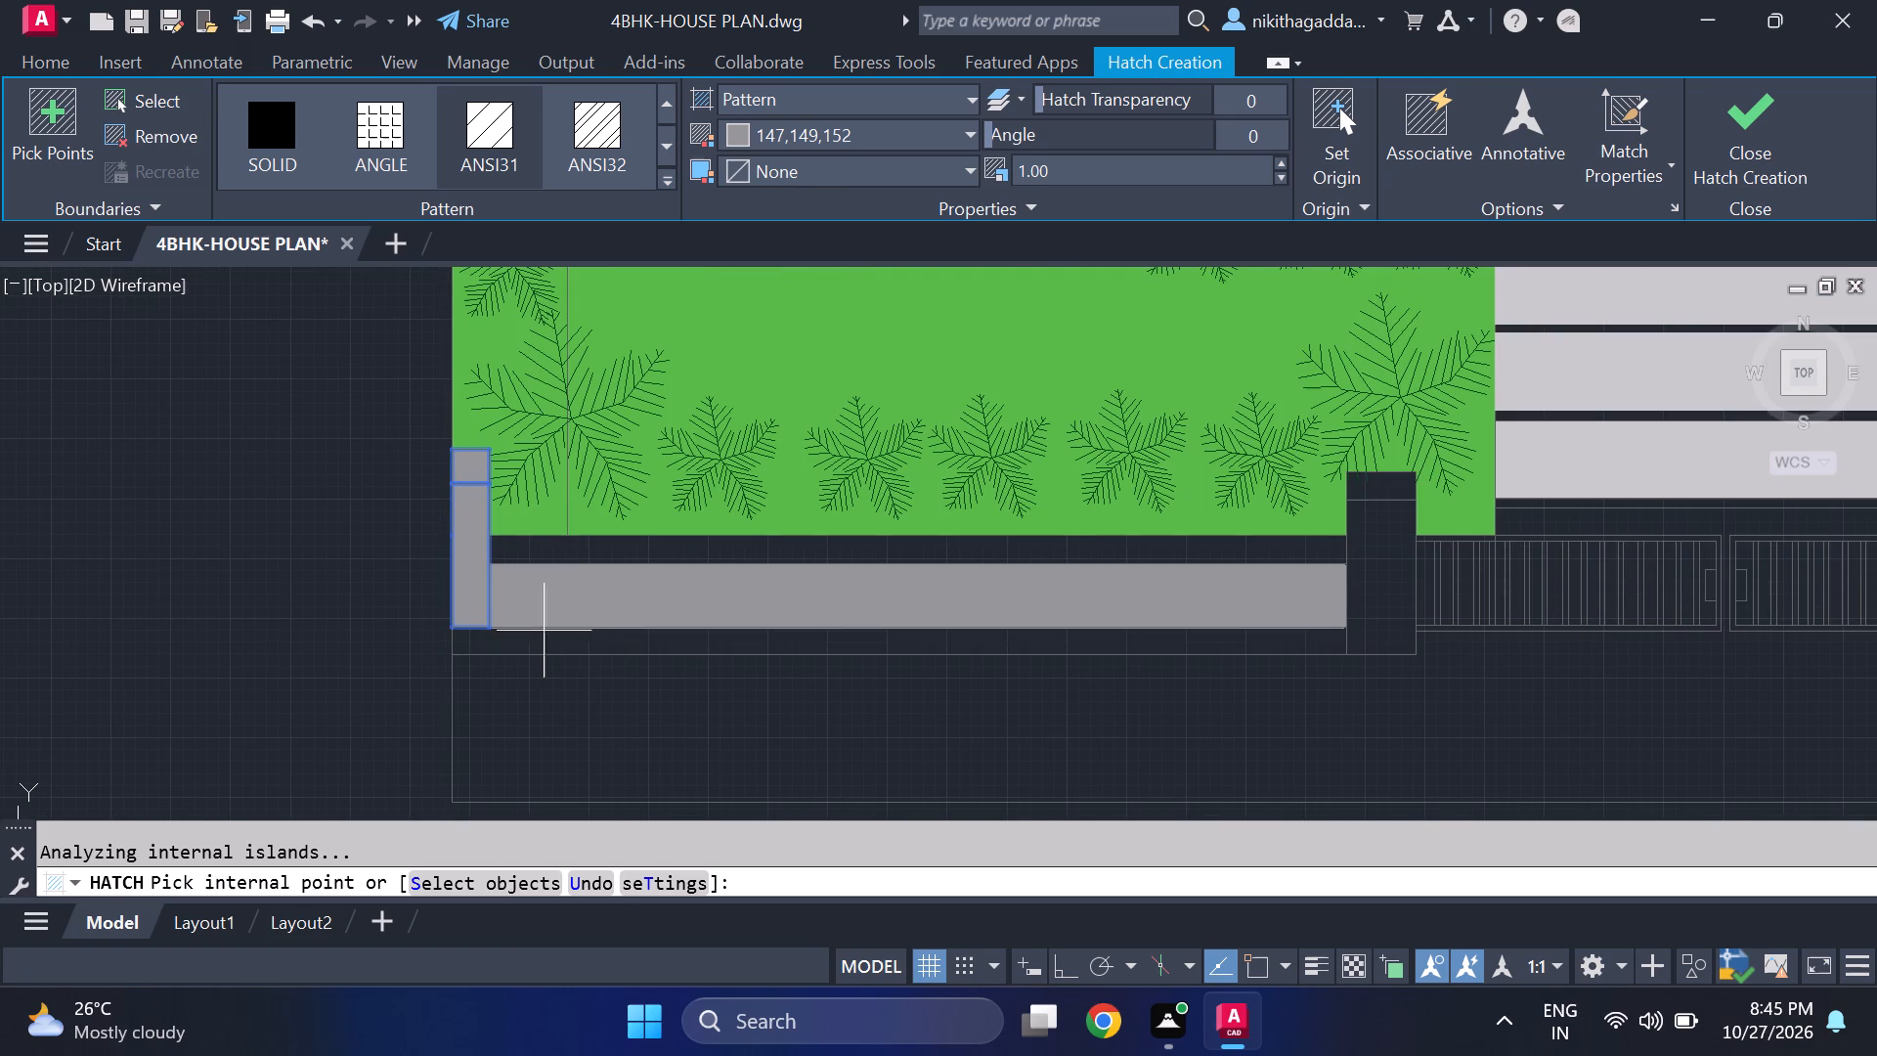
click(521, 648)
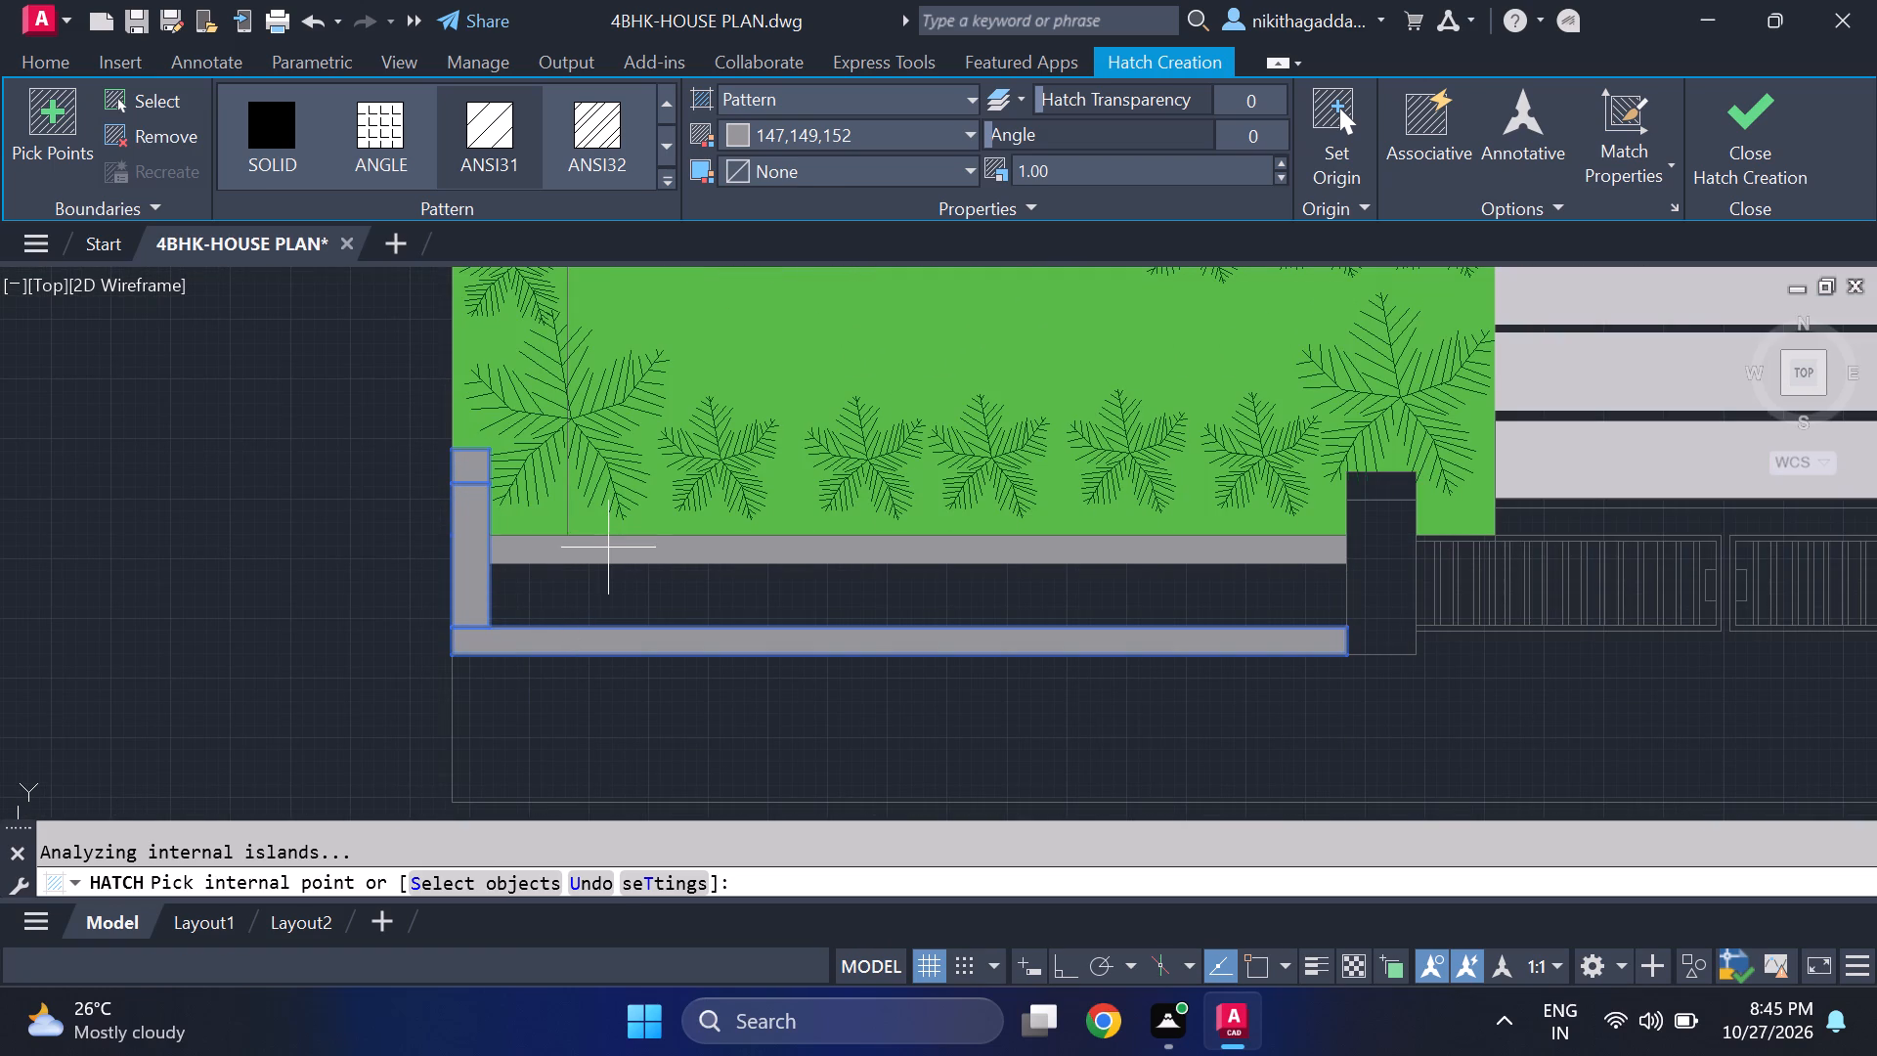
click(608, 548)
click(1361, 616)
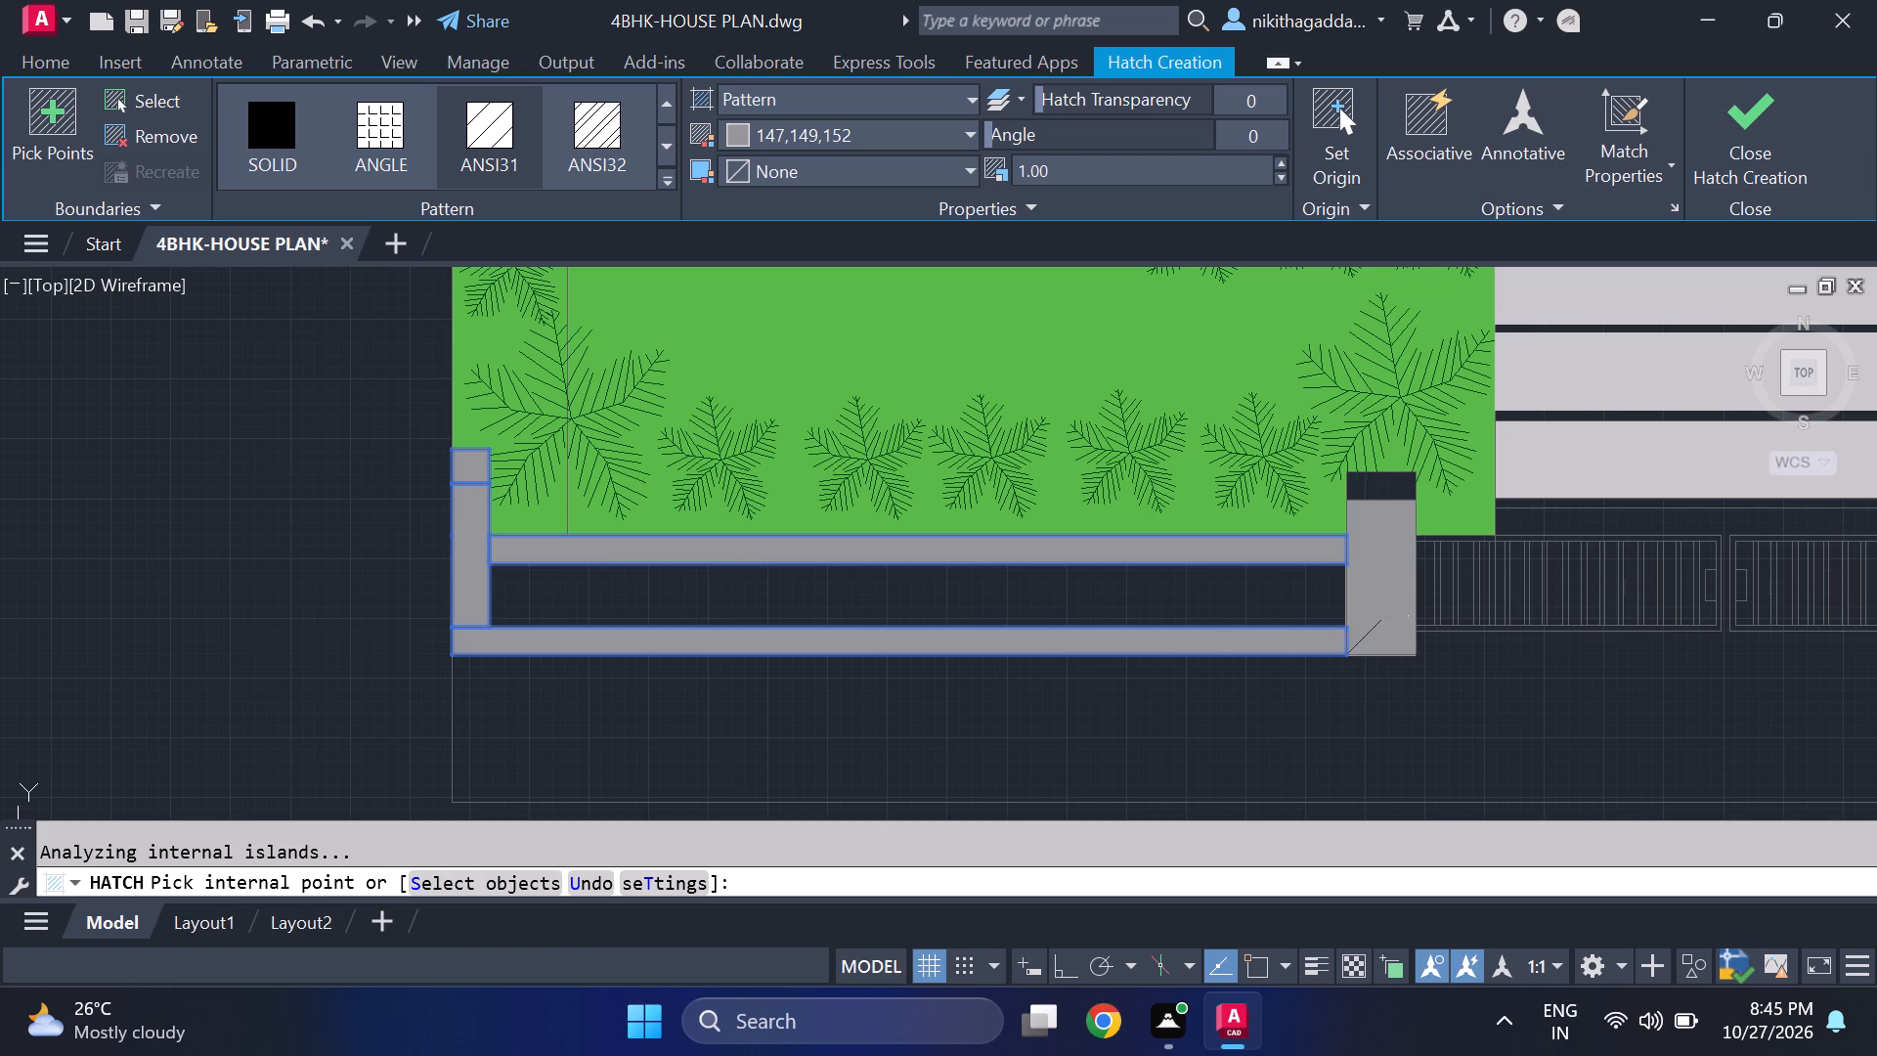
click(1387, 492)
Add both parts of the pillar on the east side of the gate to the same grey hatch.
scroll(1370, 615, down, 2)
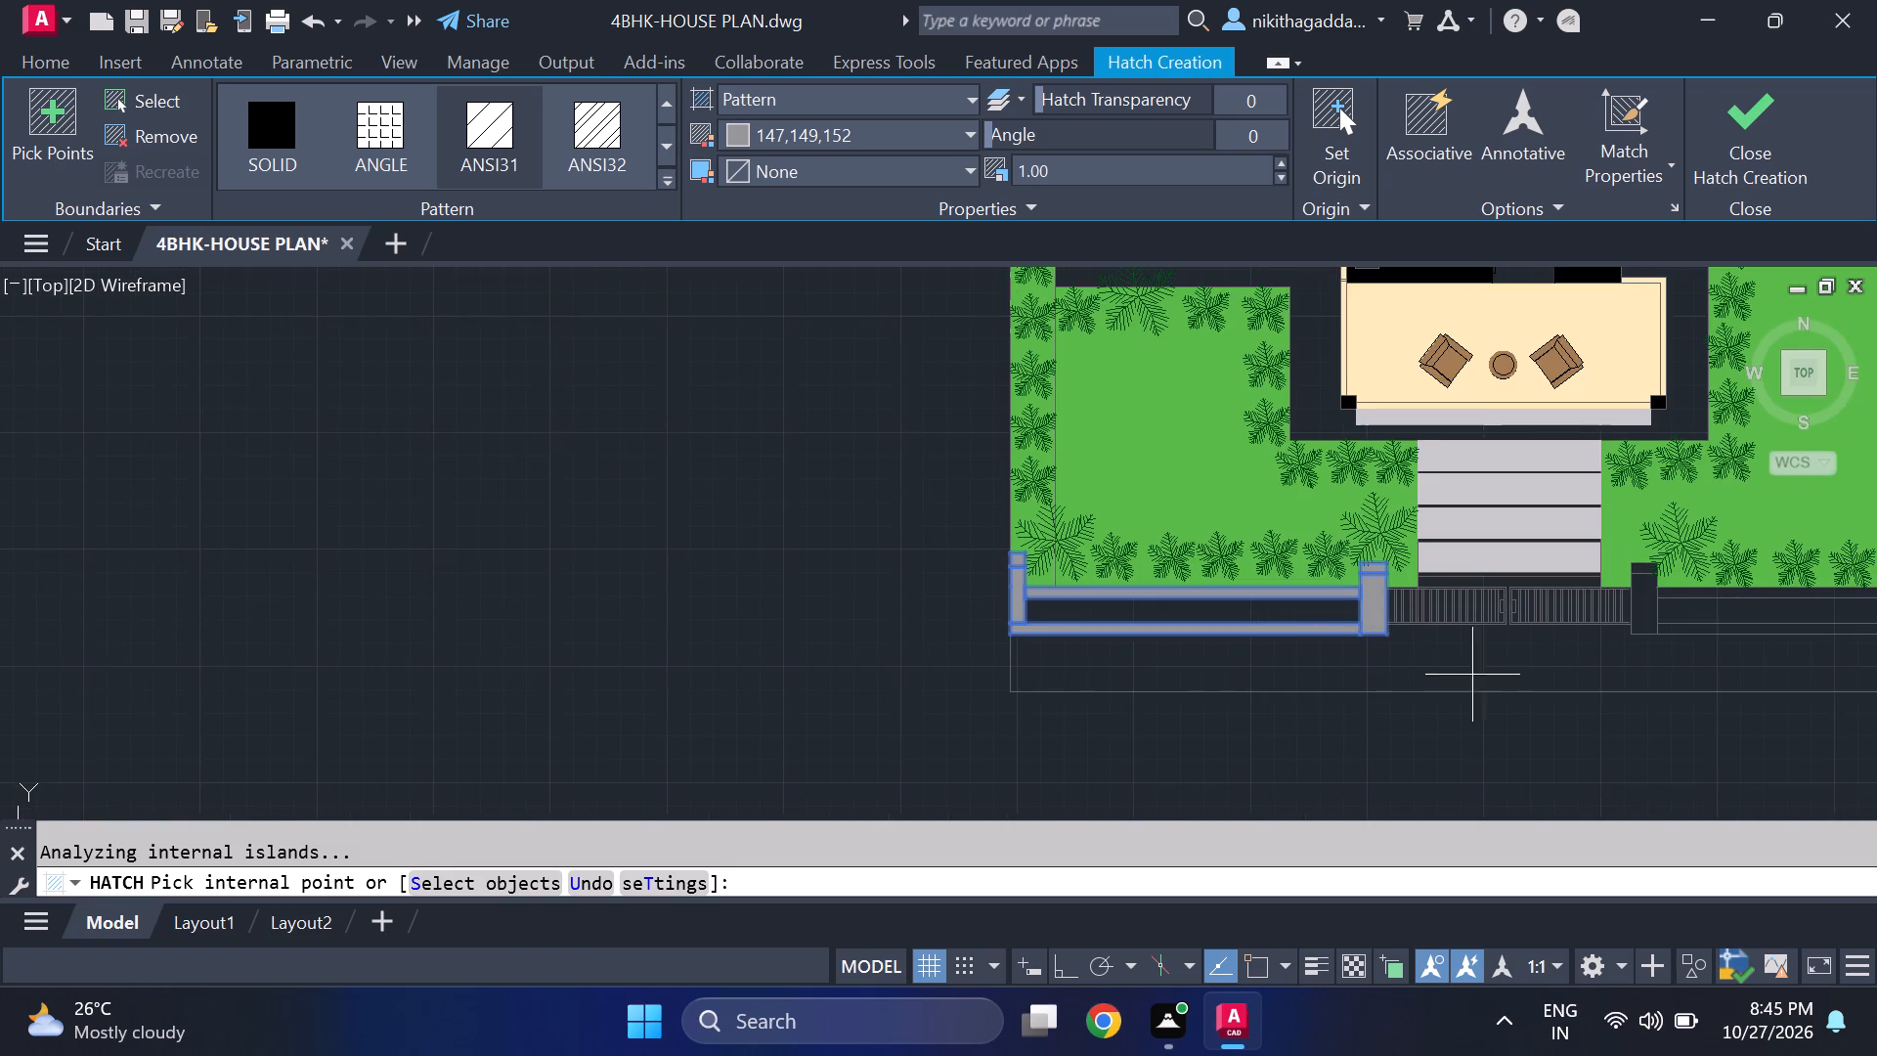
middle_drag(1484, 673, 963, 628)
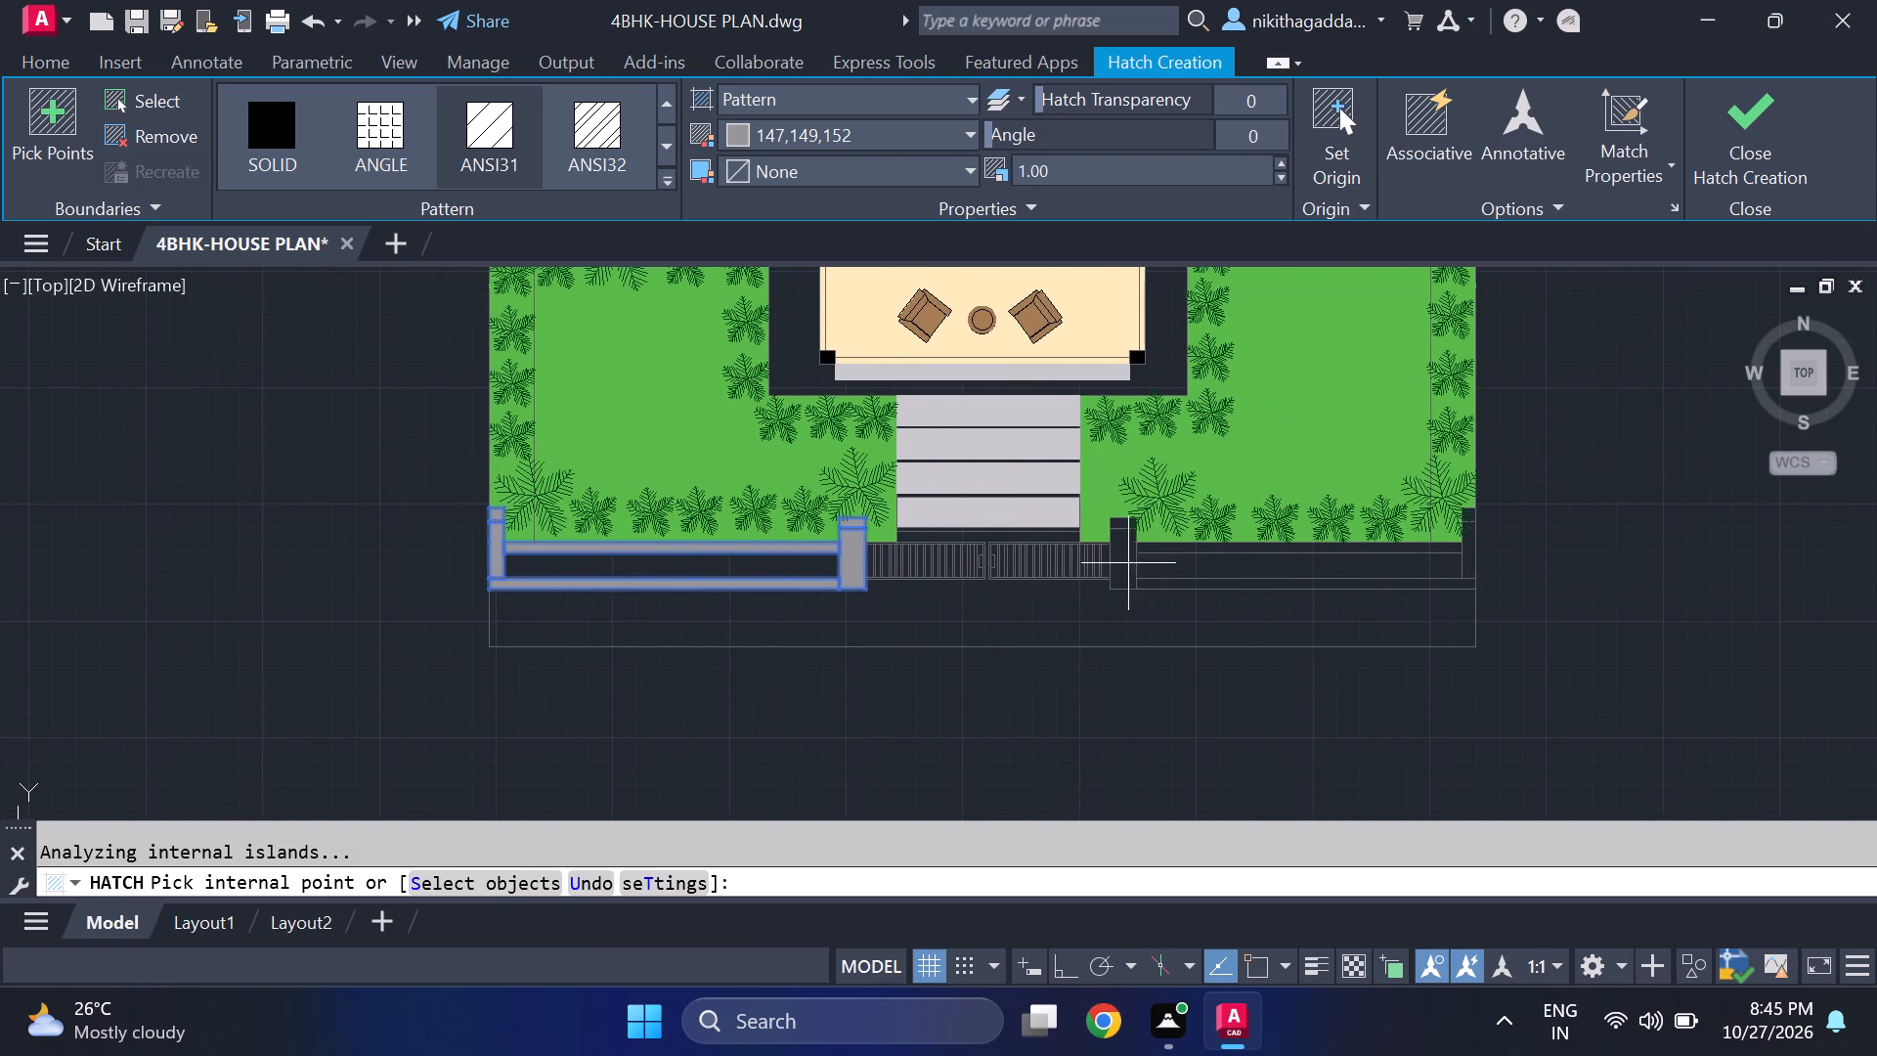
scroll(1128, 563, up, 1)
click(1127, 563)
click(1118, 499)
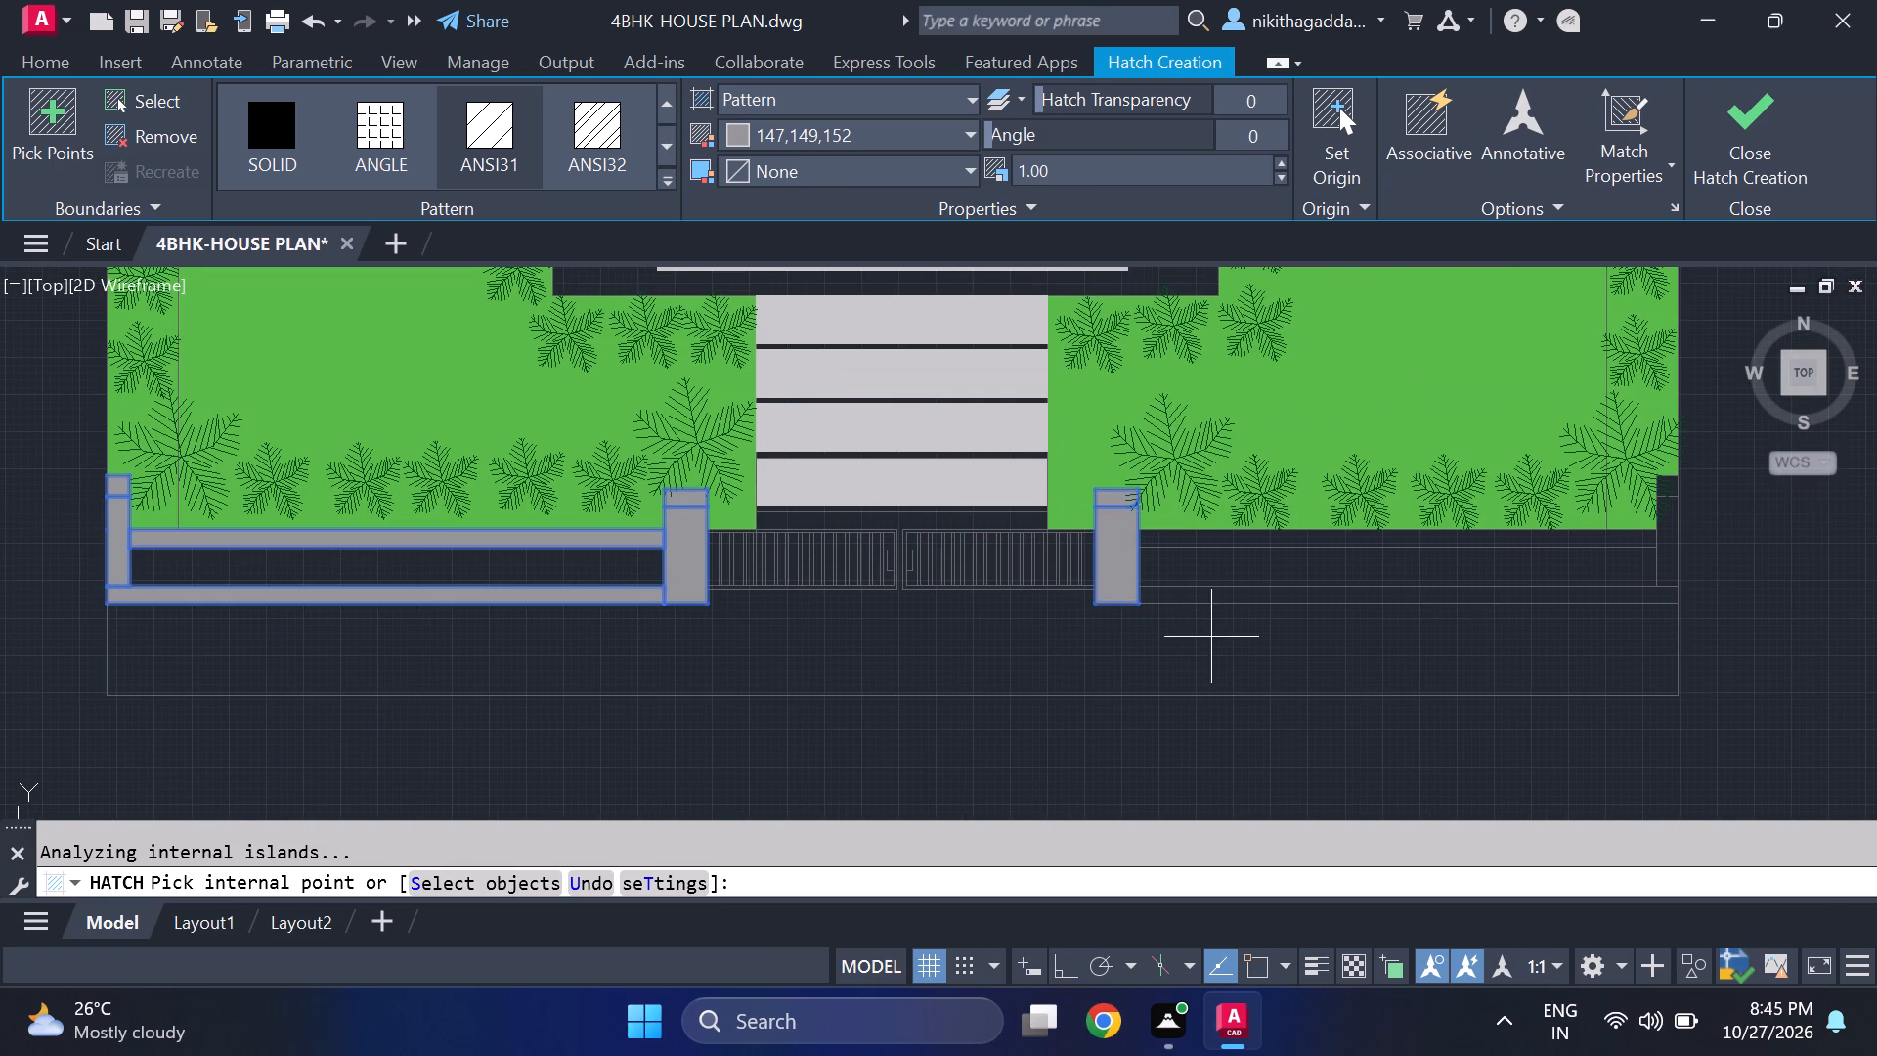
Add the east front wall's edge strips and both parts of its end pillar, set the pattern to Solid, and finish the hatch.
middle_drag(1214, 638, 861, 574)
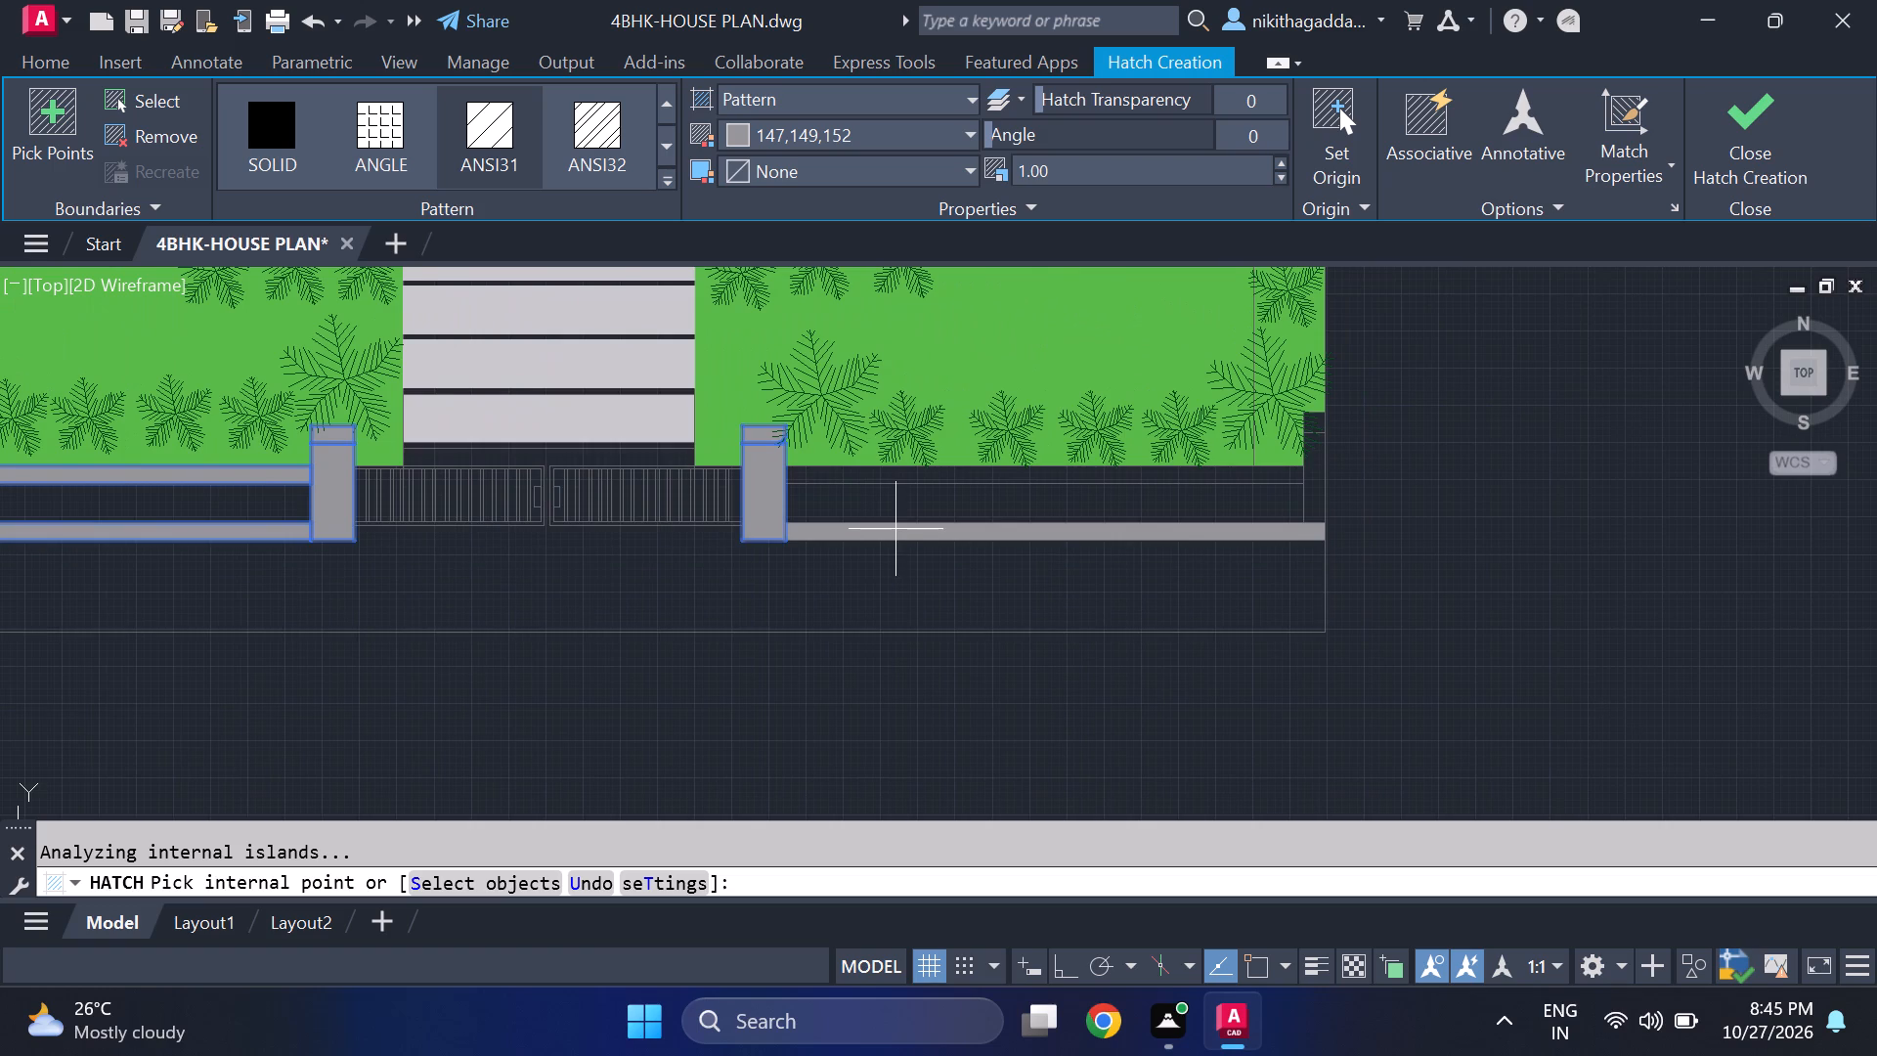
click(878, 526)
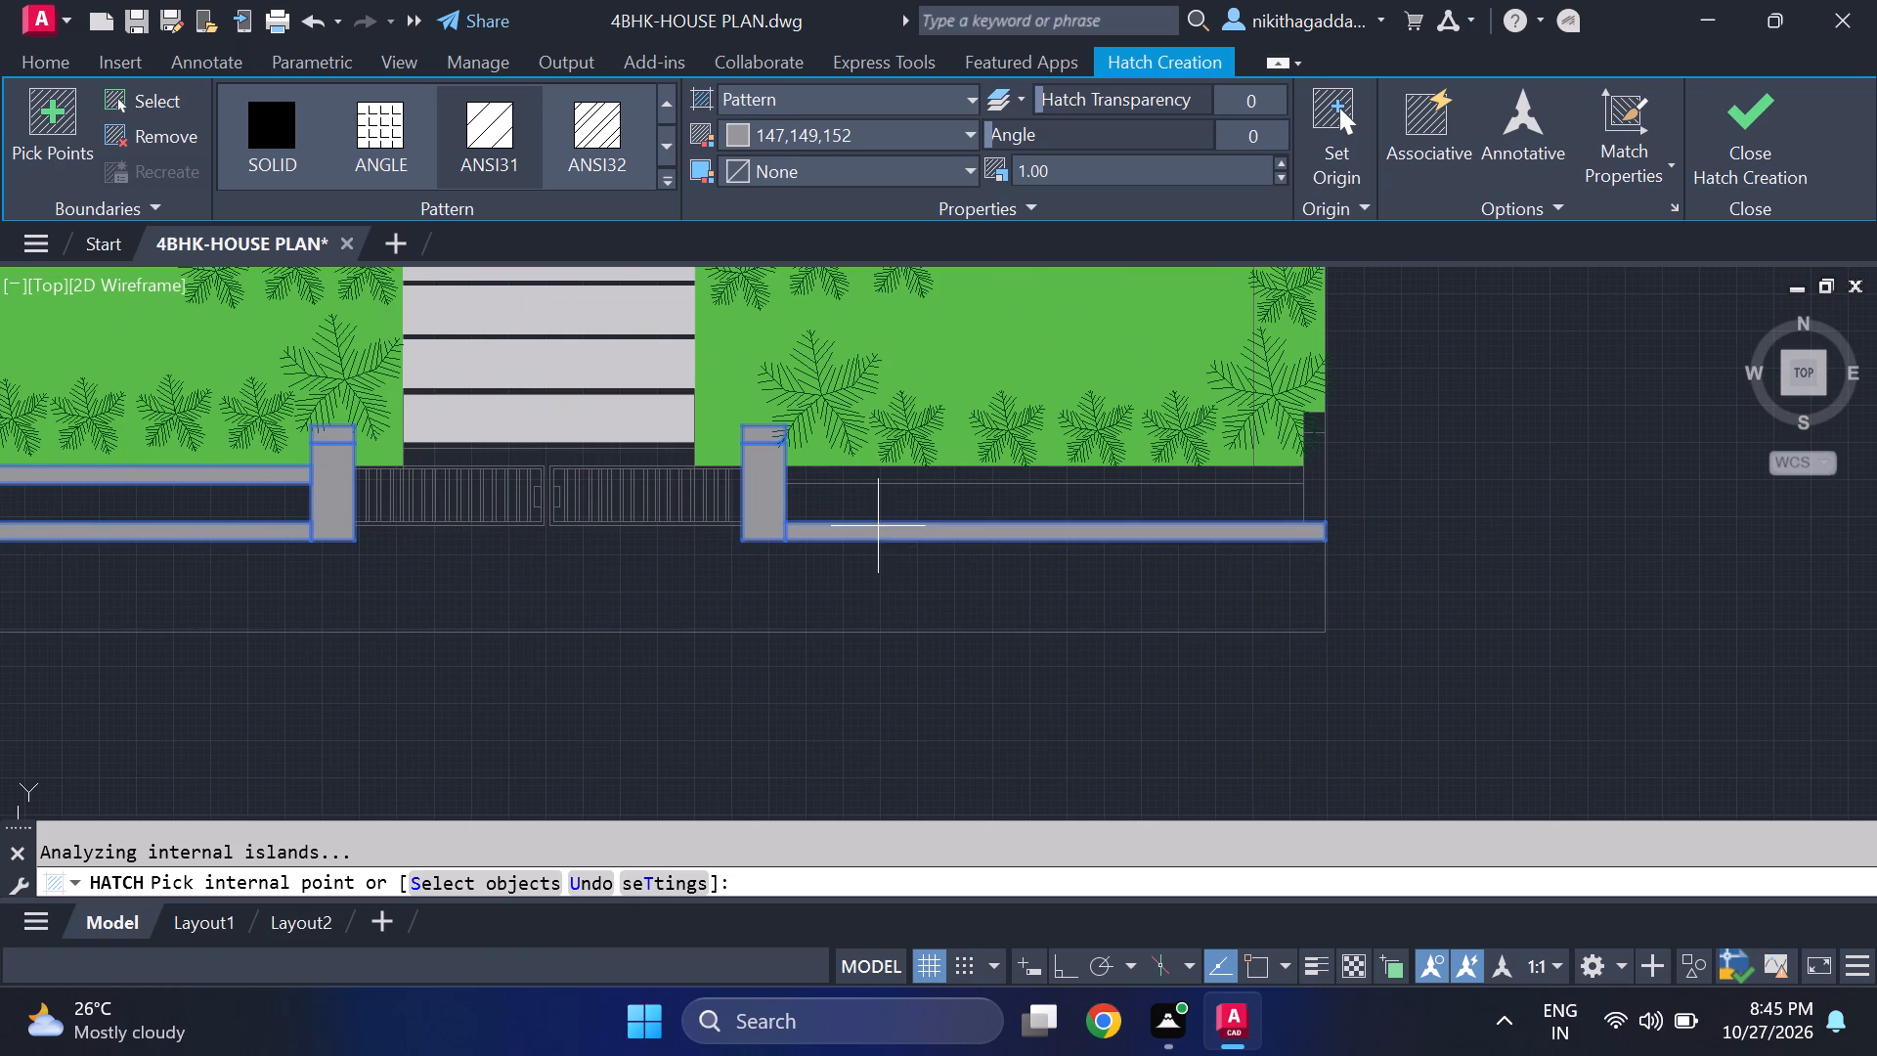
click(898, 469)
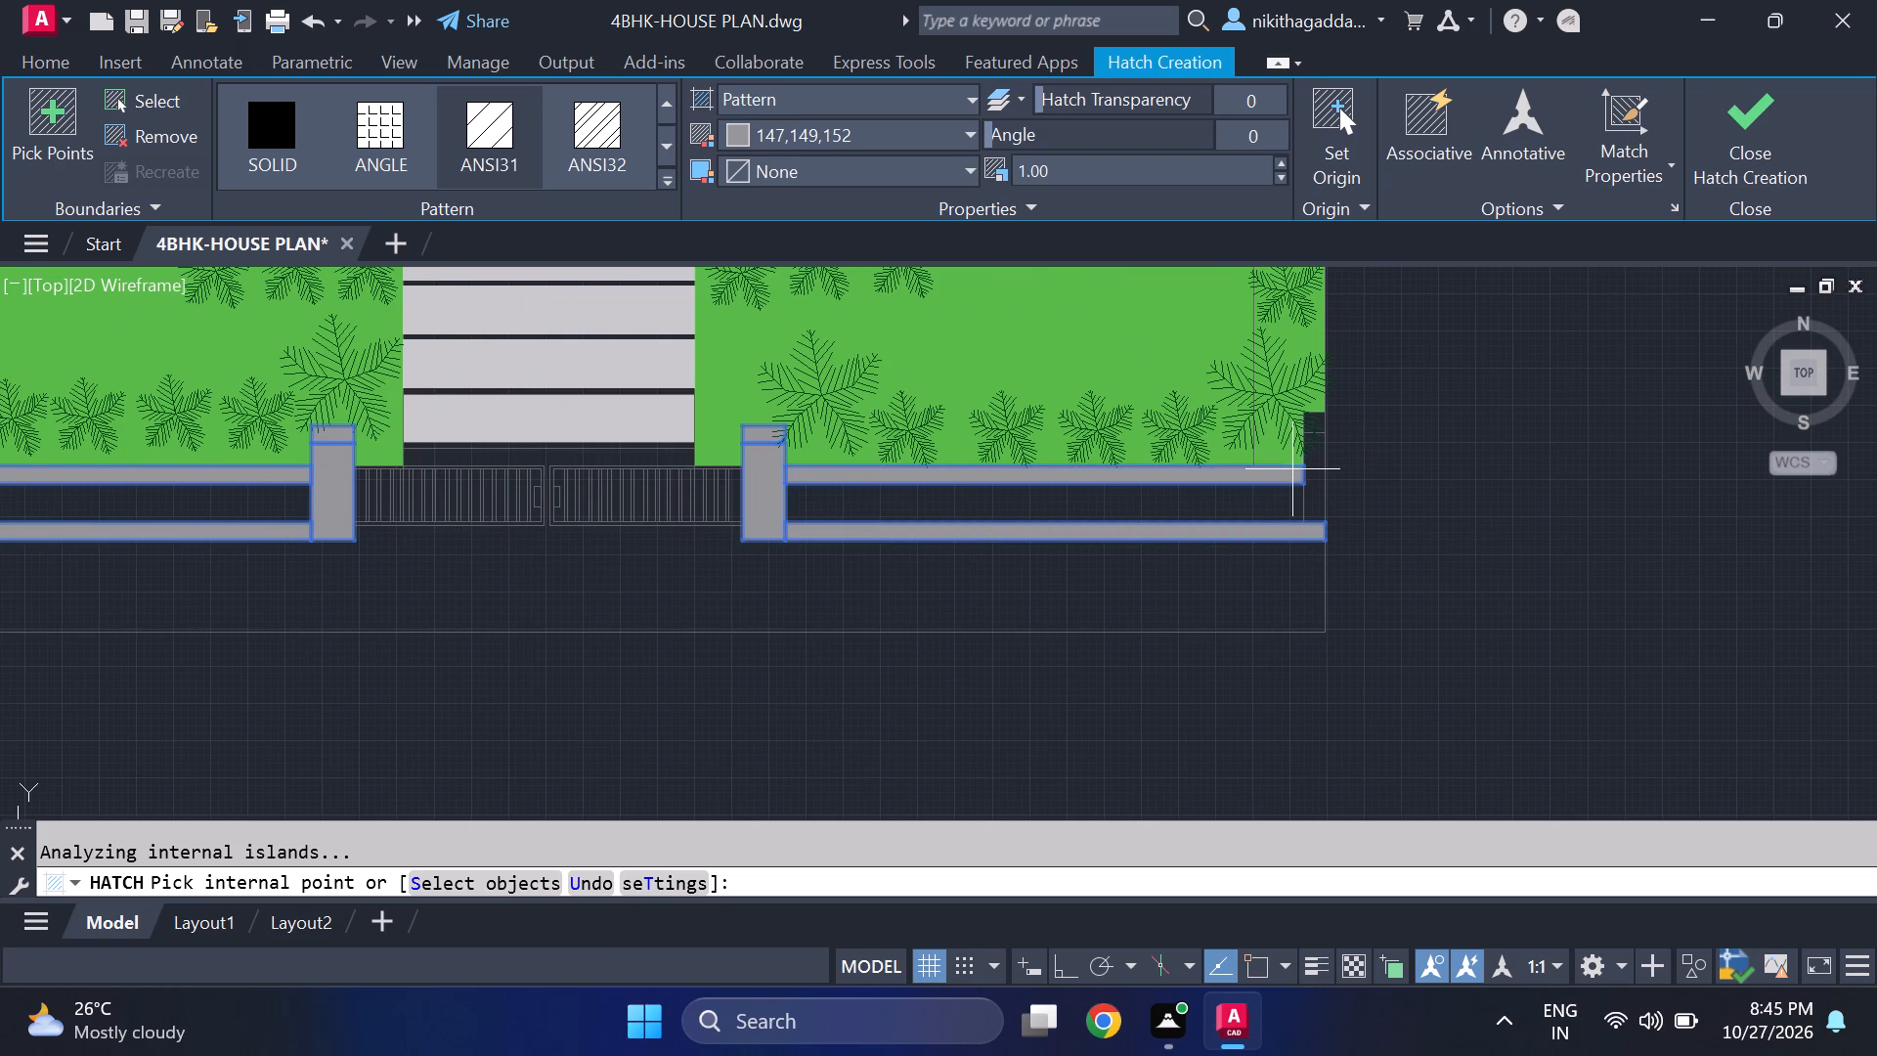
click(1306, 472)
scroll(1308, 424, up, 3)
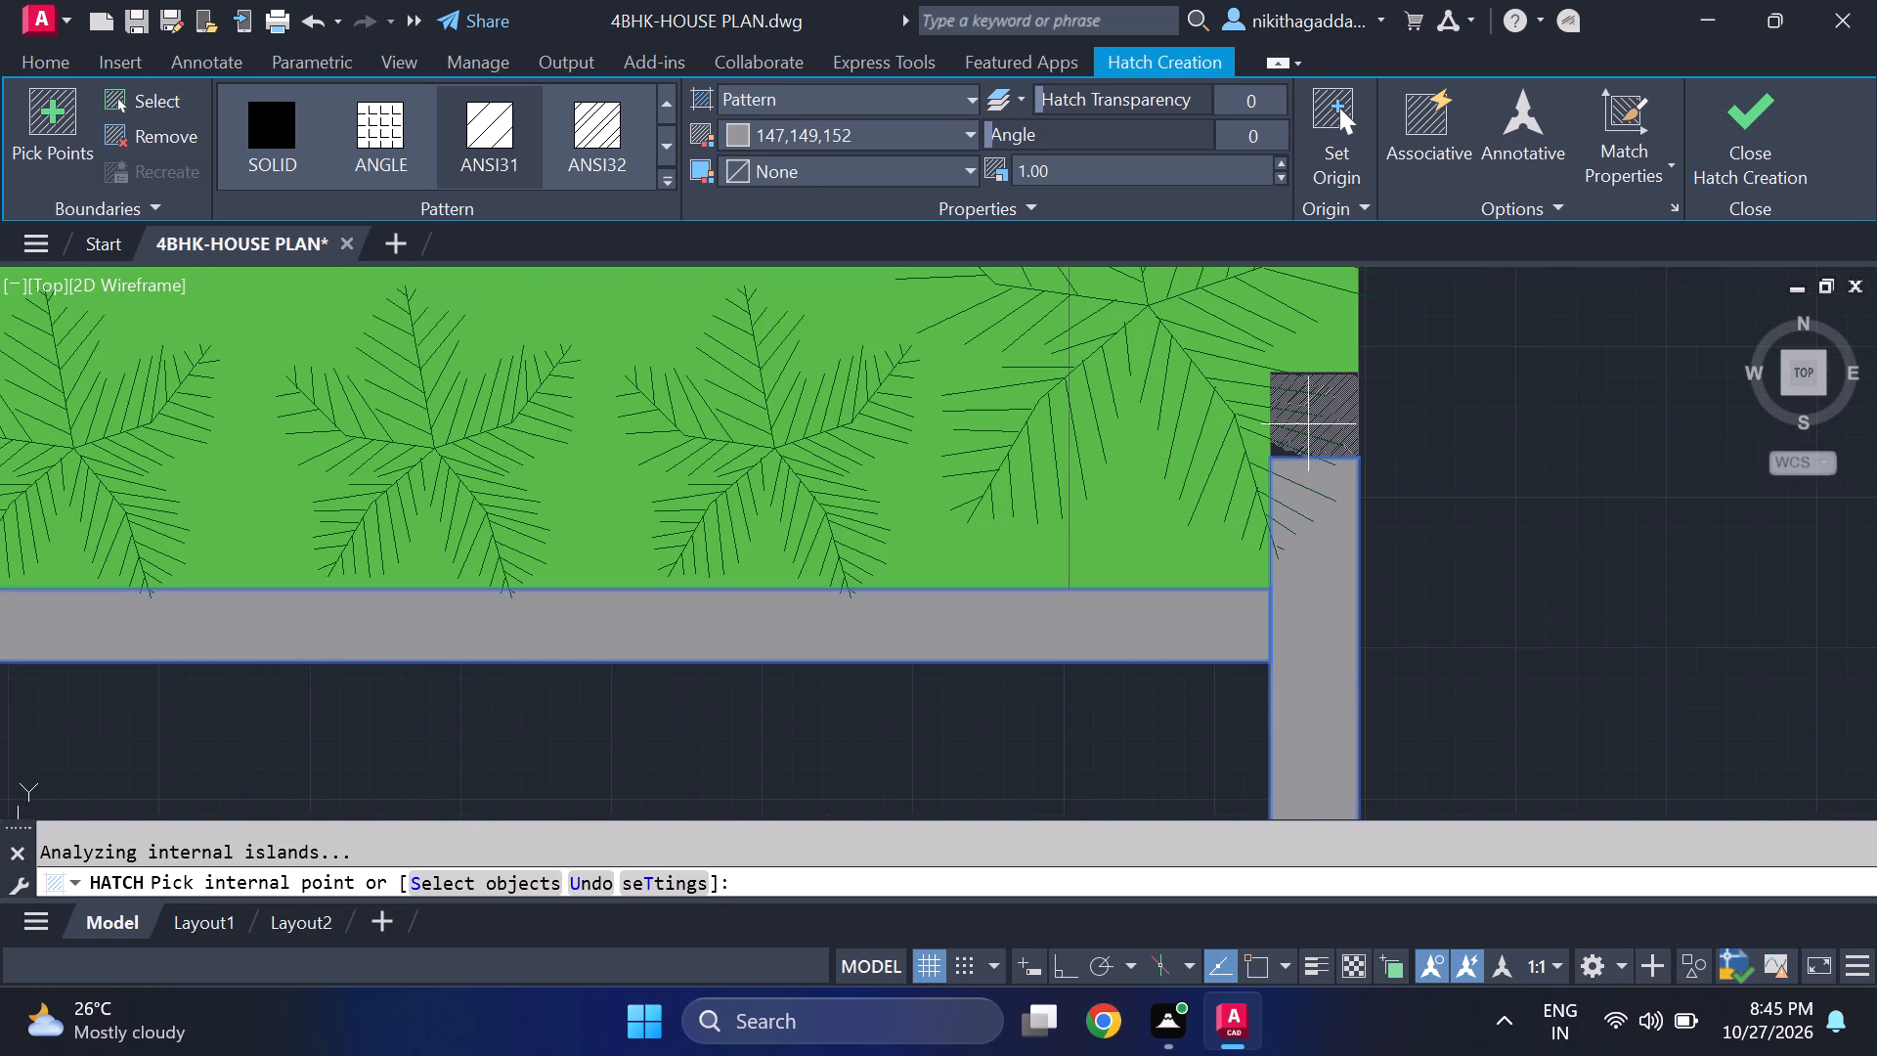
click(1284, 452)
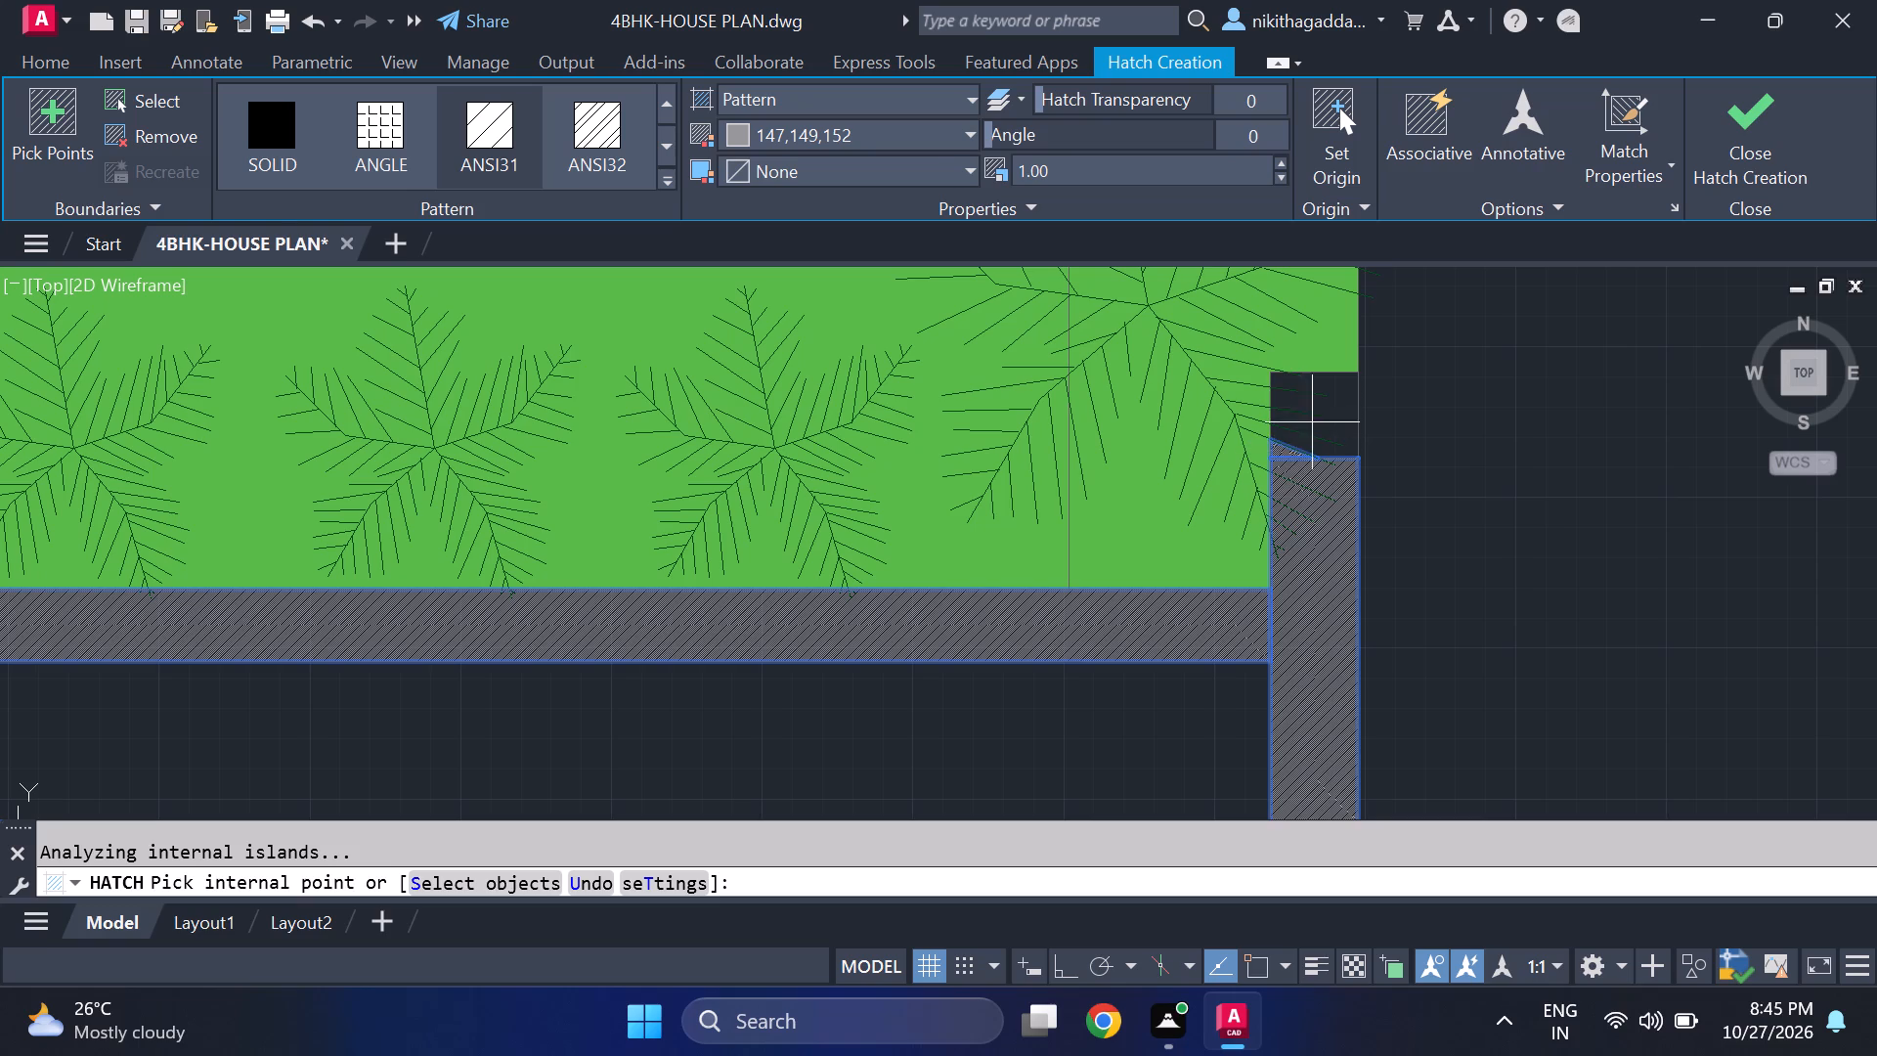
click(1312, 421)
scroll(1312, 421, down, 3)
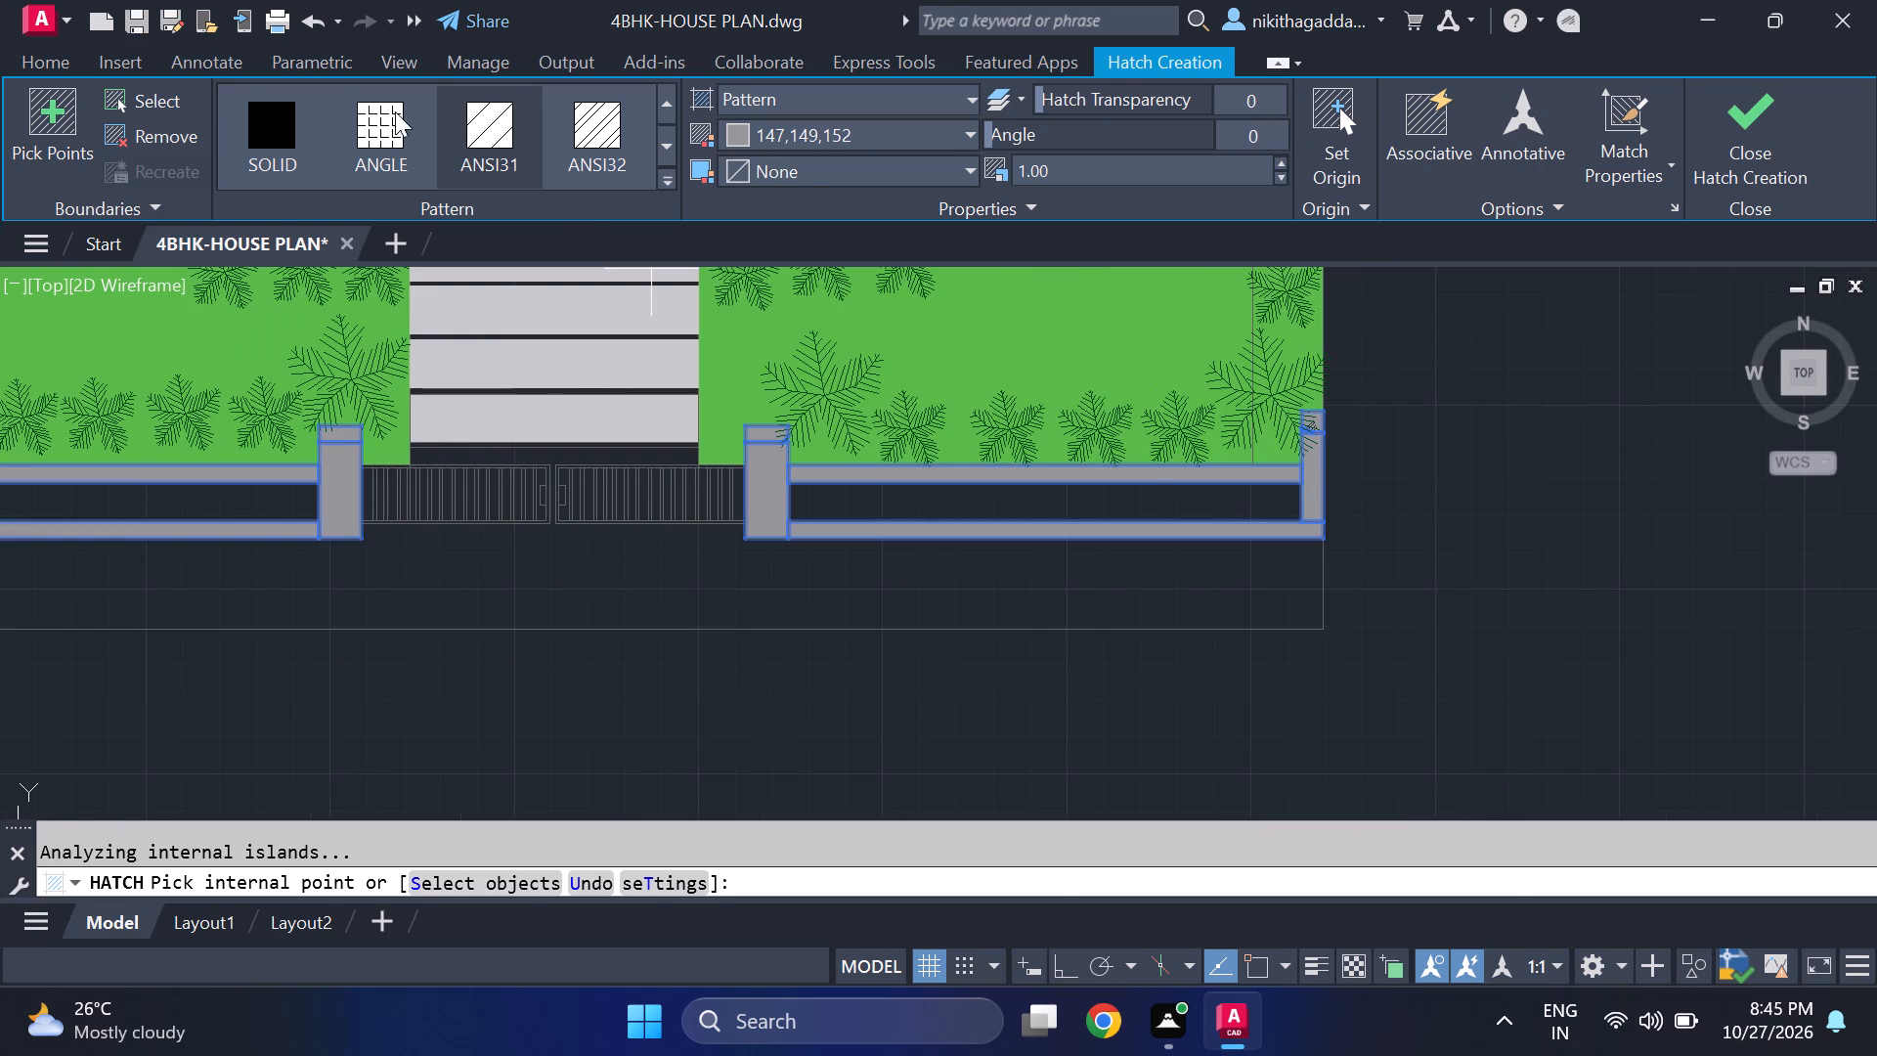
click(261, 111)
click(1746, 168)
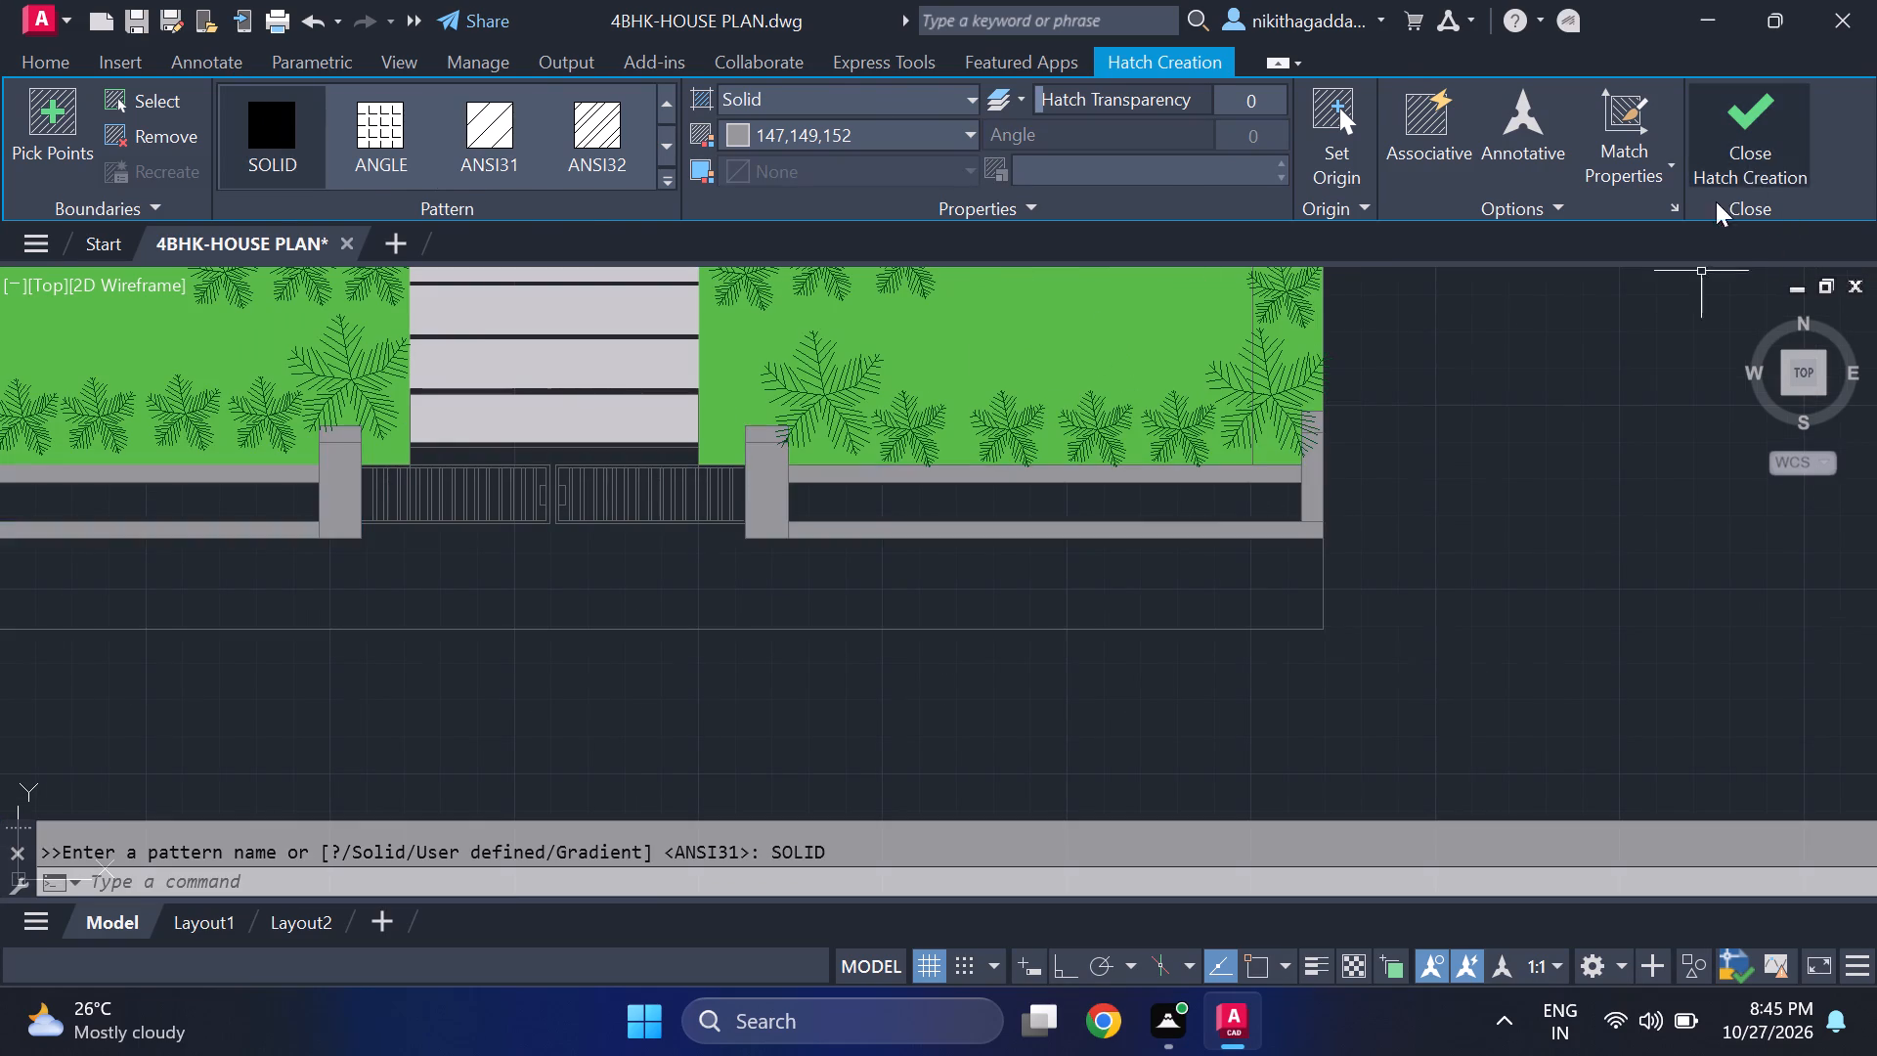
Hatch the middle strips of the west and east front boundary walls in solid dark grey 99,100,102.
scroll(1267, 517, down, 2)
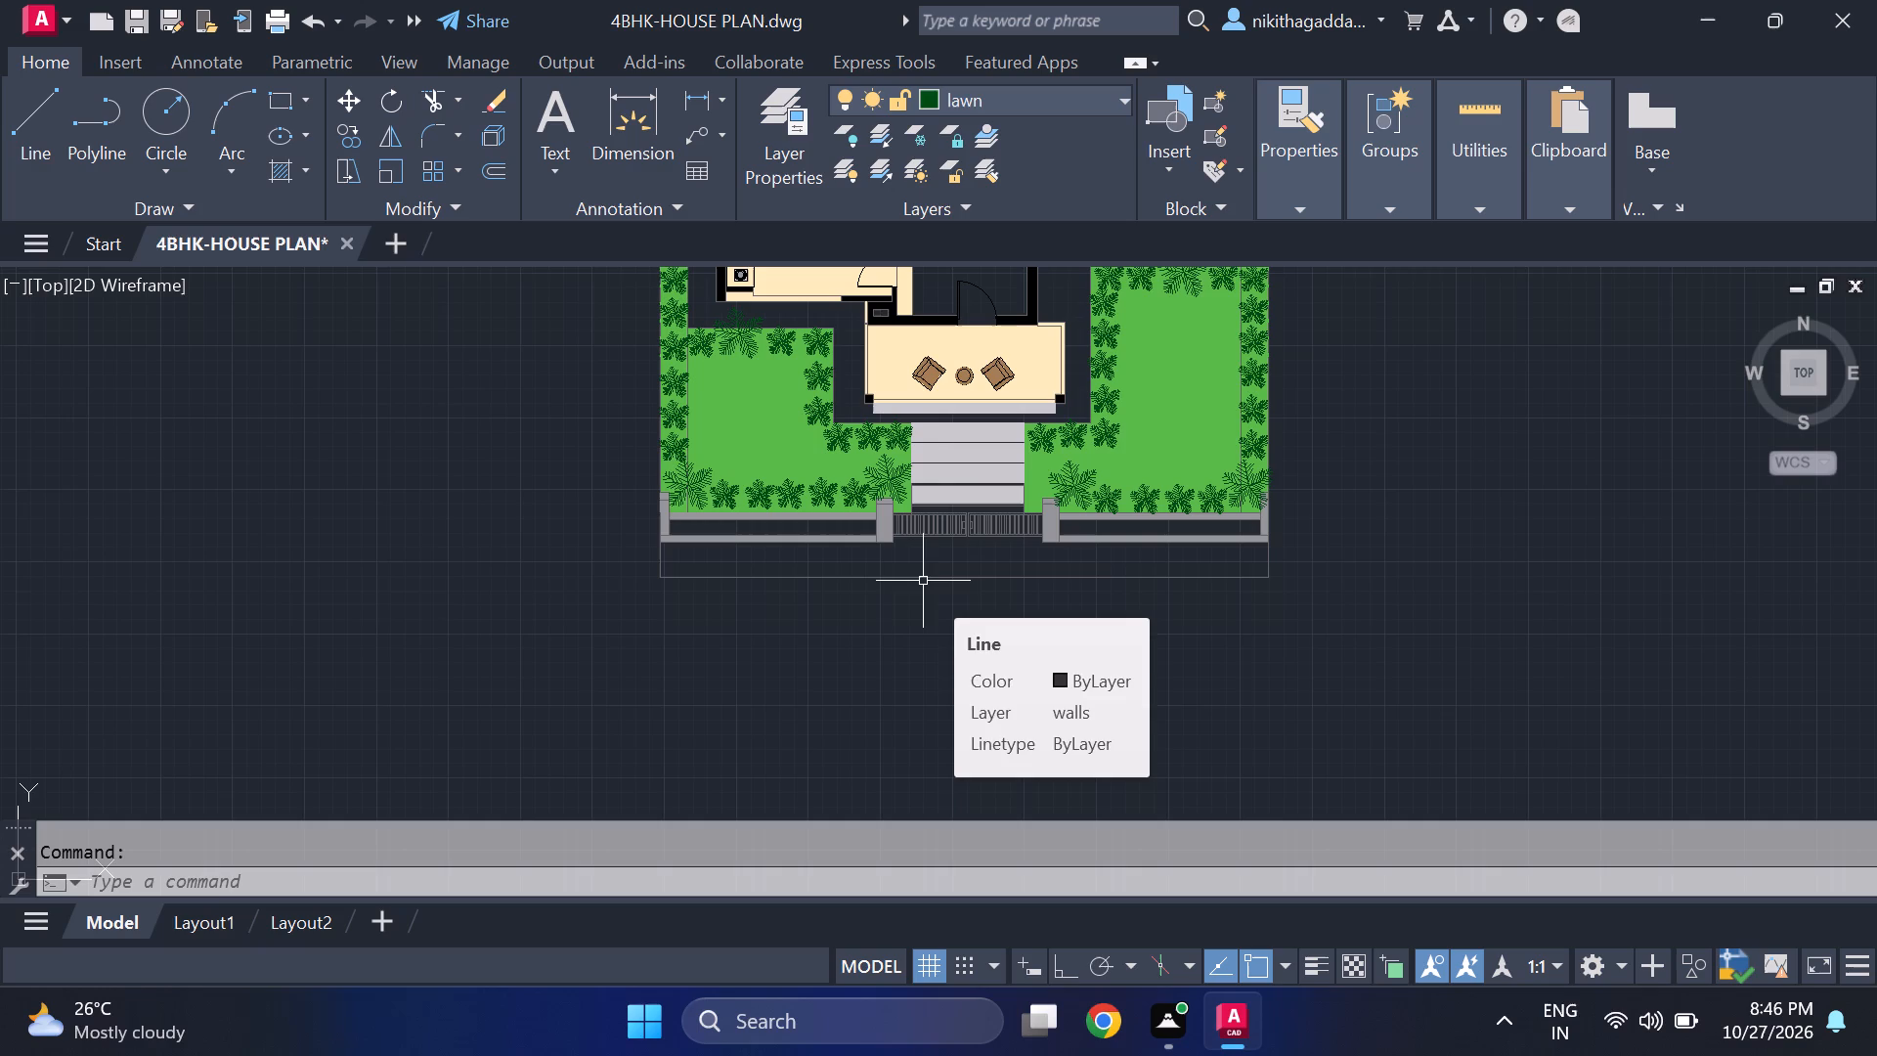
scroll(877, 527, up, 7)
scroll(888, 510, down, 5)
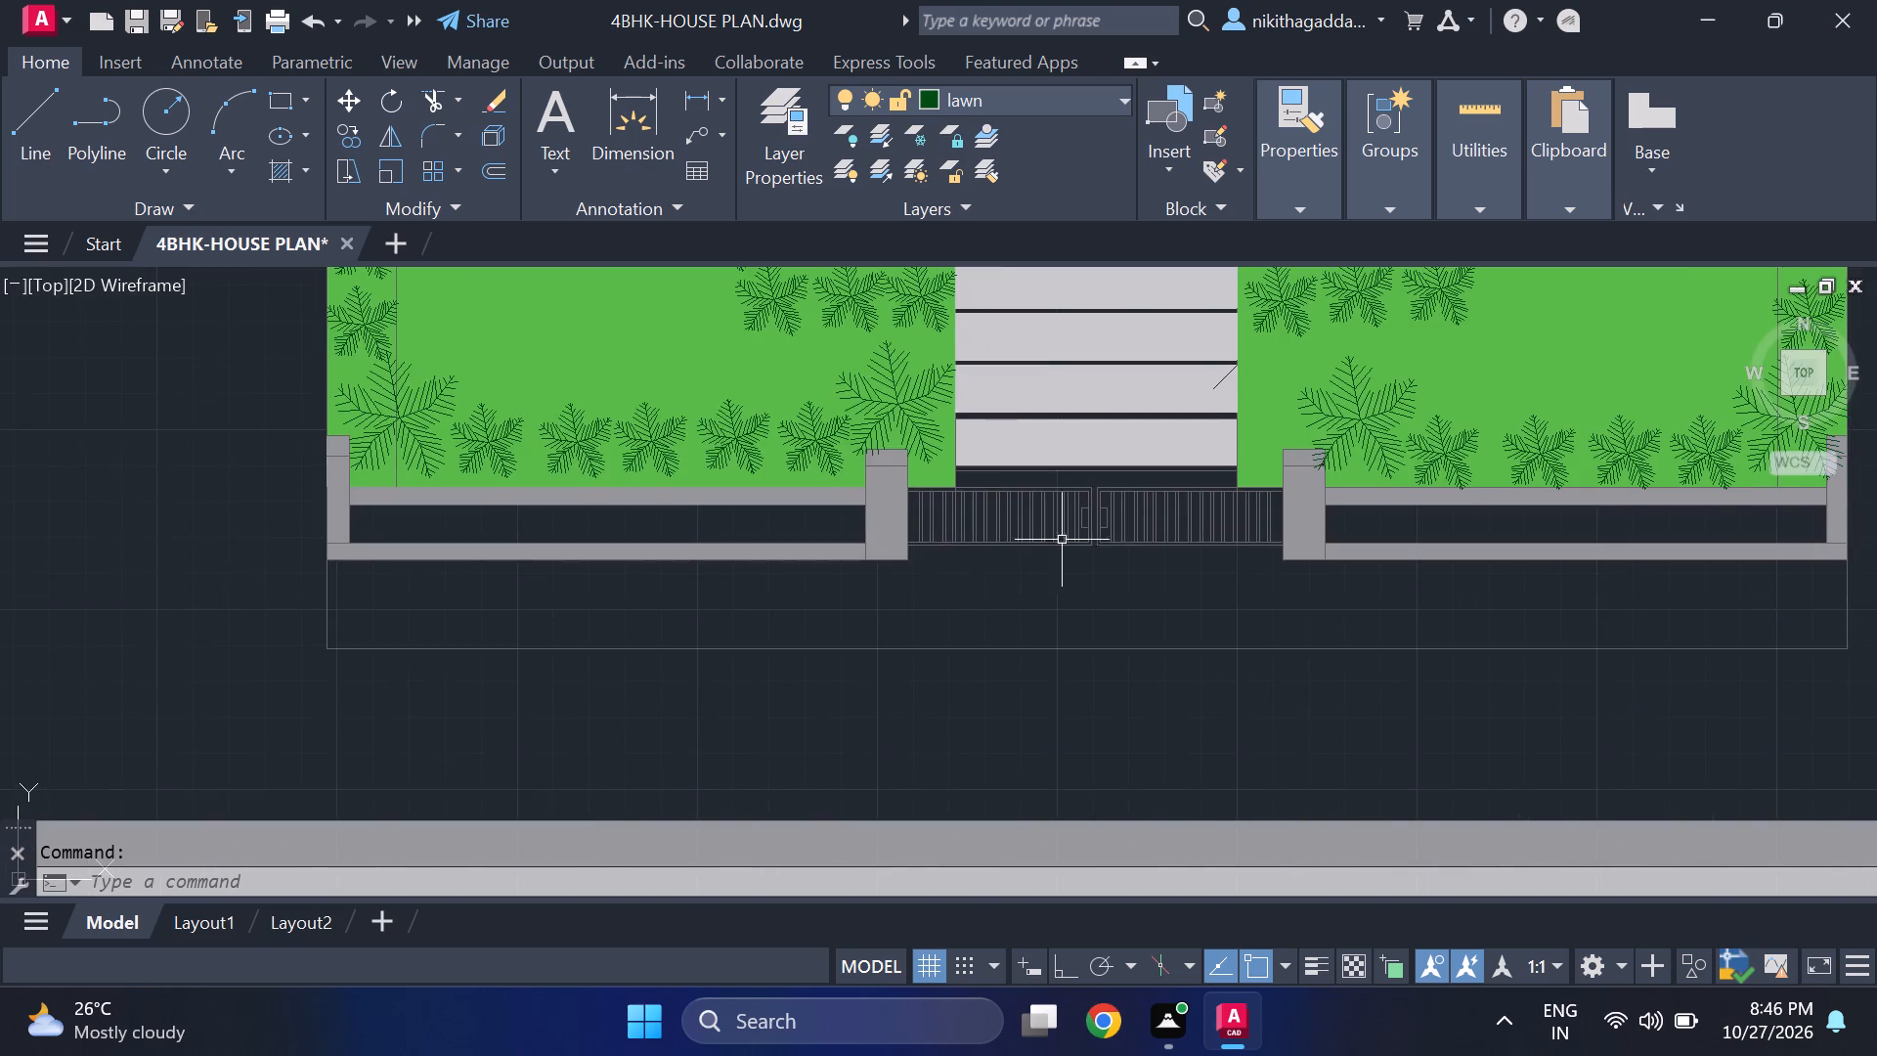
middle_drag(1062, 543, 1037, 675)
scroll(1052, 609, up, 1)
text(hatch)
key(Return)
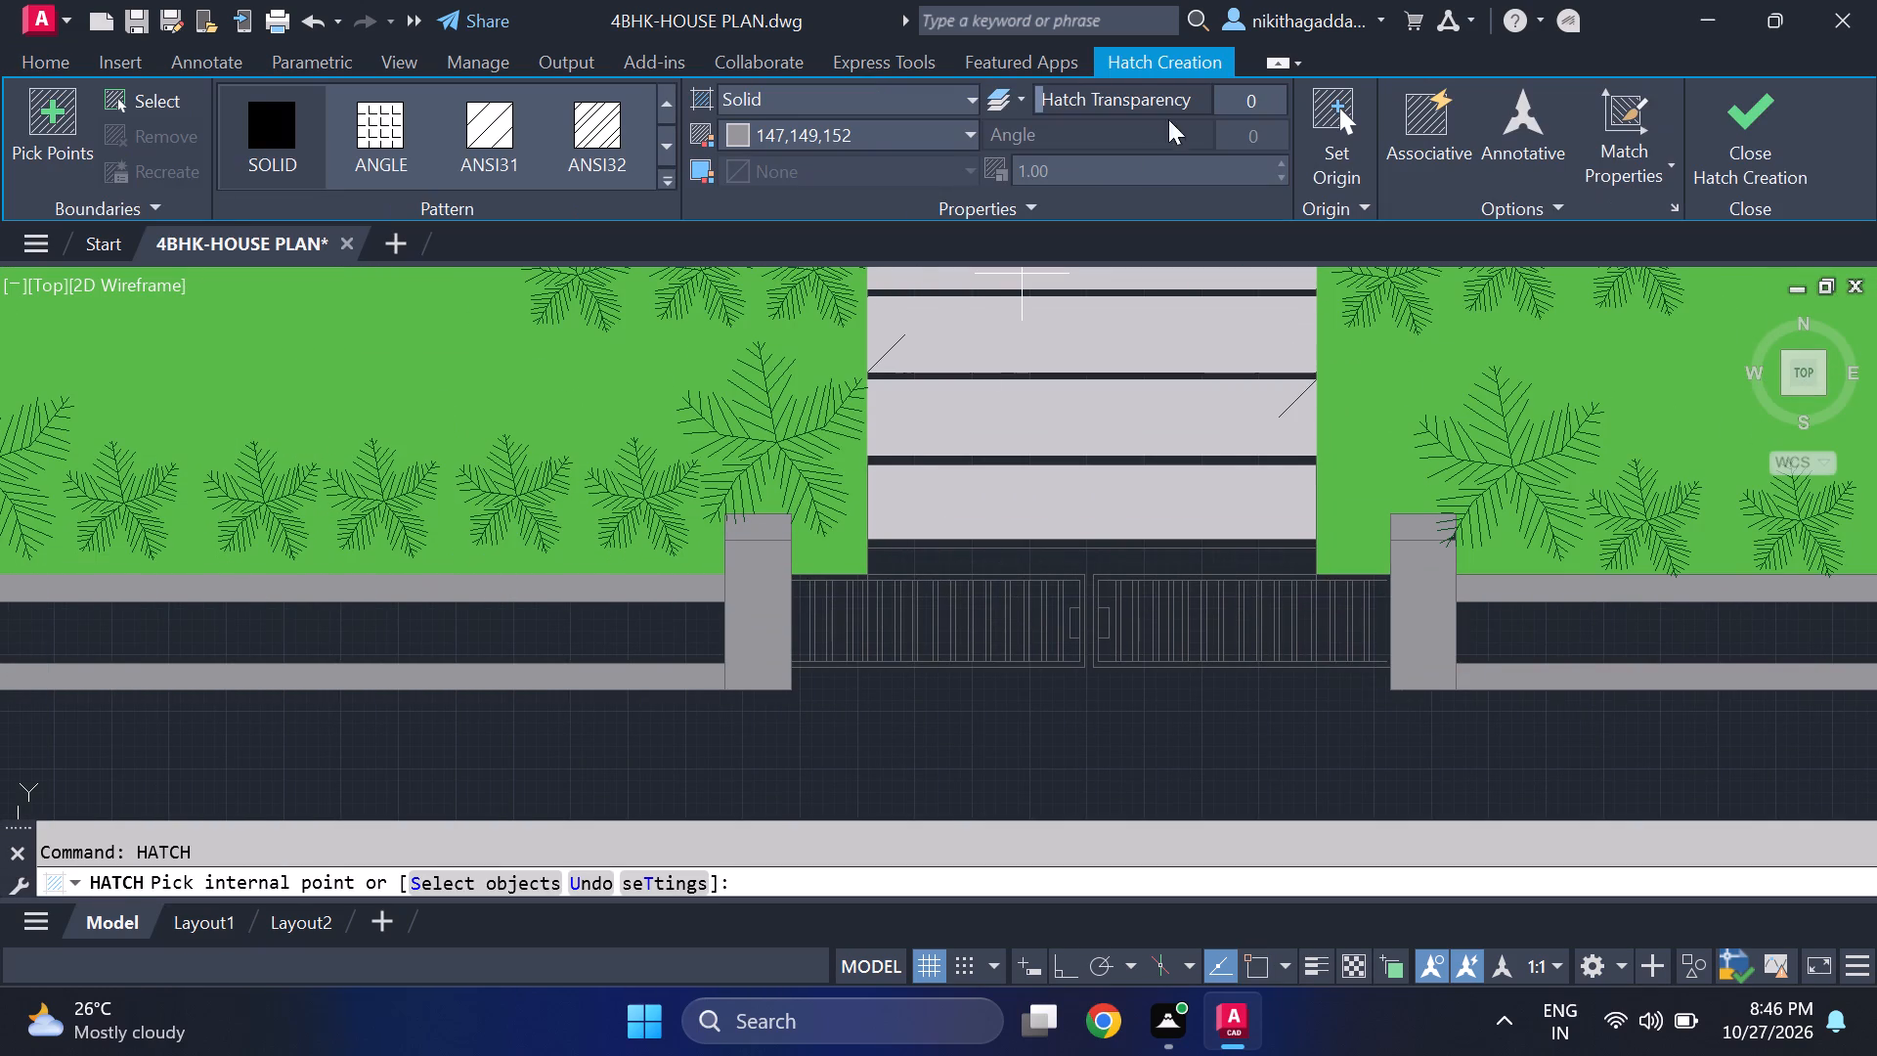
click(943, 137)
click(743, 297)
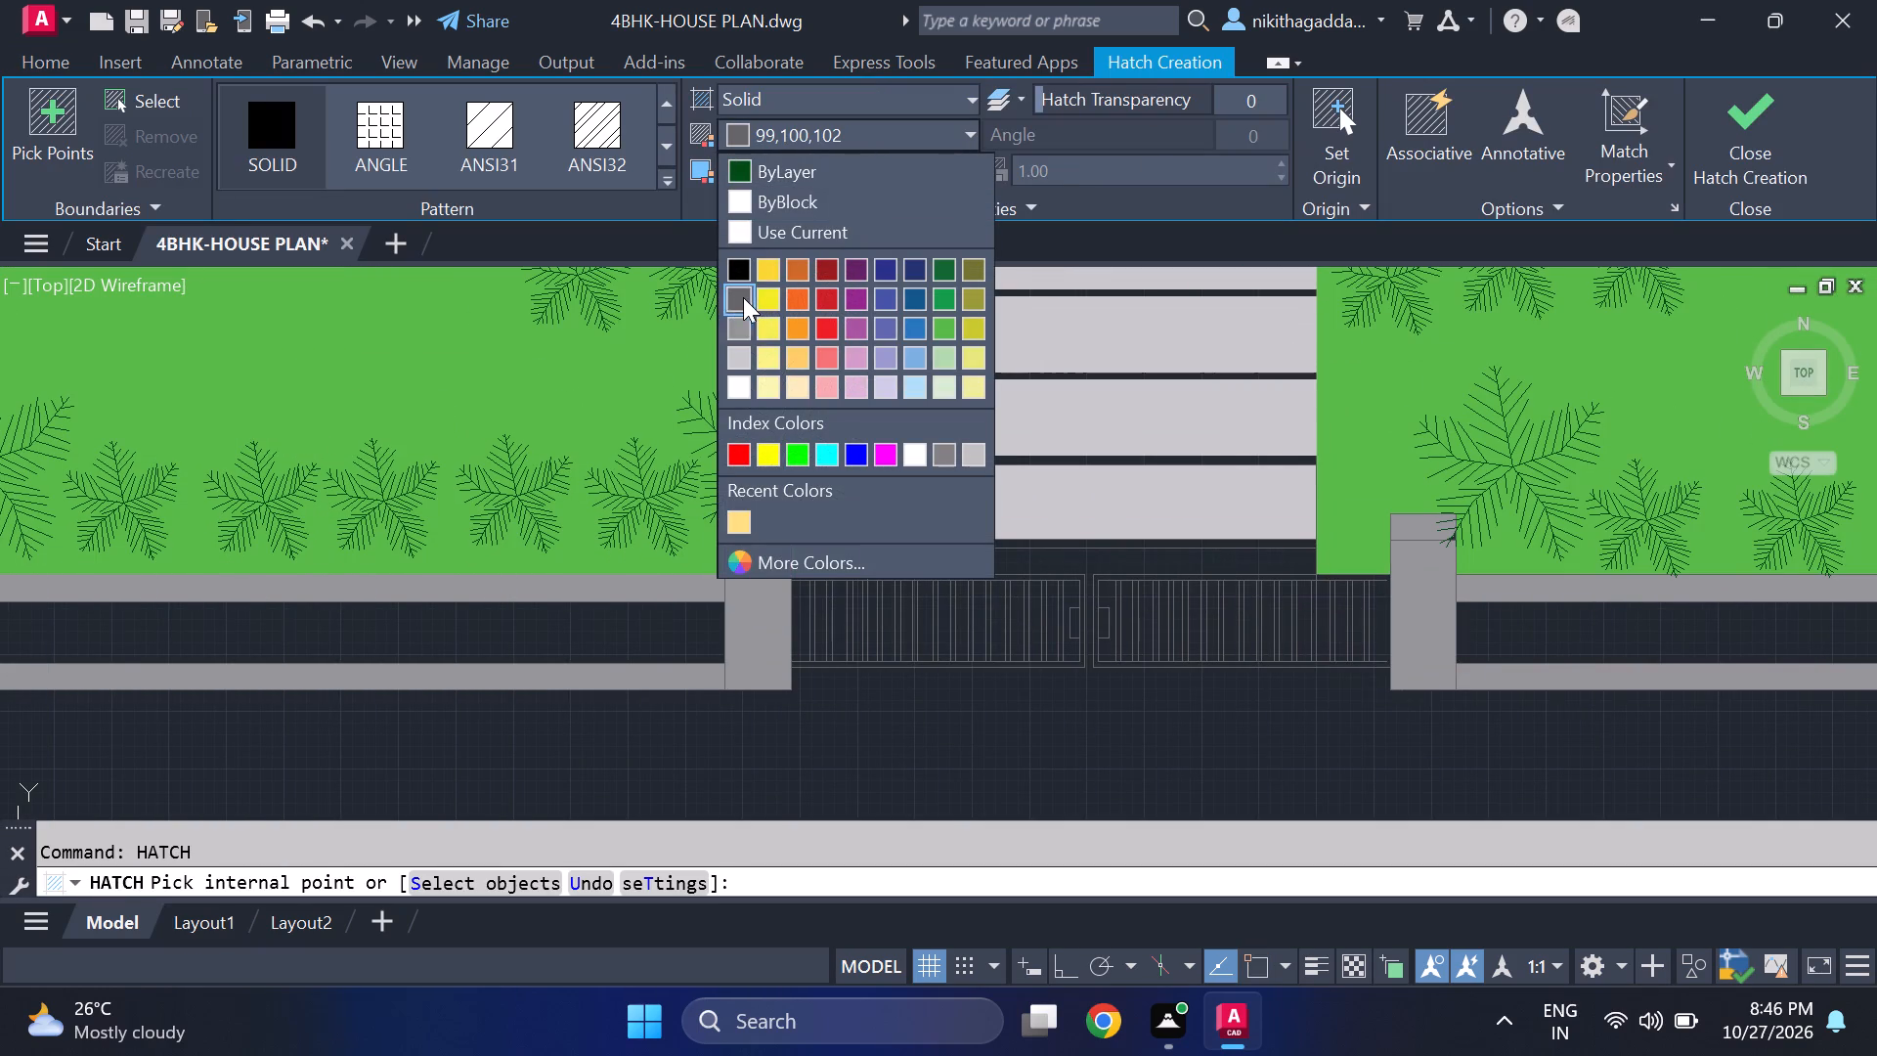
click(541, 625)
scroll(541, 625, down, 3)
scroll(882, 630, up, 1)
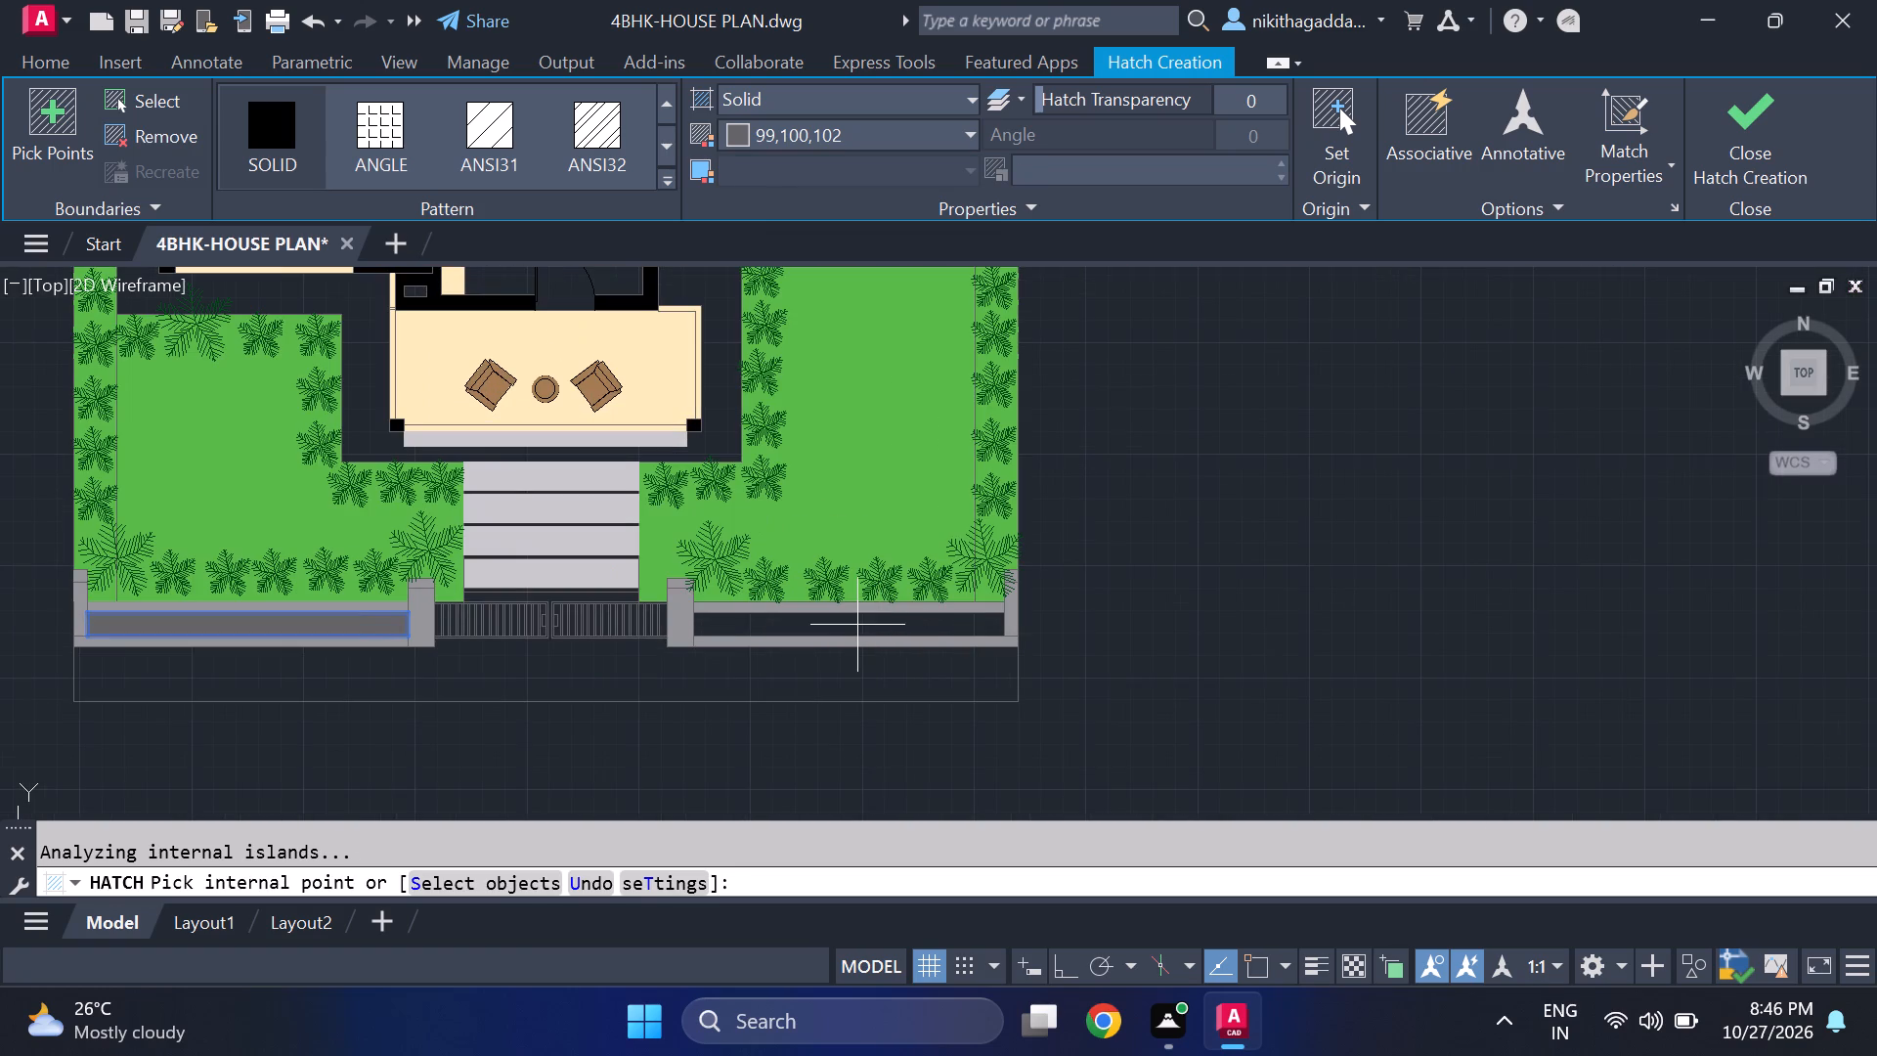
click(857, 625)
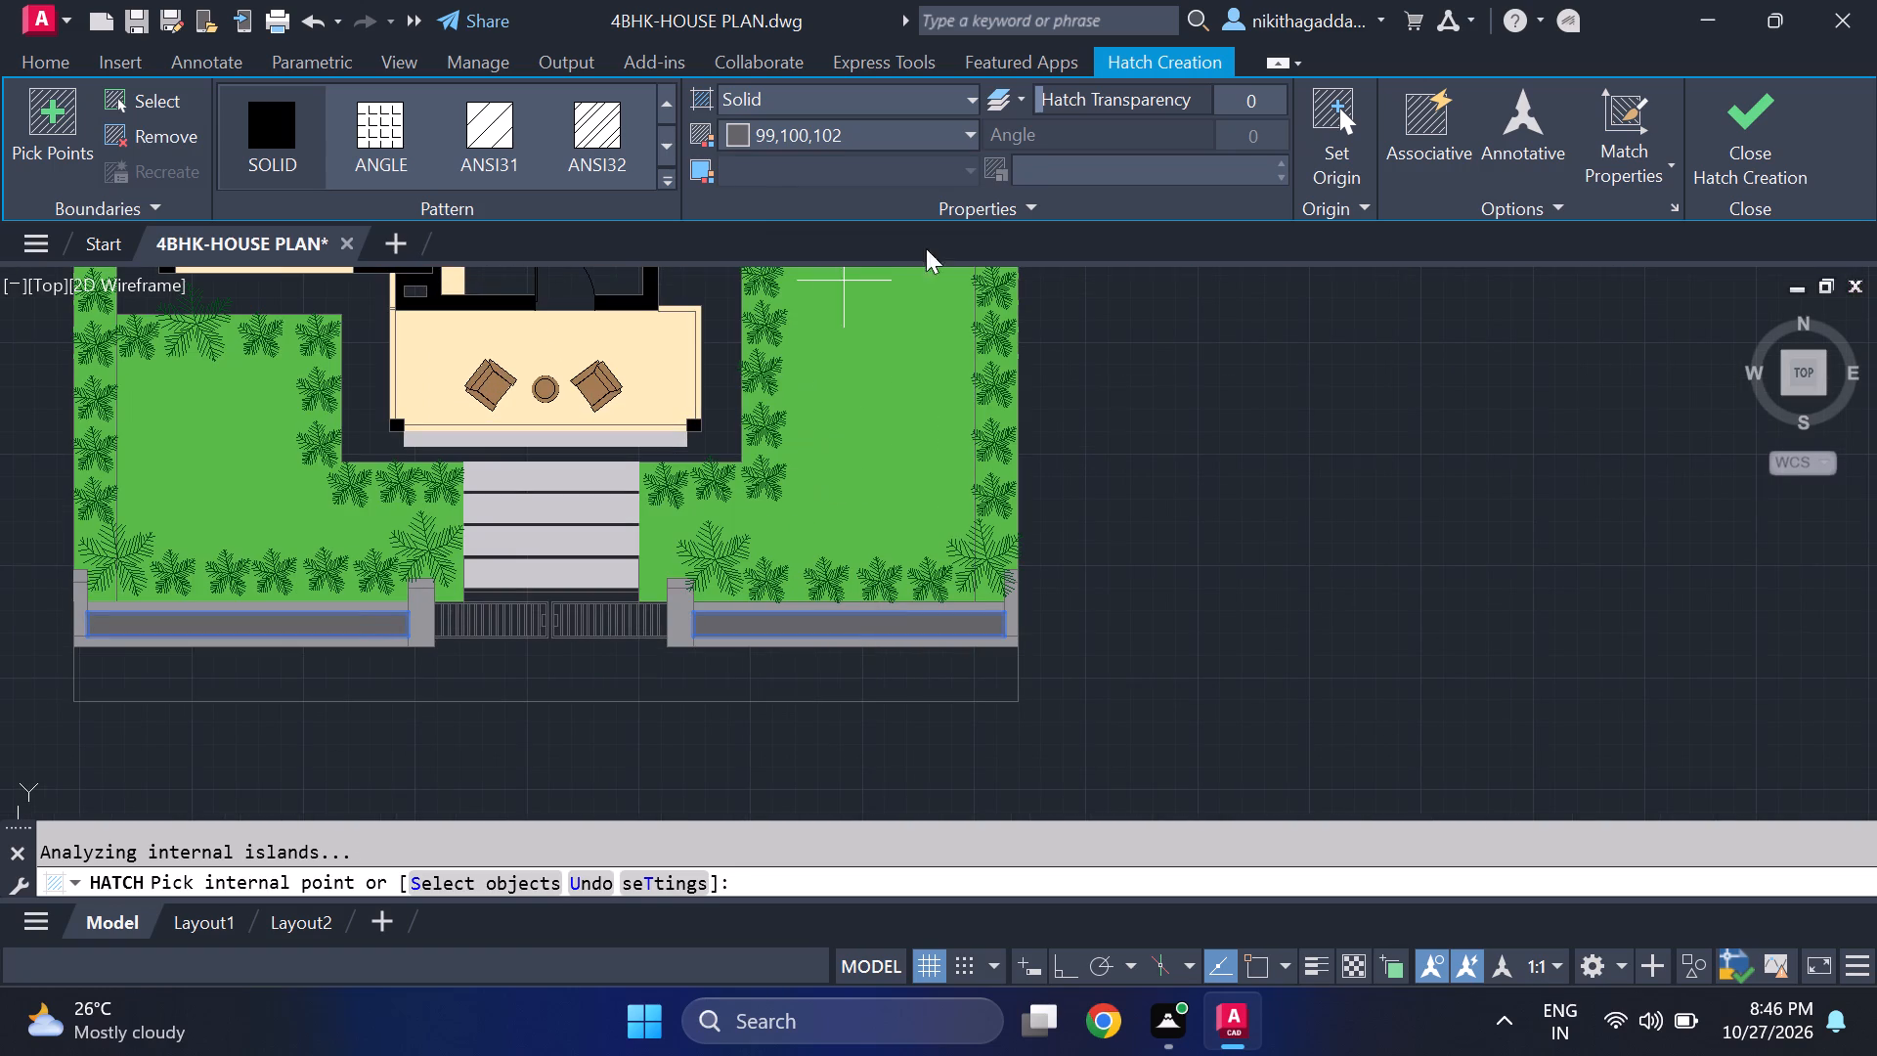
click(1727, 133)
Start a solid black 0,0,0 hatch with the short frame strip of the west gate leaf, beside the pillar and below the lawn.
scroll(918, 662, down, 3)
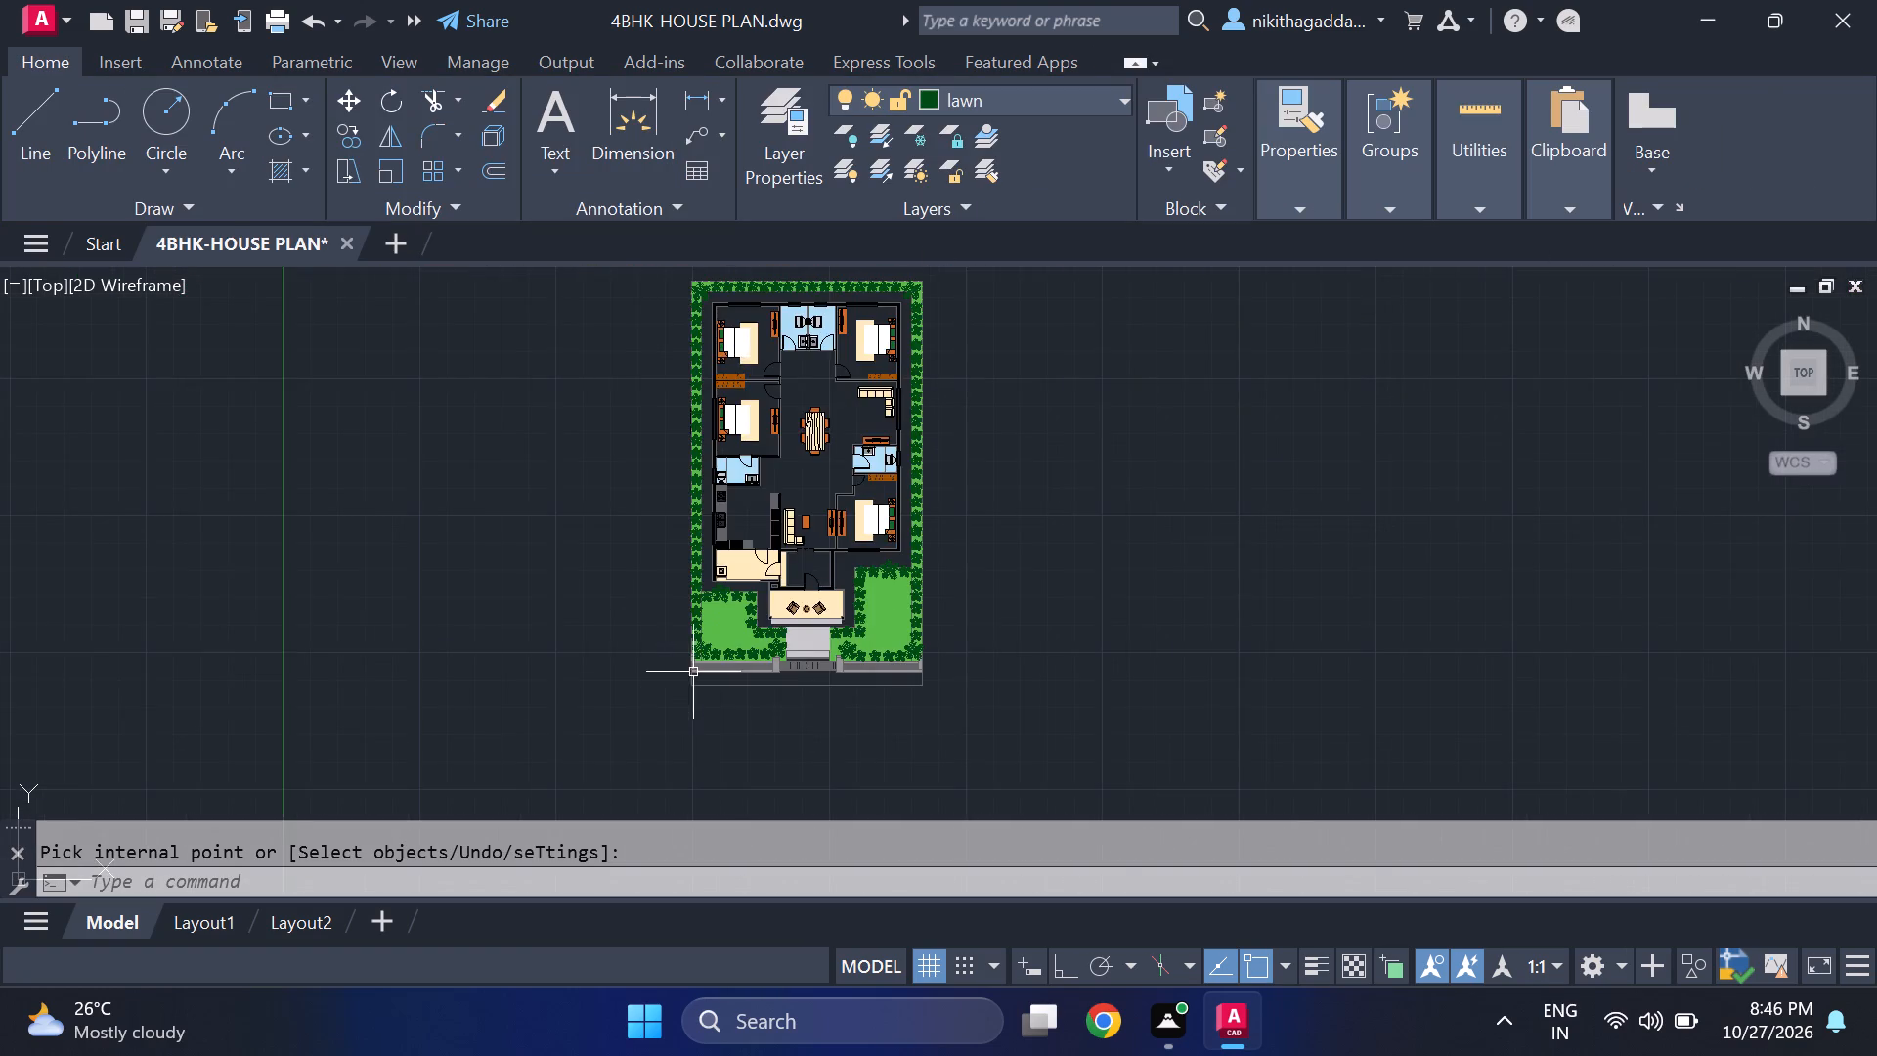
scroll(694, 671, up, 2)
middle_drag(804, 728, 725, 671)
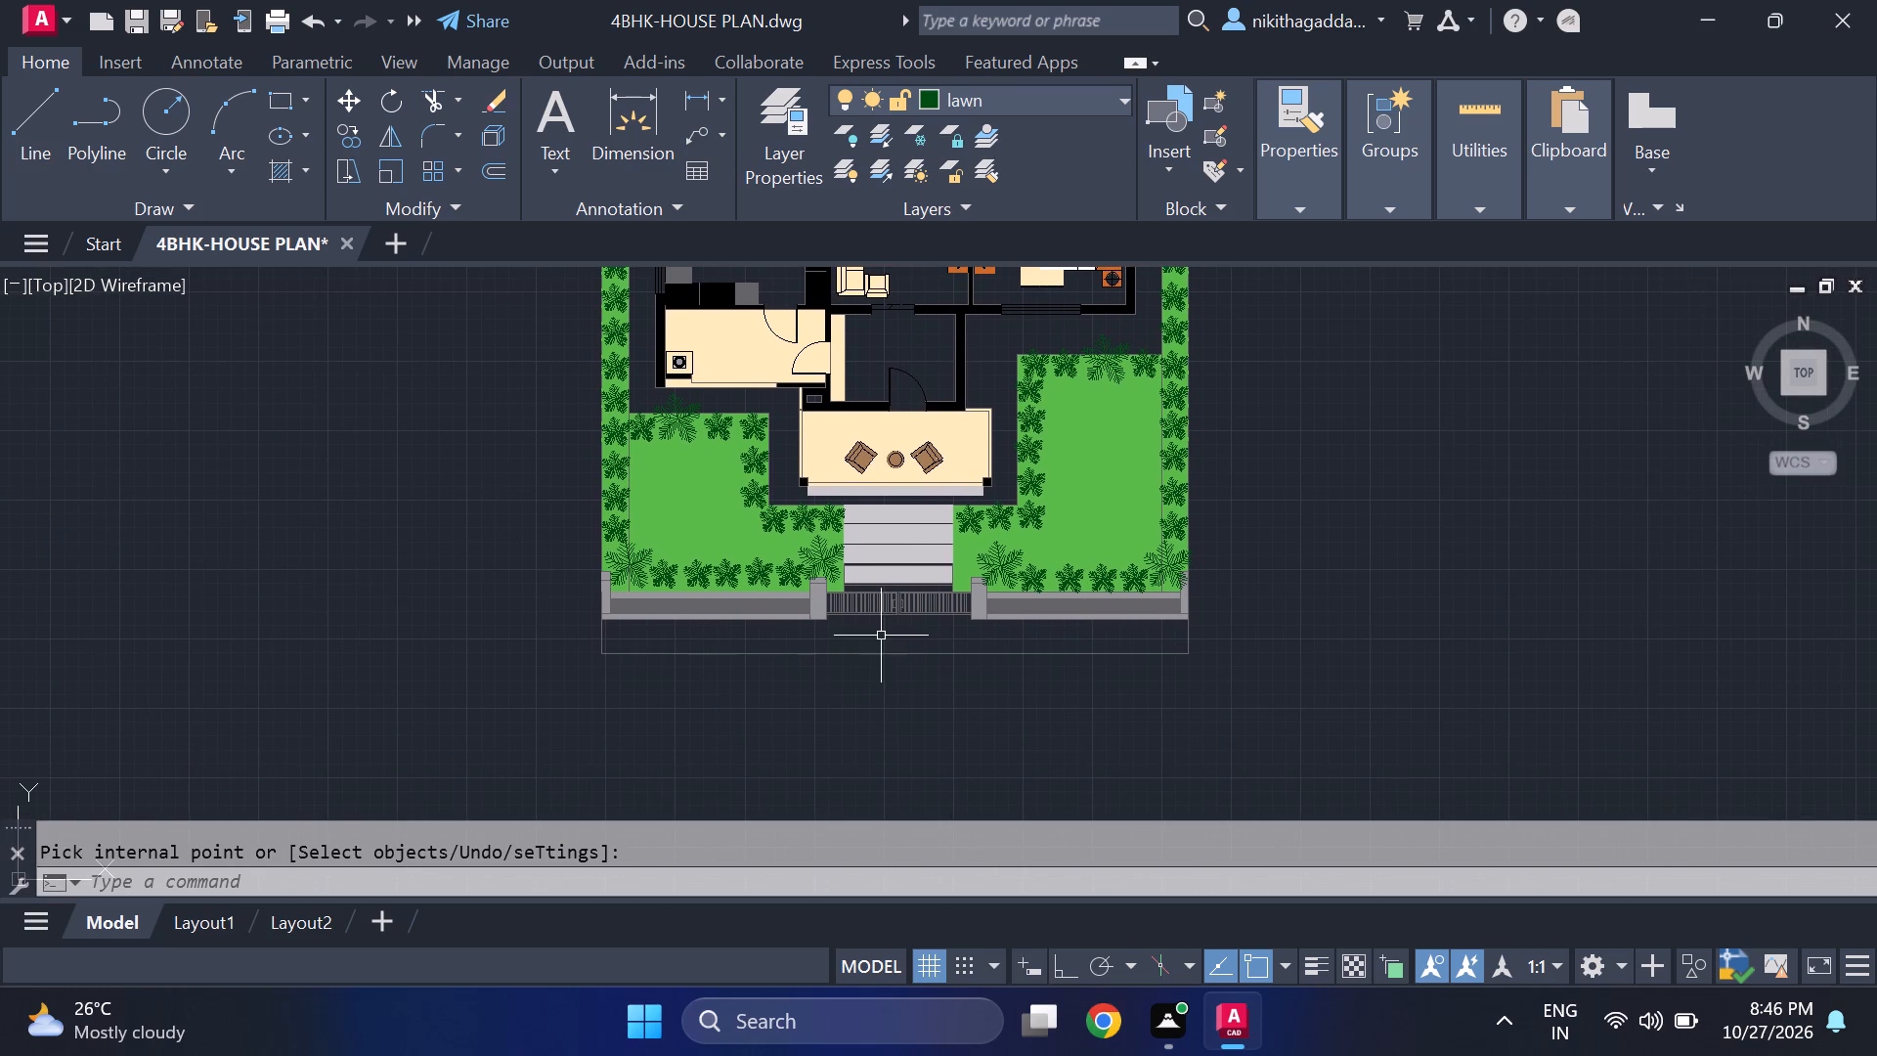
scroll(881, 634, up, 3)
text(hat)
text(ch)
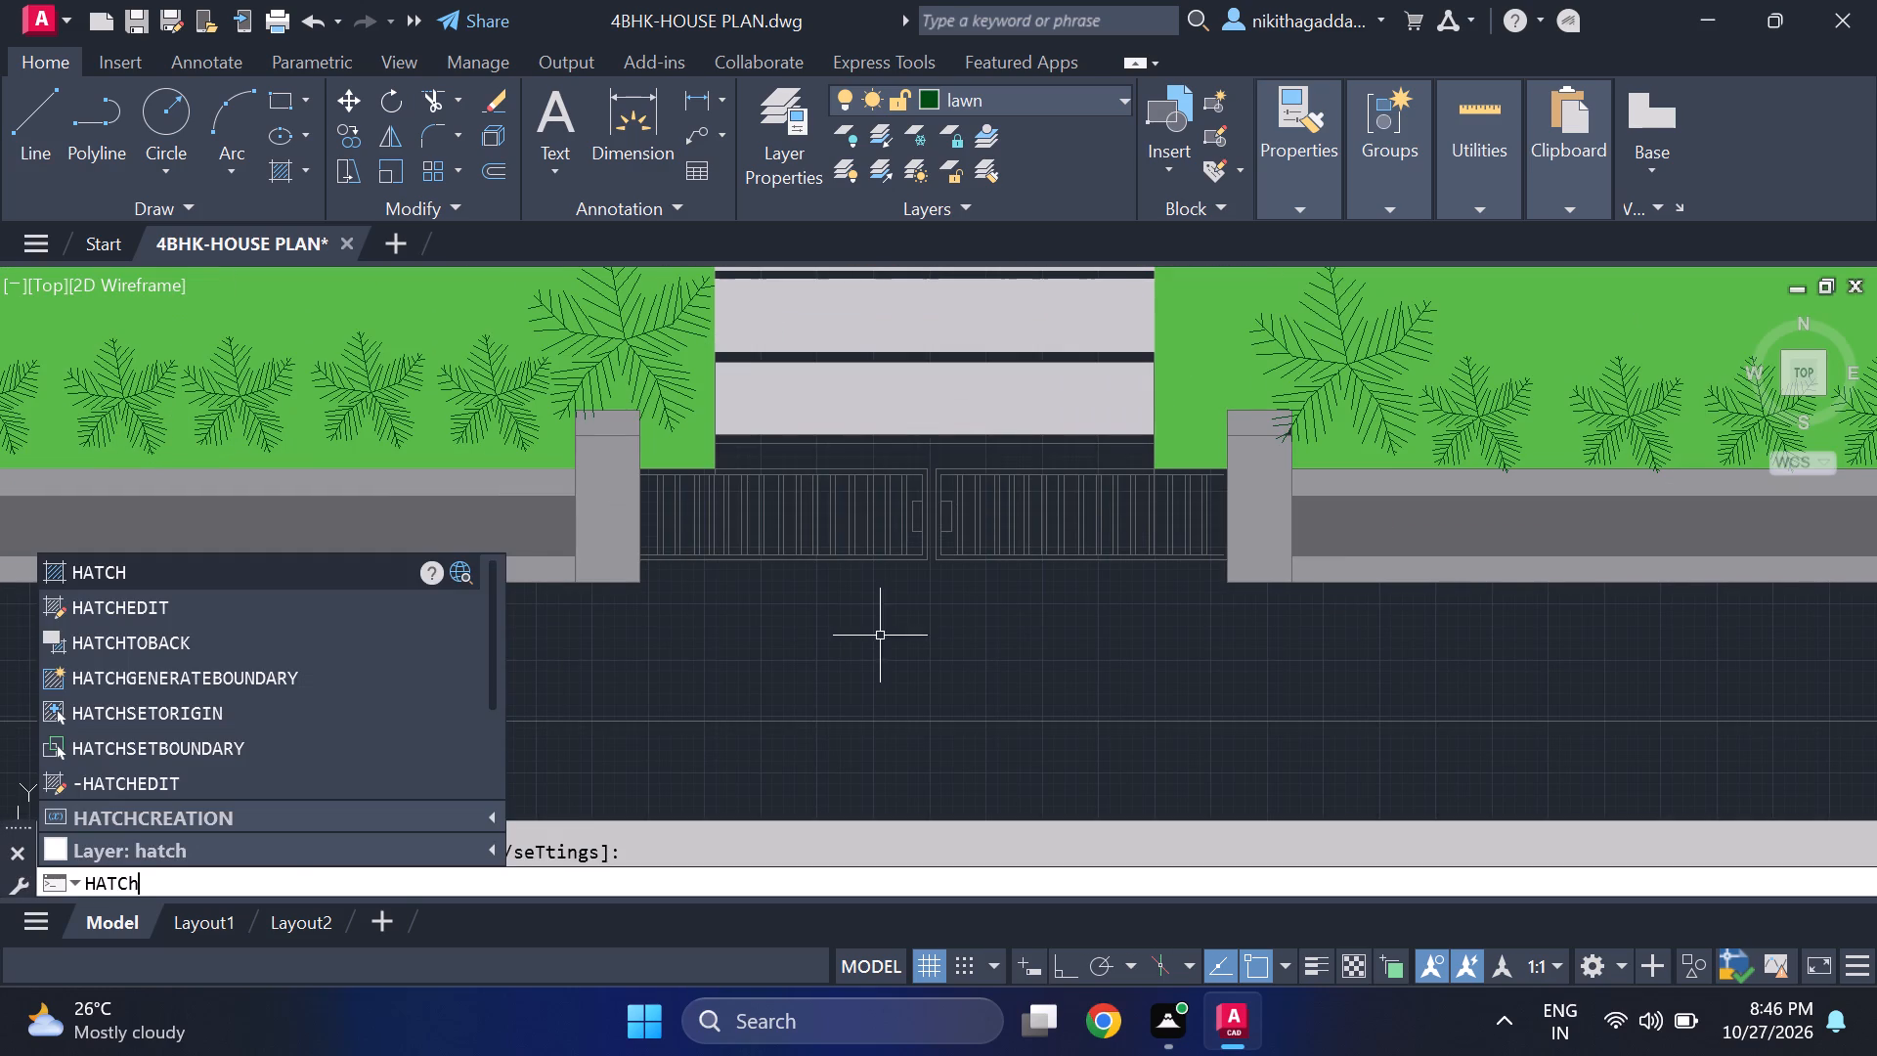
key(Return)
click(882, 134)
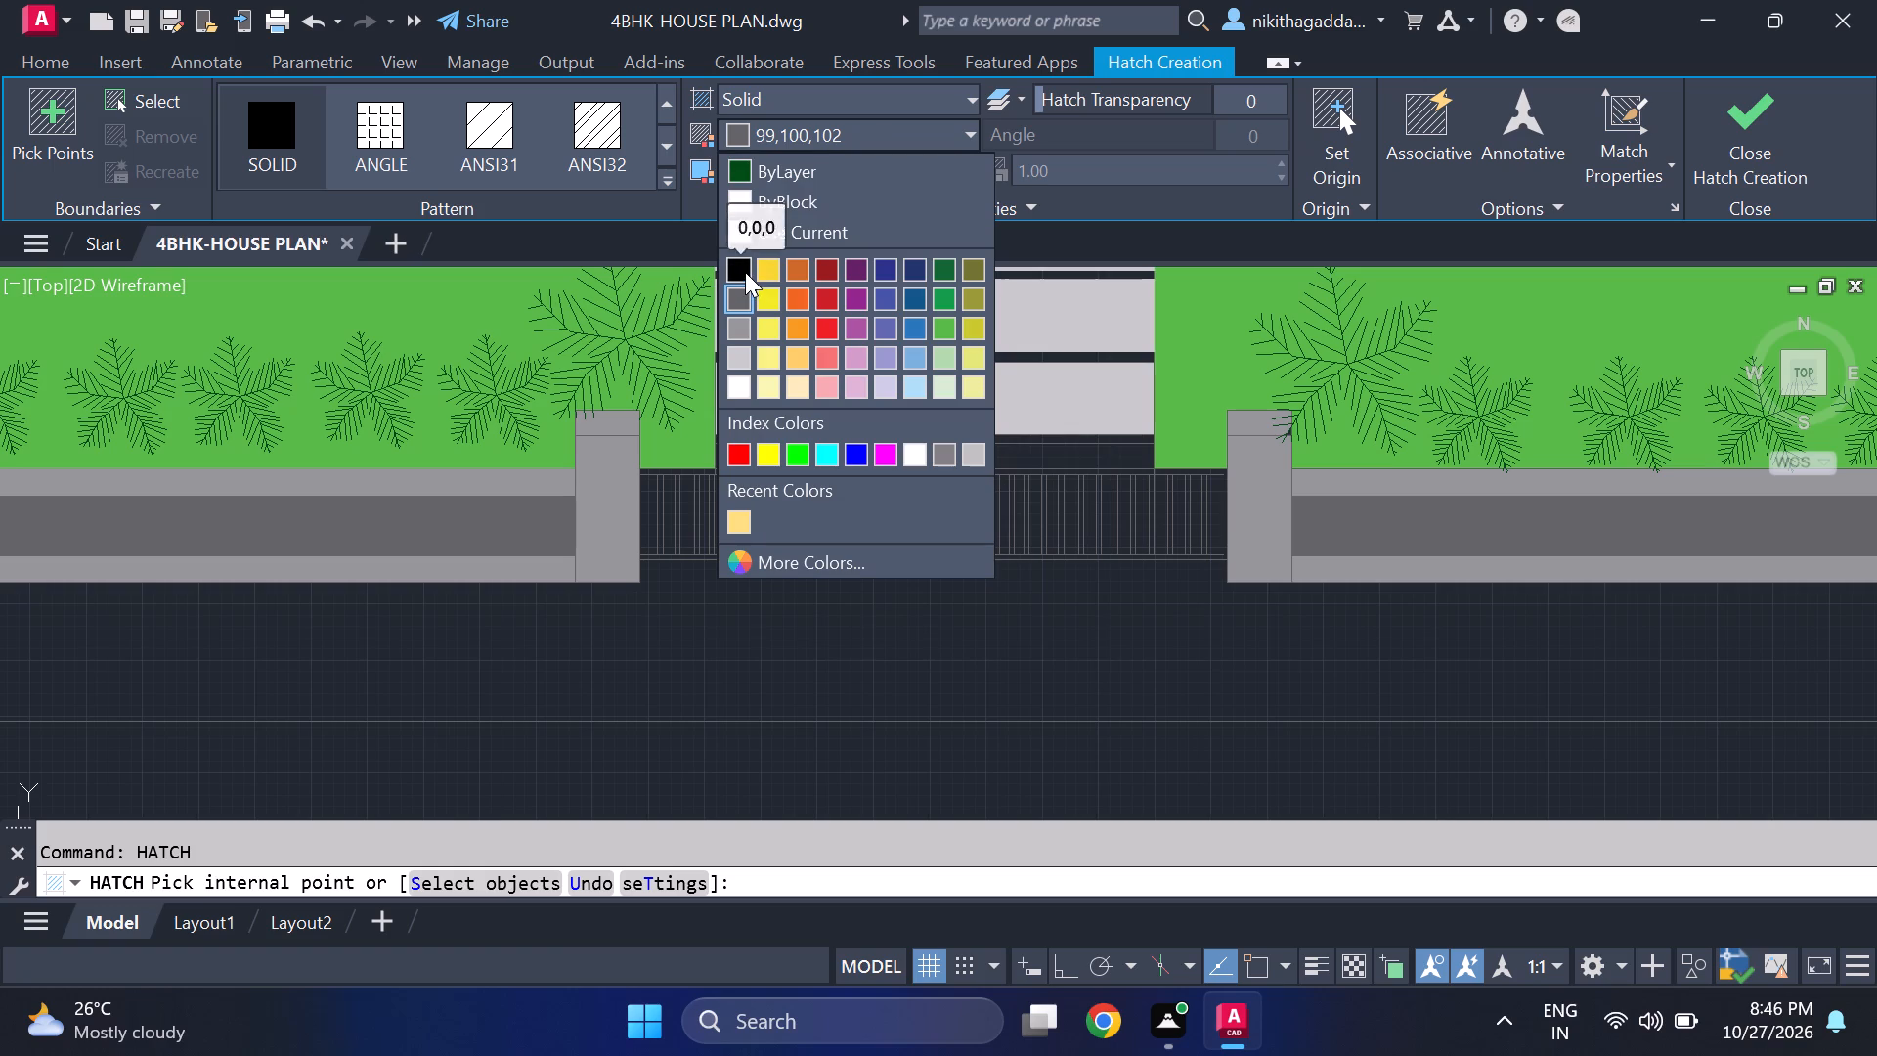
click(745, 272)
scroll(682, 478, up, 3)
click(668, 452)
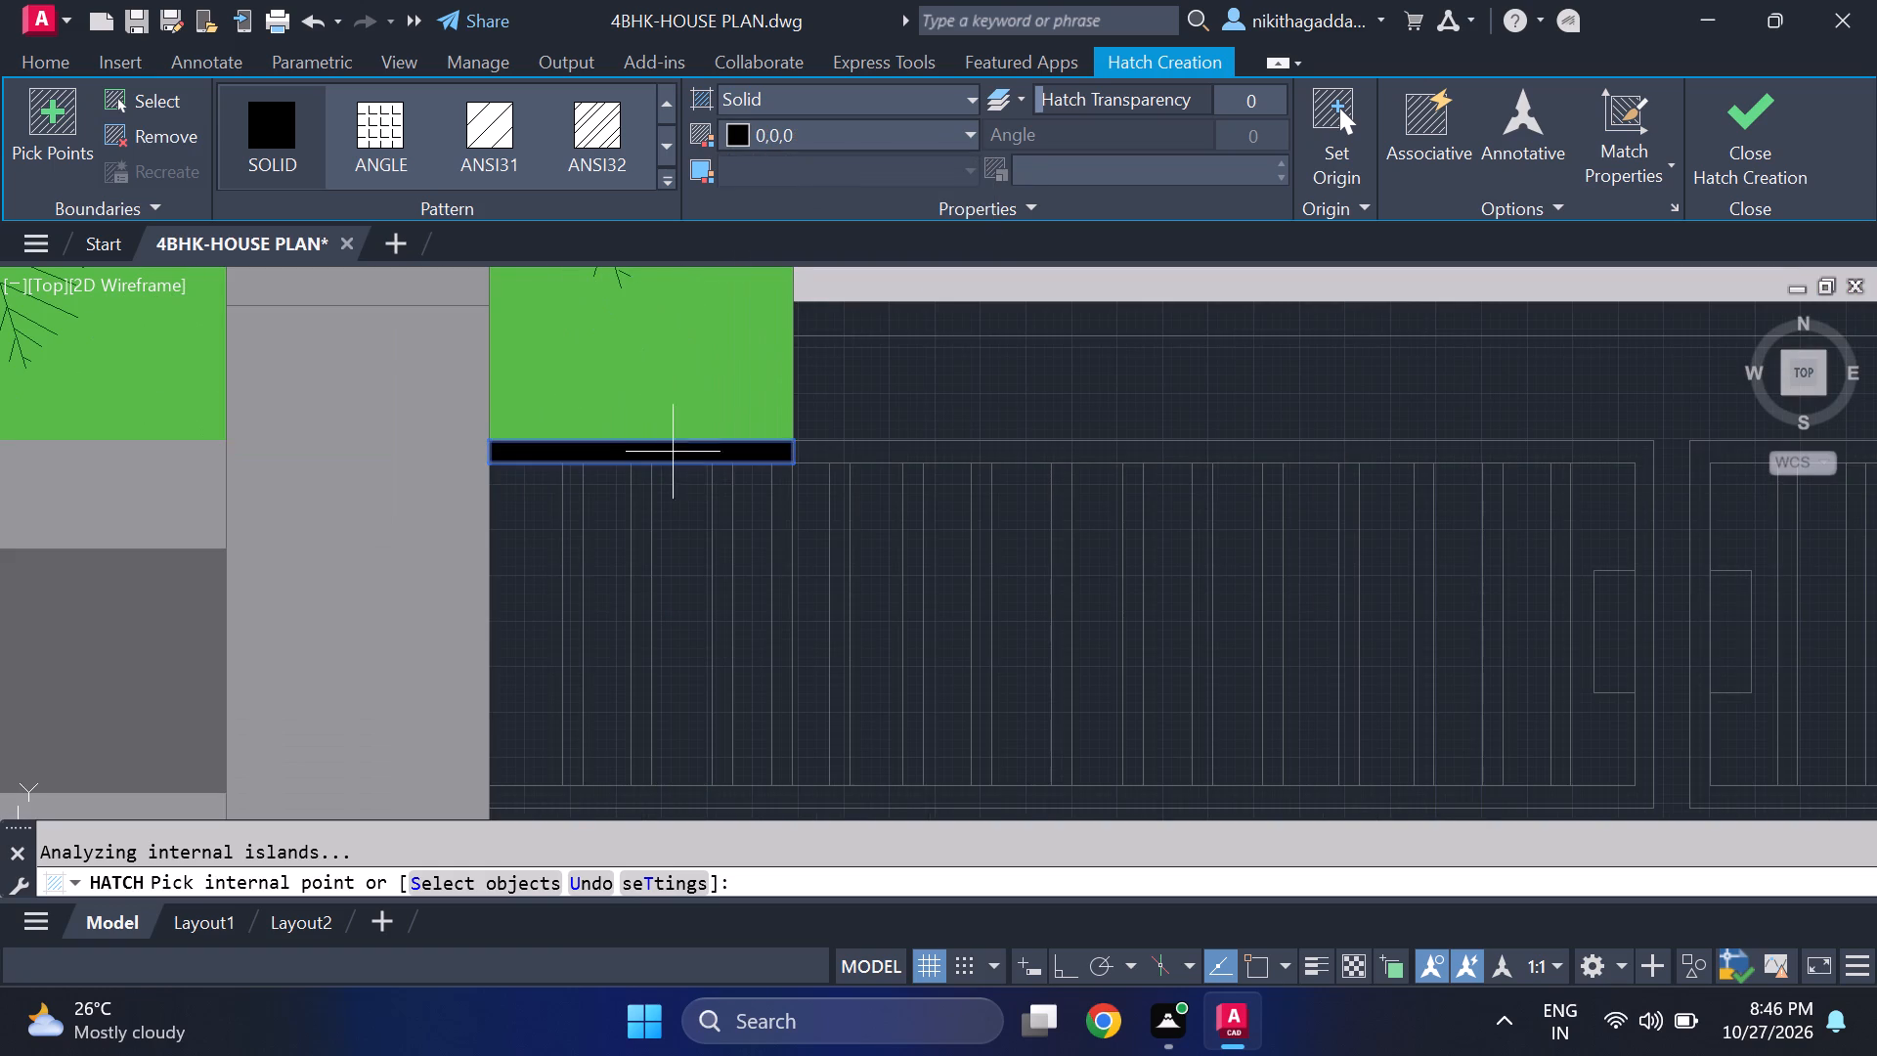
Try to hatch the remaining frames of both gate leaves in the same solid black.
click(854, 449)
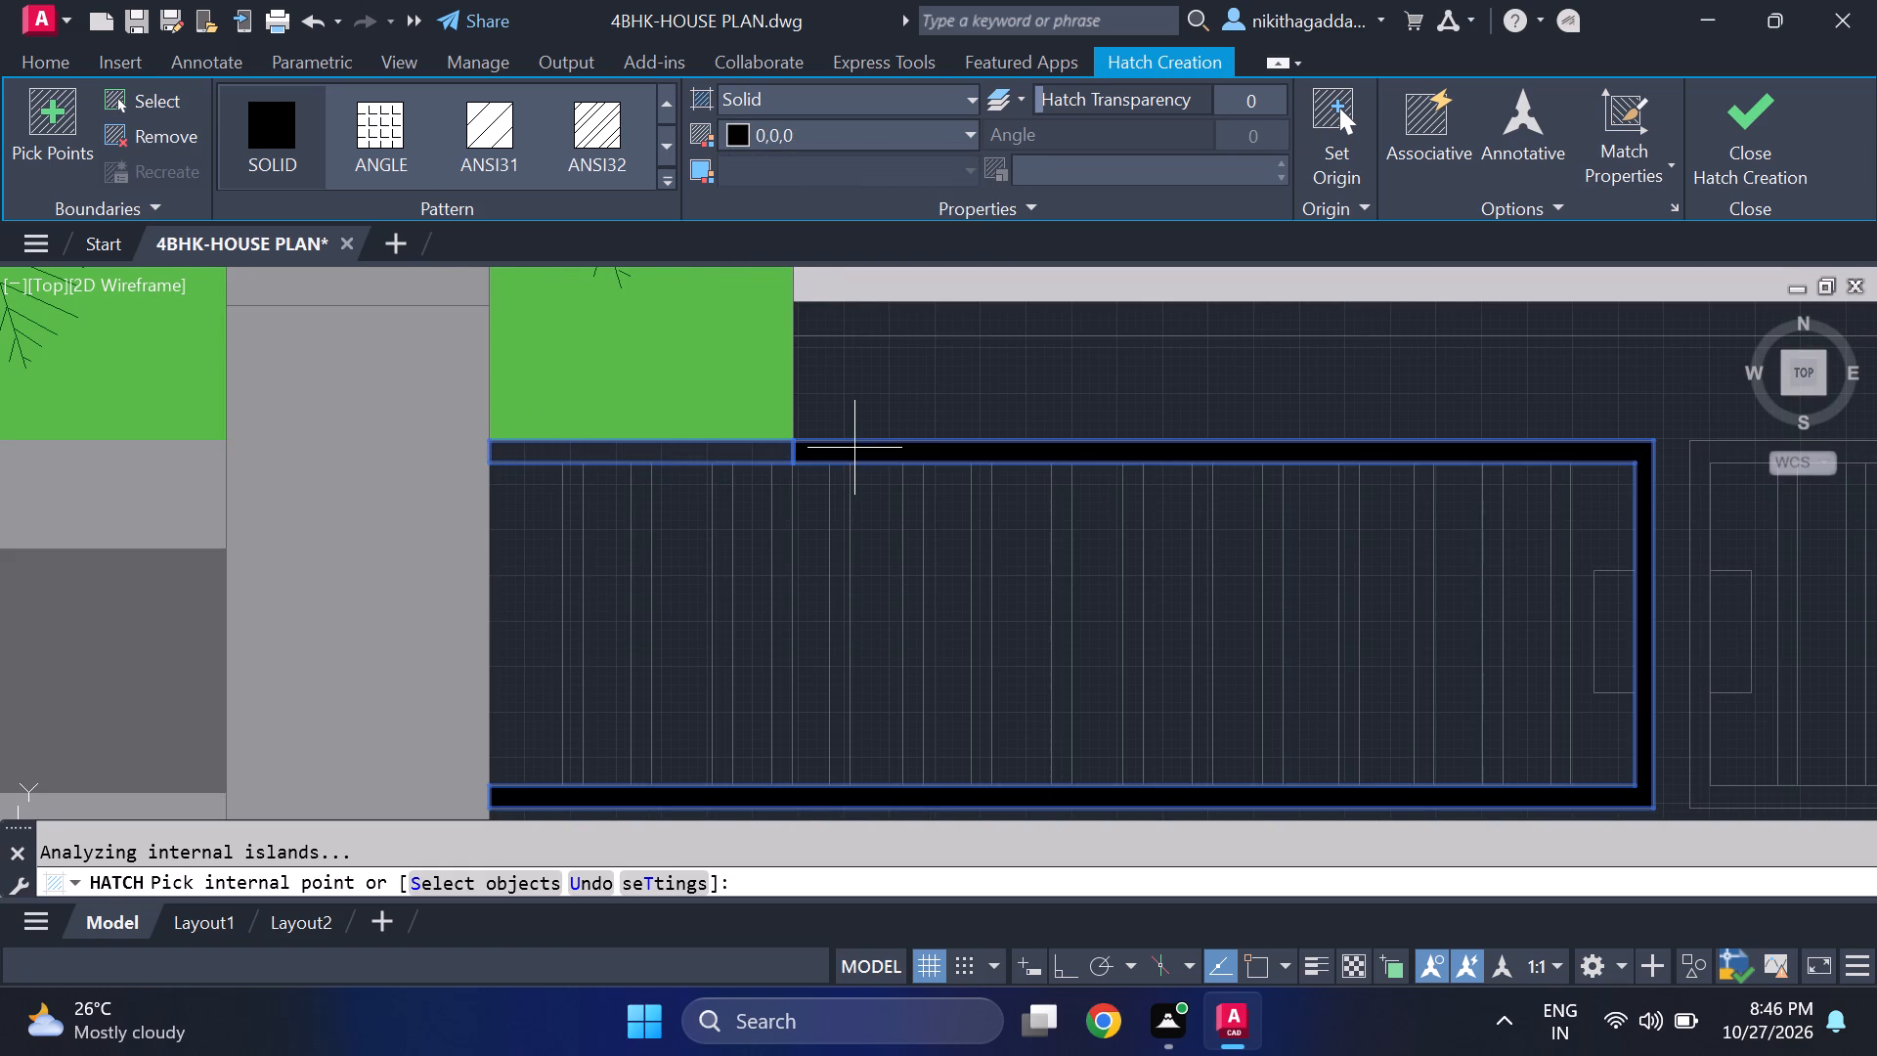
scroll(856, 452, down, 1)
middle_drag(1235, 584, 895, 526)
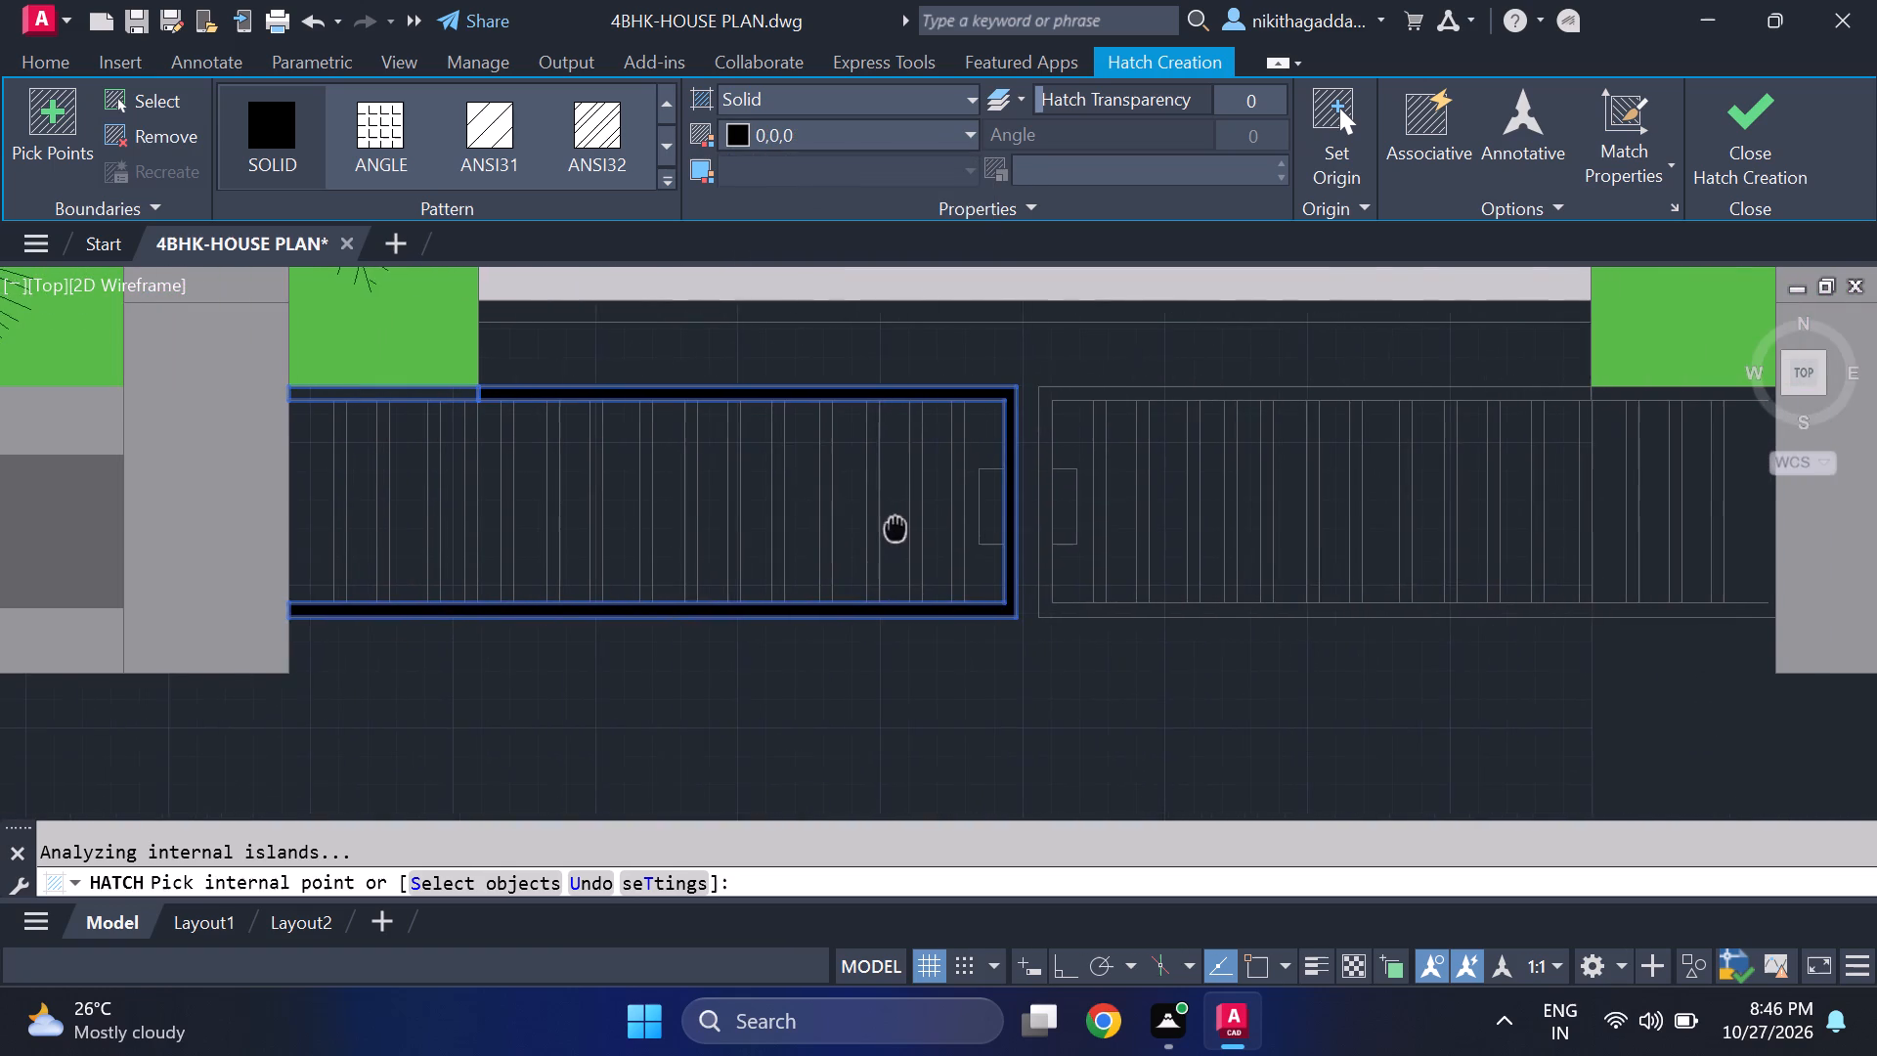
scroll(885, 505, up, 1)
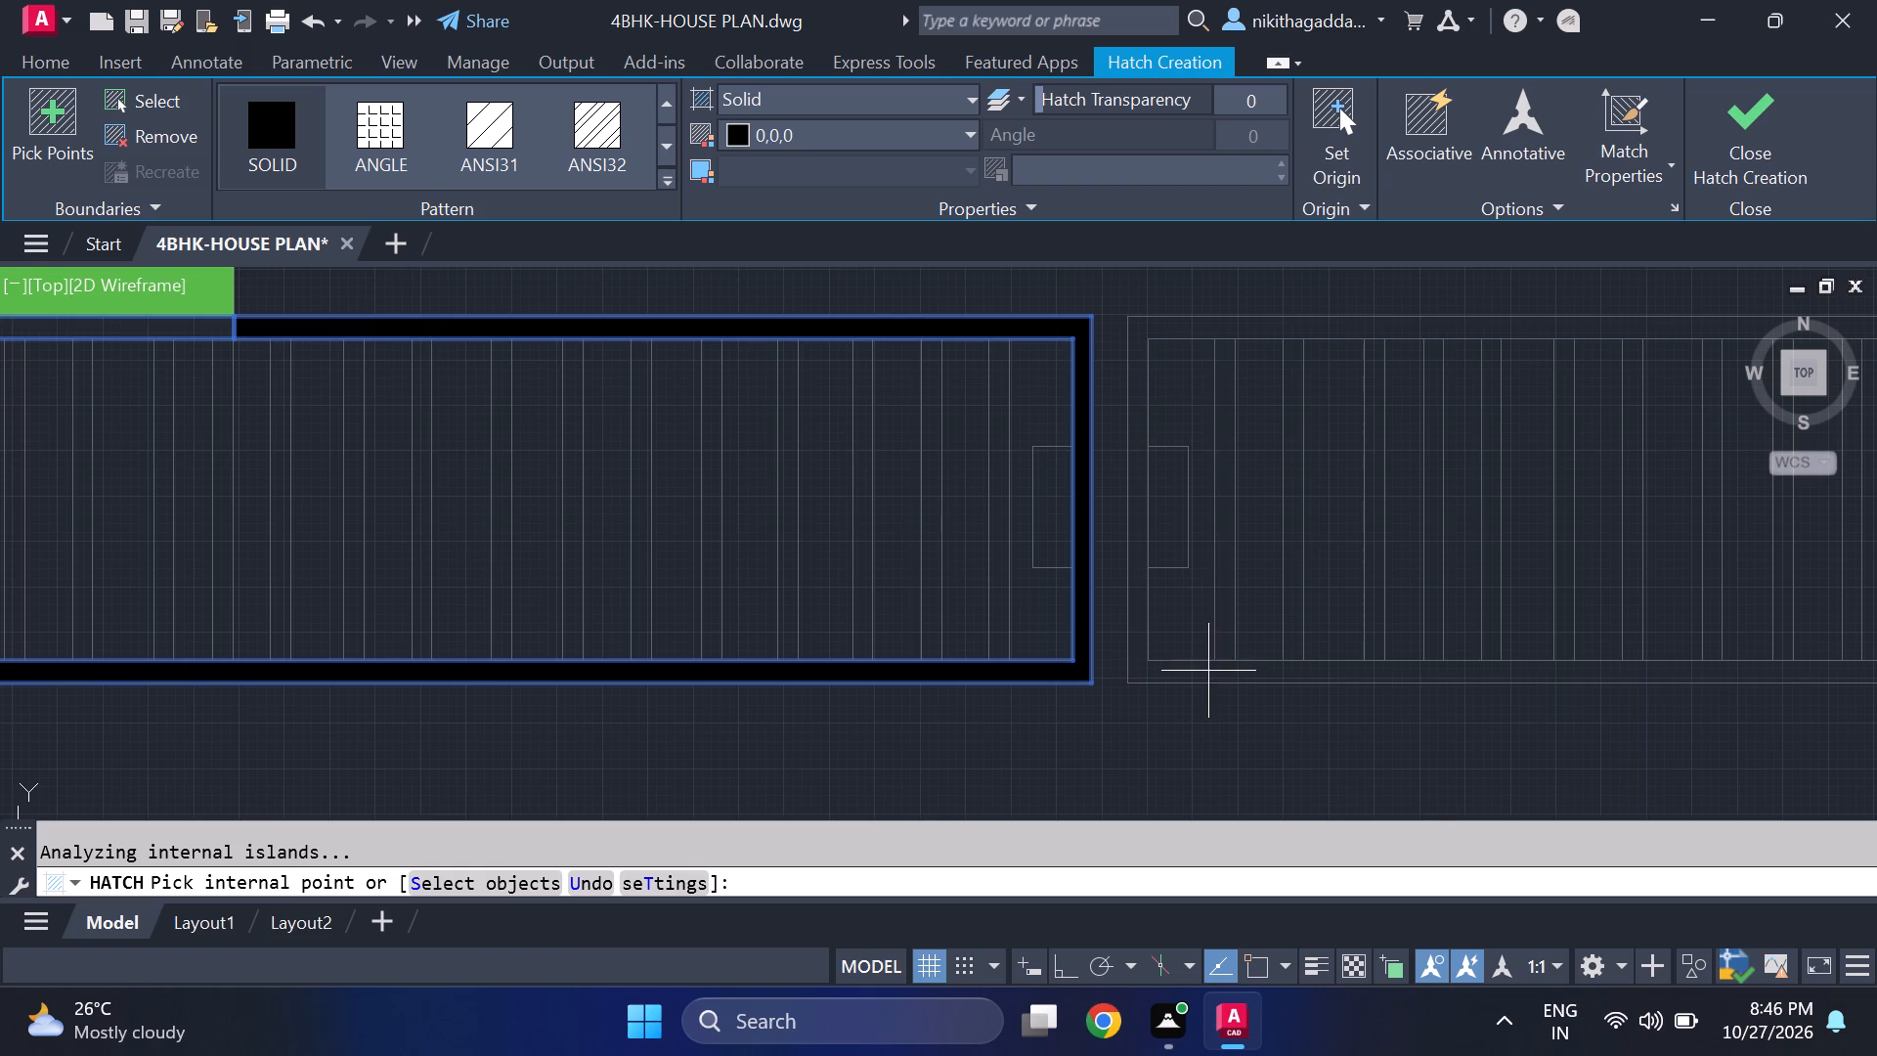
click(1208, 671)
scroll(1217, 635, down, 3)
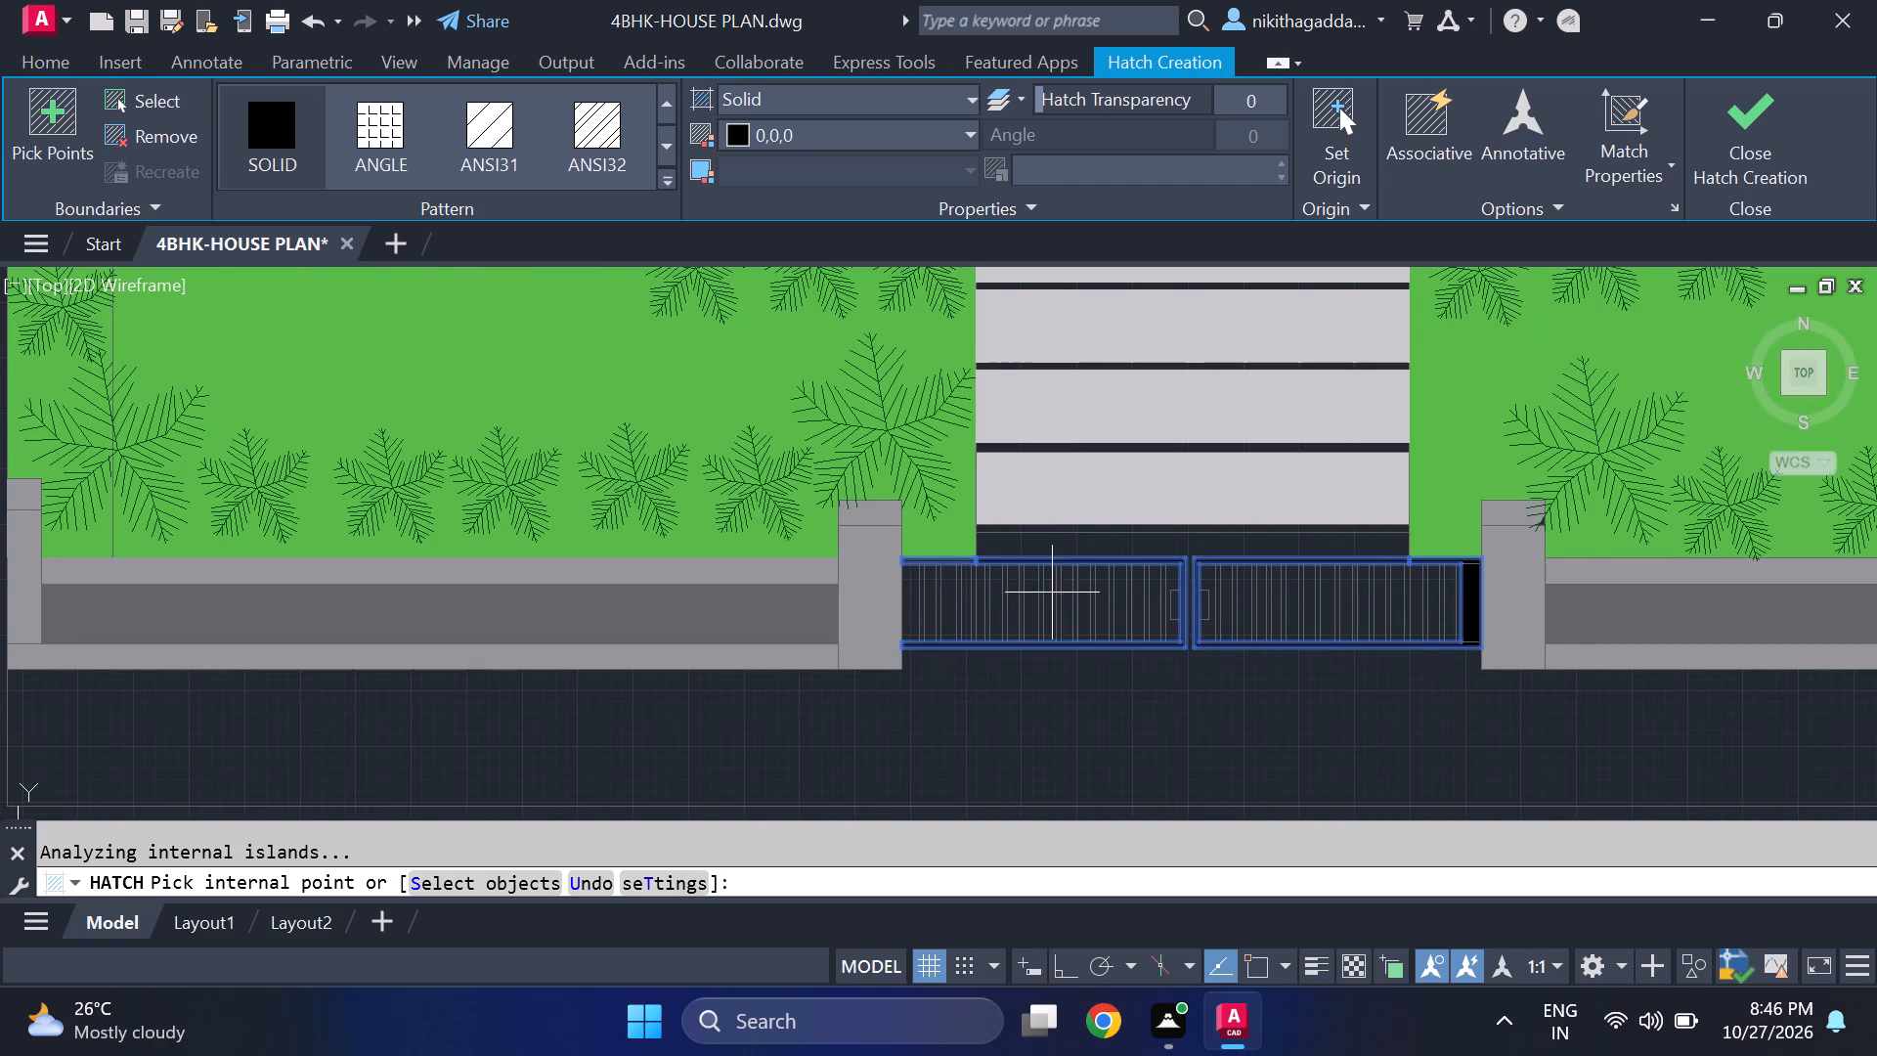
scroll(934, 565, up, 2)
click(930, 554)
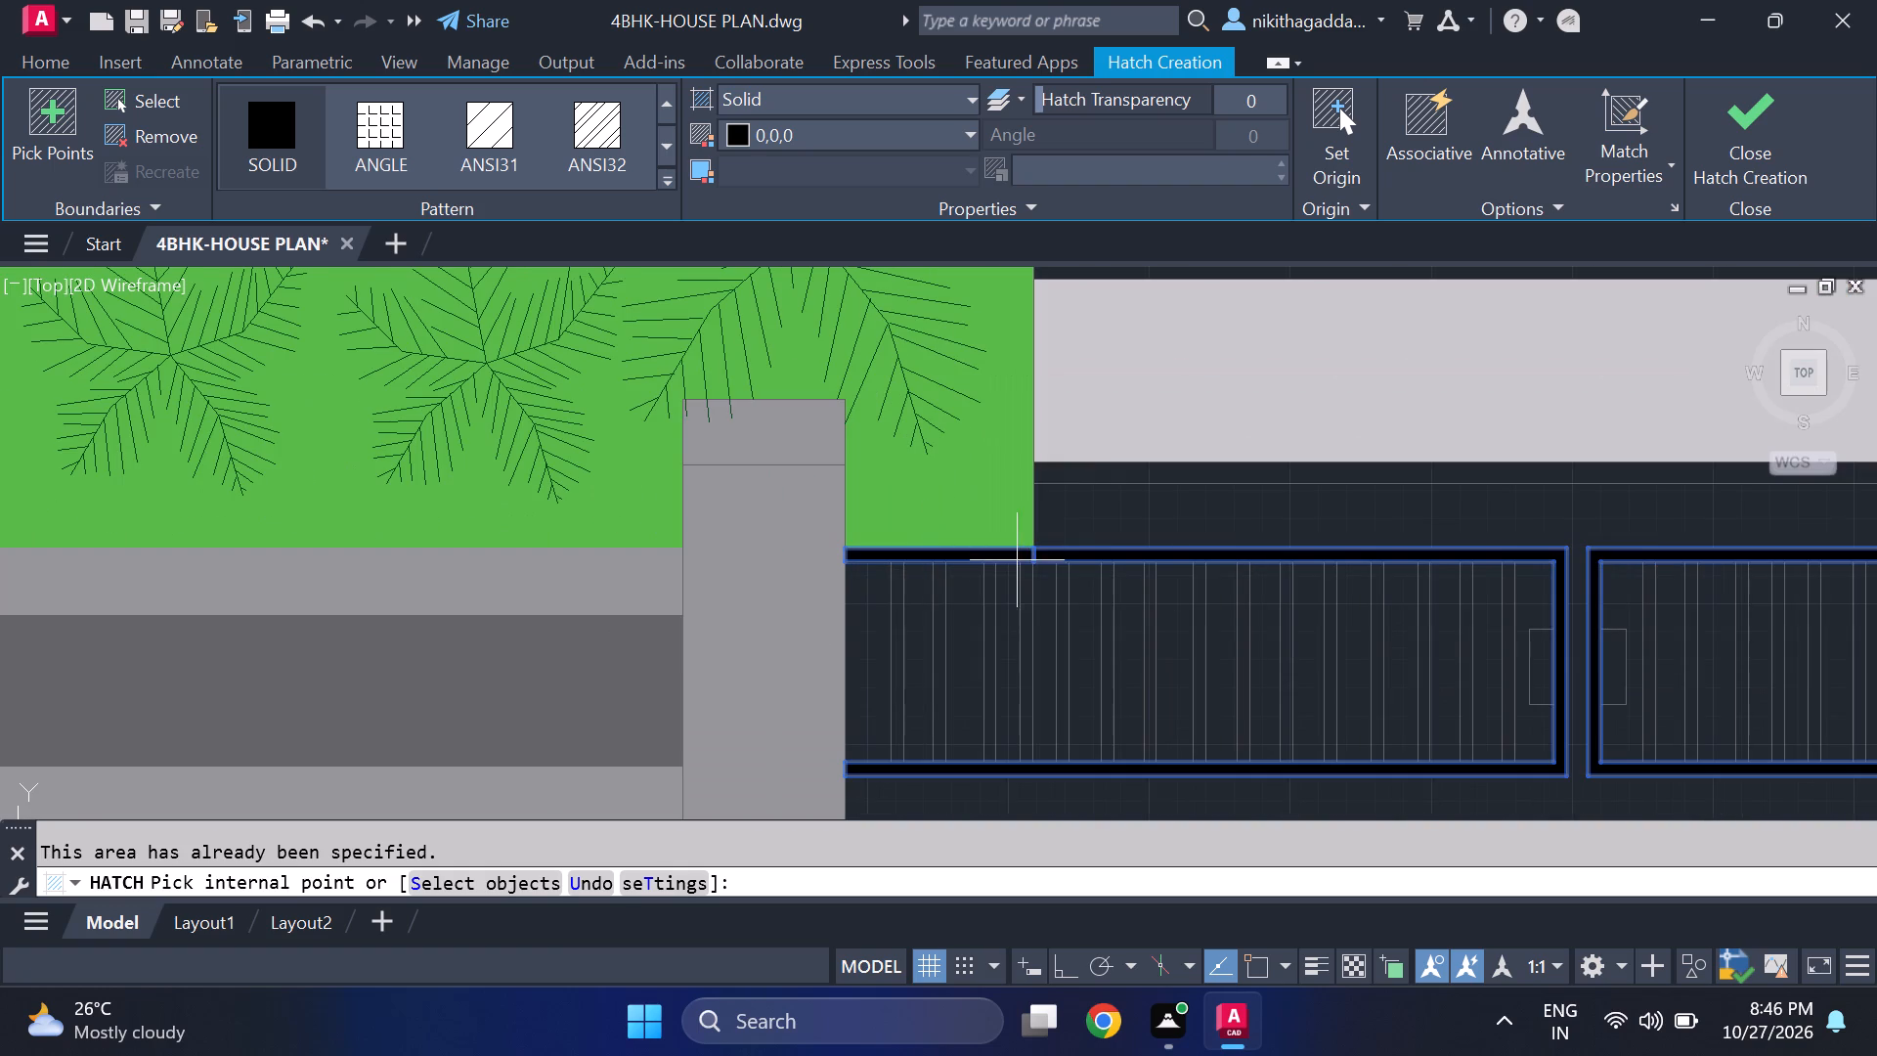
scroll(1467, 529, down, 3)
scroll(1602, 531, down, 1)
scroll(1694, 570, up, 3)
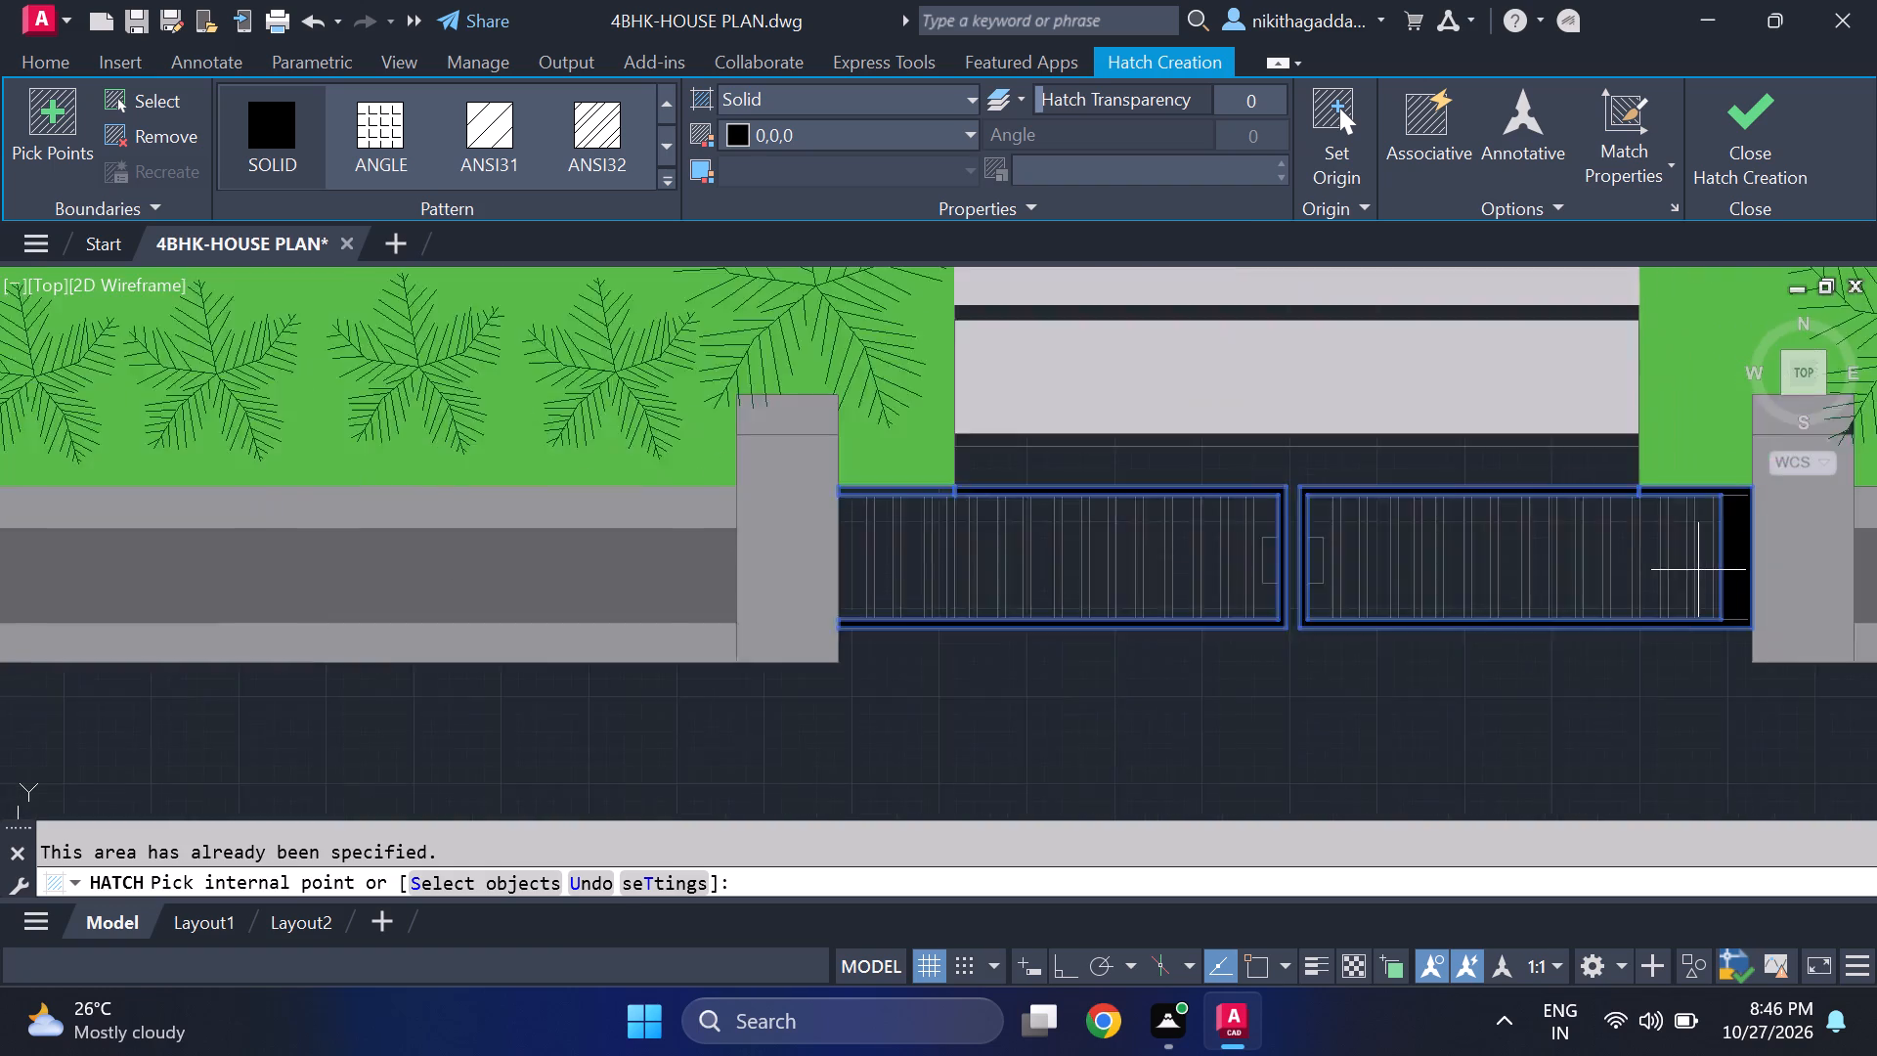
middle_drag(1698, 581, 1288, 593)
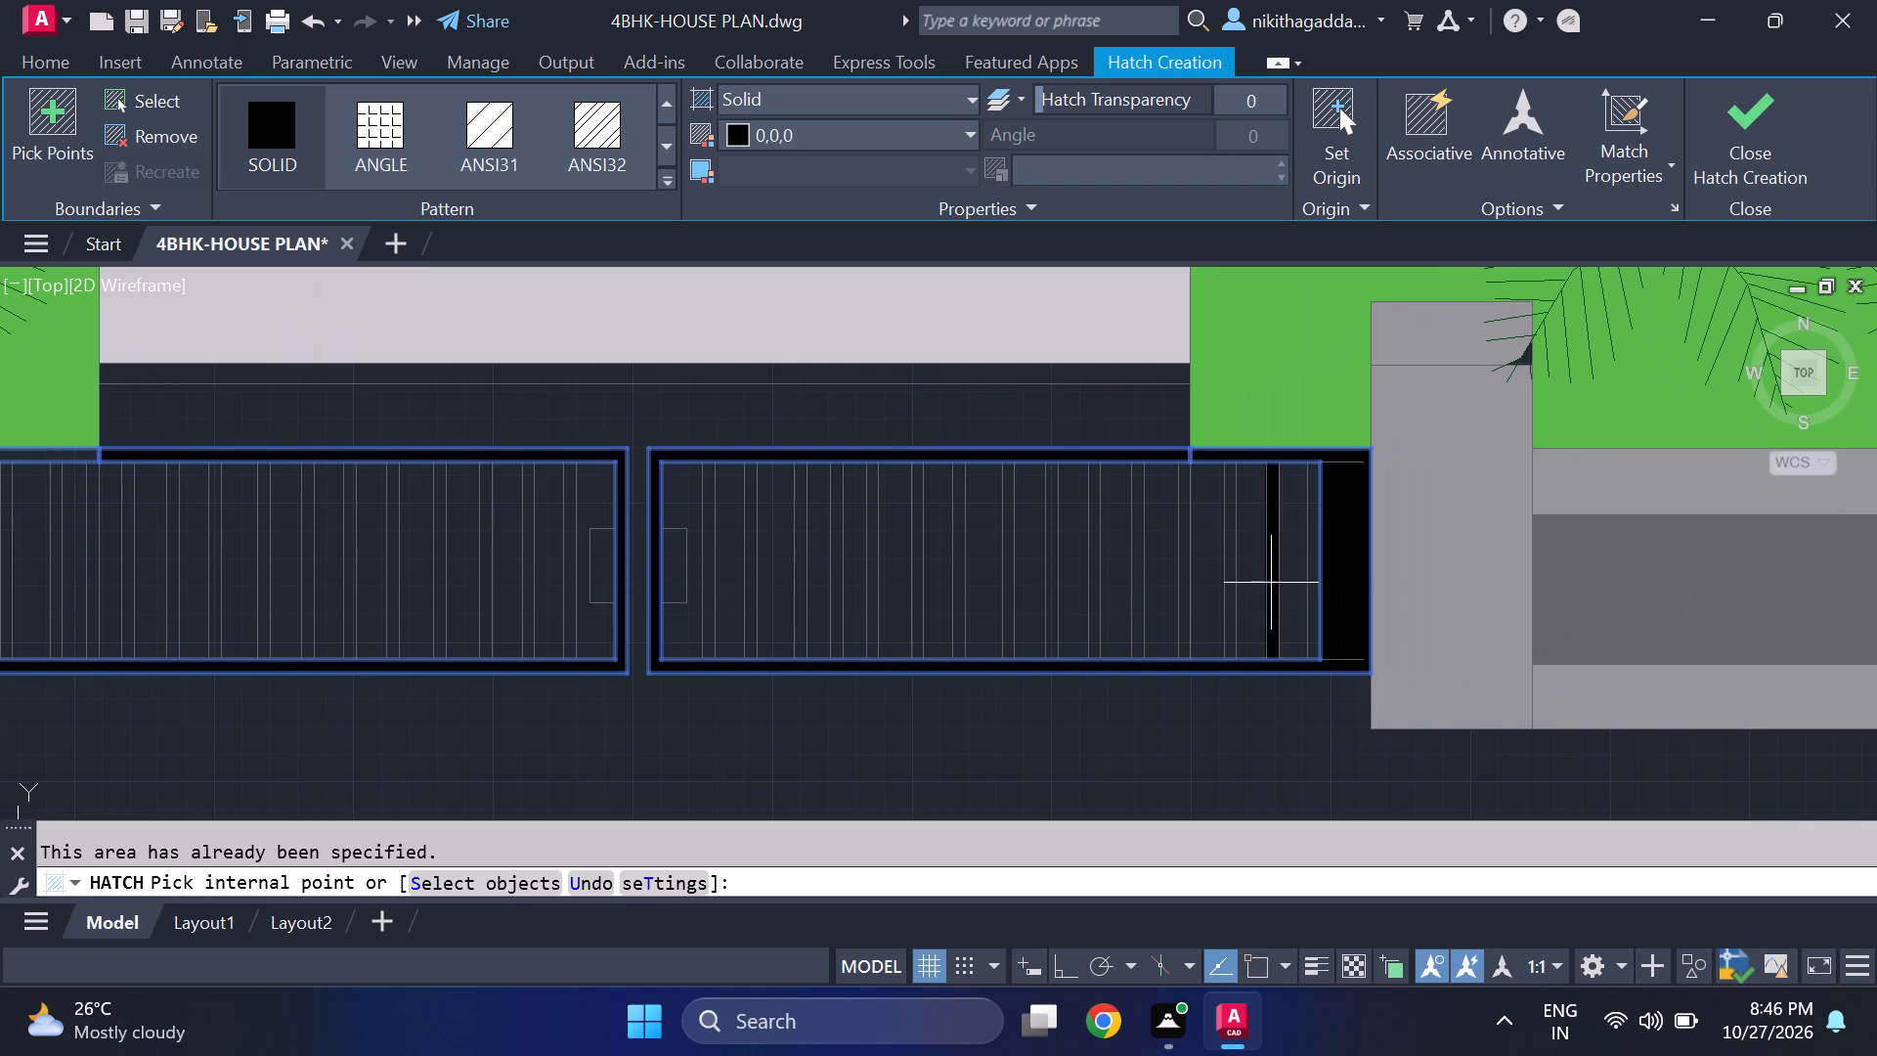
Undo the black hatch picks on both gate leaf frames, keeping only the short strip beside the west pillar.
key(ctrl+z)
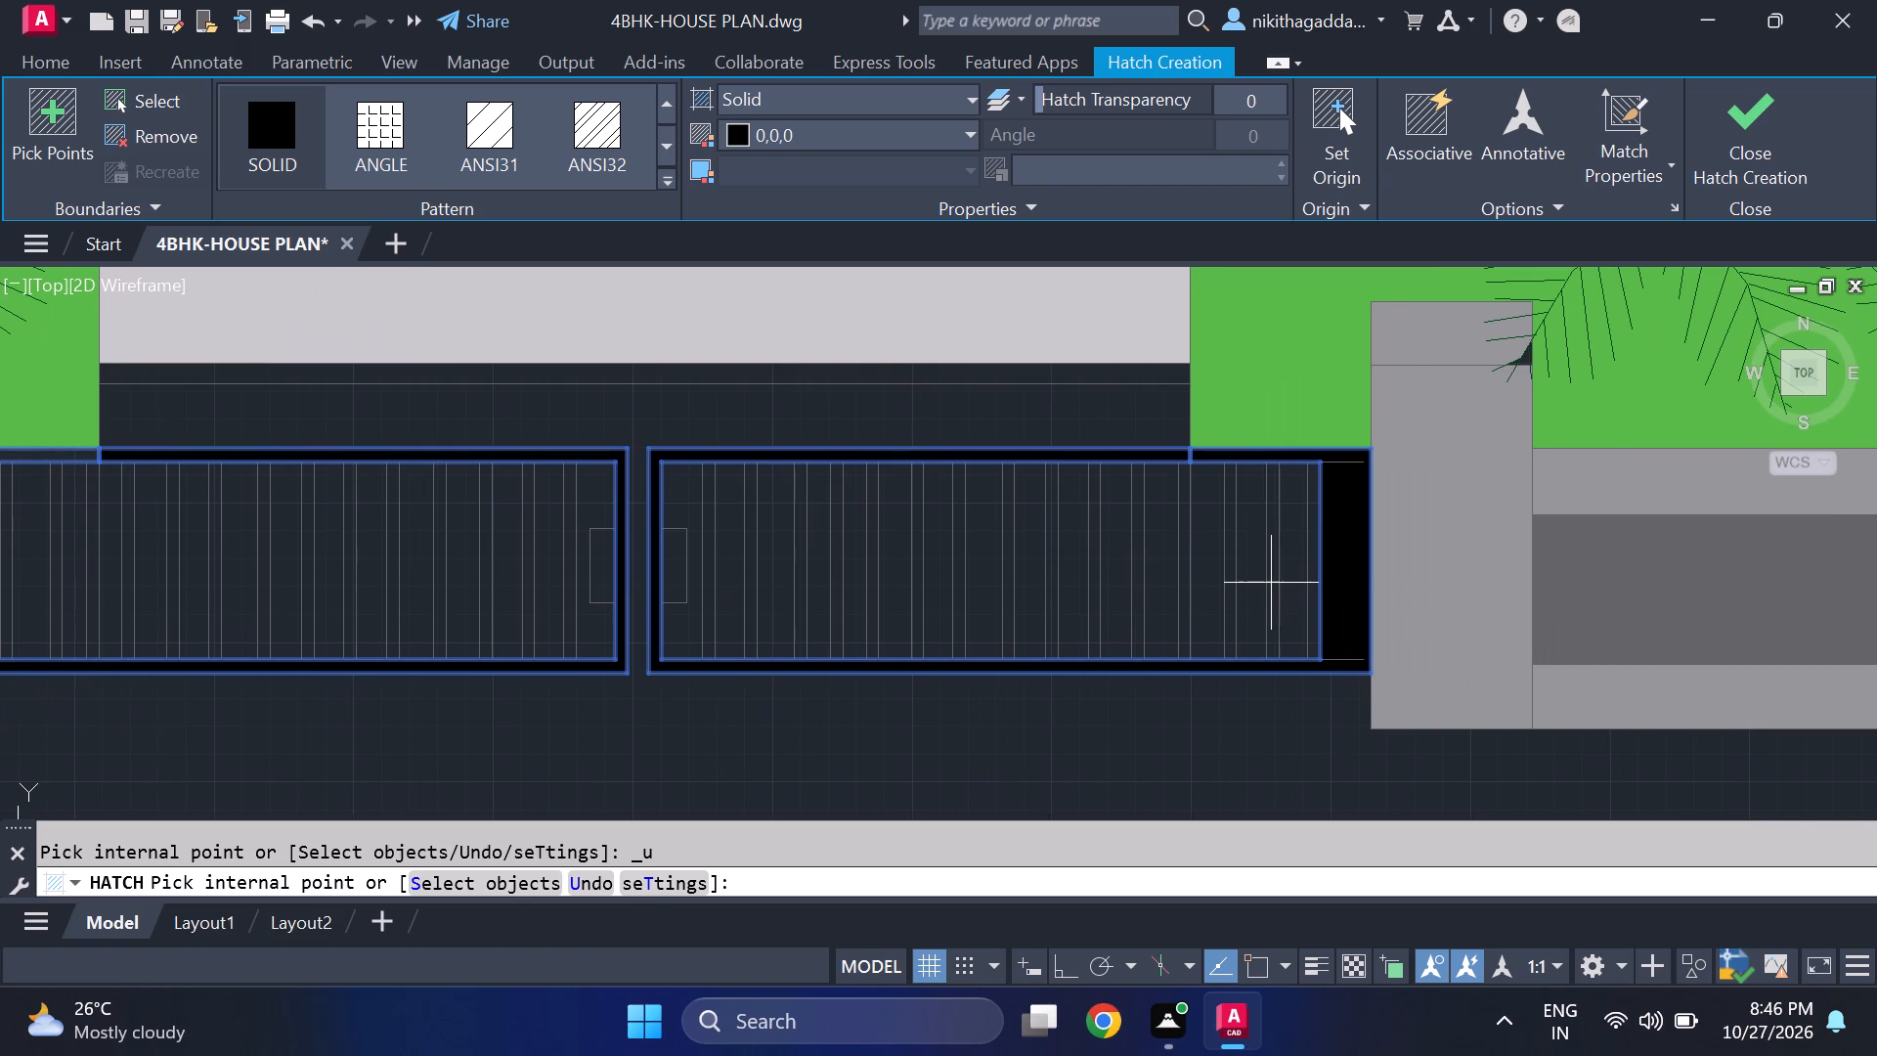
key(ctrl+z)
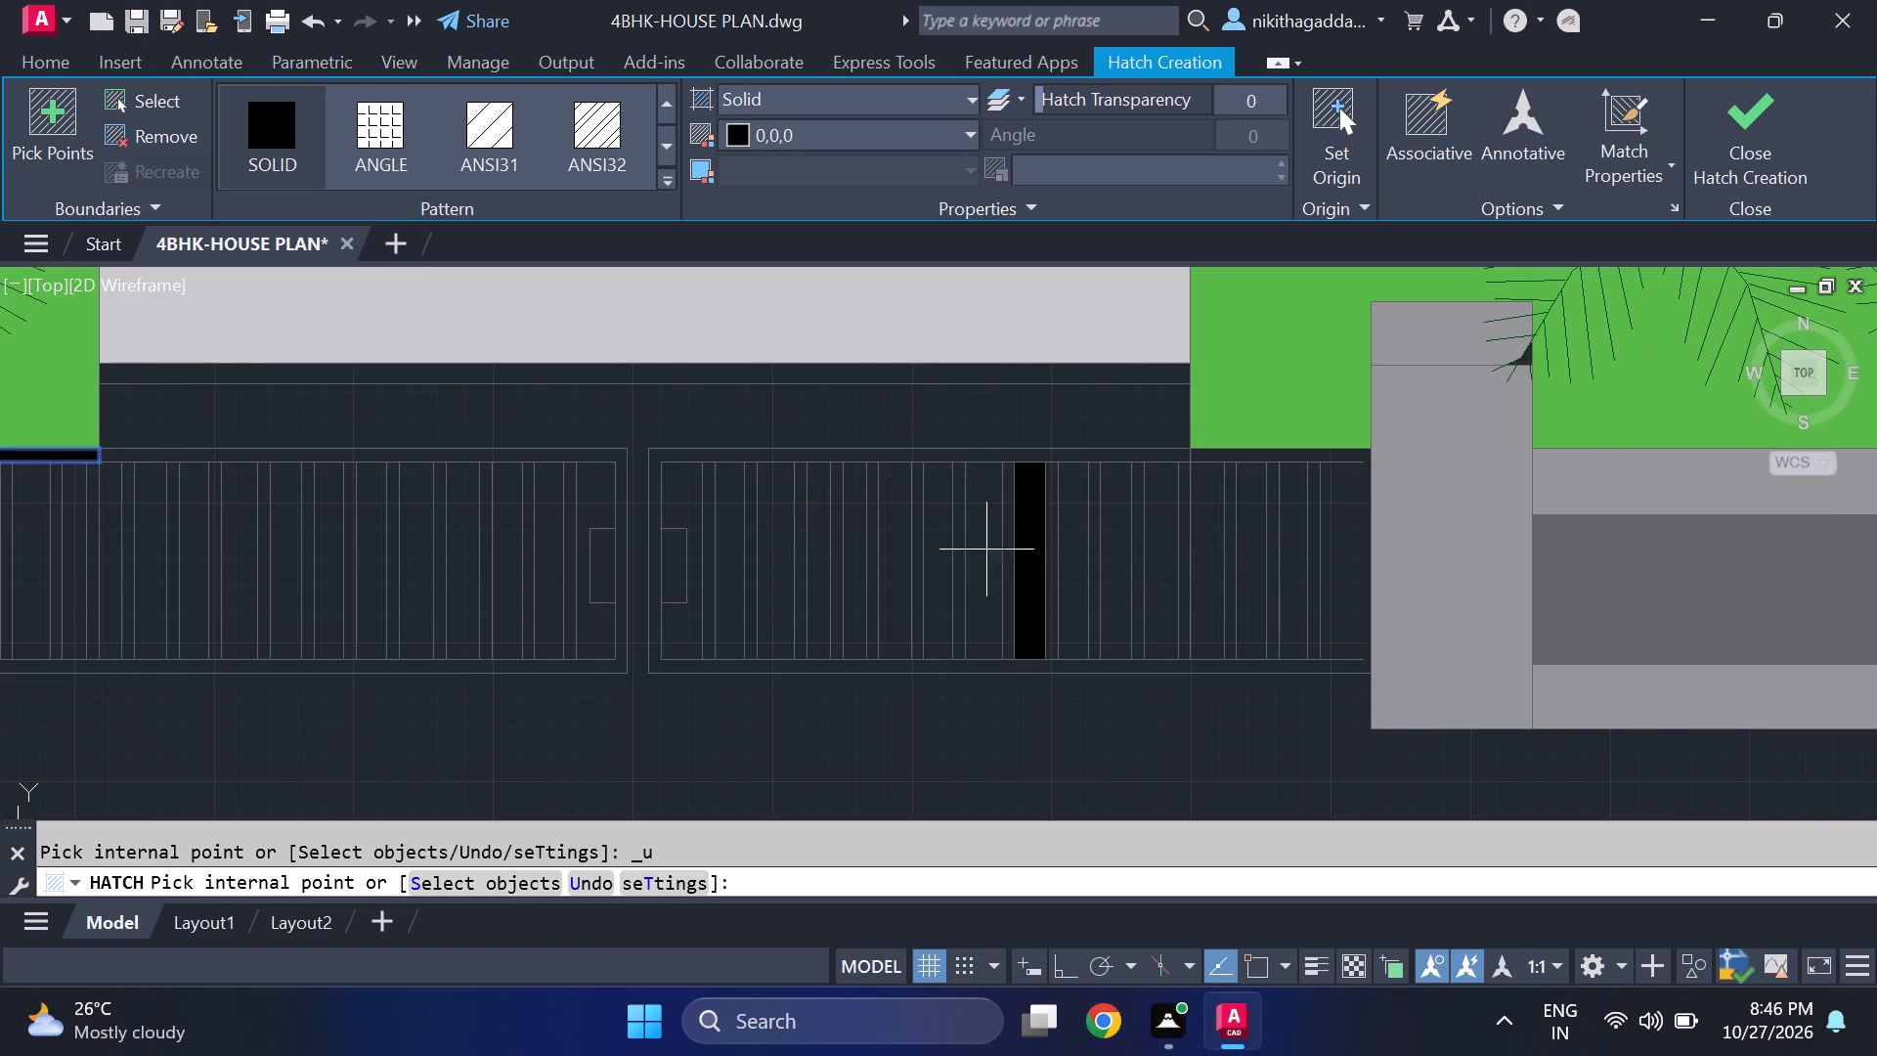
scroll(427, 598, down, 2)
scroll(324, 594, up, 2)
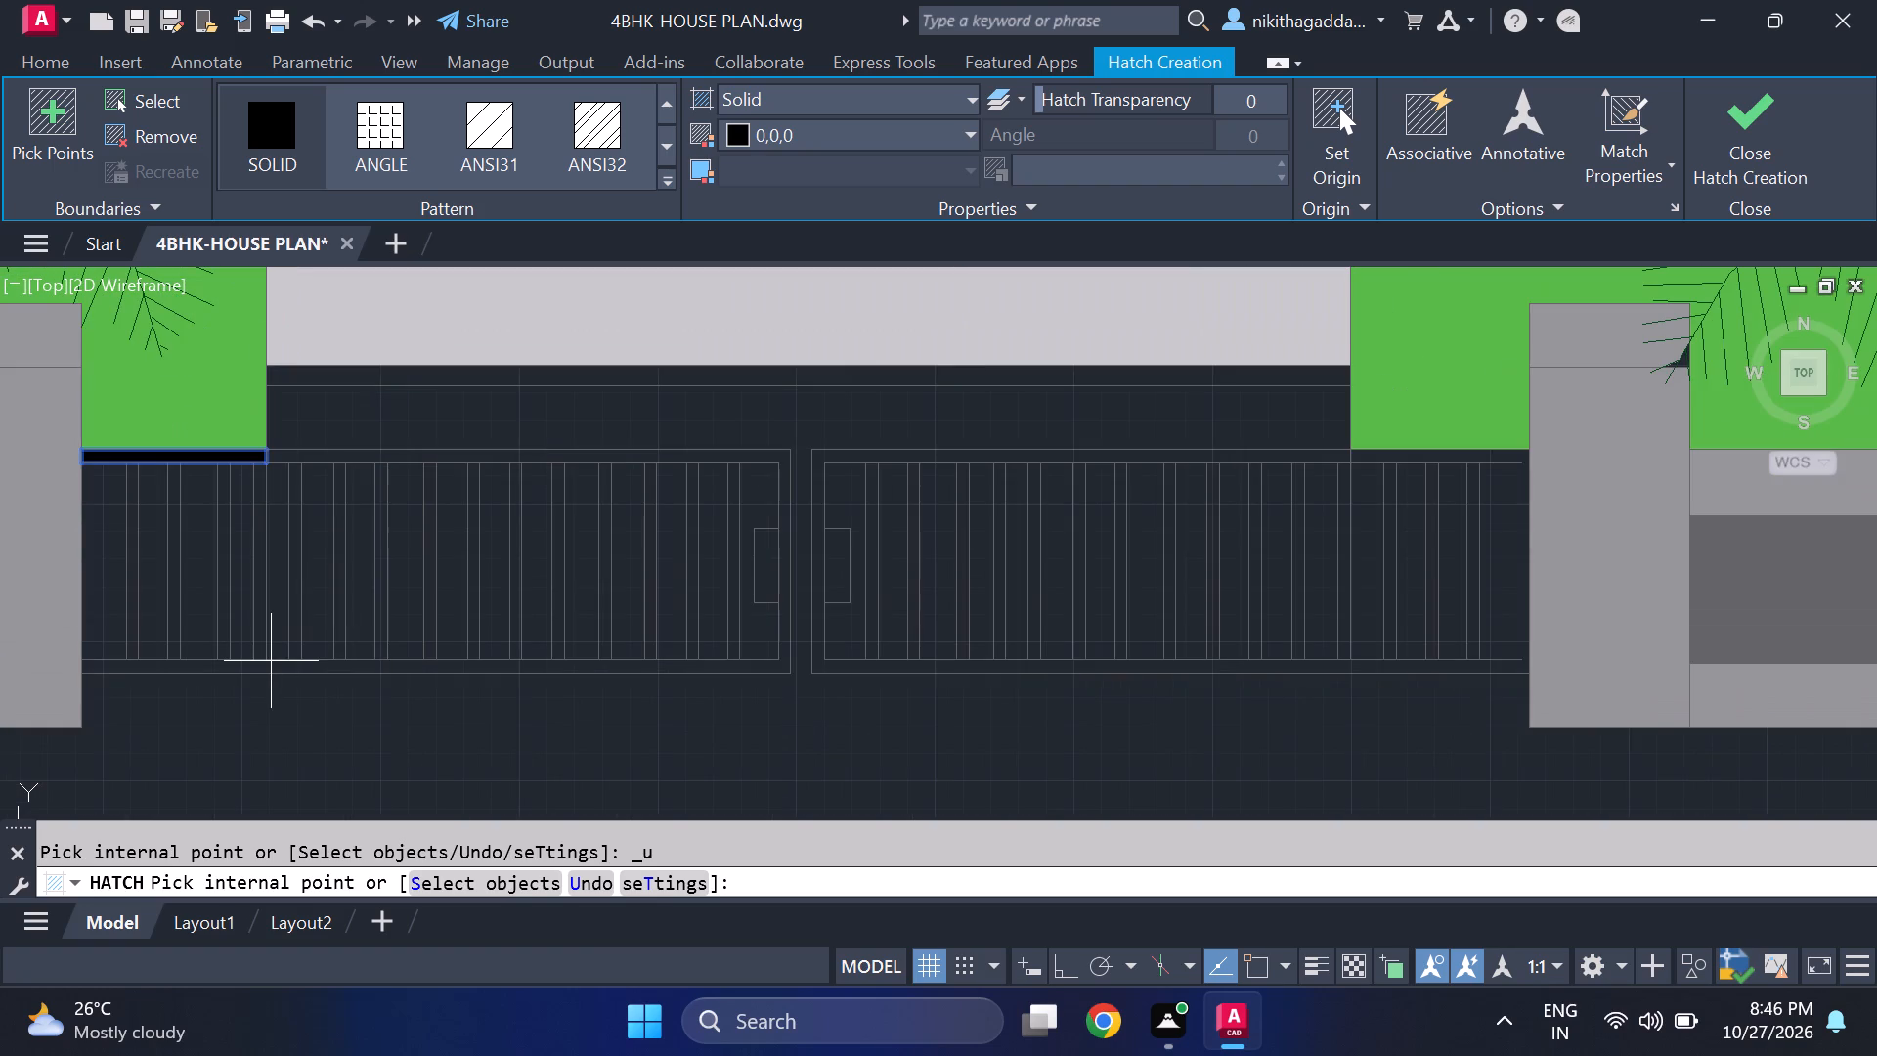
Hatch the rest of the west gate leaf's outer frame in solid black 0,0,0 and finish the hatch.
click(268, 669)
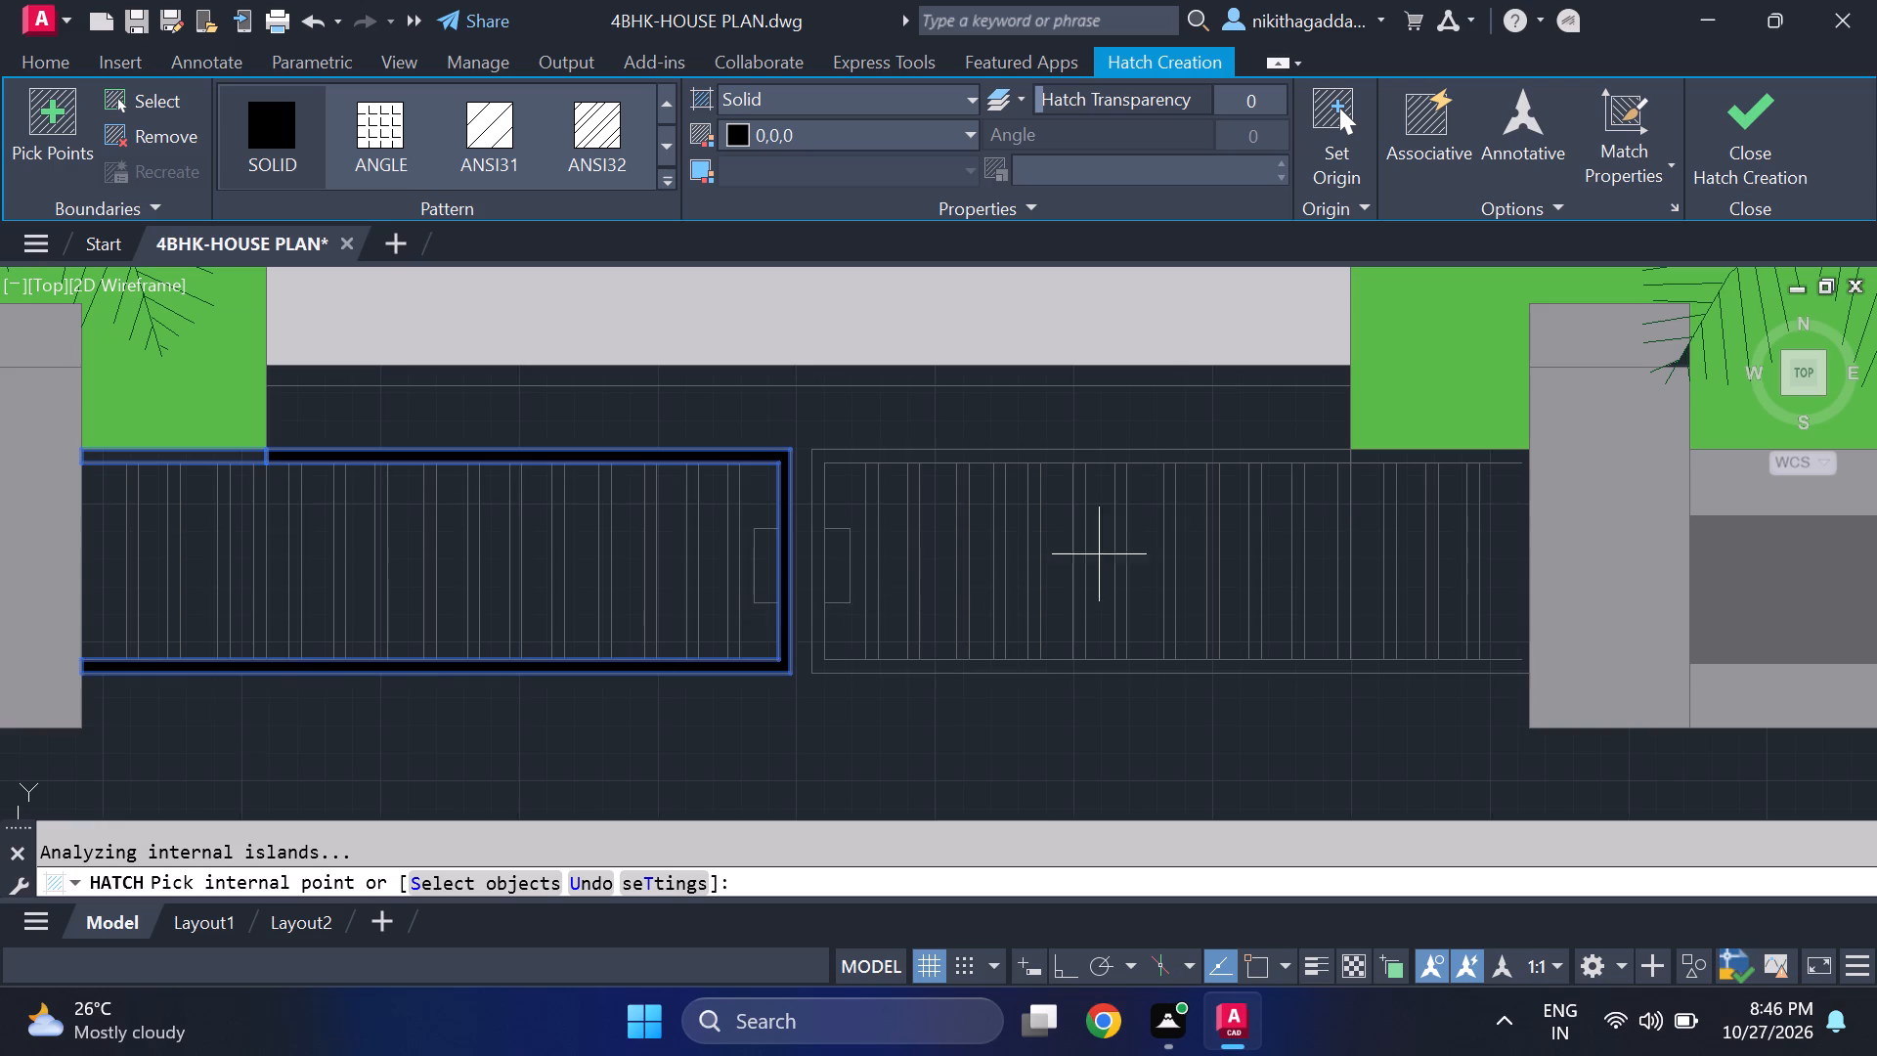
click(1756, 133)
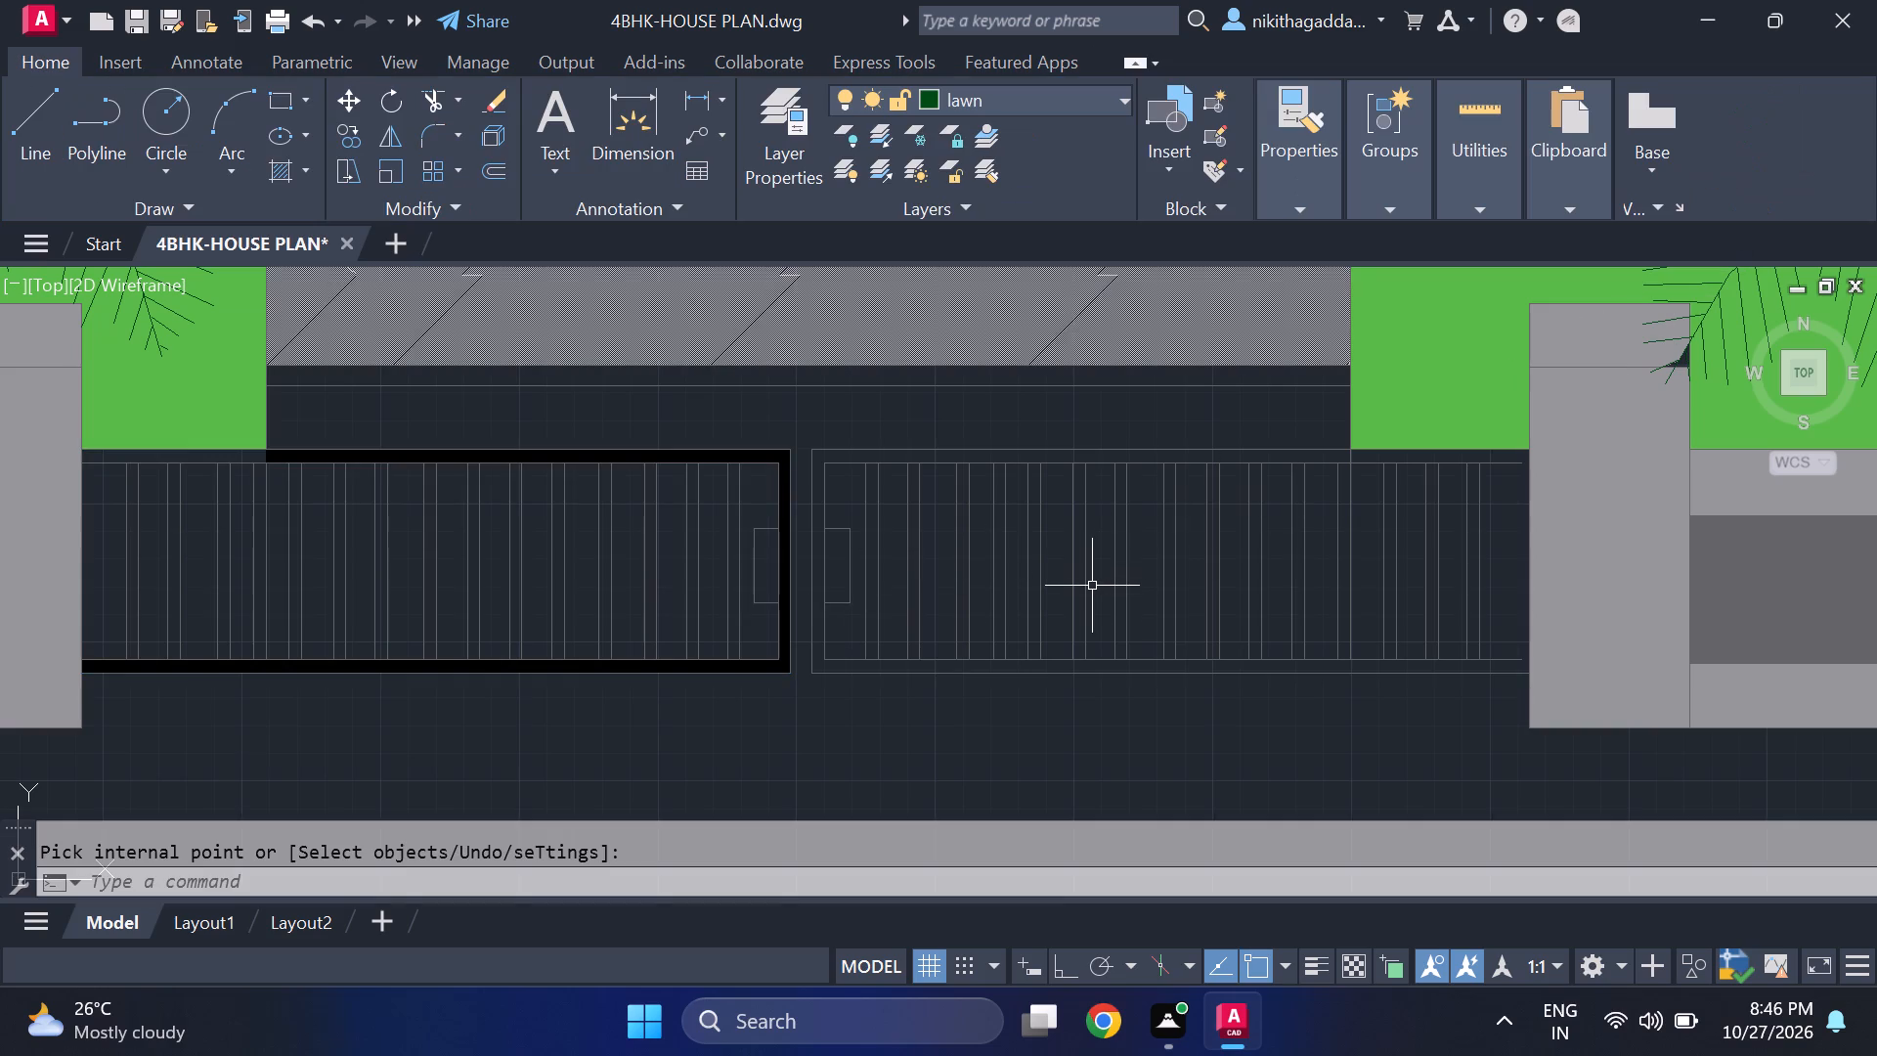
Extend the east gate leaf's lower and upper inner frame lines to the east pillar.
text(ex)
key(Return)
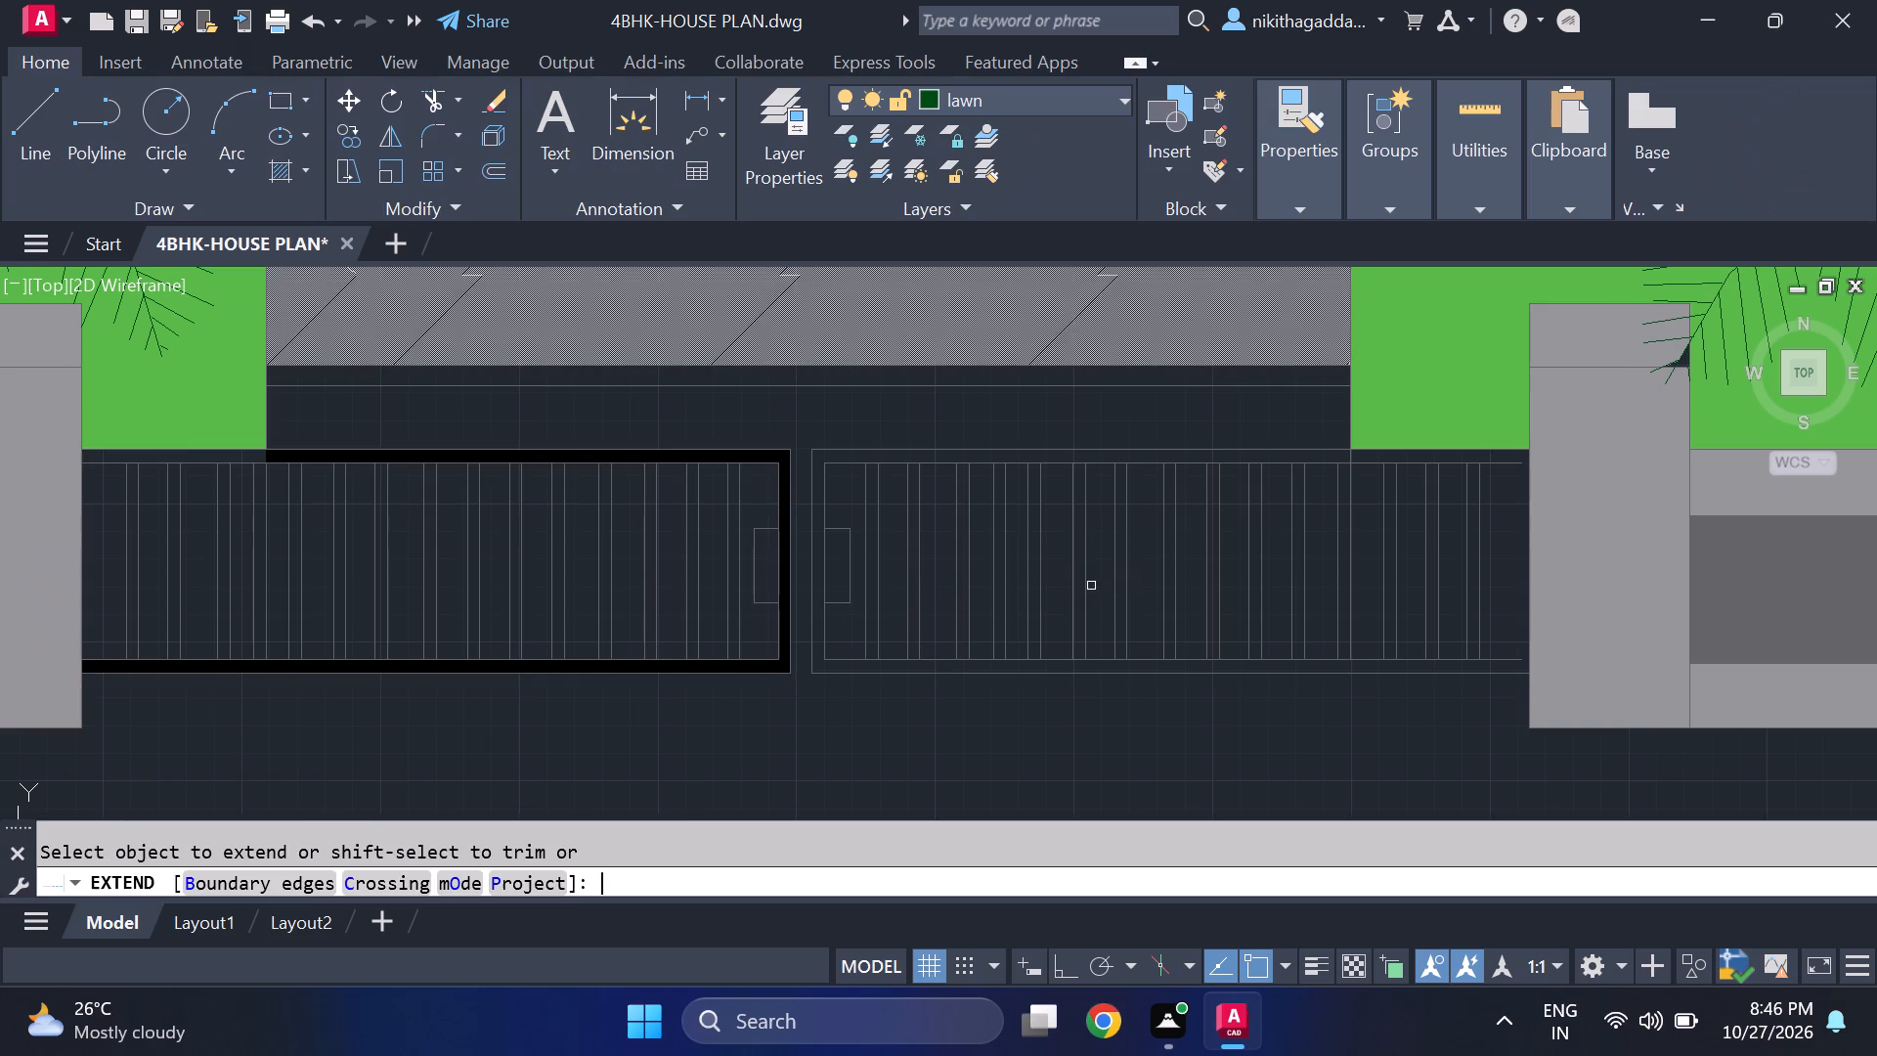
click(1511, 660)
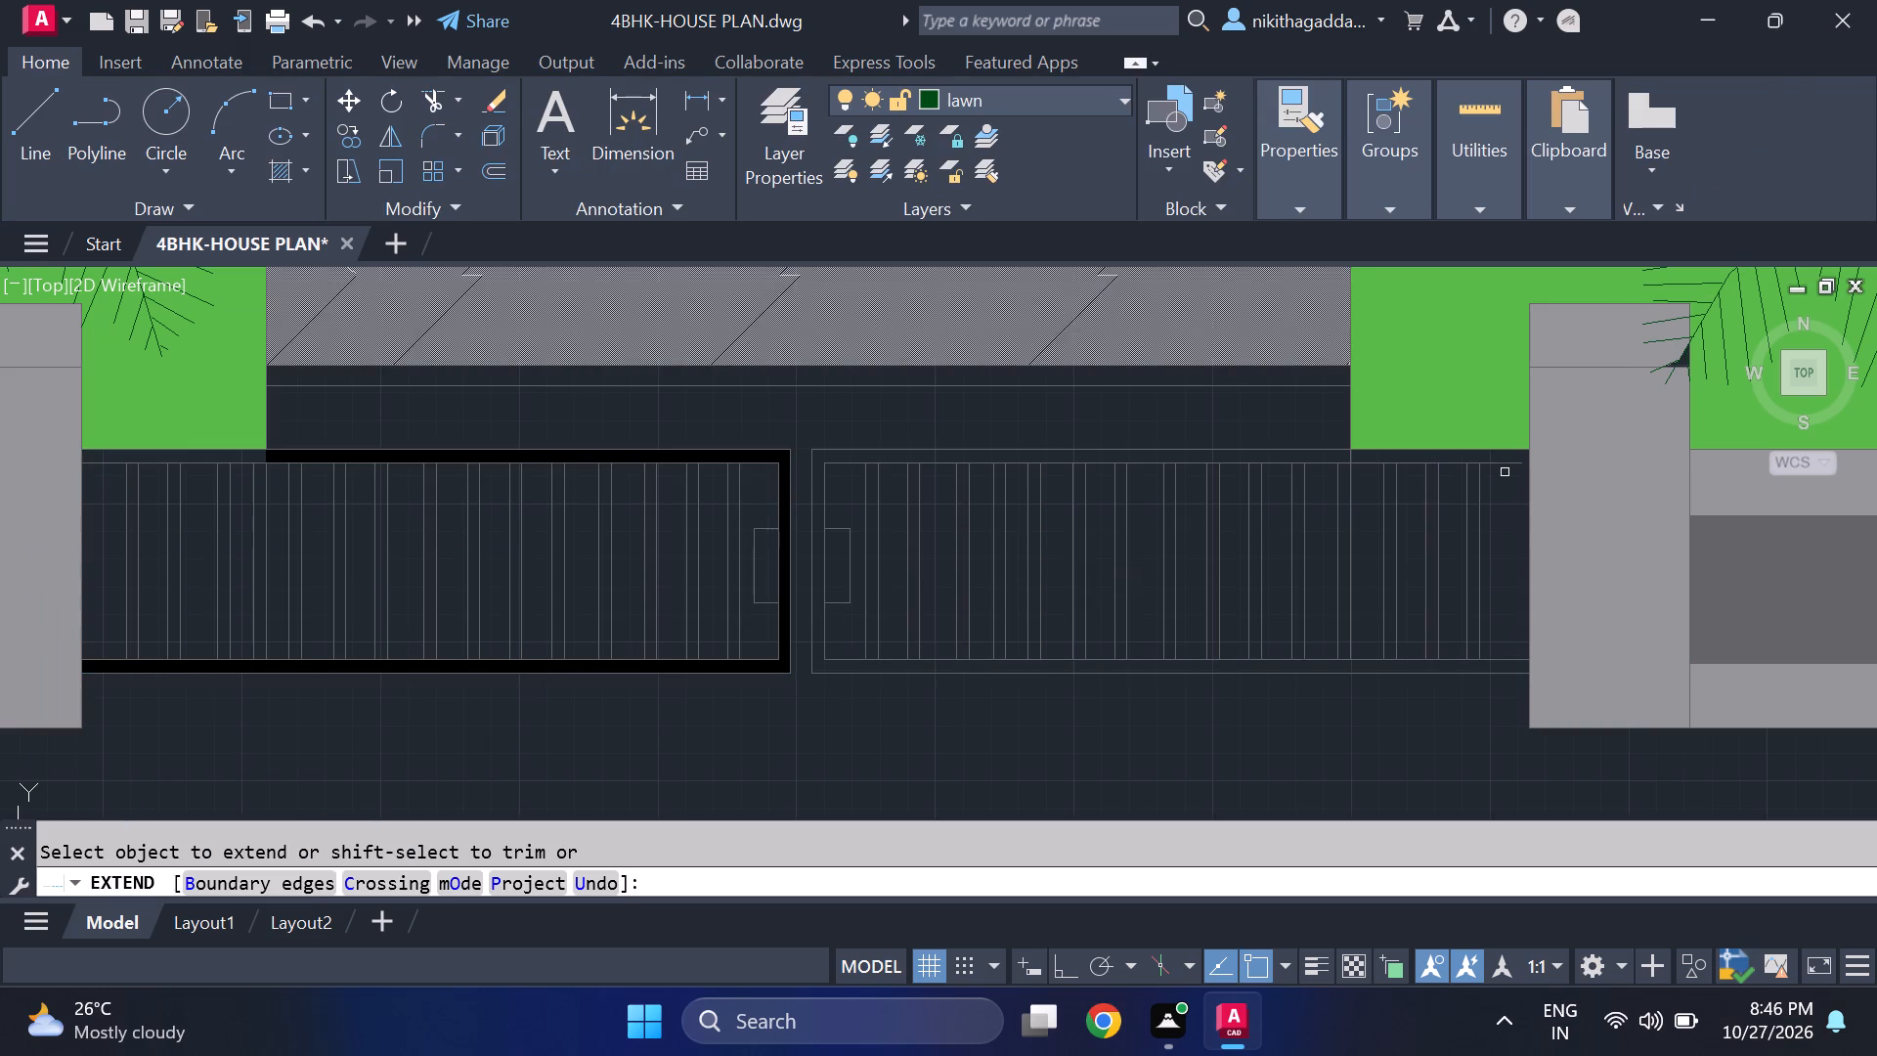
click(1508, 463)
key(Escape)
Hatch the west leaf's short frame strip beside the pillar and the whole east leaf frame in solid black 0,0,0.
text(hatch)
key(Return)
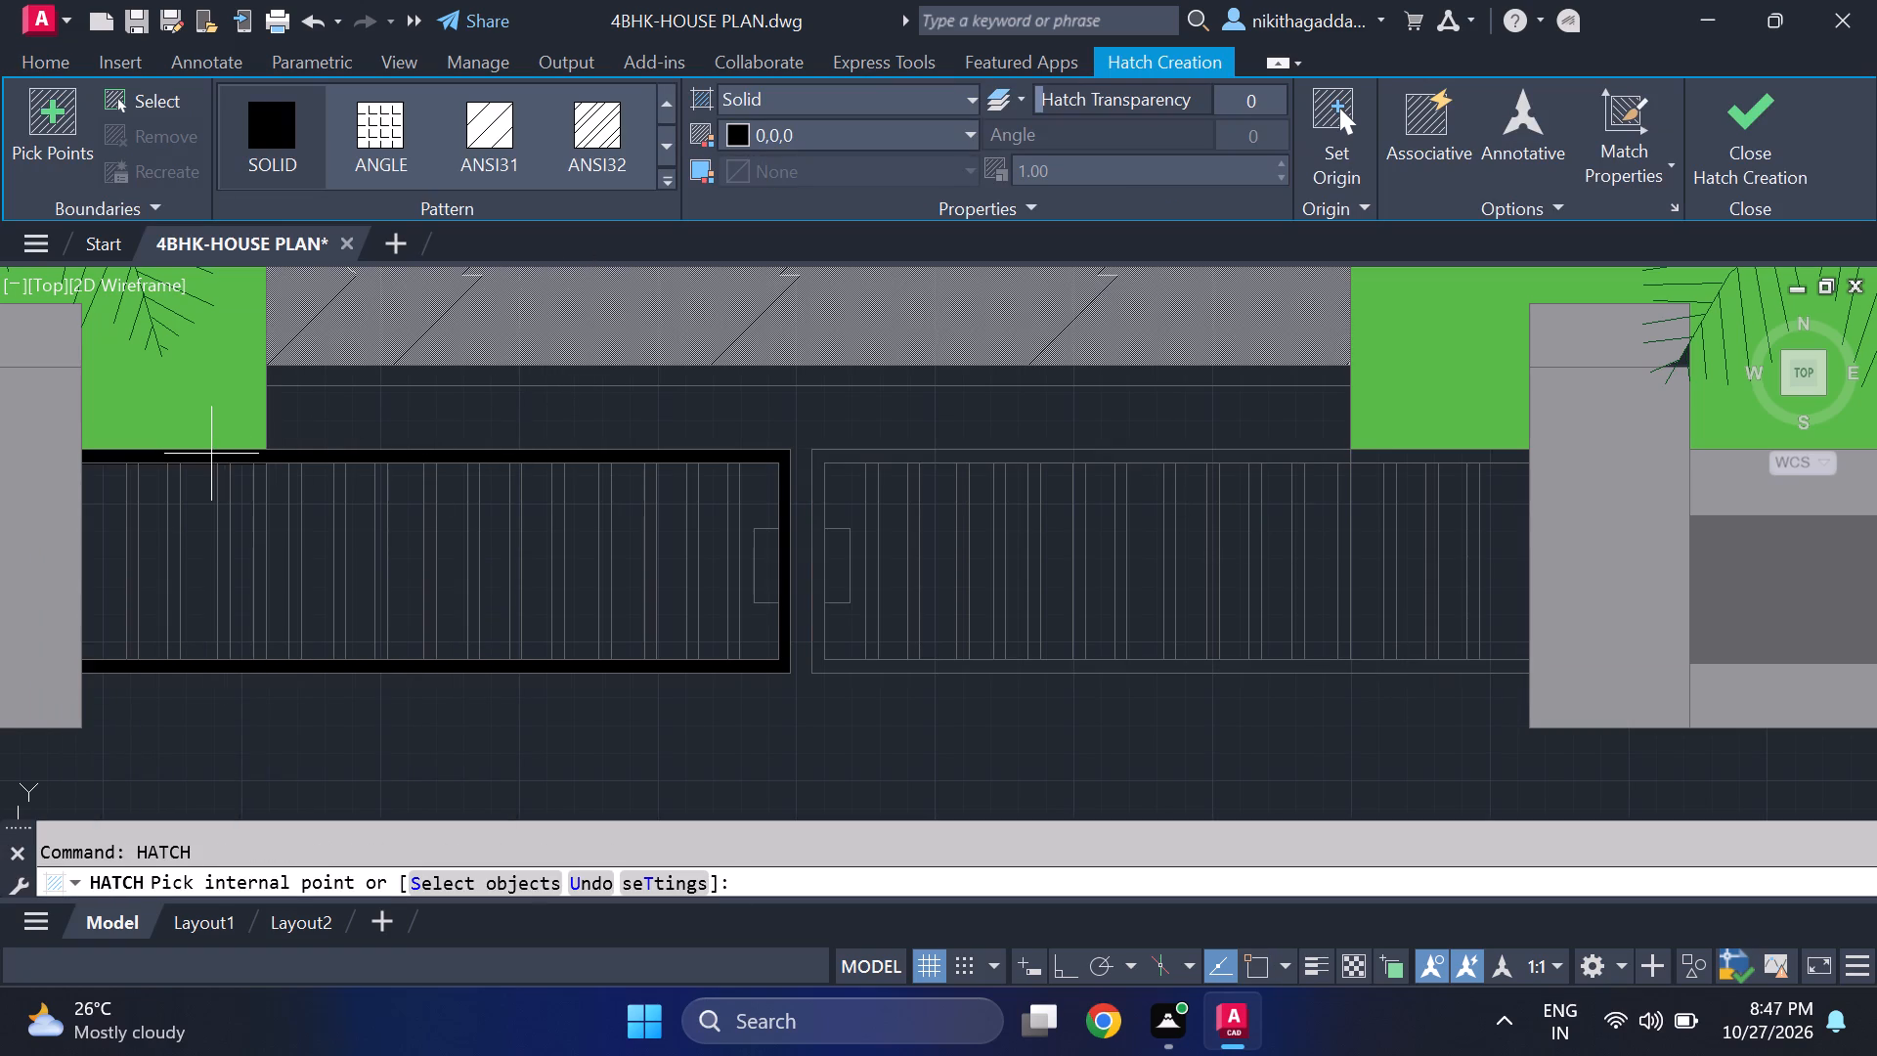
click(211, 454)
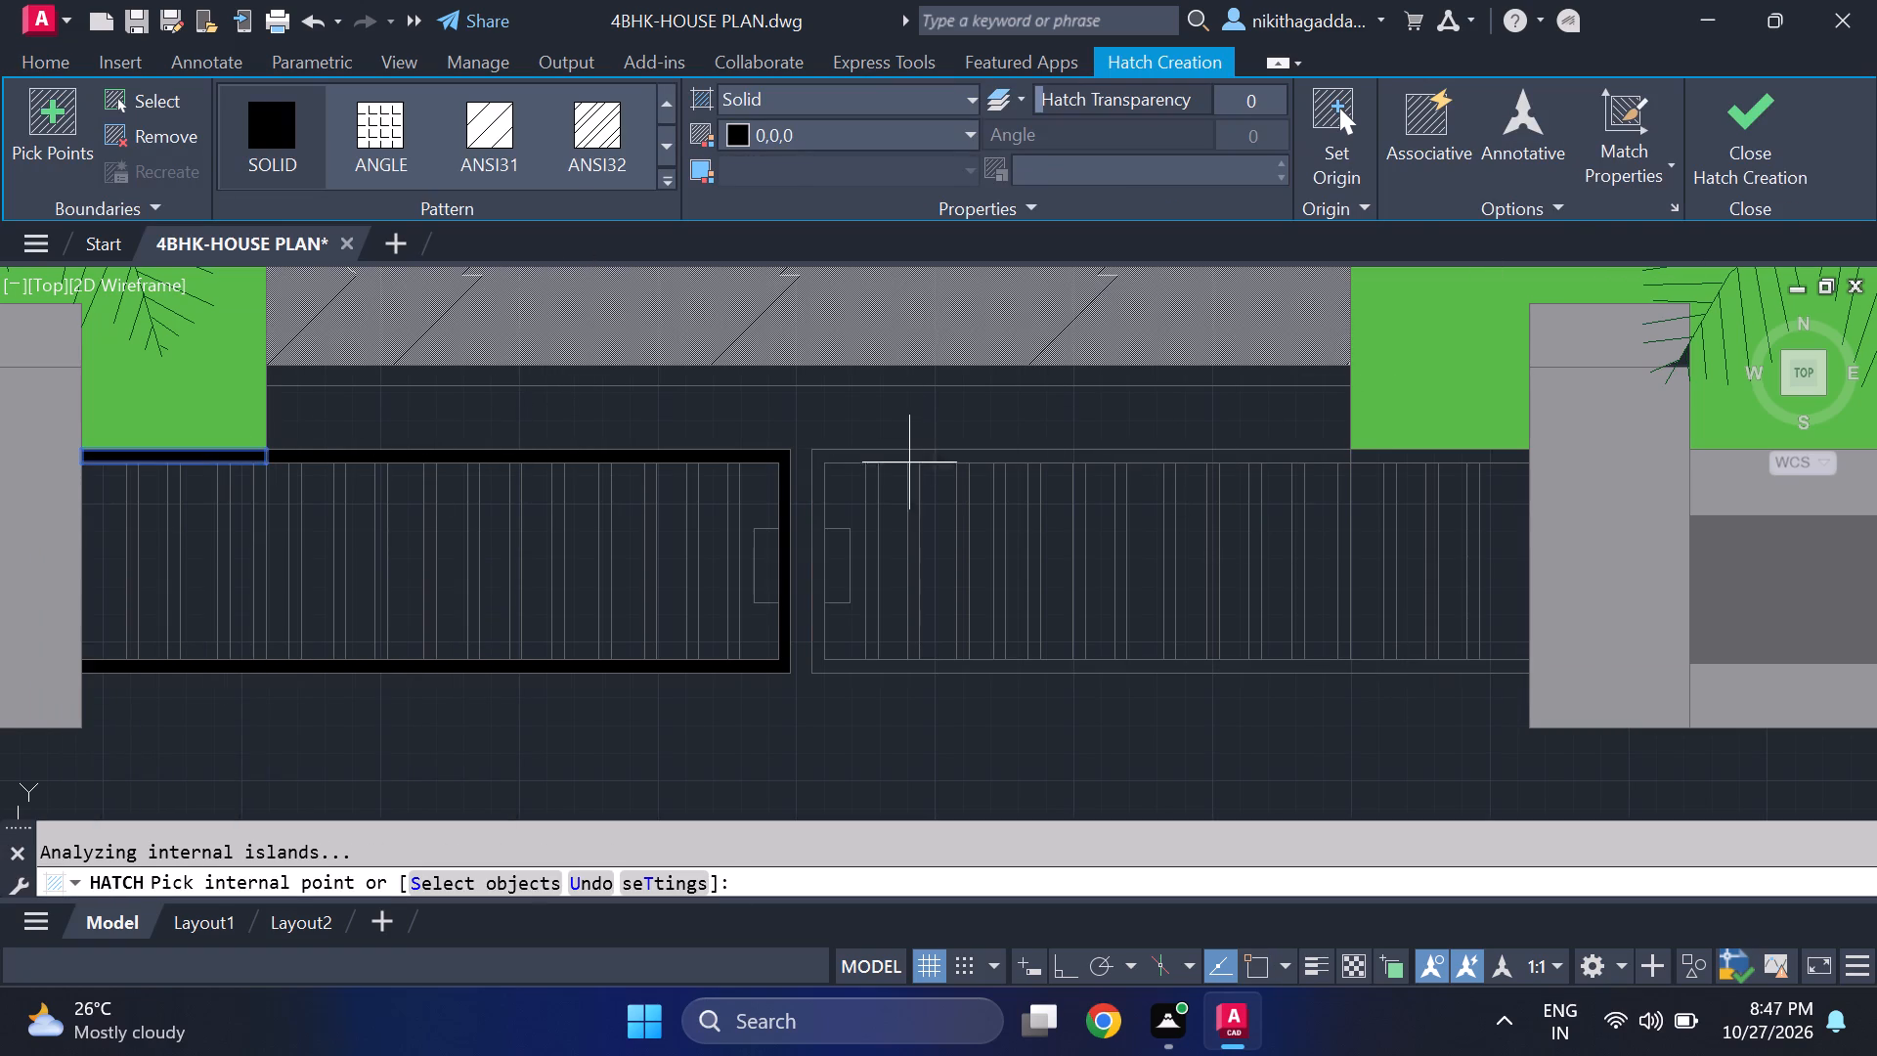
click(907, 459)
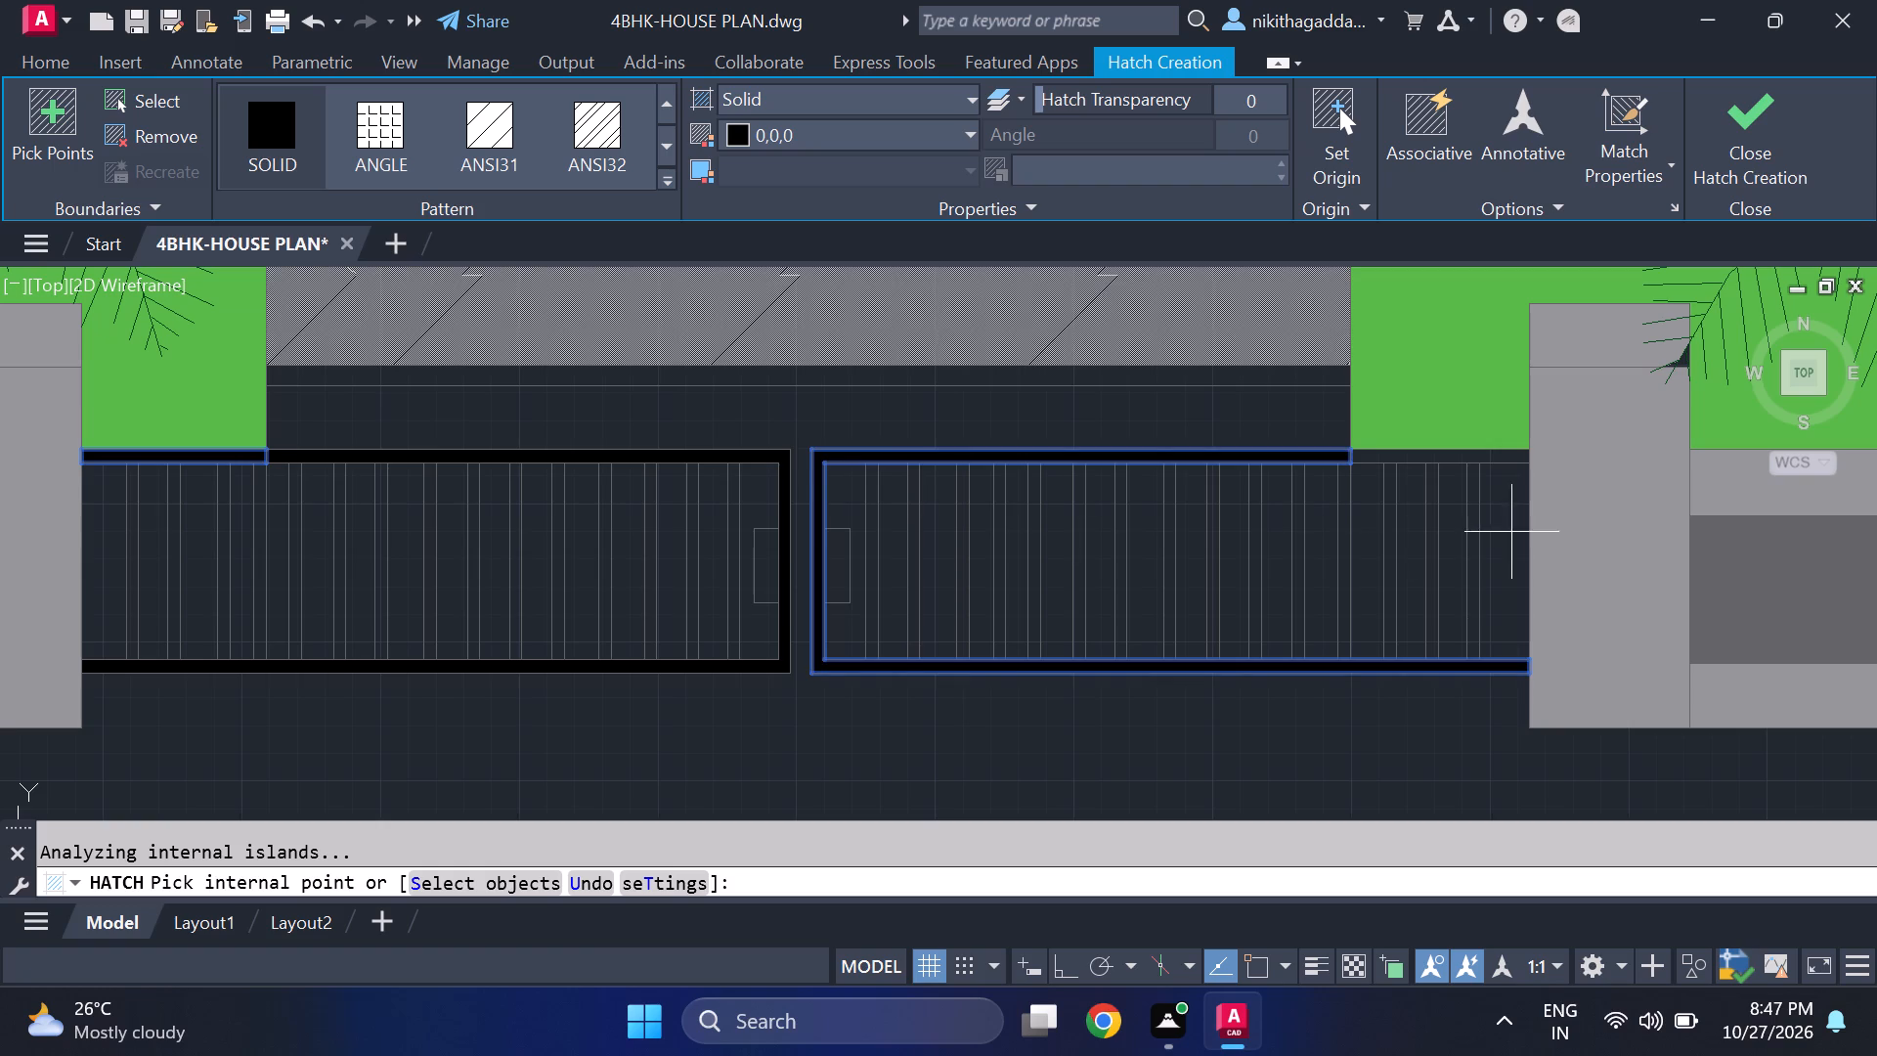
click(1447, 461)
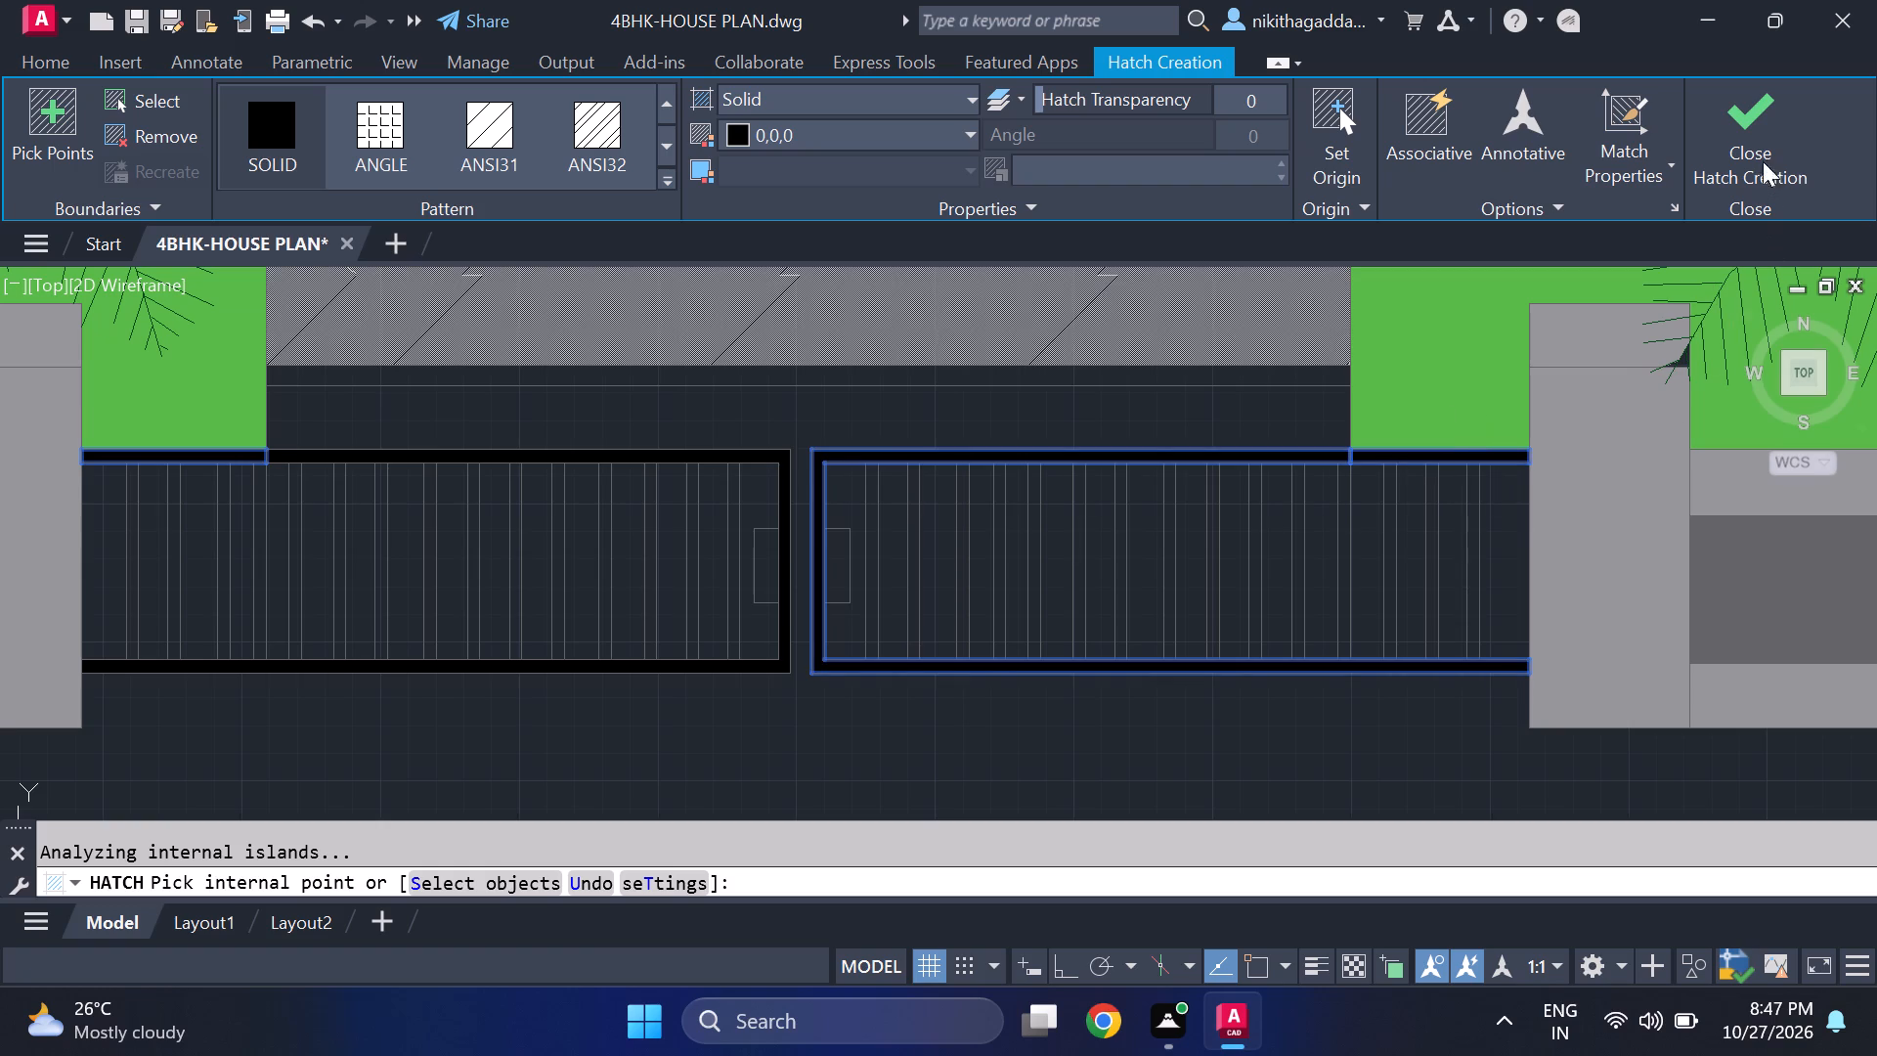
click(1749, 142)
Start a solid black 0,0,0 hatch with the first eight vertical bars of the west gate leaf, counting from the west pillar.
scroll(1227, 544, down, 3)
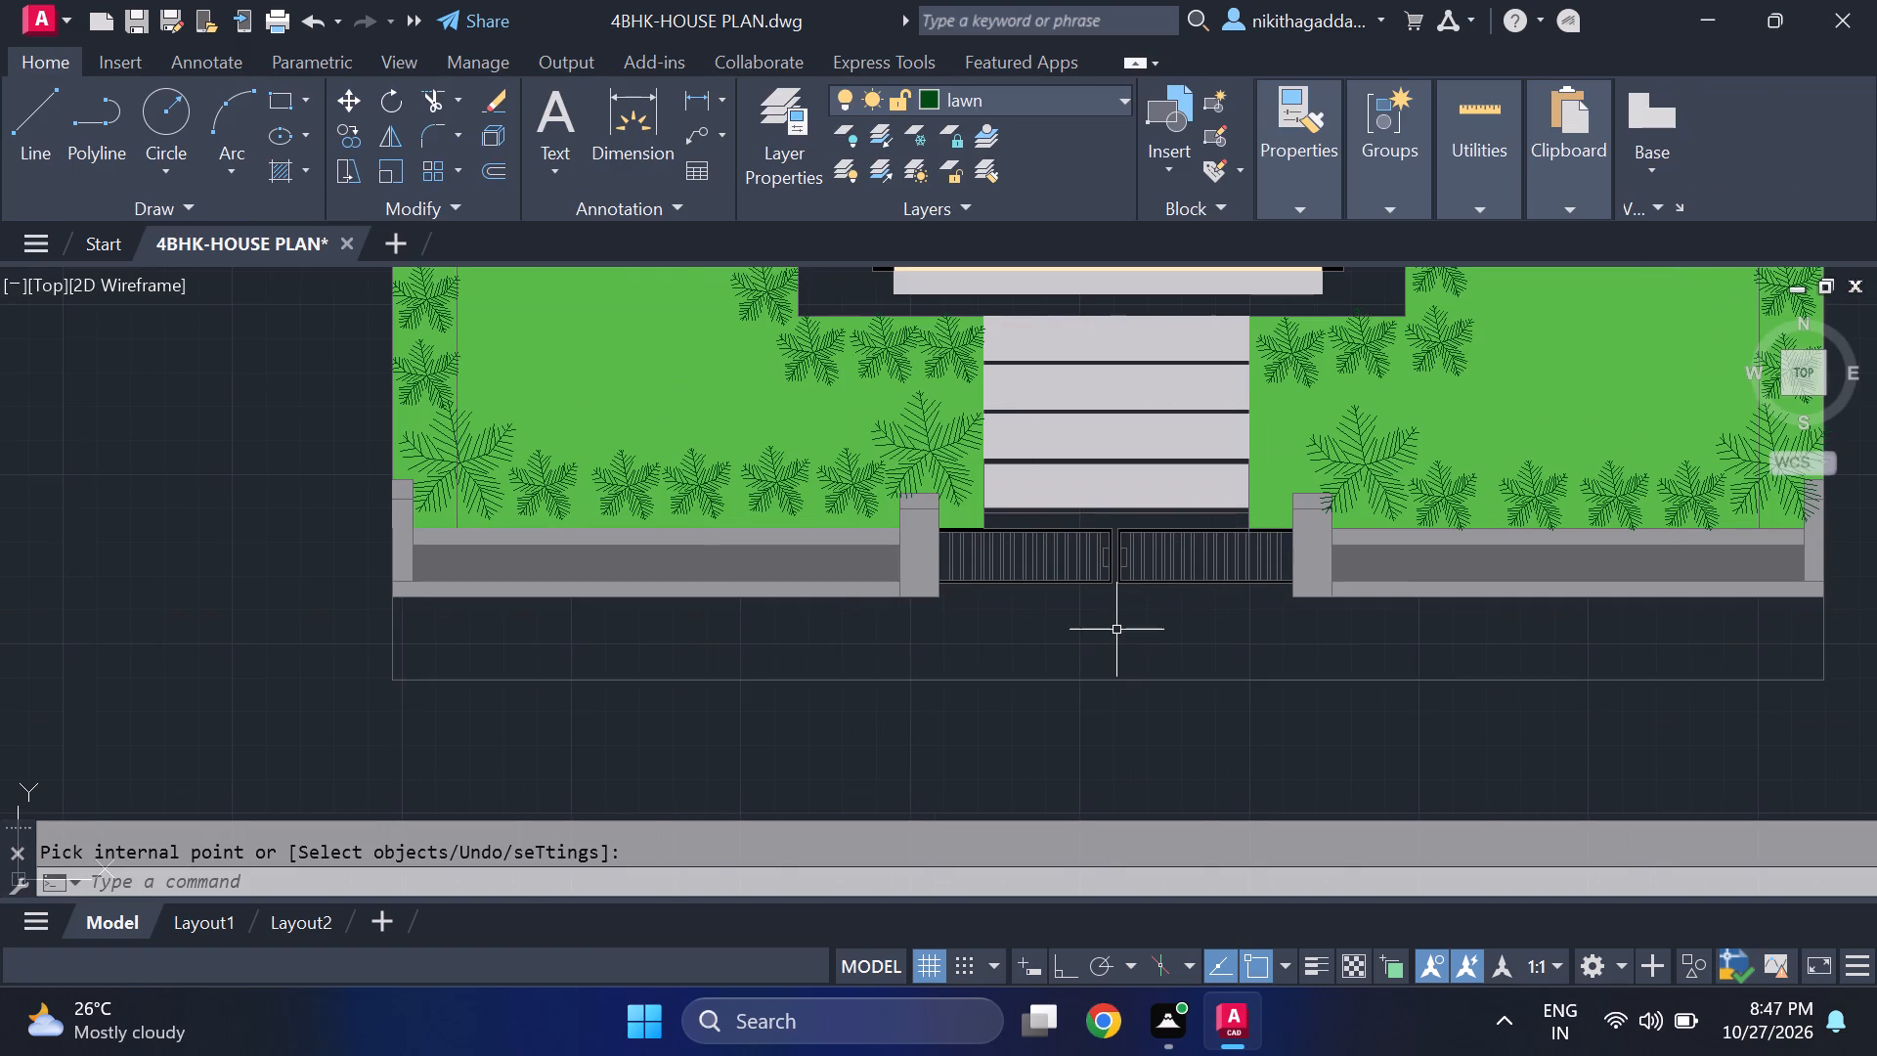
scroll(1116, 626, up, 2)
text(hatch)
key(Return)
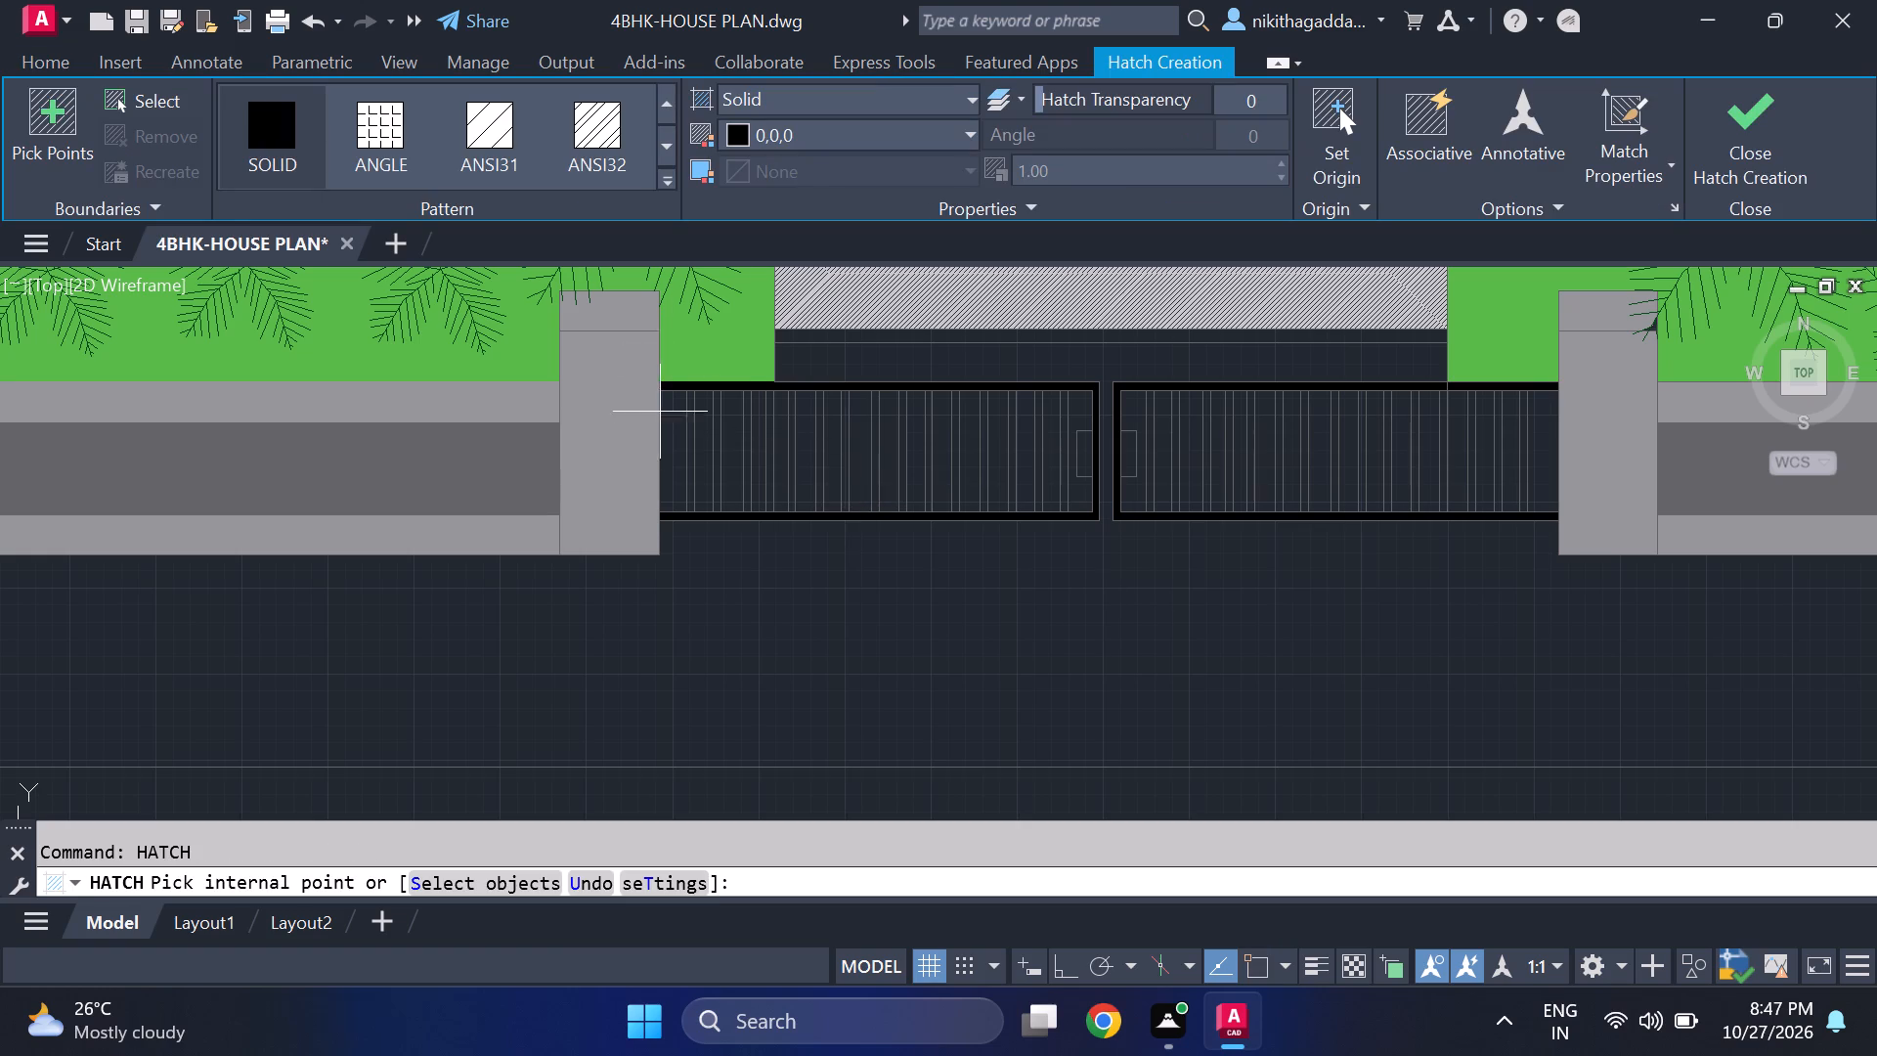
scroll(662, 421, up, 2)
click(728, 468)
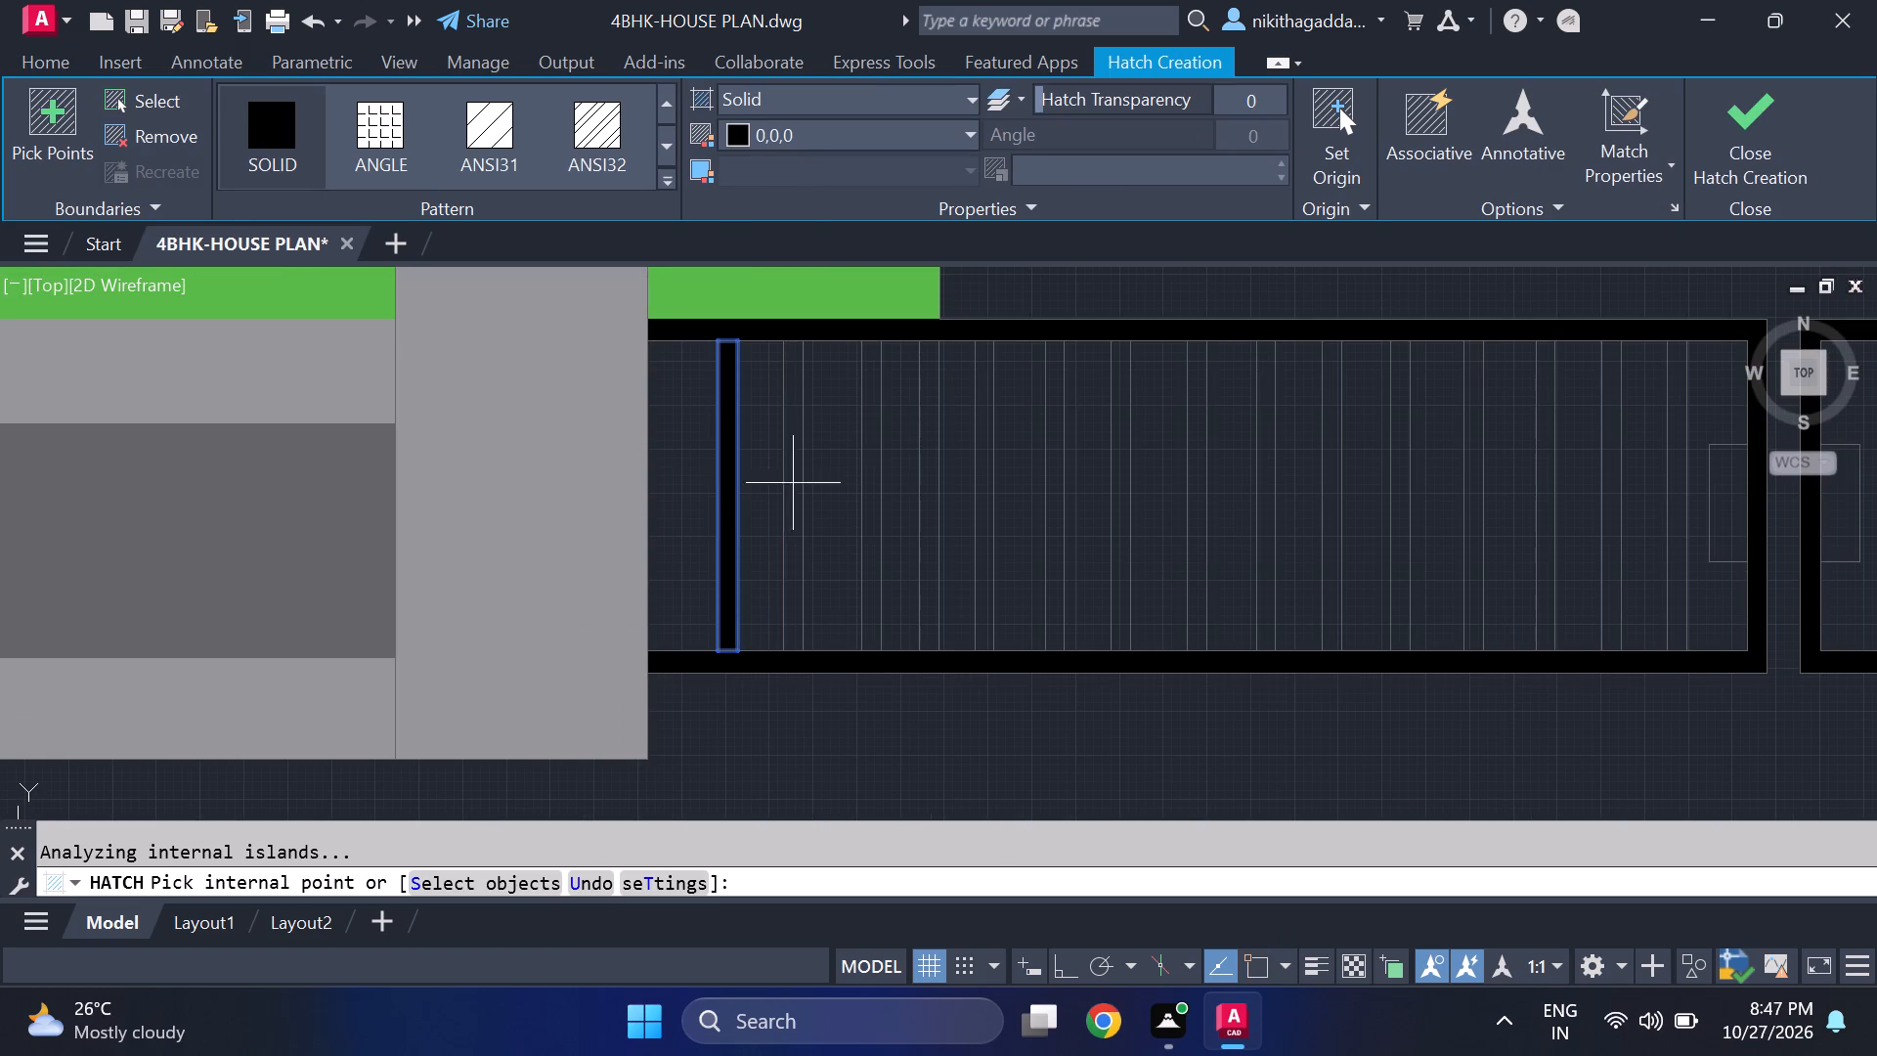
click(797, 480)
click(872, 513)
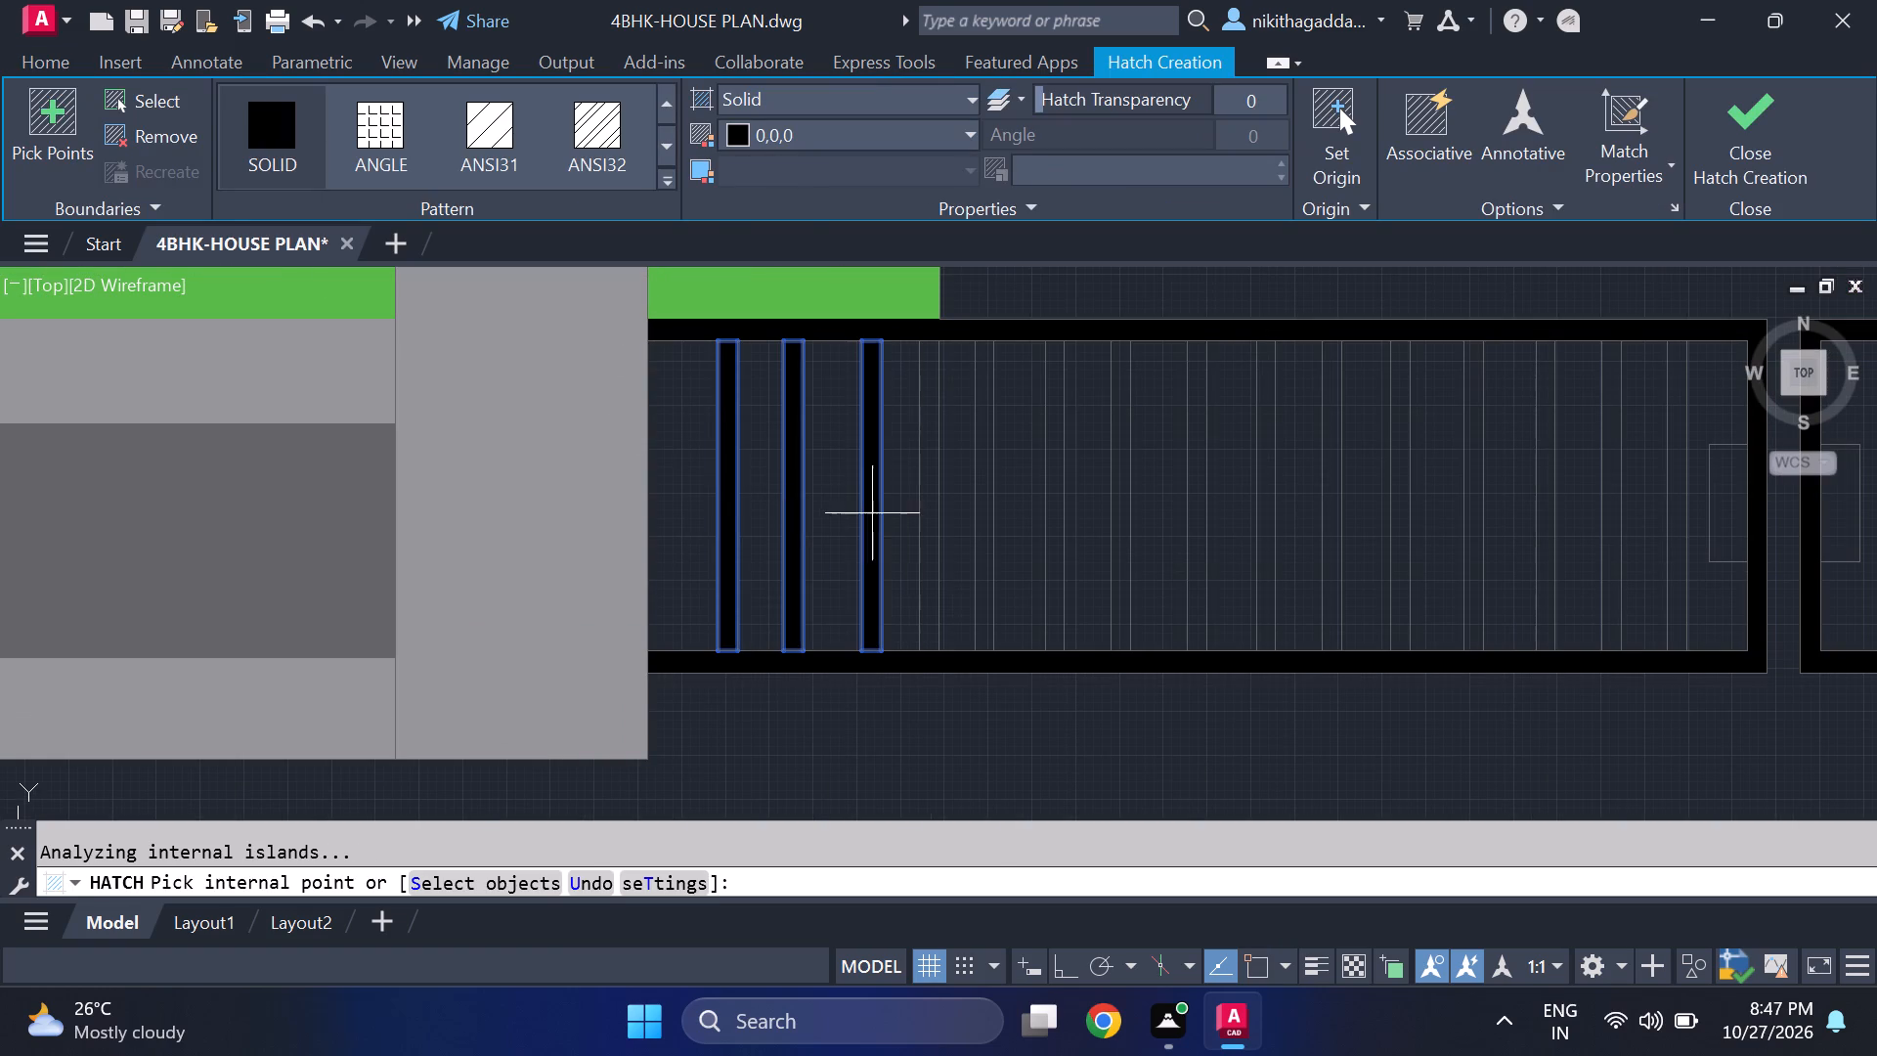
click(931, 527)
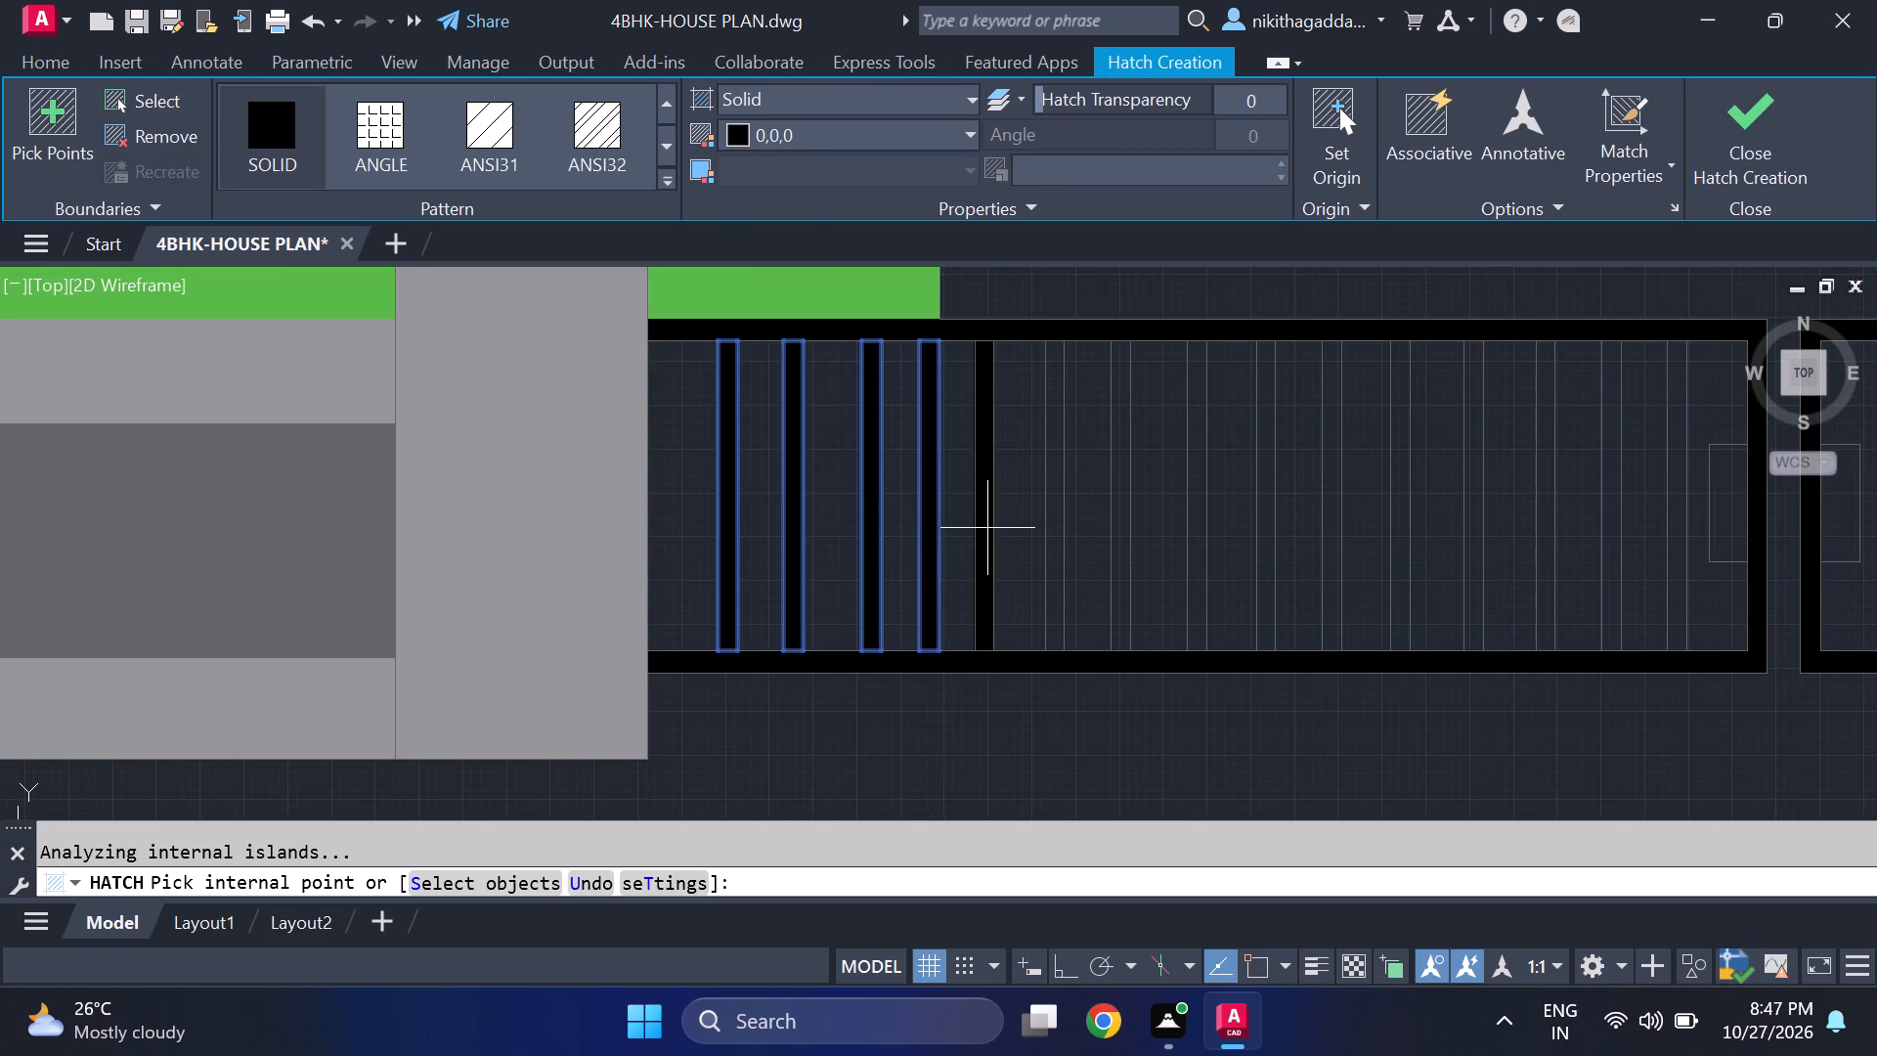
click(987, 528)
click(1060, 542)
click(1125, 559)
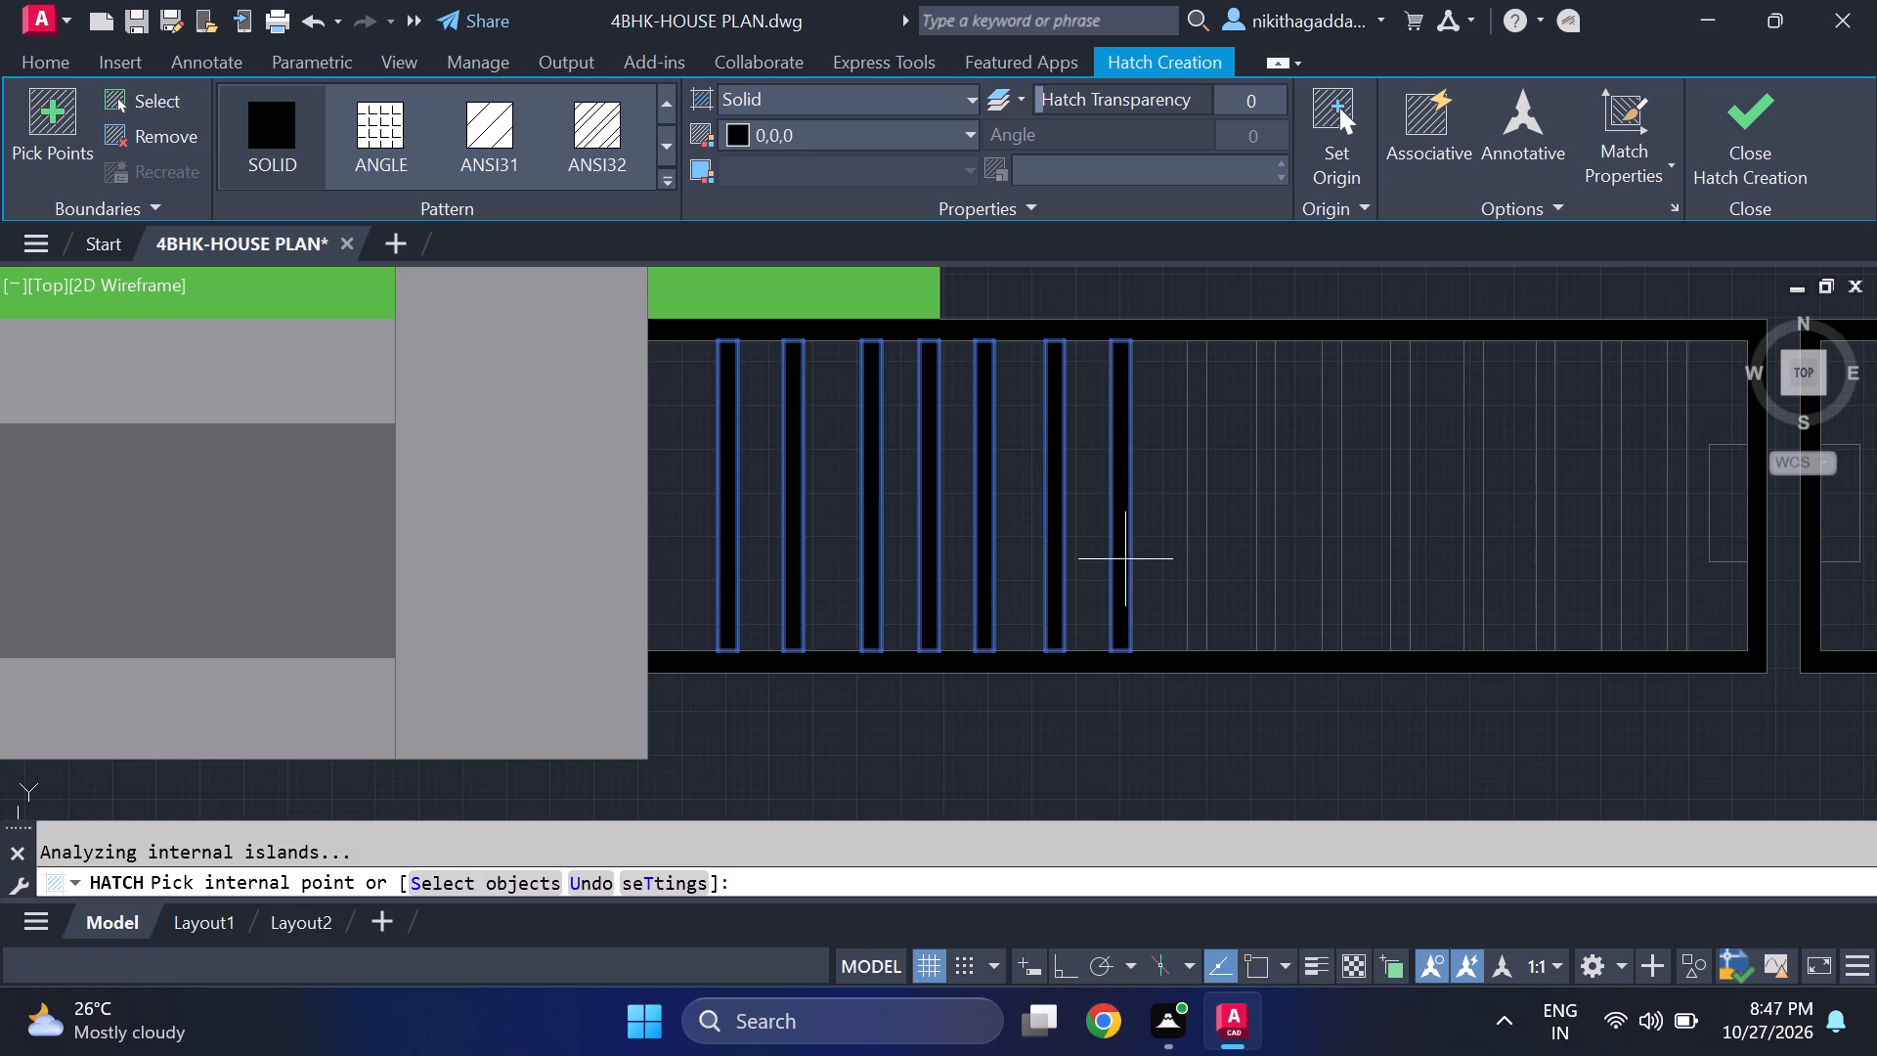
click(1193, 531)
Add the remaining seven vertical bars of the west gate leaf, up to its latch box, to the black hatch.
scroll(1195, 533, down, 2)
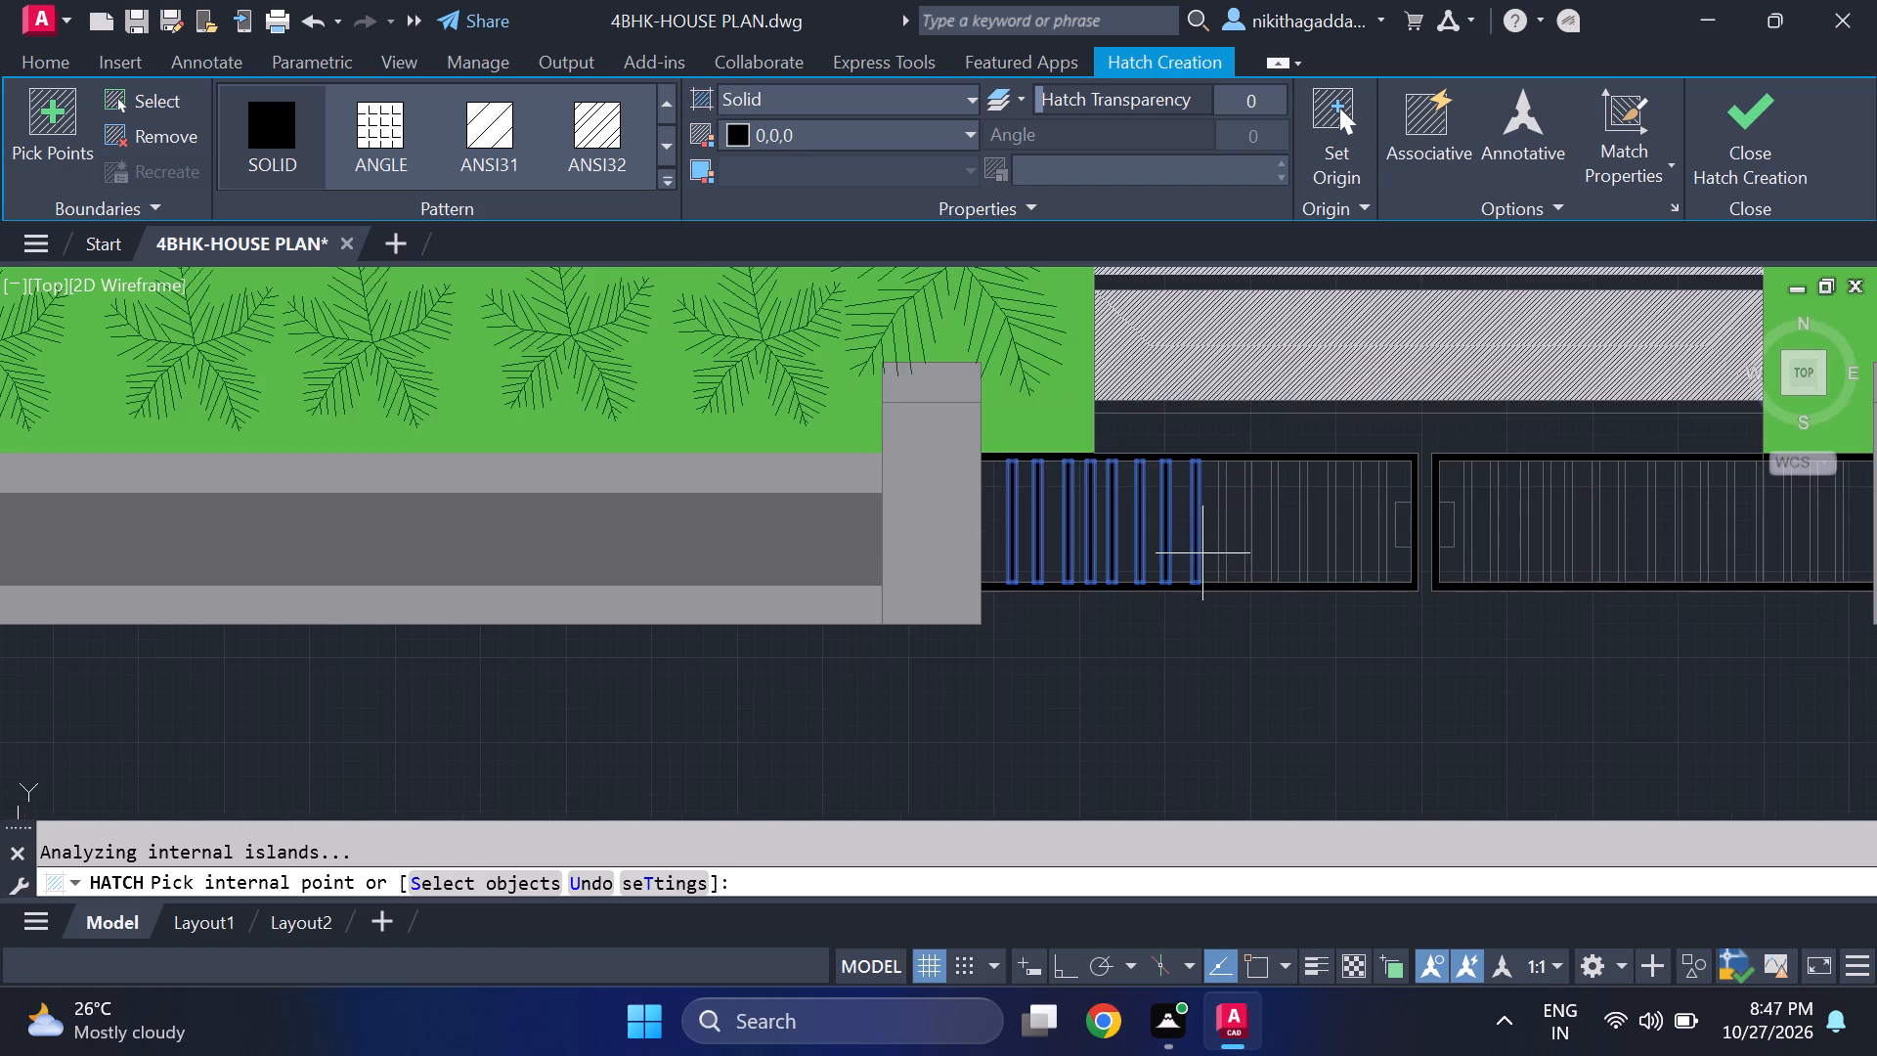
scroll(1213, 537, up, 2)
click(1239, 535)
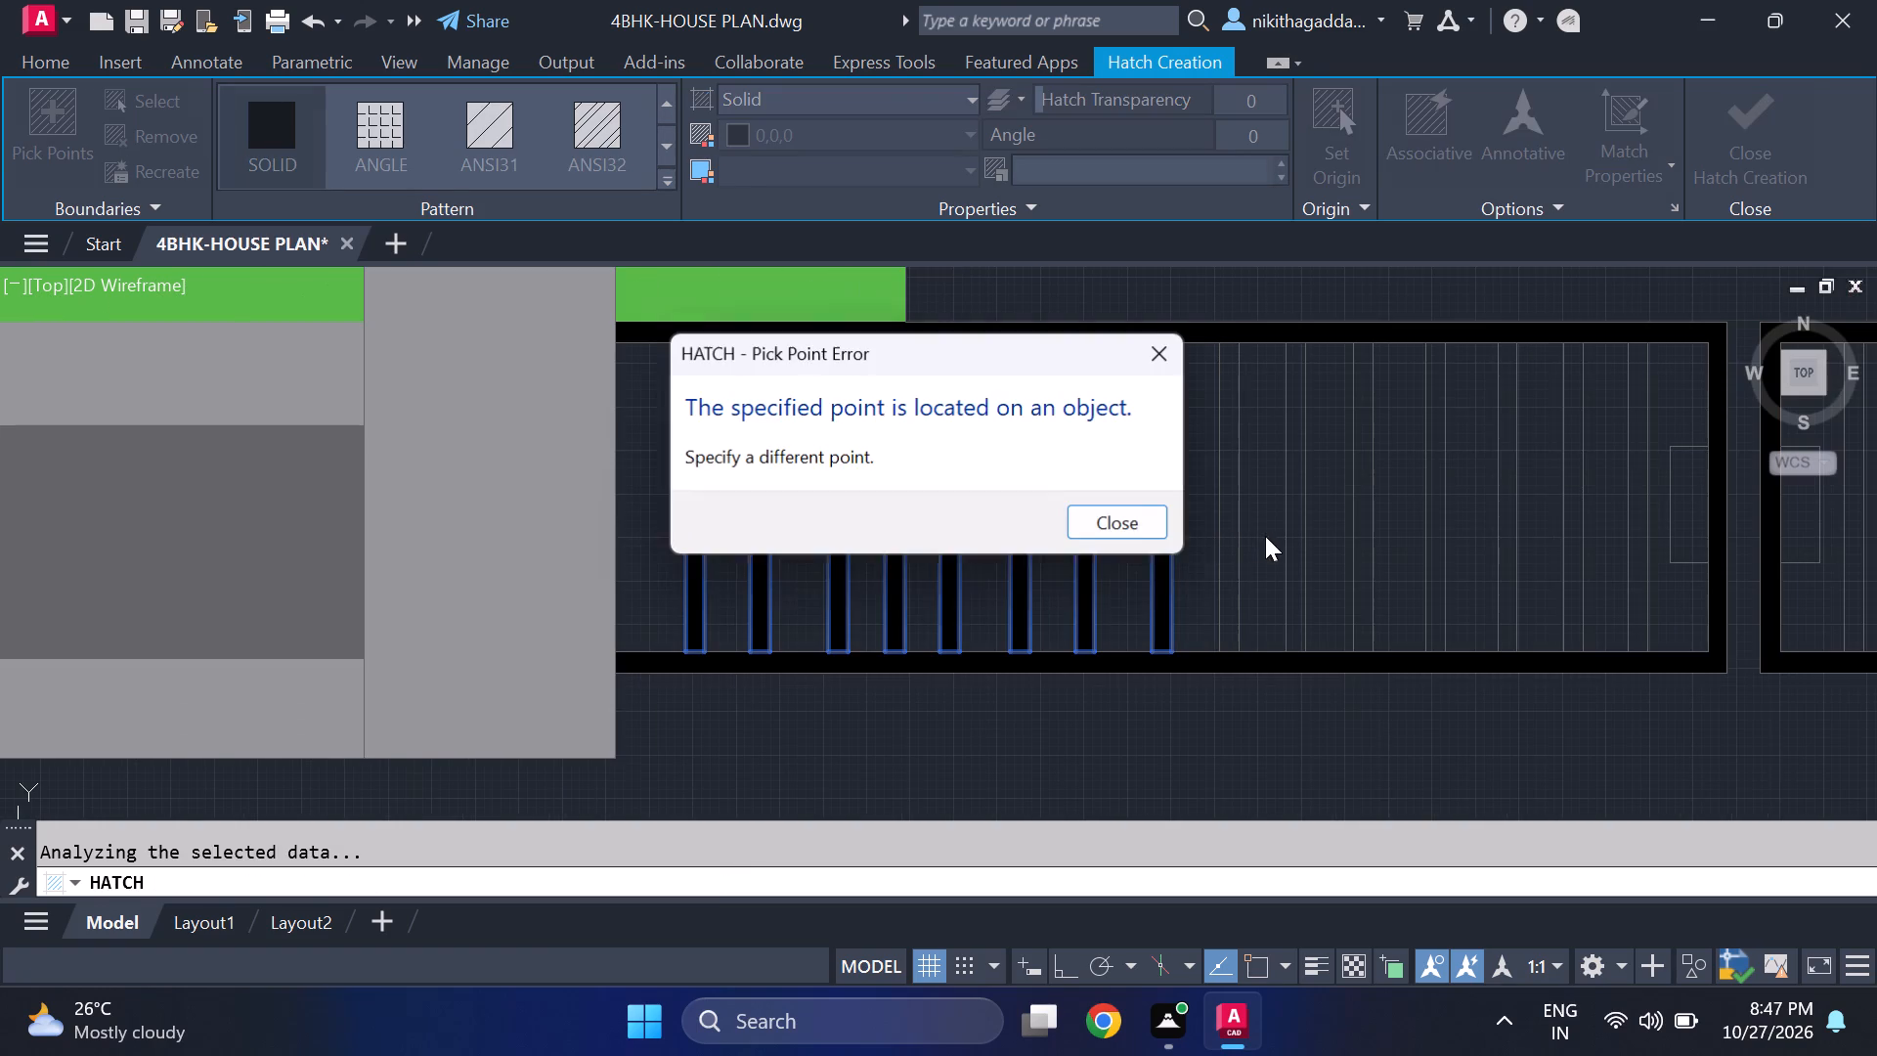
click(1113, 518)
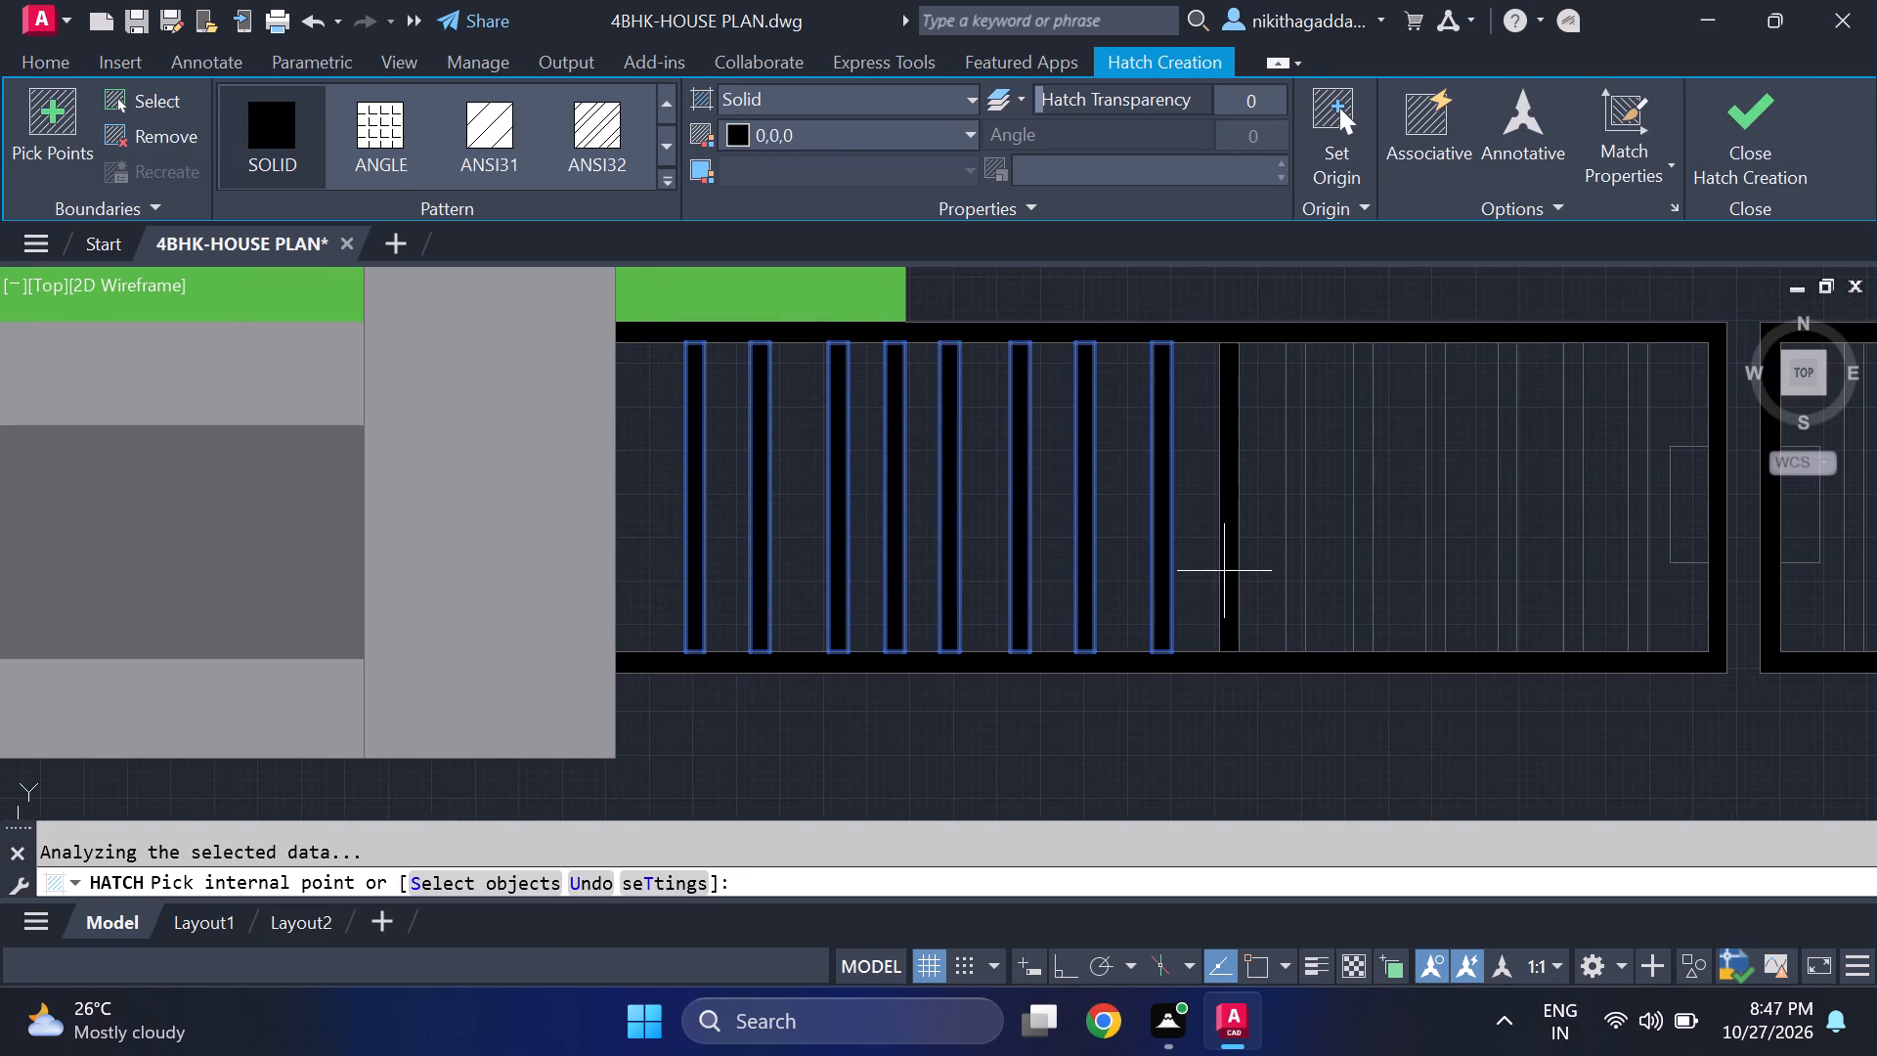
click(1225, 571)
click(1292, 583)
click(1368, 594)
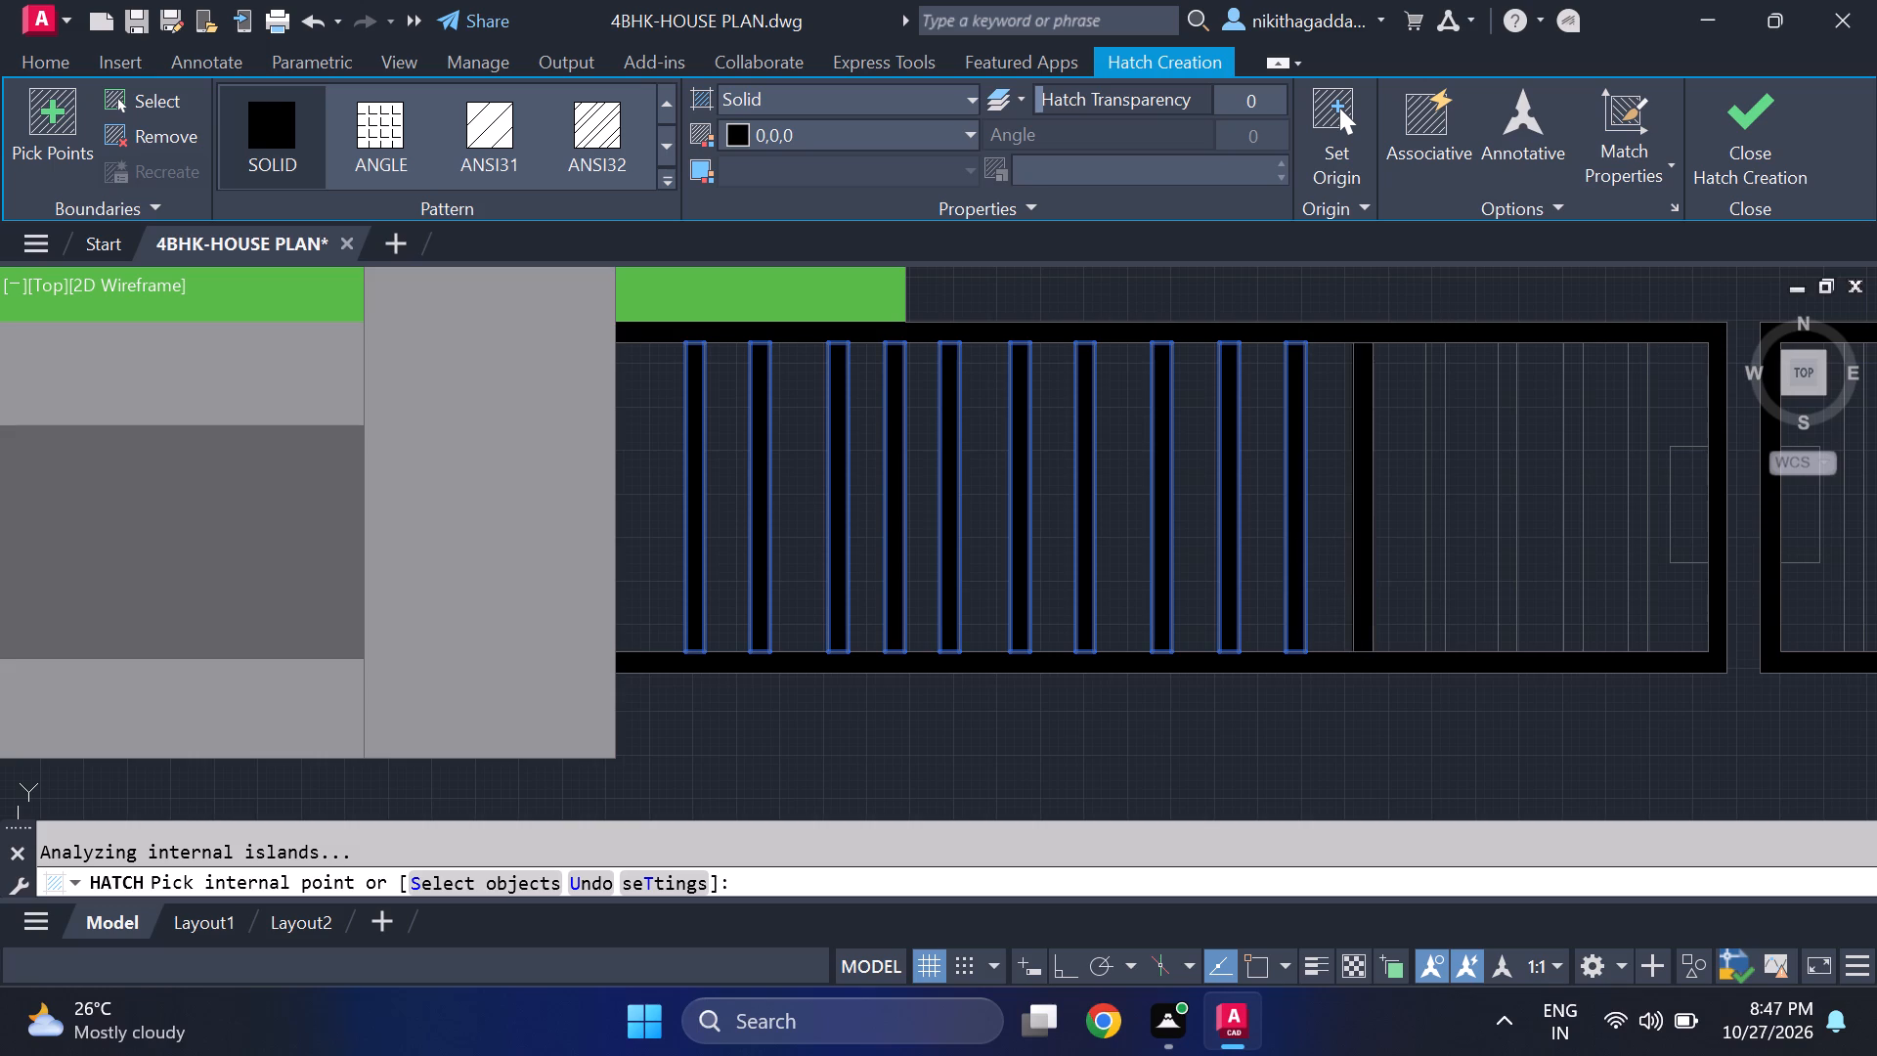
middle_drag(1384, 596, 1023, 528)
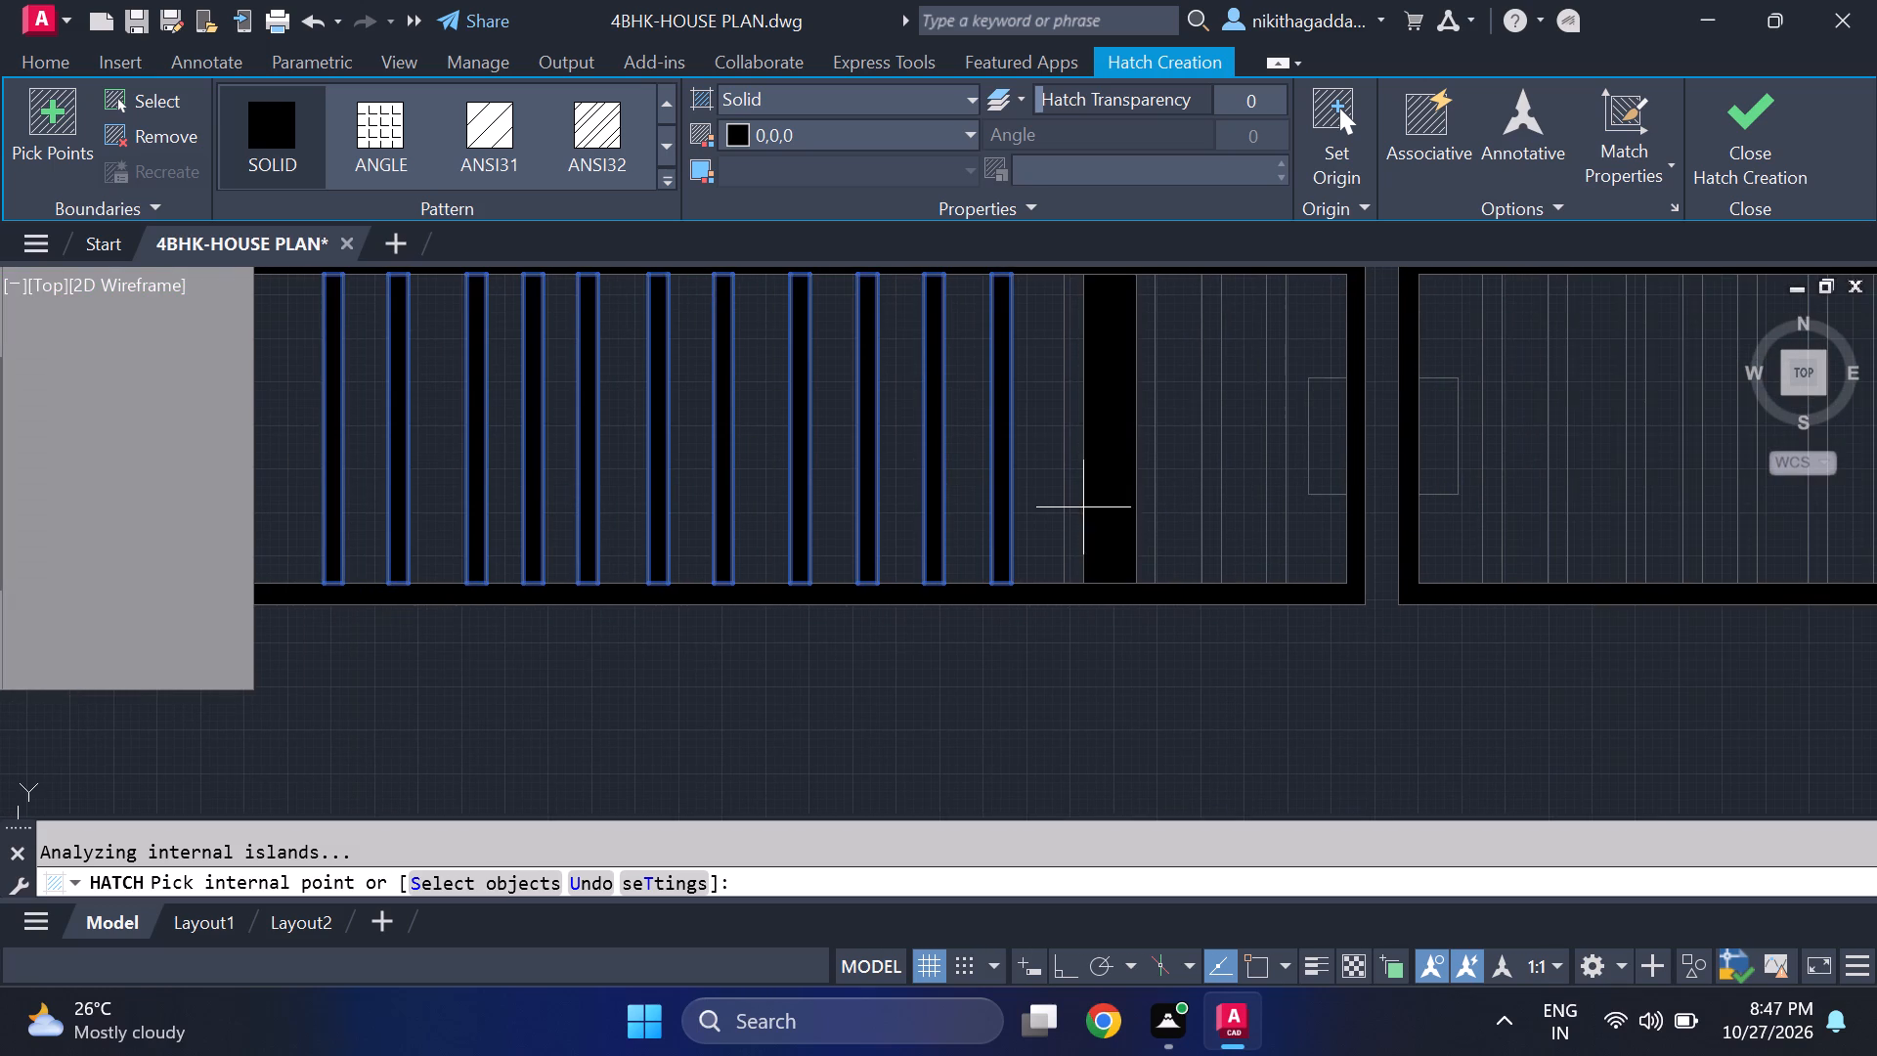
click(1078, 502)
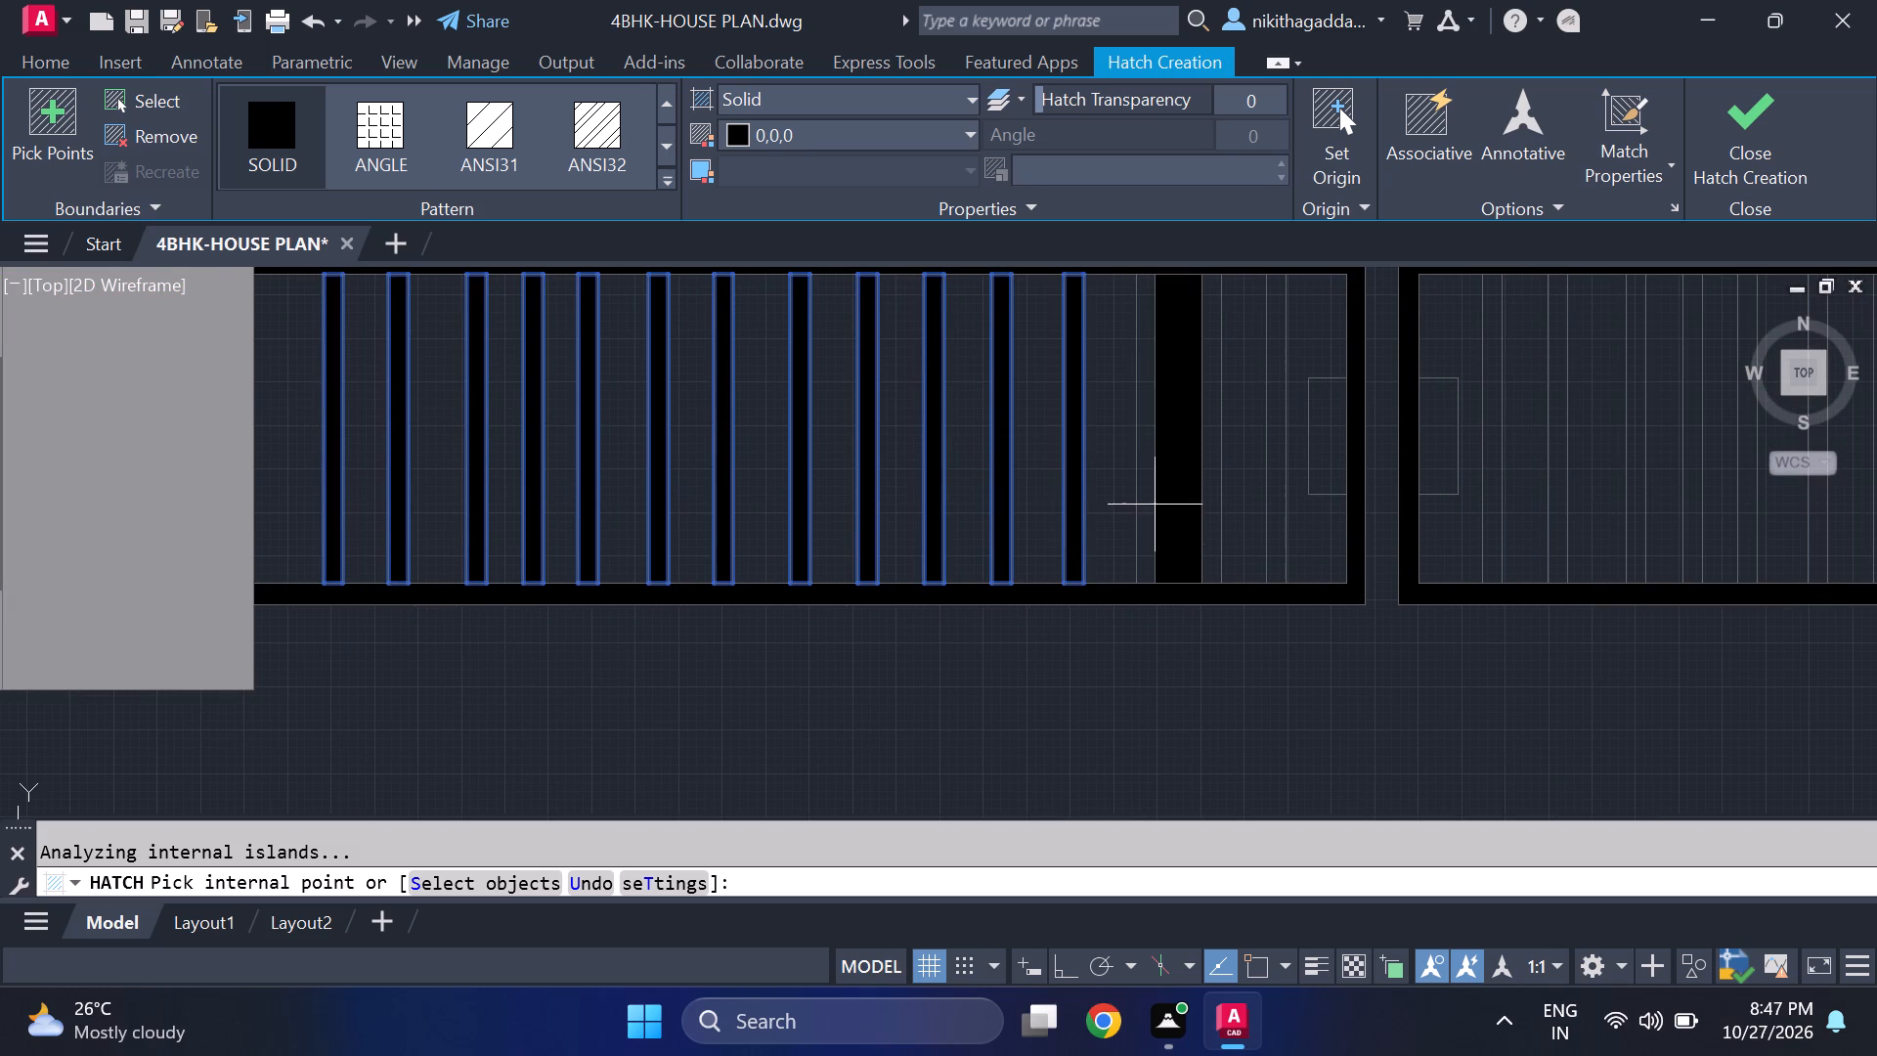
click(1150, 499)
click(1210, 499)
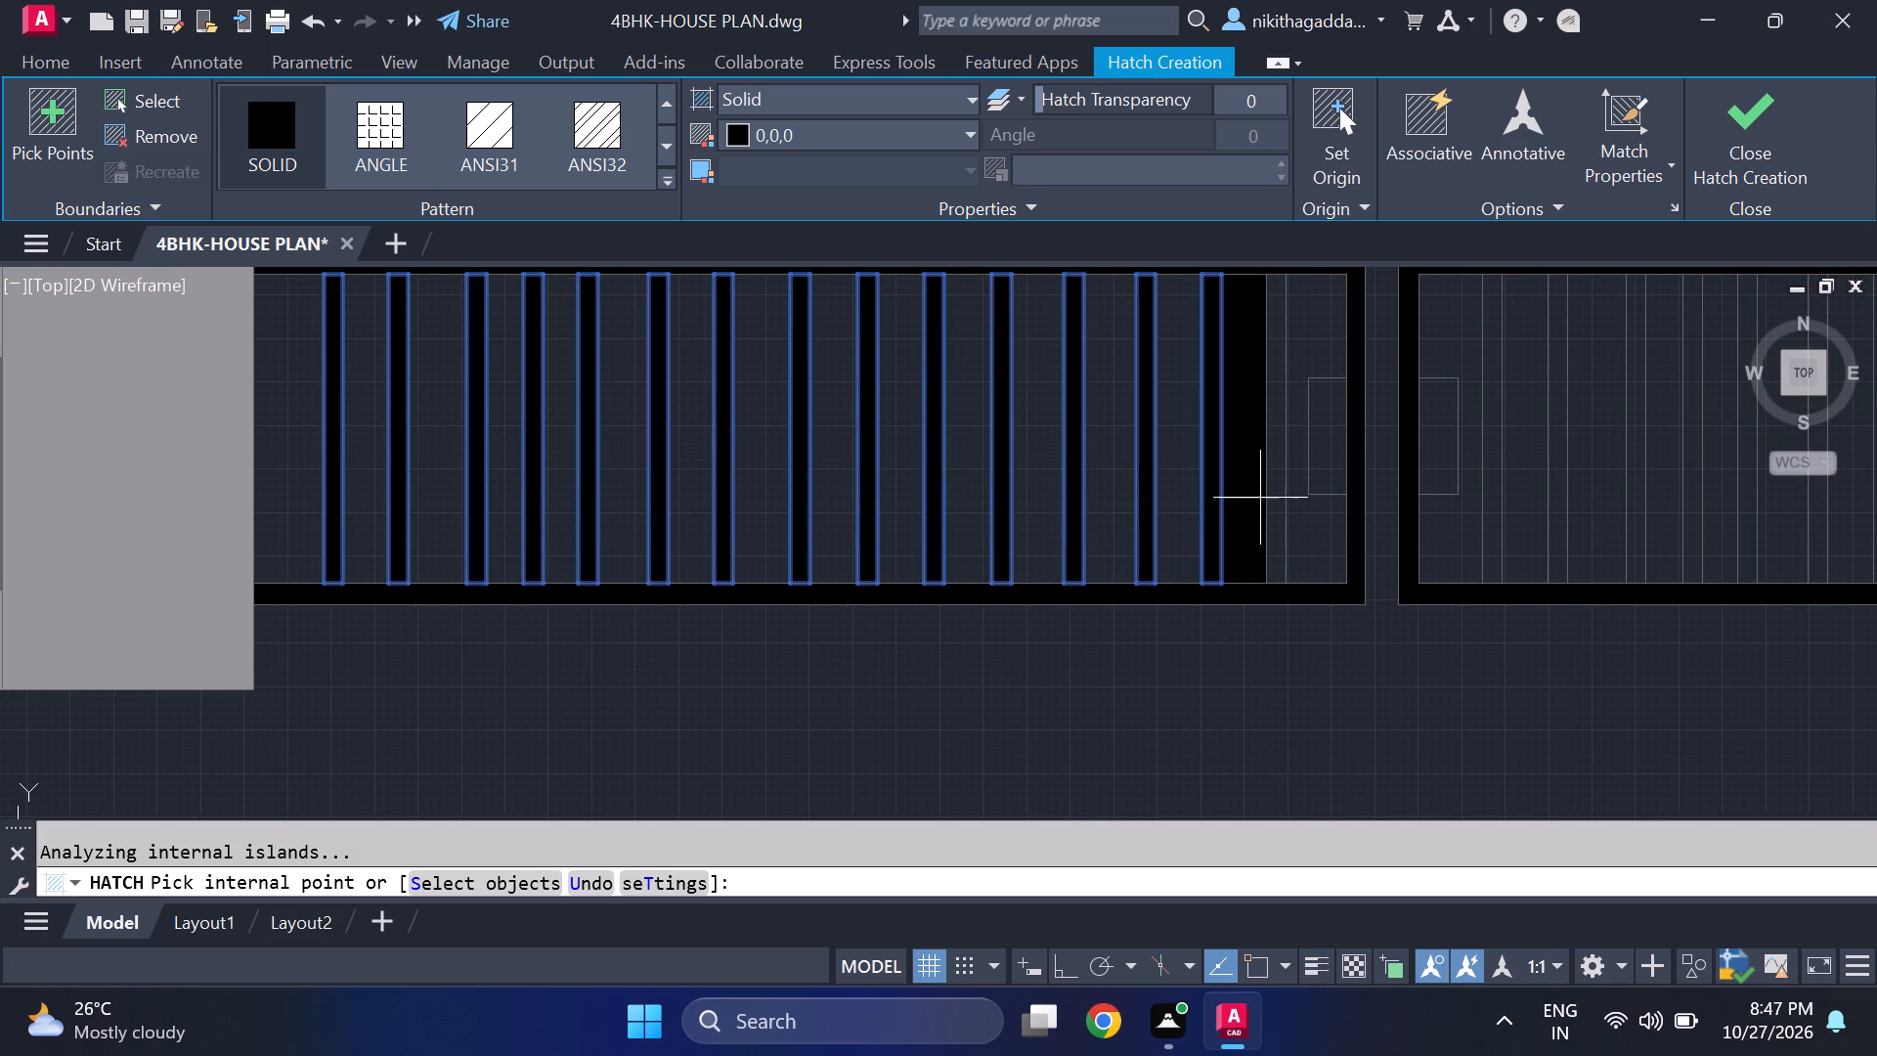
click(1275, 488)
Add the small latch boxes of both gate leaves, at the centre of the gate, to the black hatch.
click(1321, 463)
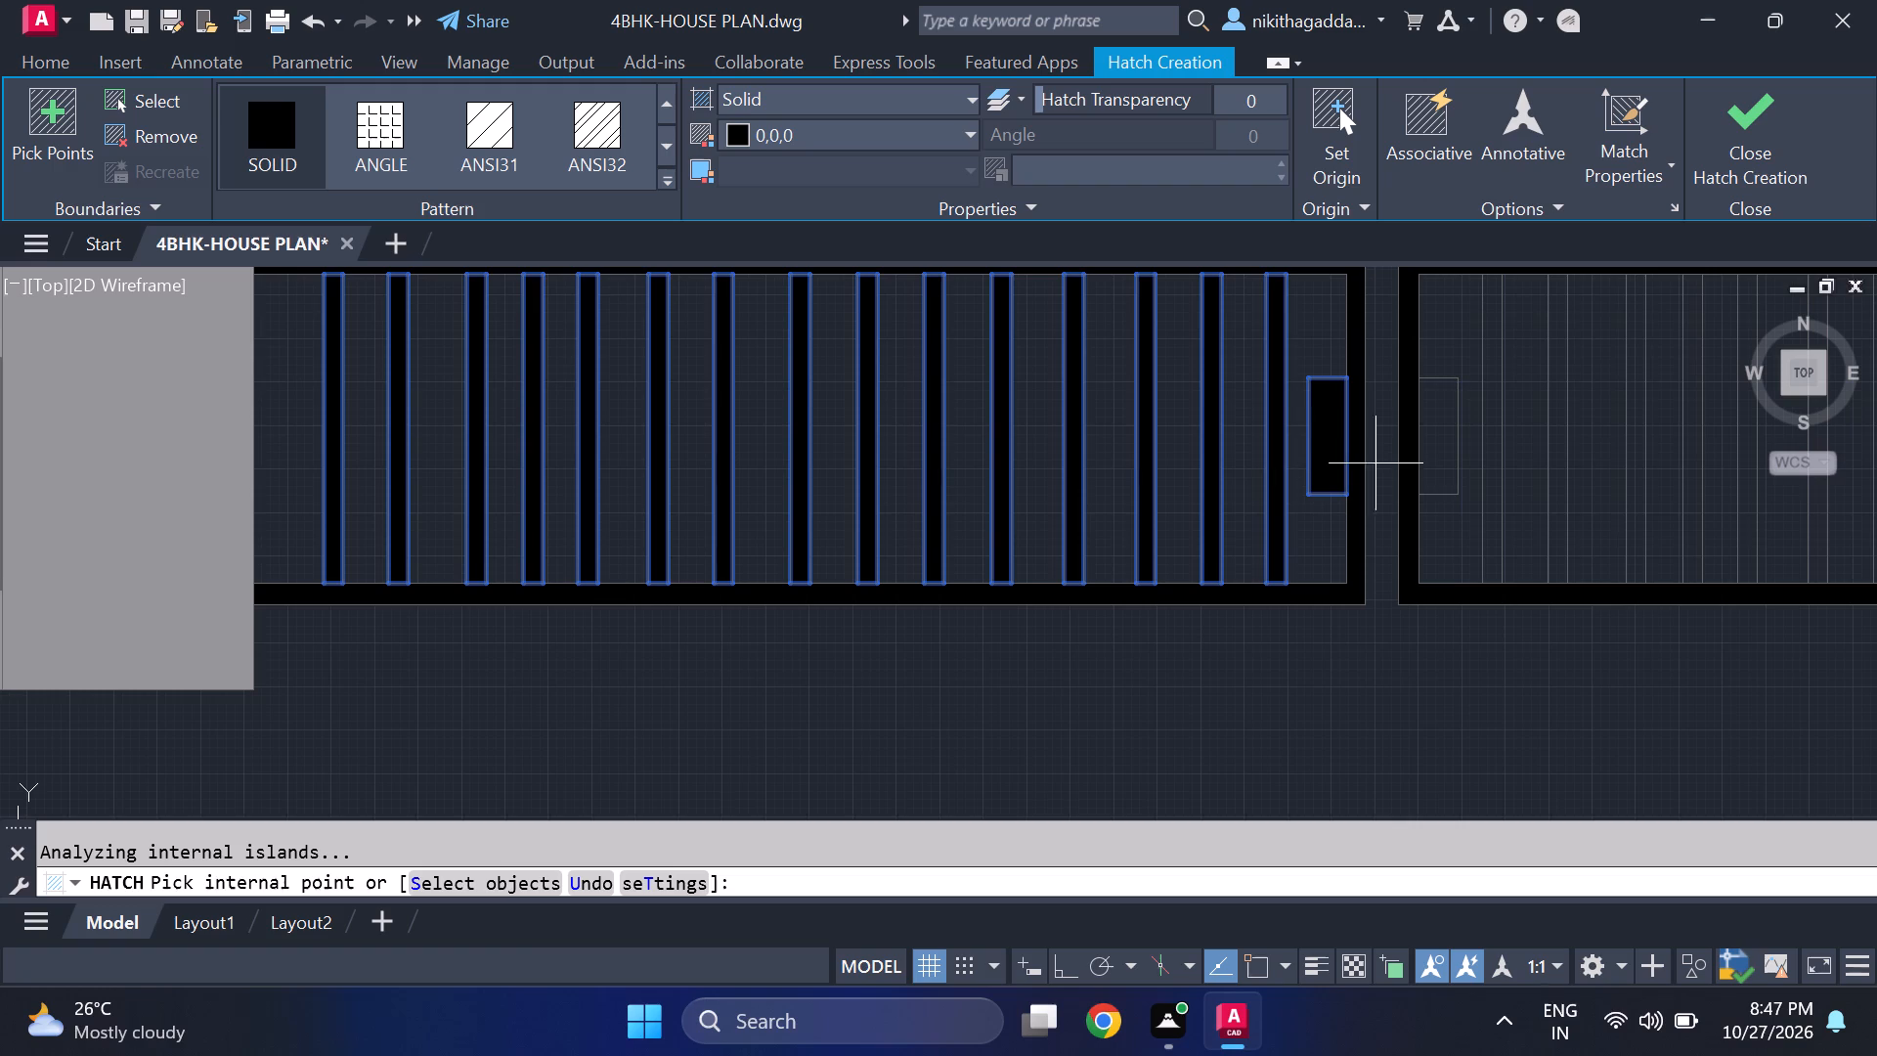
click(1432, 441)
Add the first seven vertical bars of the east gate leaf, counting from its latch box, to the black hatch.
scroll(1430, 498, down, 4)
scroll(1465, 504, up, 3)
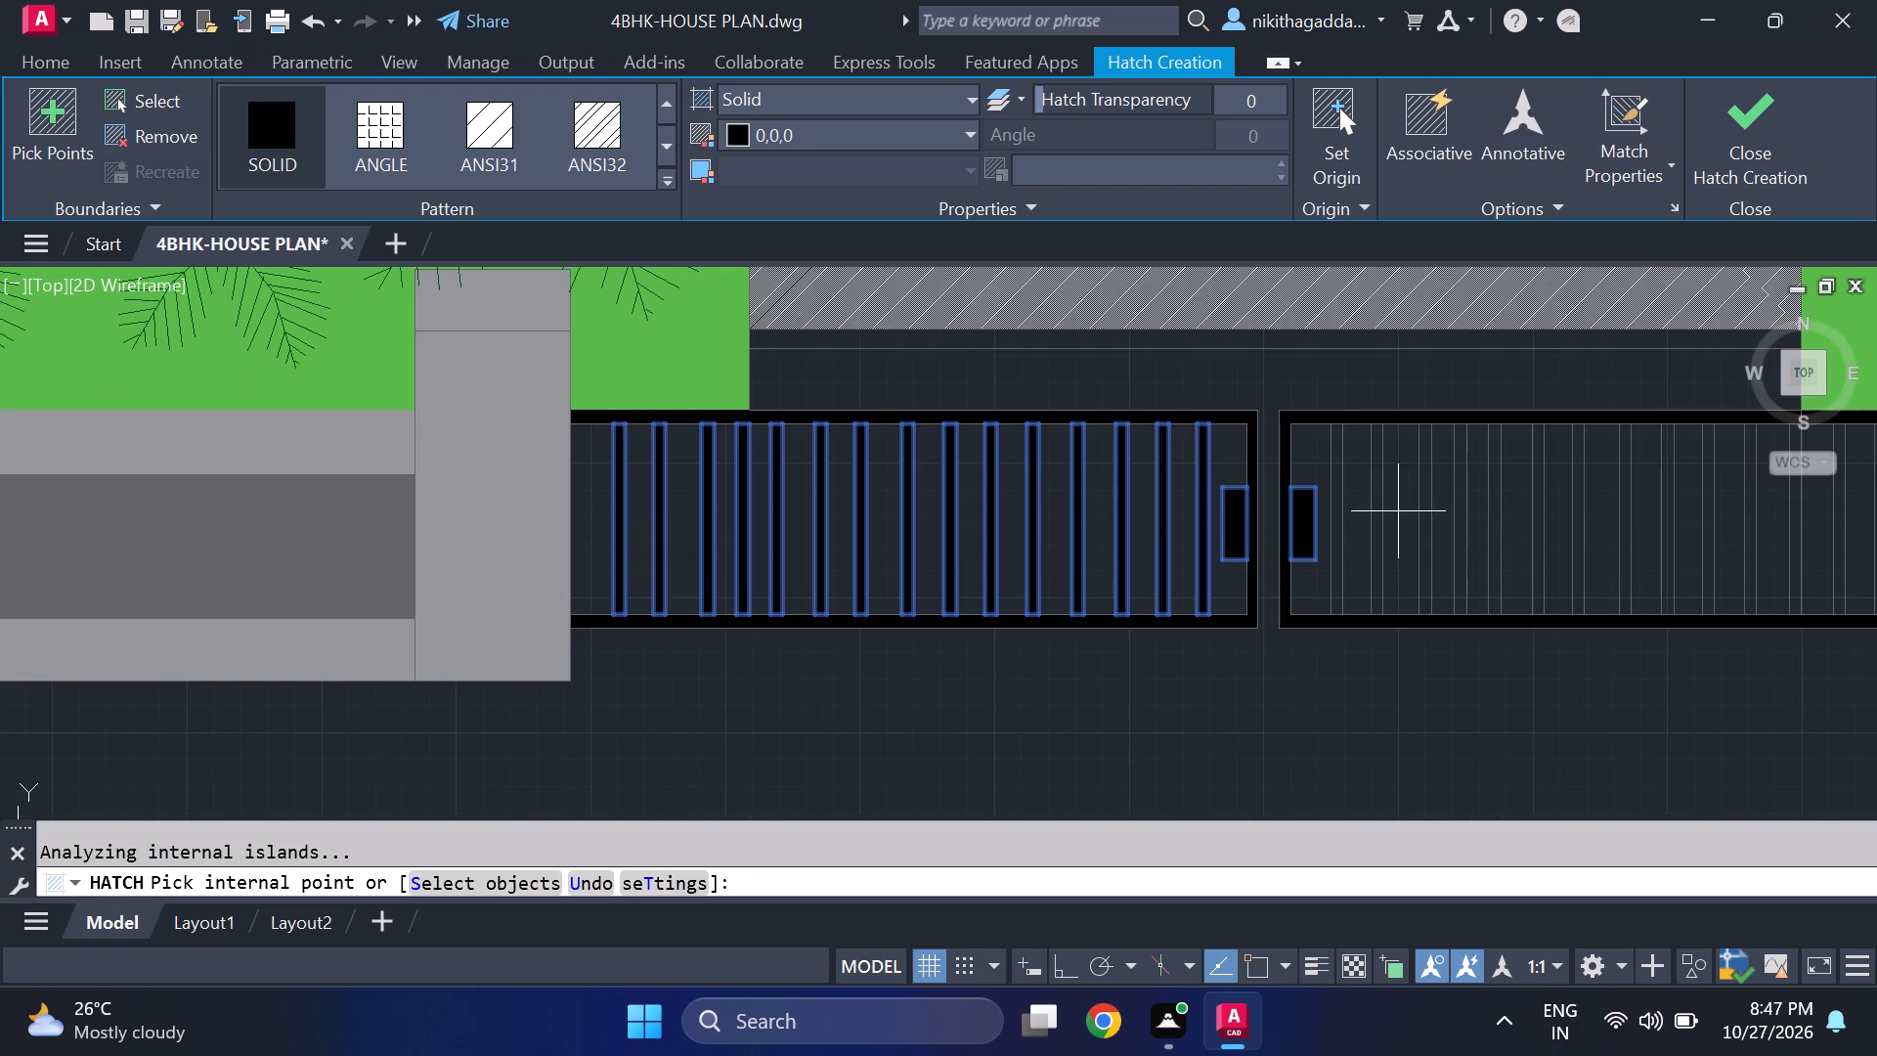
click(1333, 513)
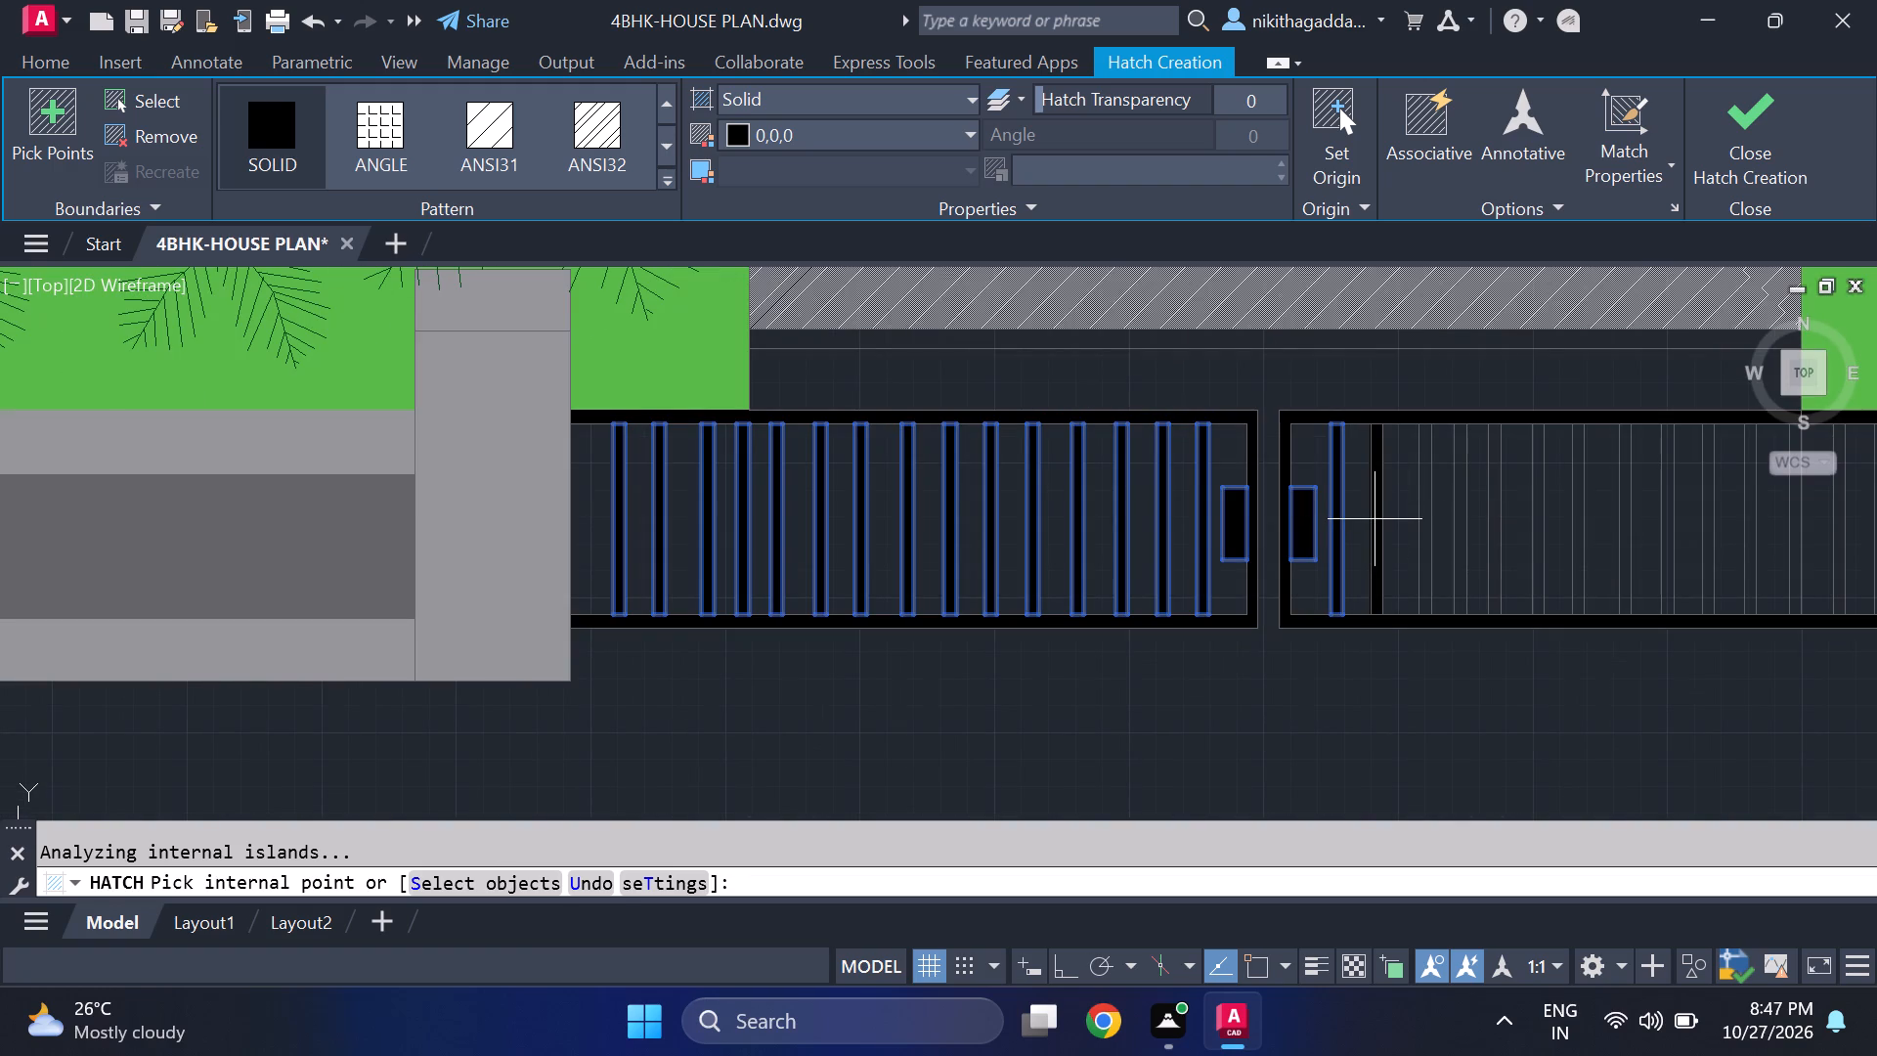
click(1375, 519)
click(1429, 523)
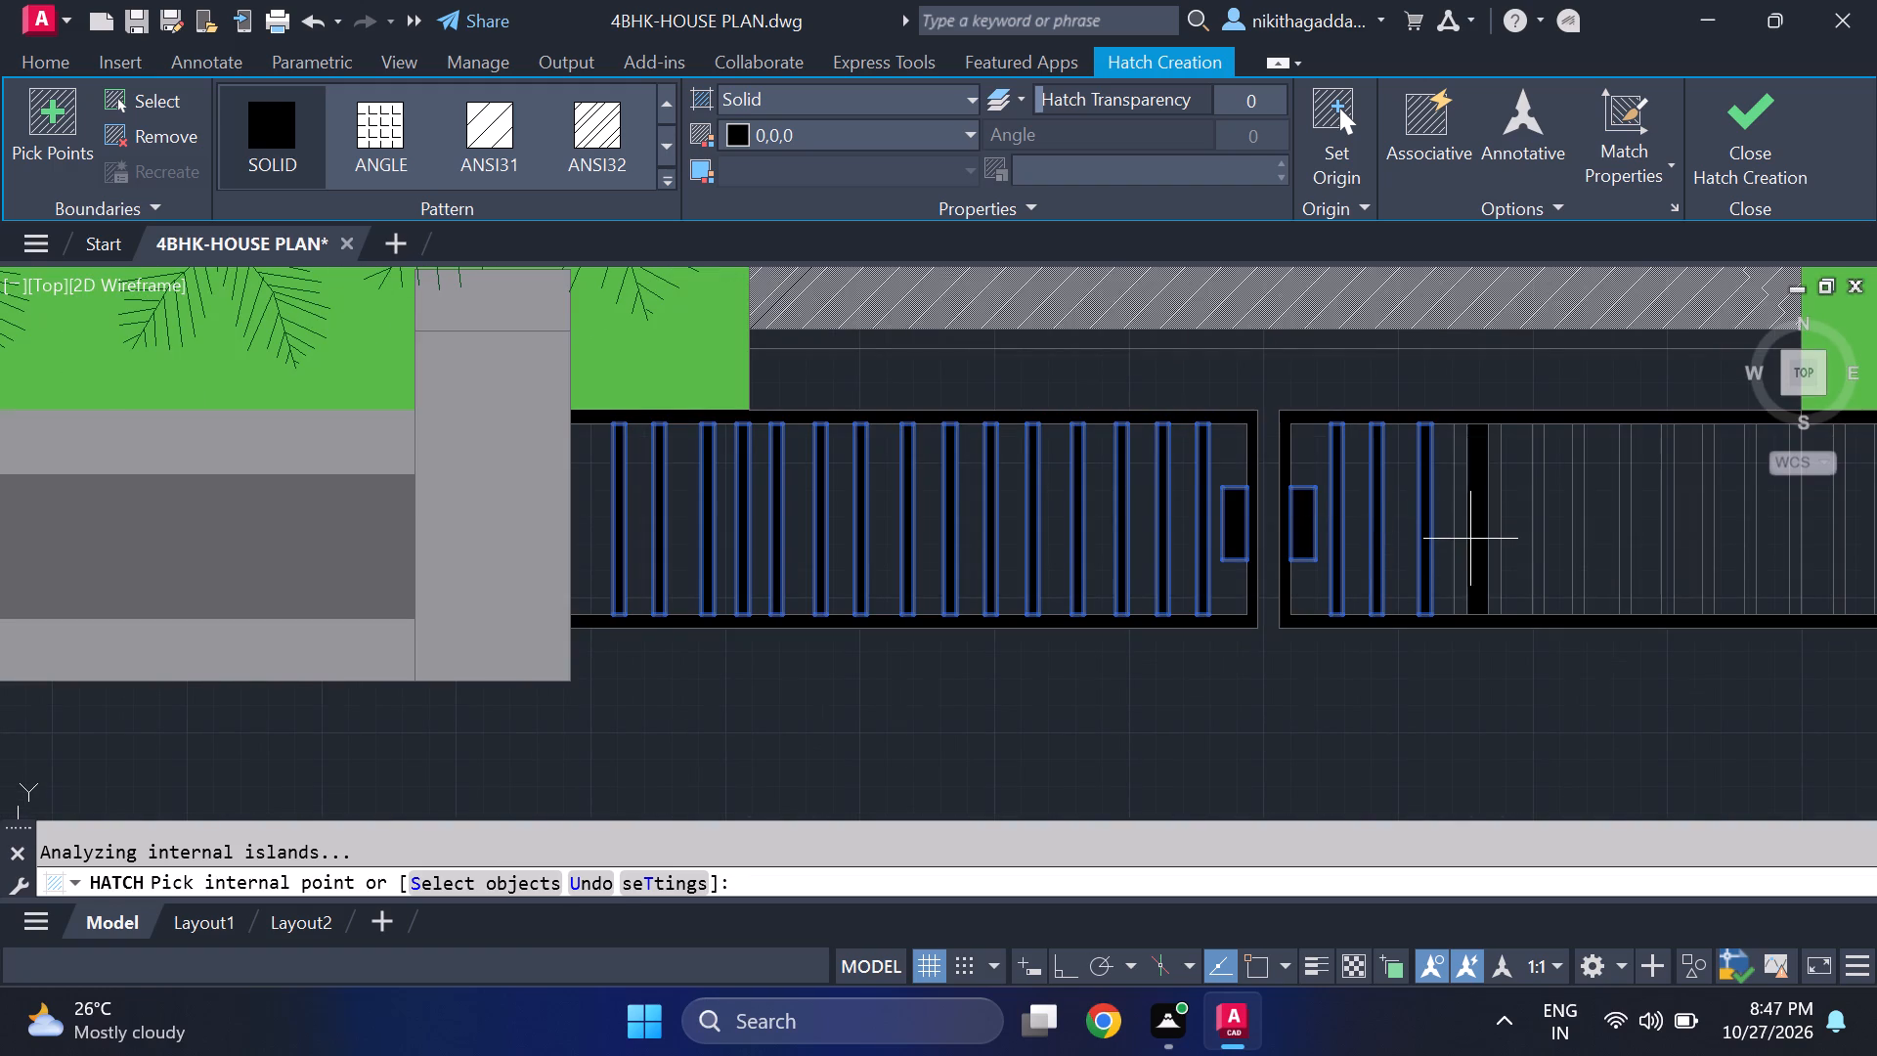
click(1461, 538)
click(1497, 535)
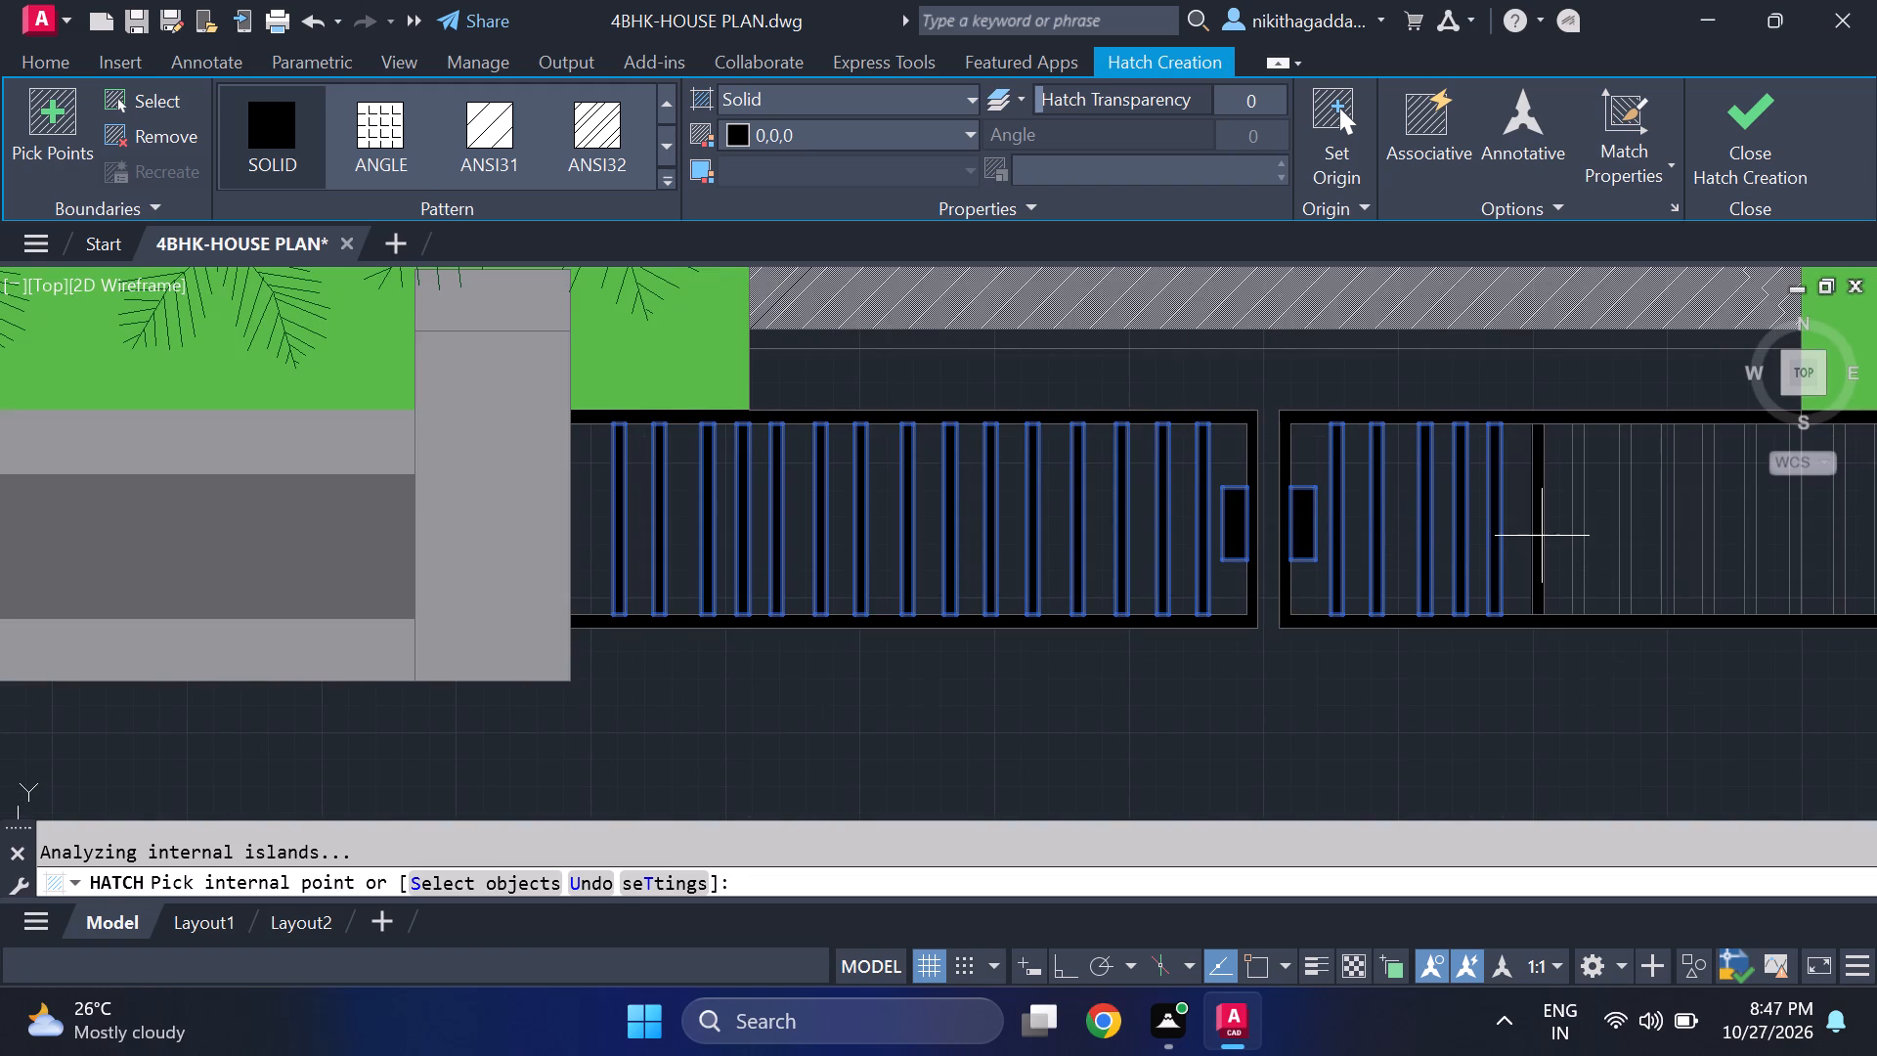
click(1542, 536)
click(1576, 535)
Add the remaining eight vertical bars of the east gate leaf, up to the east pillar, and finish the black hatch.
middle_drag(1571, 547, 1132, 476)
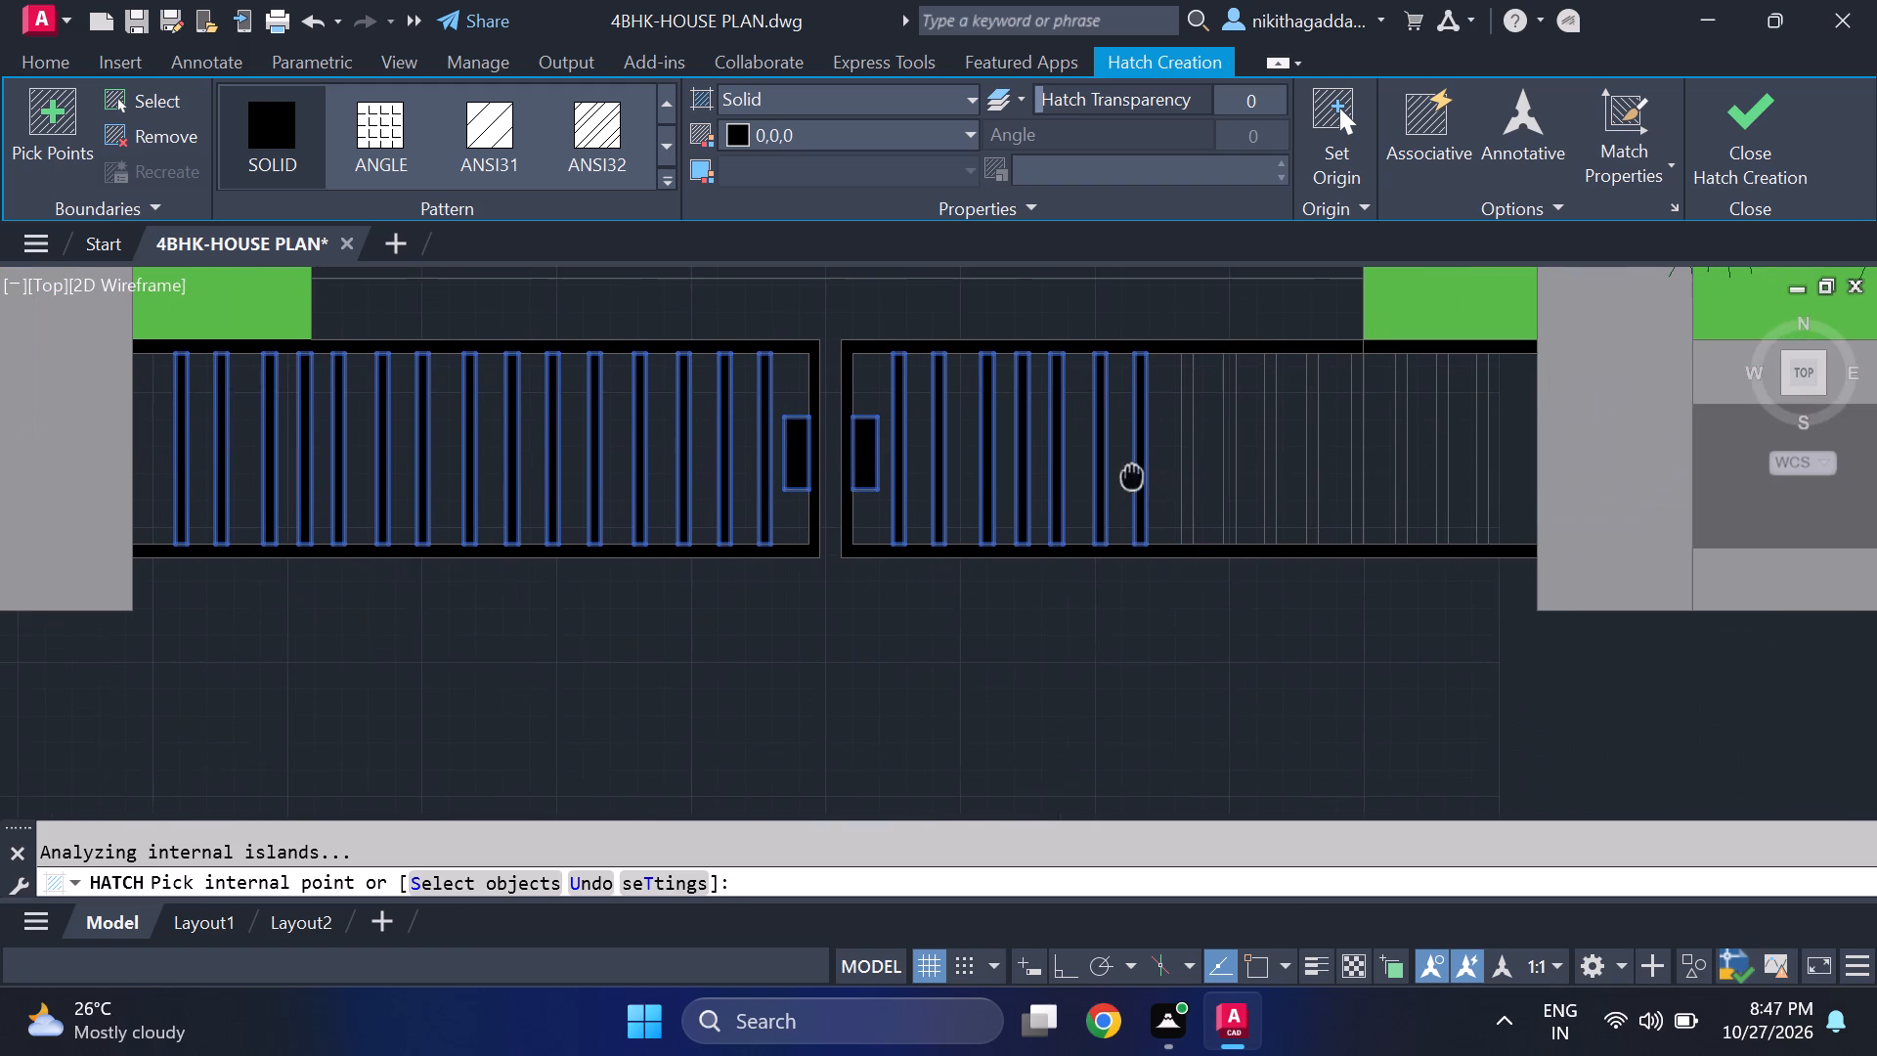
click(1188, 470)
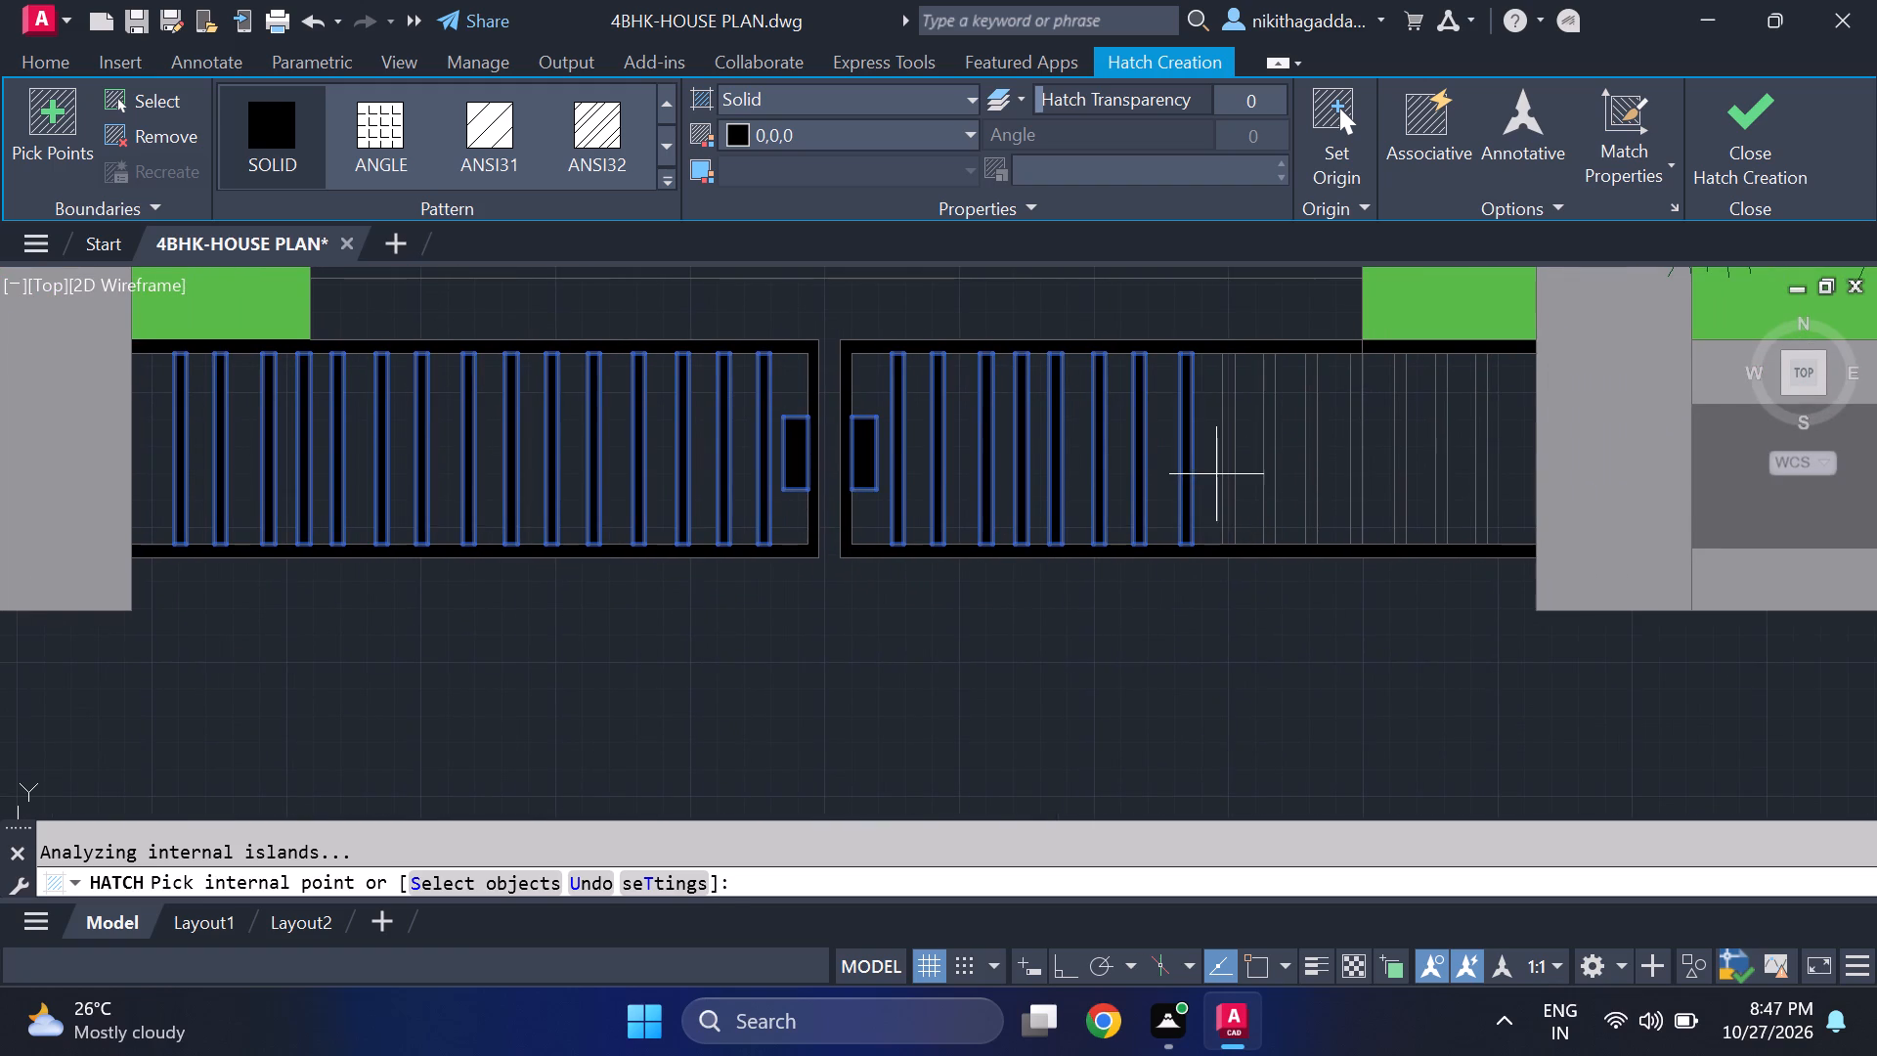
click(1233, 466)
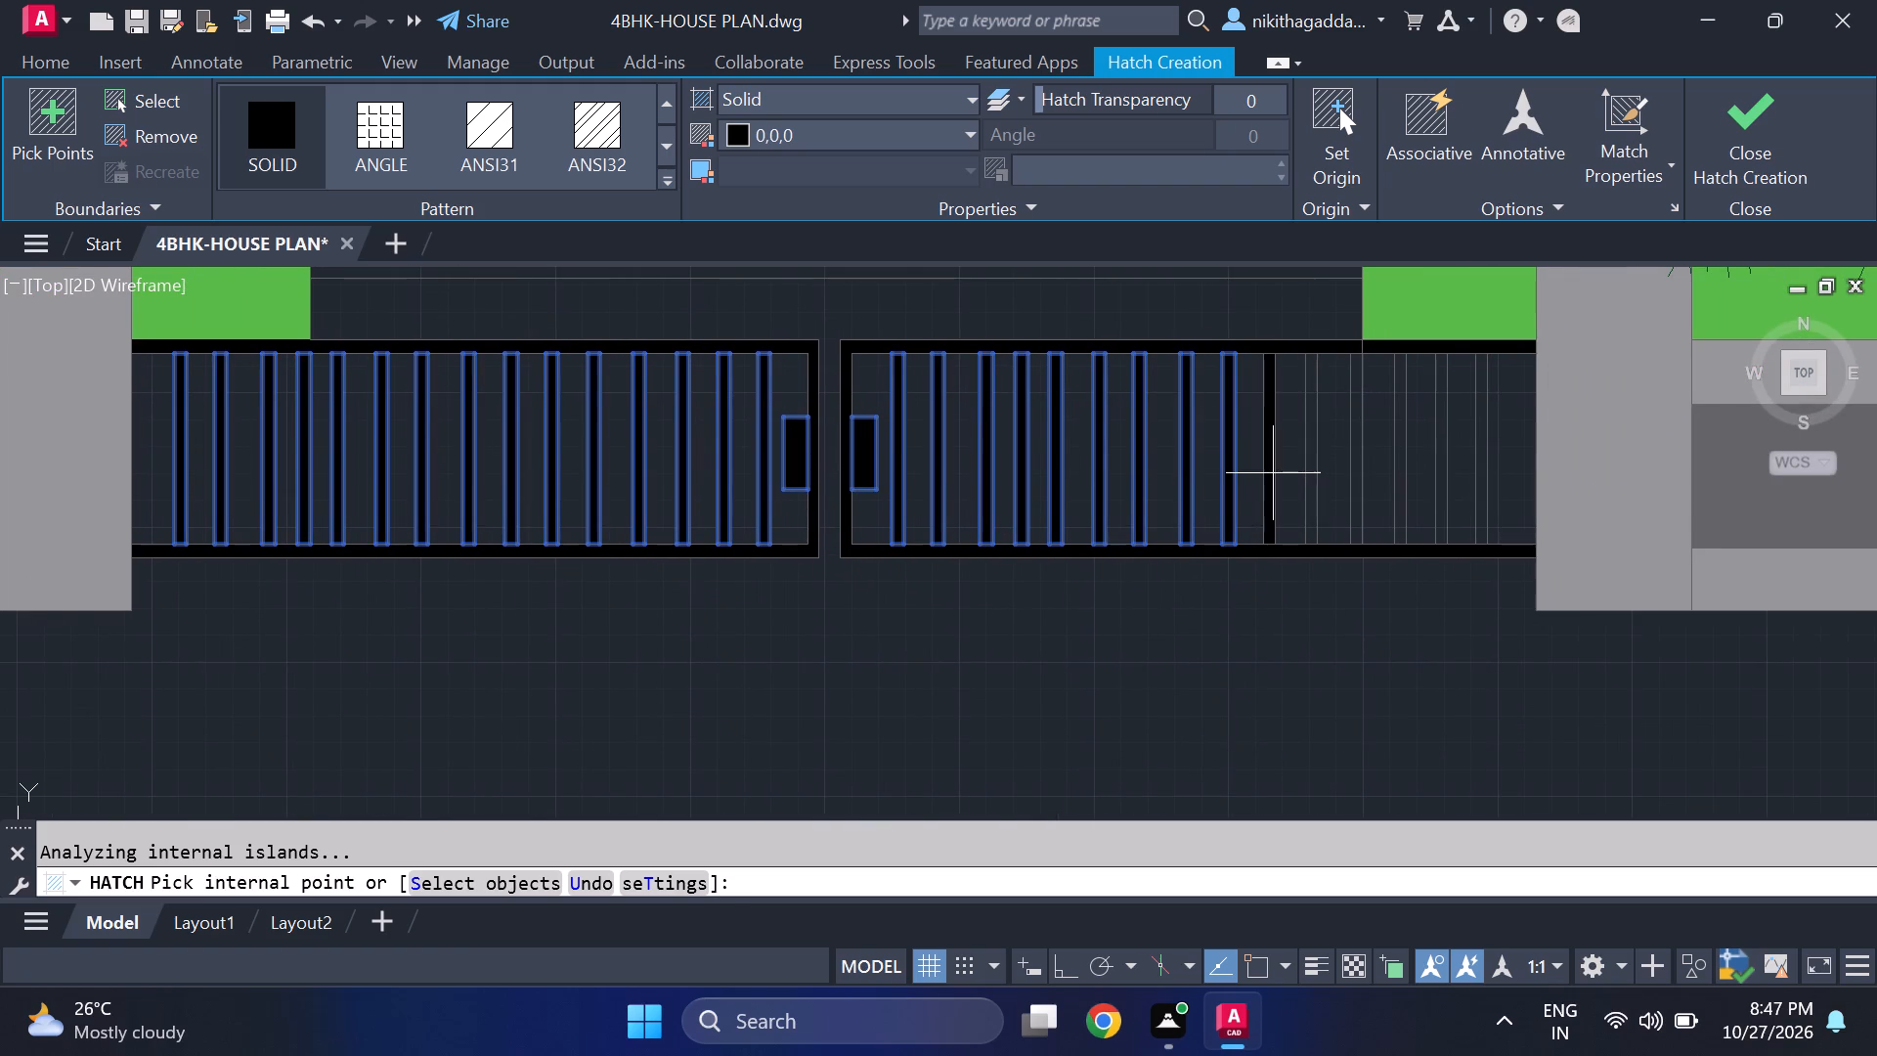
click(1273, 473)
click(1309, 472)
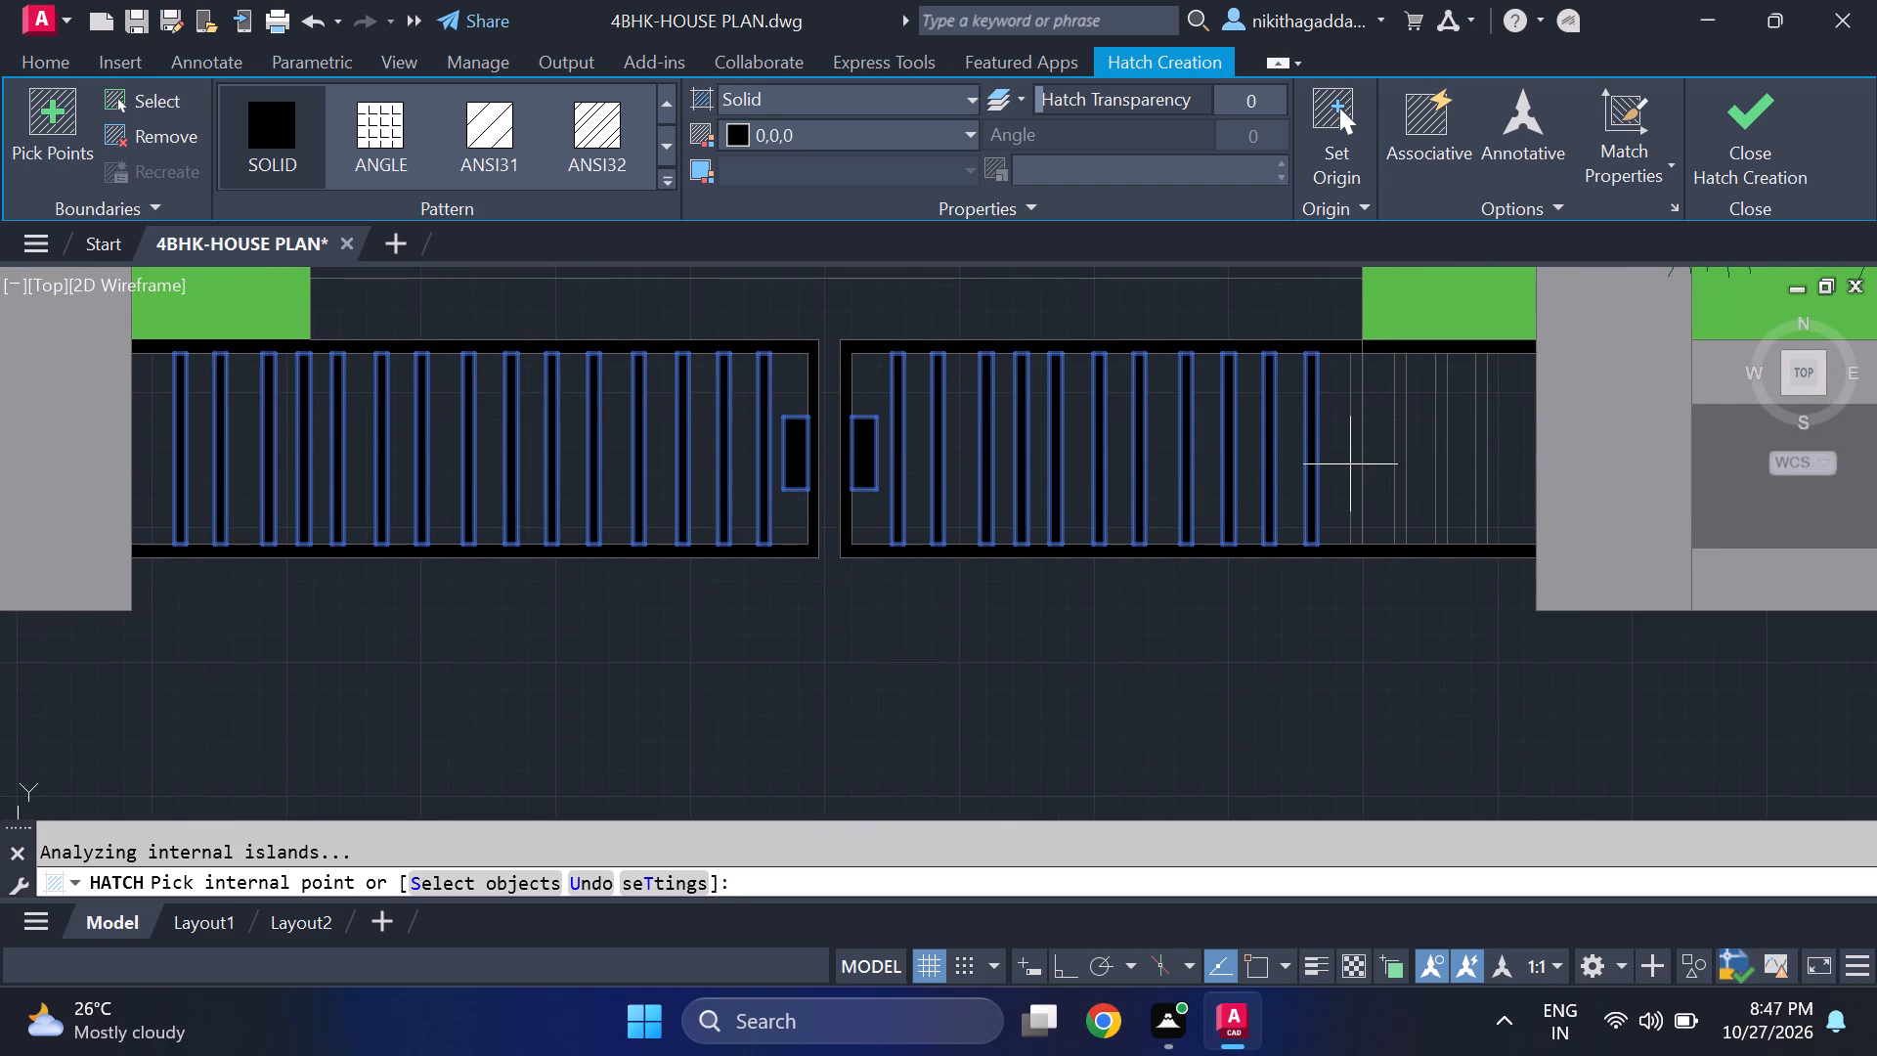
click(1357, 460)
click(1402, 472)
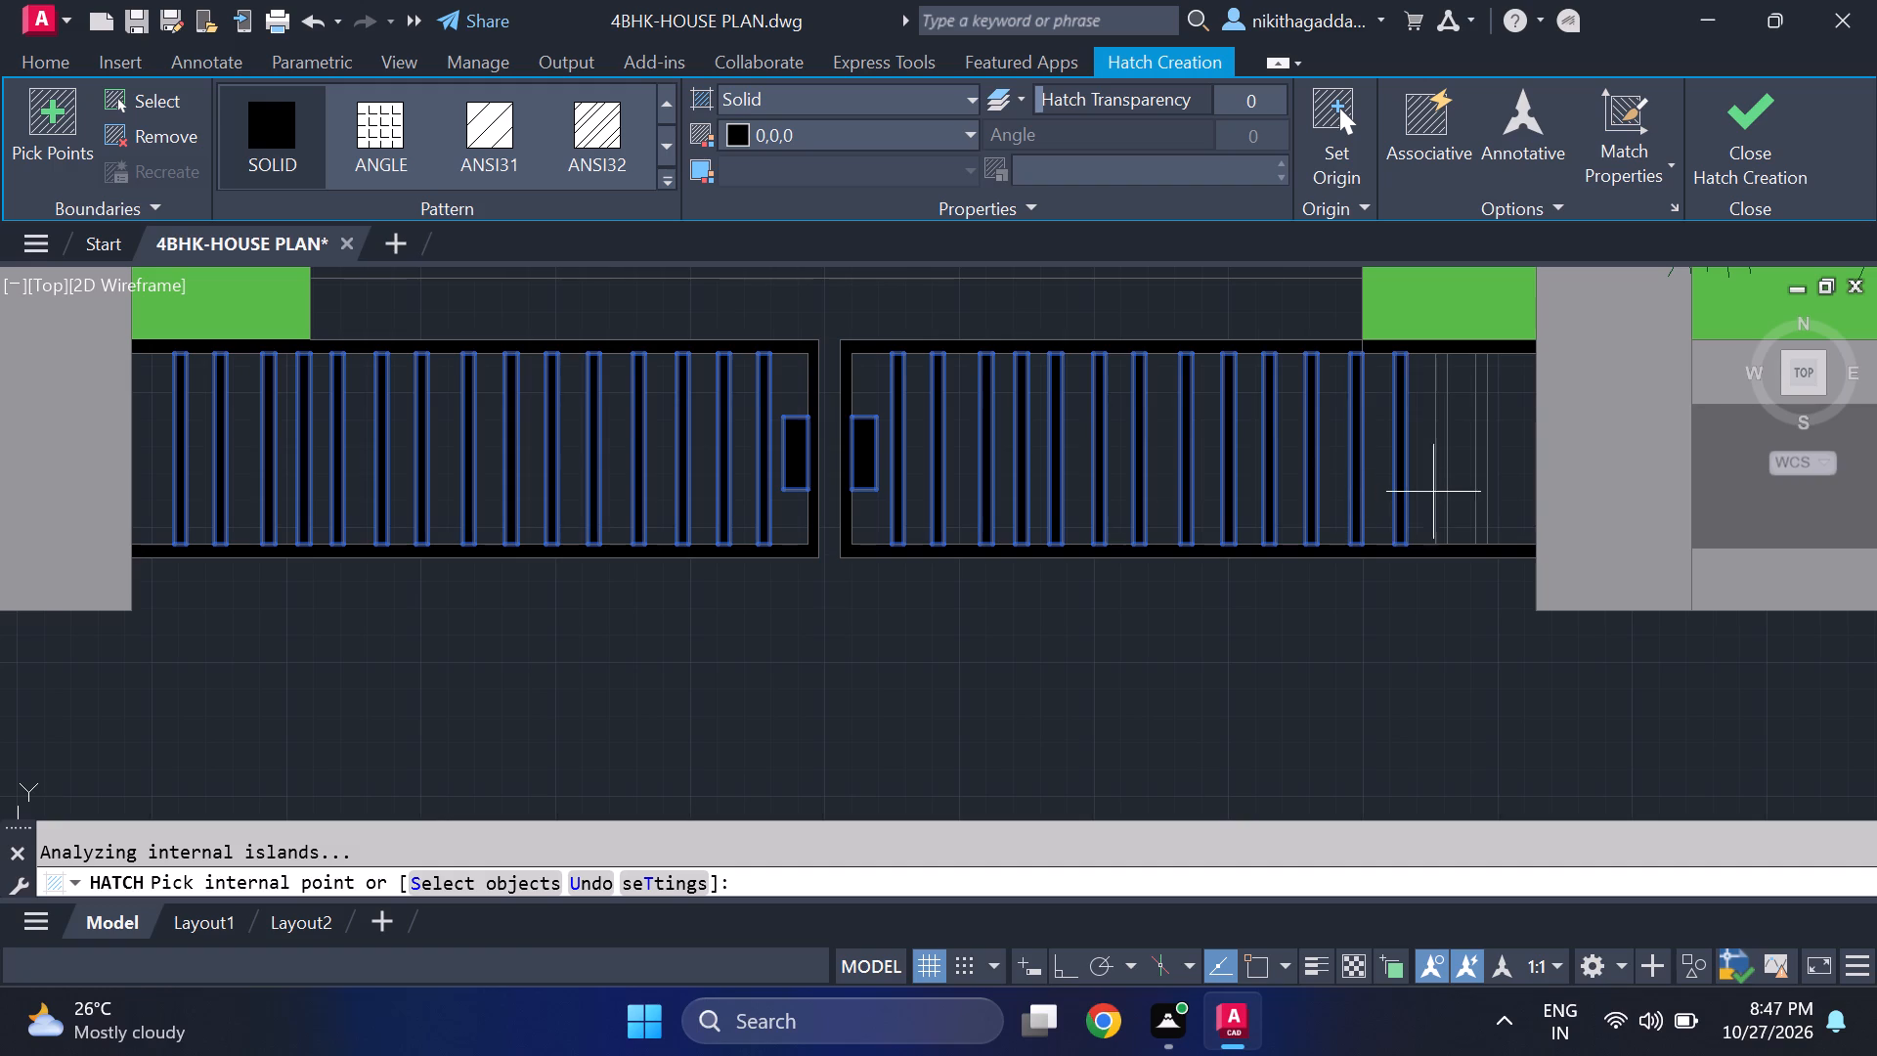
click(1439, 489)
click(1476, 479)
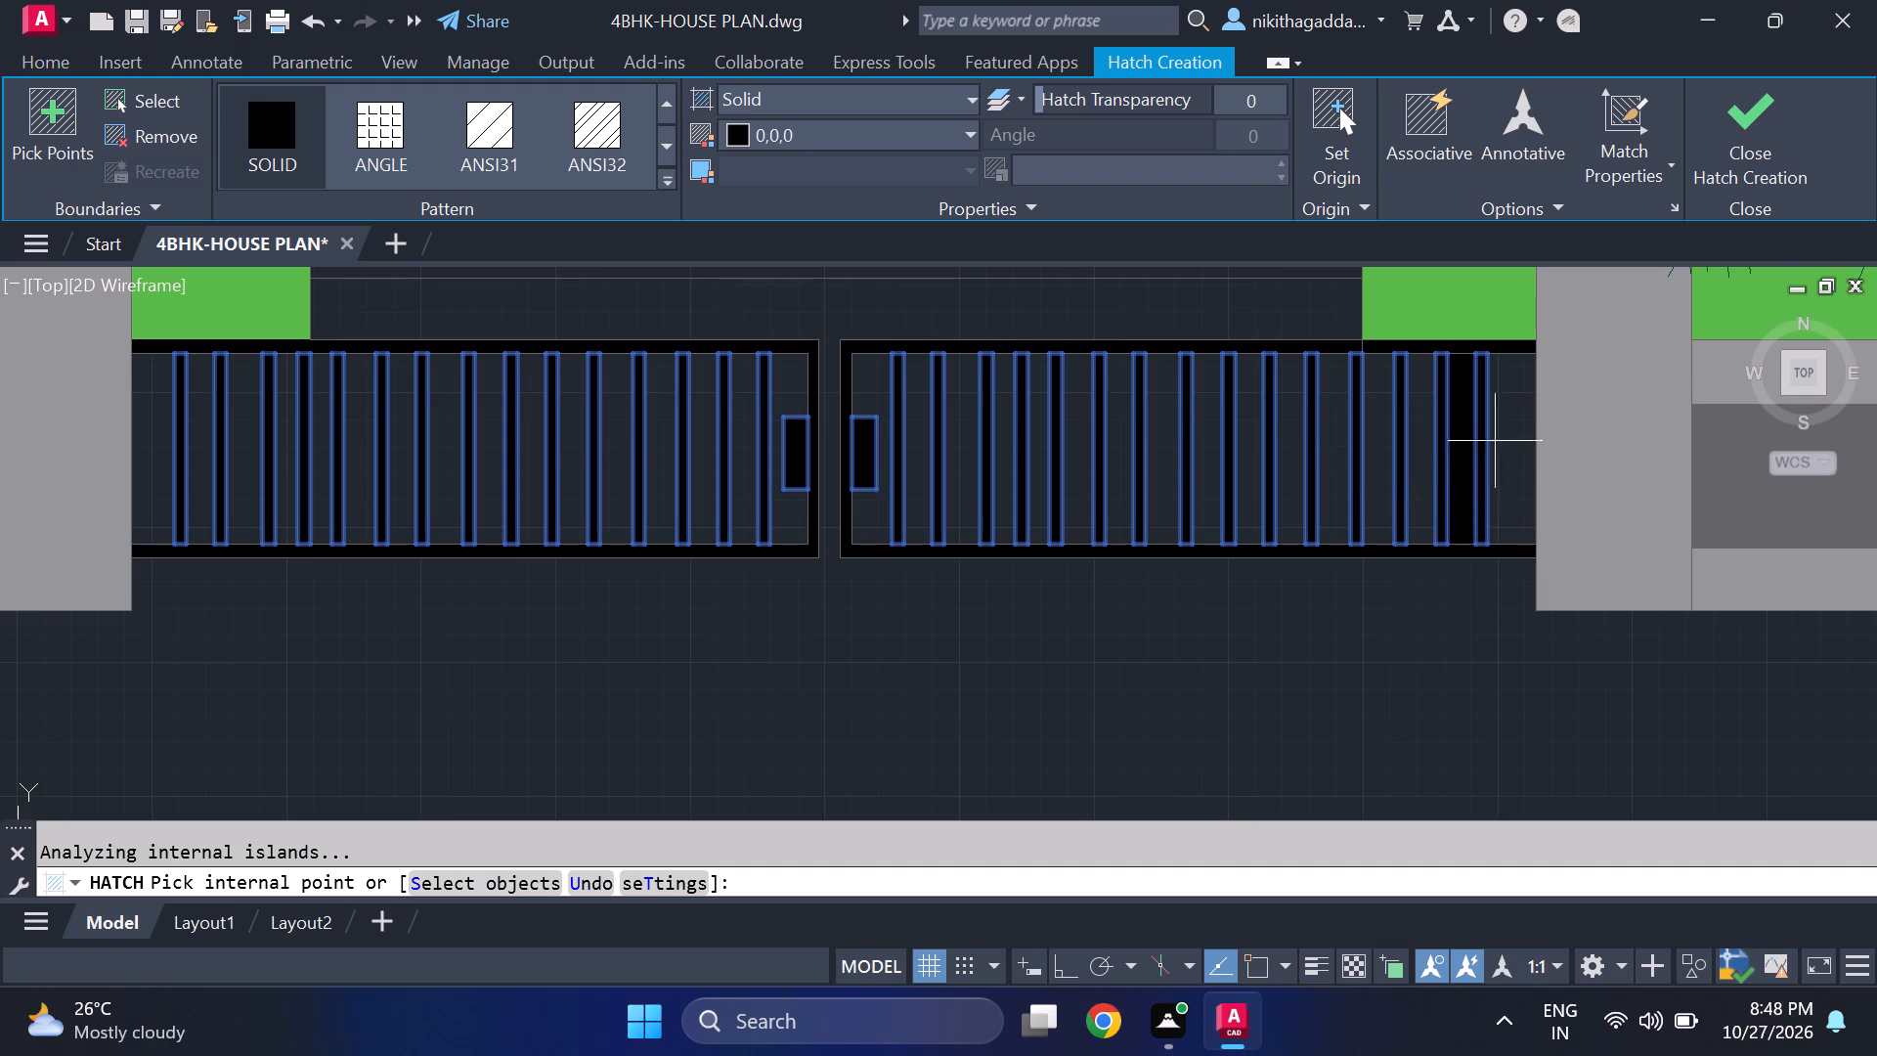
click(1764, 157)
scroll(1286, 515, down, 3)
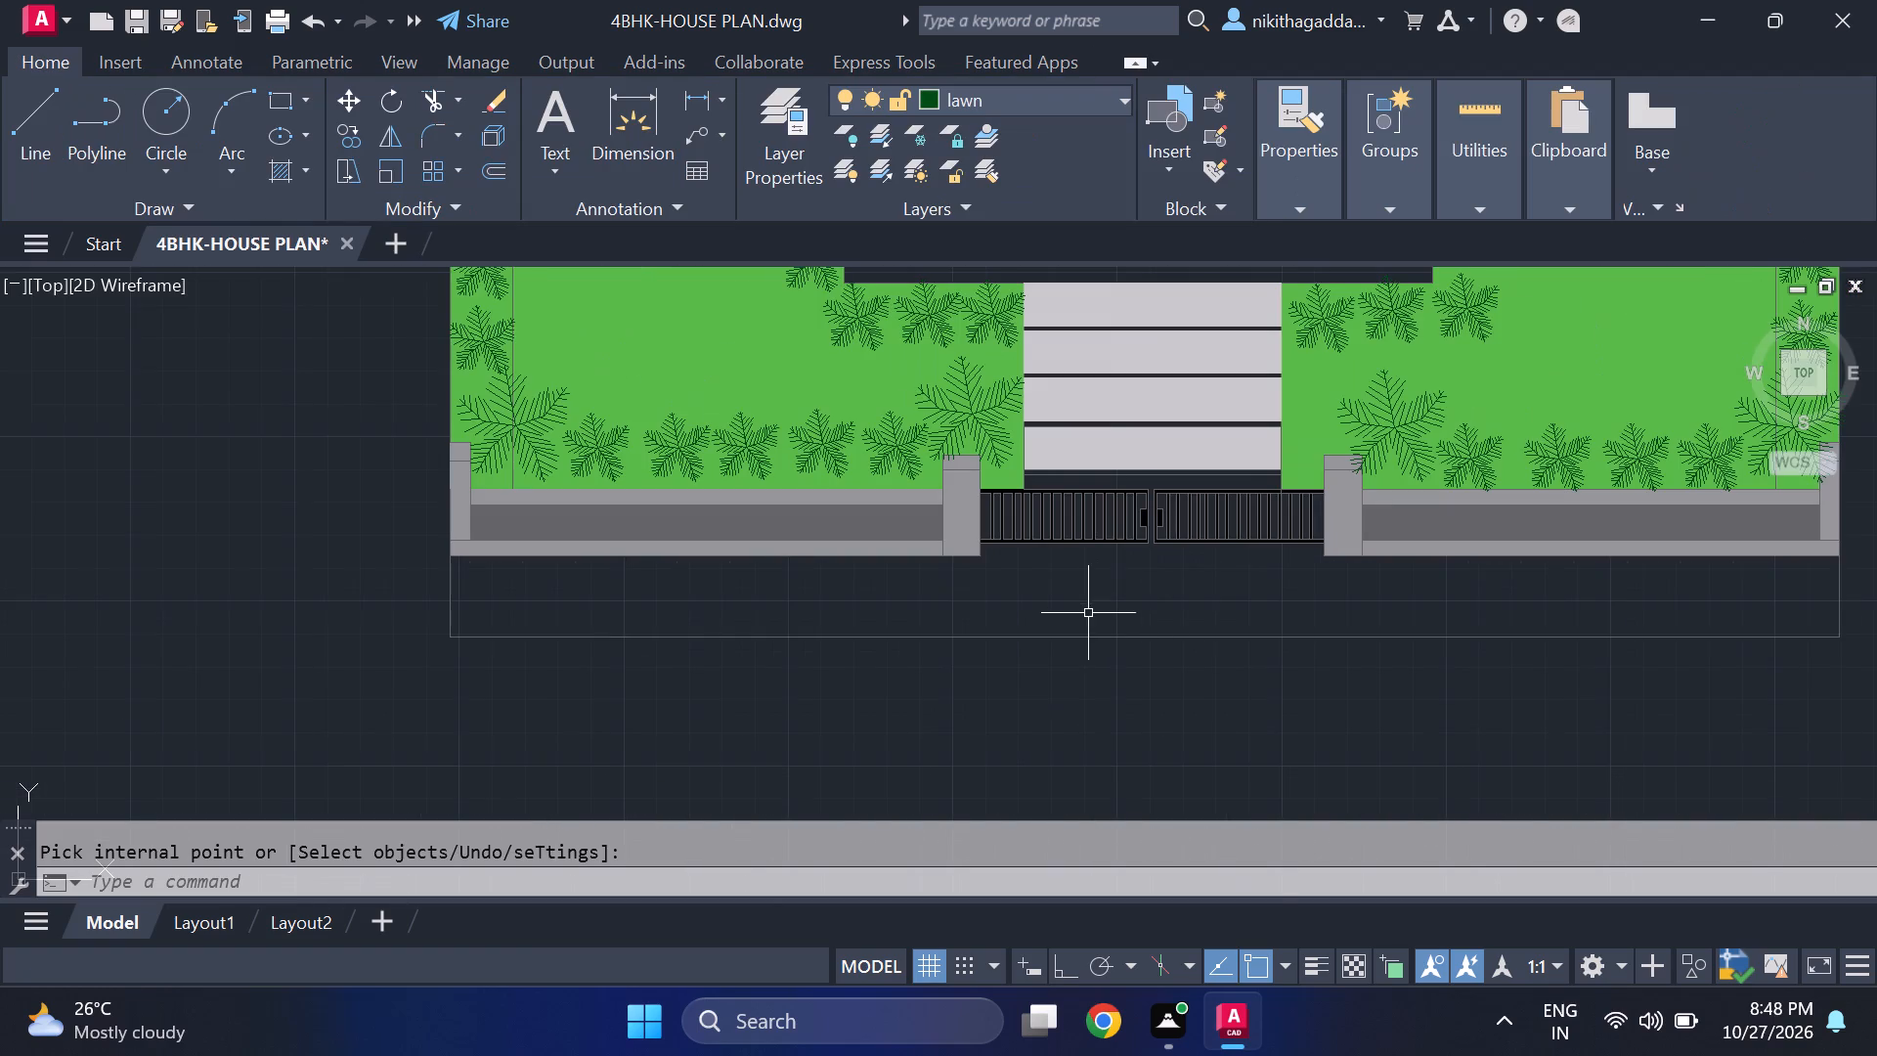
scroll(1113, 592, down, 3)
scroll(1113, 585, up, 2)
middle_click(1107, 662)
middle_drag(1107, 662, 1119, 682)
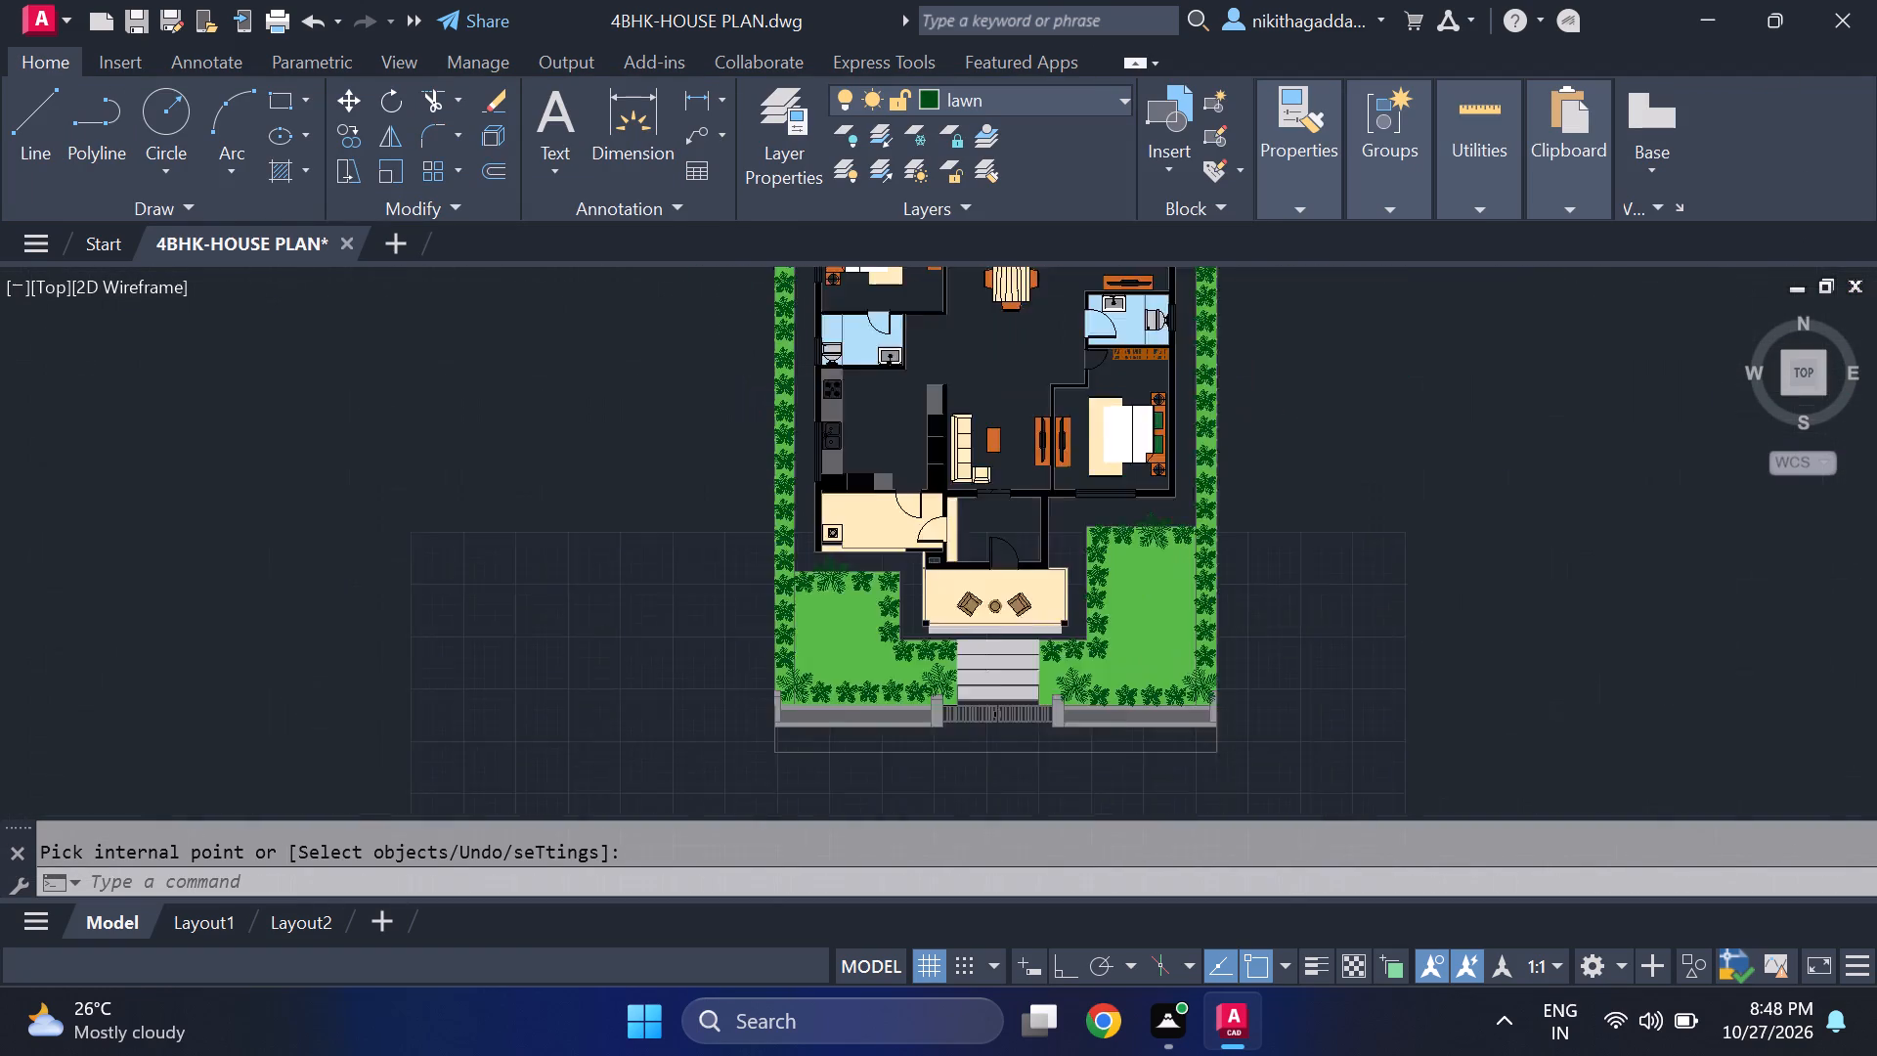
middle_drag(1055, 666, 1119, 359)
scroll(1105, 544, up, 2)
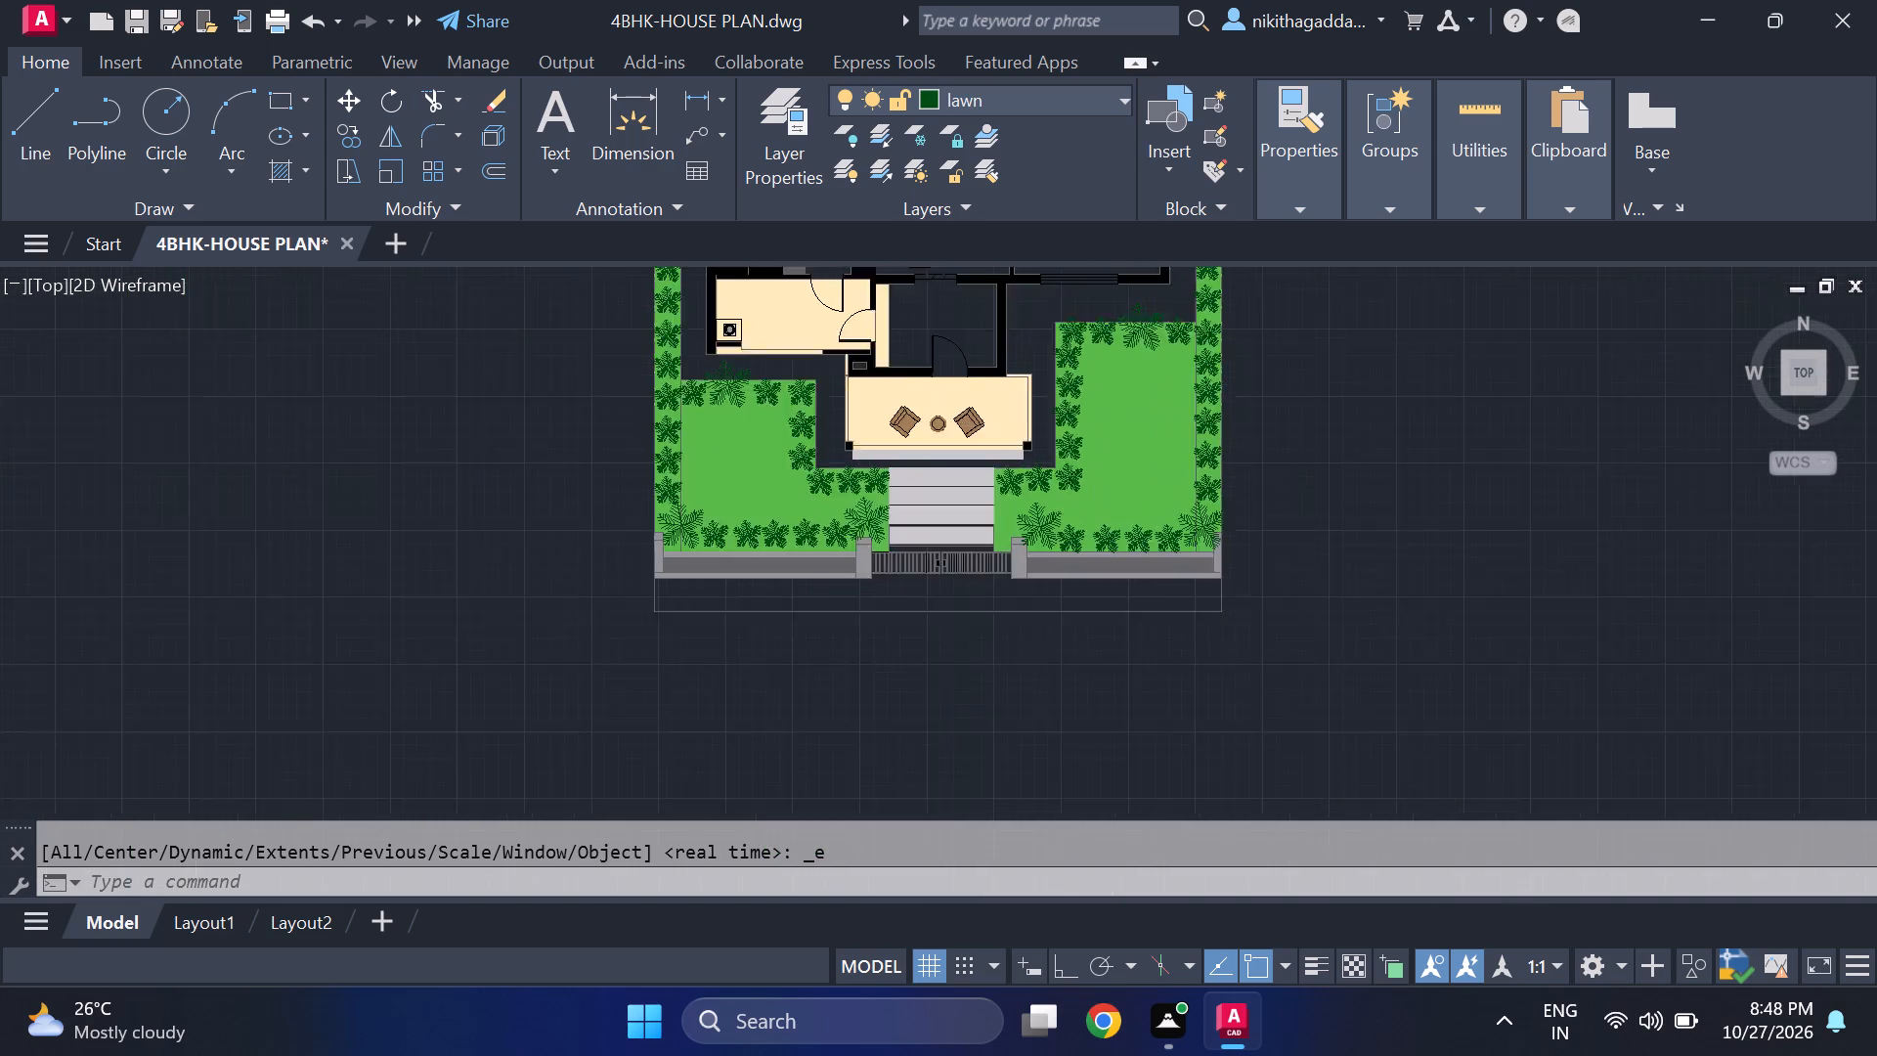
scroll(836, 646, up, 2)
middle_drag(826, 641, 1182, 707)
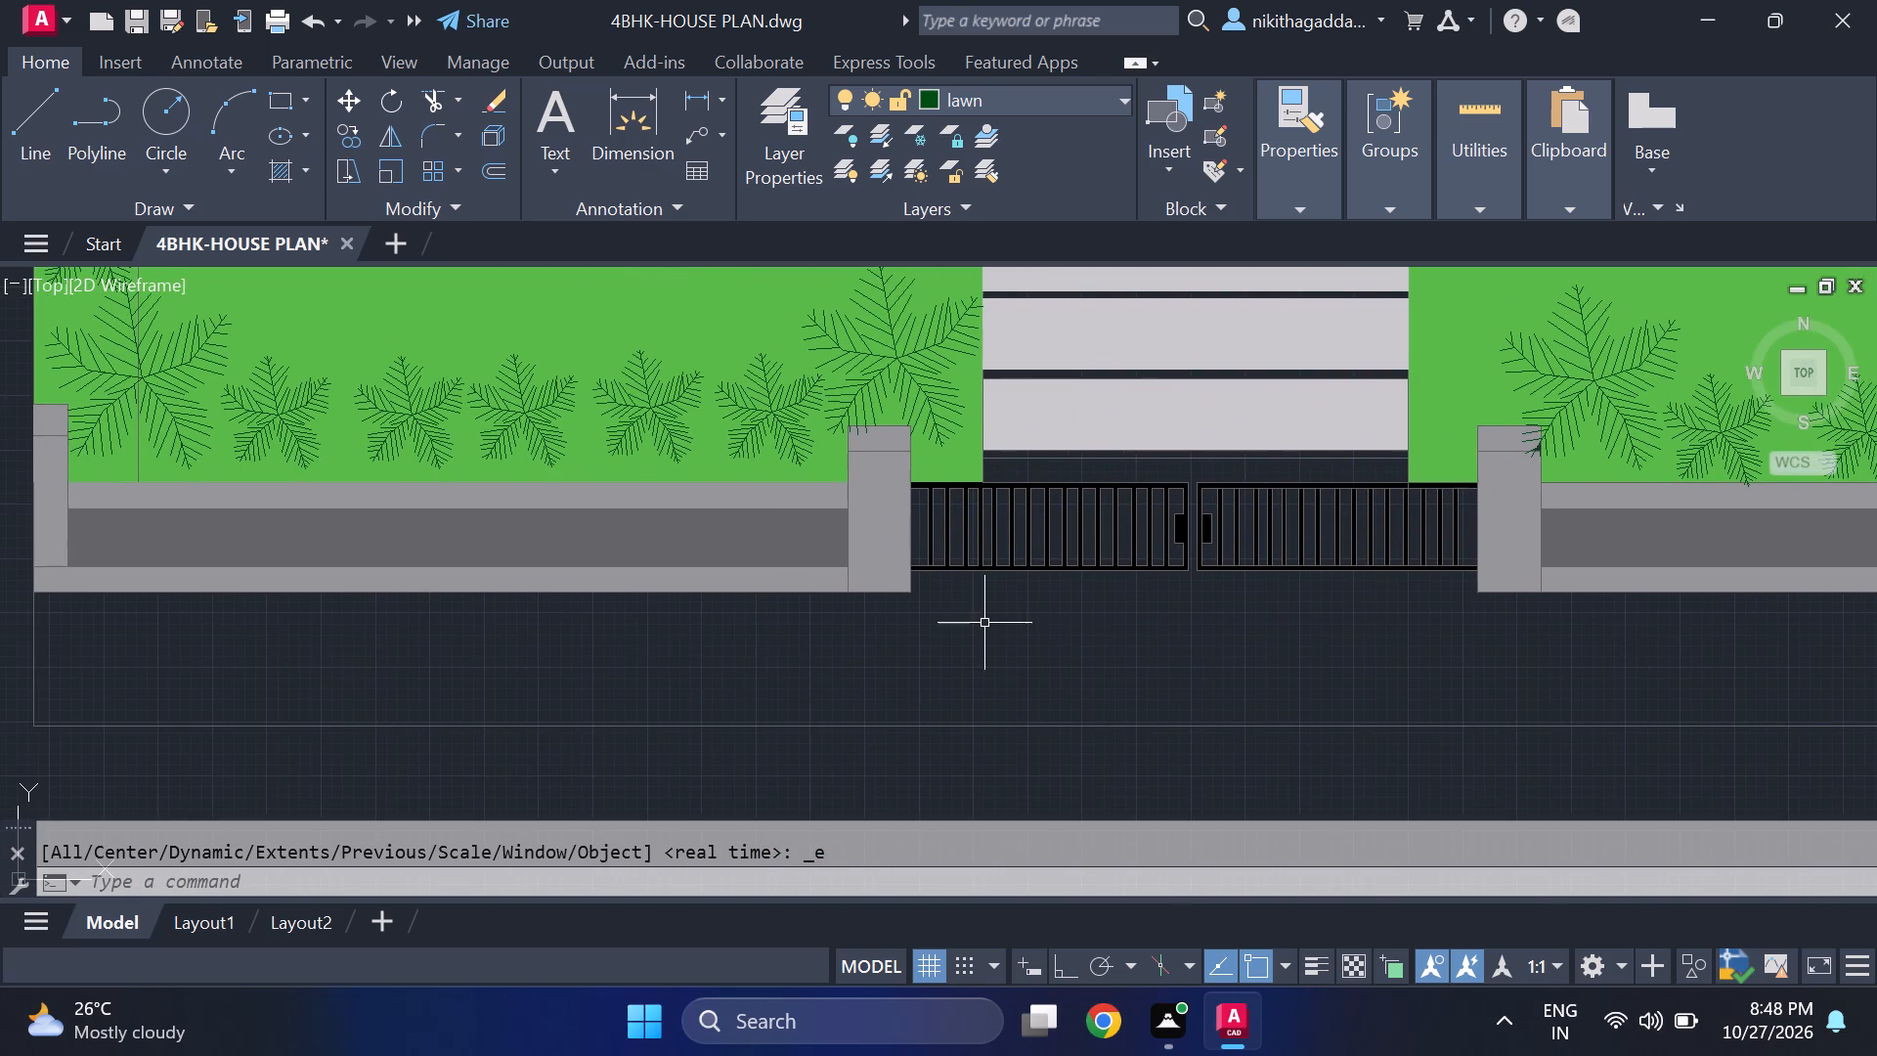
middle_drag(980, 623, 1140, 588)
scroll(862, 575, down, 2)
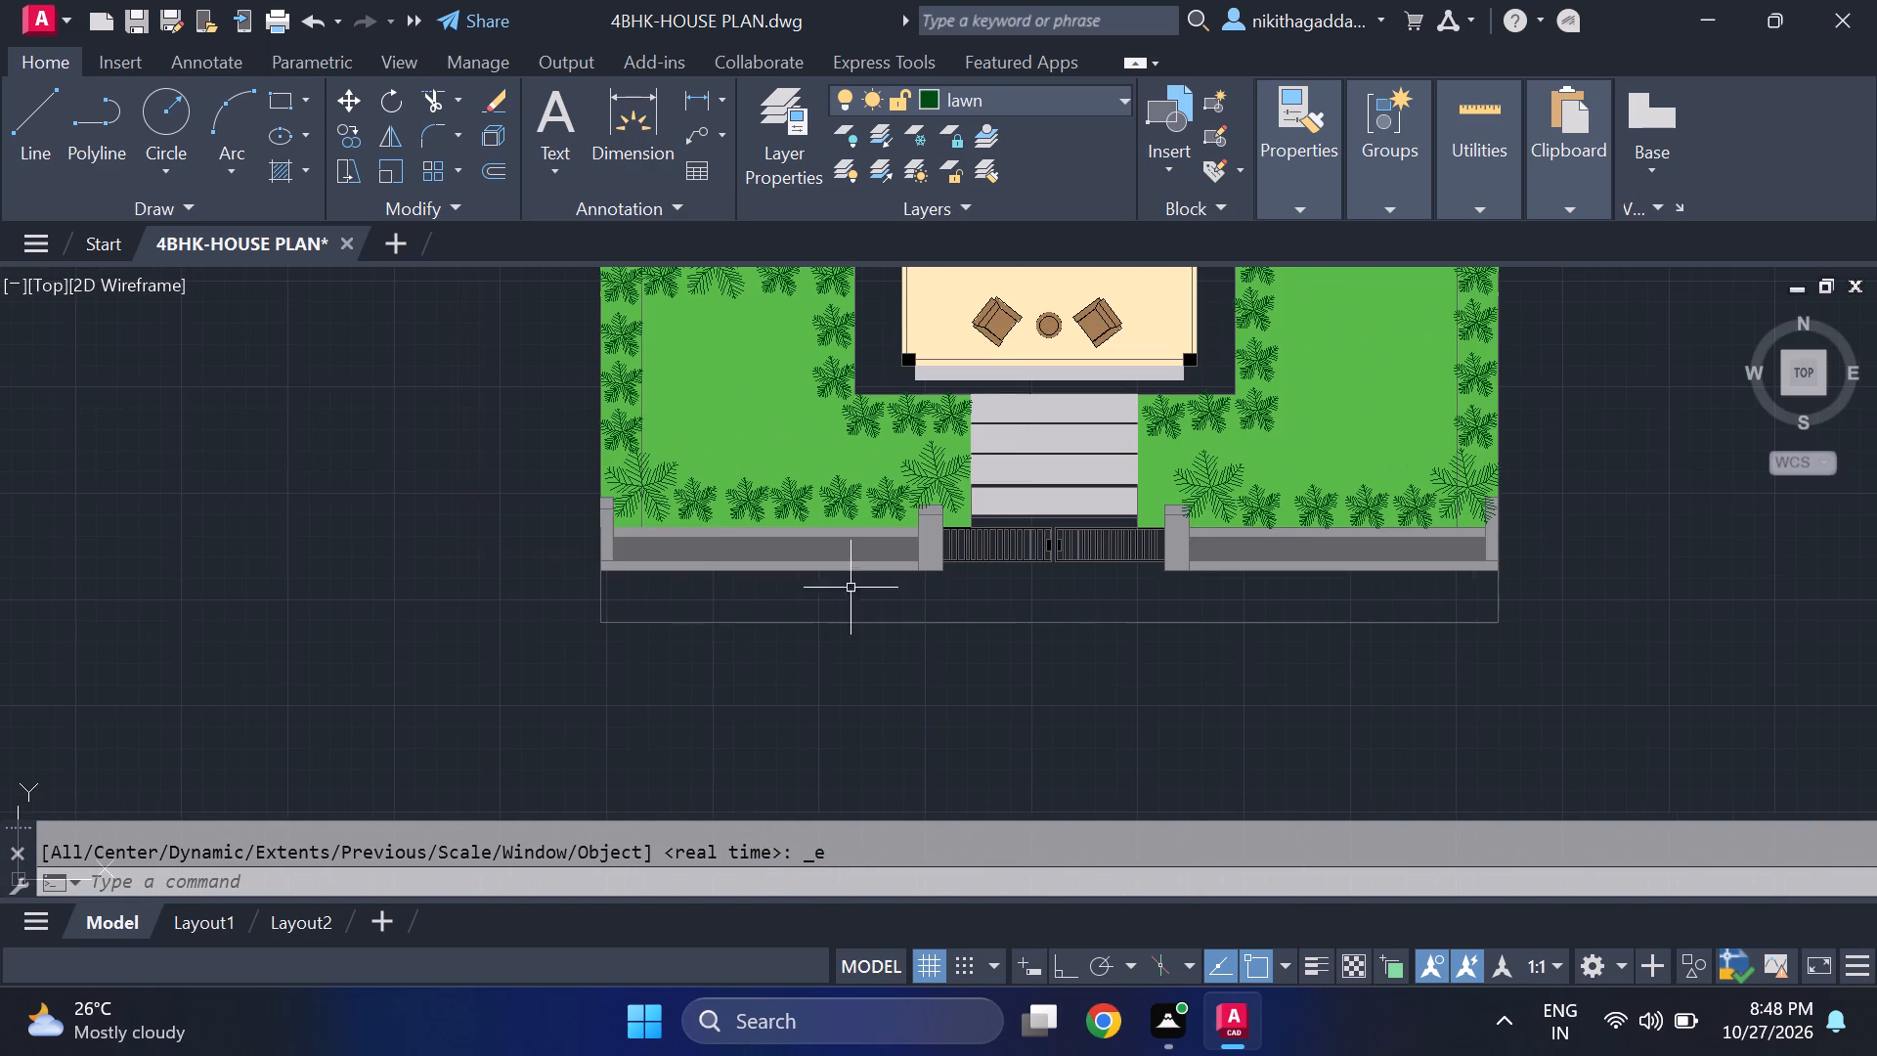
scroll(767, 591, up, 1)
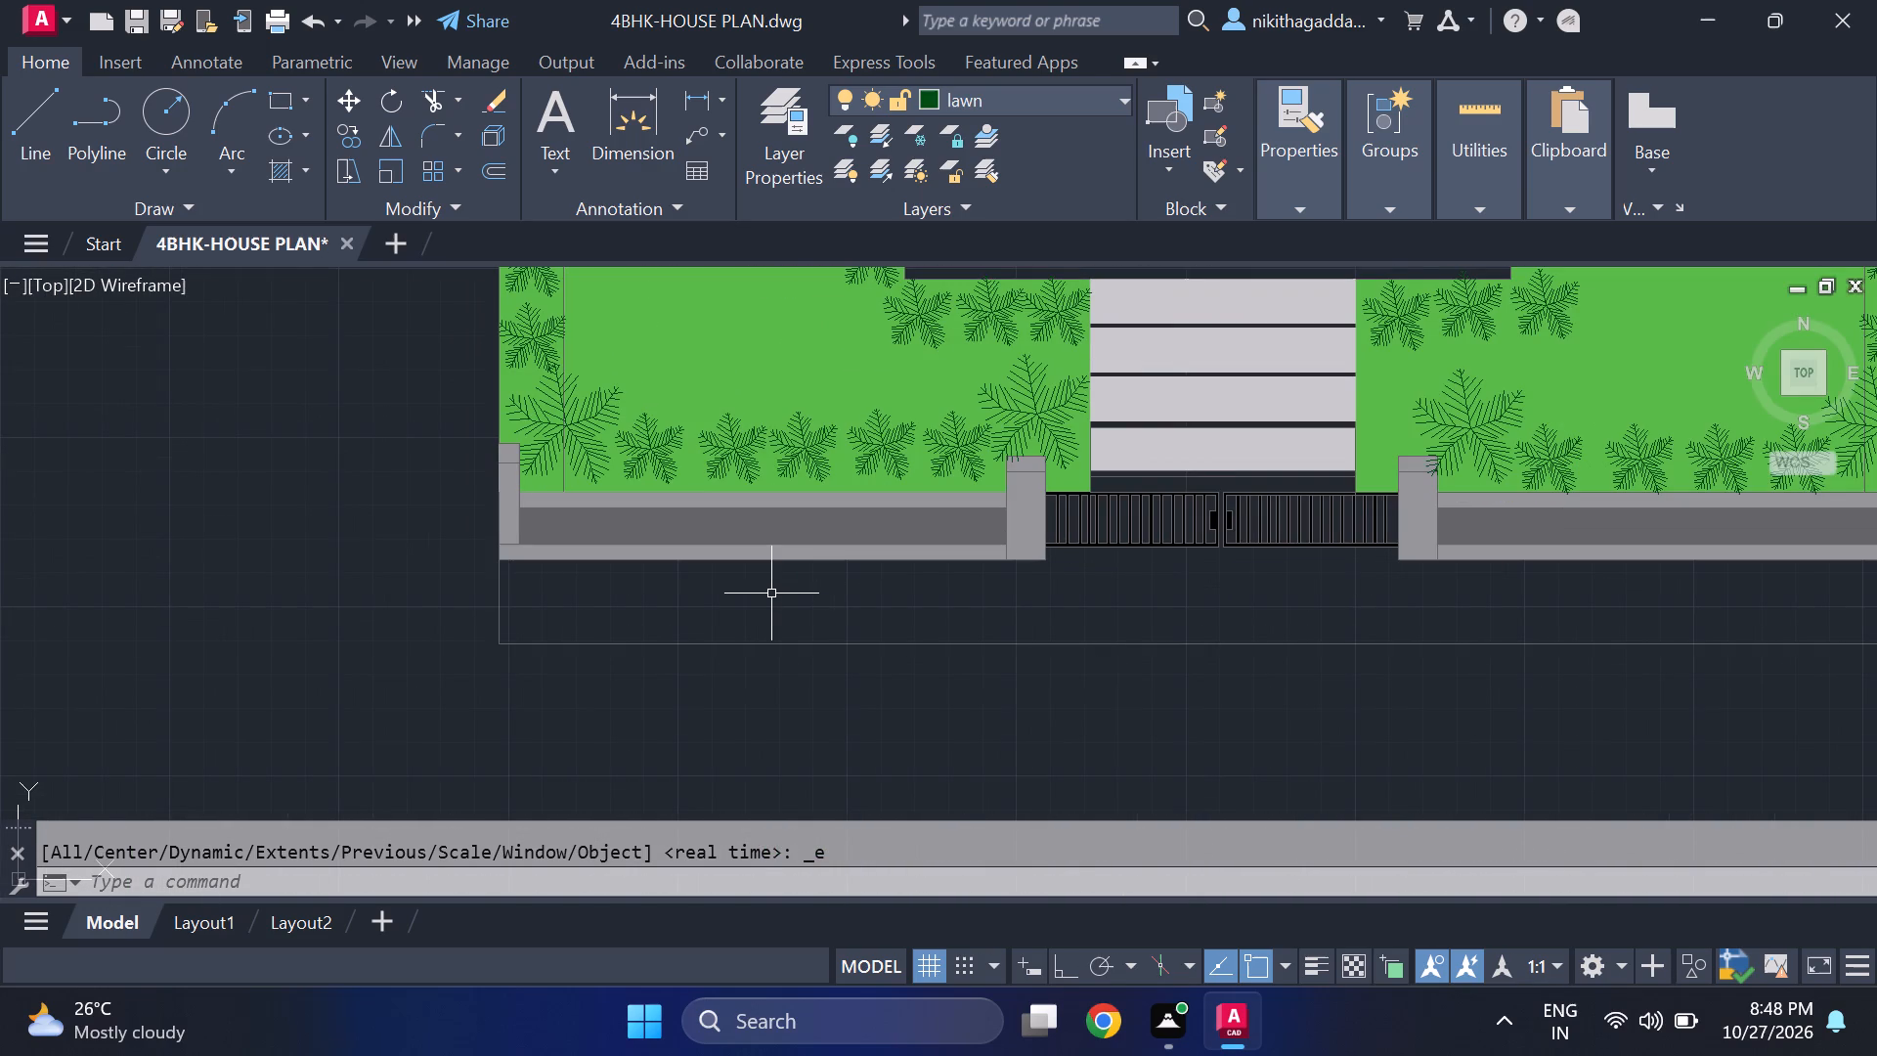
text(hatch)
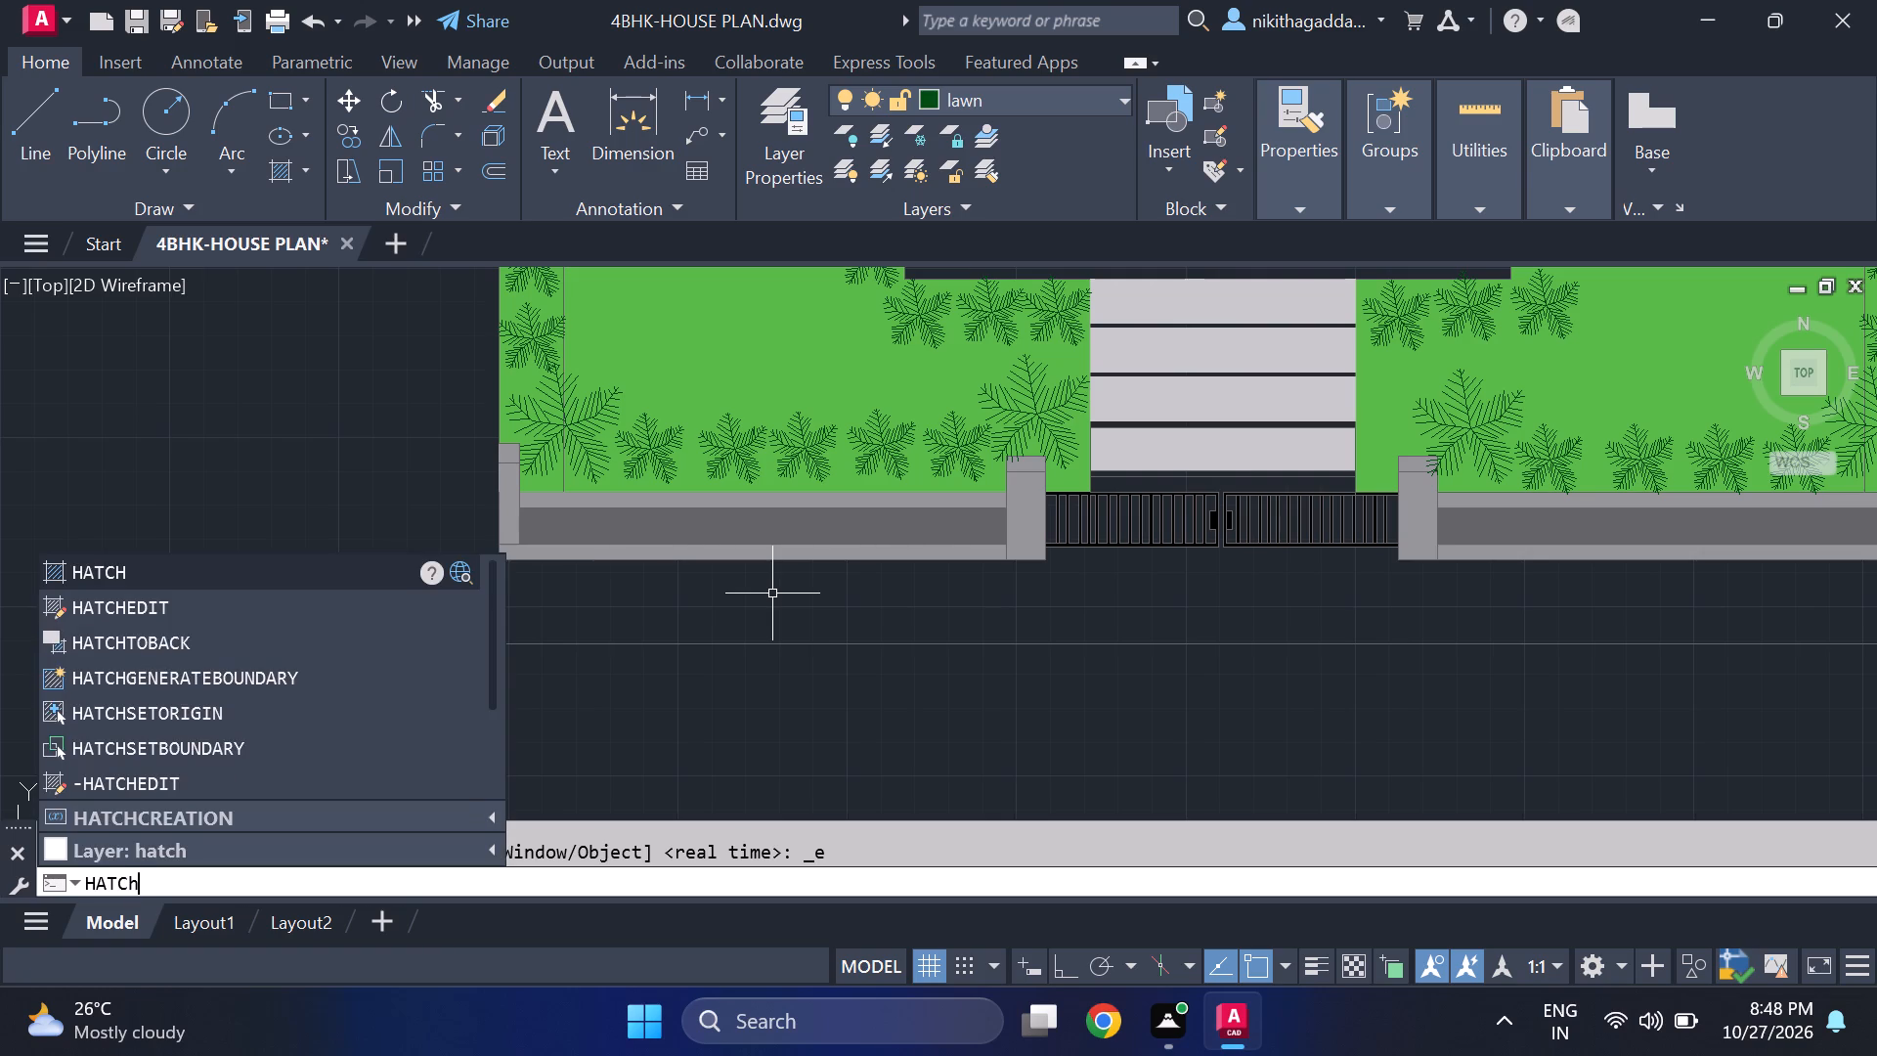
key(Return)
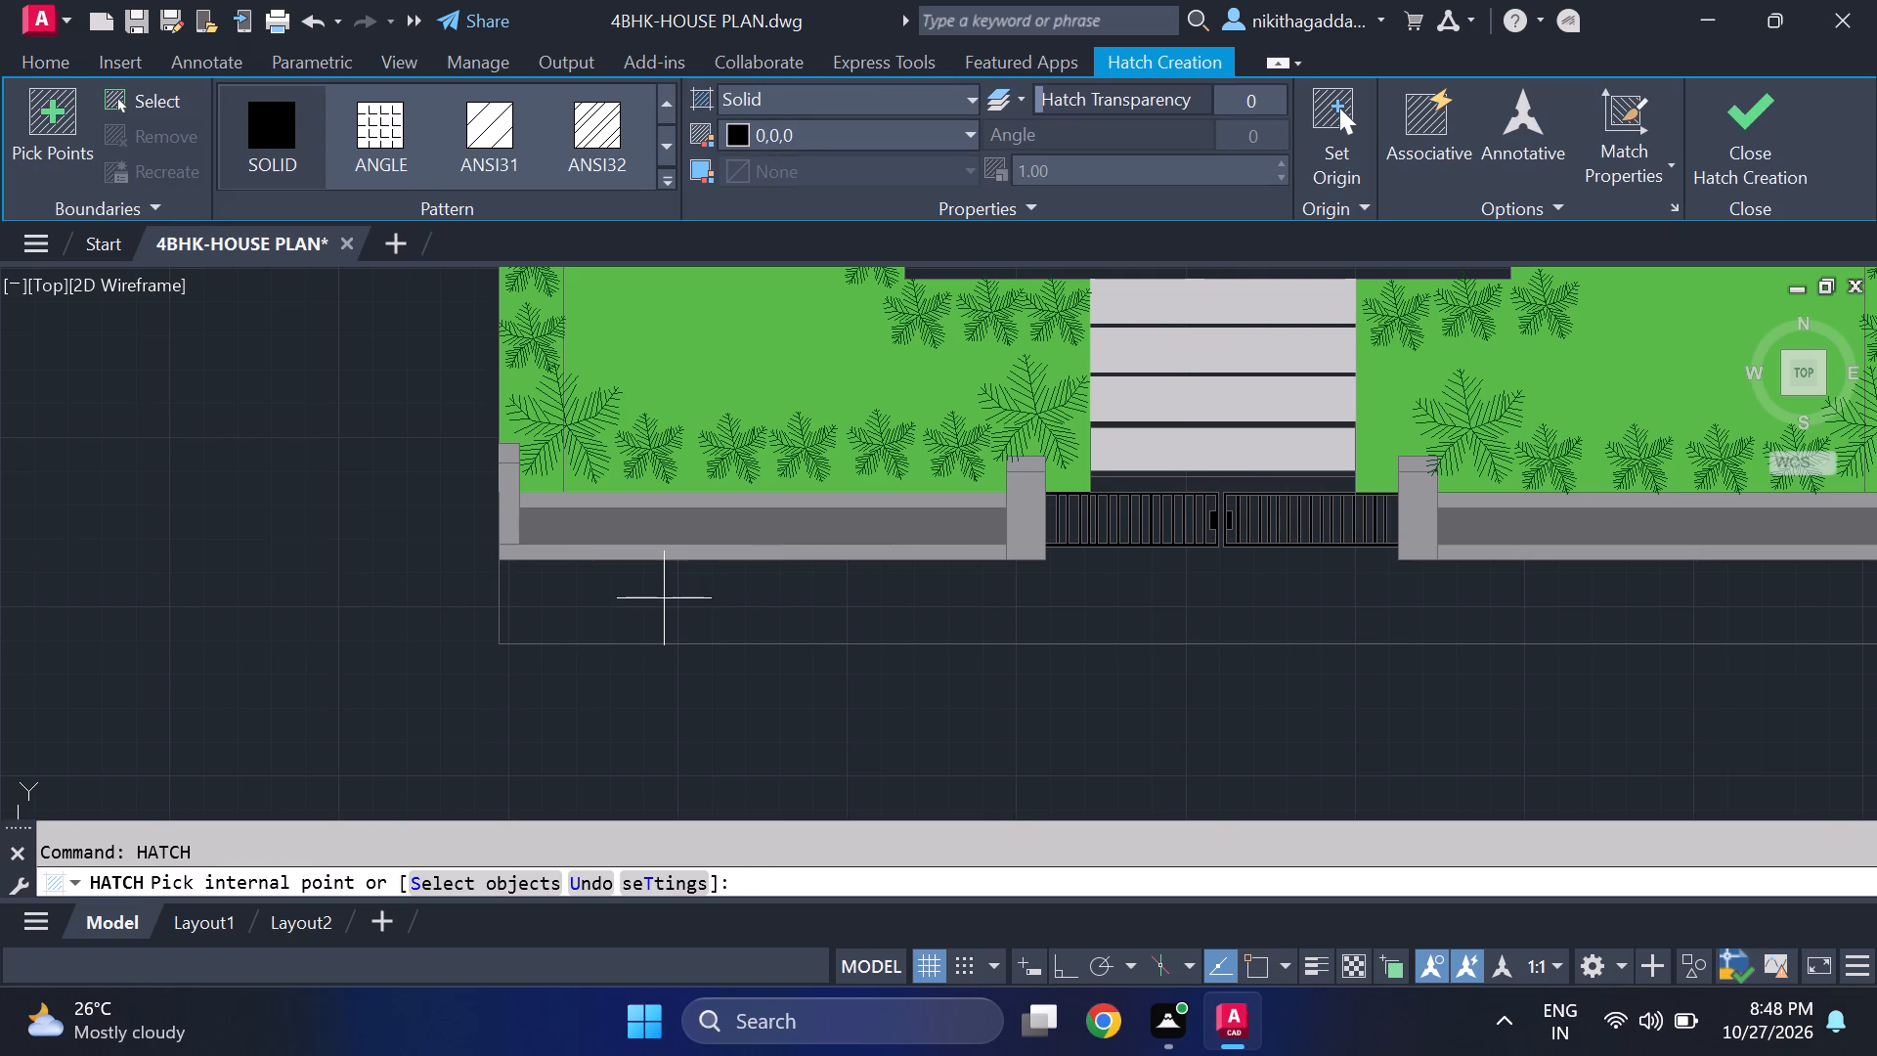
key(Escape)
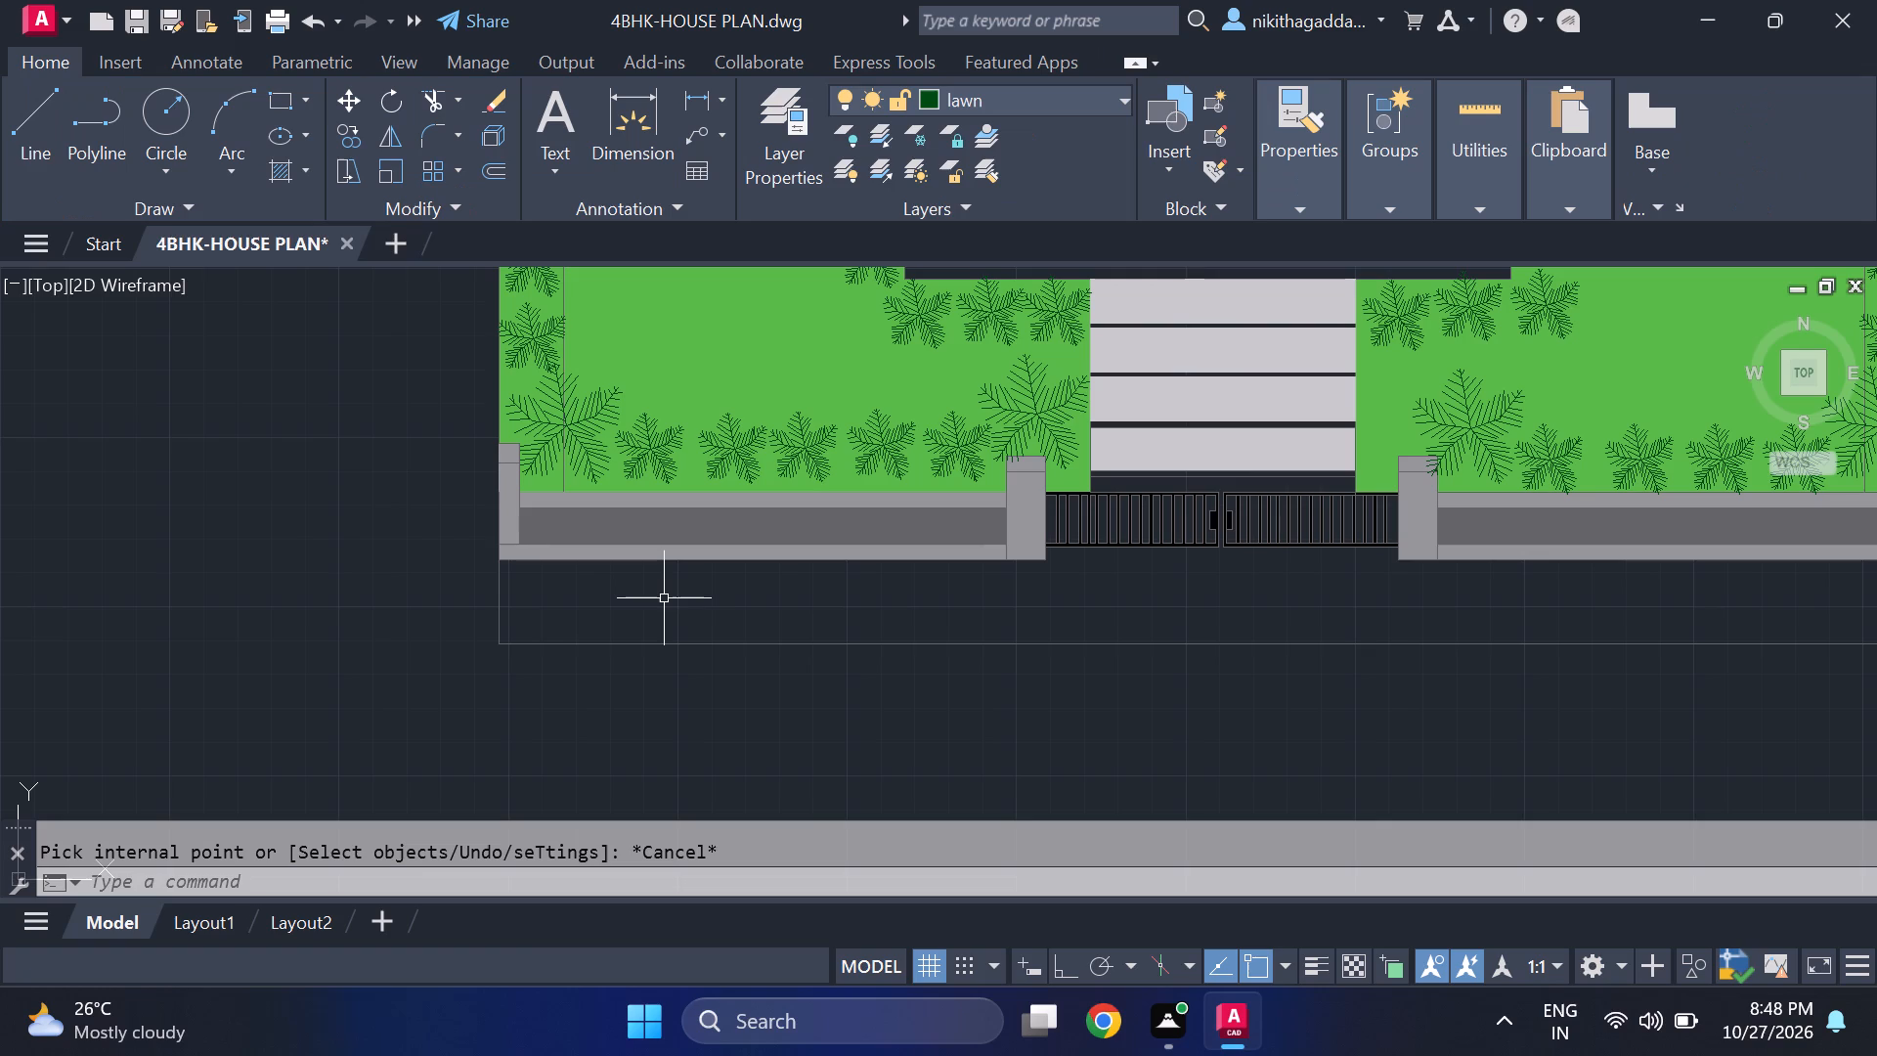
Make layer 0 the current layer.
click(1063, 95)
click(980, 378)
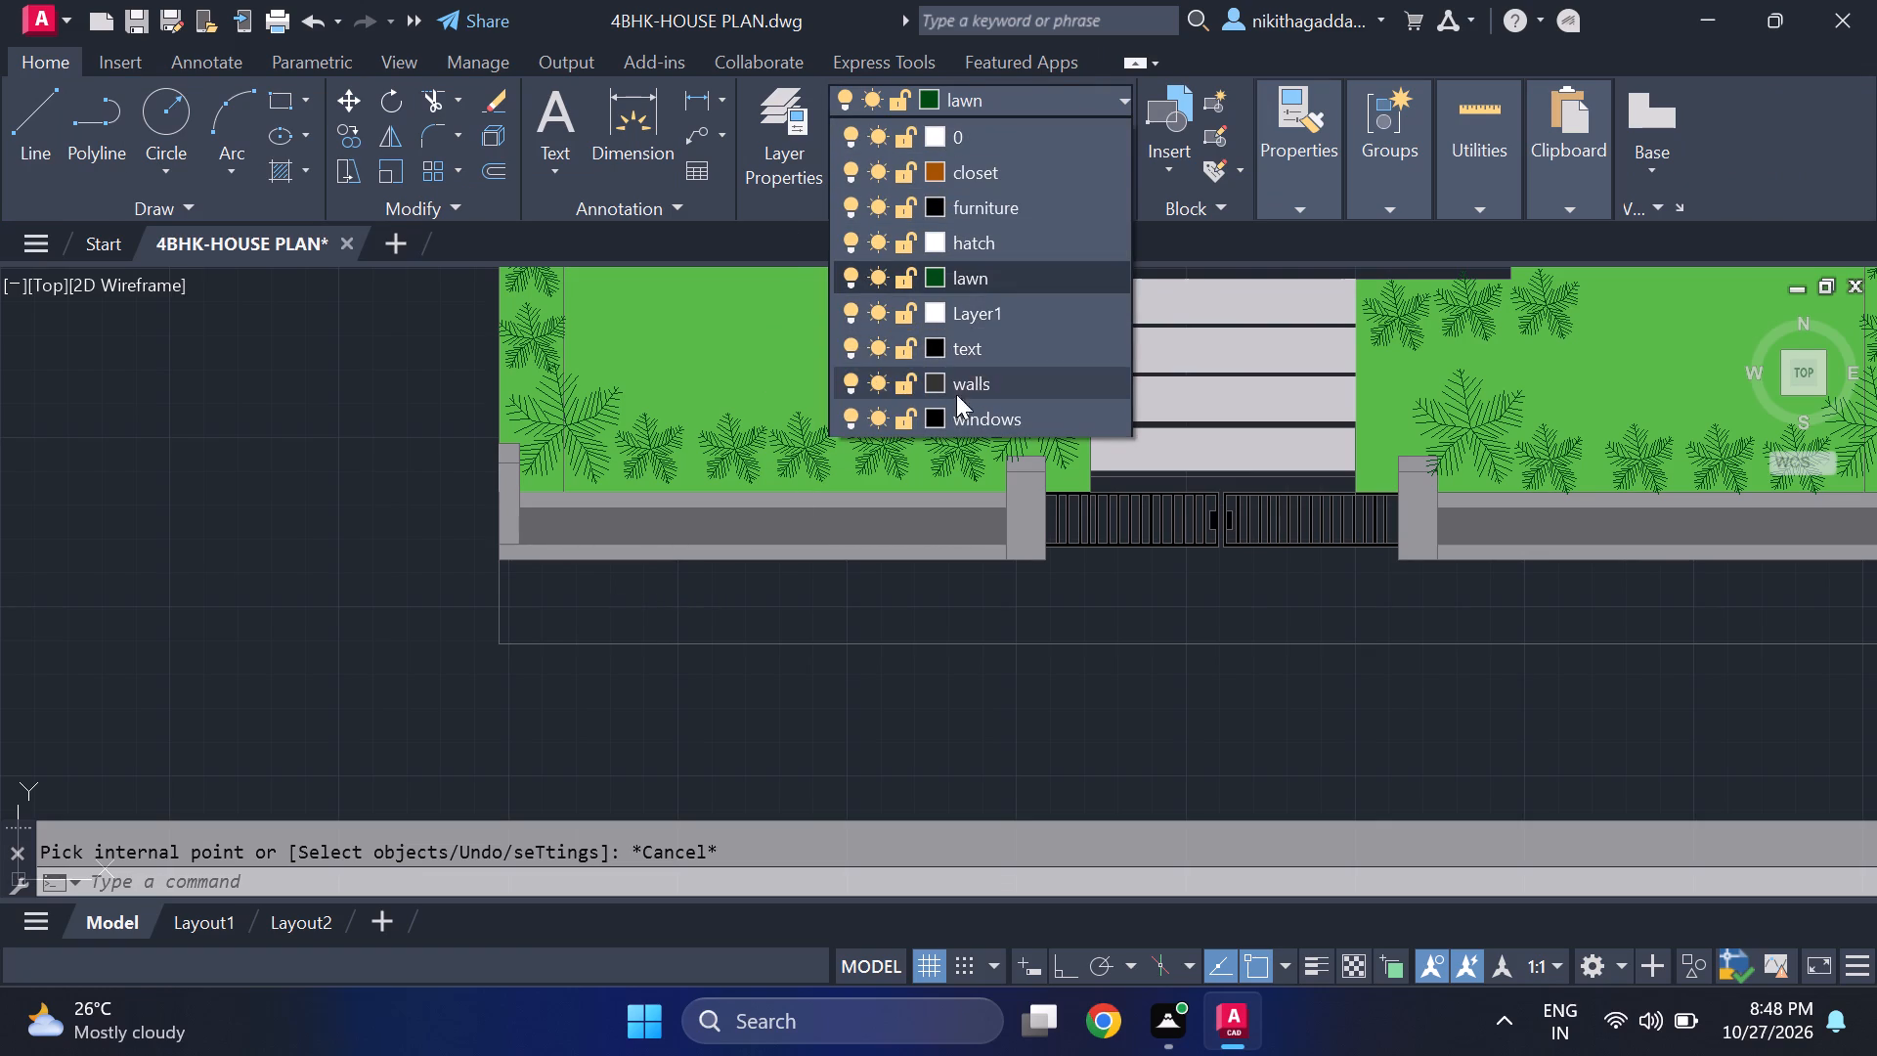
click(1034, 99)
click(996, 135)
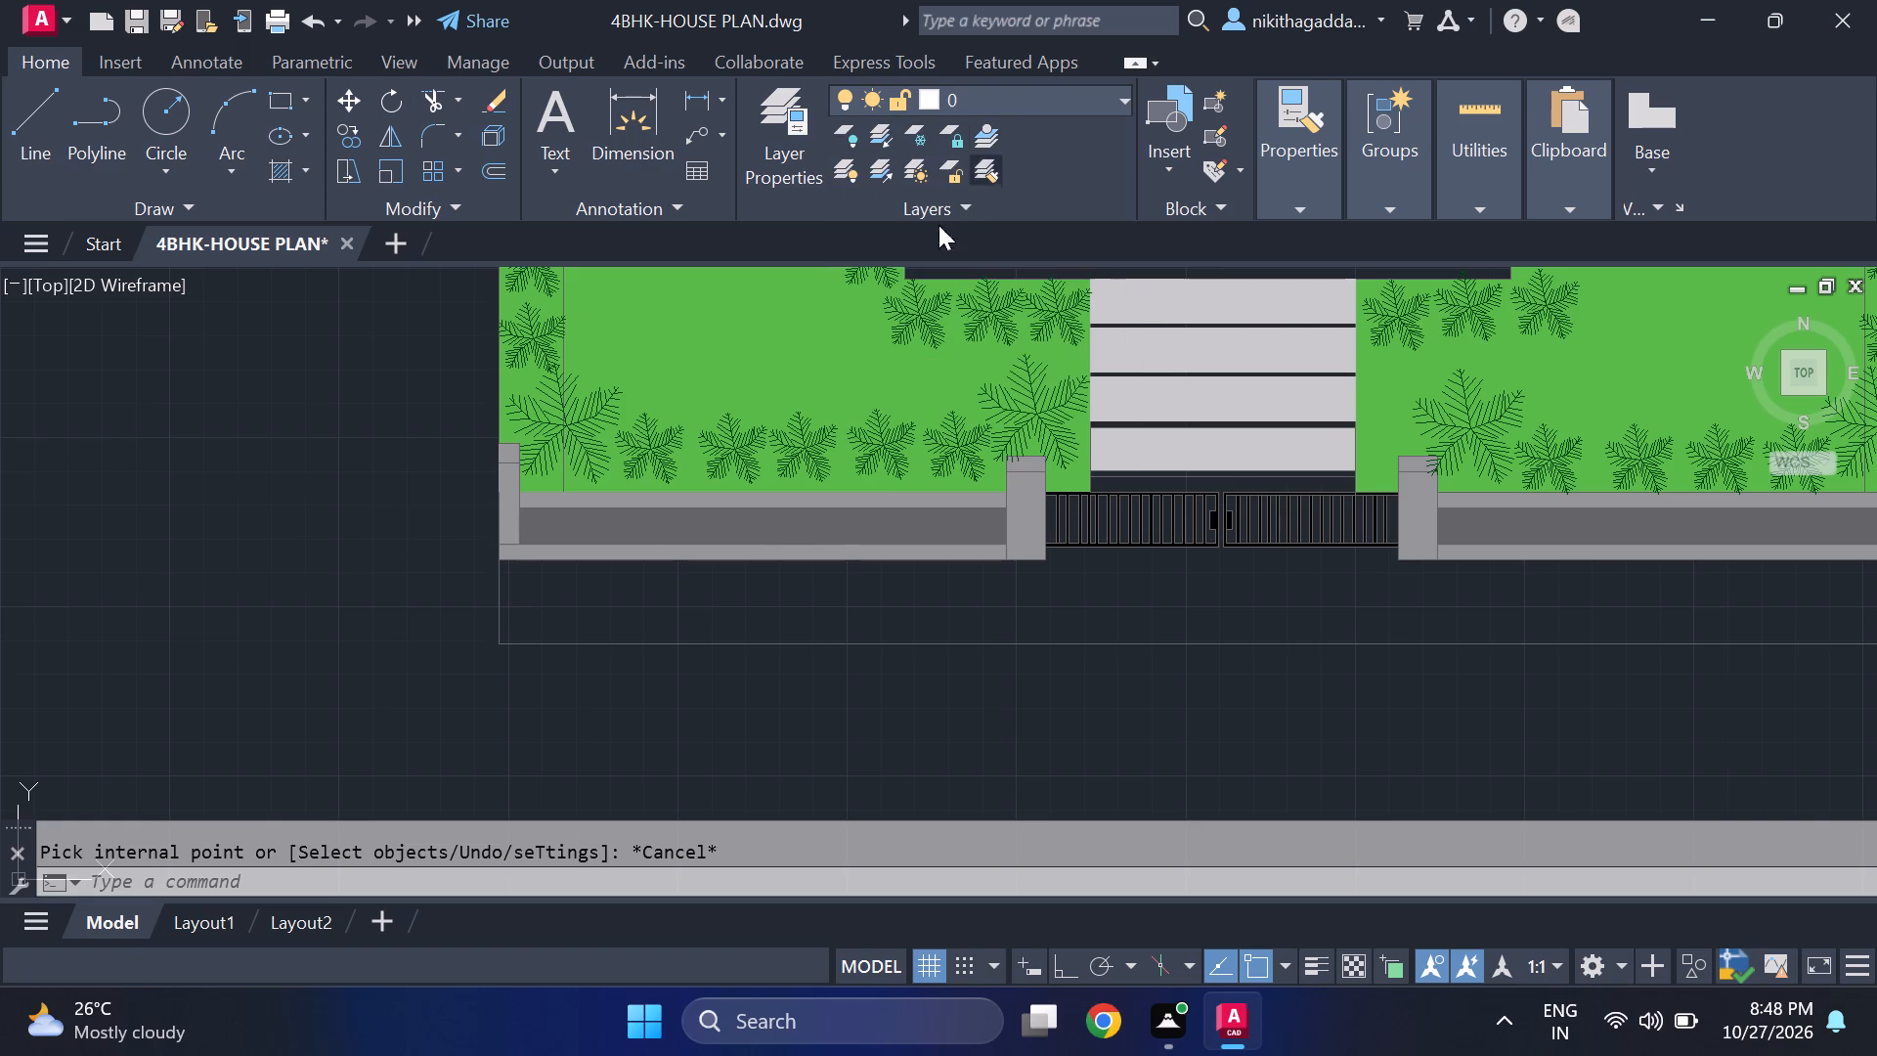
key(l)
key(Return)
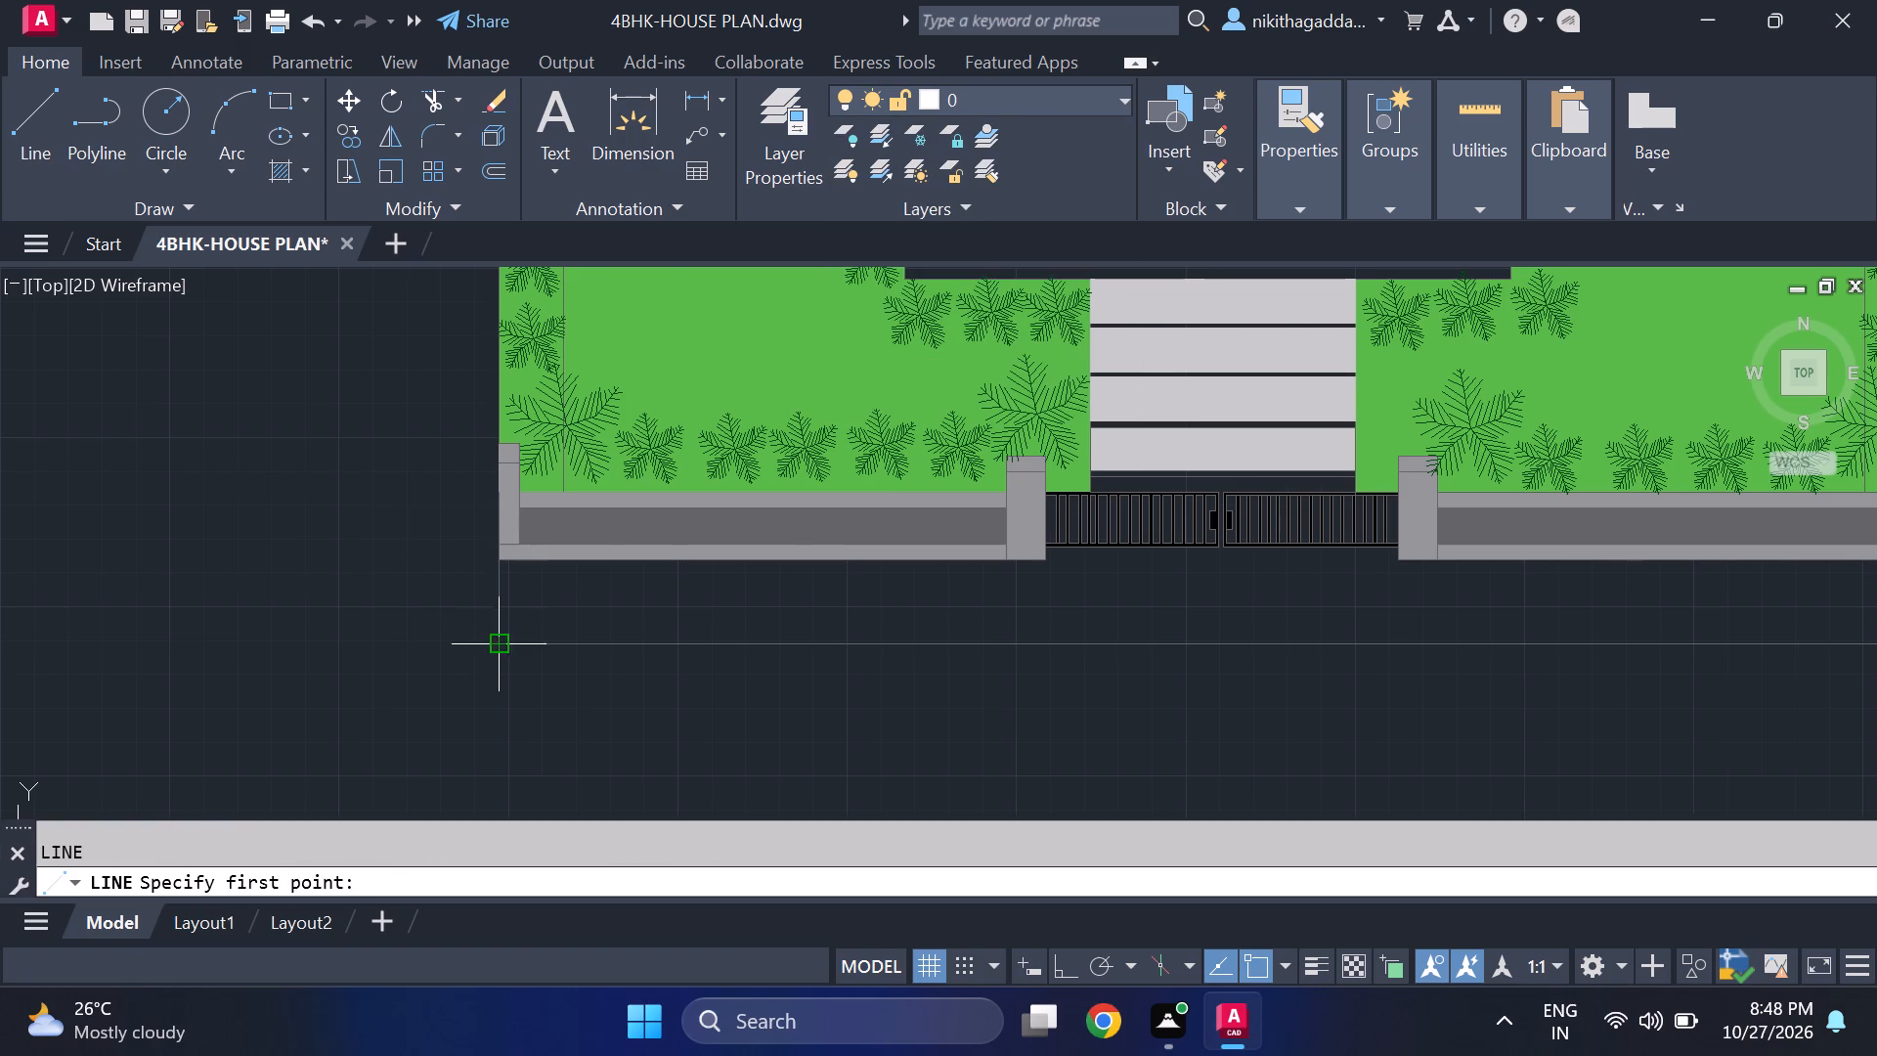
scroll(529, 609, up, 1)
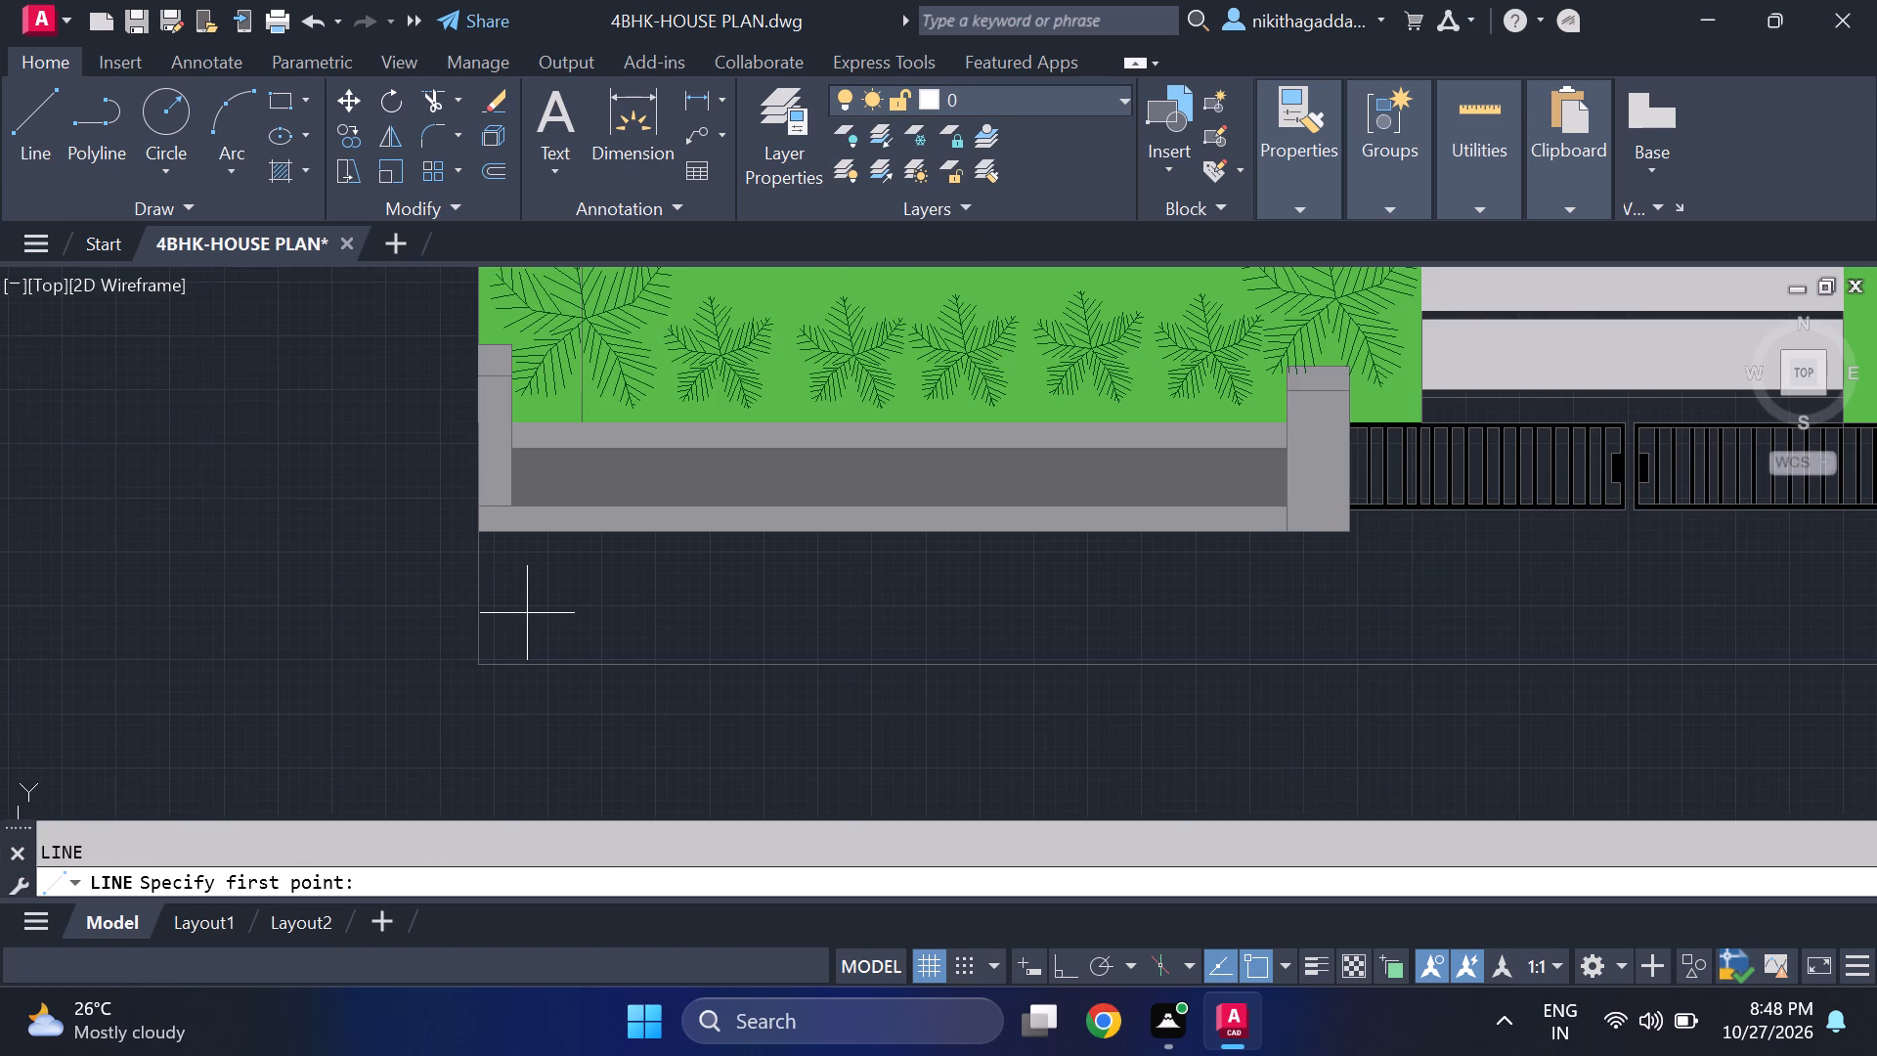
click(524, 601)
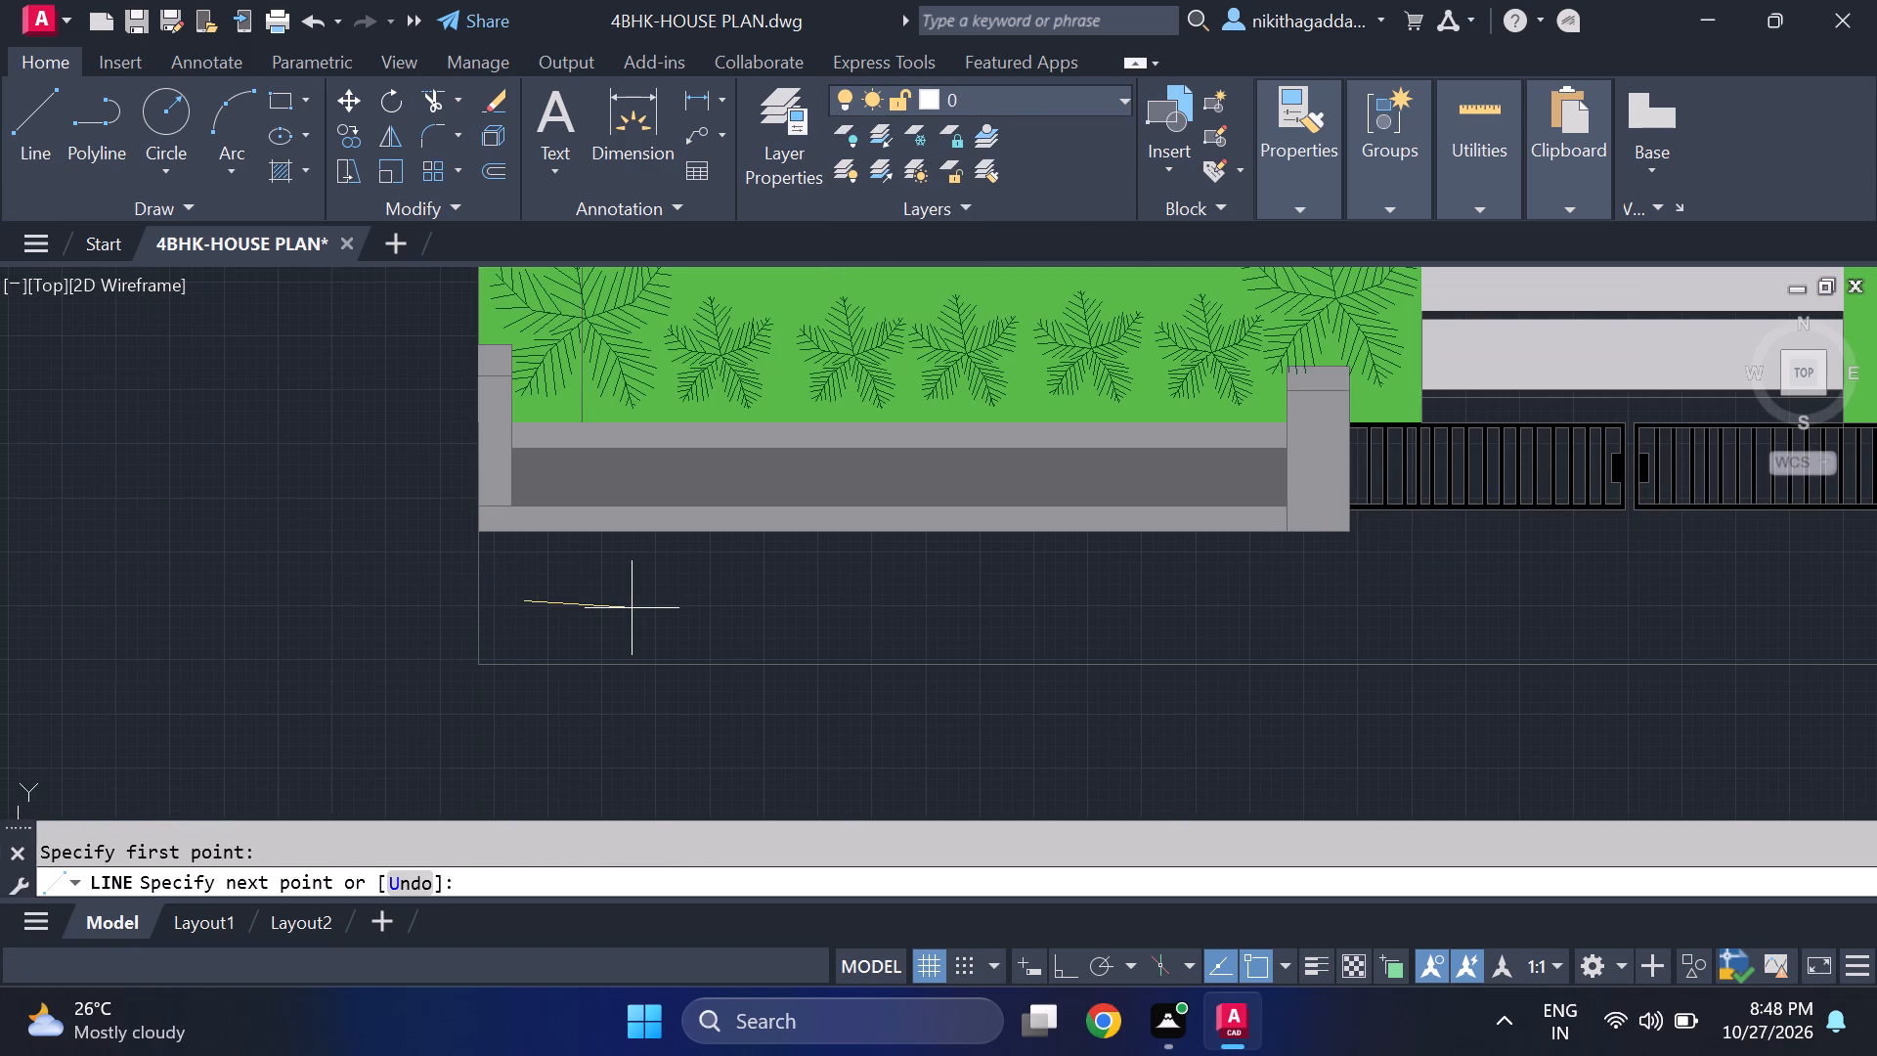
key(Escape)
Set the current drawing colour to ByLayer.
text(color)
key(Return)
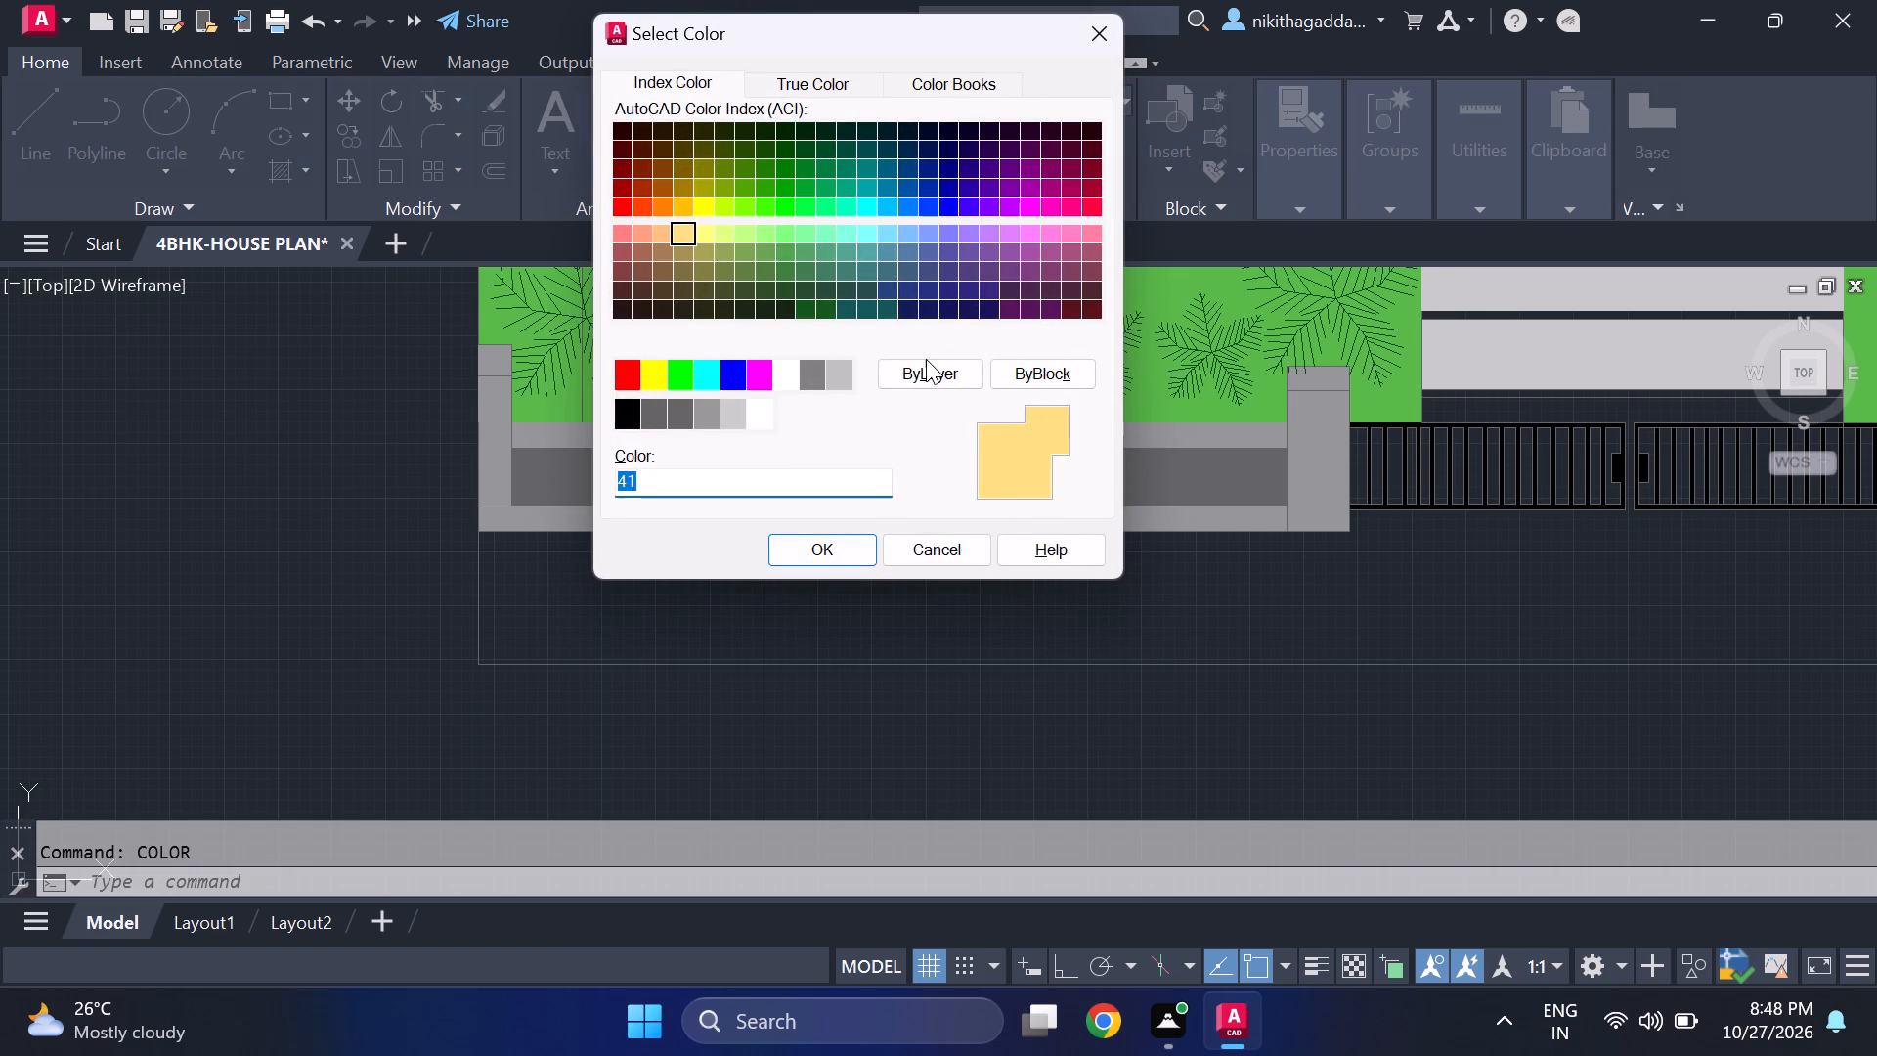
click(926, 363)
click(822, 545)
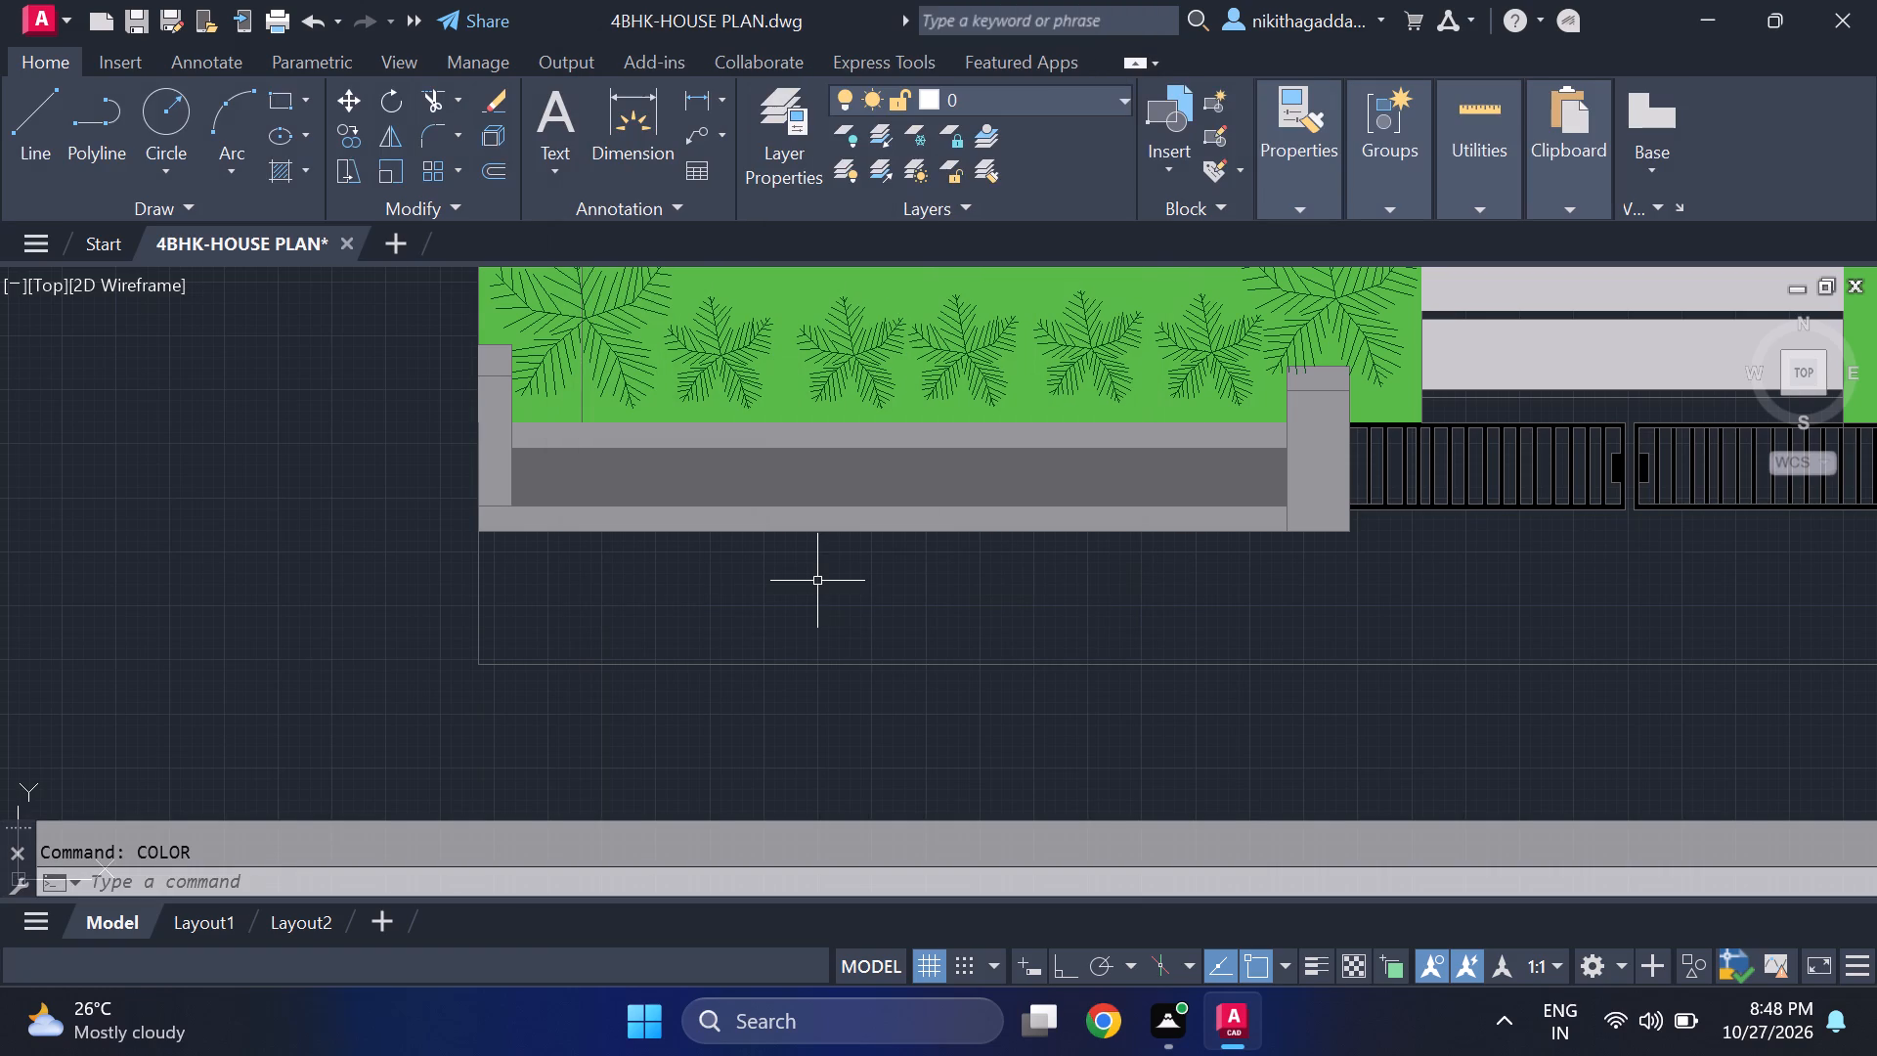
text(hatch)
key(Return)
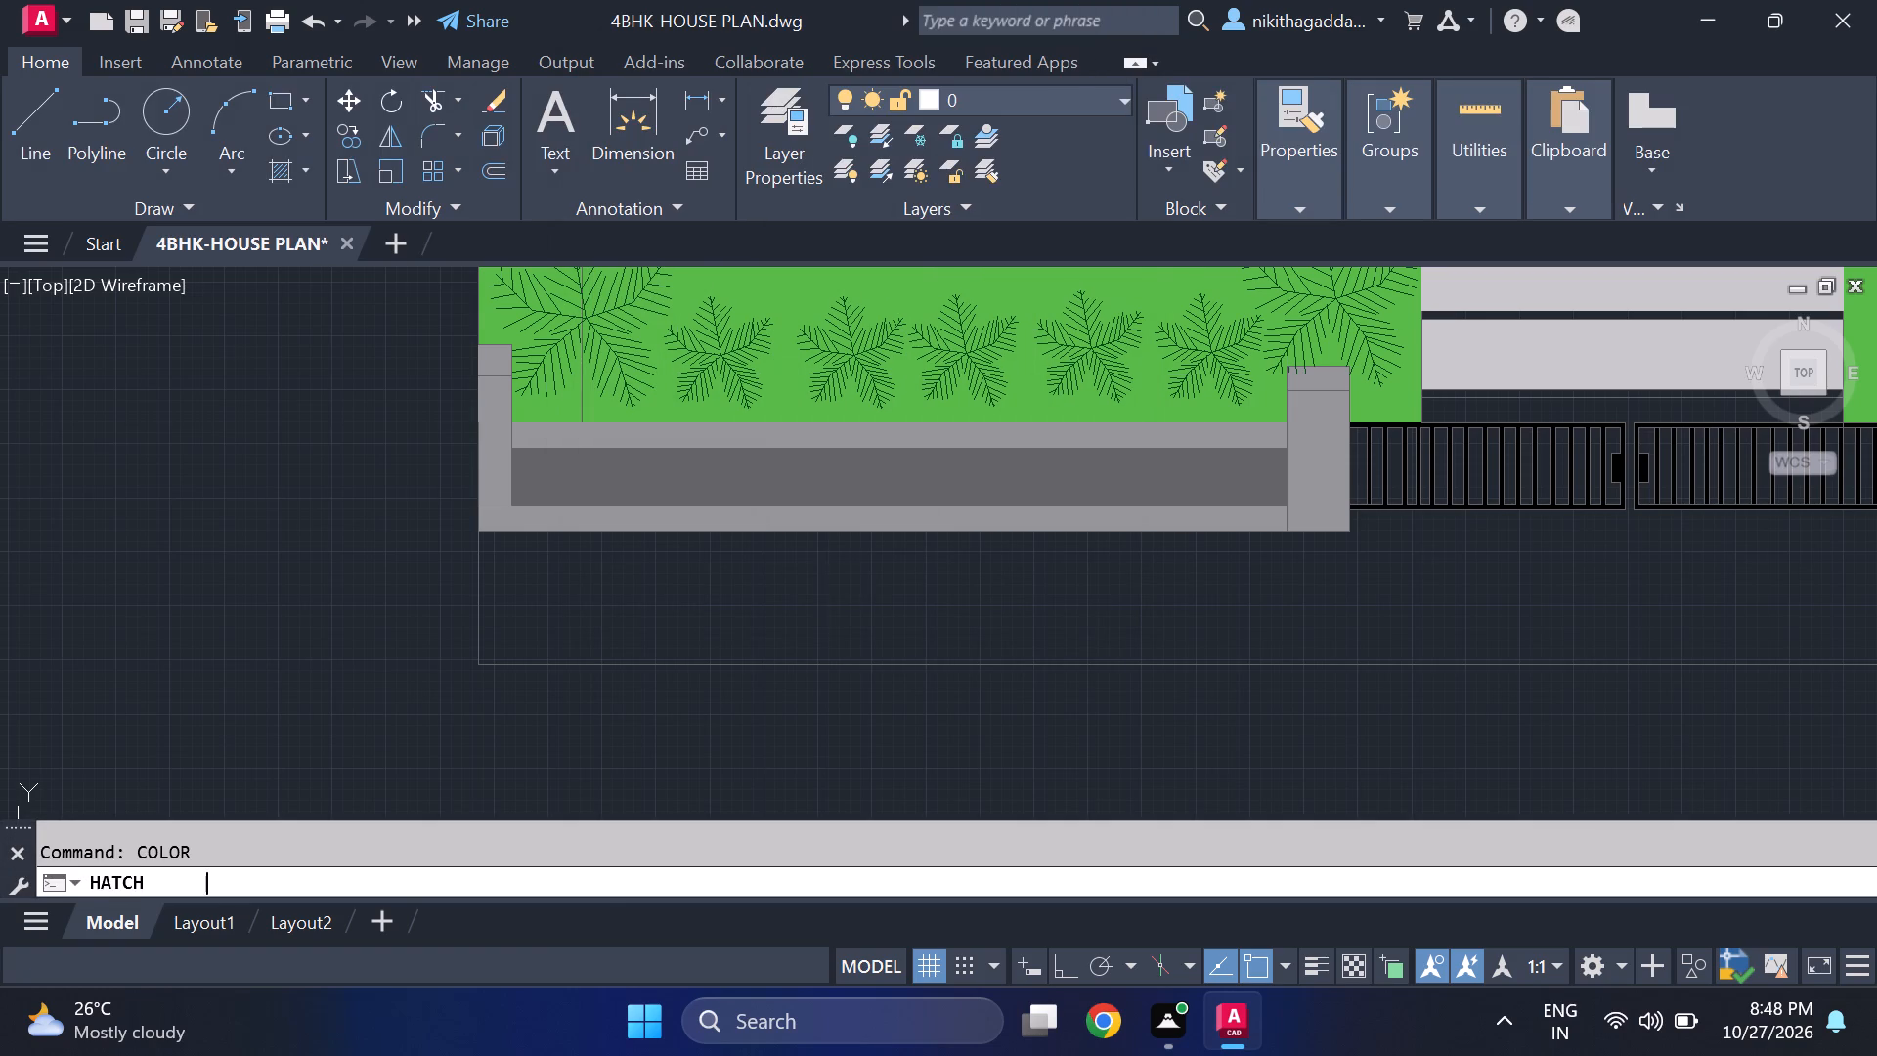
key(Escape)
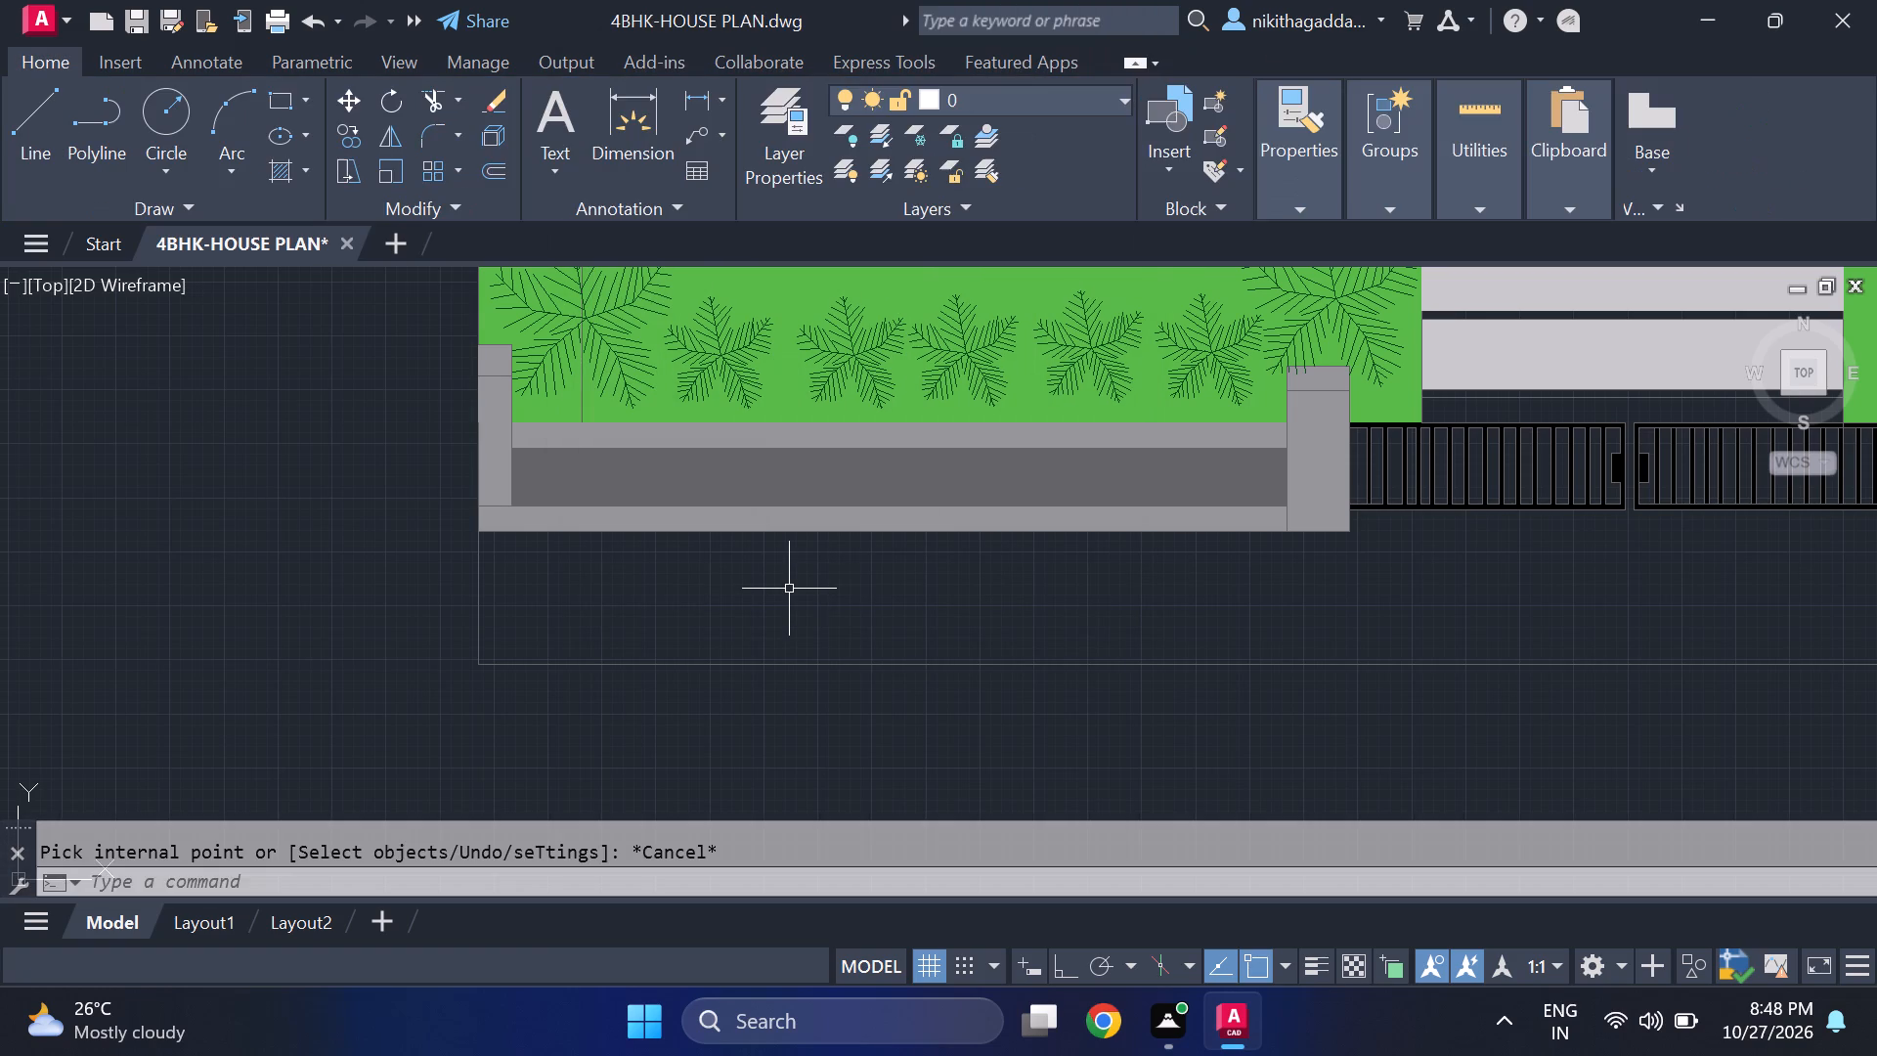
With Ortho on, draw a horizontal line along the middle of the strip south of the front boundary wall, ending at its east edge.
key(l)
key(Return)
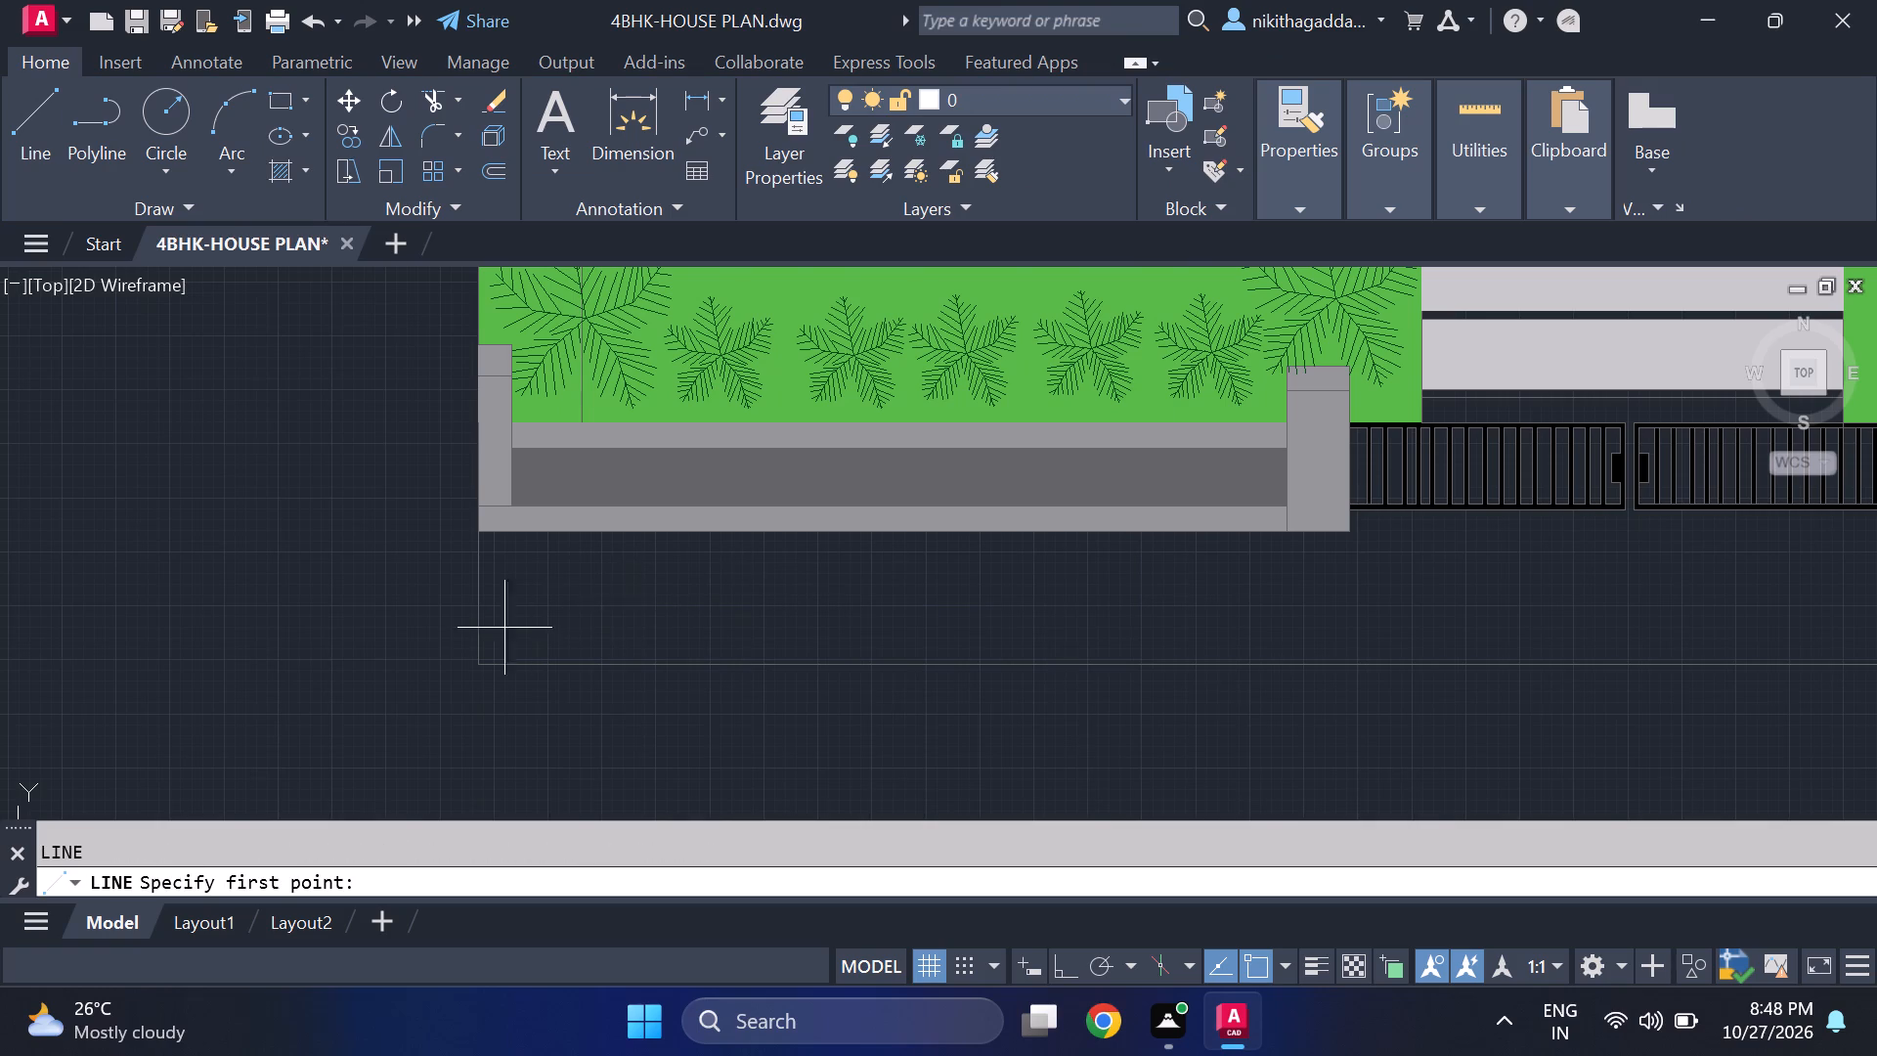
scroll(496, 594, up, 1)
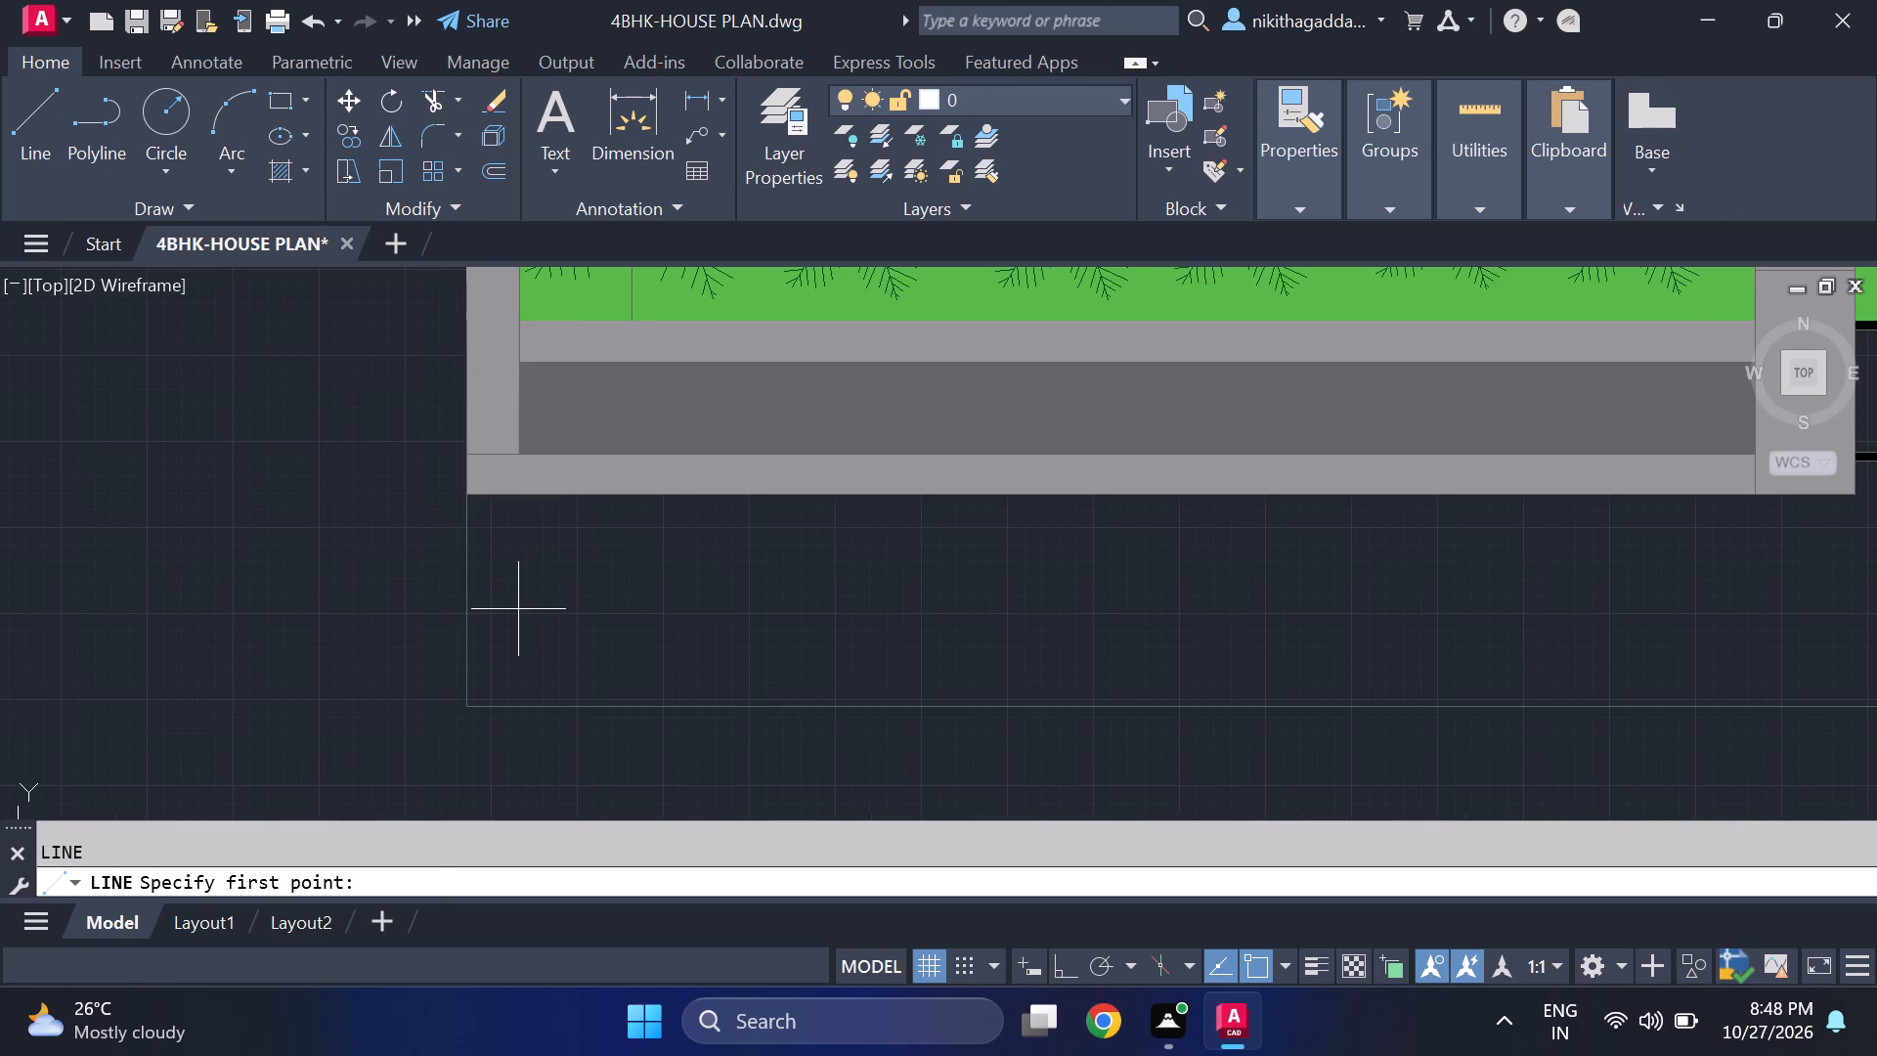
click(518, 609)
scroll(1368, 613, down, 2)
middle_drag(1607, 623, 734, 667)
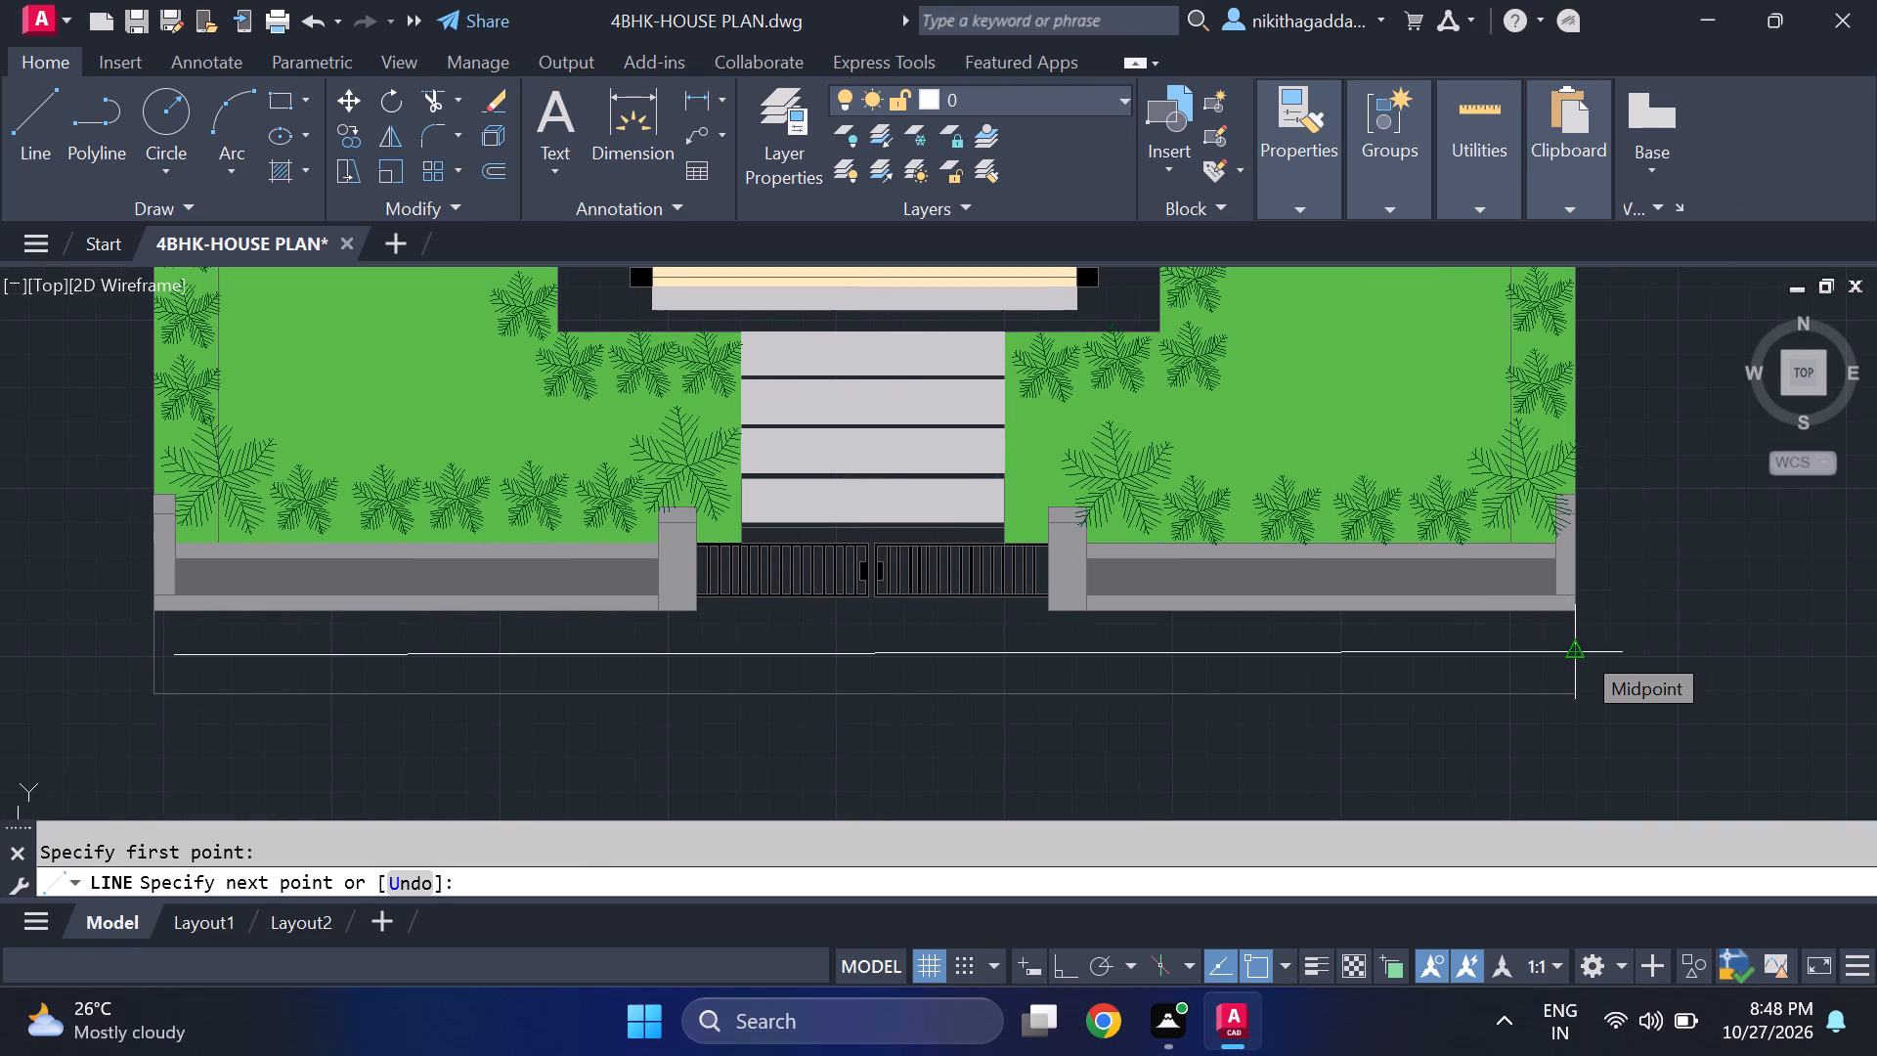
key(F8)
scroll(1580, 649, up, 2)
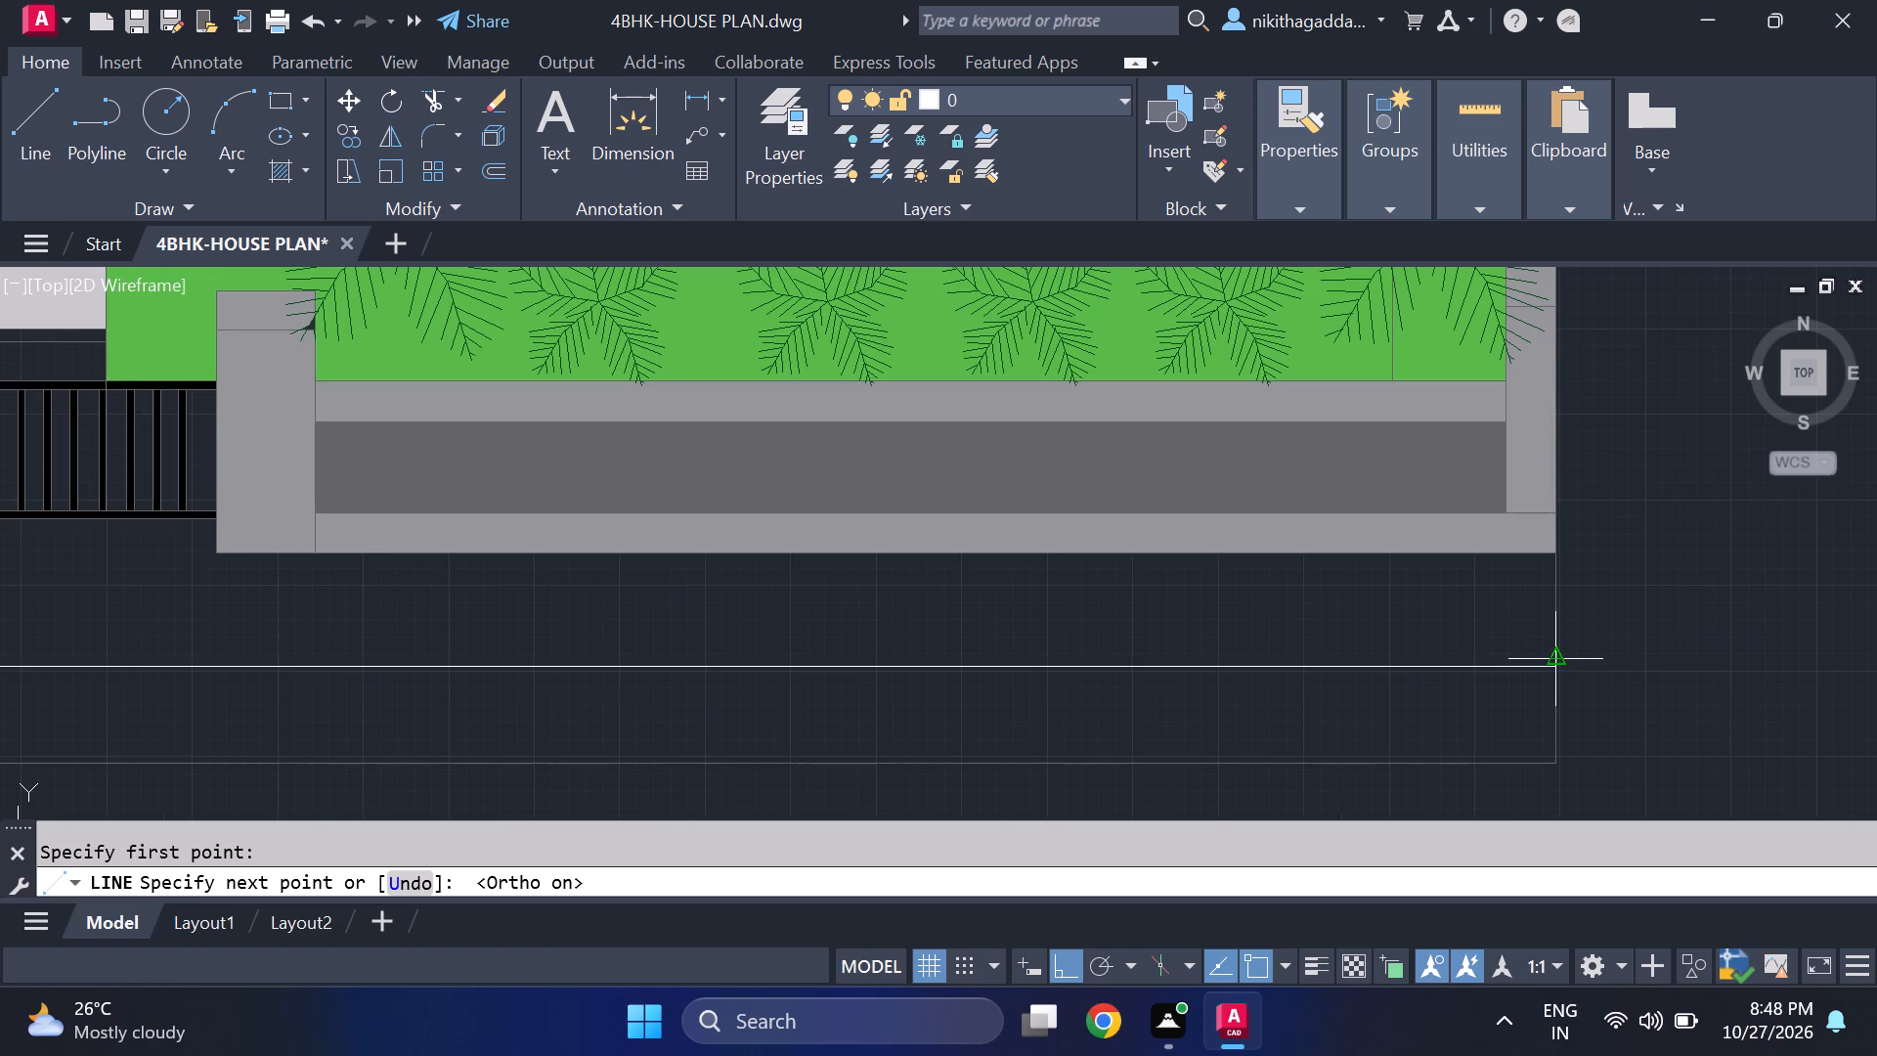
scroll(1560, 666, up, 2)
click(1539, 672)
scroll(1506, 679, down, 5)
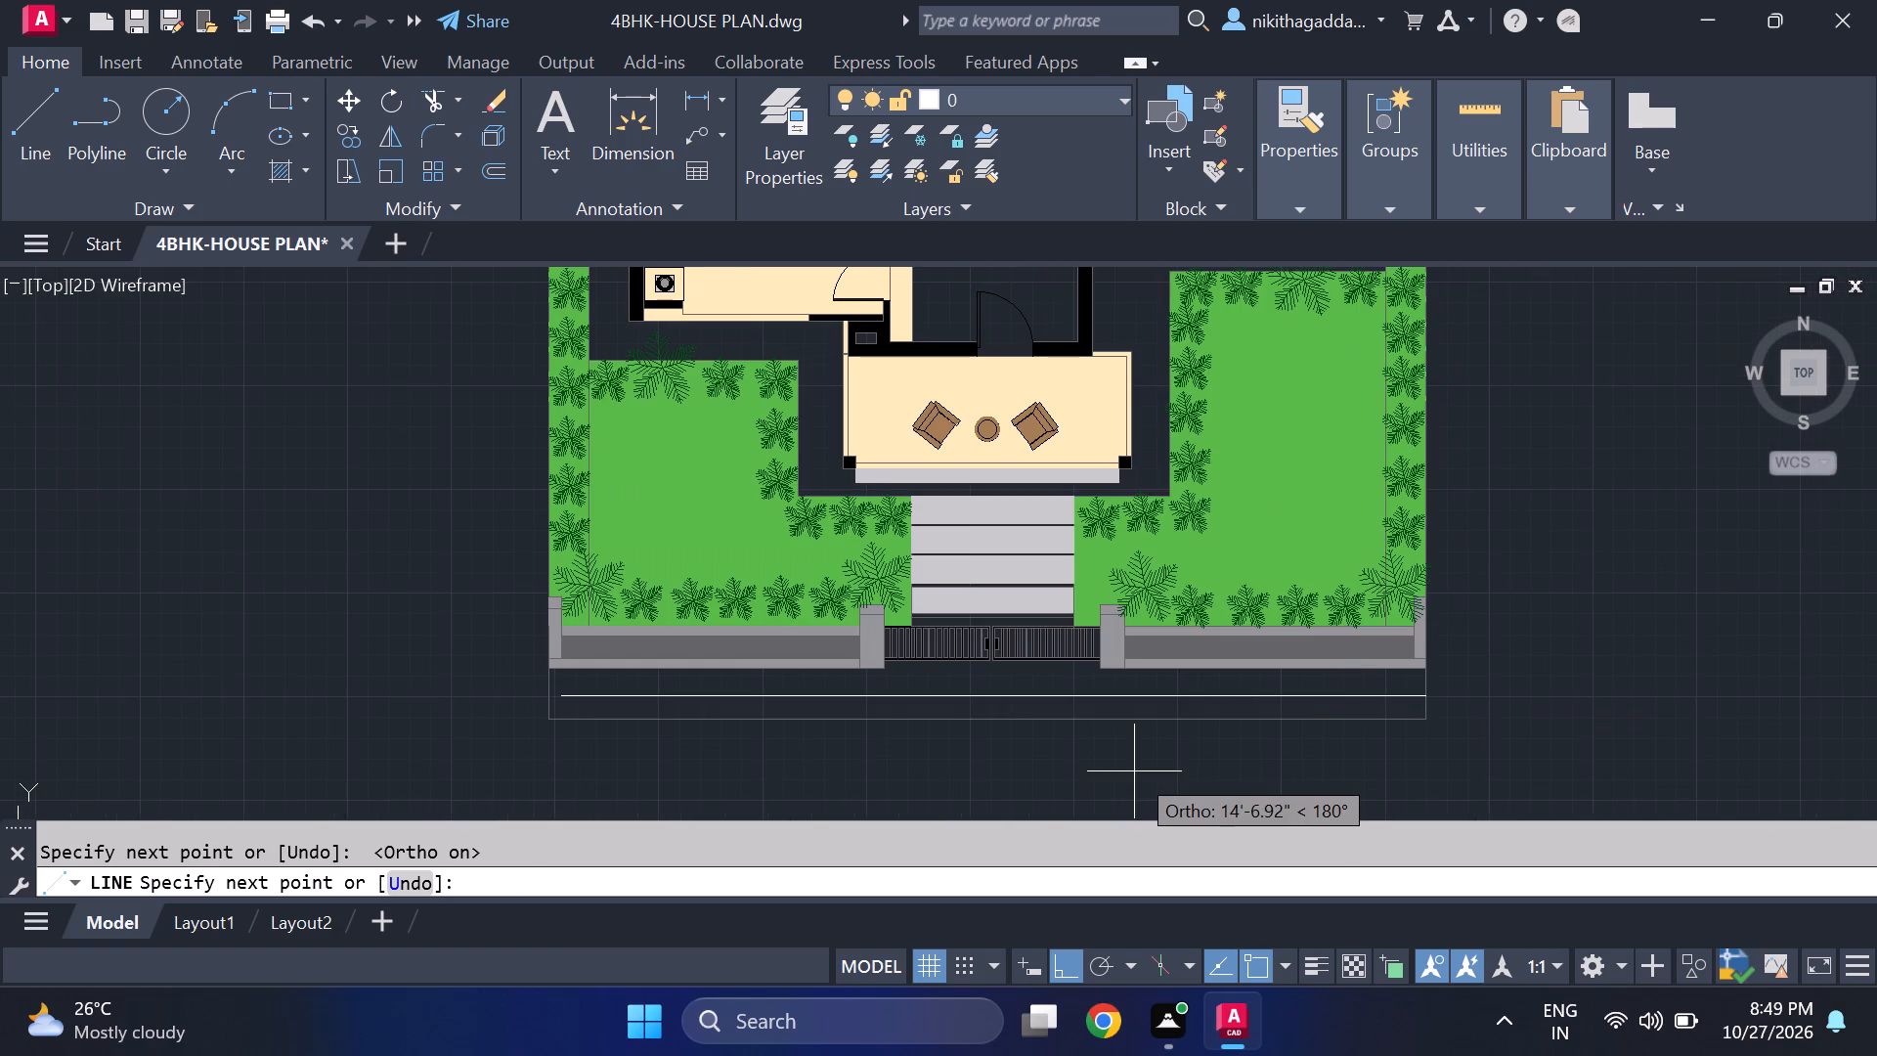
key(Escape)
Extend the new horizontal line to the west edge of the strip.
text(ex)
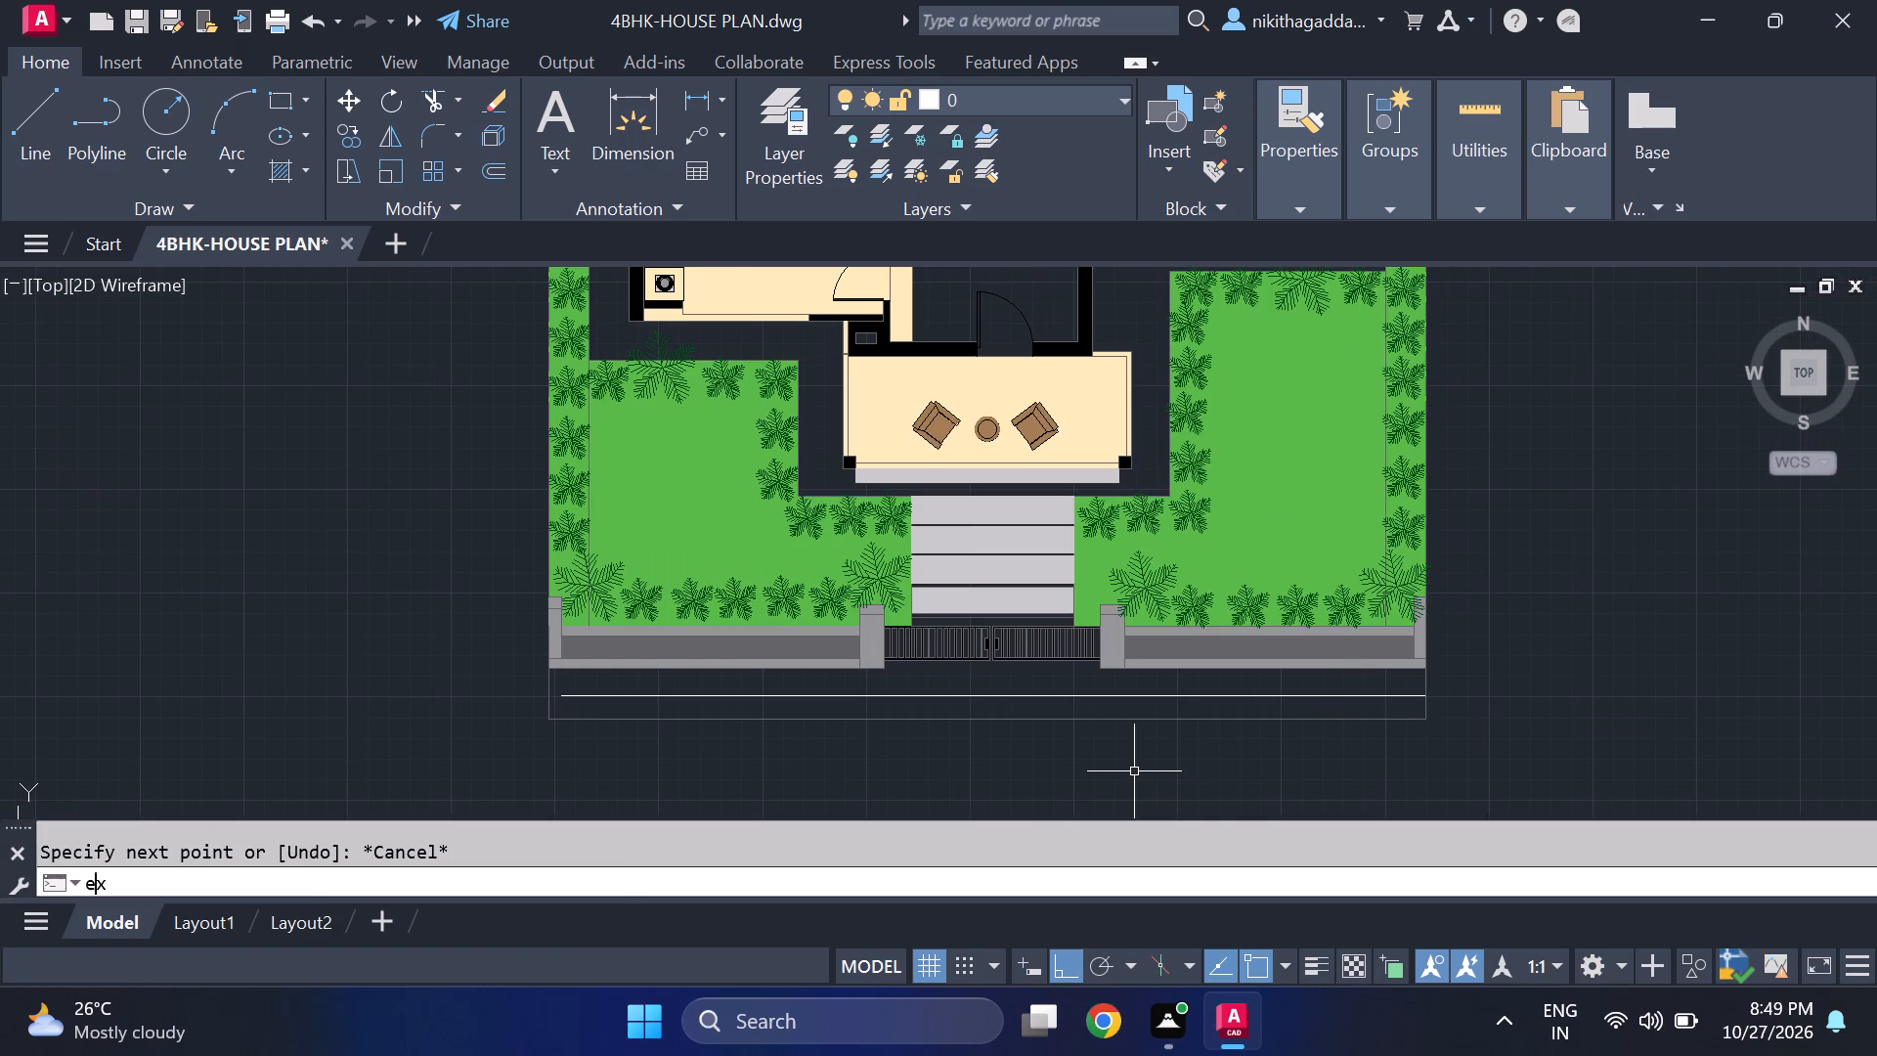
key(Return)
click(633, 694)
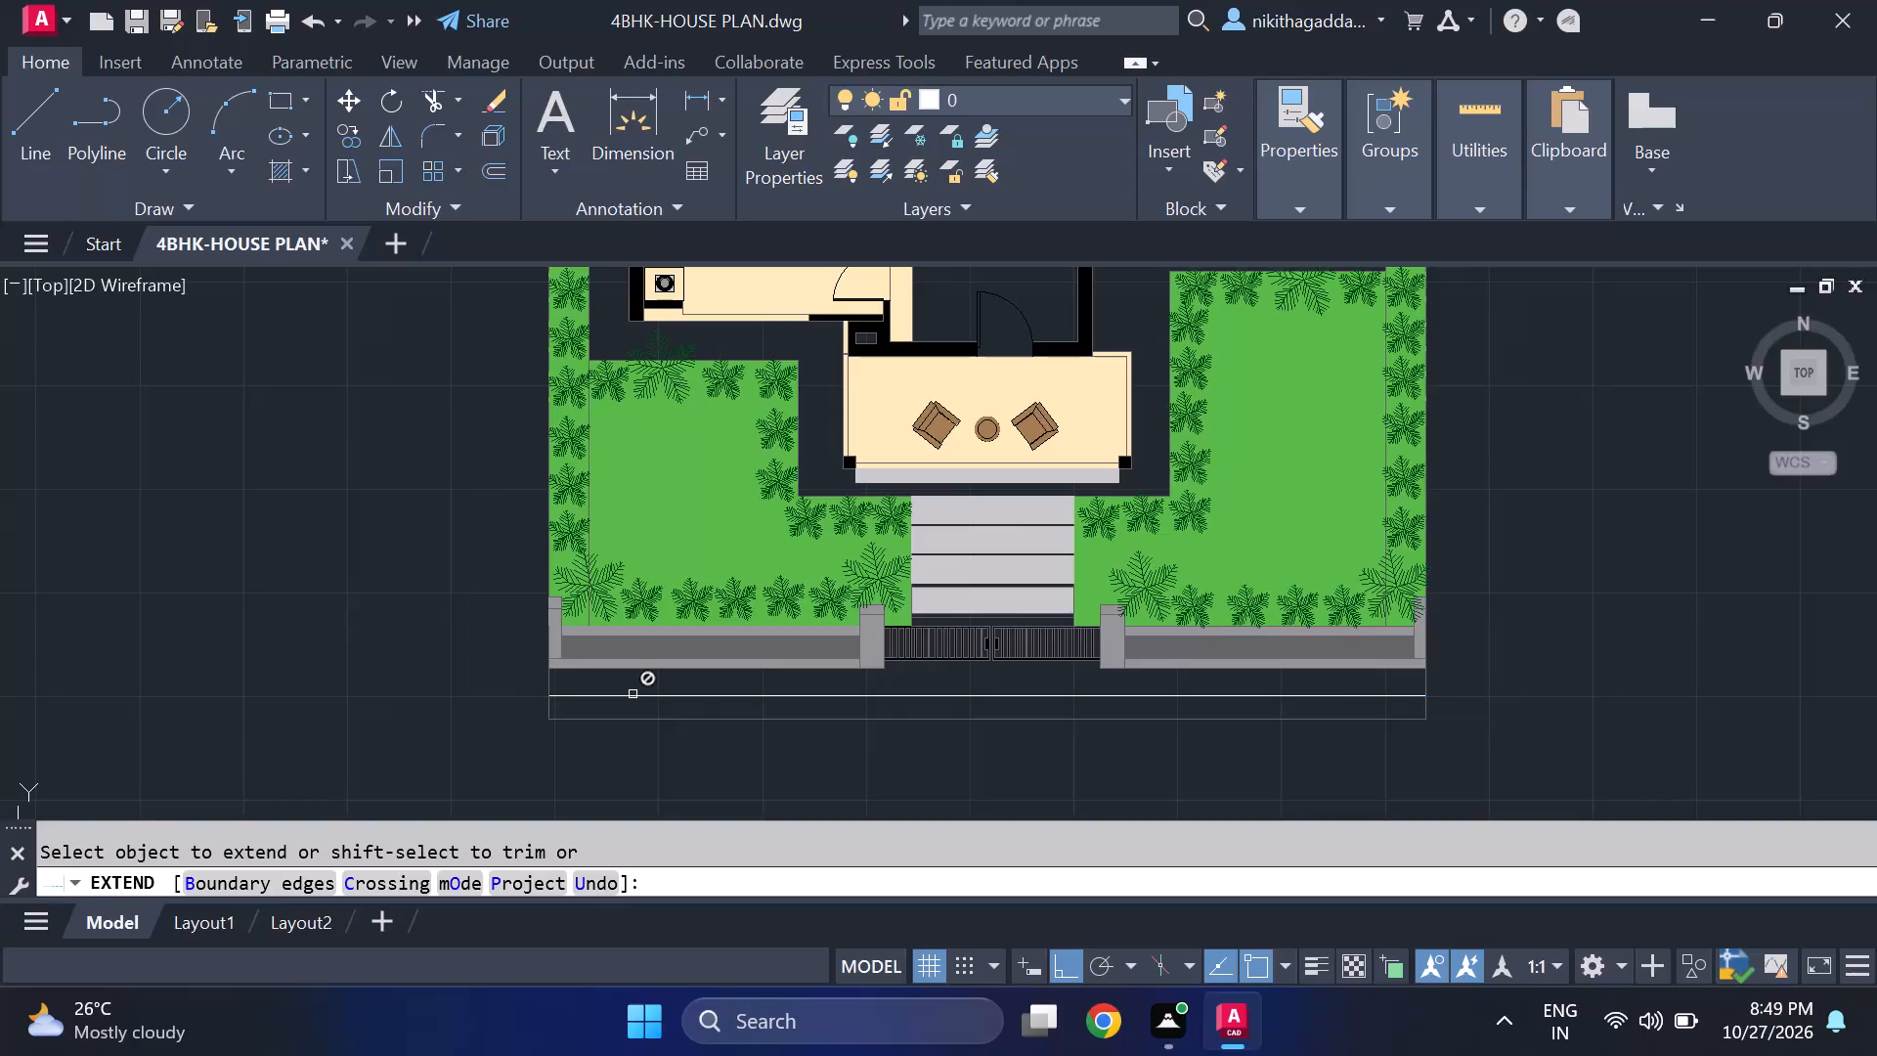
key(Escape)
Change the horizontal line's linetype to the dashed ACAD_ISO02W100.
click(633, 694)
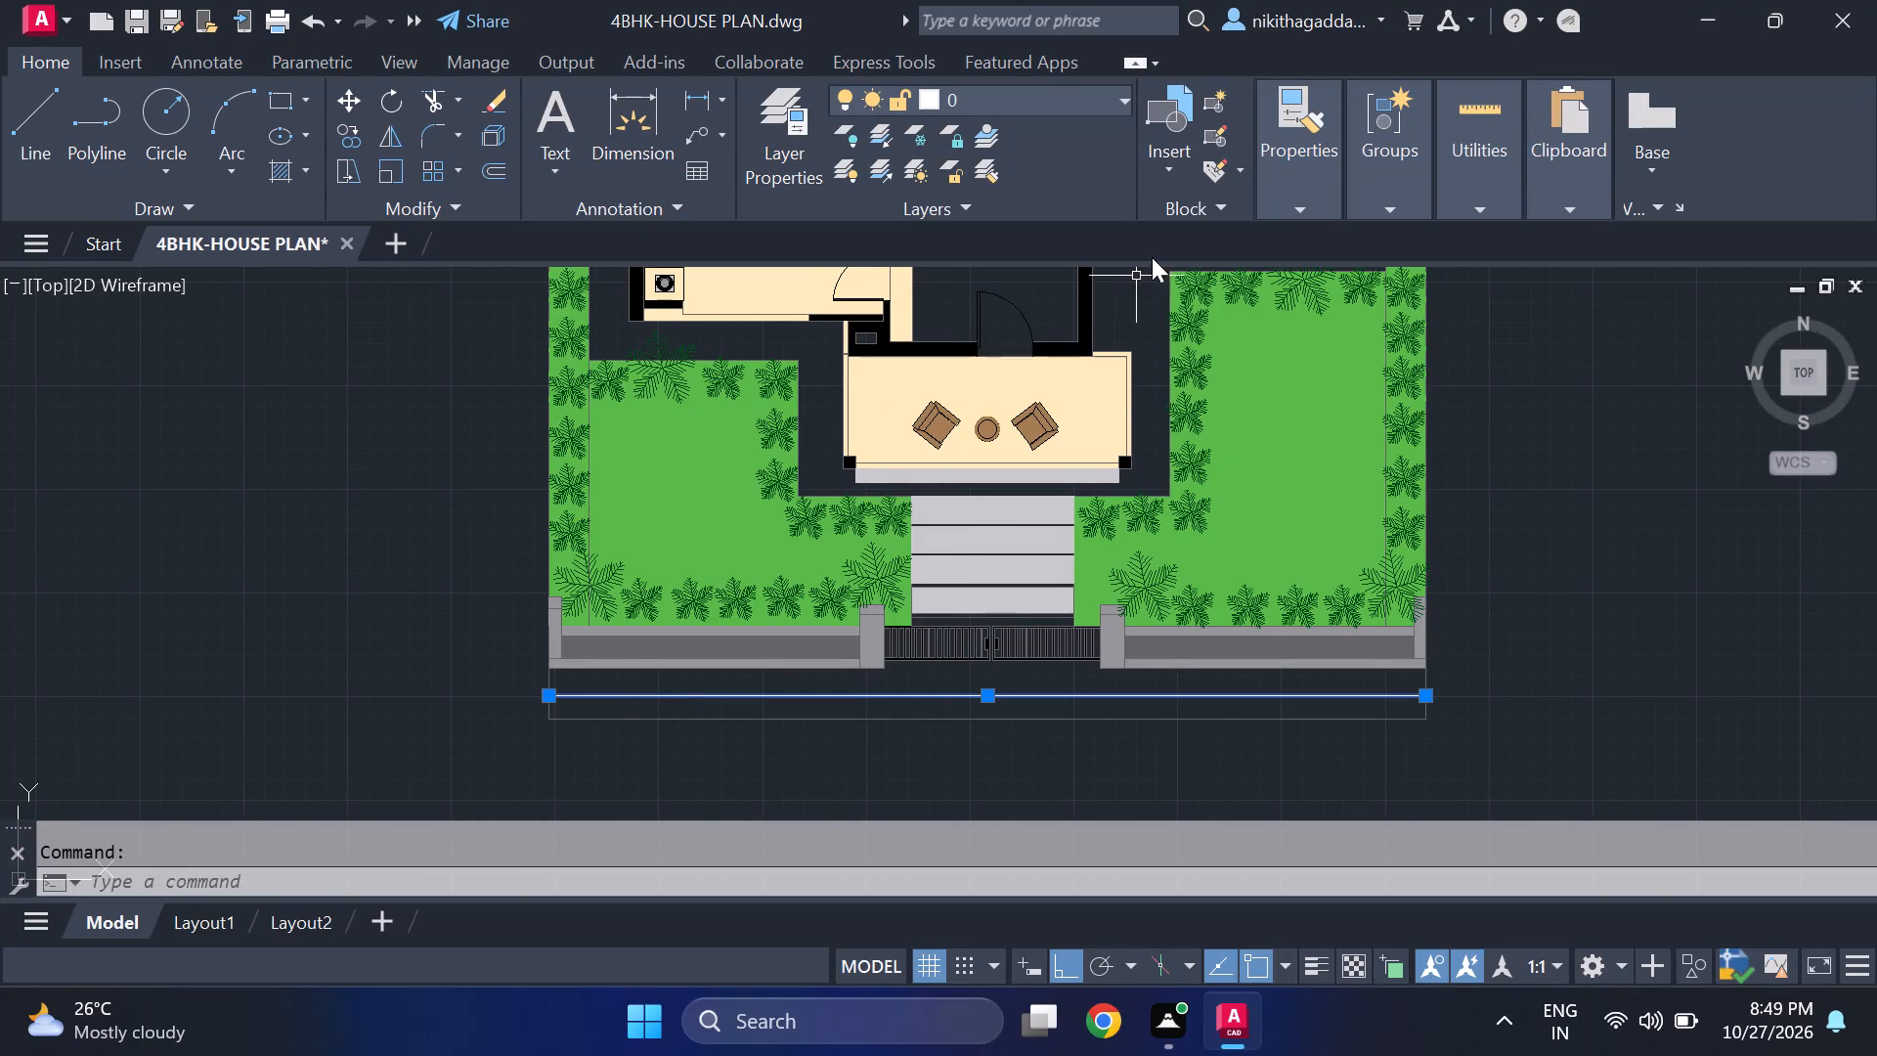
click(1288, 188)
click(1587, 302)
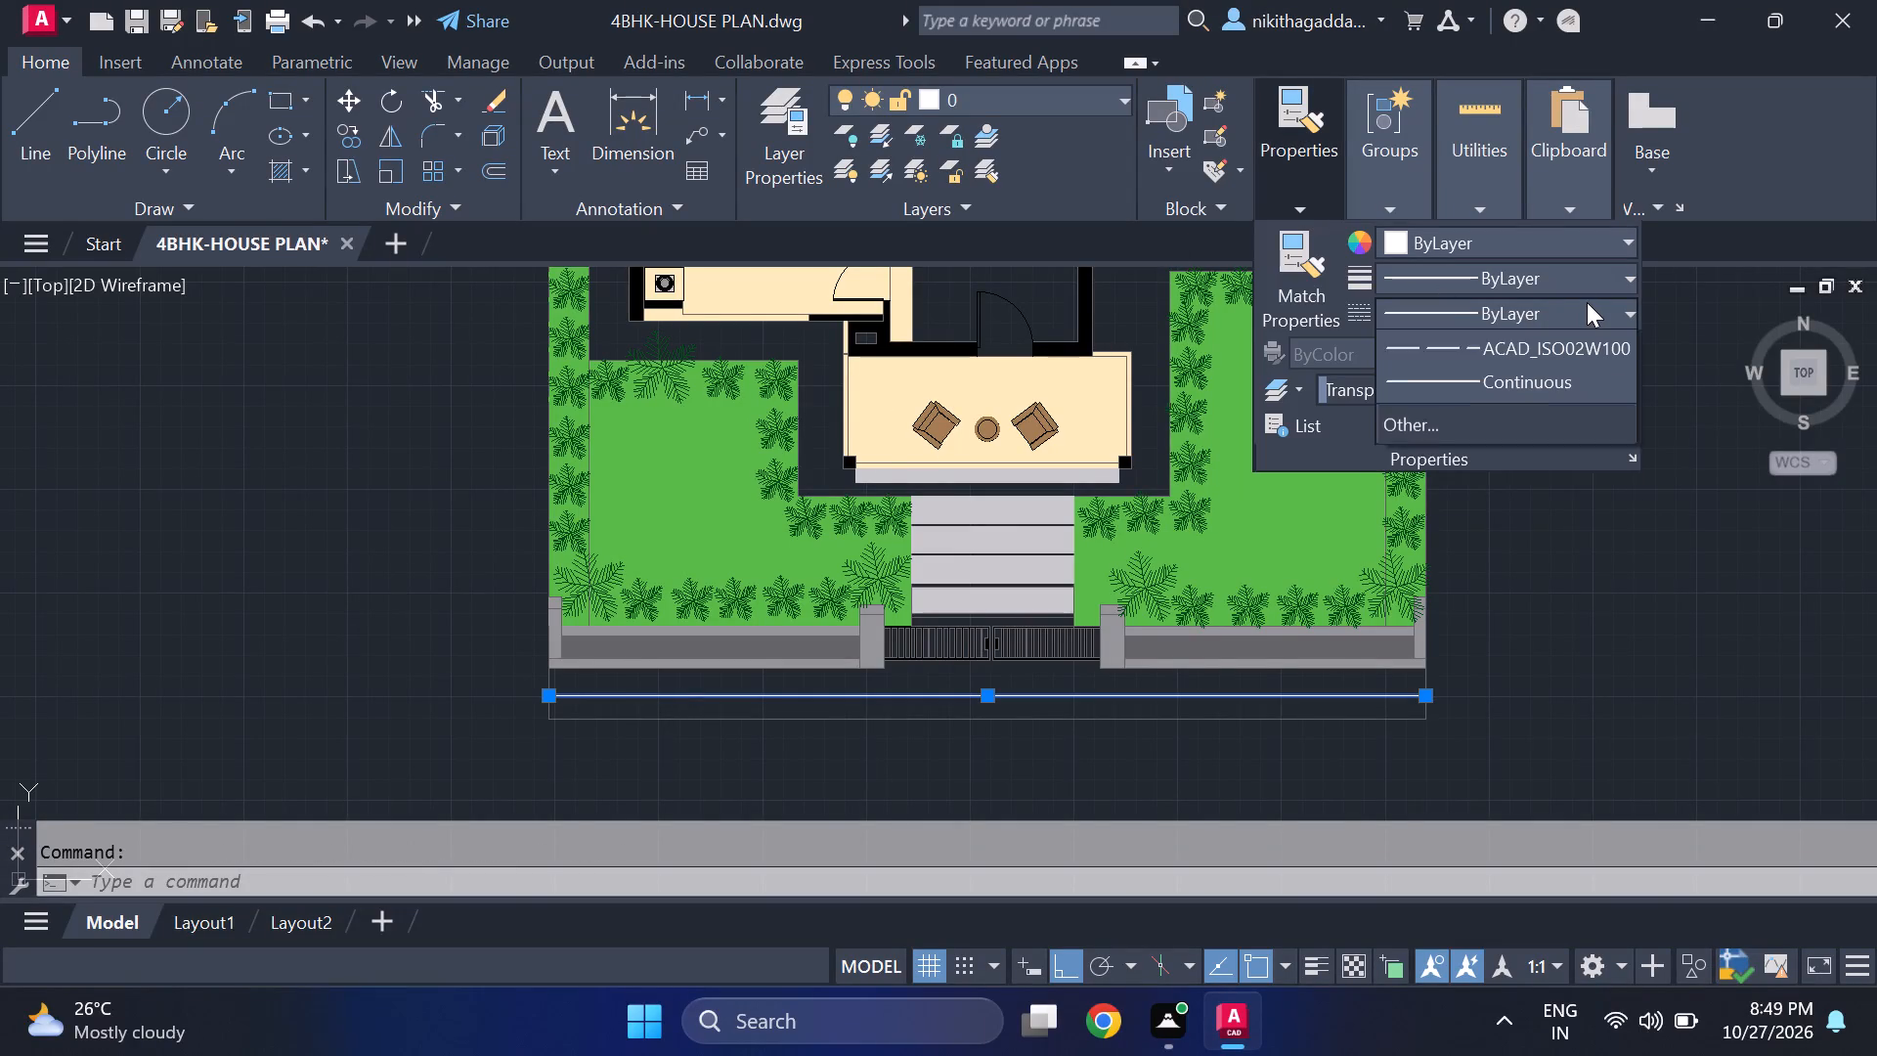
click(1514, 416)
key(Escape)
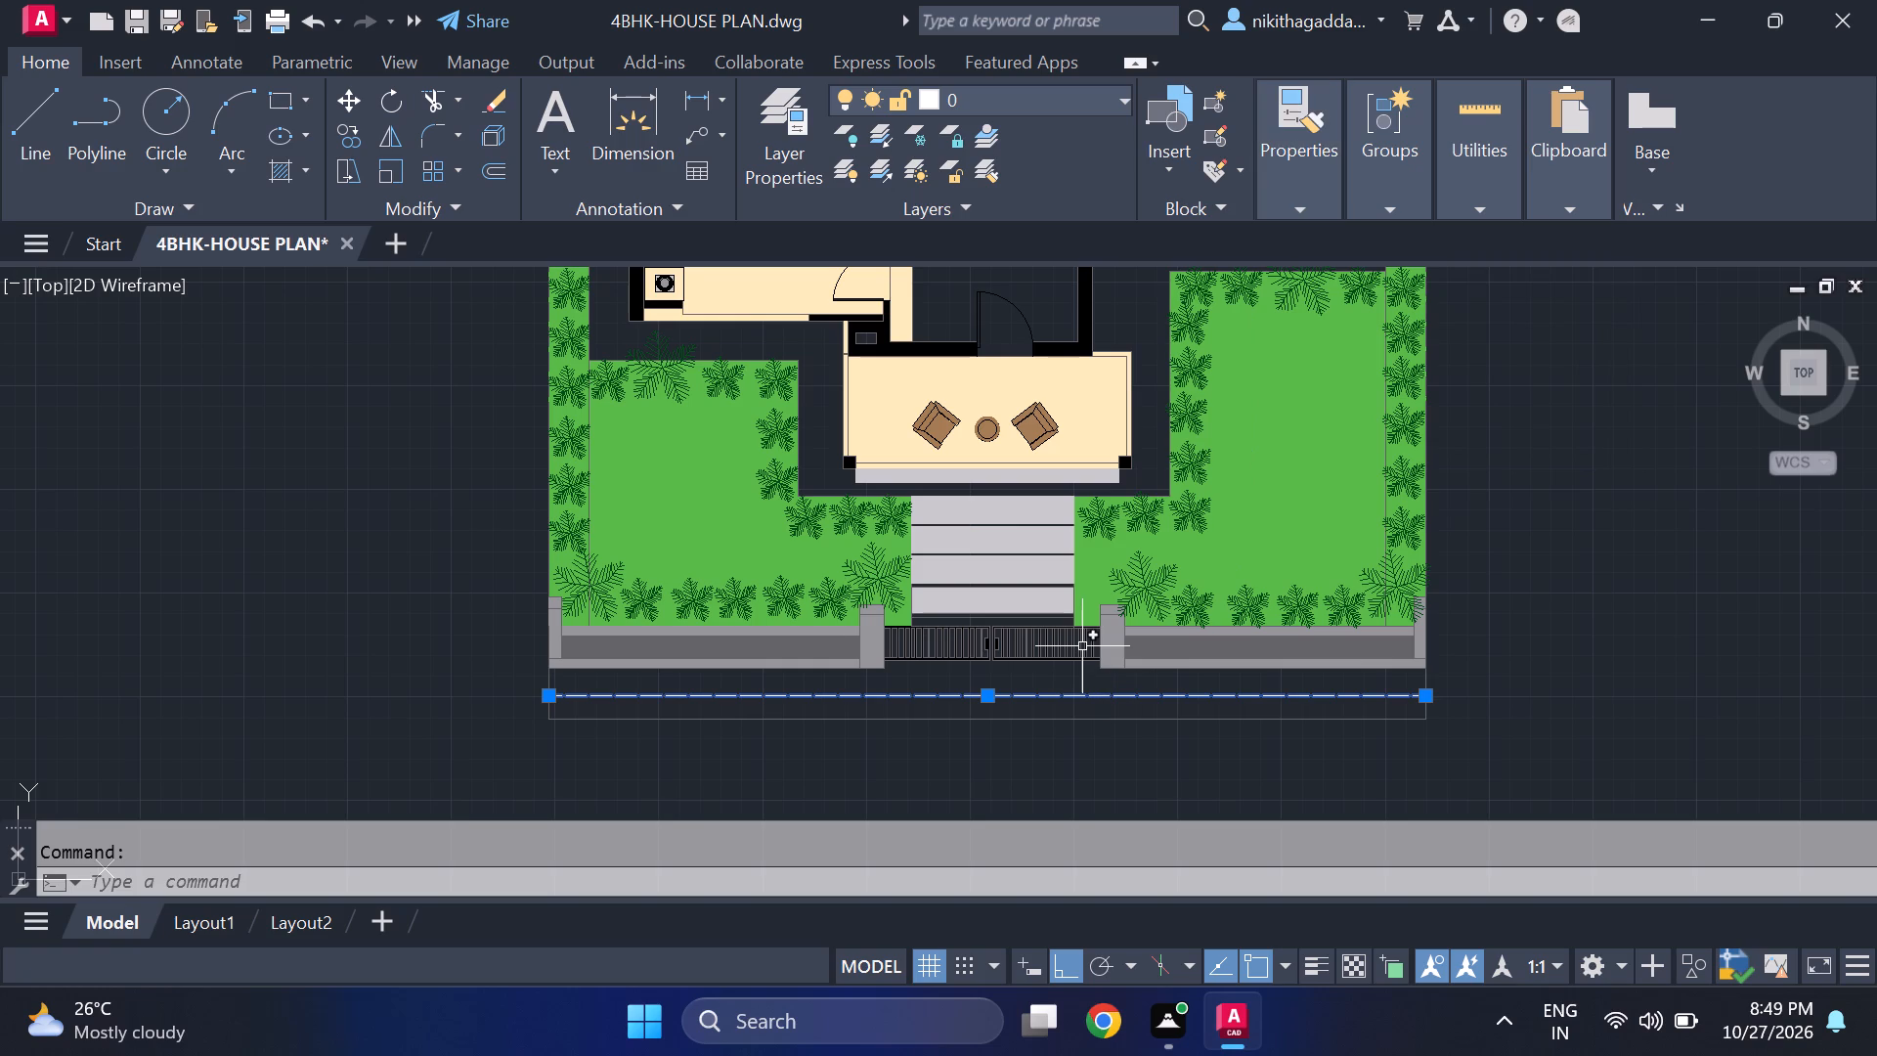
key(Escape)
Move the dashed line horizontally west until it lies clear of the plot's west boundary.
scroll(1027, 706, up, 2)
click(953, 682)
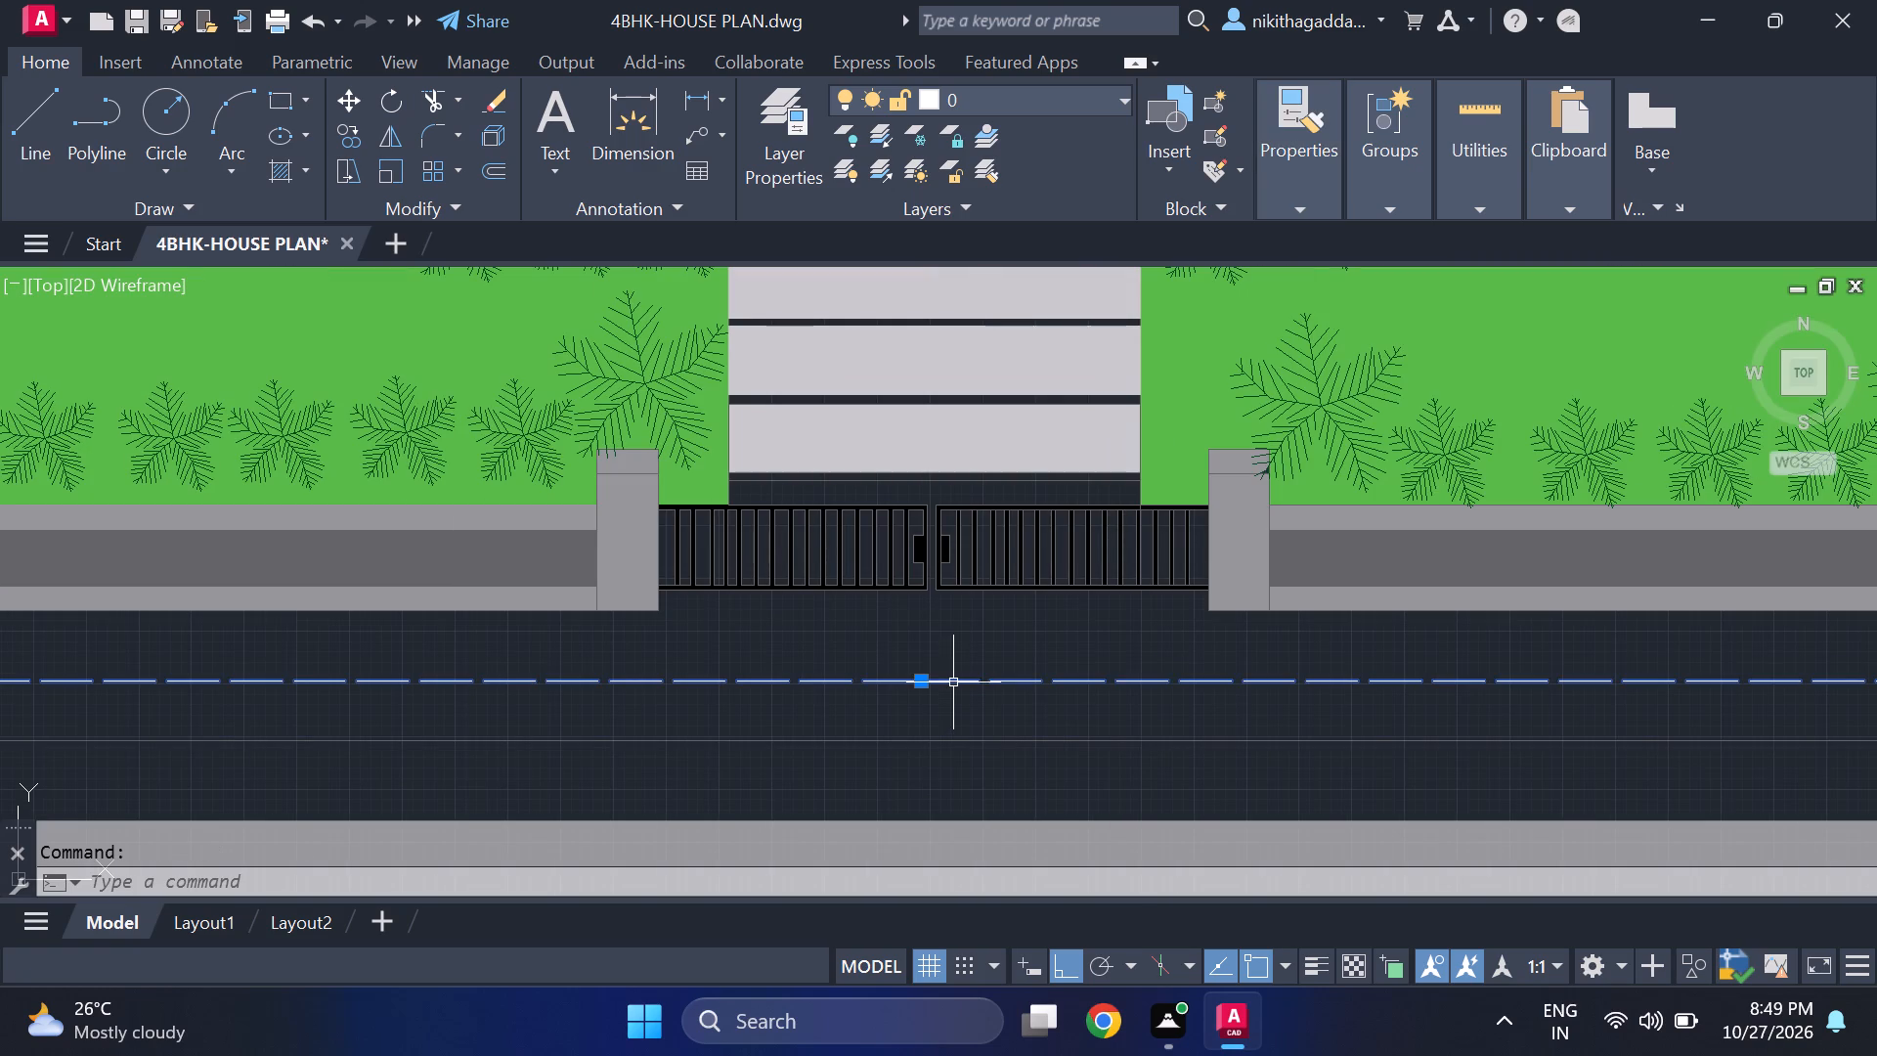
key(m)
key(Return)
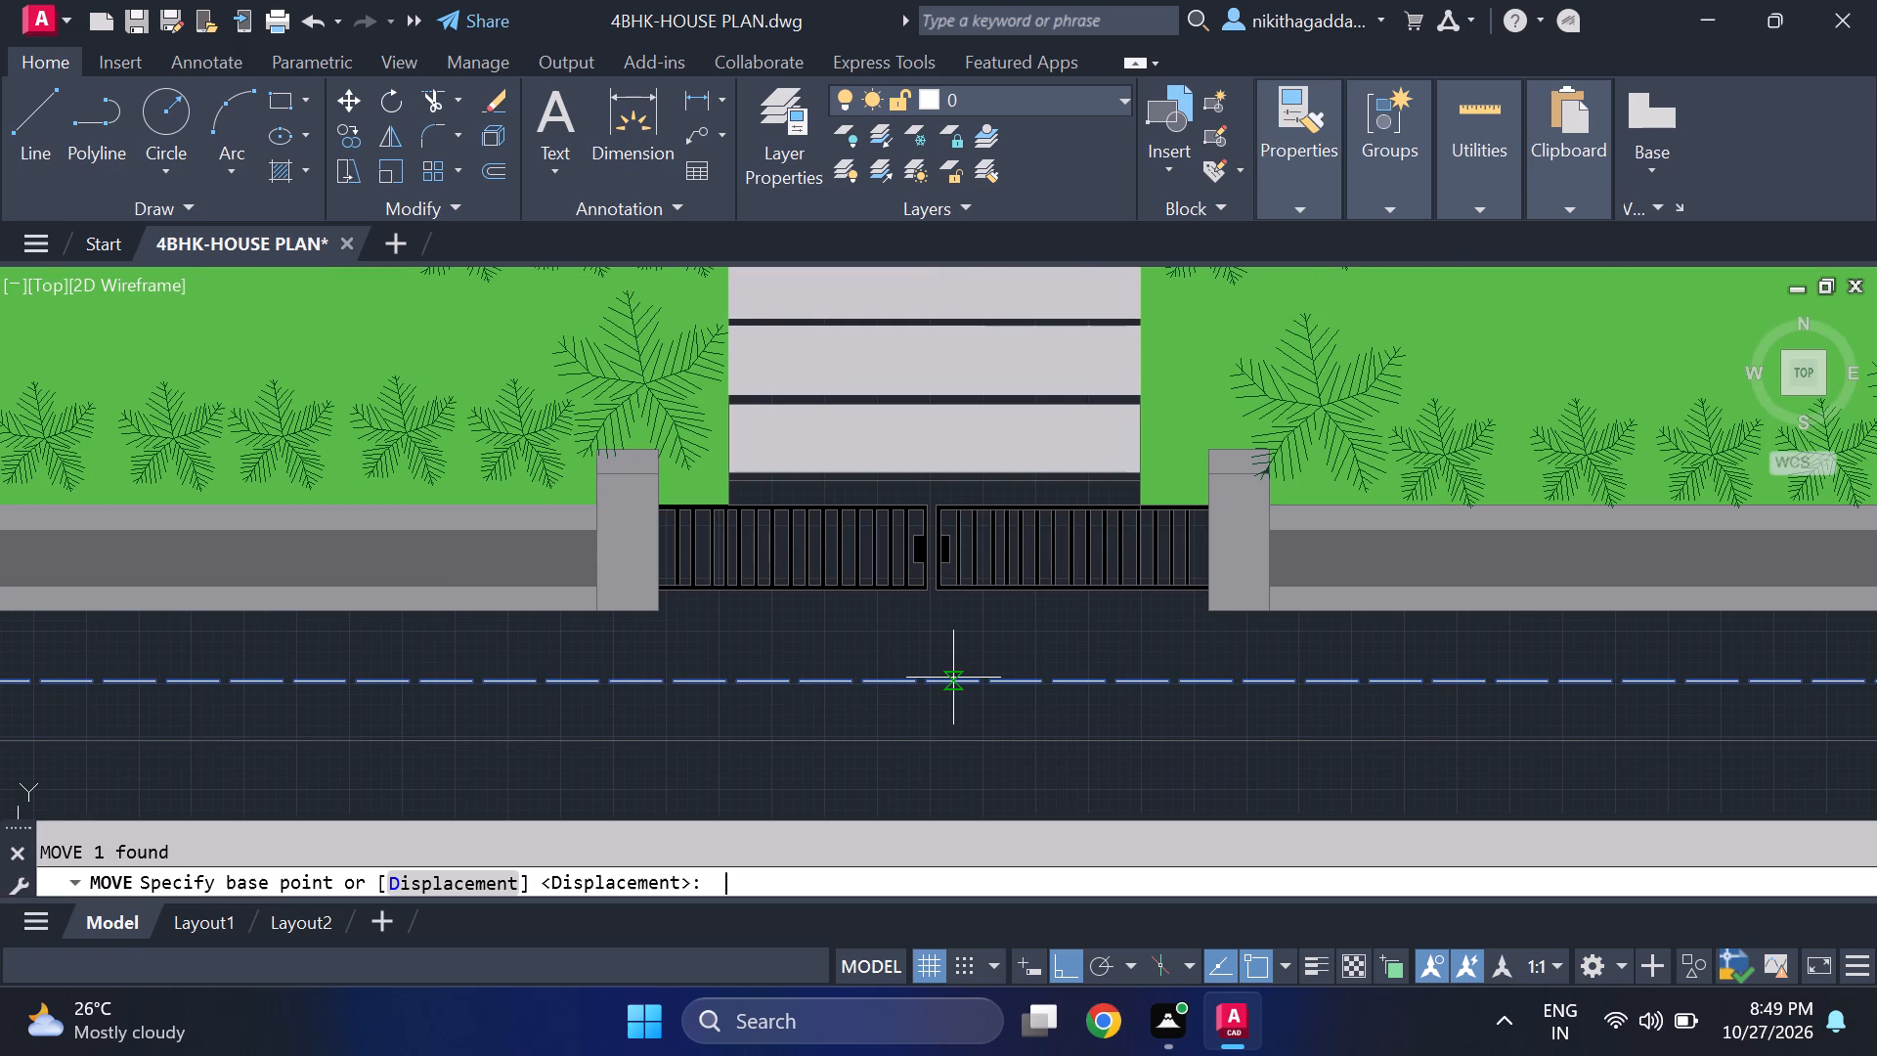
click(950, 679)
scroll(439, 662, down, 4)
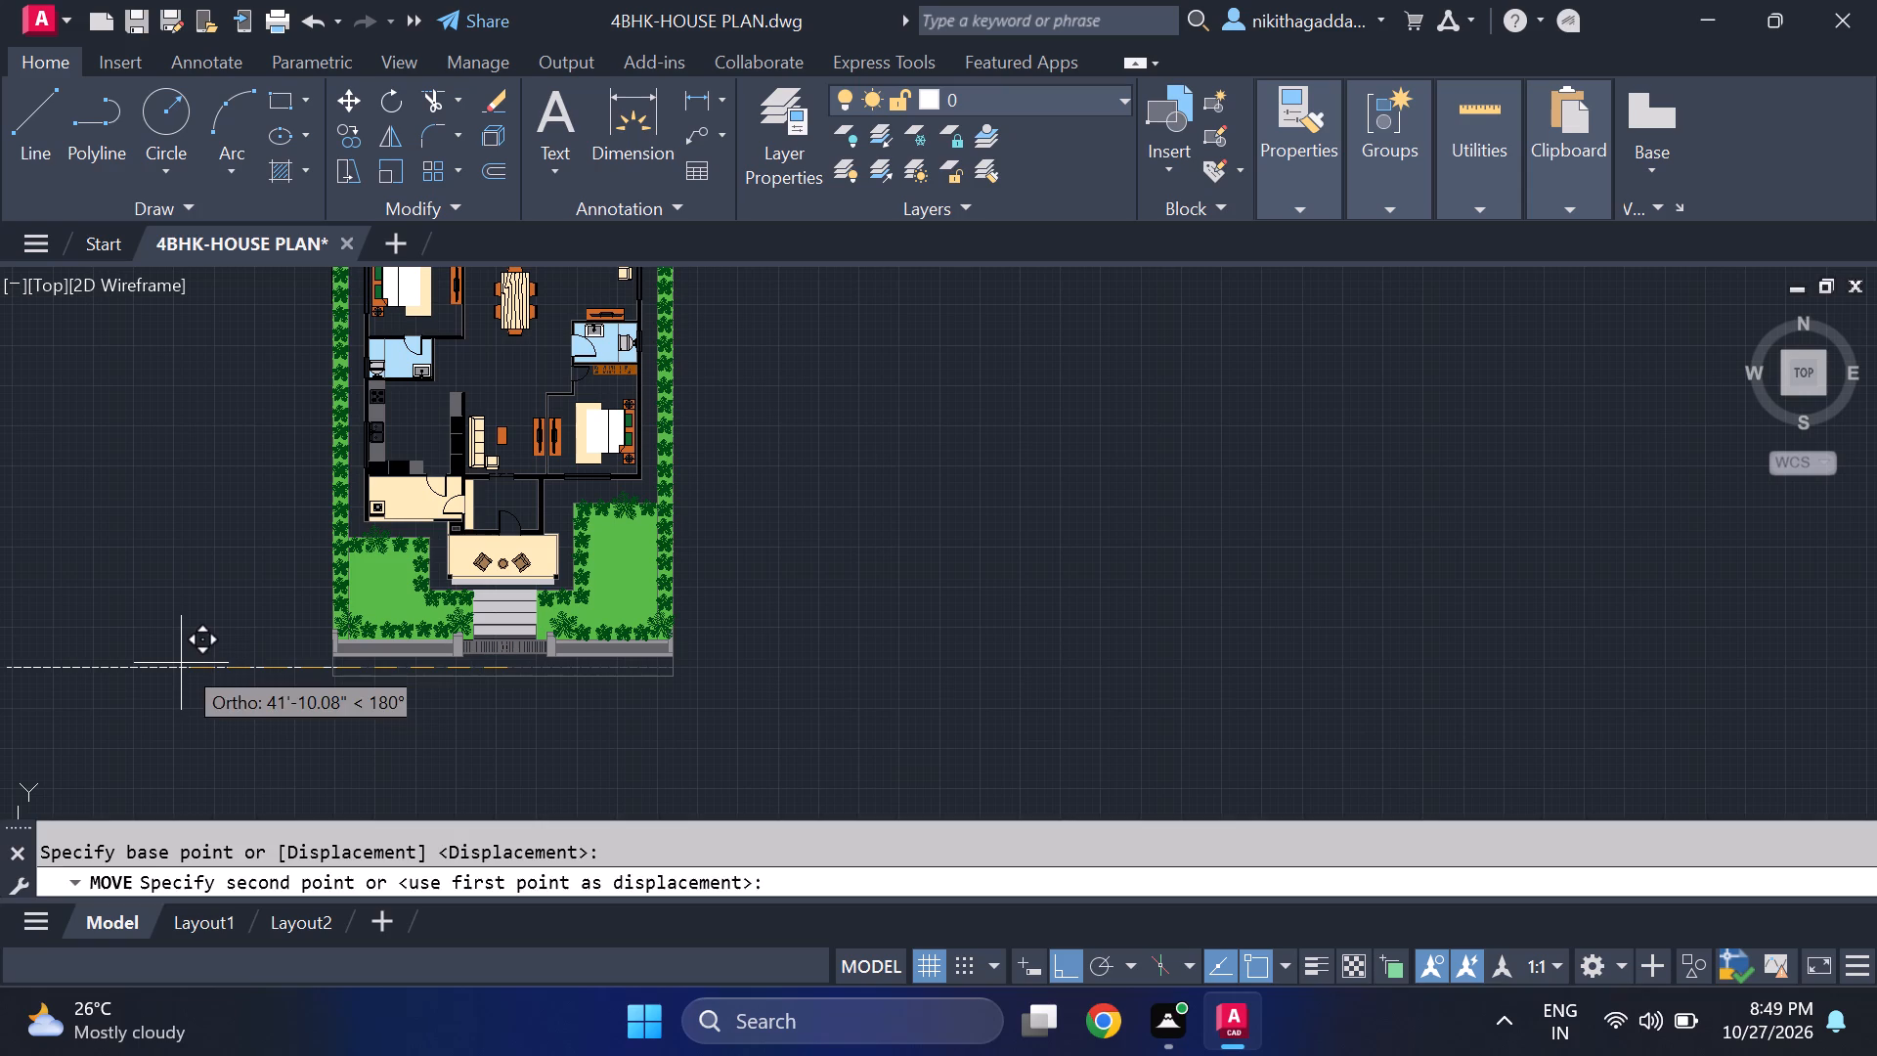
click(181, 663)
scroll(290, 664, up, 2)
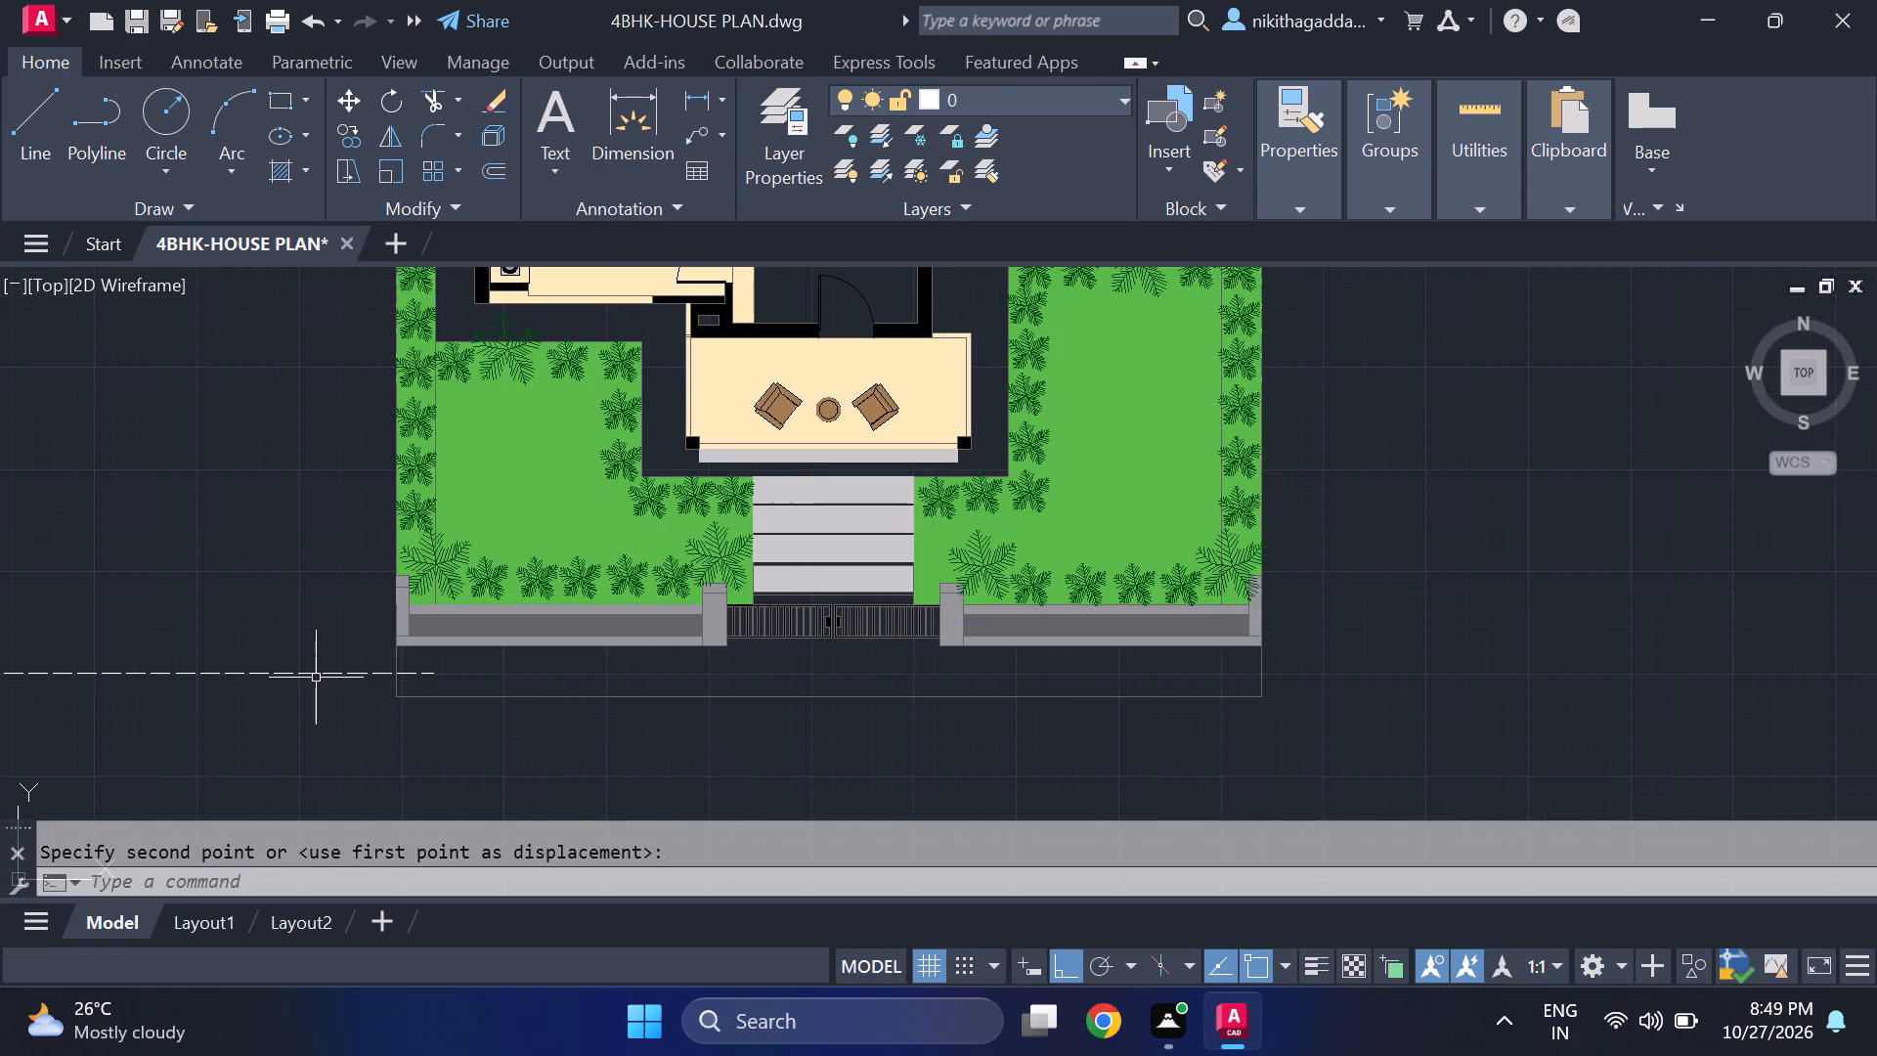
click(316, 672)
key(m)
key(Return)
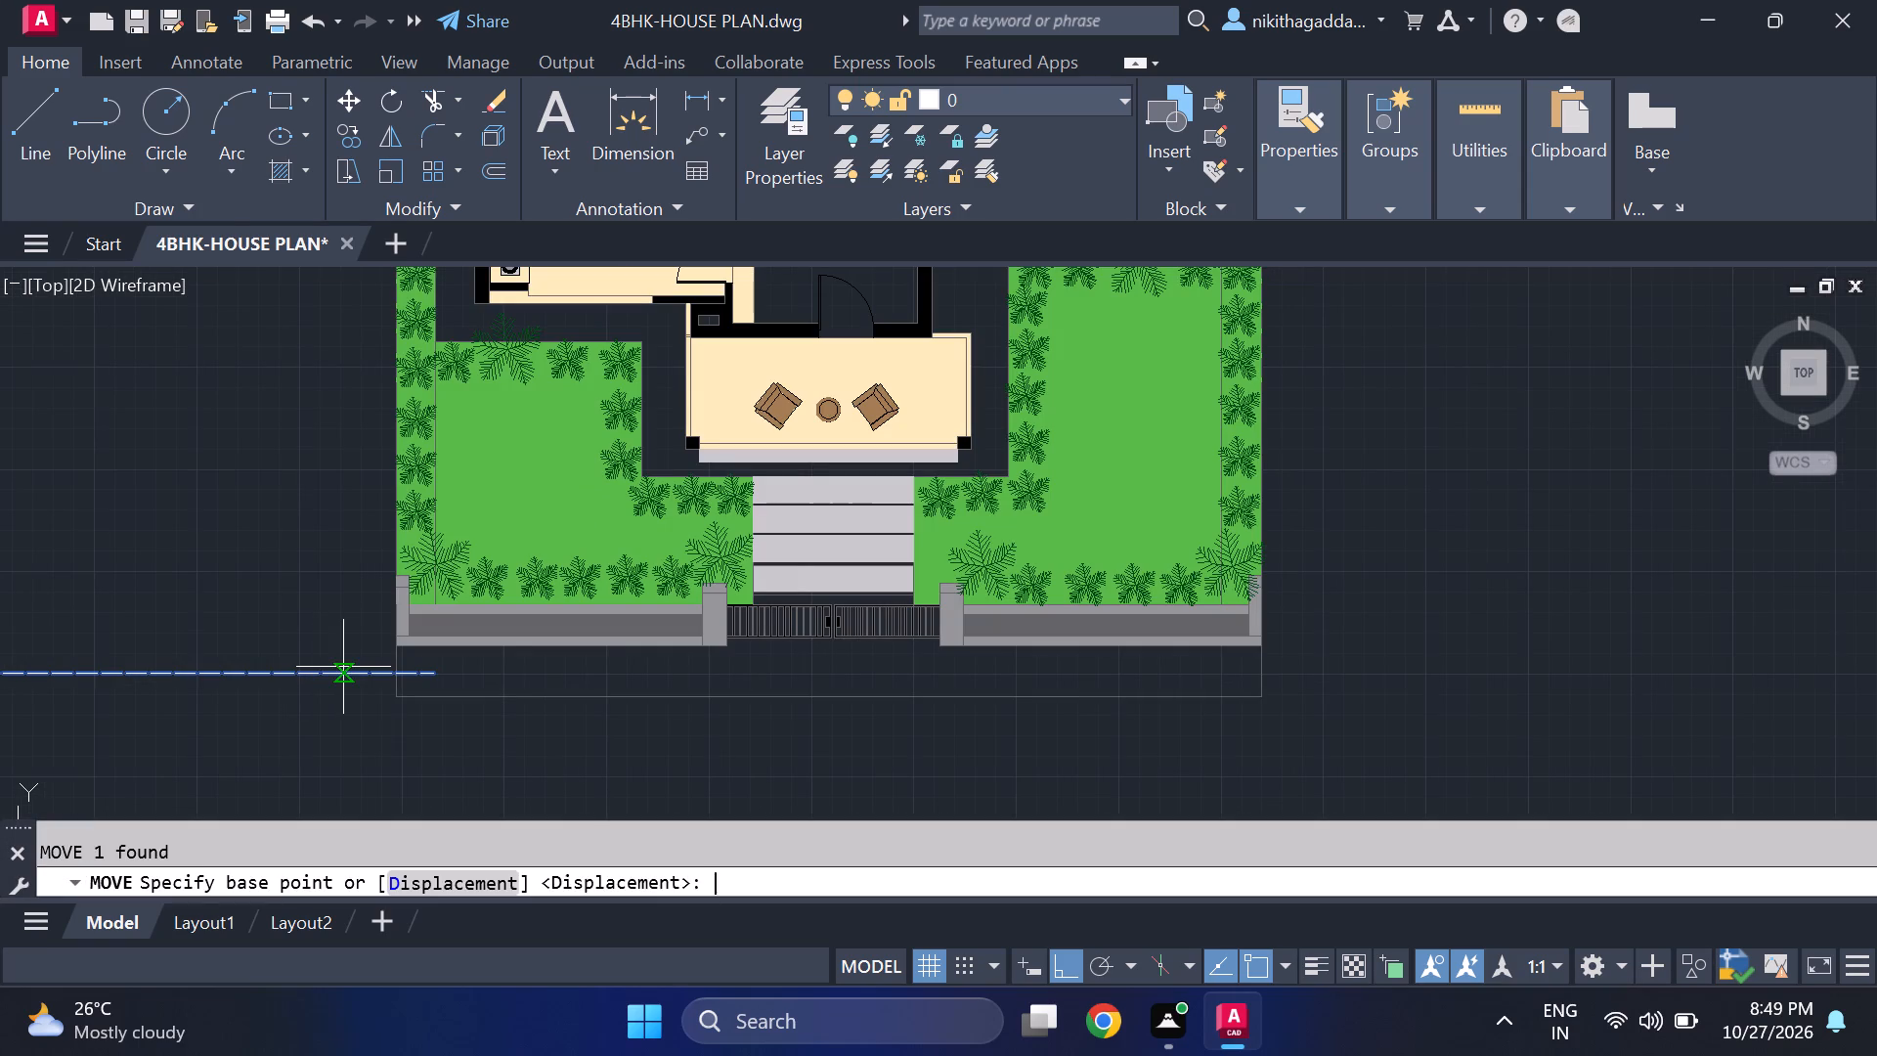
click(346, 667)
click(206, 659)
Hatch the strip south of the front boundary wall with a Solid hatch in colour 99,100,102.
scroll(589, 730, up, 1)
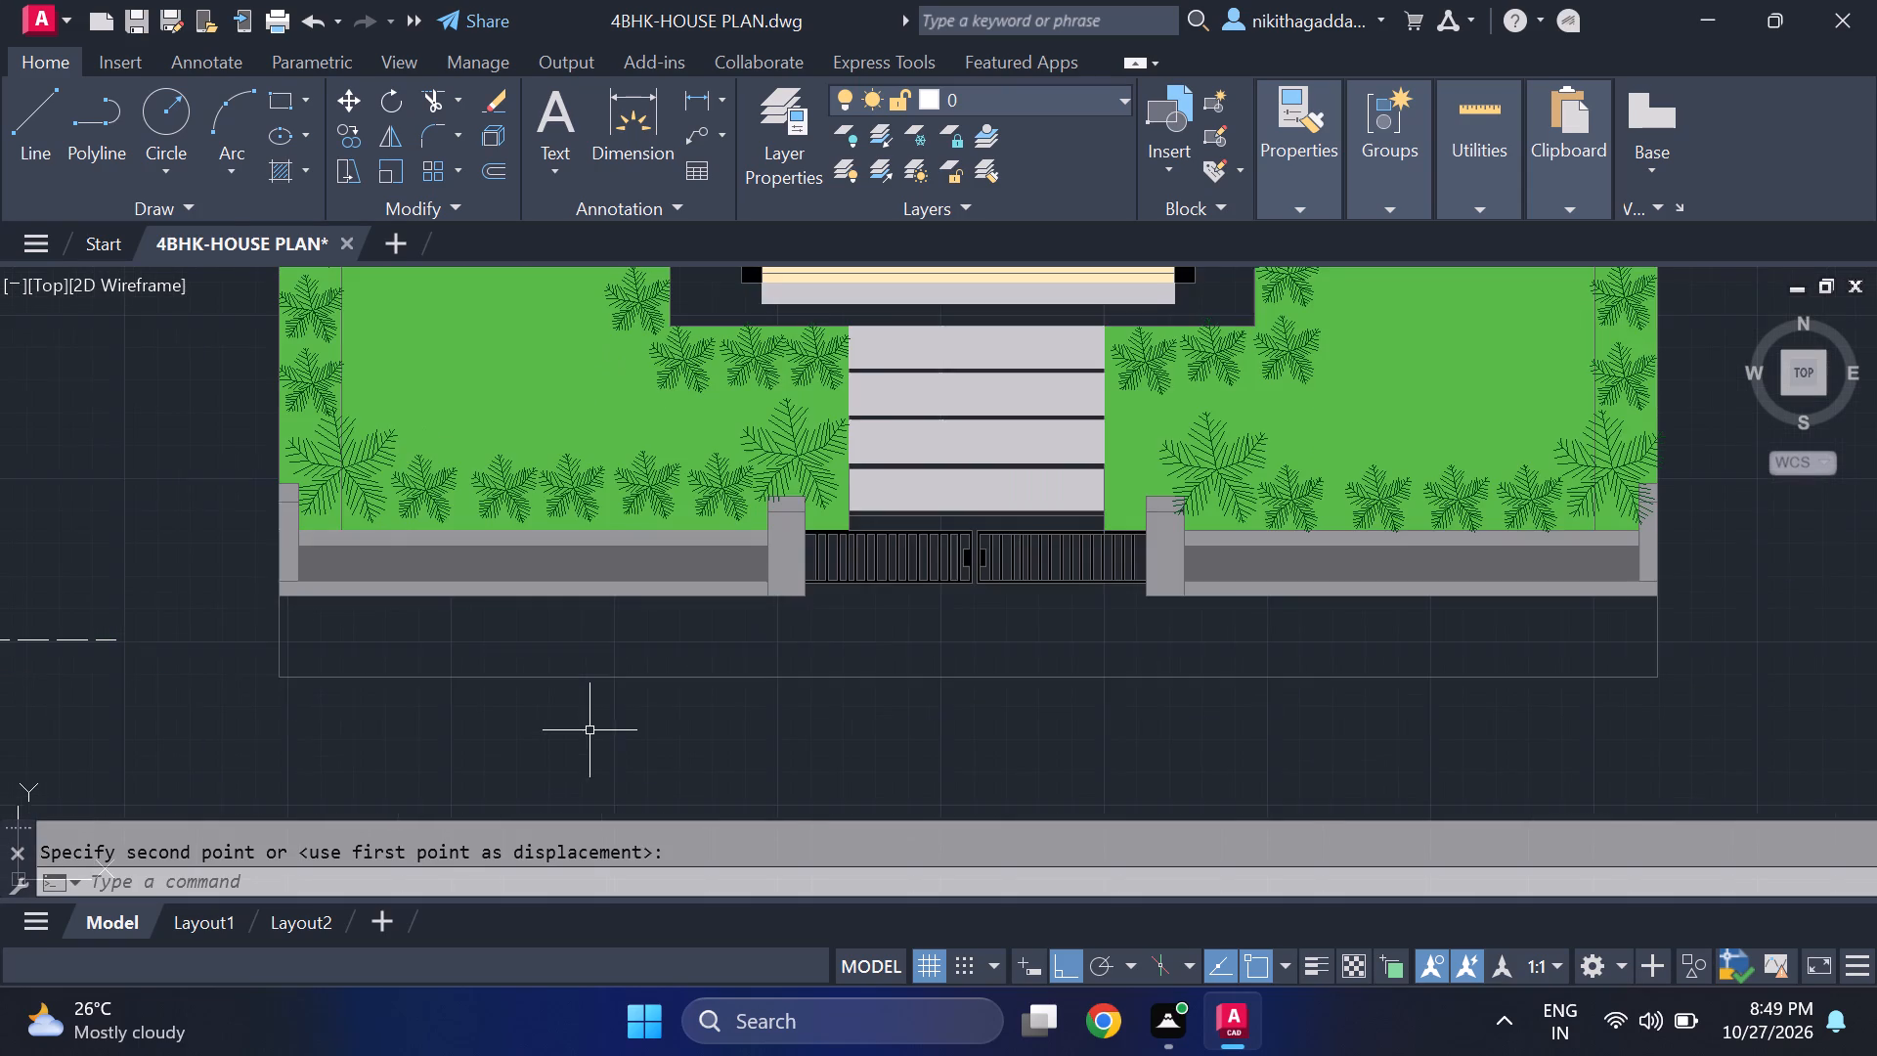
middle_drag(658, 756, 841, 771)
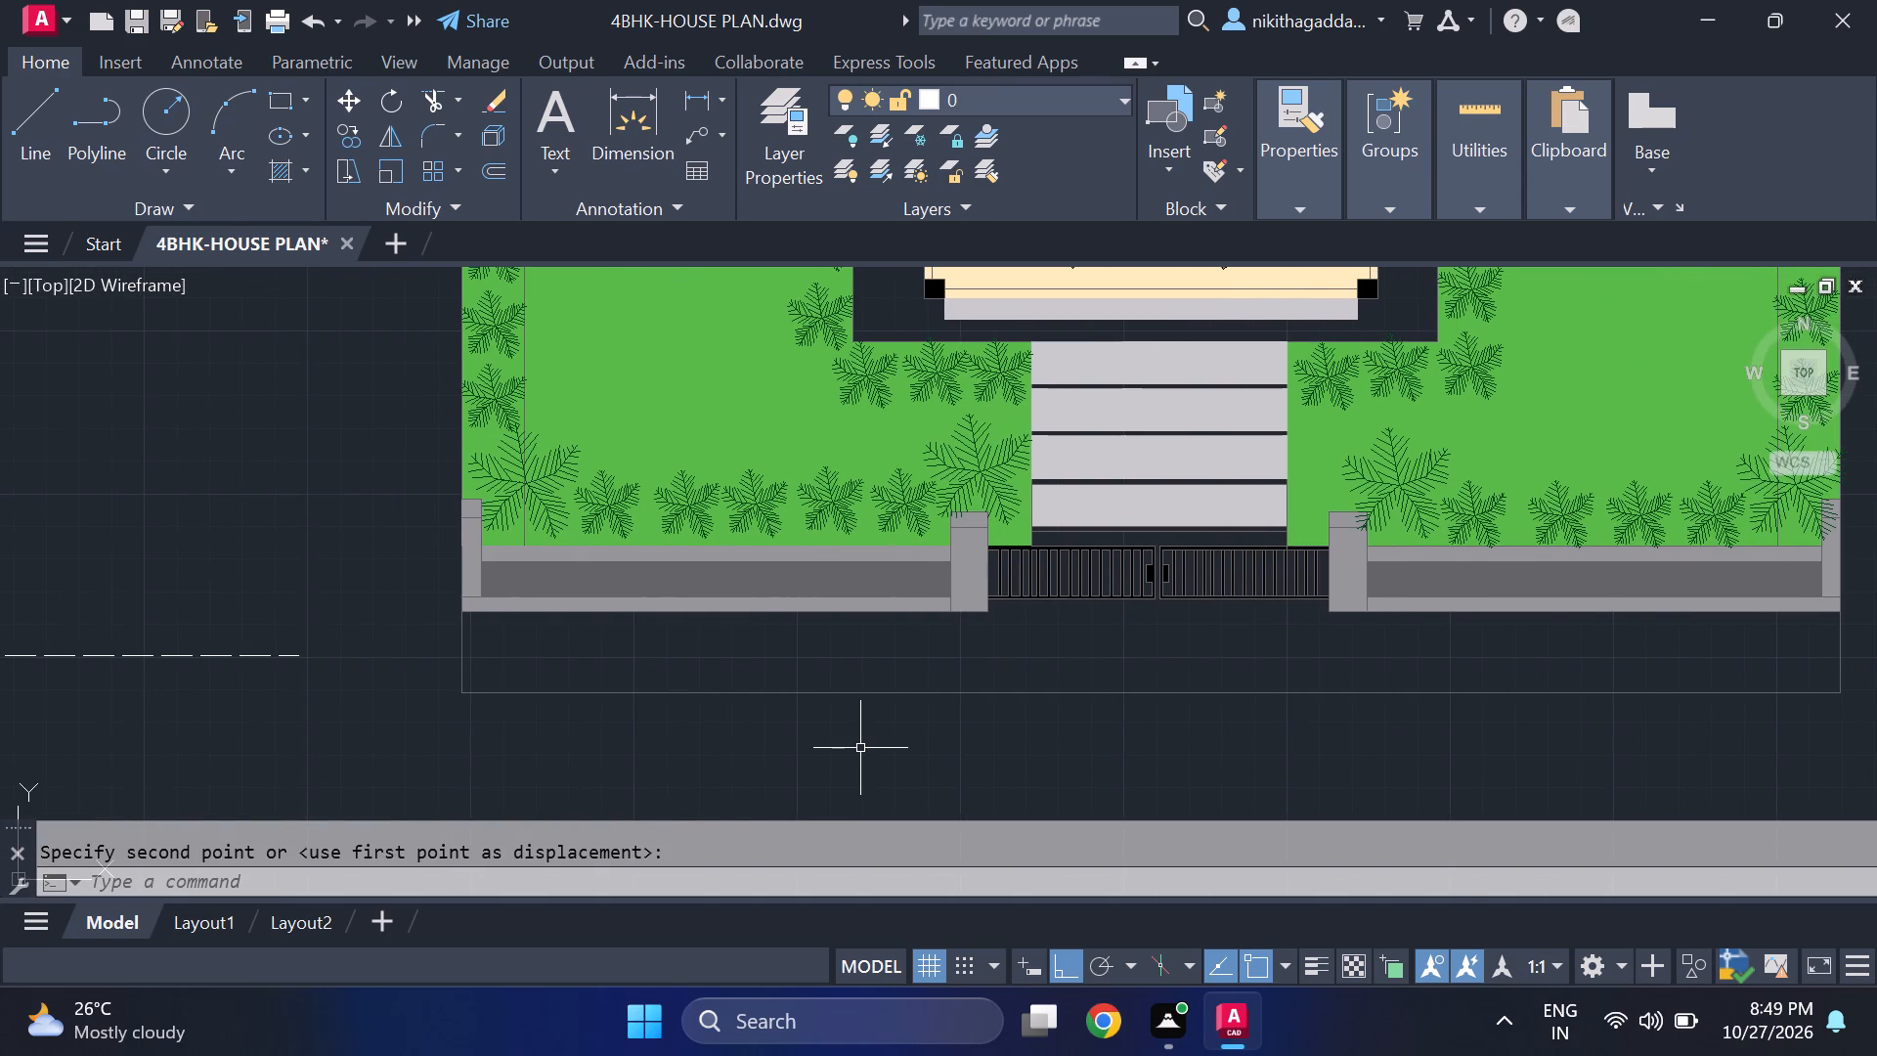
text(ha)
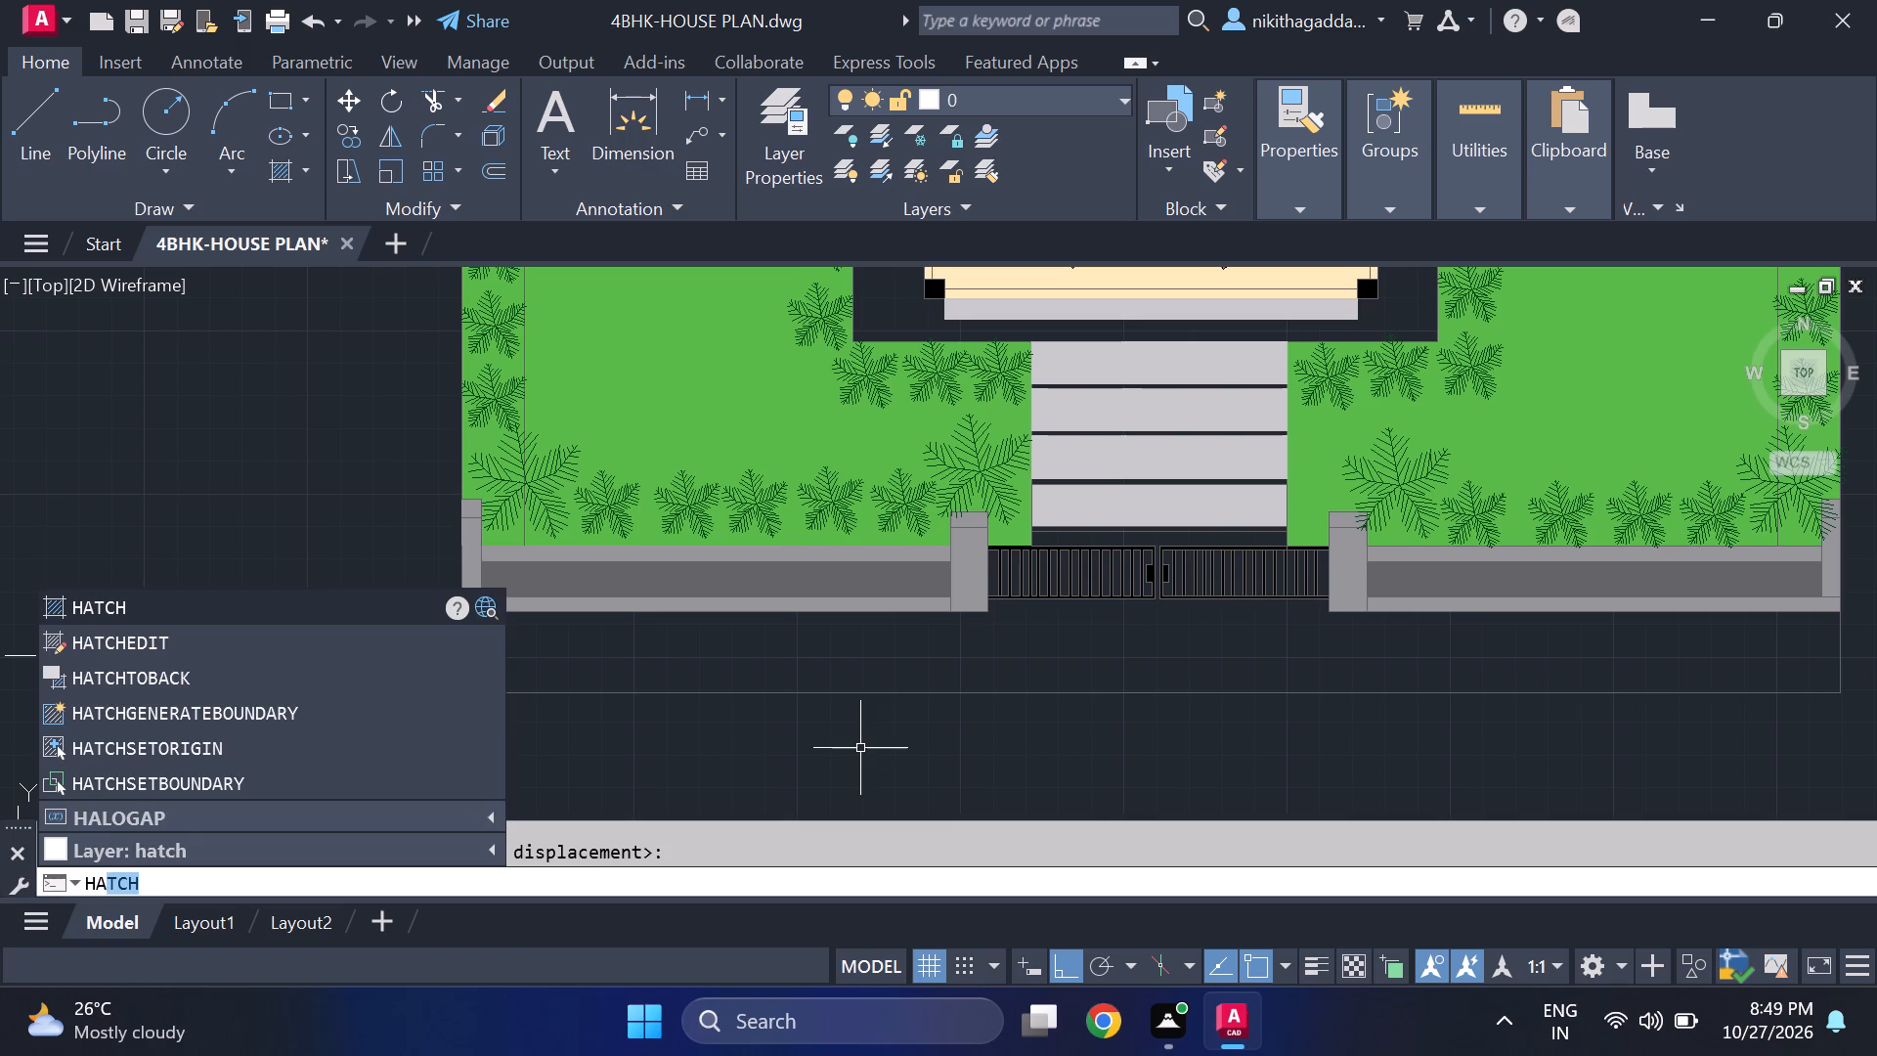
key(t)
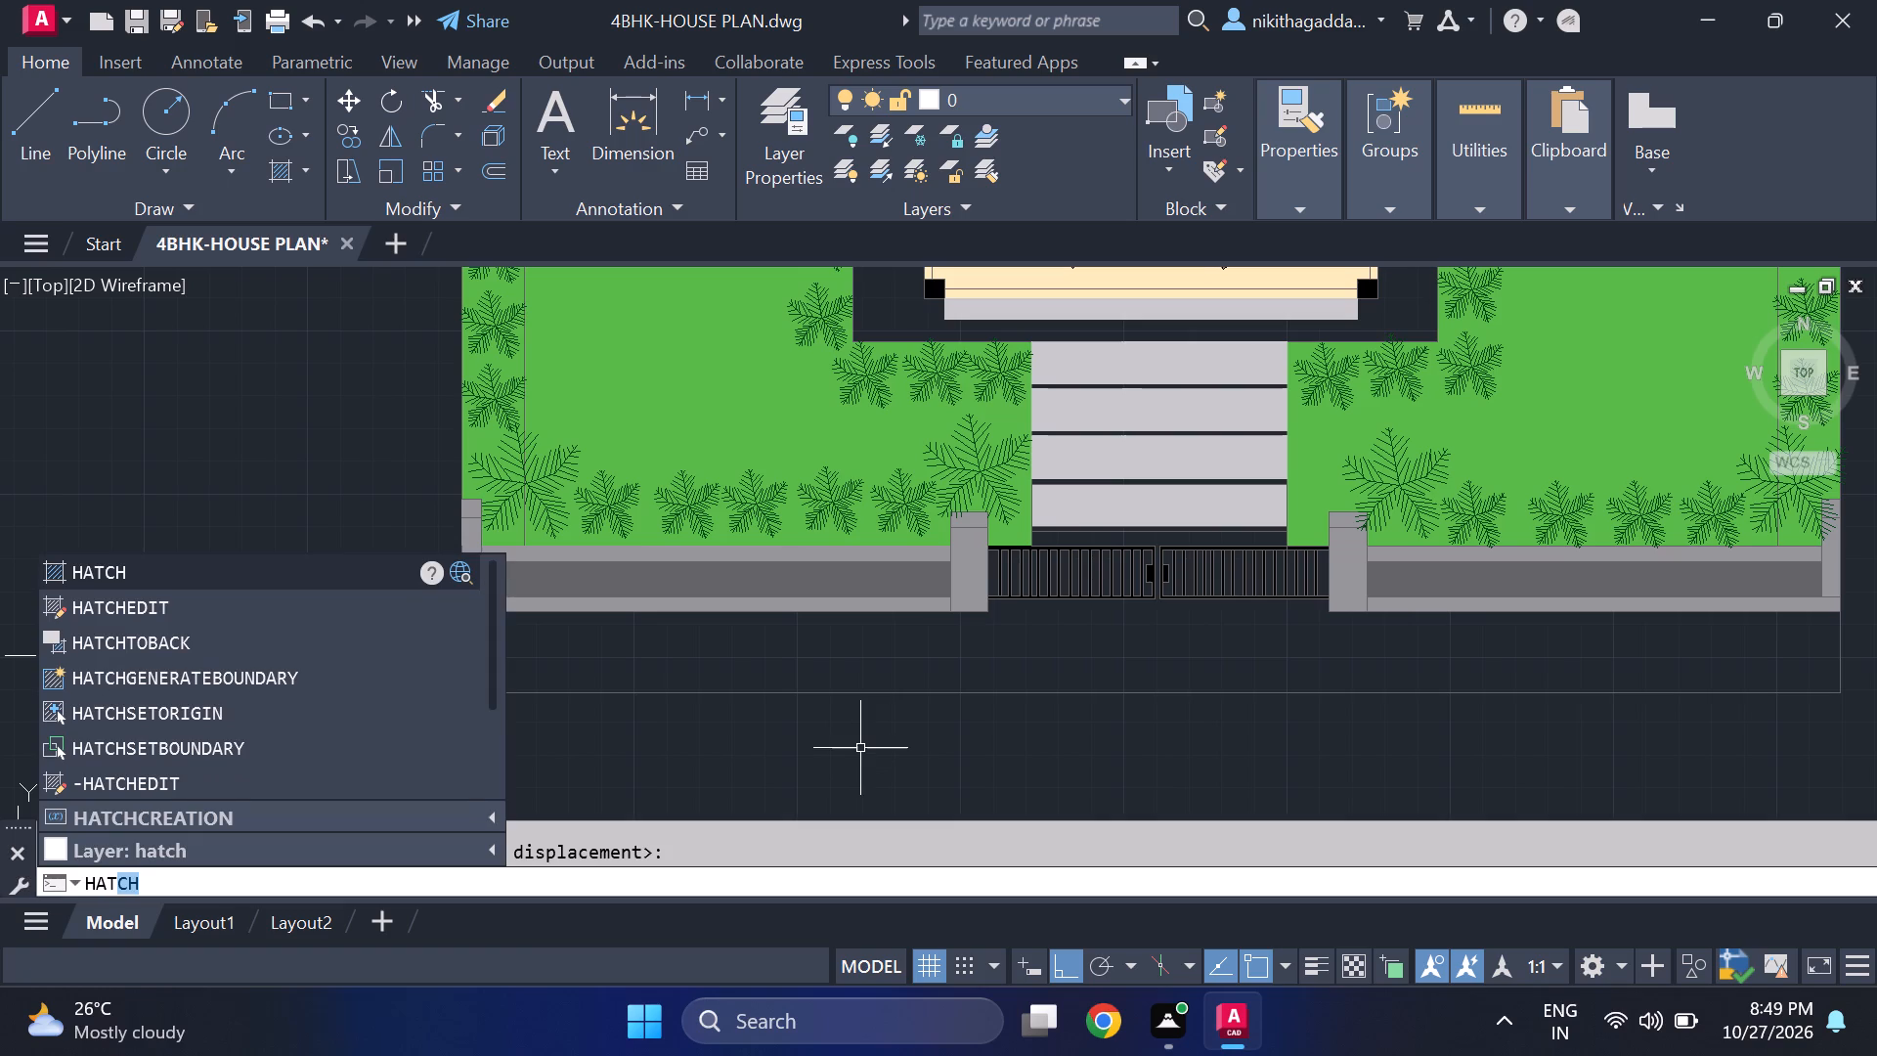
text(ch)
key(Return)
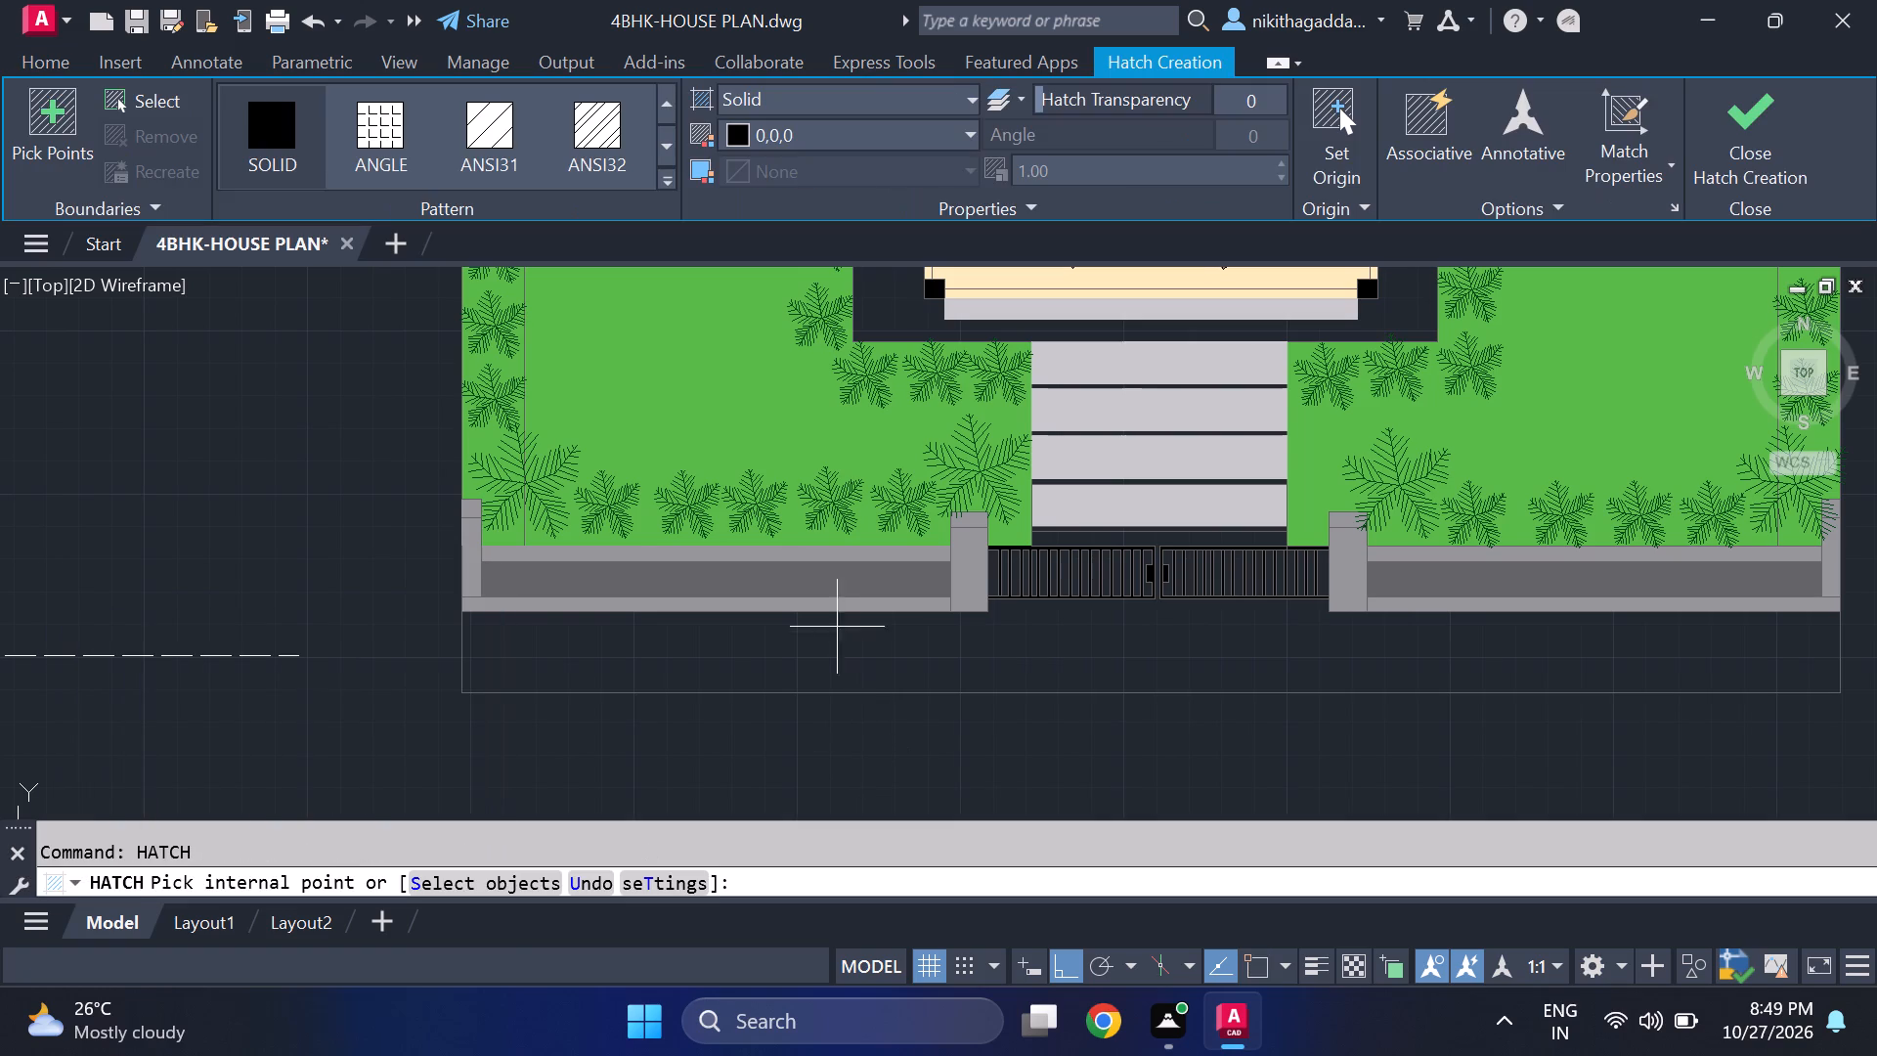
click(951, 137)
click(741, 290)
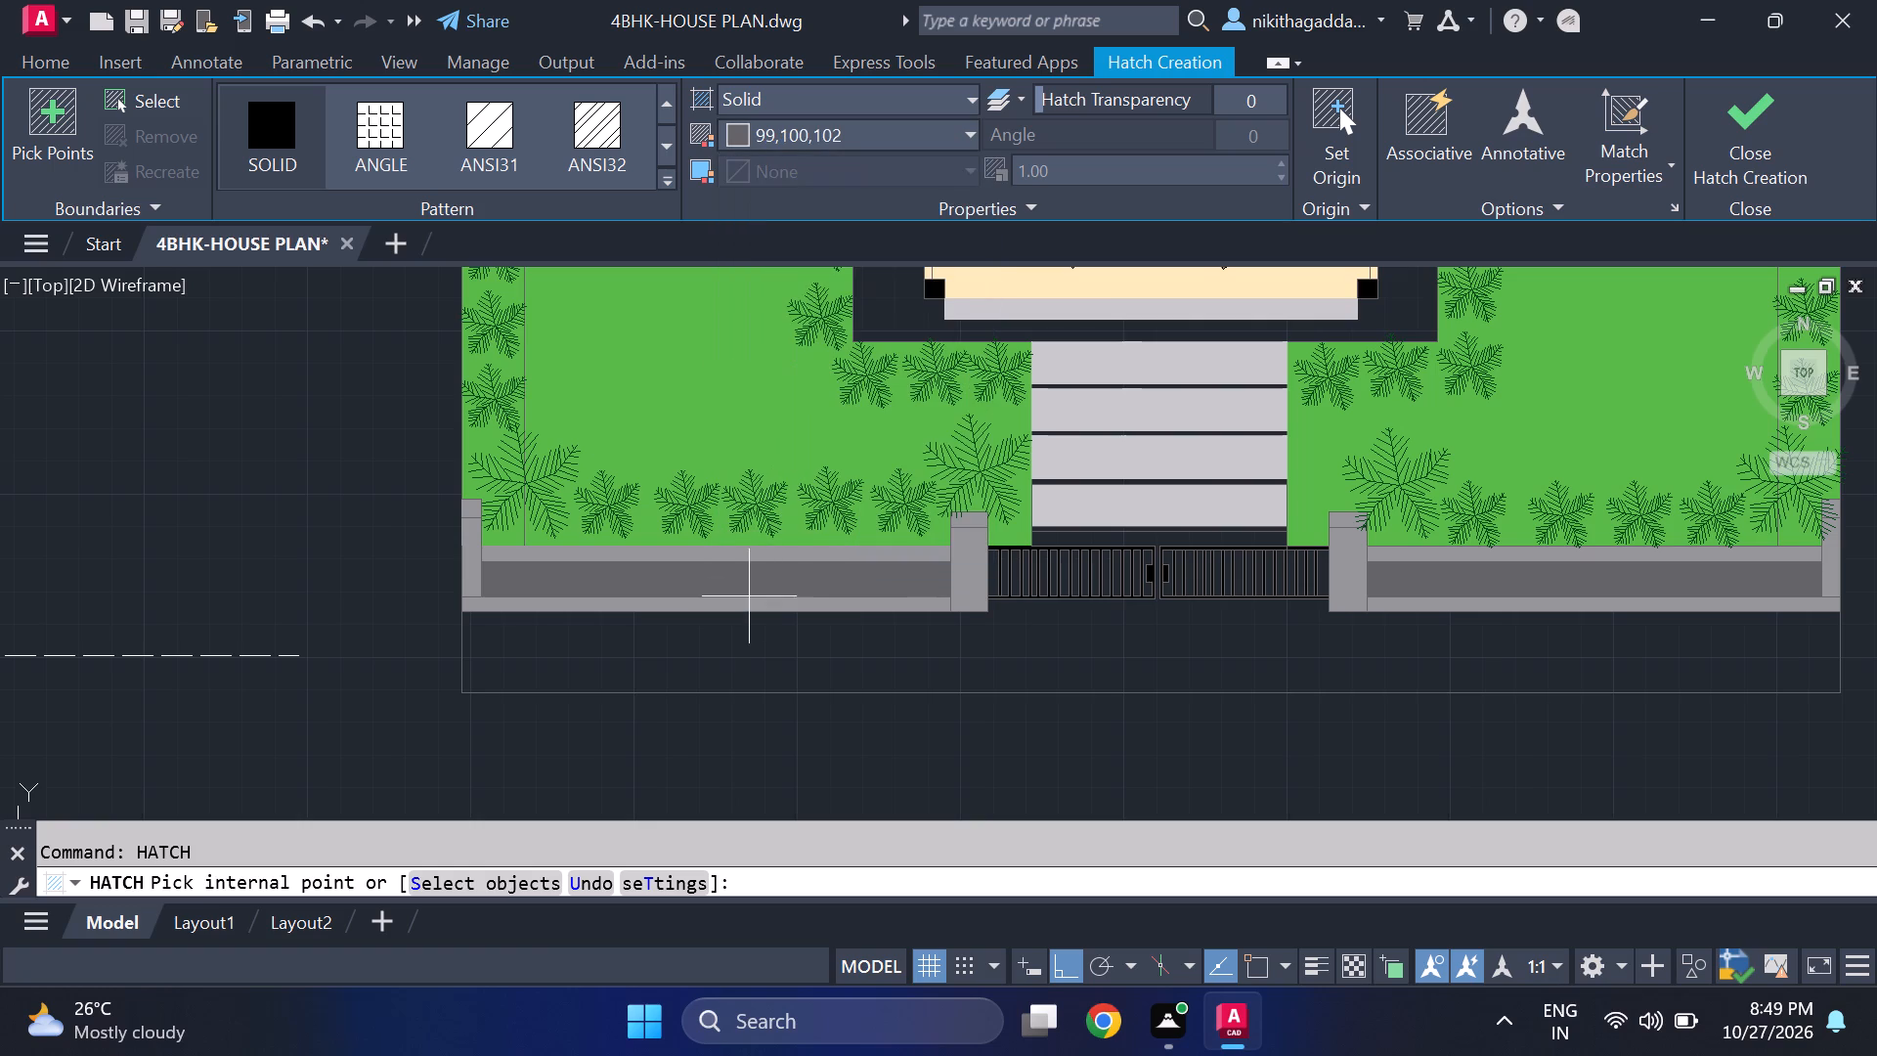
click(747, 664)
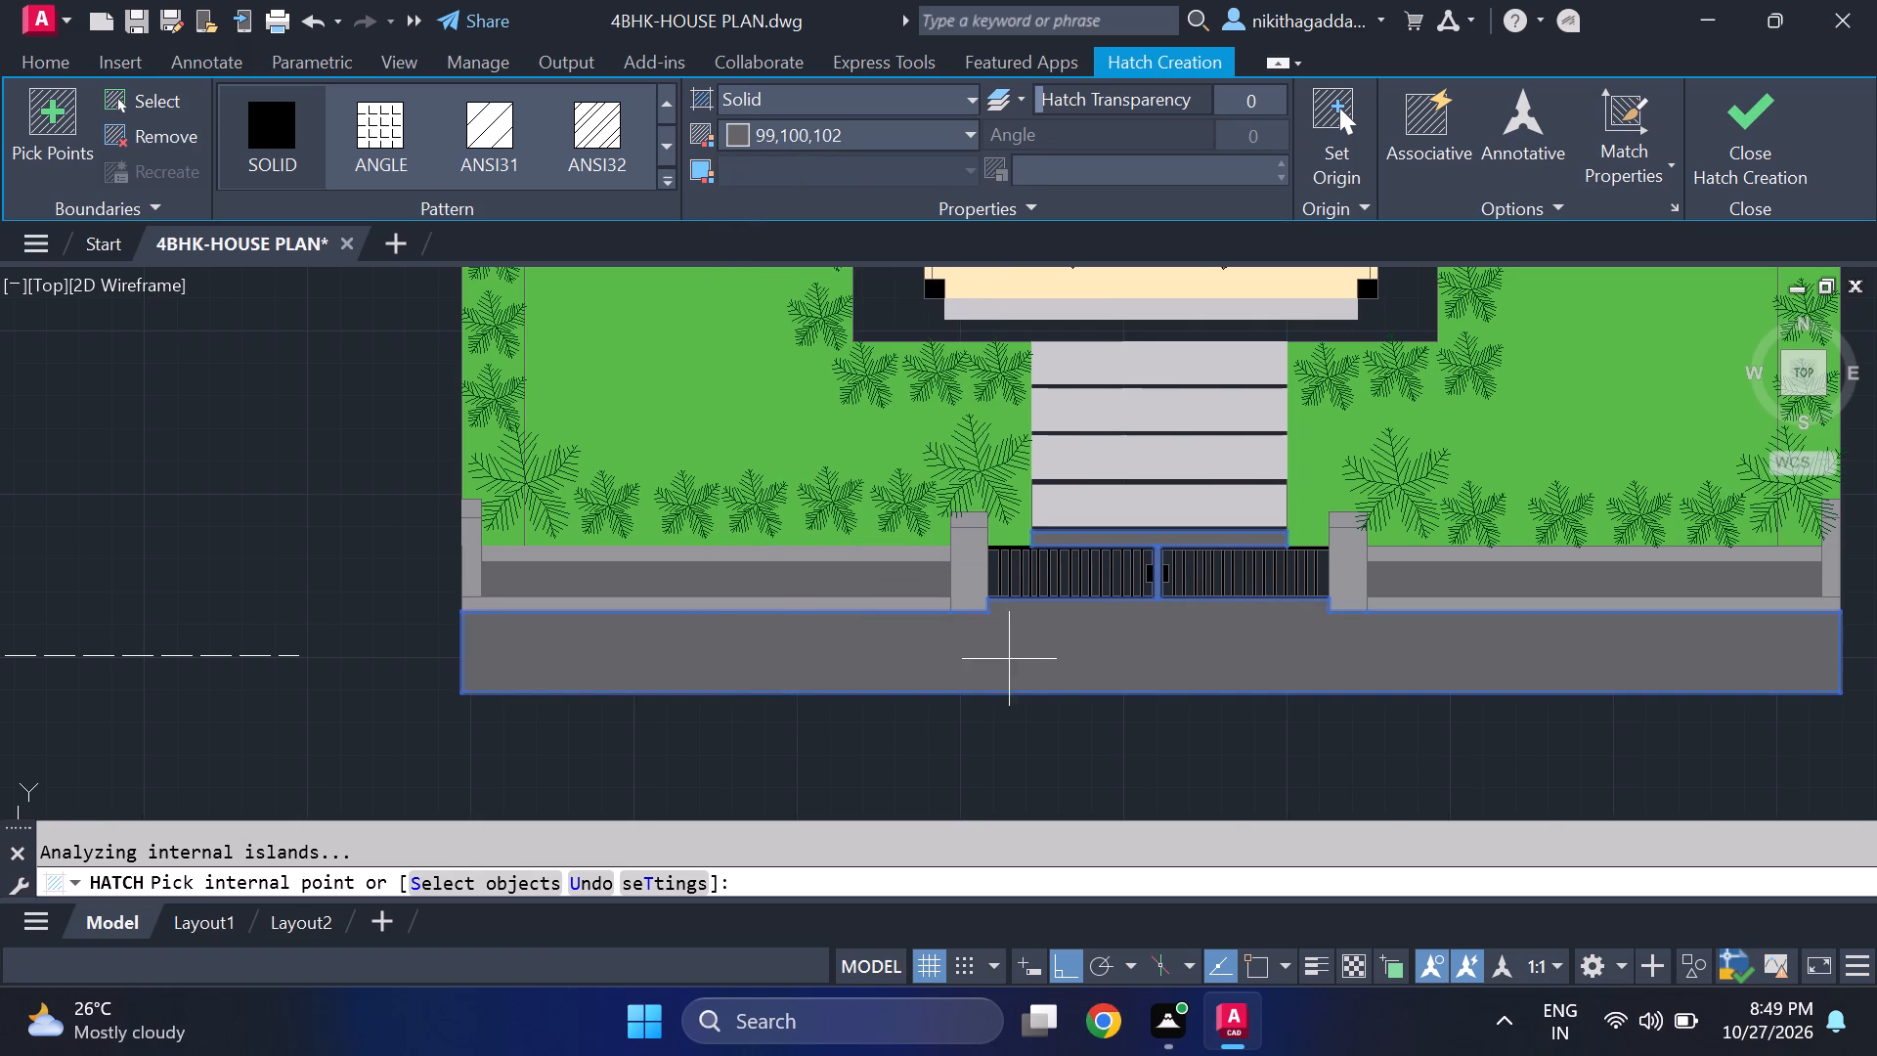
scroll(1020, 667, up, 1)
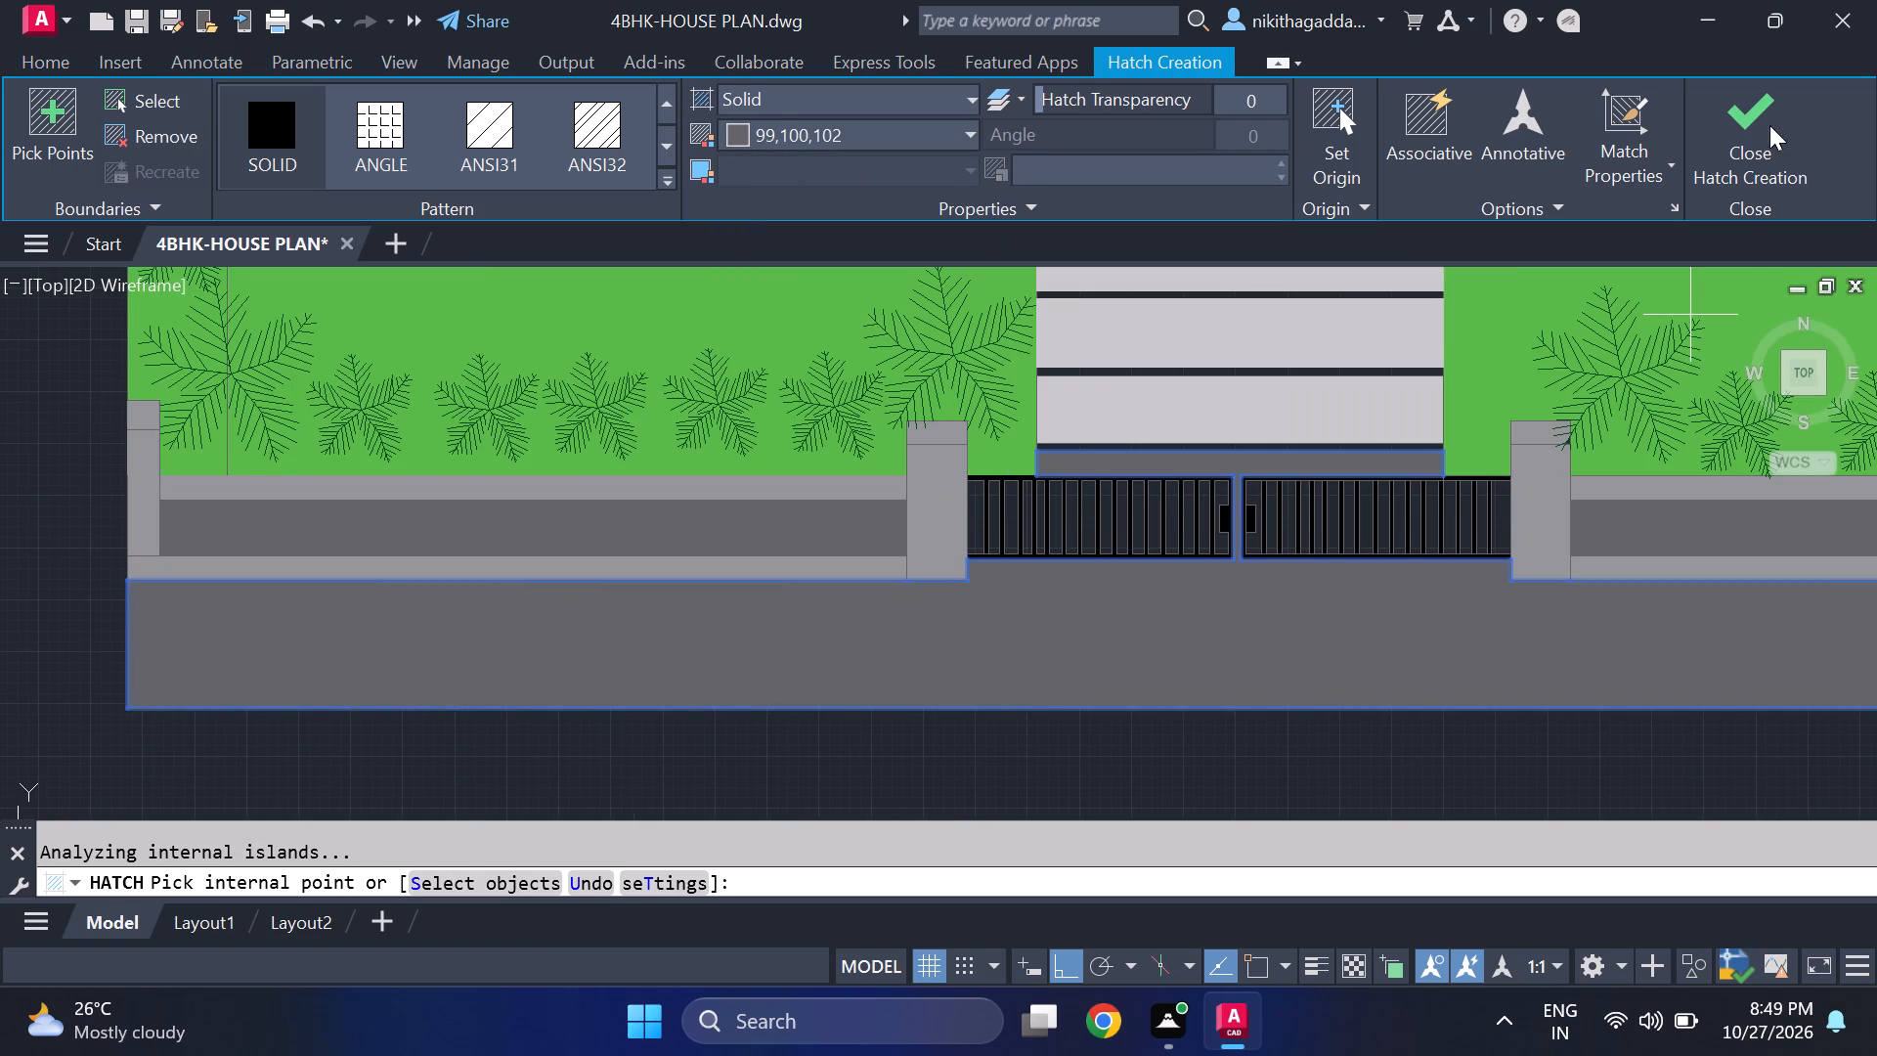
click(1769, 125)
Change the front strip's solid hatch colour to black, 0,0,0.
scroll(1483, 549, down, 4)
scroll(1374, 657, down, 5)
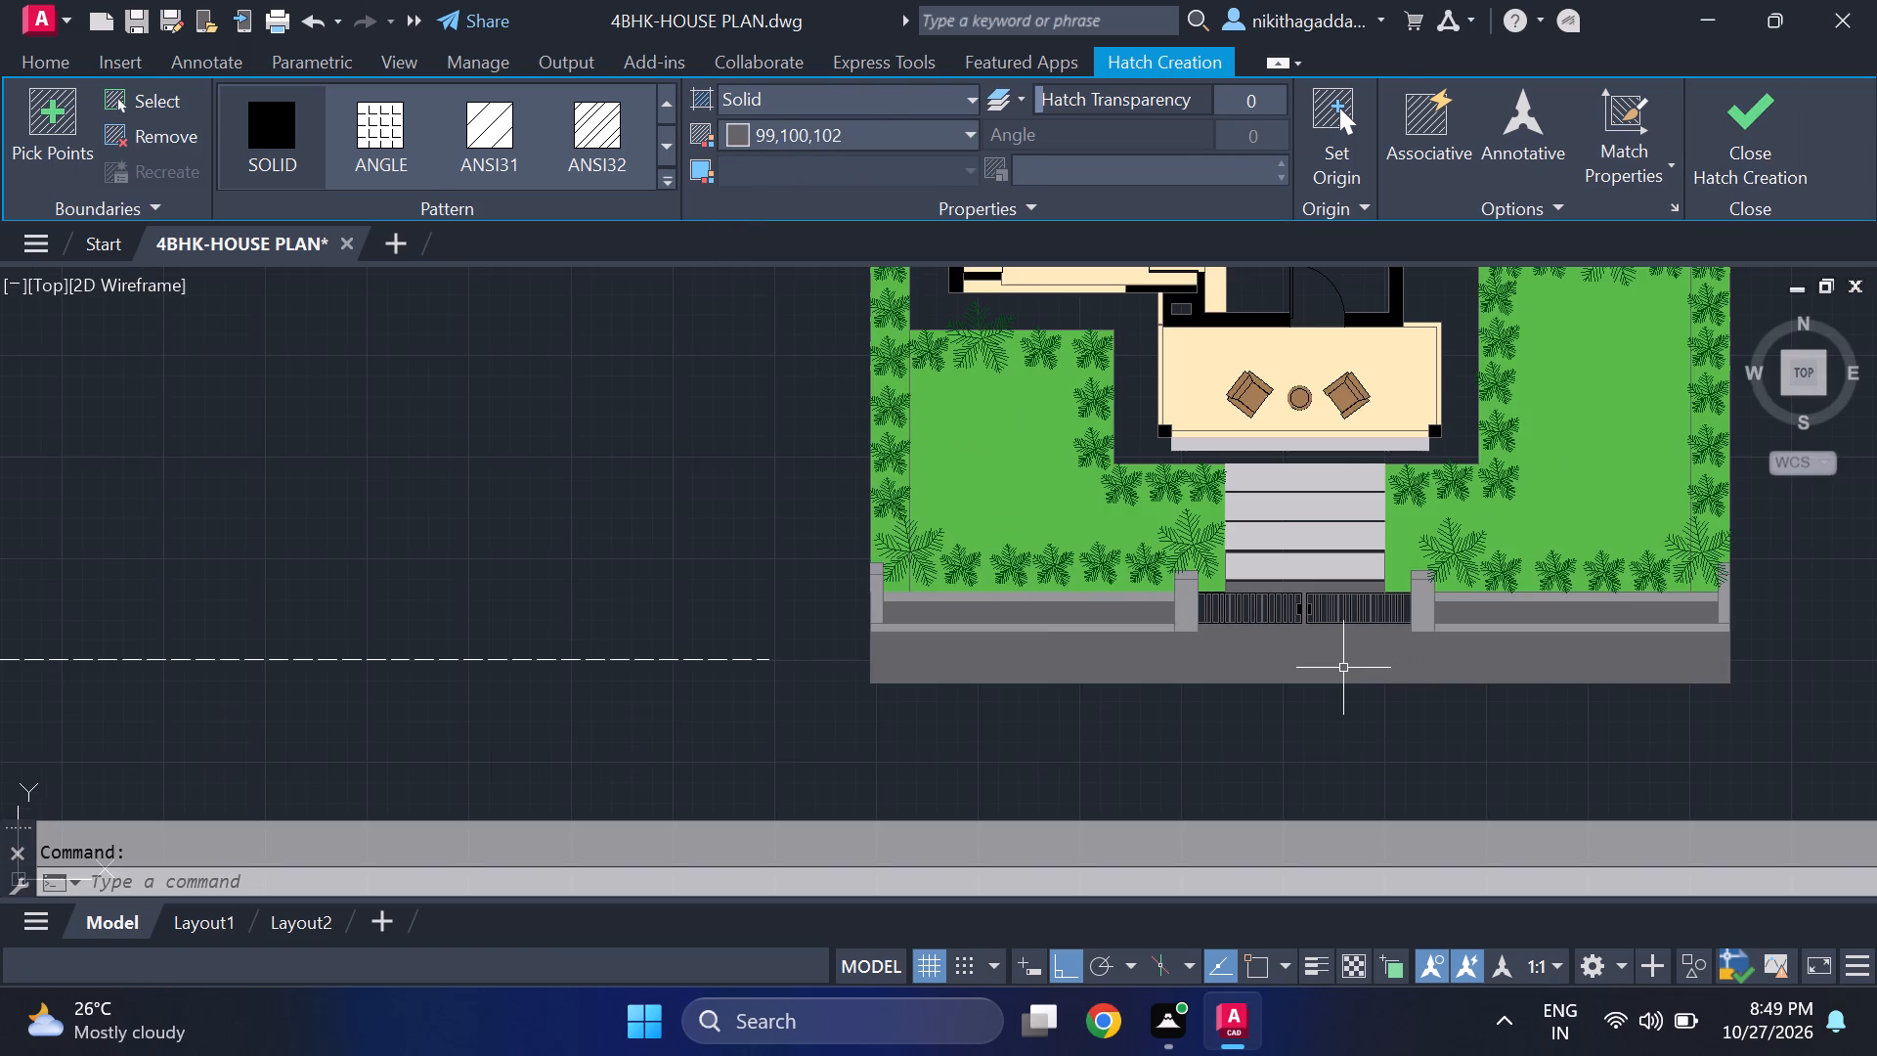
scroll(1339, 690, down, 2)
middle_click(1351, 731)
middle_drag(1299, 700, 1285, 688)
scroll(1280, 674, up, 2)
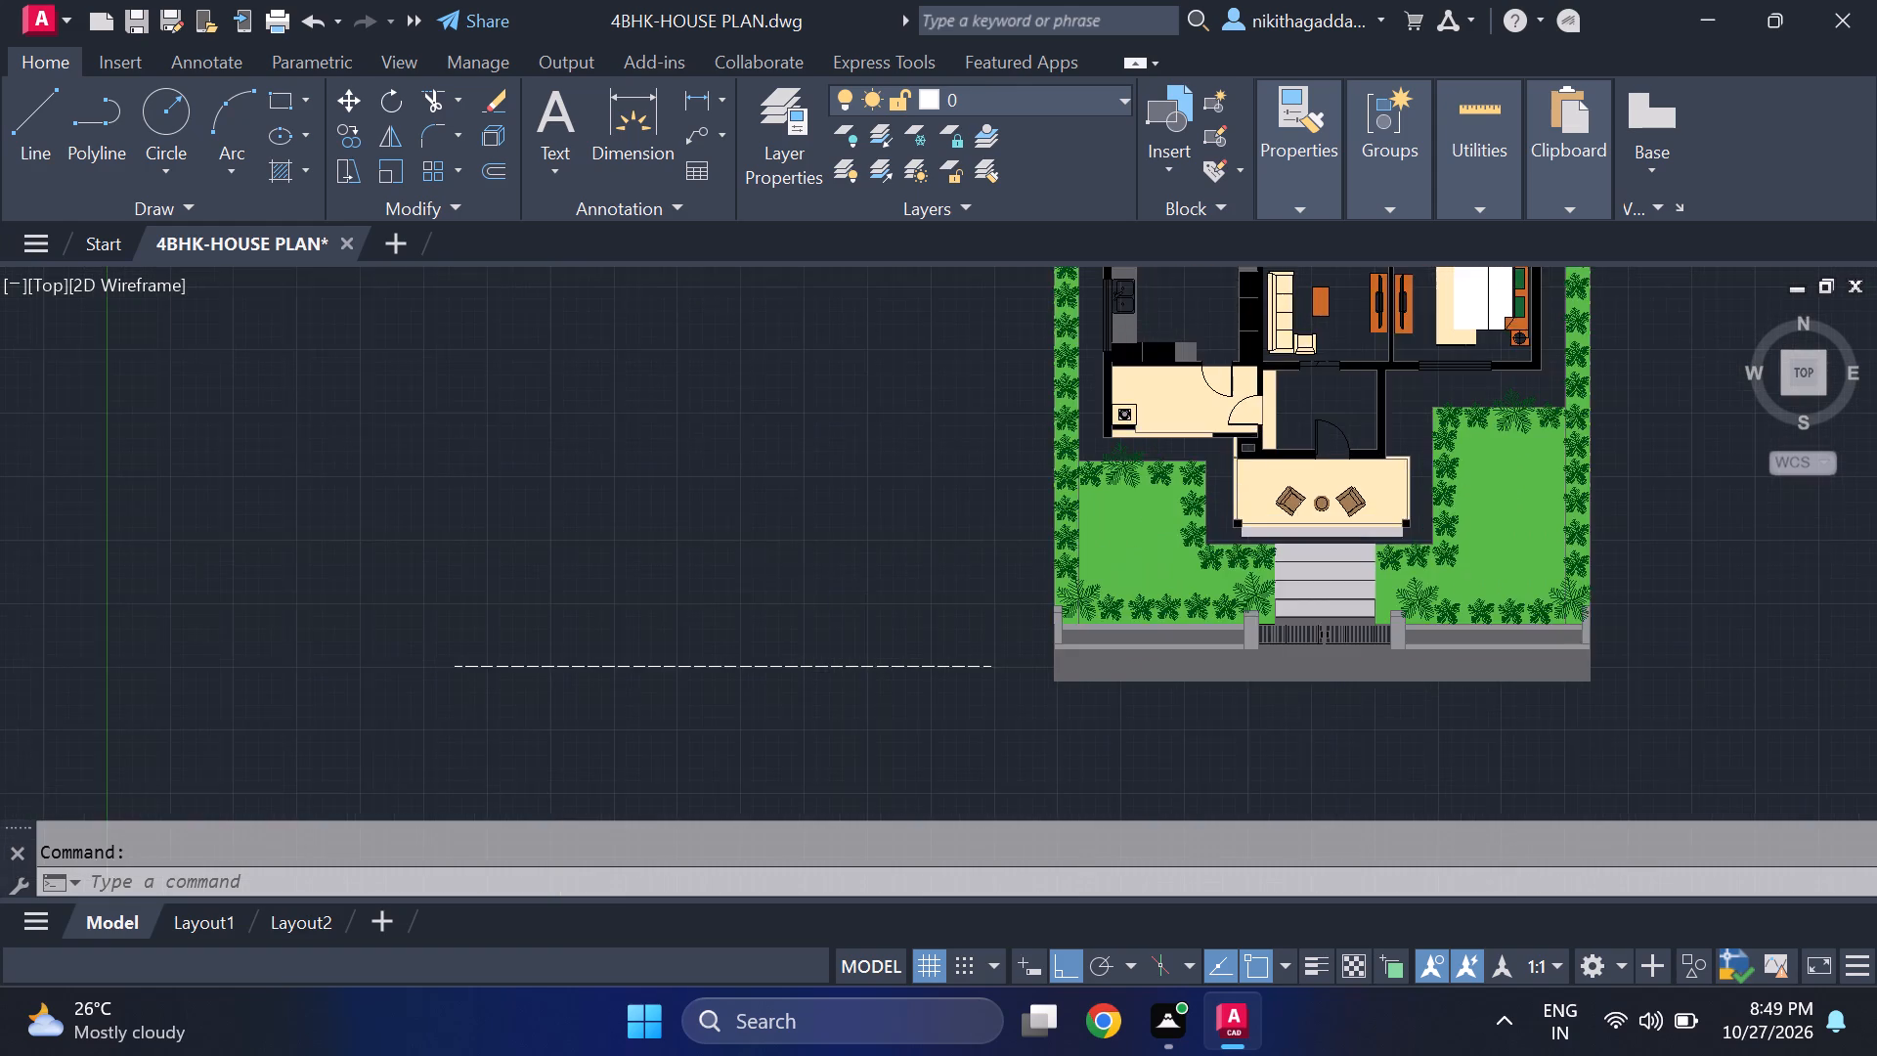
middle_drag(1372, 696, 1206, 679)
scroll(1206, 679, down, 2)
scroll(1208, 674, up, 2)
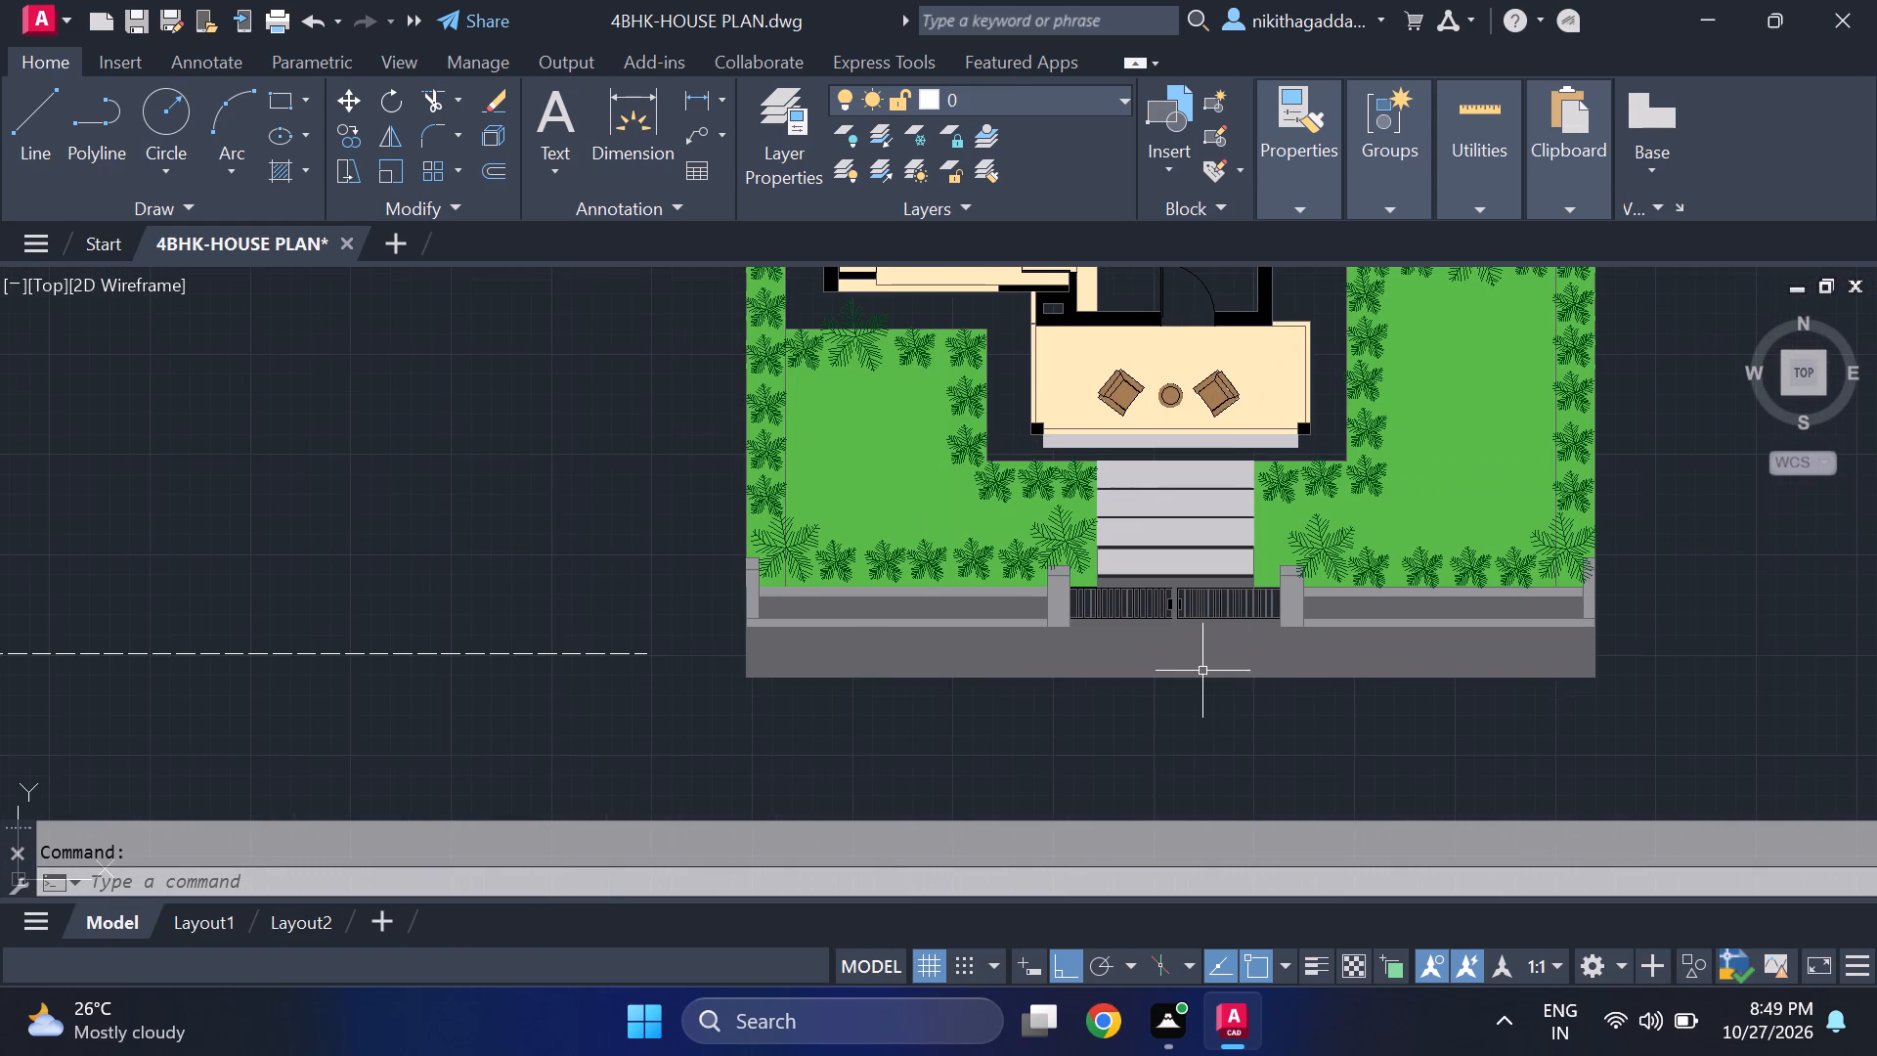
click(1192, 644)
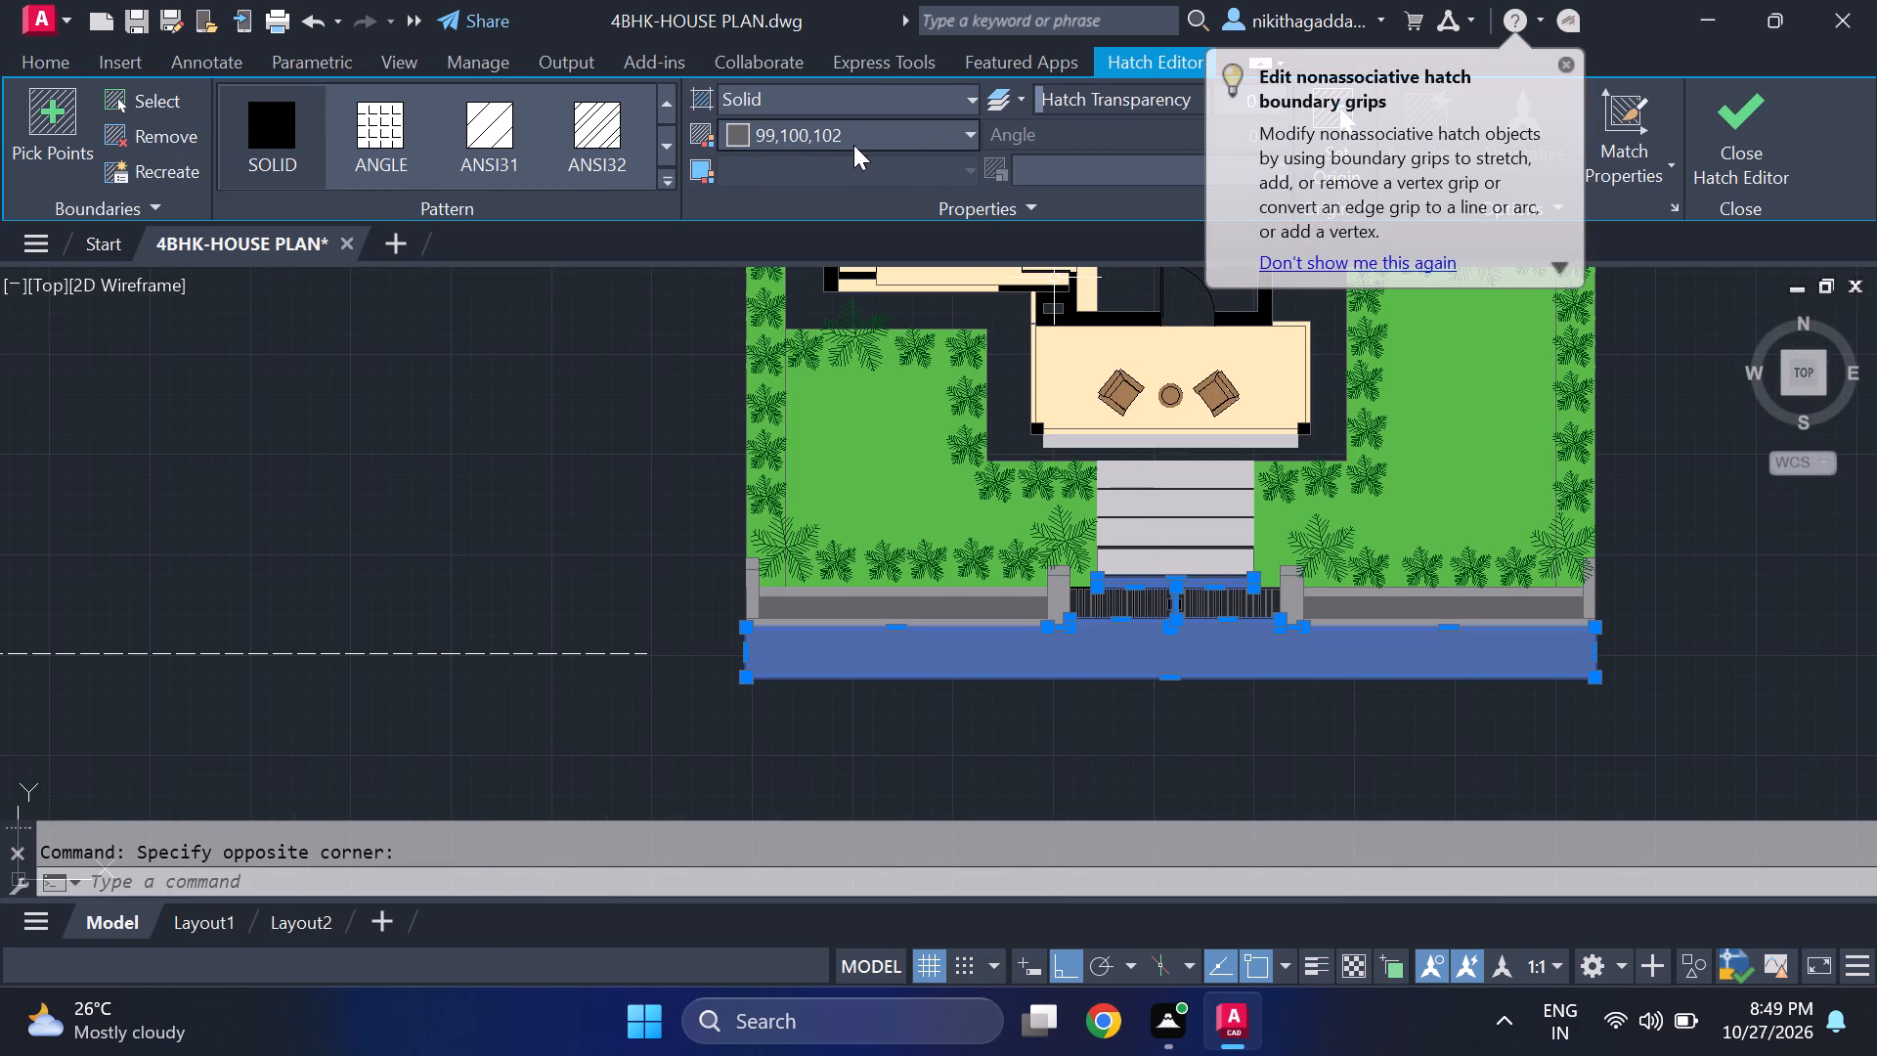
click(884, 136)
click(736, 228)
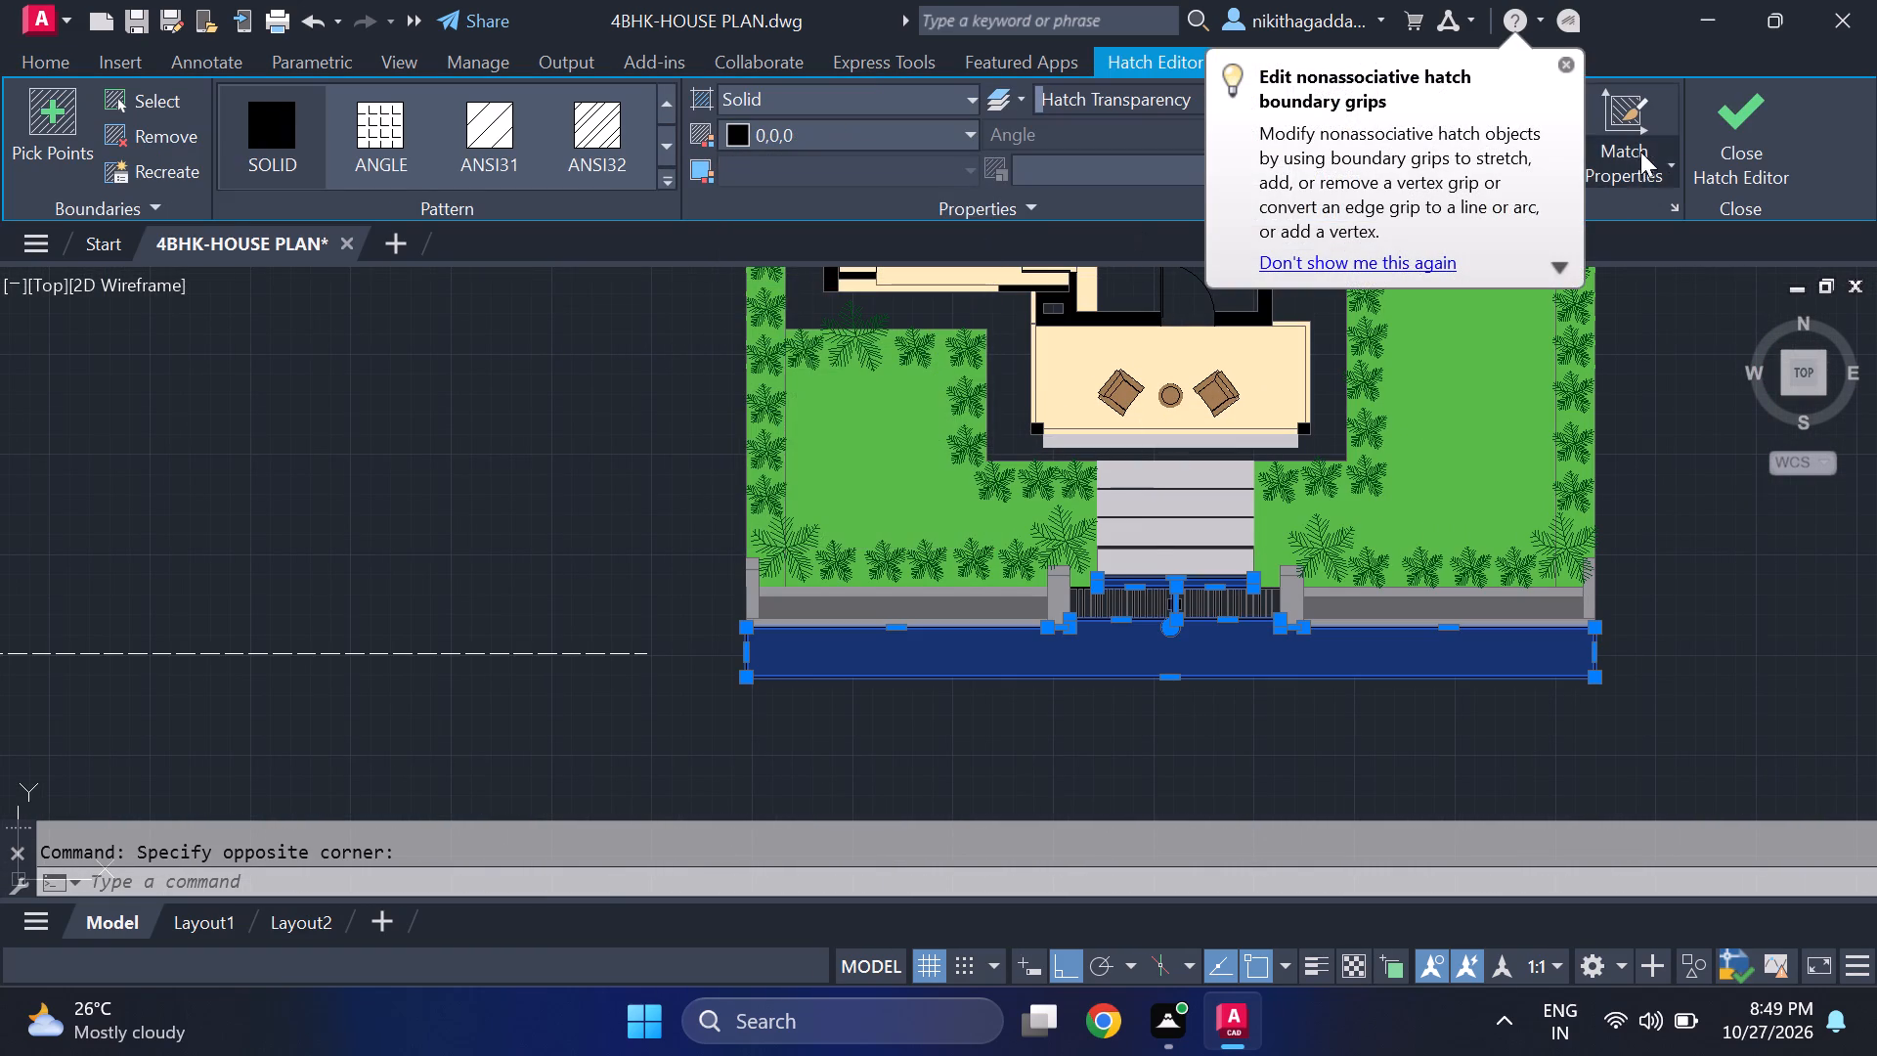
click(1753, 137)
Change the hatch pattern of the entrance steps north of the gate to SOLID.
scroll(1419, 569, down, 3)
scroll(1351, 599, up, 2)
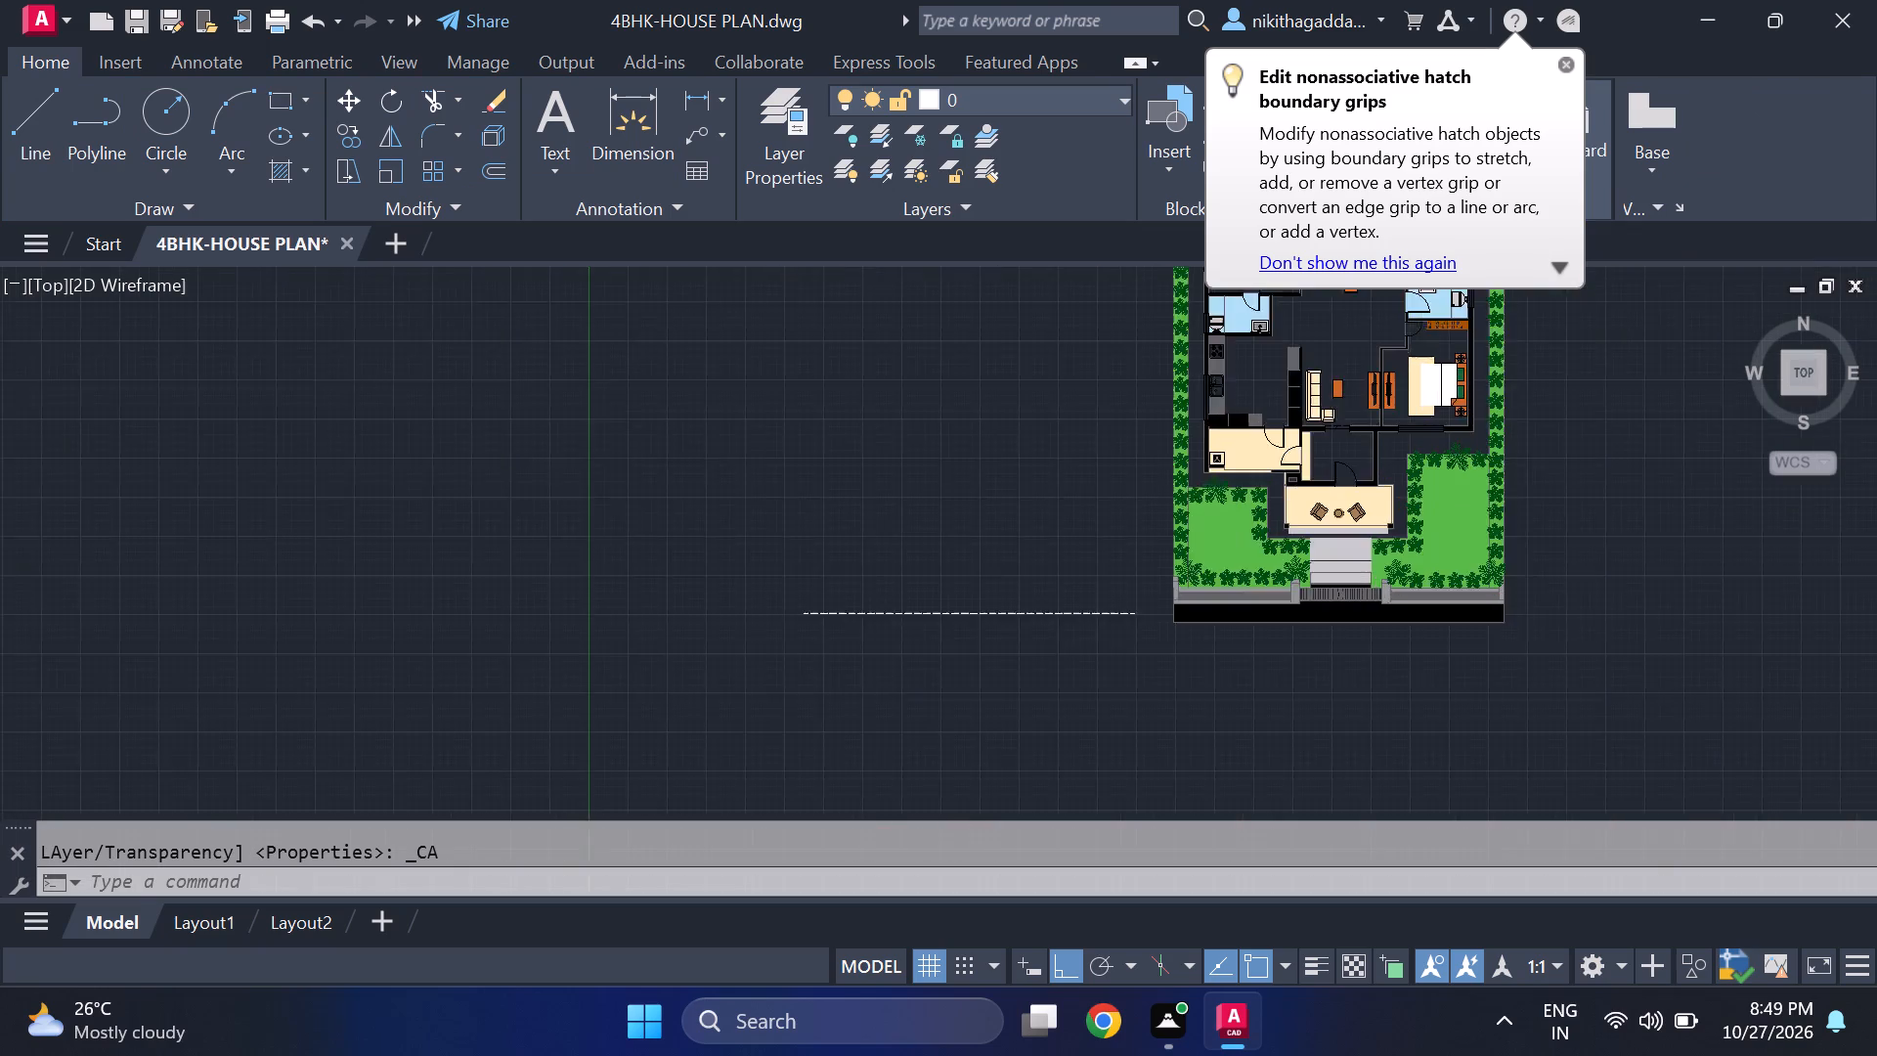
middle_drag(1378, 712, 1231, 697)
scroll(1208, 630, down, 3)
scroll(1175, 604, up, 2)
middle_drag(1124, 640, 1027, 645)
scroll(1129, 642, up, 3)
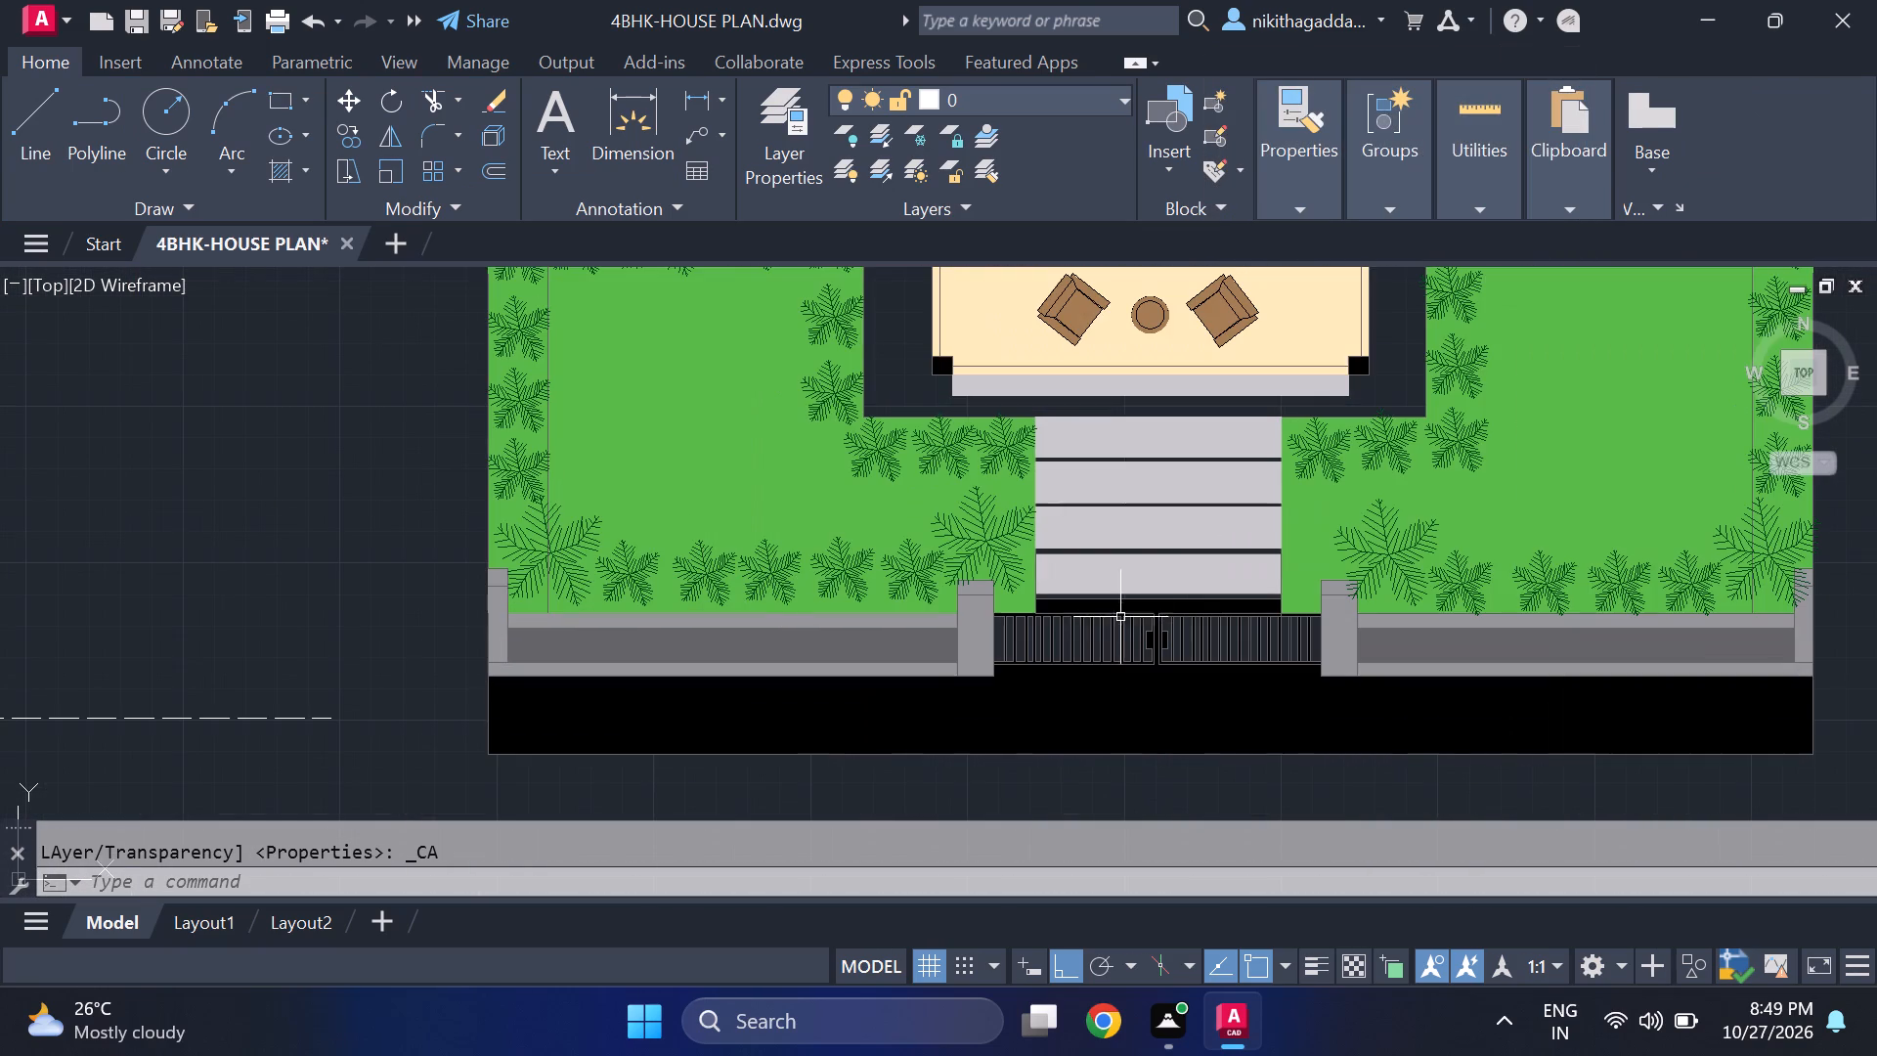
scroll(1124, 600, up, 3)
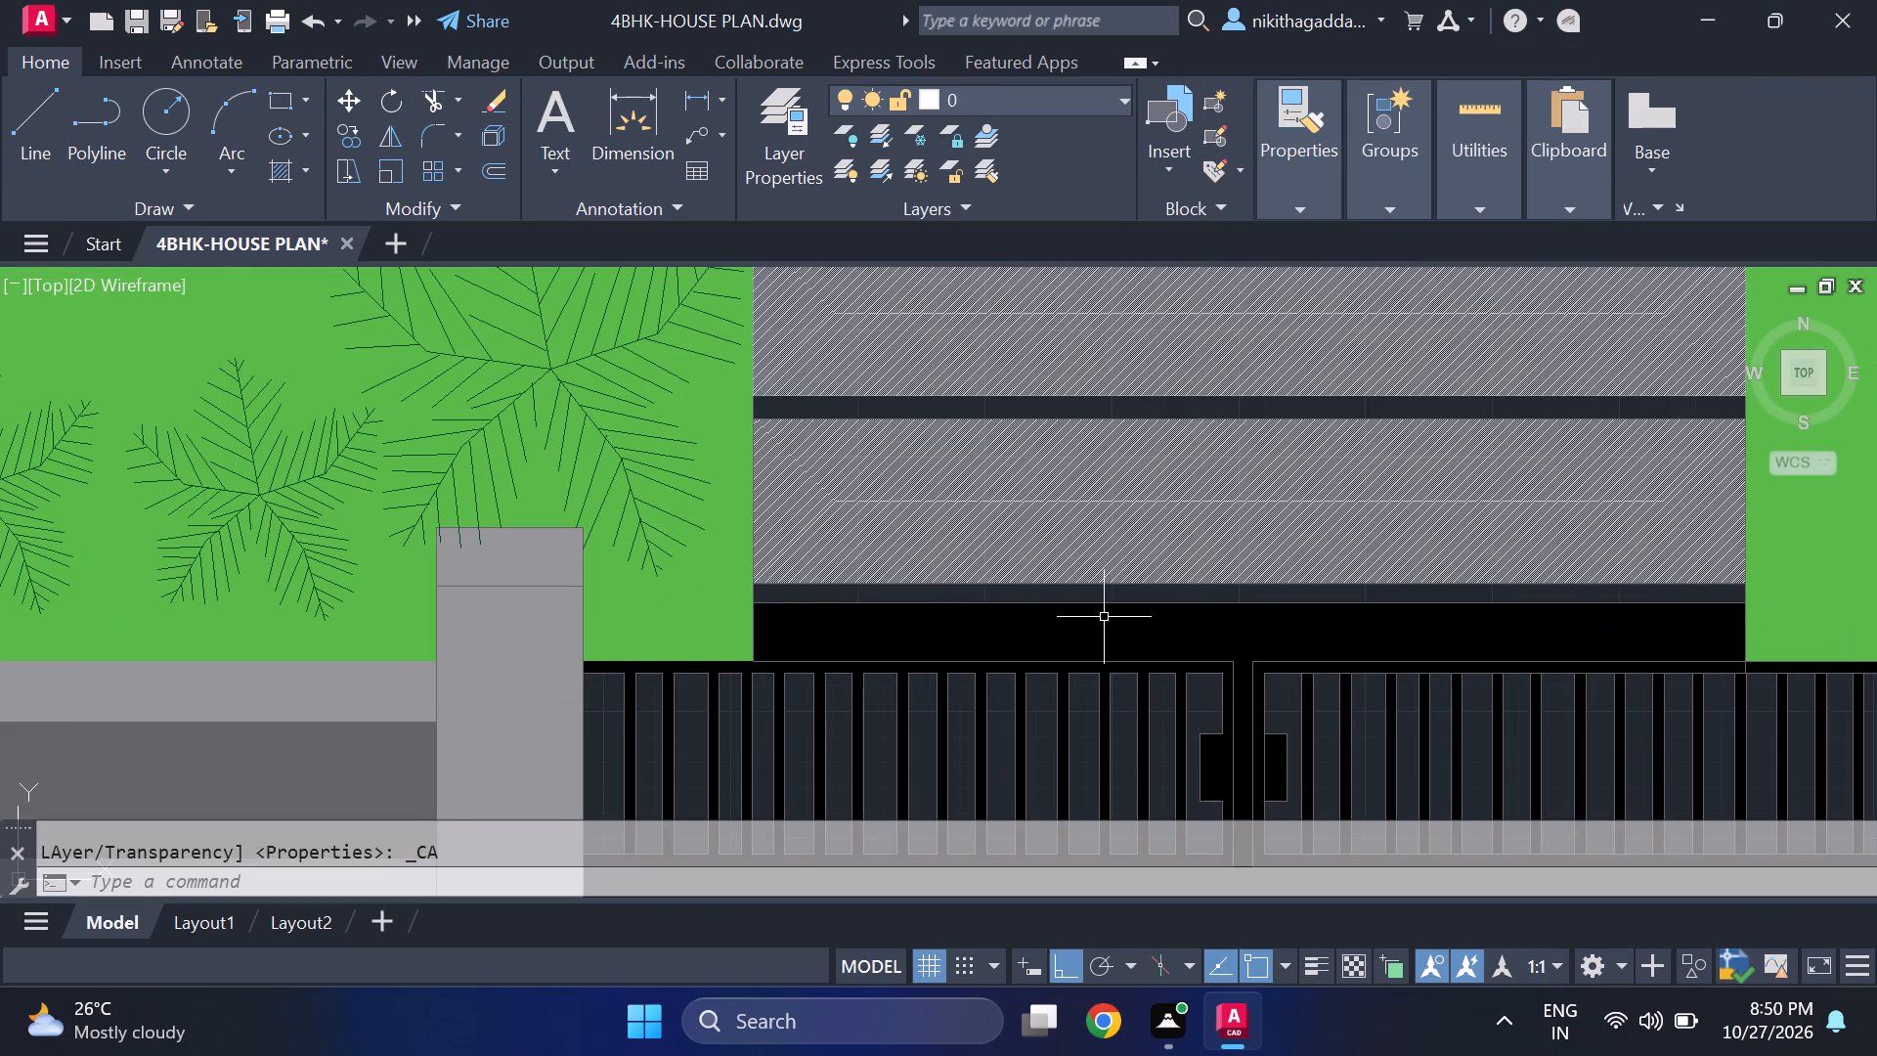
click(1071, 498)
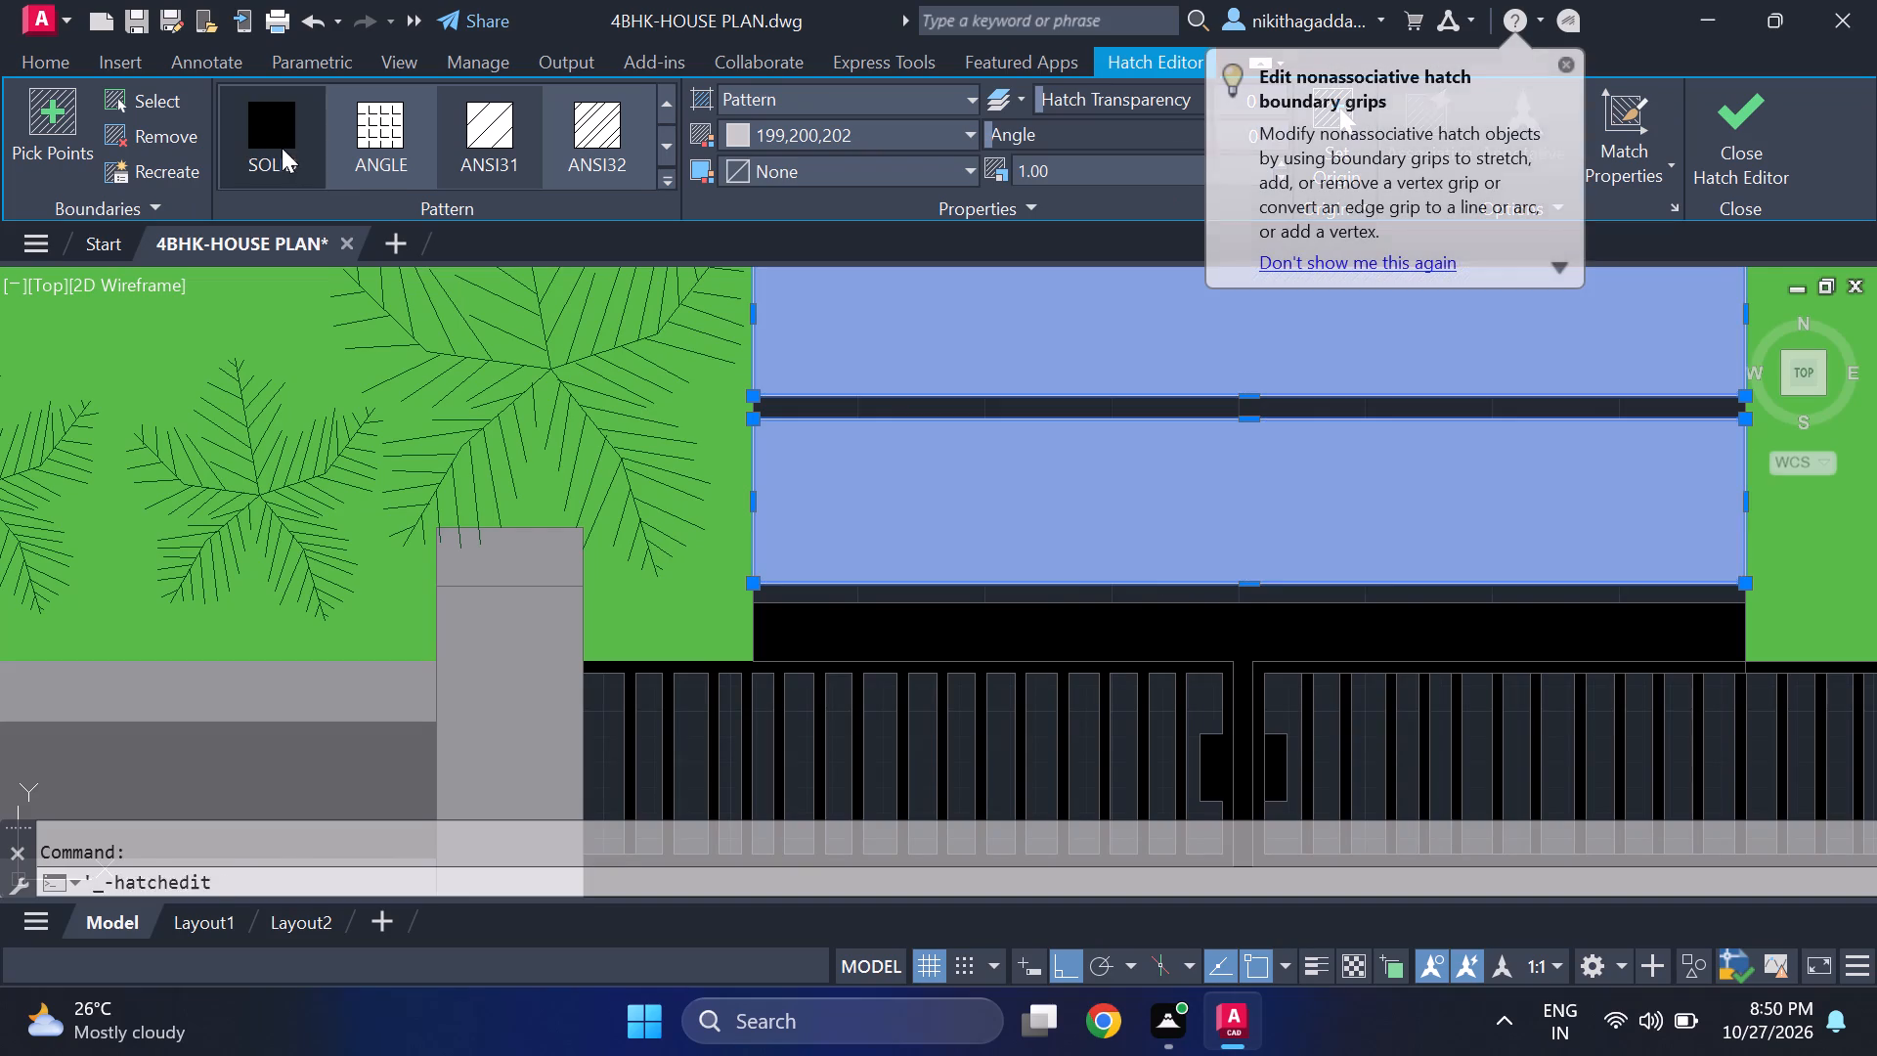
click(282, 148)
scroll(849, 574, down, 3)
scroll(981, 511, up, 3)
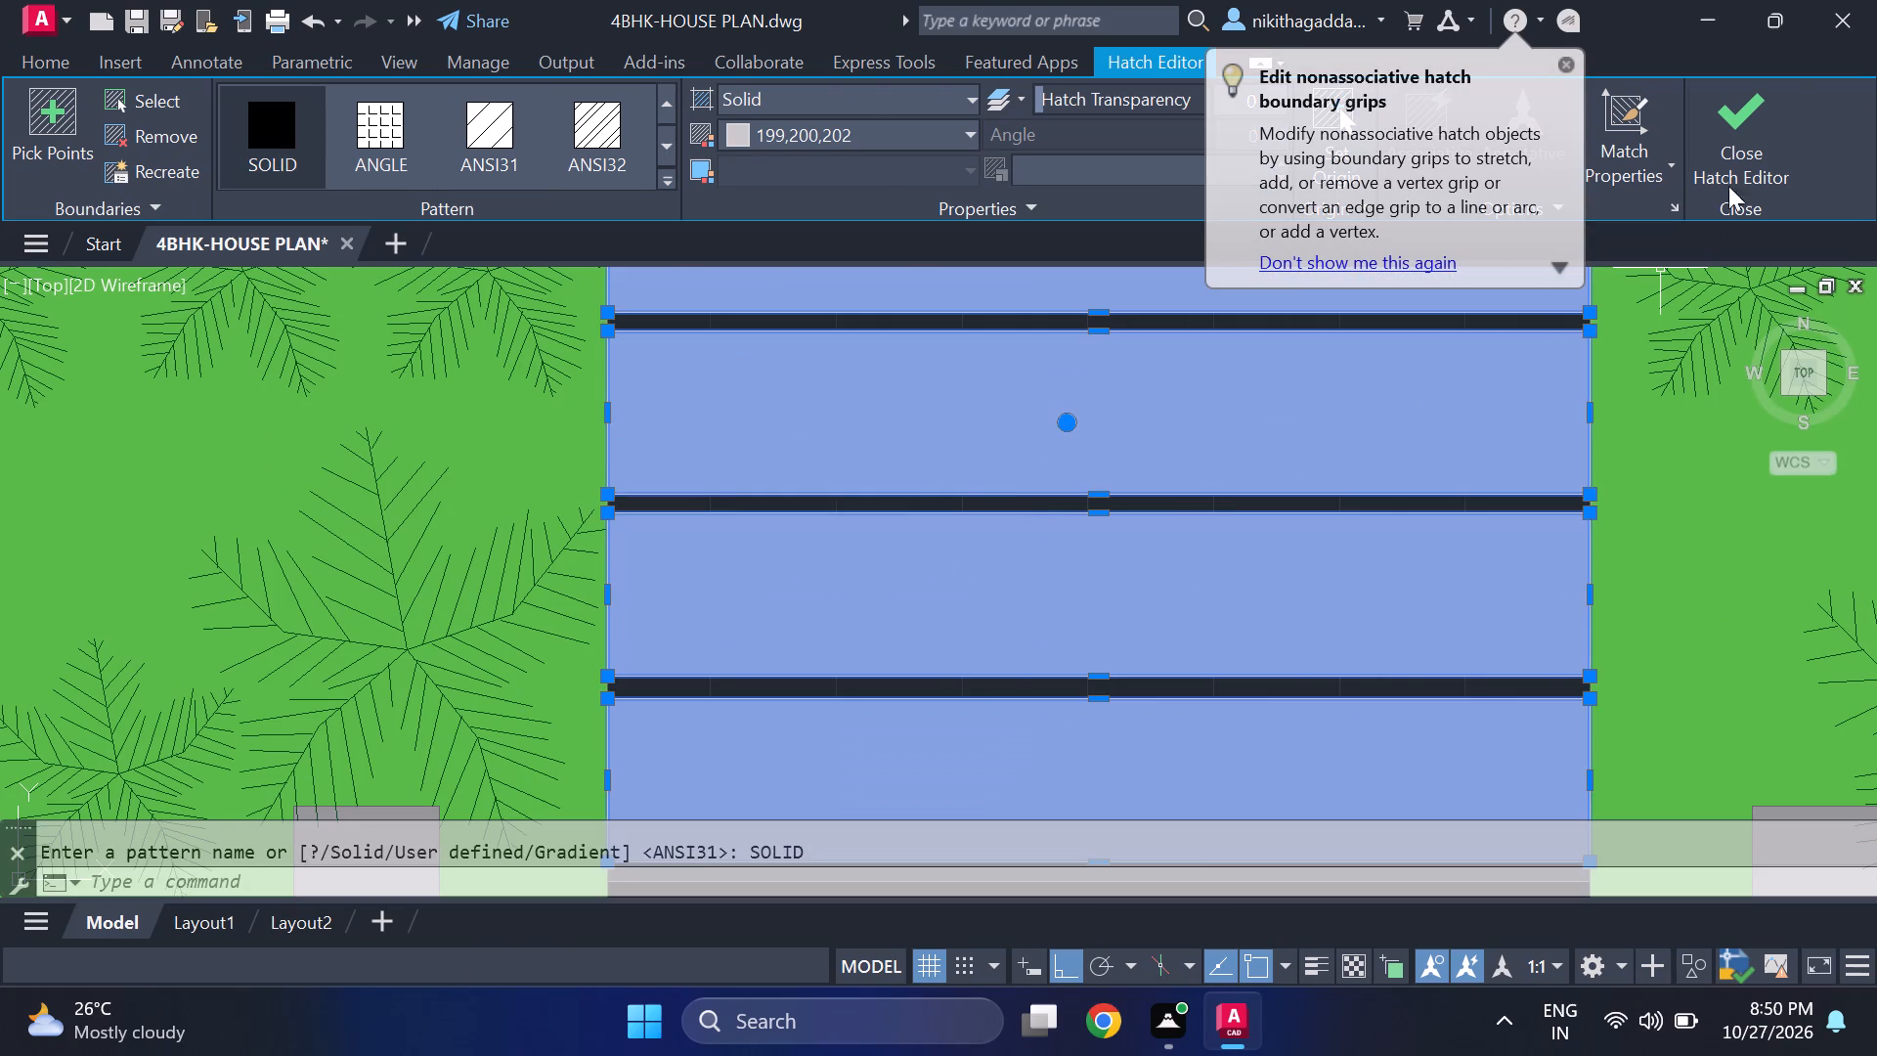
click(1736, 165)
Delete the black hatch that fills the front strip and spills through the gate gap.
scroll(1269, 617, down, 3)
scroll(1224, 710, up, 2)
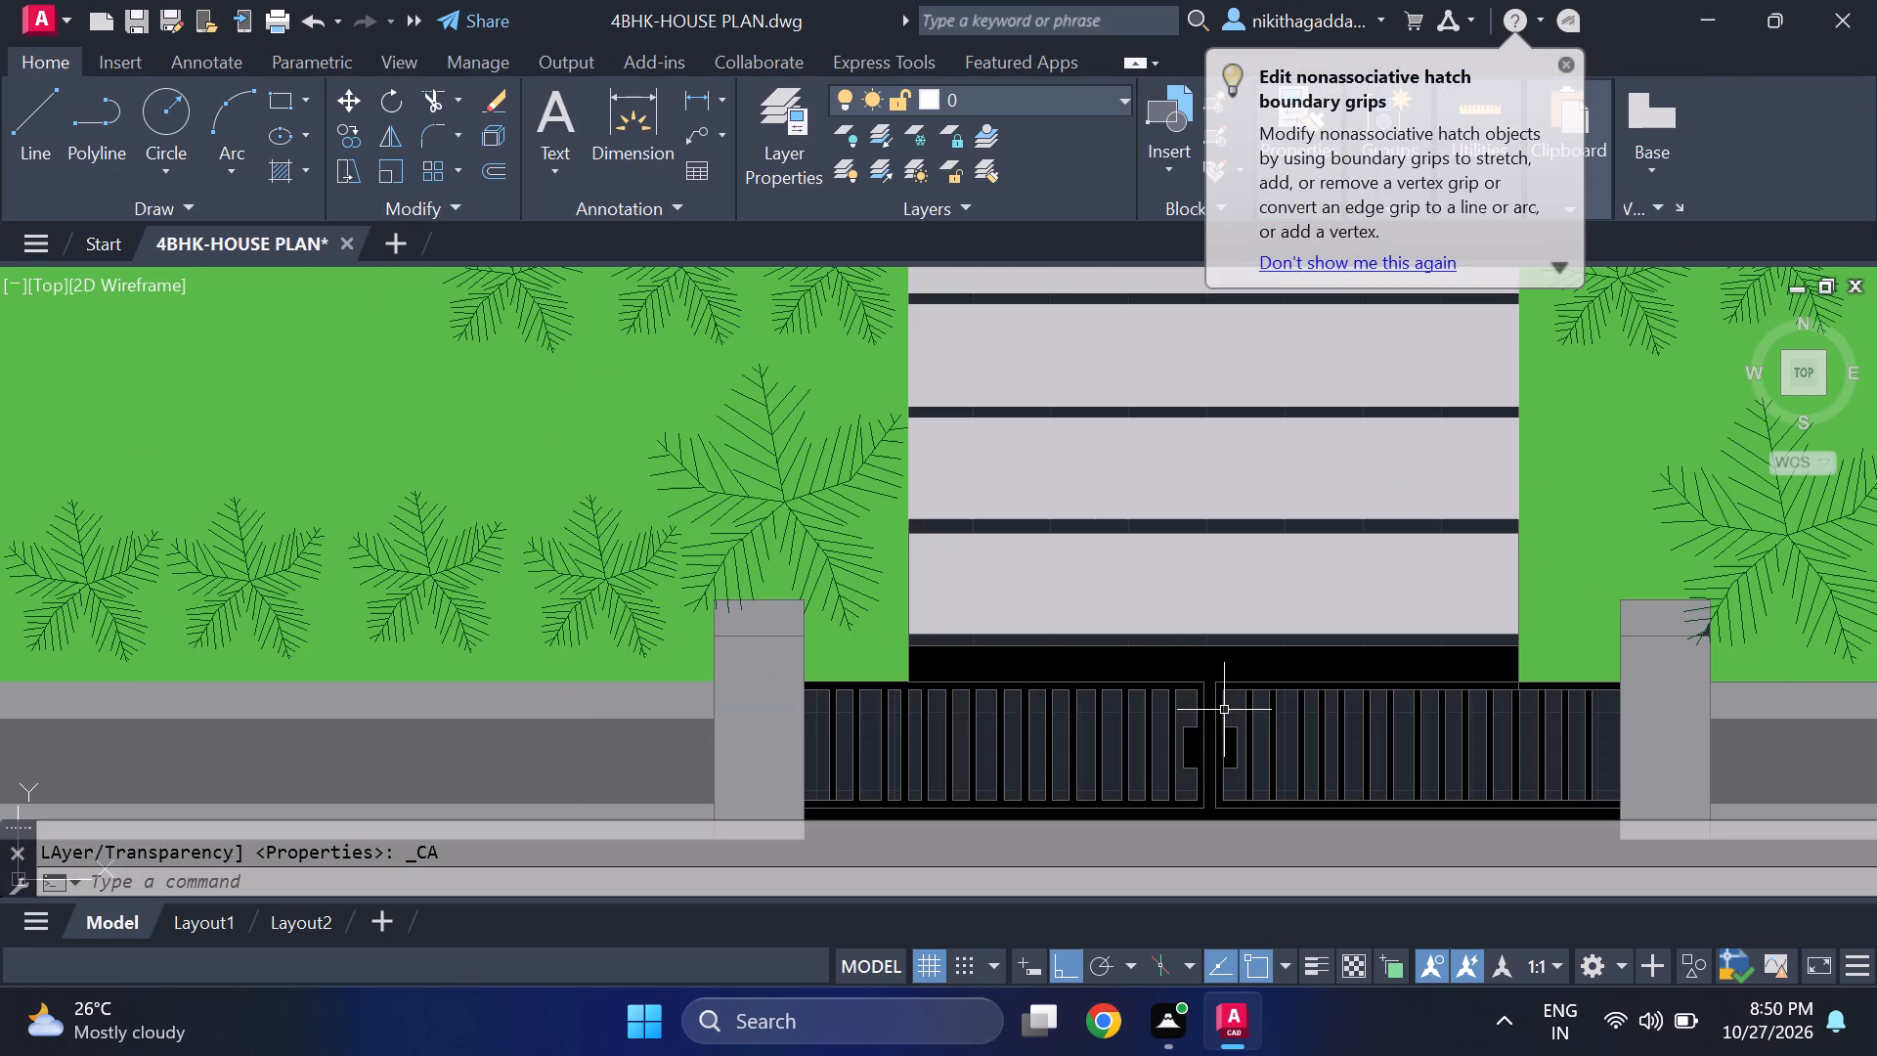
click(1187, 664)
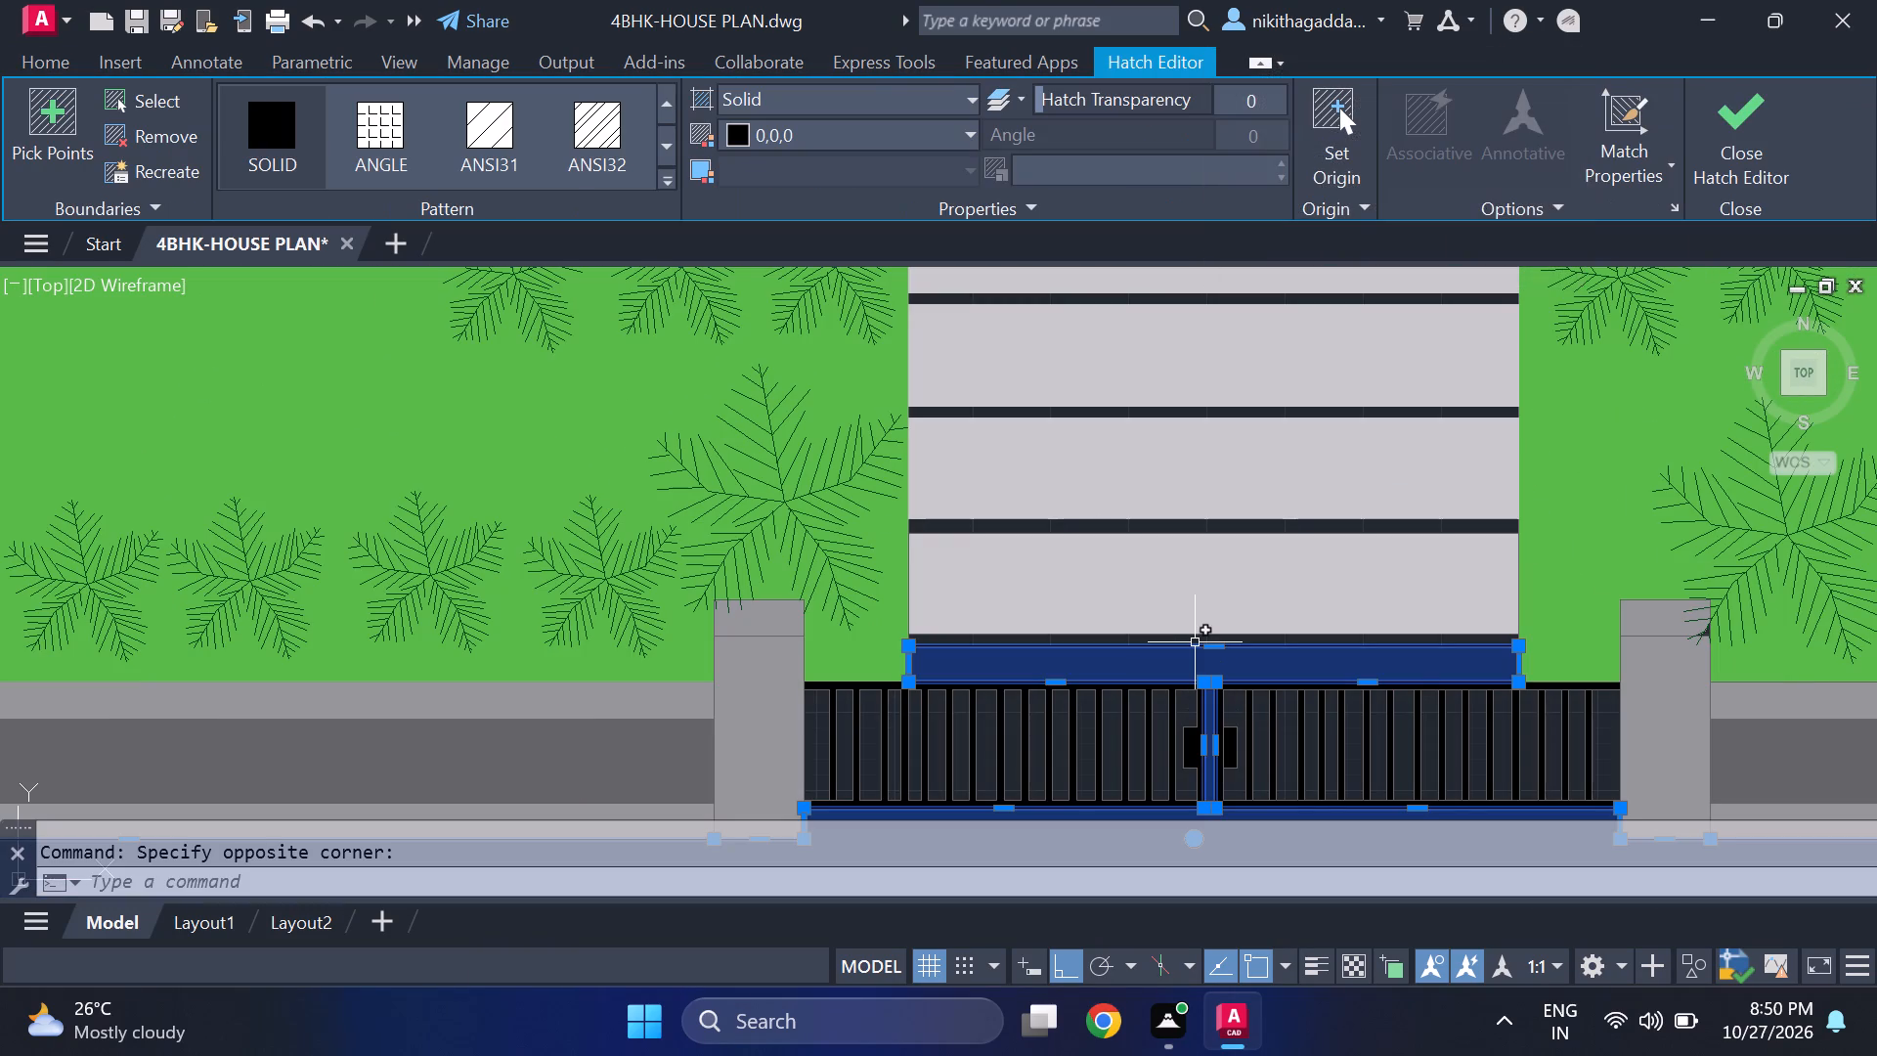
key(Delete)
Extend the gate's top edge line across the gap between the two gate leaves.
scroll(1188, 615, up, 1)
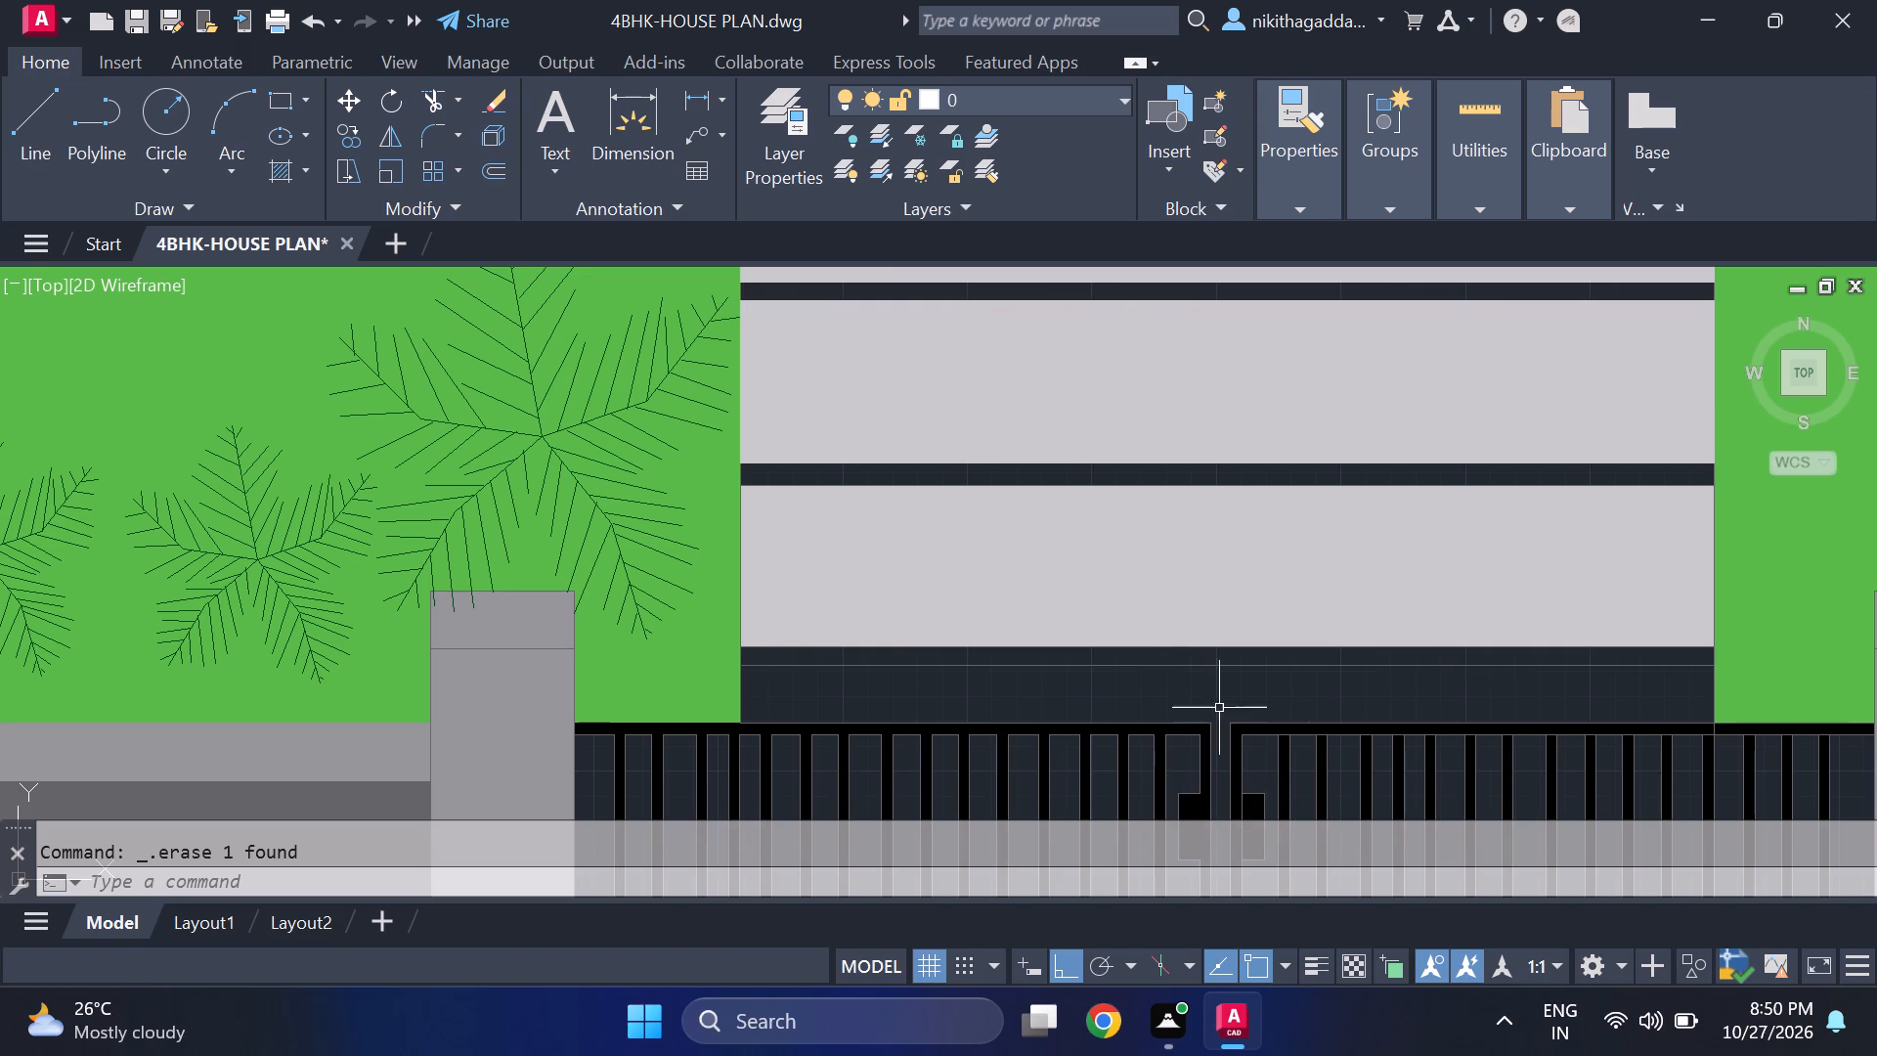
text(ex)
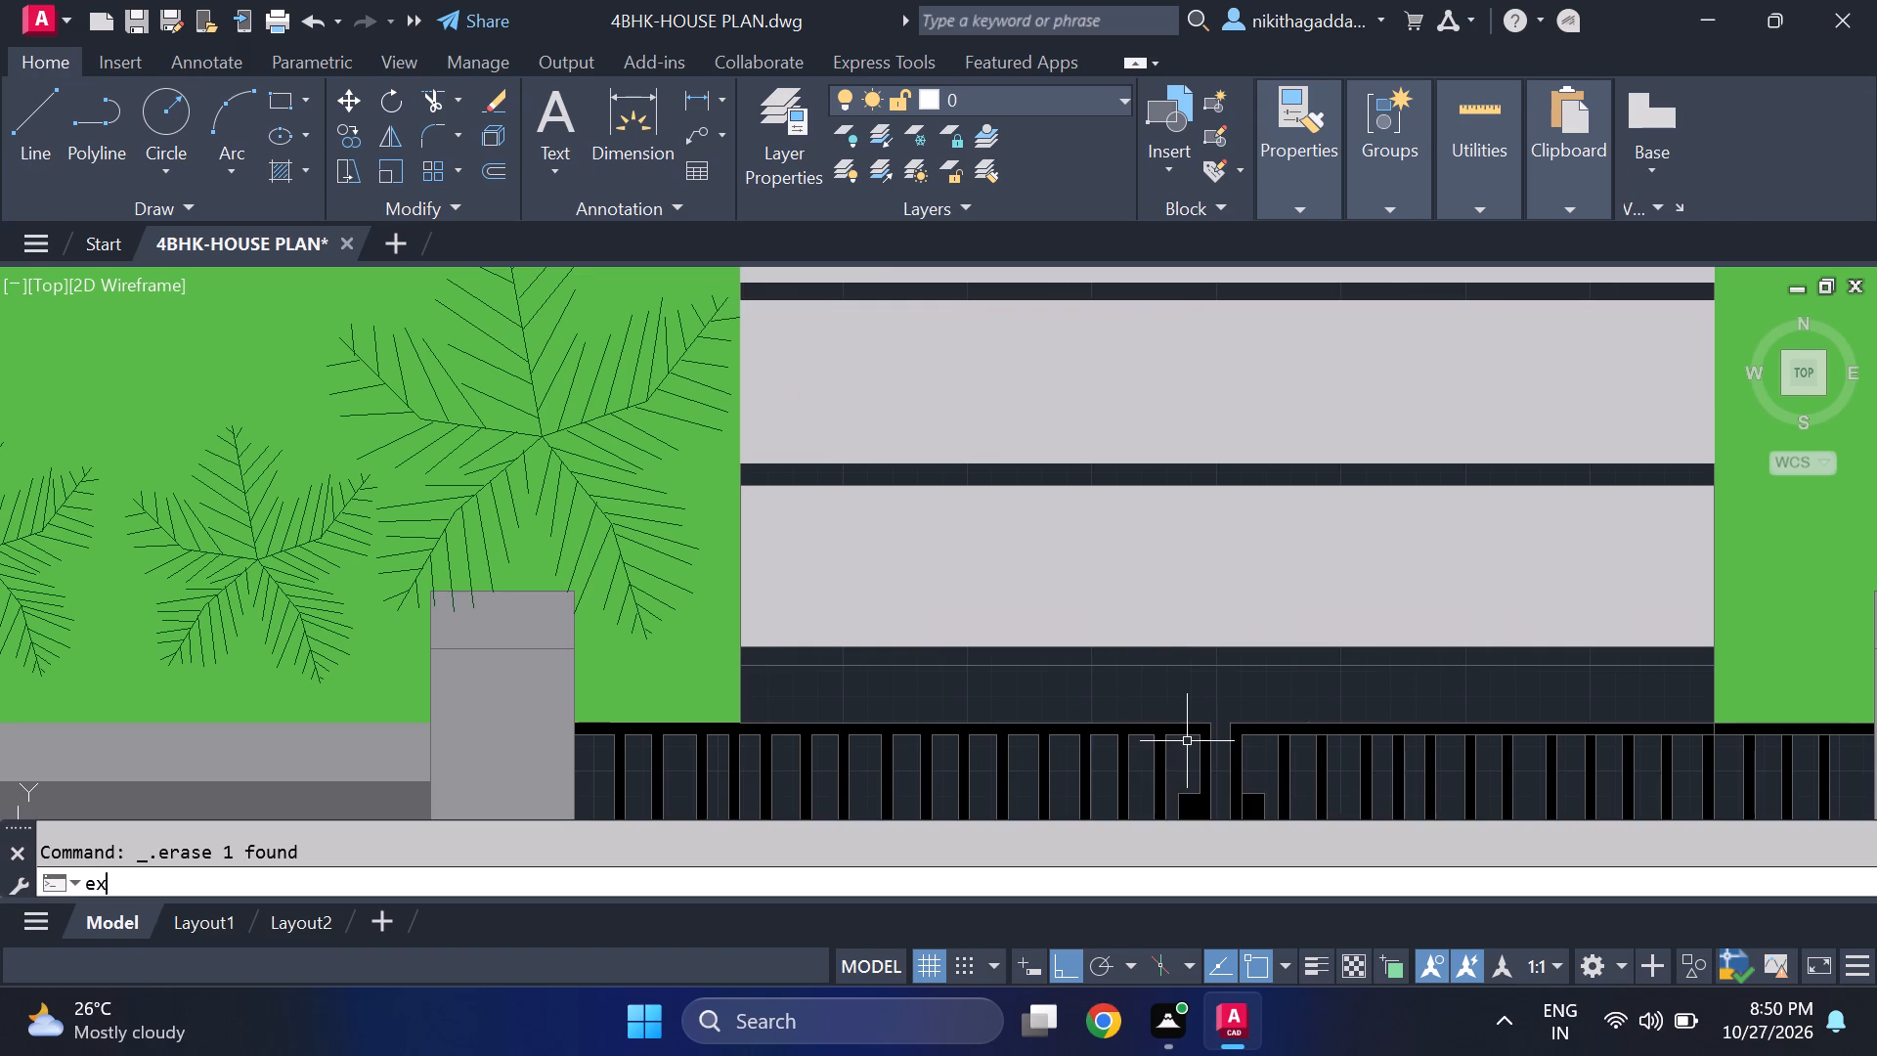
key(Return)
click(1187, 720)
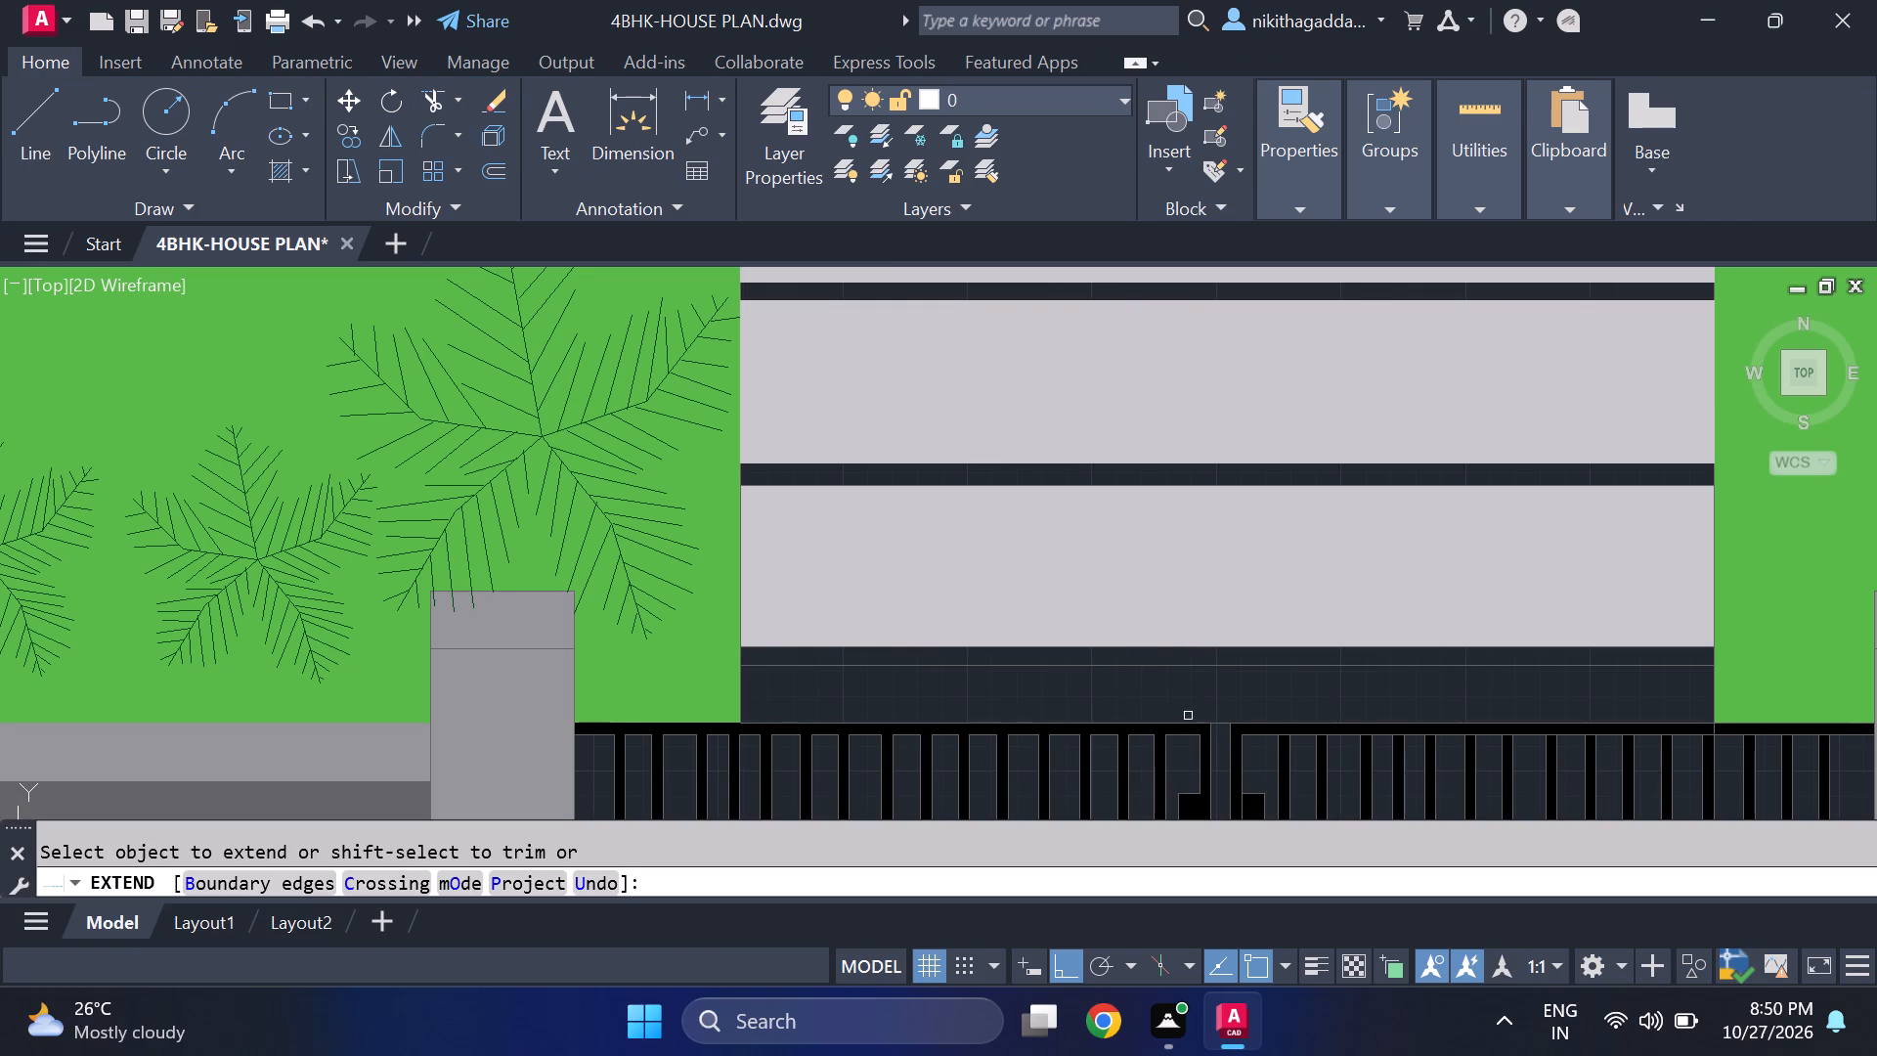
key(Escape)
Hatch the narrow strip between the lowest step and the gate with SOLID in colour 199,200,202.
text(hatch)
key(Return)
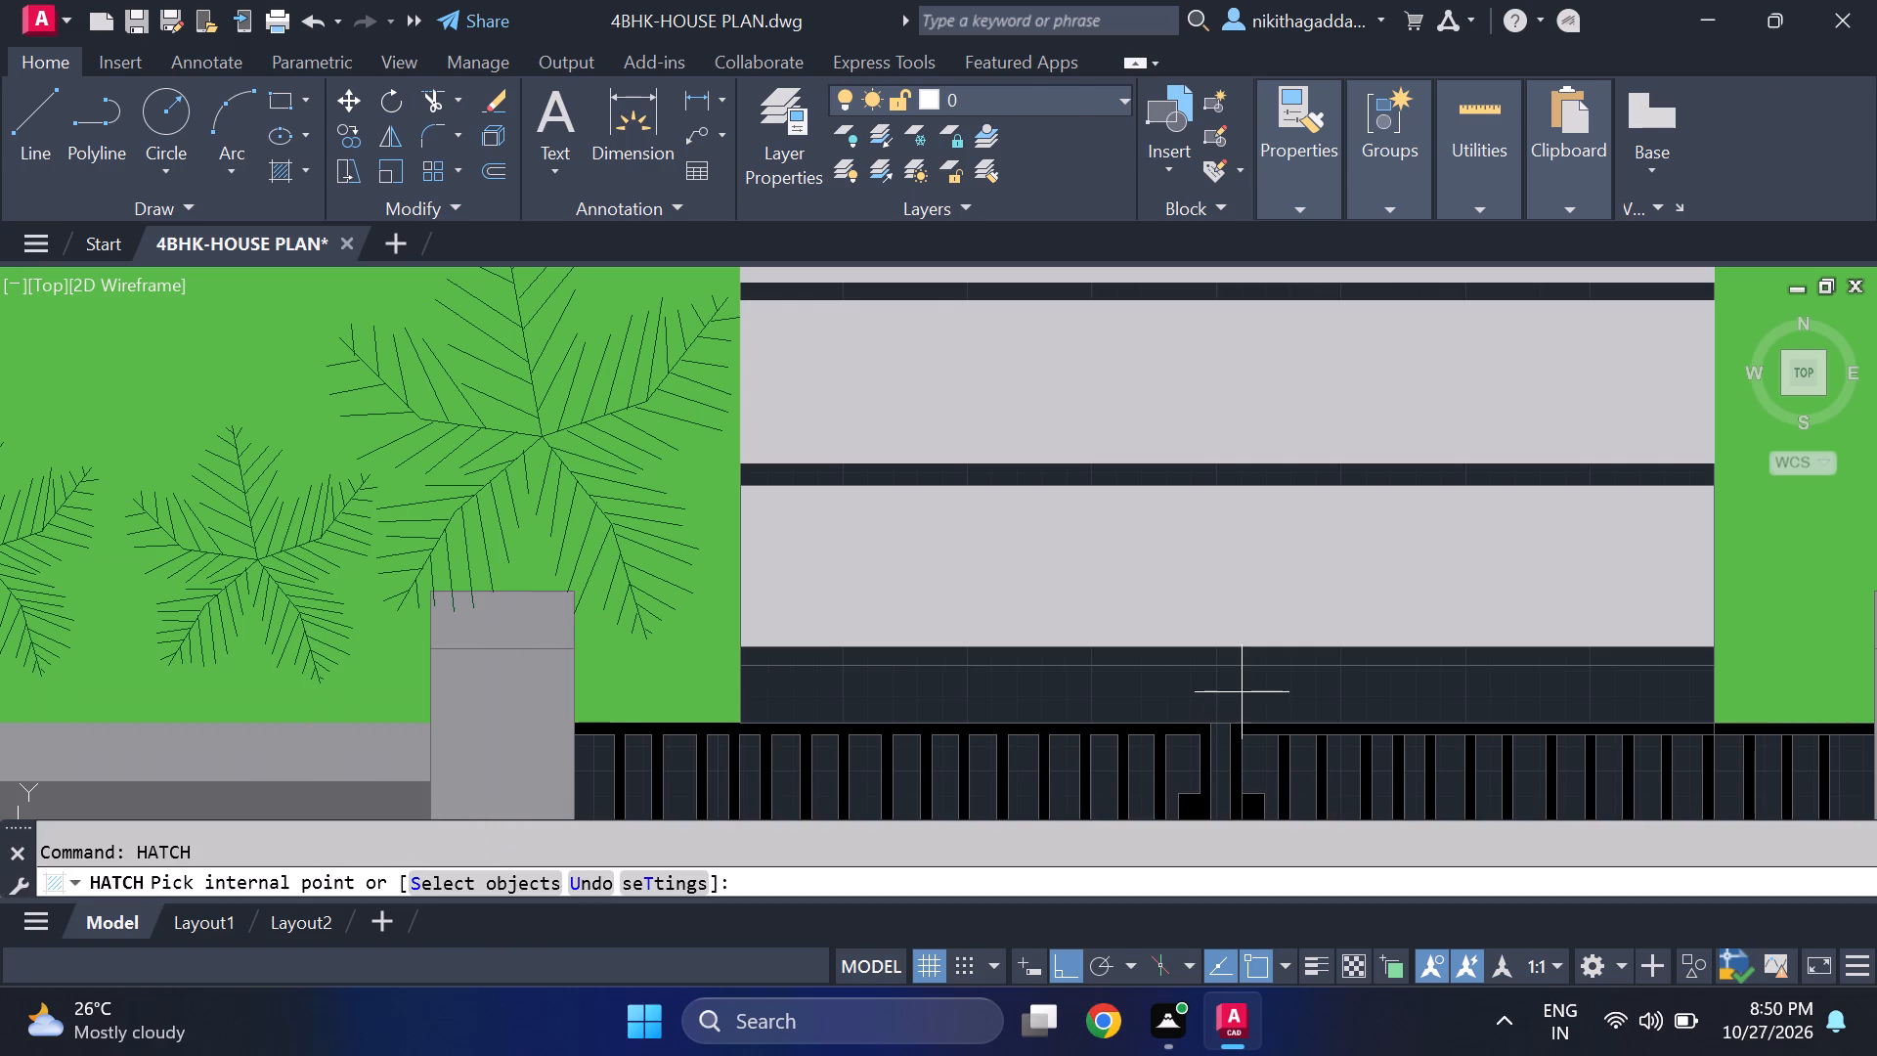
click(869, 136)
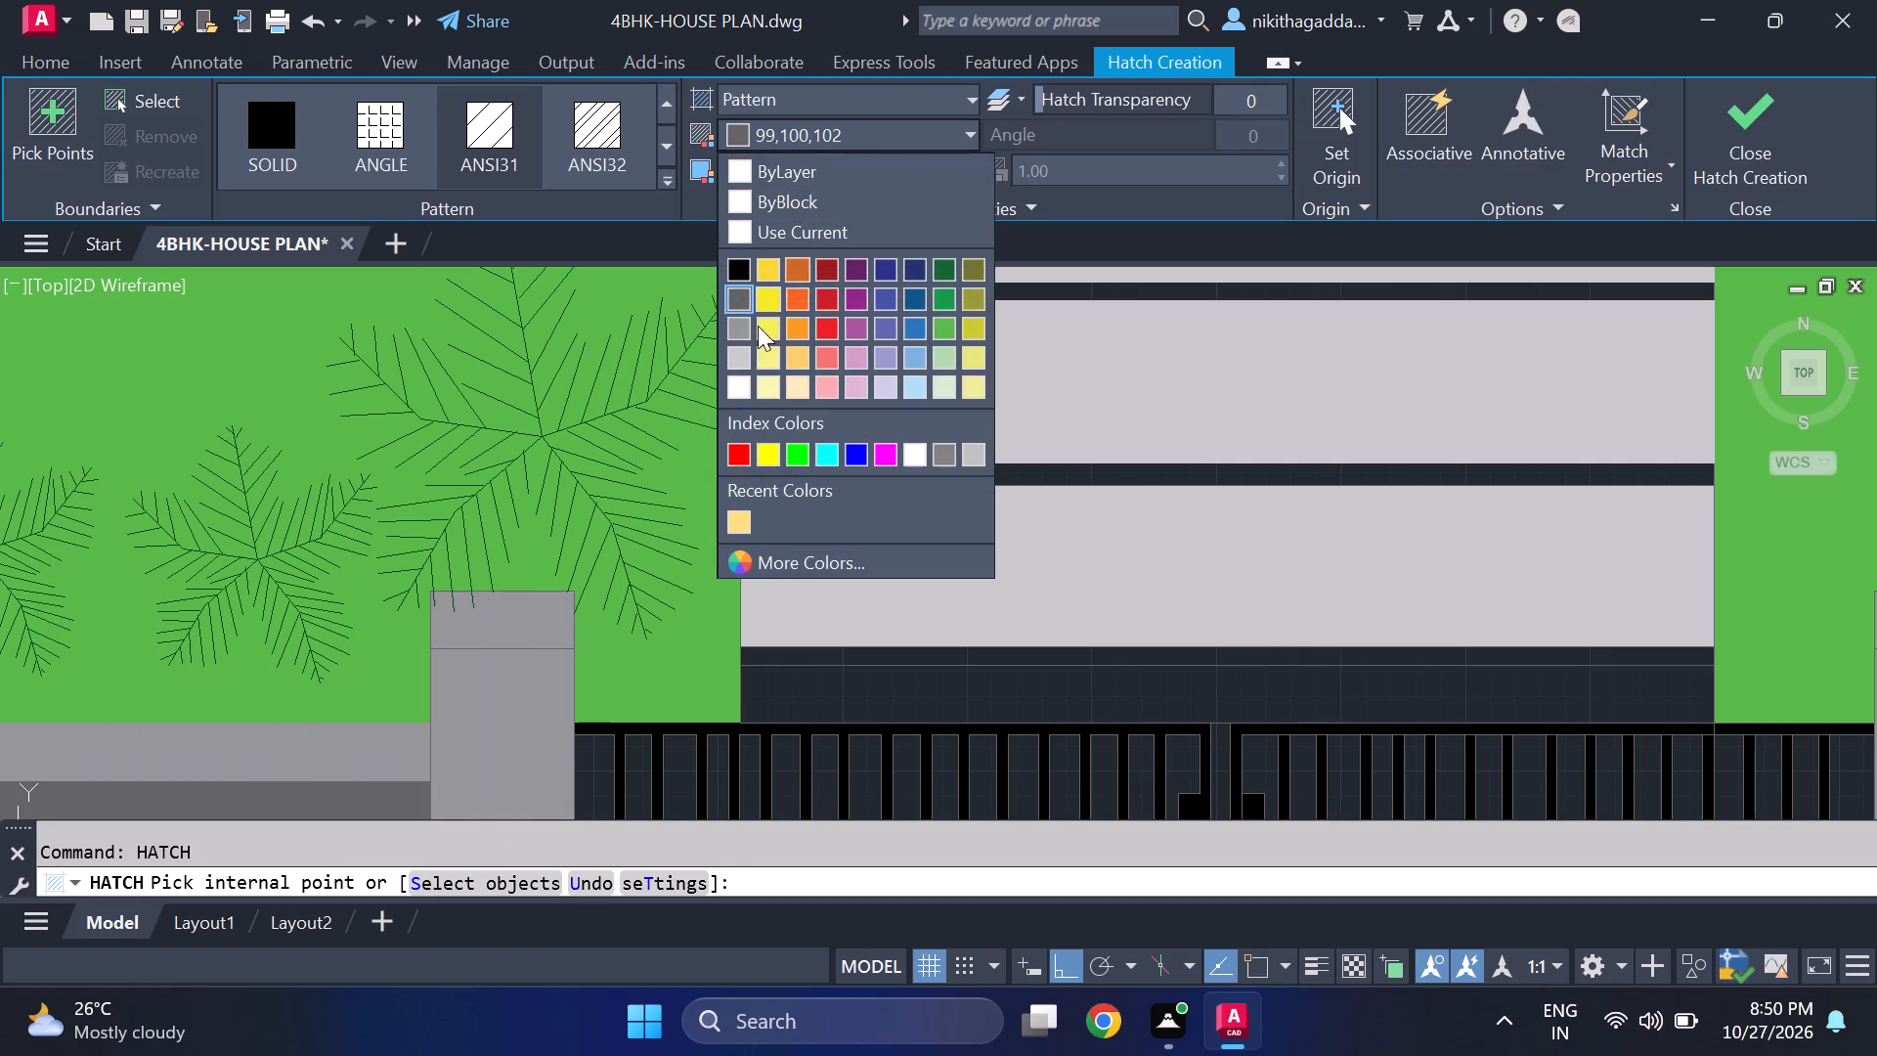
click(740, 349)
click(837, 690)
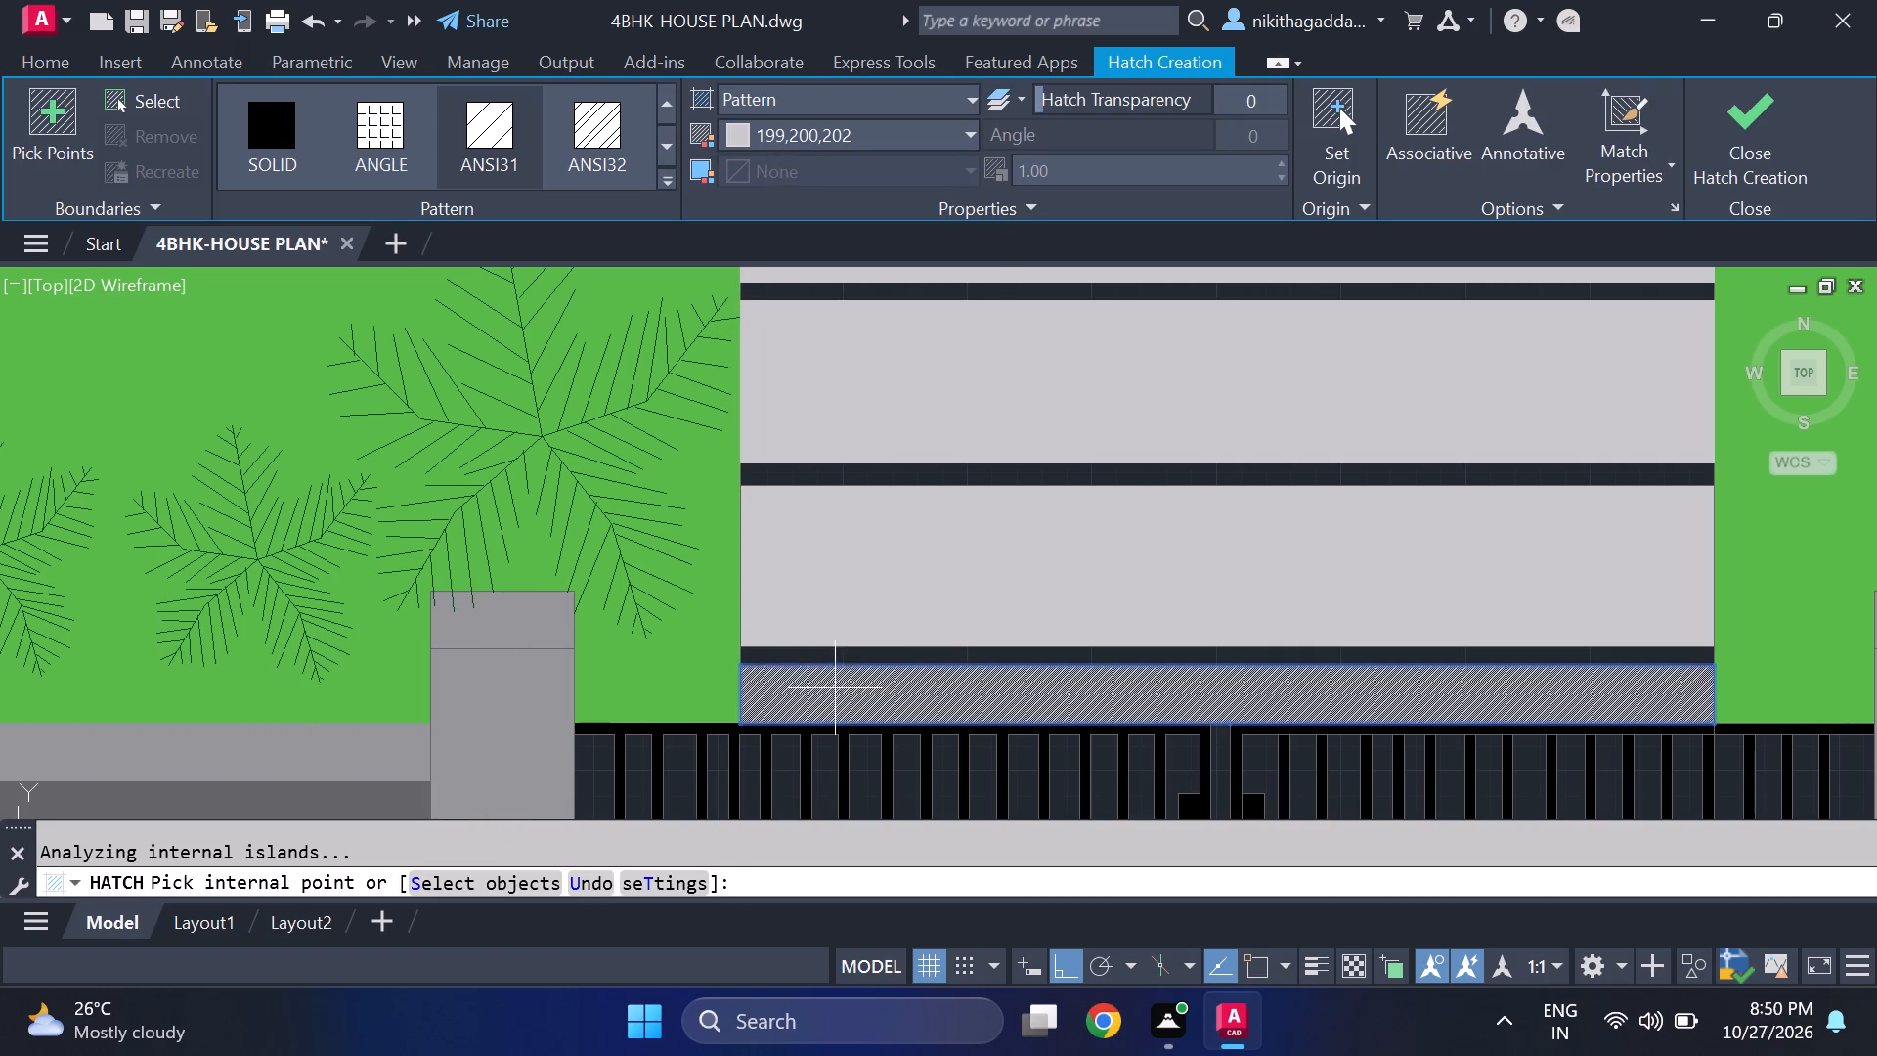
click(276, 128)
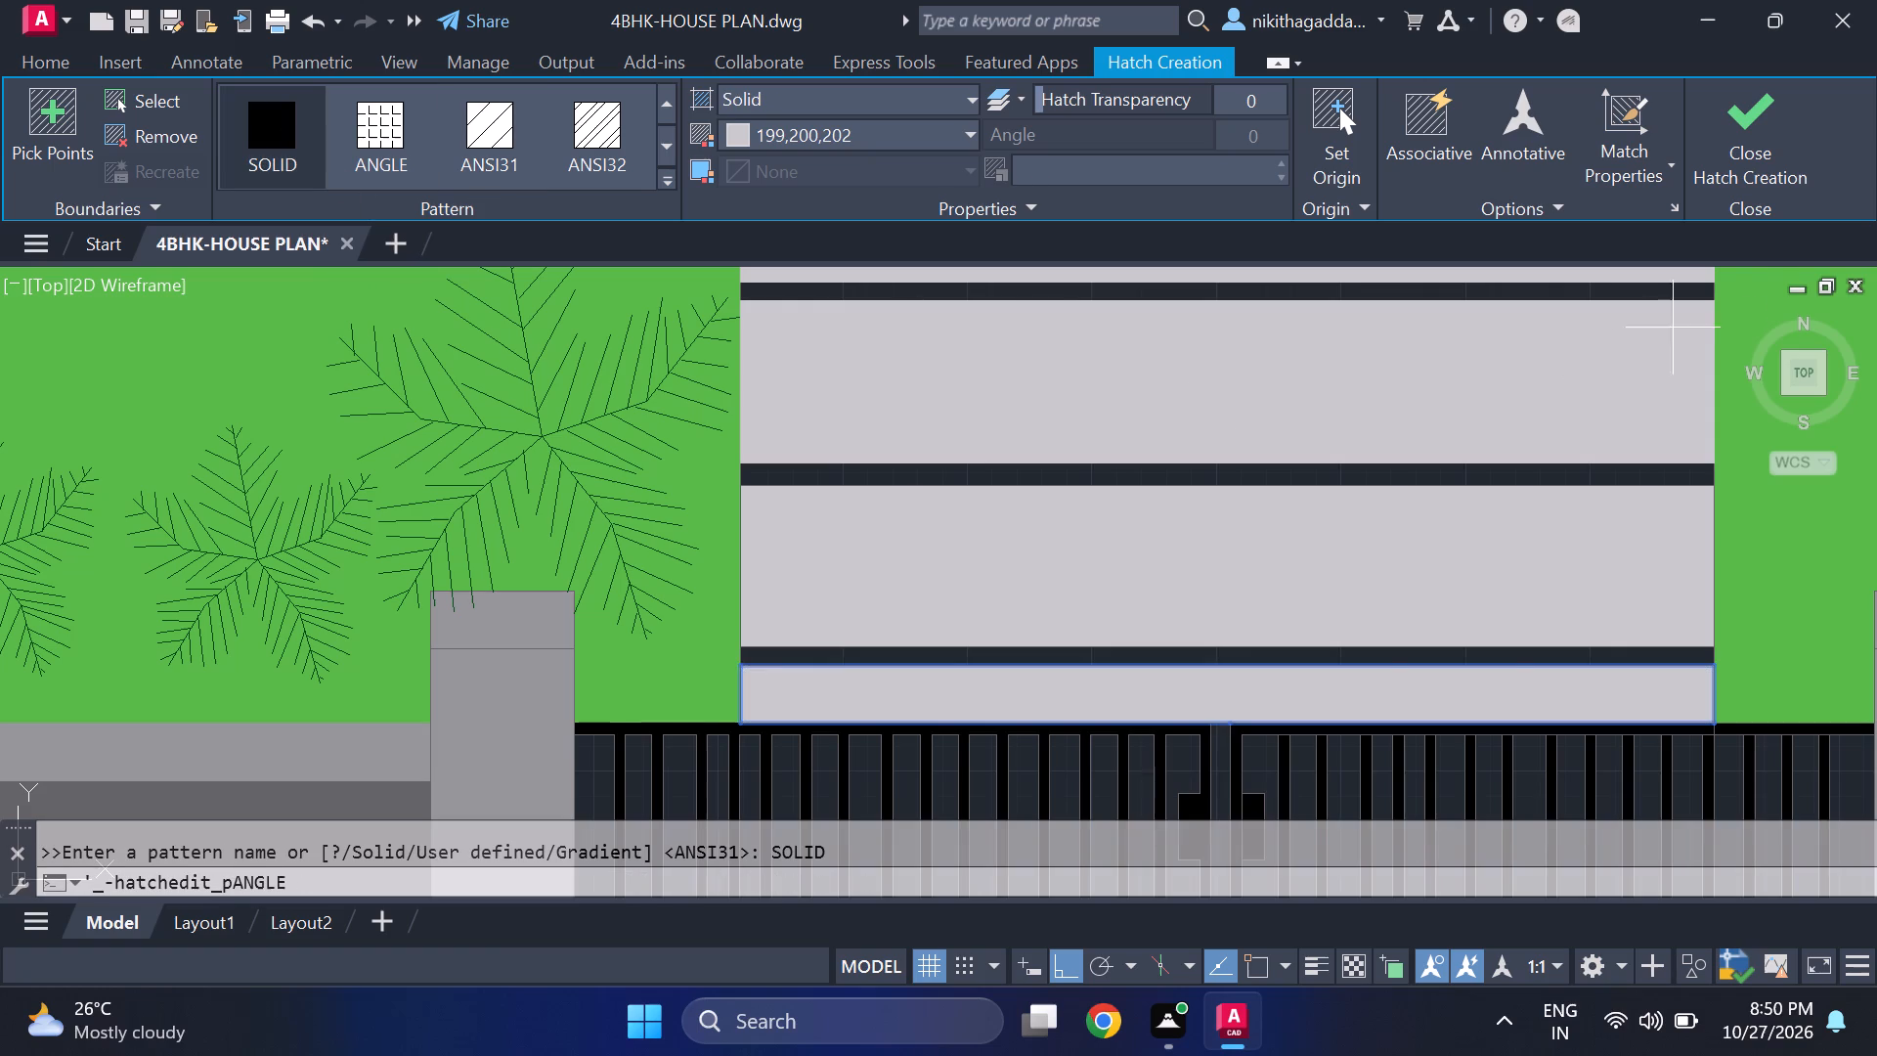
click(1729, 147)
scroll(1565, 398, down, 3)
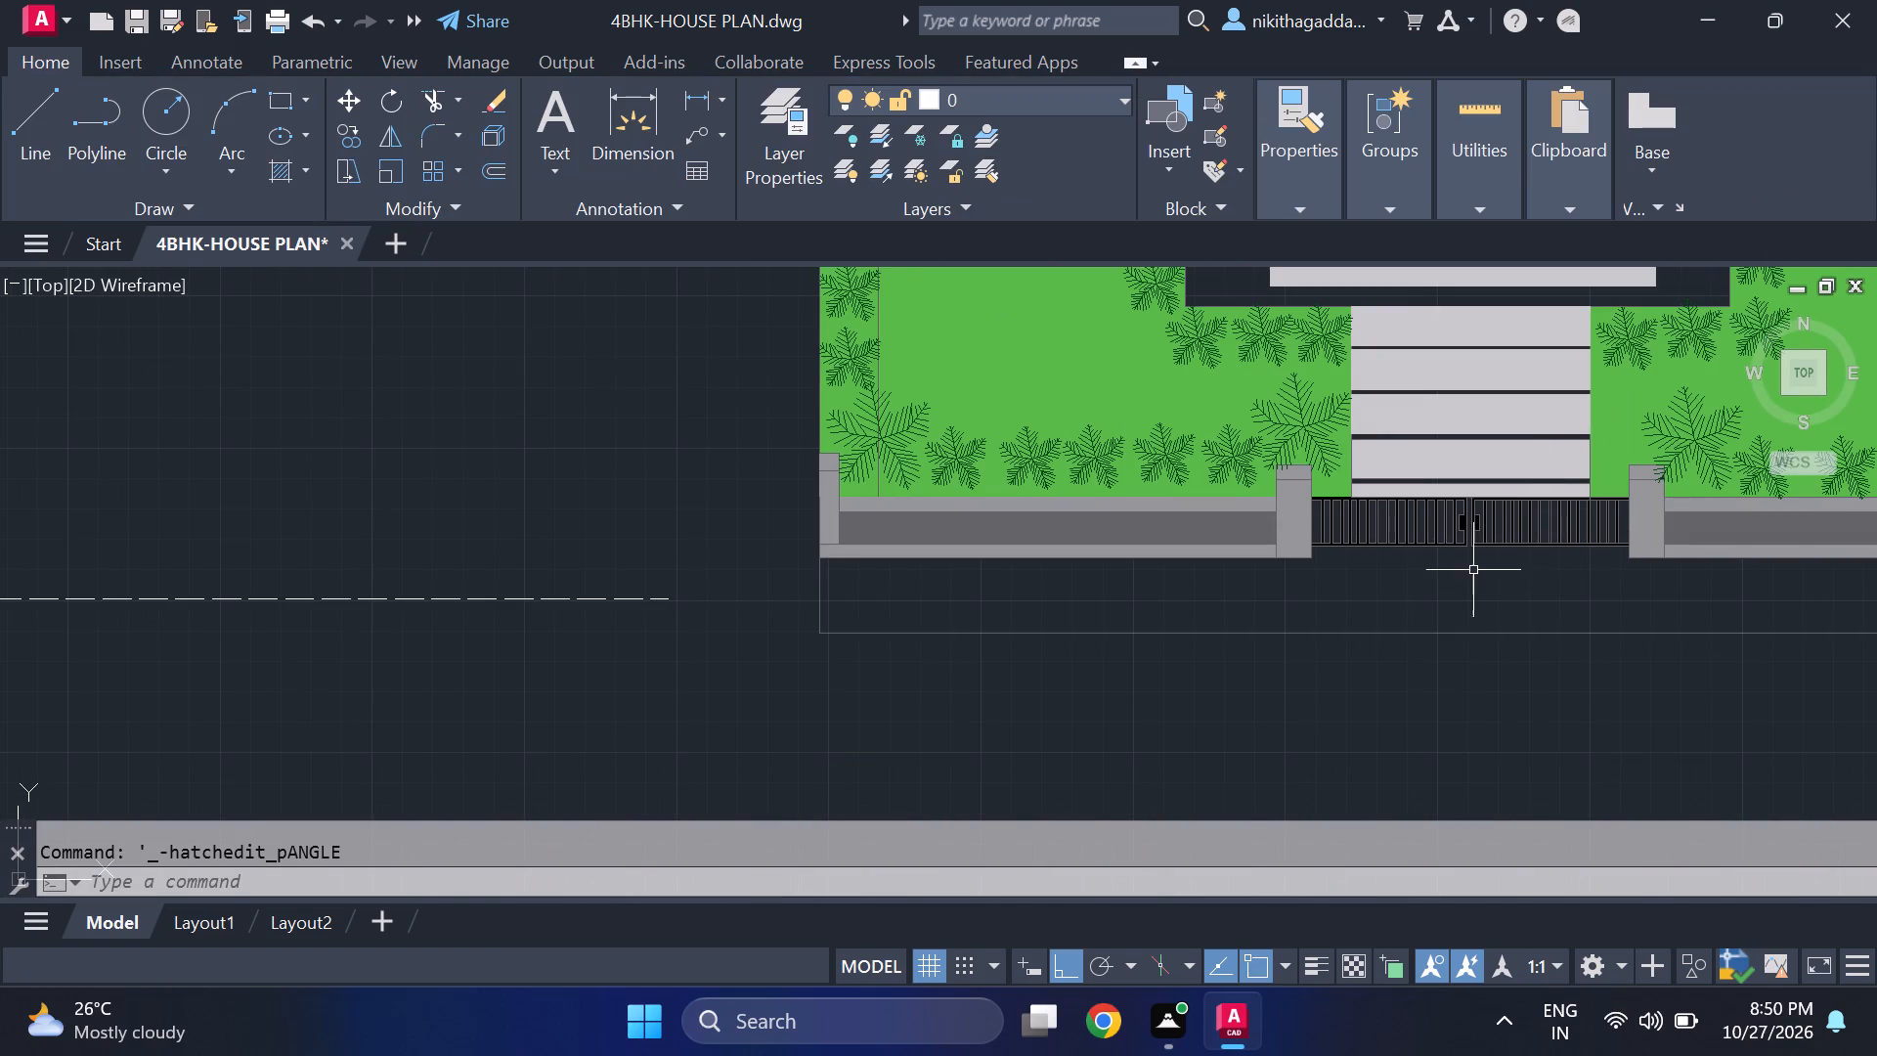
key(Escape)
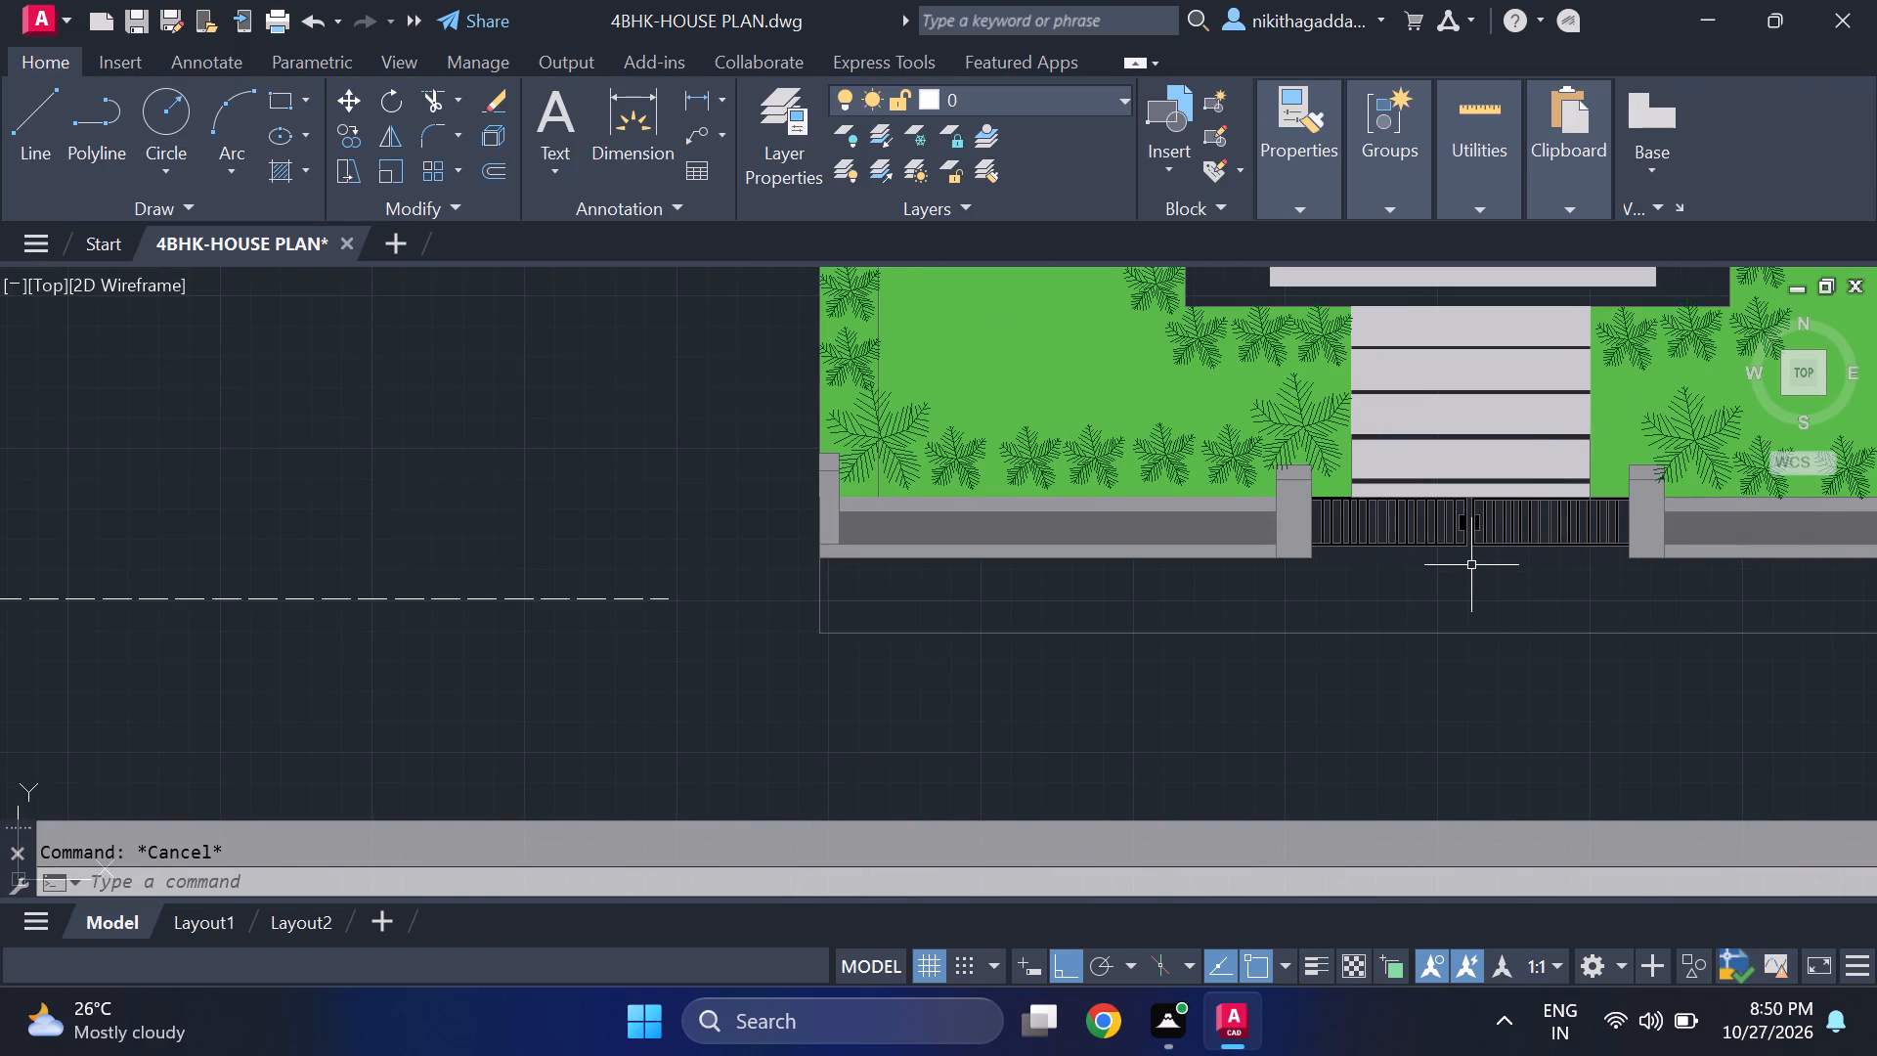
Trim the line segment bridging the gap between the two gate leaves at their top edge.
text(tr)
key(Return)
scroll(1445, 481, up, 5)
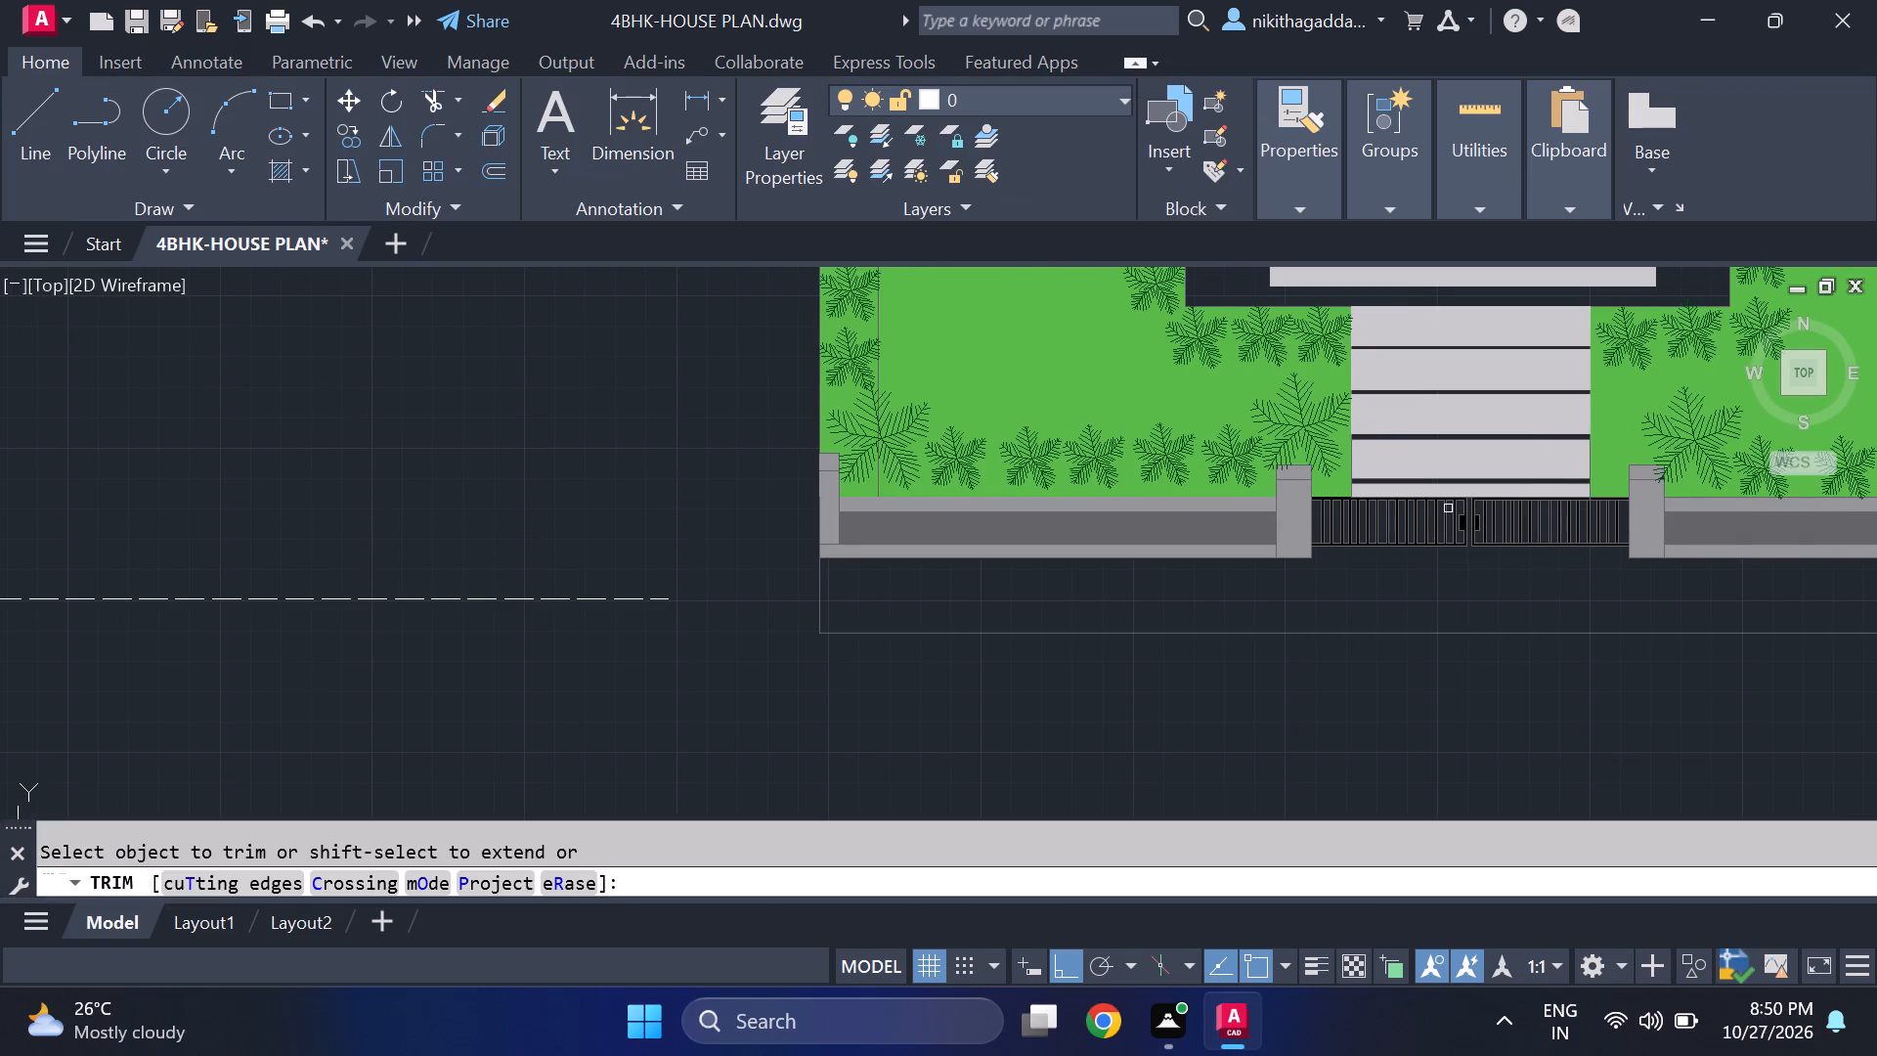
scroll(1477, 497, up, 4)
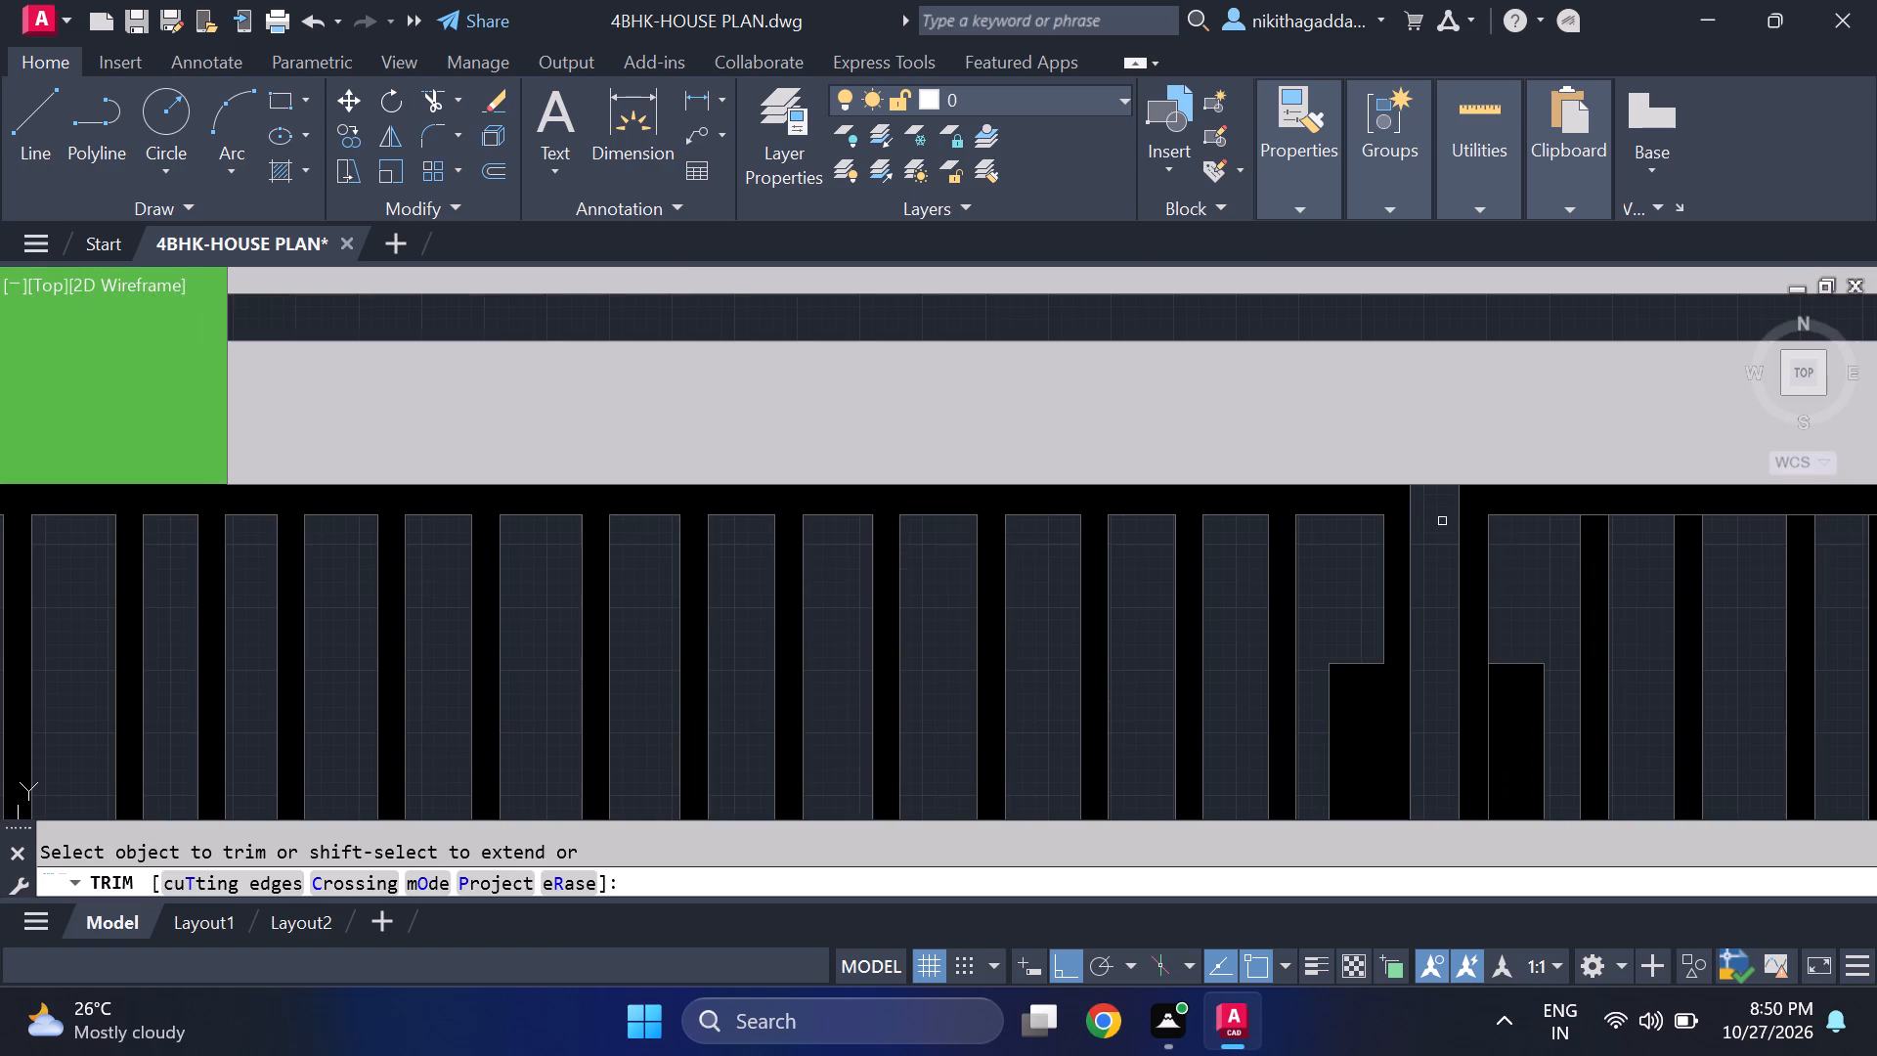
click(1438, 486)
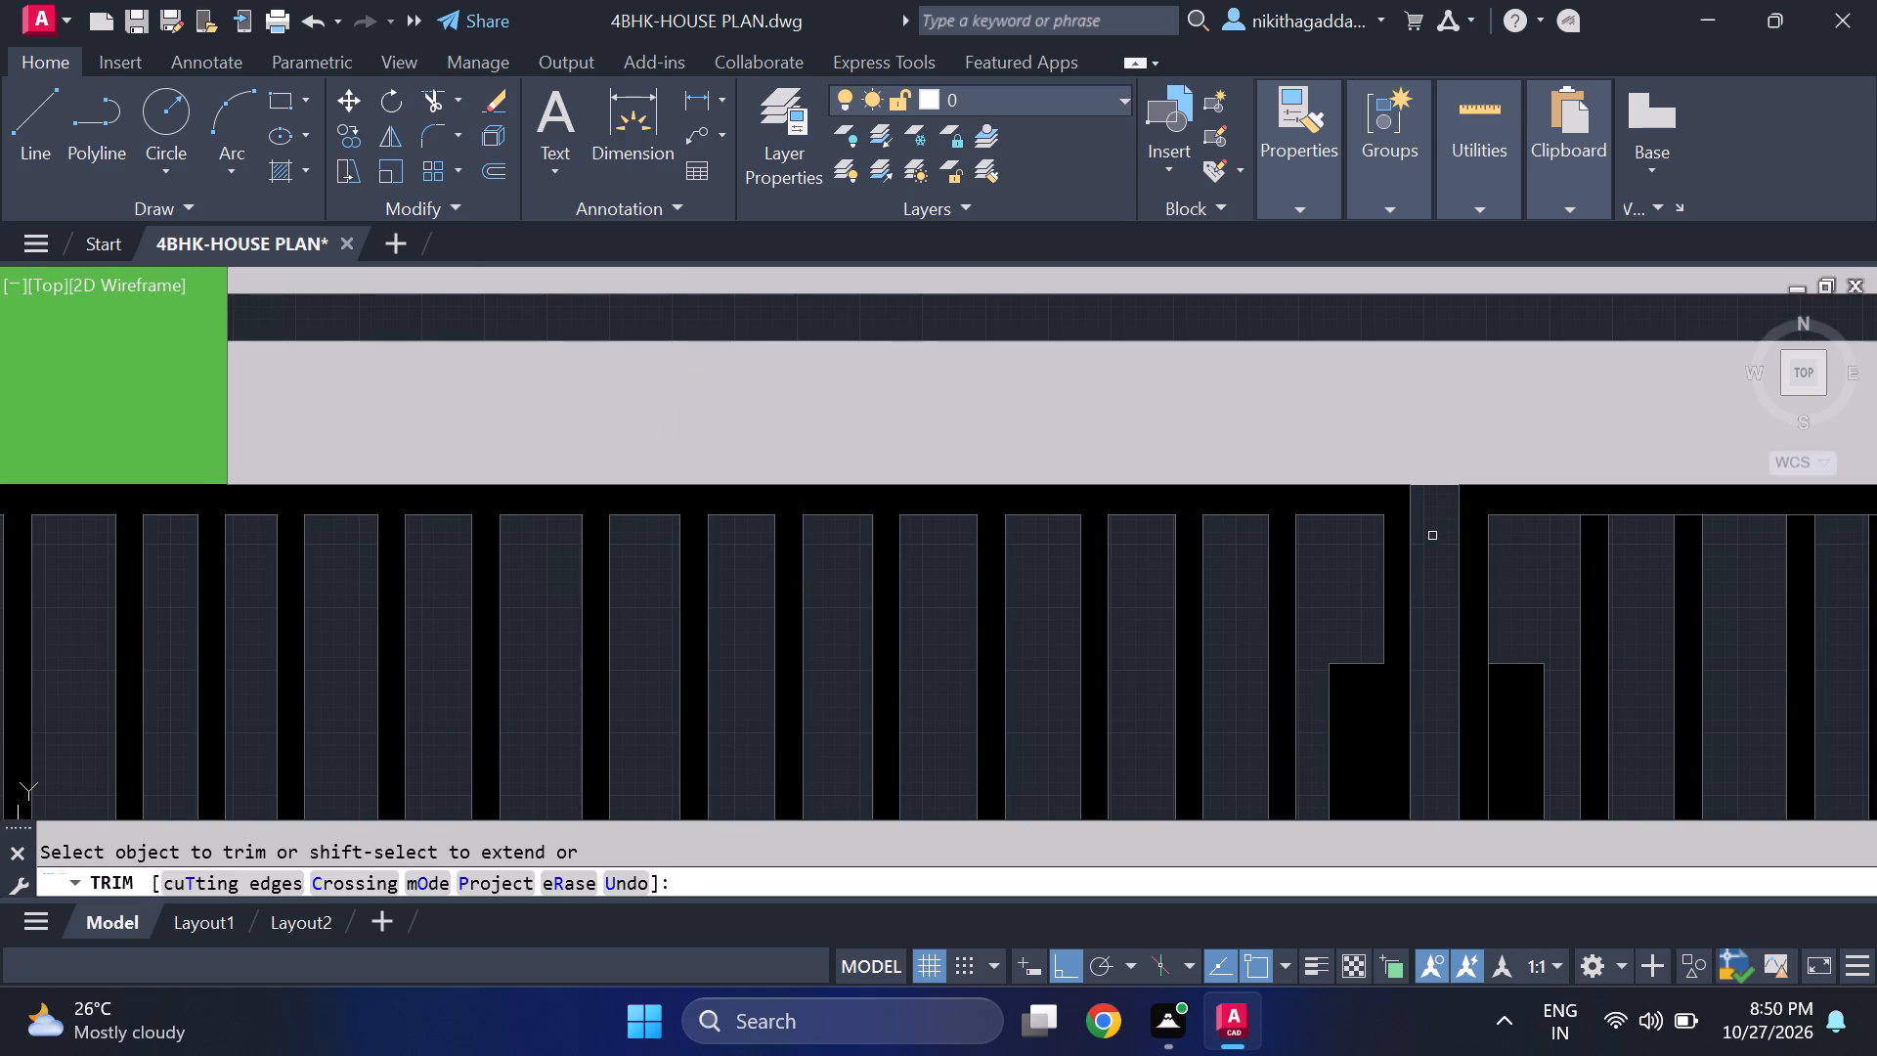
scroll(1437, 487, up, 3)
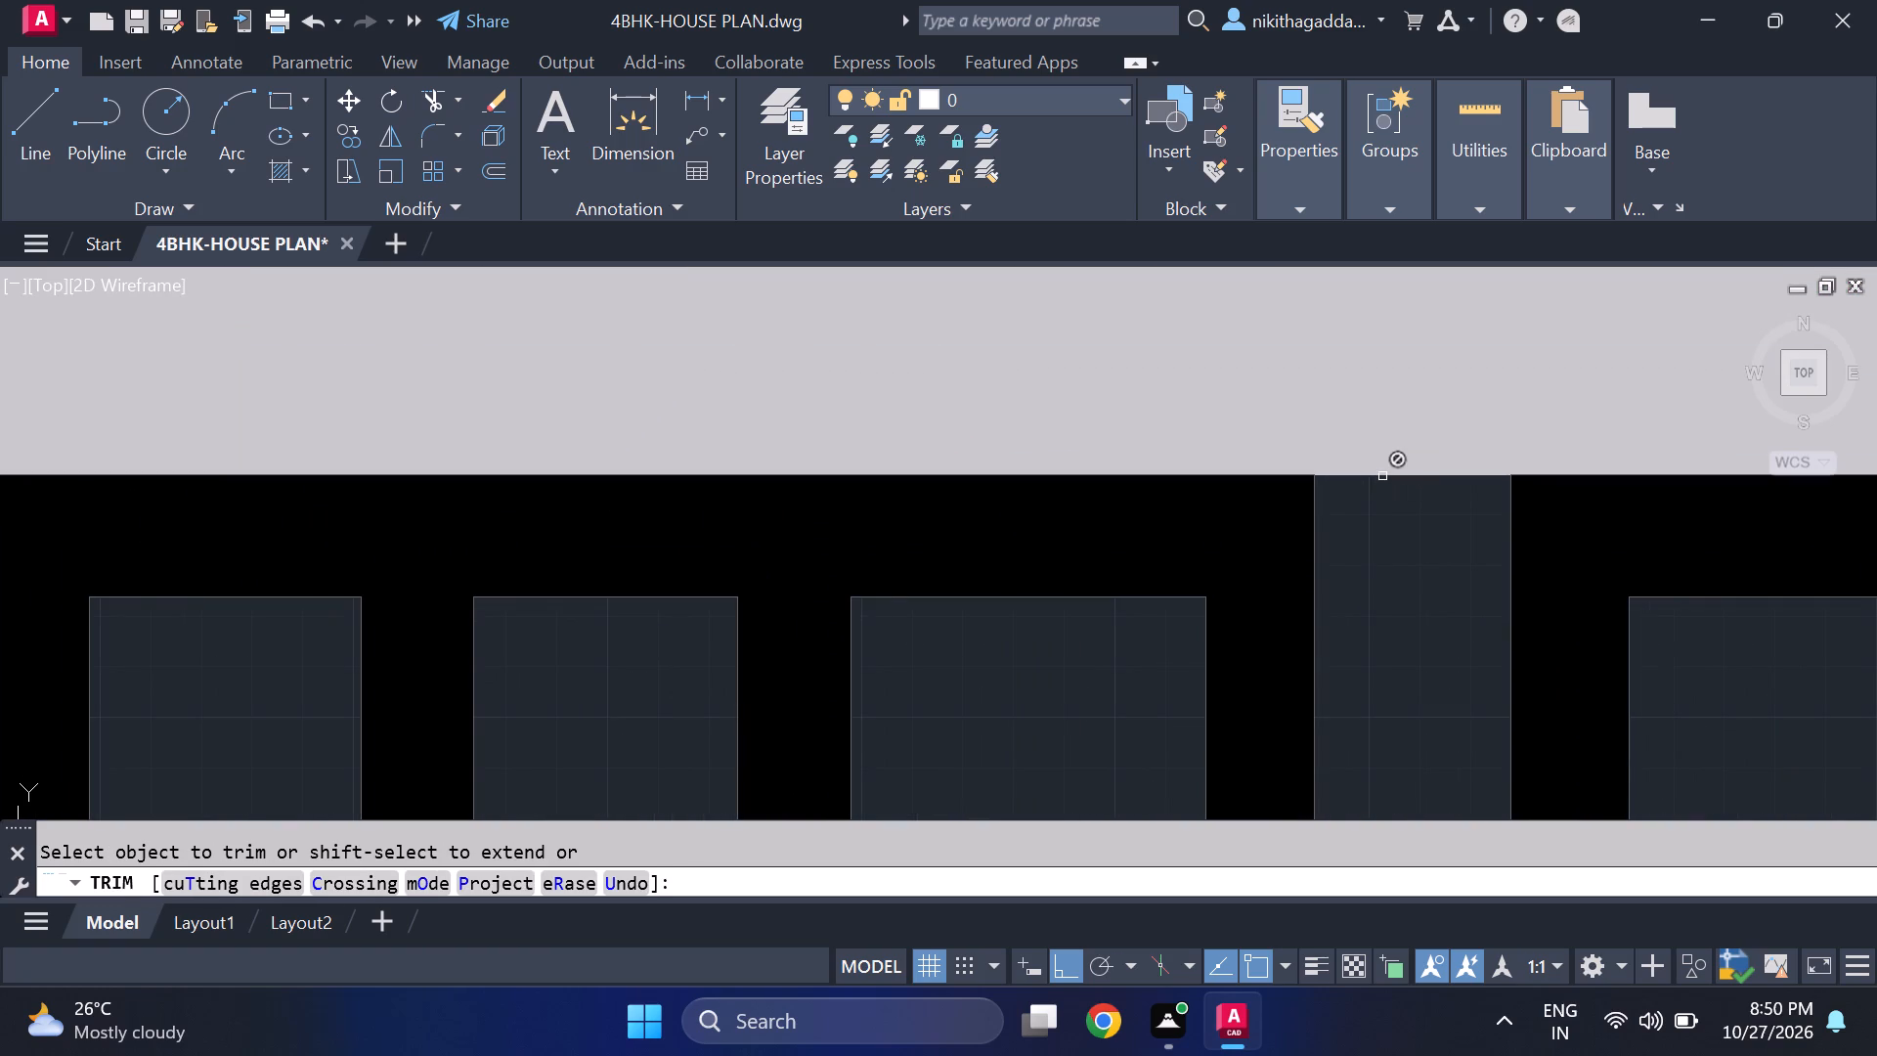
scroll(1387, 506, down, 5)
scroll(1419, 675, down, 3)
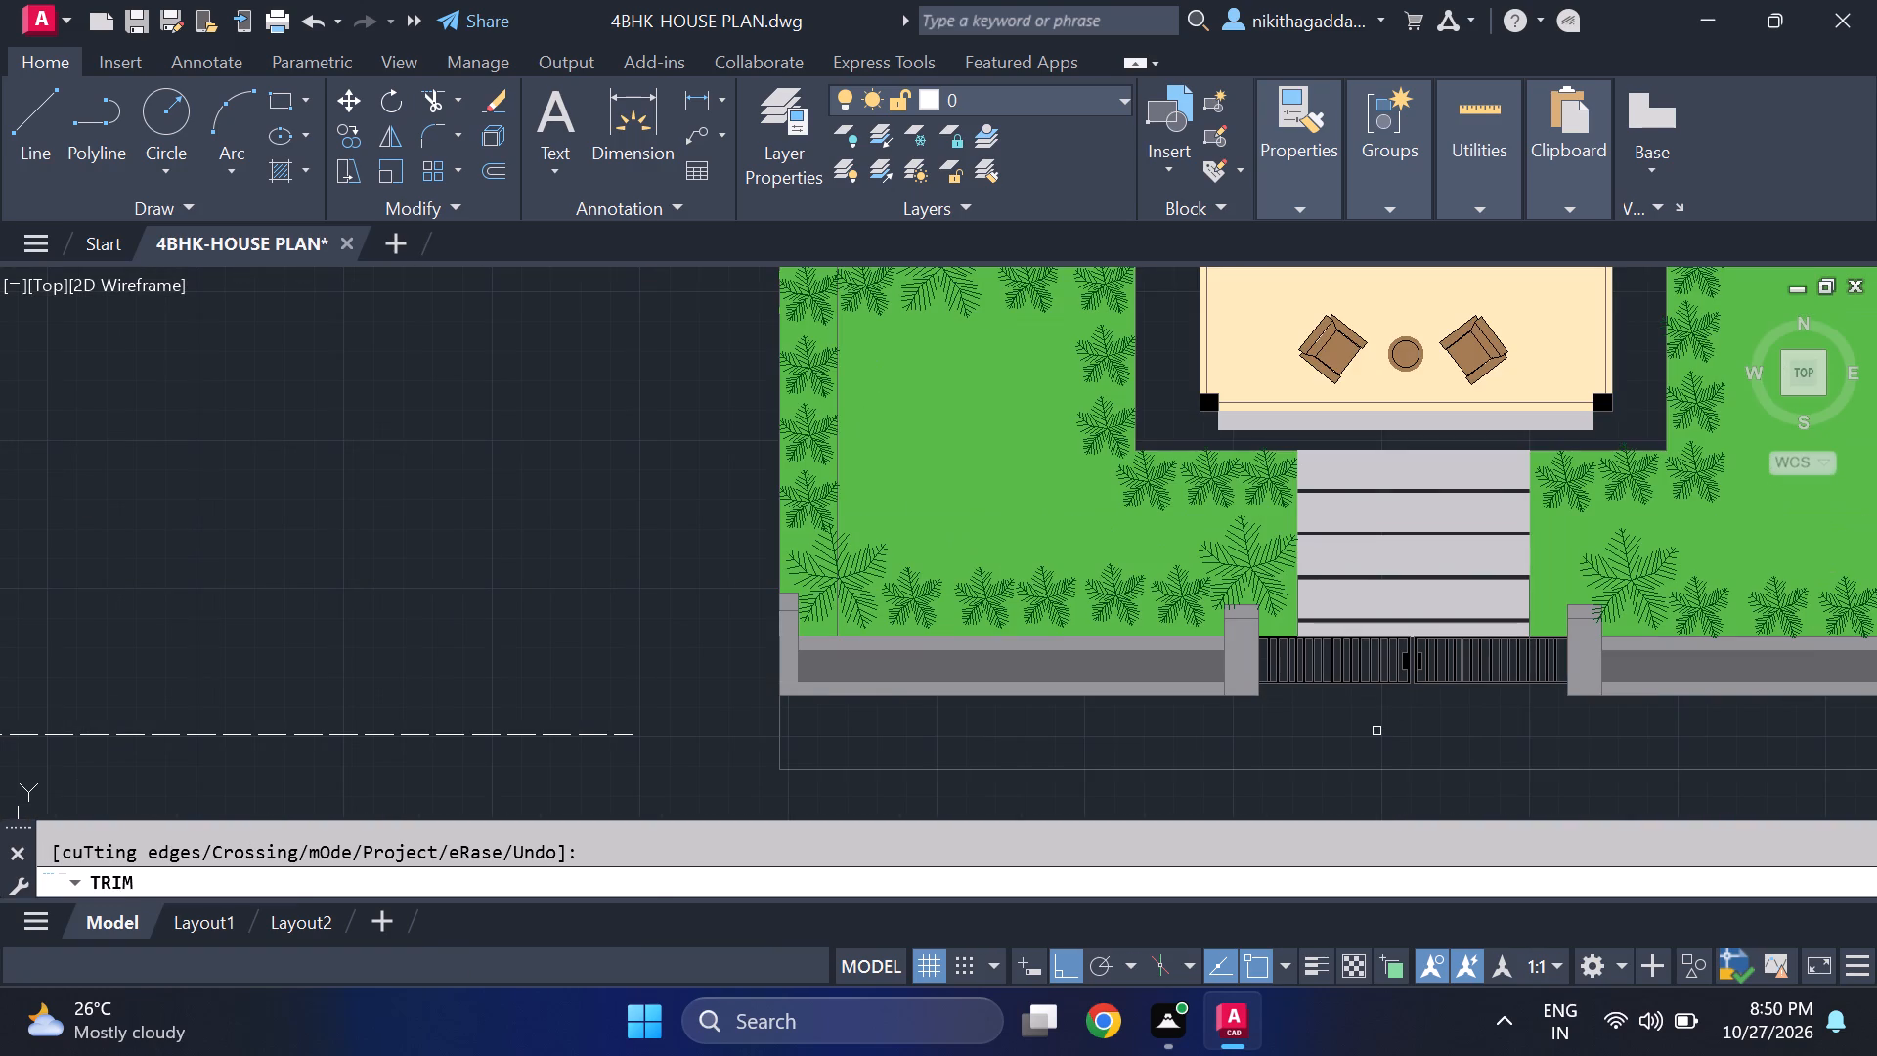
key(Escape)
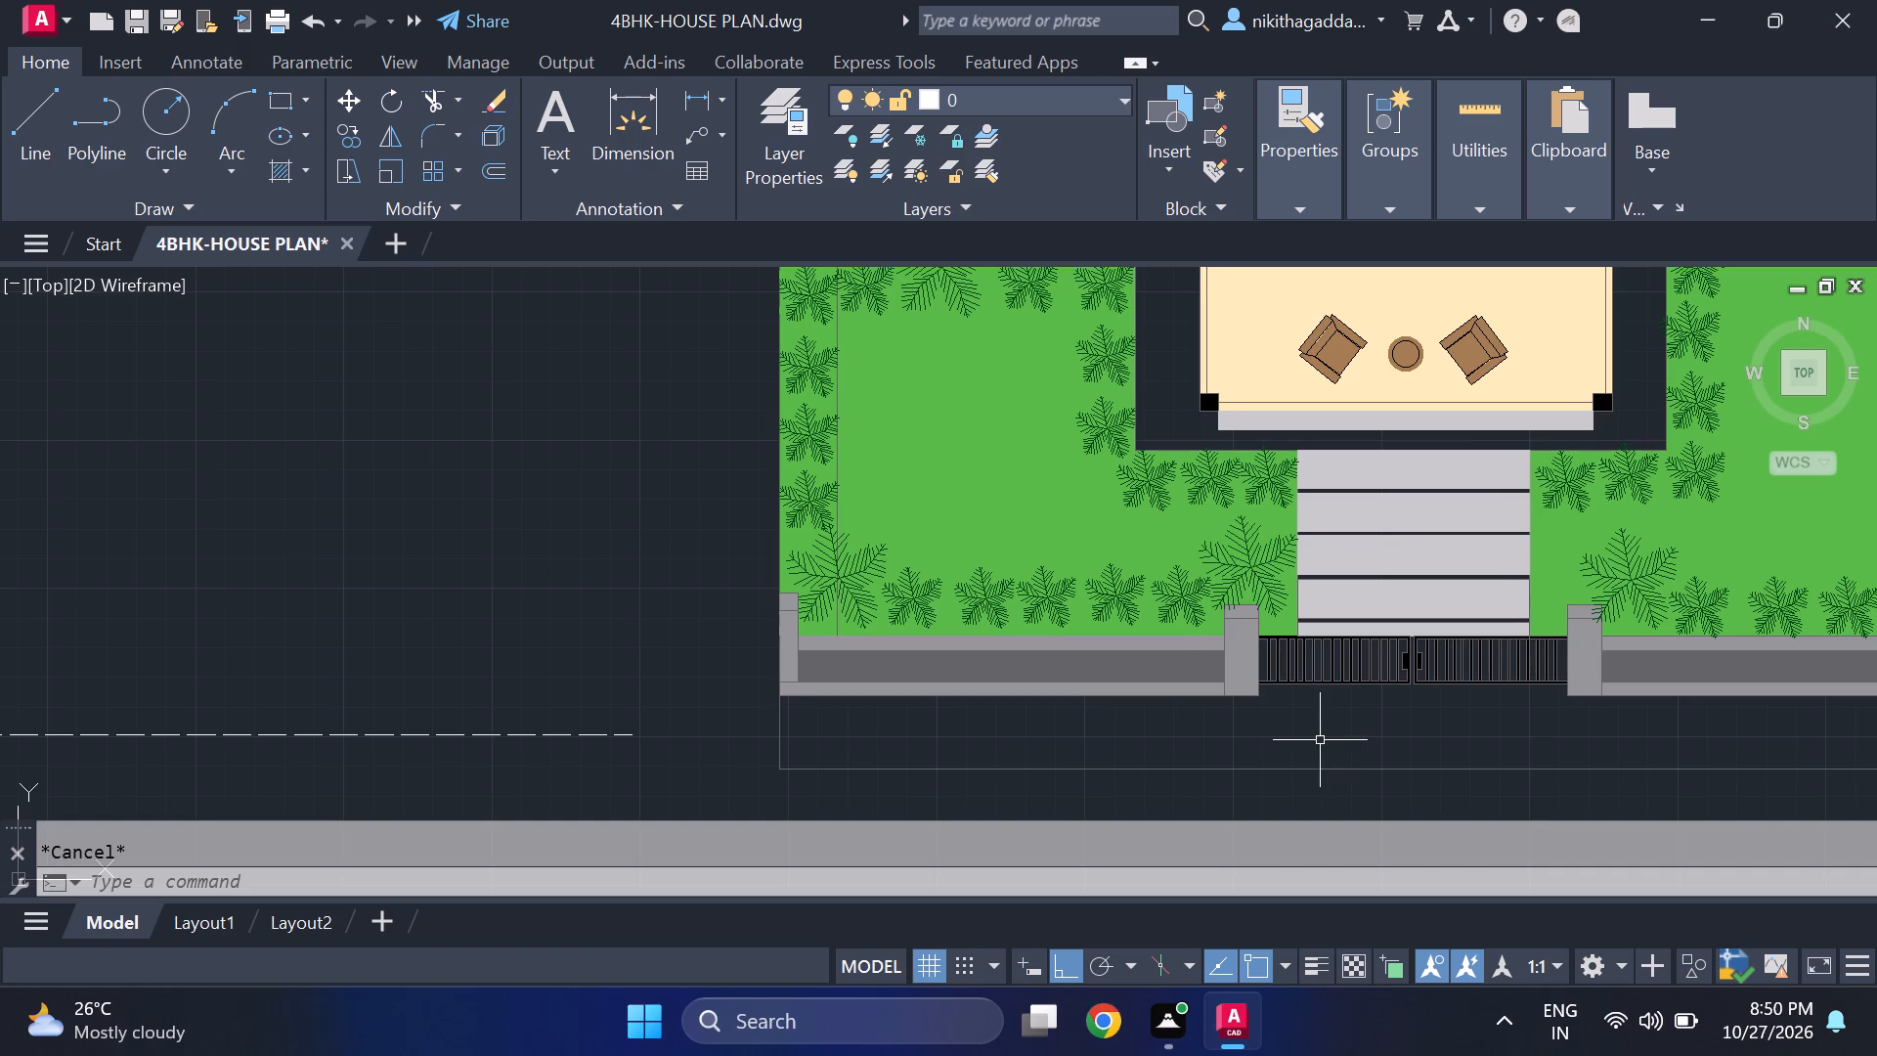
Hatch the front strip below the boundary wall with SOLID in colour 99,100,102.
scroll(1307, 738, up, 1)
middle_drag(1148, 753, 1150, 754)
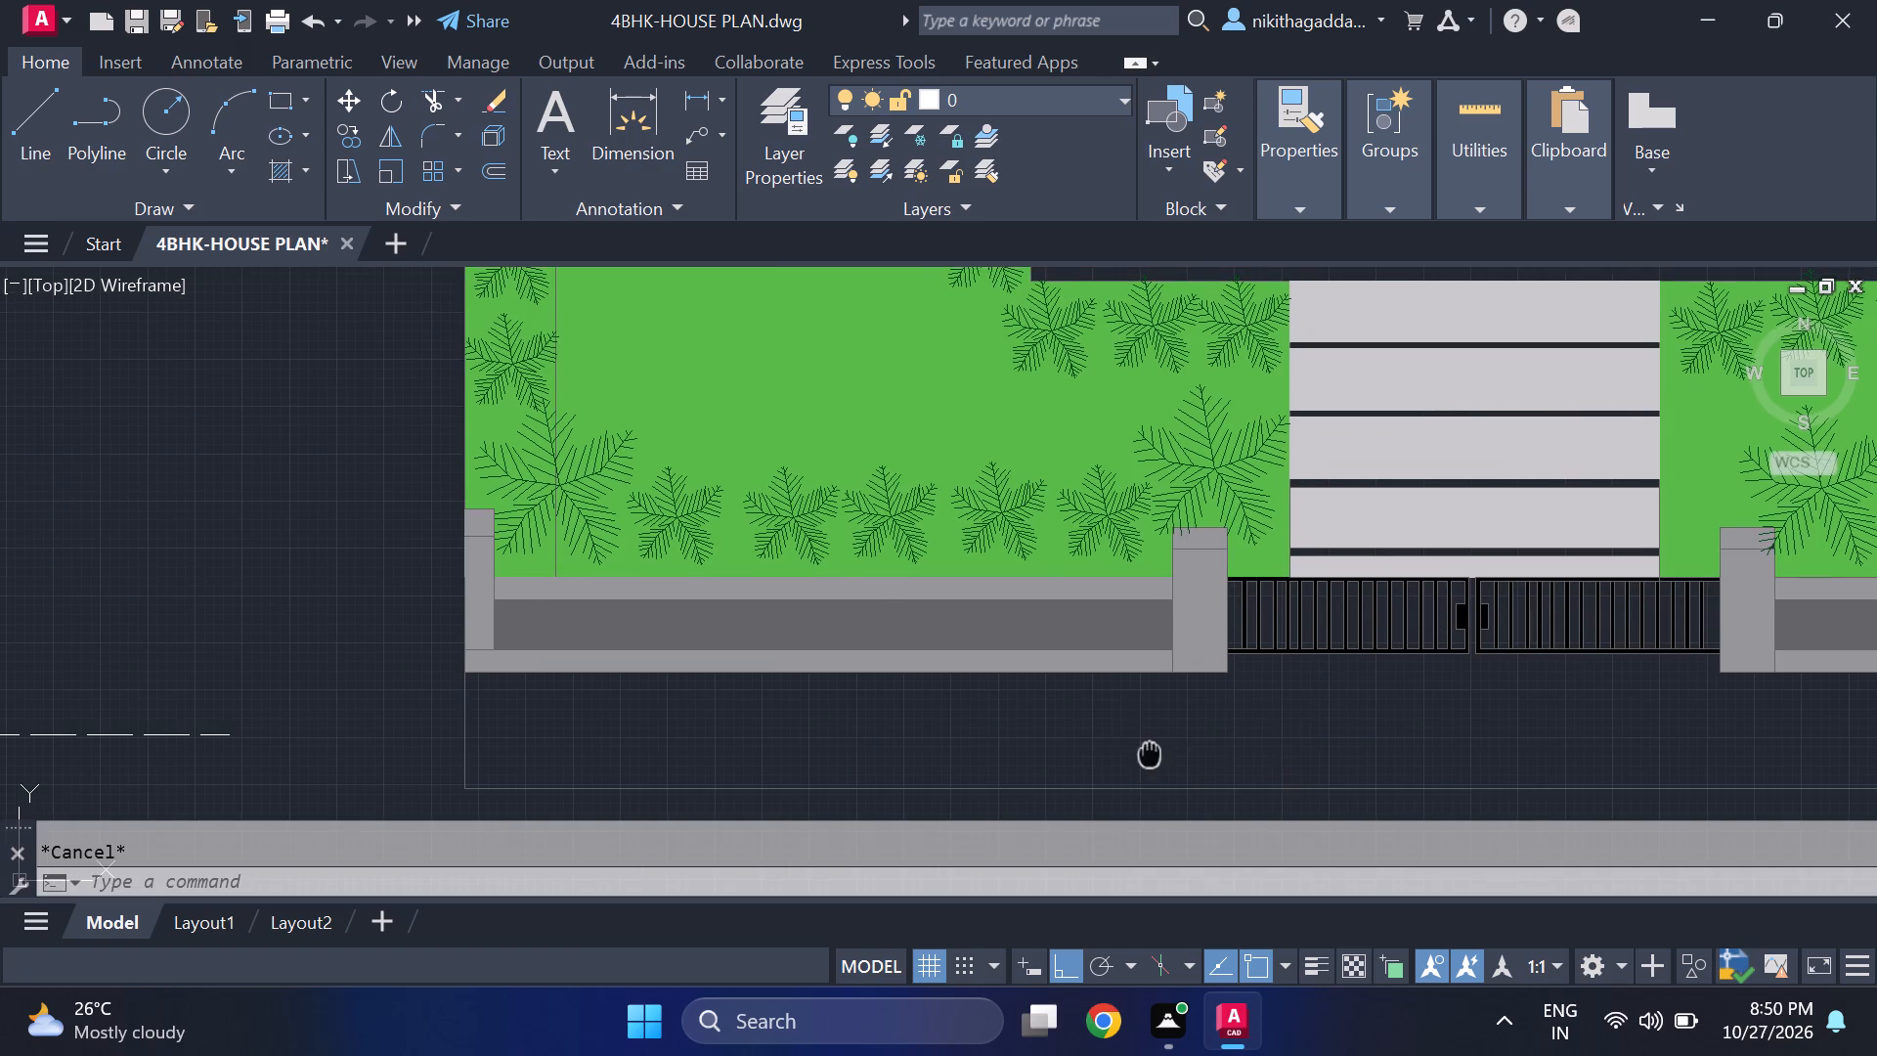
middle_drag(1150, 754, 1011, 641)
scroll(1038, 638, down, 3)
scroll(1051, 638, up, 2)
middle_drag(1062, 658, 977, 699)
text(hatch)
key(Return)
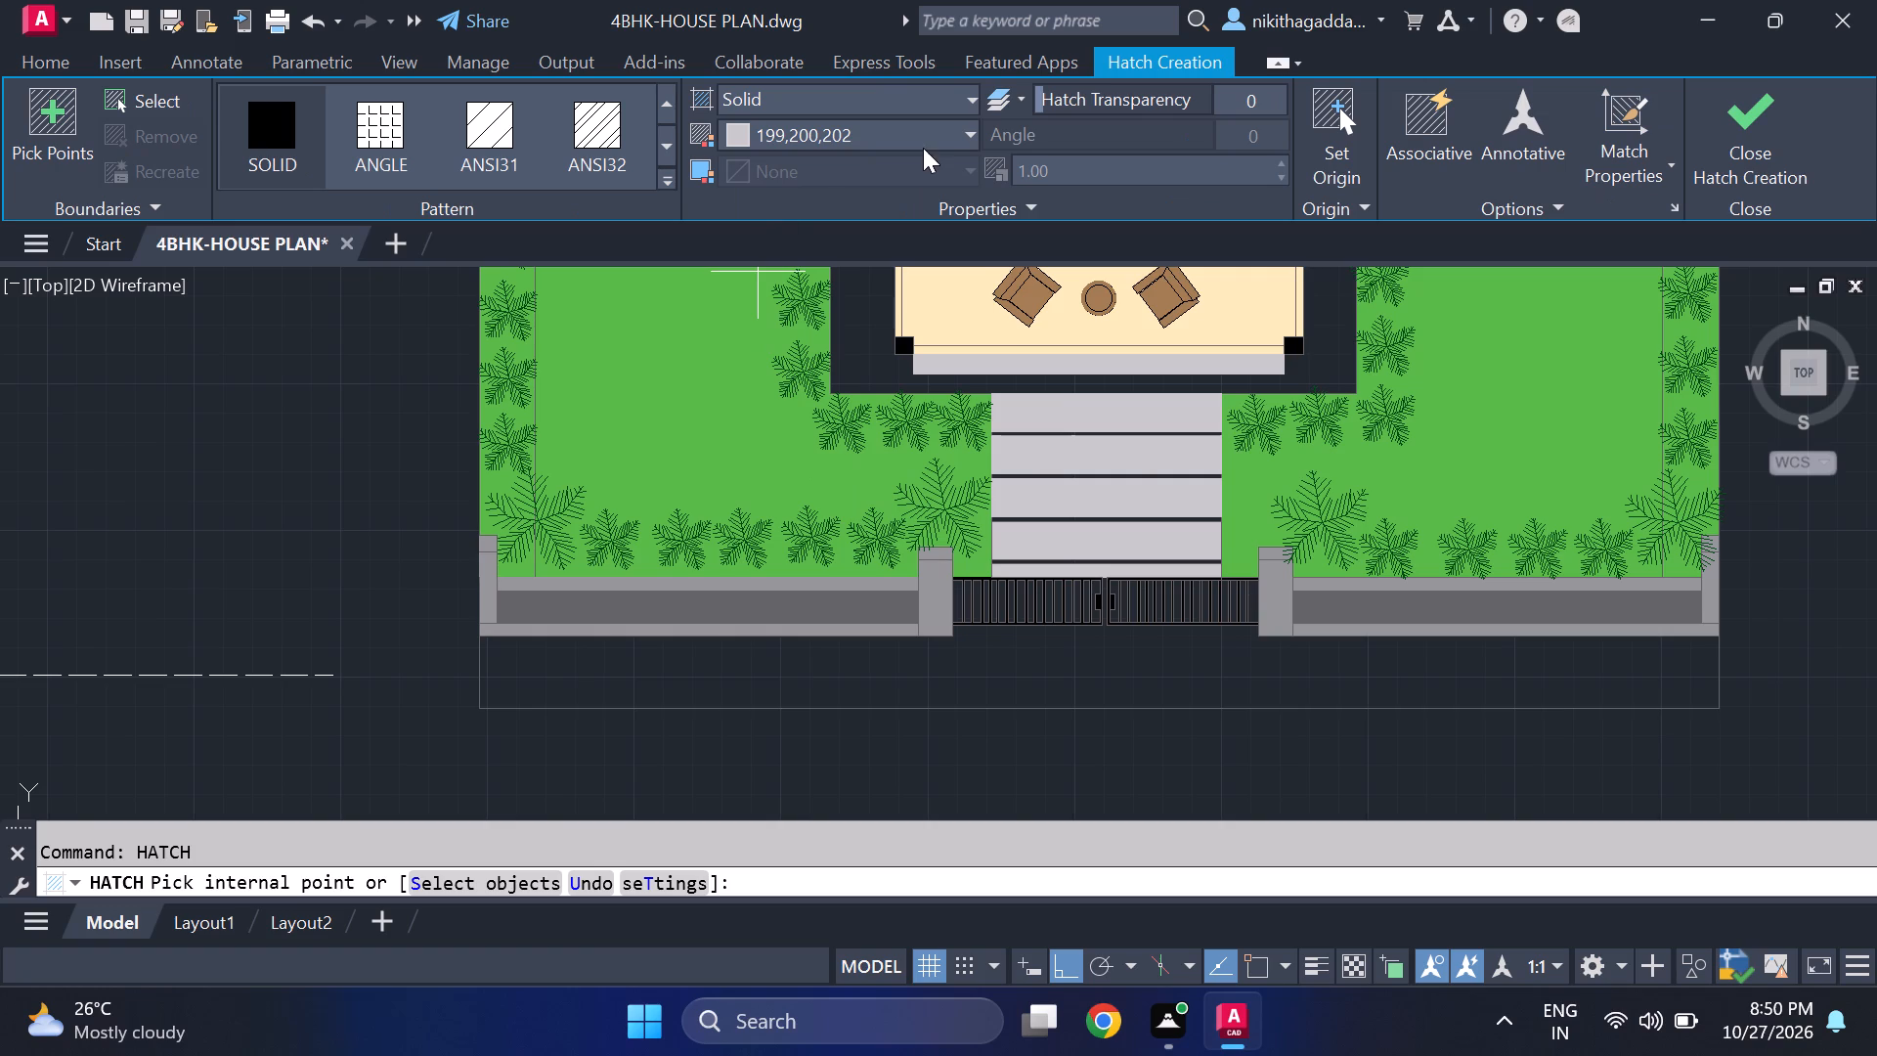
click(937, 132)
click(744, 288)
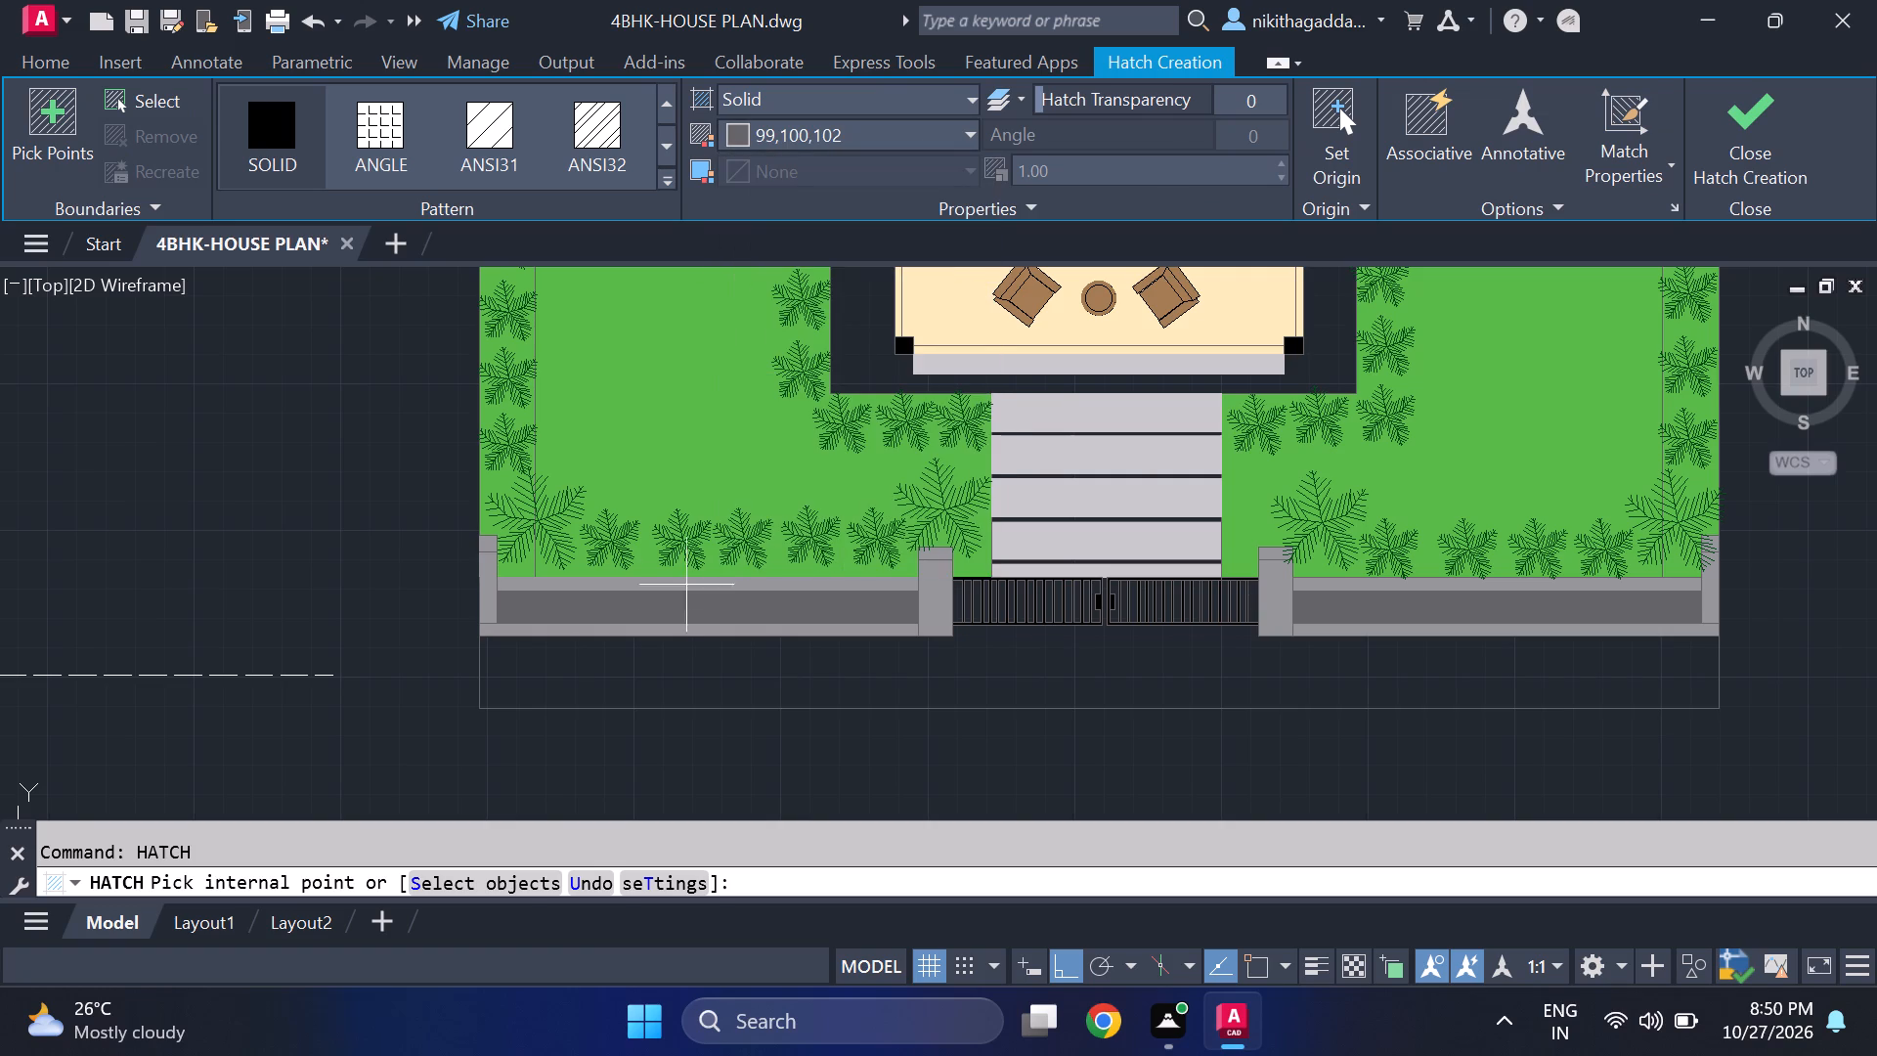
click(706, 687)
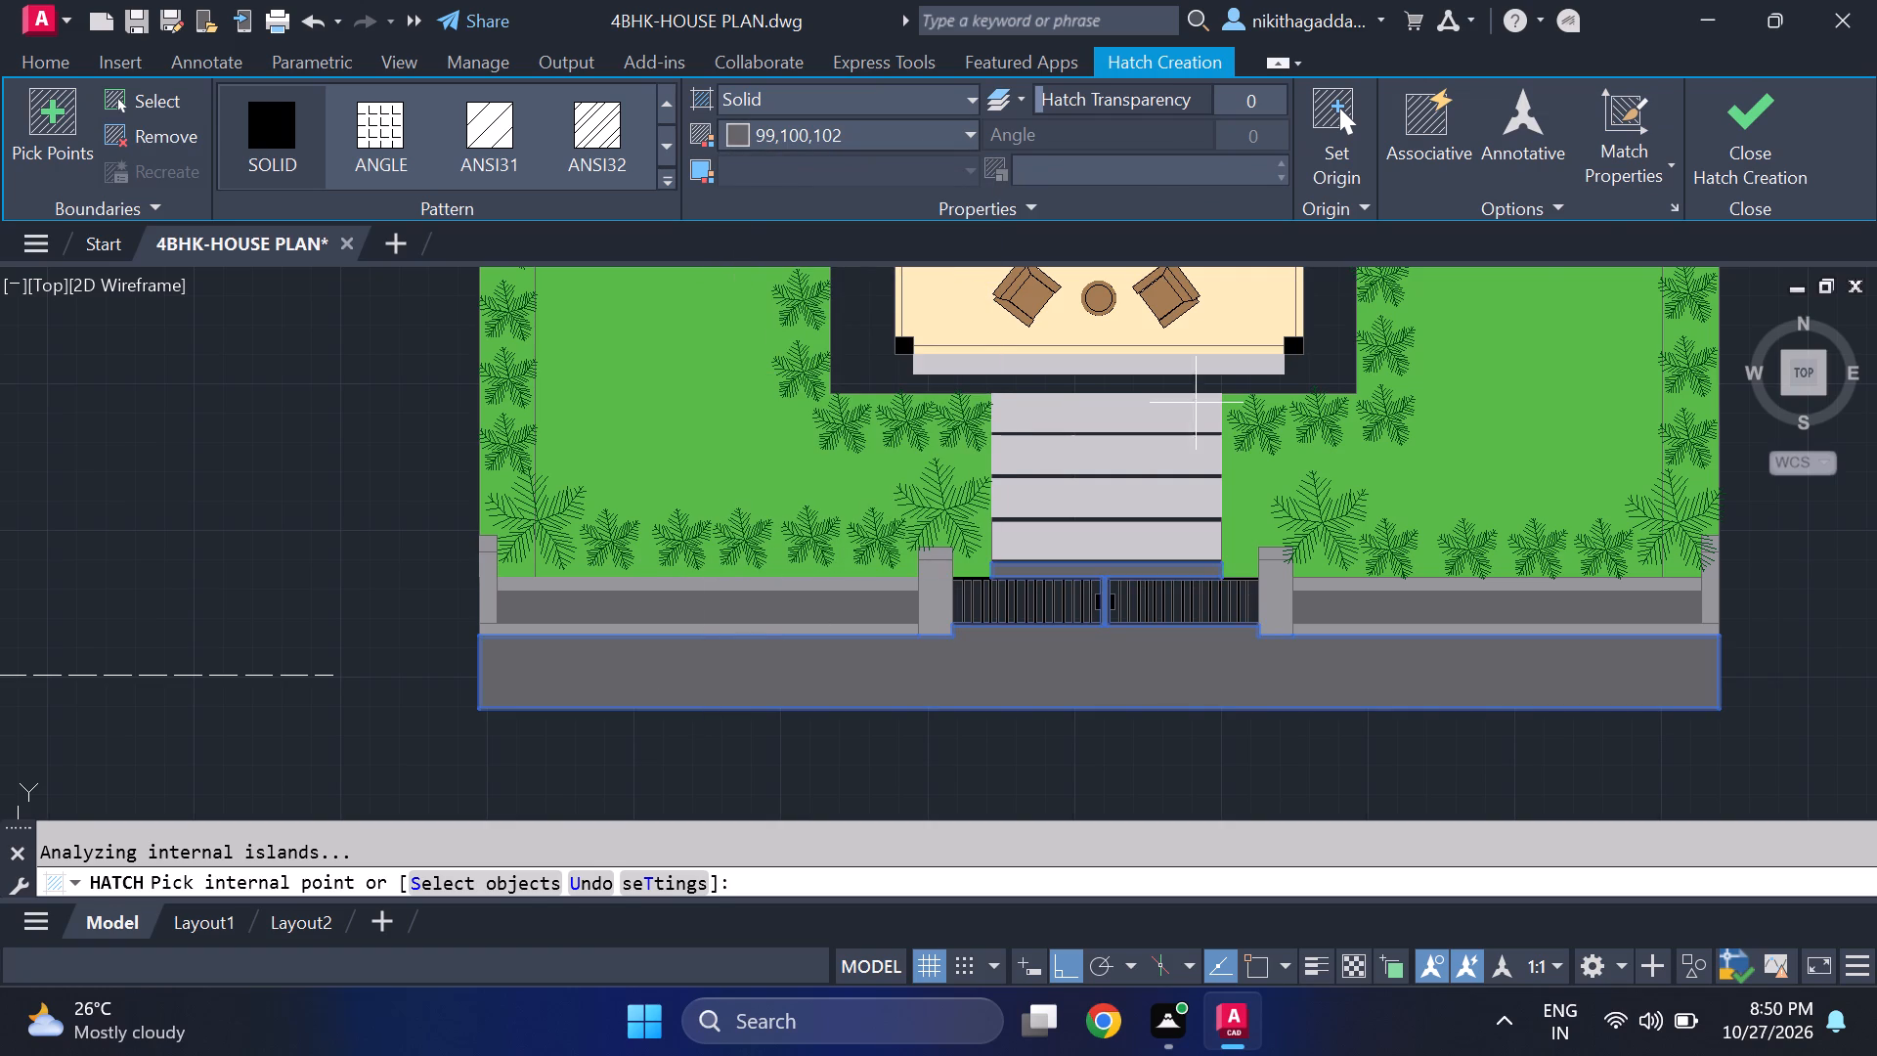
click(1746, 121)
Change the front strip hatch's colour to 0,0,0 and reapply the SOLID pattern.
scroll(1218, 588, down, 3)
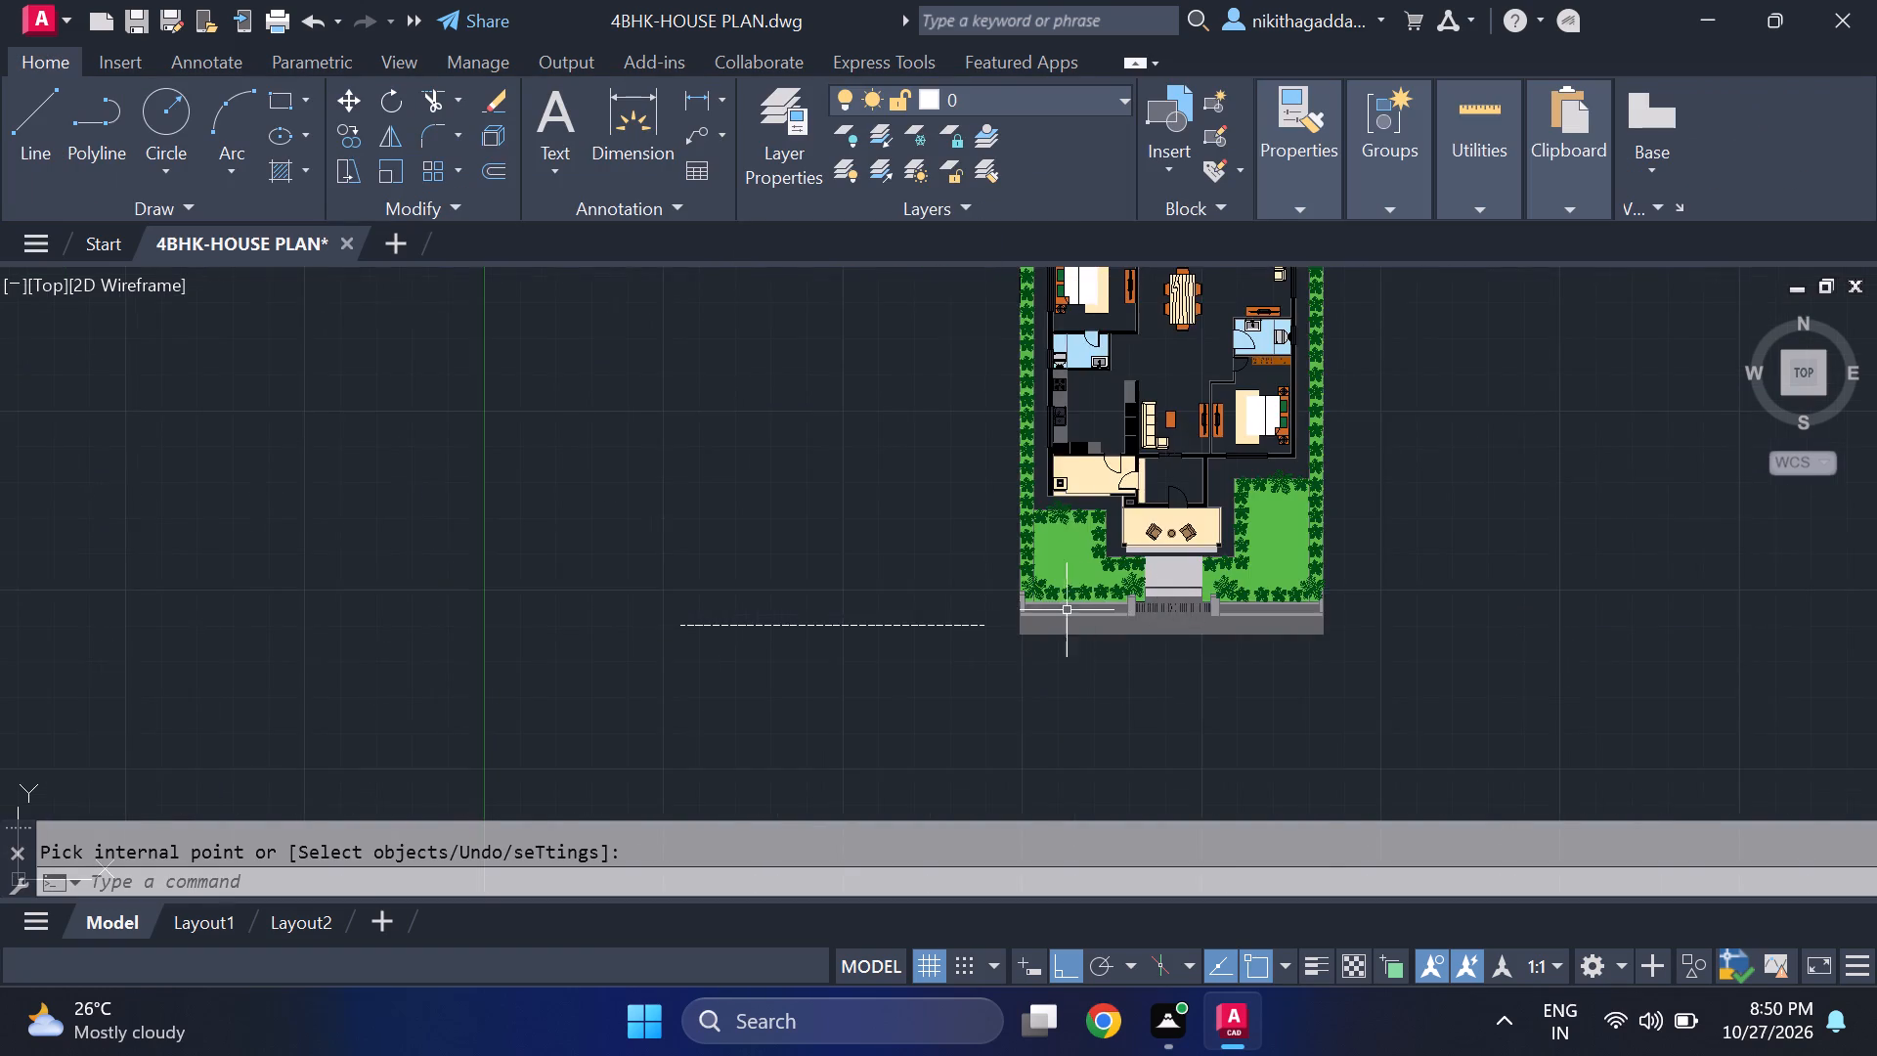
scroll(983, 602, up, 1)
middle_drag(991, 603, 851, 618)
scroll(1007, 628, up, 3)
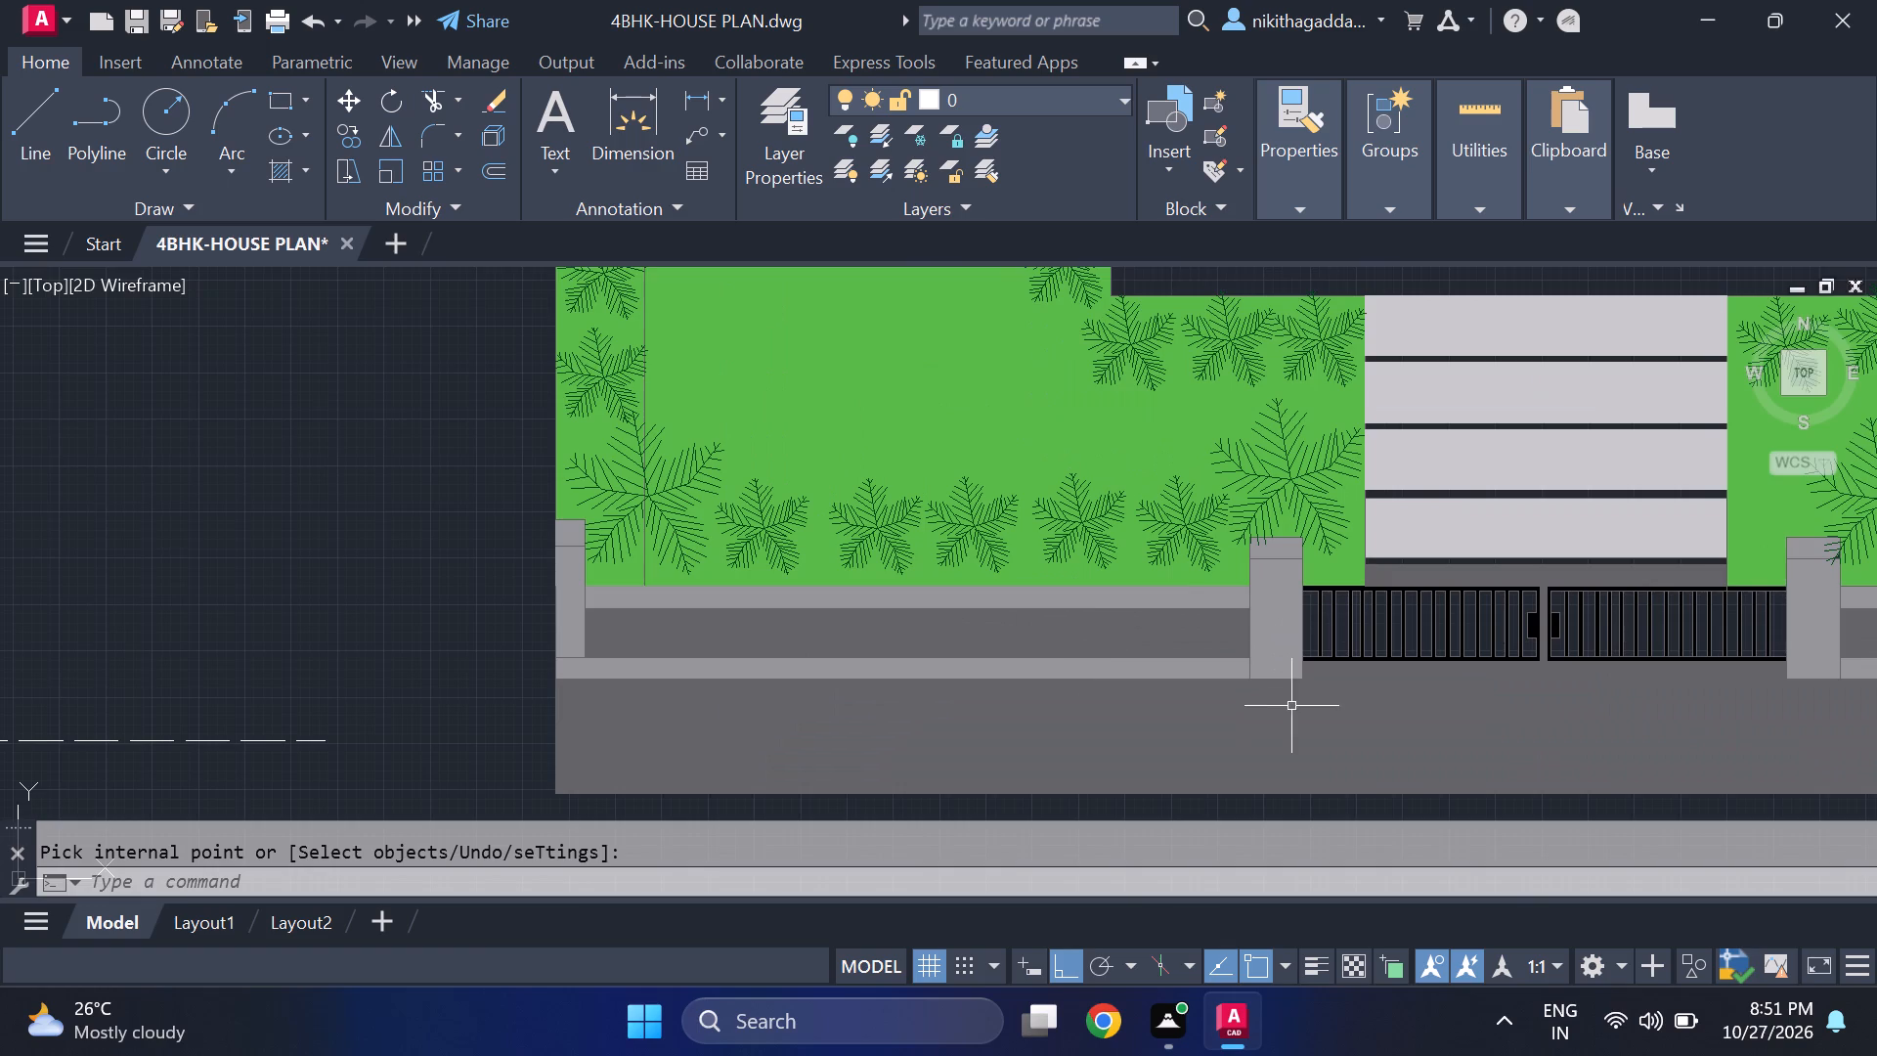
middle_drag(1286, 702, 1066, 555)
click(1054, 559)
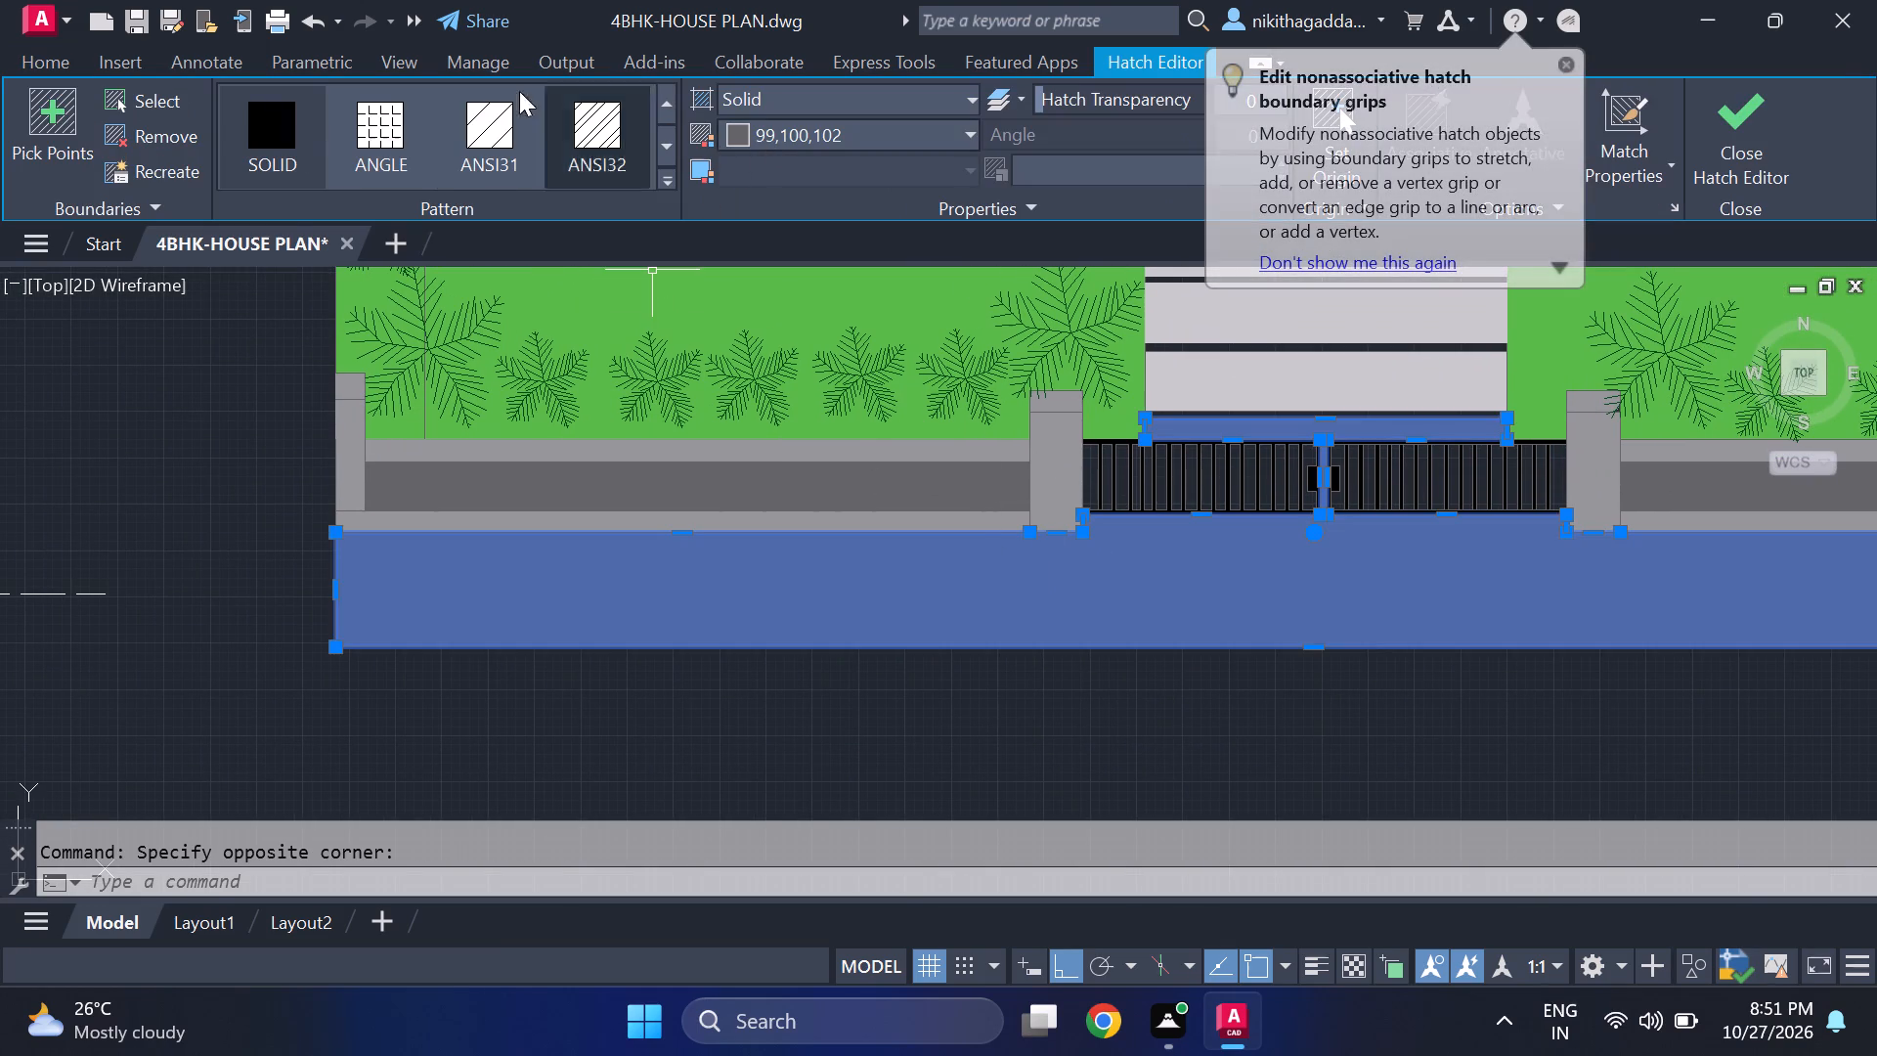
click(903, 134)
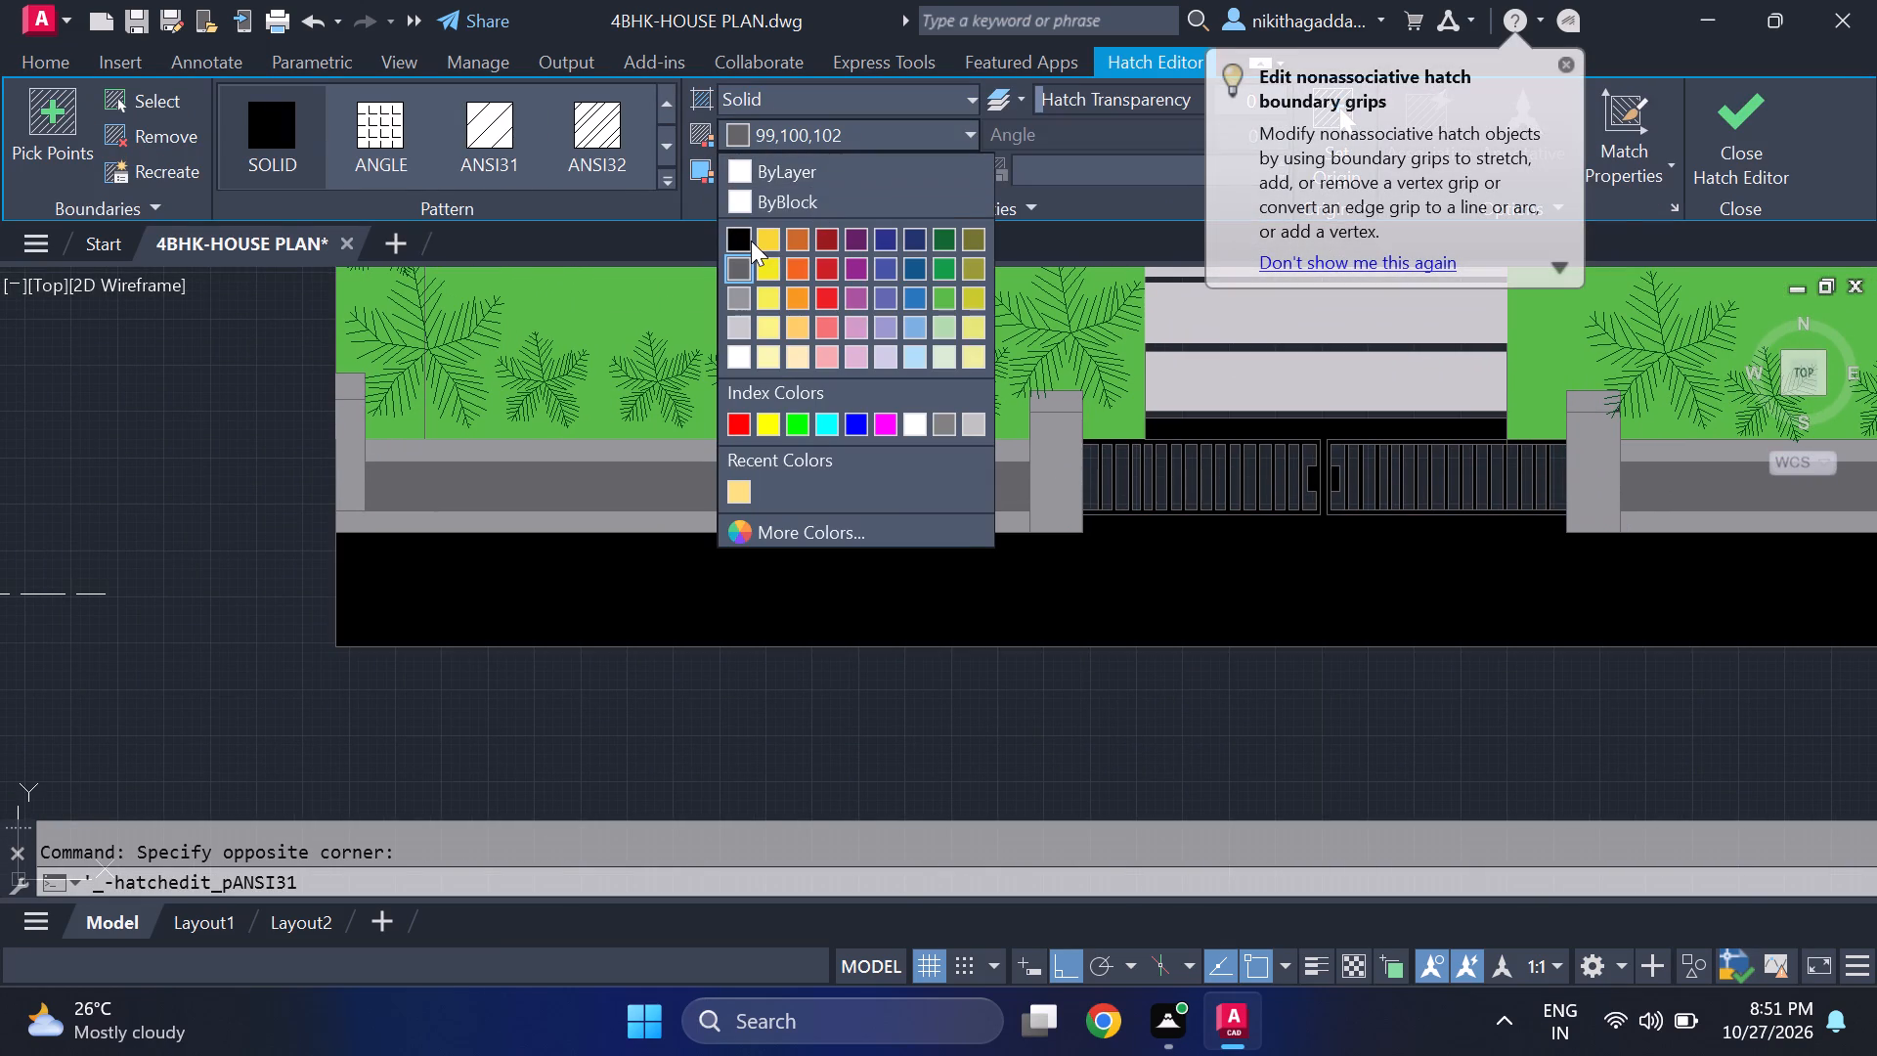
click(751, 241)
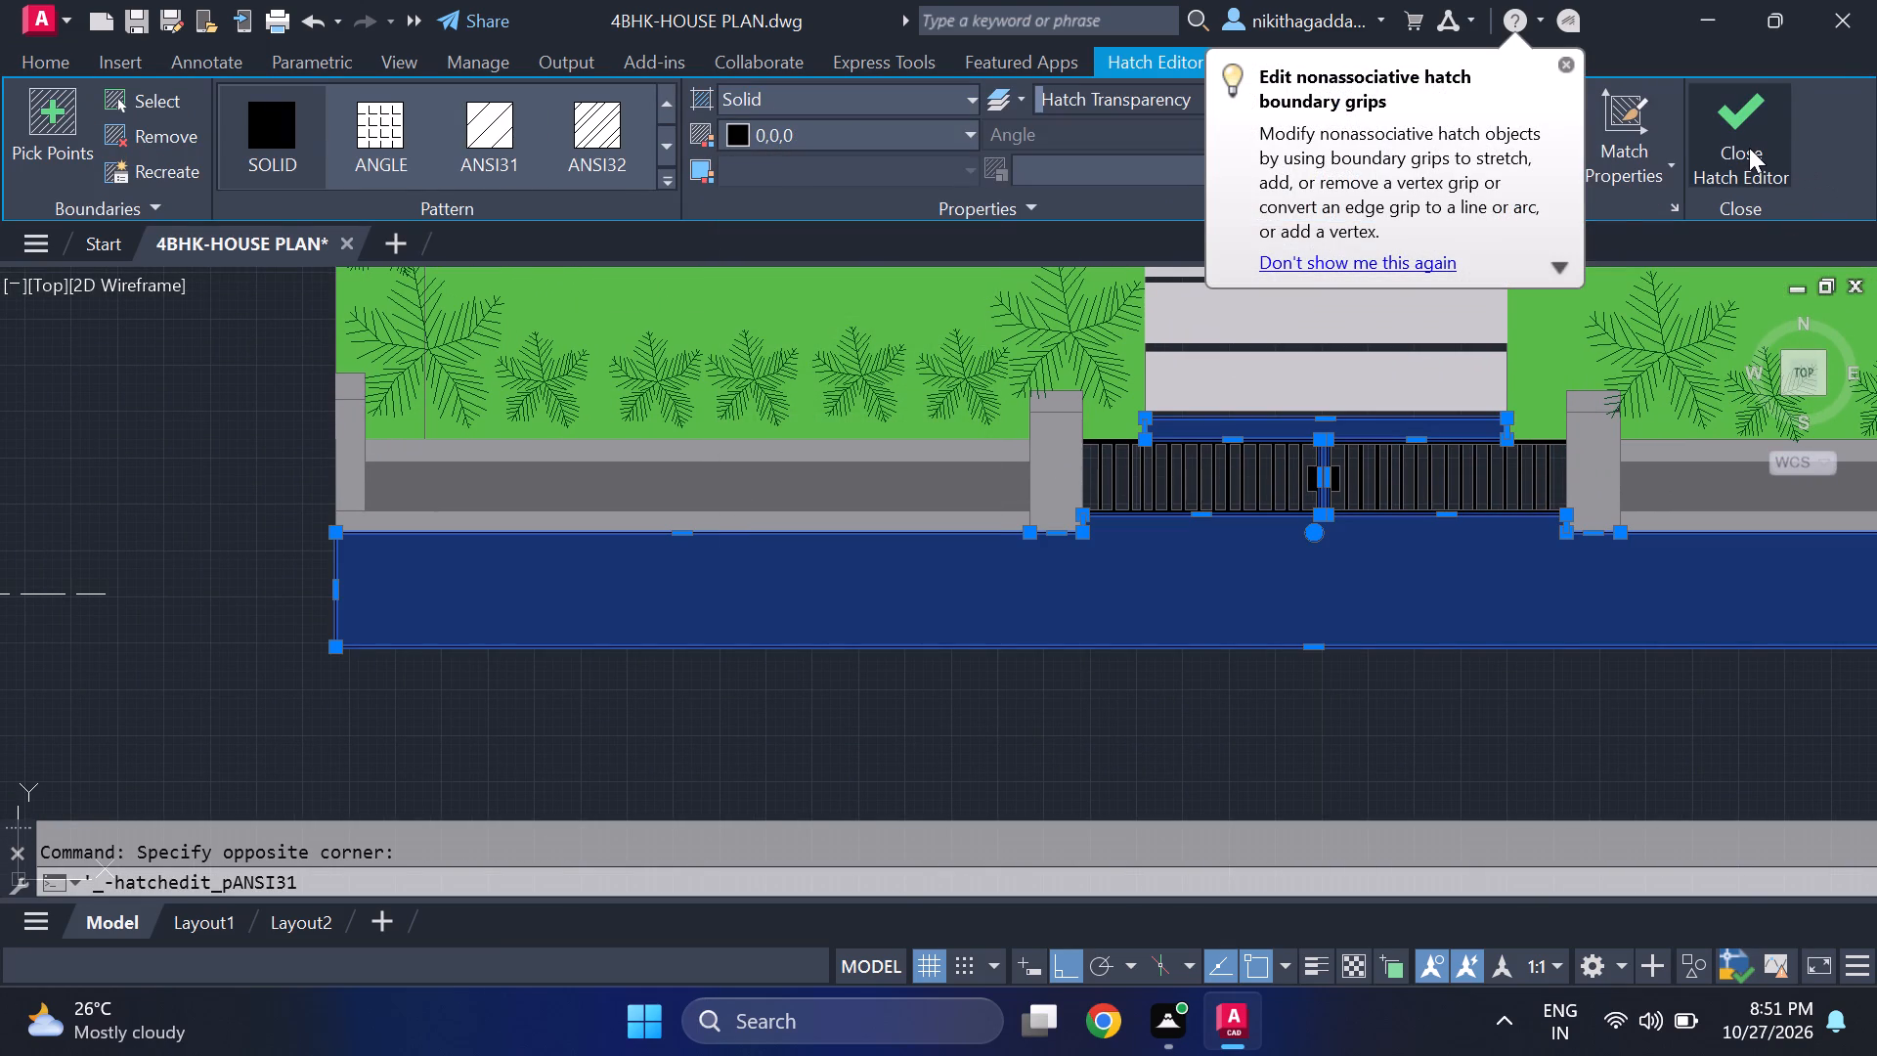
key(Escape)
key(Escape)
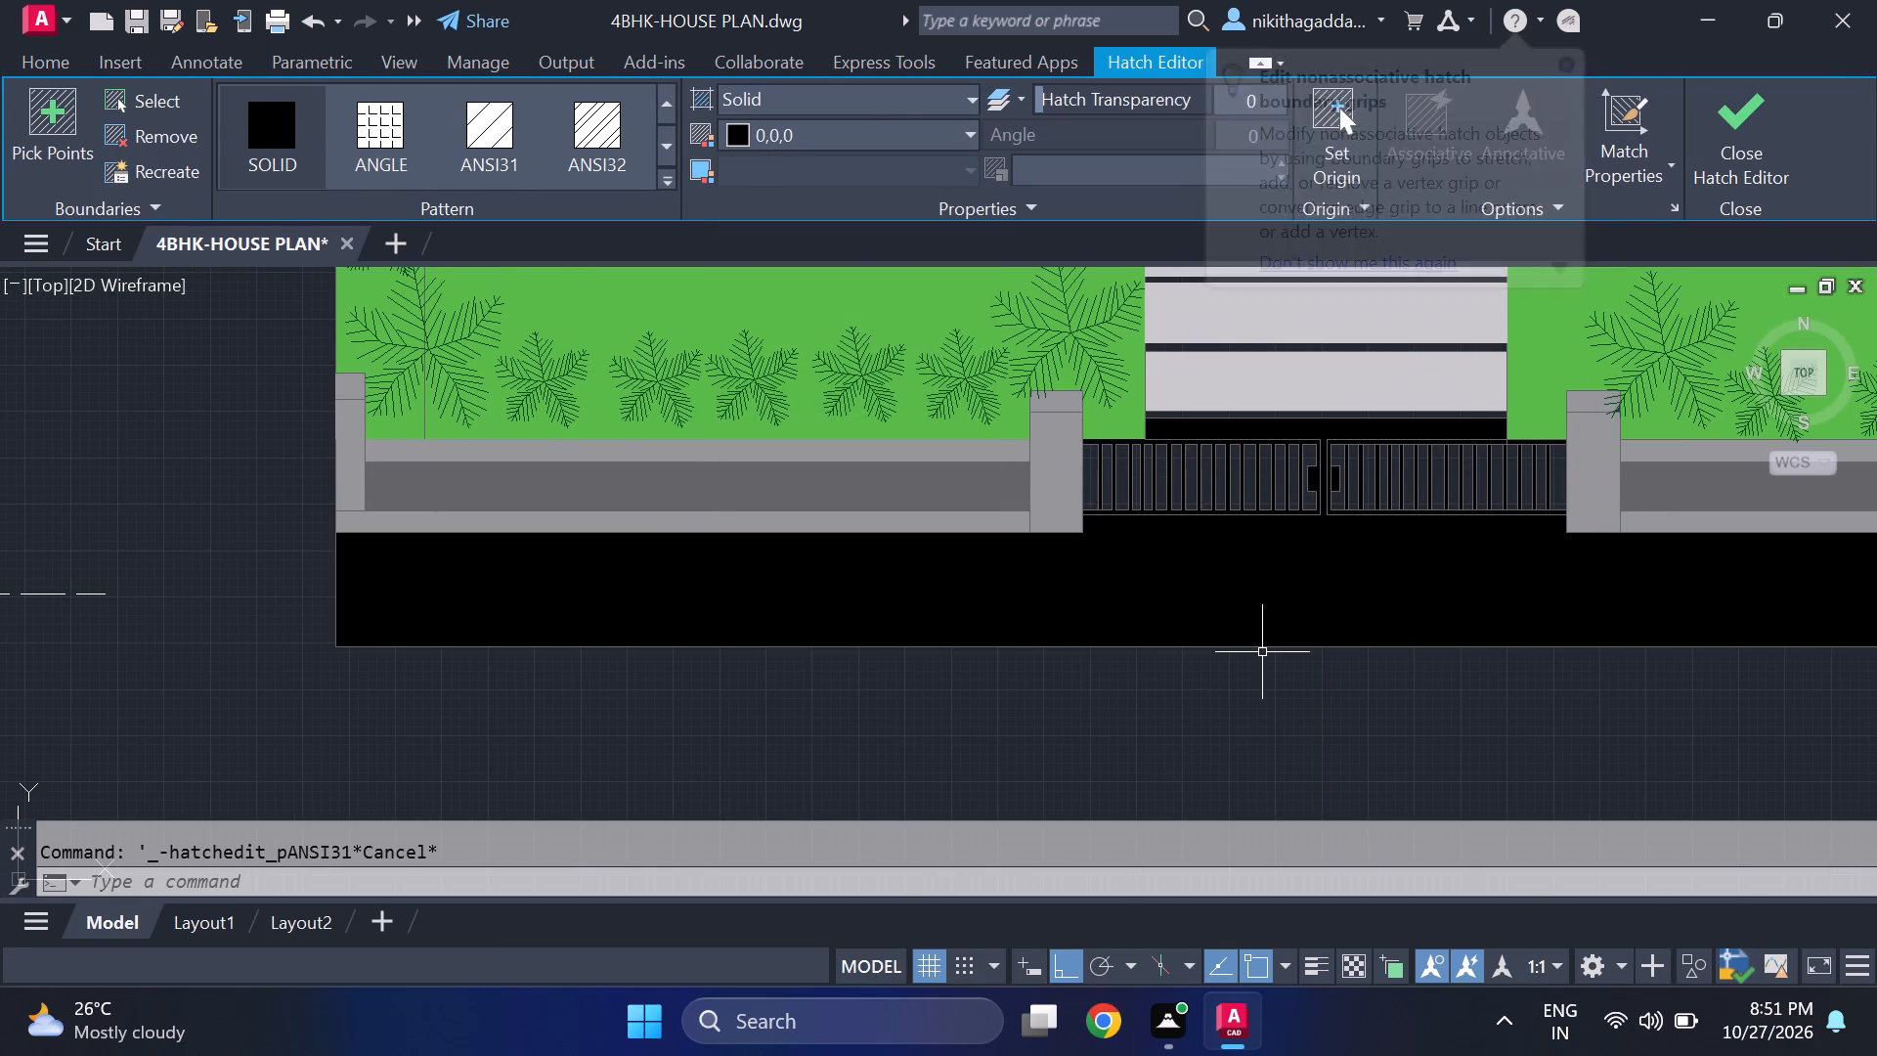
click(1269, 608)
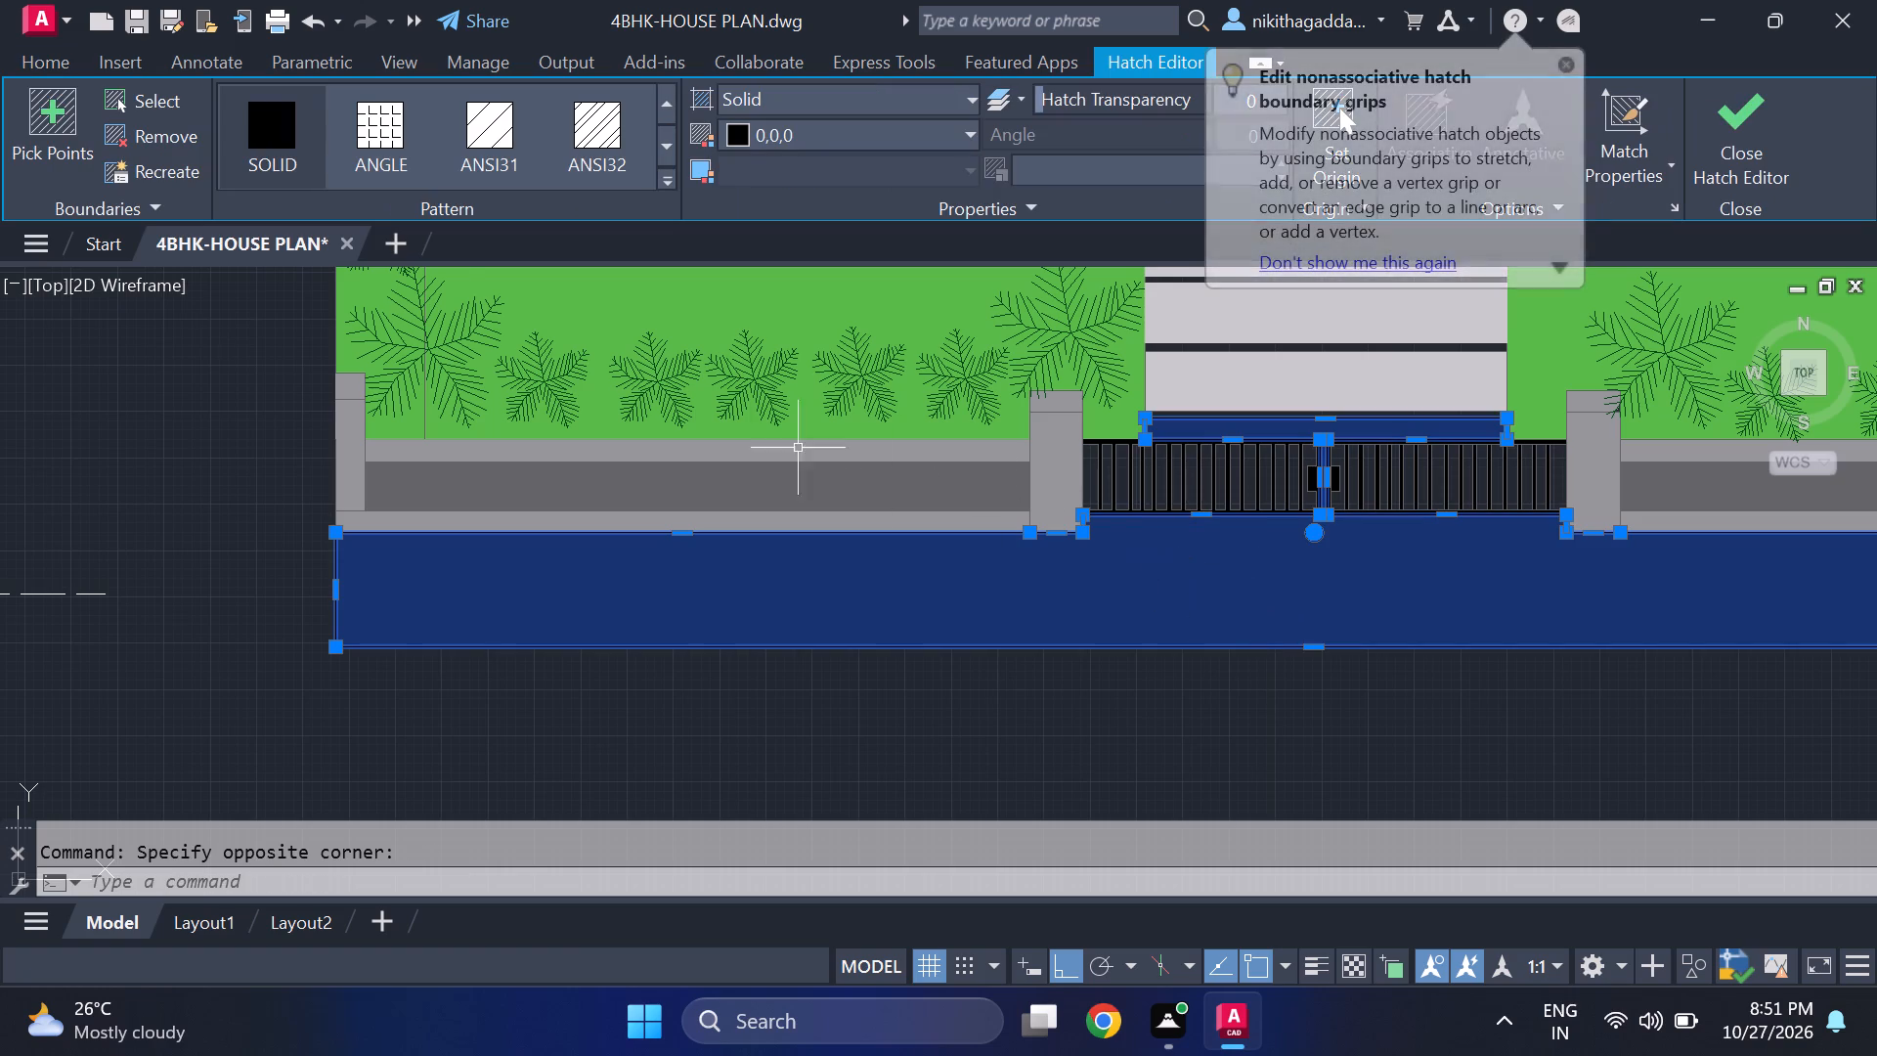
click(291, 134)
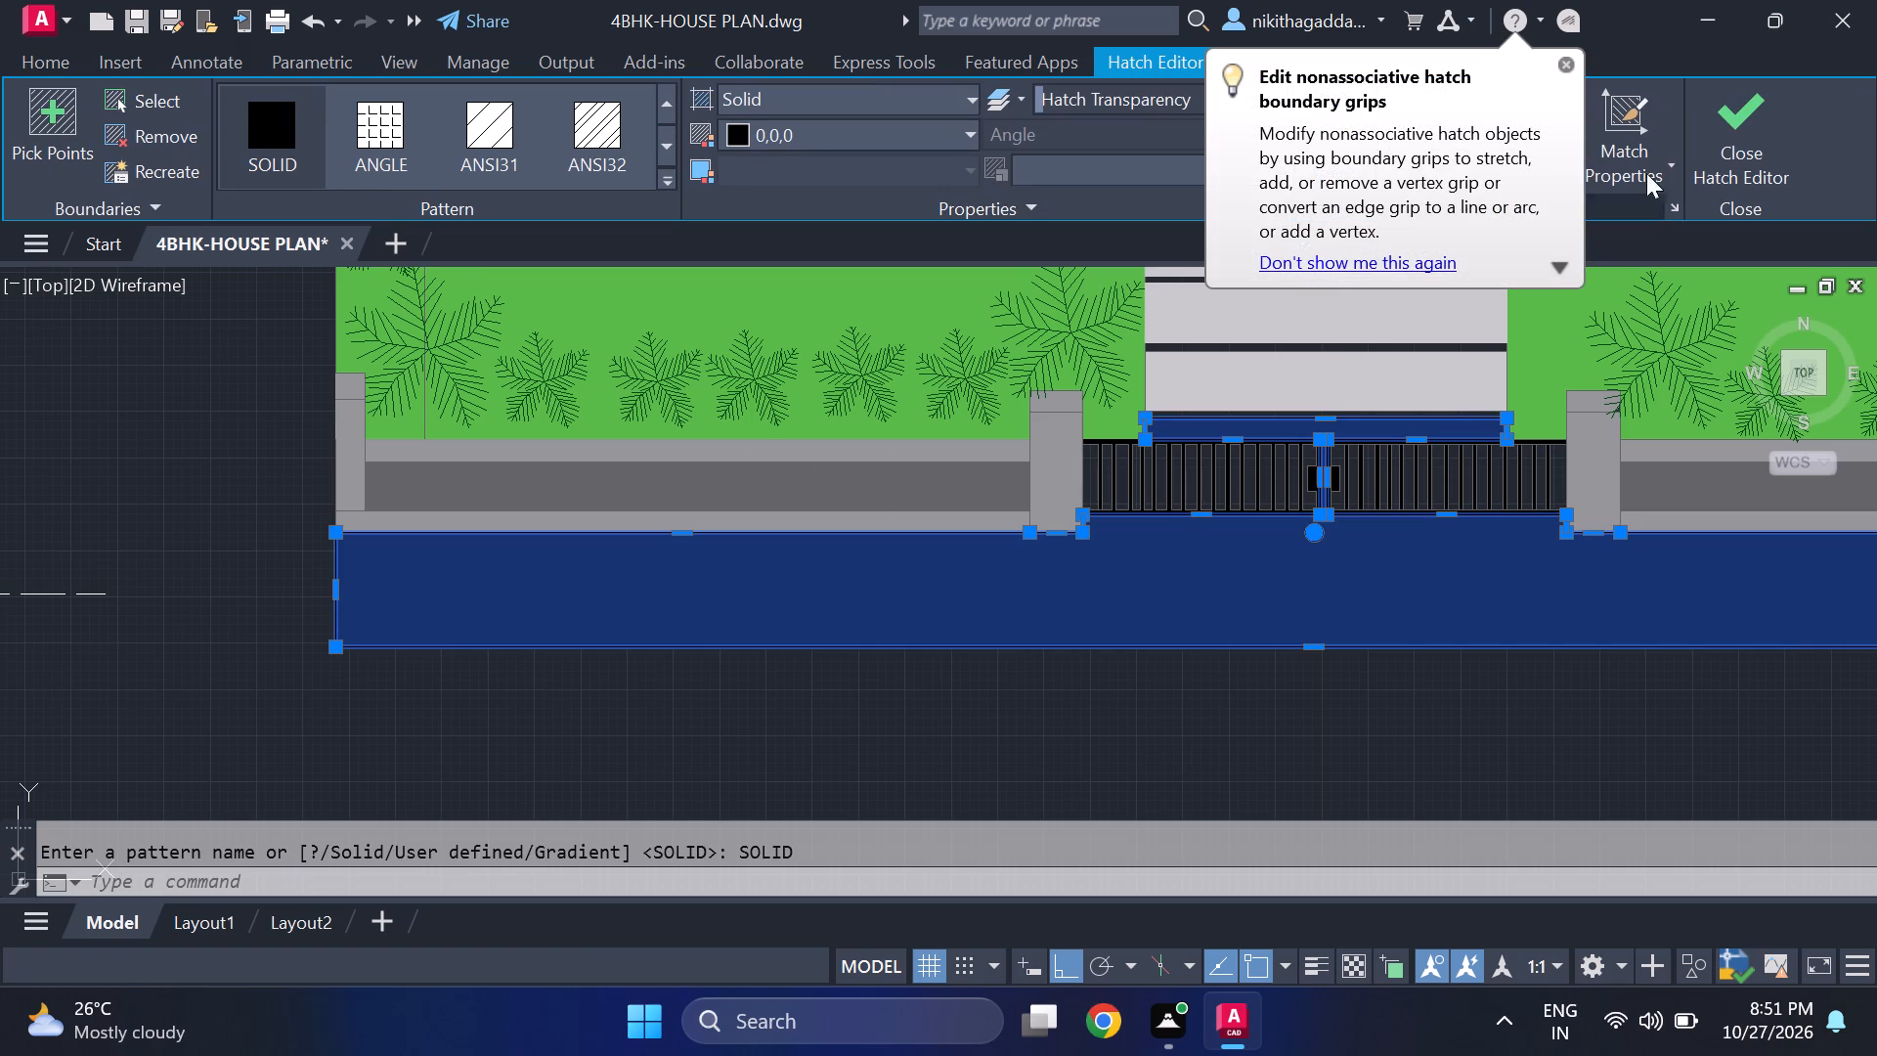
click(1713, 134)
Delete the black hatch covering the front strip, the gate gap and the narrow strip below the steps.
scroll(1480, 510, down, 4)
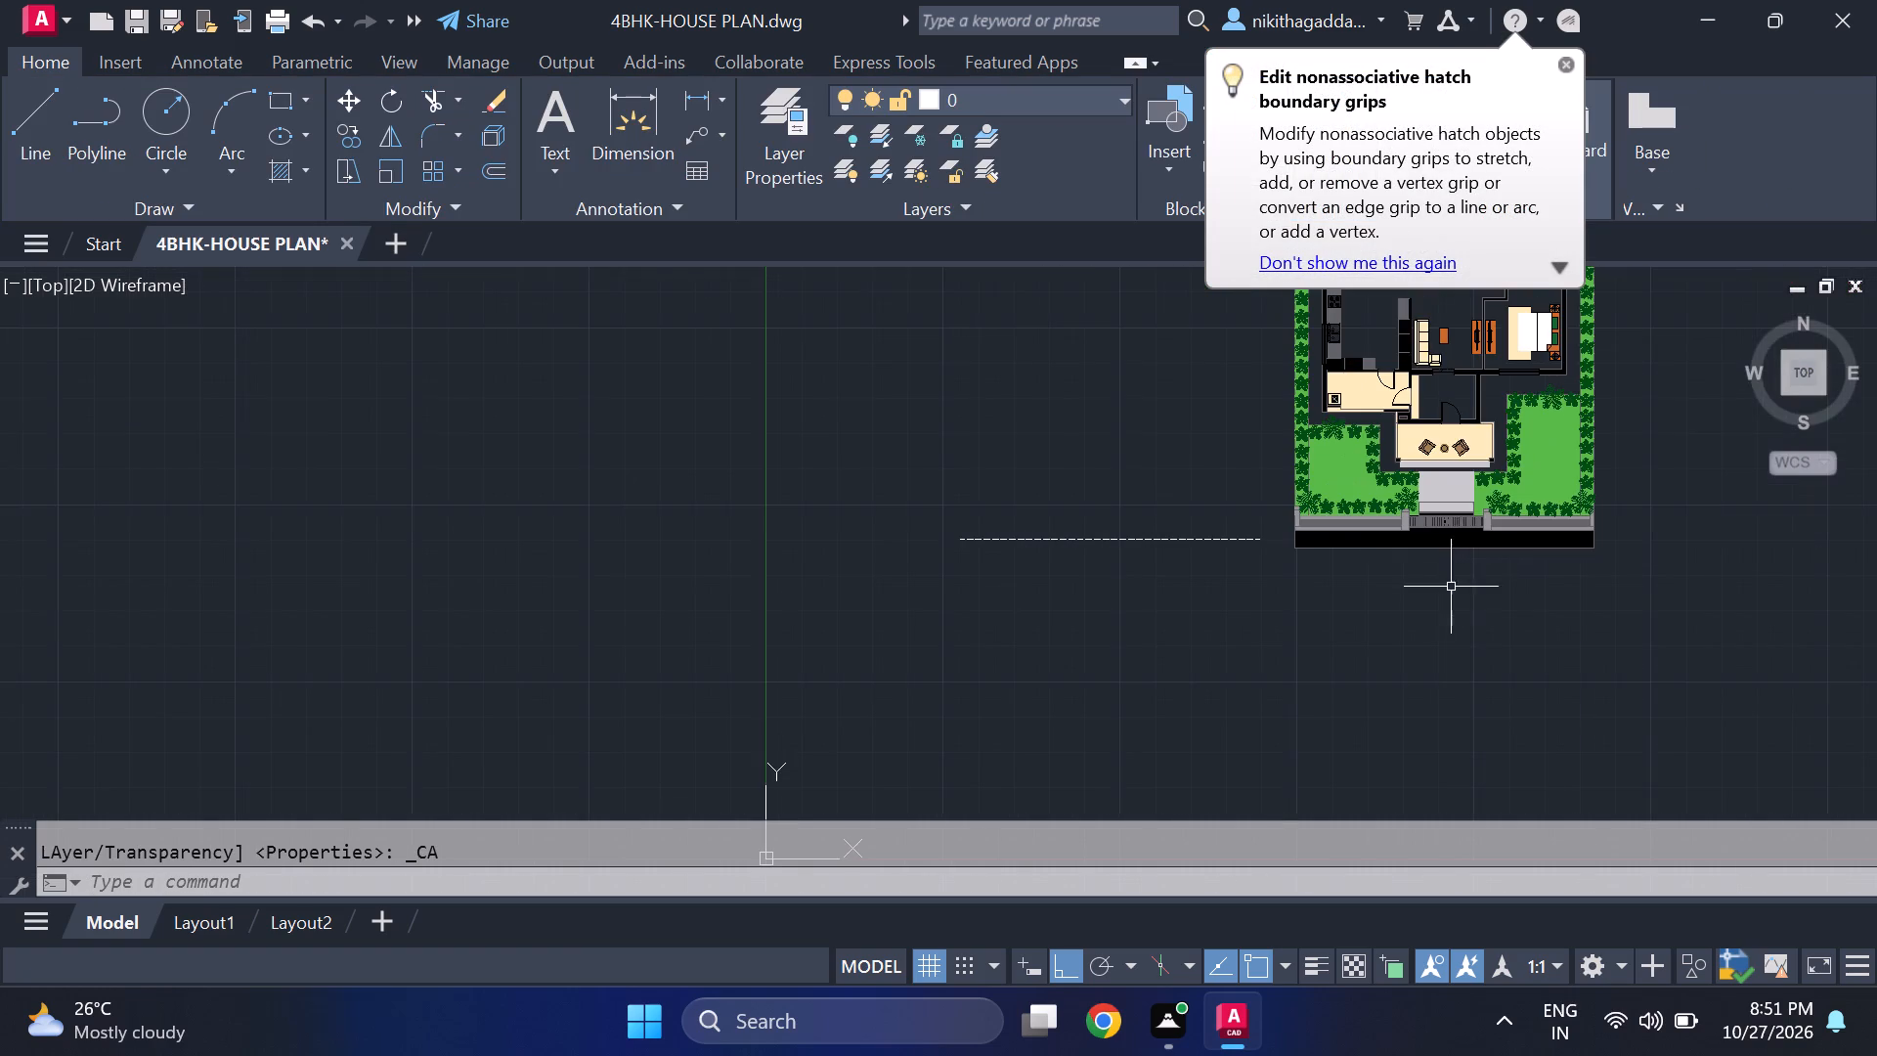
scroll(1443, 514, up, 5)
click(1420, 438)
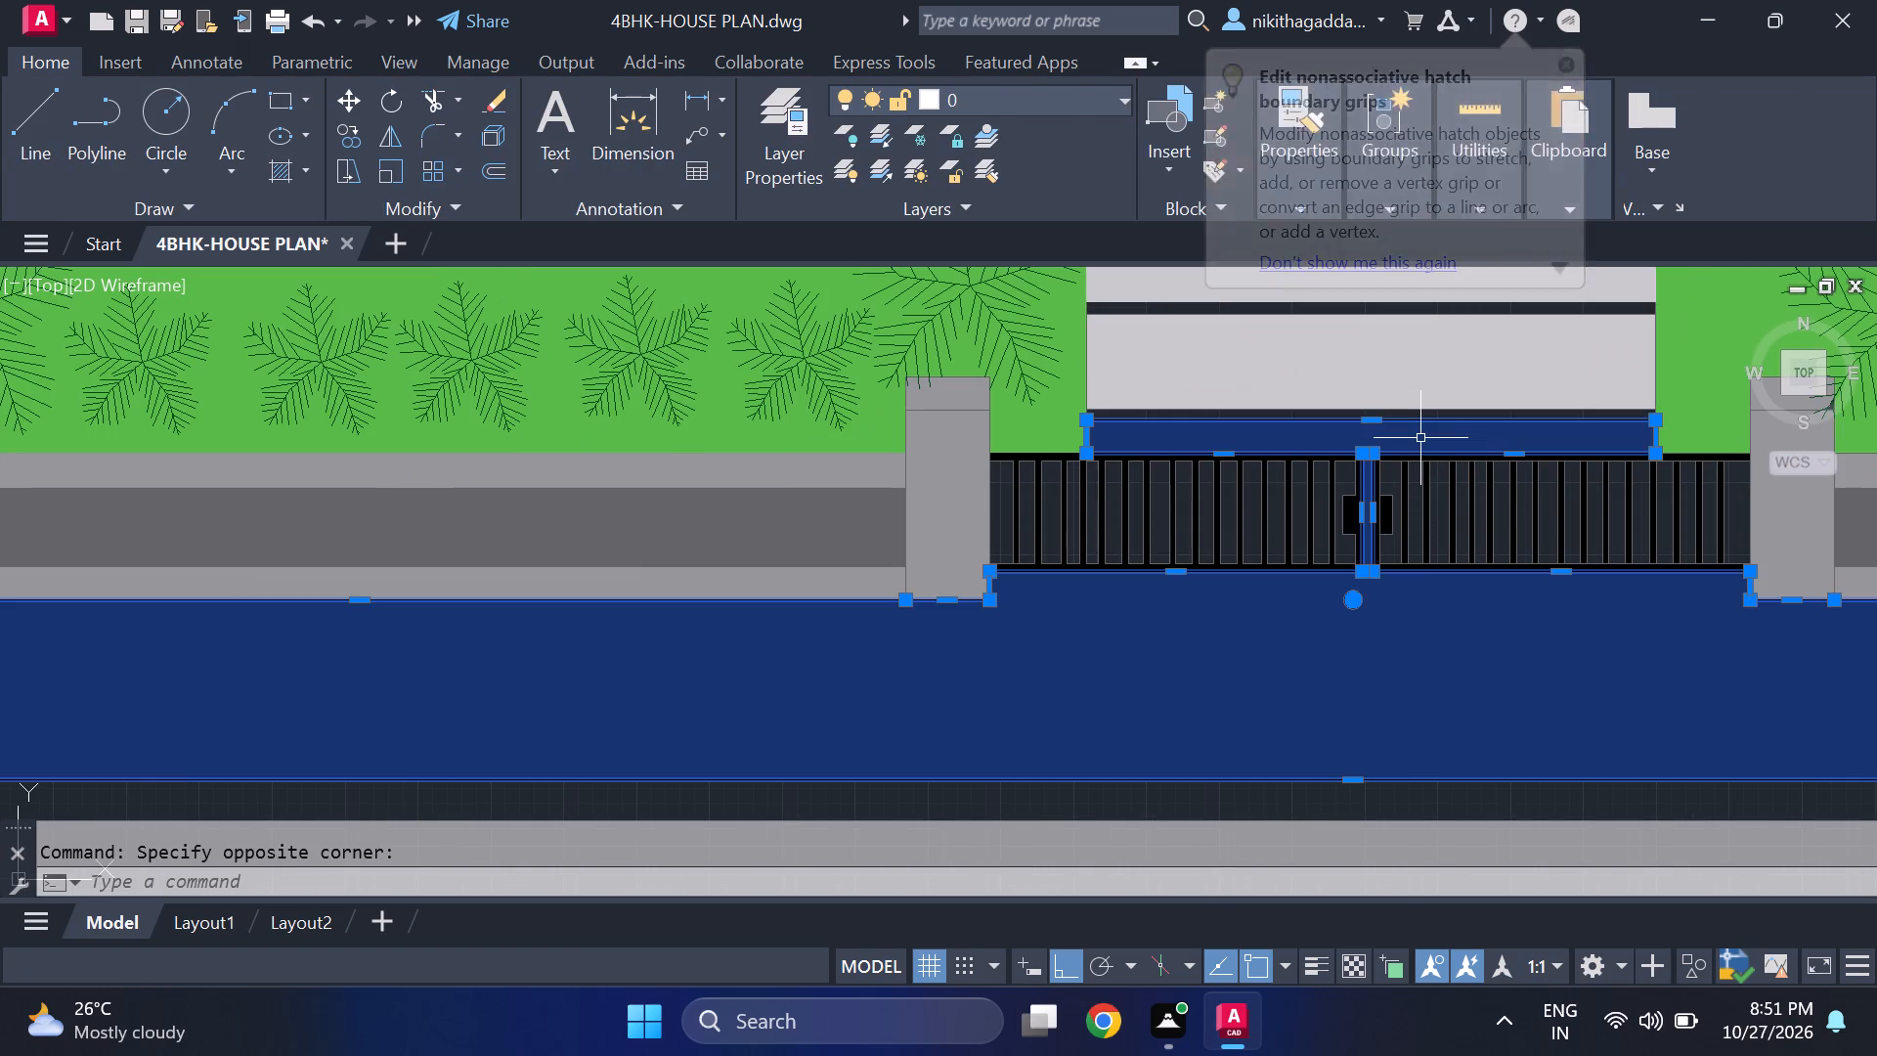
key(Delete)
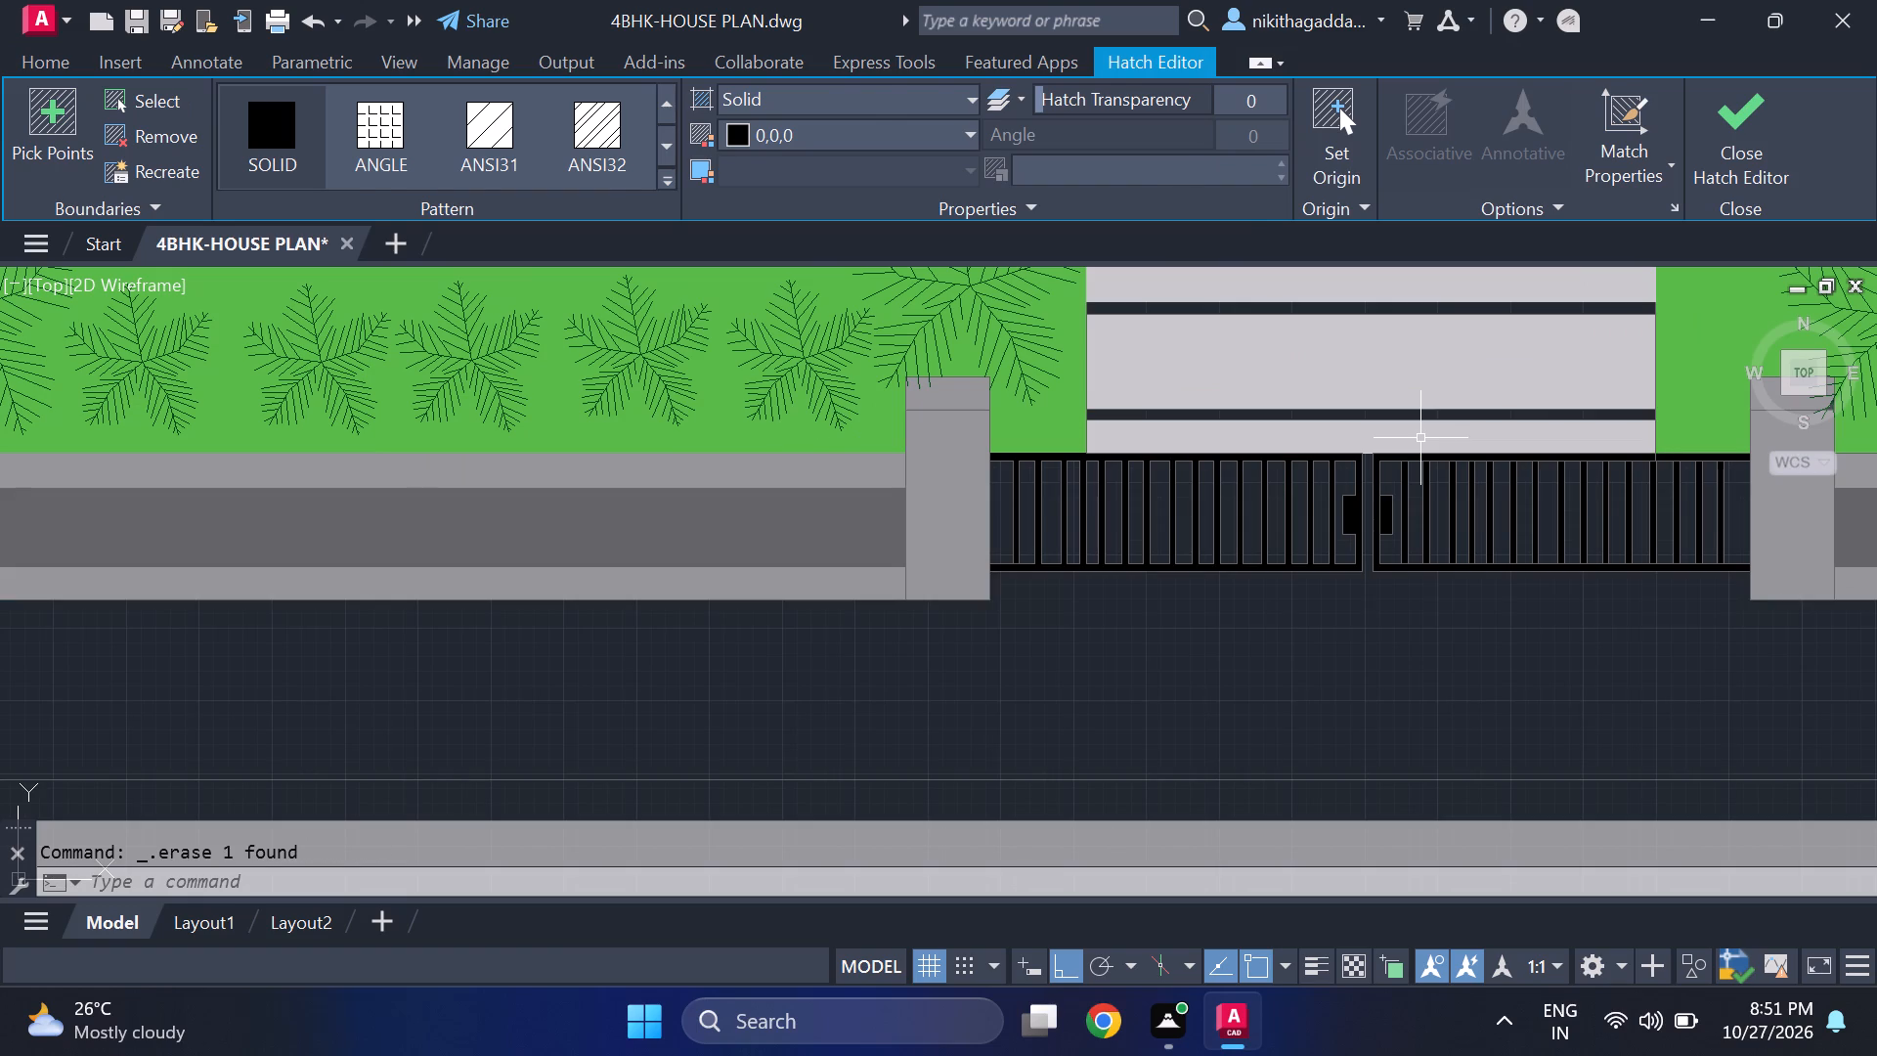
Extend the gate's top edge line across the gap between the two gate leaves.
scroll(1347, 439, up, 4)
text(ex)
key(Return)
click(1394, 538)
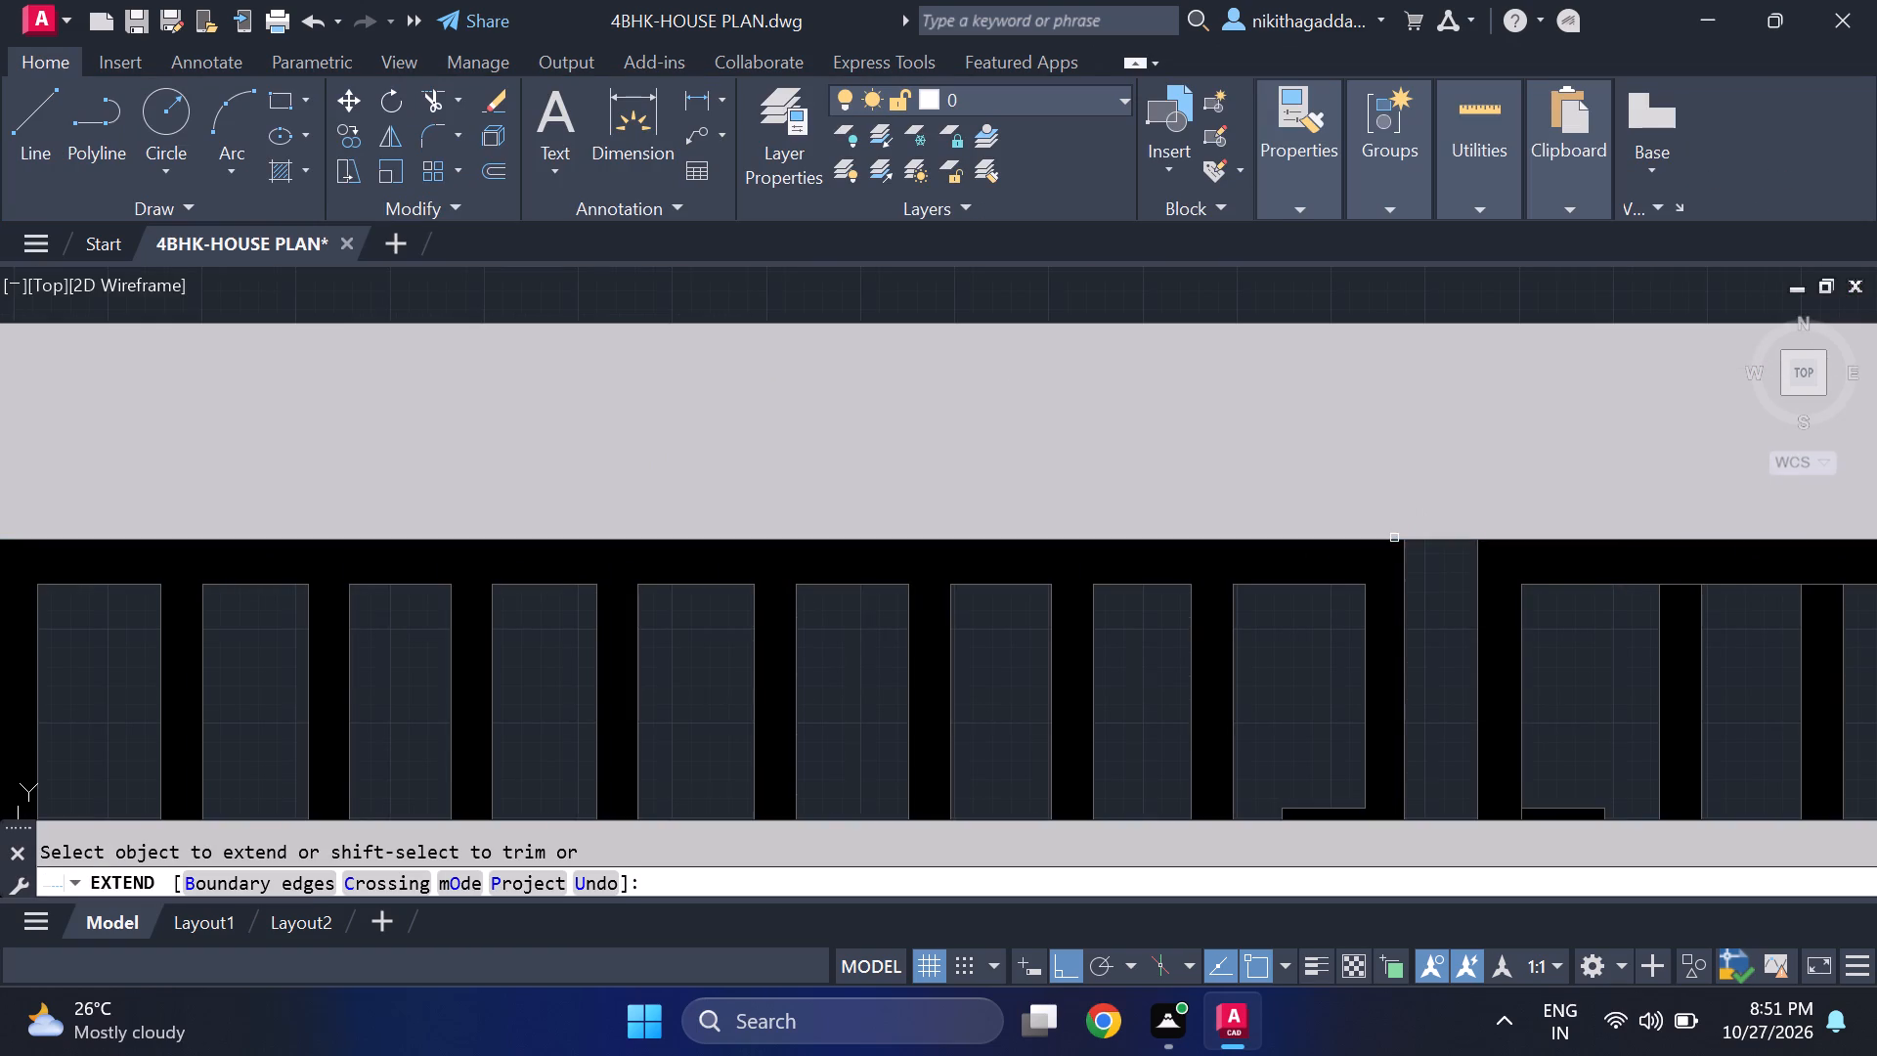
scroll(1436, 672, down, 4)
key(Escape)
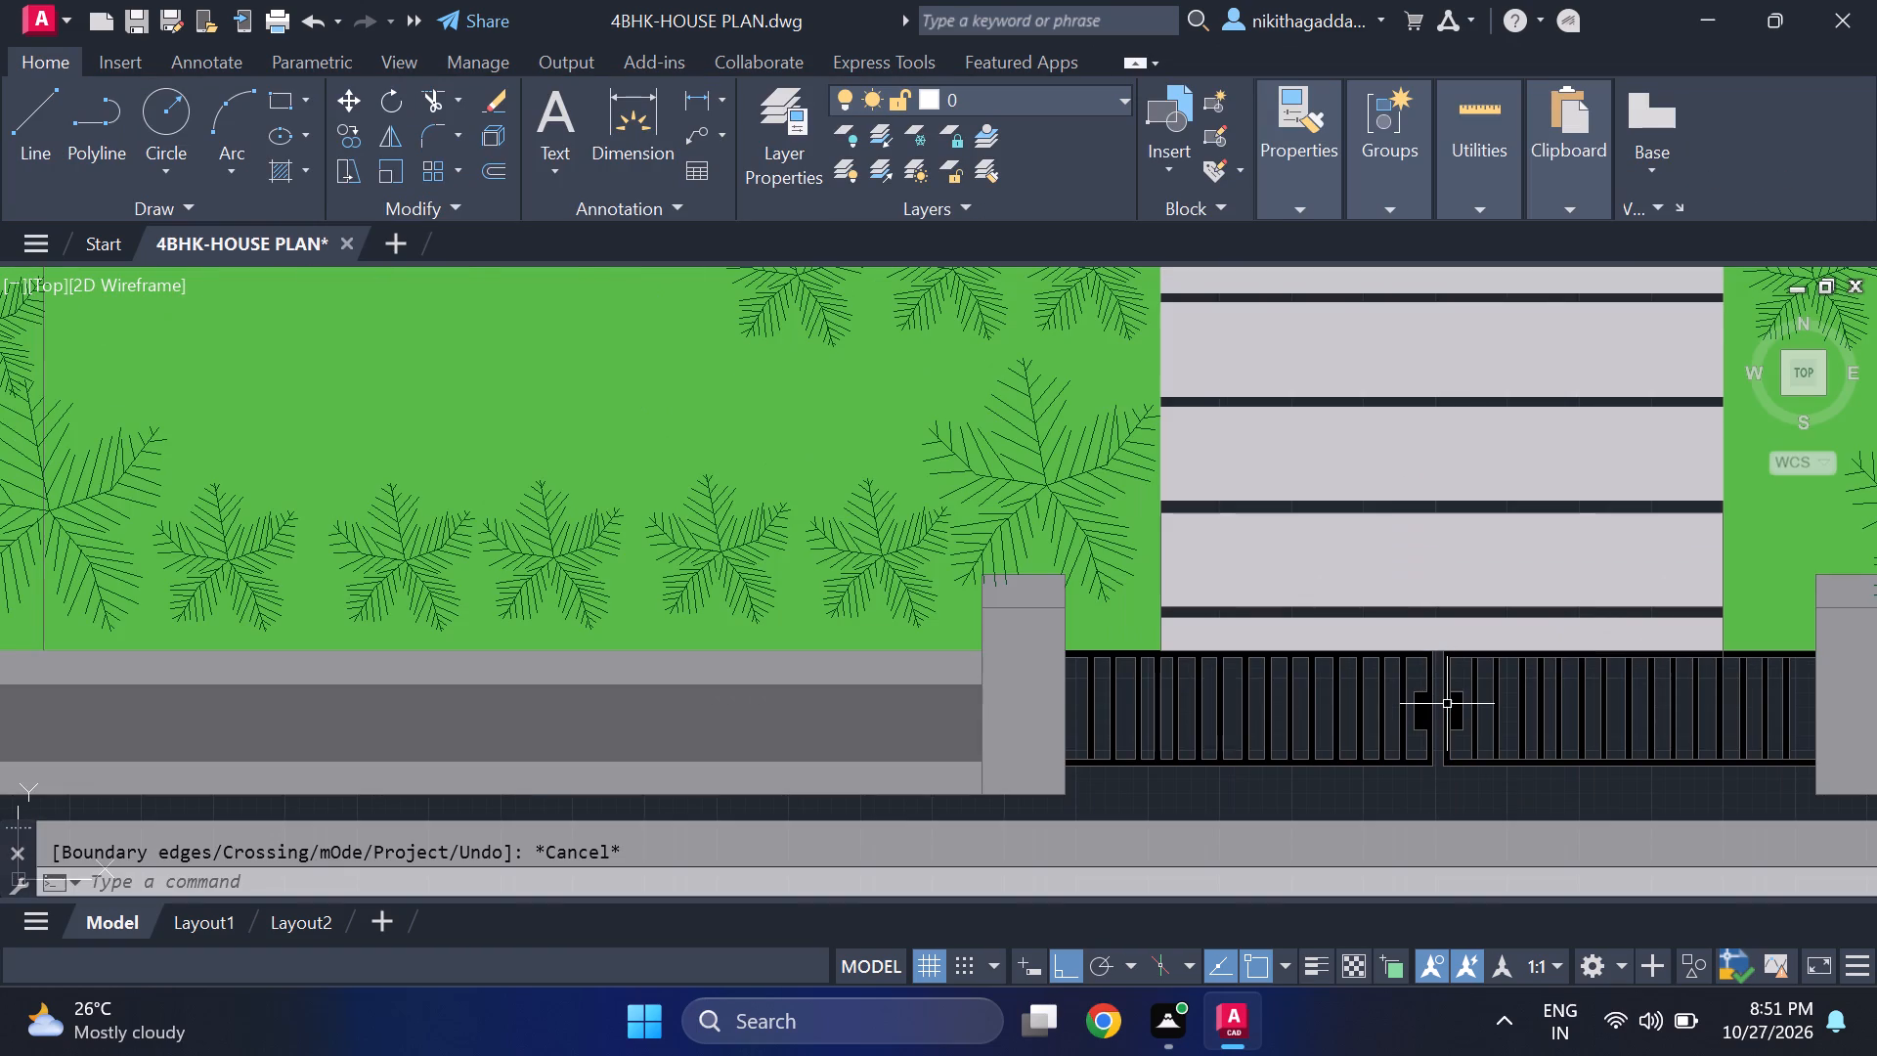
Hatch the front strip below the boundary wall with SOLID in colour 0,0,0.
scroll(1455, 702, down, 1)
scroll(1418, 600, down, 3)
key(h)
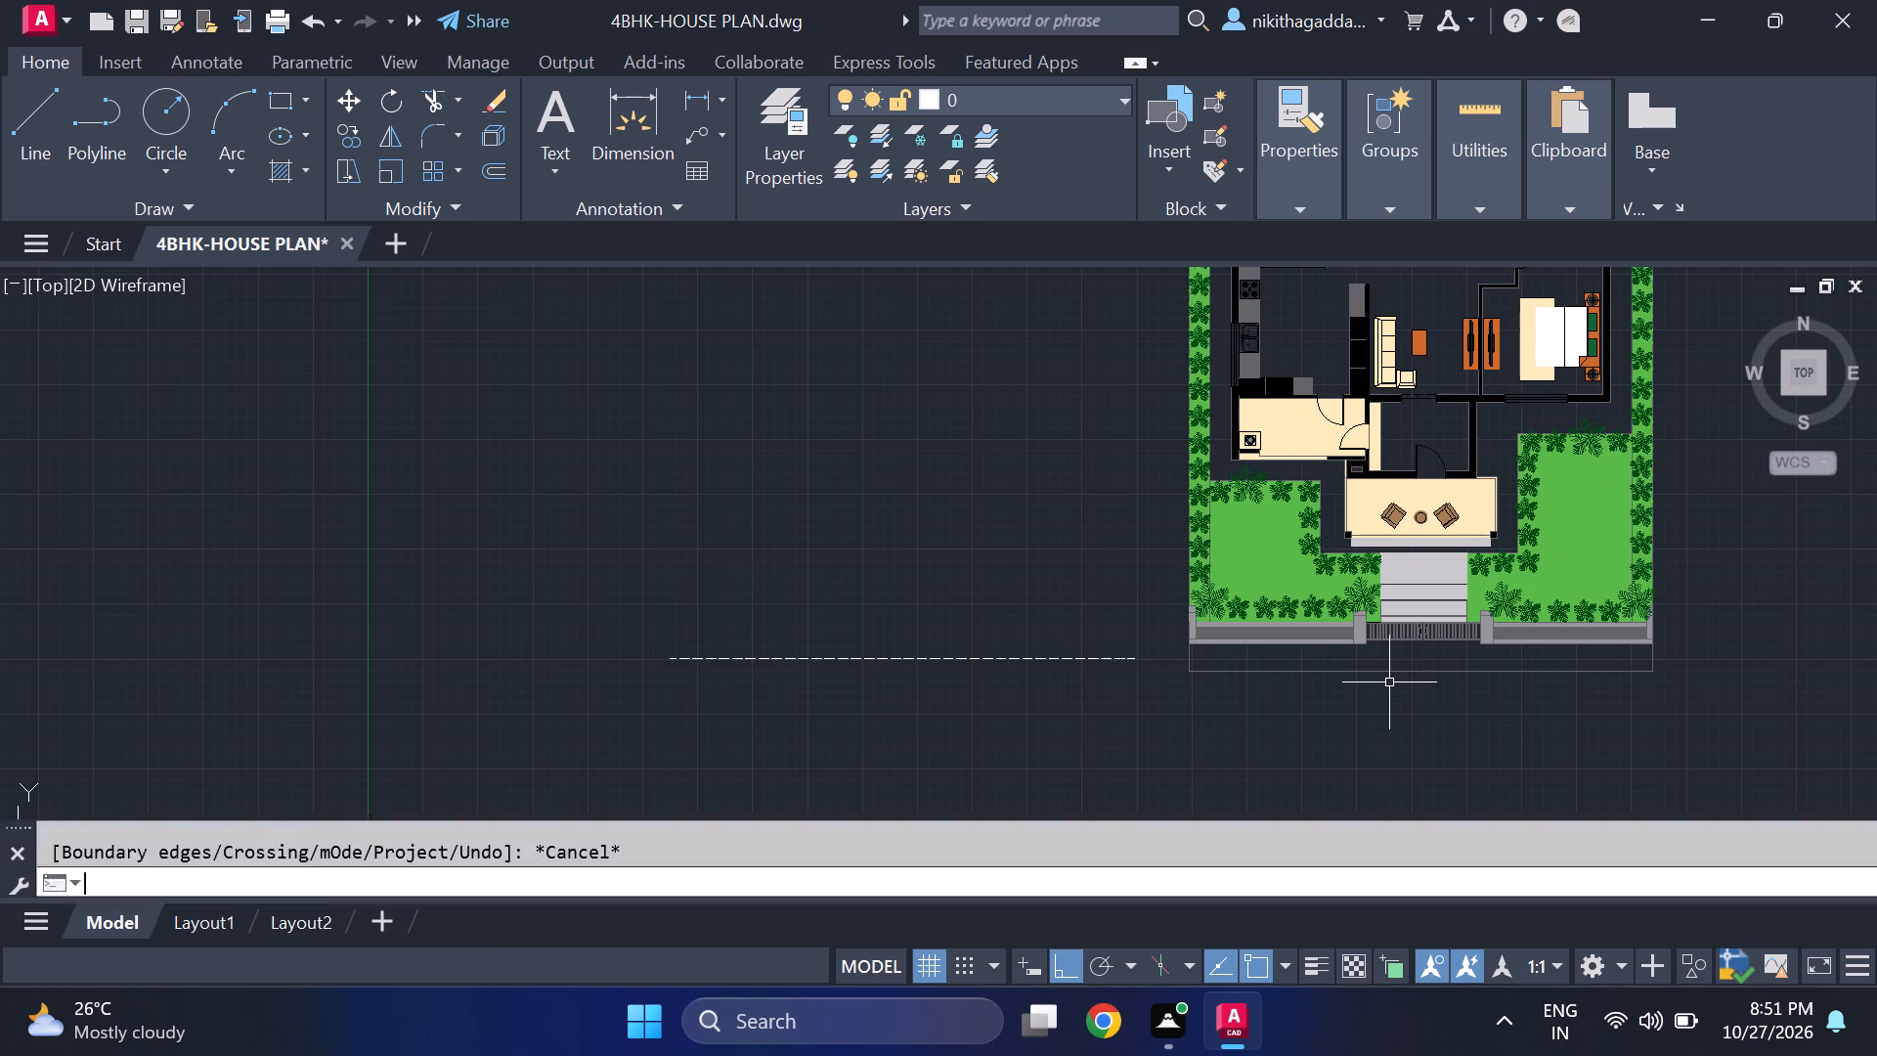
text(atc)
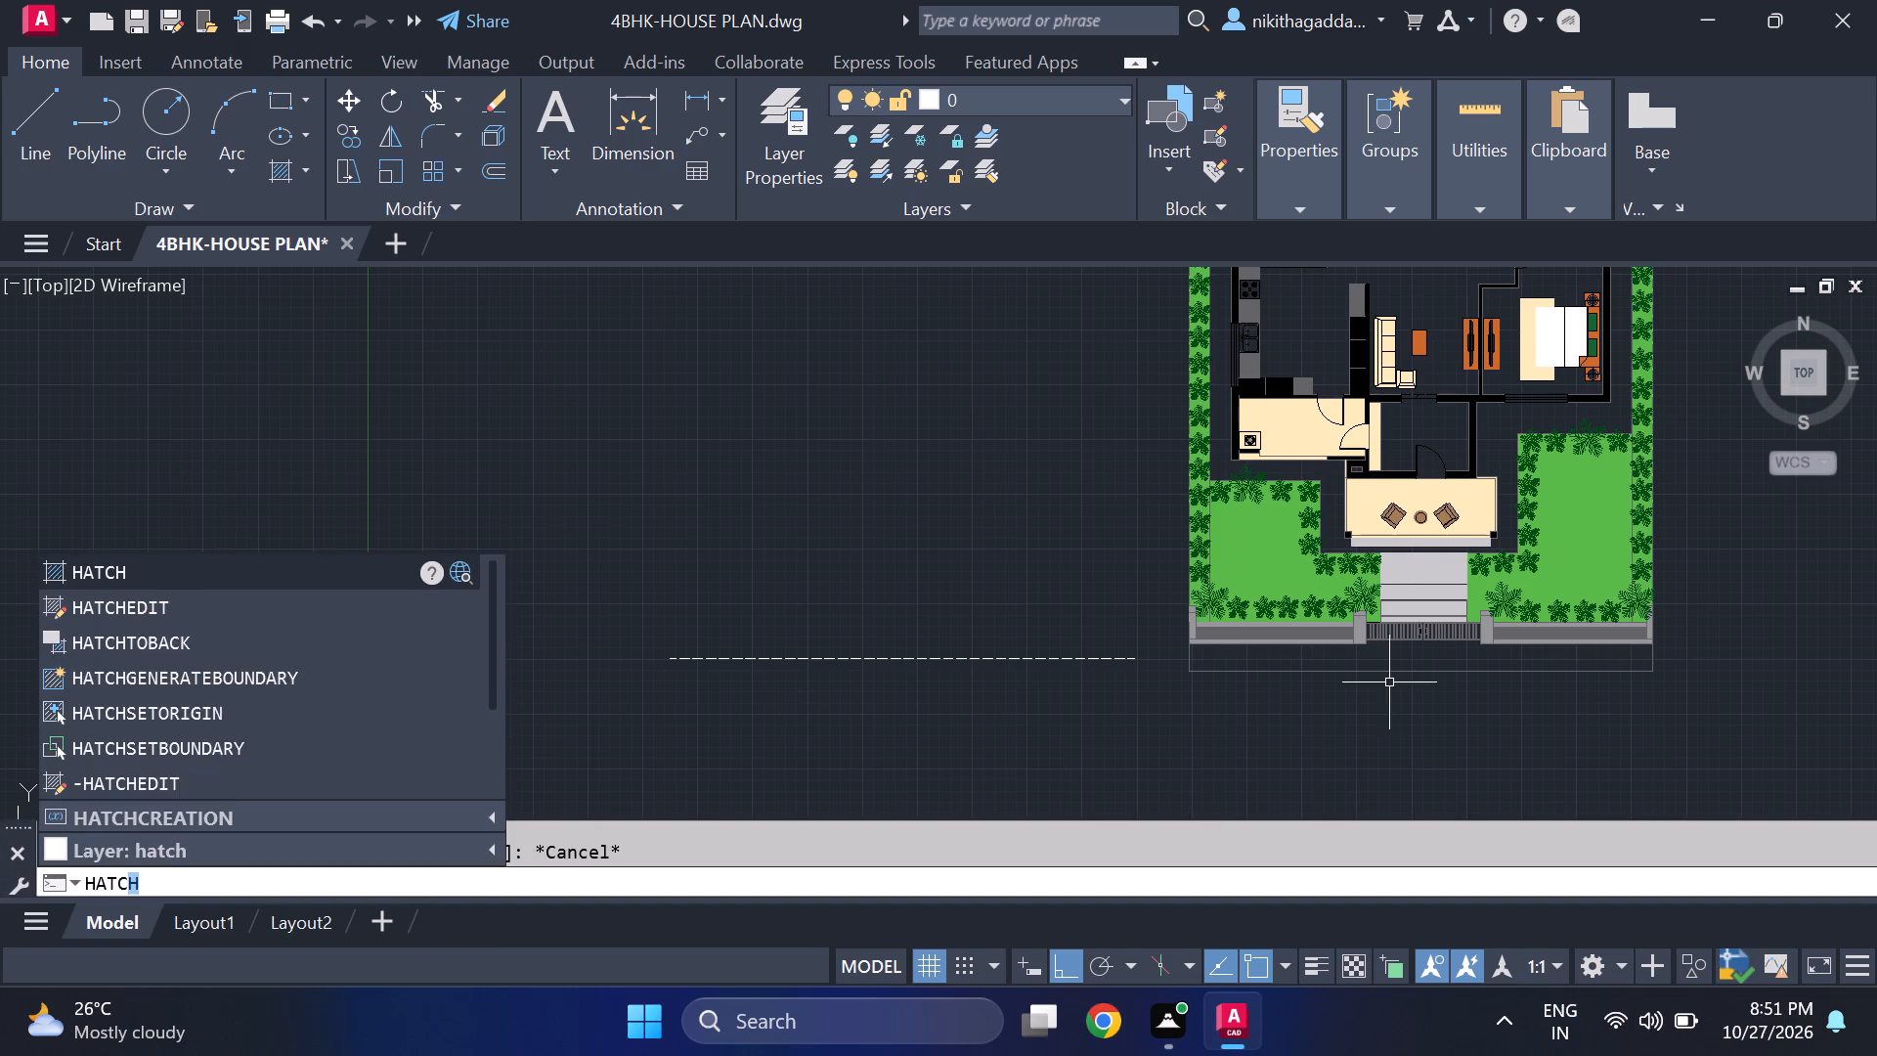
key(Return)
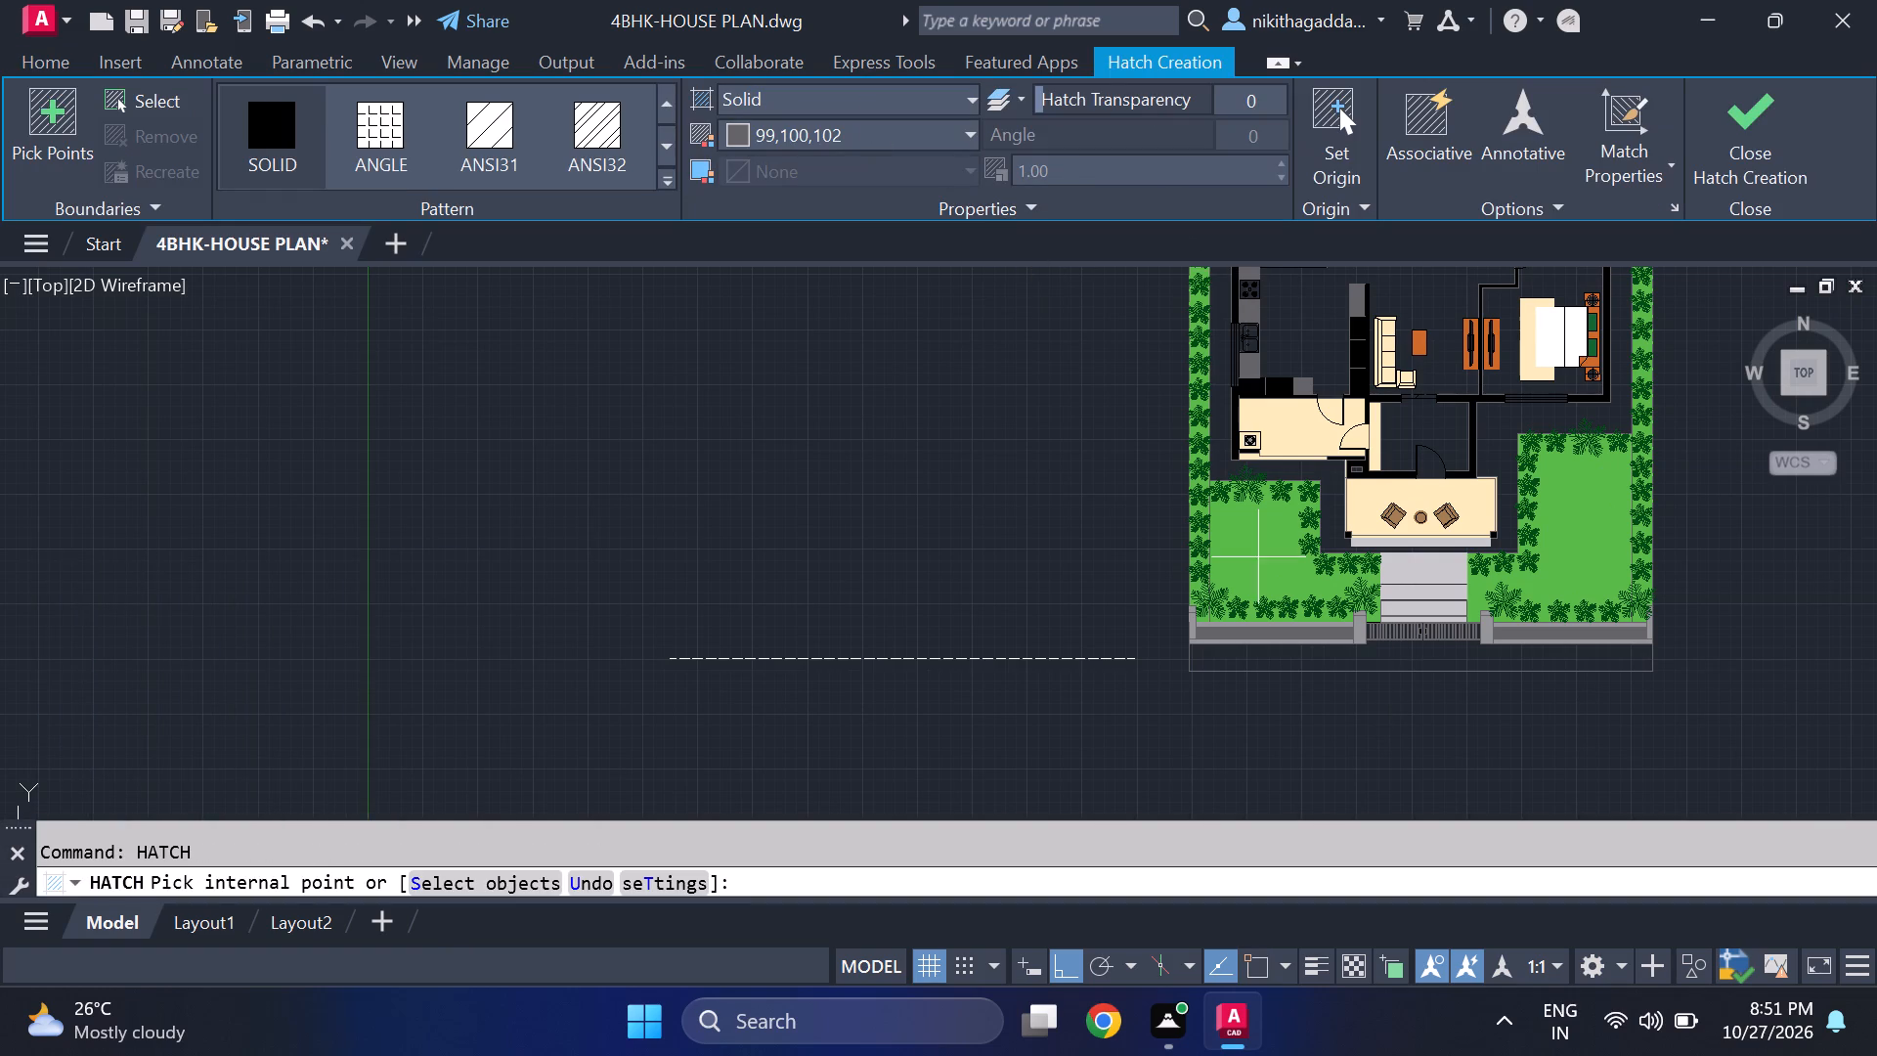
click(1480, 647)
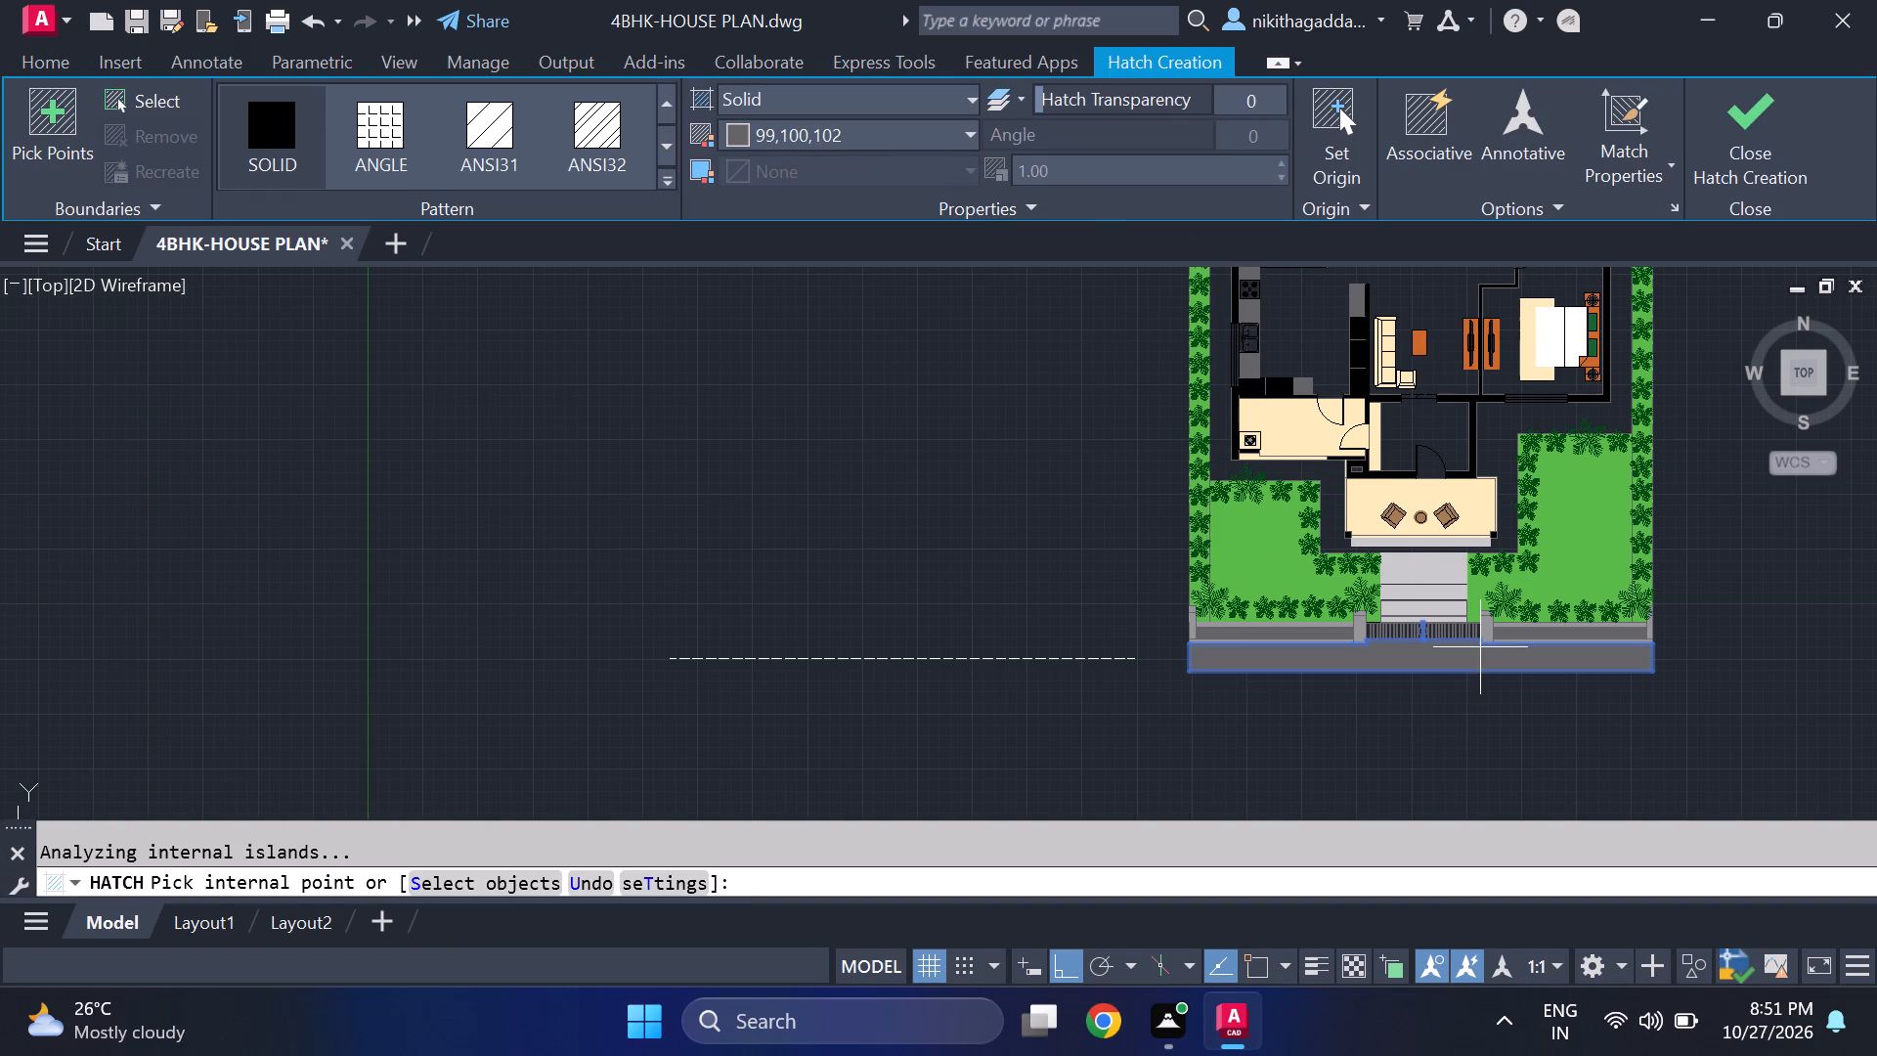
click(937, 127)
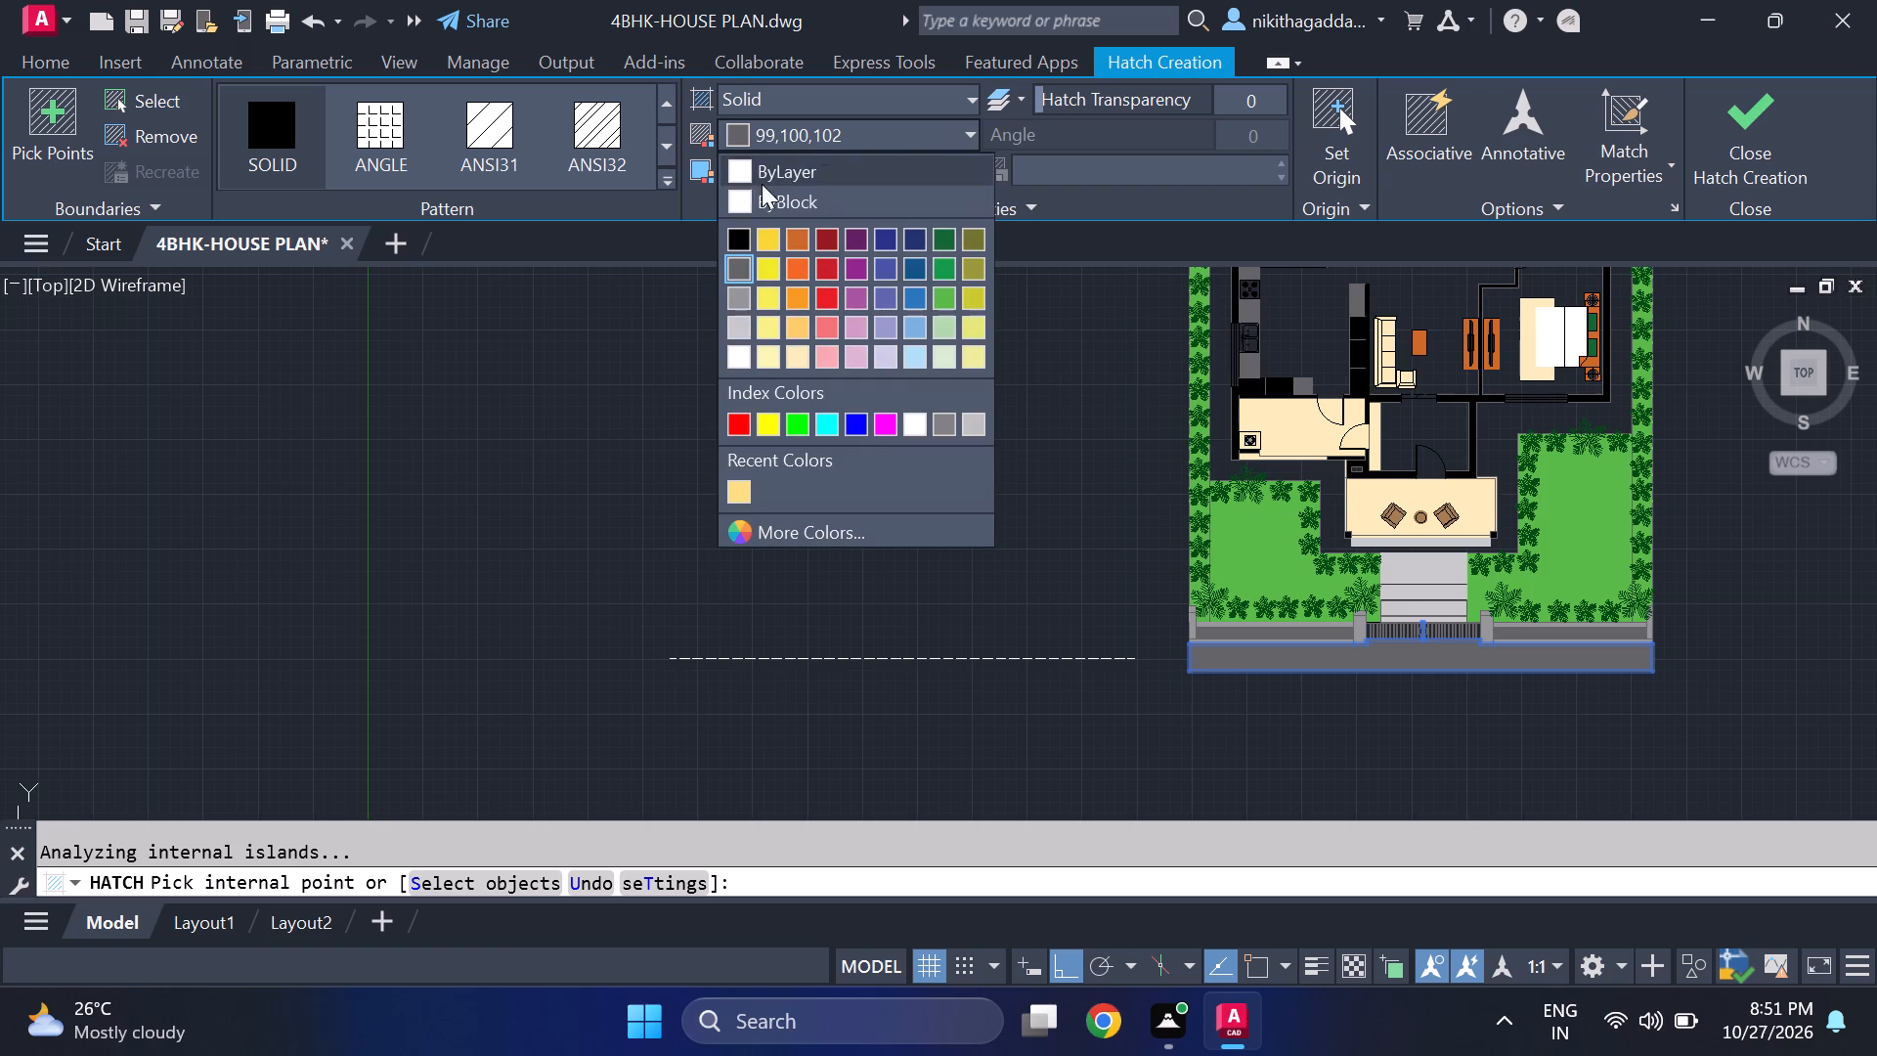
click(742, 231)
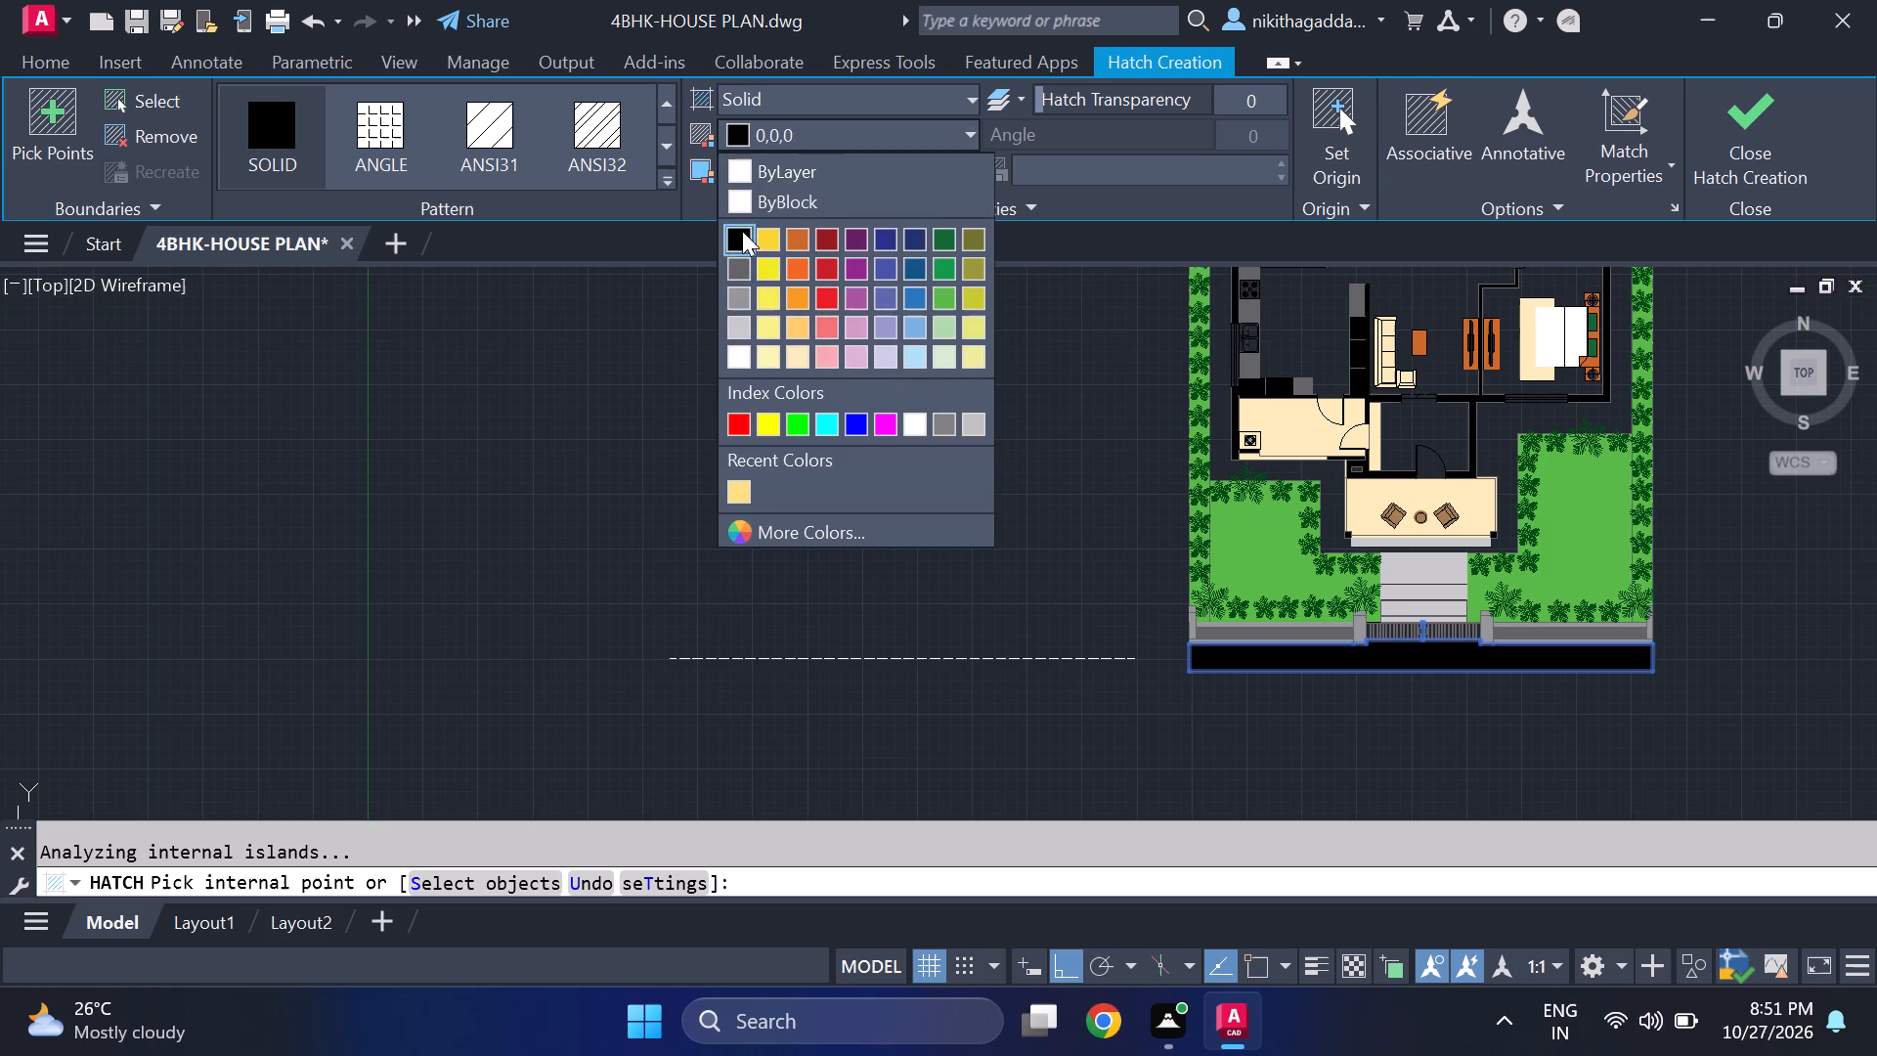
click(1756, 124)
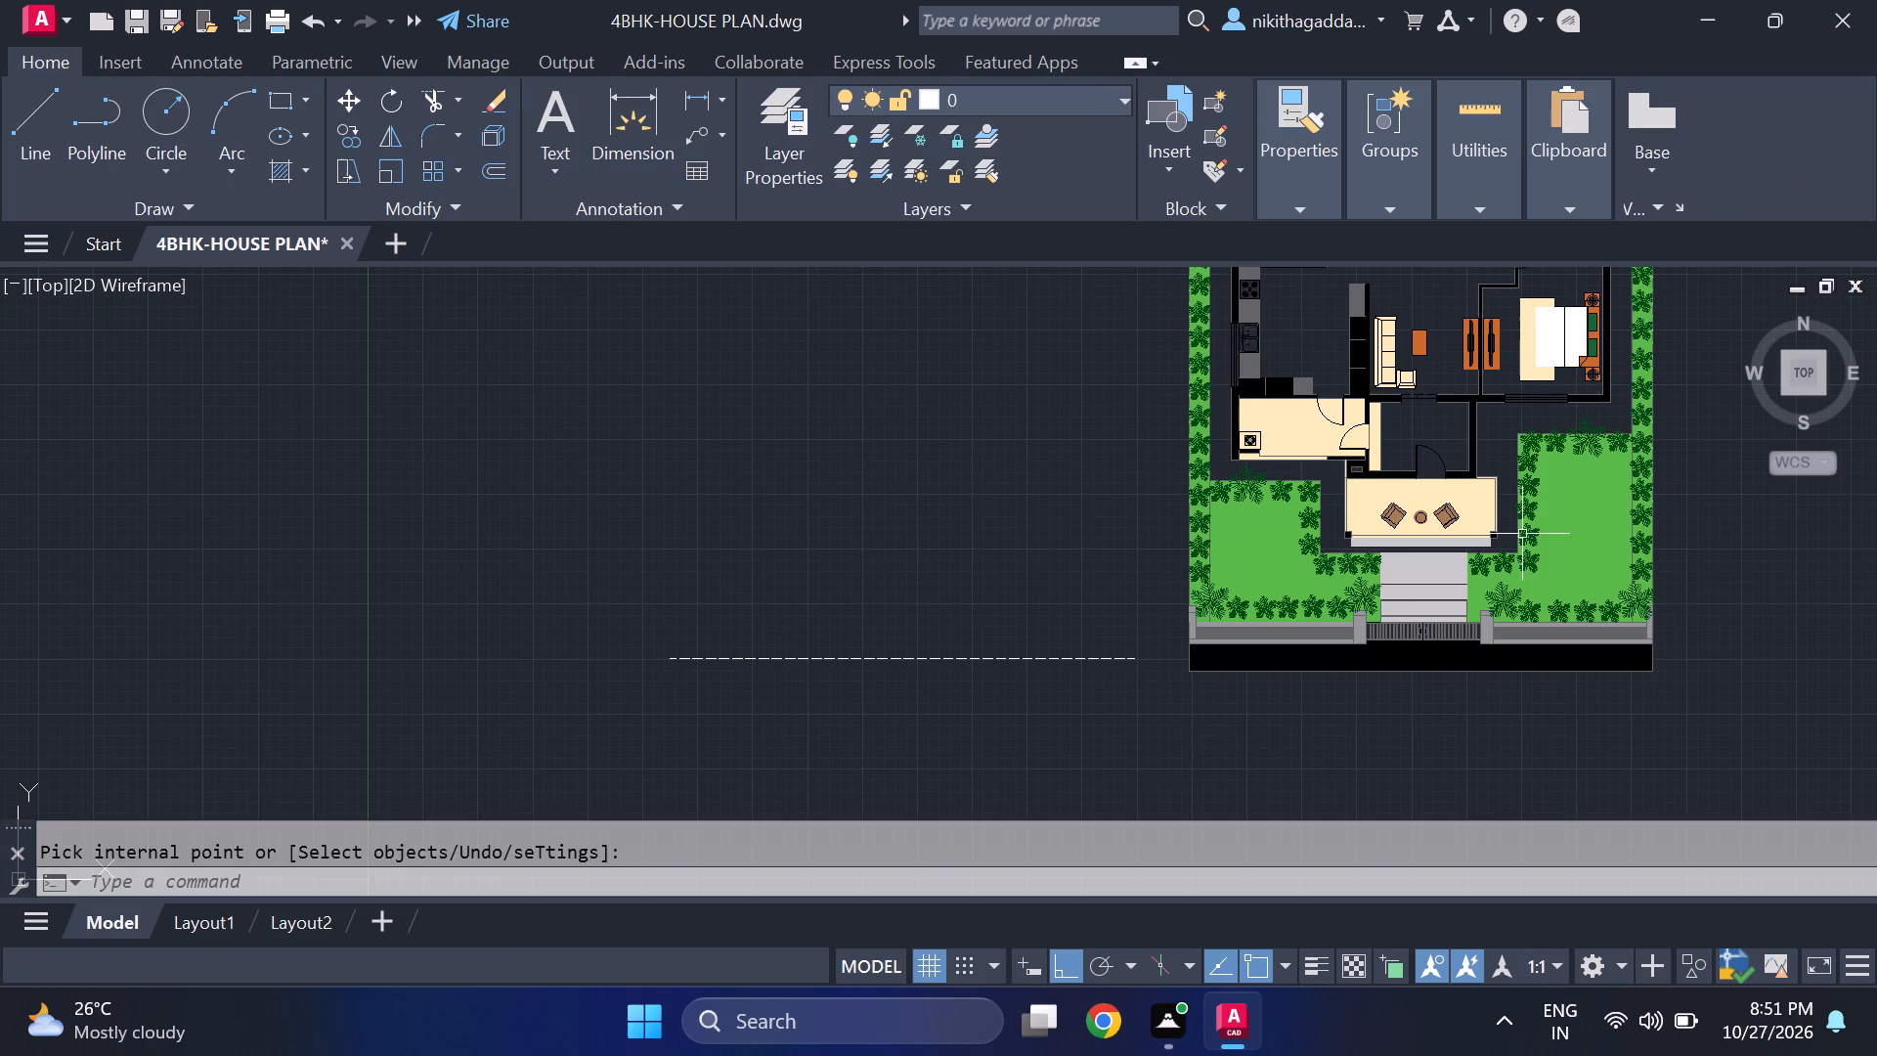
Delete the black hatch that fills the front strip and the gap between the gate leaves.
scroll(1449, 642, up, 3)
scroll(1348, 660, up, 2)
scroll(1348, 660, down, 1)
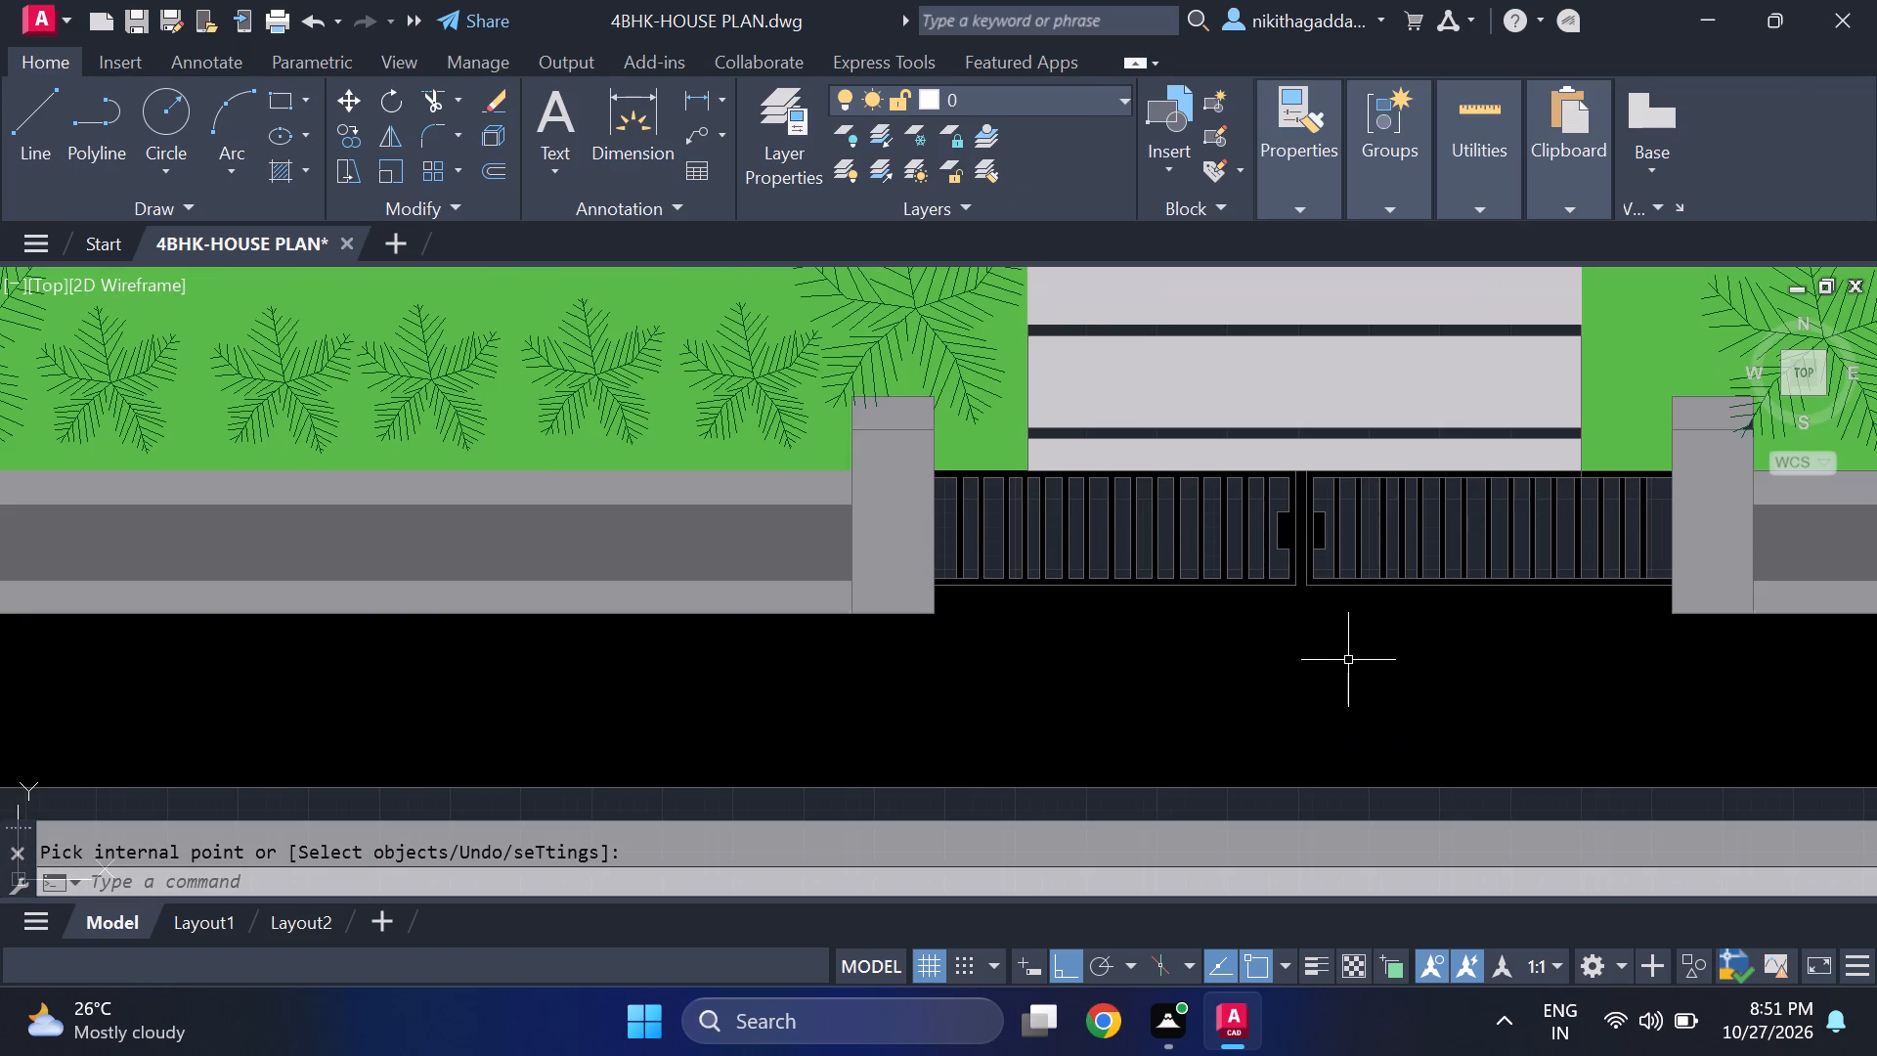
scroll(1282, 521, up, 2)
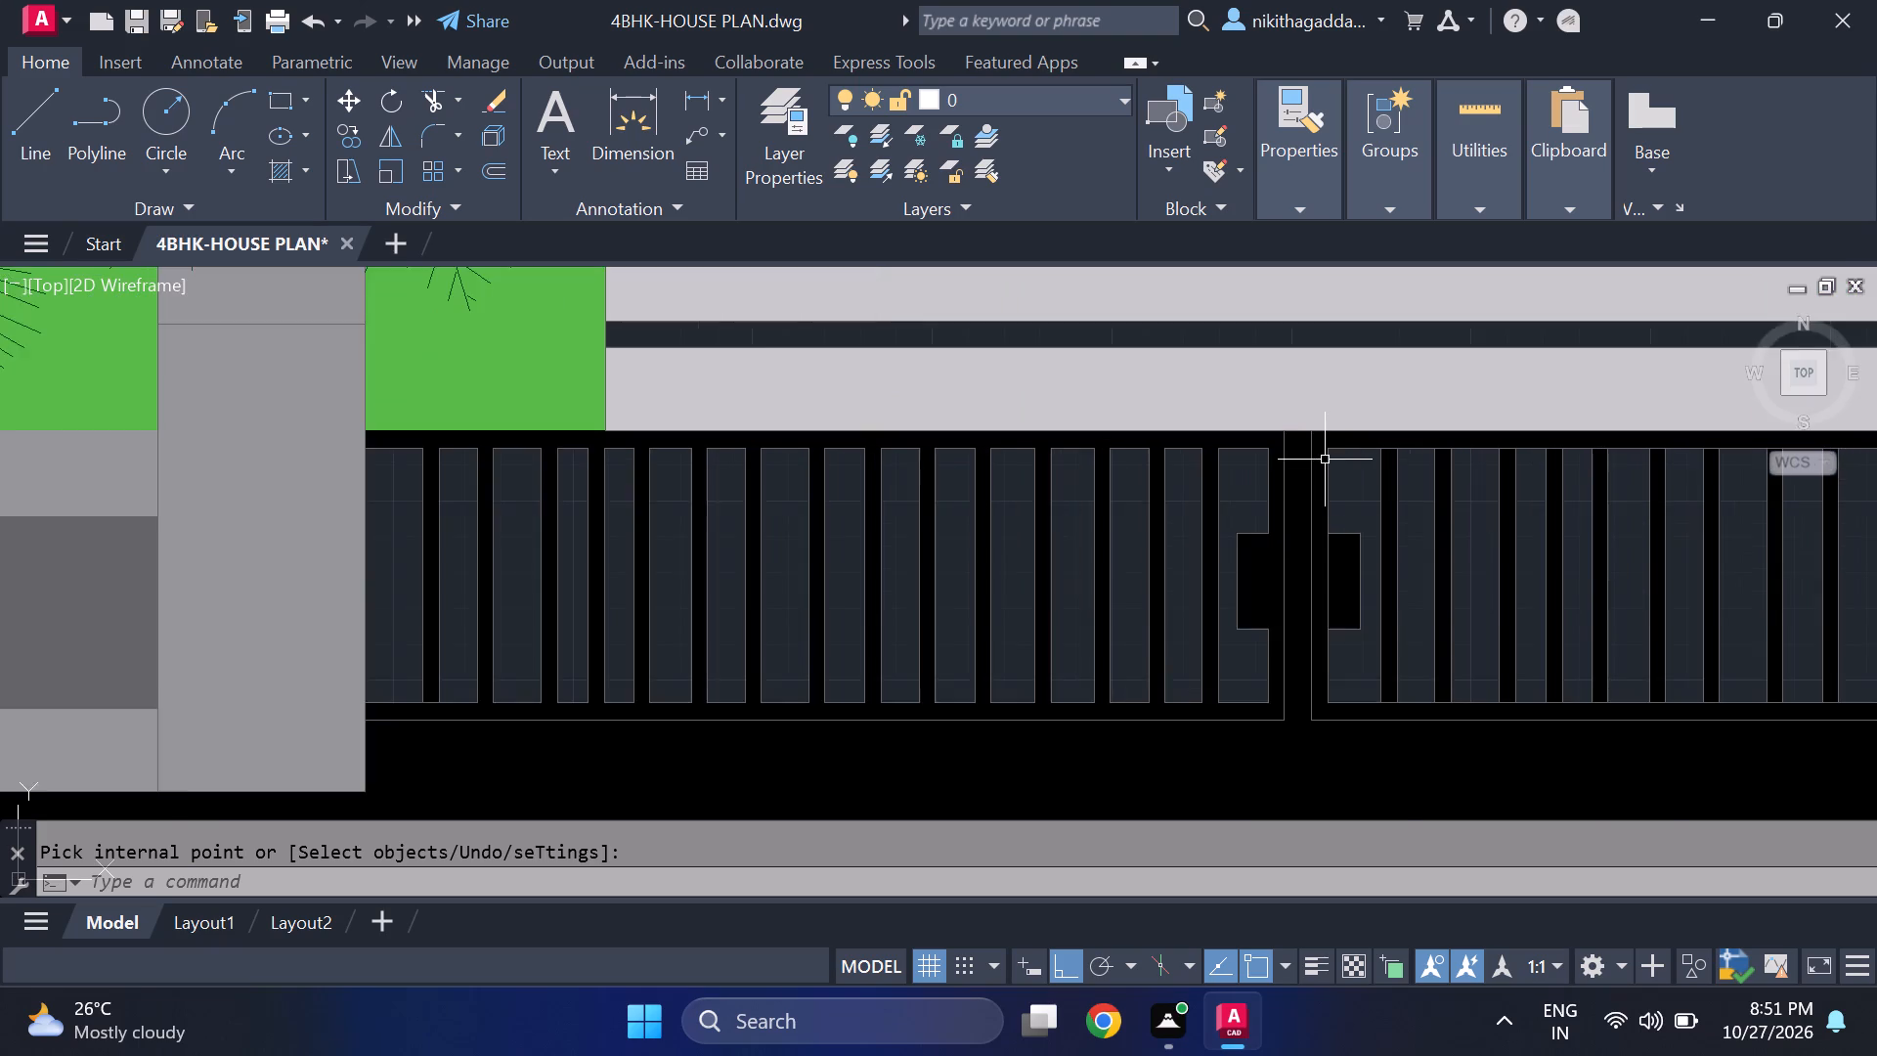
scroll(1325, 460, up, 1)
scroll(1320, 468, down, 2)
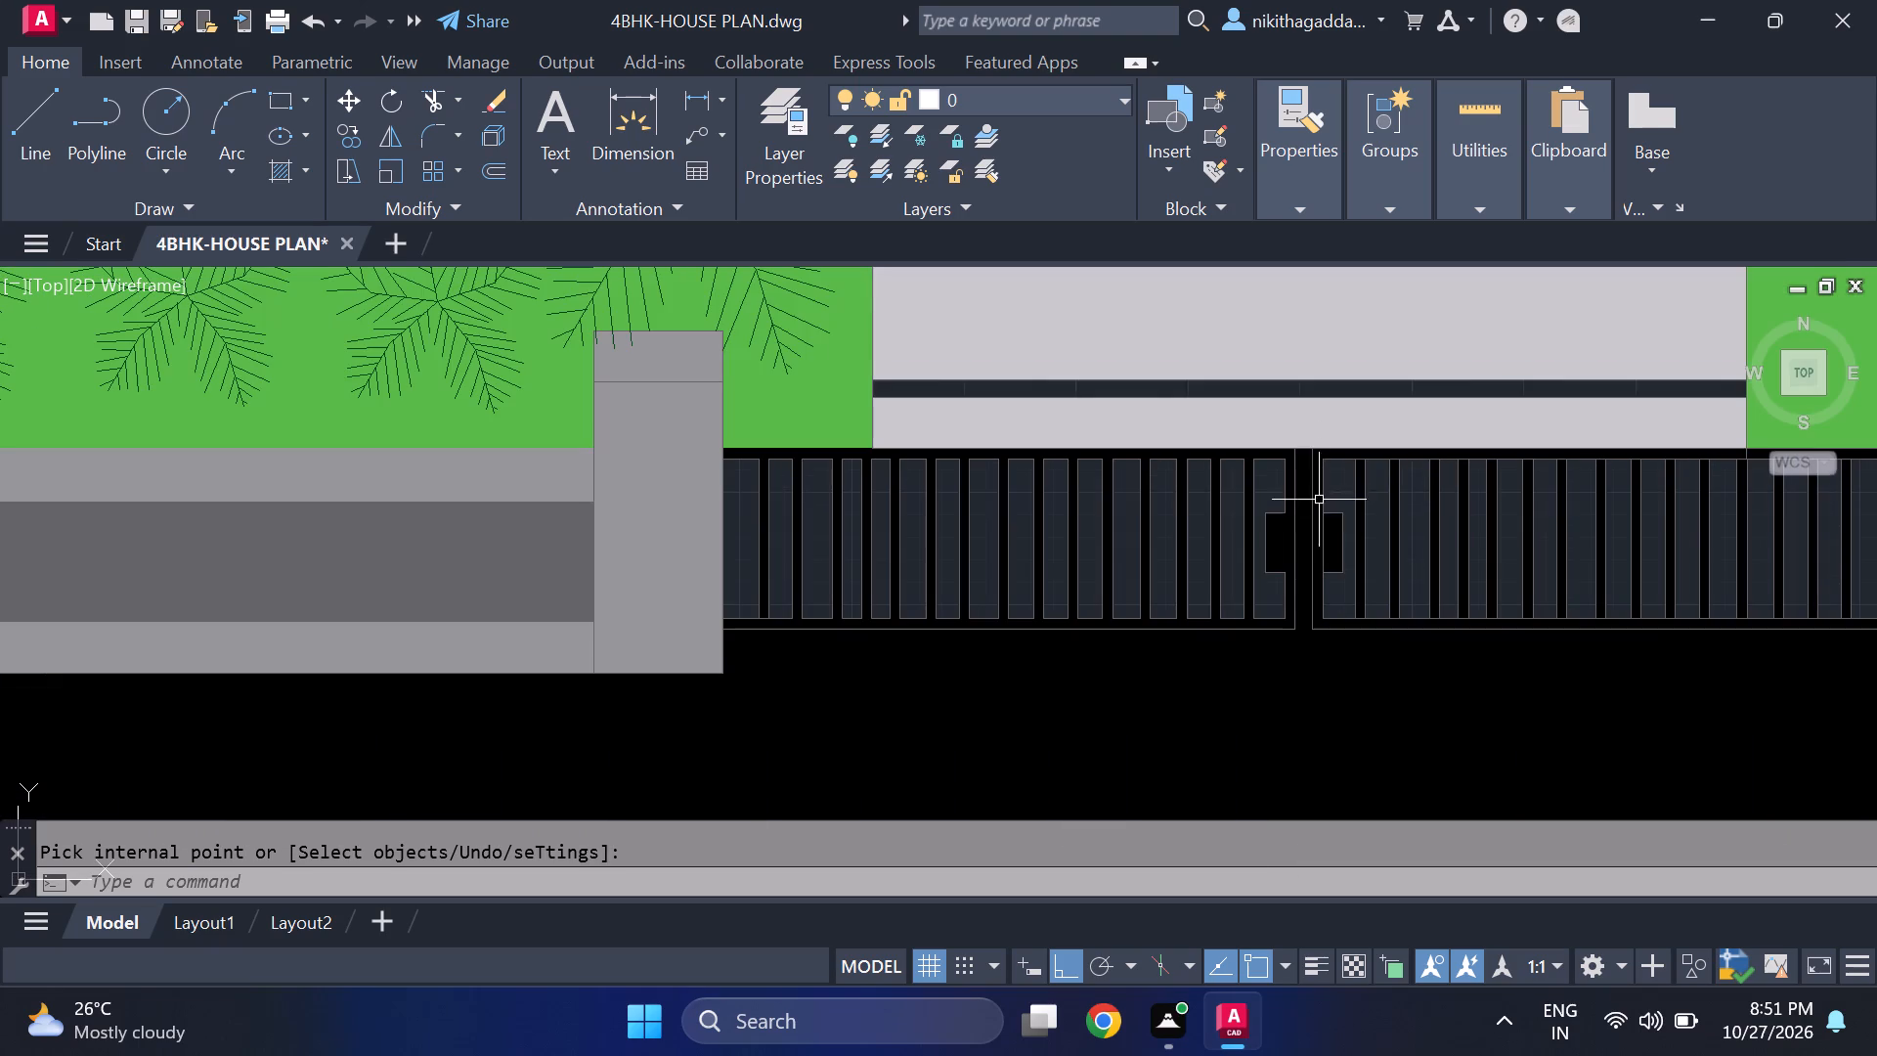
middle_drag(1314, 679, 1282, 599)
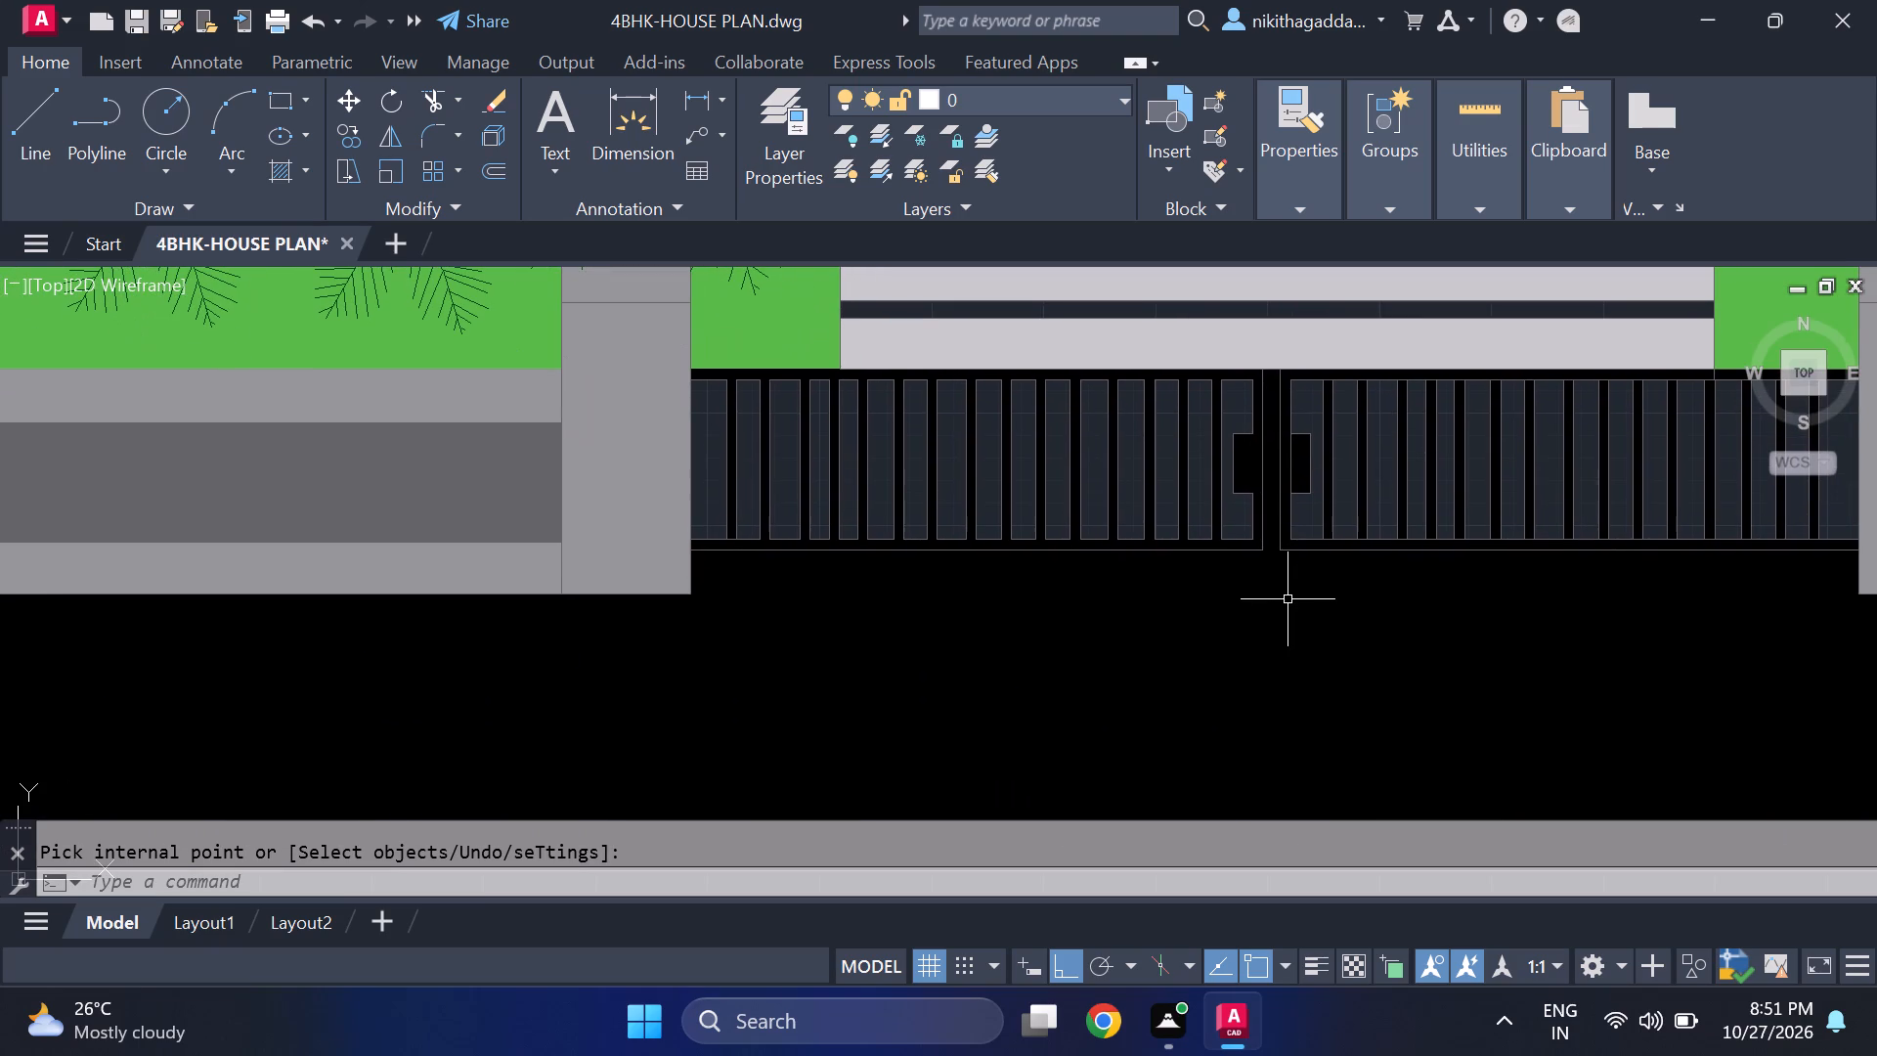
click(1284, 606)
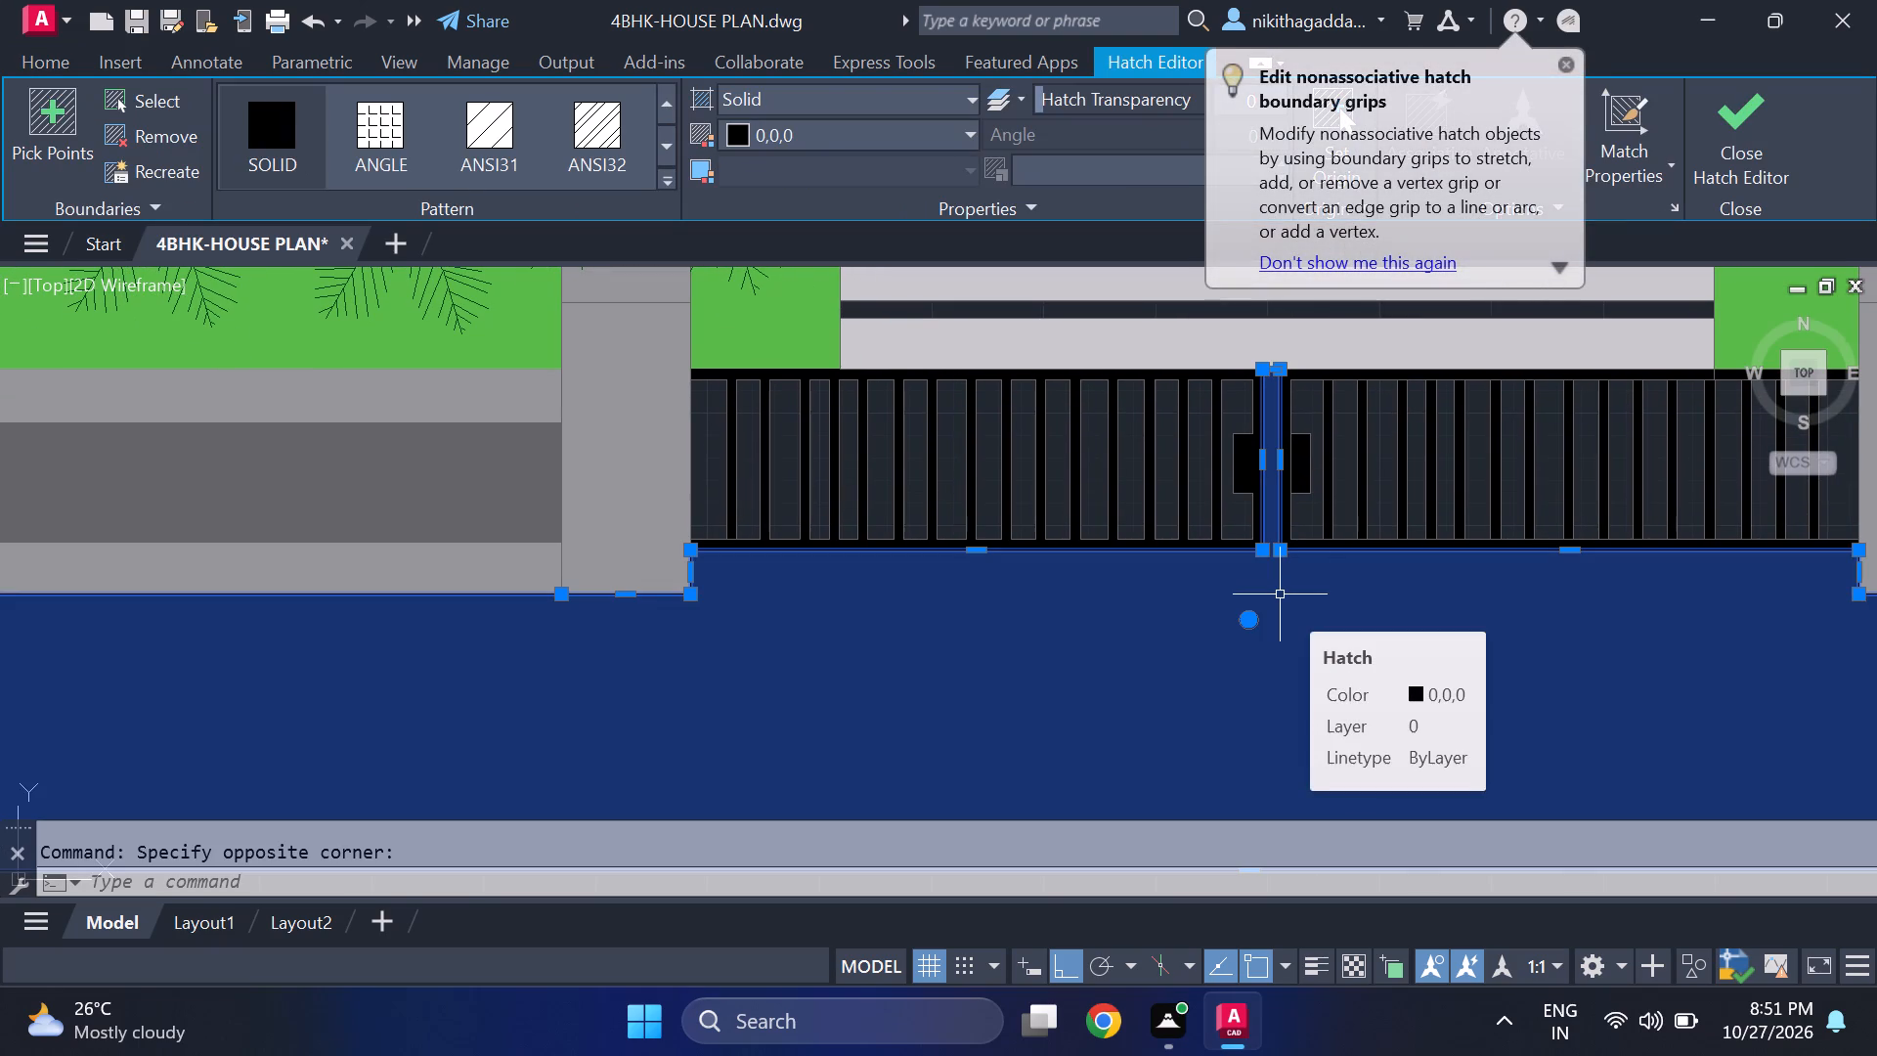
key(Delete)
Extend the gate's bottom edge line across the gap between the two gate leaves.
text(ex)
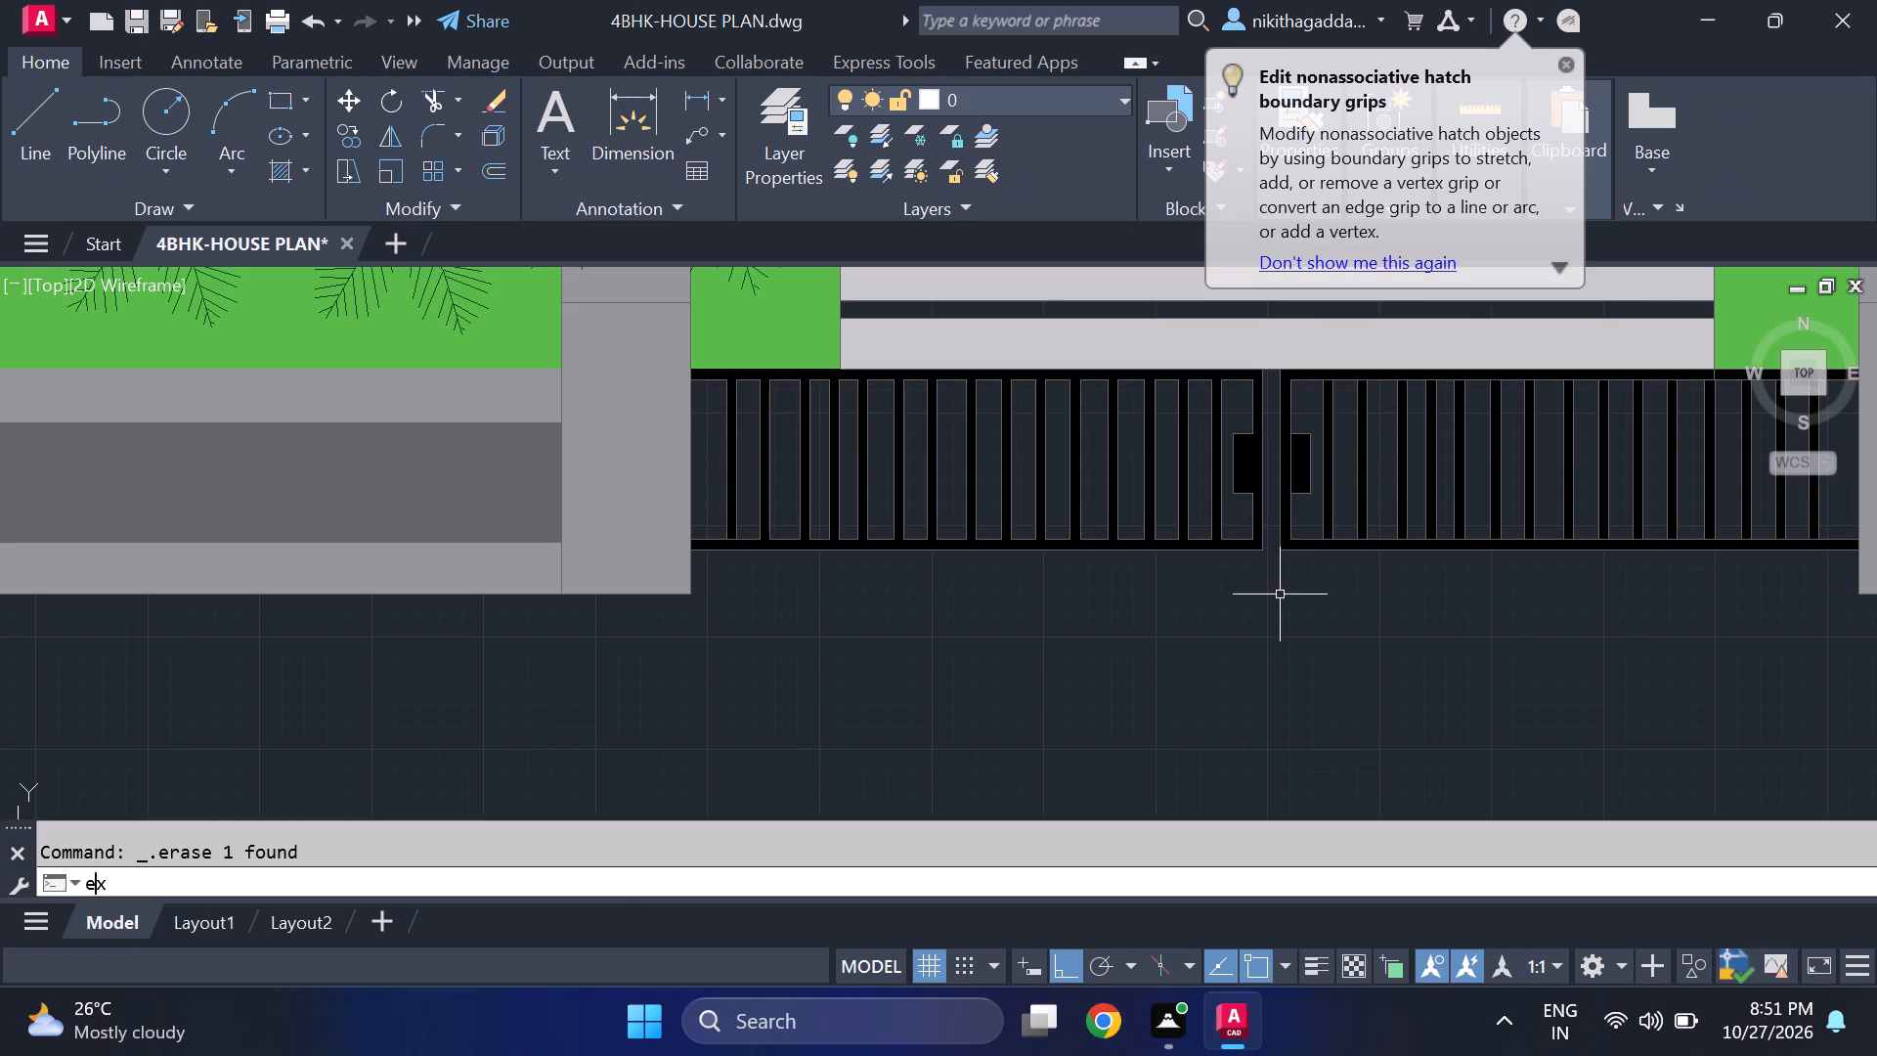
key(Return)
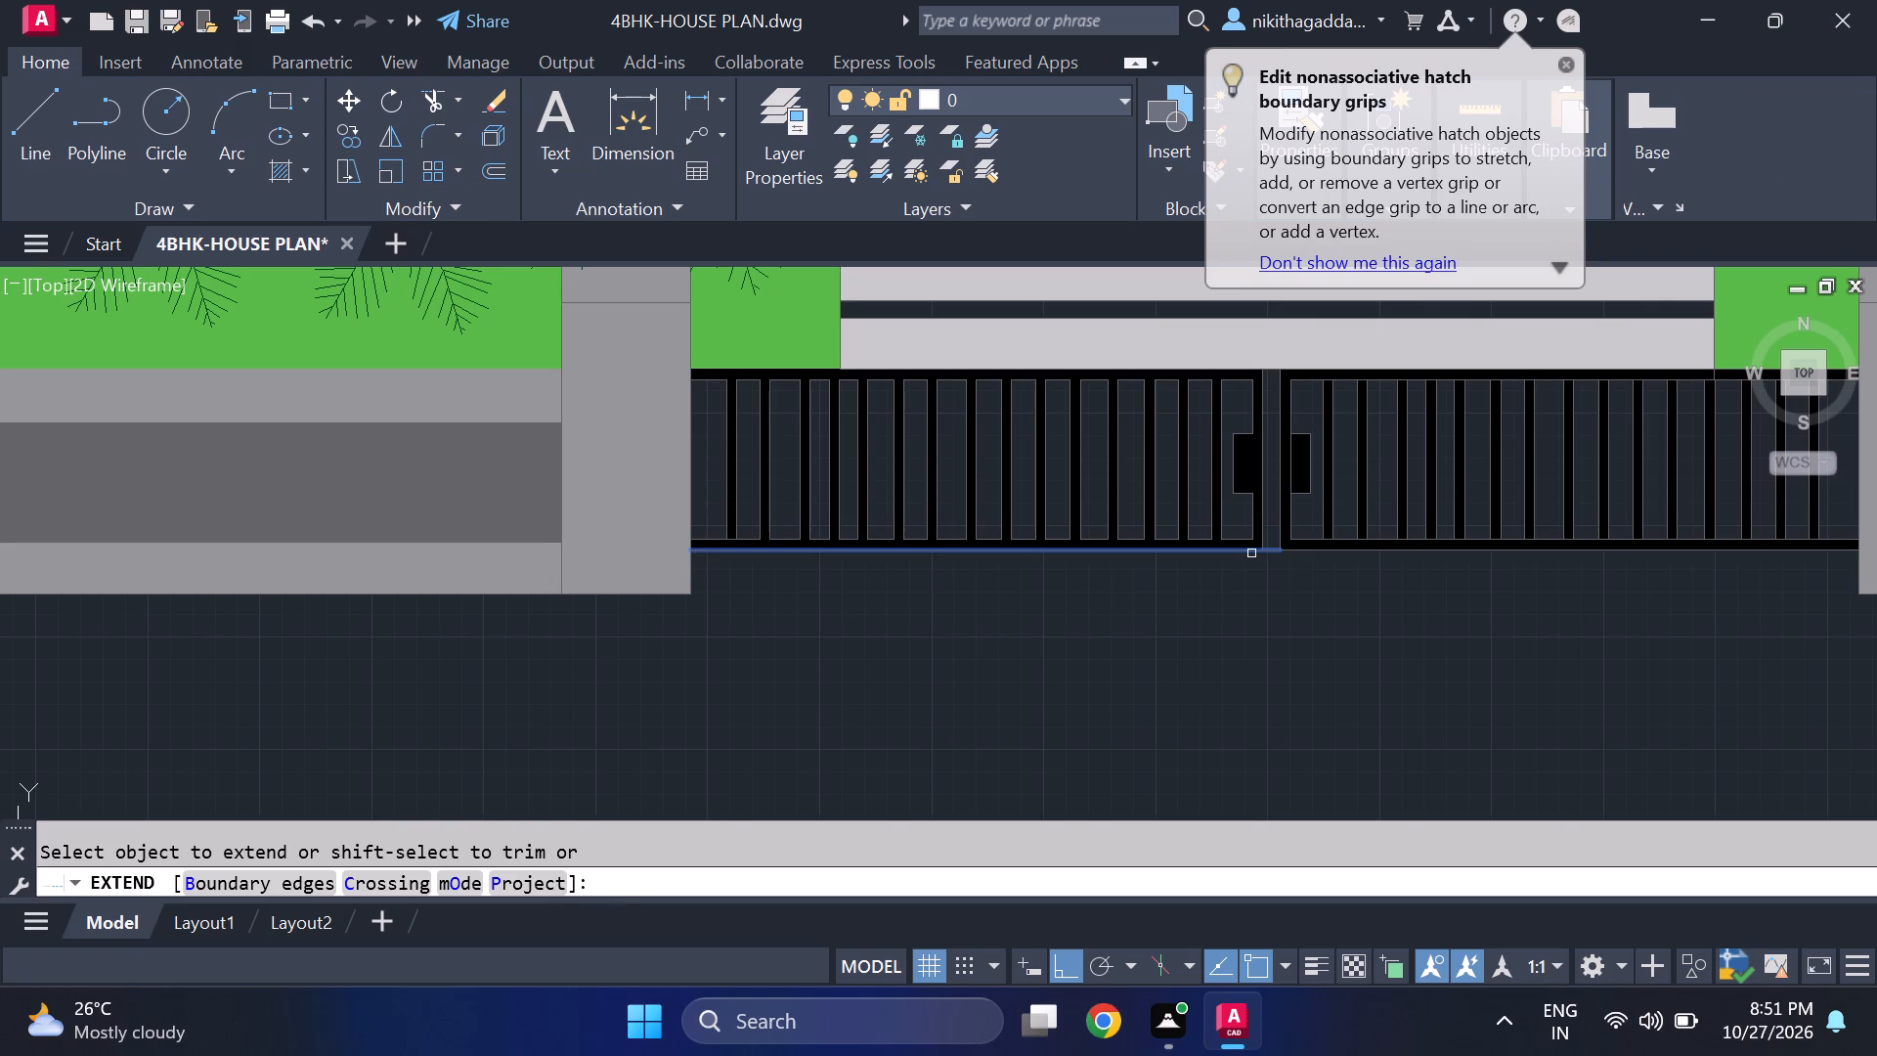
click(1251, 553)
scroll(1195, 642, down, 3)
key(Escape)
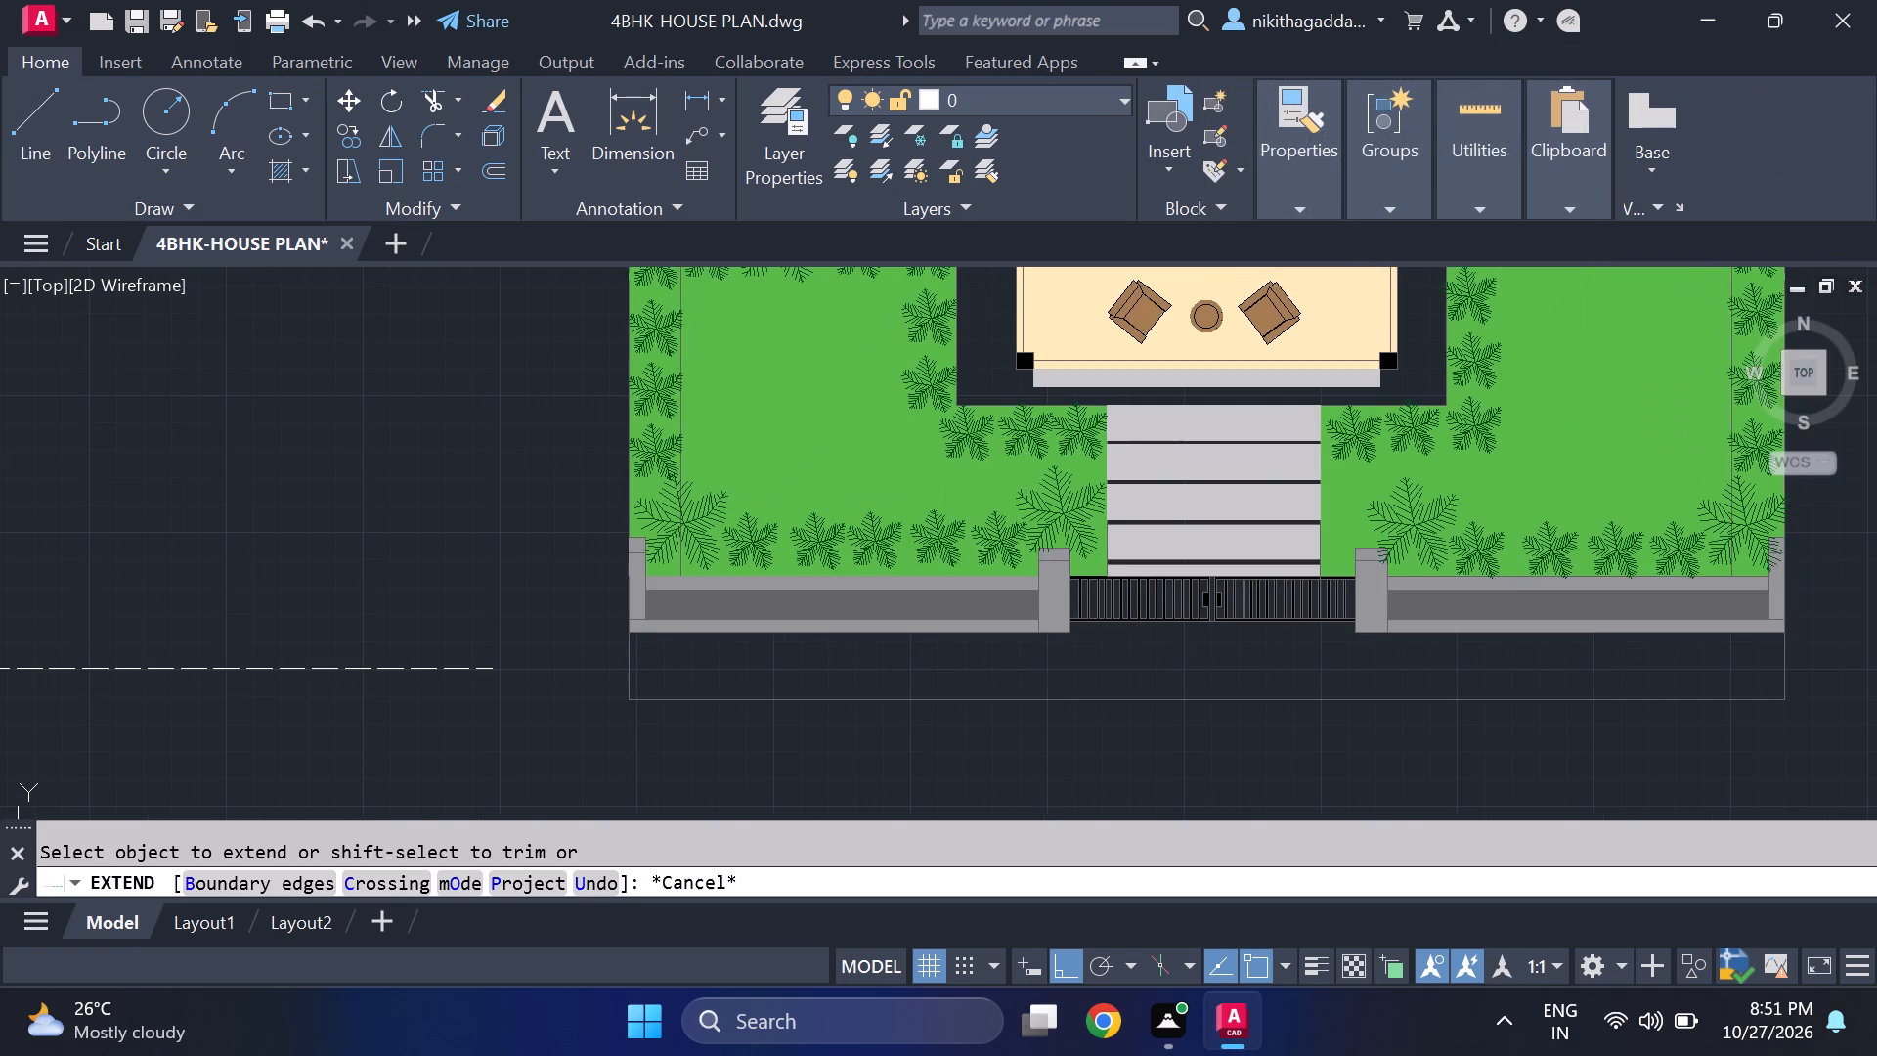
Hatch the front strip below the boundary wall and gate with SOLID in colour 0,0,0.
text(hatch)
key(Return)
click(1193, 650)
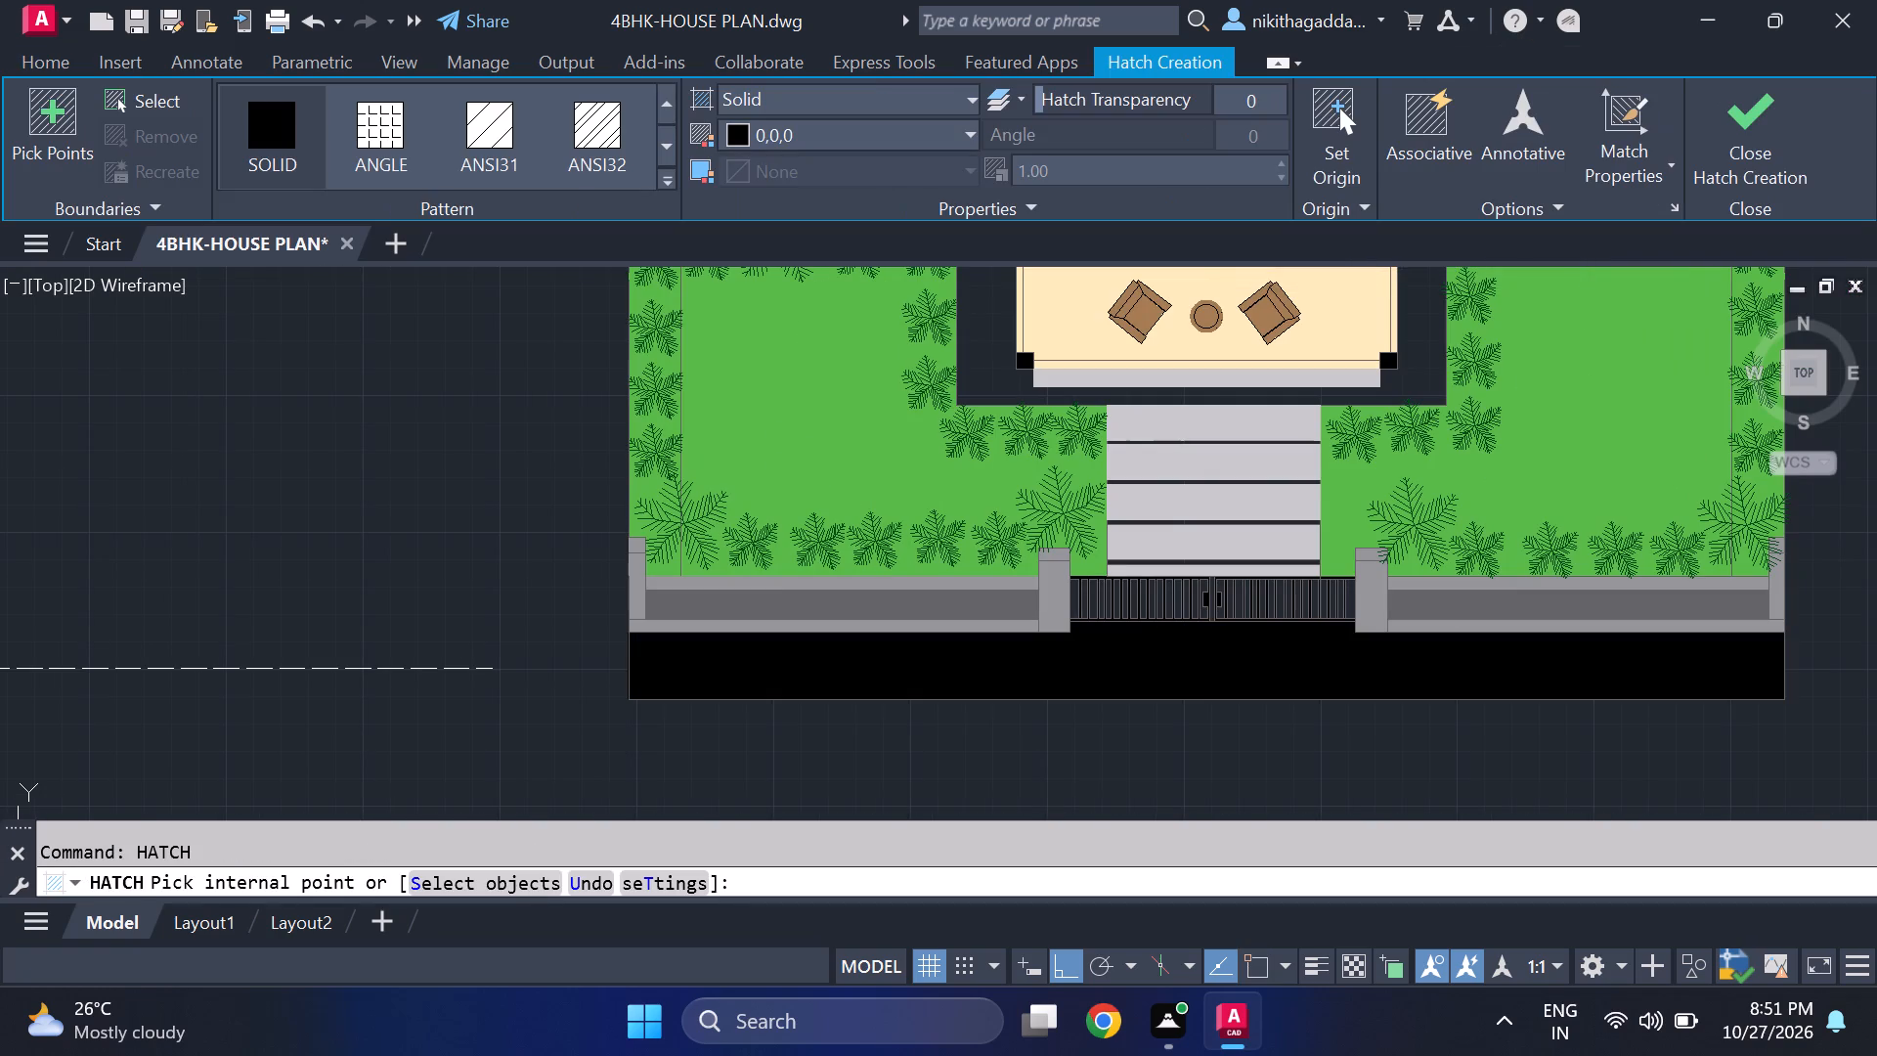
click(1772, 161)
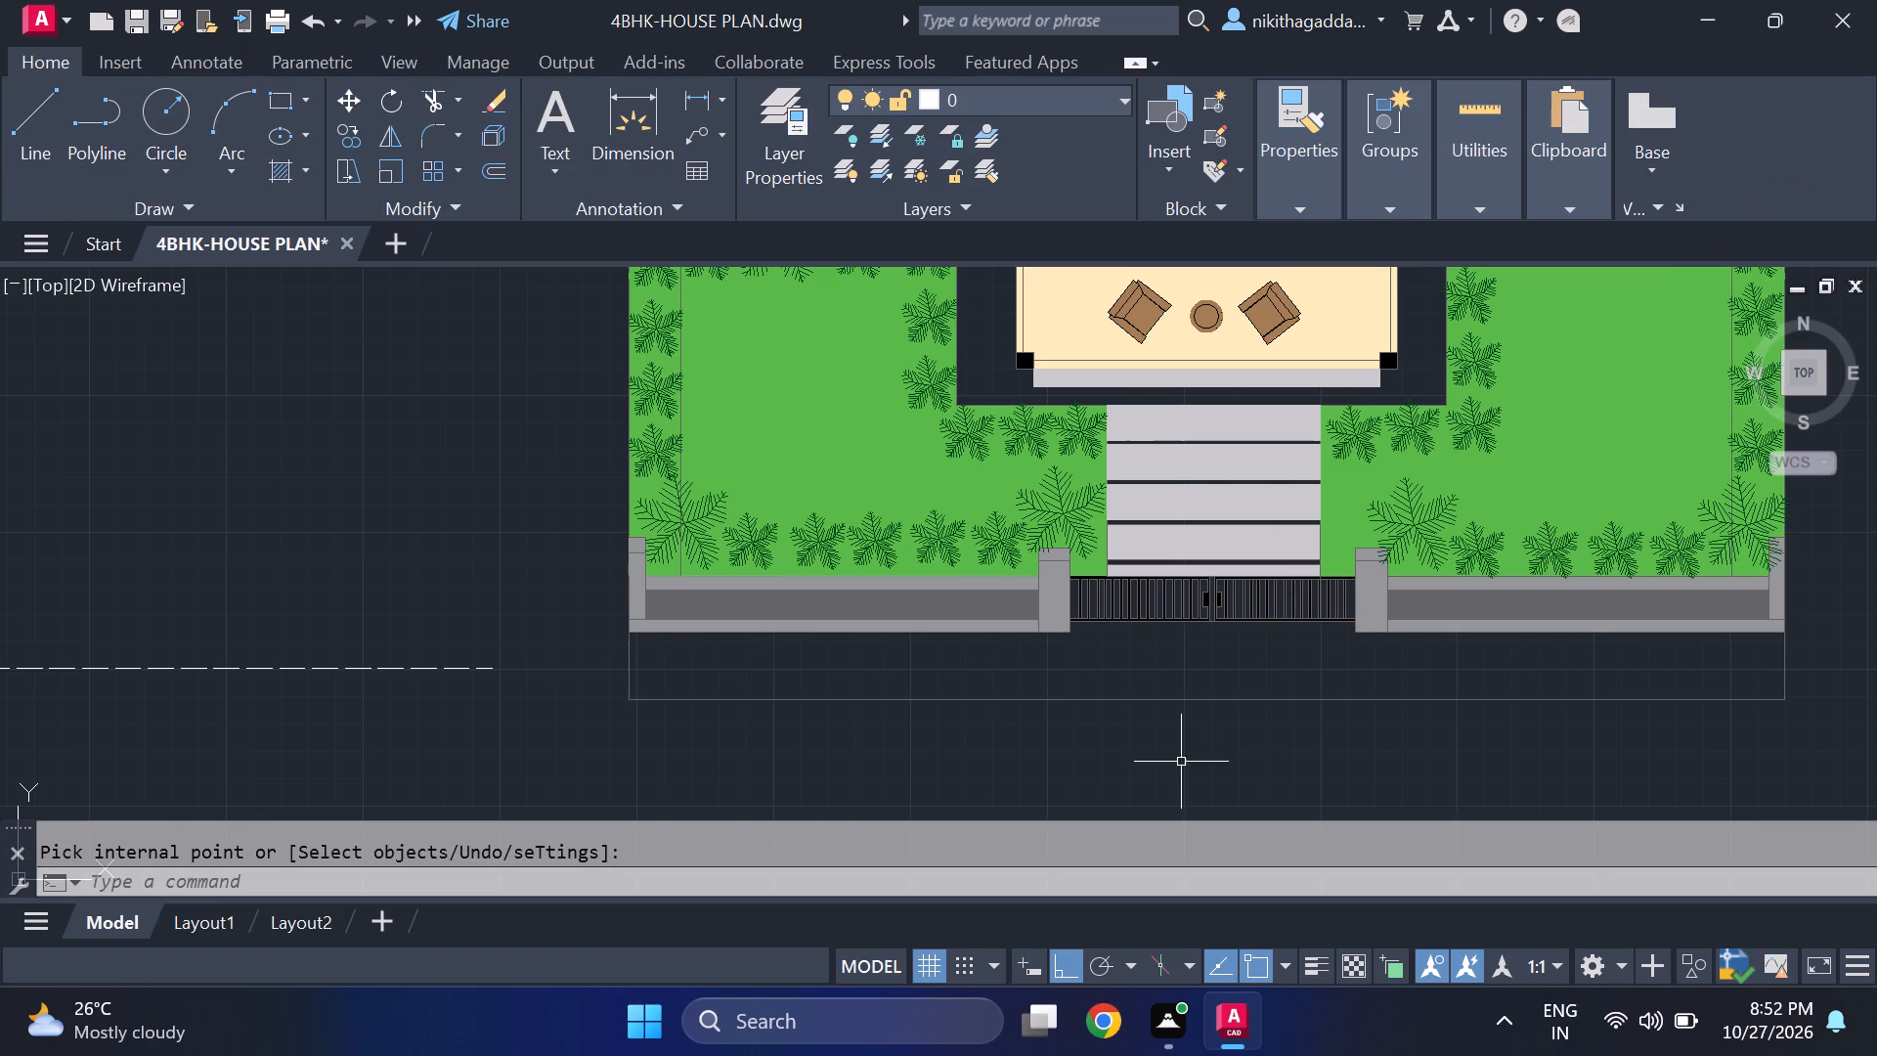
key(space)
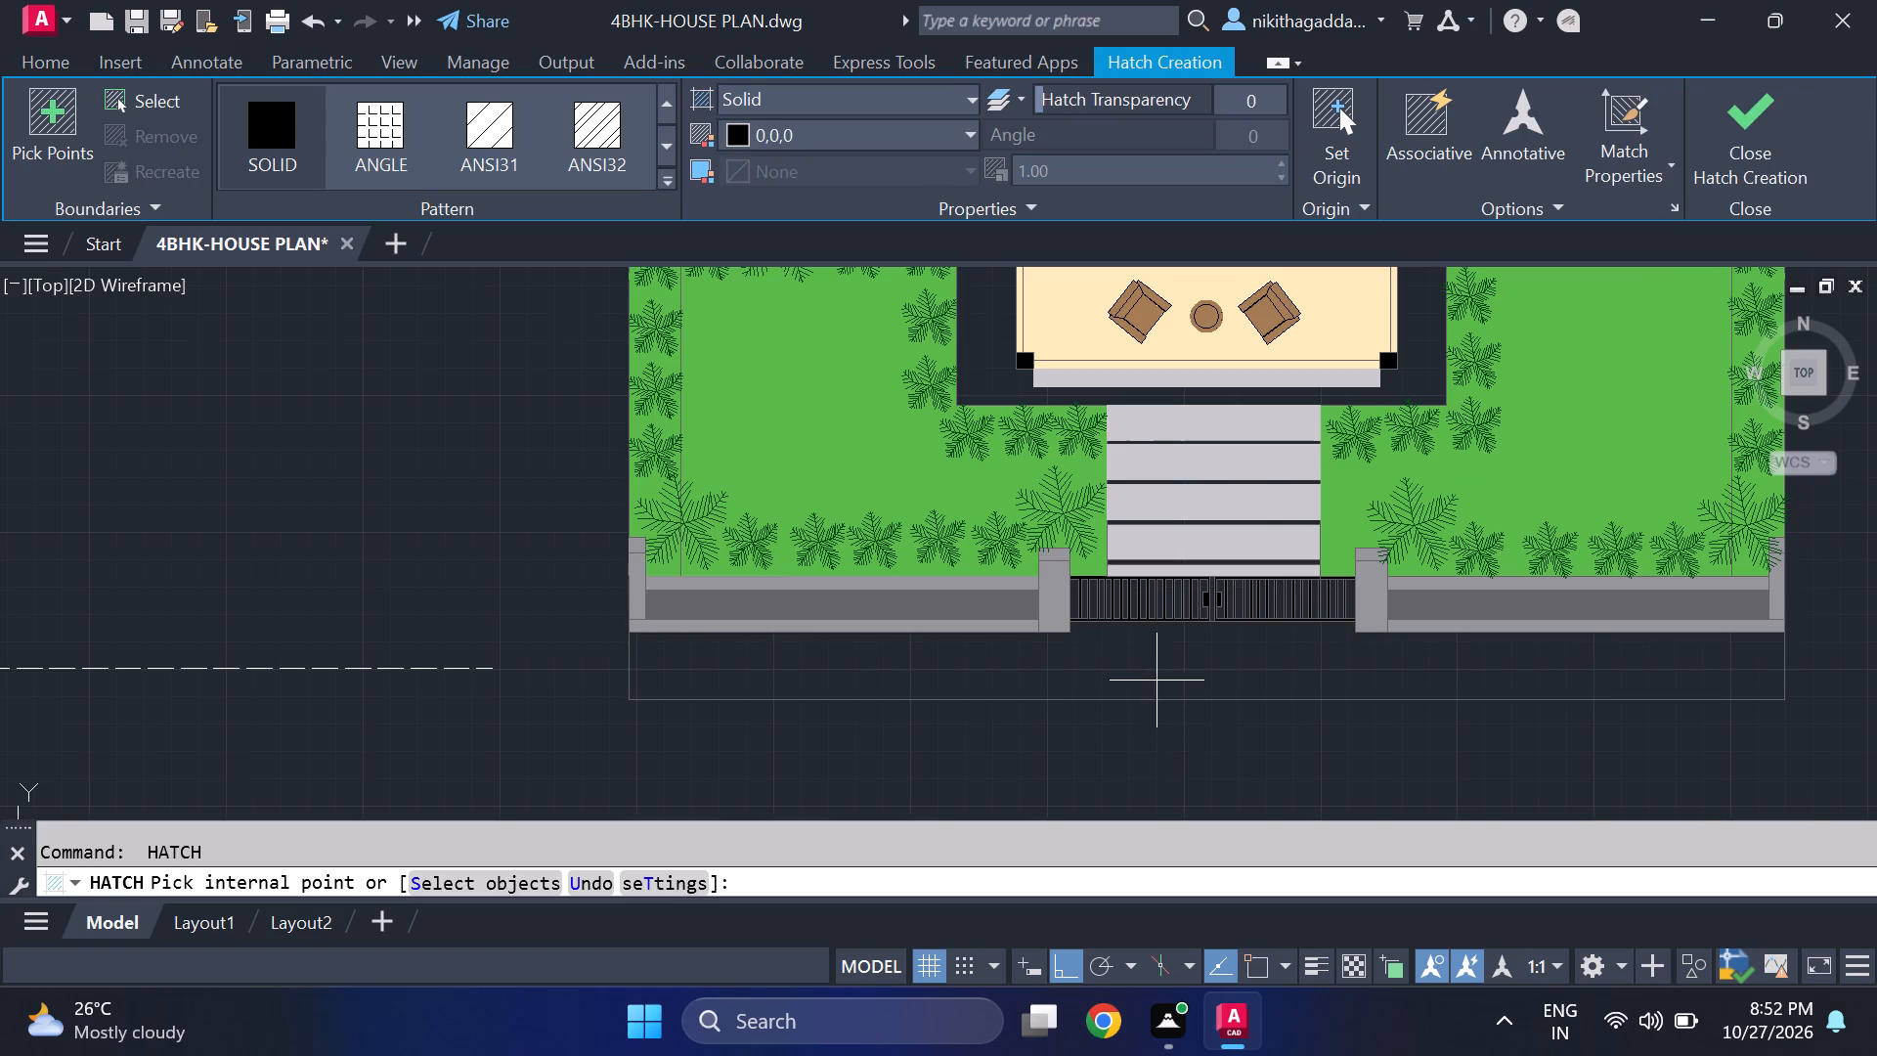
click(1157, 674)
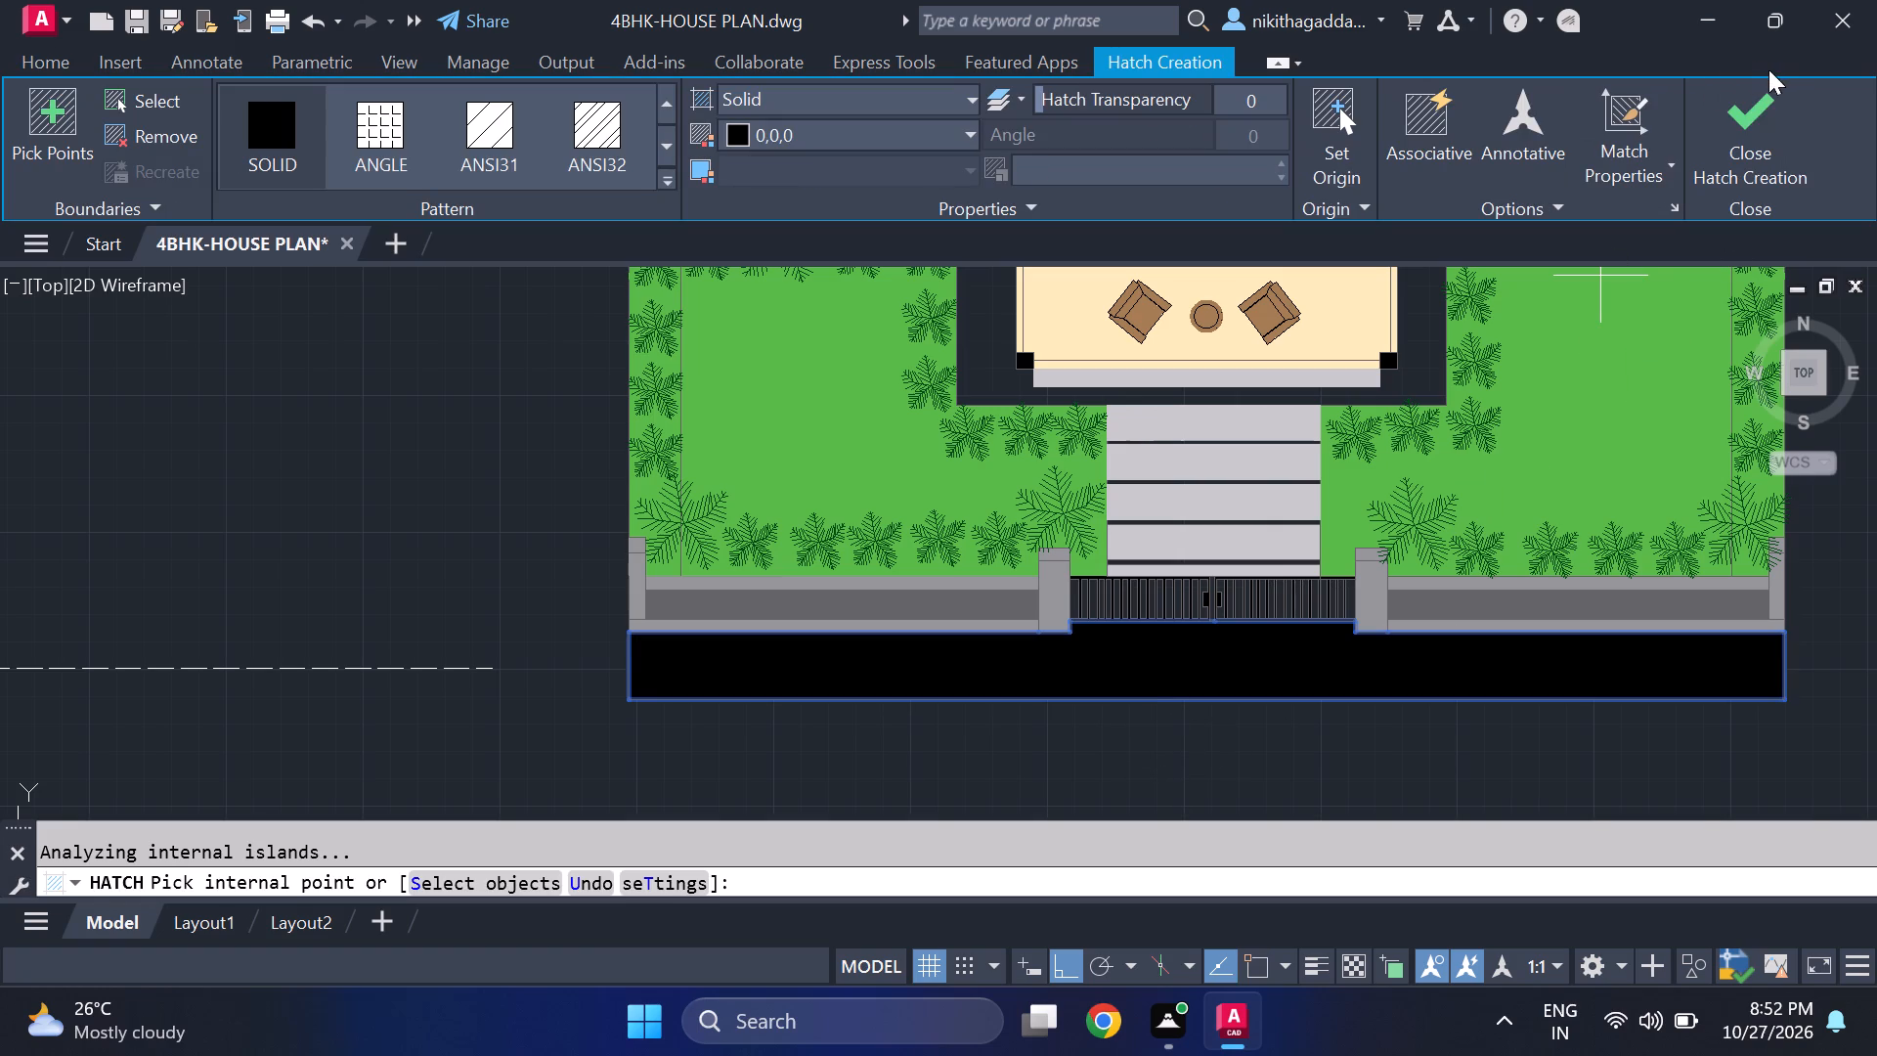
click(1752, 105)
Trim the gate's bottom and top edge lines where they cross the gap between the two gate leaves.
scroll(1239, 613, up, 3)
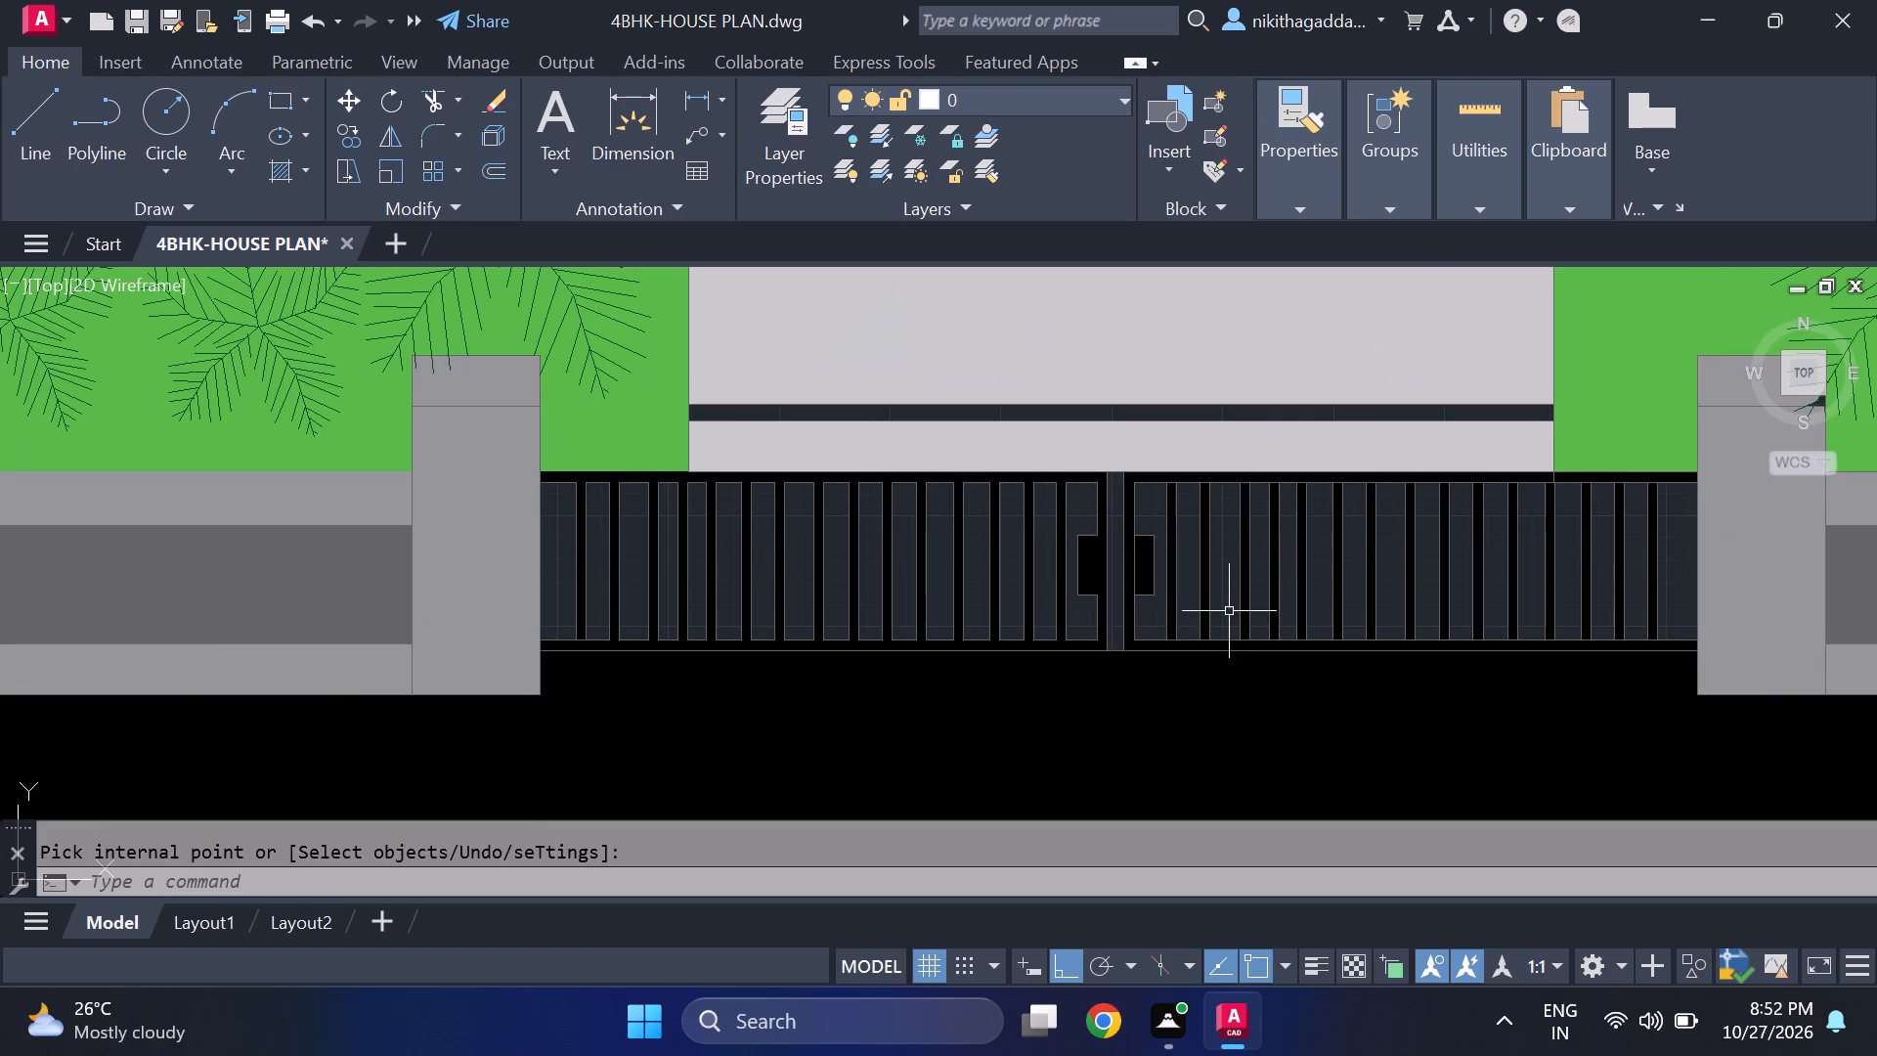
text(tr)
key(Return)
scroll(1125, 652, up, 4)
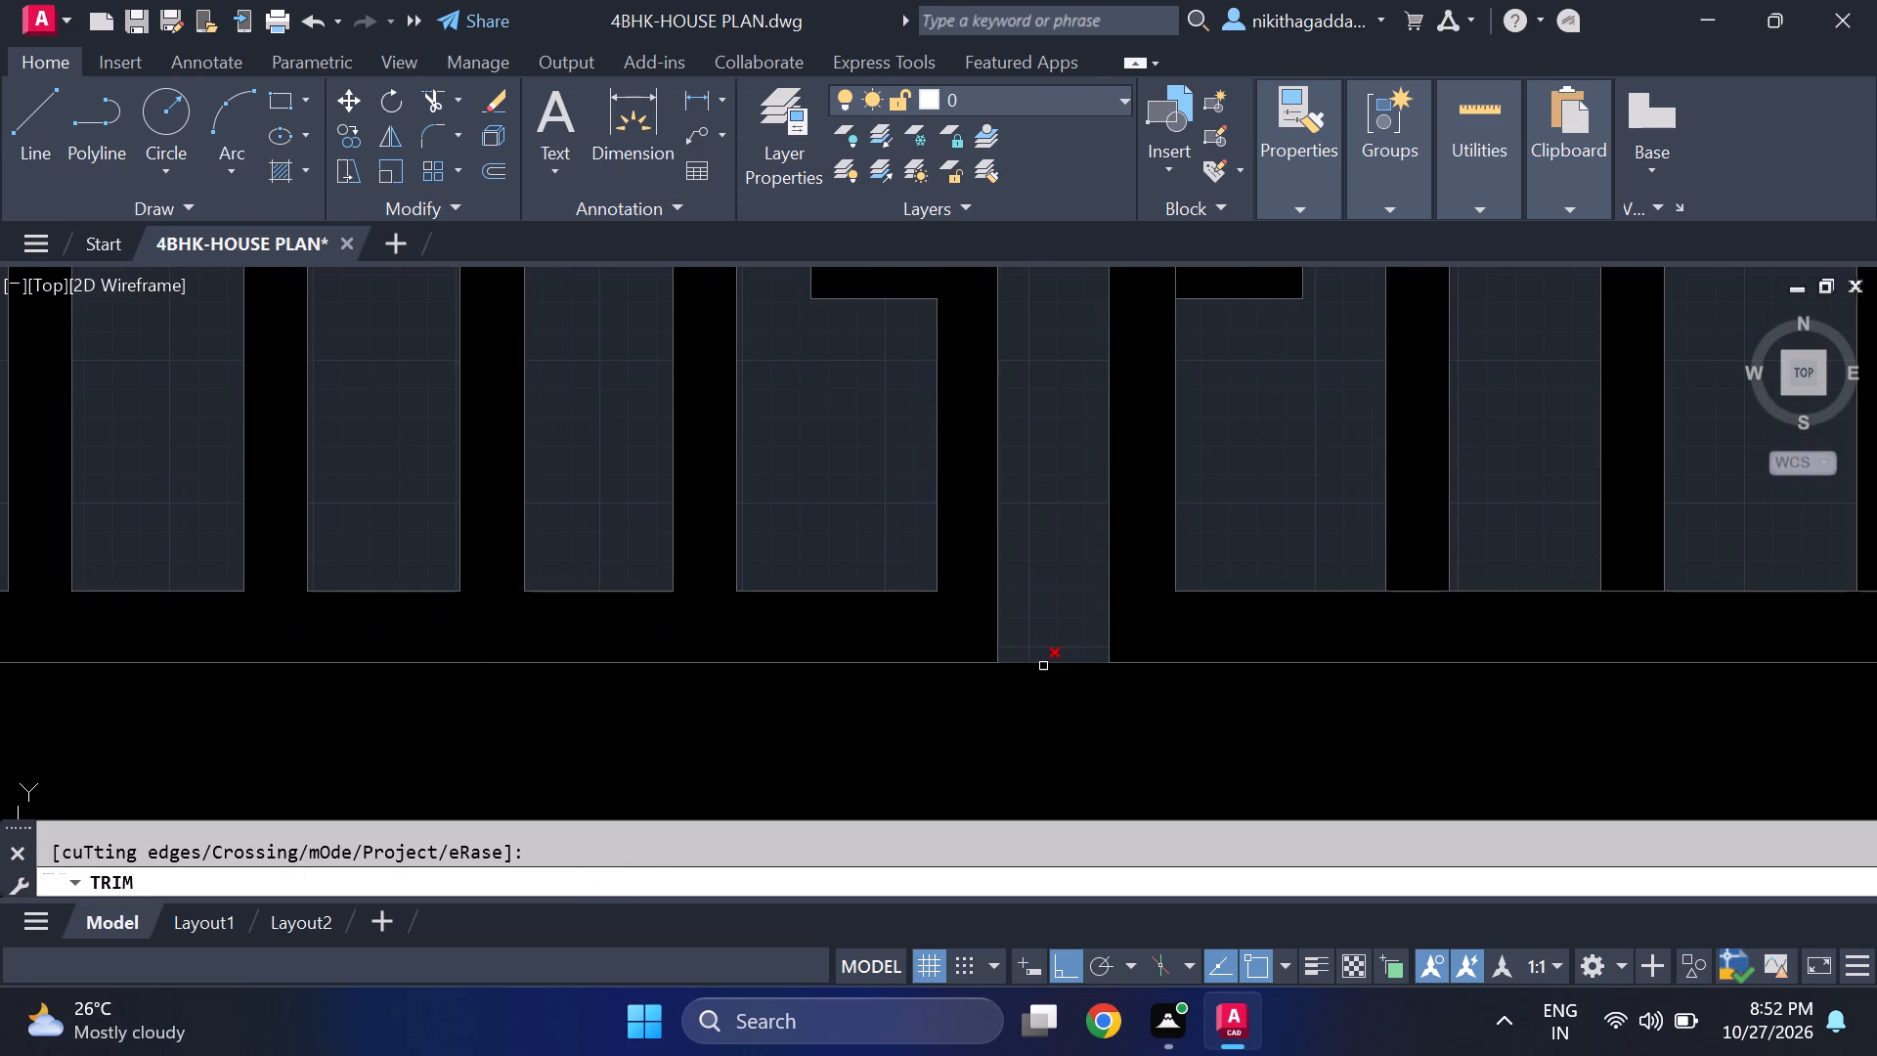
click(1045, 663)
scroll(1044, 562, down, 4)
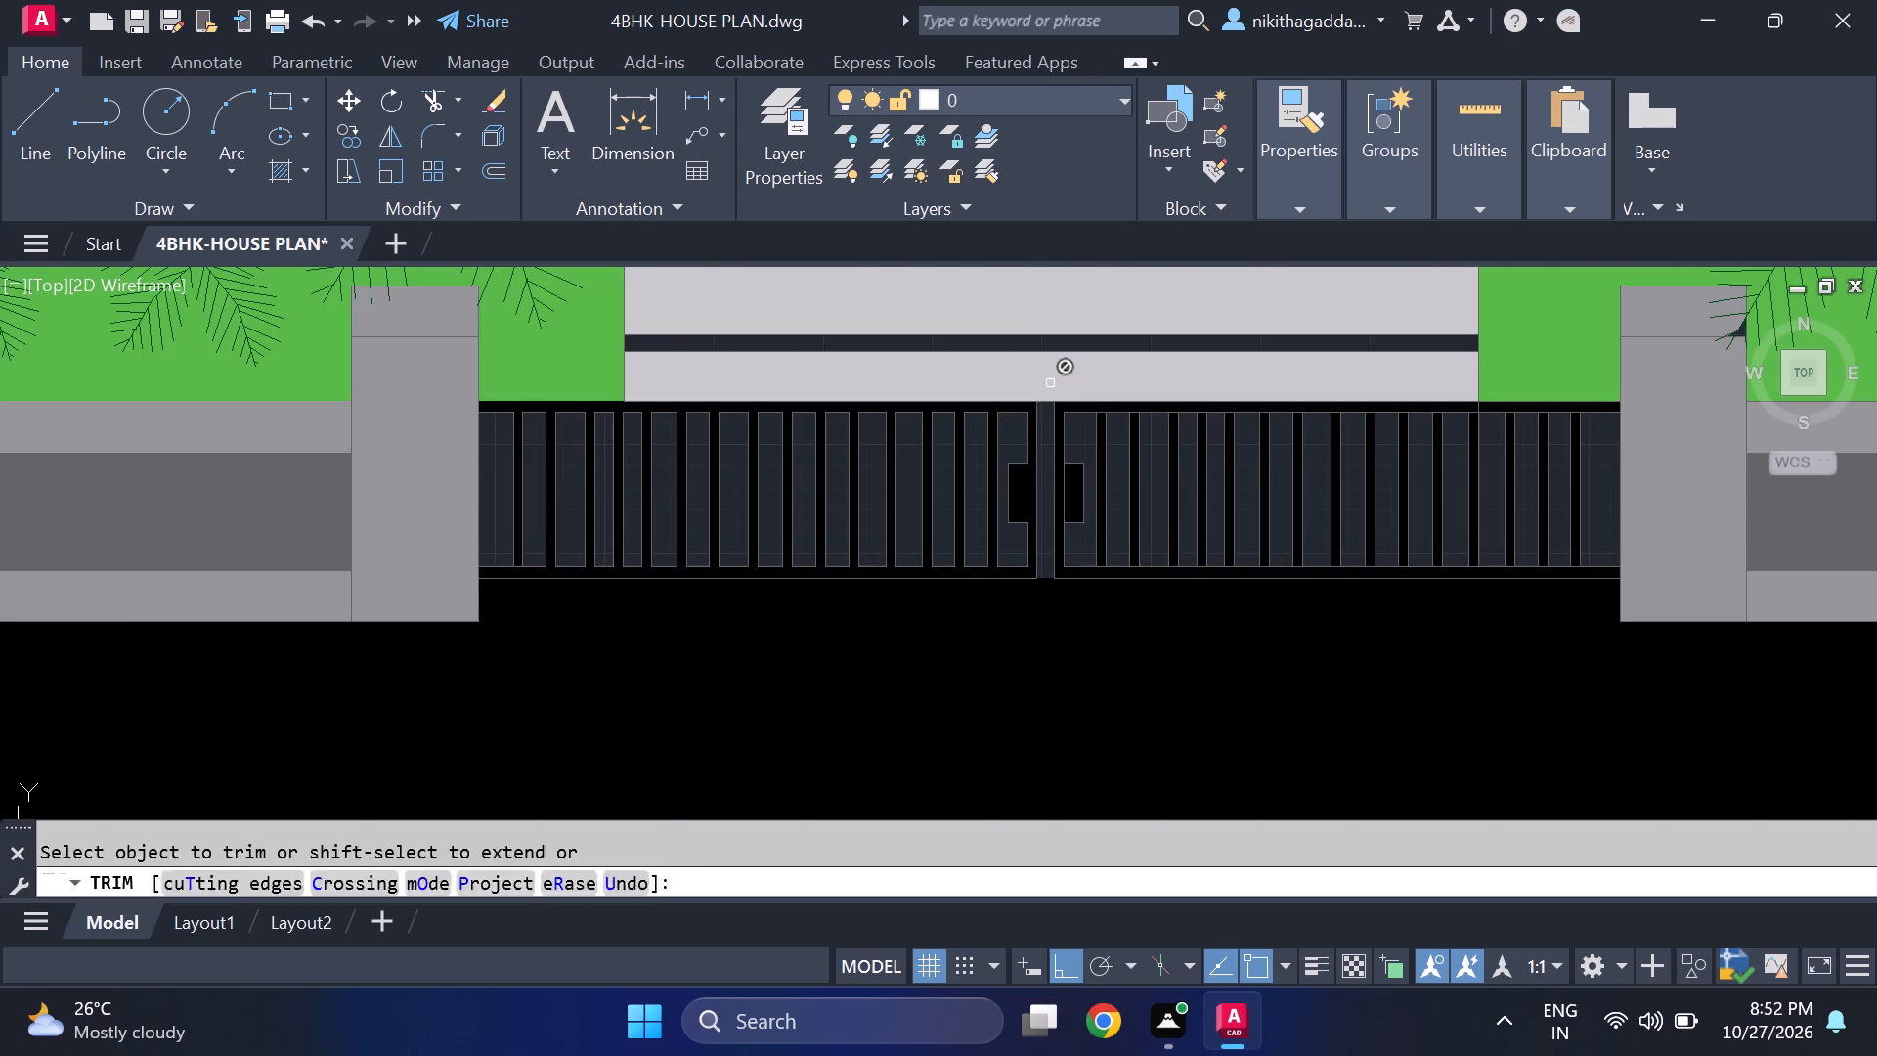
scroll(1050, 383, up, 3)
scroll(1056, 428, down, 3)
scroll(1038, 433, up, 4)
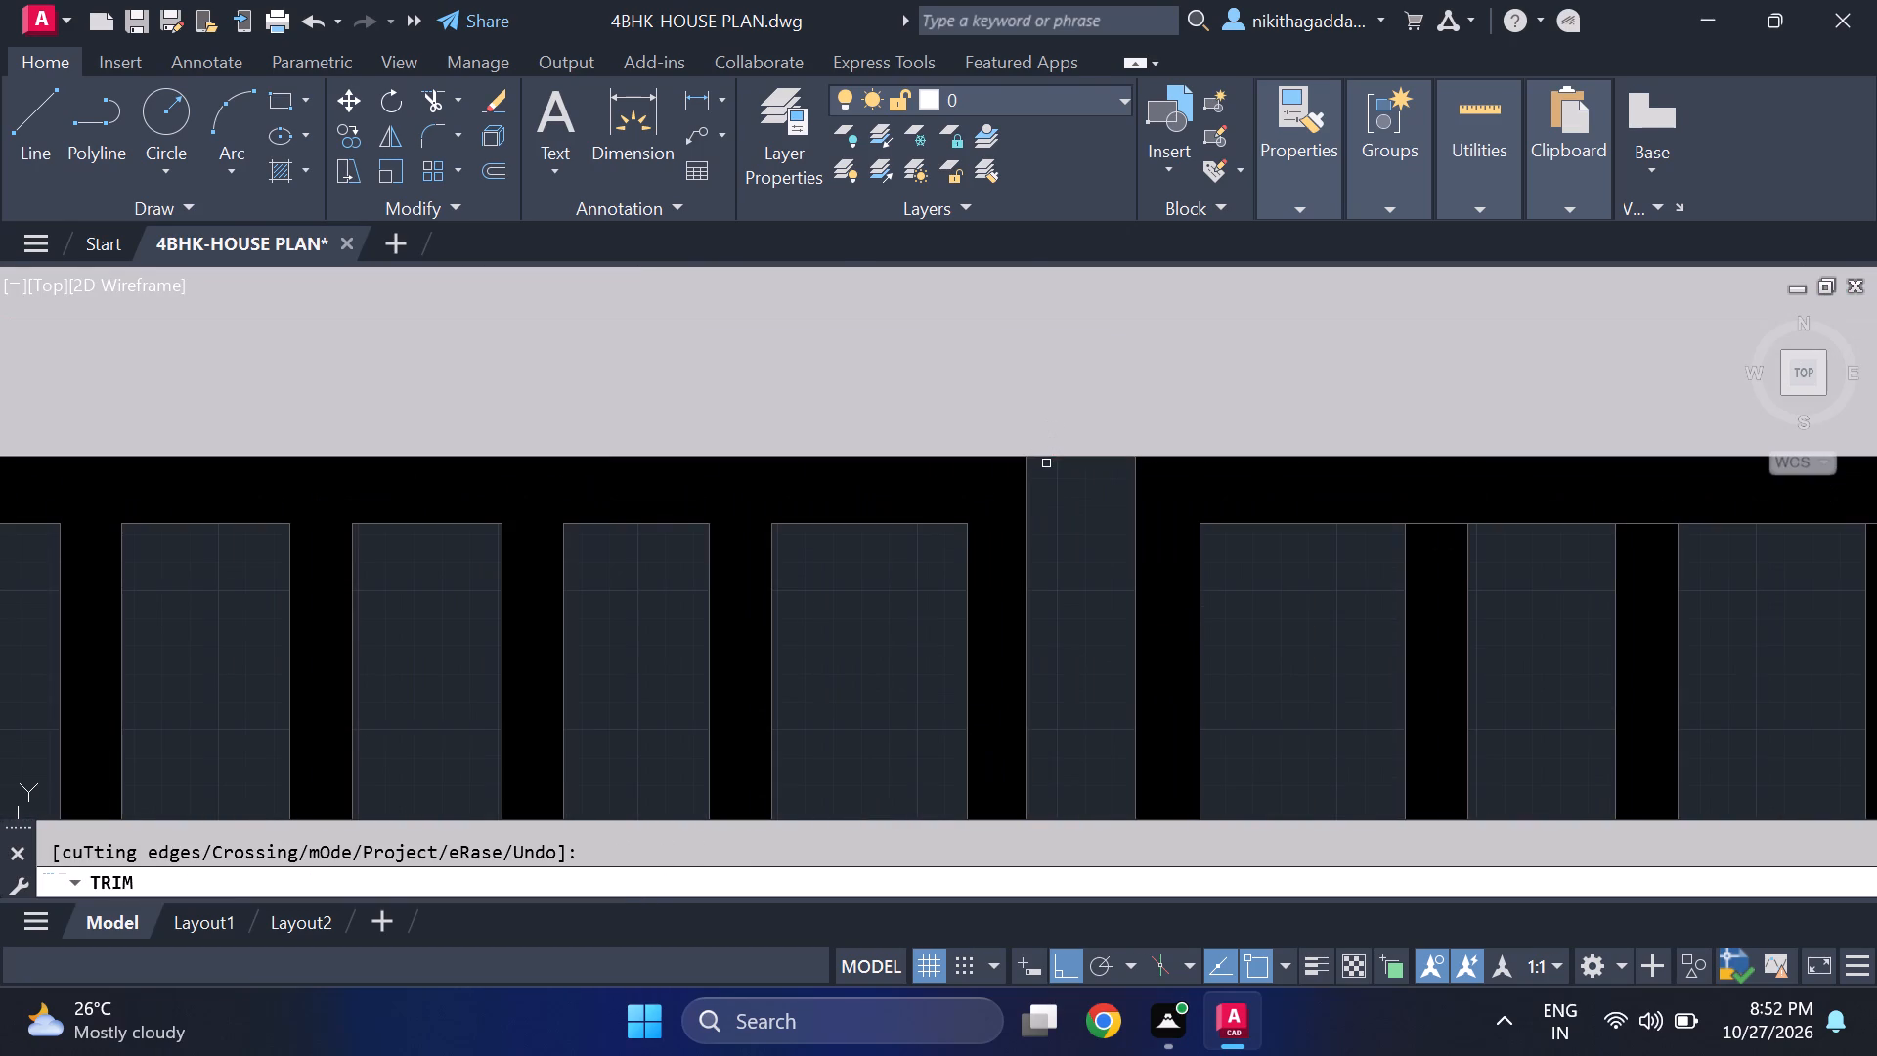
click(1055, 456)
scroll(1124, 448, down, 3)
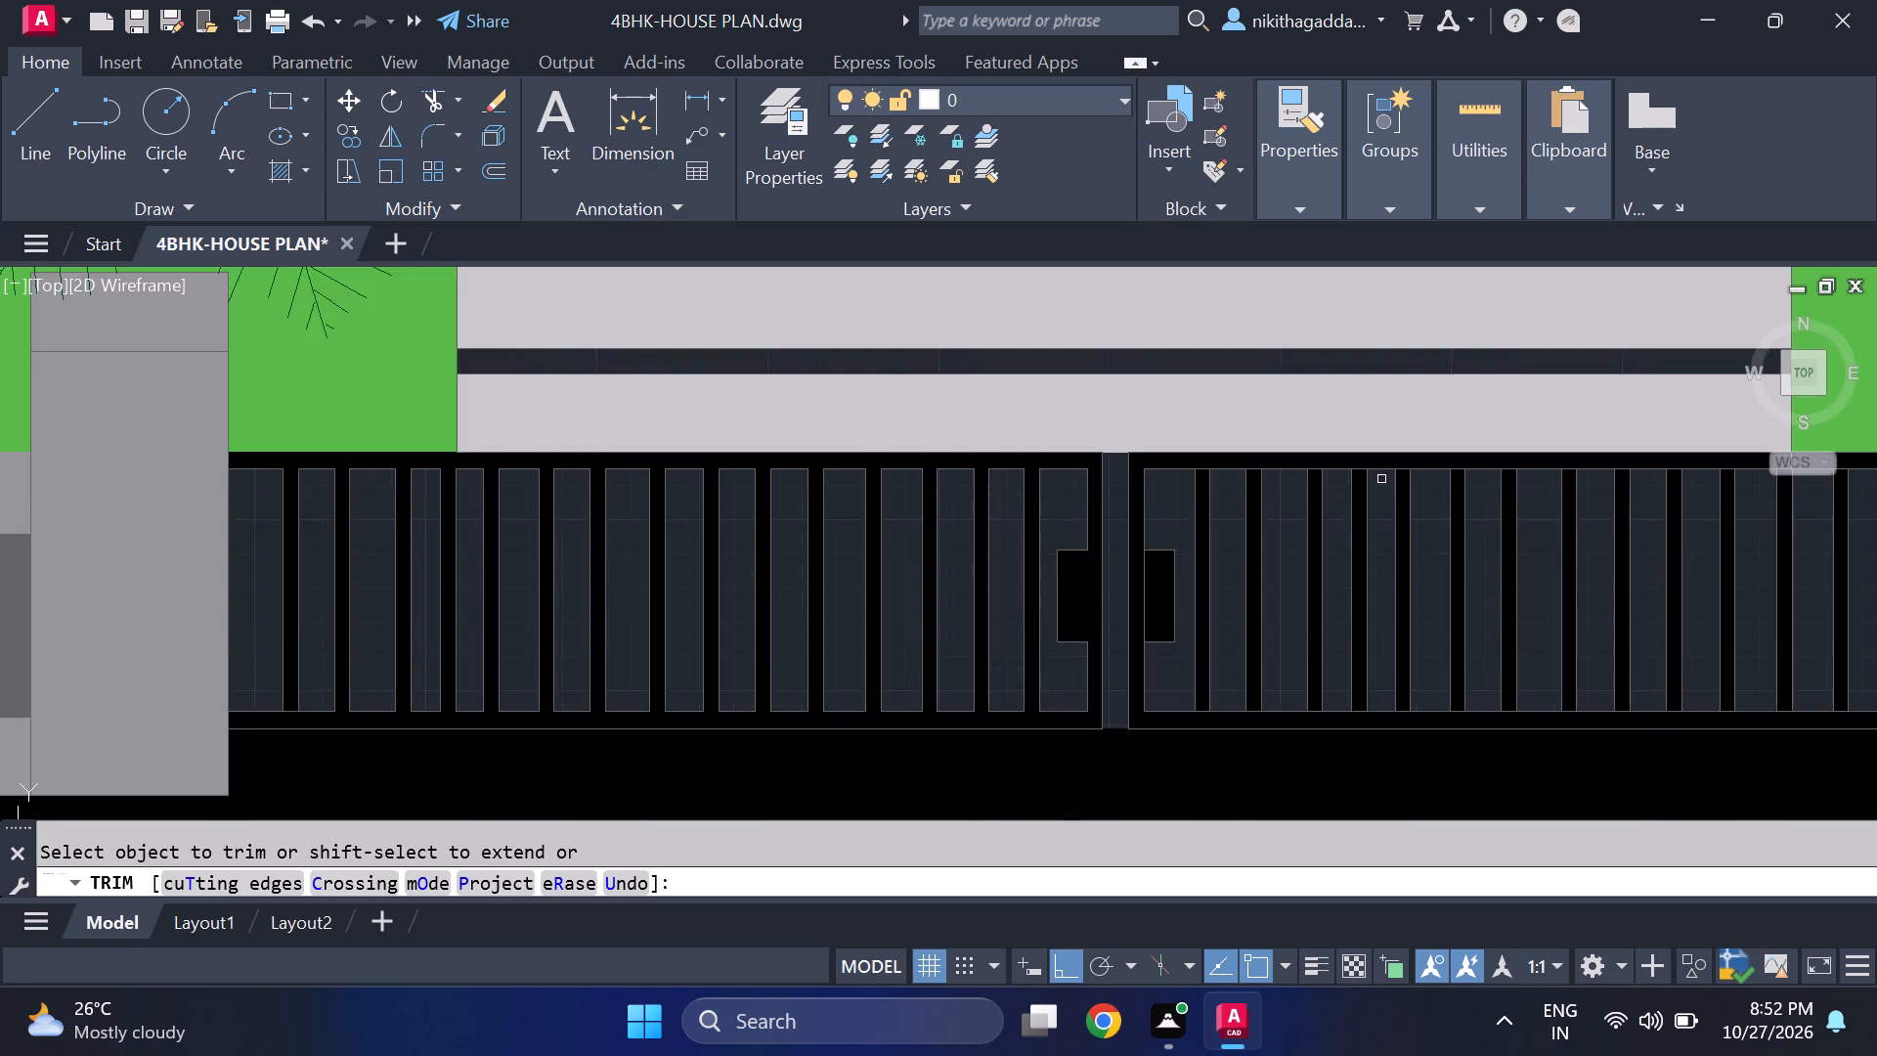
scroll(1381, 479, down, 3)
scroll(1269, 687, down, 3)
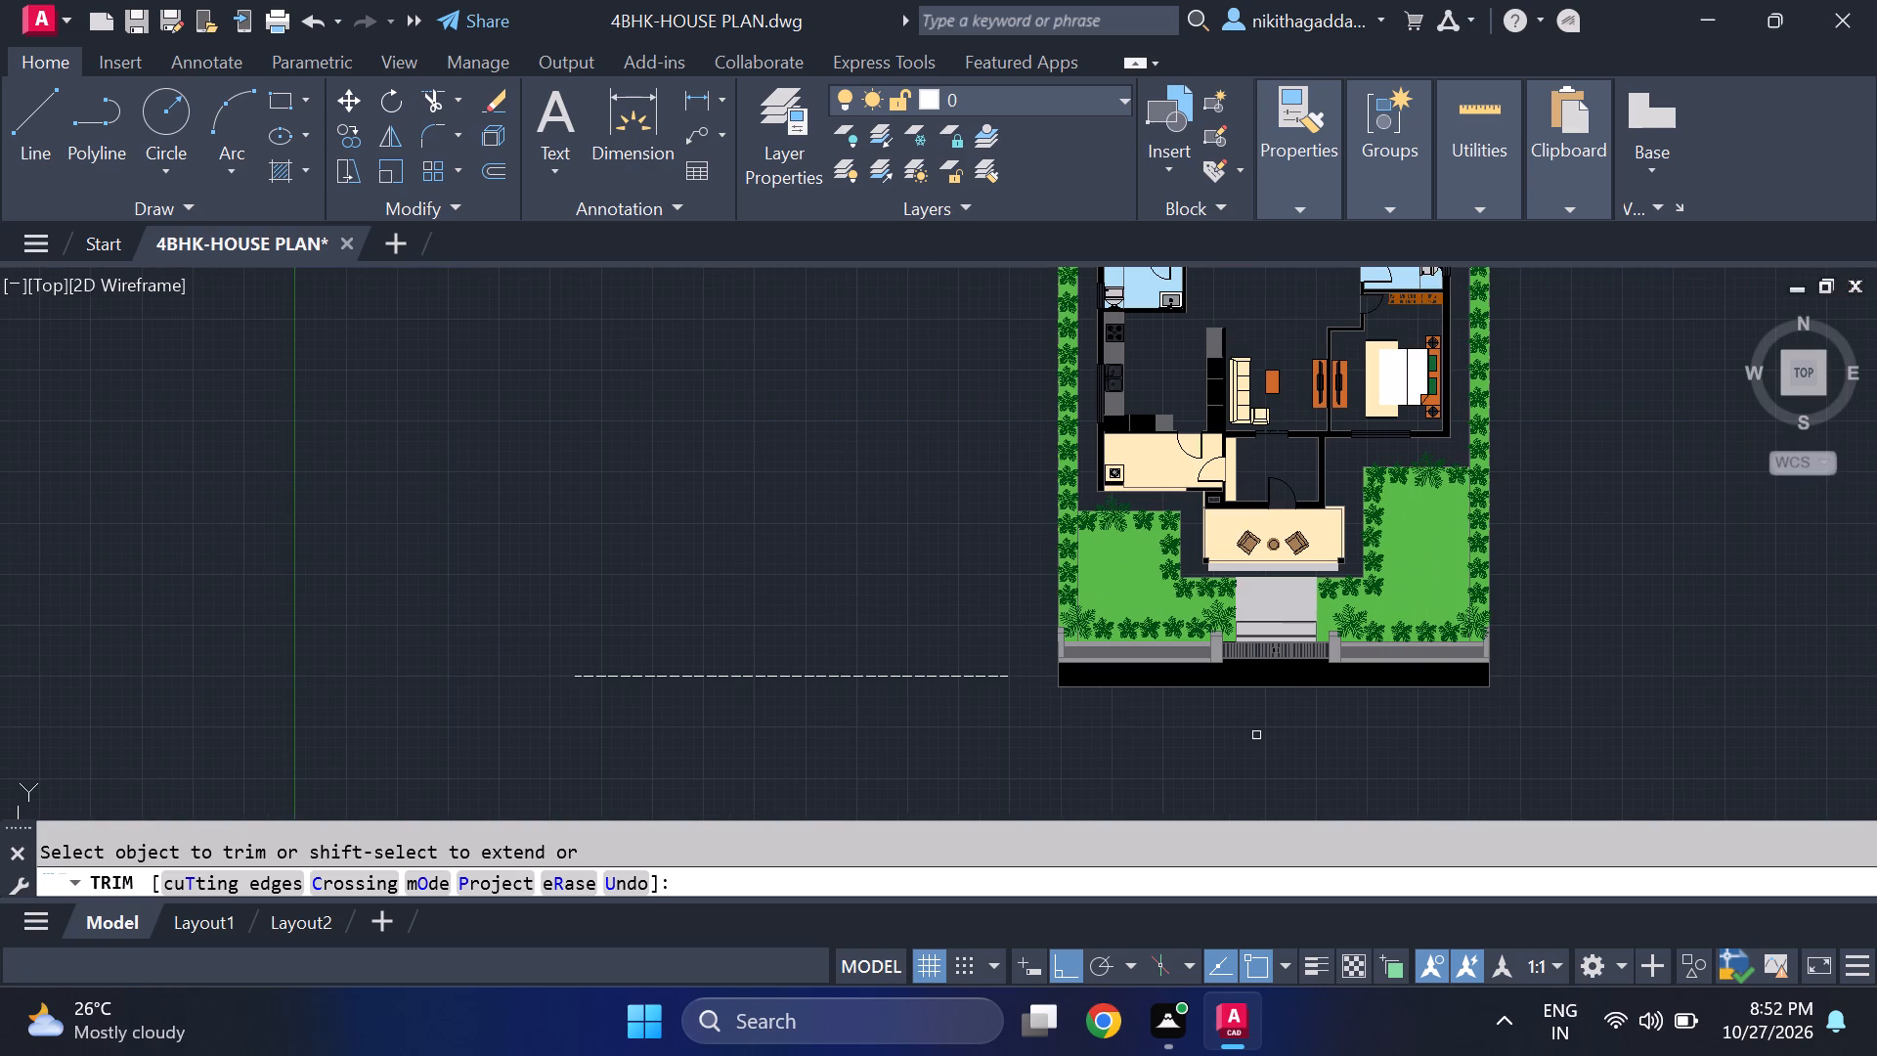
key(Escape)
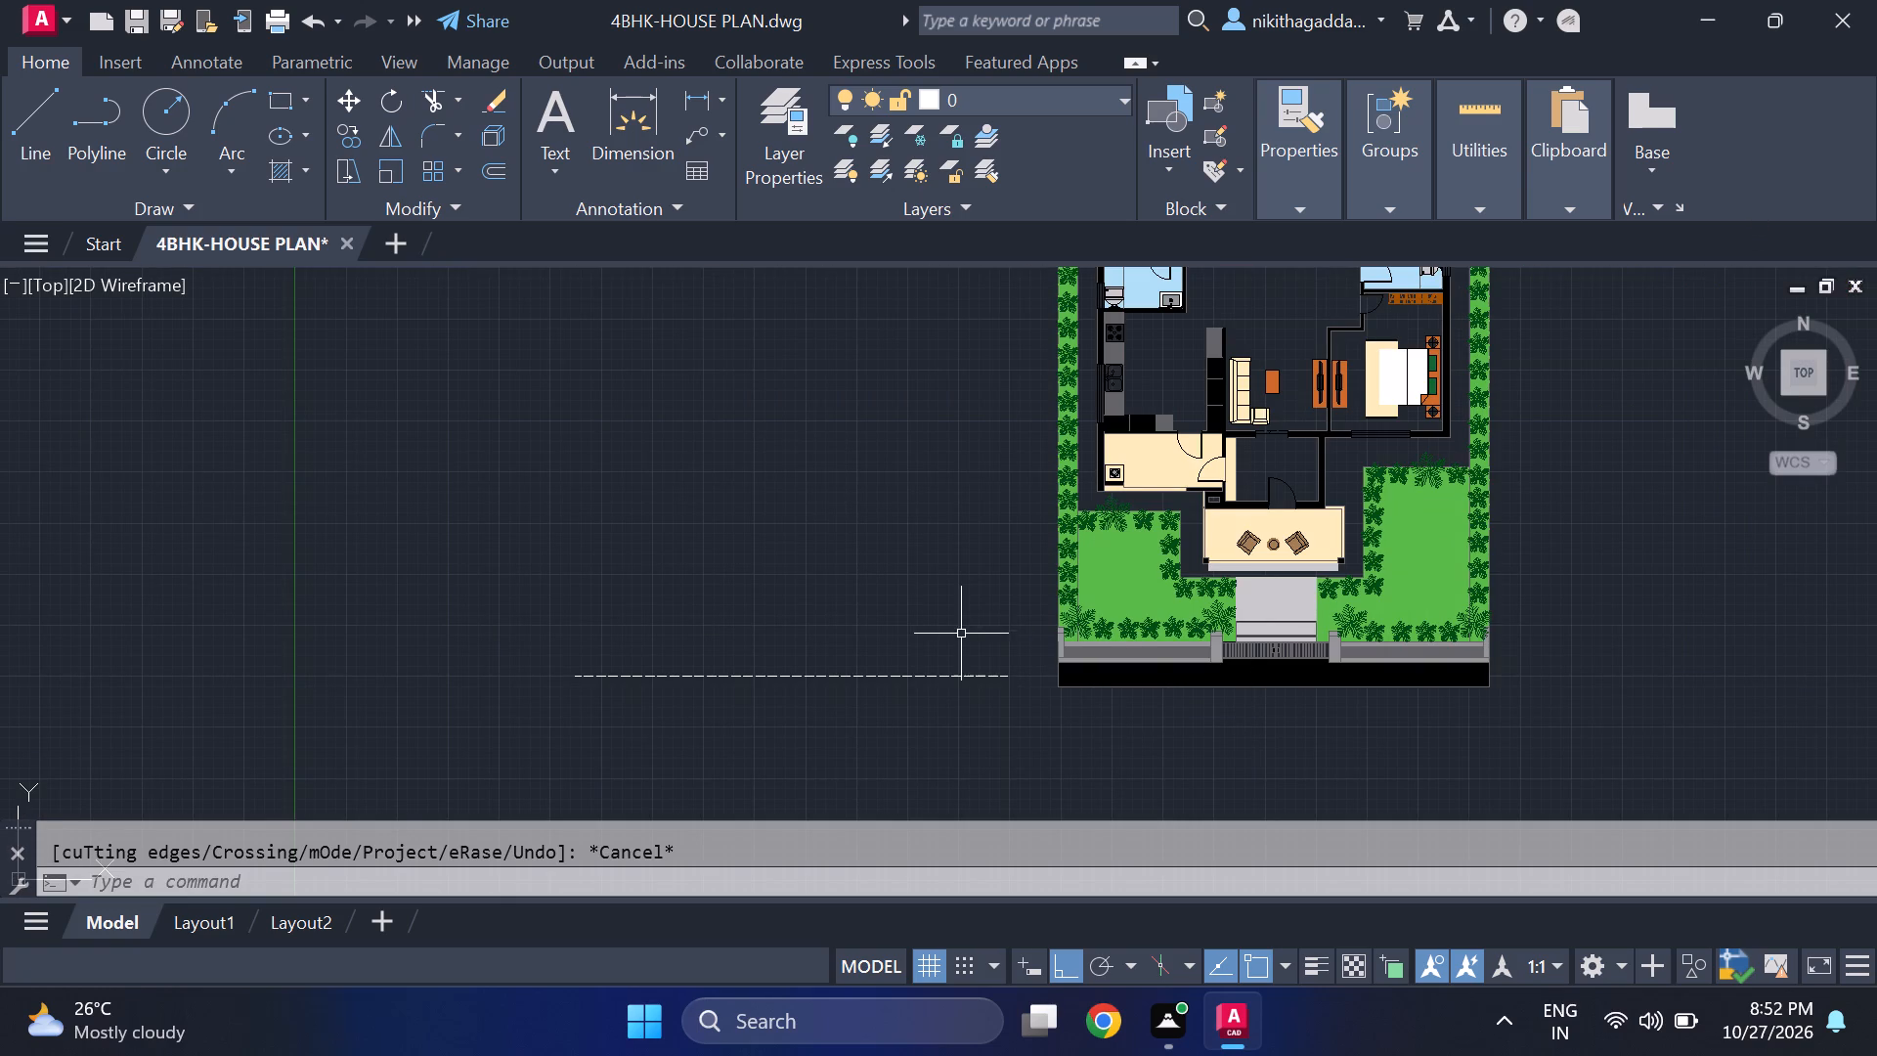
Copy the dashed line from its left endpoint to the left edge of the black front strip, so it runs along the strip.
click(955, 632)
click(694, 752)
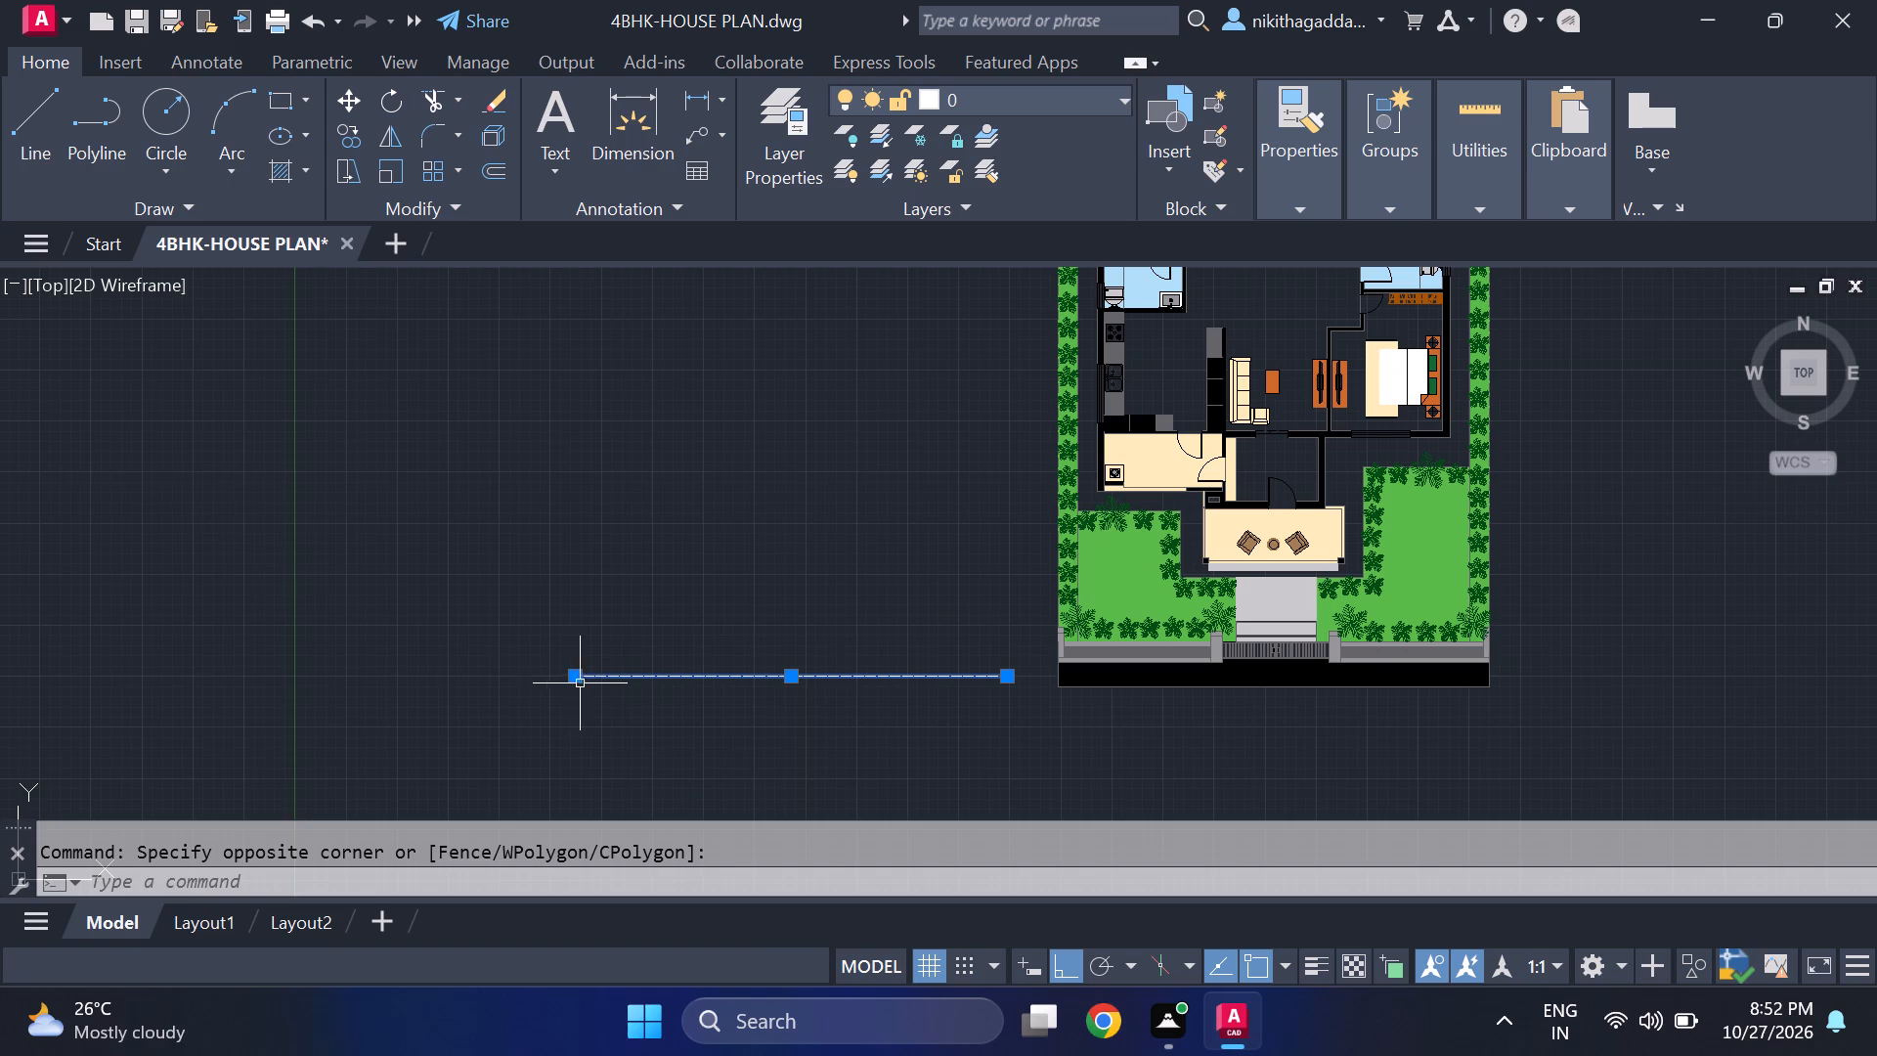
key(m)
key(BackSpace)
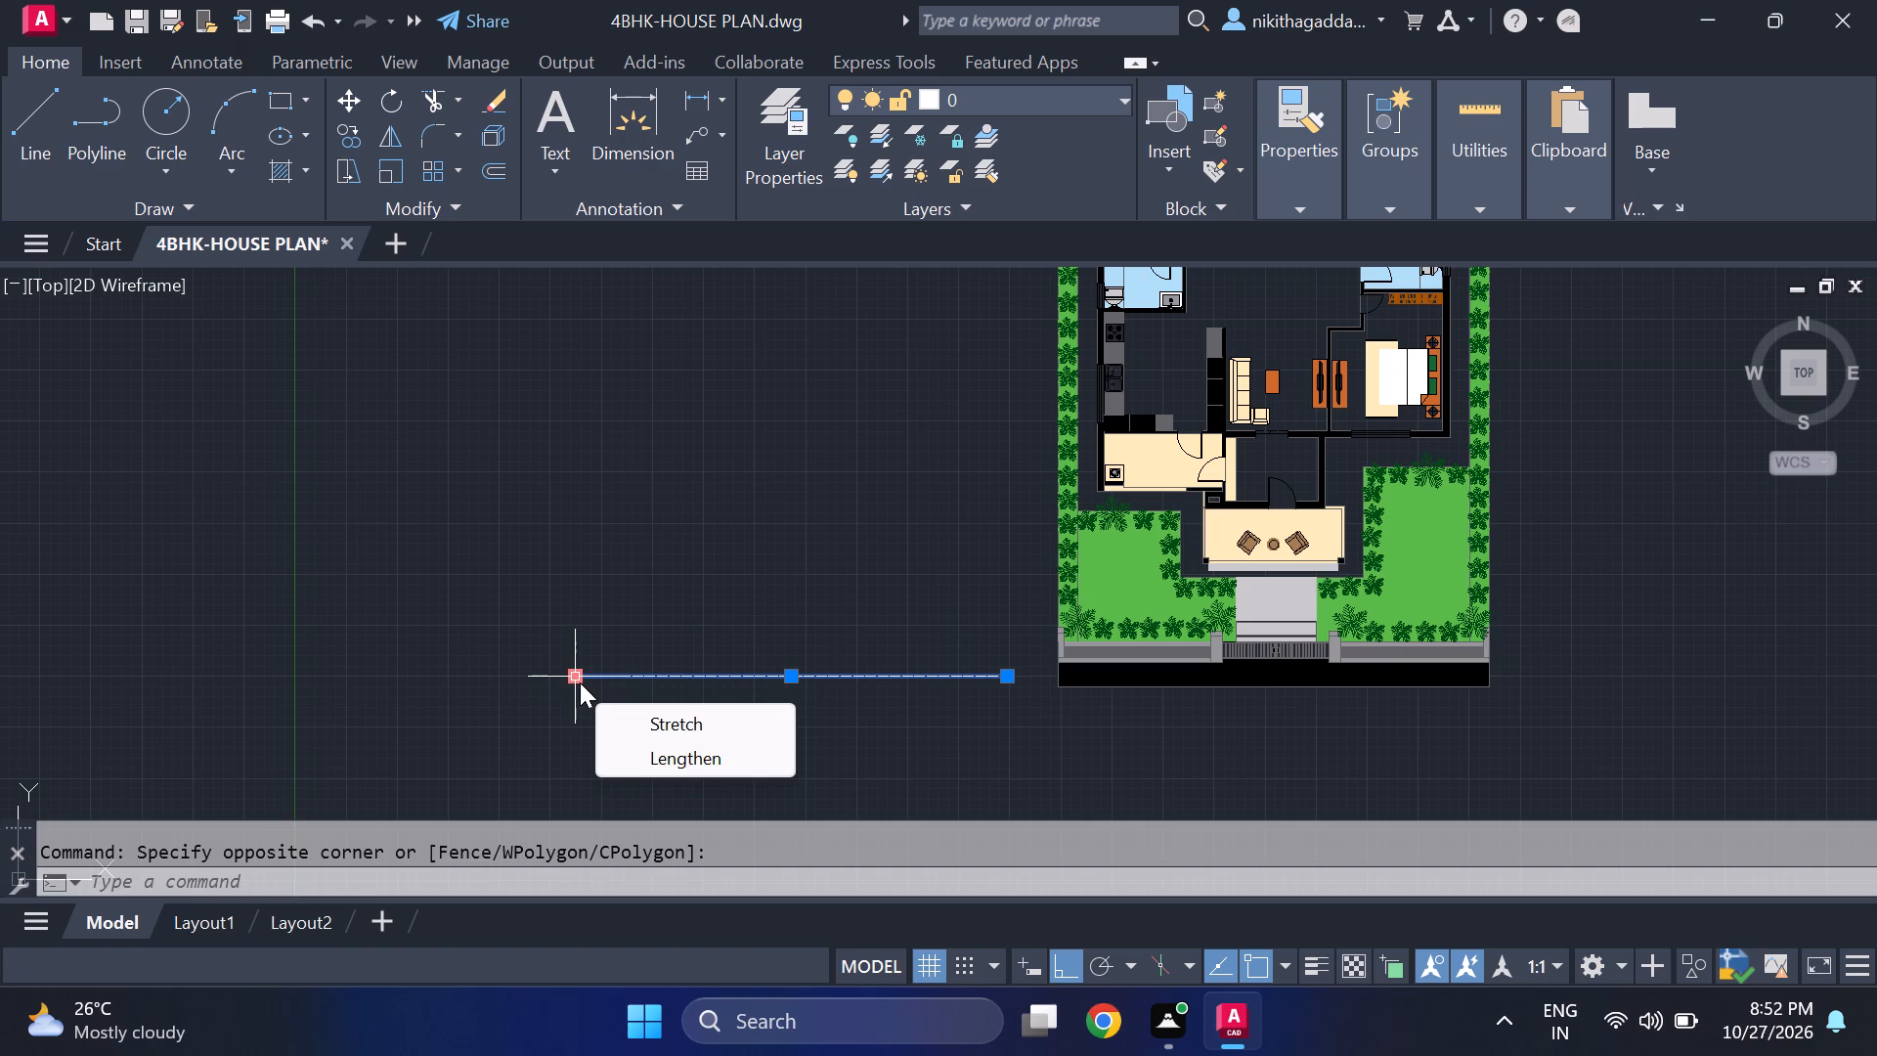
text(co)
key(Return)
scroll(578, 682, up, 1)
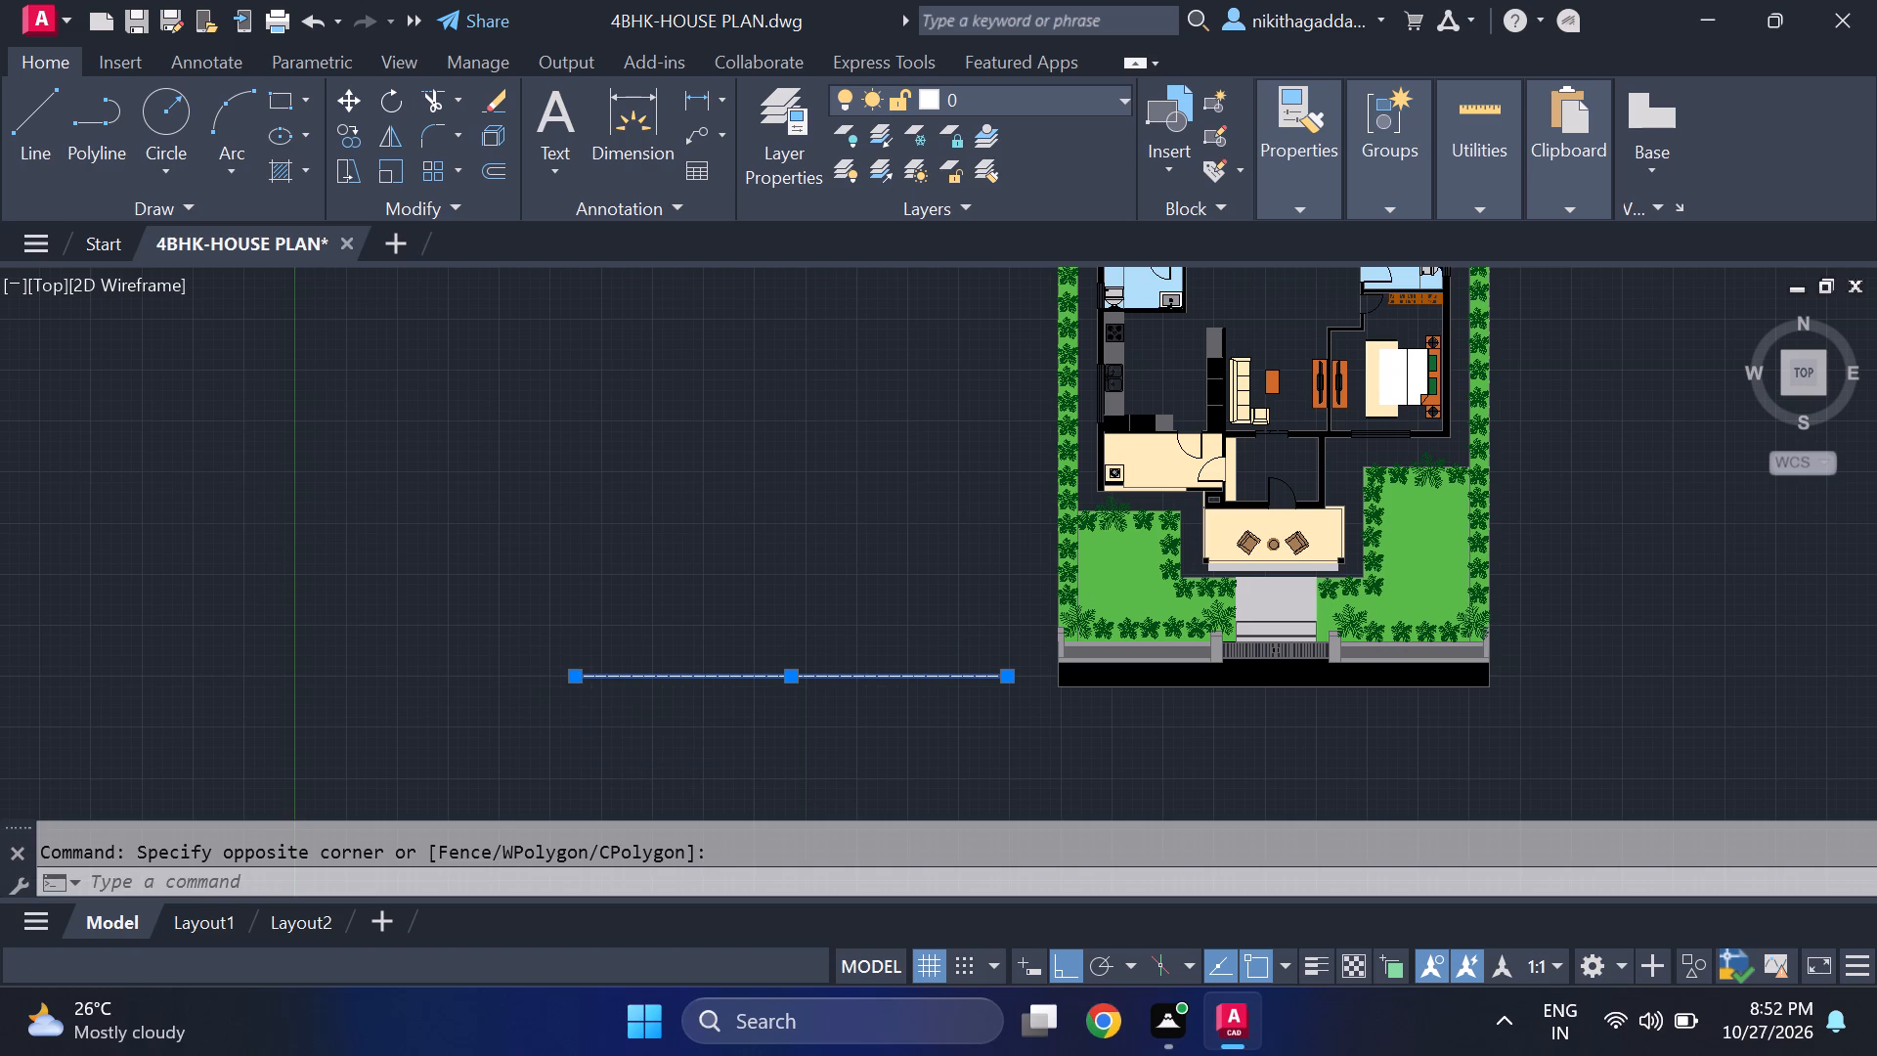
text(co)
key(Return)
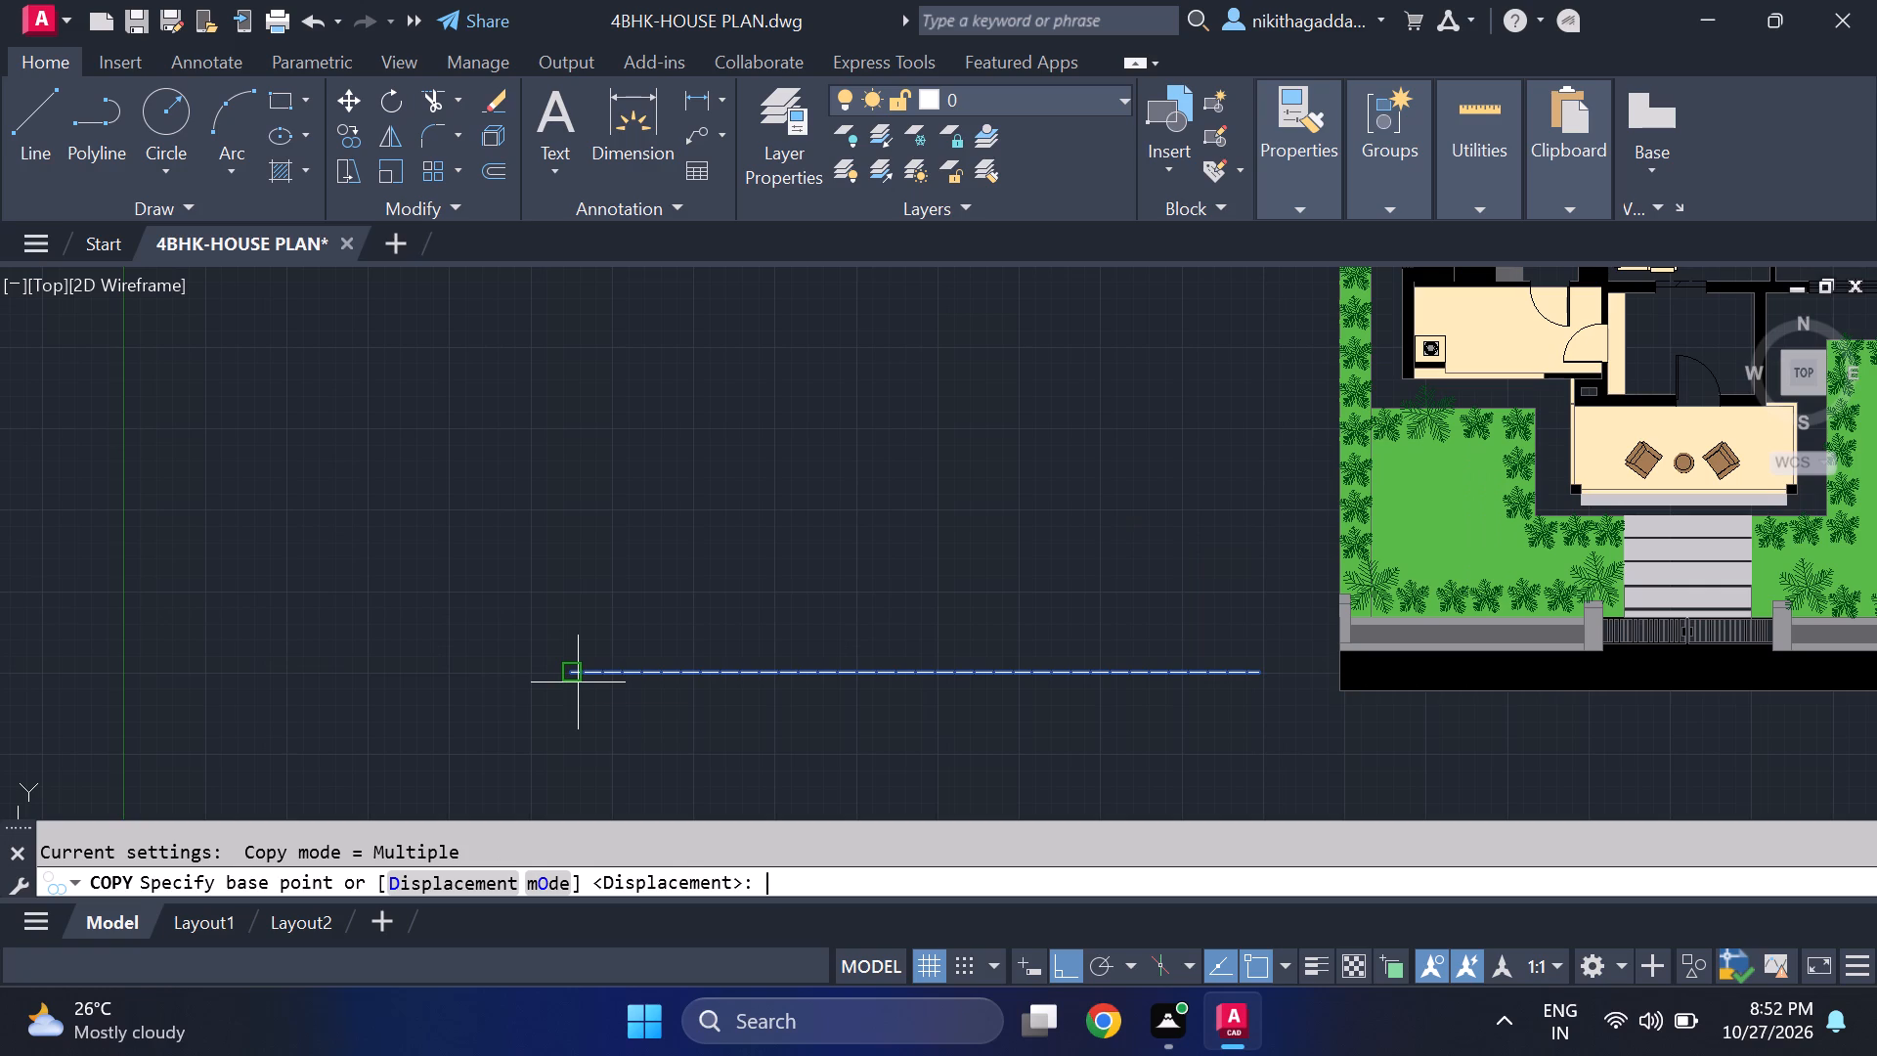
click(573, 667)
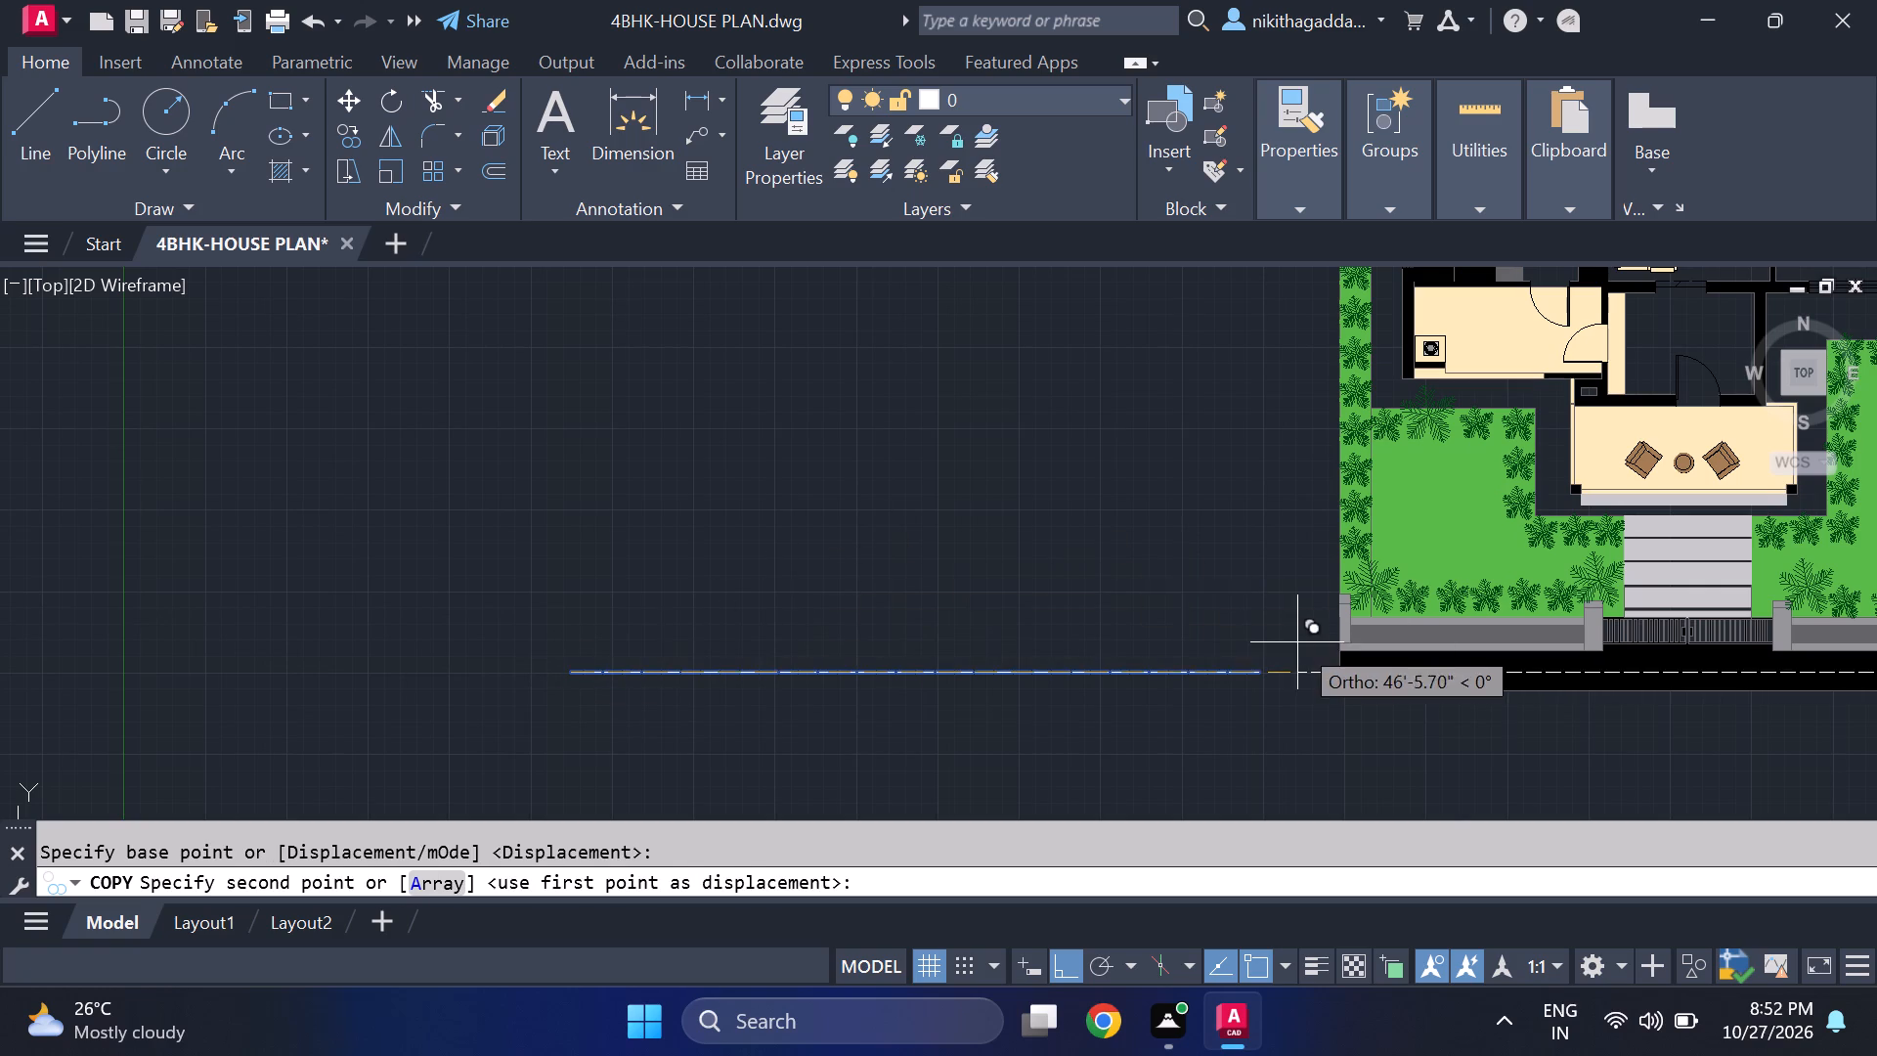
scroll(1297, 642, up, 3)
click(1450, 770)
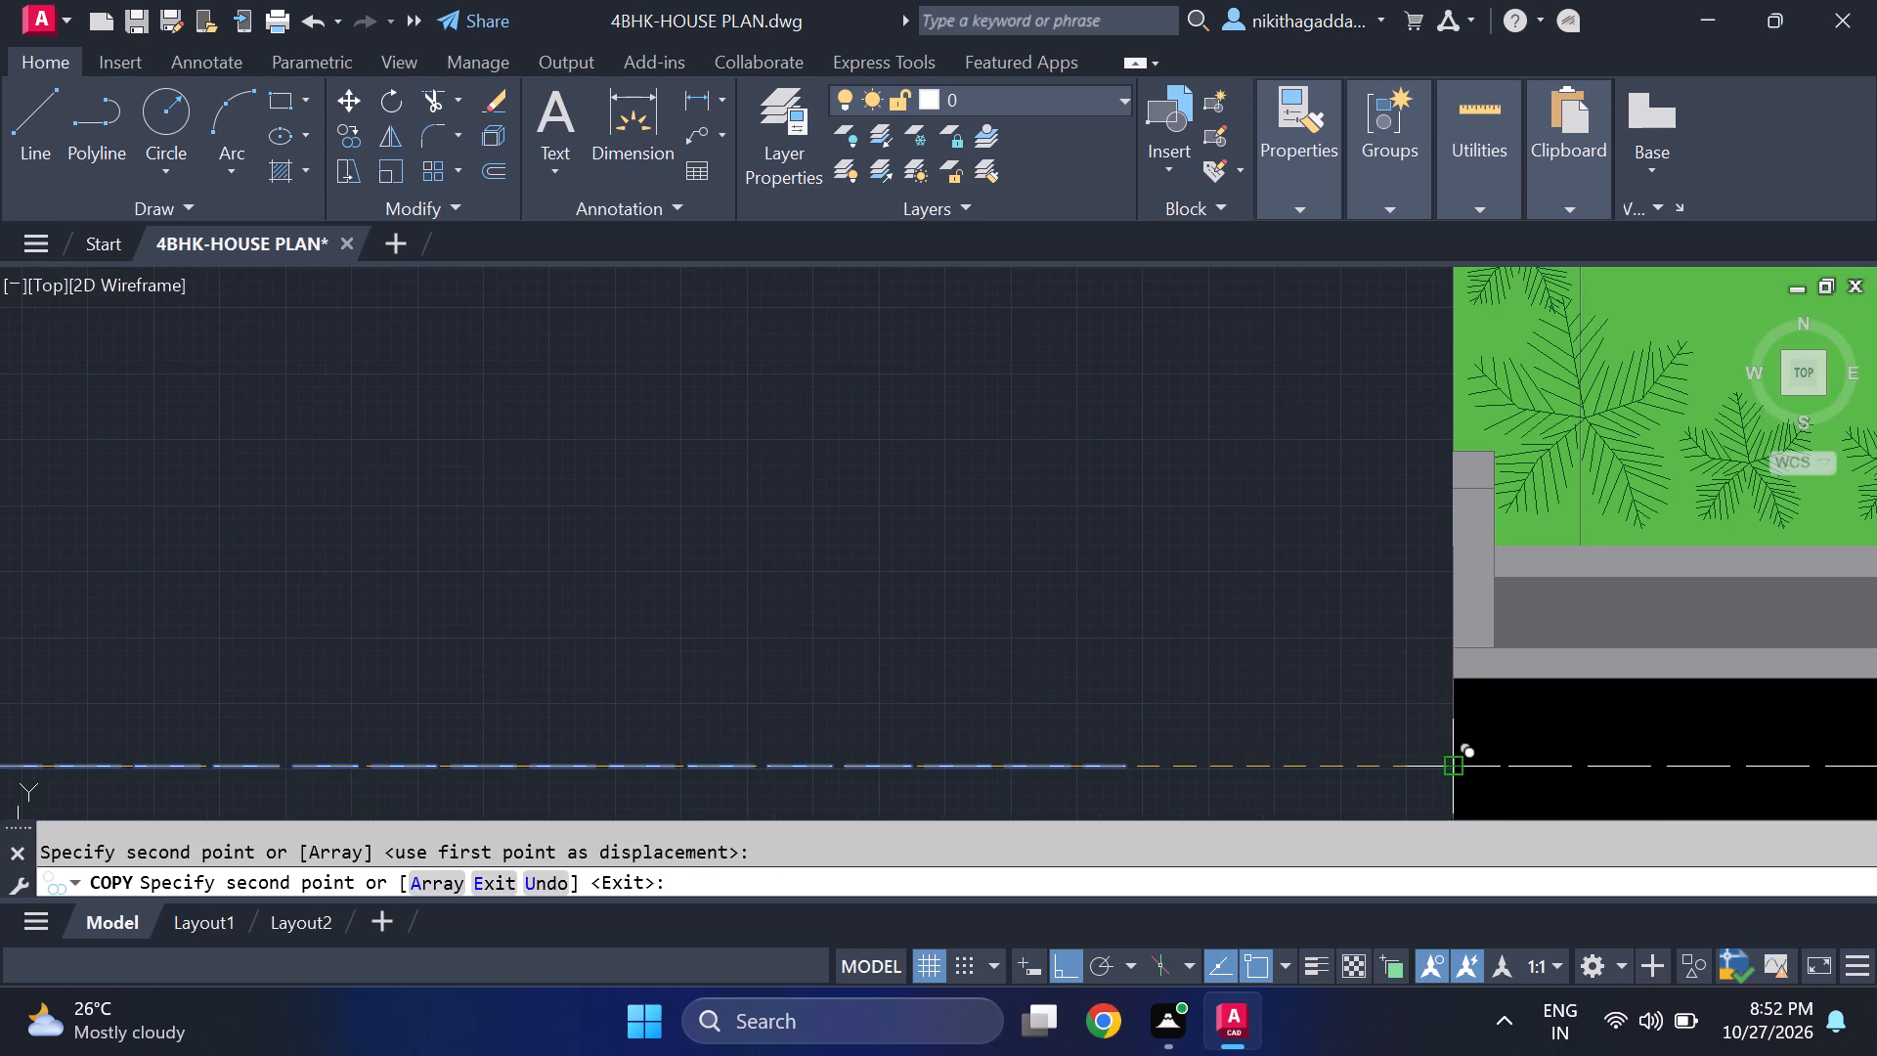
scroll(708, 618, down, 4)
key(Escape)
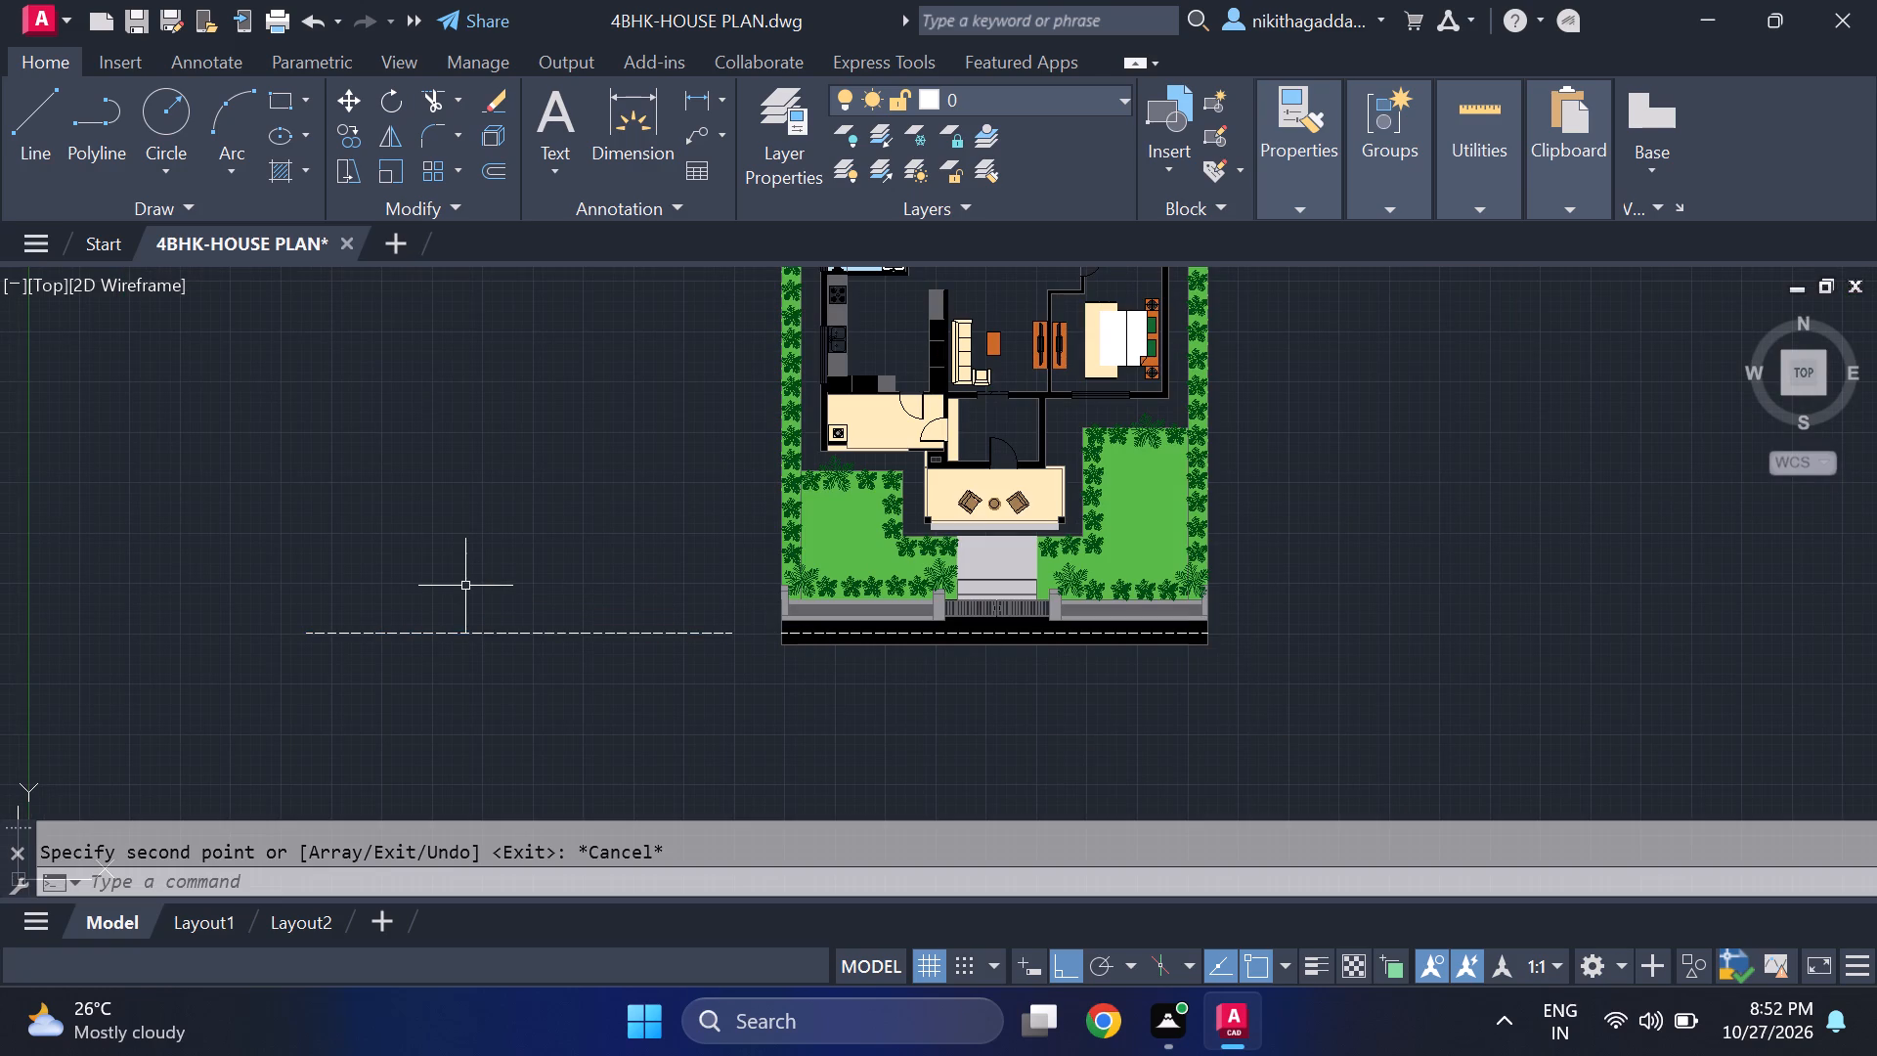
Delete the original dashed line lying outside the plan to the left of the house.
click(527, 567)
click(353, 721)
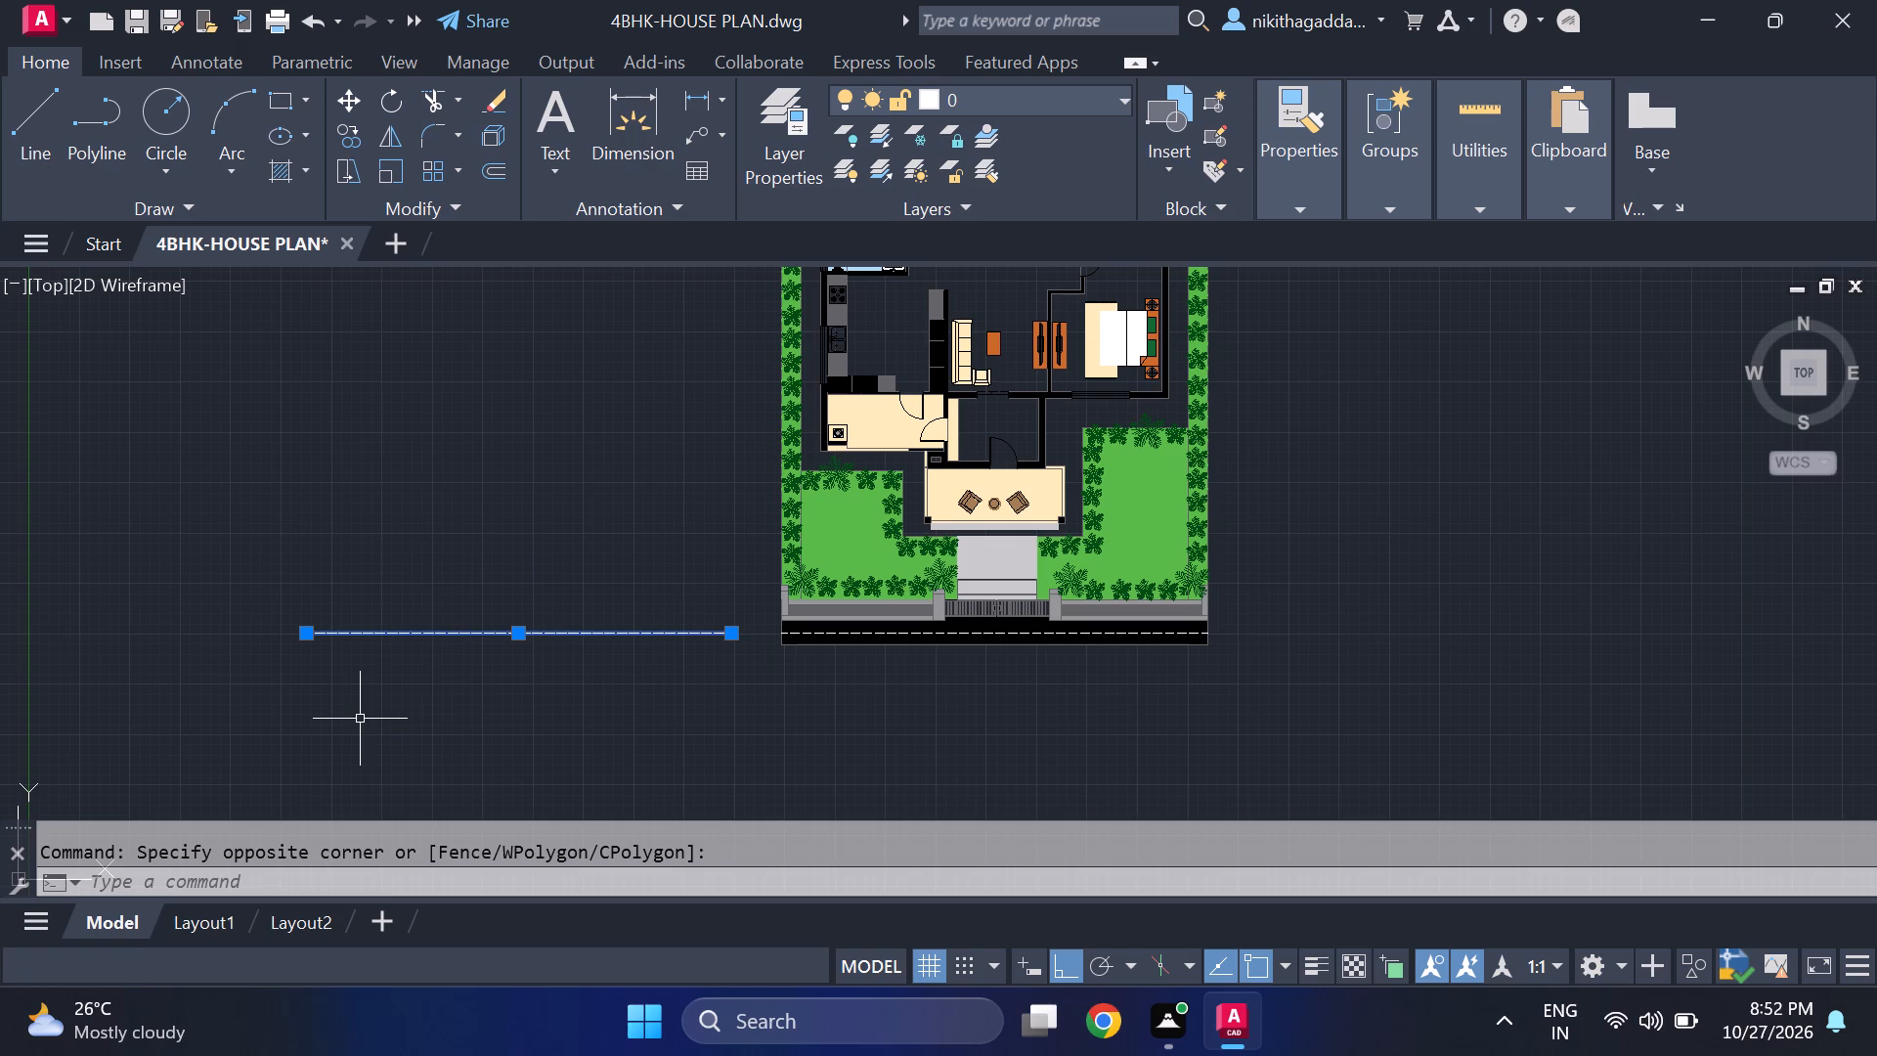
key(Delete)
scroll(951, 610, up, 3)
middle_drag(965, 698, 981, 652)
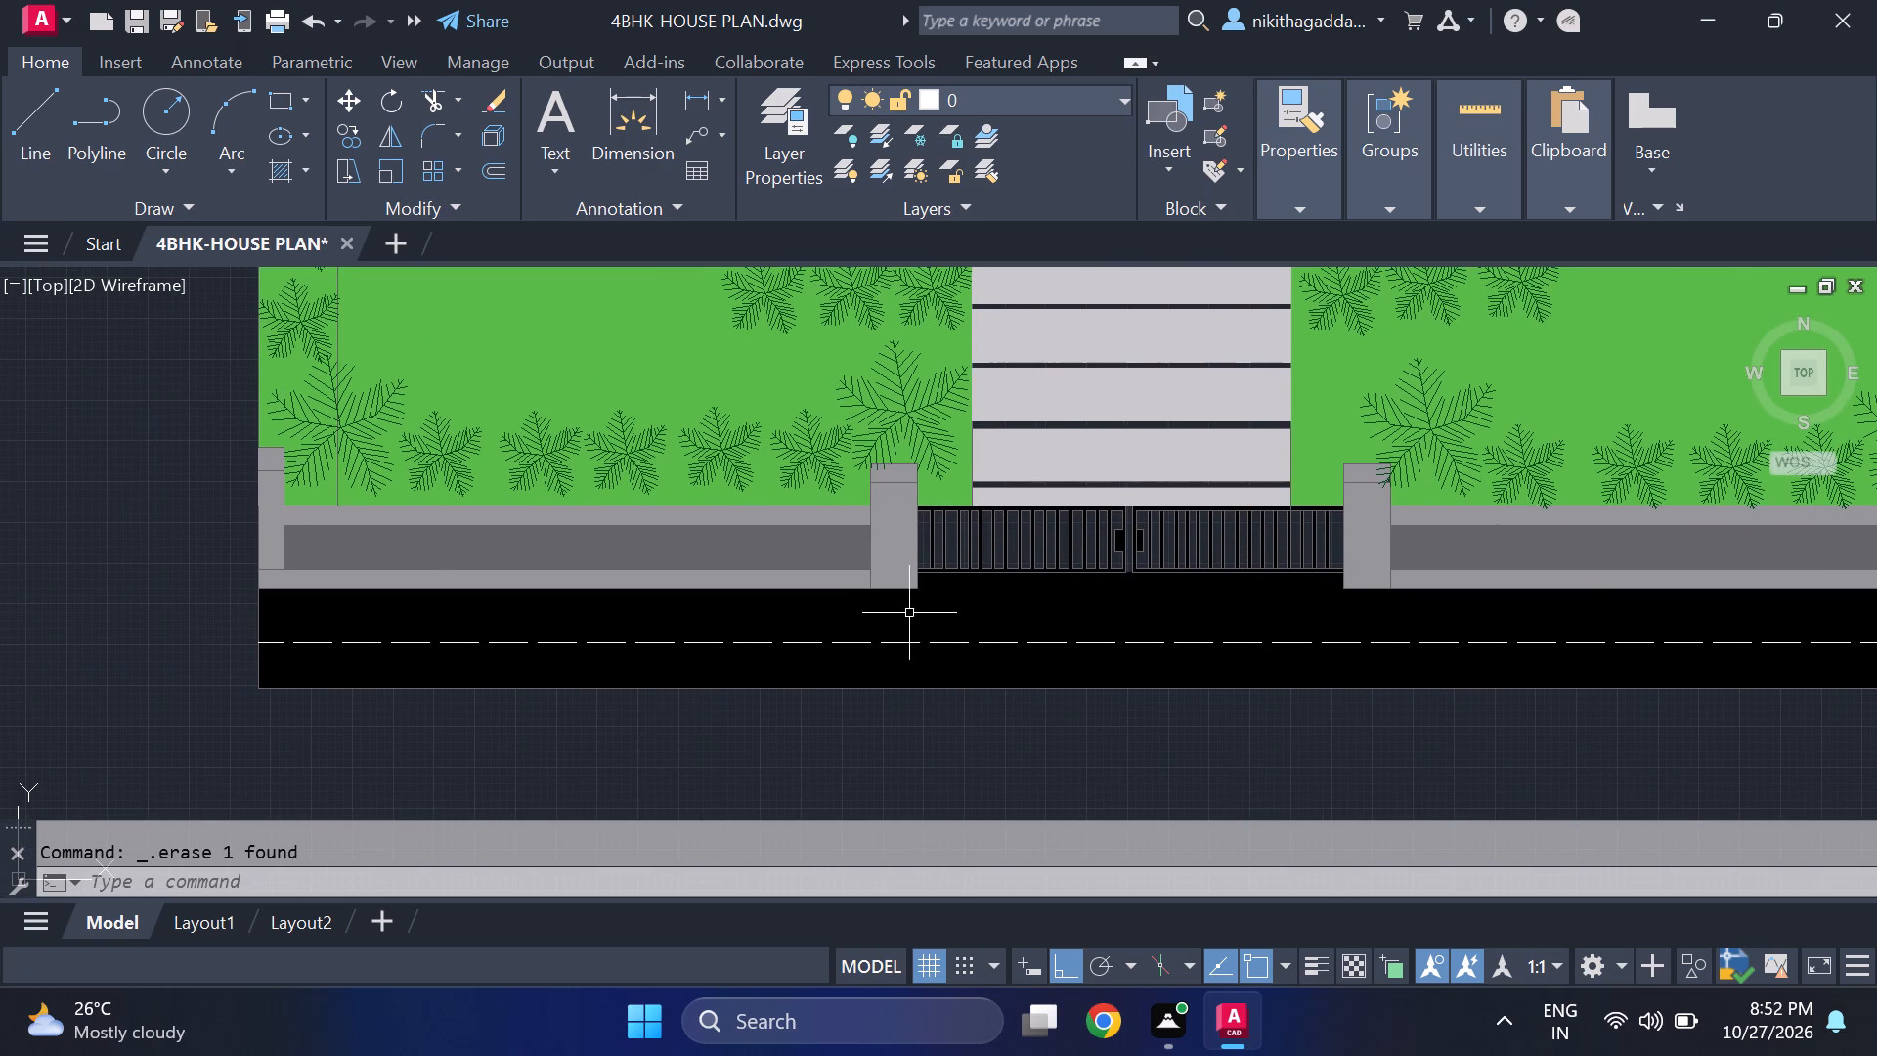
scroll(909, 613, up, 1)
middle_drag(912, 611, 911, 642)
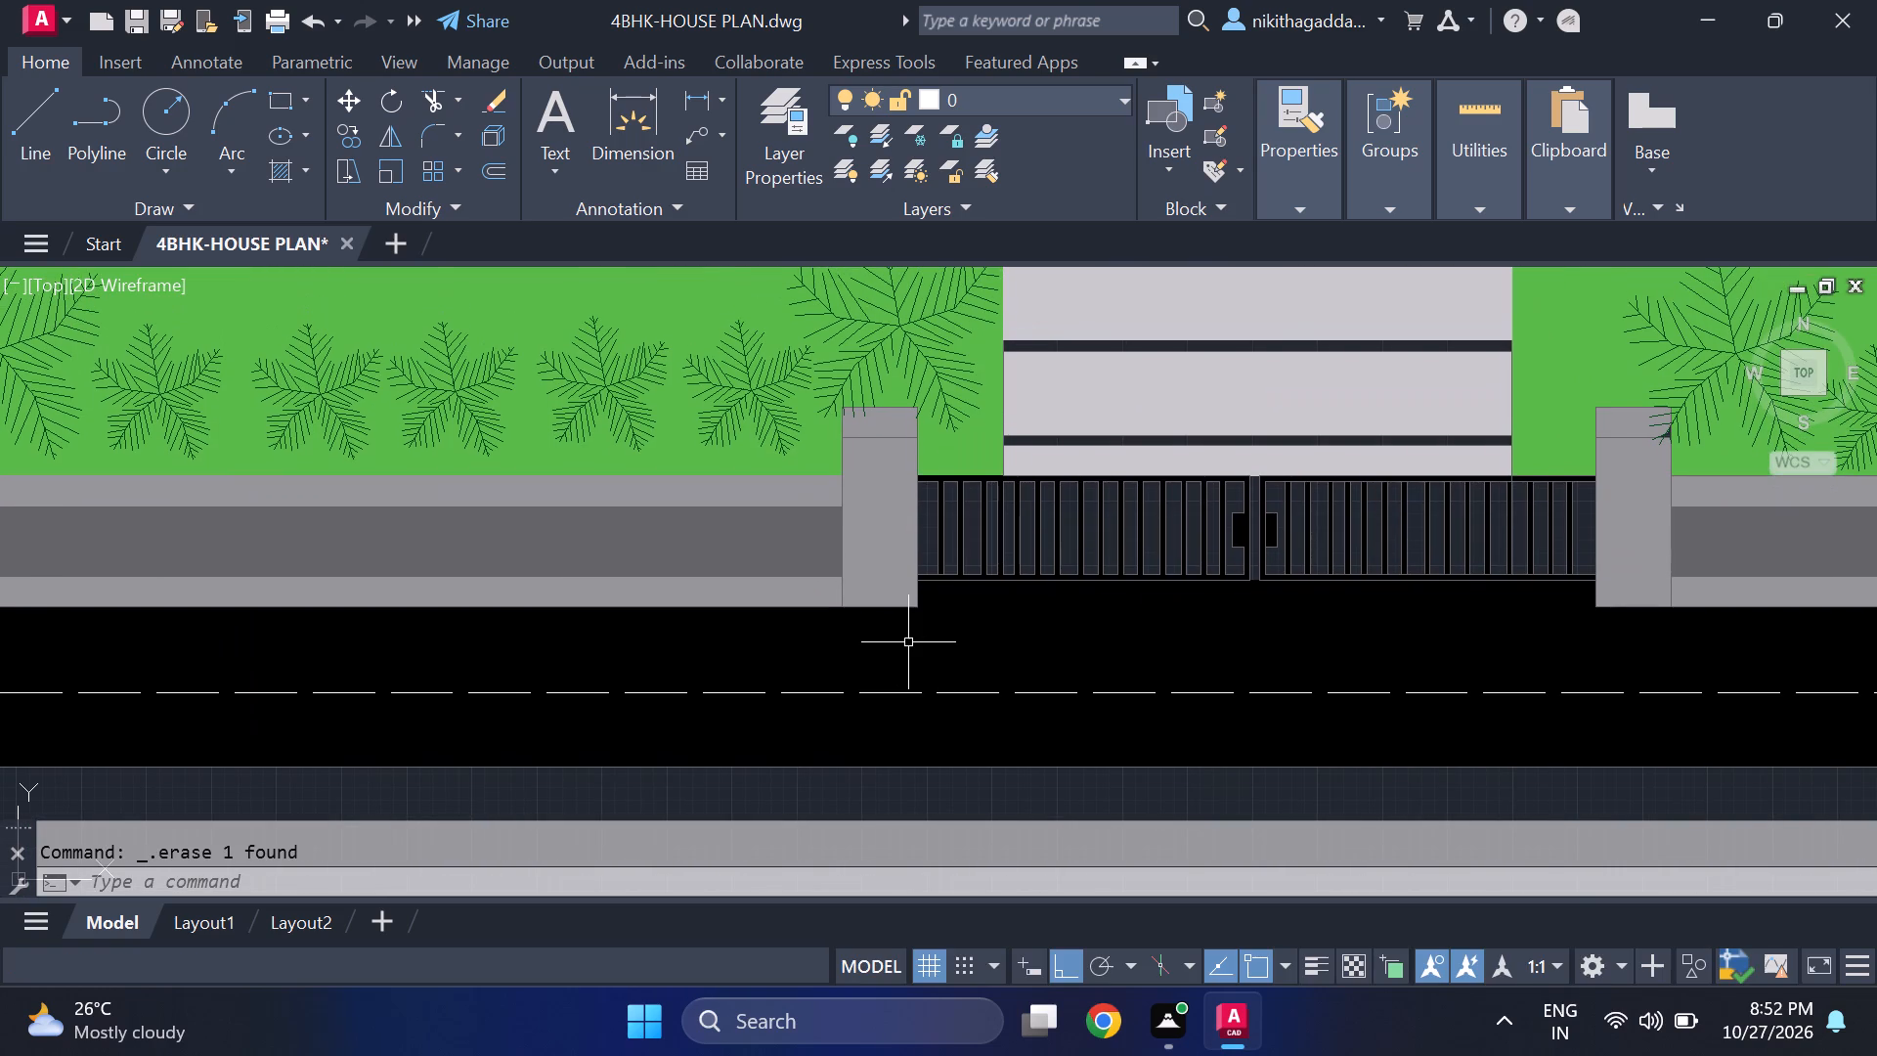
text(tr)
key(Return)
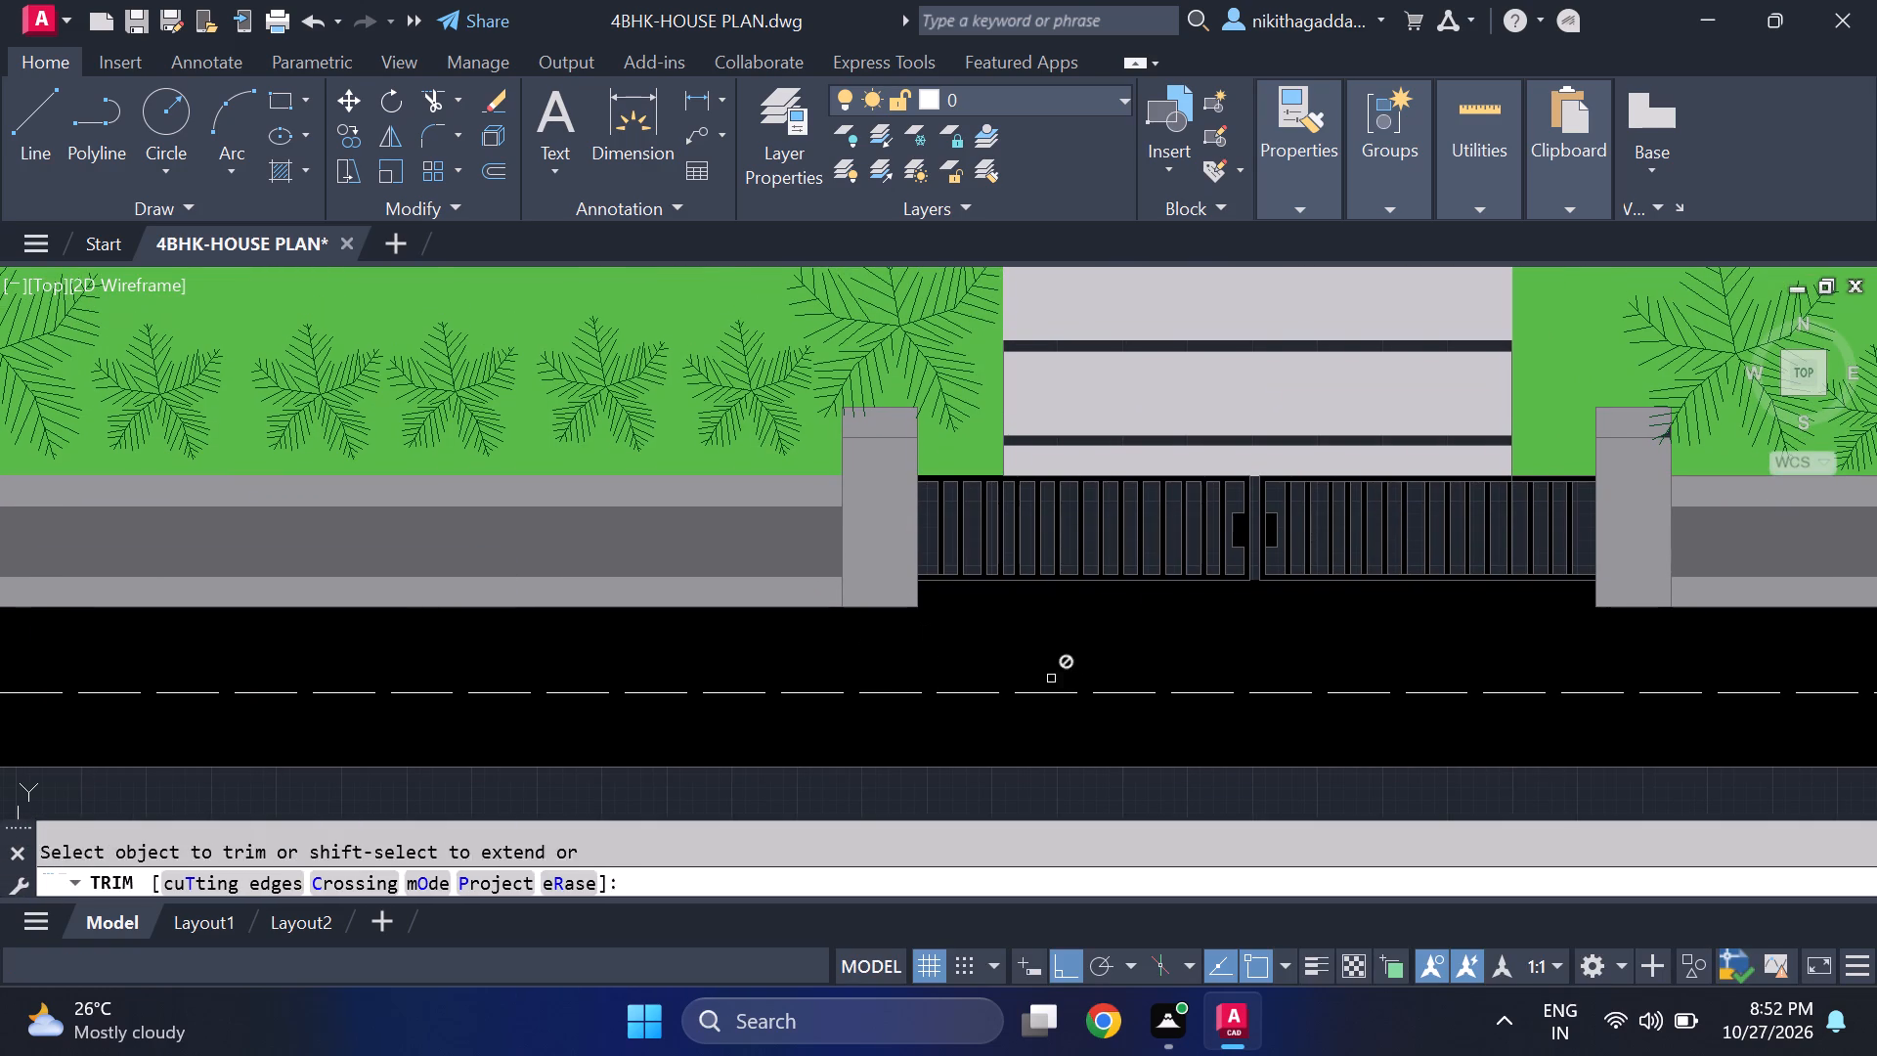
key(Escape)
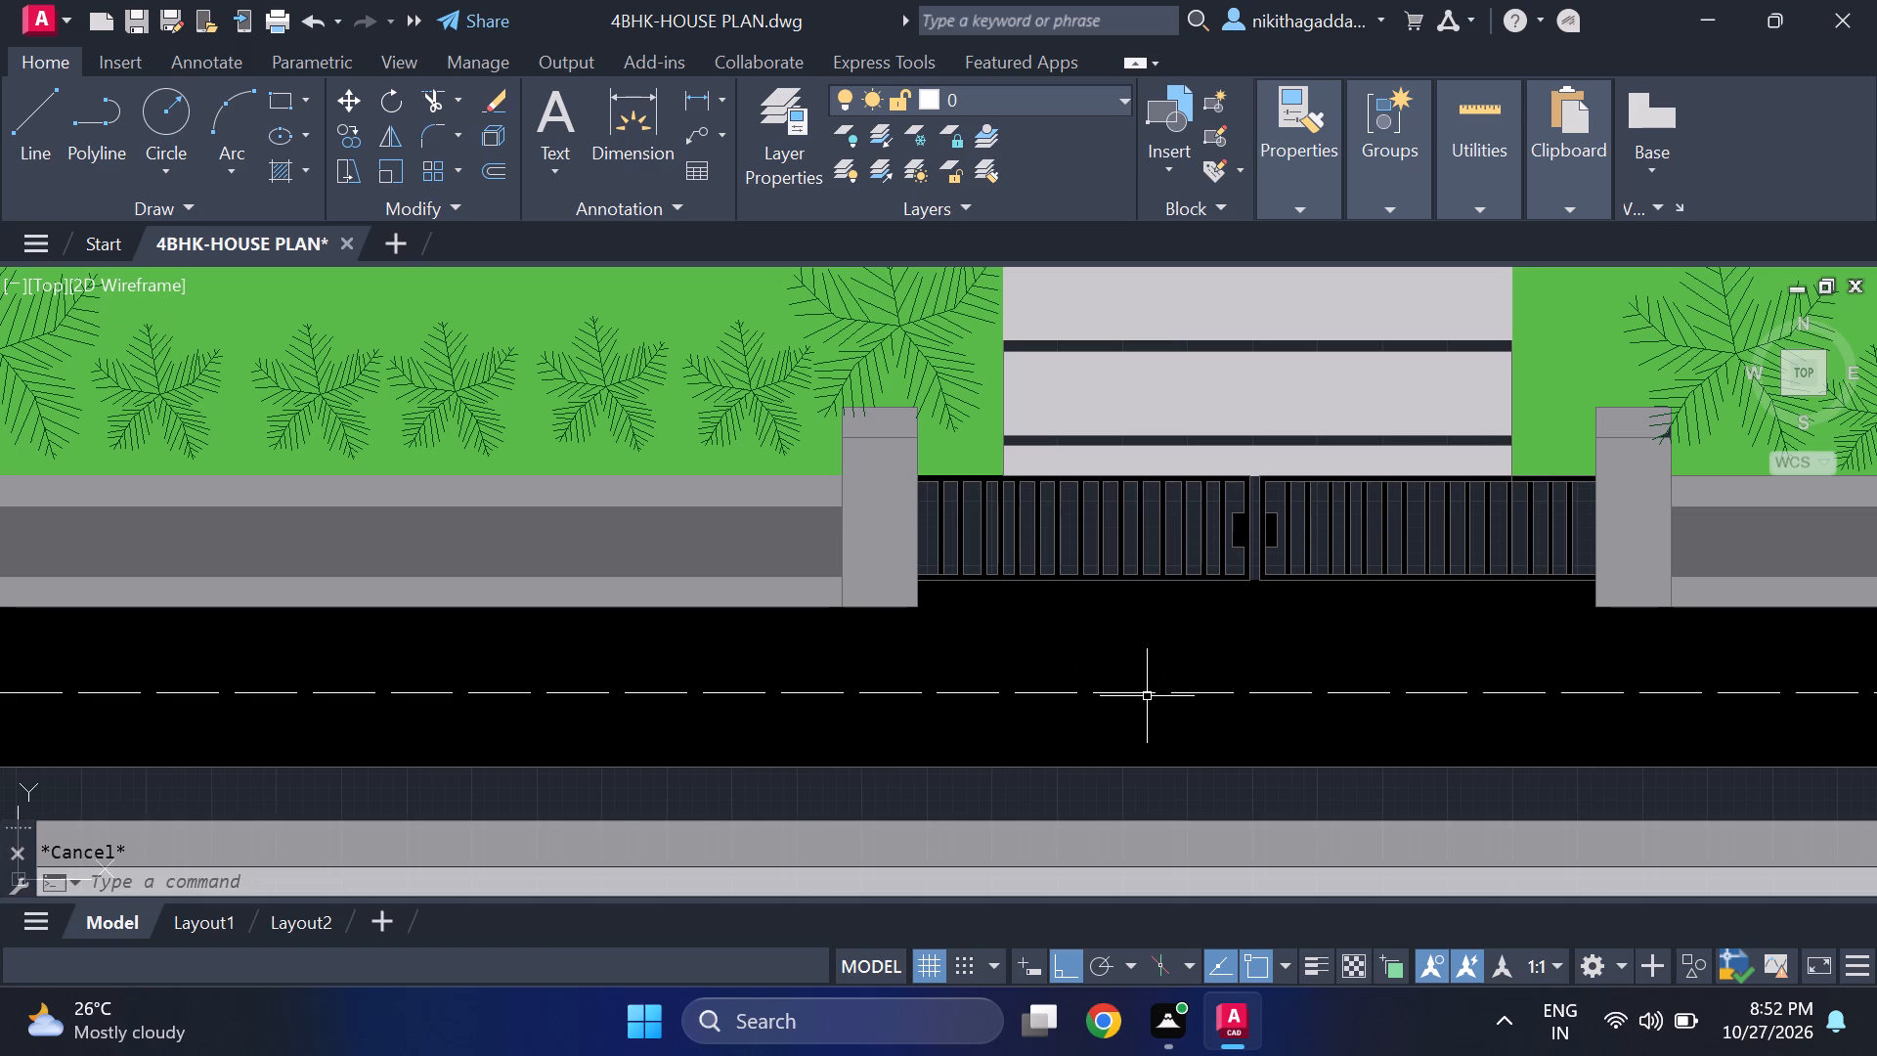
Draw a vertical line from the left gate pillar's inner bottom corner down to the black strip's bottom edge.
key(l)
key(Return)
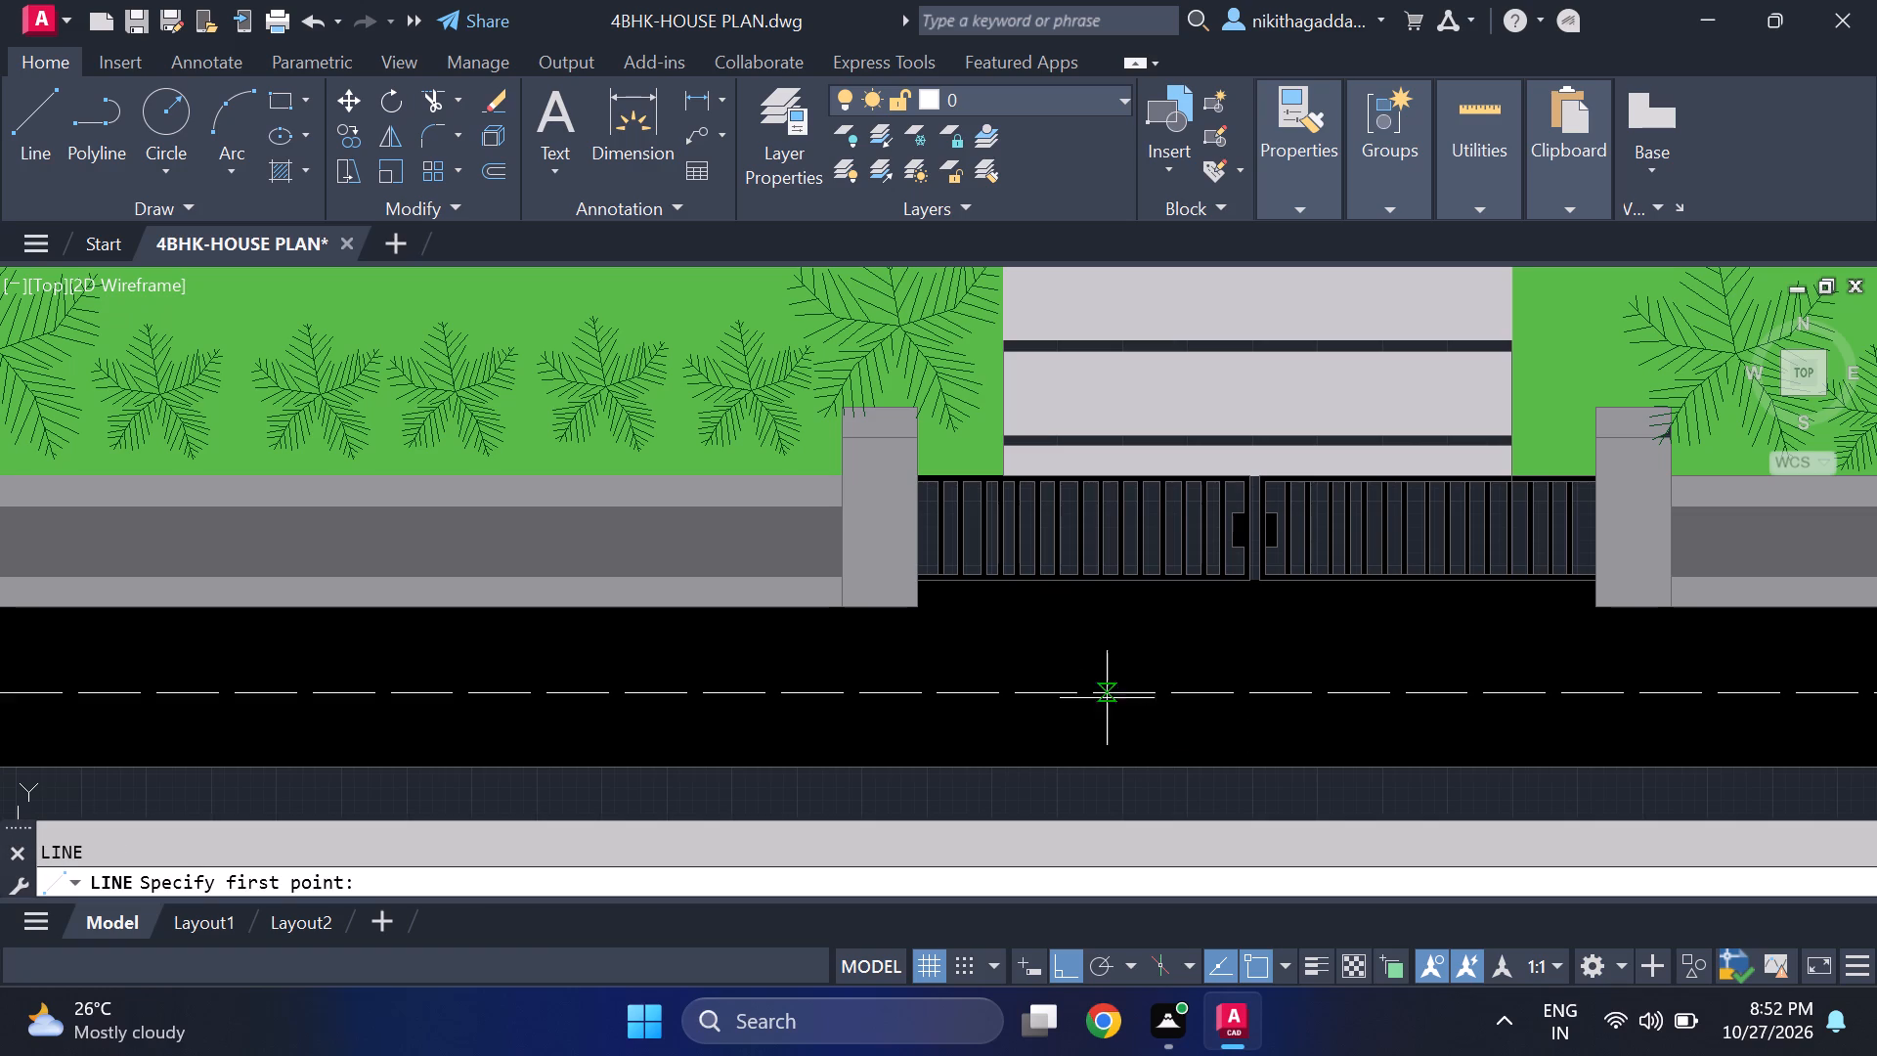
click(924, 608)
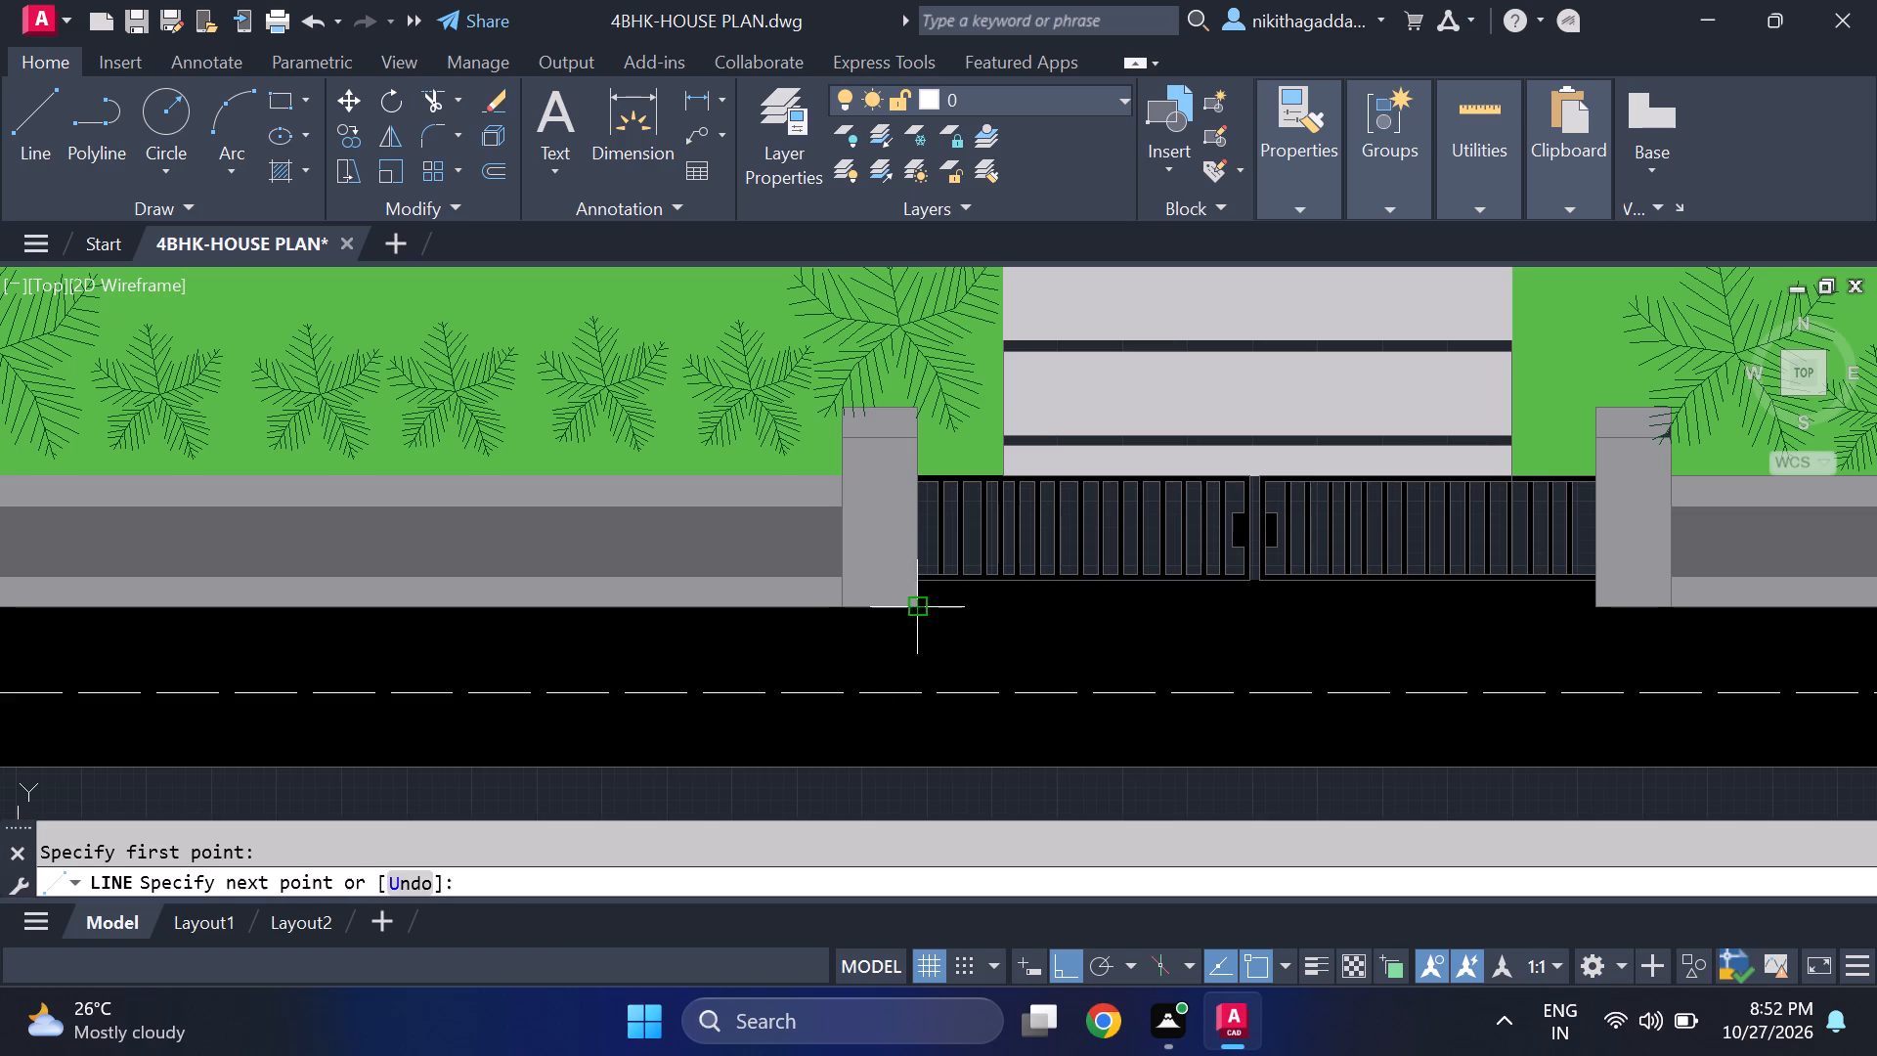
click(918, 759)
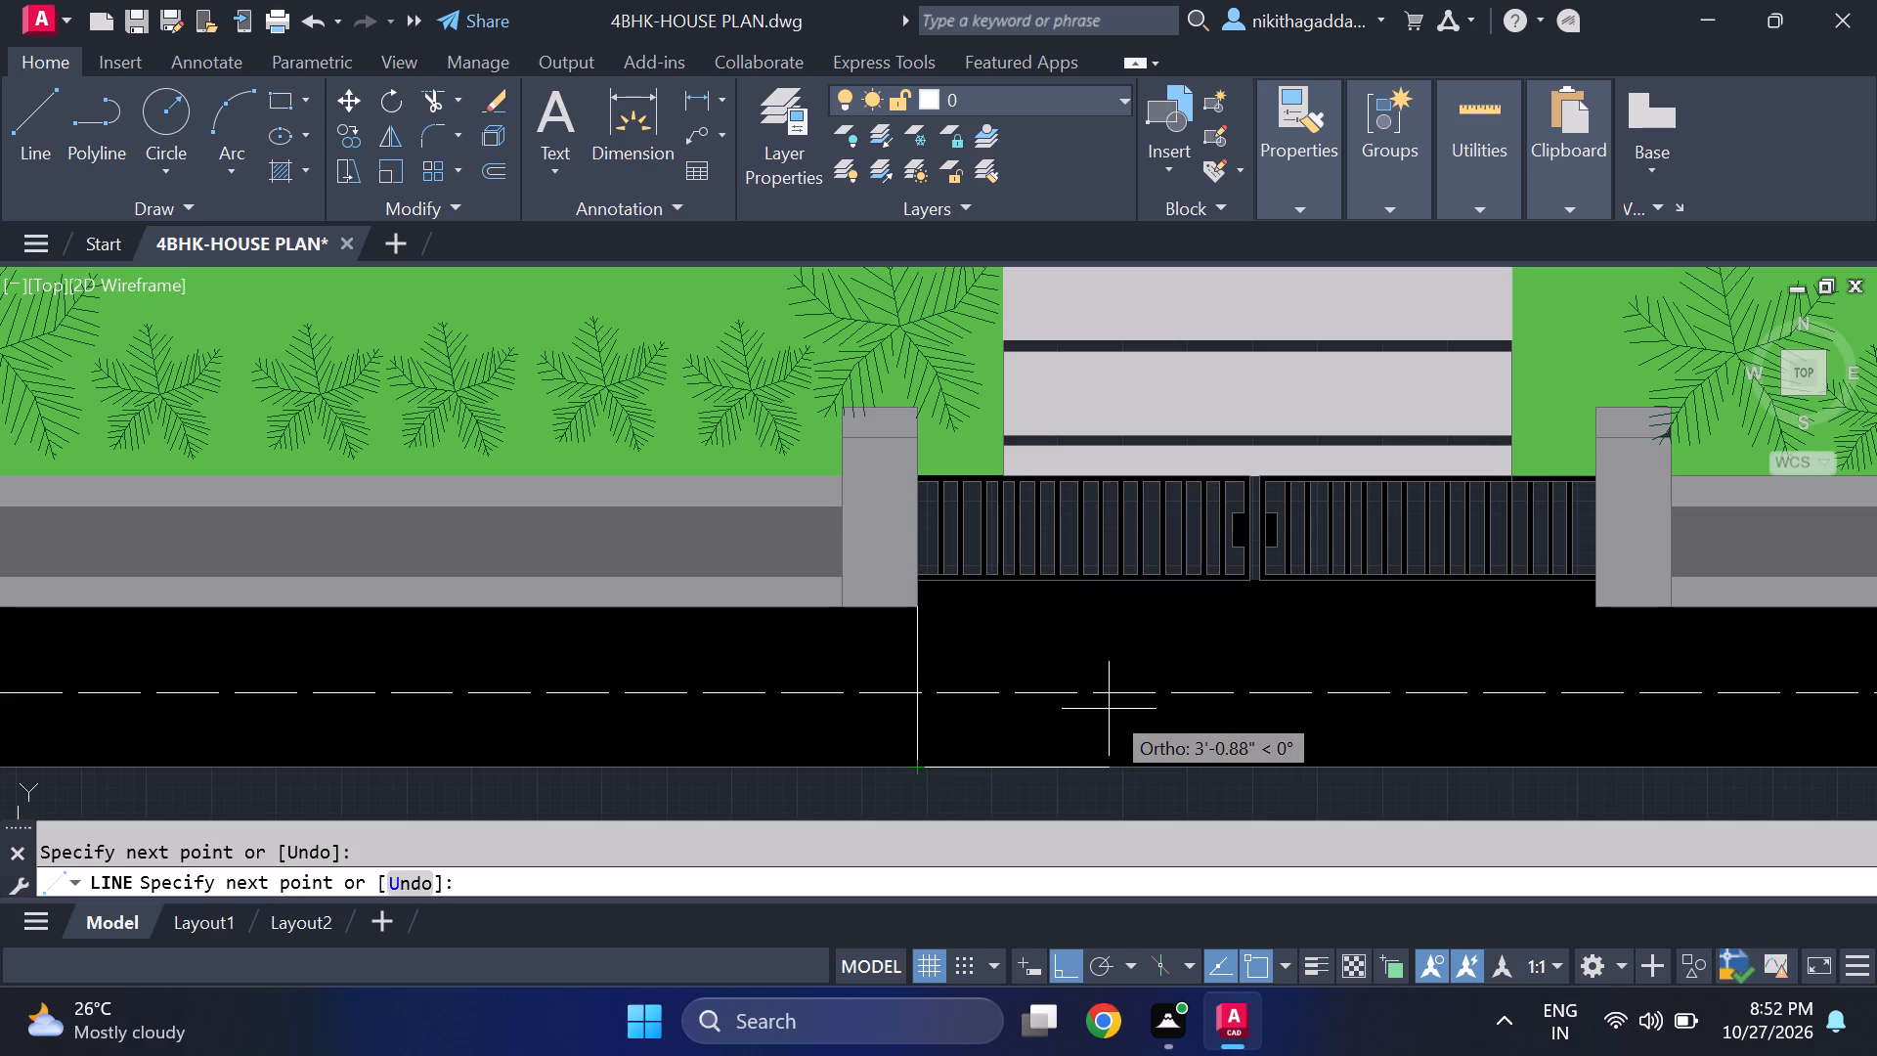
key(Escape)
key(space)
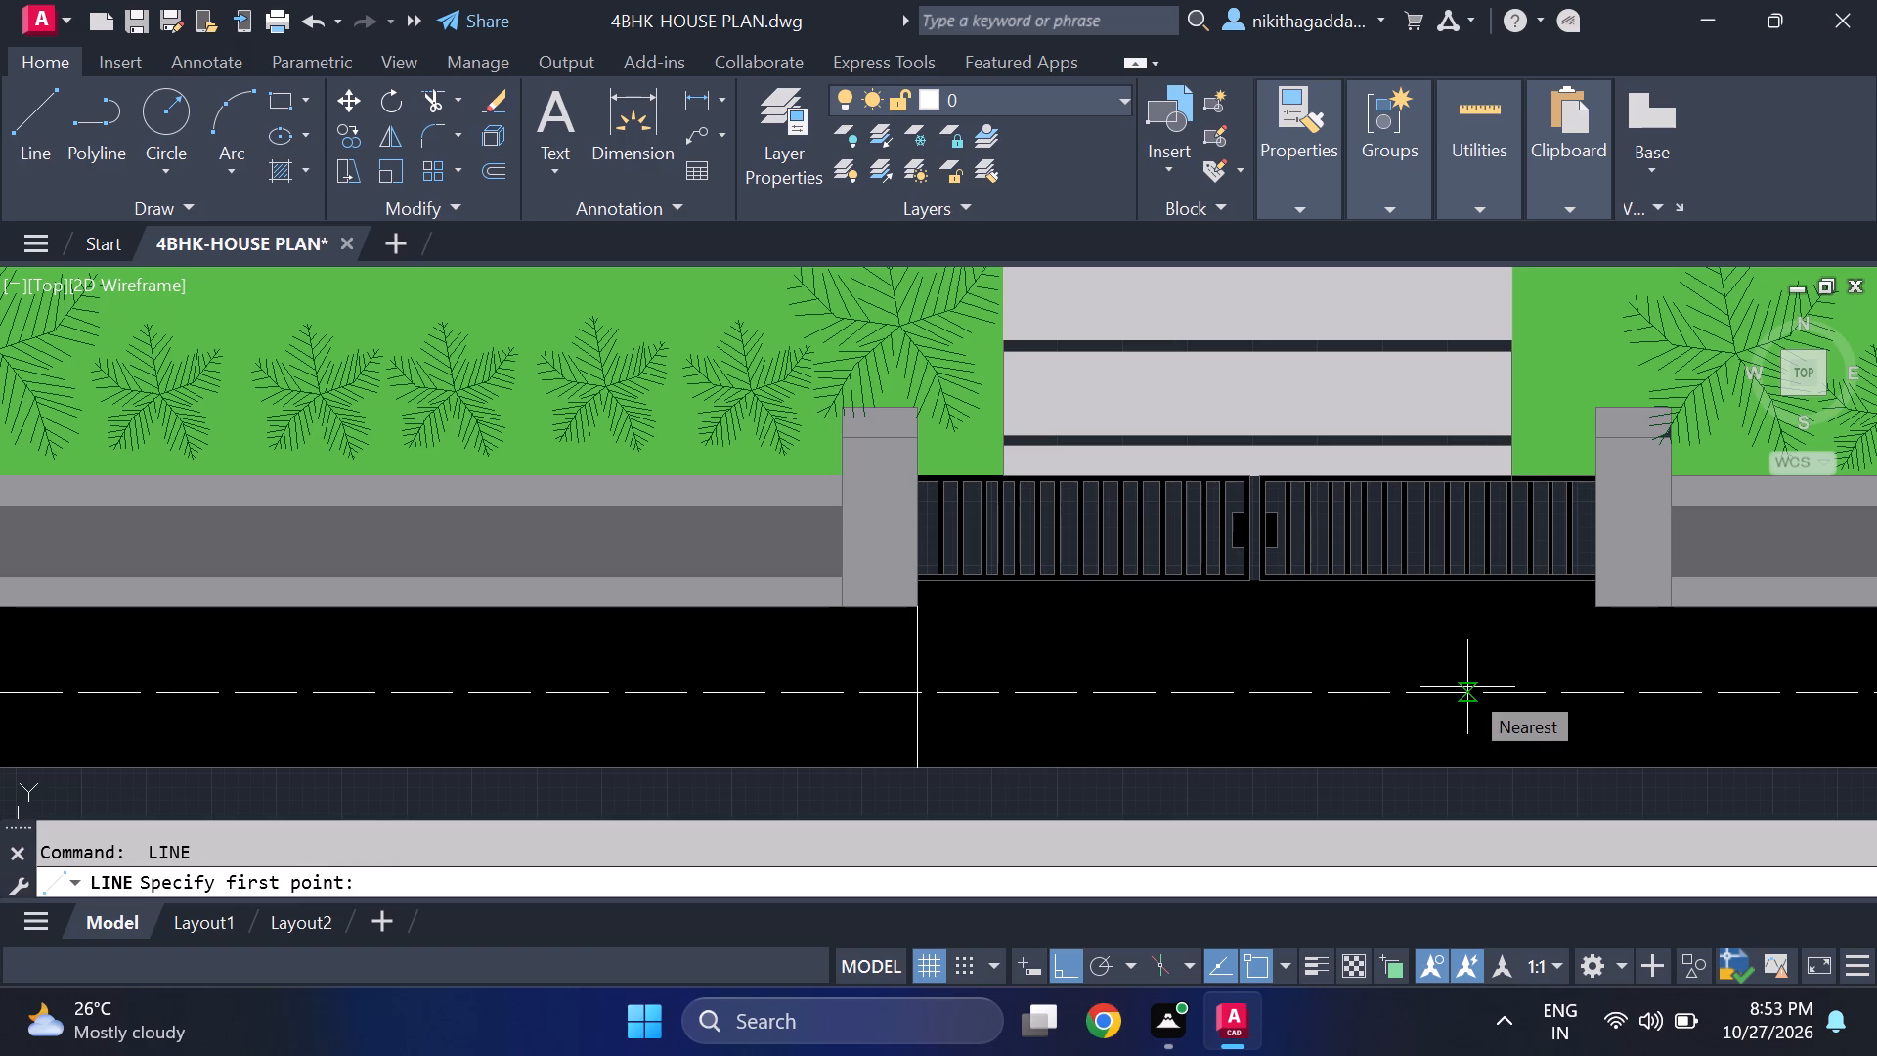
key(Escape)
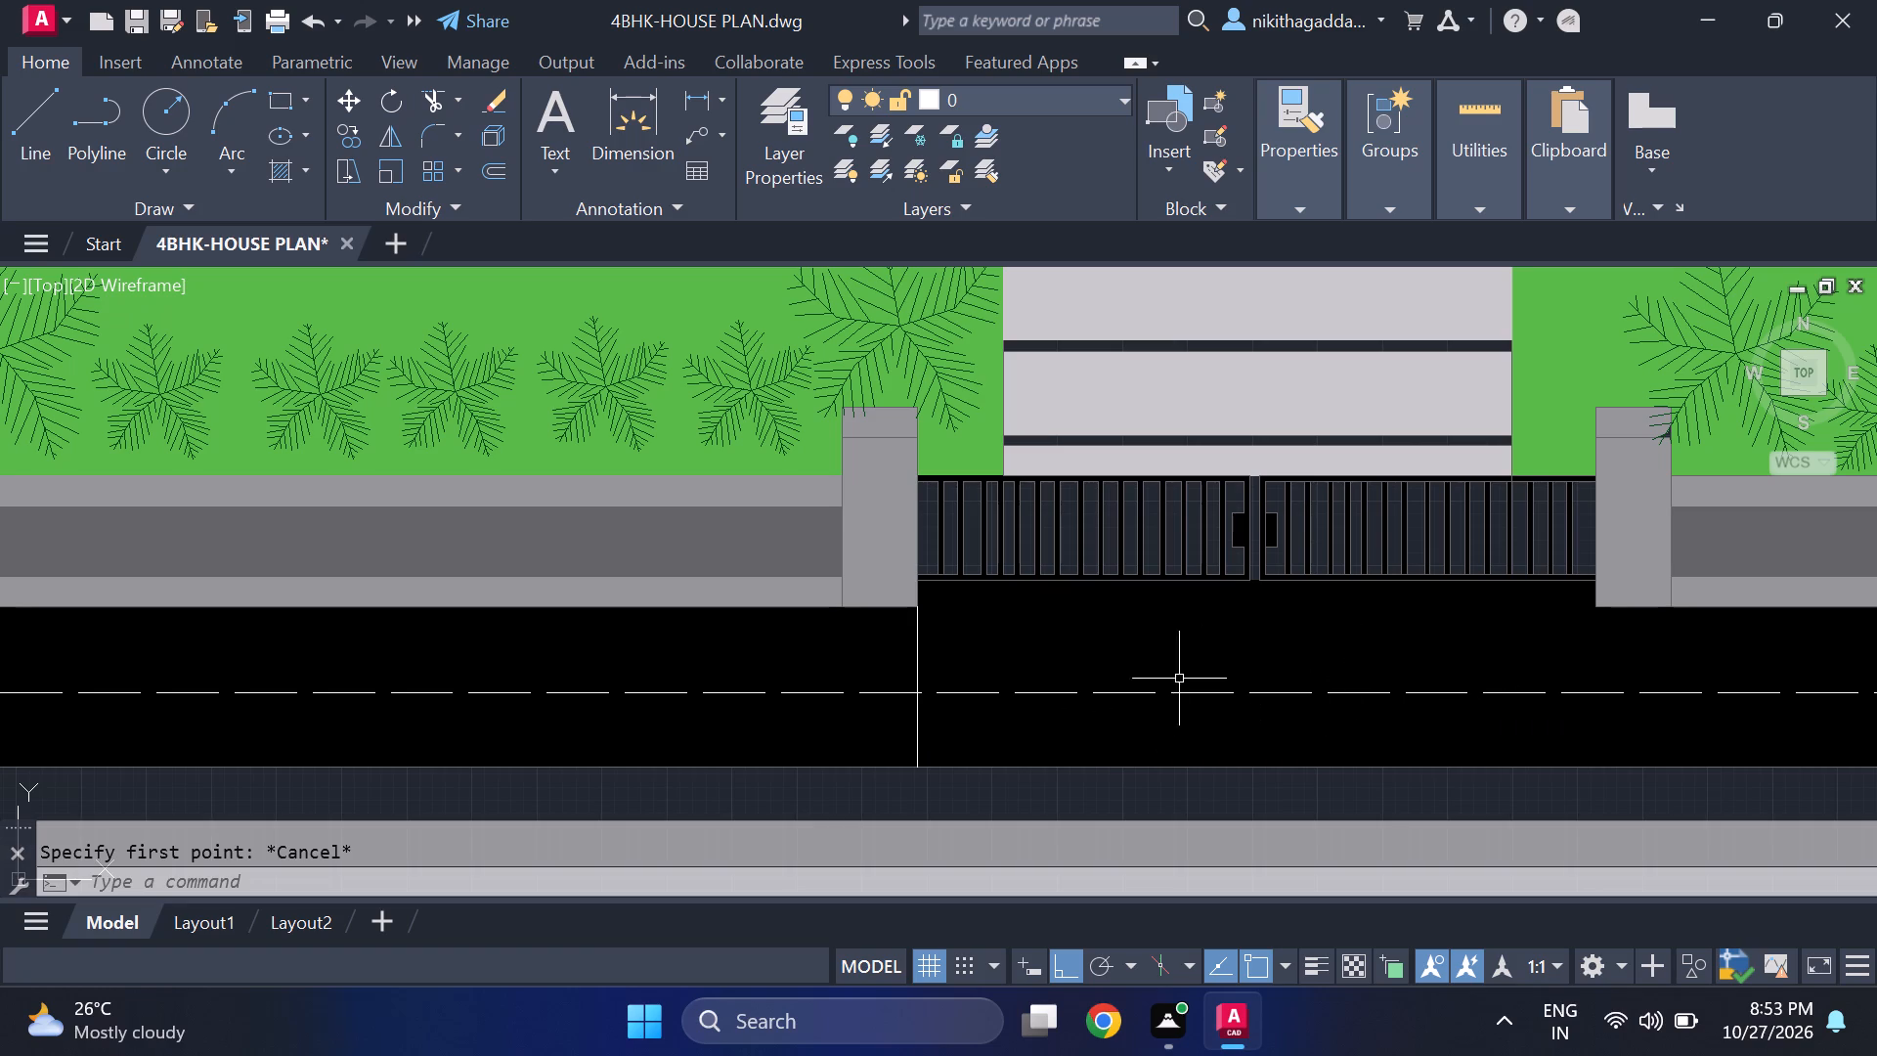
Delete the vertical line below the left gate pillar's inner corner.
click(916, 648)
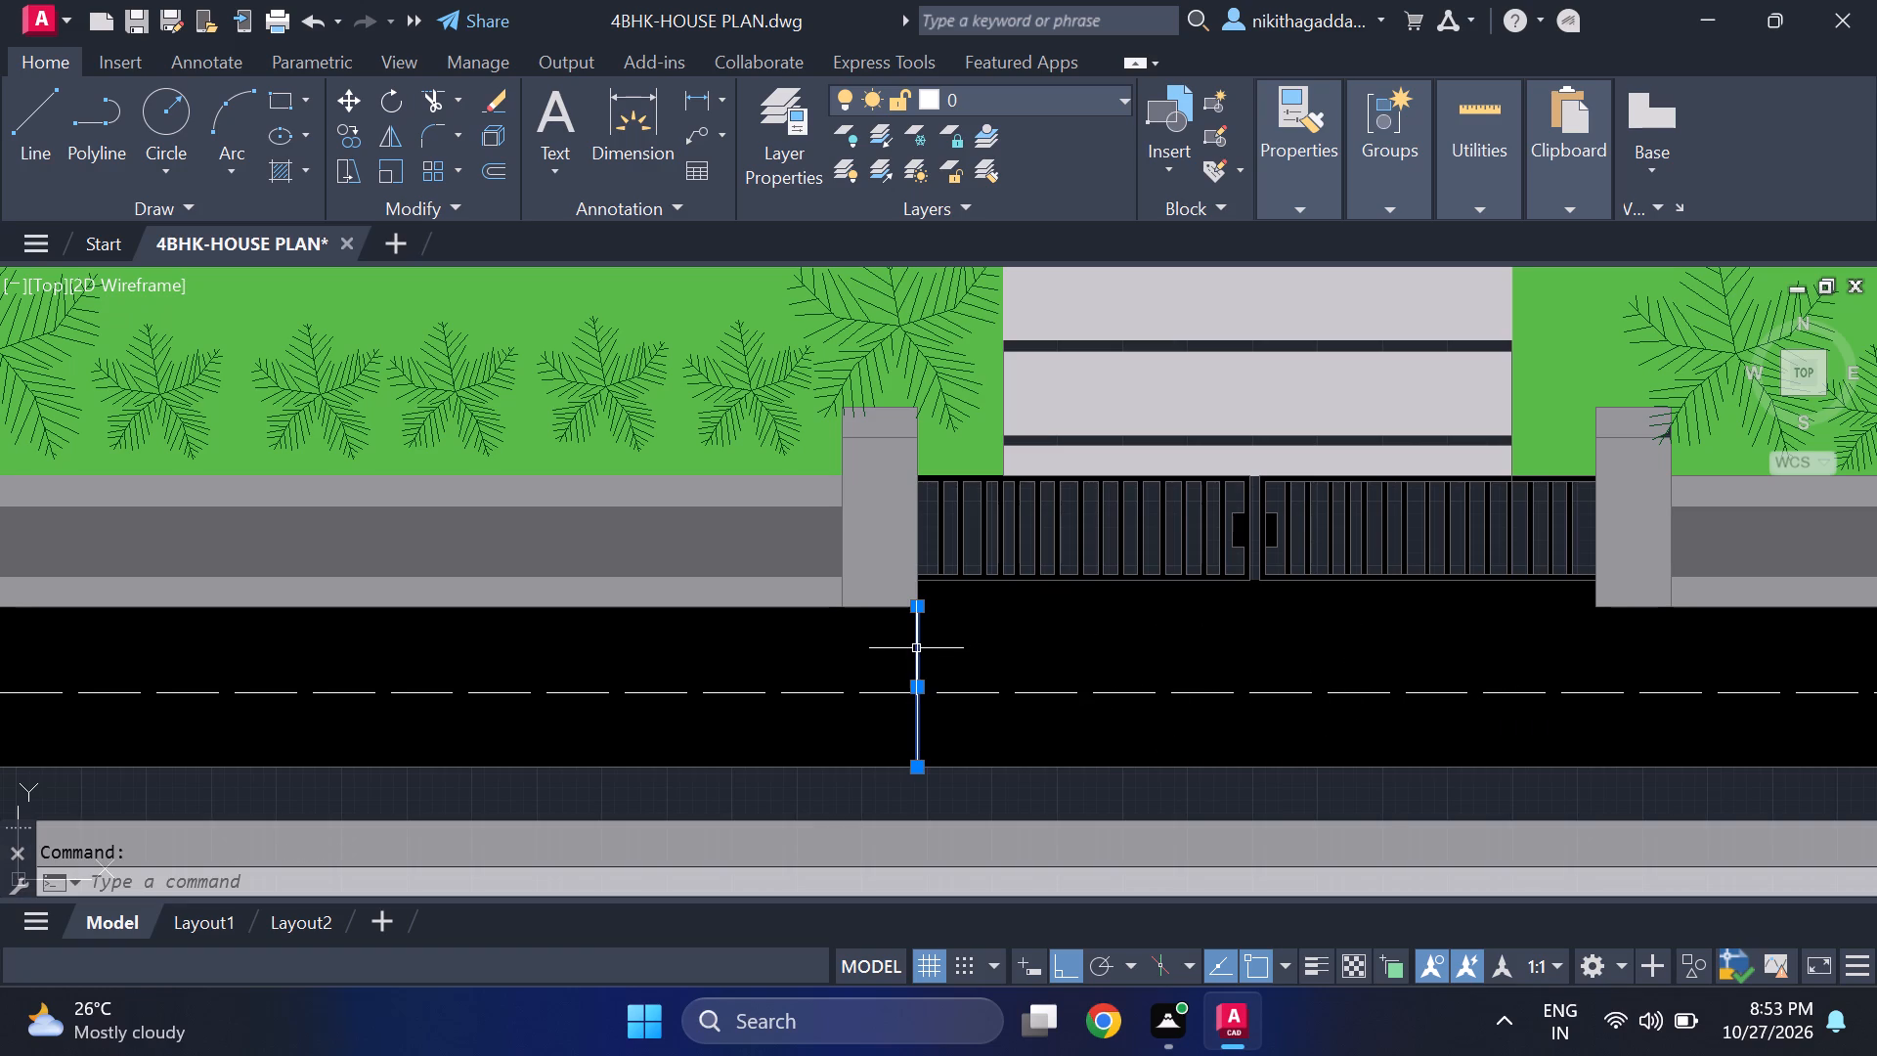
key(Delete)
Draw vertical lines from the outer bottom corners of both gate pillars down to the black strip's bottom edge.
key(l)
key(Return)
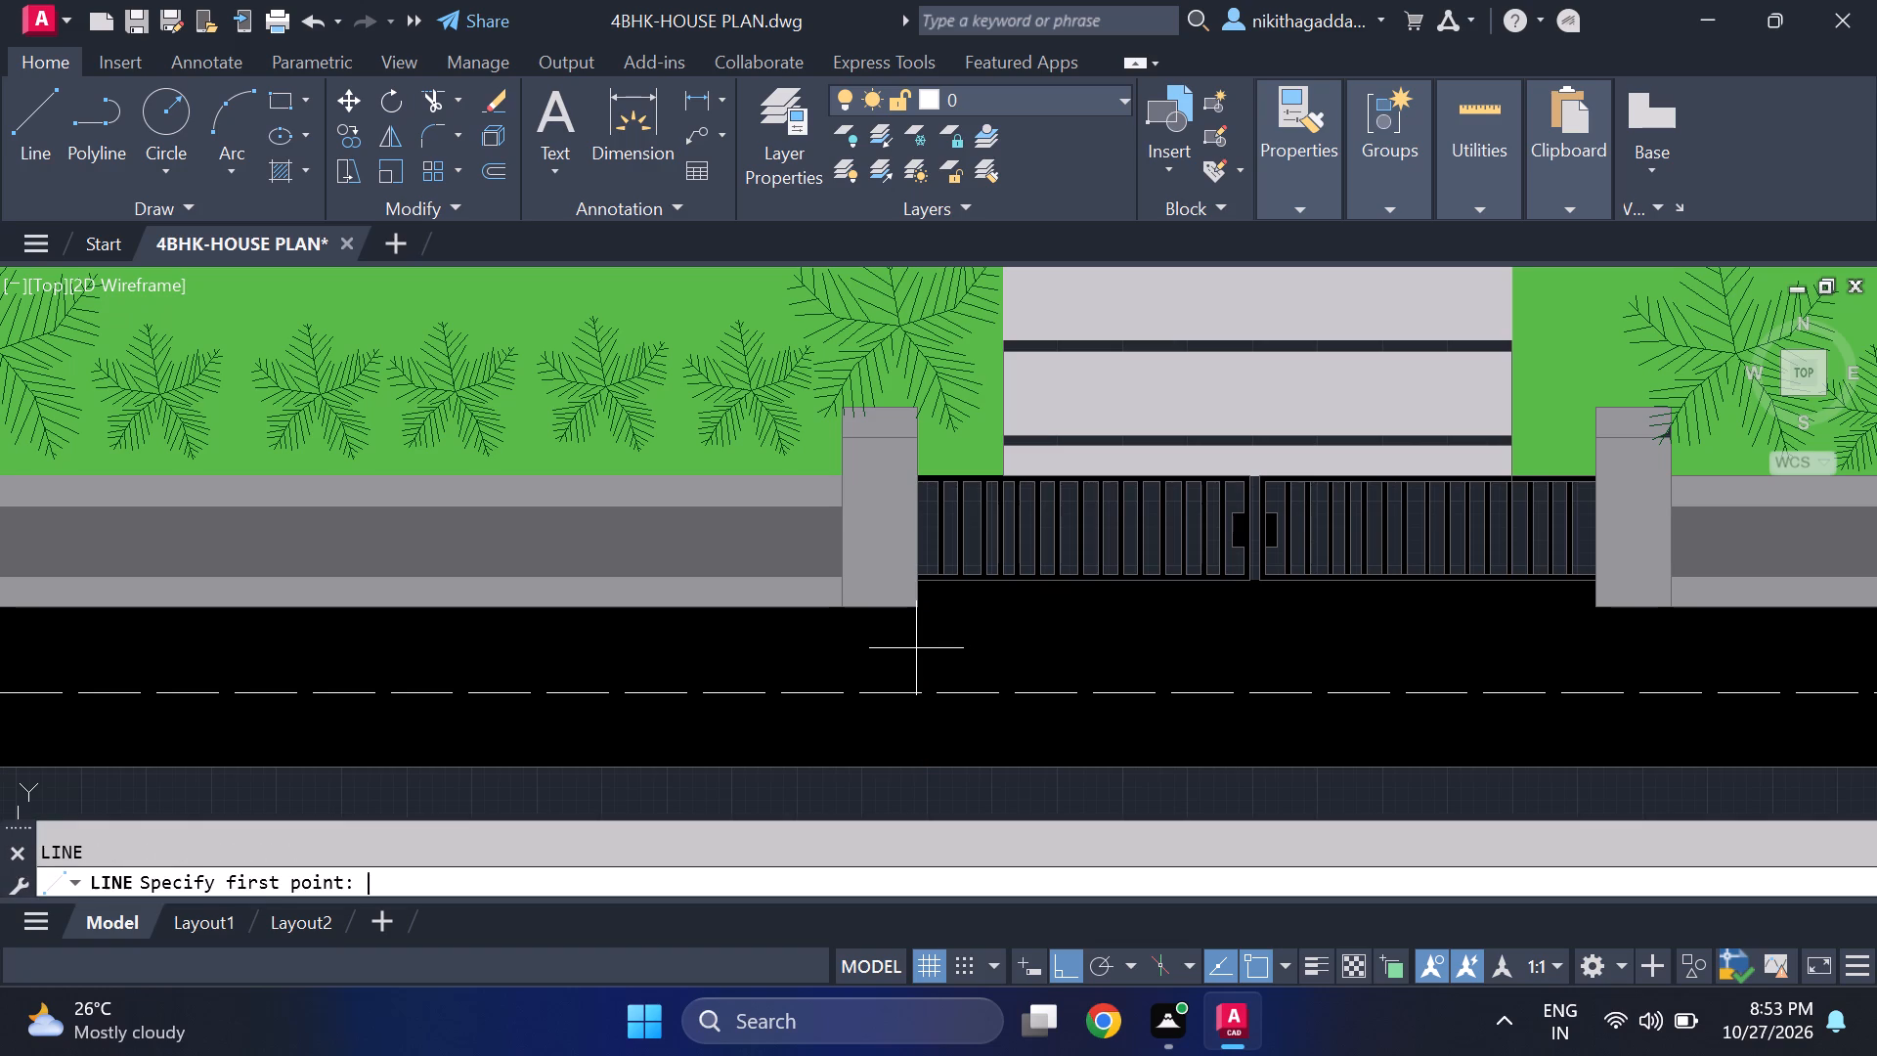
click(842, 612)
click(839, 775)
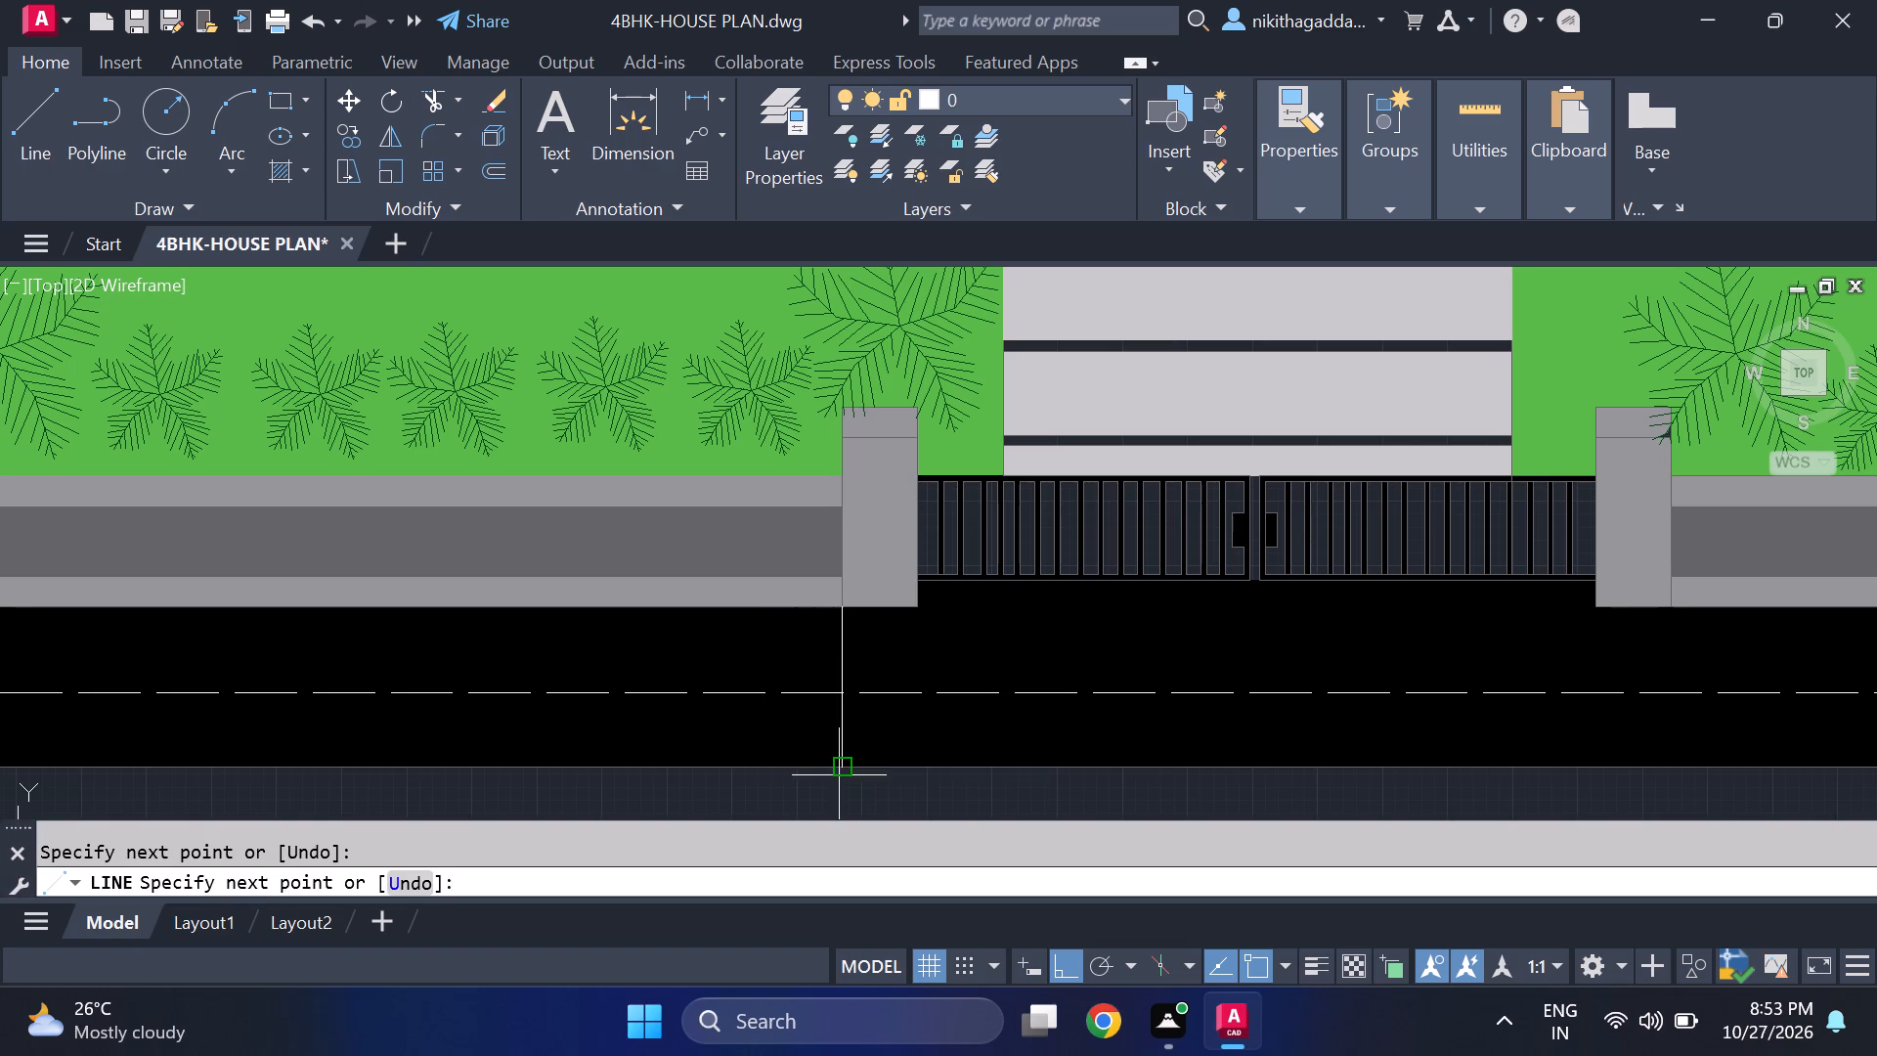
key(Escape)
key(space)
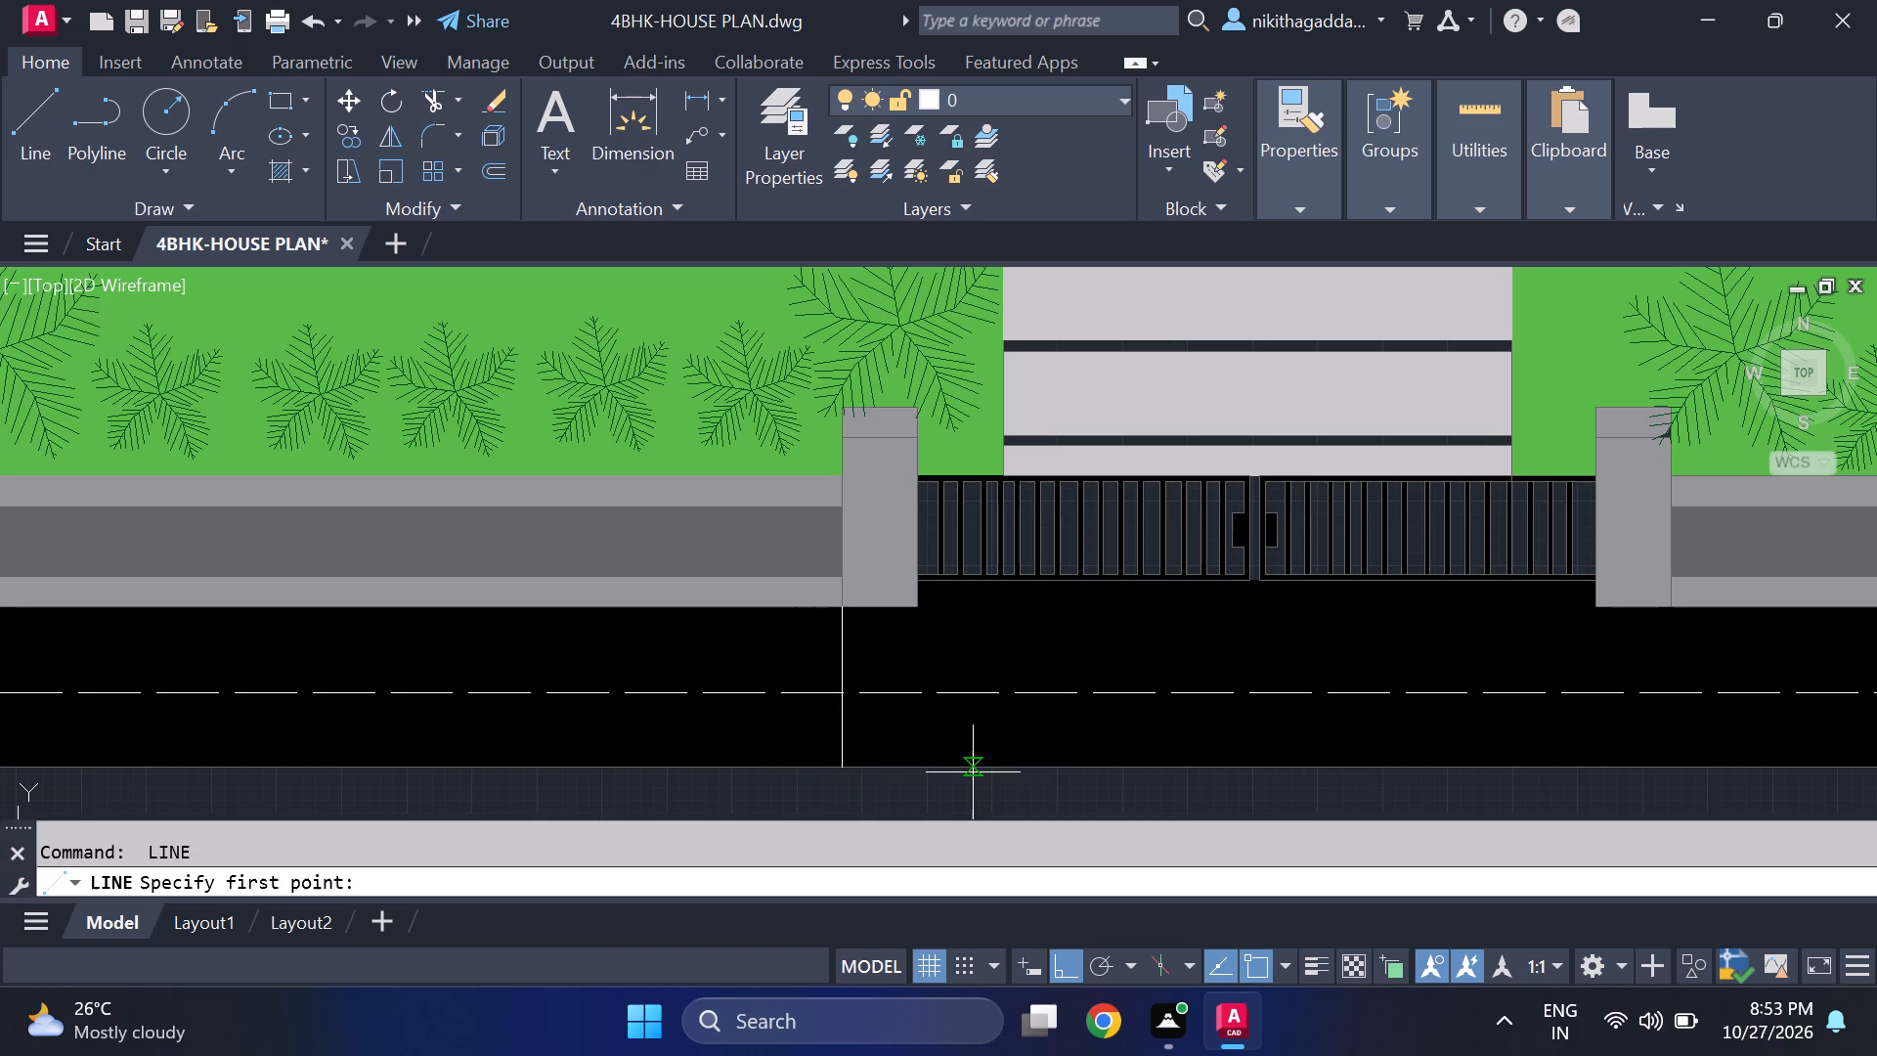
middle_drag(1106, 746, 823, 709)
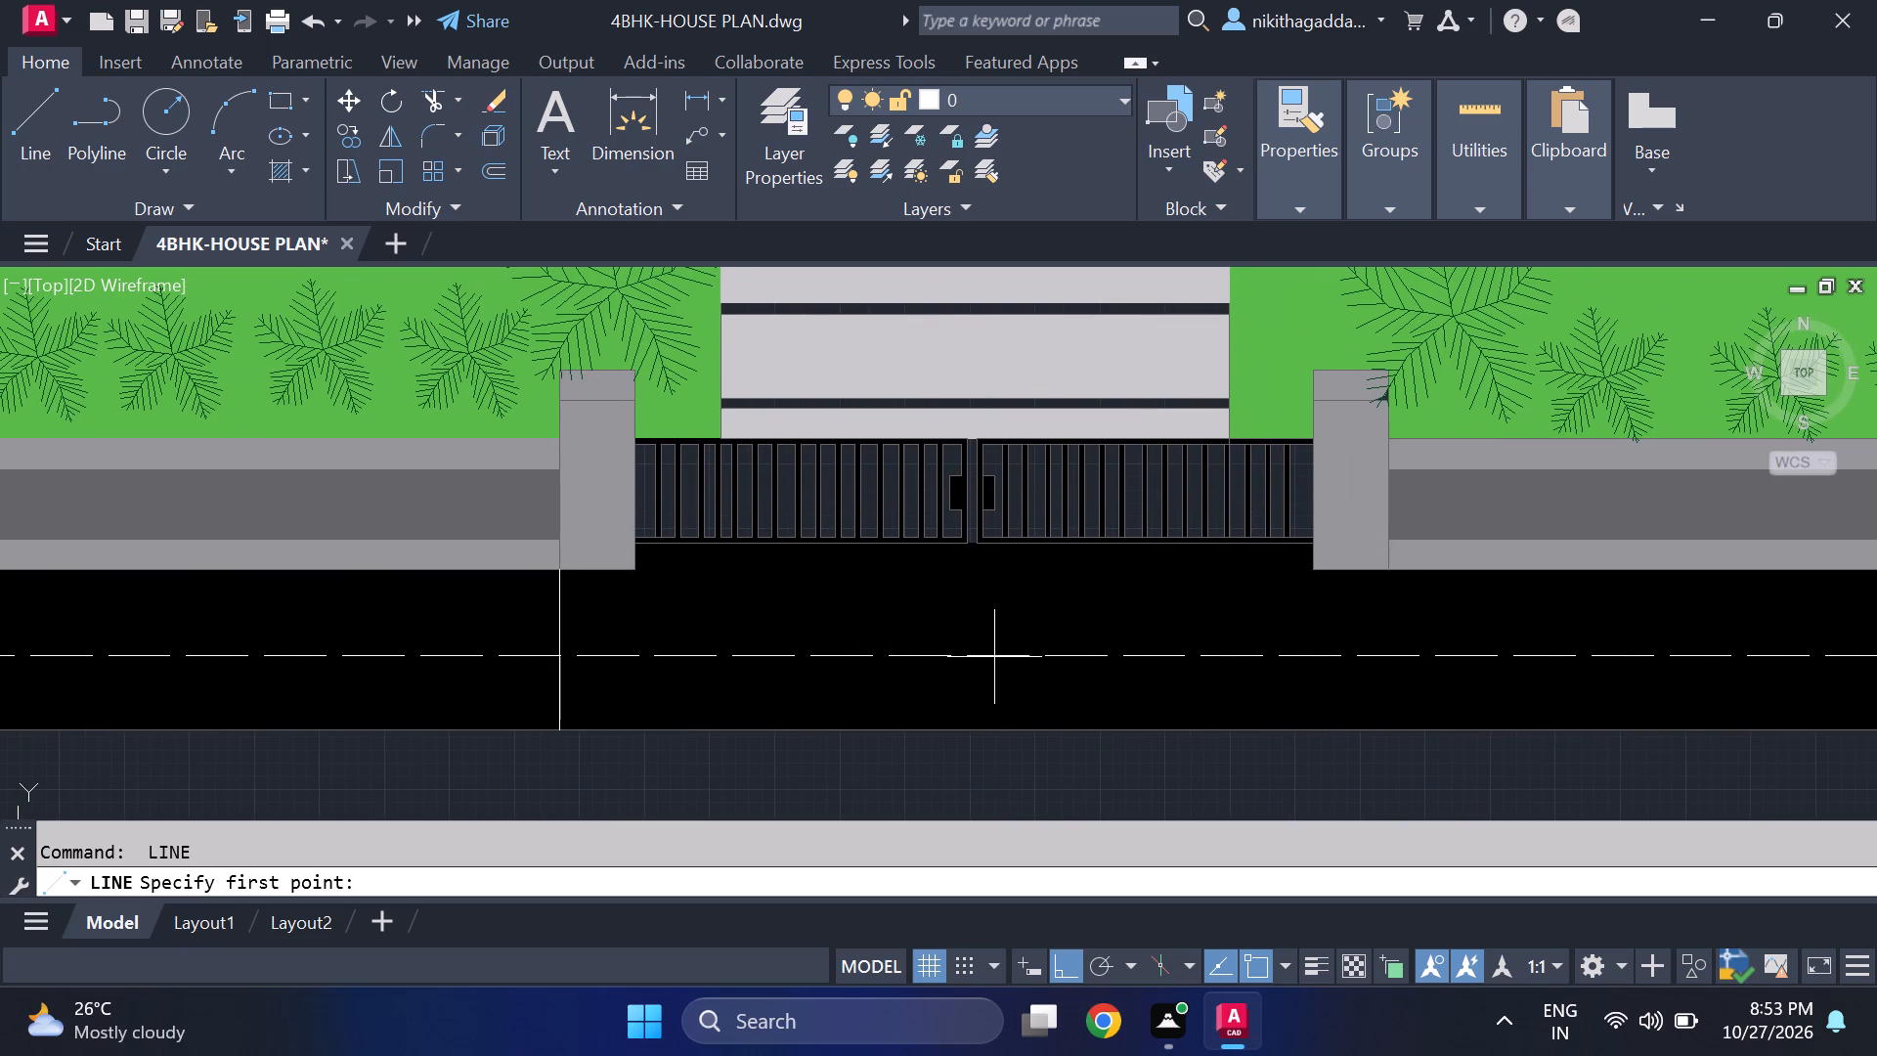
click(1388, 566)
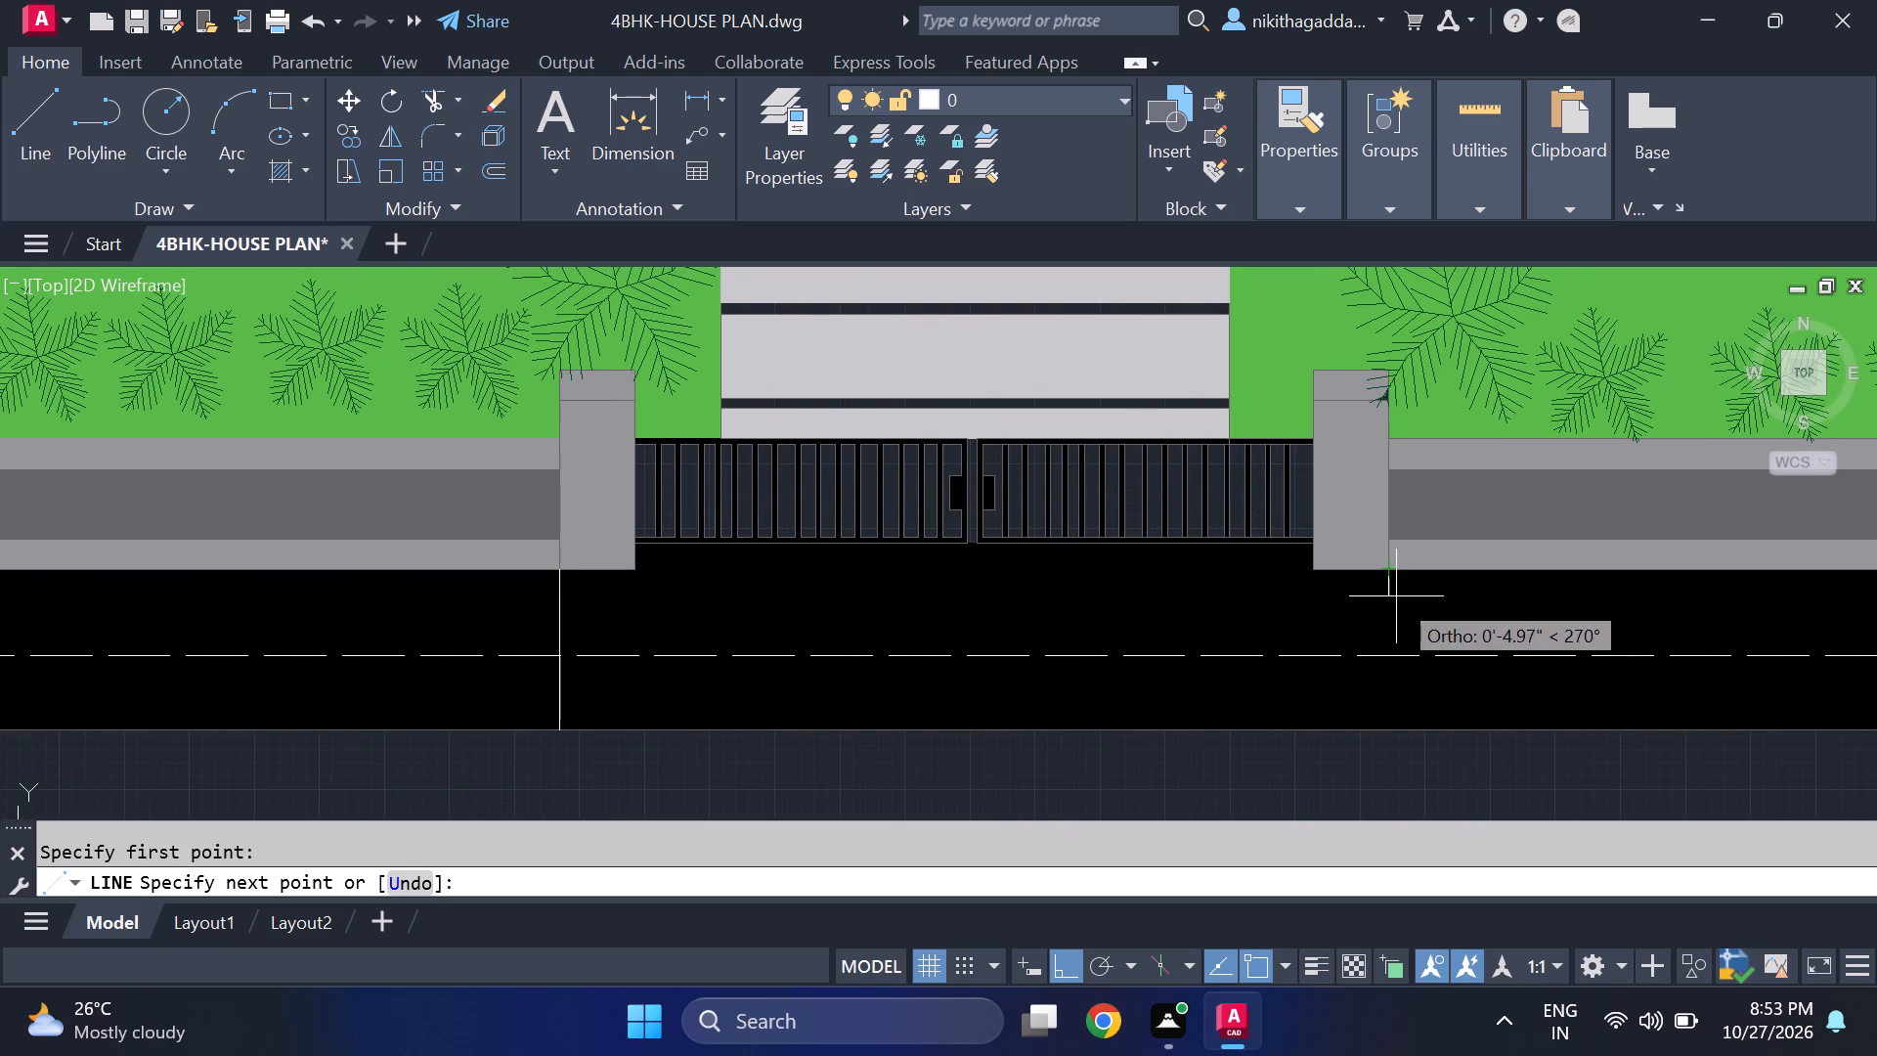
click(1384, 739)
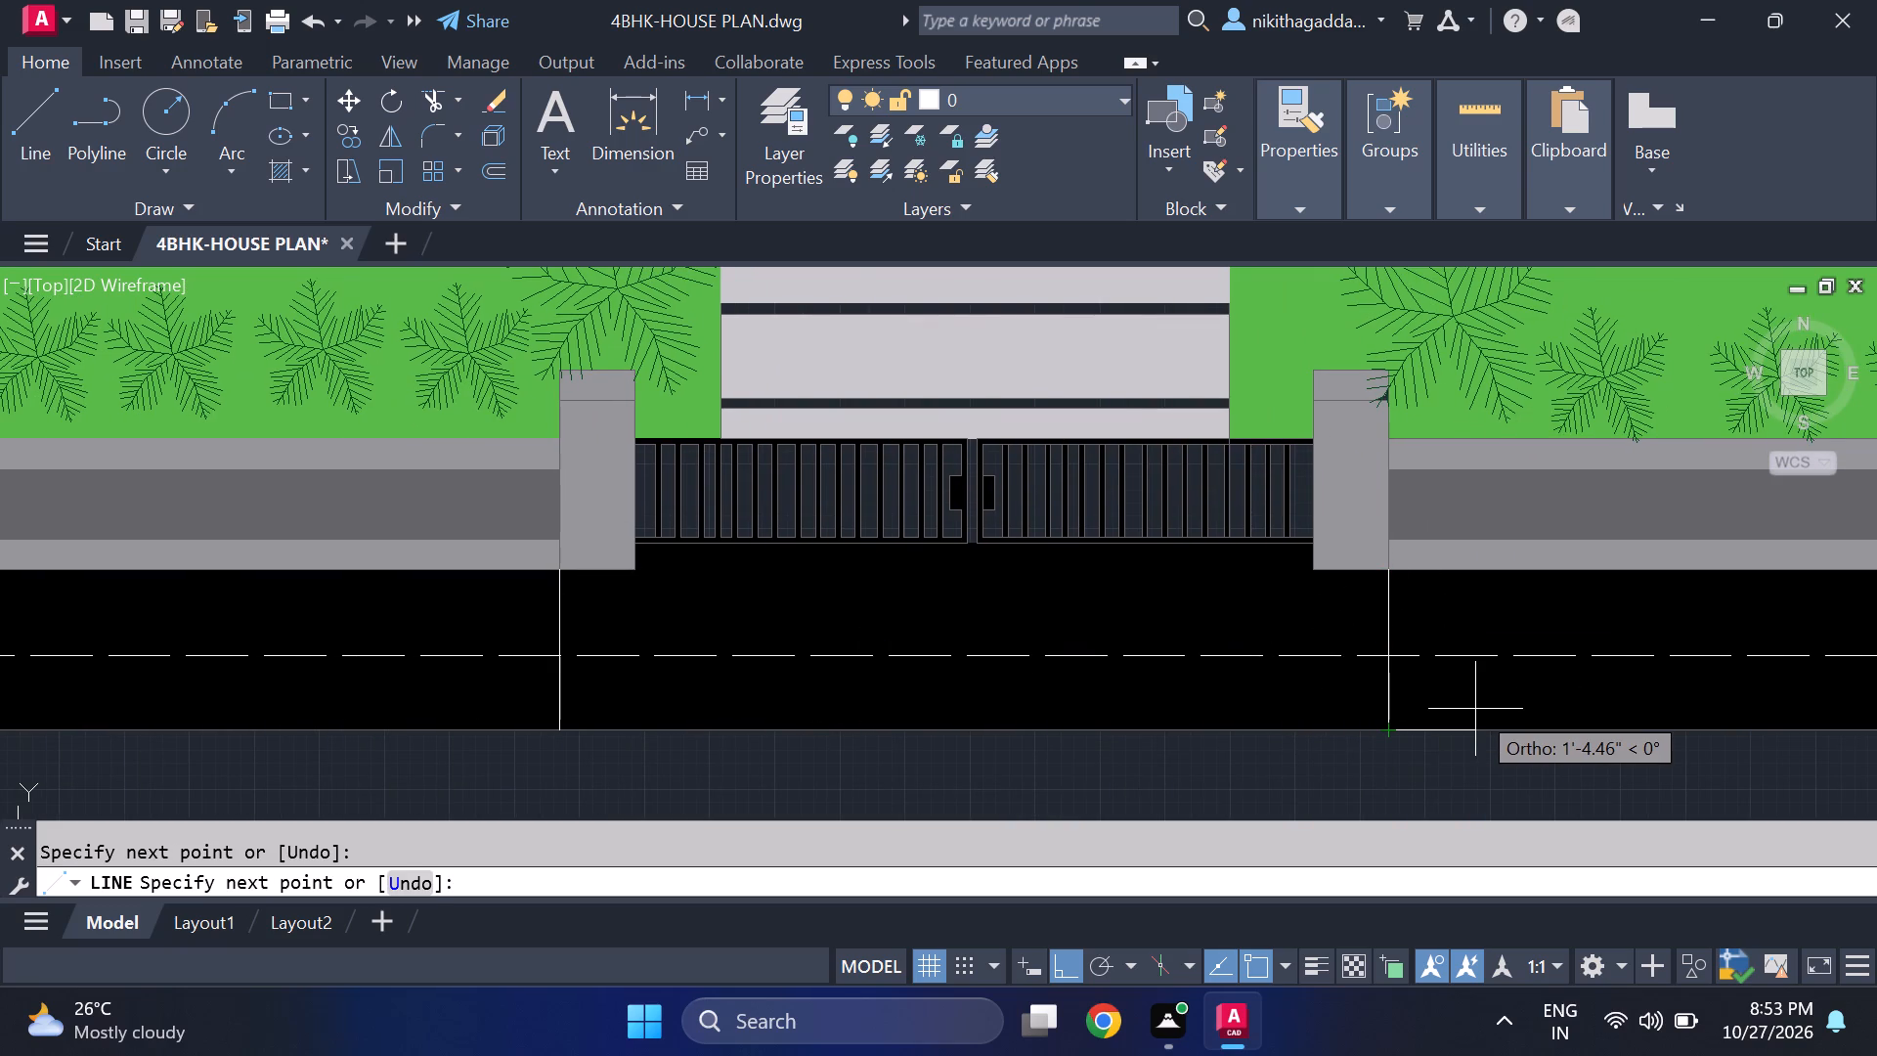
Trim away the part of the road strip's dashed line between the two vertical lines in front of the gate.
key(Escape)
text(tr)
key(Return)
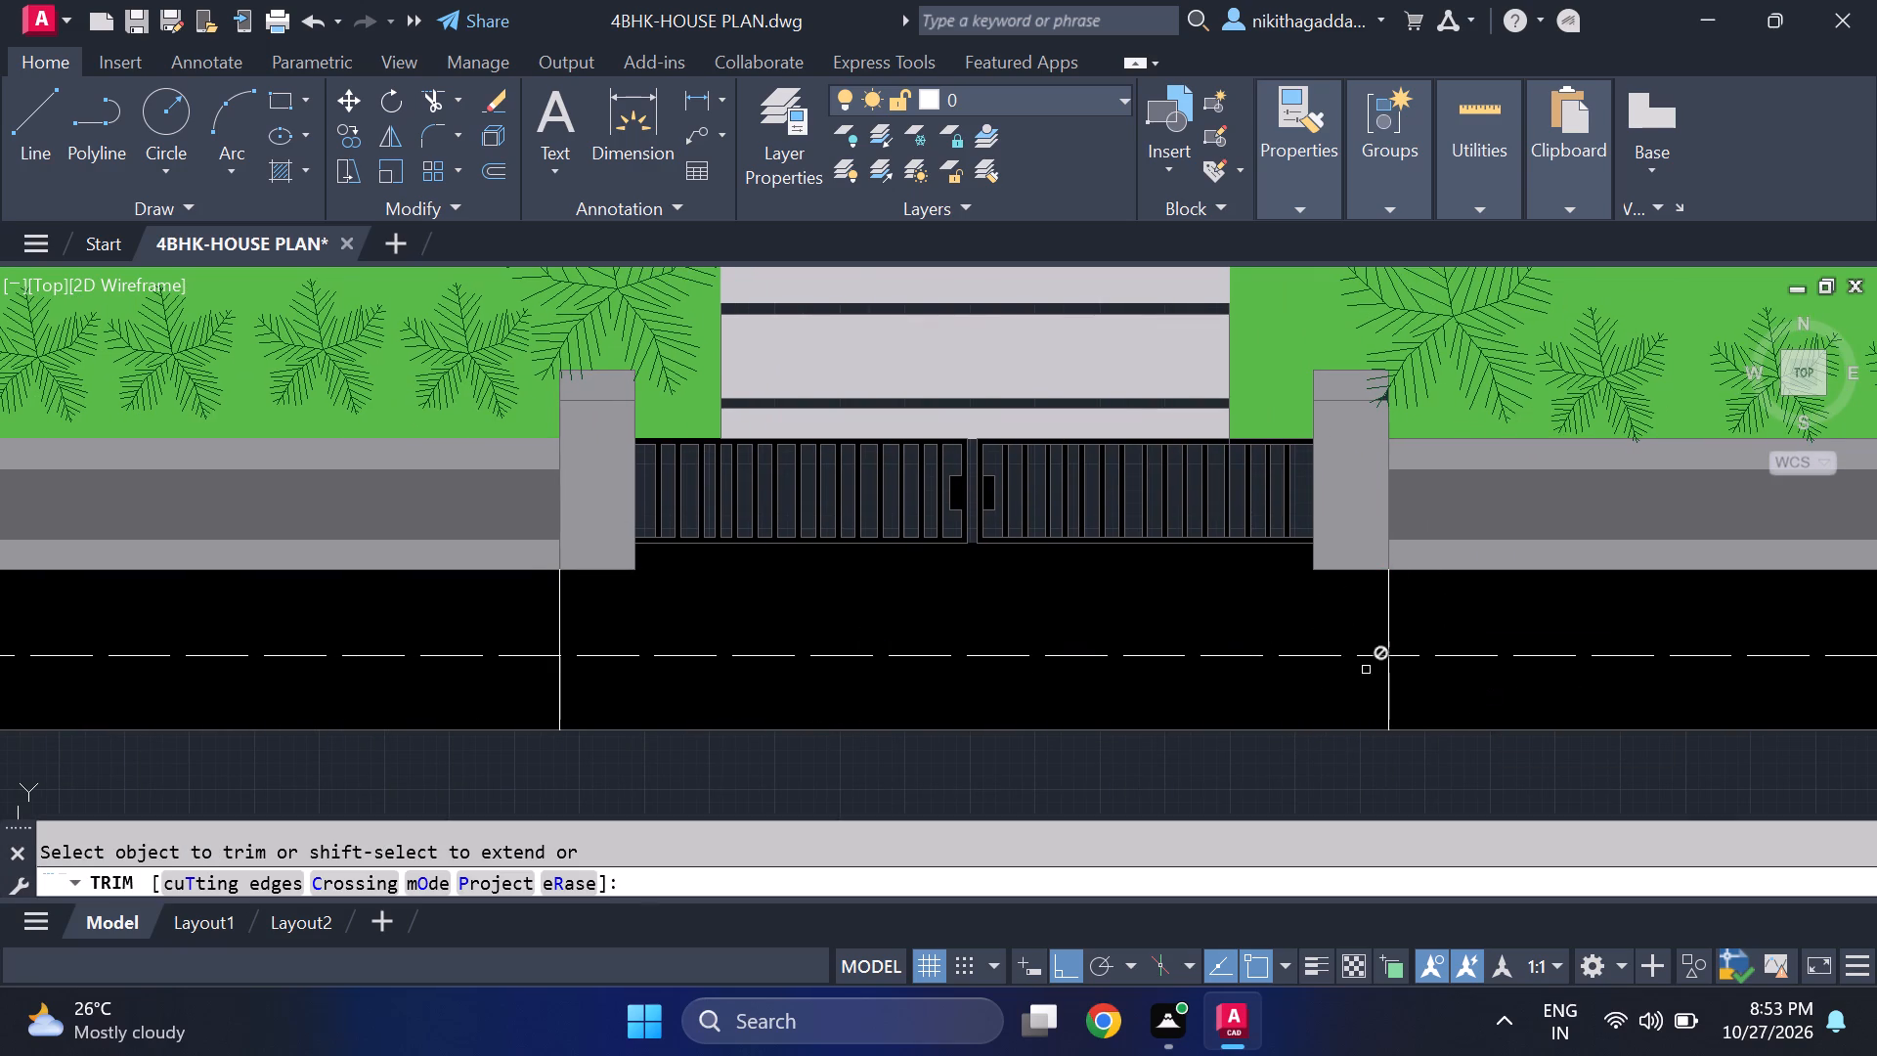
click(940, 655)
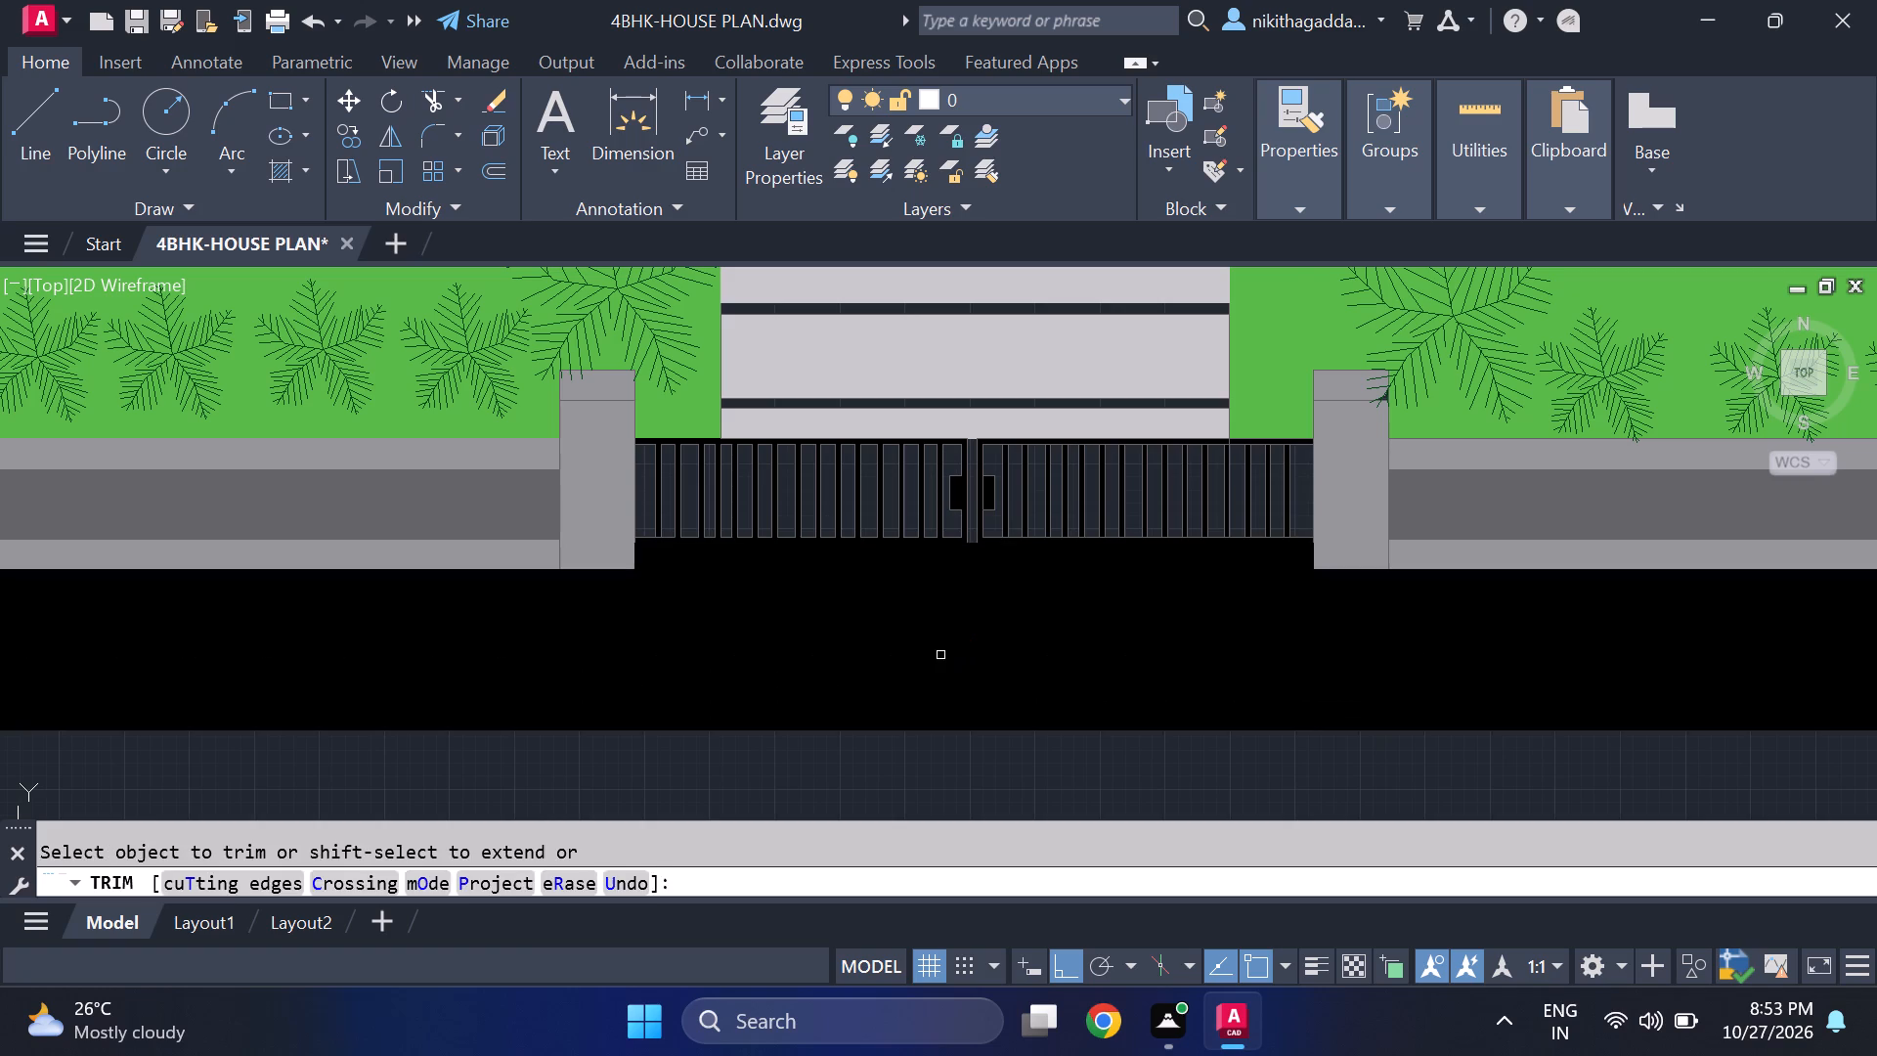
scroll(1025, 638, down, 3)
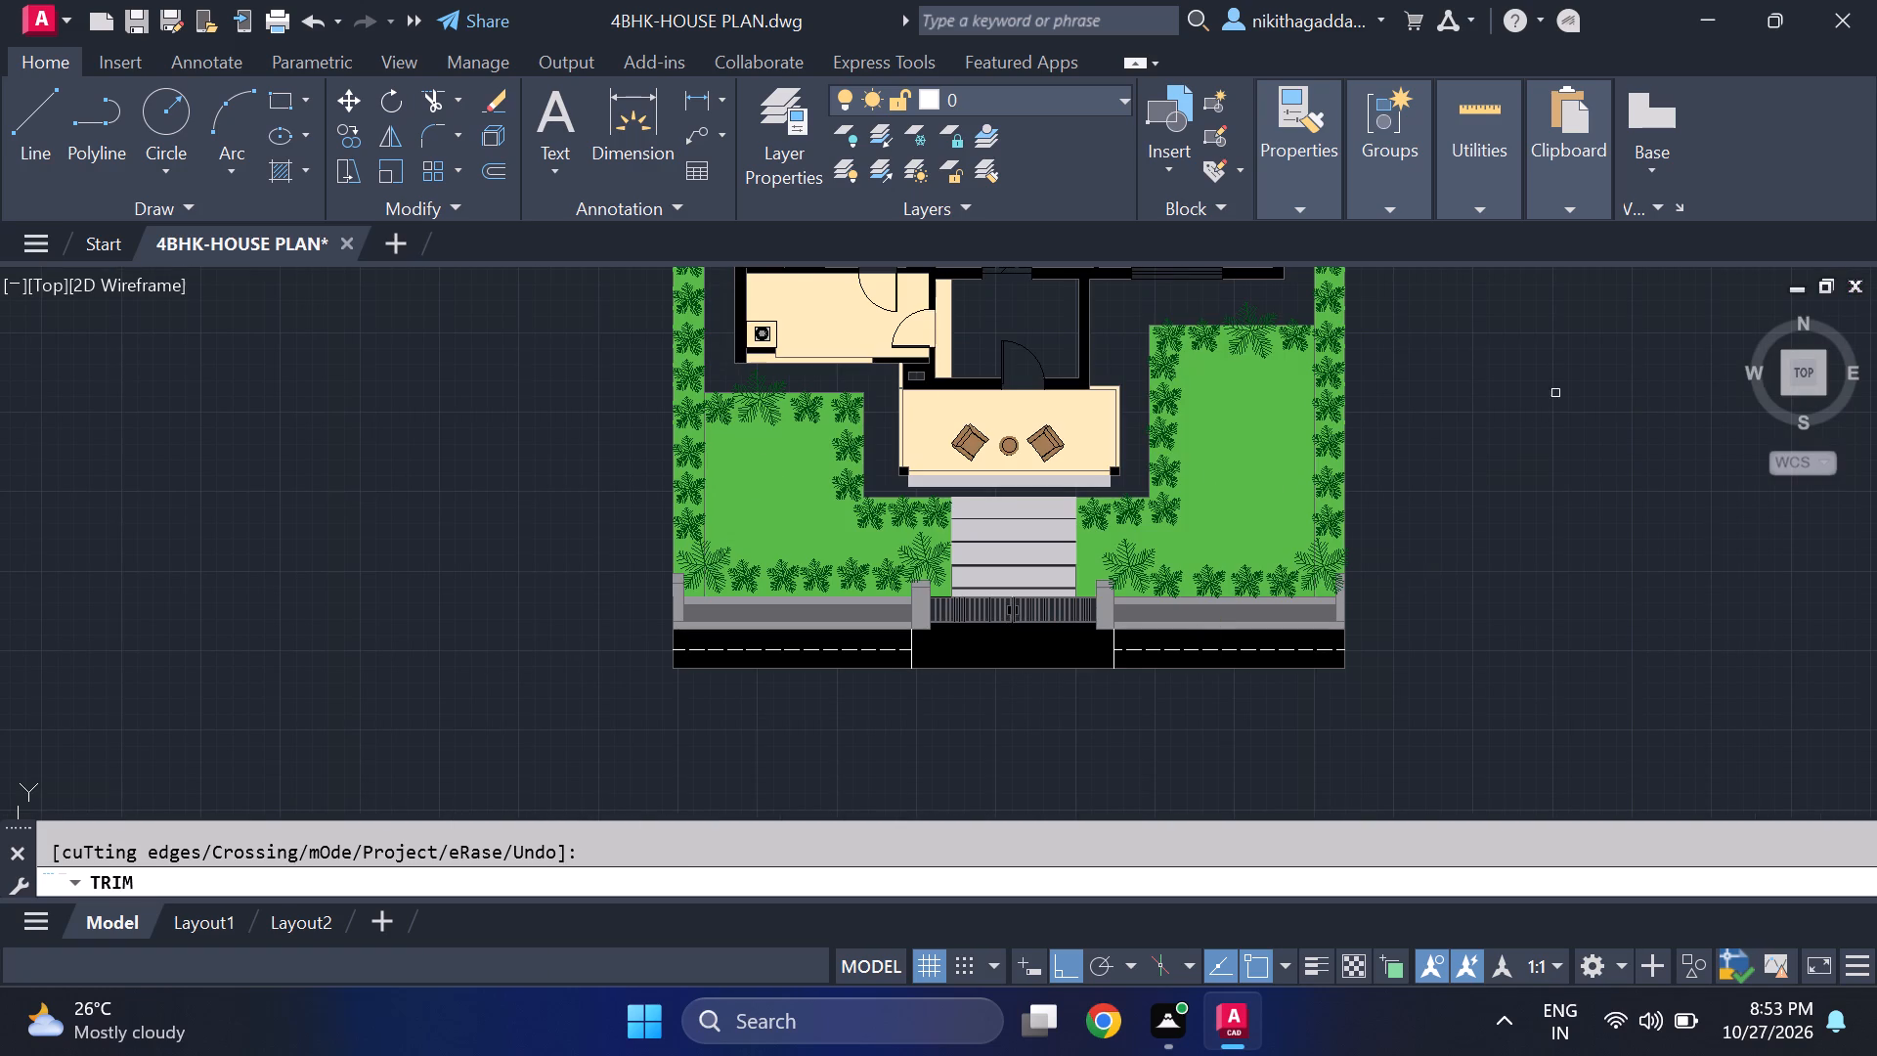
key(Escape)
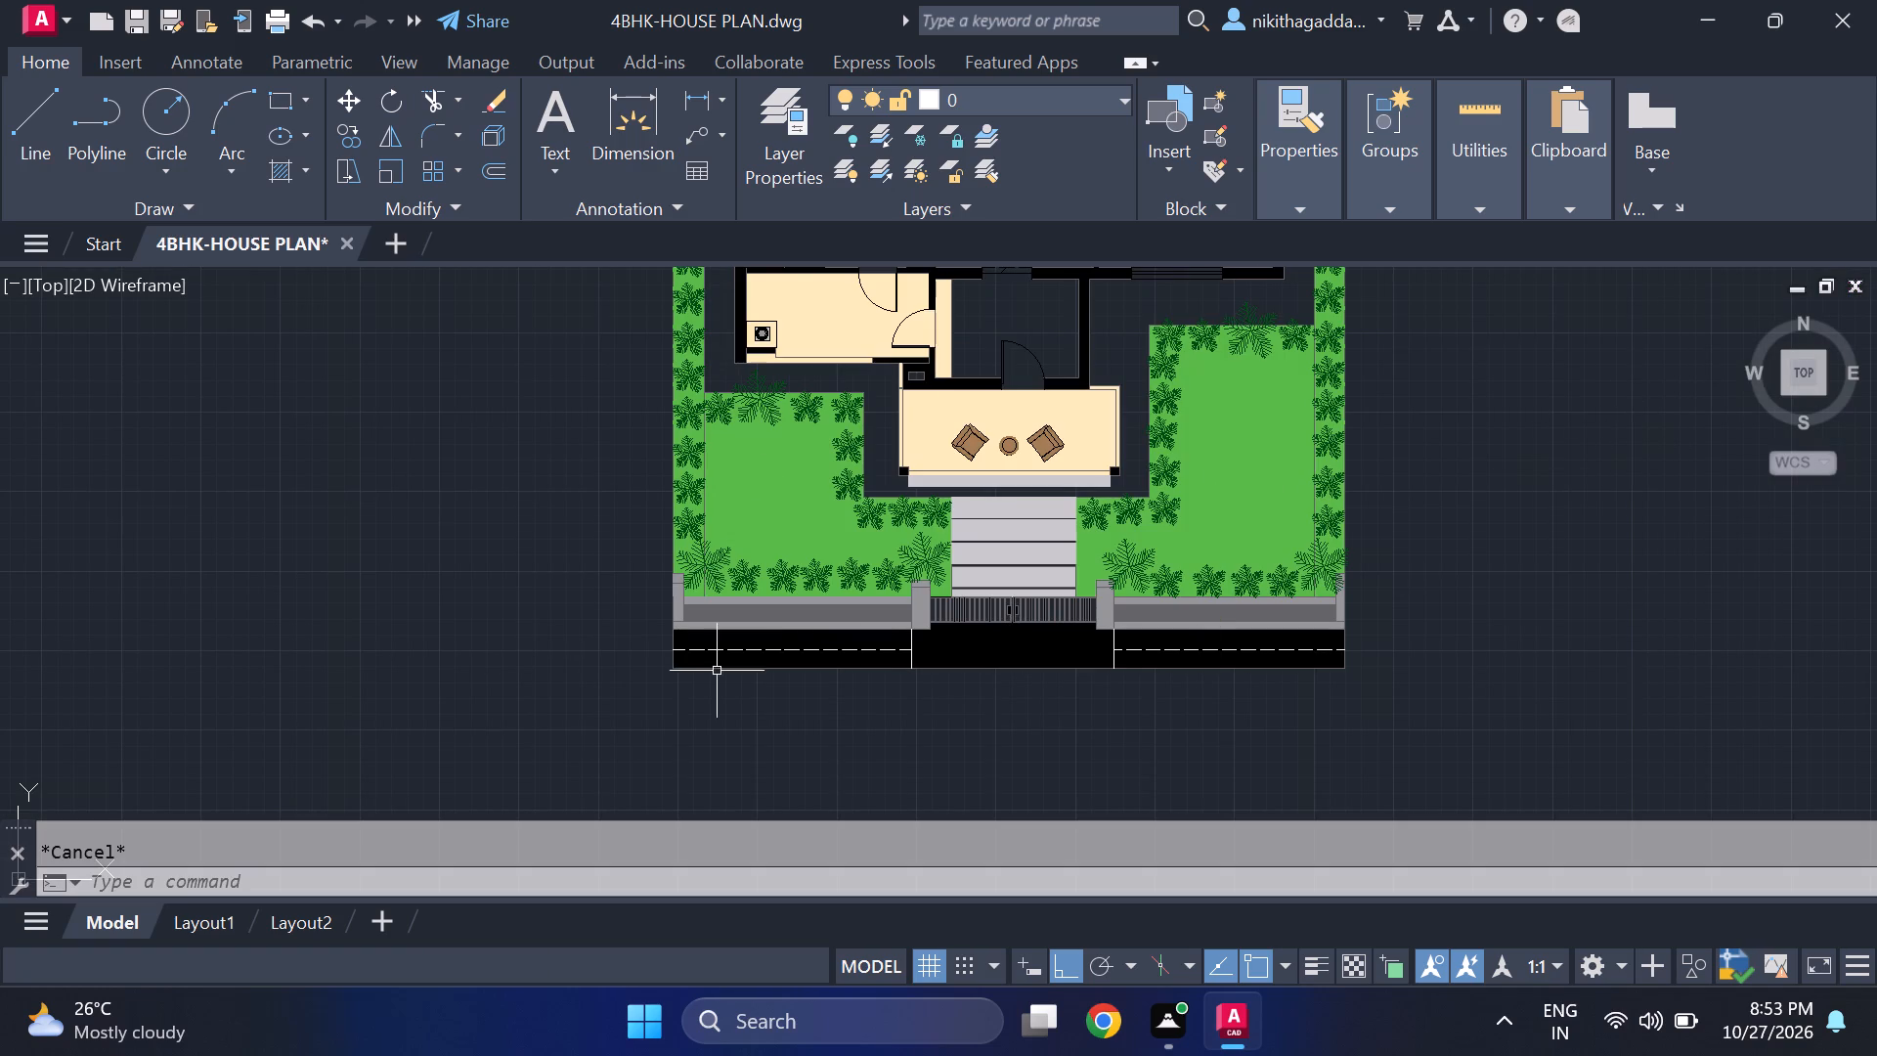
Delete the two vertical lines running down across the black road strip from the gate pillars' outer corners.
scroll(940, 648, up, 4)
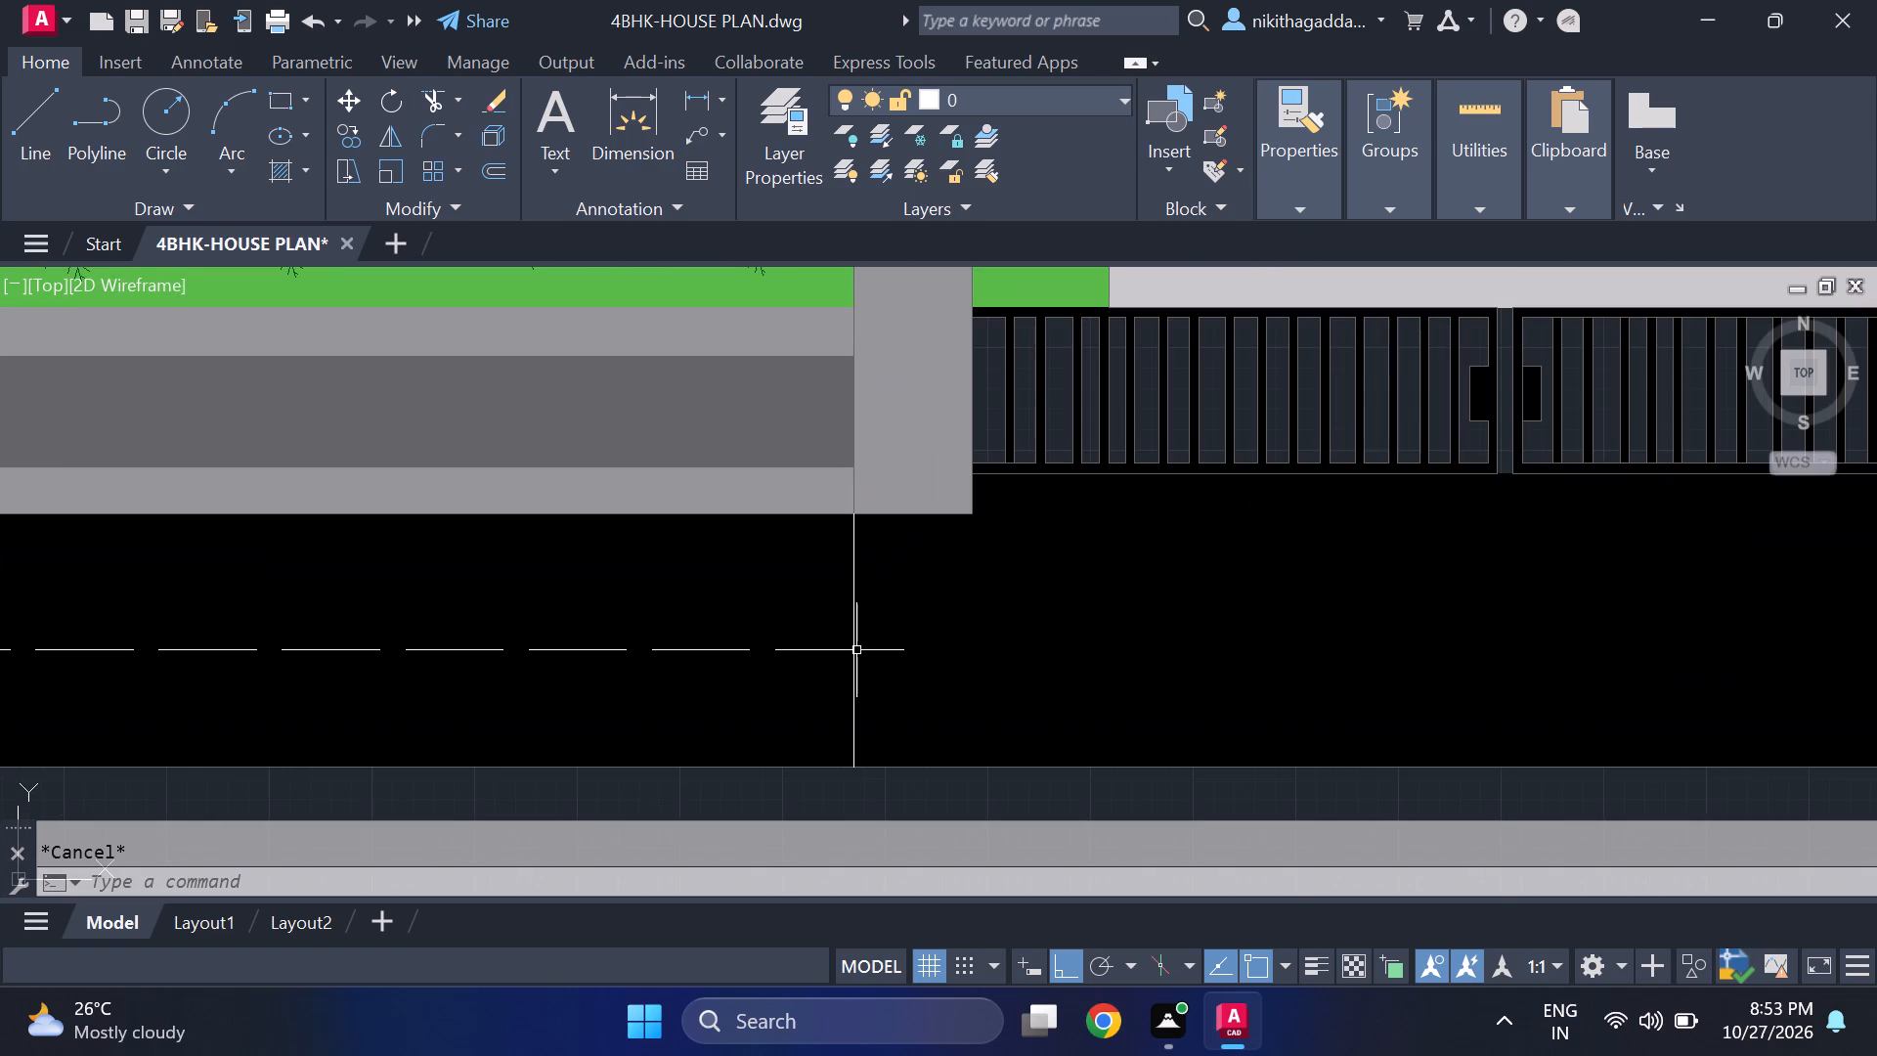
click(852, 644)
key(Delete)
scroll(1069, 811, down, 4)
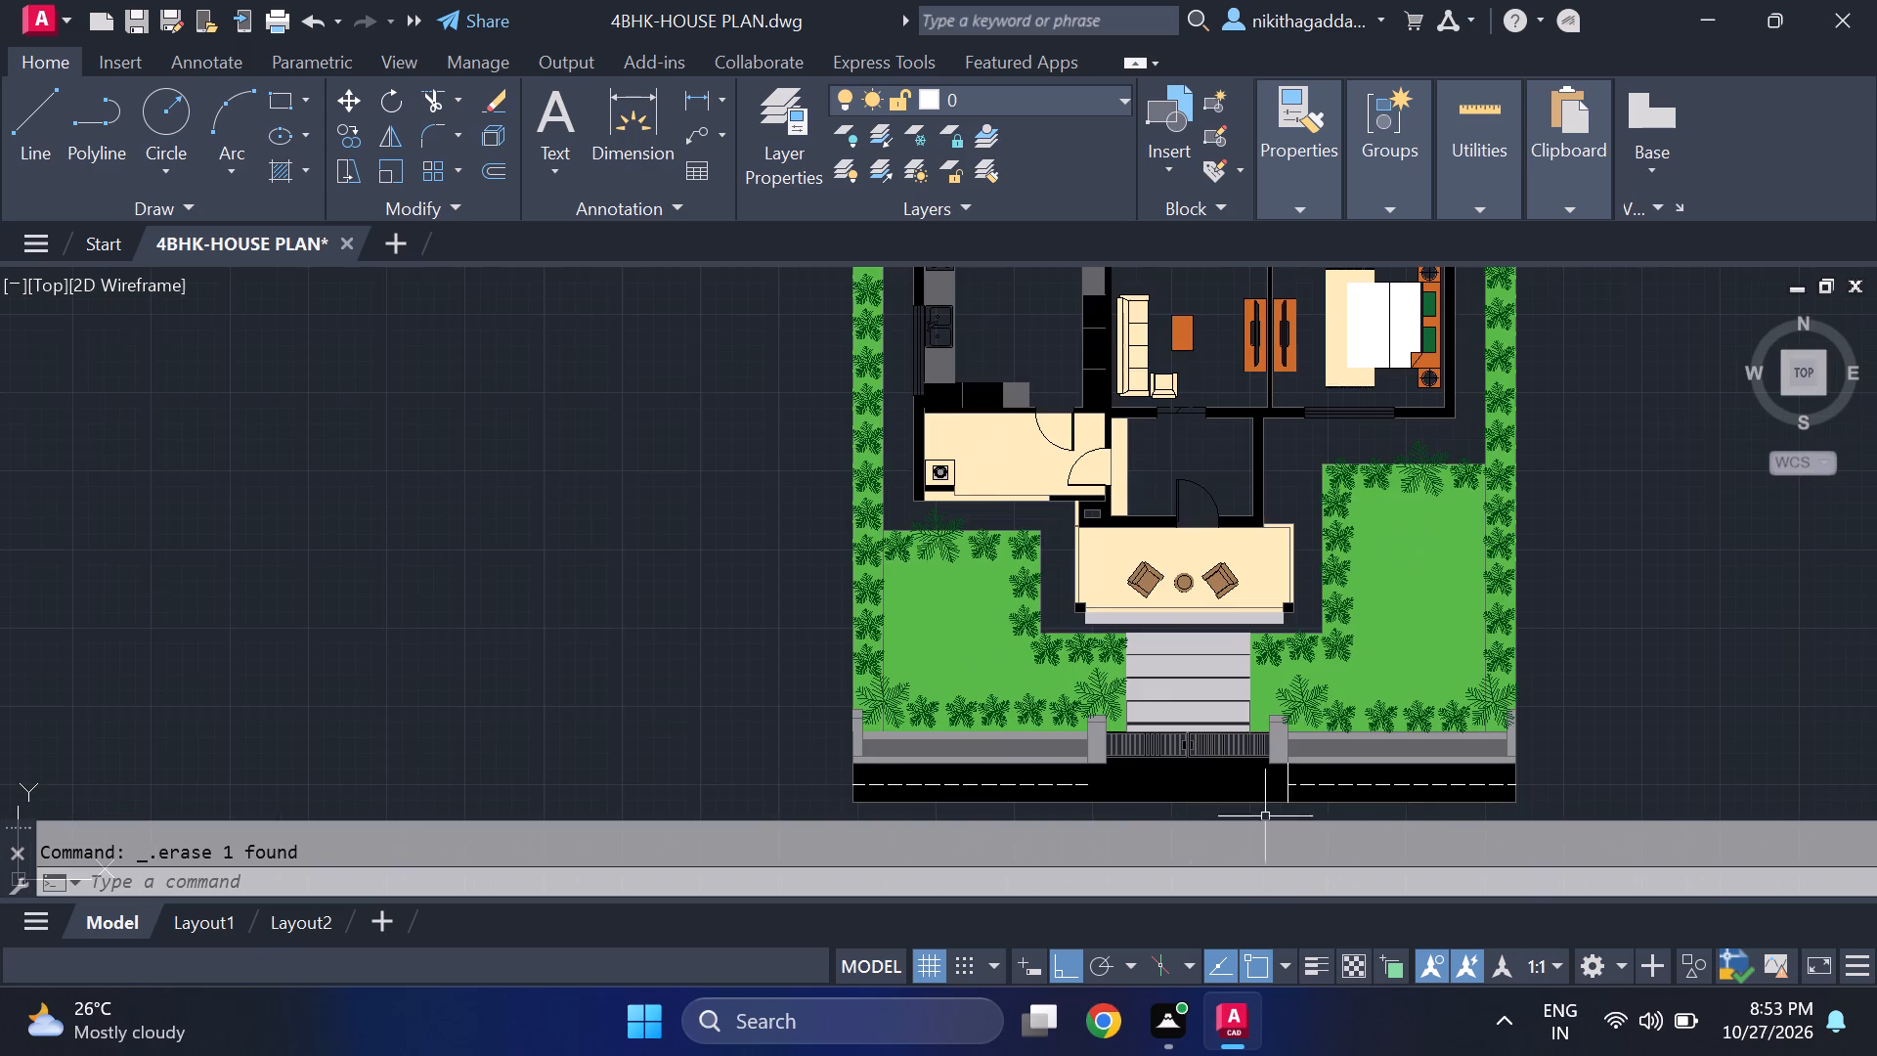
scroll(1277, 791, up, 2)
click(1295, 780)
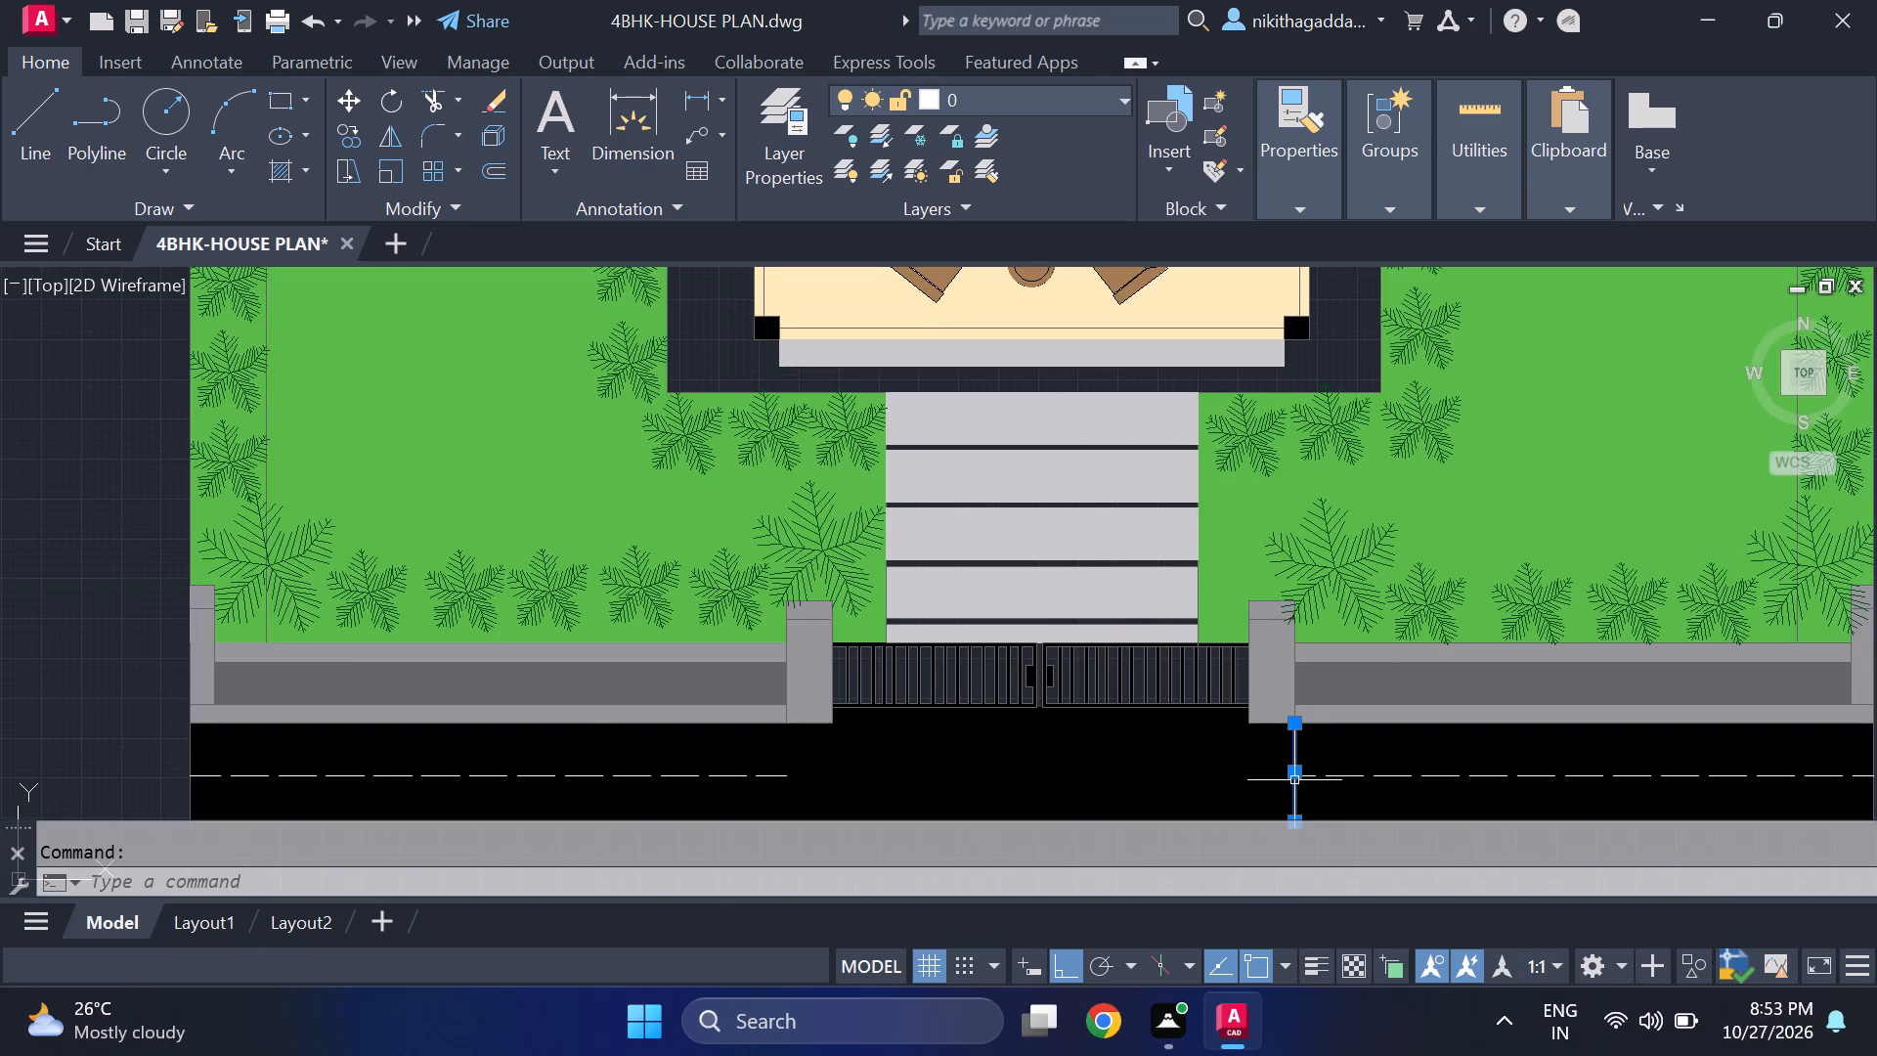
key(Delete)
Inspect the road strip's dashed lines, the gate entrance and the front of the house plan.
scroll(1260, 709, down, 3)
scroll(1126, 745, up, 2)
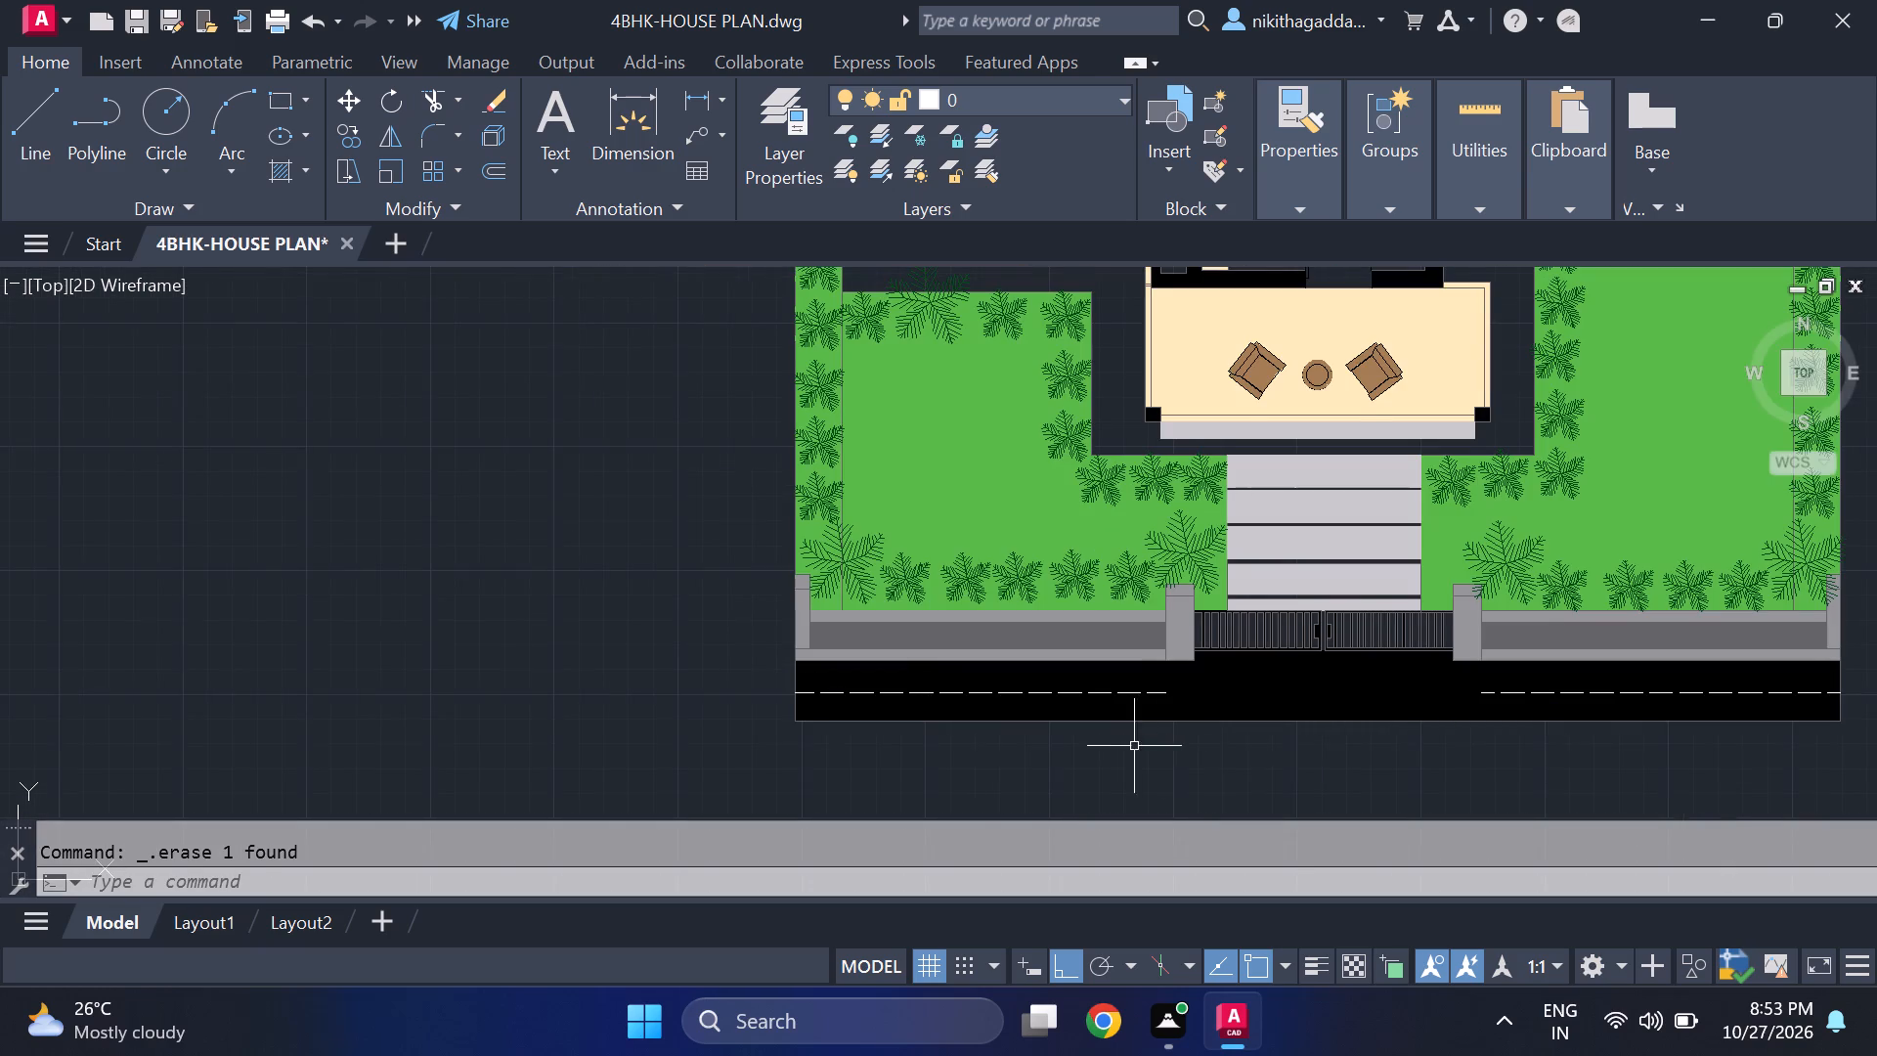
middle_drag(1397, 718, 1250, 704)
scroll(1247, 704, down, 2)
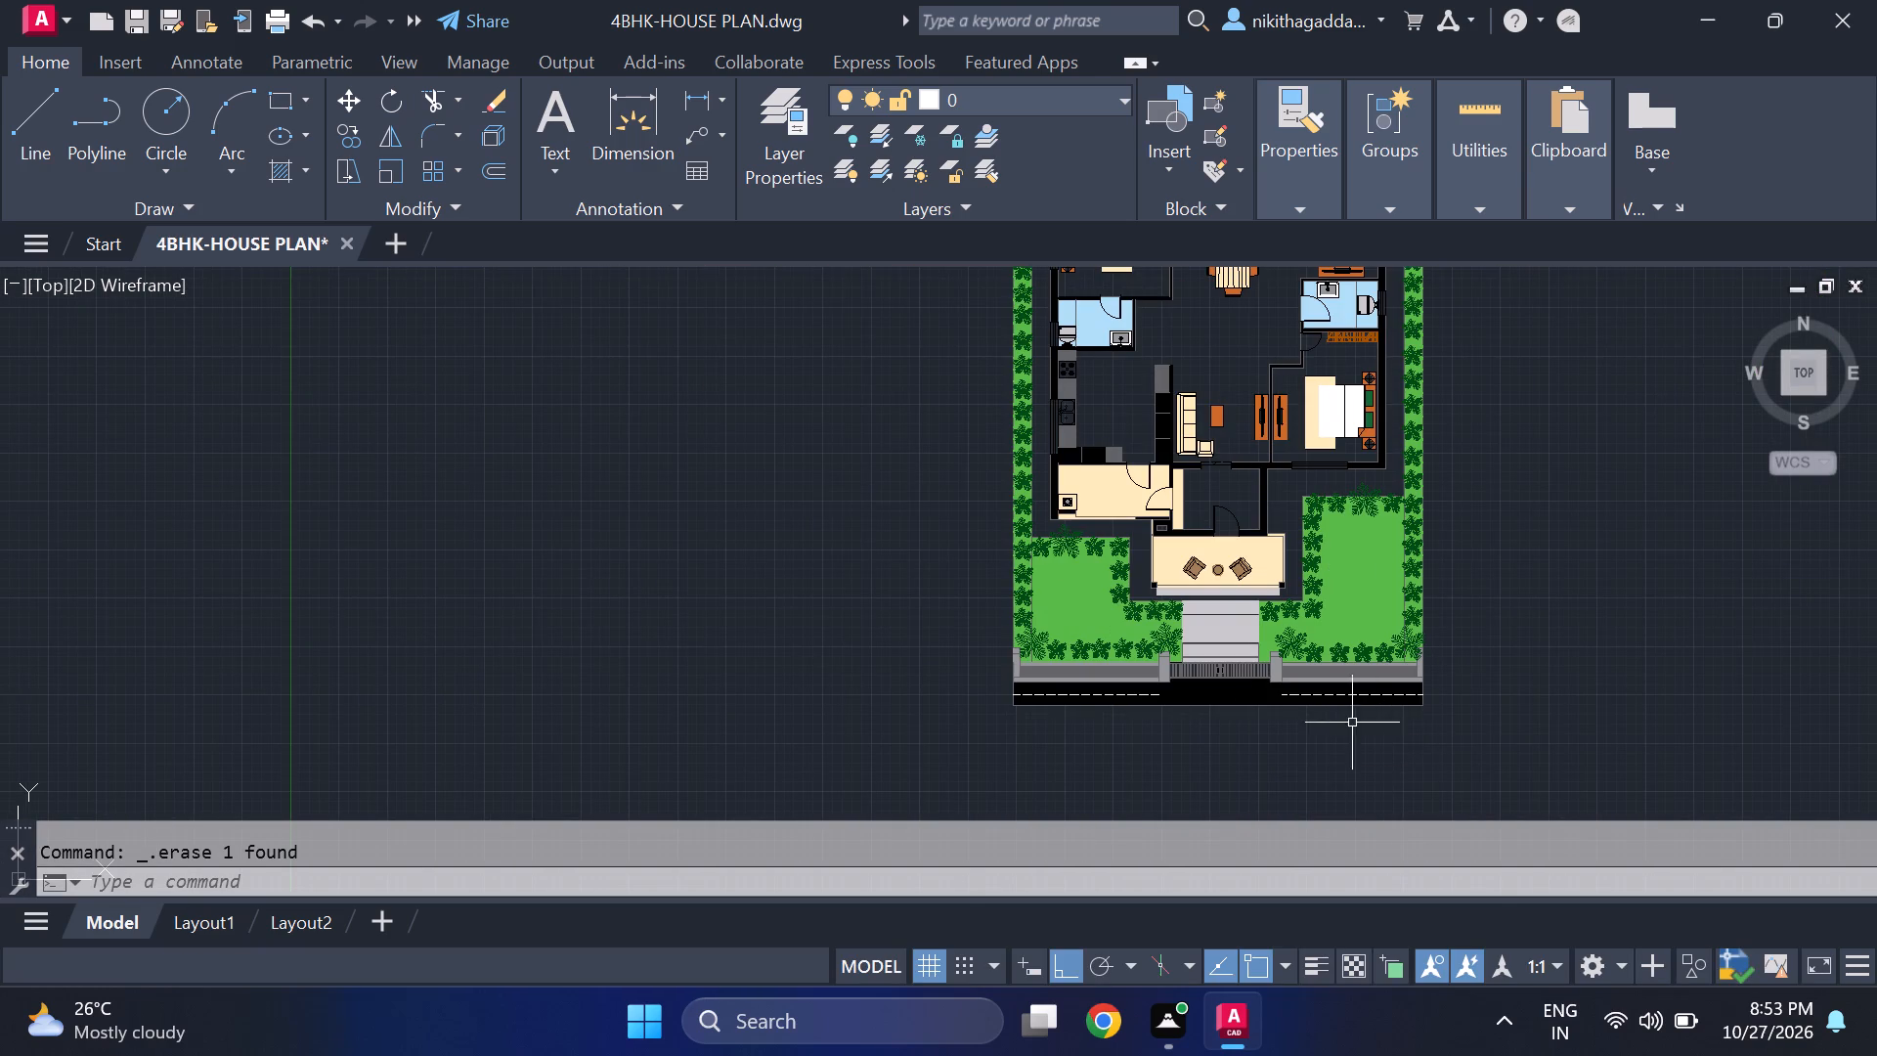
scroll(1053, 700, up, 5)
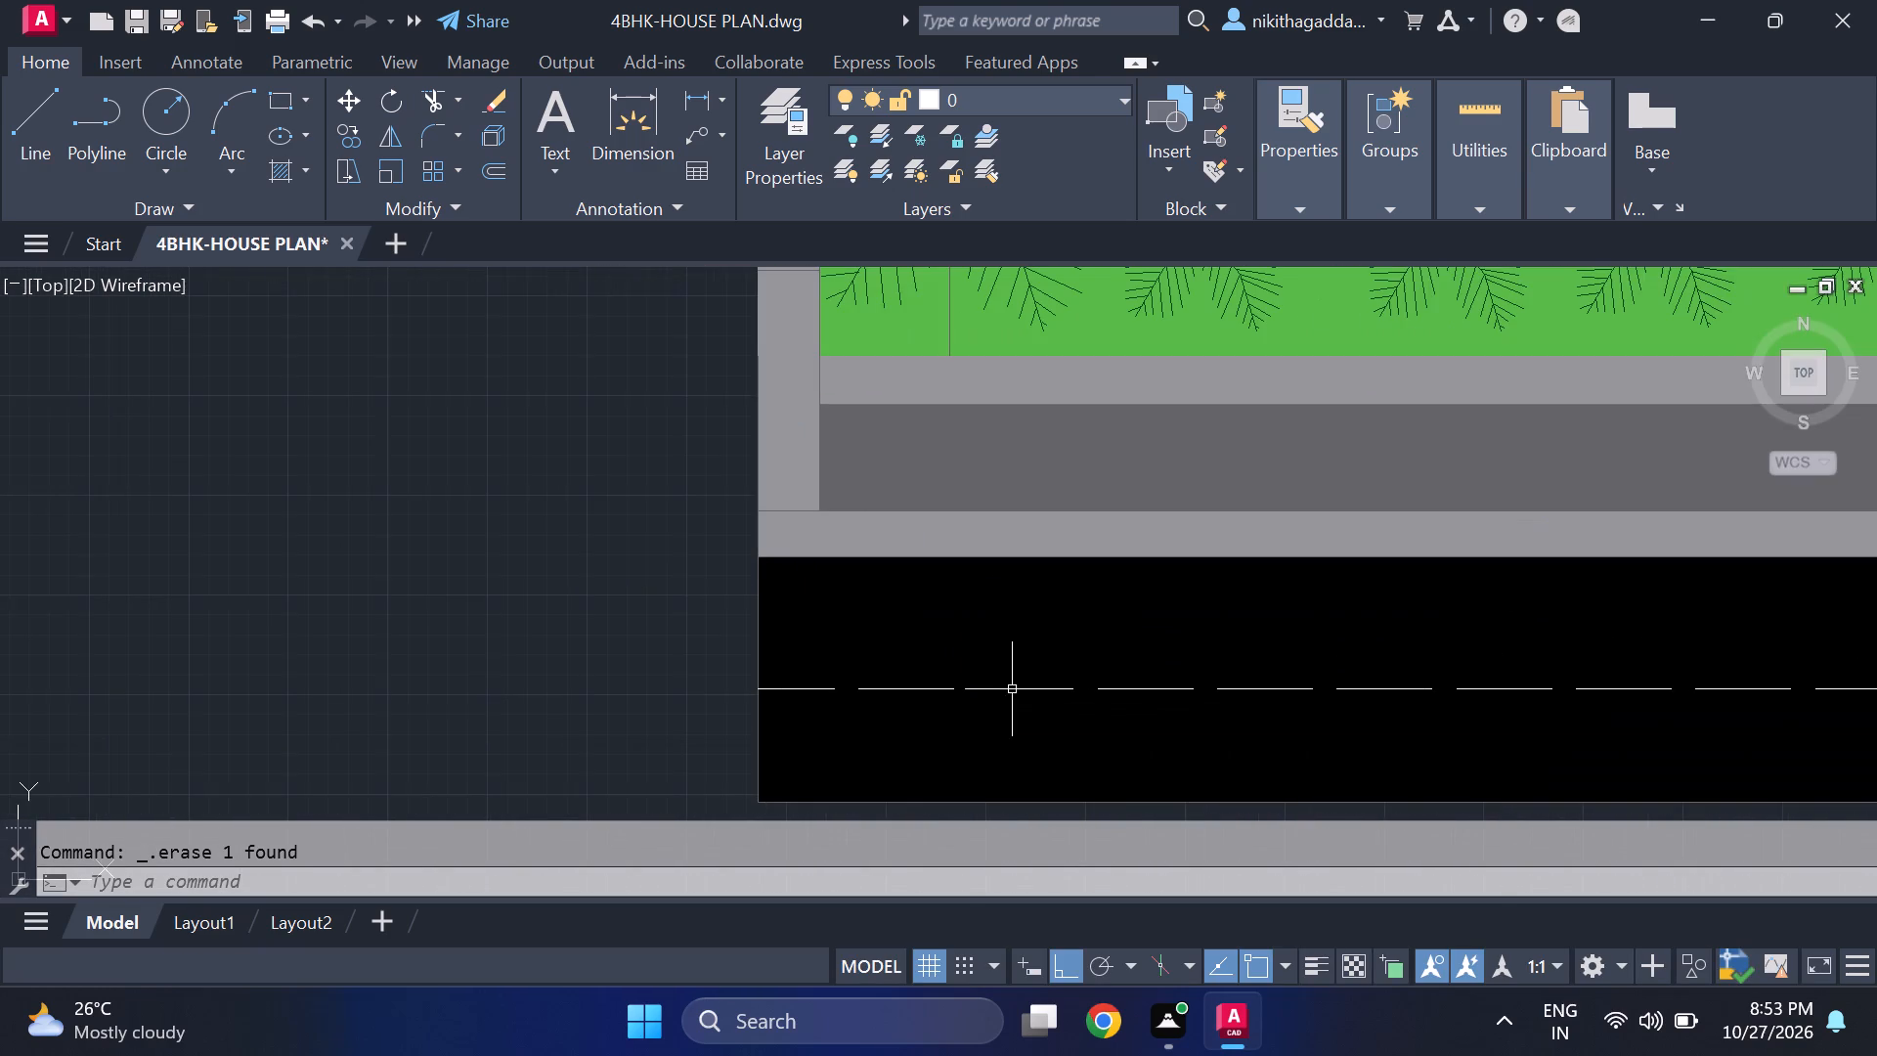
scroll(1026, 705, down, 4)
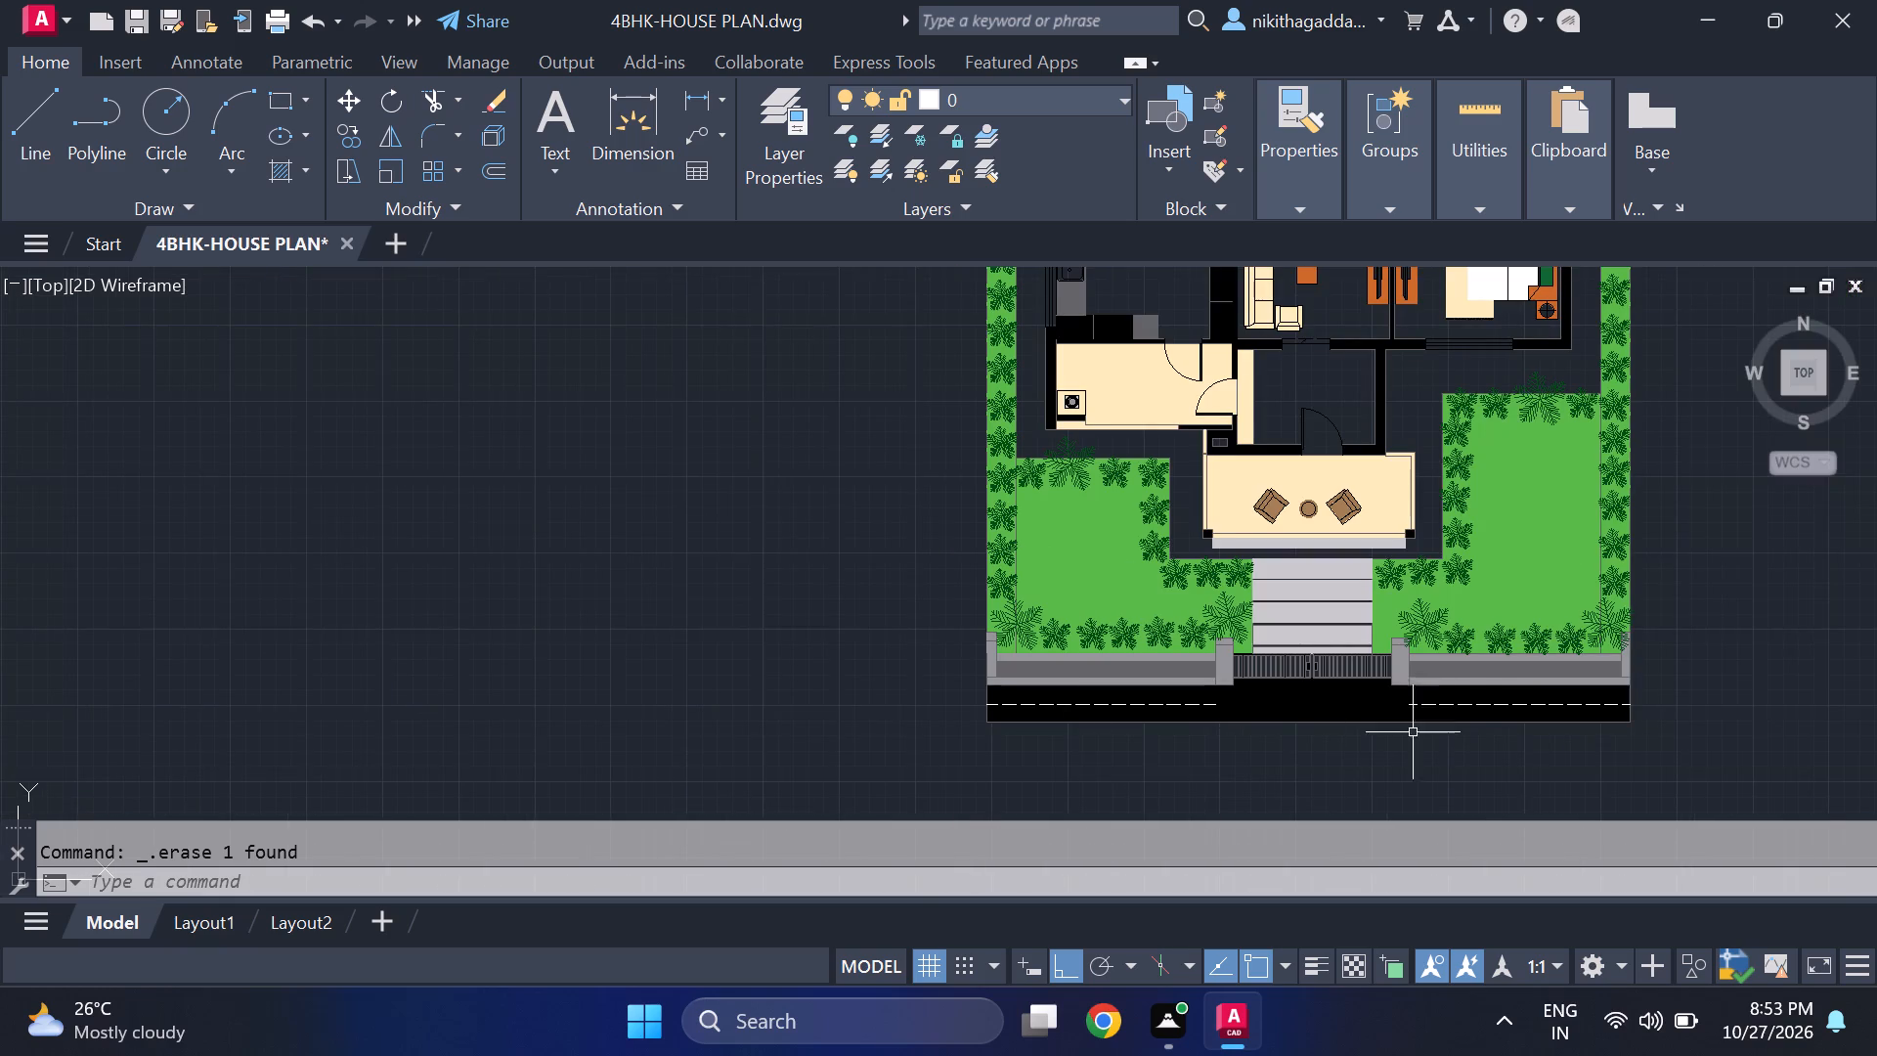
middle_drag(1496, 667, 1255, 726)
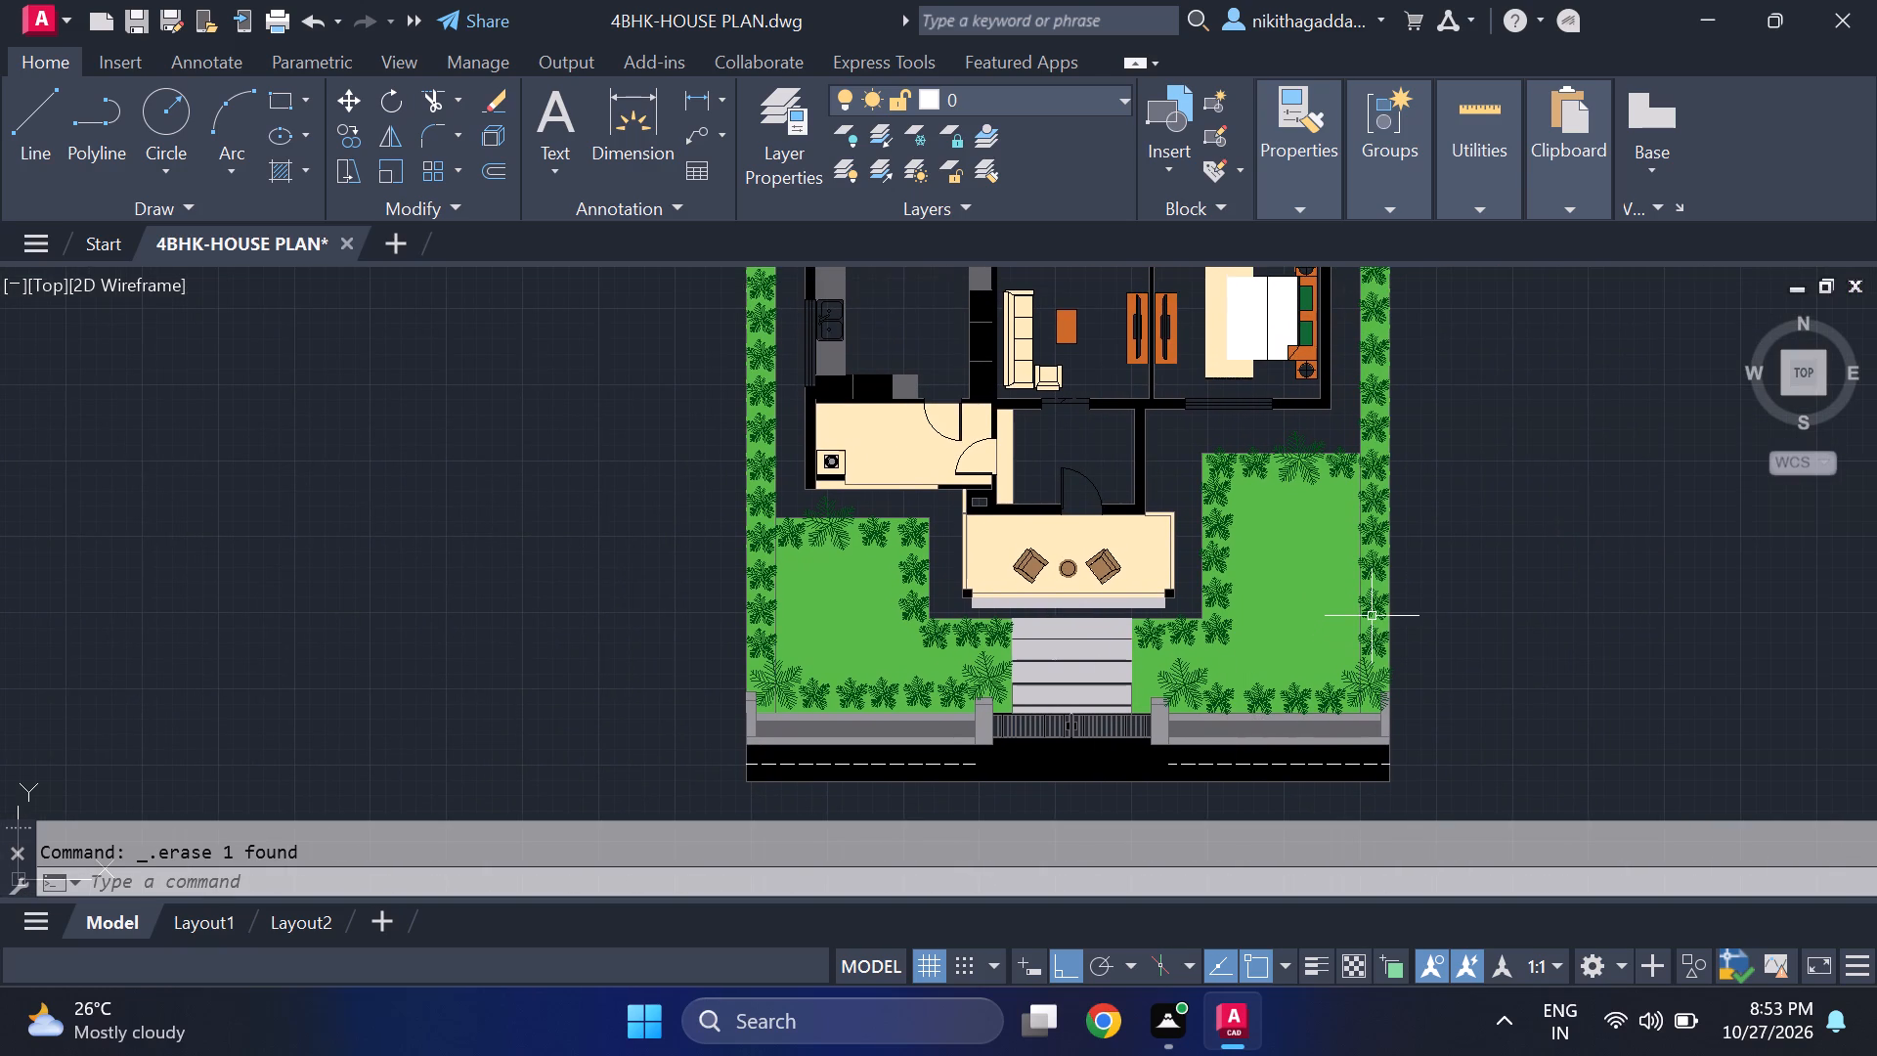
middle_drag(1374, 616, 1387, 611)
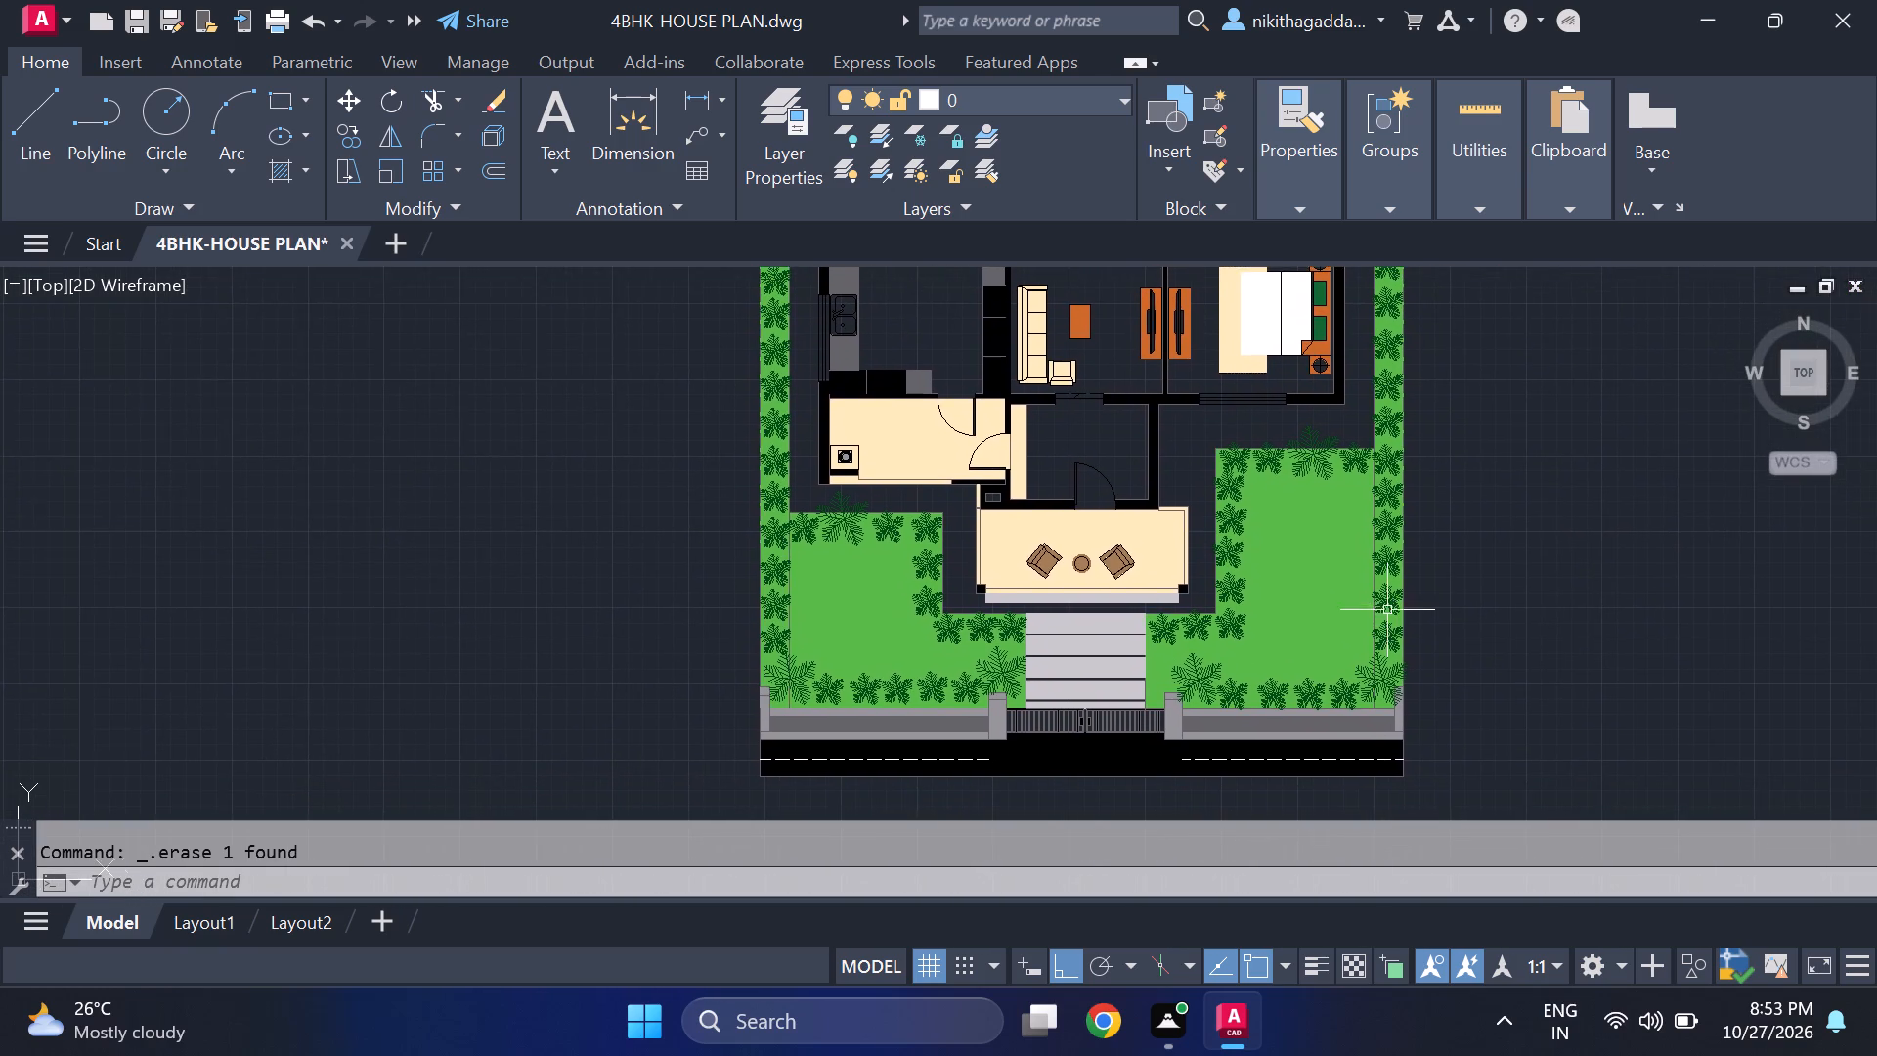
scroll(1387, 610, down, 1)
middle_drag(1276, 564, 1304, 686)
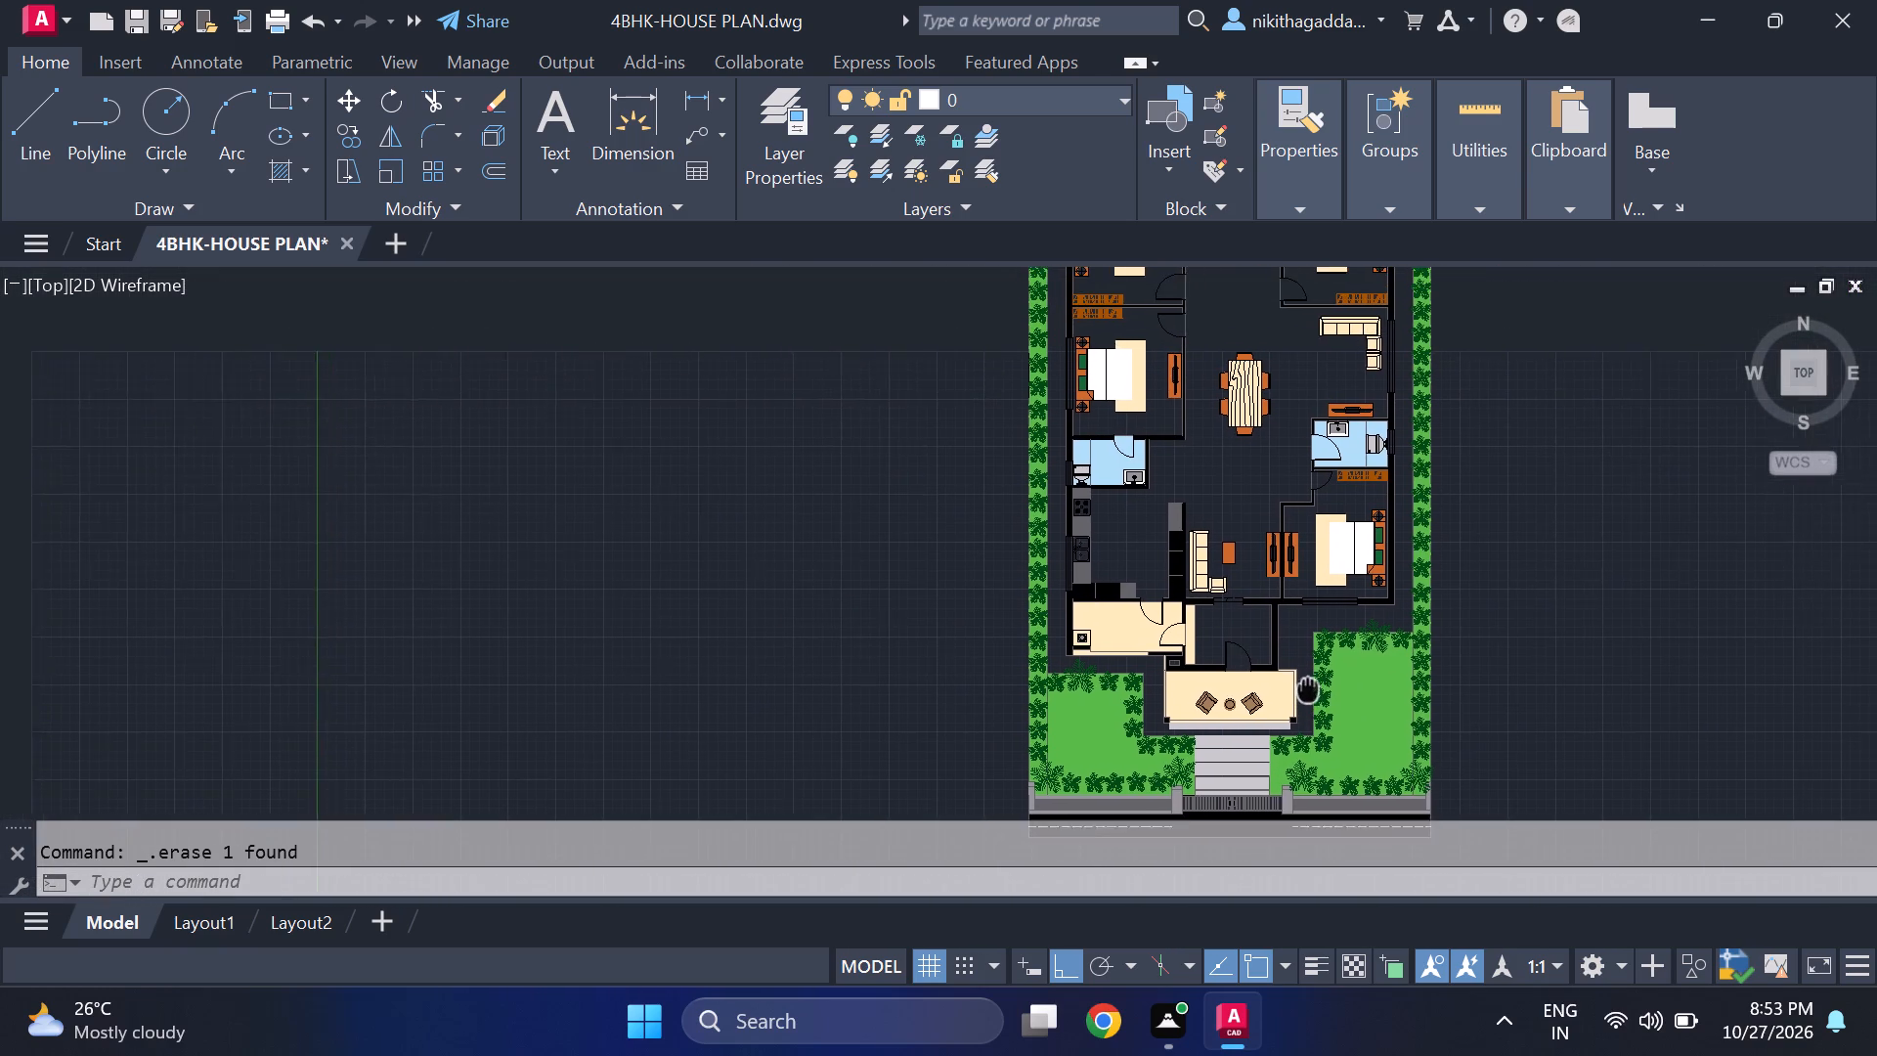
middle_drag(1304, 686, 1168, 584)
scroll(1077, 743, up, 2)
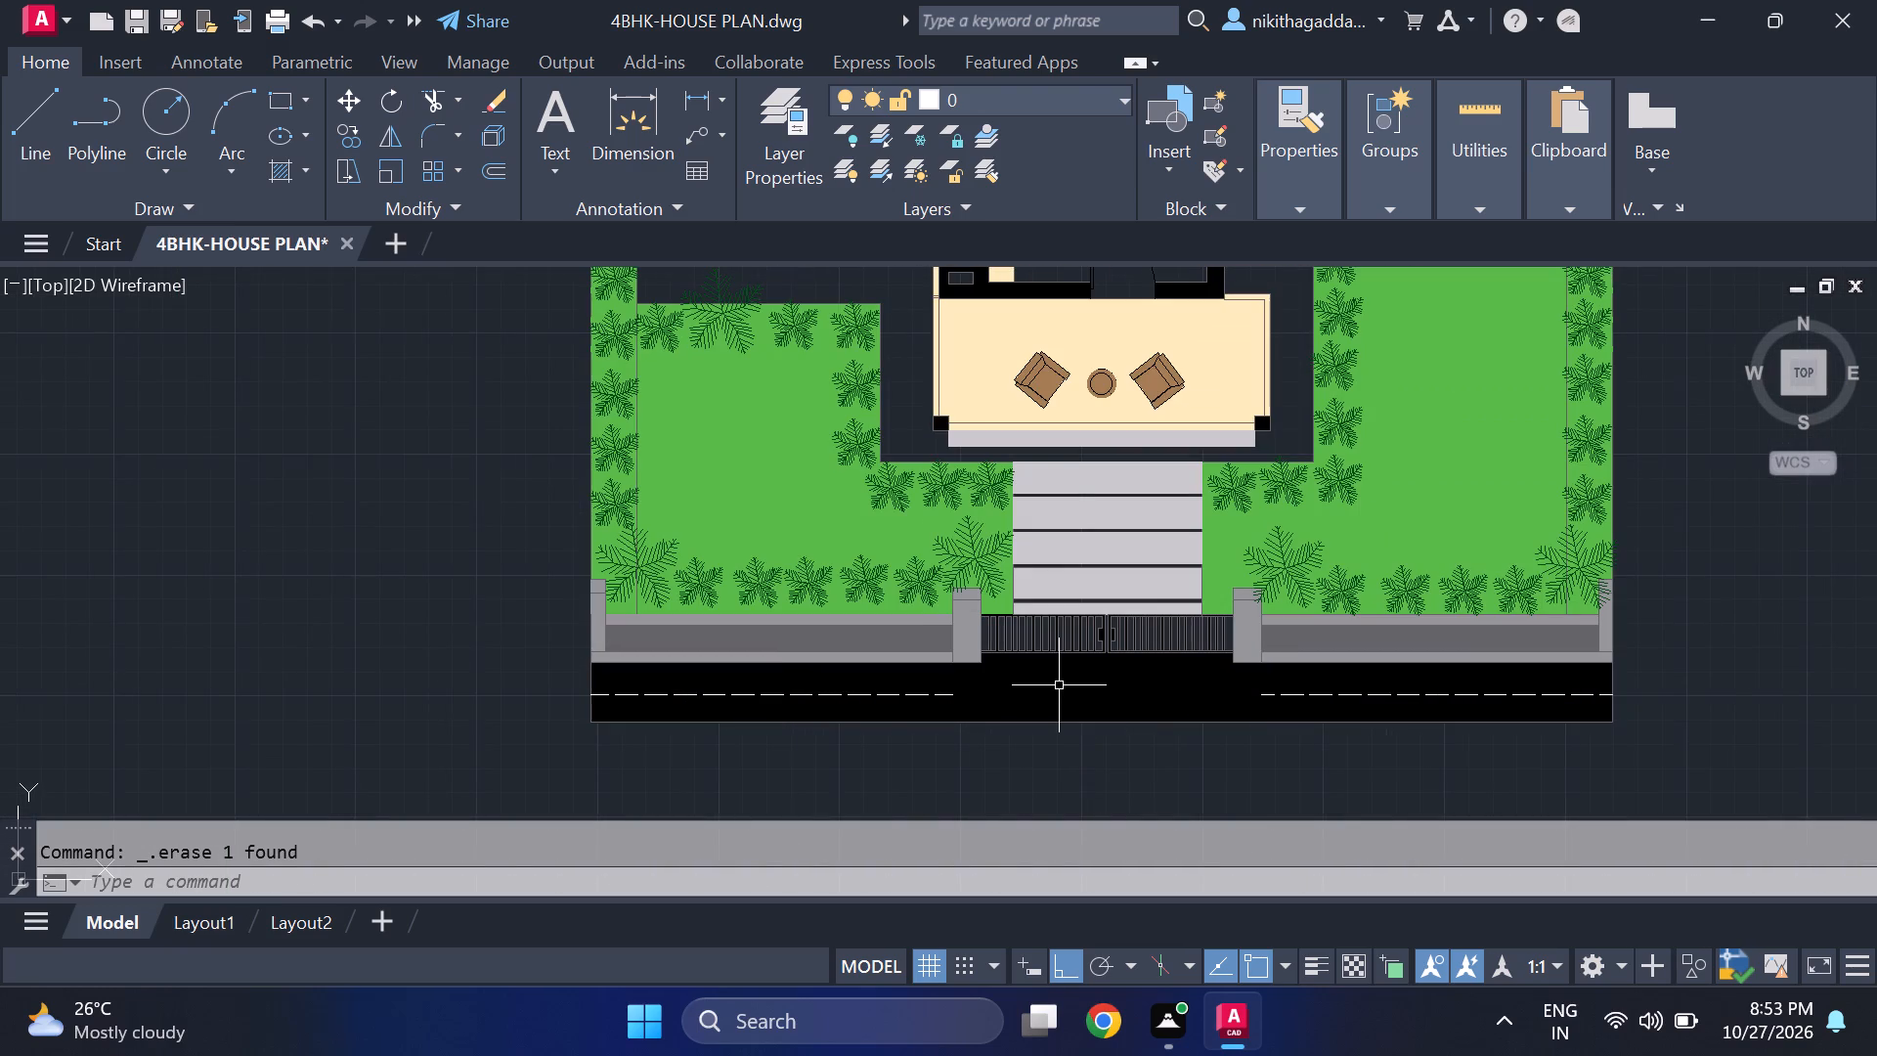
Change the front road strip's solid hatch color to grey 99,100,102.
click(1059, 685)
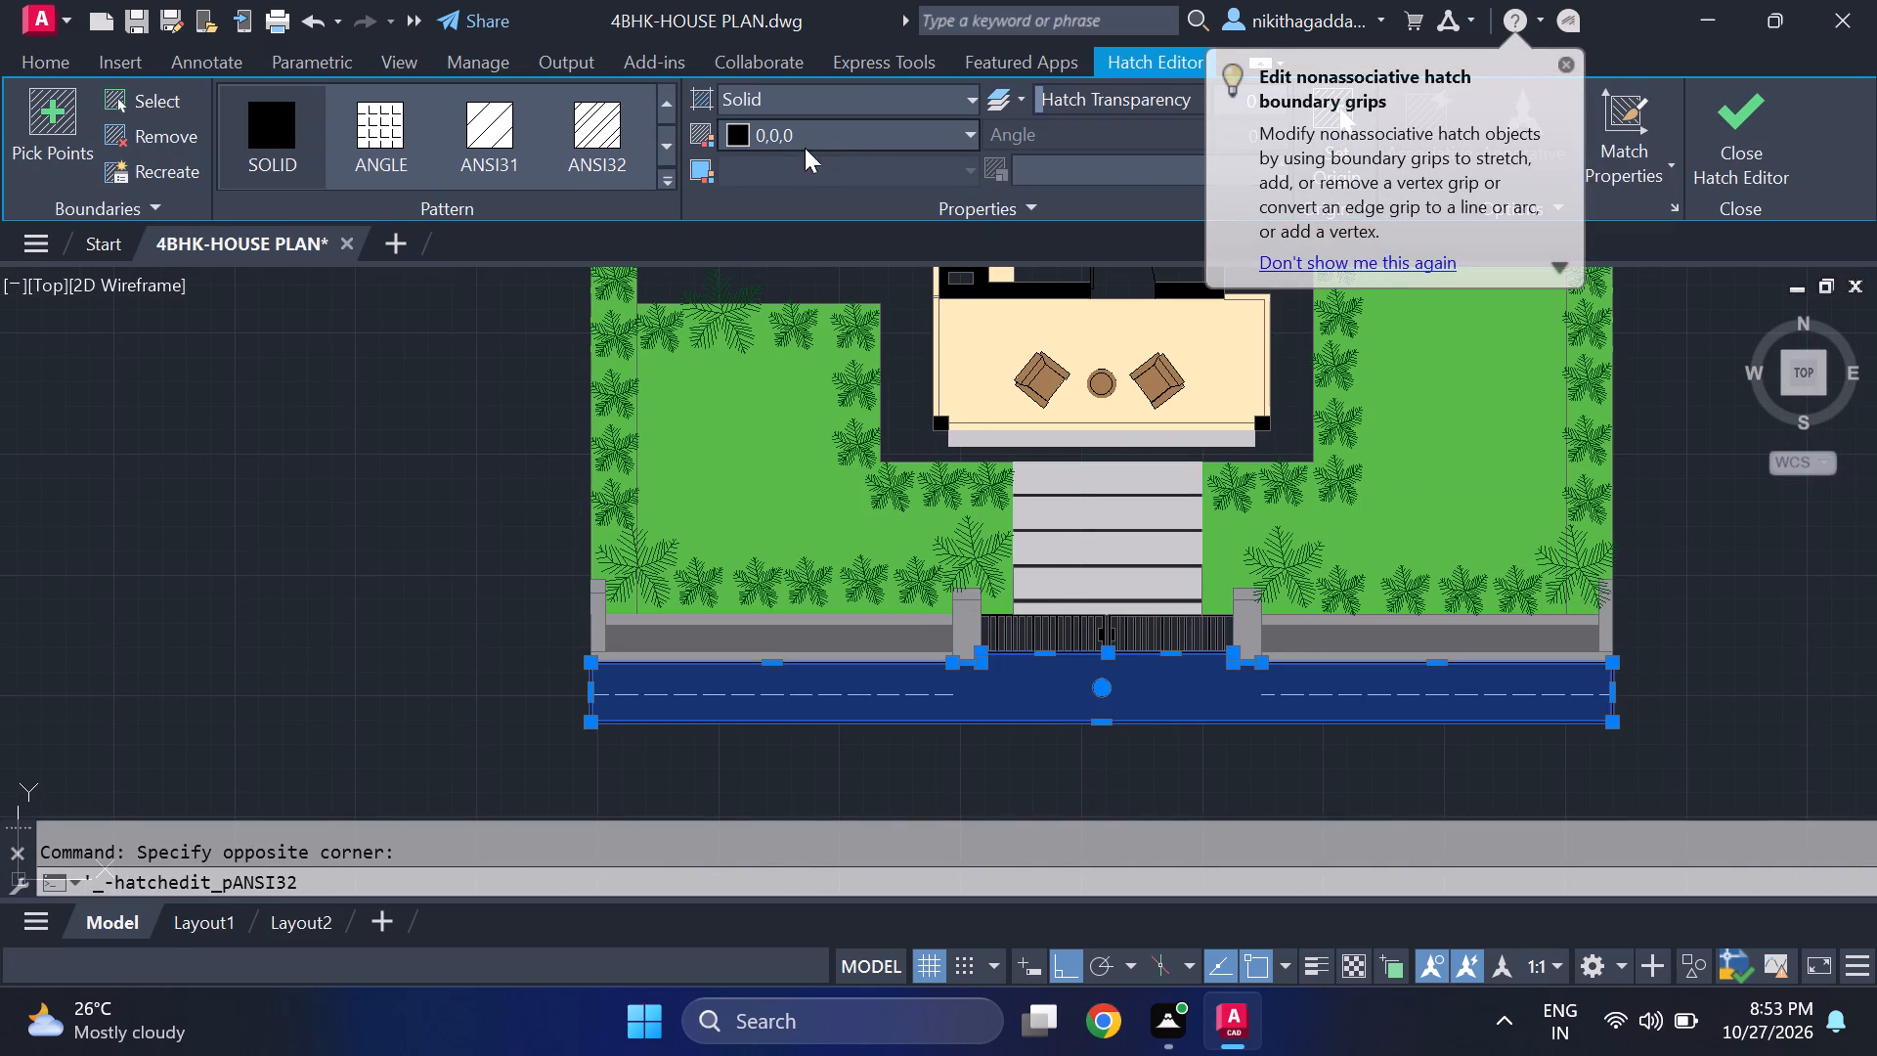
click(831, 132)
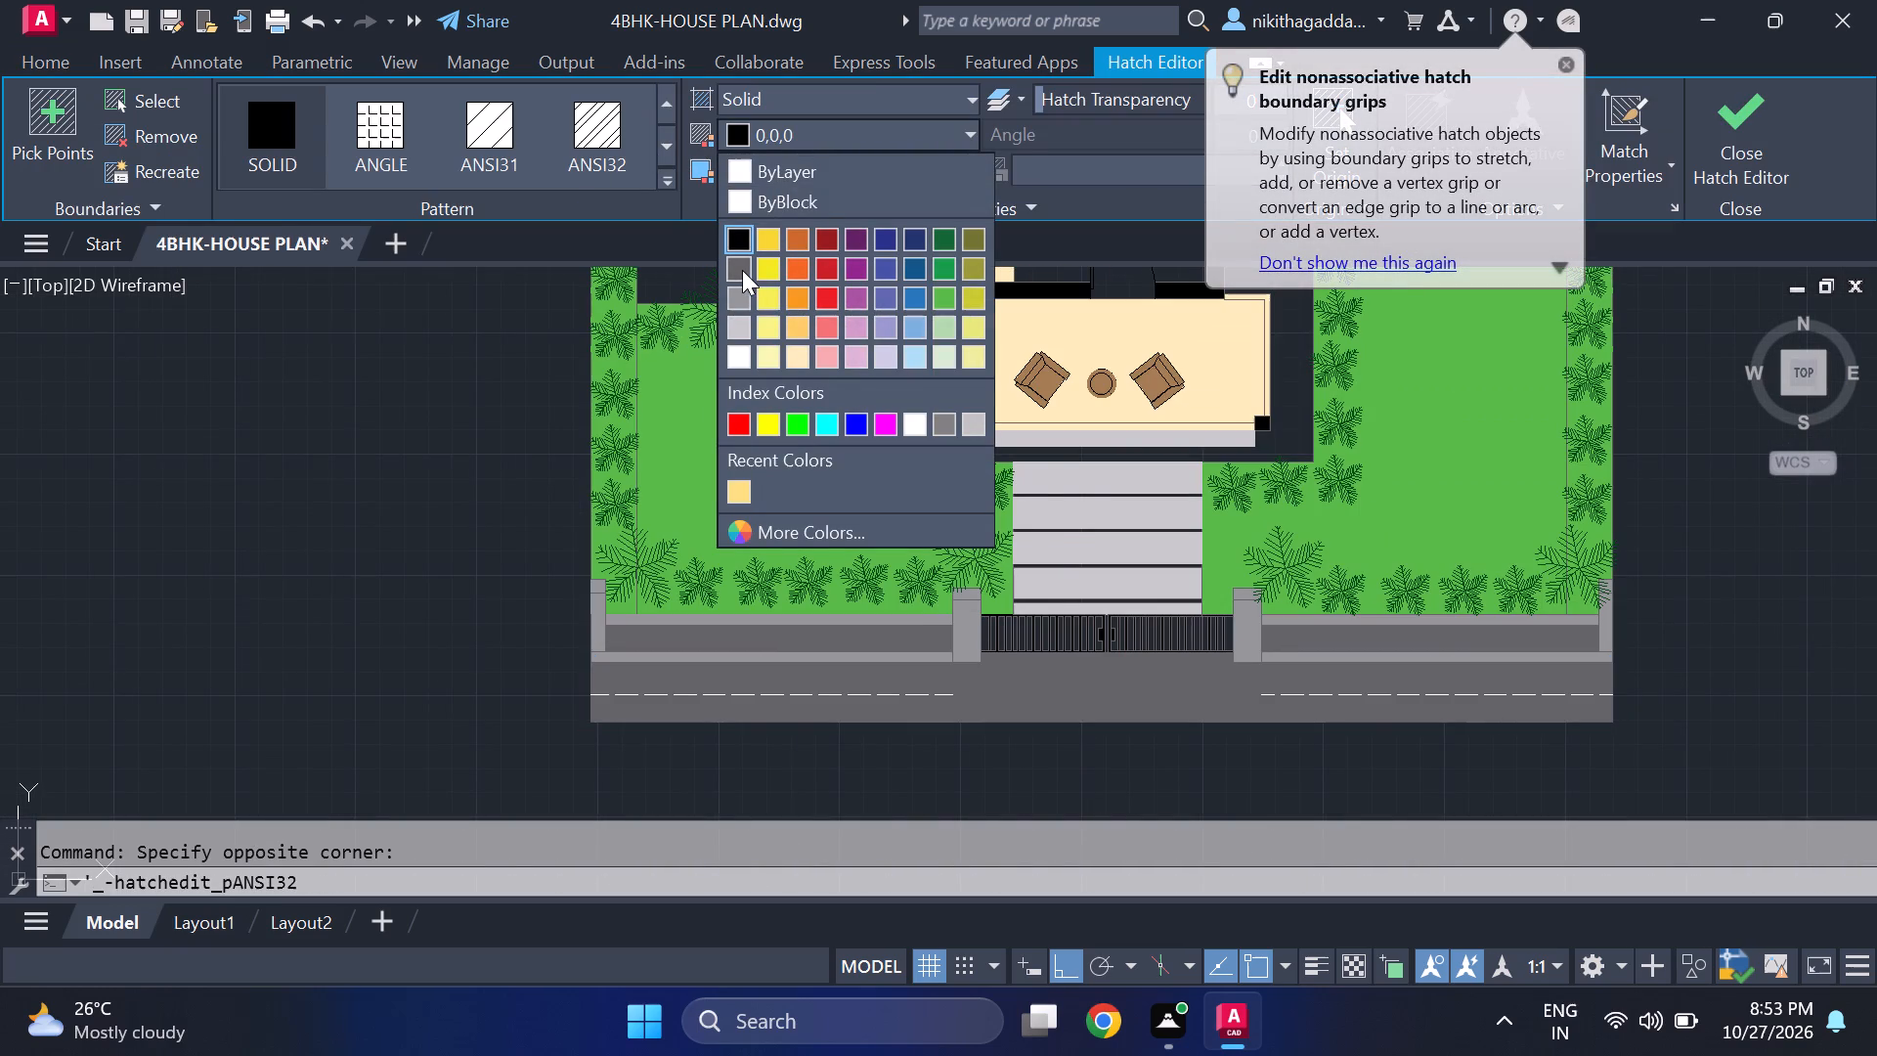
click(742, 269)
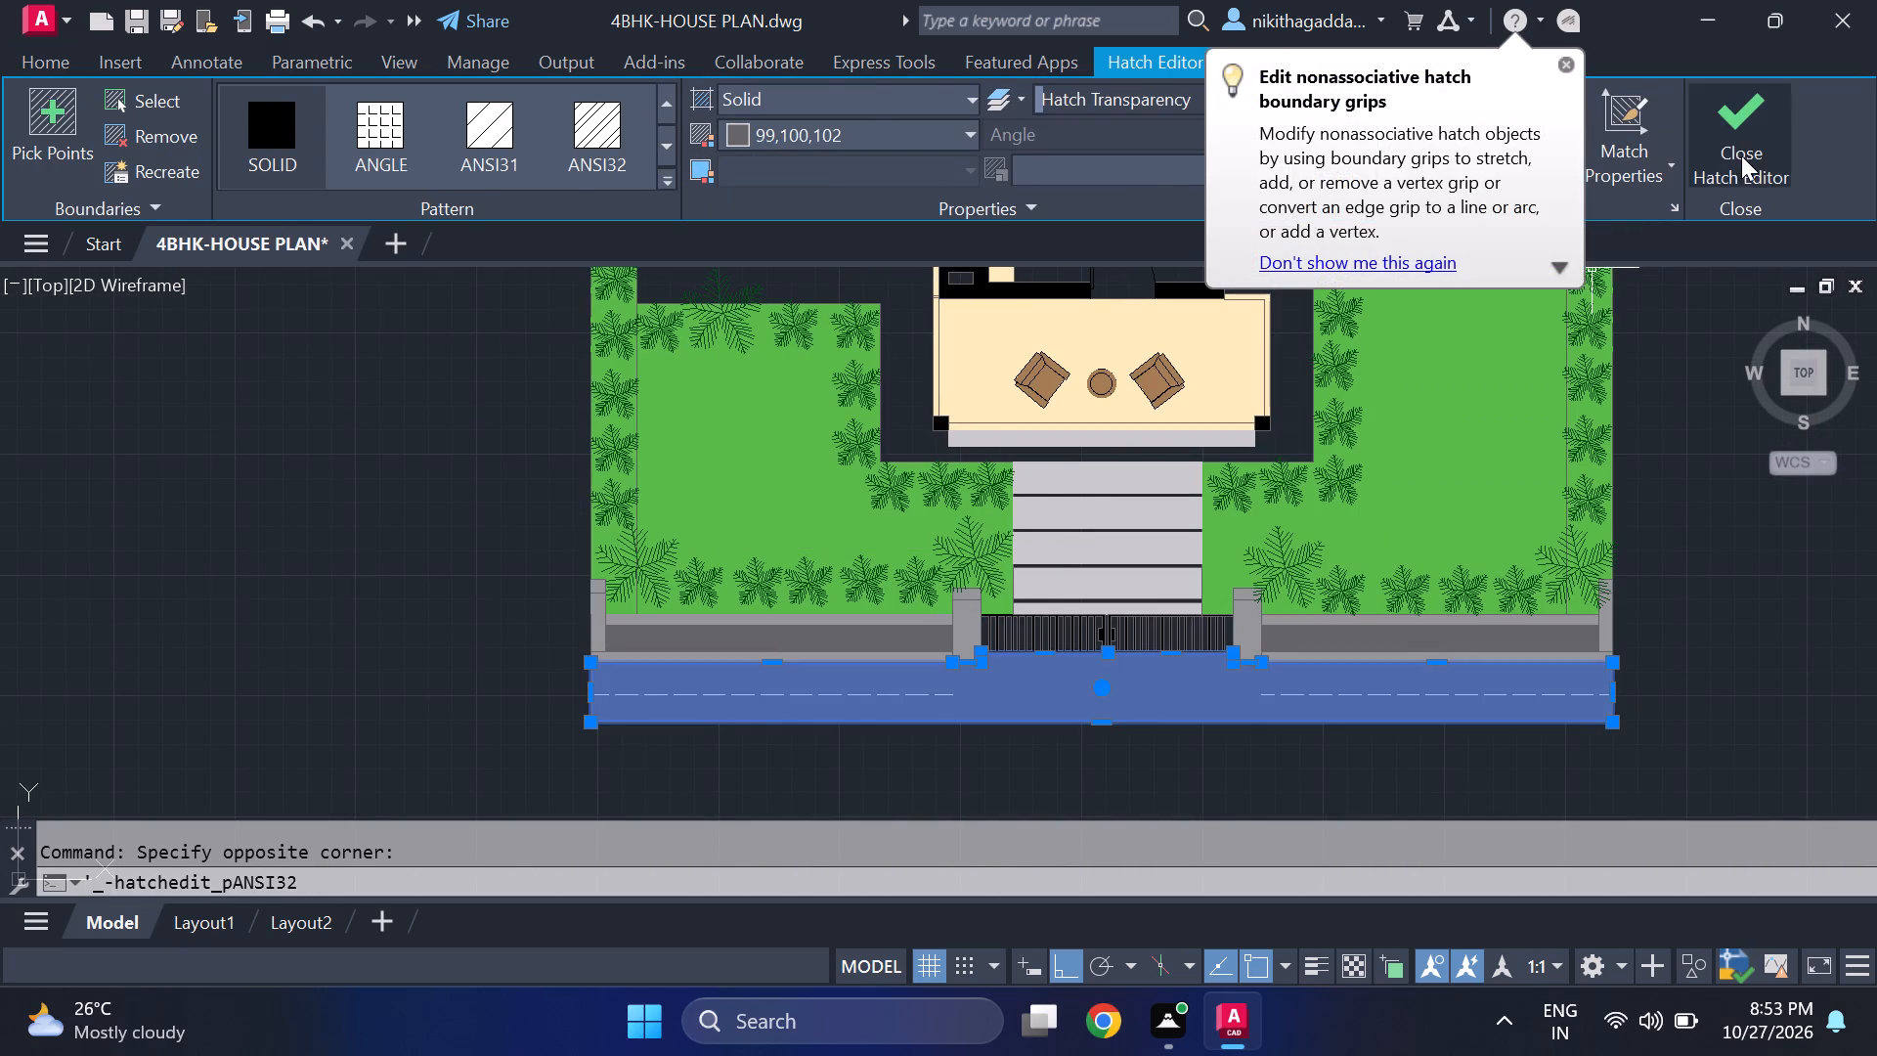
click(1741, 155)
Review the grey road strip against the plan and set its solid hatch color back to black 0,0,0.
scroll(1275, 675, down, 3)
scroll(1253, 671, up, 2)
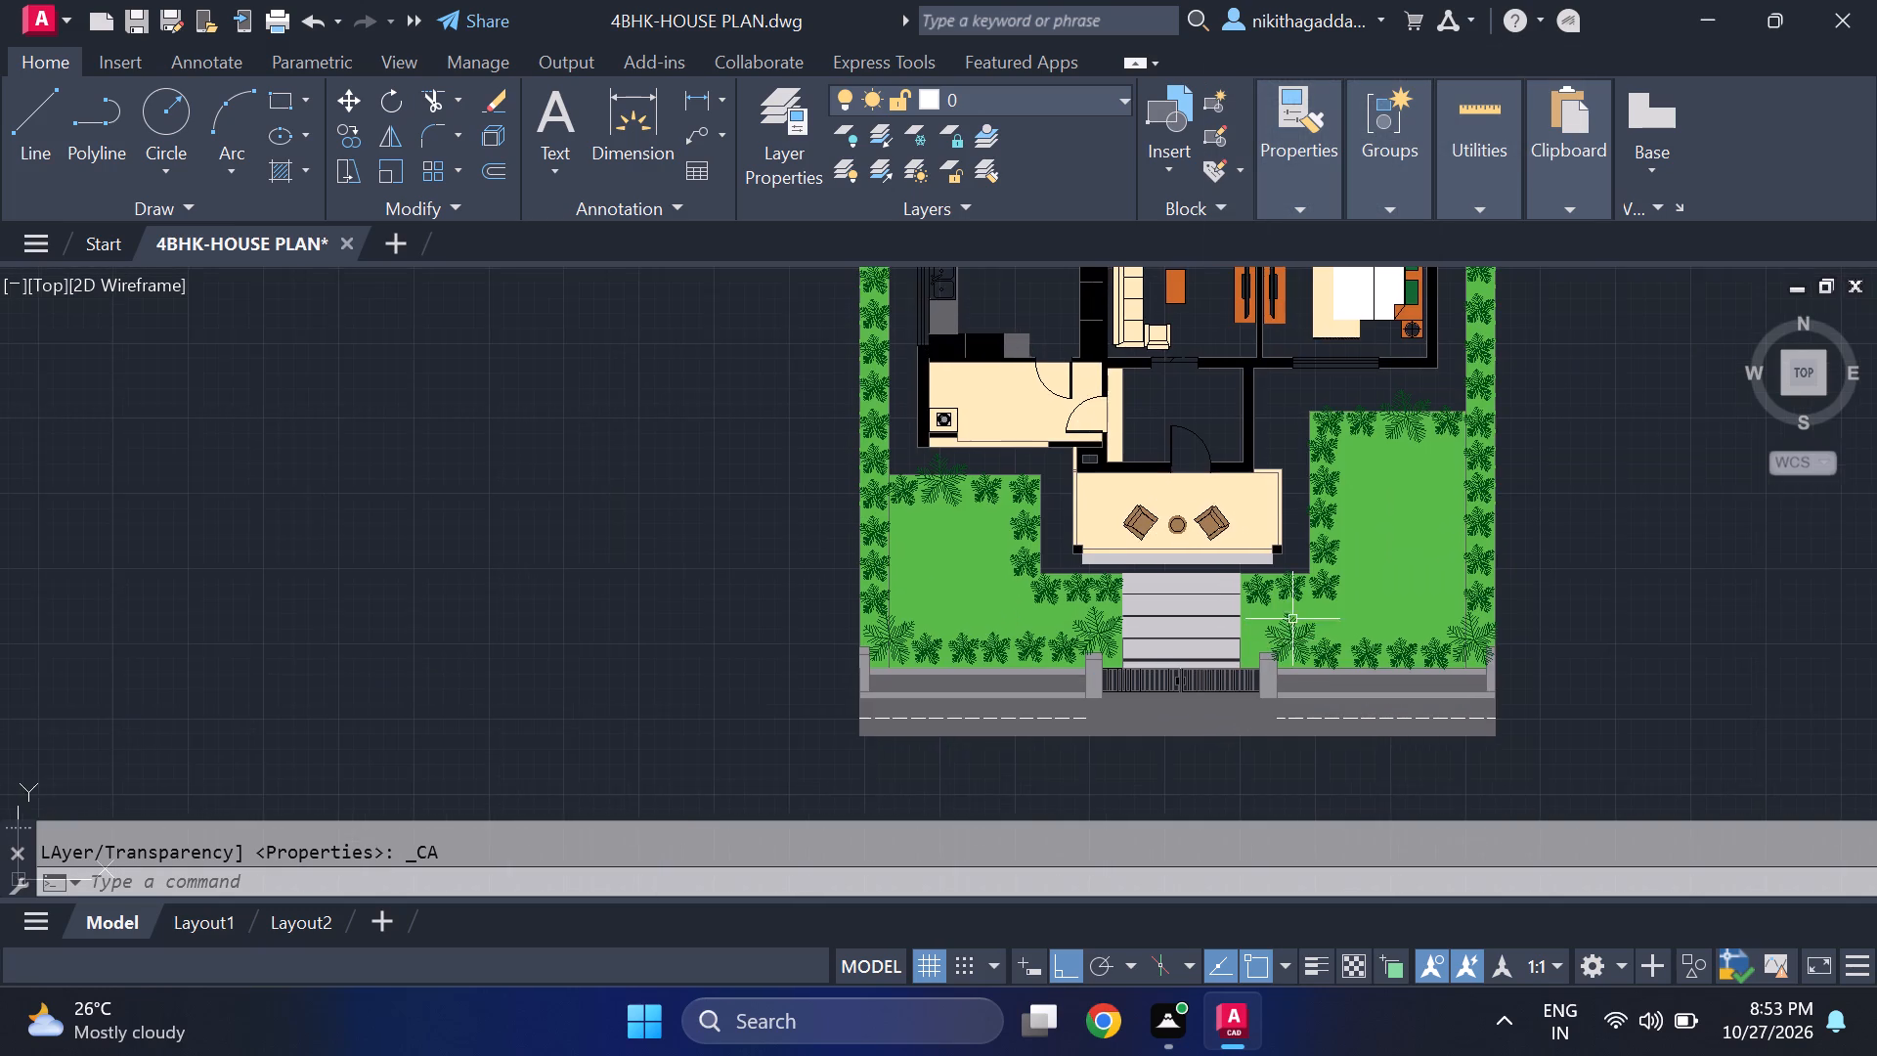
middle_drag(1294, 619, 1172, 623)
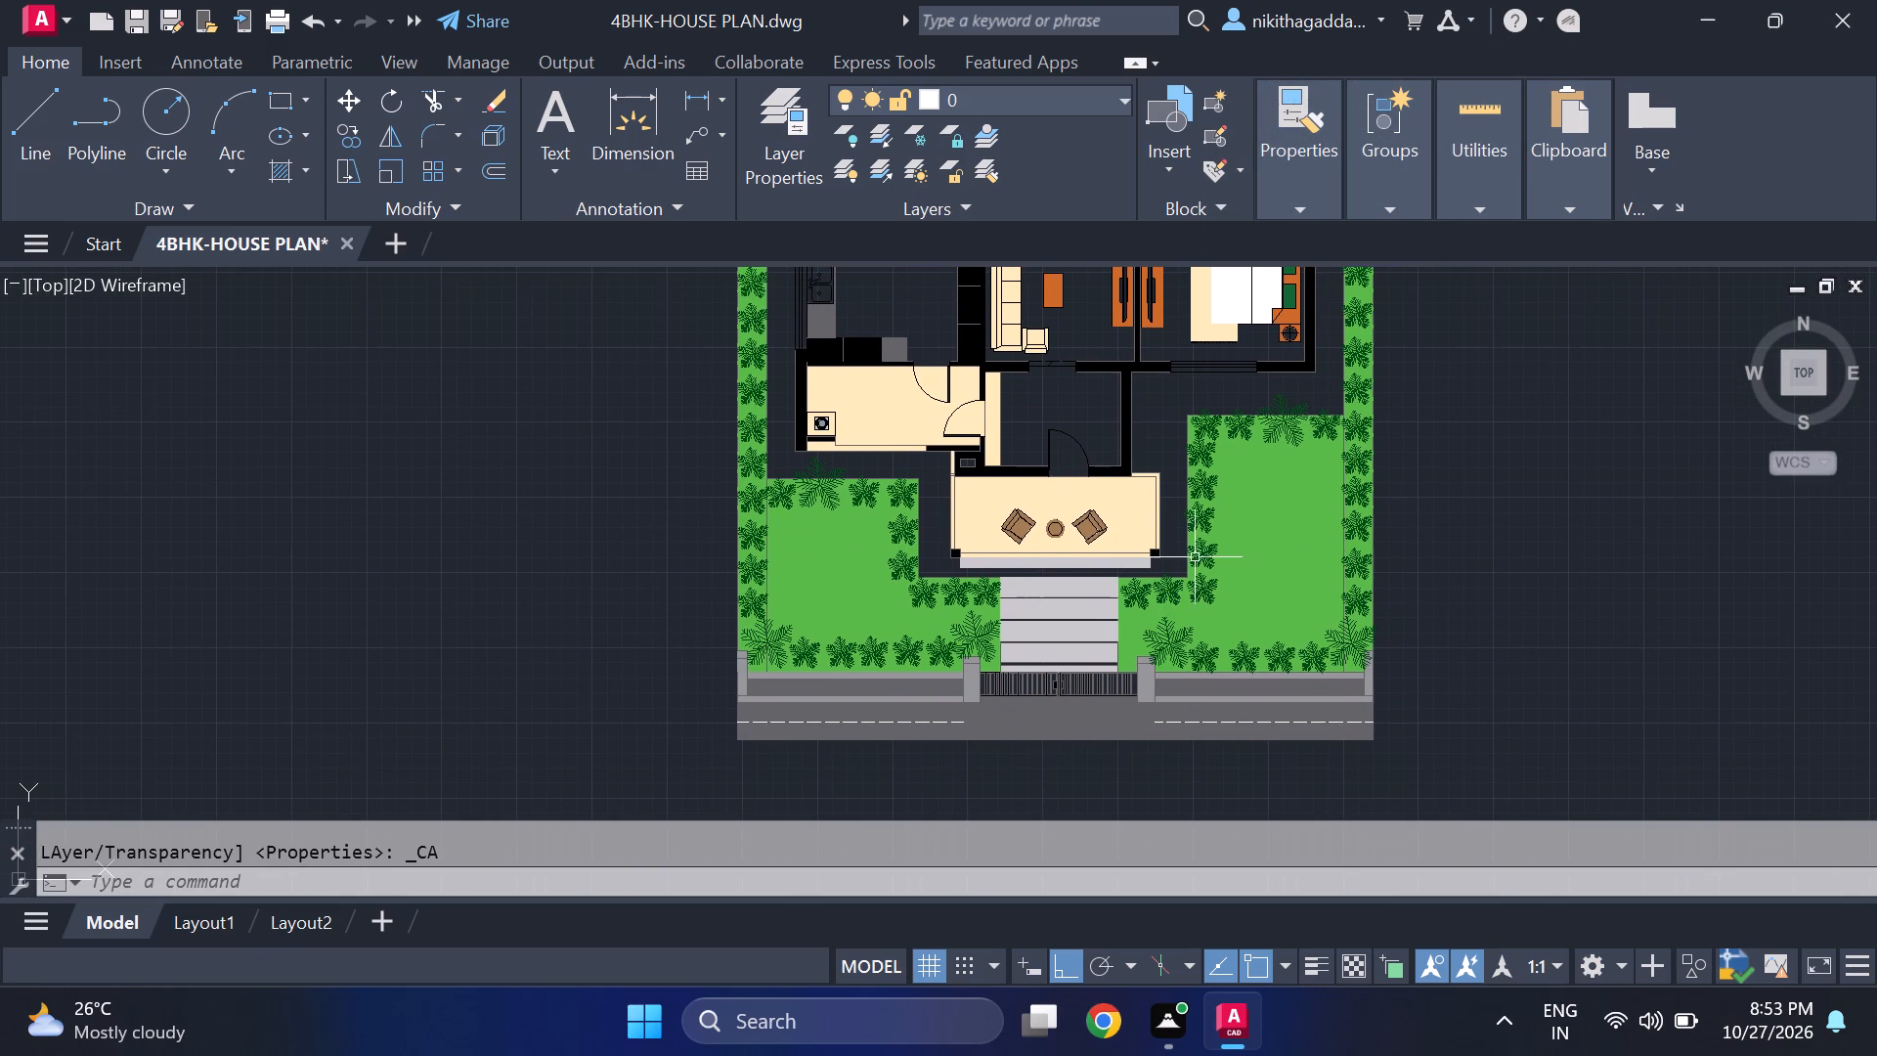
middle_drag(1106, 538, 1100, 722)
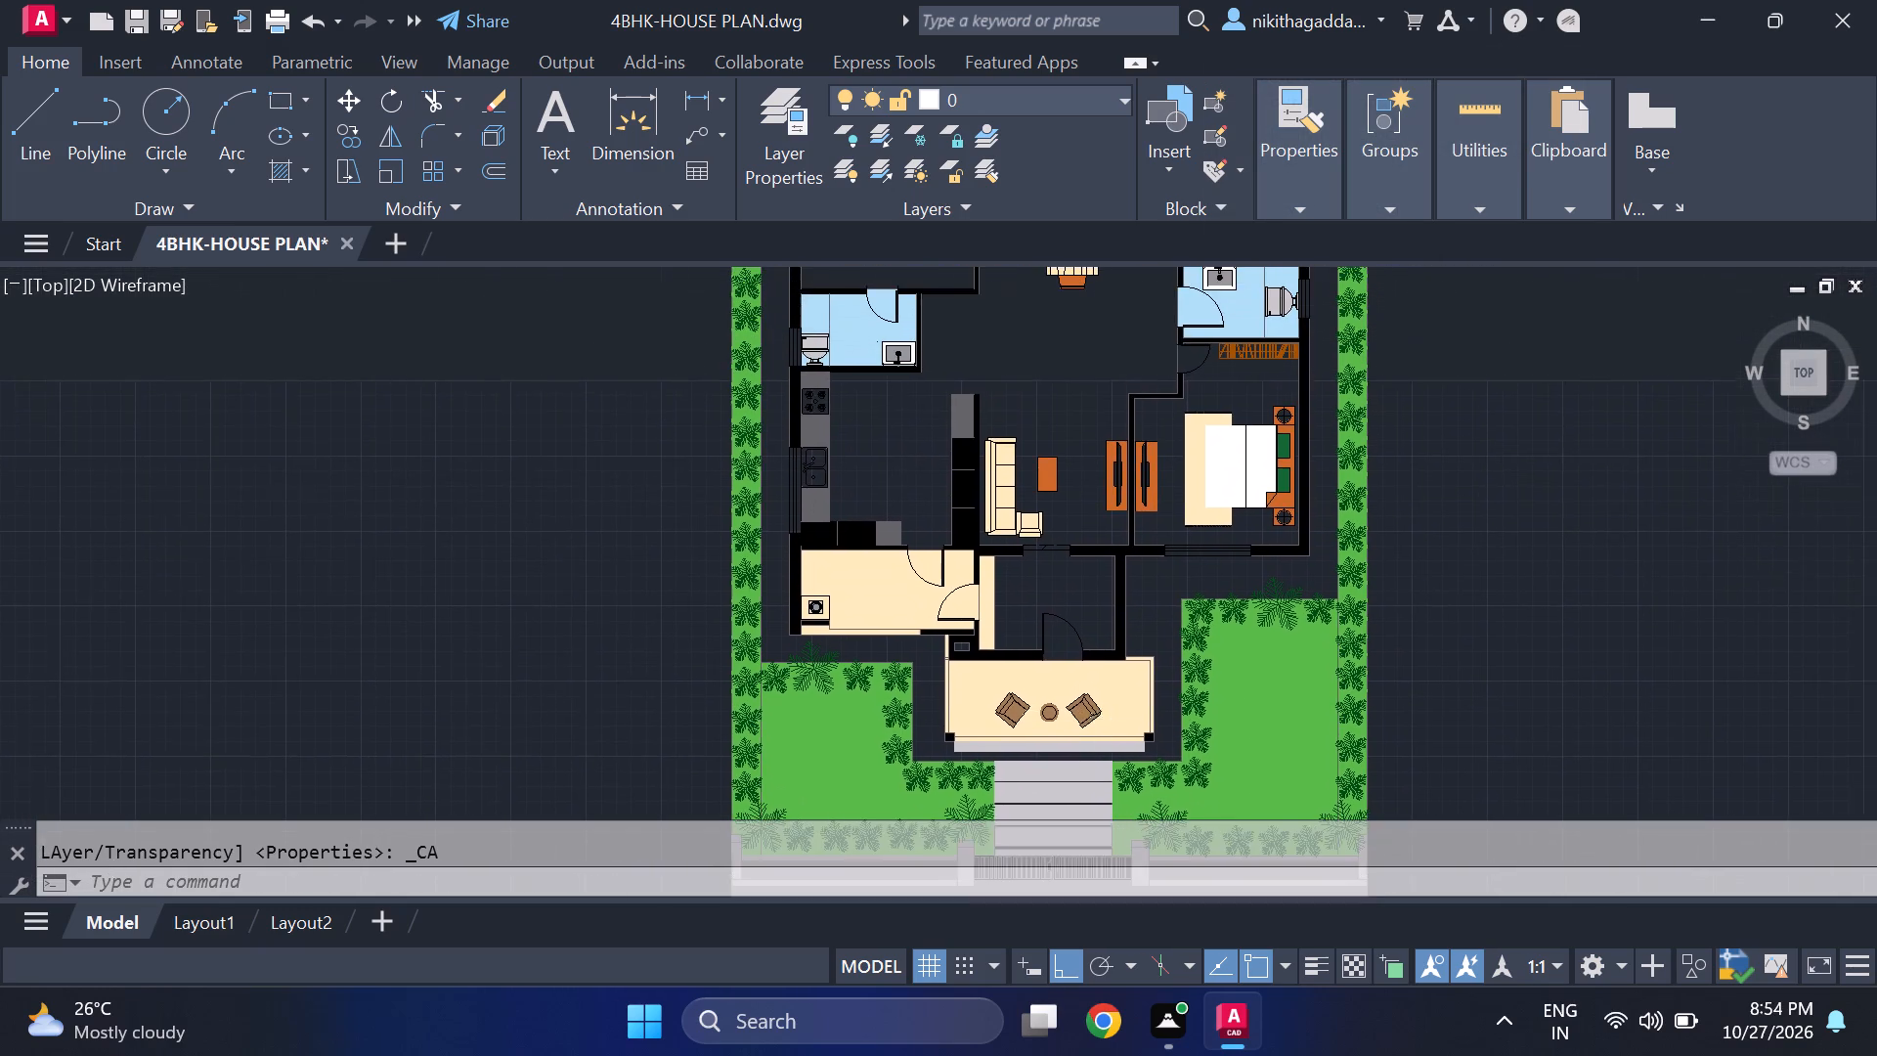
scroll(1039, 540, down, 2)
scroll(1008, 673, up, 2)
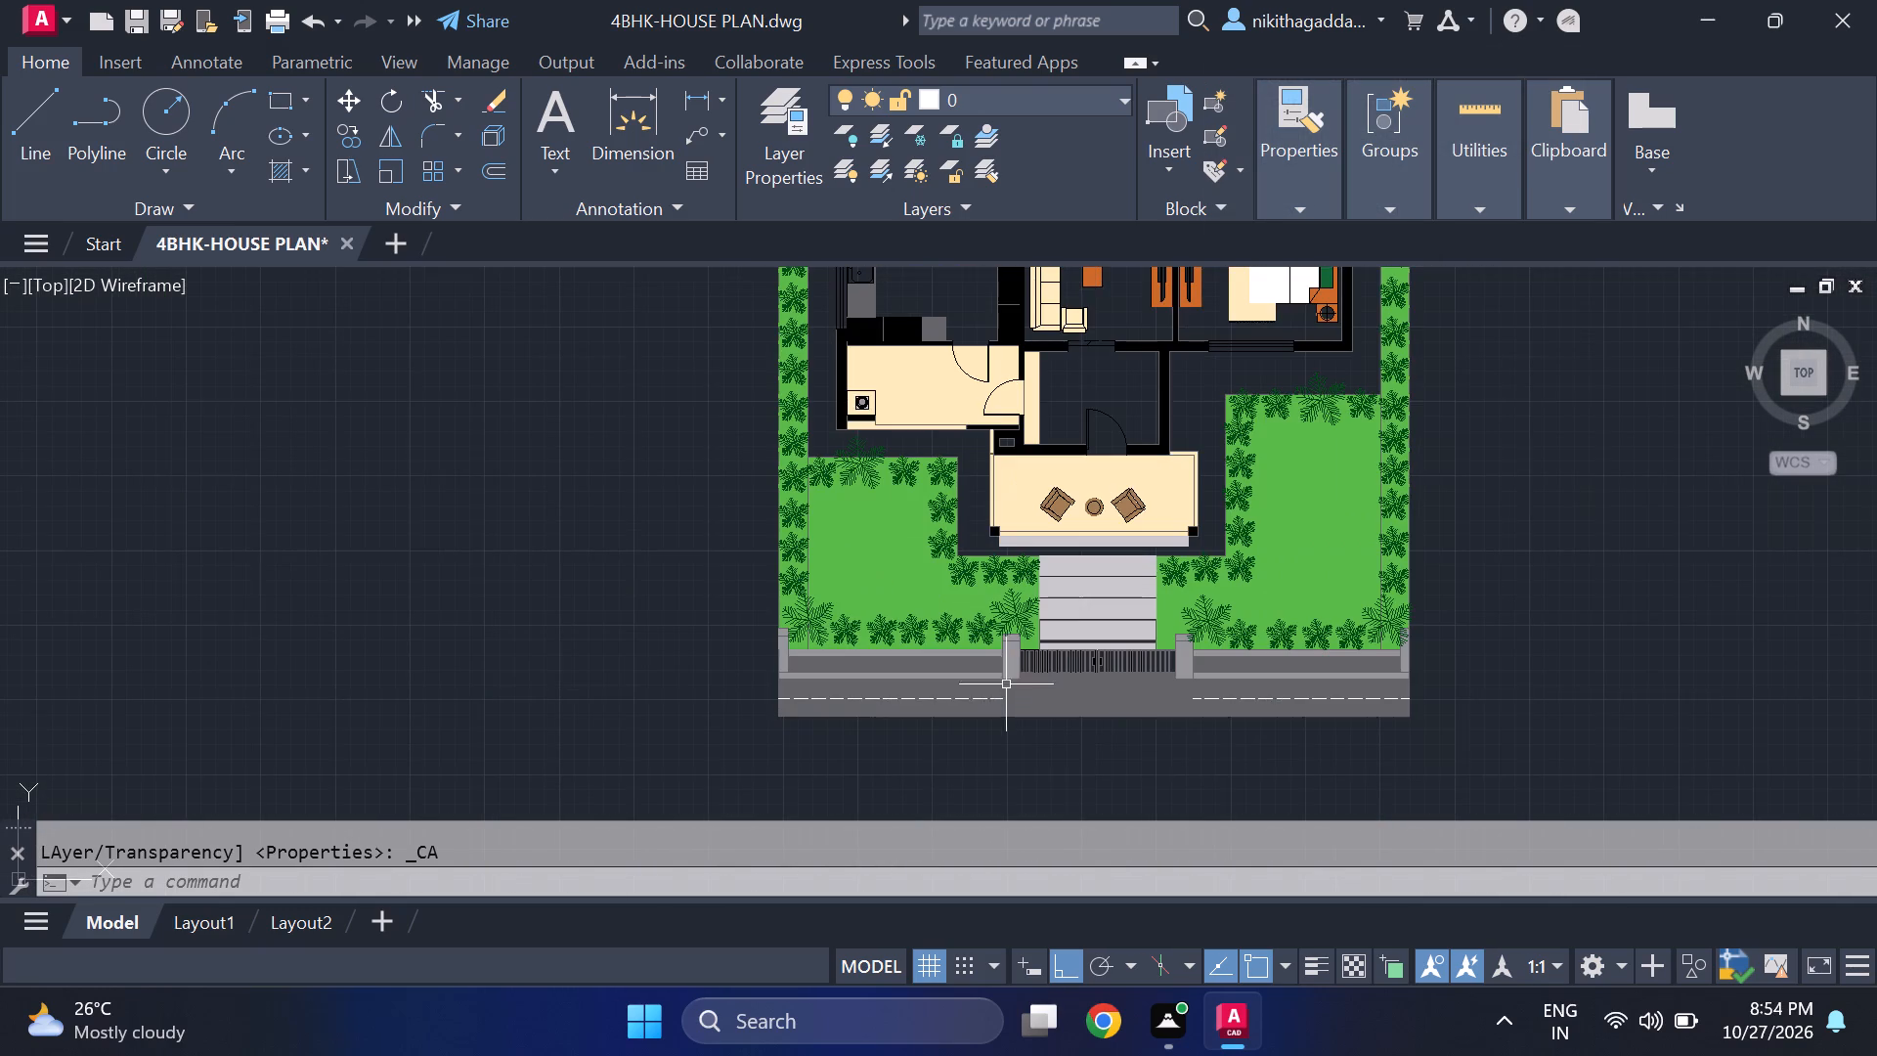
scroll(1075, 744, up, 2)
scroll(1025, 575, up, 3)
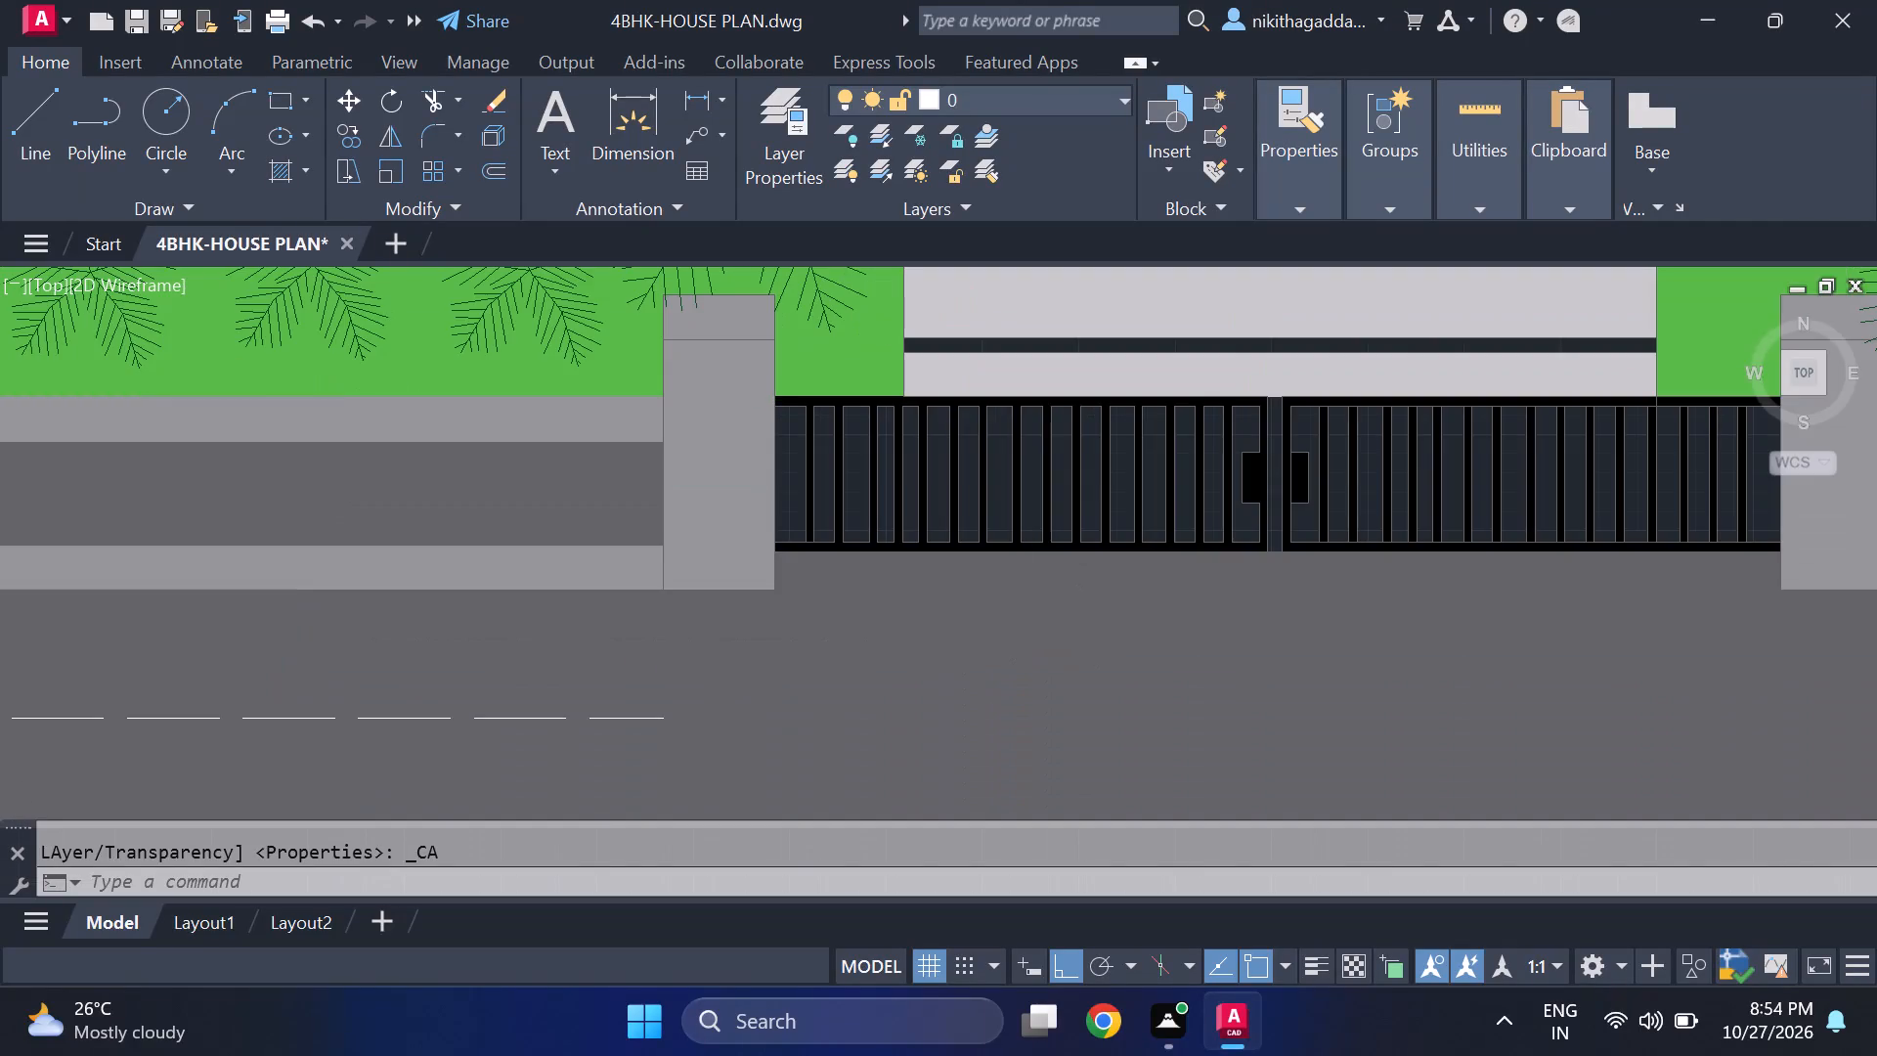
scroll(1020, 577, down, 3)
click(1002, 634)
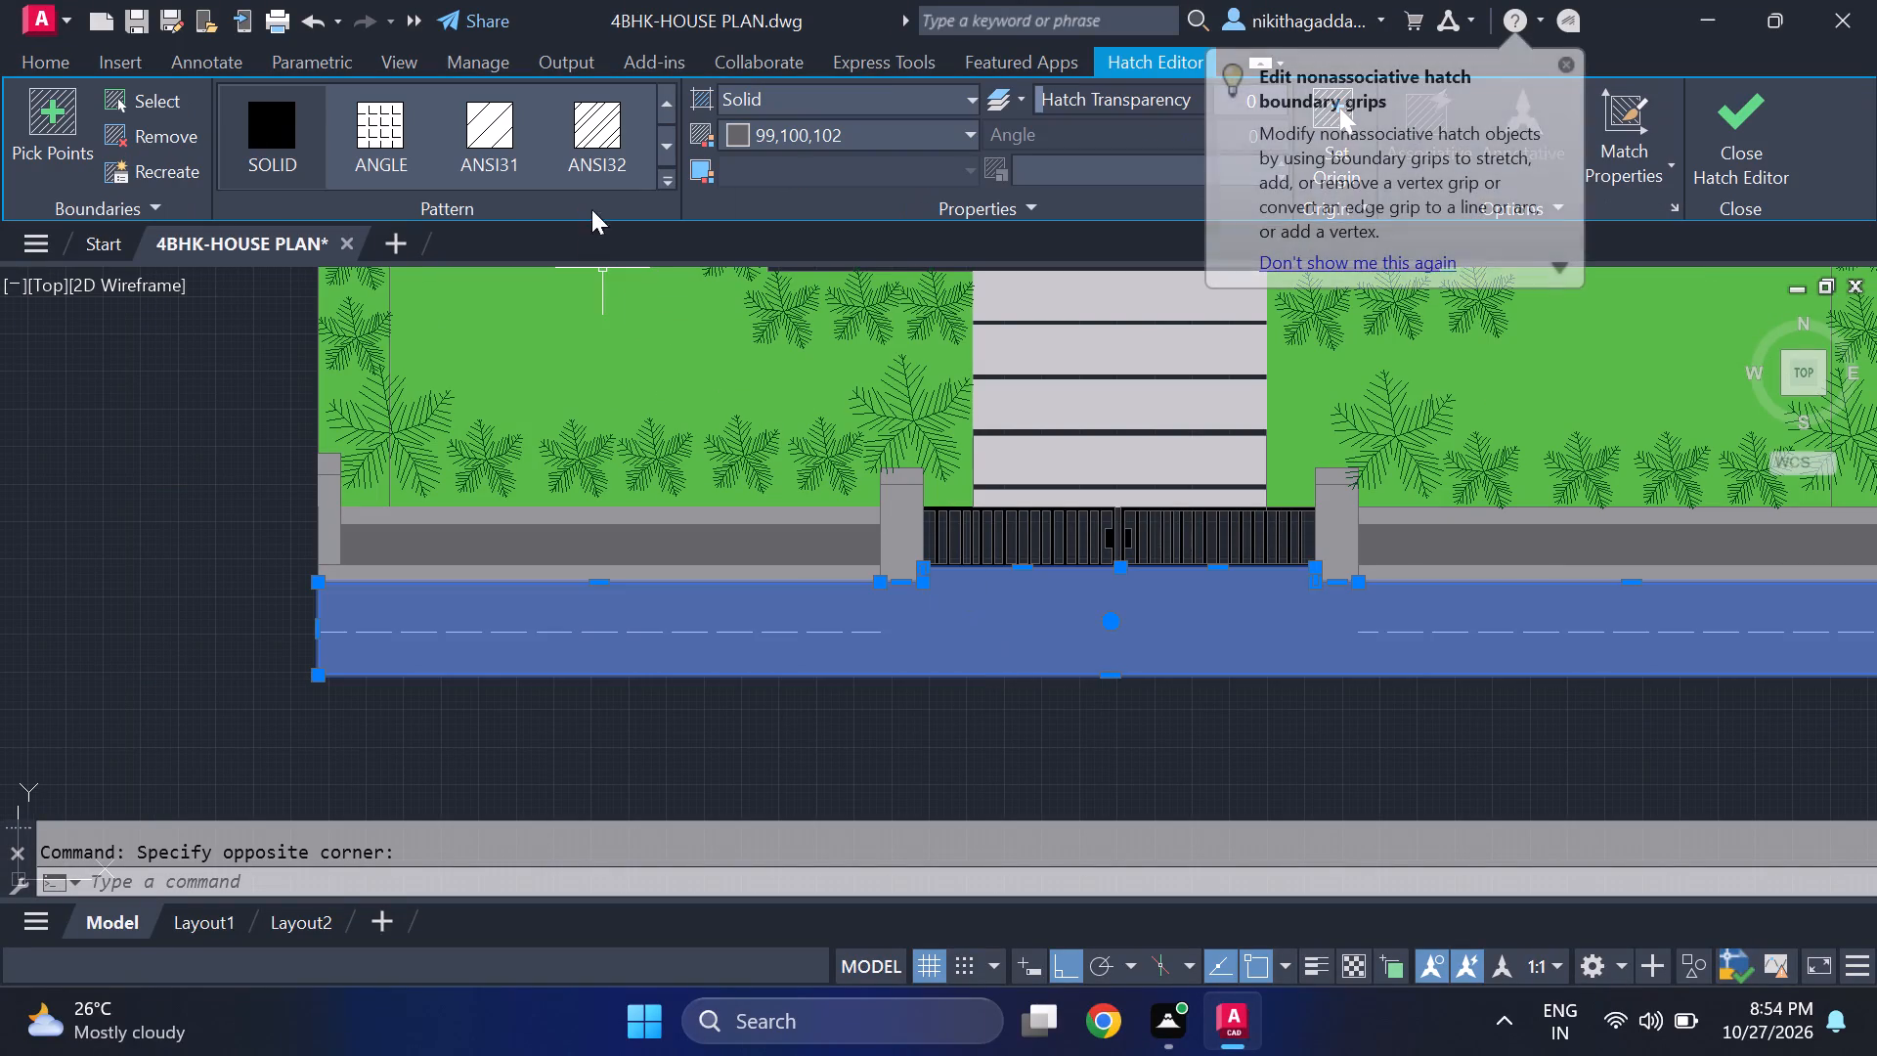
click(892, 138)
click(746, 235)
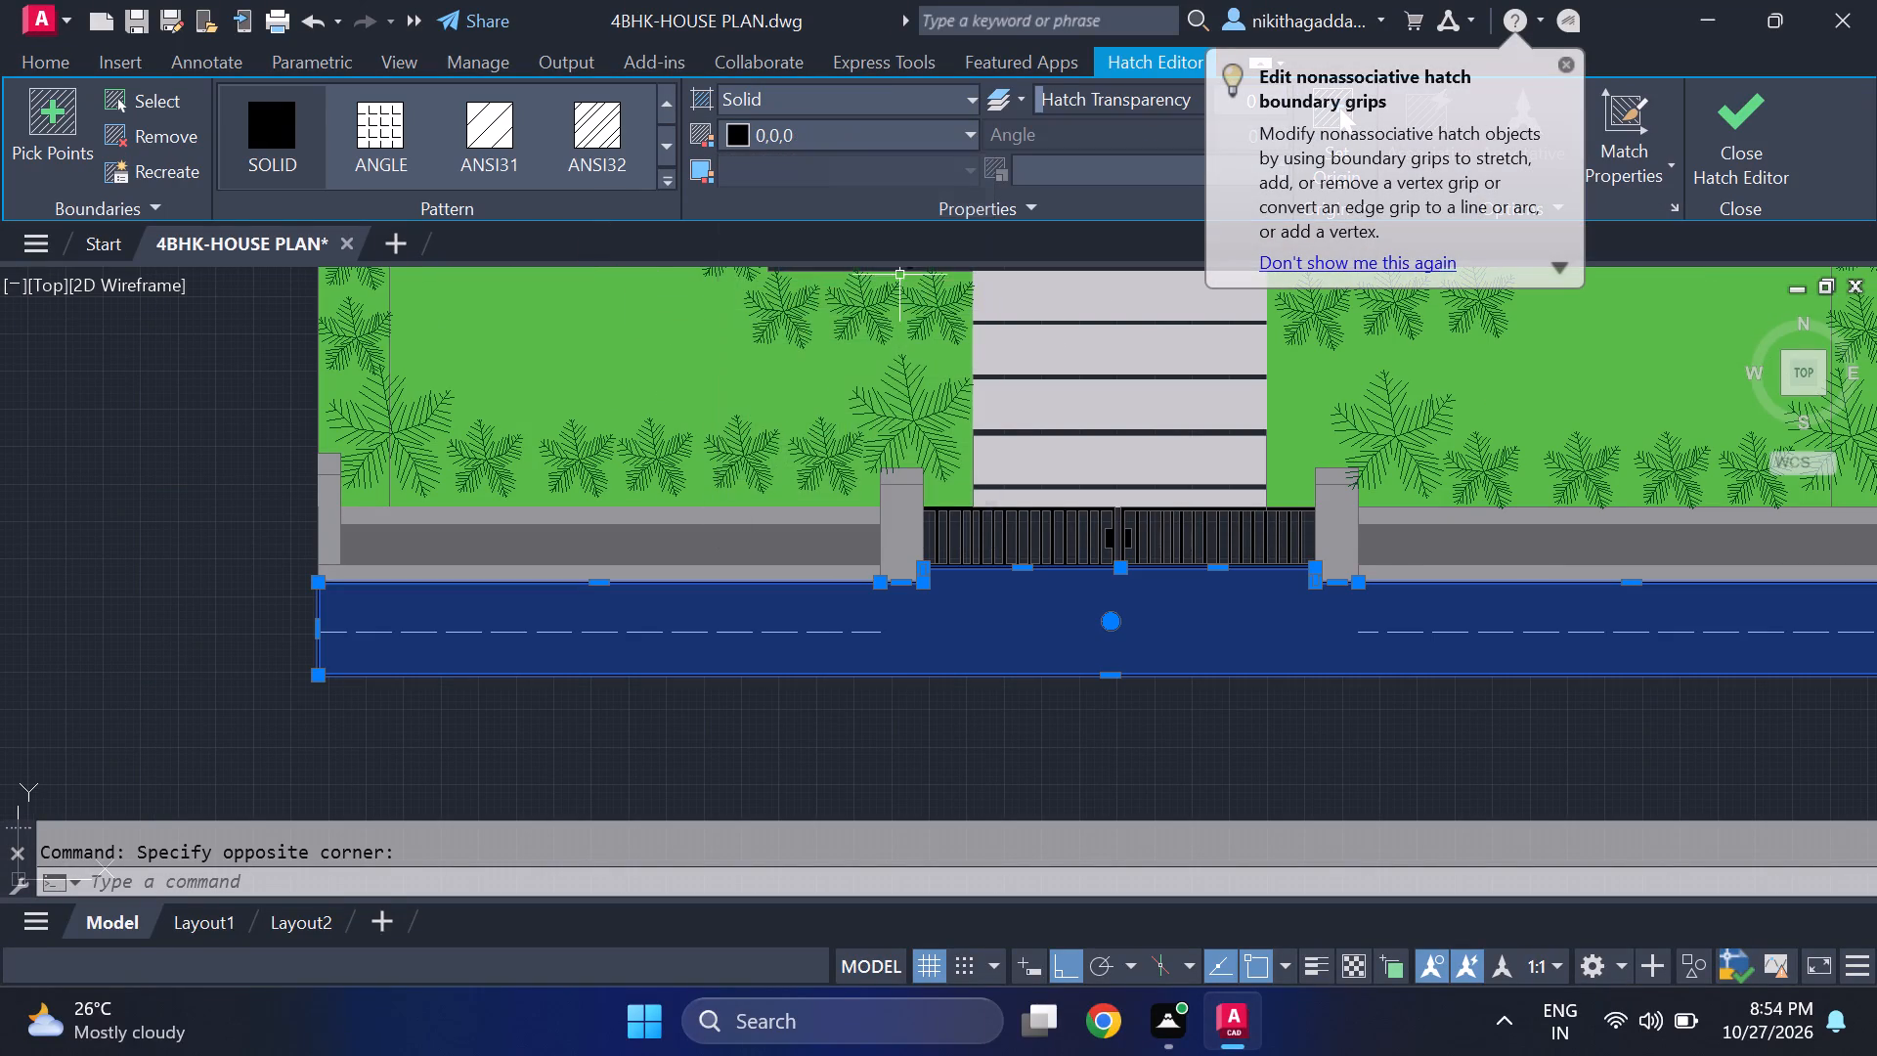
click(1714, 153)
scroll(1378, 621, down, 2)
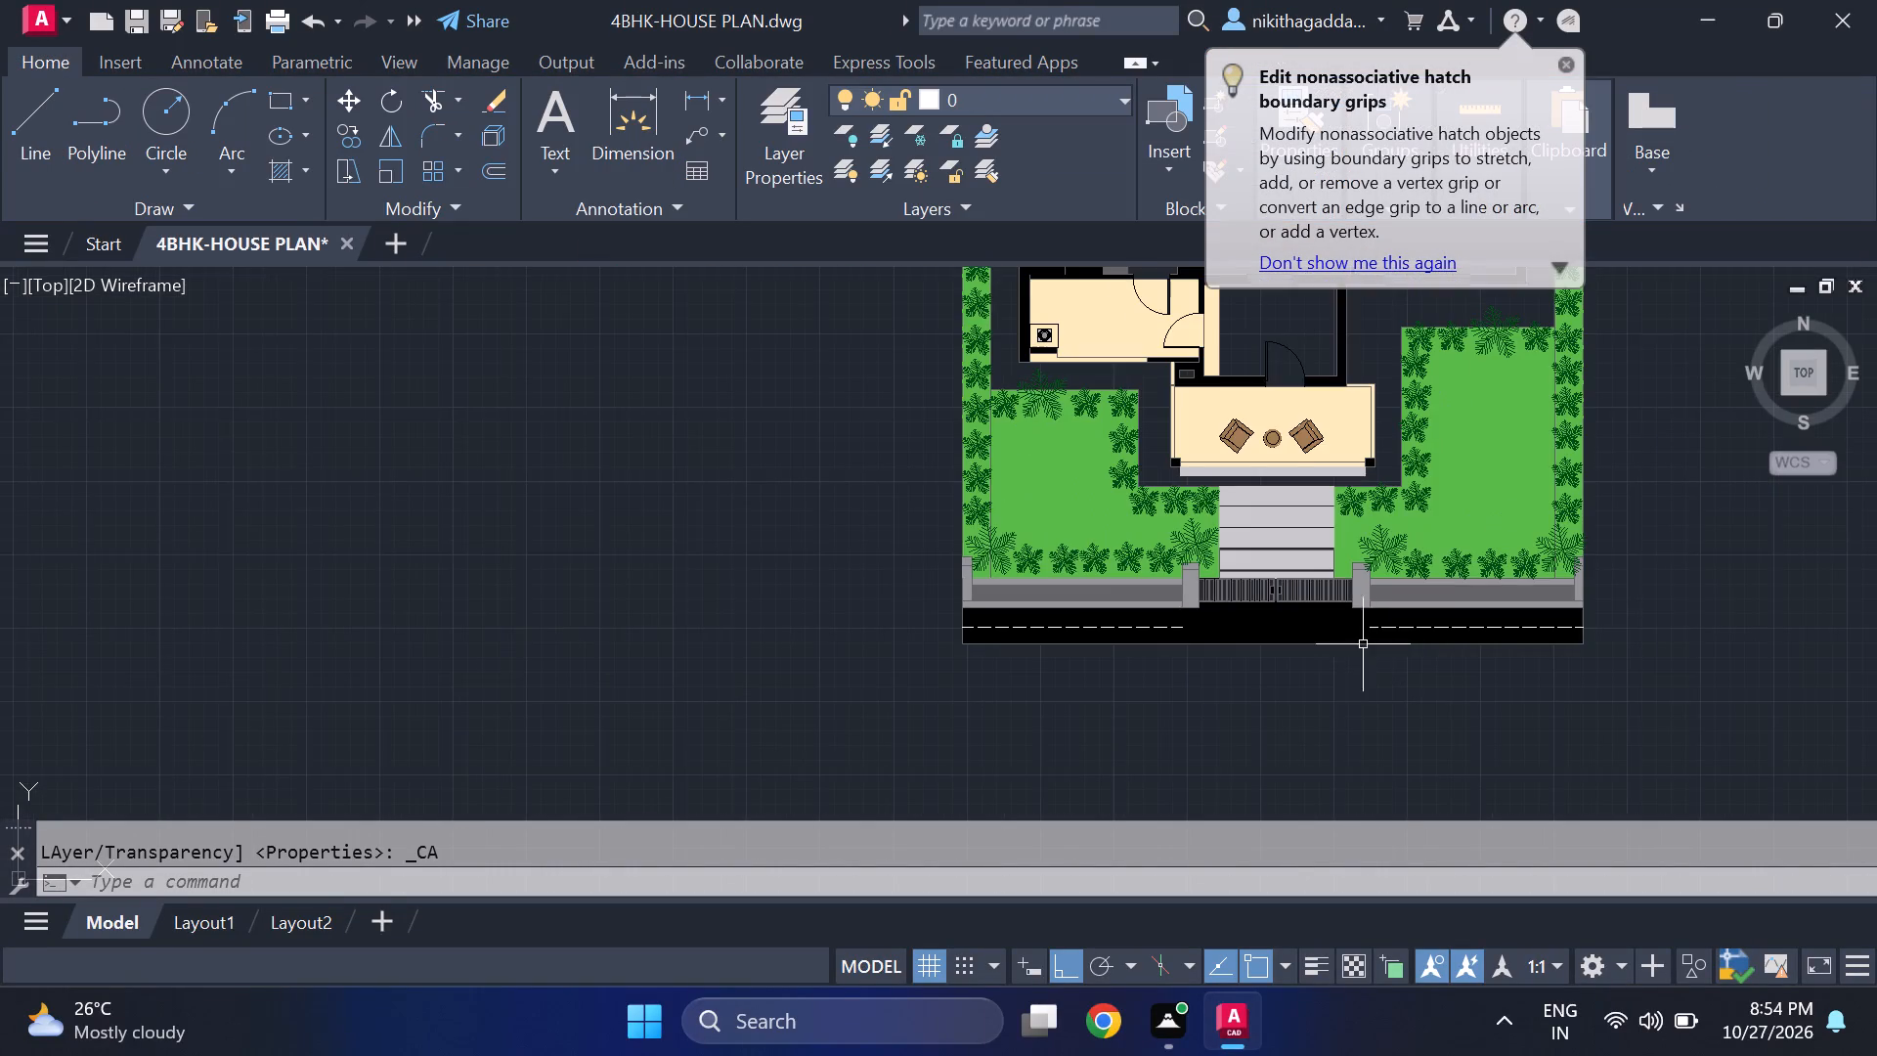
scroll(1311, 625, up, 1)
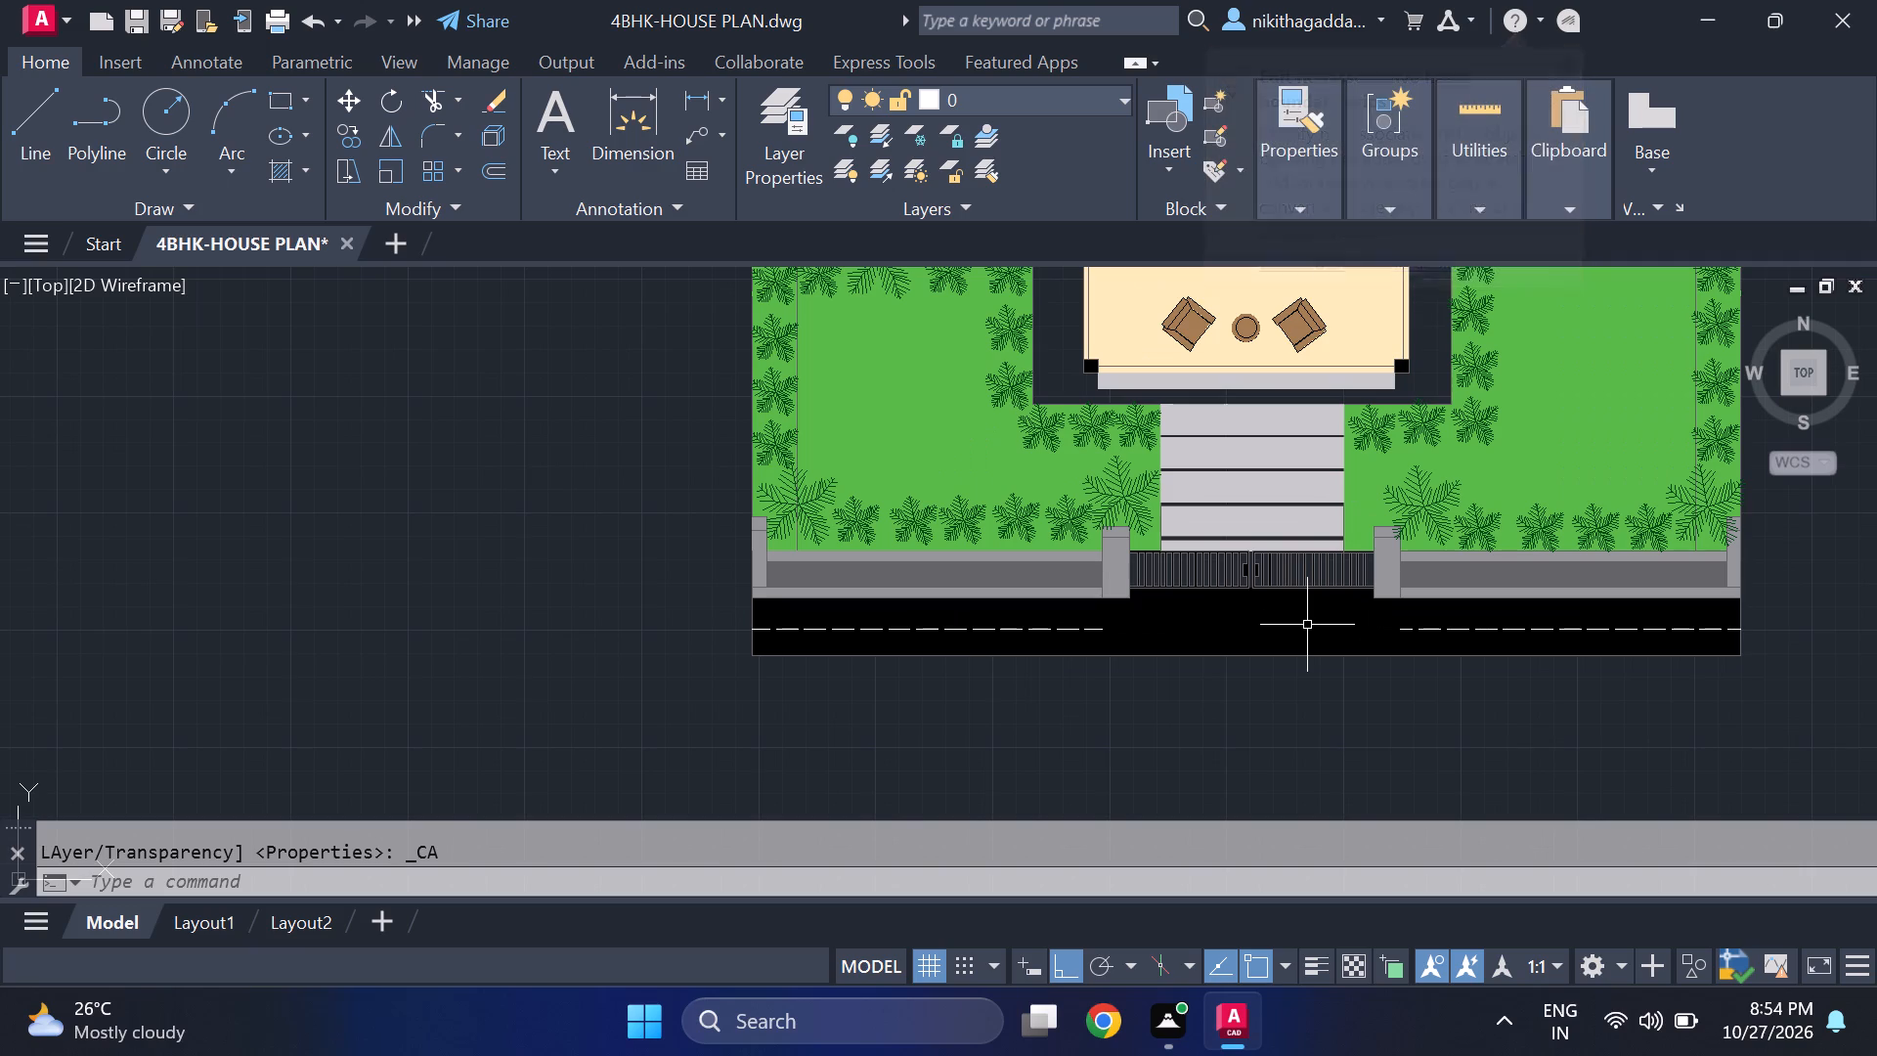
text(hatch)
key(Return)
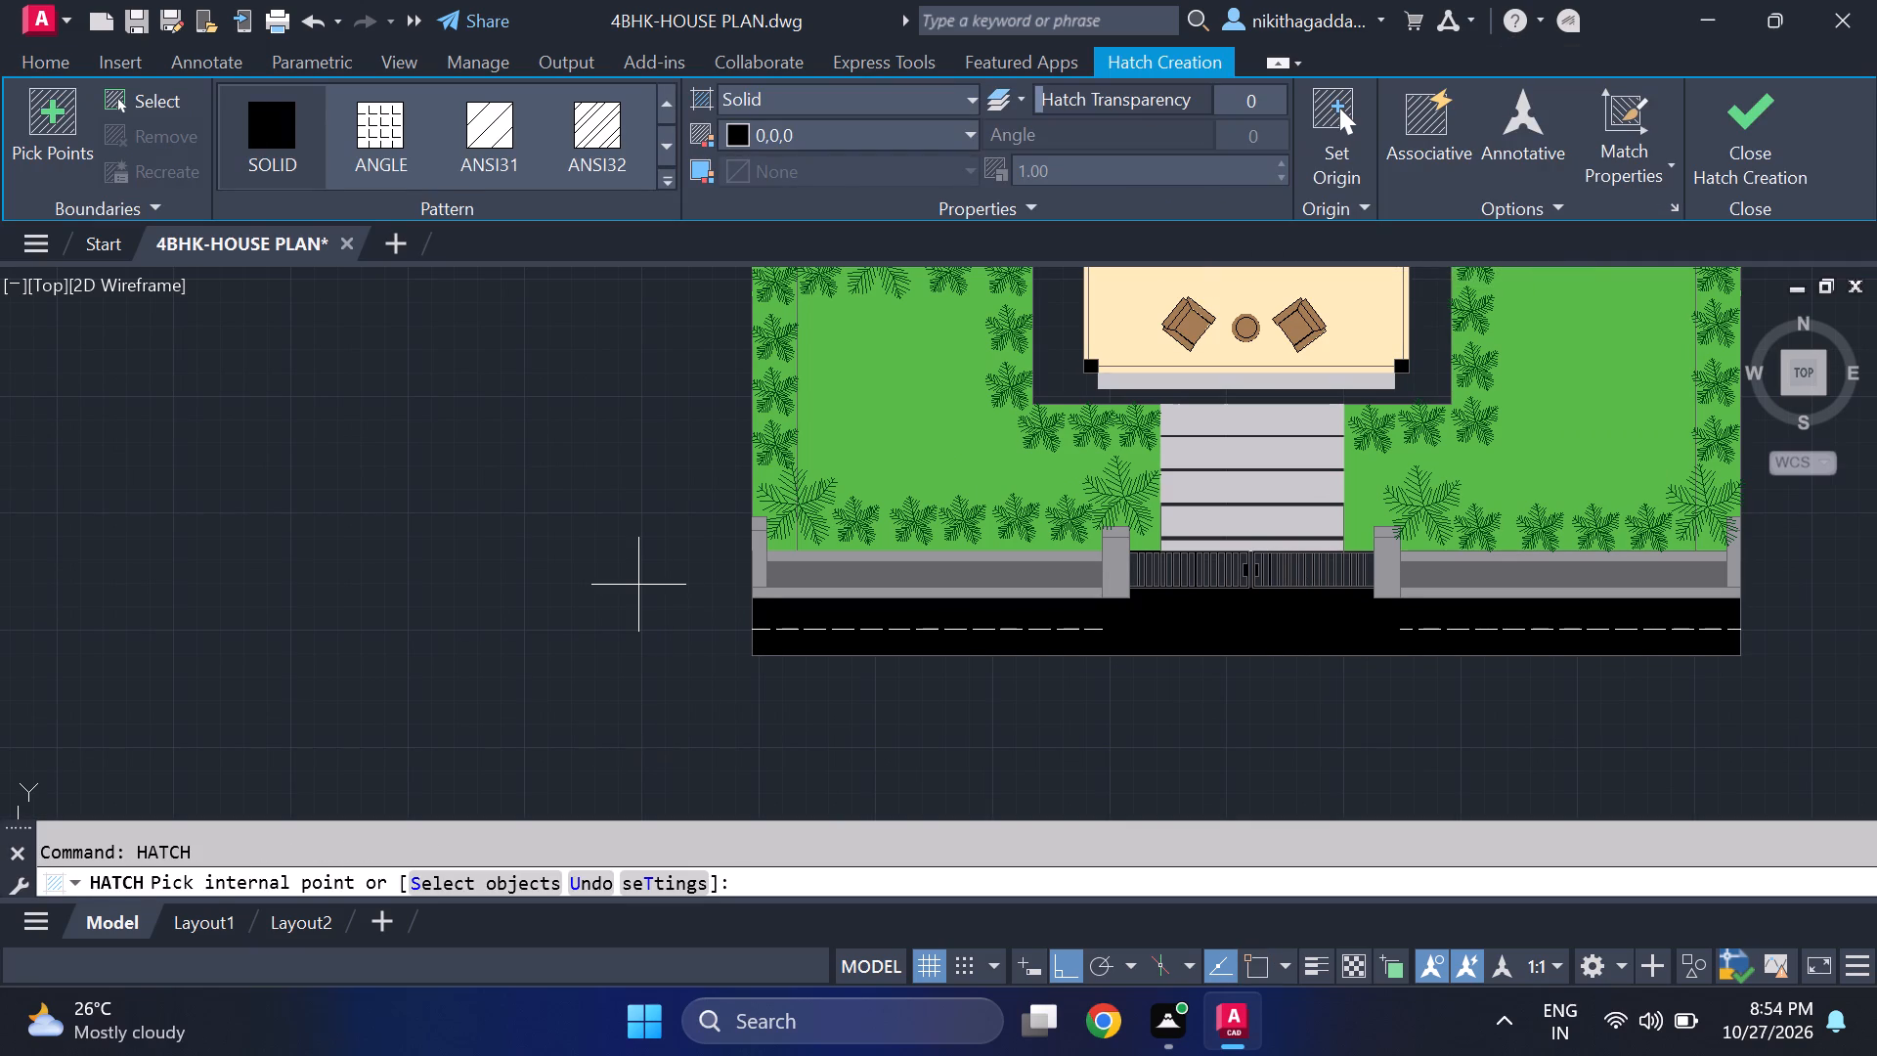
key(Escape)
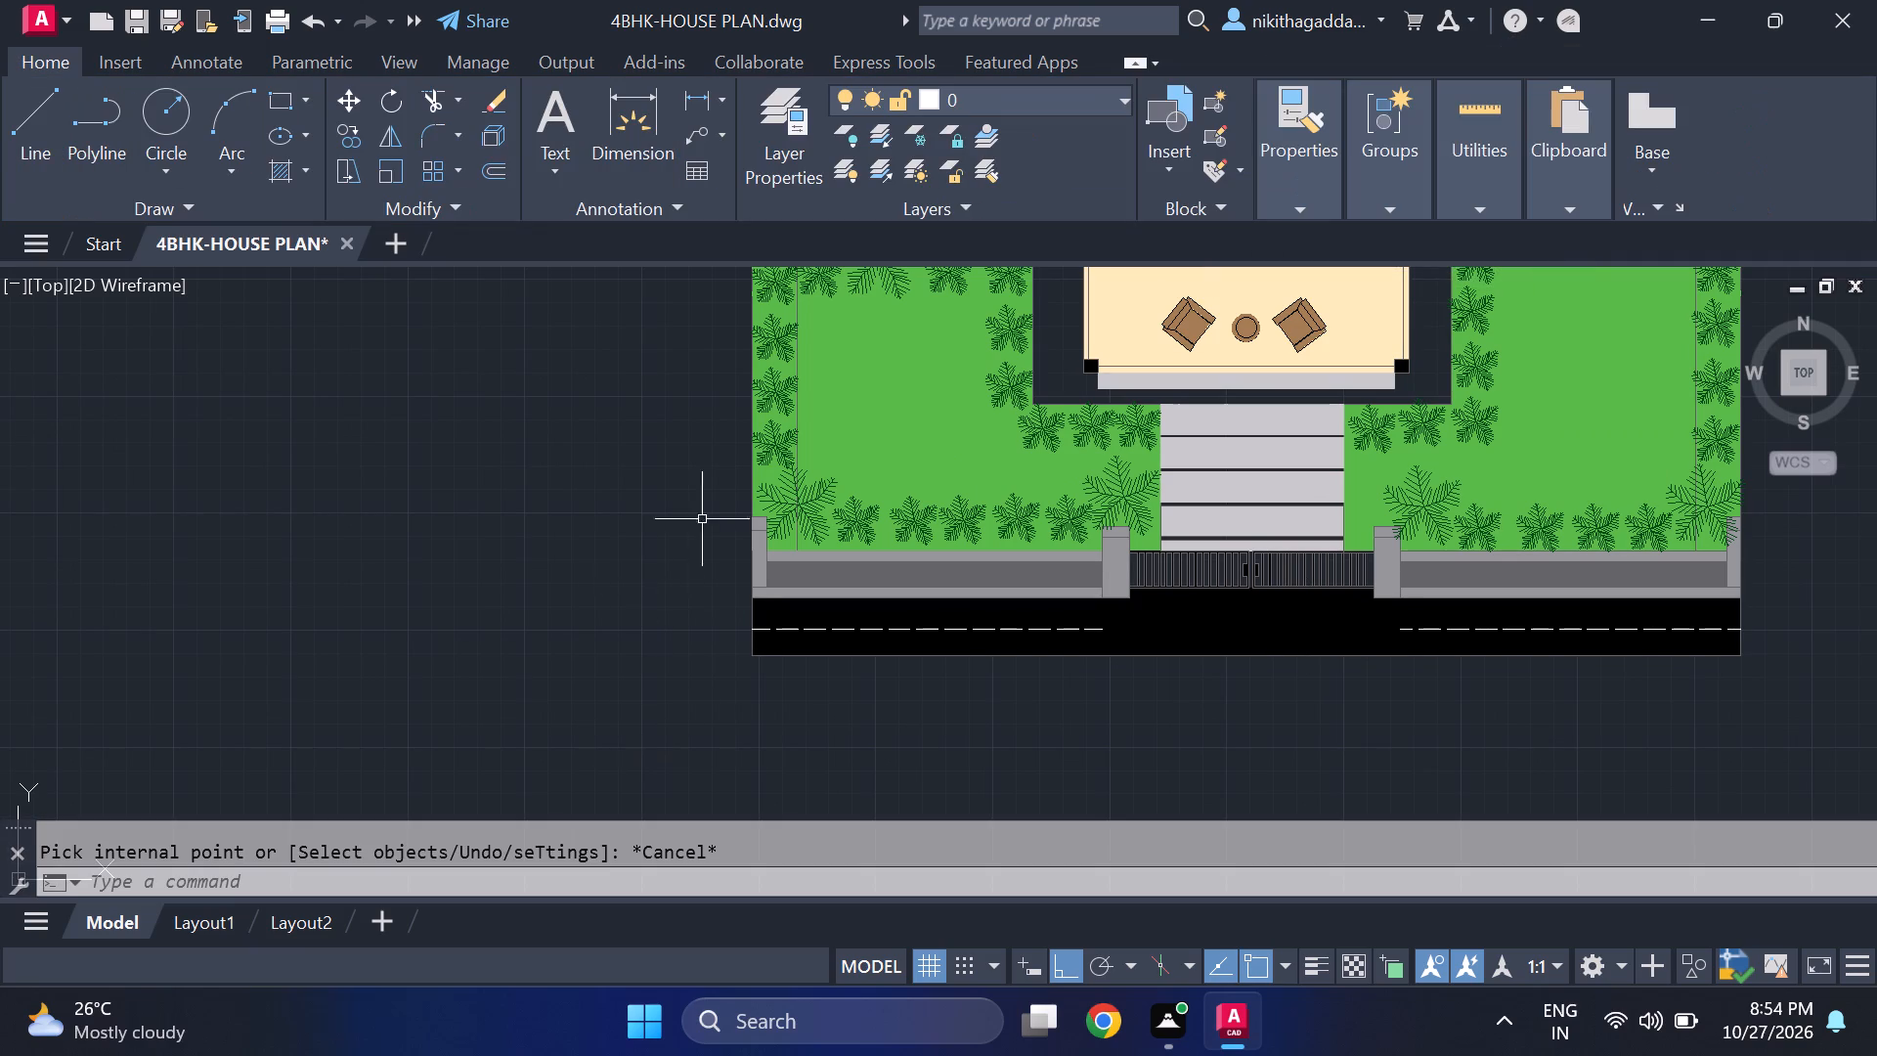
Set the hatch layer's color to the dark grey true color 61,61,61.
click(1032, 104)
click(940, 237)
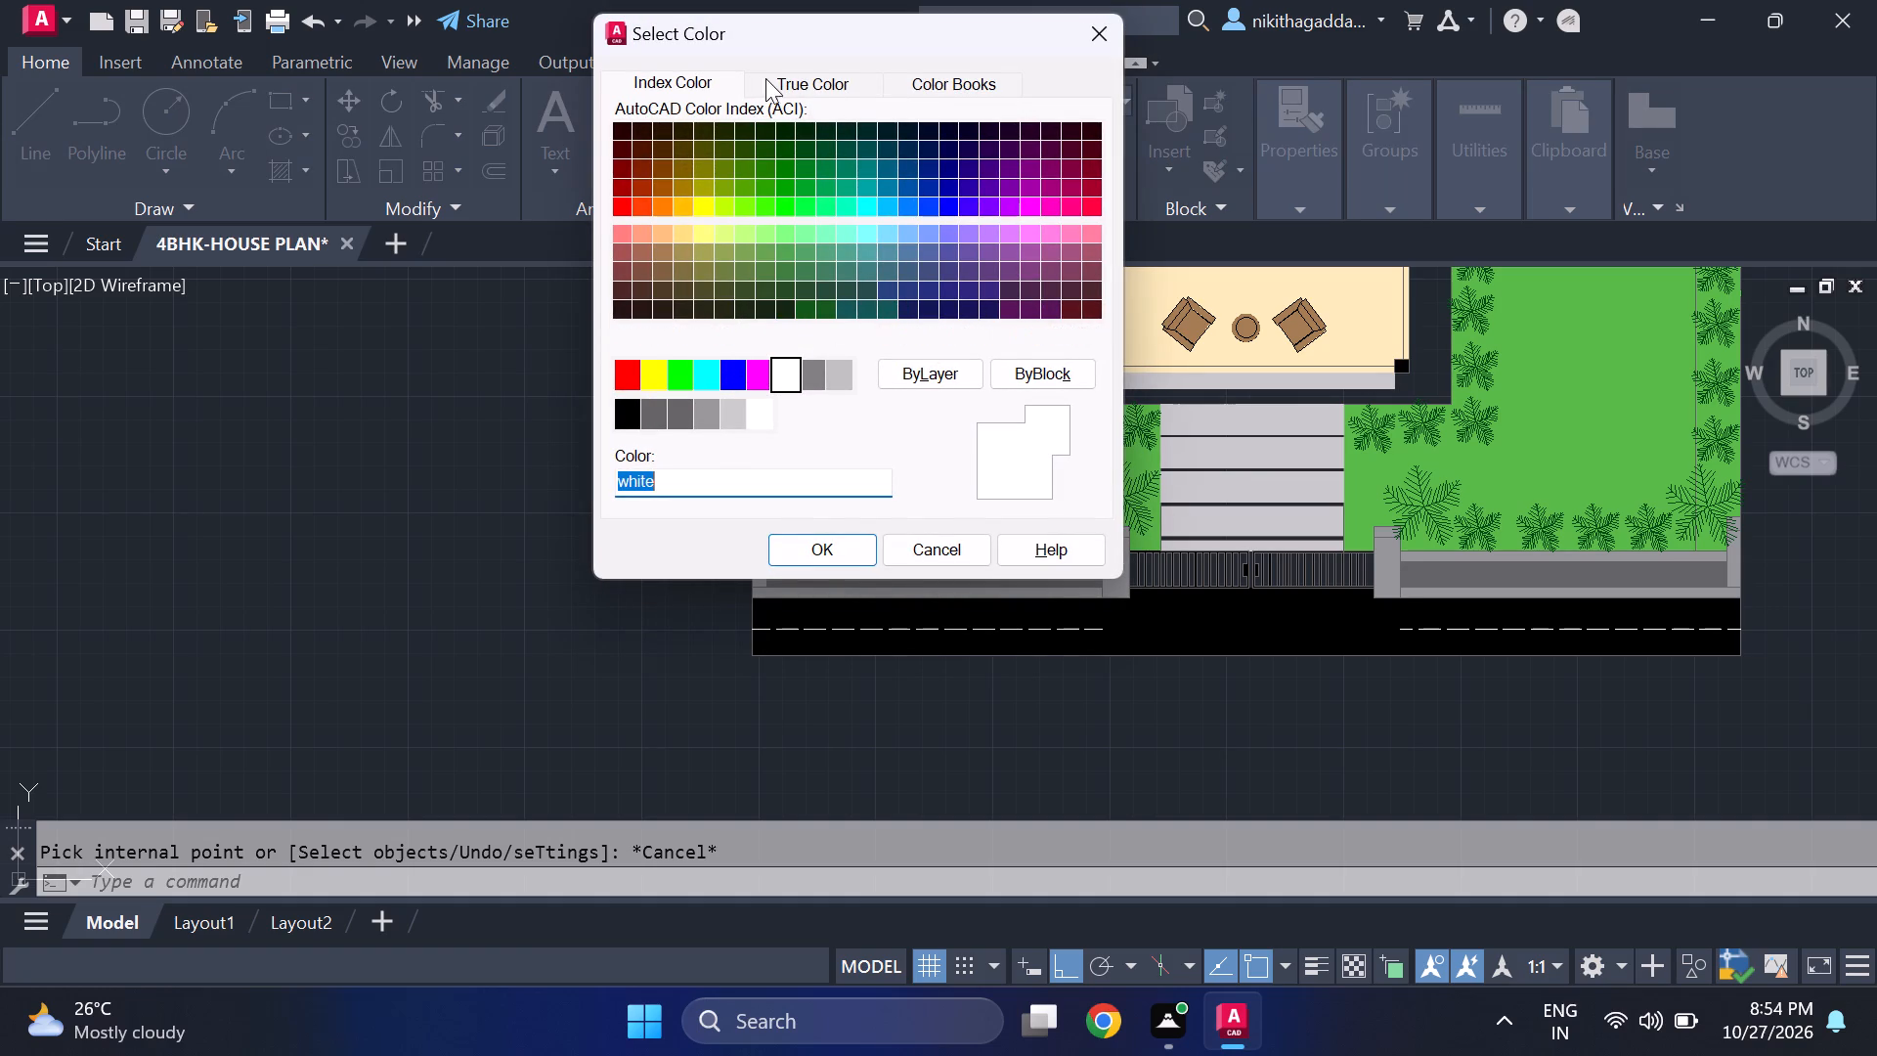
click(808, 77)
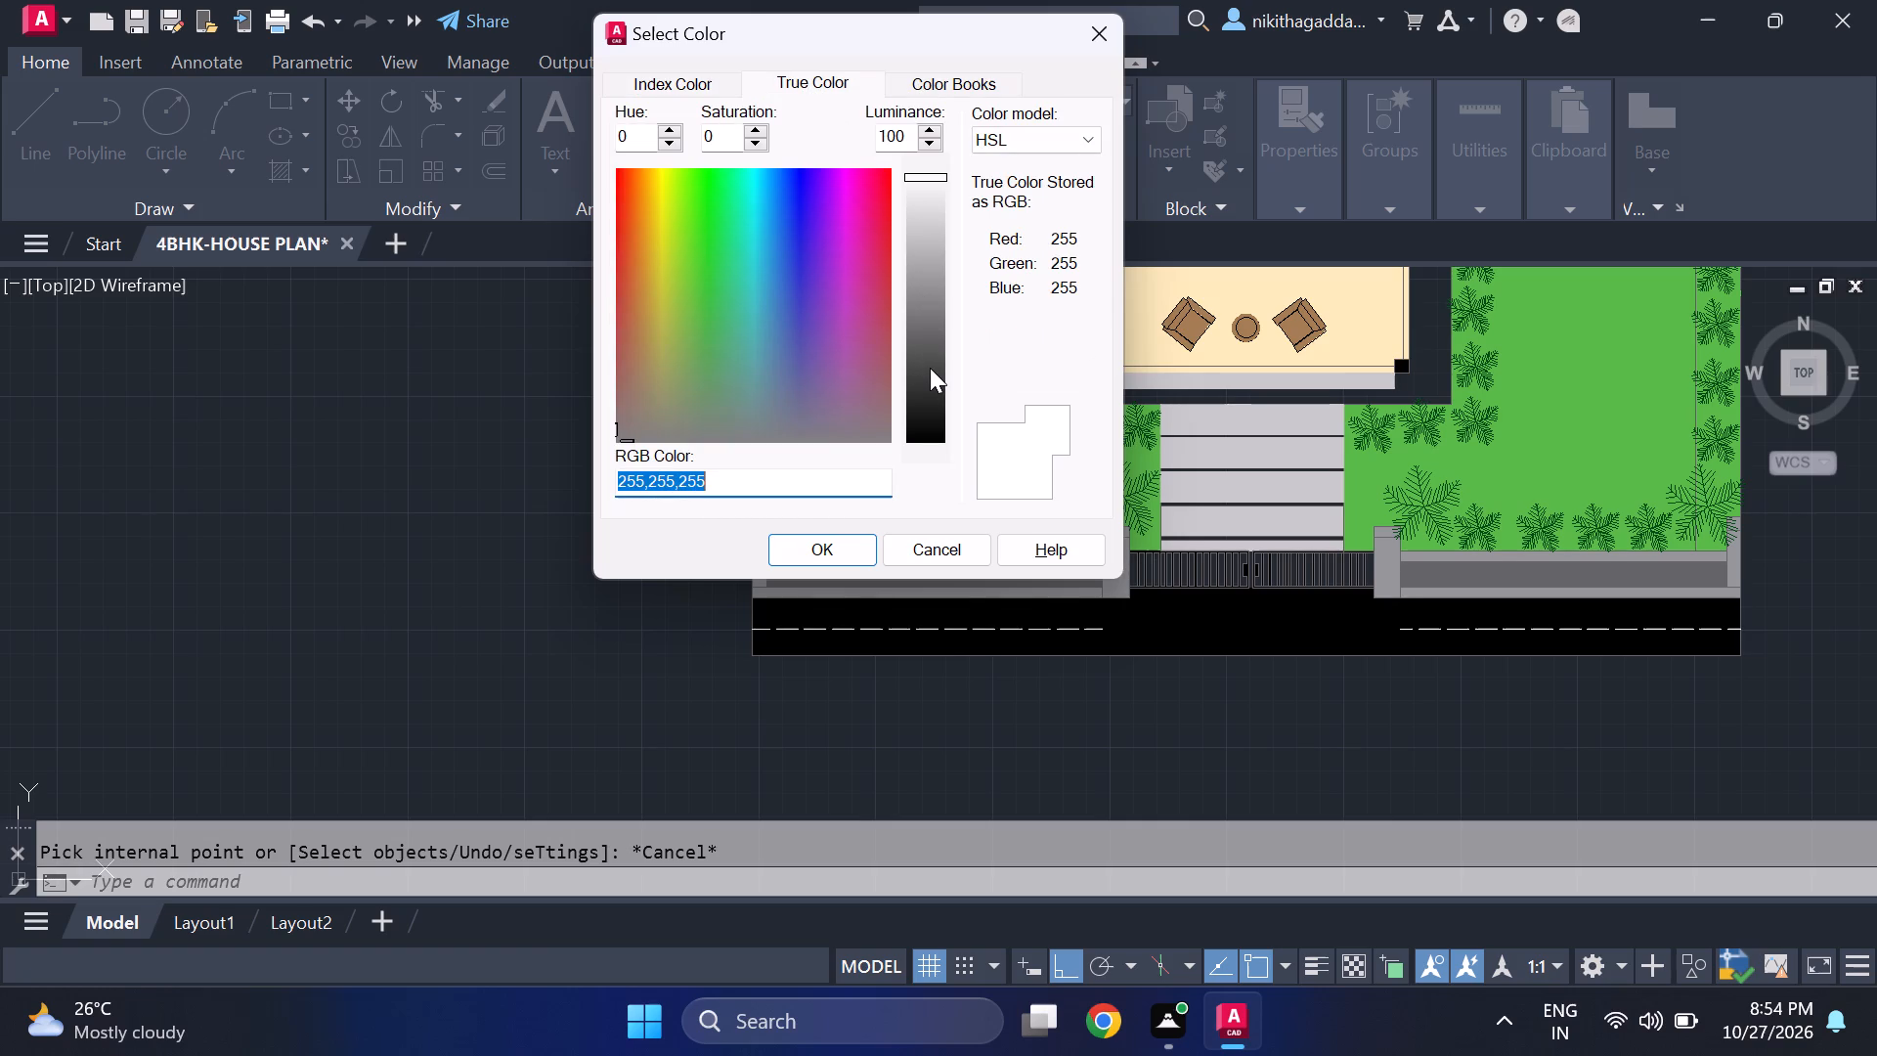
click(930, 369)
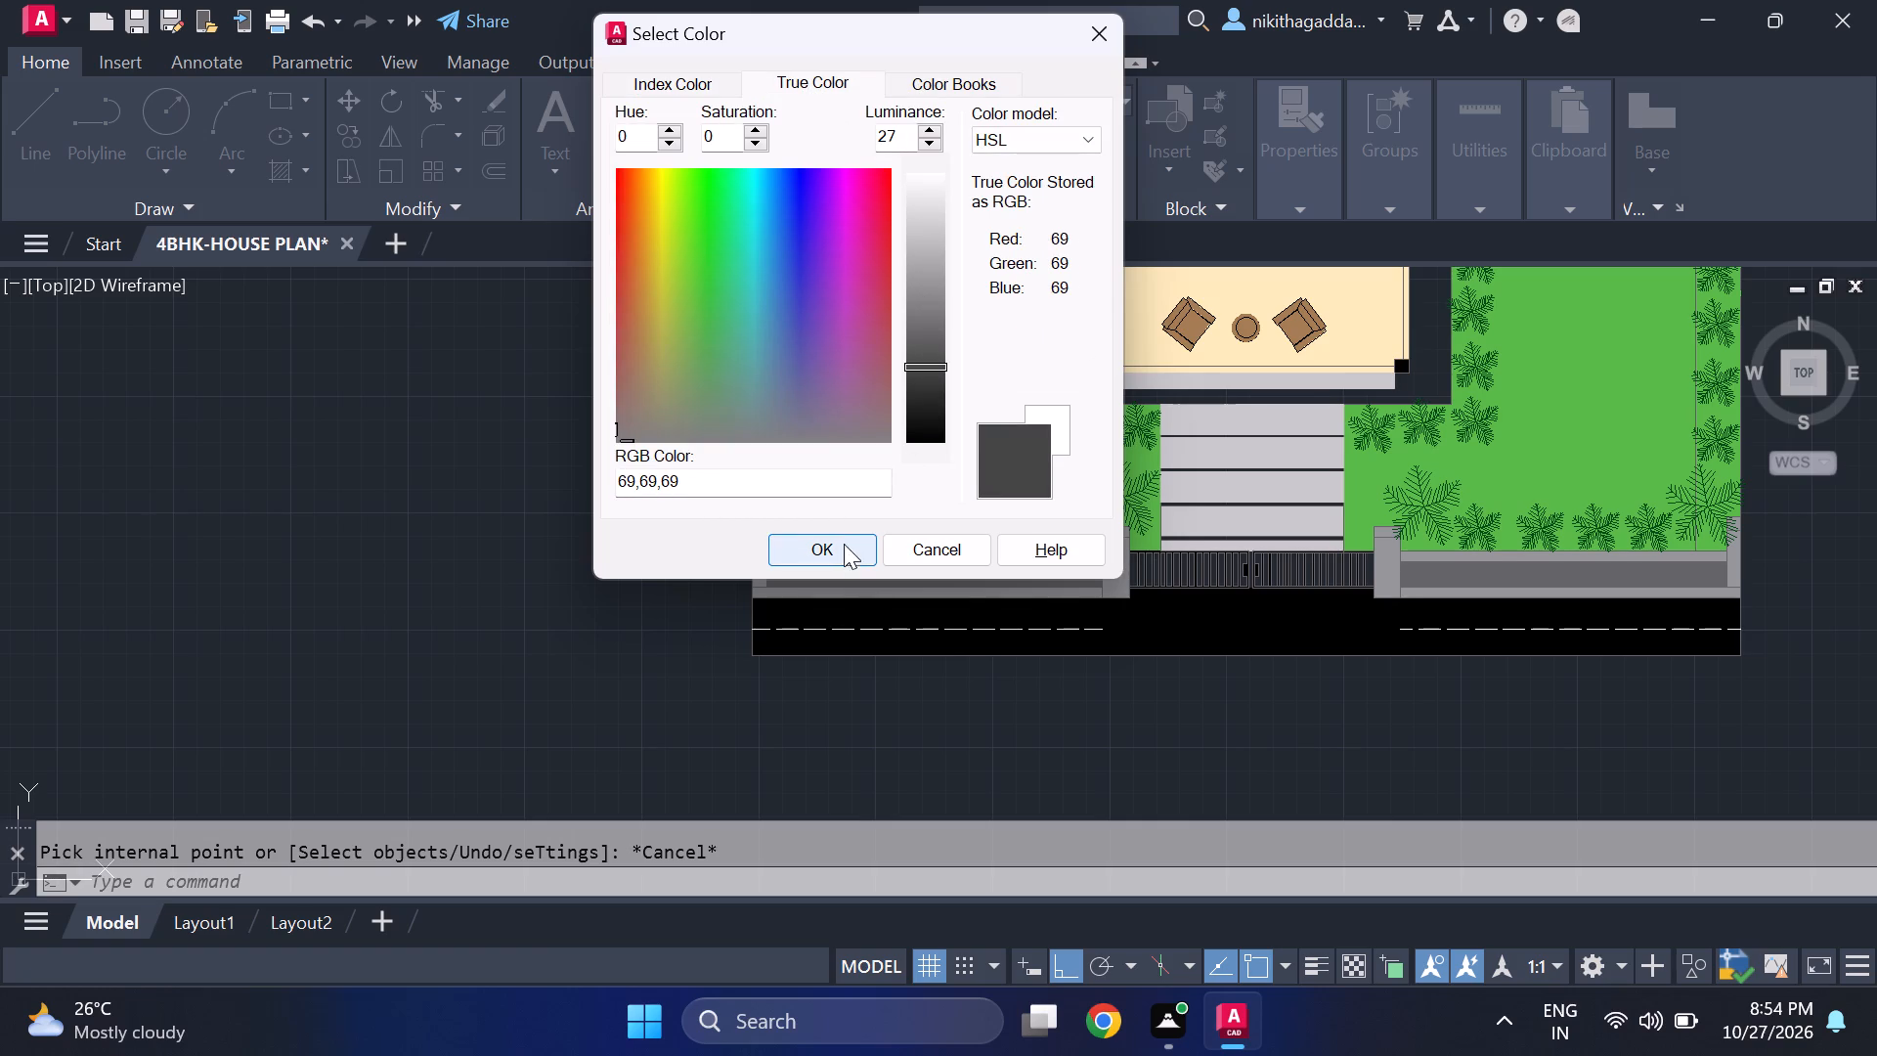
click(929, 378)
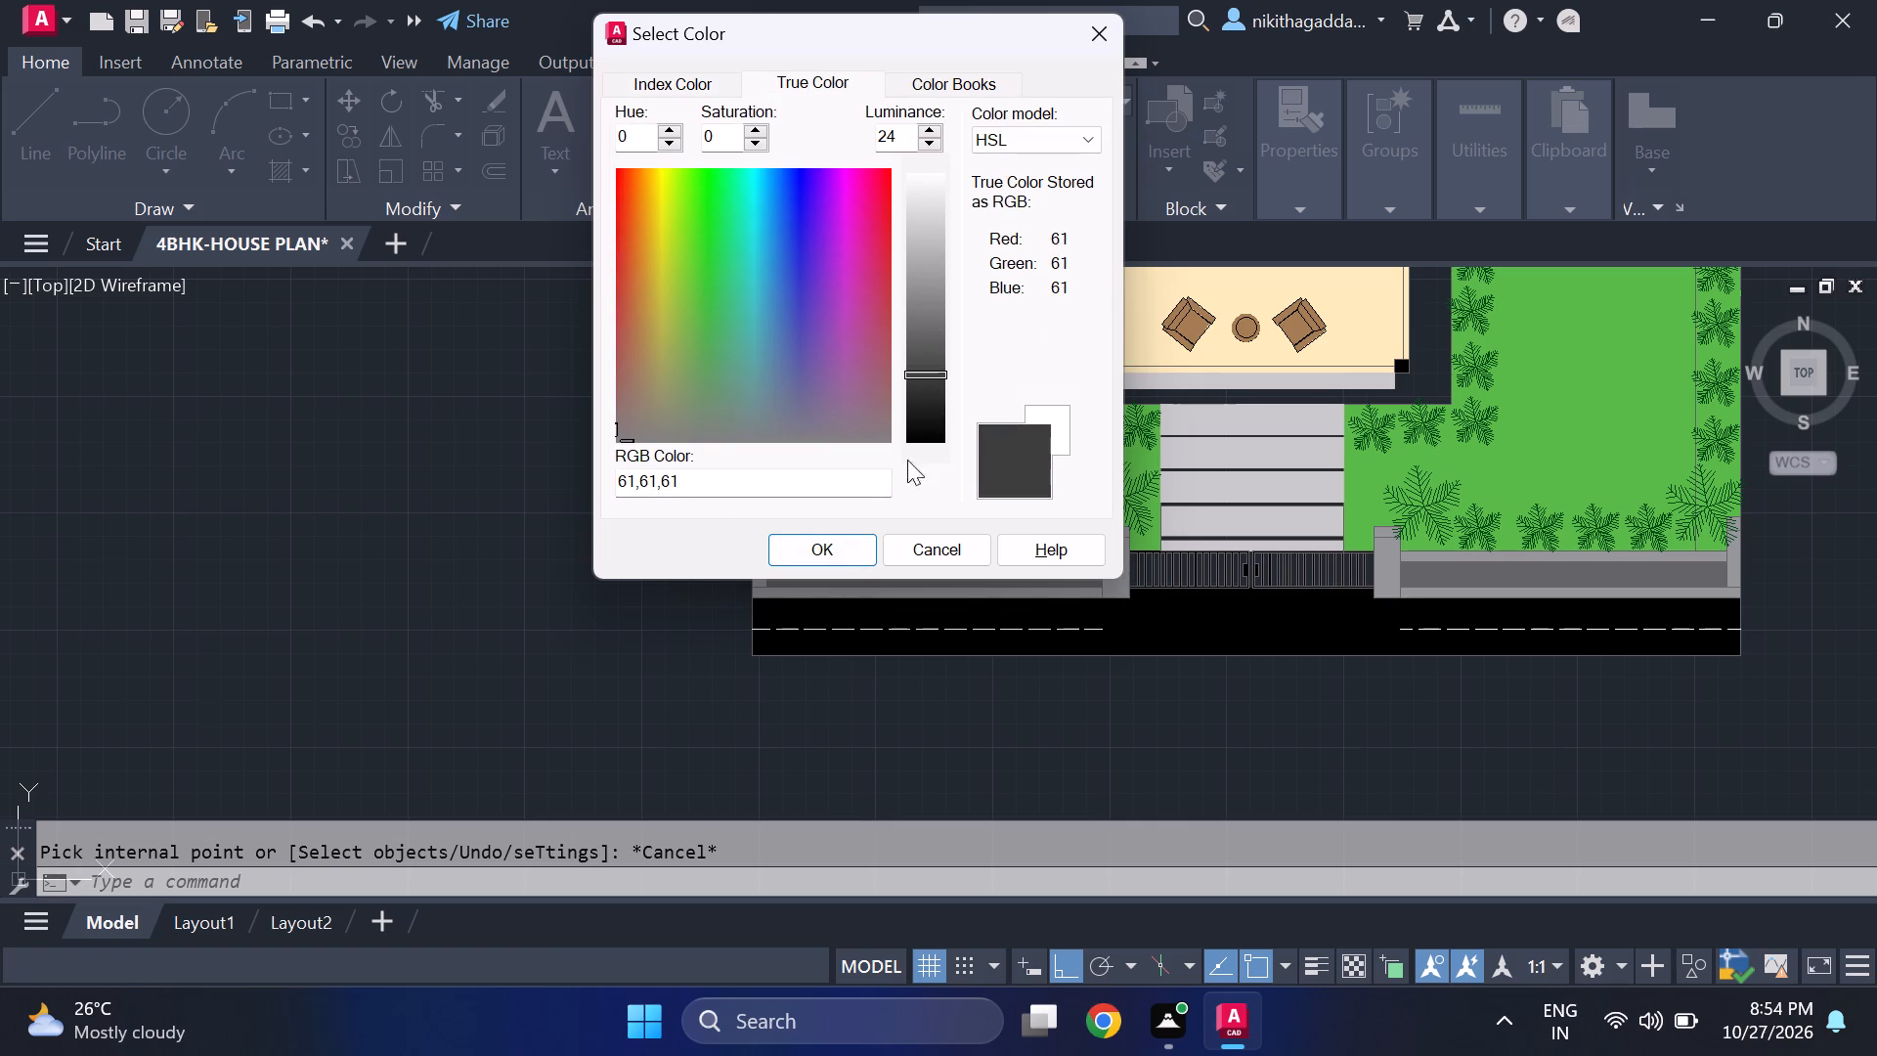
click(851, 543)
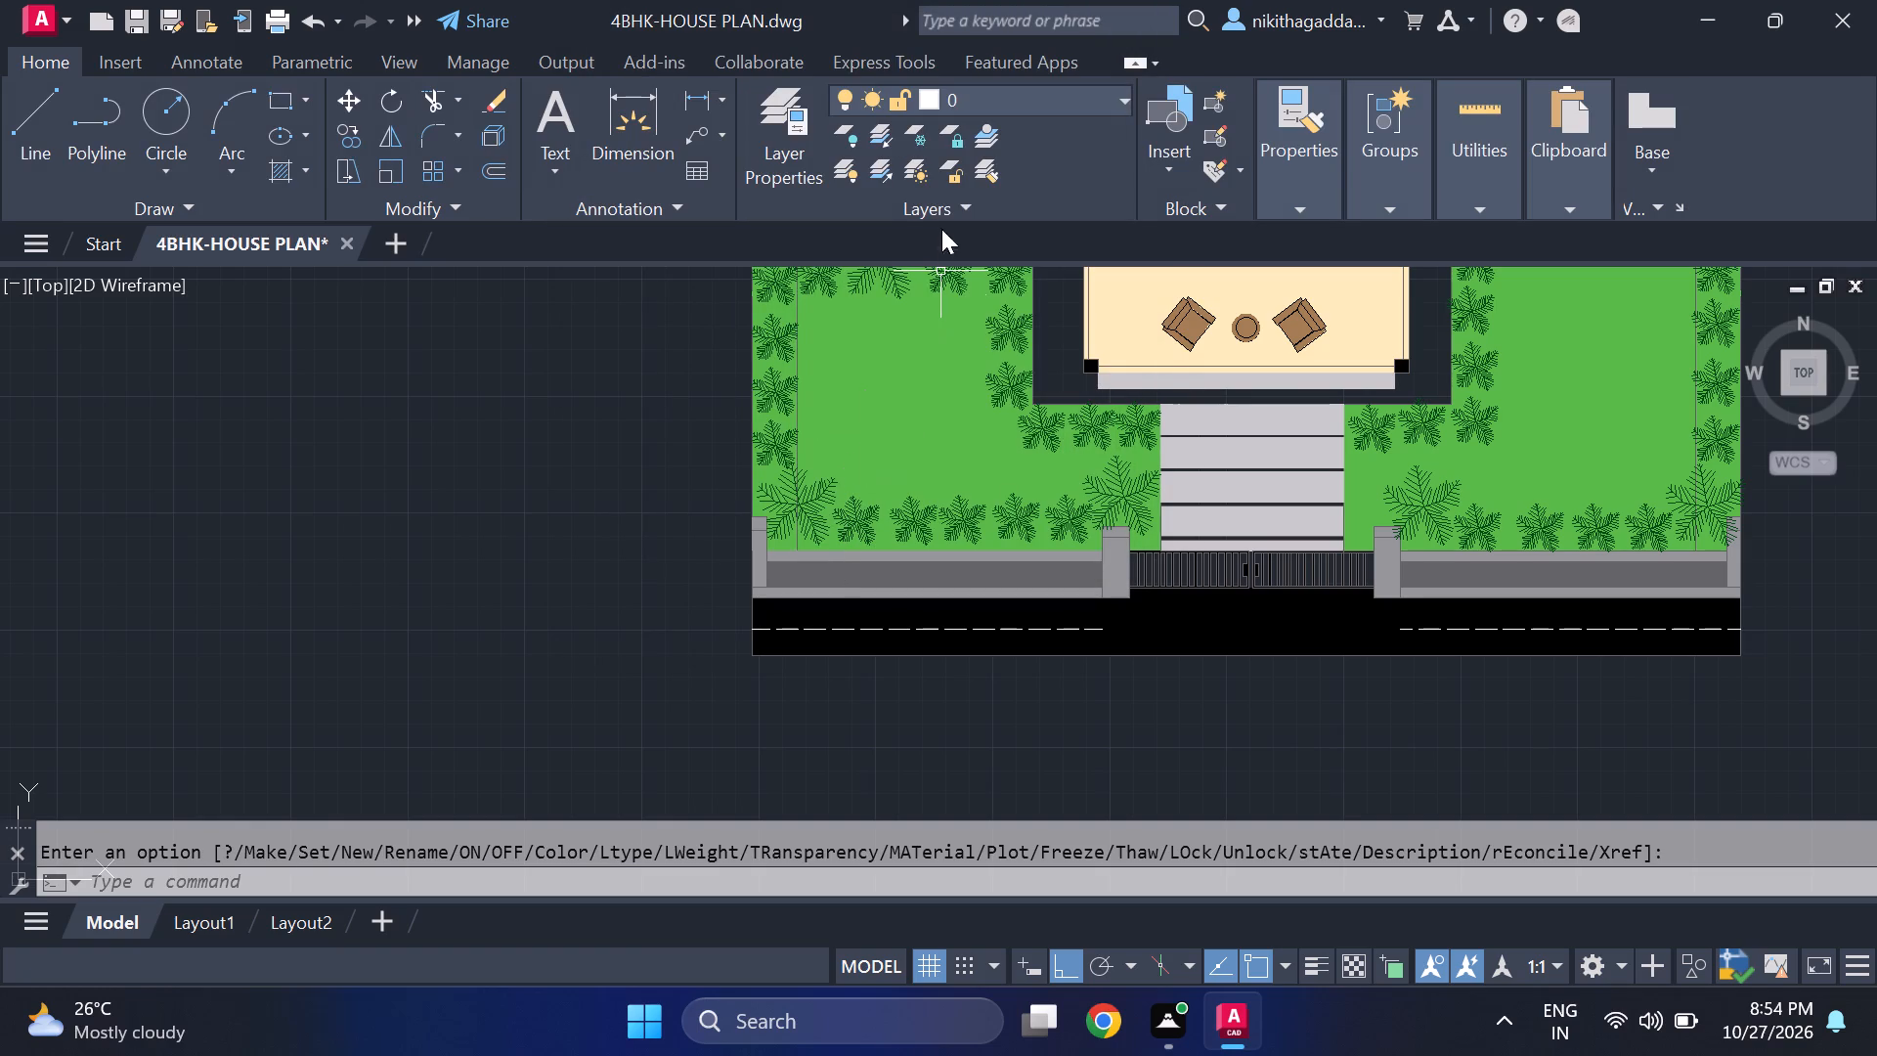
Make the hatch layer the current layer.
click(1034, 107)
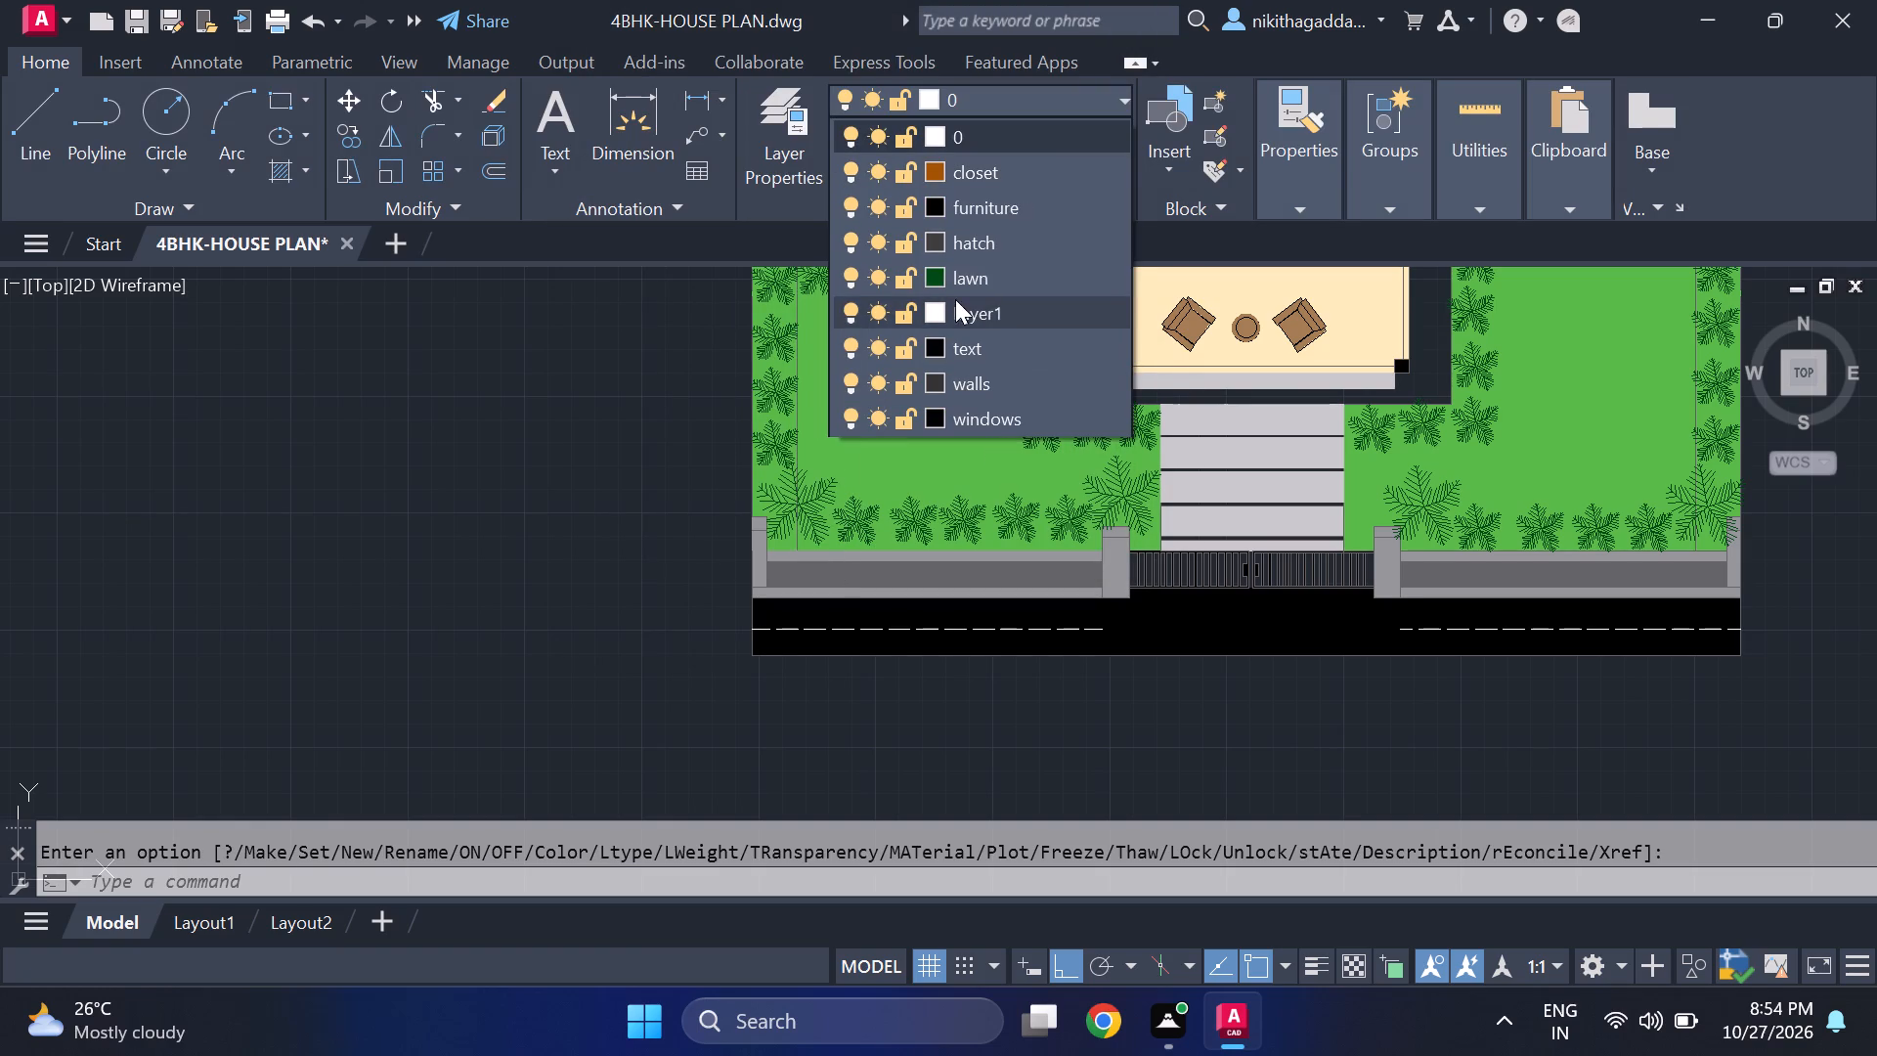
click(1007, 241)
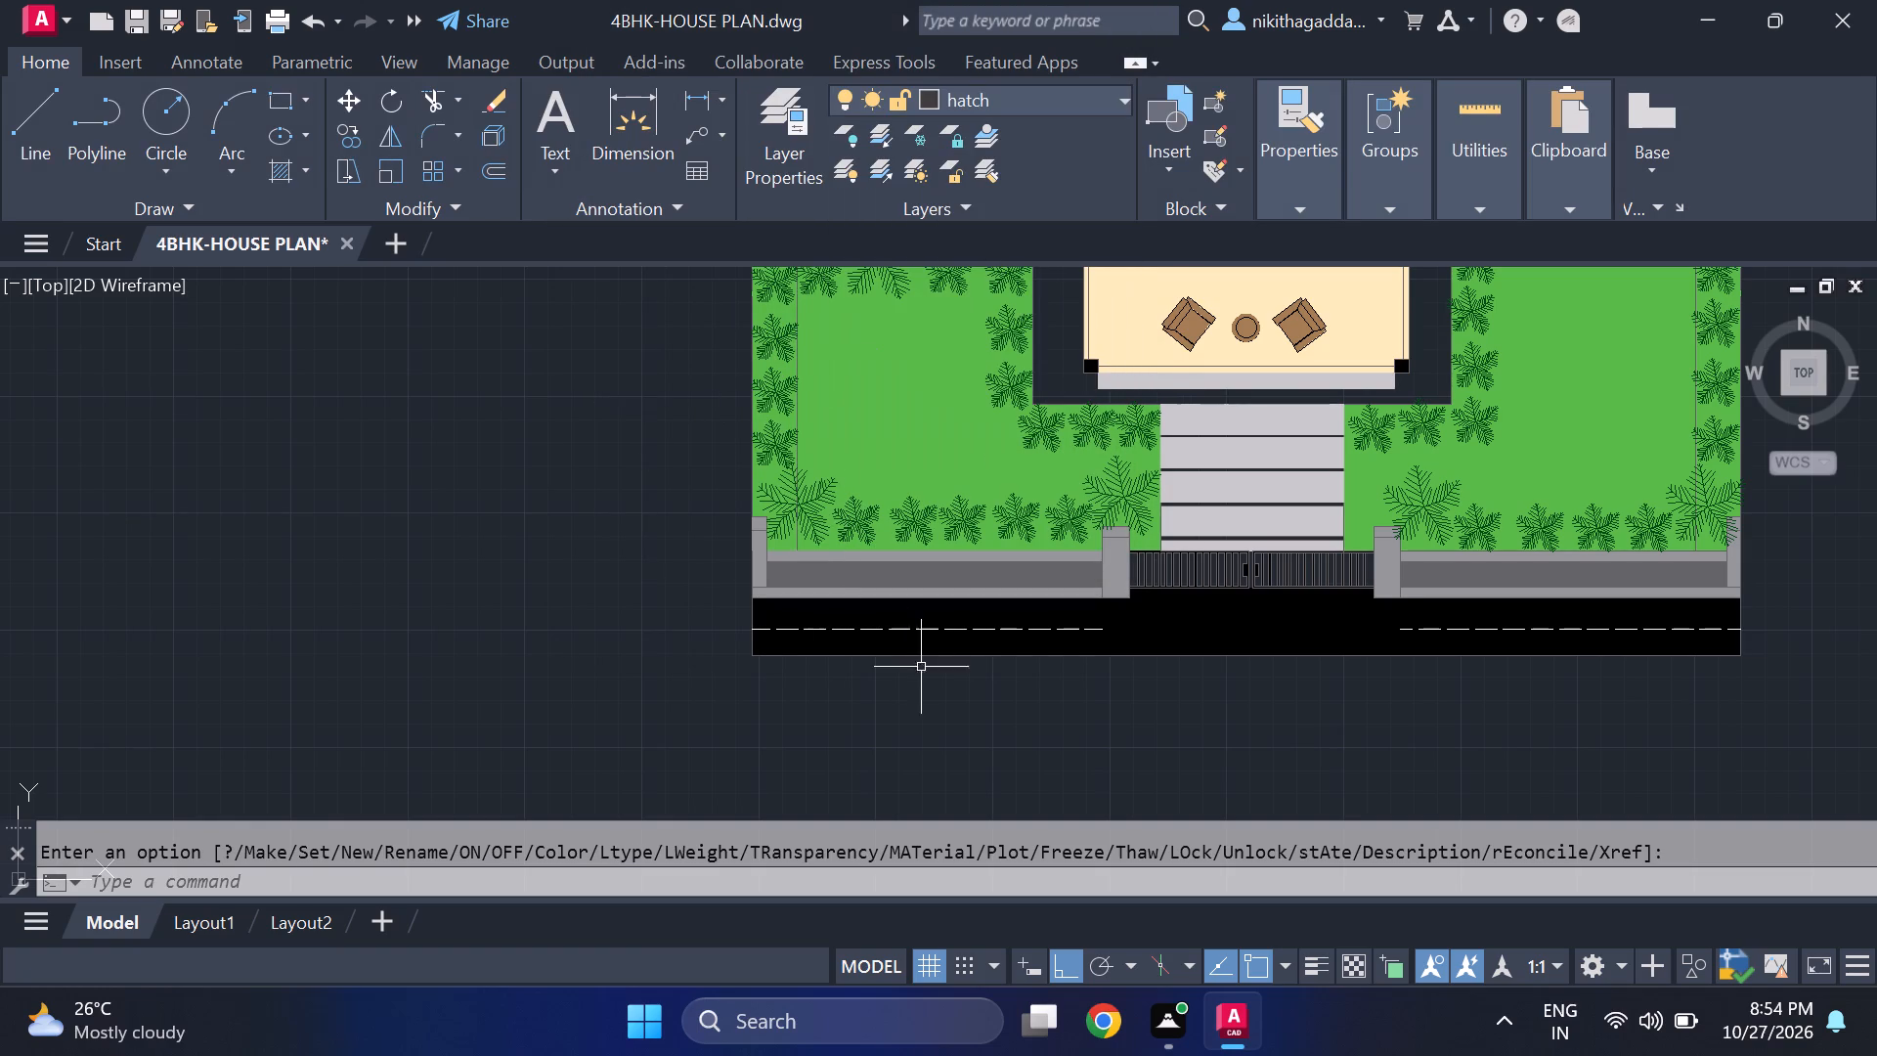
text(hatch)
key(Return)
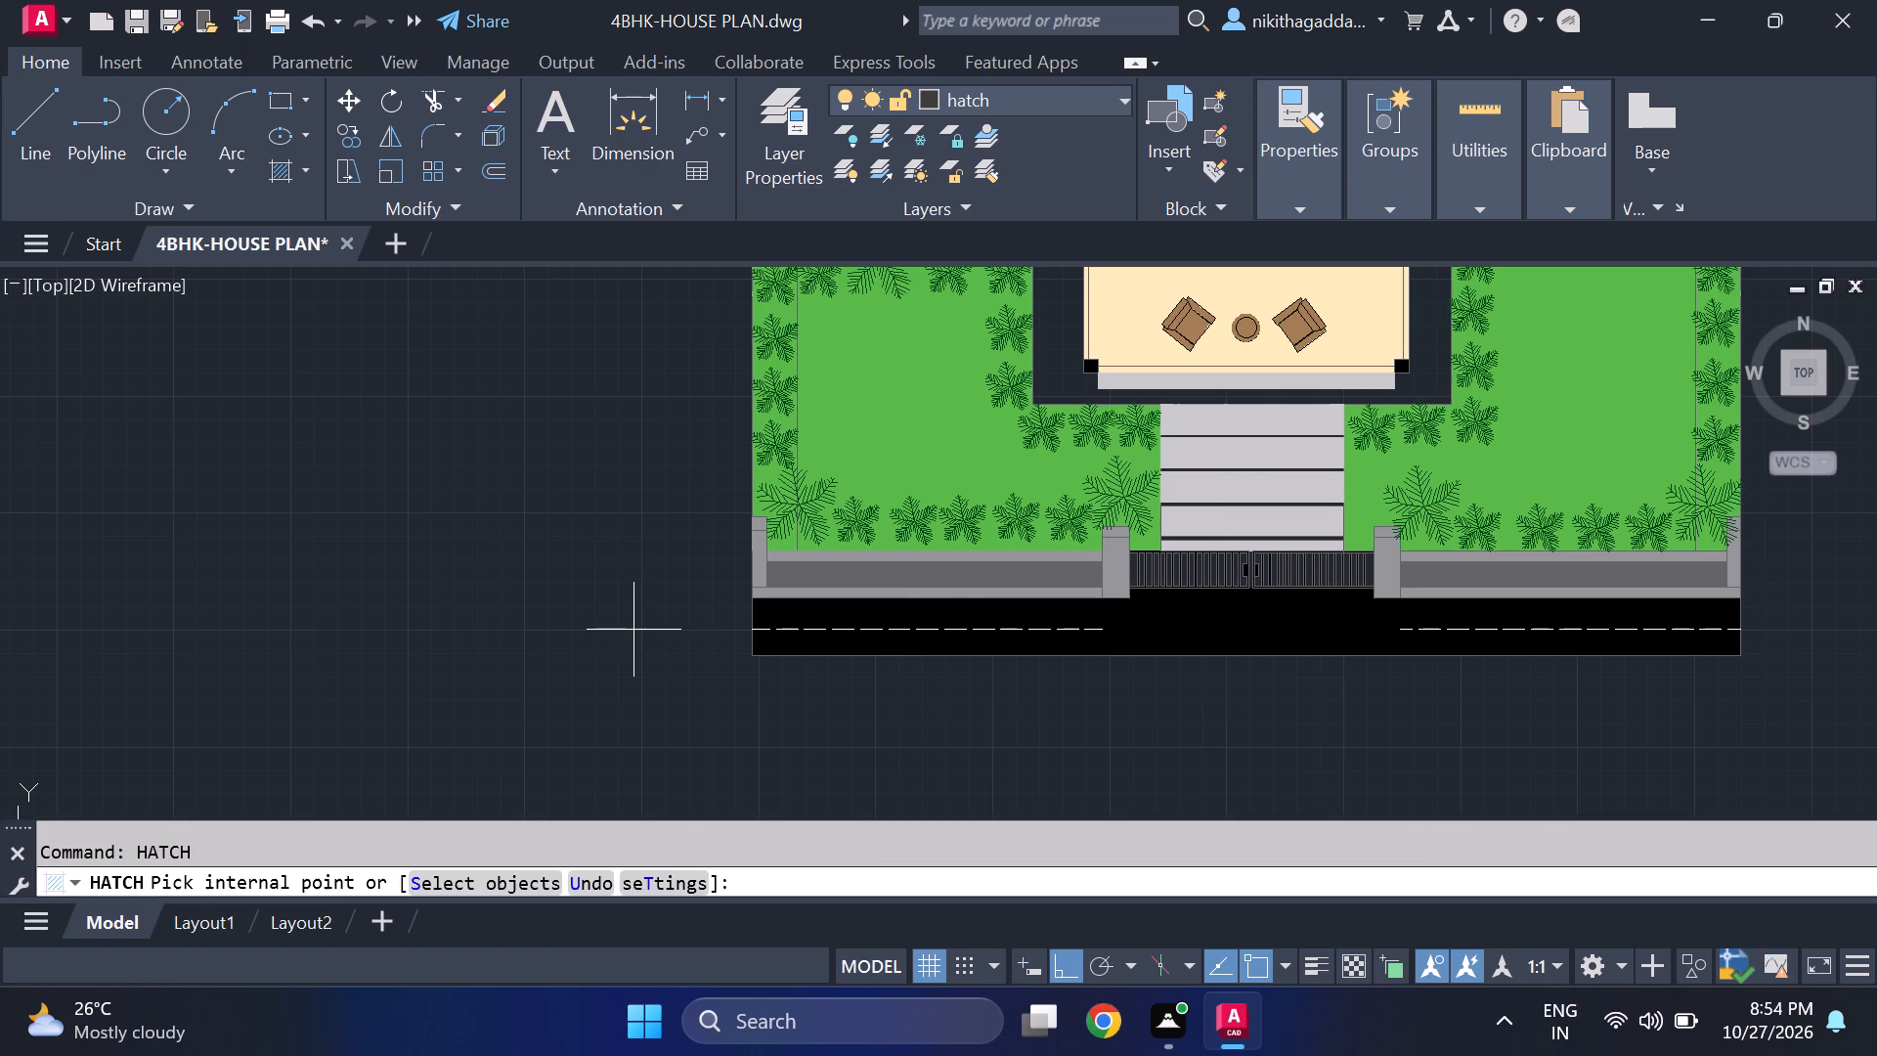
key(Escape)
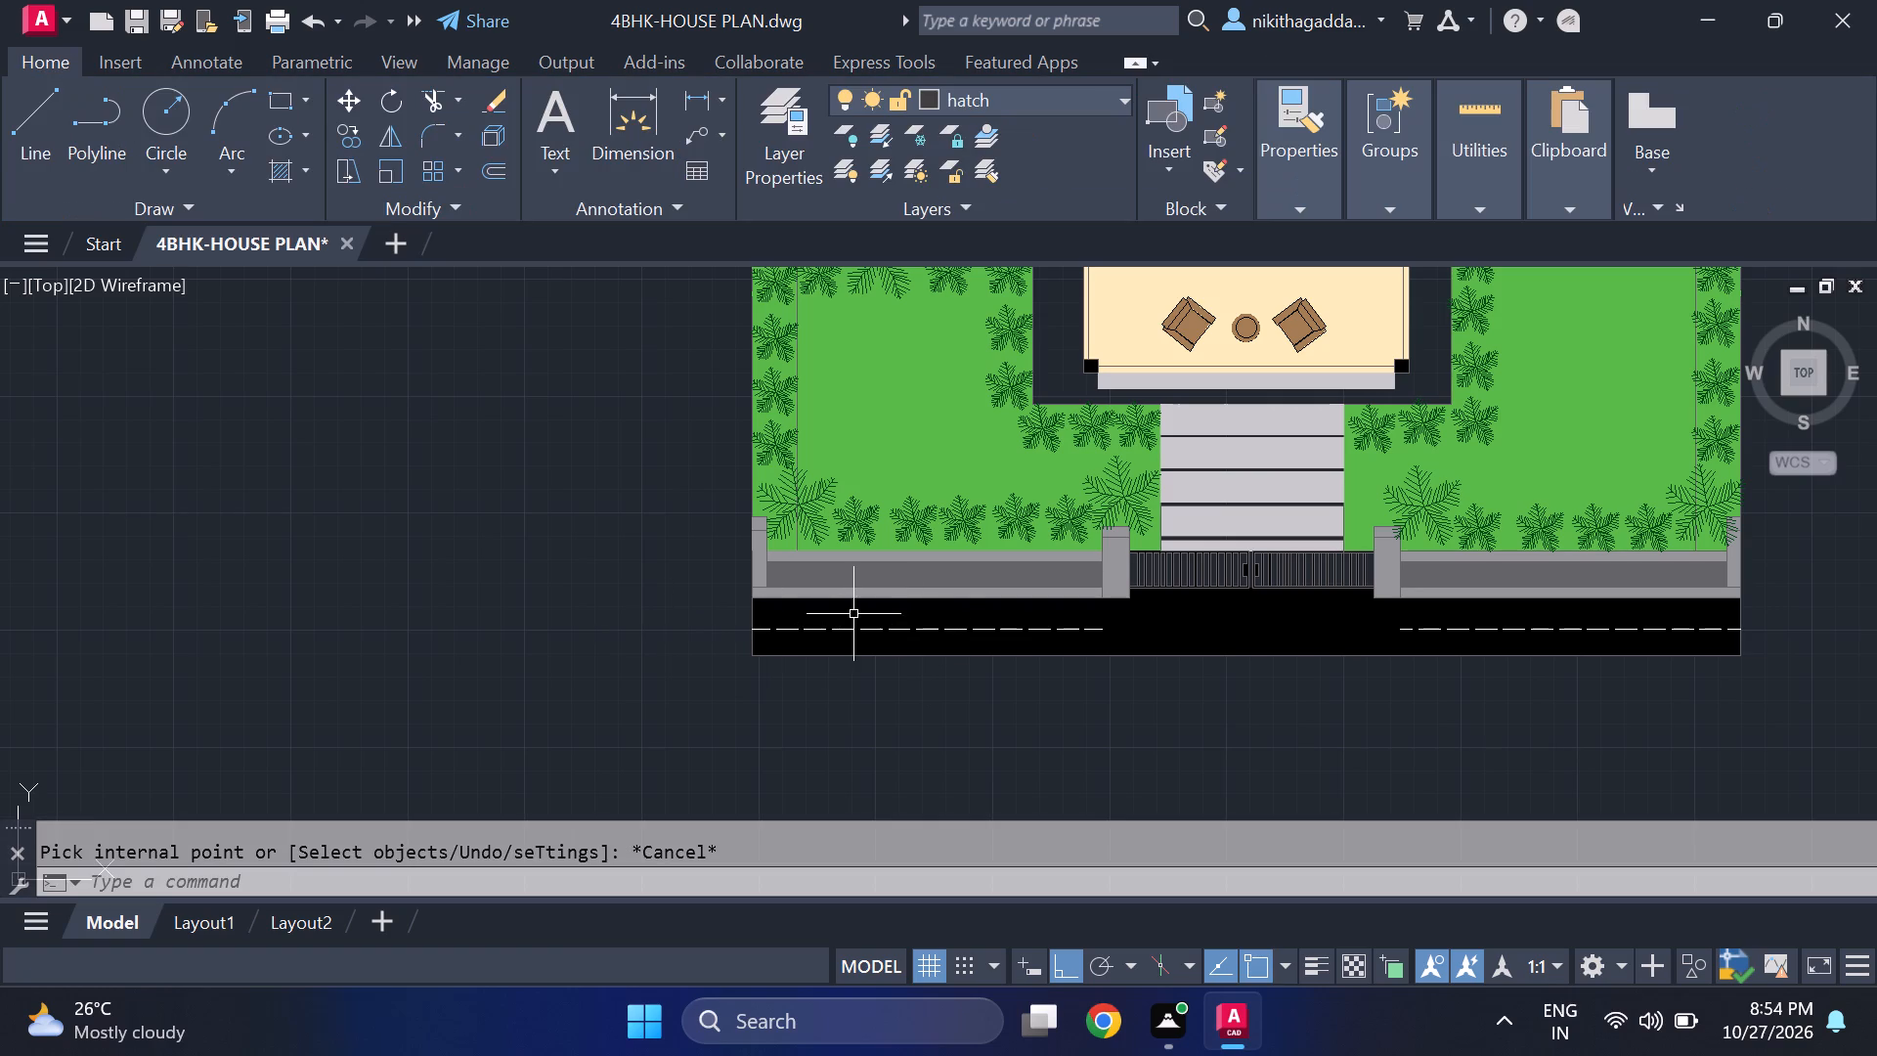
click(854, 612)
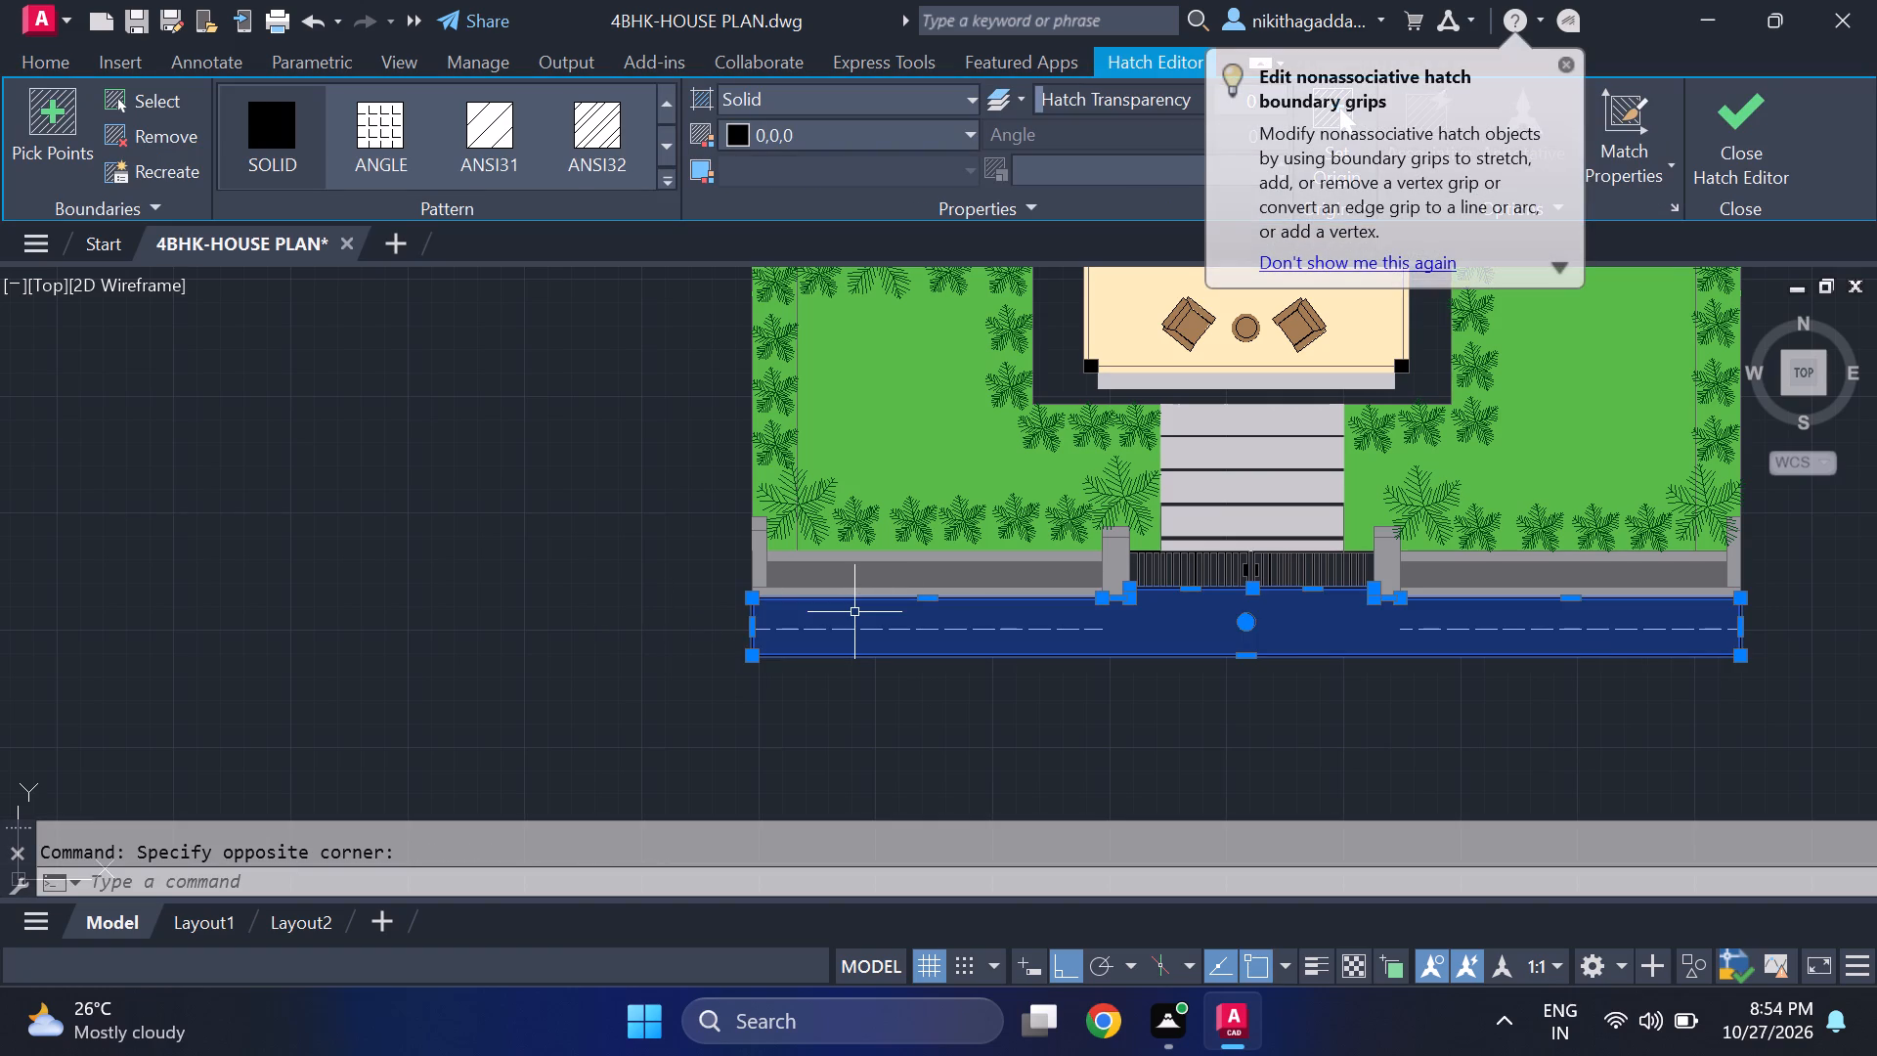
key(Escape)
Move both dashed road lines straight down, clear of the front road strip.
scroll(858, 610, up, 1)
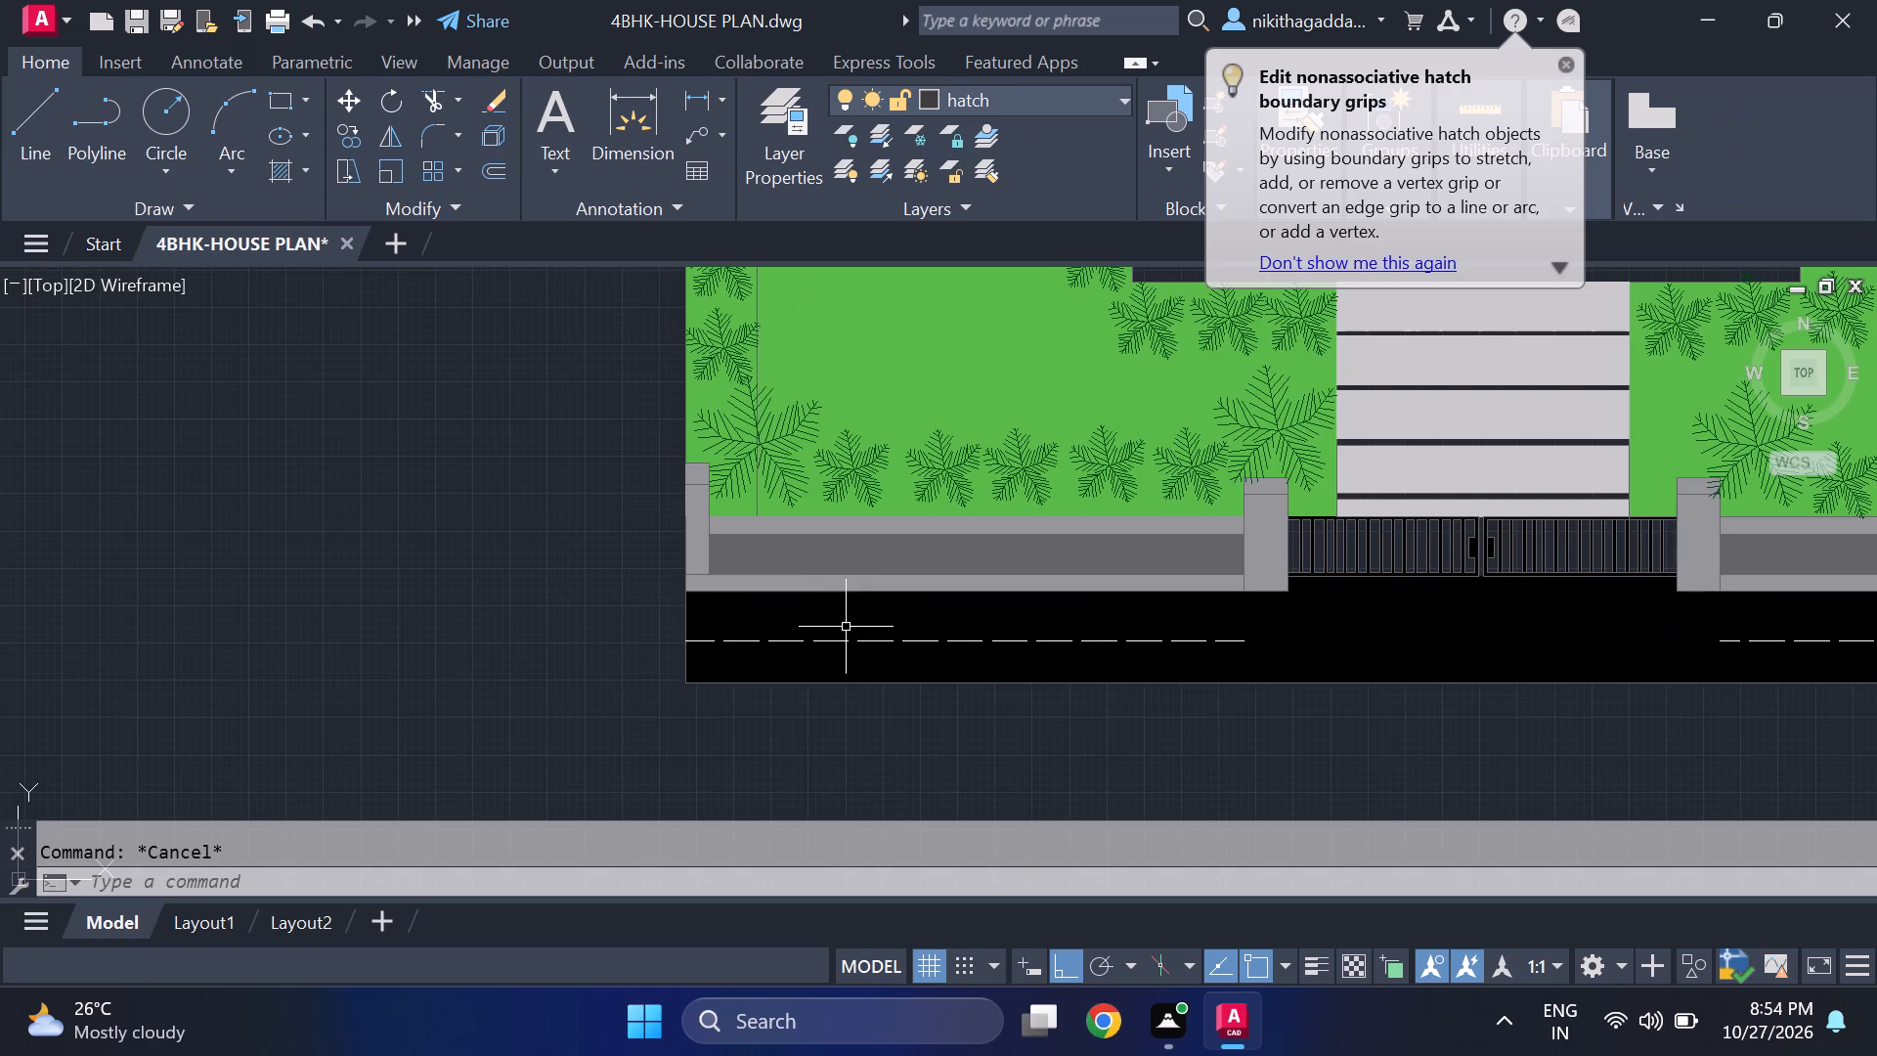
click(834, 639)
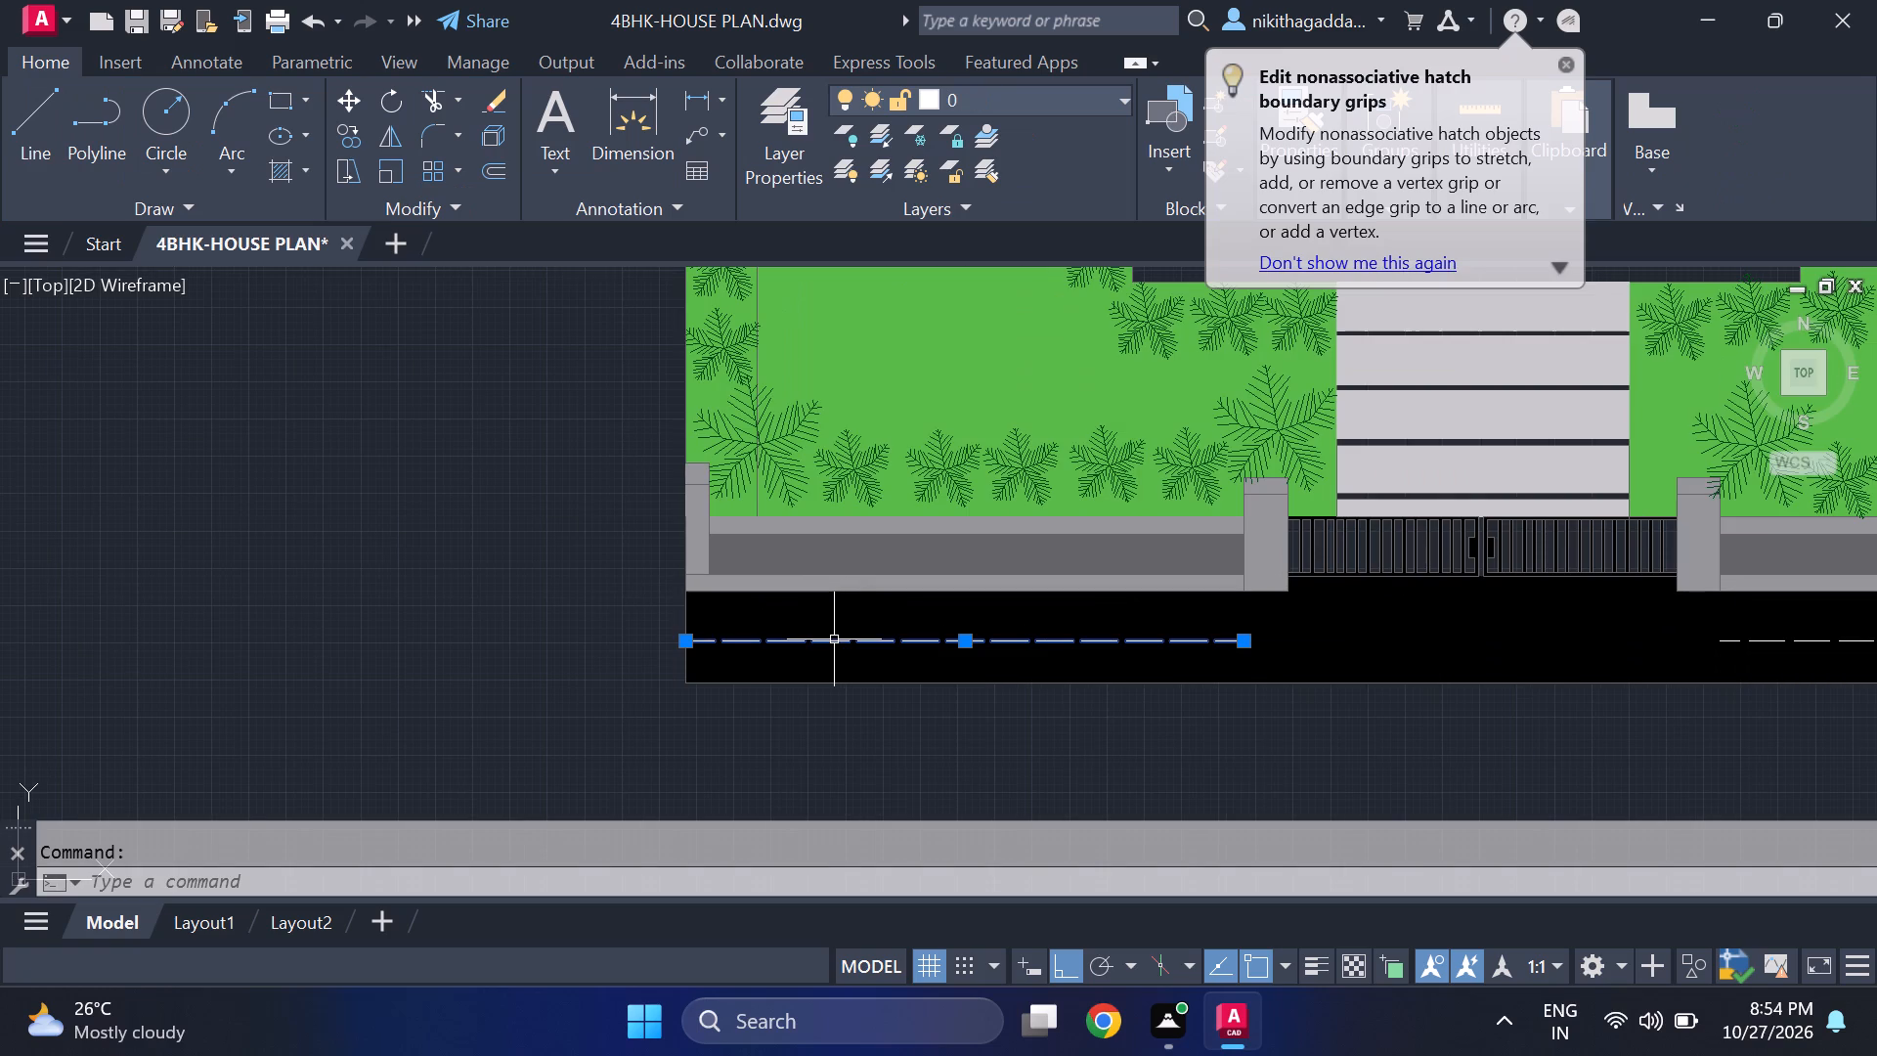
scroll(912, 639, down, 2)
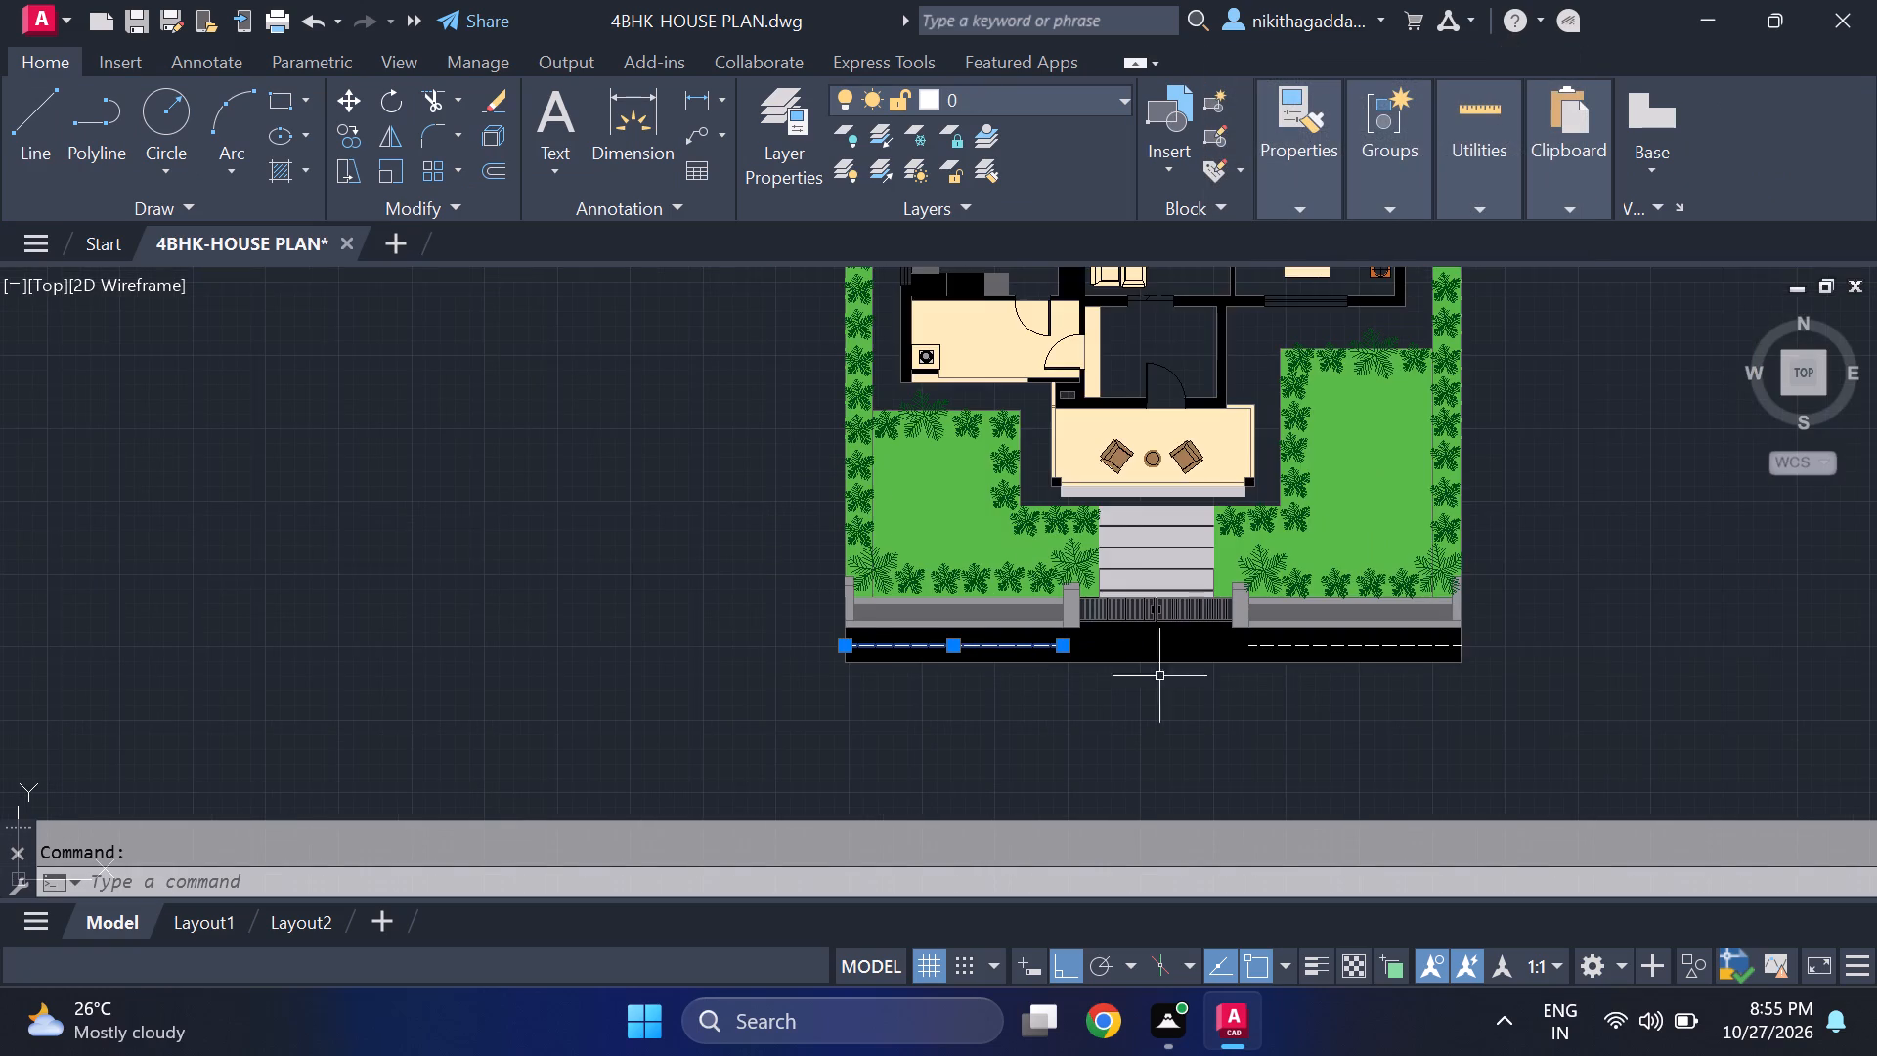
scroll(1404, 644, up, 2)
click(1388, 653)
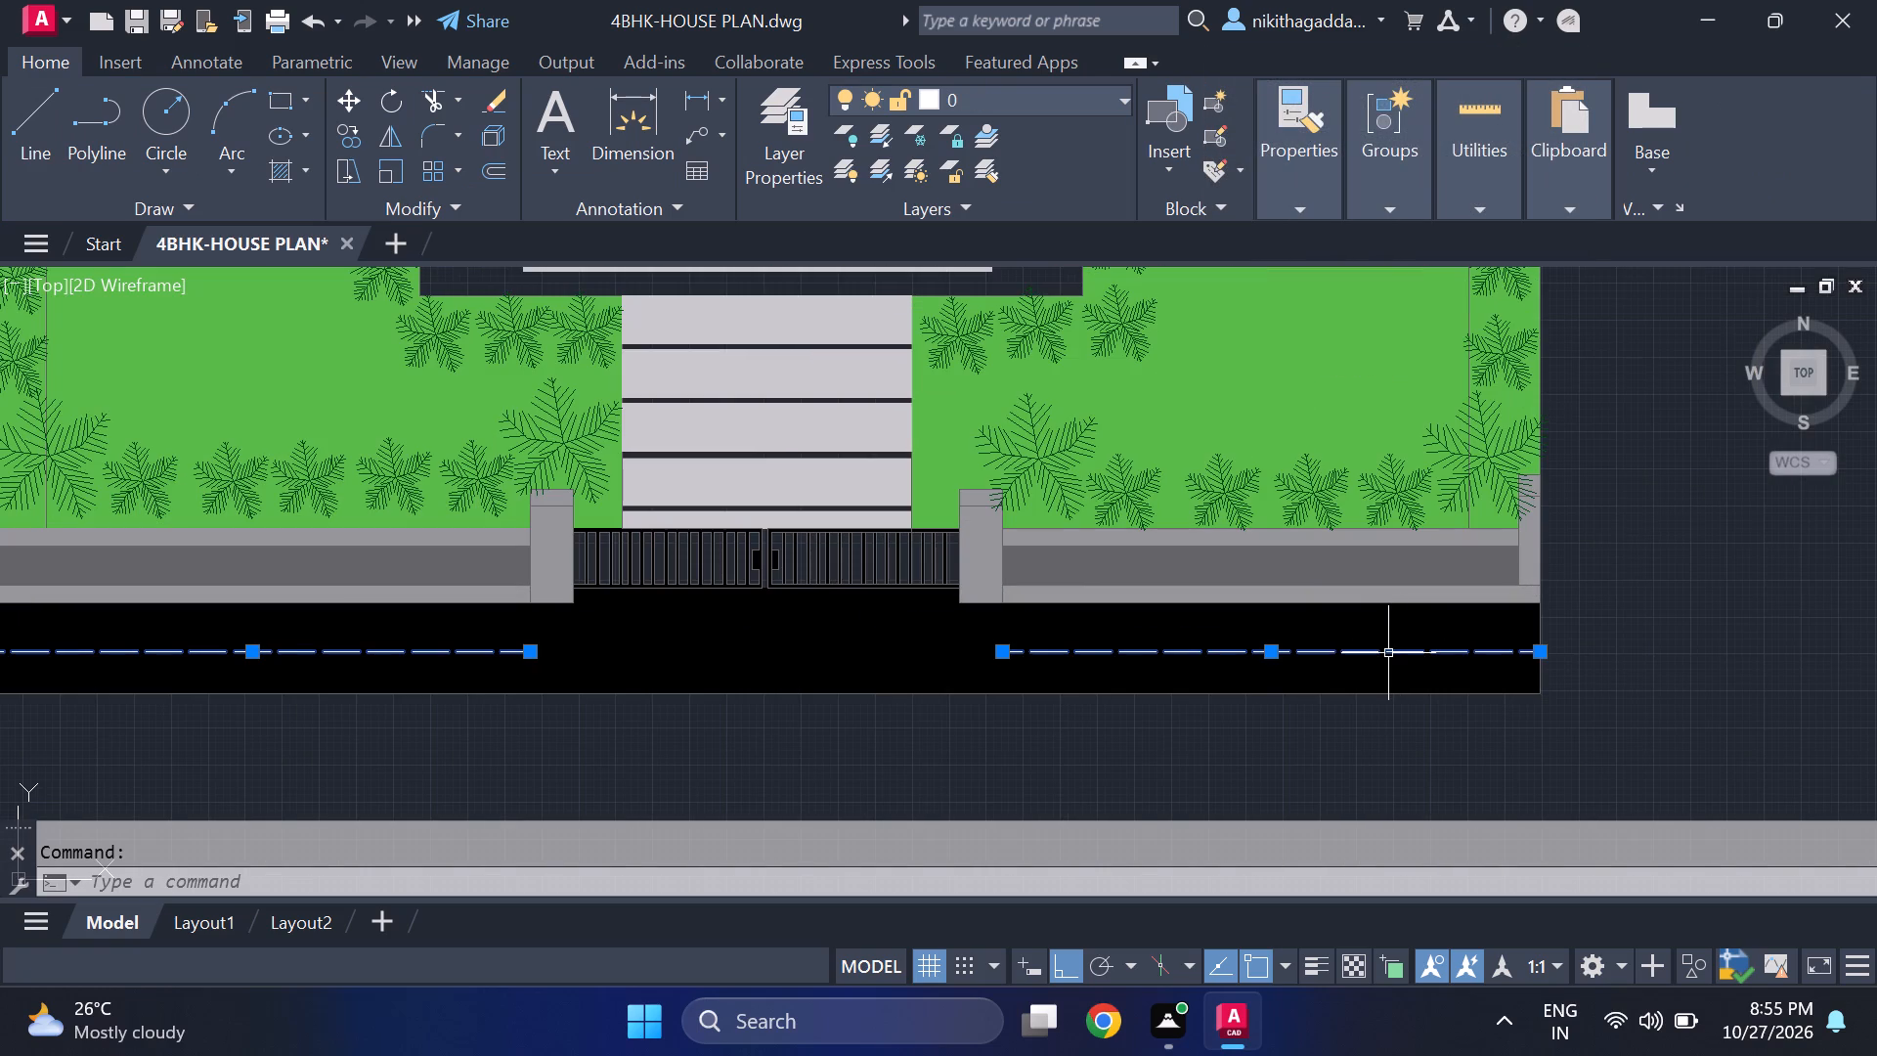
key(m)
key(Return)
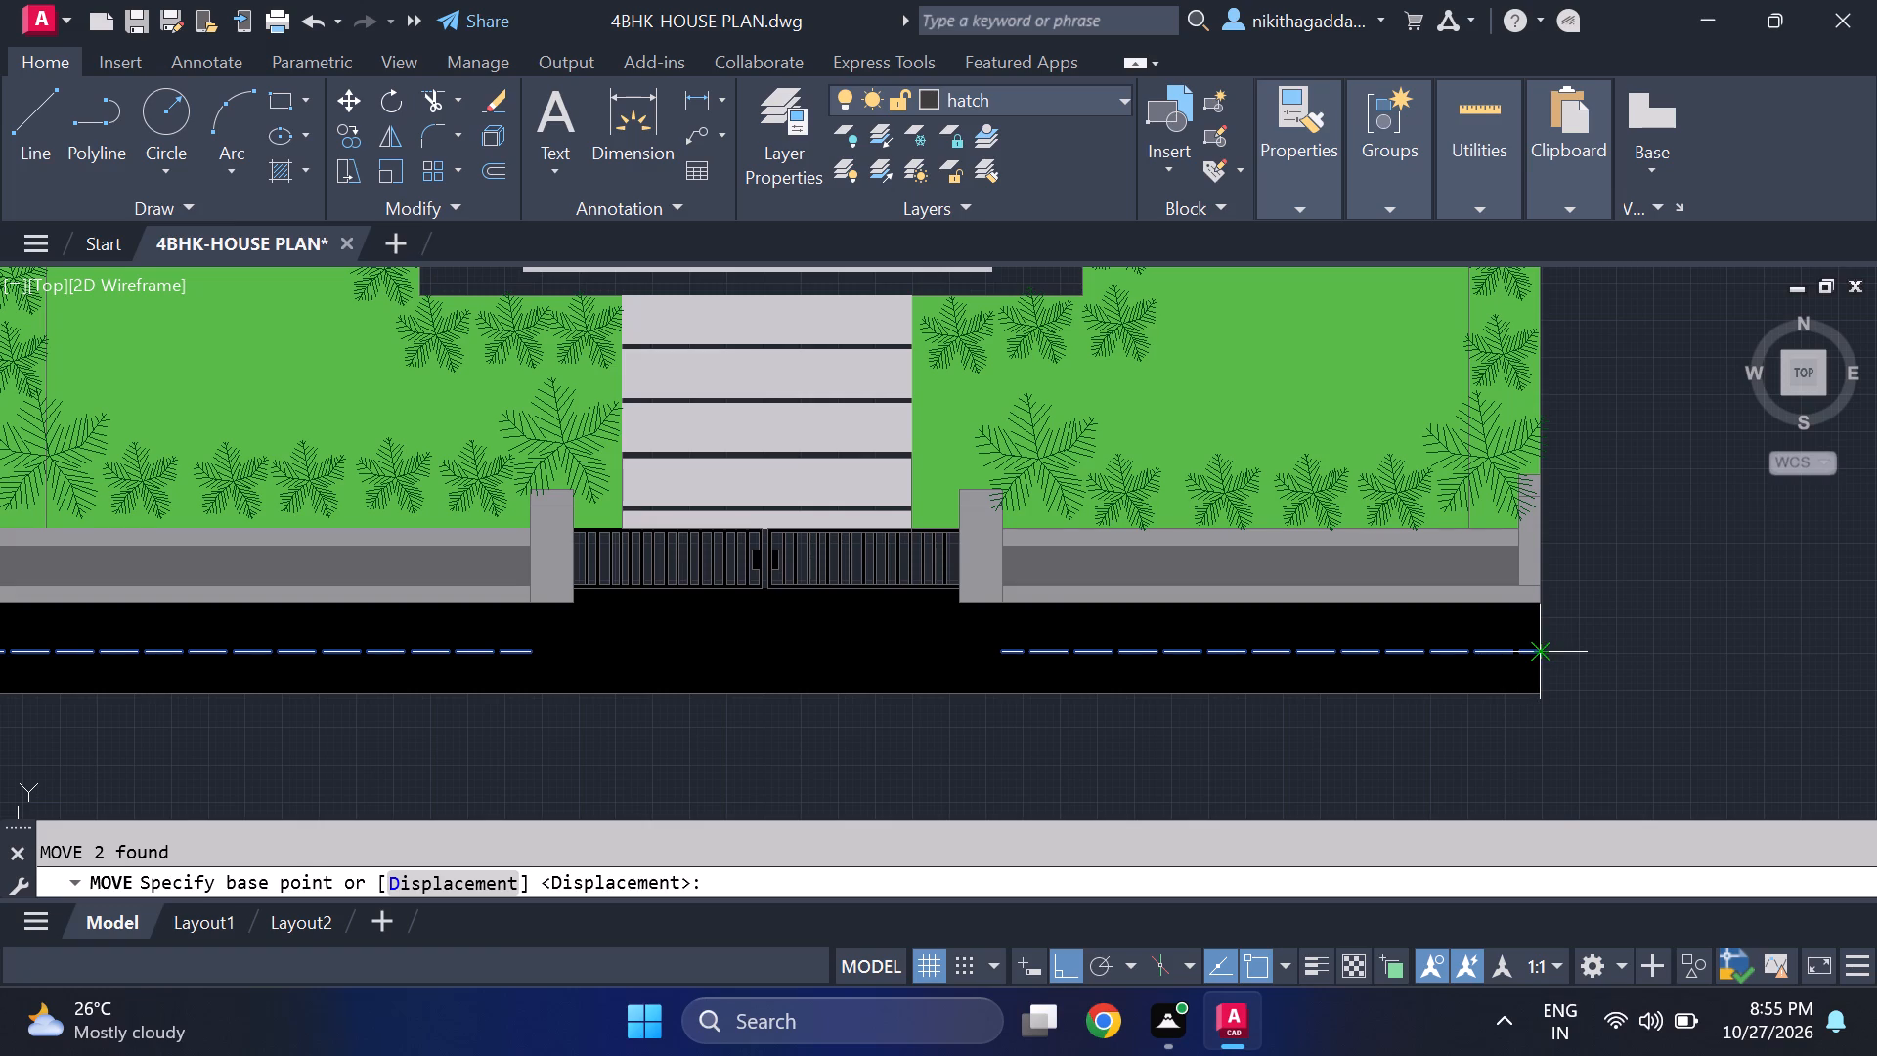
click(1543, 644)
click(1543, 754)
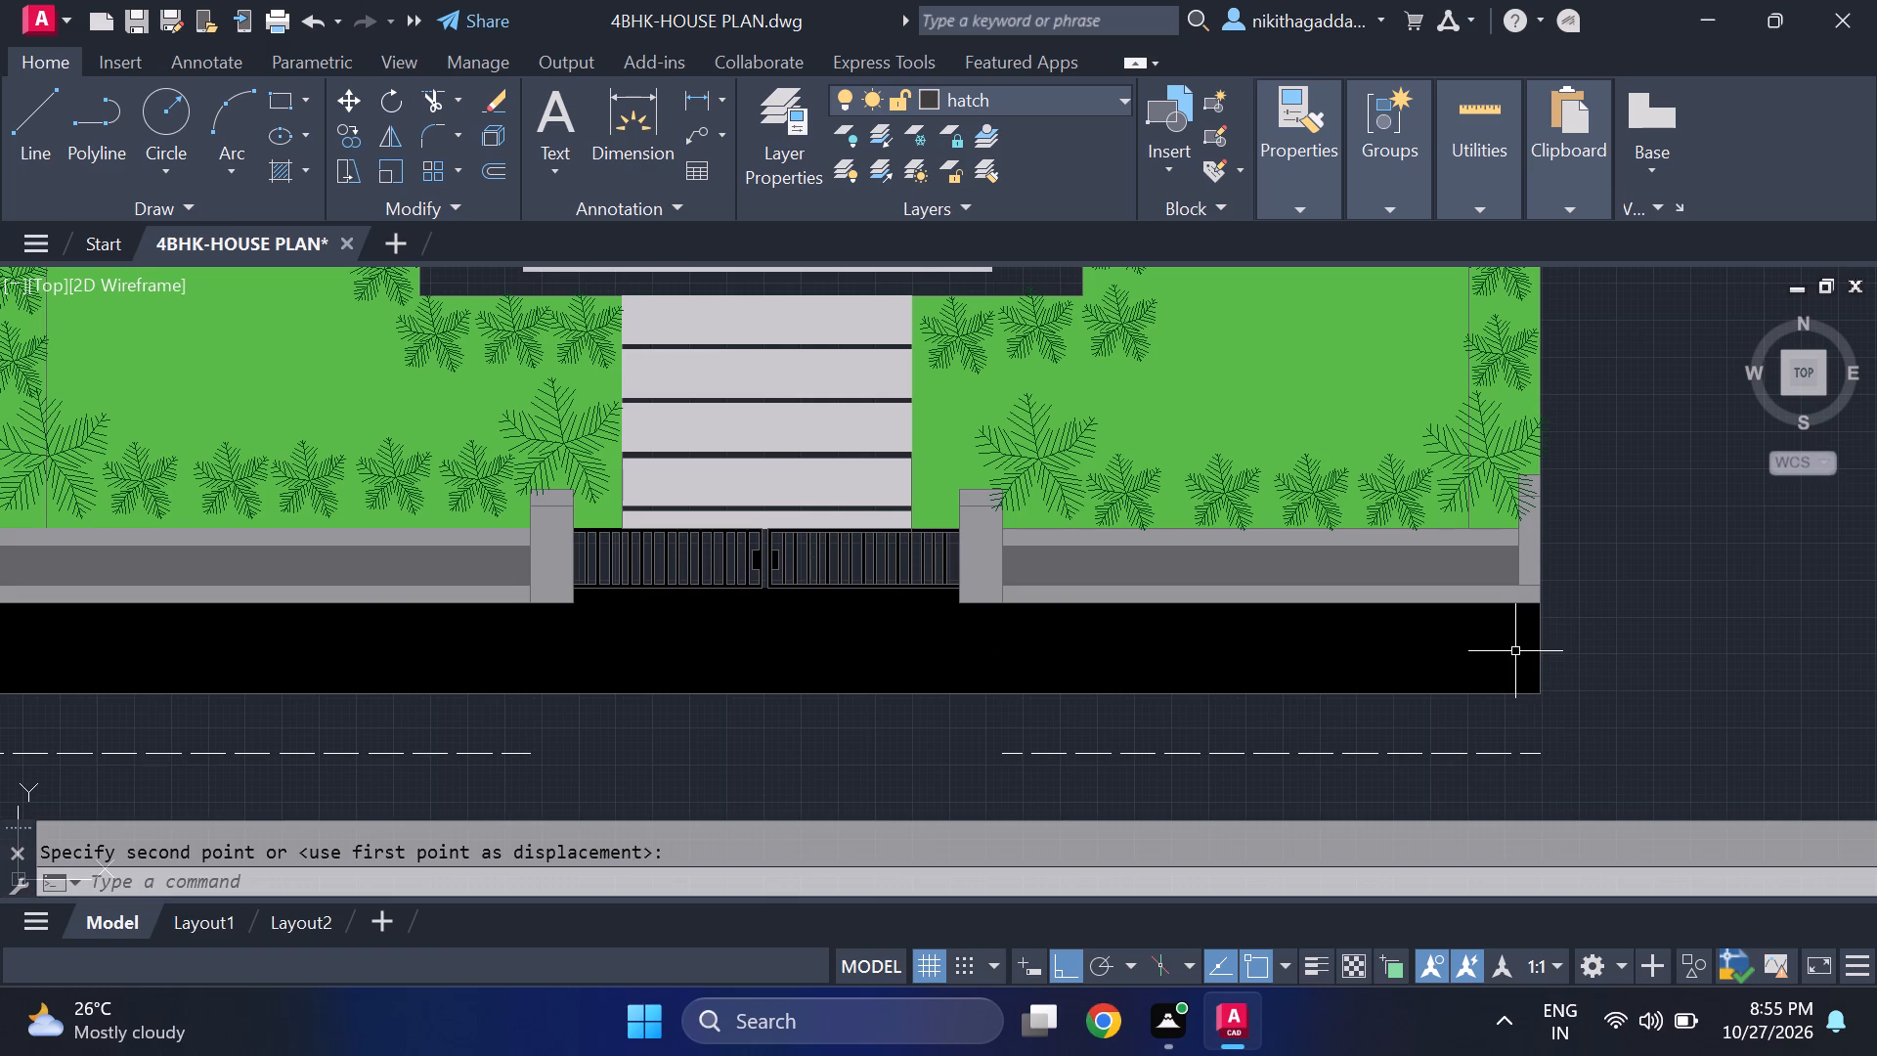
Start a Solid hatch and set its color to ByLayer.
click(1486, 651)
key(Escape)
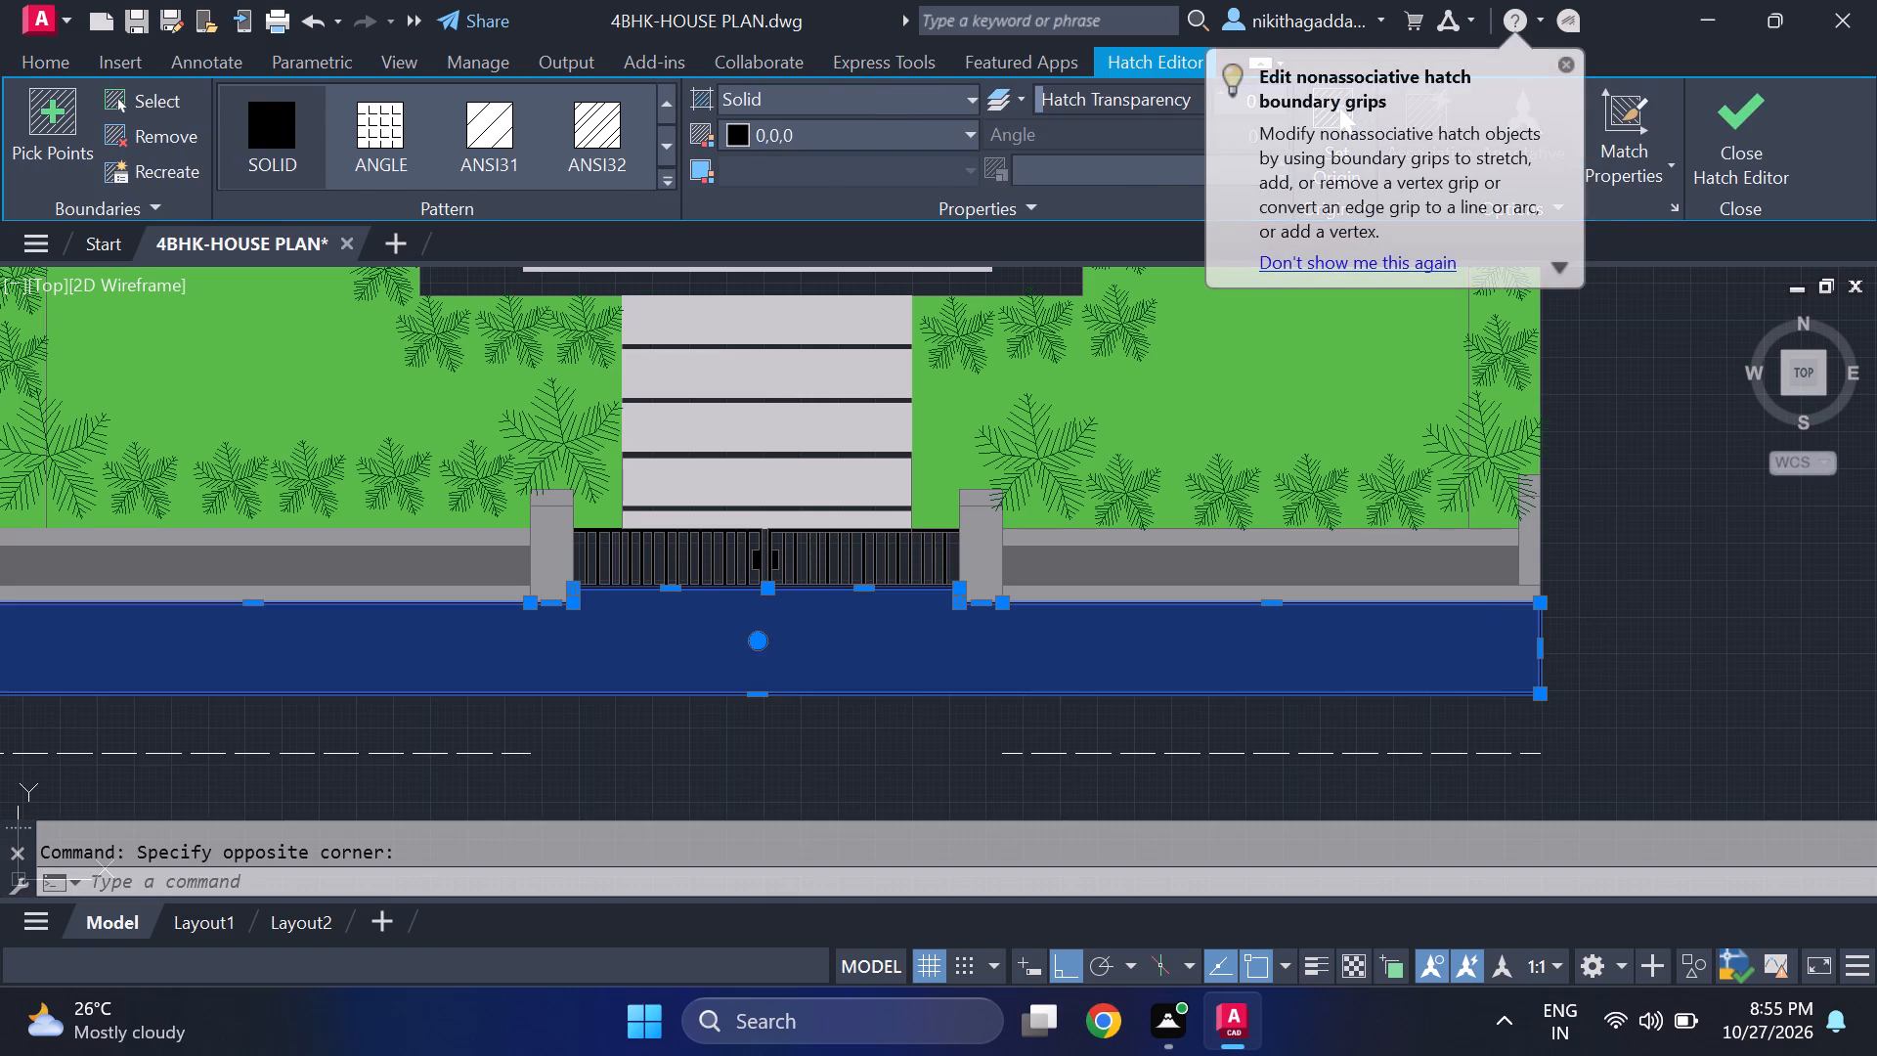
text(hatch)
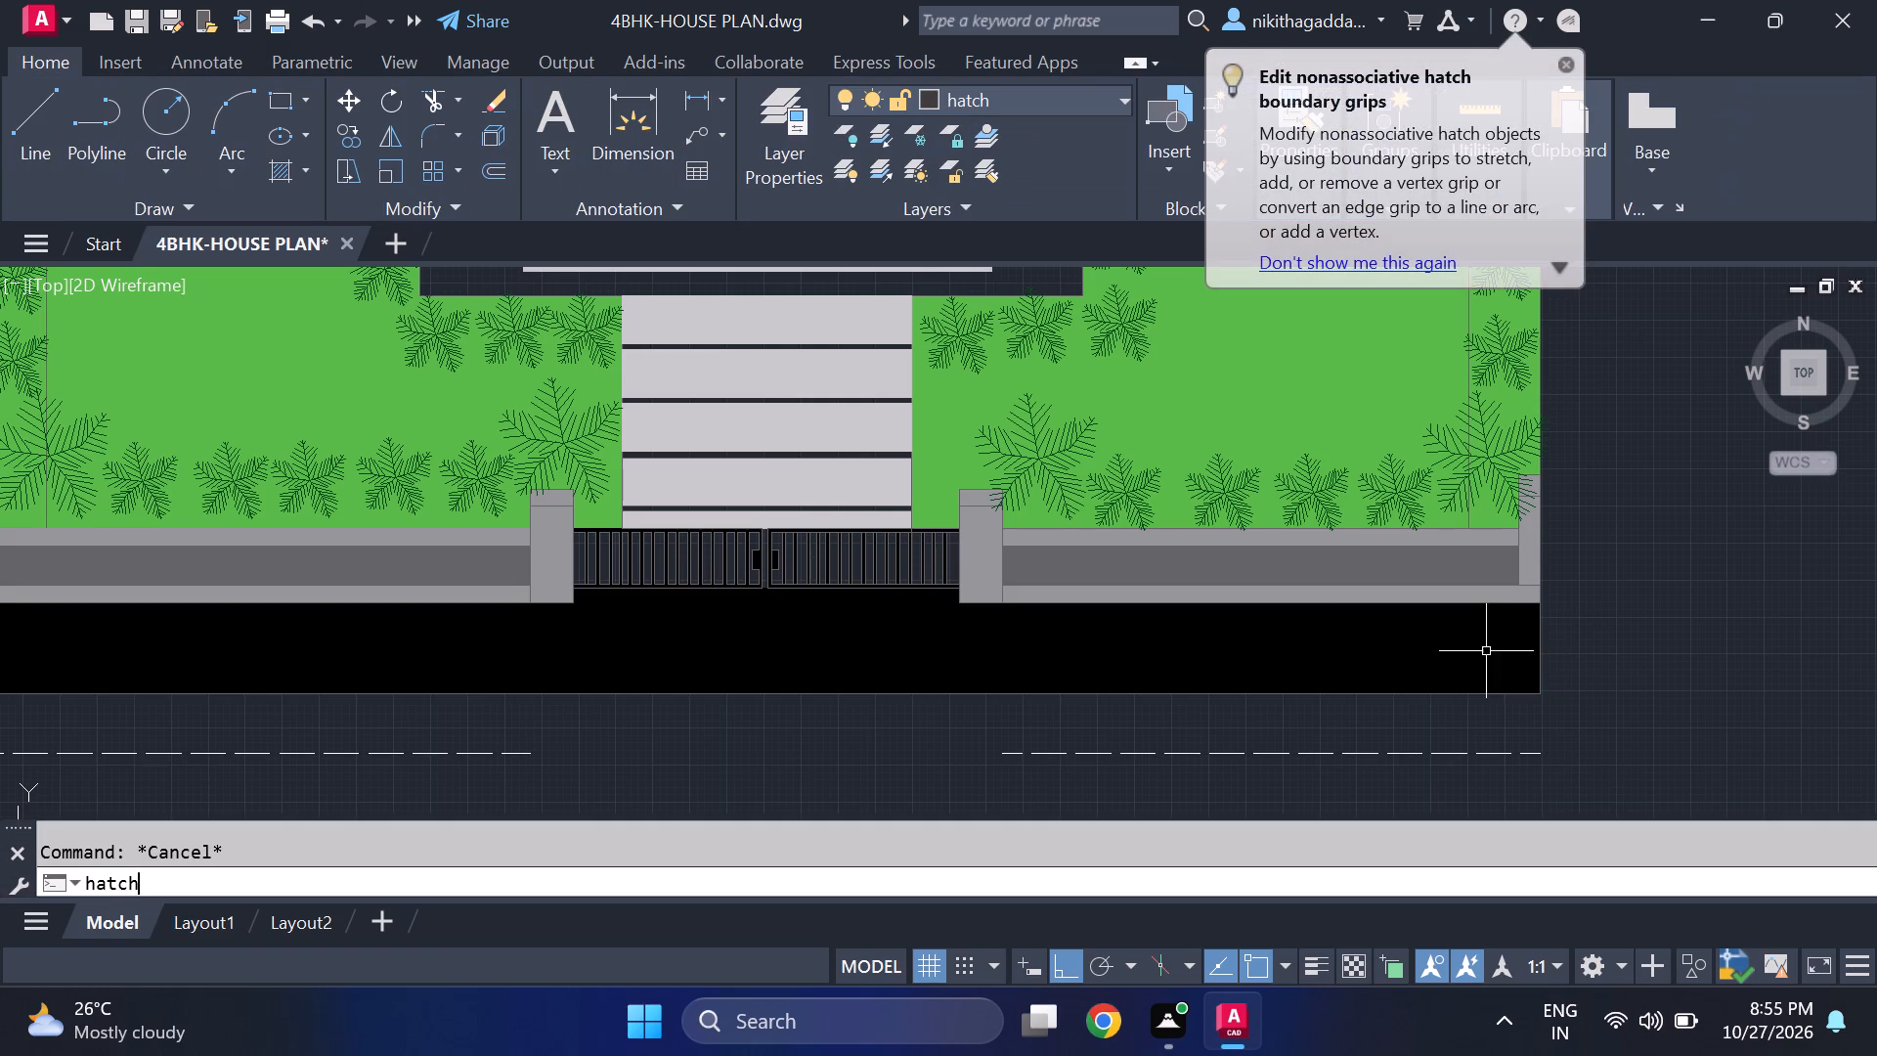
key(Return)
click(902, 125)
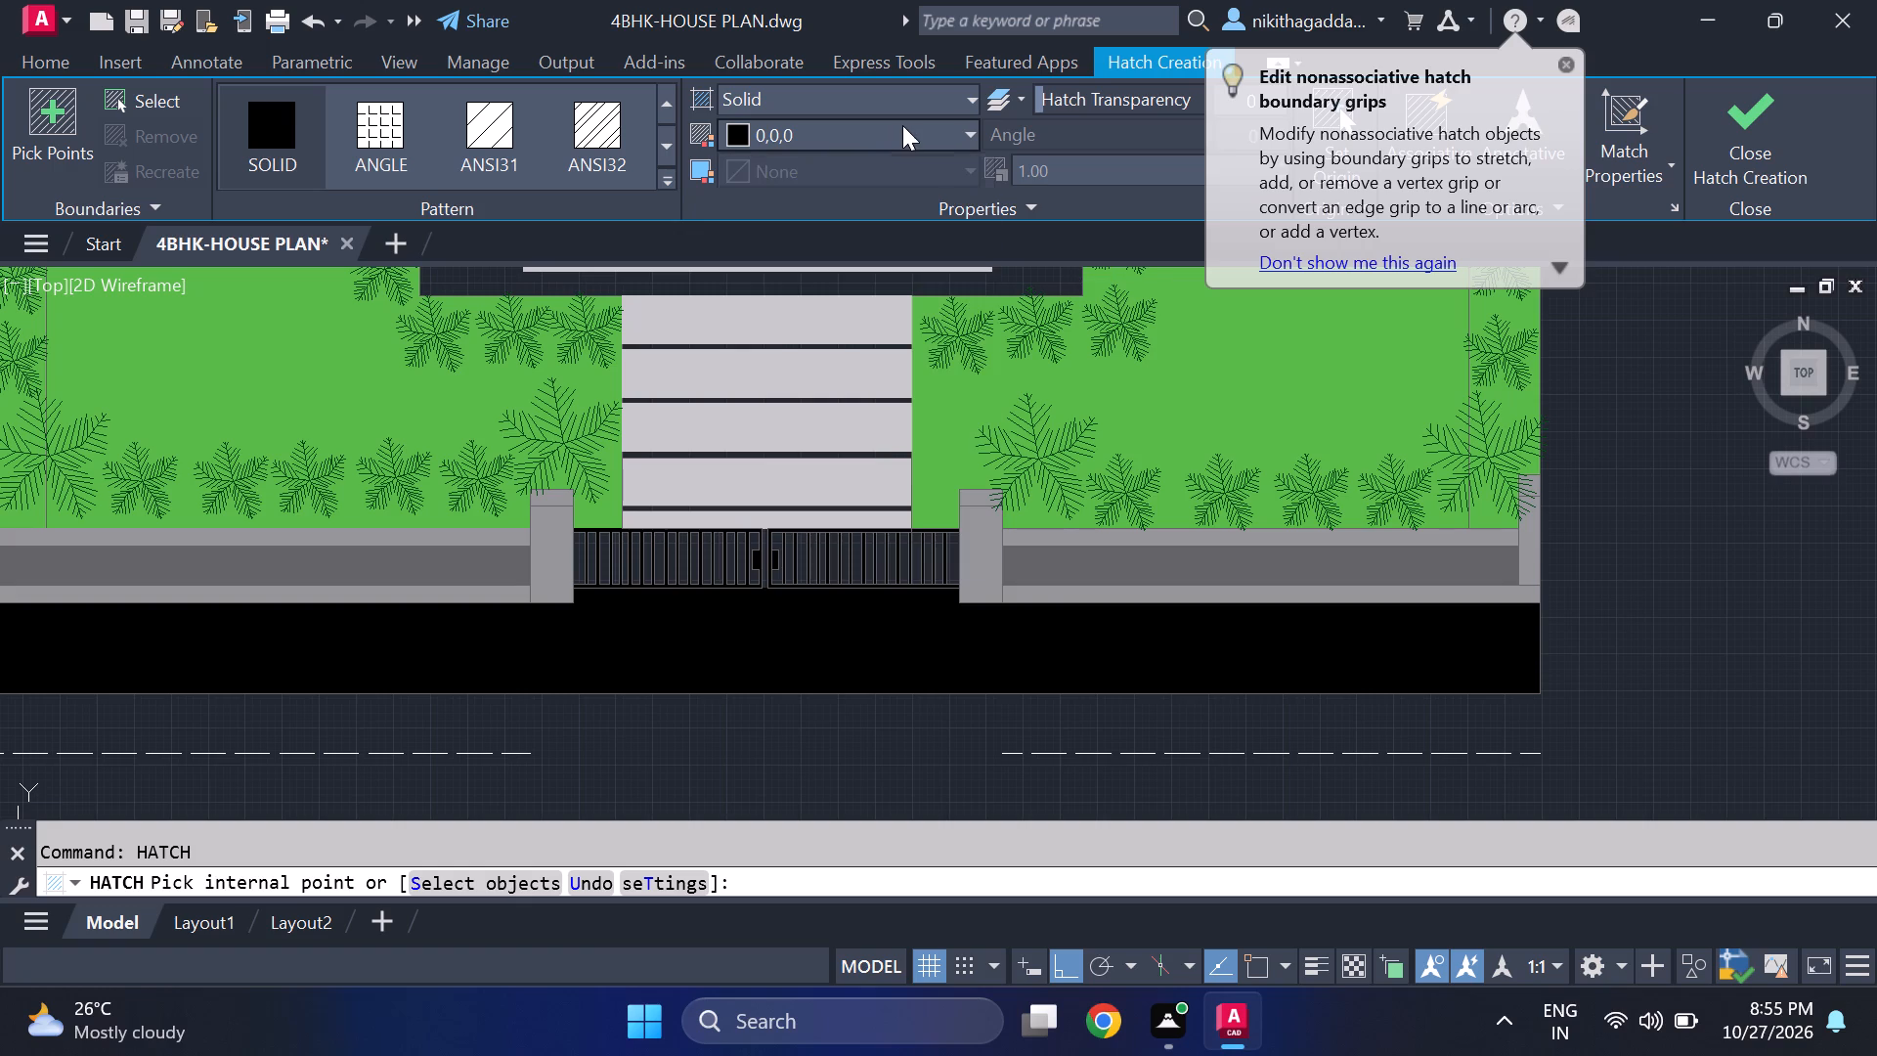
click(820, 170)
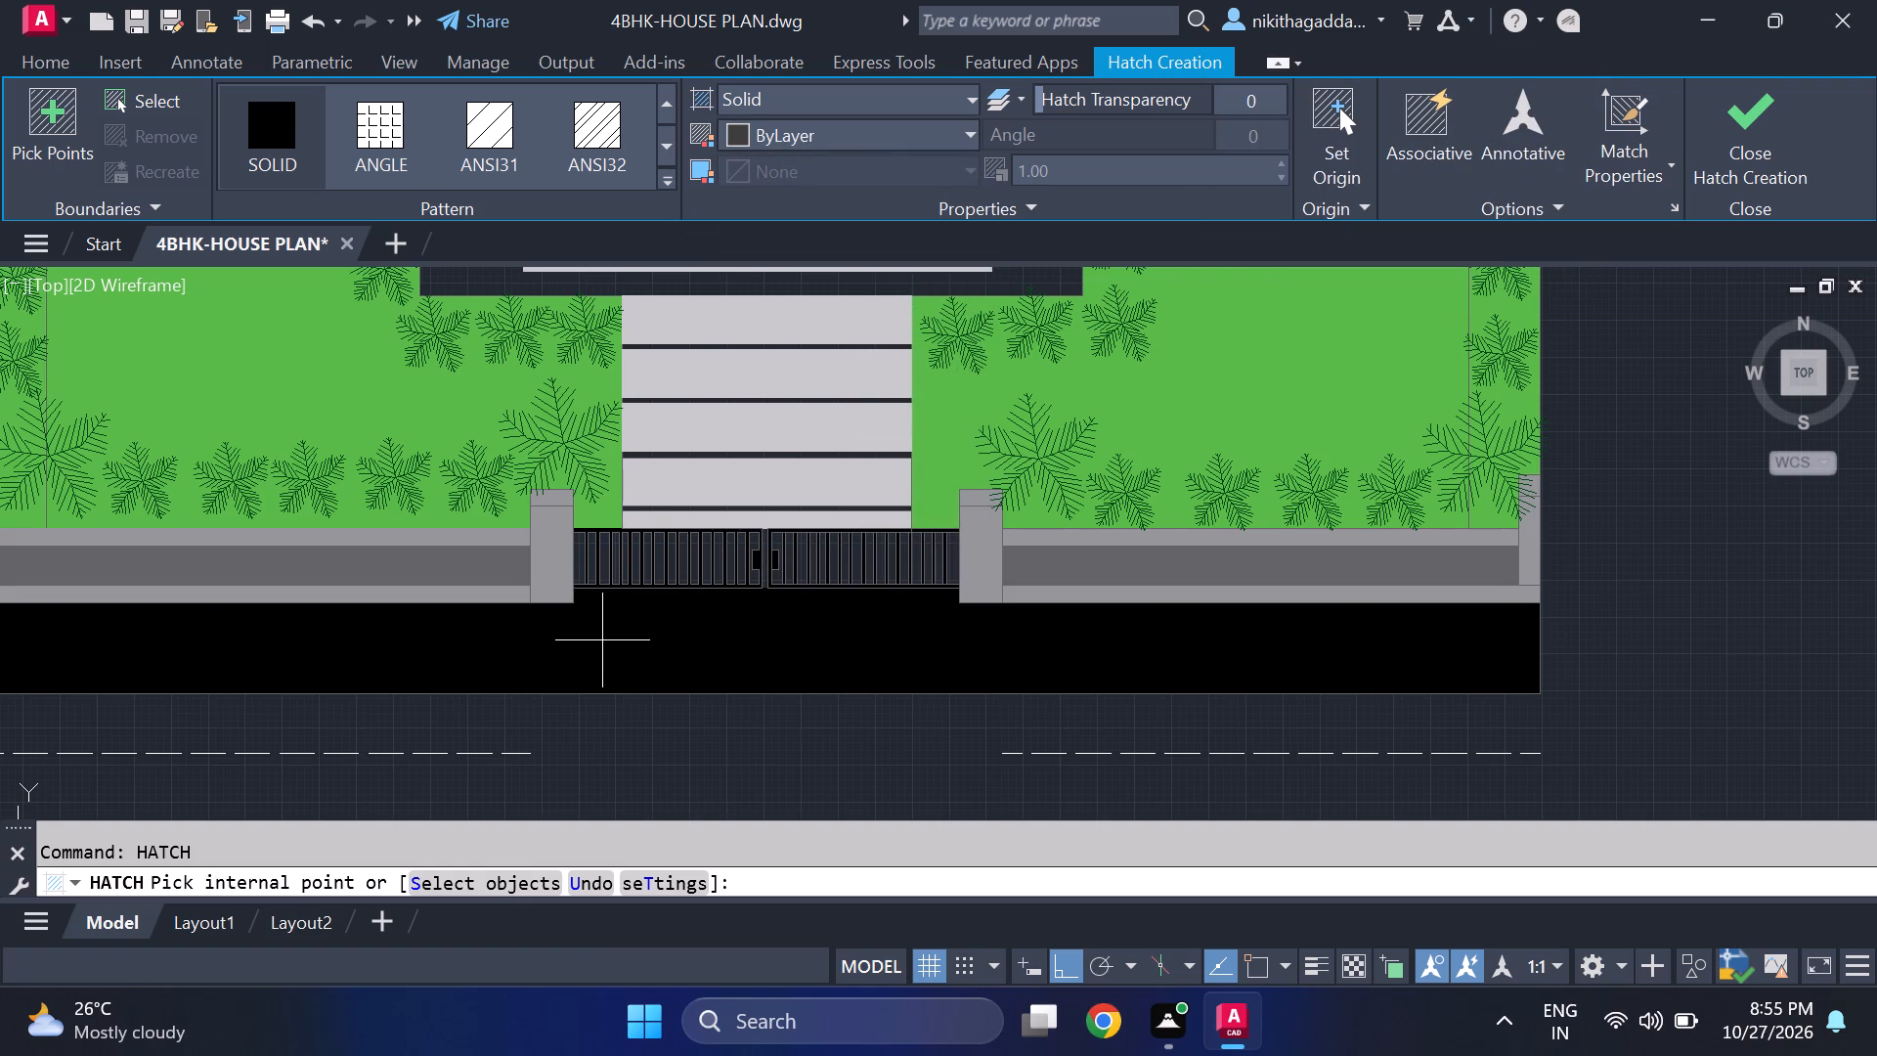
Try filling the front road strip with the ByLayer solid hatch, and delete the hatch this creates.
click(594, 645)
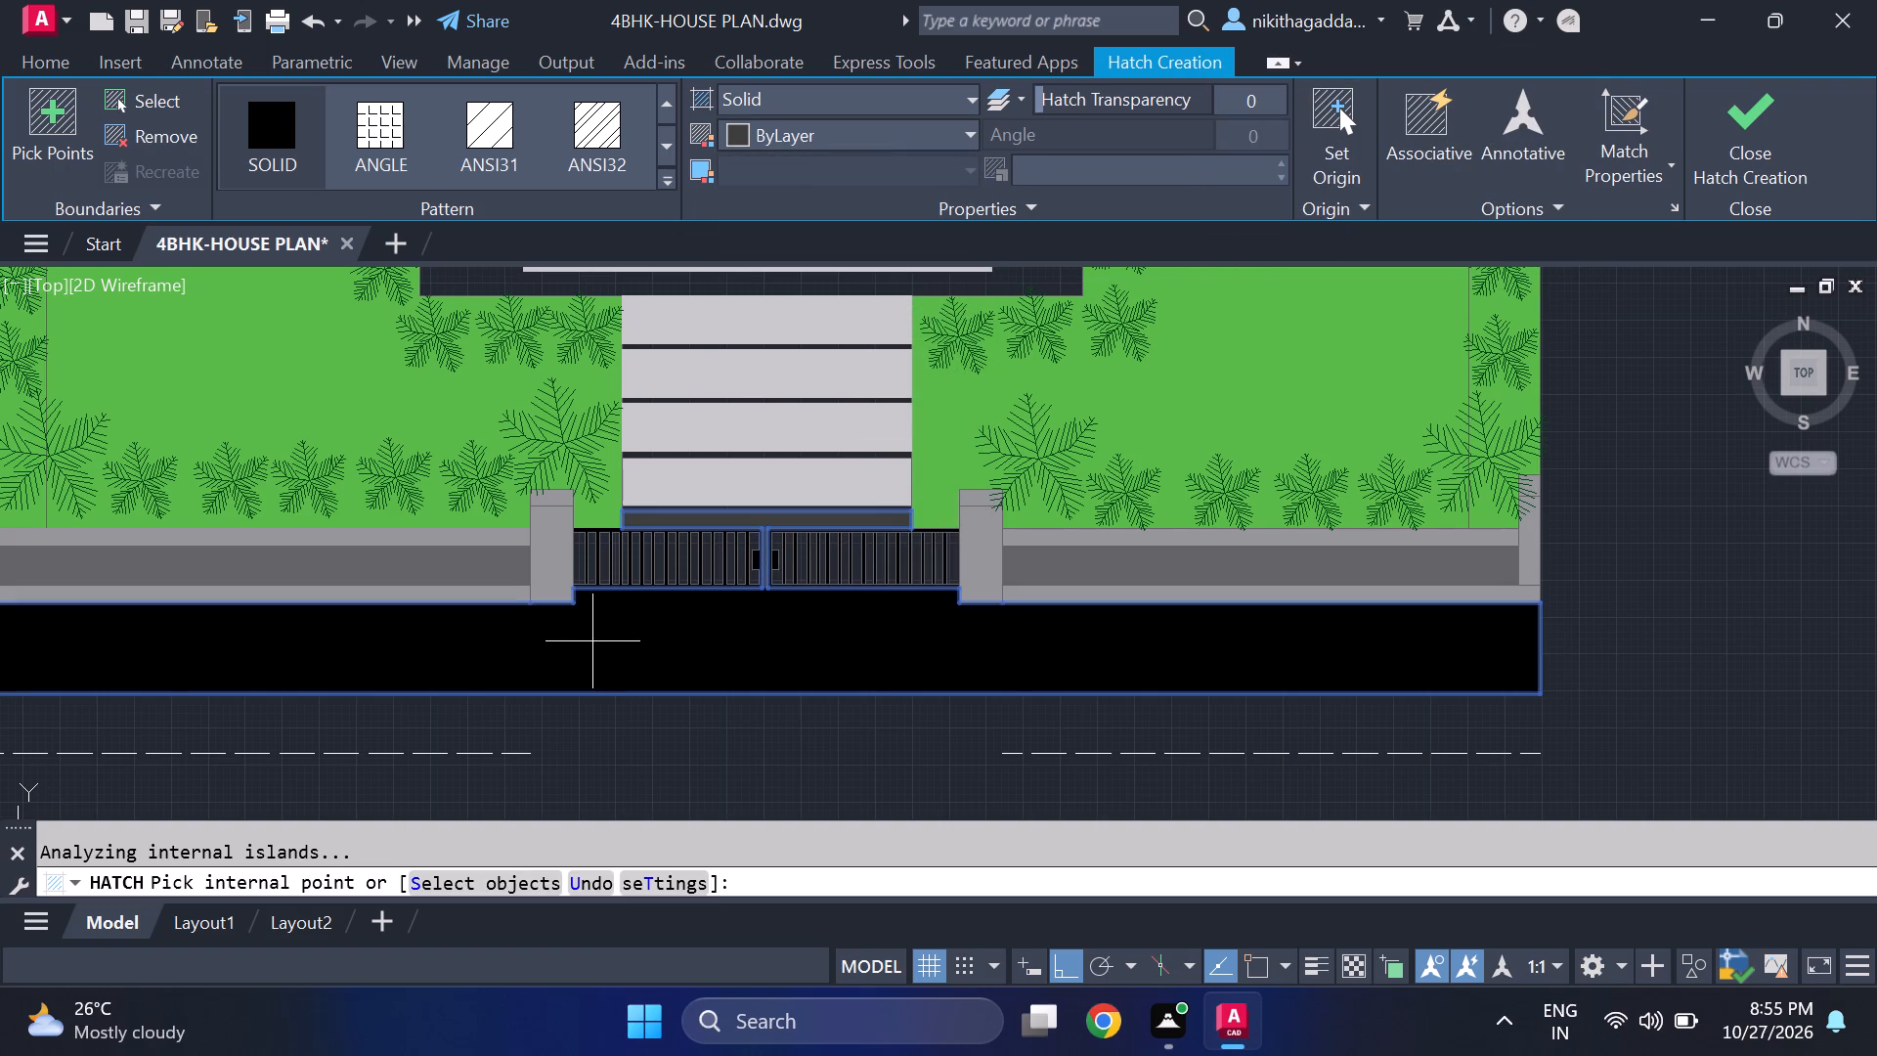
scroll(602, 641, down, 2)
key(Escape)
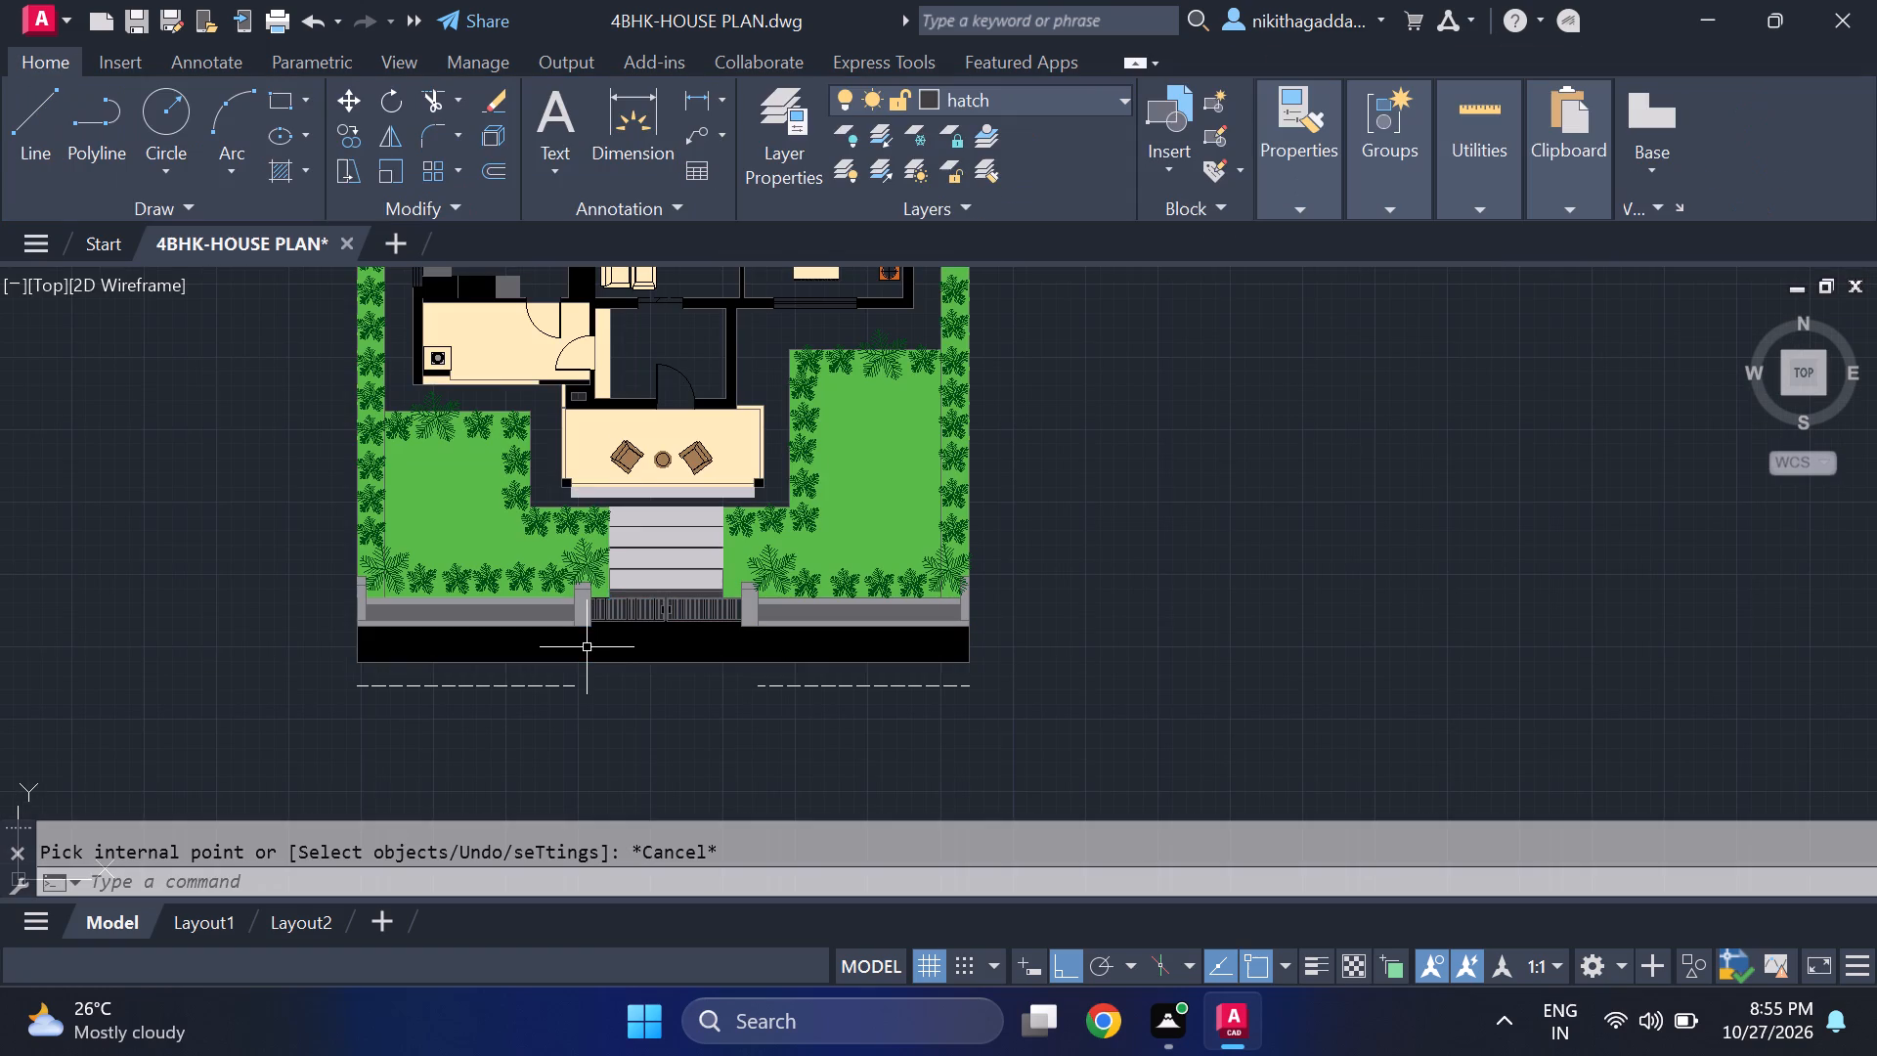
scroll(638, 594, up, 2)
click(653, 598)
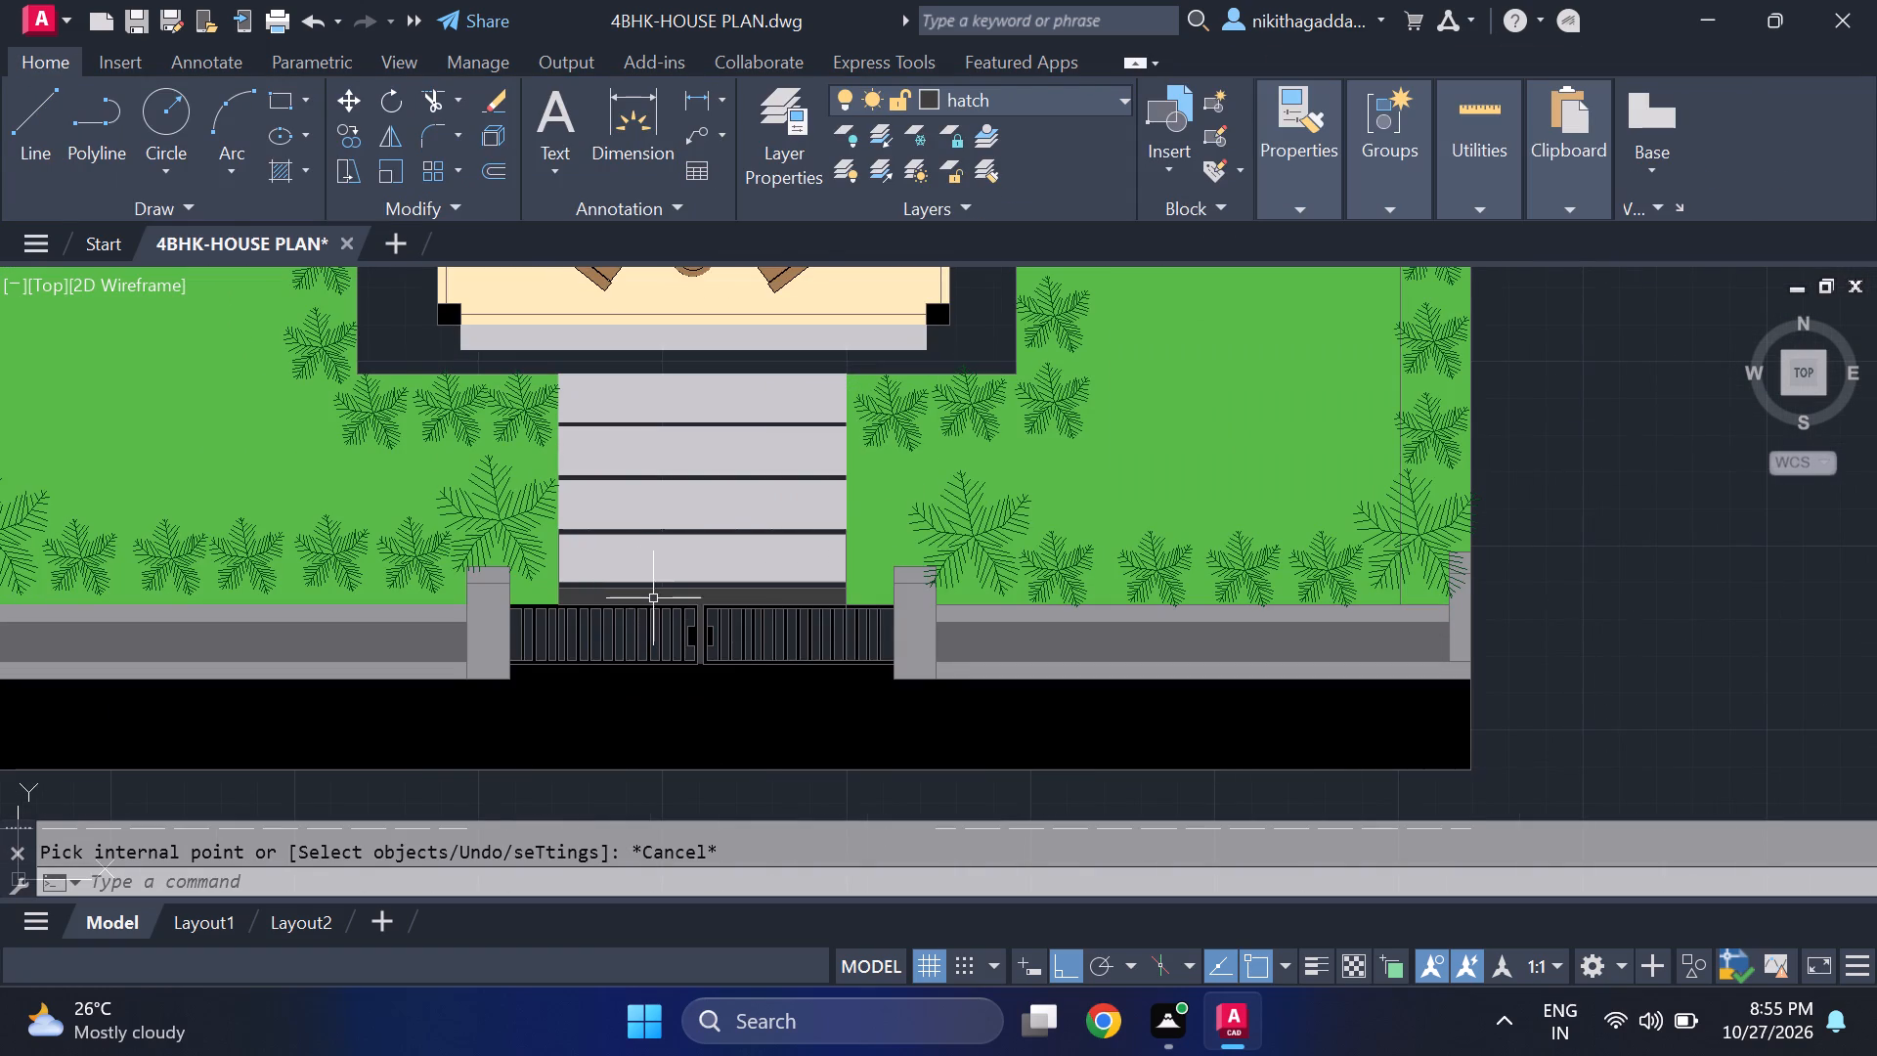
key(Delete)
Extend the left gate leaf's bottom and top edge lines across the central gap to the right leaf.
text(ex)
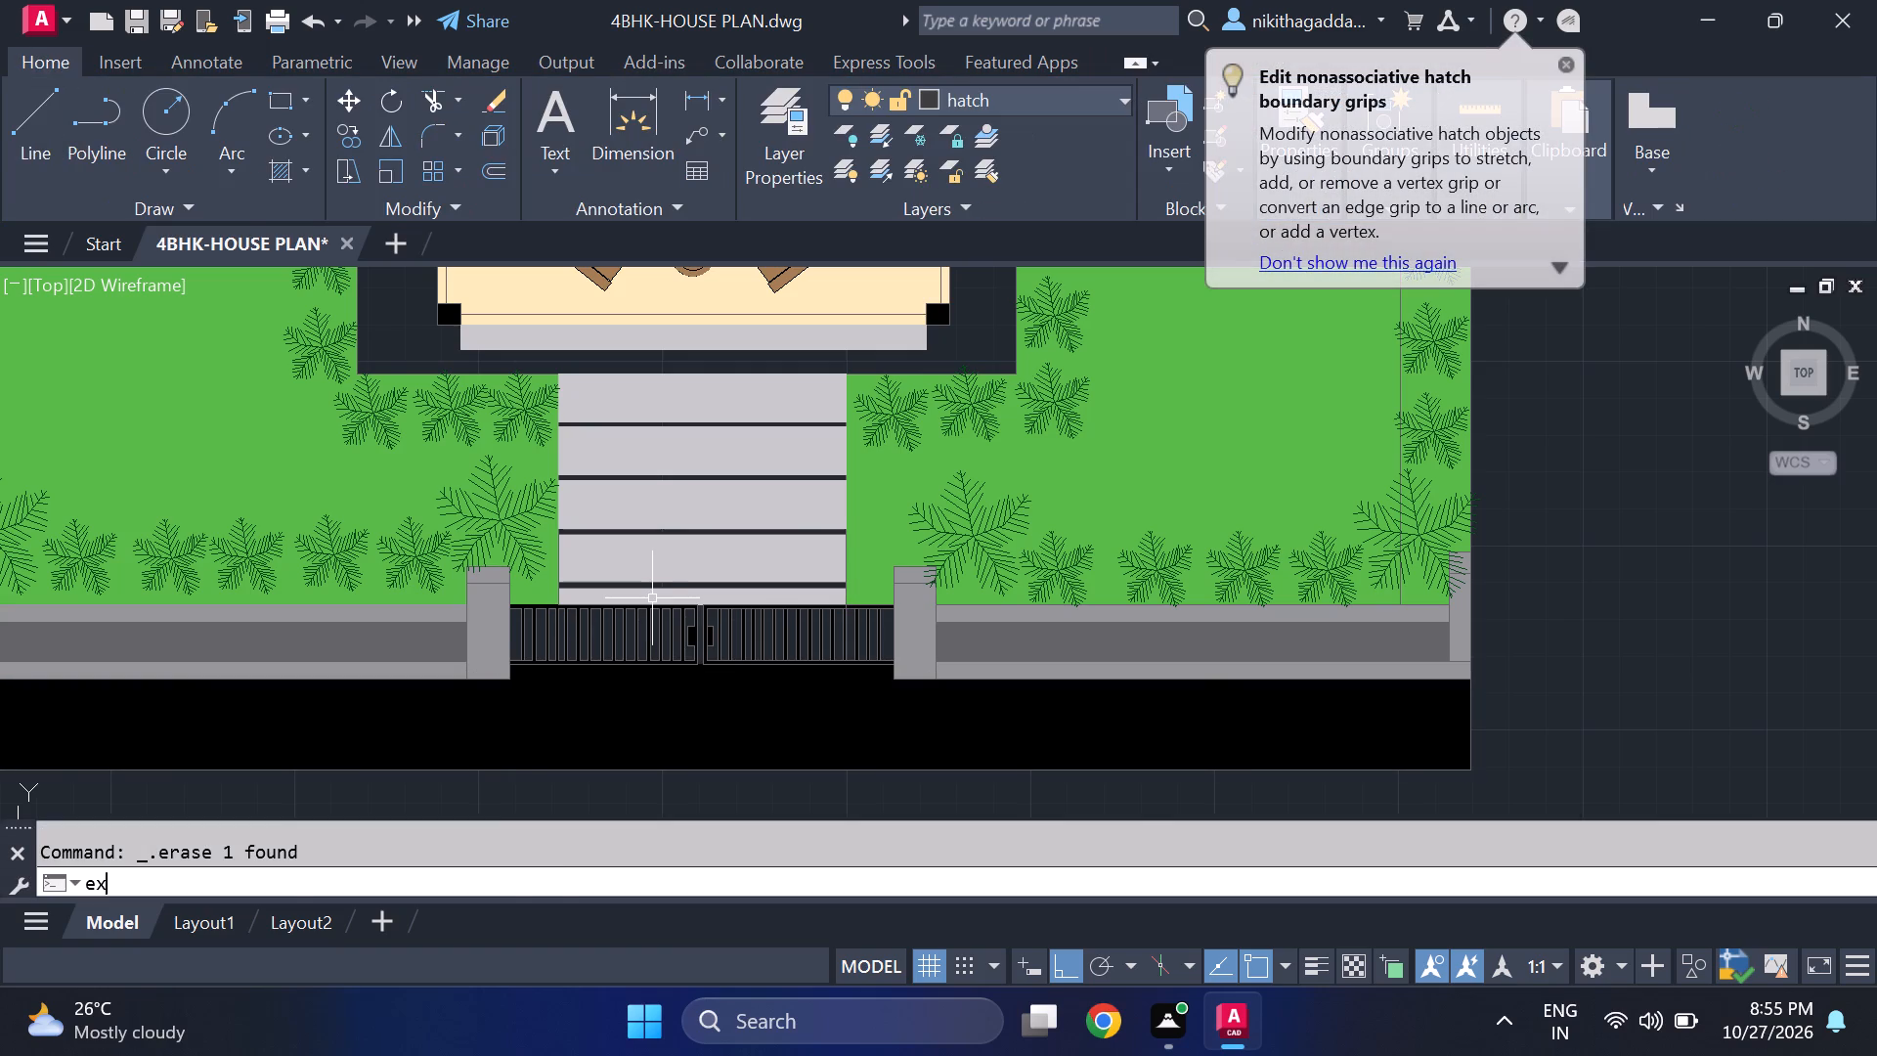
key(Return)
scroll(599, 675, up, 3)
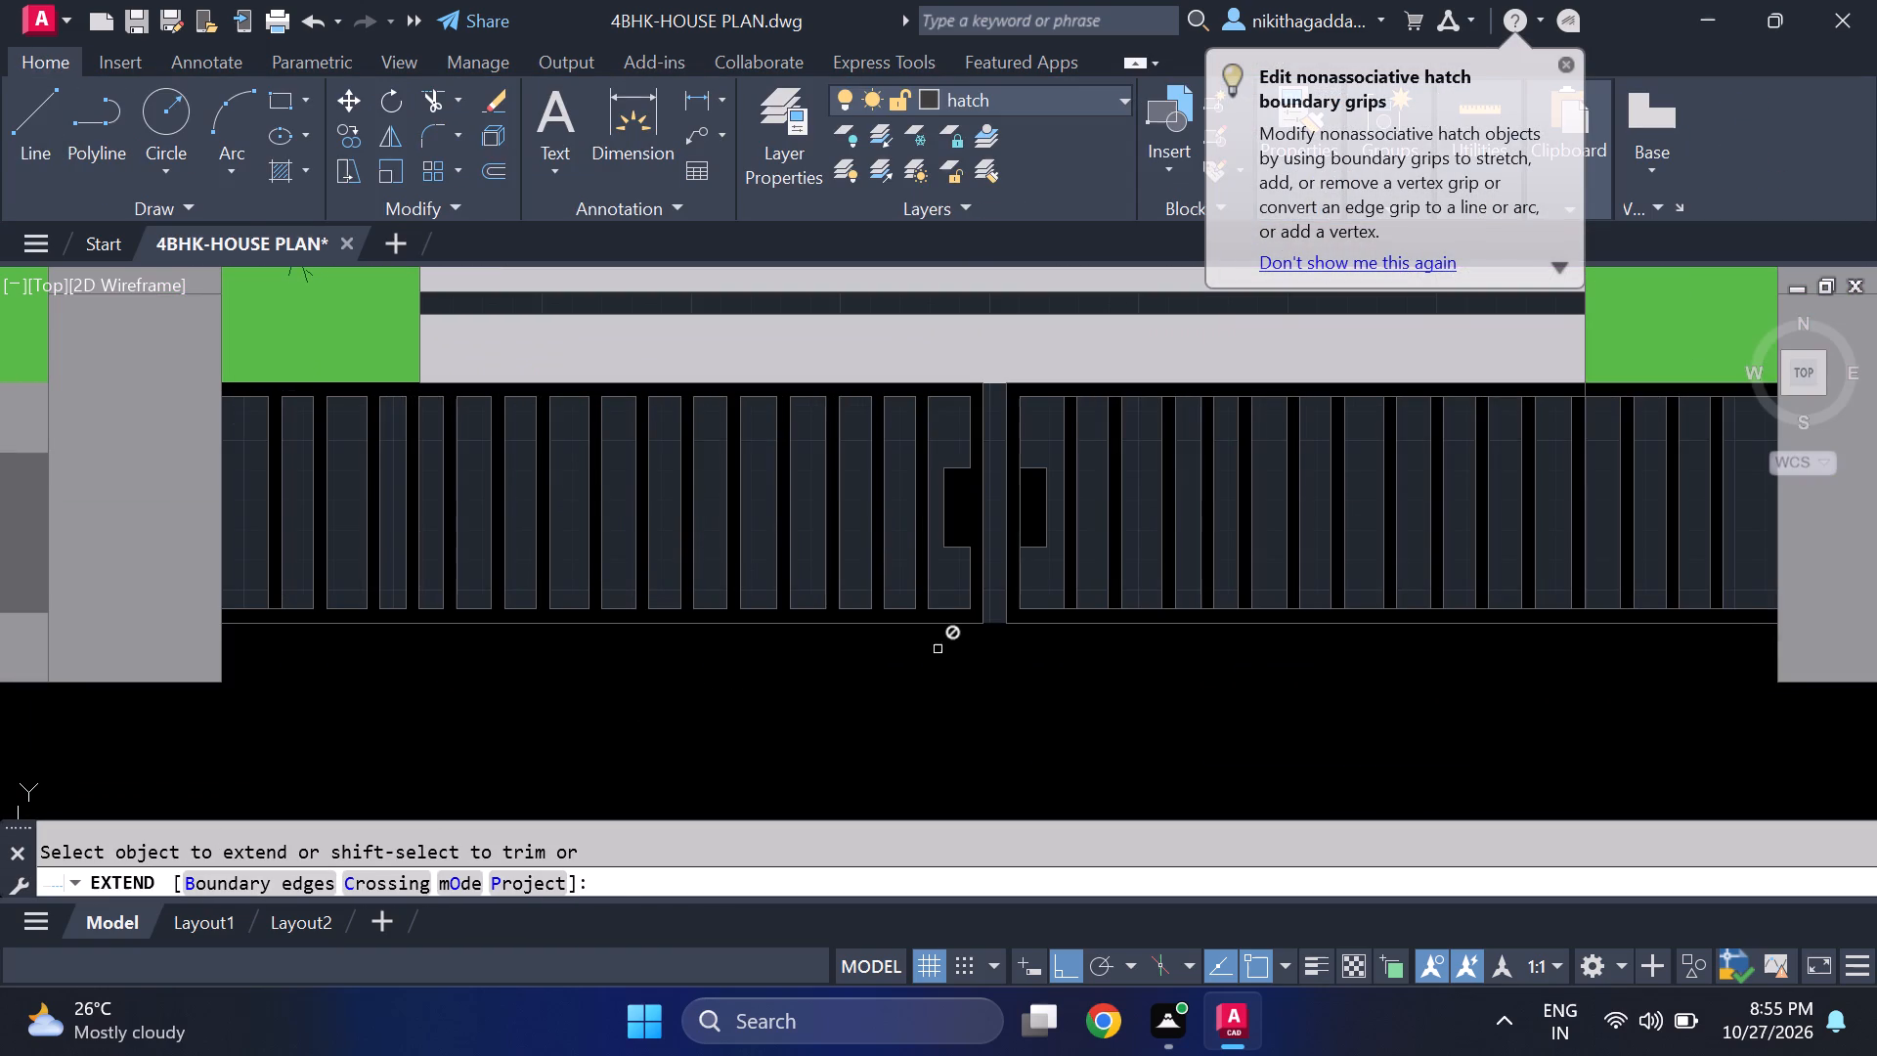
click(954, 628)
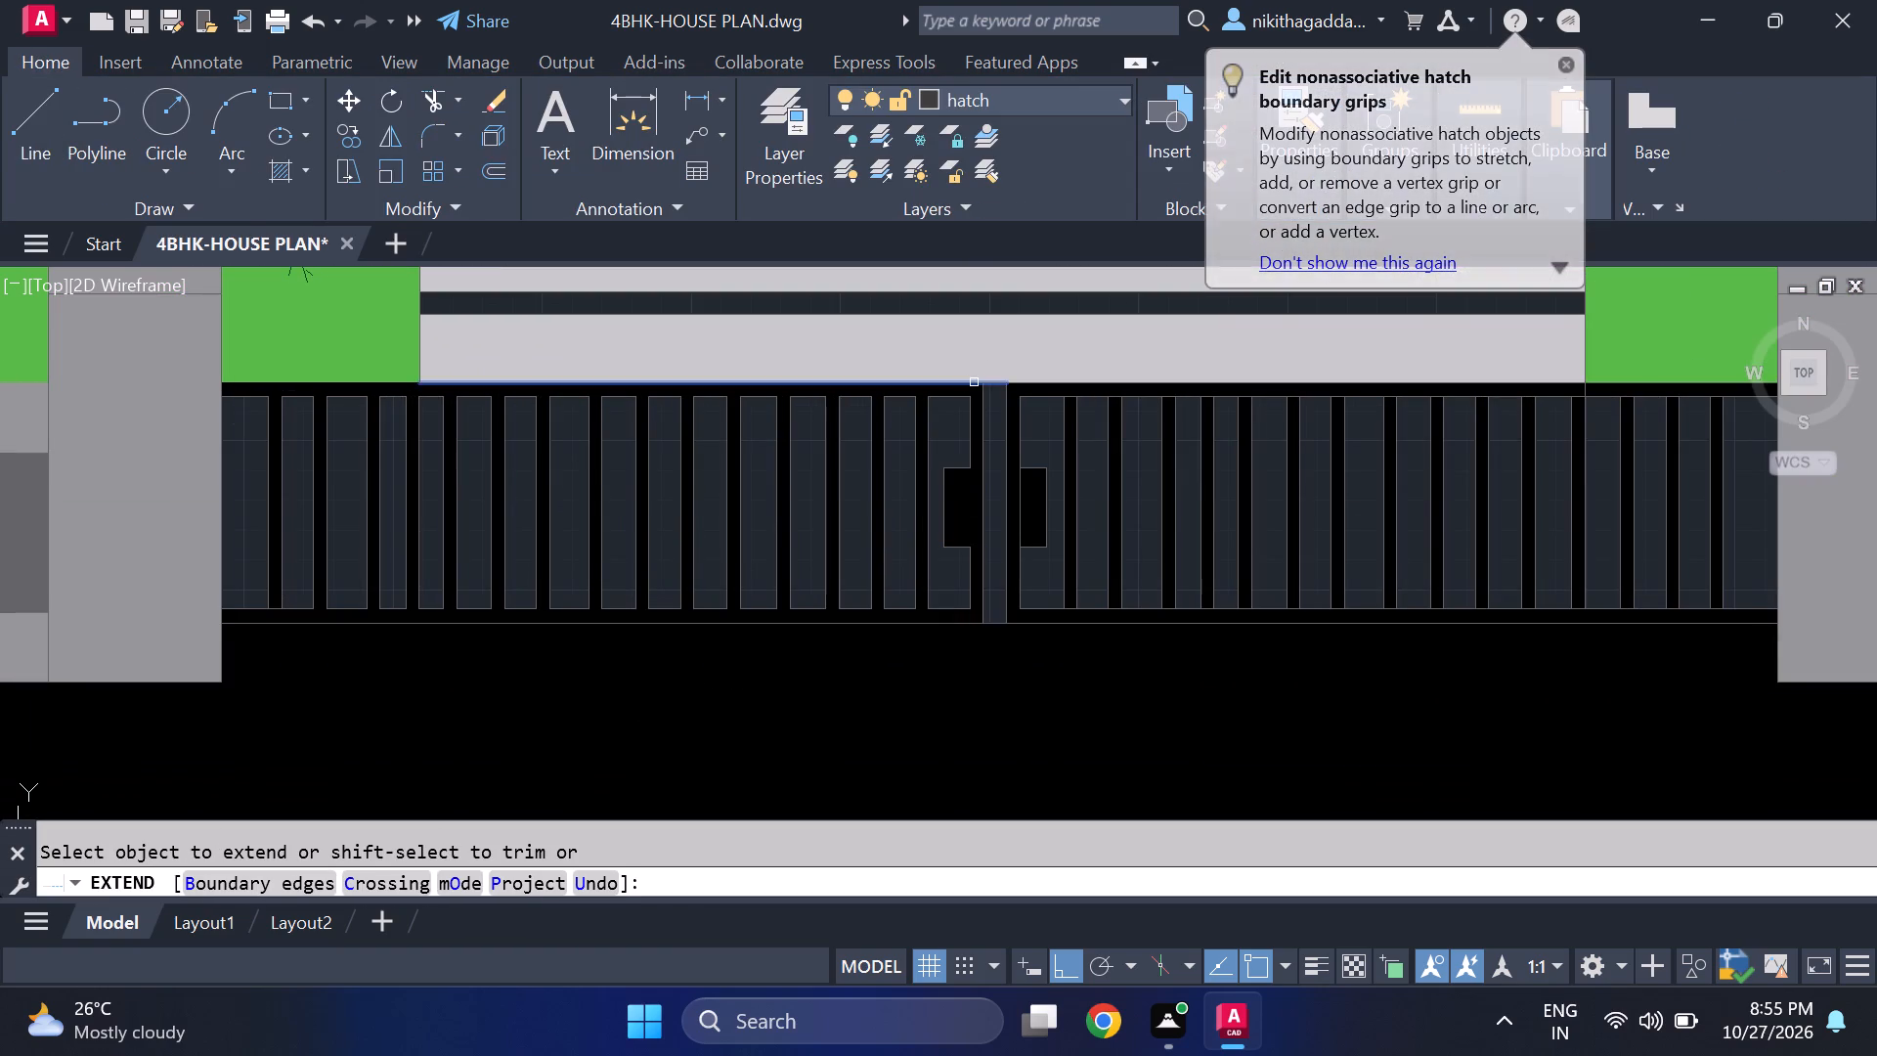
click(974, 380)
scroll(968, 535, down, 4)
key(Escape)
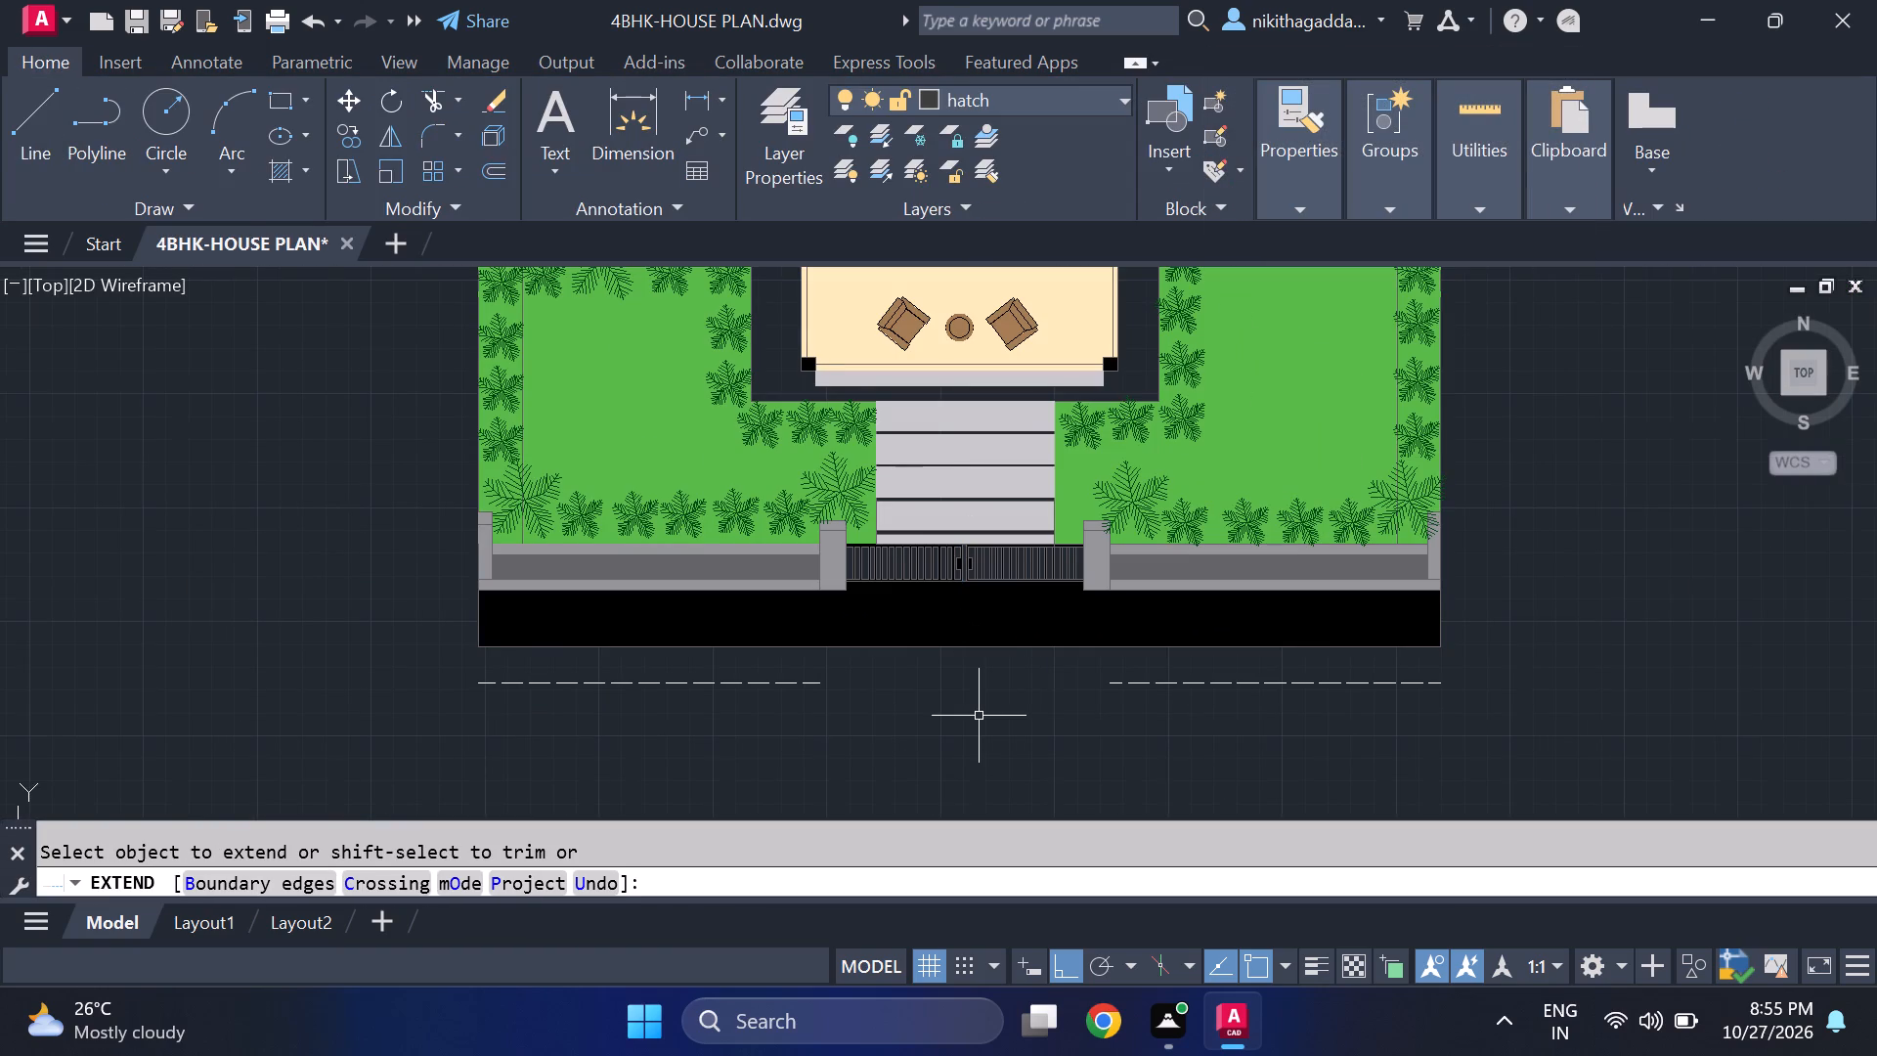
Replace the front road strip's black hatch with a Solid hatch in ByLayer color.
click(1024, 626)
key(Delete)
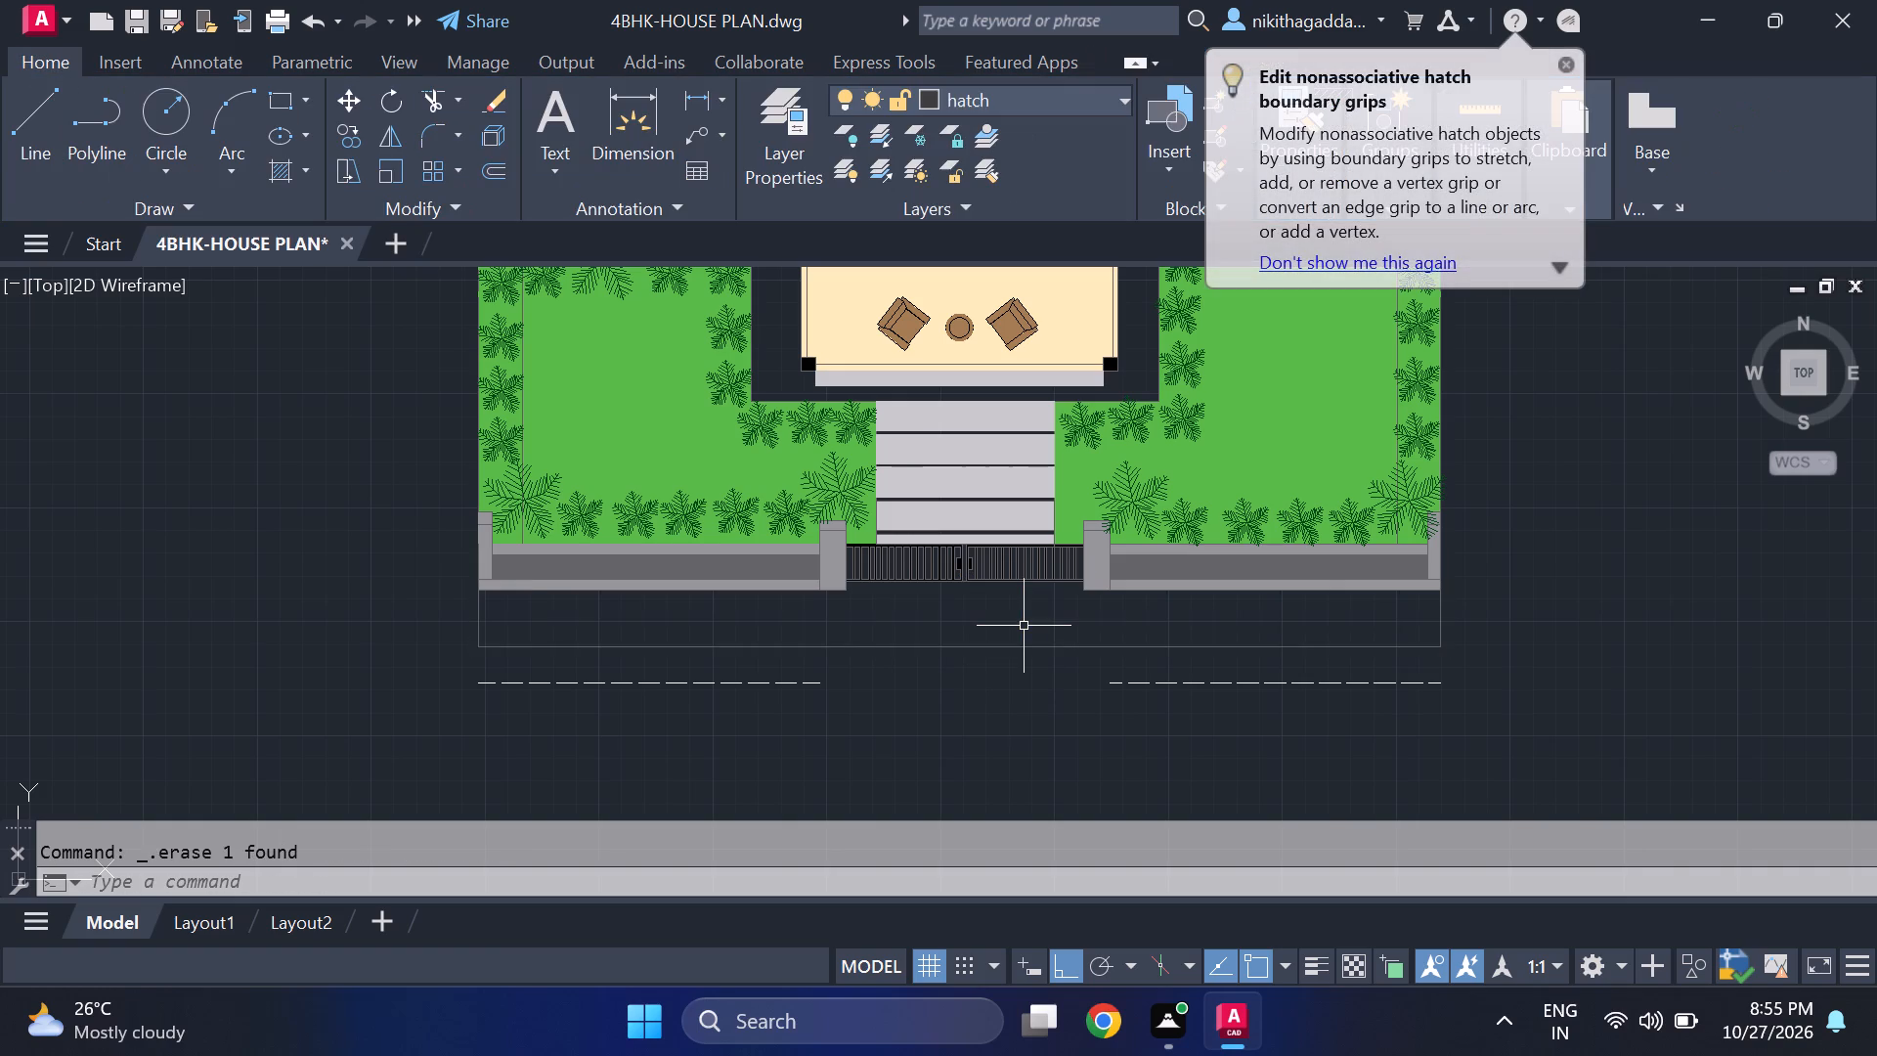
text(hatch)
key(Return)
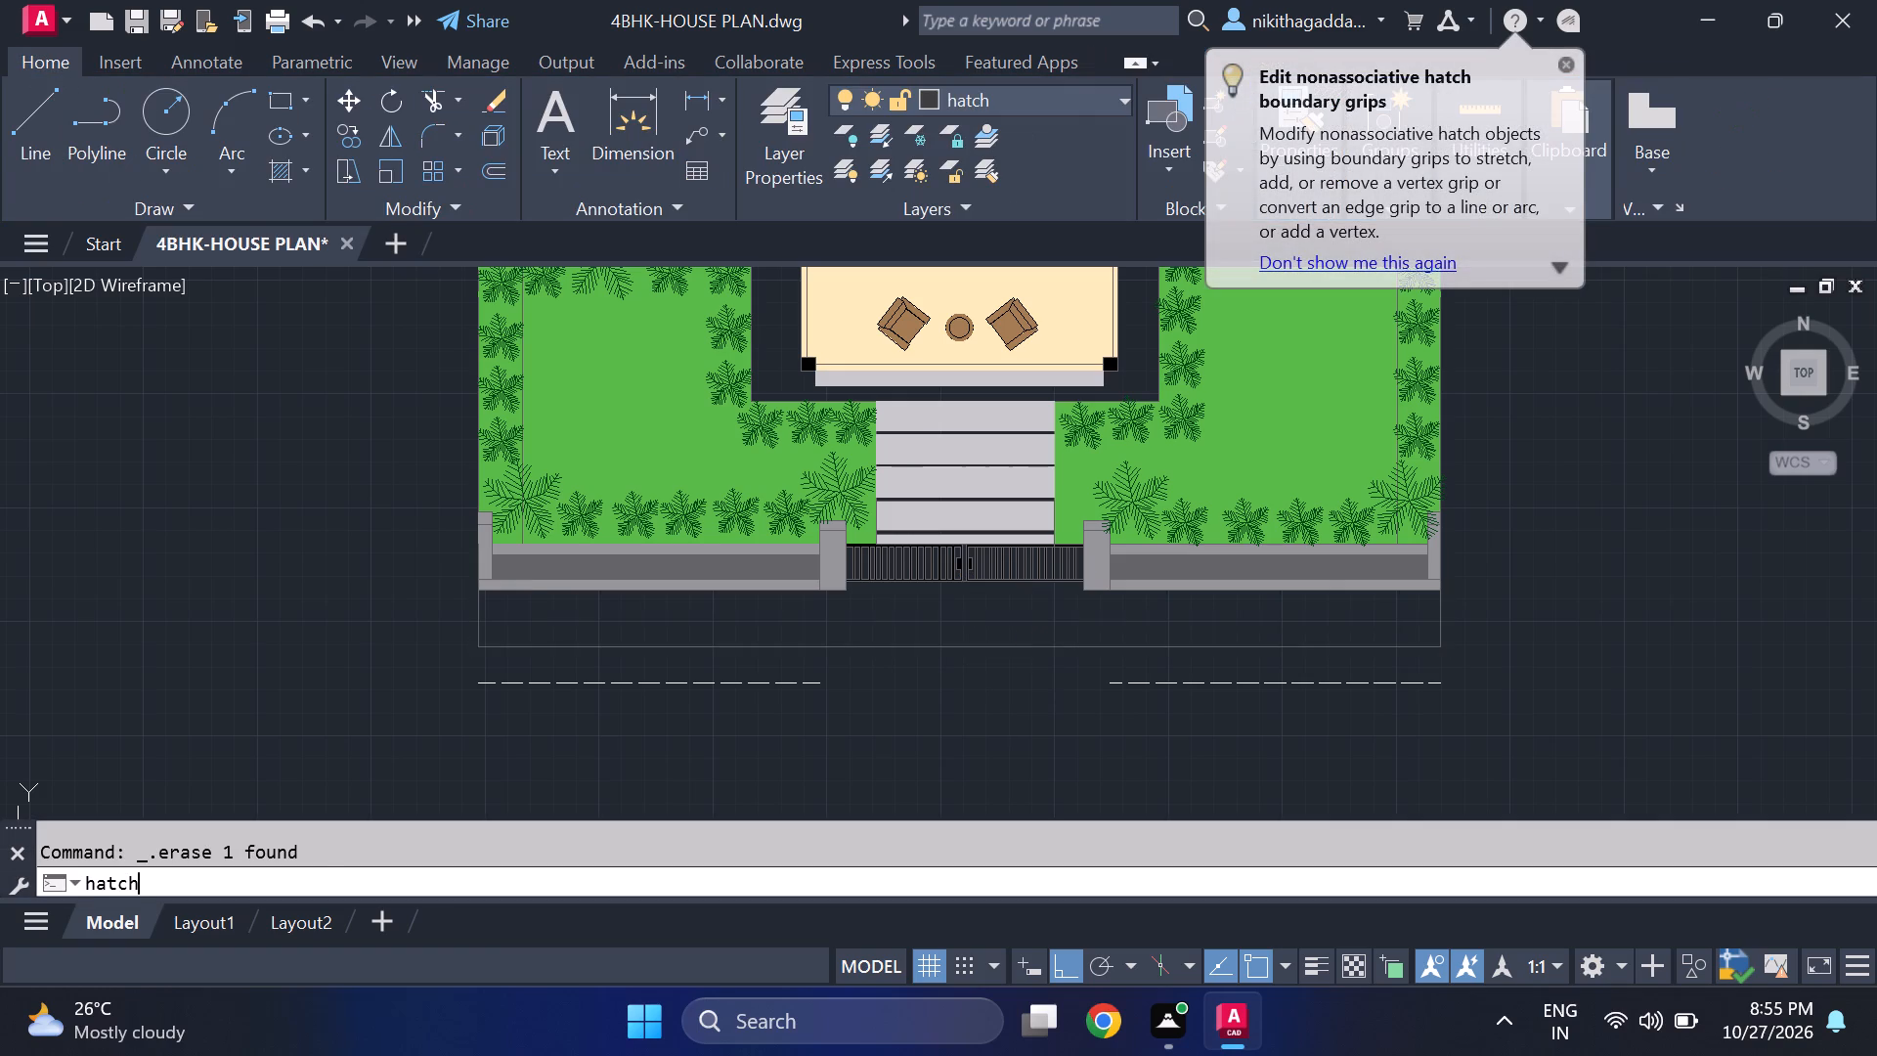
click(1024, 625)
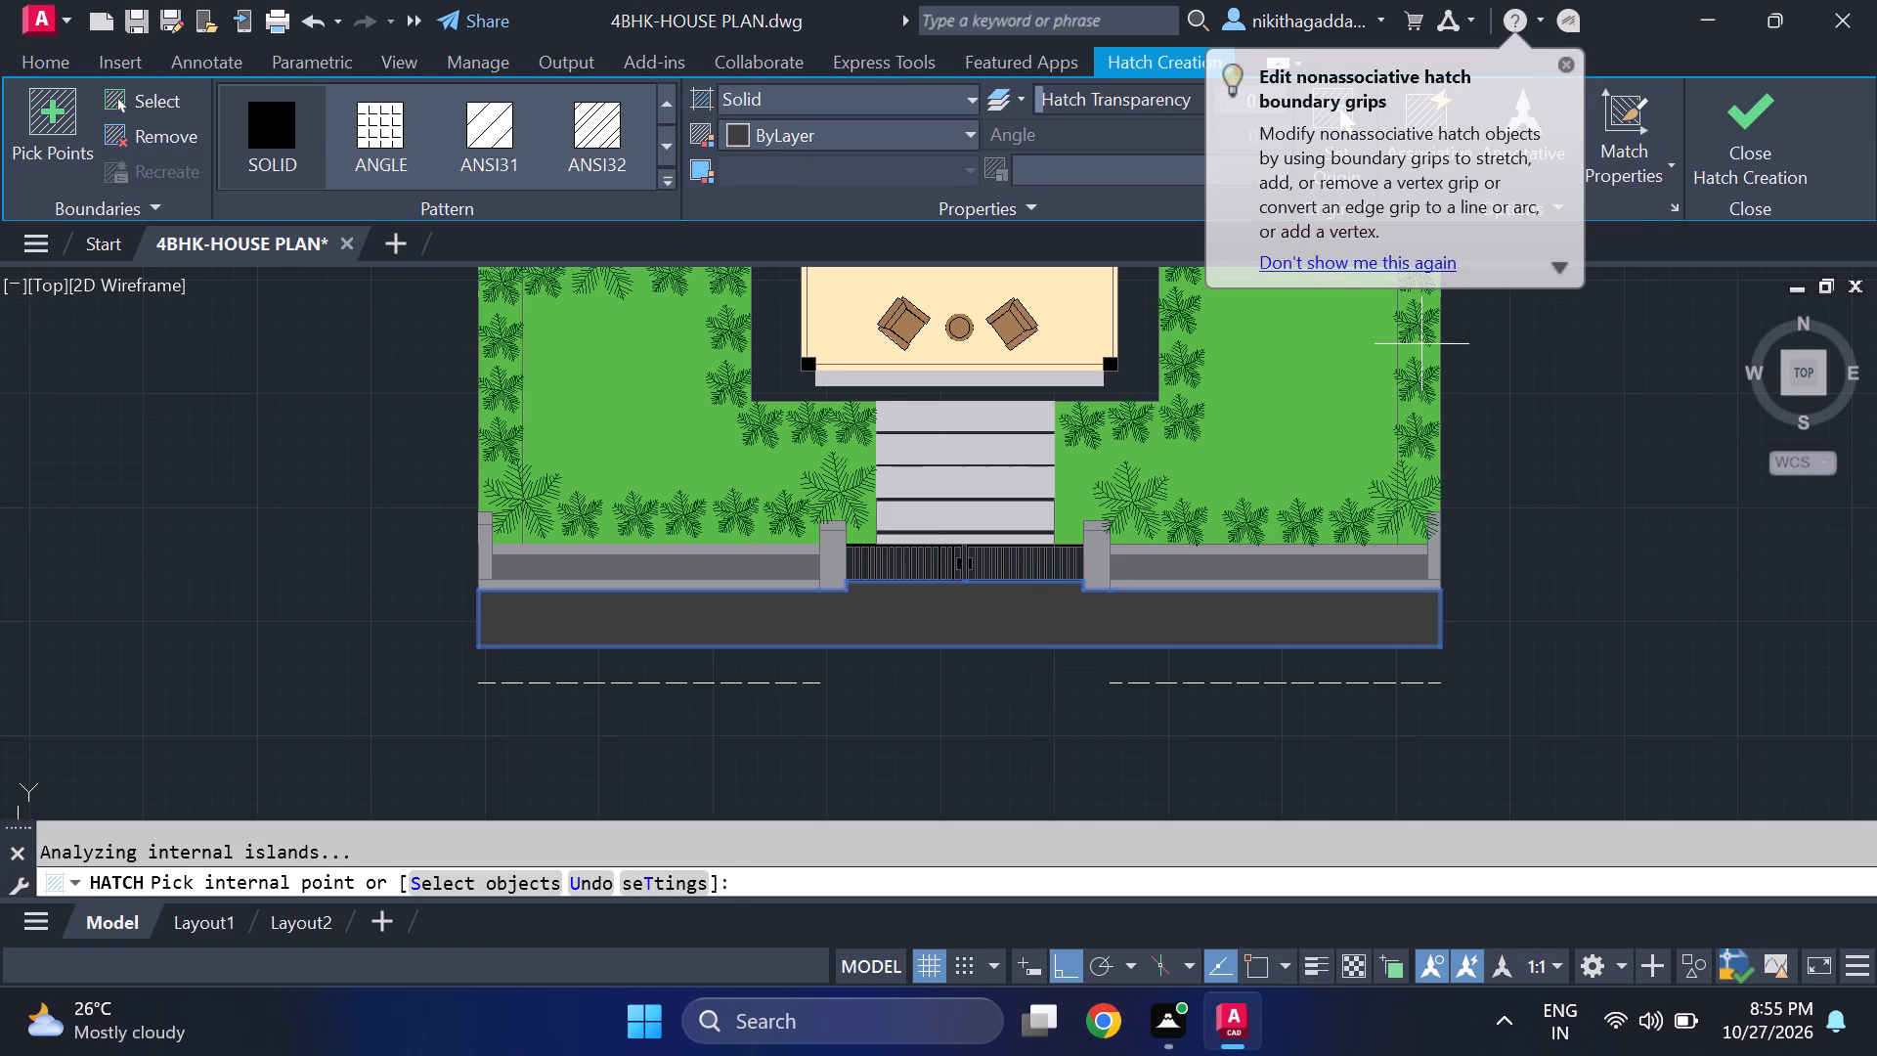
click(1756, 110)
Copy the two dashed lines below the road straight up onto the middle of the road strip.
scroll(1194, 647, down, 3)
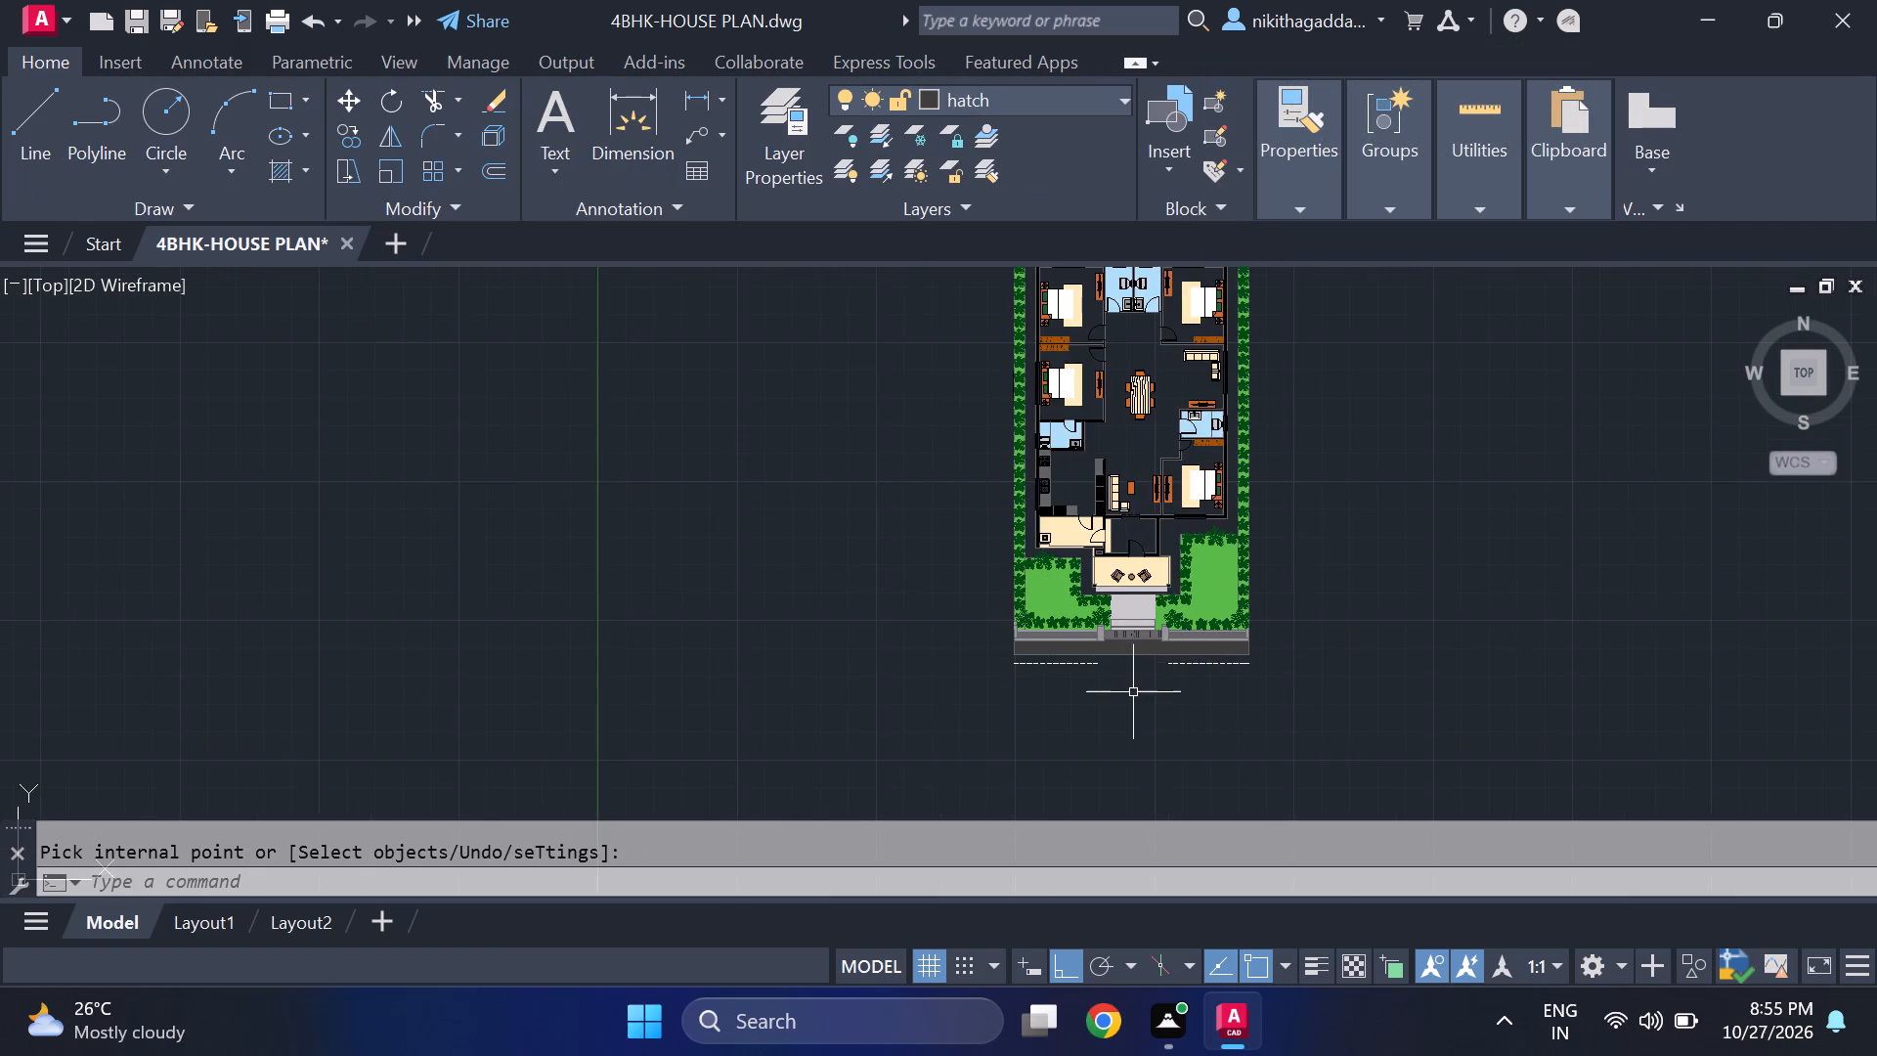
scroll(1131, 689, up, 3)
middle_drag(1285, 635, 1318, 751)
scroll(1136, 644, up, 2)
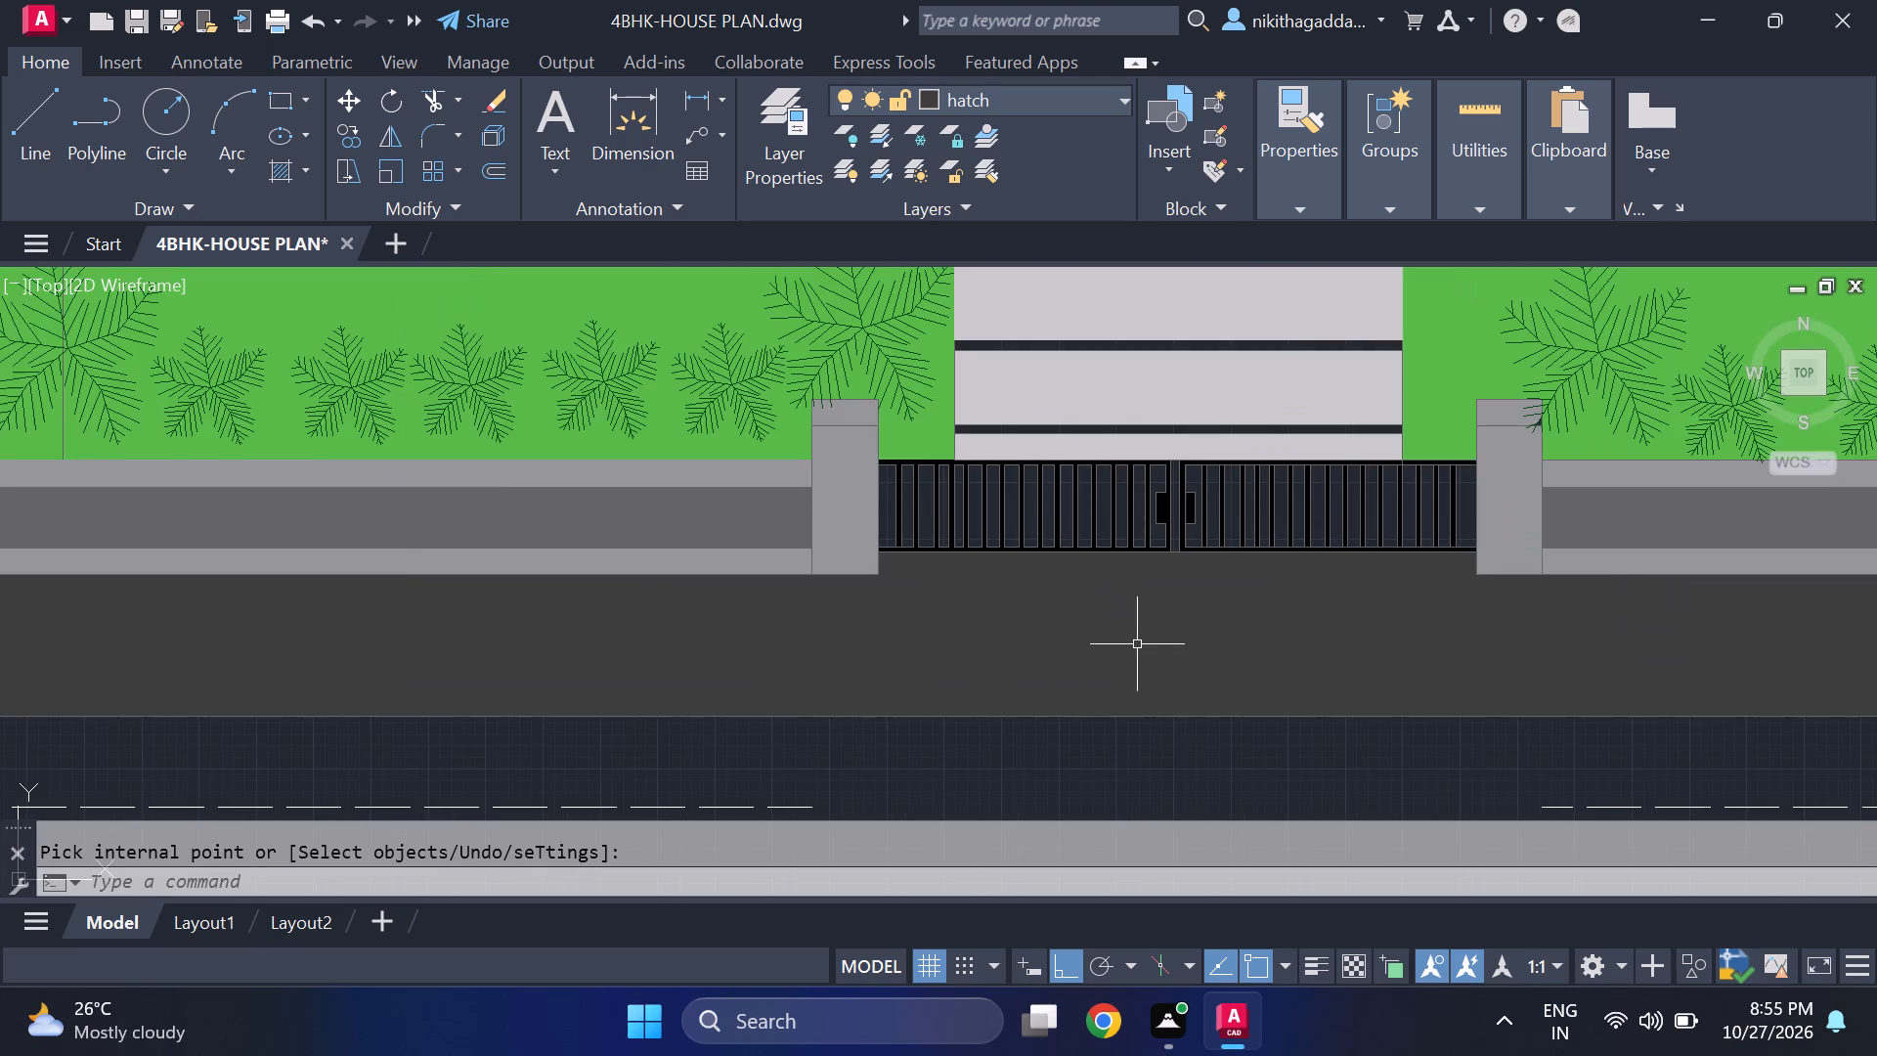
scroll(1137, 648, down, 2)
click(1441, 704)
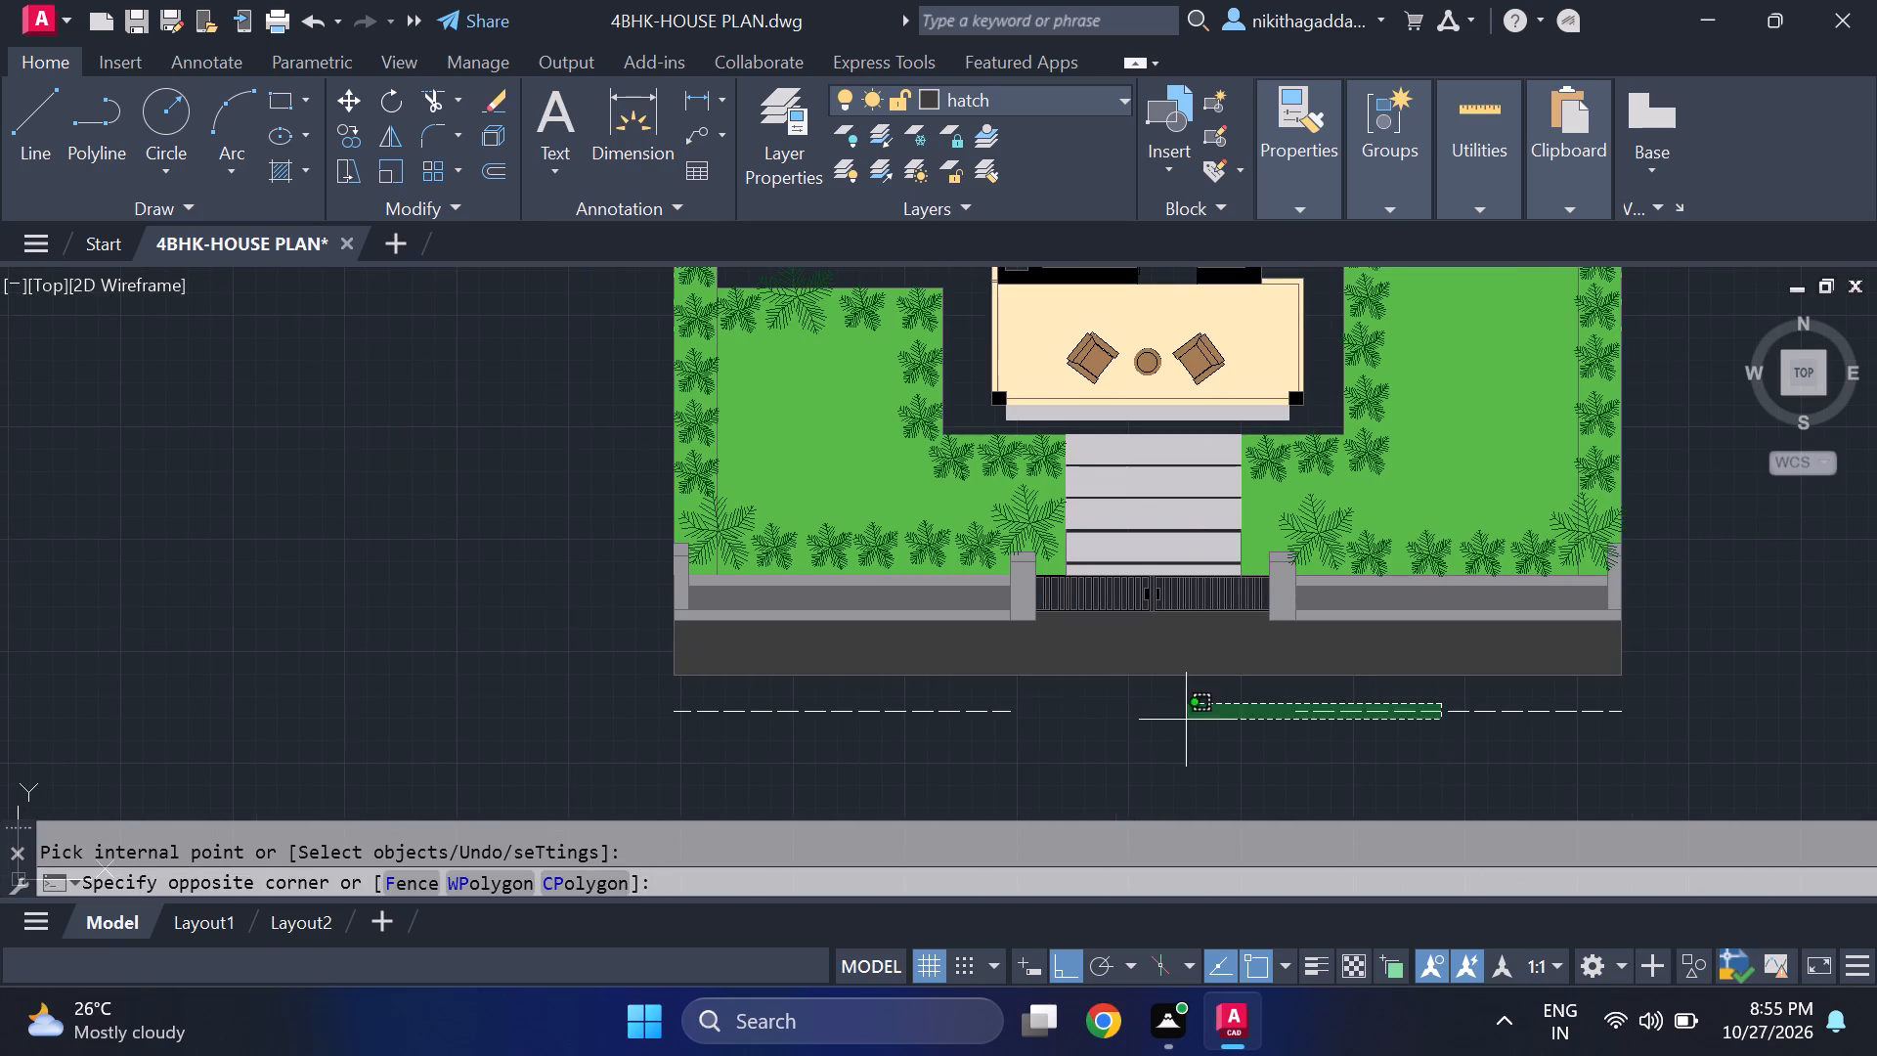
click(783, 781)
text(co)
key(Return)
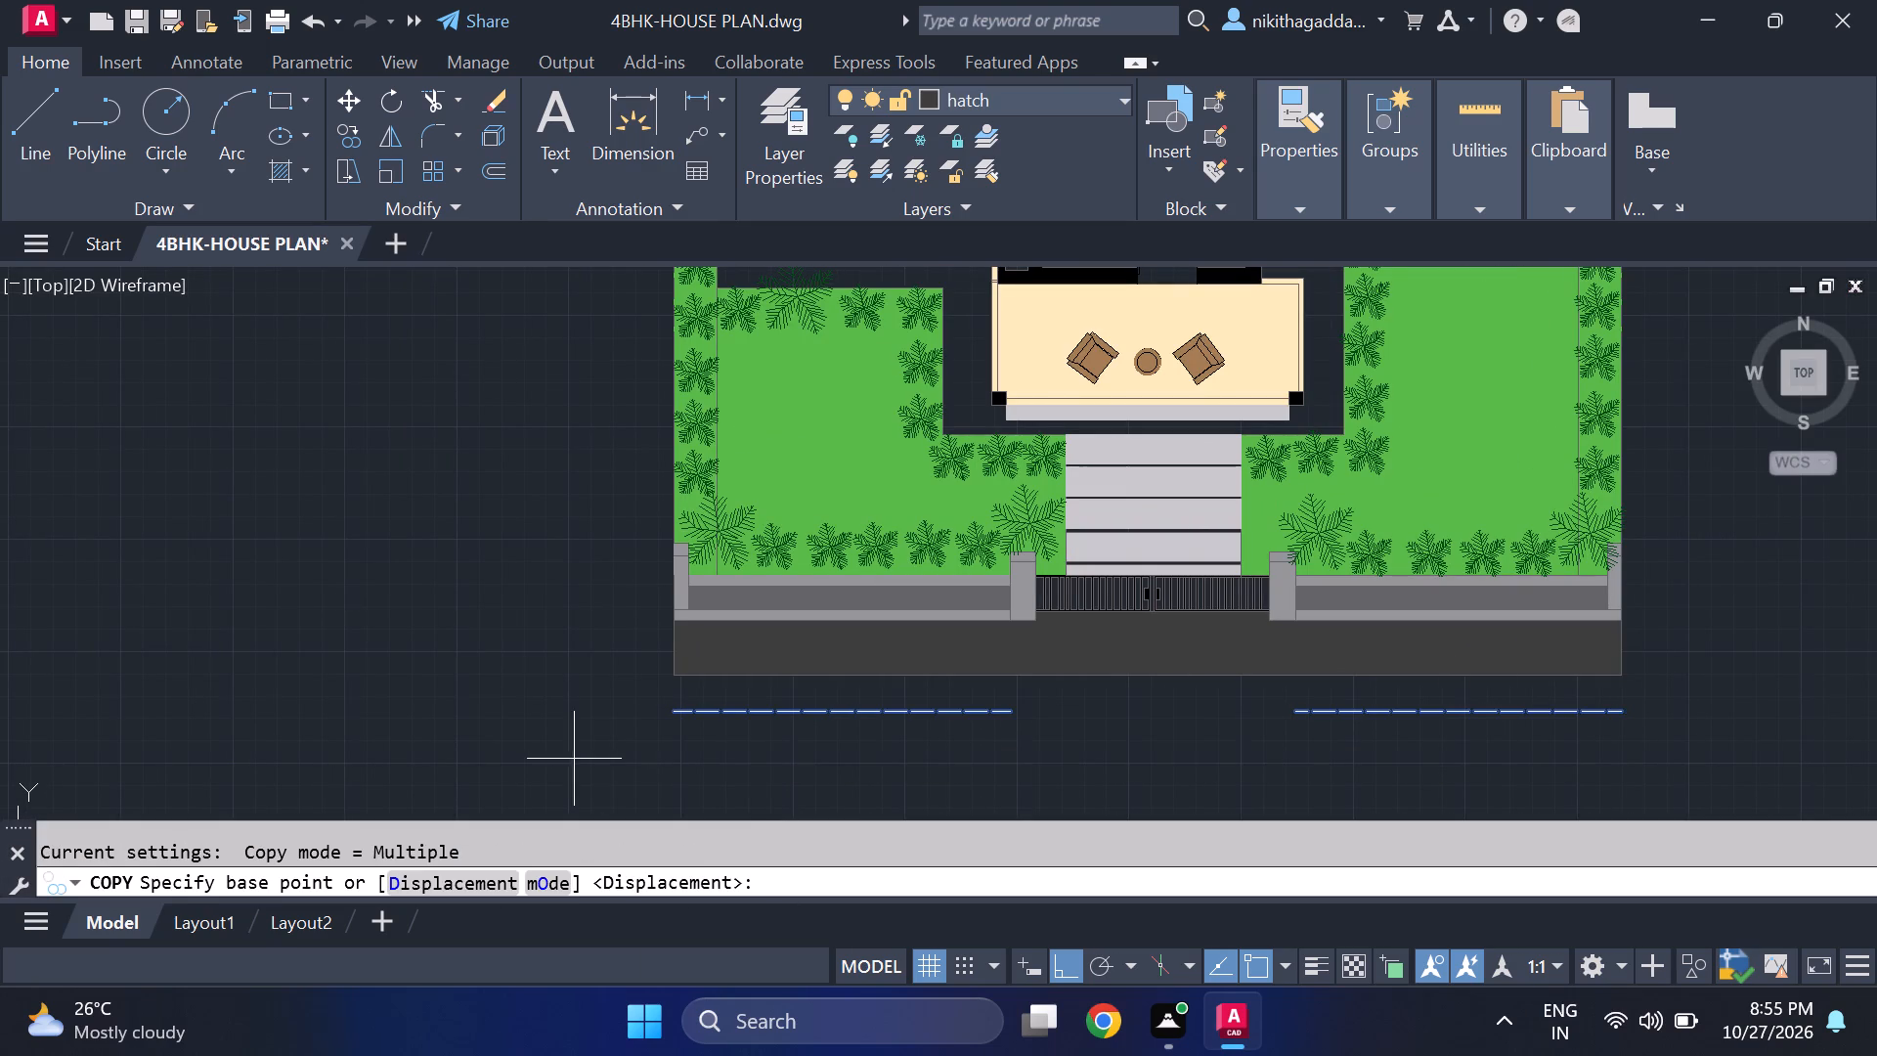
click(670, 714)
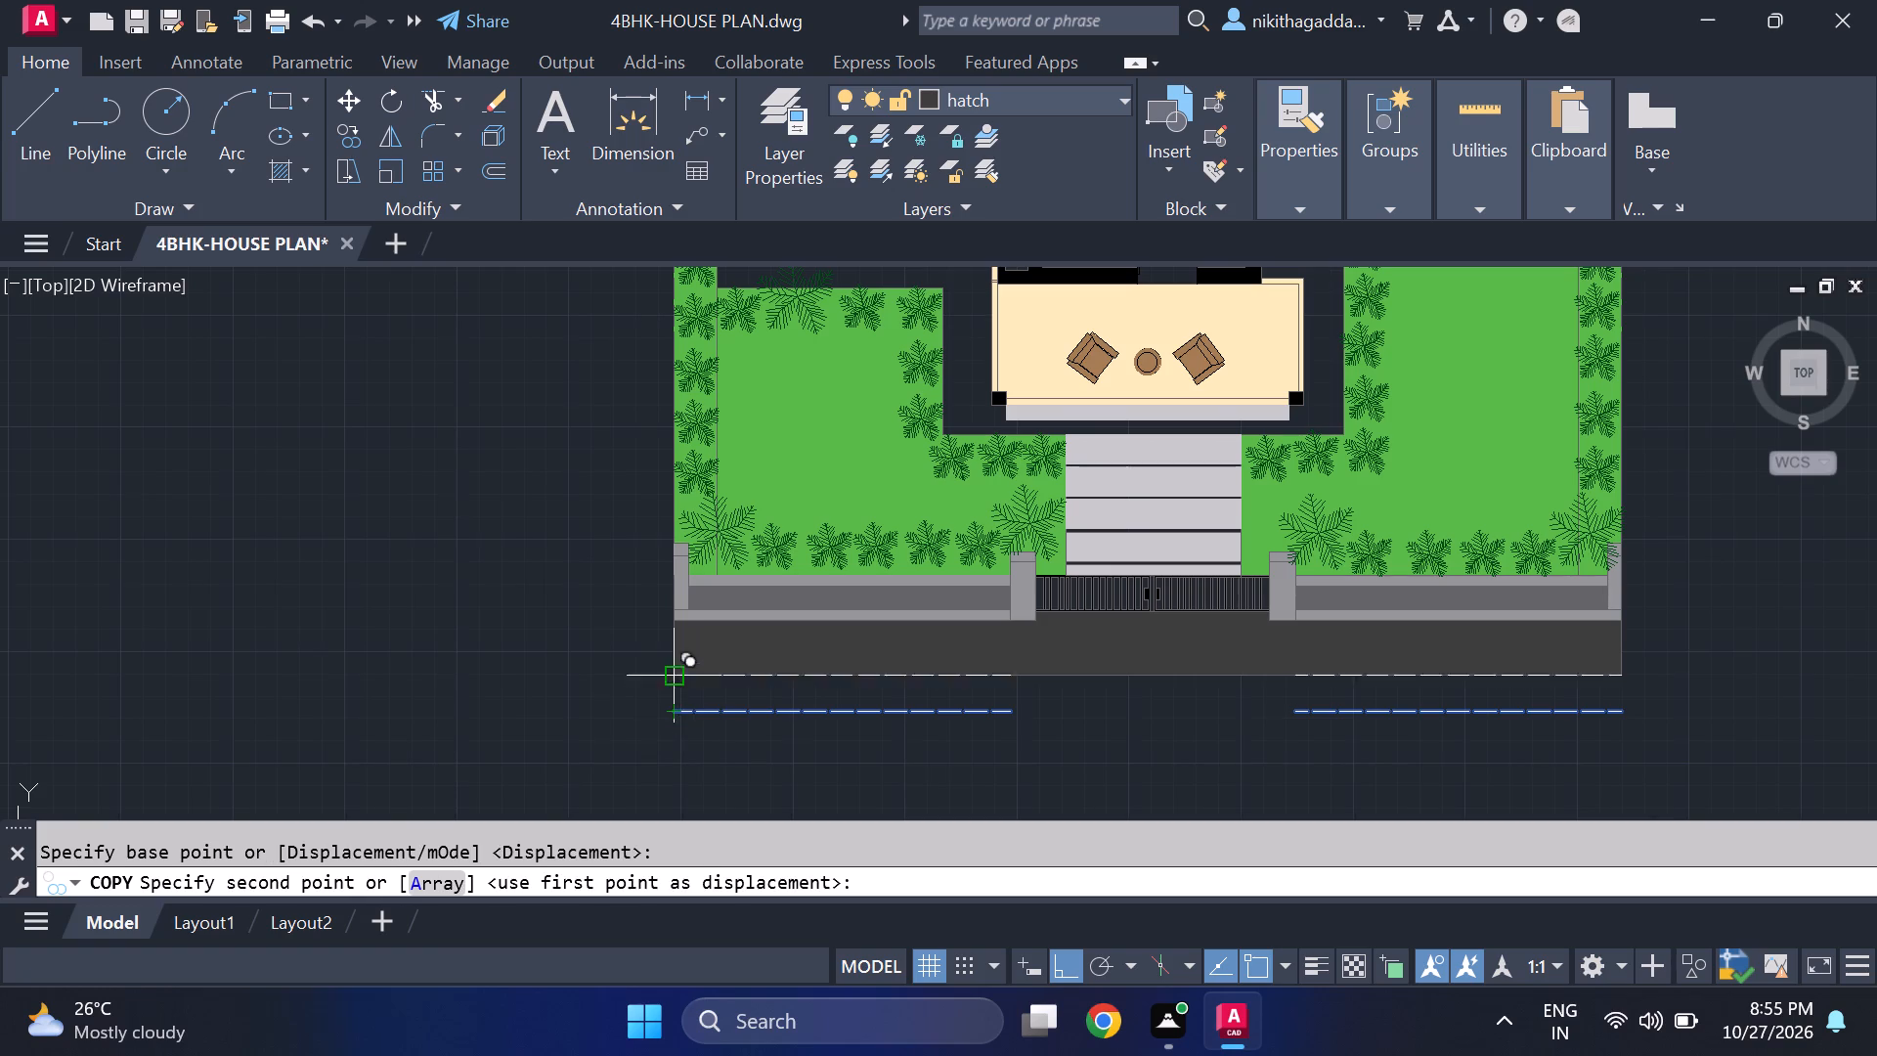
click(675, 647)
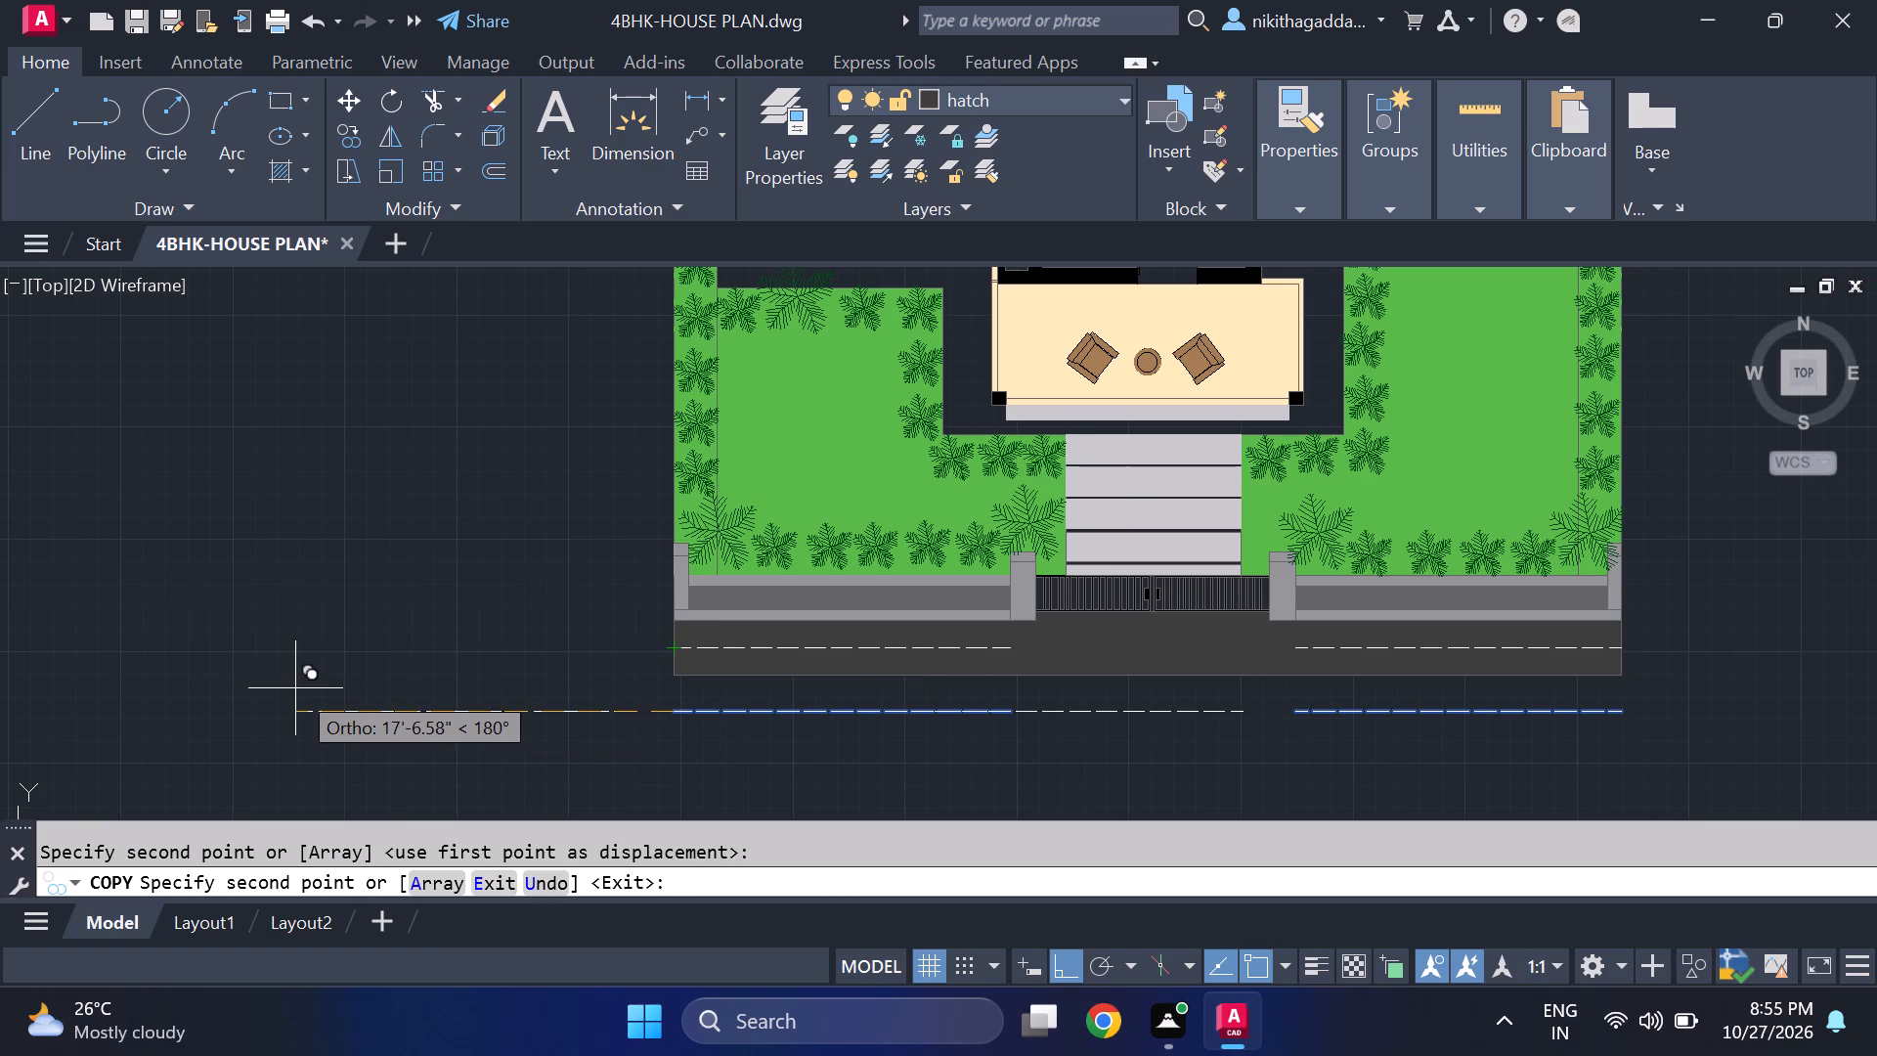
key(Escape)
Delete the two original dashed lines left below the road strip.
click(791, 708)
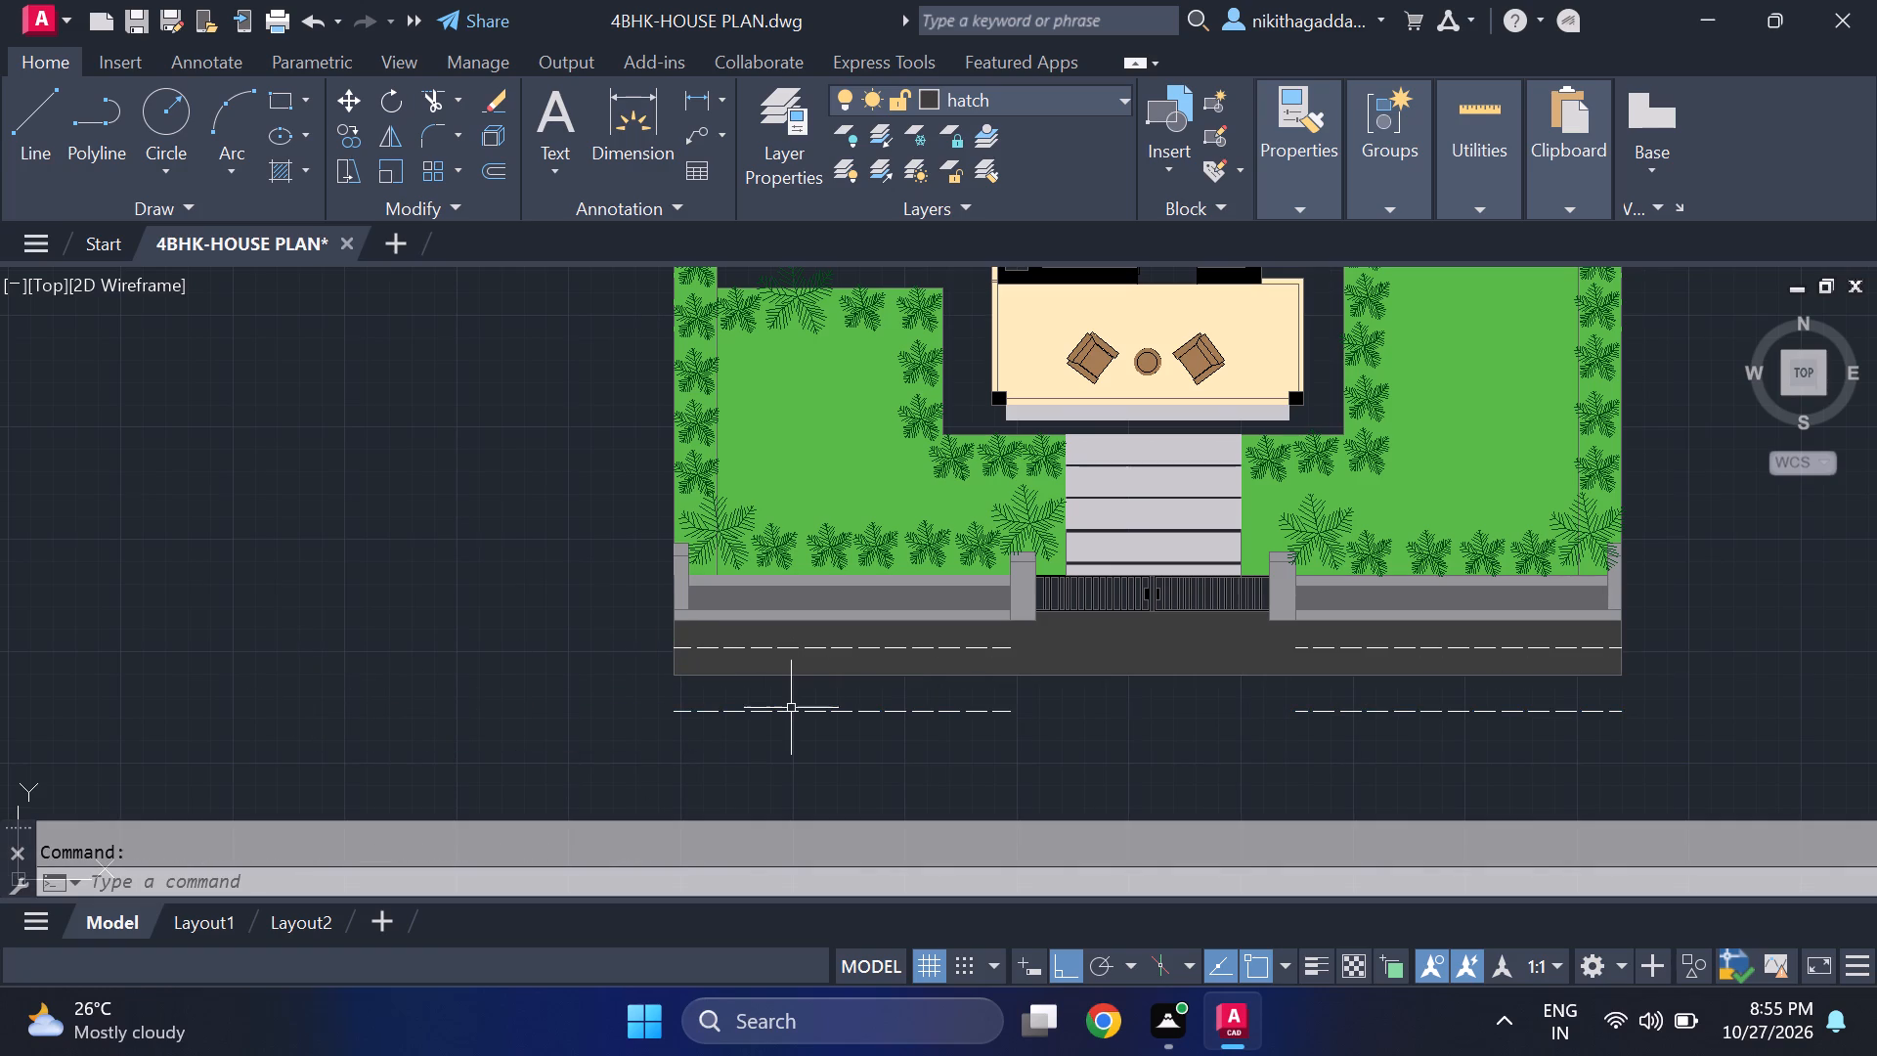
key(Delete)
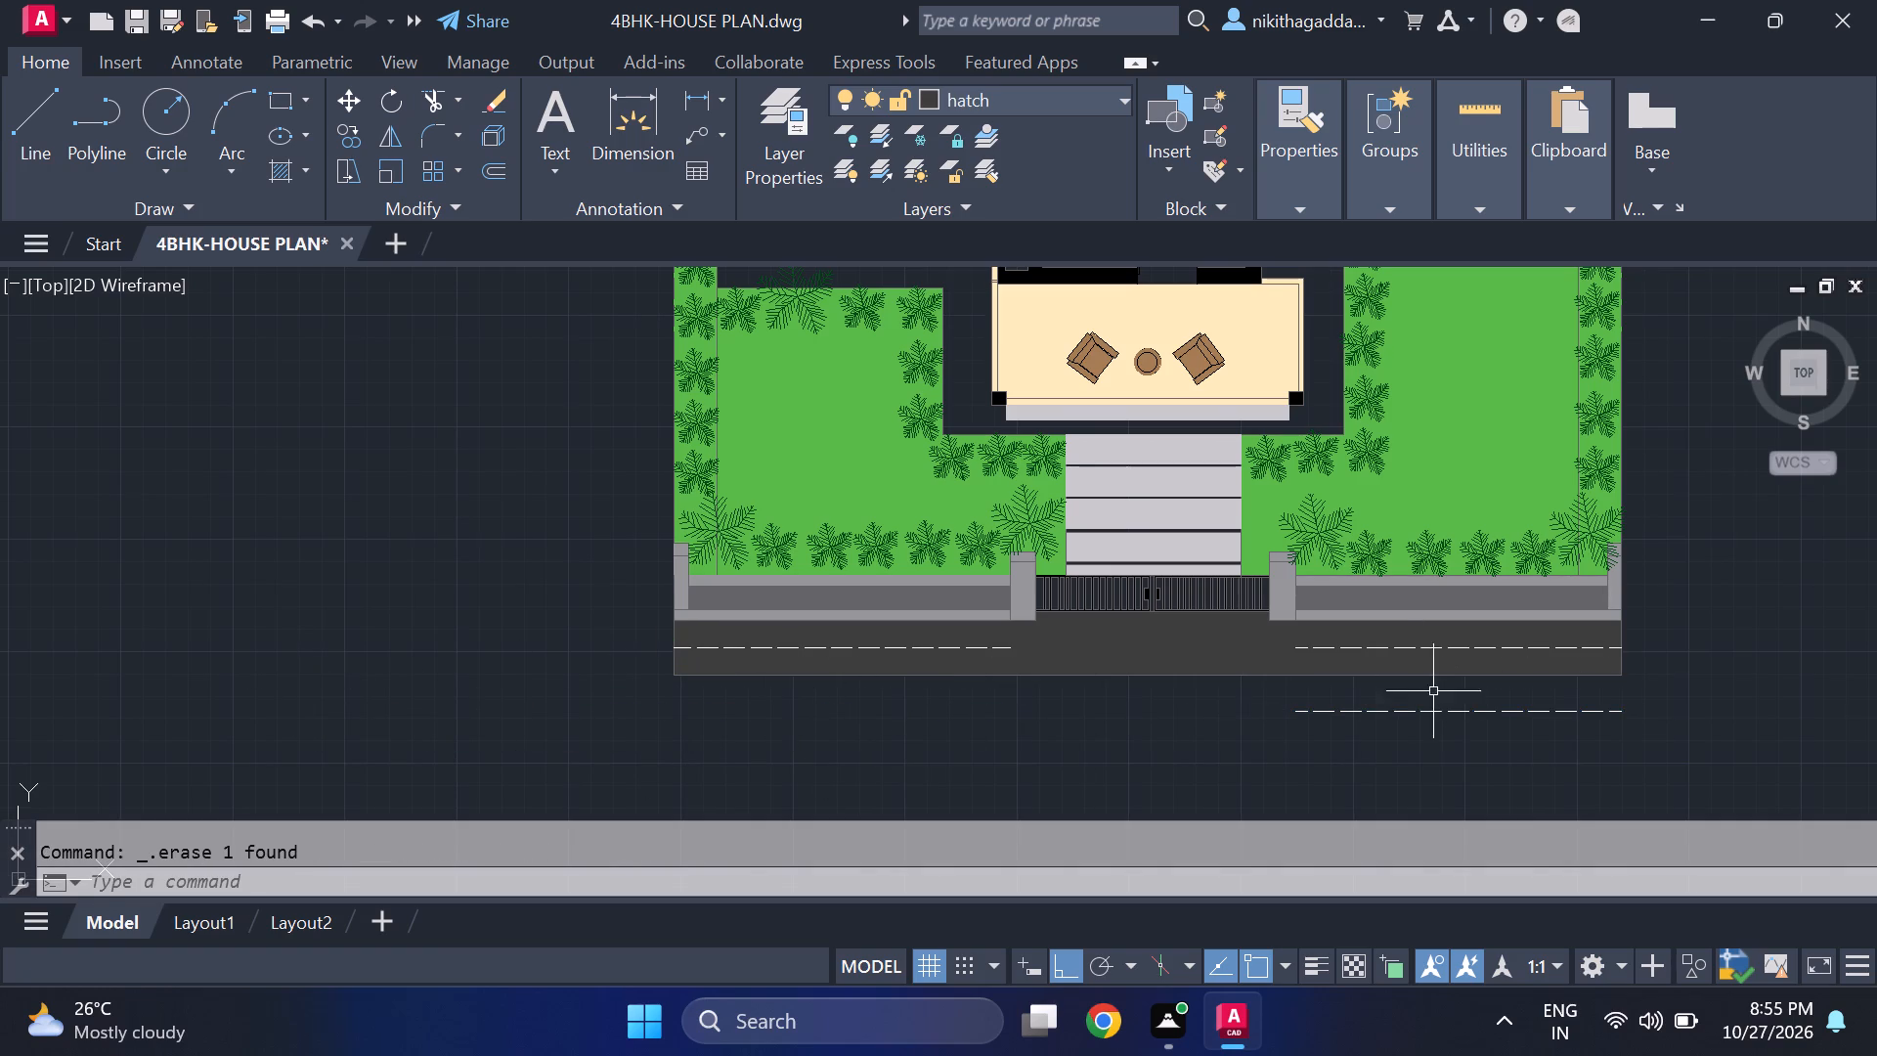
click(1439, 701)
click(1348, 763)
key(Delete)
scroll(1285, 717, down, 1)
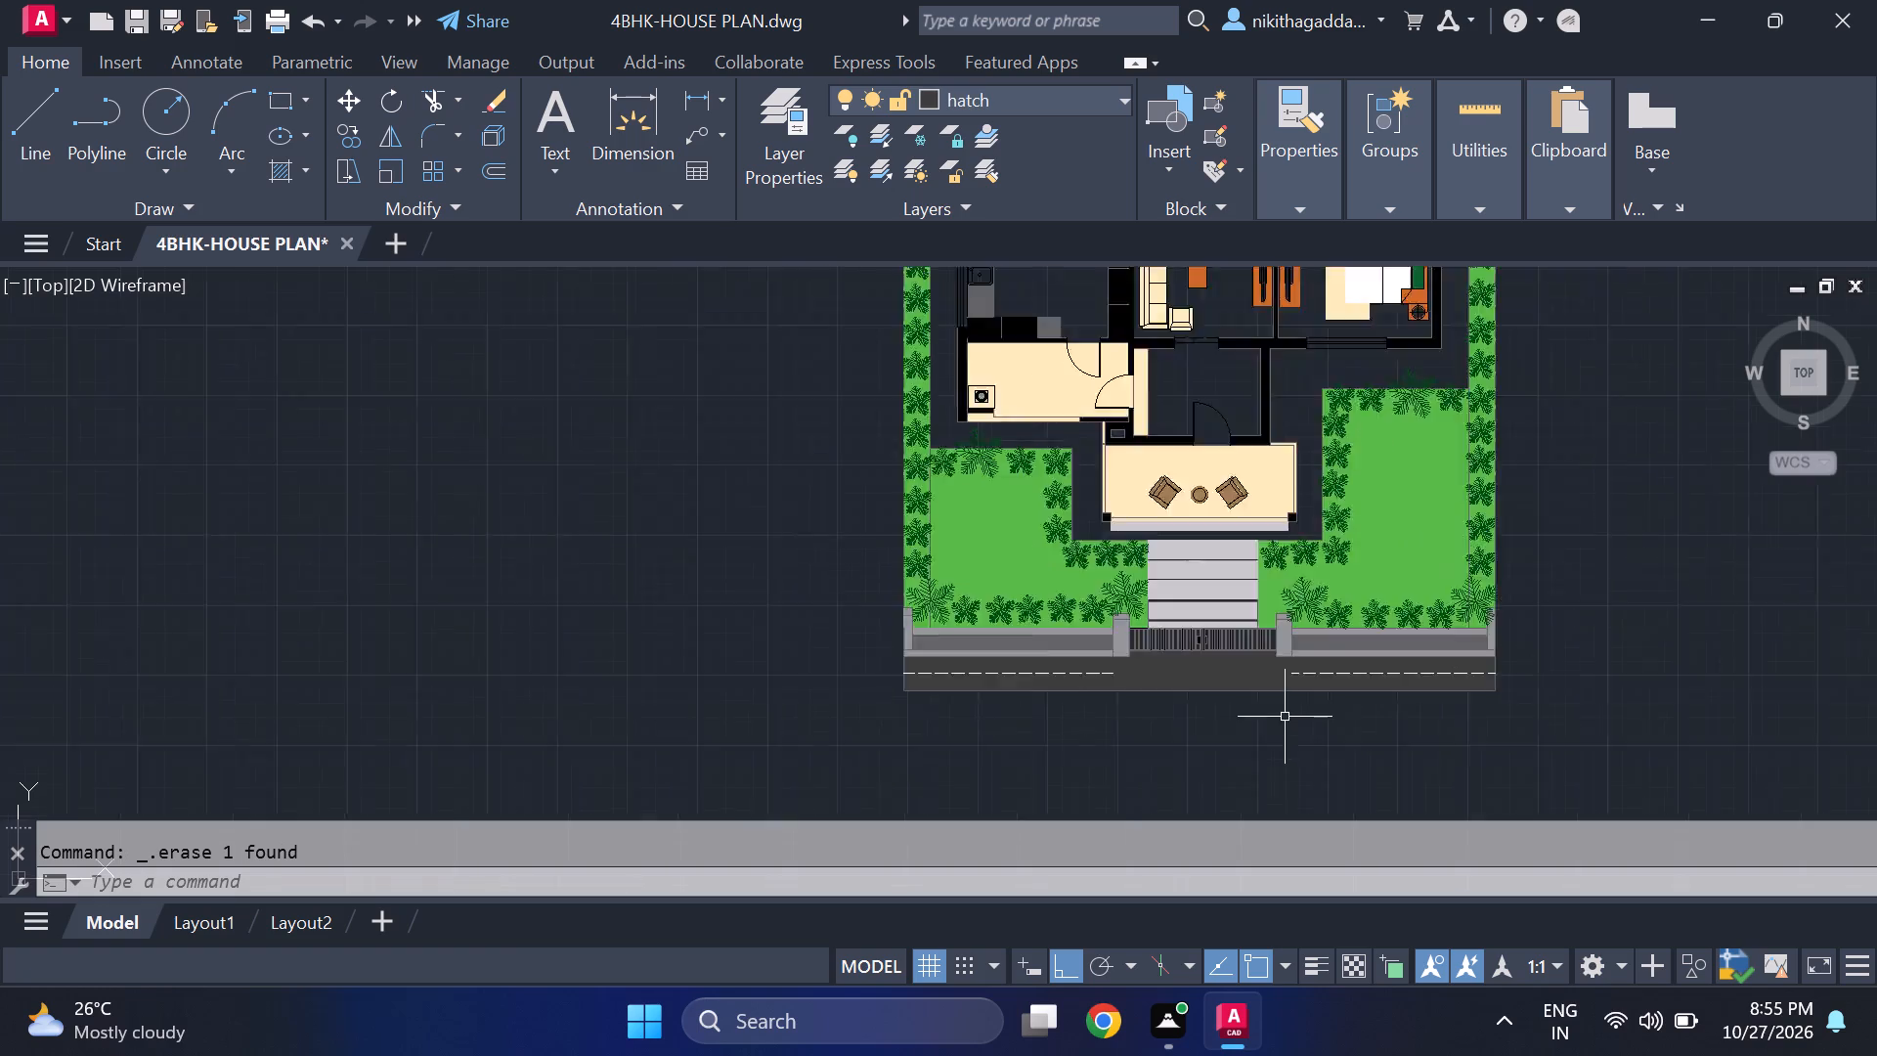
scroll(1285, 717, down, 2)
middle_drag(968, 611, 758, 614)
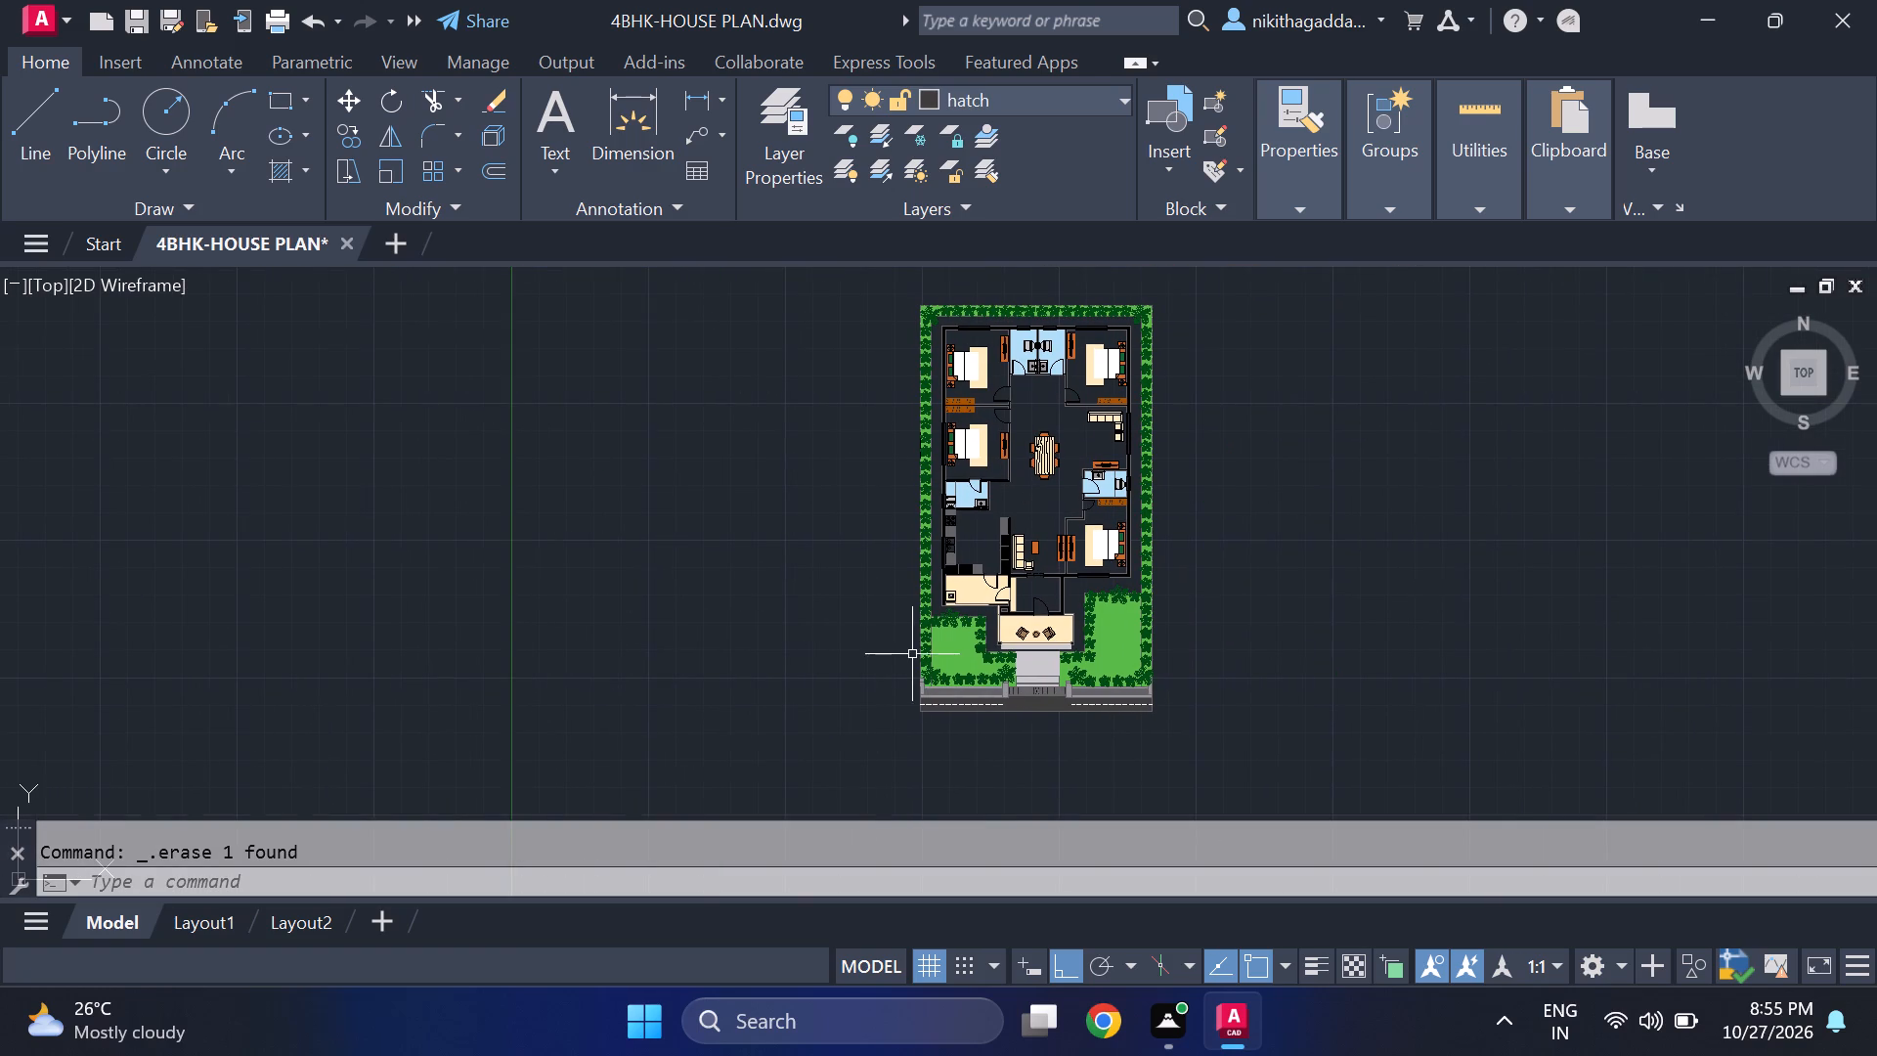
Review the finished plan from the gate, steps and road strip up through the rooms to the rear hedge.
scroll(1047, 682, up, 1)
middle_click(1342, 578)
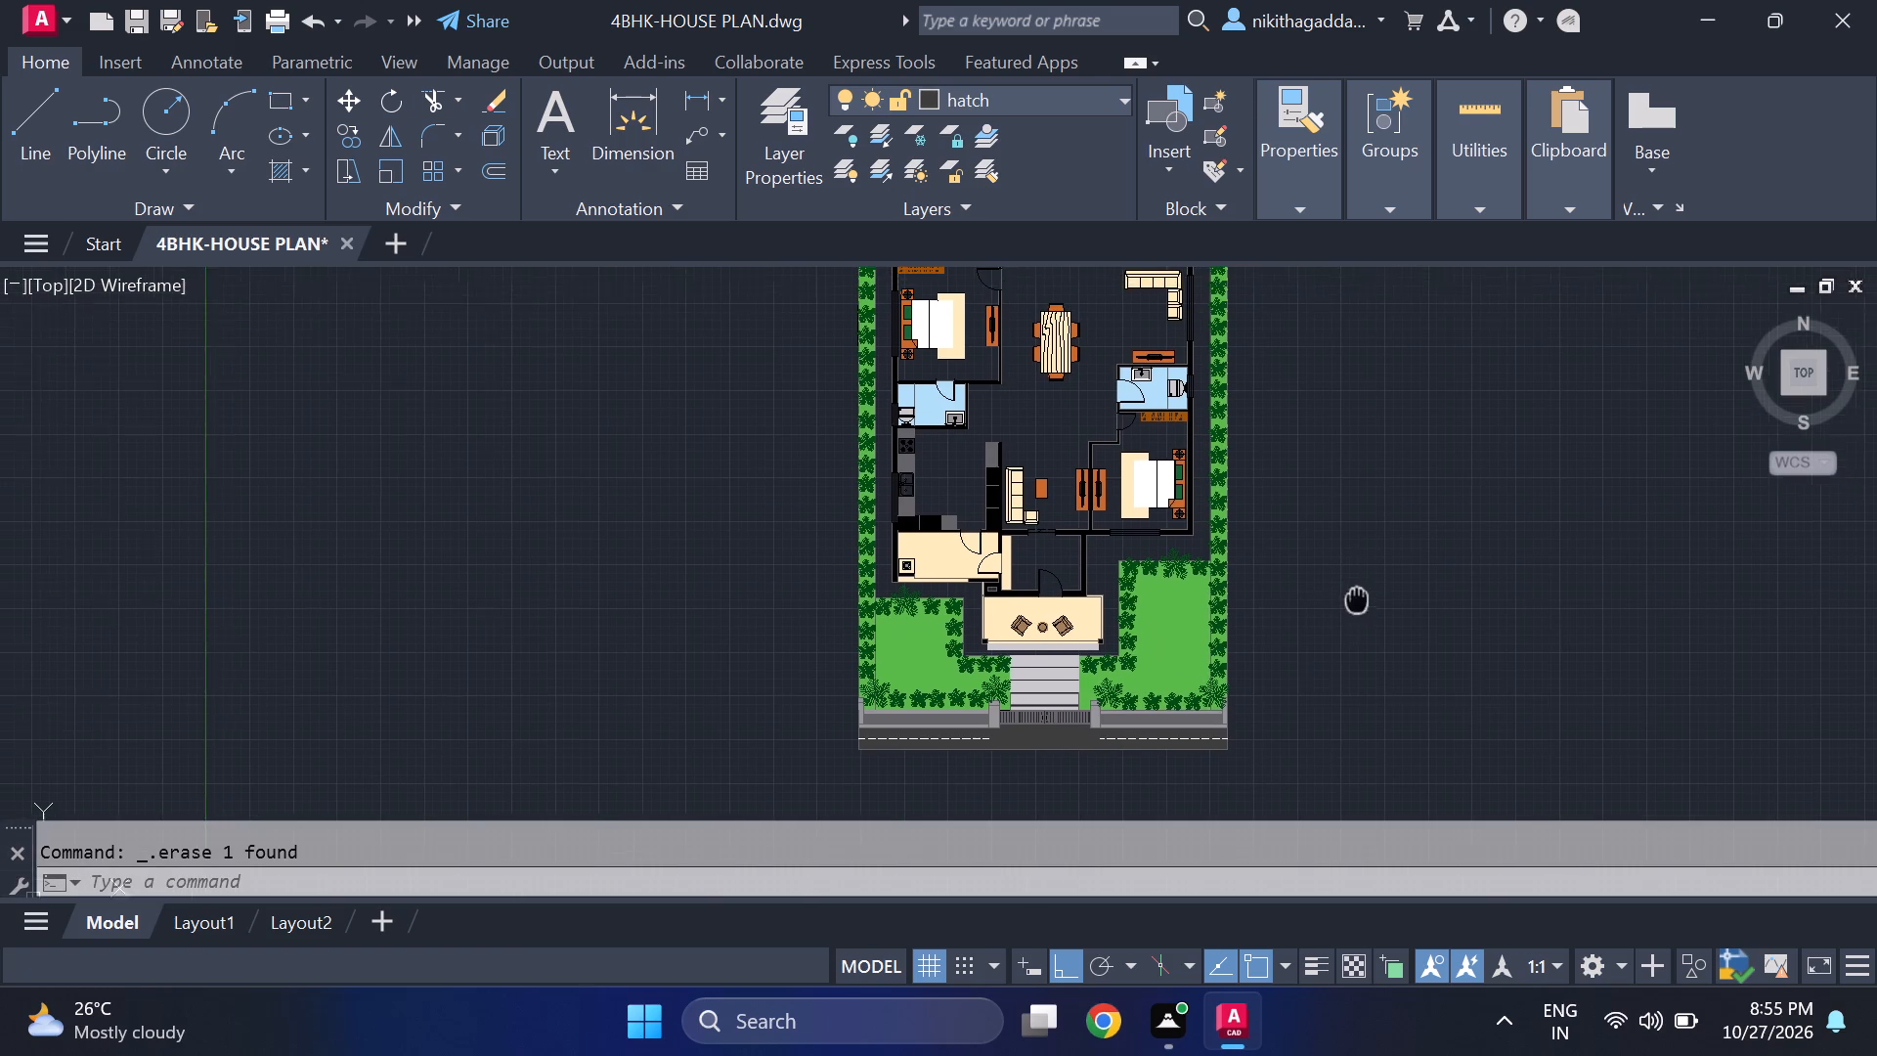
scroll(1026, 743, up, 2)
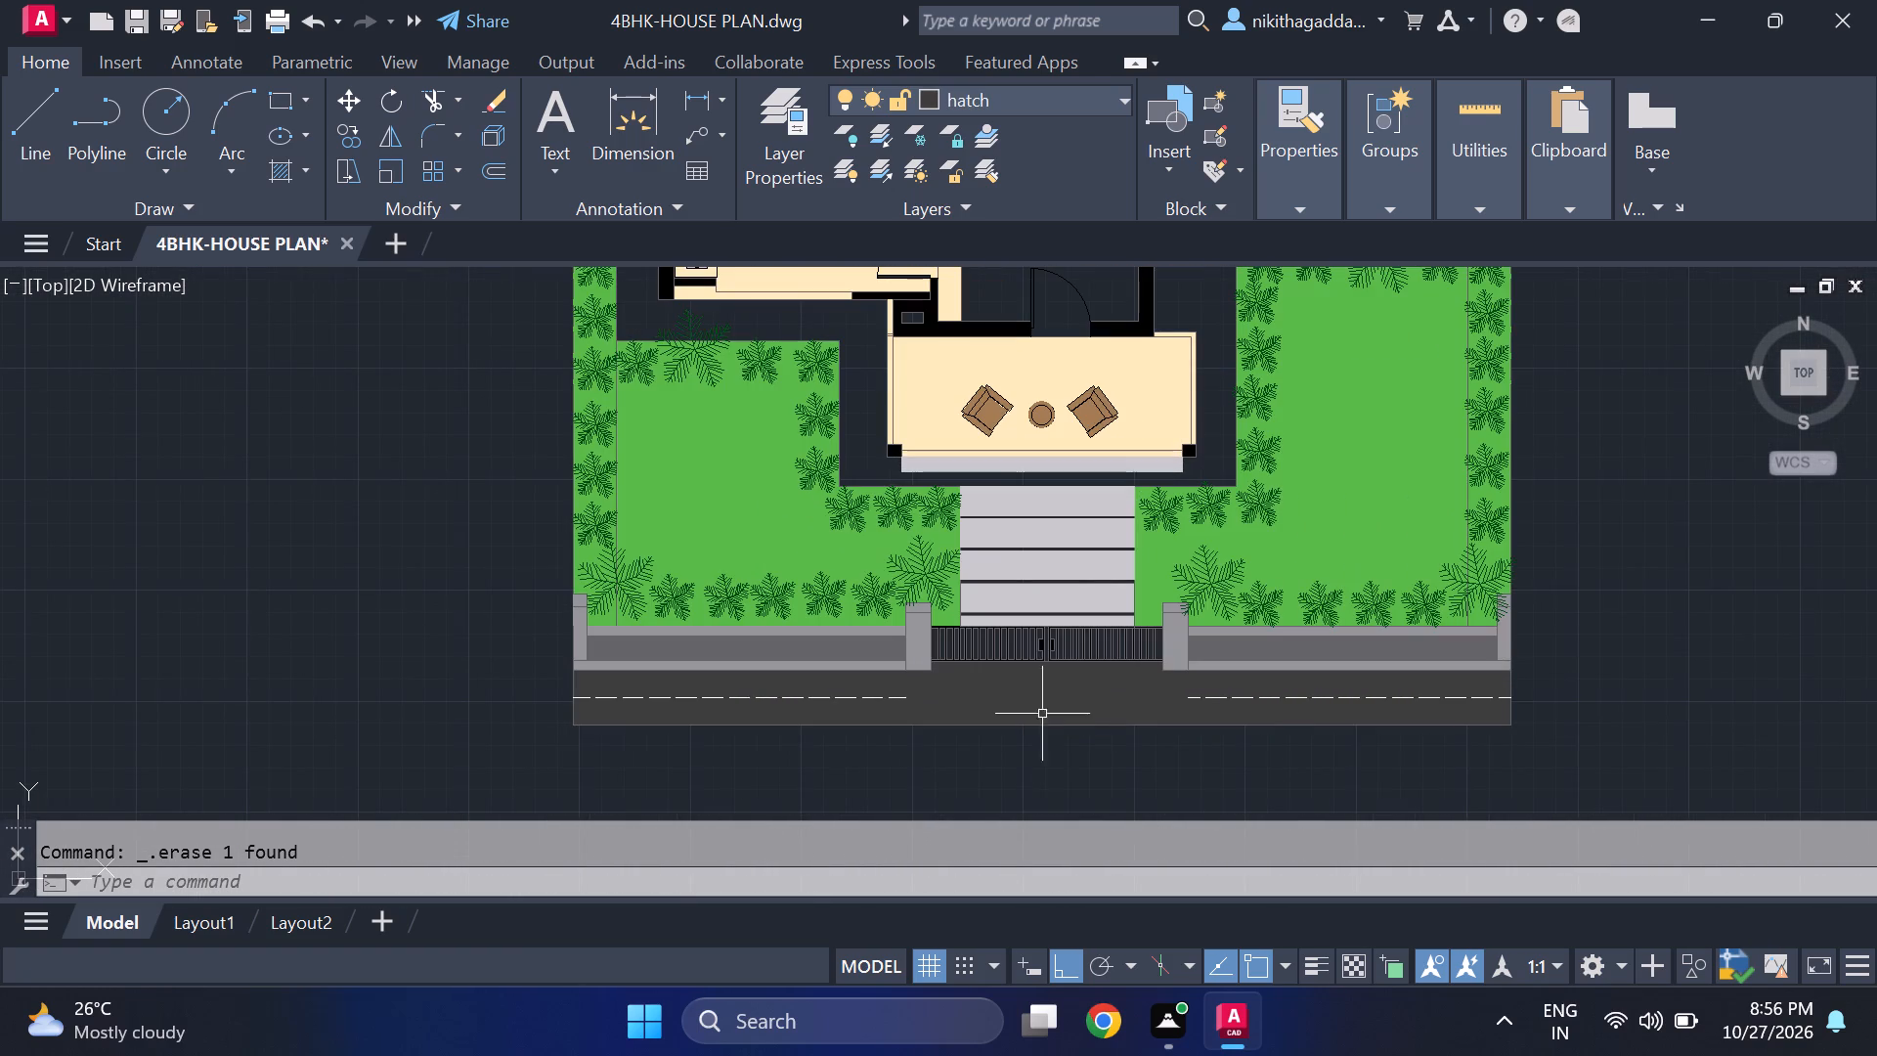
scroll(1018, 624, up, 3)
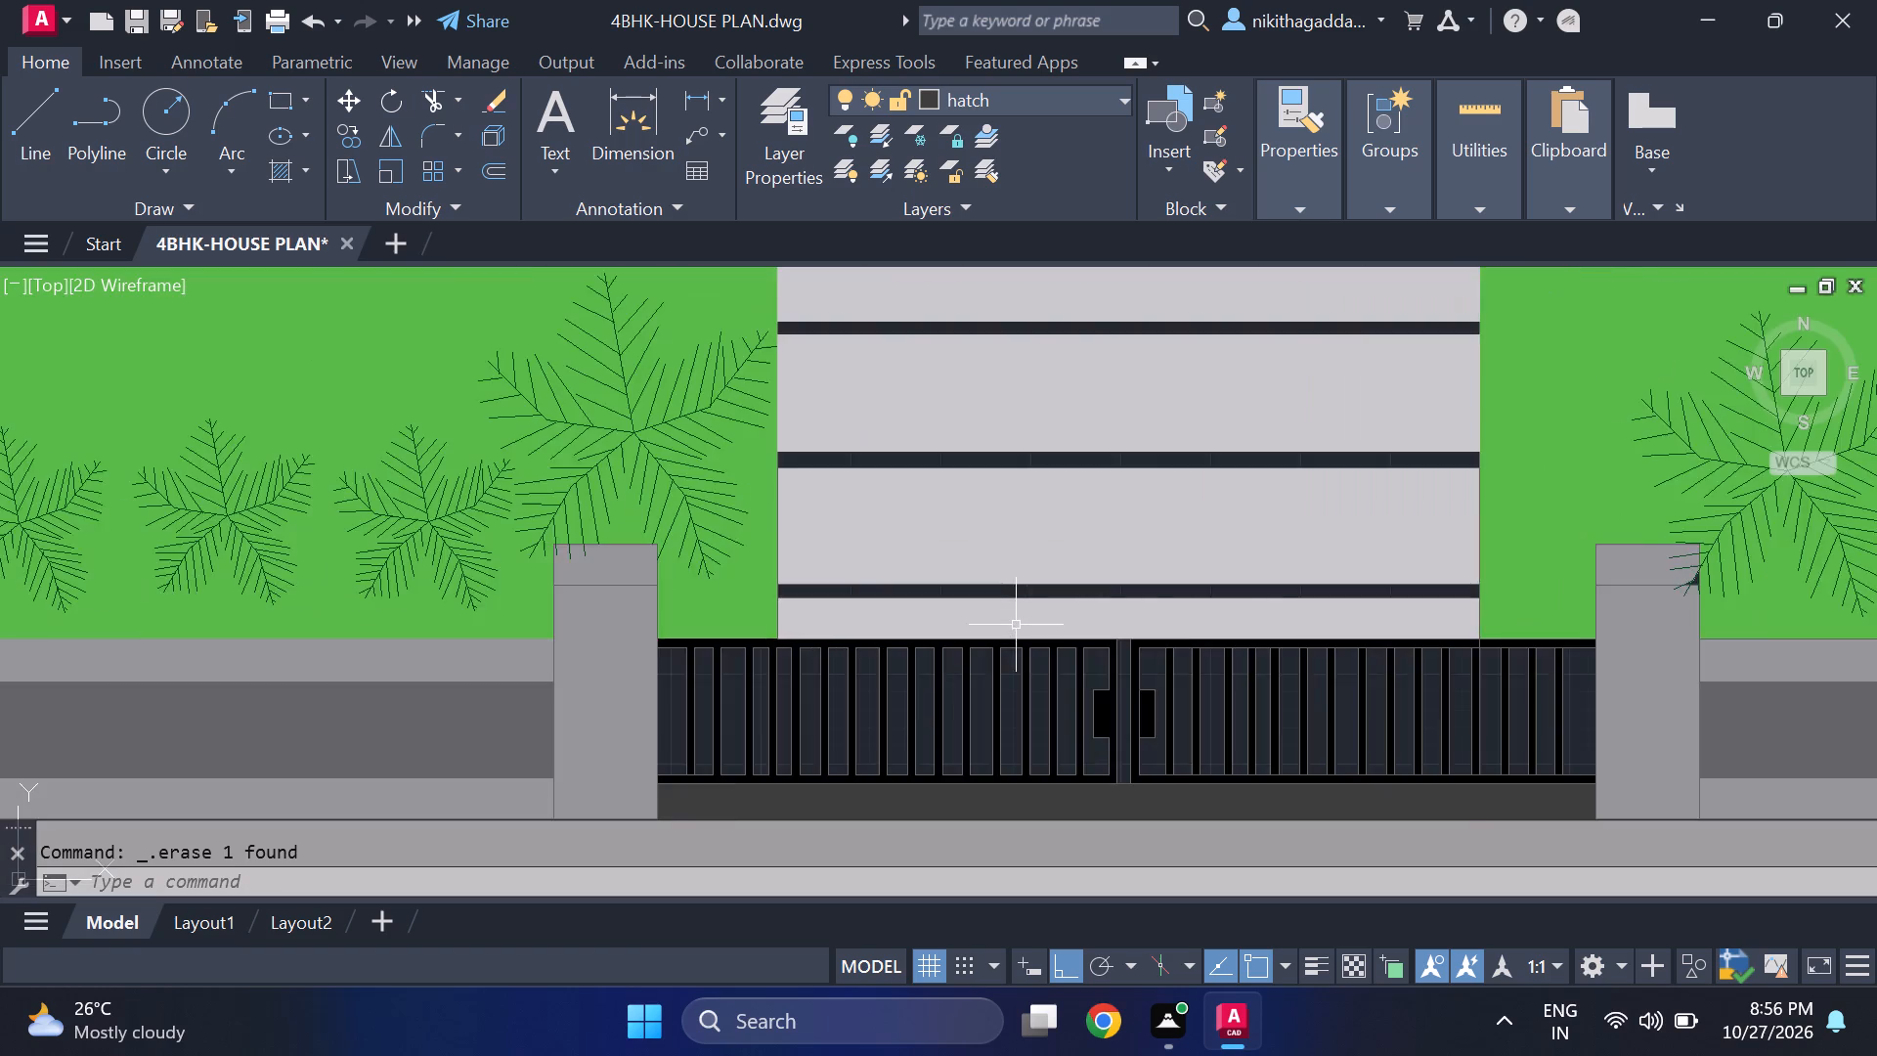
scroll(1016, 626, down, 3)
middle_drag(1149, 526, 1196, 718)
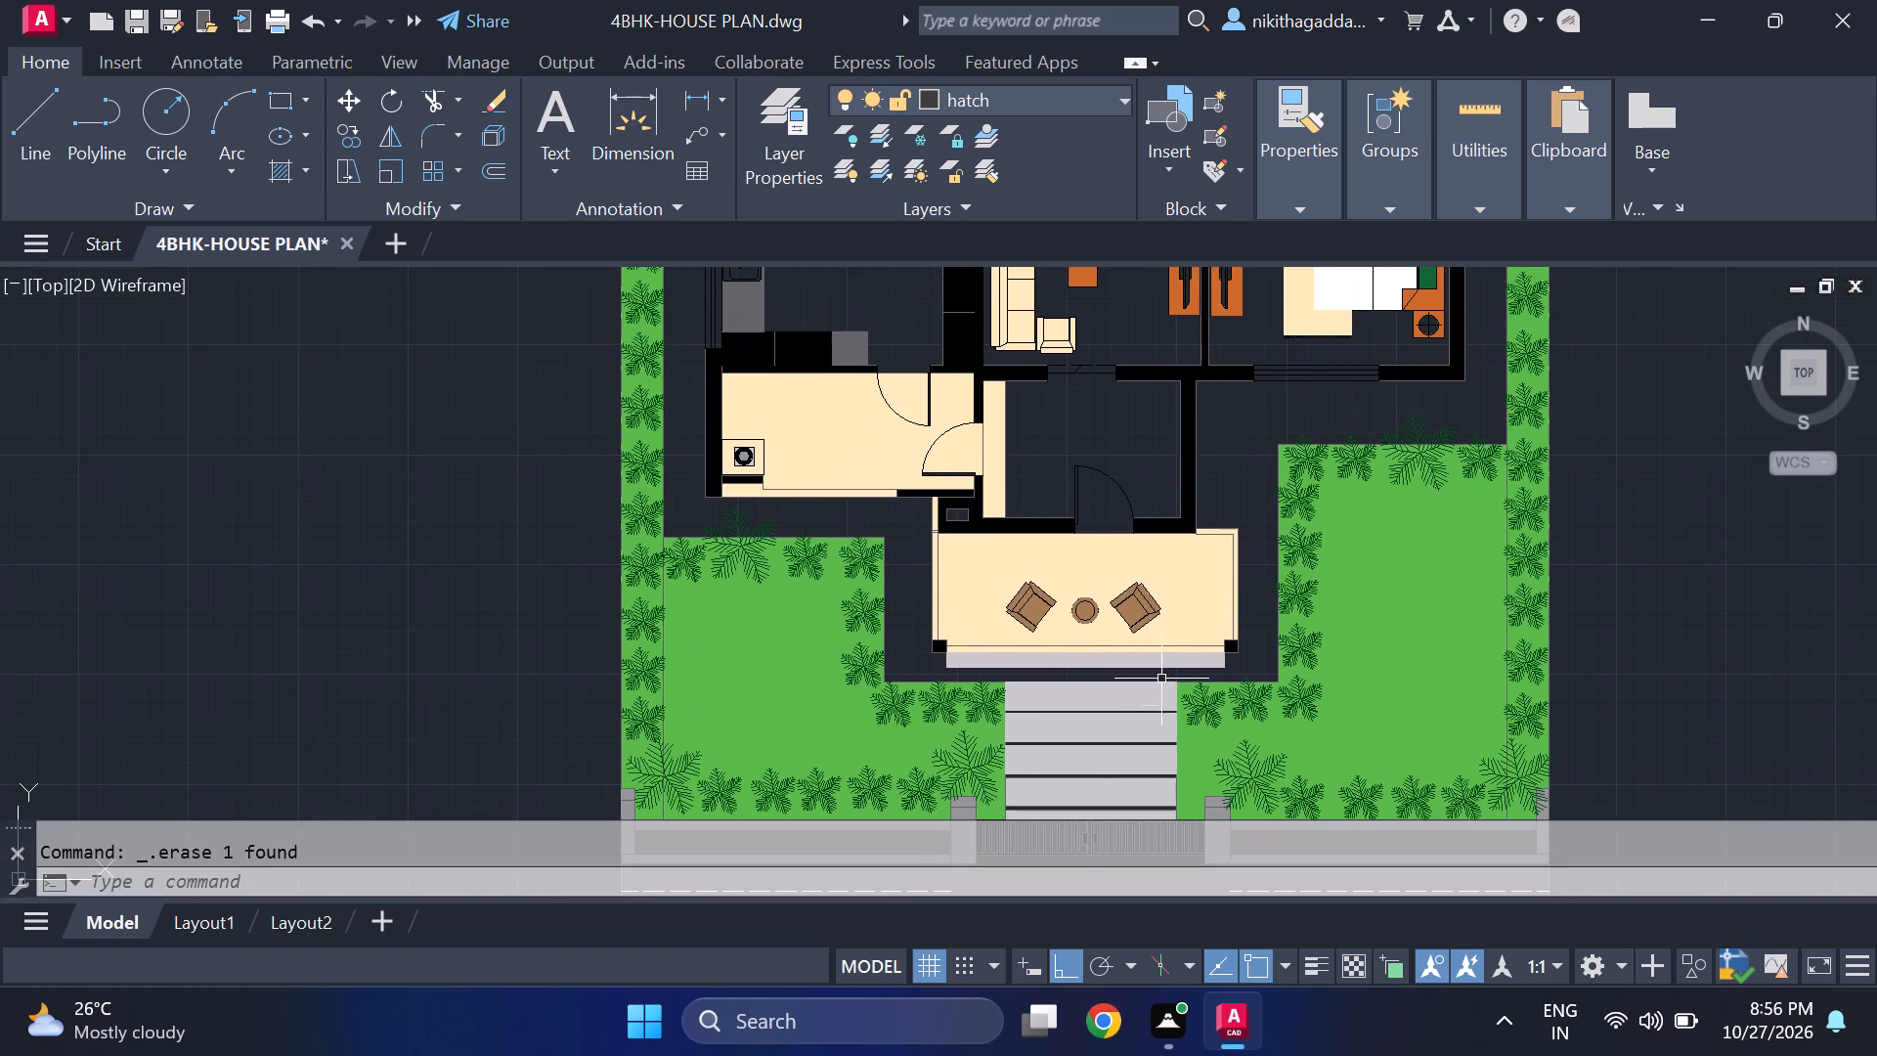
middle_drag(1150, 522, 1163, 711)
middle_drag(1110, 555, 1110, 604)
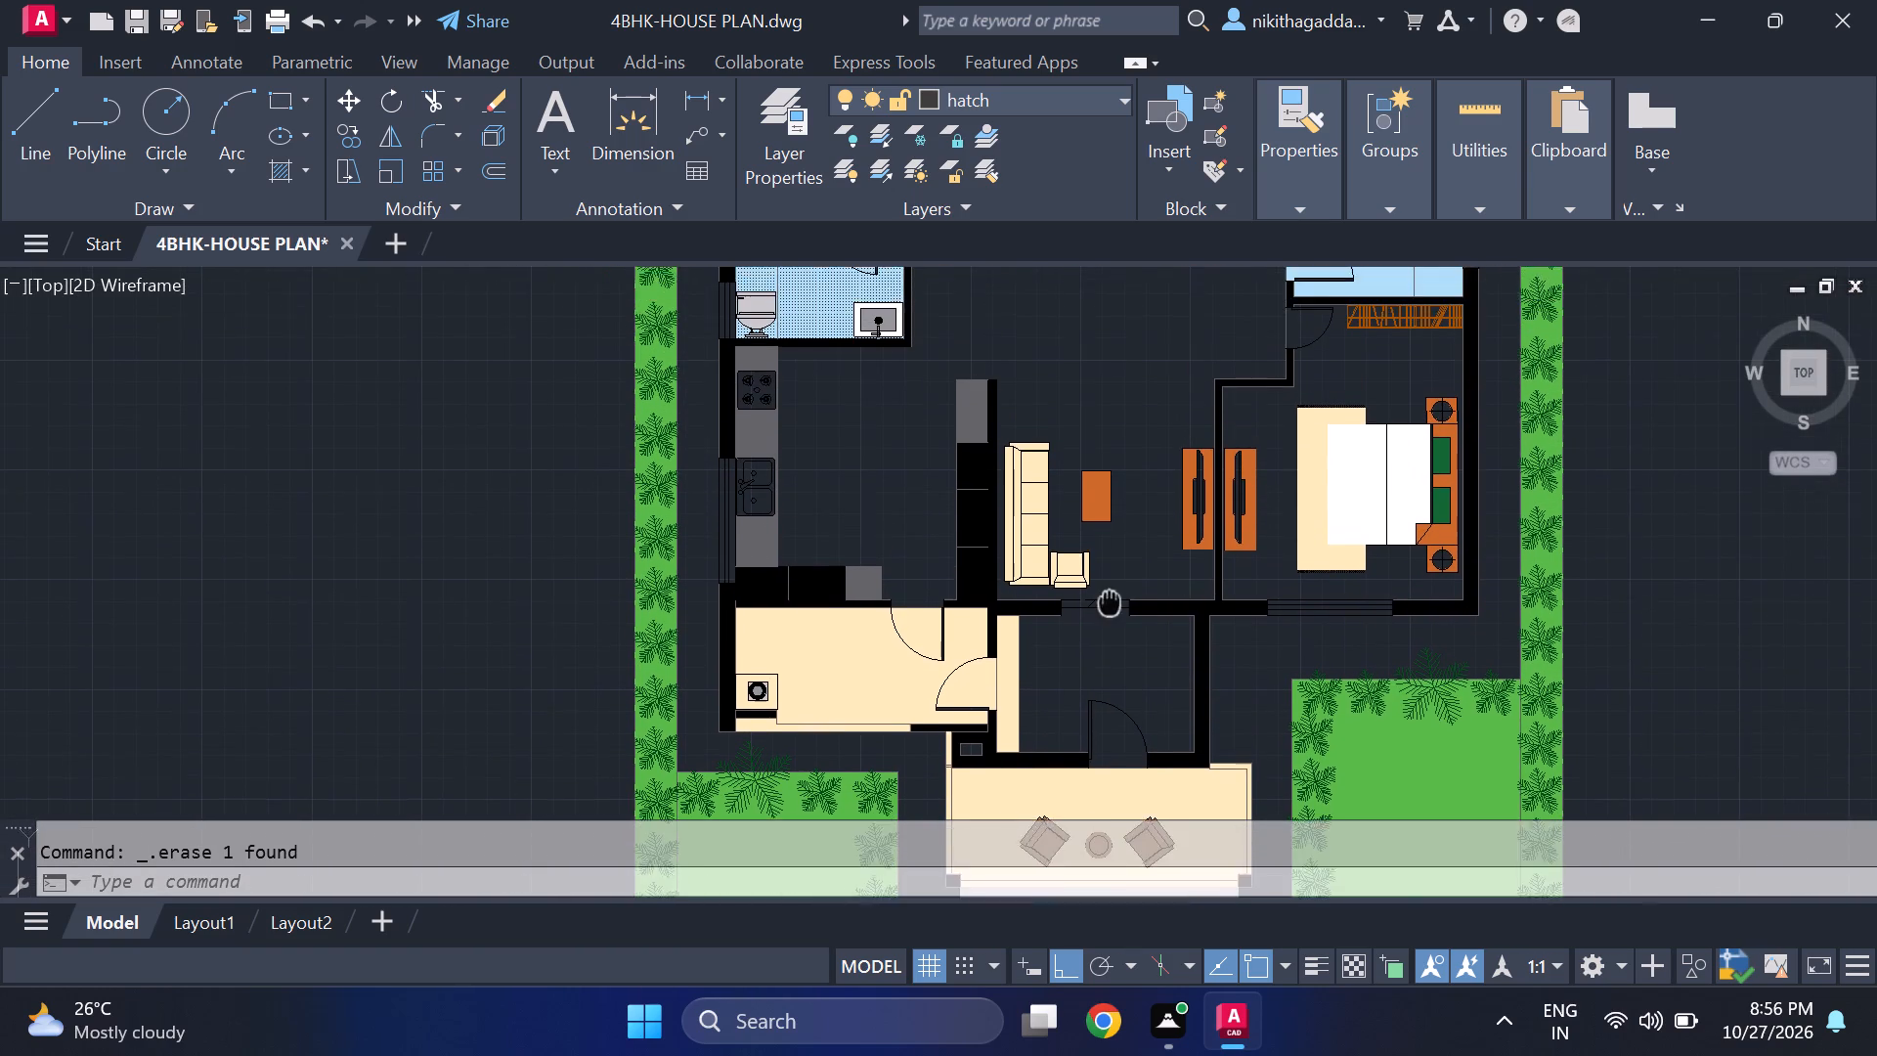
middle_drag(1110, 604, 1068, 423)
middle_drag(1049, 649, 1016, 433)
scroll(986, 691, up, 2)
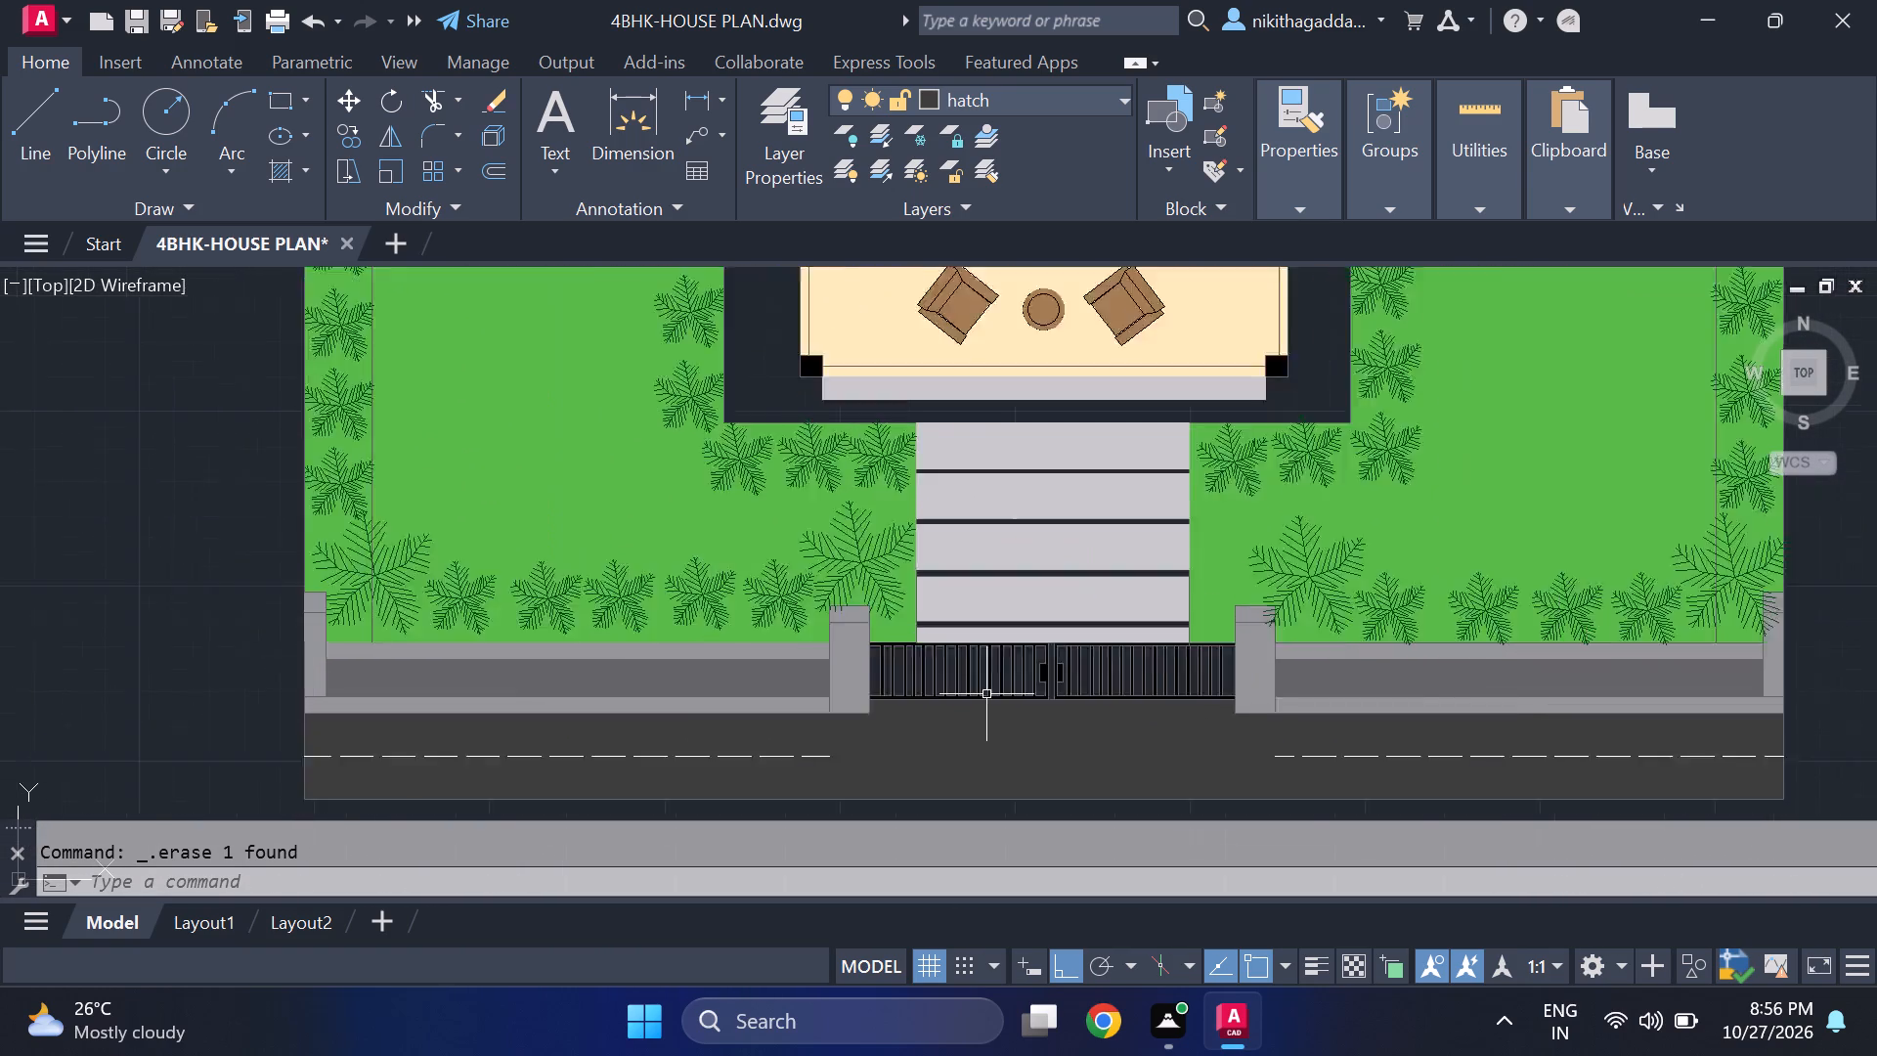
scroll(986, 694, up, 1)
scroll(998, 677, down, 3)
scroll(1012, 674, up, 2)
middle_drag(1005, 524, 1066, 705)
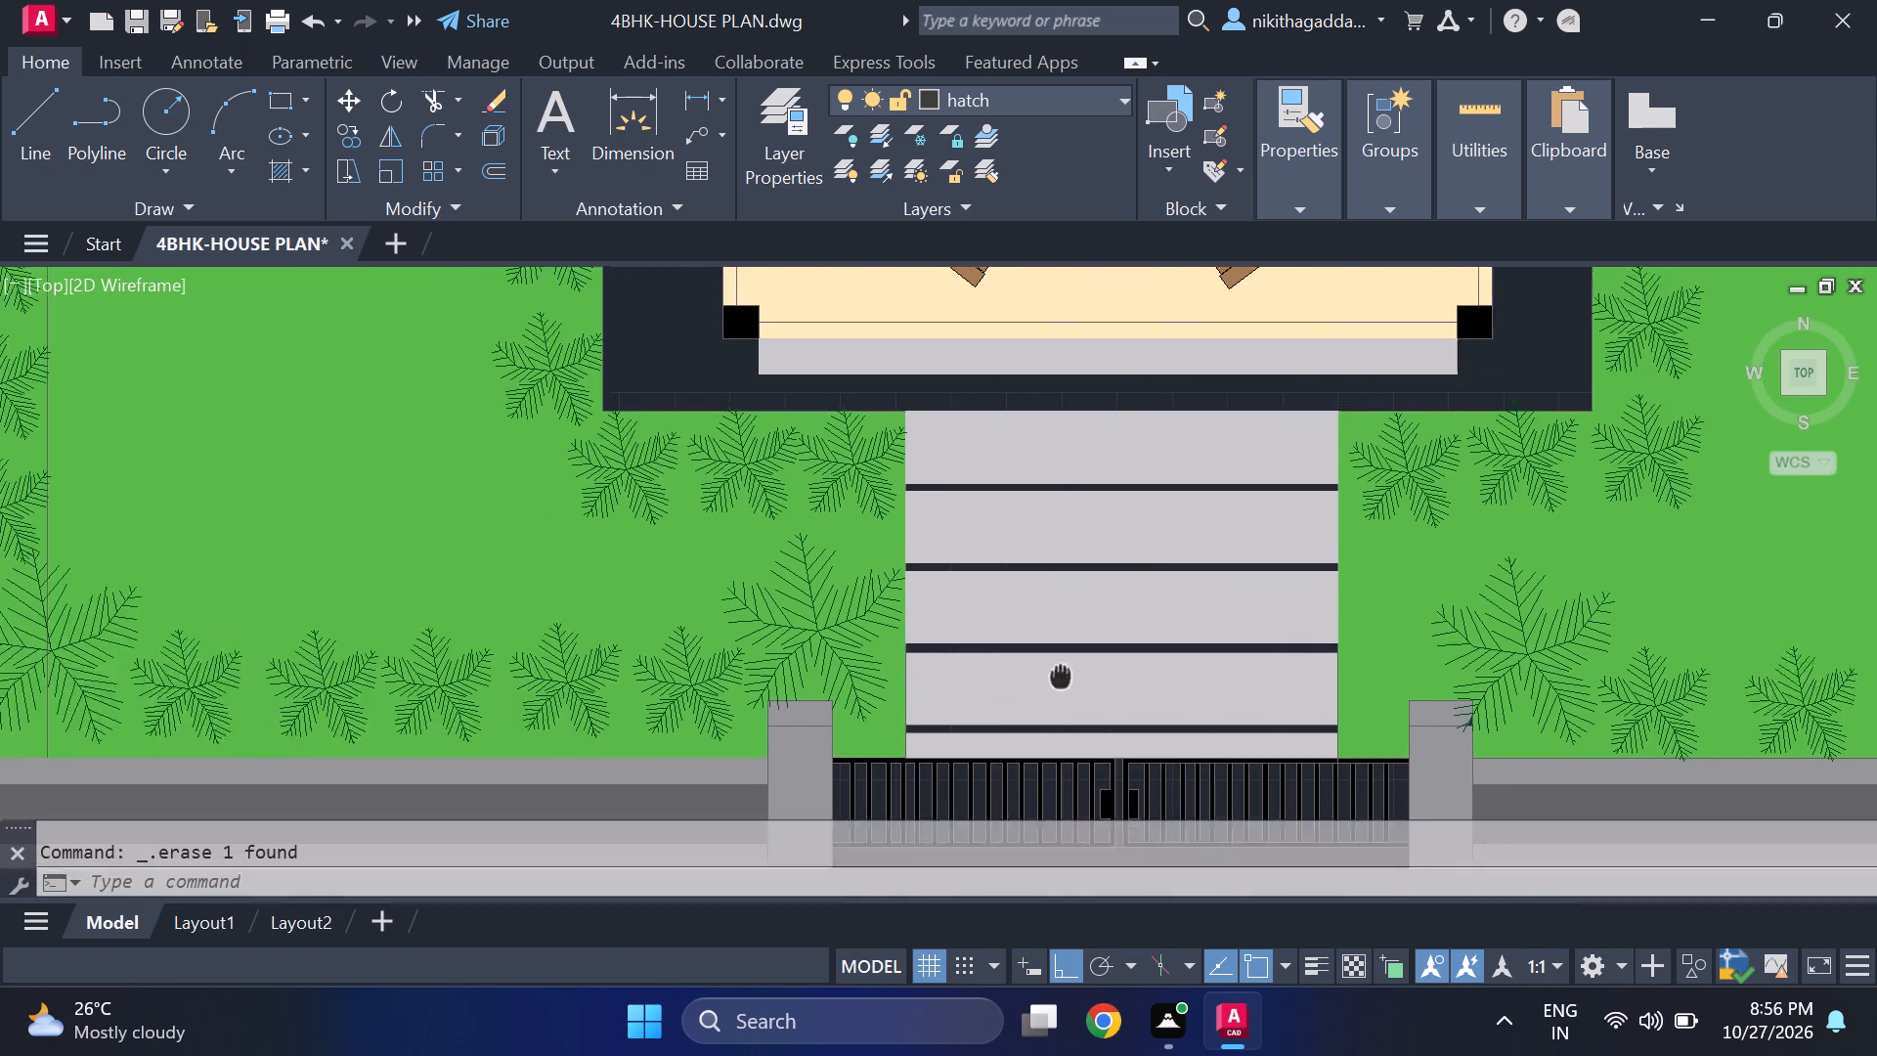
middle_drag(1066, 705, 1066, 727)
scroll(1065, 727, down, 1)
scroll(1069, 518, down, 2)
middle_drag(1039, 470, 1007, 635)
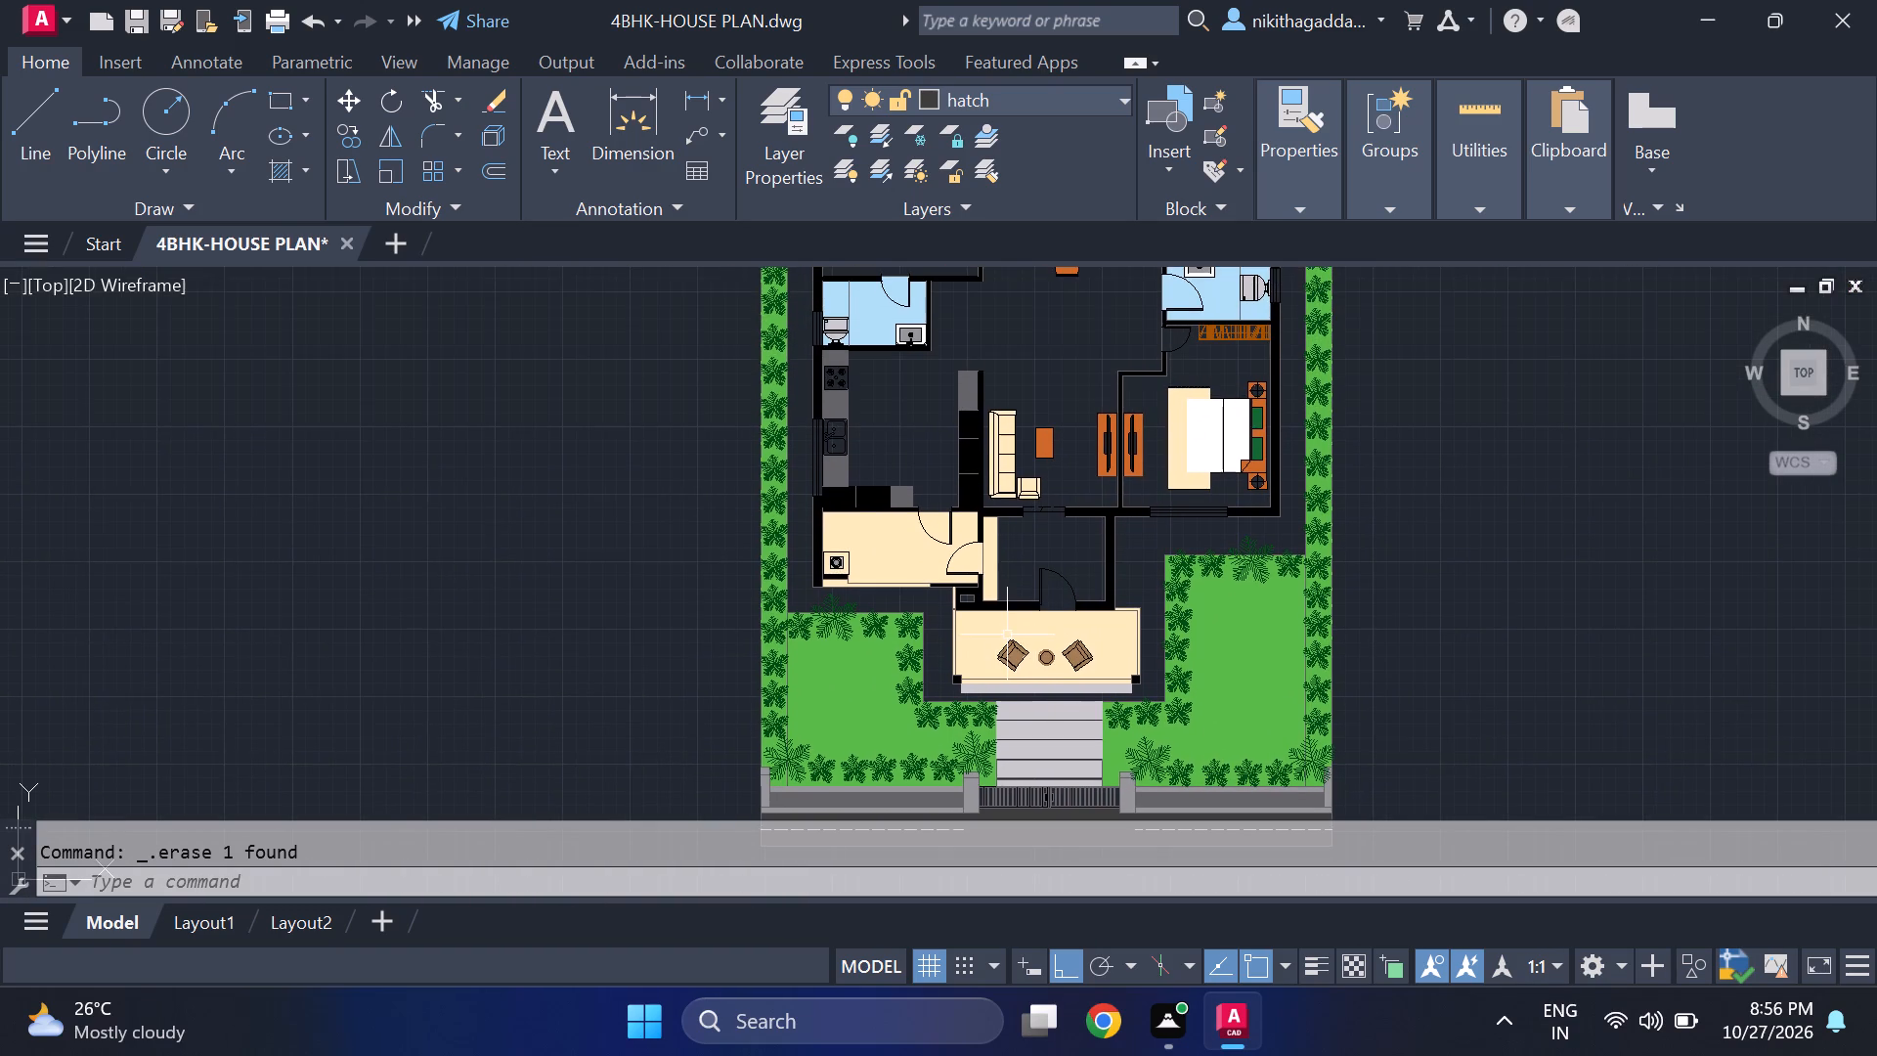
scroll(1030, 617, up, 1)
scroll(1054, 525, up, 1)
middle_drag(1058, 528, 1063, 532)
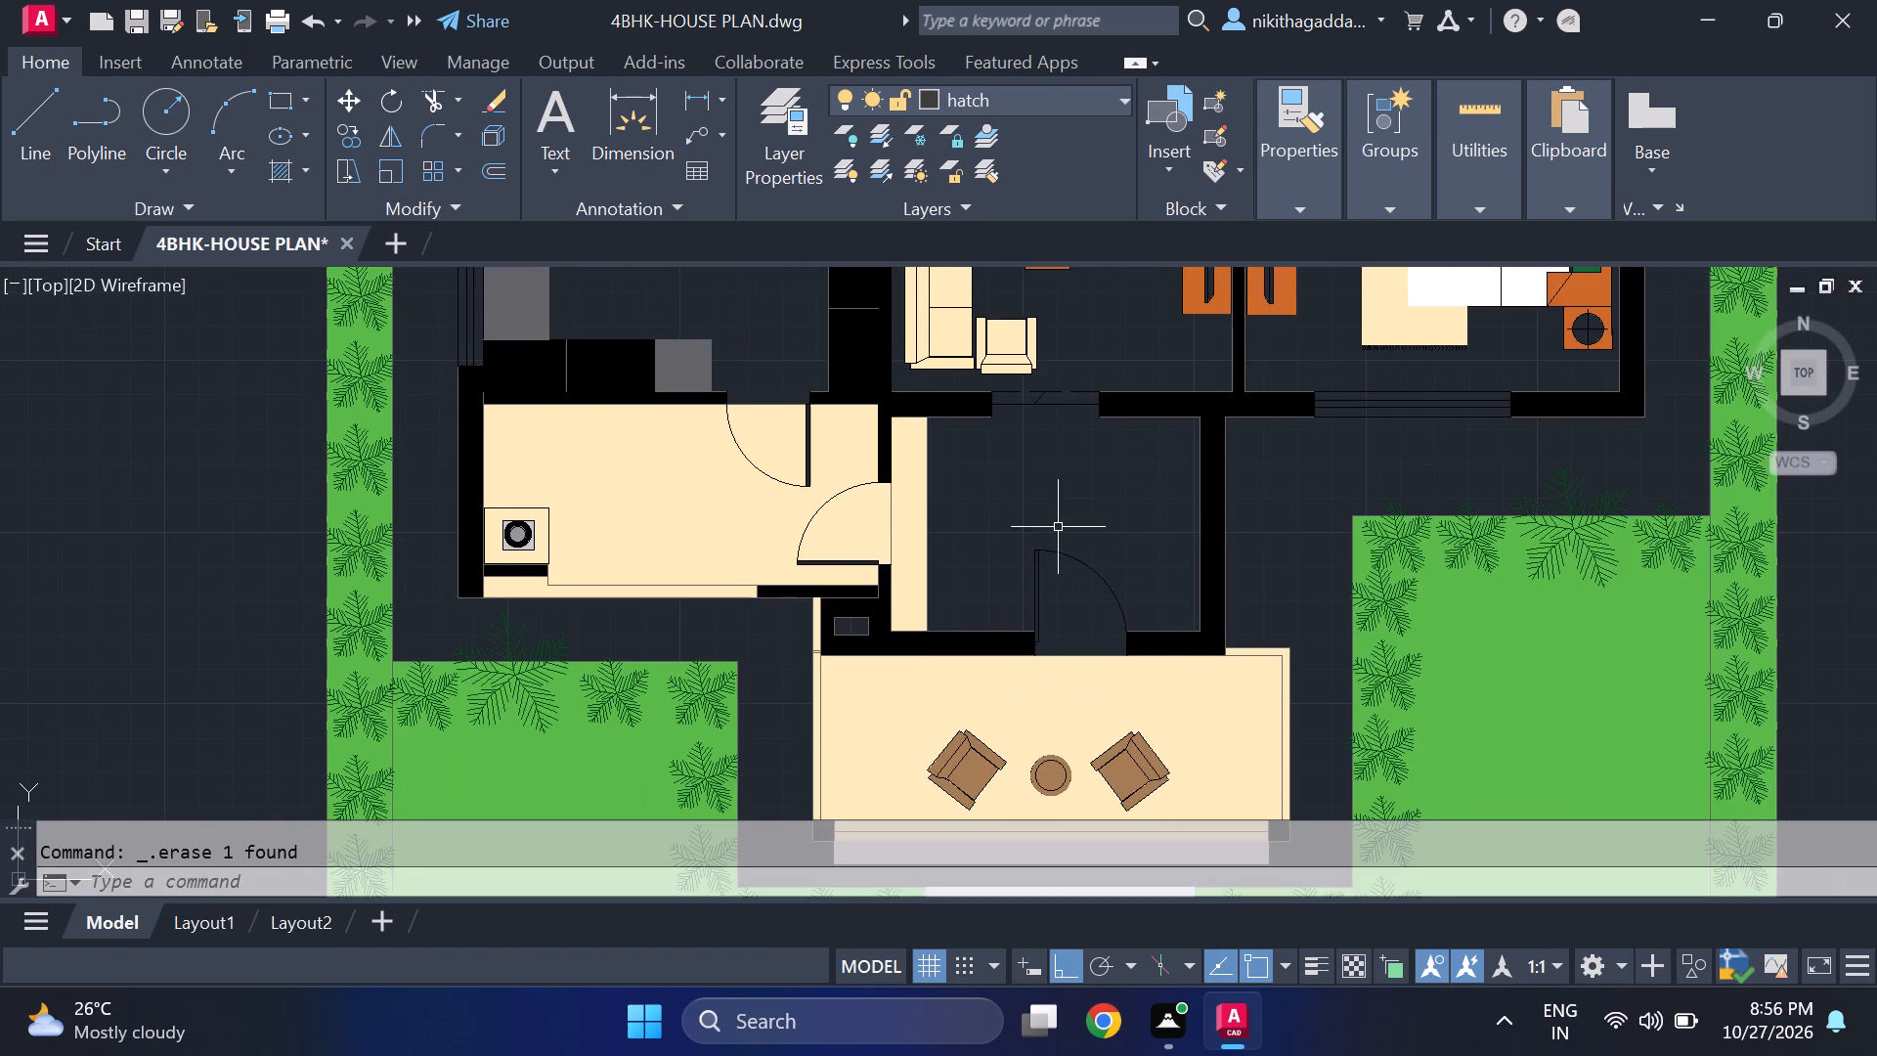
middle_drag(1063, 532, 1093, 686)
scroll(1090, 563, down, 2)
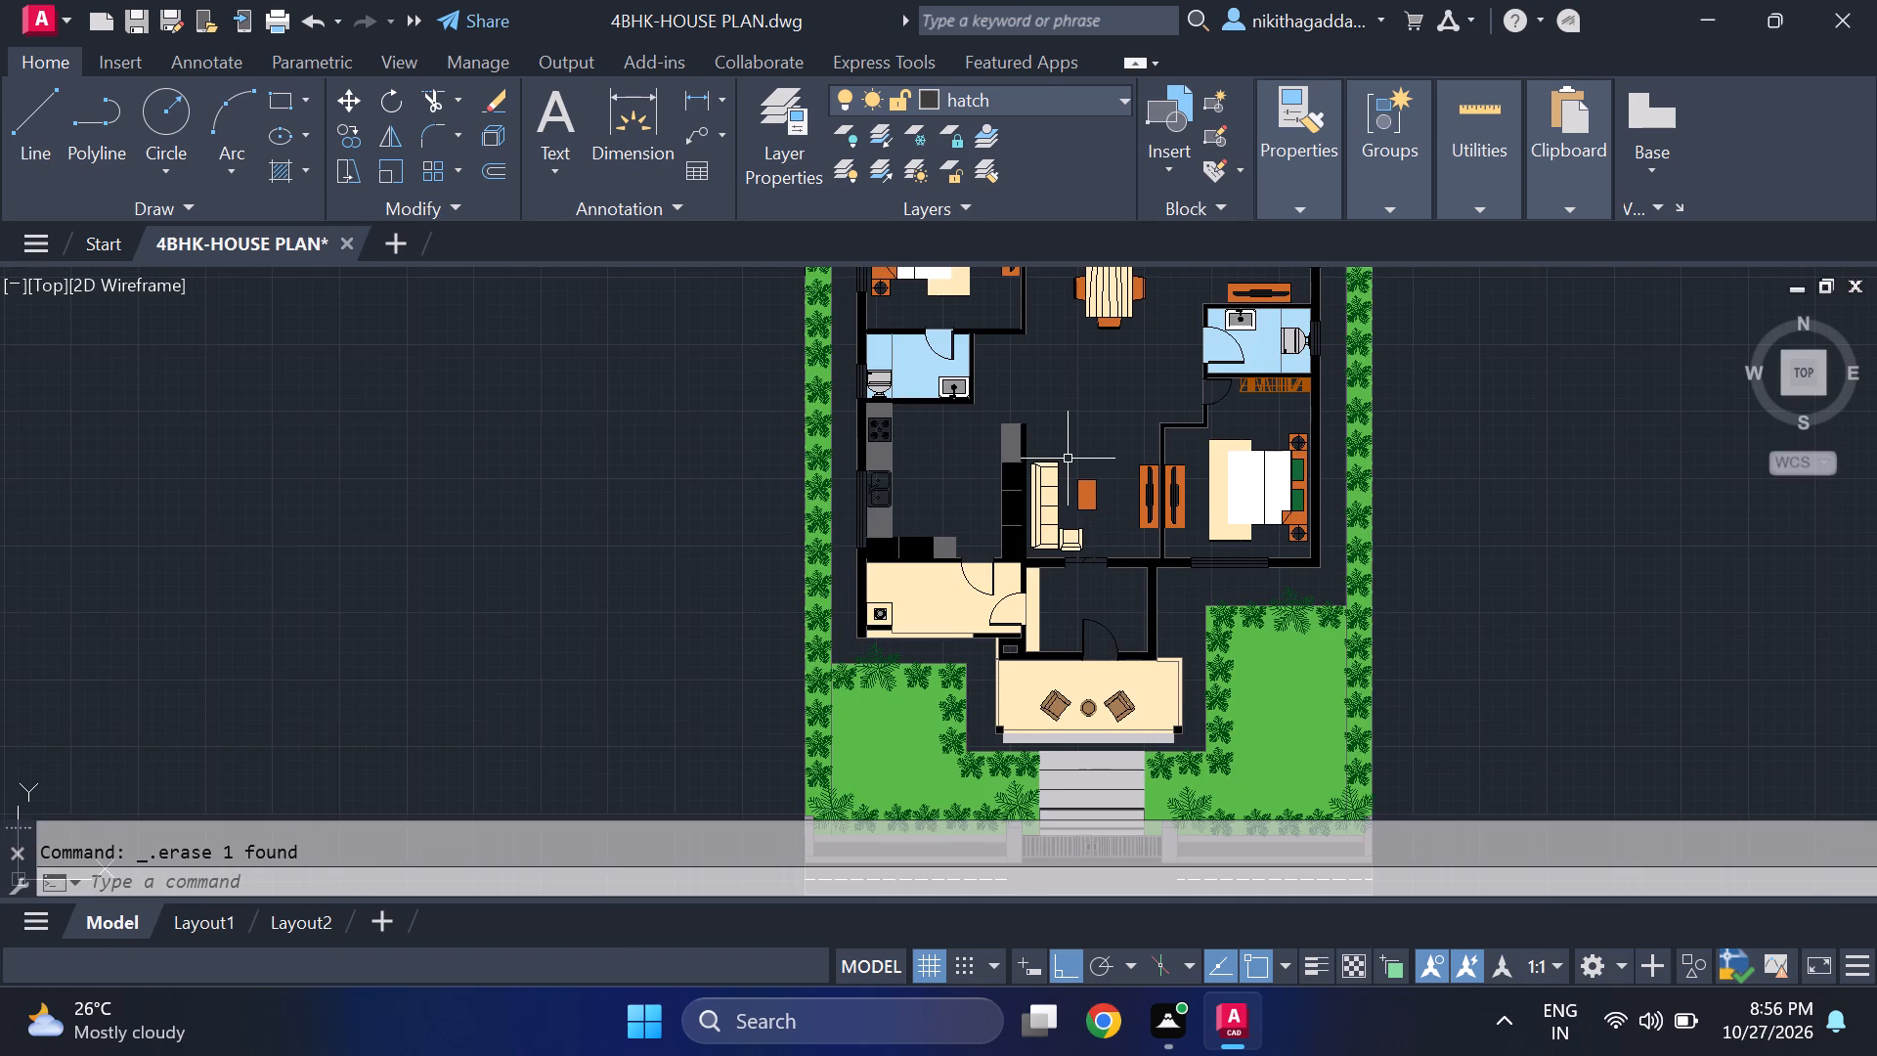
middle_drag(1083, 476, 1110, 720)
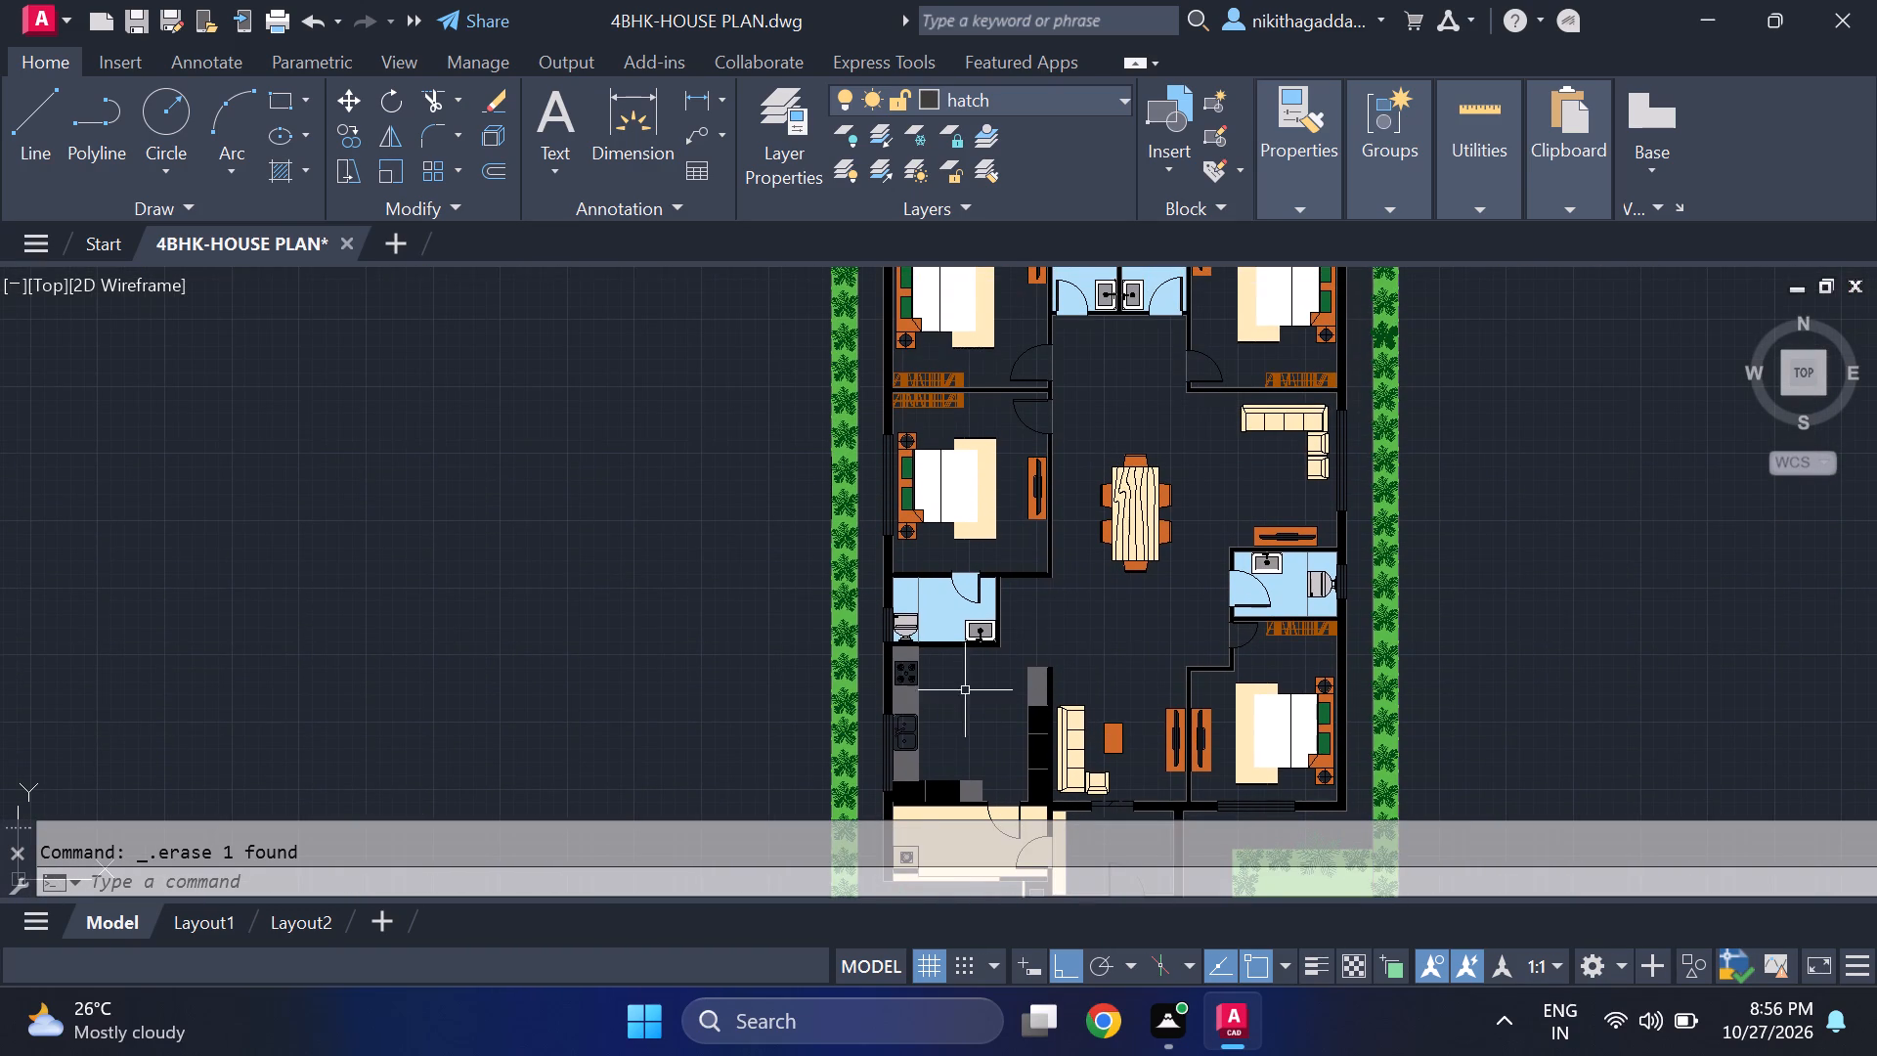
middle_drag(1022, 612, 952, 736)
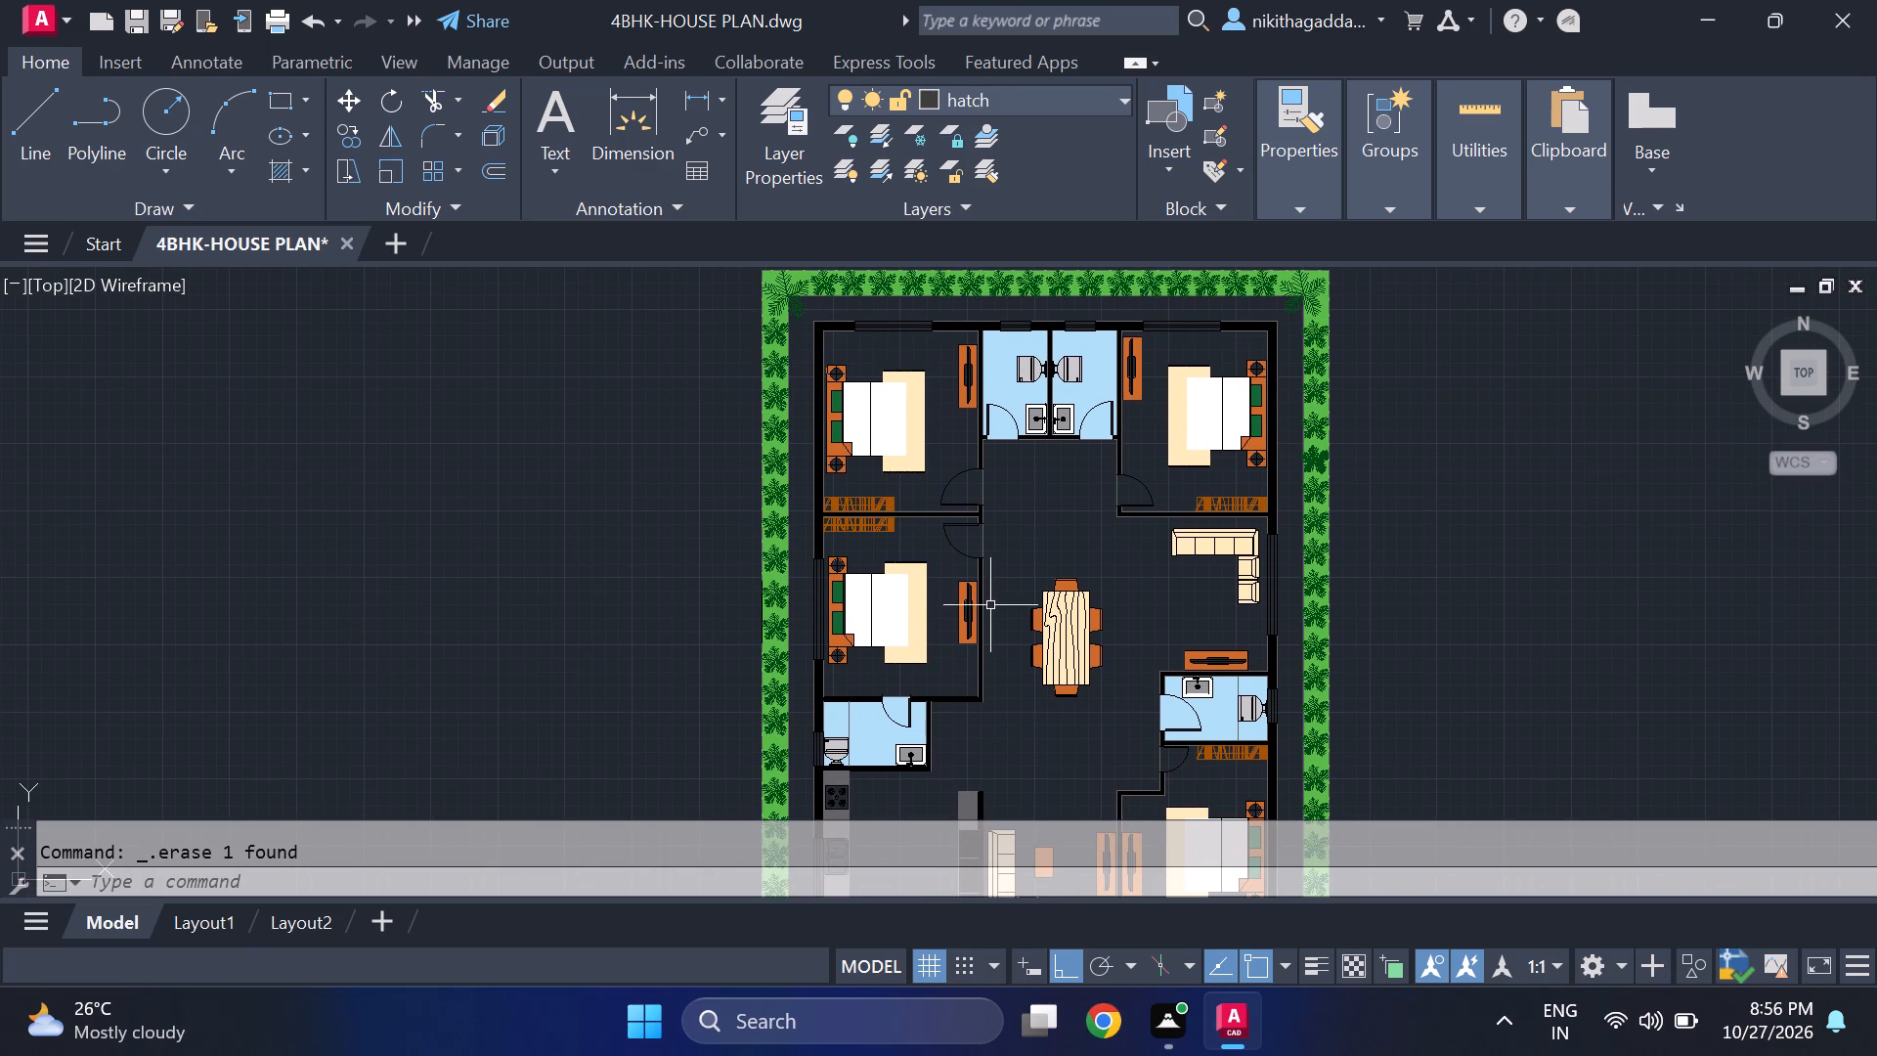
scroll(895, 538, up, 2)
scroll(887, 543, down, 3)
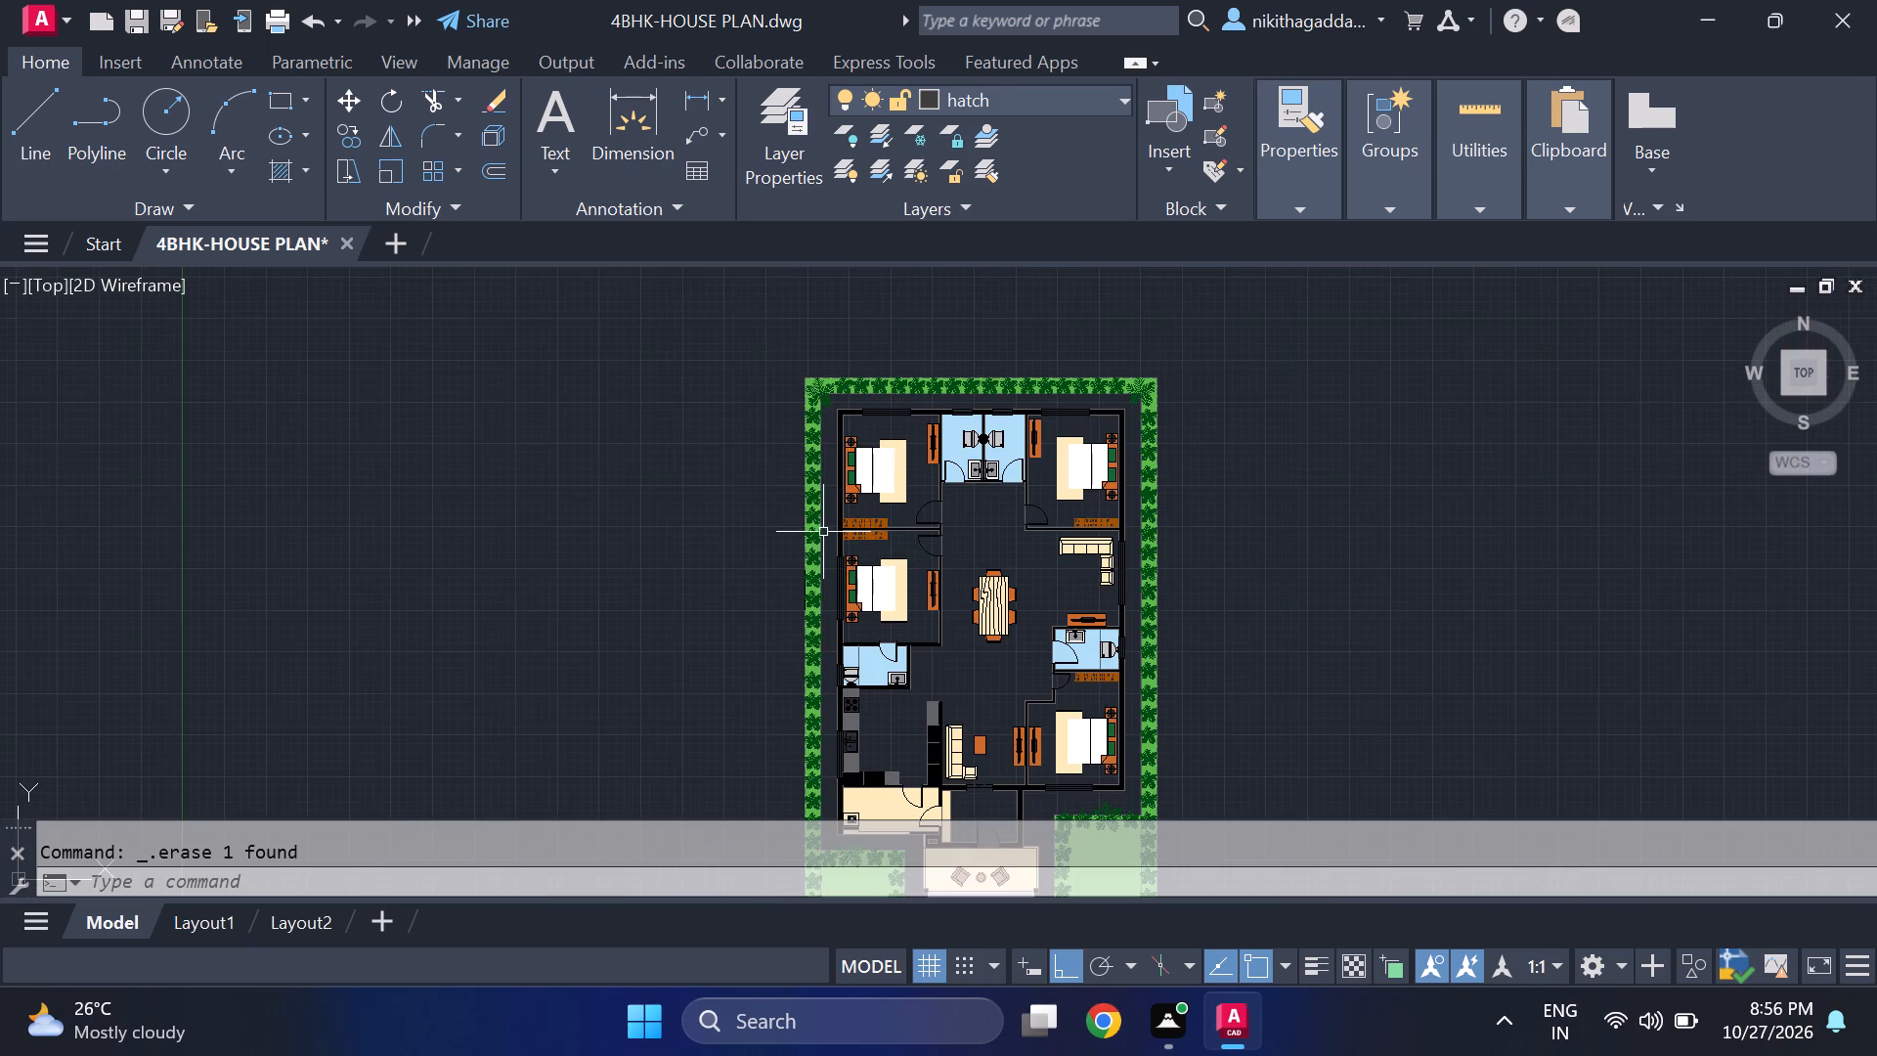
scroll(1034, 647, up, 2)
middle_drag(1034, 647, 889, 652)
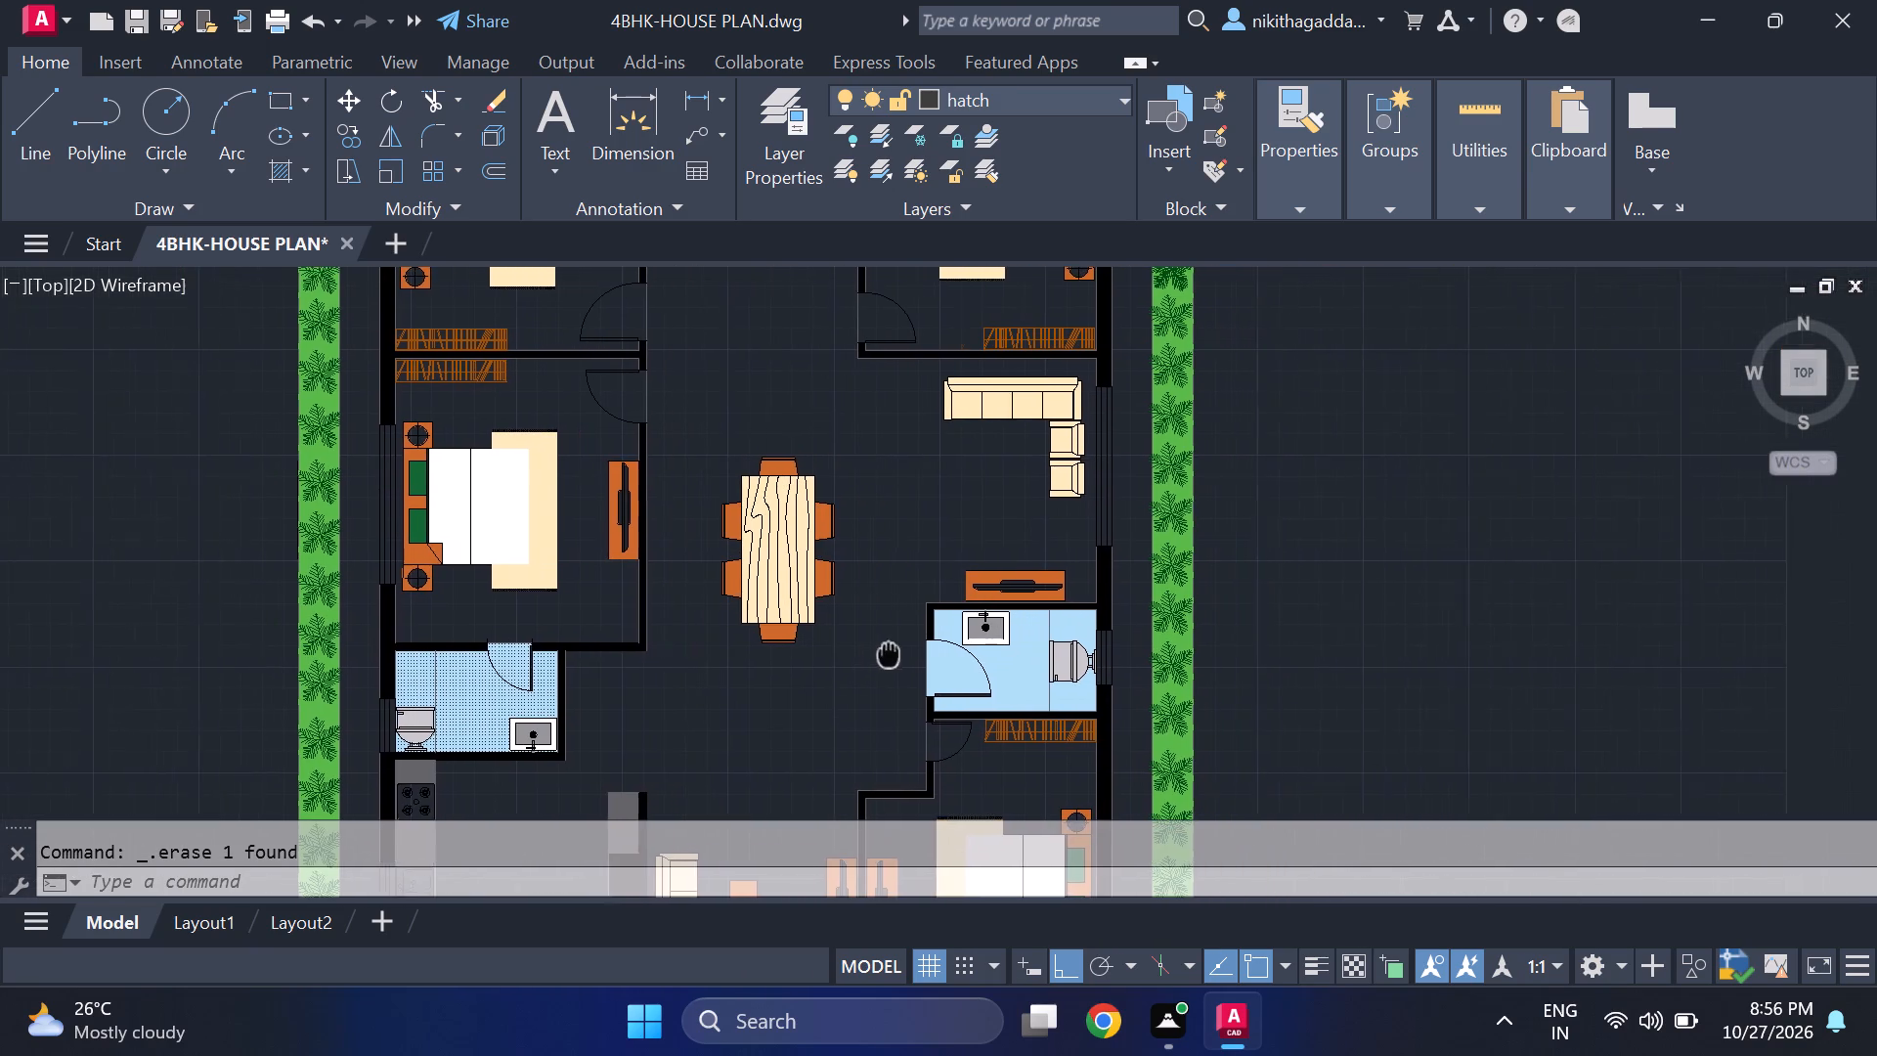
middle_drag(889, 652, 838, 670)
scroll(838, 671, down, 1)
middle_drag(890, 800, 874, 680)
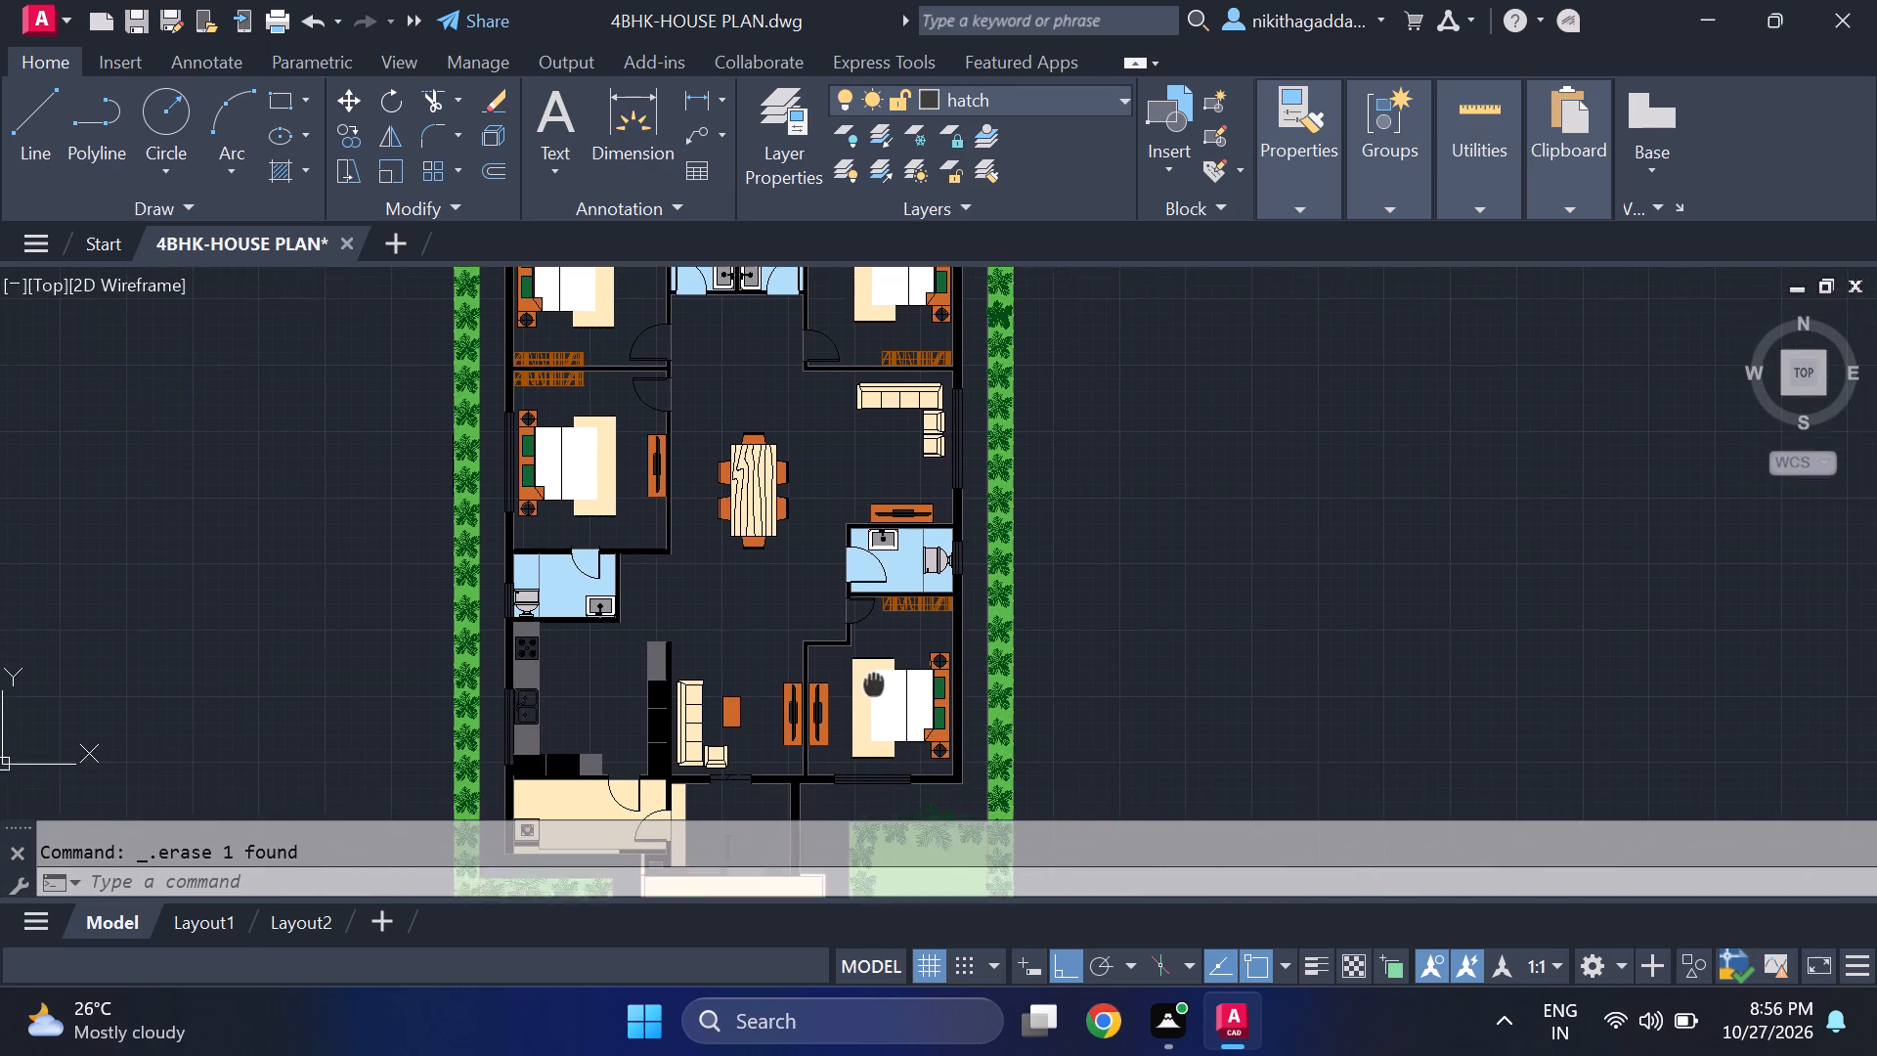
middle_drag(874, 680, 874, 666)
middle_drag(887, 591, 916, 750)
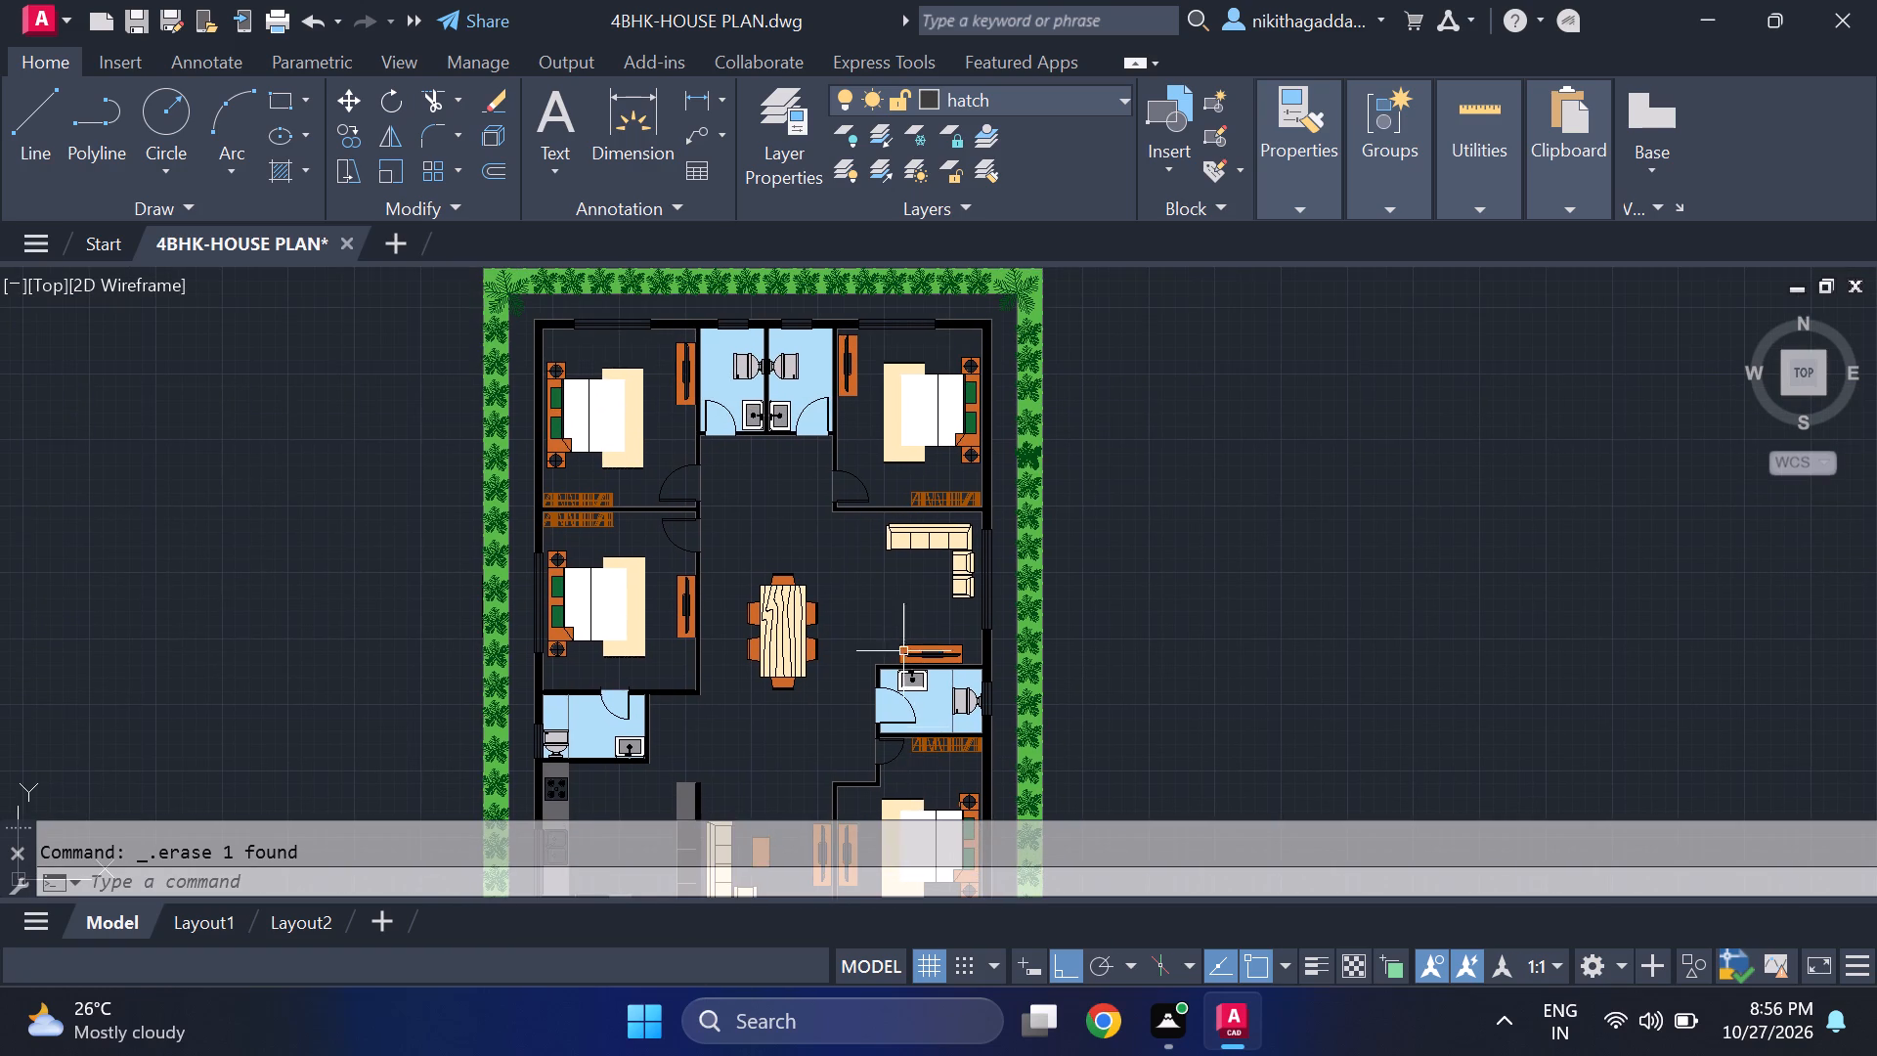
middle_drag(873, 512, 942, 659)
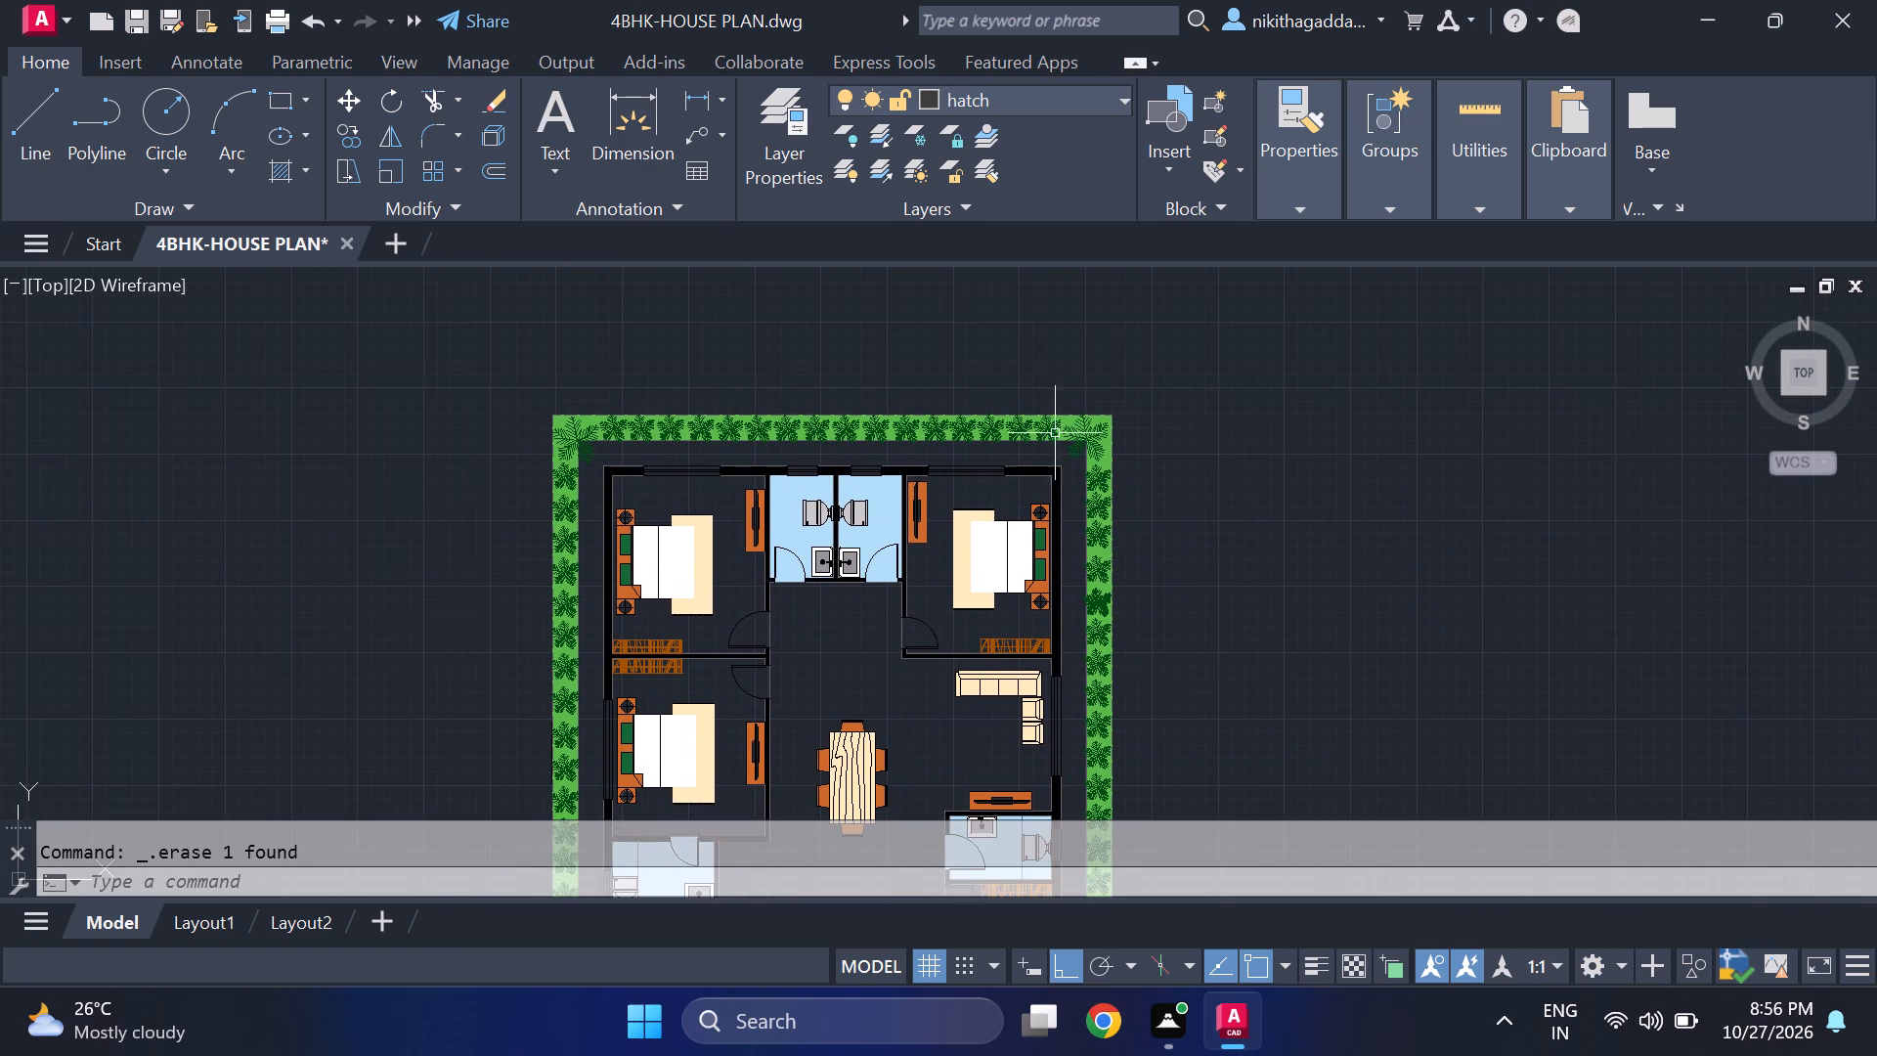
Change the walls layer's color to black, index color 250.
click(1069, 96)
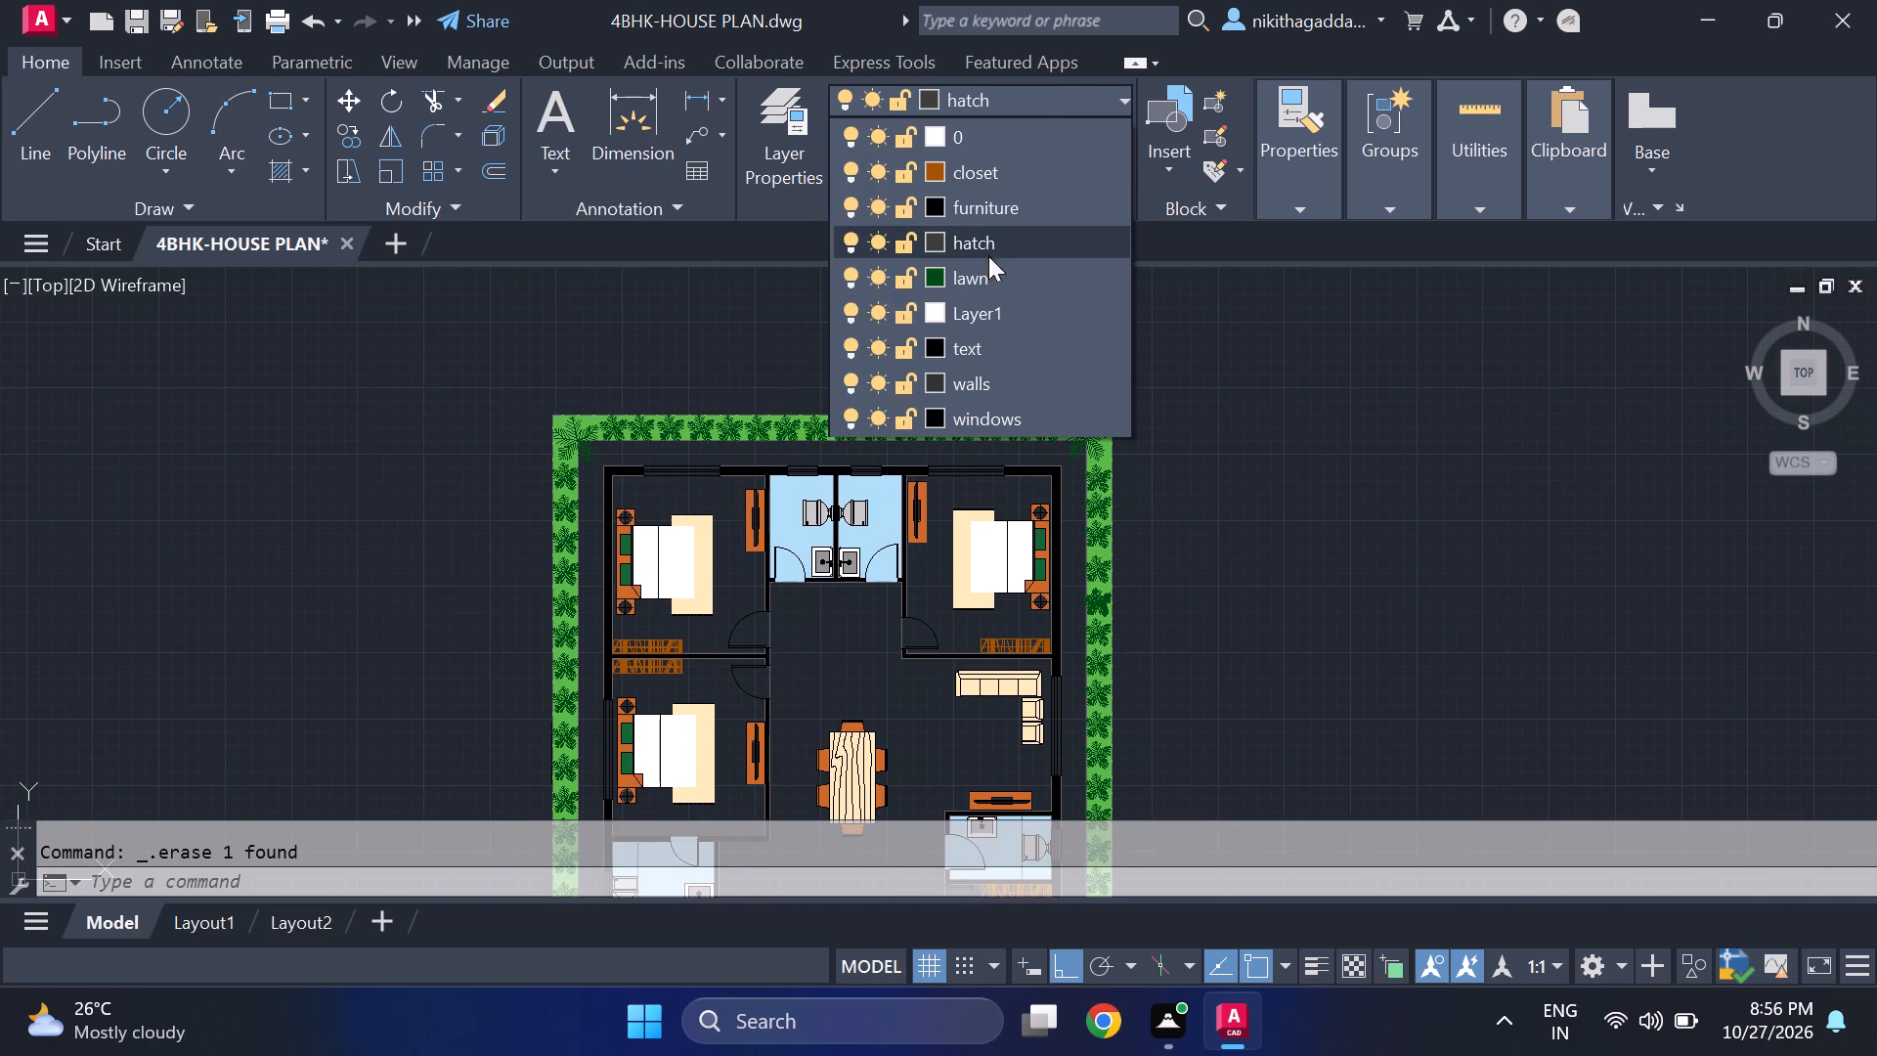
click(933, 378)
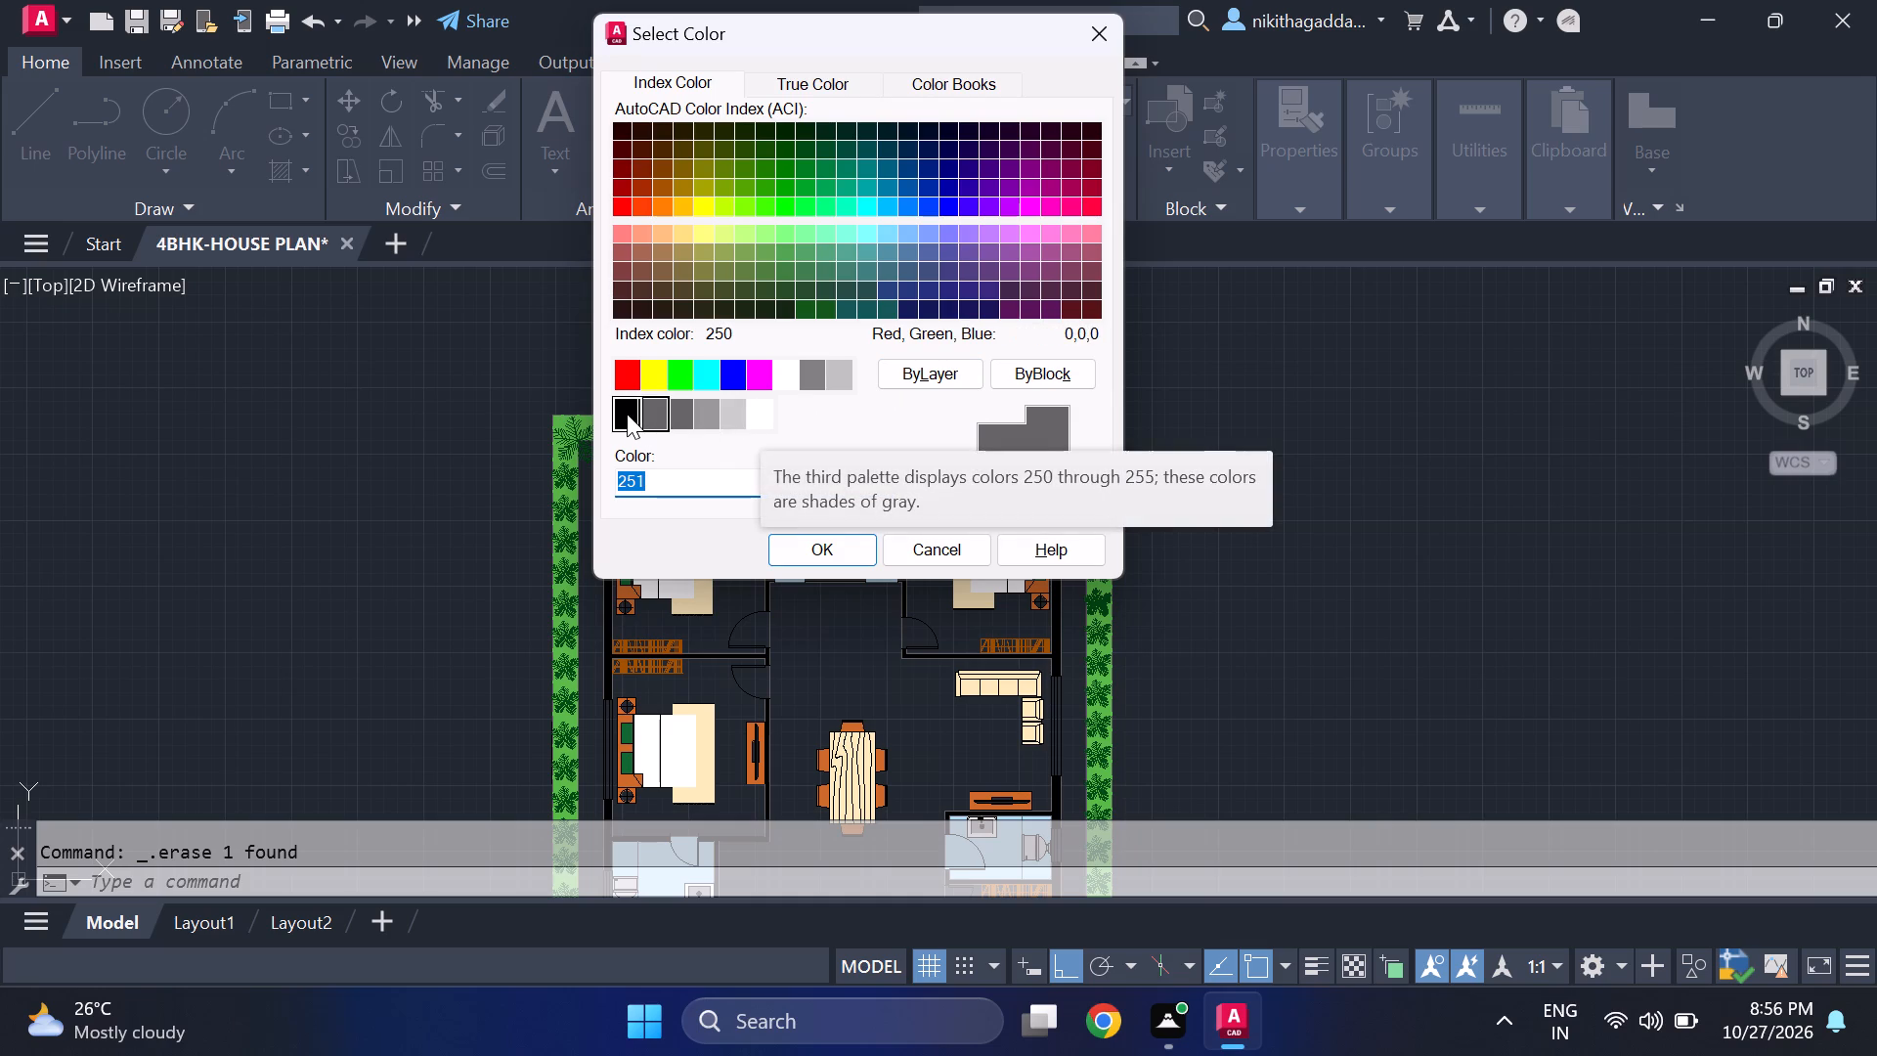
click(624, 414)
click(806, 550)
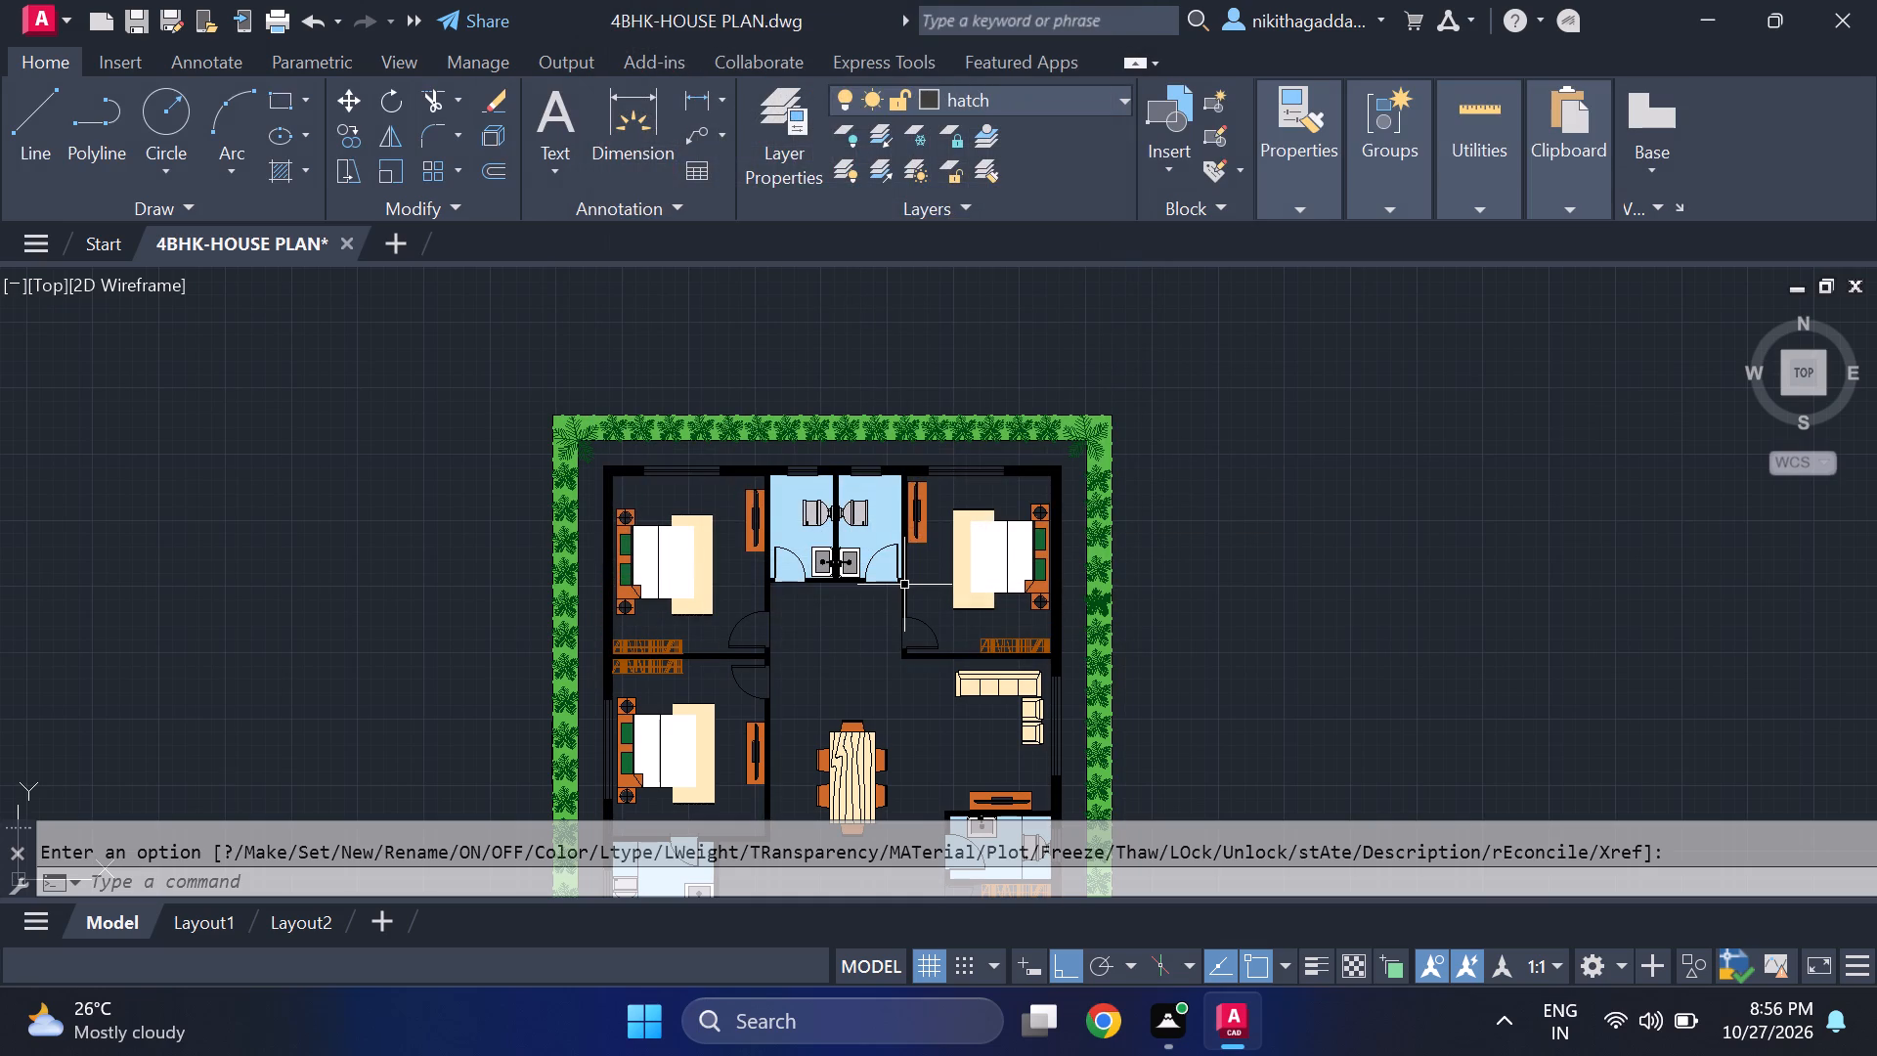
key(Escape)
Trim the upper piece of the vertical walls-layer line separating the left hedge strip from the left front lawn.
middle_drag(856, 695, 777, 421)
middle_drag(830, 679, 867, 454)
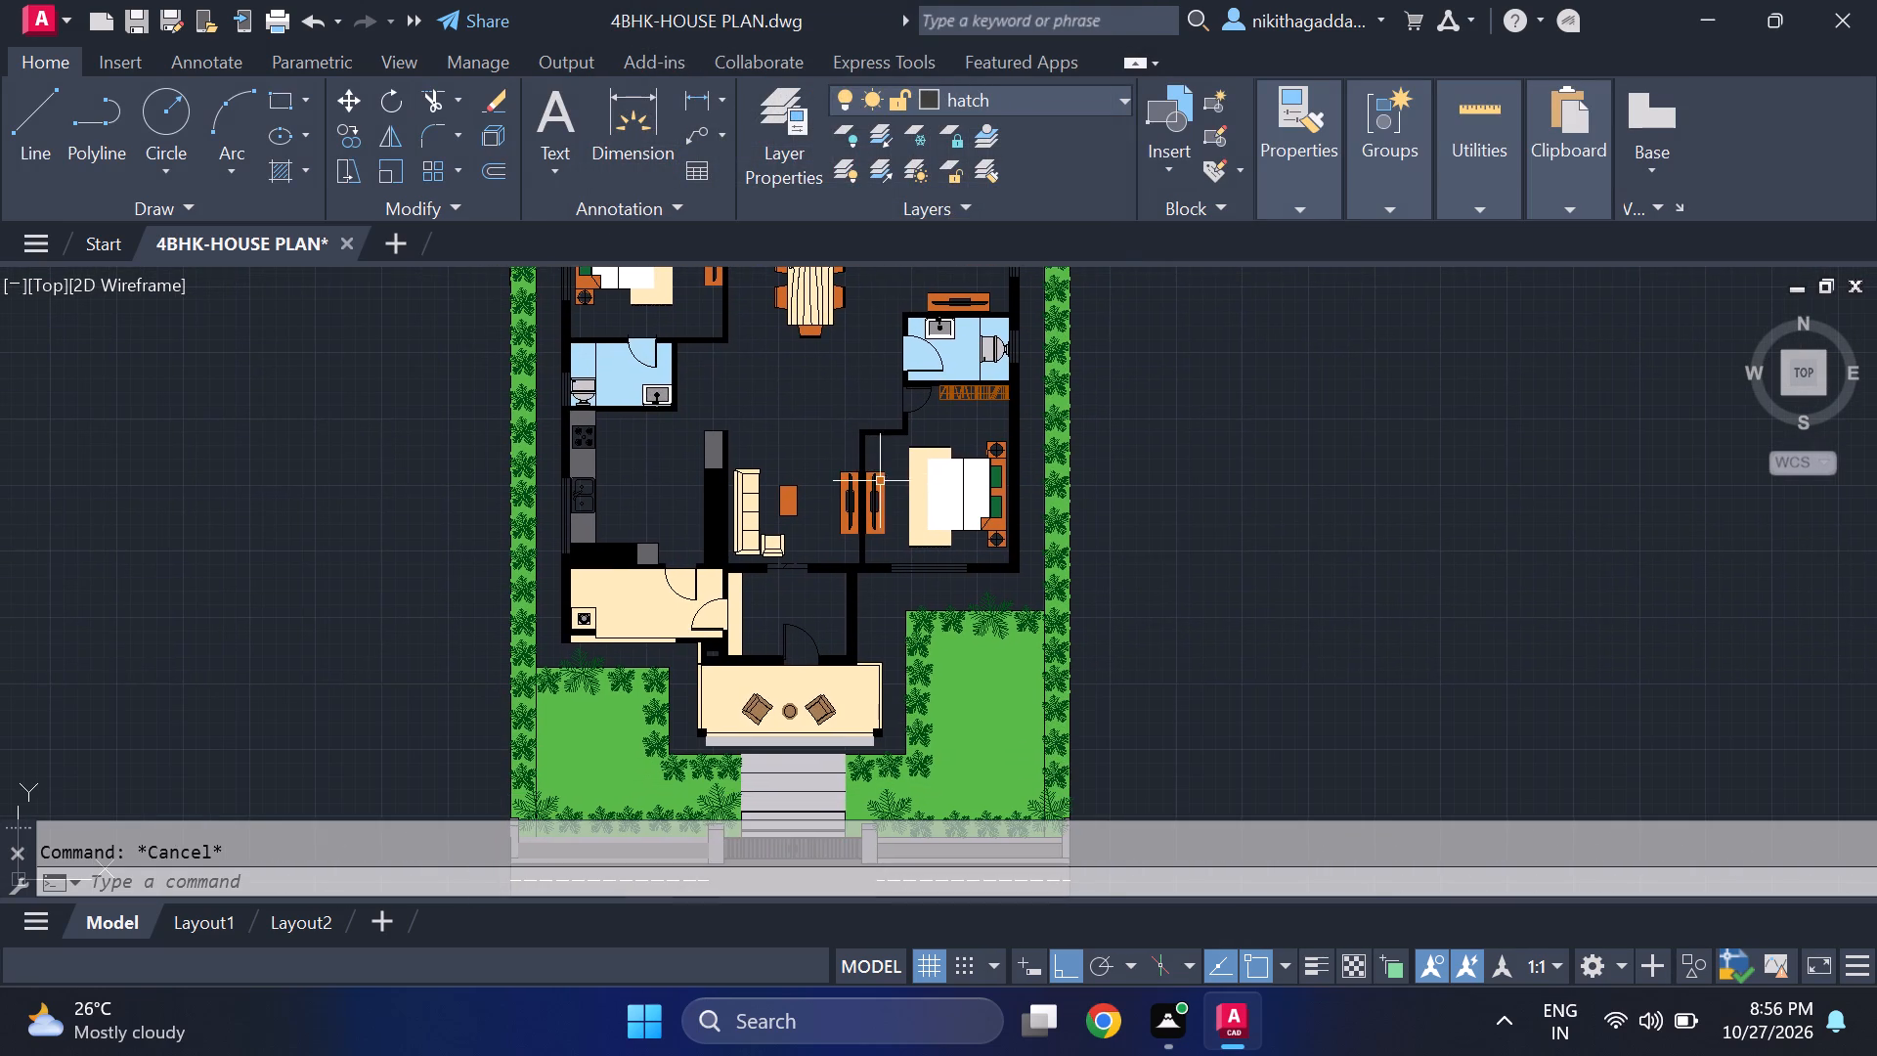
middle_drag(781, 786, 757, 734)
scroll(780, 784, up, 1)
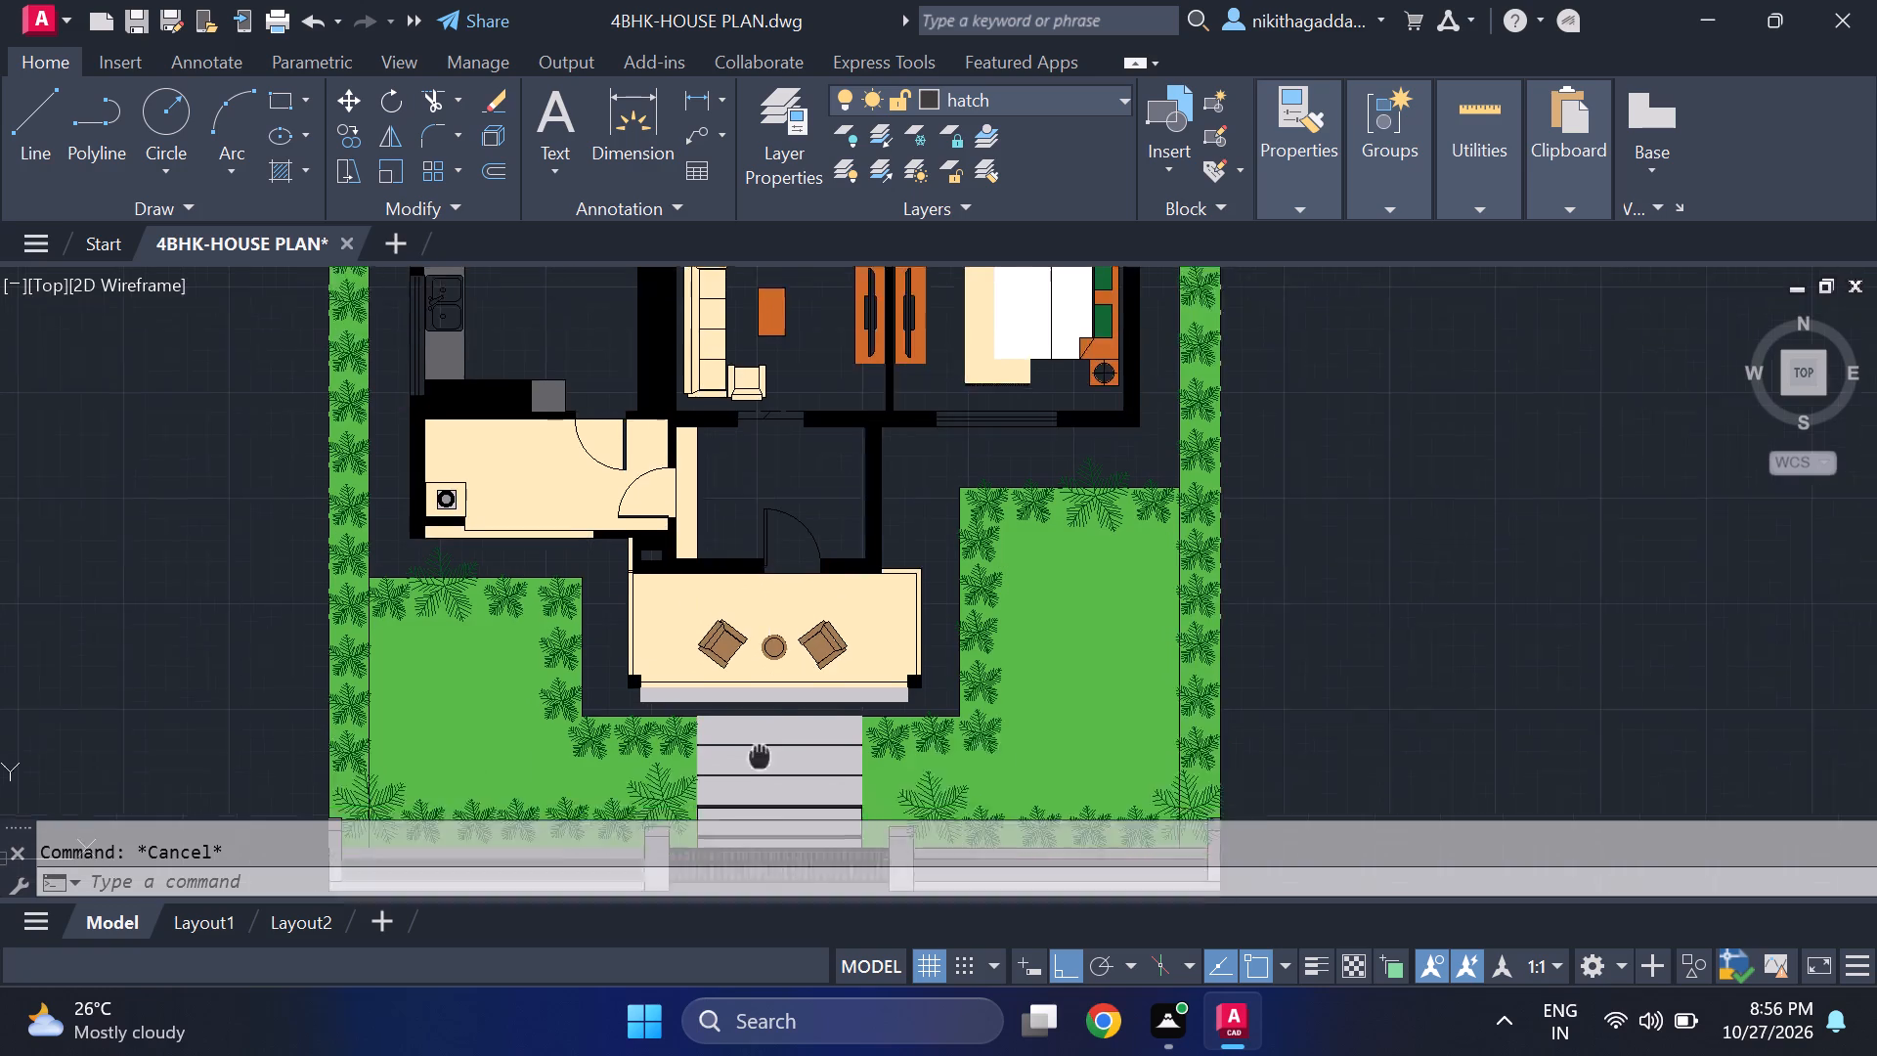
middle_drag(757, 734, 758, 648)
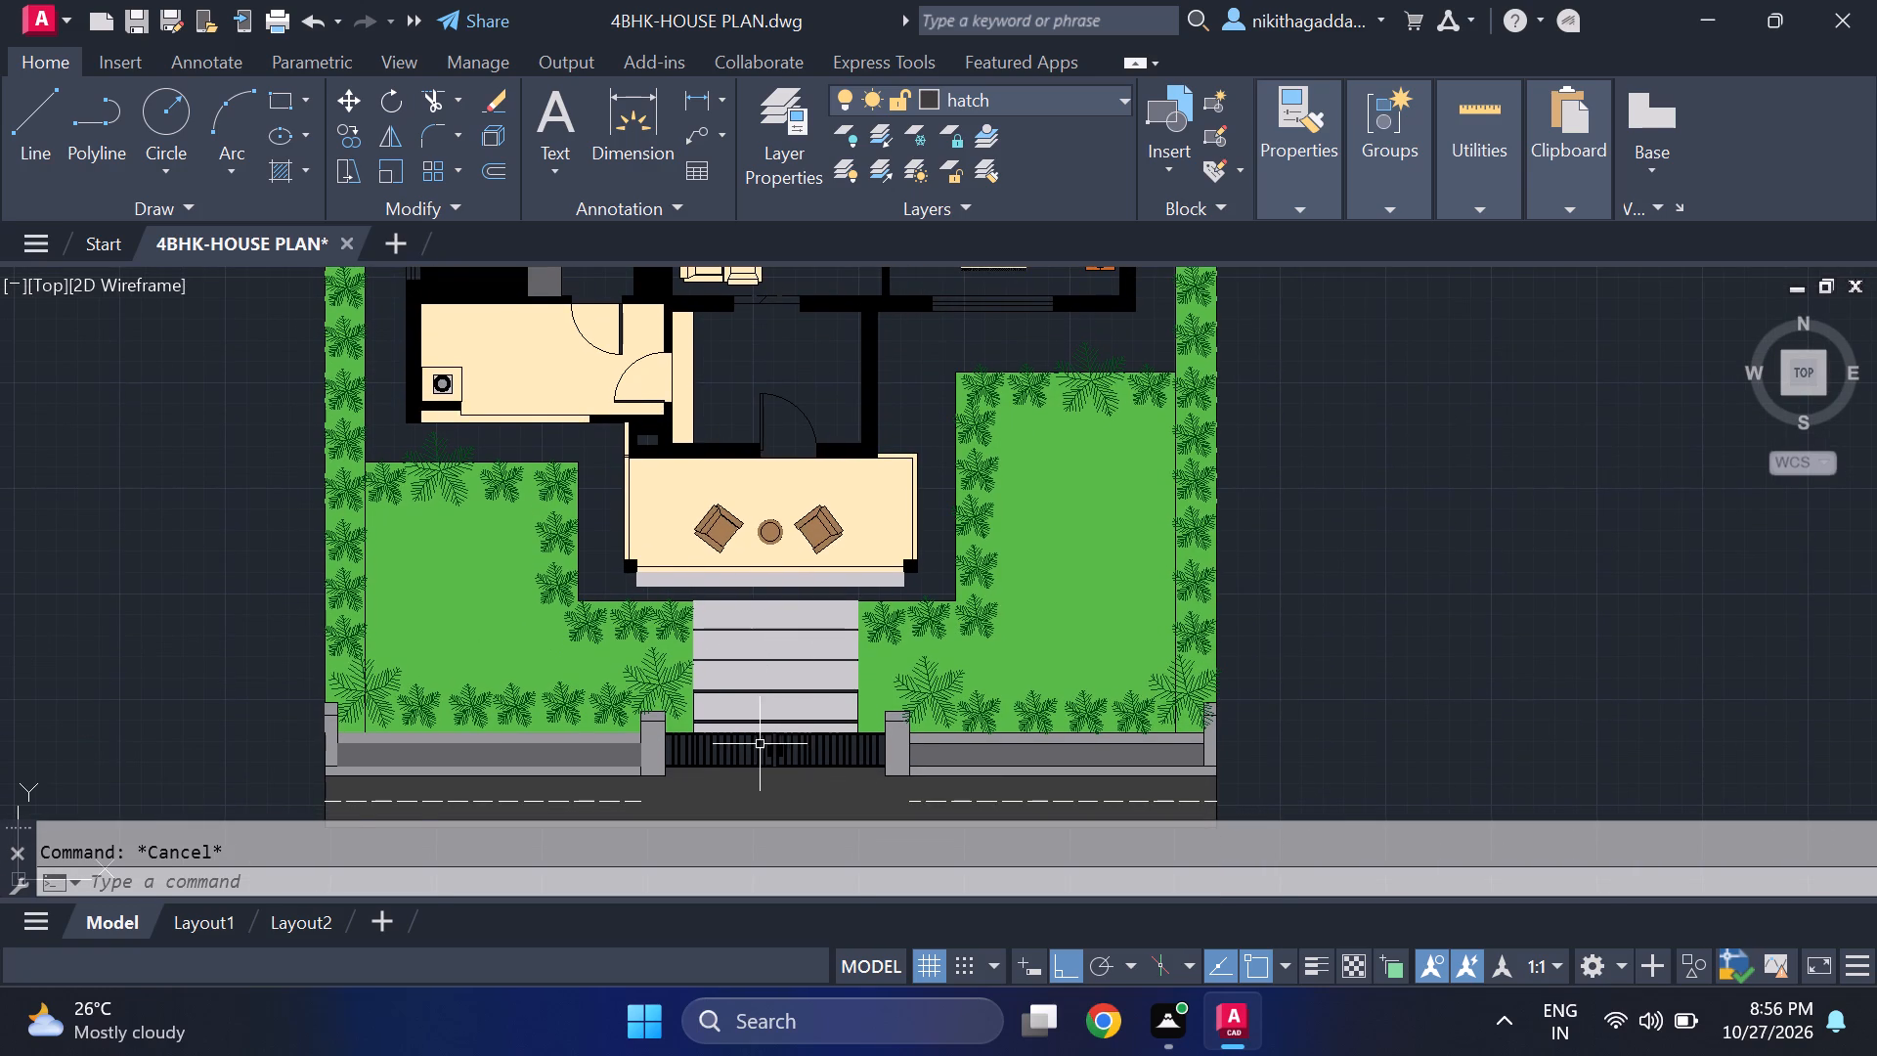
click(366, 580)
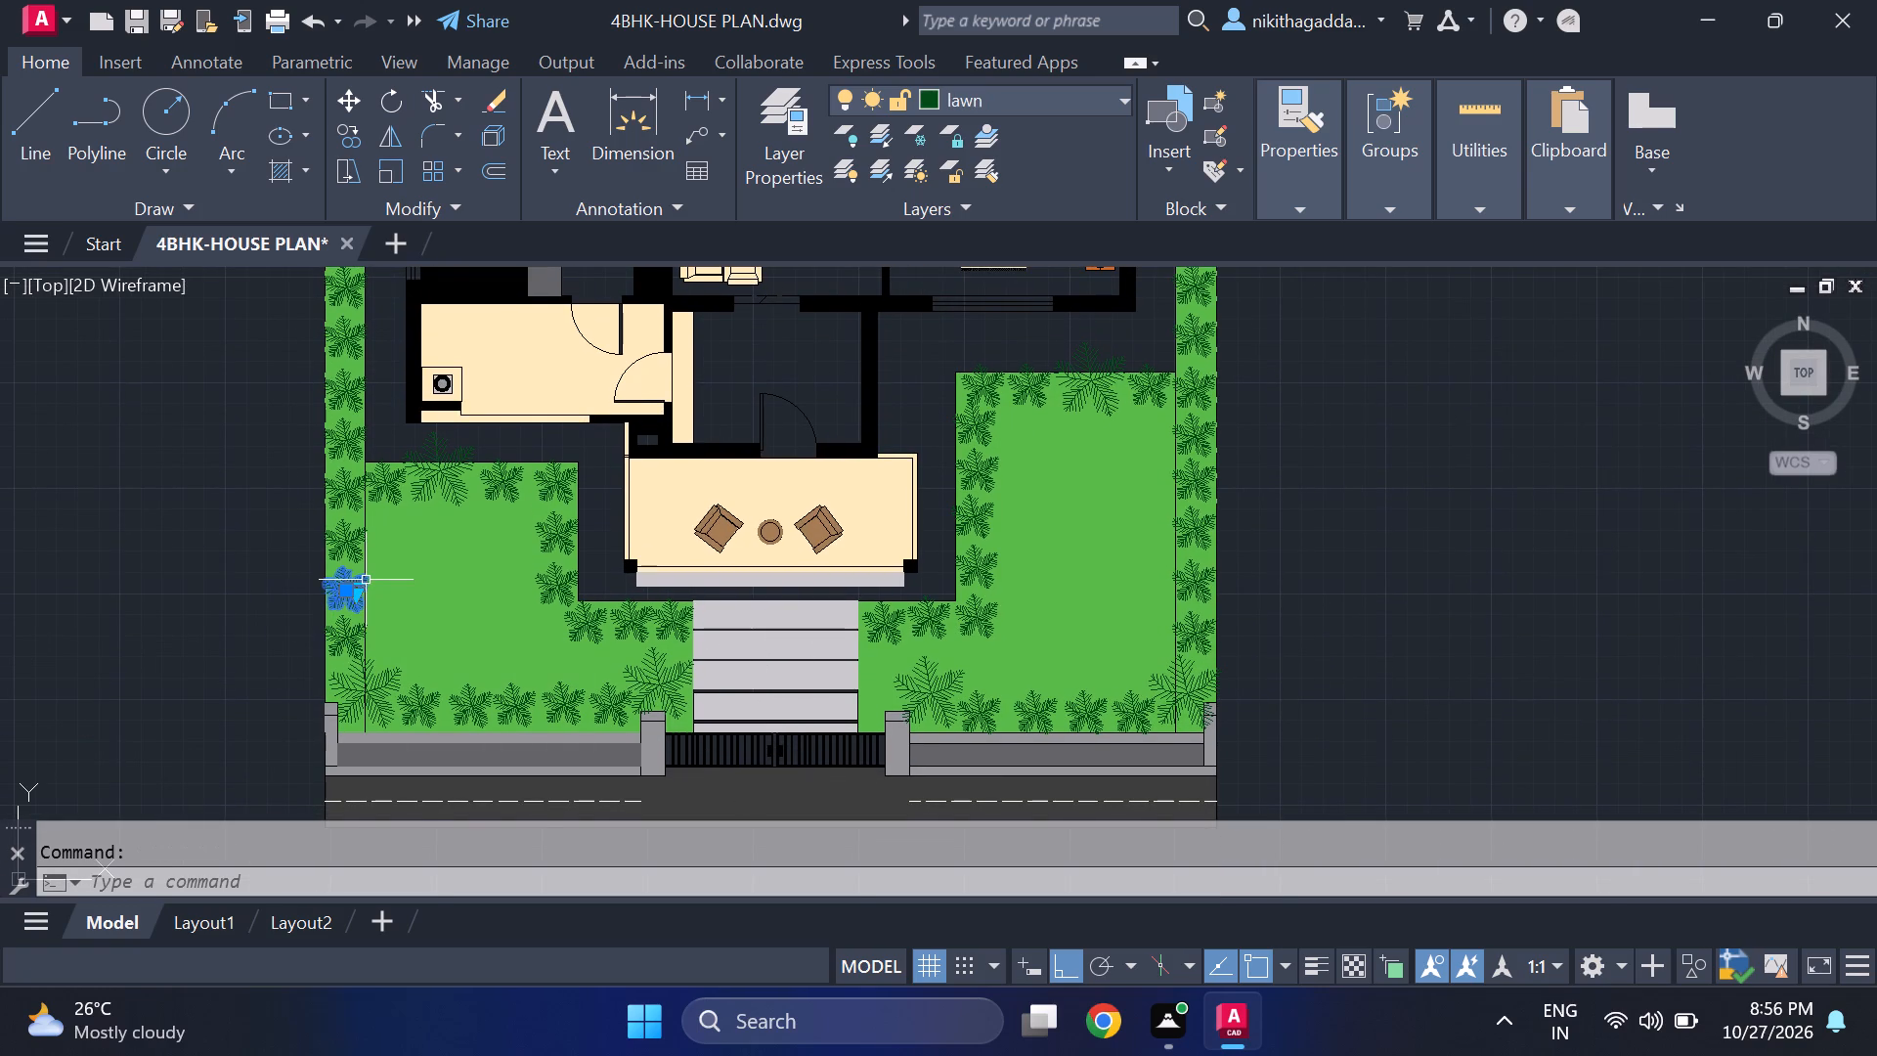
key(Escape)
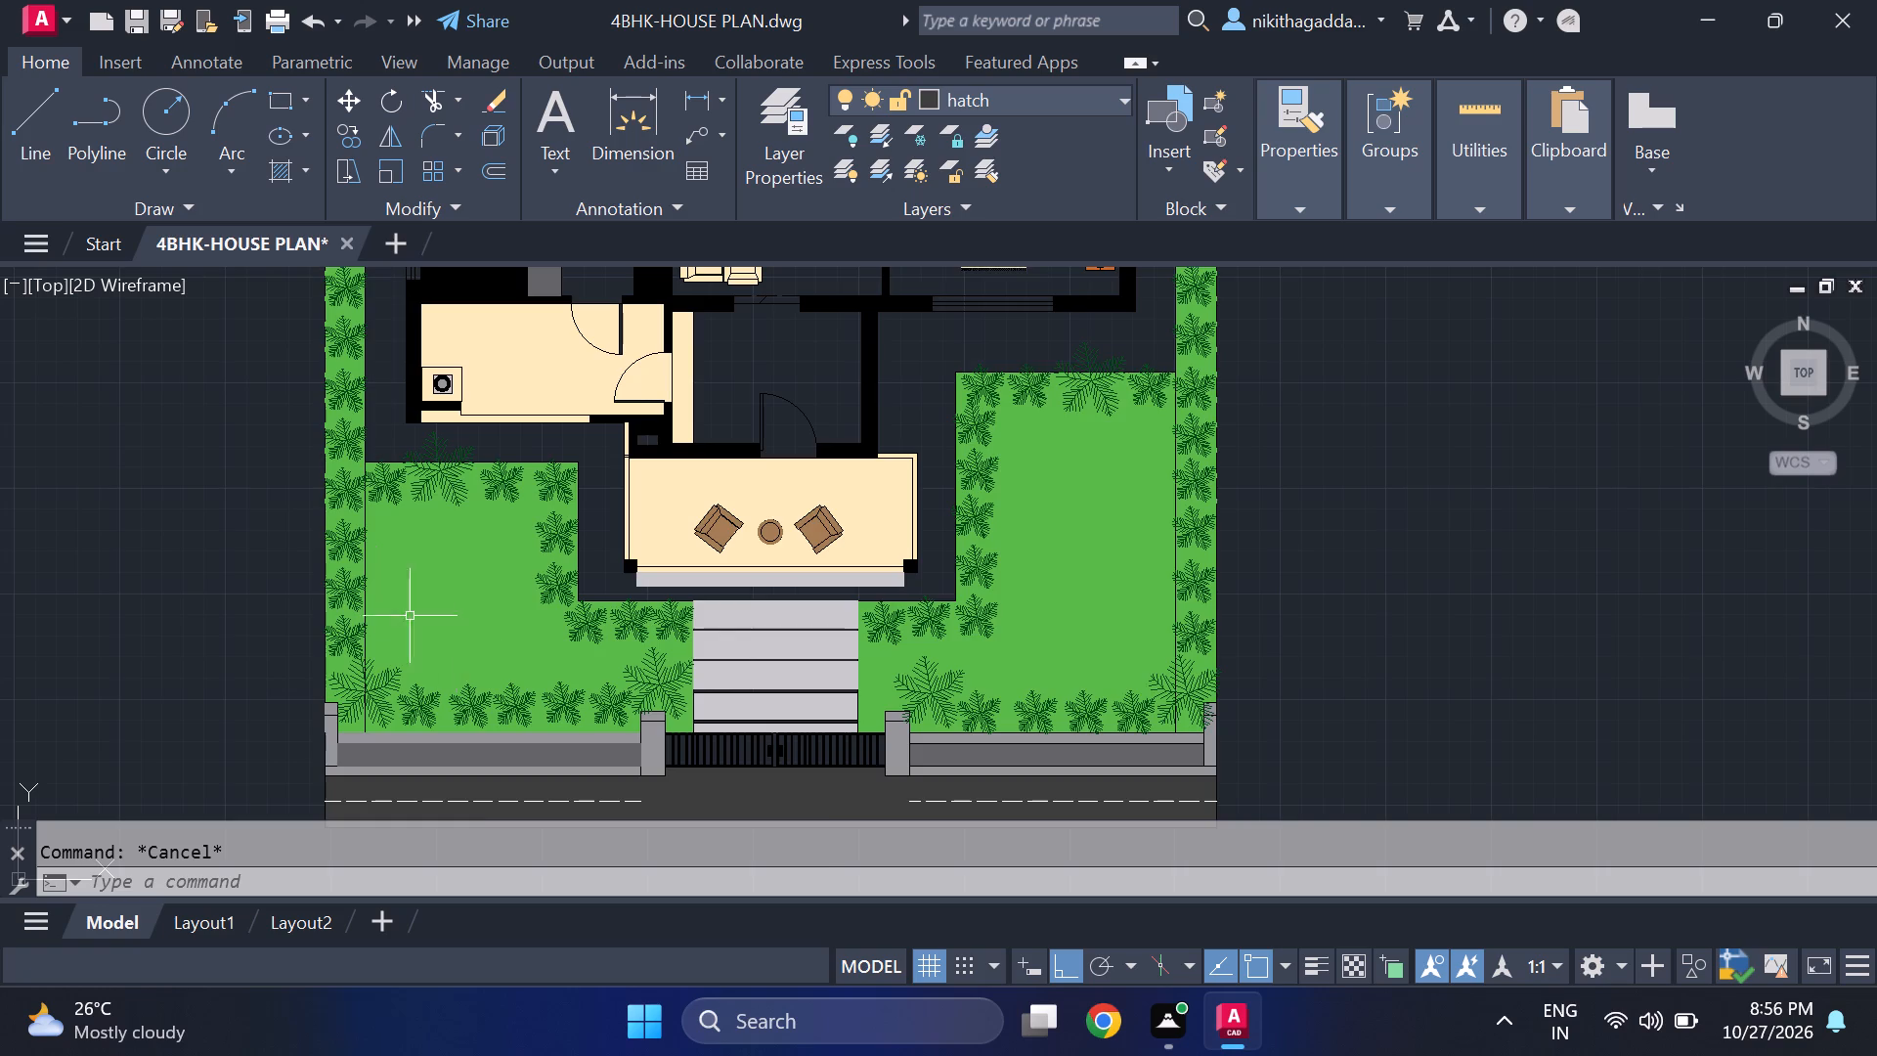
scroll(383, 594, up, 1)
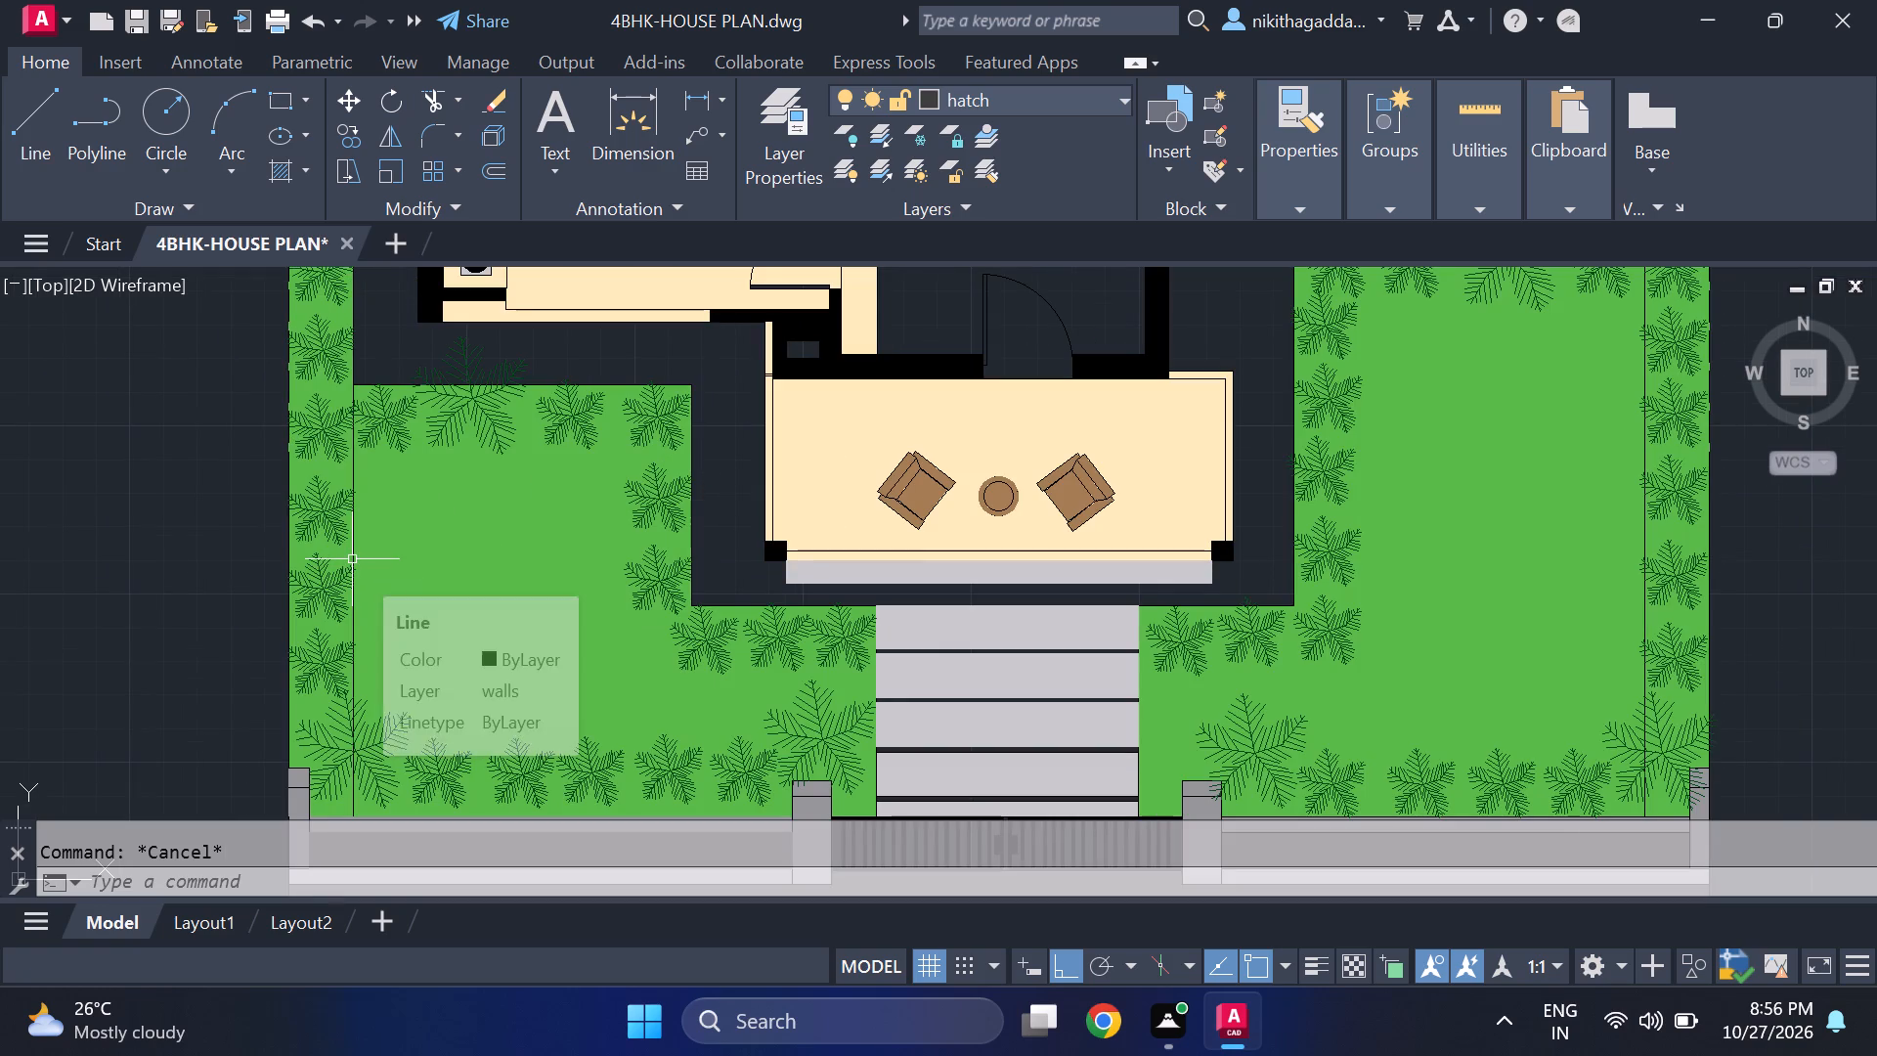
click(352, 557)
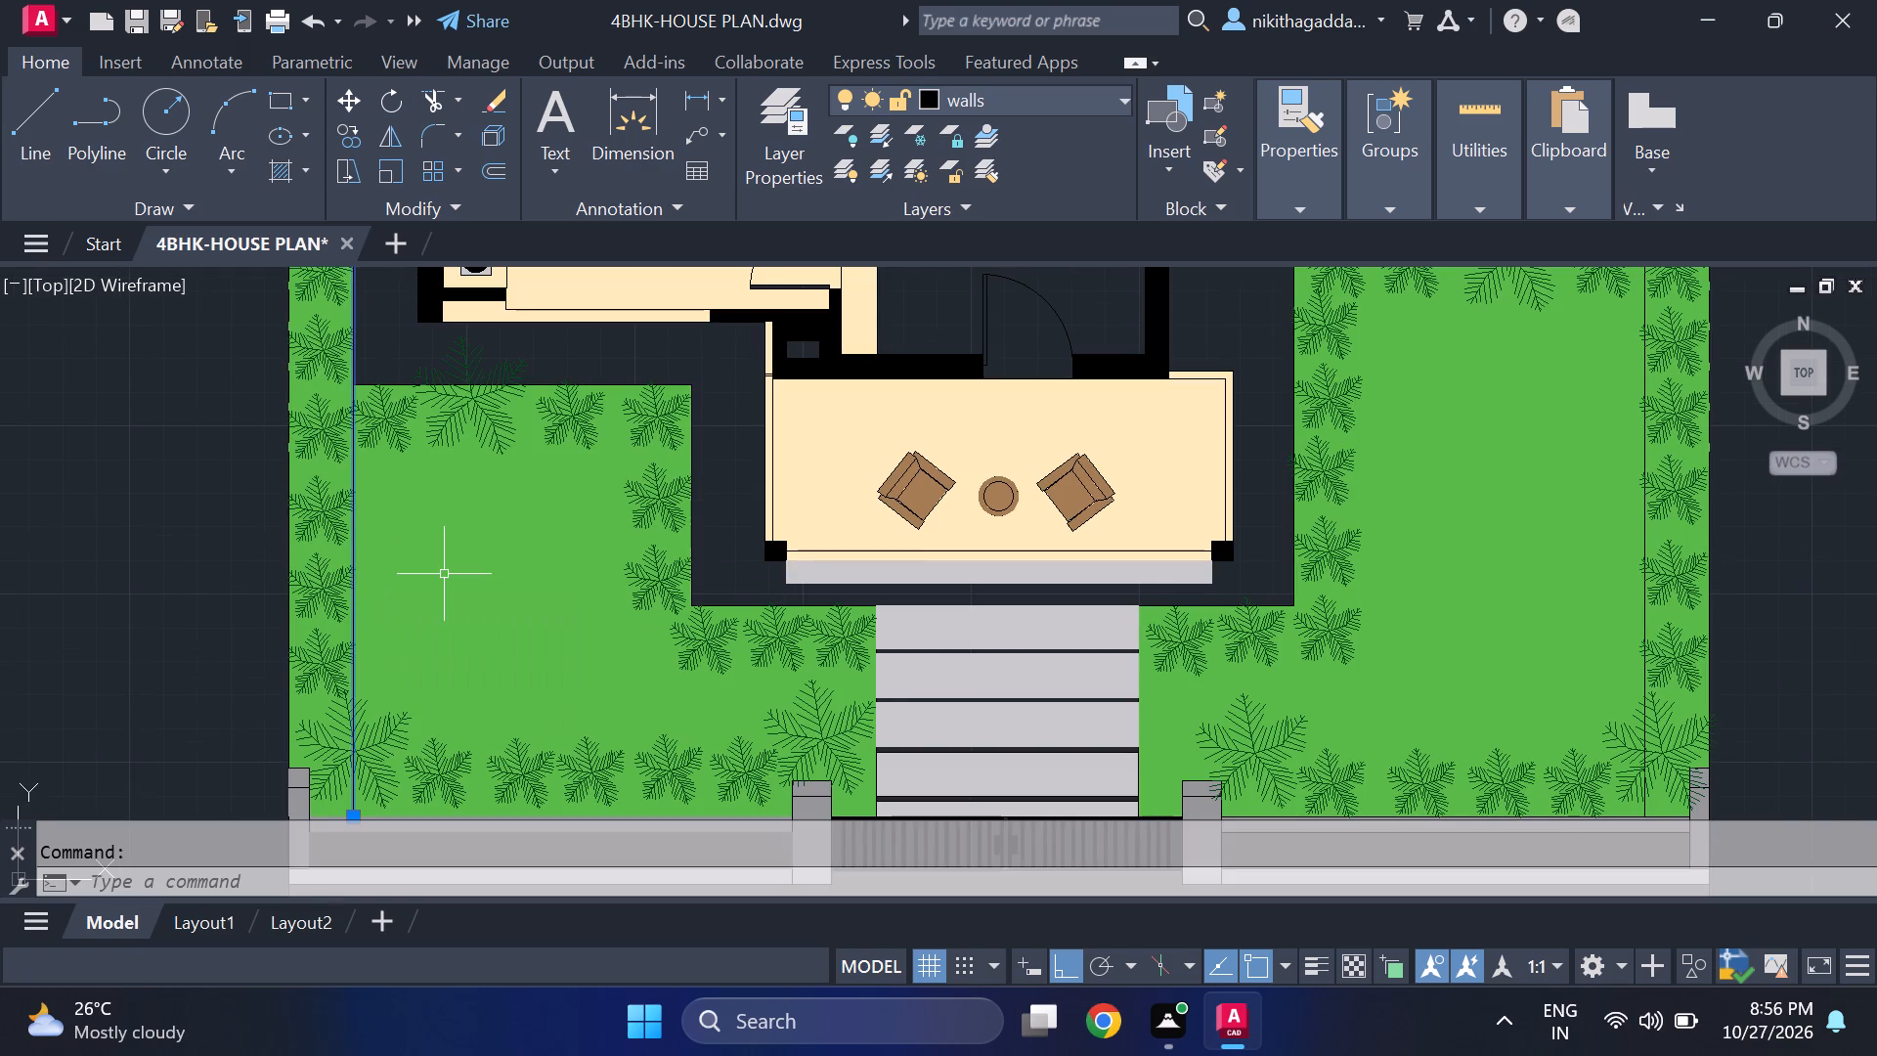
key(Escape)
text(tr)
key(Return)
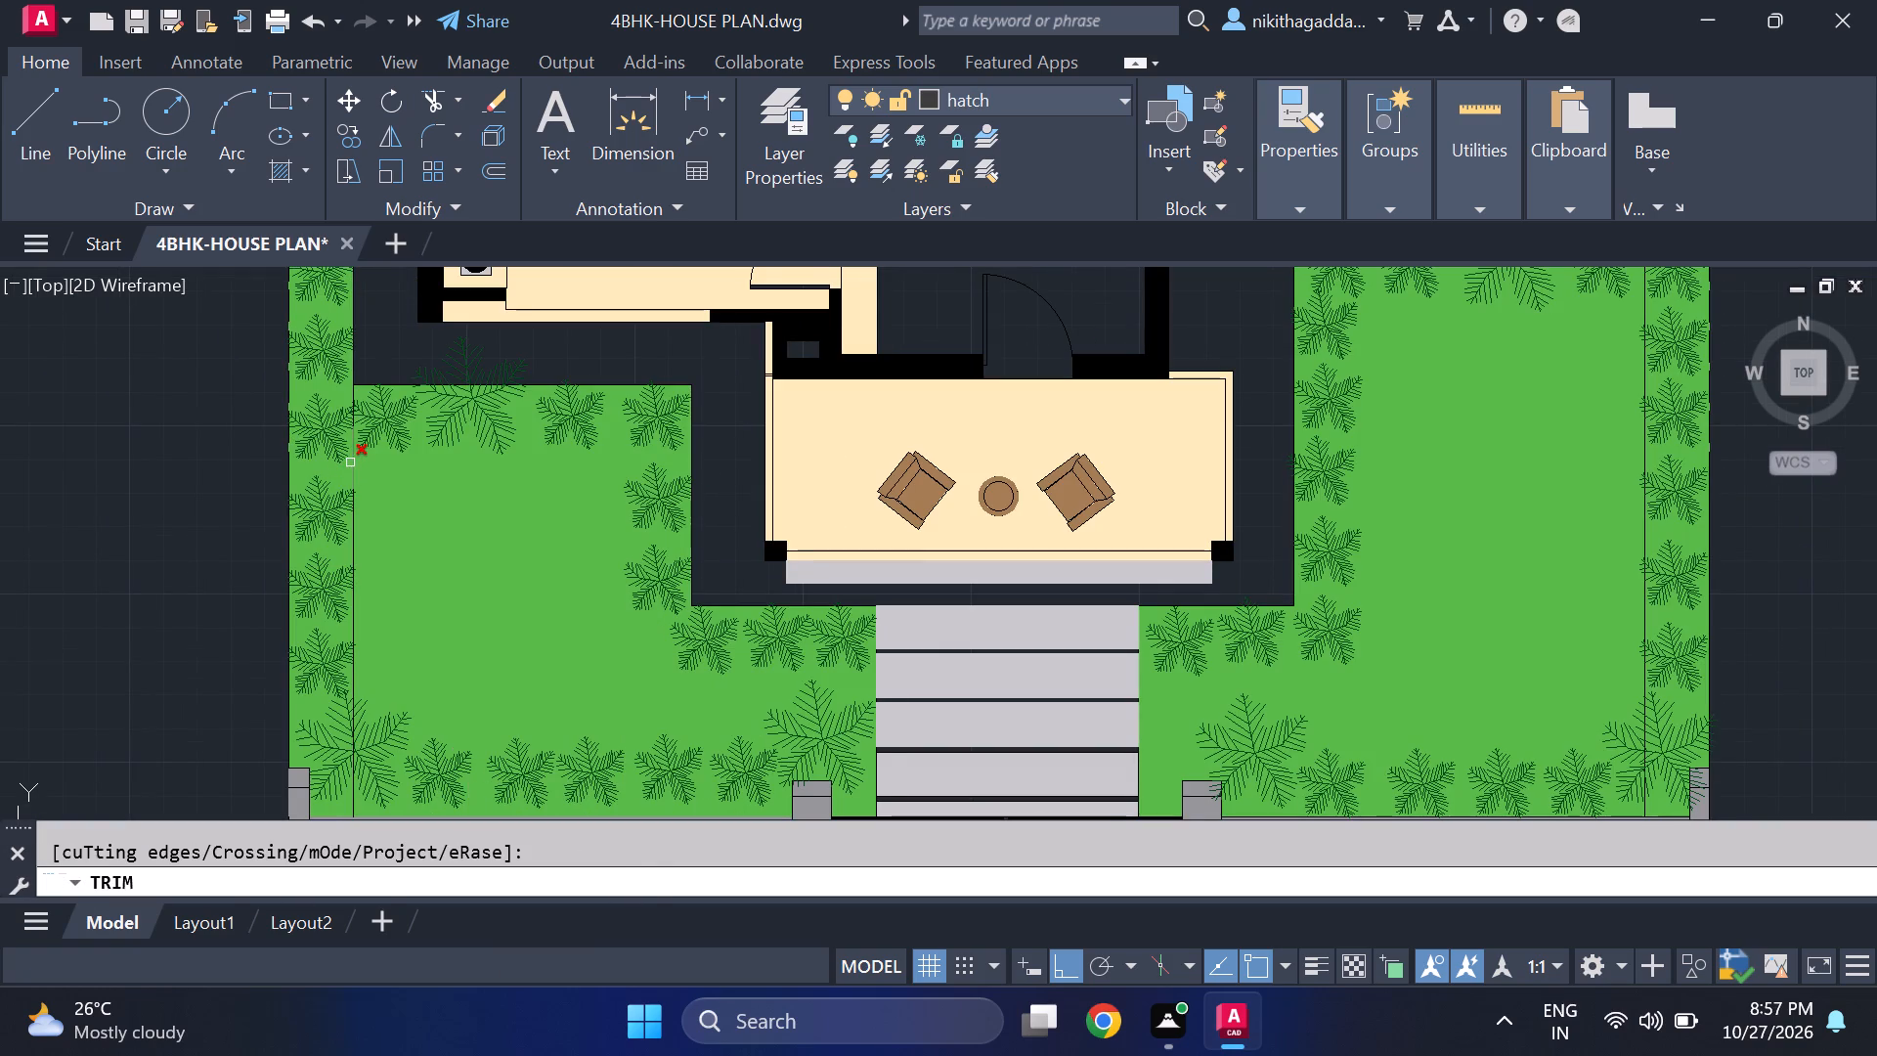
click(350, 462)
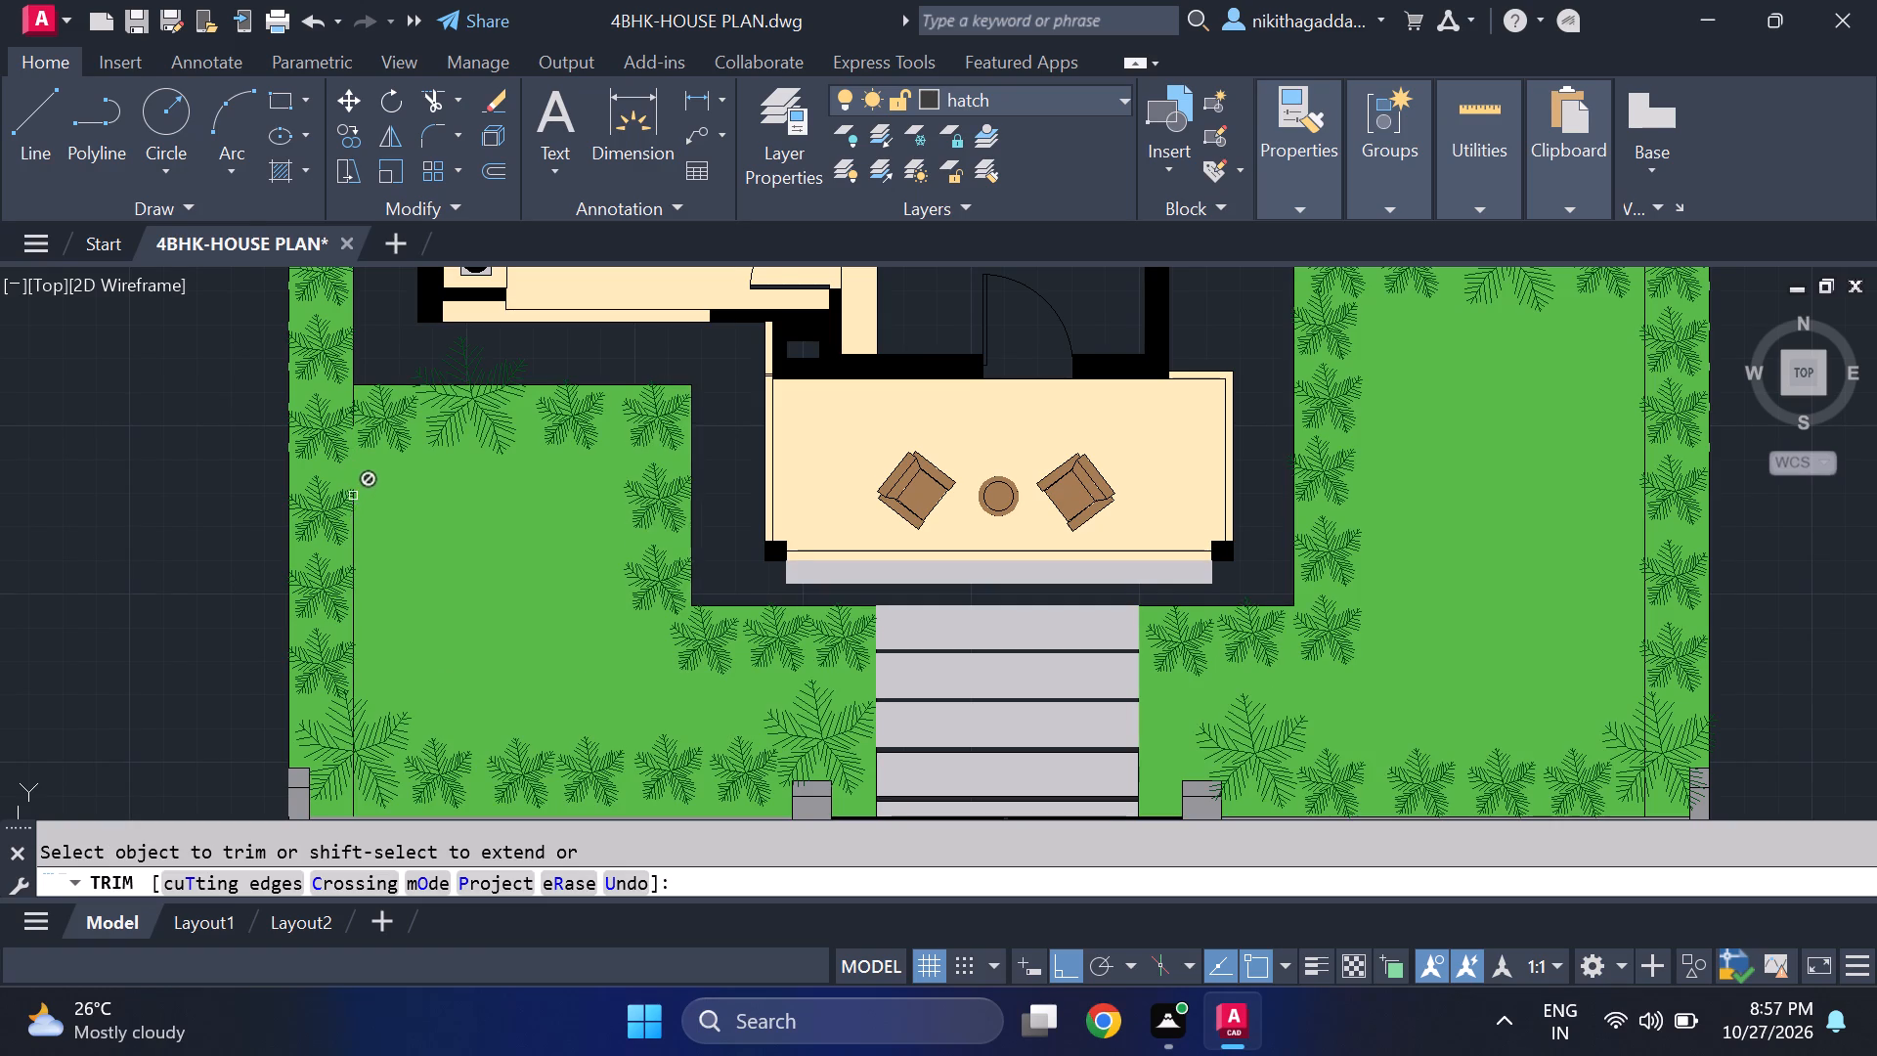
Trim the remaining lower segments of the vertical line between the left hedge strip and left front lawn, down to the boundary wall.
scroll(345, 488, up, 6)
click(401, 537)
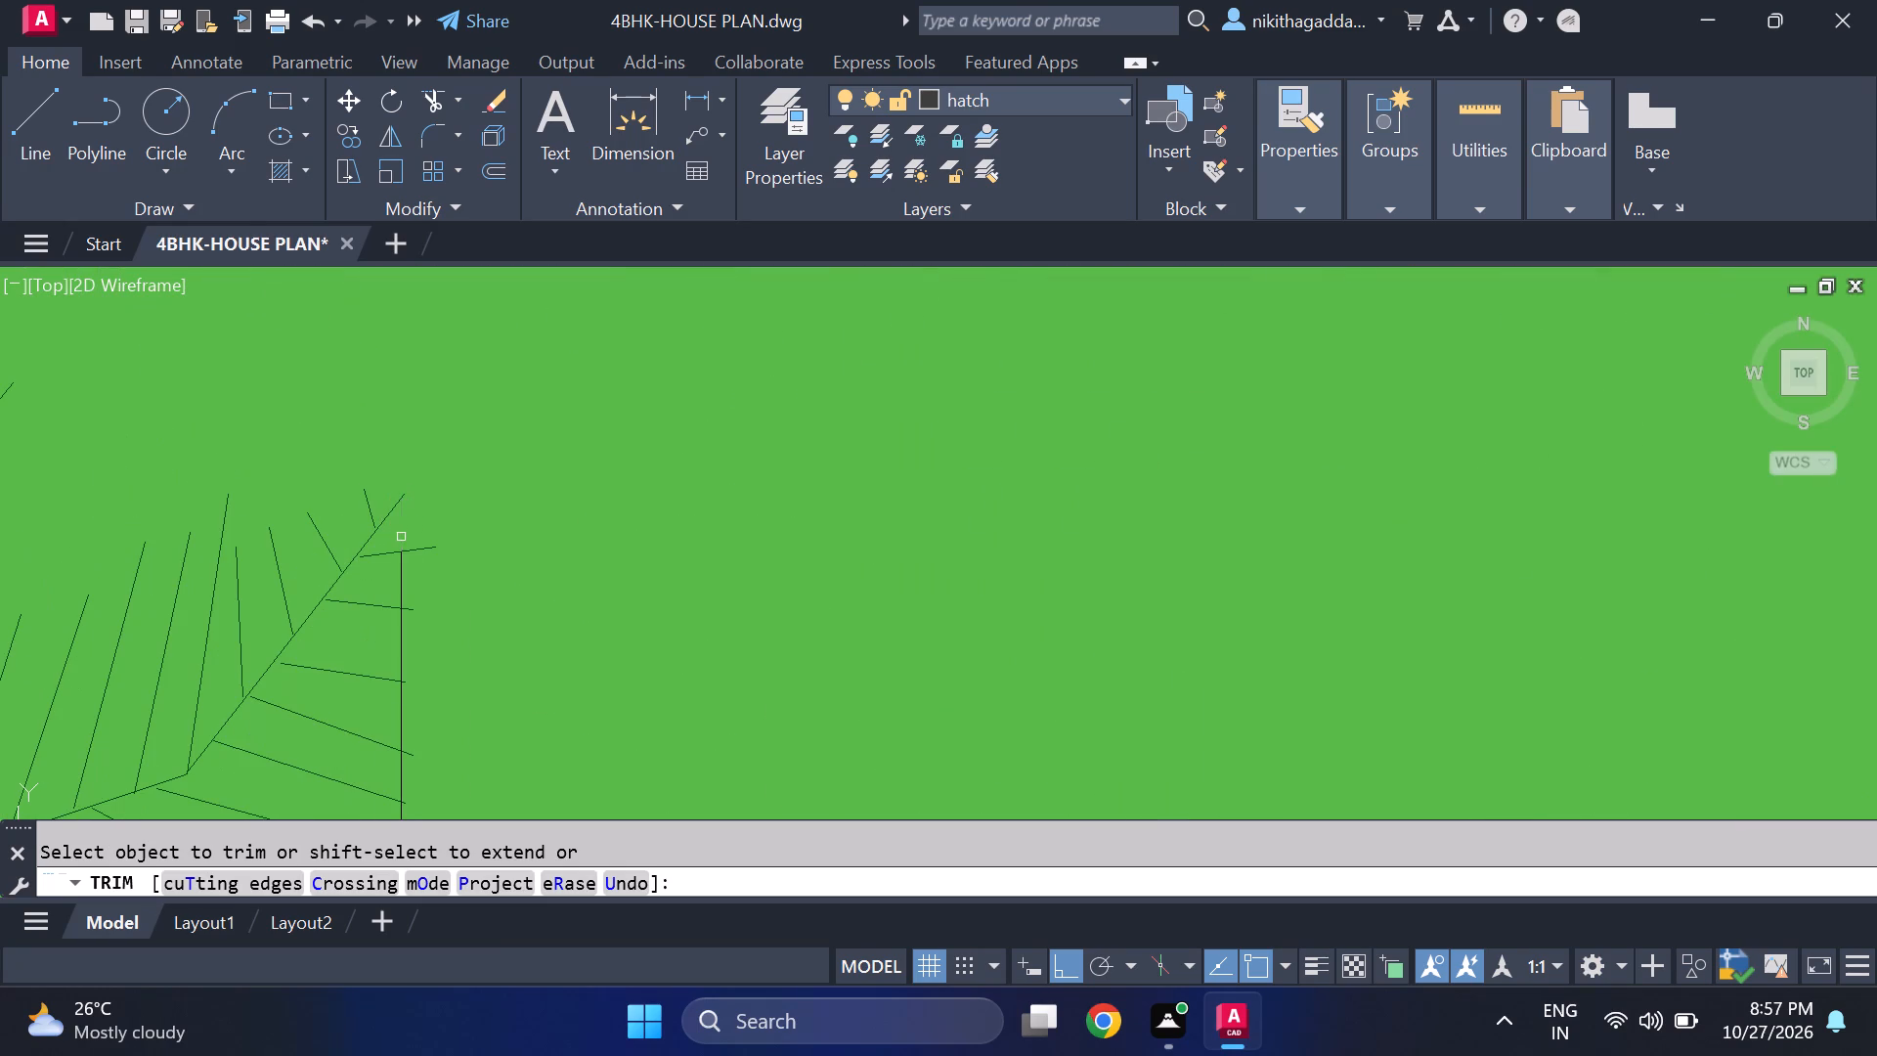
click(398, 577)
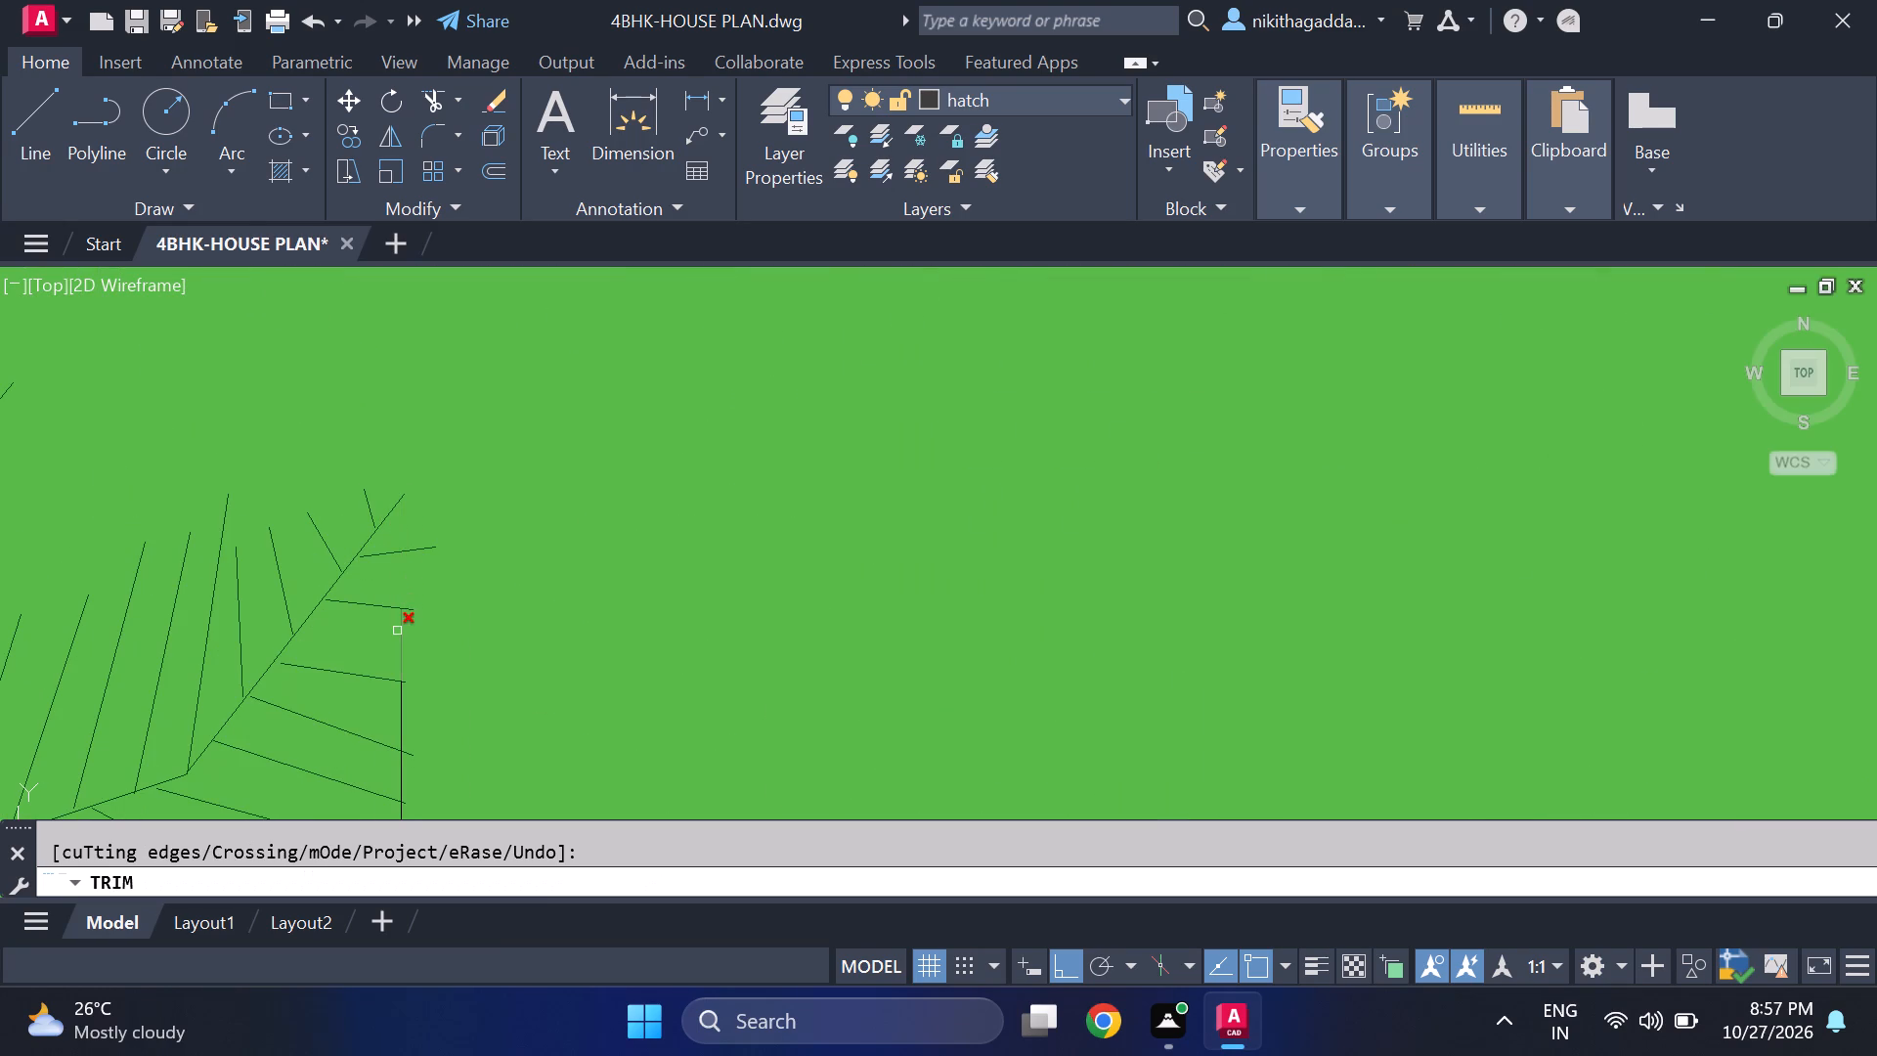
click(397, 631)
click(400, 702)
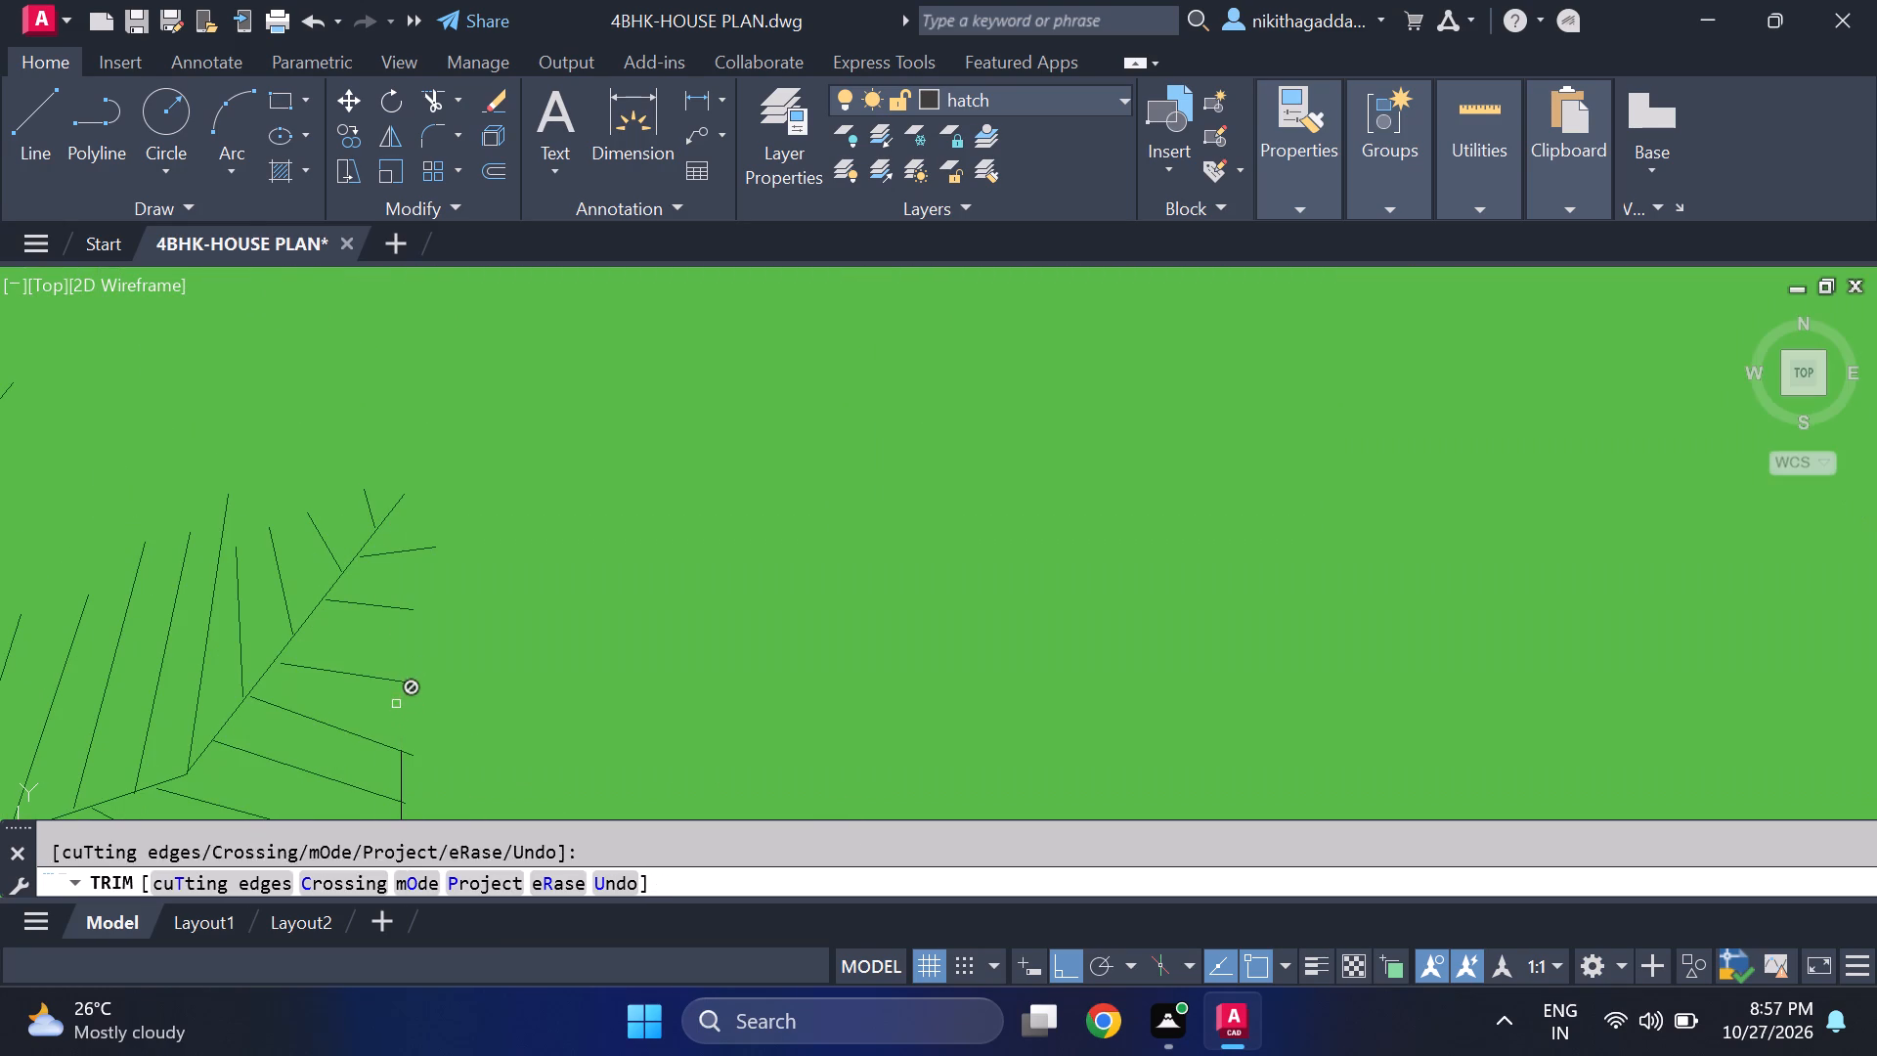
click(399, 772)
scroll(409, 734, down, 4)
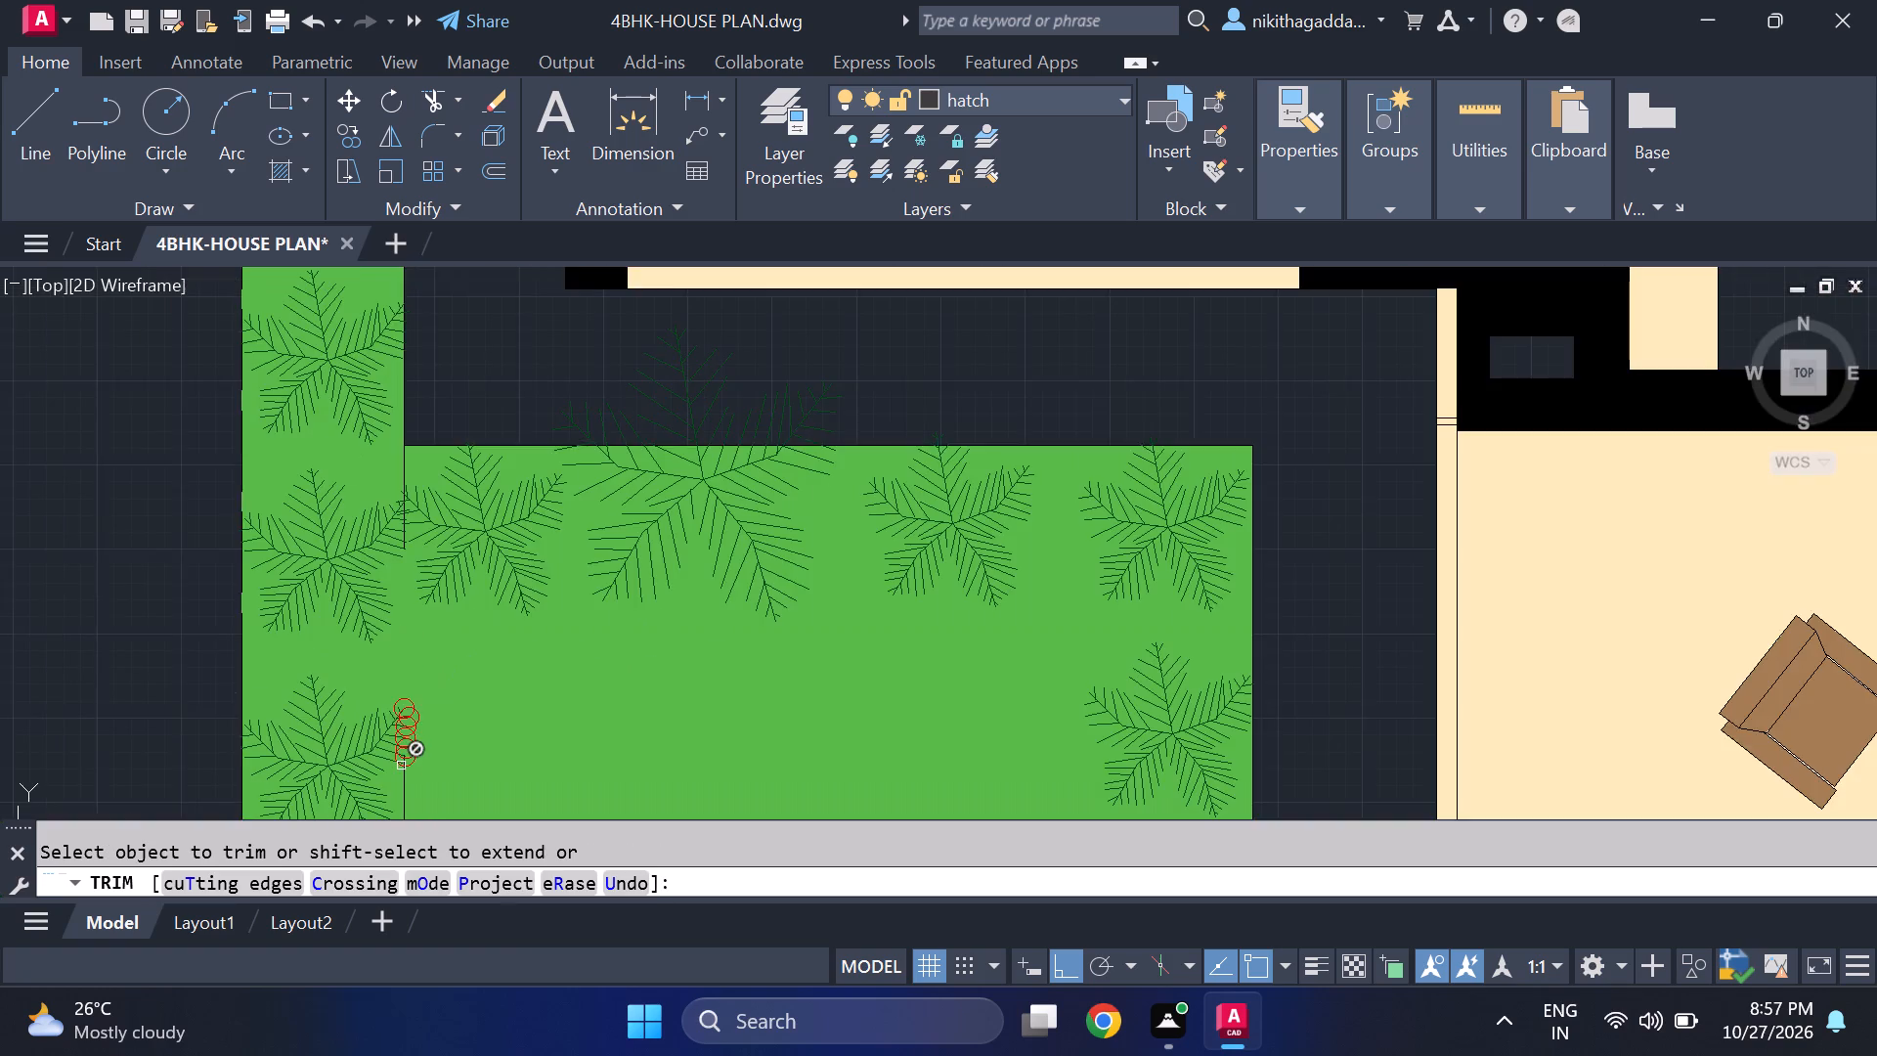
scroll(404, 764, up, 4)
click(389, 749)
scroll(418, 708, down, 4)
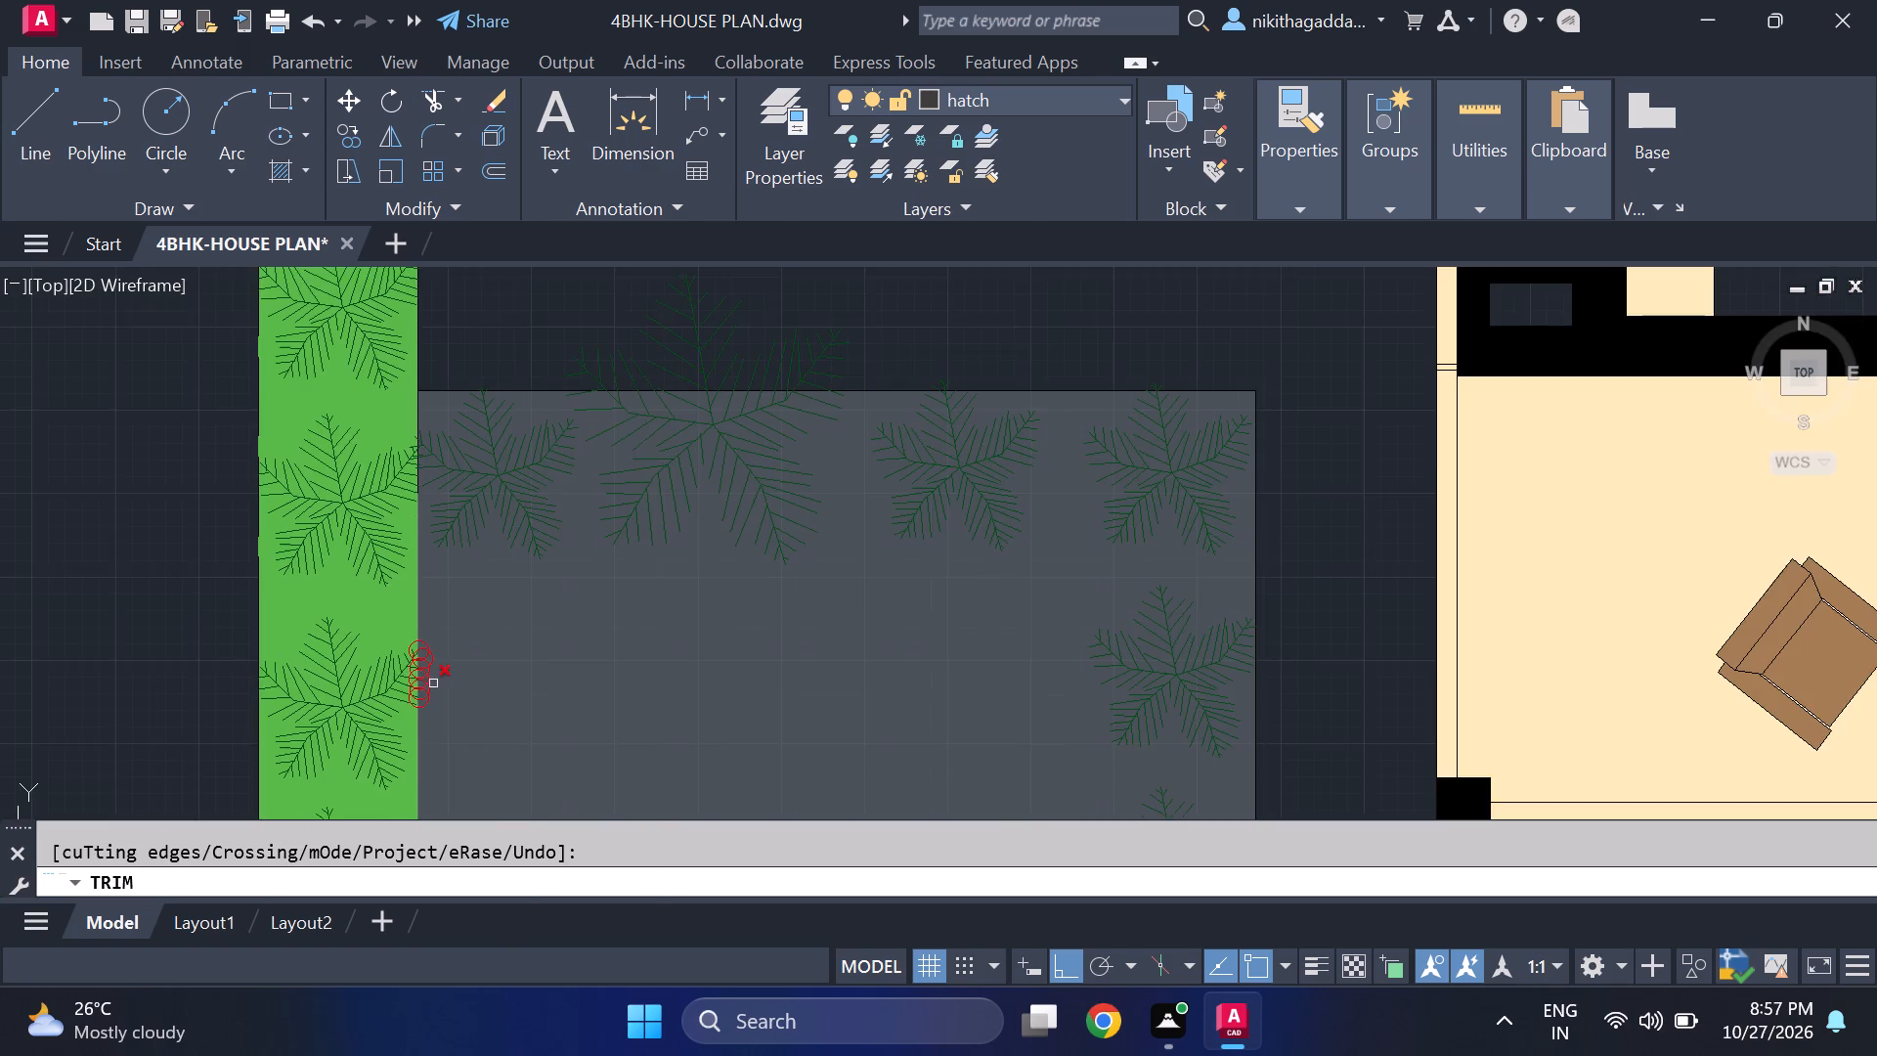
scroll(665, 651, down, 3)
scroll(575, 634, up, 1)
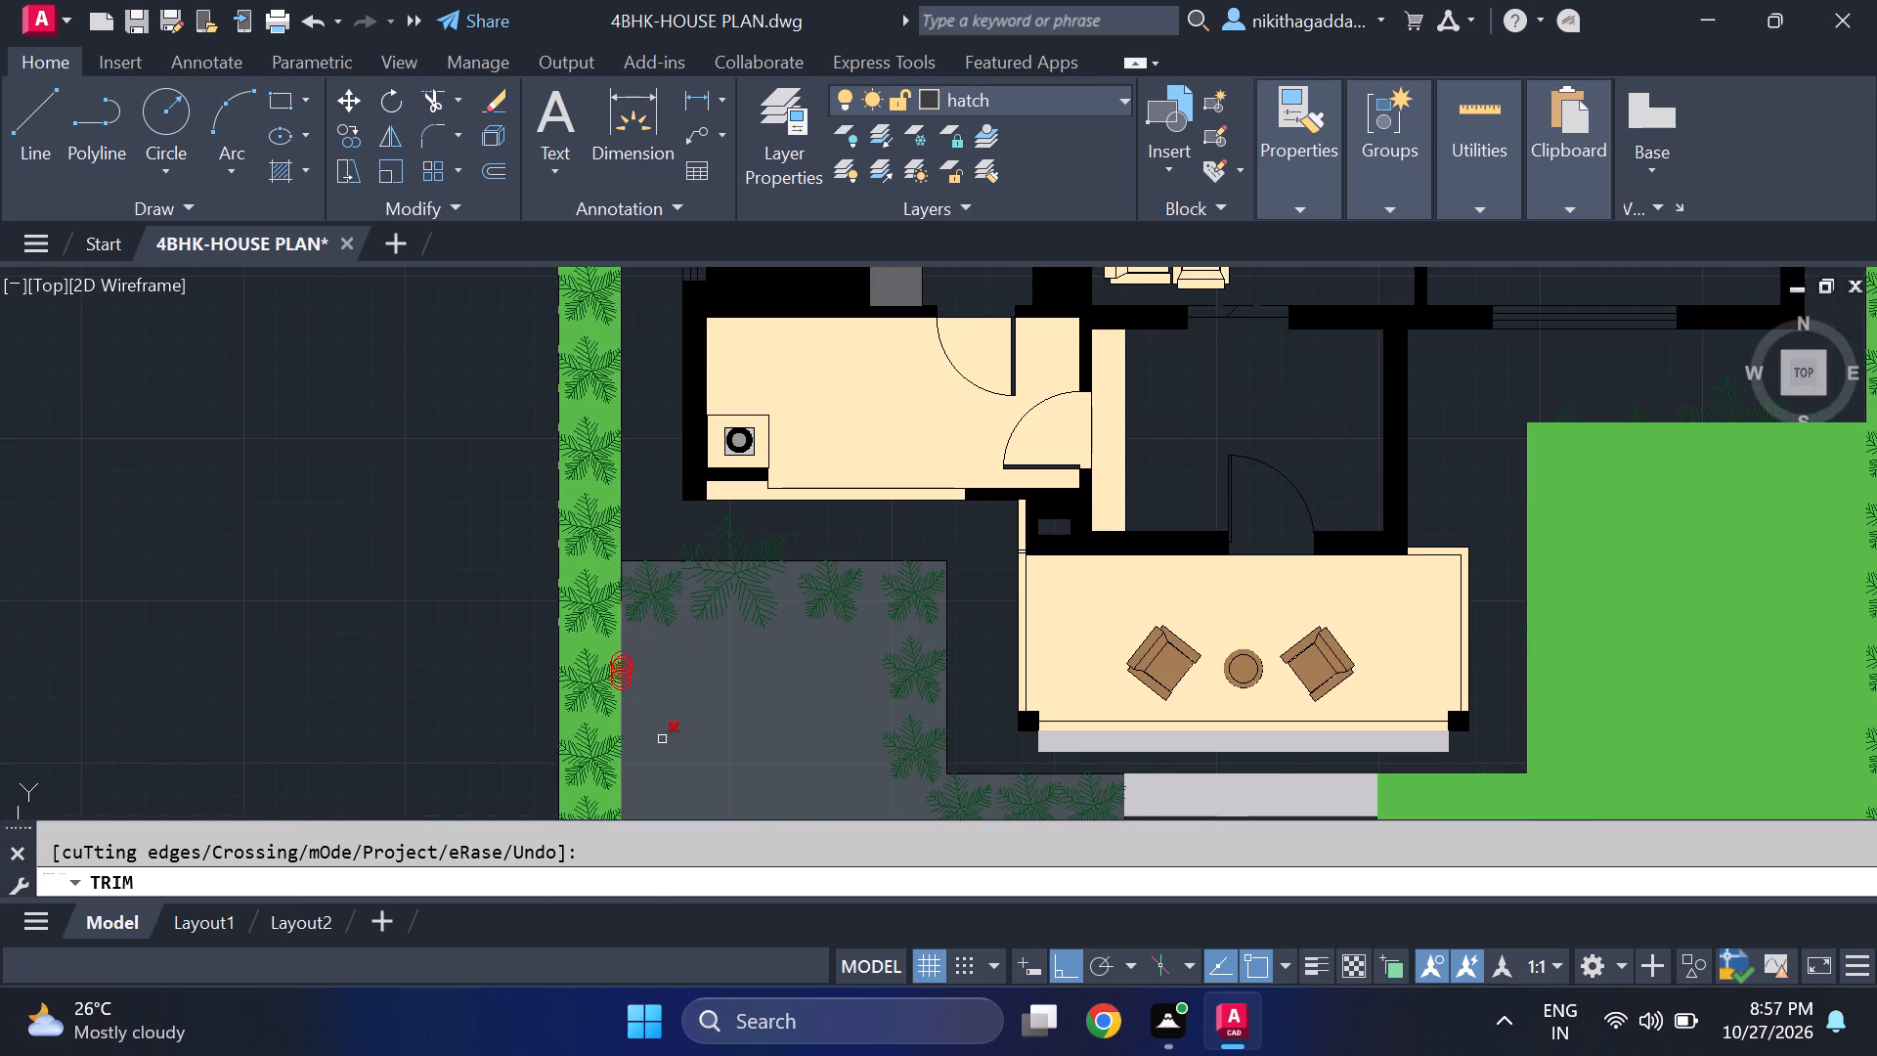
scroll(669, 690, down, 3)
middle_drag(708, 770, 702, 715)
scroll(652, 691, up, 3)
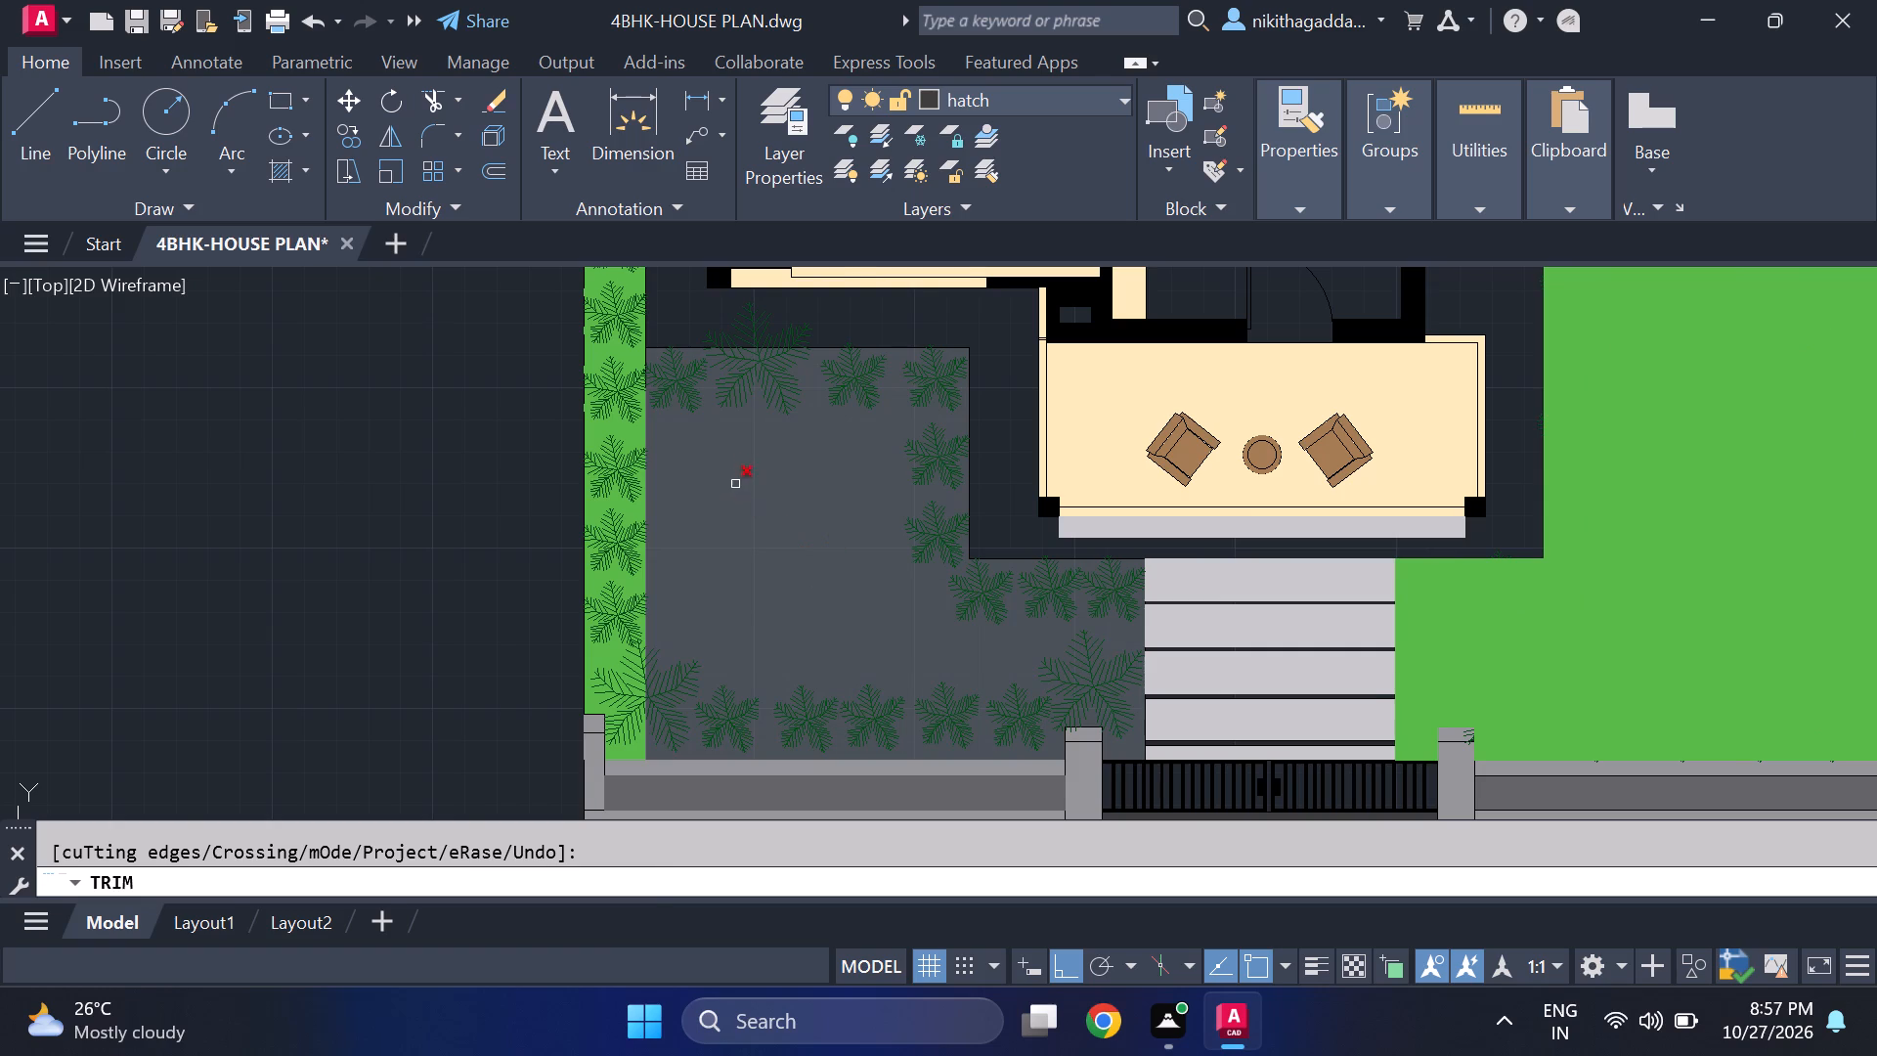
scroll(741, 500, down, 1)
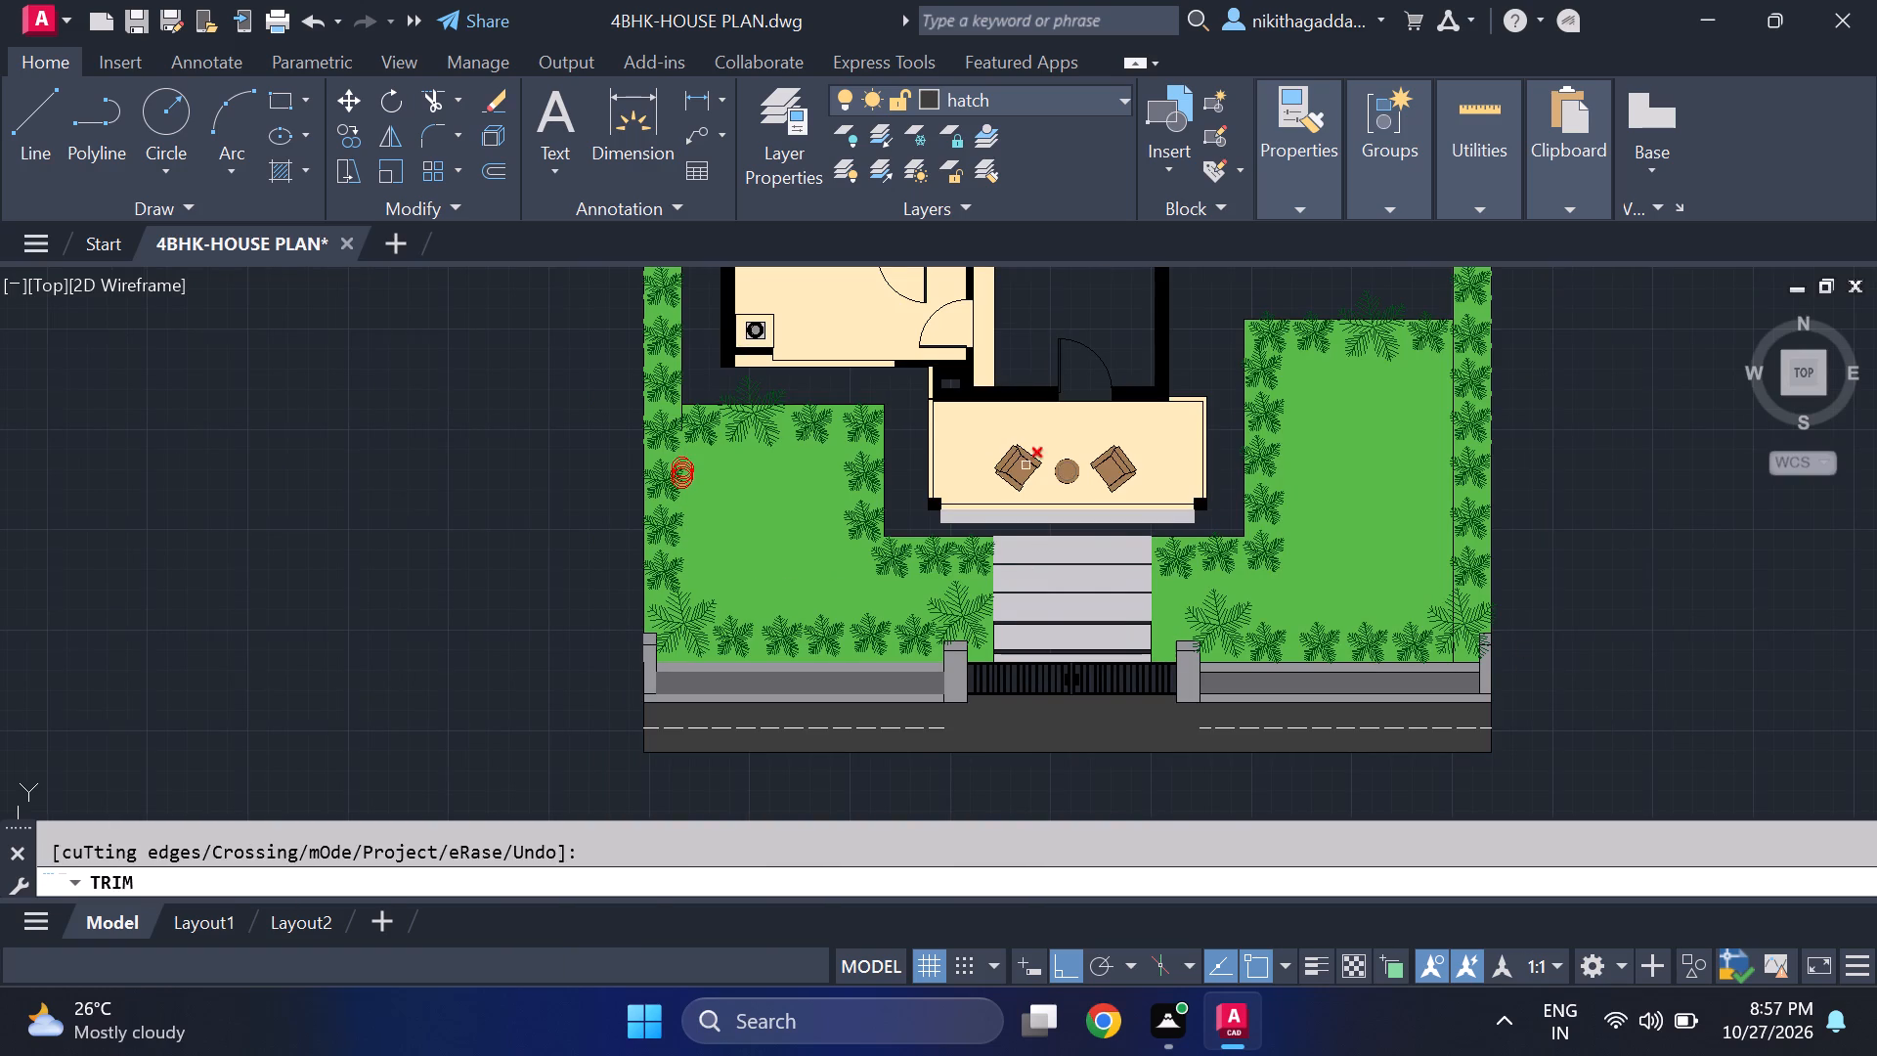
Trim the short dividing-line pieces left among the plant leaves at the left front lawn's upper corner beside the hedge strip.
scroll(682, 395, up, 3)
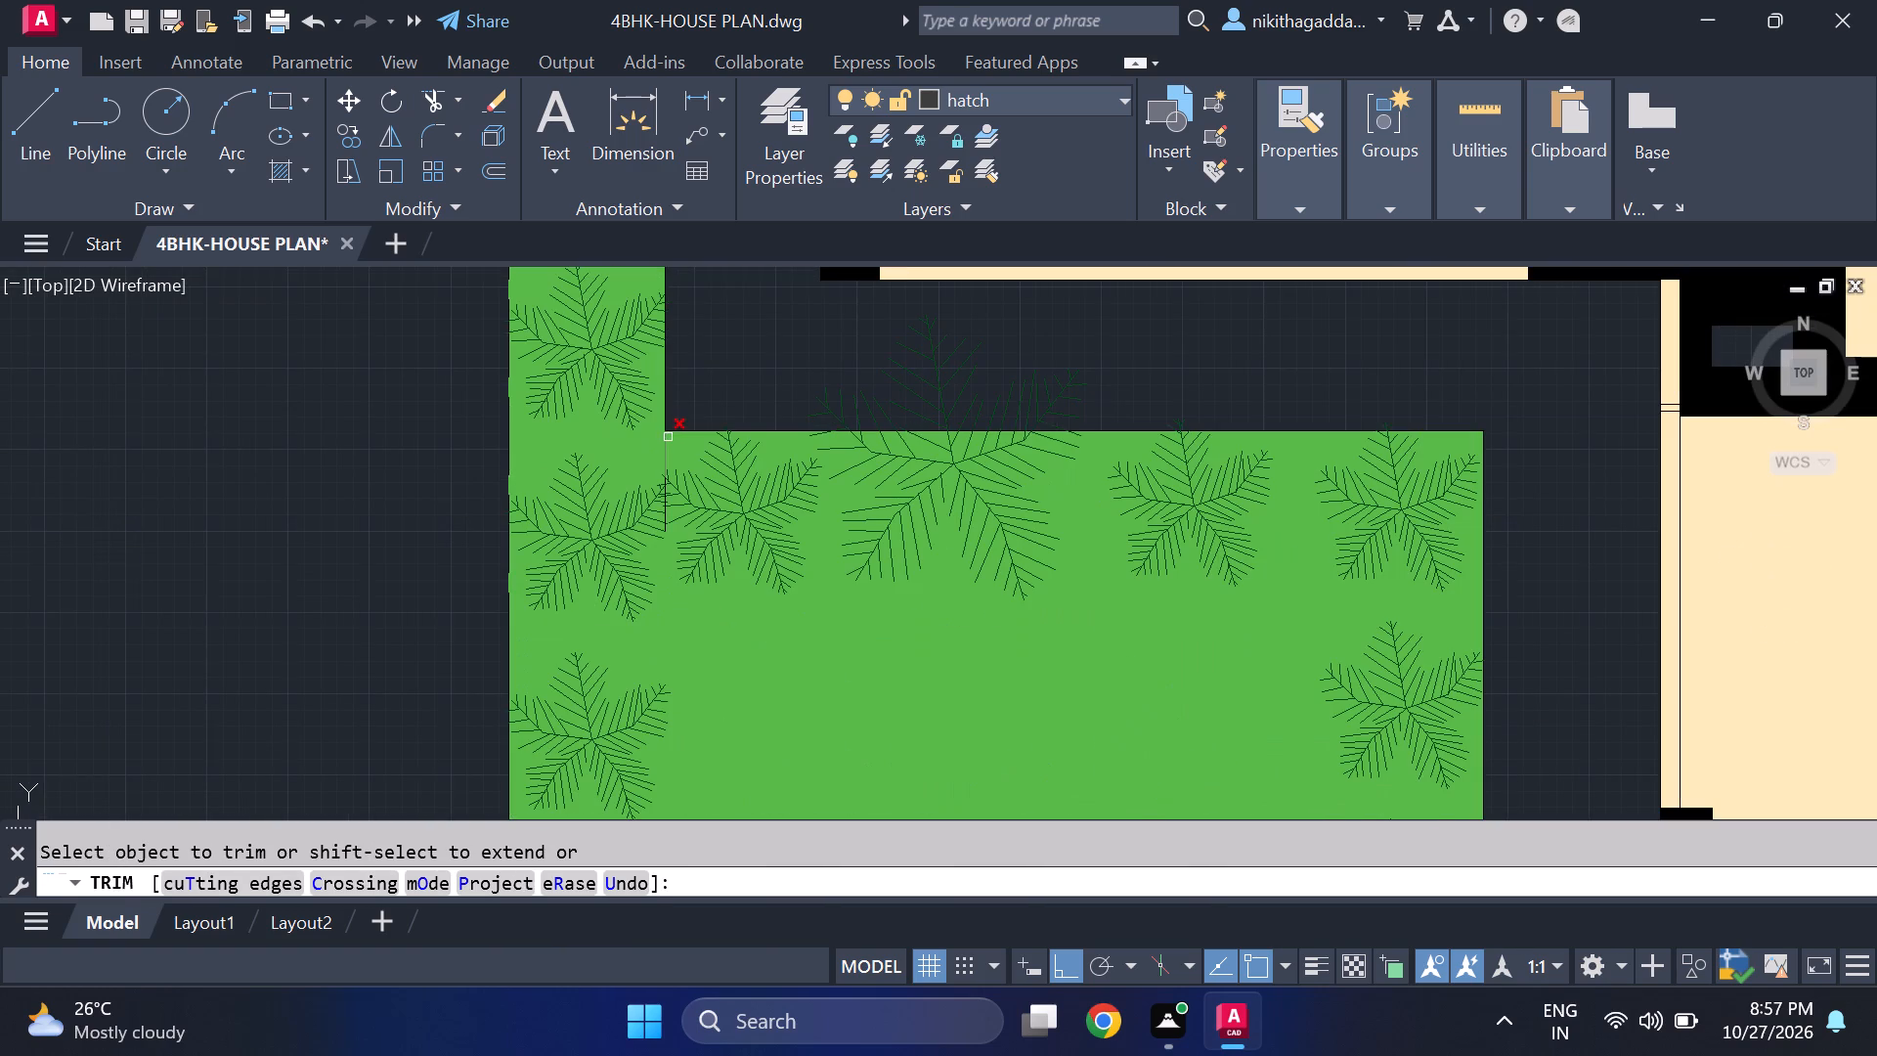
click(666, 443)
scroll(662, 495, up, 3)
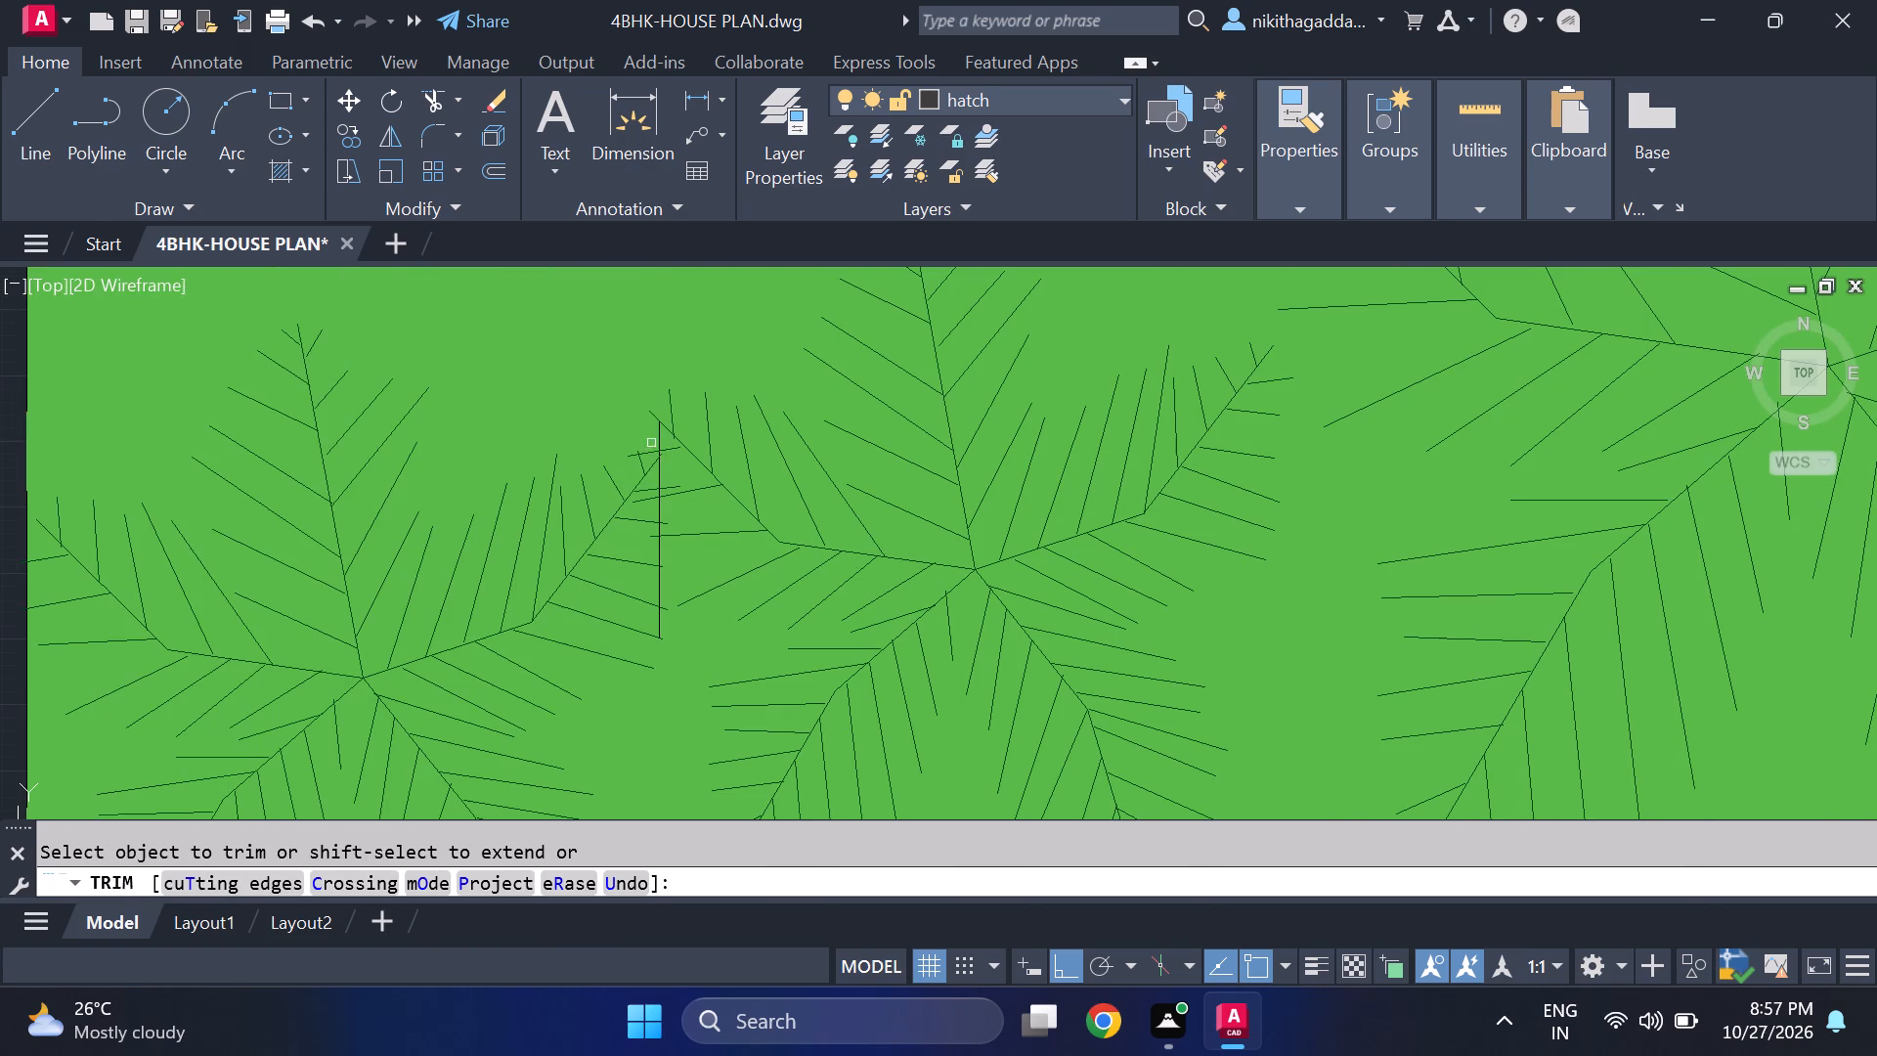
click(657, 435)
scroll(657, 461, up, 3)
click(654, 435)
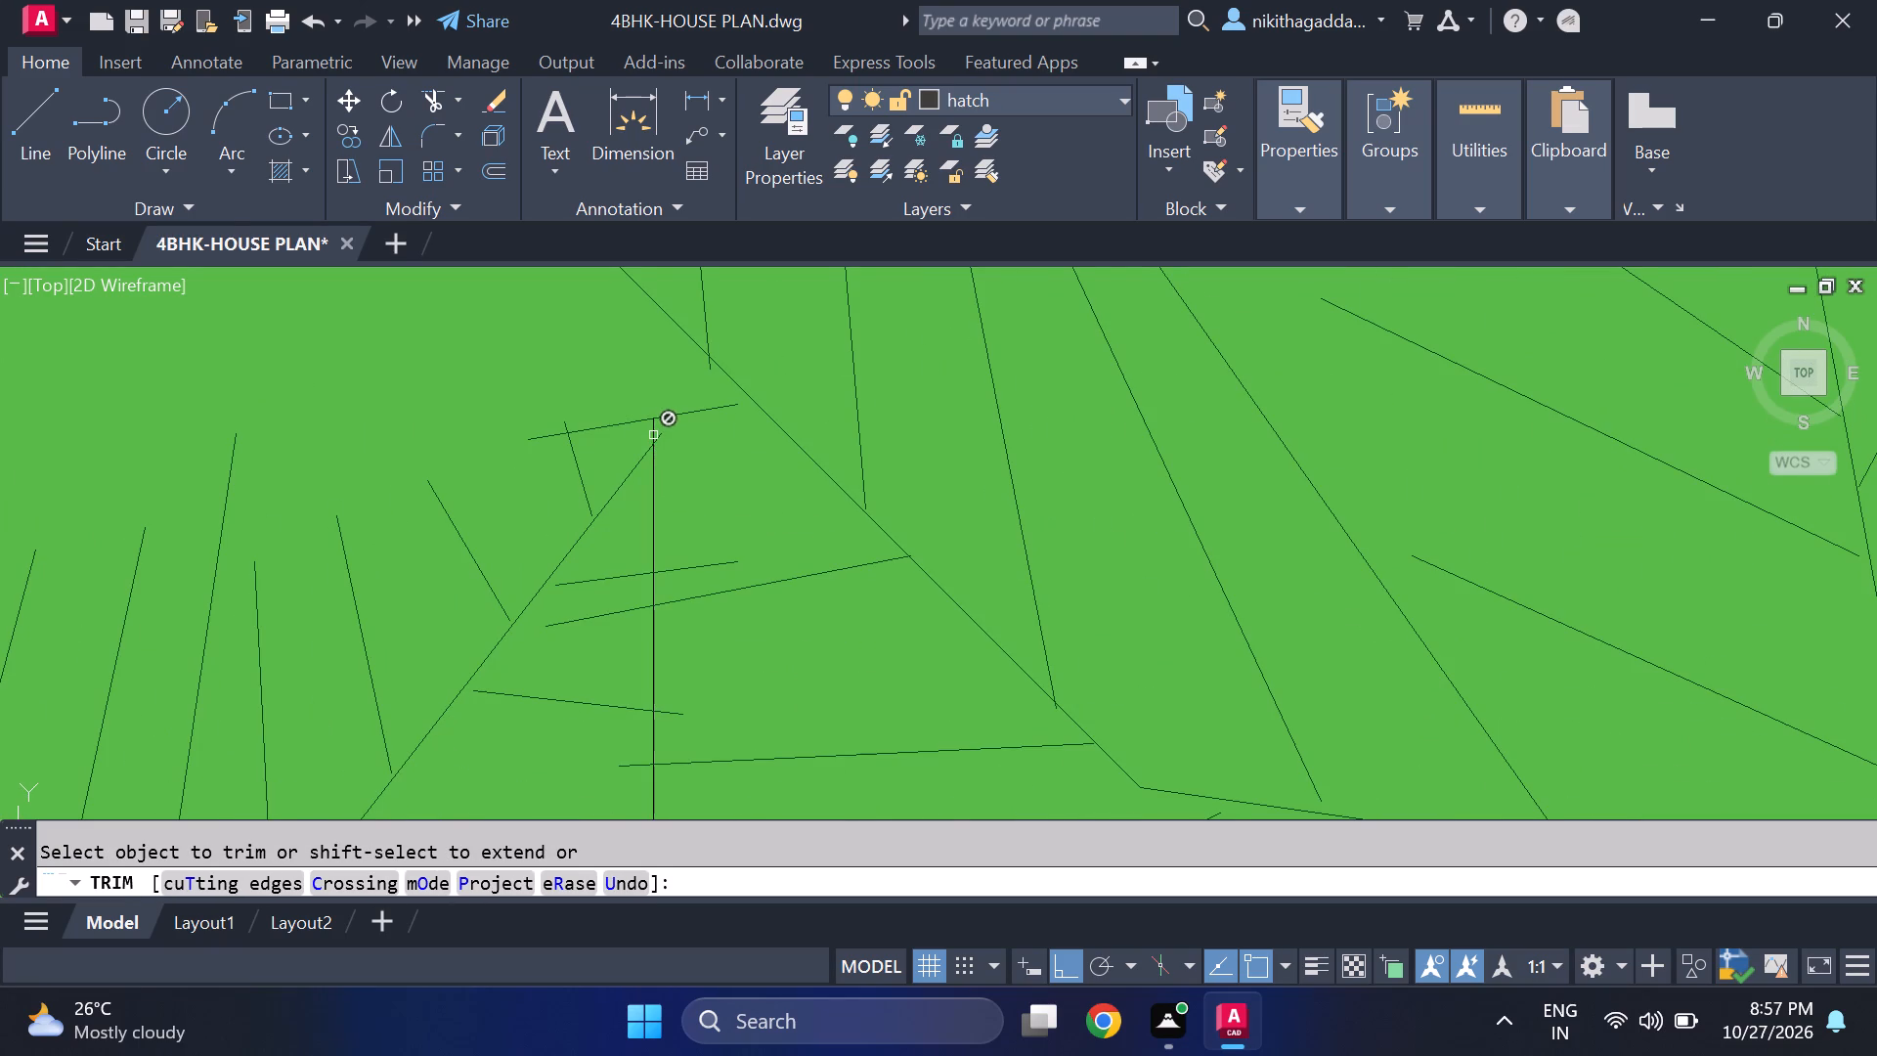
scroll(653, 433, up, 2)
click(652, 431)
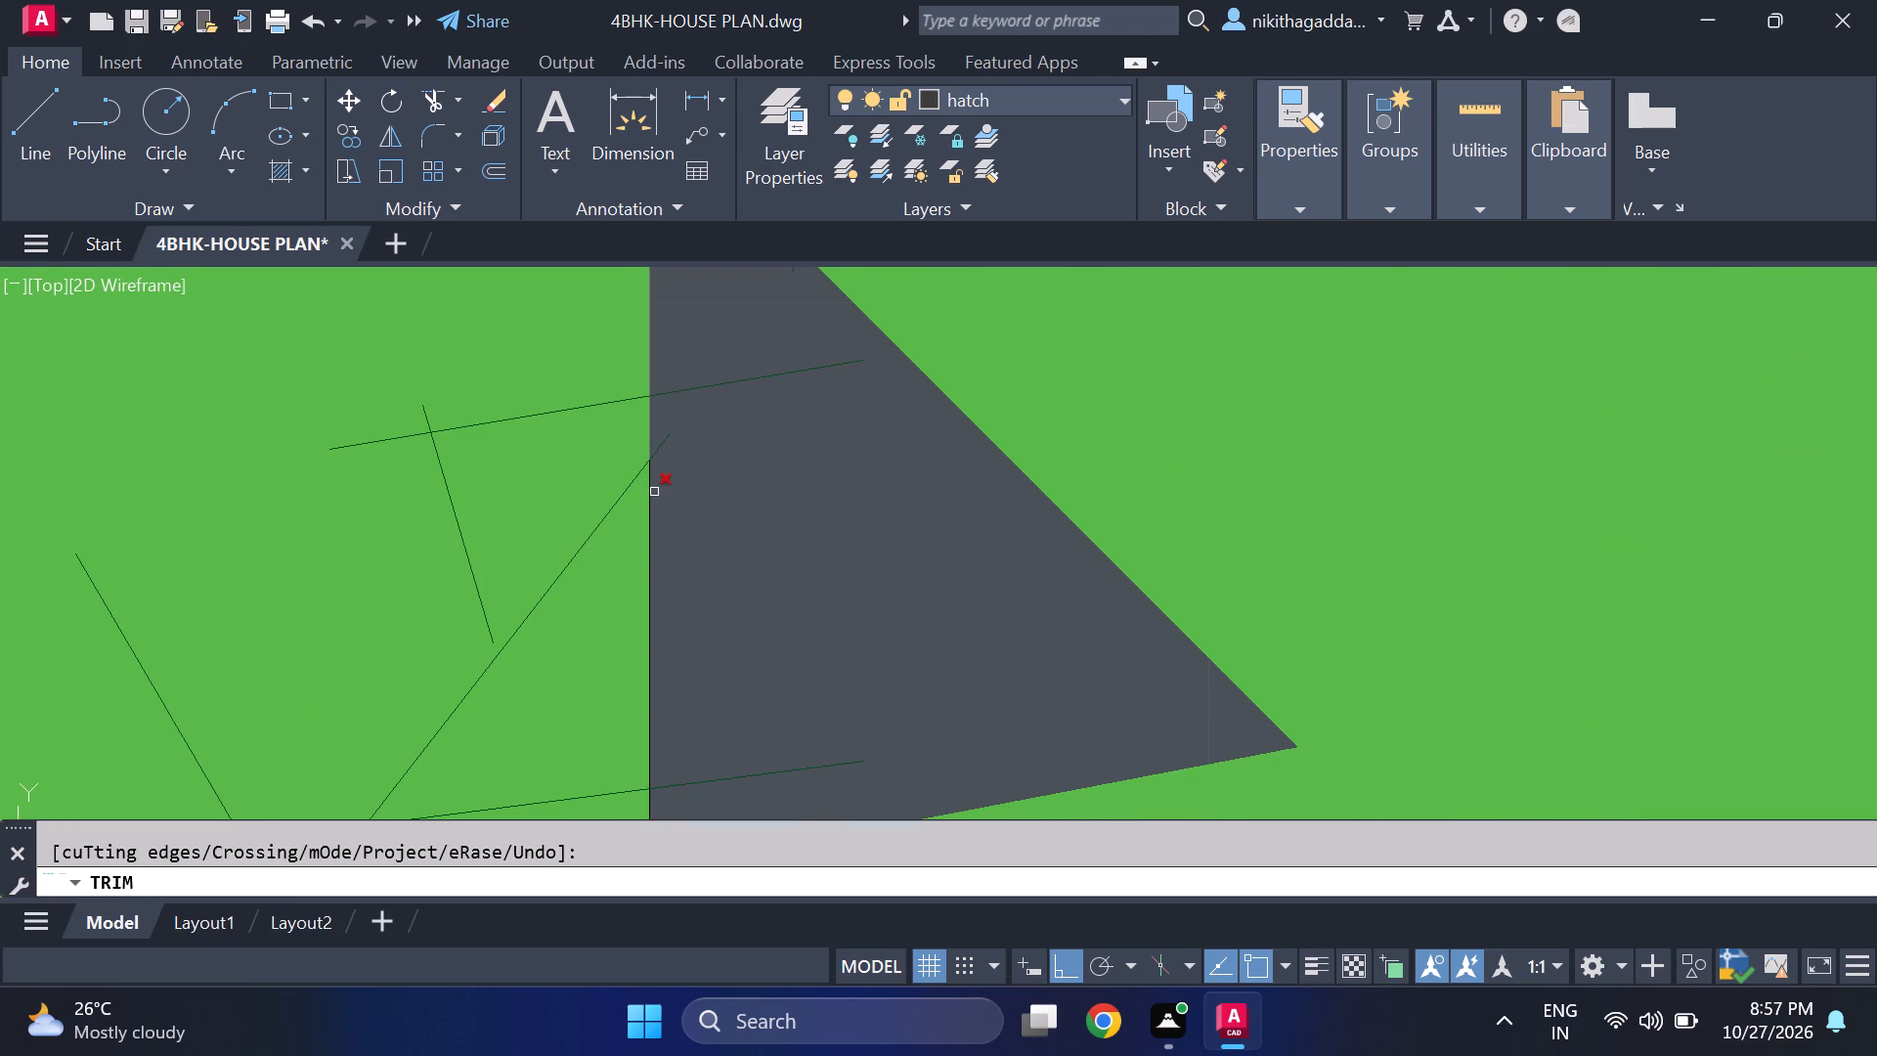
click(652, 484)
scroll(651, 523, down, 3)
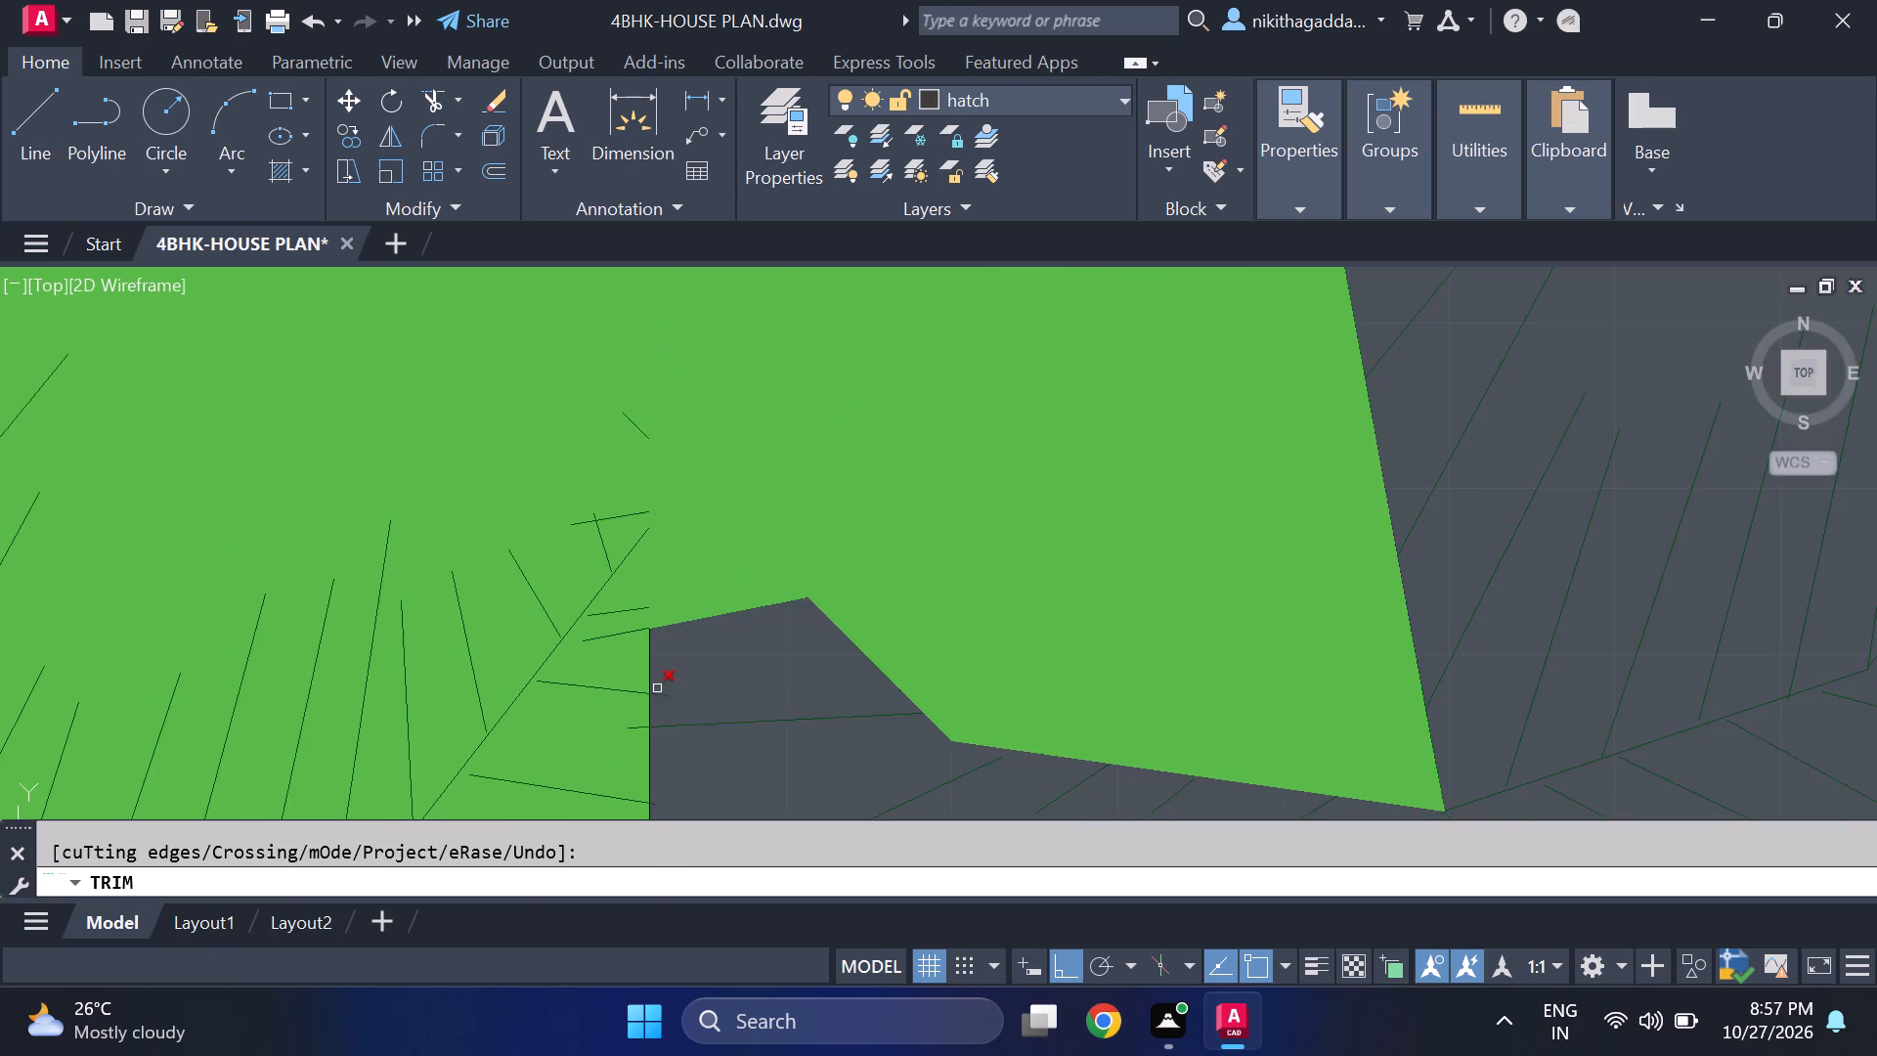
scroll(633, 637, up, 3)
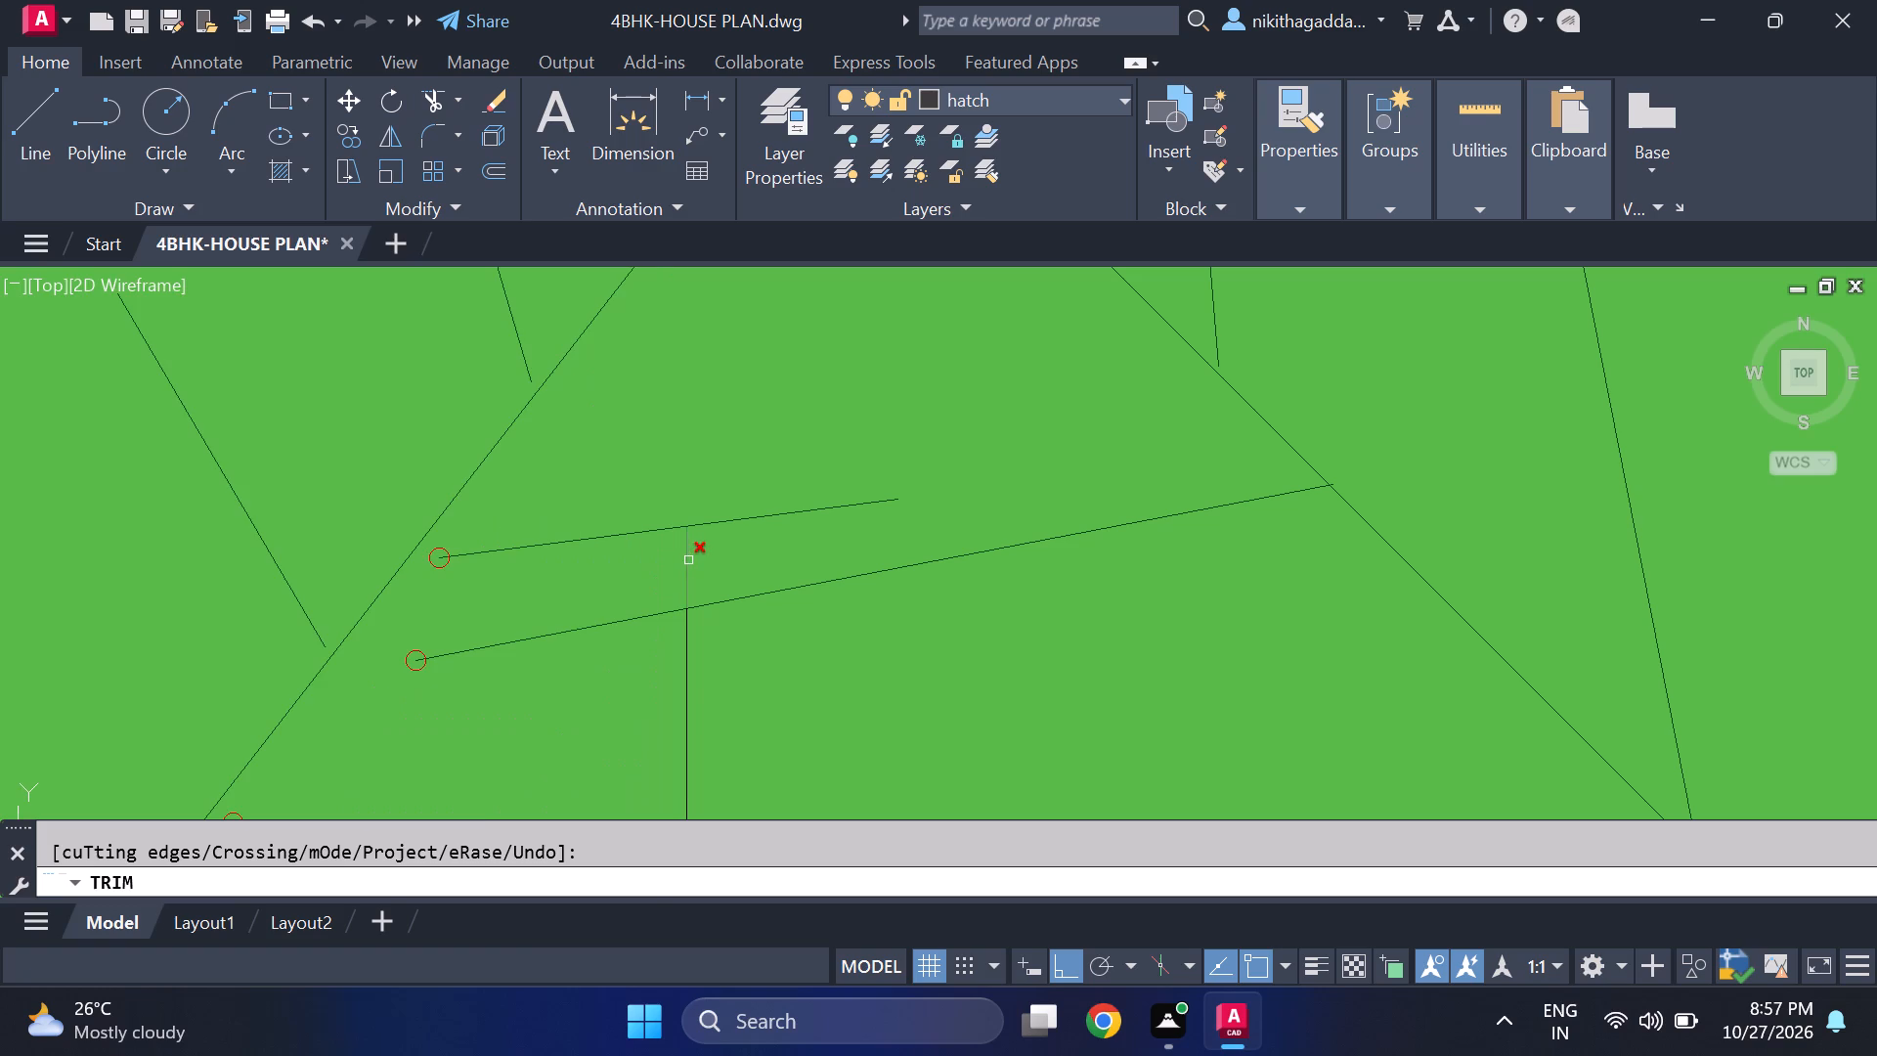
click(688, 557)
click(686, 620)
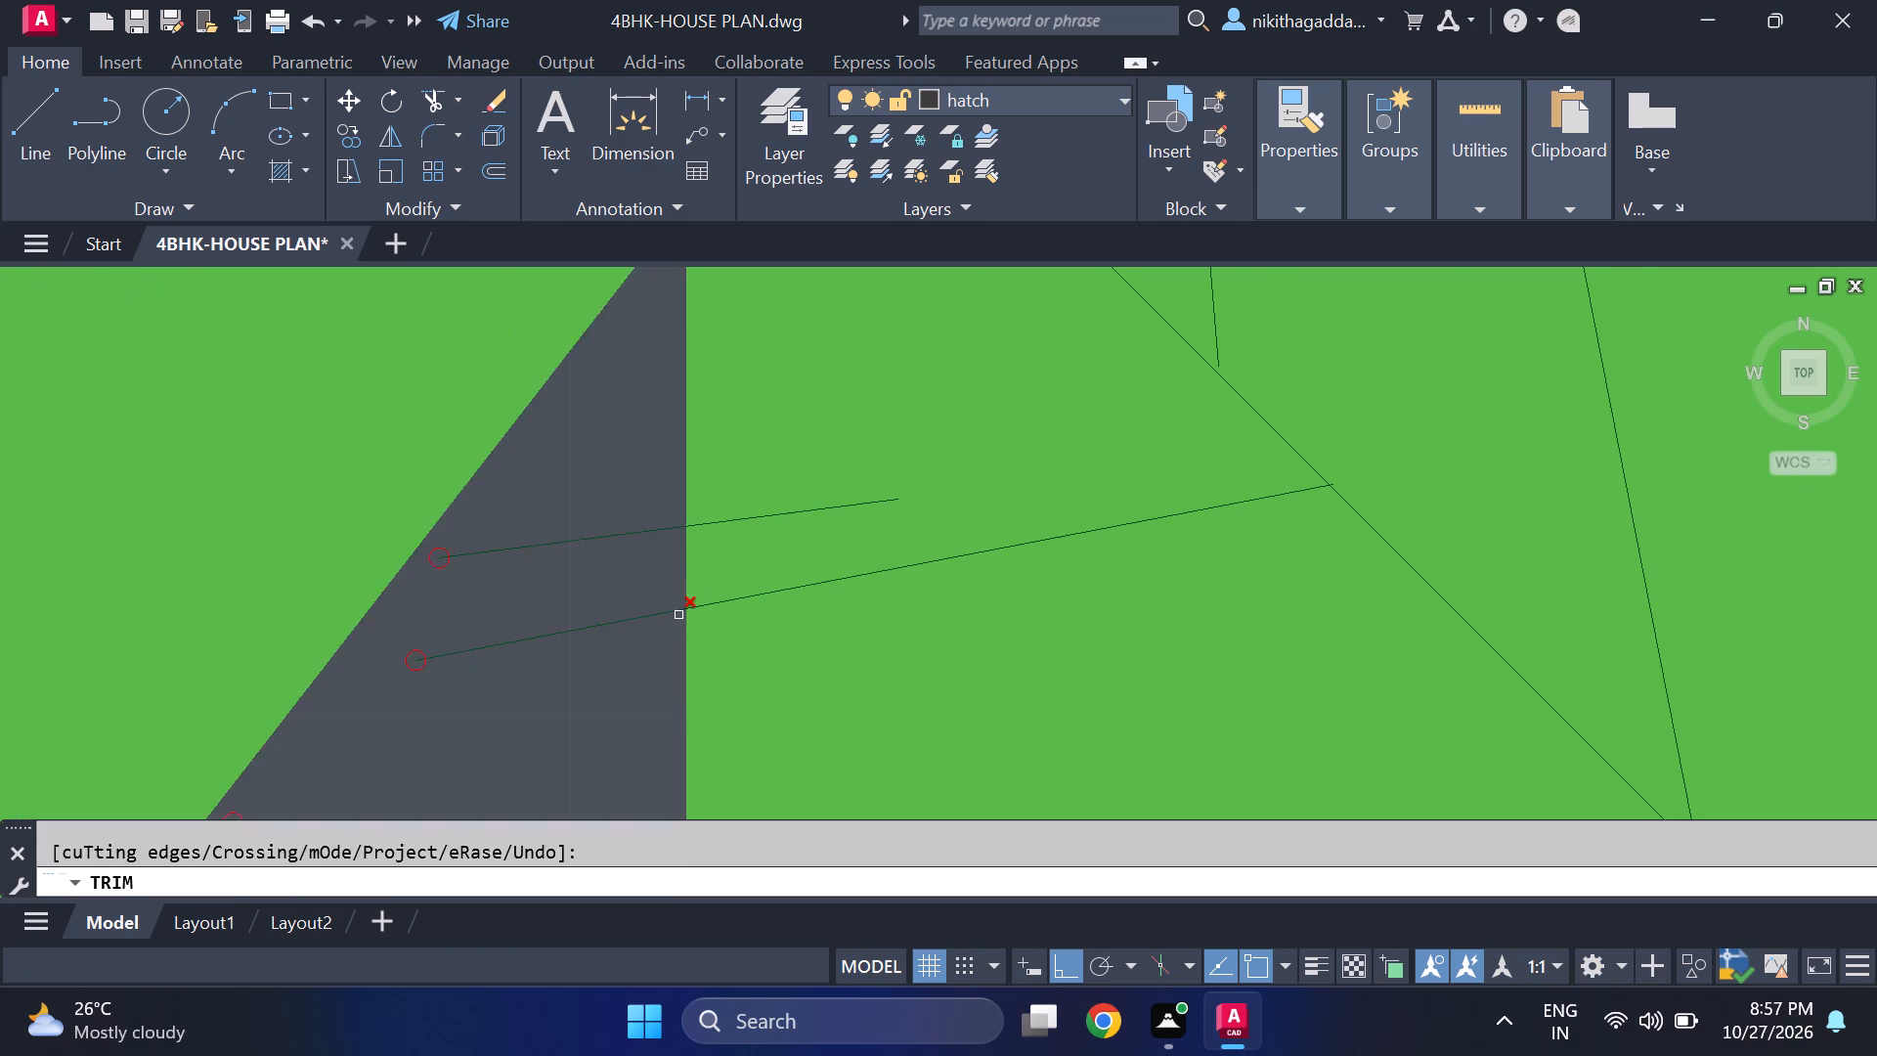
scroll(676, 603, down, 4)
scroll(656, 642, up, 3)
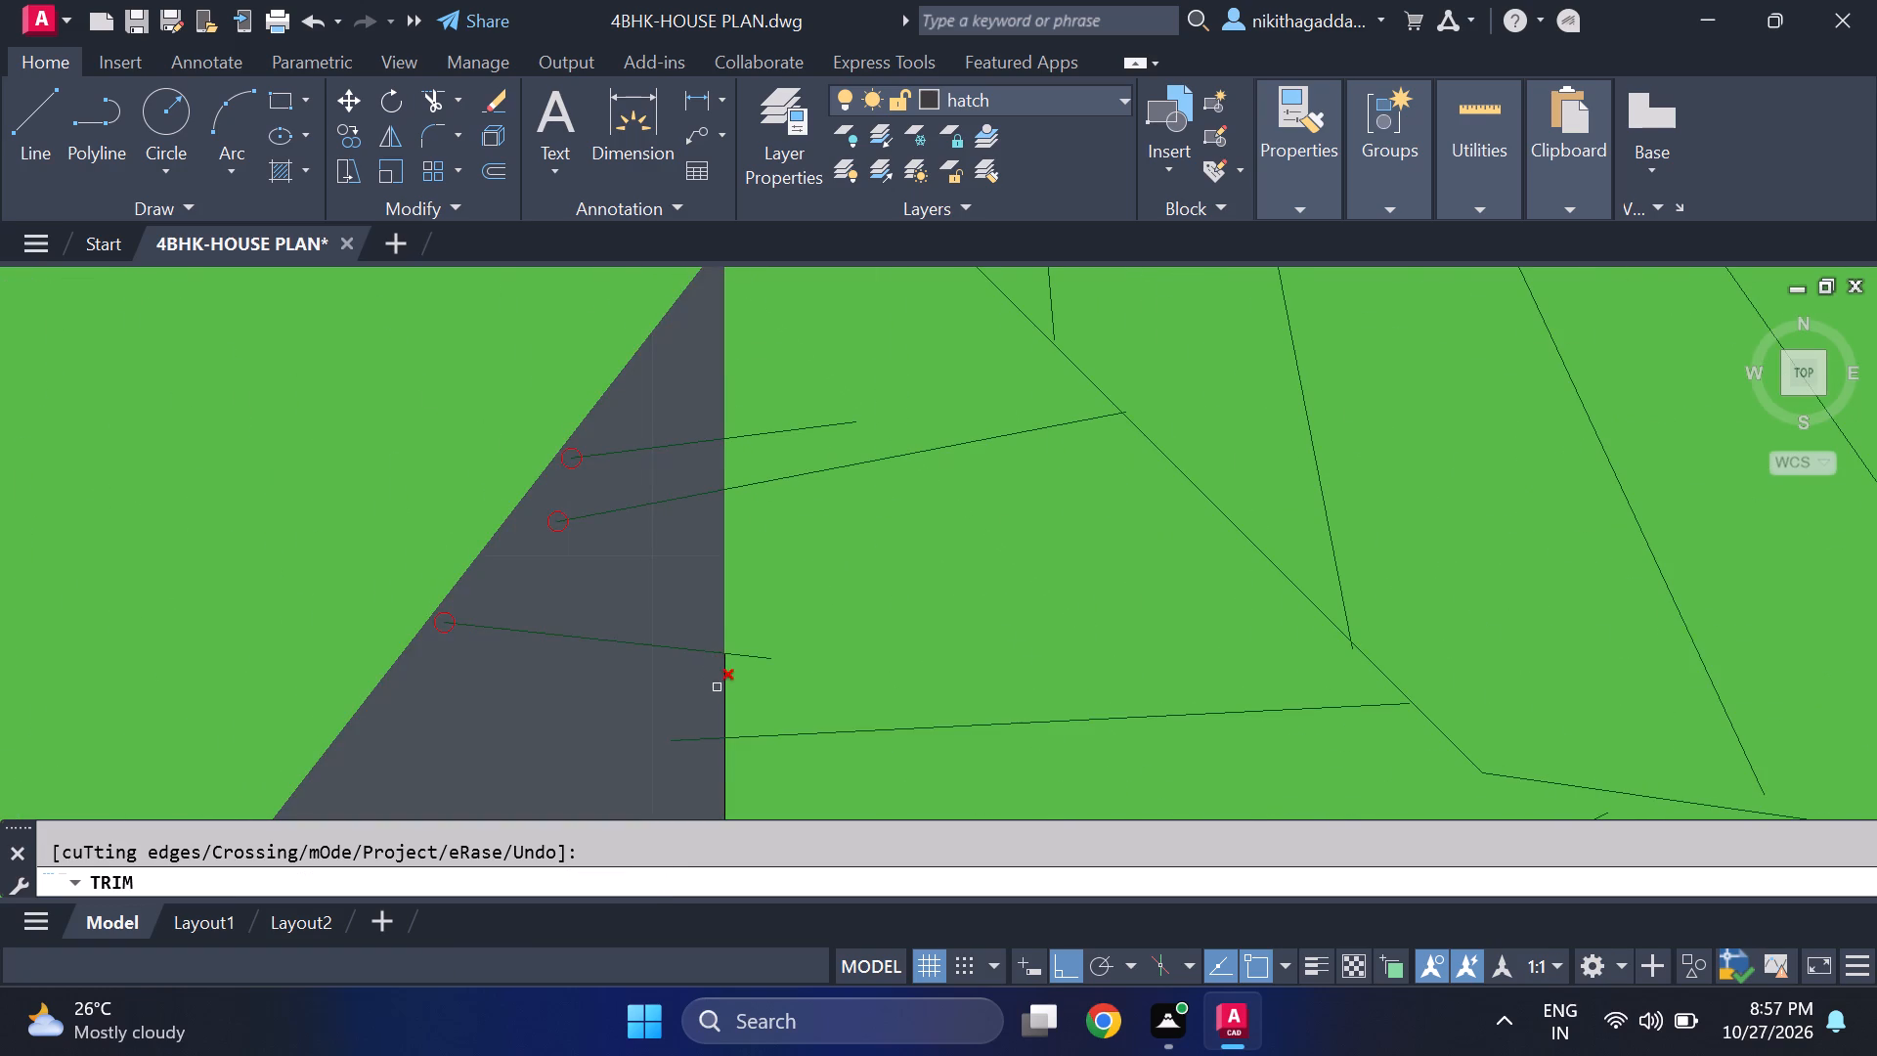
click(724, 692)
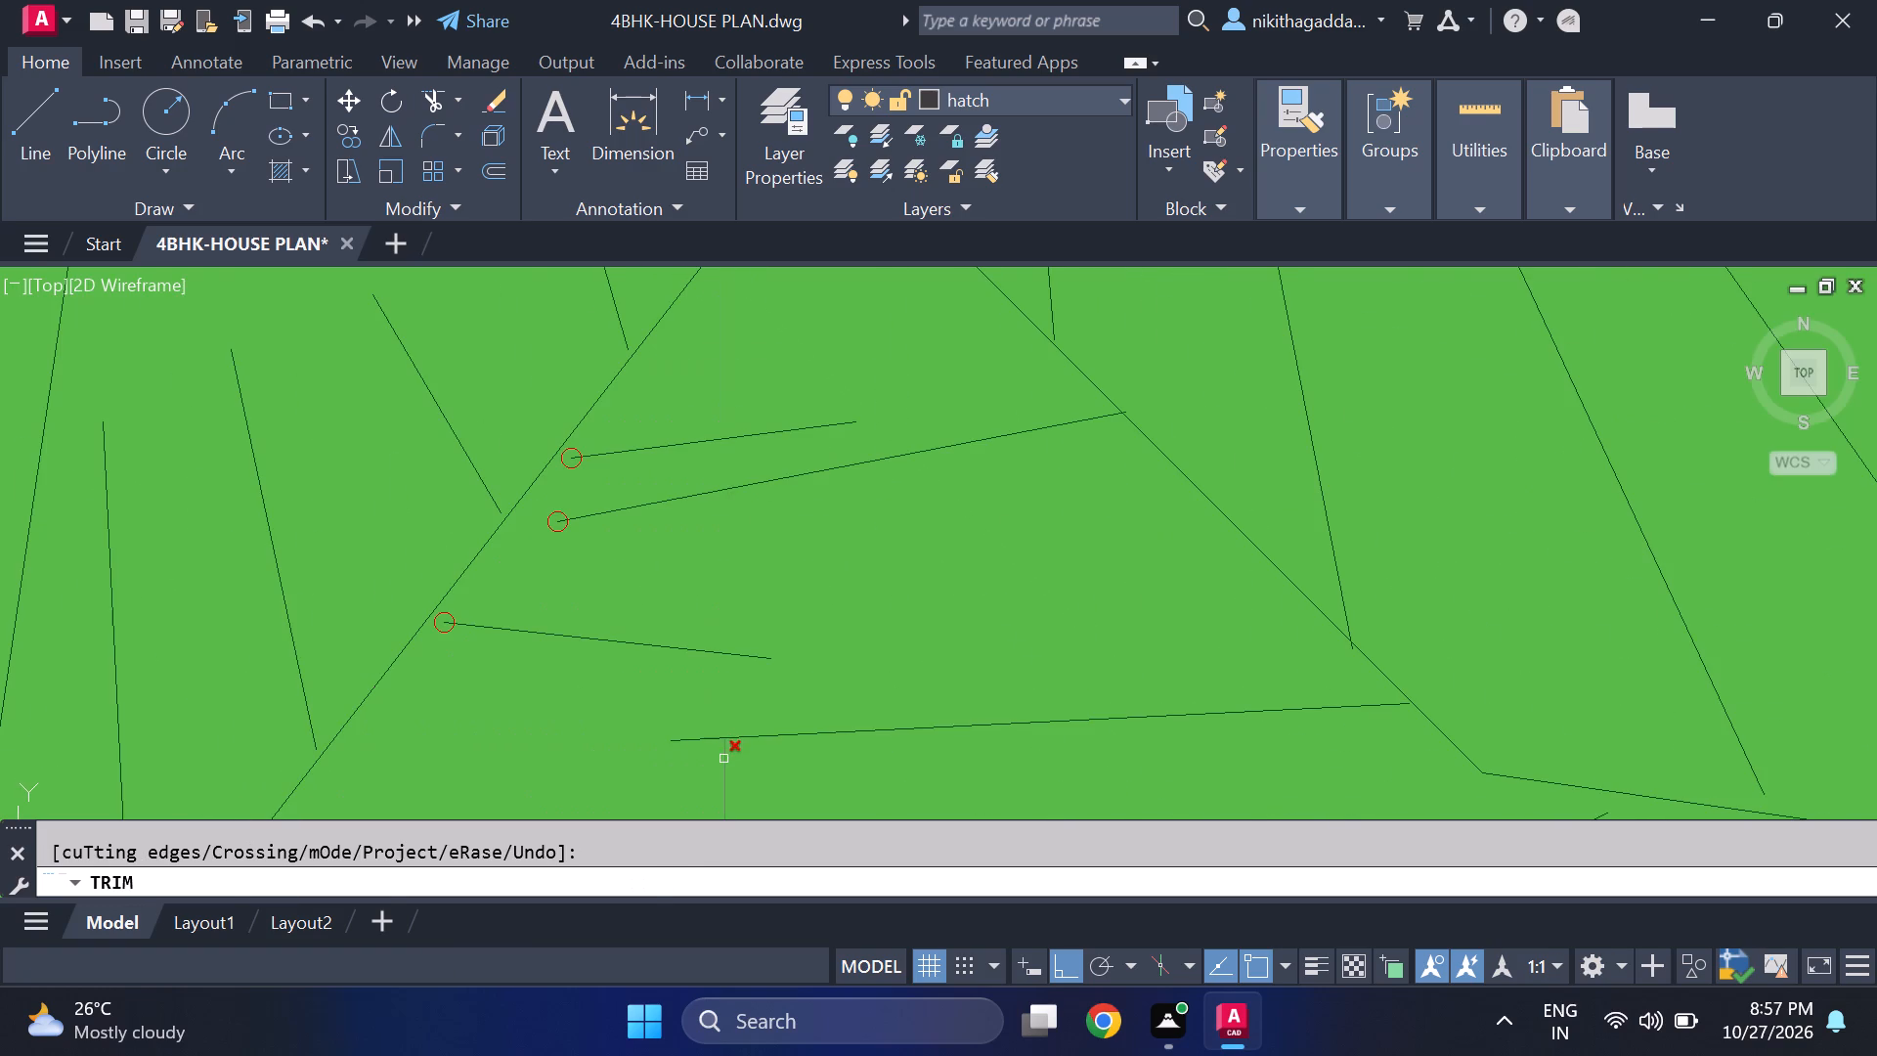
click(725, 759)
scroll(713, 624, down, 4)
scroll(750, 750, down, 4)
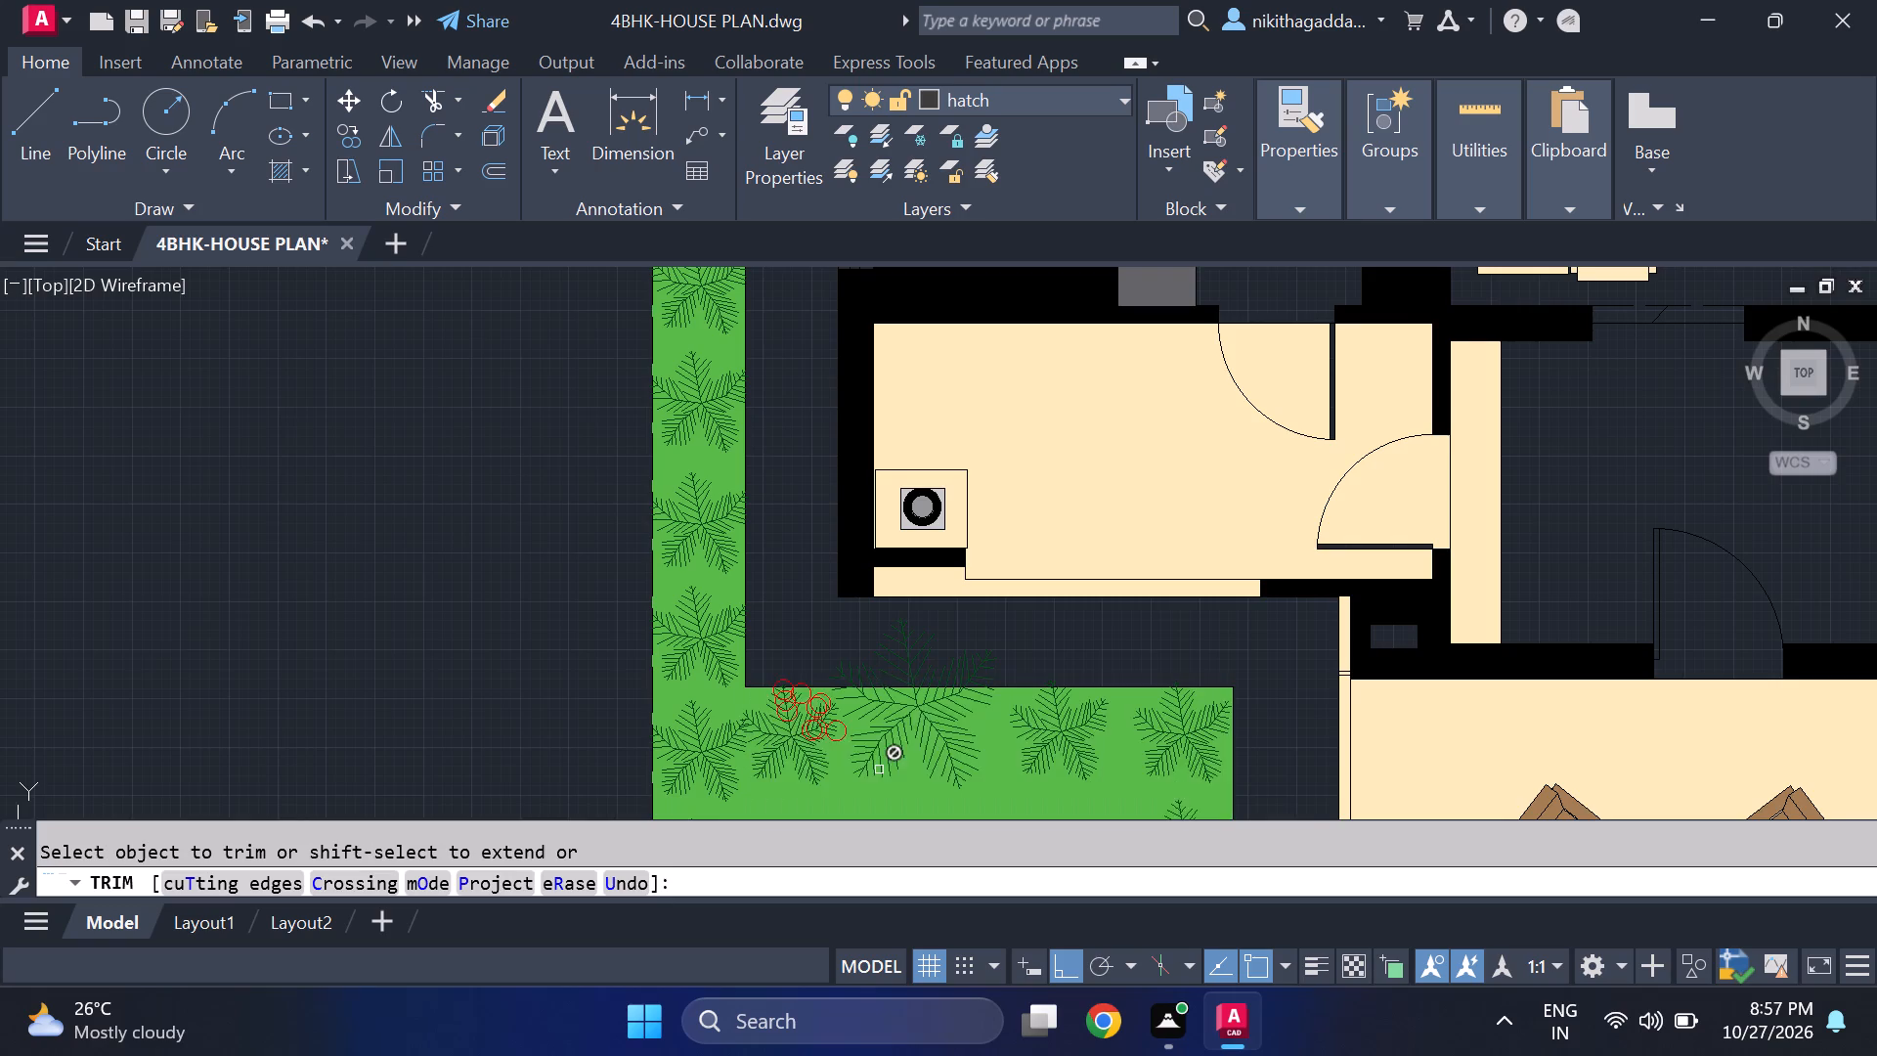
Trim away the vertical line separating the right hedge strip from the right front lawn, from the lawn's upper corner to the boundary wall.
middle_drag(875, 768, 546, 665)
middle_drag(1392, 667, 538, 540)
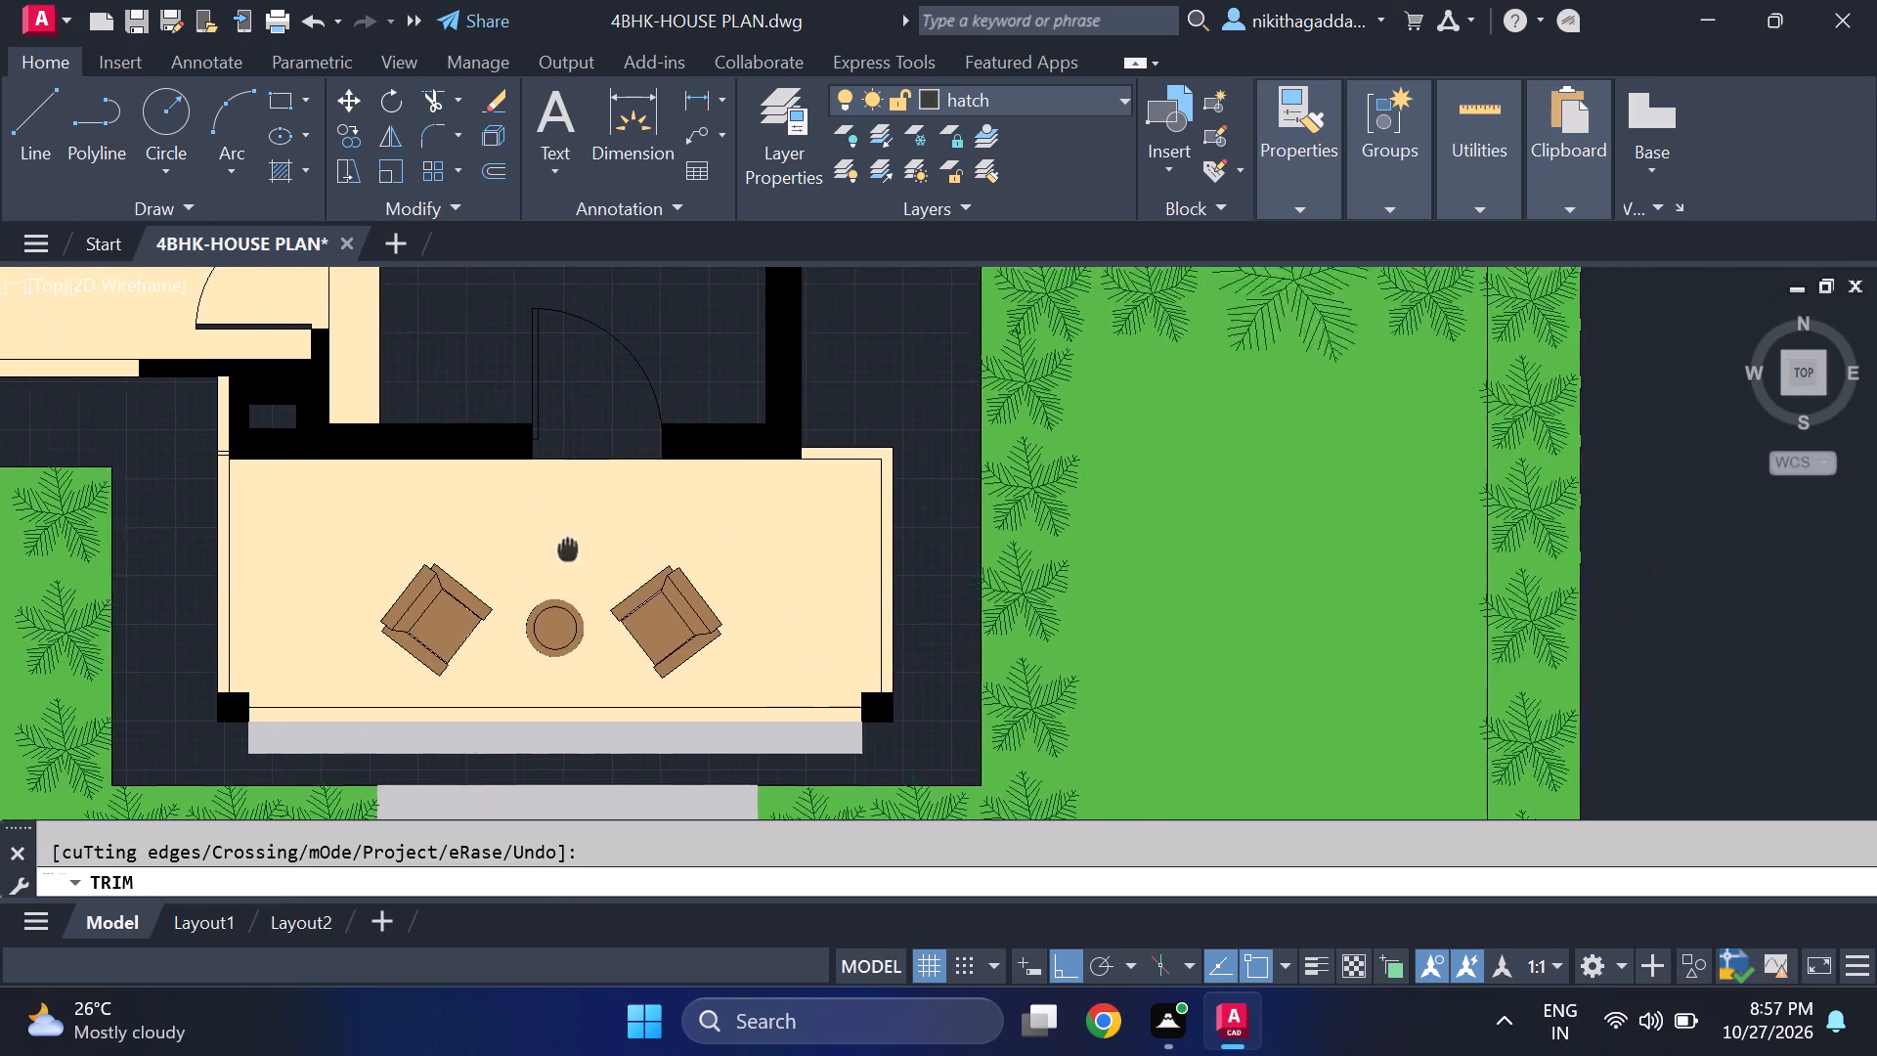
middle_drag(538, 540, 479, 525)
scroll(448, 509, down, 2)
scroll(822, 419, up, 2)
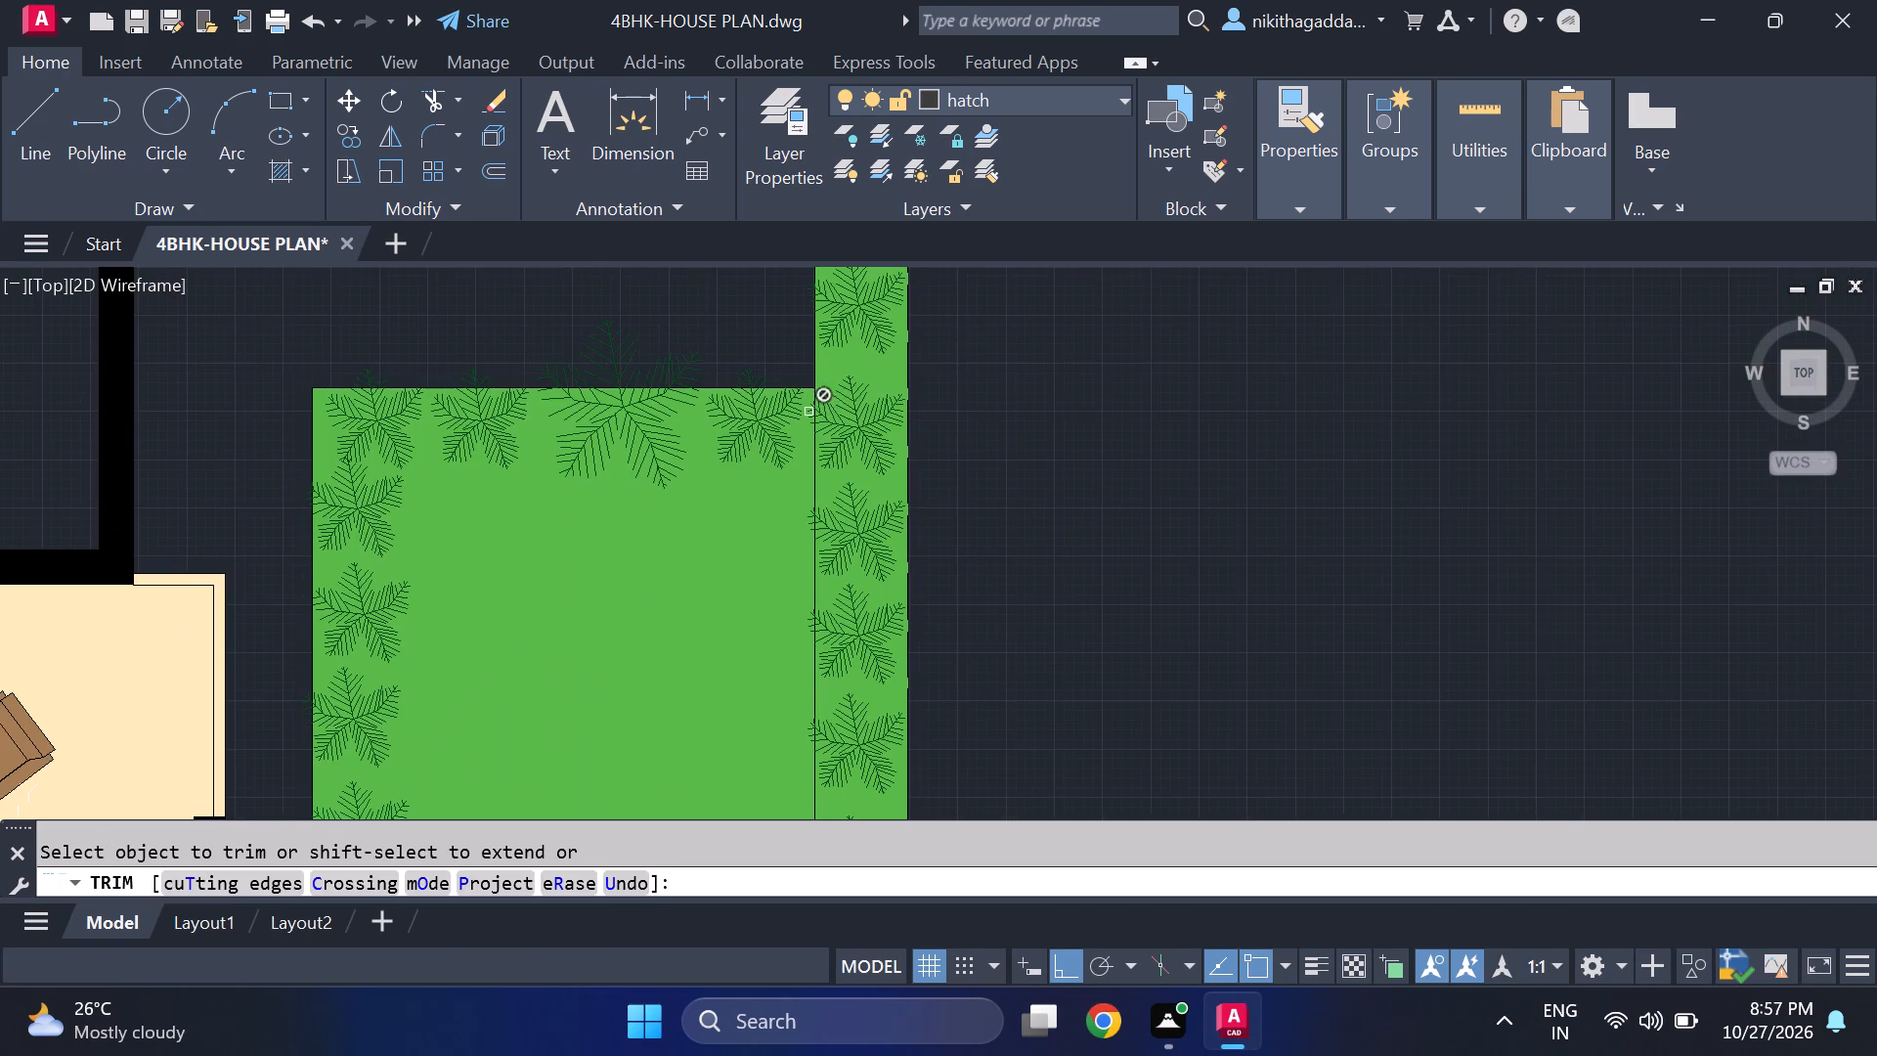
scroll(812, 405, up, 3)
click(801, 374)
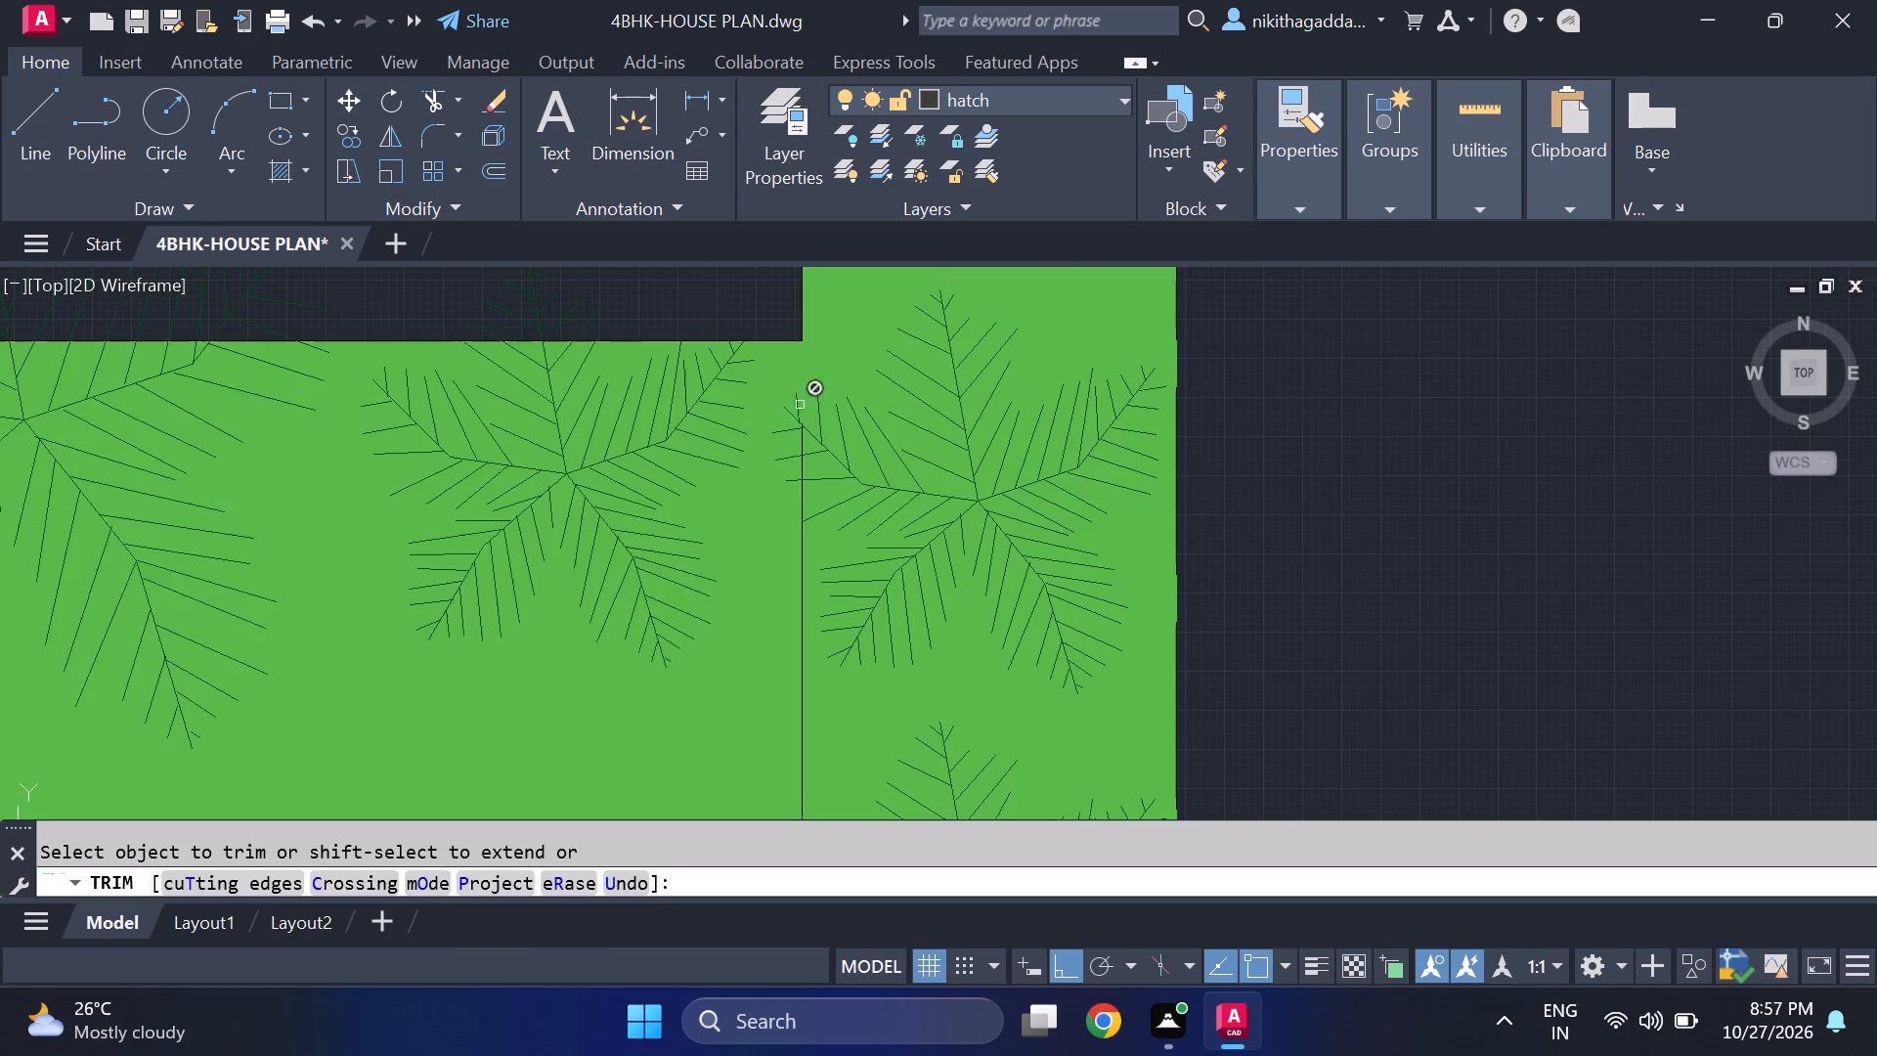
scroll(797, 442, up, 2)
click(798, 440)
scroll(801, 397, up, 1)
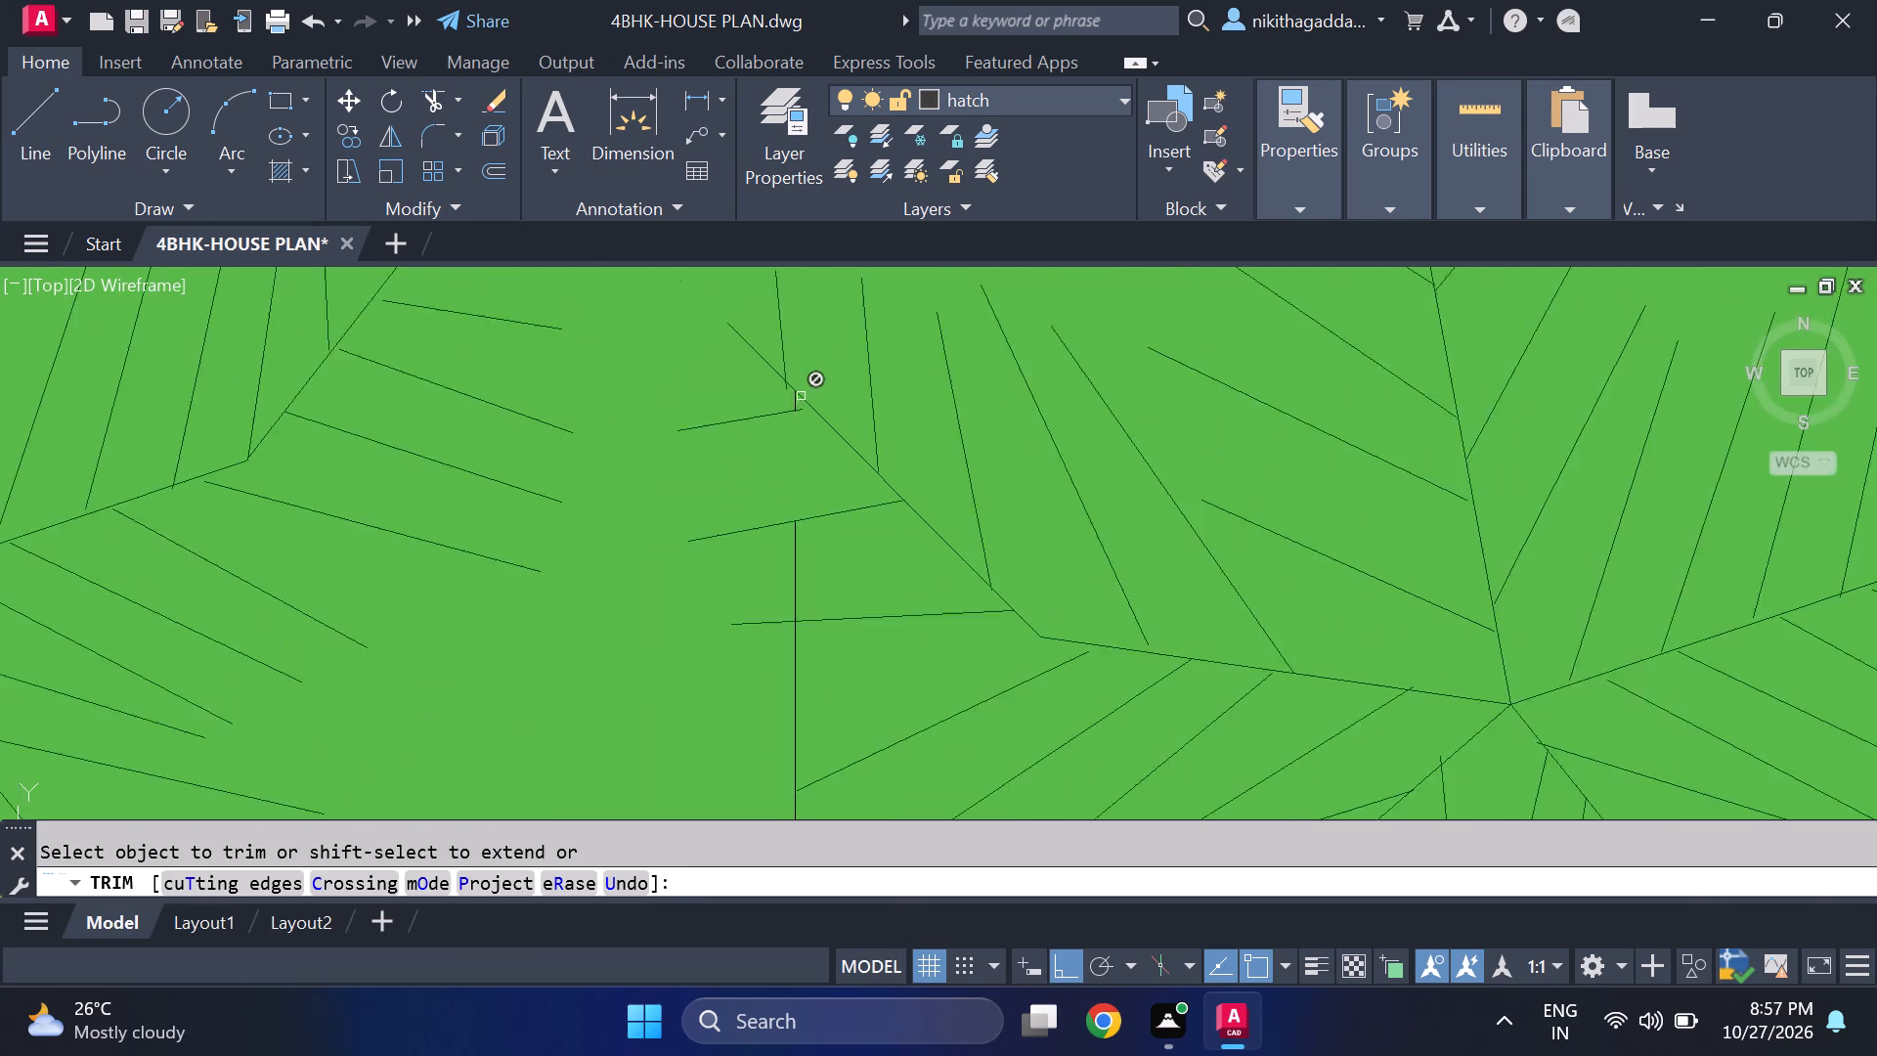
scroll(801, 396, up, 2)
click(778, 415)
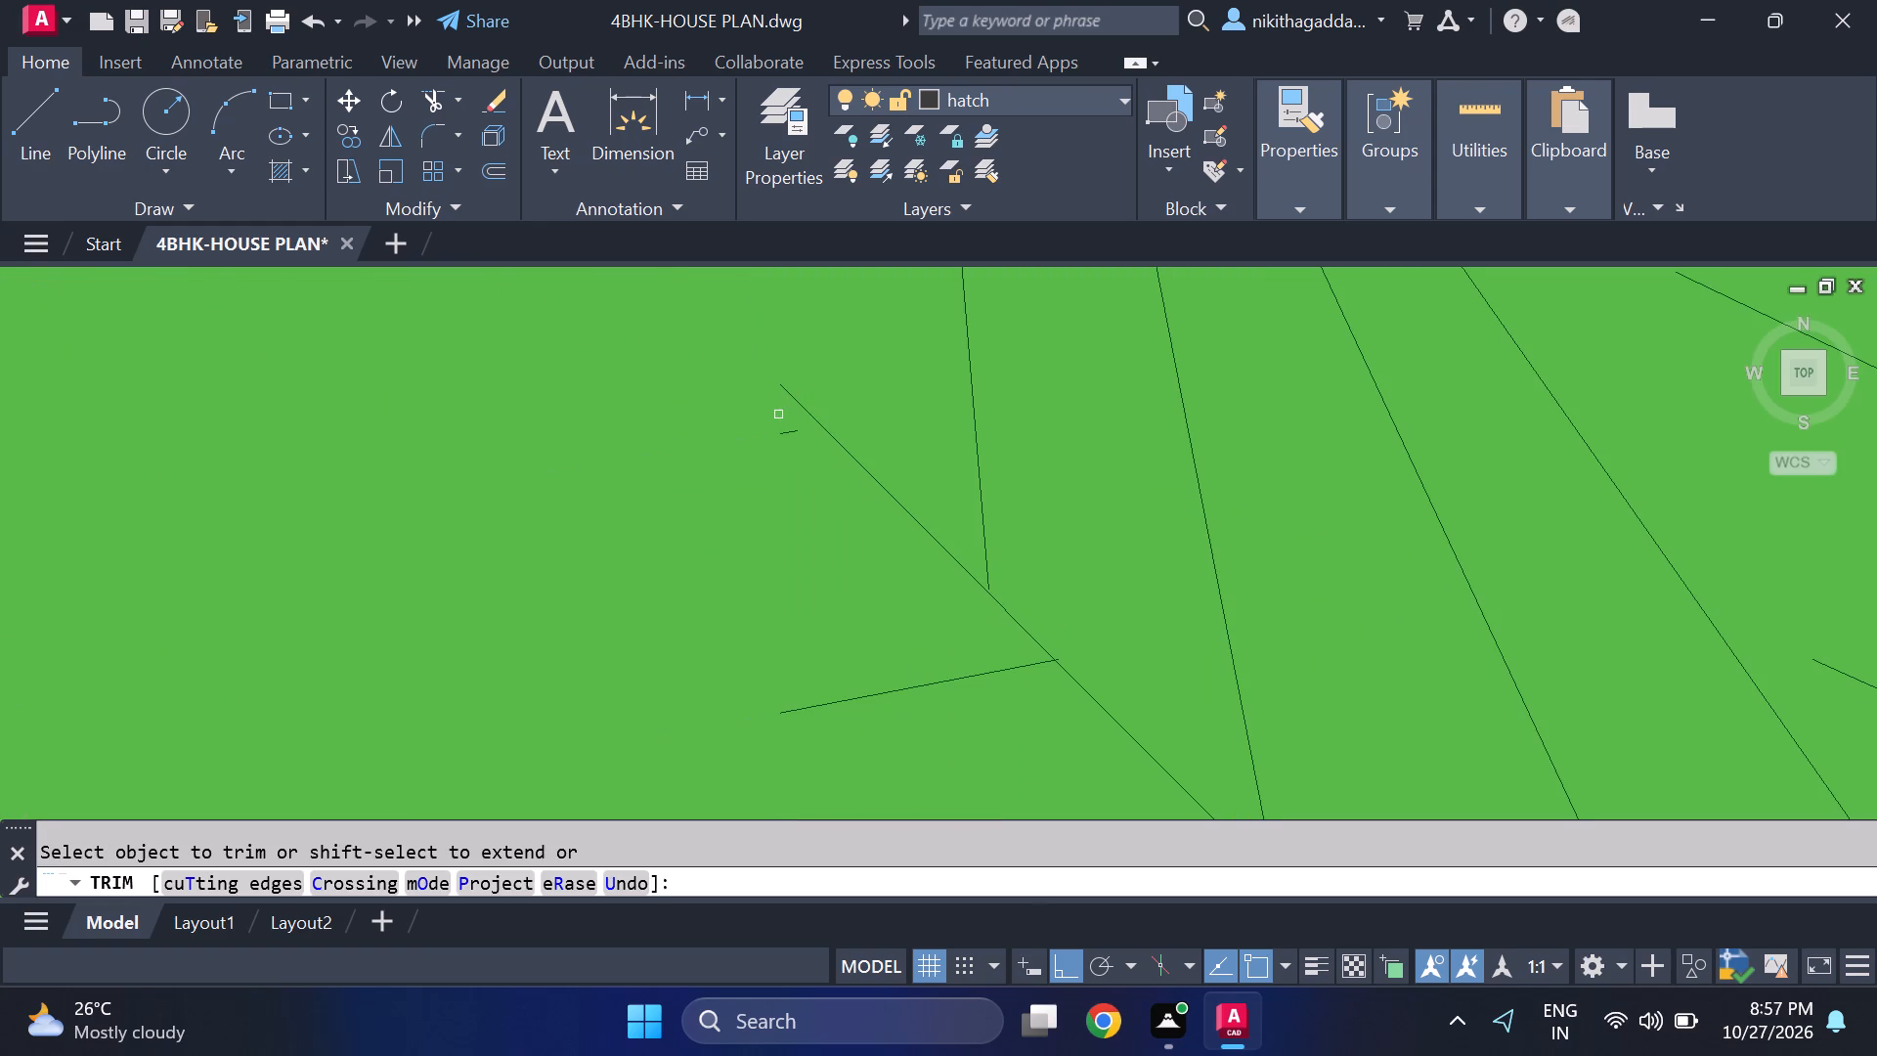
scroll(765, 391, down, 3)
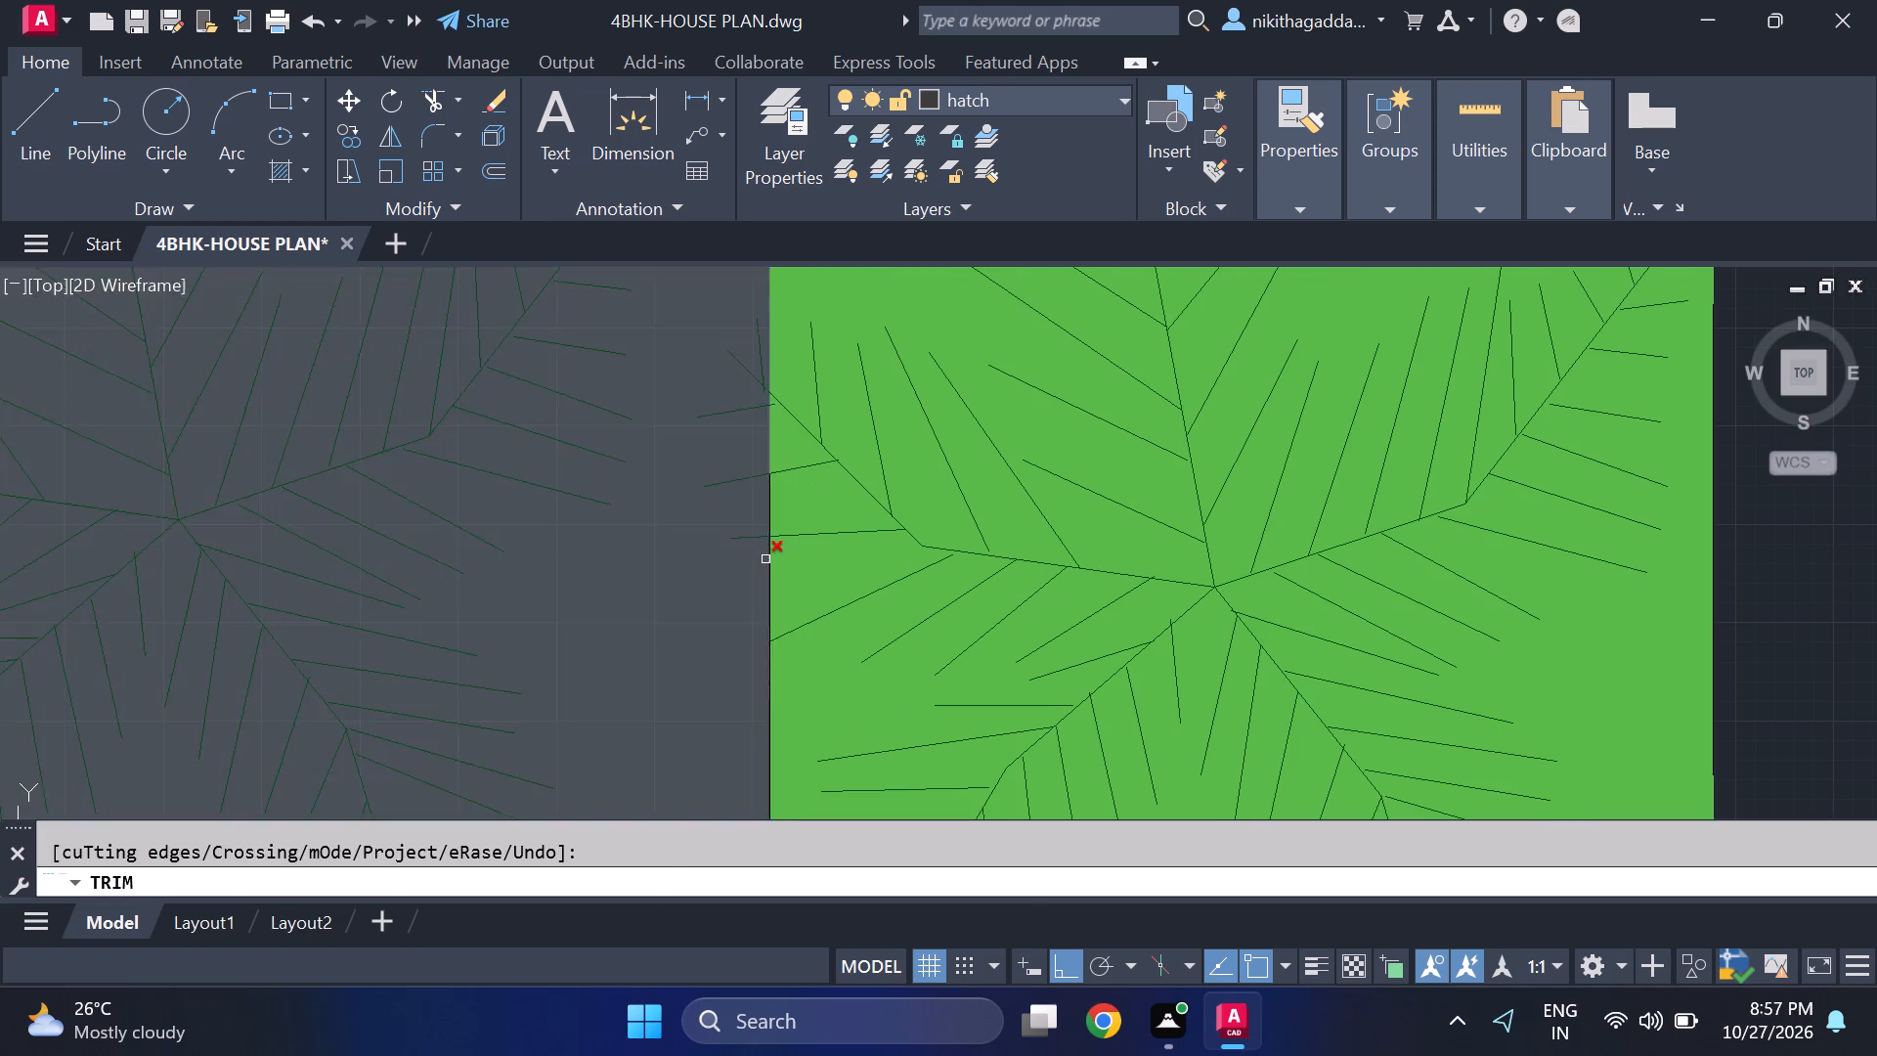
scroll(768, 556, up, 2)
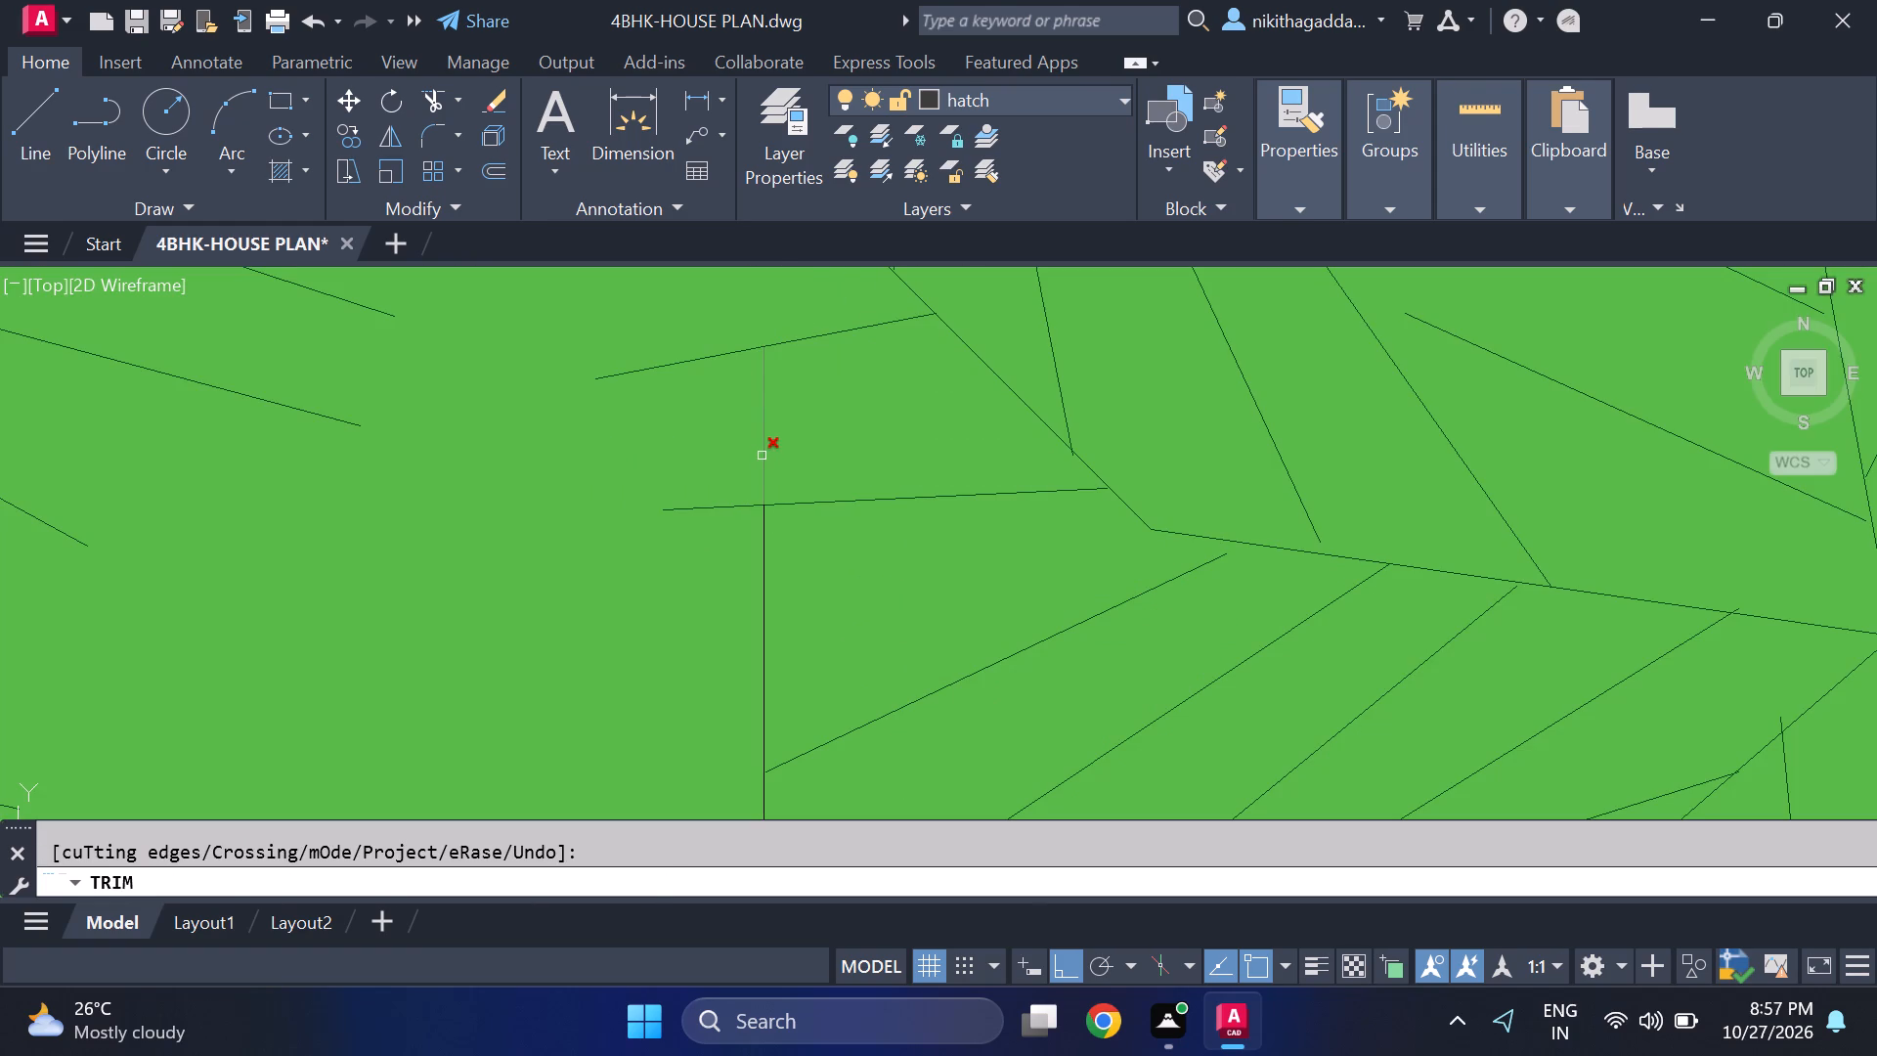
click(762, 456)
click(767, 524)
scroll(779, 634, down, 4)
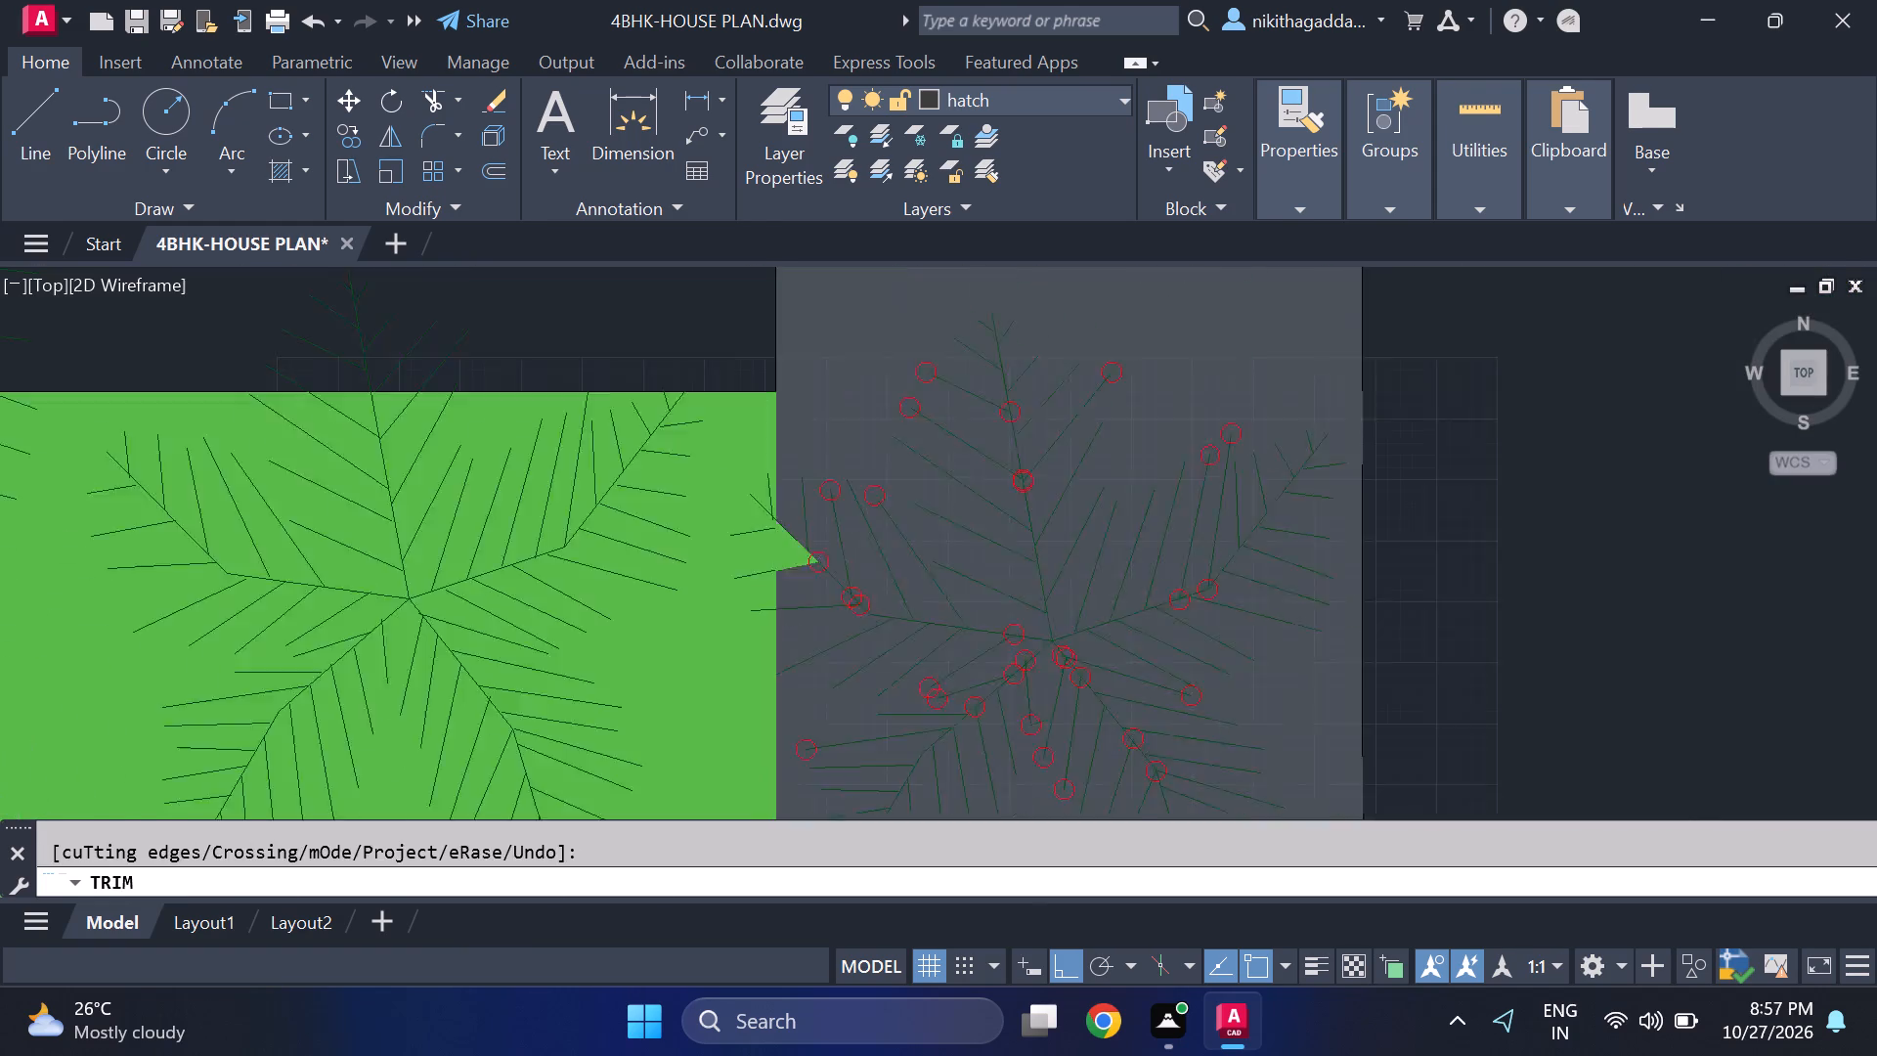
middle_drag(794, 726, 780, 496)
scroll(812, 508, down, 2)
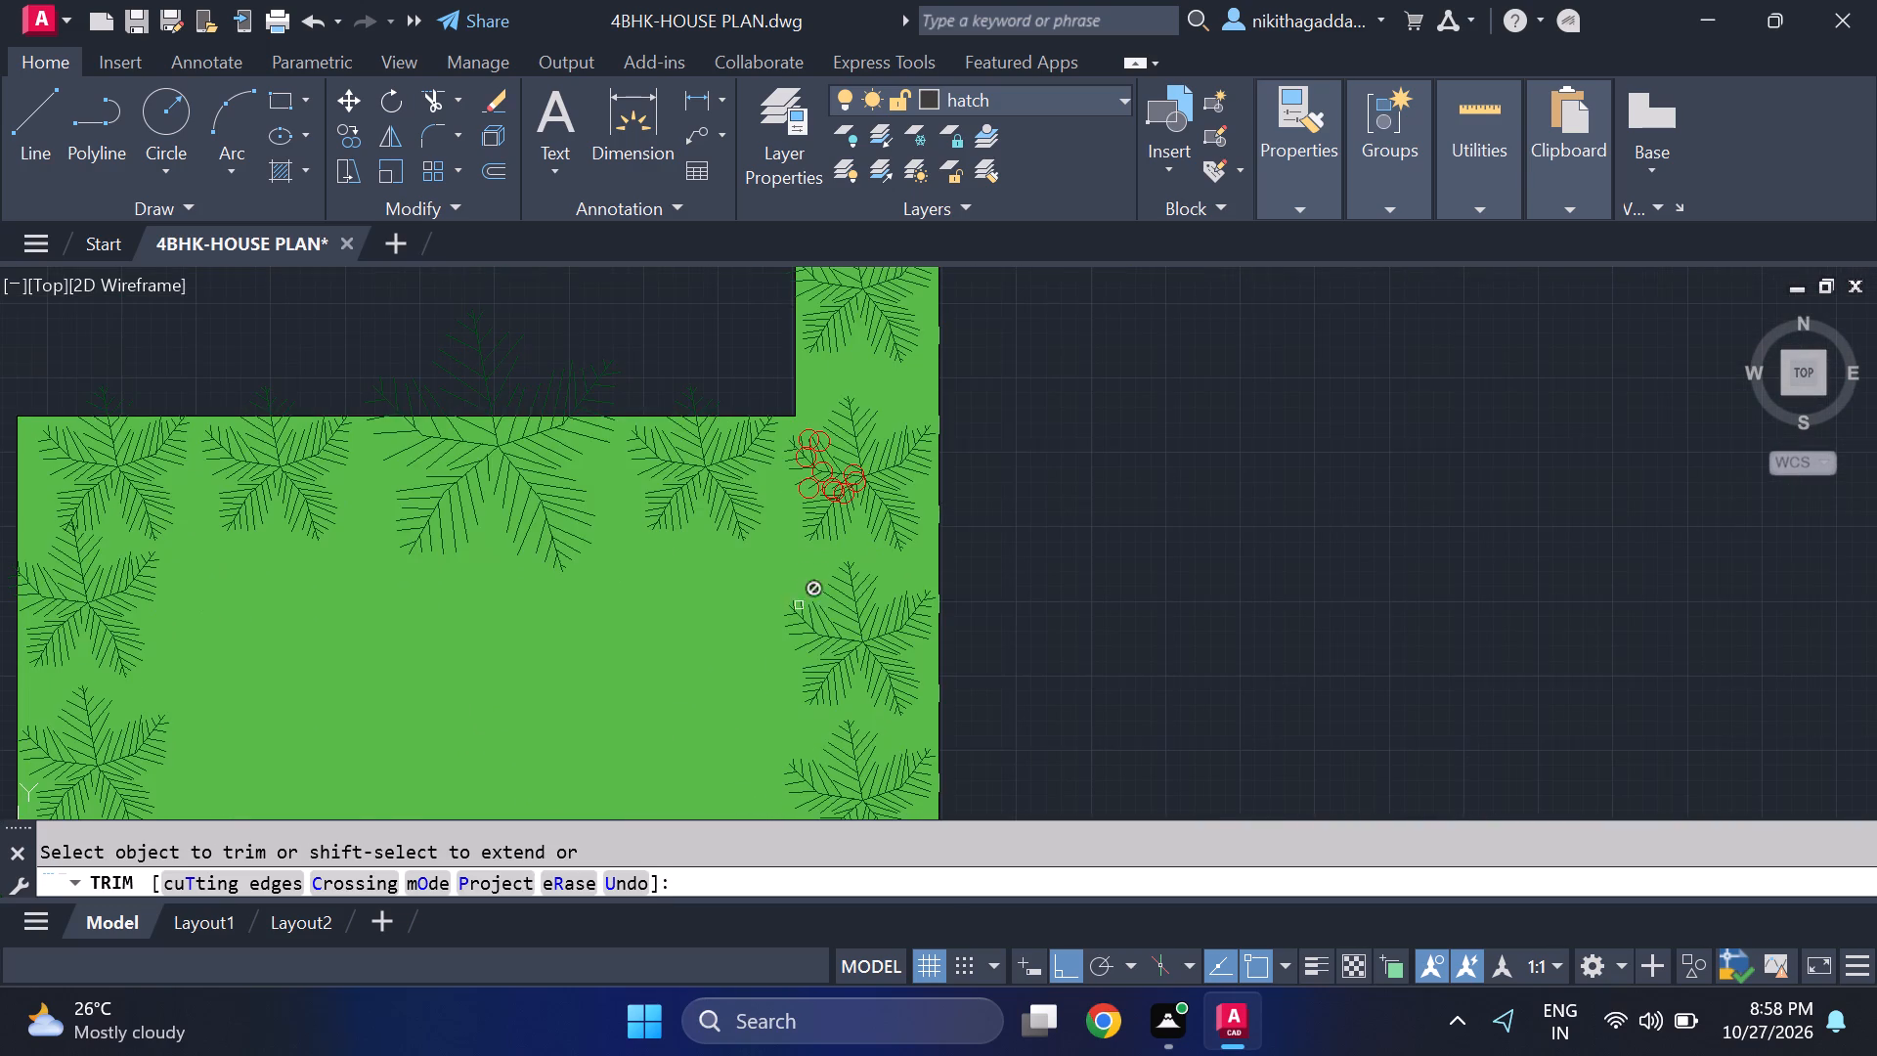
scroll(833, 710, down, 3)
middle_drag(849, 770, 904, 532)
key(Return)
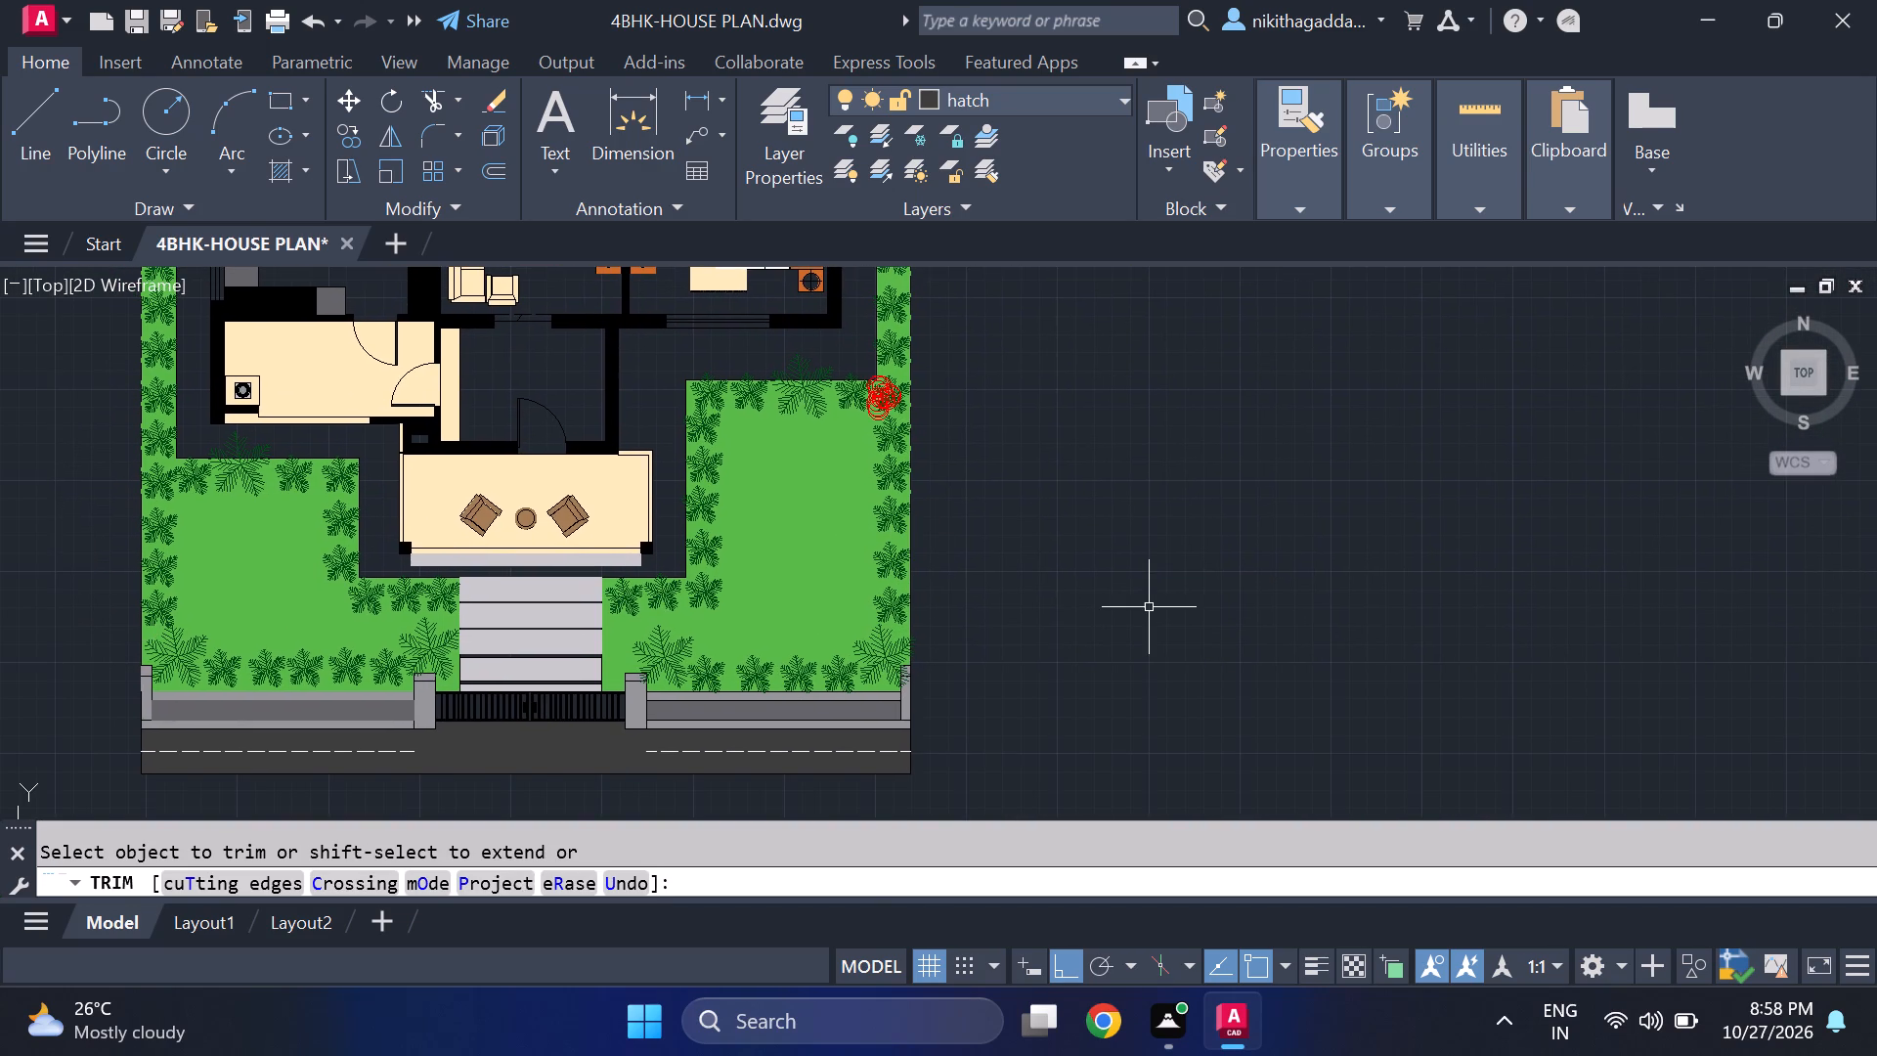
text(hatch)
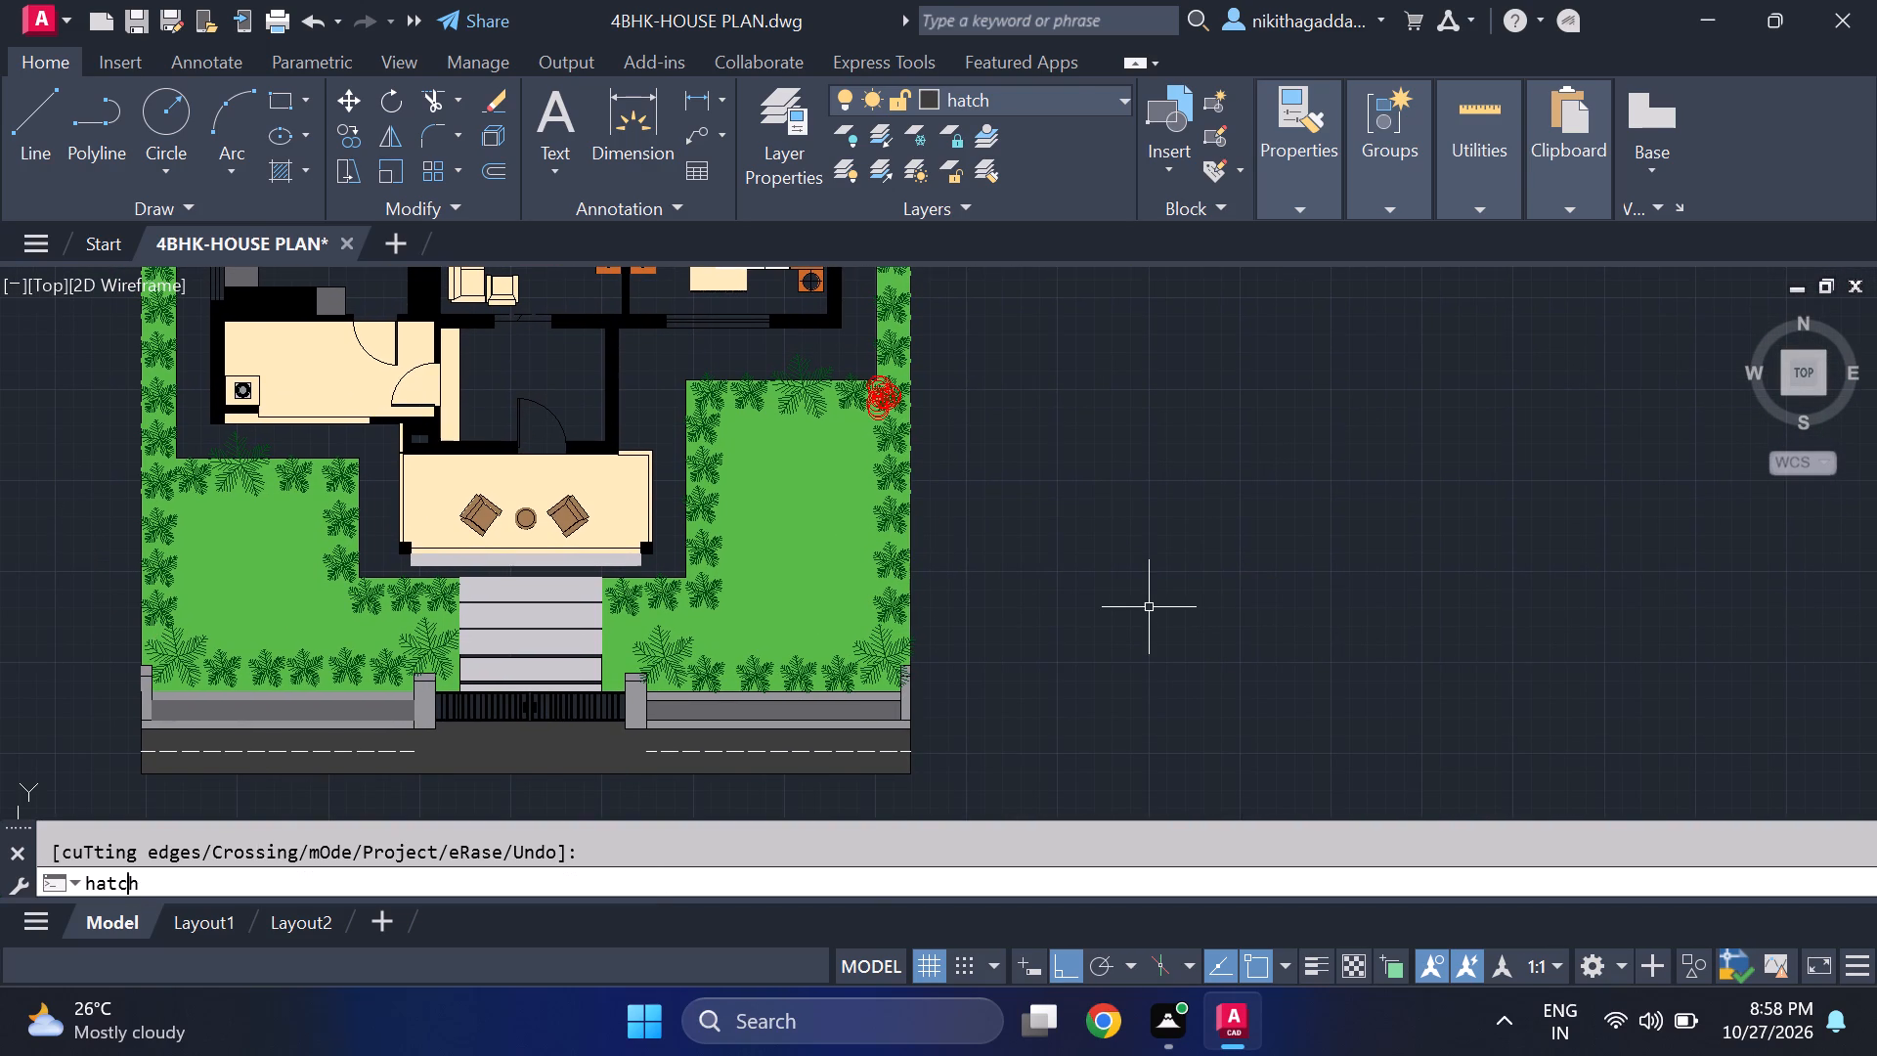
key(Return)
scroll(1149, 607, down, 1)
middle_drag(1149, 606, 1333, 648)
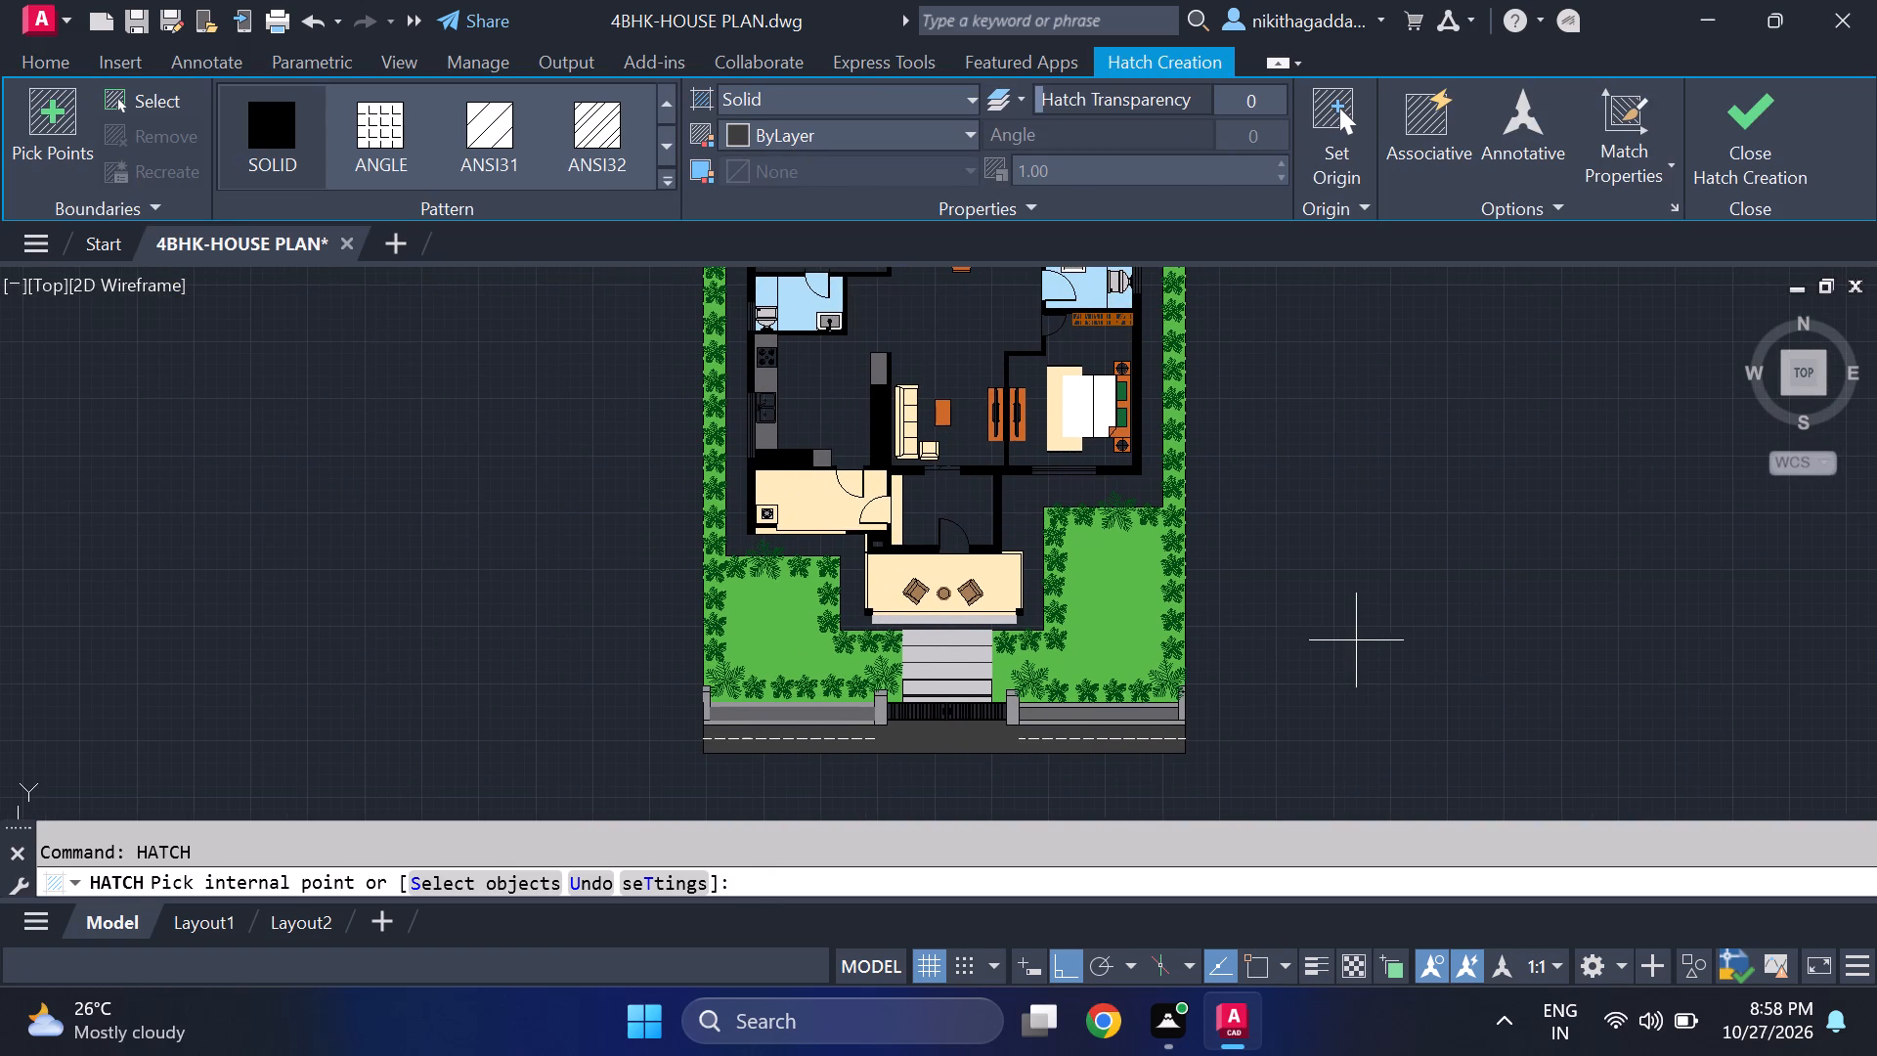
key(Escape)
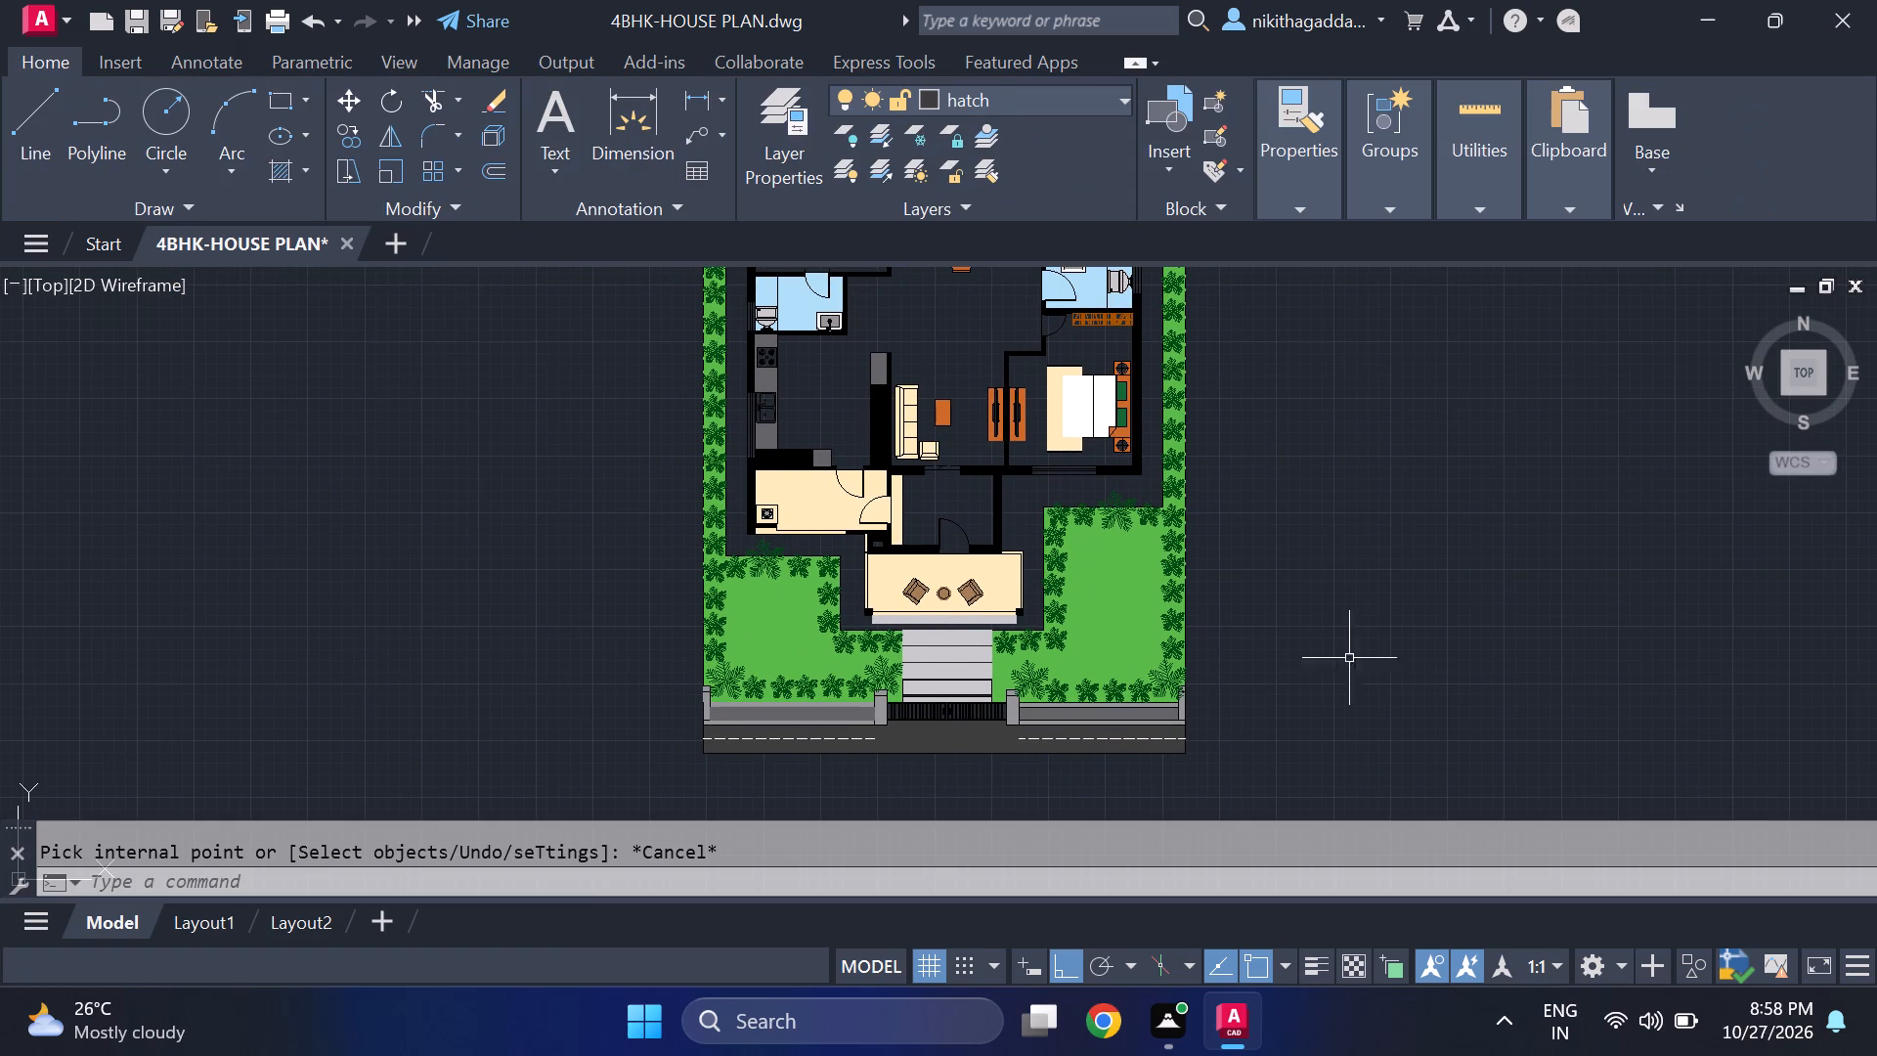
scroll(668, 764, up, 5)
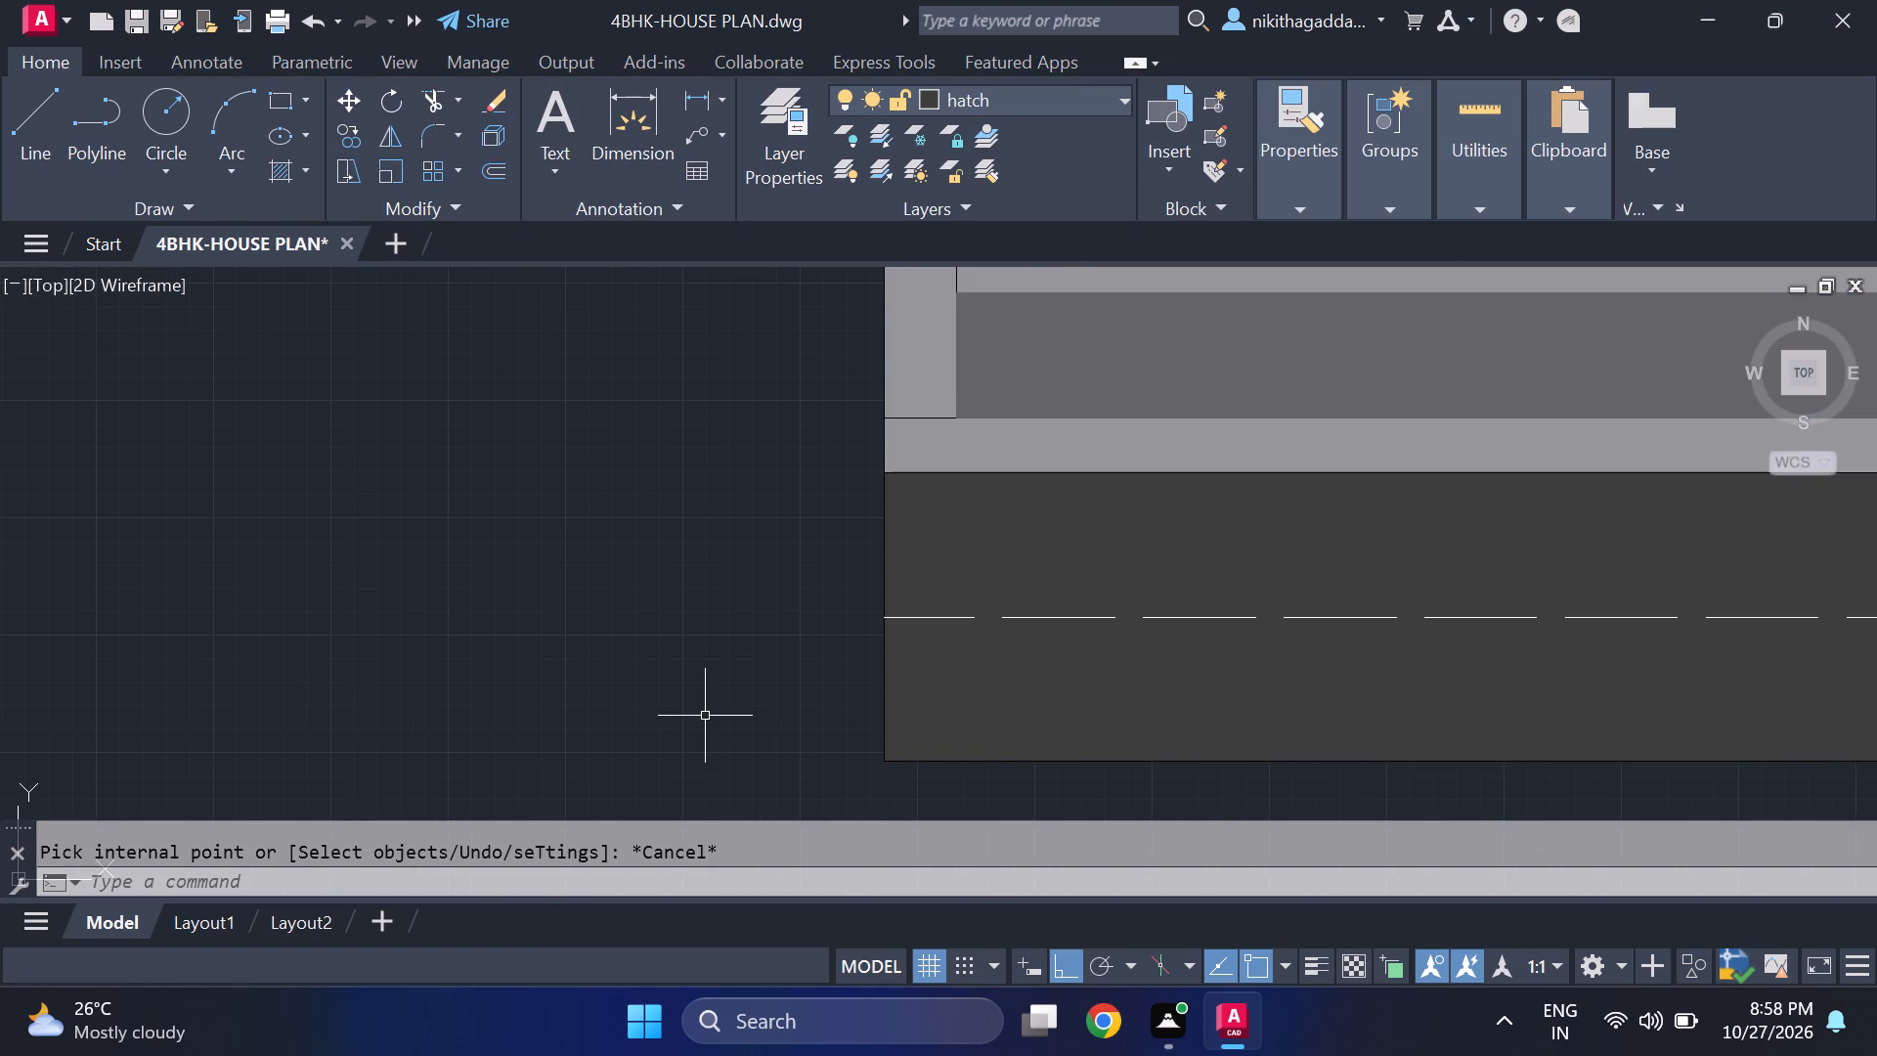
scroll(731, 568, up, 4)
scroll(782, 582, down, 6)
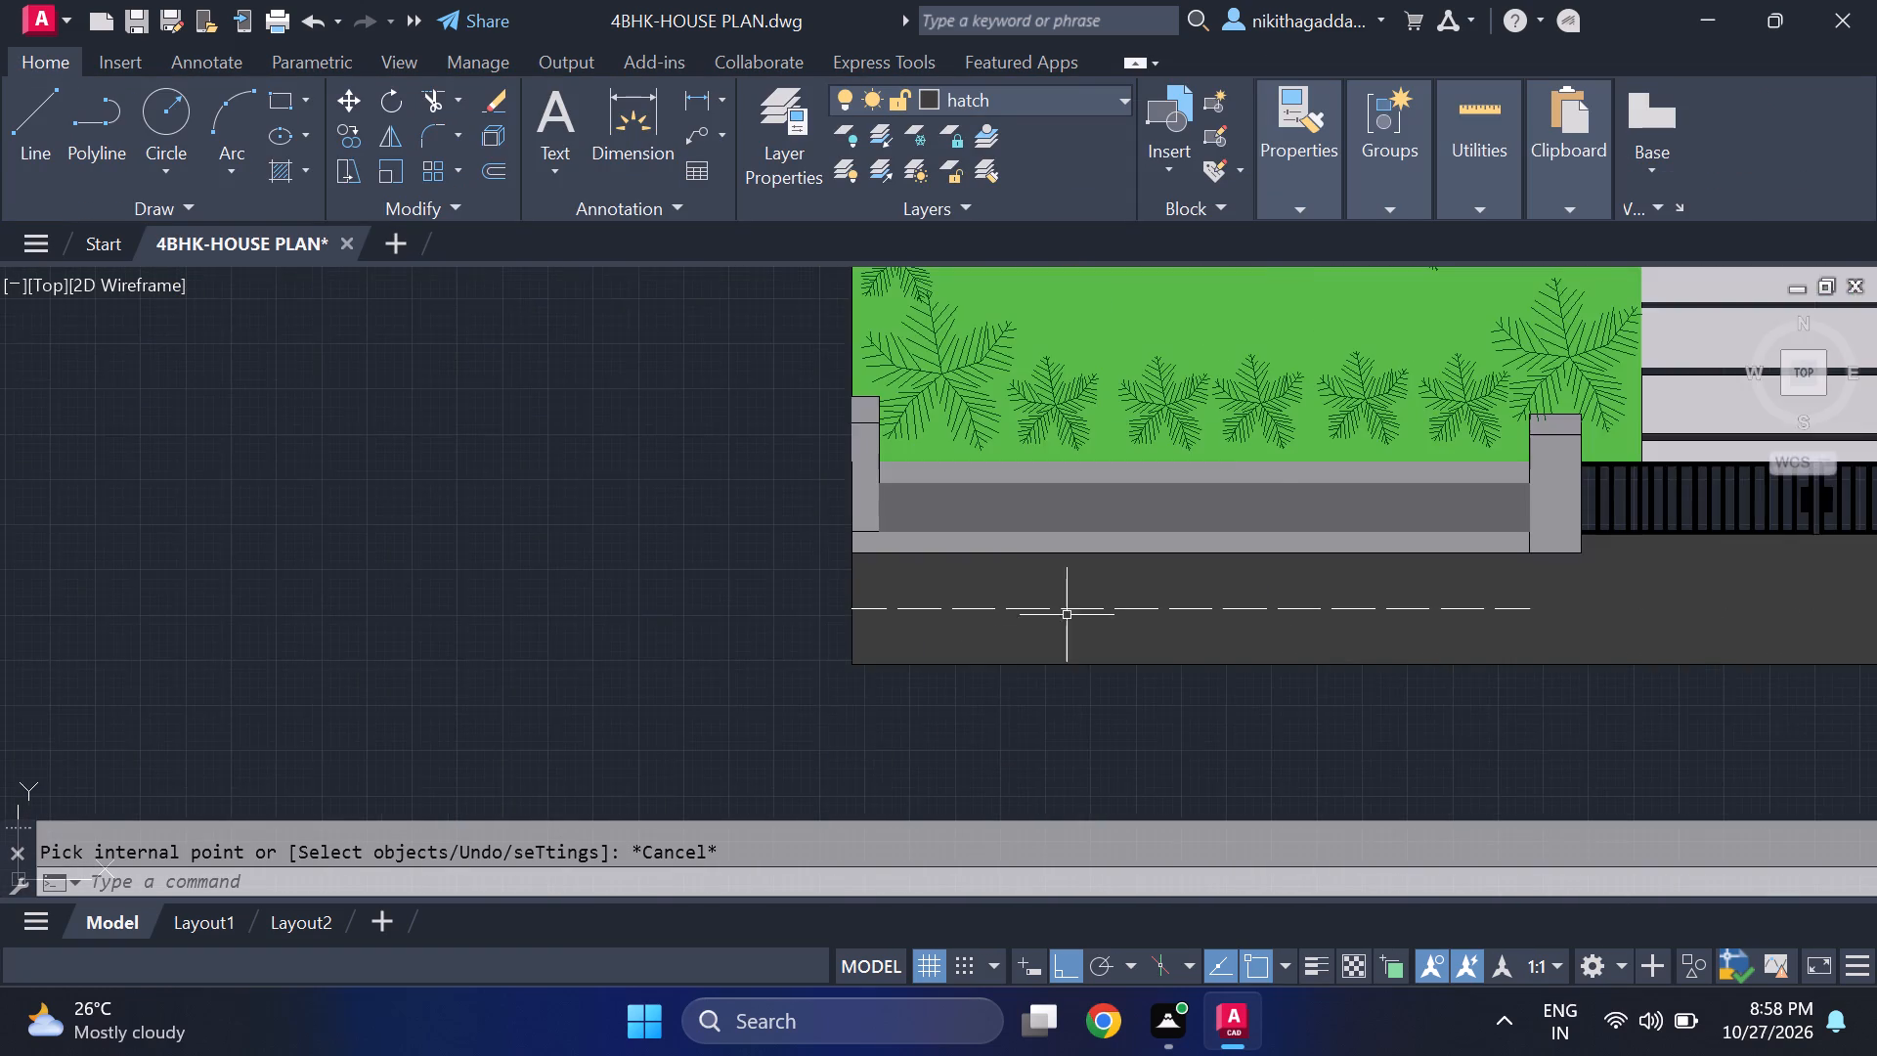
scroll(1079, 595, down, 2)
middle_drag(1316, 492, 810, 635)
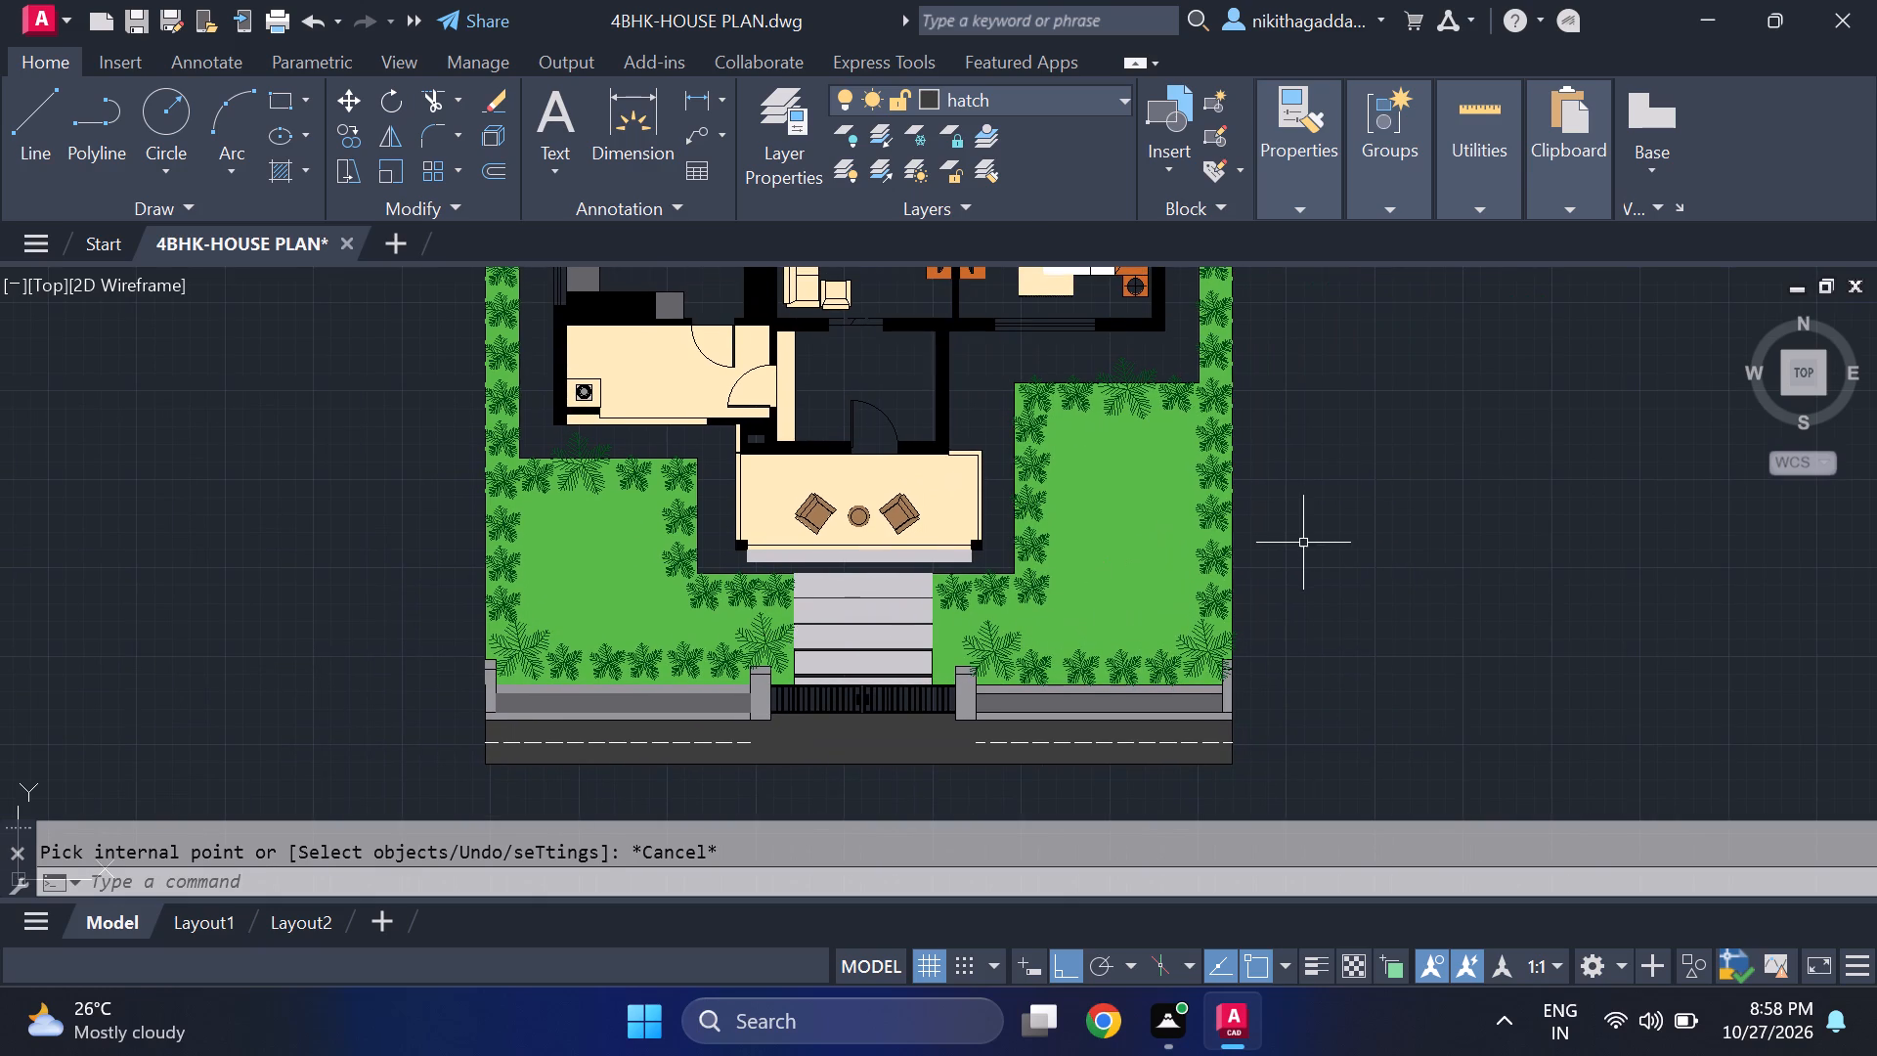
Extend the inner vertical edge of the left corner pillar down to the bottom edge of the front boundary wall.
middle_drag(1317, 542, 1327, 559)
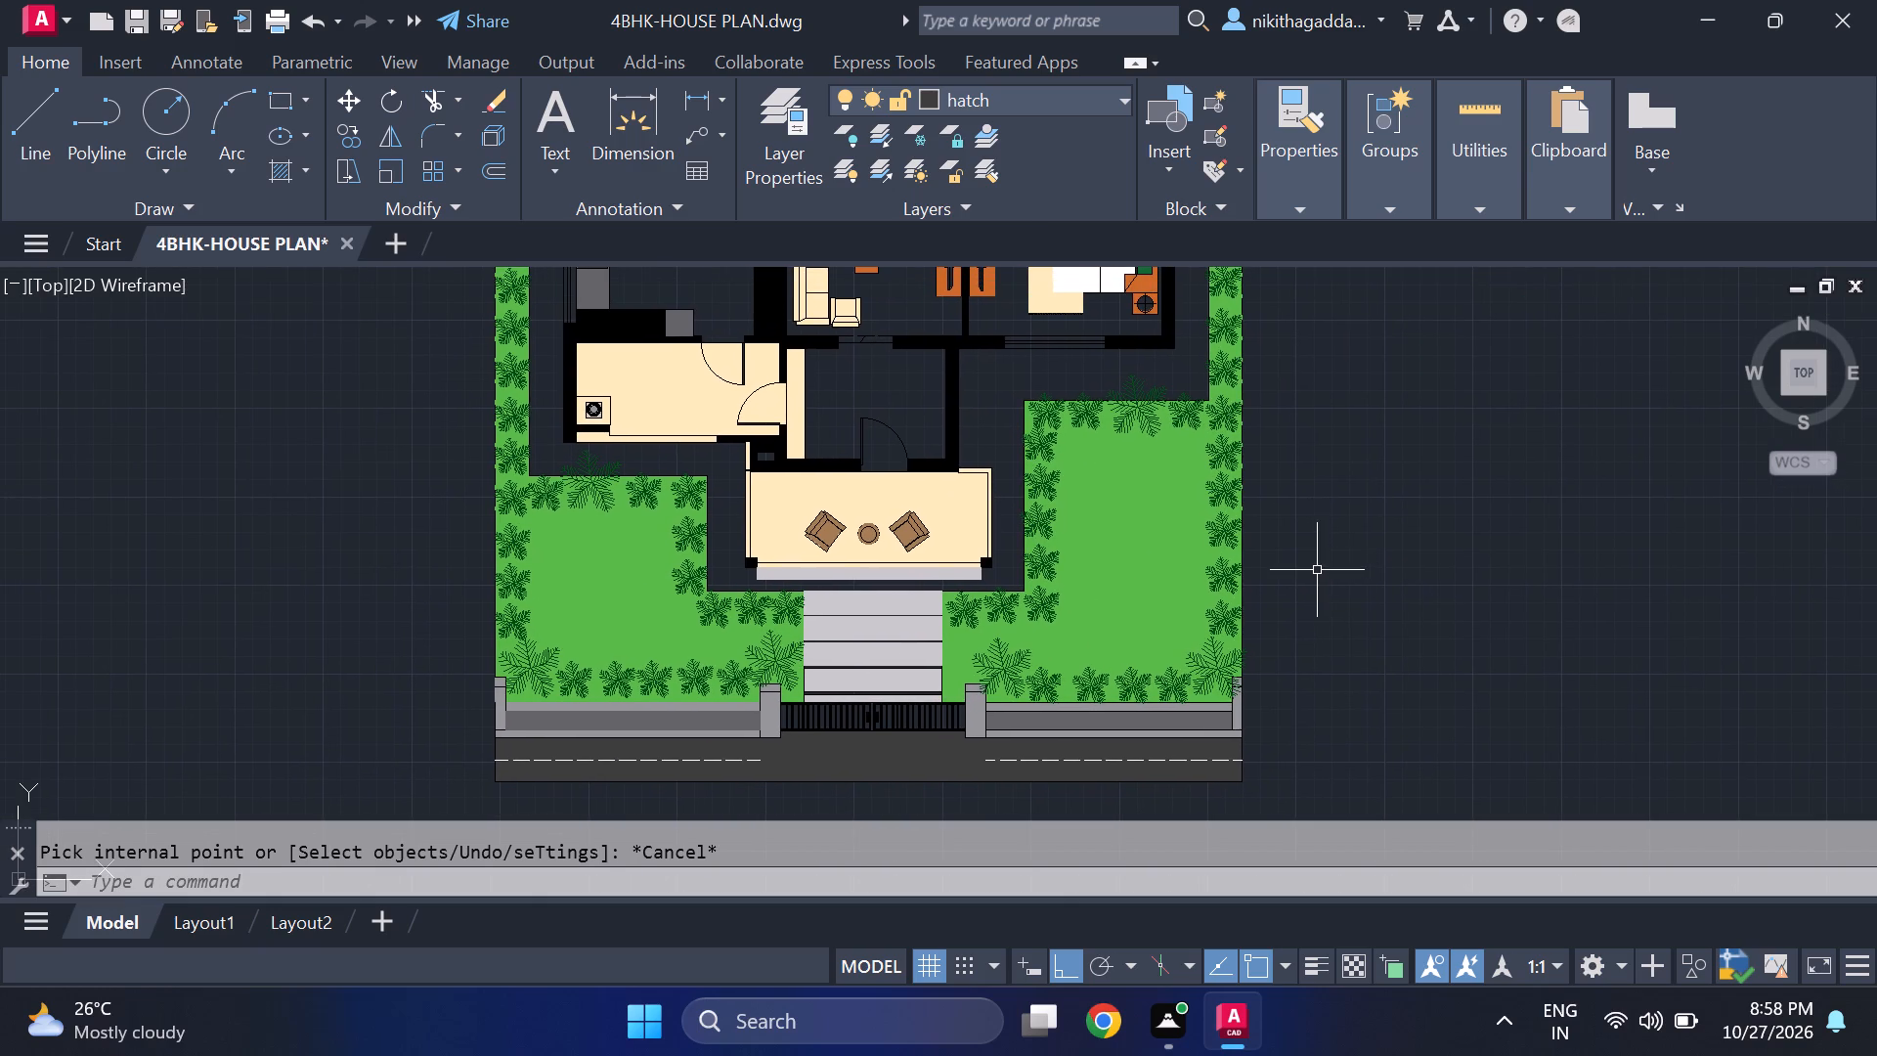
scroll(429, 754, up, 2)
scroll(544, 669, up, 3)
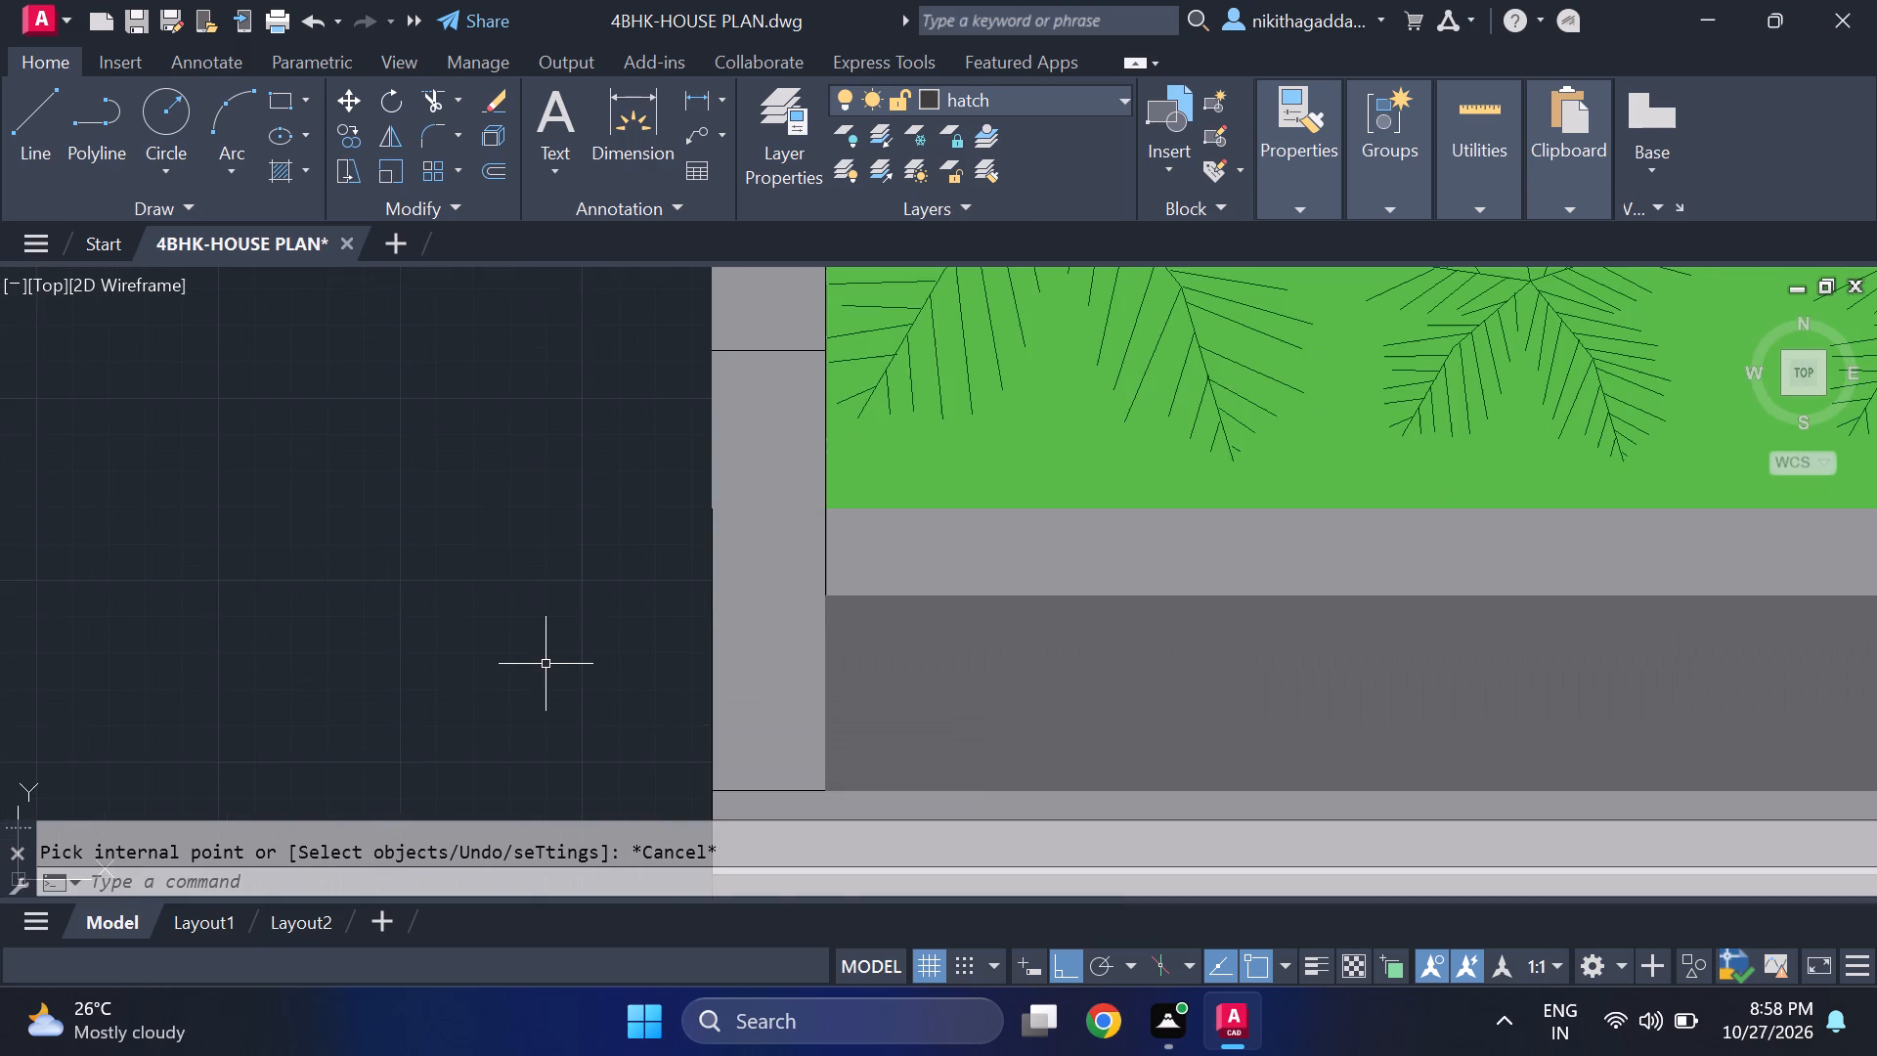
scroll(589, 655, down, 3)
middle_drag(589, 663, 429, 705)
scroll(439, 702, down, 3)
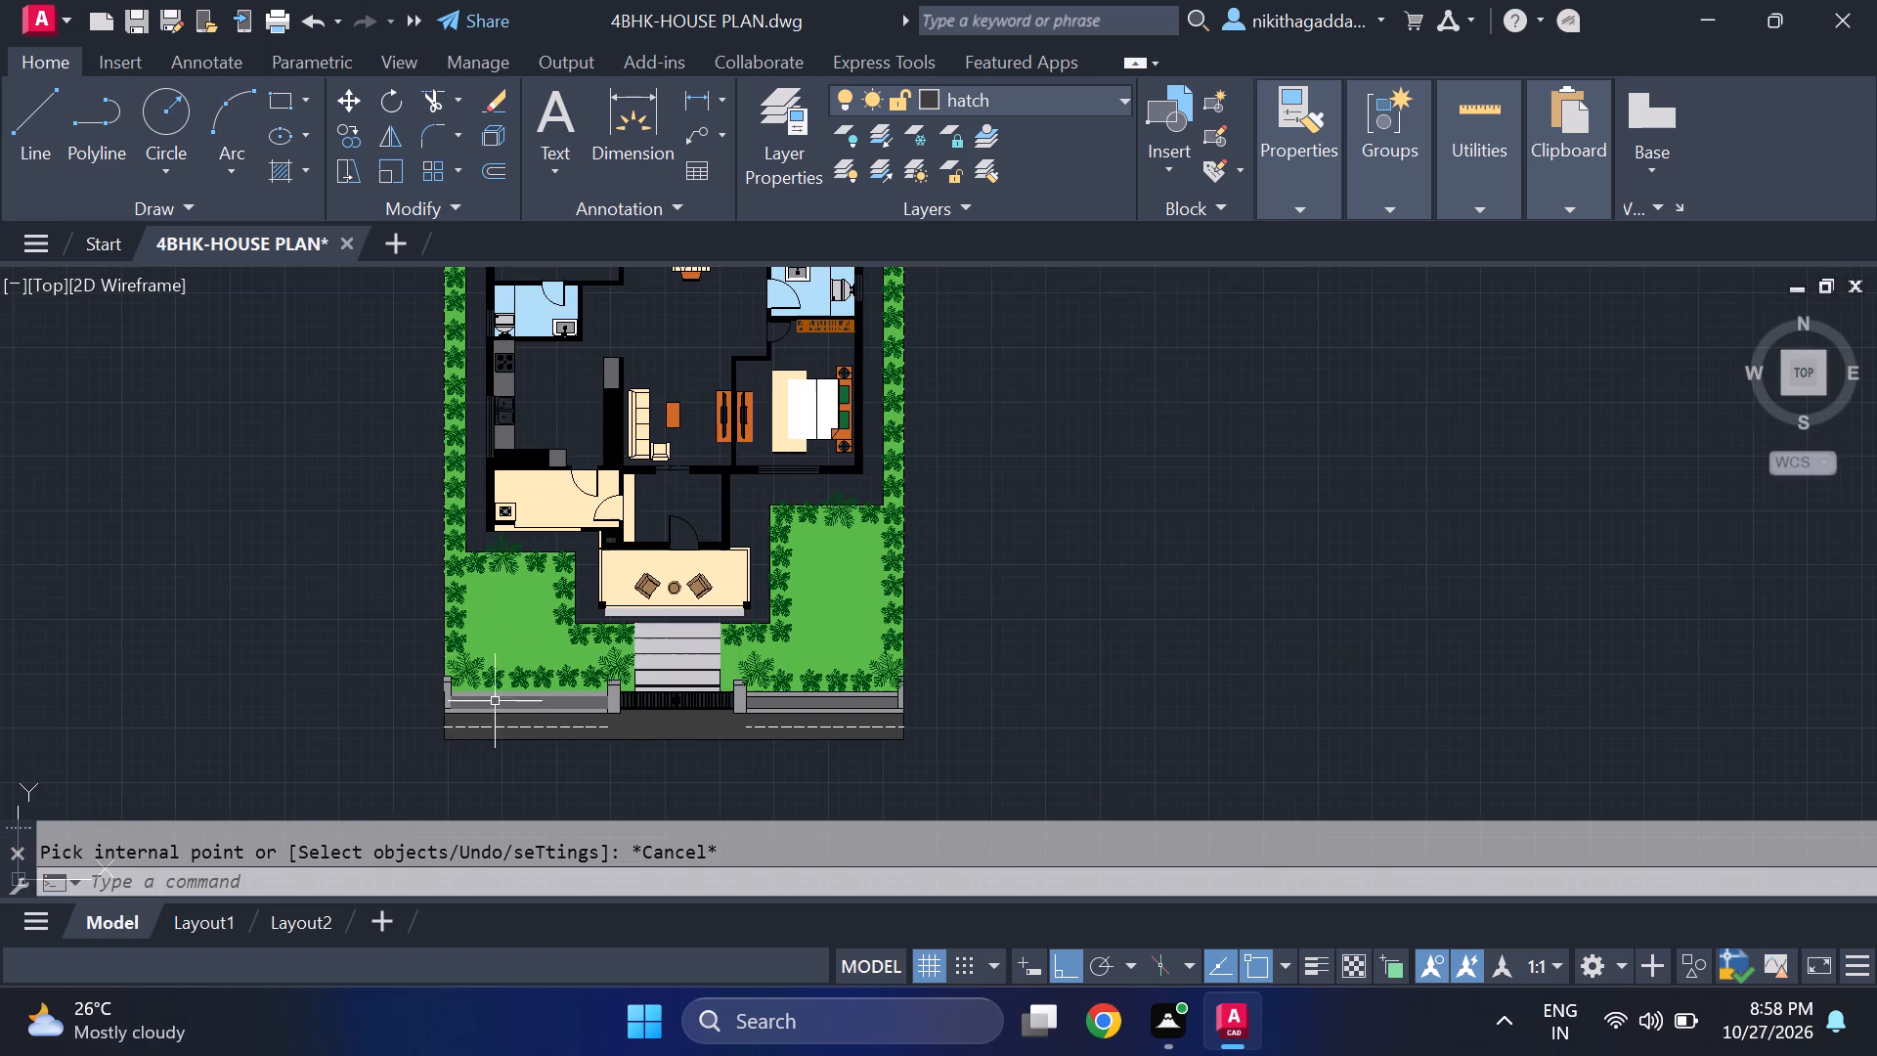
scroll(851, 697, up, 2)
middle_drag(387, 670, 407, 670)
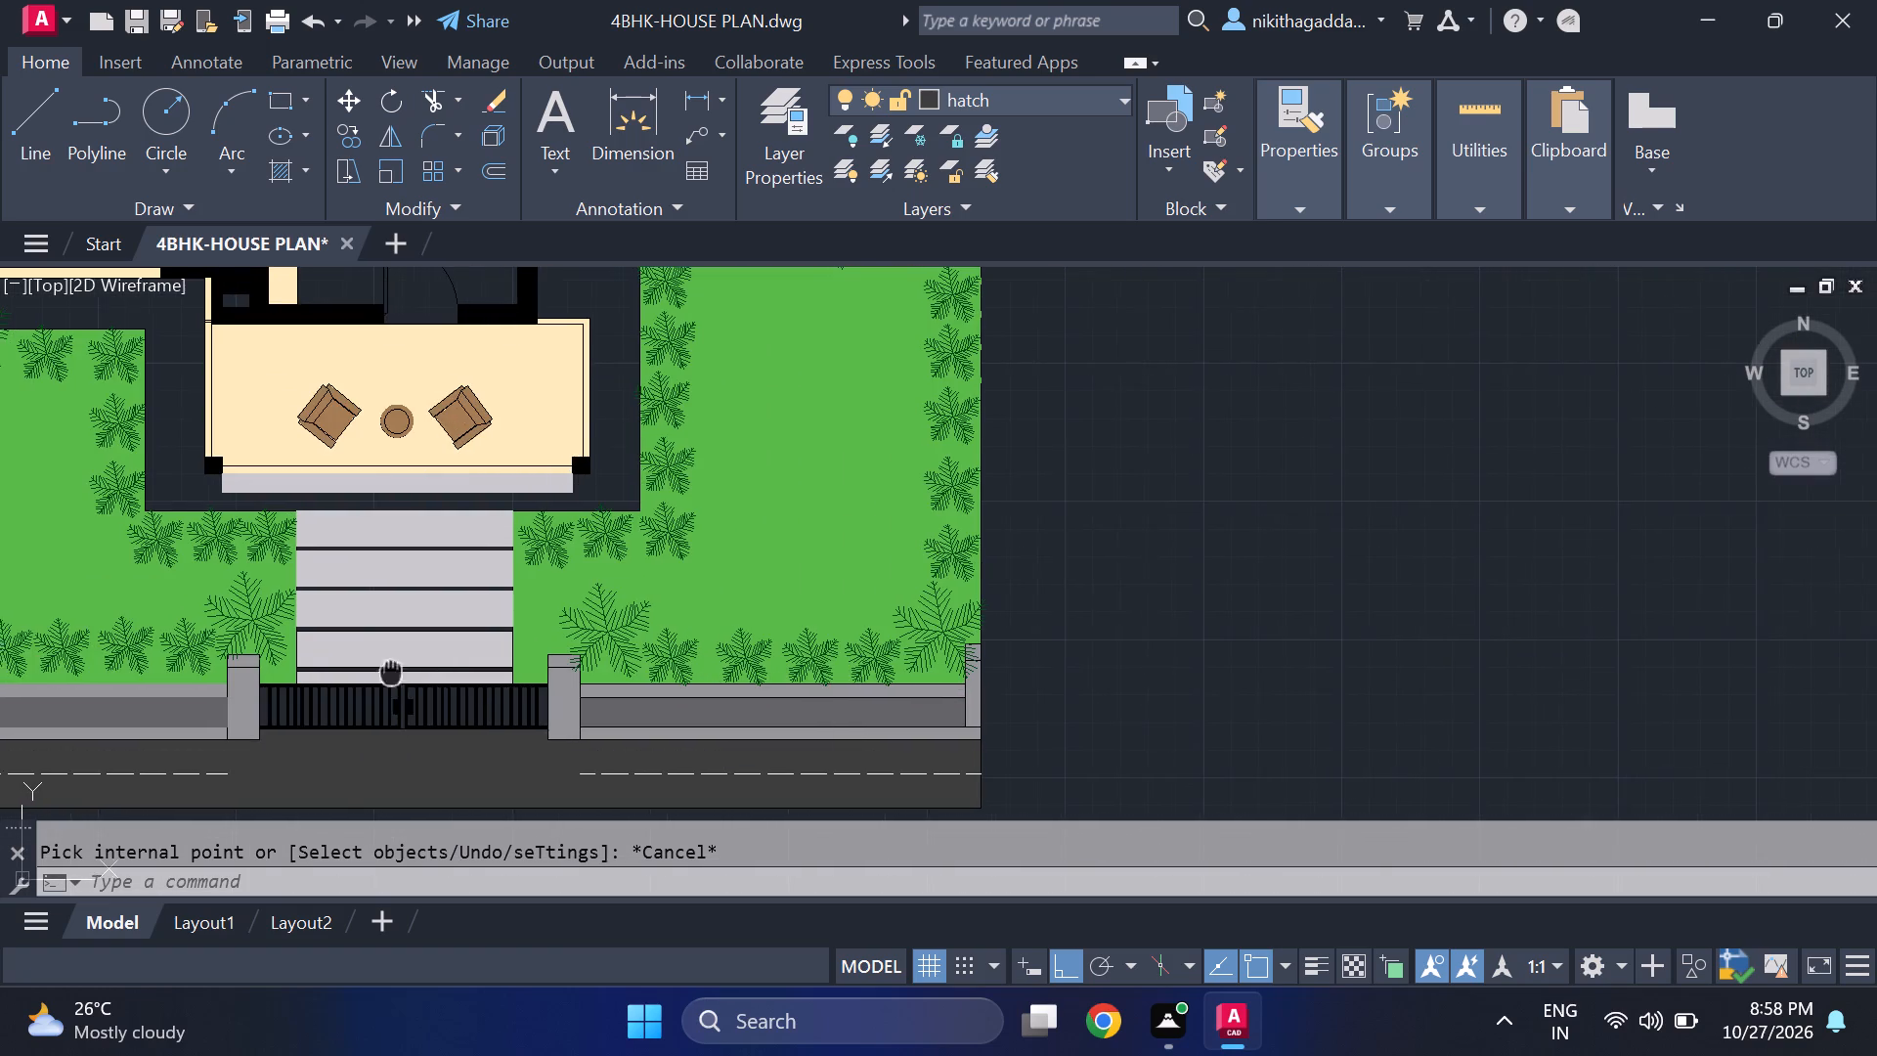
middle_drag(407, 670, 965, 582)
text(ex)
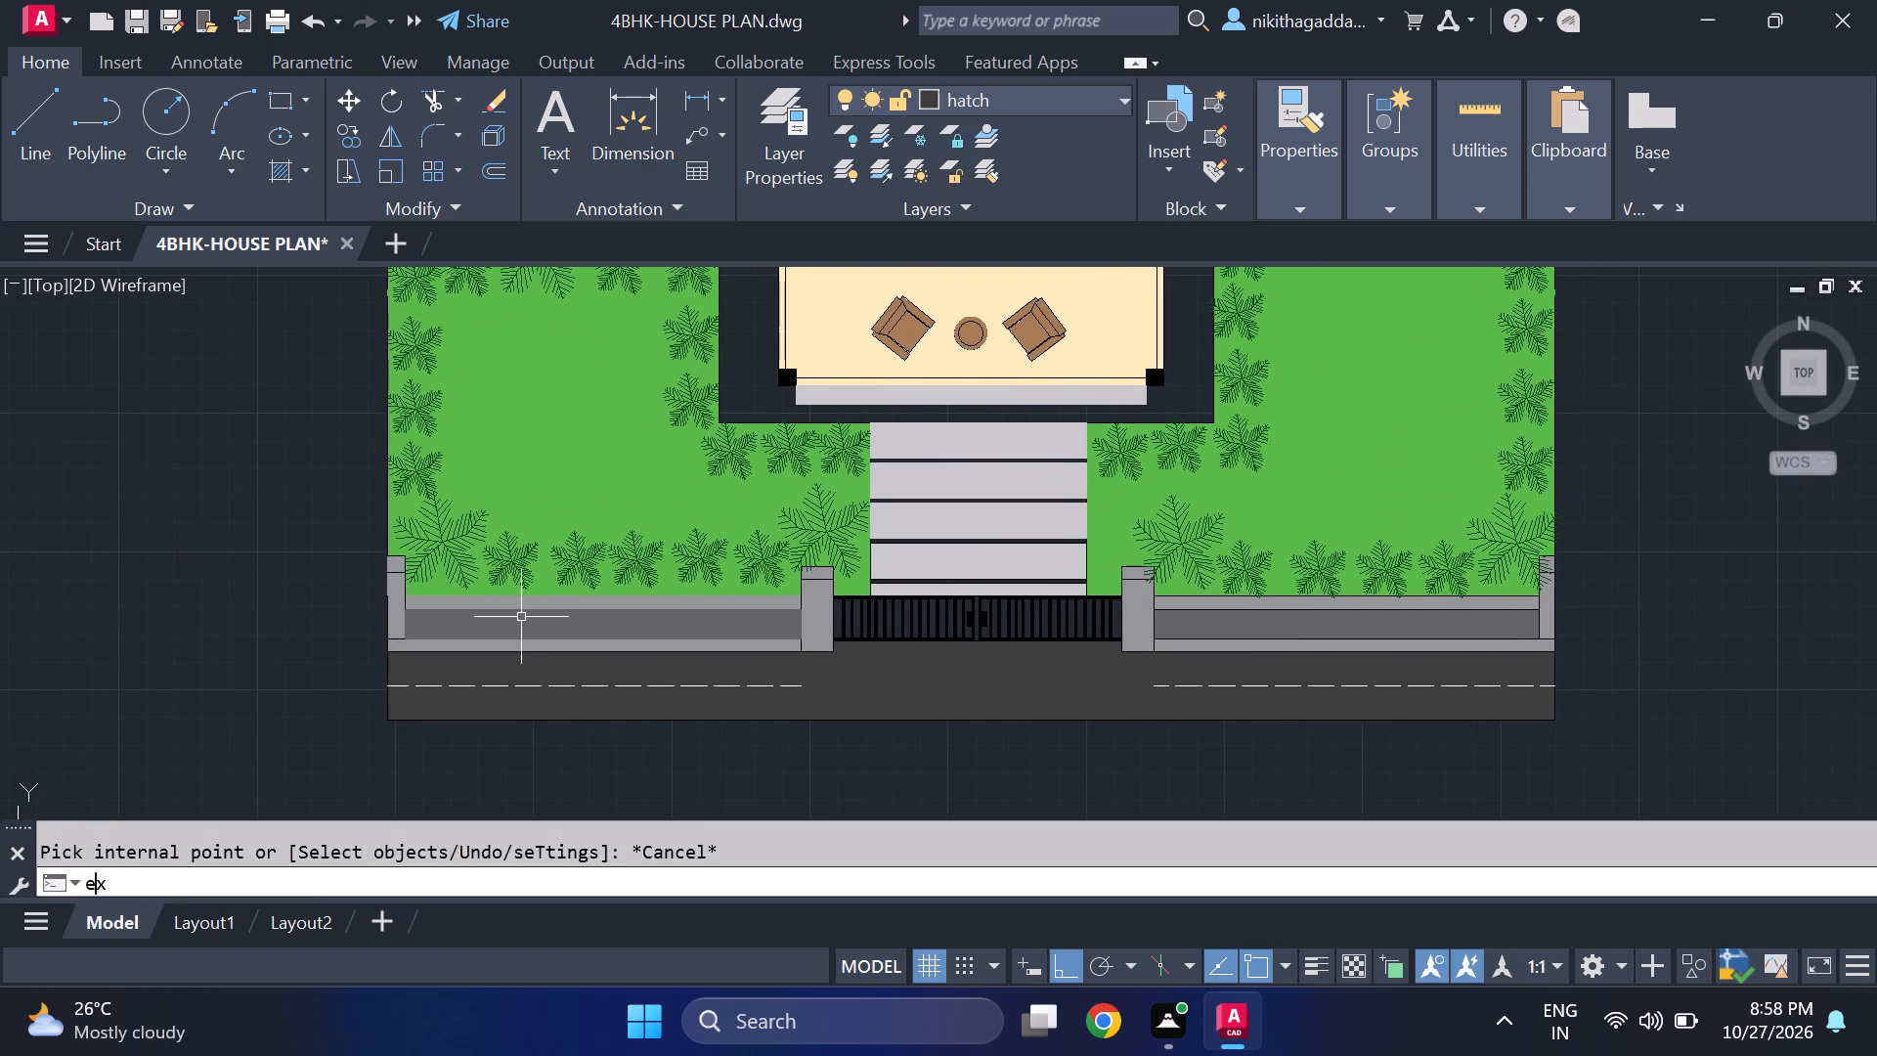
key(Return)
scroll(381, 622, up, 2)
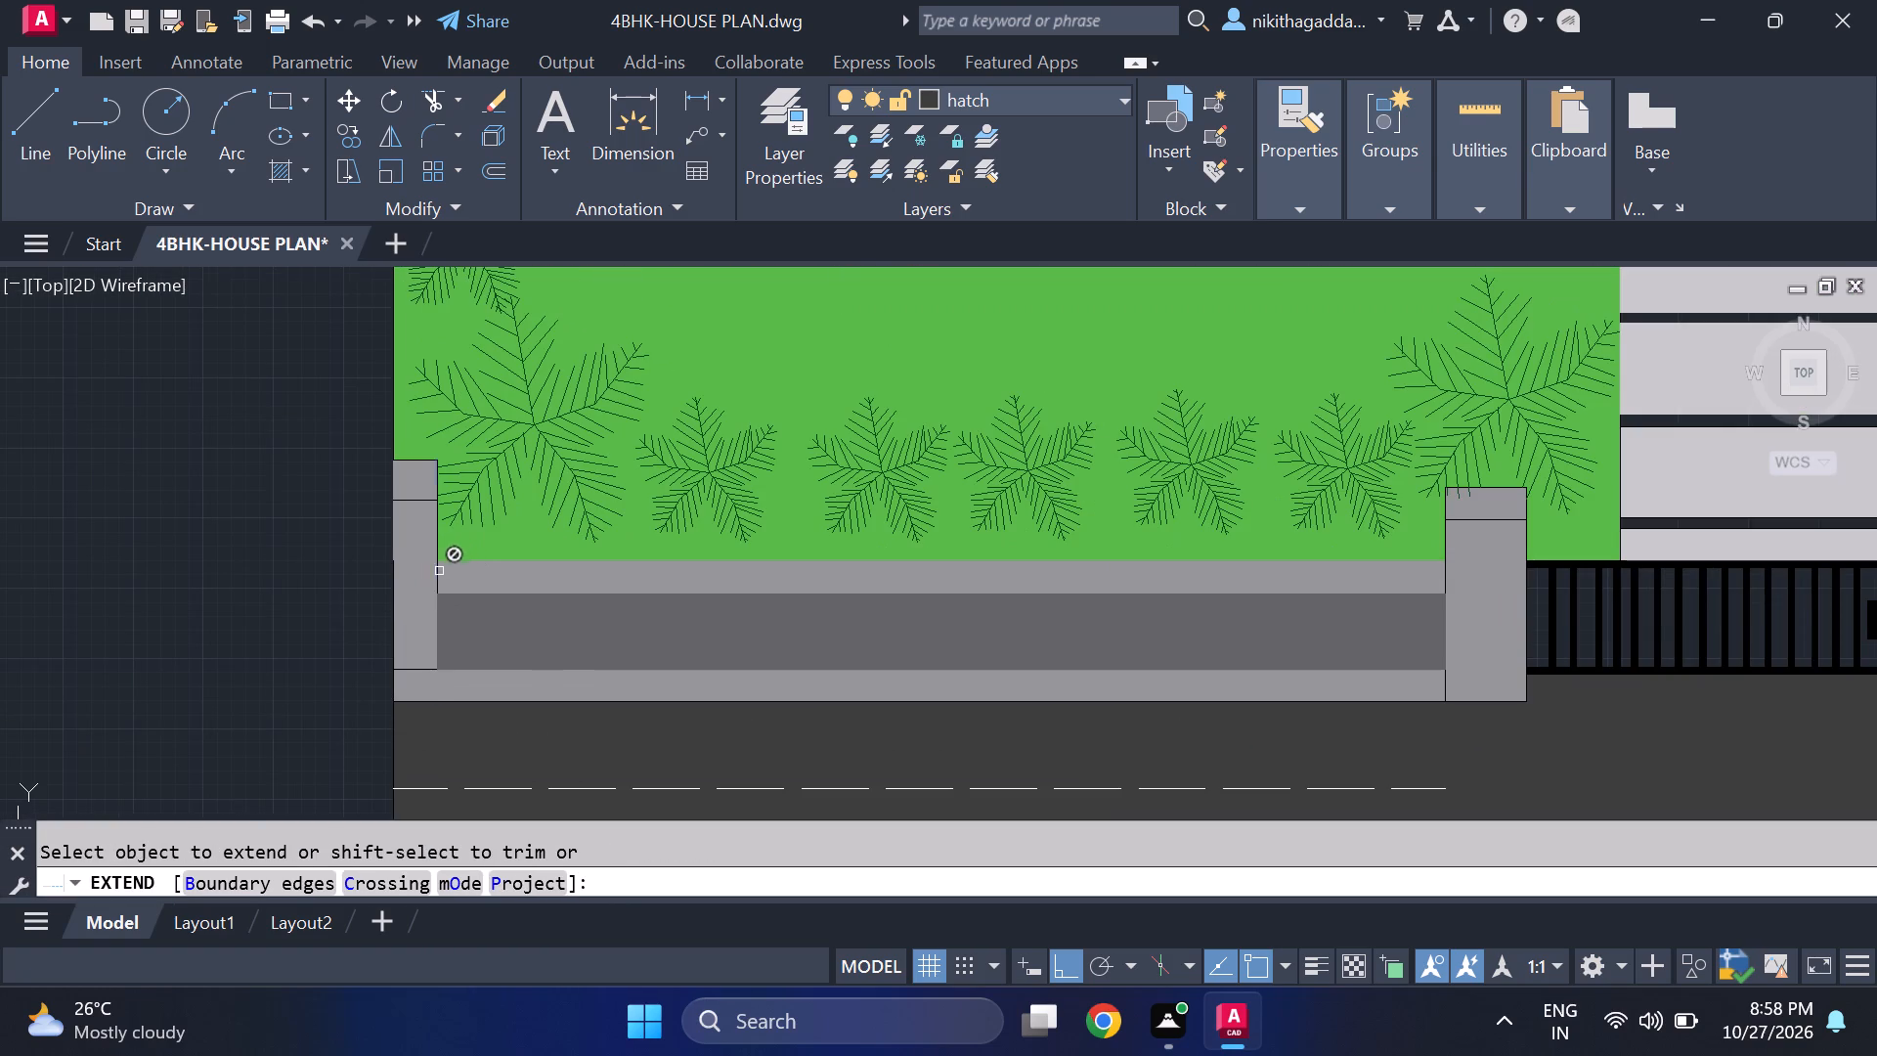
click(439, 571)
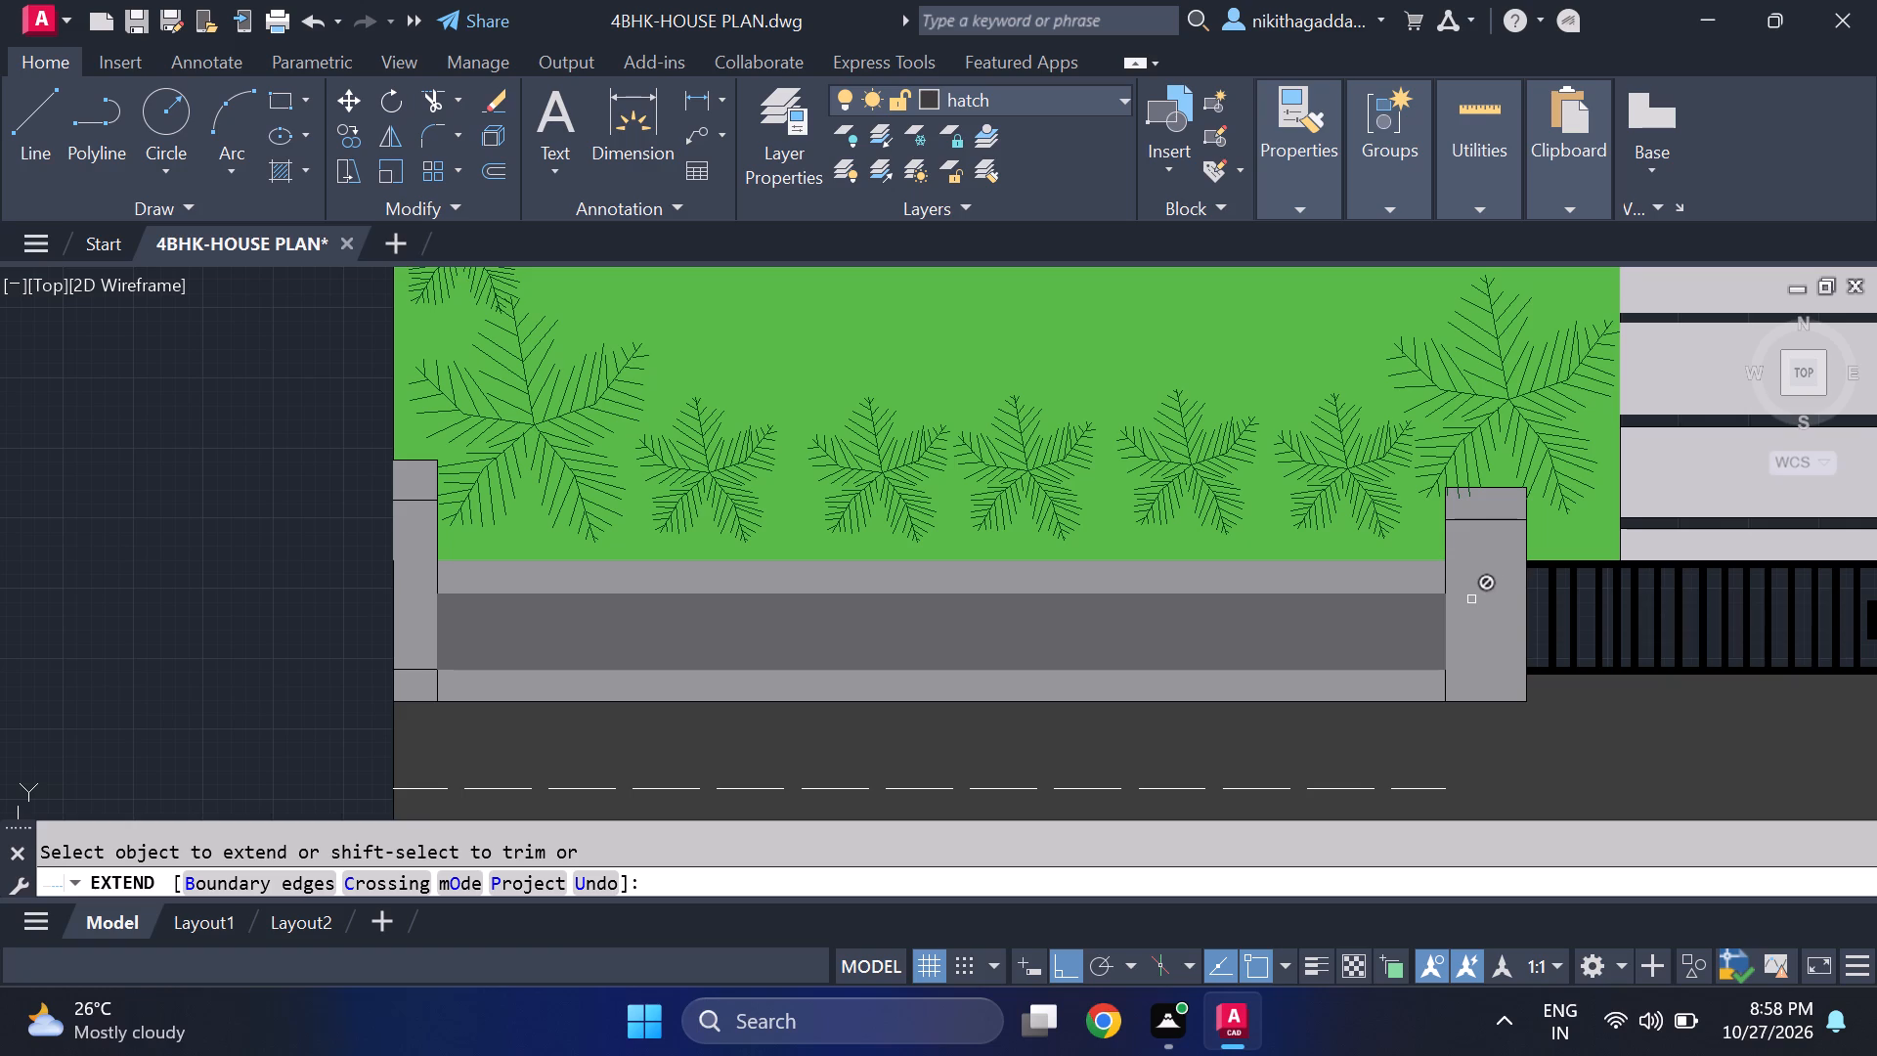
scroll(520, 664, down, 3)
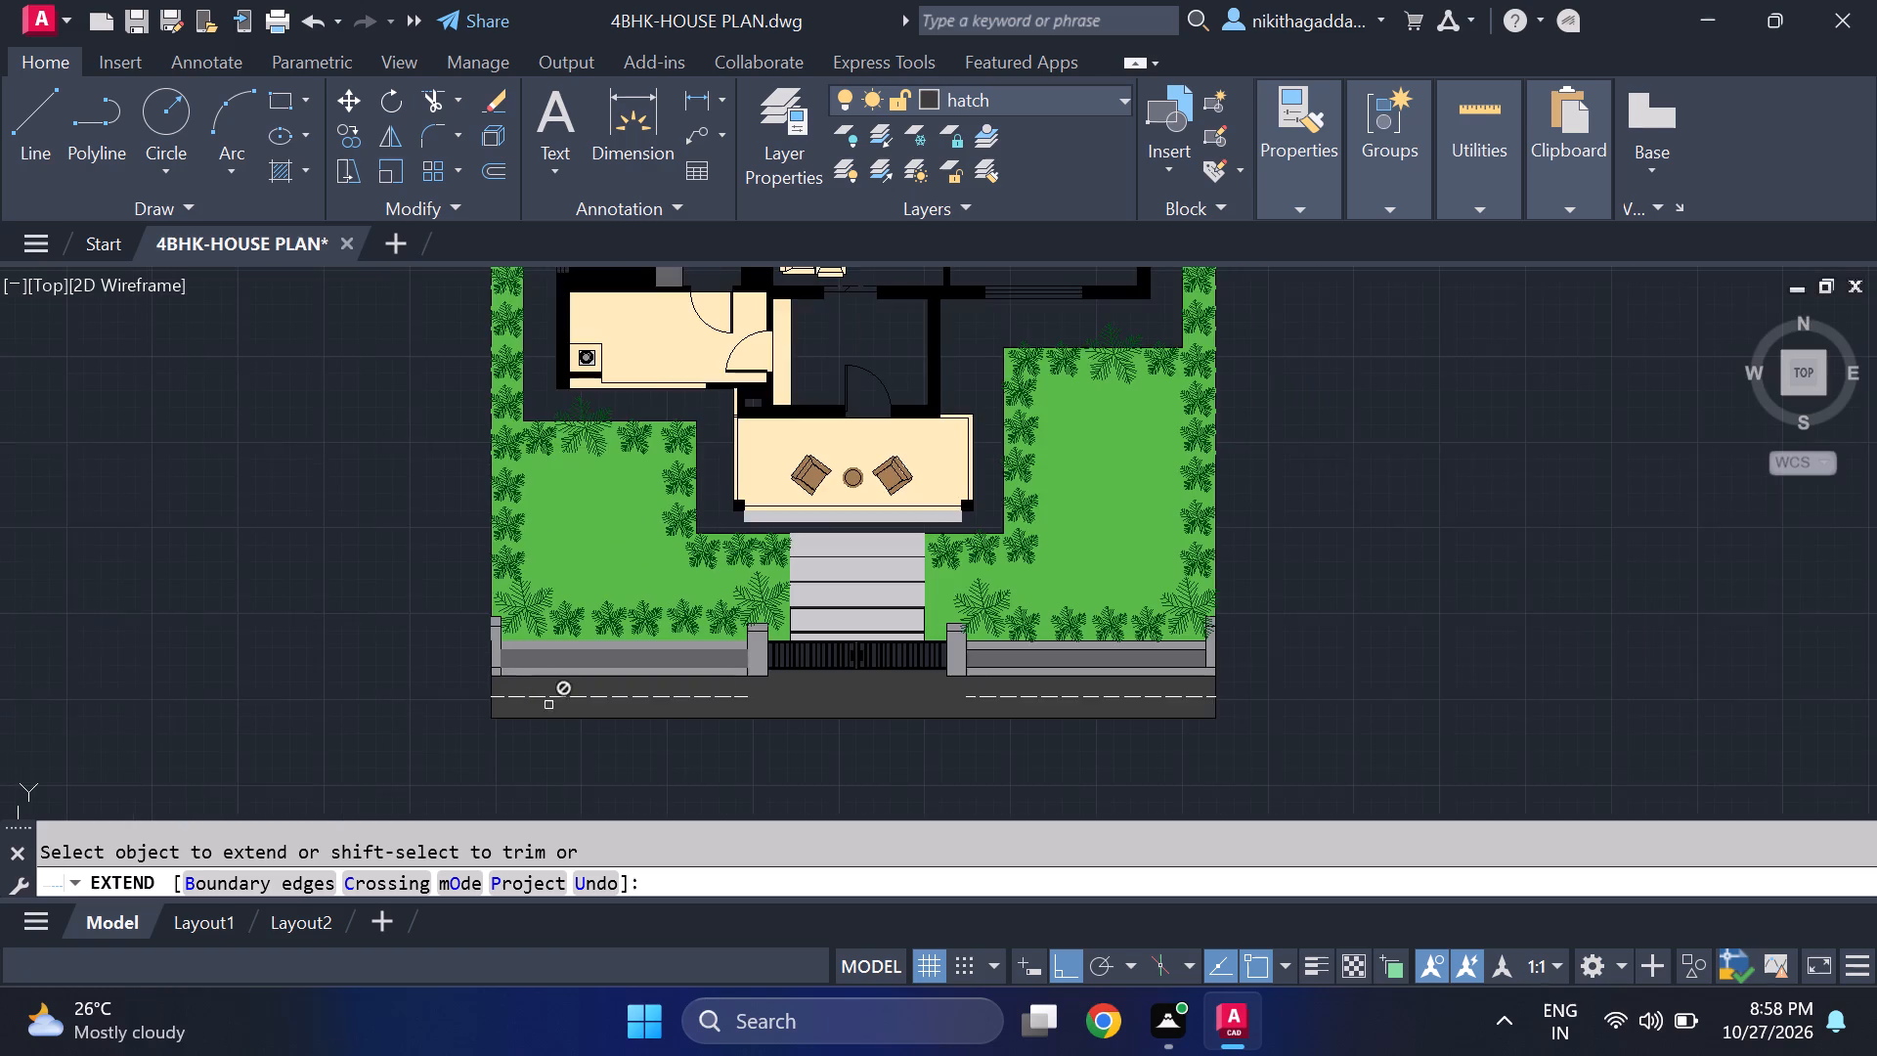
scroll(1419, 707, down, 2)
key(Escape)
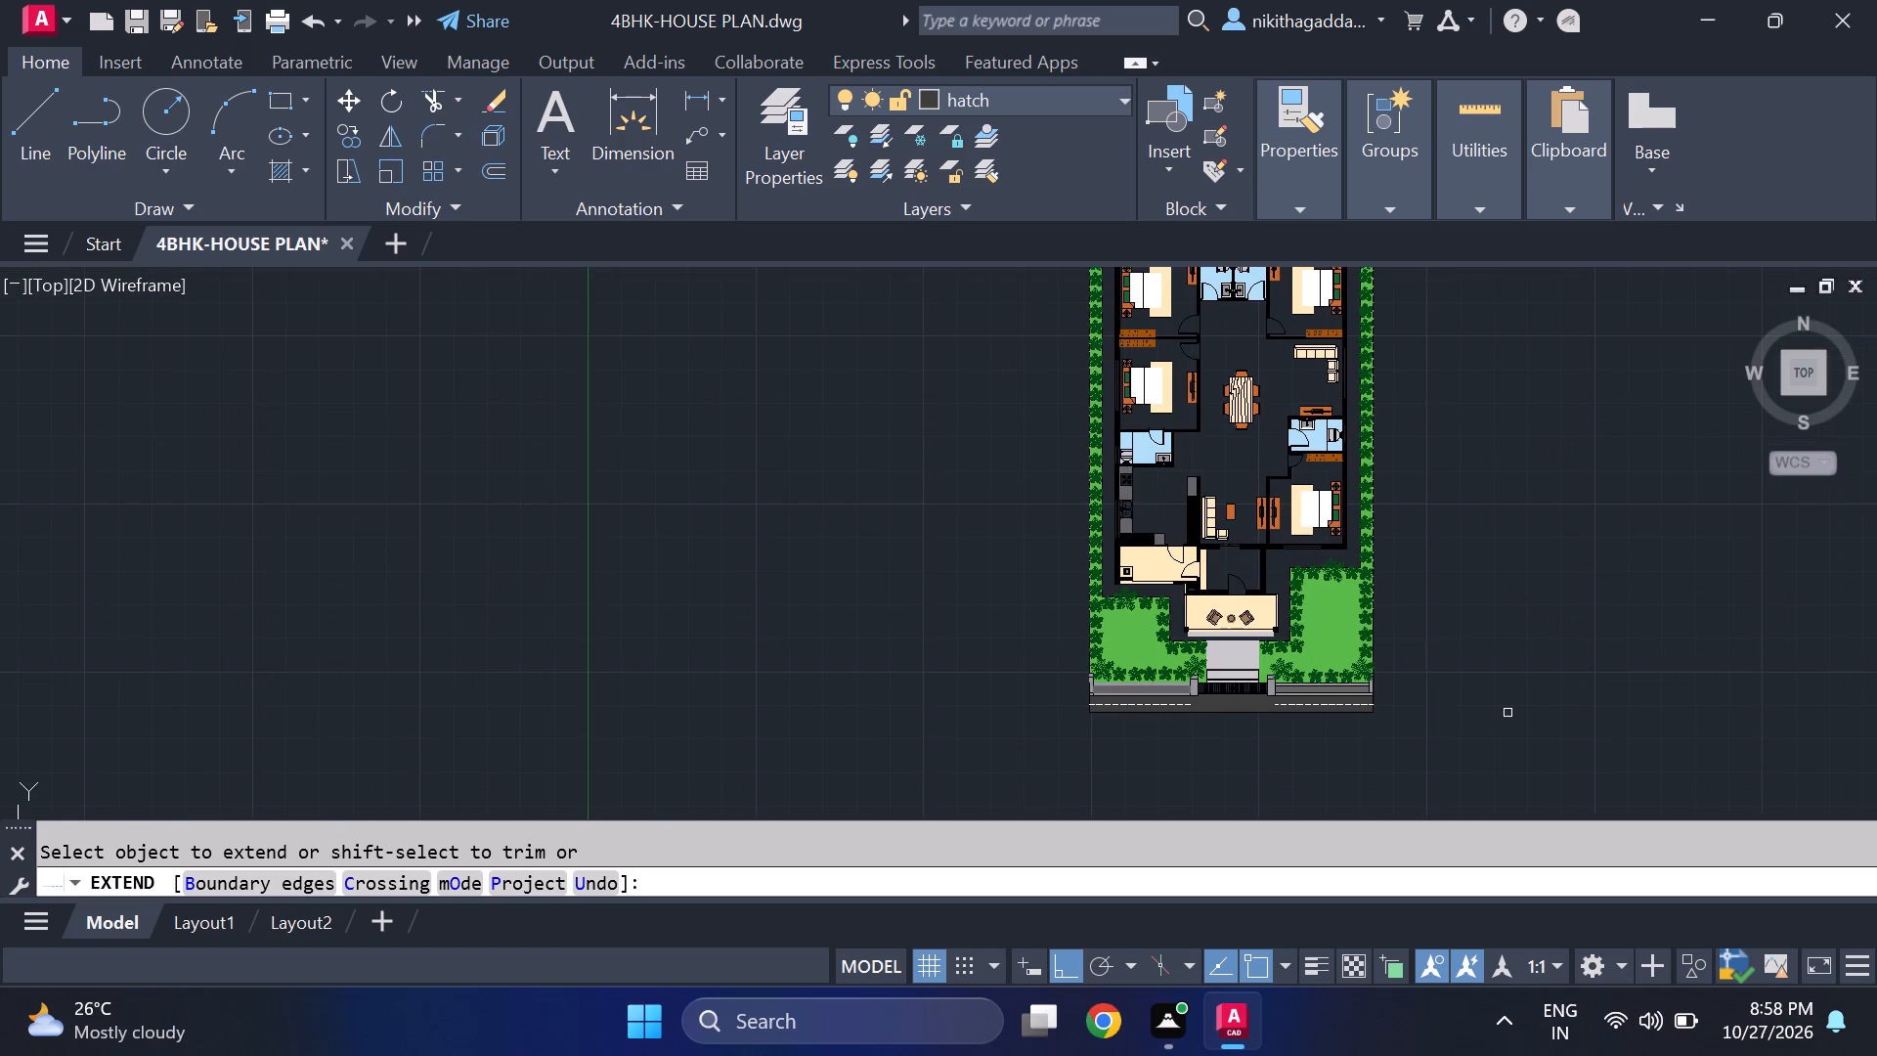
Scale up the washing machine symbol and its hatches in the utility room about the circle's centre to fill the surrounding square's height.
scroll(1297, 691, up, 3)
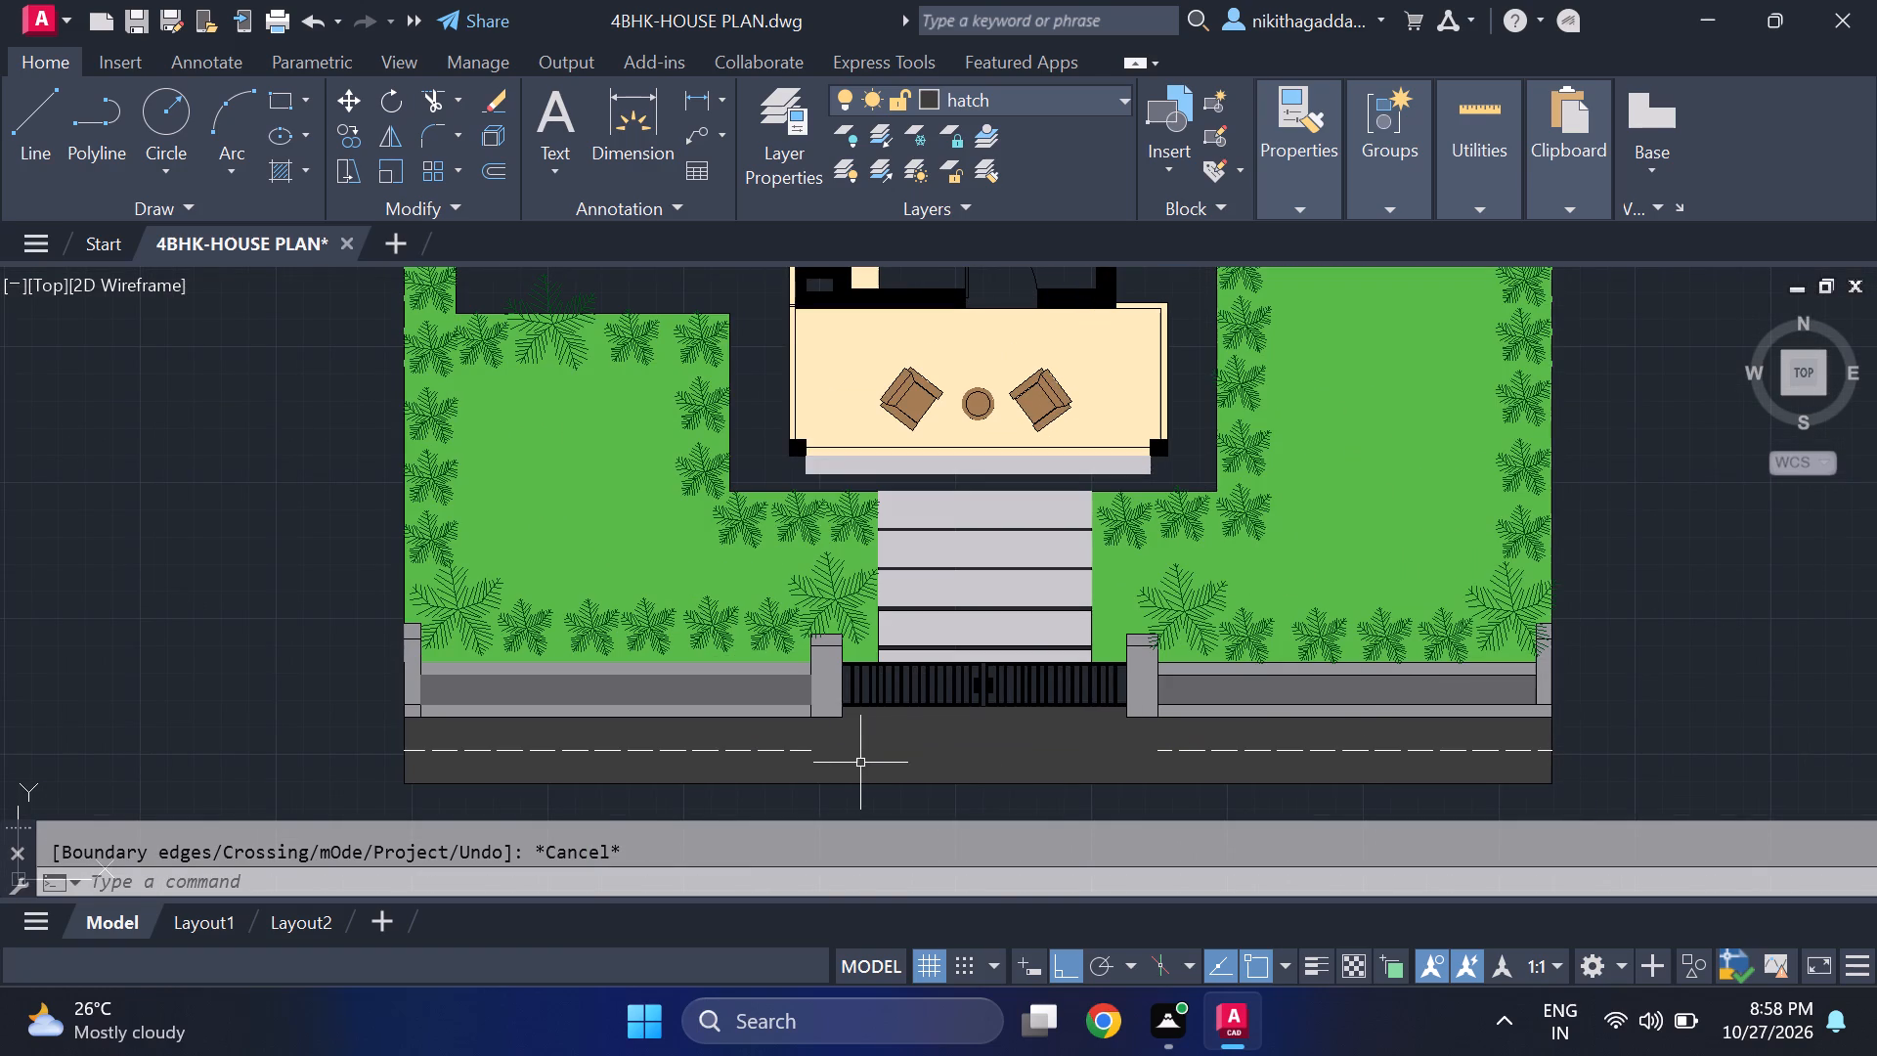
scroll(372, 689, up, 2)
scroll(415, 666, down, 2)
scroll(601, 633, down, 3)
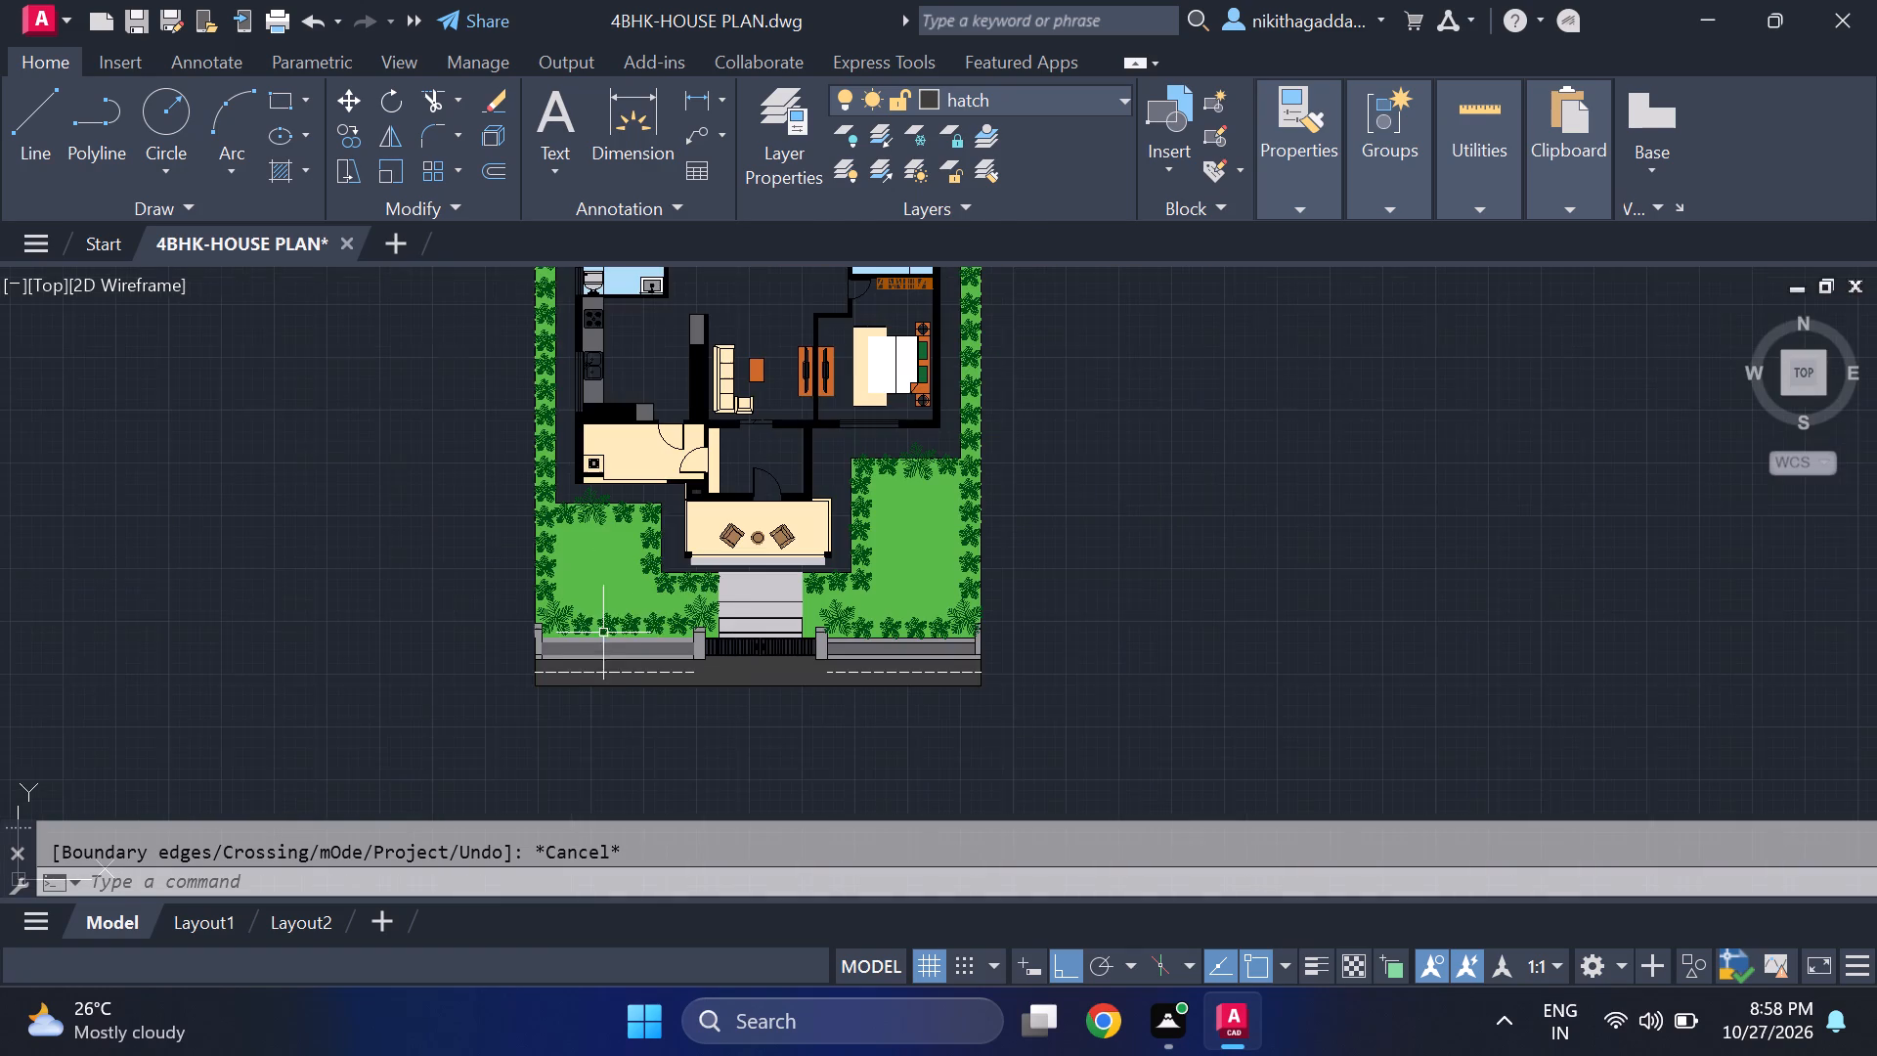
middle_drag(660, 576, 687, 737)
middle_drag(919, 608, 947, 707)
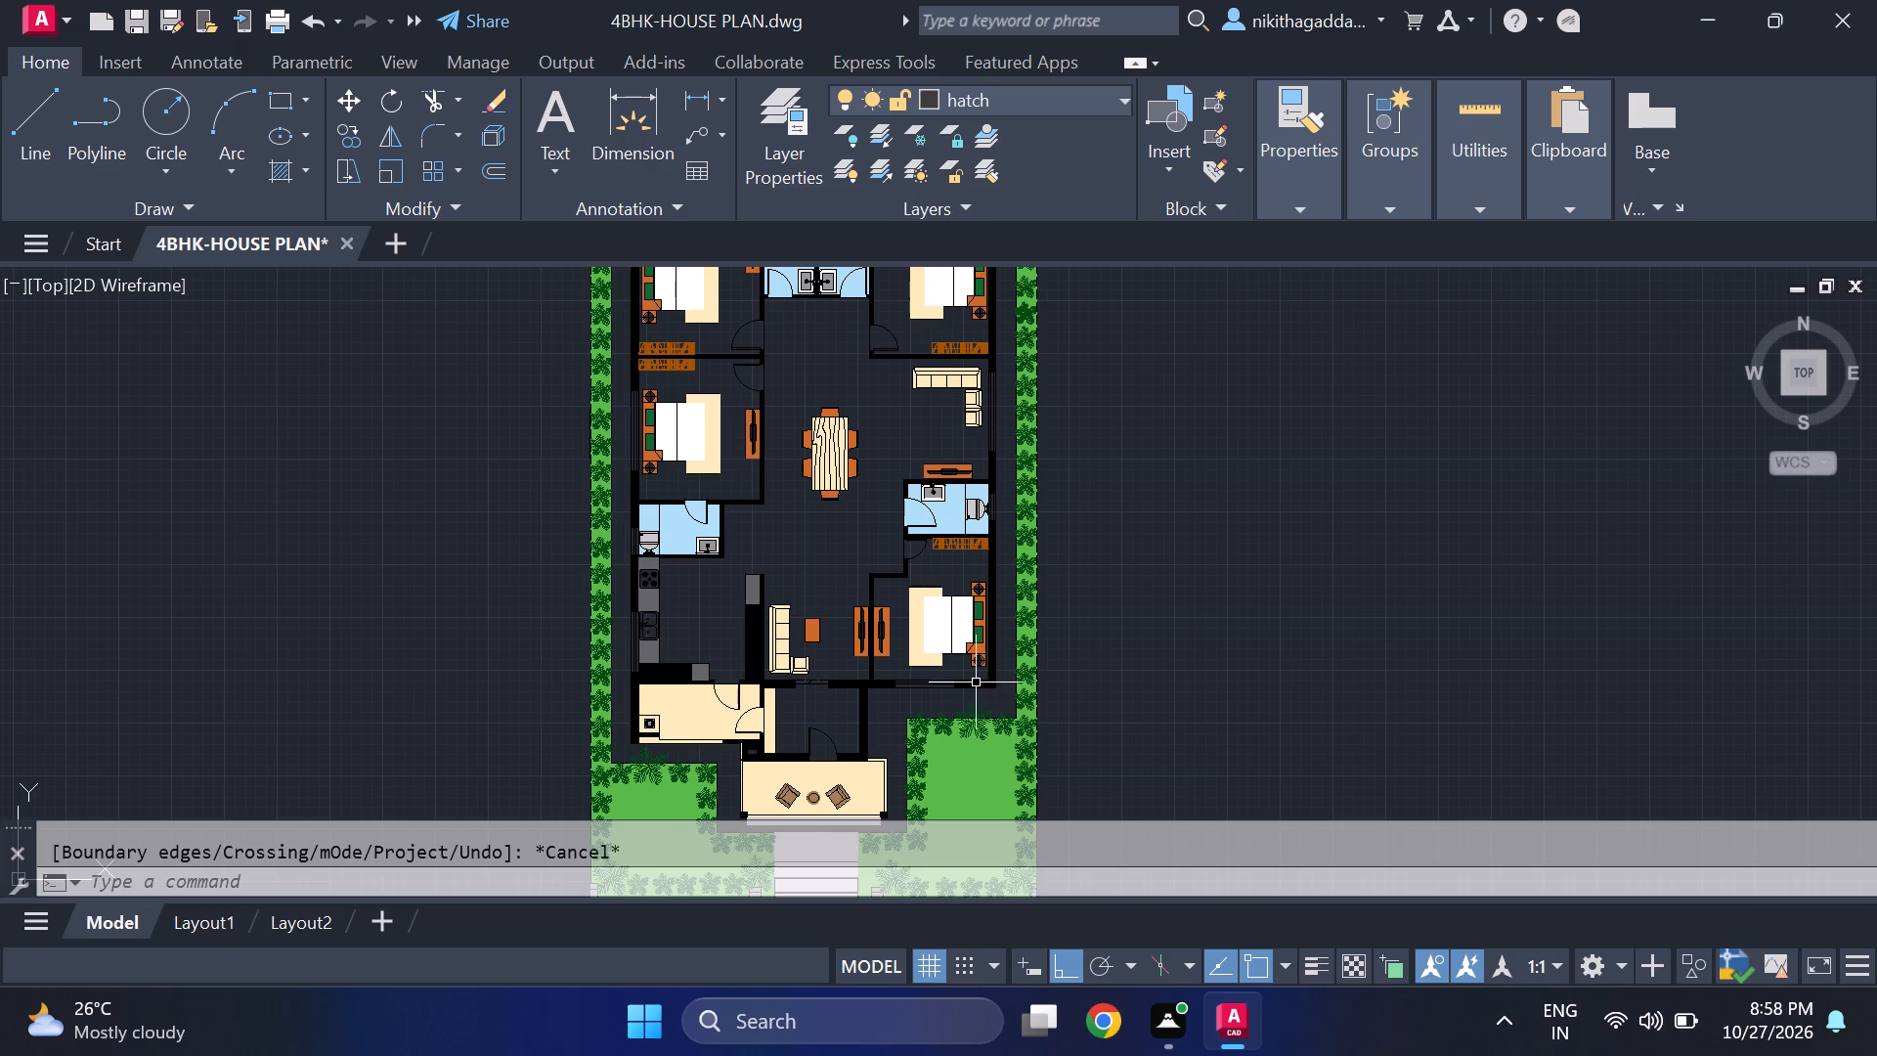
scroll(674, 732, up, 5)
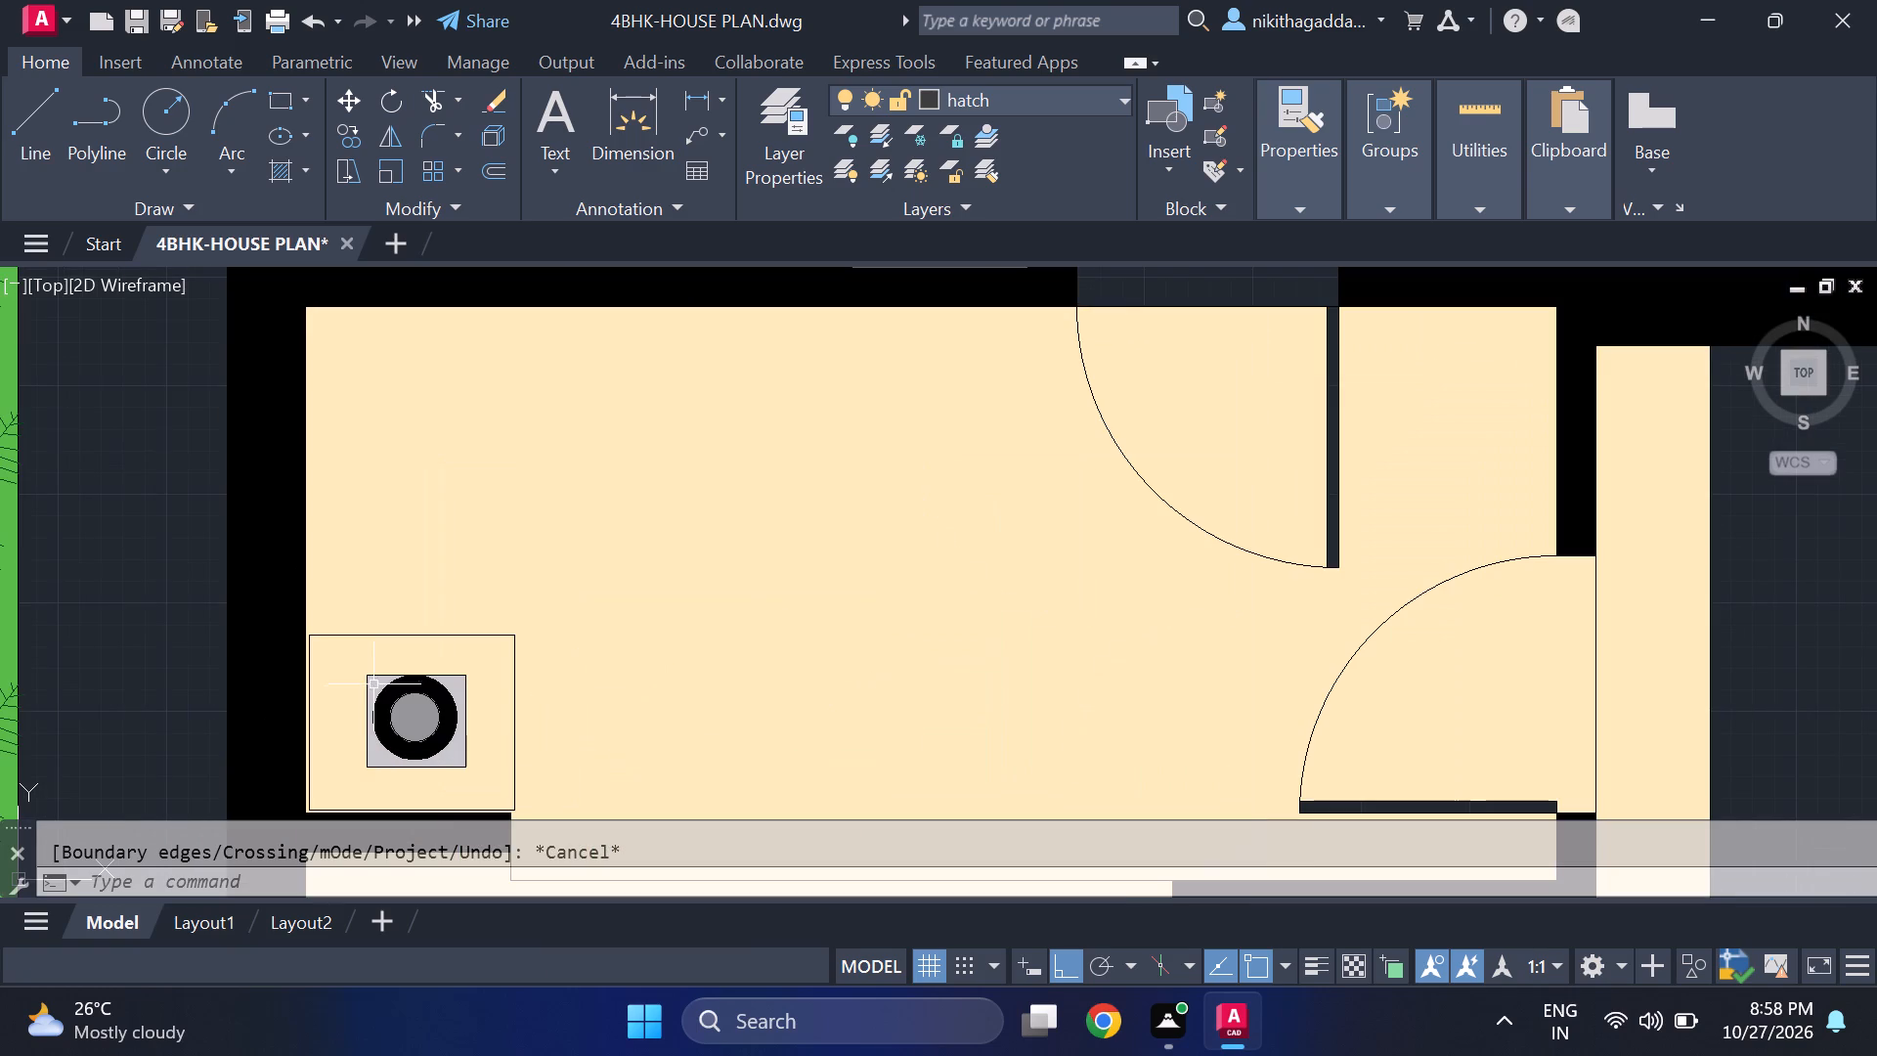
scroll(419, 691, down, 3)
middle_drag(609, 658, 568, 605)
scroll(334, 647, up, 3)
scroll(465, 615, up, 1)
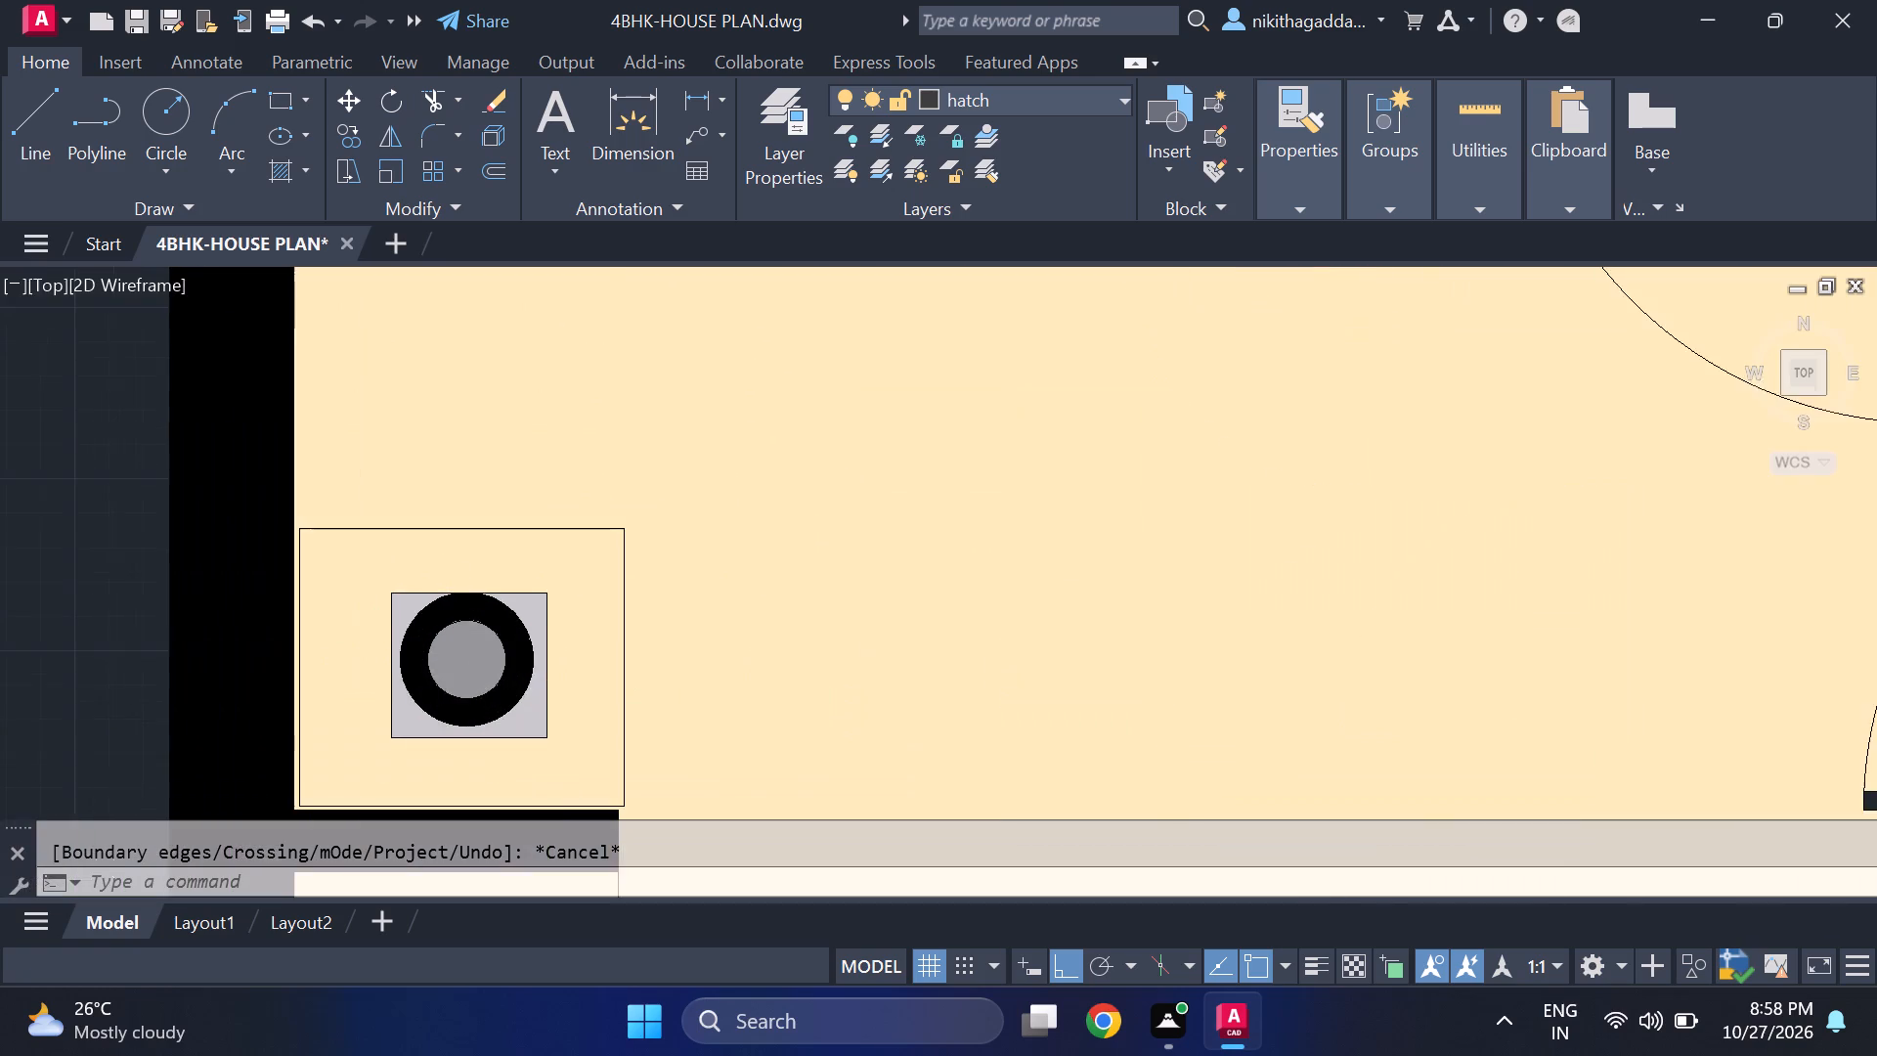
scroll(465, 614, up, 1)
click(478, 597)
click(371, 607)
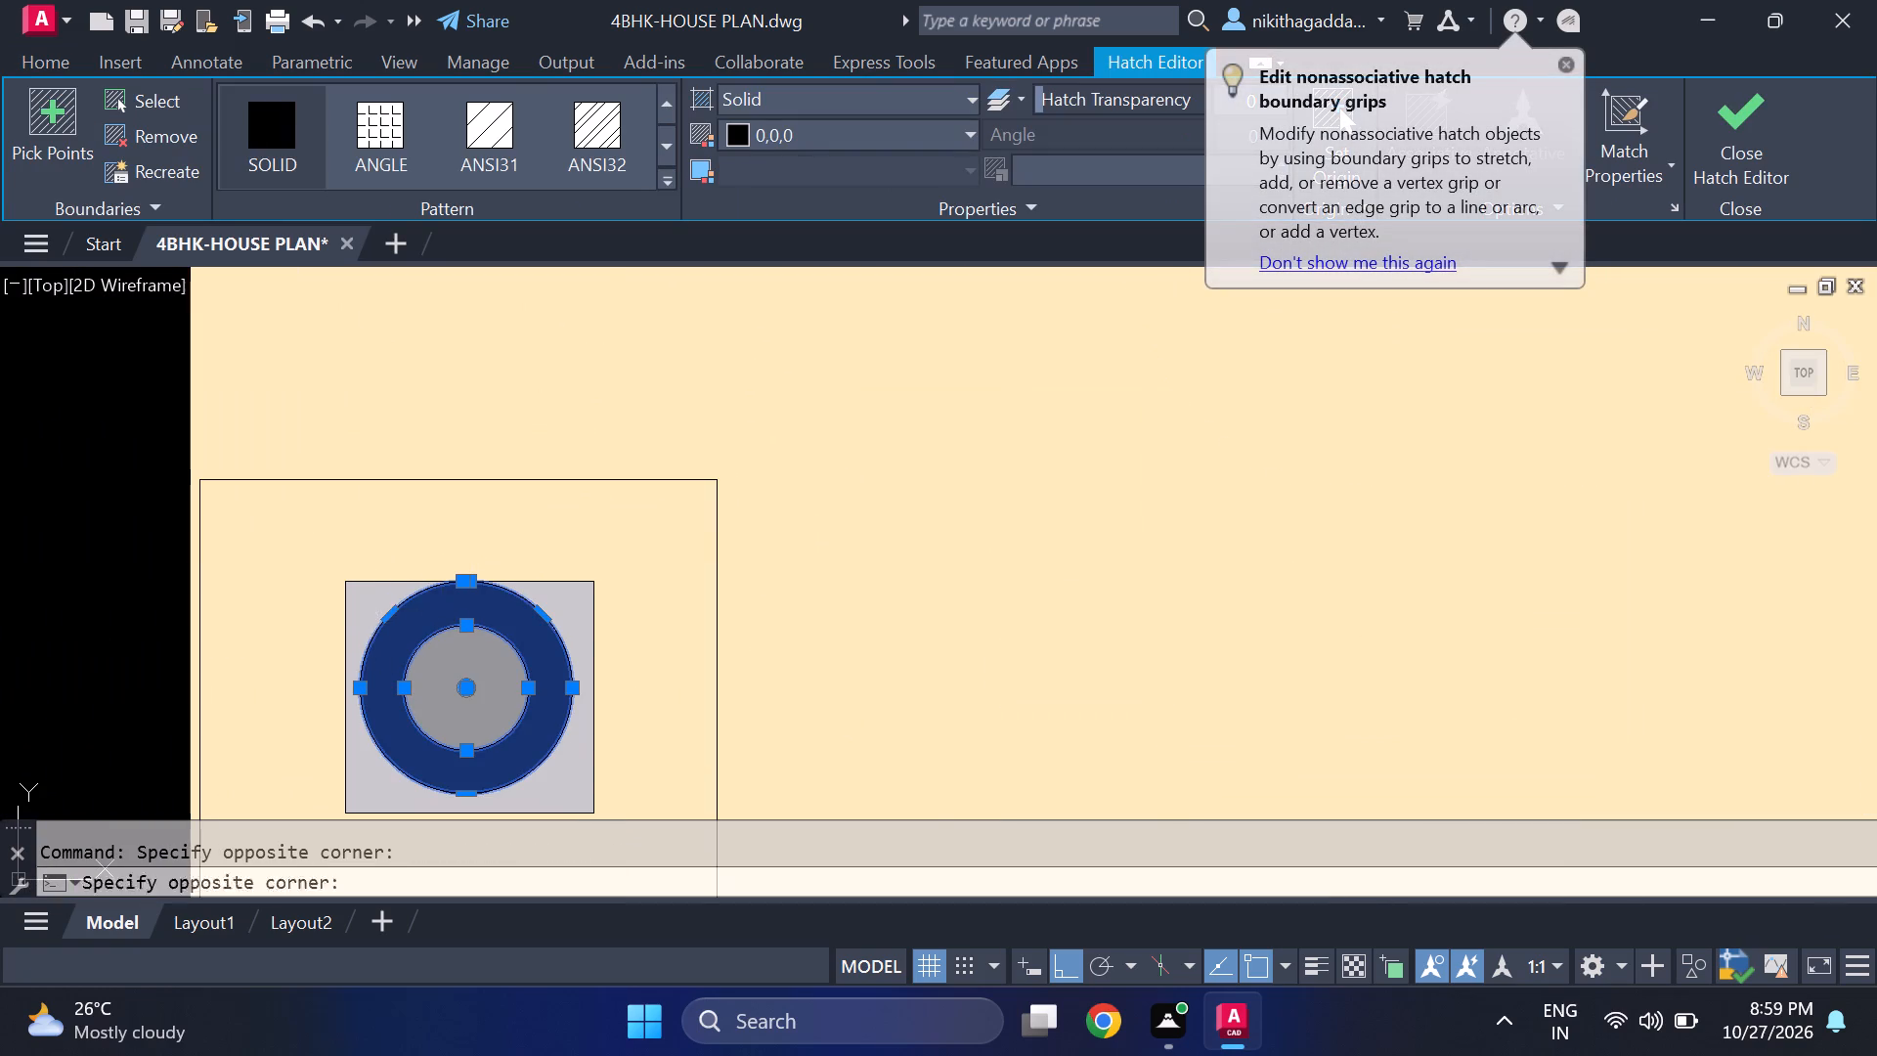
scroll(367, 593, up, 3)
scroll(375, 556, down, 5)
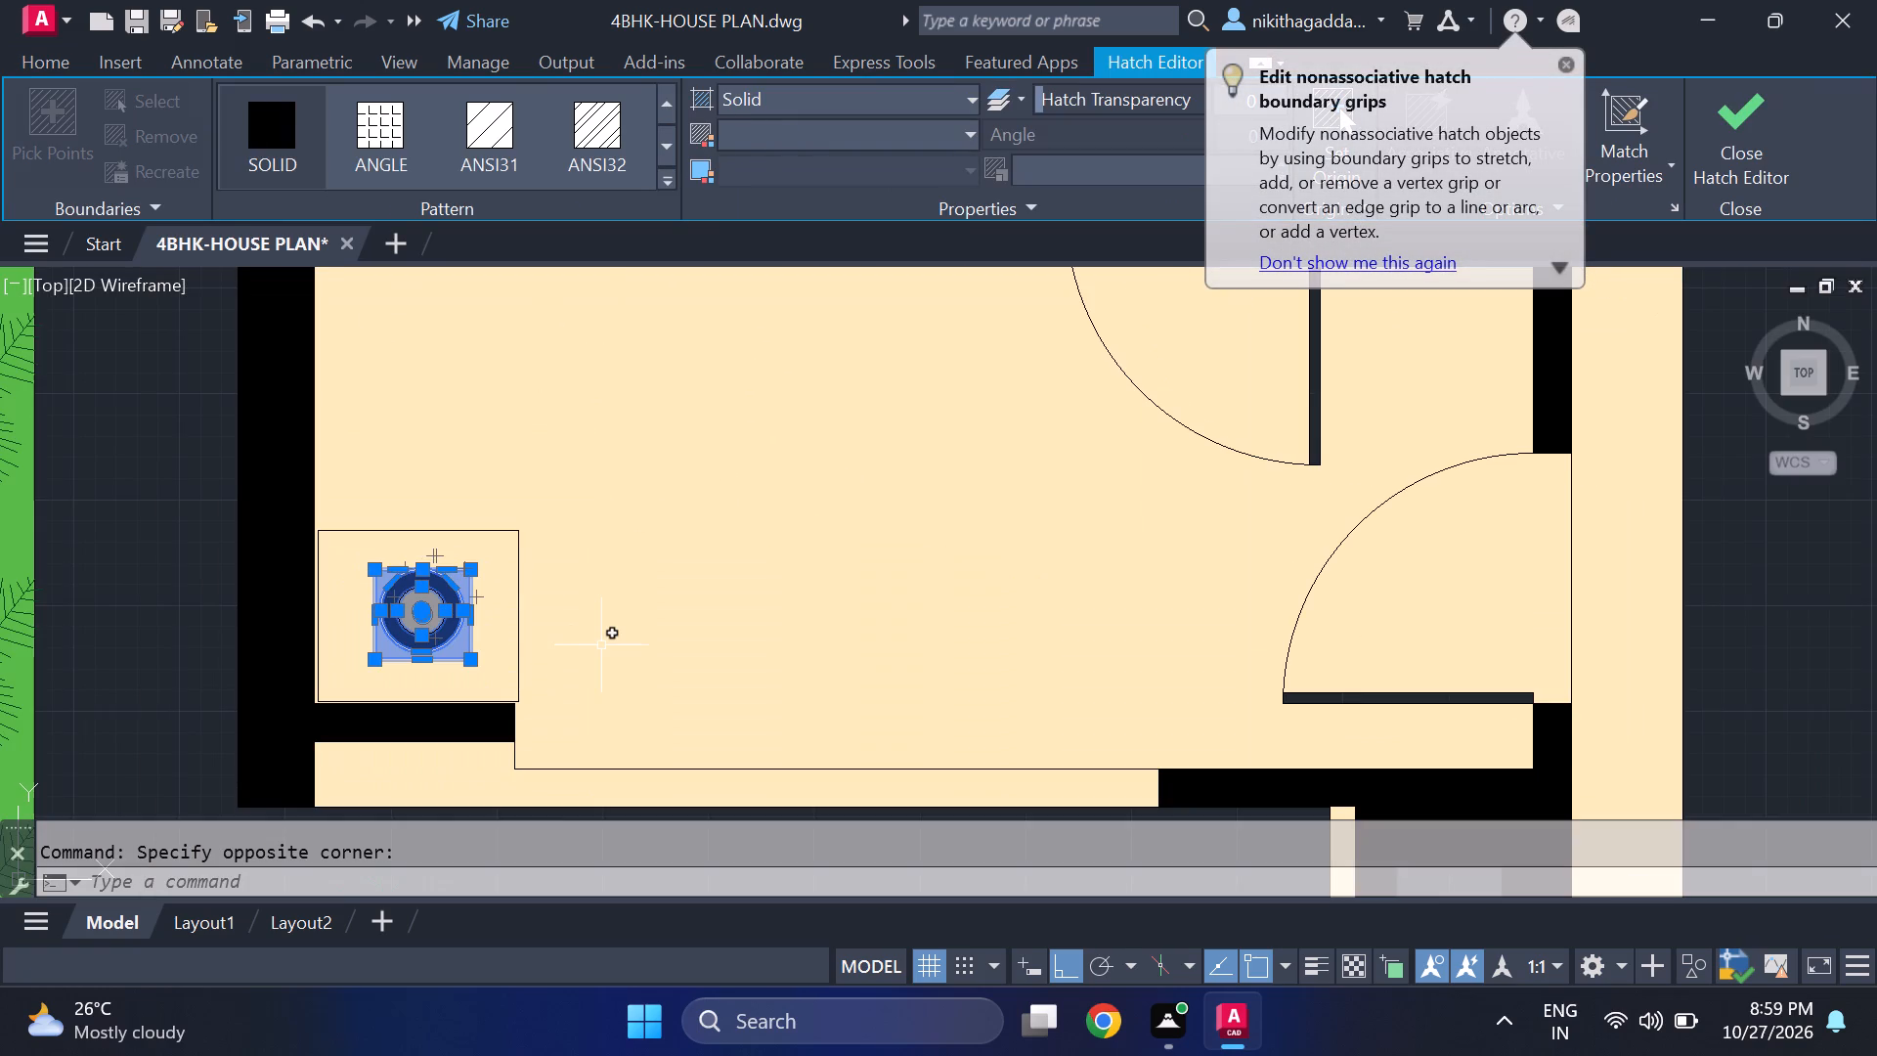
text(scale)
key(Return)
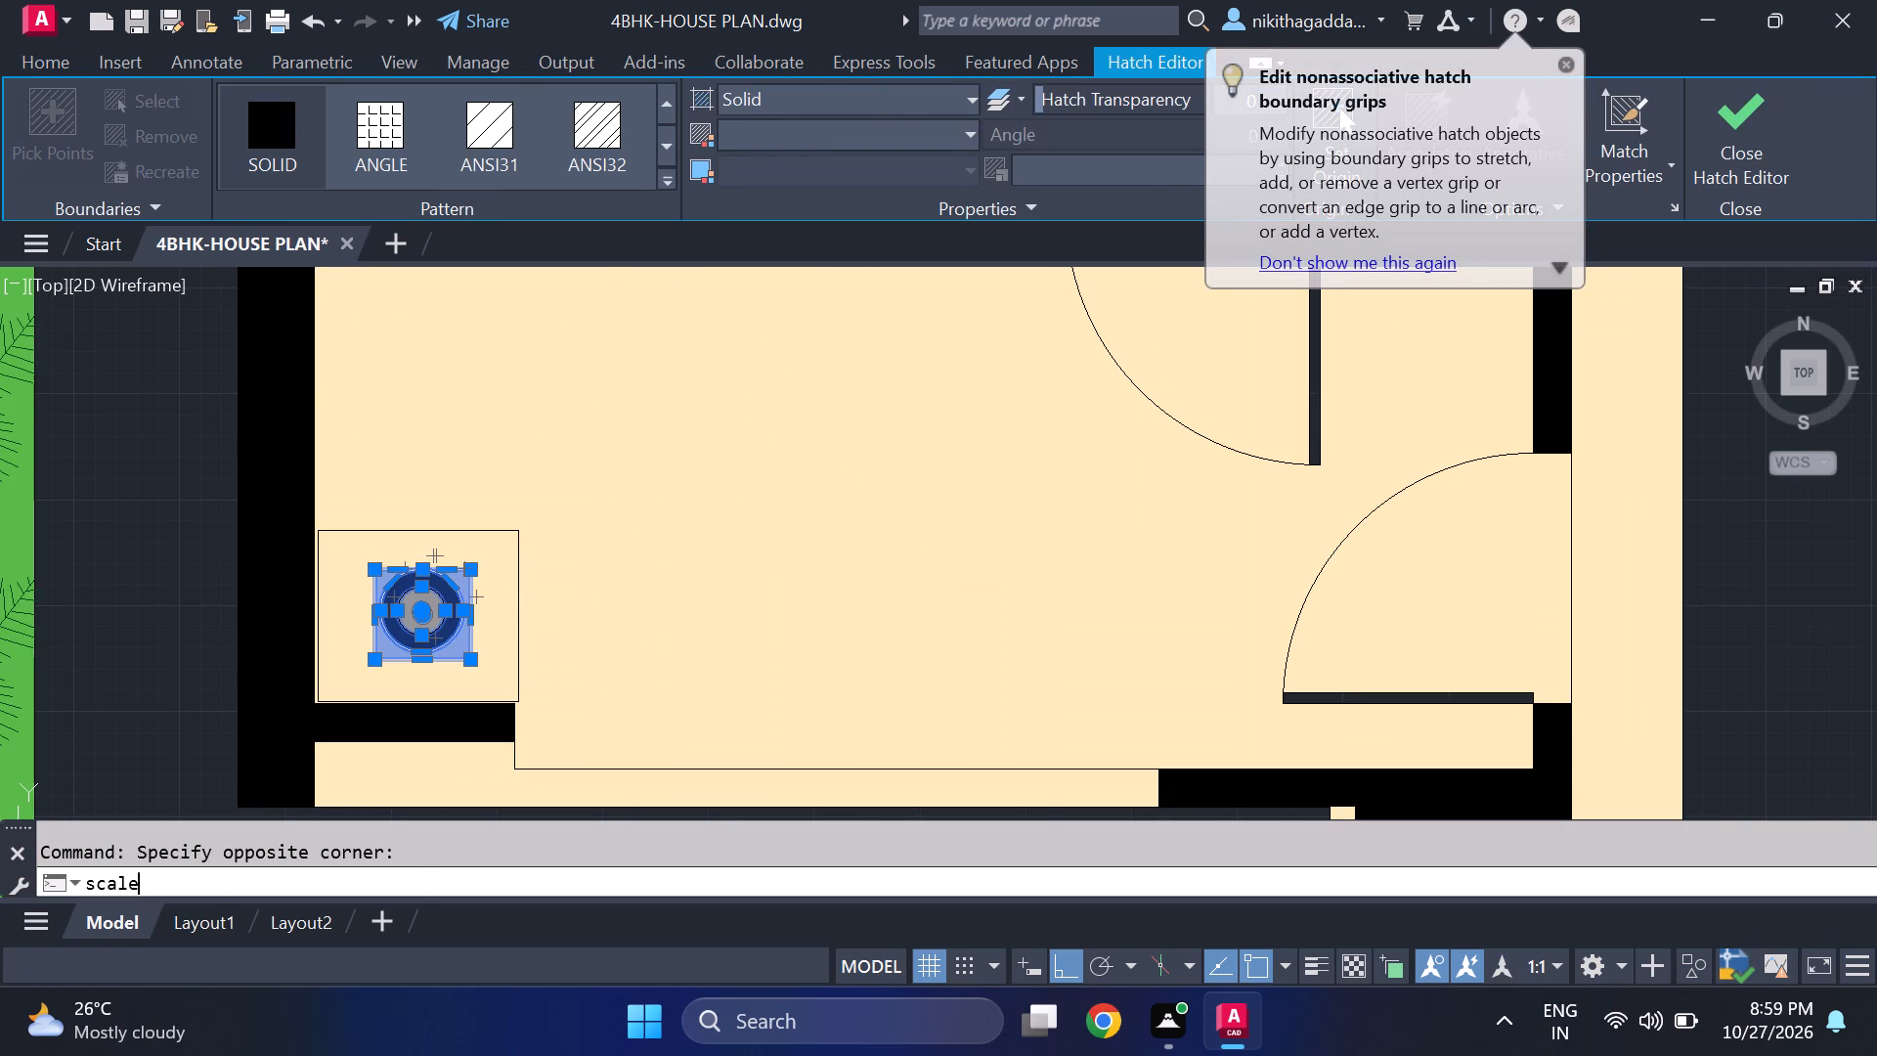
click(419, 609)
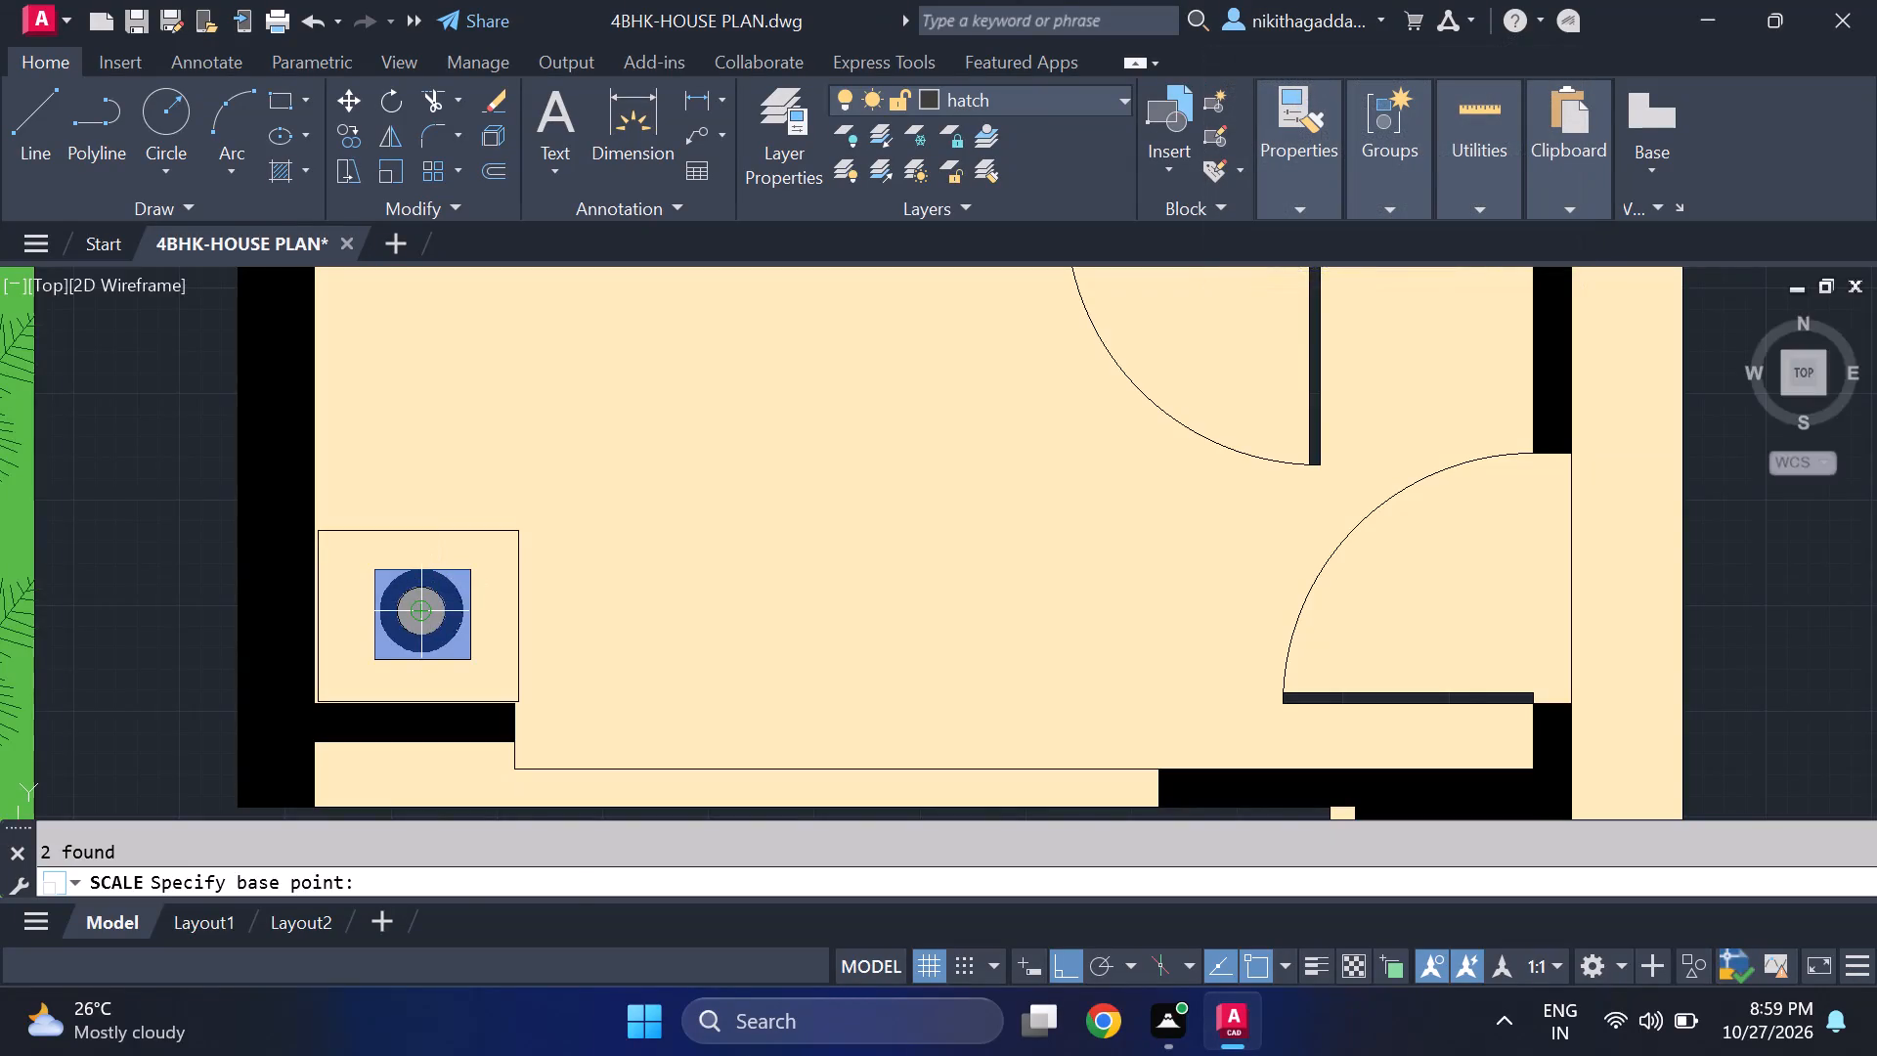
scroll(383, 520, up, 2)
click(383, 520)
scroll(409, 523, down, 4)
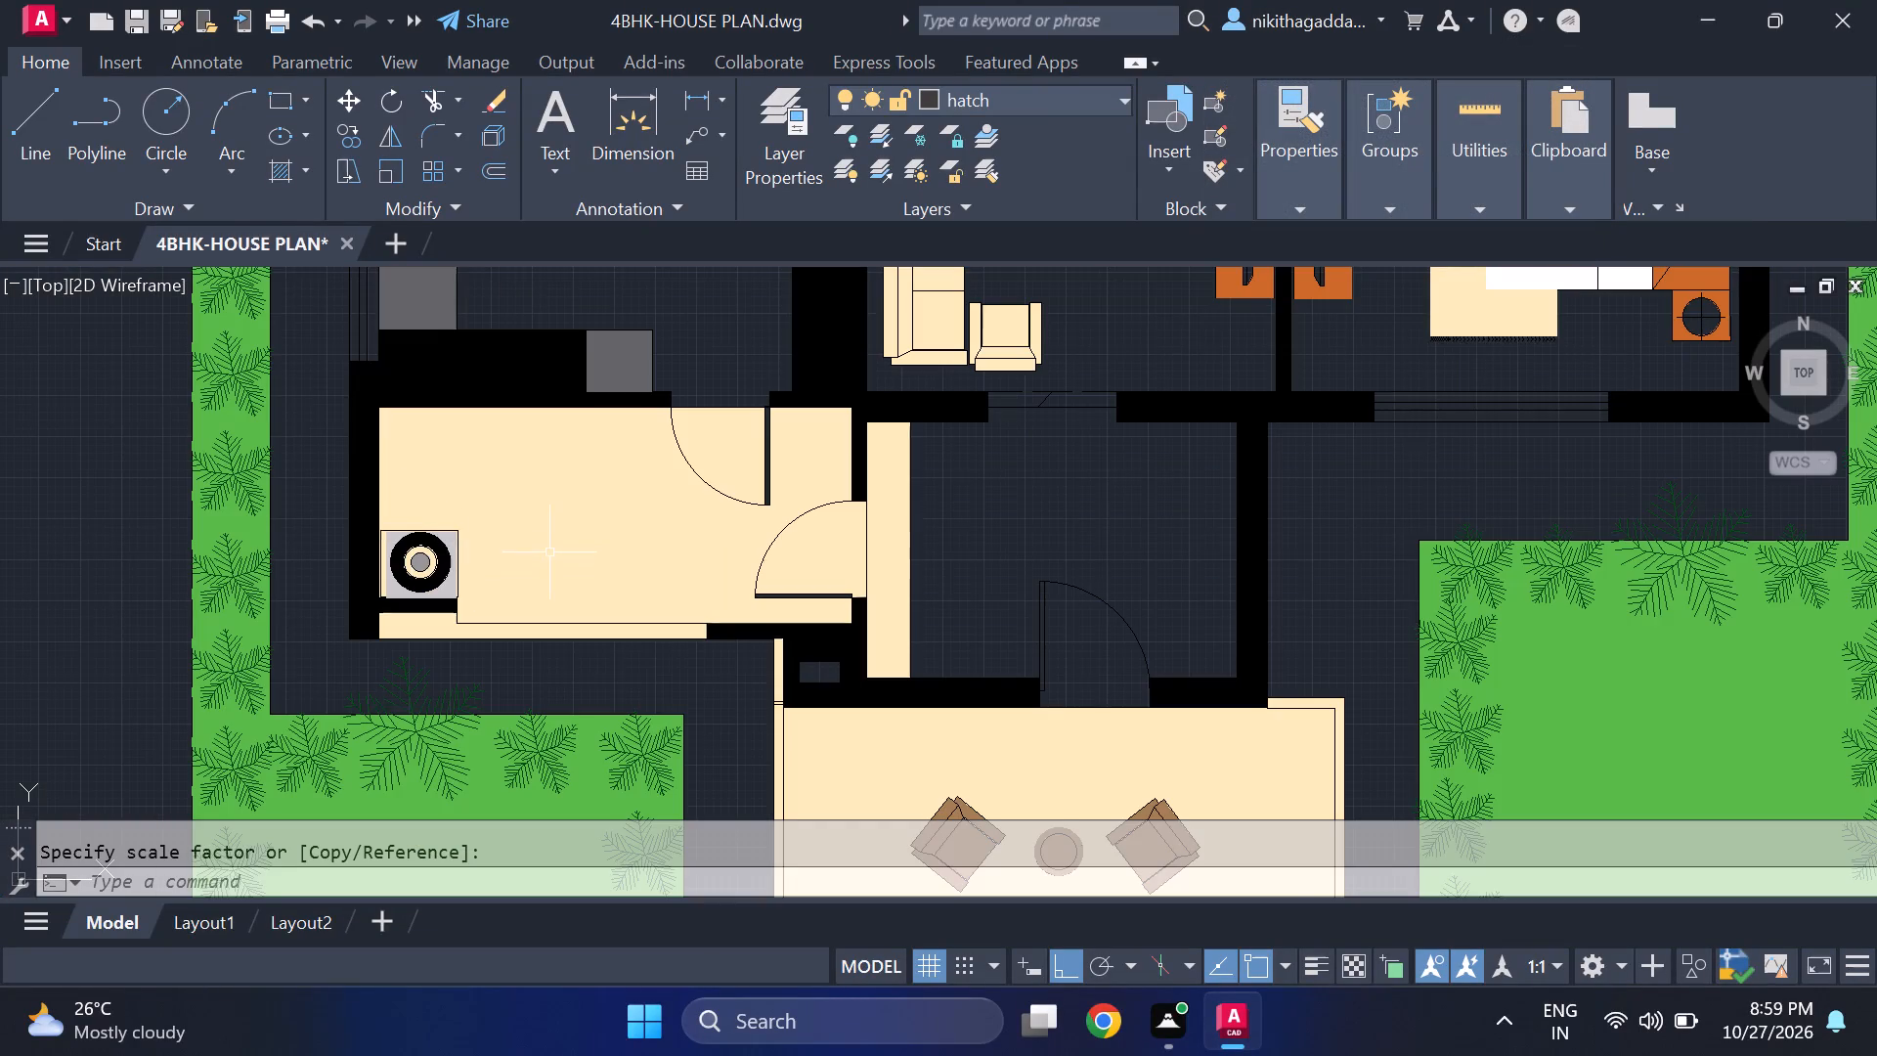
Review the whole plan from the utility room and kitchen through the living and dining areas to the rear bedrooms and hedges.
scroll(429, 576, up, 2)
scroll(450, 601, down, 2)
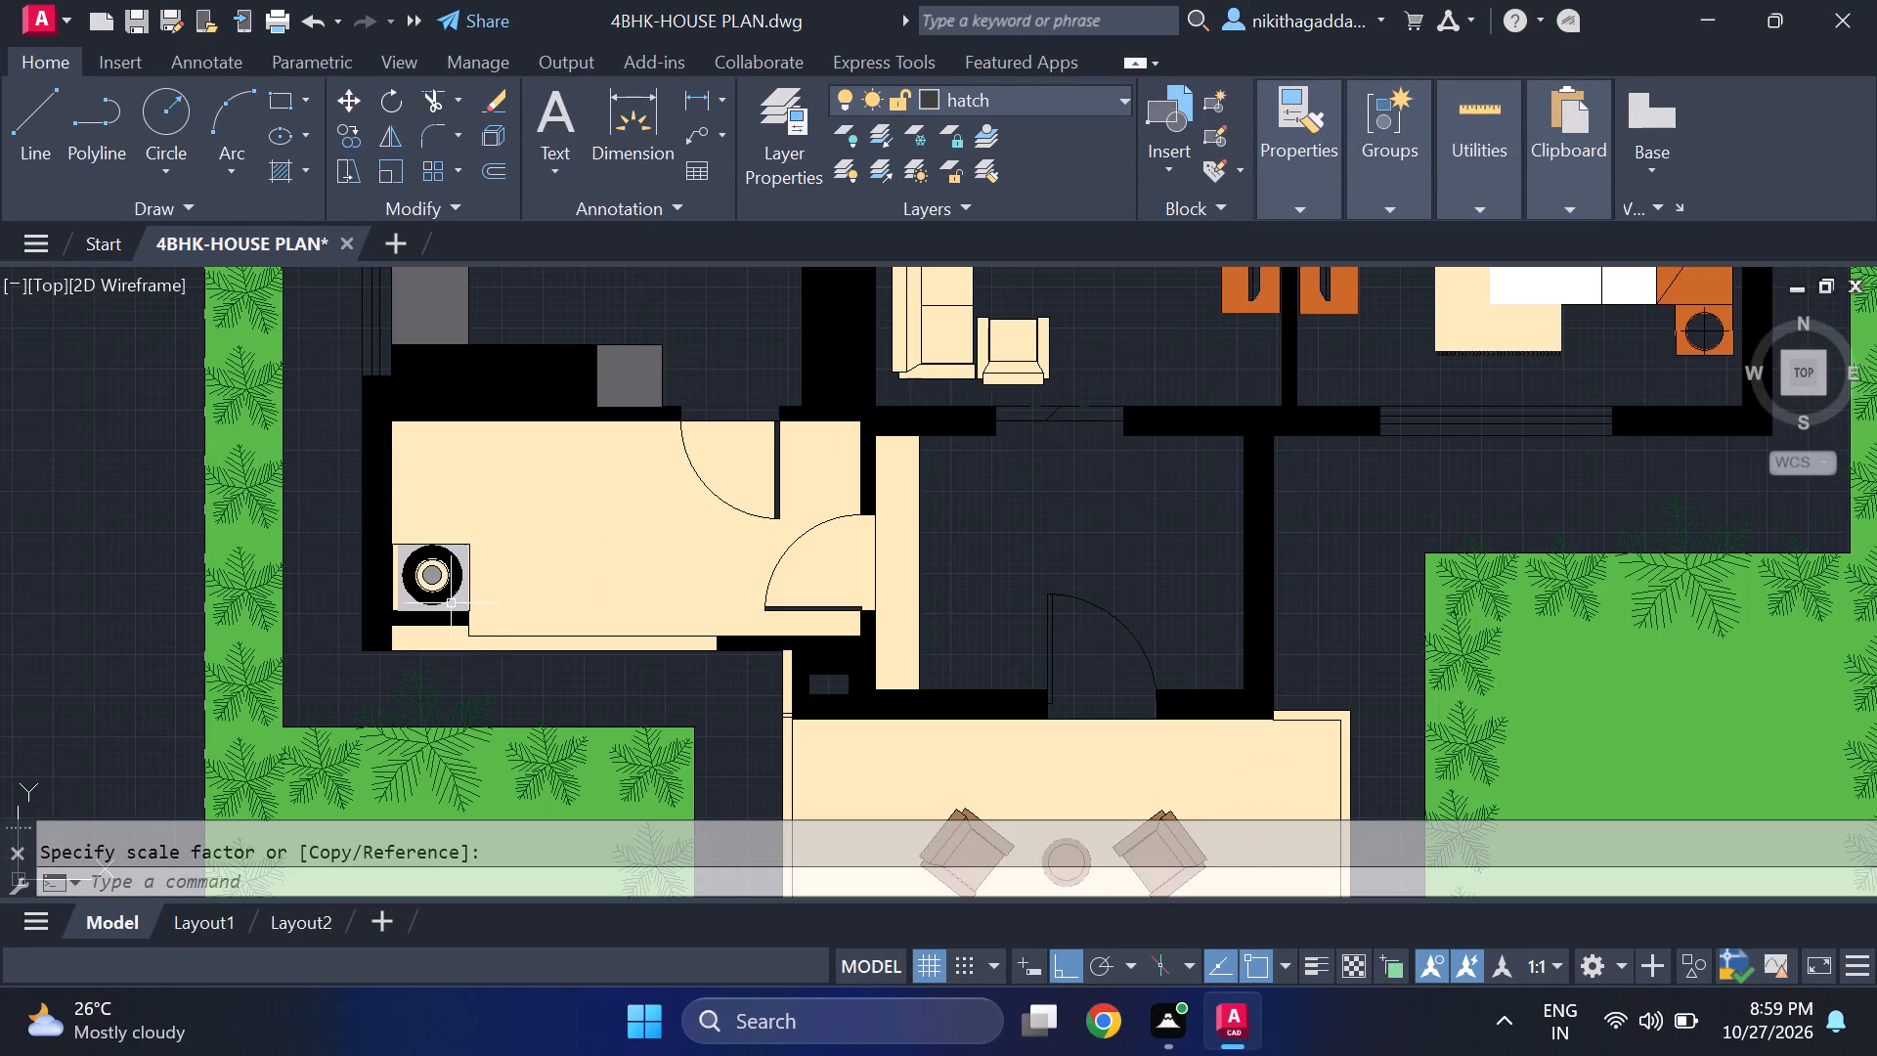
scroll(461, 601, down, 3)
scroll(487, 584, up, 2)
middle_drag(565, 629, 583, 729)
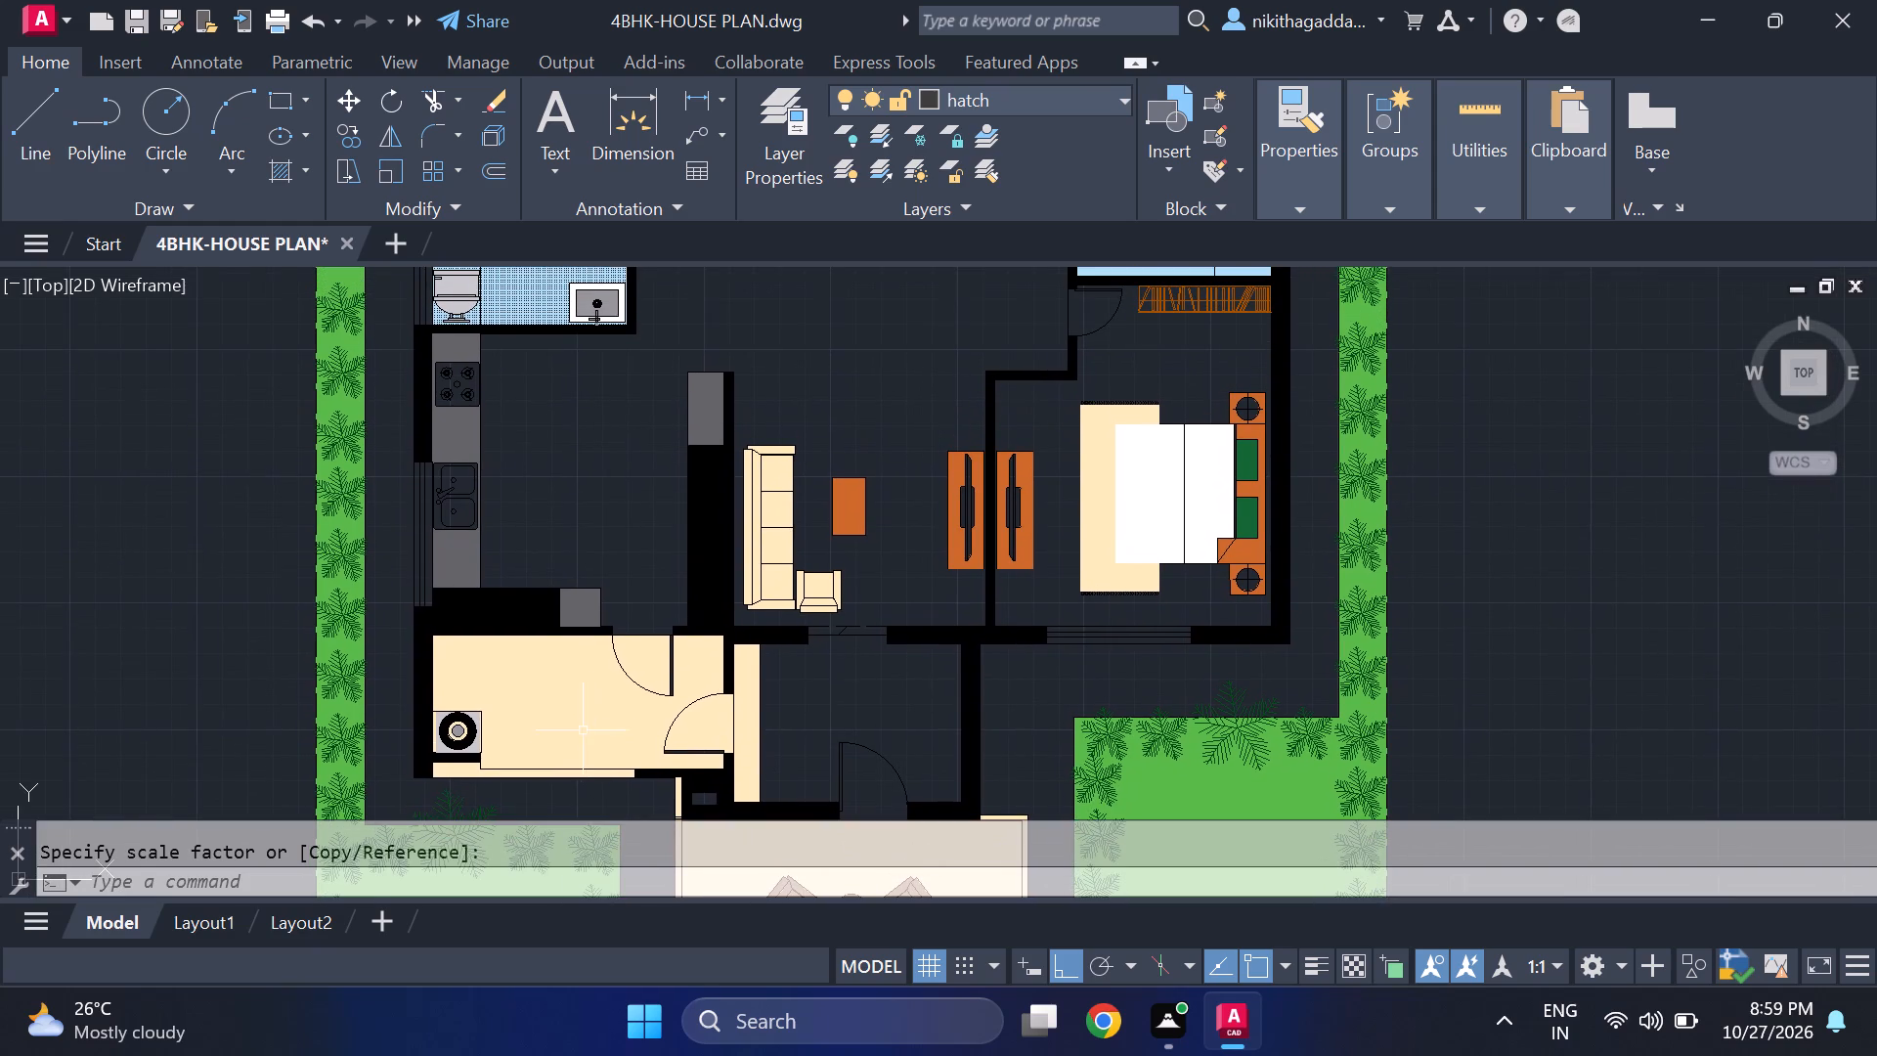
middle_drag(1023, 654, 1031, 708)
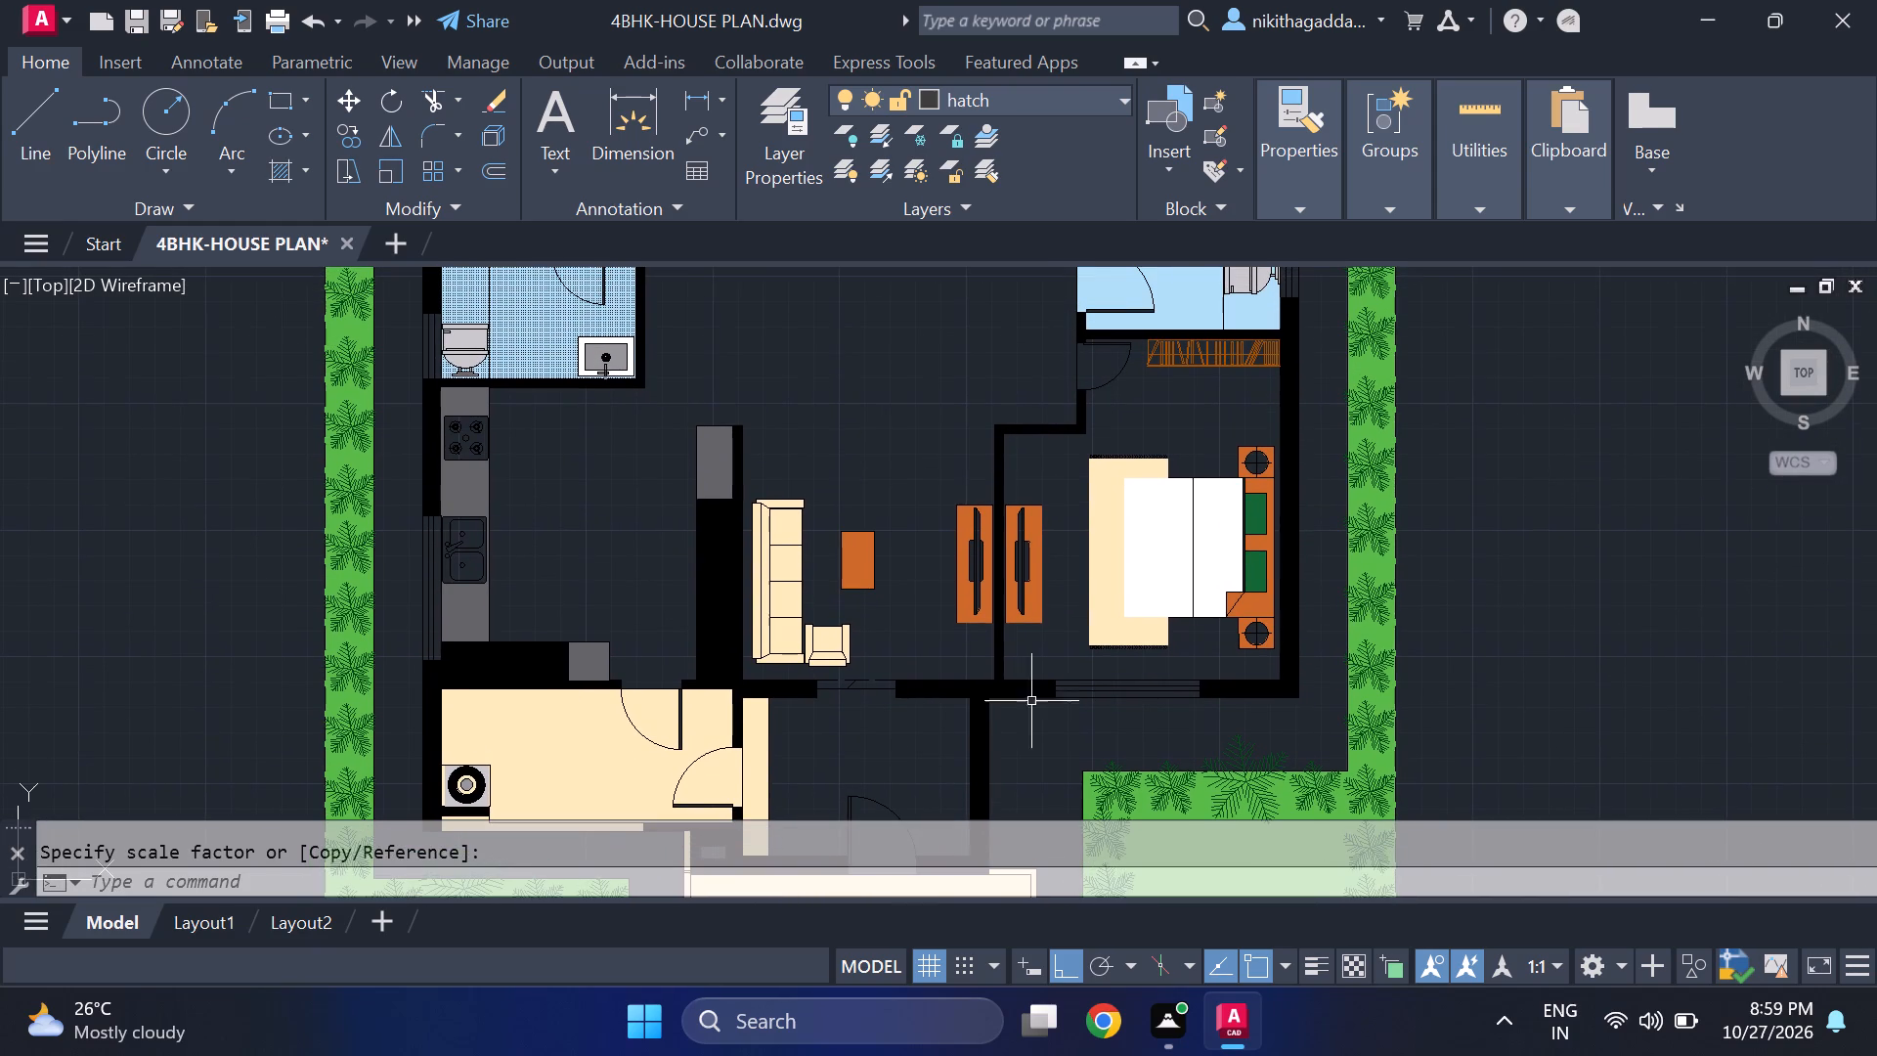
scroll(1047, 660, down, 1)
middle_drag(1008, 449, 1021, 624)
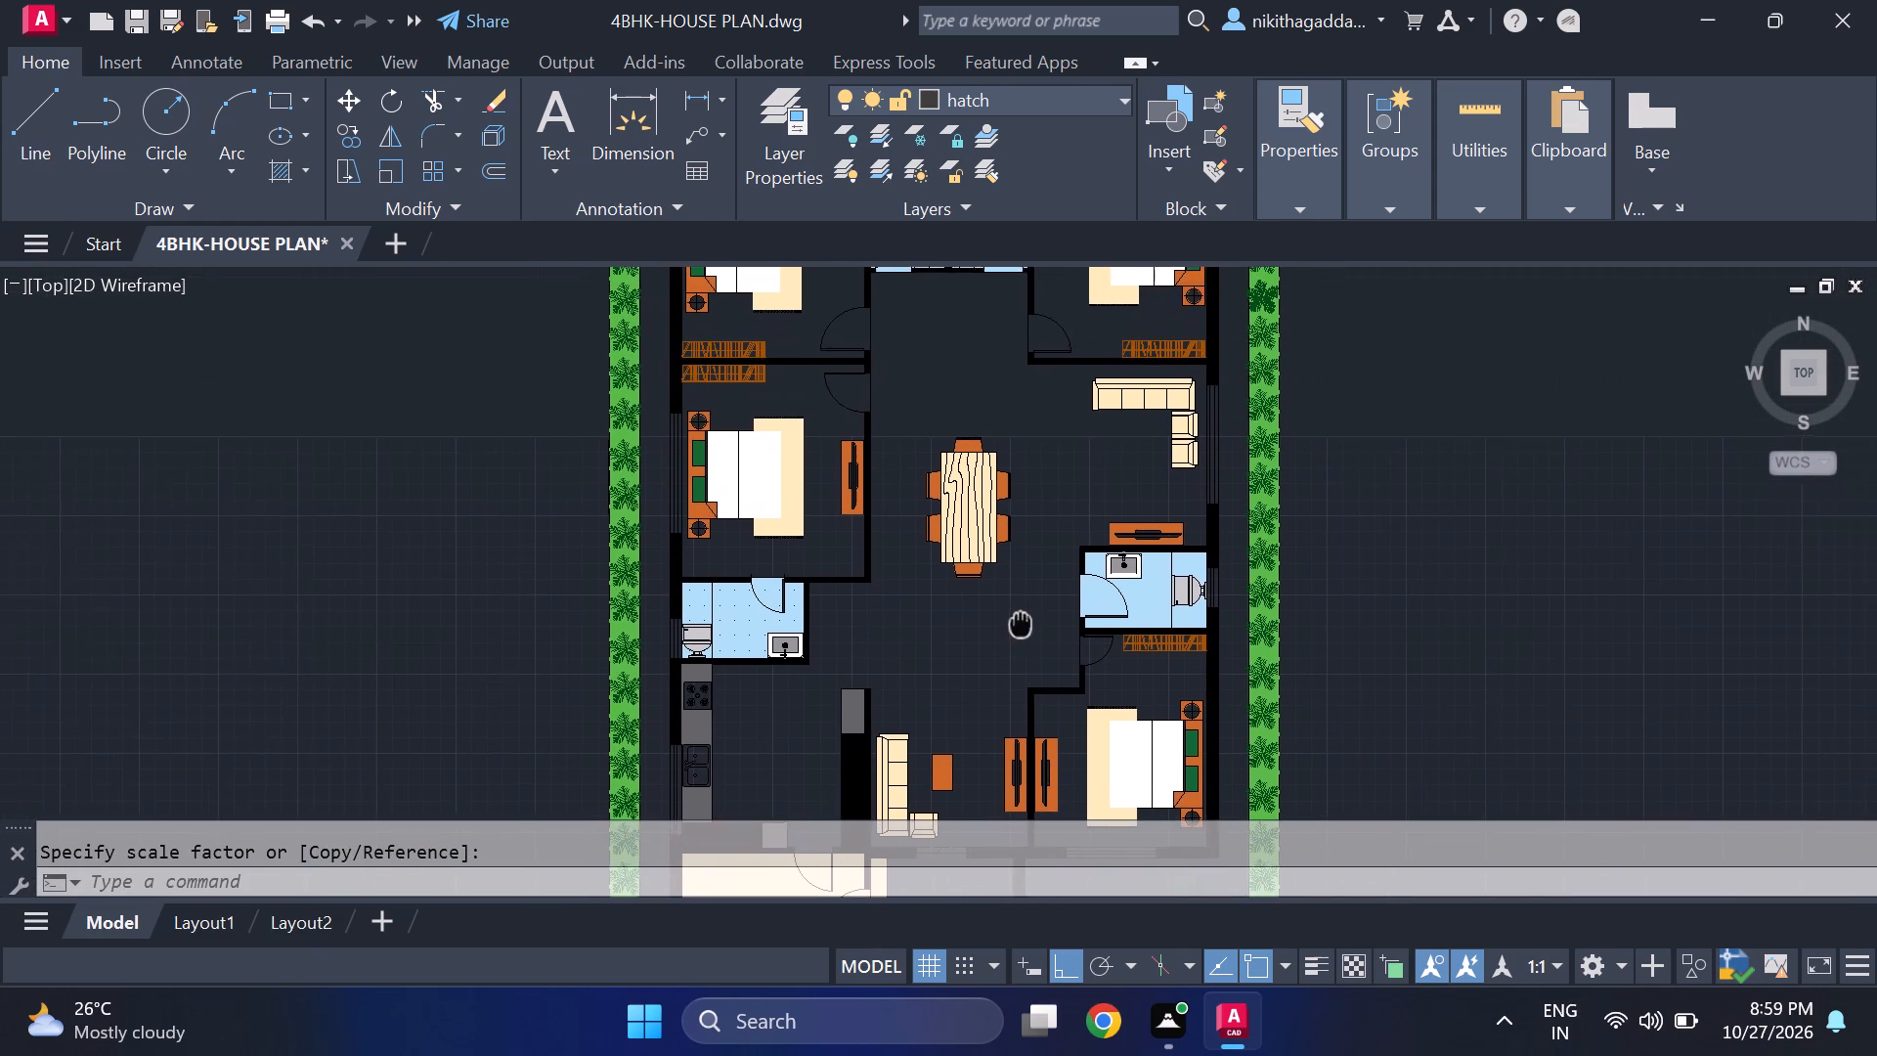
middle_drag(1021, 624, 1015, 625)
middle_drag(1005, 604, 949, 471)
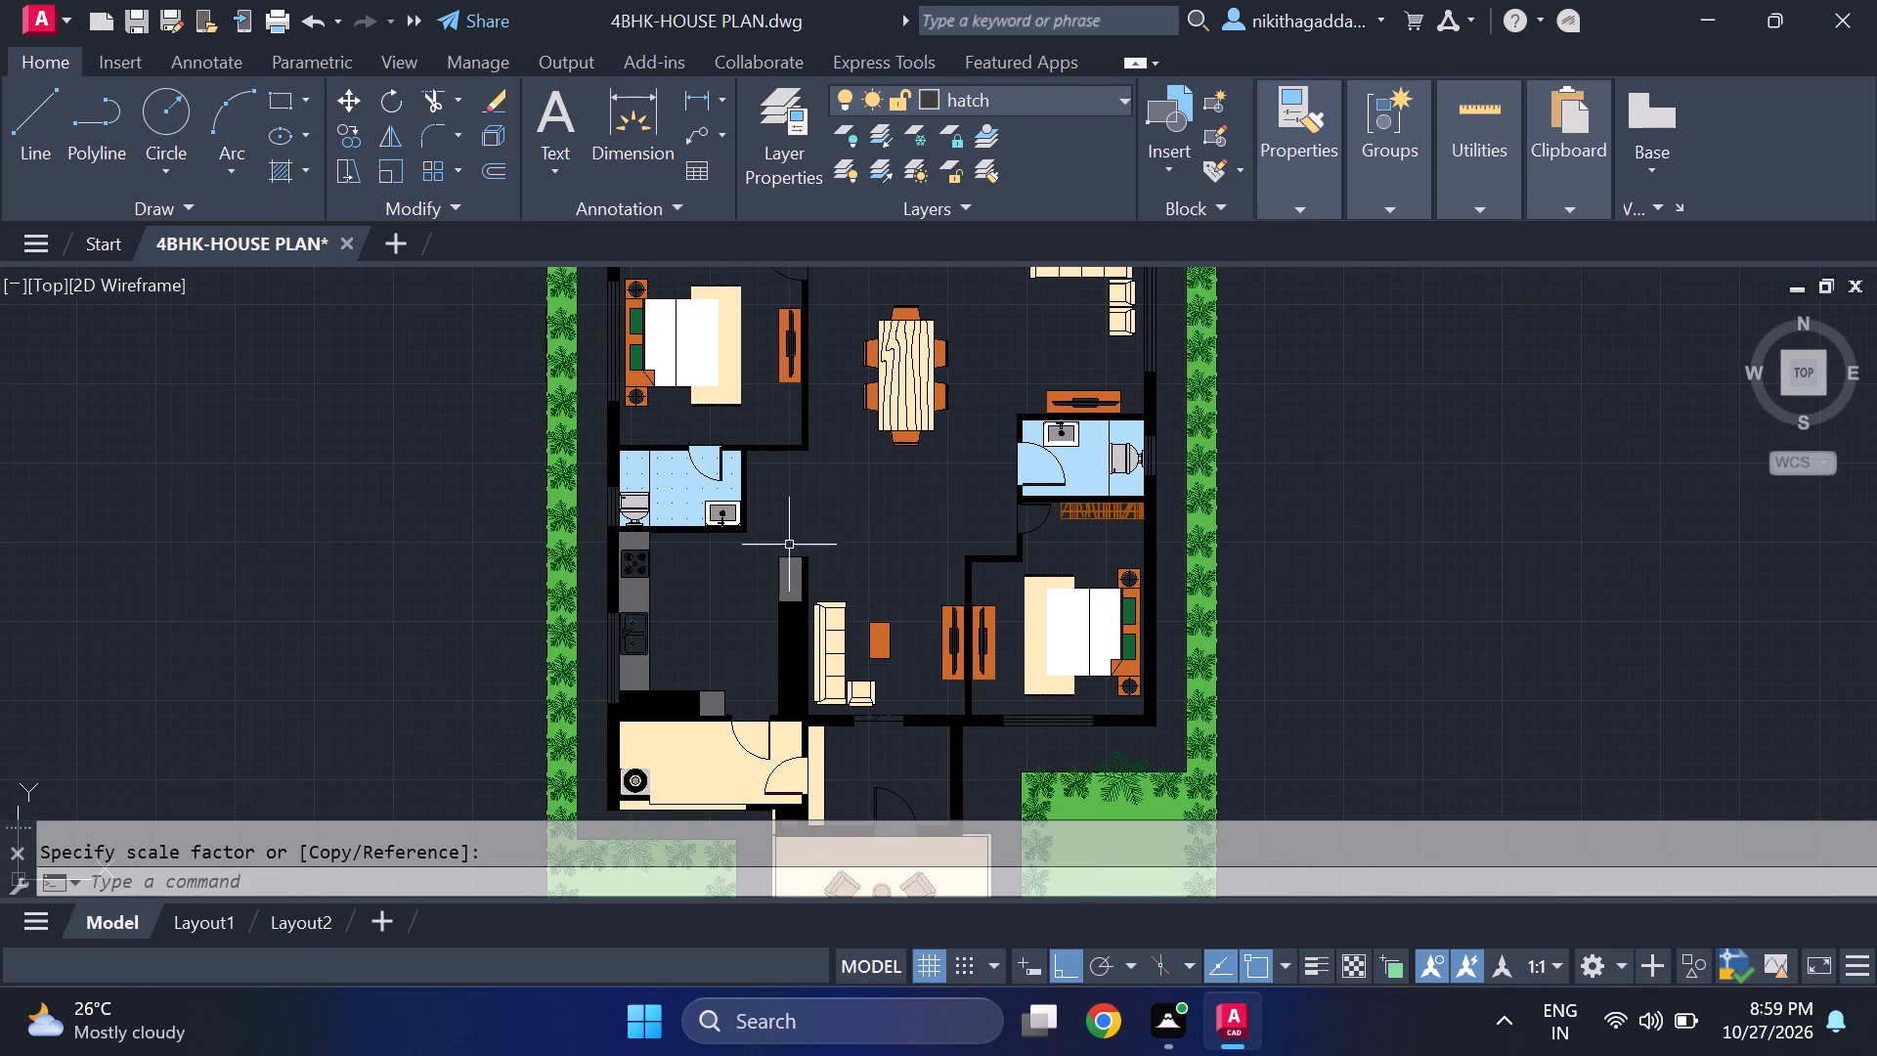
scroll(633, 596, up, 3)
scroll(649, 595, down, 2)
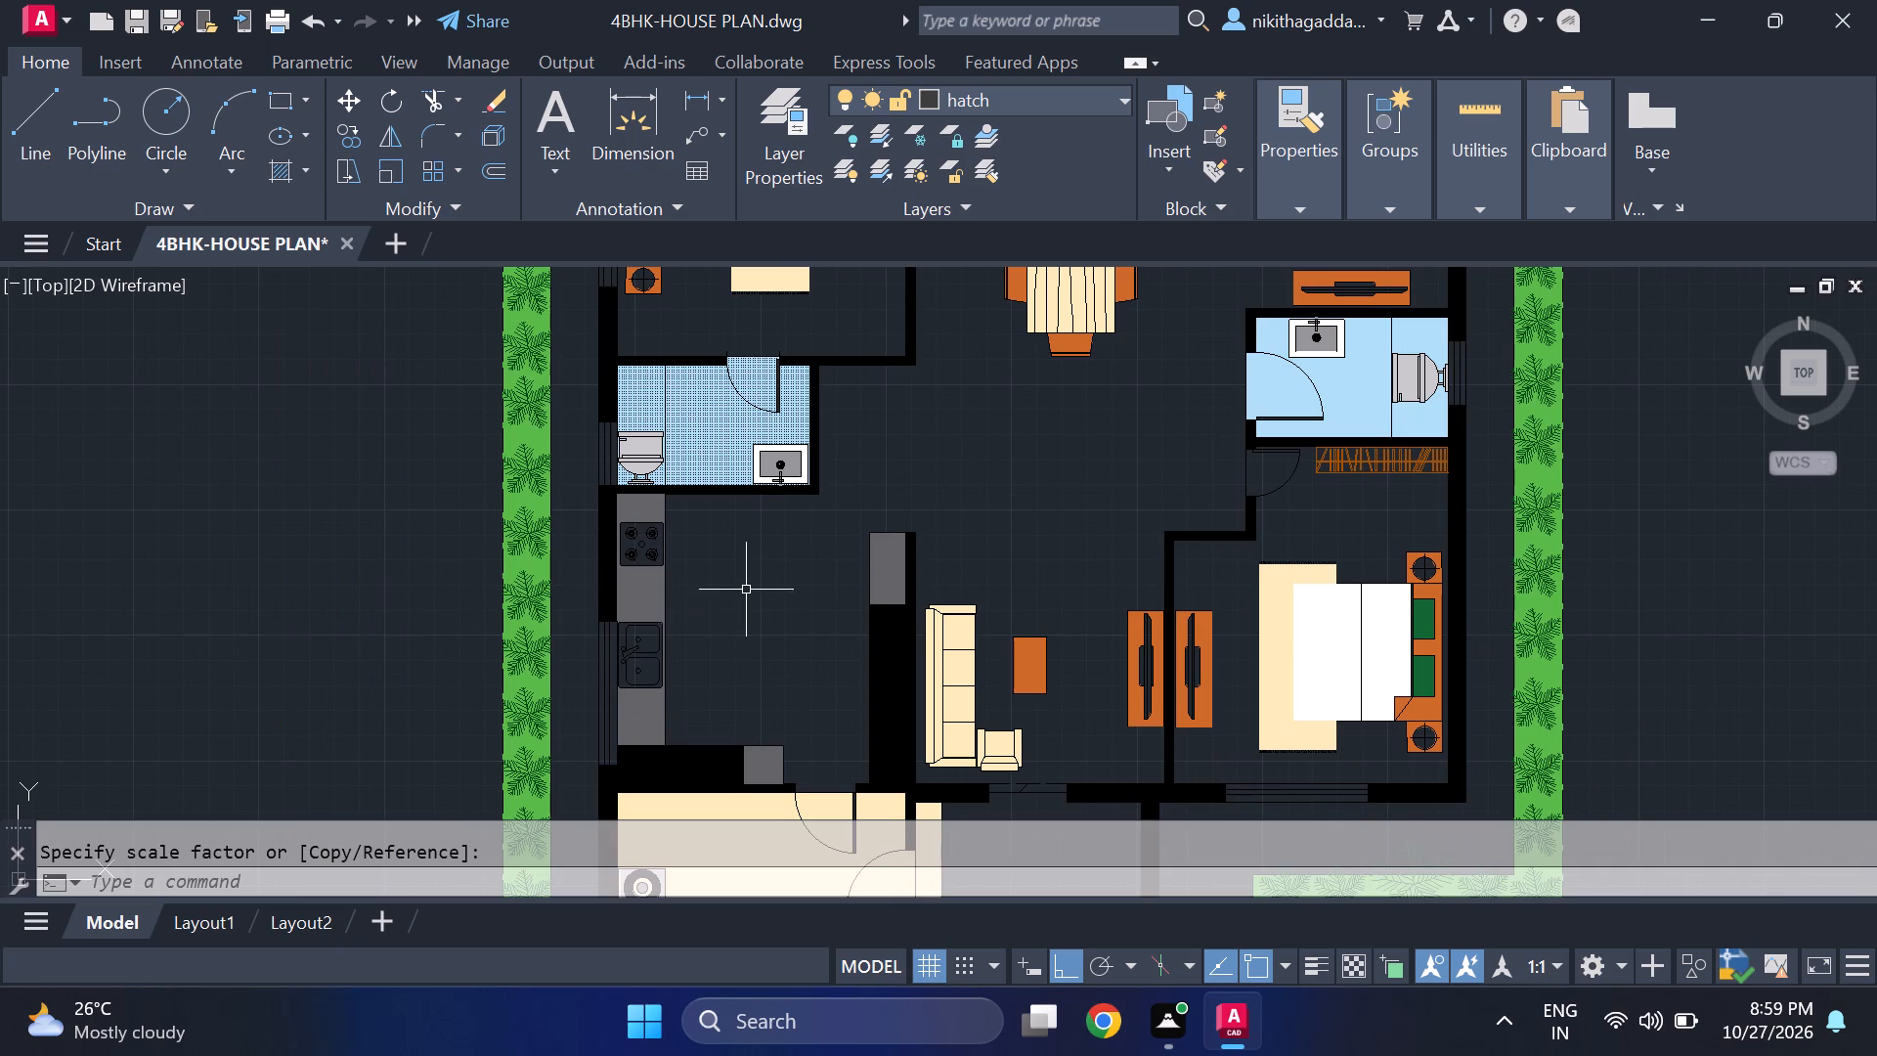
middle_drag(752, 611, 630, 570)
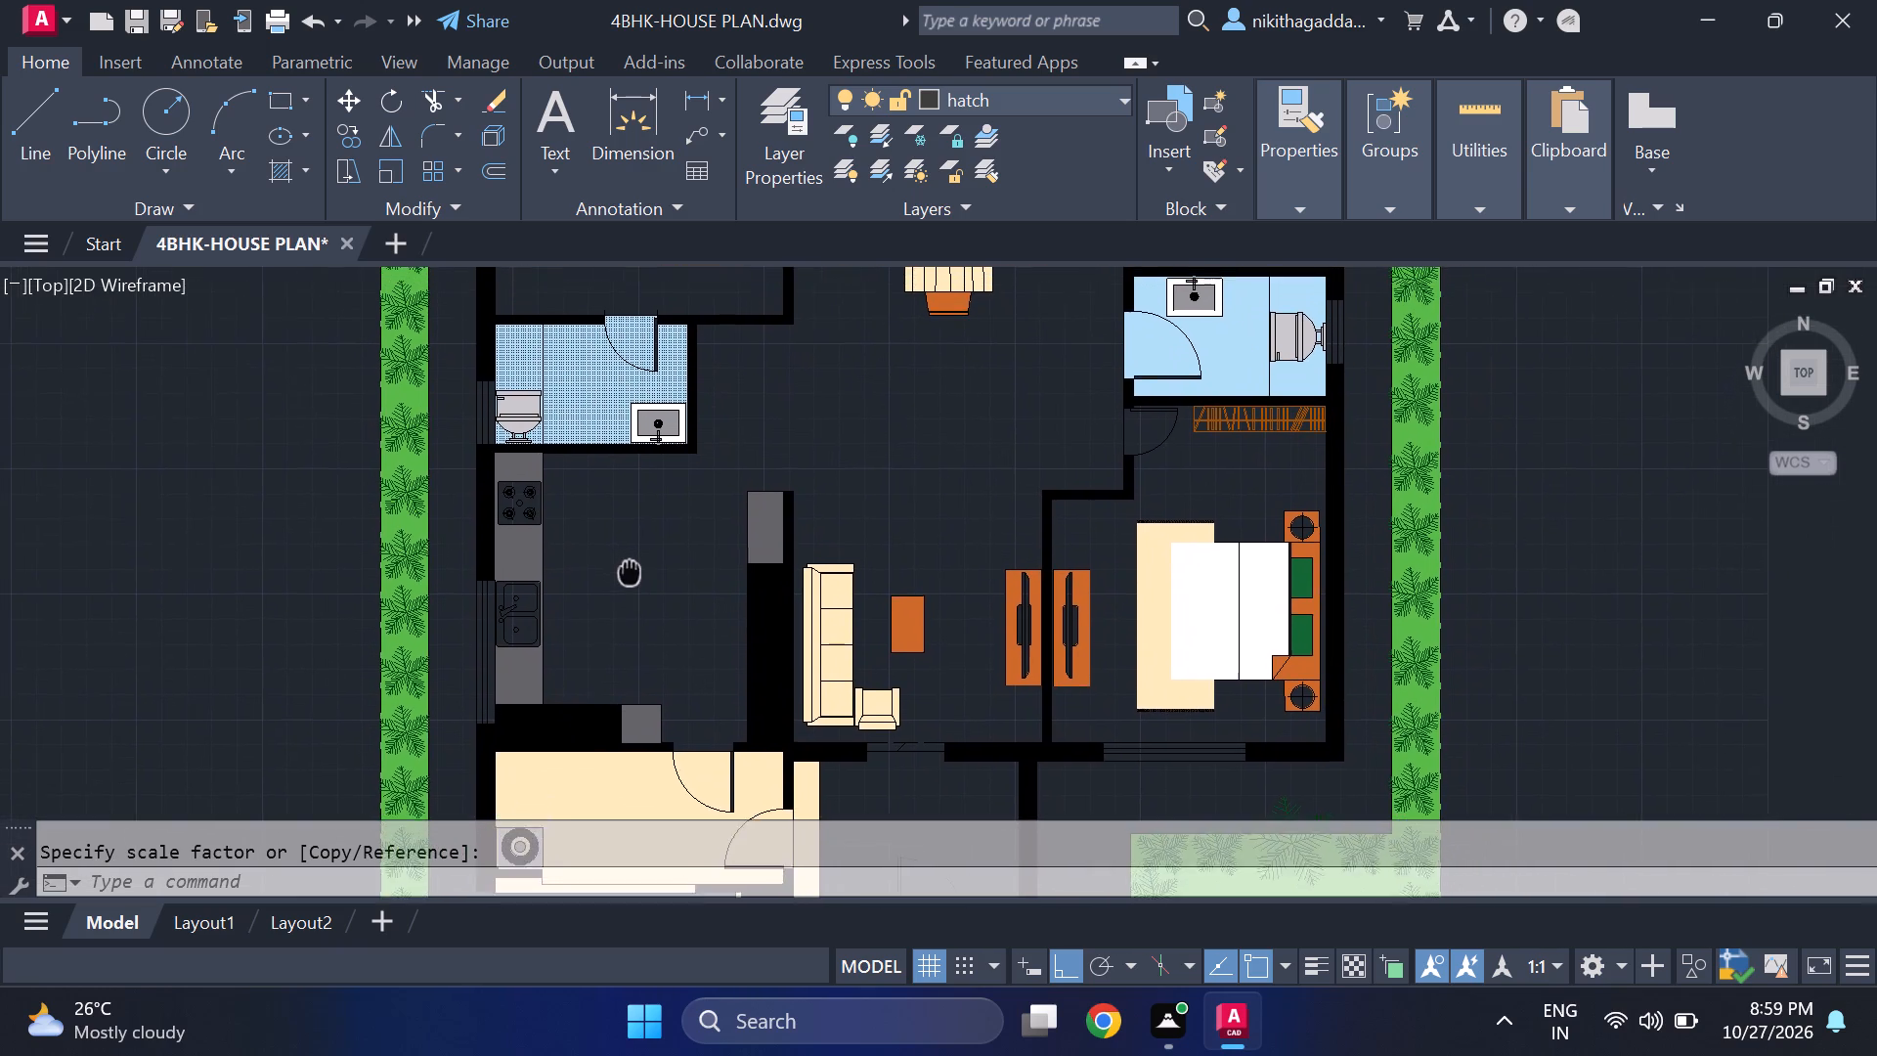
middle_drag(630, 570, 609, 643)
scroll(609, 644, down, 2)
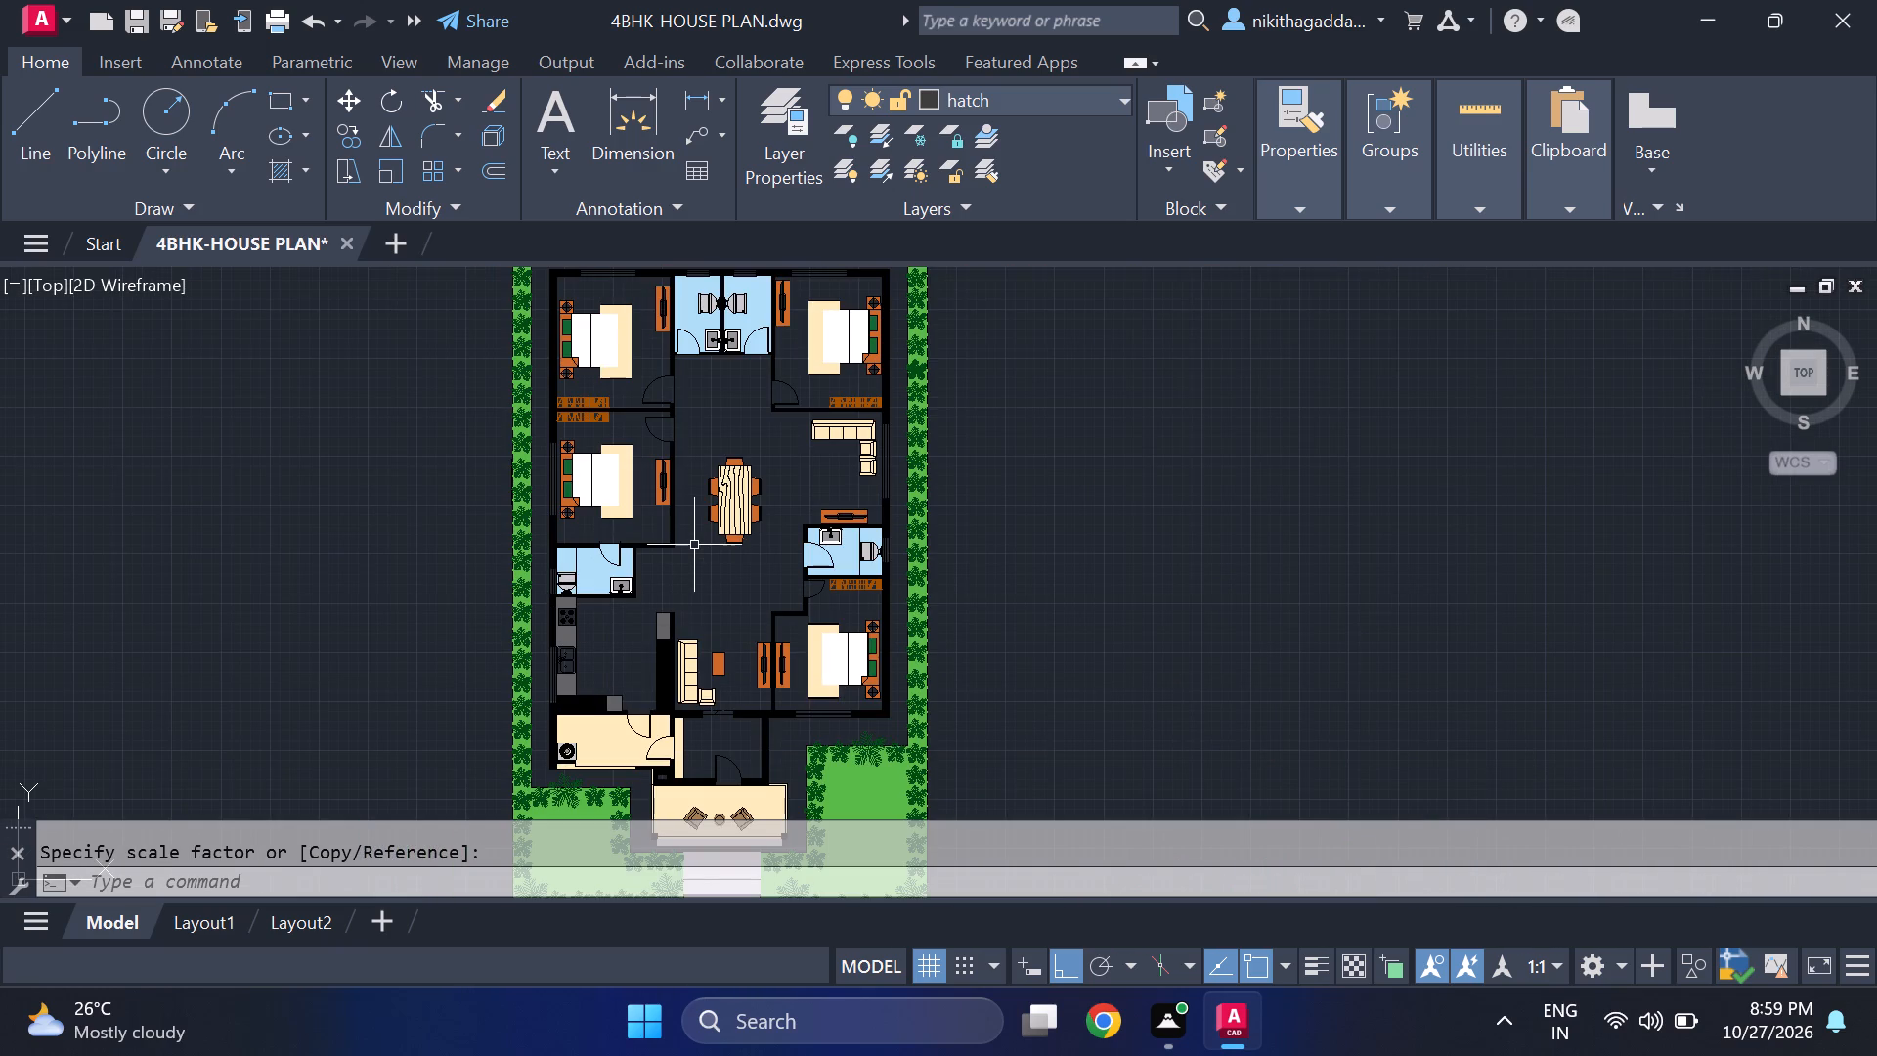
middle_drag(699, 557, 700, 563)
middle_drag(700, 563, 692, 624)
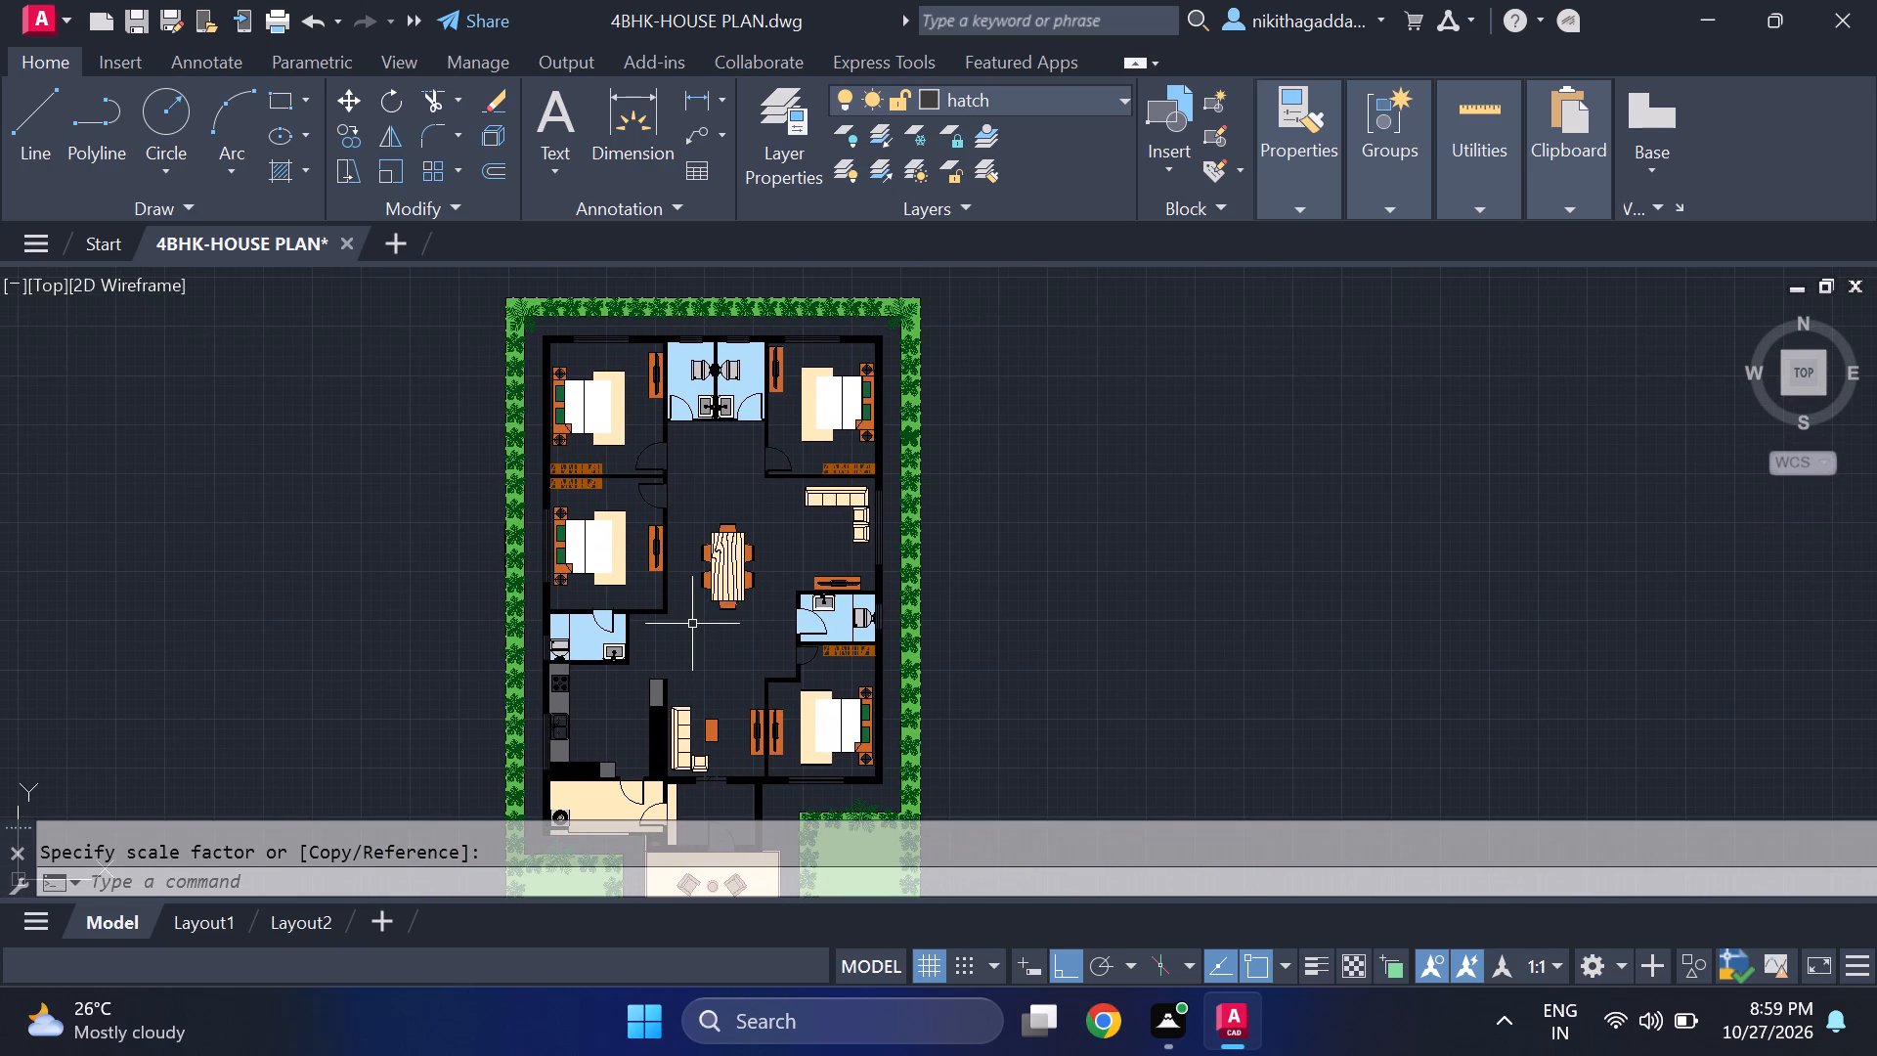
middle_drag(635, 729, 560, 654)
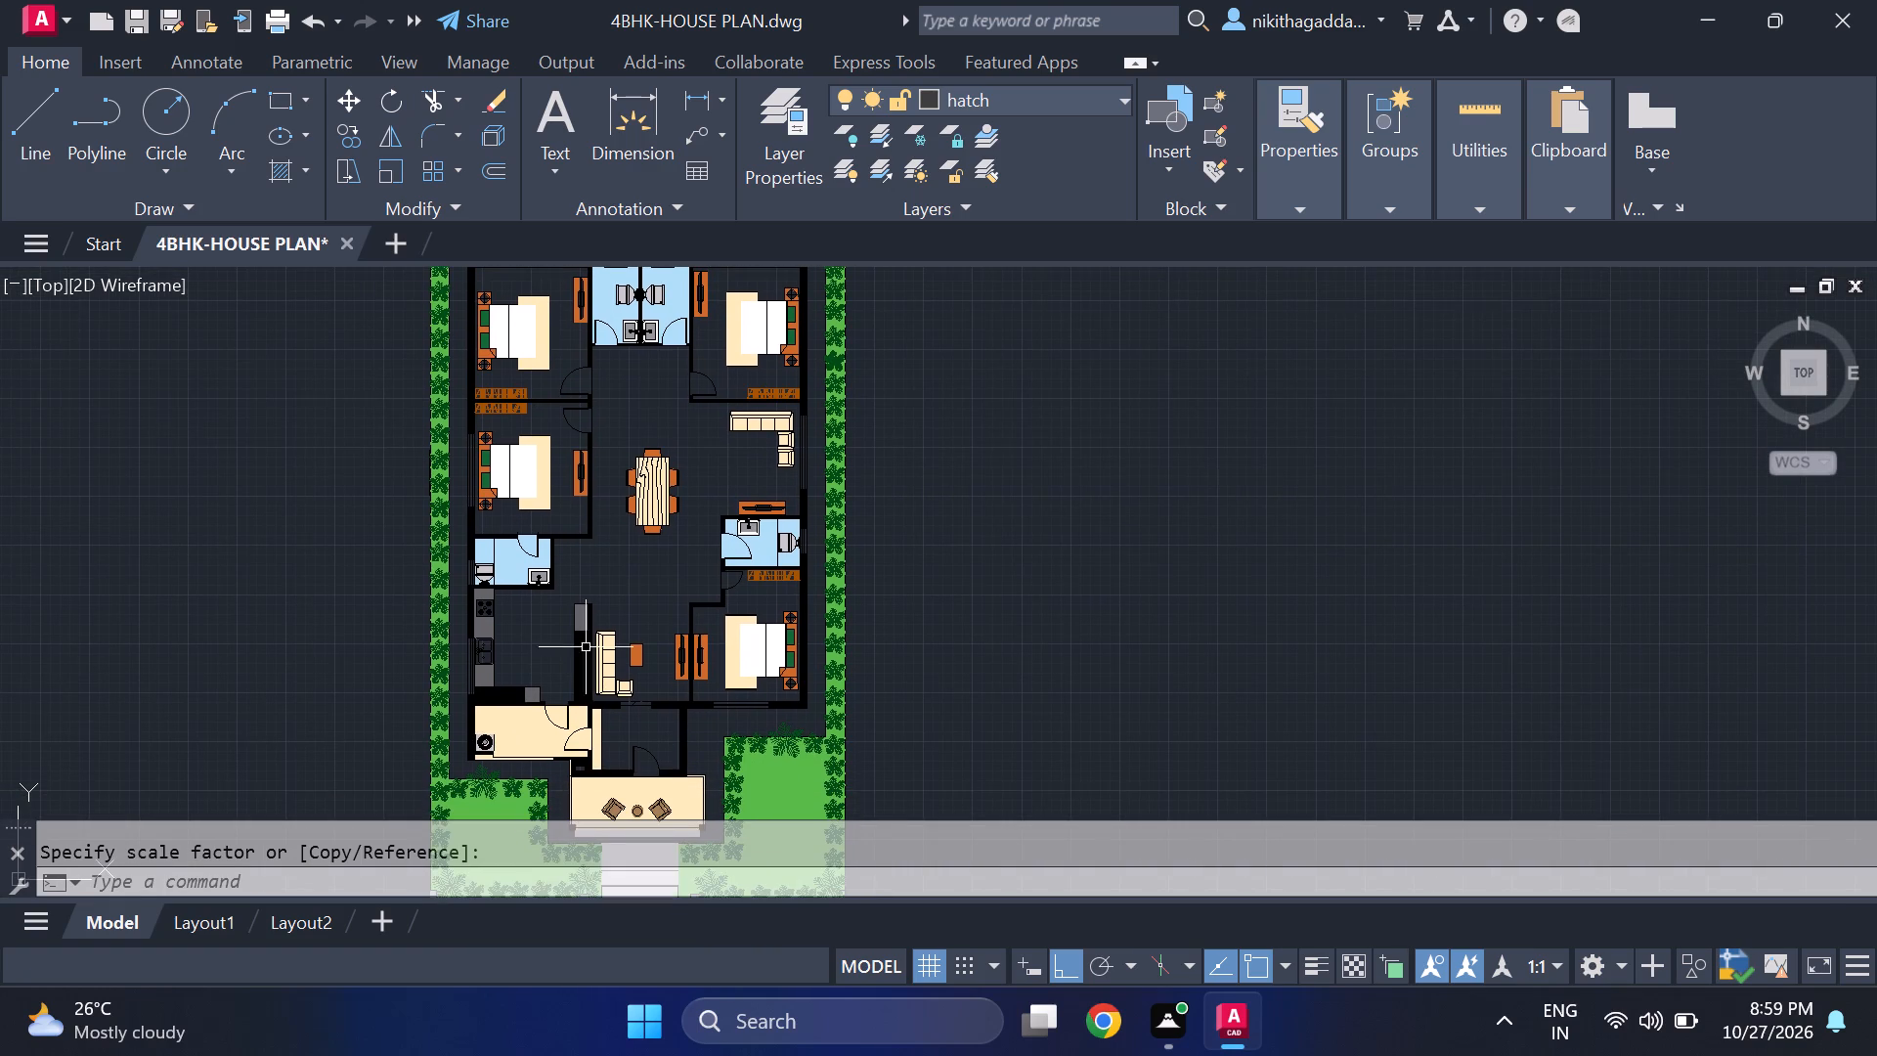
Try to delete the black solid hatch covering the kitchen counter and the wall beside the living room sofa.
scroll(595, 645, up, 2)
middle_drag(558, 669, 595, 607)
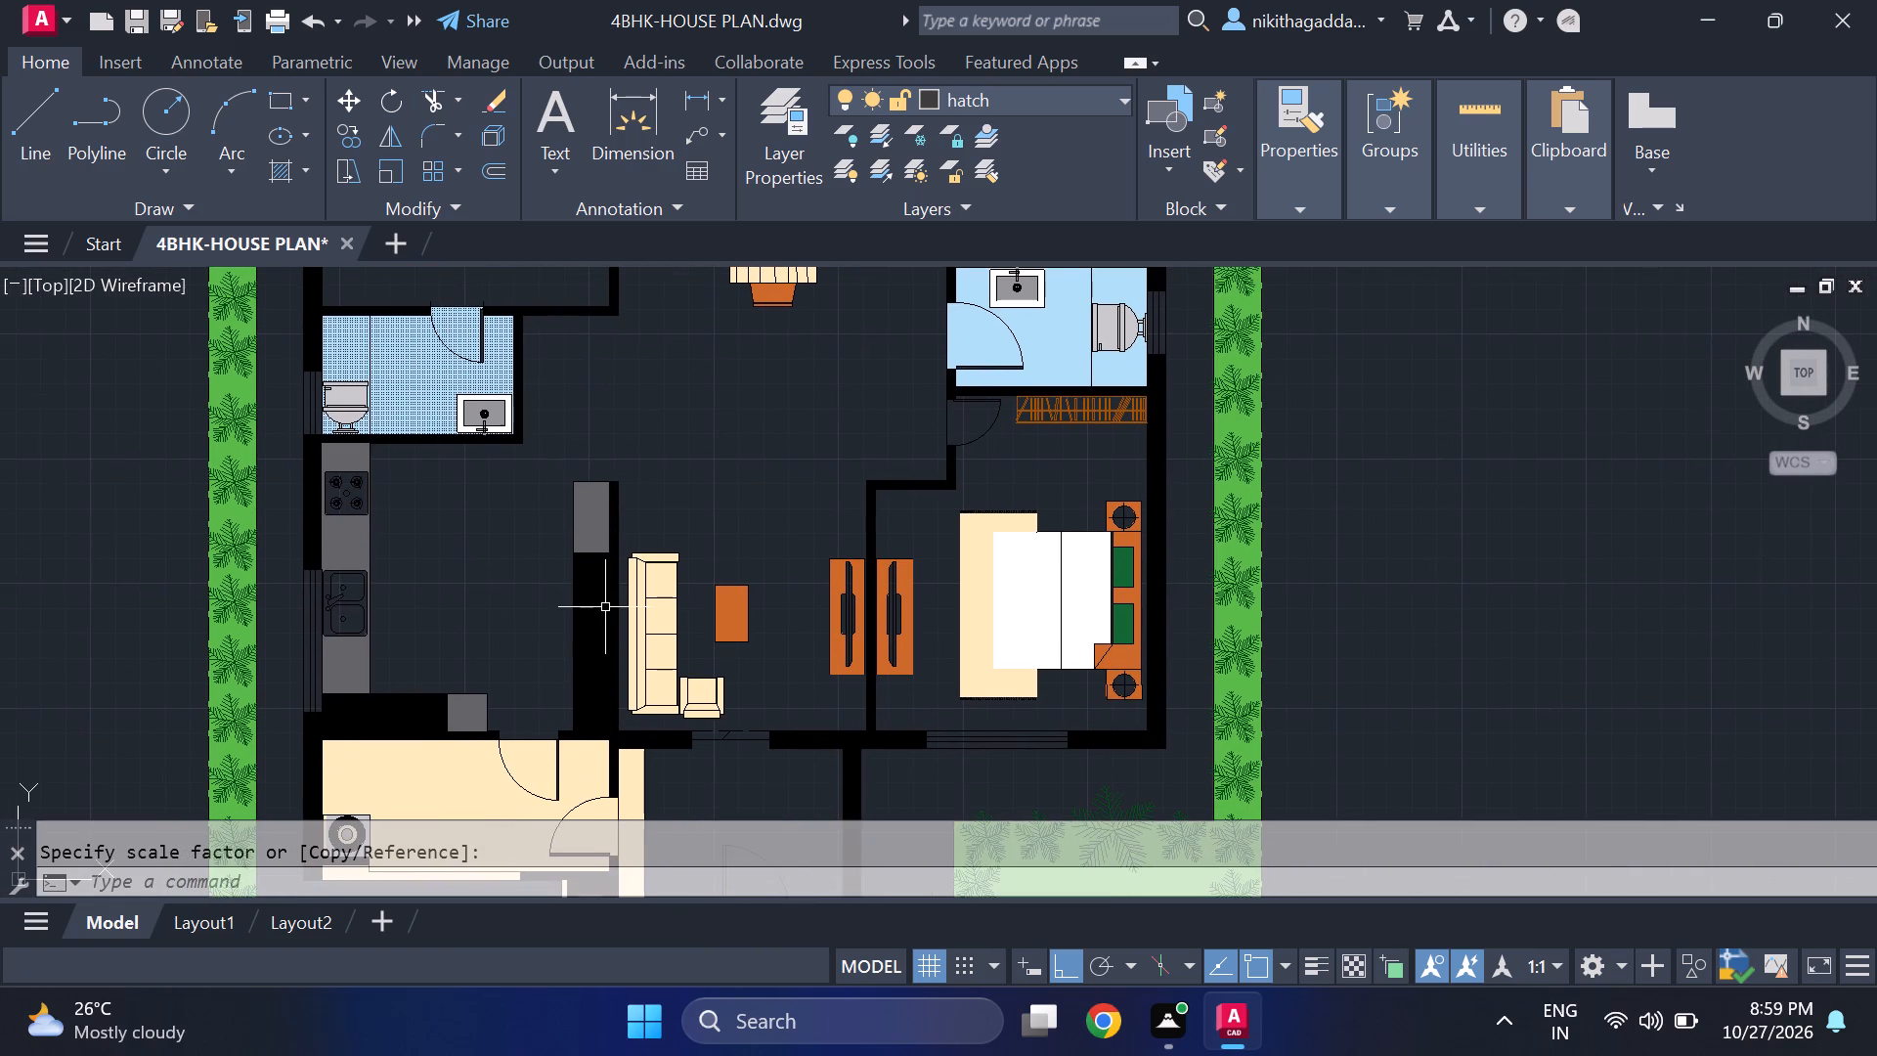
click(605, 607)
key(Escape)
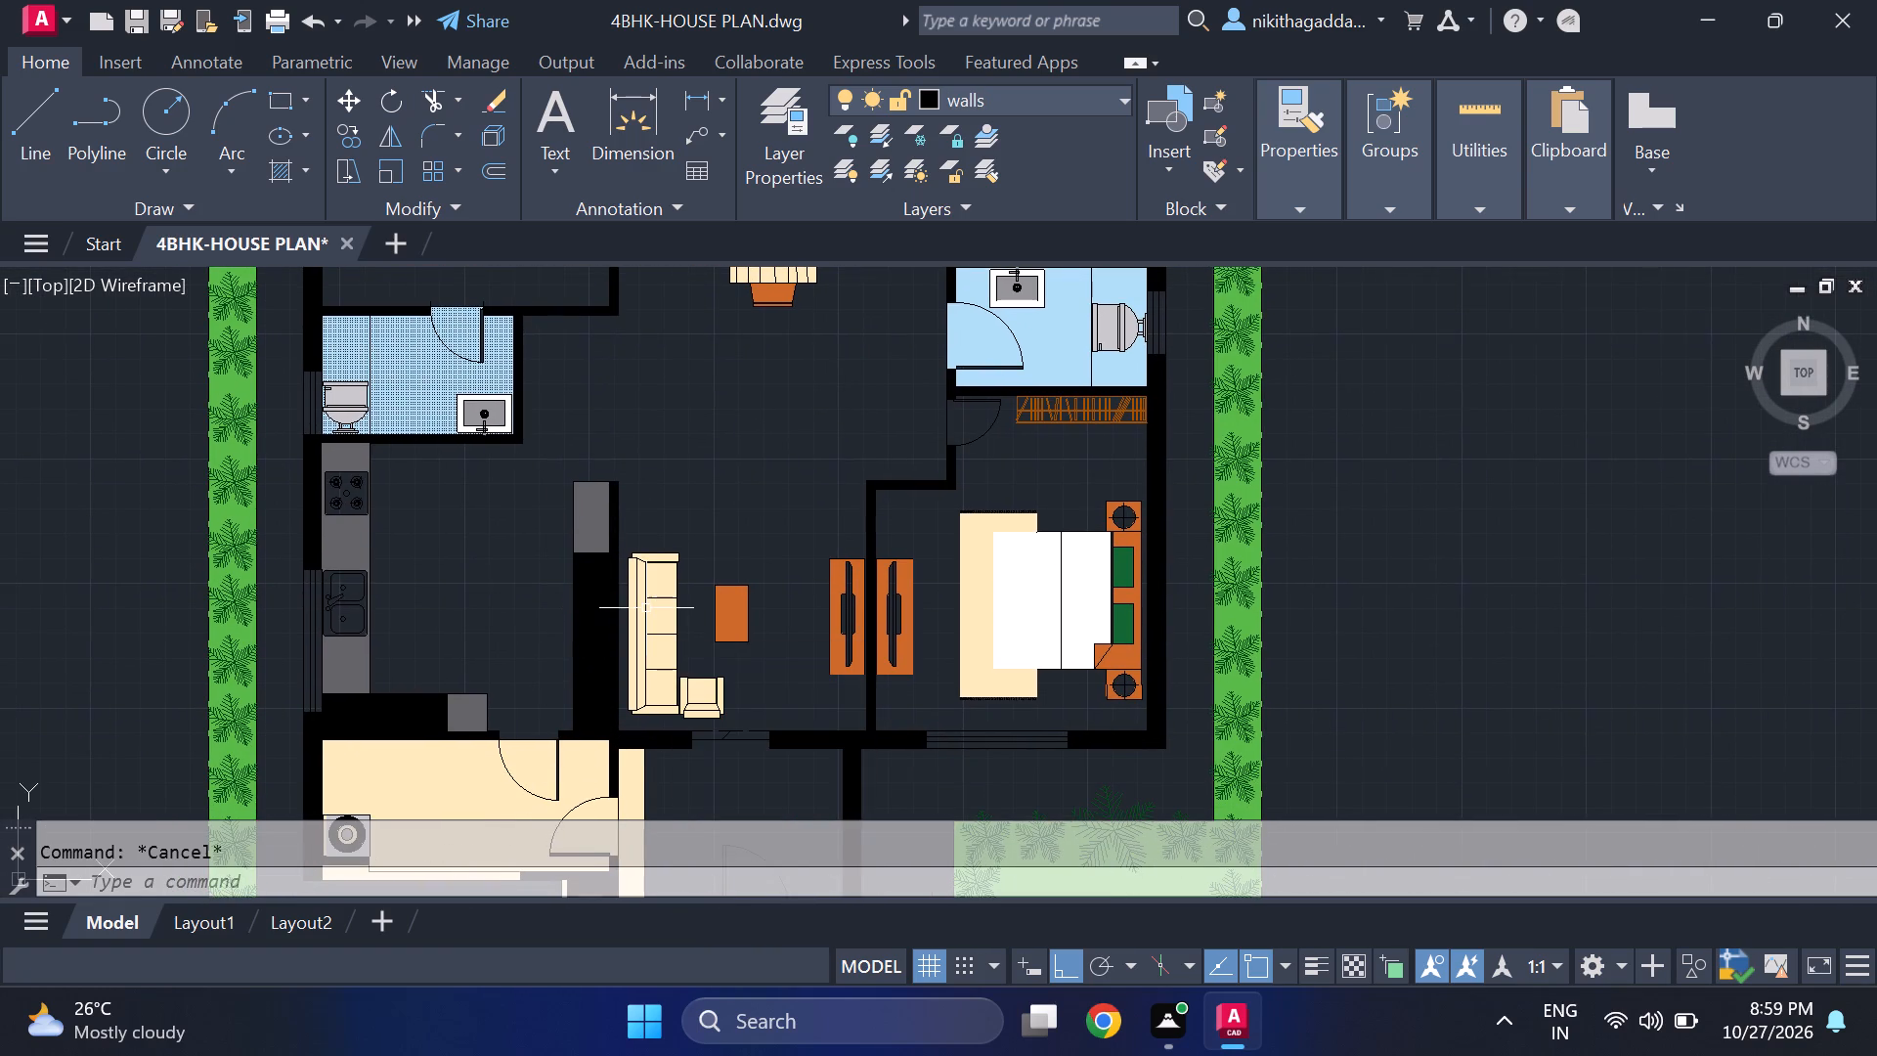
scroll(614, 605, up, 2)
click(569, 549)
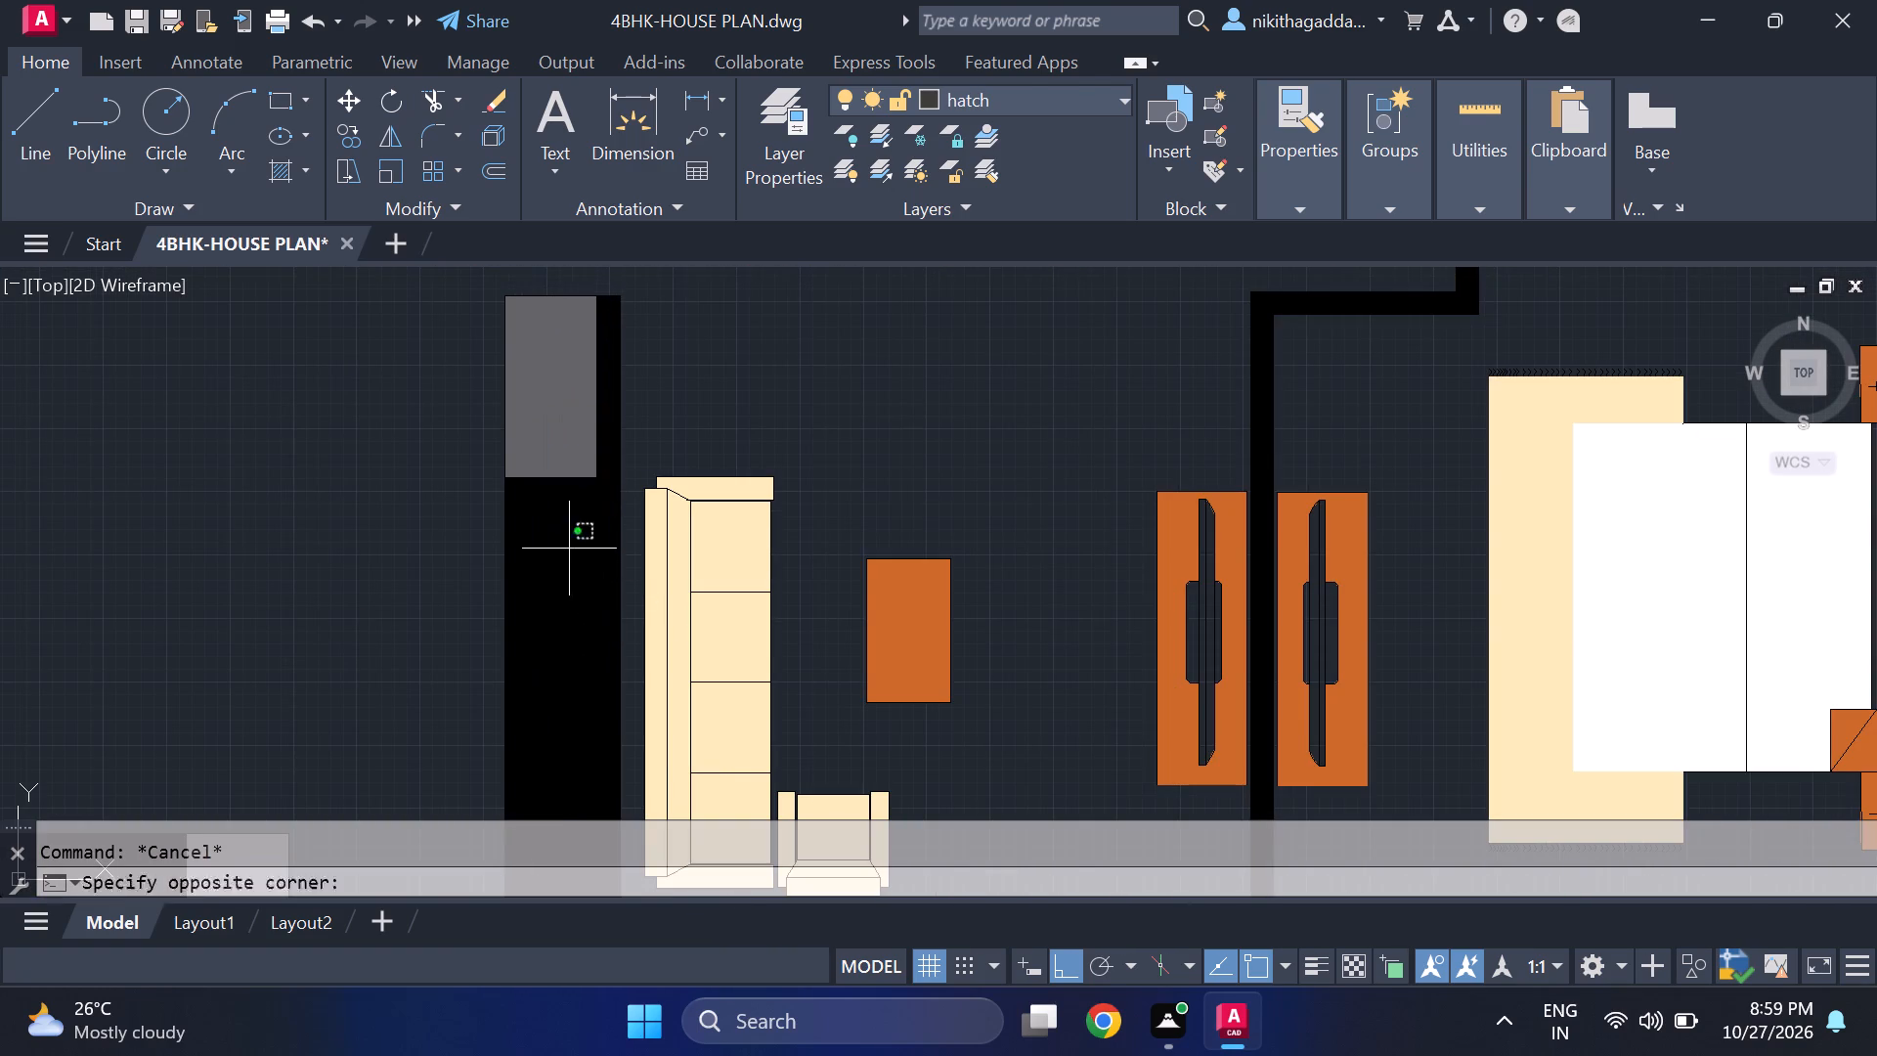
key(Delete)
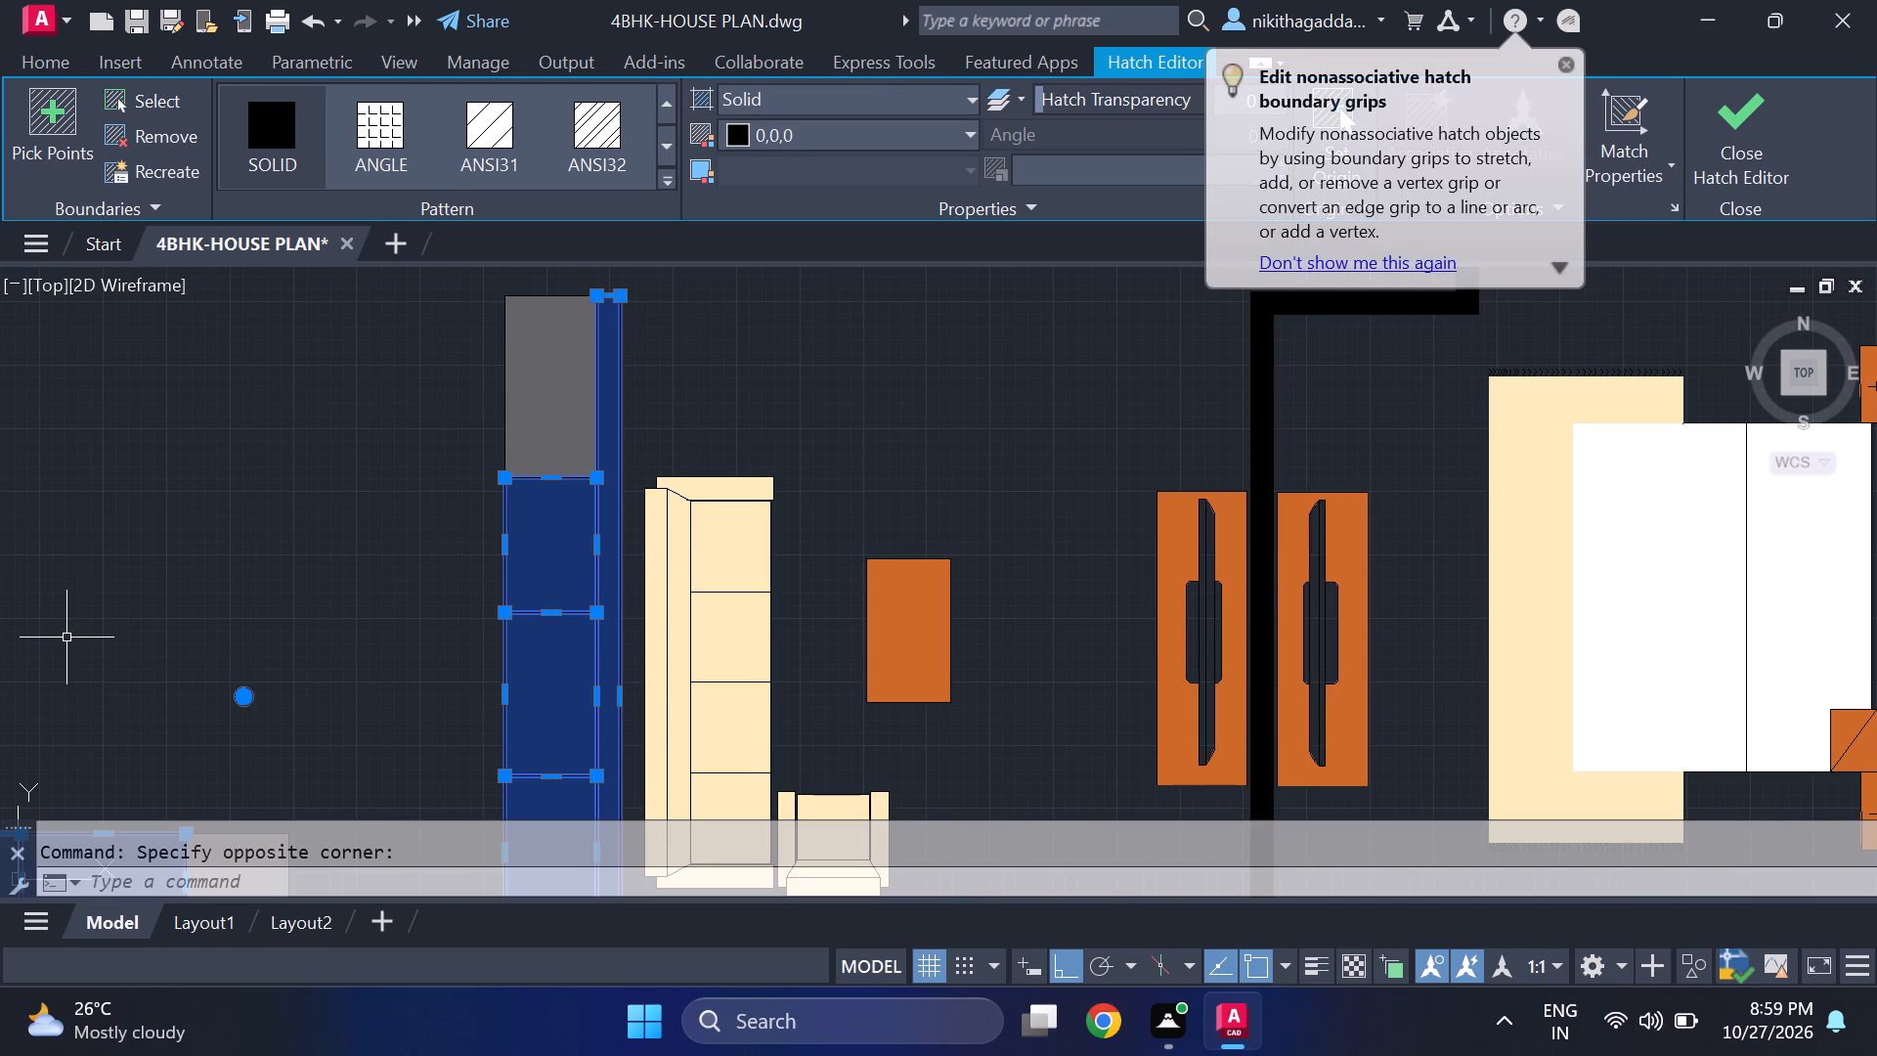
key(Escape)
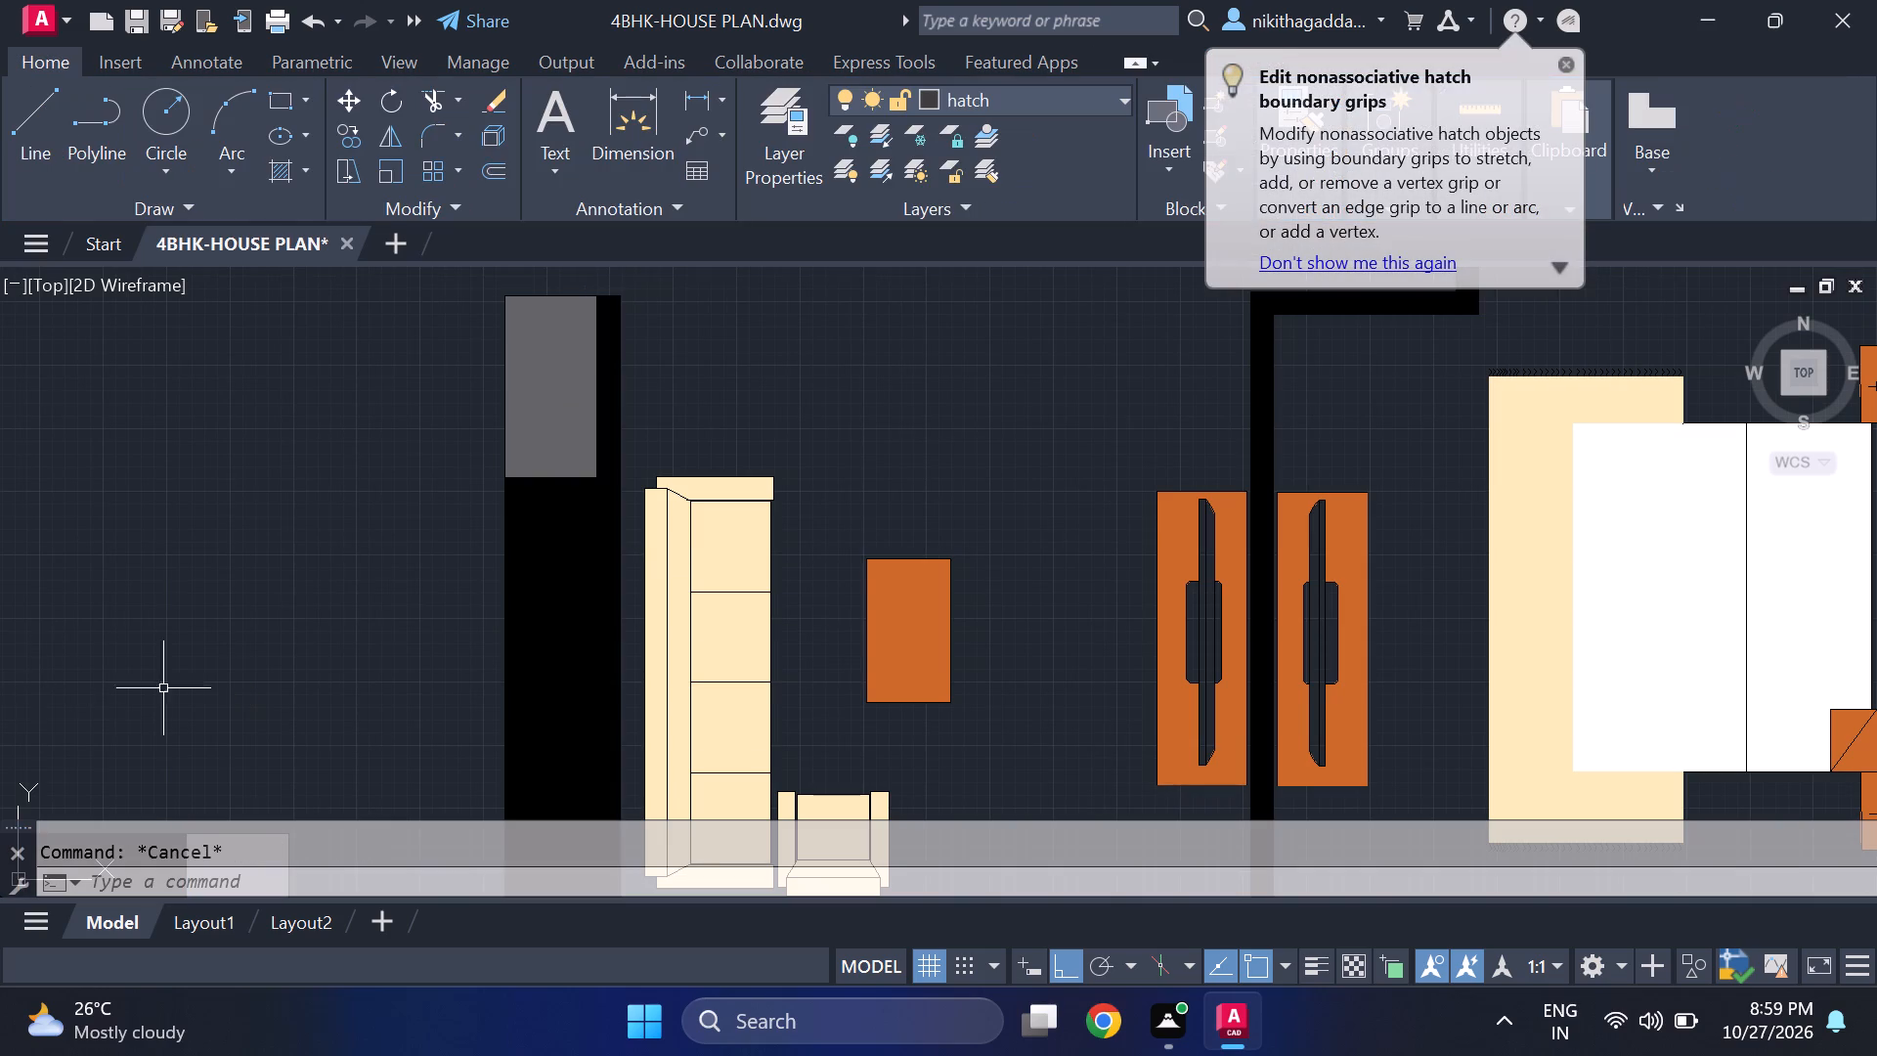
Delete the black solid hatch covering the kitchen counters and the wall beside the living room sofa.
click(520, 540)
scroll(524, 546, down, 4)
scroll(457, 620, up, 3)
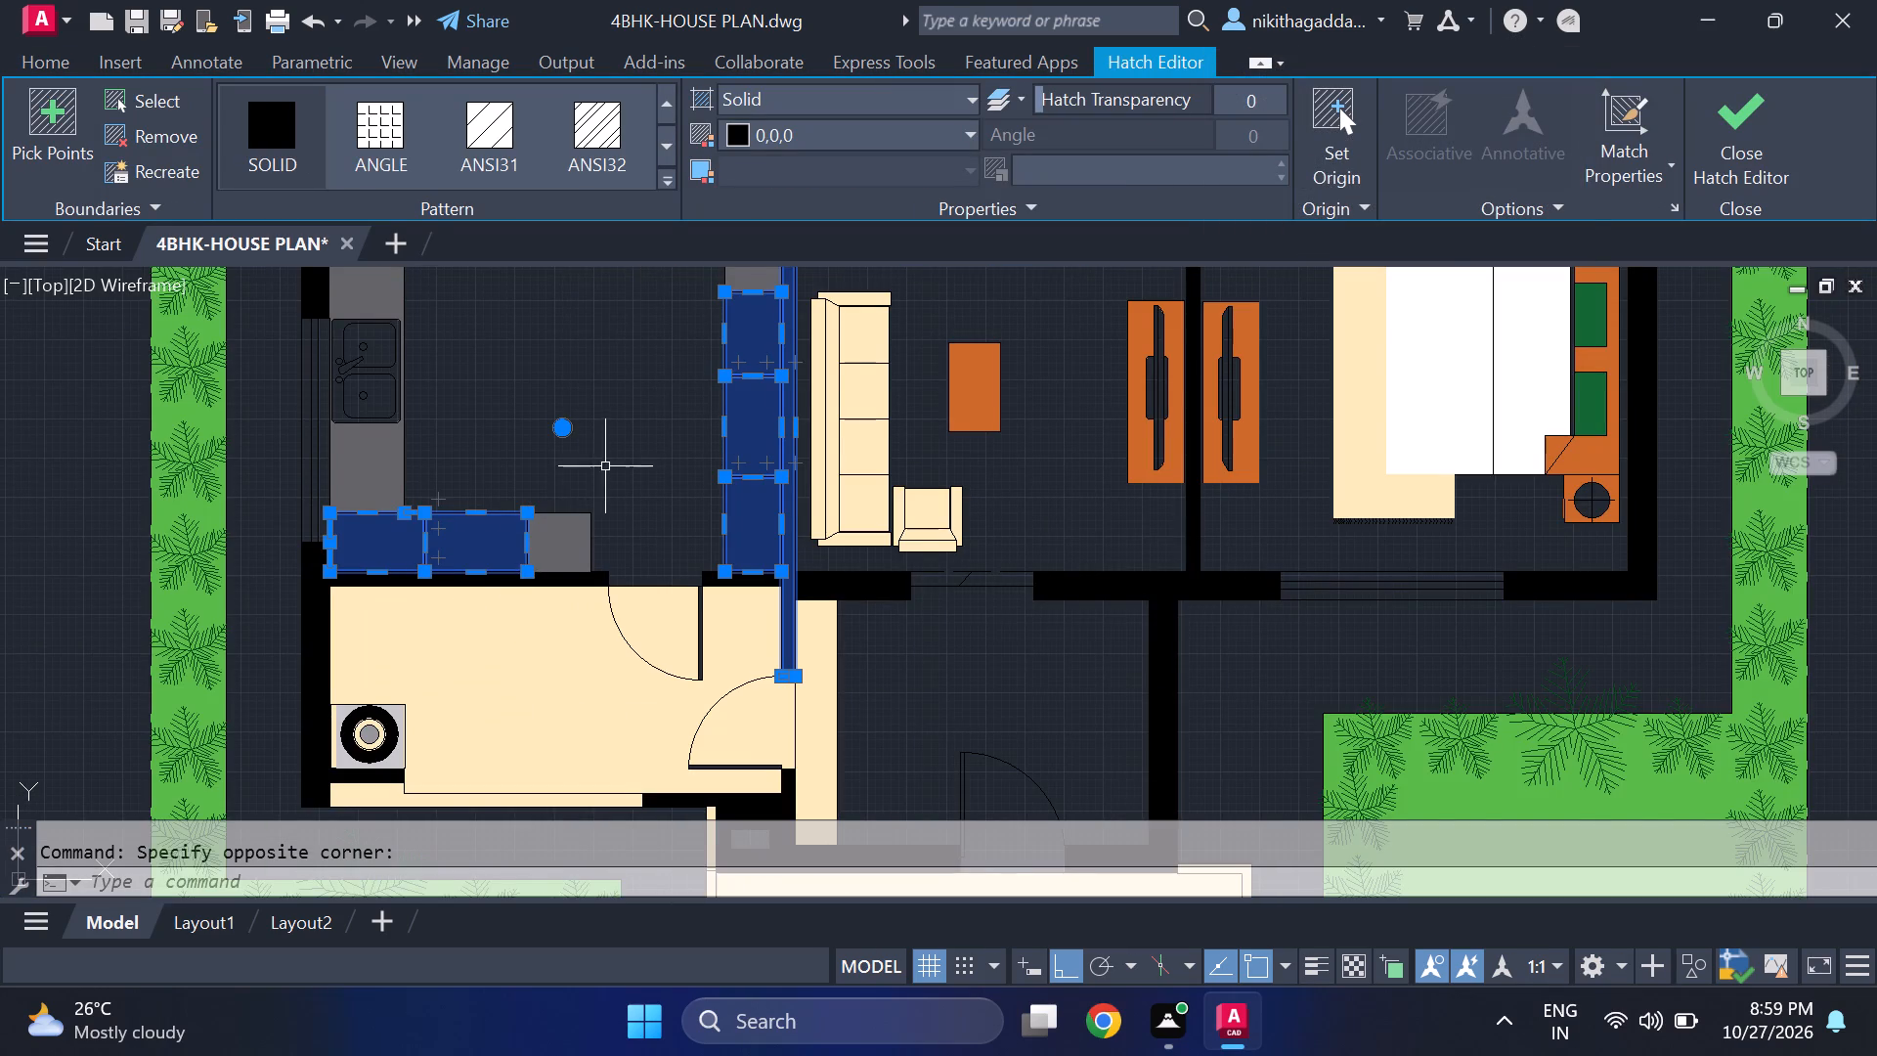
middle_drag(613, 468, 705, 693)
key(Delete)
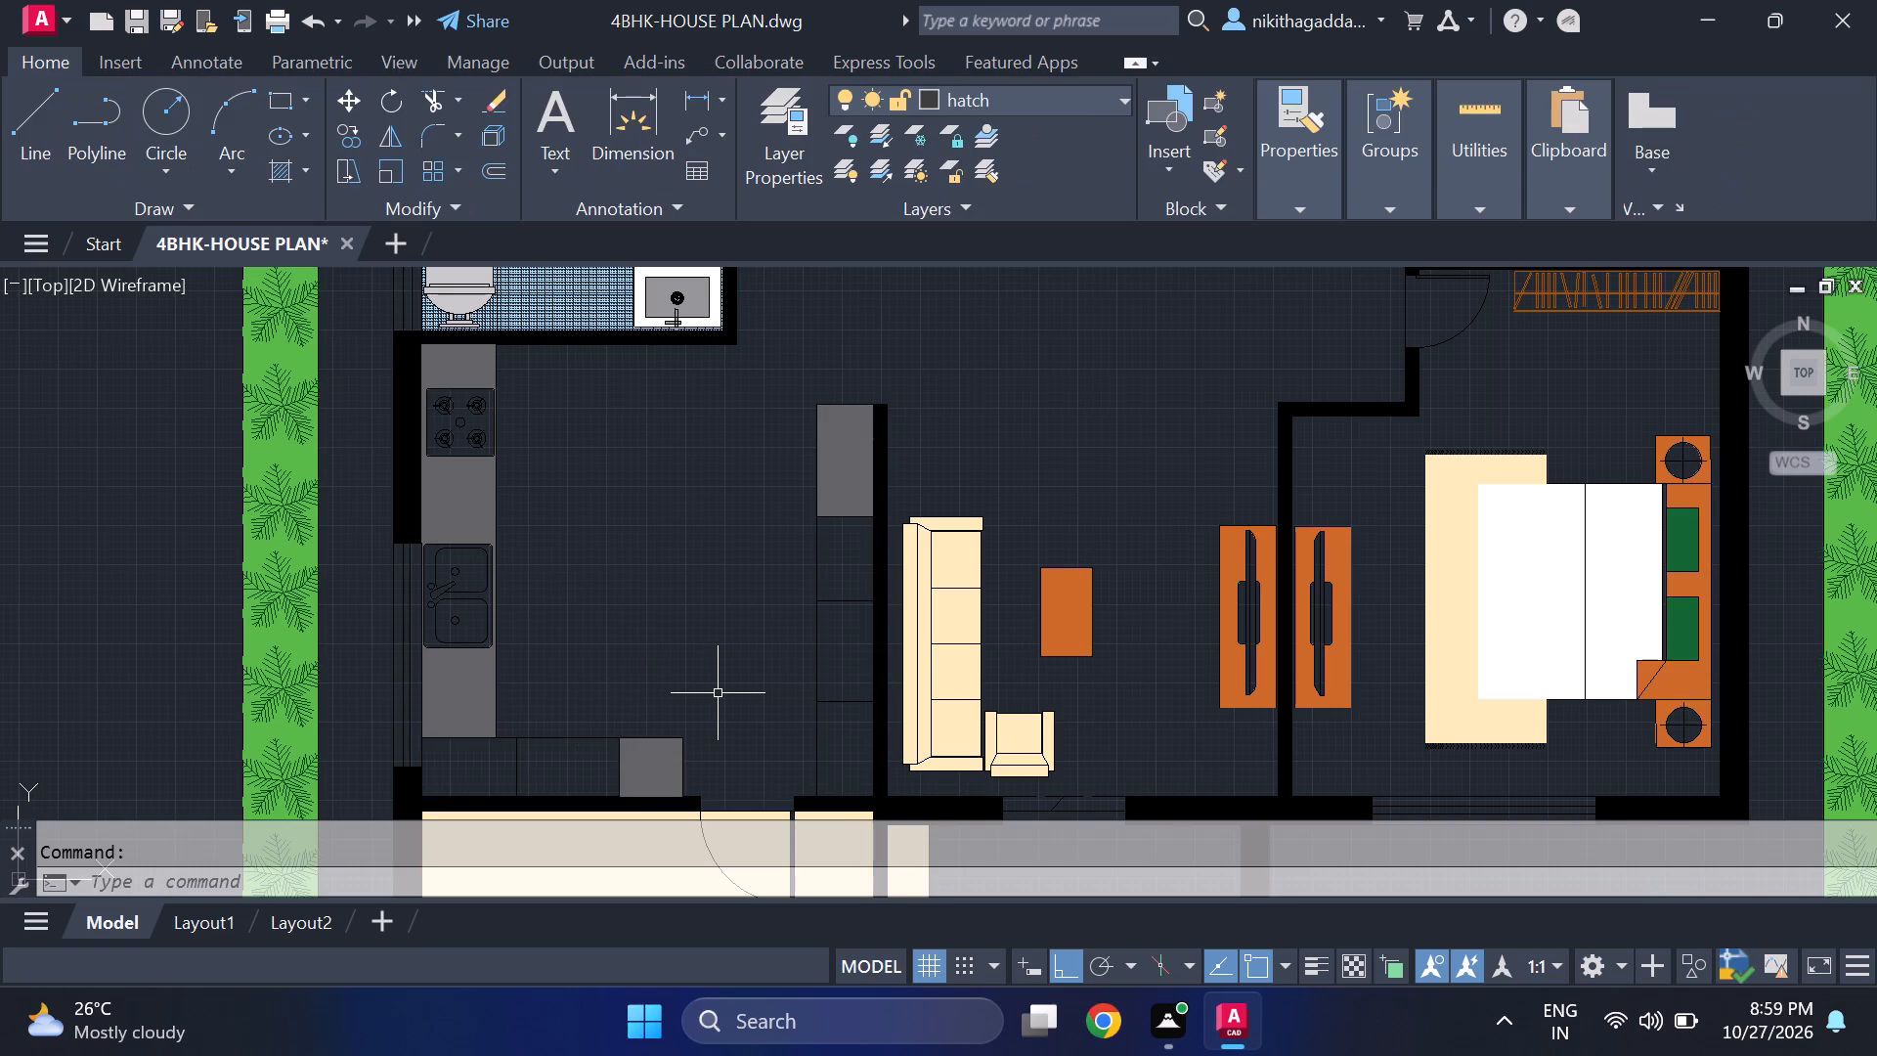
Hatch the two unfilled bottom kitchen counter sections and the three along the living room wall with a ByLayer solid fill.
text(hatch)
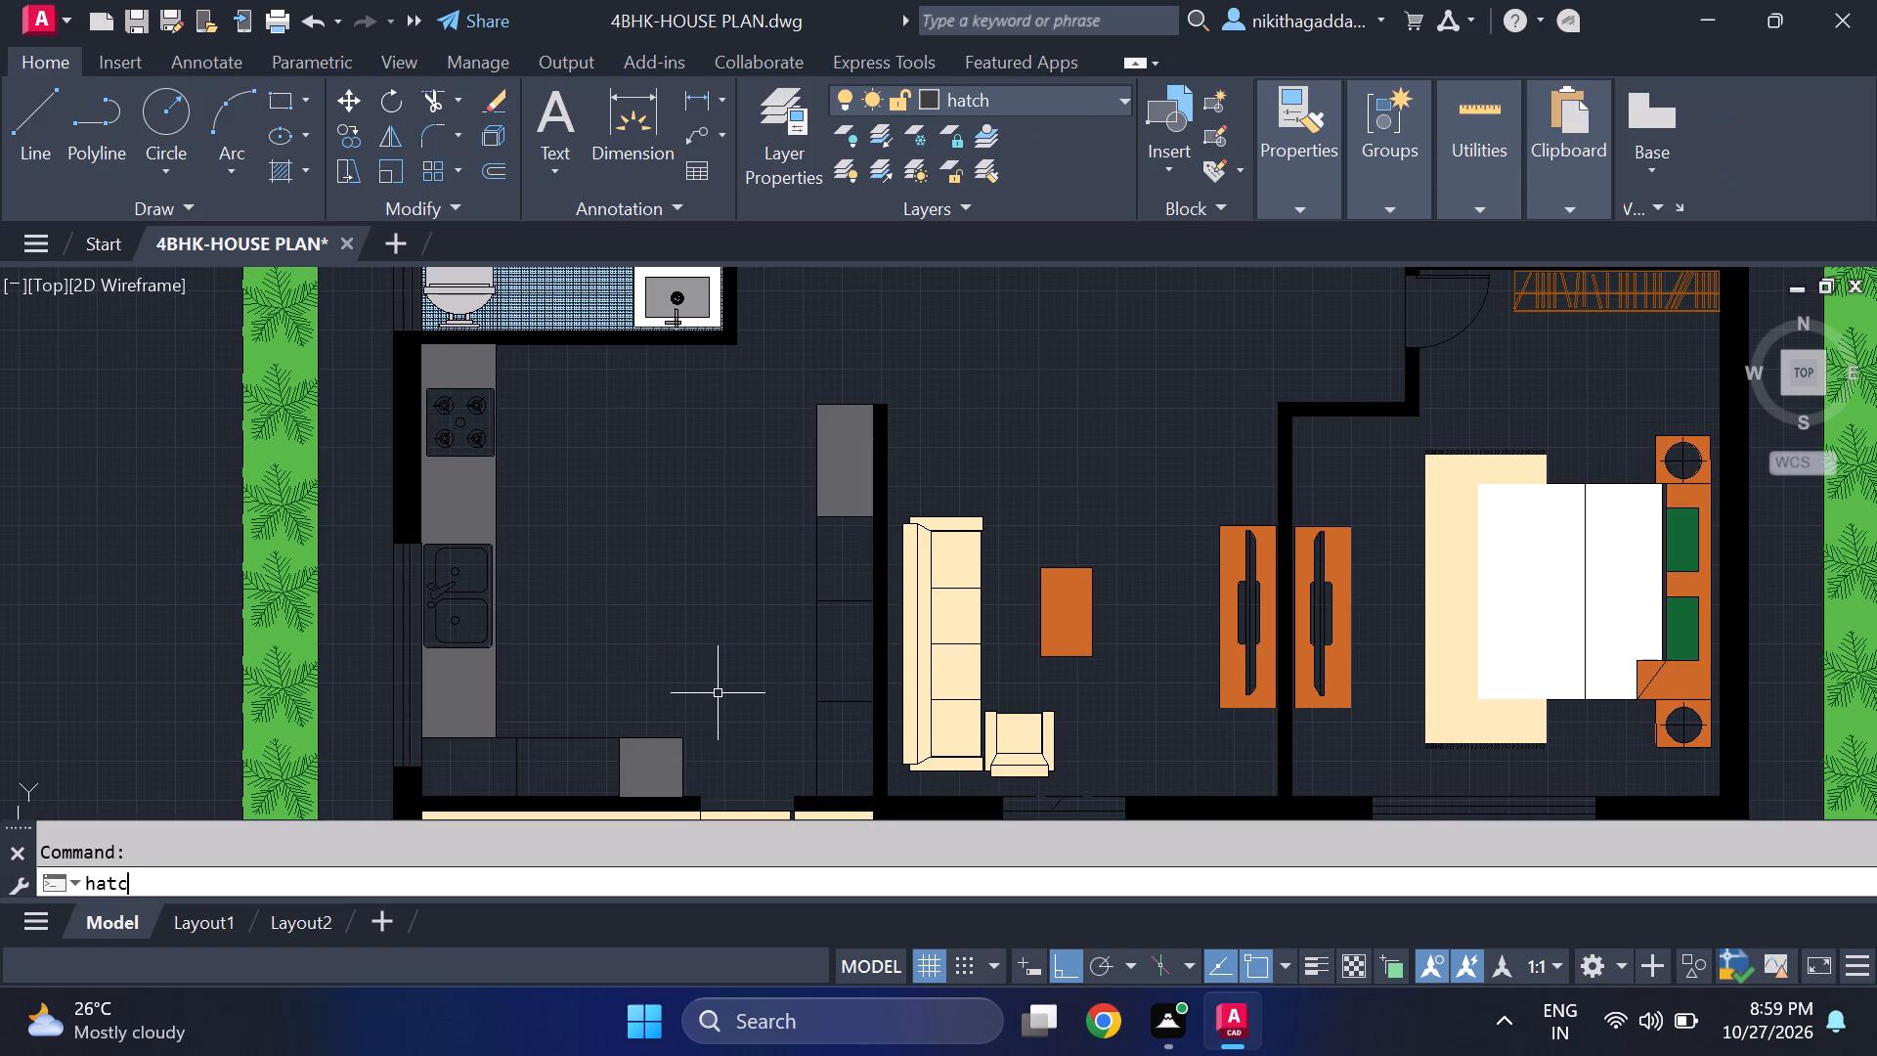
key(Return)
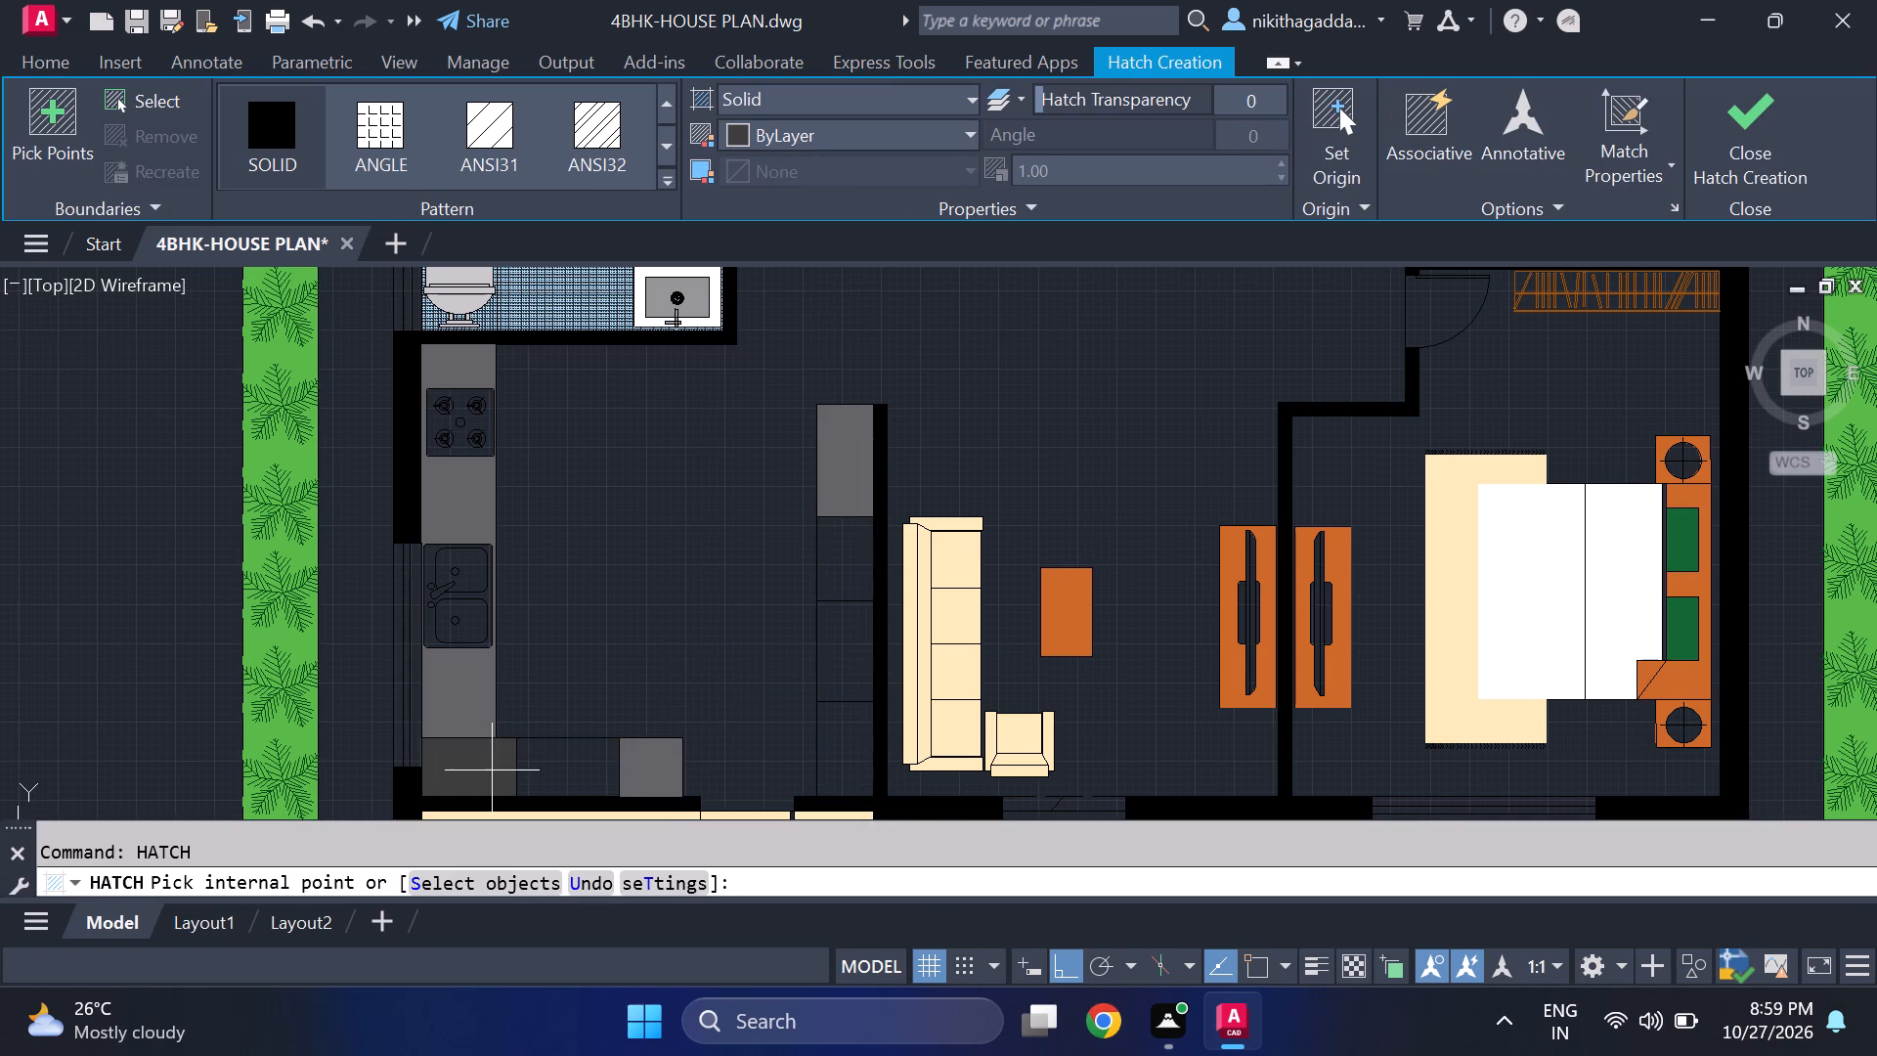
click(492, 770)
click(561, 755)
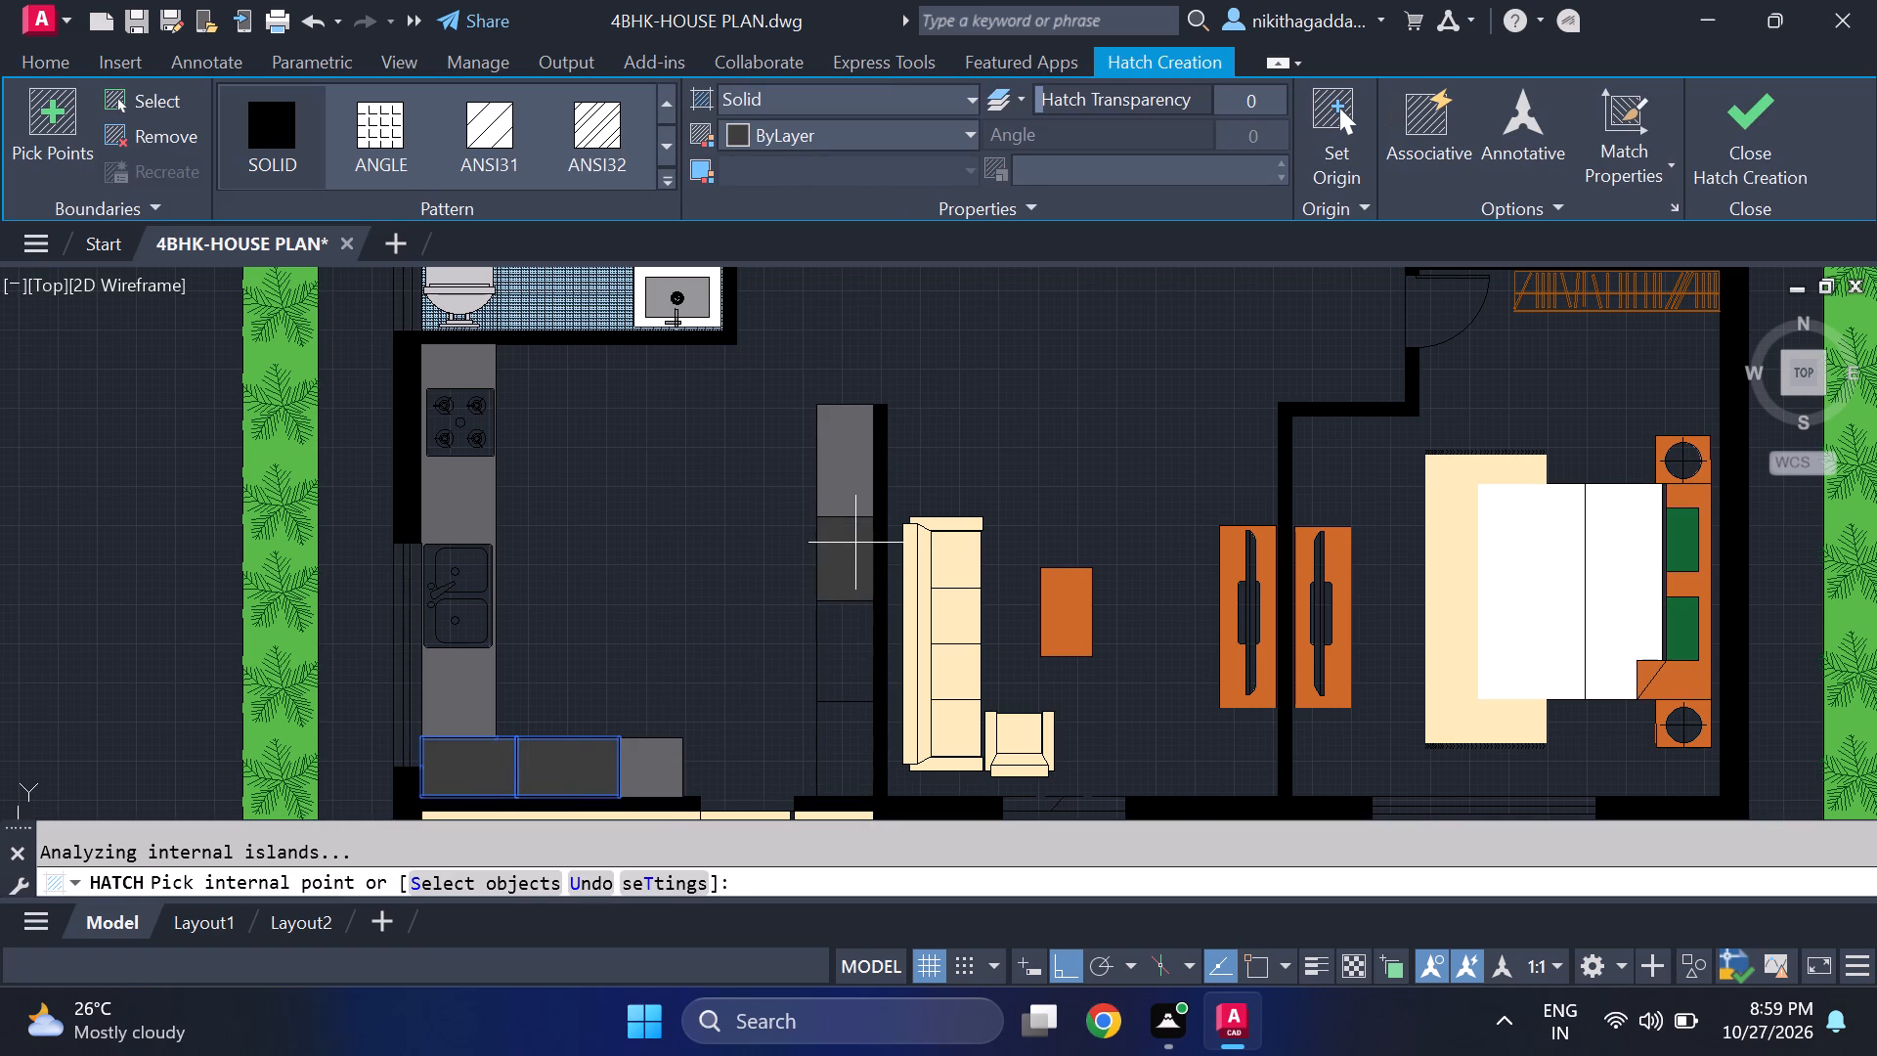
click(855, 543)
click(851, 644)
click(844, 734)
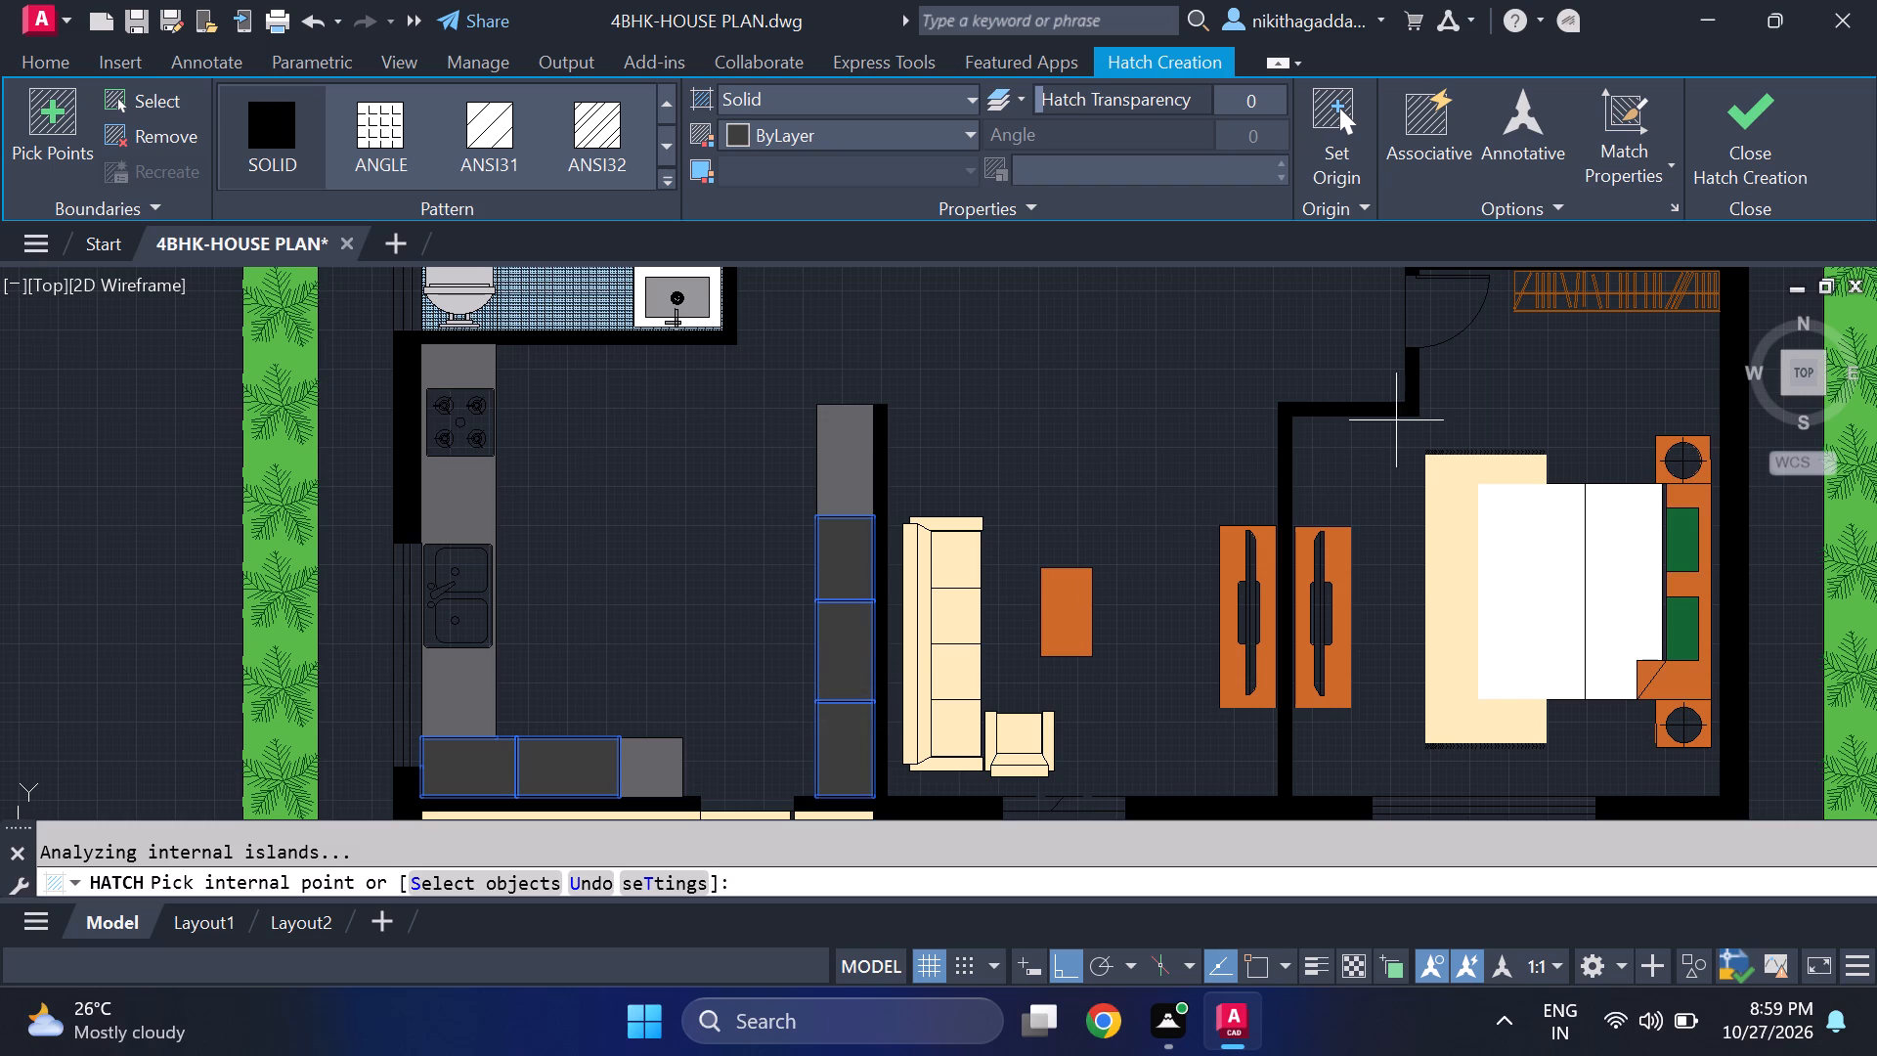
click(1748, 158)
On the walls layer, draw a line along the upper edge of the left front boundary wall's dark band, from corner pillar to gate pillar.
scroll(981, 737, down, 4)
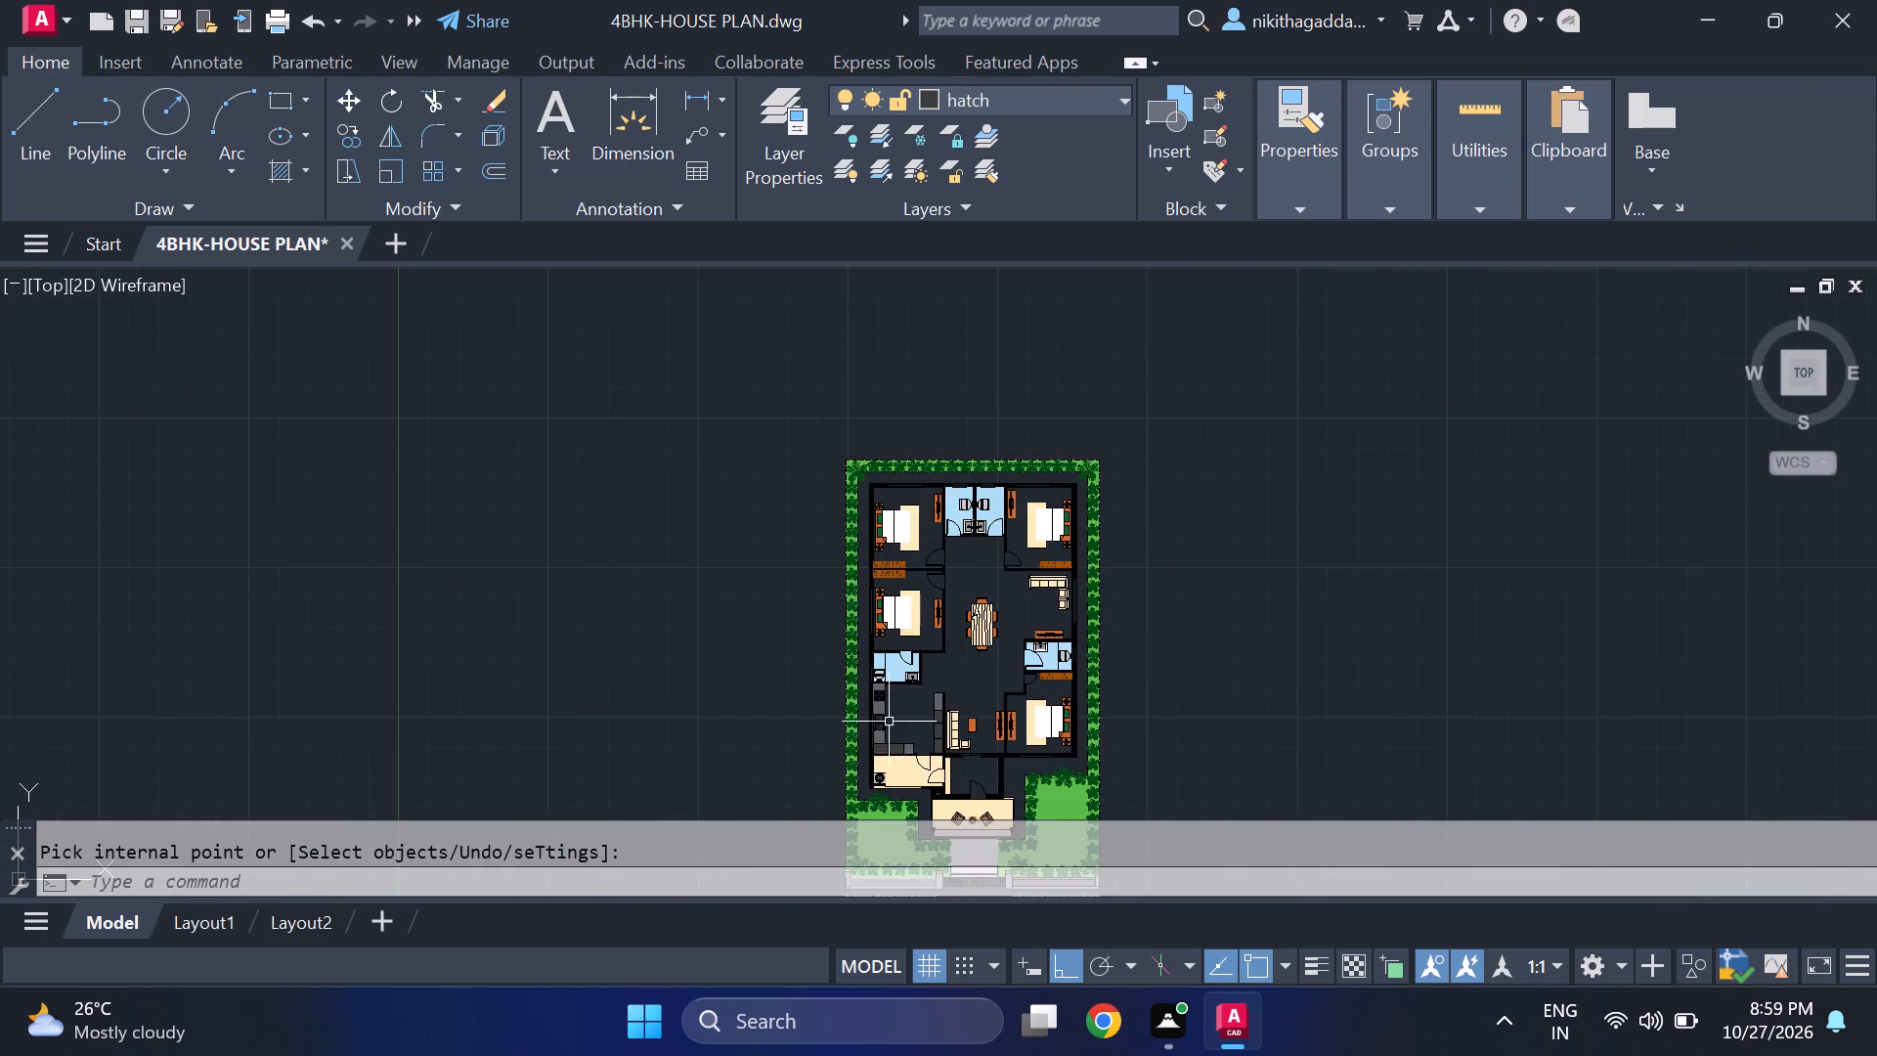
scroll(894, 718, up, 2)
middle_drag(941, 743, 799, 649)
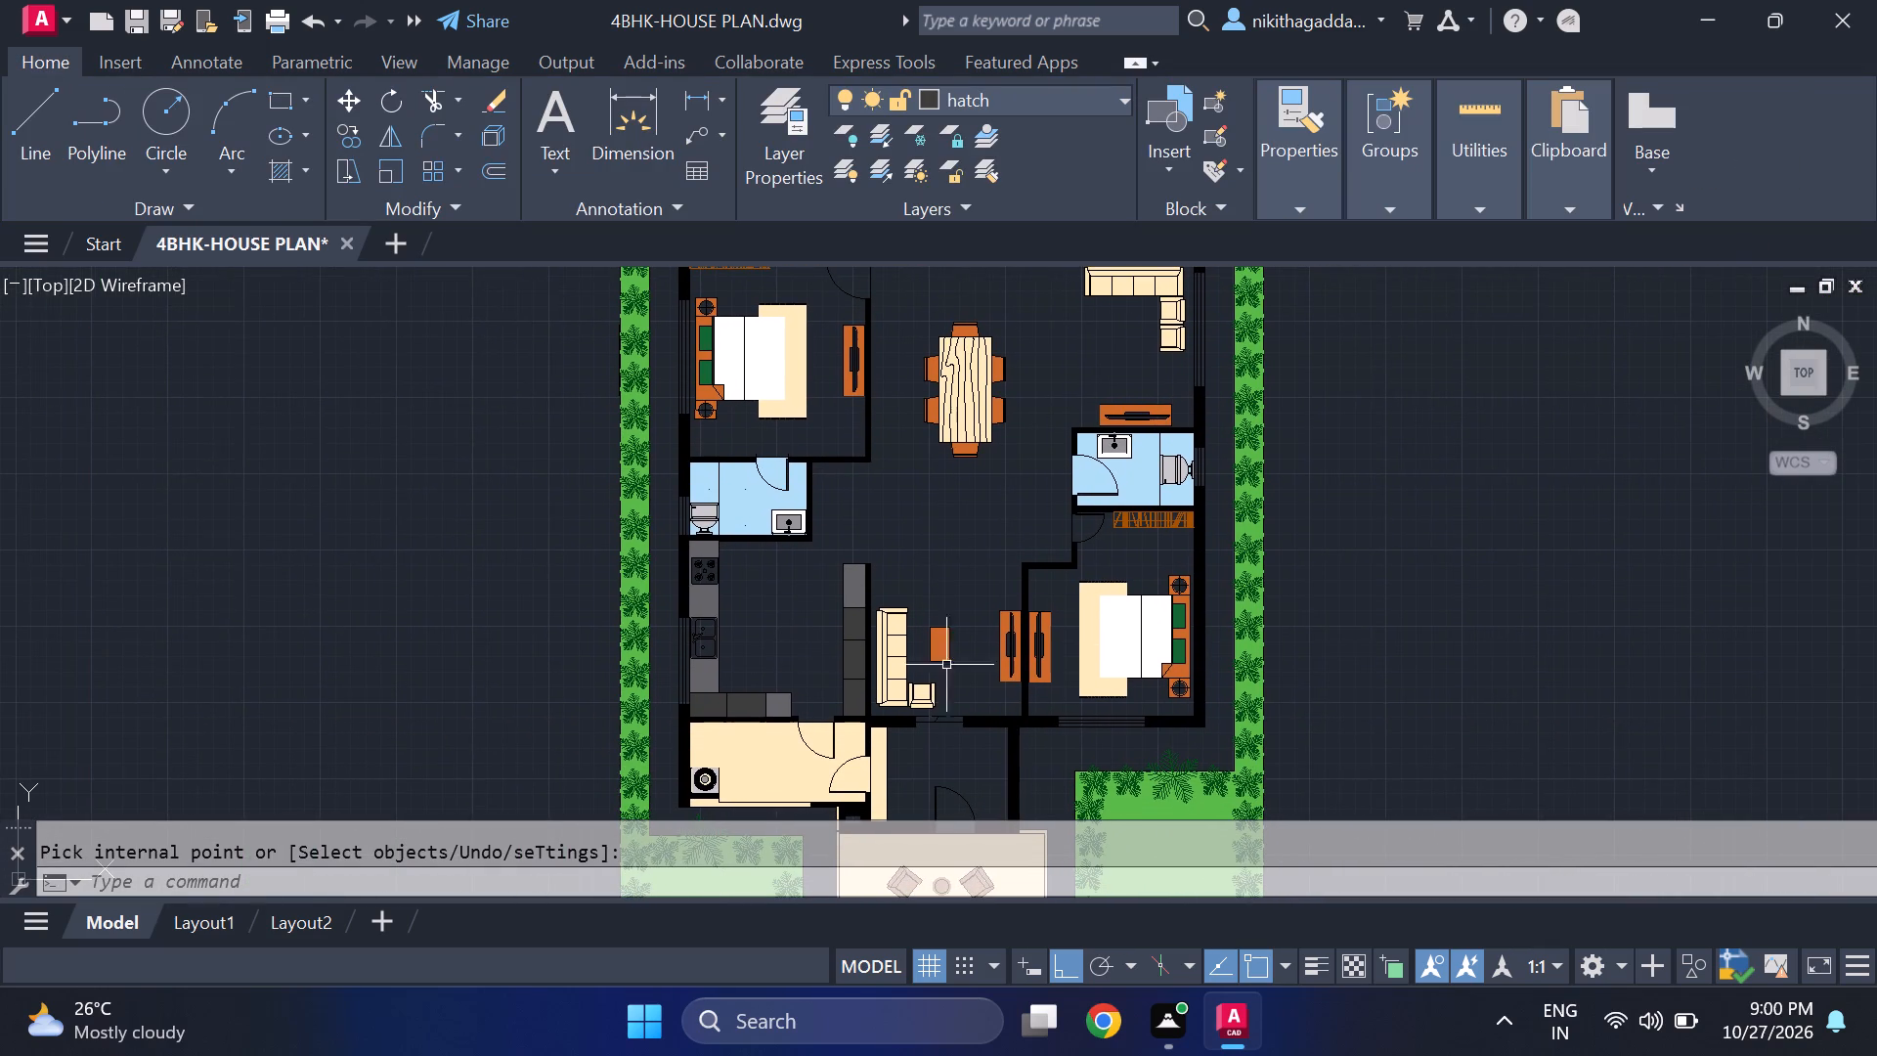
middle_drag(1075, 517, 851, 448)
middle_drag(861, 615, 982, 460)
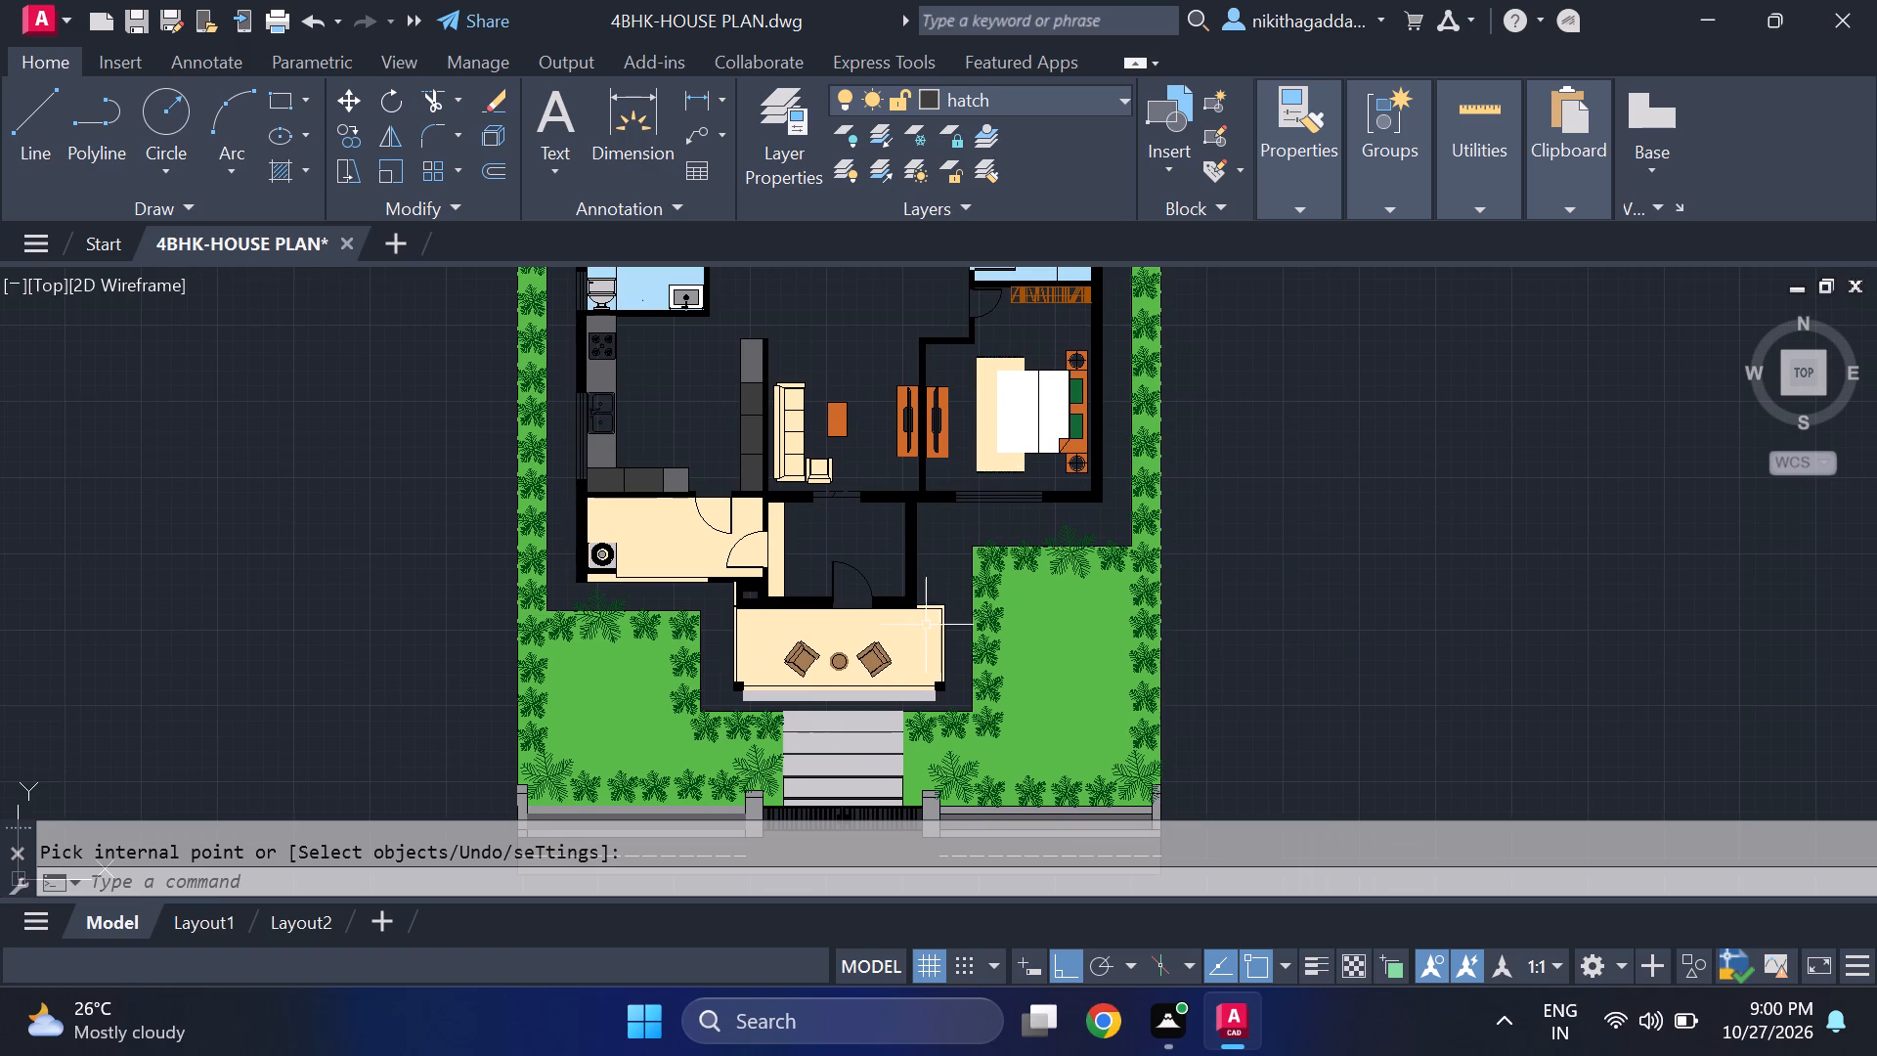
middle_drag(912, 697, 956, 503)
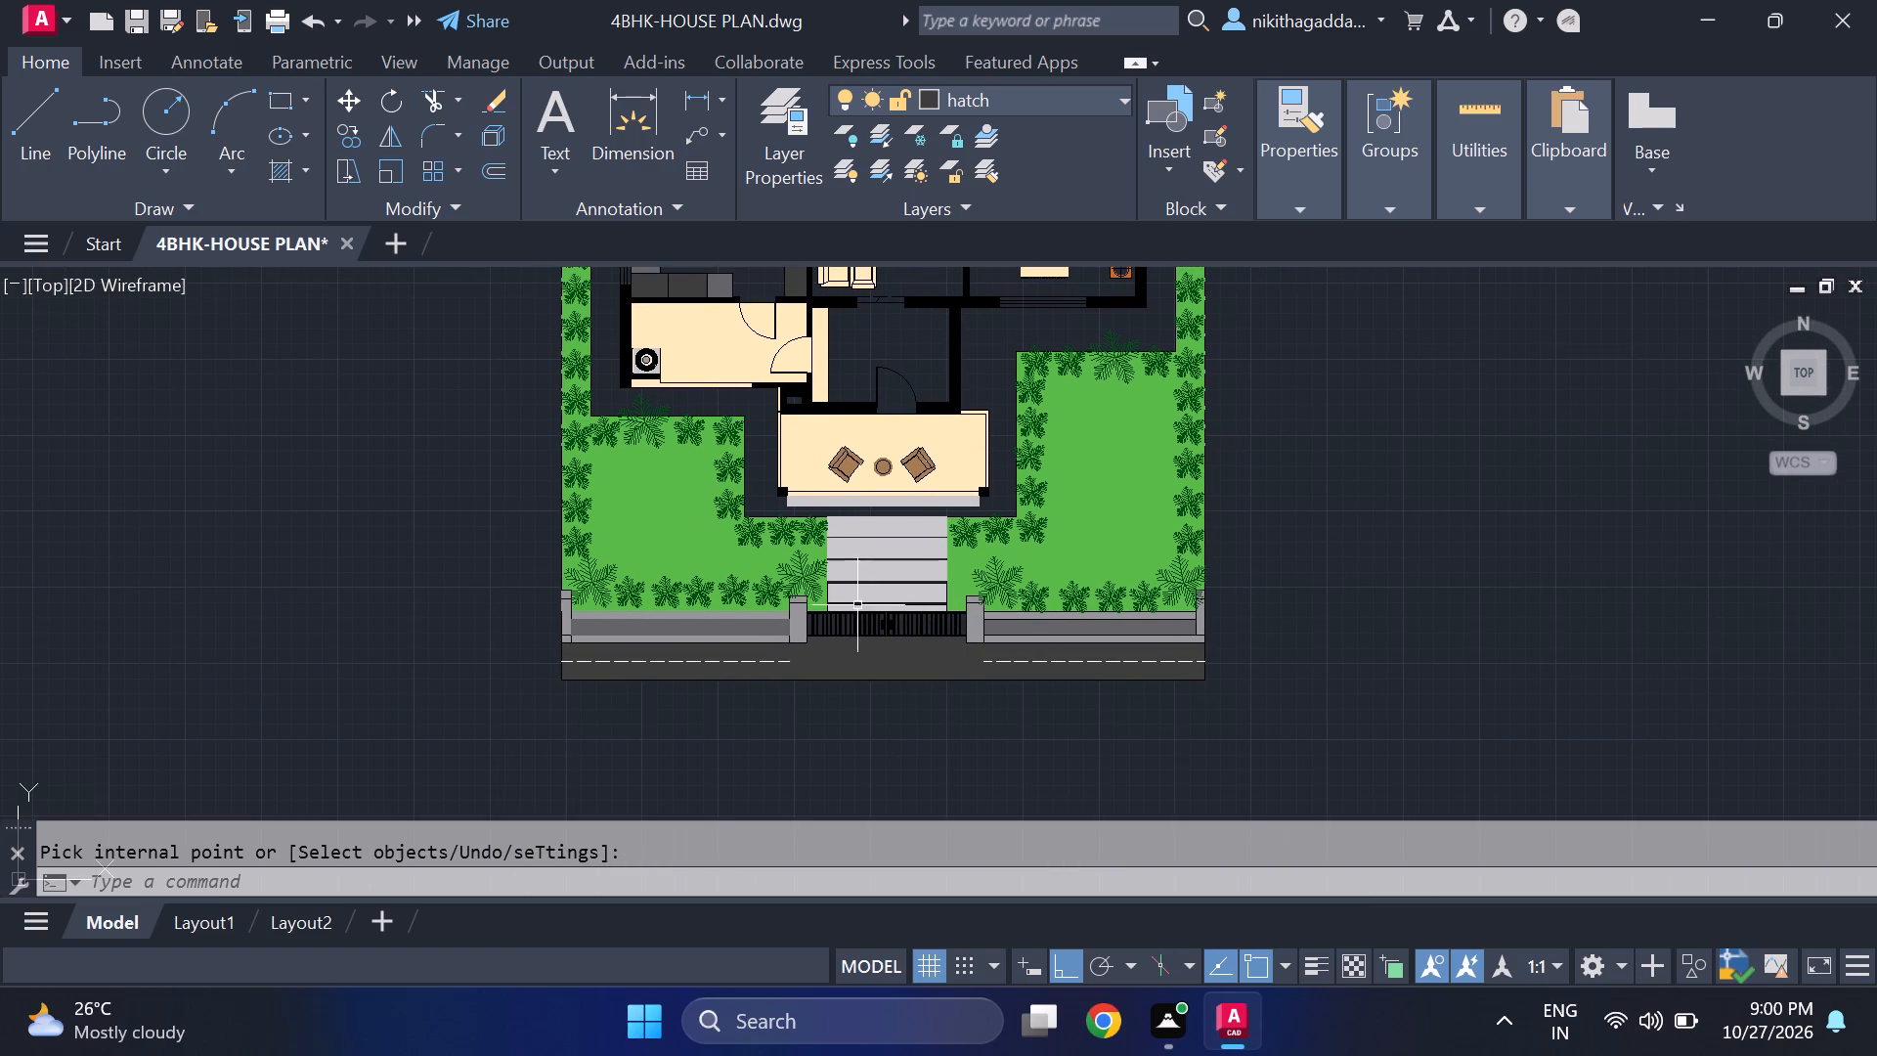
scroll(673, 594, up, 2)
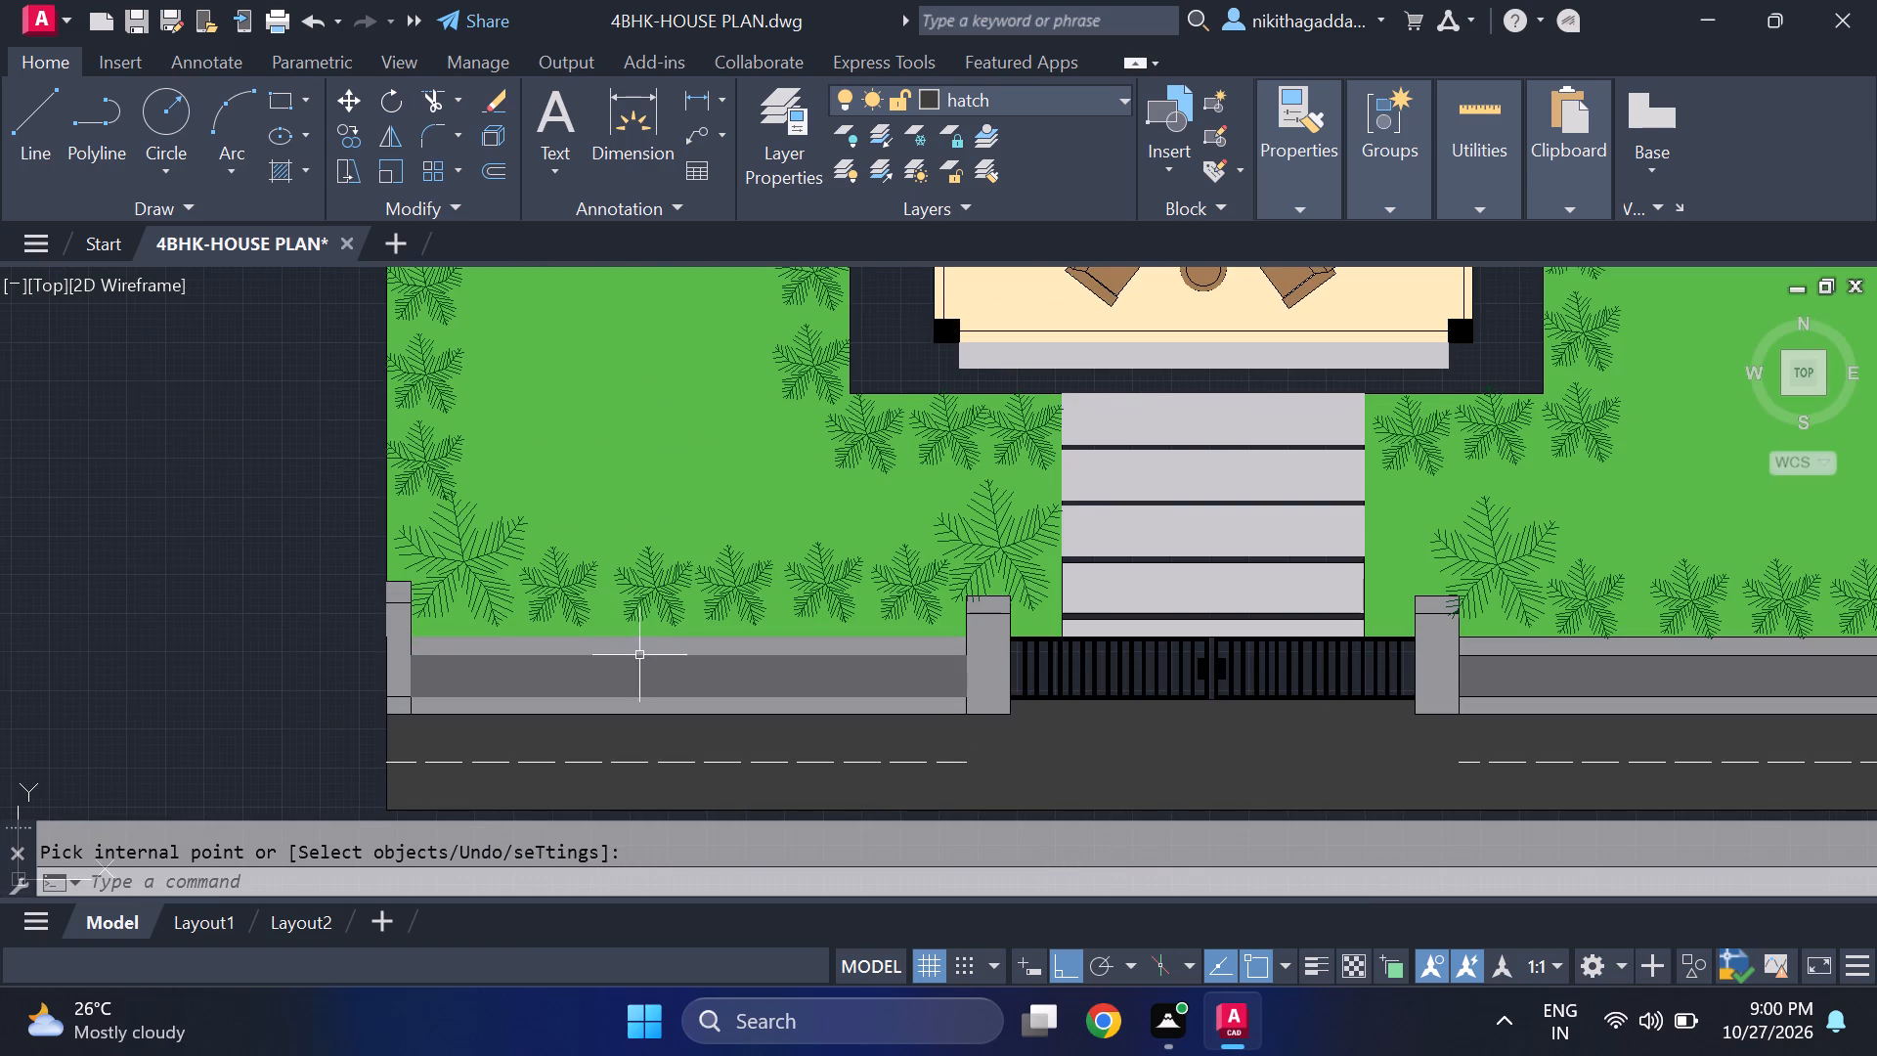
scroll(427, 669, up, 3)
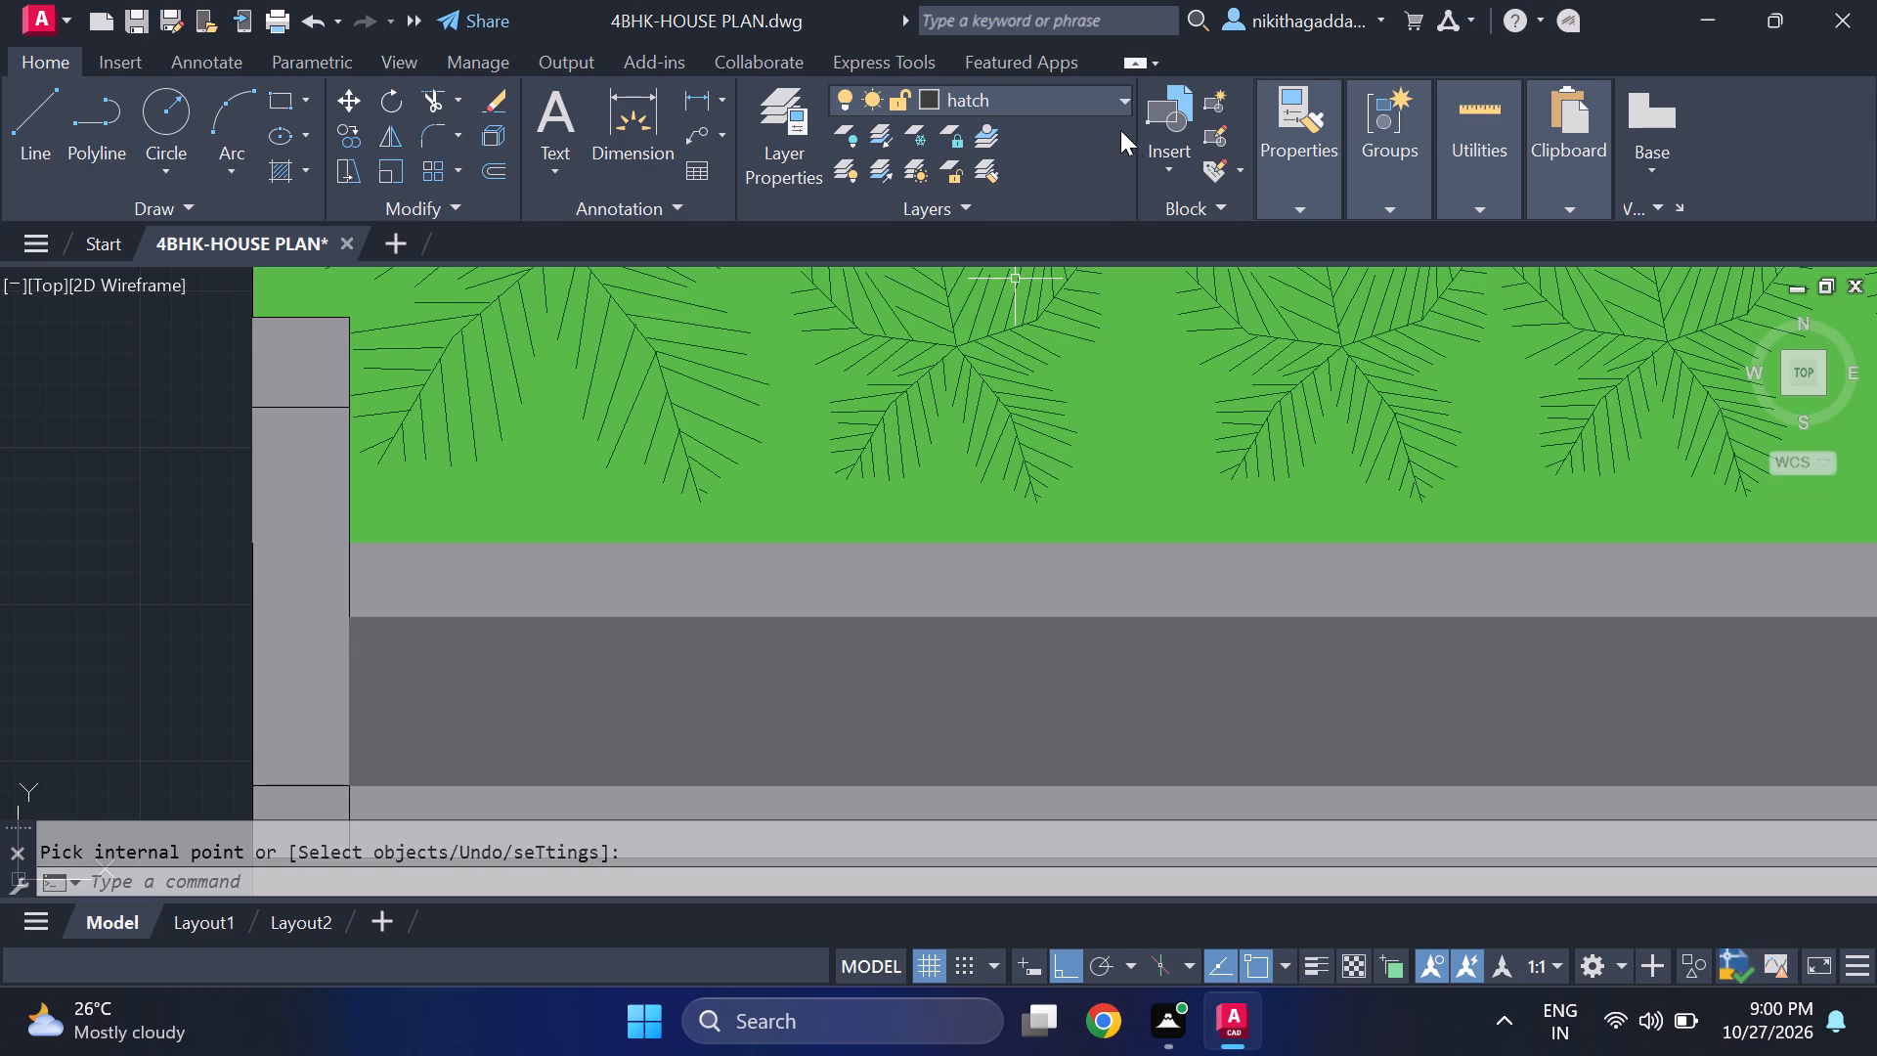
click(1080, 101)
click(1000, 379)
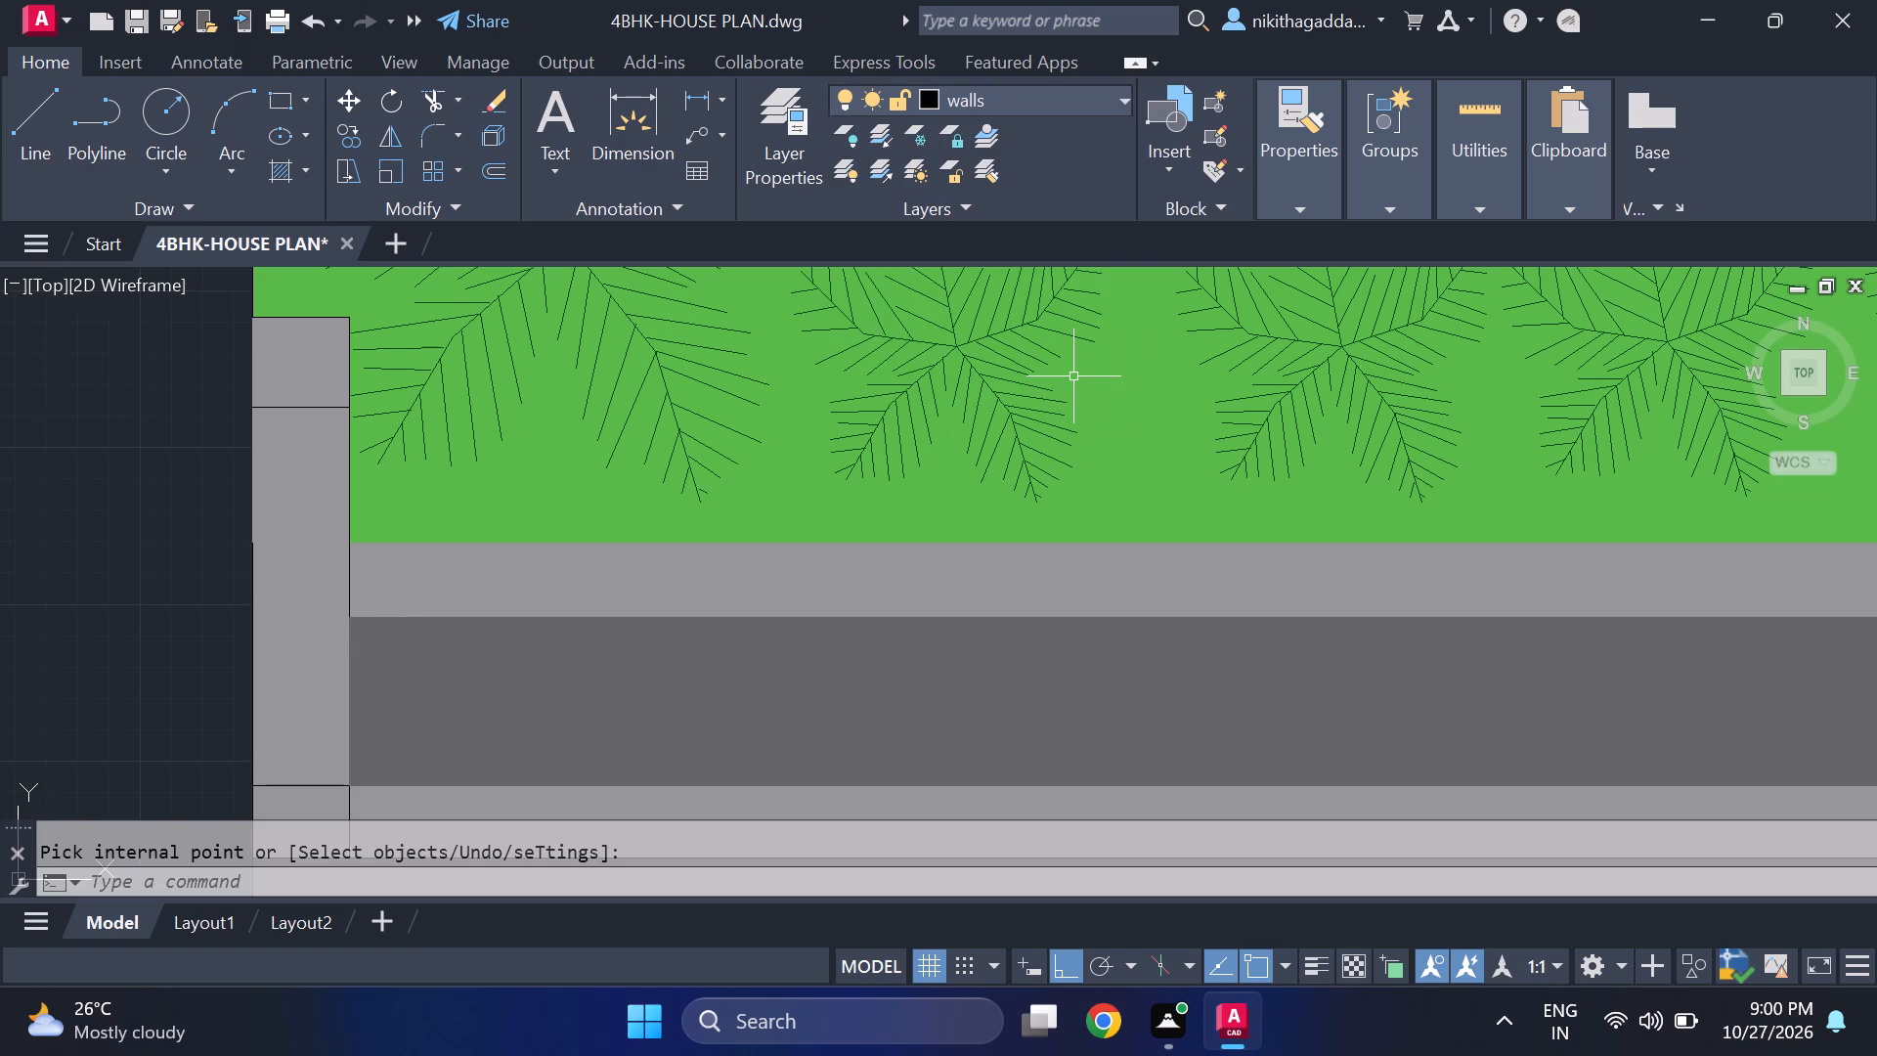
key(l)
key(Return)
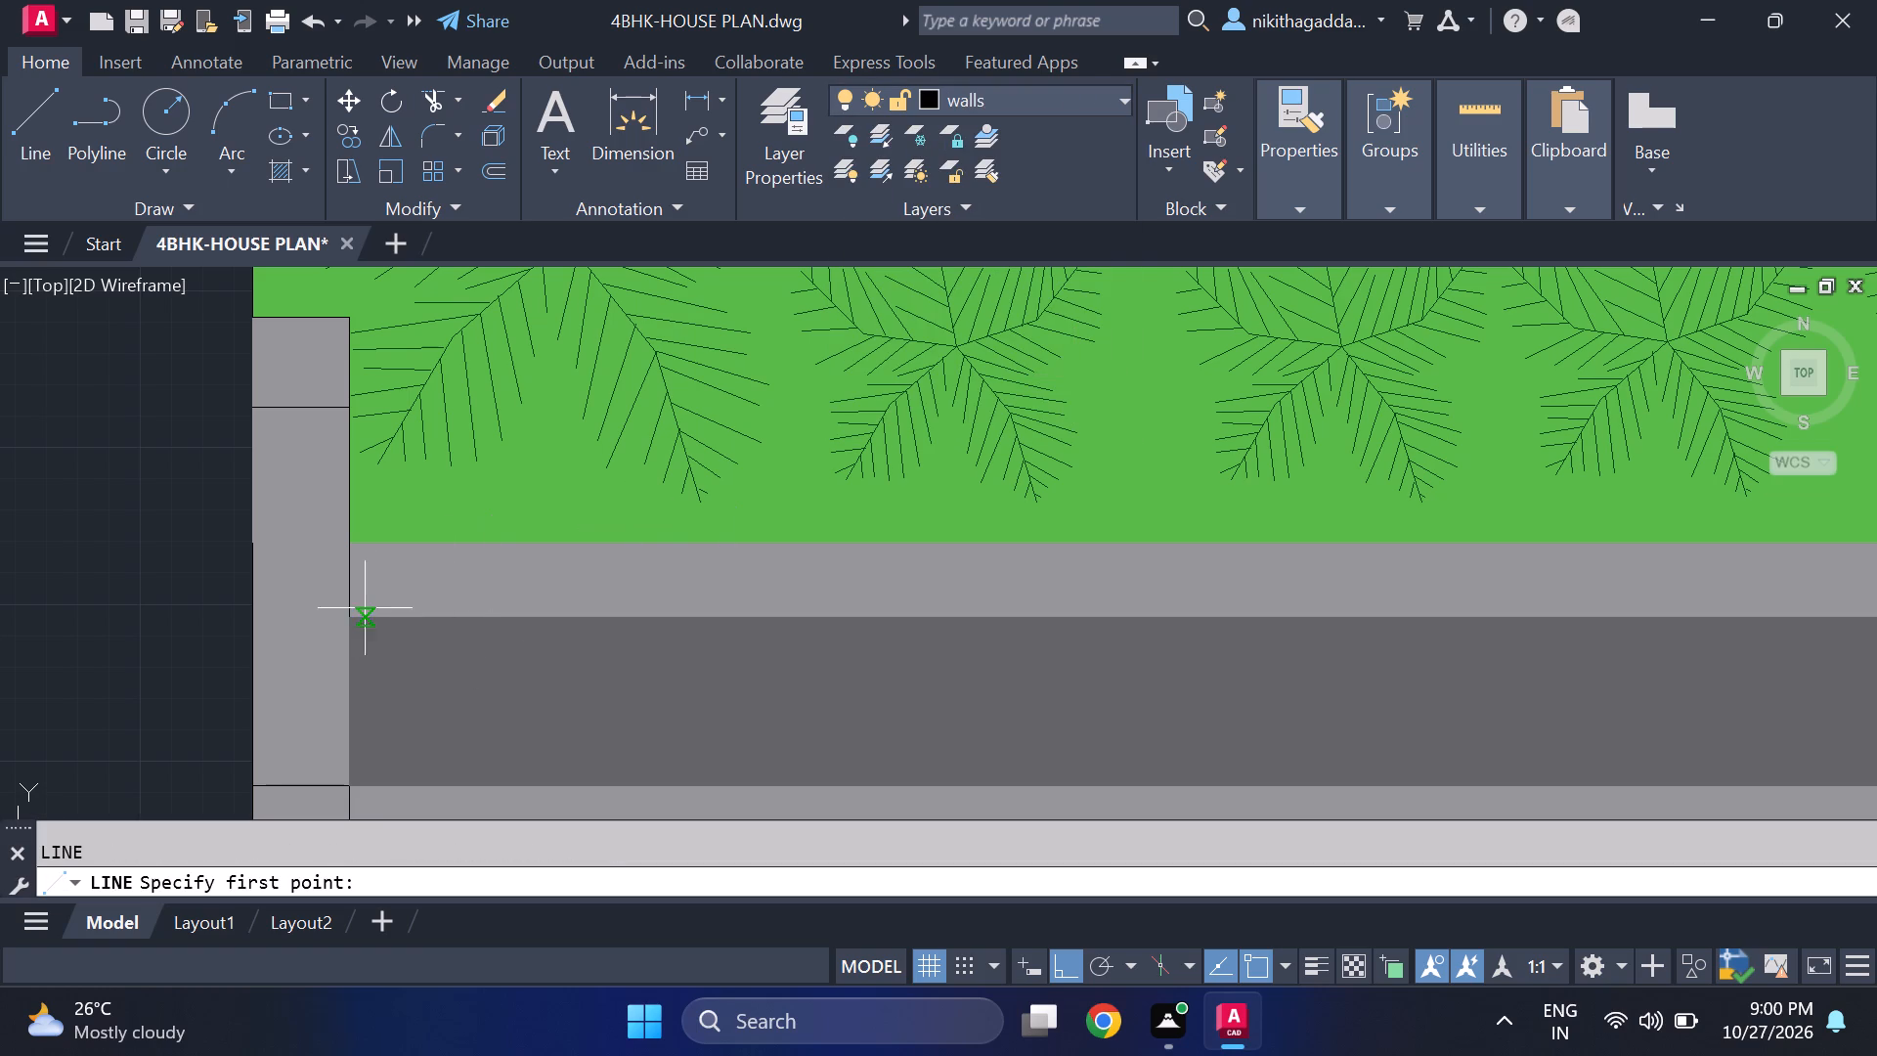
click(357, 617)
scroll(1637, 657, down, 3)
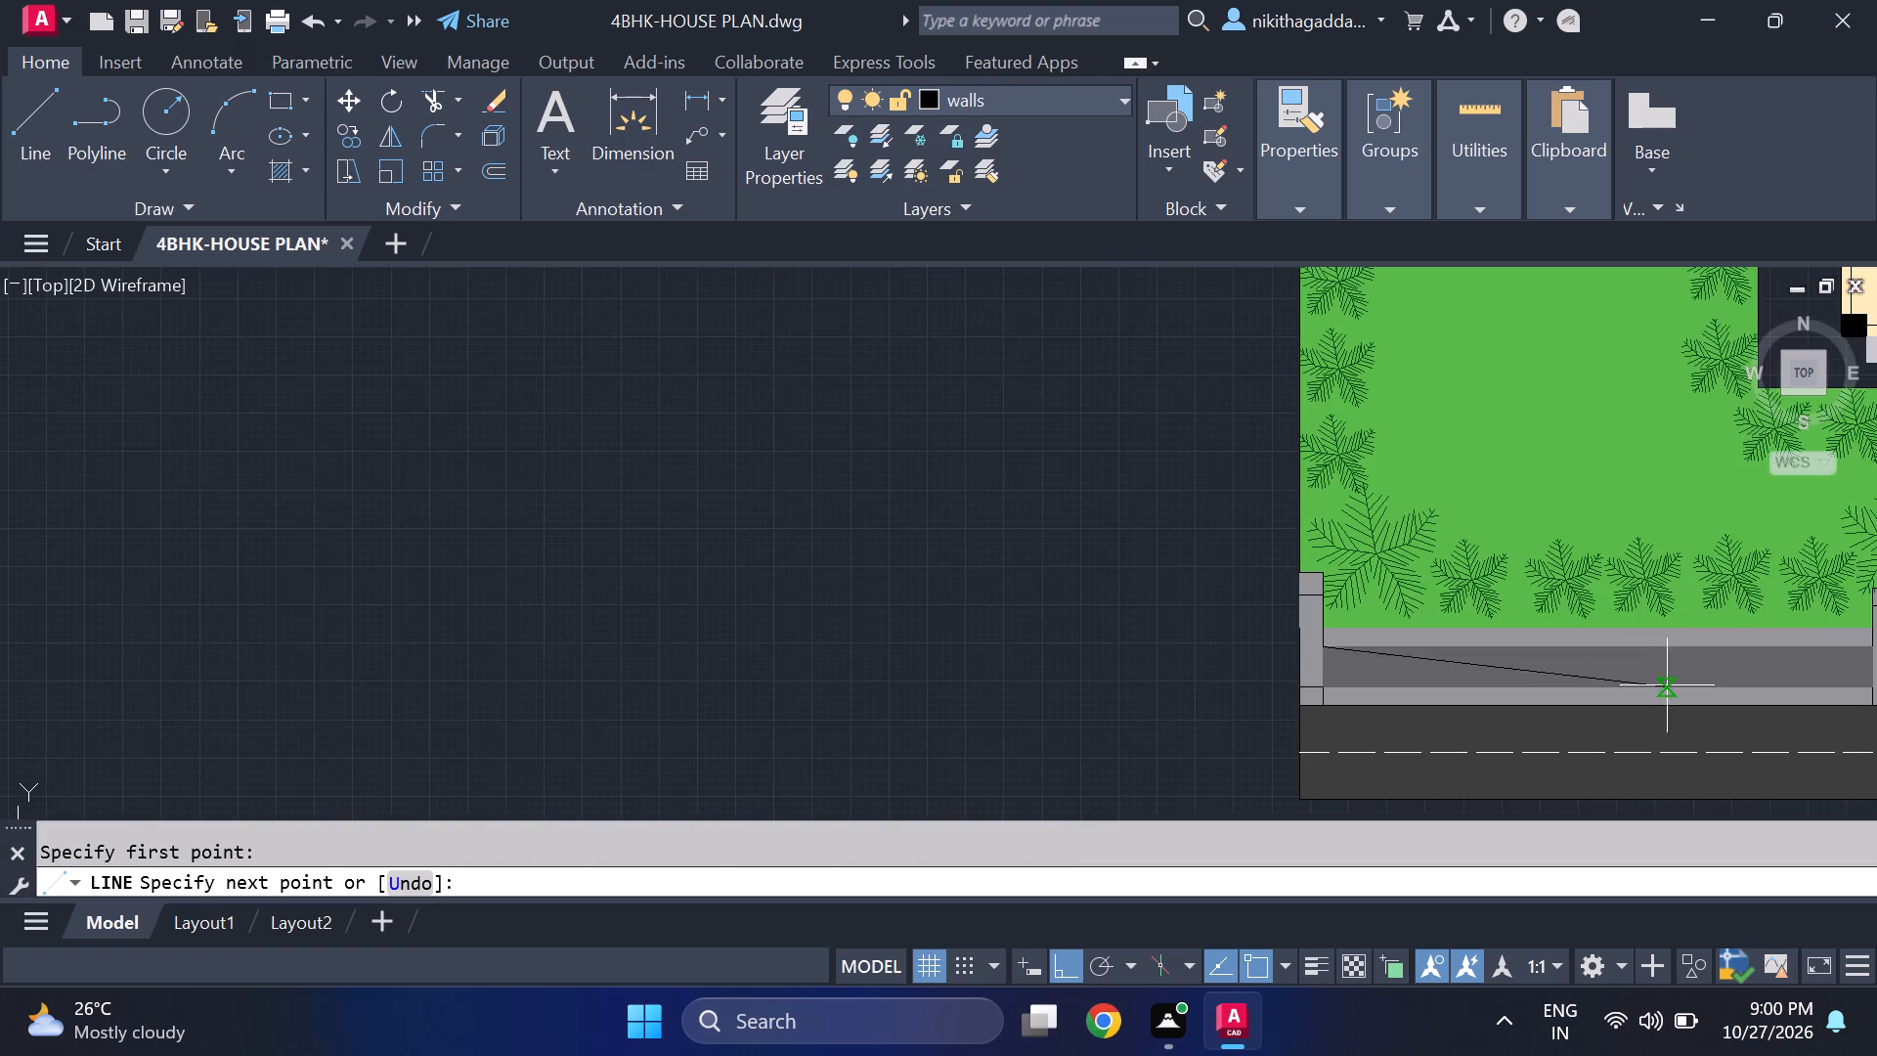
middle_drag(1875, 654, 1396, 643)
scroll(1381, 643, up, 3)
click(1417, 614)
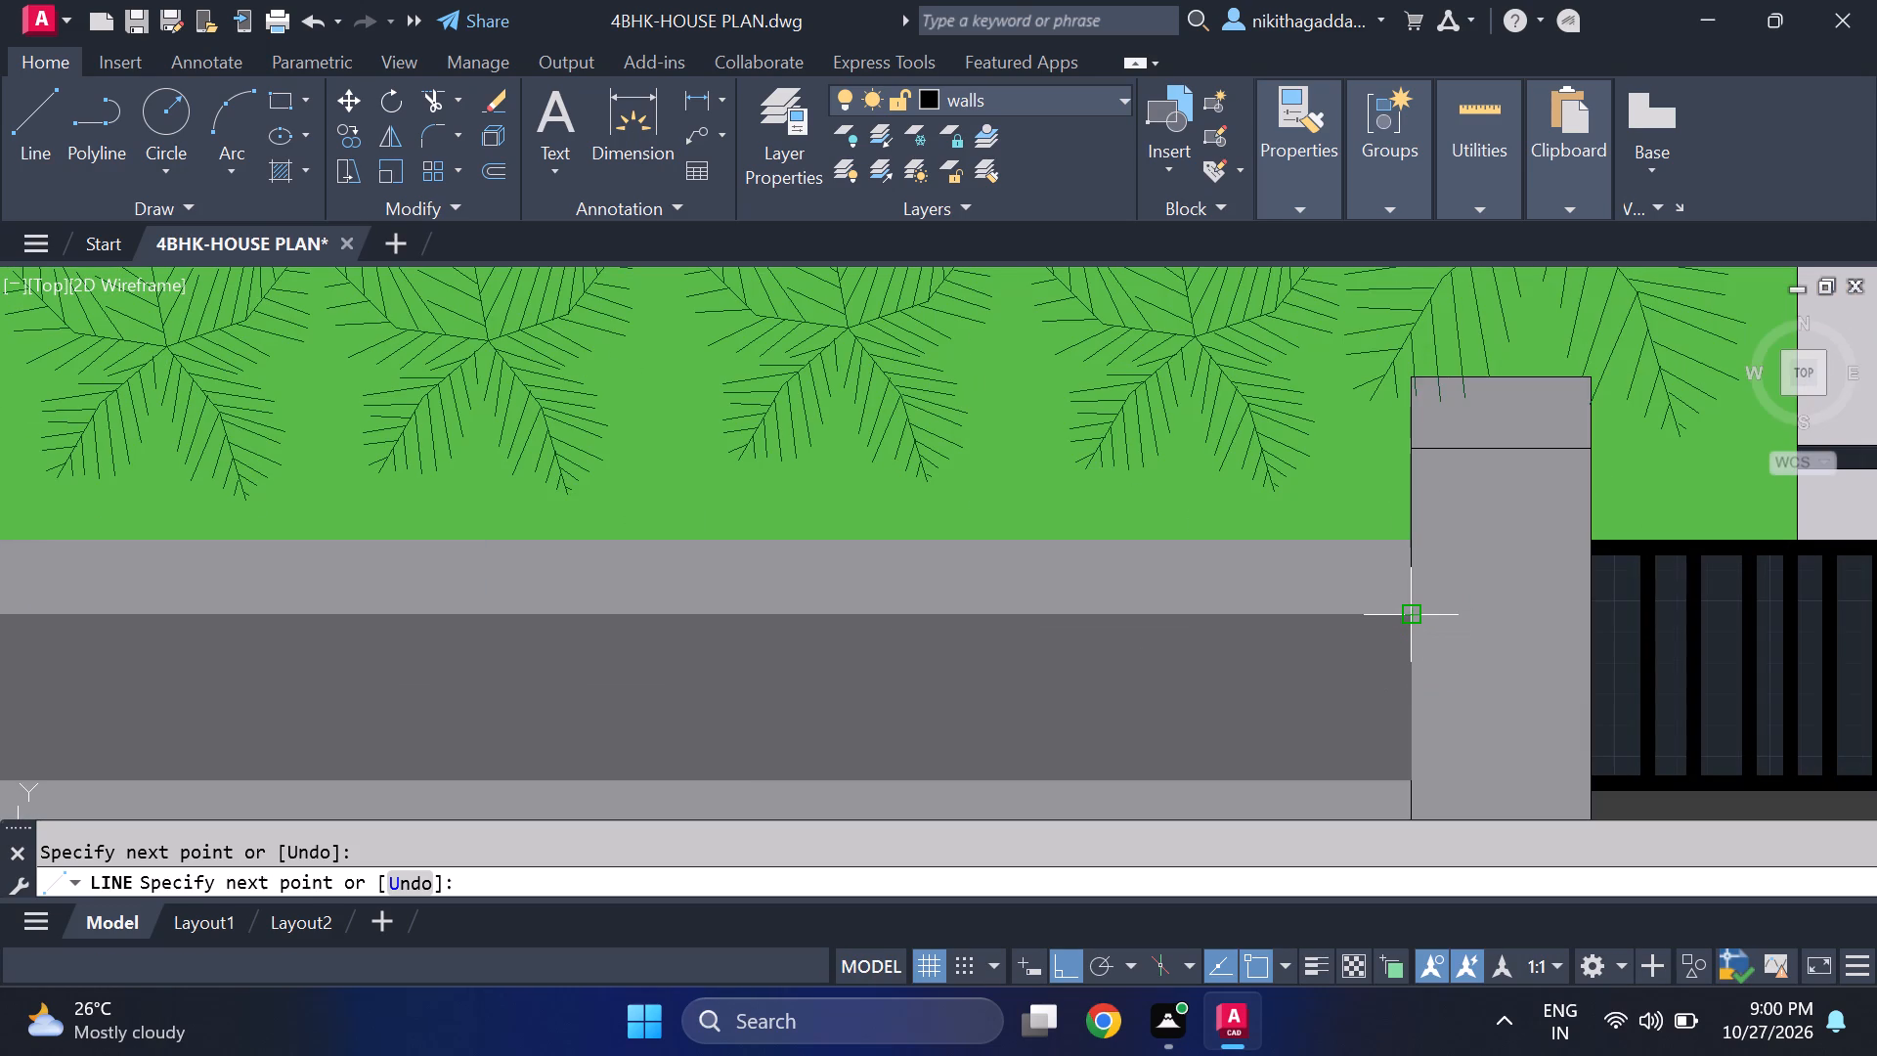
scroll(1417, 617, down, 4)
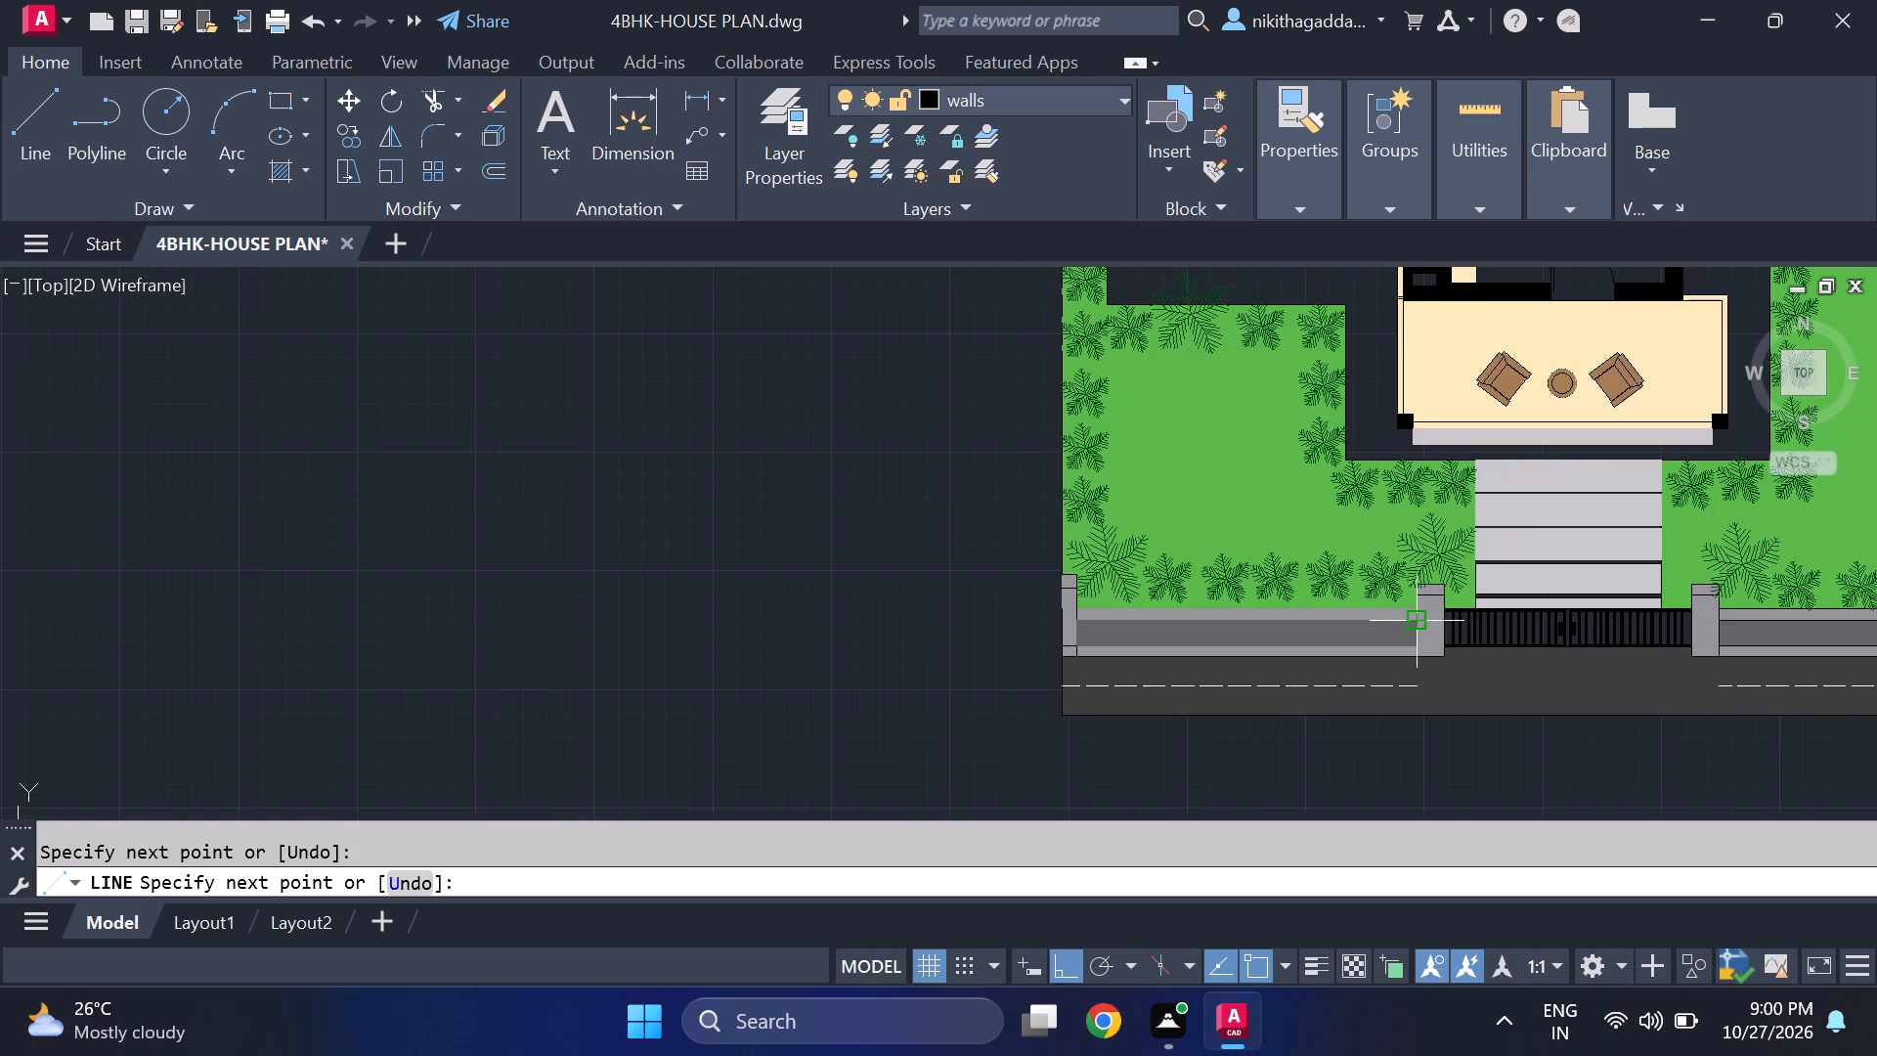
key(Escape)
Move the new boundary wall line horizontally out into the empty space left of the plot.
scroll(1068, 609, up, 3)
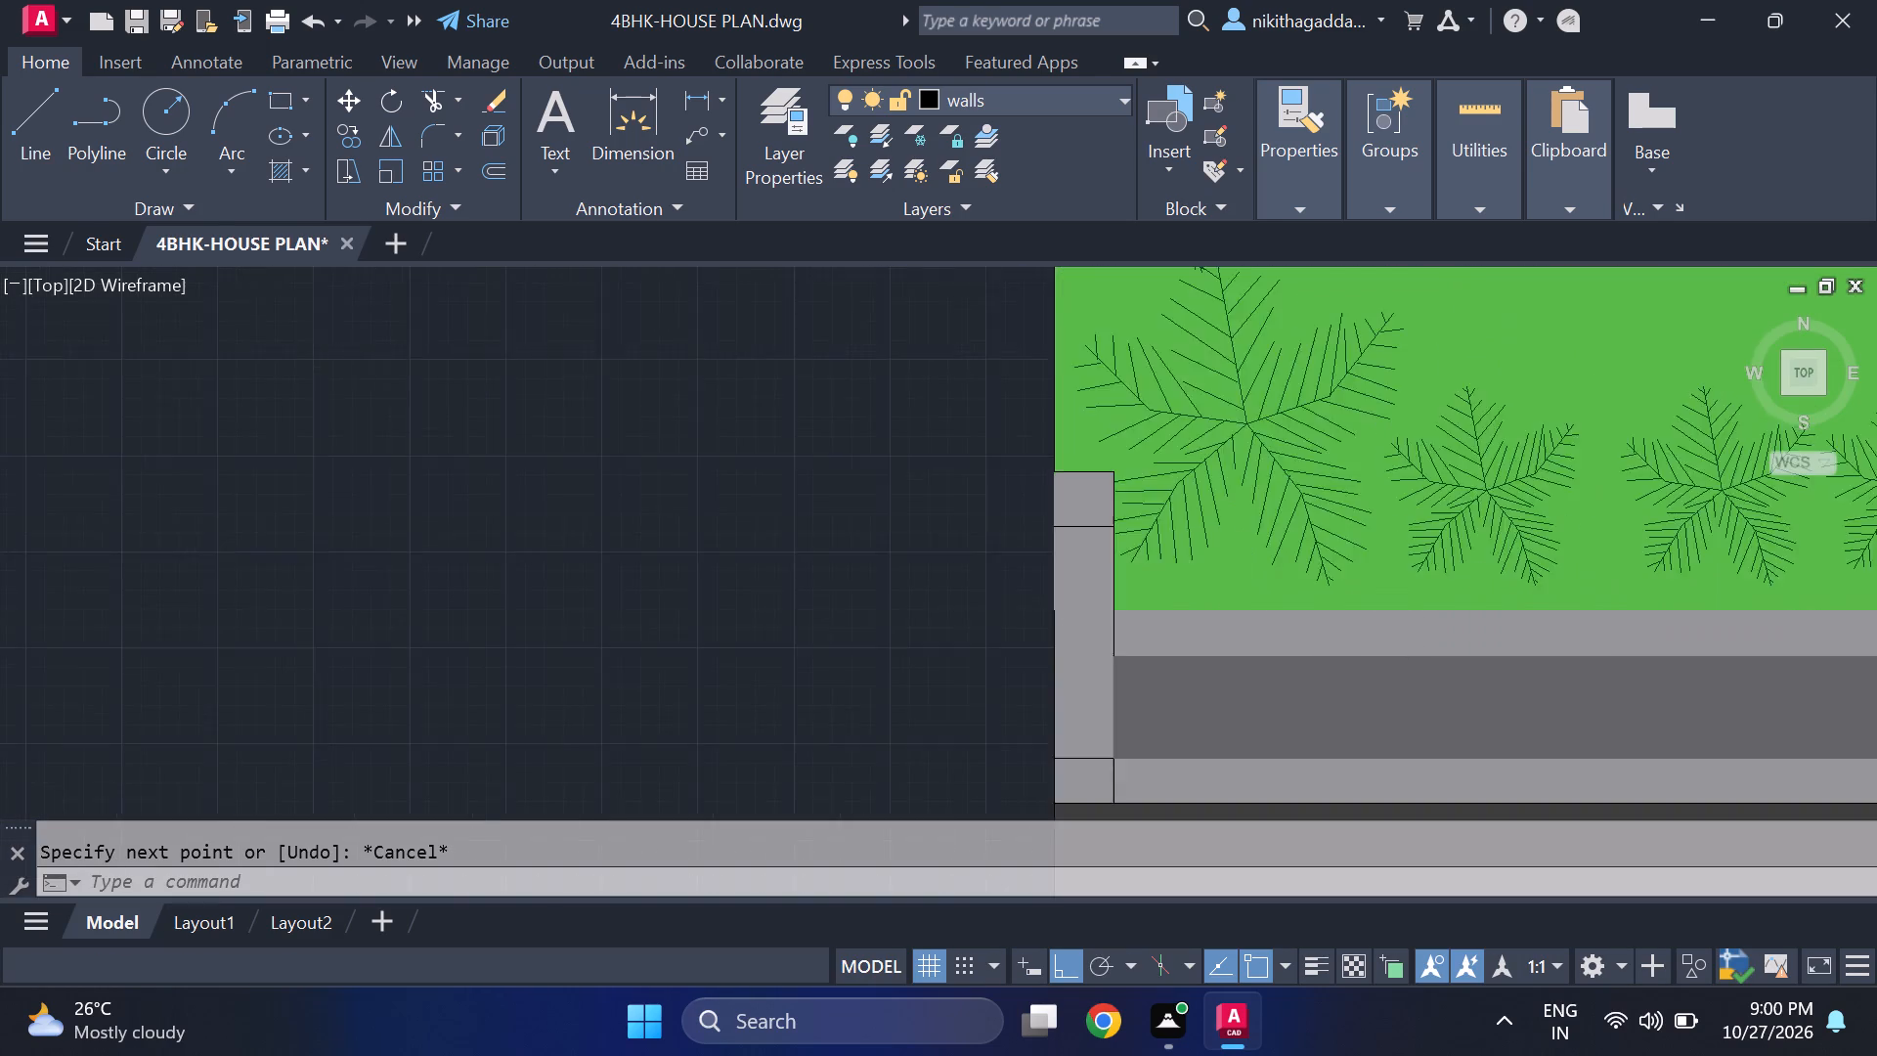
scroll(1053, 609, up, 1)
click(1181, 684)
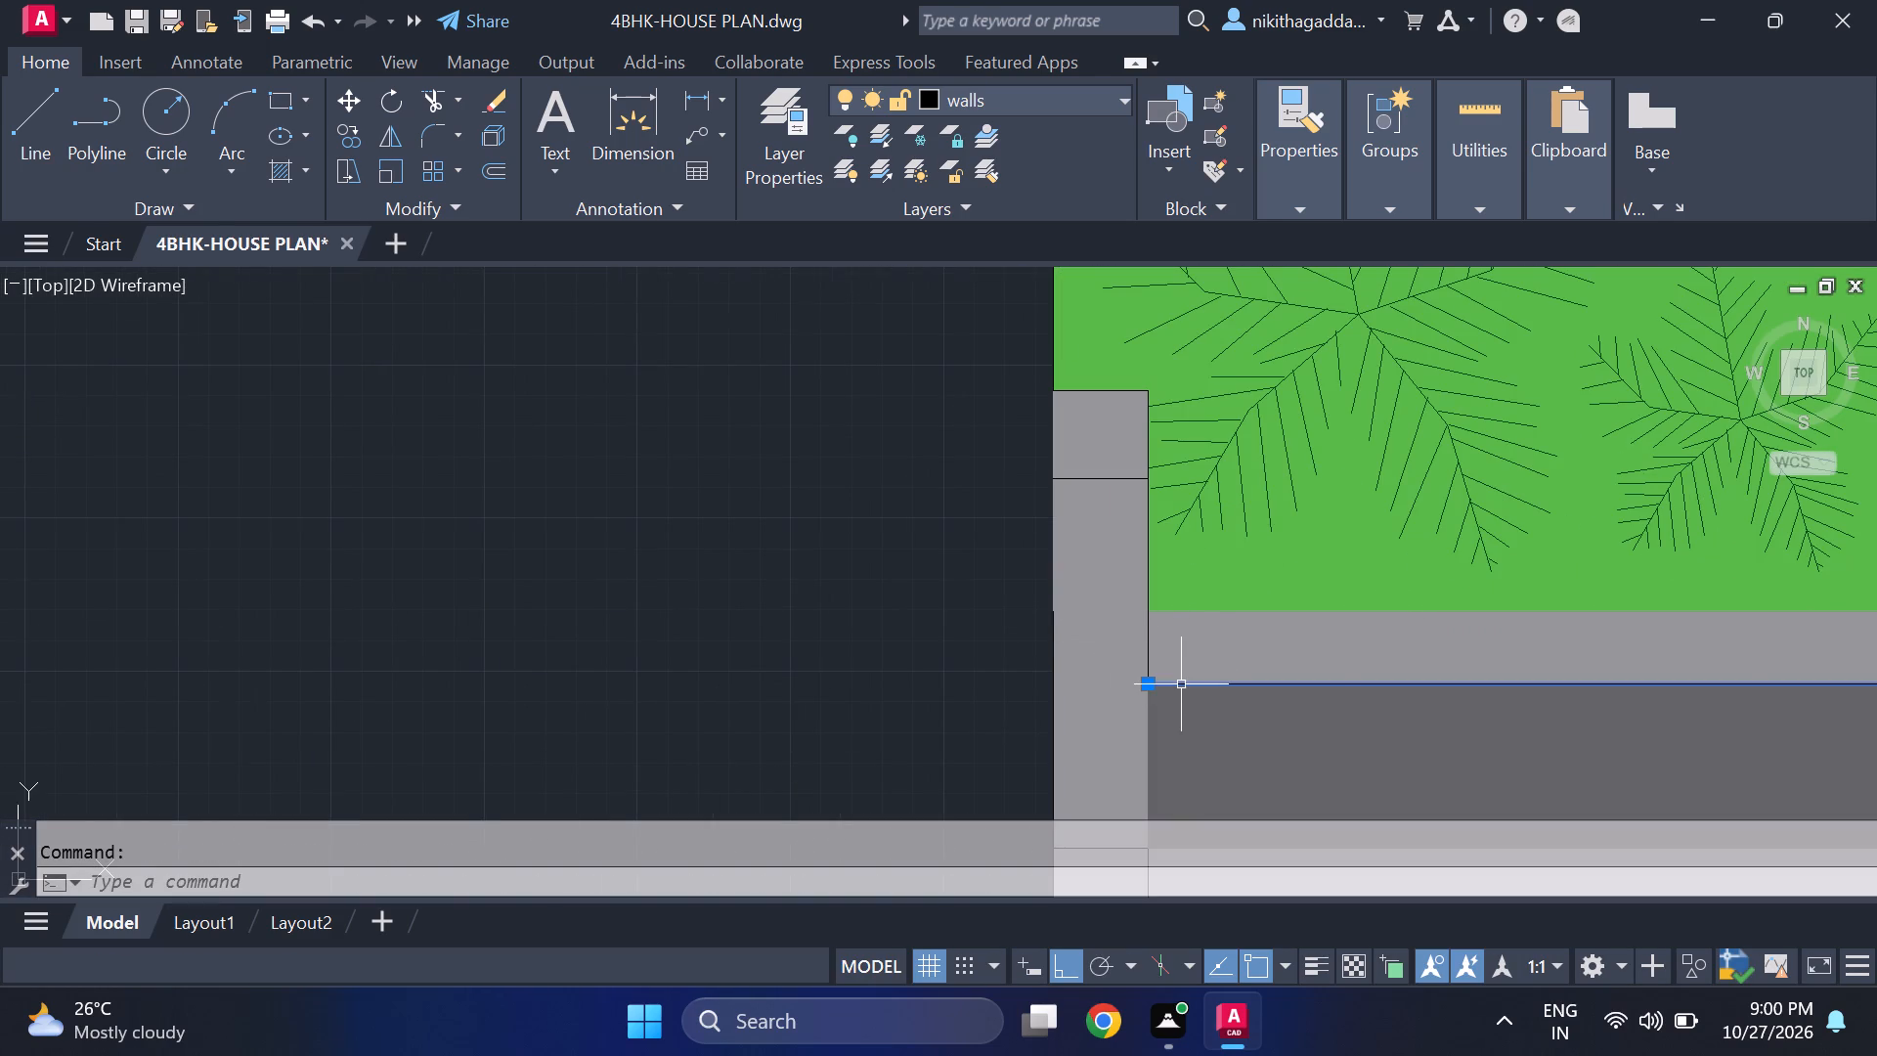
scroll(1181, 684, down, 4)
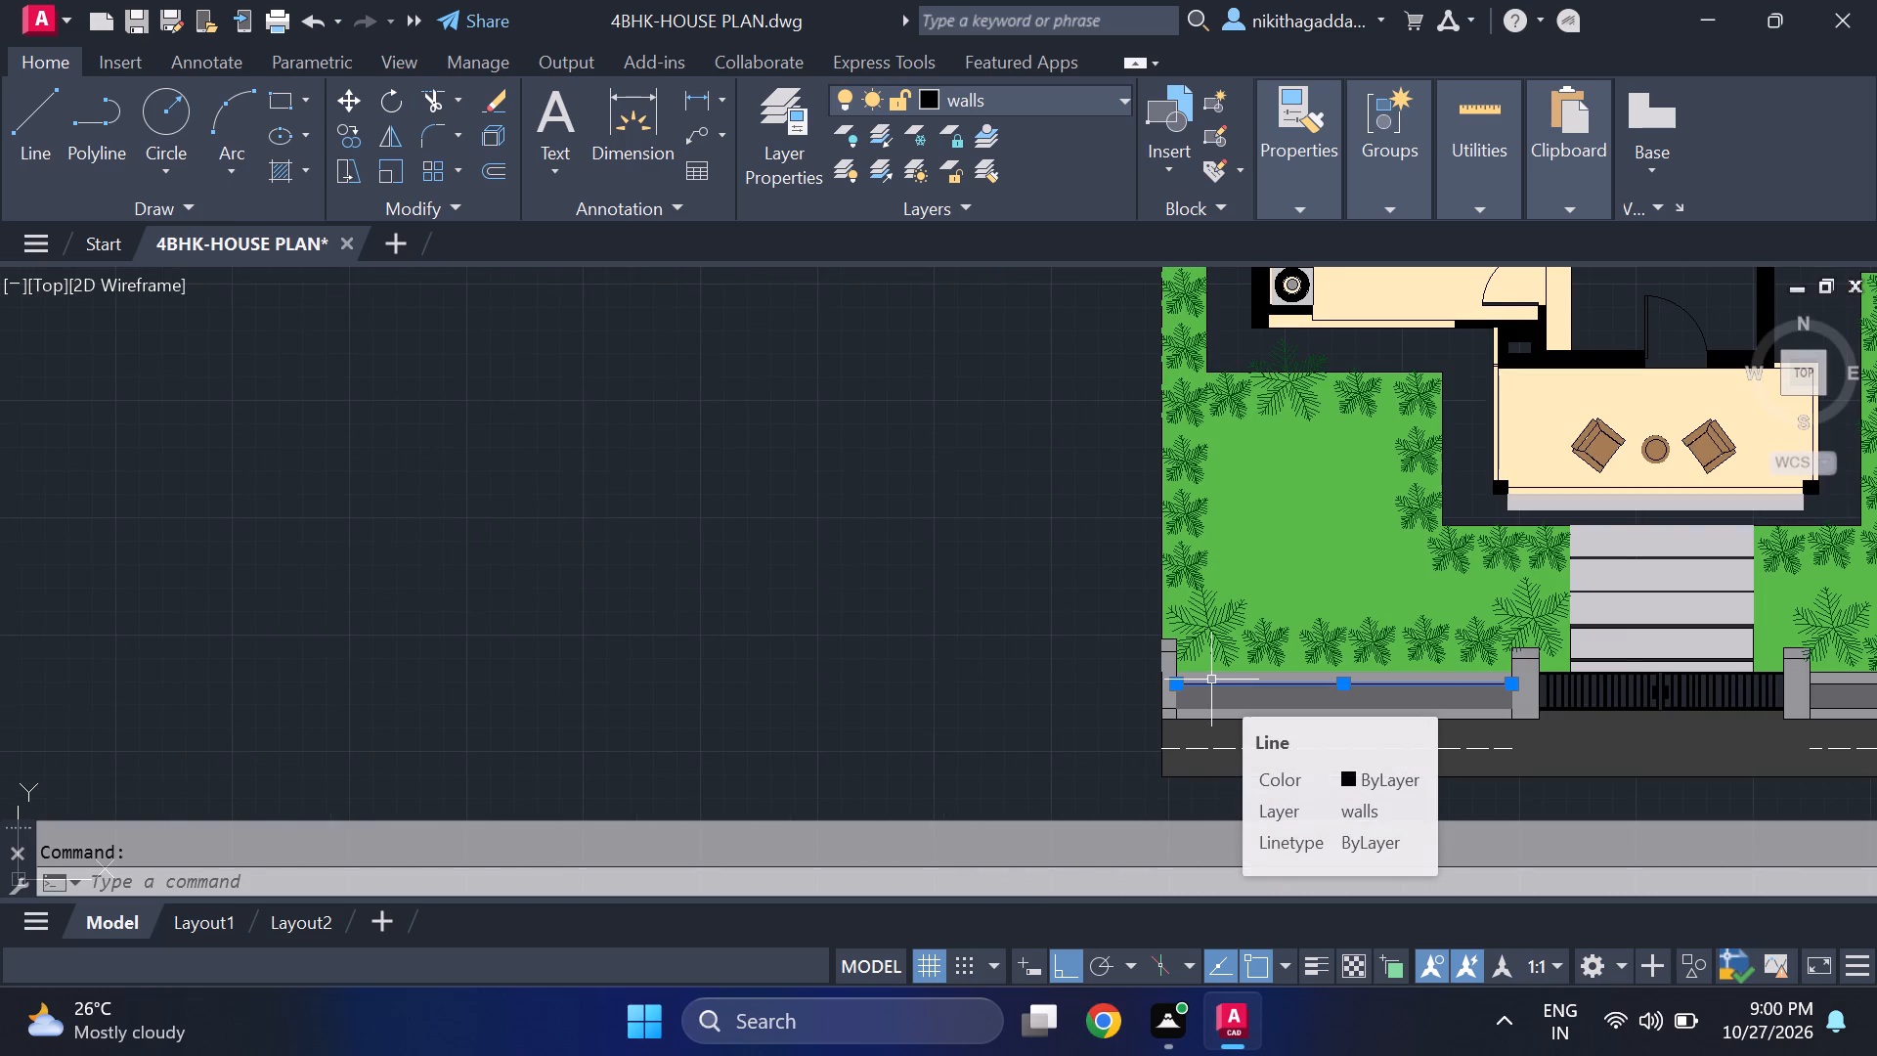
key(m)
key(Return)
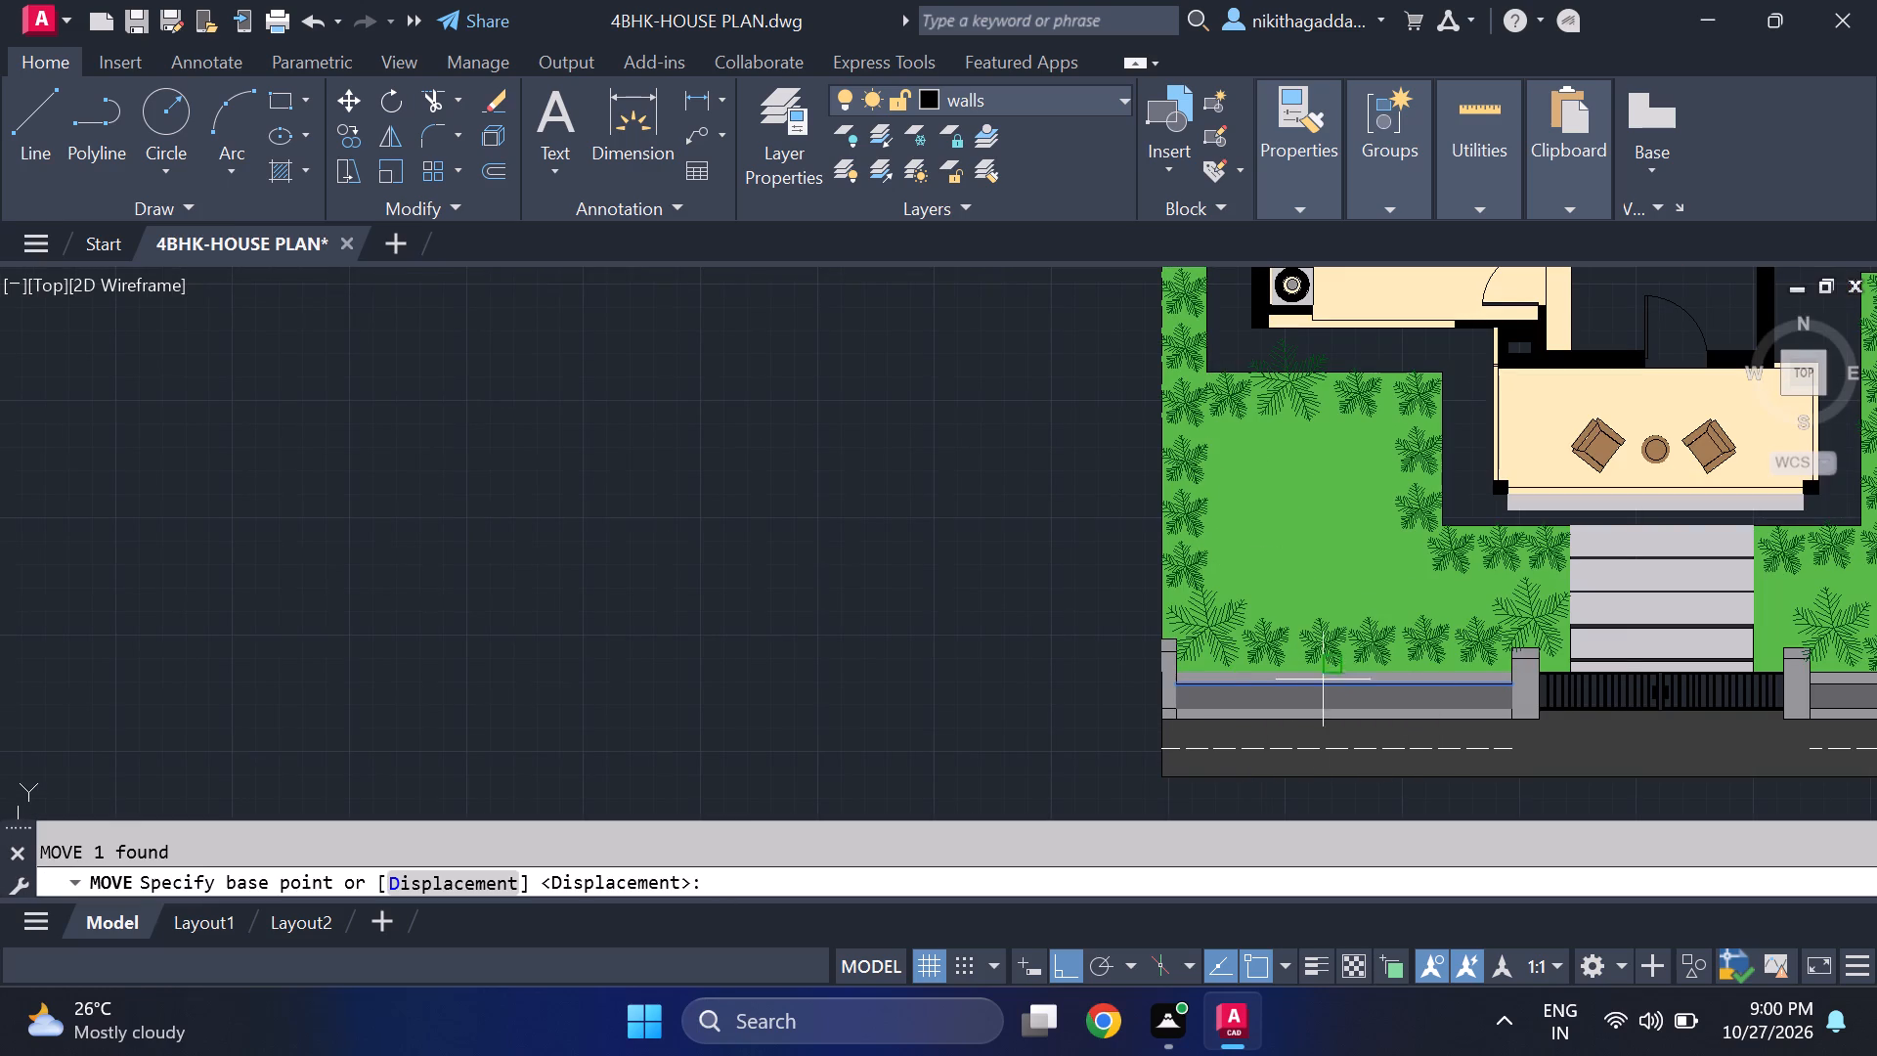
click(1517, 678)
click(1034, 691)
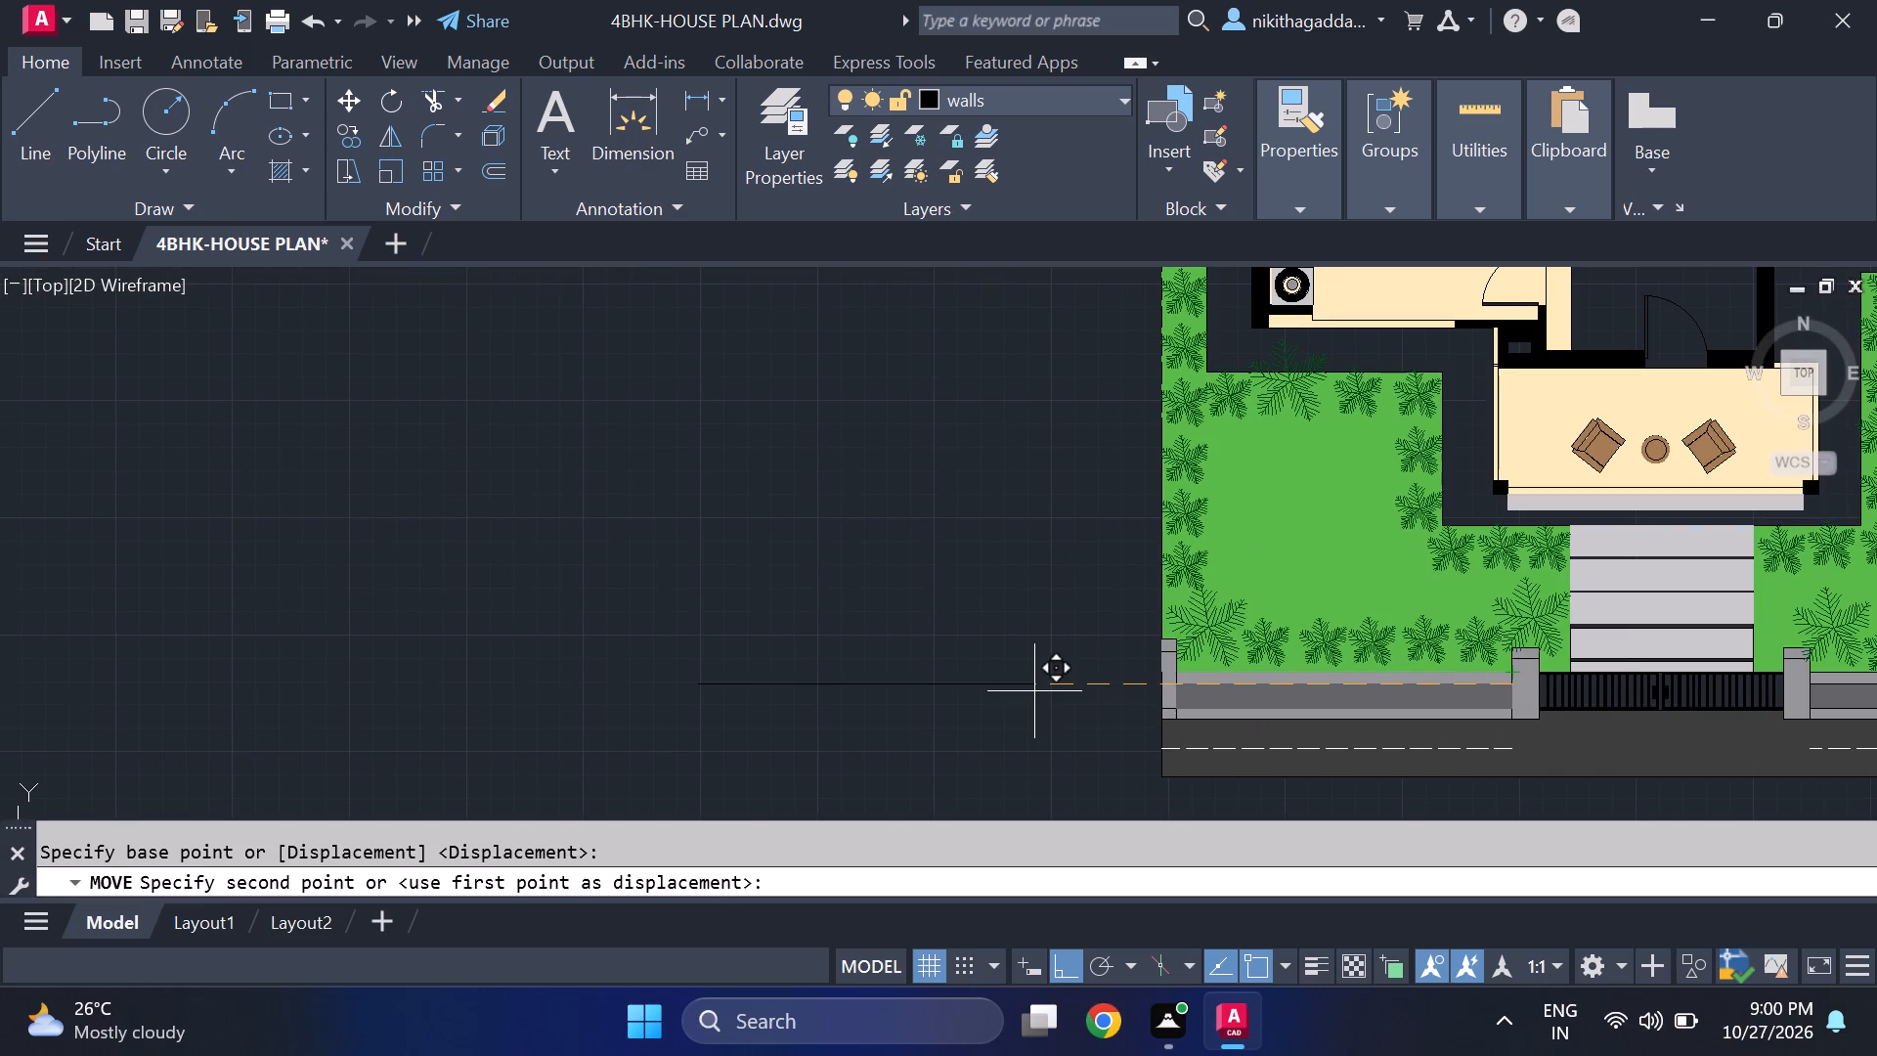
Copy the moved line back onto the upper and lower edges of the left front boundary wall's dark band.
drag(961, 642, 951, 654)
click(846, 732)
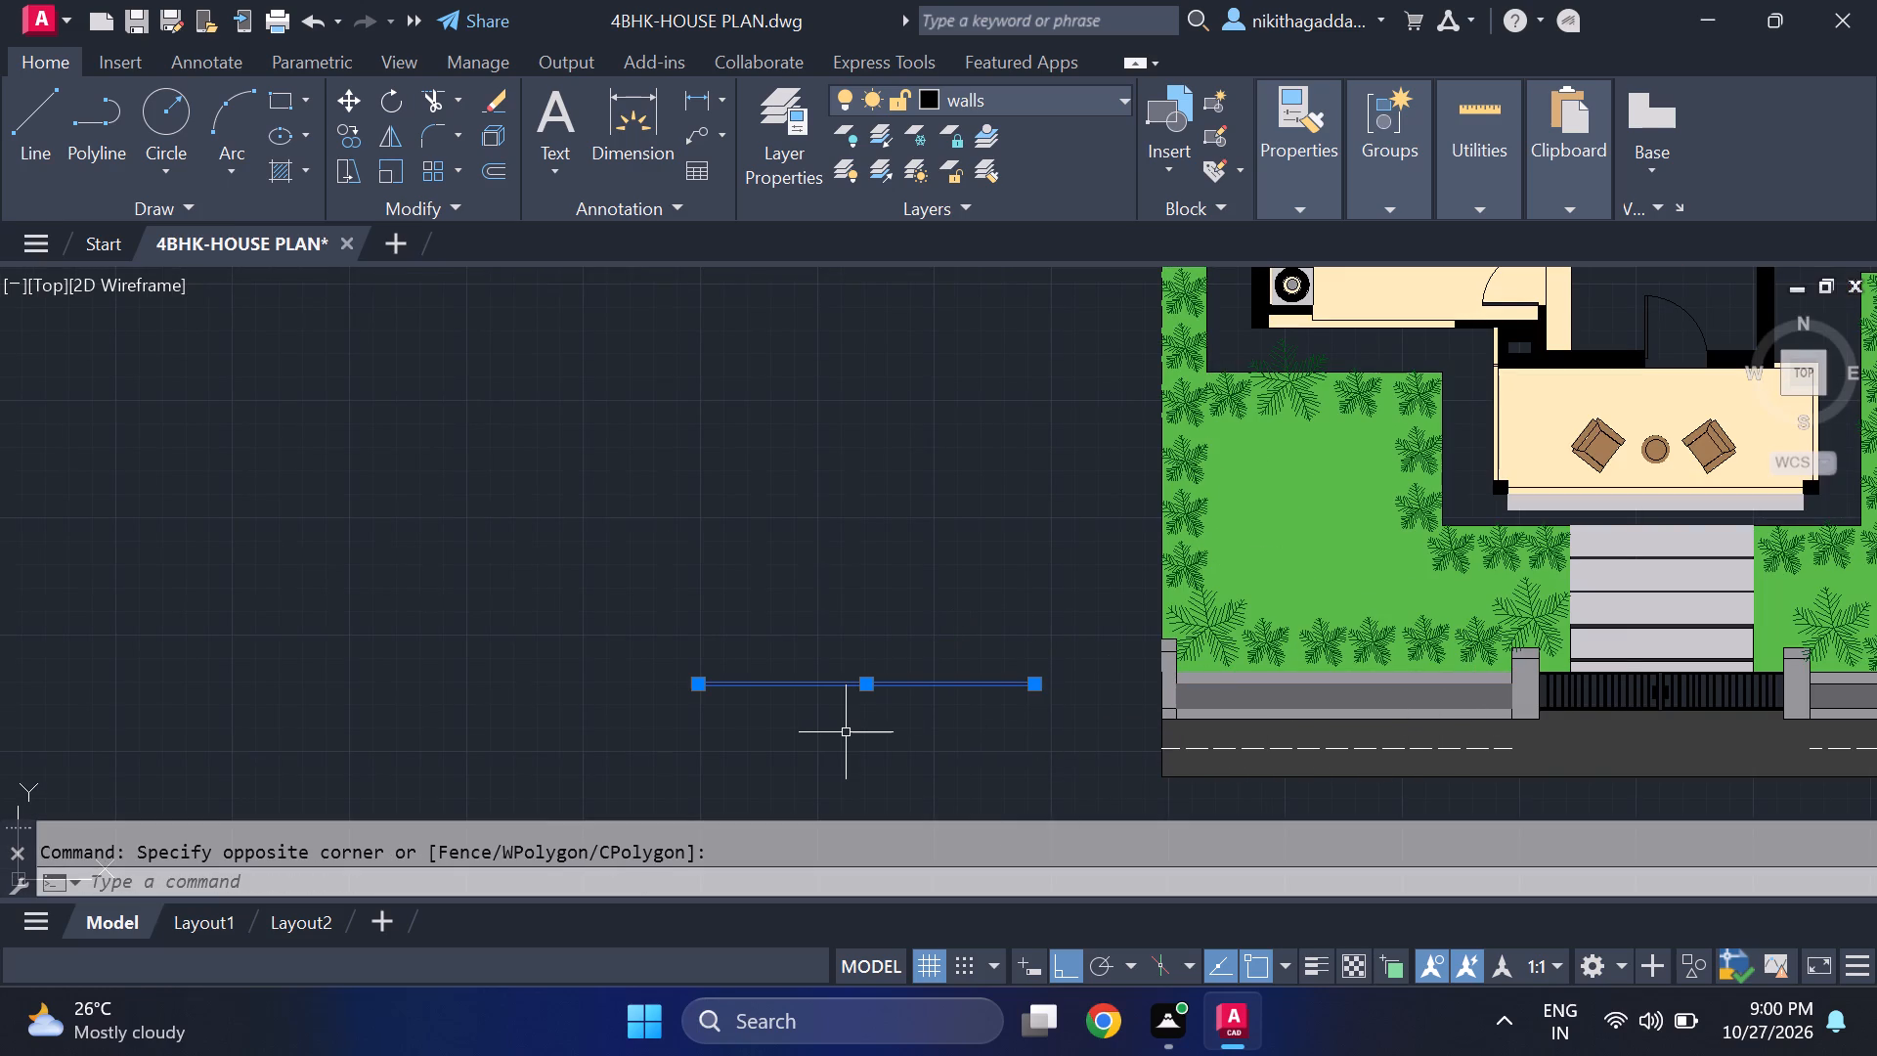
text(co)
key(Return)
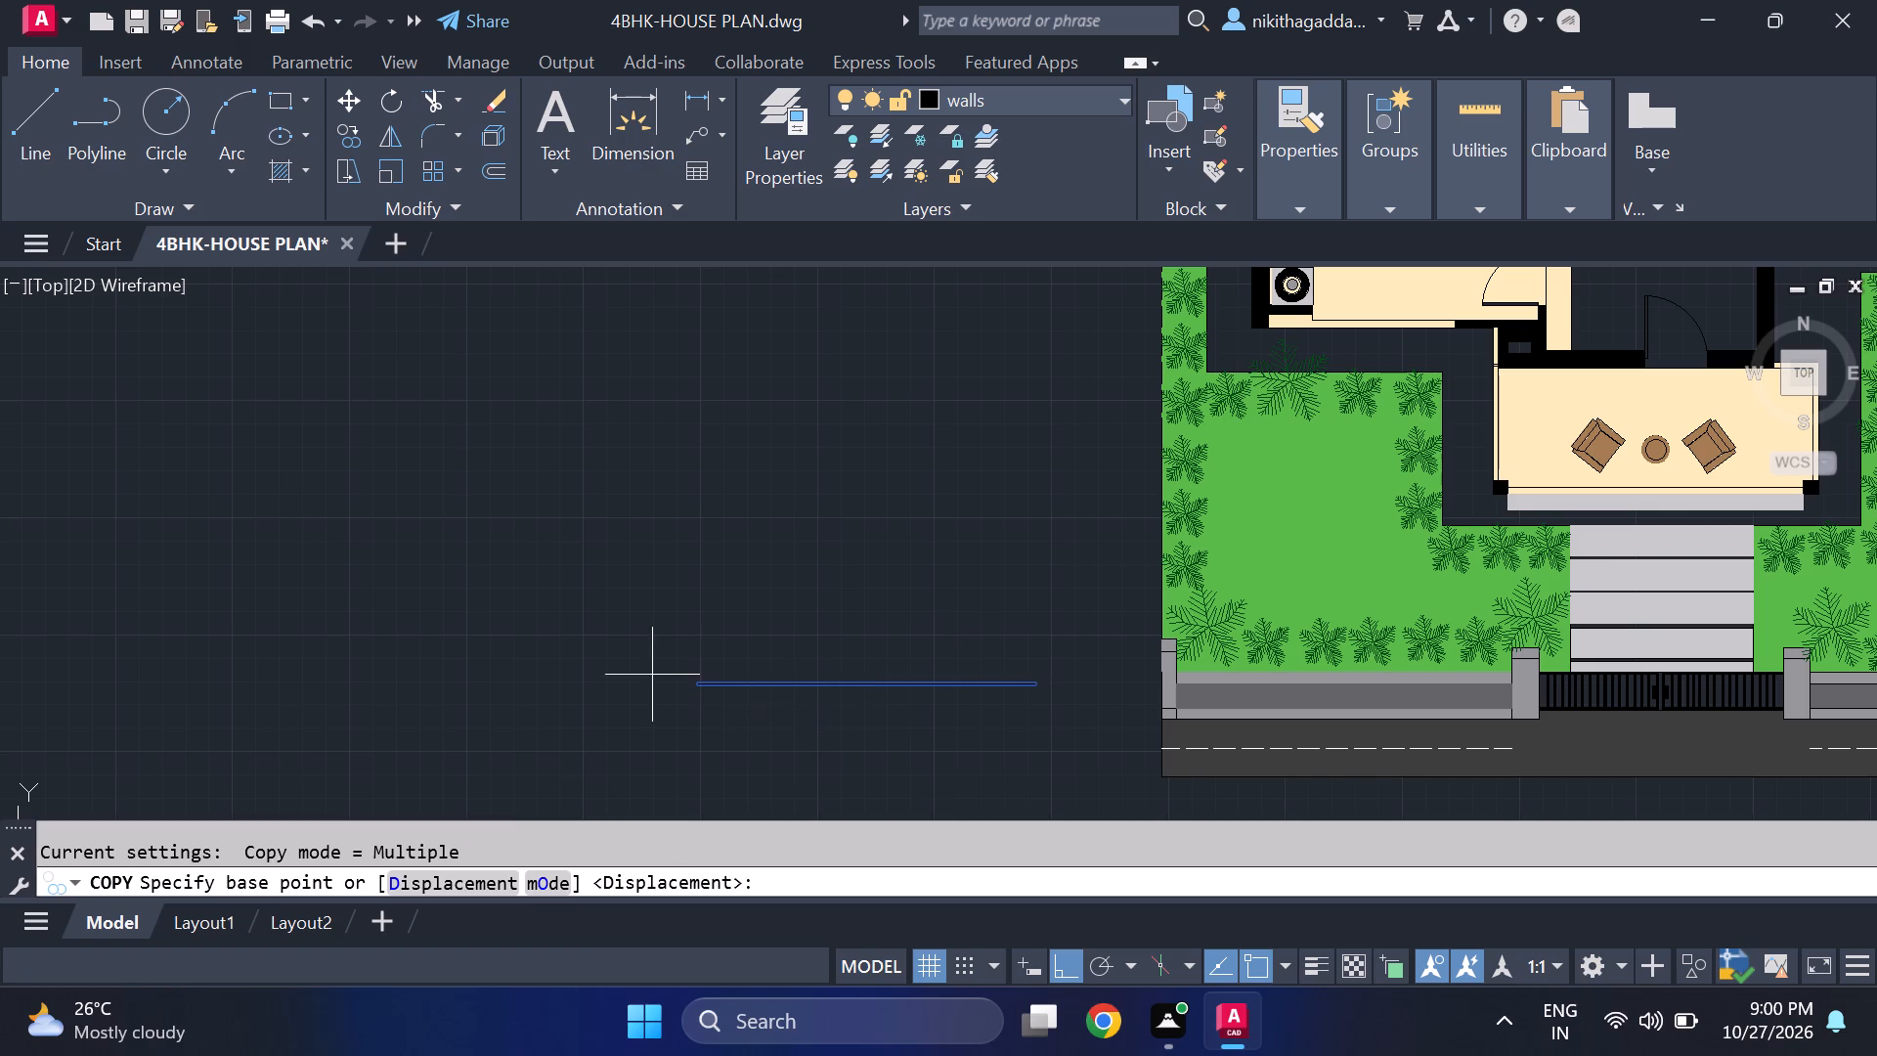
click(701, 684)
scroll(1213, 702, up, 2)
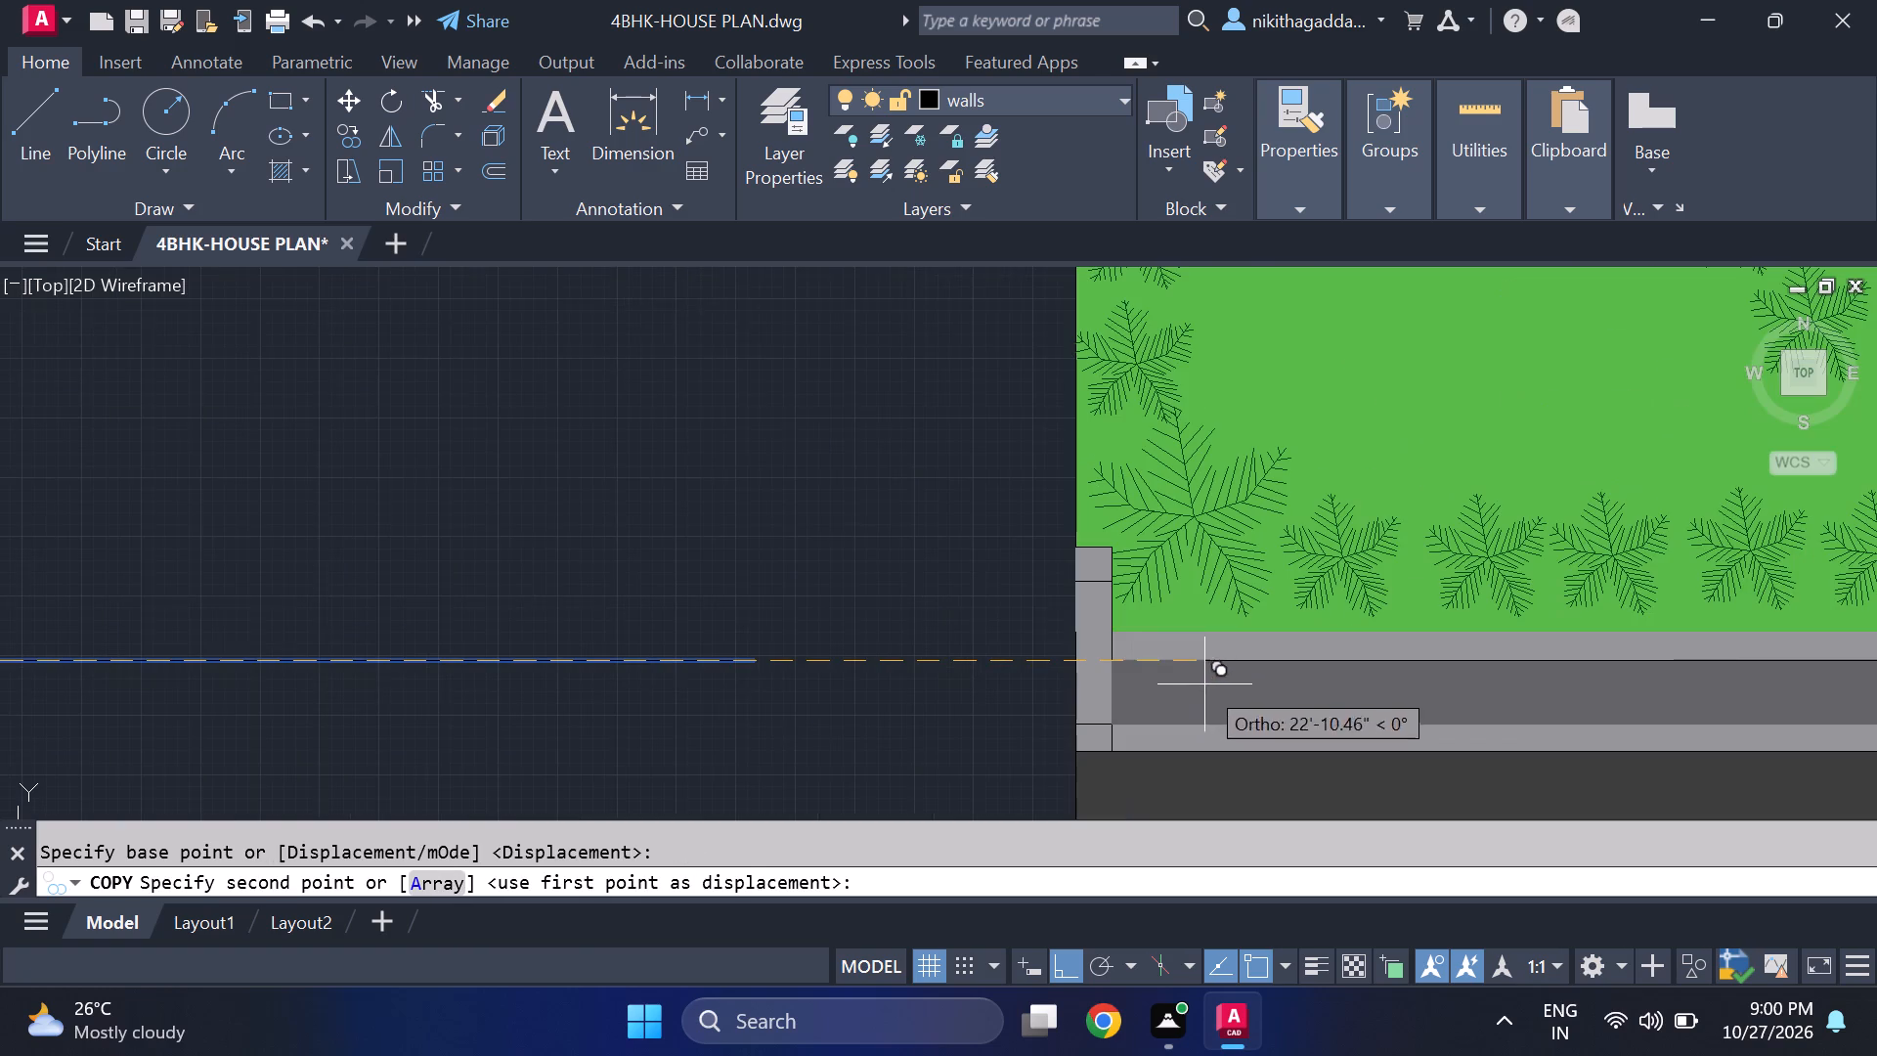
click(1108, 662)
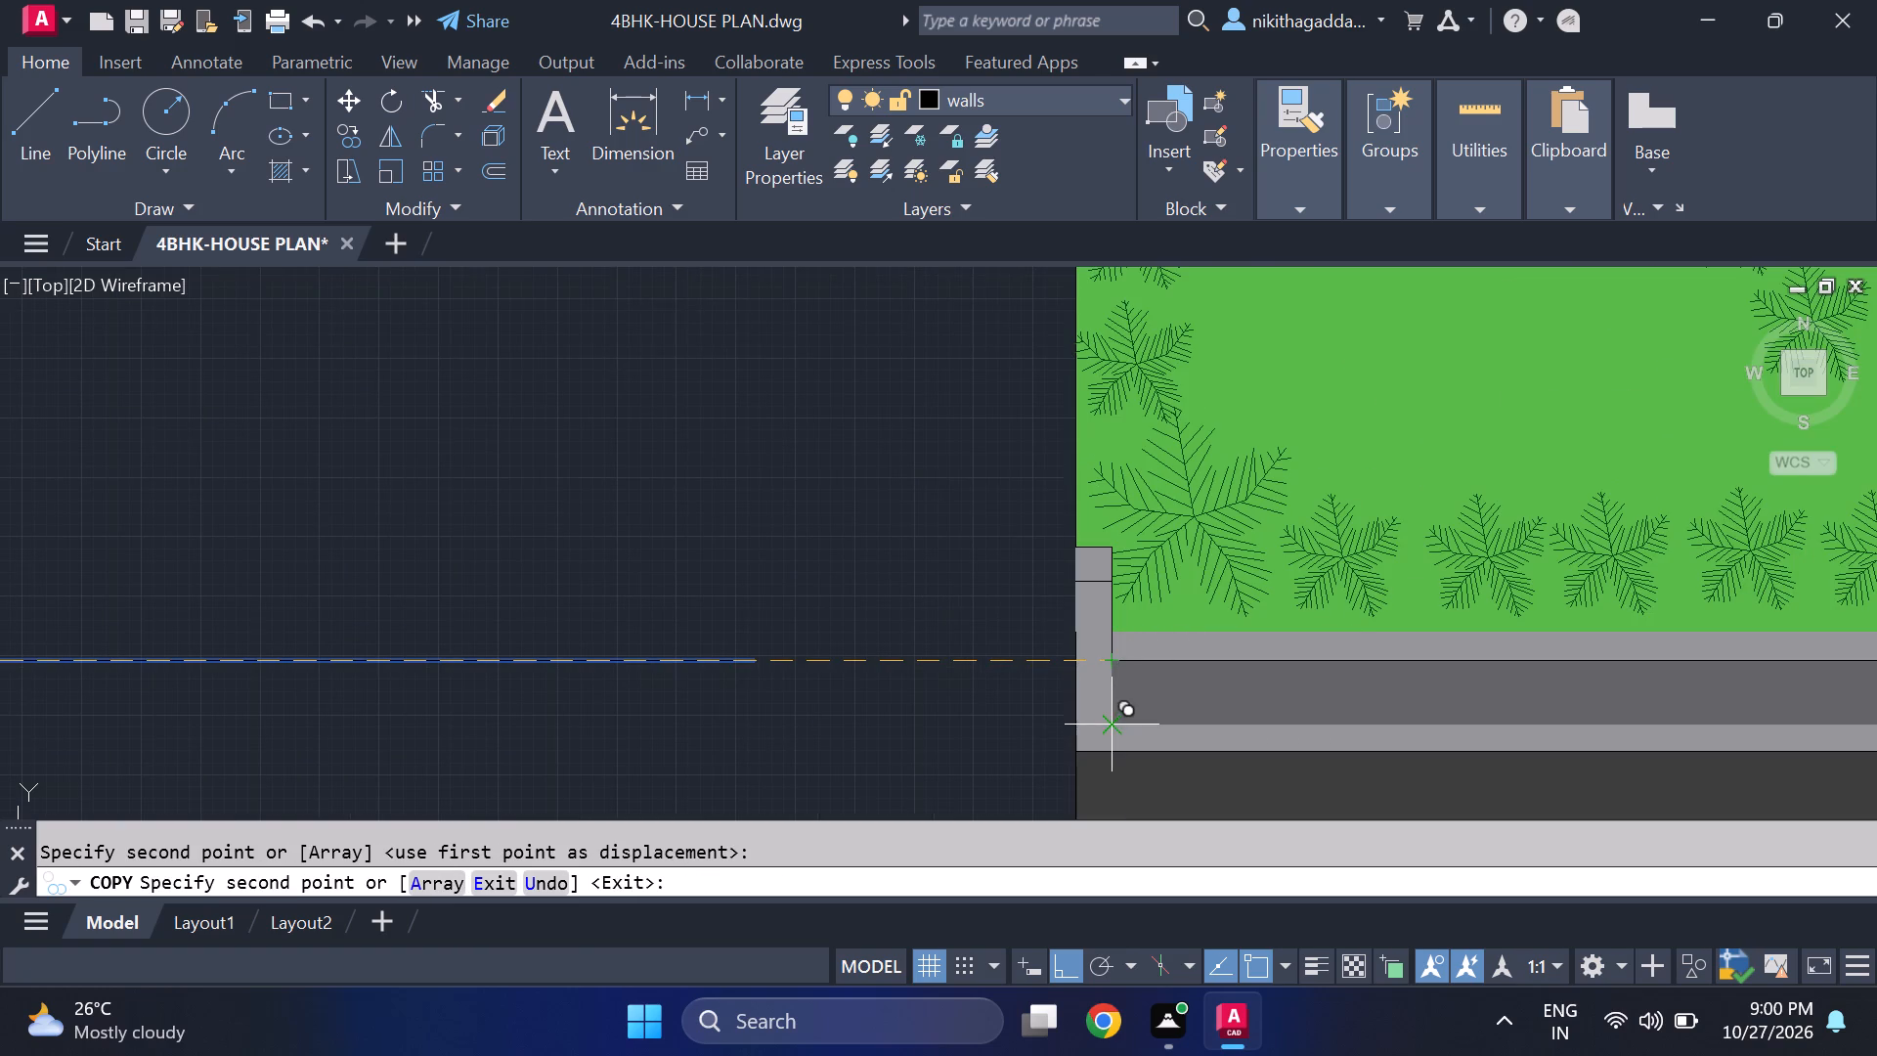
click(1108, 734)
scroll(472, 619, down, 2)
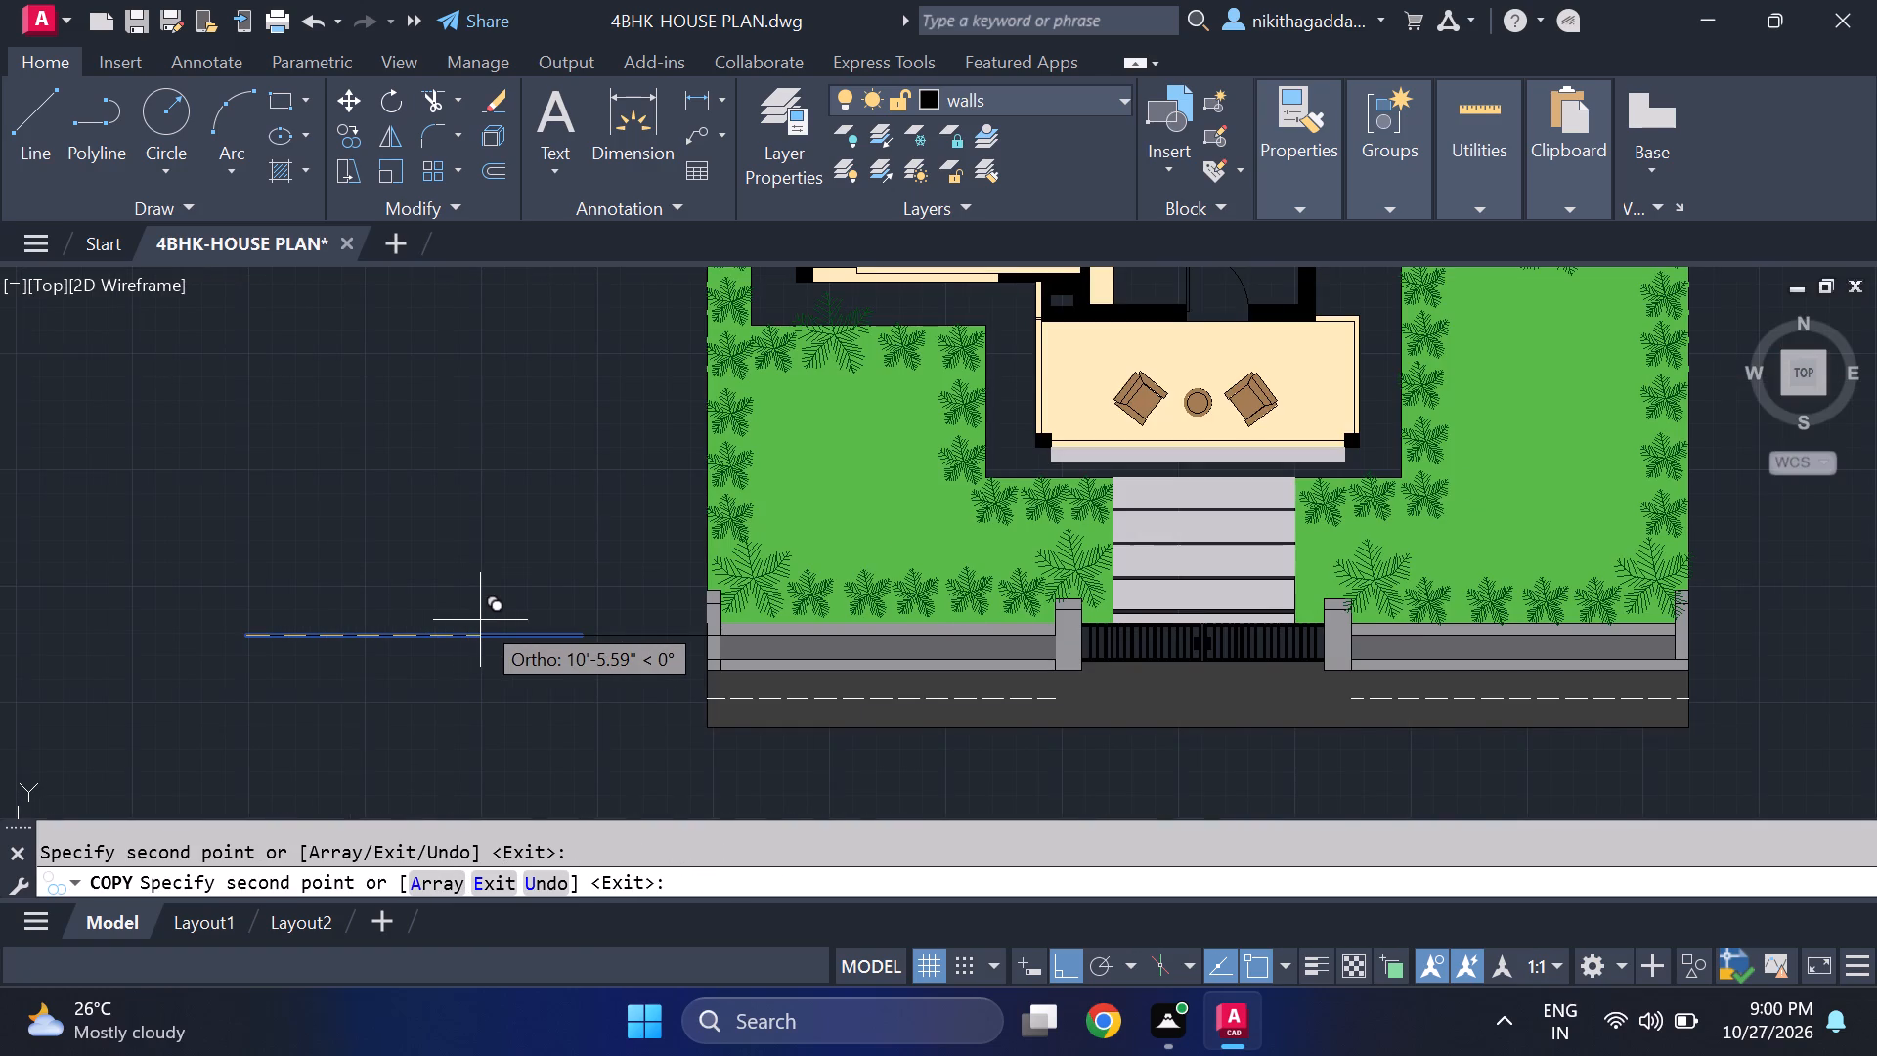
key(Escape)
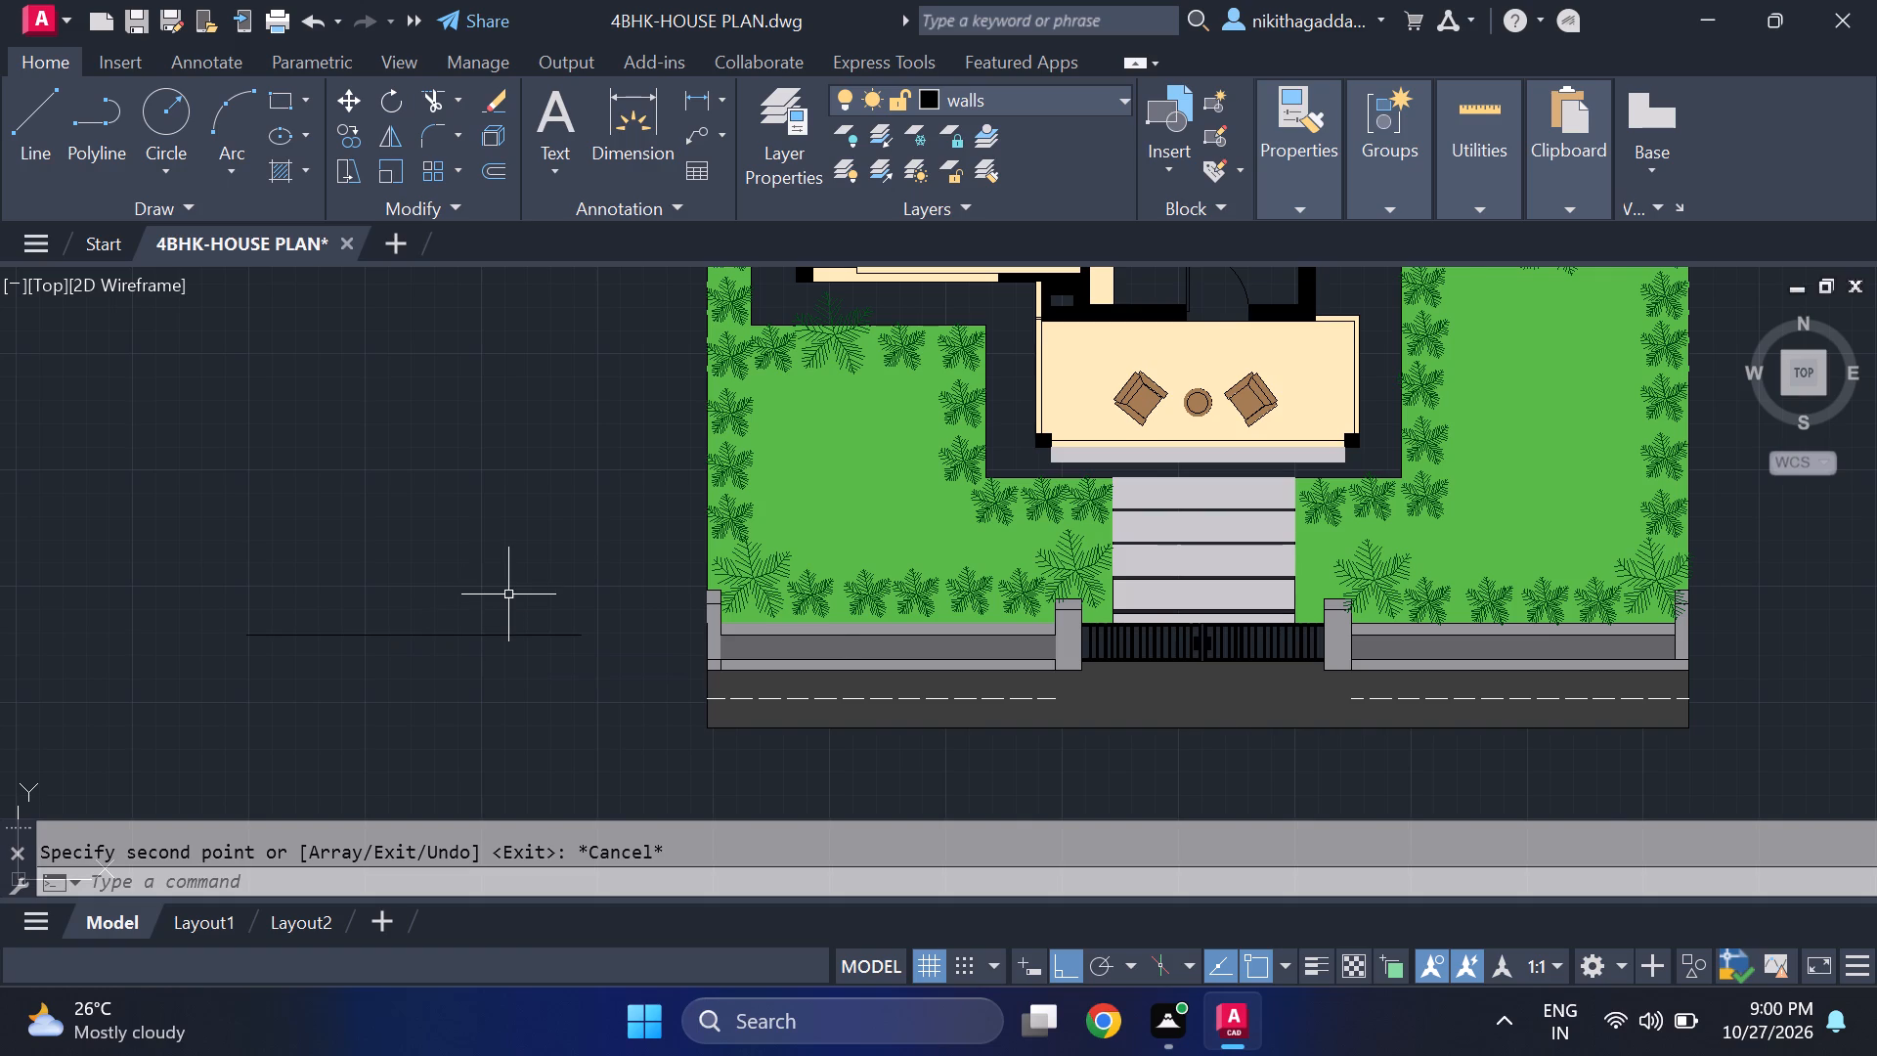
Delete the leftover source line lying outside the plot.
scroll(510, 601, up, 1)
click(509, 592)
click(281, 702)
key(Delete)
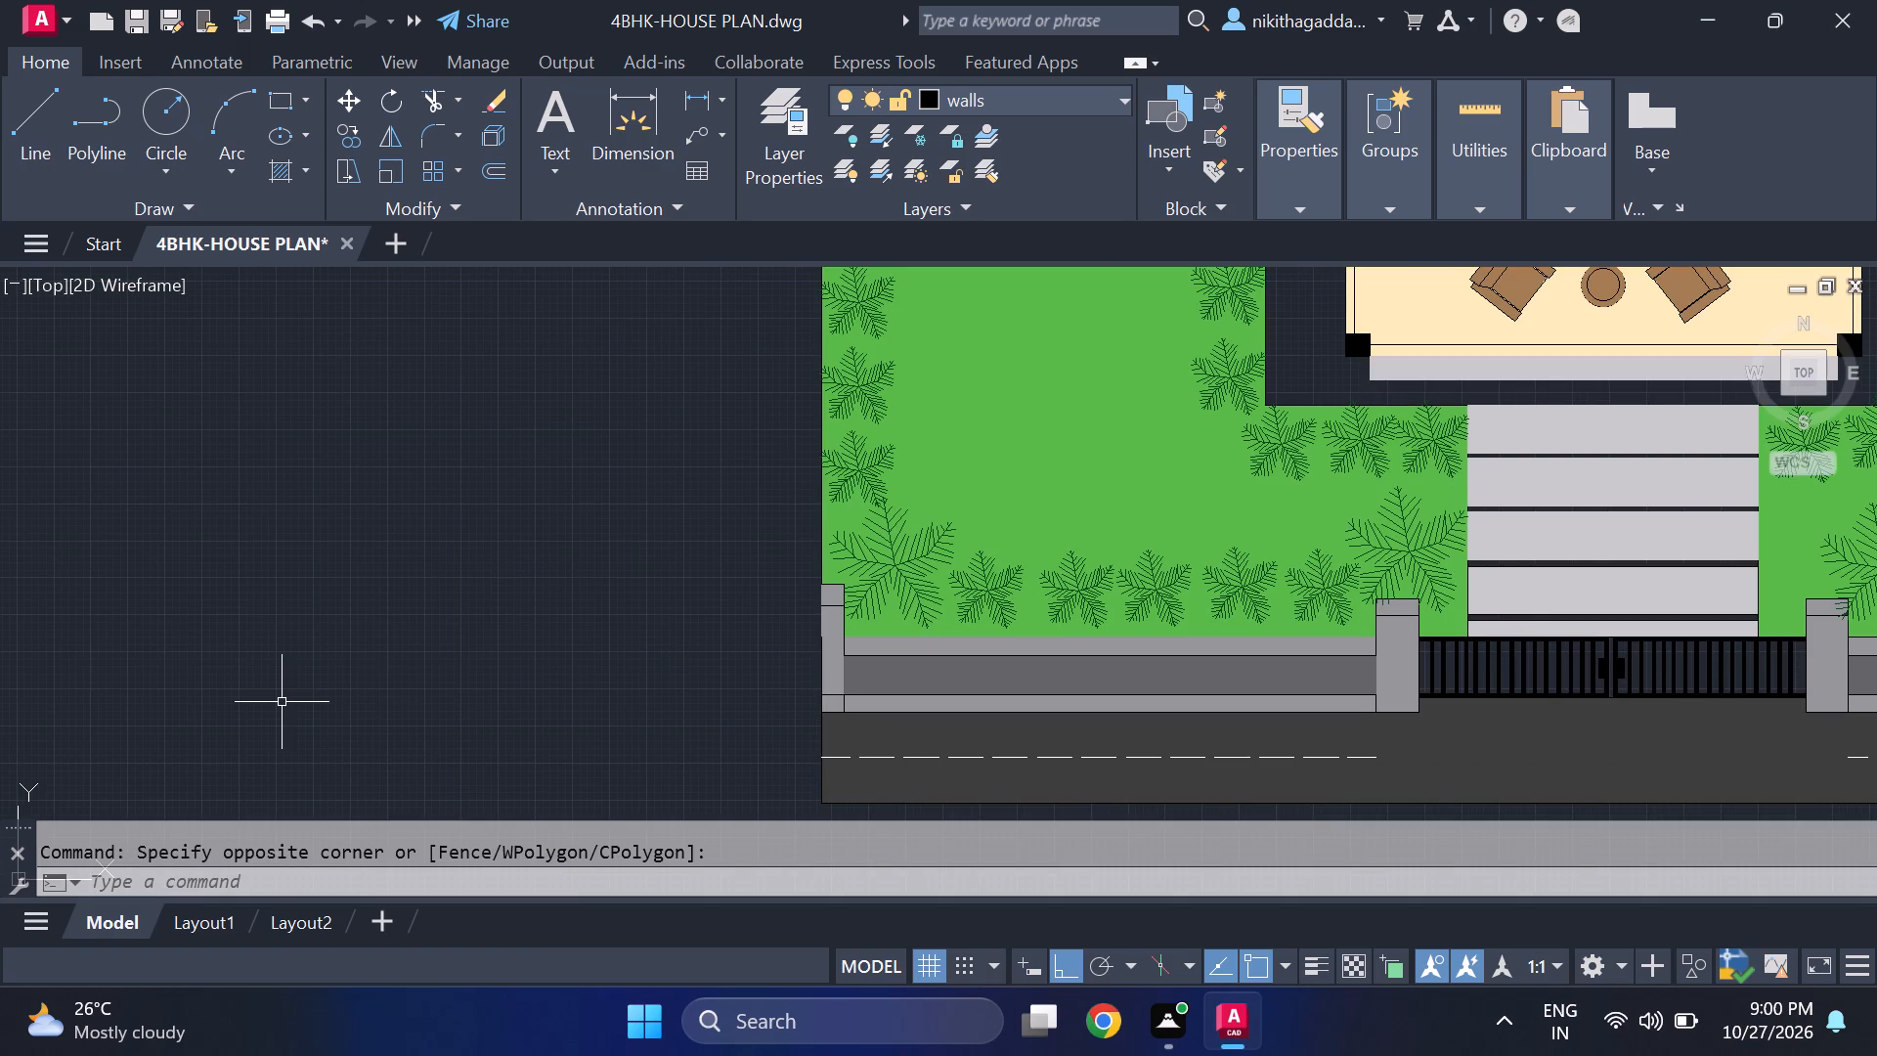
Draw a vertical line on the left corner pillar's inner edge between the dark band's upper and lower lines.
scroll(830, 679, up, 3)
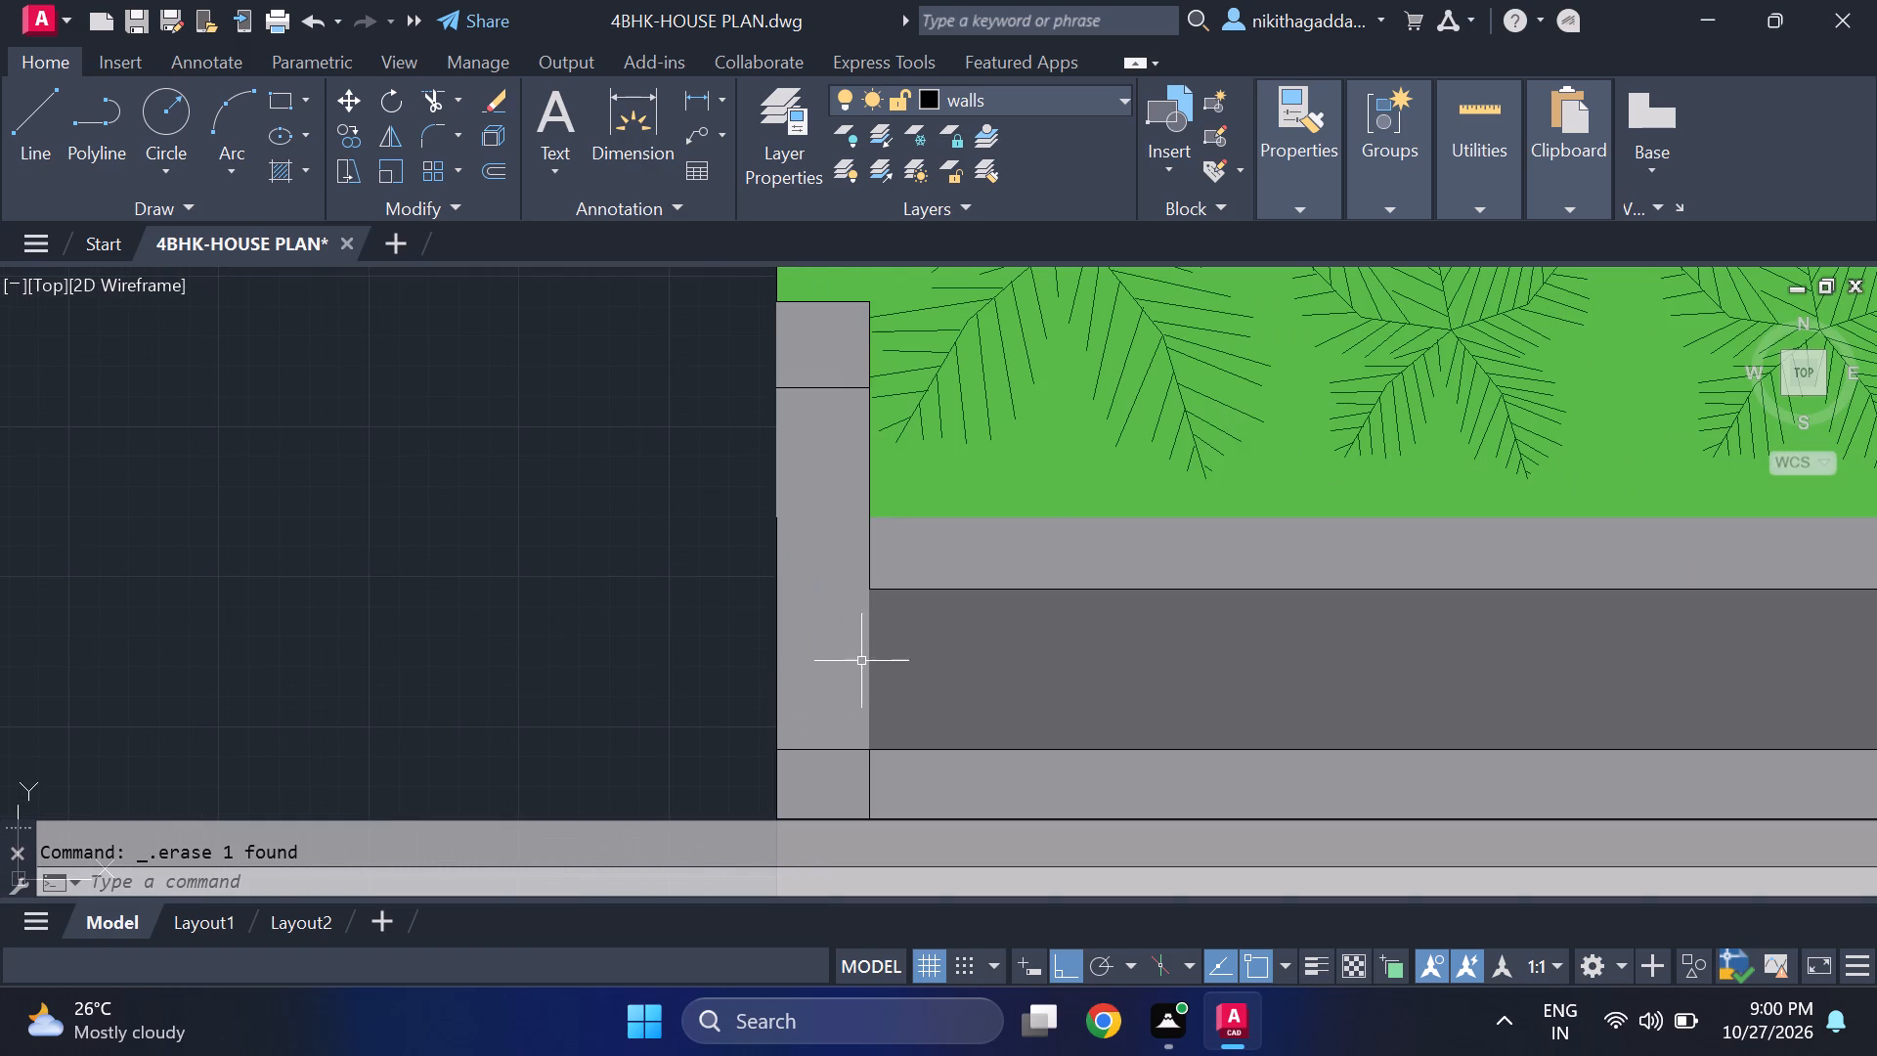
click(870, 648)
key(Escape)
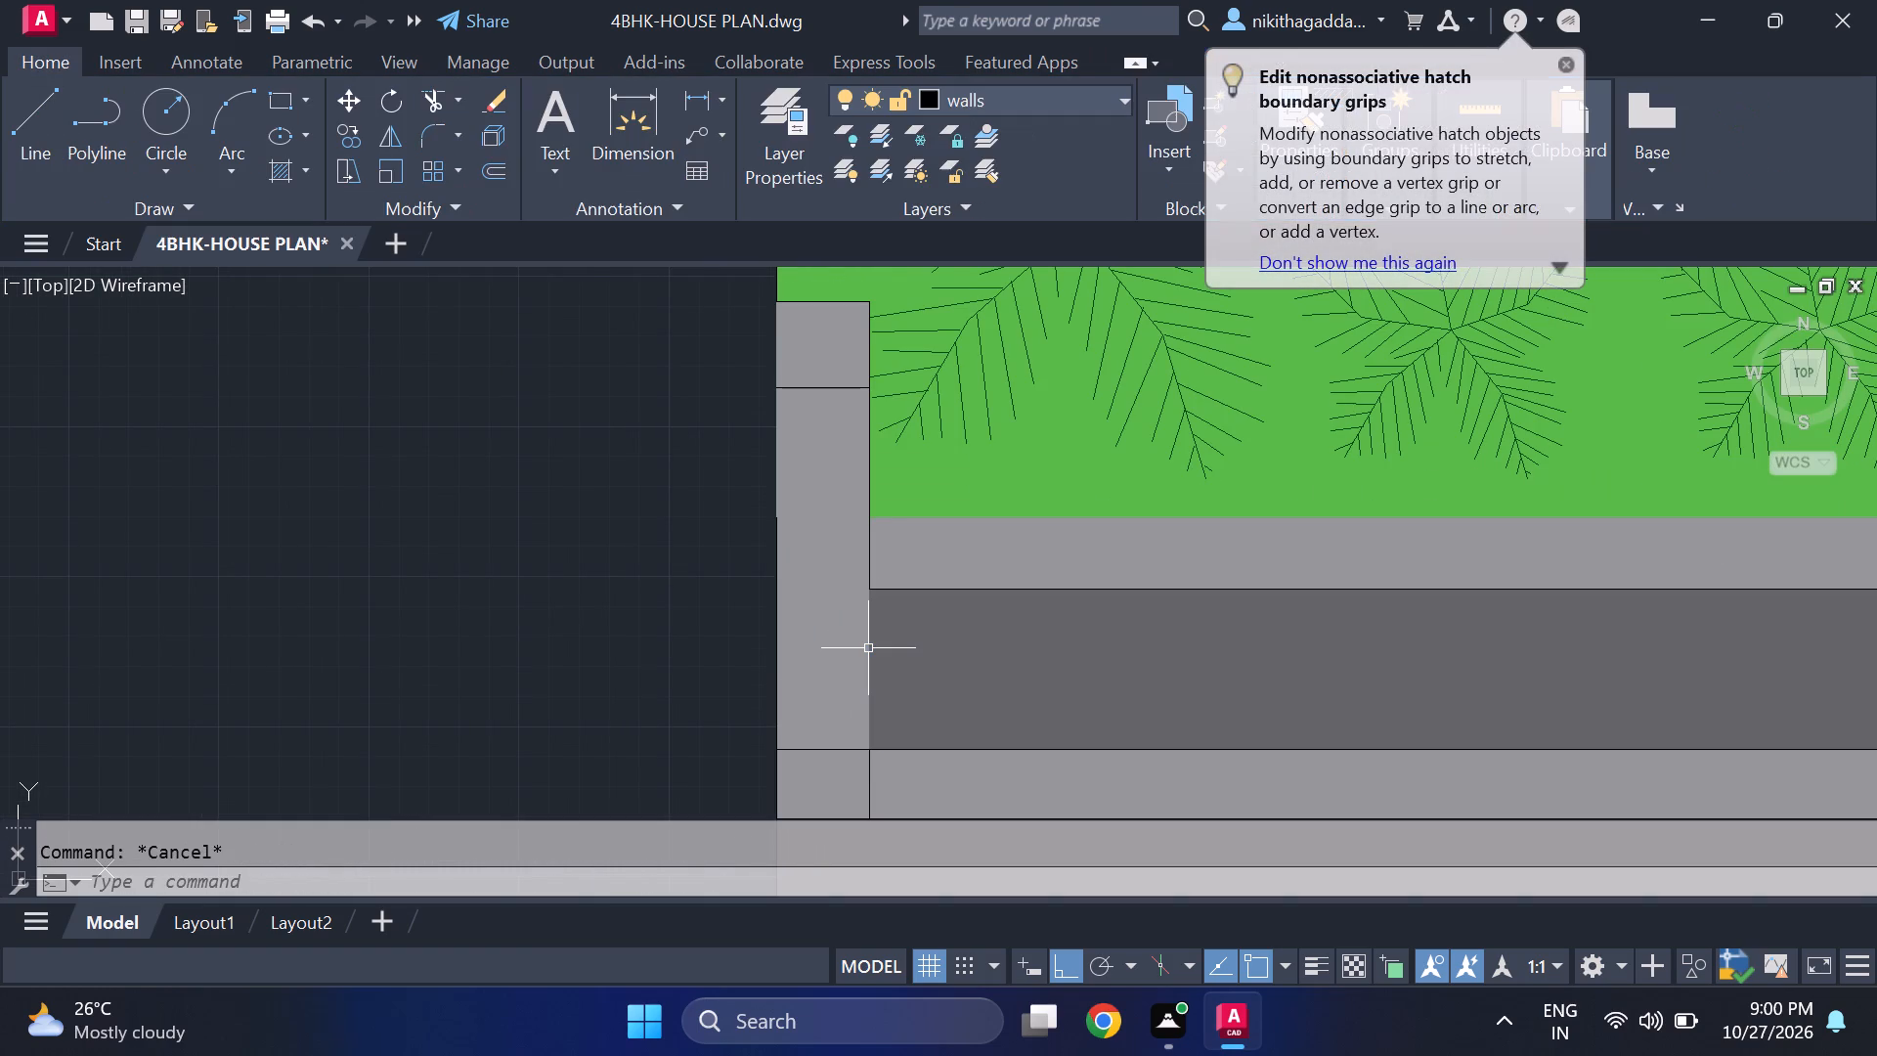
key(l)
key(Return)
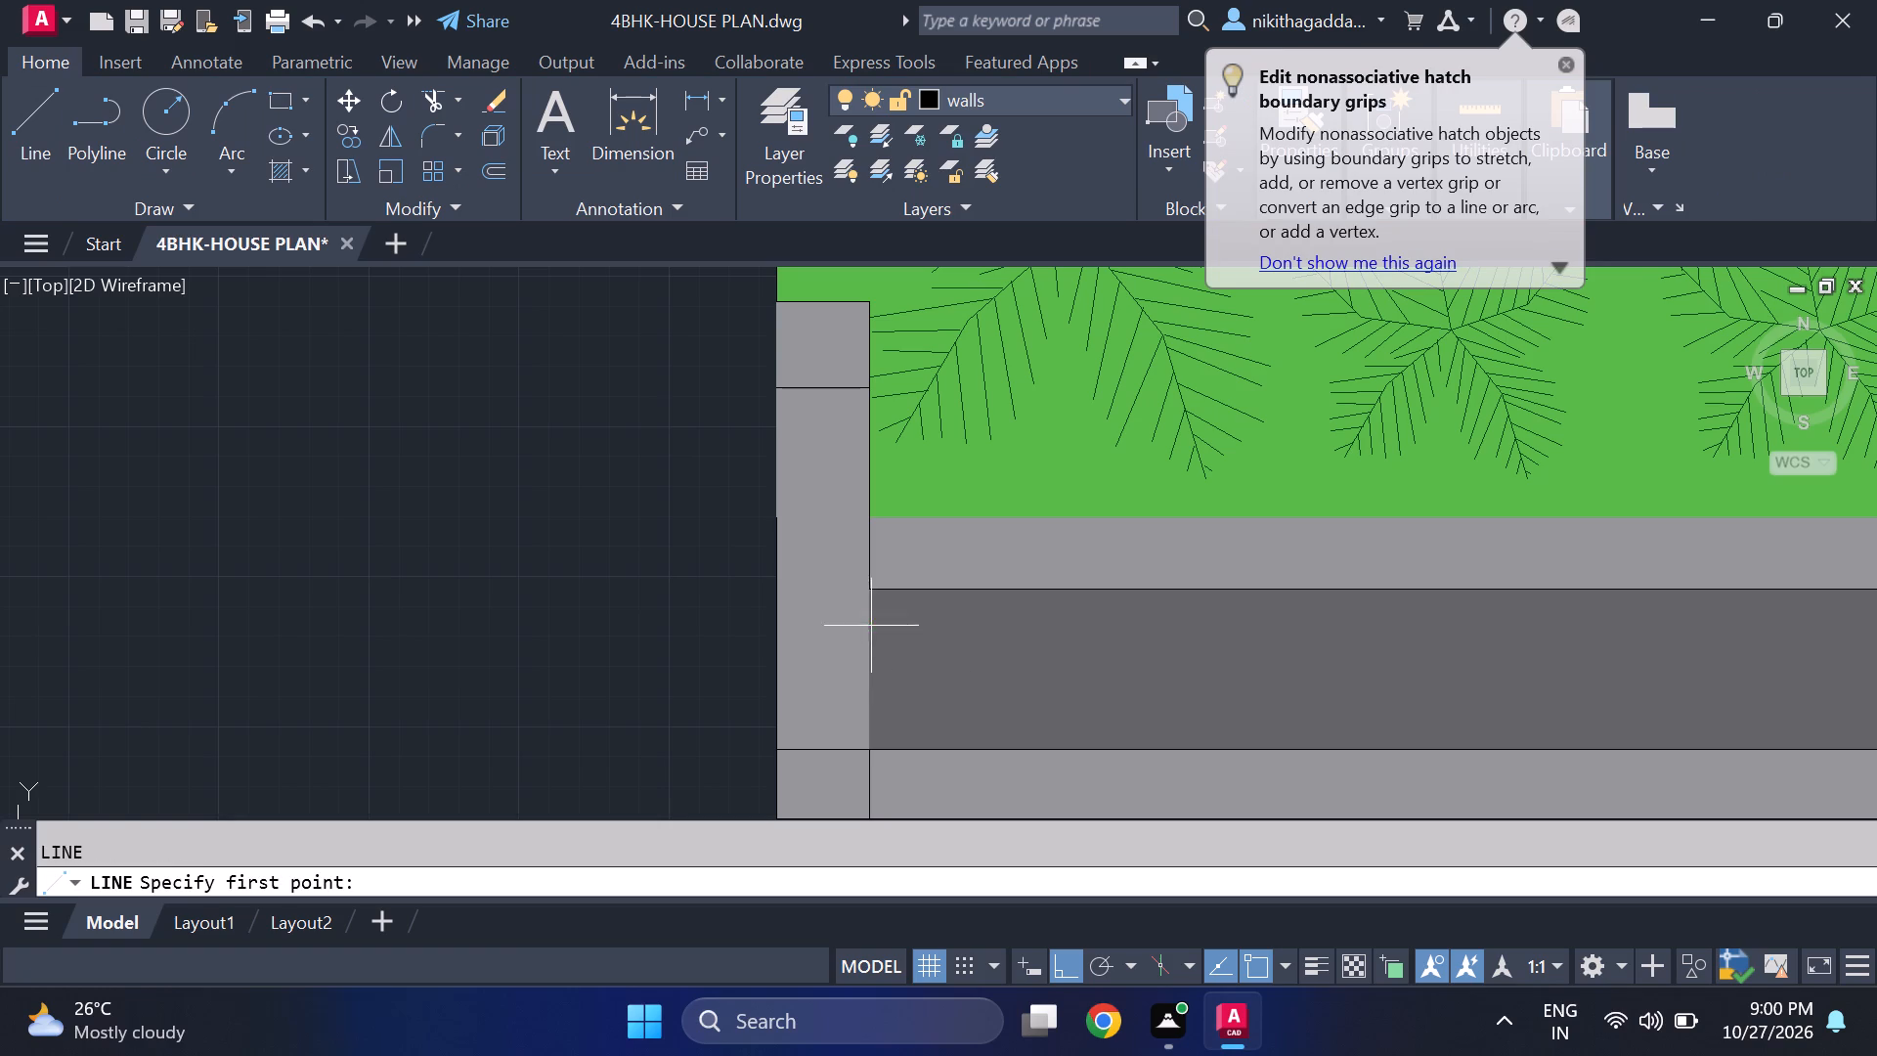
click(877, 583)
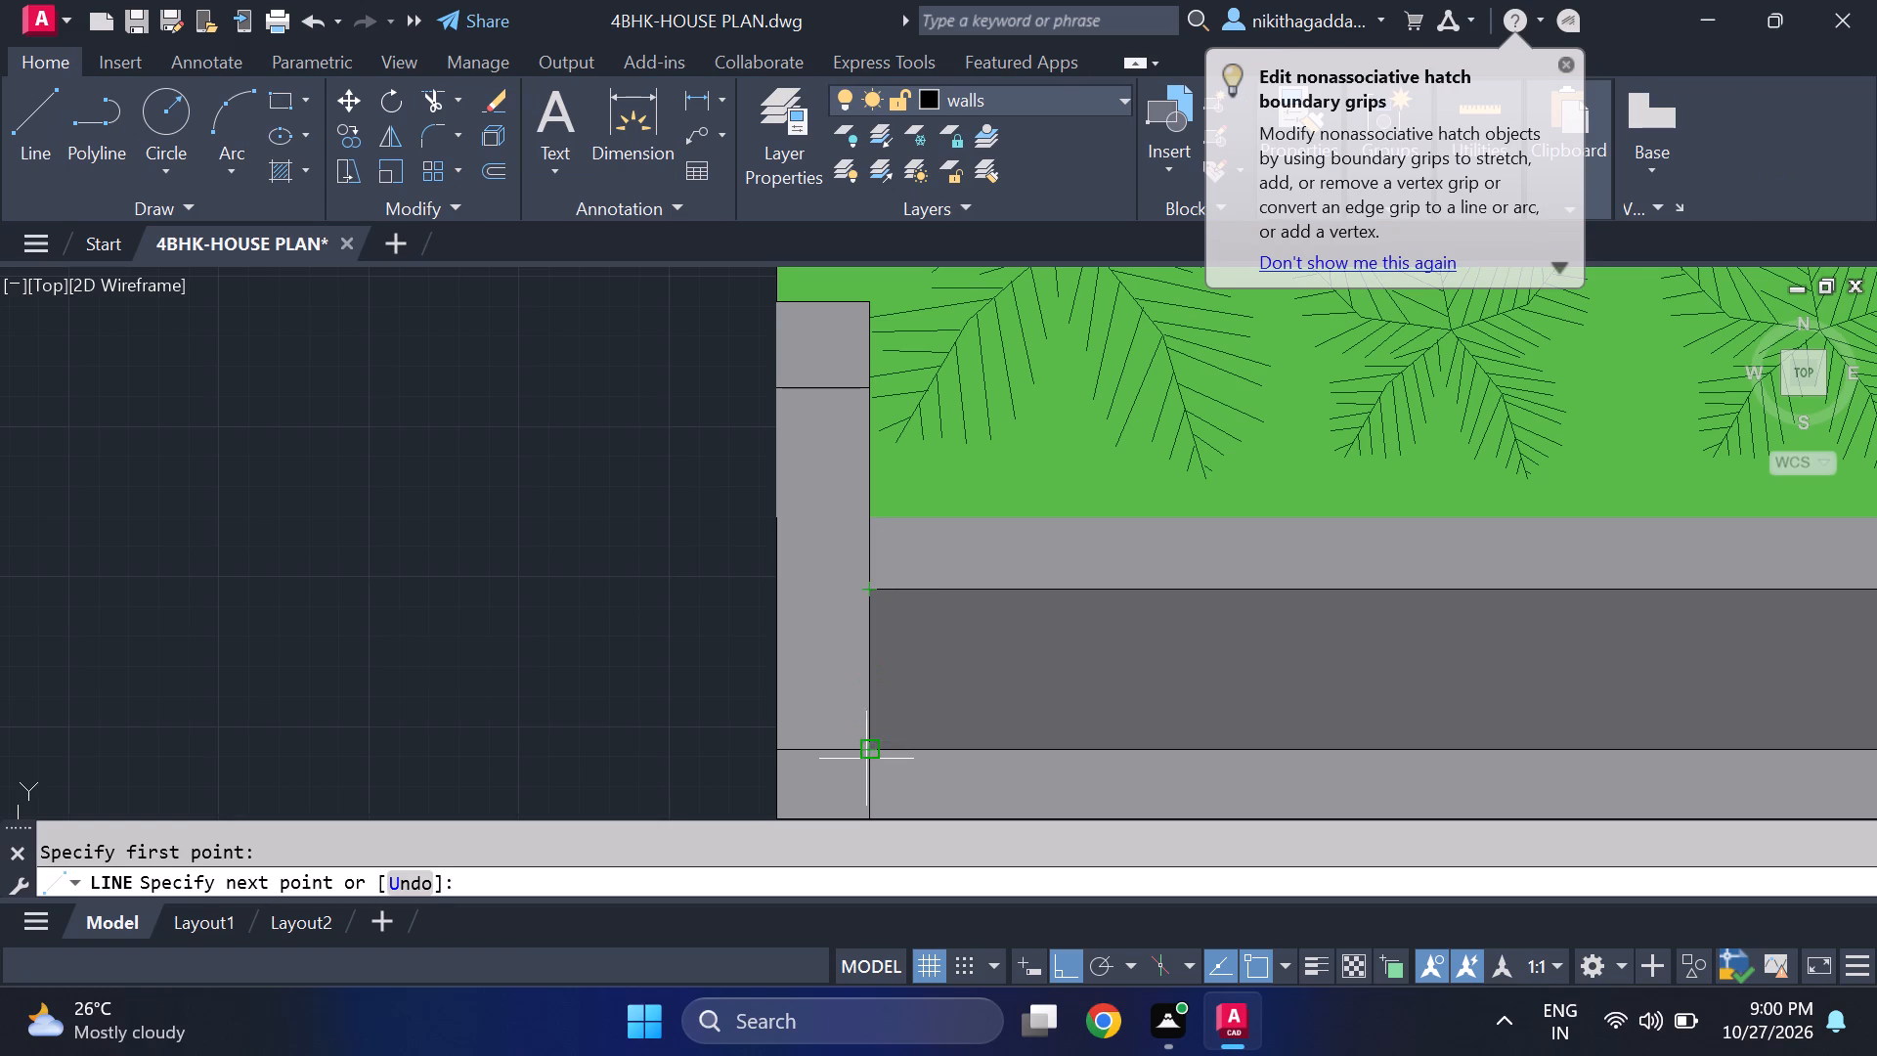
click(870, 754)
scroll(1141, 665, down, 1)
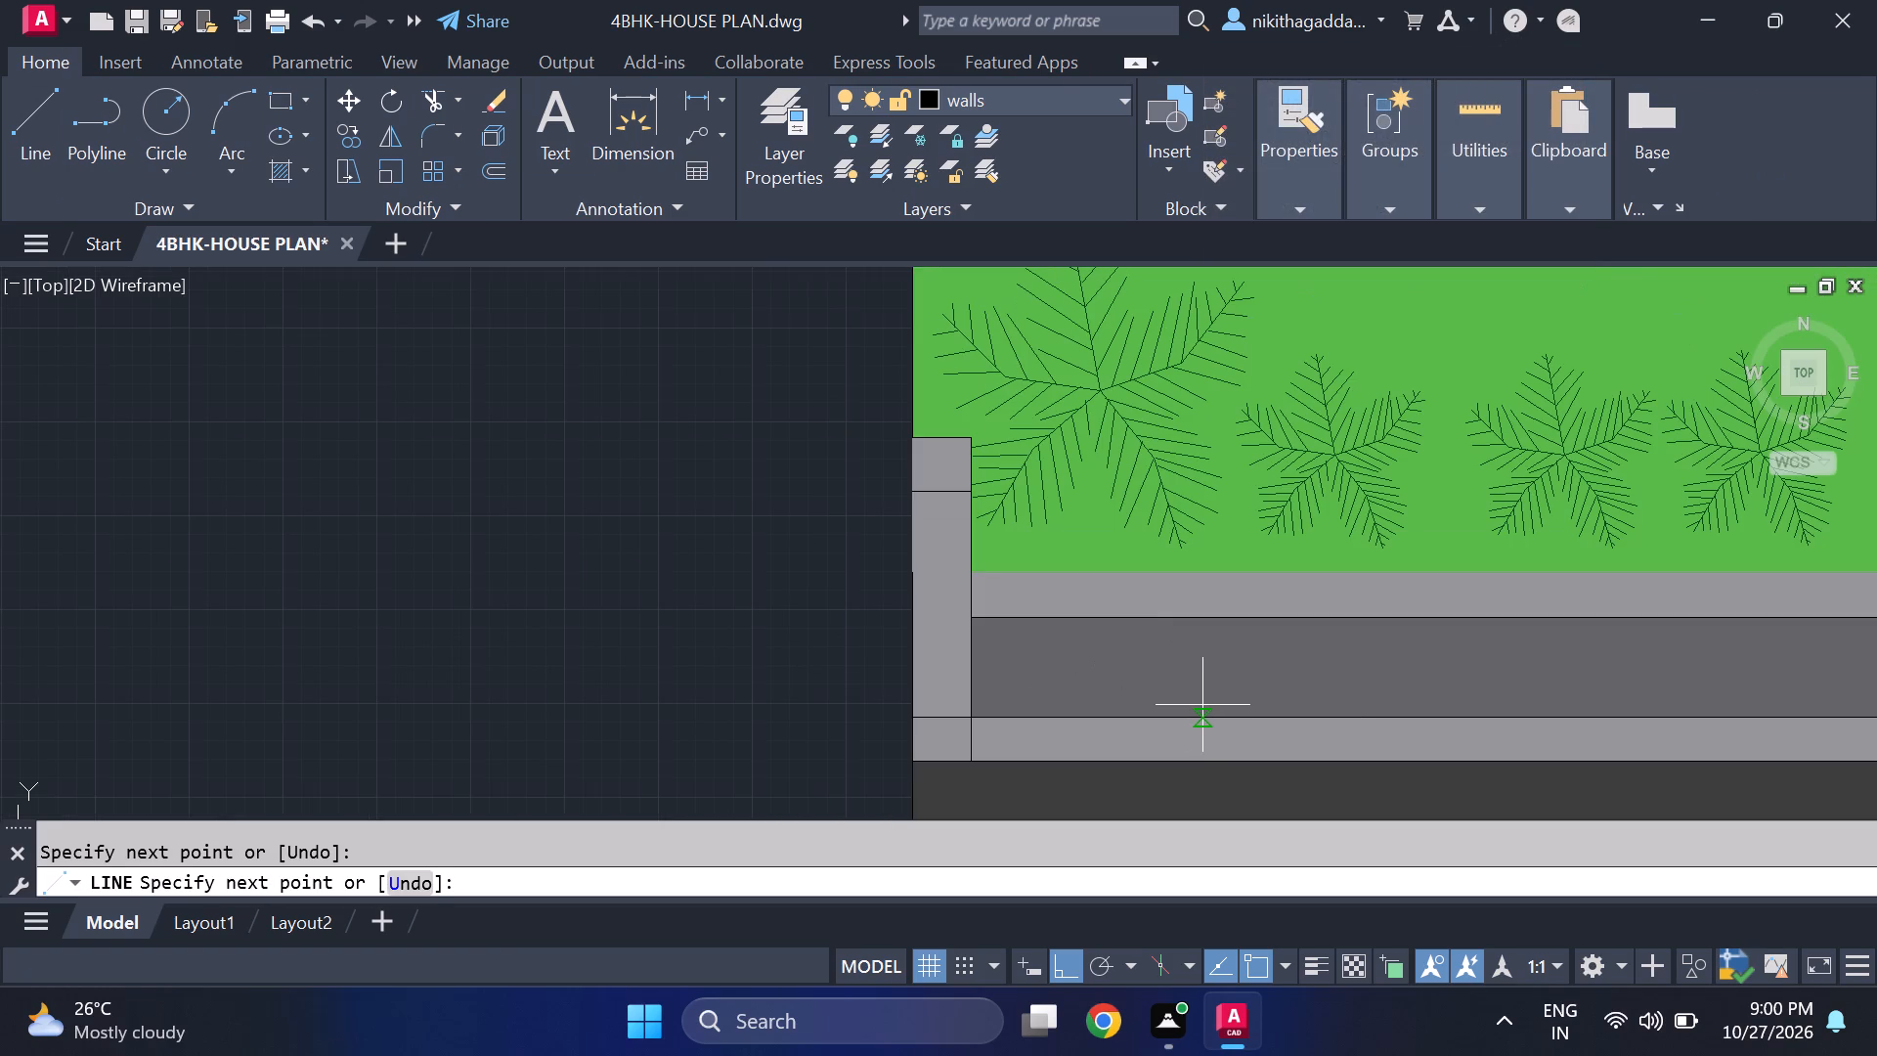
key(Escape)
Draw a vertical line on the left gate pillar's edge facing the boundary wall, between the dark band's upper and lower lines.
key(space)
scroll(1168, 737, down, 4)
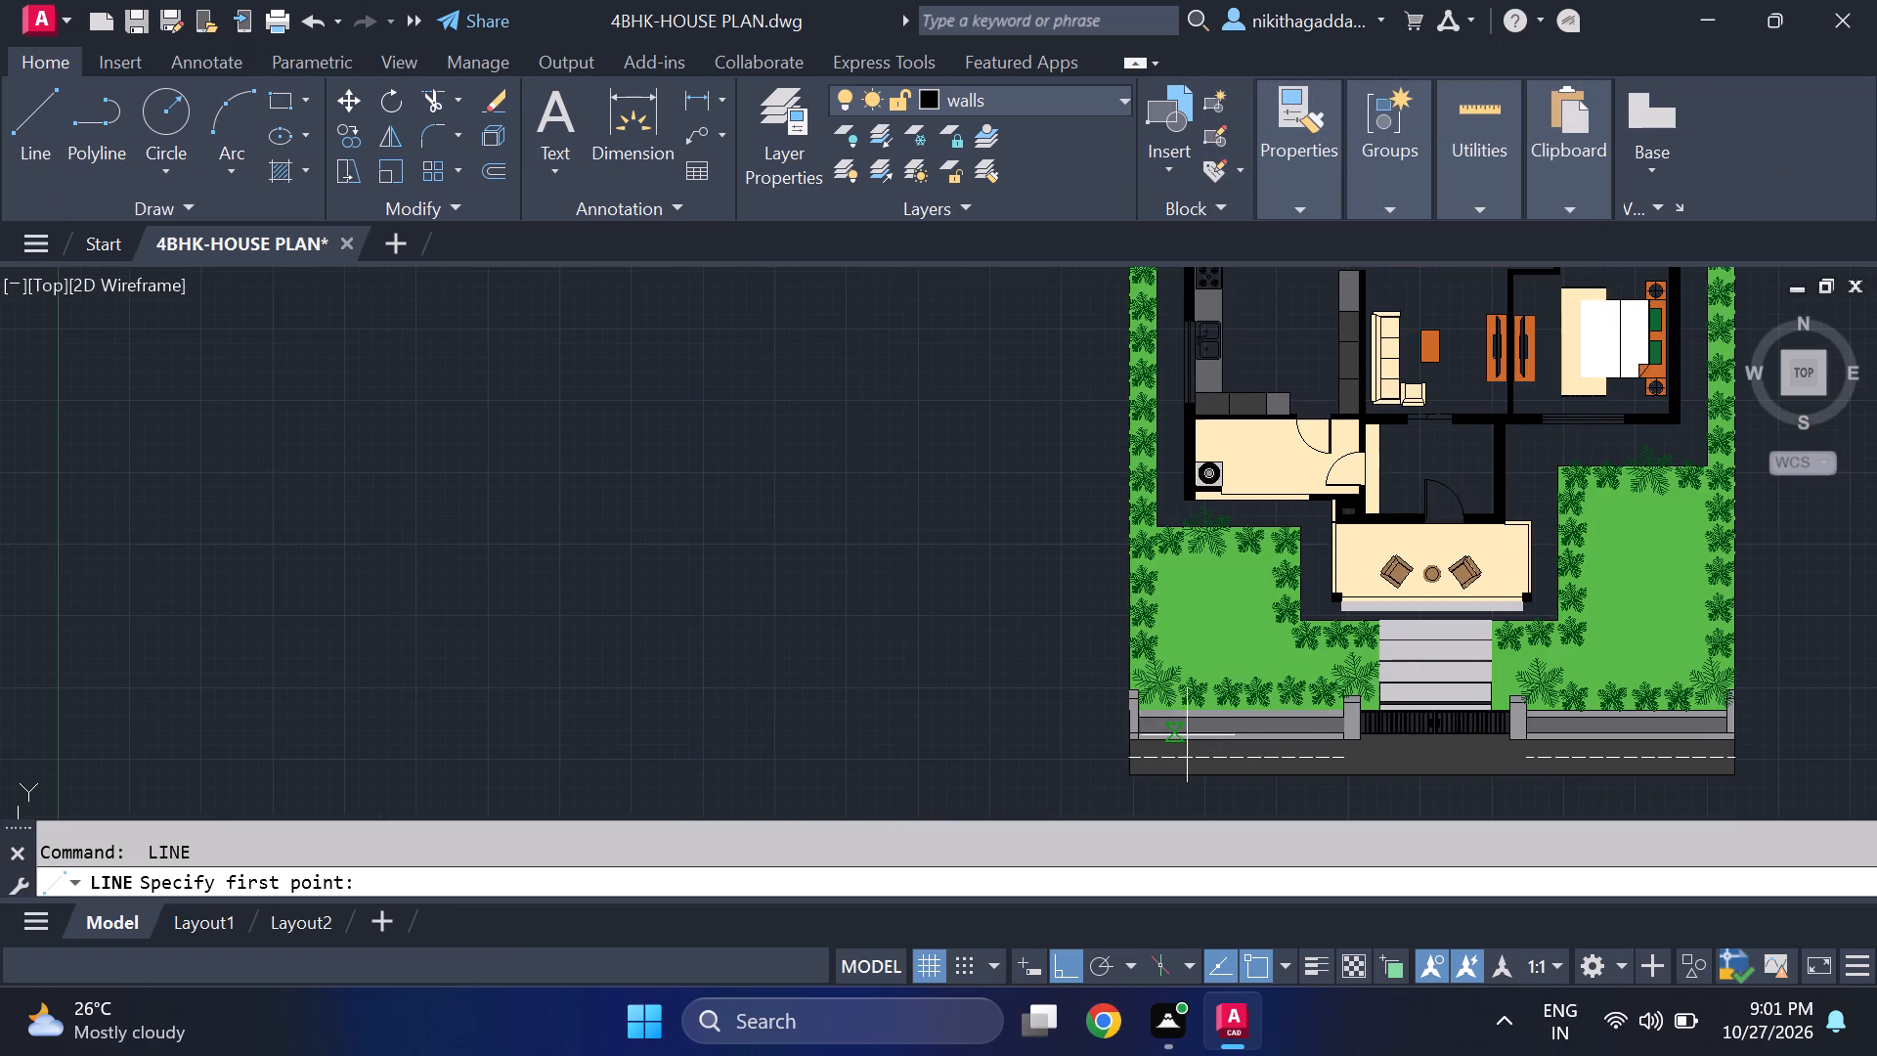
scroll(1373, 717, up, 3)
click(1239, 727)
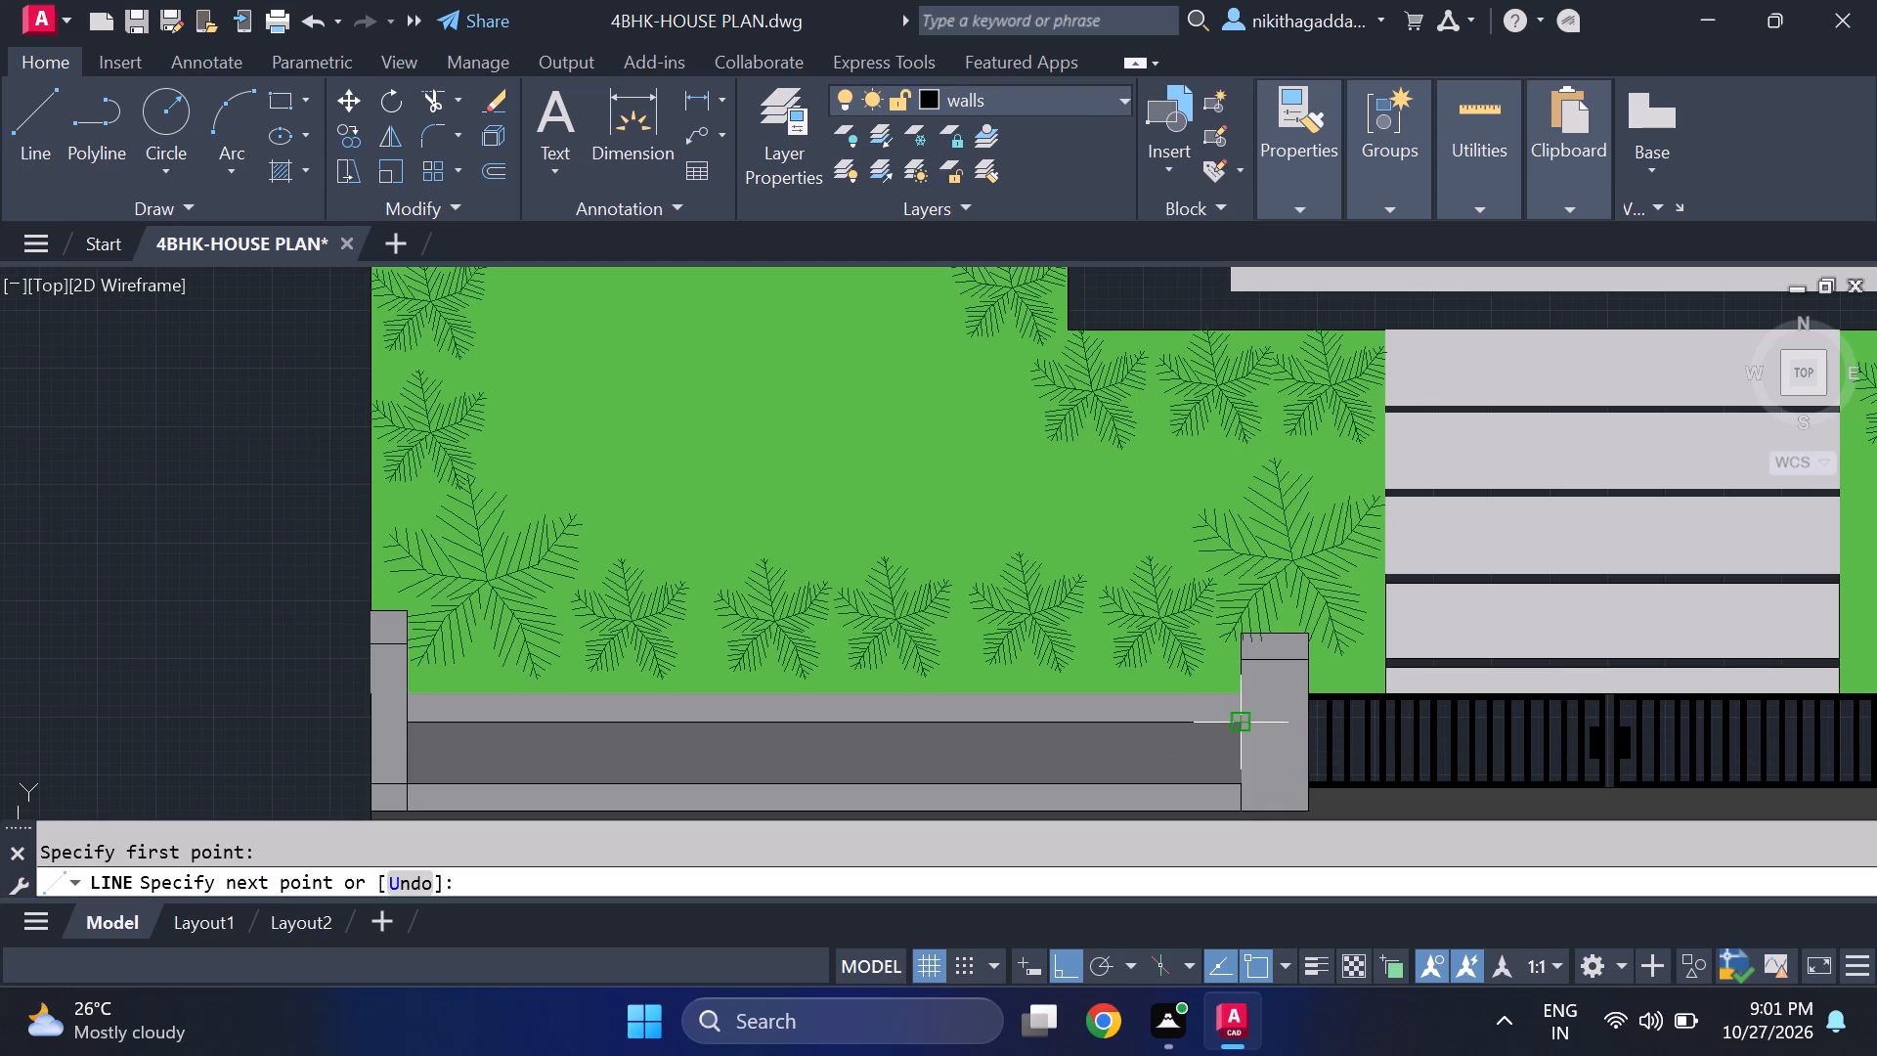
click(1244, 798)
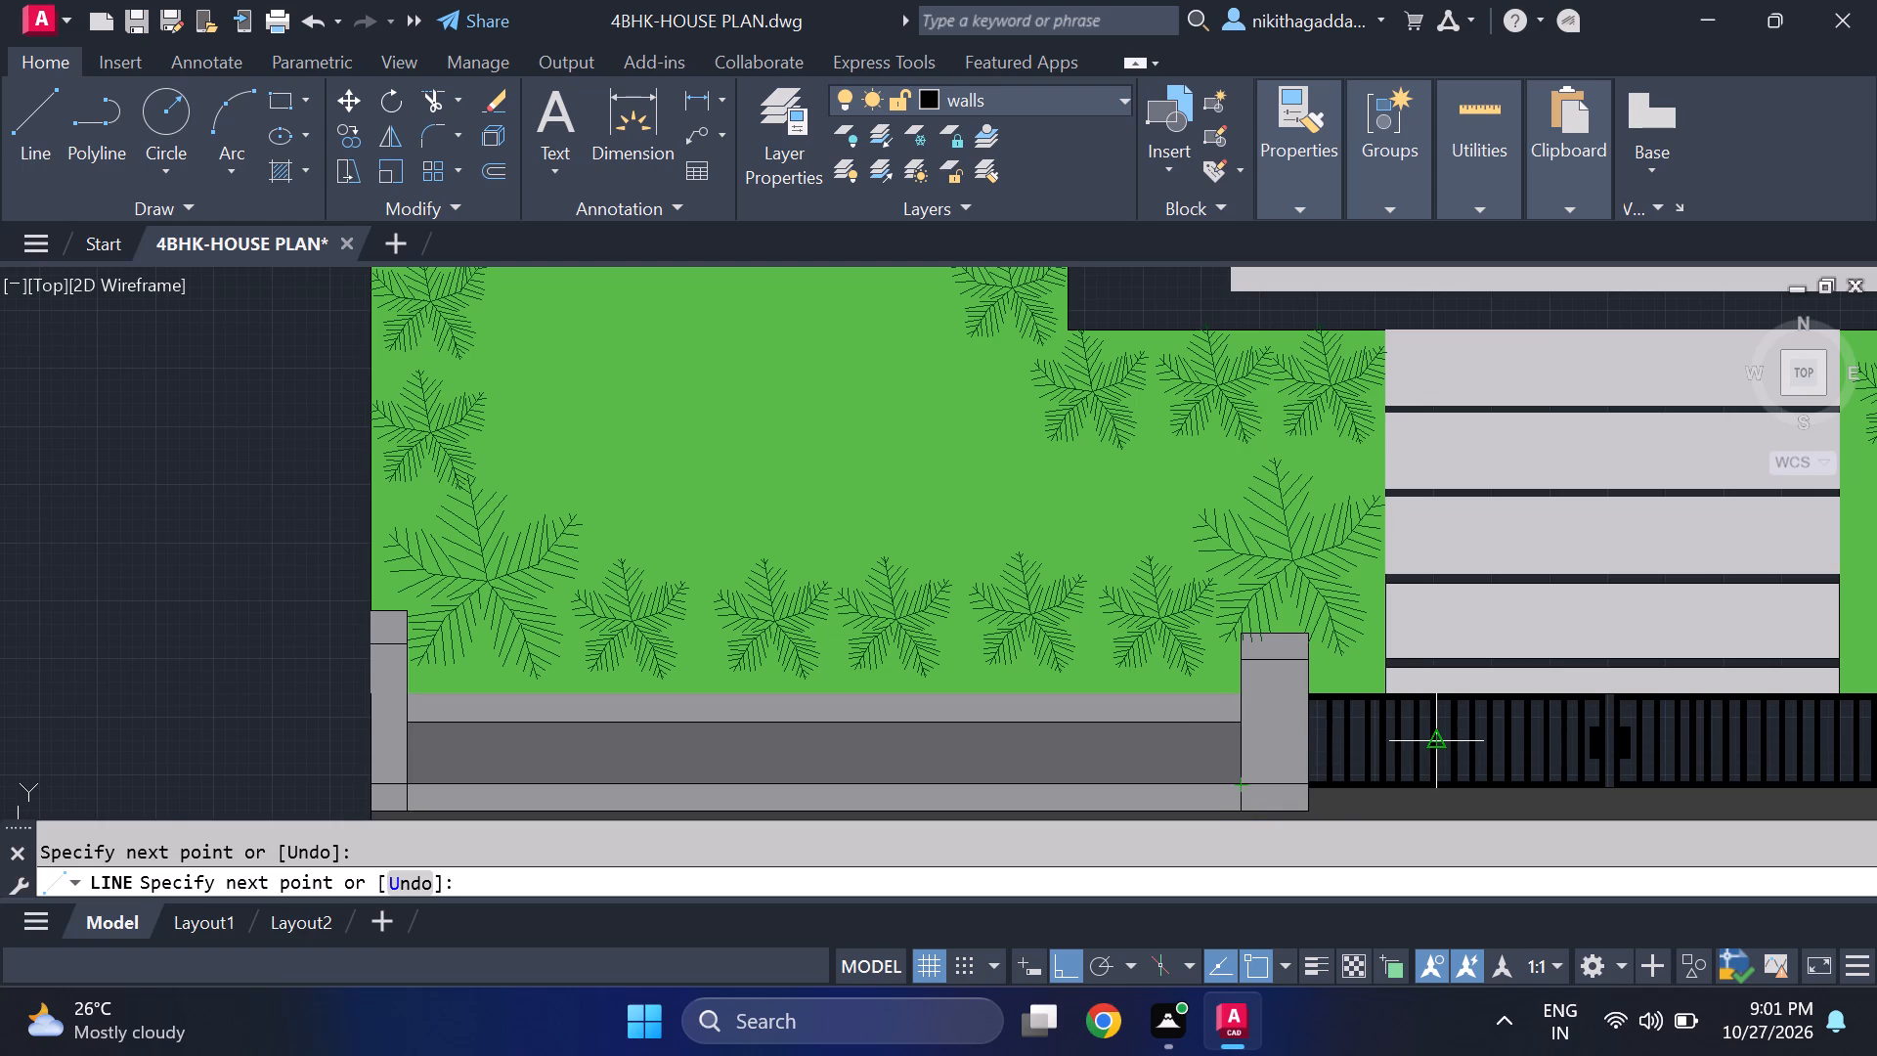
key(Escape)
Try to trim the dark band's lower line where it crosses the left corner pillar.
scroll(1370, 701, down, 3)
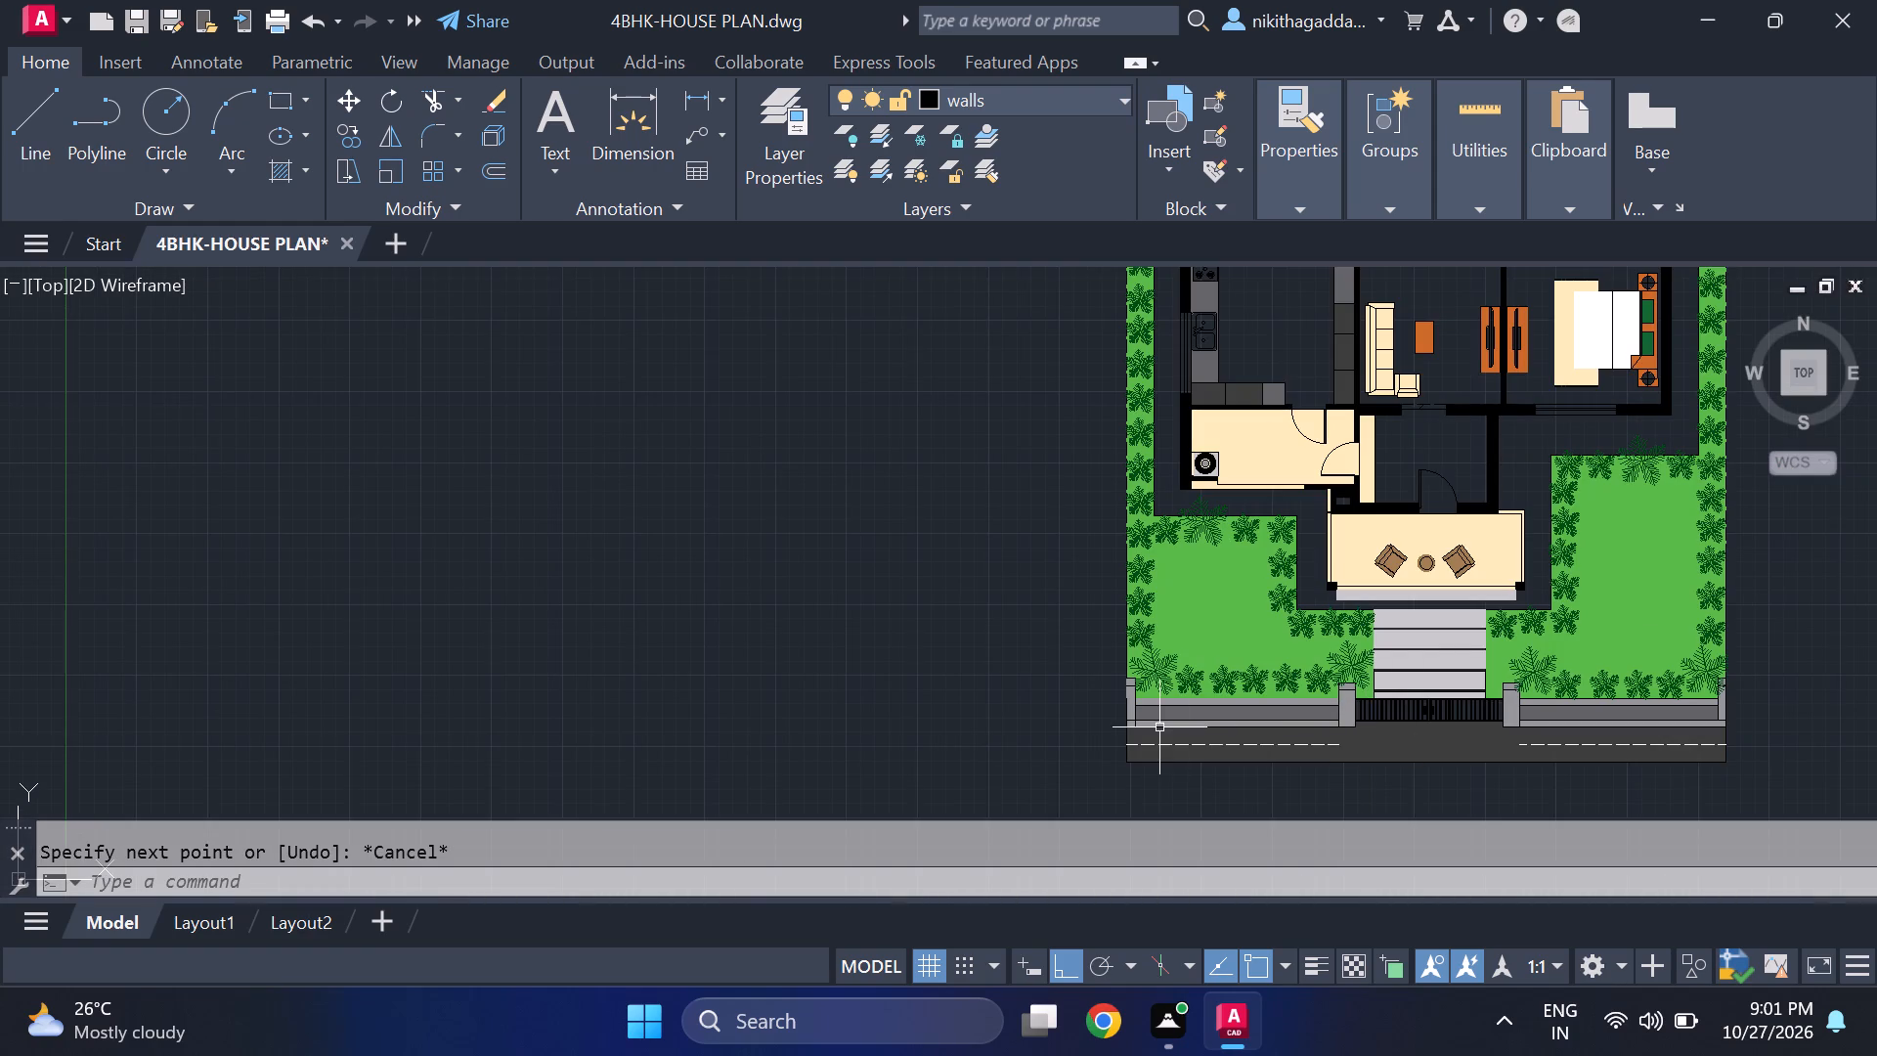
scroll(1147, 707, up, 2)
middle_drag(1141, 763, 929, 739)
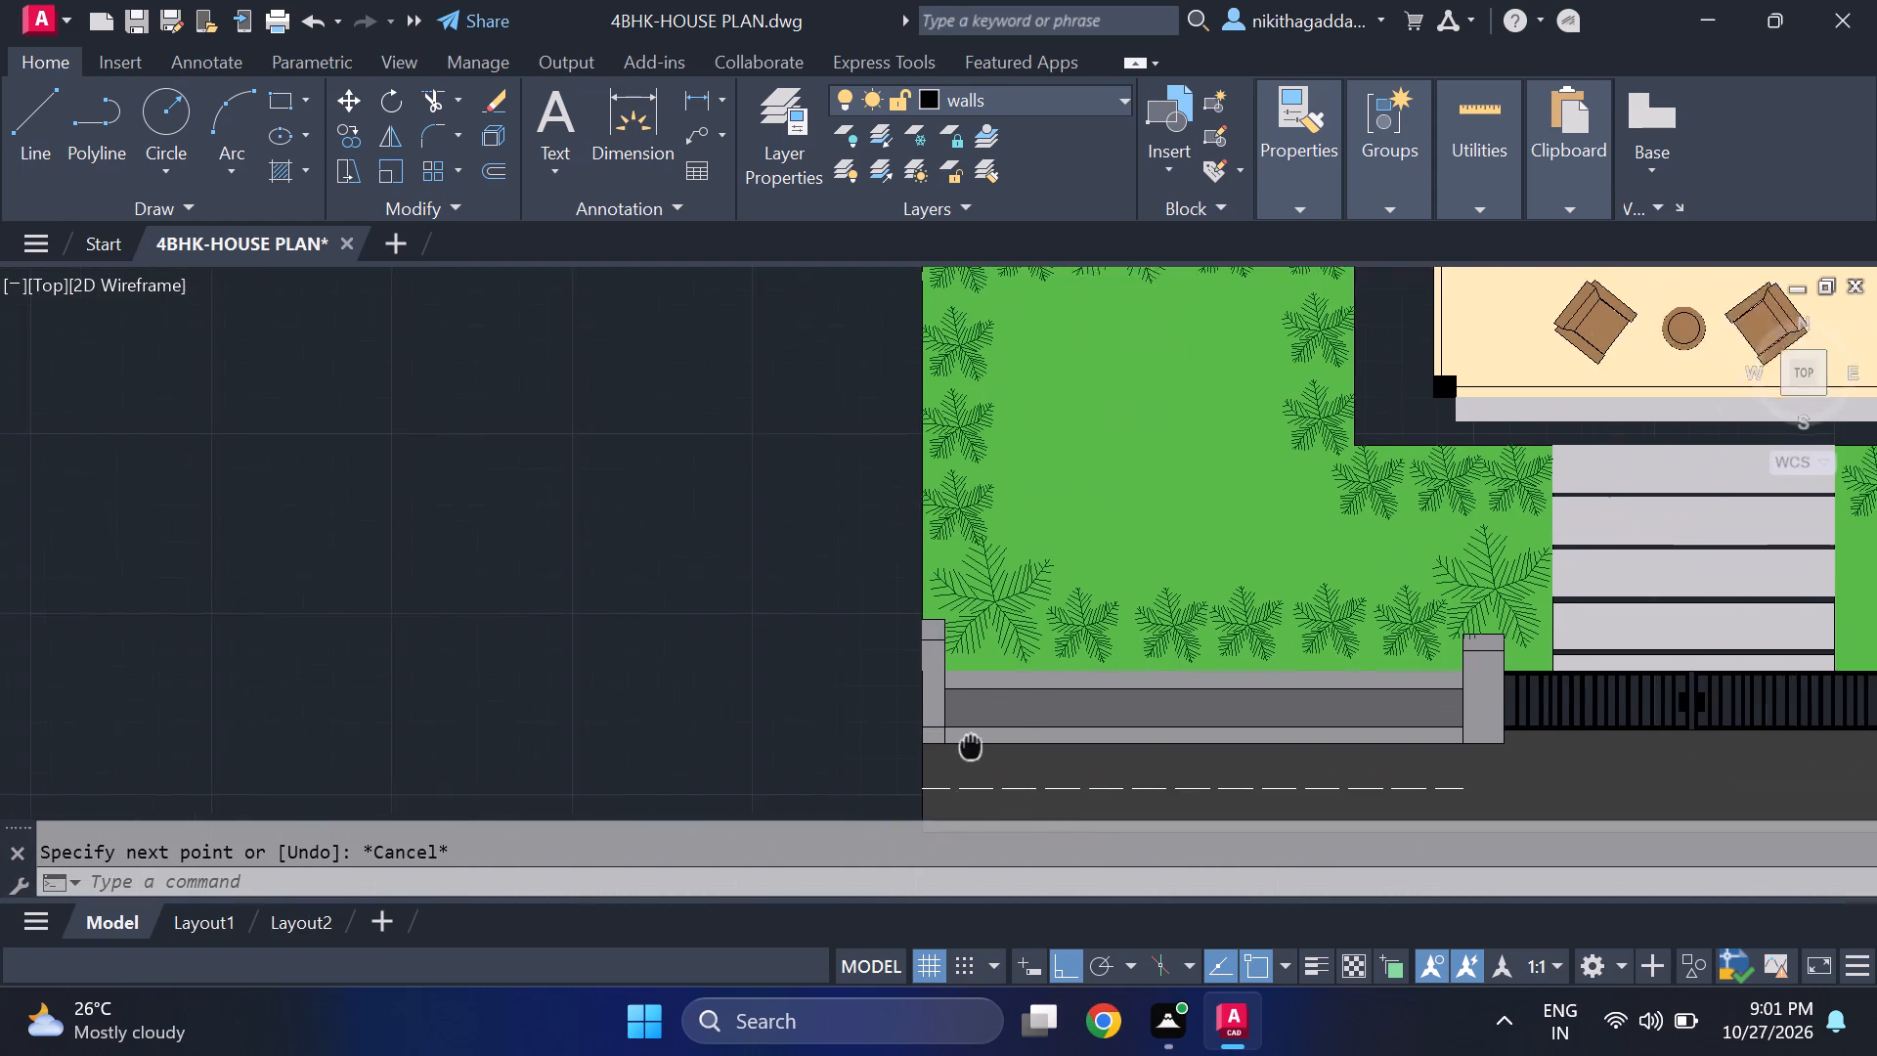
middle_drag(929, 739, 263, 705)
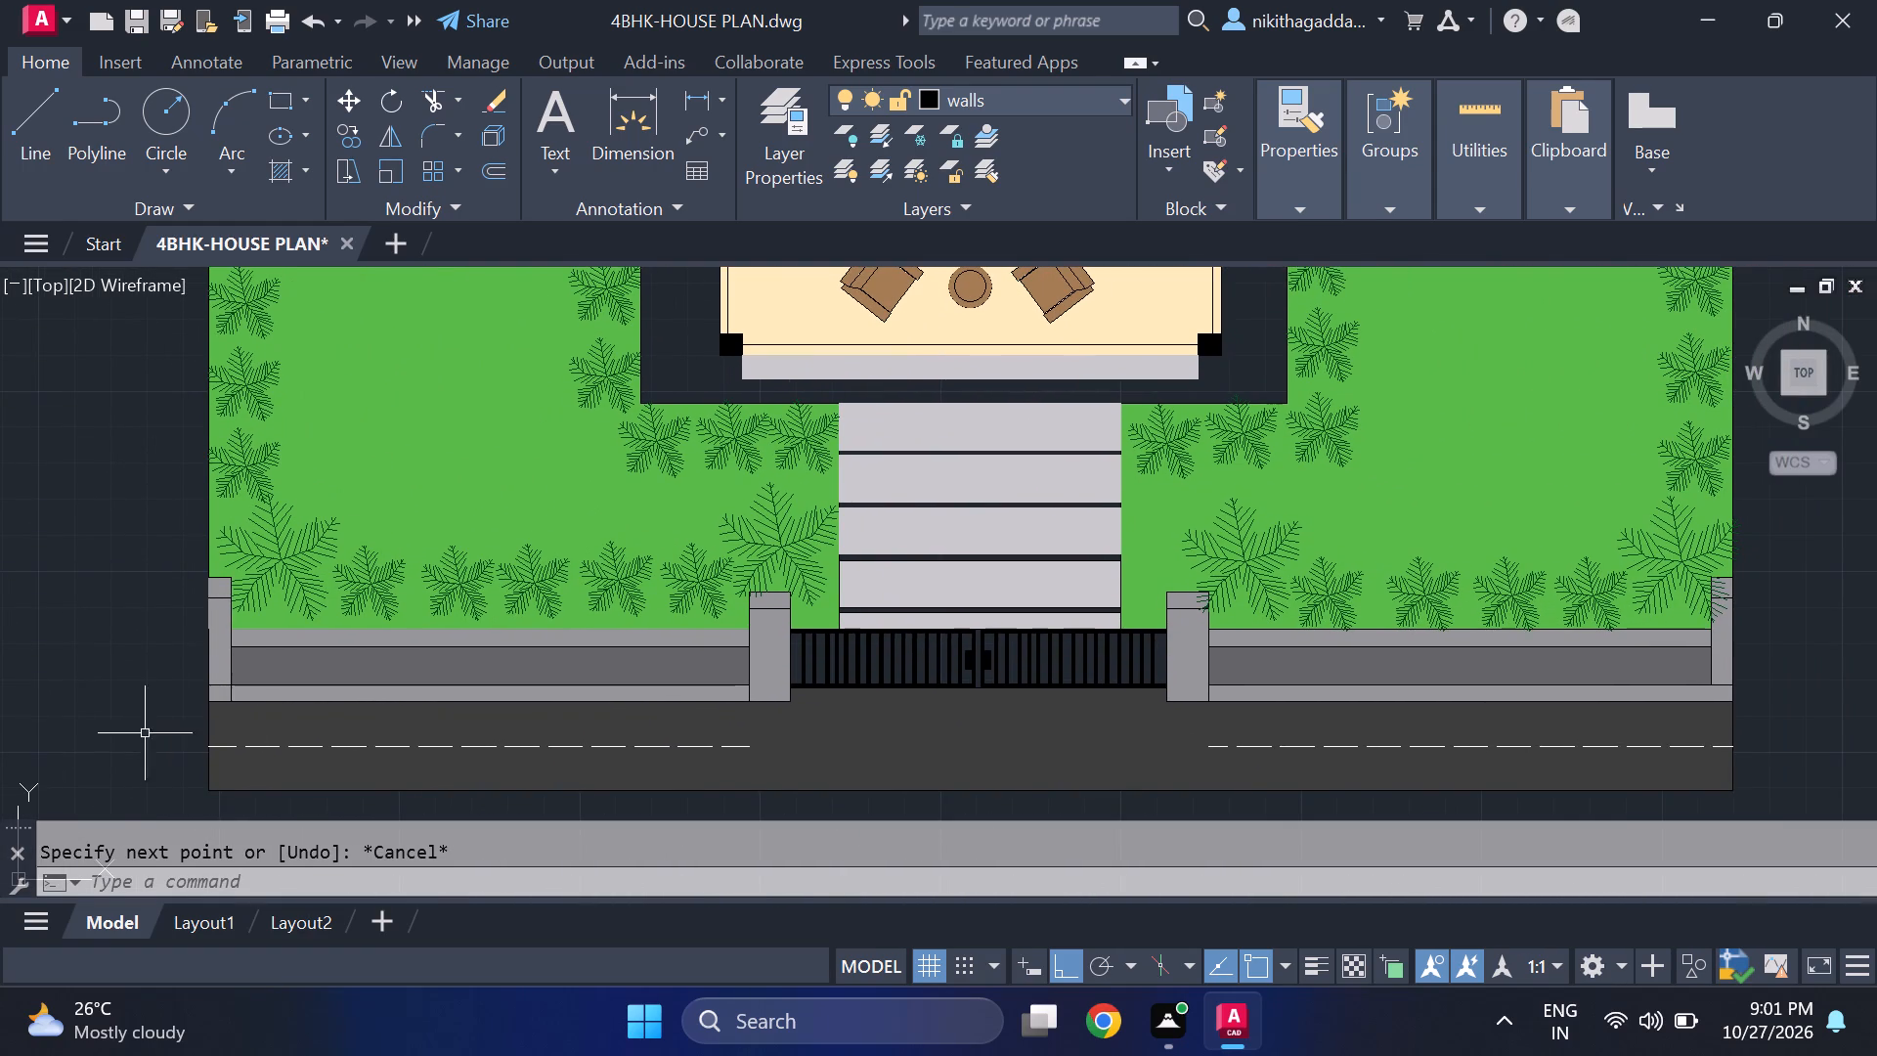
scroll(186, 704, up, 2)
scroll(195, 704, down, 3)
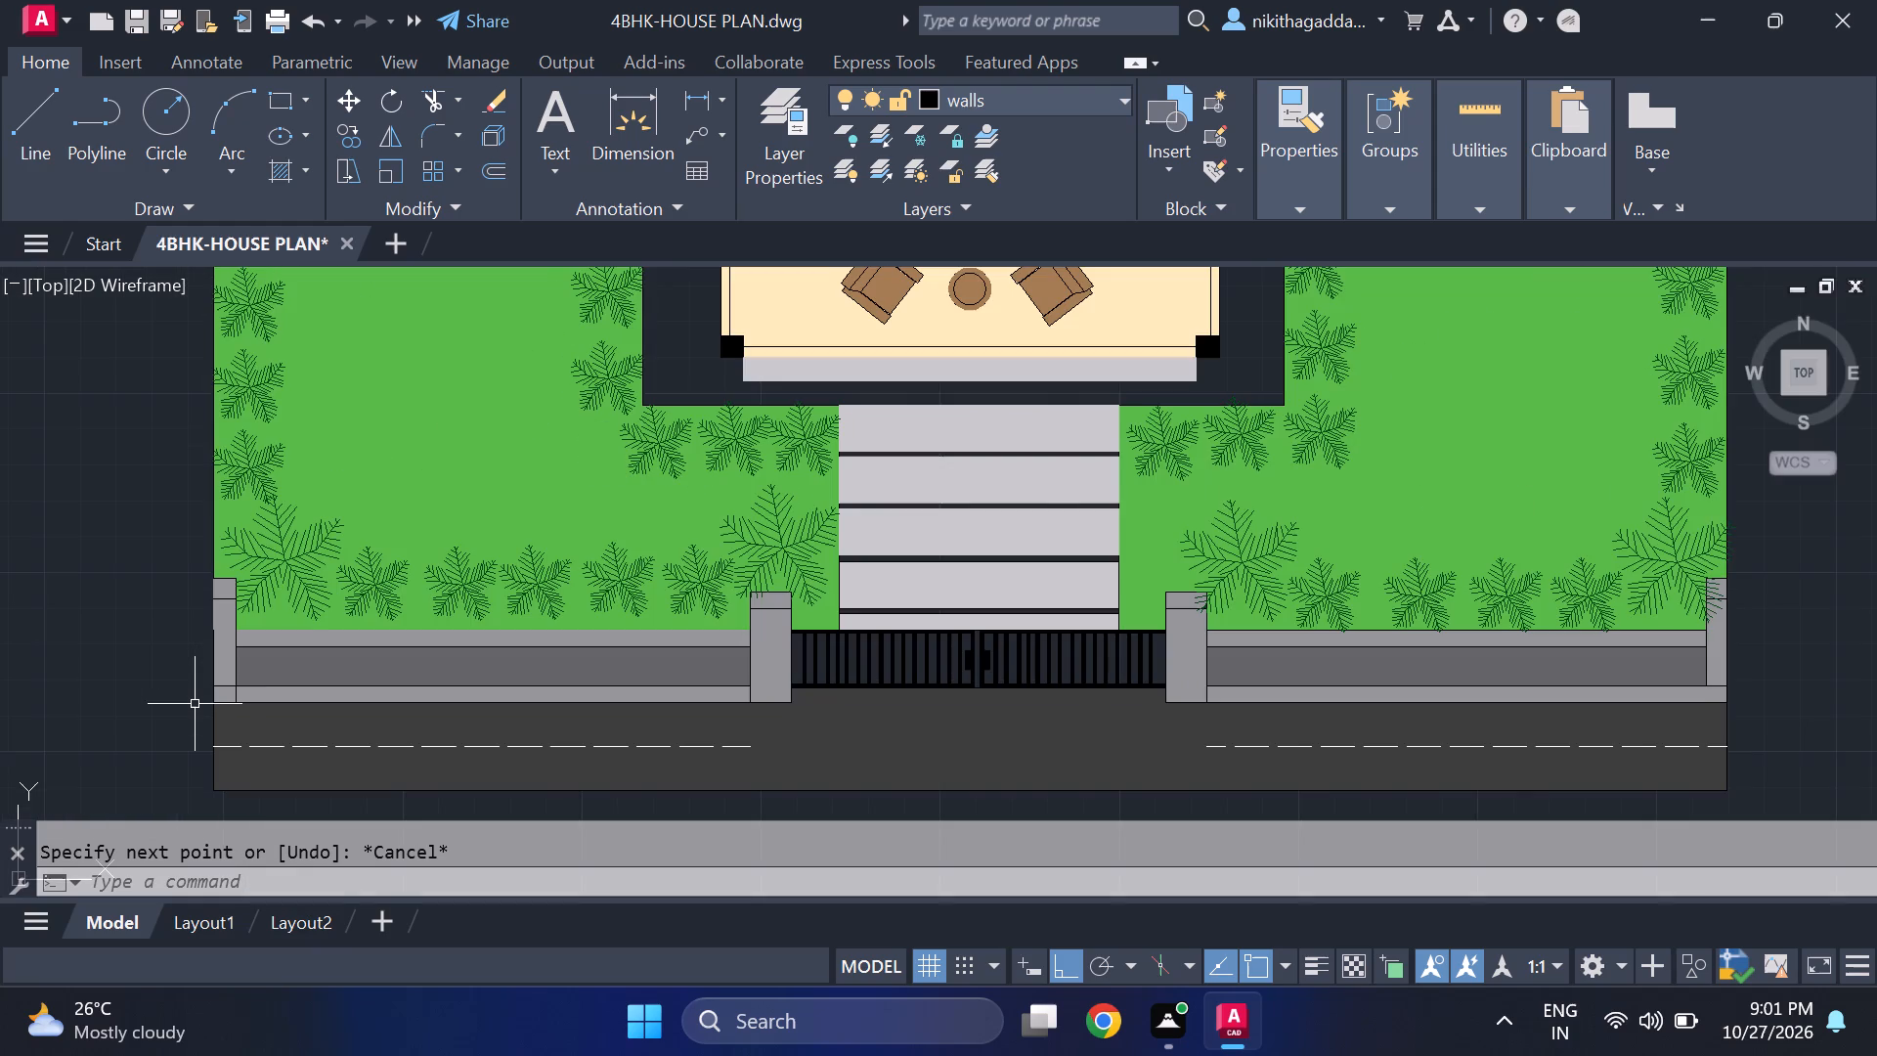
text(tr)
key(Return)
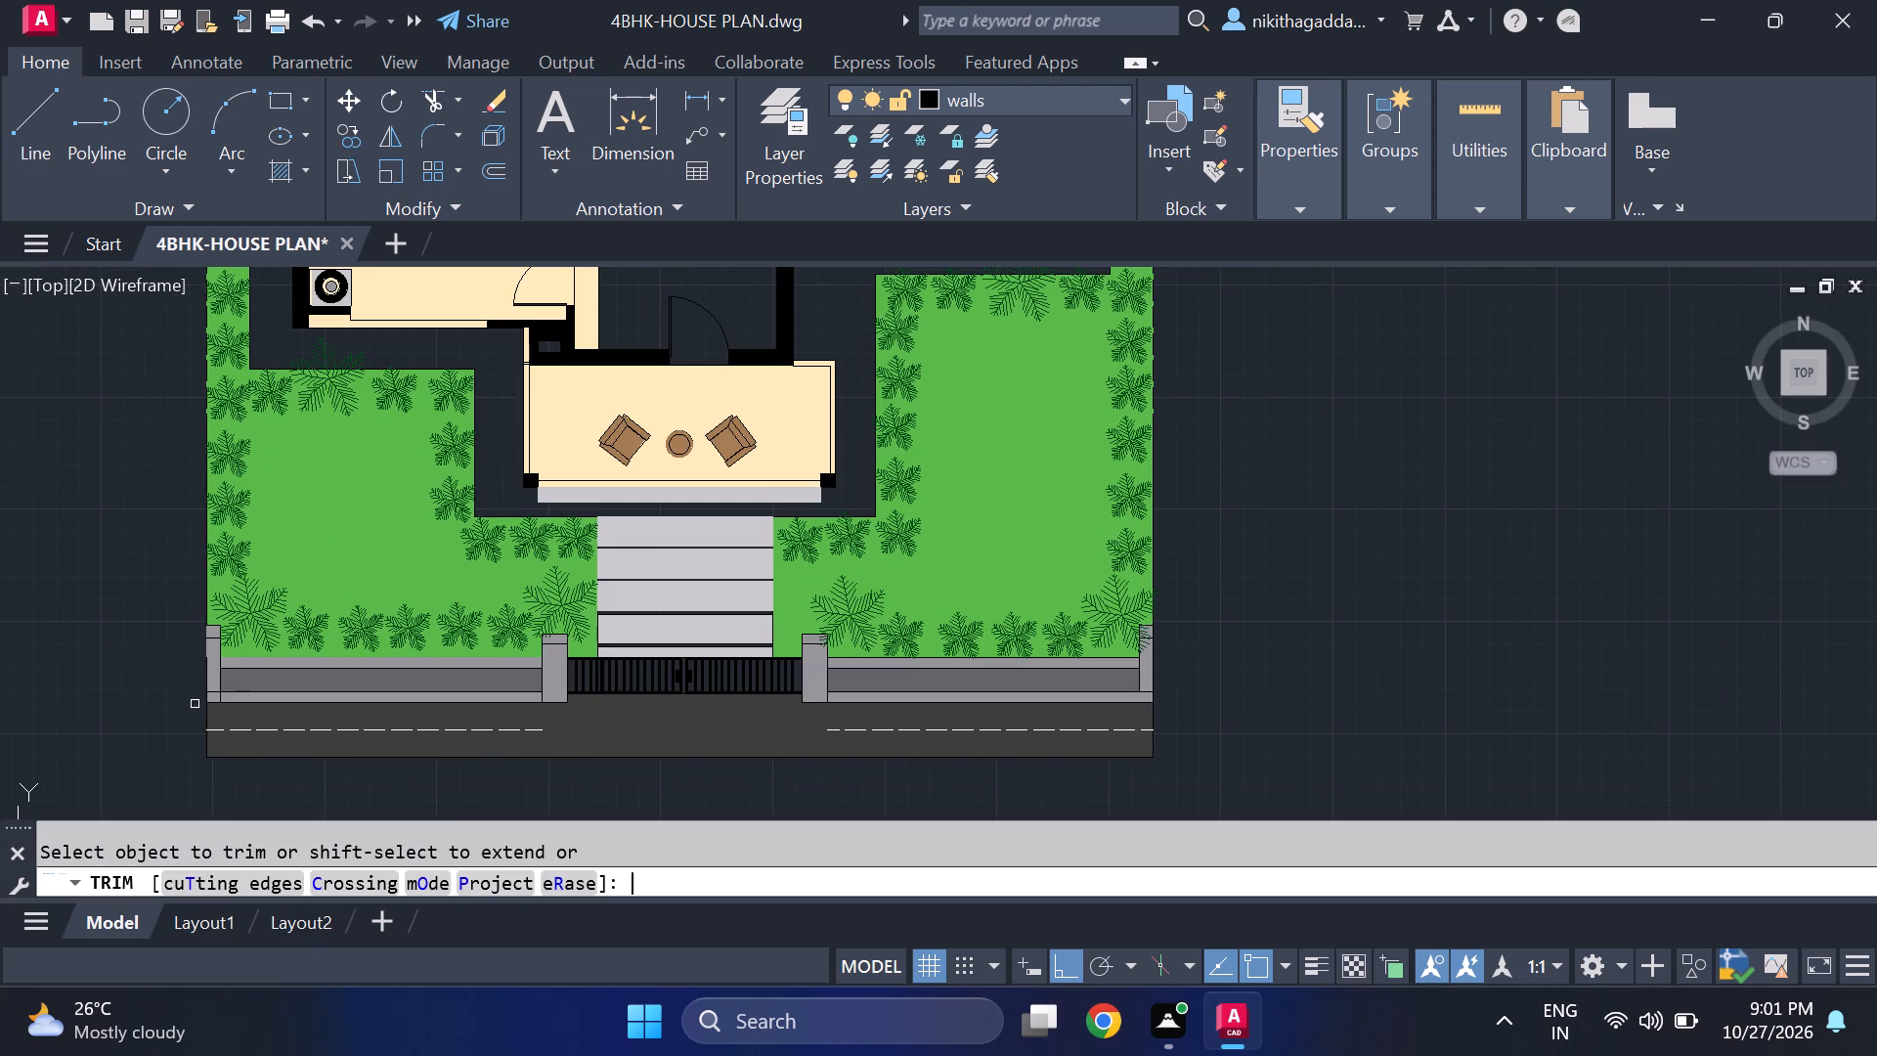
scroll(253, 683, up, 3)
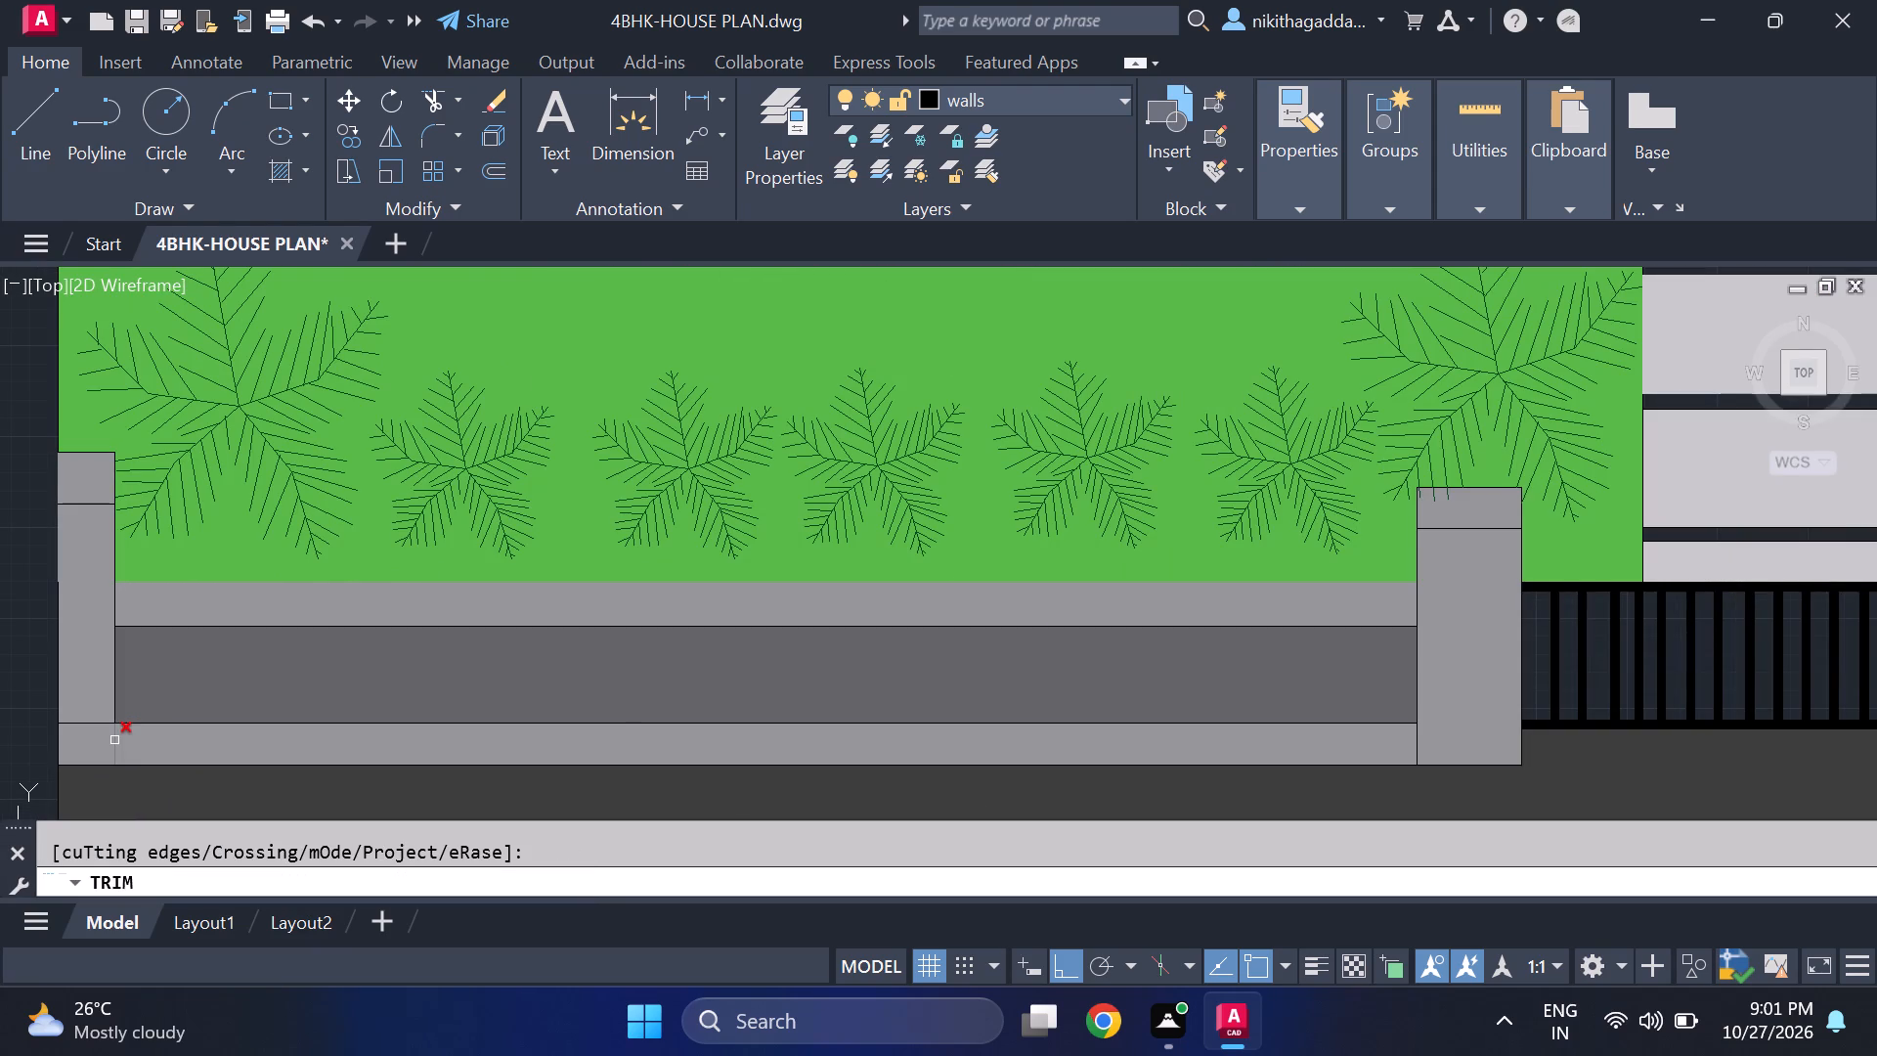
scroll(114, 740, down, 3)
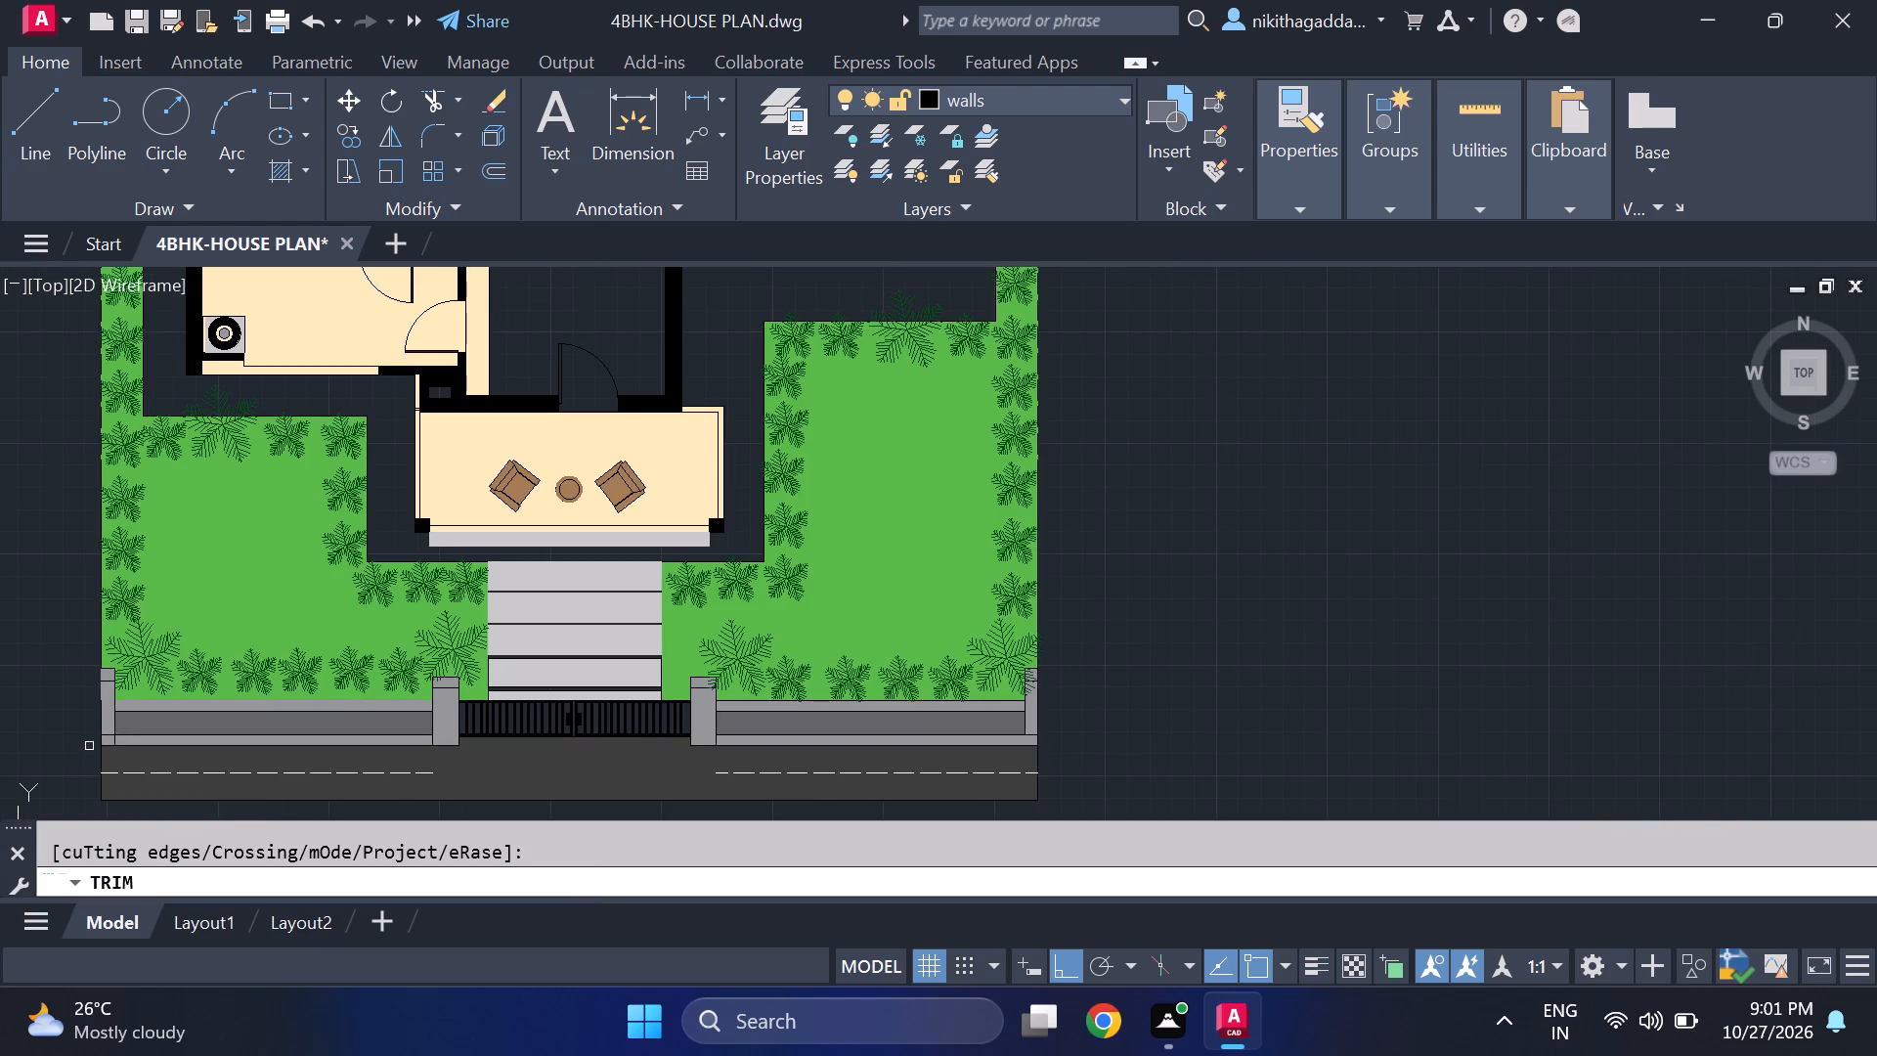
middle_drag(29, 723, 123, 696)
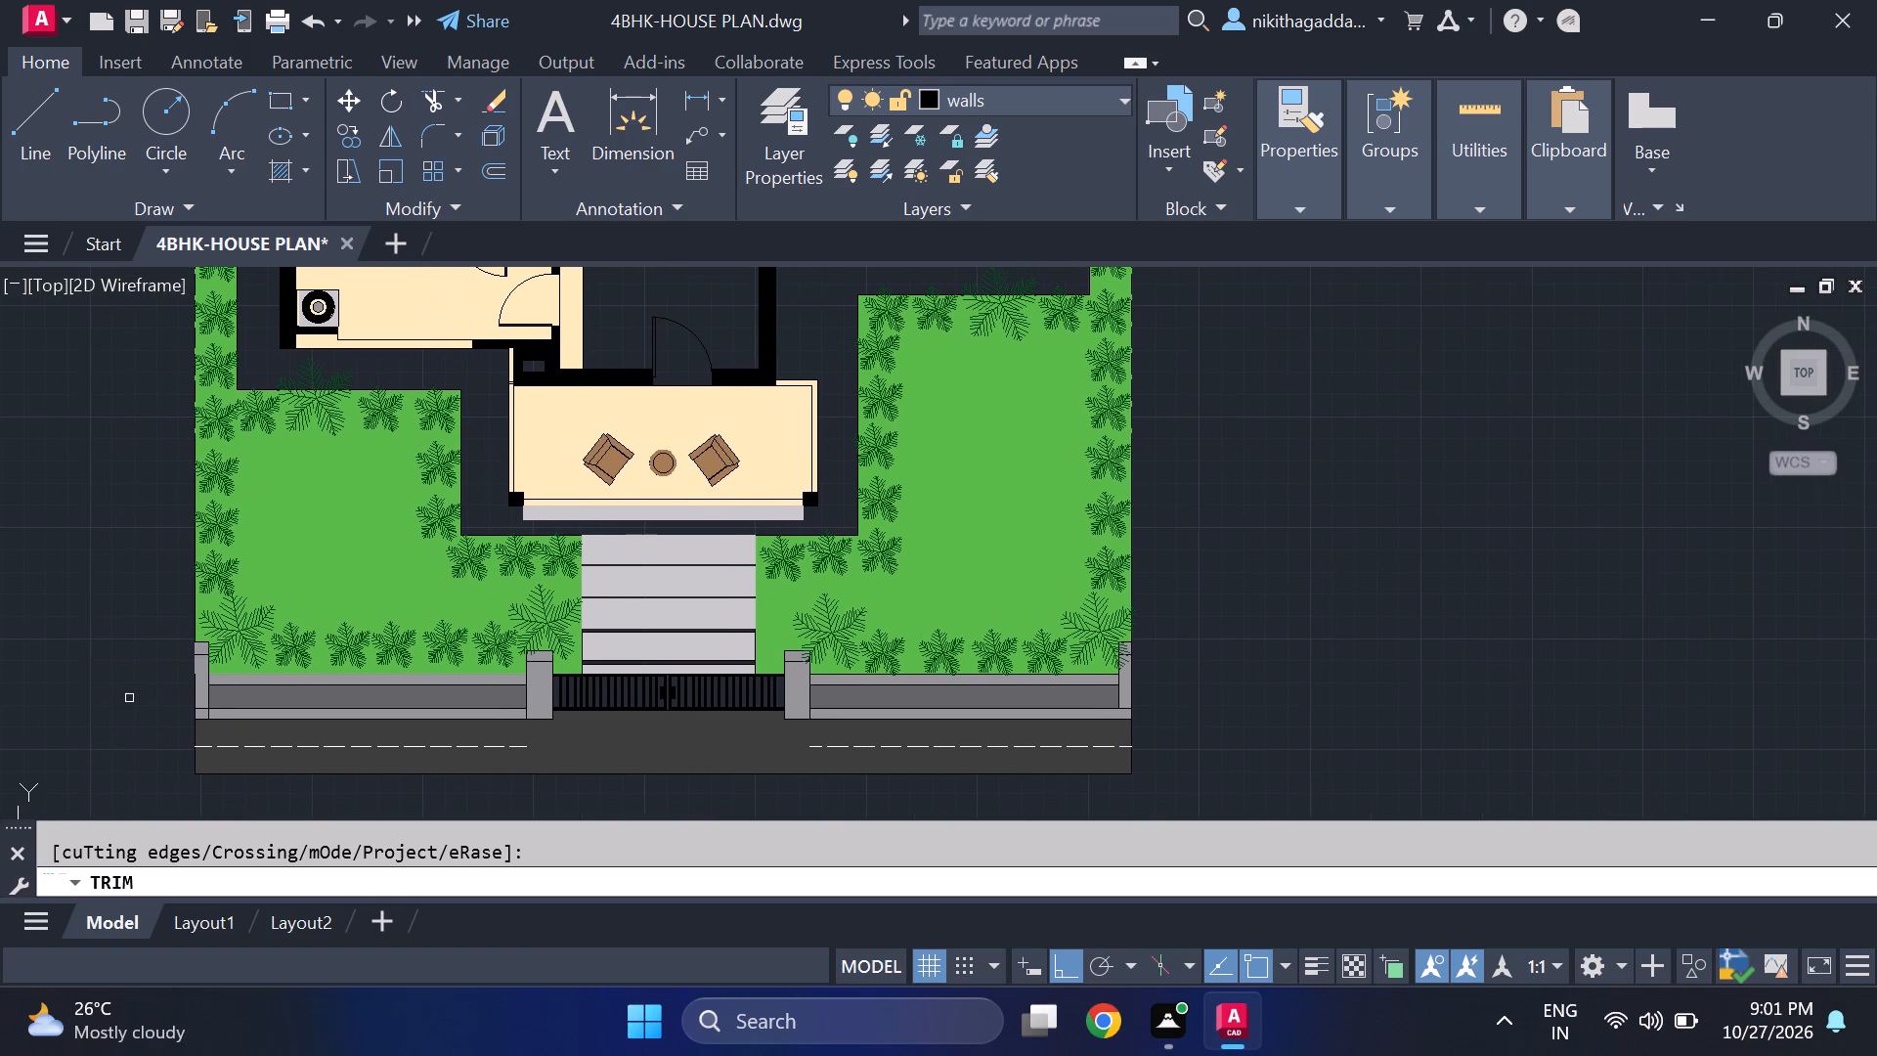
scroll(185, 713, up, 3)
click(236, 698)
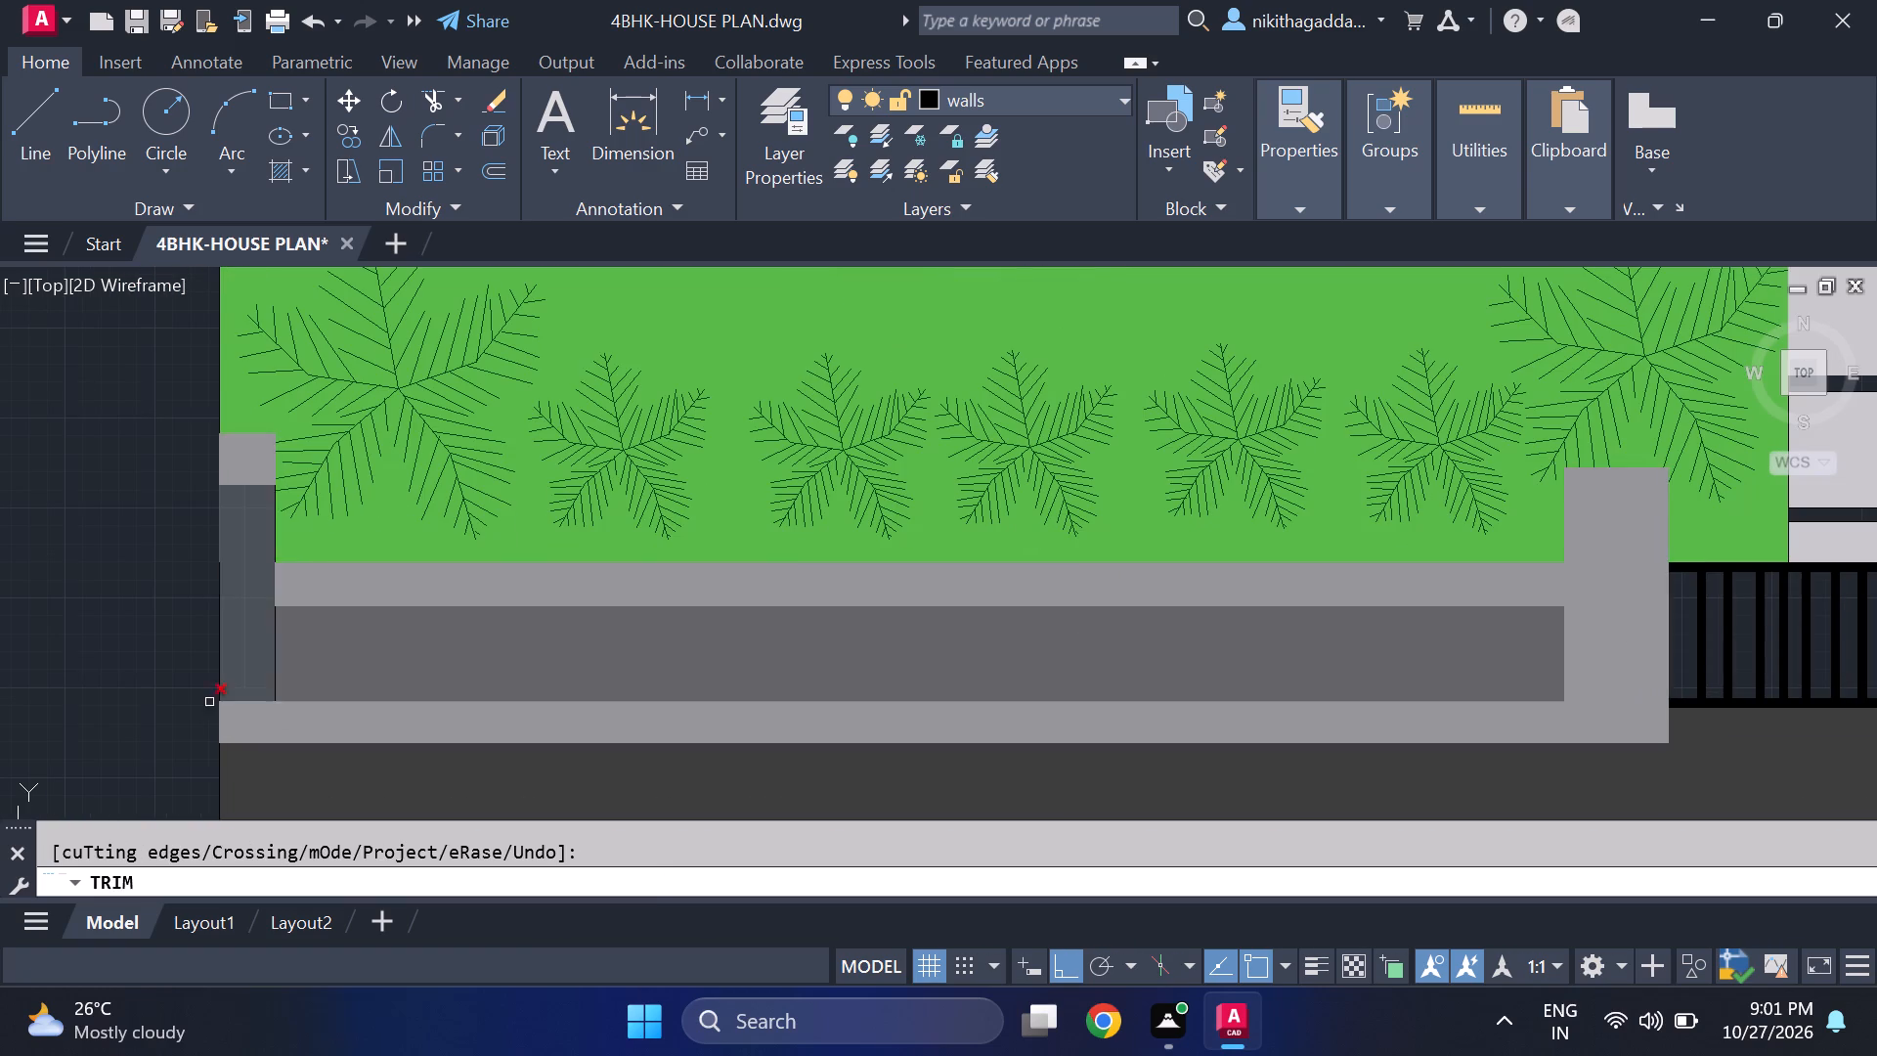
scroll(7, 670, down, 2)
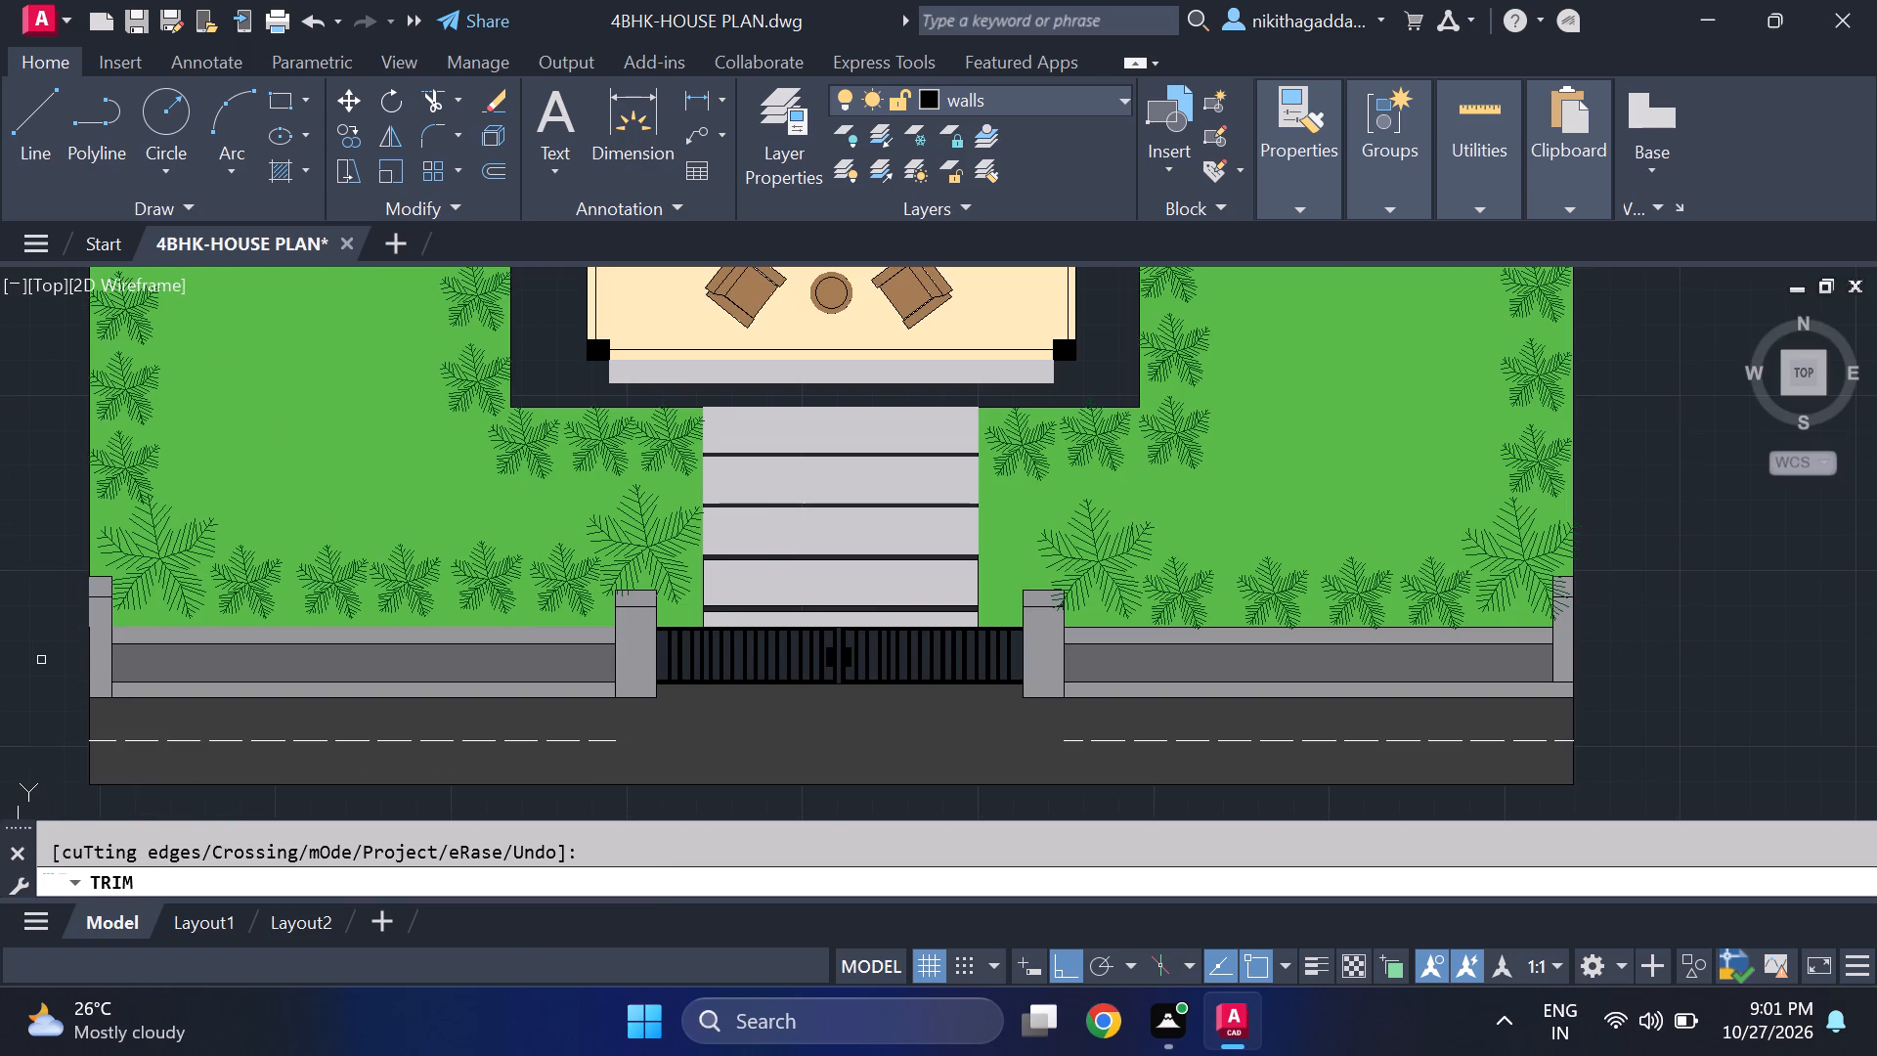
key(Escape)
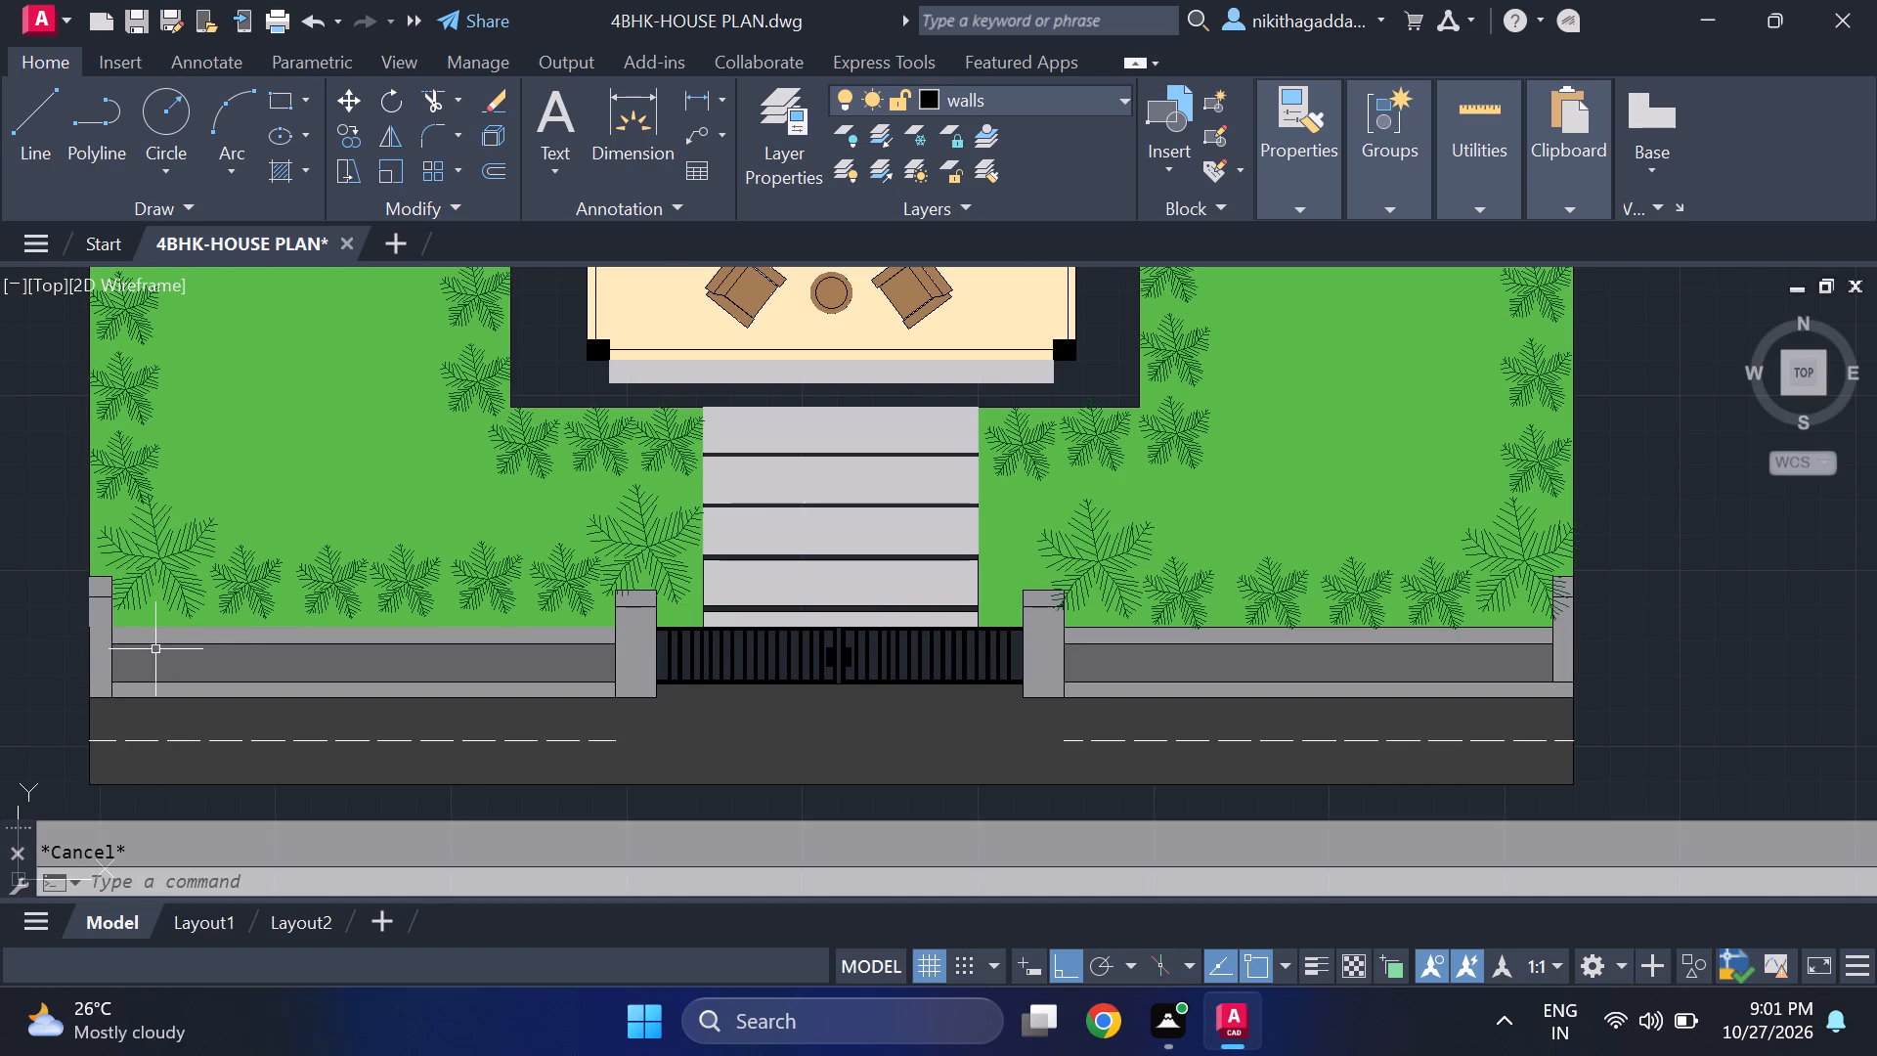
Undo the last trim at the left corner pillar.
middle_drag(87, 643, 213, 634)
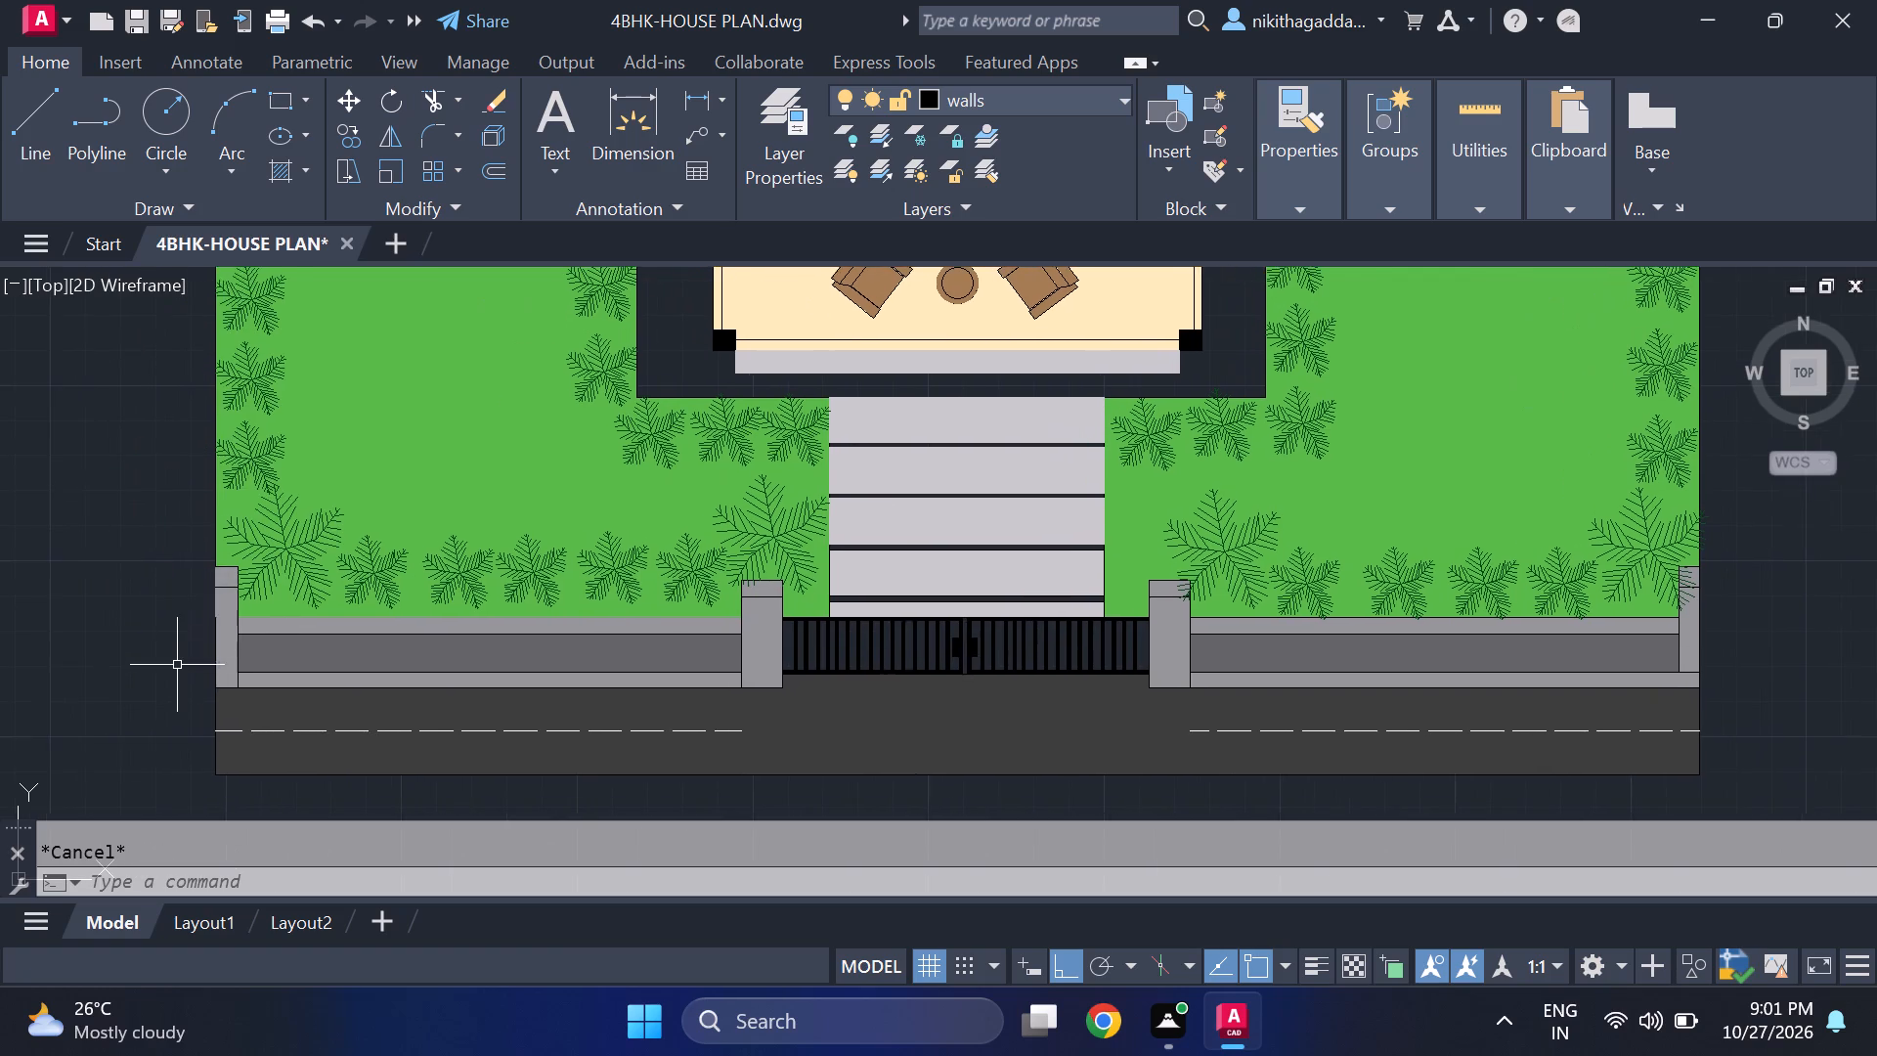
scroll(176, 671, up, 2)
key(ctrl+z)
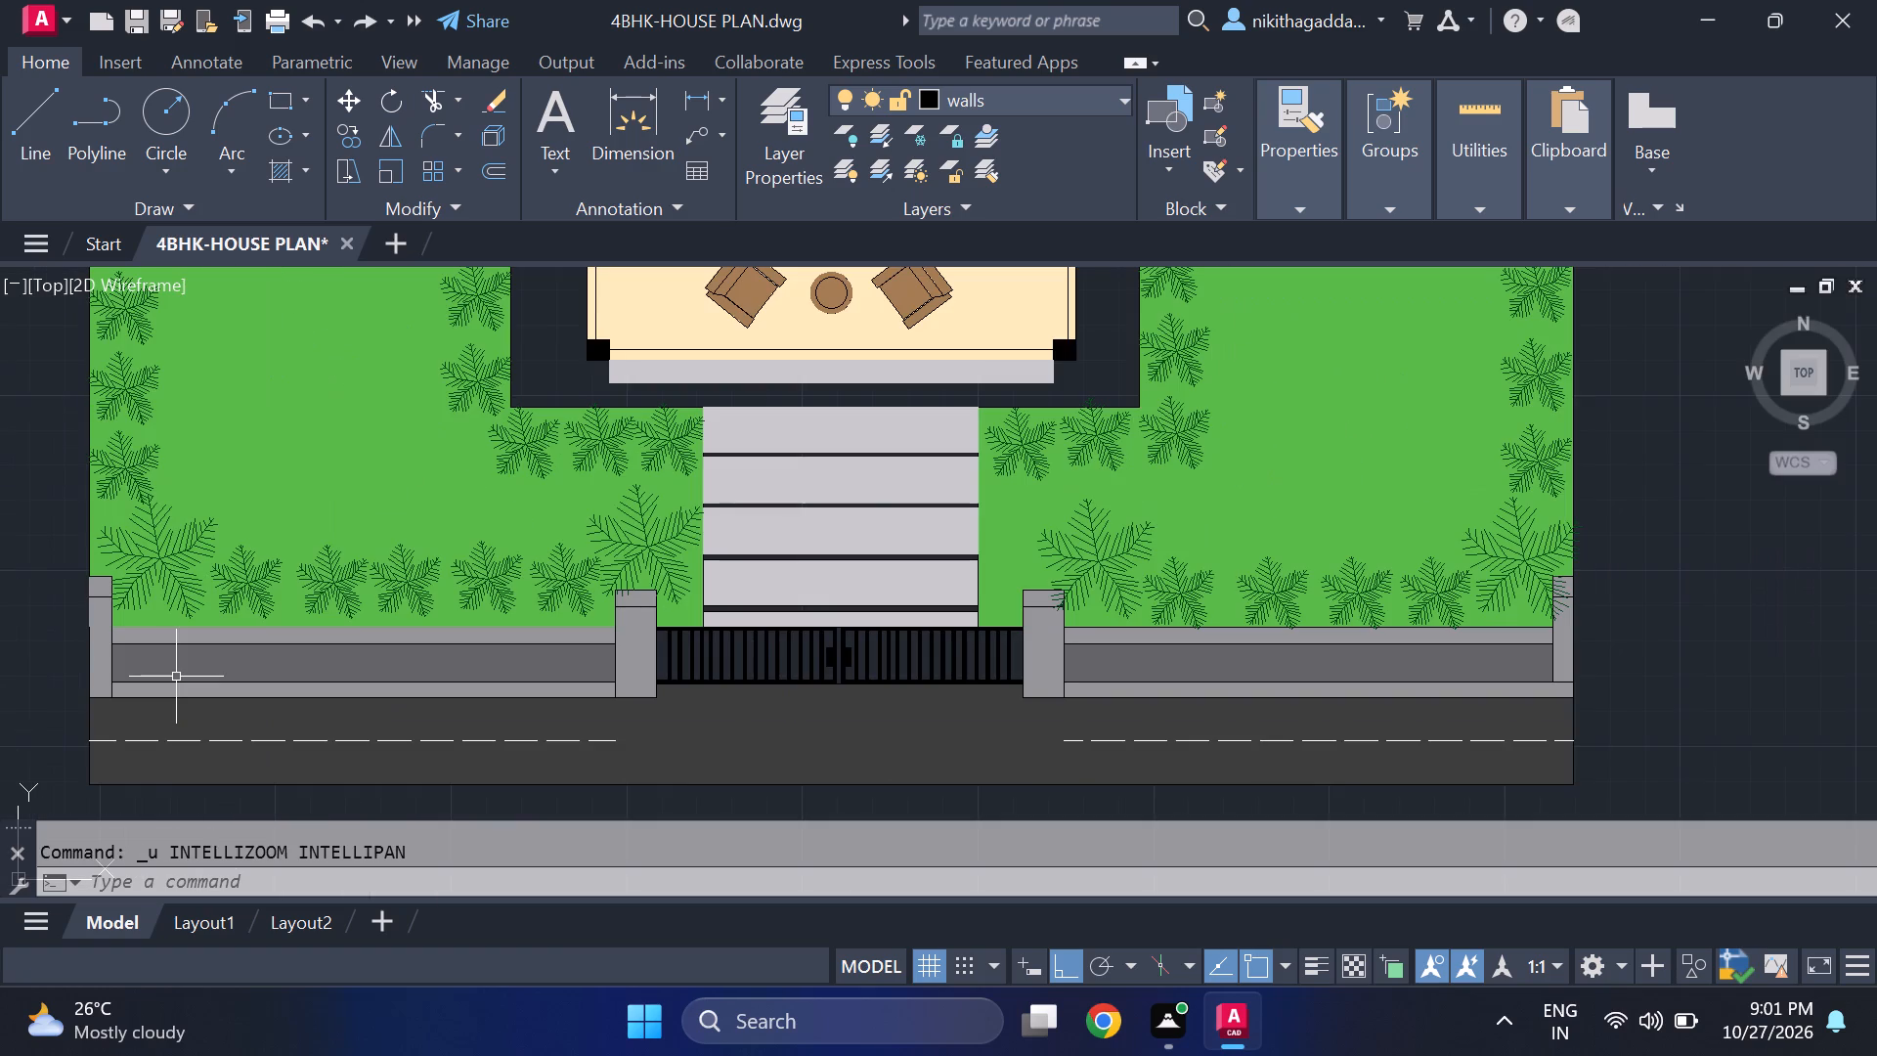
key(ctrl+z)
Trim the short part of the left corner pillar's inner vertical edge lying below the dark band's lower line.
text(tr)
key(Return)
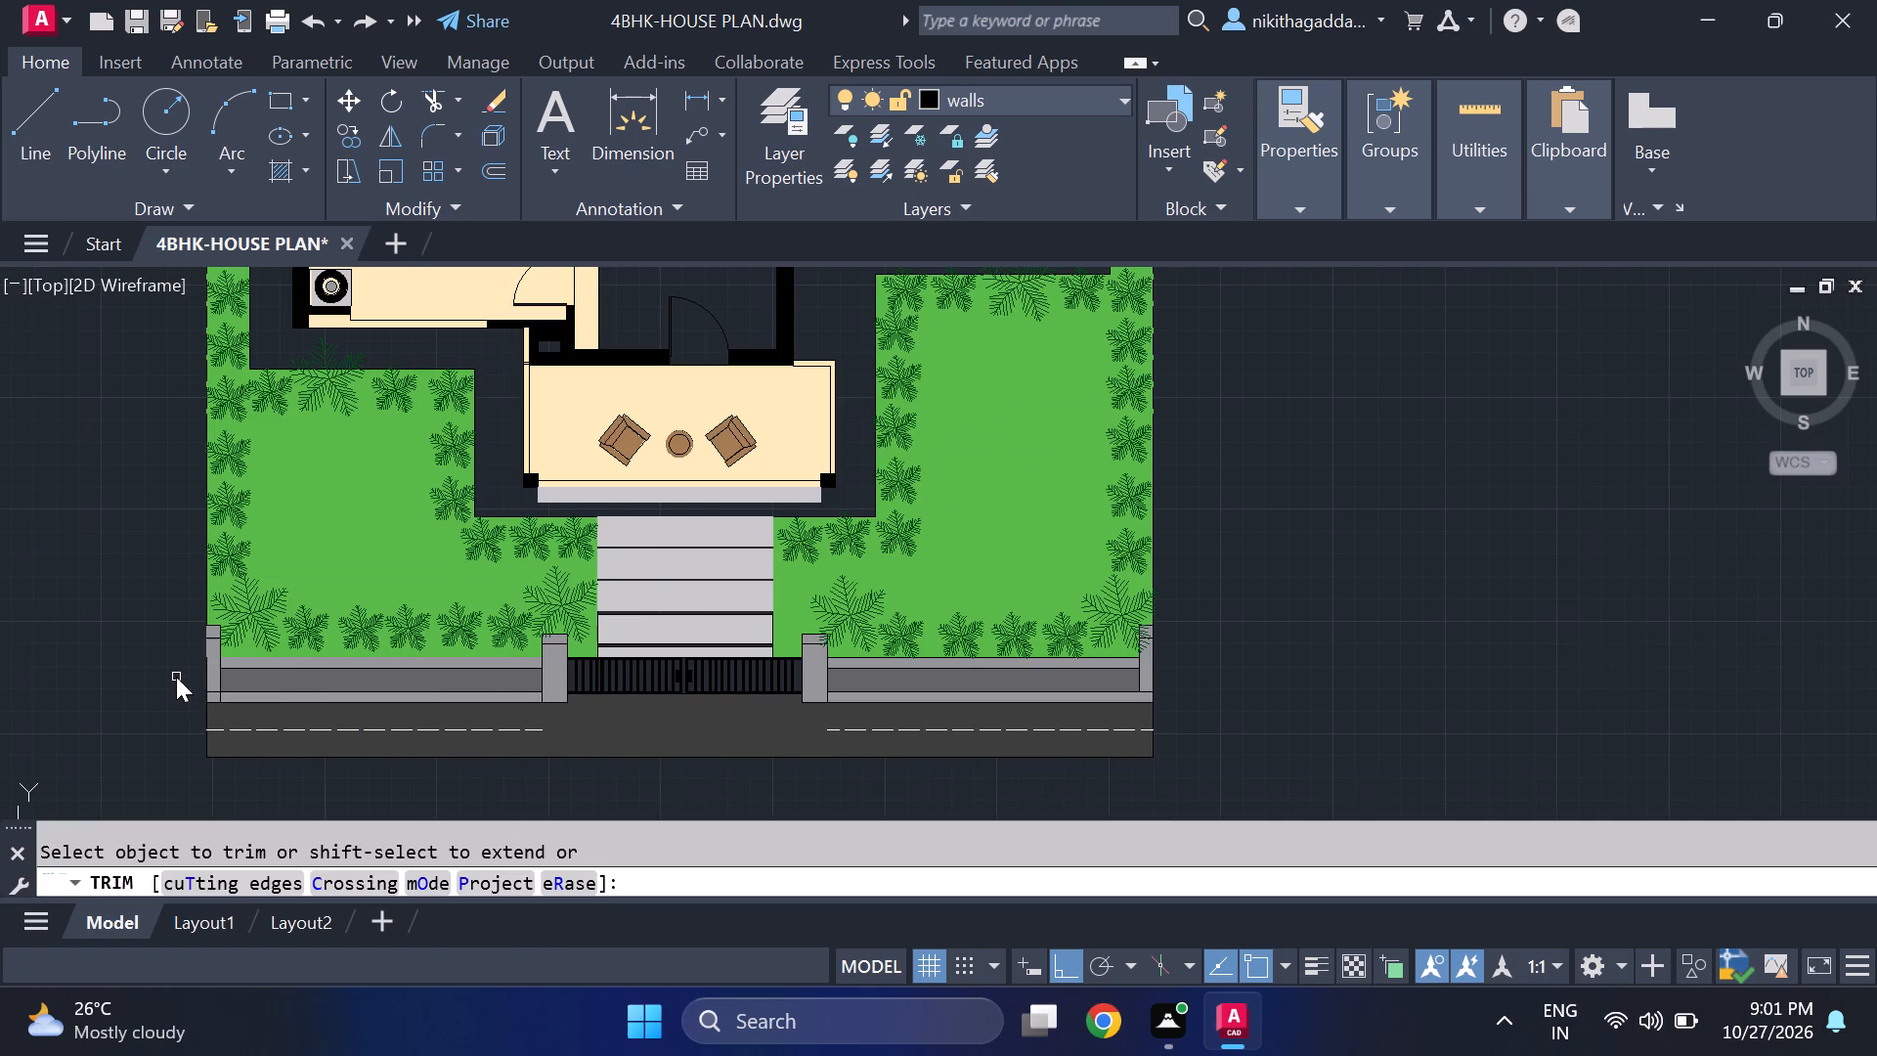
scroll(176, 661, up, 1)
scroll(212, 737, up, 1)
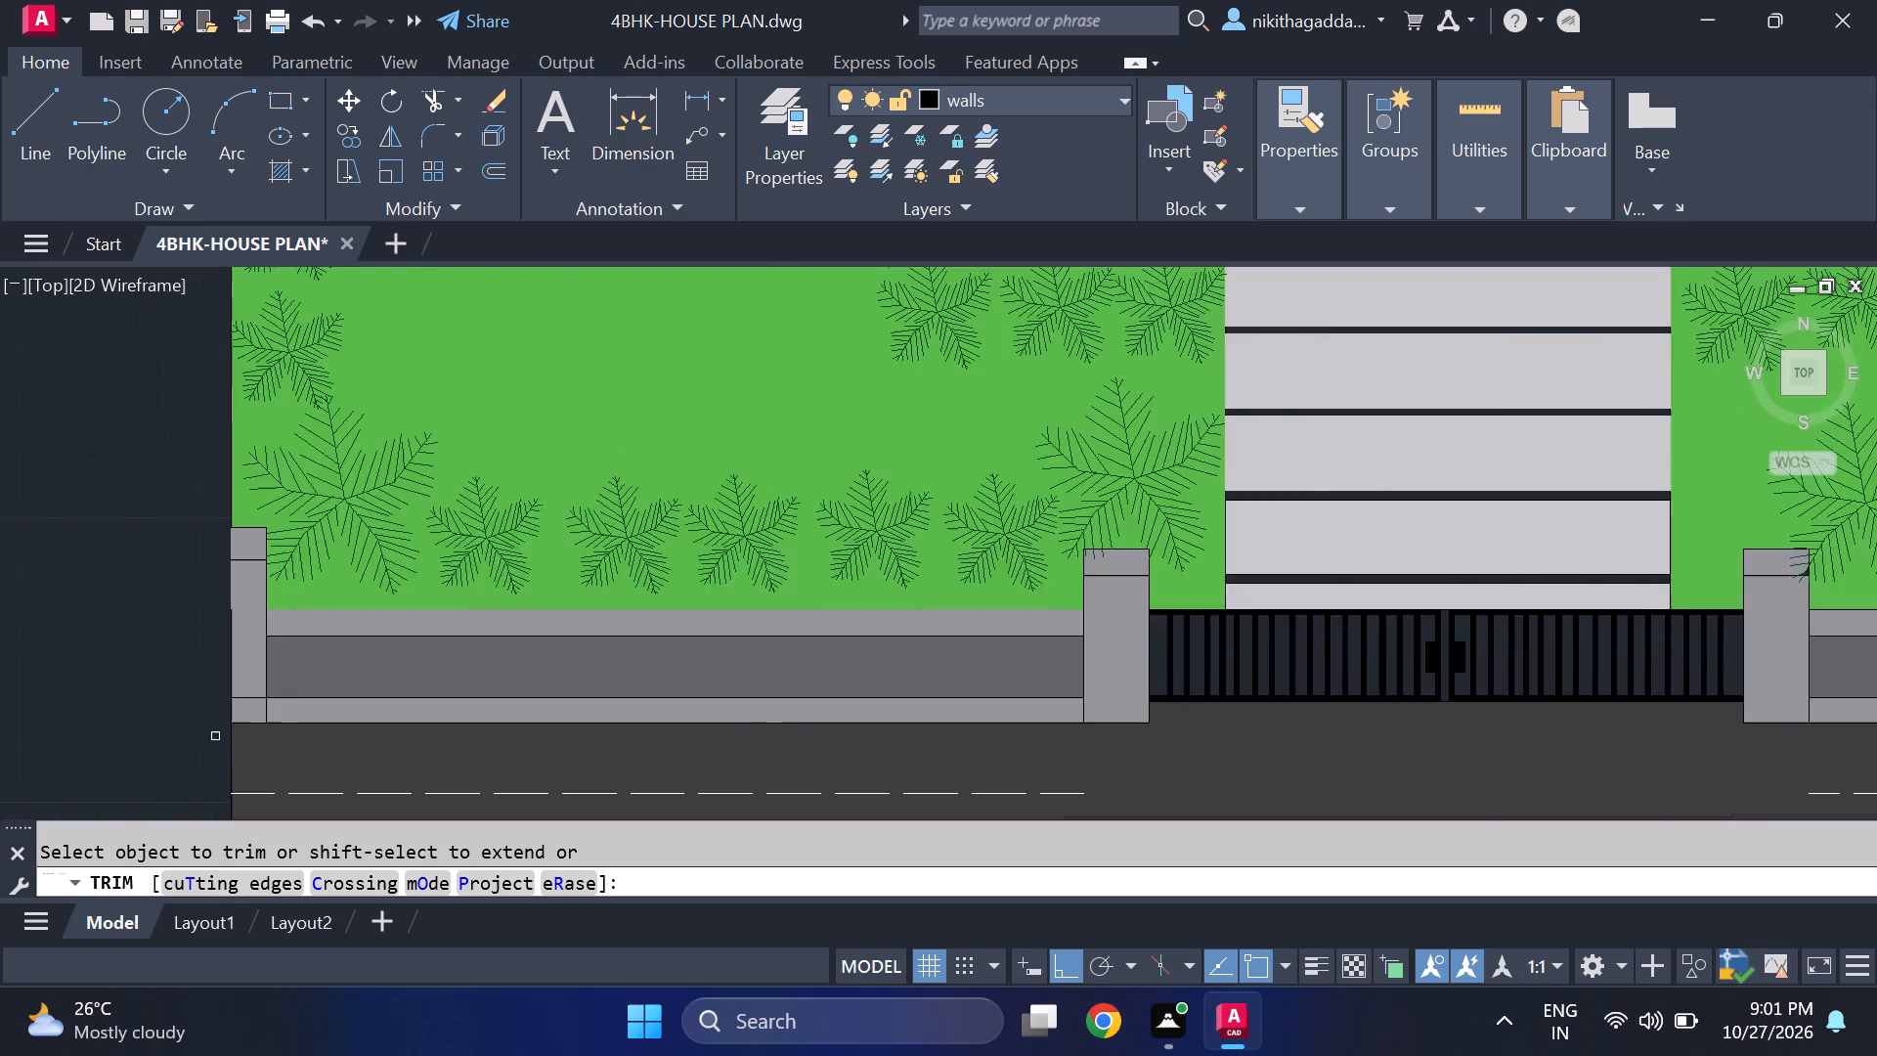
scroll(216, 735, up, 1)
click(289, 700)
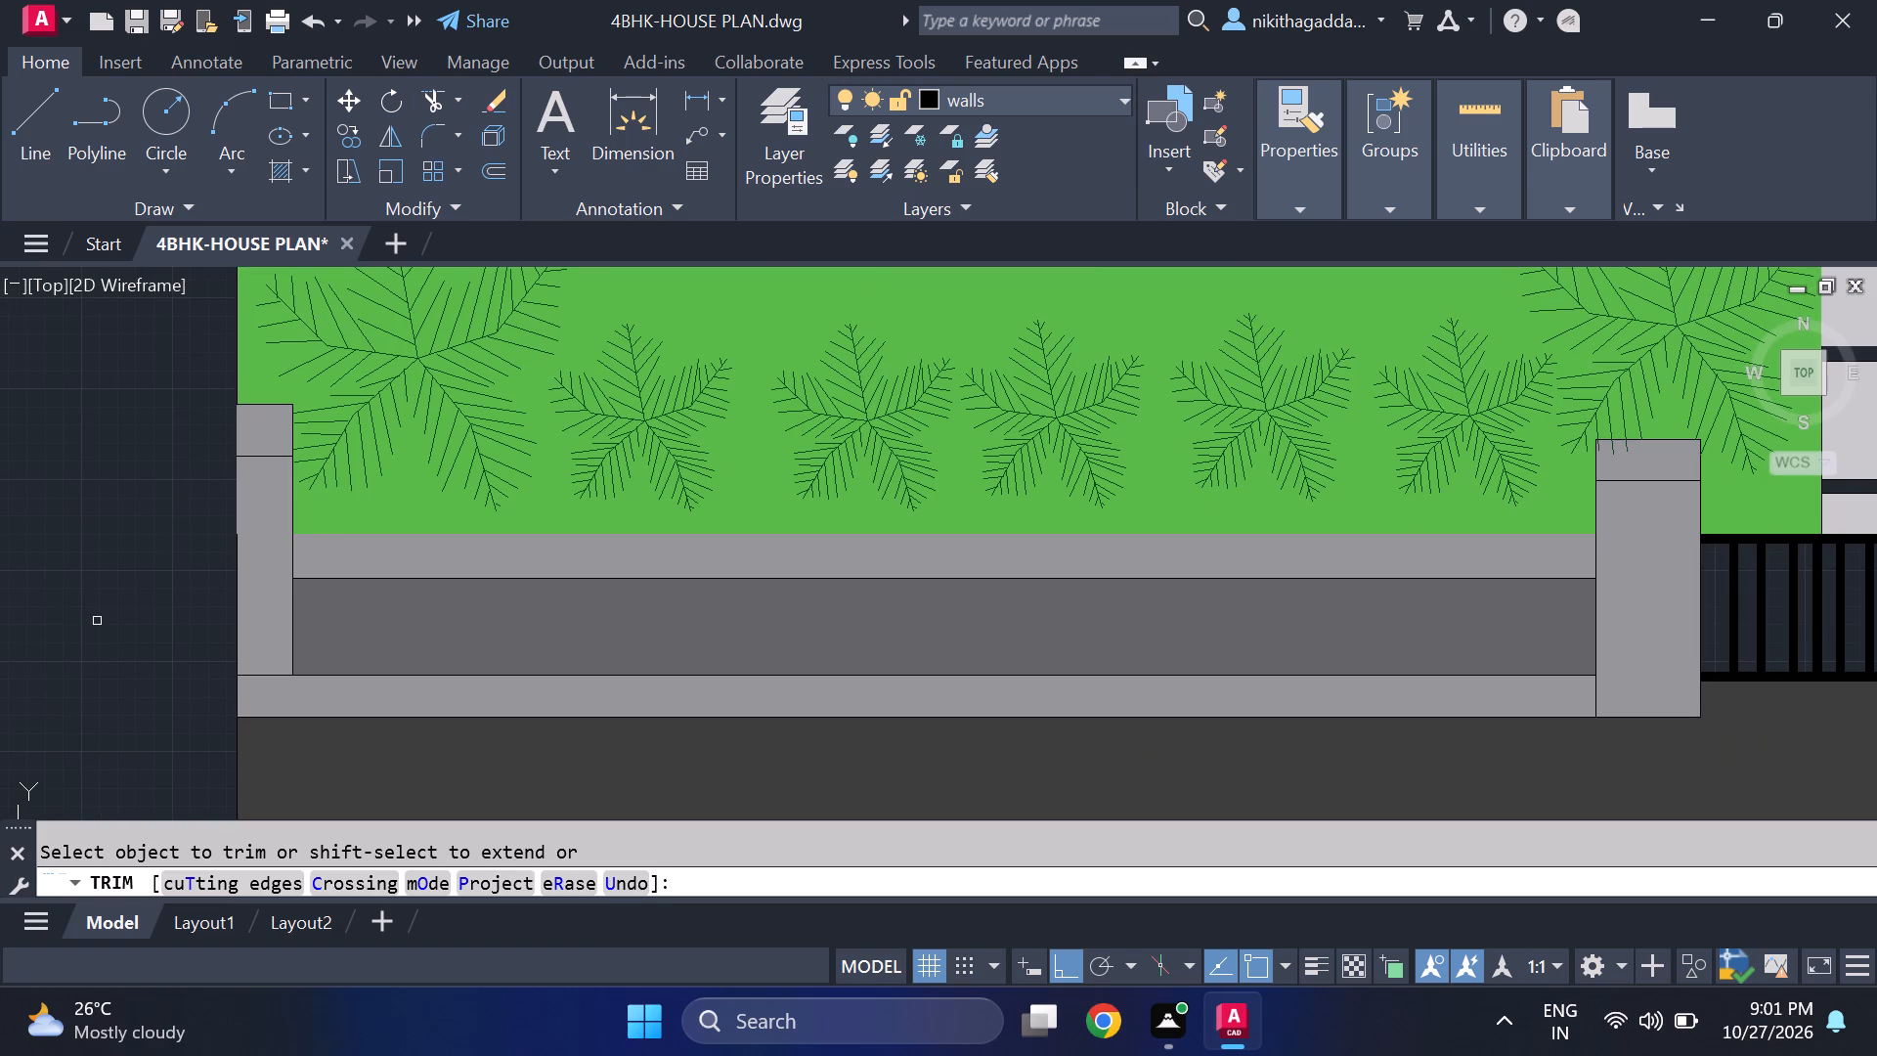
scroll(97, 621, down, 3)
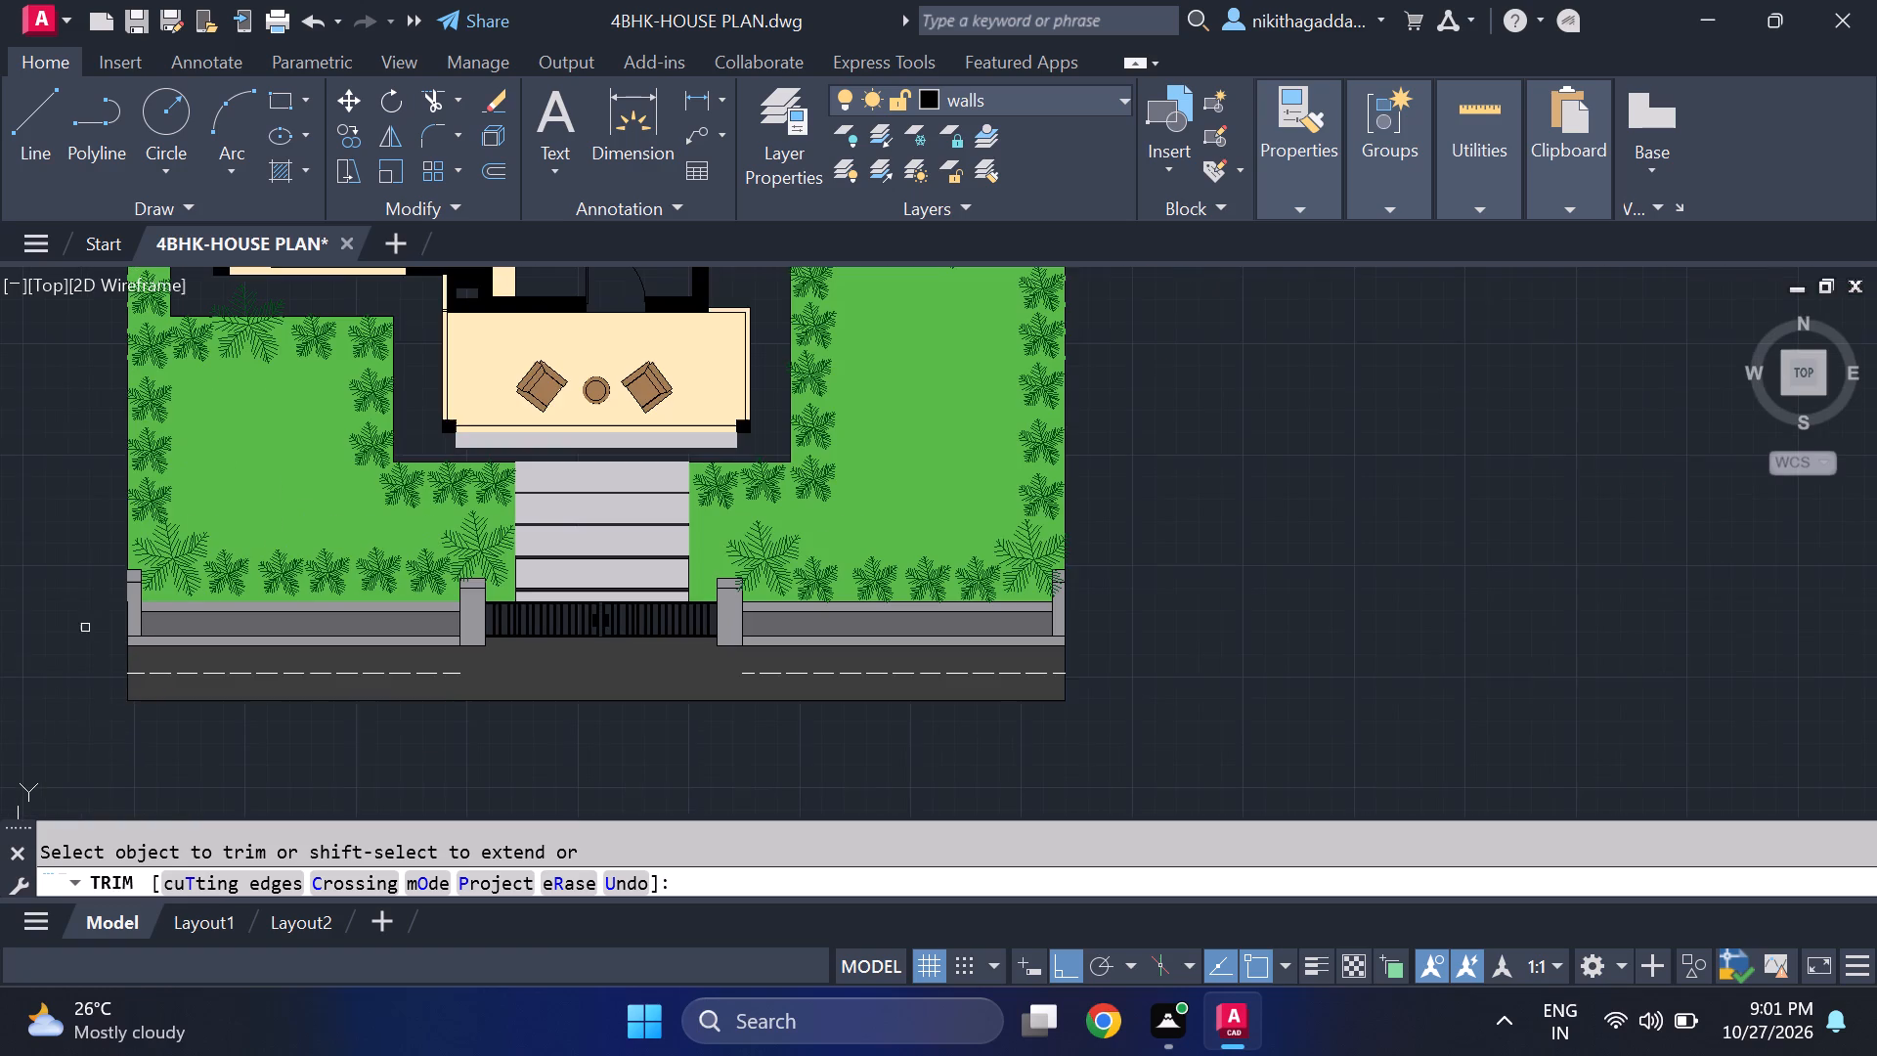
middle_drag(0, 656, 127, 703)
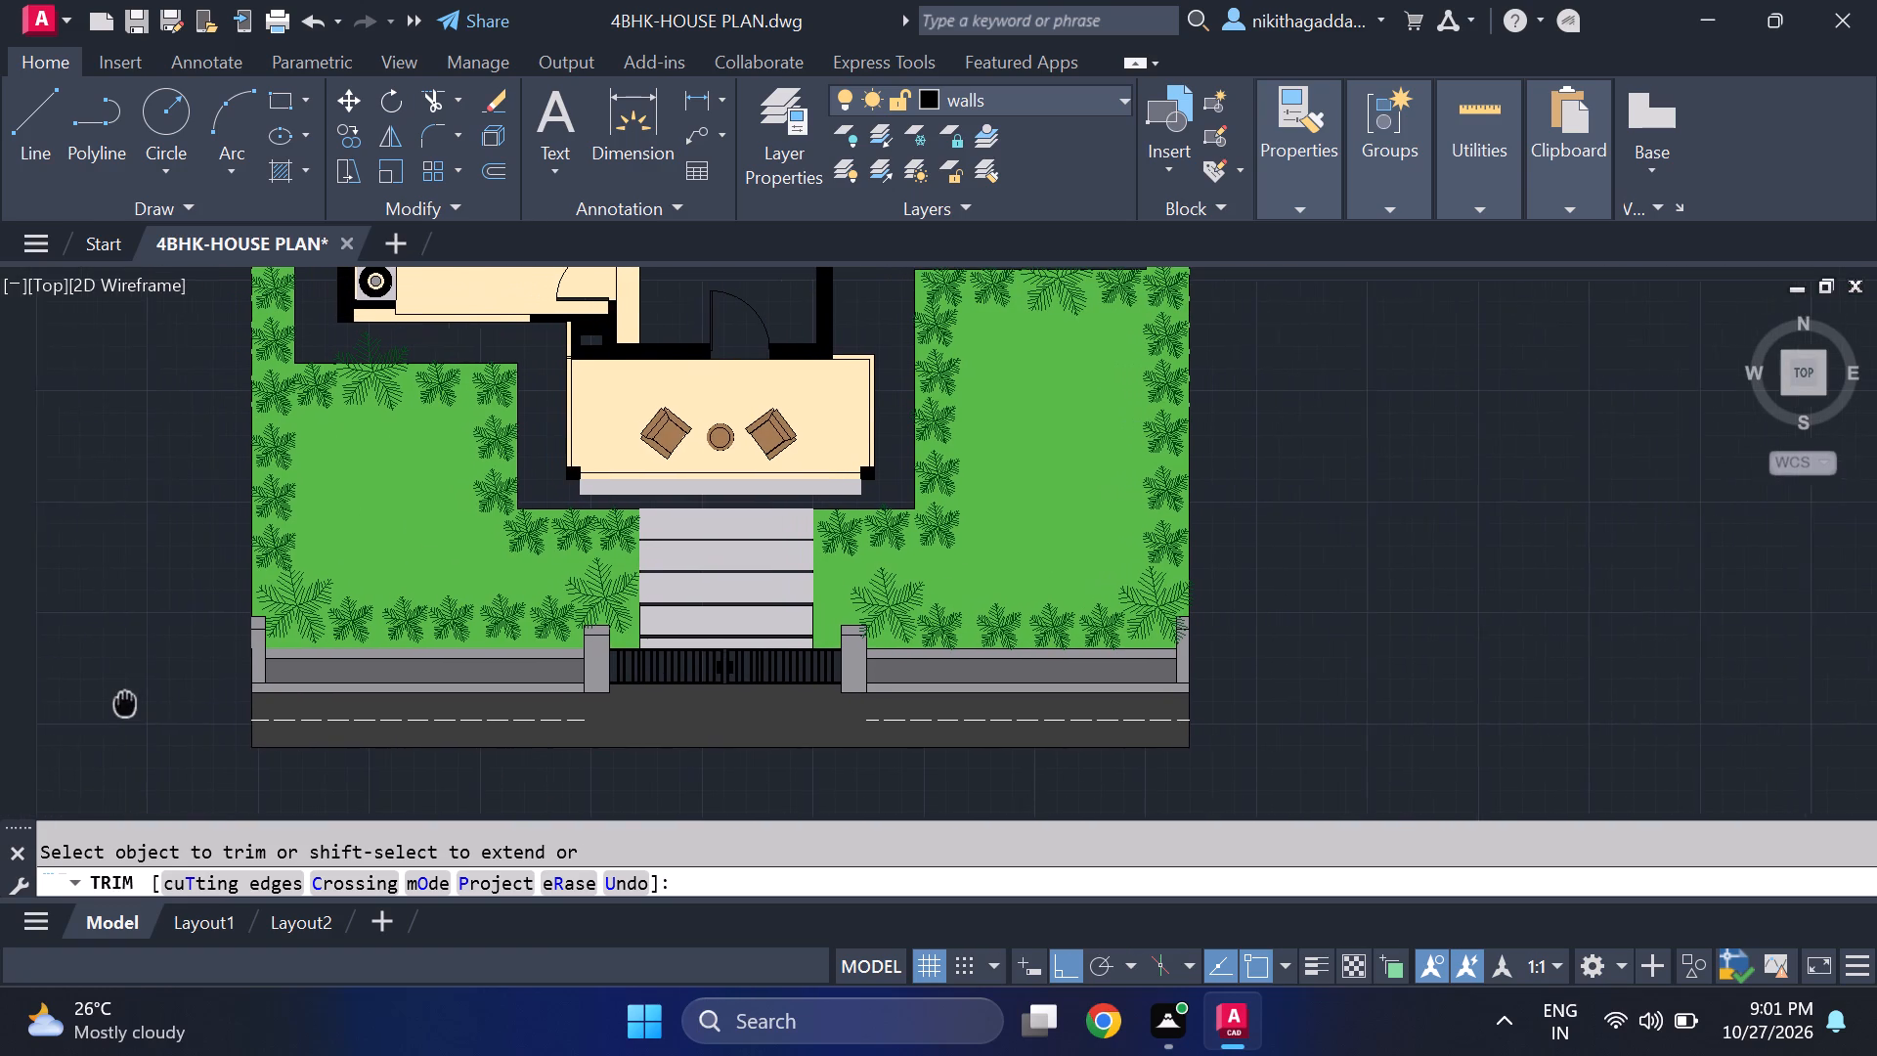
middle_drag(127, 703, 153, 703)
key(1)
key(Escape)
key(grave)
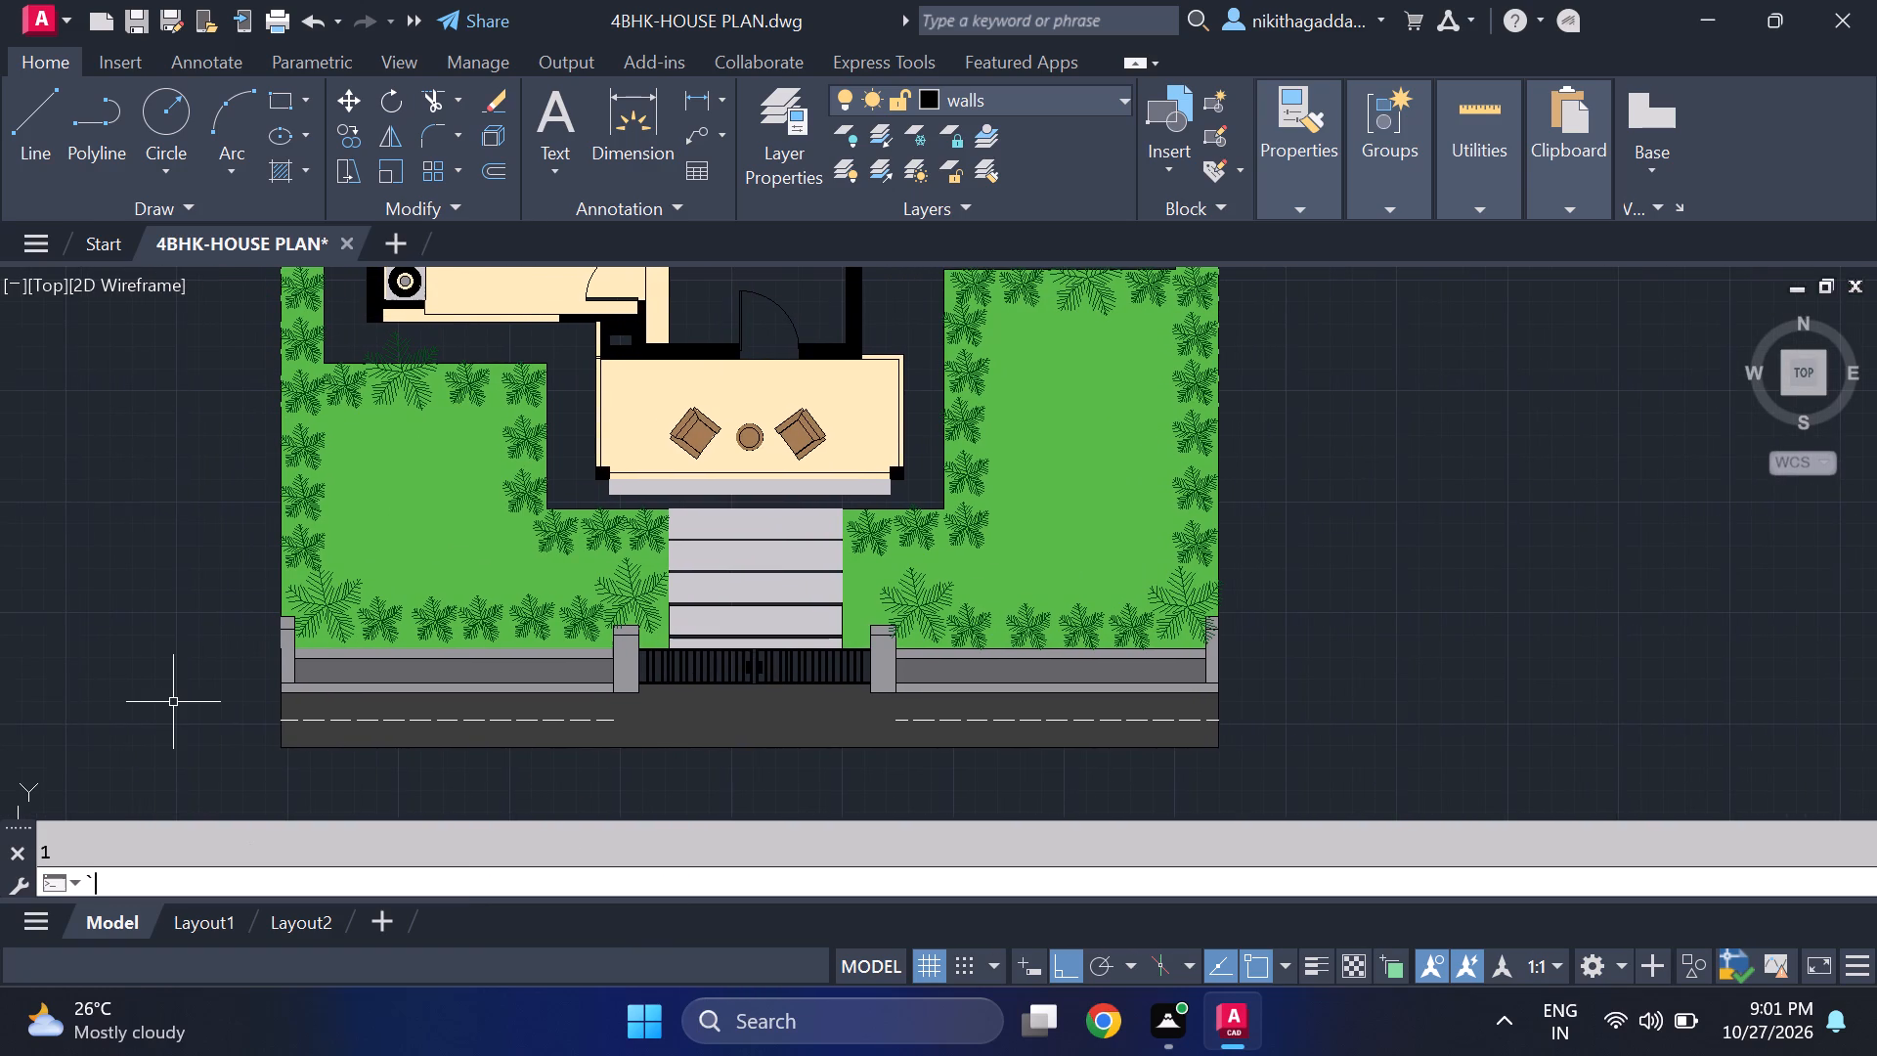
key(Escape)
Copy the dark band's upper line from its left end up to the boundary wall's top edge along the lawn.
scroll(264, 667, down, 2)
middle_drag(141, 622, 352, 615)
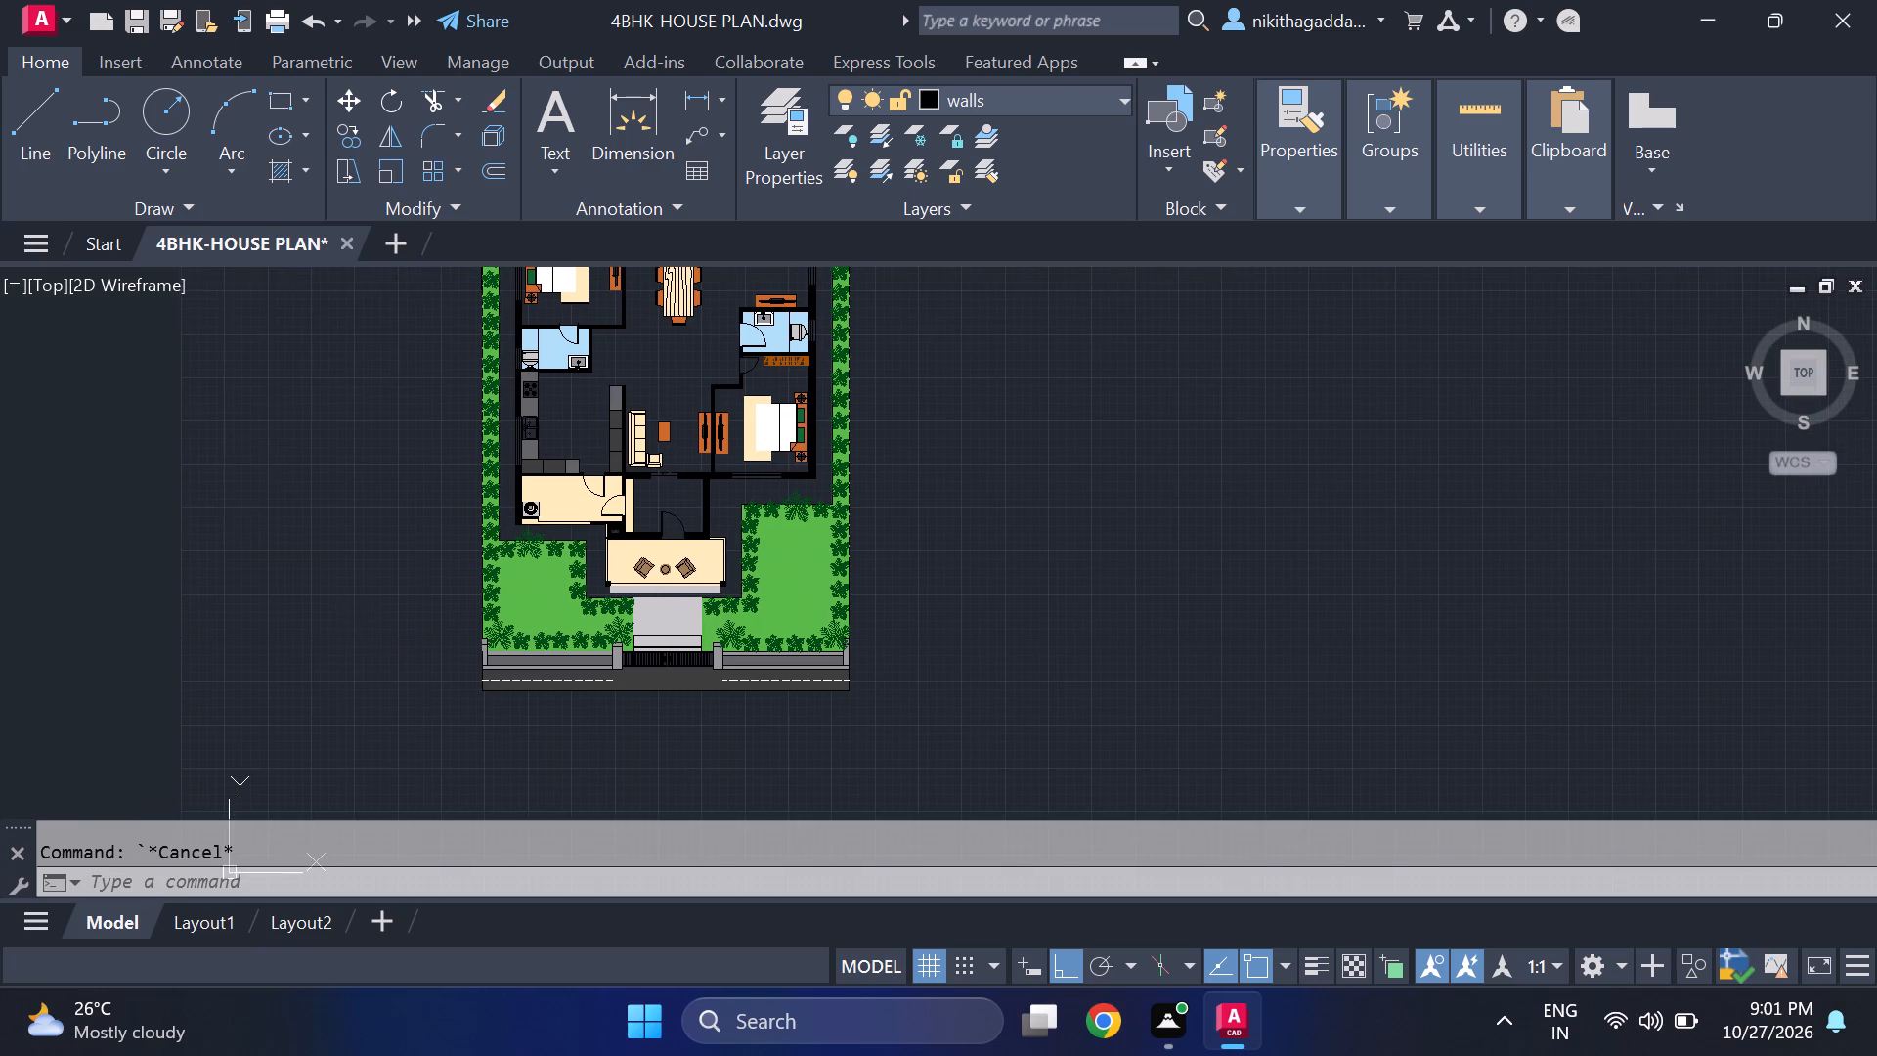
scroll(461, 651, up, 3)
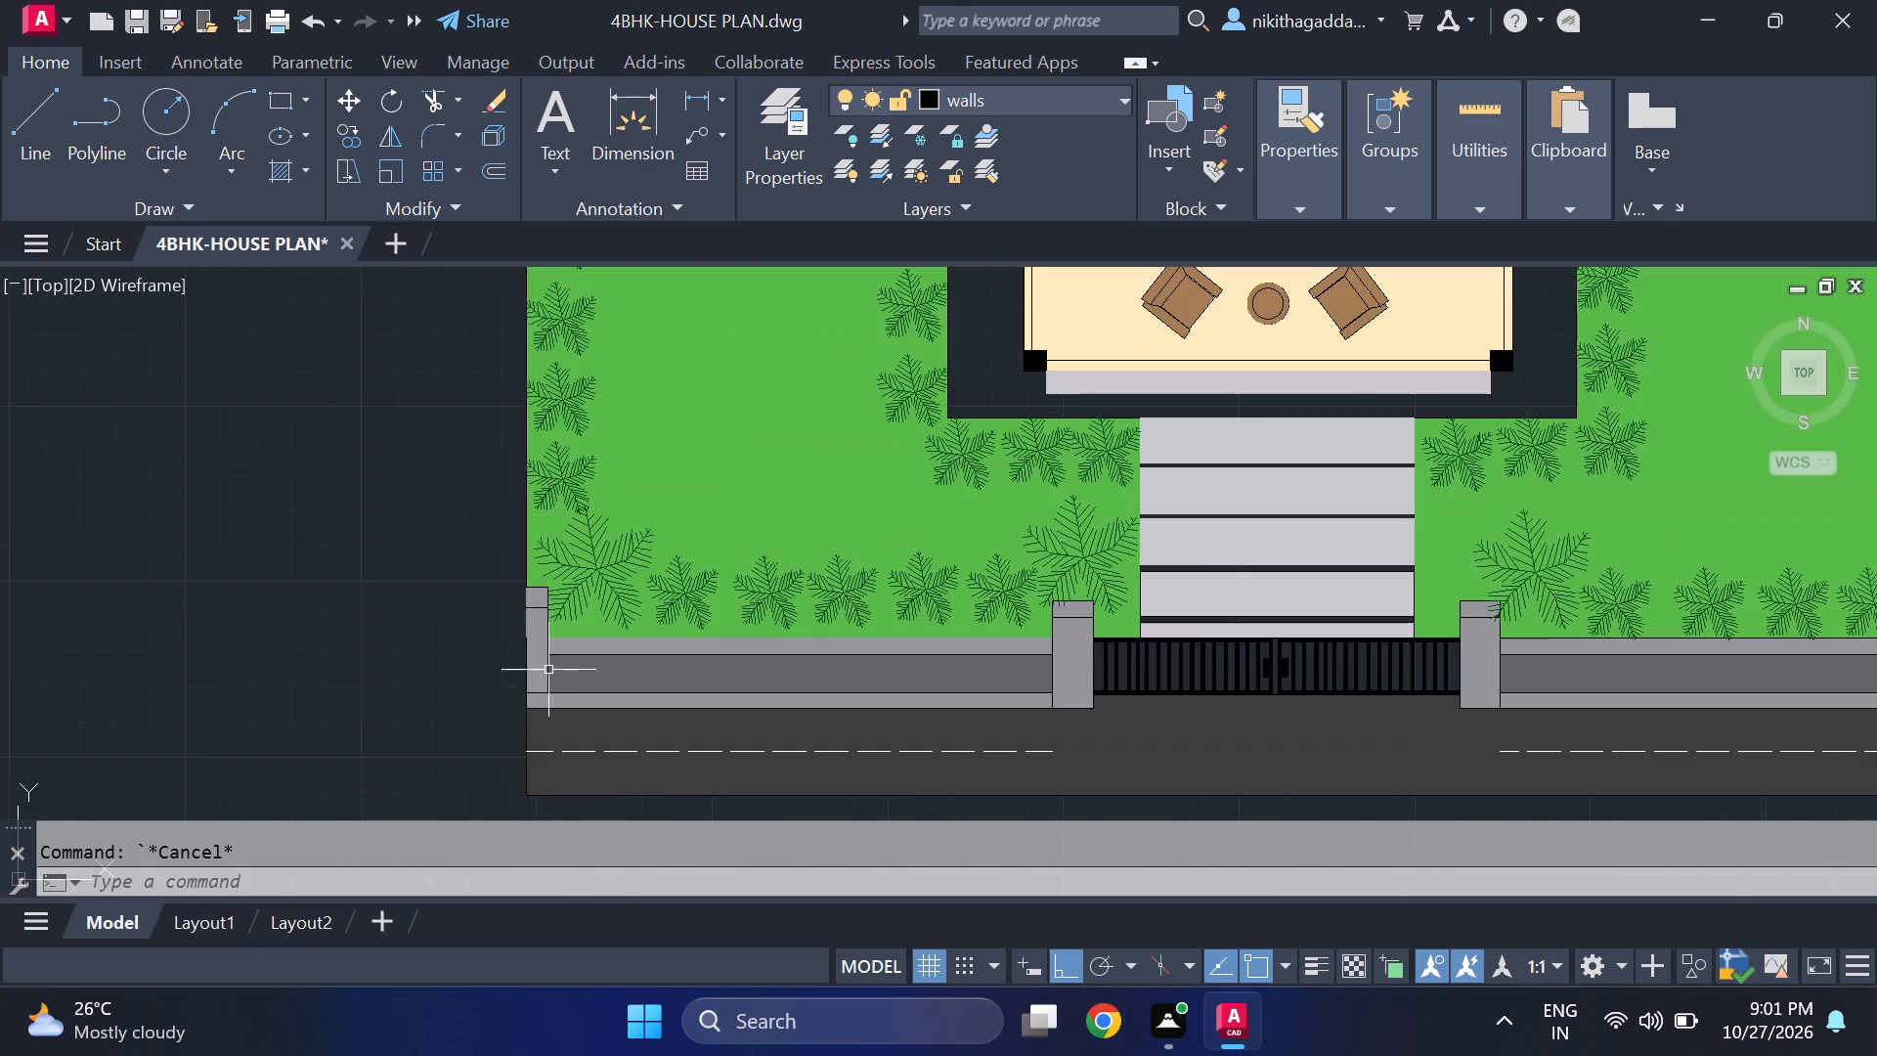
scroll(604, 637, up, 1)
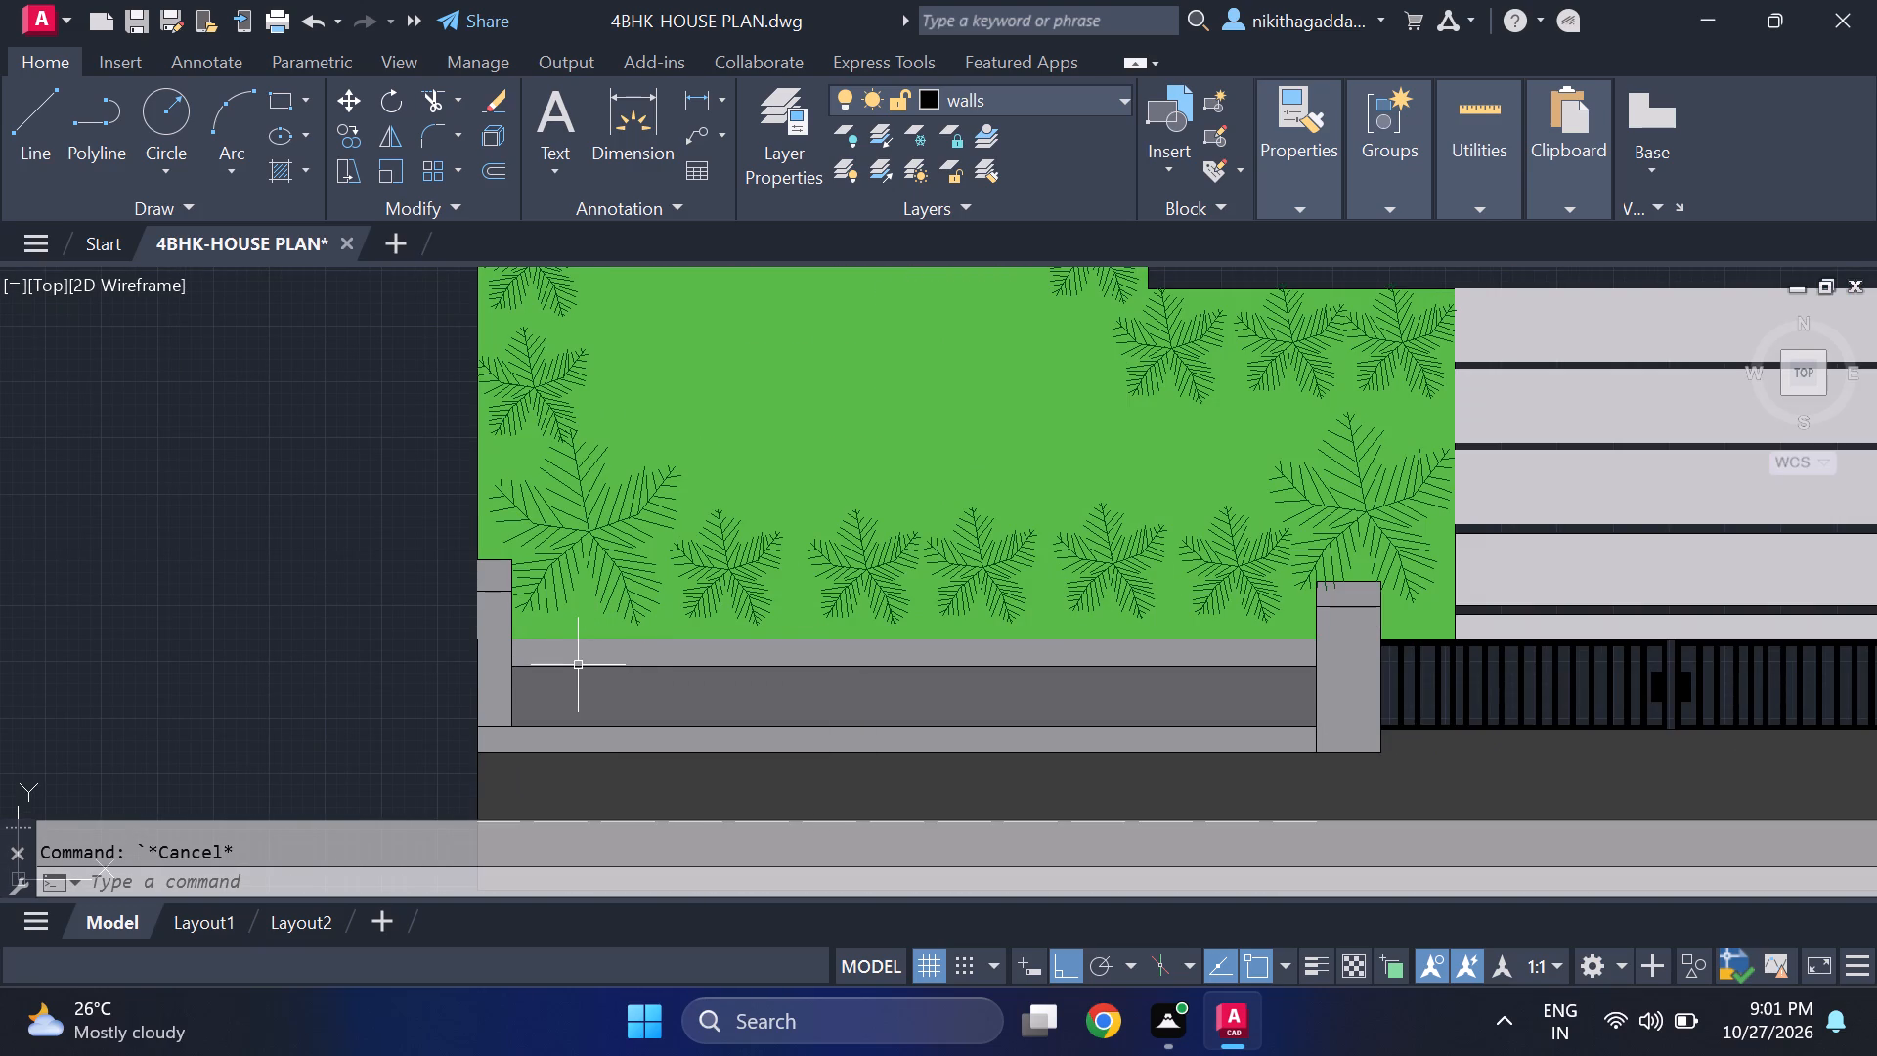
click(578, 666)
text(co)
key(Return)
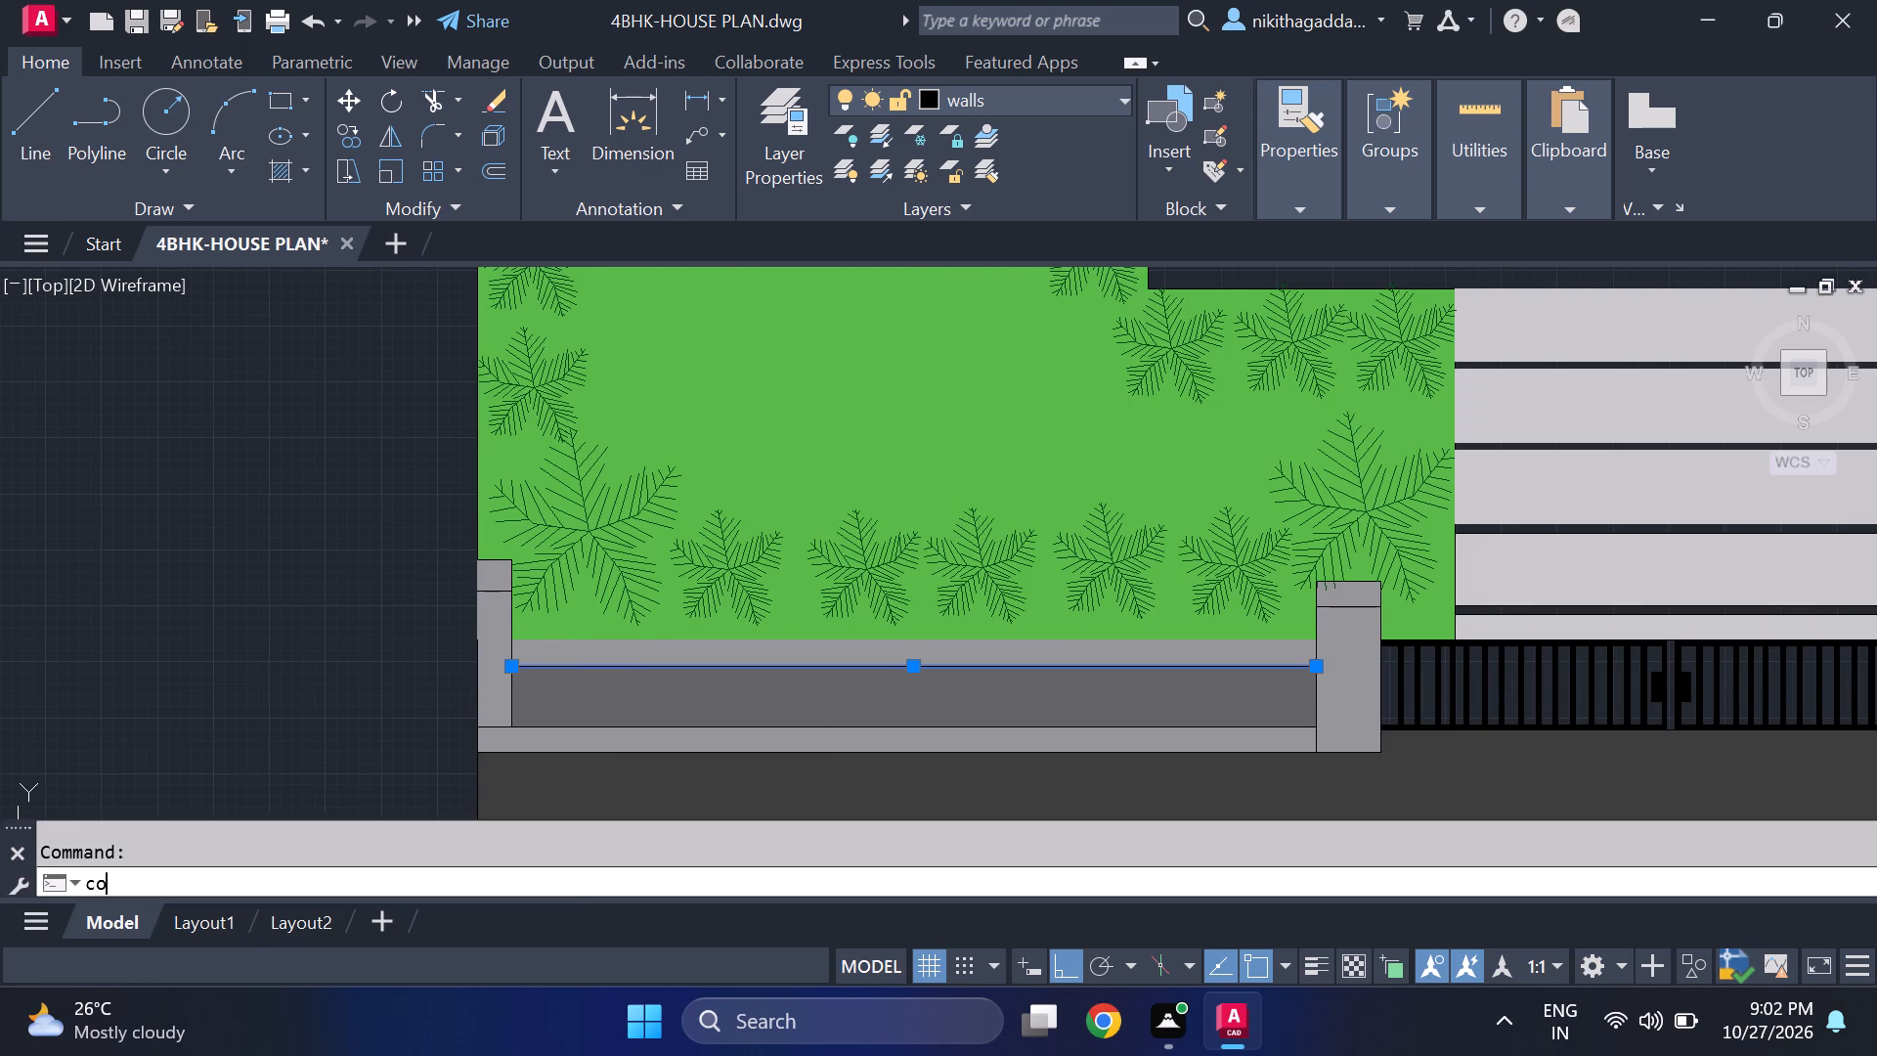
scroll(524, 664, up, 1)
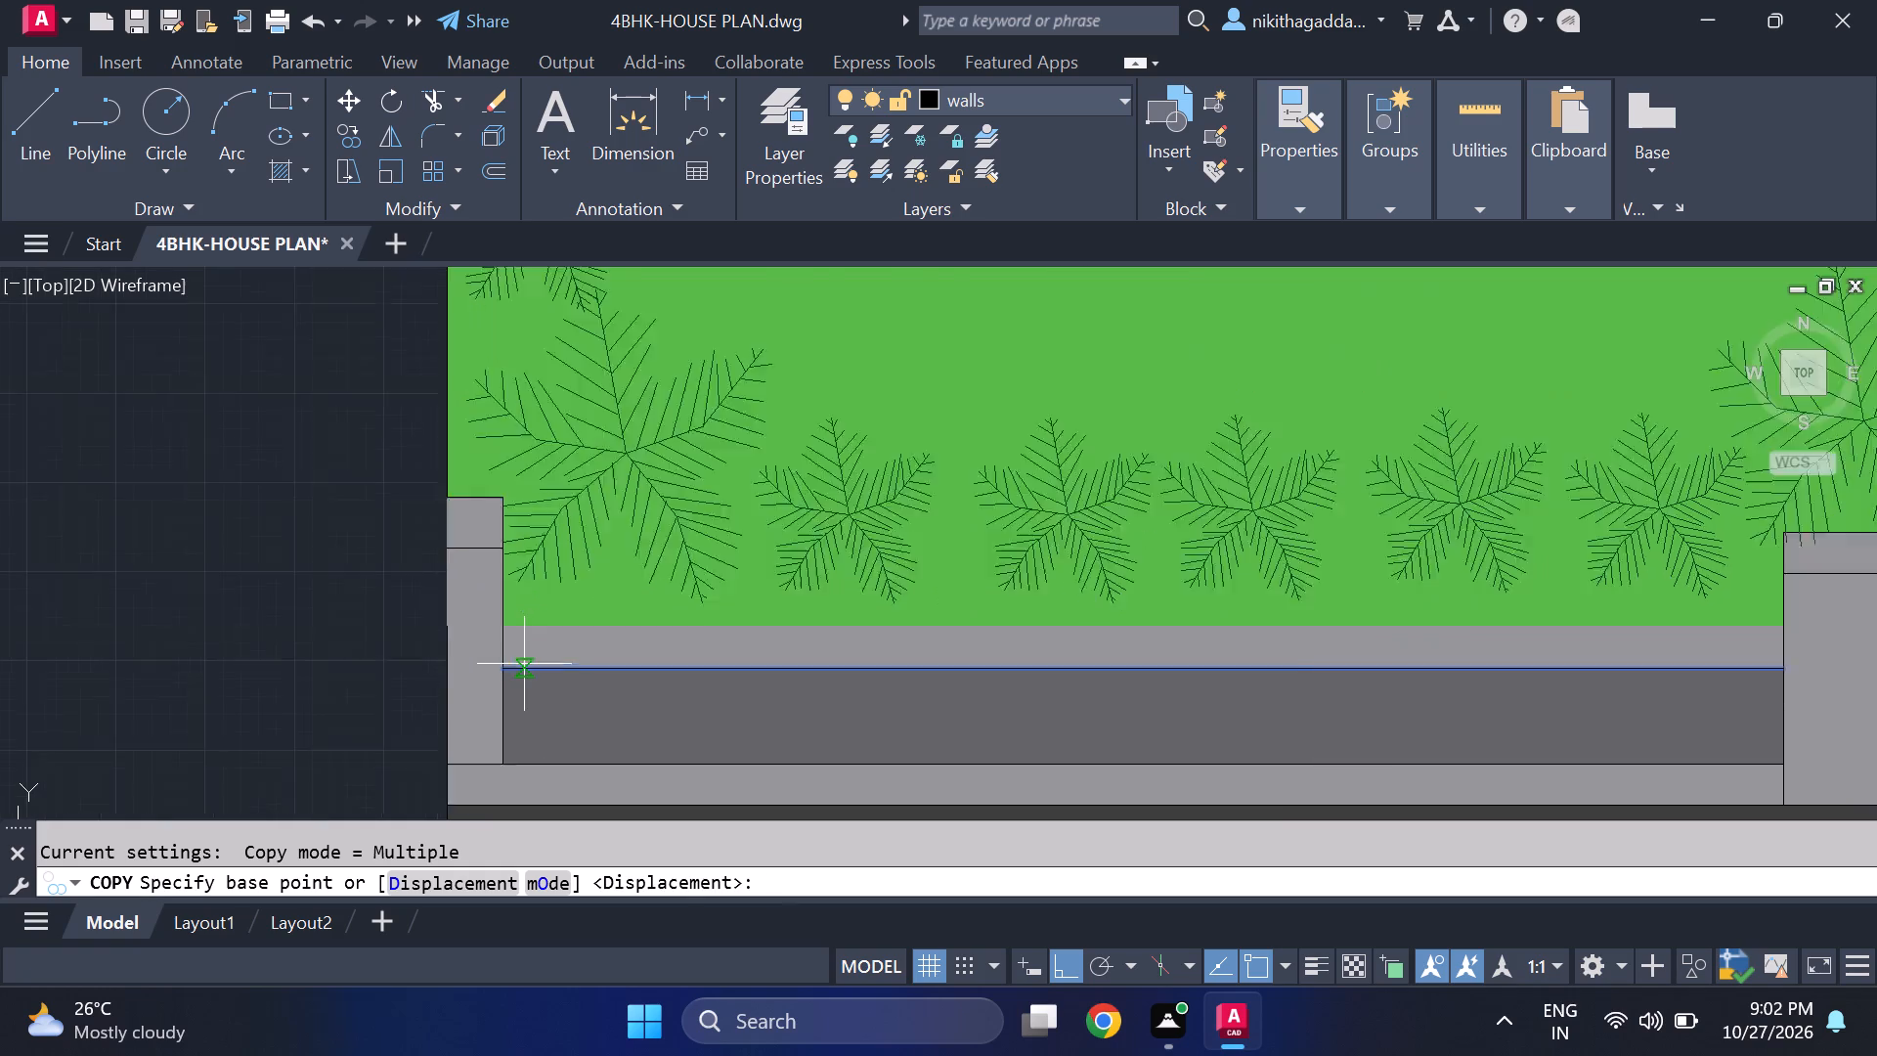
scroll(524, 664, up, 2)
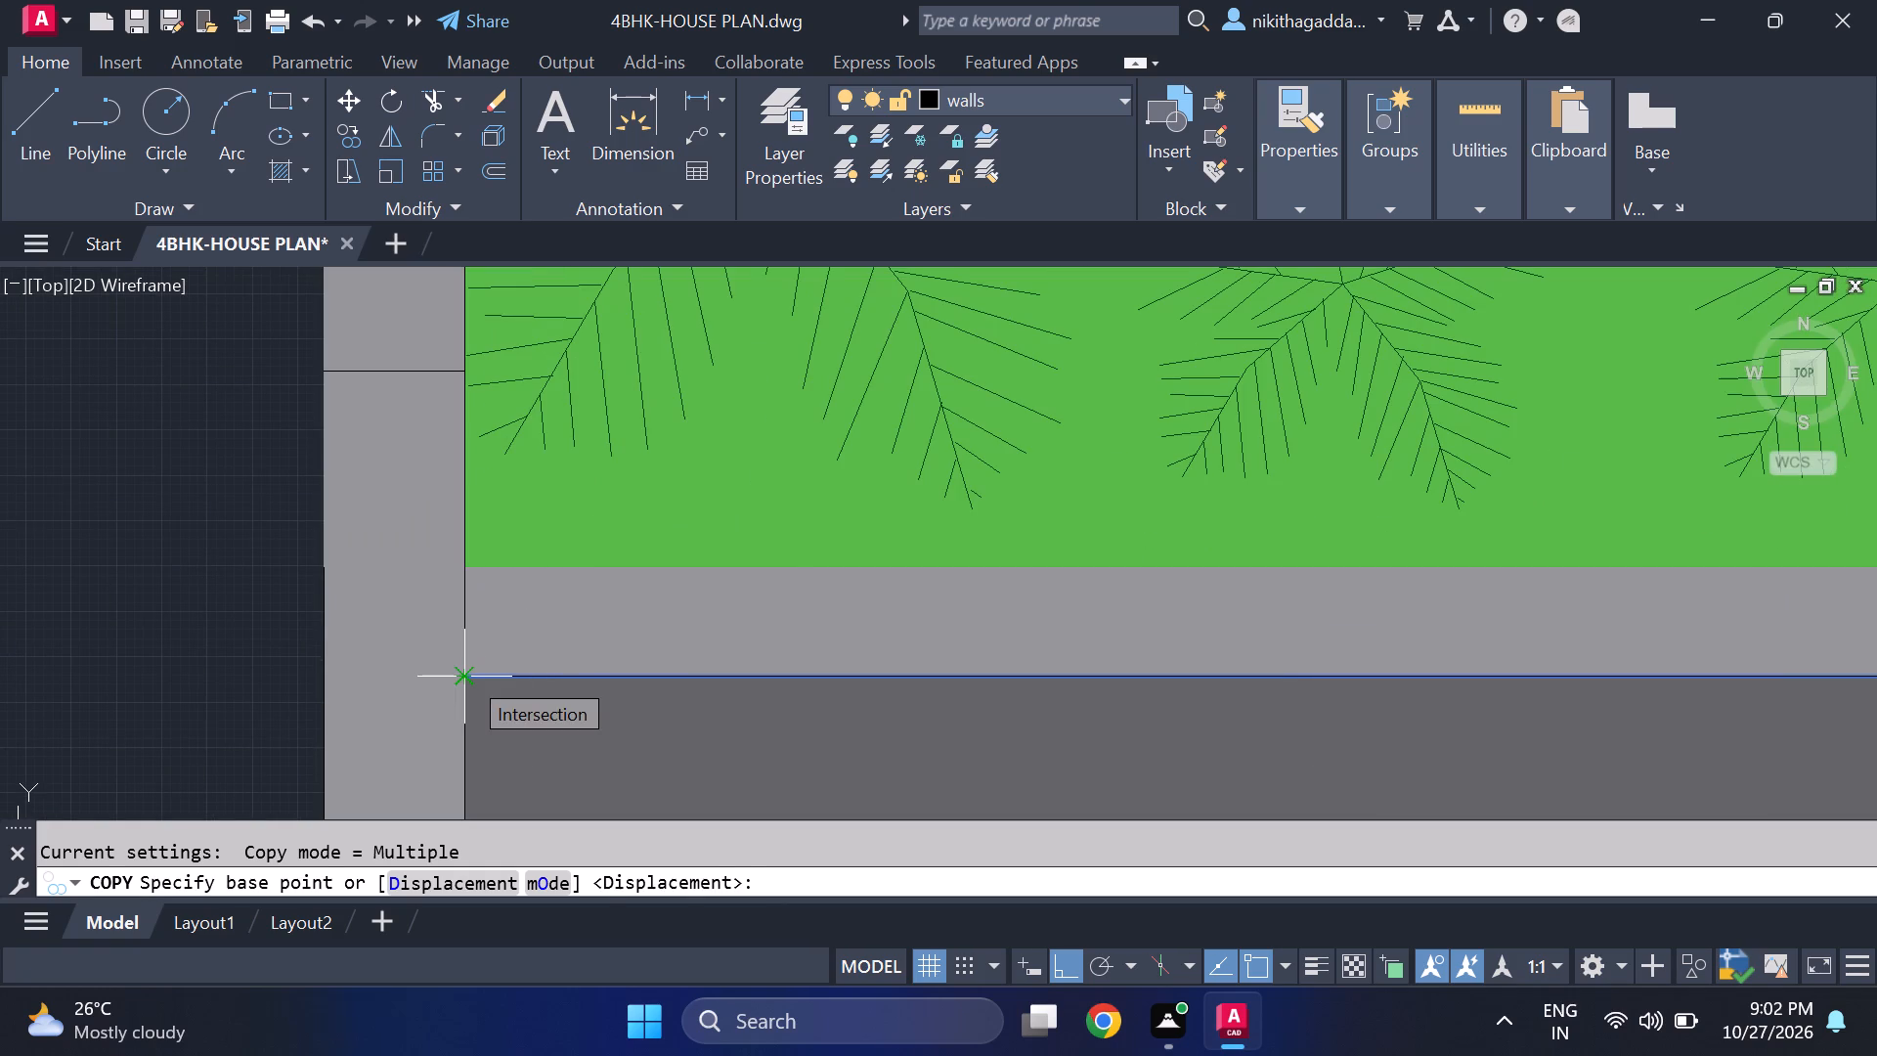
click(466, 675)
click(461, 569)
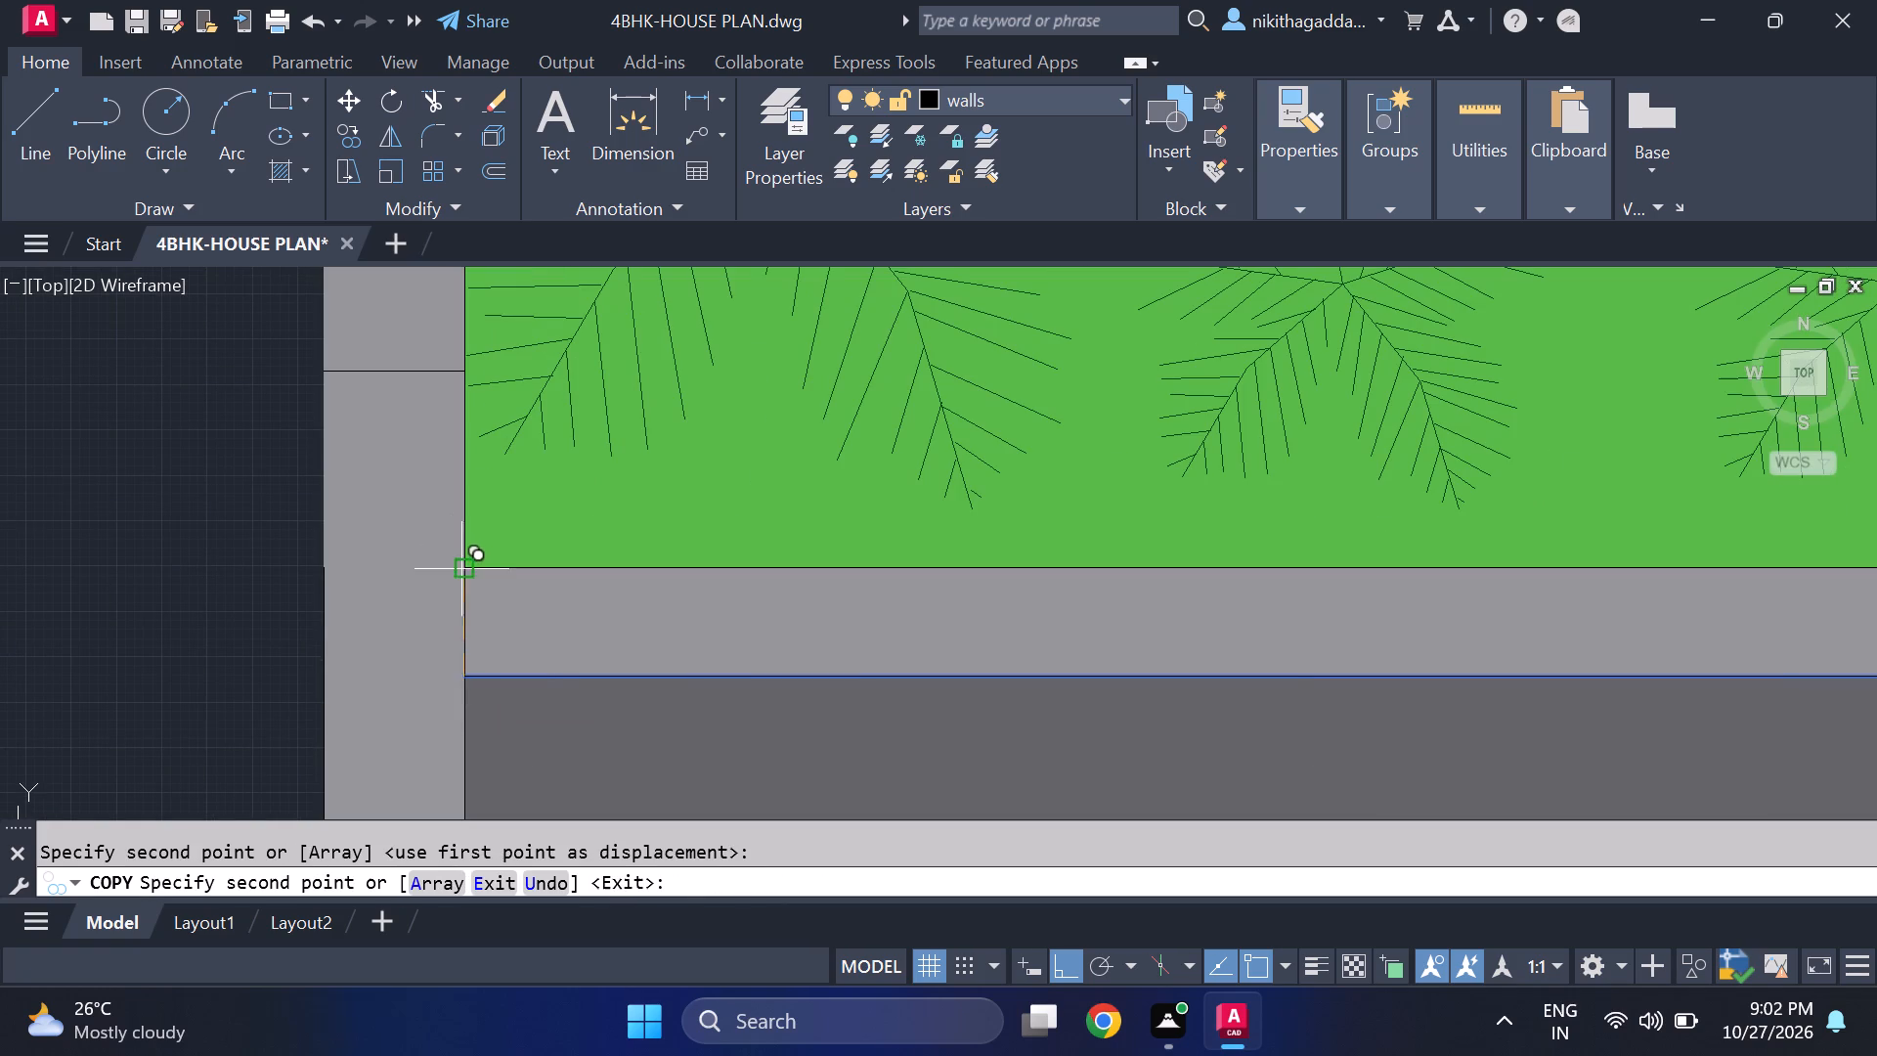
scroll(325, 568, down, 4)
key(Escape)
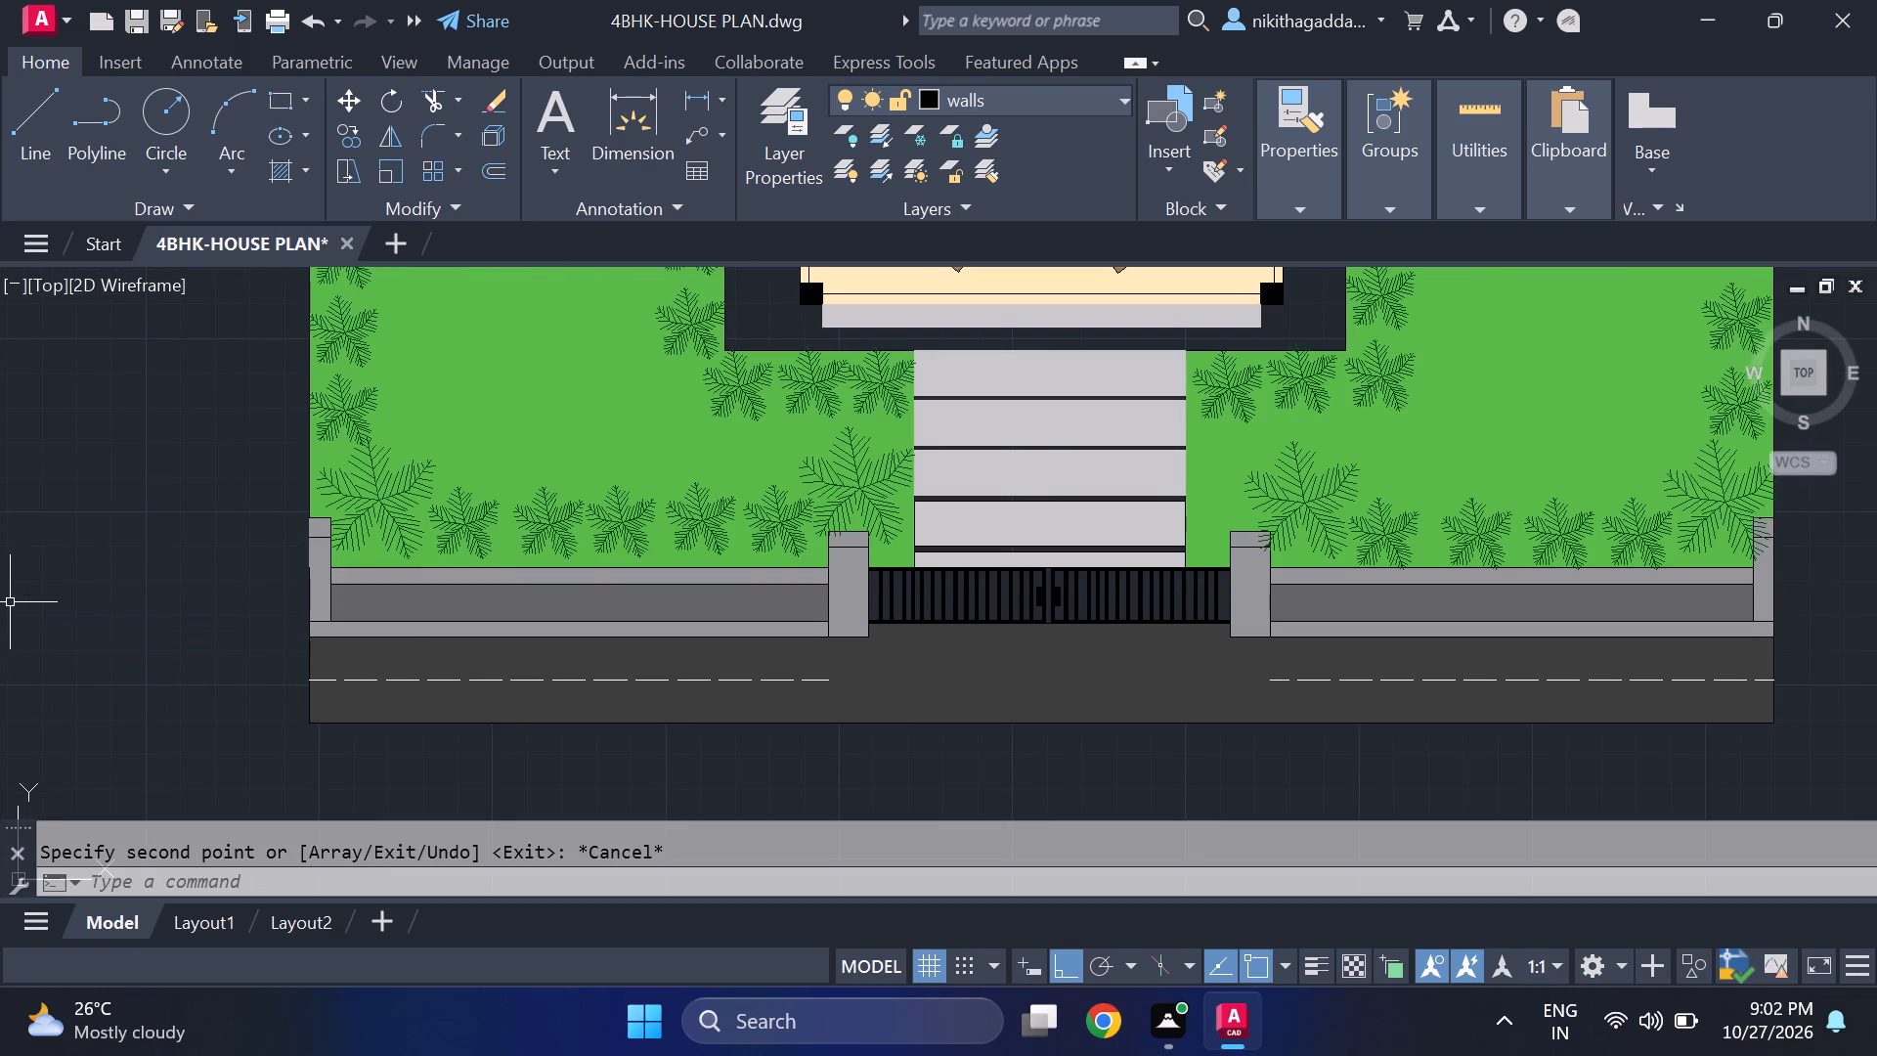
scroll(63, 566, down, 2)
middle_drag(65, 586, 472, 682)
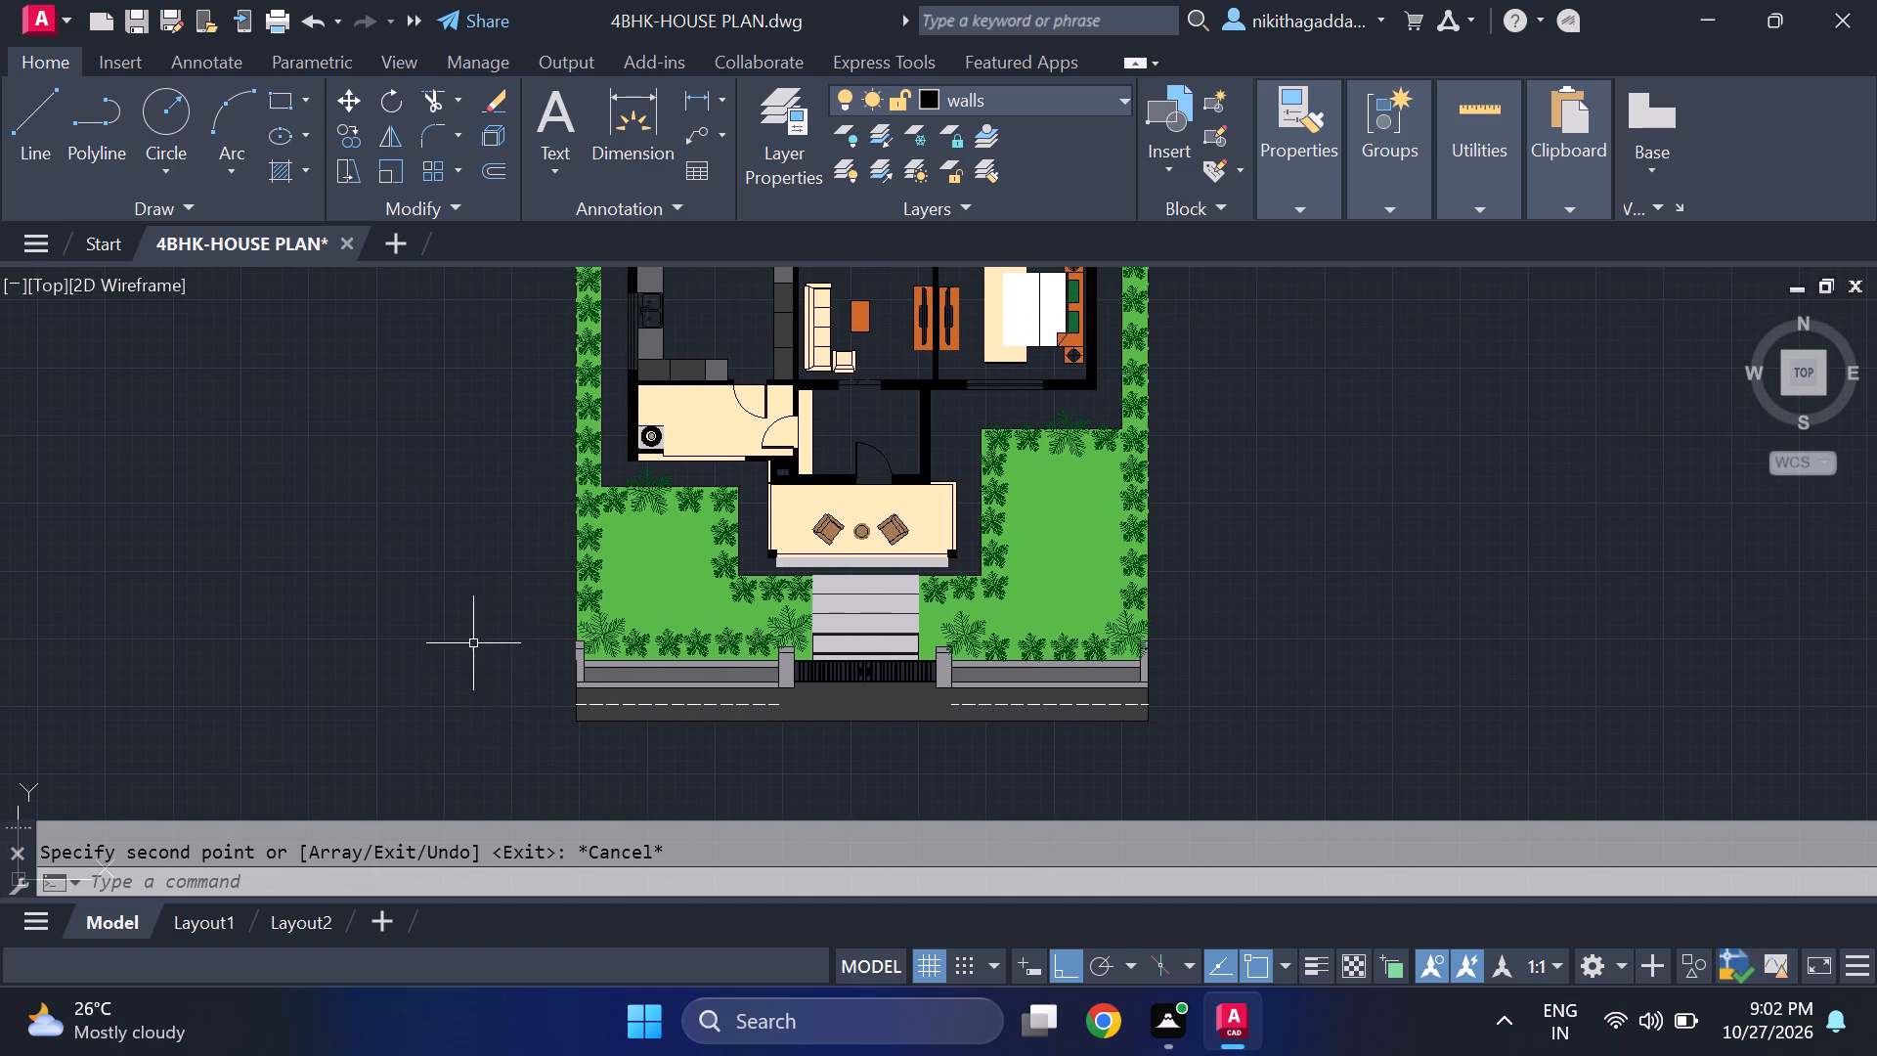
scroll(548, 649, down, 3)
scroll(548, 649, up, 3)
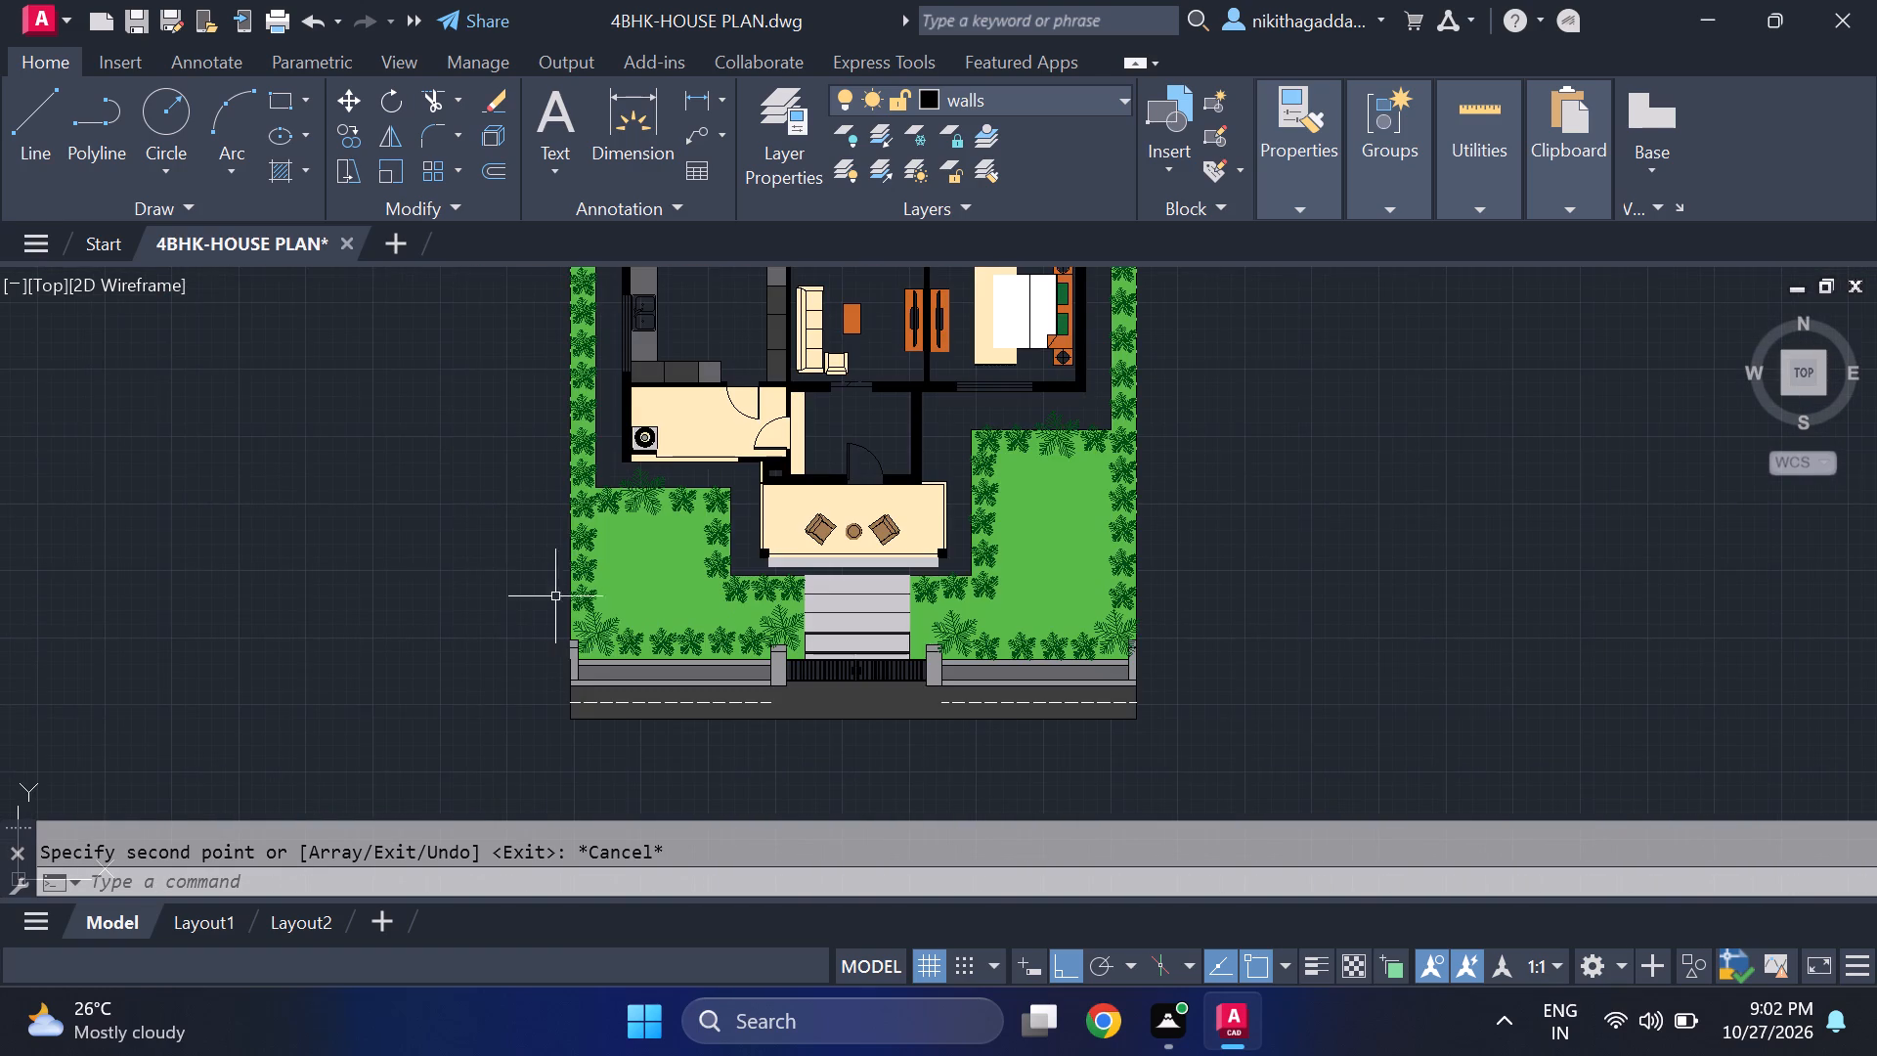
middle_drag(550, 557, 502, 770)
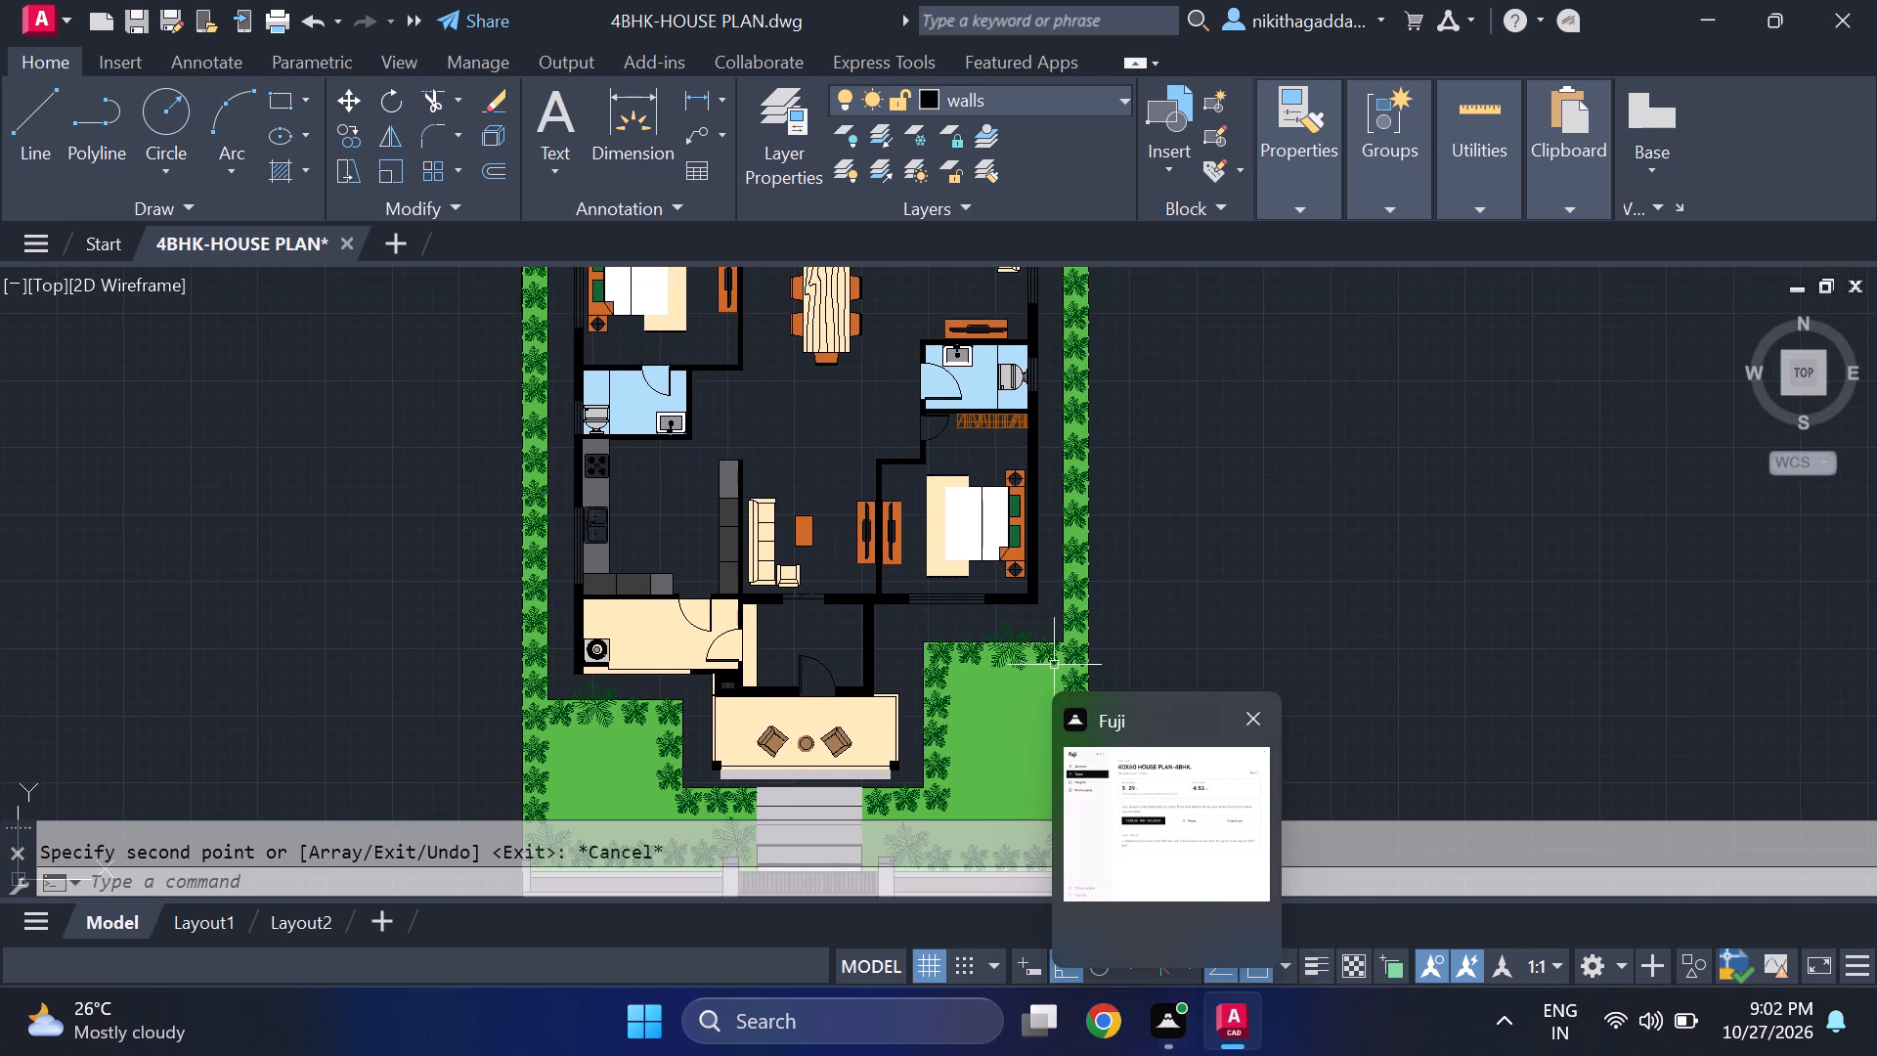
Examine the house plan from the rear bedrooms to the front rooms for unfinished line work.
middle_drag(873, 530, 932, 711)
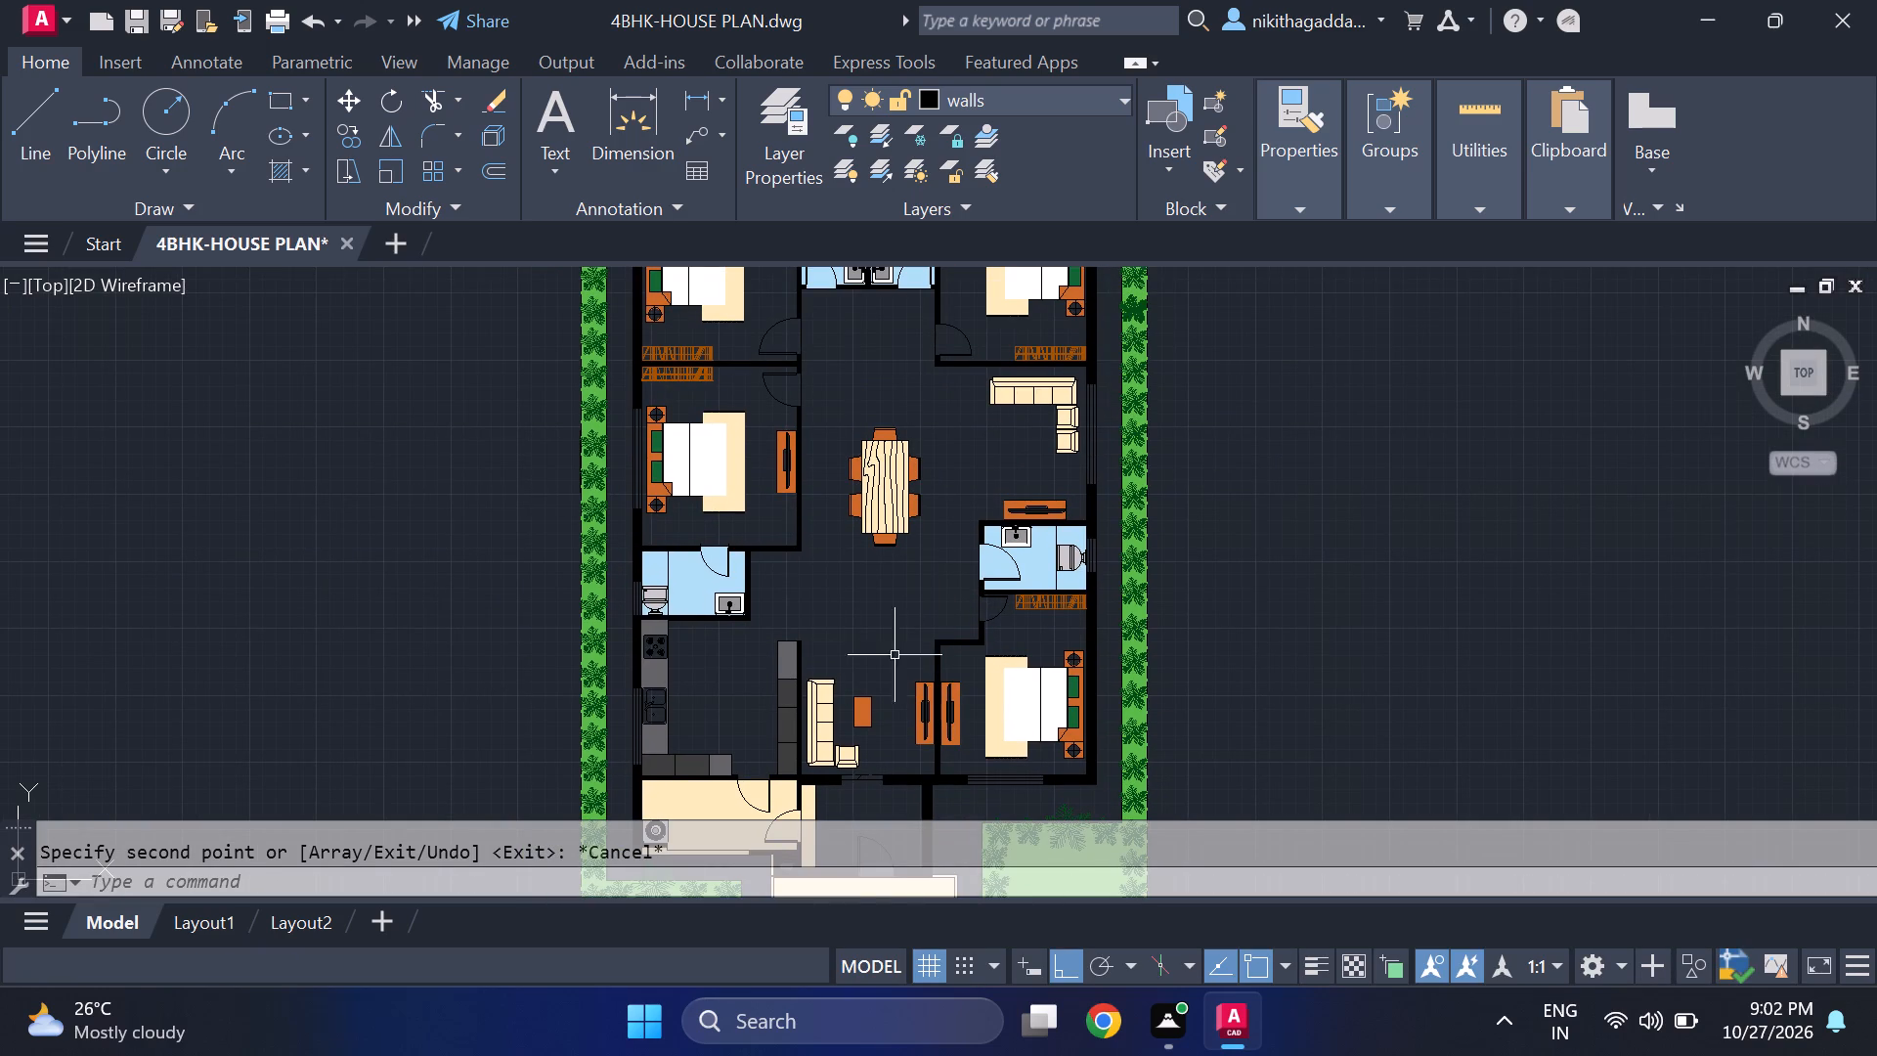
middle_drag(934, 608, 959, 710)
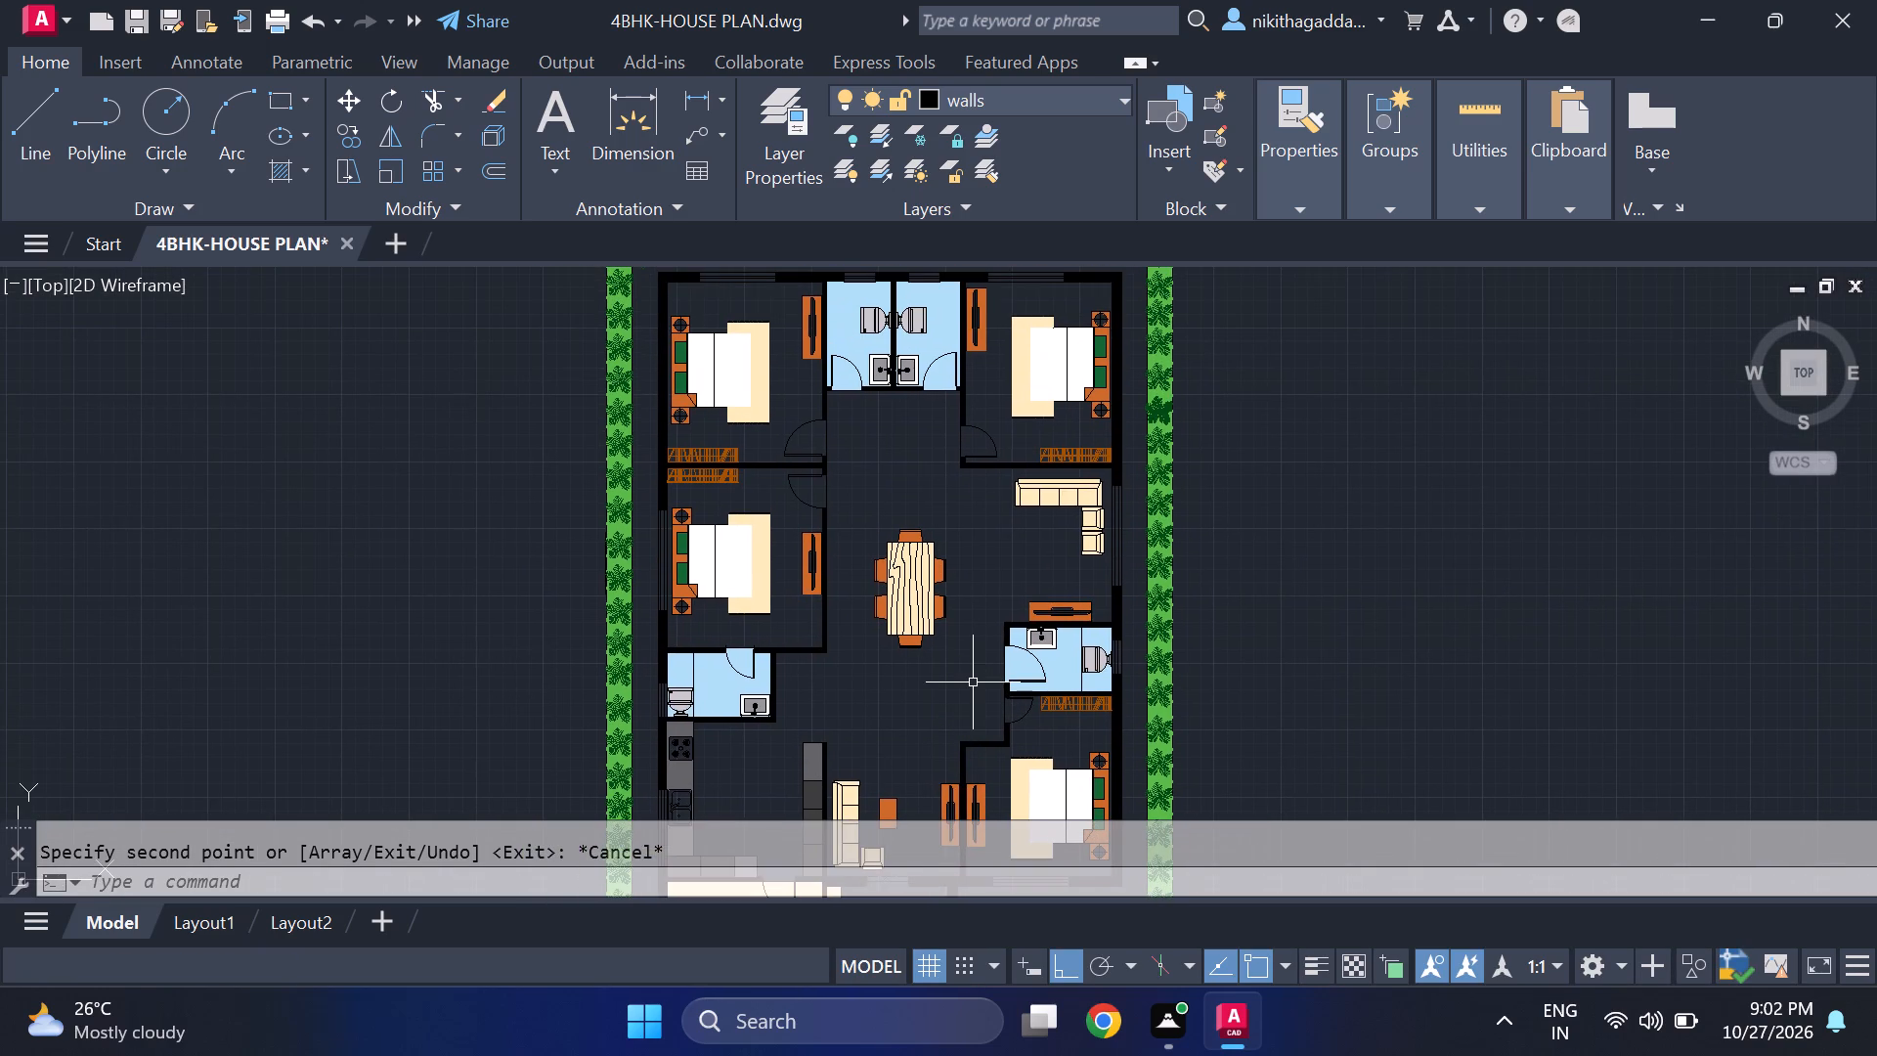
middle_drag(970, 685, 938, 560)
middle_drag(923, 636, 887, 586)
scroll(923, 645, up, 2)
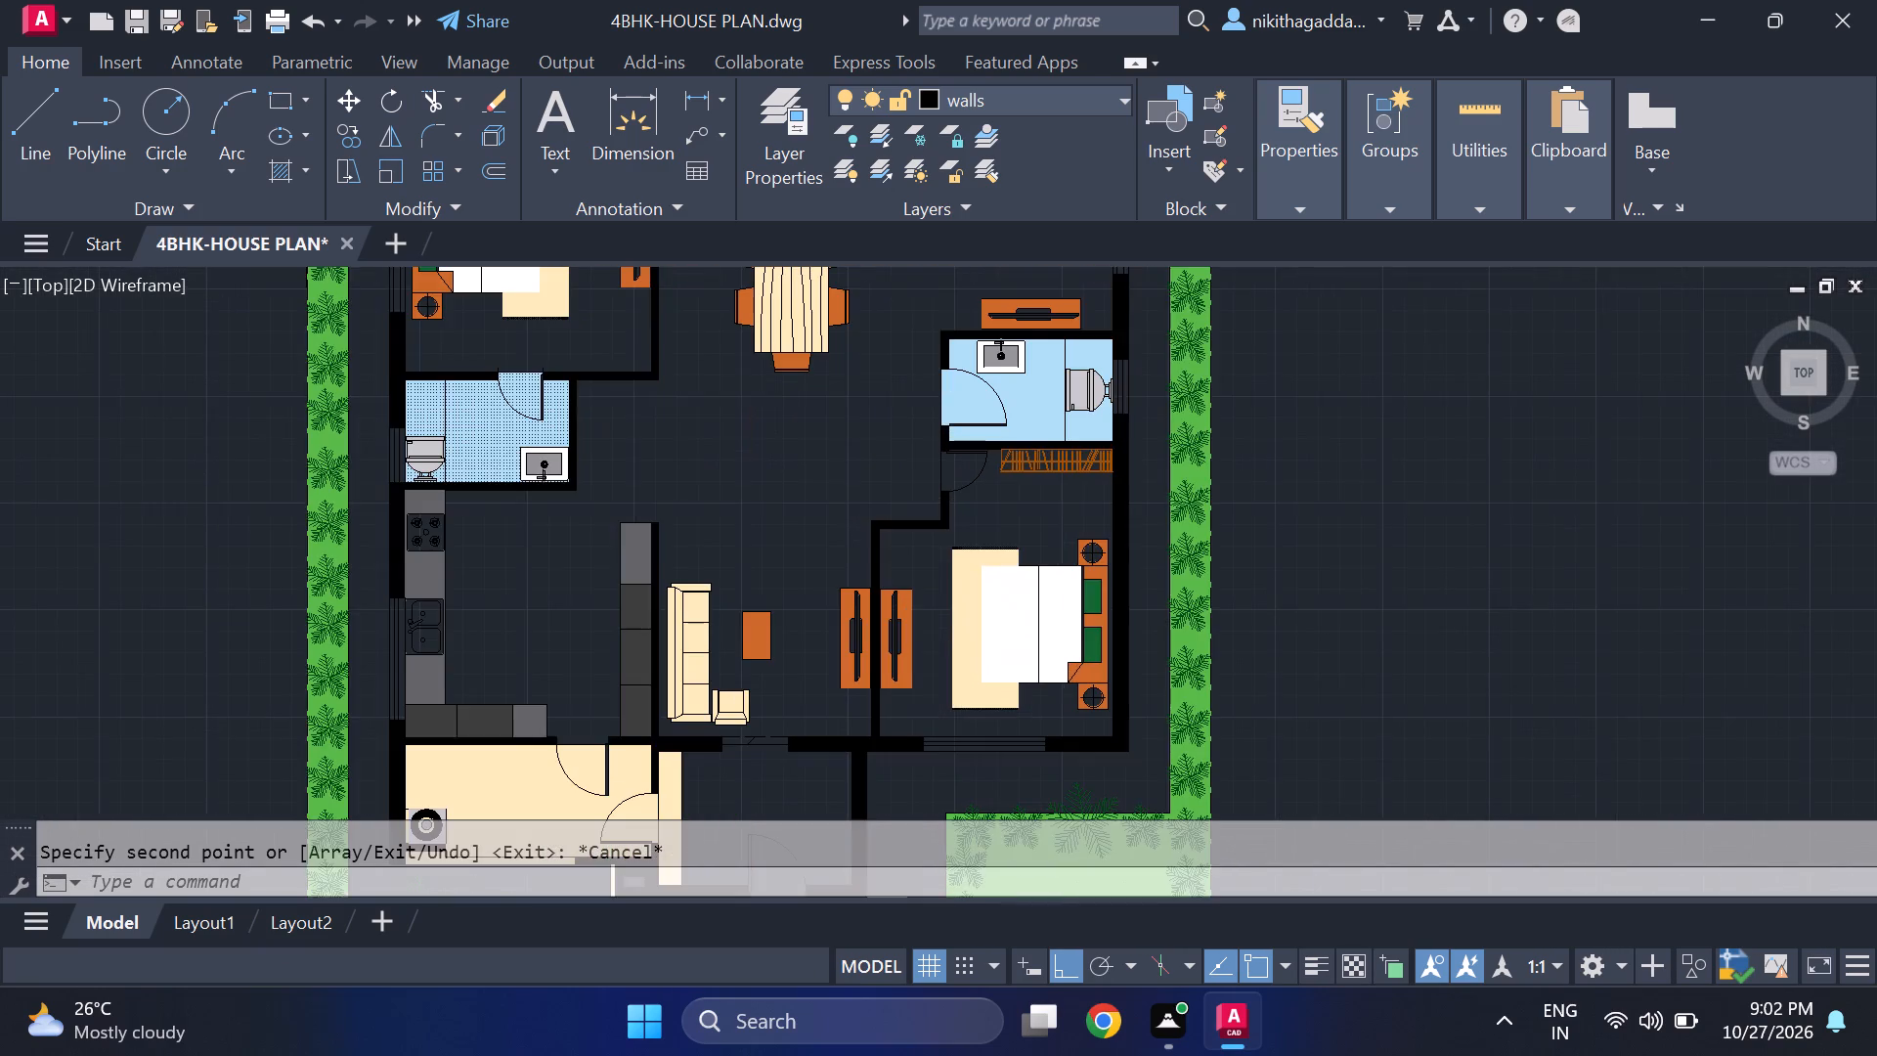
scroll(926, 651, down, 2)
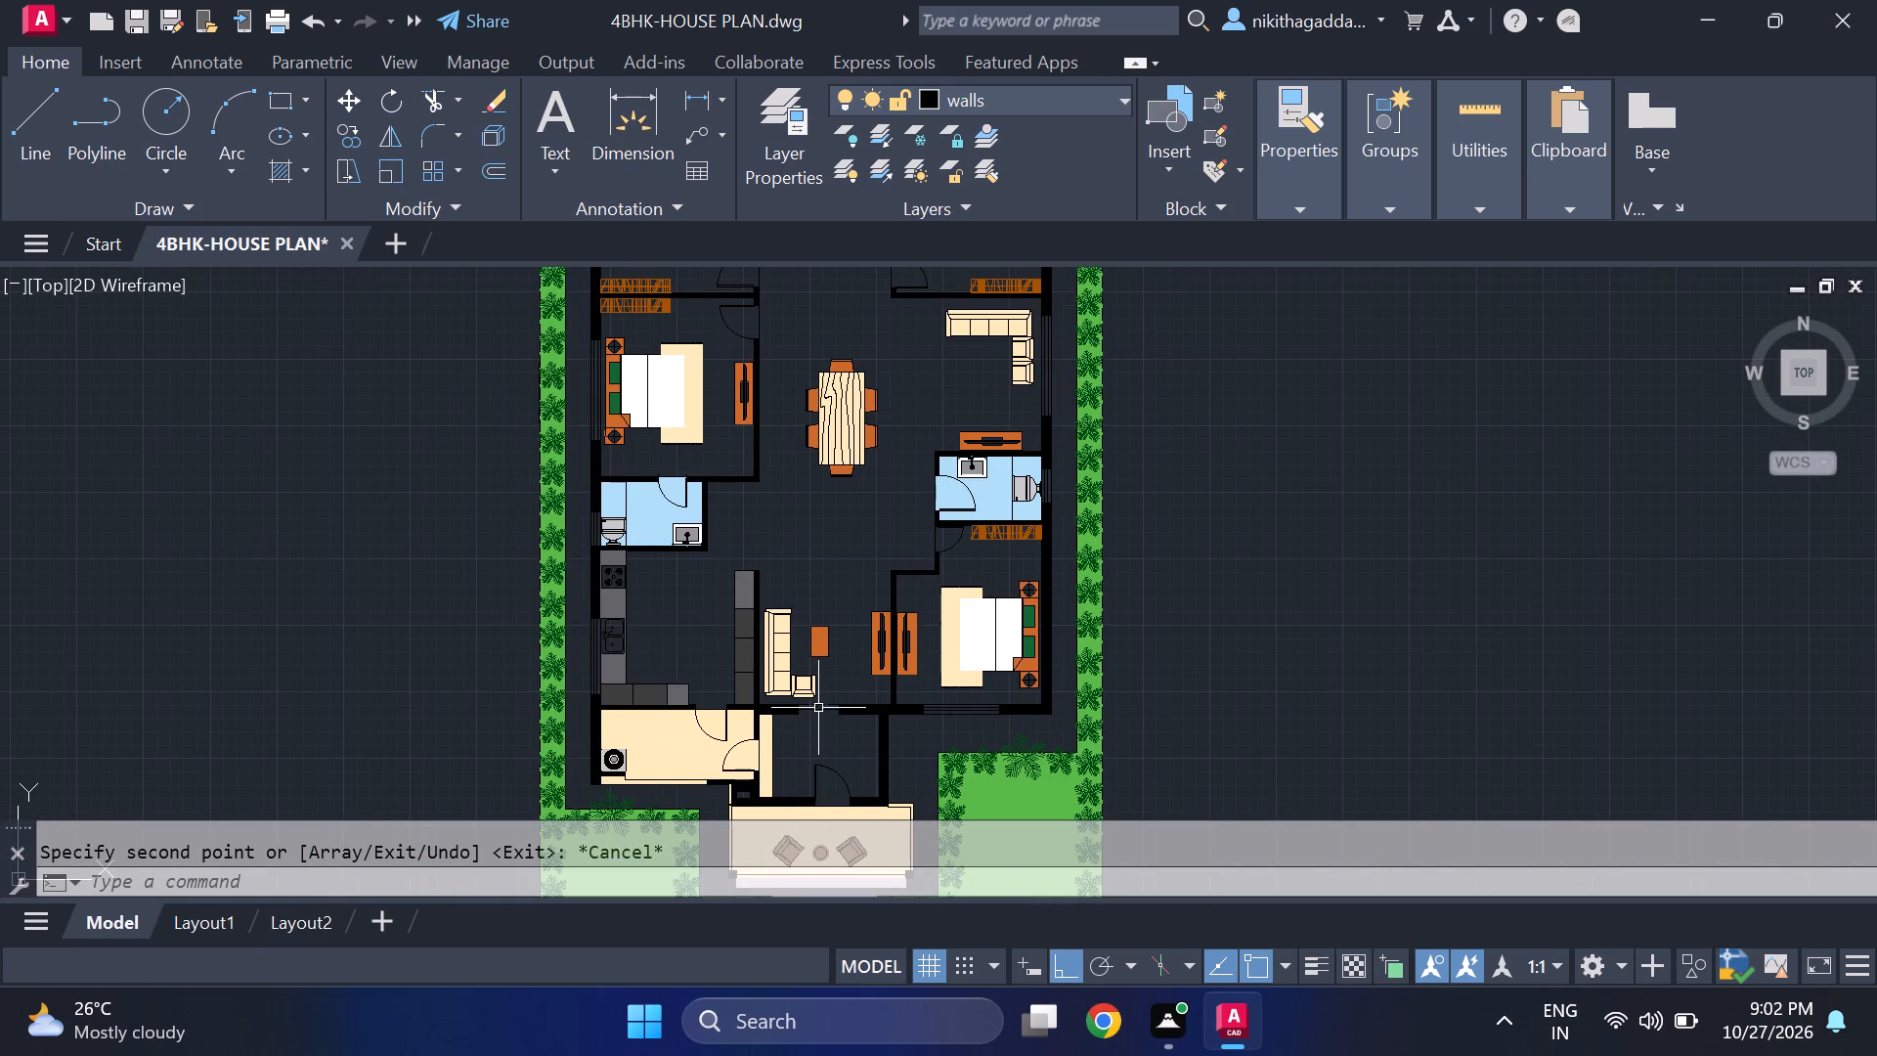
middle_drag(812, 706, 839, 647)
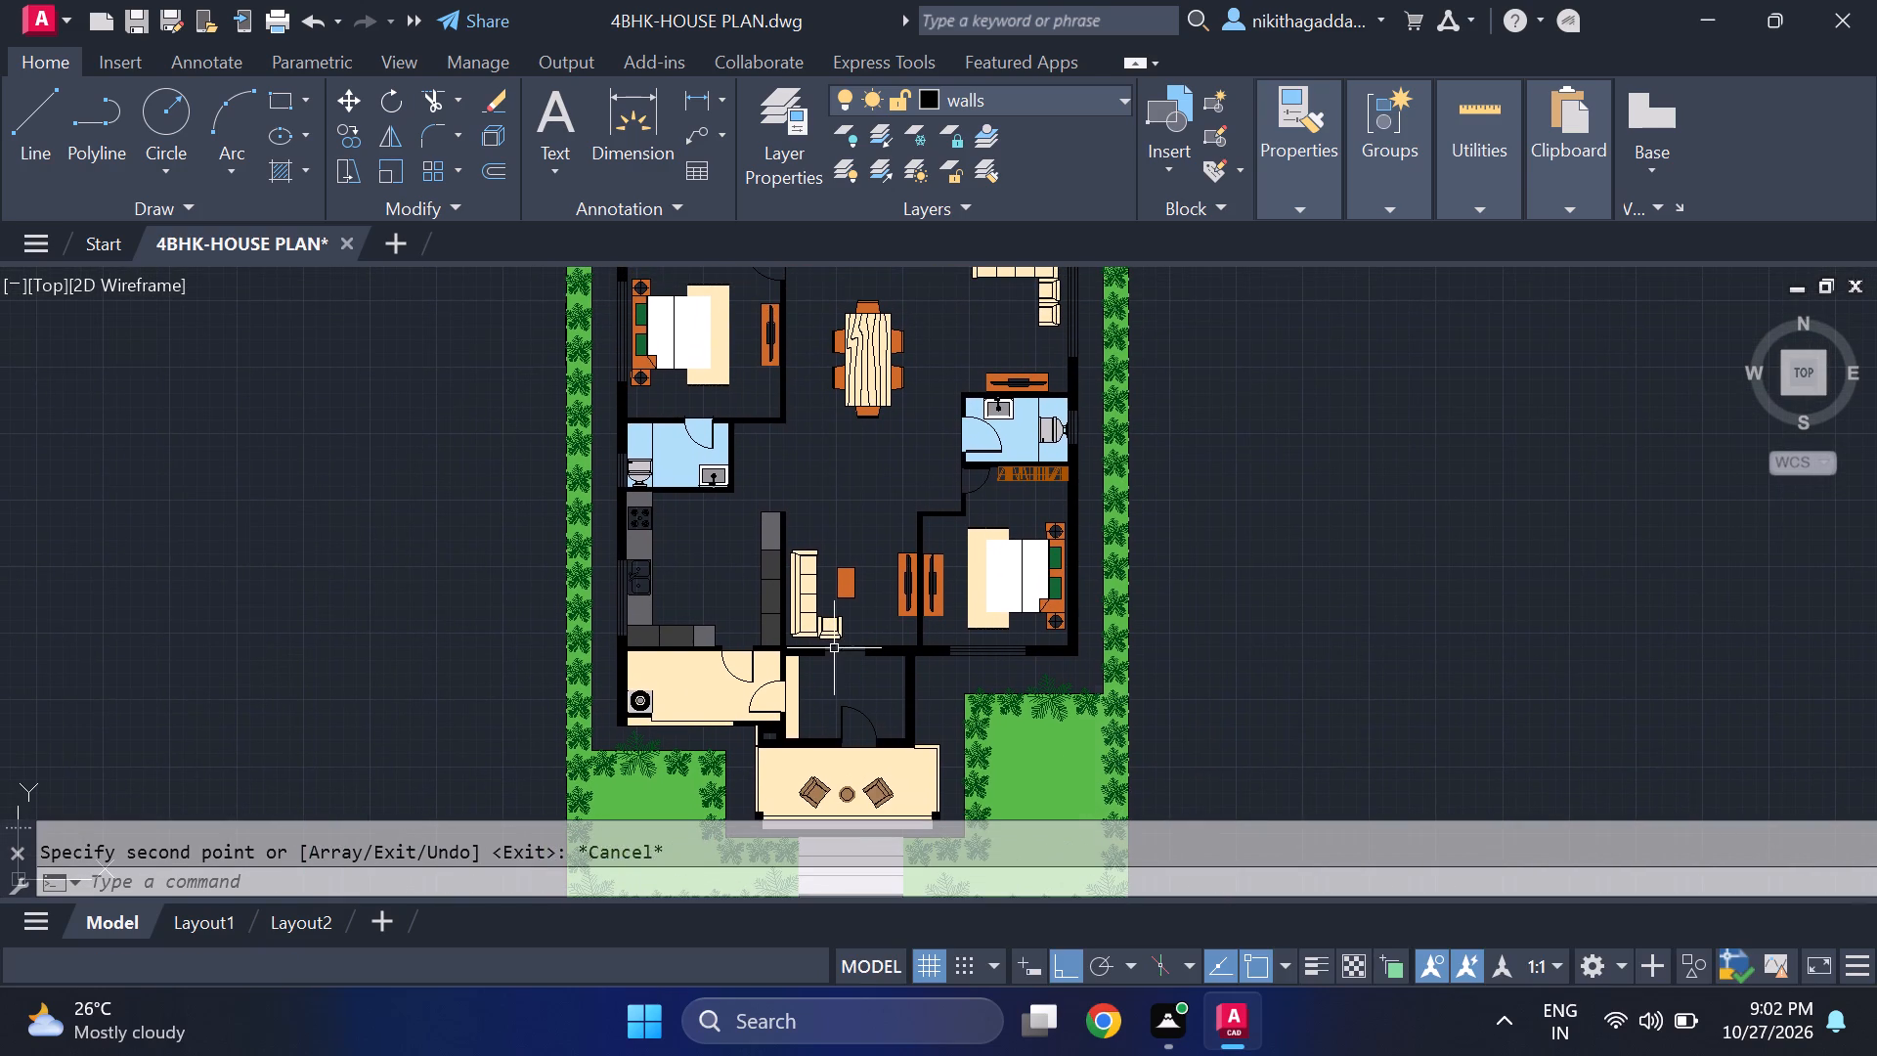
scroll(657, 712, up, 5)
scroll(671, 705, down, 3)
scroll(668, 710, up, 1)
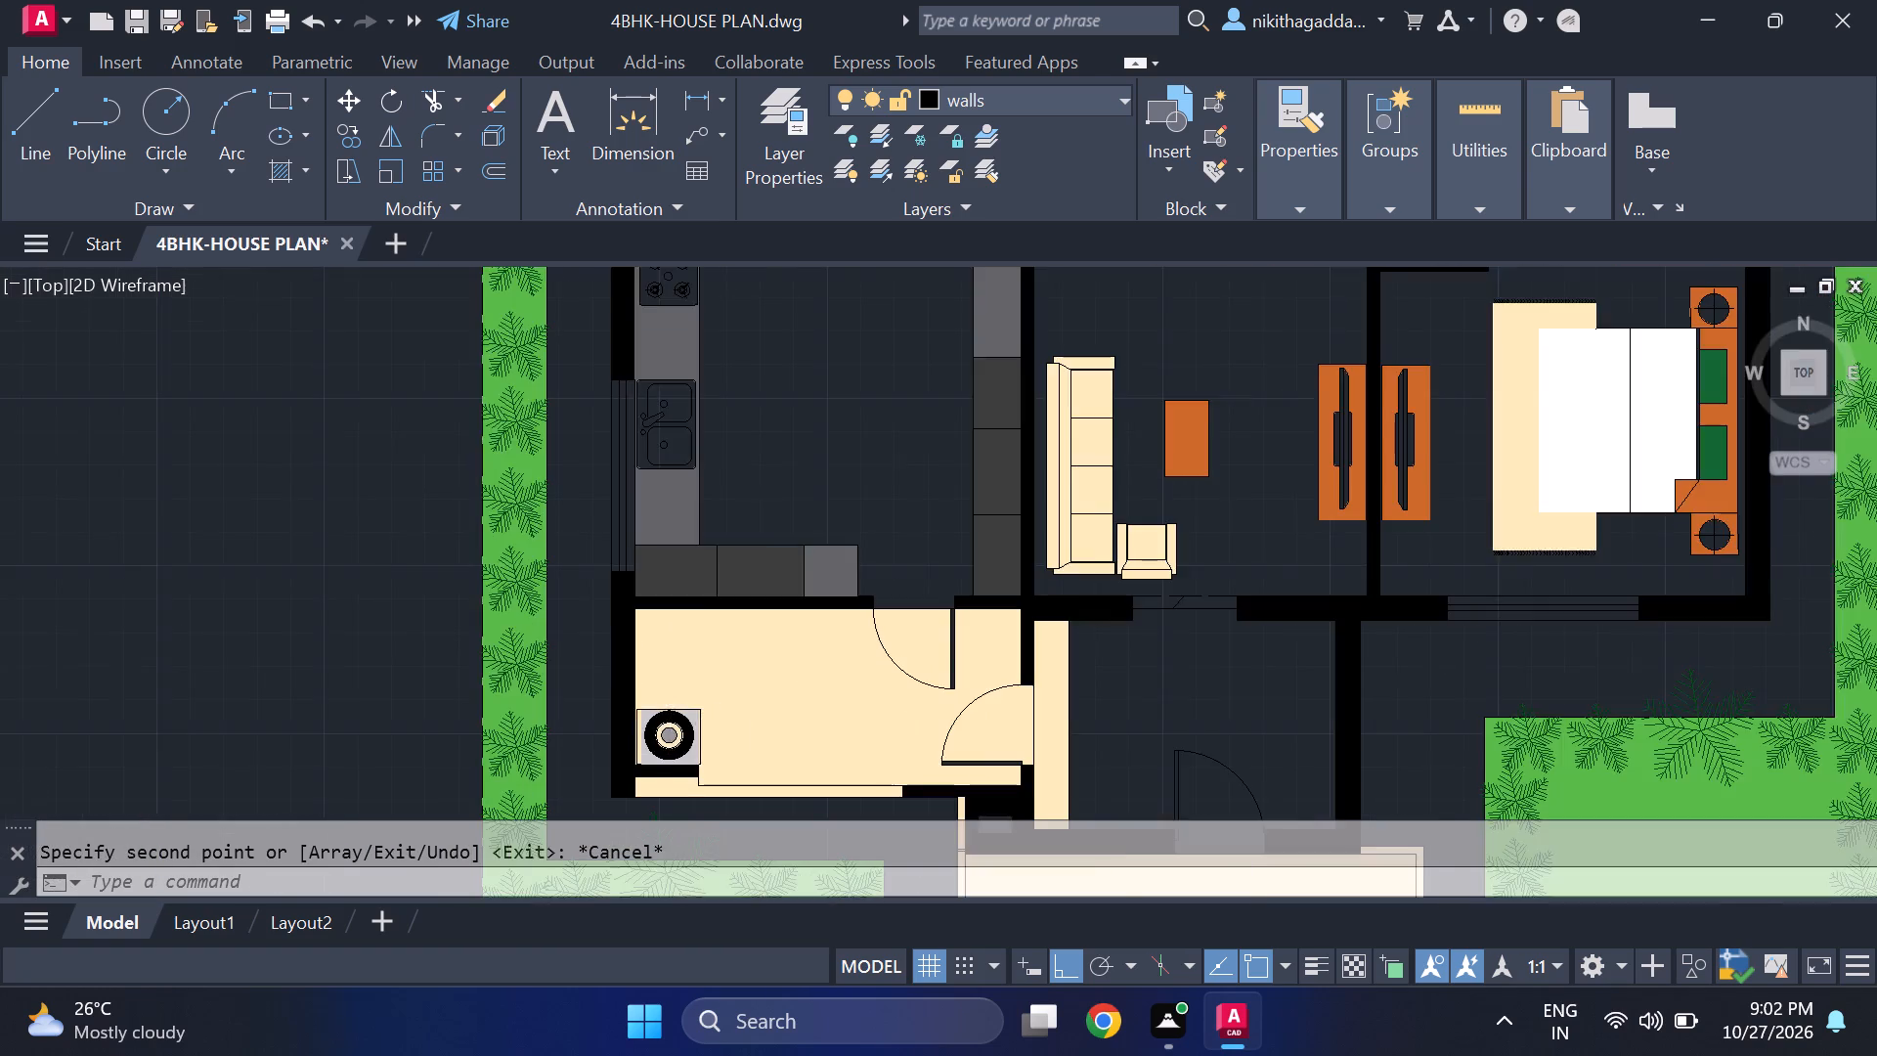
scroll(726, 754, down, 1)
middle_drag(849, 673, 584, 794)
scroll(600, 756, down, 2)
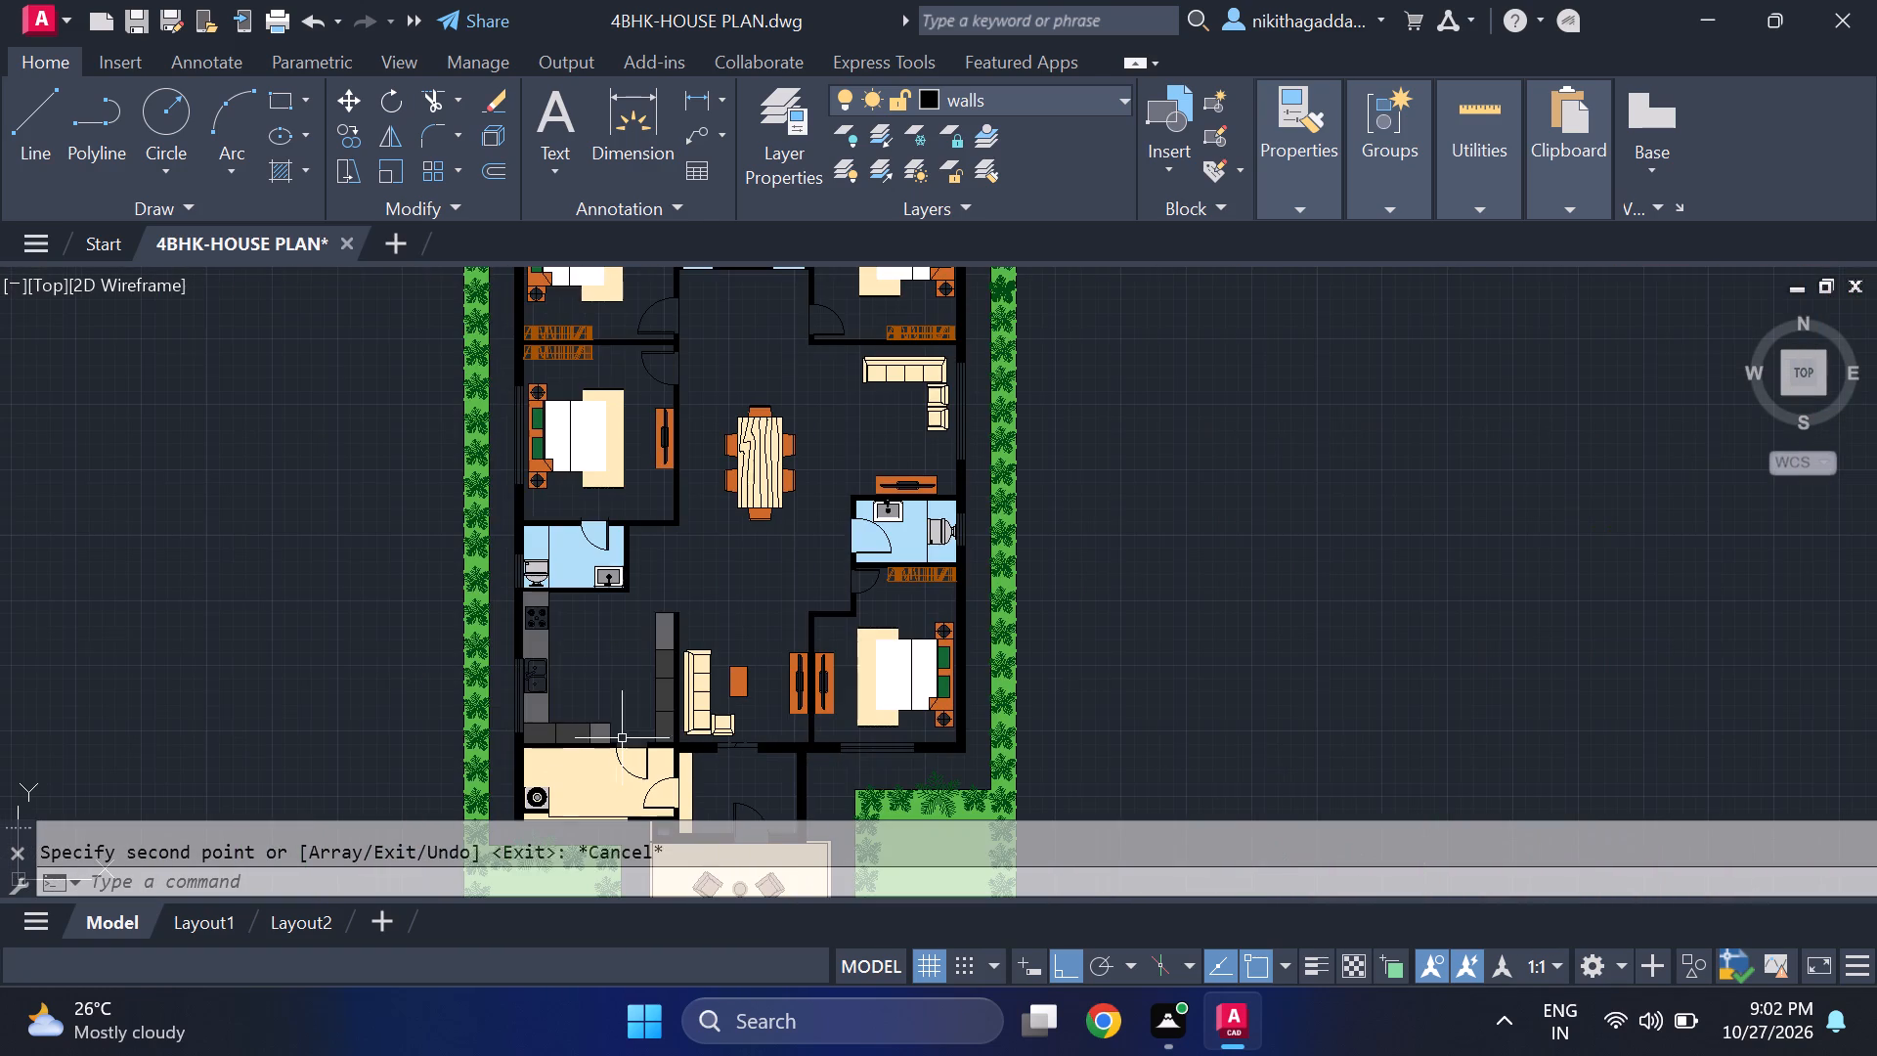
Move the washing machine's top edge line horizontally out to the empty area west of the side planting strip.
scroll(588, 769, up, 2)
middle_drag(593, 758, 673, 601)
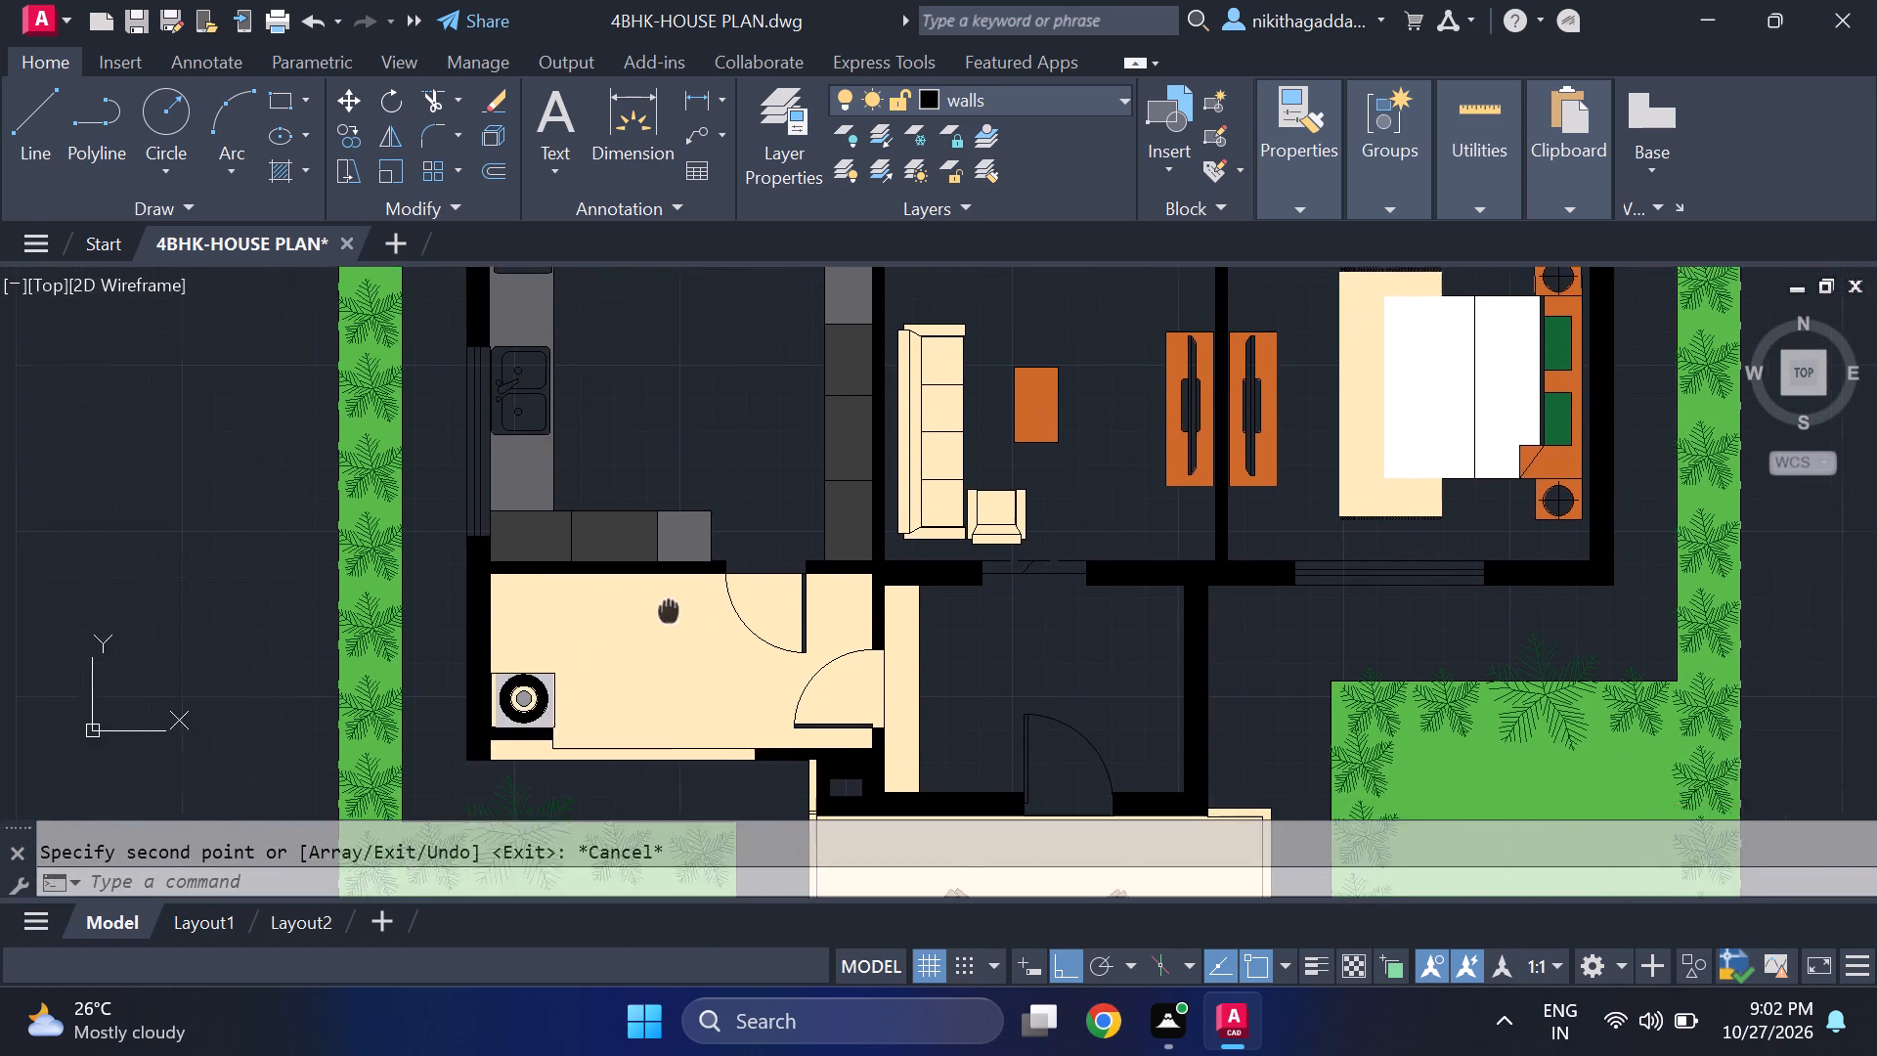
middle_drag(673, 601, 677, 594)
scroll(536, 650, up, 3)
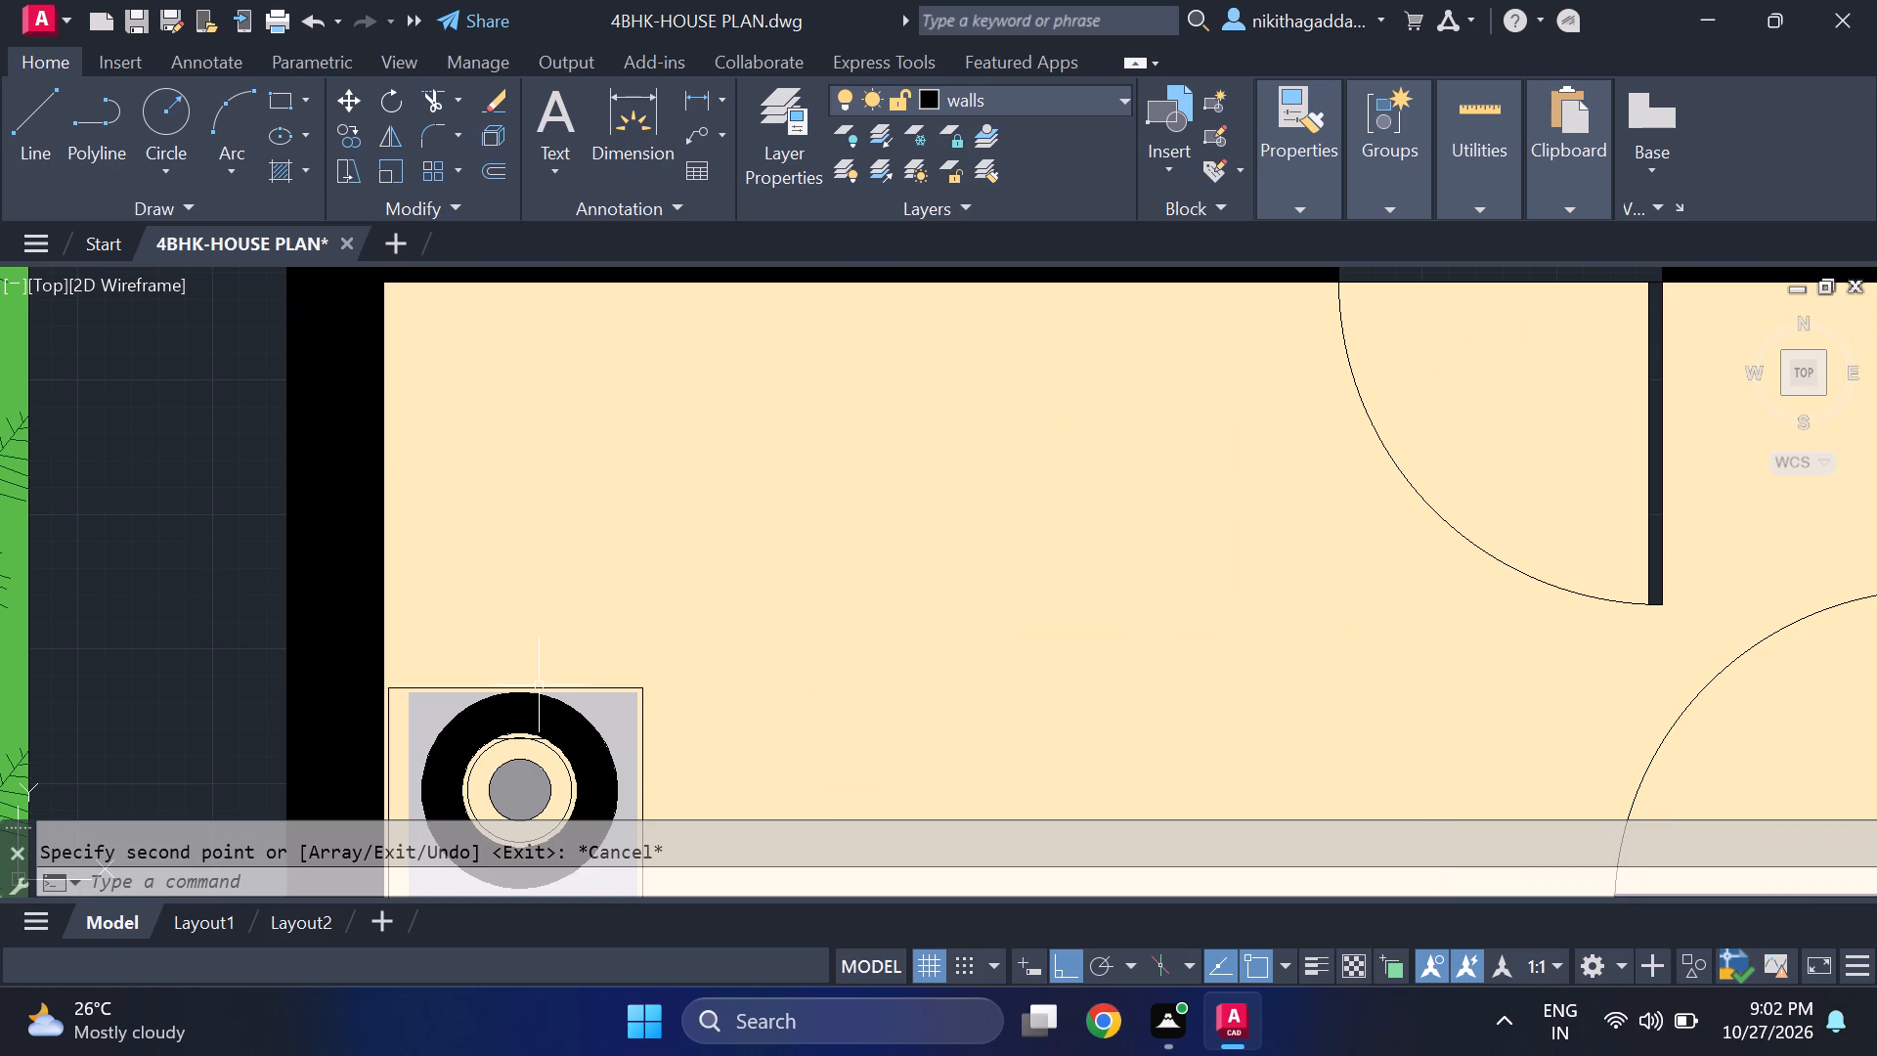
click(539, 686)
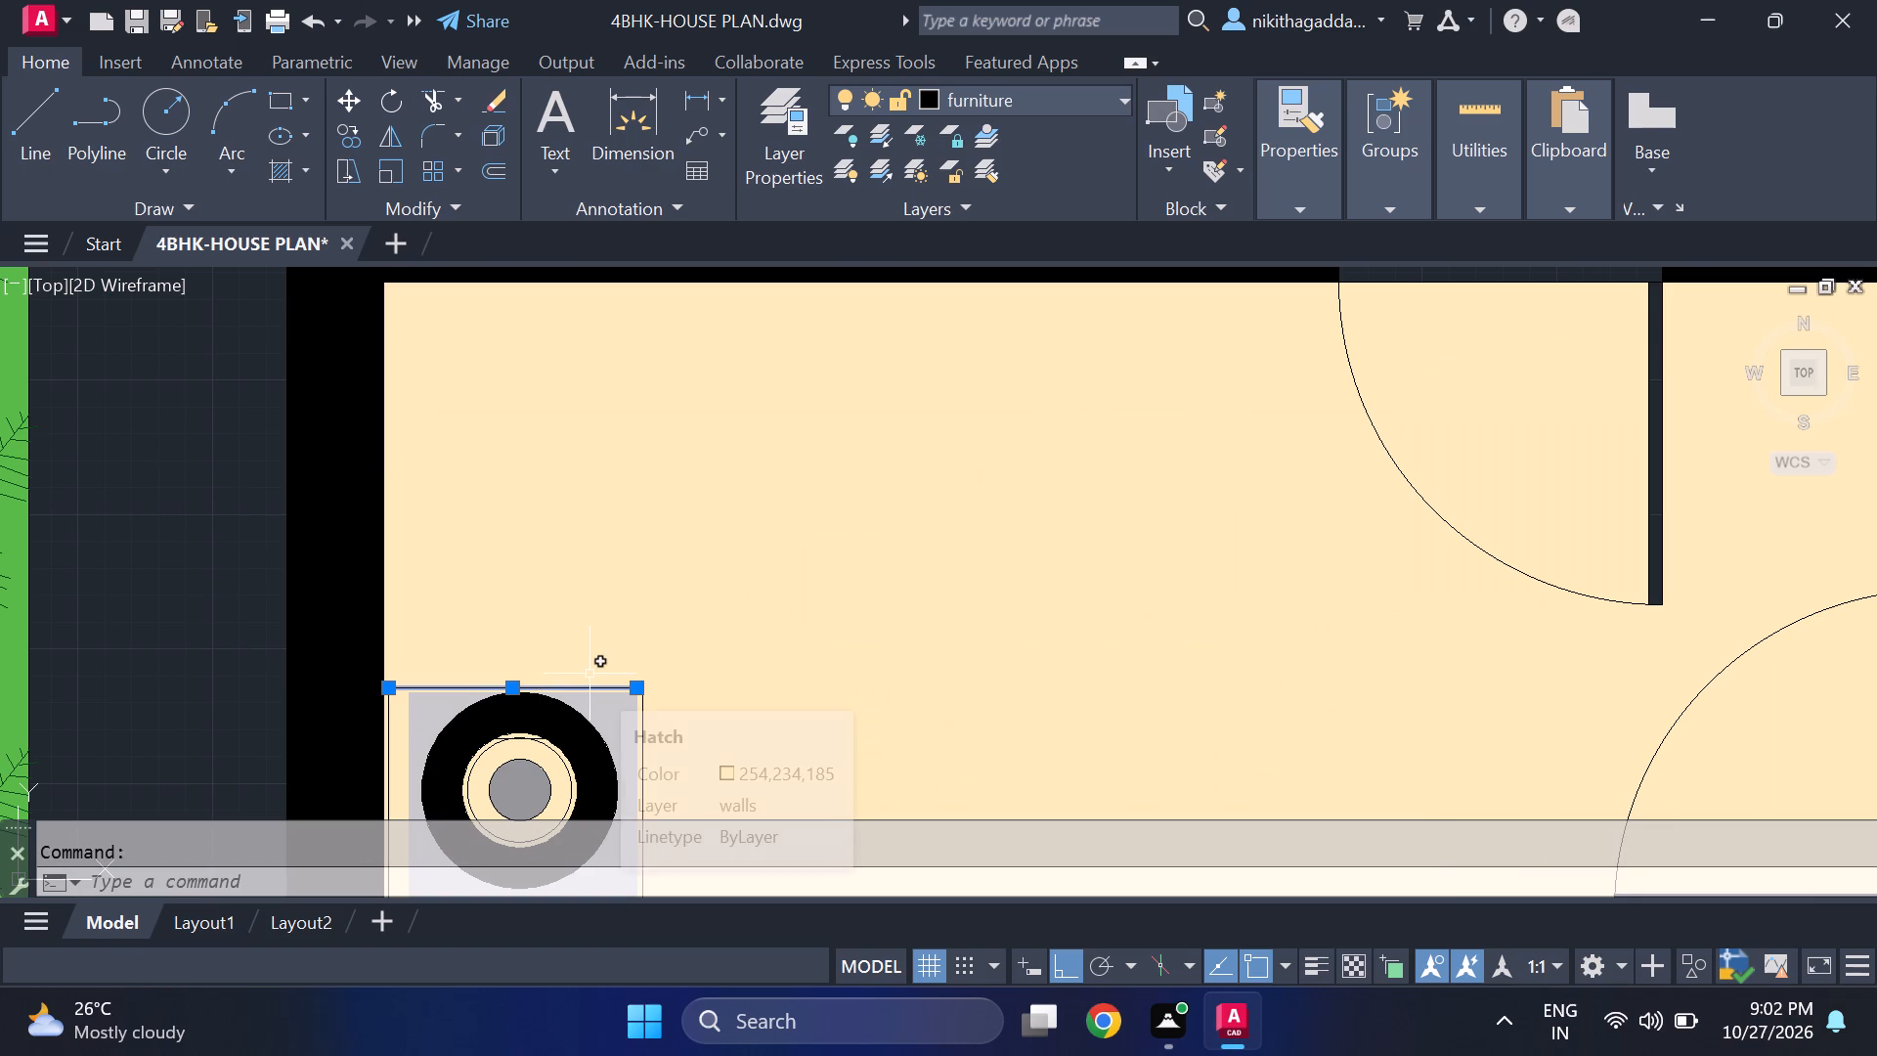
key(m)
key(Return)
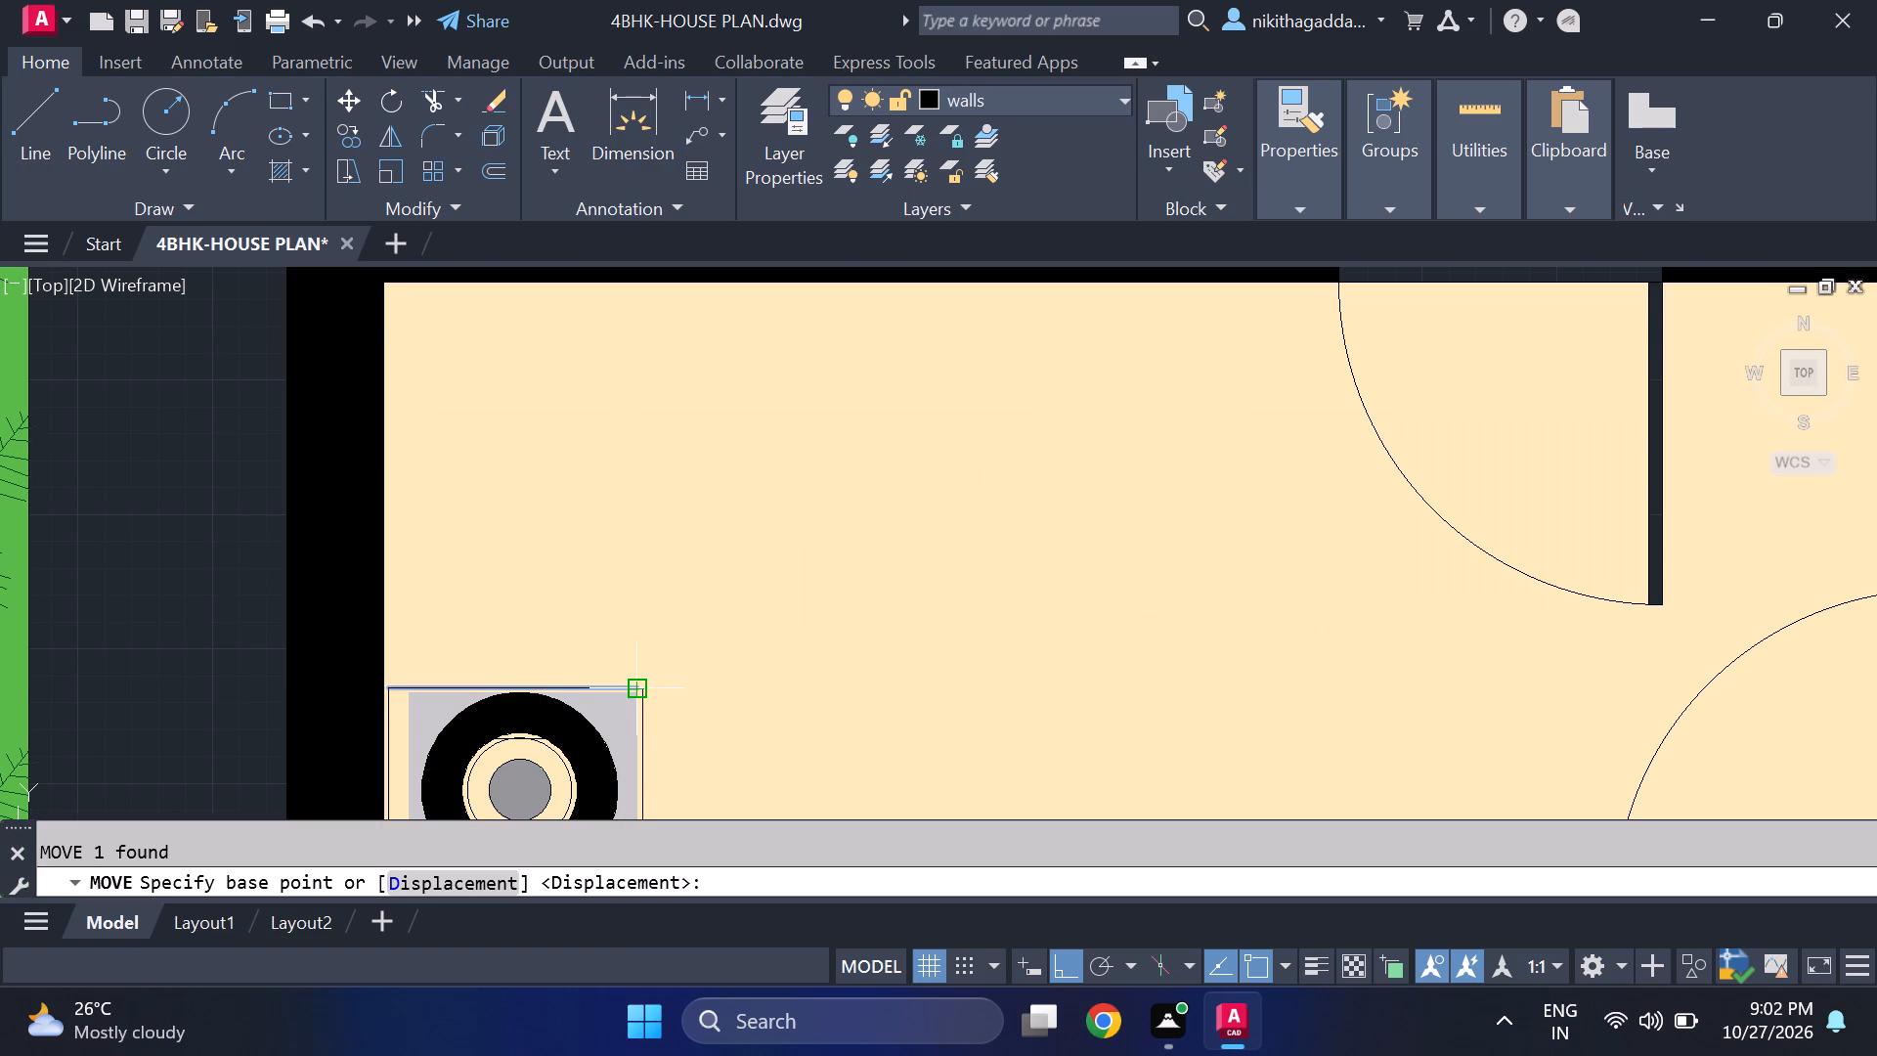
click(641, 691)
scroll(155, 606, down, 4)
middle_drag(0, 613, 309, 649)
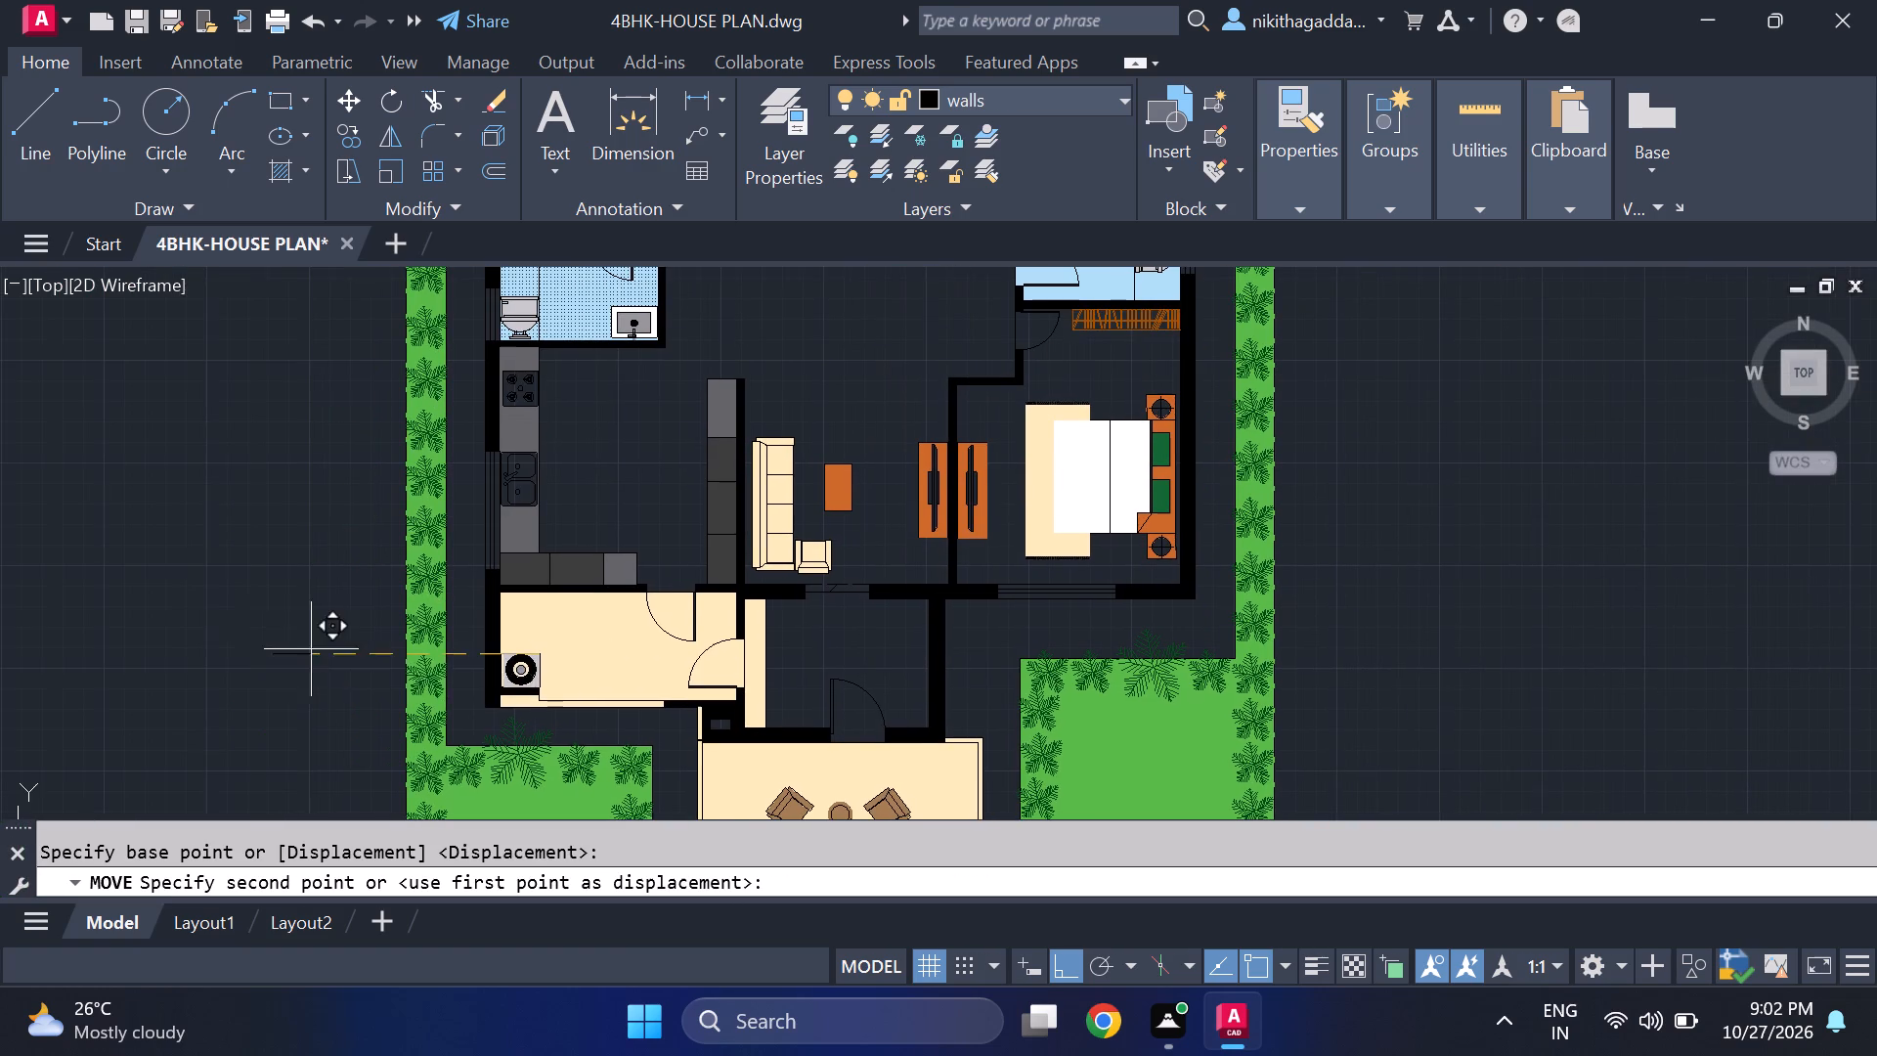
click(248, 635)
With ortho off, copy the moved line by its right end to about 1.56" above the washing machine's right edge.
click(275, 608)
drag(177, 712, 188, 709)
text(co)
key(Return)
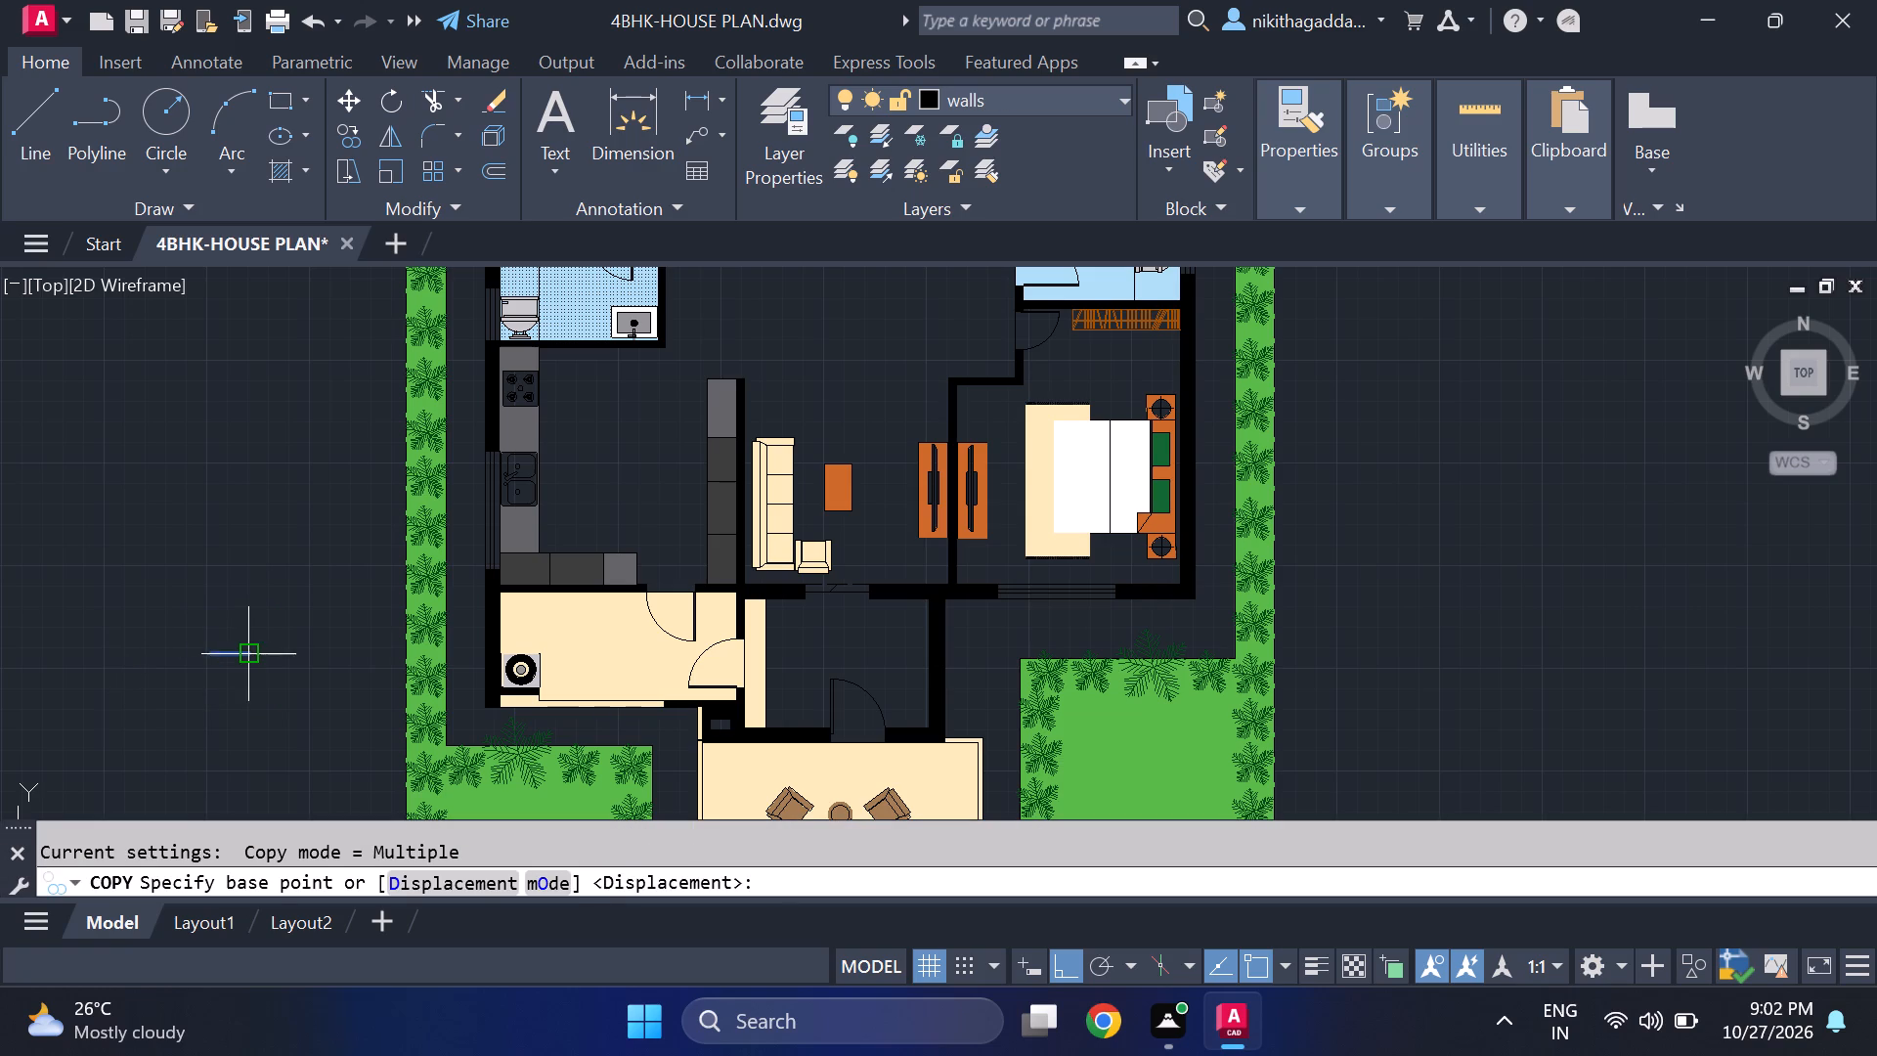
click(257, 650)
scroll(527, 645, up, 4)
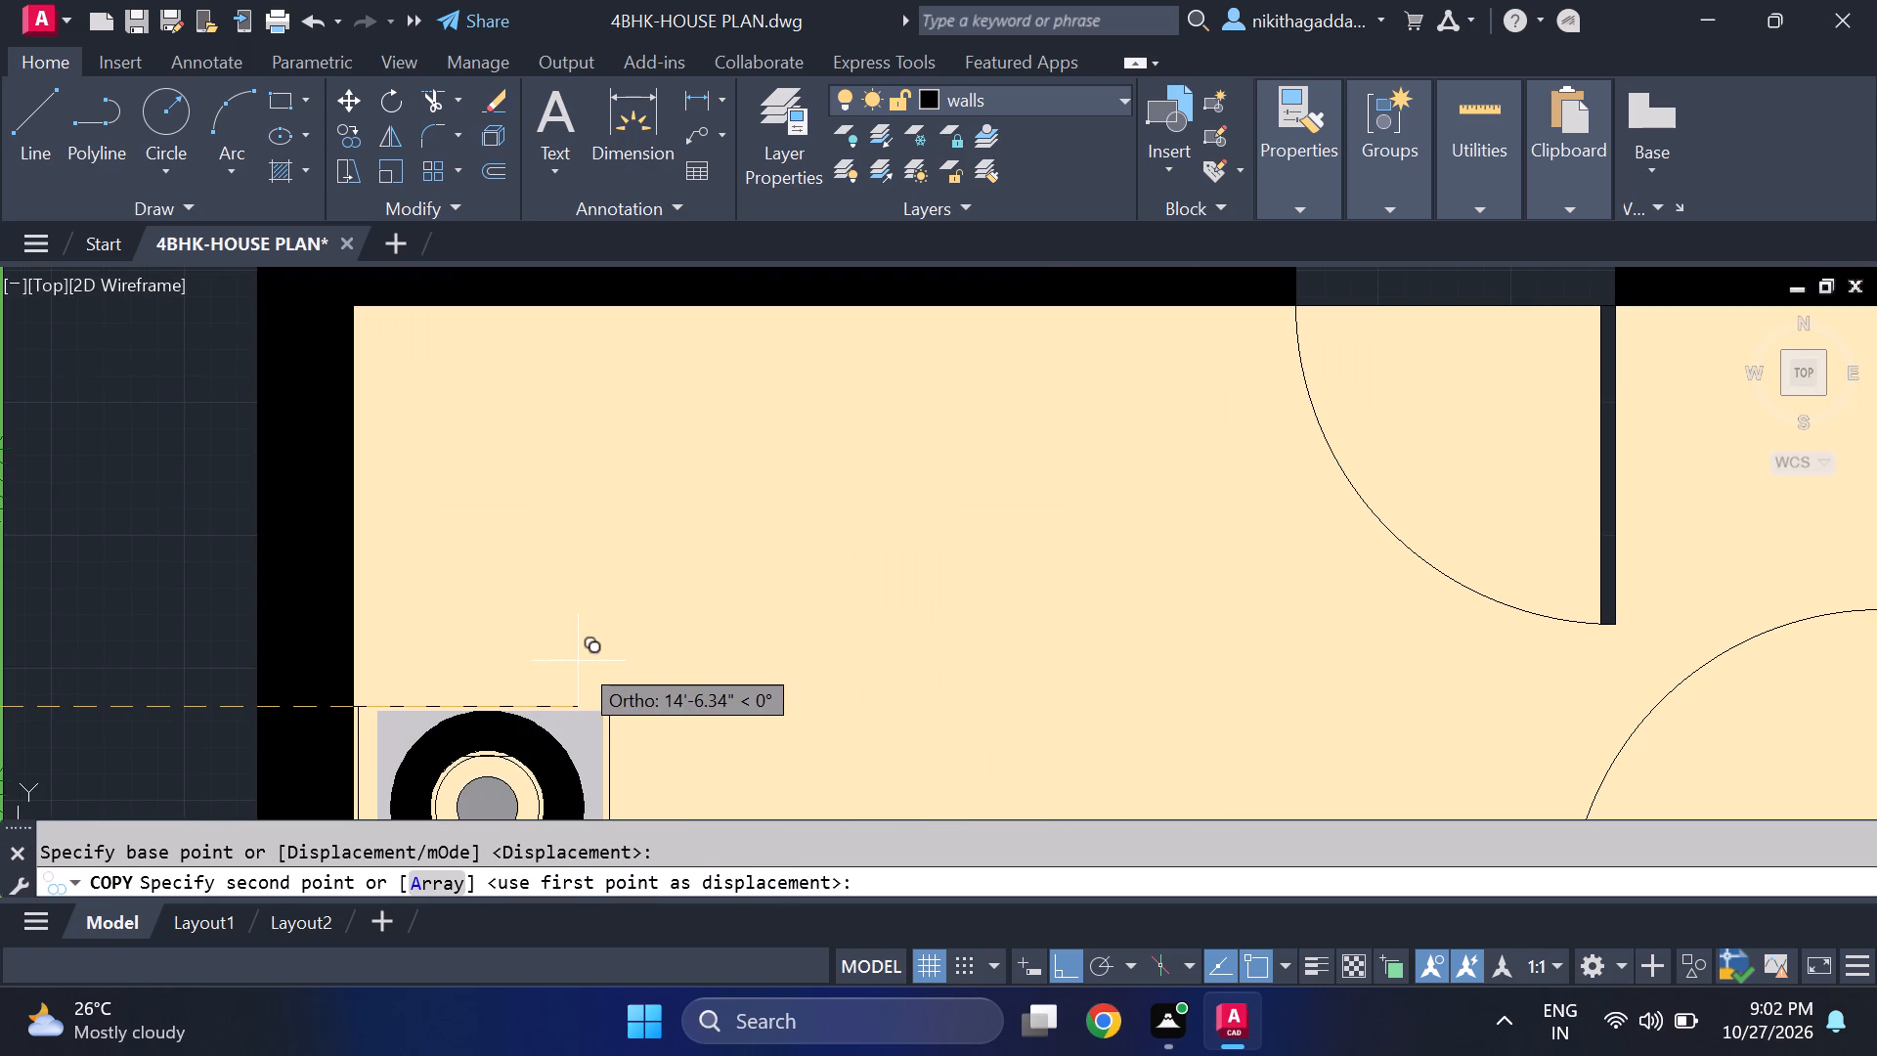
key(F8)
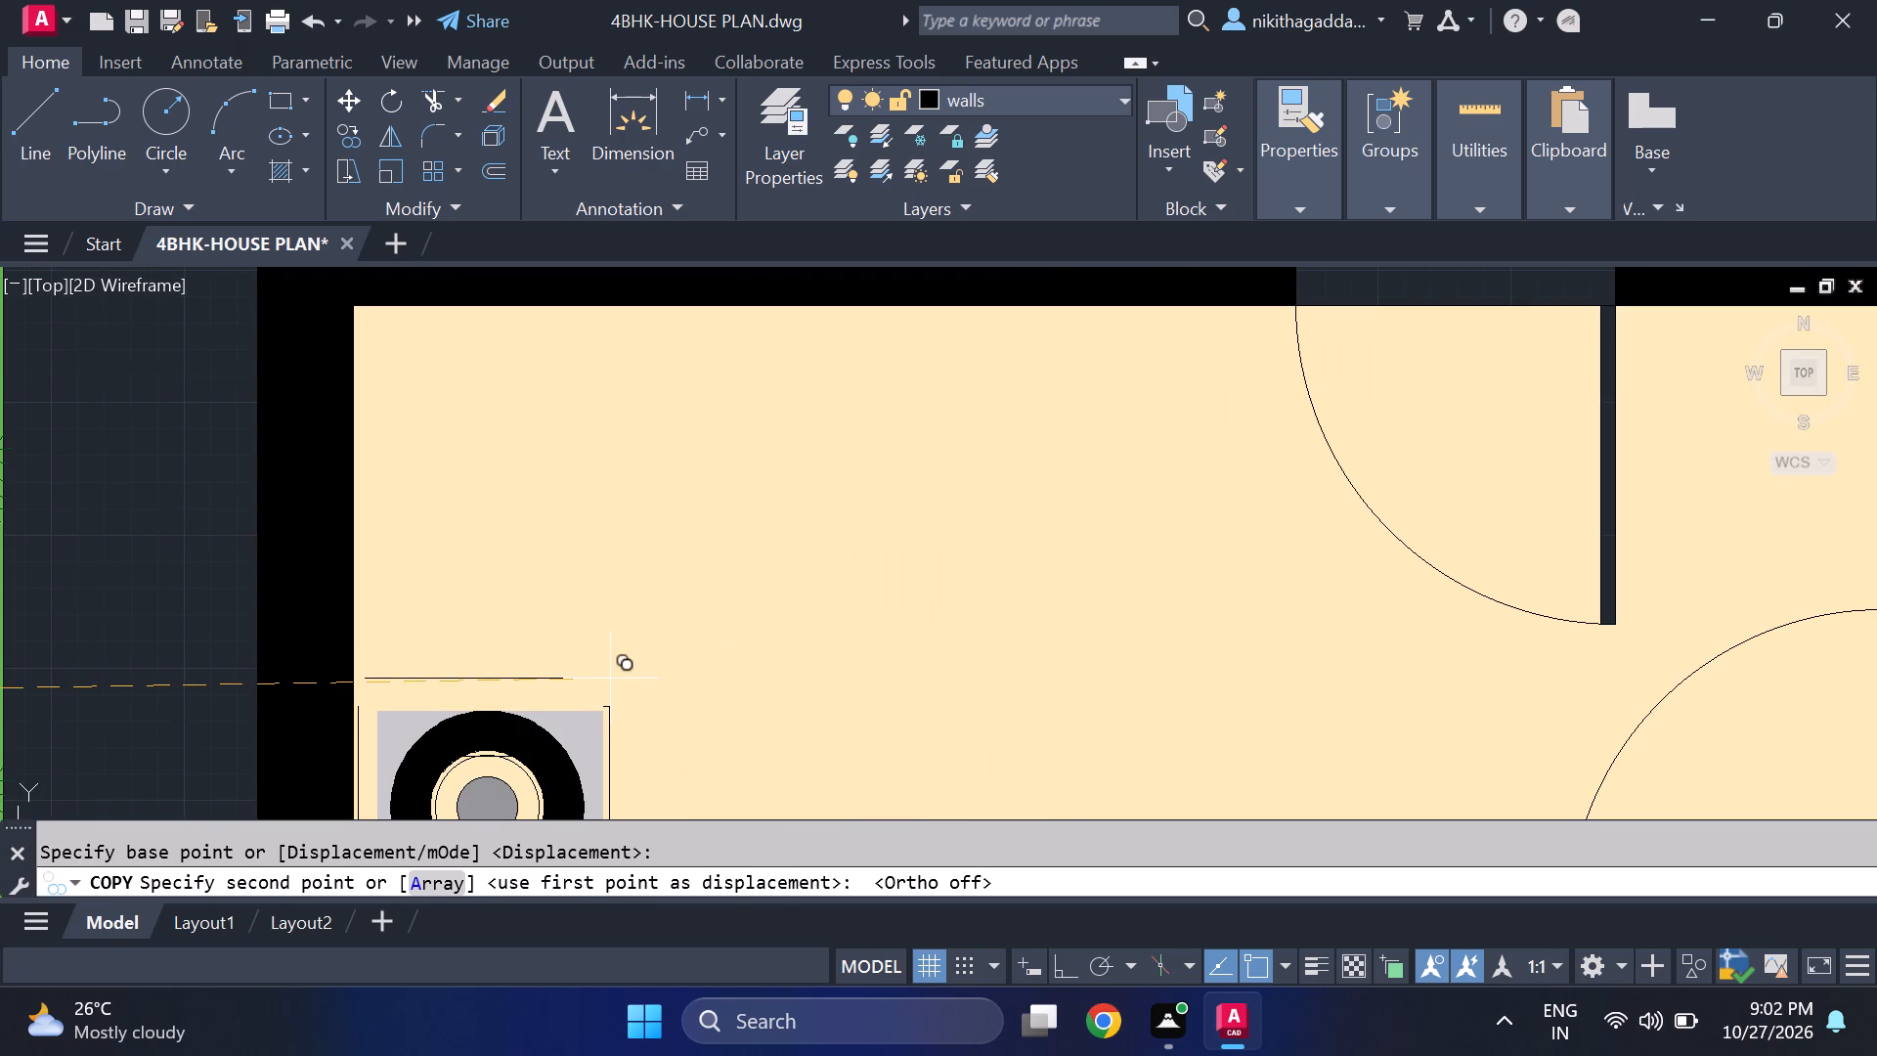
scroll(609, 685, down, 2)
scroll(607, 699, up, 3)
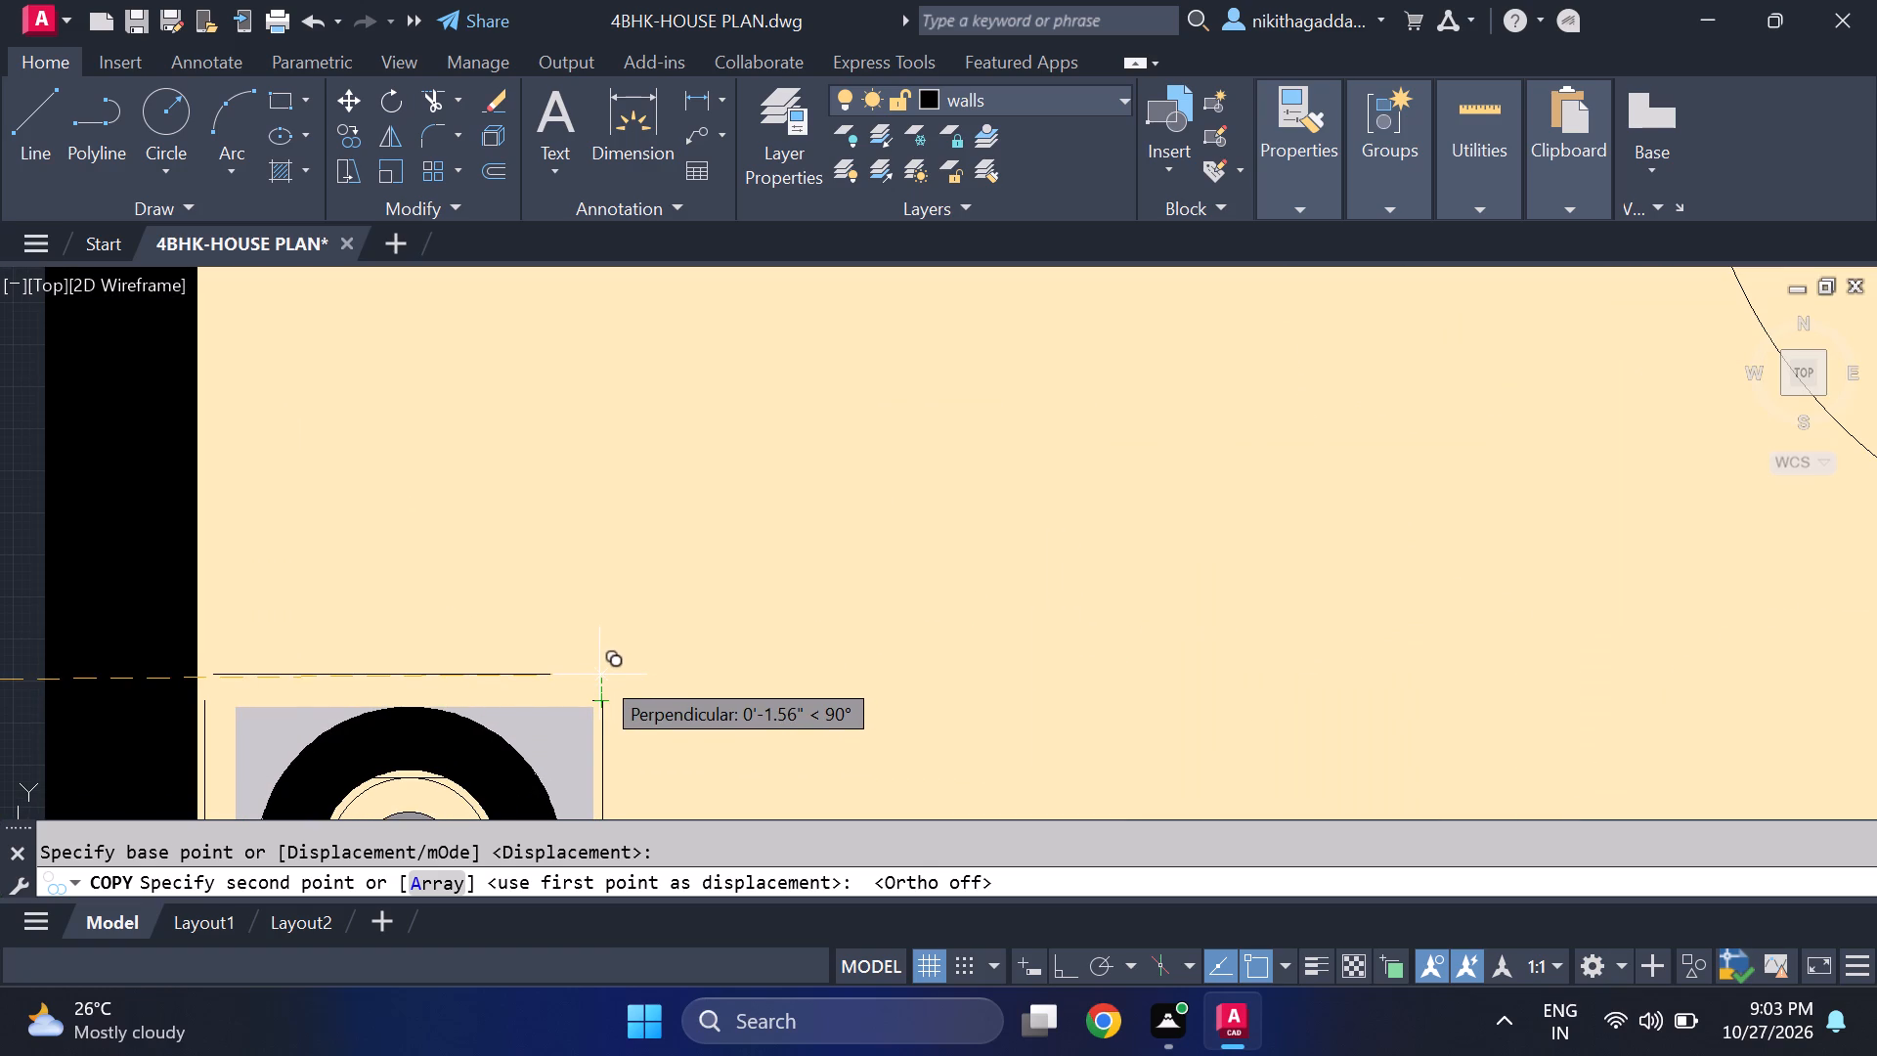
click(600, 671)
scroll(633, 649, down, 3)
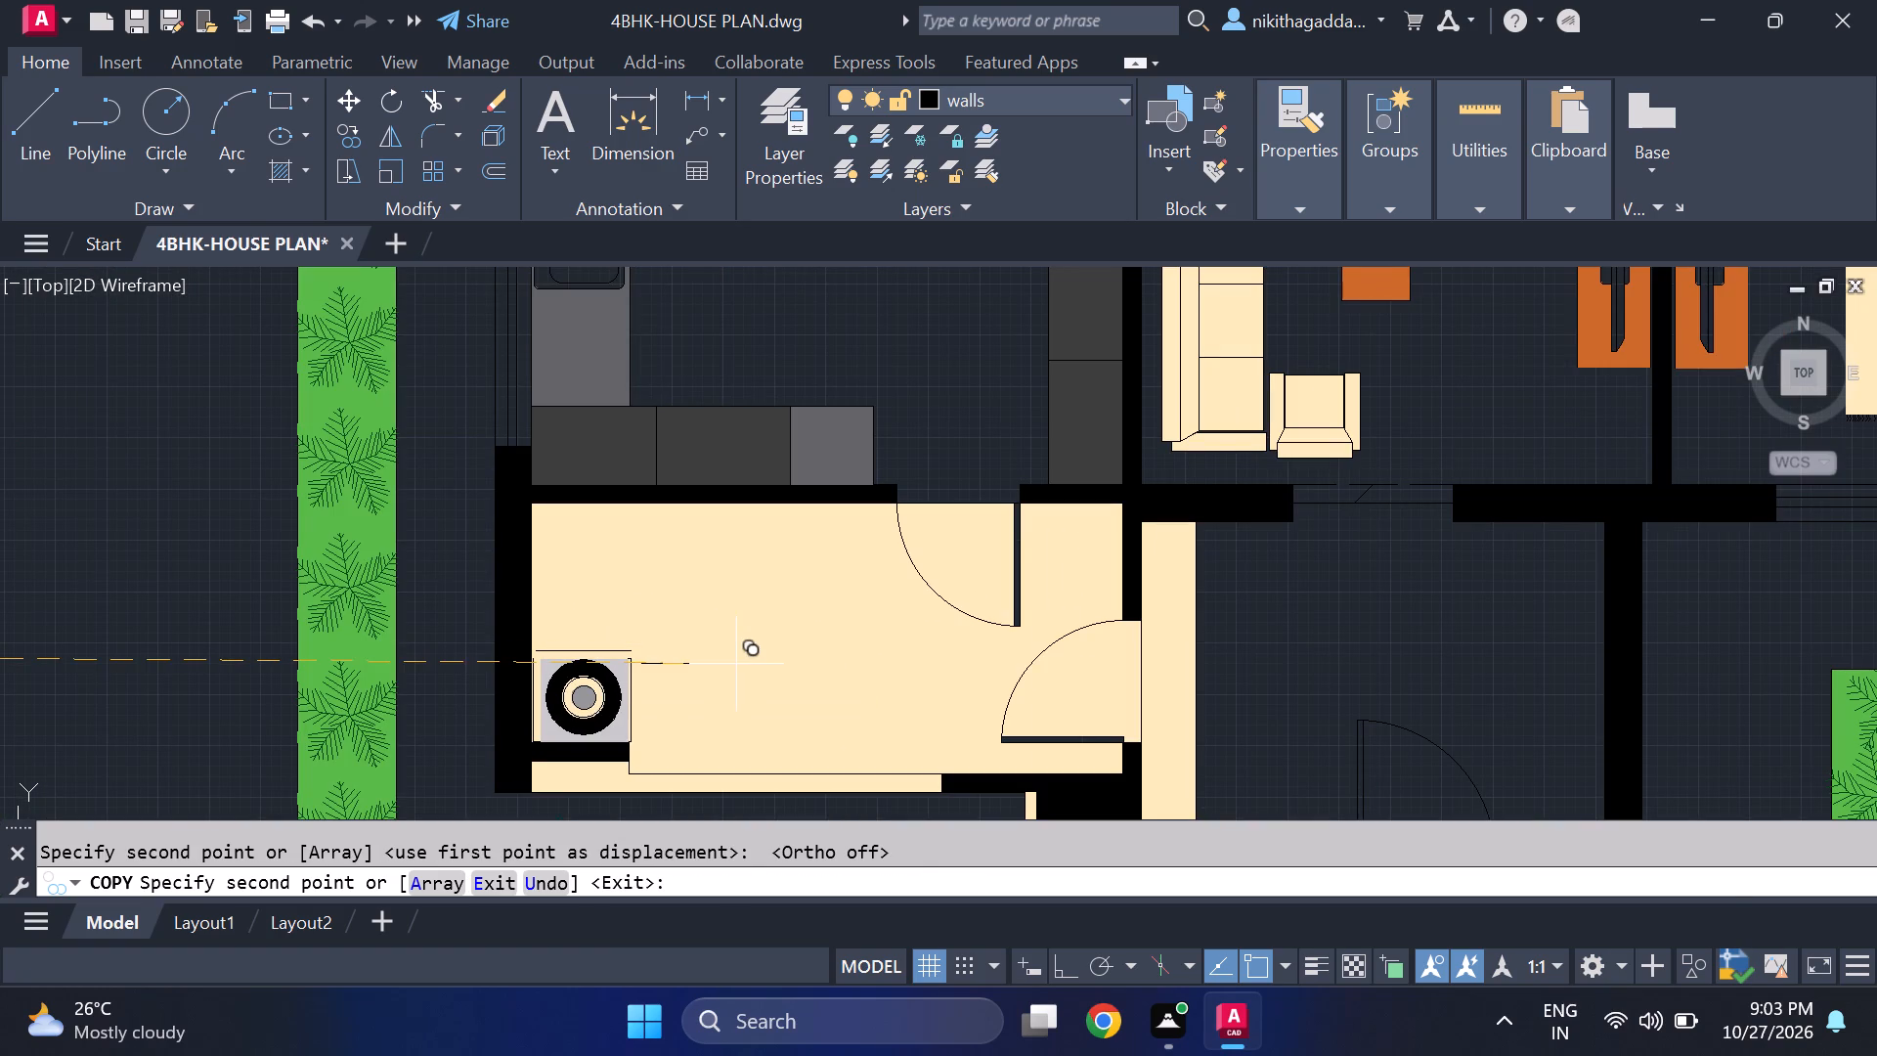
key(Escape)
Extend the washing machine outline's right vertical edge up to the copied top line.
text(ex)
key(Return)
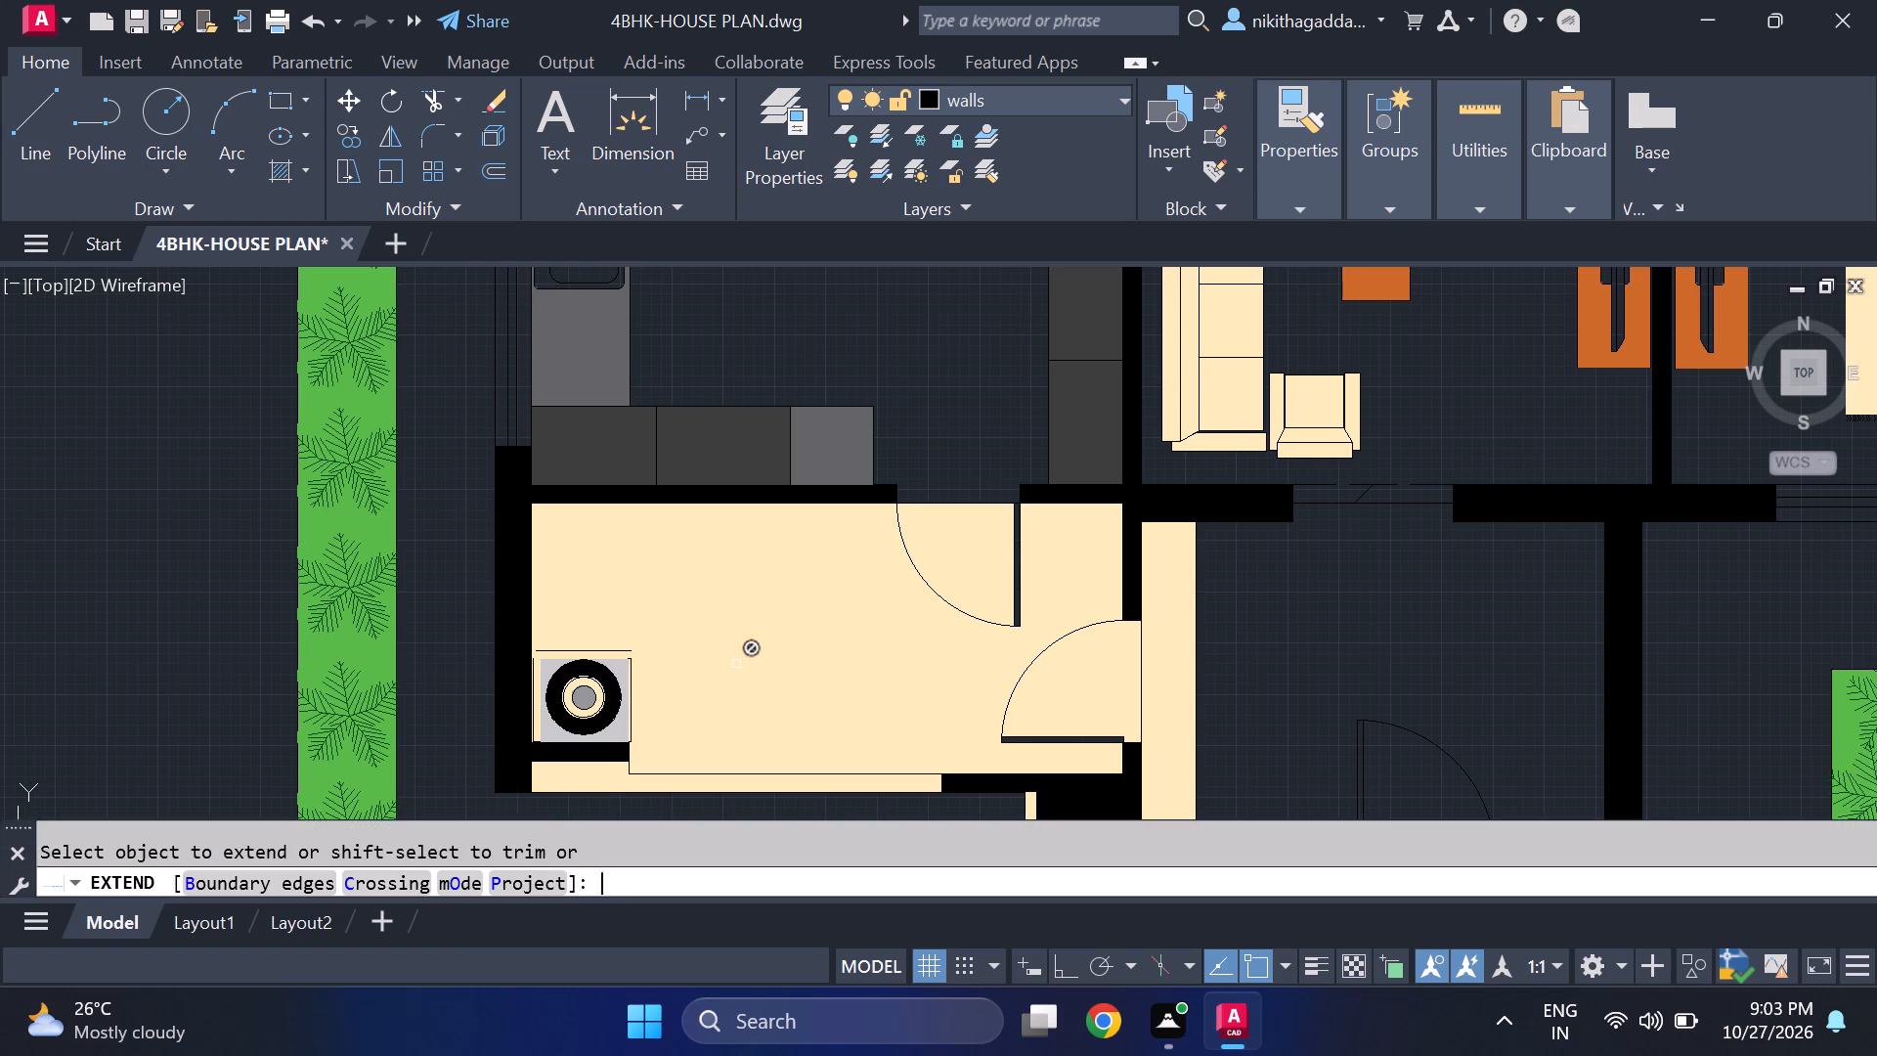
scroll(539, 659, up, 3)
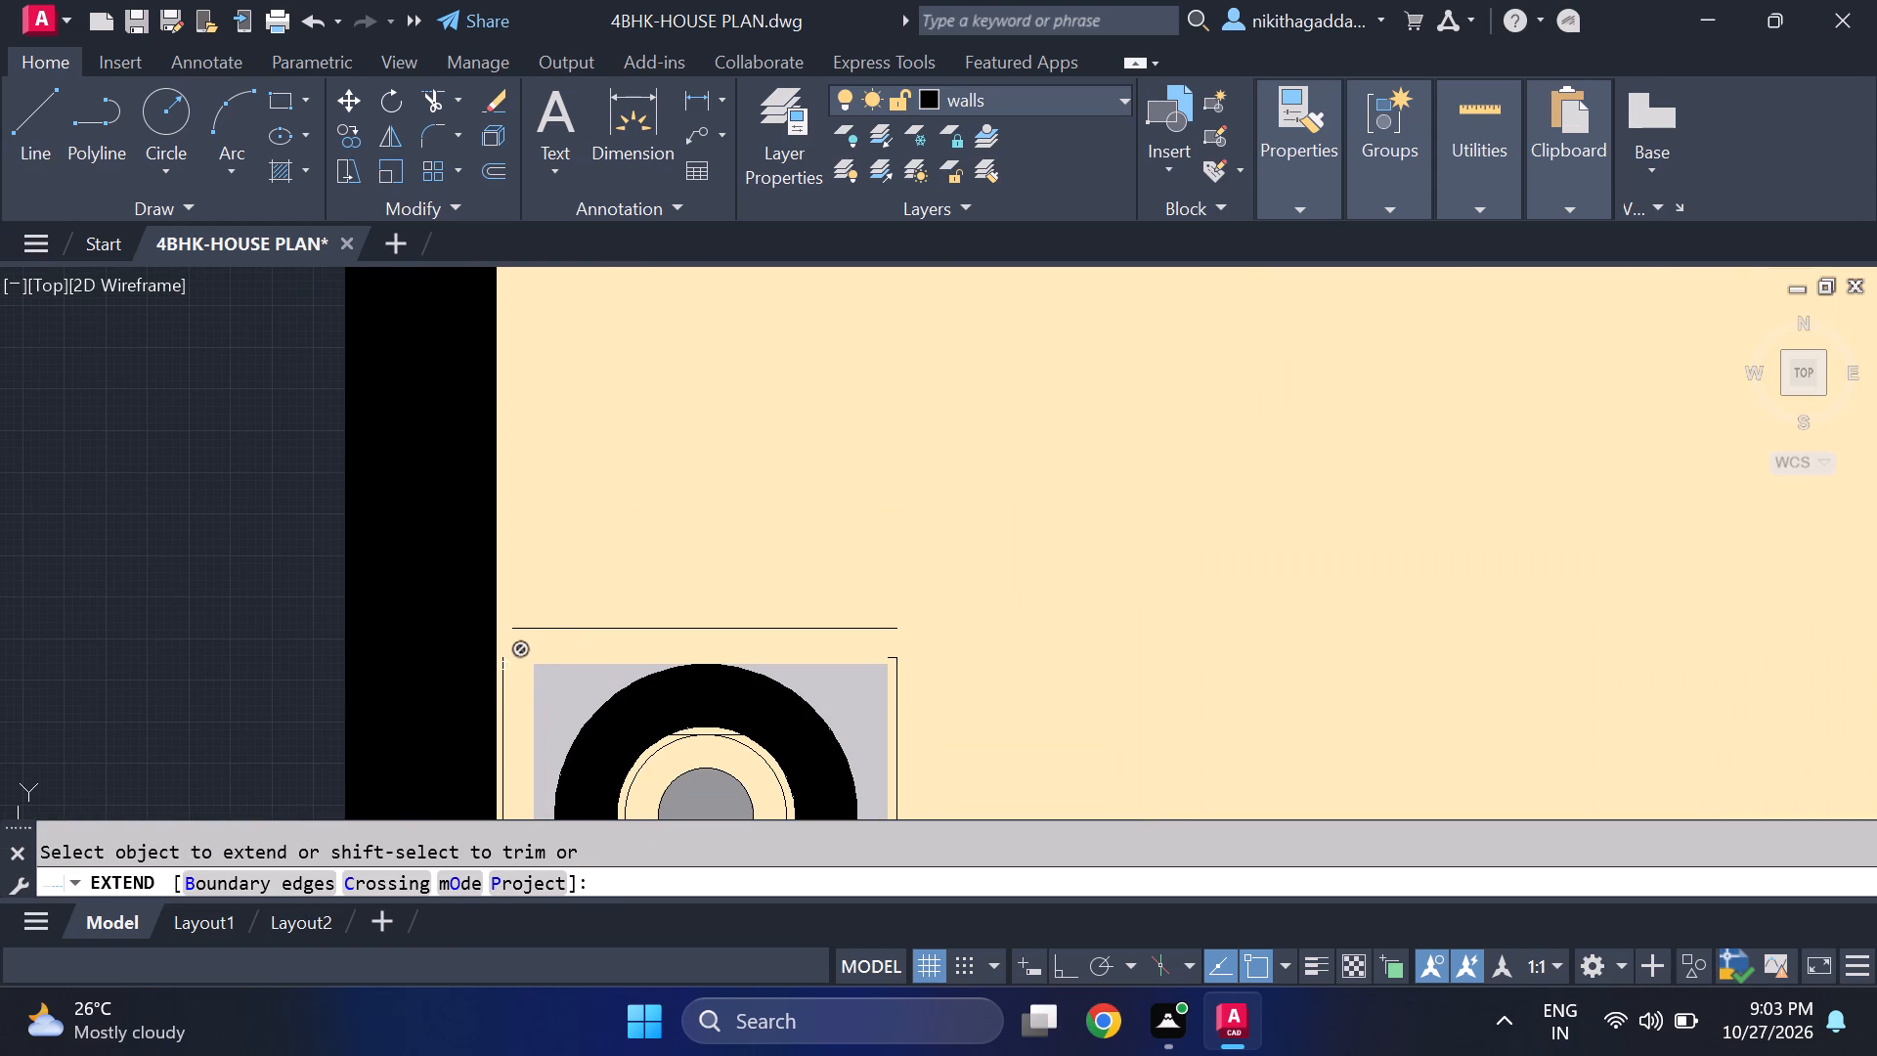
click(899, 677)
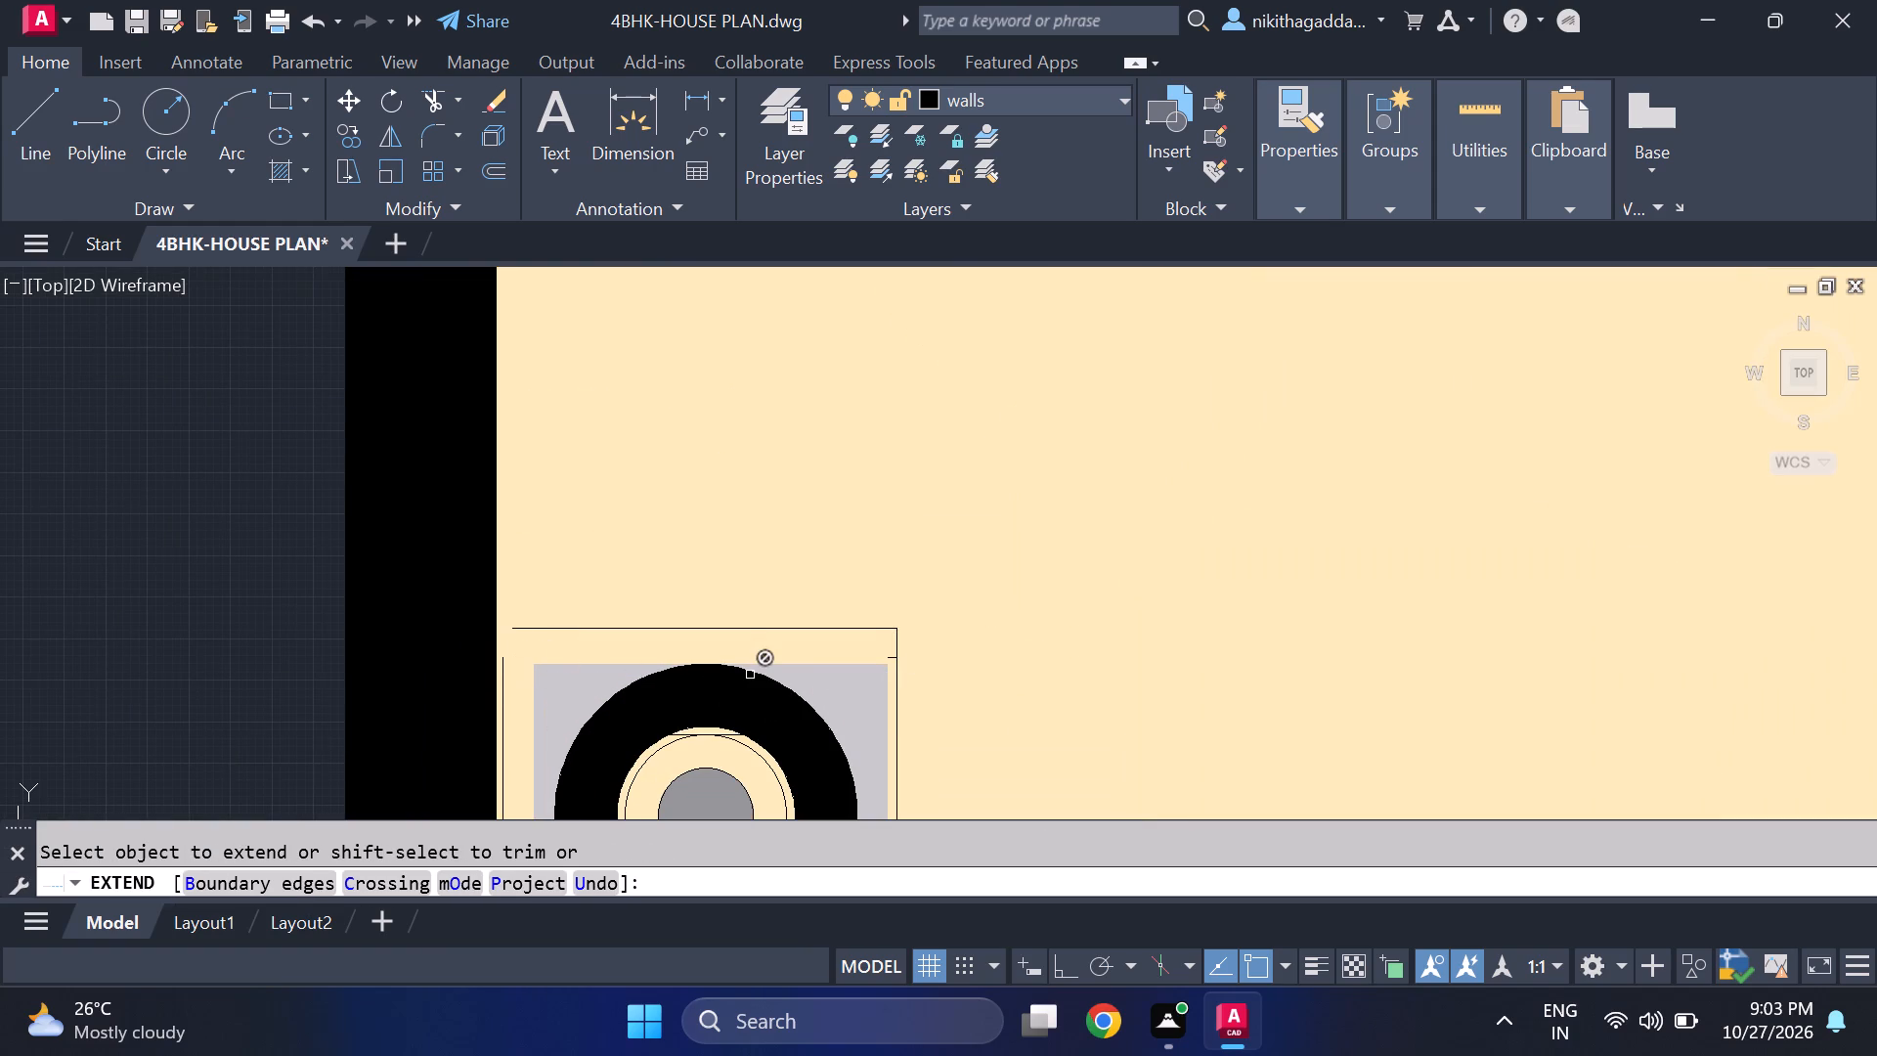
key(Escape)
Trim the short leftover horizontal stub beside the washing machine outline's right edge, just below the new top line.
text(tr)
key(Return)
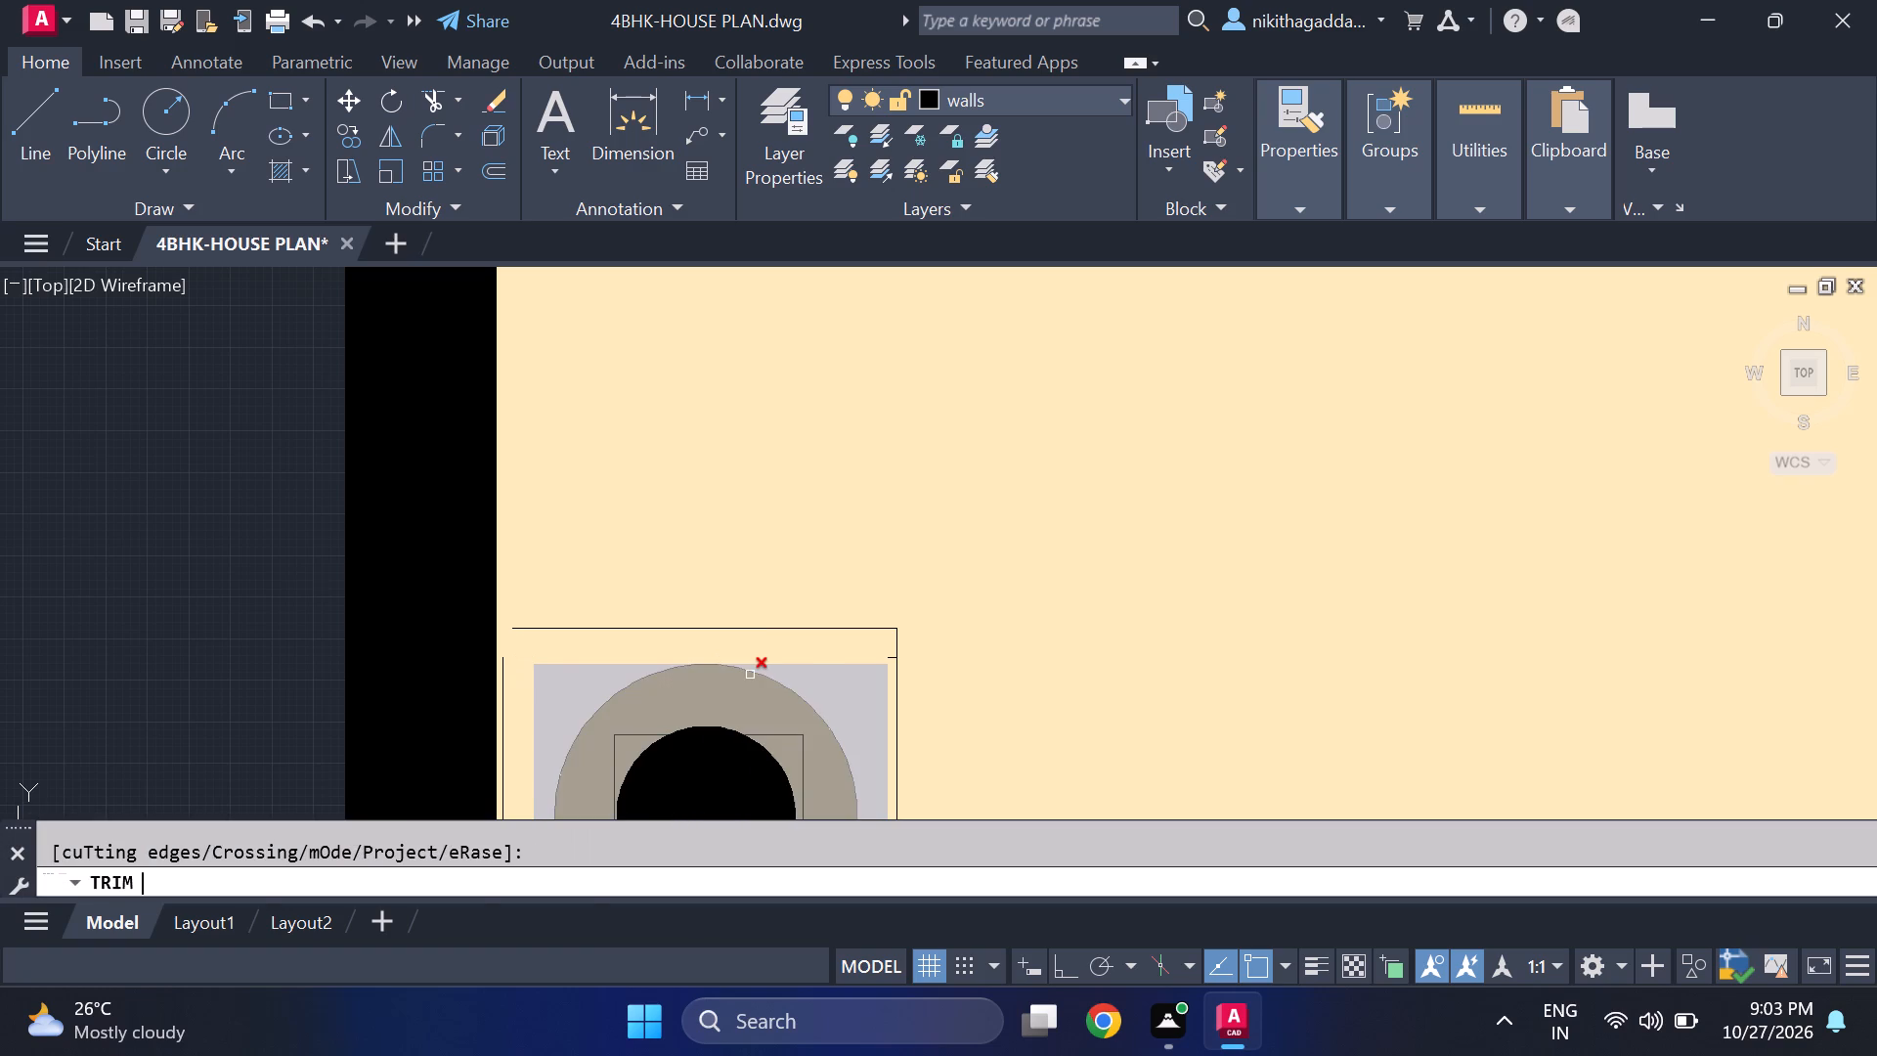
scroll(894, 679, up, 3)
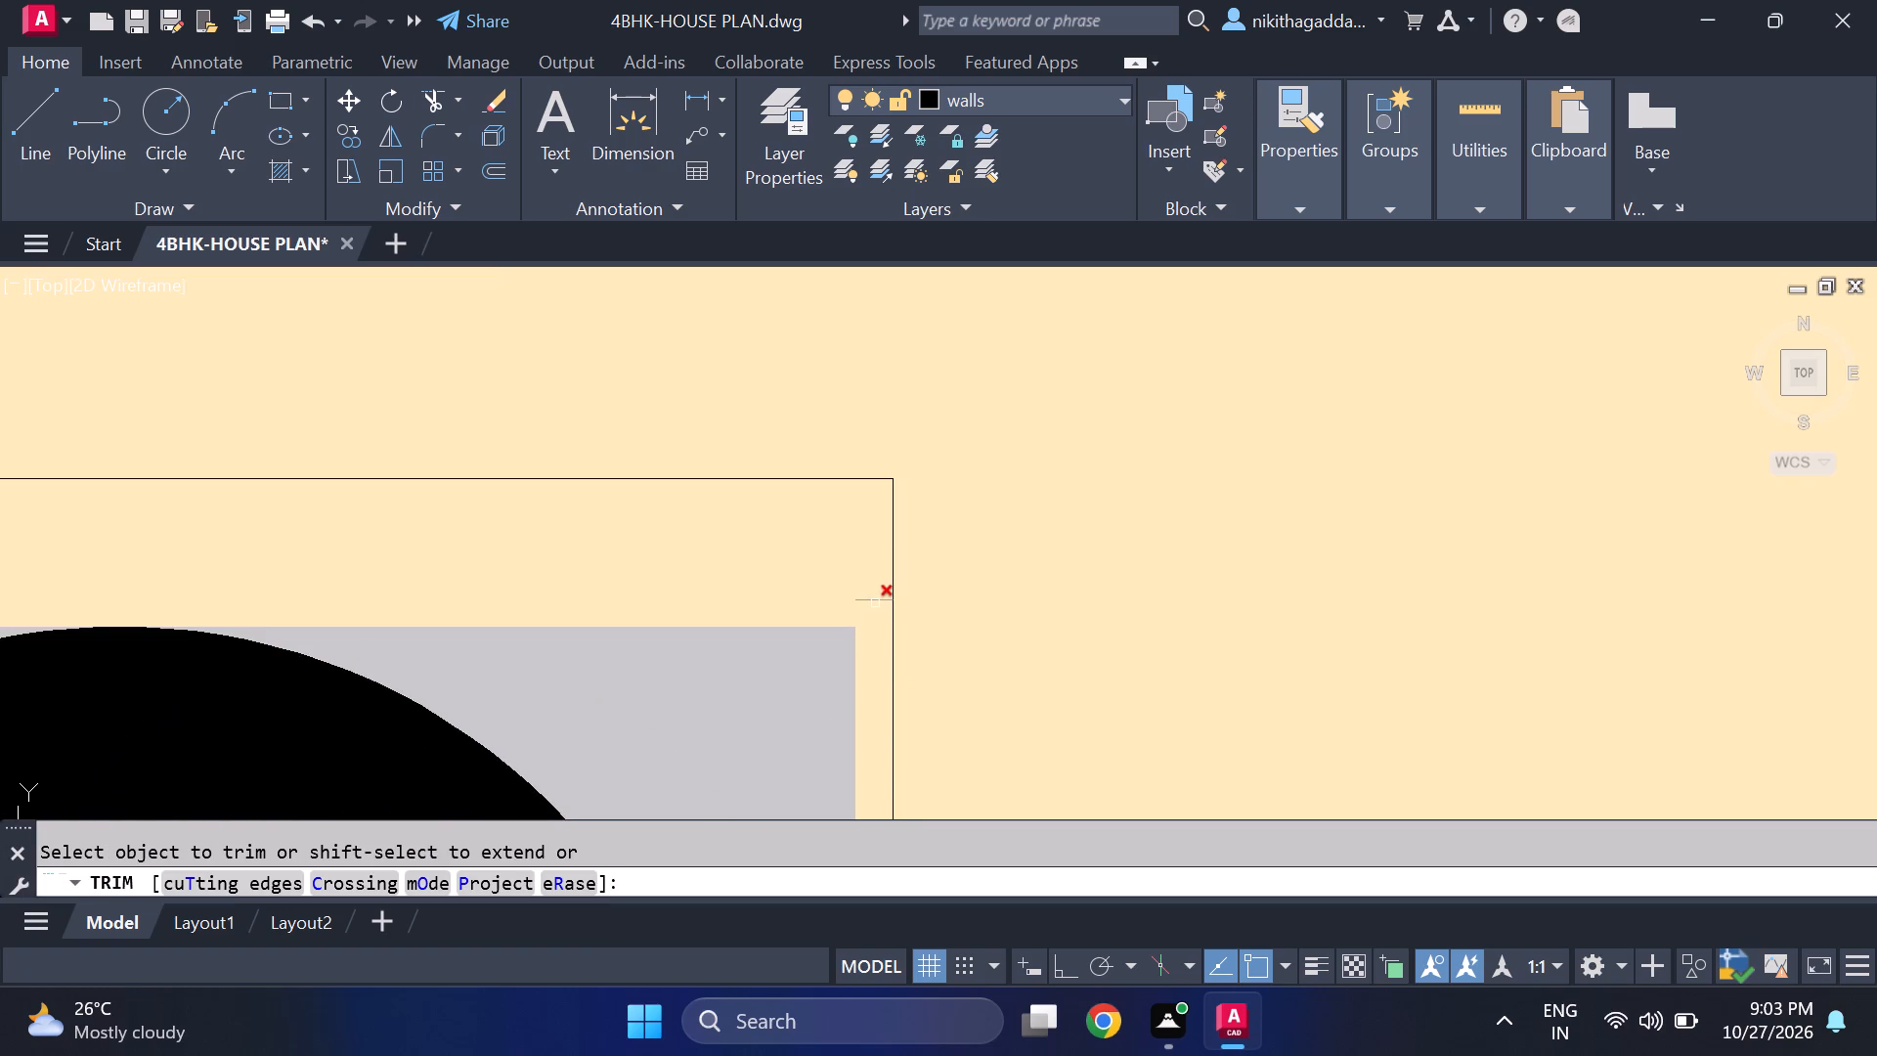
Trim the stray short line inside the upper-right corner of the washing machine's outline.
click(876, 598)
scroll(677, 660, down, 3)
scroll(567, 729, down, 3)
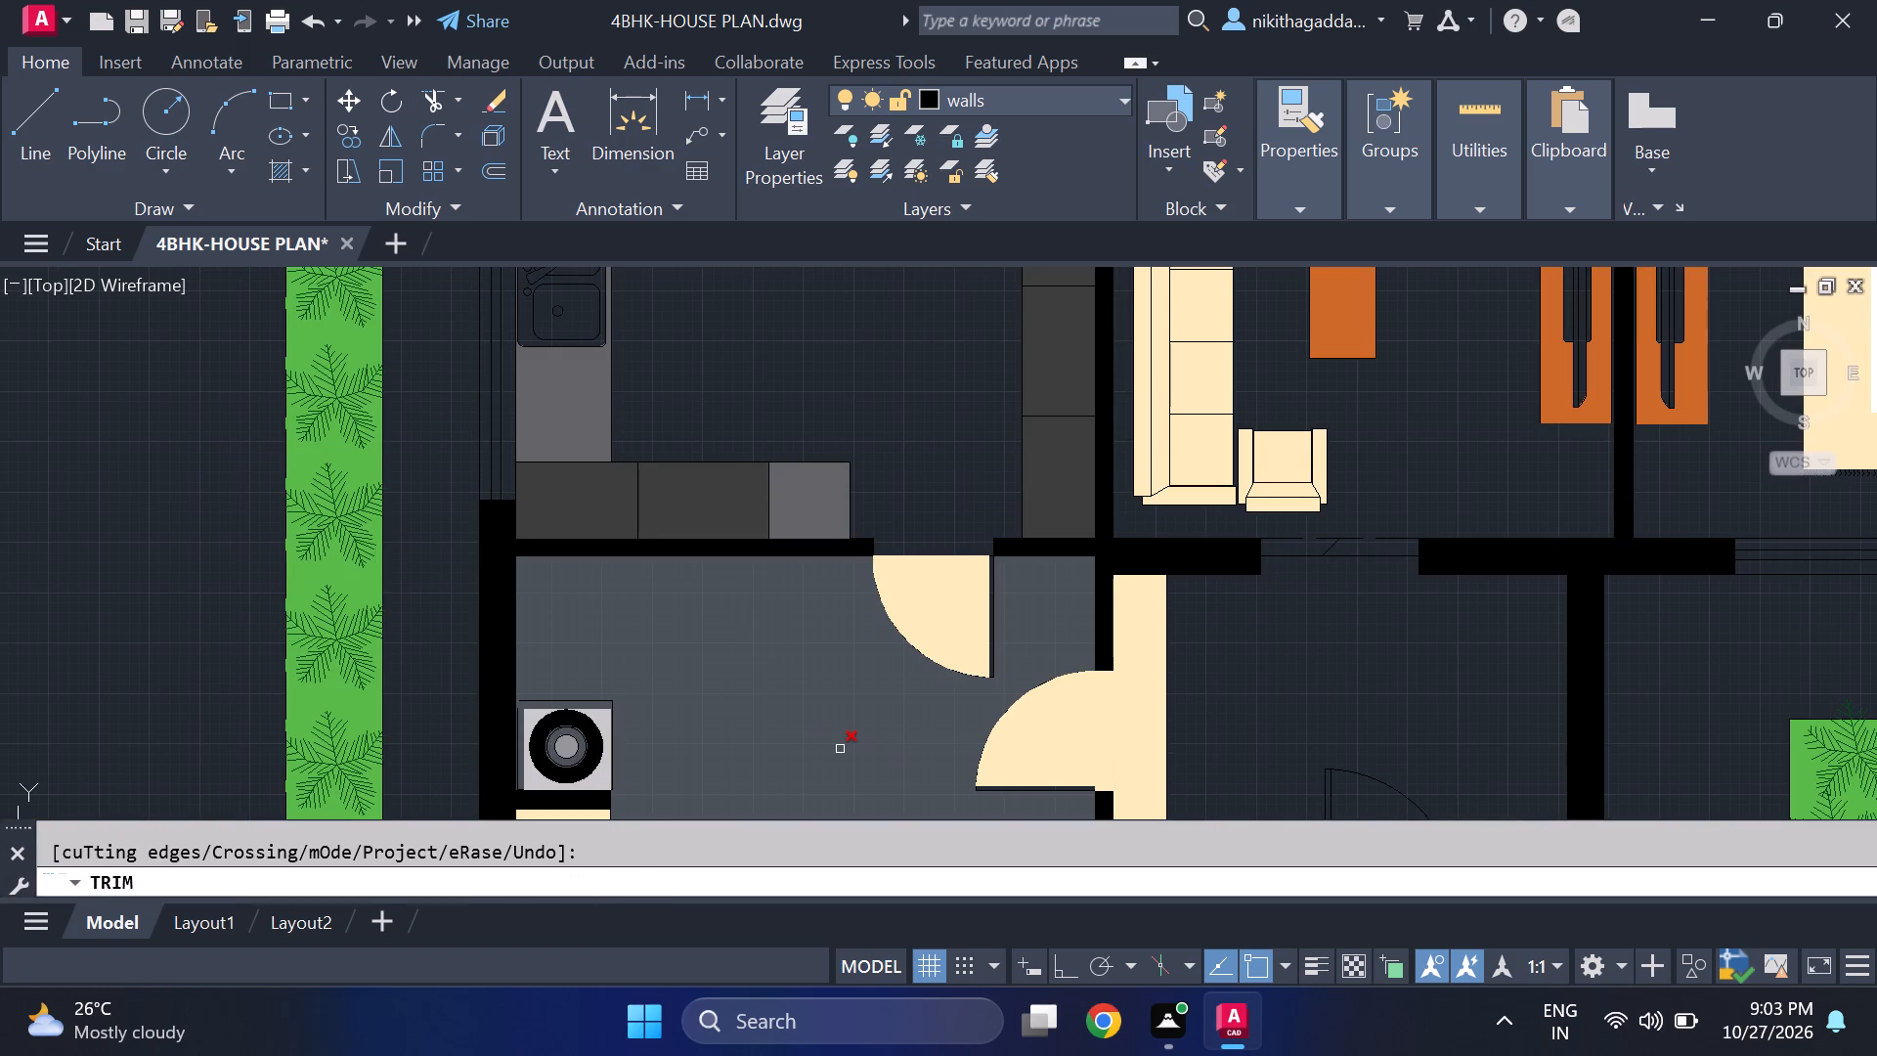
key(Escape)
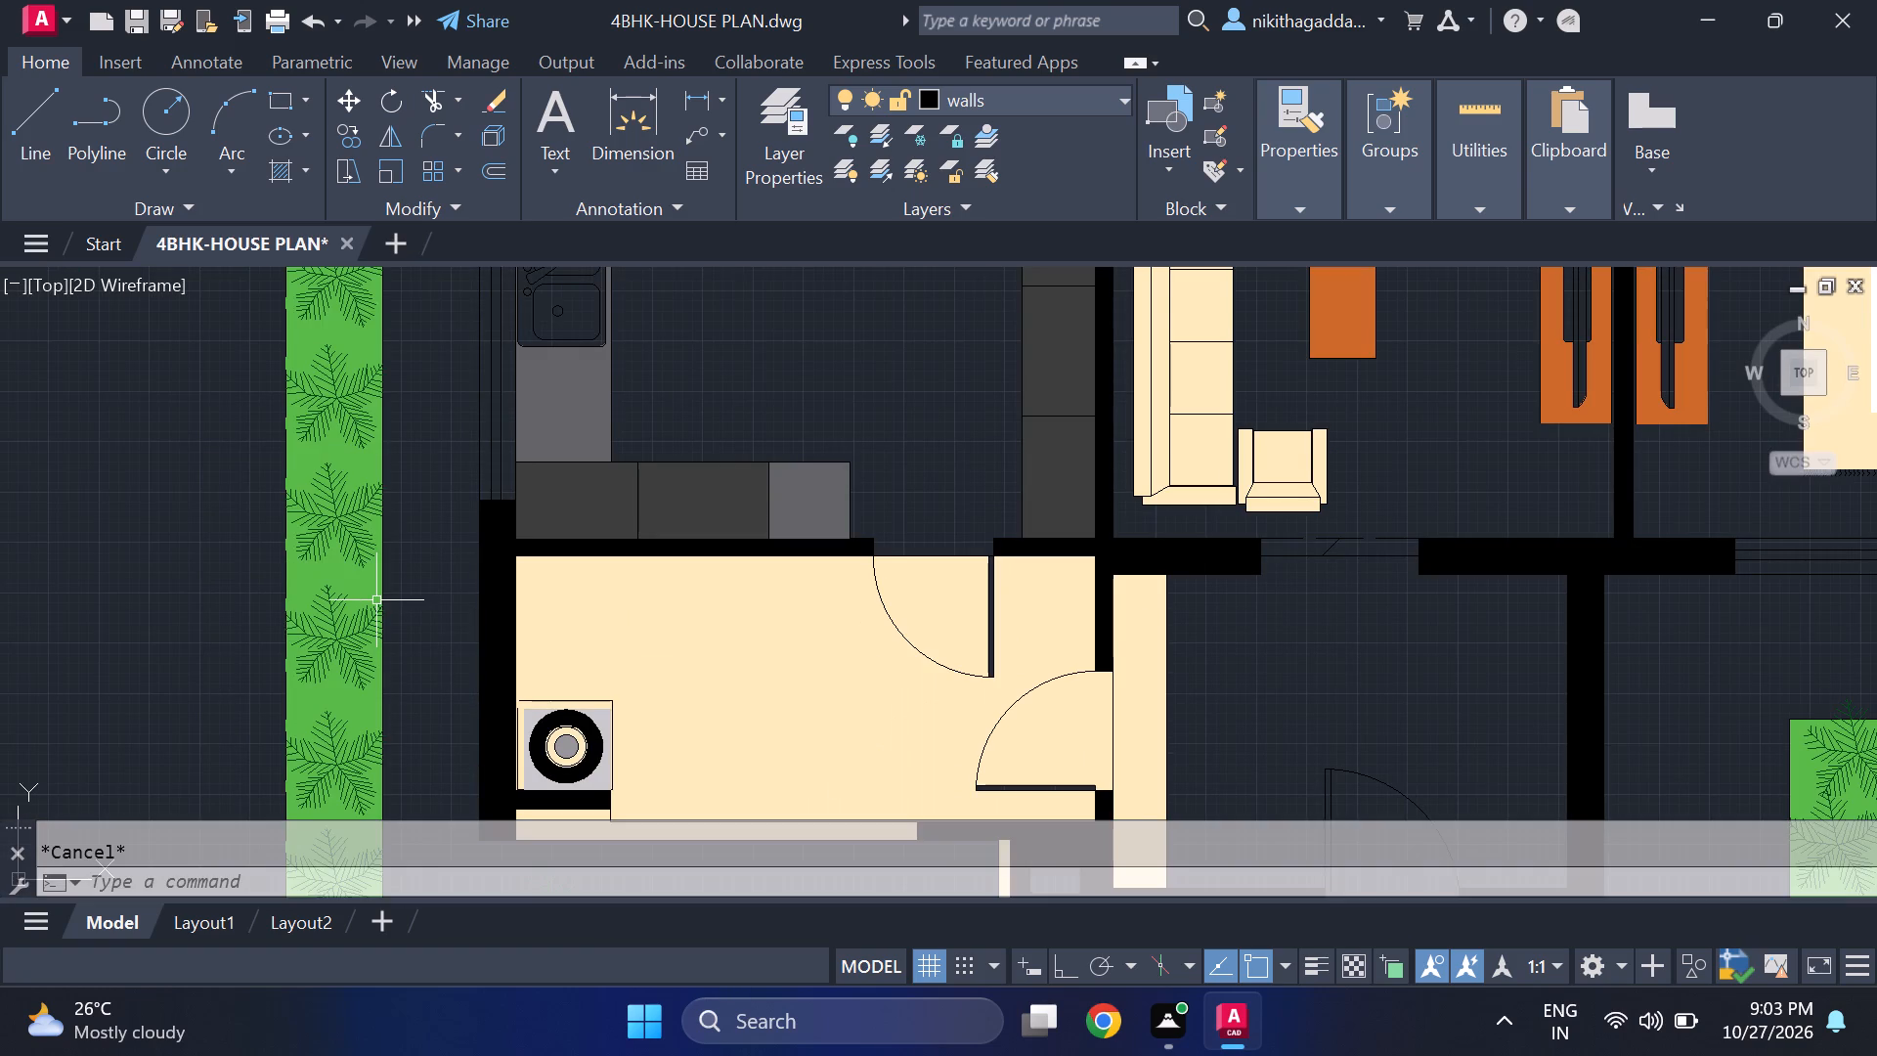
Draw horizontal and vertical lines with Ortho on to close the open upper-left corner of the washing machine's outline.
key(l)
key(Return)
scroll(498, 699, up, 2)
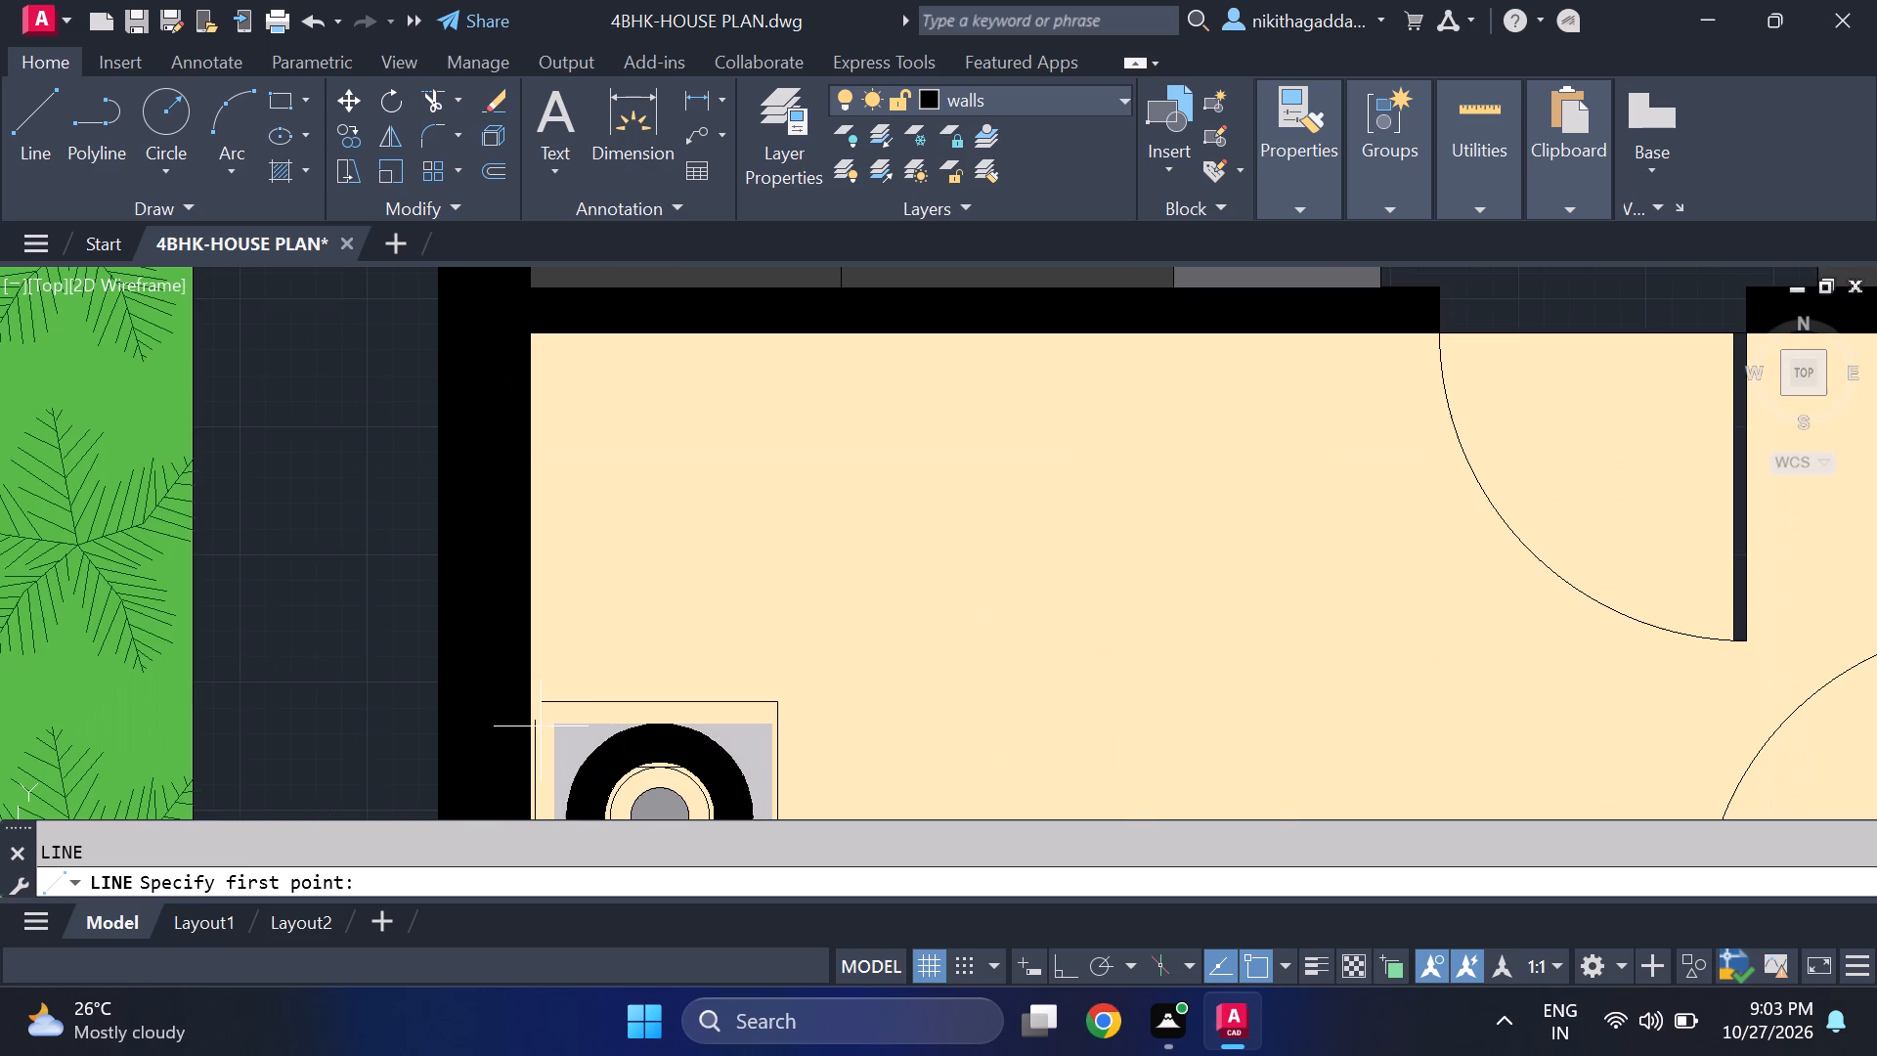
scroll(540, 721, up, 2)
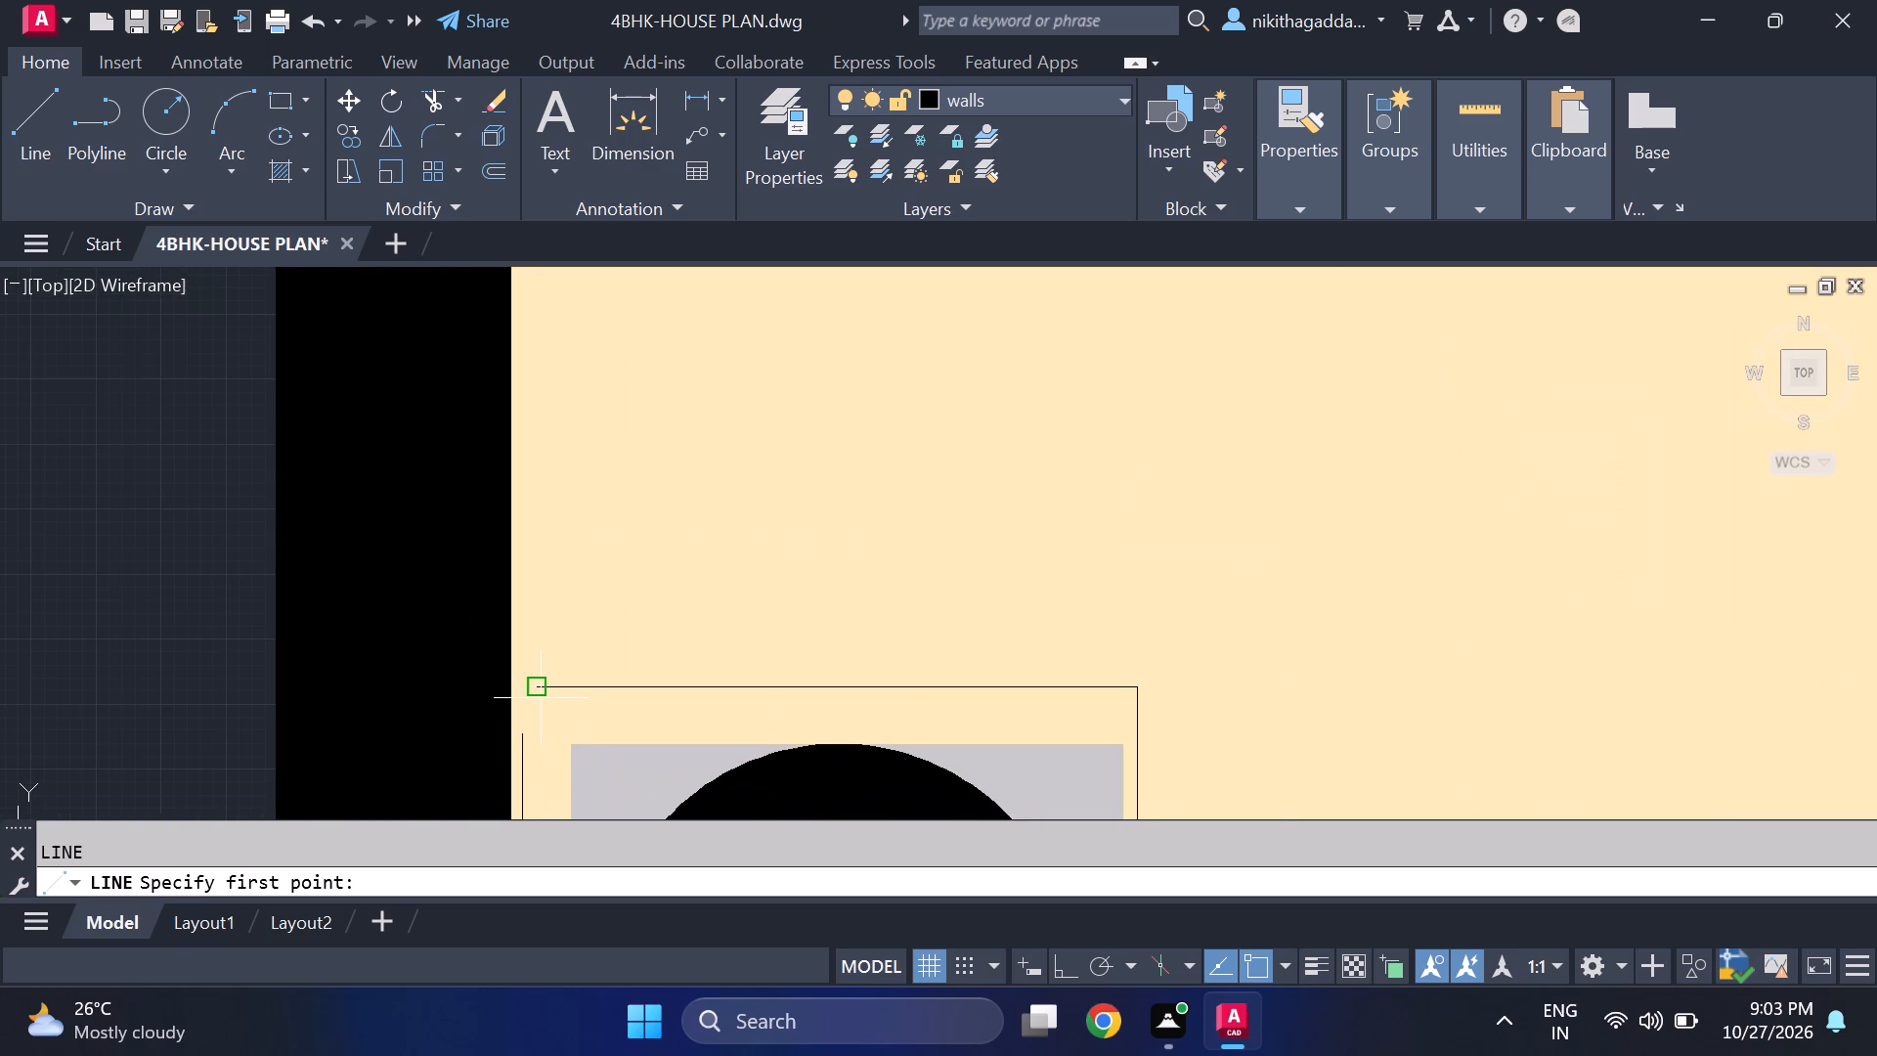
click(540, 691)
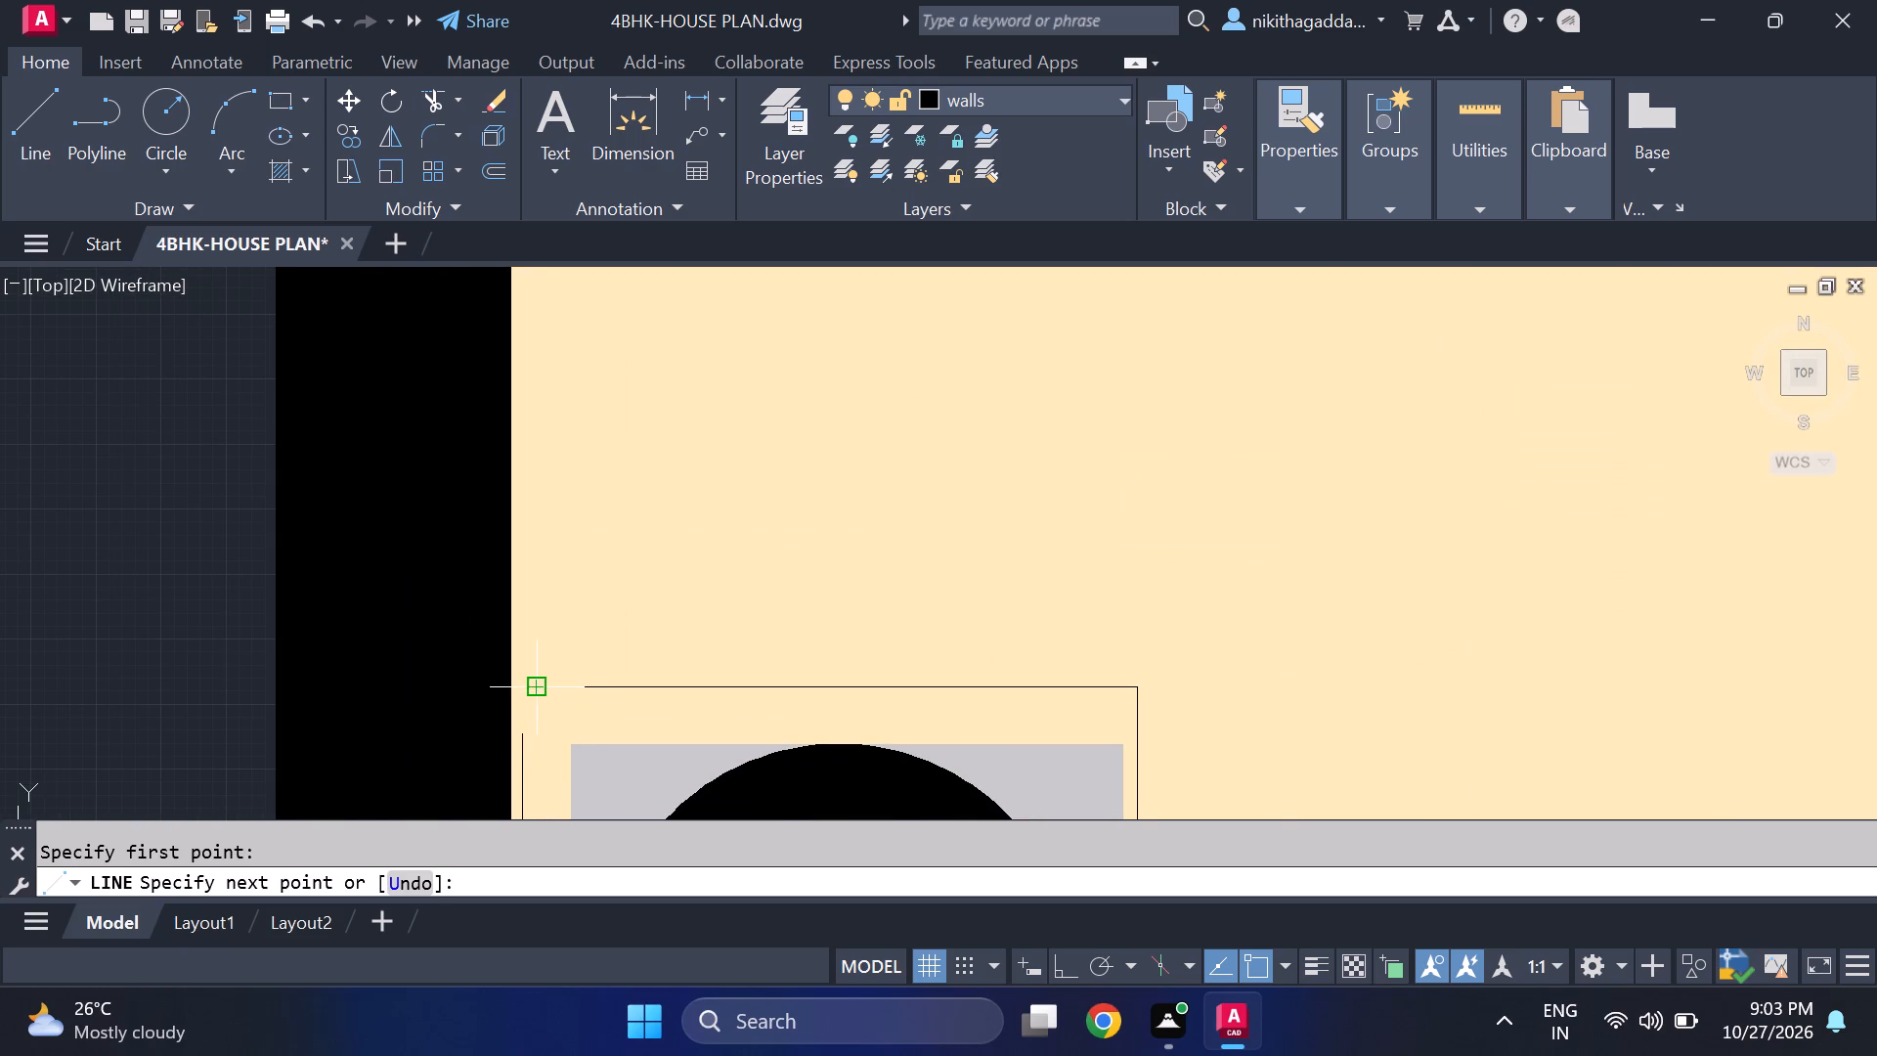
scroll(520, 685, up, 1)
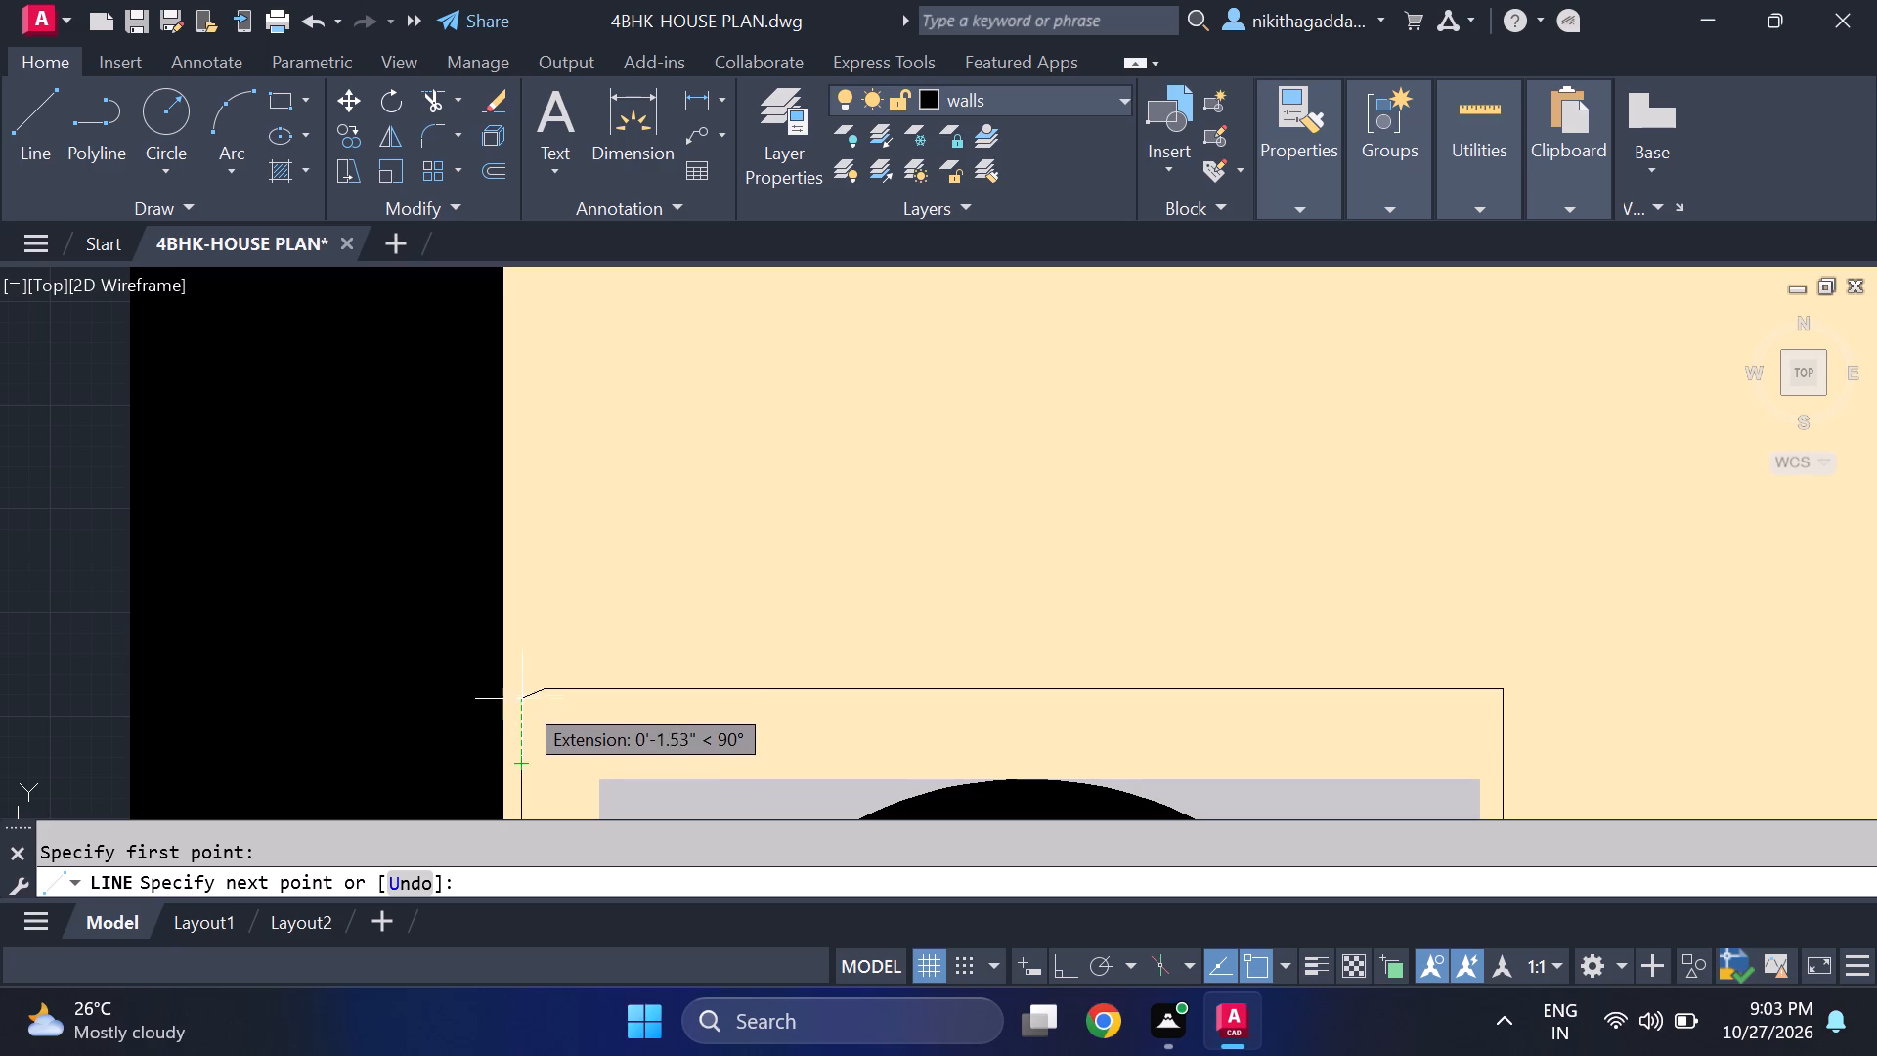
key(F8)
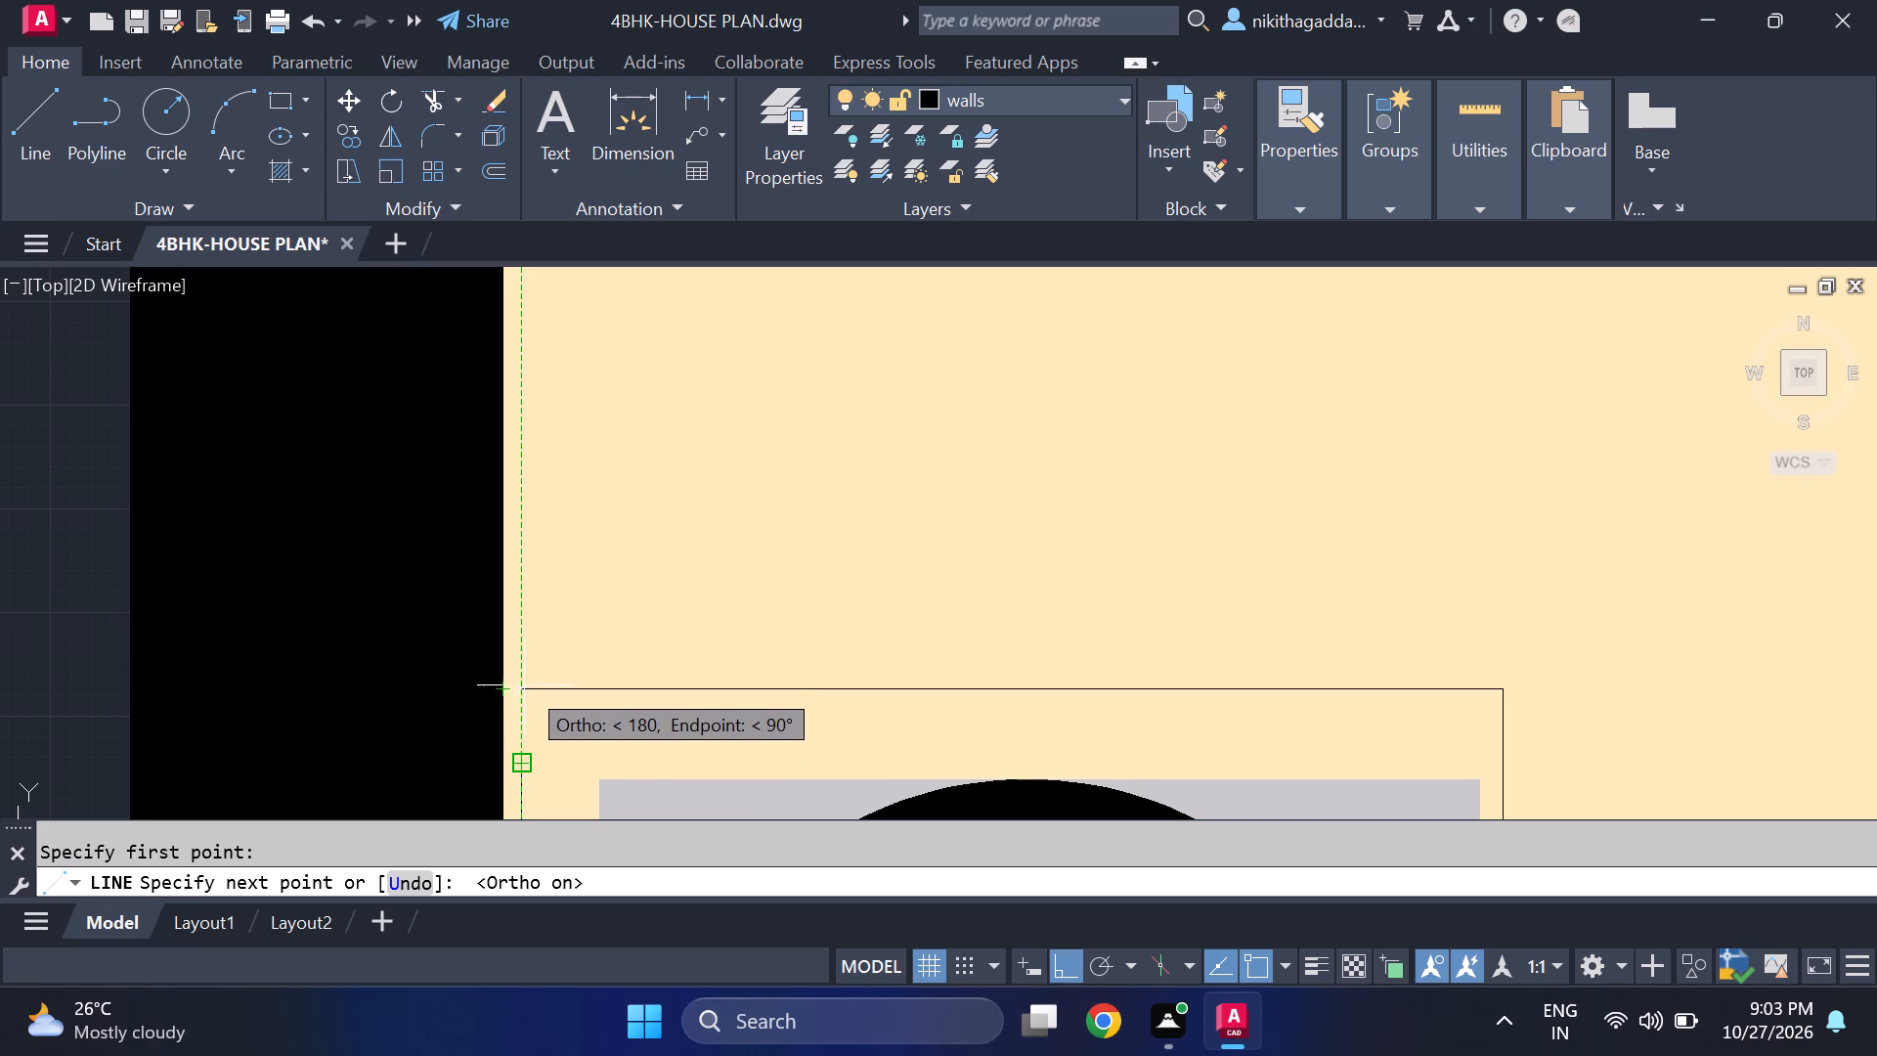
click(522, 691)
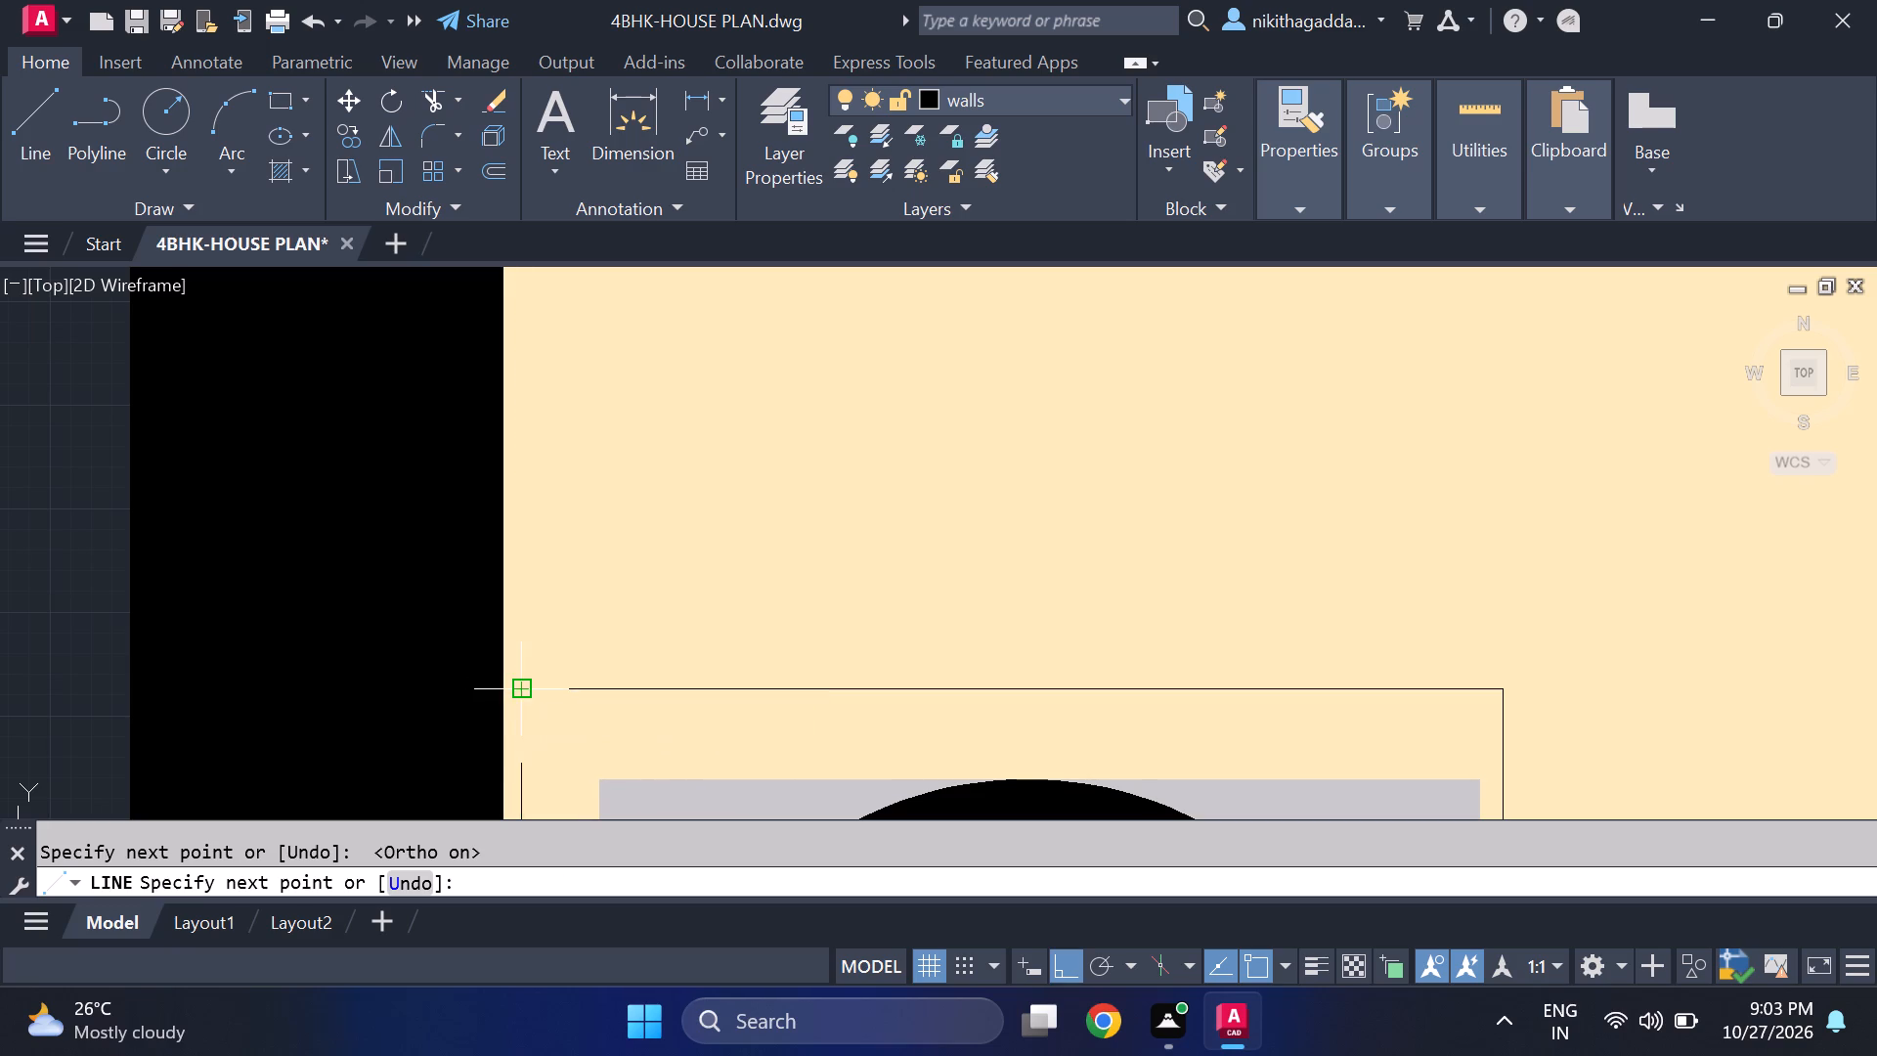
click(522, 759)
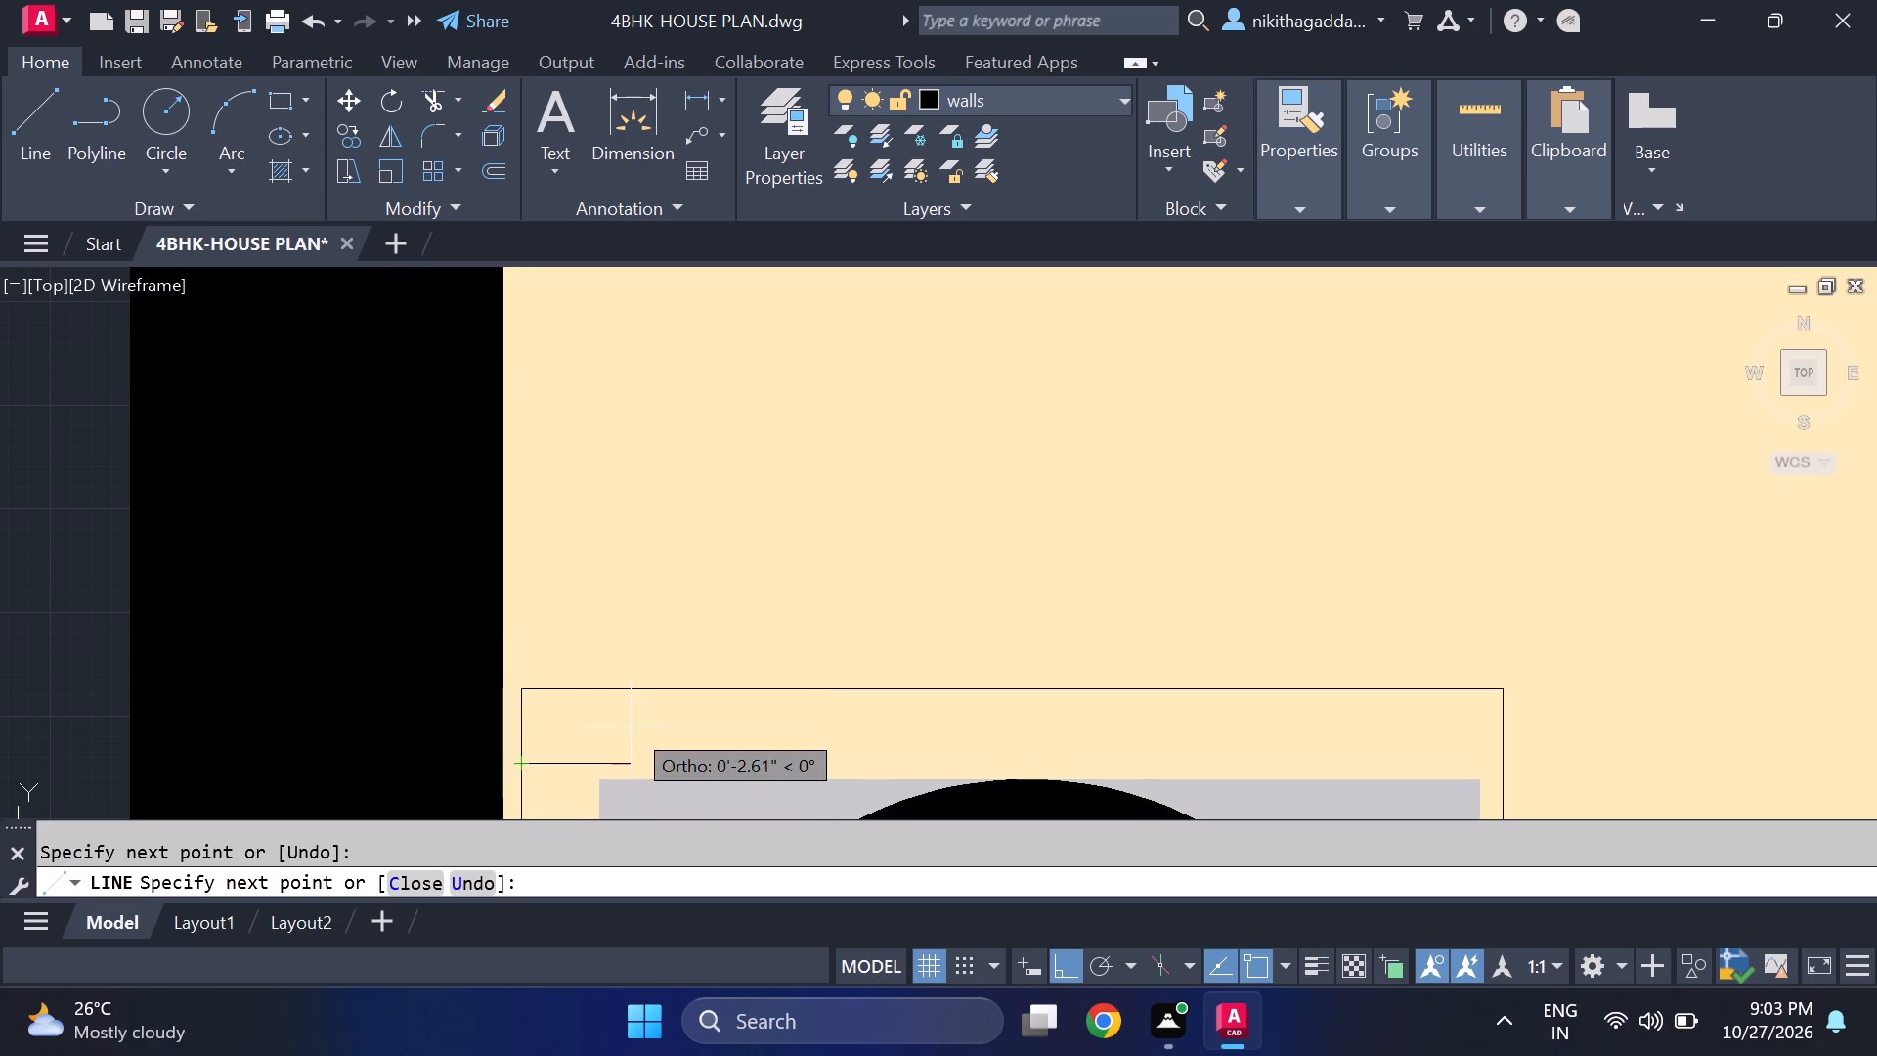
scroll(645, 721, down, 3)
key(Escape)
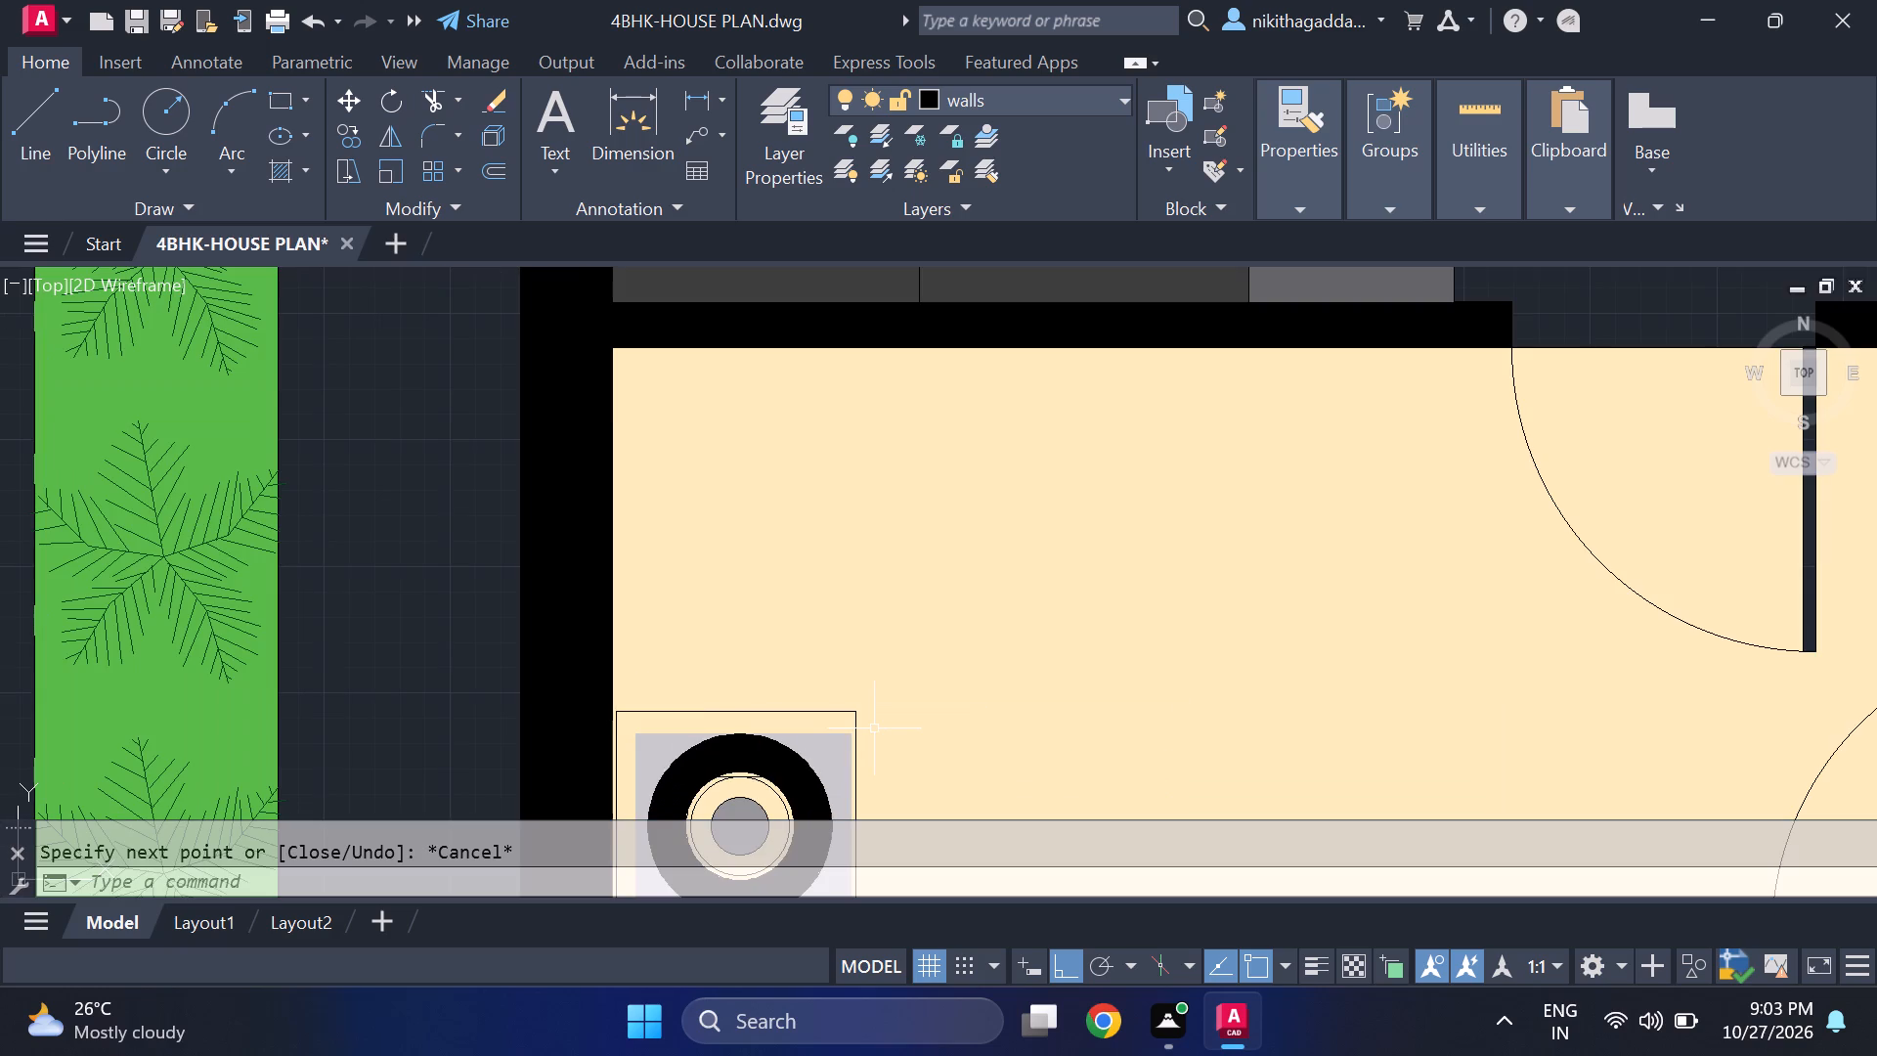
Trim both pieces of the horizontal line crossing the top of the washing machine's inner drum circle.
scroll(882, 720, down, 4)
middle_drag(922, 741, 625, 764)
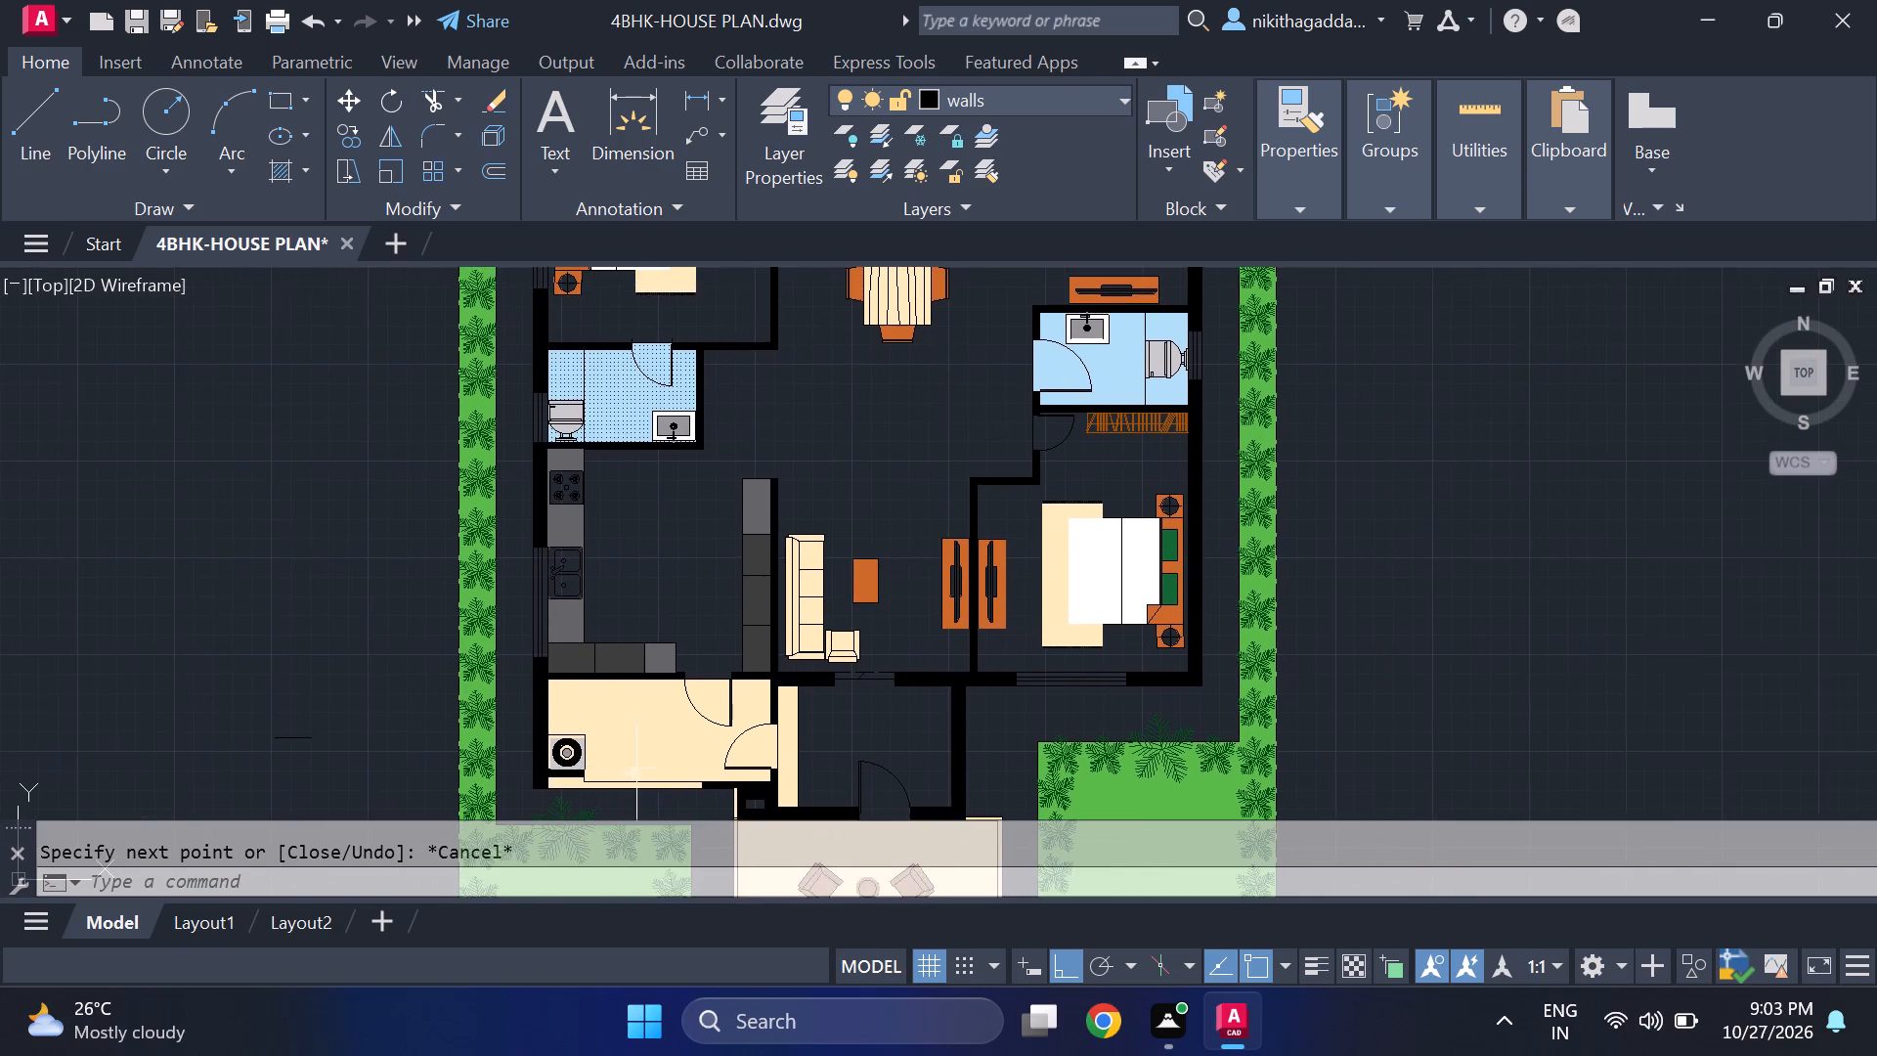
scroll(654, 785, down, 2)
scroll(627, 782, up, 3)
middle_drag(704, 775, 624, 705)
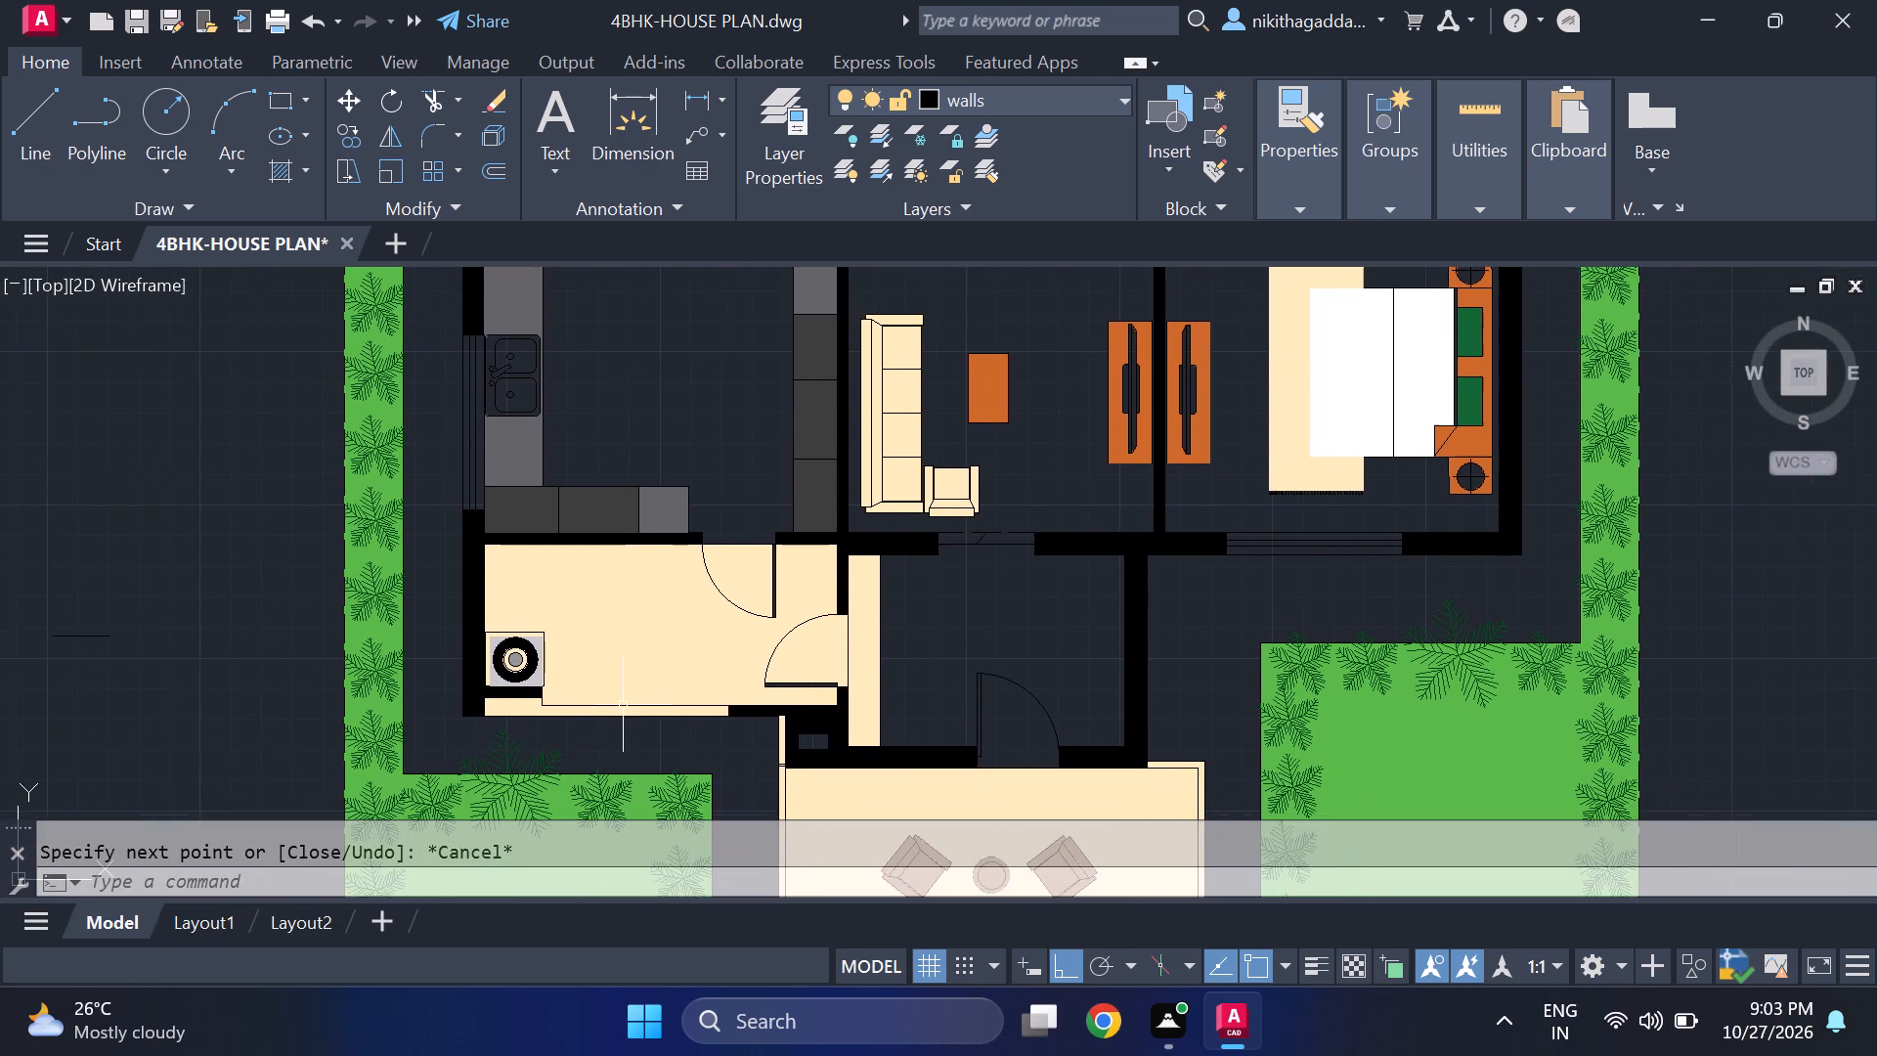
scroll(526, 645, up, 3)
scroll(599, 666, down, 2)
scroll(532, 660, up, 3)
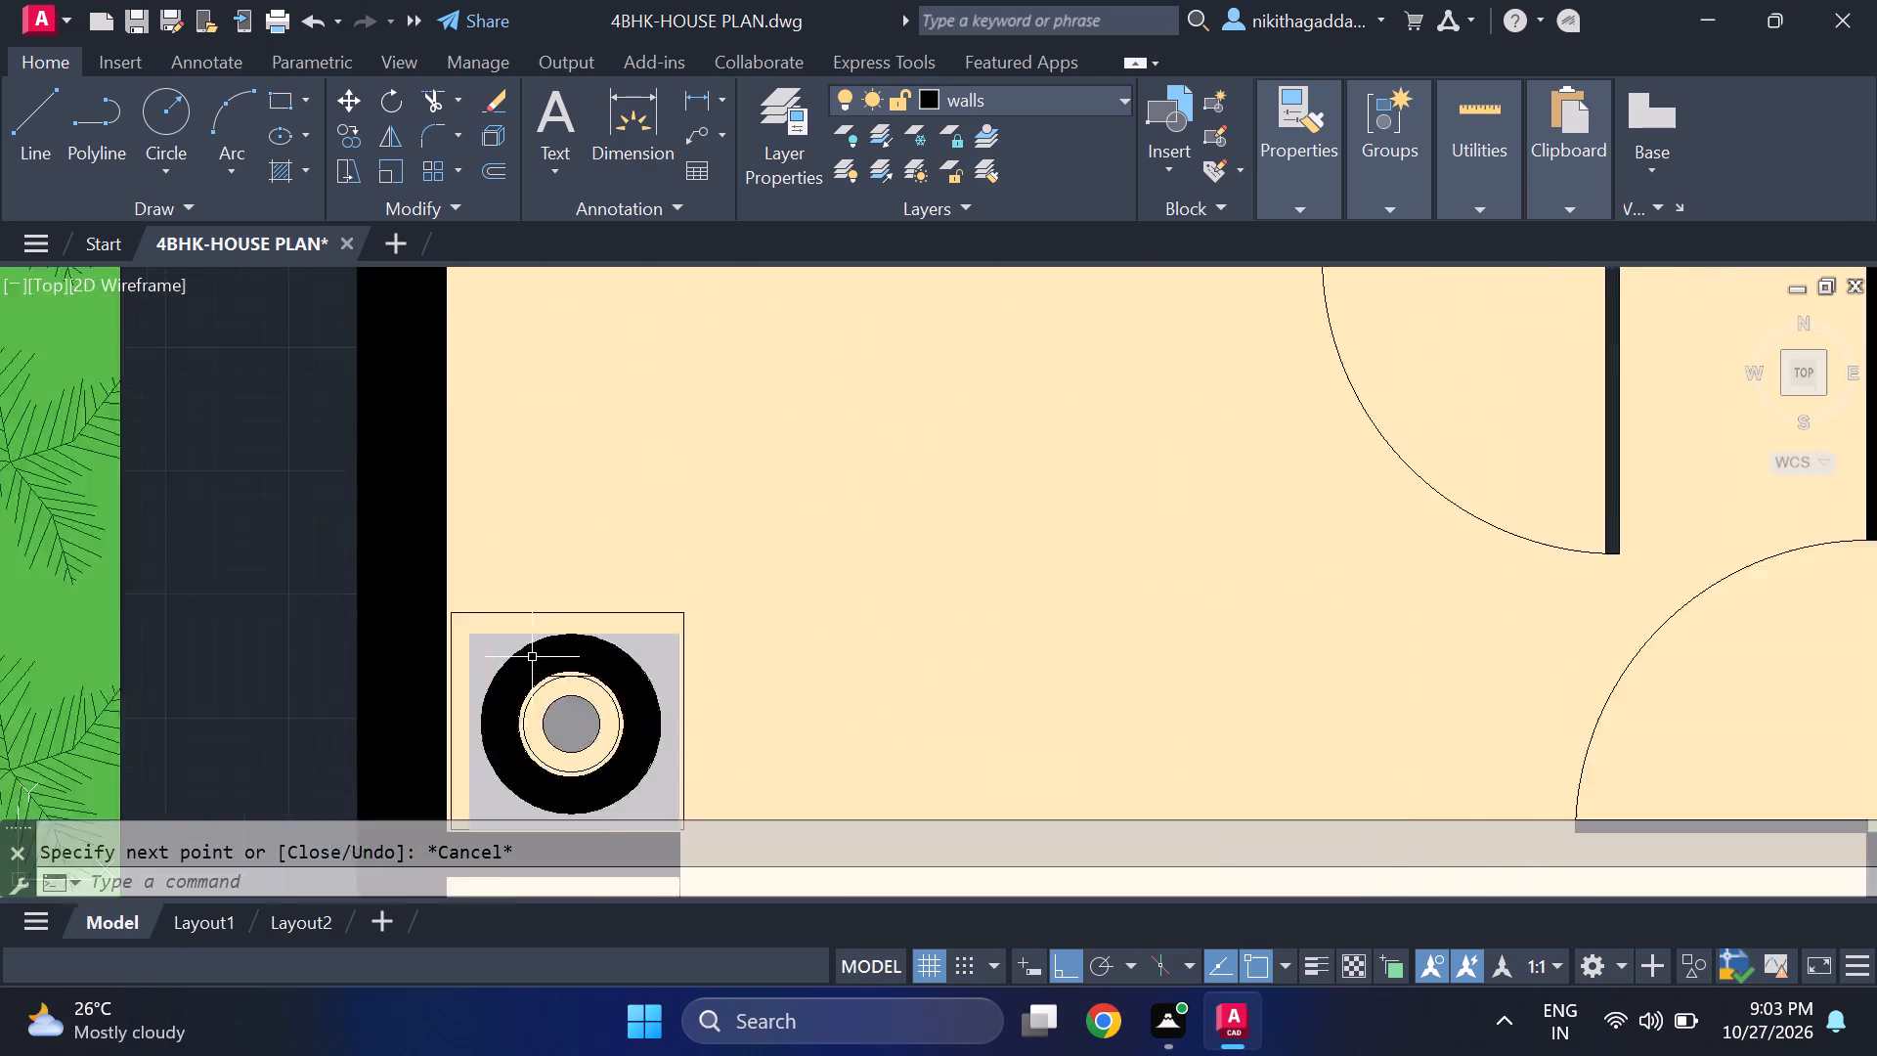
scroll(532, 657, up, 1)
scroll(635, 708, up, 2)
middle_drag(656, 760, 690, 645)
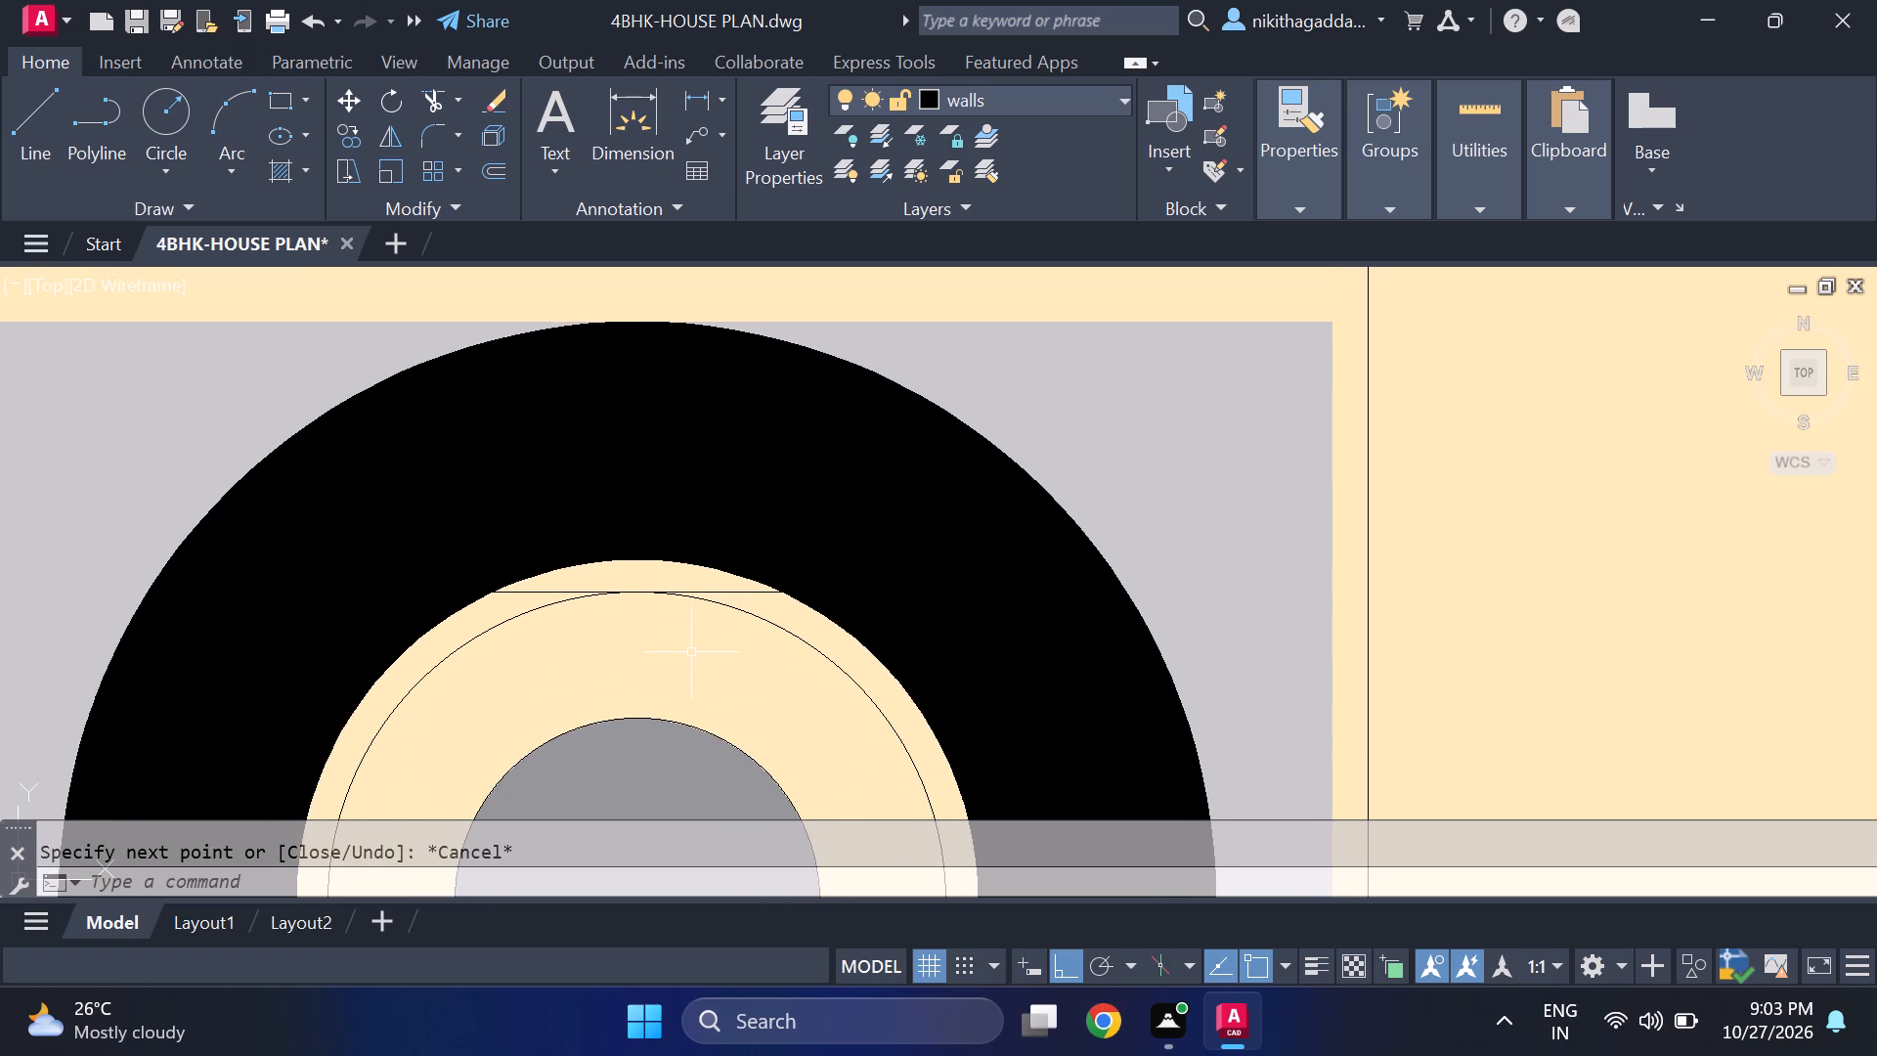
text(tr)
key(Return)
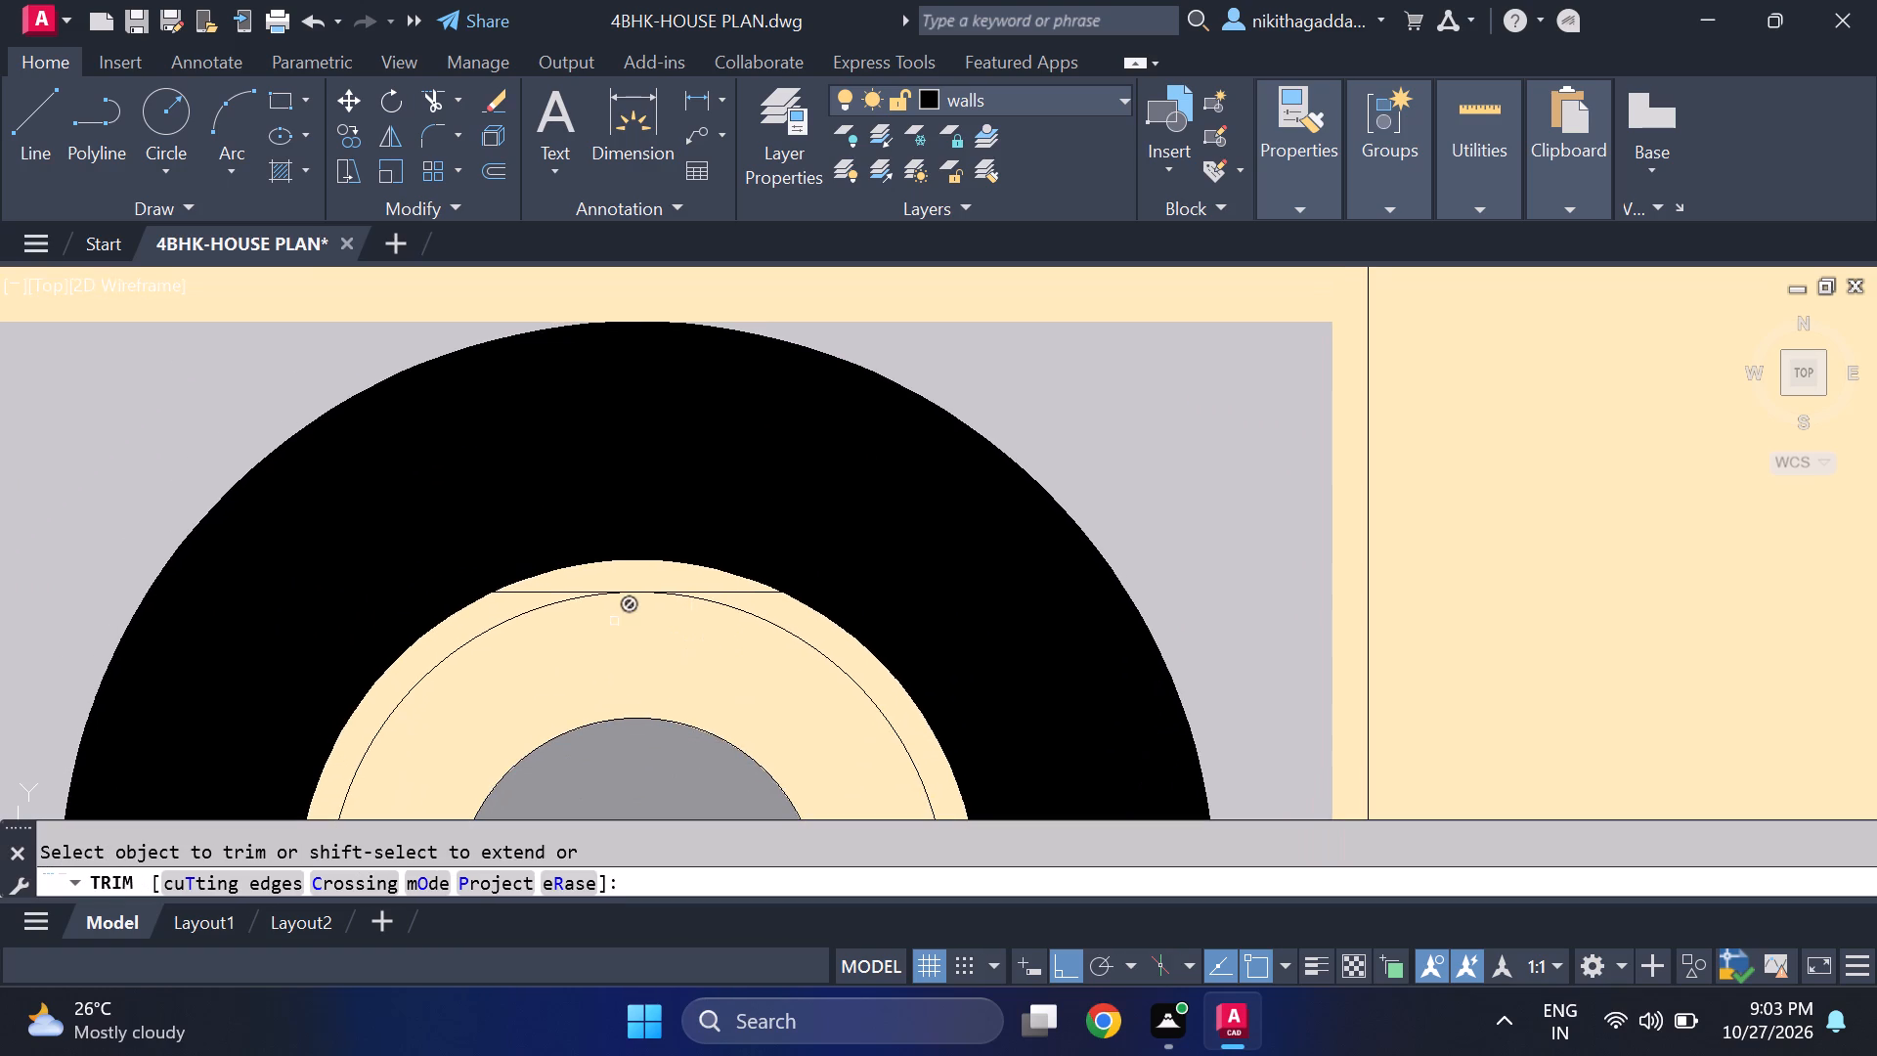
click(566, 589)
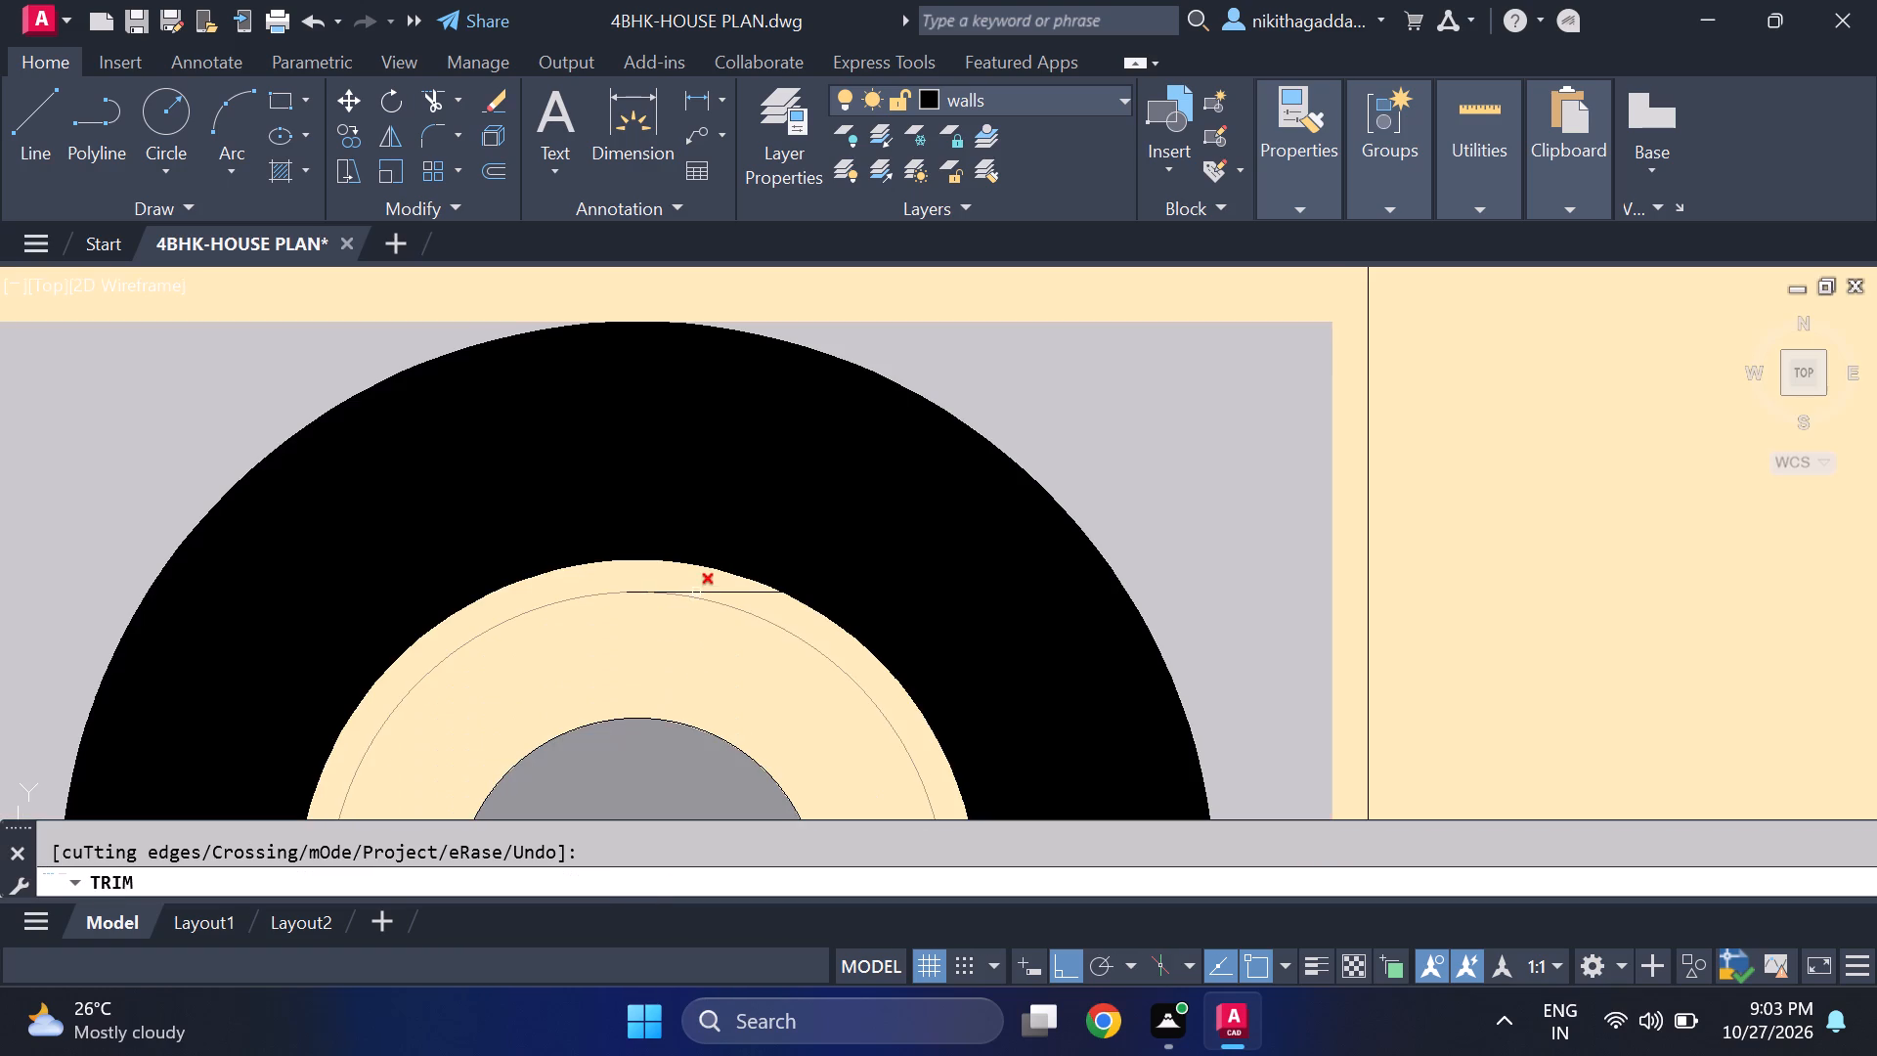
click(696, 592)
scroll(757, 603, down, 3)
scroll(1055, 606, down, 2)
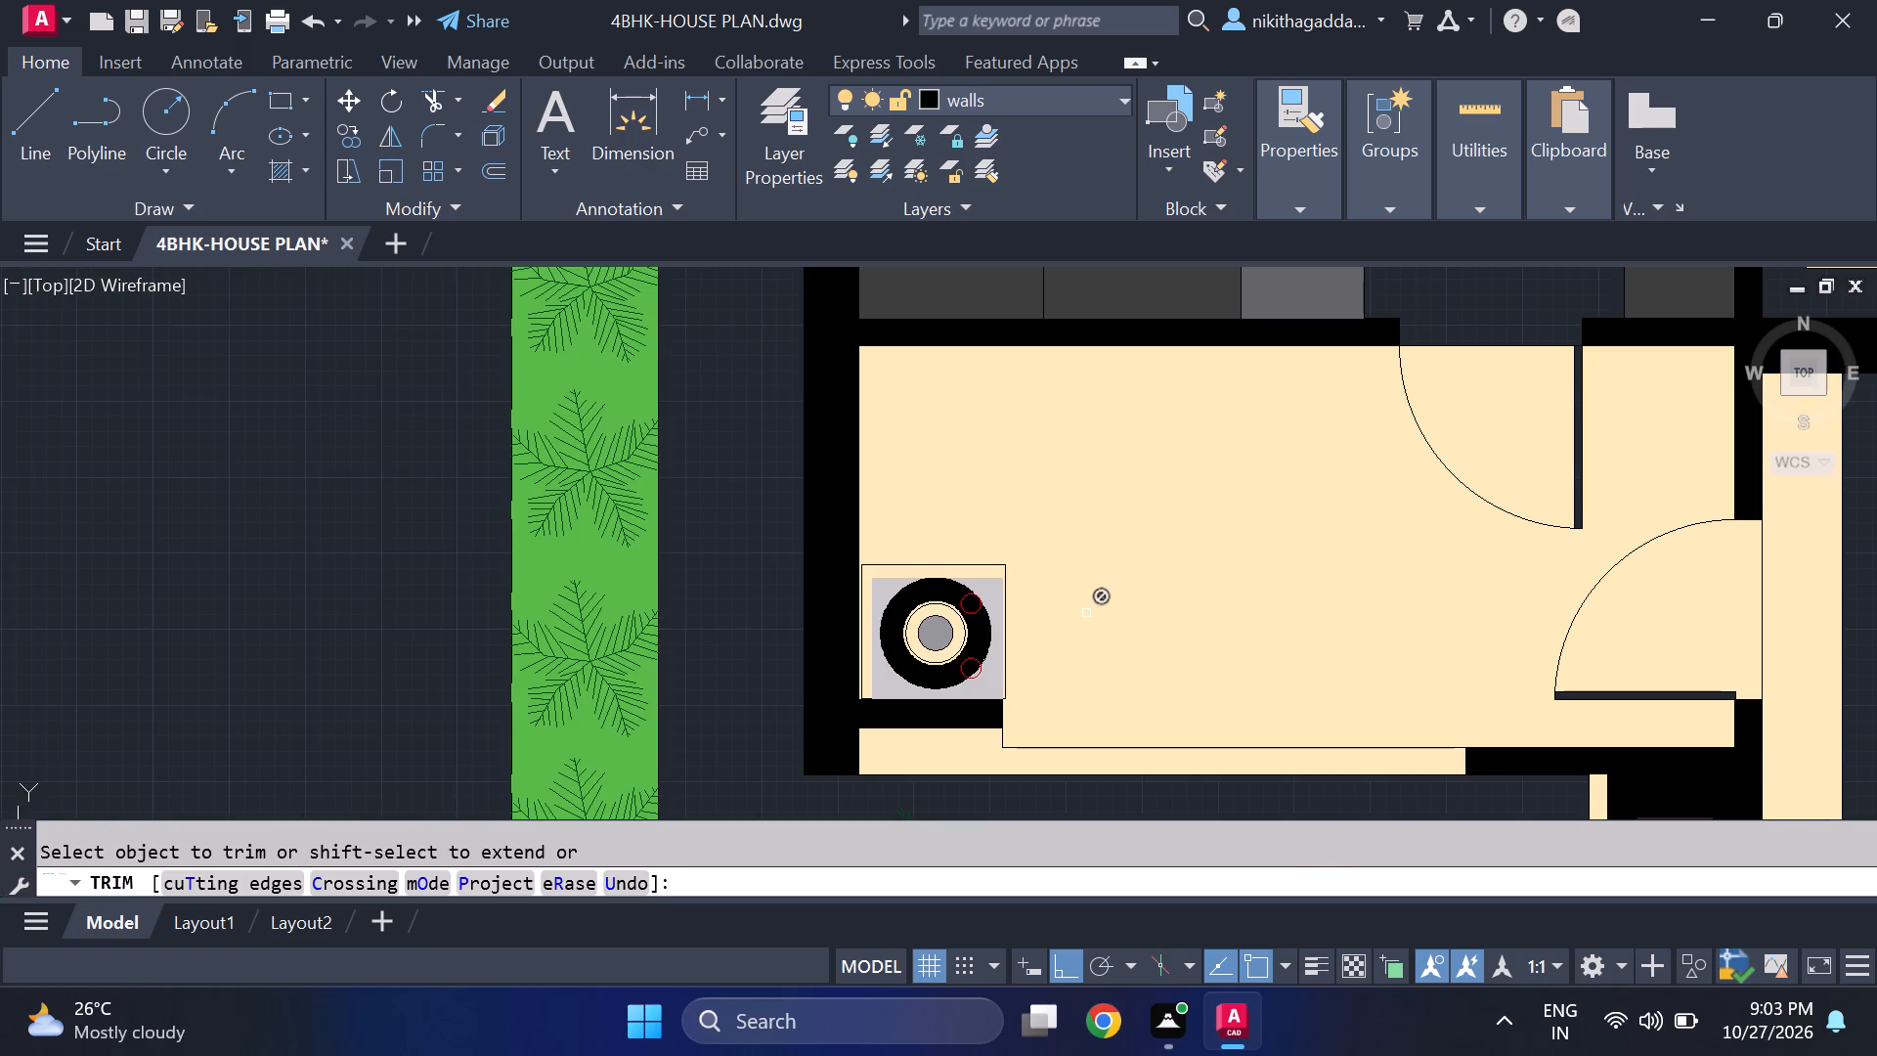
key(Escape)
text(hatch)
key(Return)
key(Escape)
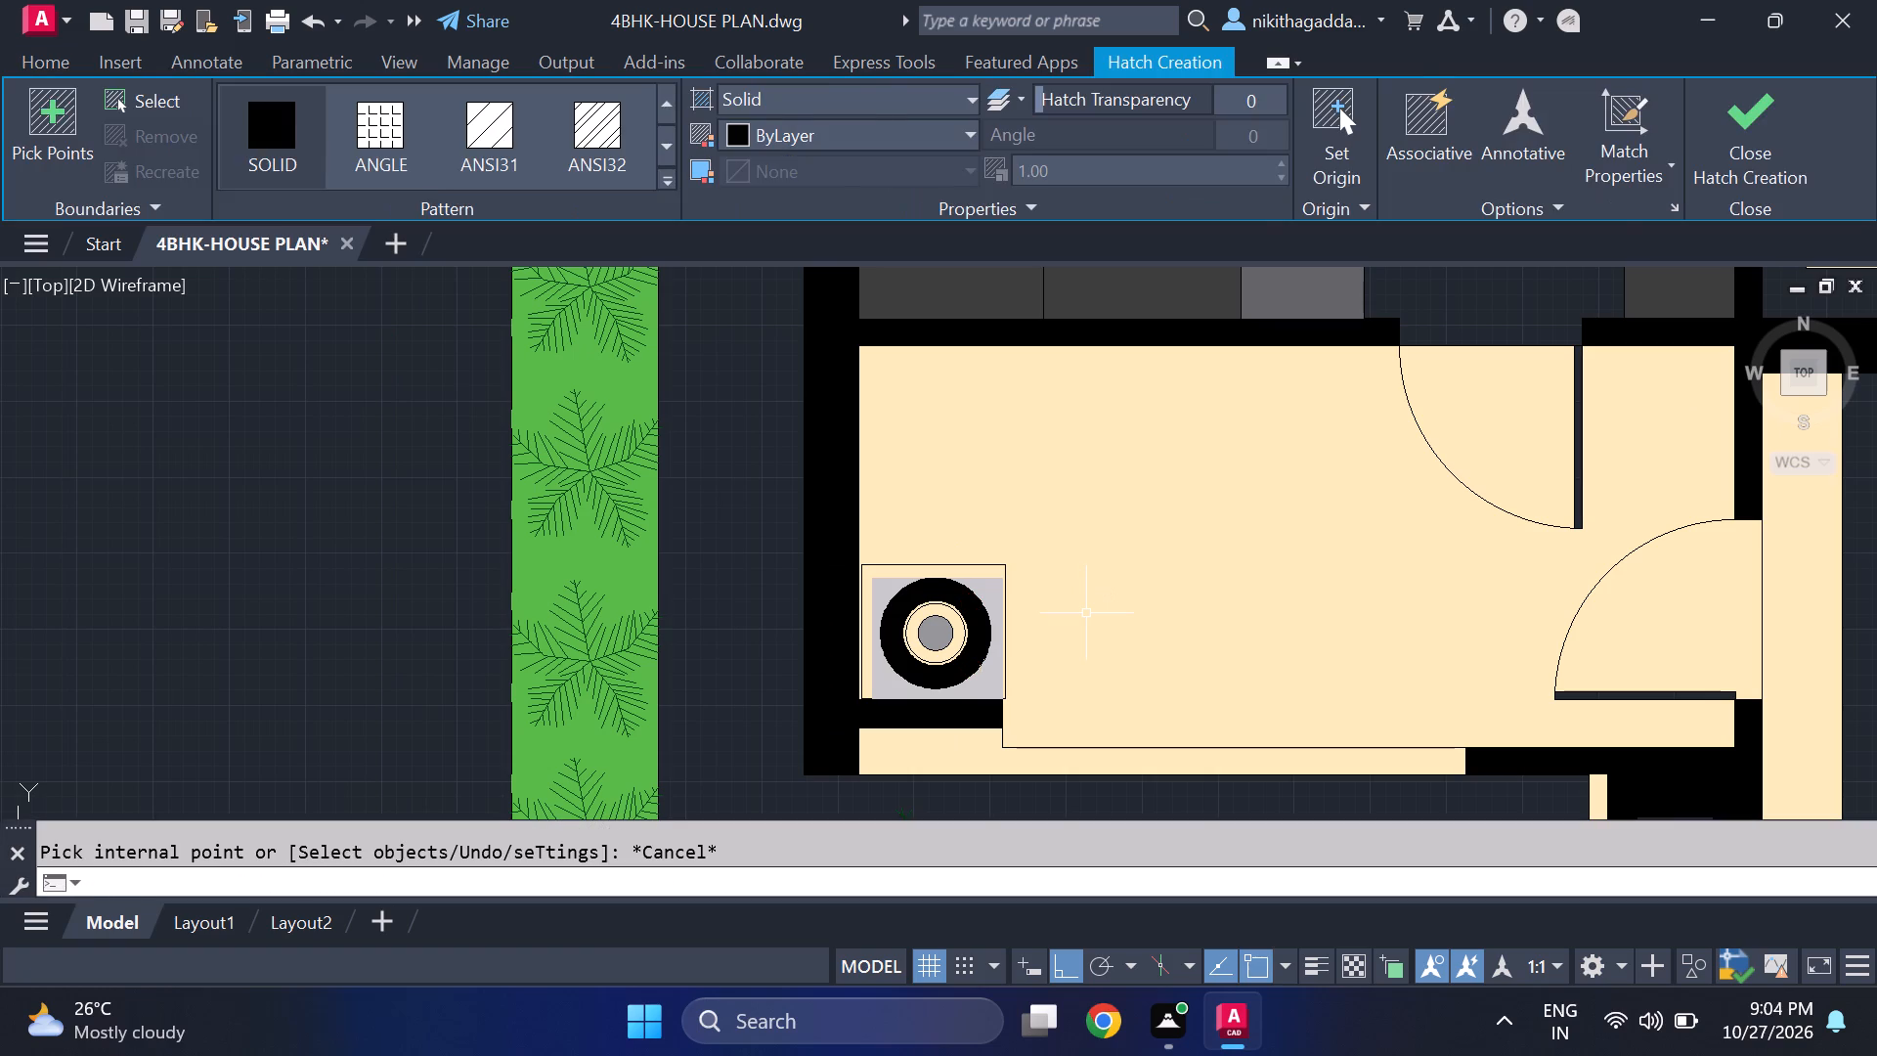
Erase the stray horizontal line lying outside the plan, west of the hedge beside the utility room.
scroll(1086, 613, down, 4)
middle_drag(1140, 665, 766, 745)
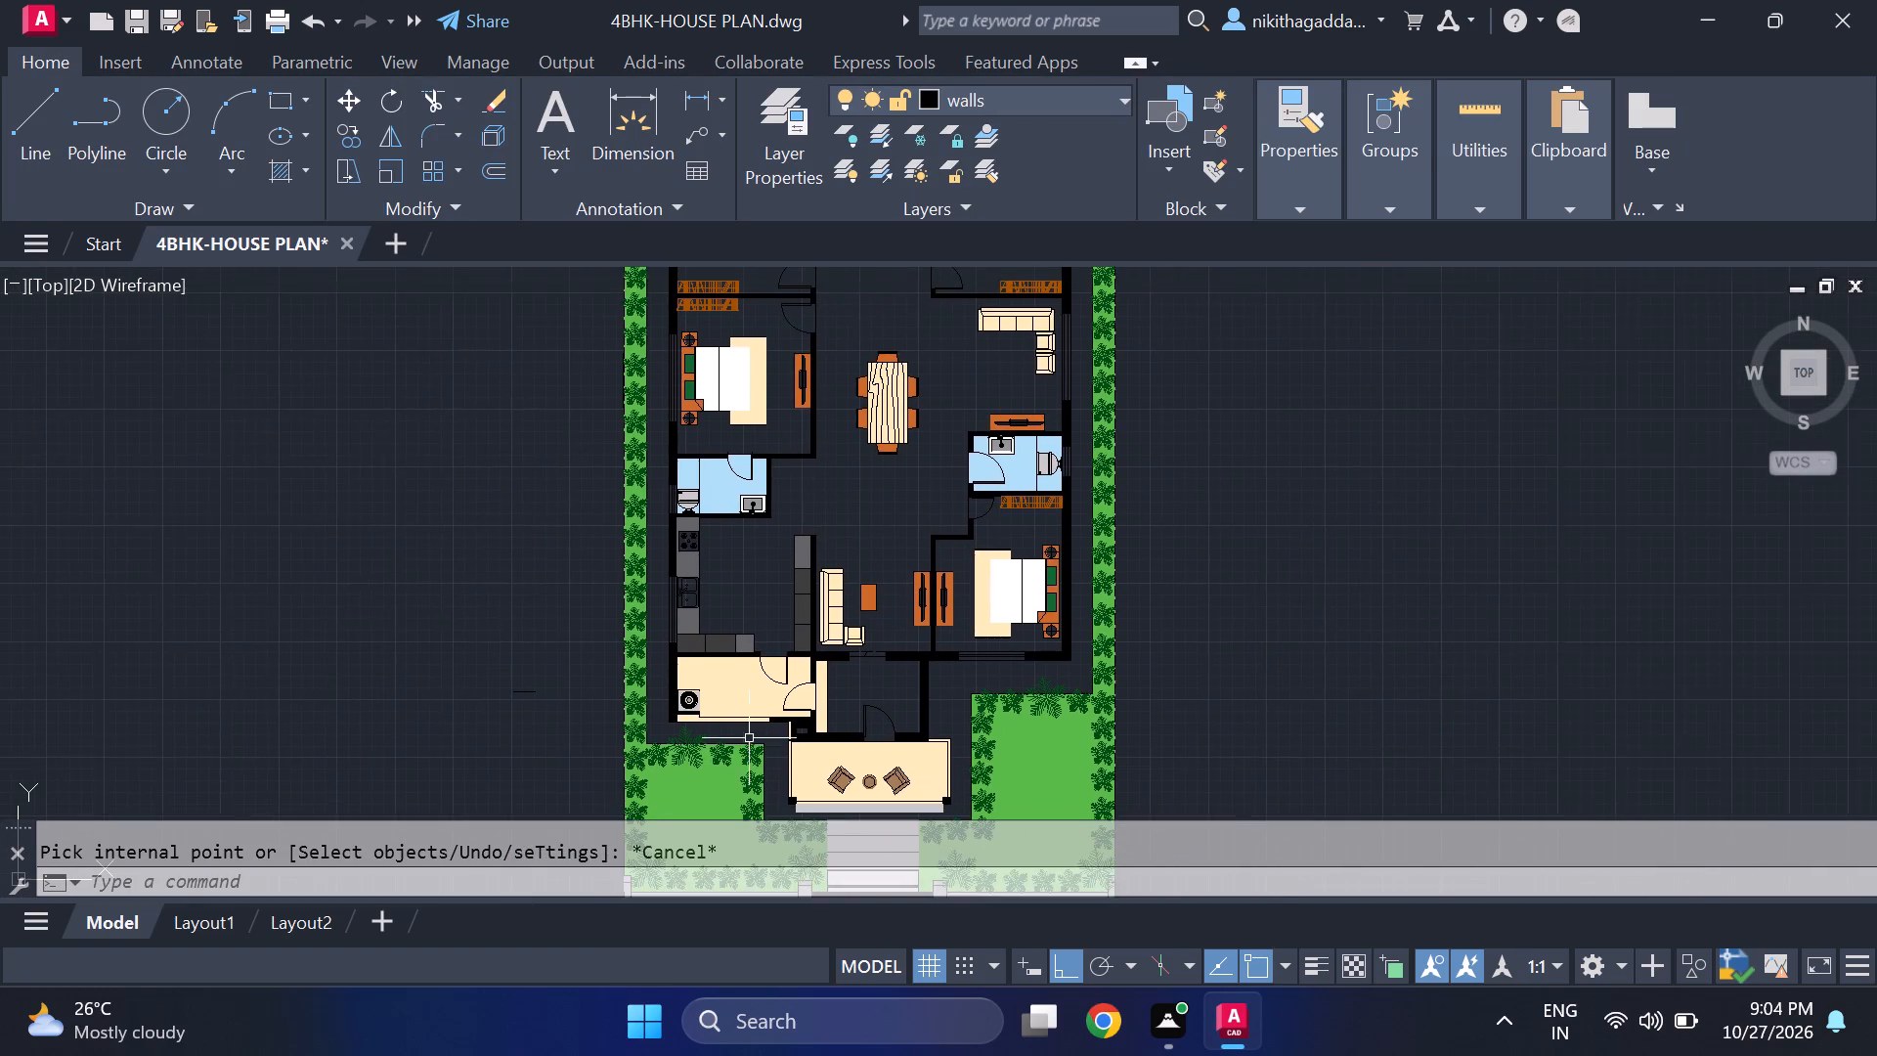
scroll(726, 734, up, 2)
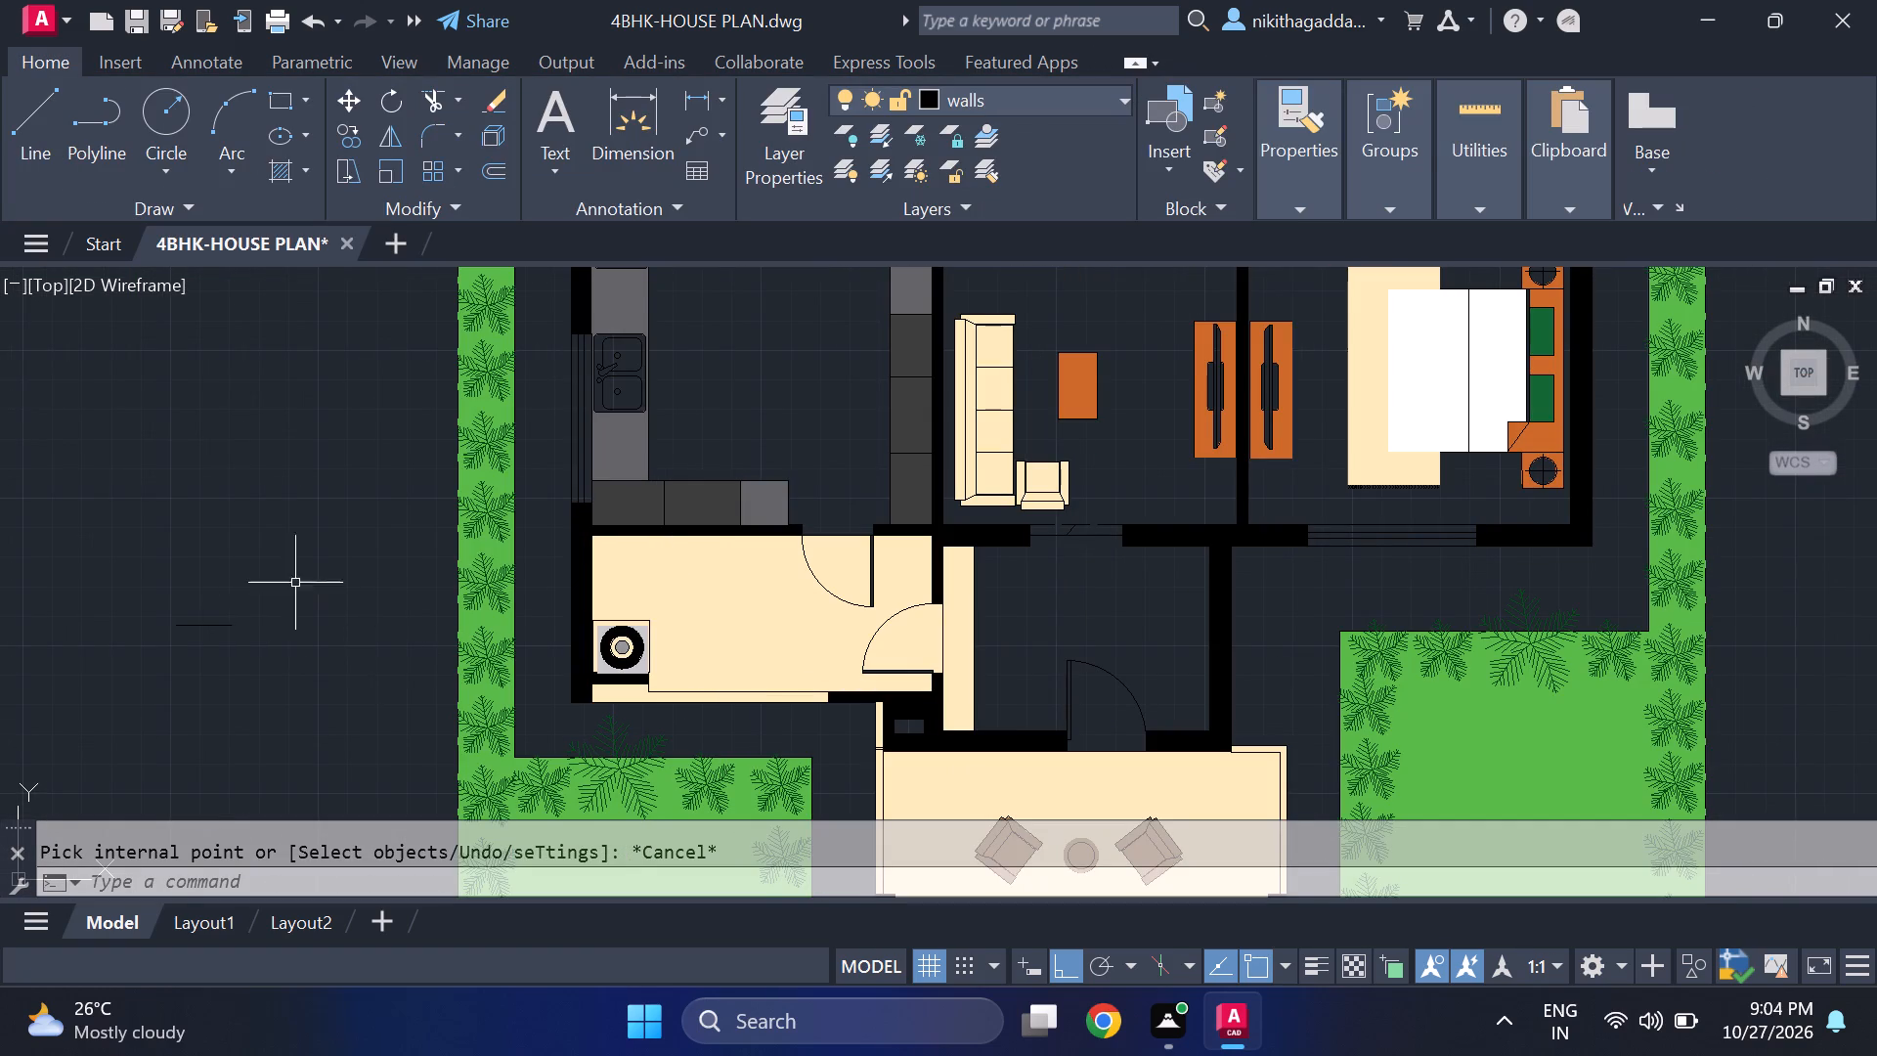
drag(352, 568, 324, 589)
click(65, 696)
key(Delete)
Look over the whole floor plan, including the upper bedrooms, bathrooms and dining area.
scroll(161, 650, down, 3)
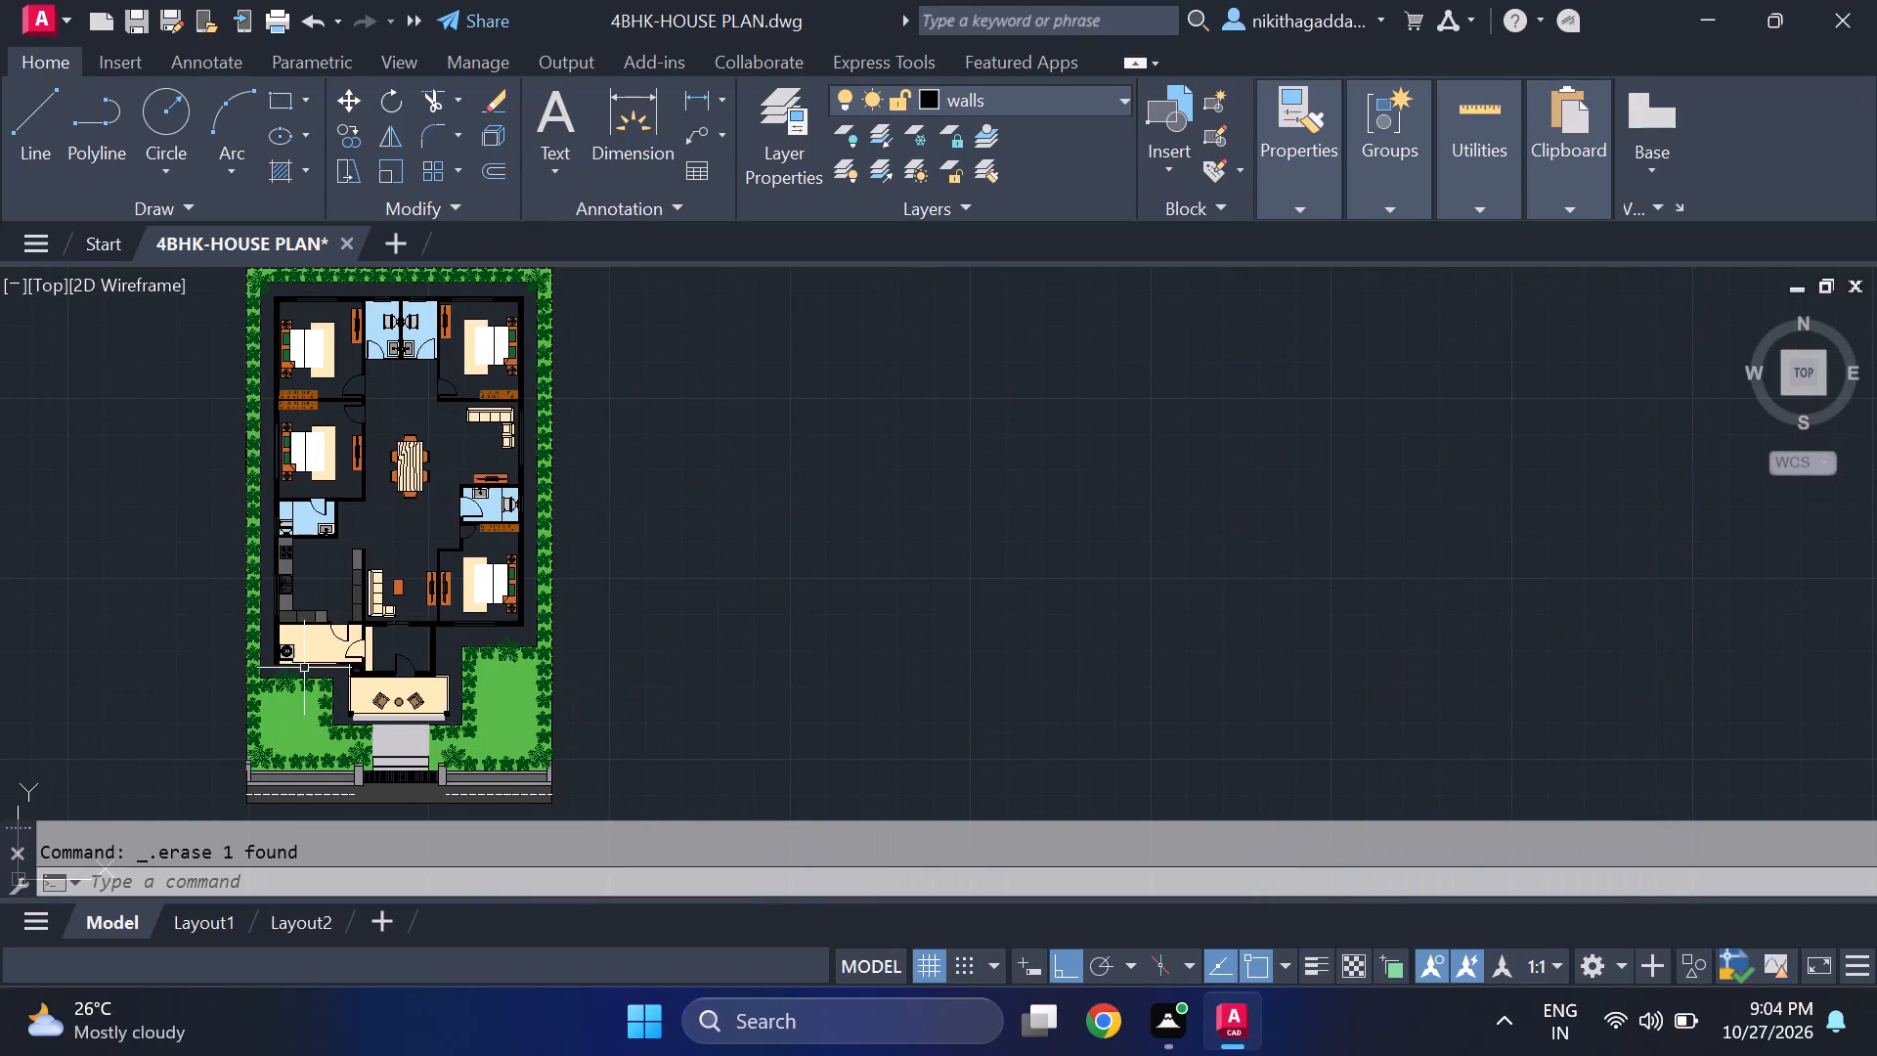
middle_drag(494, 624, 685, 669)
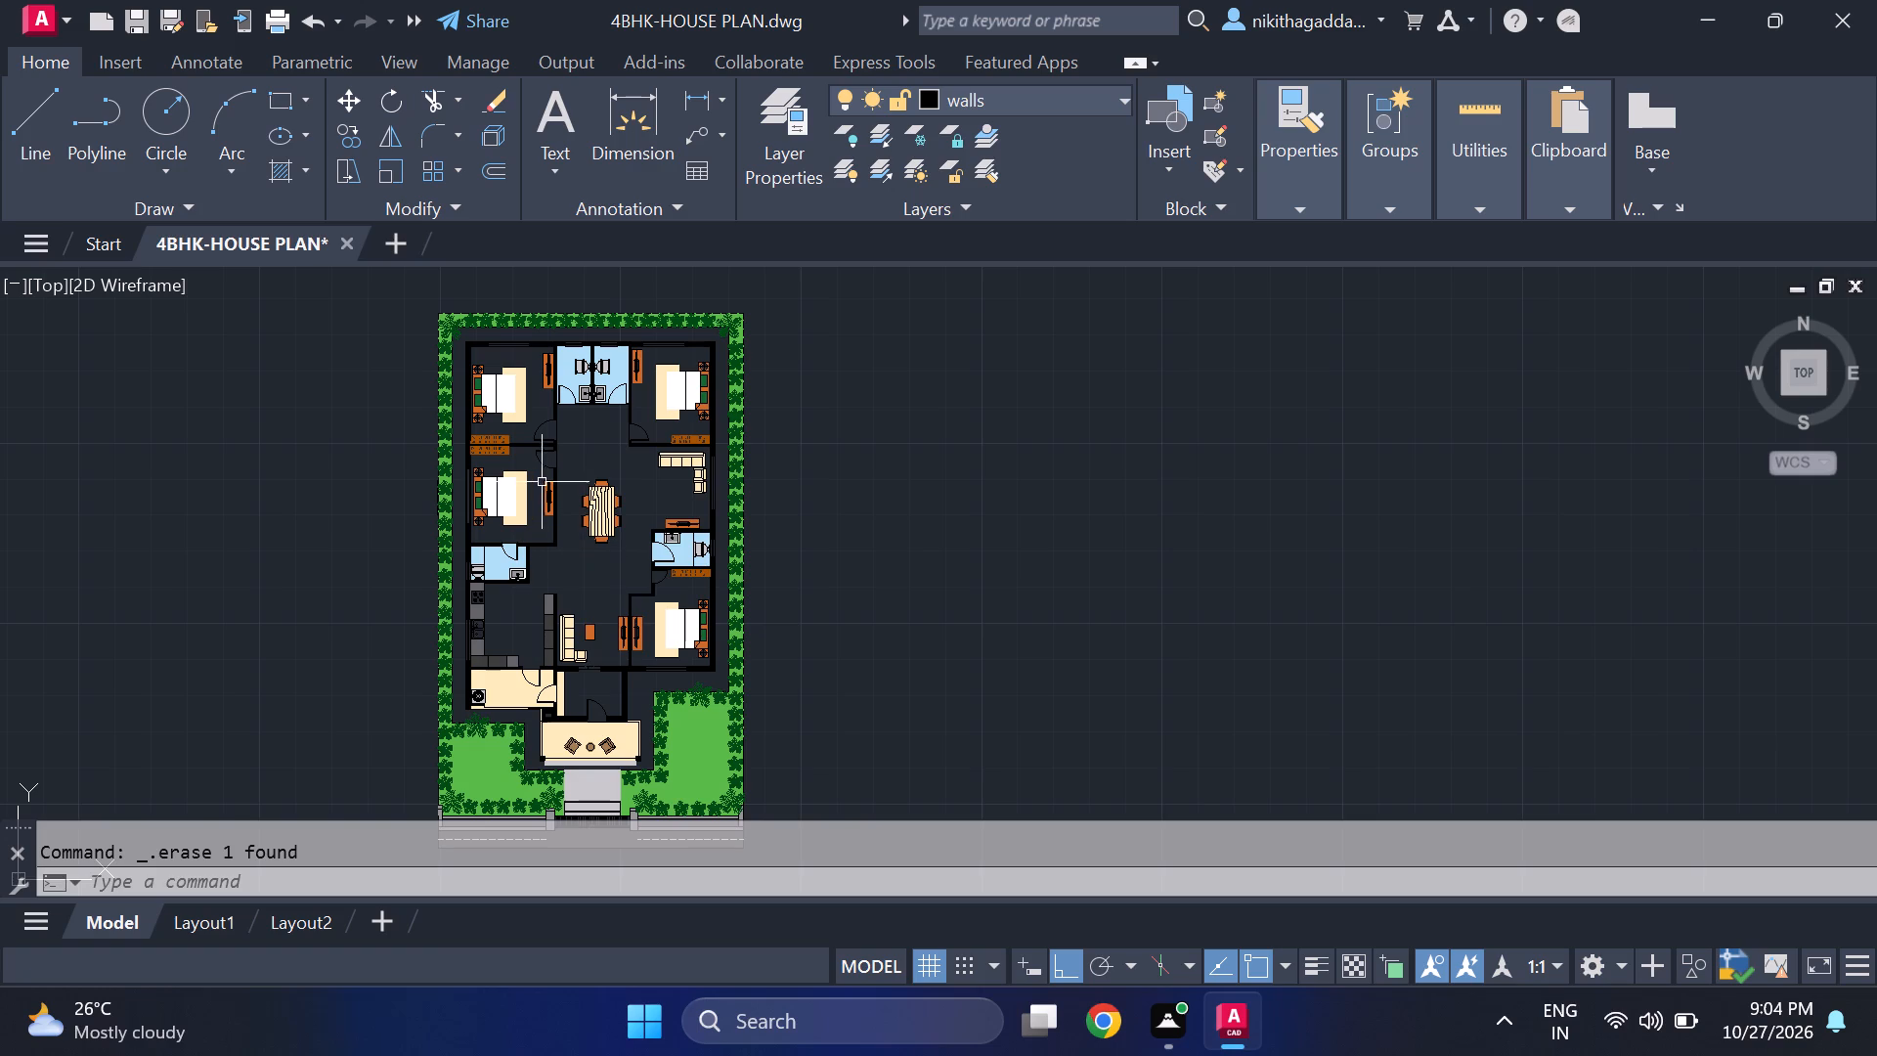
scroll(579, 422, up, 2)
middle_drag(626, 499, 664, 753)
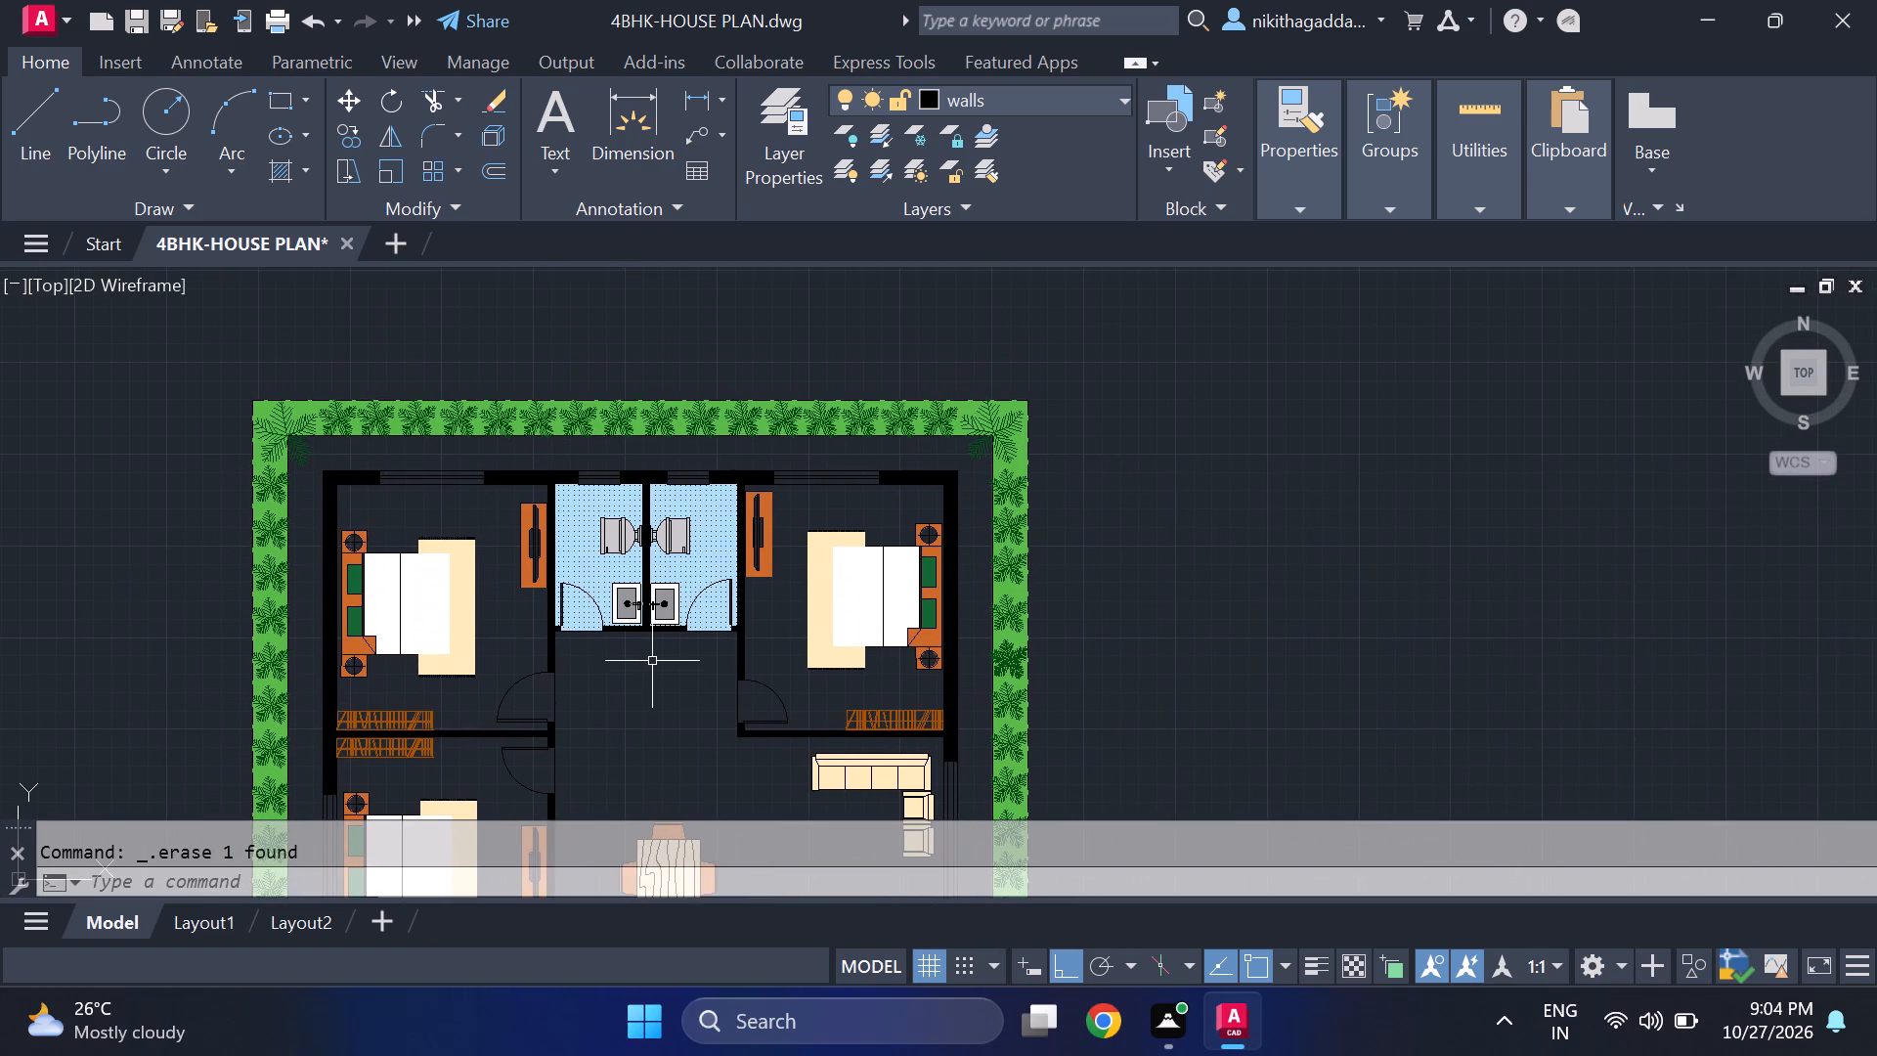
scroll(432, 497, up, 2)
middle_drag(463, 544, 464, 559)
scroll(450, 550, down, 2)
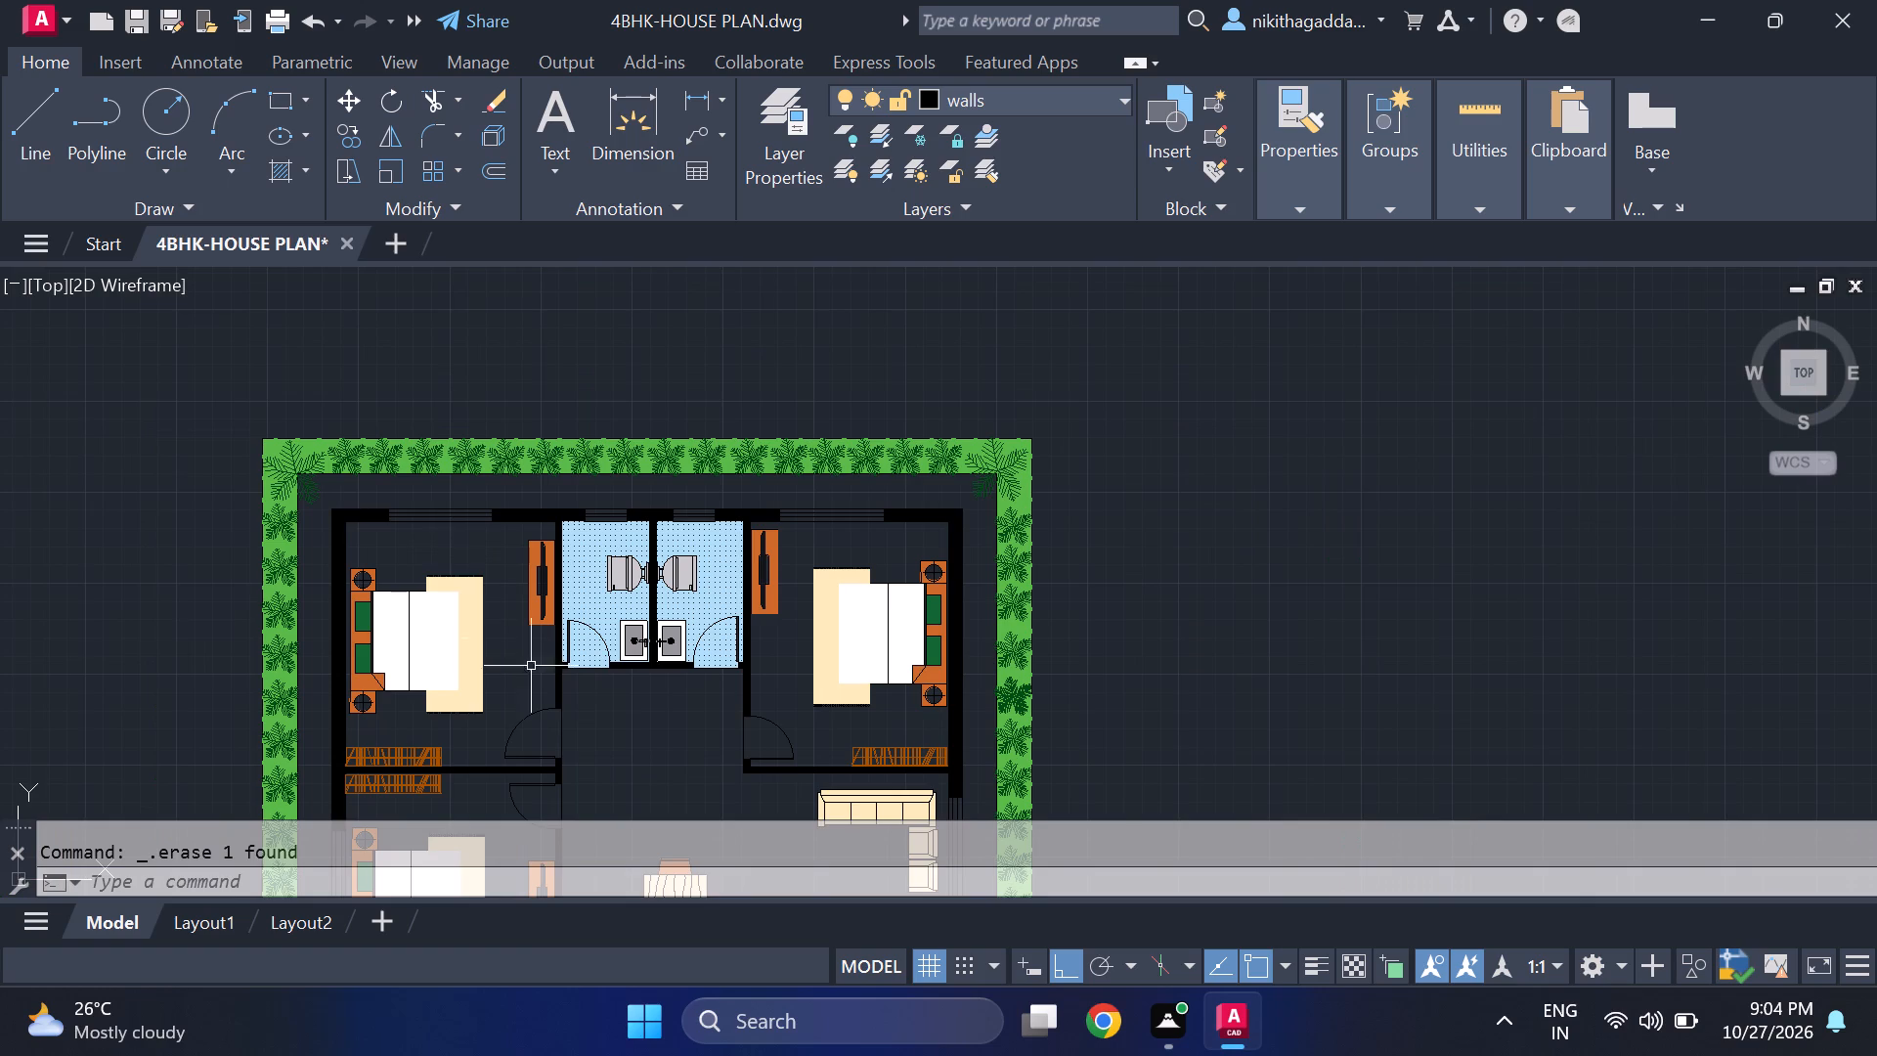
middle_drag(589, 719, 509, 546)
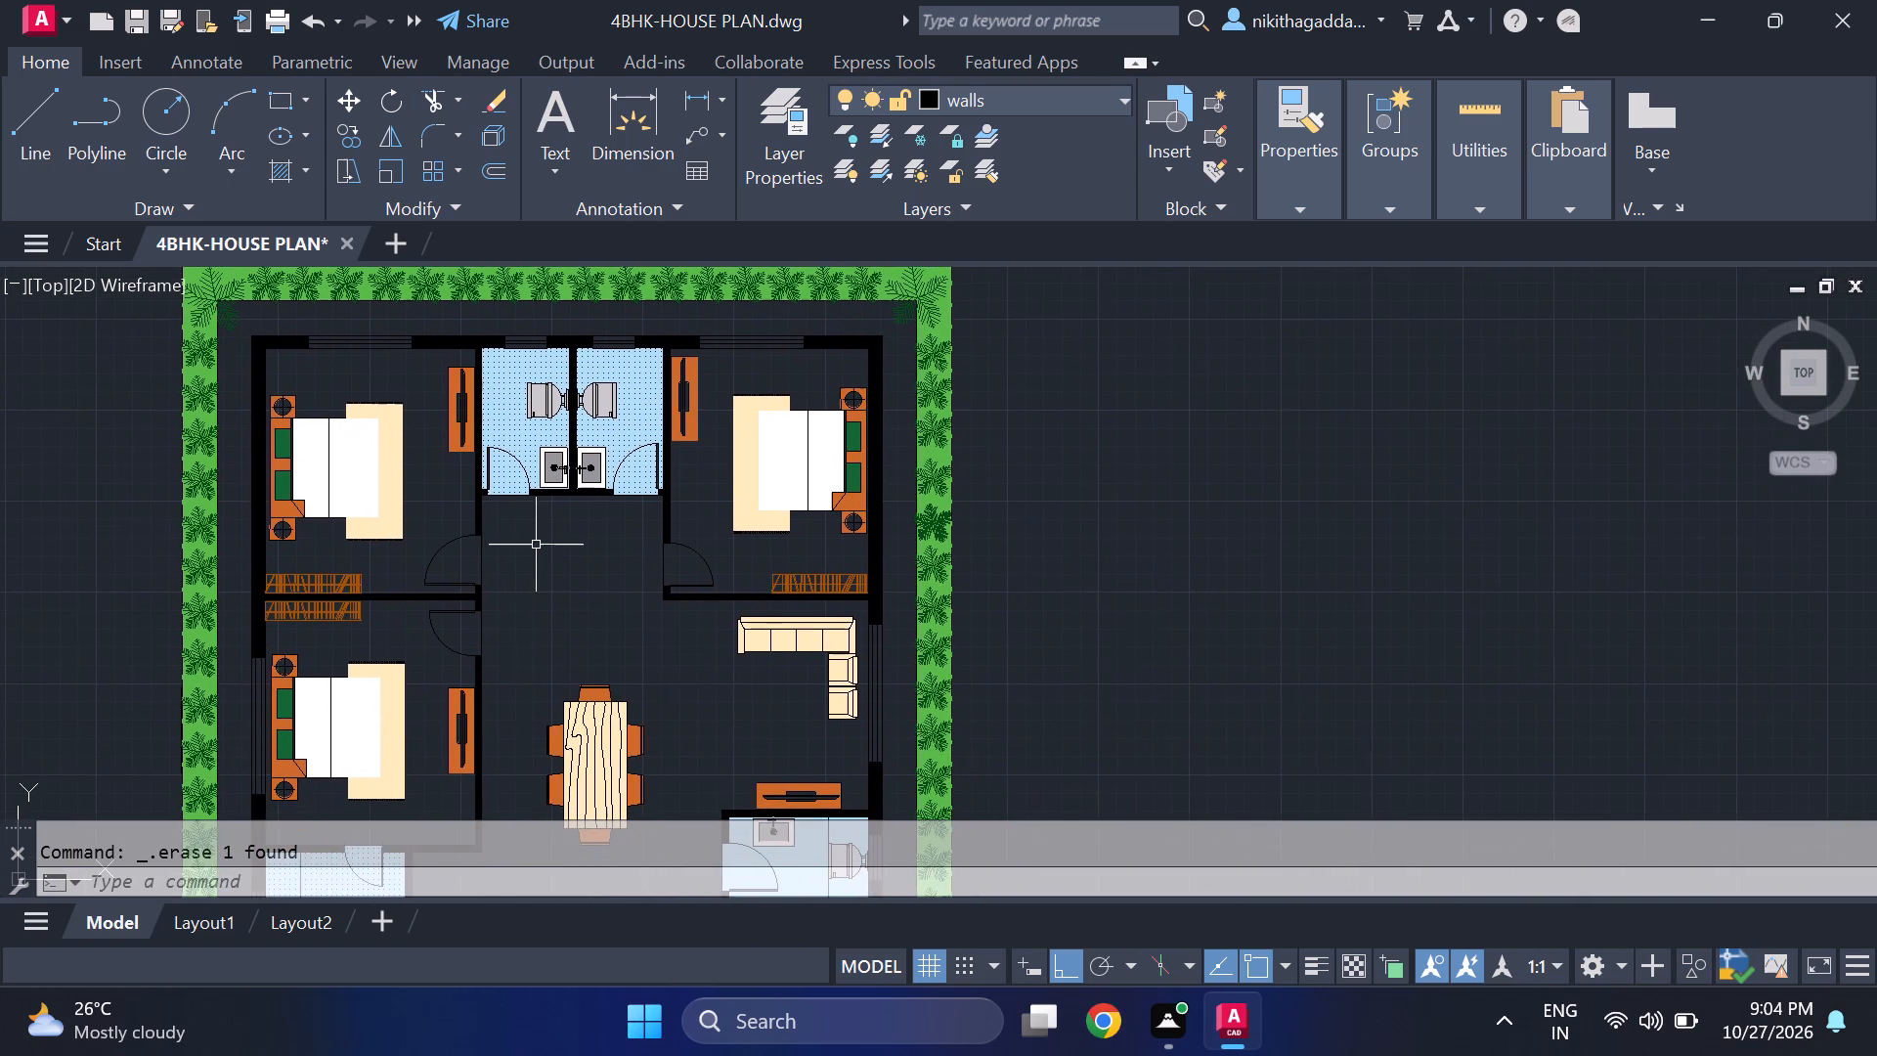
scroll(536, 545, down, 1)
middle_drag(546, 621, 769, 521)
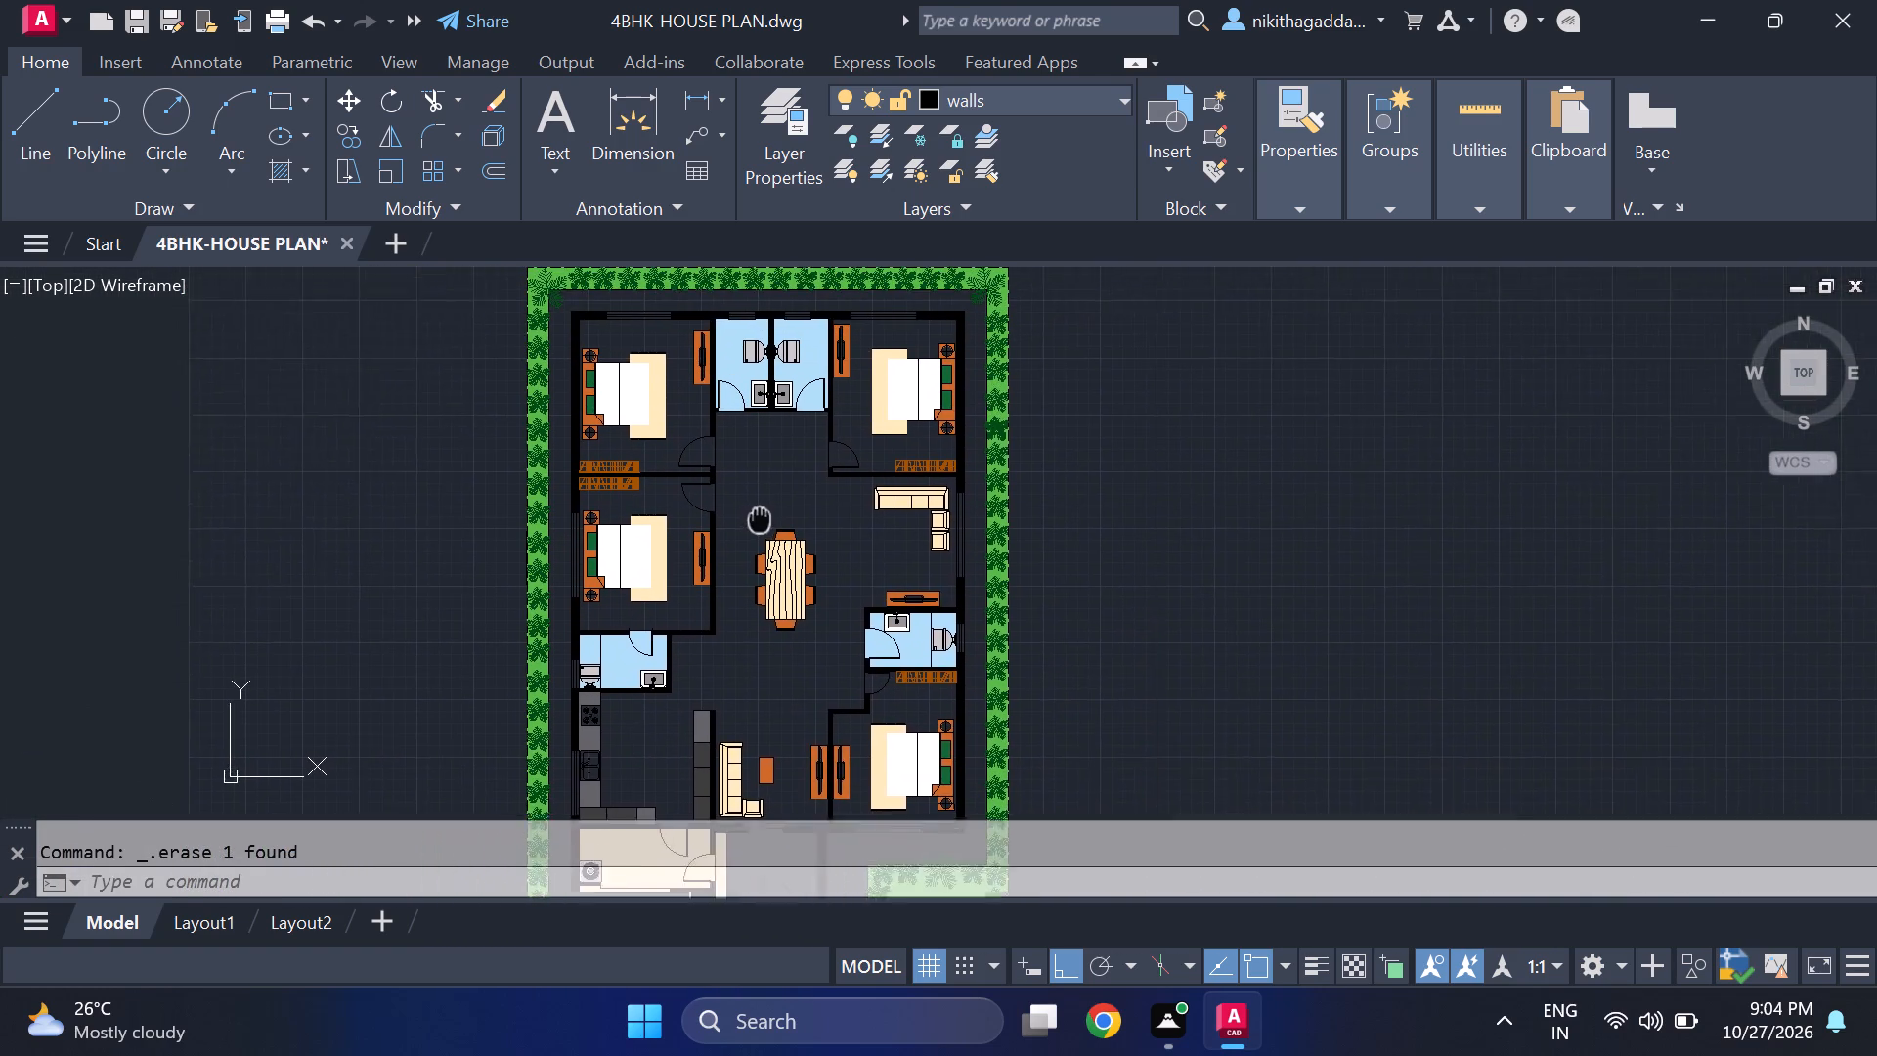
middle_drag(769, 521, 860, 572)
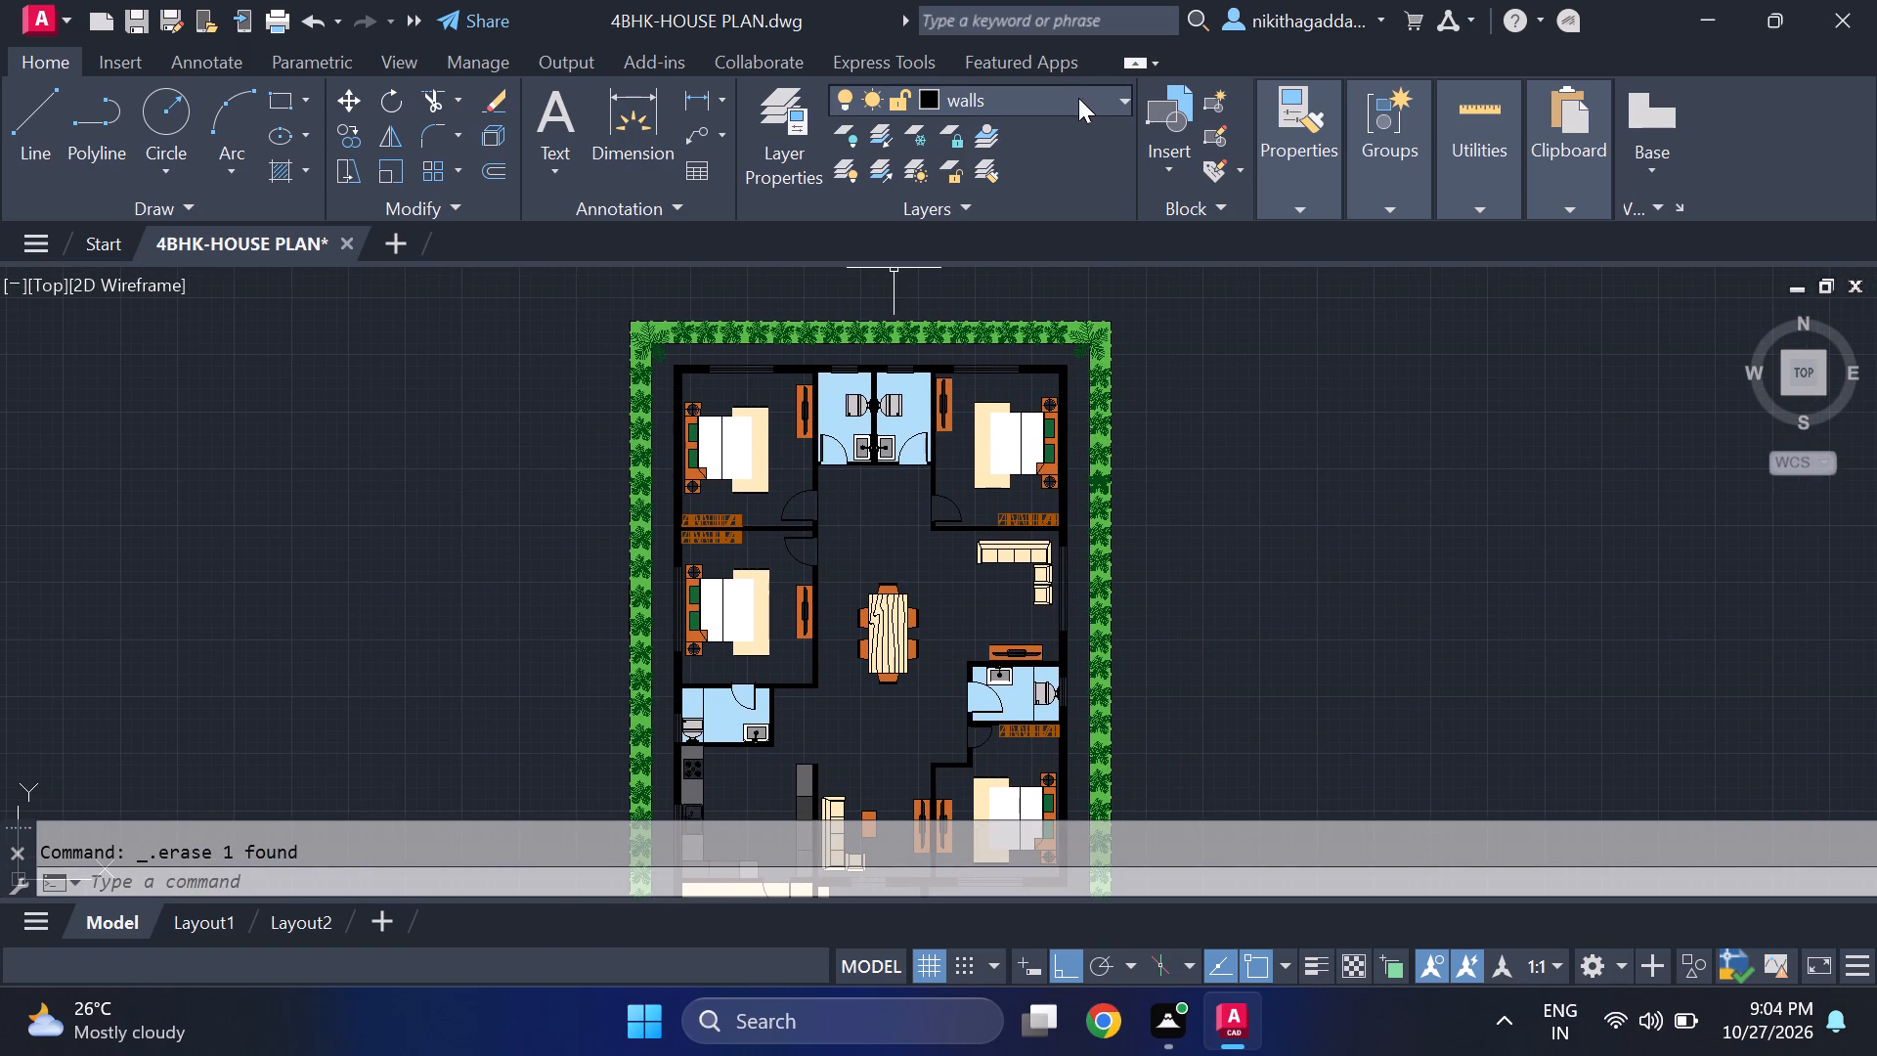
On the text layer, add a single-line BEDROOM label about 2'-4" high at 0° rotation, west of the plan.
click(1077, 105)
click(992, 348)
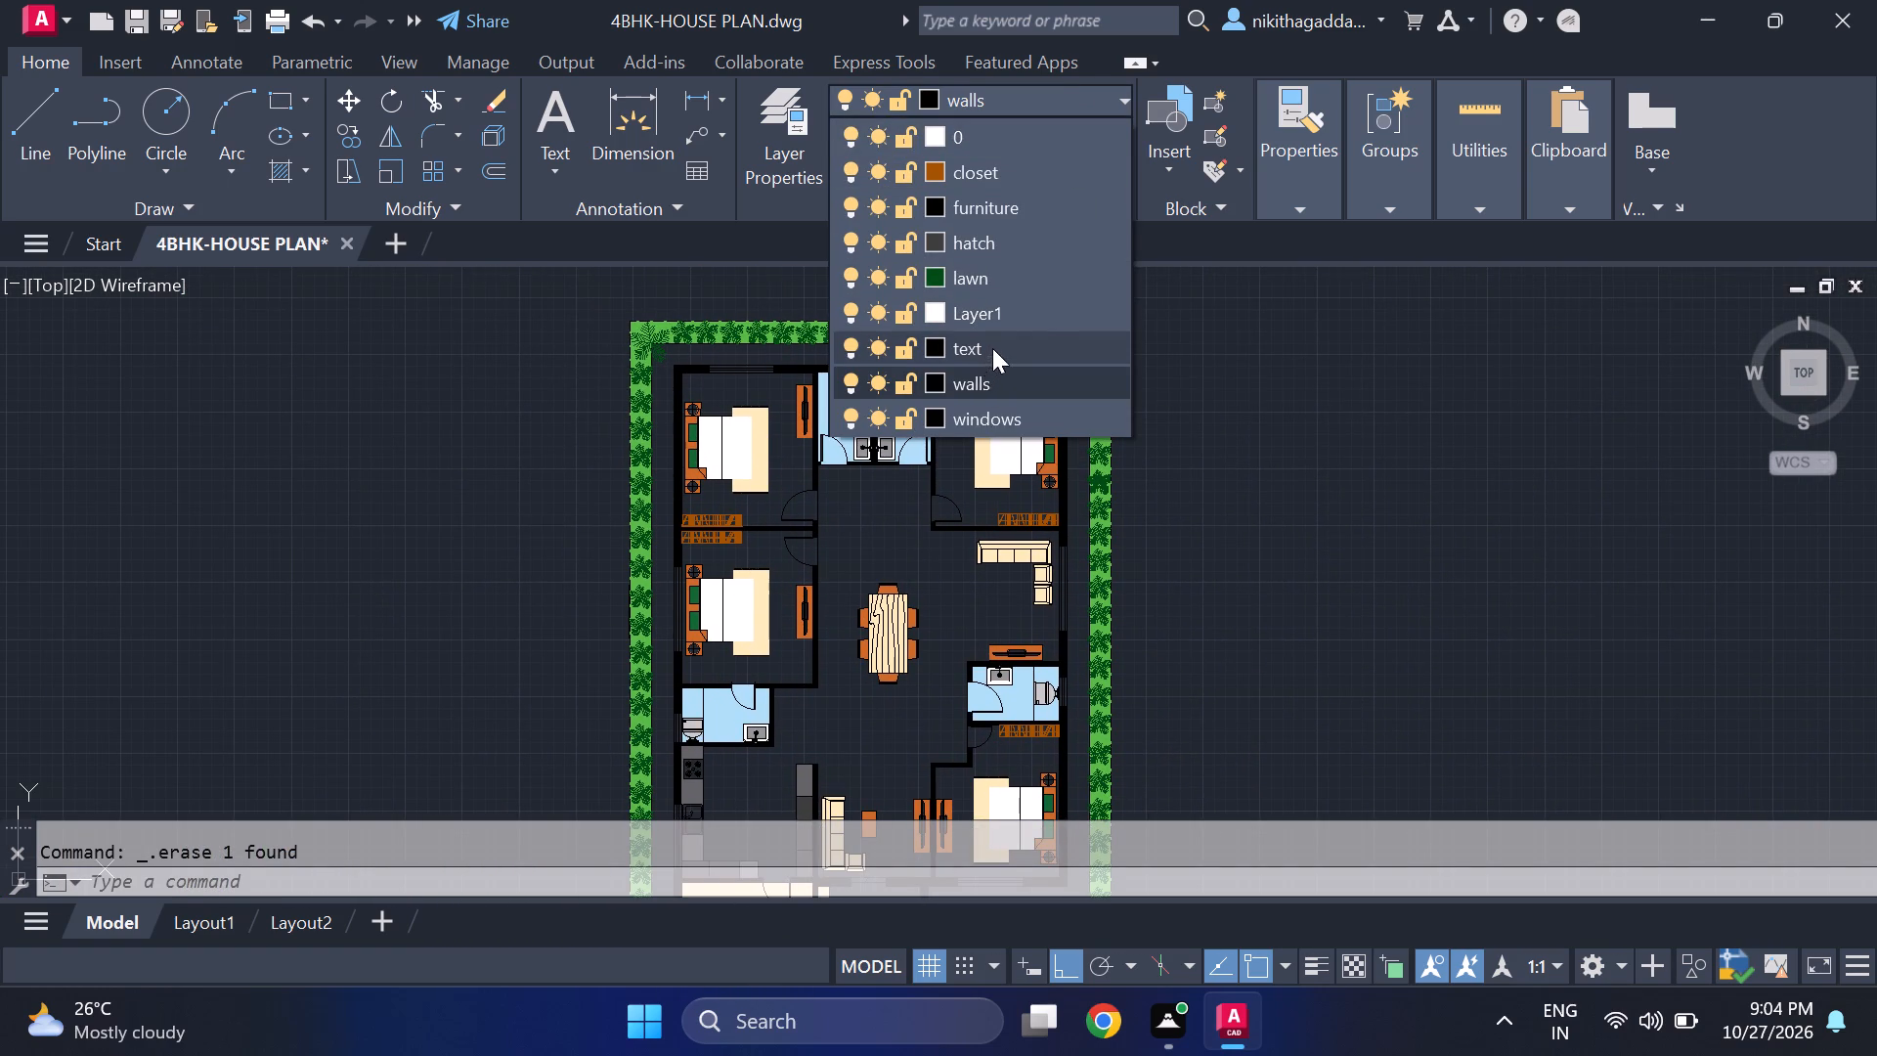
text(dt)
key(Return)
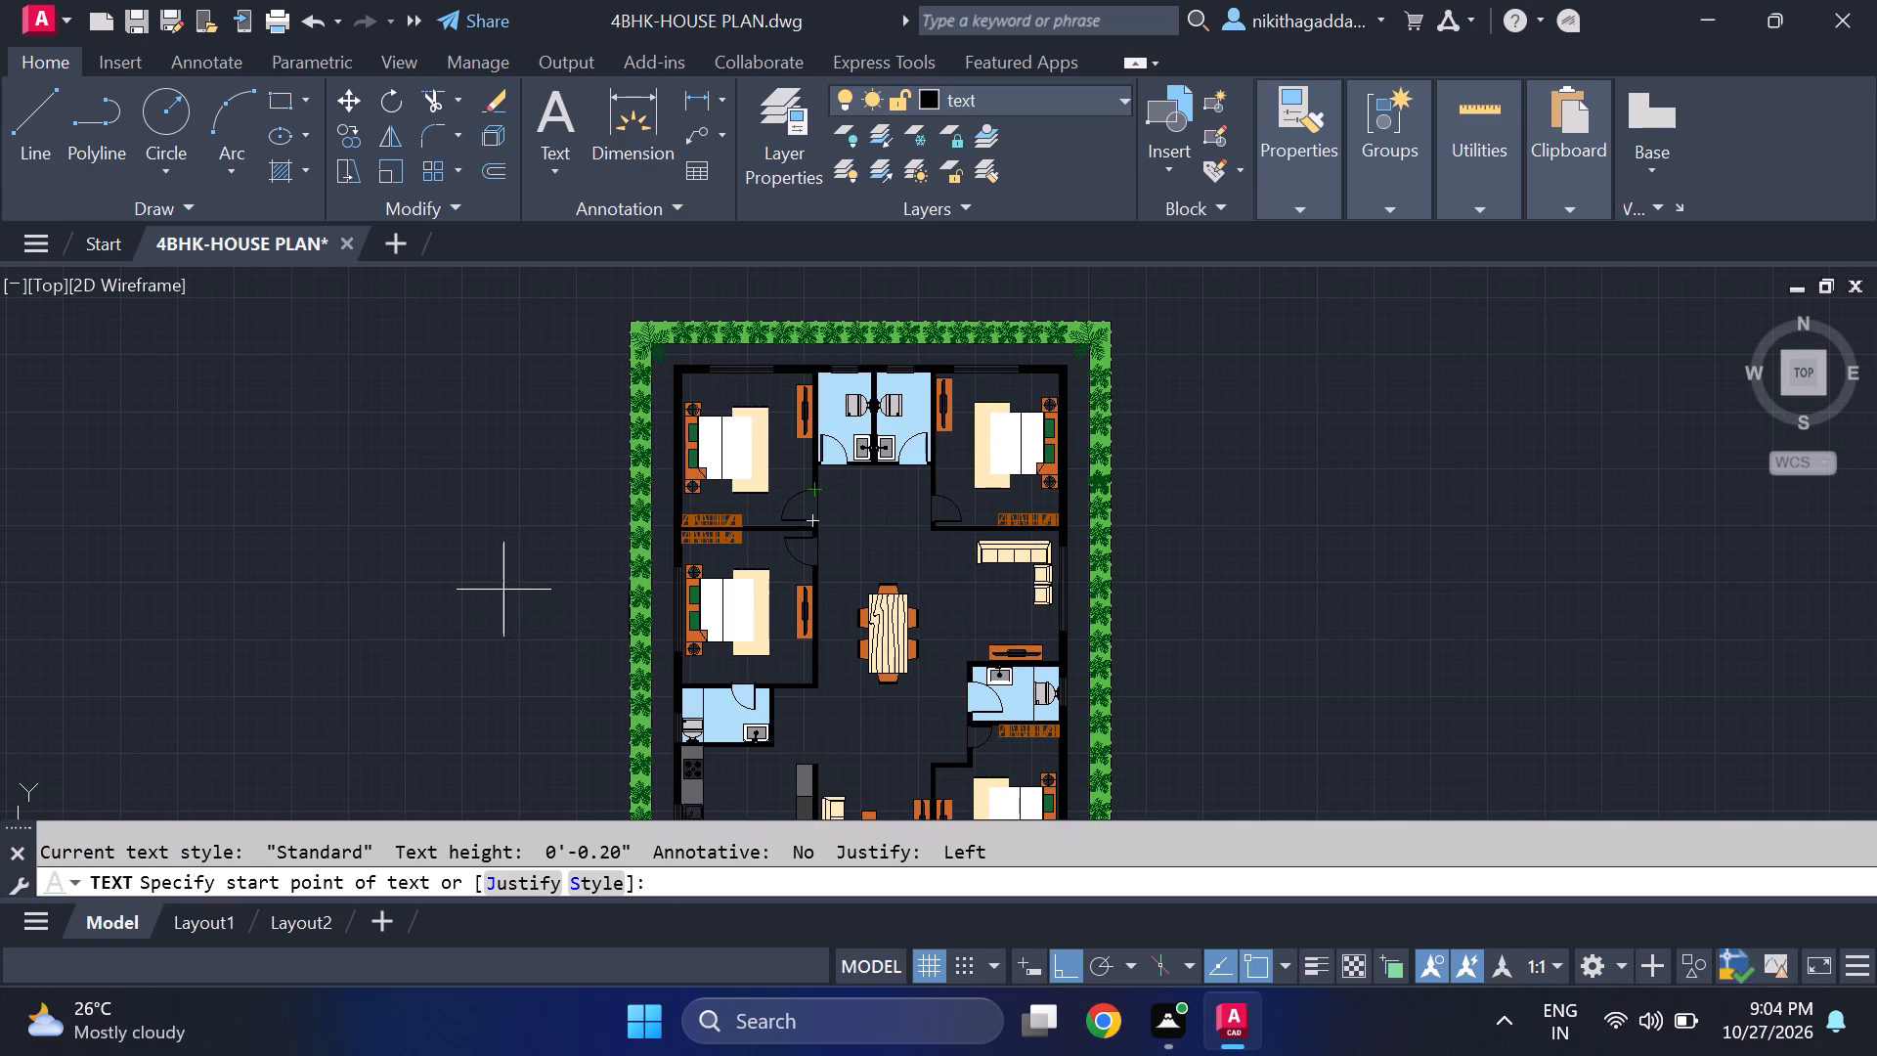
click(502, 531)
click(500, 556)
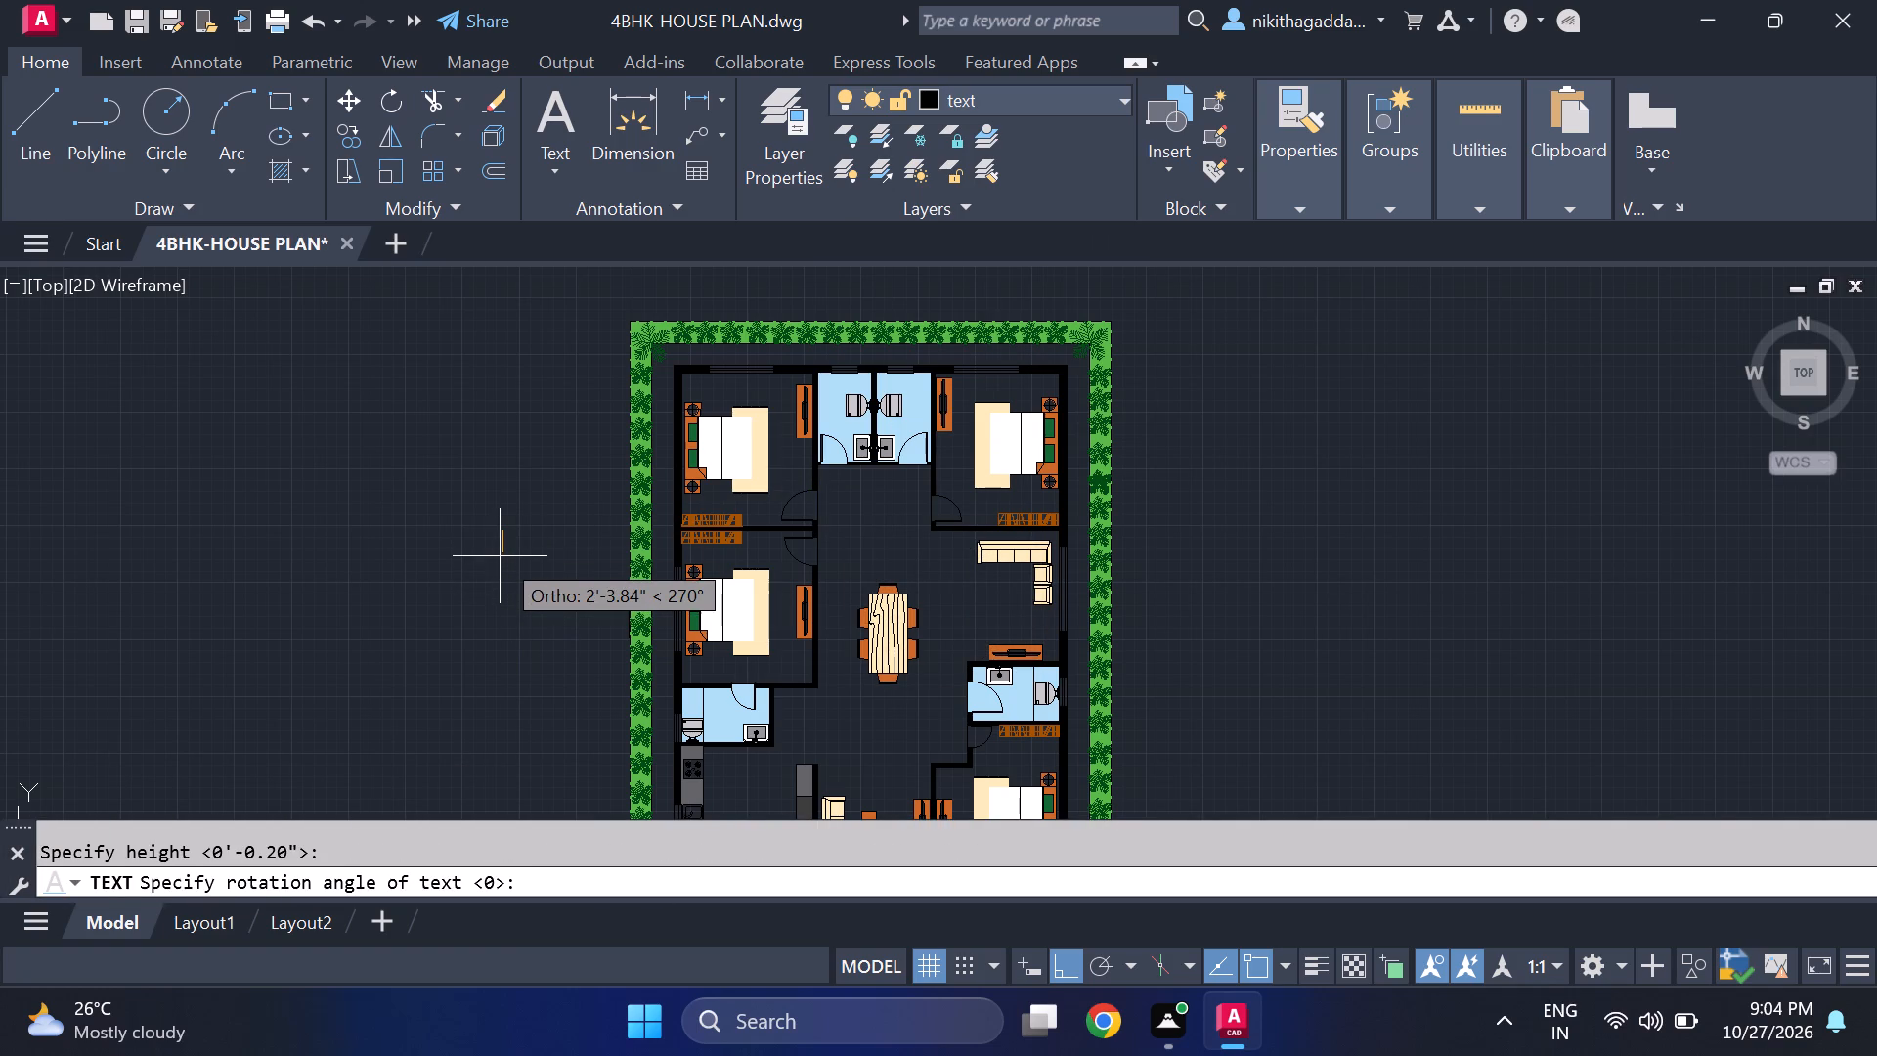
key(0)
key(Return)
text(bed)
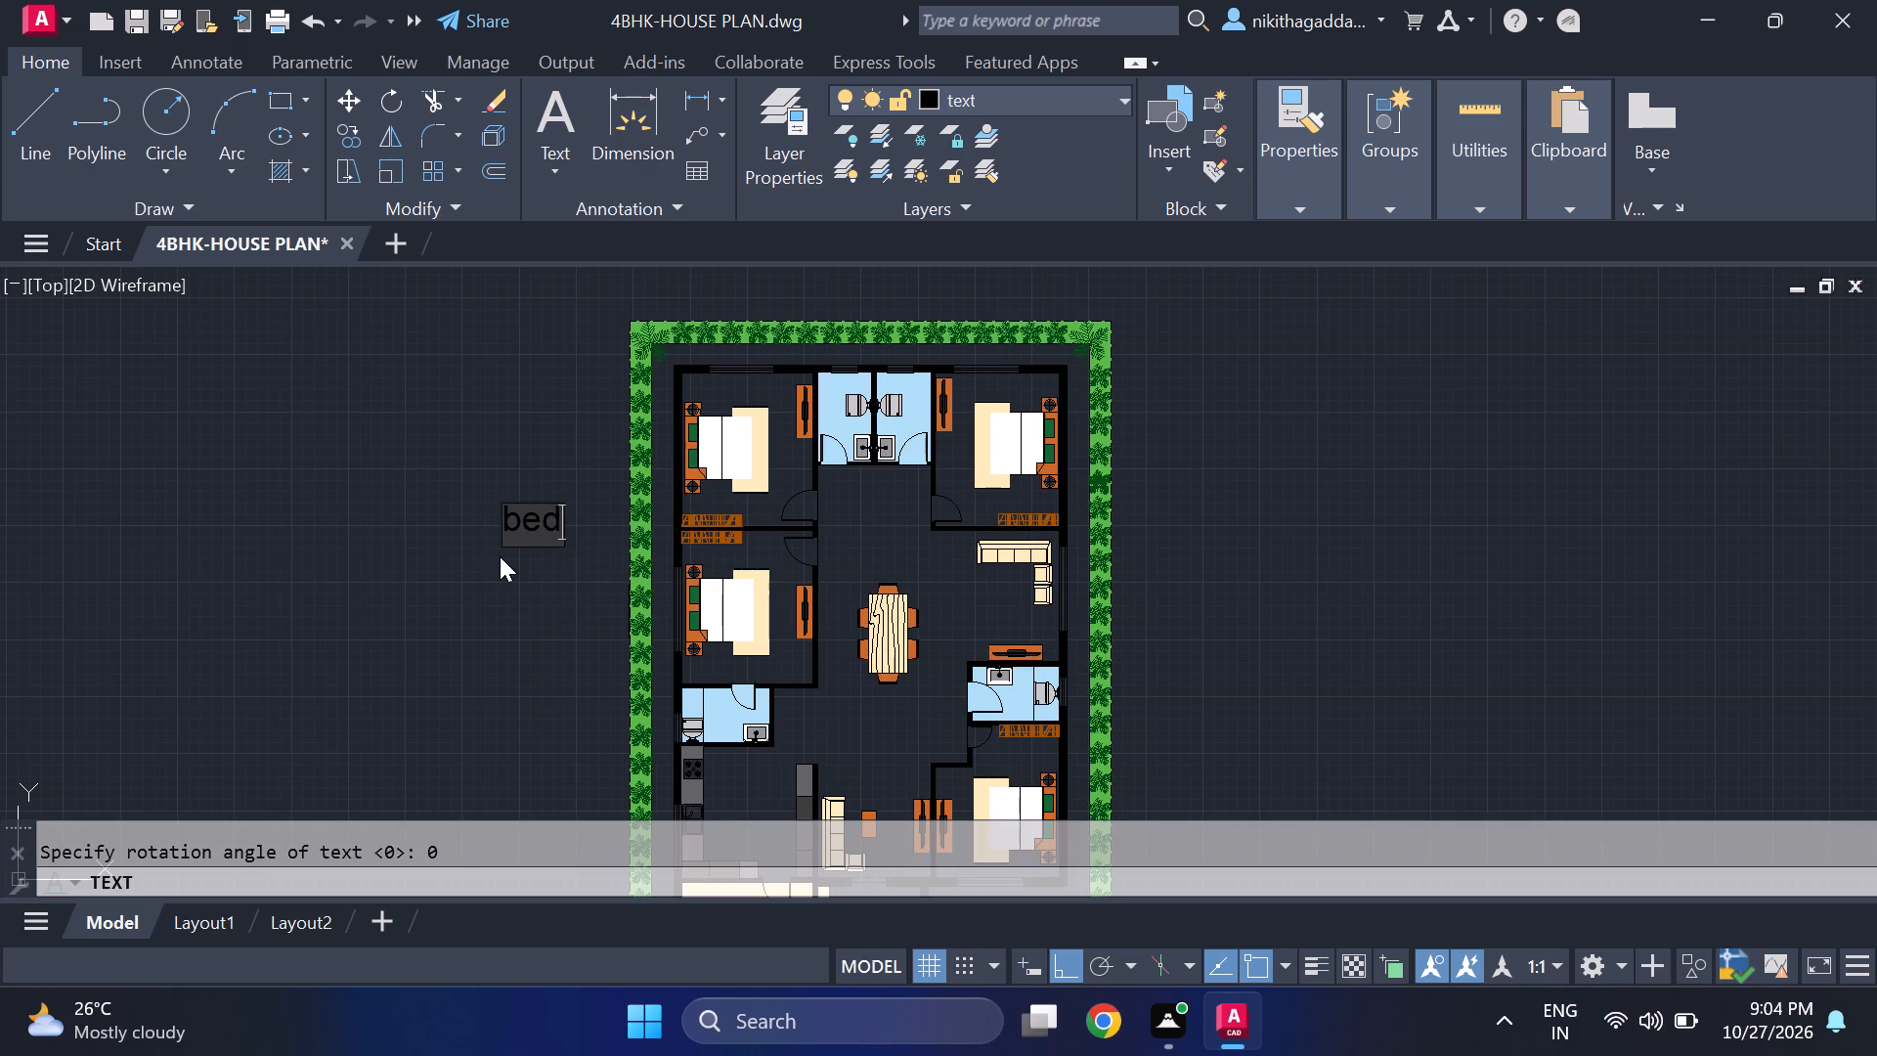
key(BackSpace)
key(BackSpace)
key(BackSpace)
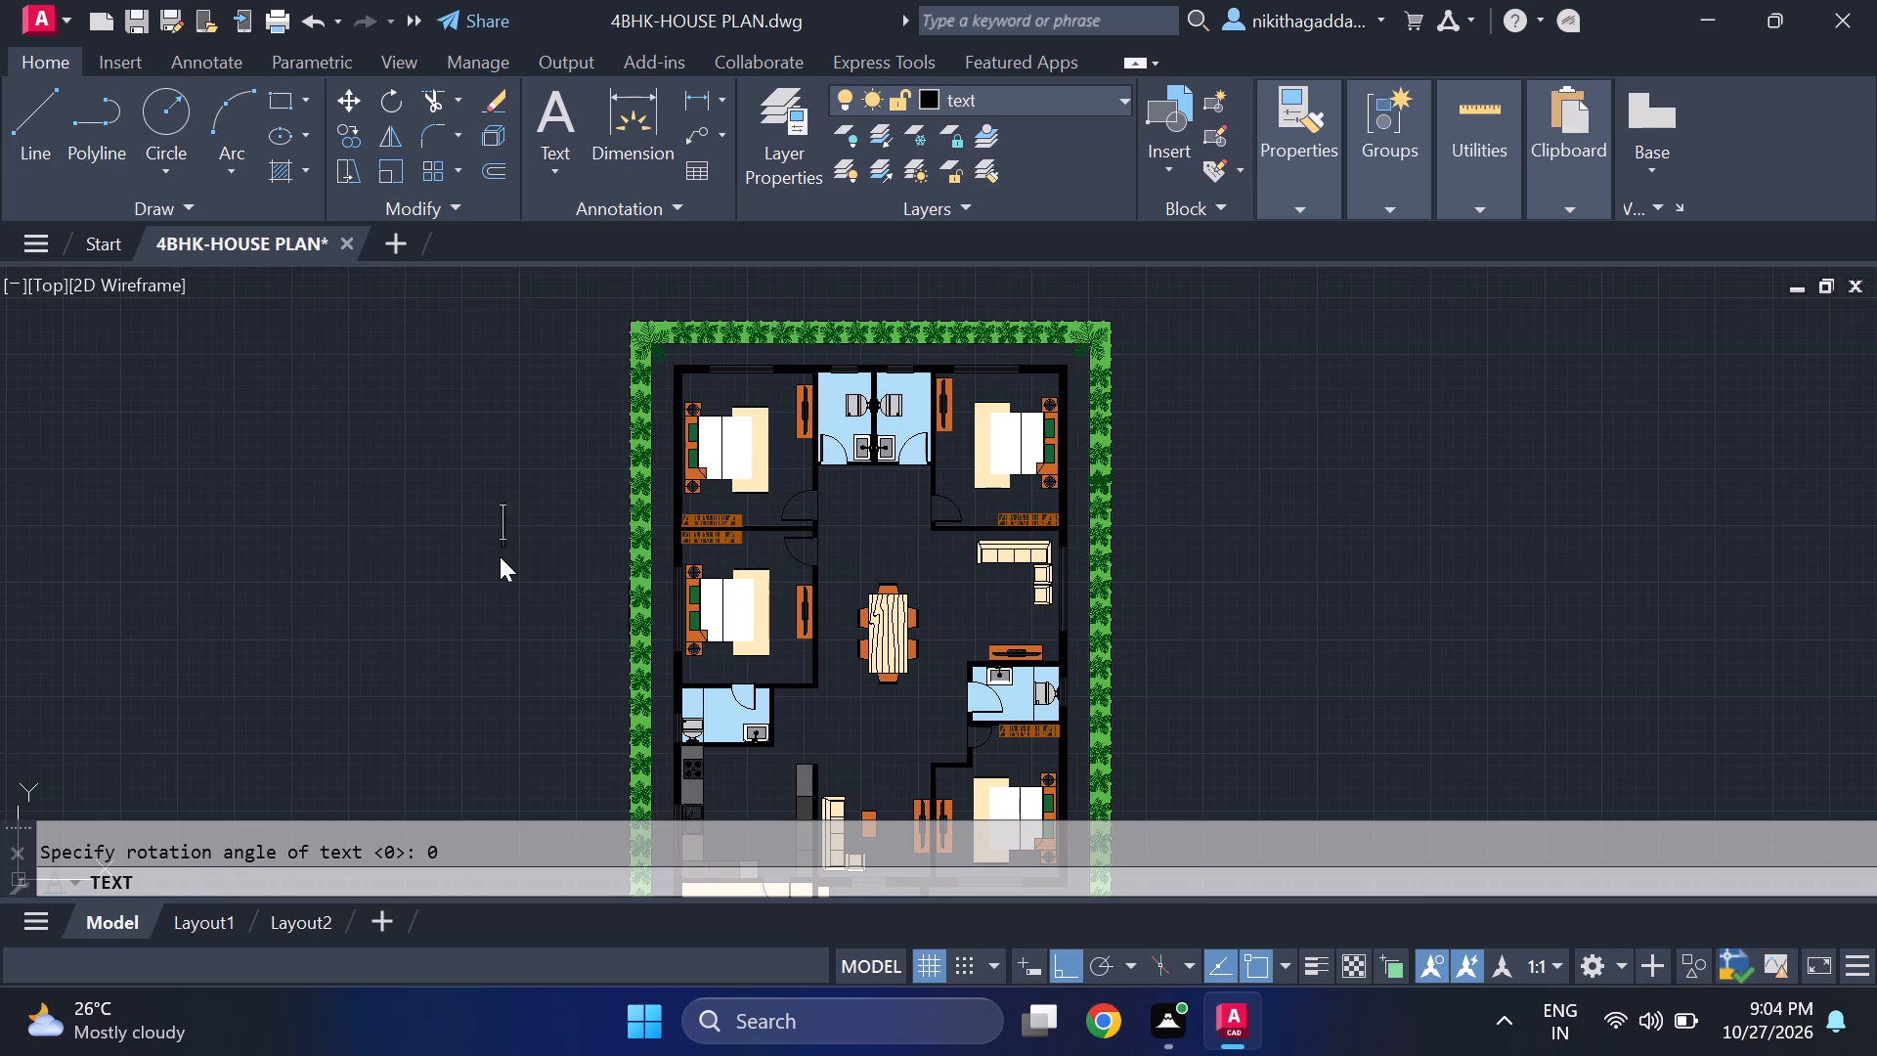
text(BEDR)
text(OOM)
key(Return)
key(Return)
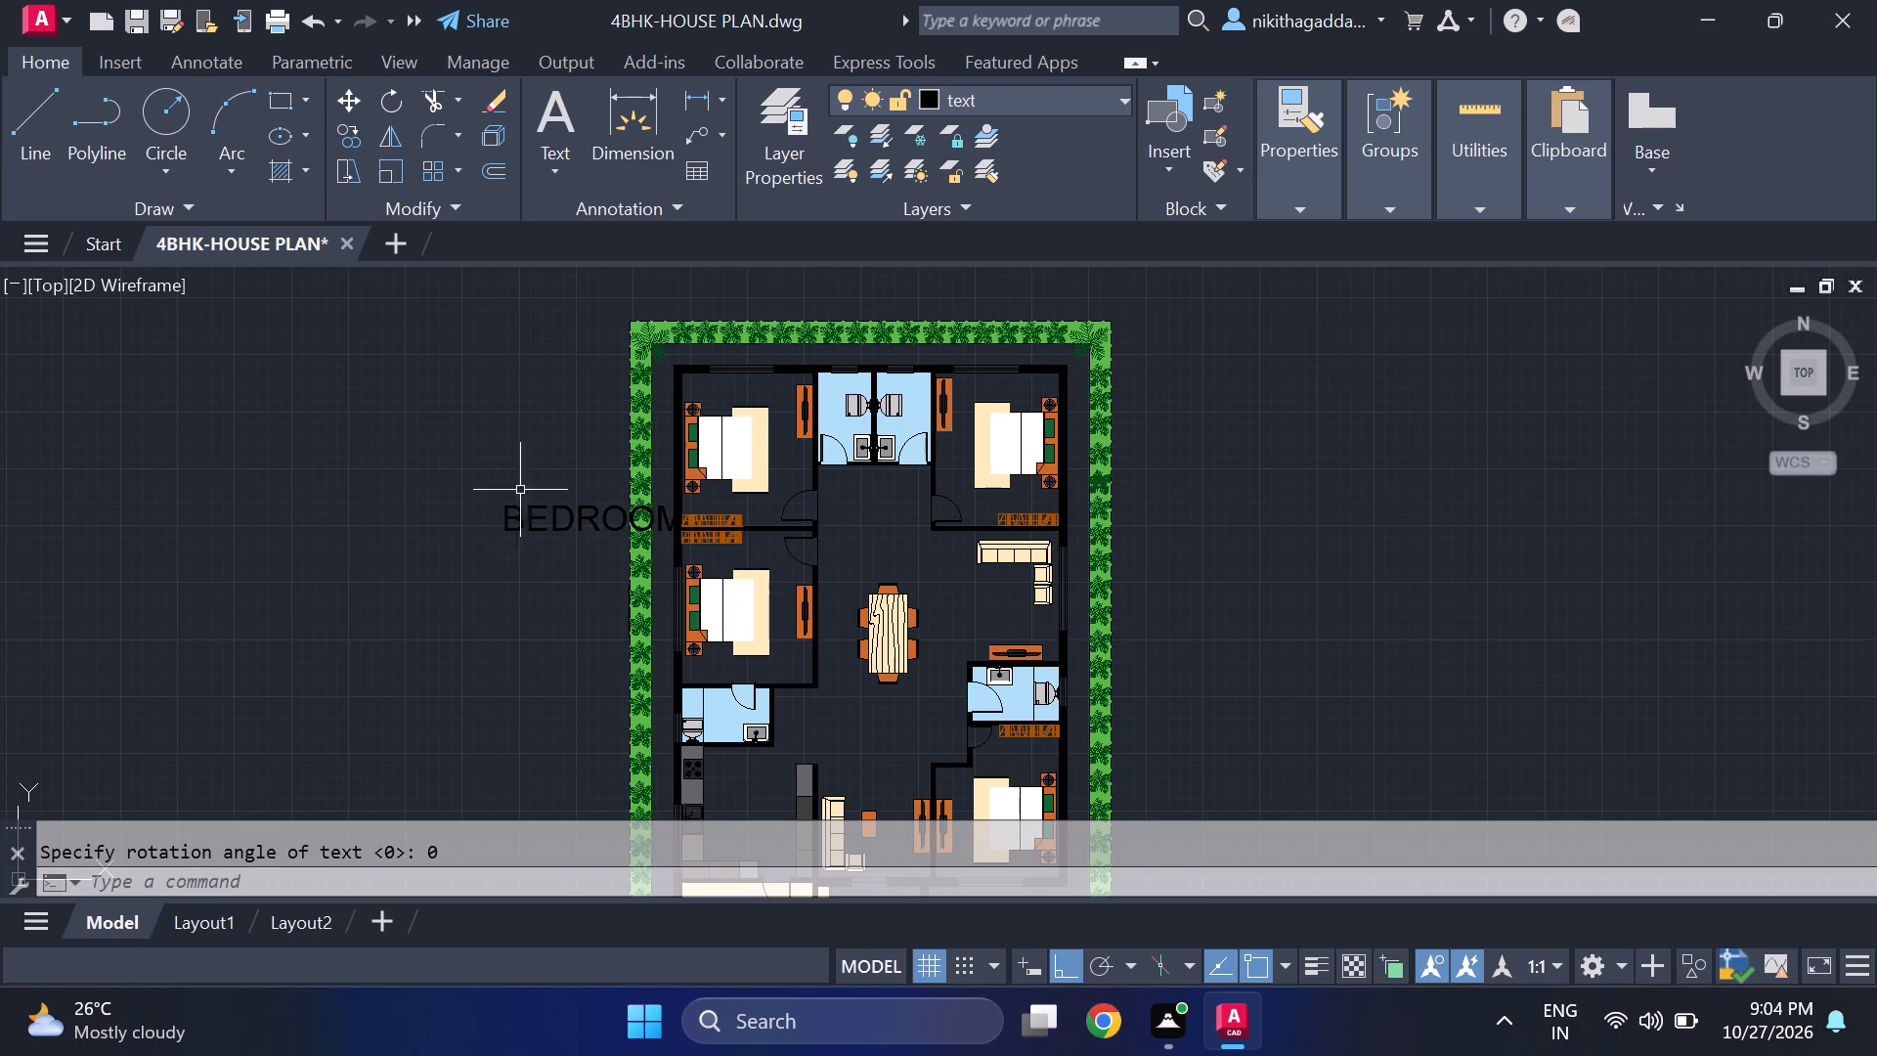
Move the BEDROOM label horizontally west into the empty space clear of the hedge and plan.
drag(557, 444, 554, 455)
drag(409, 635, 430, 629)
key(m)
key(Return)
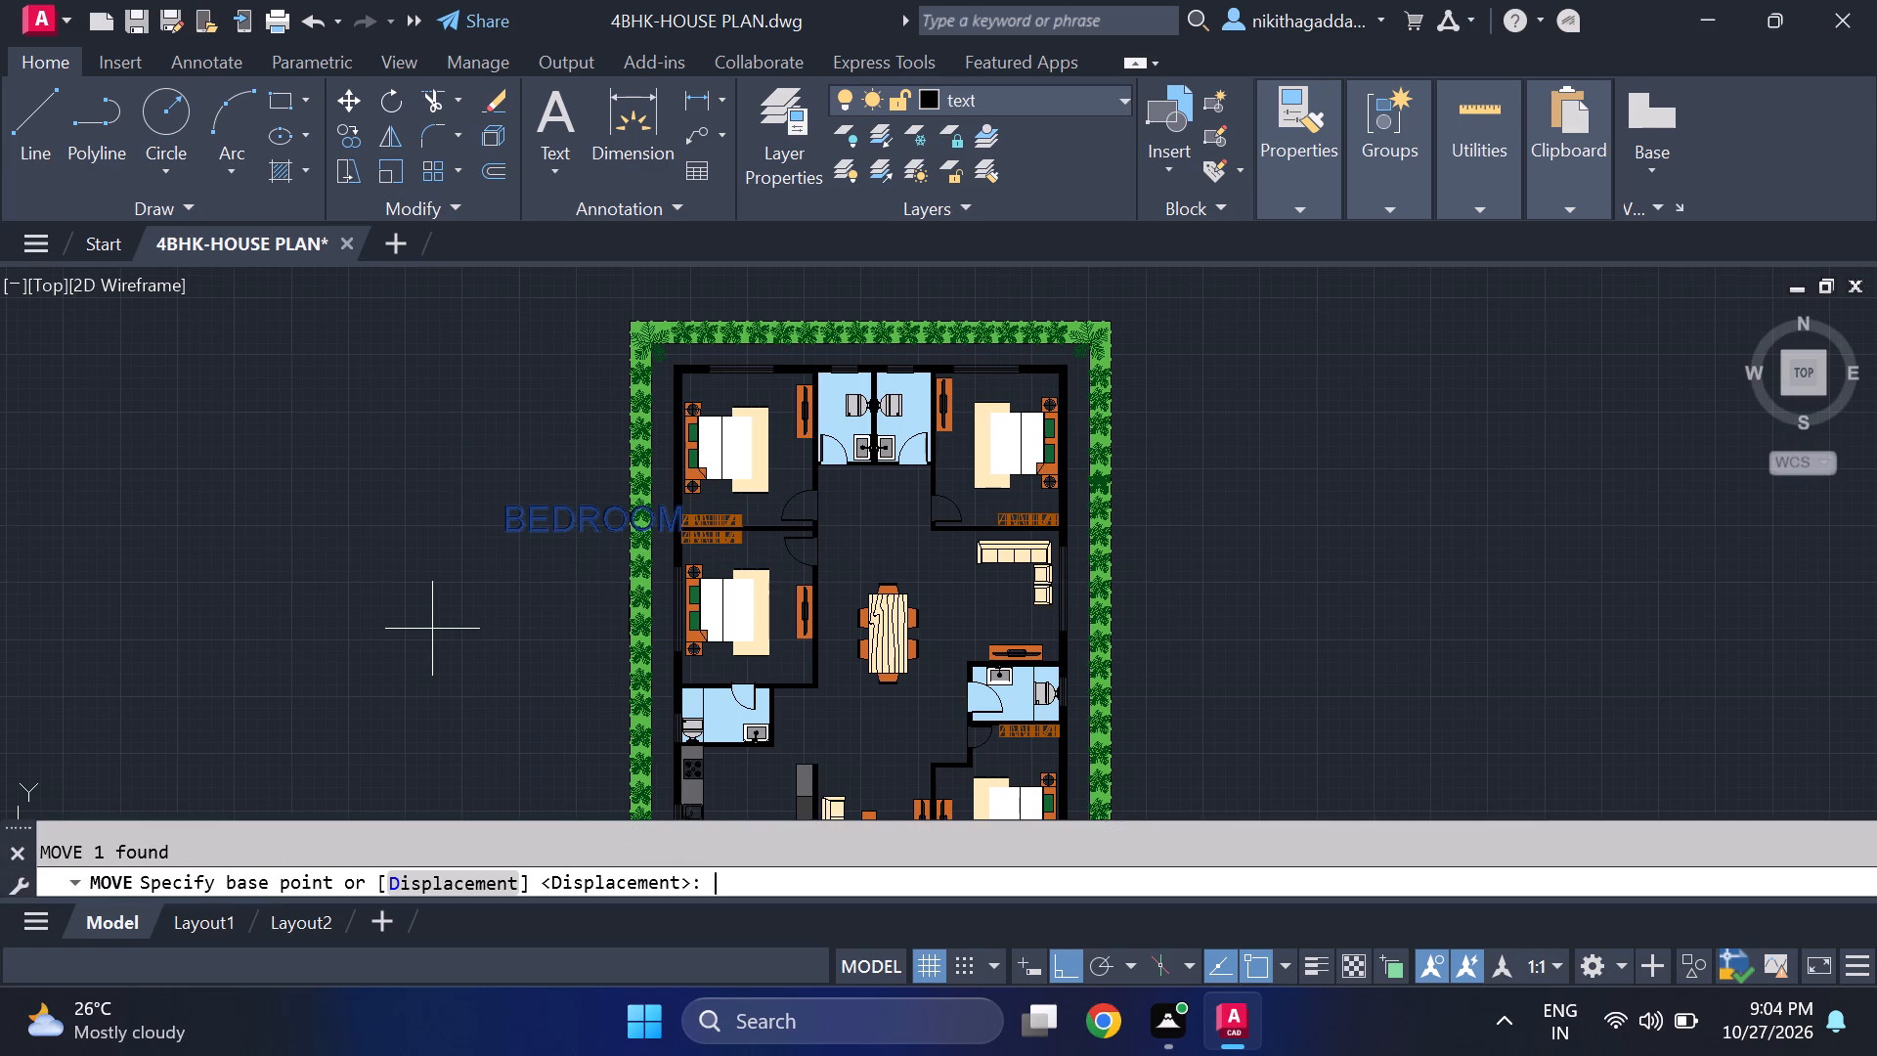
drag(519, 524, 507, 525)
click(243, 547)
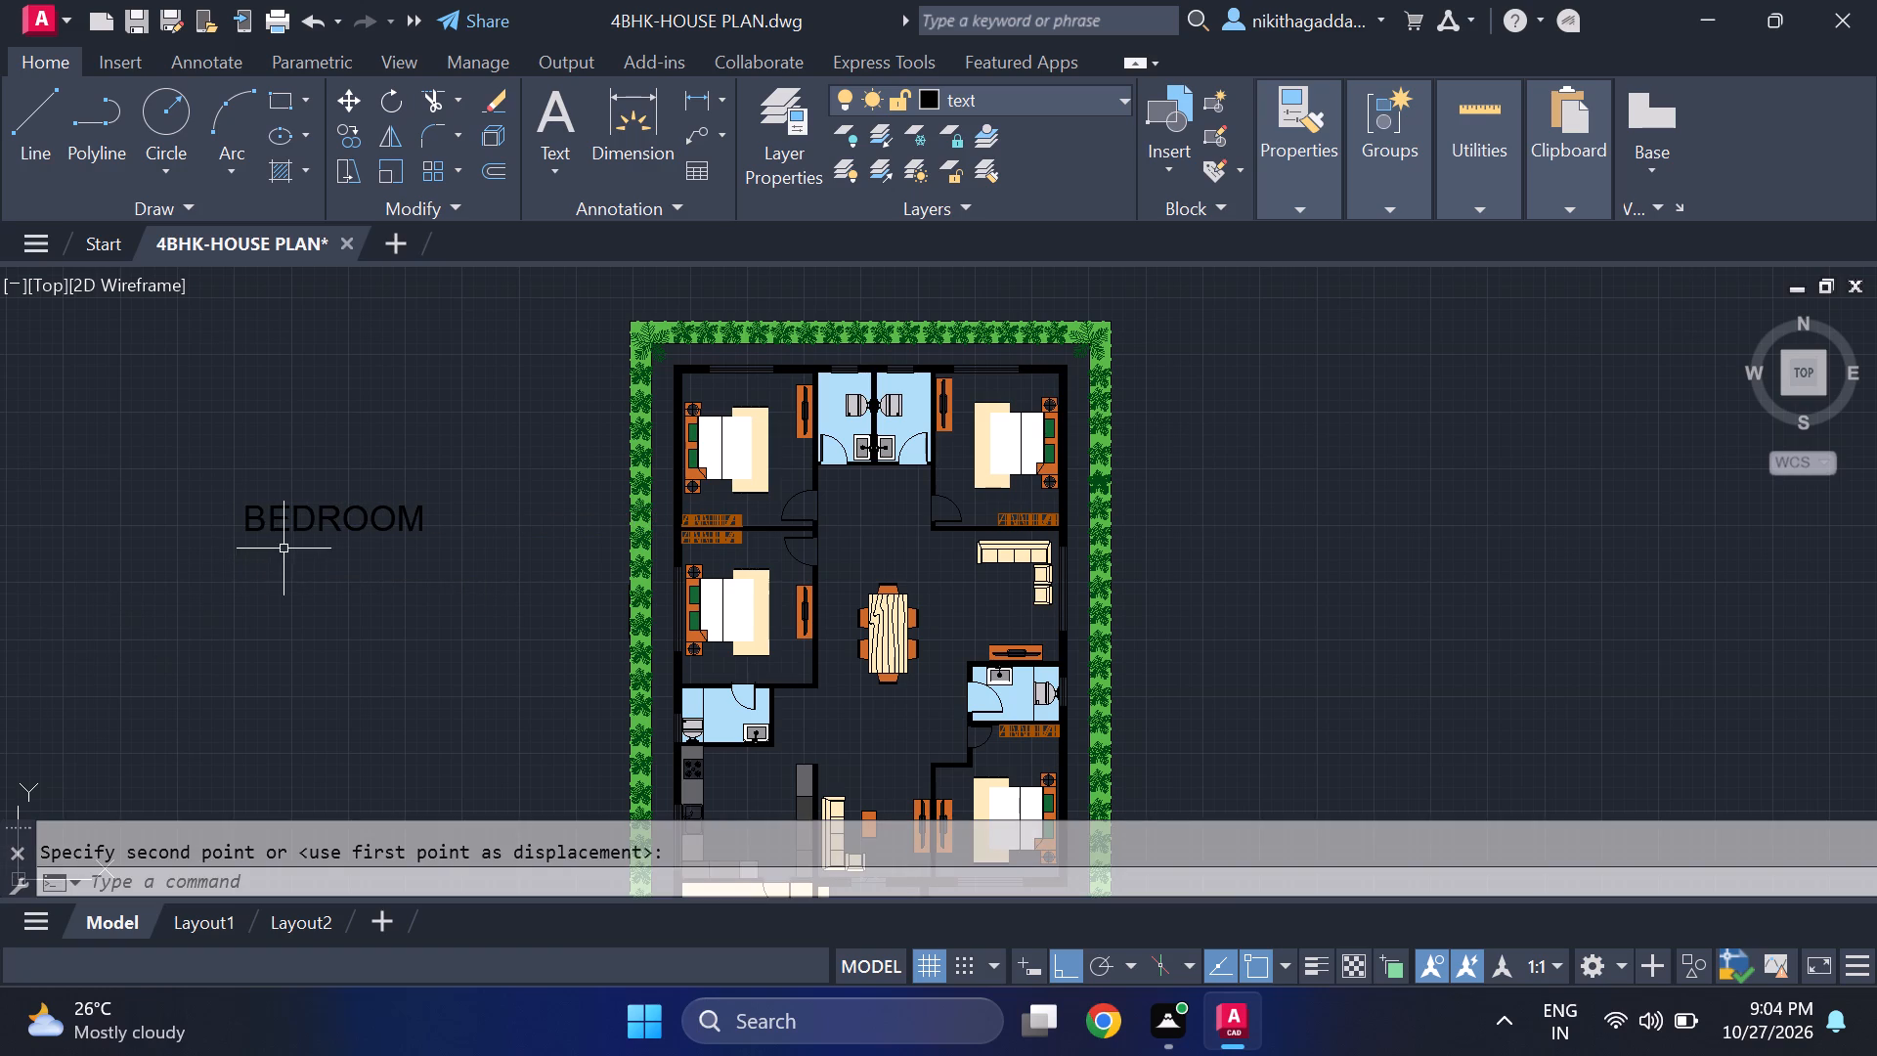
Copy the BEDROOM label straight down by about 4'-10" so a second line sits directly beneath it.
click(337, 485)
click(230, 595)
text(CO)
key(Return)
click(238, 526)
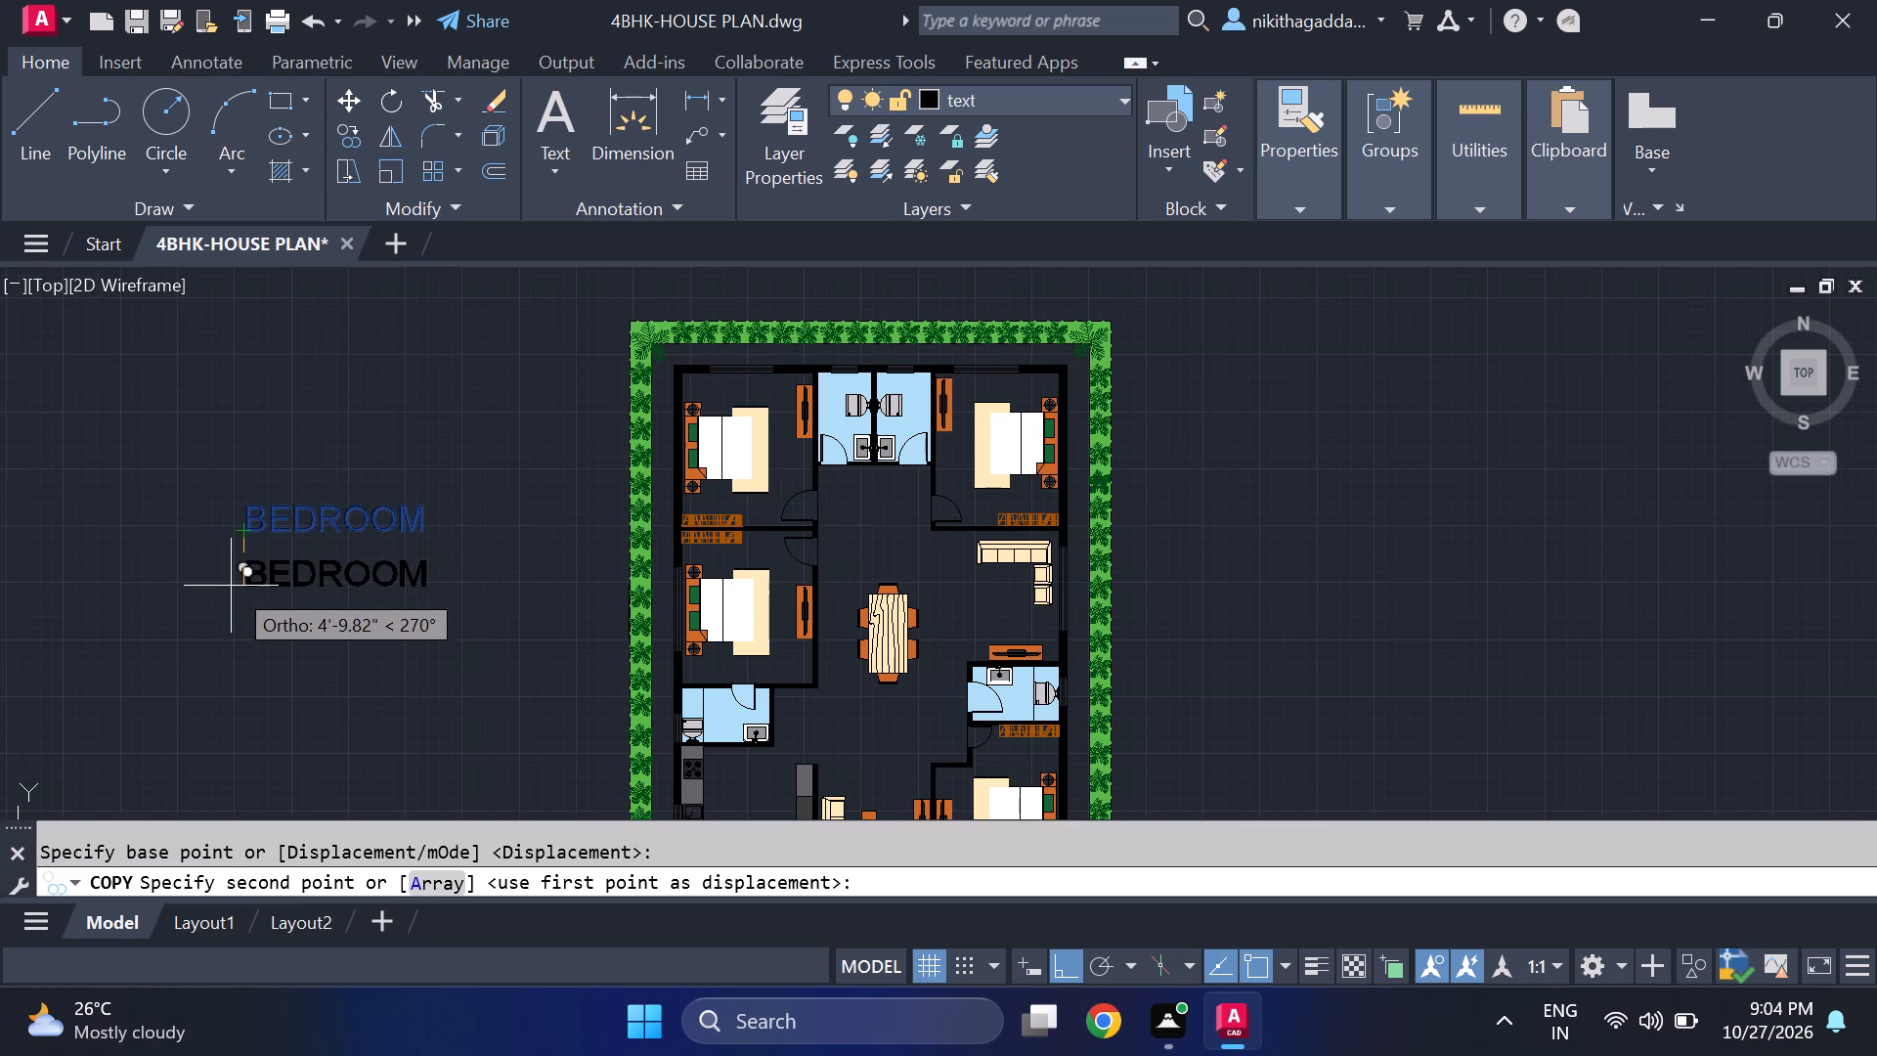
click(231, 585)
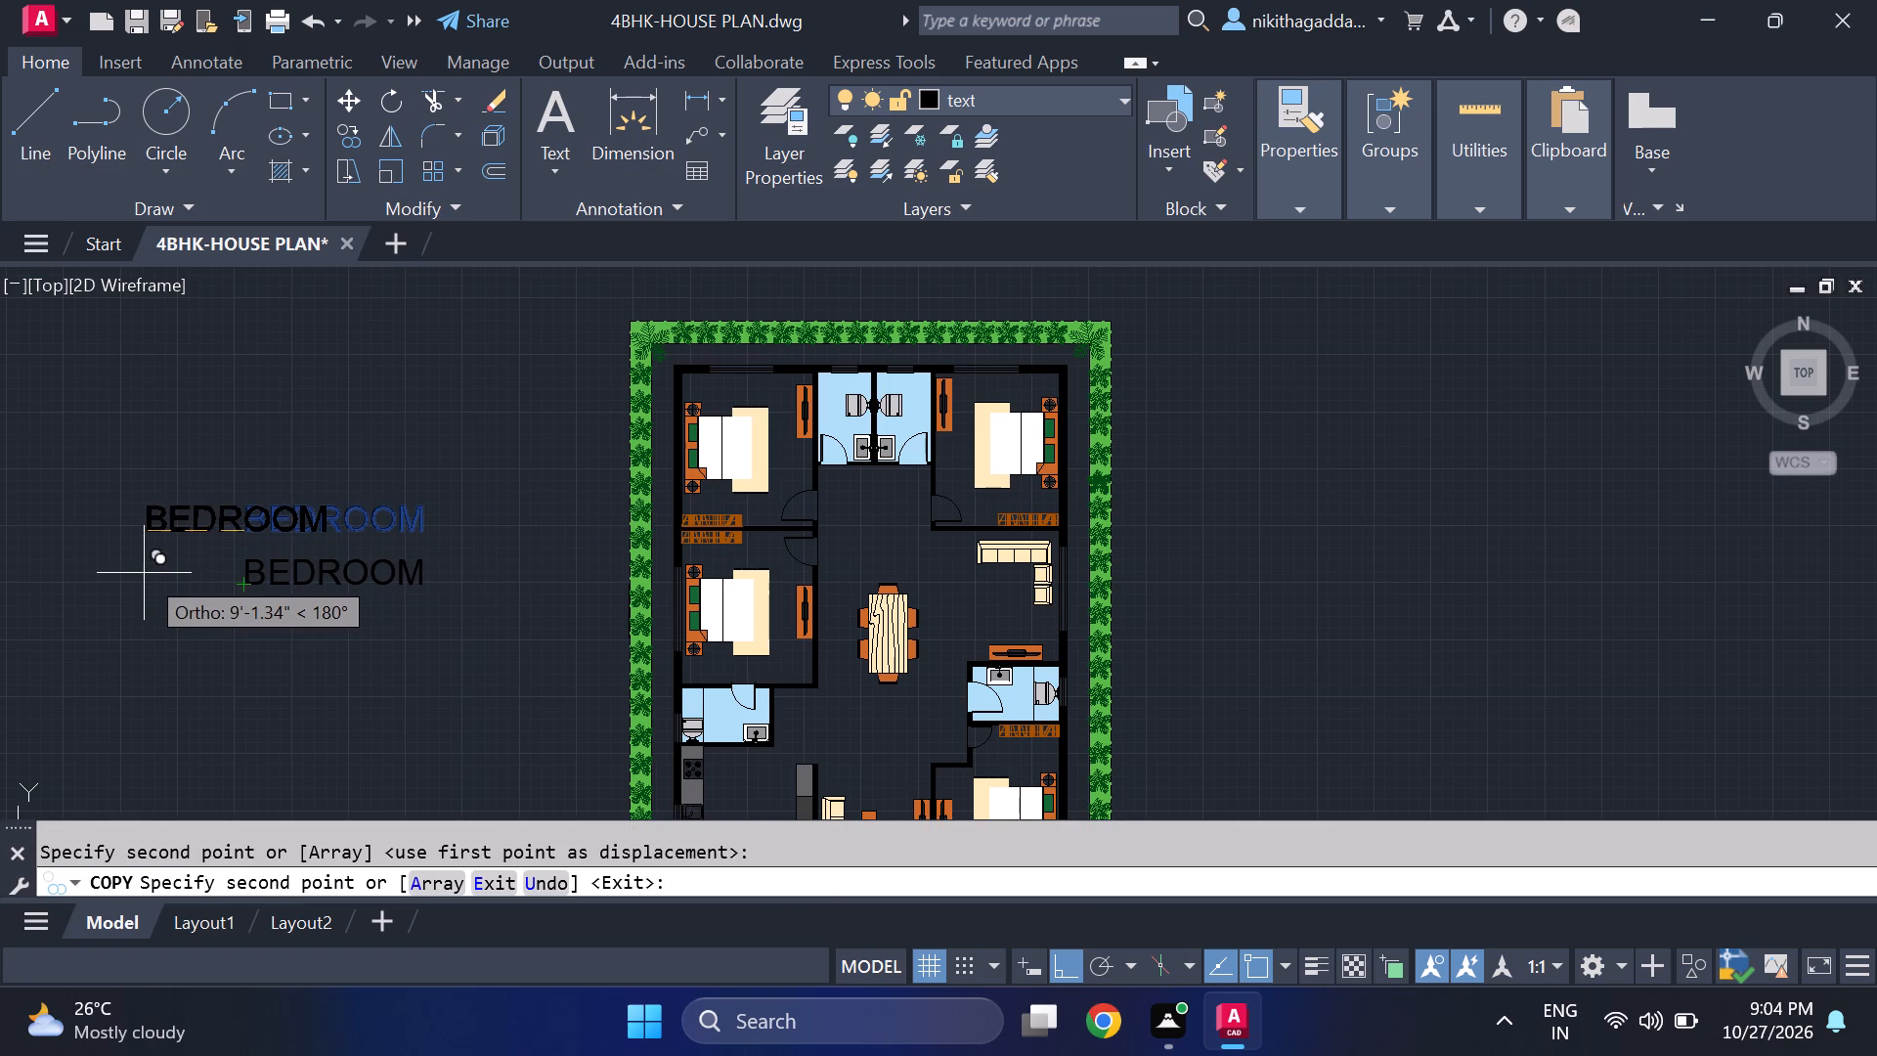
key(Escape)
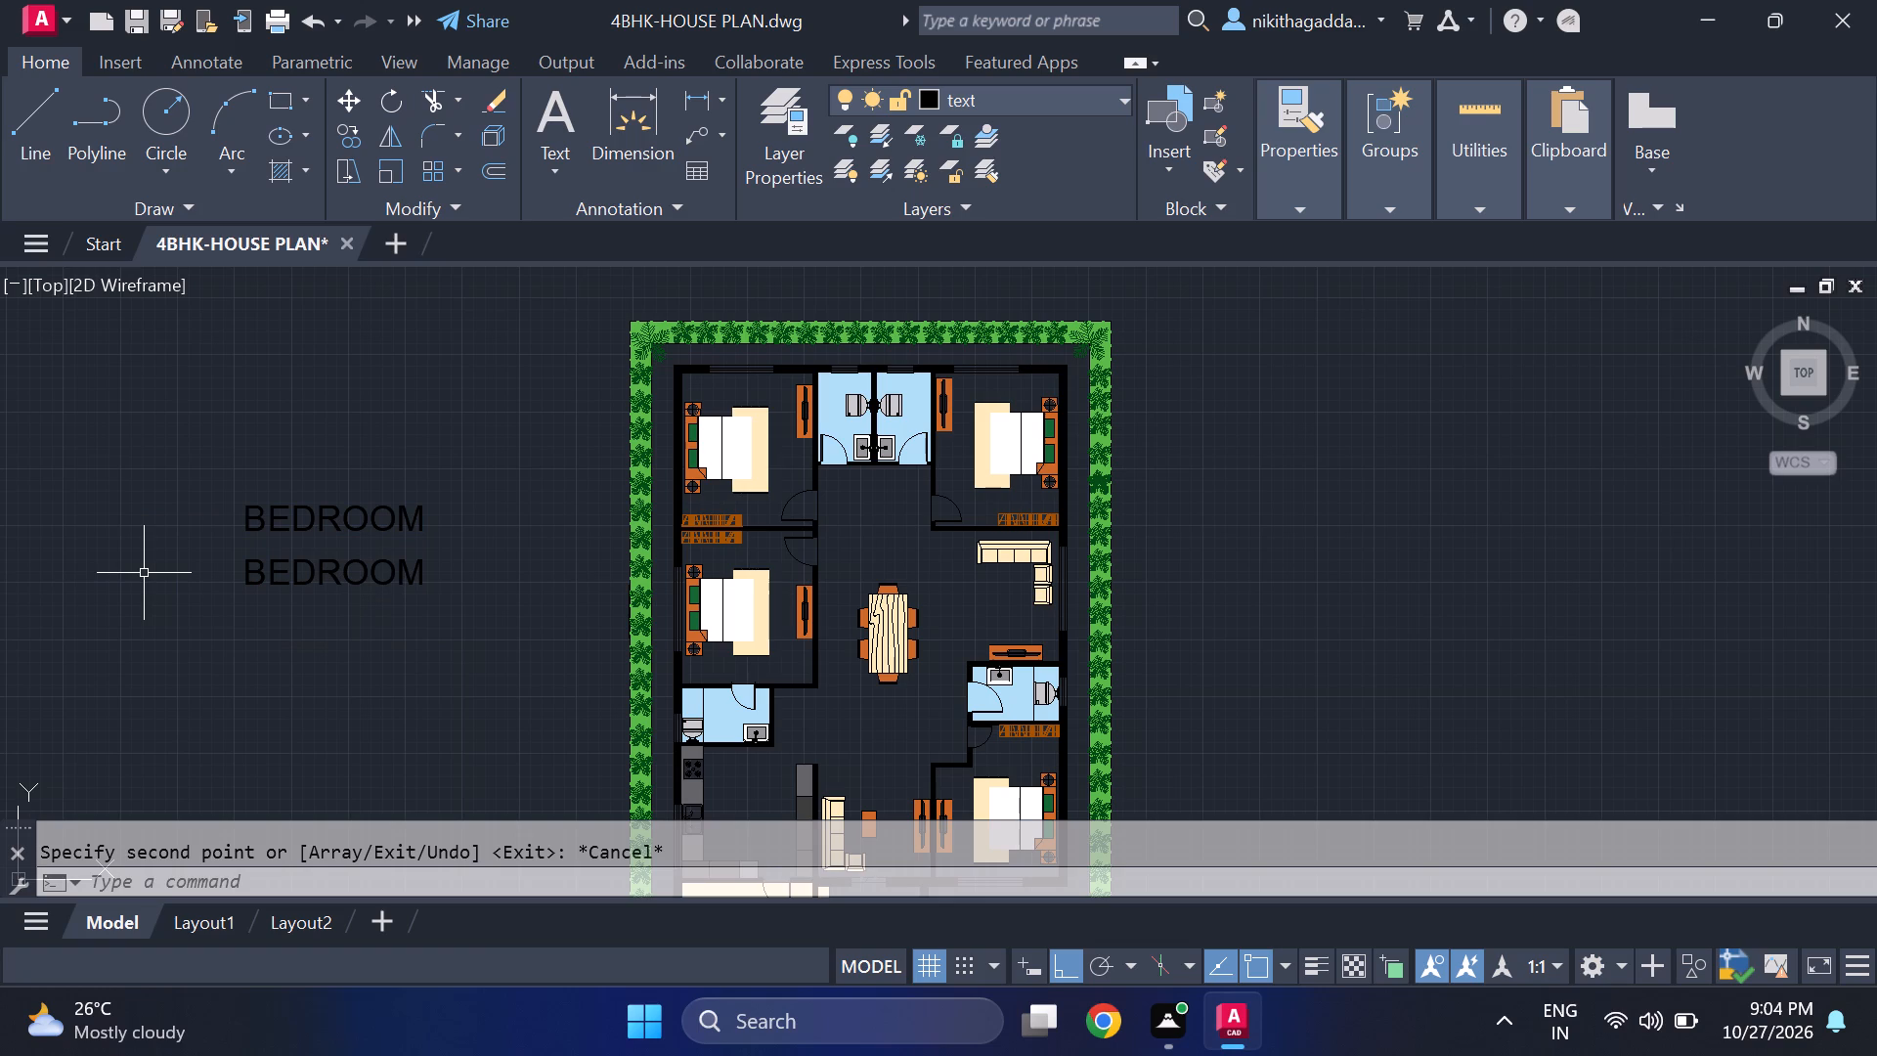
Change the text of the lower BEDROOM copy to the room size 12'0"X14'0".
double_click(259, 578)
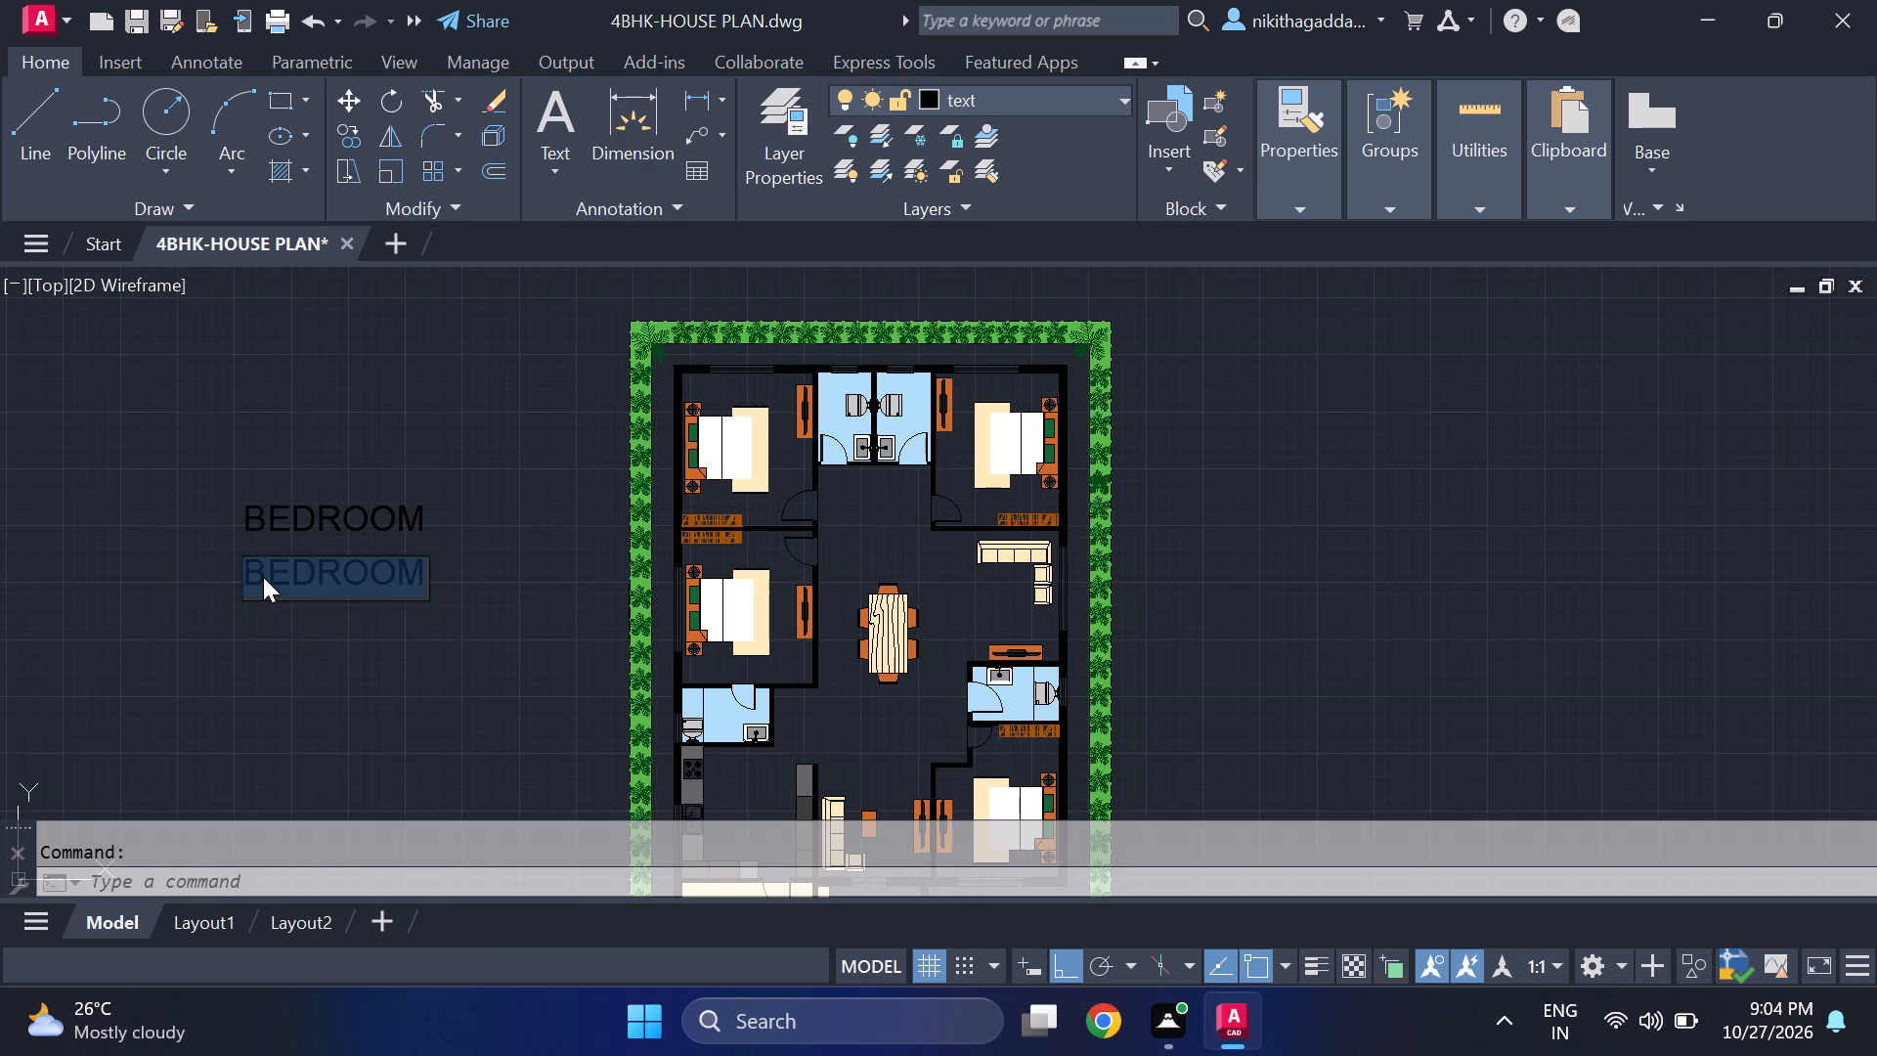
key(Delete)
text(12)
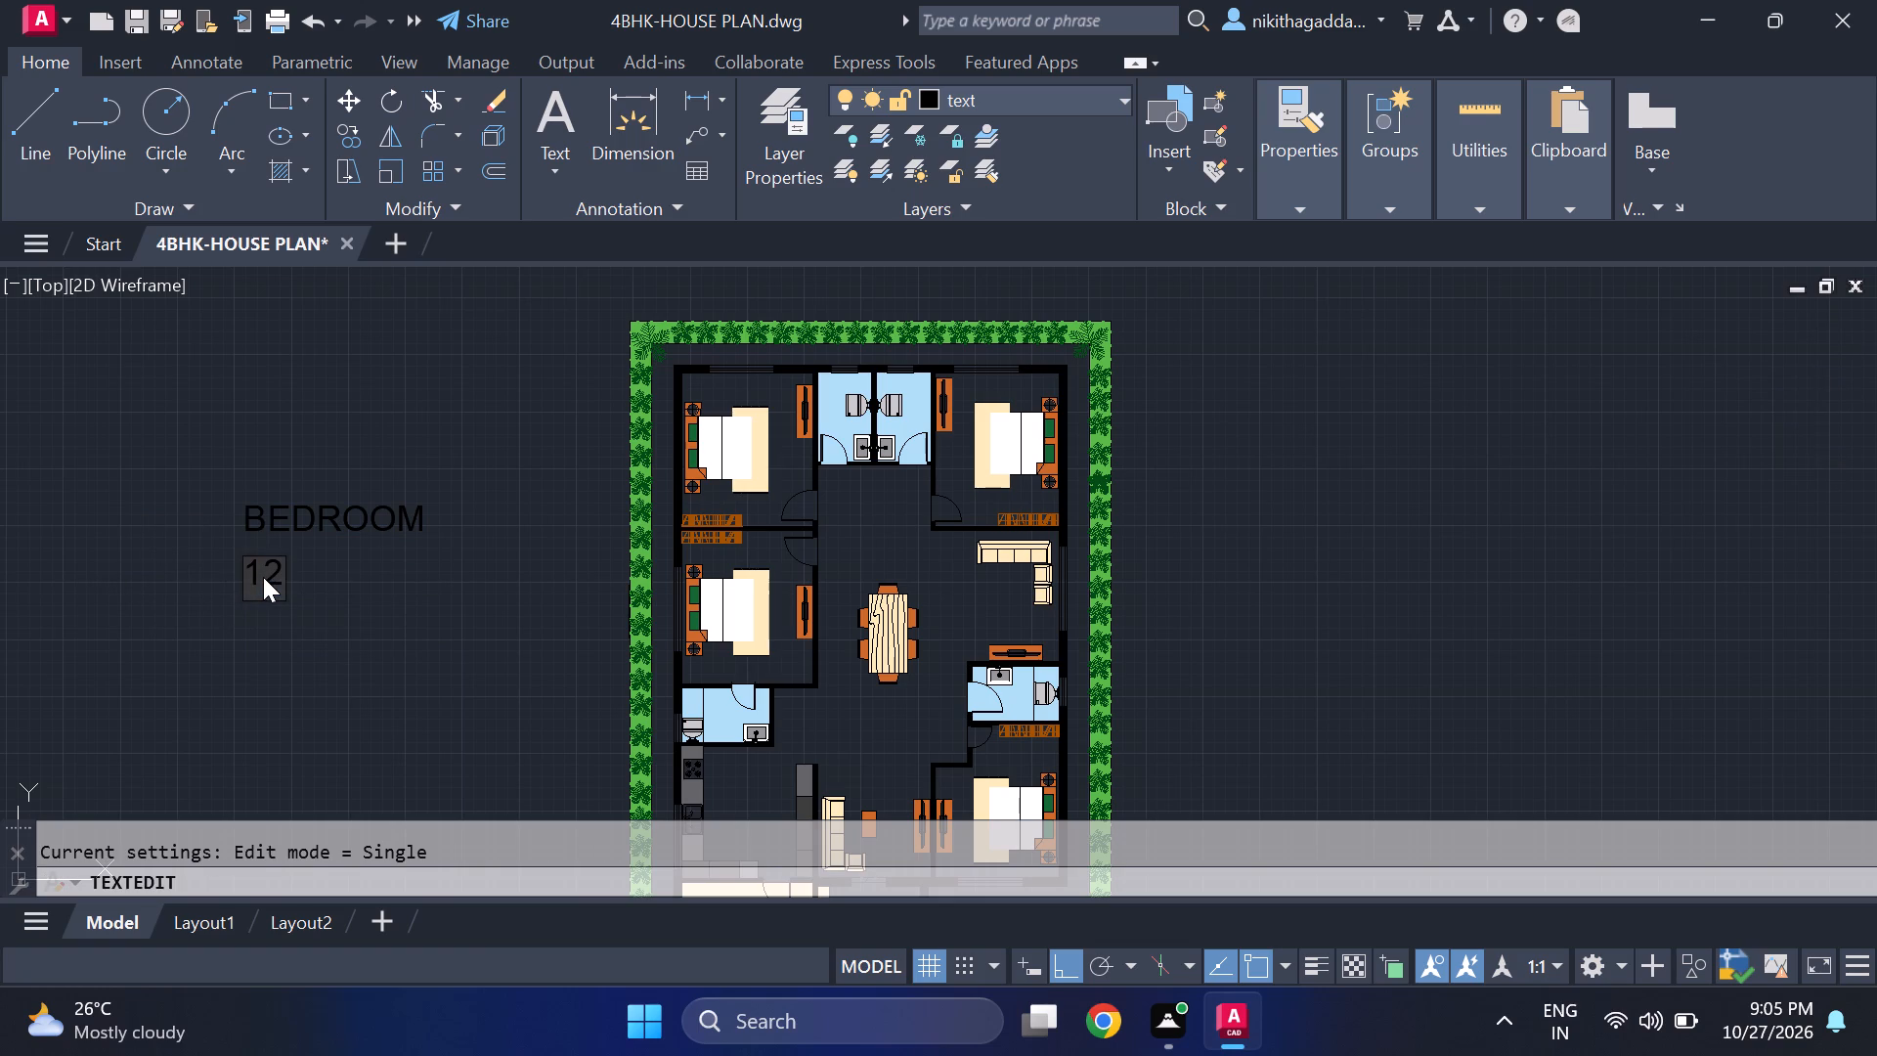
text(-0)
key(BackSpace)
key(BackSpace)
text('0)
key(shift+quotedbl)
key(x)
key(1)
text(4'0)
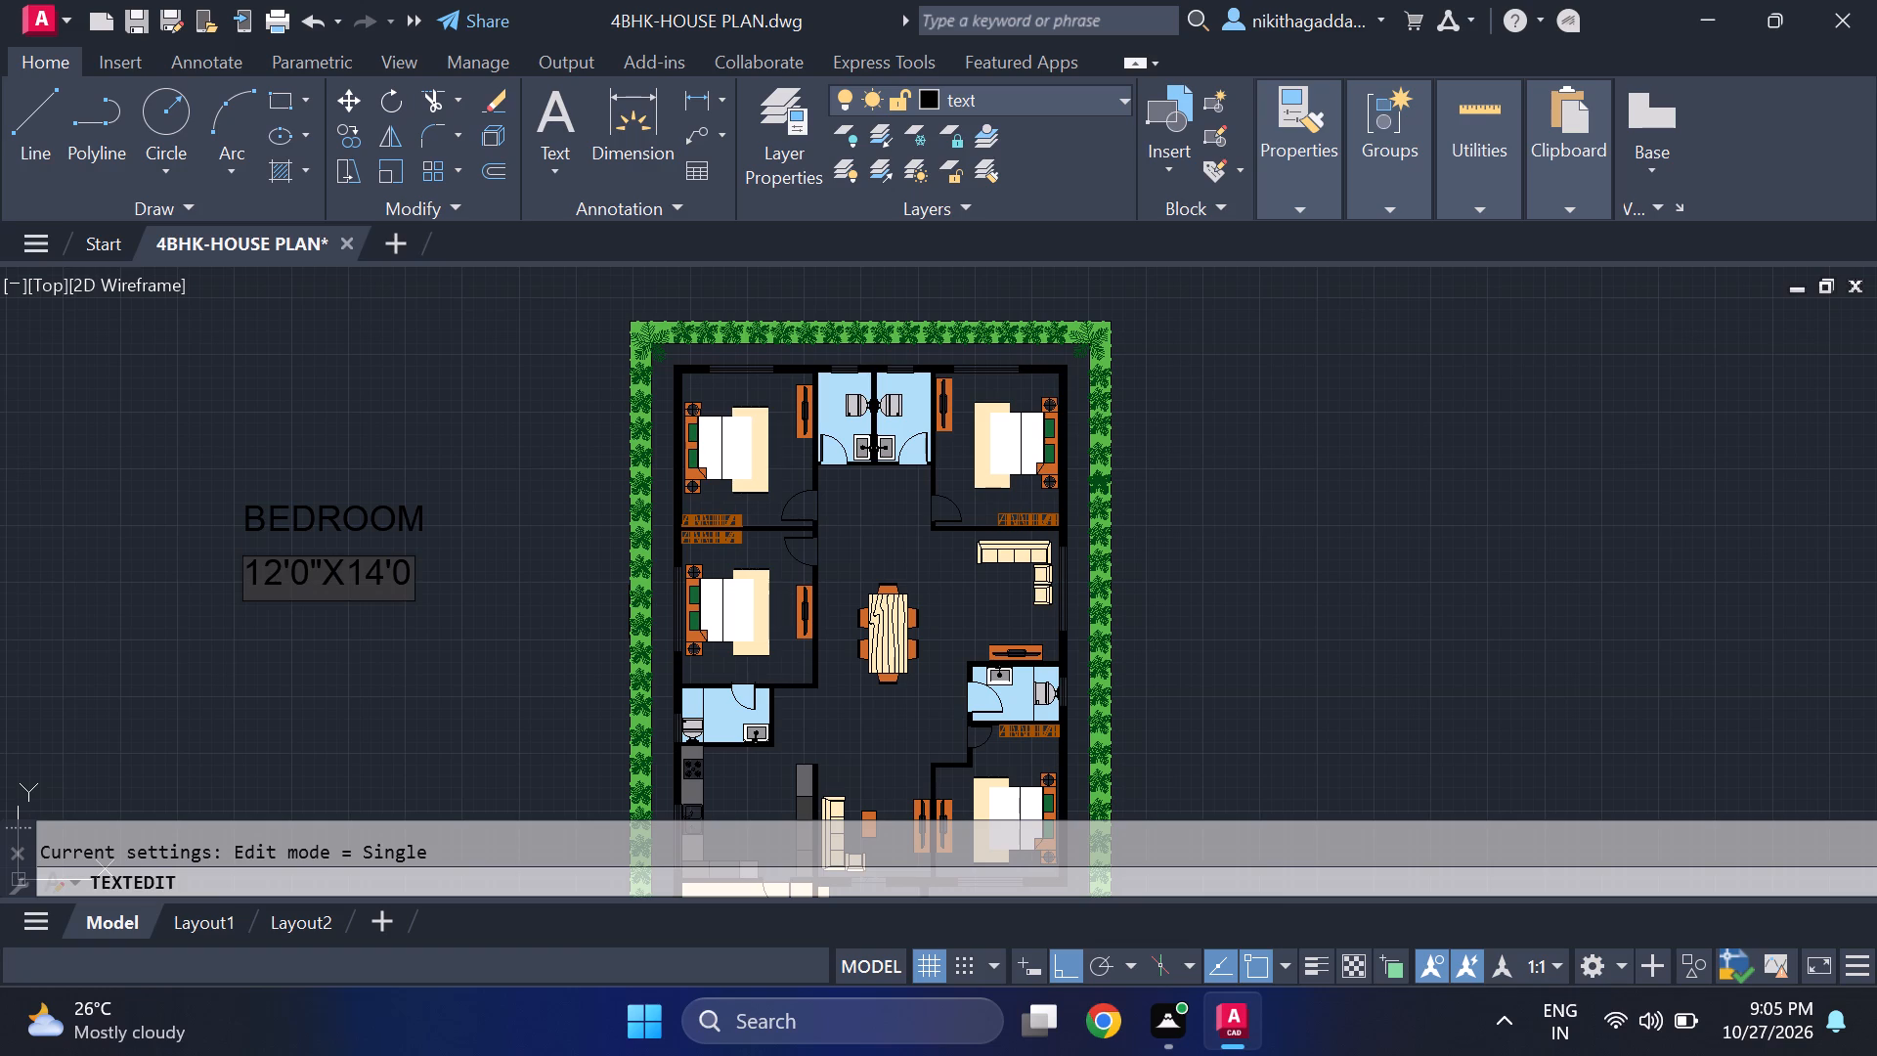
key(shift+quotedbl)
key(Return)
Scale the BEDROOM and 12'0"X14'0" texts down together from their lower-left corner to a little under half size.
scroll(265, 579, down, 2)
scroll(261, 535, up, 1)
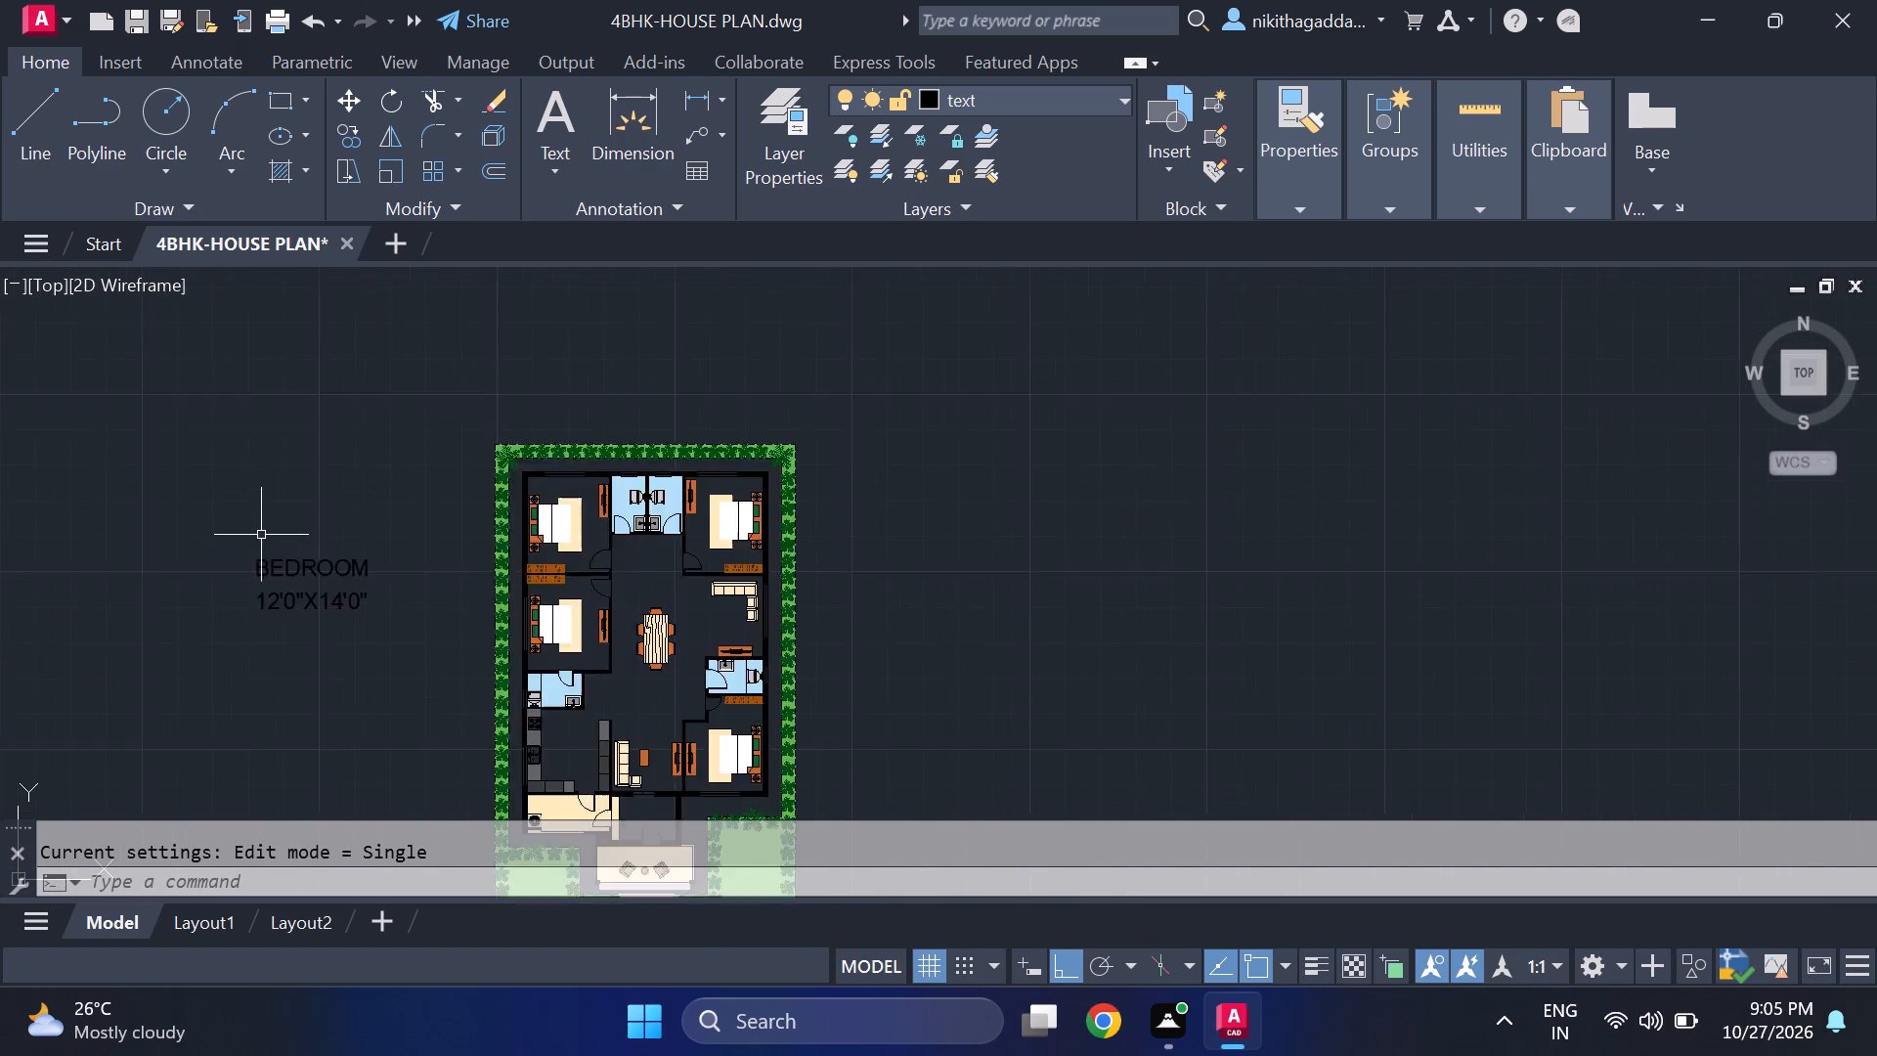
scroll(261, 535, up, 1)
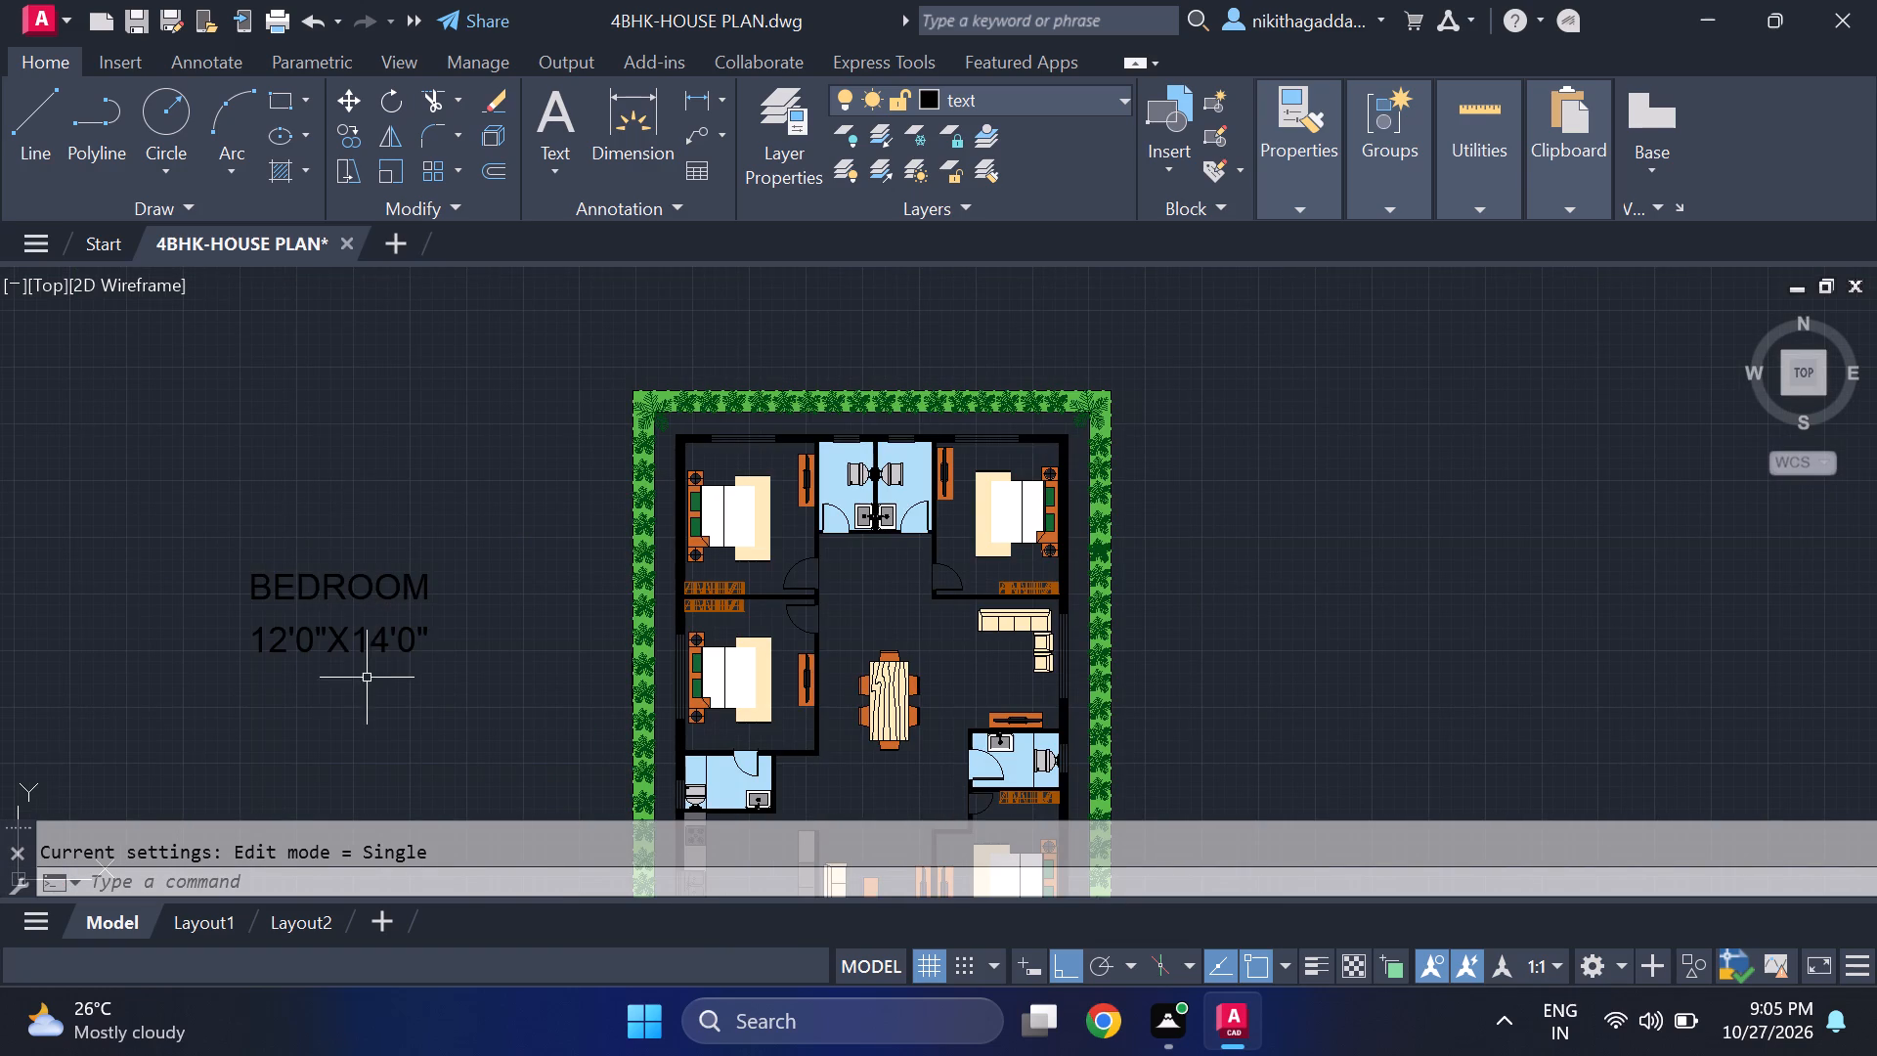
scroll(431, 568, down, 2)
click(411, 530)
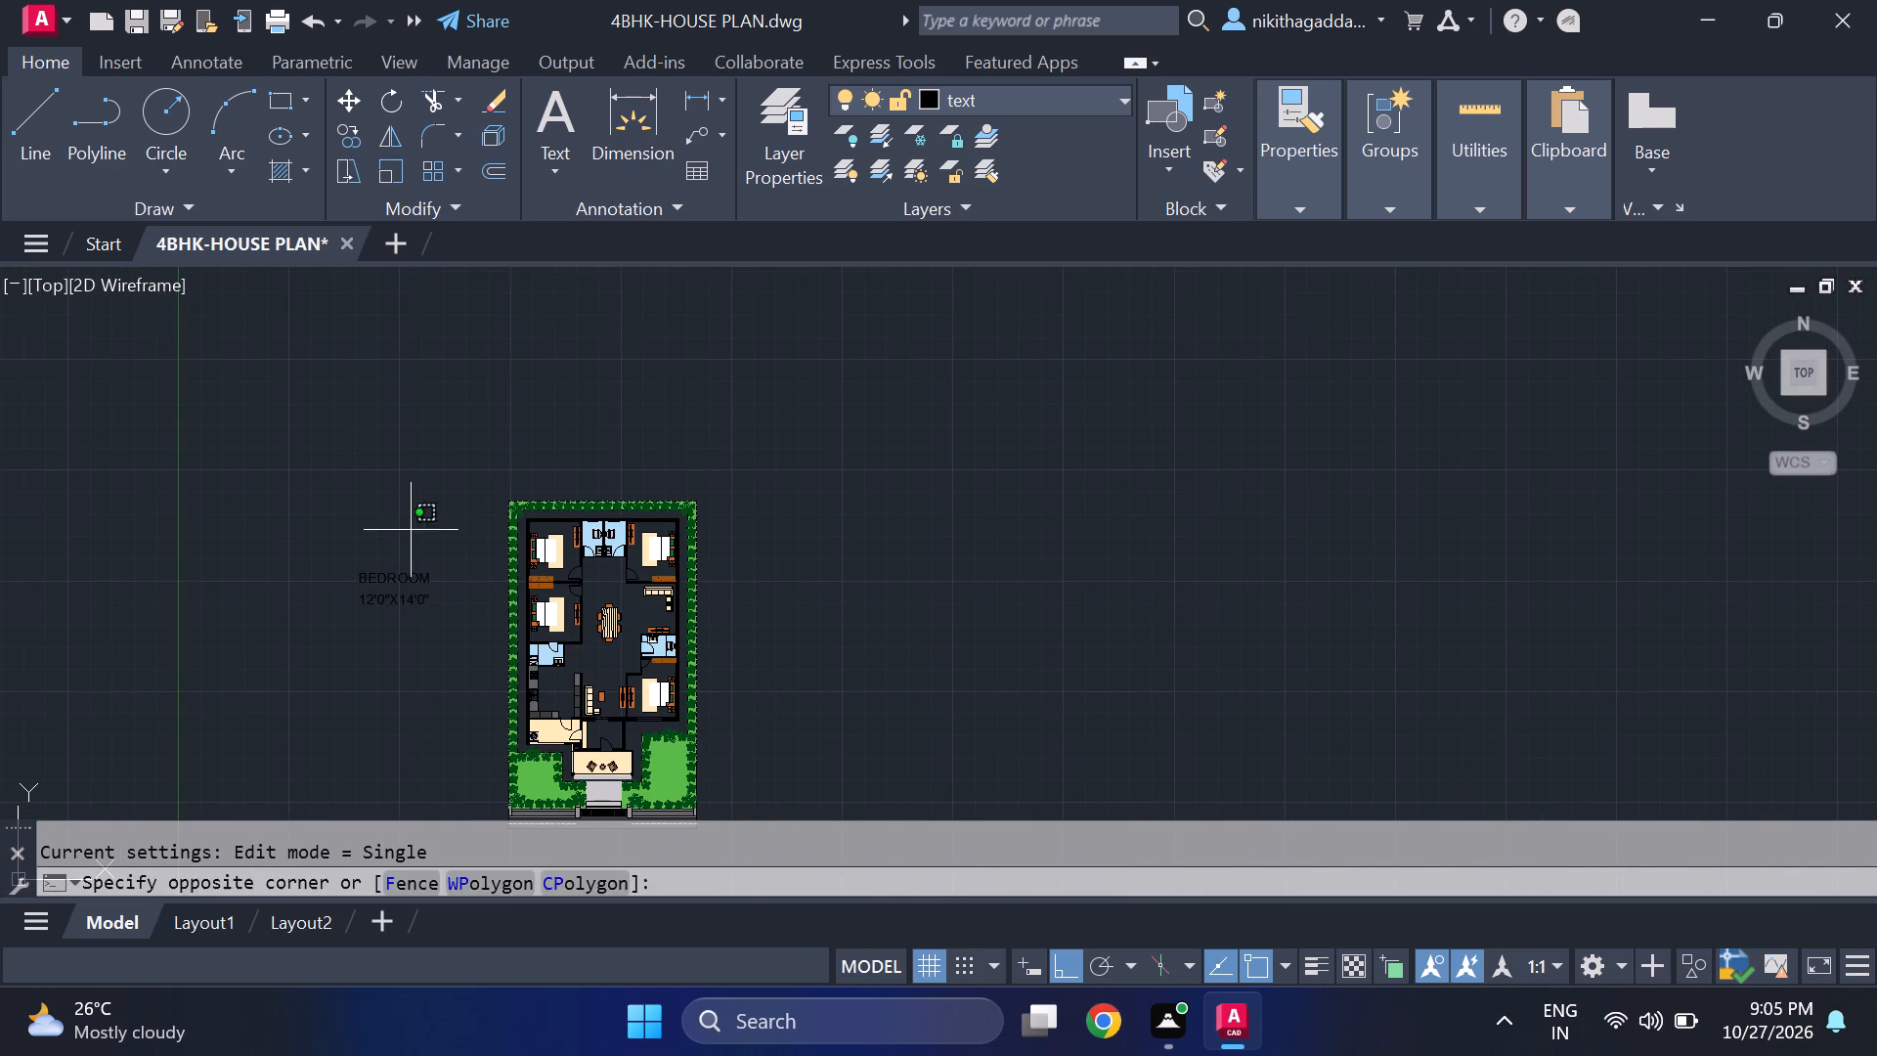
click(347, 647)
text(SCALE)
key(Return)
scroll(364, 646, up, 1)
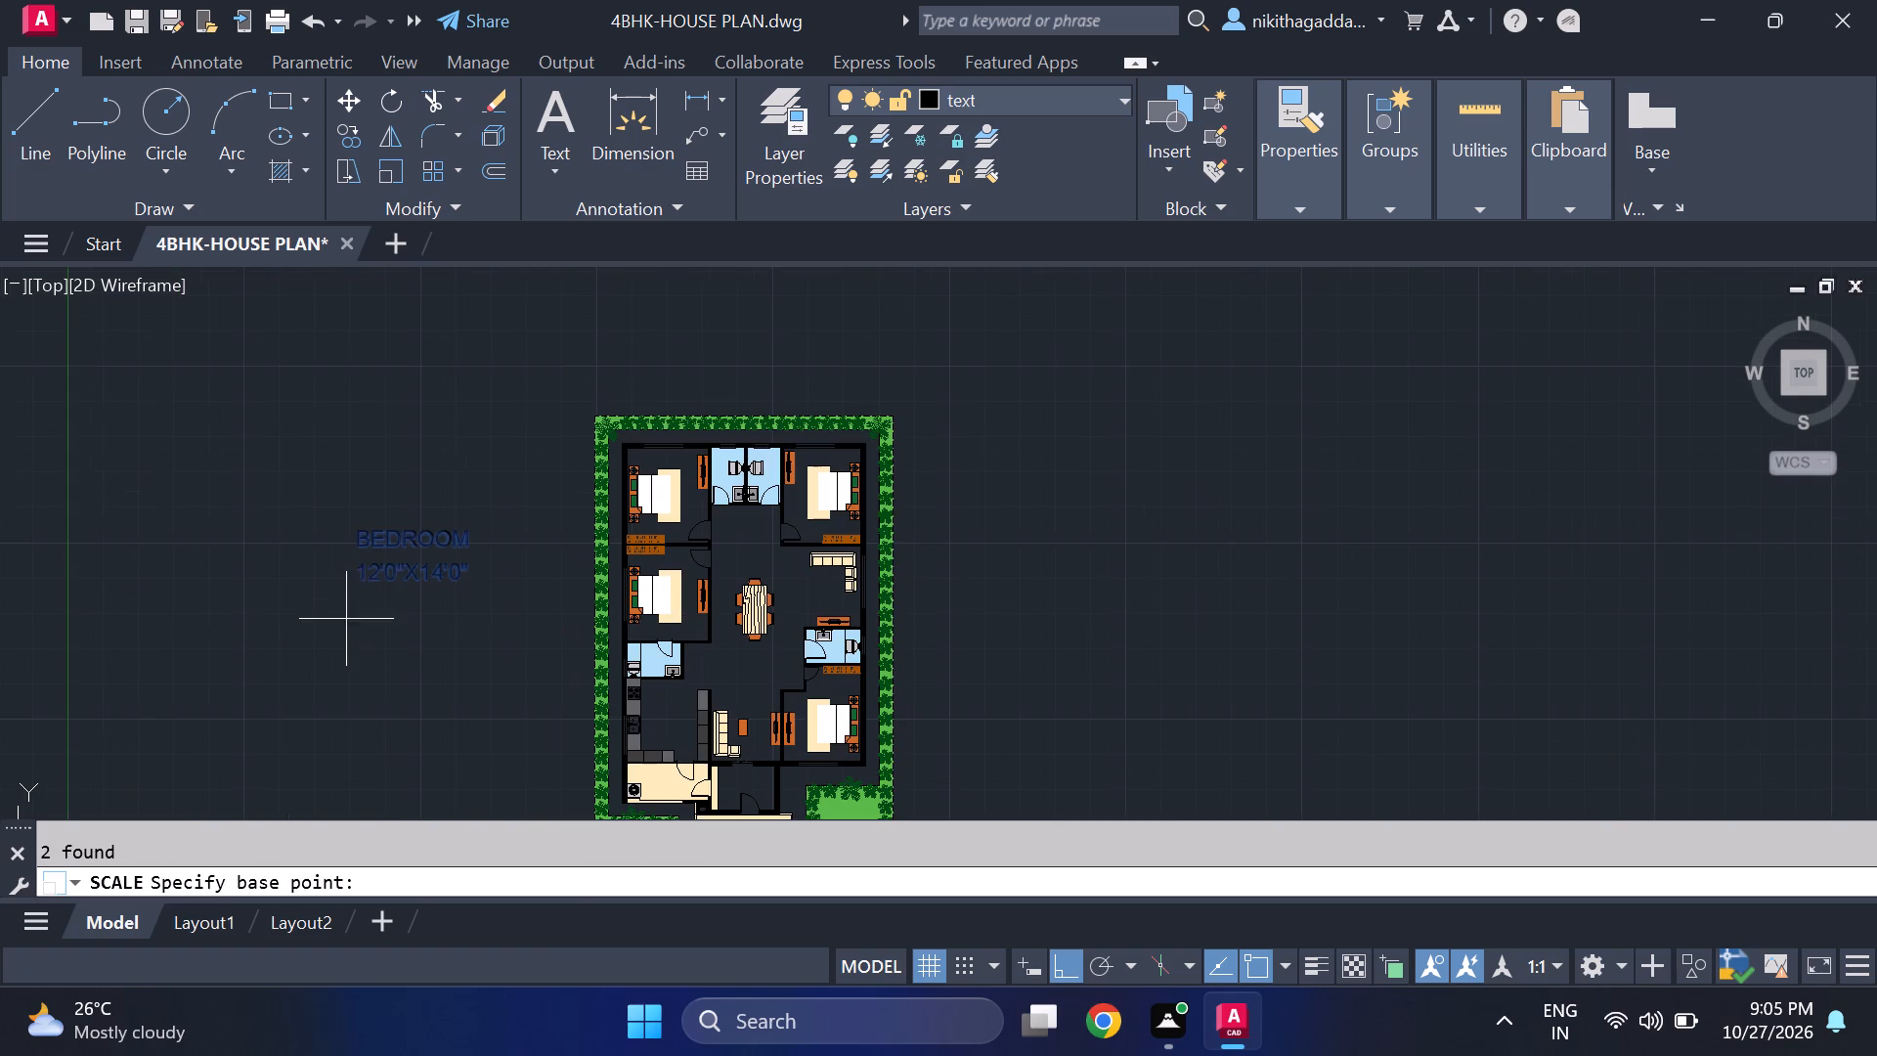
click(358, 572)
scroll(376, 555, up, 3)
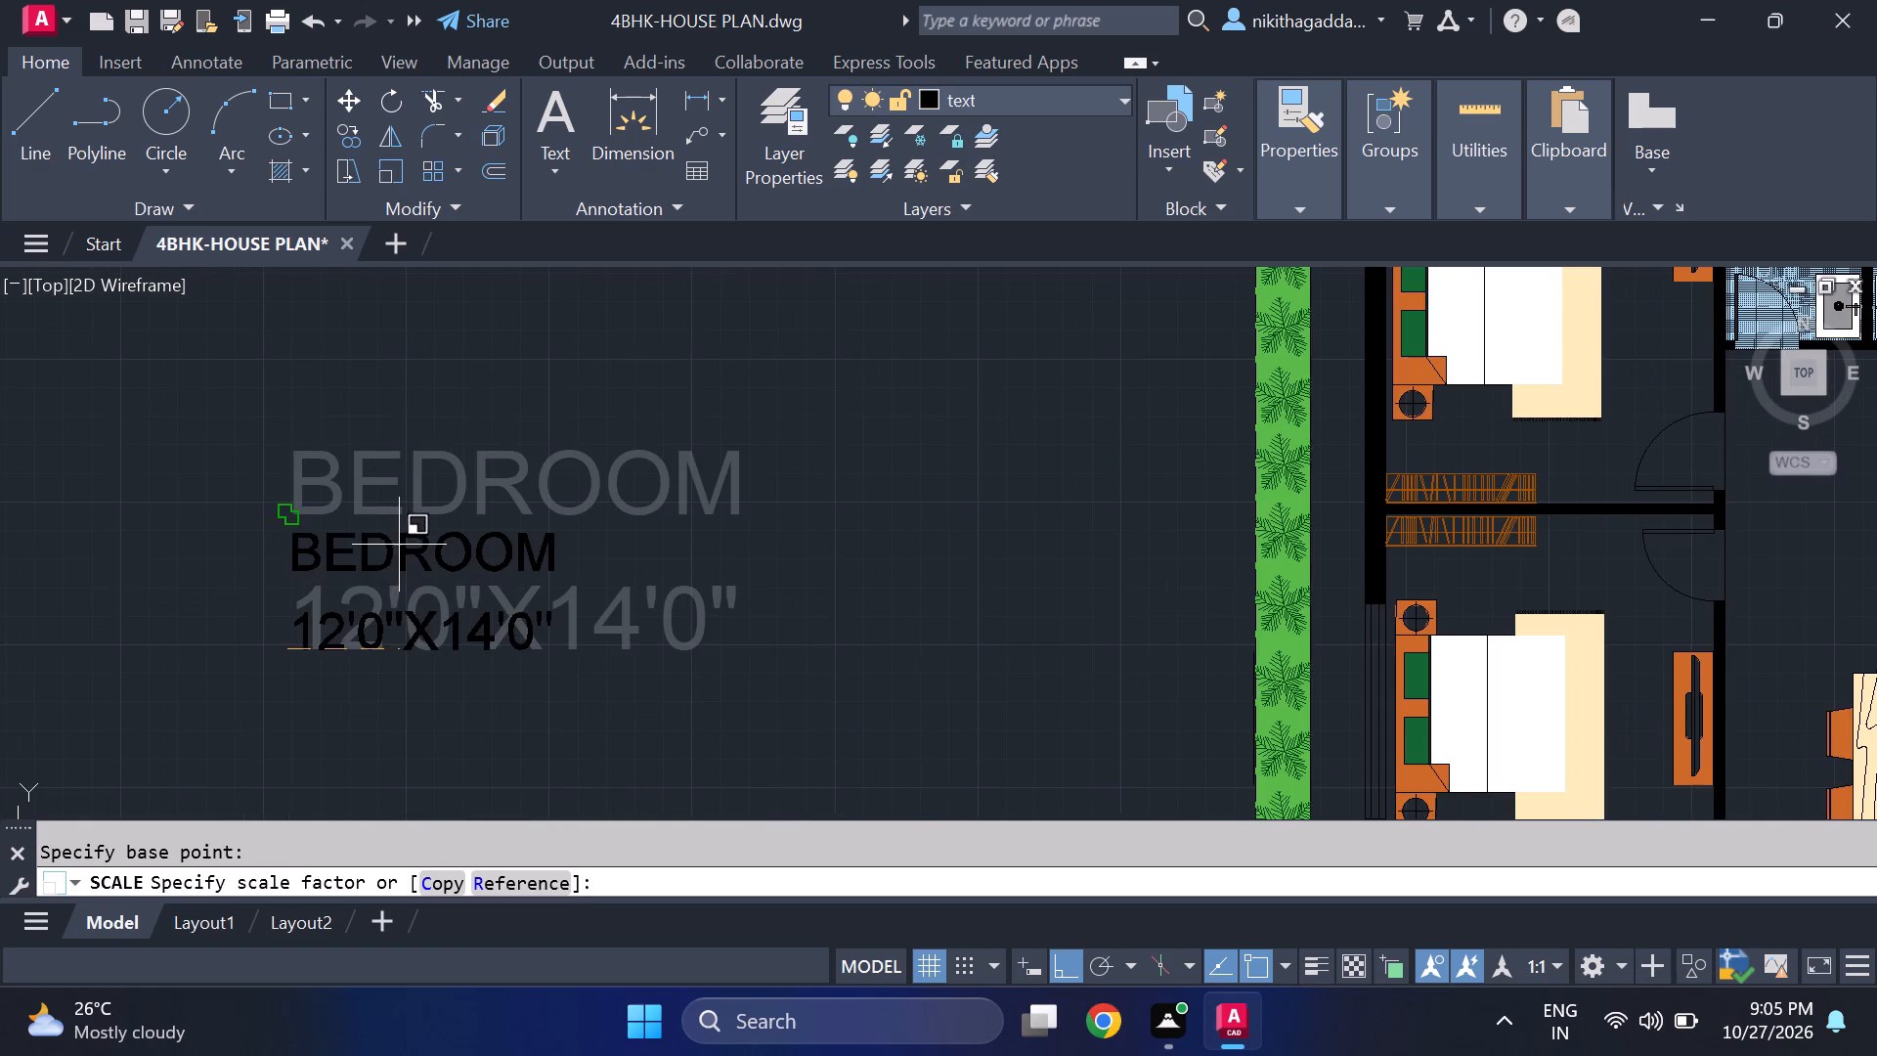
scroll(399, 545, up, 1)
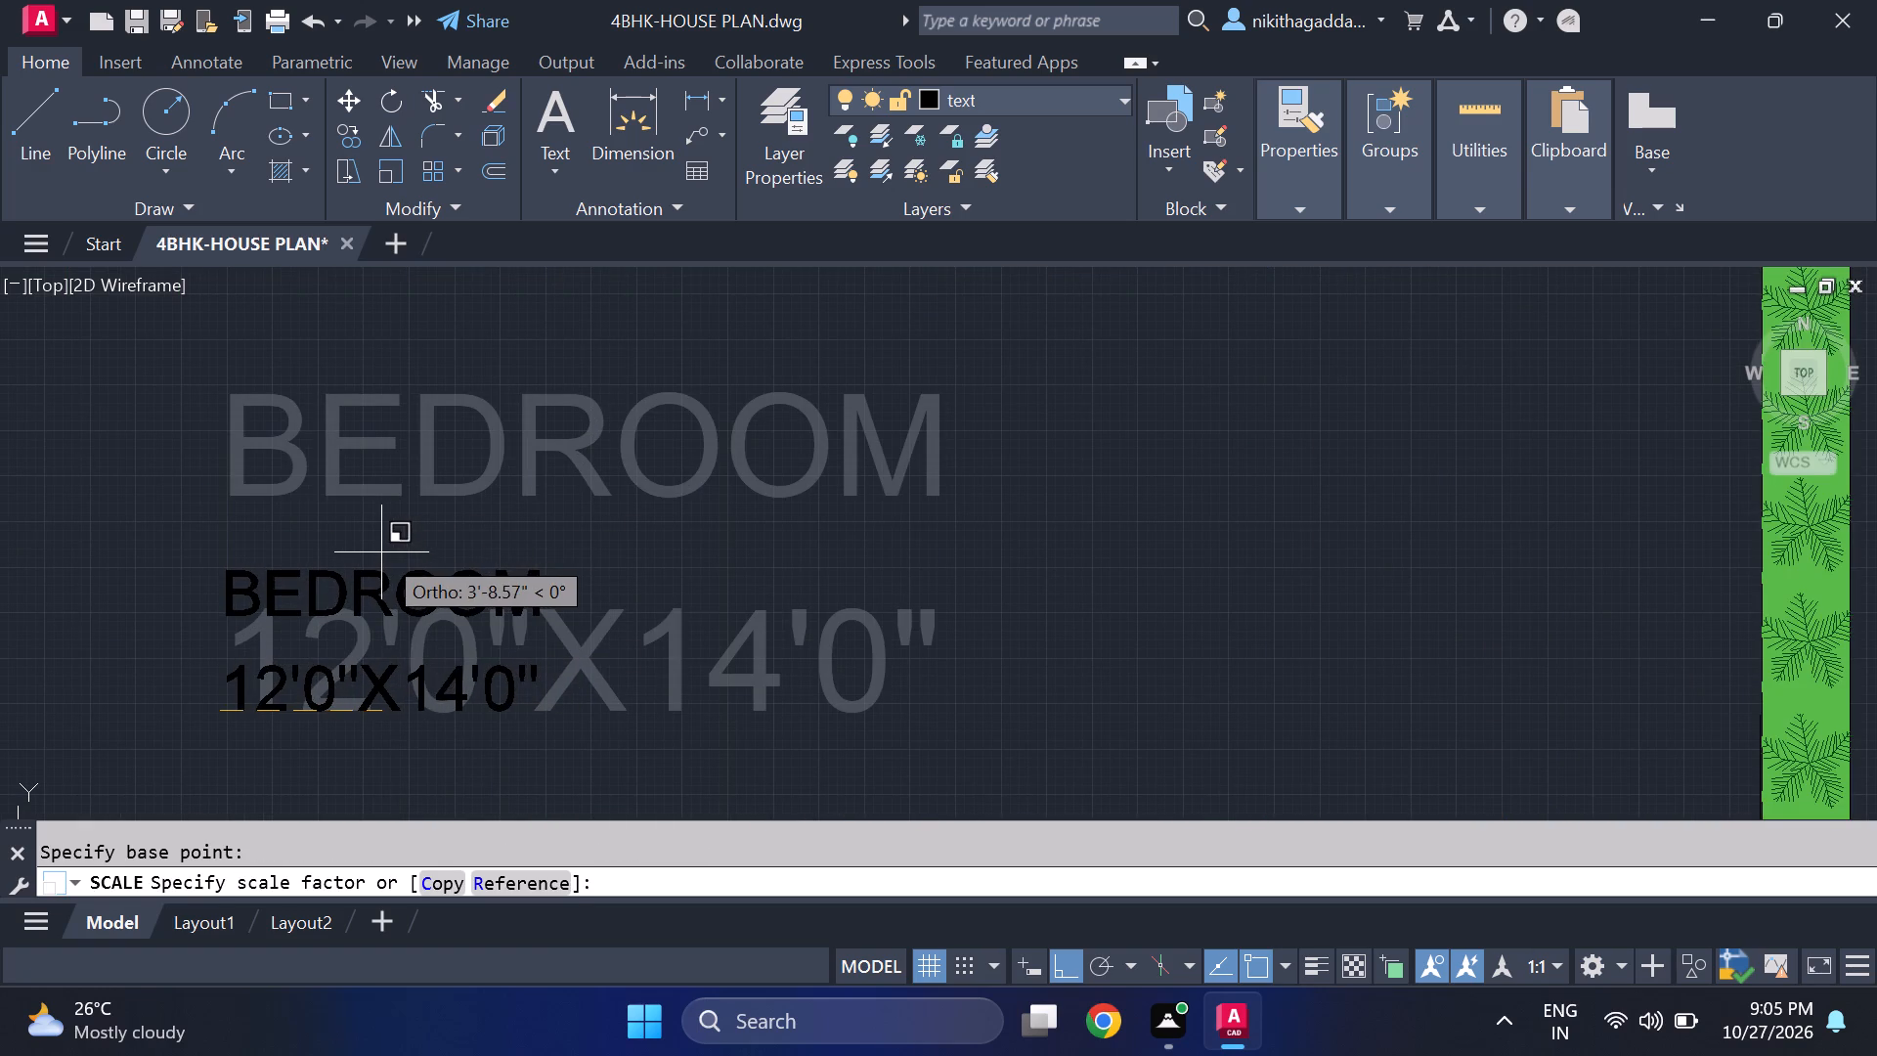
click(381, 552)
scroll(412, 542, down, 4)
scroll(426, 580, up, 3)
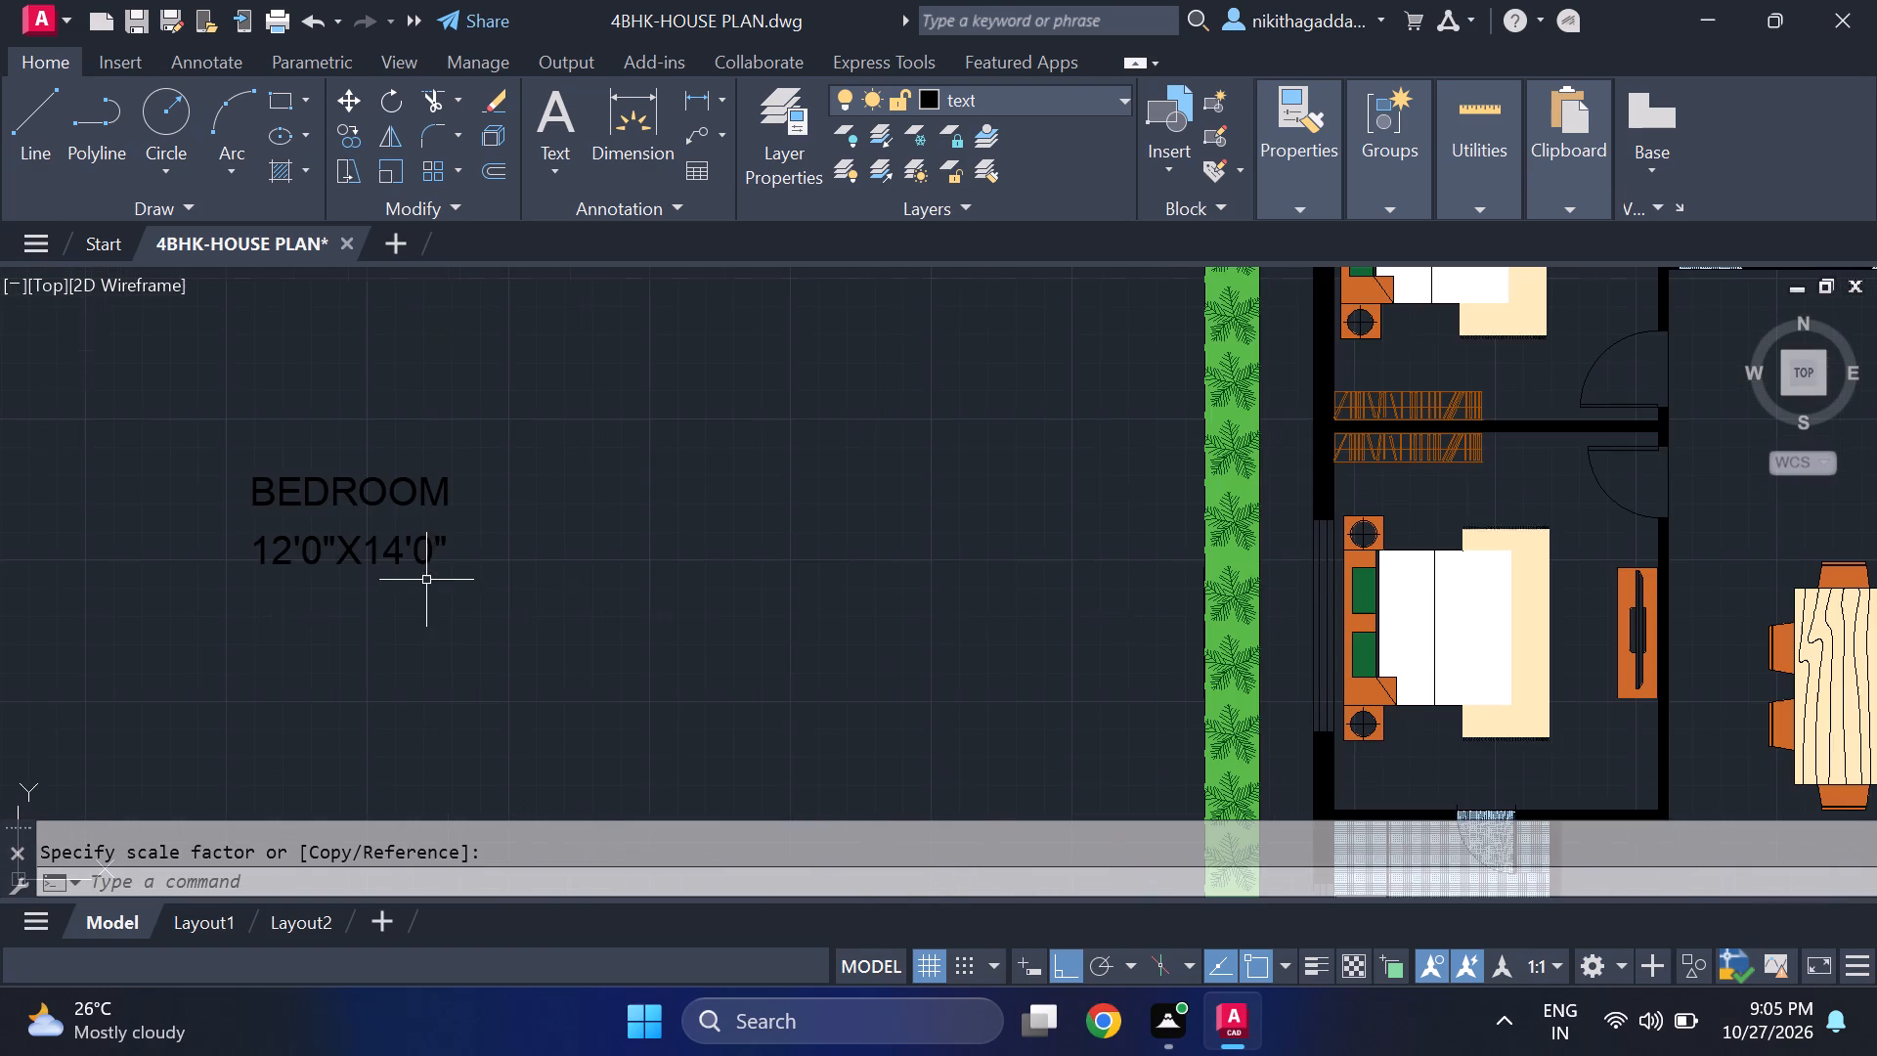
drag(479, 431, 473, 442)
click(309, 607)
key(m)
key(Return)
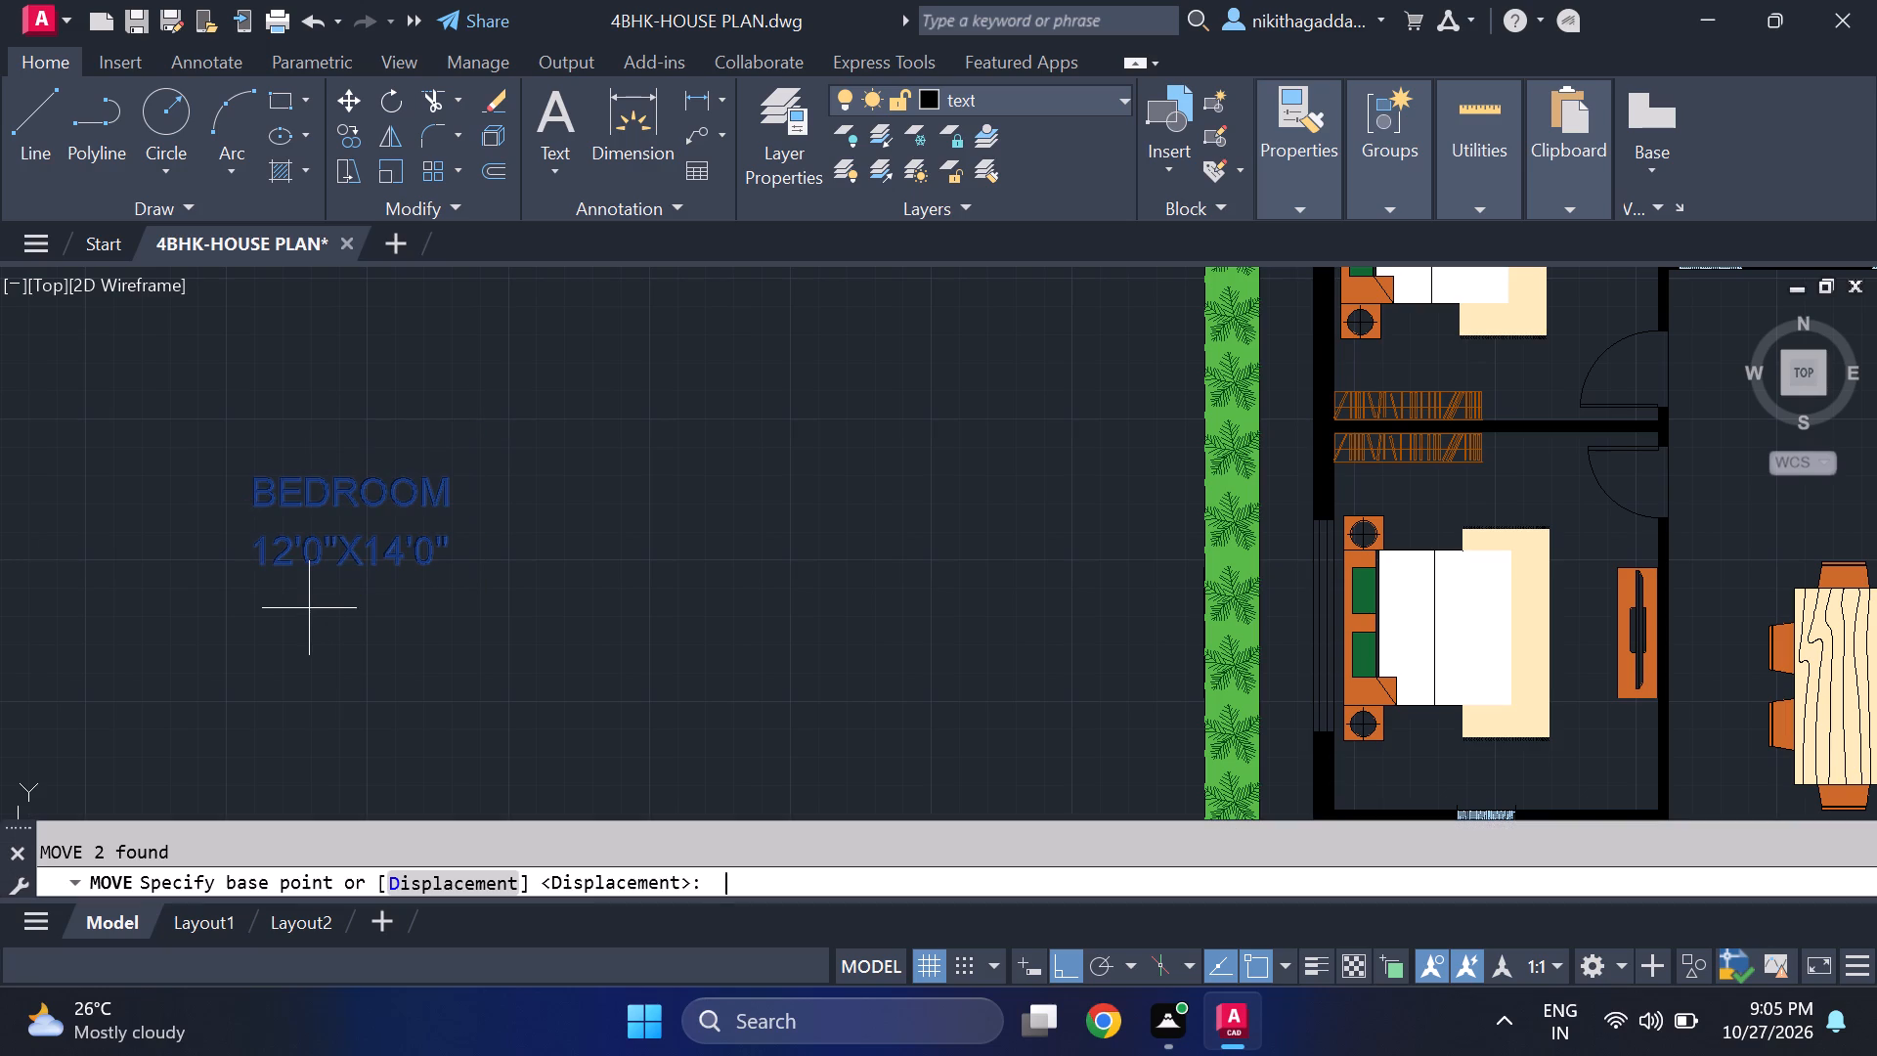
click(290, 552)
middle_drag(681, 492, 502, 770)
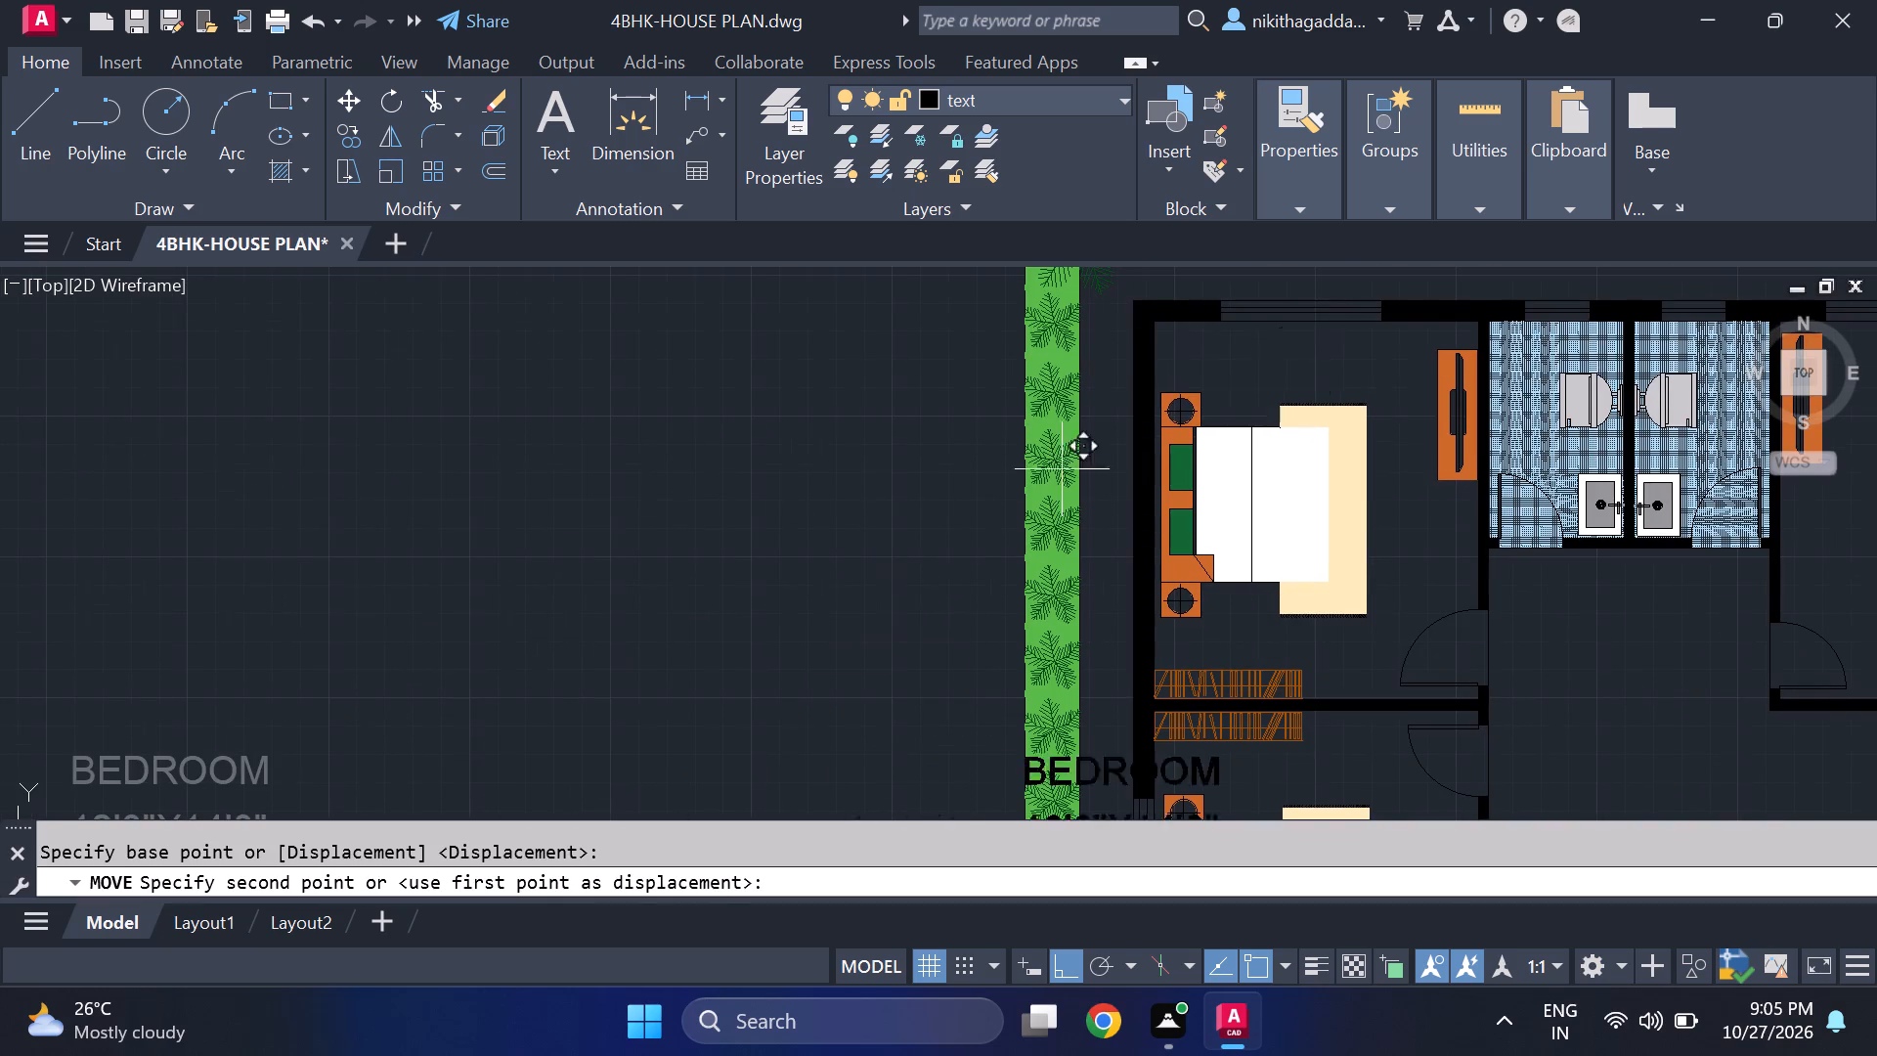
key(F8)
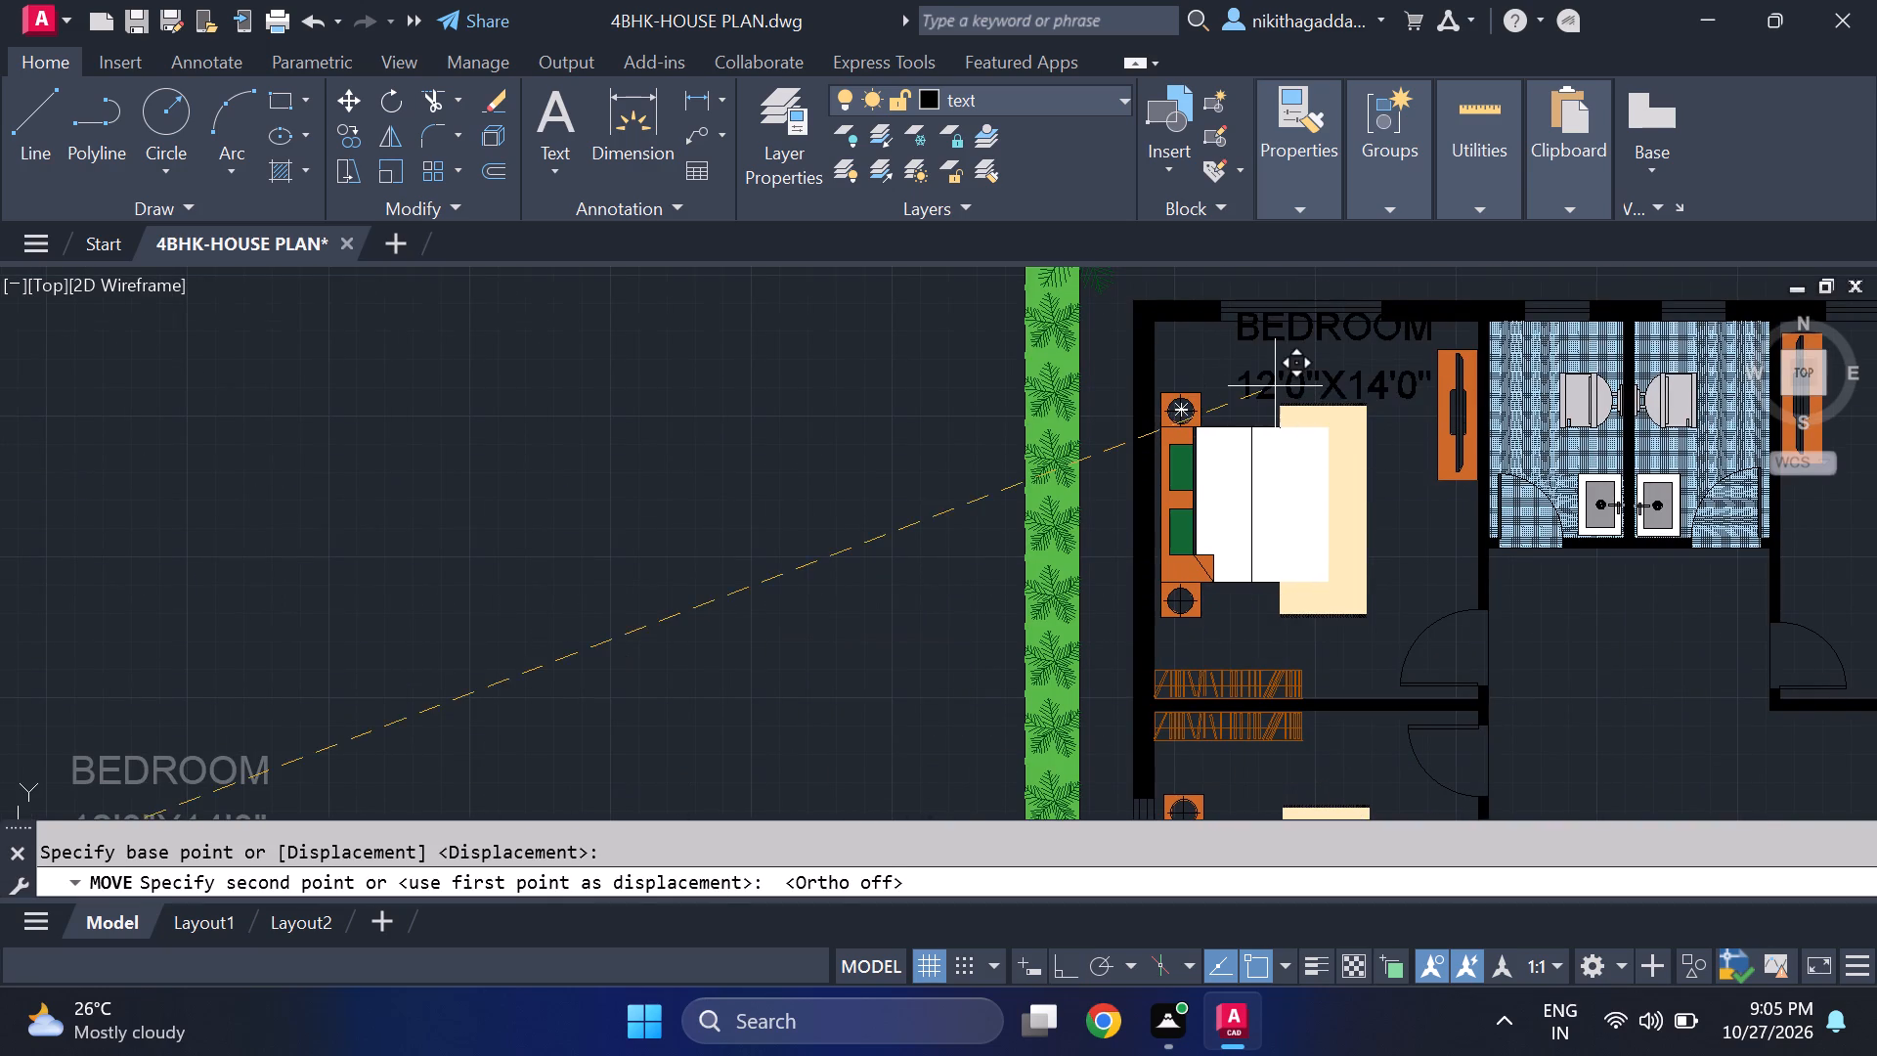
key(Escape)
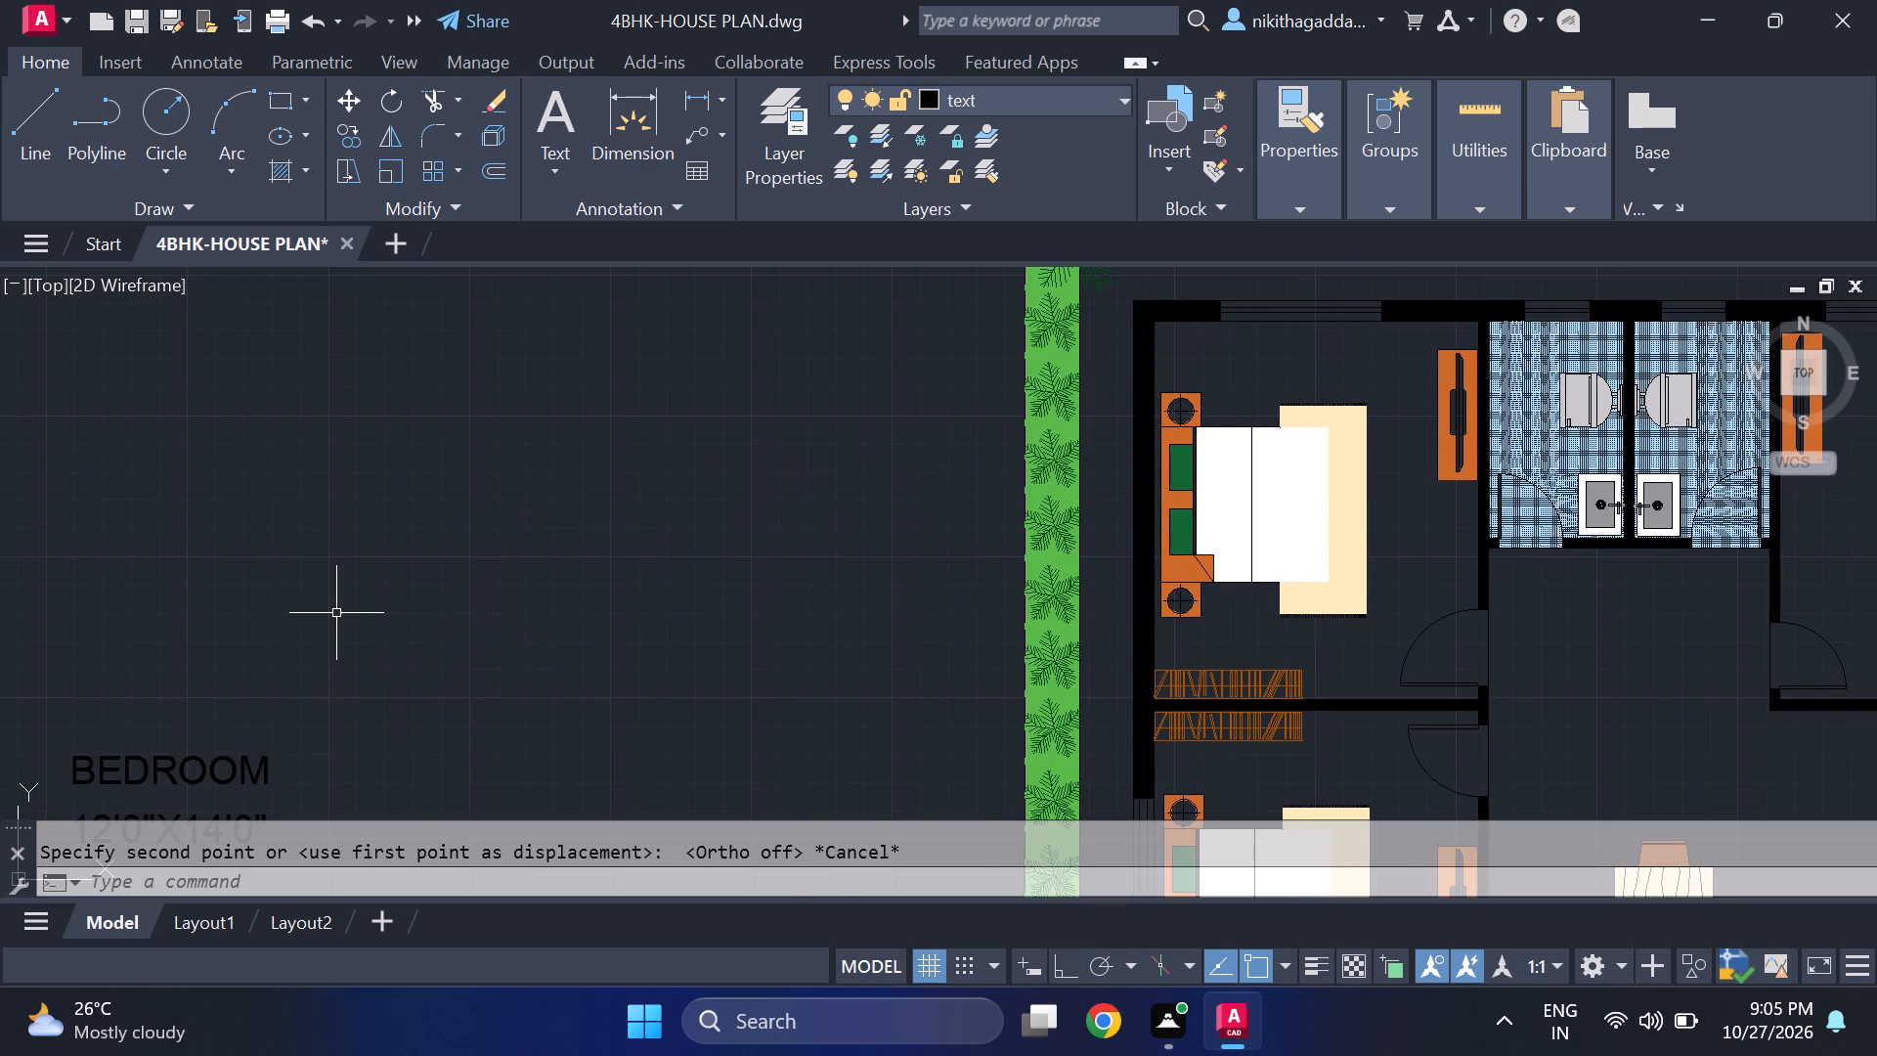
Scale the BEDROOM and 12'0"X14'0" texts down further from their lower-left corner, small enough to fit beside the bedroom furniture.
scroll(340, 636, down, 1)
click(333, 655)
click(173, 771)
text(SCALE)
key(Return)
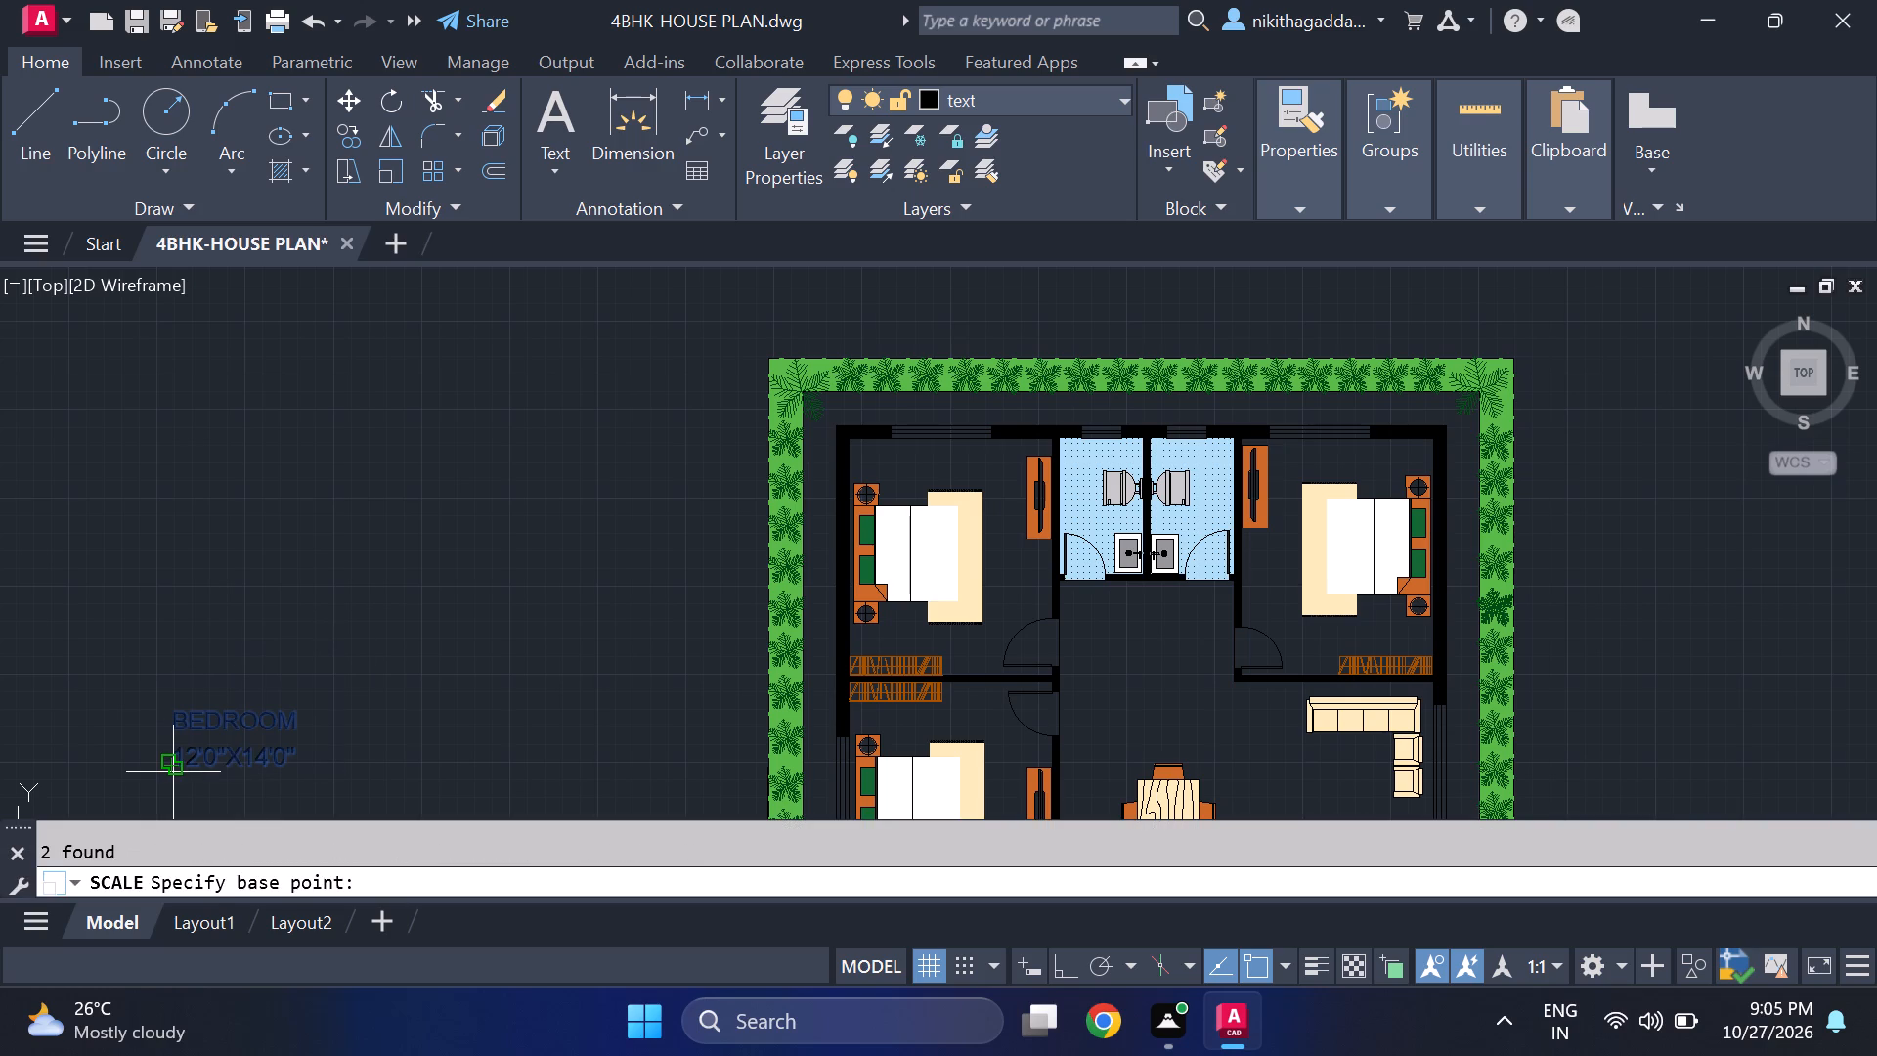
click(173, 772)
scroll(177, 770, up, 2)
click(159, 747)
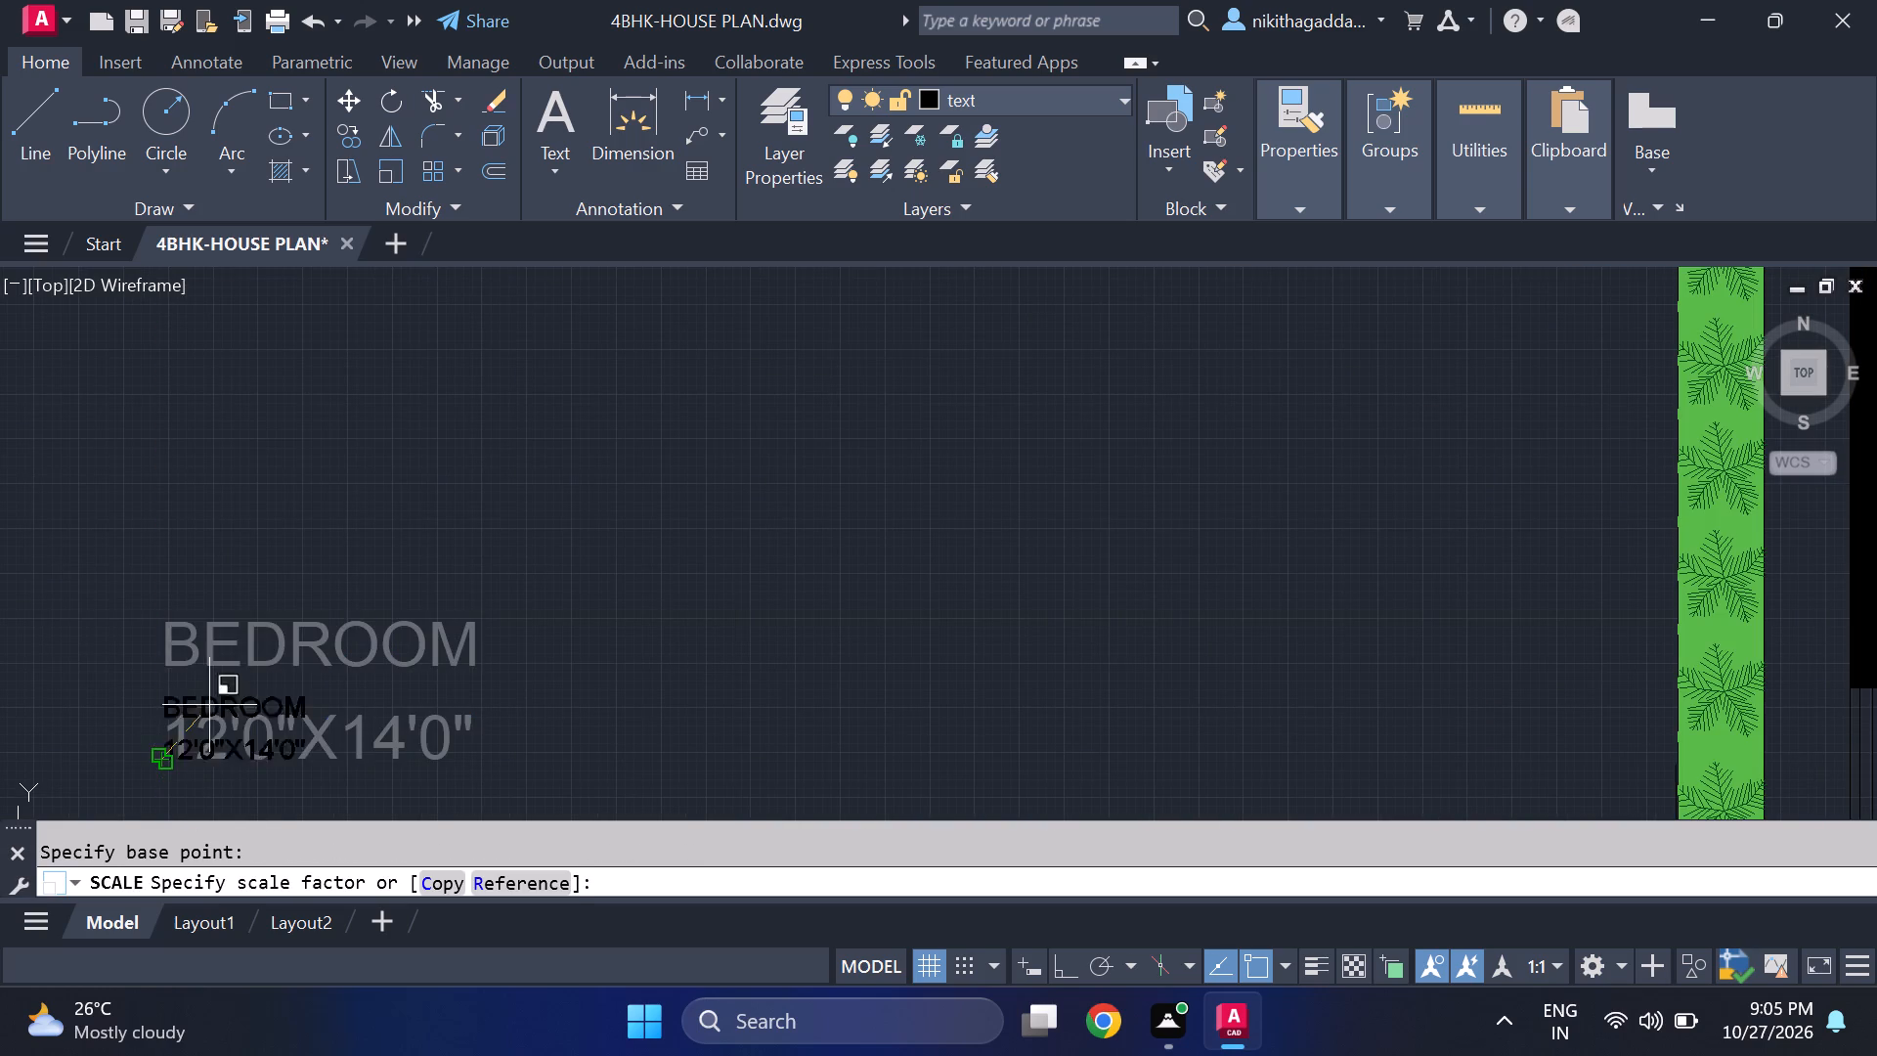
scroll(221, 694, up, 2)
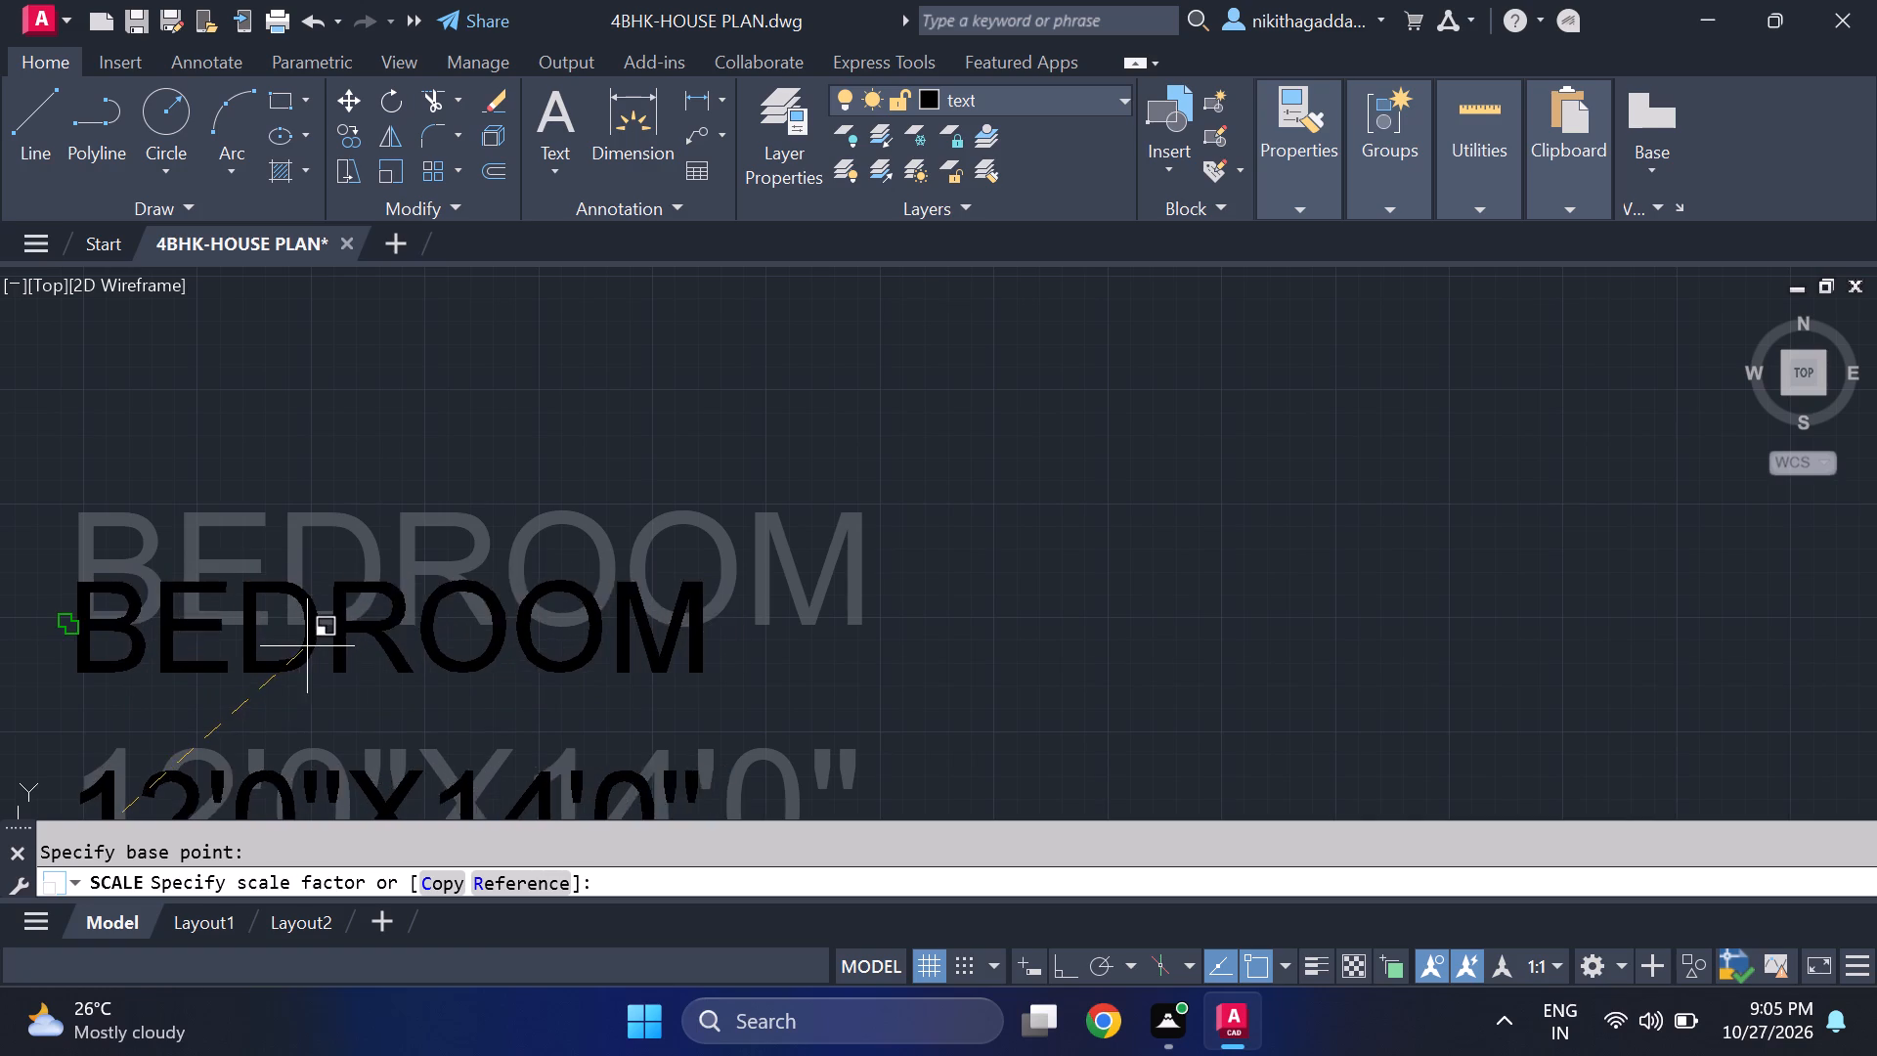
click(301, 653)
Move the BEDROOM and 12'0"X14'0" texts into the northwest bedroom, in the clear space between the north window and the bed.
scroll(302, 653, down, 4)
middle_drag(298, 694, 471, 653)
click(516, 584)
click(447, 686)
key(m)
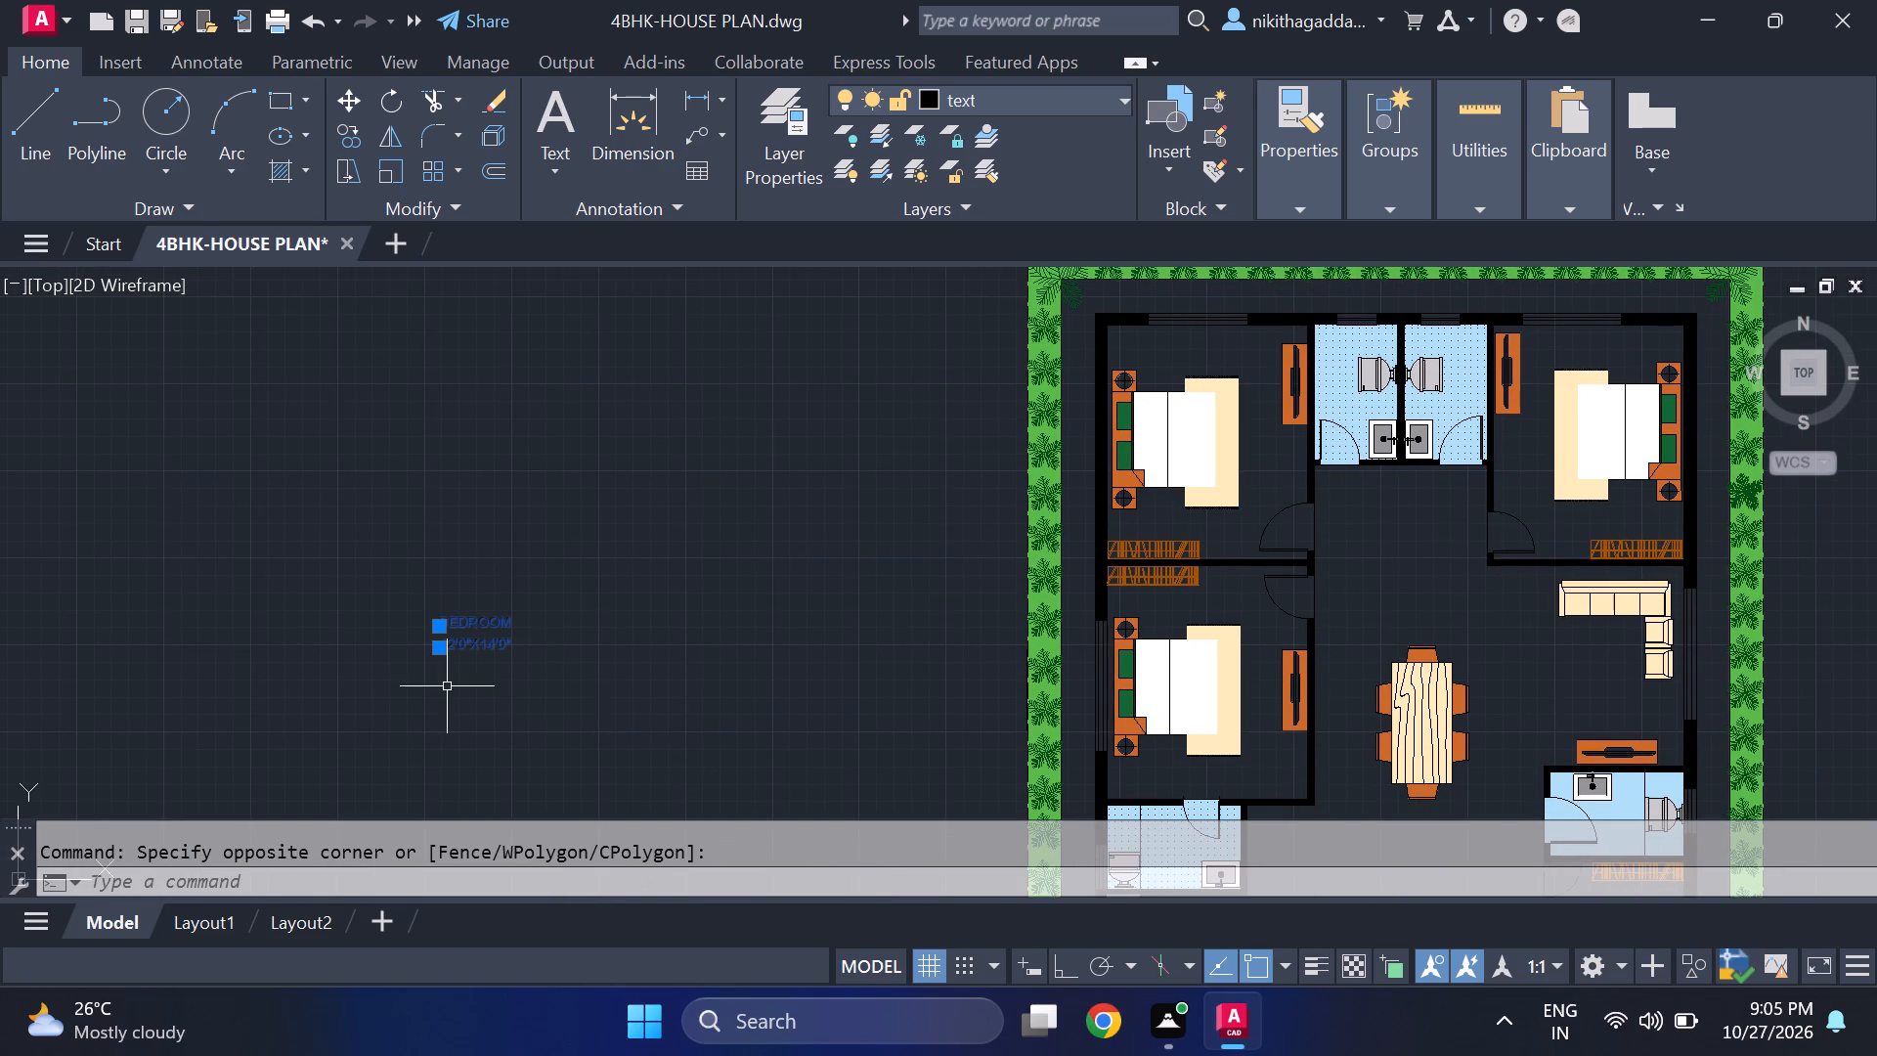
key(Return)
click(494, 620)
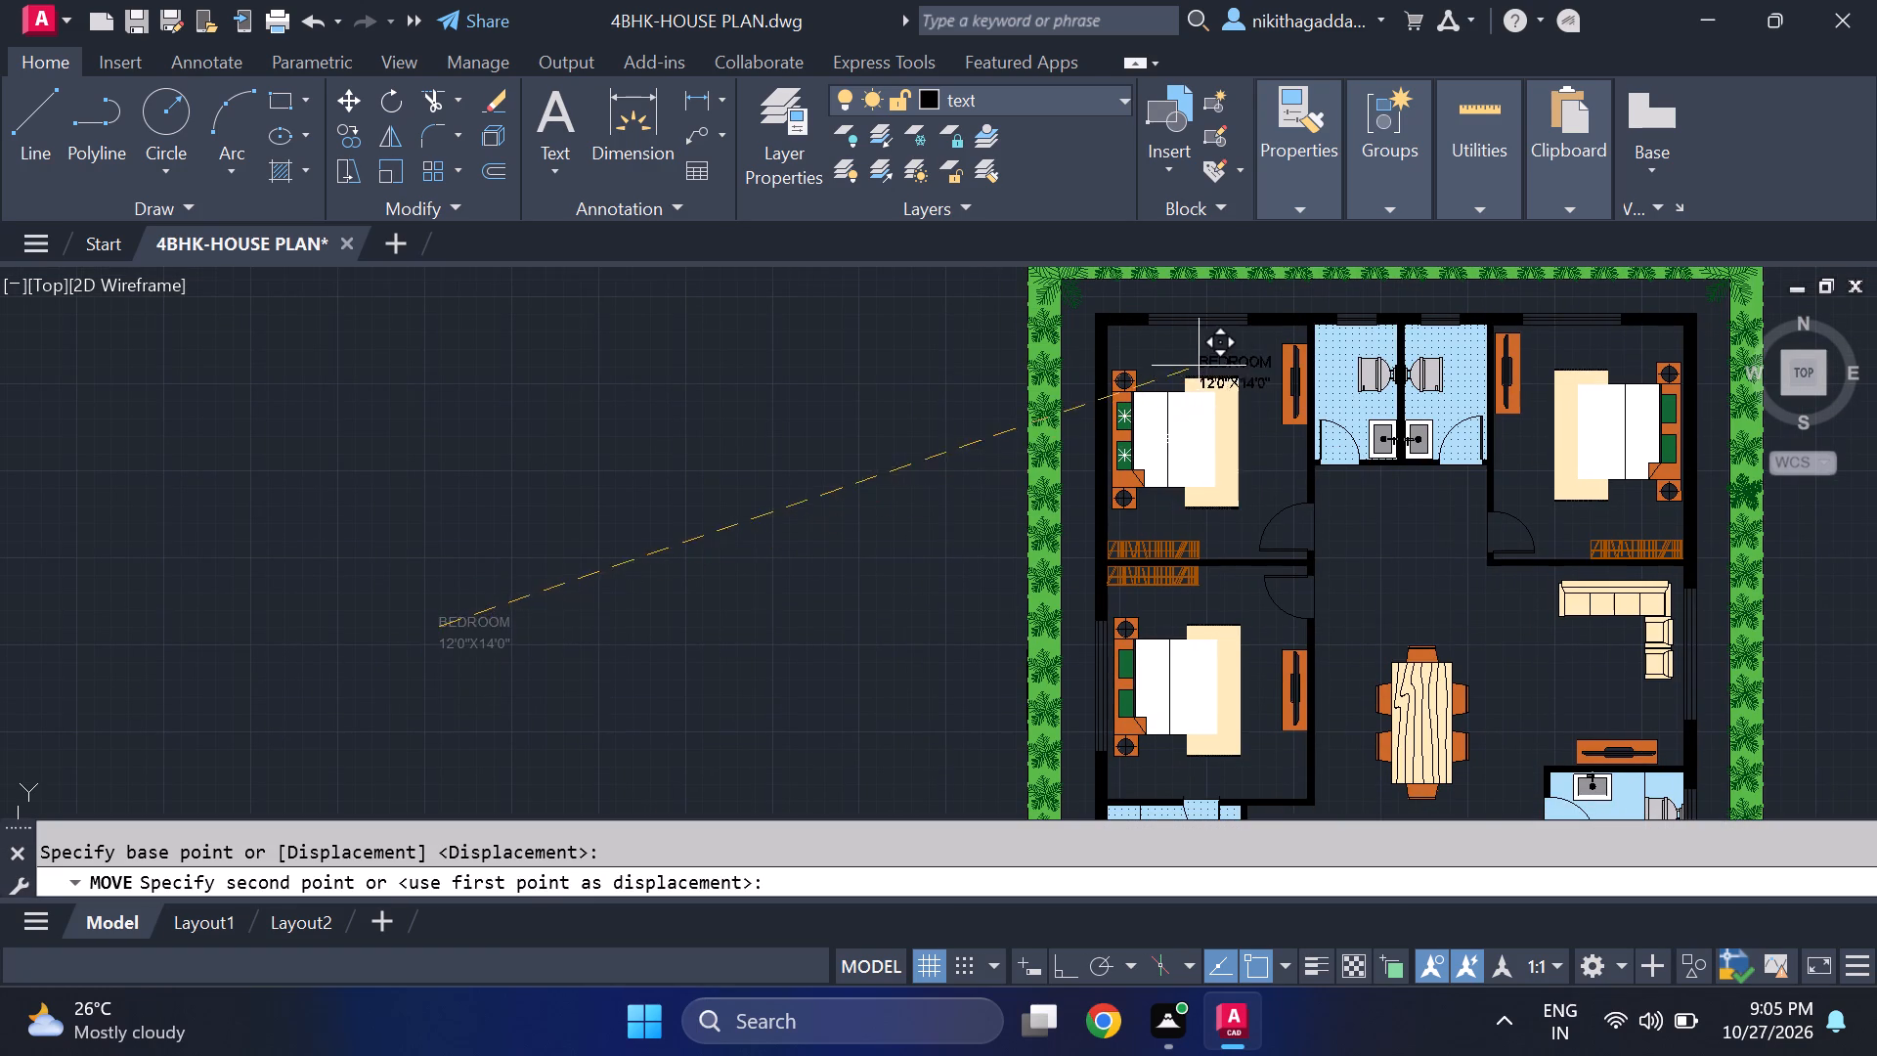
scroll(1198, 365, up, 2)
middle_drag(1149, 314, 1003, 477)
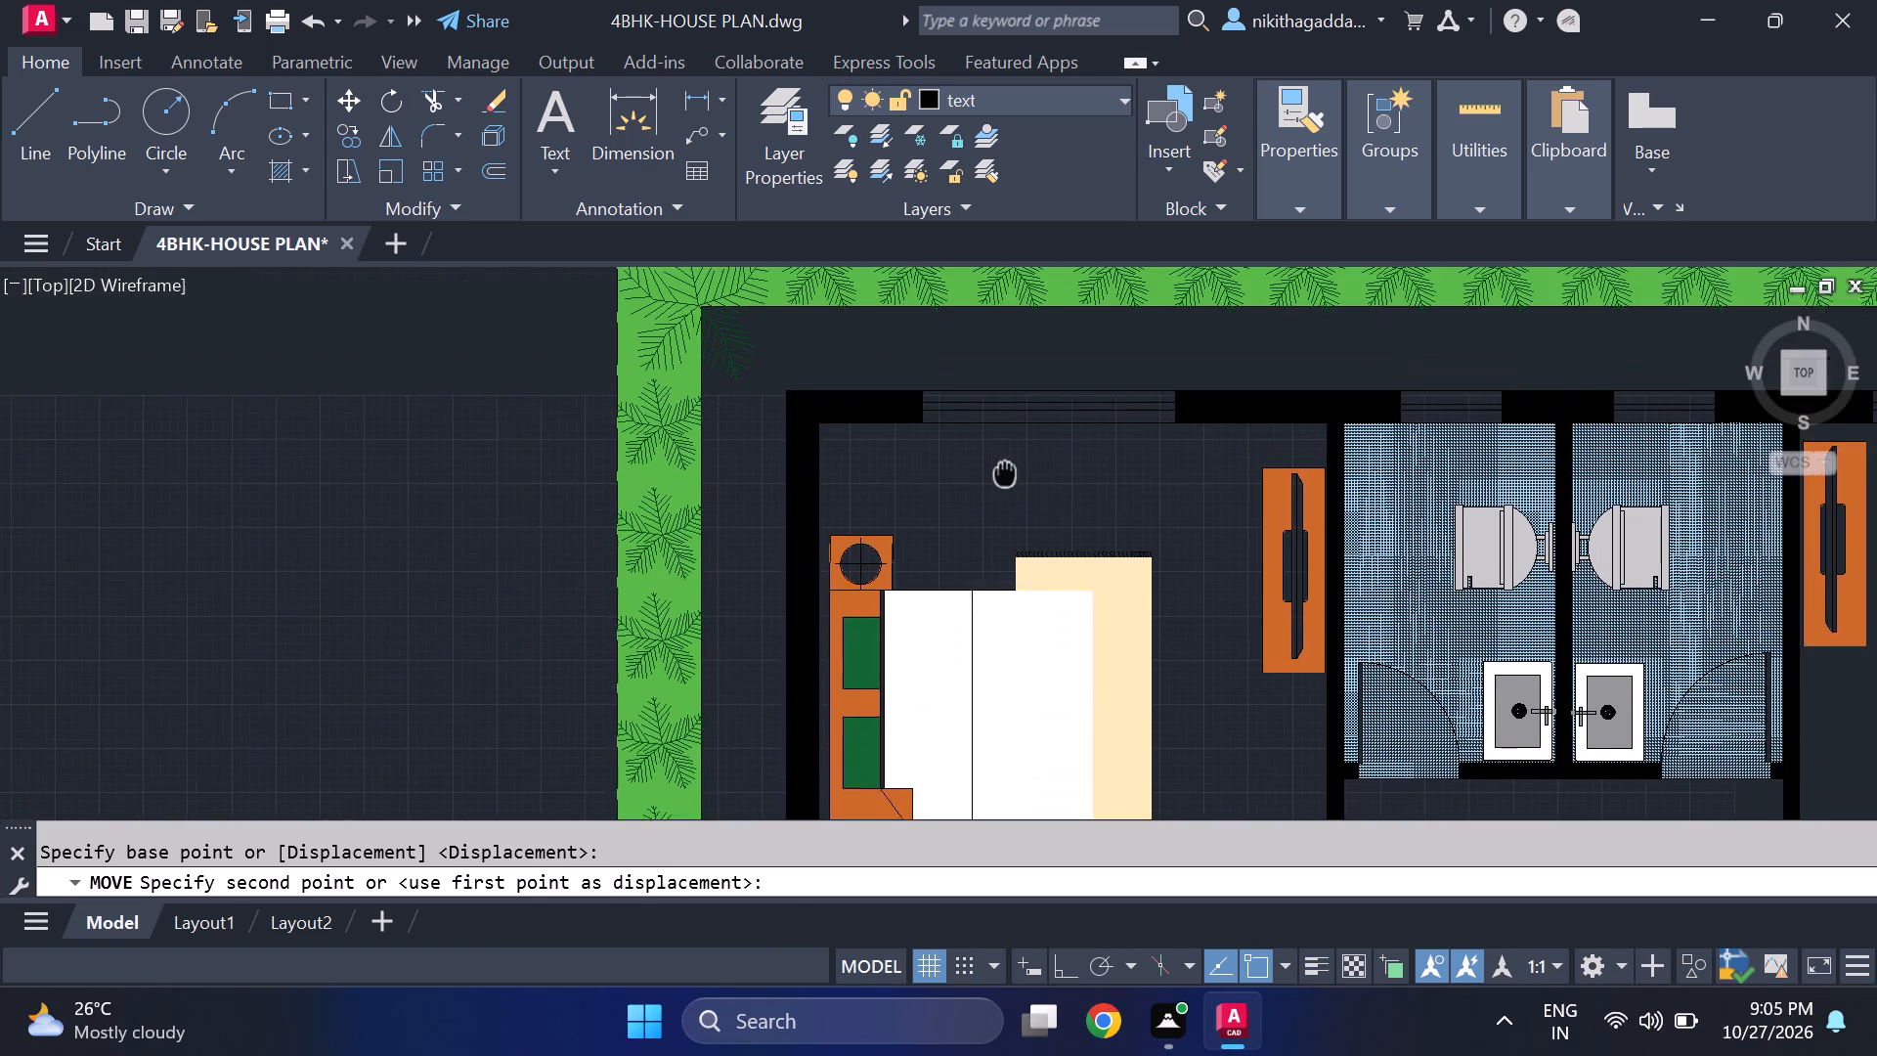
middle_drag(1003, 477, 1003, 479)
click(1015, 477)
Copy the northwest bedroom's name and size texts into the northeast bedroom, in the clear space north of the bed.
scroll(703, 555, down, 3)
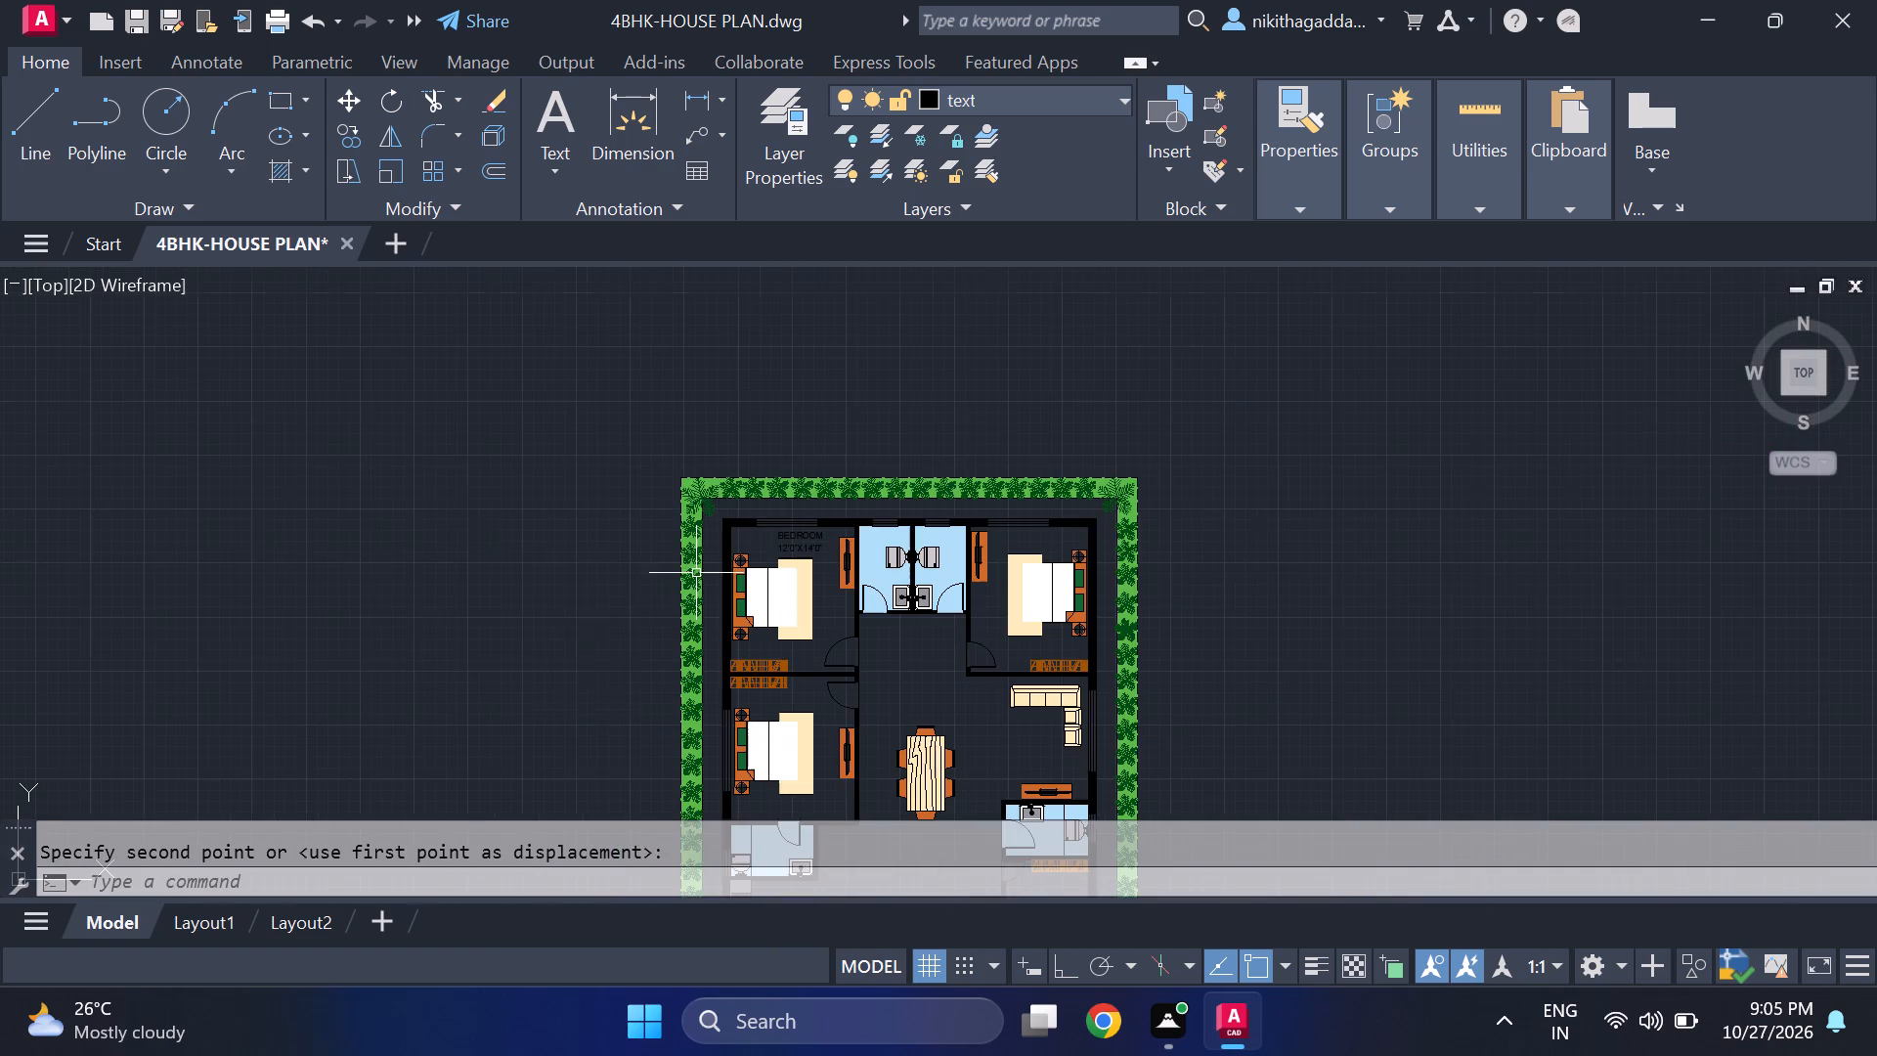
scroll(779, 551, up, 2)
click(866, 504)
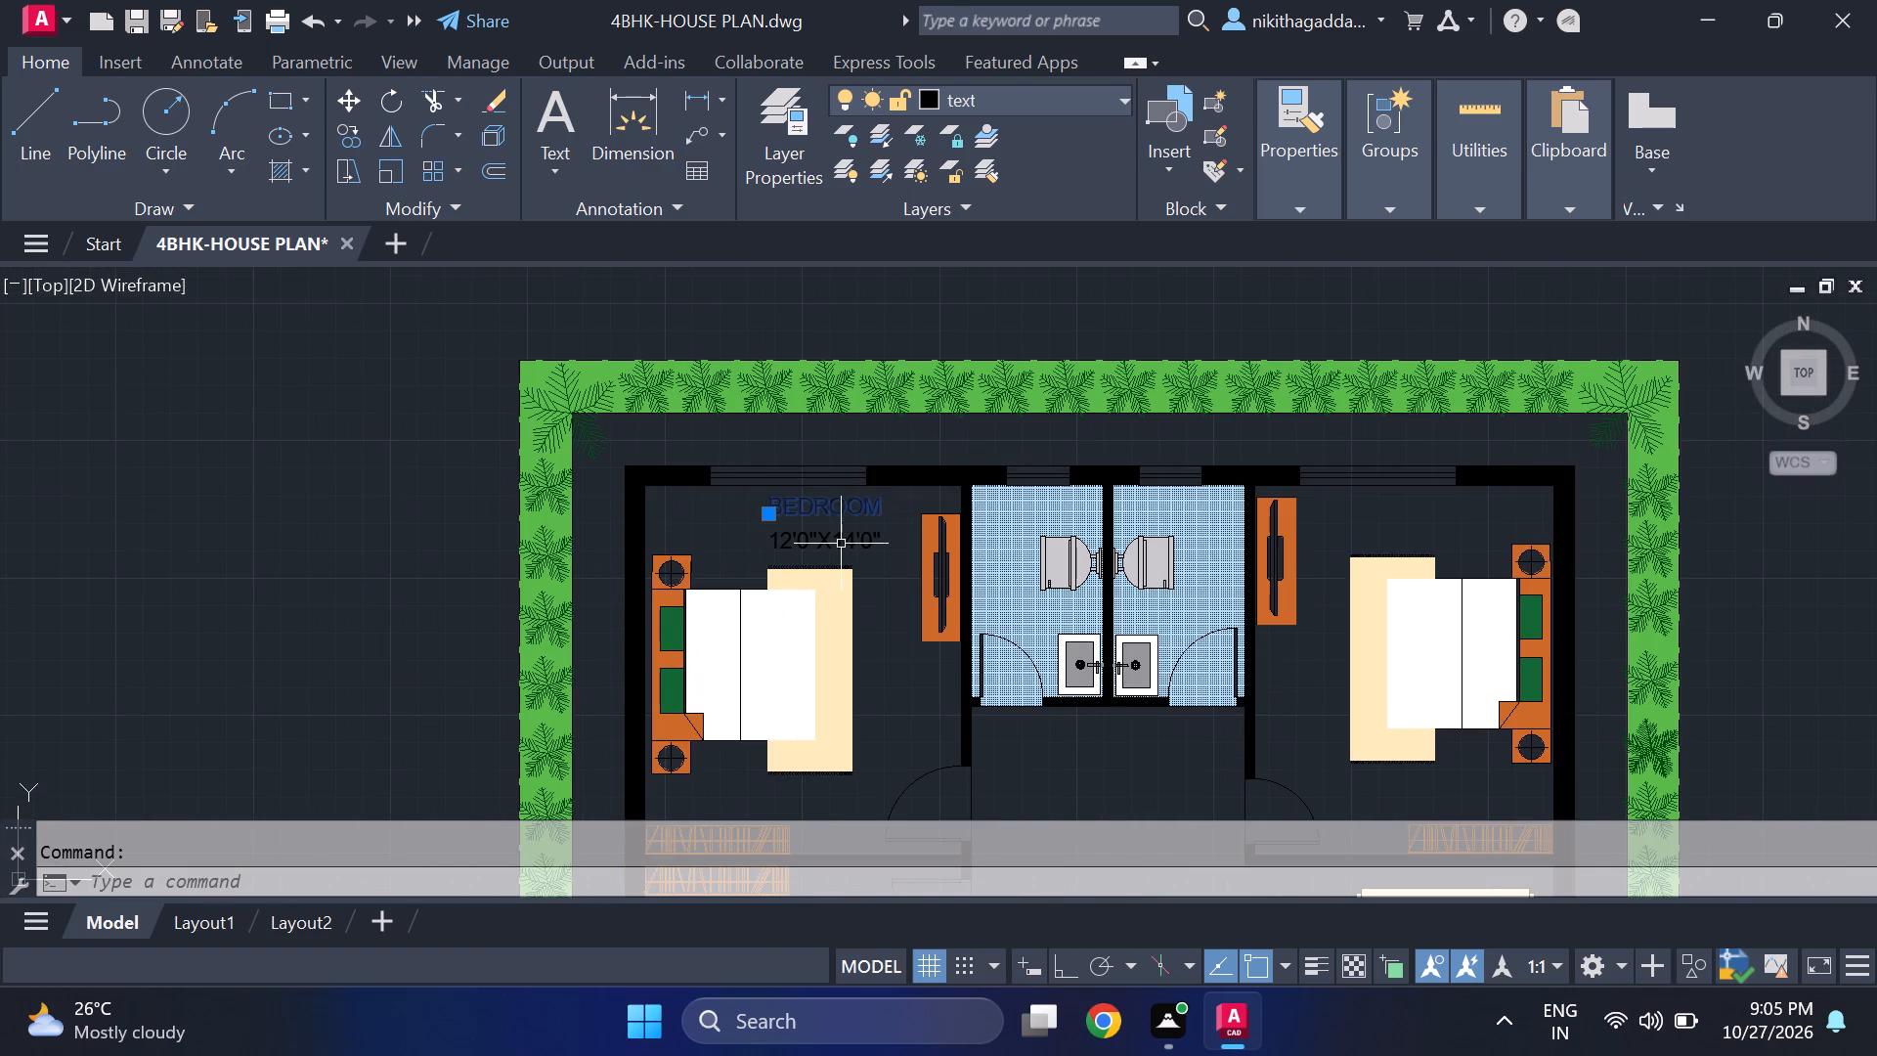
click(840, 546)
text(CO)
key(Return)
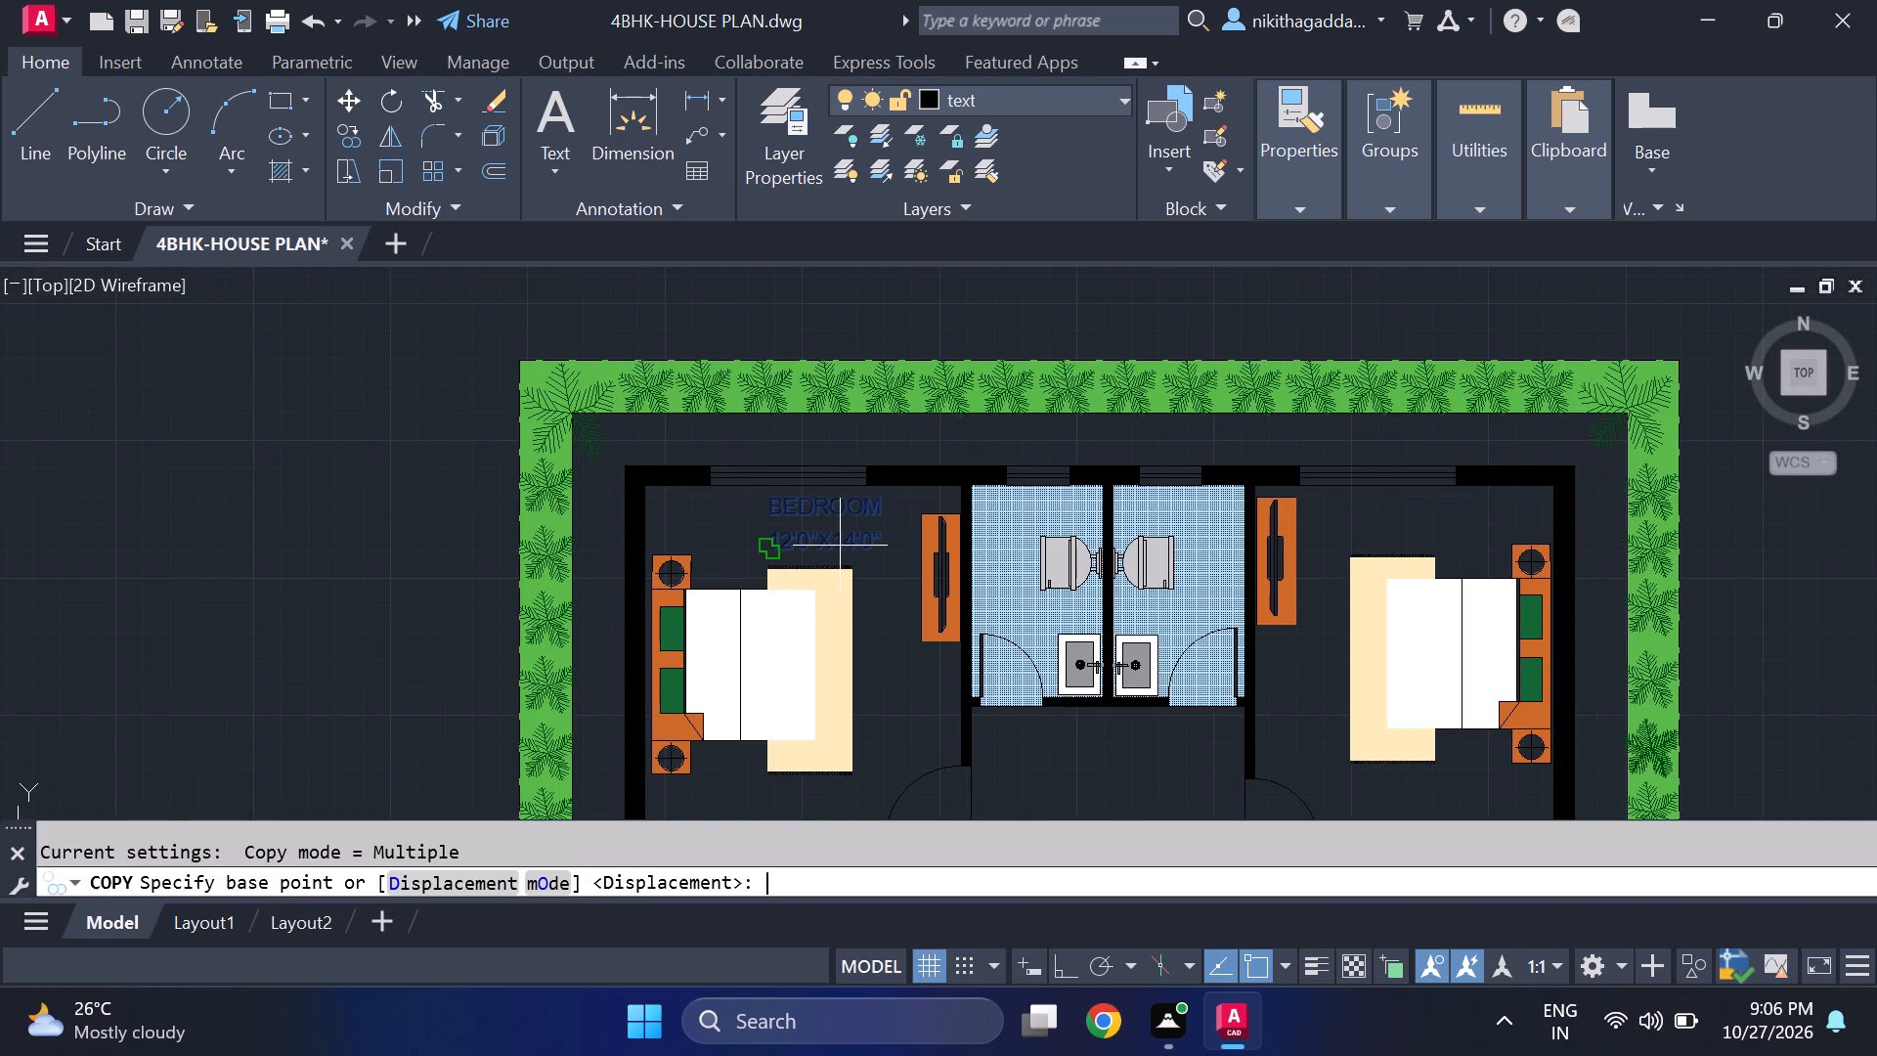
click(784, 542)
scroll(1327, 539, up, 2)
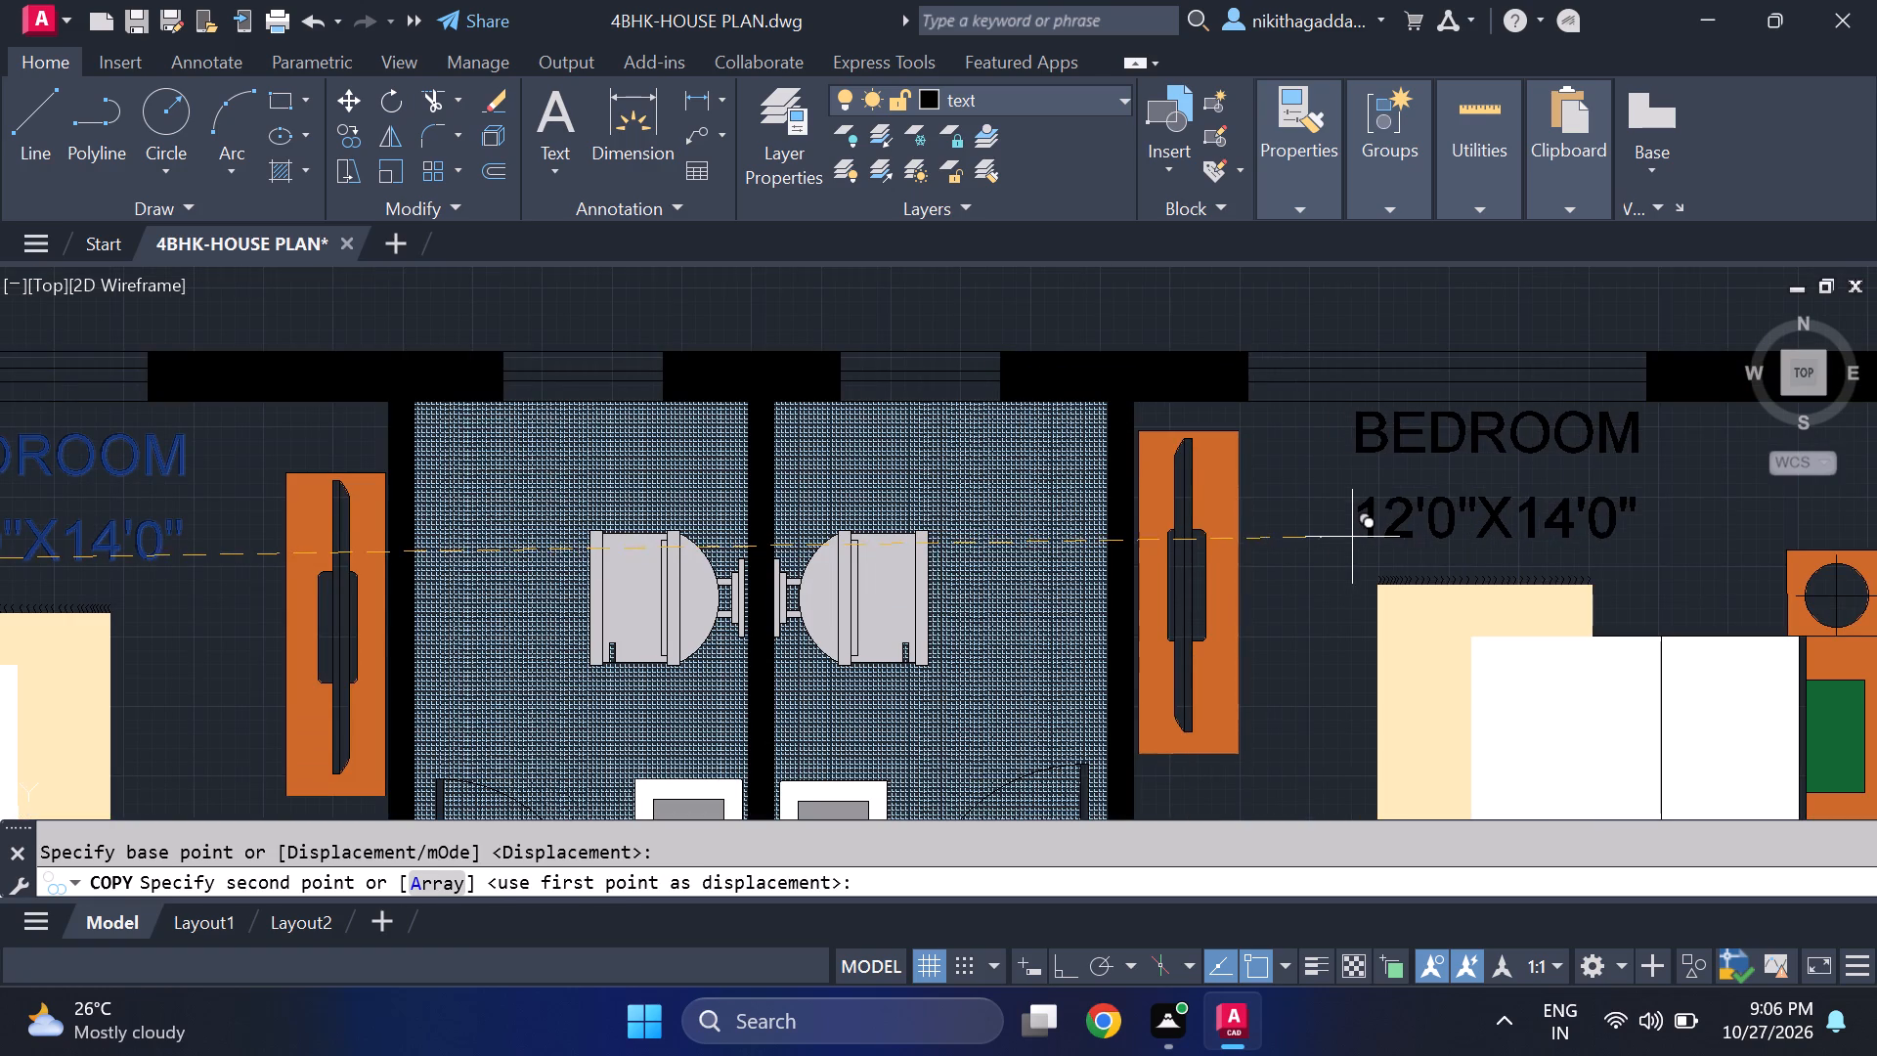
click(1357, 541)
Place another copy of the name and size texts in the second west-side bedroom, between the wardrobe and the bed.
scroll(1326, 540, down, 4)
middle_drag(940, 750, 926, 738)
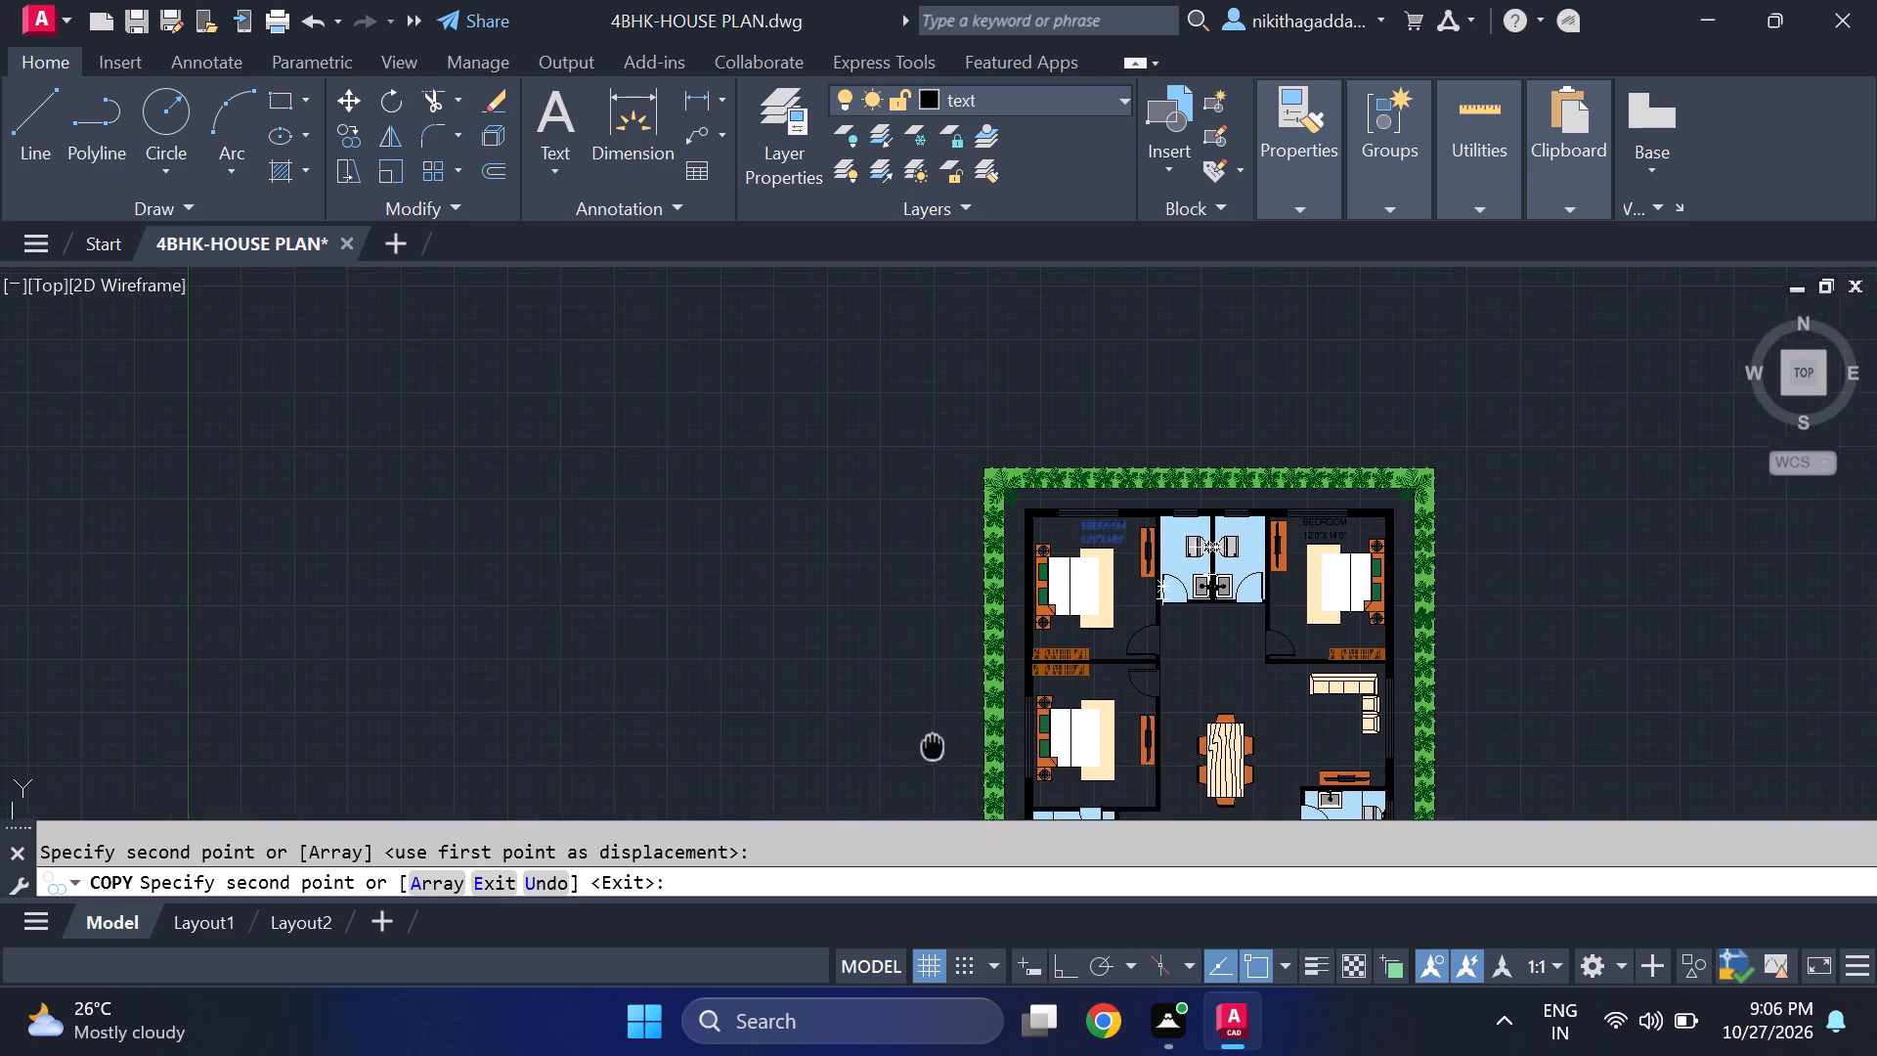
middle_drag(926, 738, 749, 624)
scroll(899, 582, up, 2)
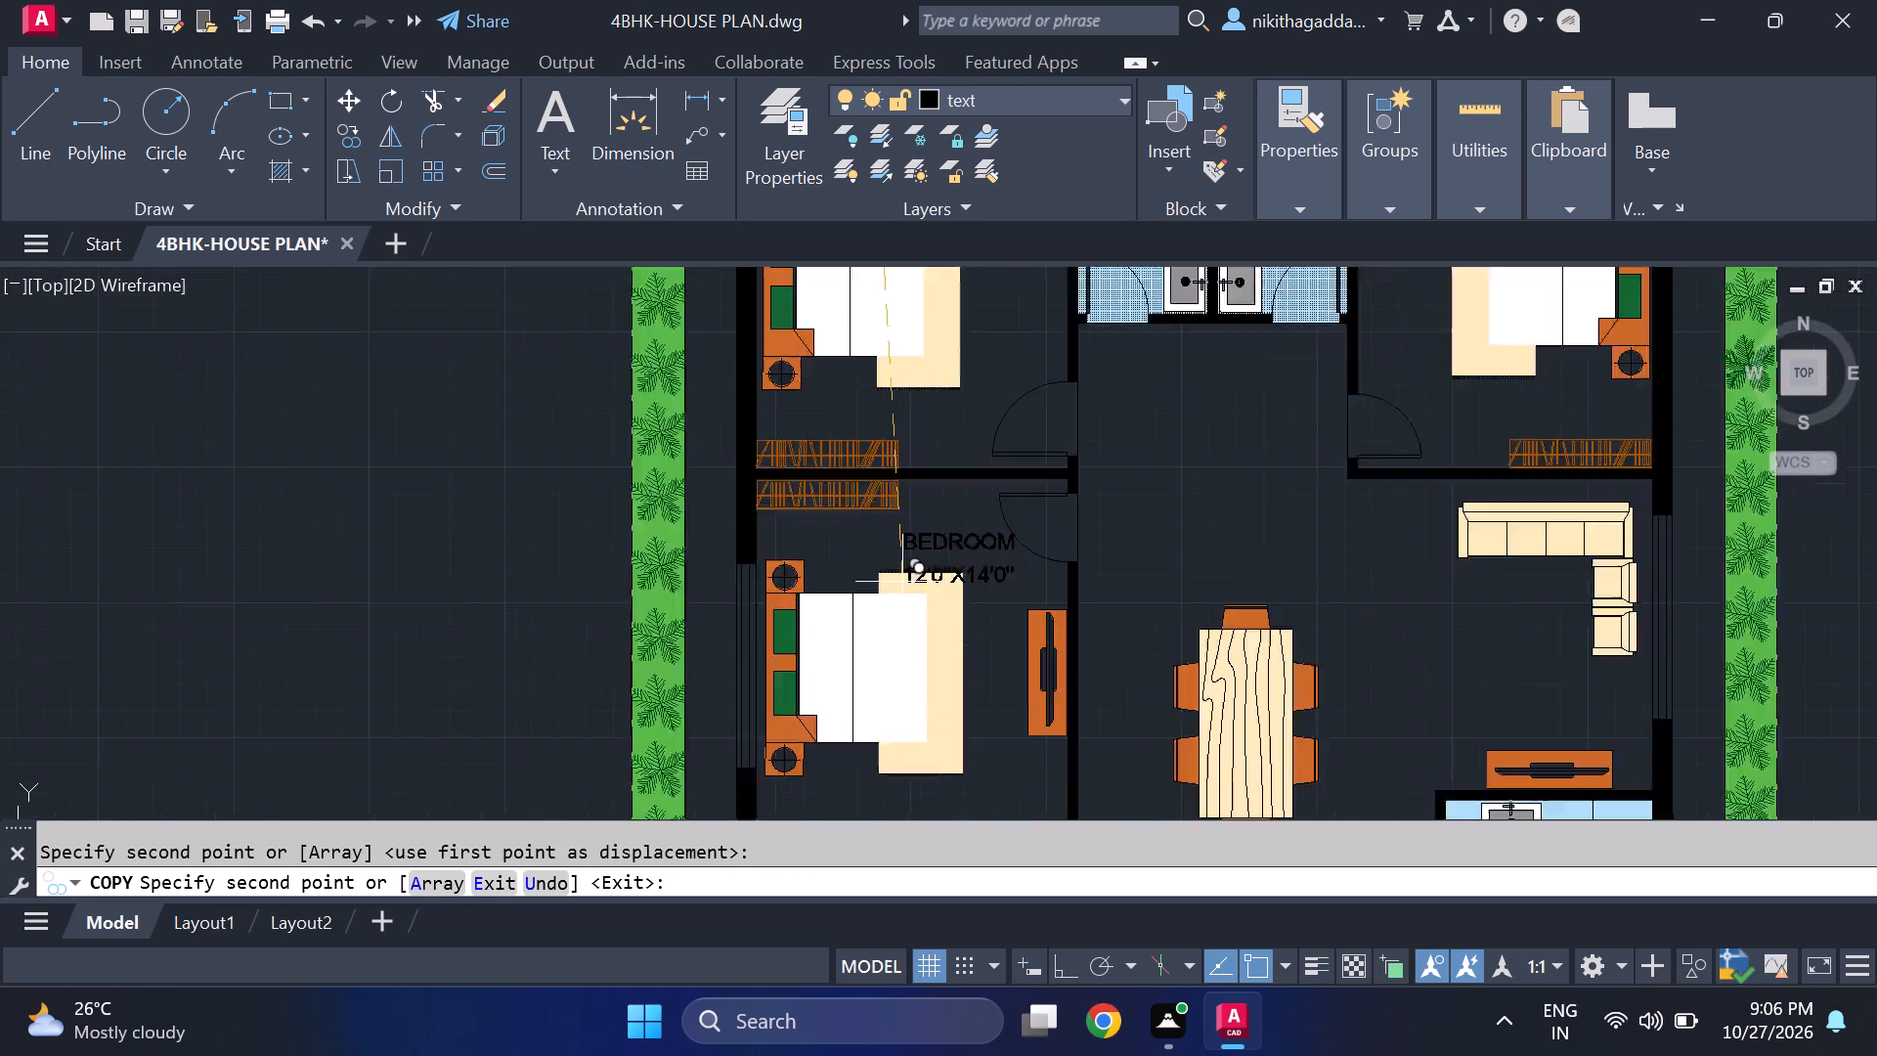
scroll(903, 580, up, 2)
scroll(821, 545, up, 1)
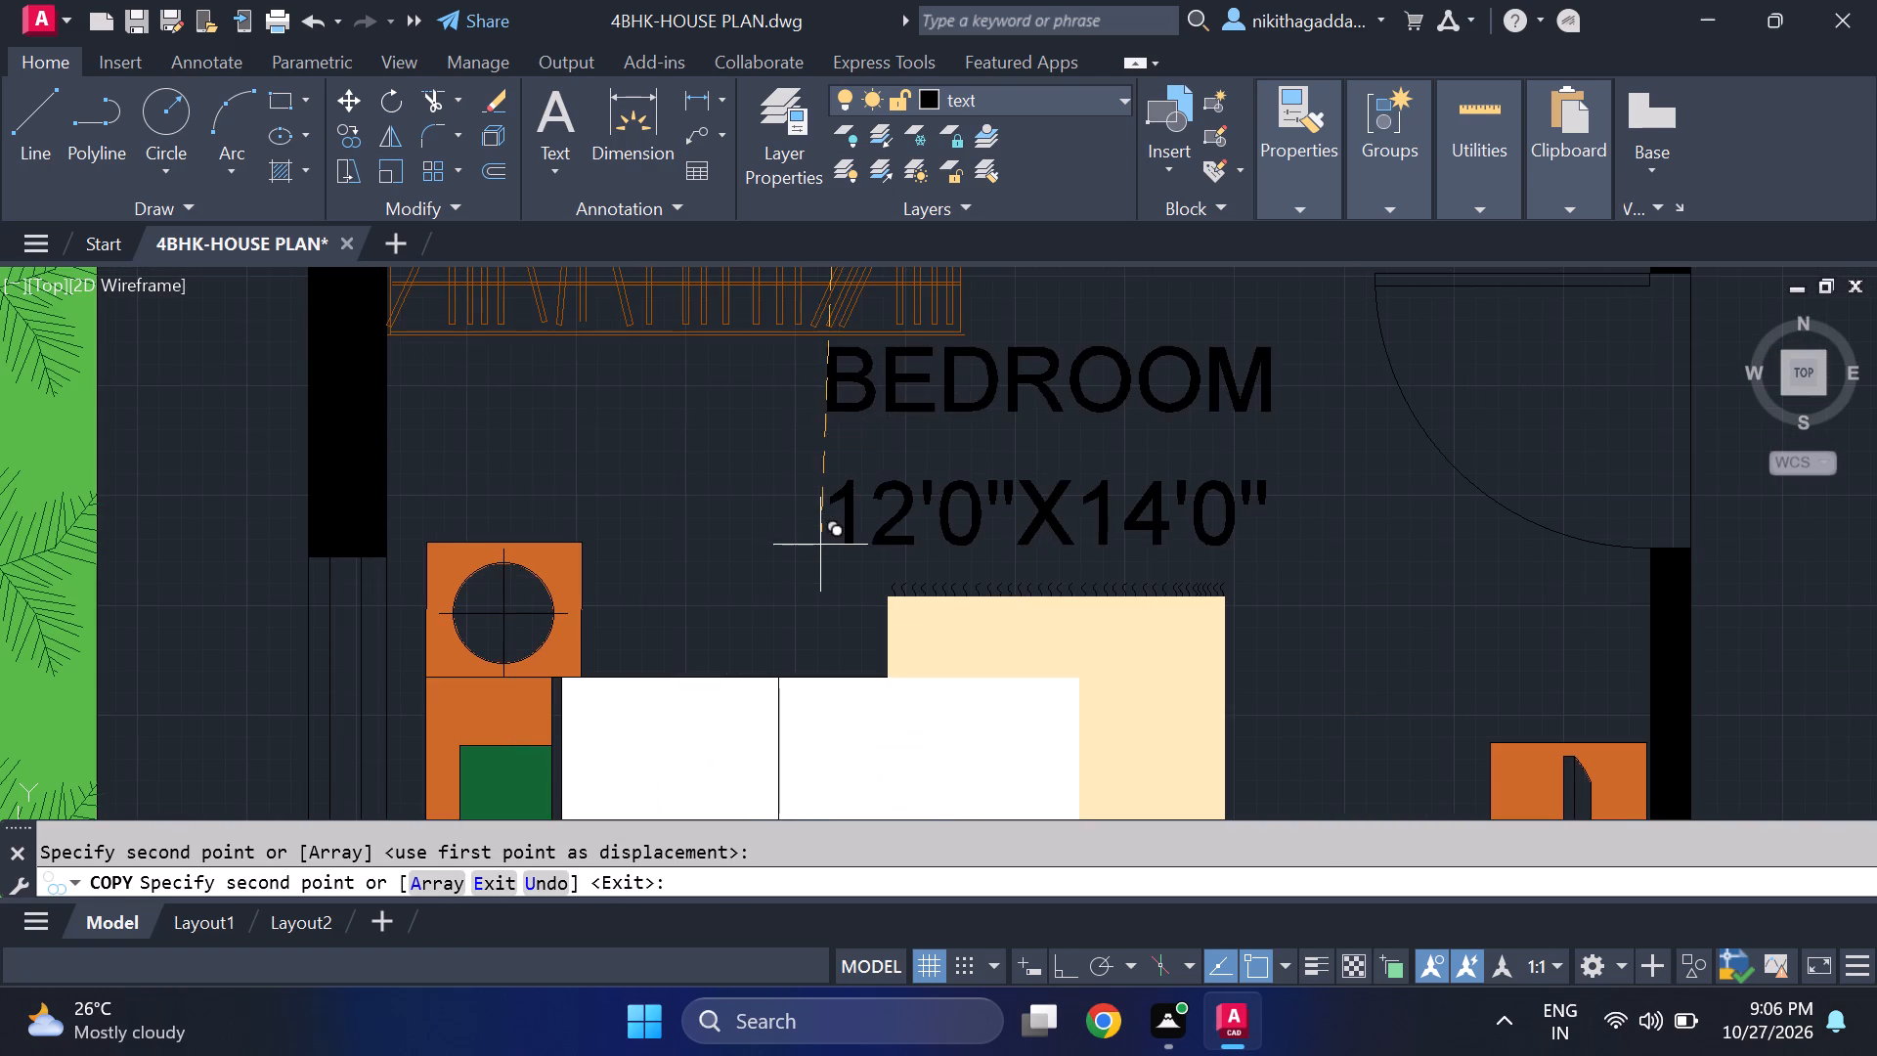
click(790, 560)
scroll(787, 559, down, 3)
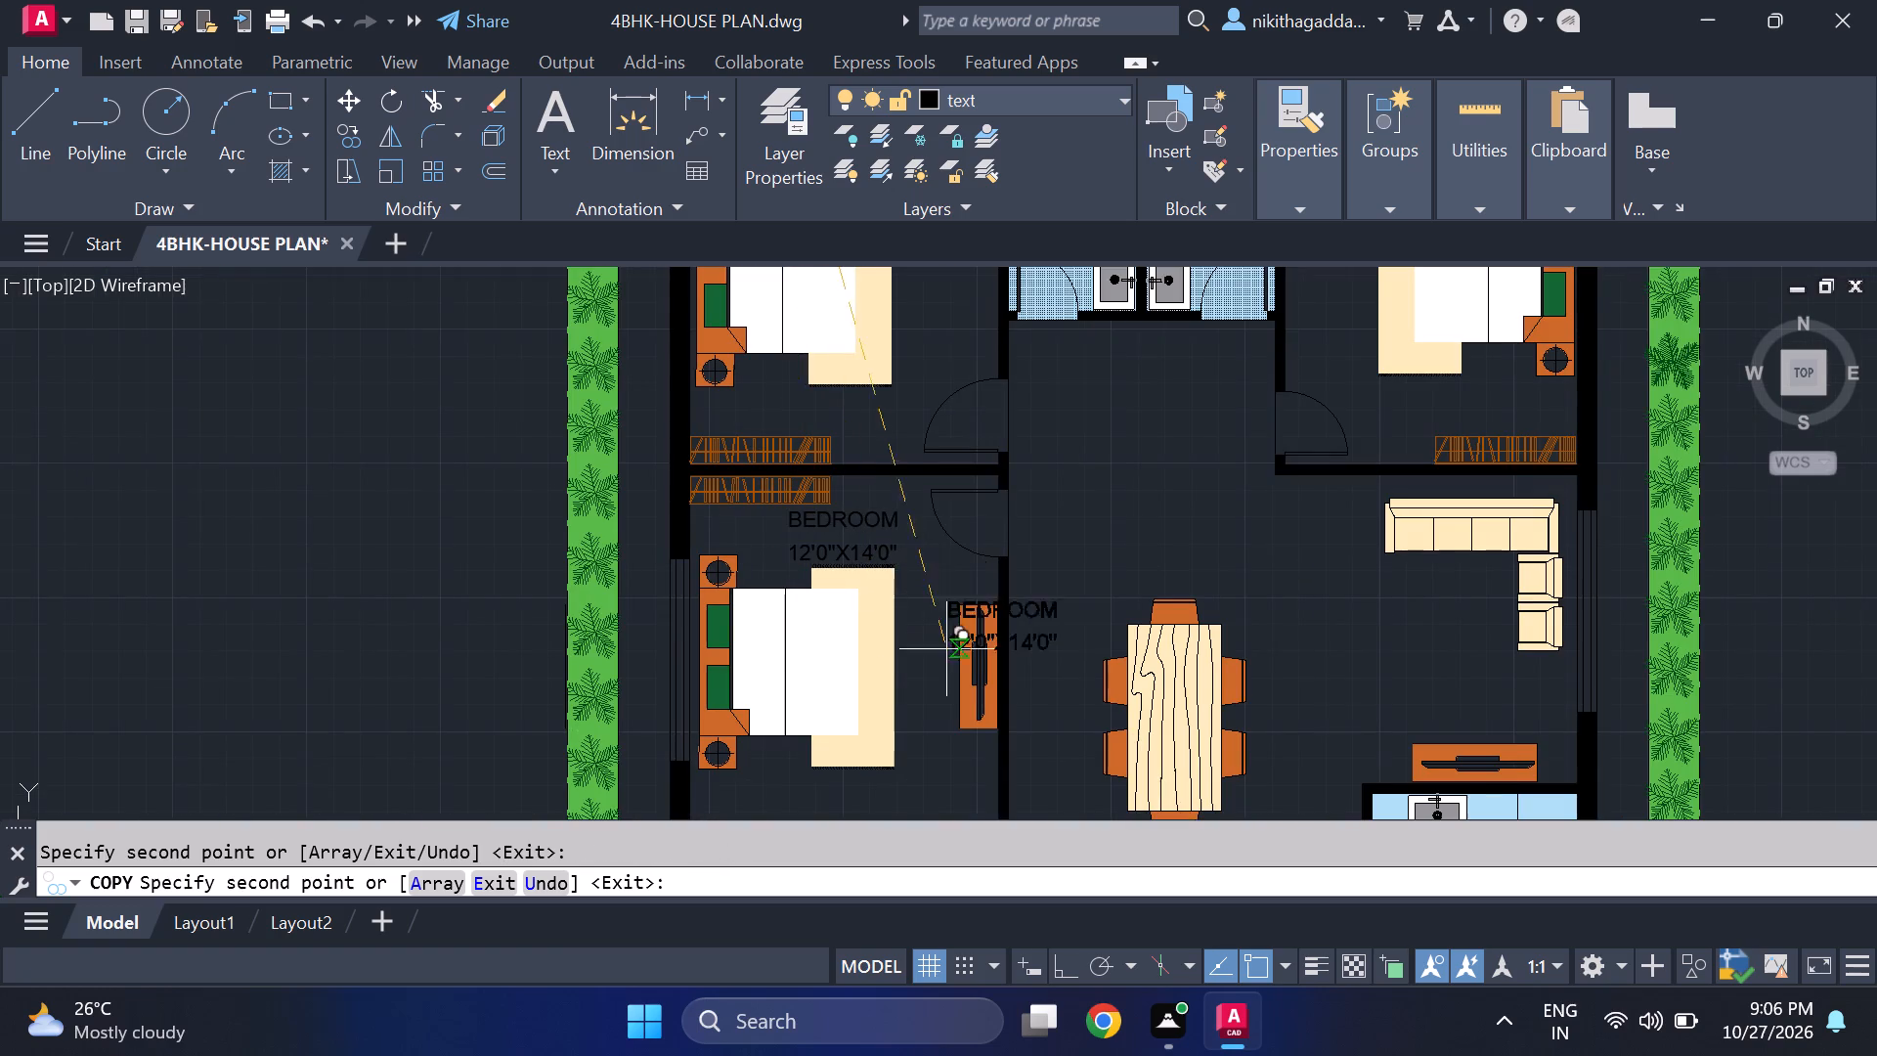
Place a copy of the BEDROOM and 12'0"X14'0" texts in the east-side sitting area, beside the L-shaped sofa.
middle_drag(951, 671, 552, 656)
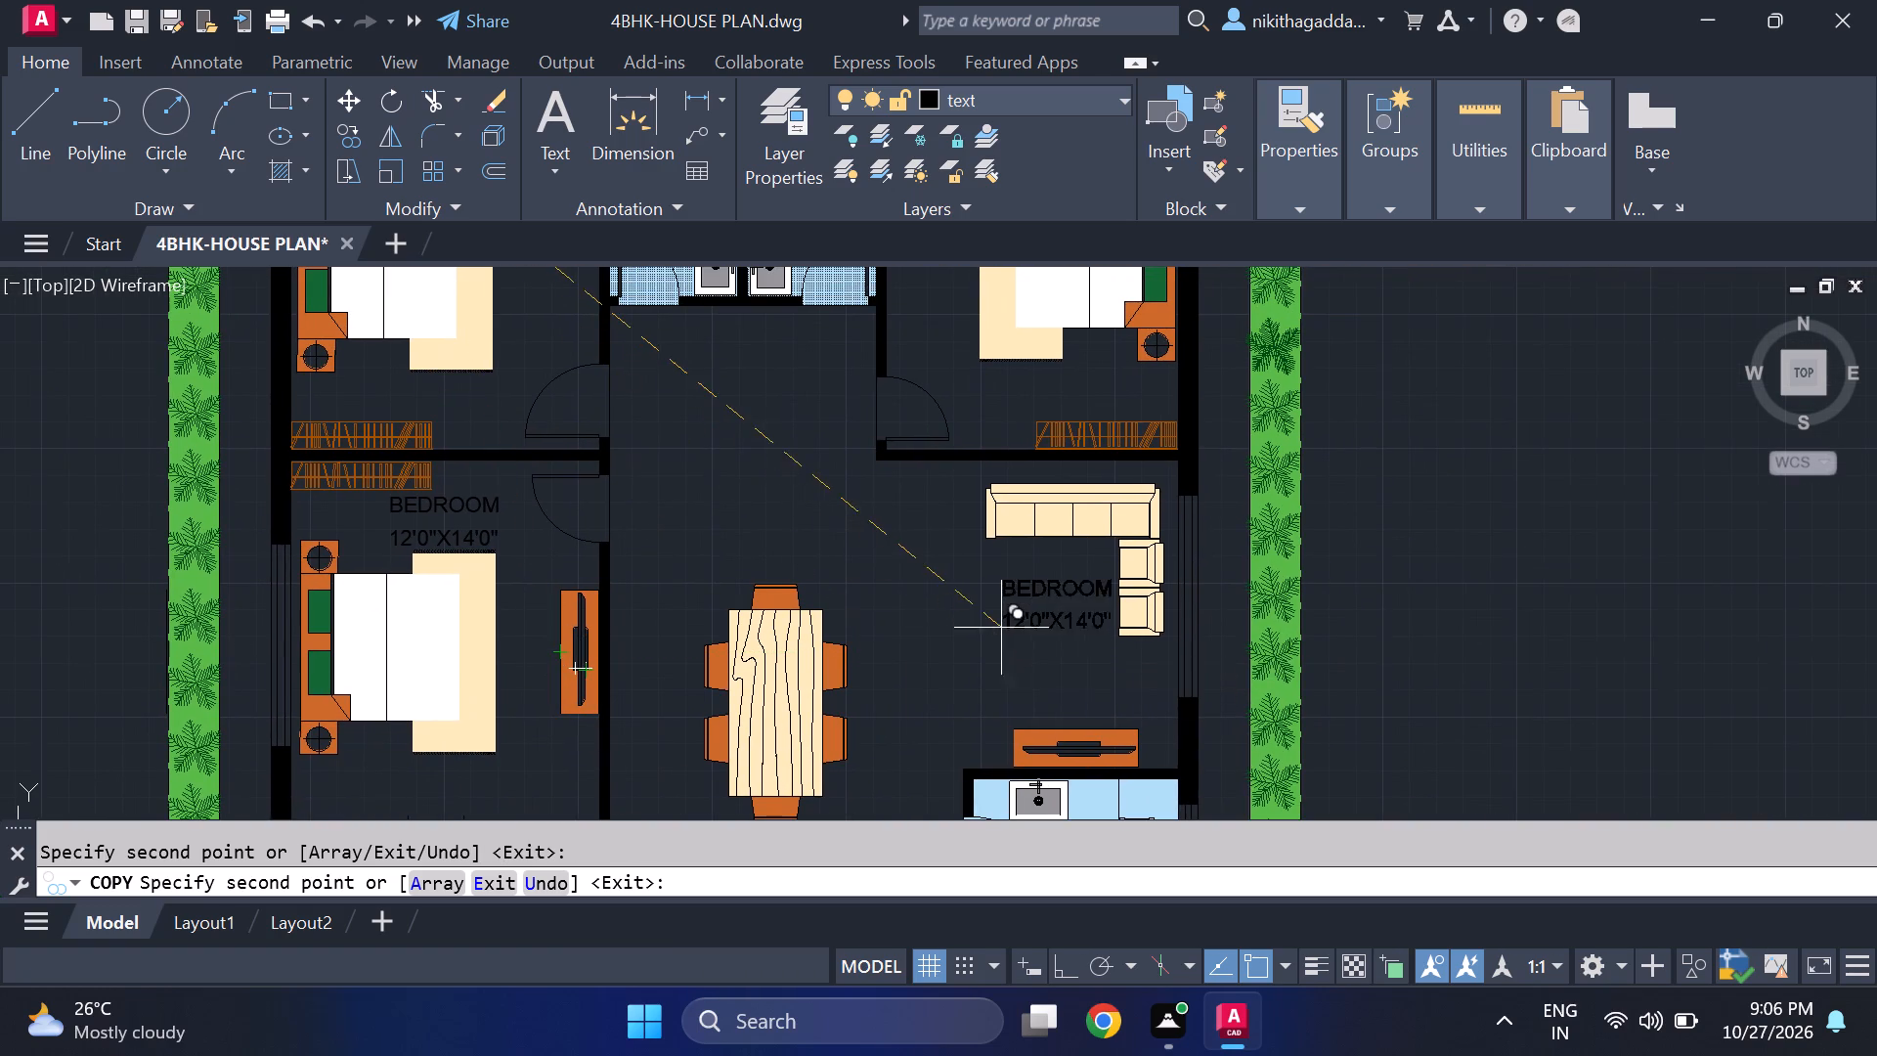
click(989, 616)
Place a spare copy of the name and size texts outside the plan, west of the kitchen and the hedge.
scroll(959, 655, down, 3)
middle_drag(905, 721, 807, 553)
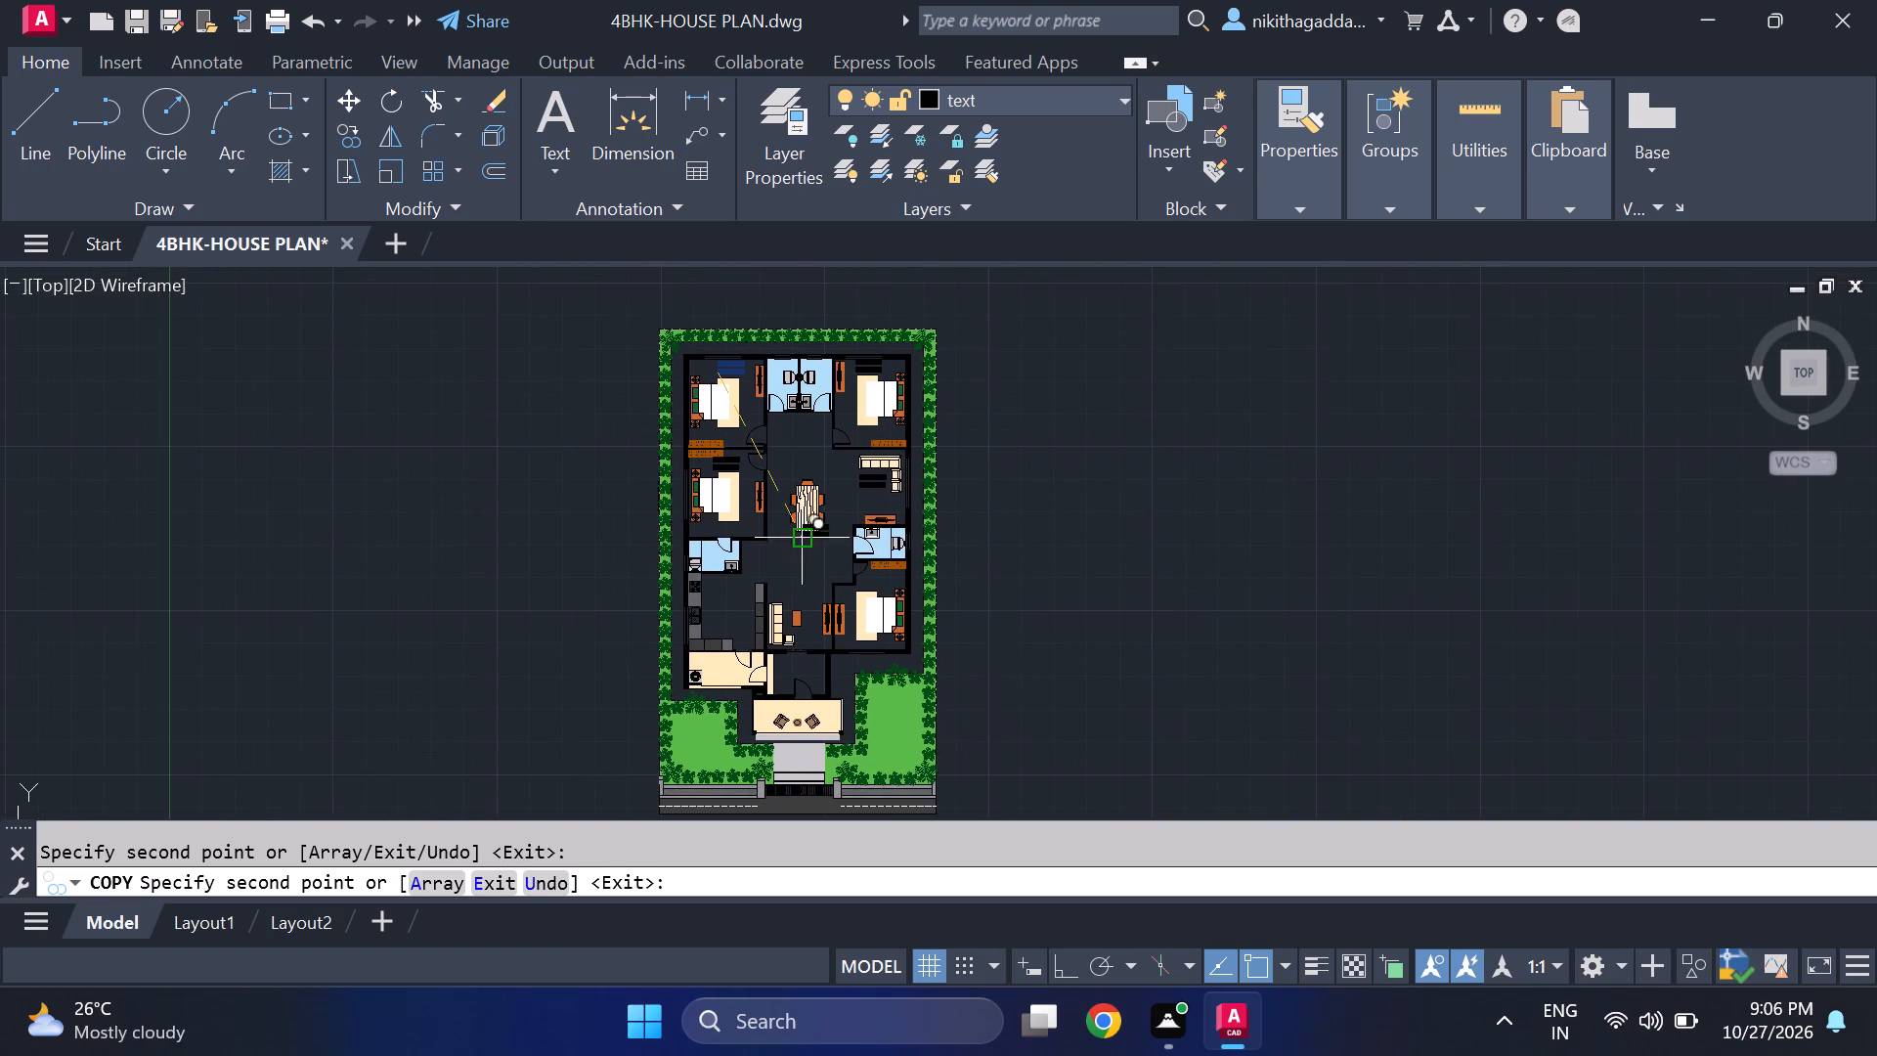
scroll(868, 563, up, 3)
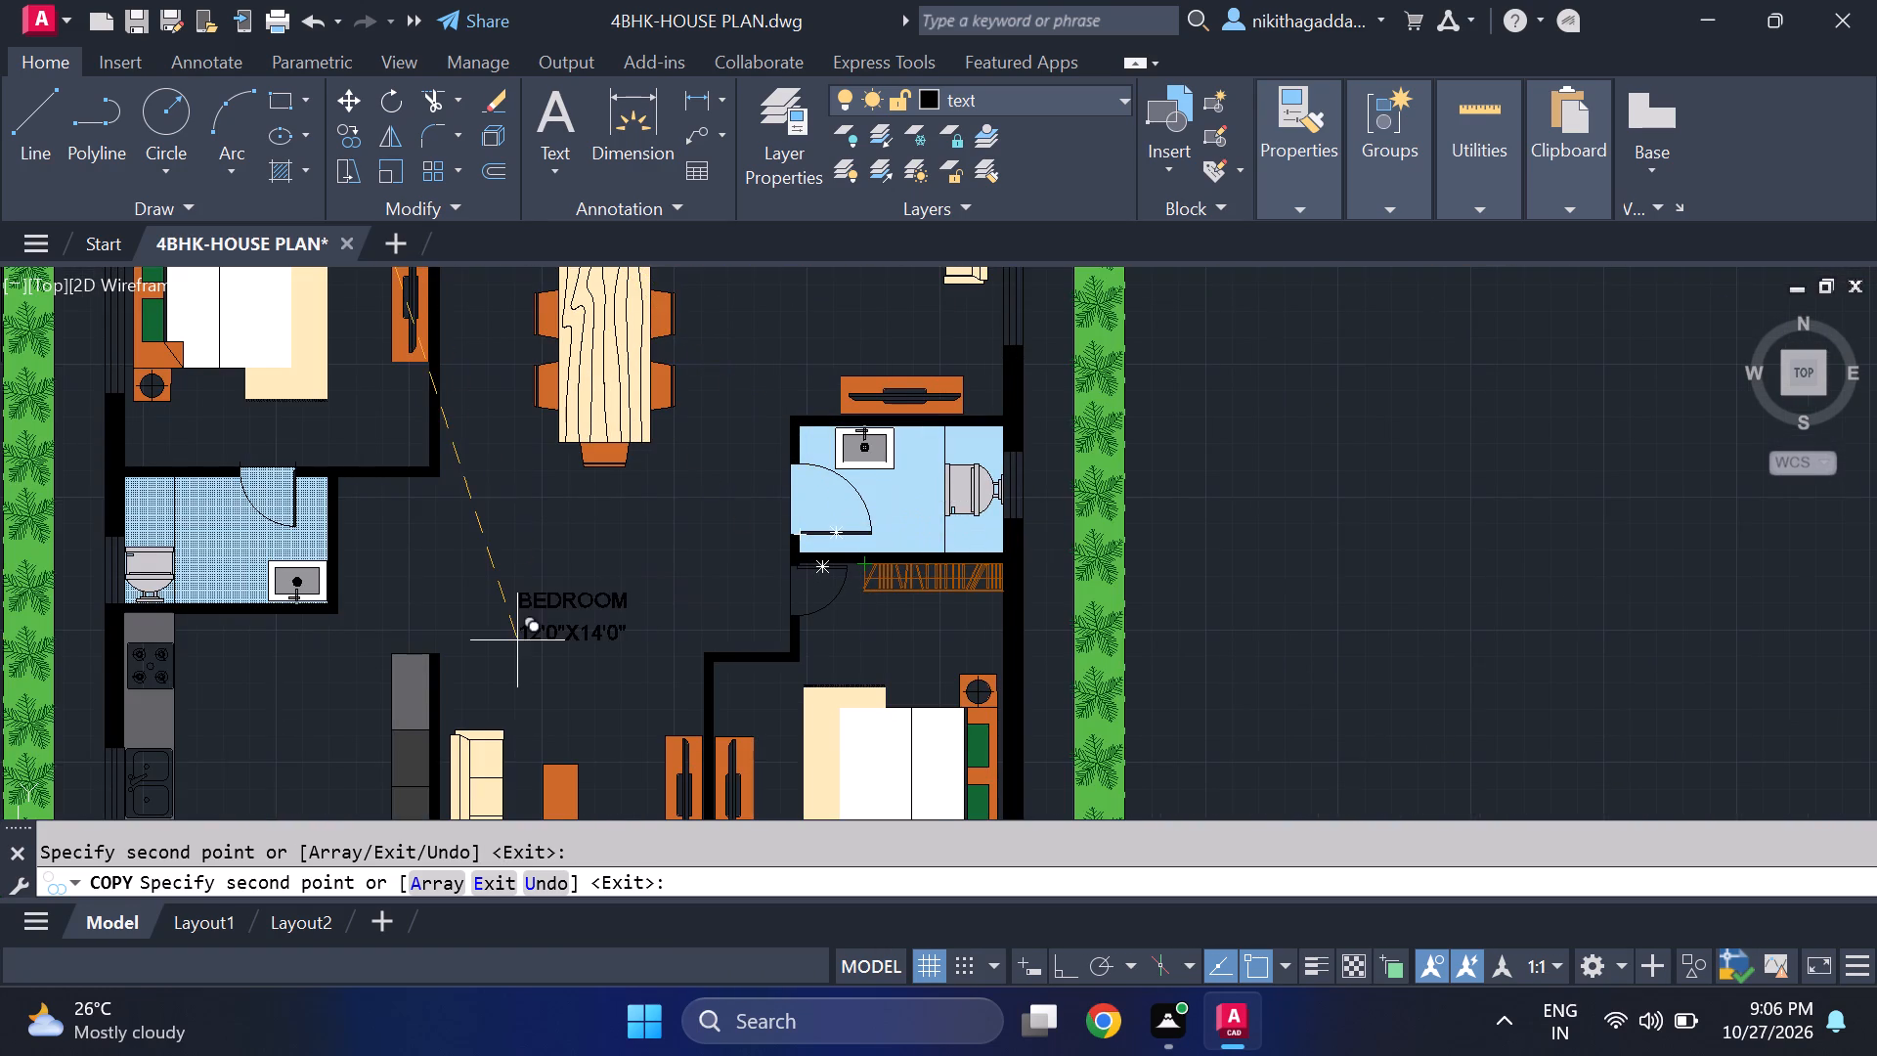
middle_drag(517, 640, 777, 582)
click(45, 598)
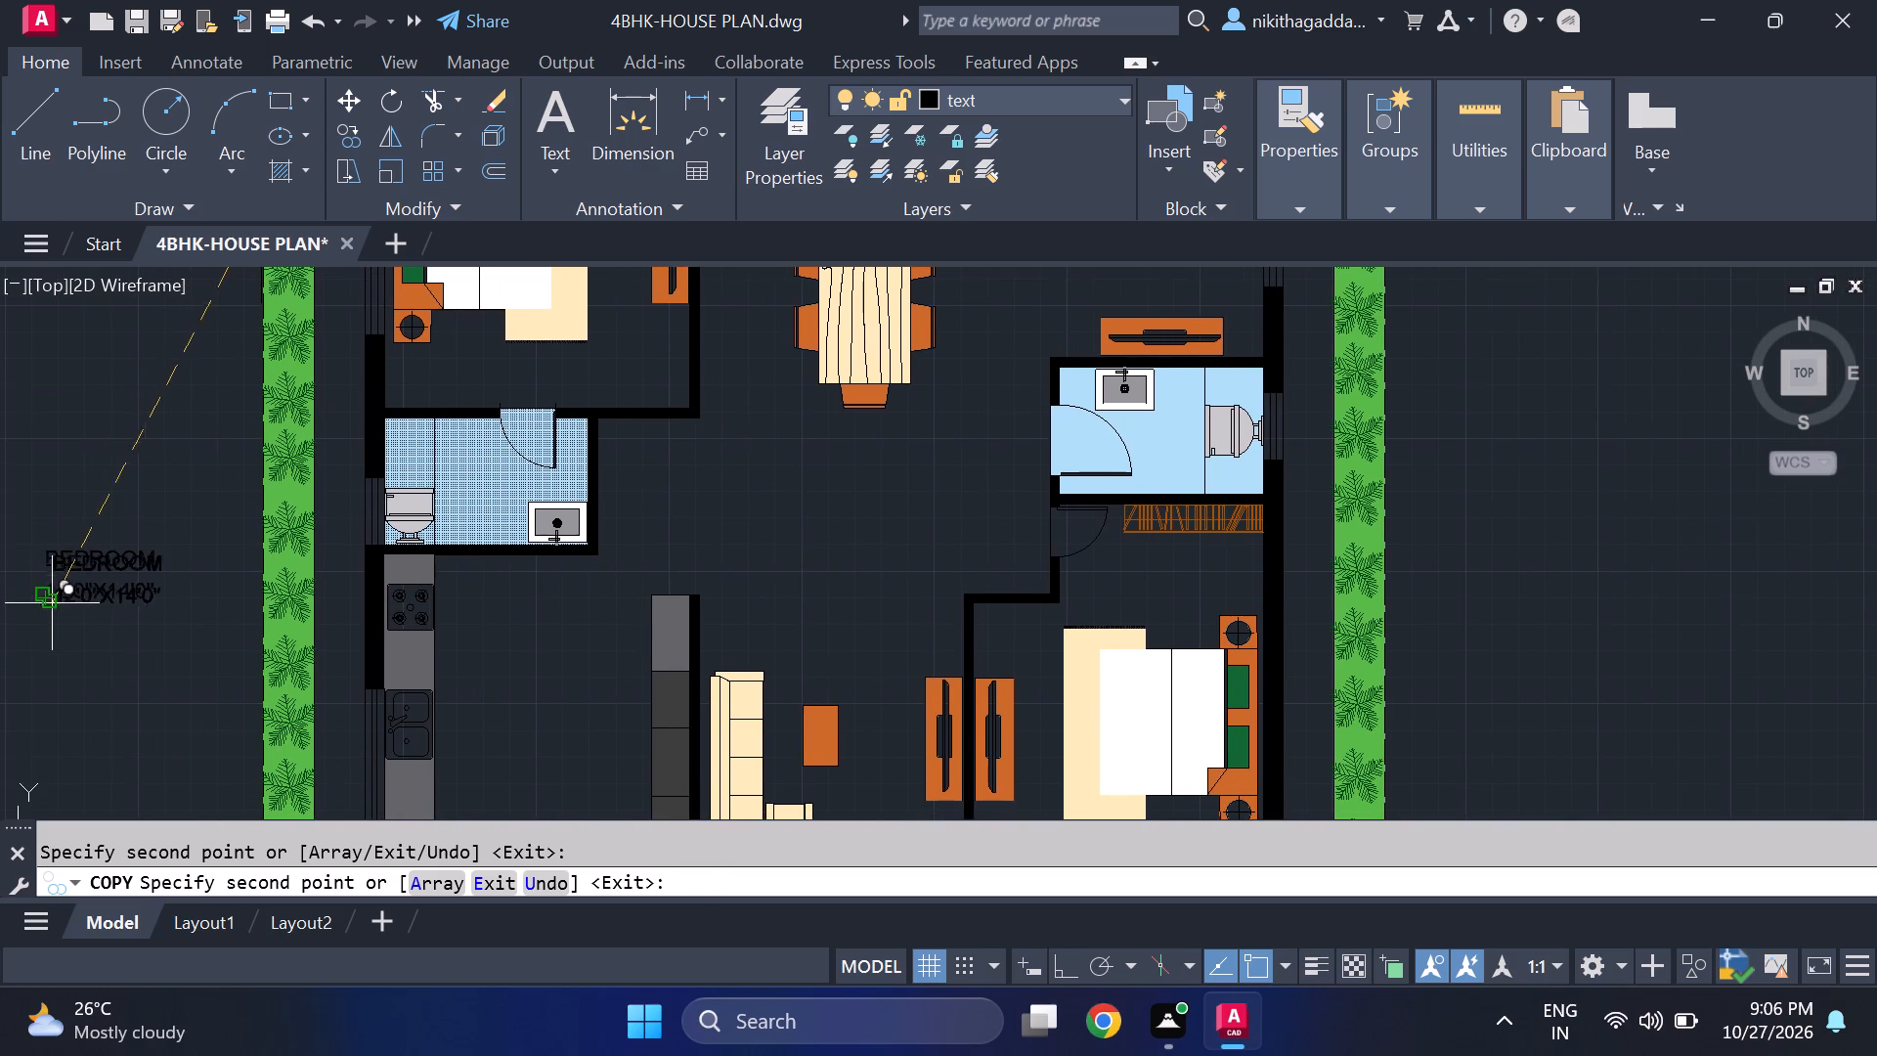
Place copies of the name and size texts north of the living-room sofa and in the kitchen's clear floor between the counters.
middle_drag(470, 749, 415, 645)
scroll(697, 613, up, 1)
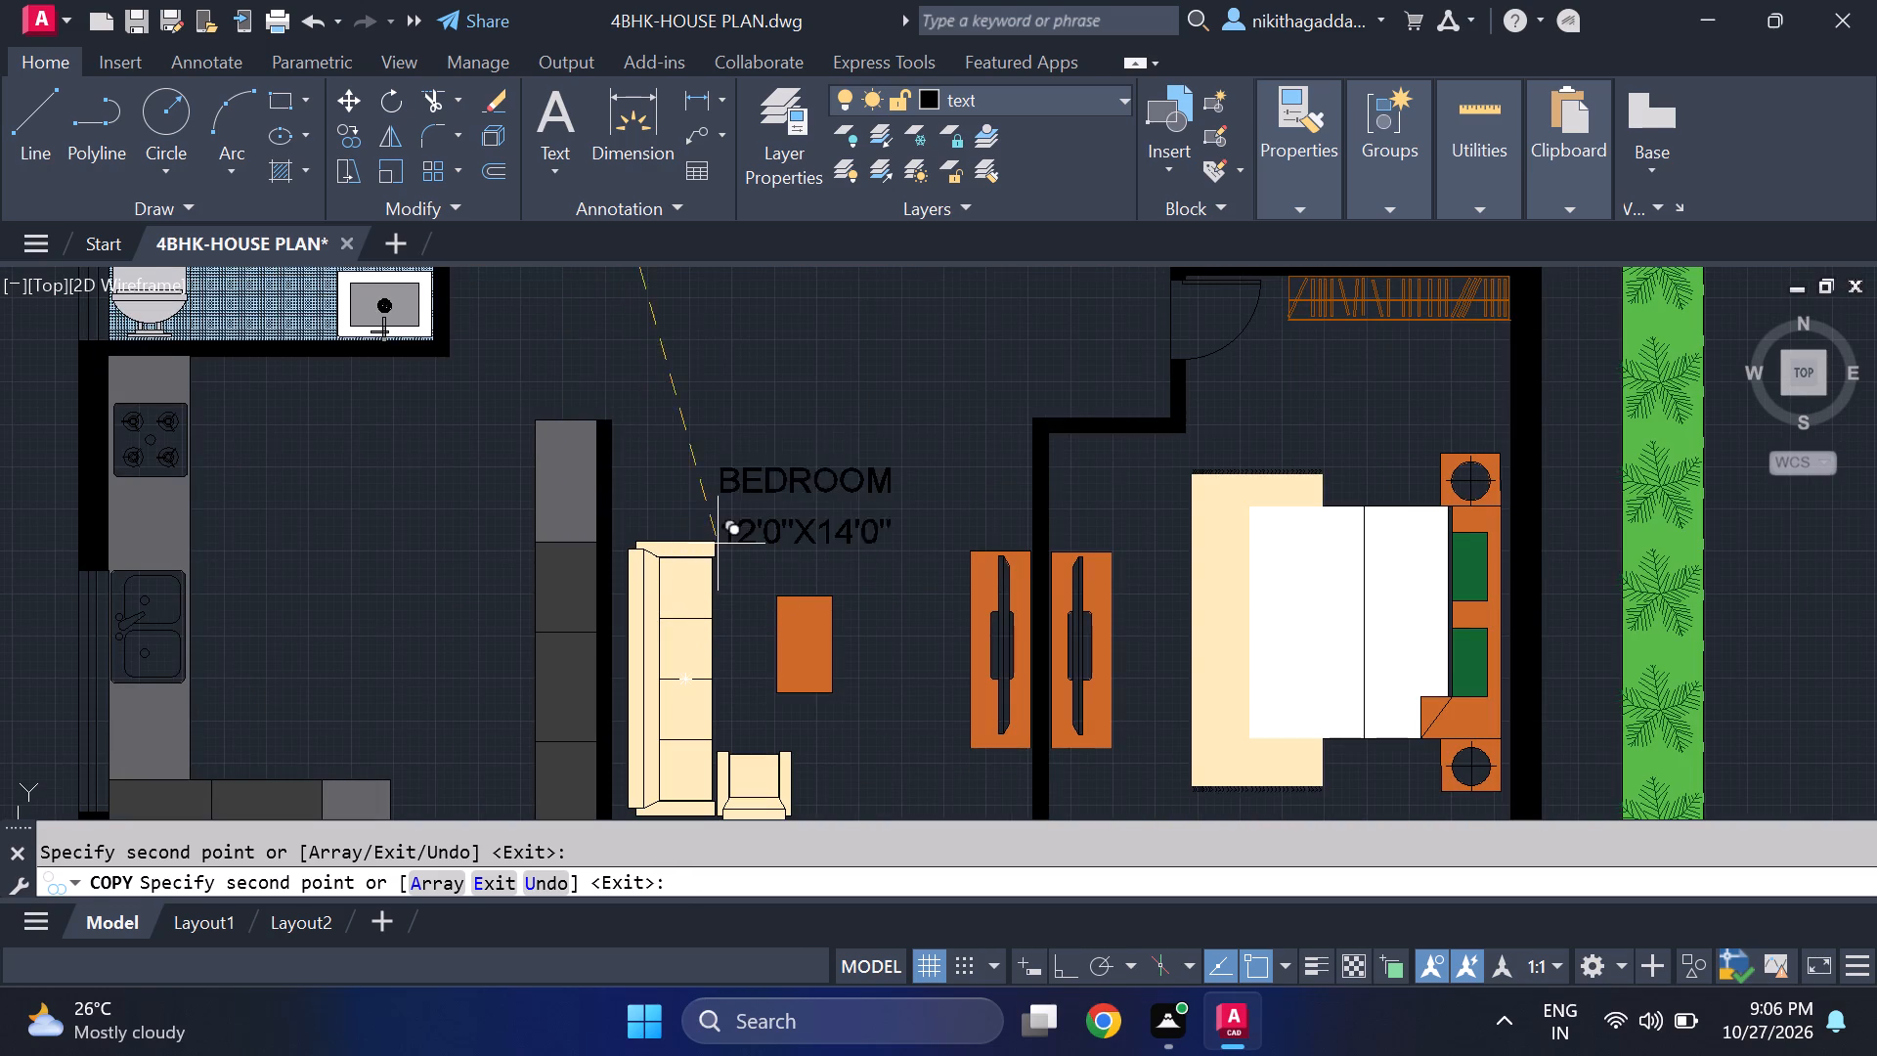
click(757, 479)
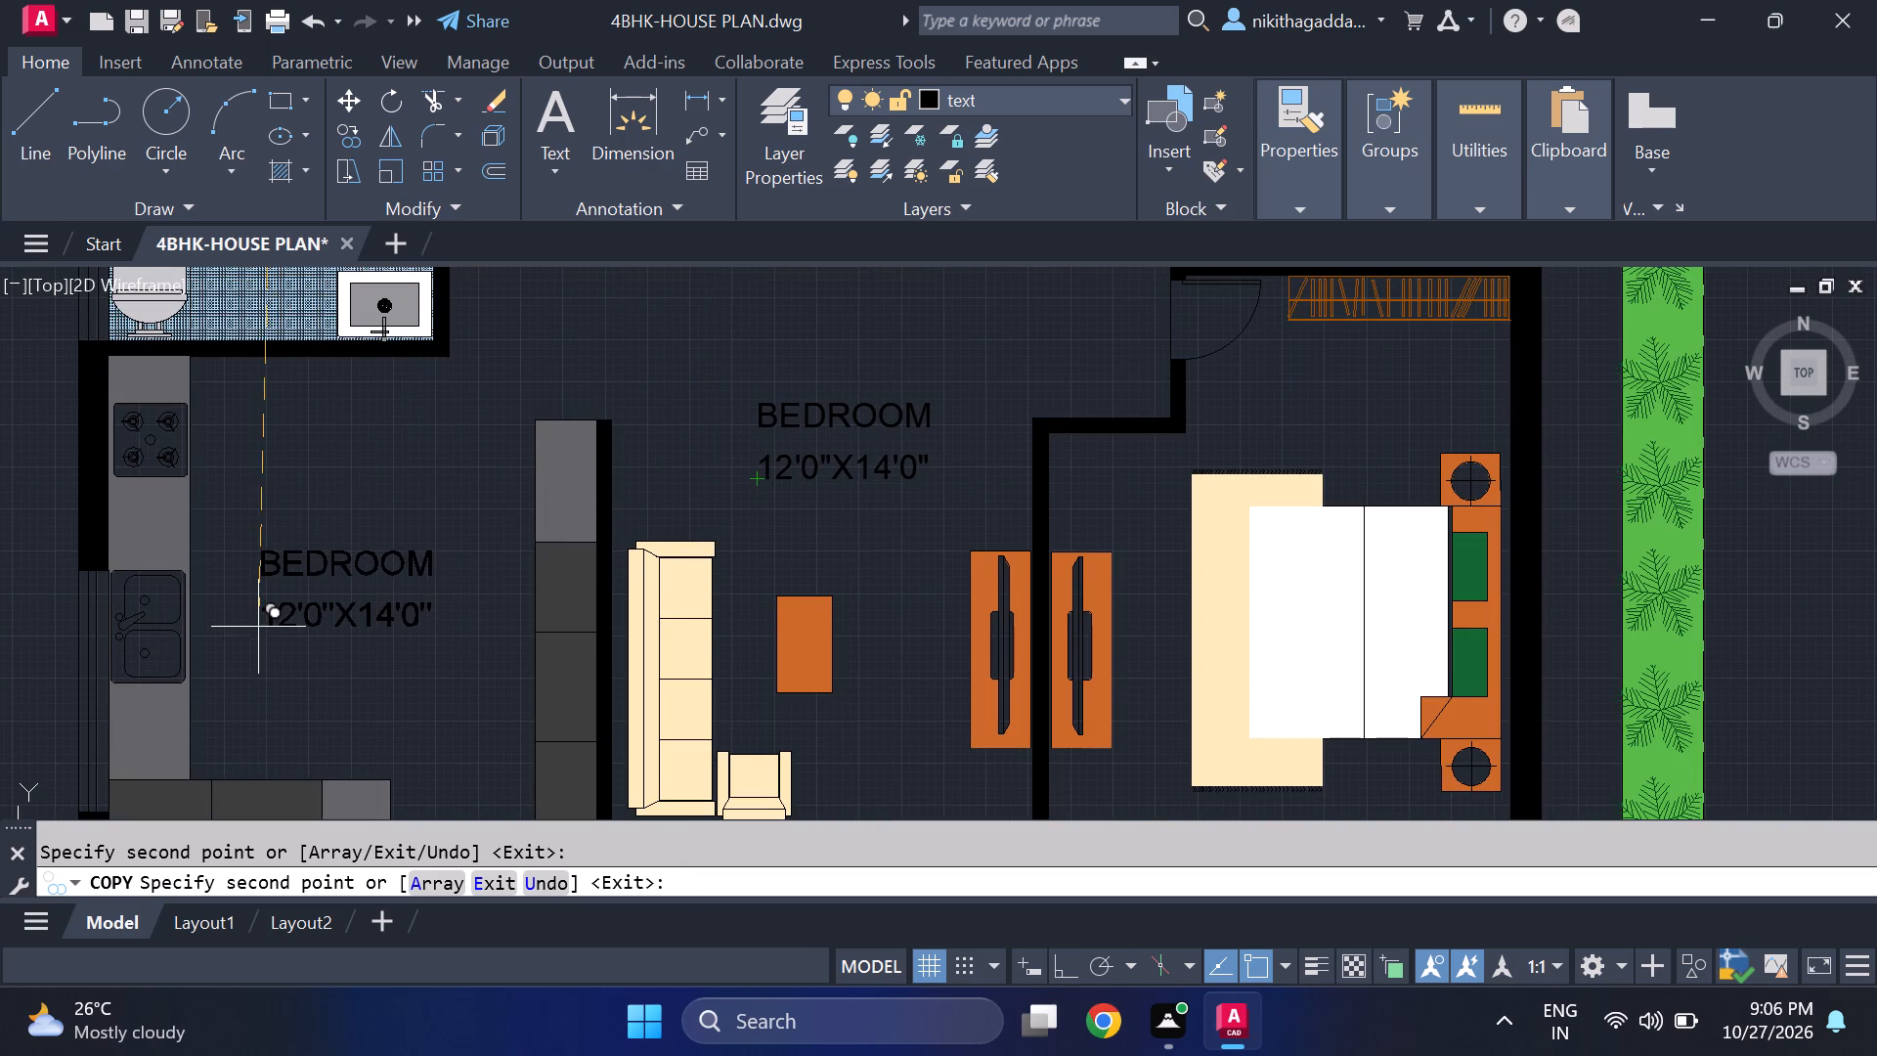
click(258, 627)
Place another spare copy of the name and size texts outside the hedge, west of the utility room.
scroll(561, 582, down, 2)
middle_drag(794, 725, 662, 591)
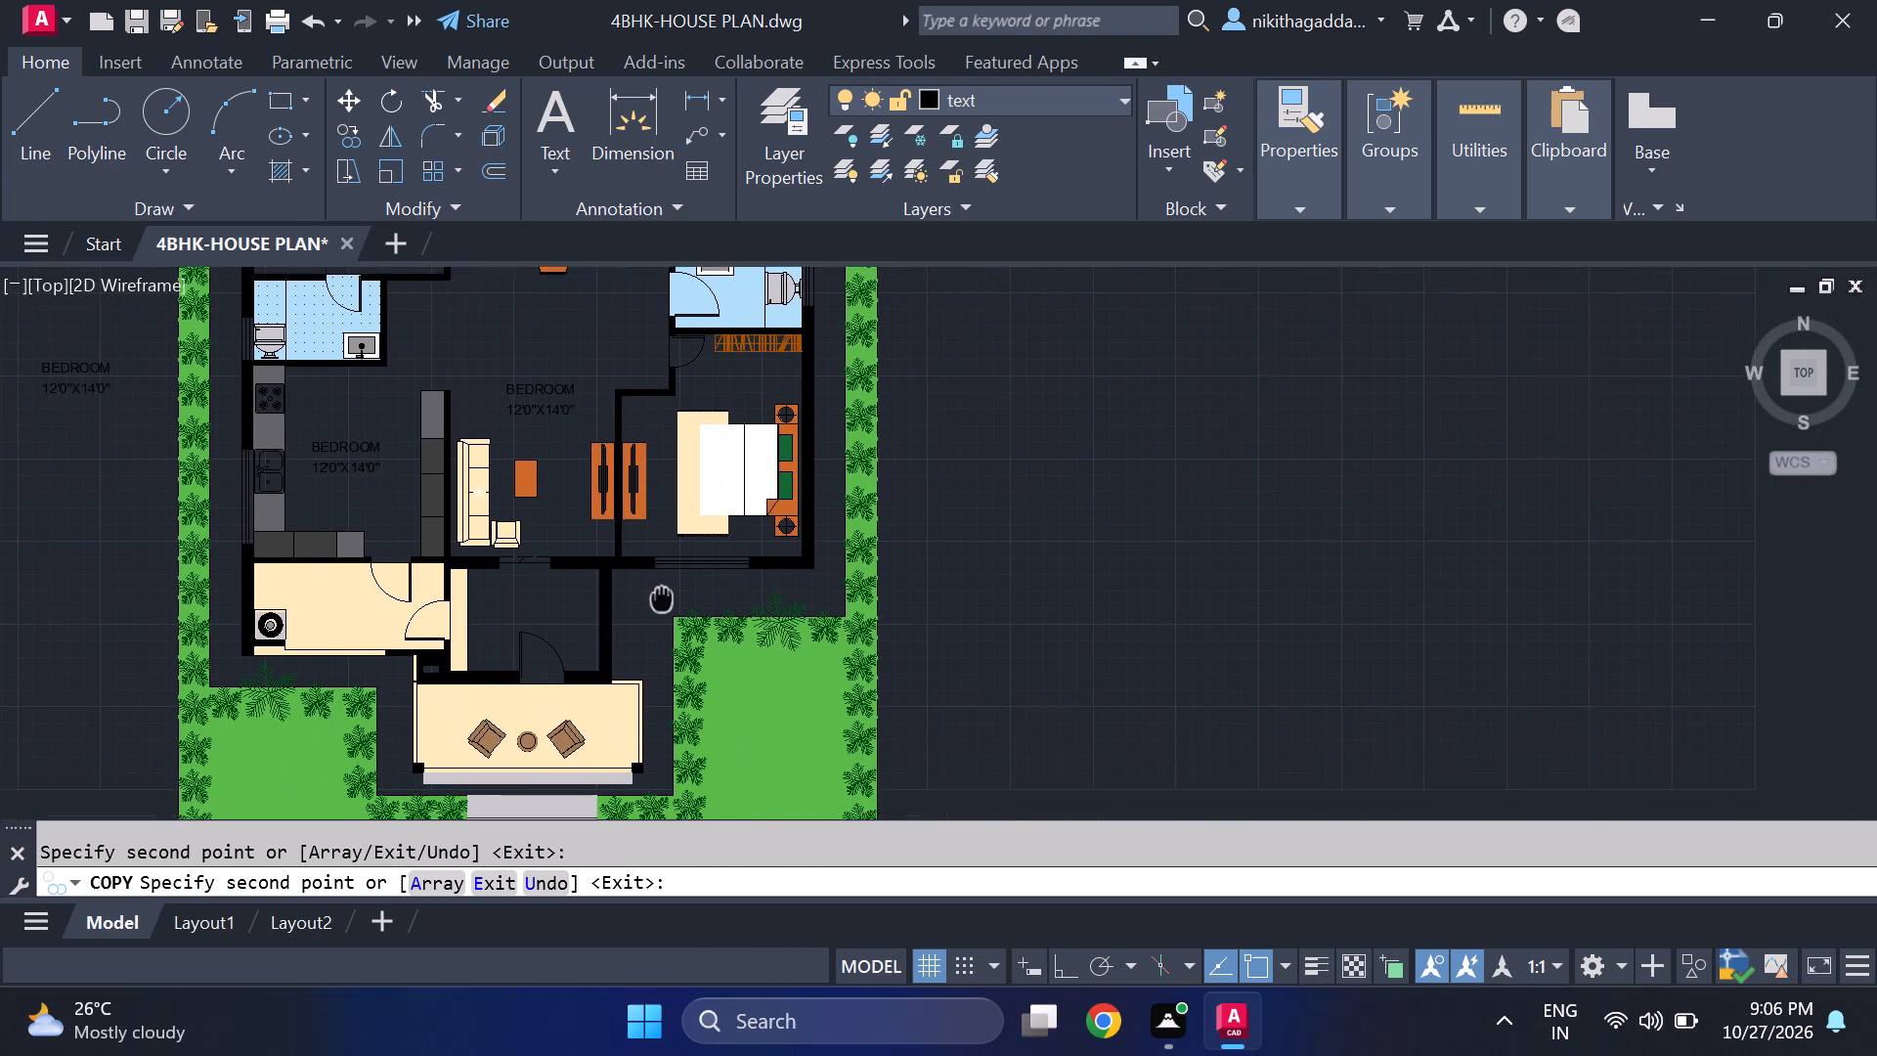
middle_drag(662, 591, 667, 568)
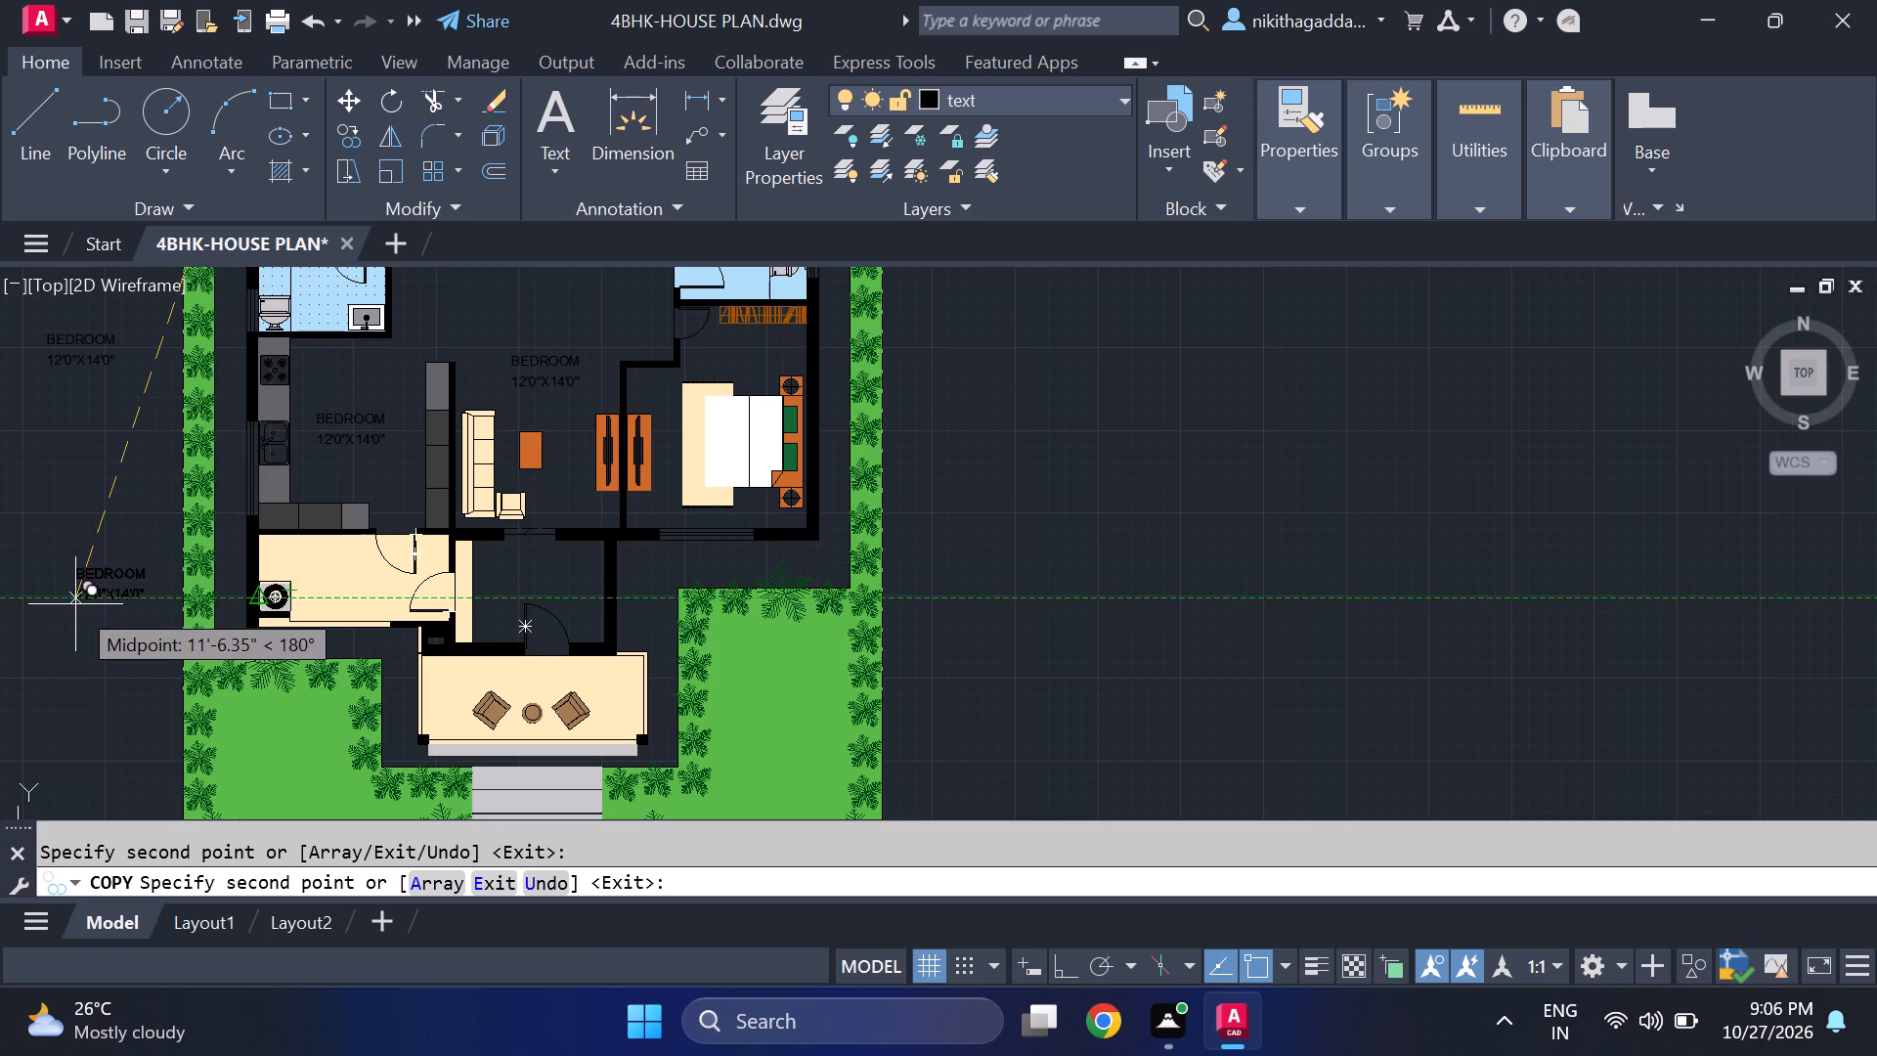
click(75, 604)
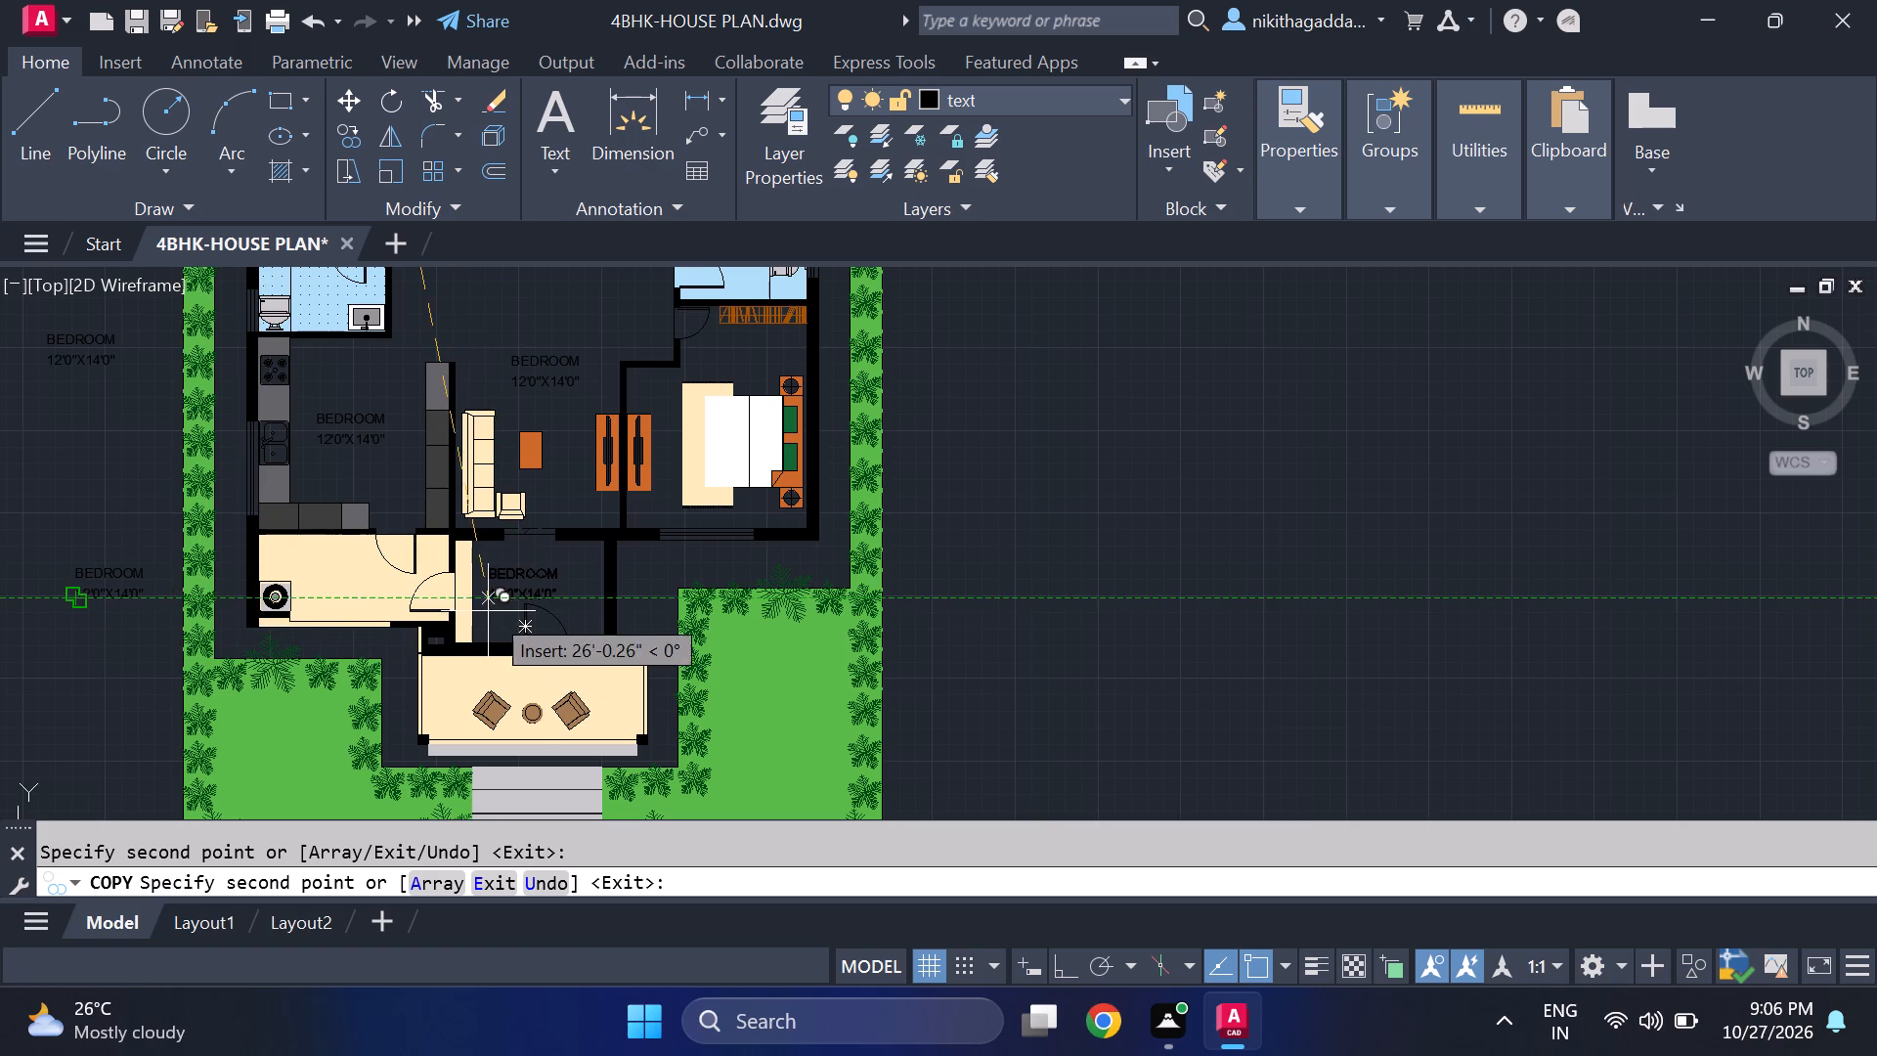
Place the last copy of the name and size texts in the entrance room north of the front porch, and finish copying.
scroll(493, 600, up, 2)
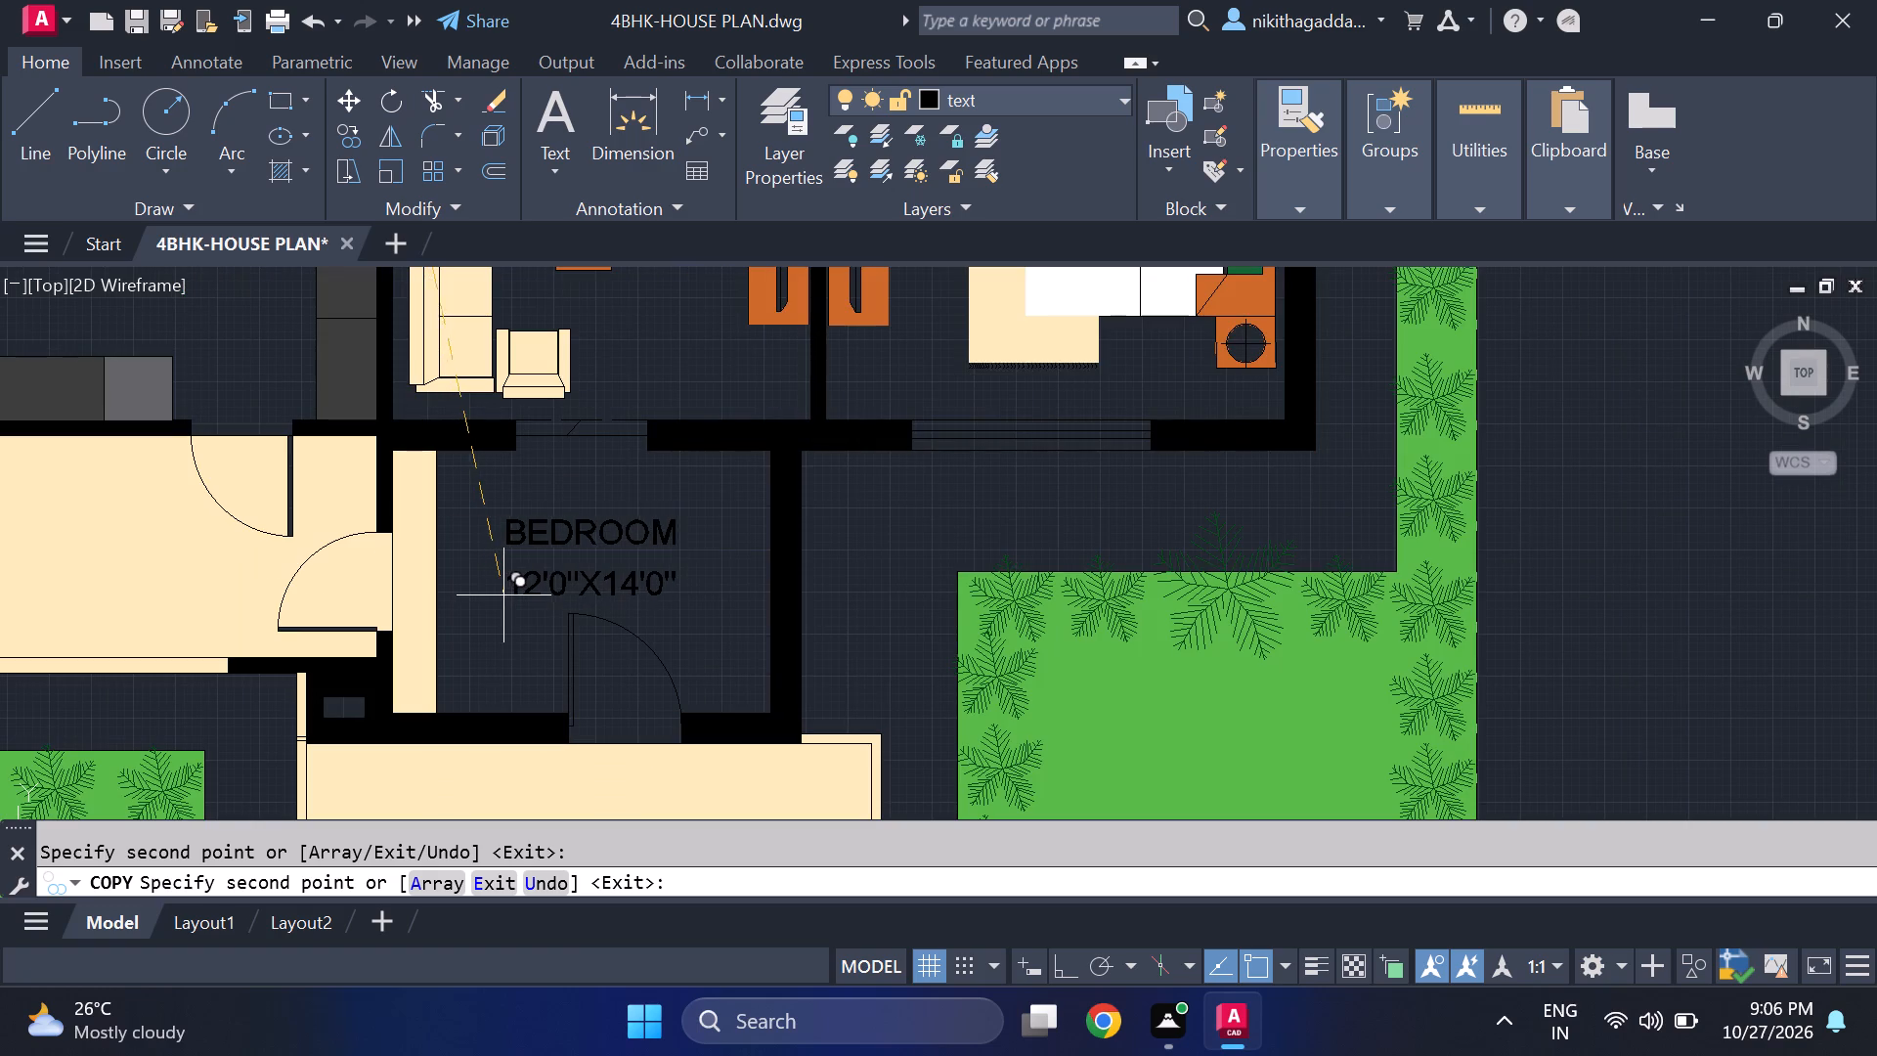
click(516, 592)
scroll(565, 602, down, 2)
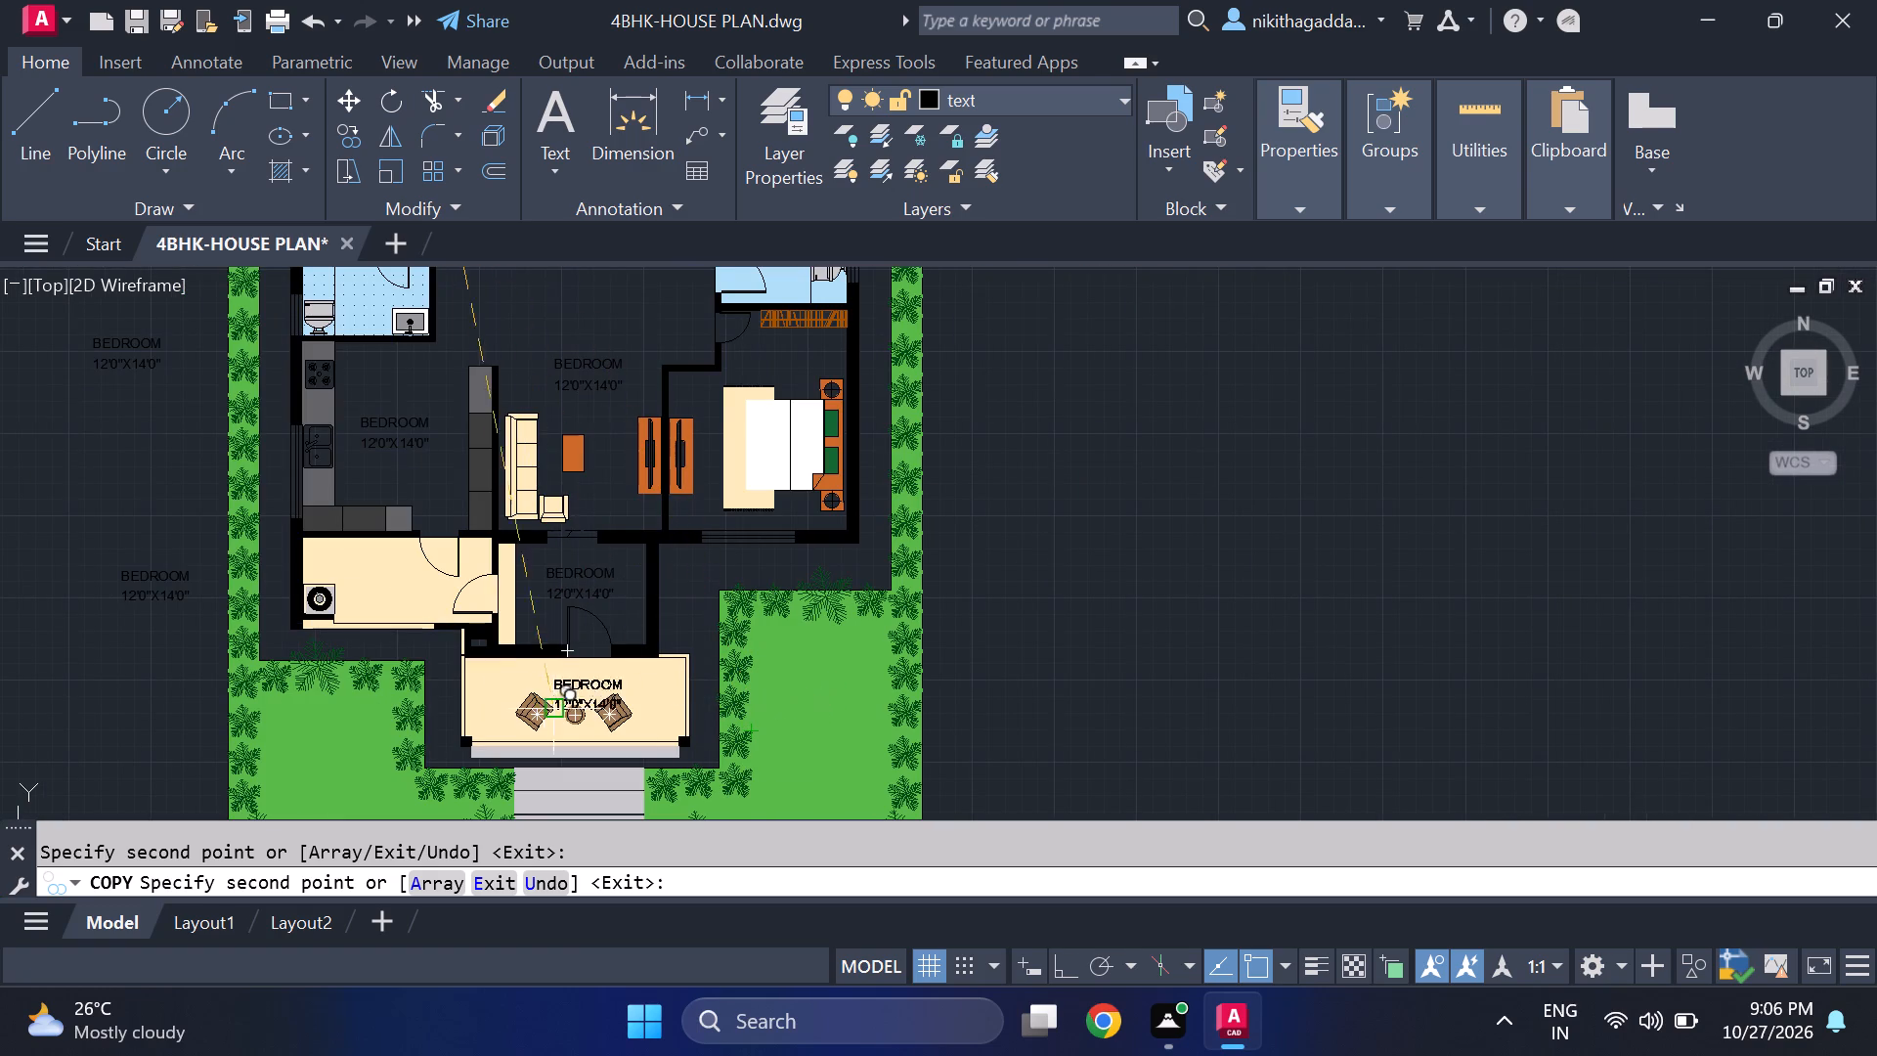
middle_drag(1109, 604, 1372, 521)
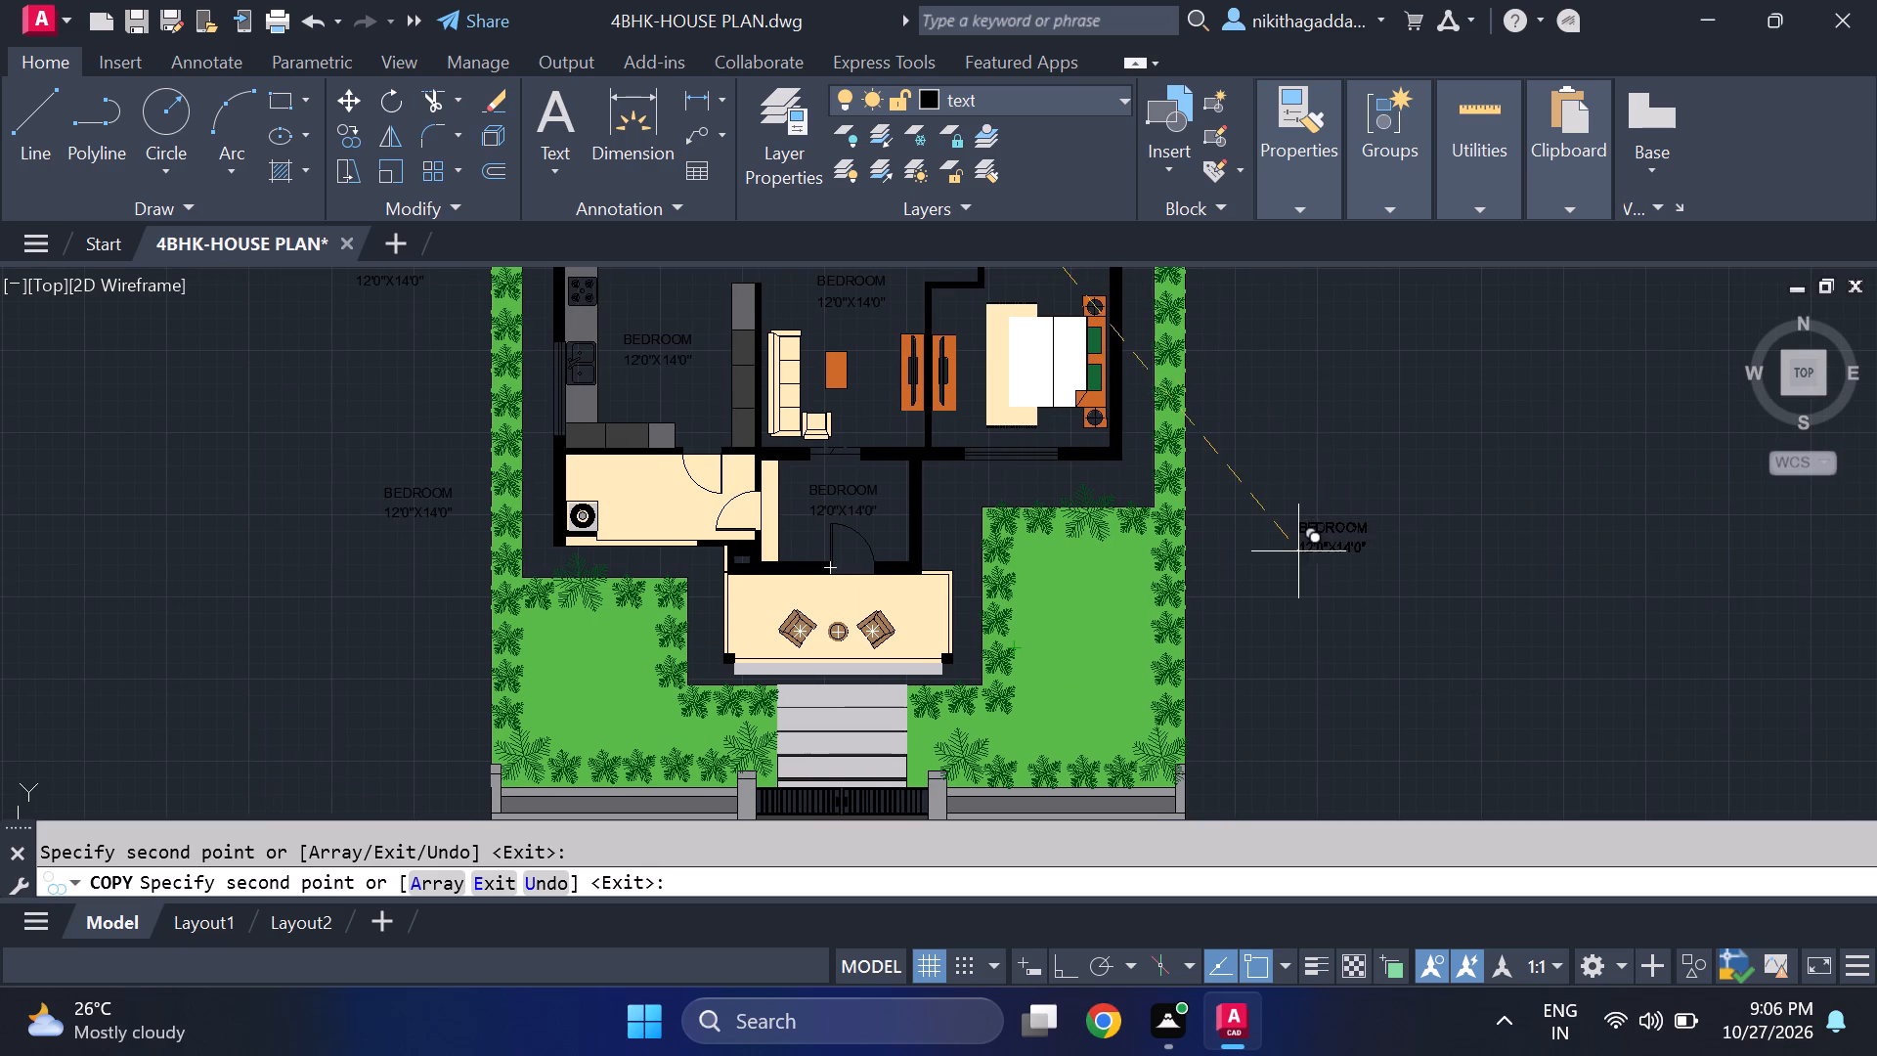
key(Escape)
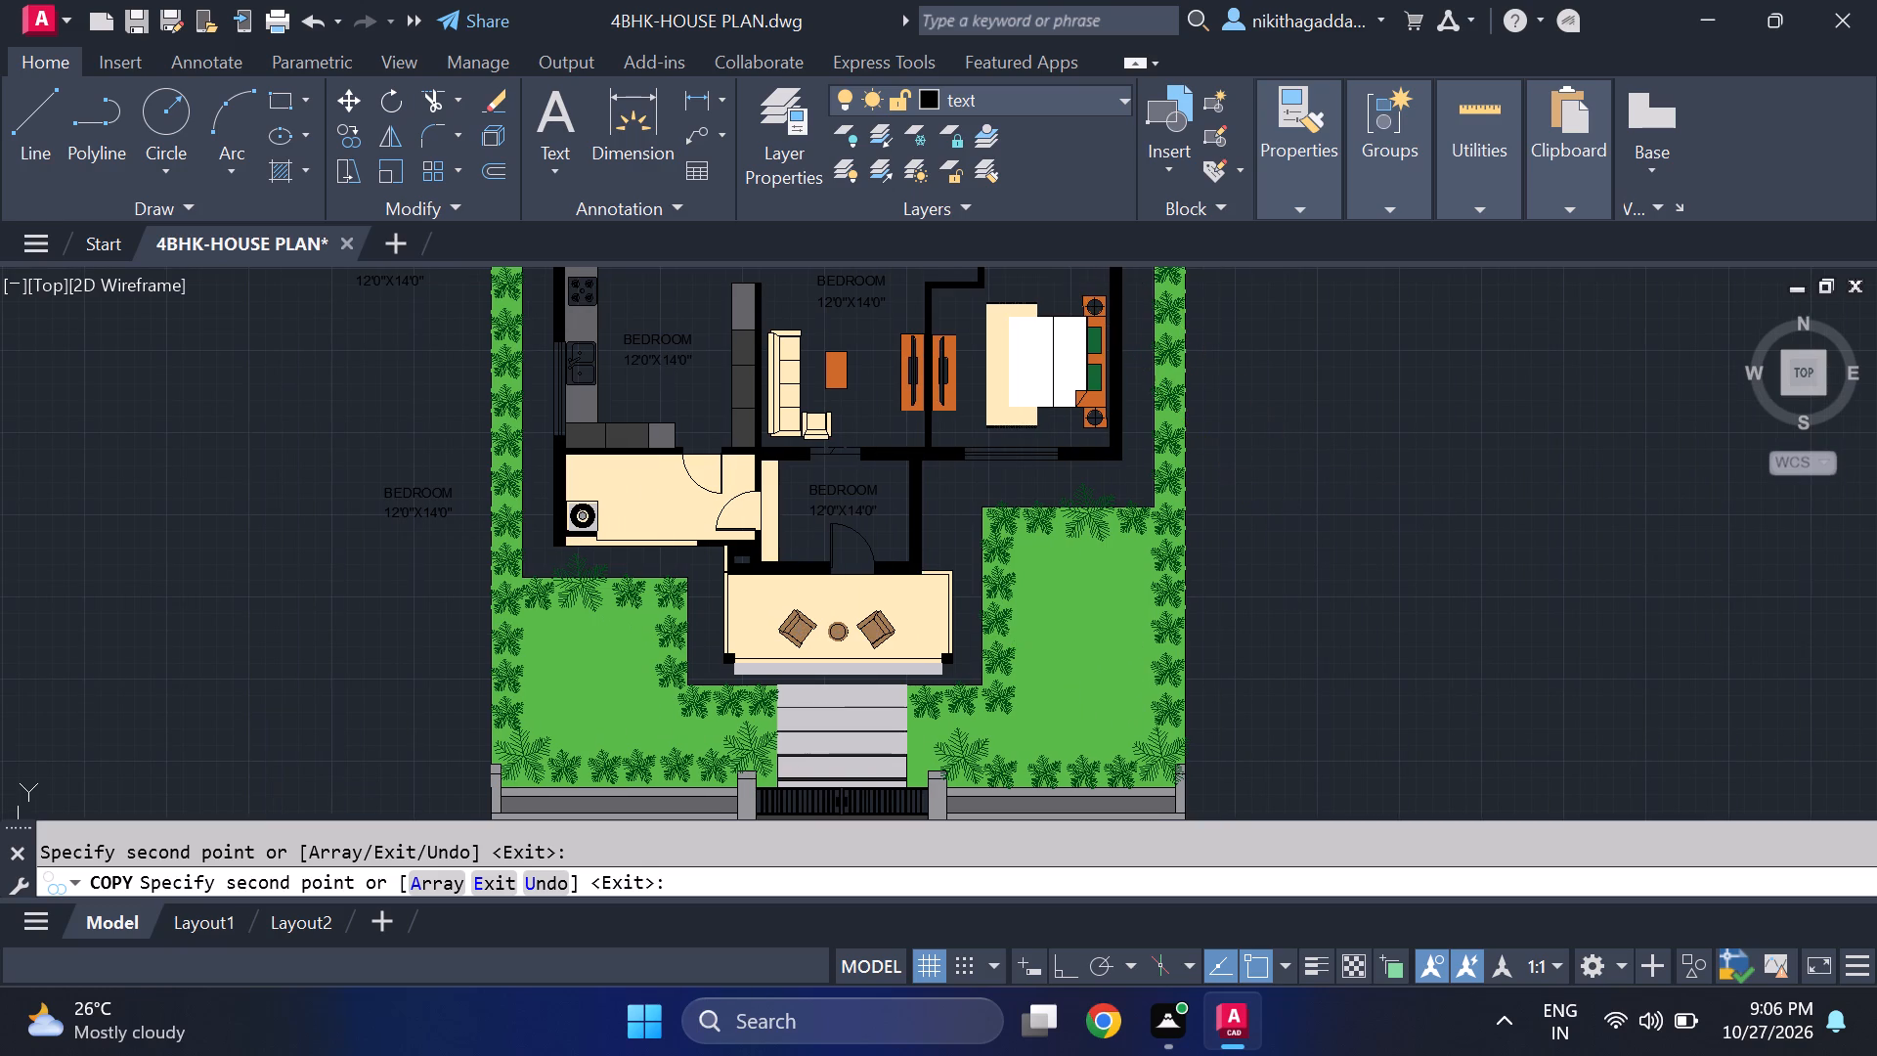
Change the BEDROOM text in the entrance room to FOYER.
scroll(898, 528, up, 1)
scroll(811, 475, up, 1)
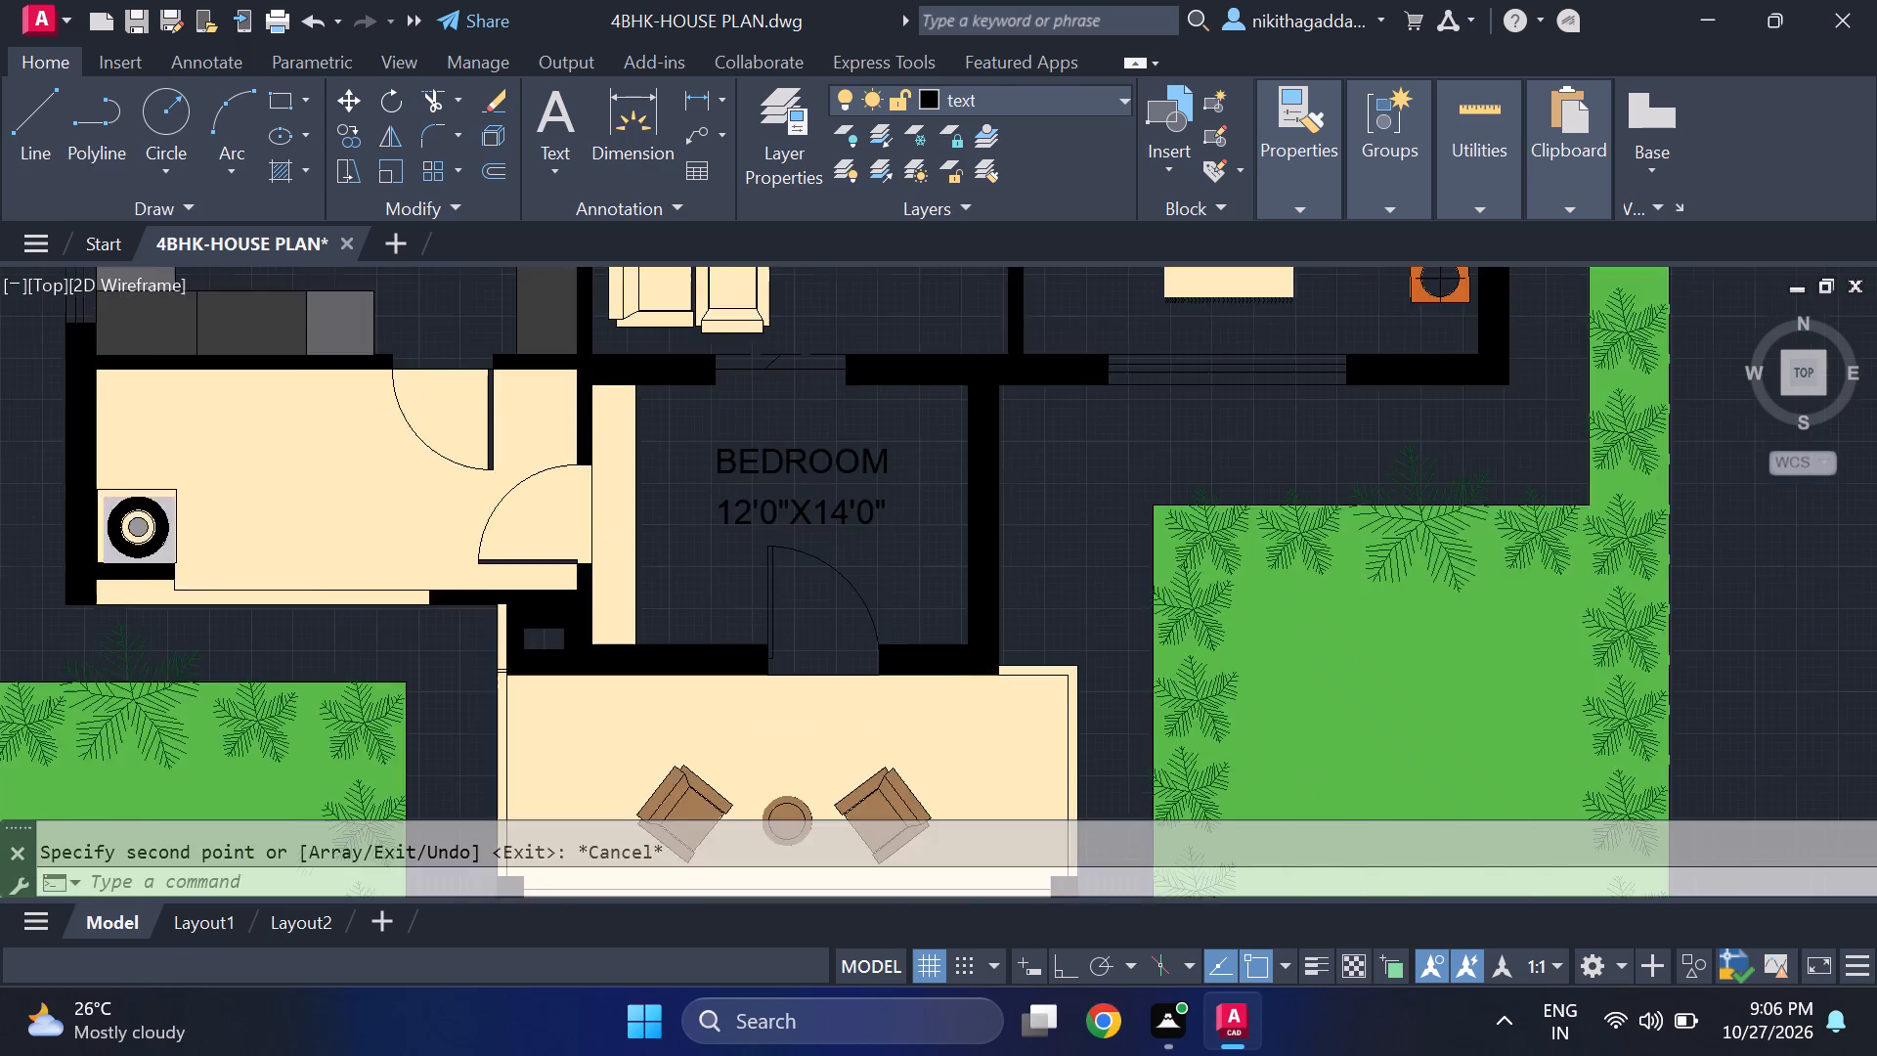
scroll(810, 477, up, 1)
double_click(802, 459)
key(Delete)
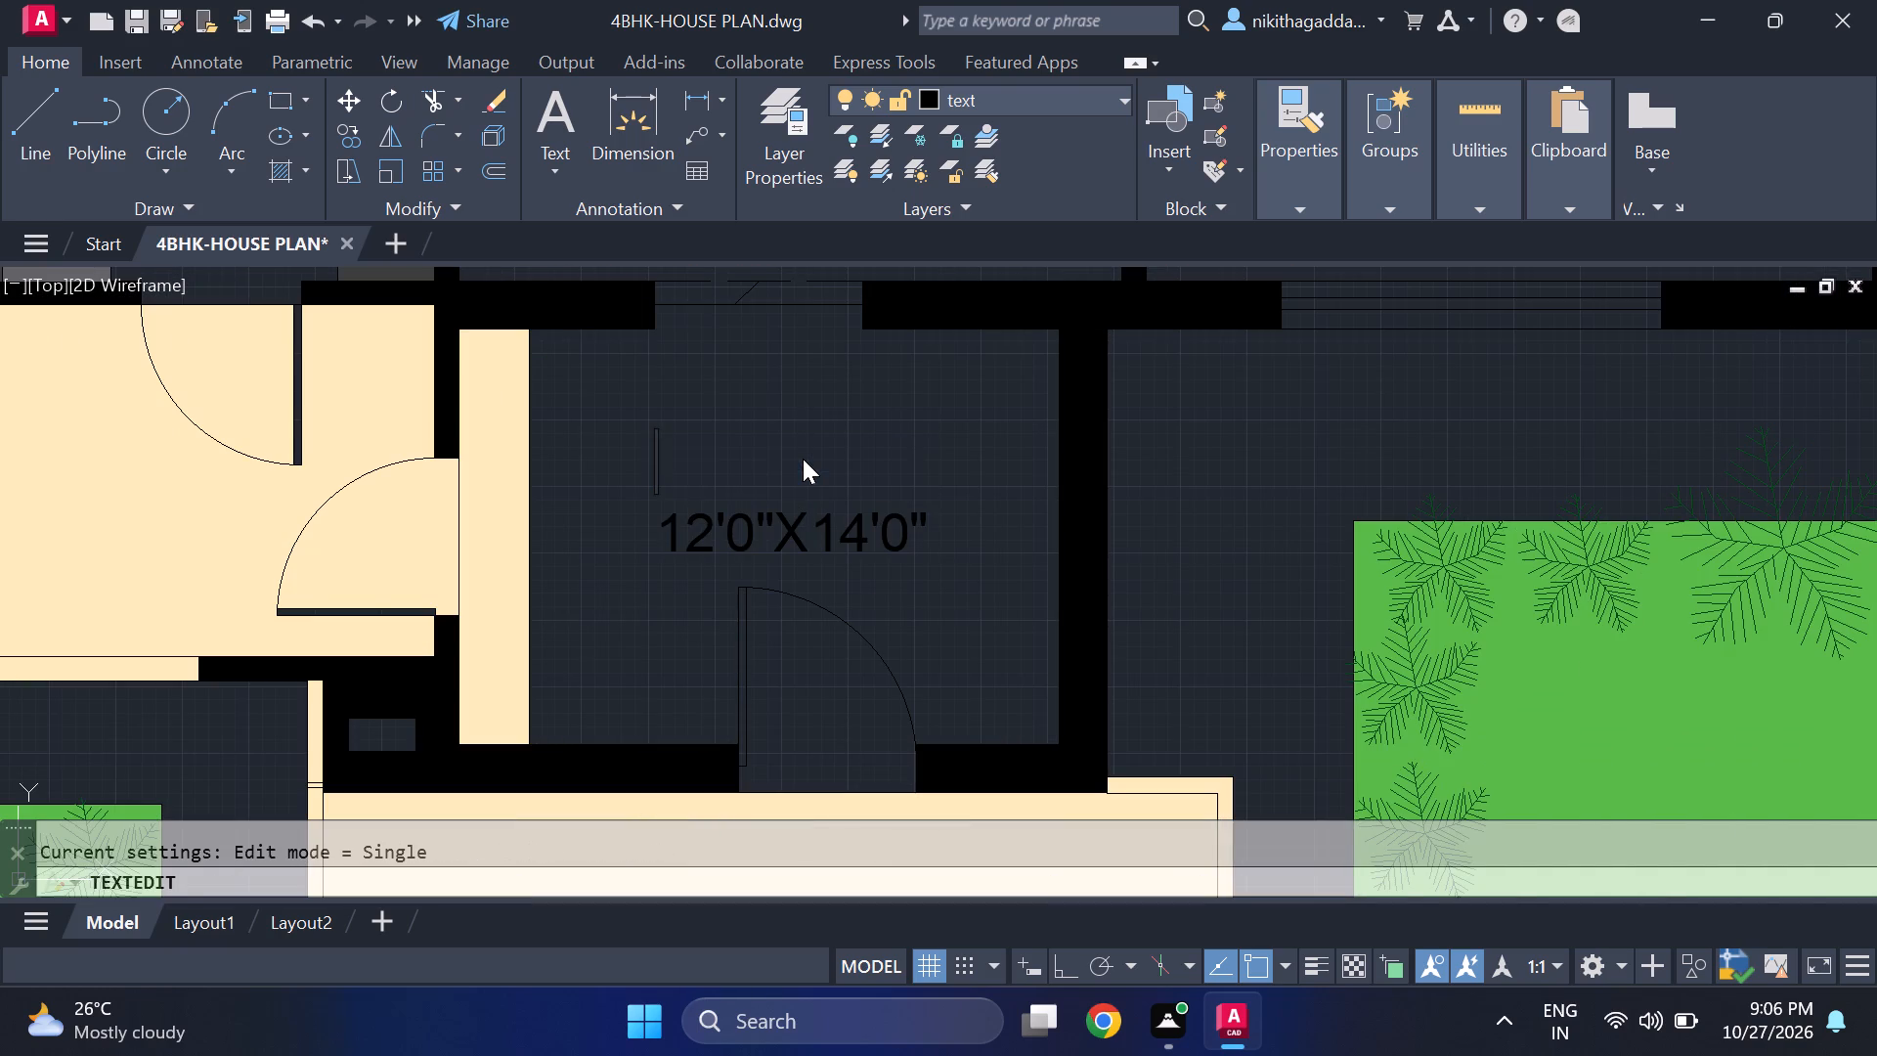
text(FOYER)
key(Return)
Change the size text under FOYER to 6'0"X6'6".
key(Return)
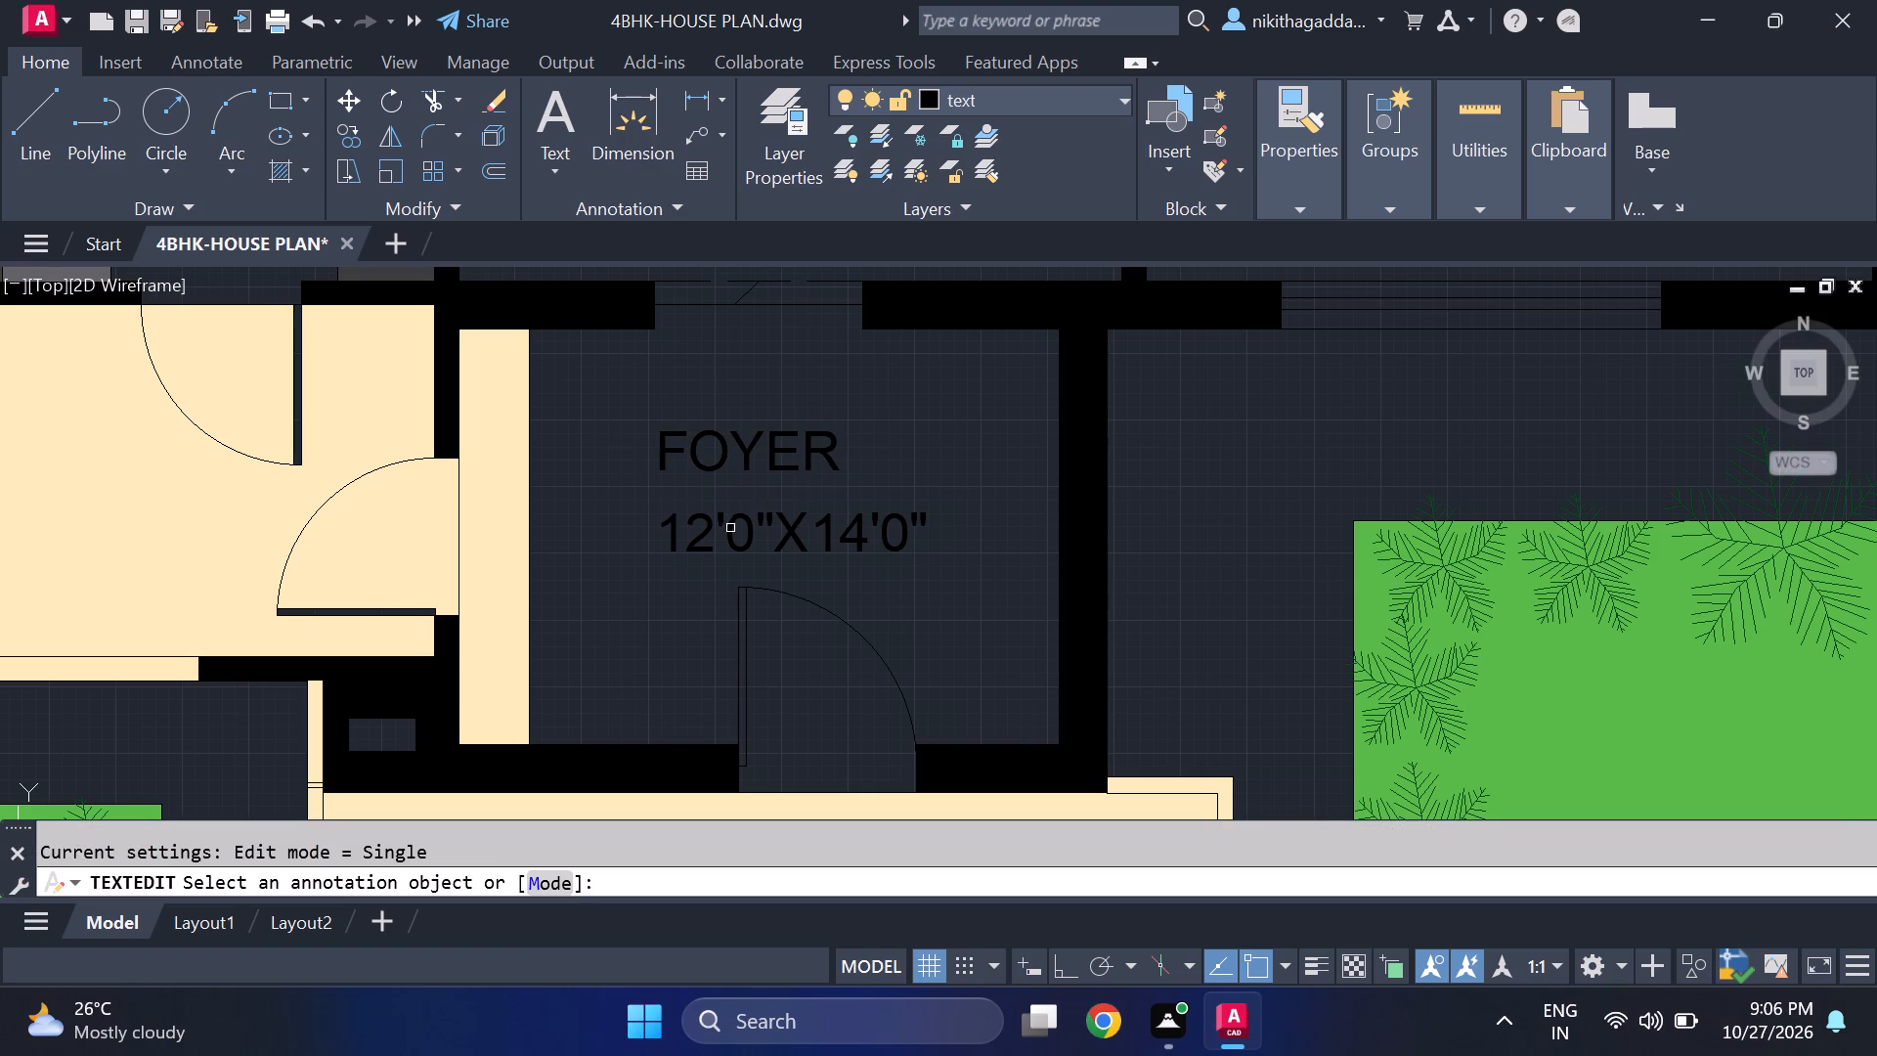
scroll(719, 519, up, 1)
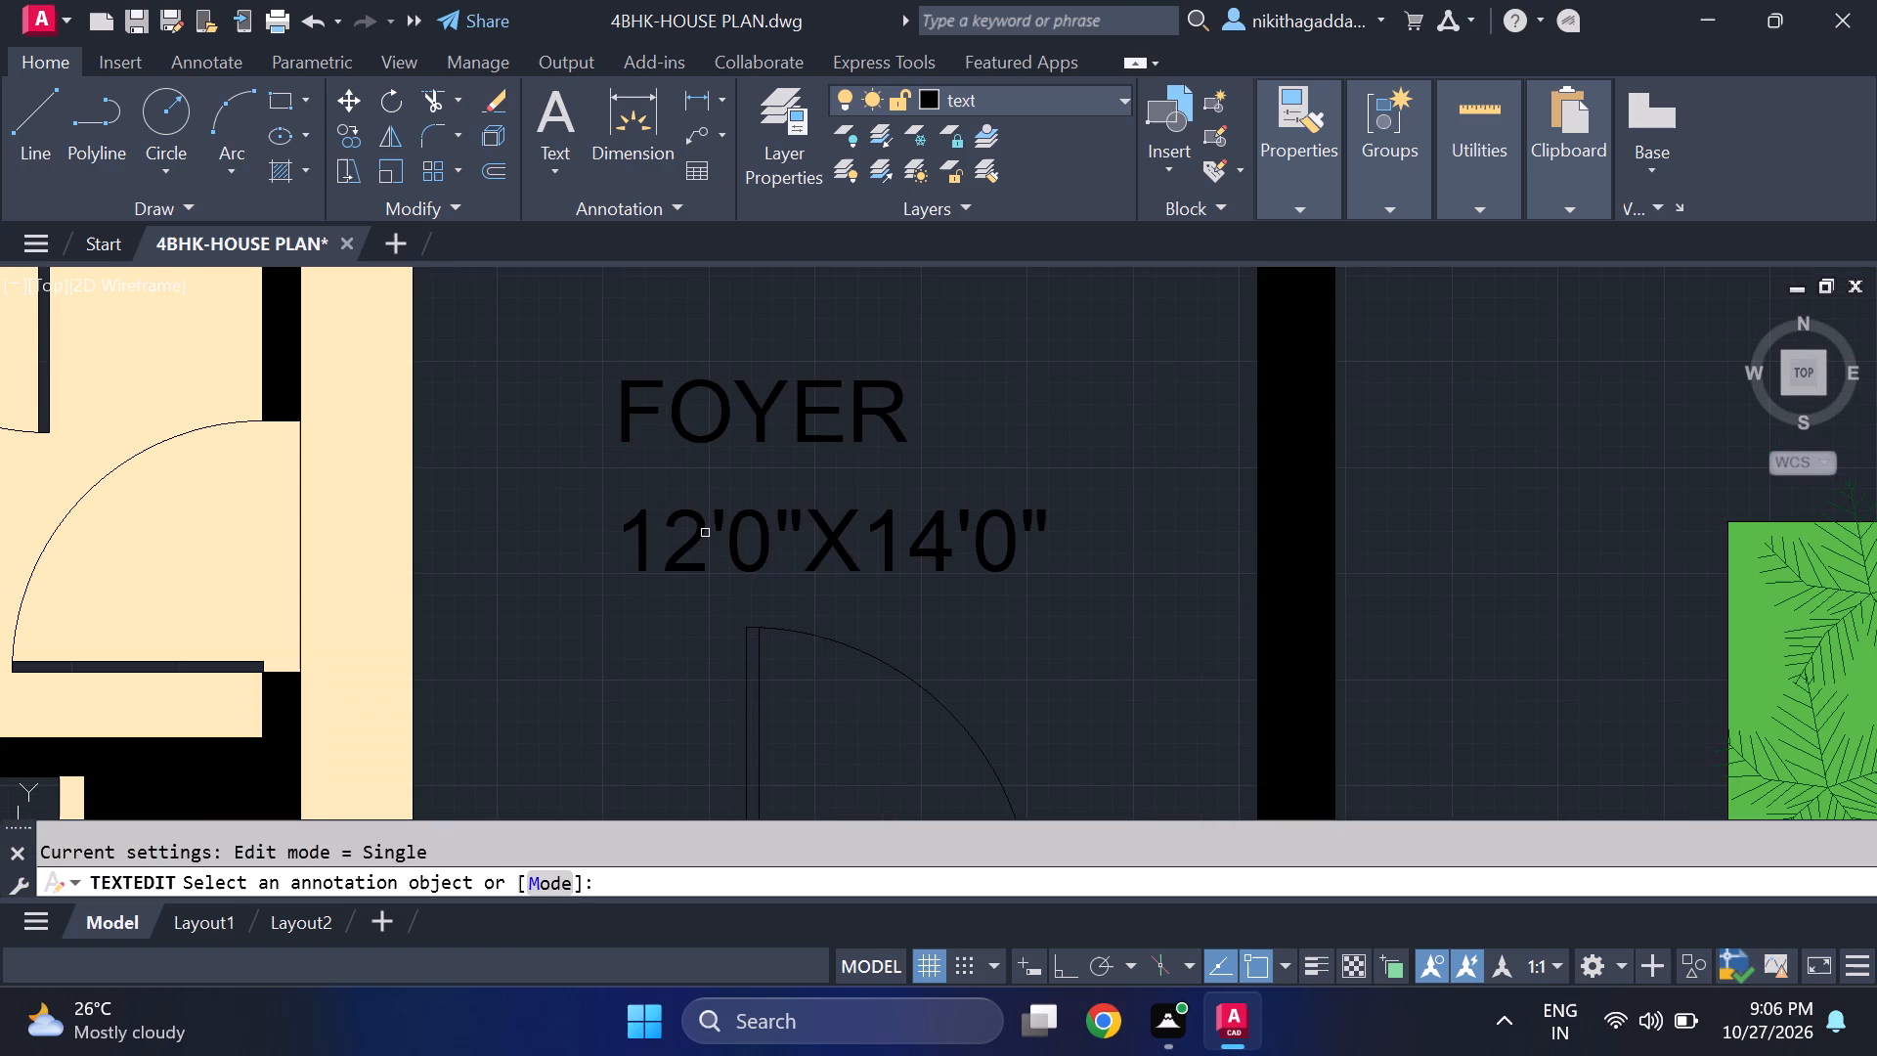
click(706, 538)
click(708, 538)
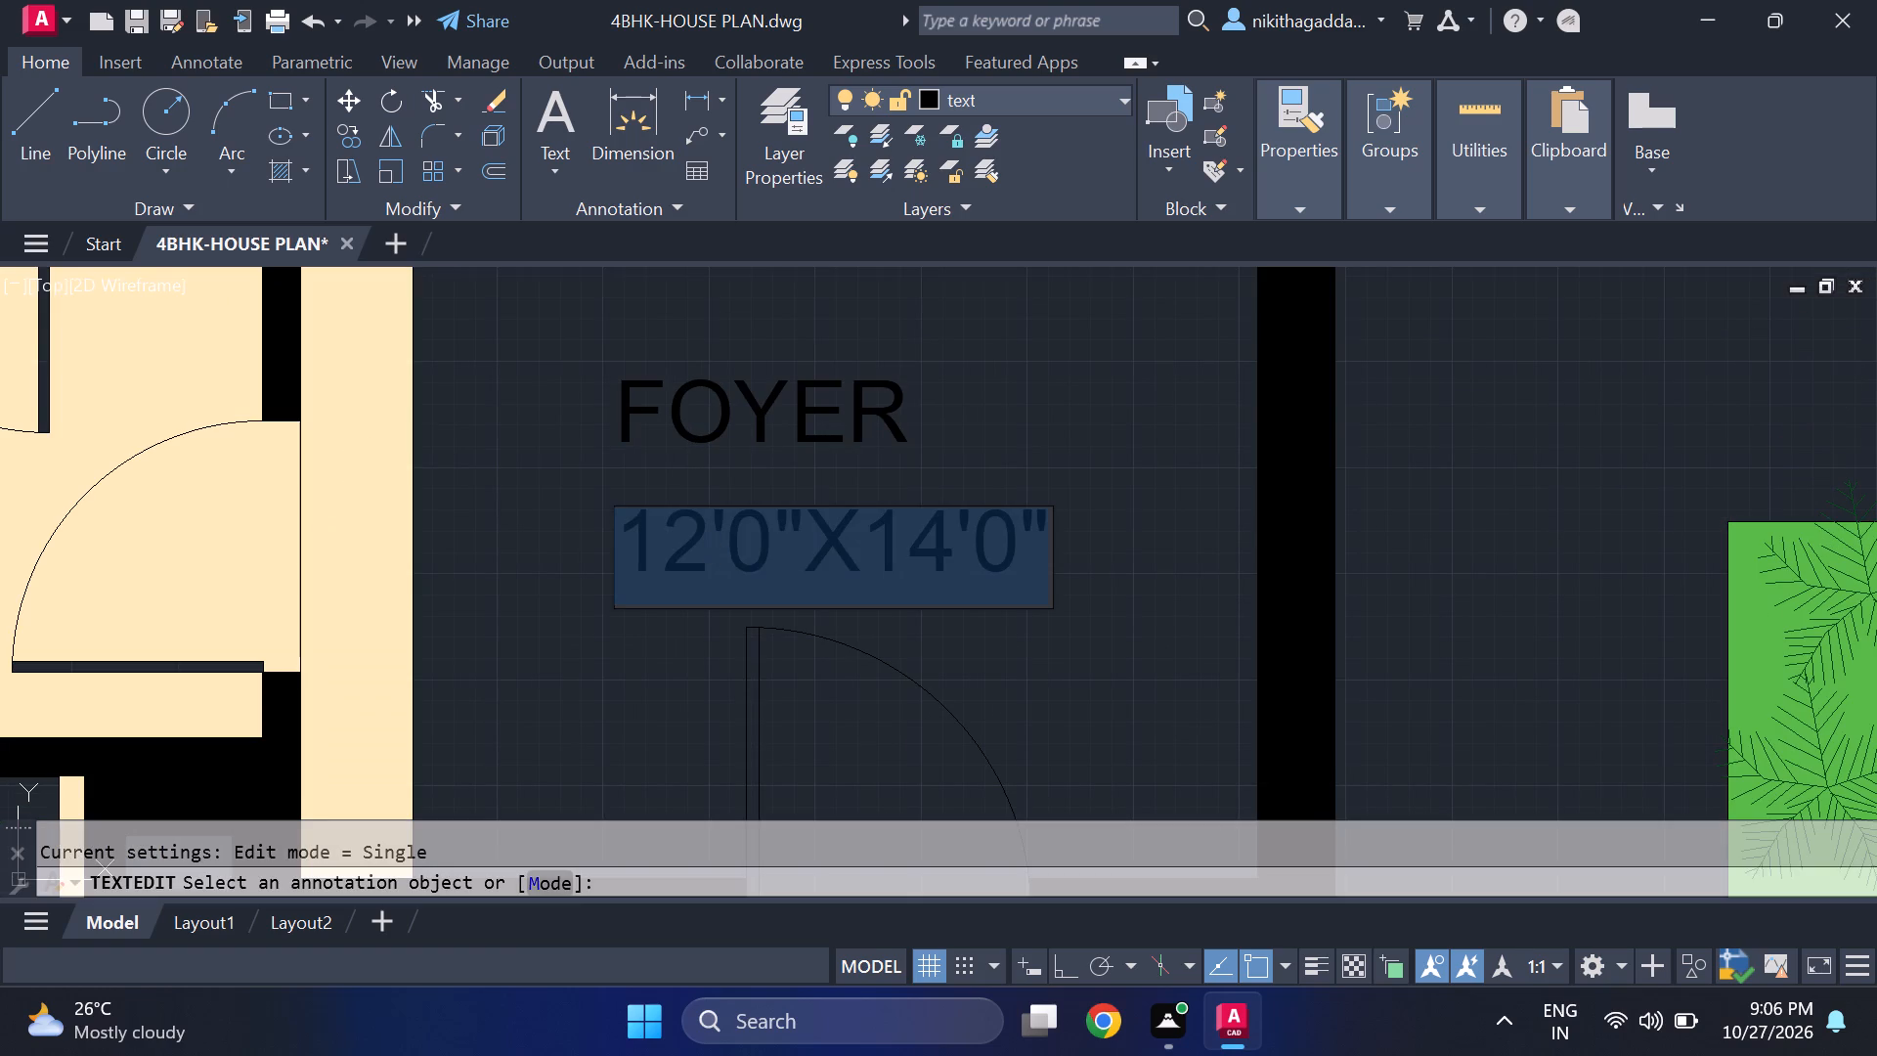
key(BackSpace)
key(BackSpace)
key(6)
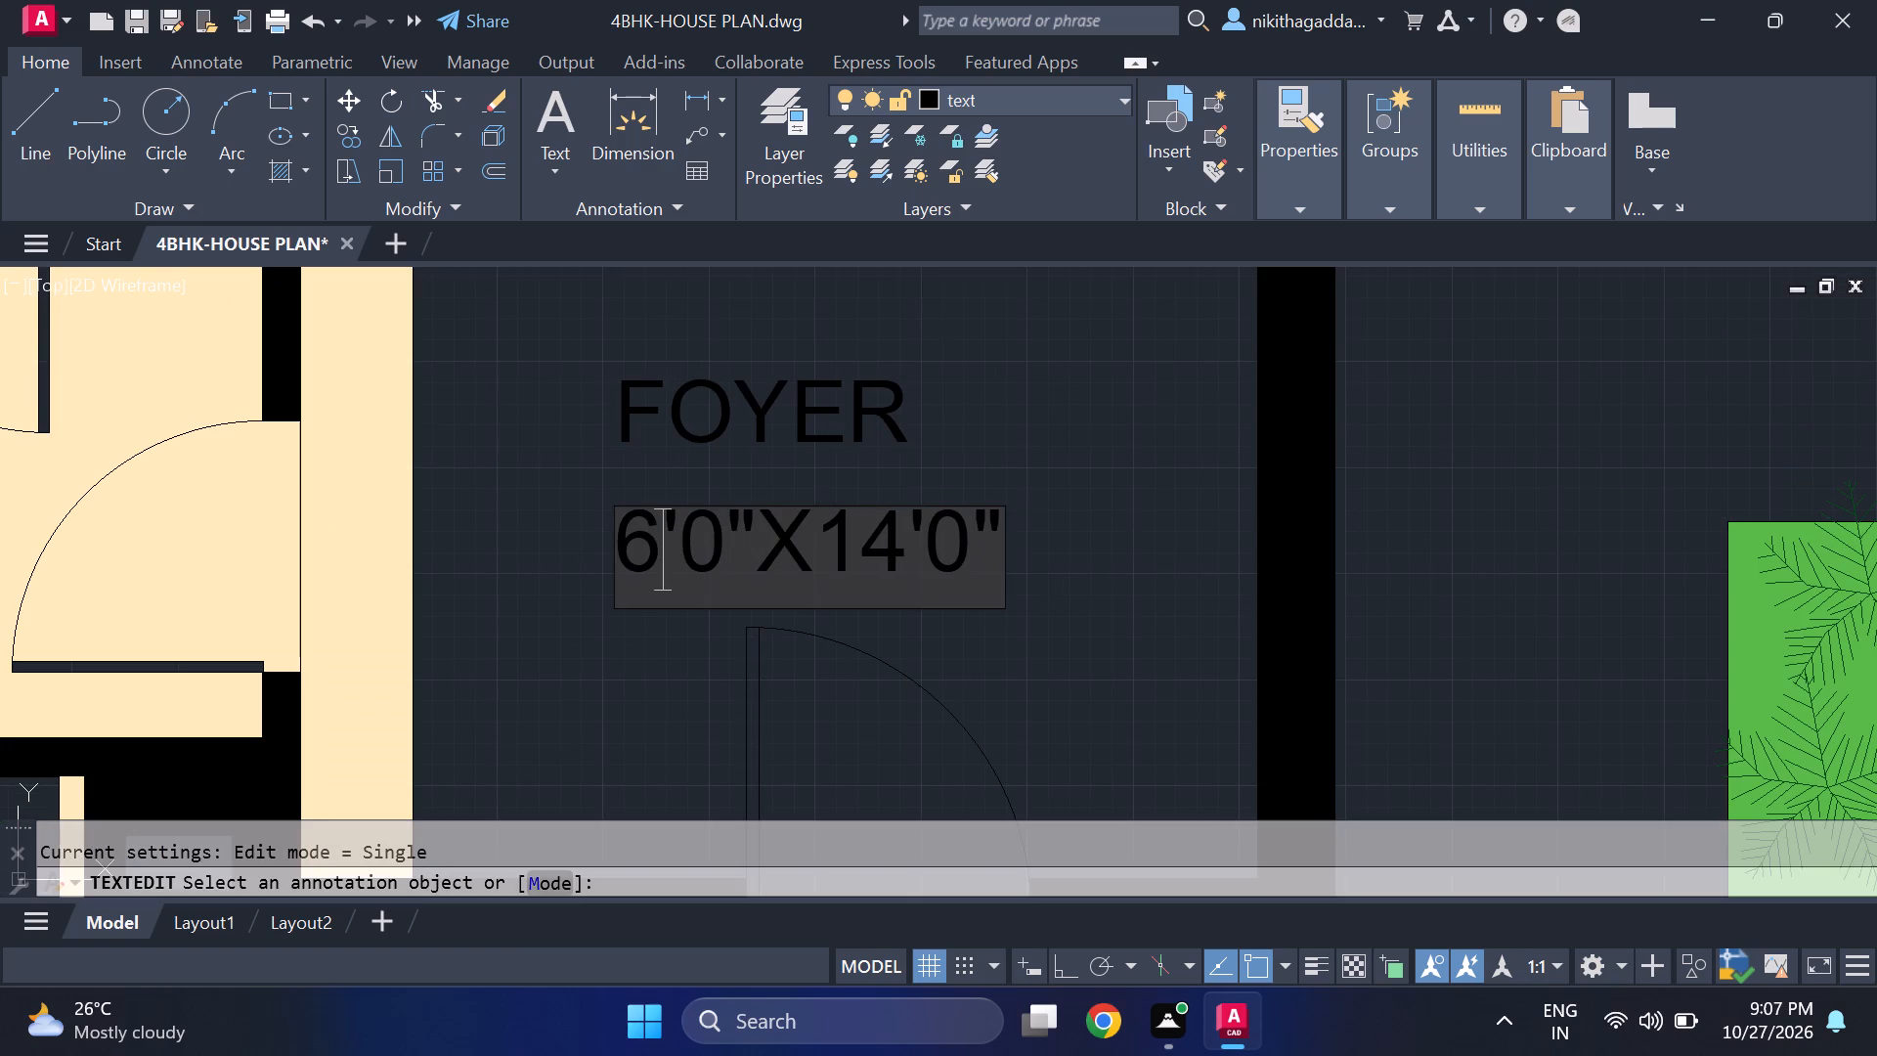
click(891, 551)
key(BackSpace)
key(BackSpace)
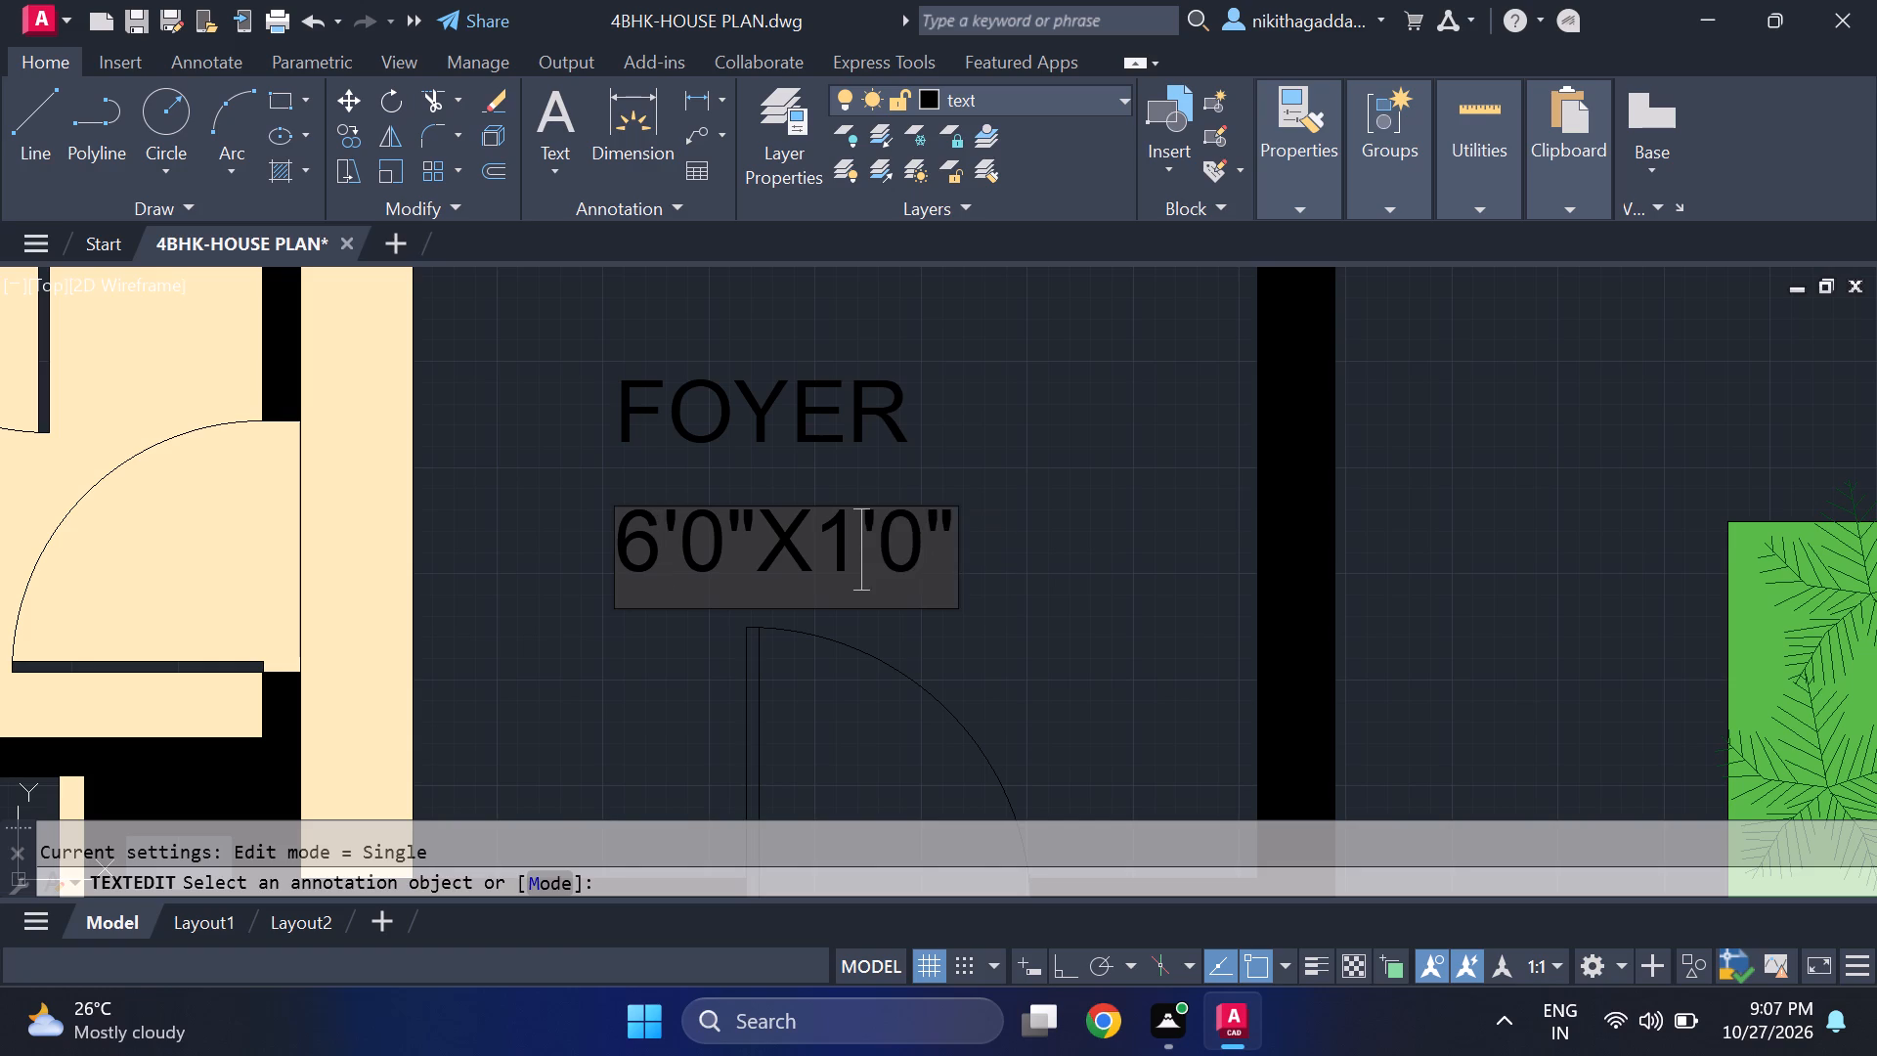
key(6)
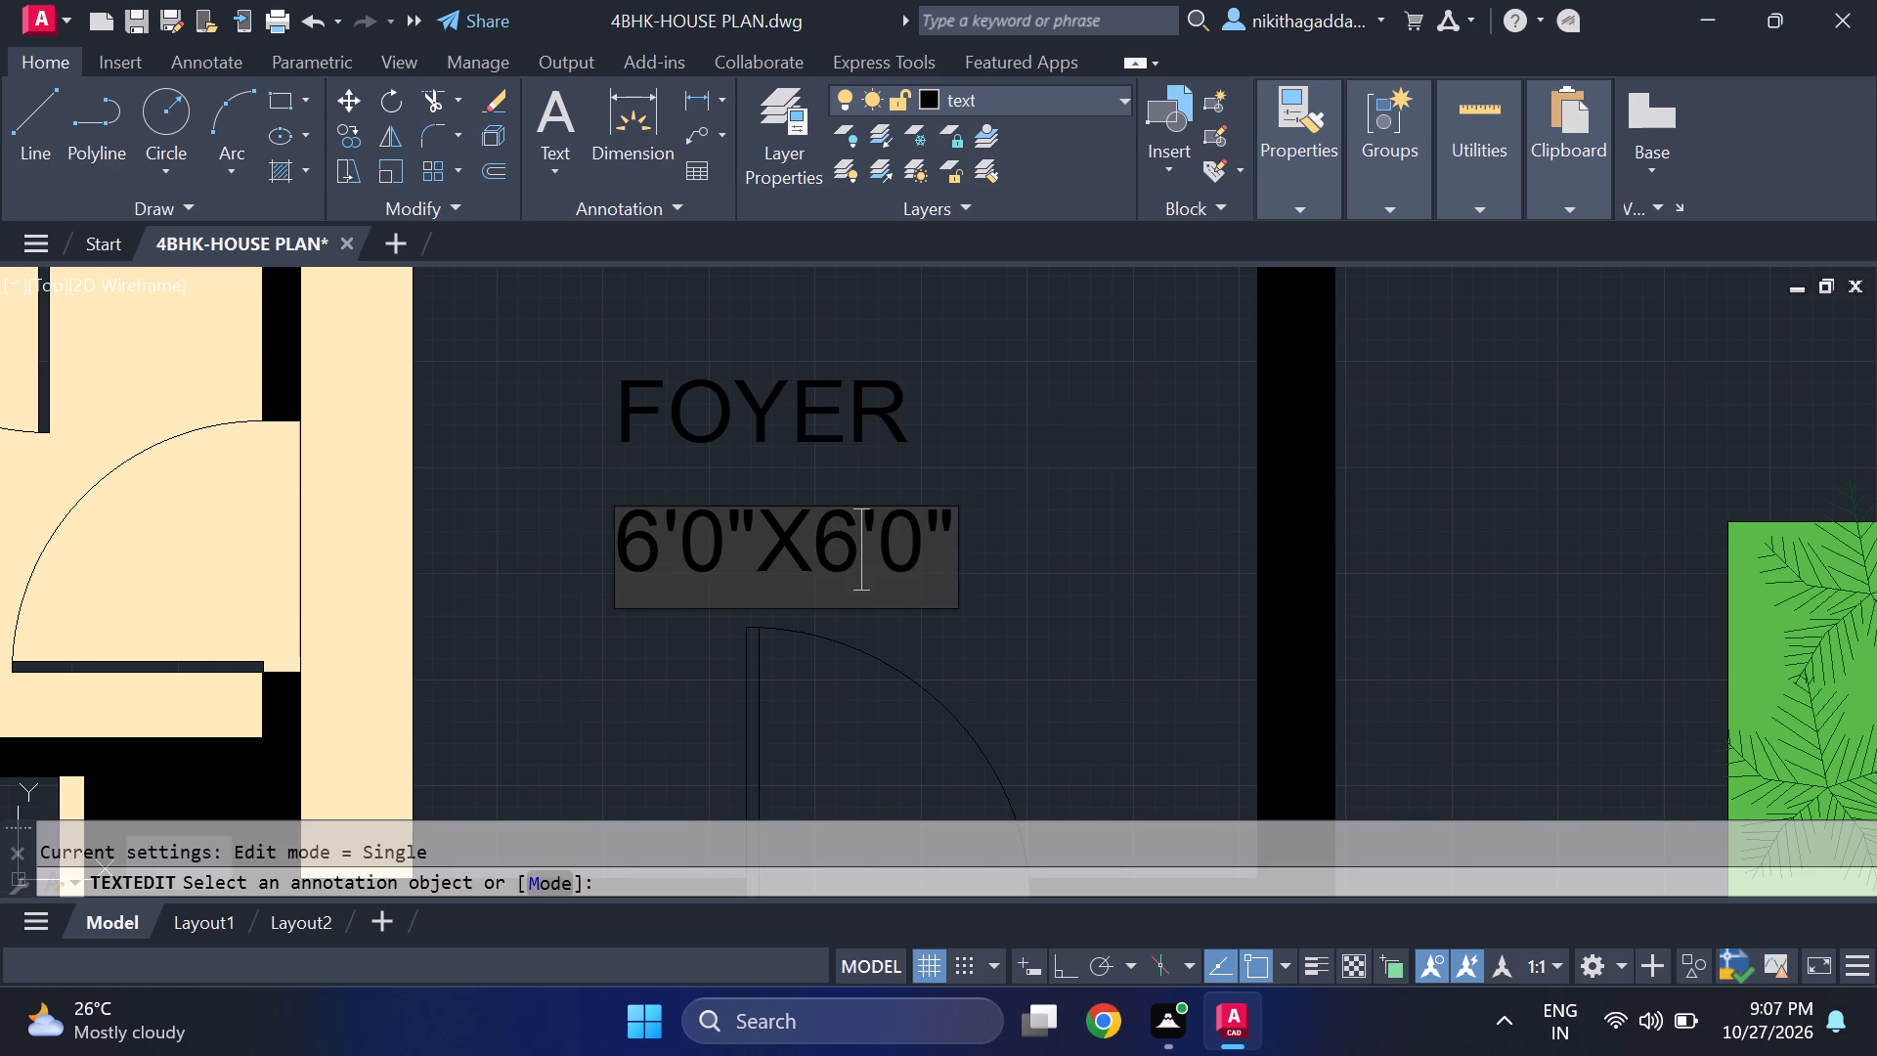
click(914, 541)
key(BackSpace)
key(6)
key(Return)
Change the BEDROOM text between the kitchen counters to KITCHEN.
key(Return)
scroll(918, 540, down, 3)
middle_drag(942, 506, 964, 638)
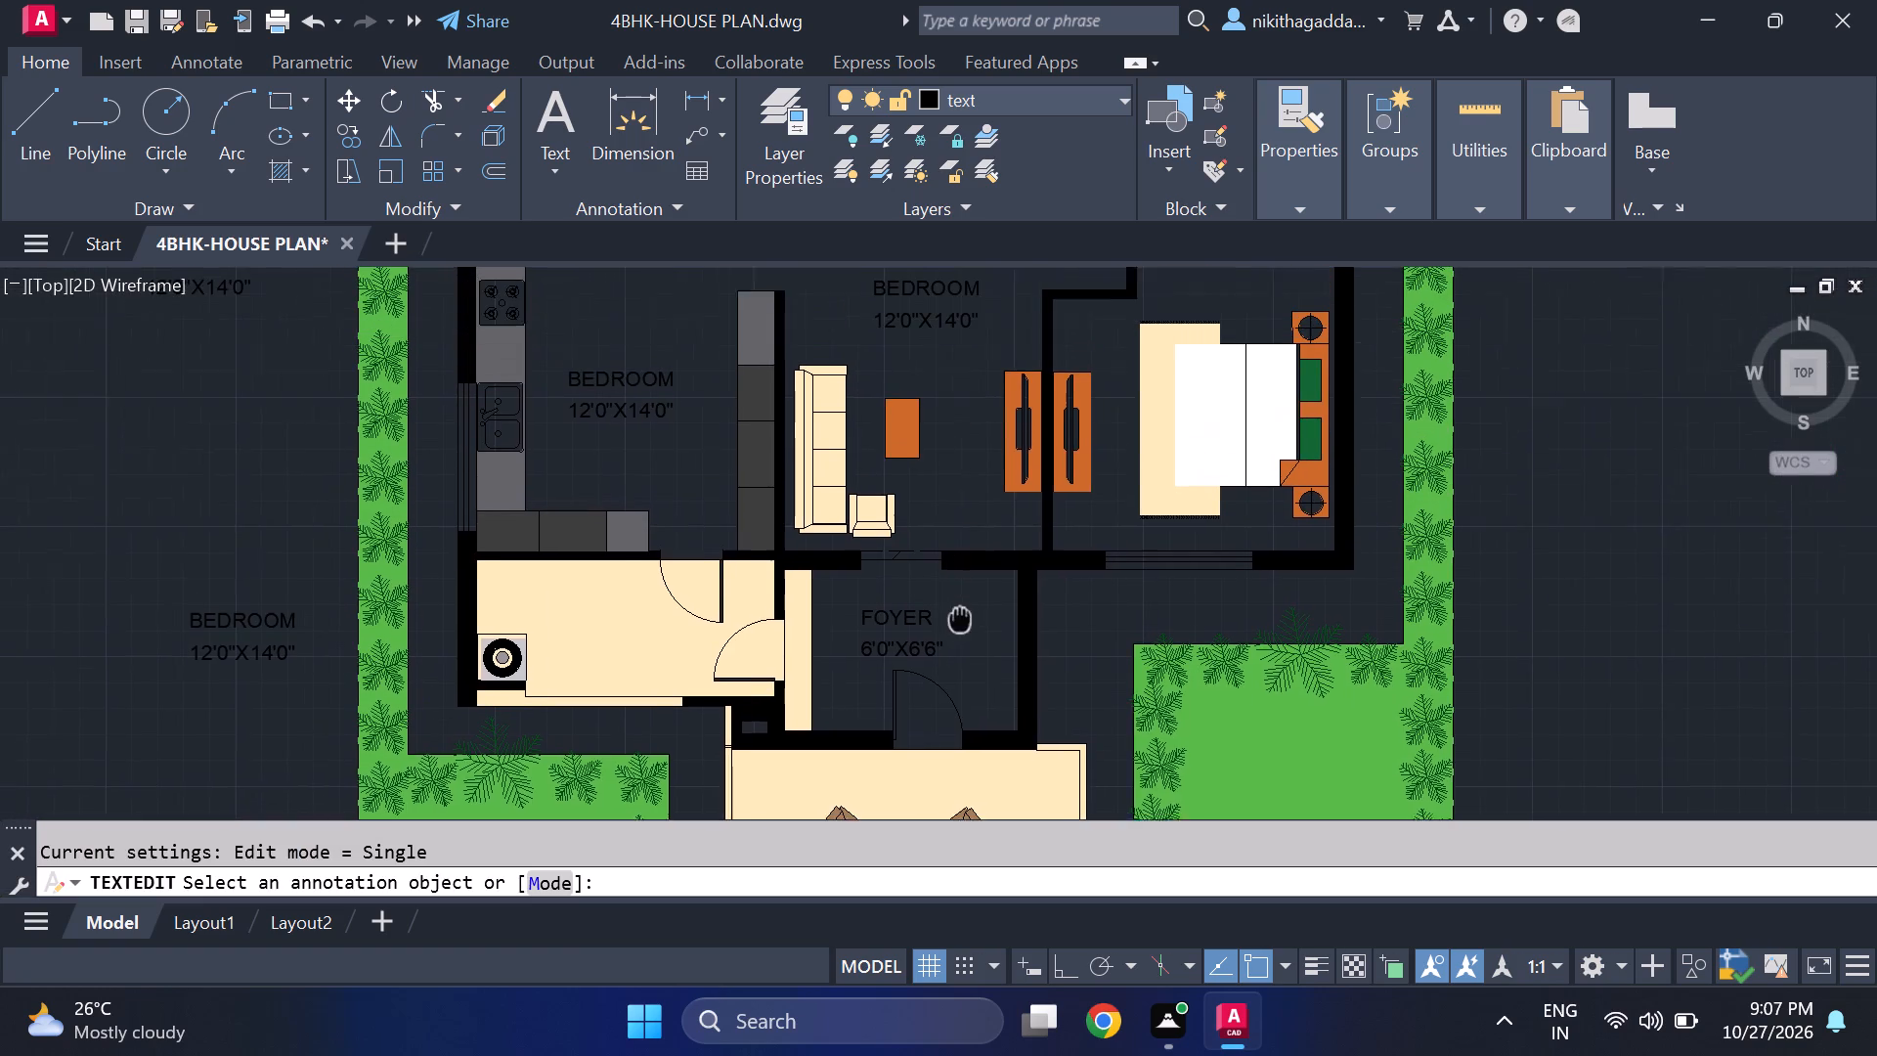
middle_drag(964, 638, 957, 674)
middle_drag(1012, 415, 1025, 481)
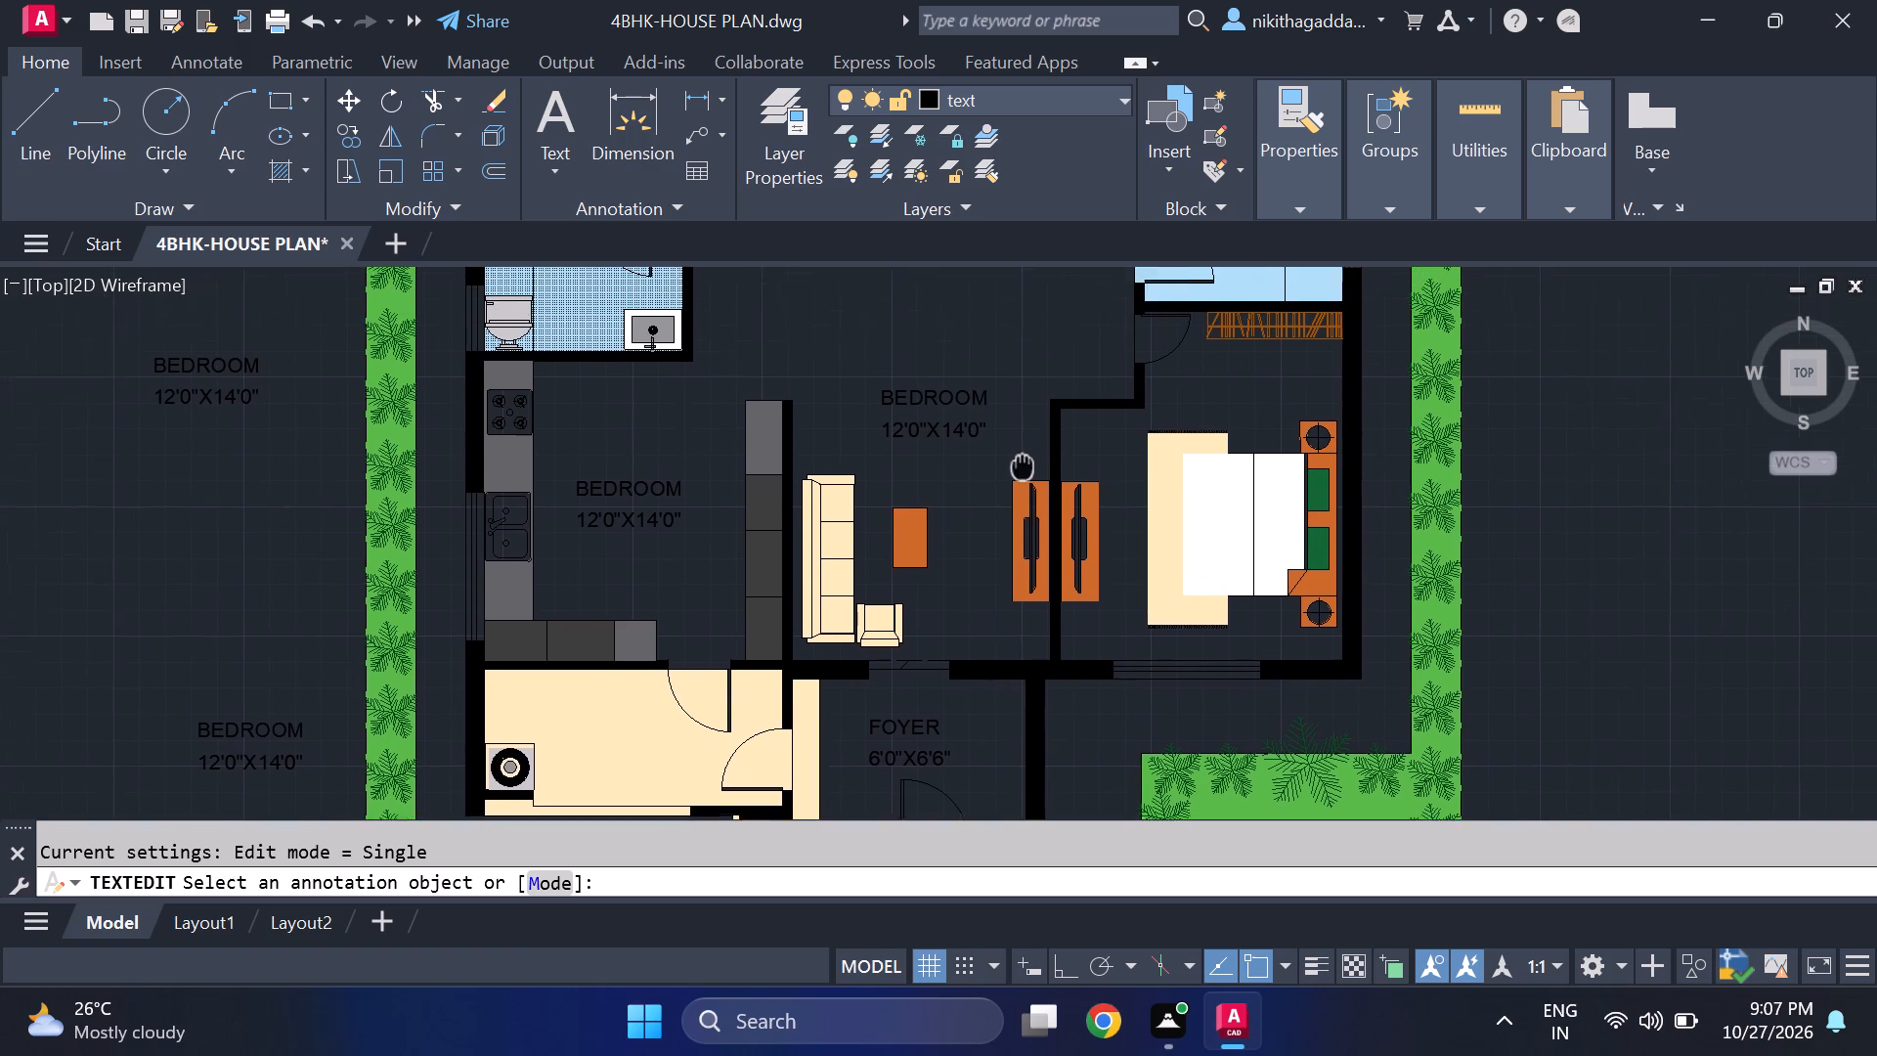
middle_drag(1025, 481, 1028, 562)
click(594, 592)
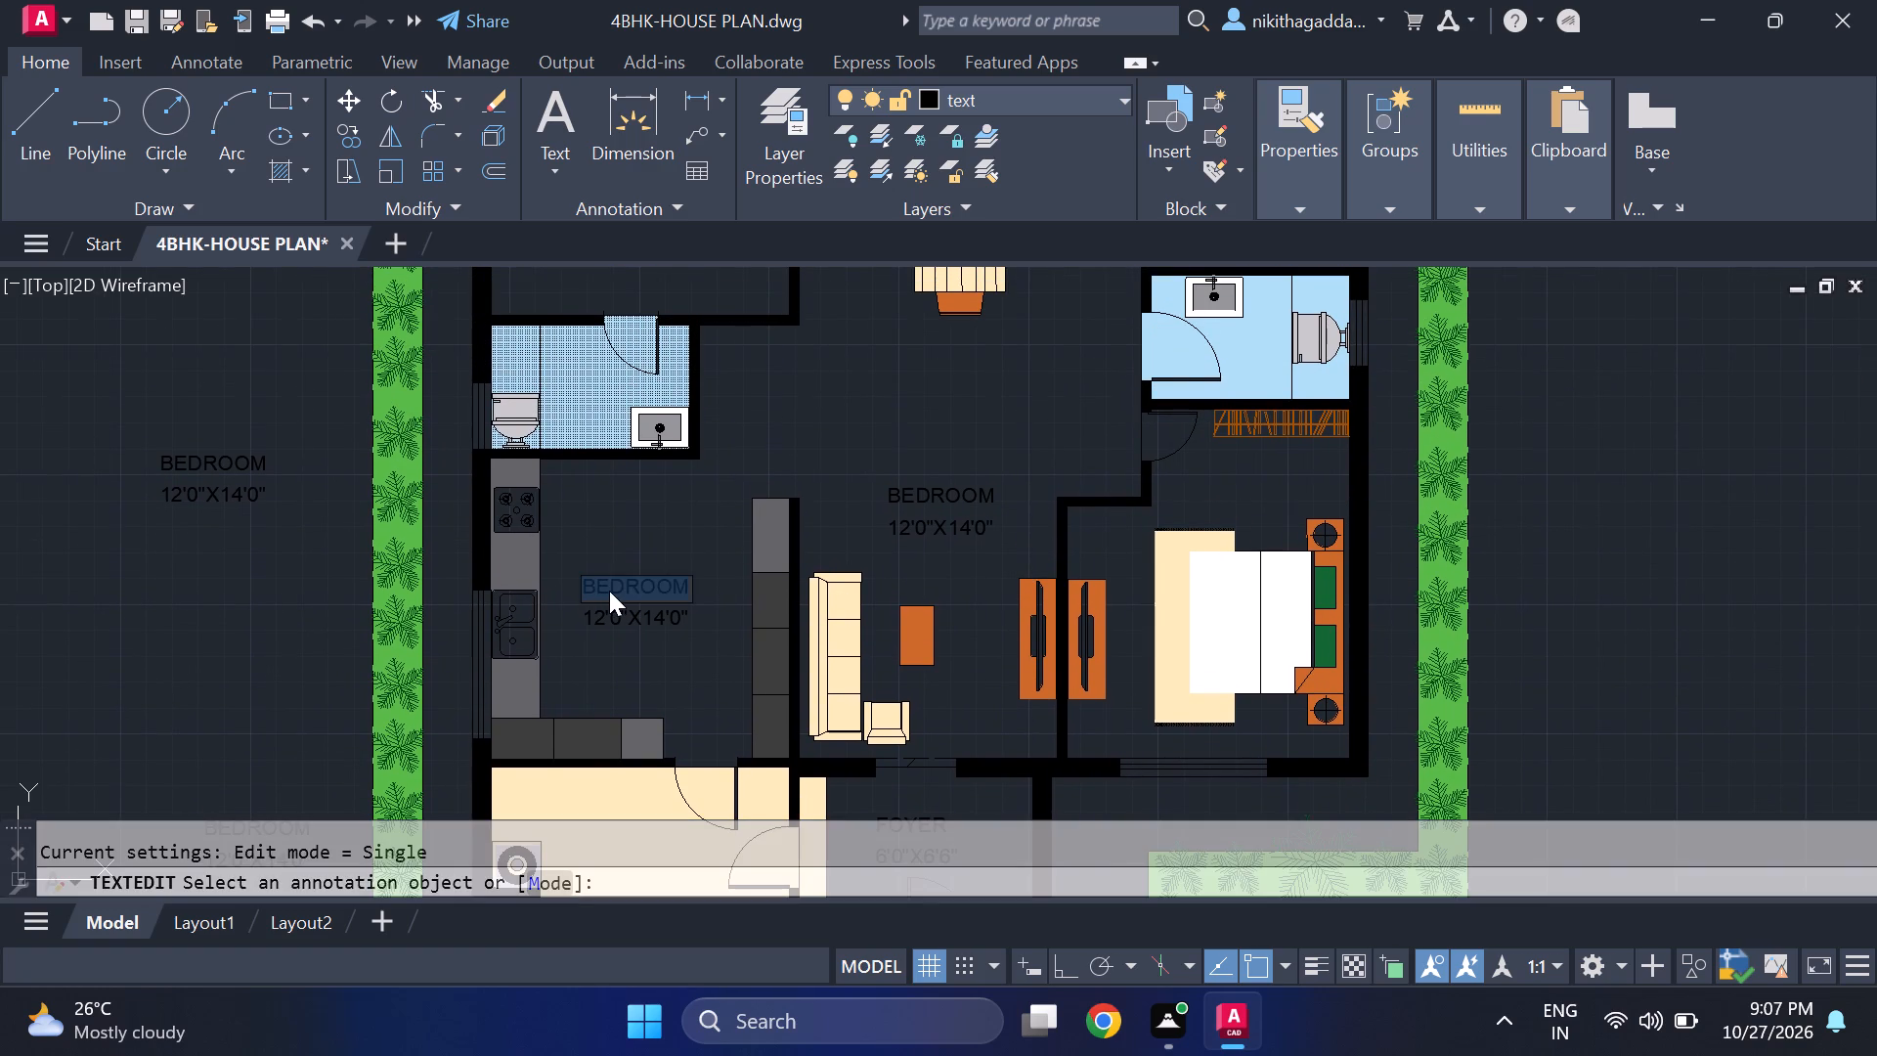
key(Delete)
text(KITCHEN)
key(Return)
Change the size text under KITCHEN to 12'0"X12'0".
key(Return)
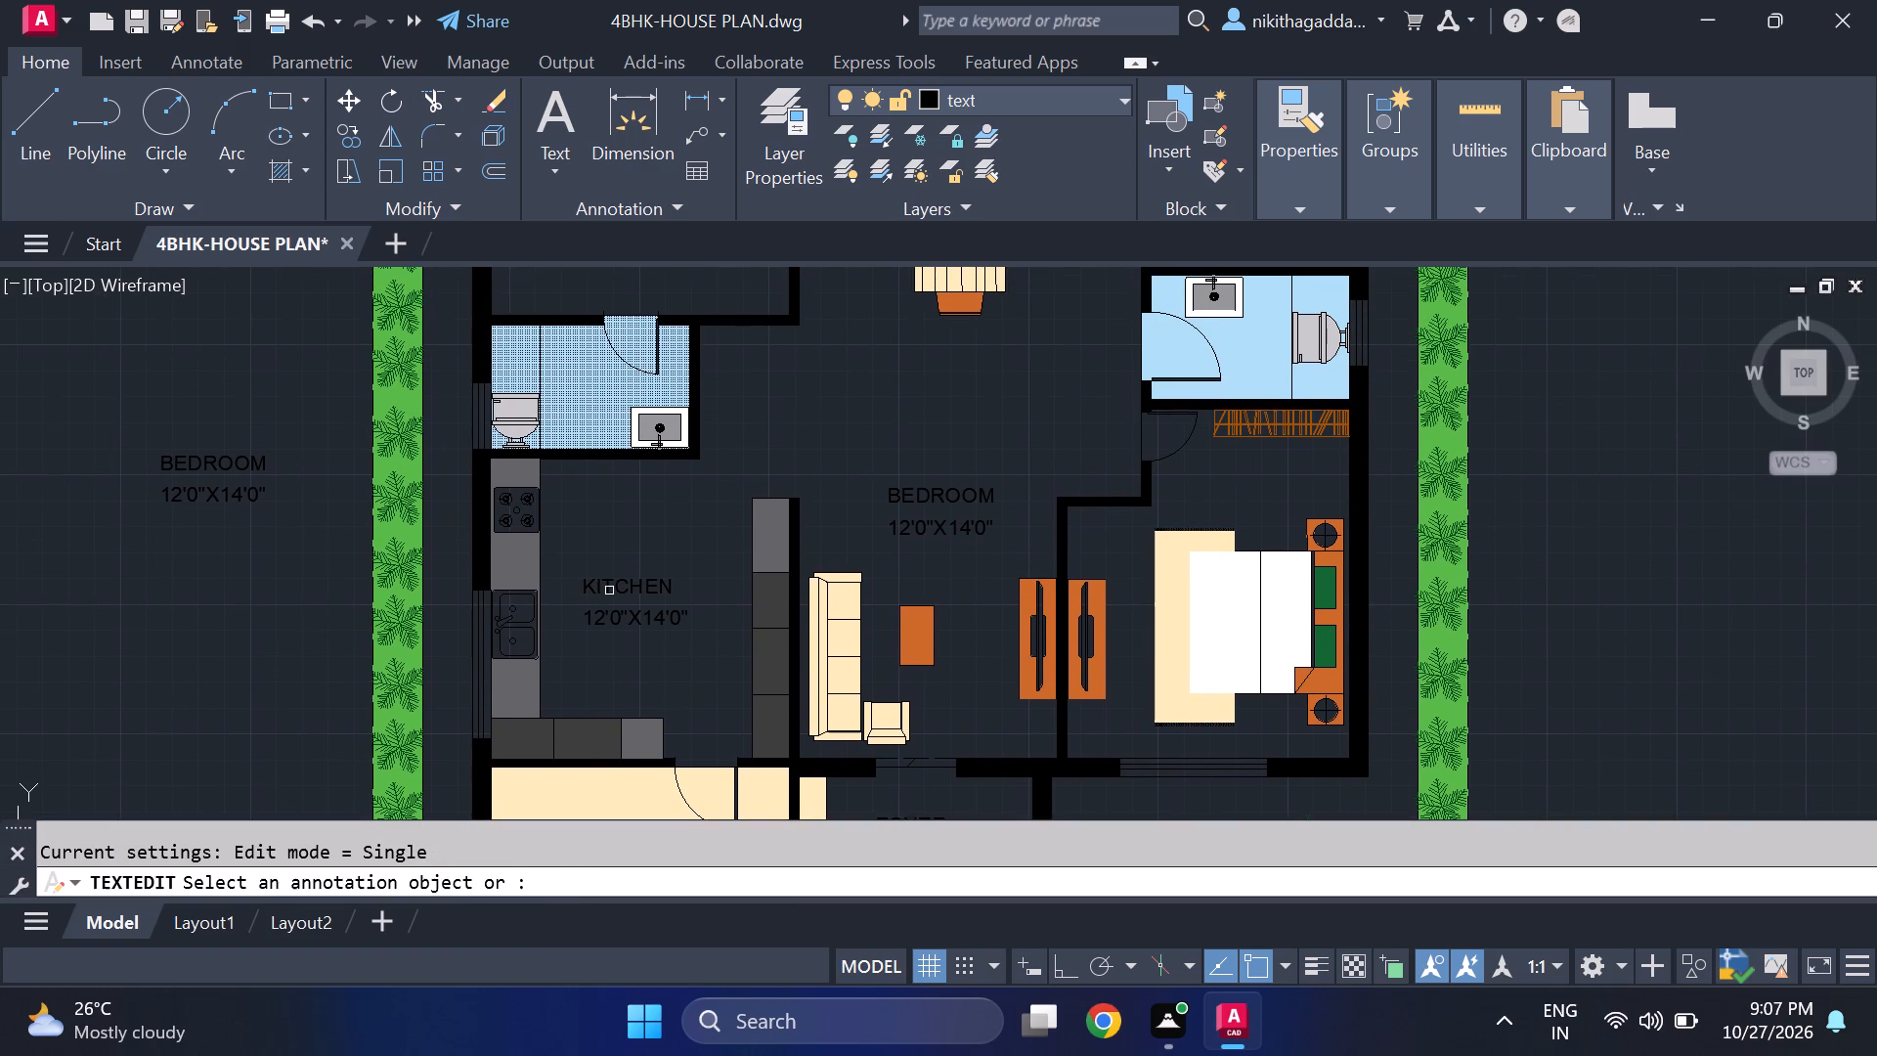
scroll(619, 603, up, 2)
click(598, 645)
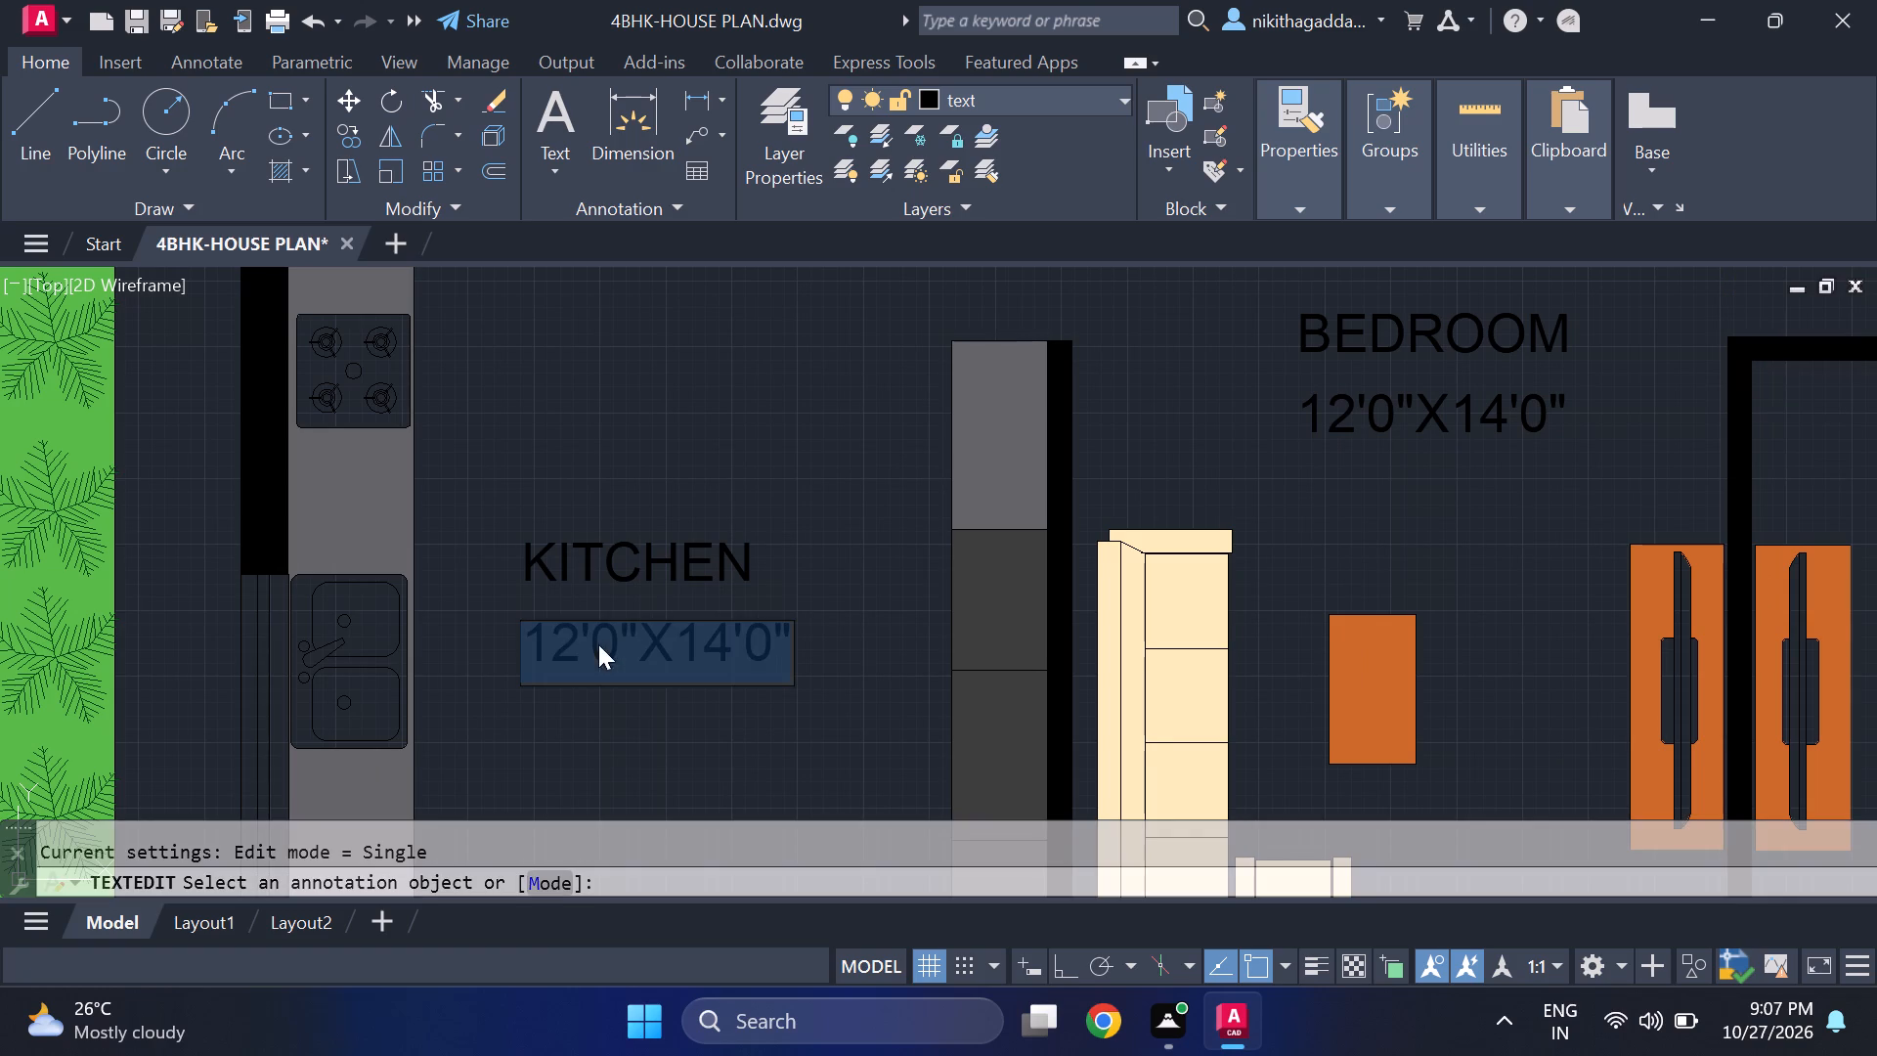
click(736, 641)
key(BackSpace)
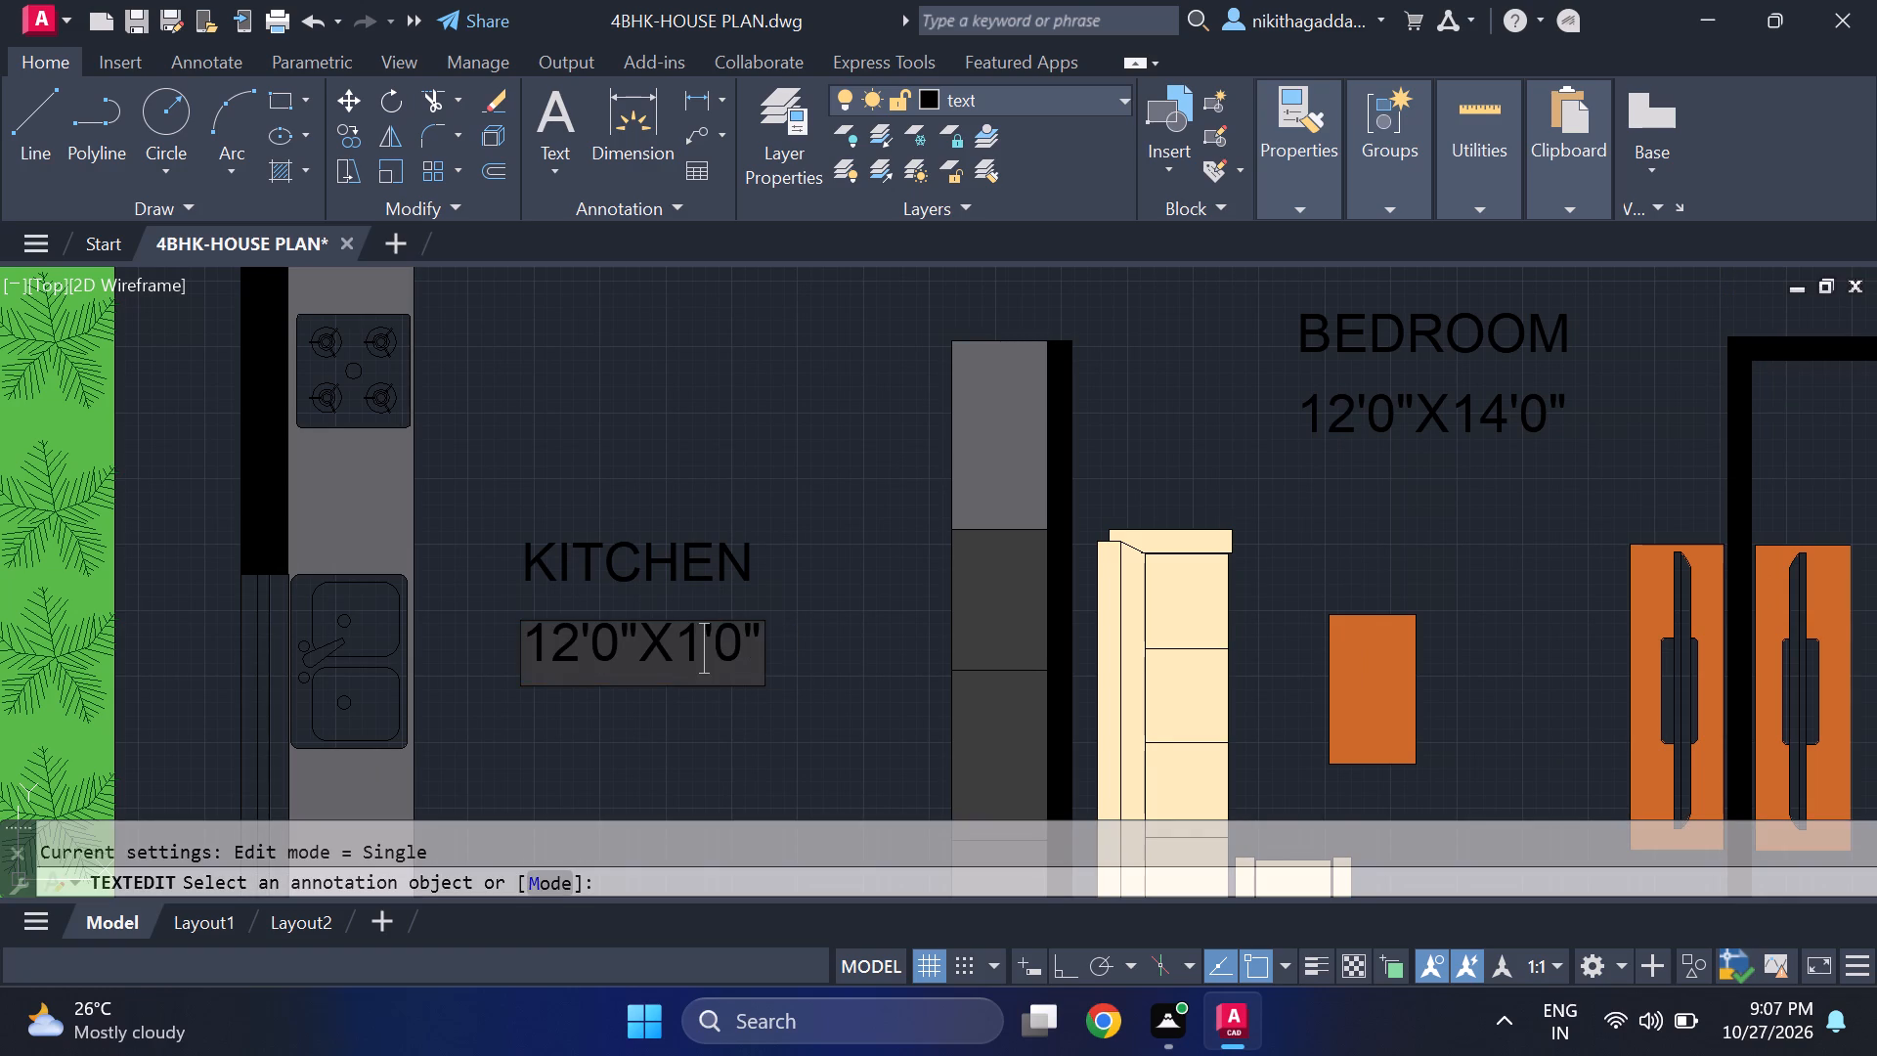
key(2)
key(Return)
Change the BEDROOM text north of the living-room sofa to LIVING/DINING.
key(Return)
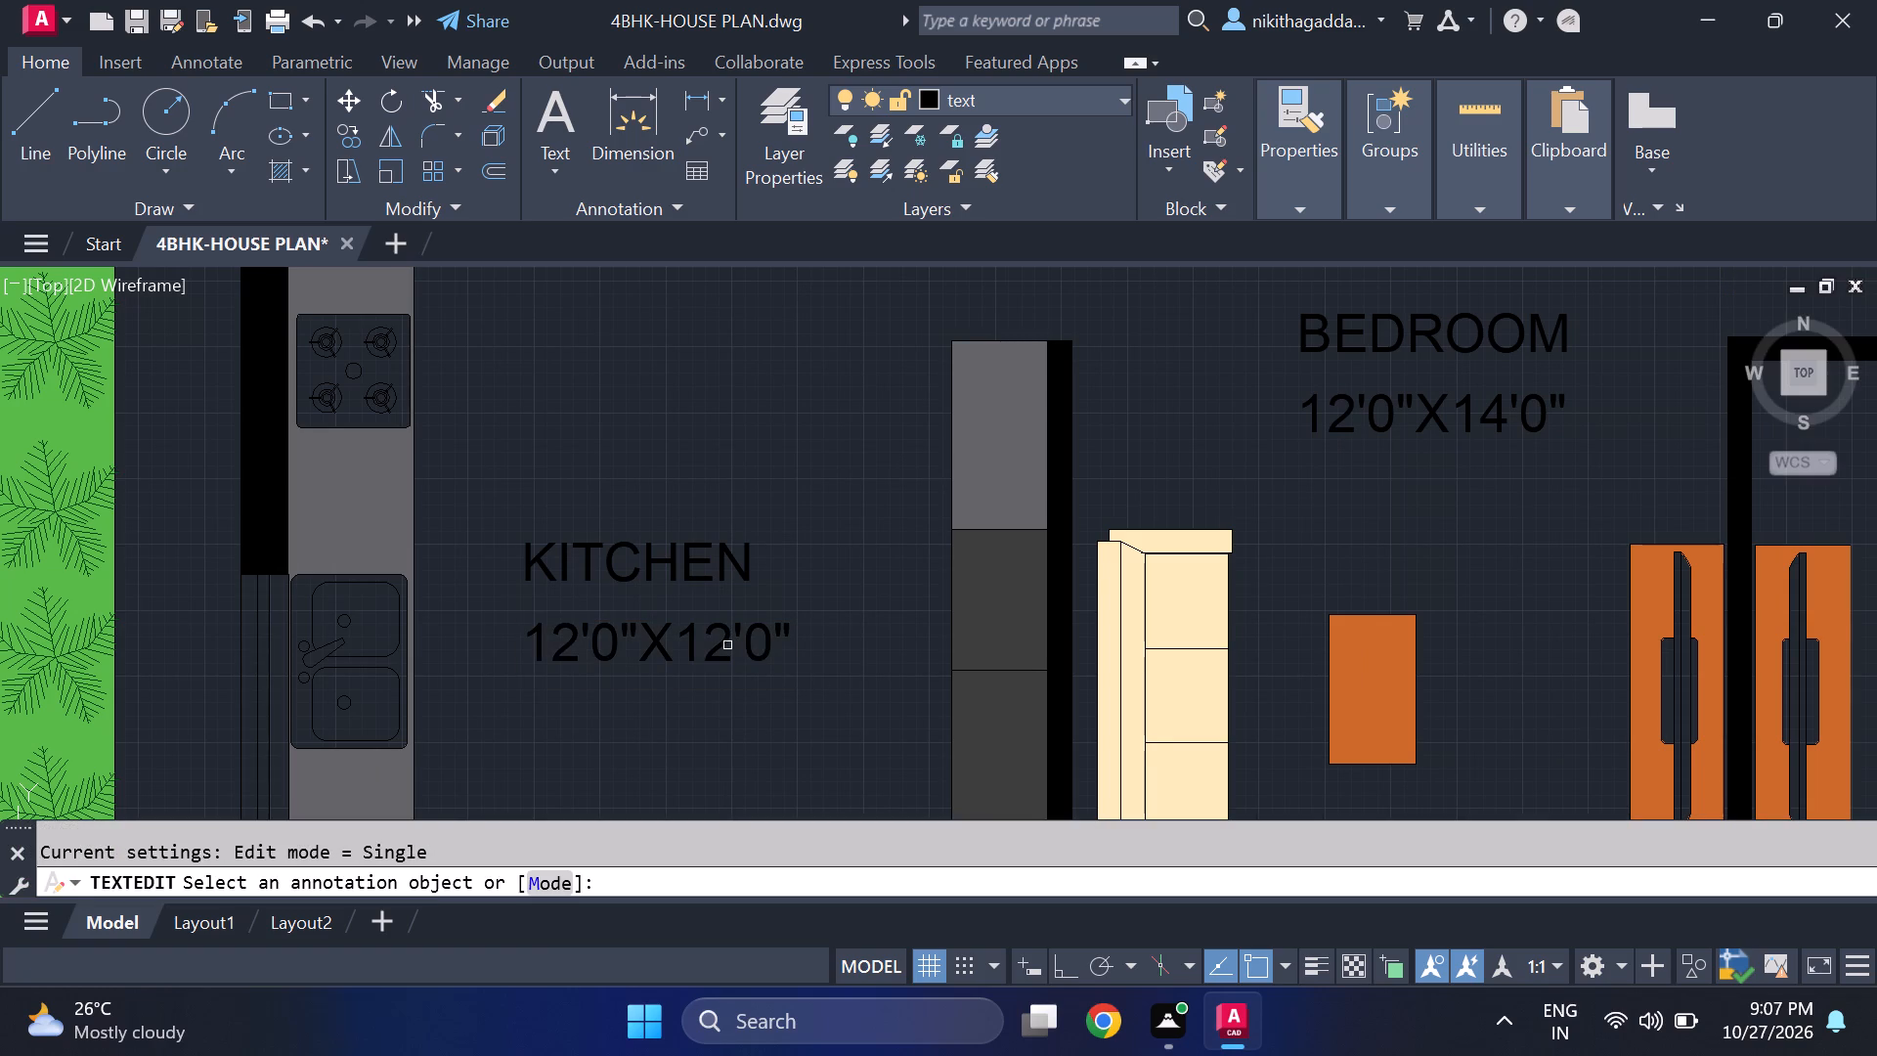
scroll(727, 645, down, 3)
scroll(866, 571, up, 2)
click(915, 566)
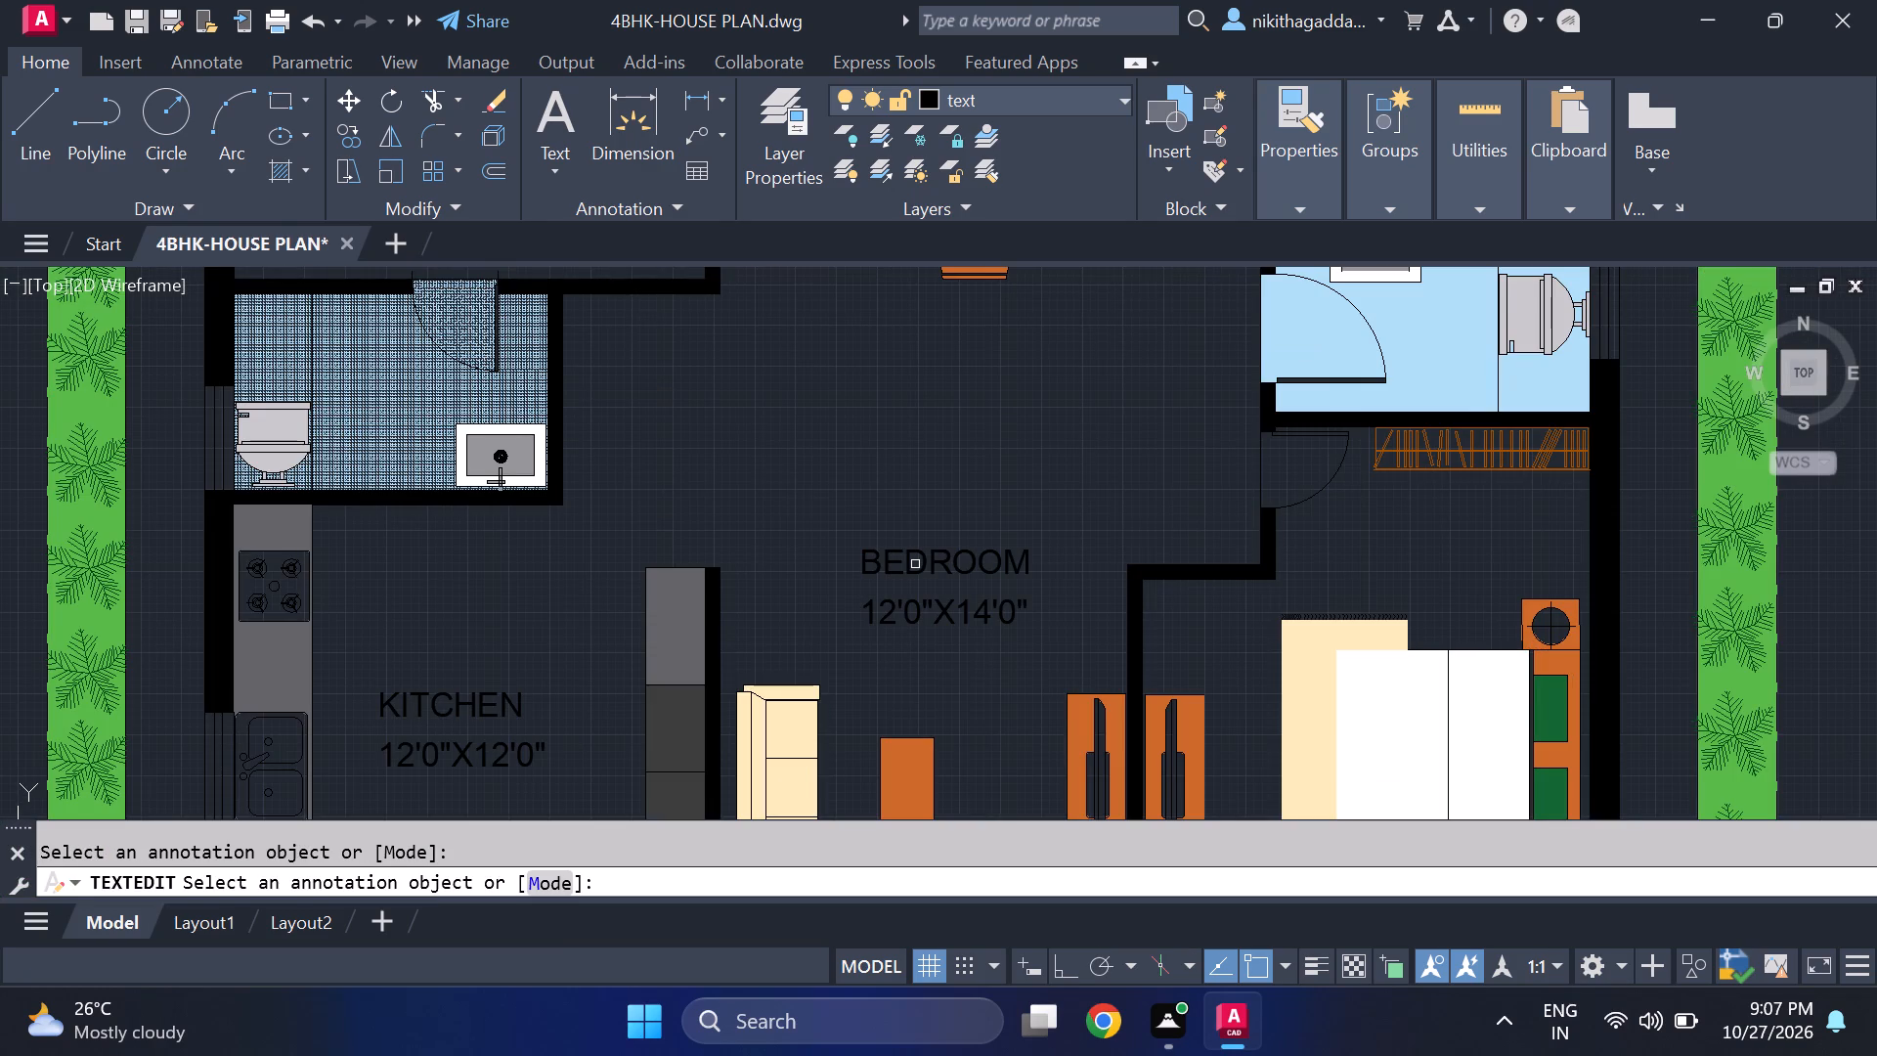
click(975, 564)
key(Delete)
text(LIVING)
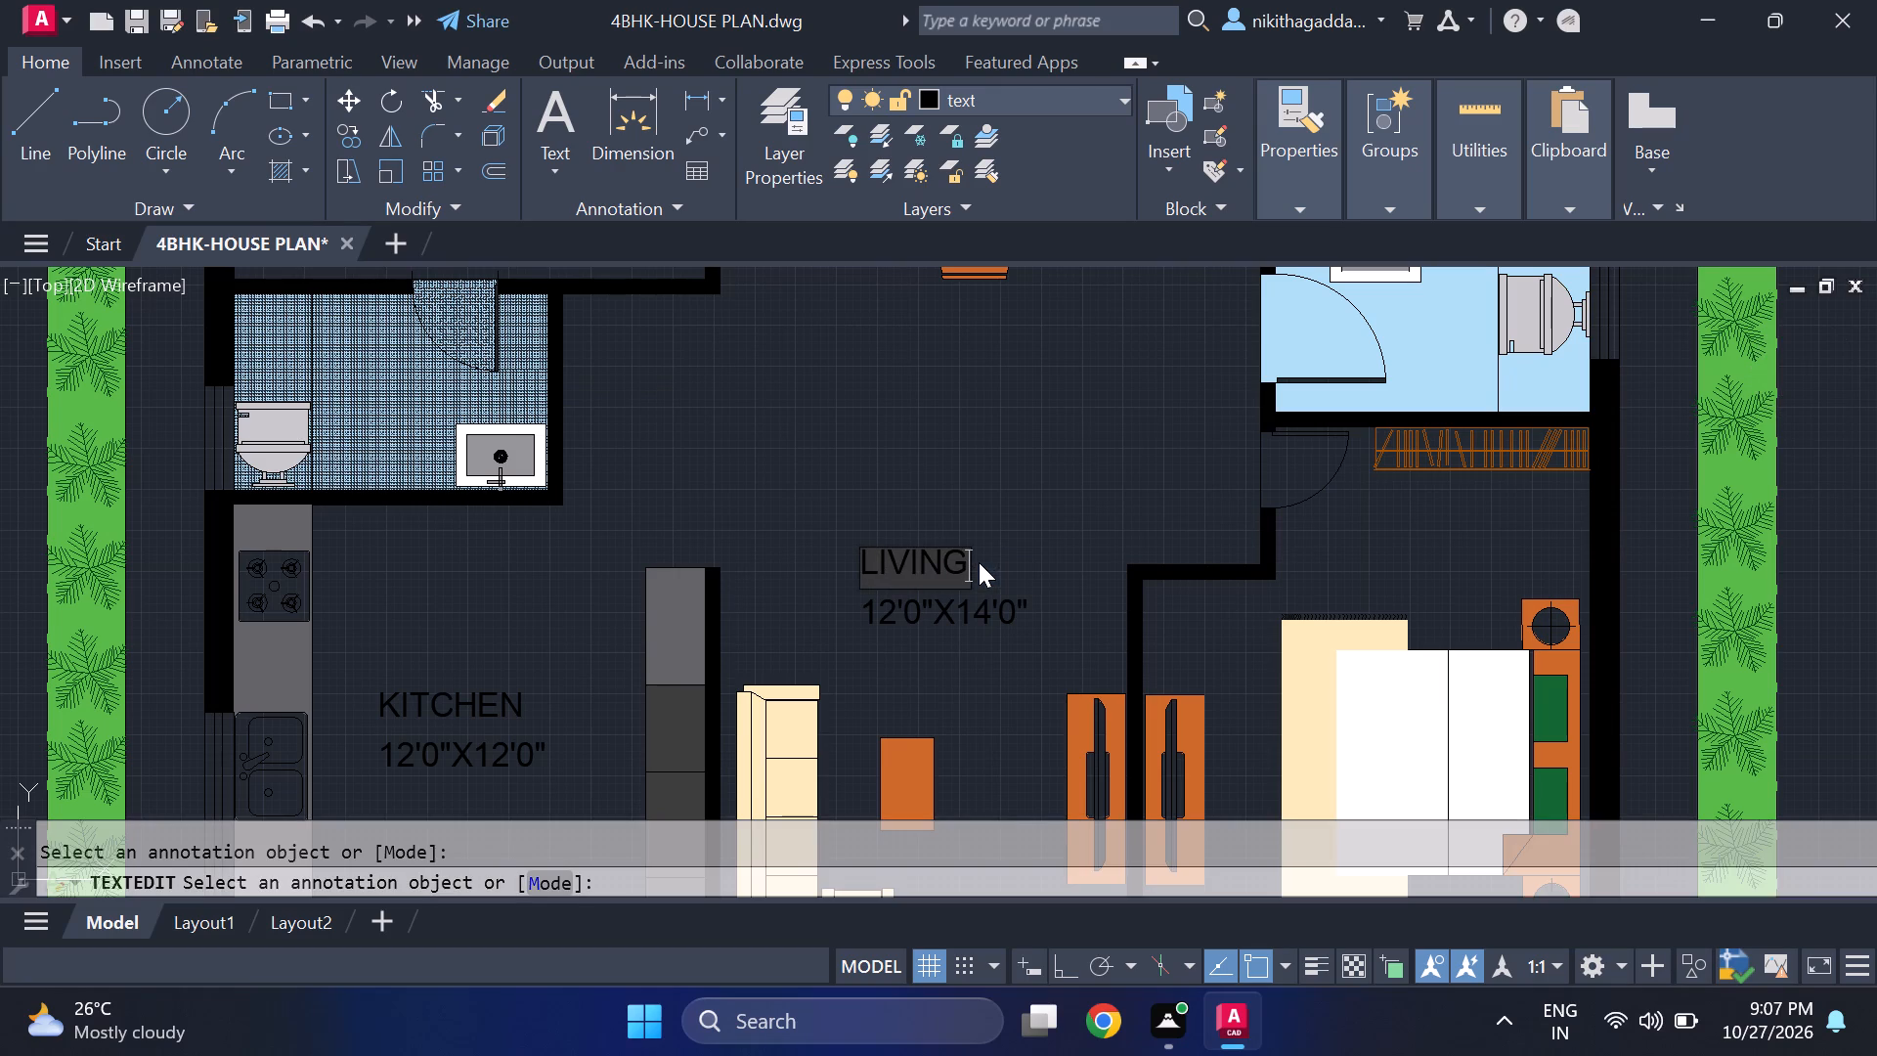
key(slash)
text(DINING)
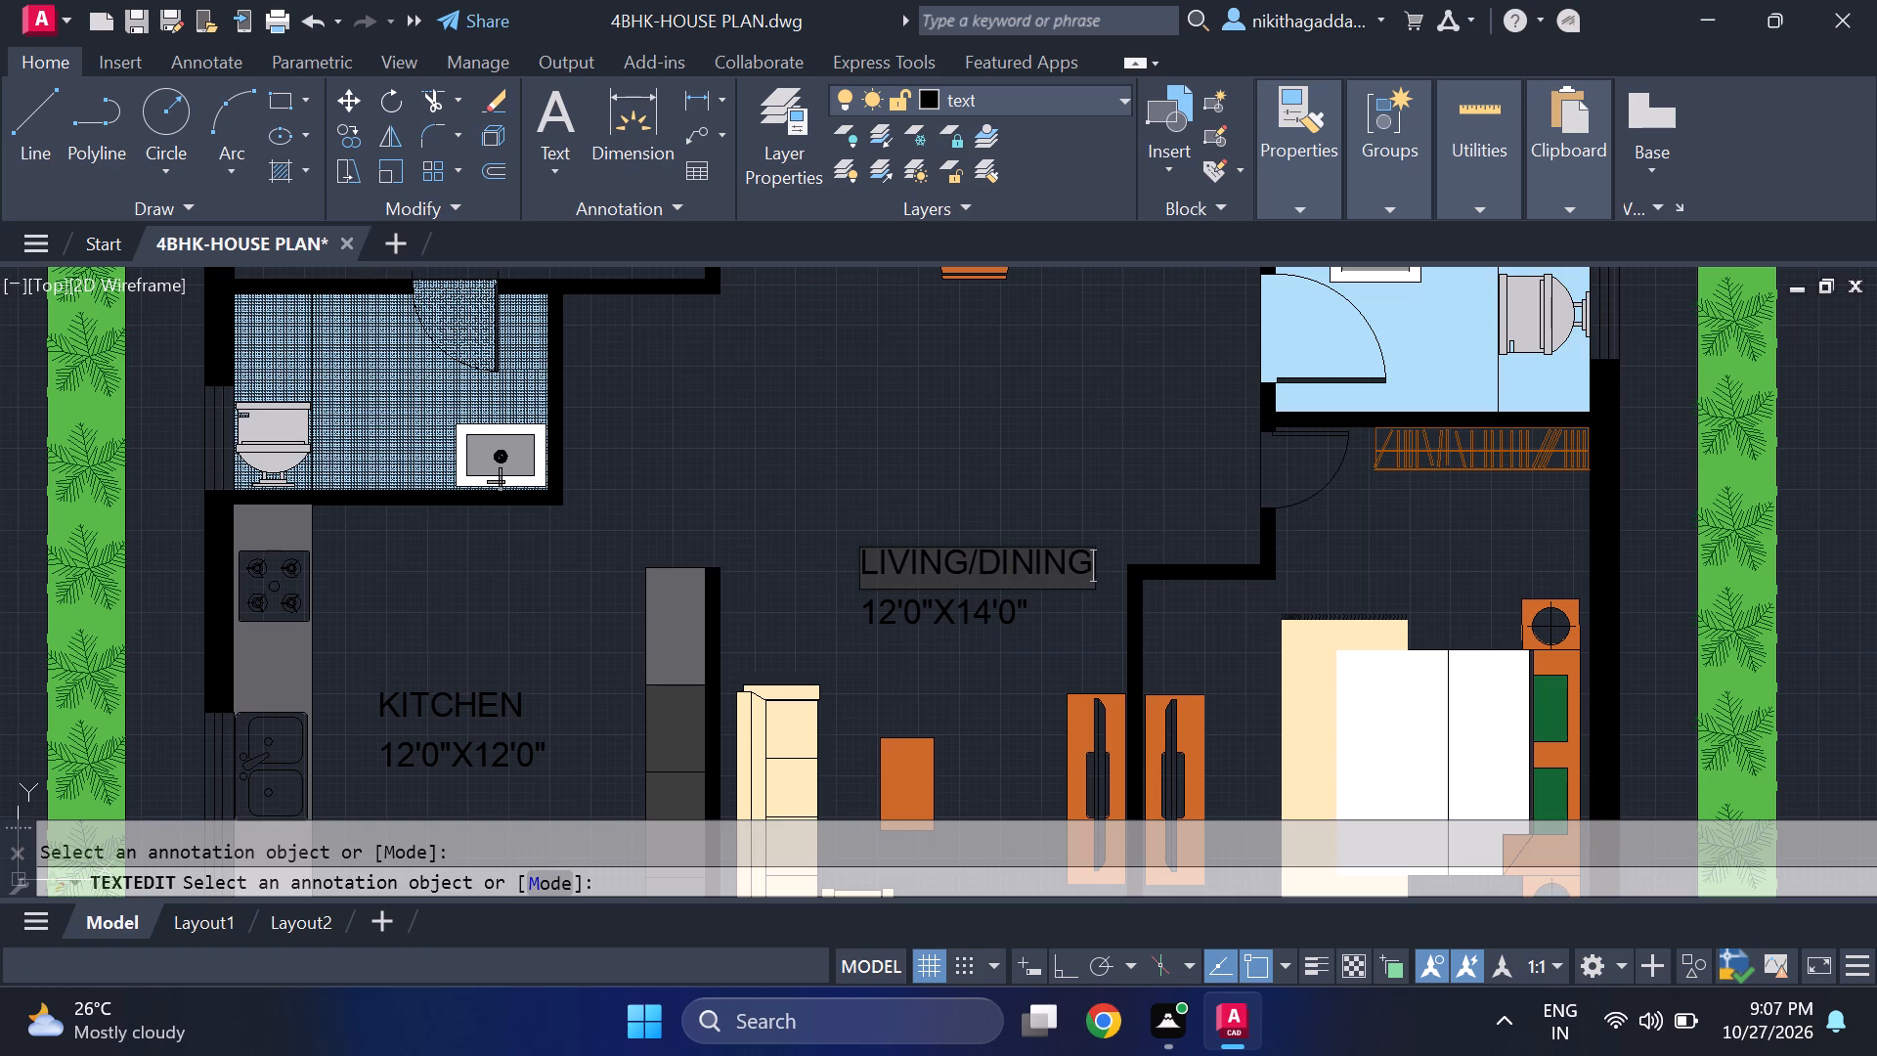
key(Return)
Change the size text under LIVING/DINING to 16'0"X26'0".
key(Return)
scroll(893, 599, up, 1)
click(890, 621)
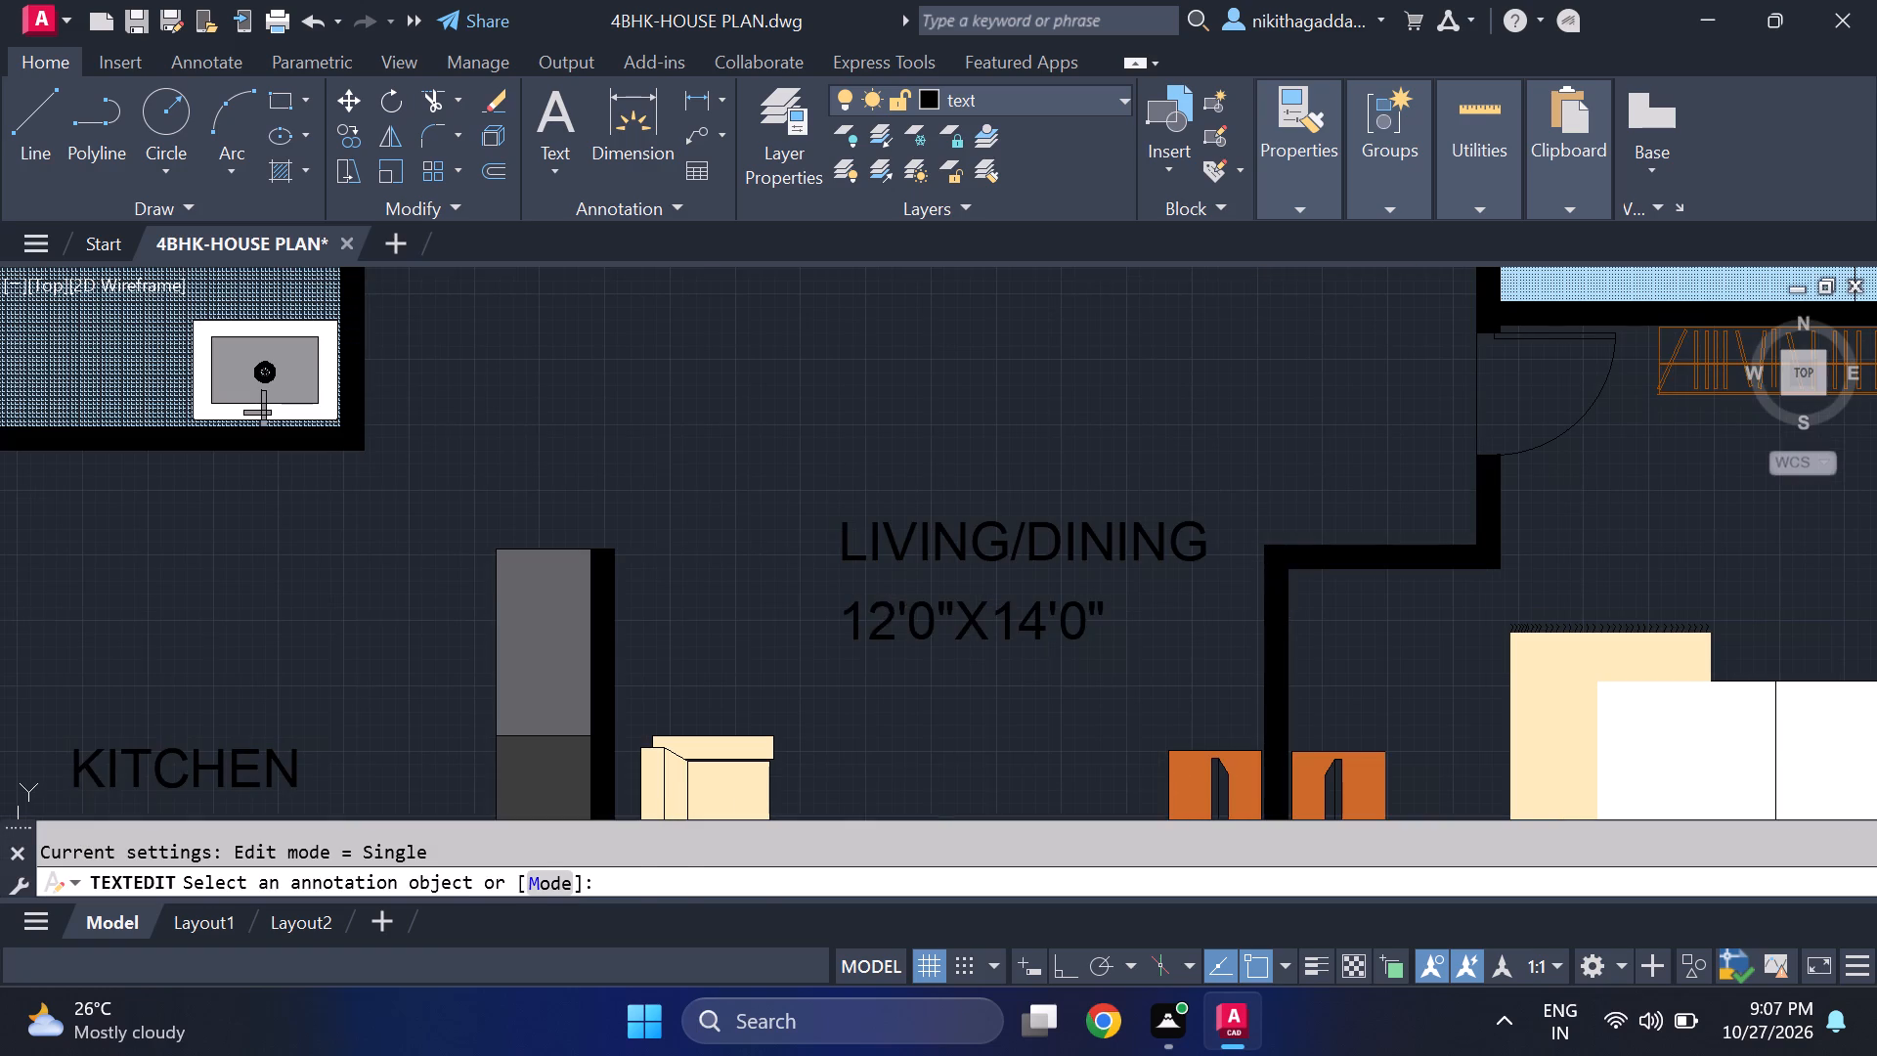
click(890, 622)
key(BackSpace)
key(6)
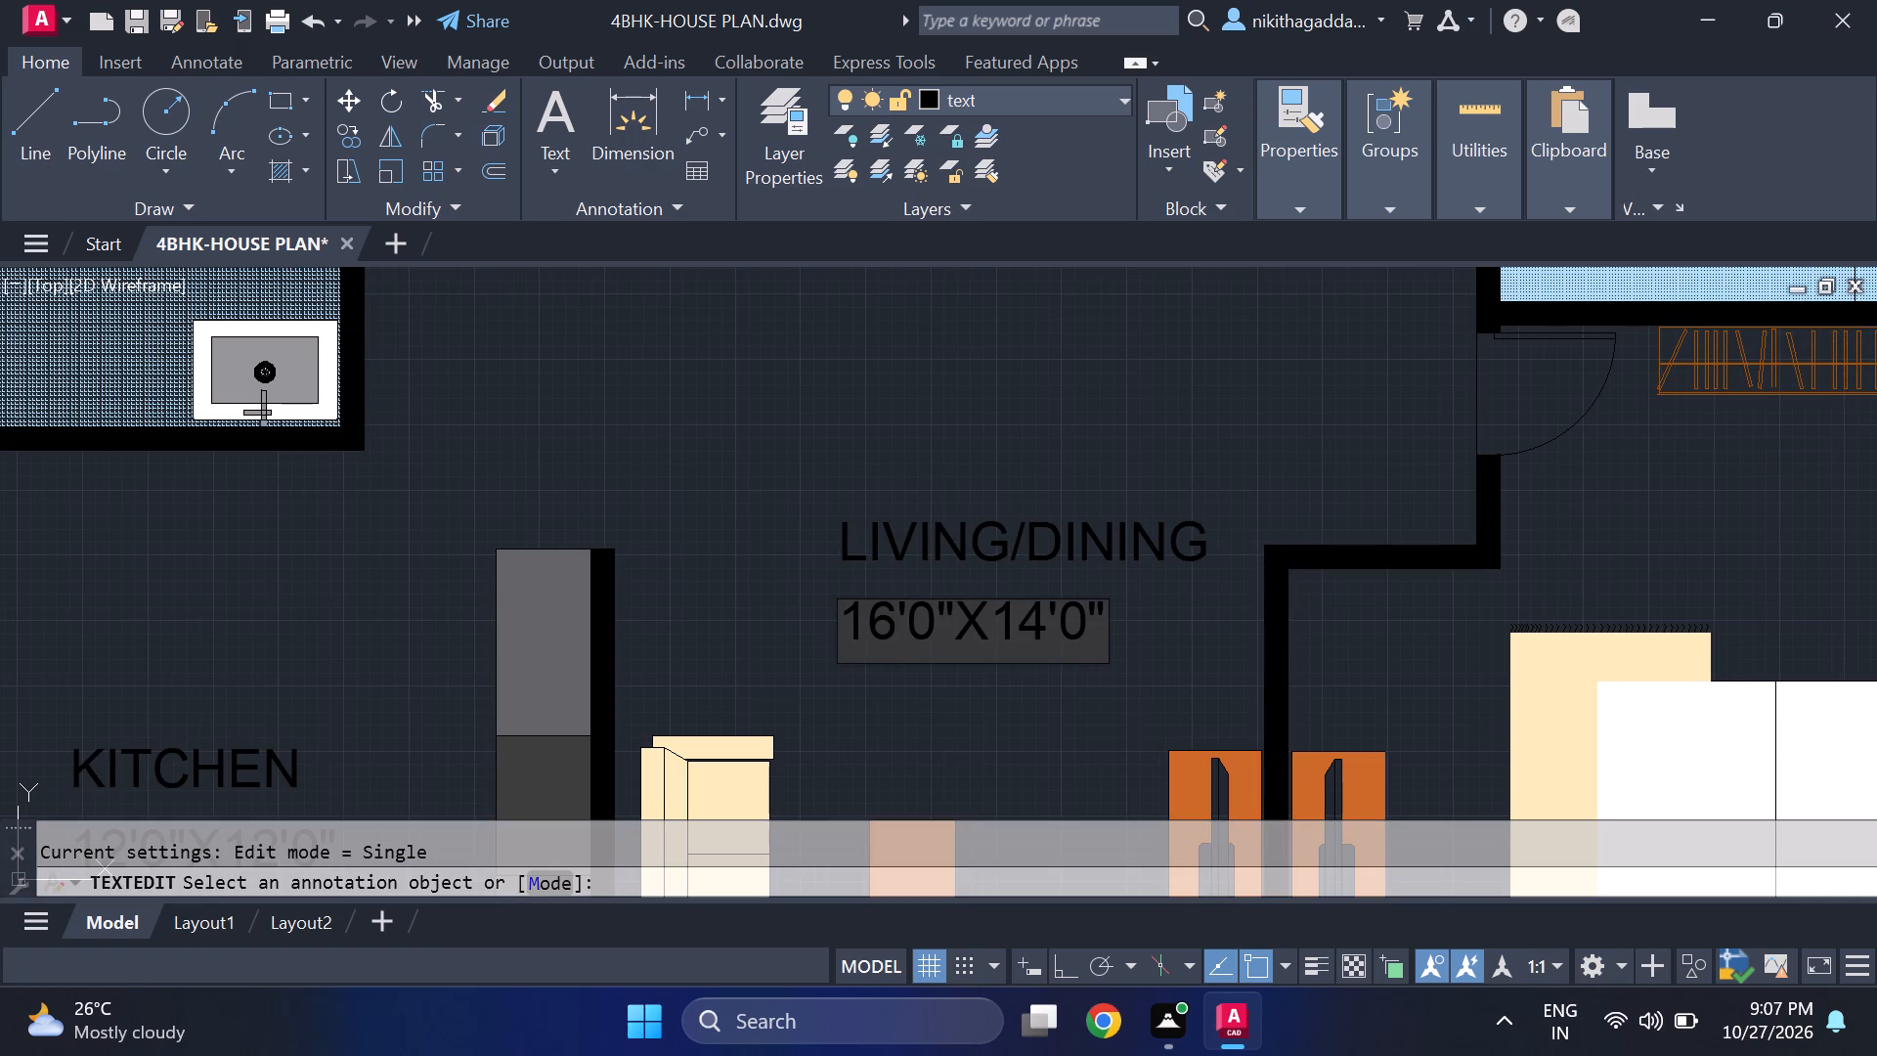
click(1042, 617)
key(BackSpace)
text(26)
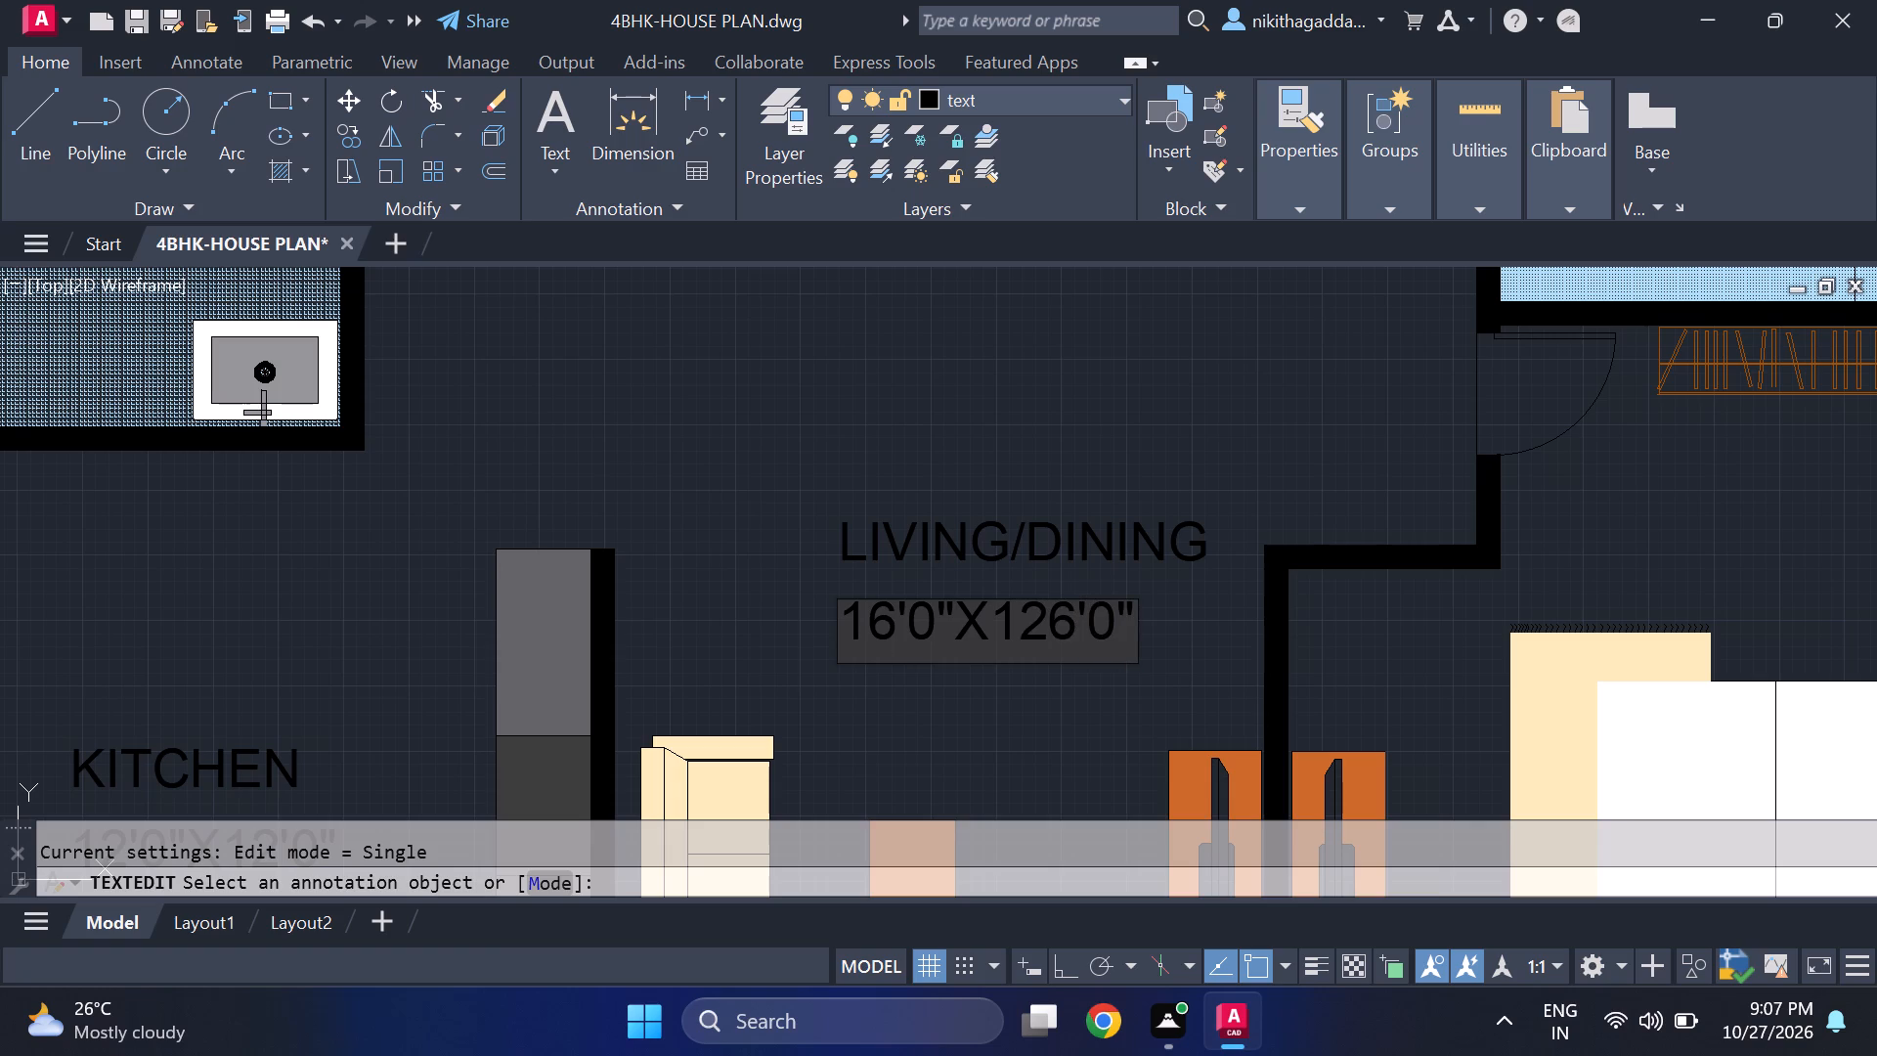
click(1009, 612)
key(BackSpace)
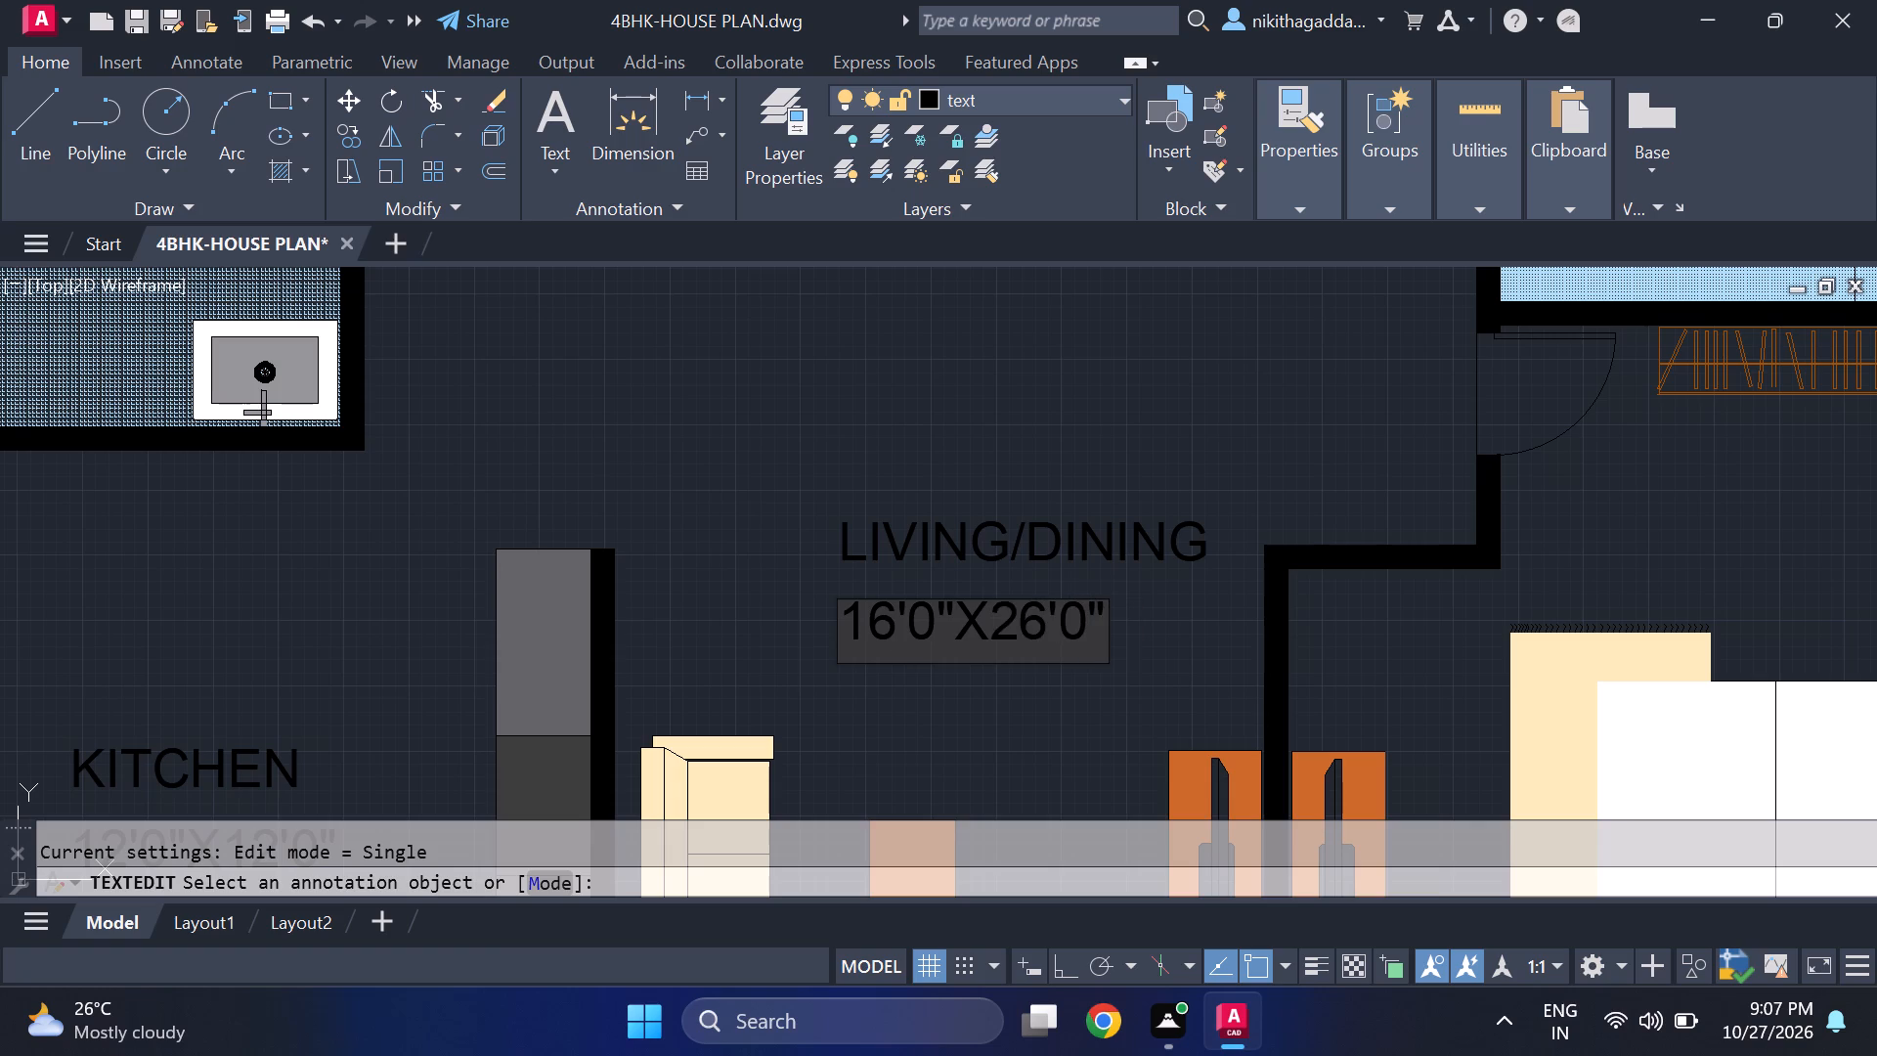
key(Return)
Change the BEDROOM text beside the sofa and armchairs east of the dining table to FAMILY LOUNGE.
scroll(1016, 634, down, 3)
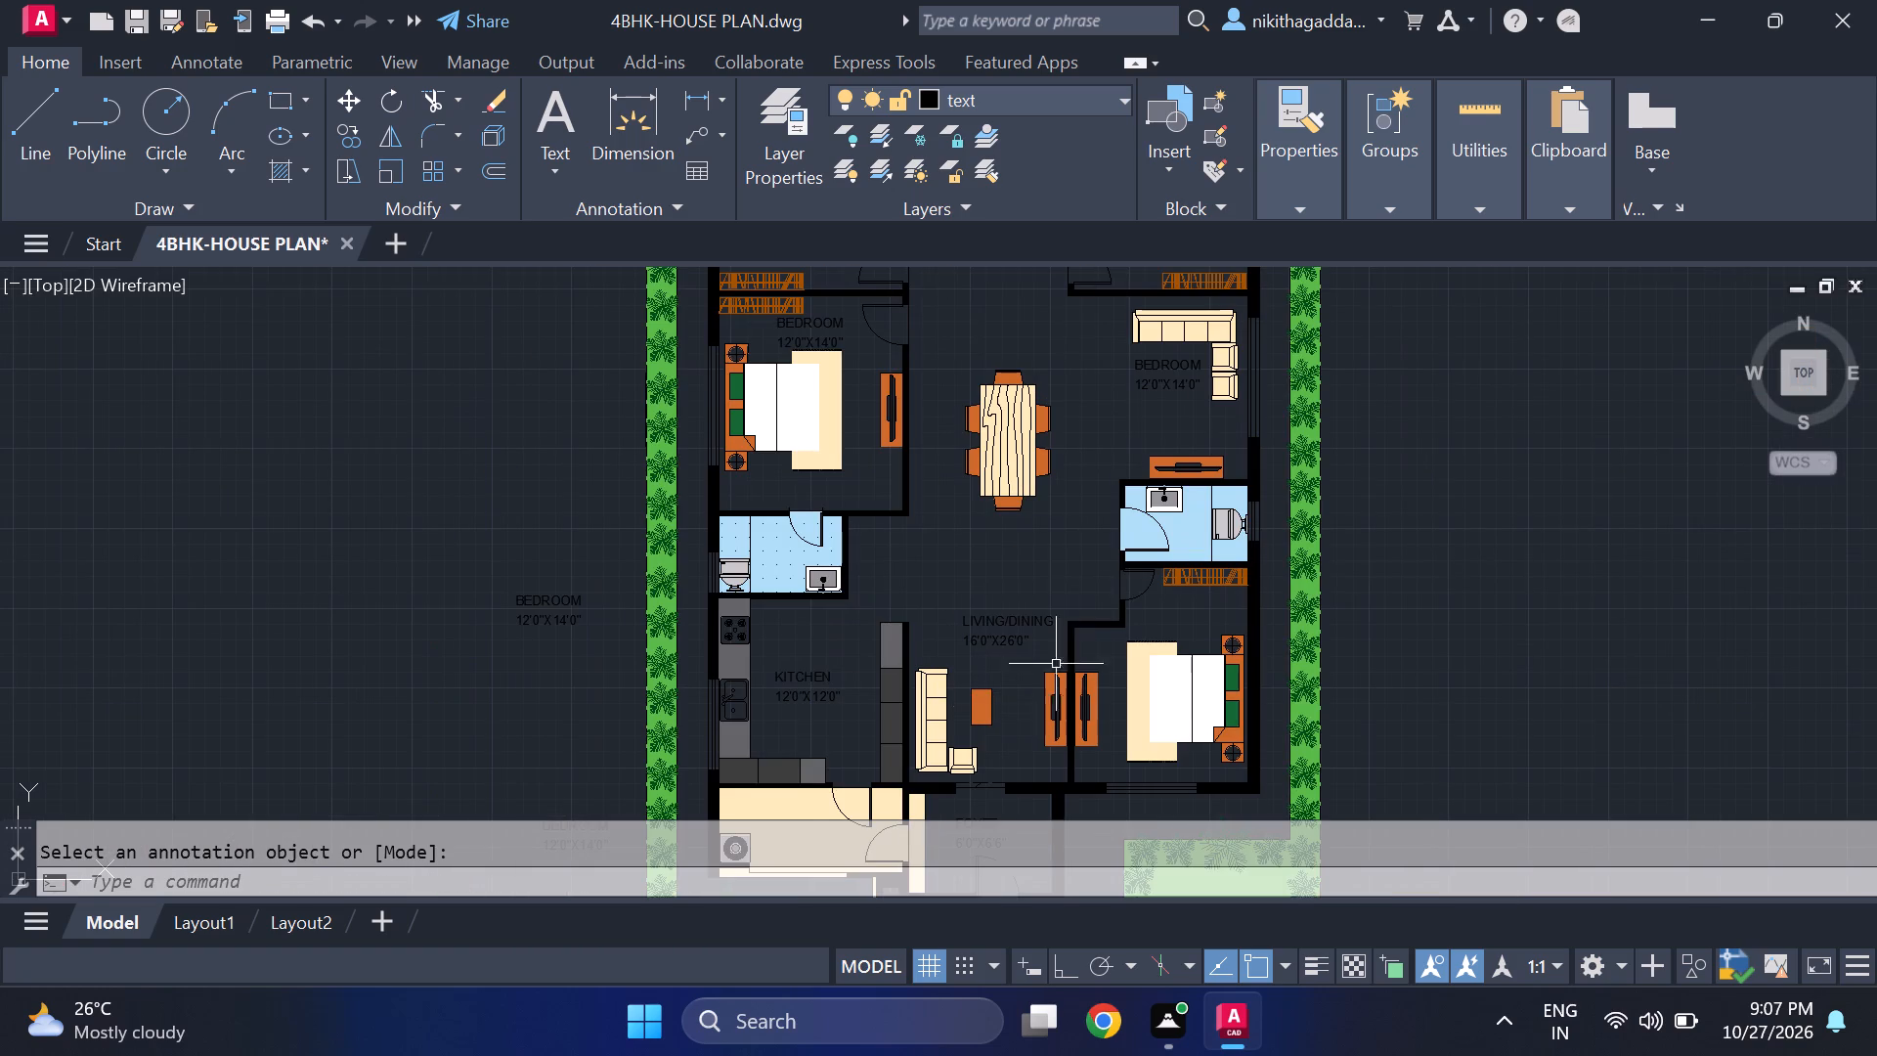
middle_drag(1079, 573, 882, 574)
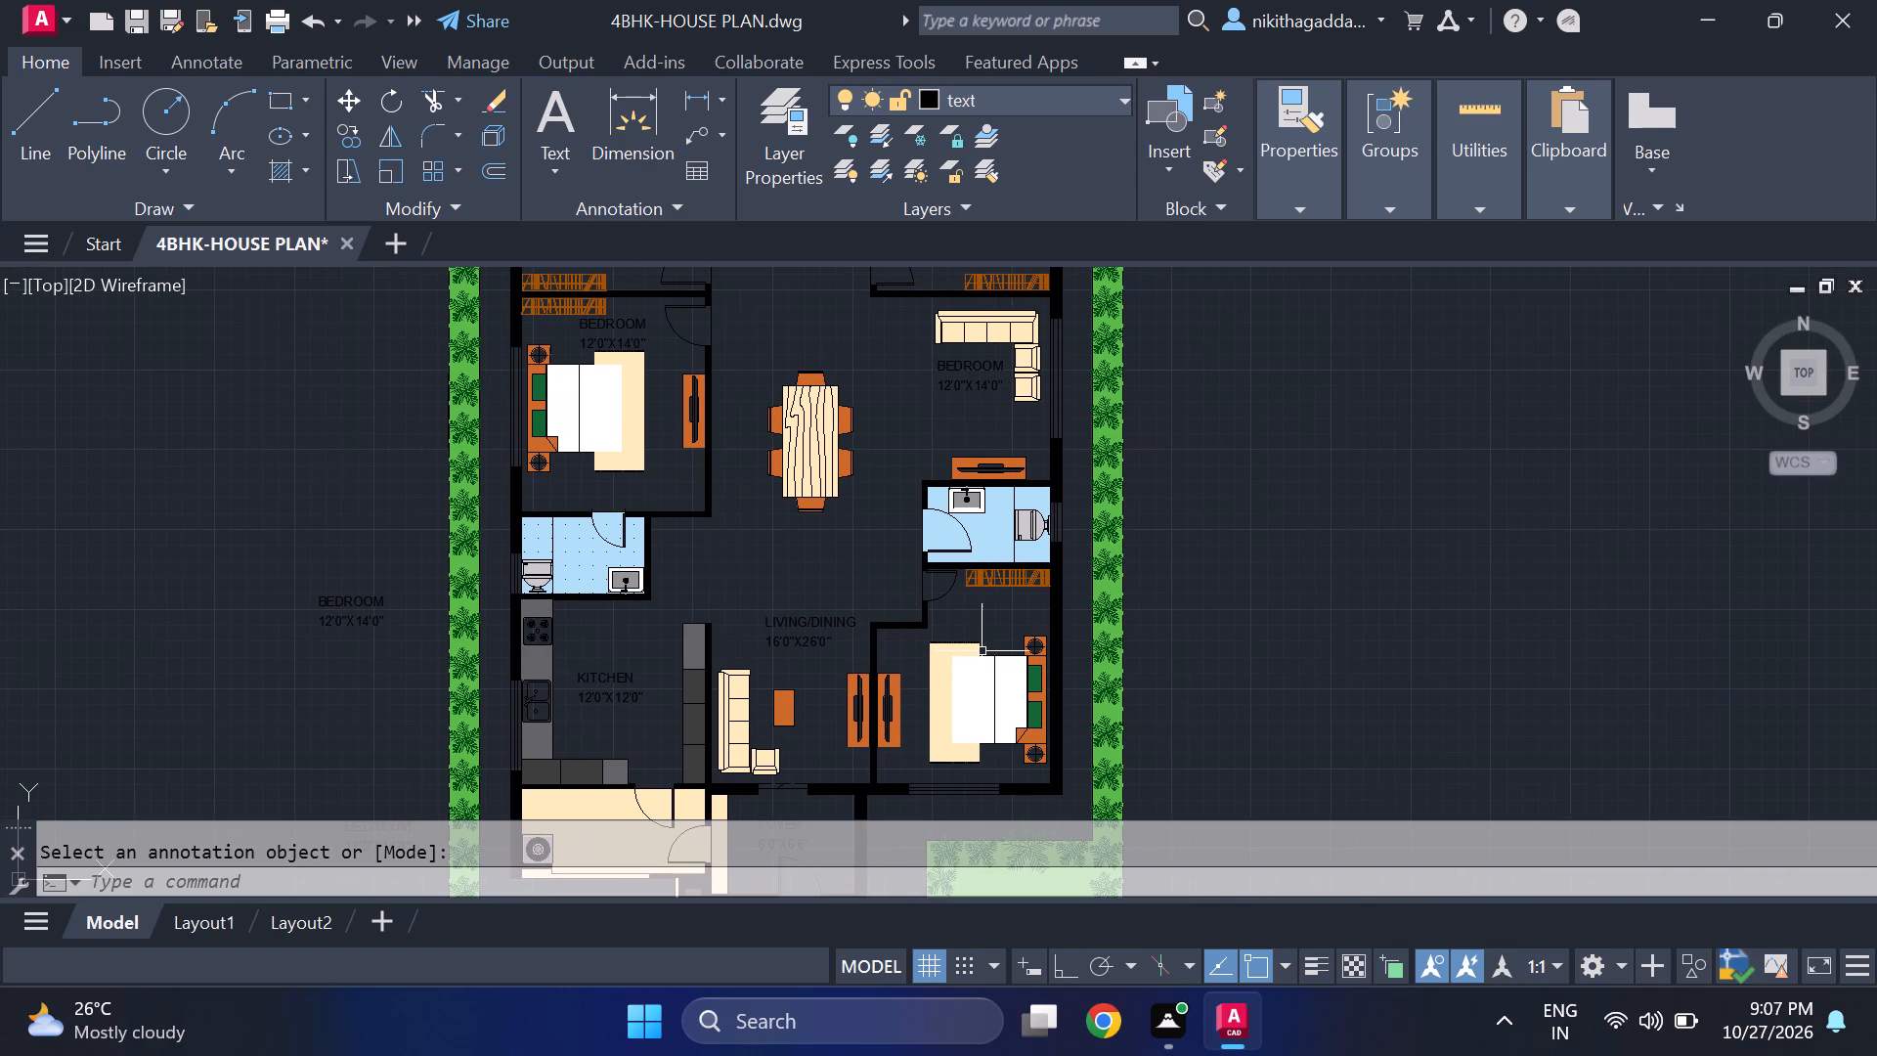
key(Return)
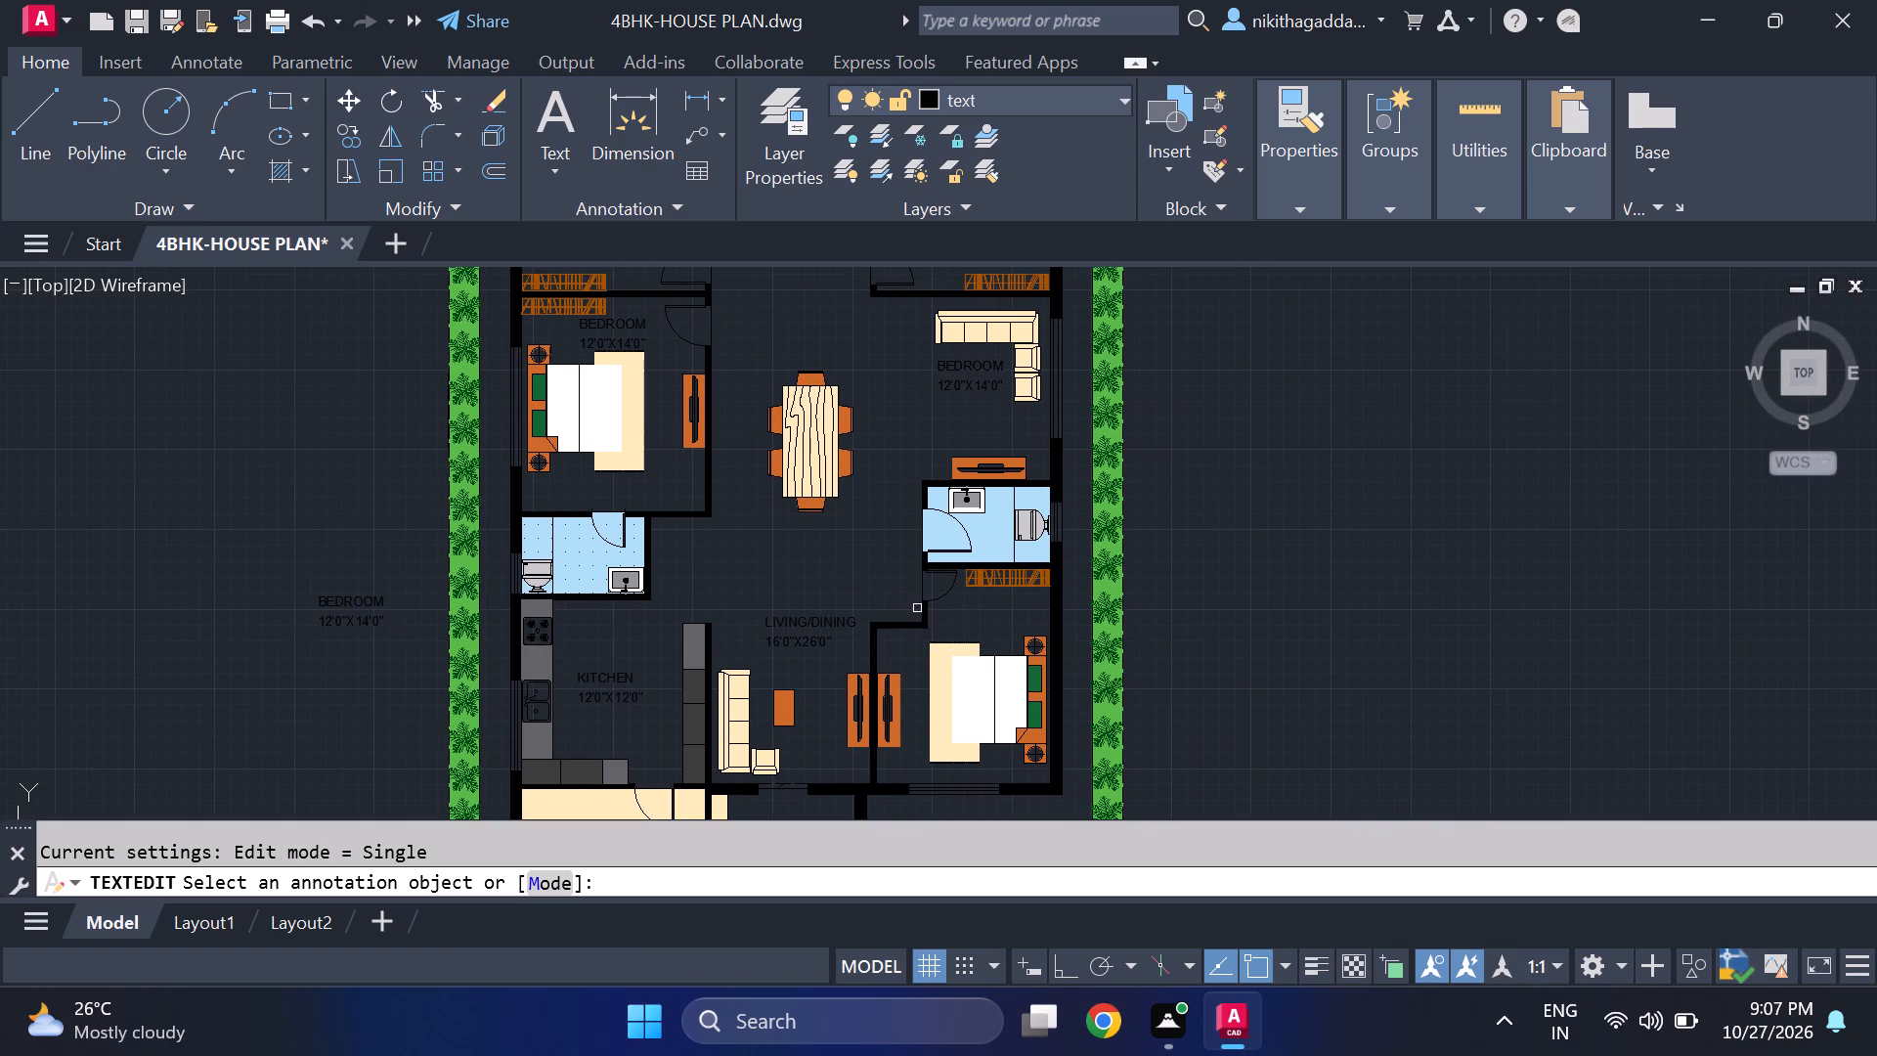
middle_drag(790, 577, 757, 584)
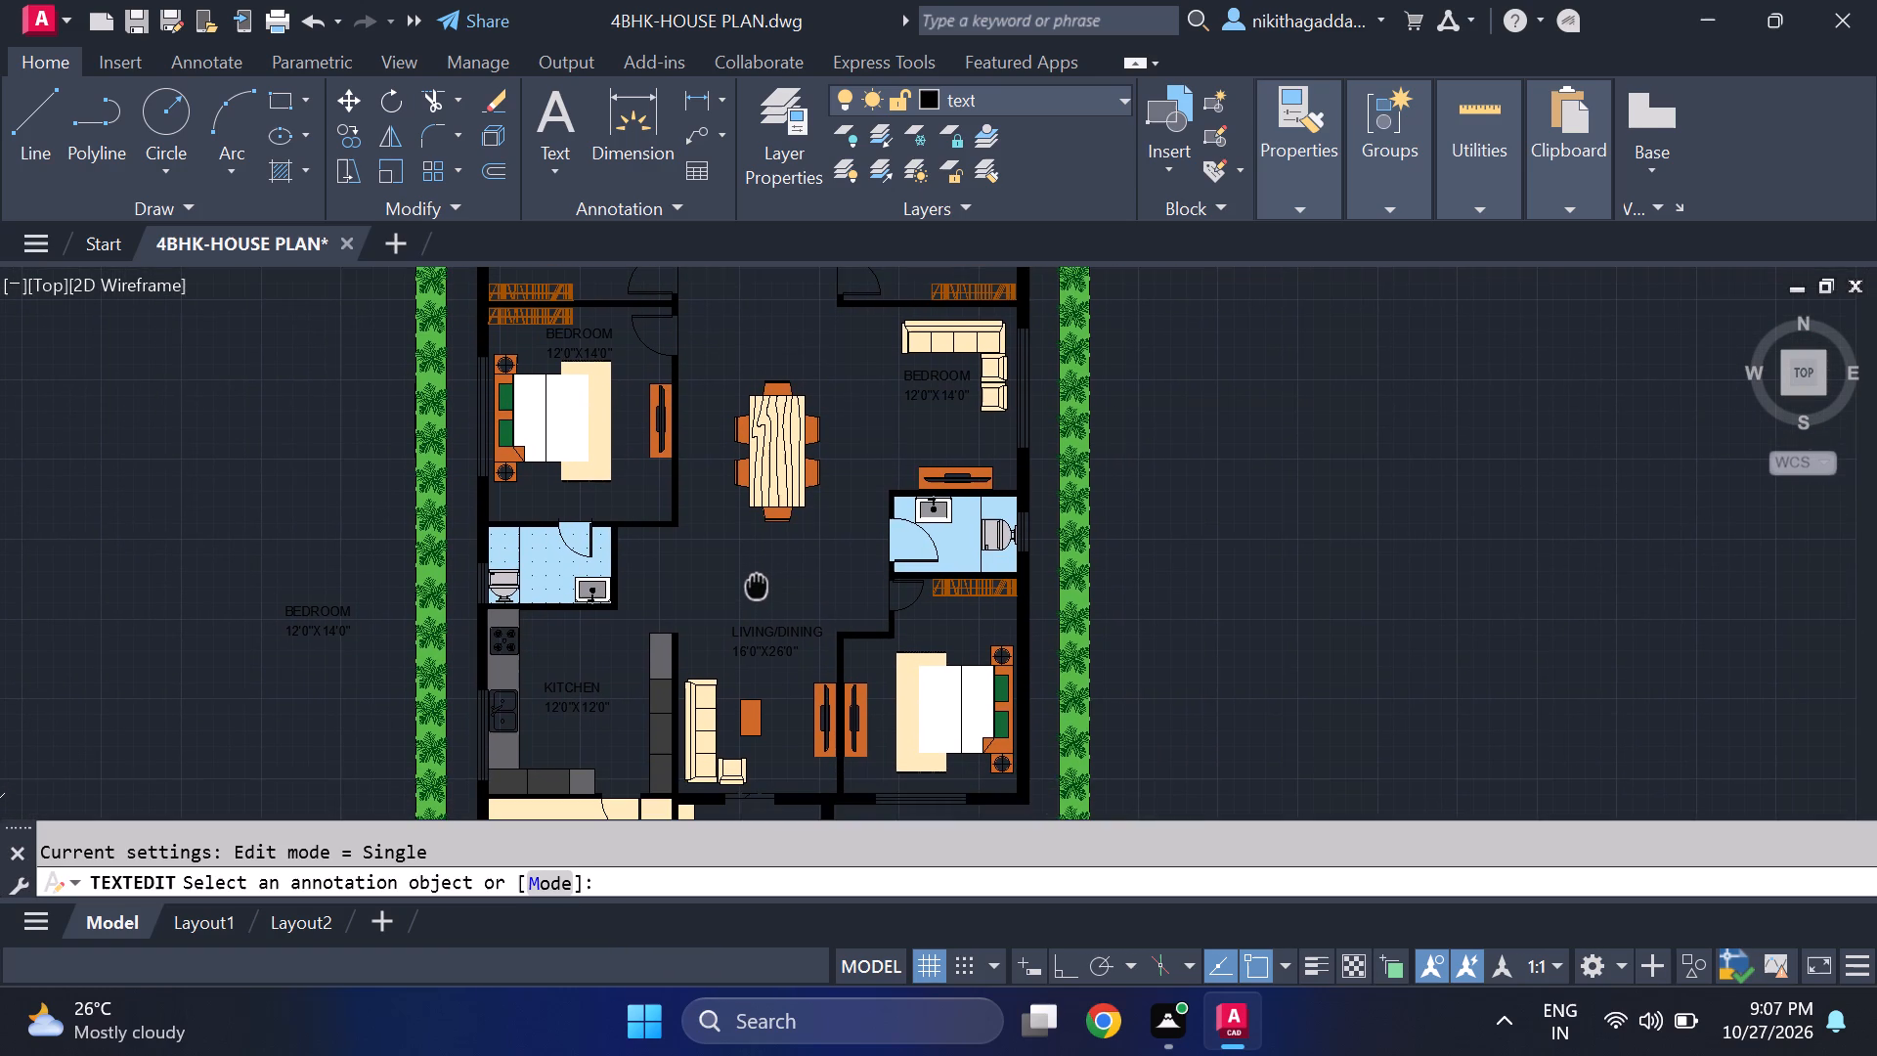
middle_drag(757, 584, 747, 670)
scroll(886, 465, up, 1)
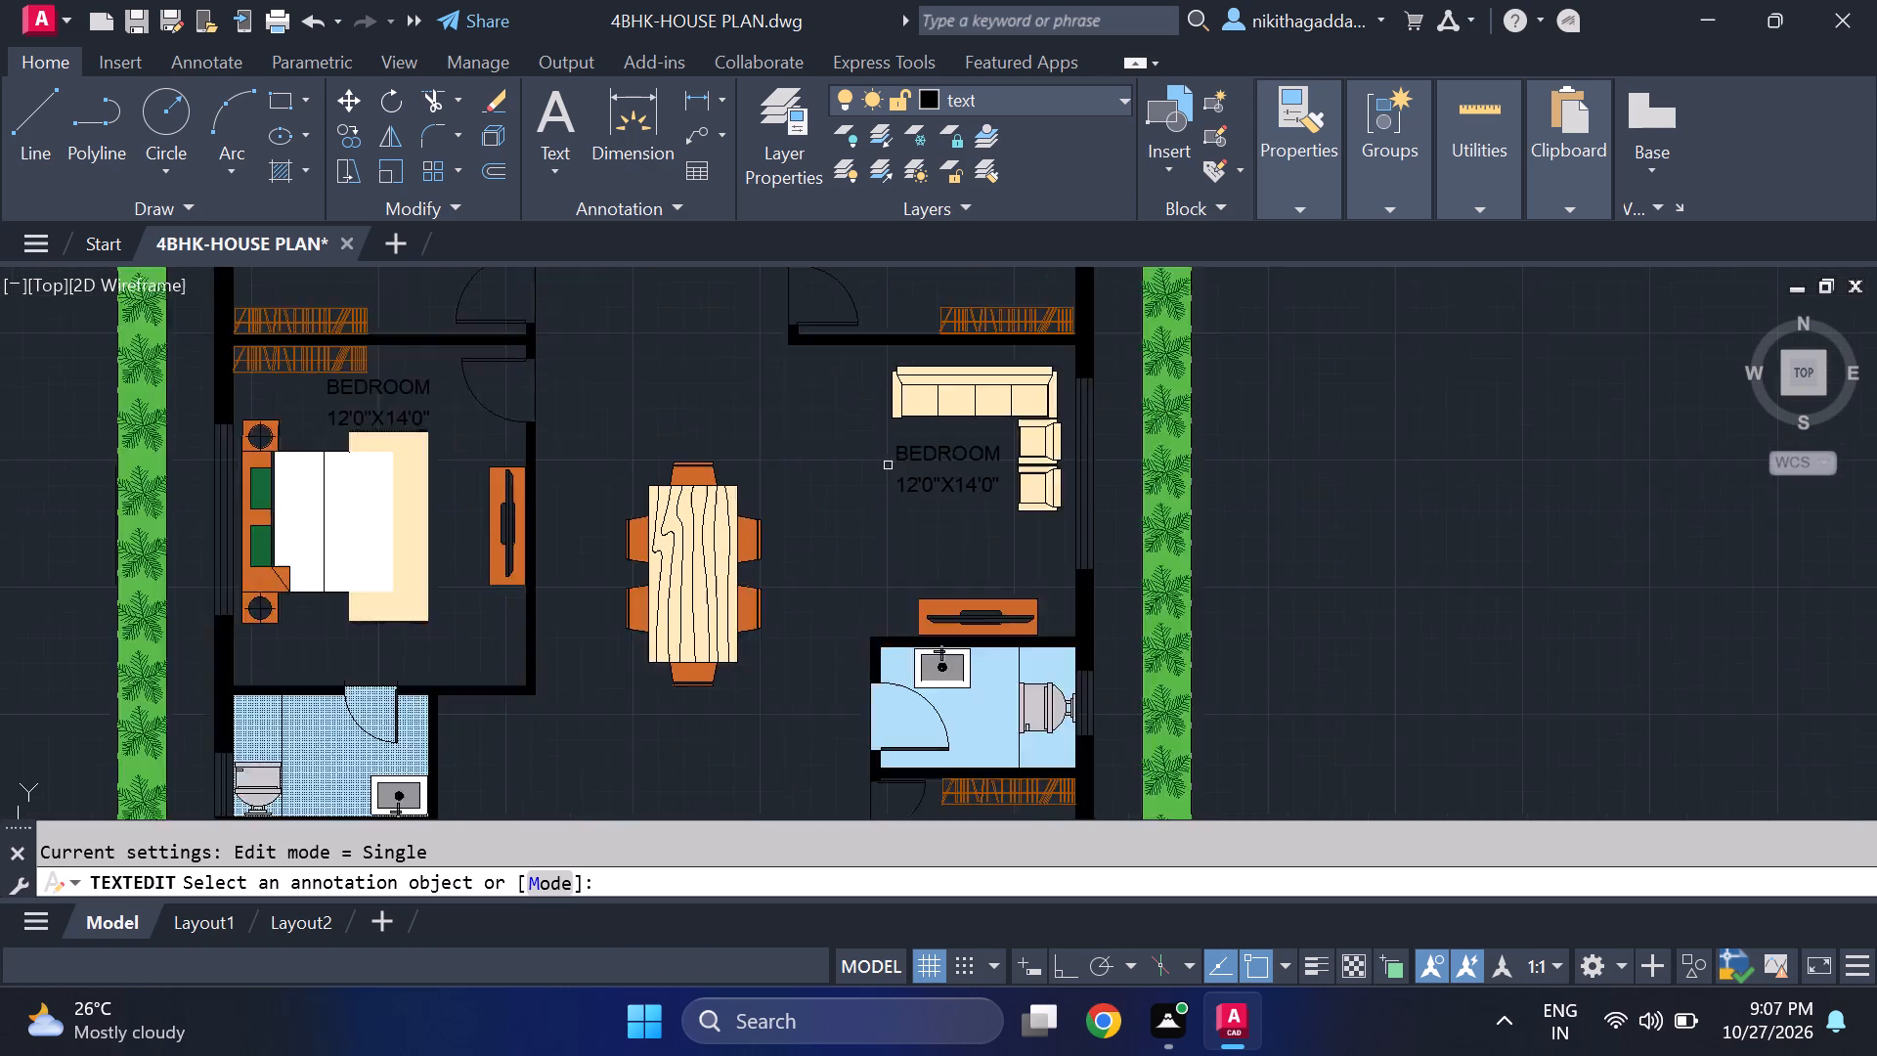
scroll(888, 465, up, 1)
click(919, 447)
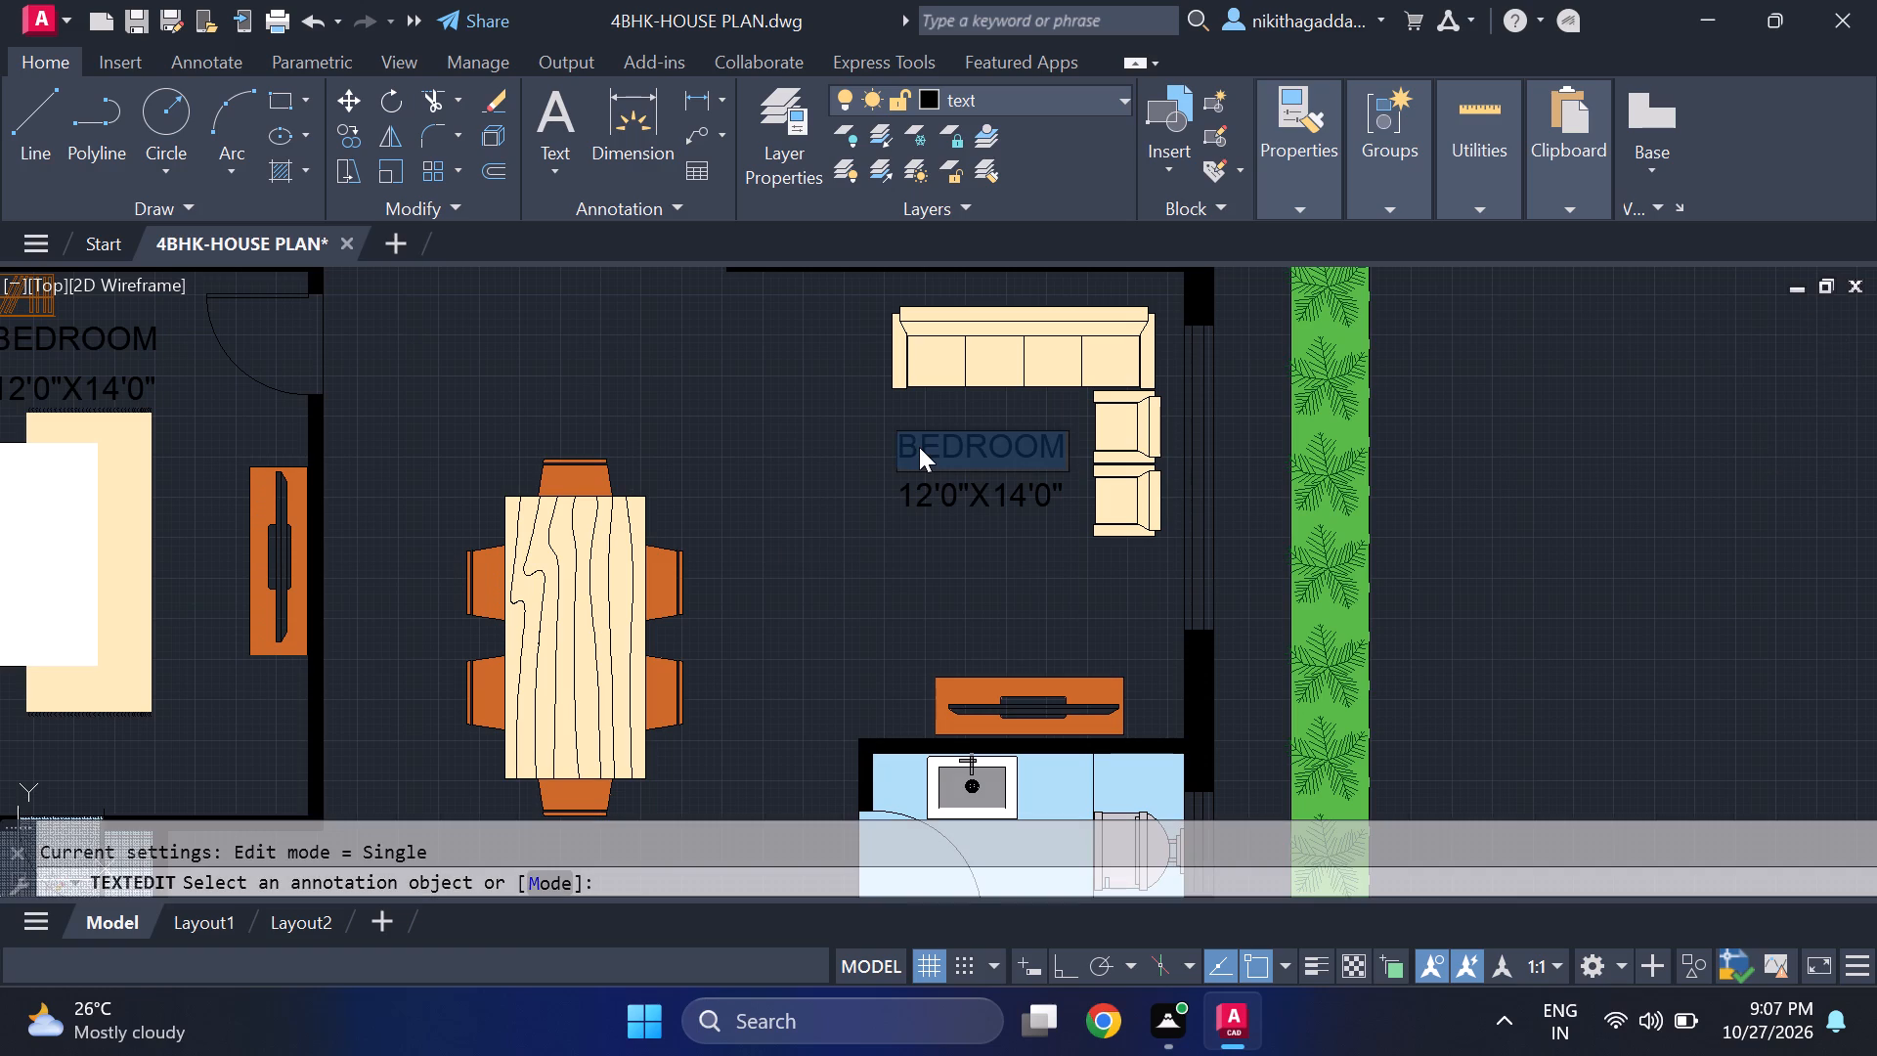
key(Delete)
text(FA)
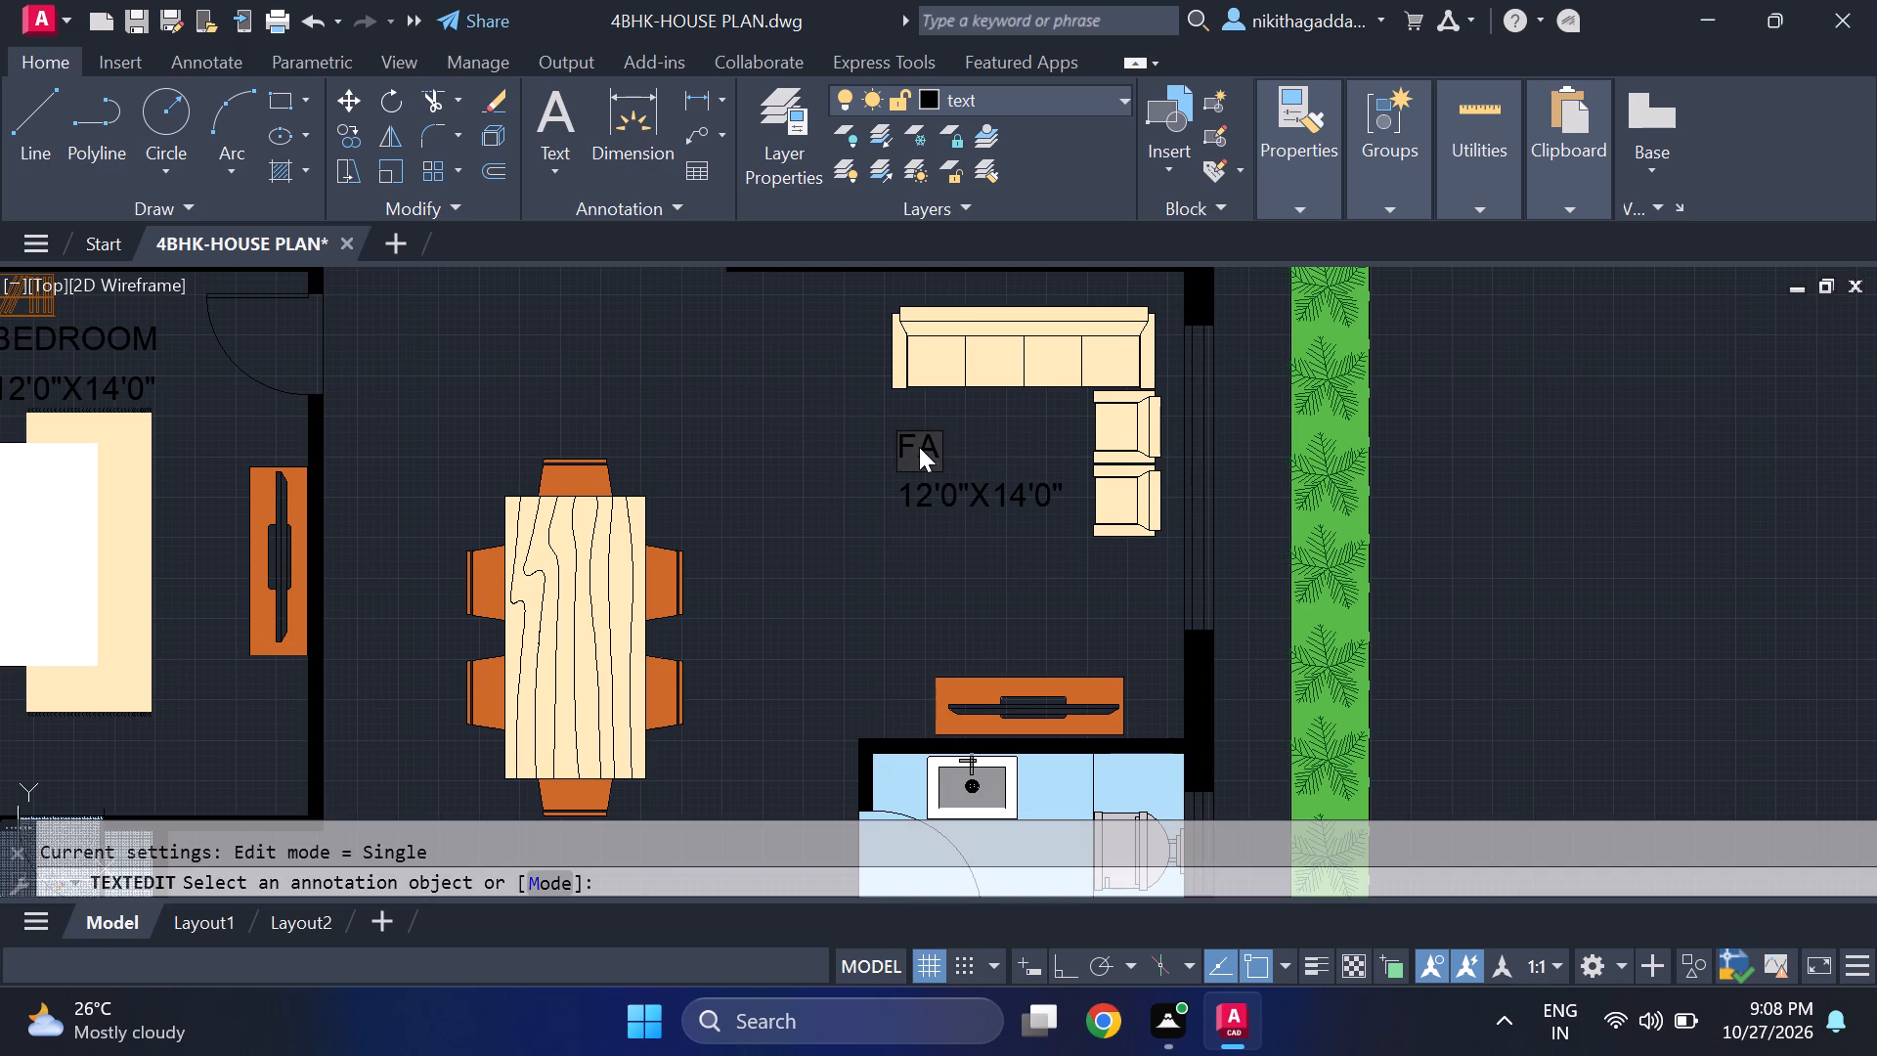
text(MILY)
key(space)
text(LOY)
key(BackSpace)
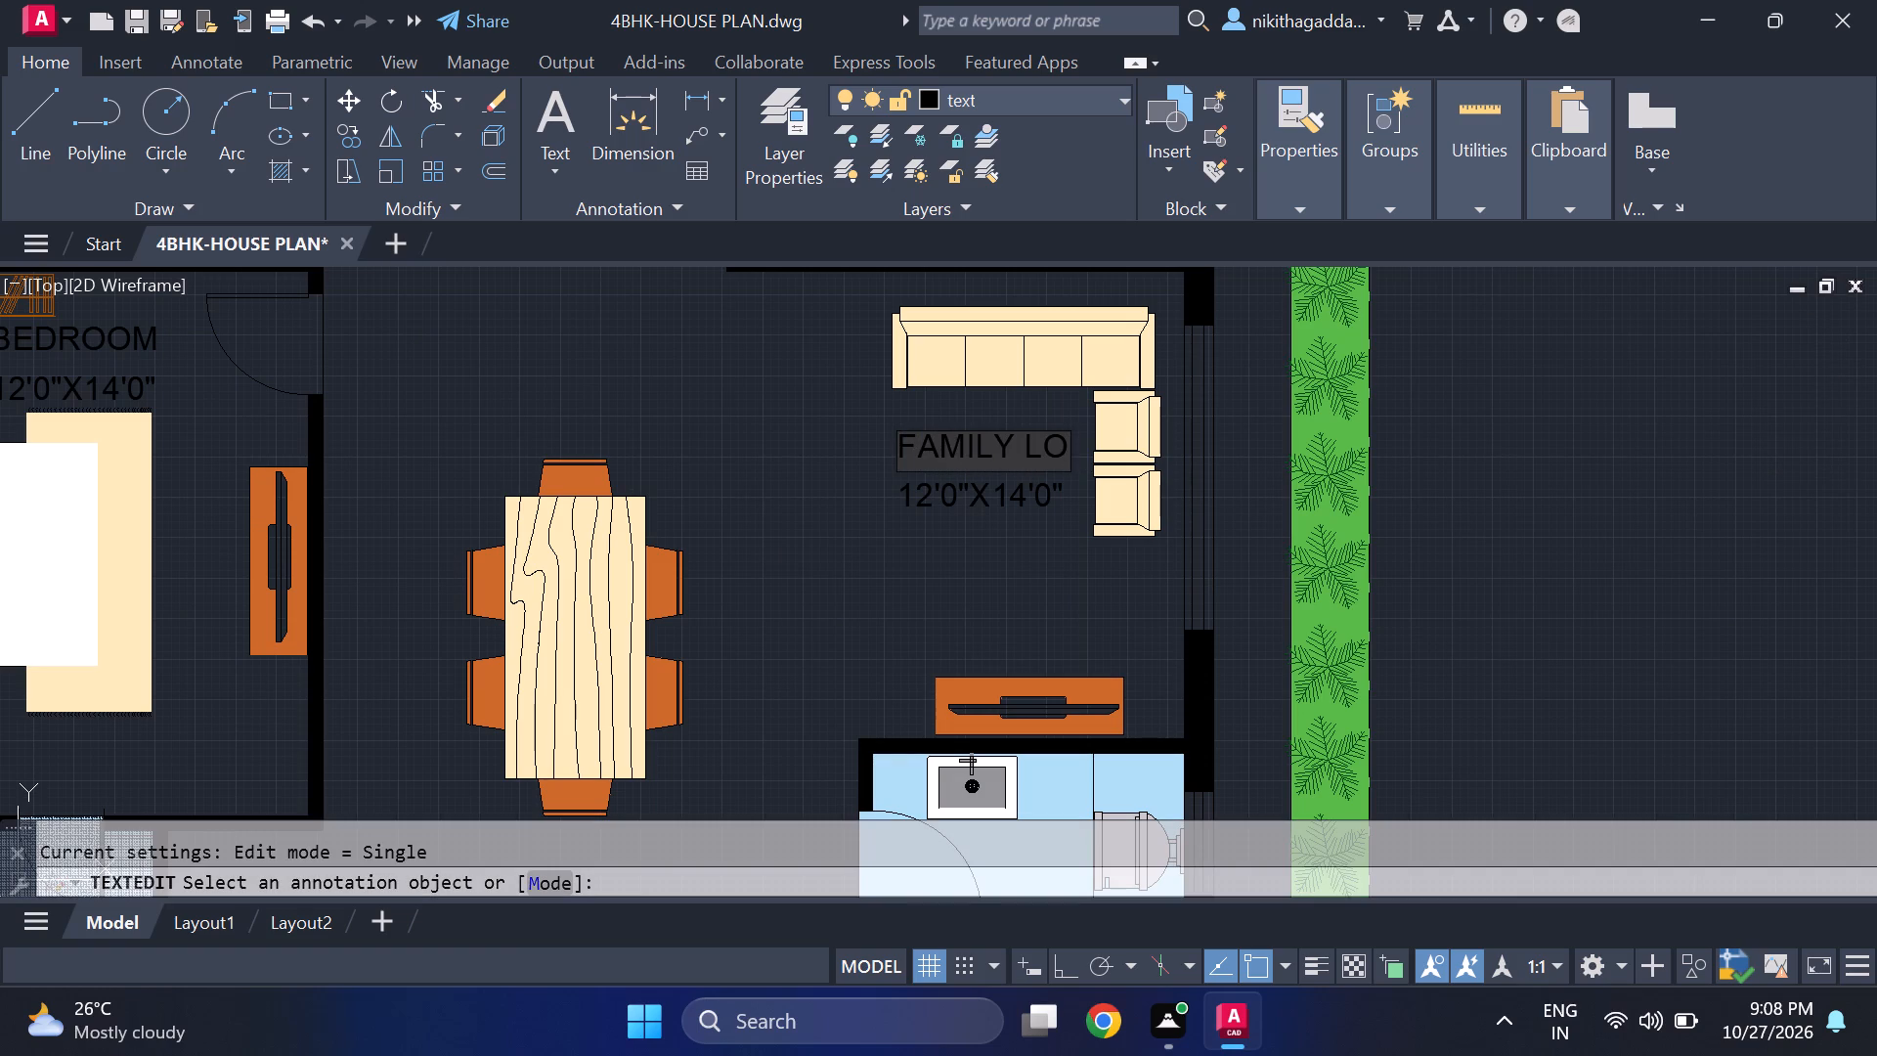
text(UNGE)
key(Return)
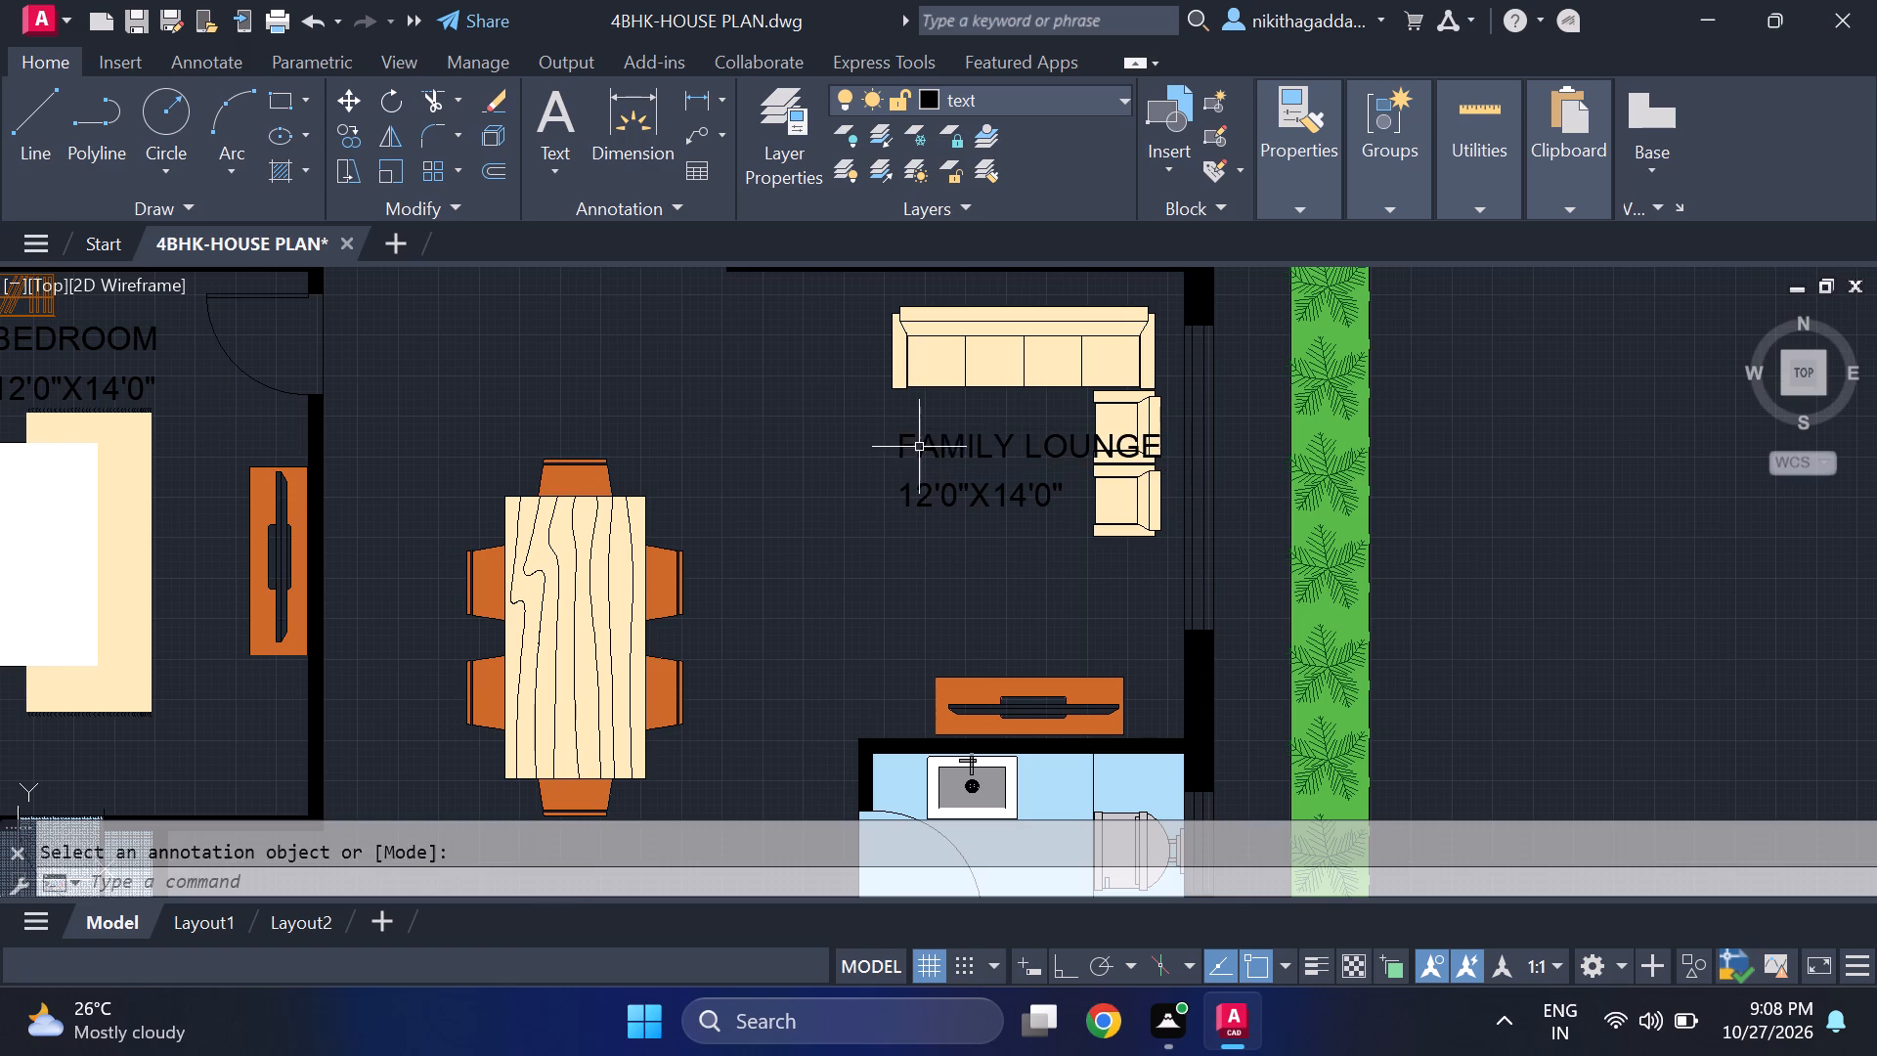
Change the size text under FAMILY LOUNGE to 12'0"X12'0".
key(Return)
click(922, 502)
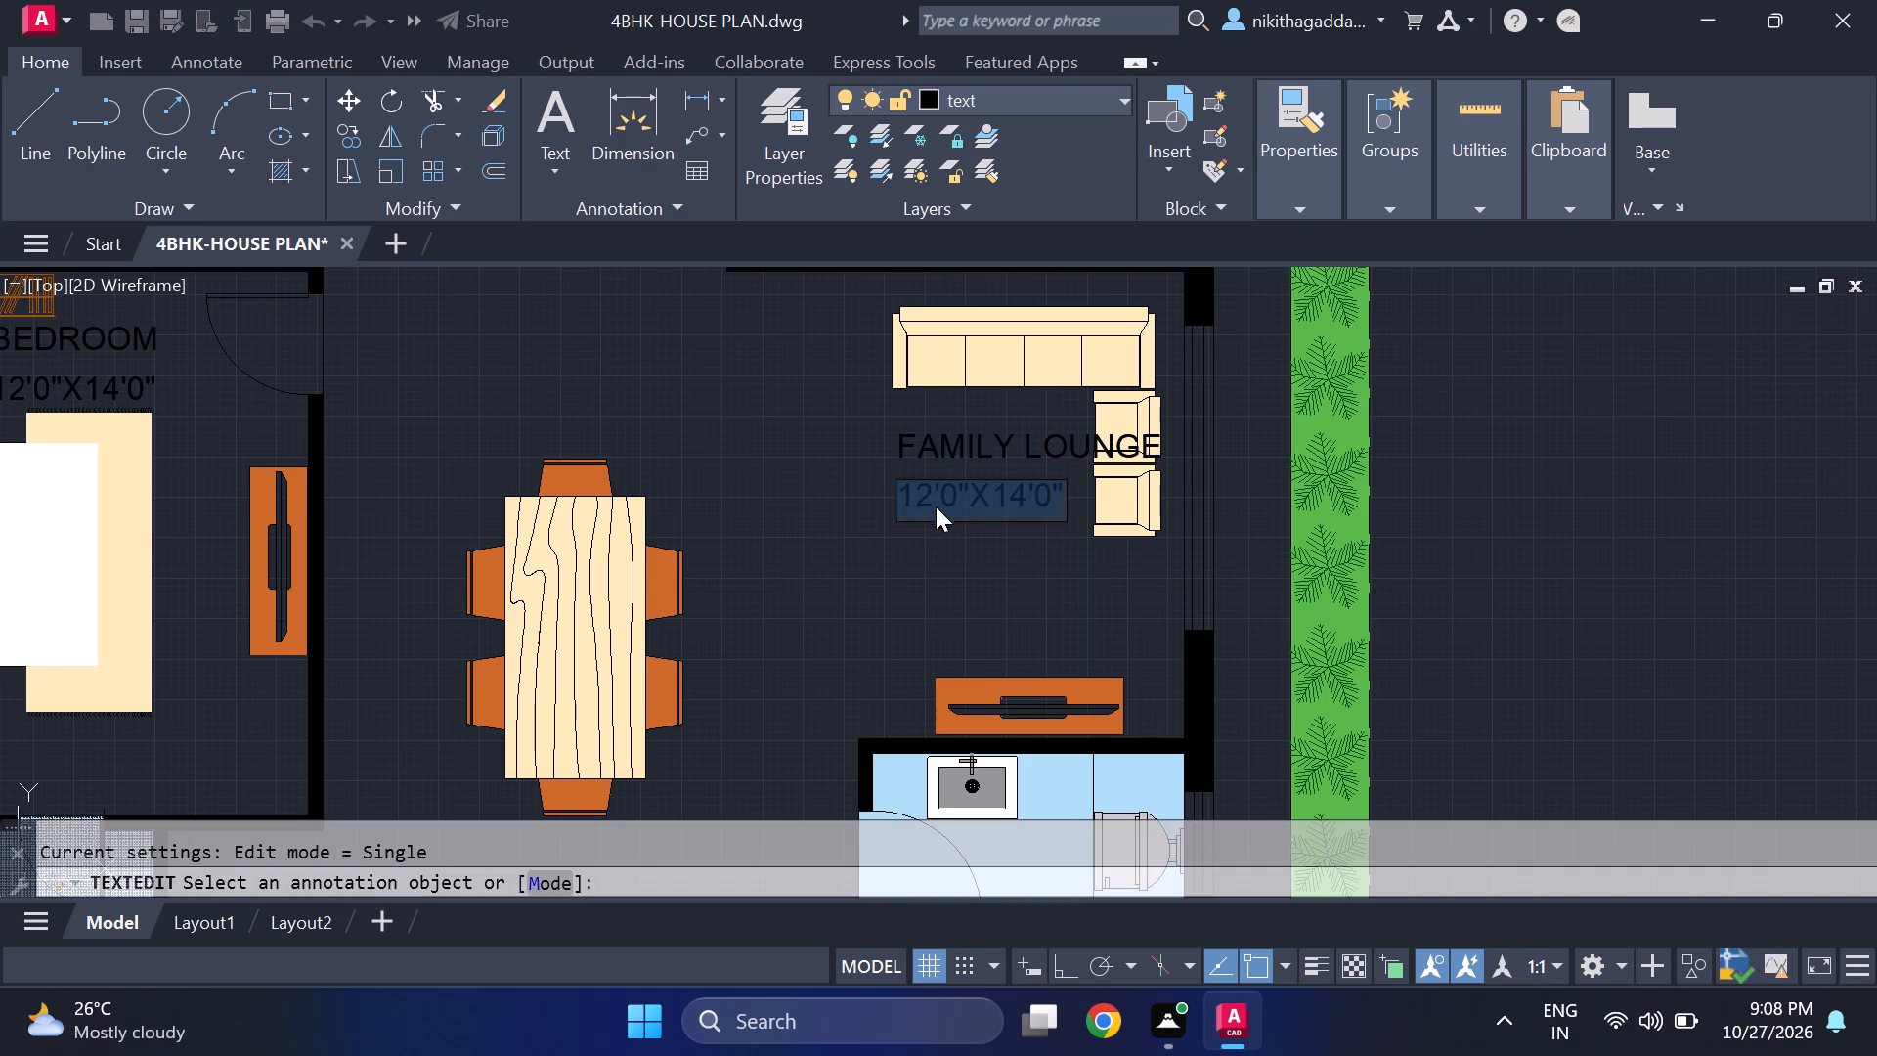
scroll(1037, 492, up, 1)
click(1013, 501)
key(BackSpace)
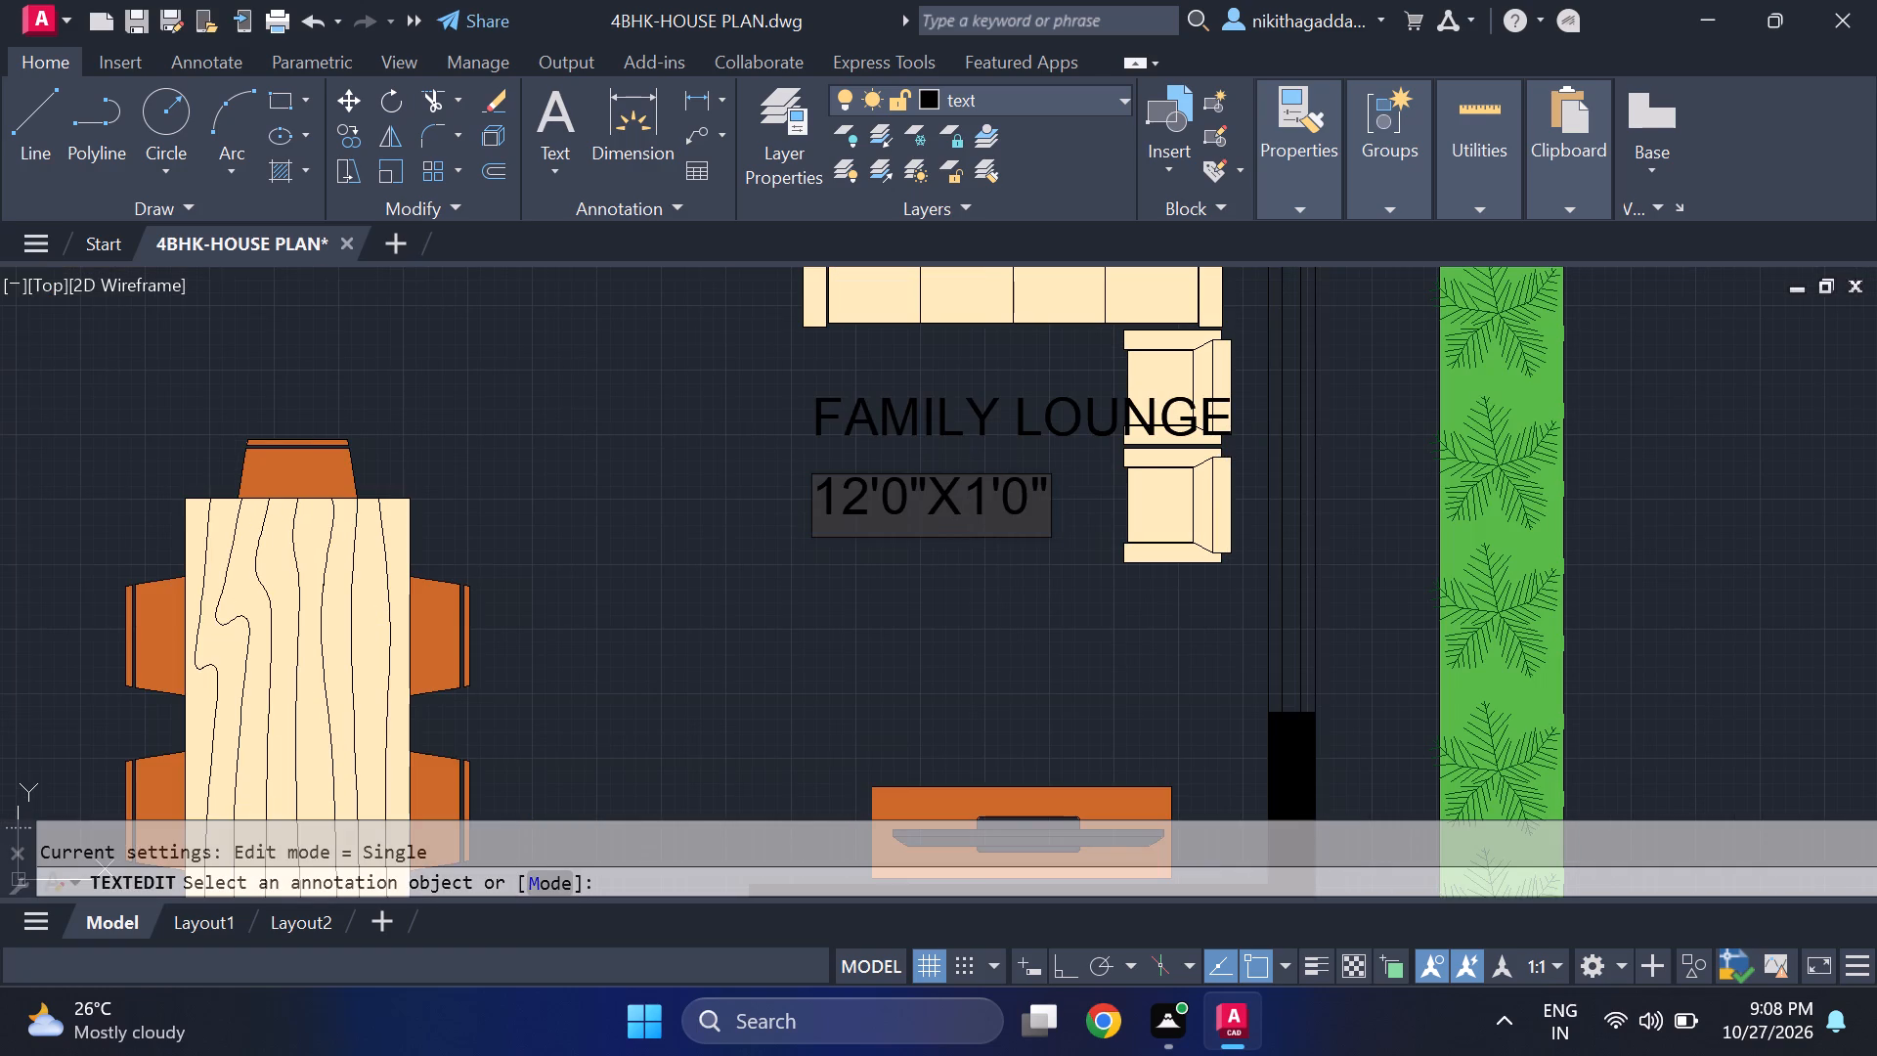
key(2)
key(Return)
Move the FAMILY LOUNGE name and its size text together westward, clear of the armchairs.
drag(989, 381, 982, 392)
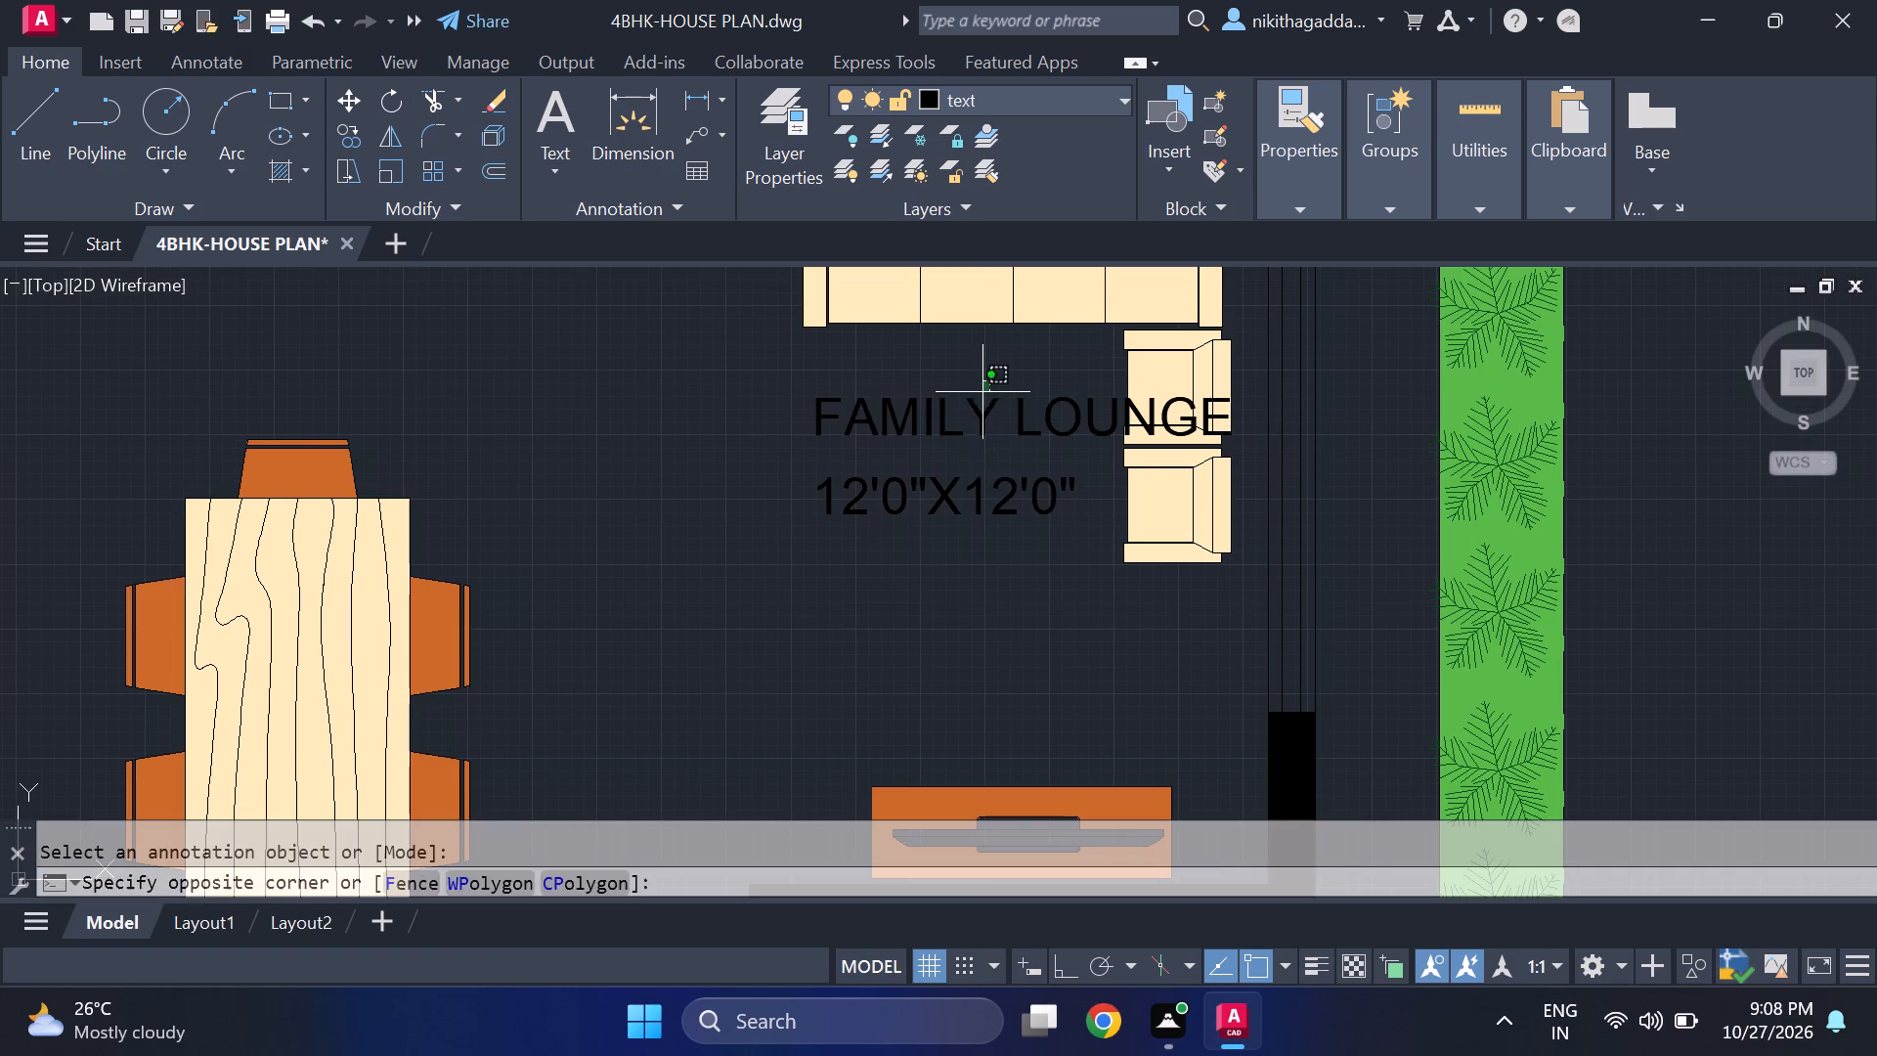
click(808, 592)
key(m)
key(Return)
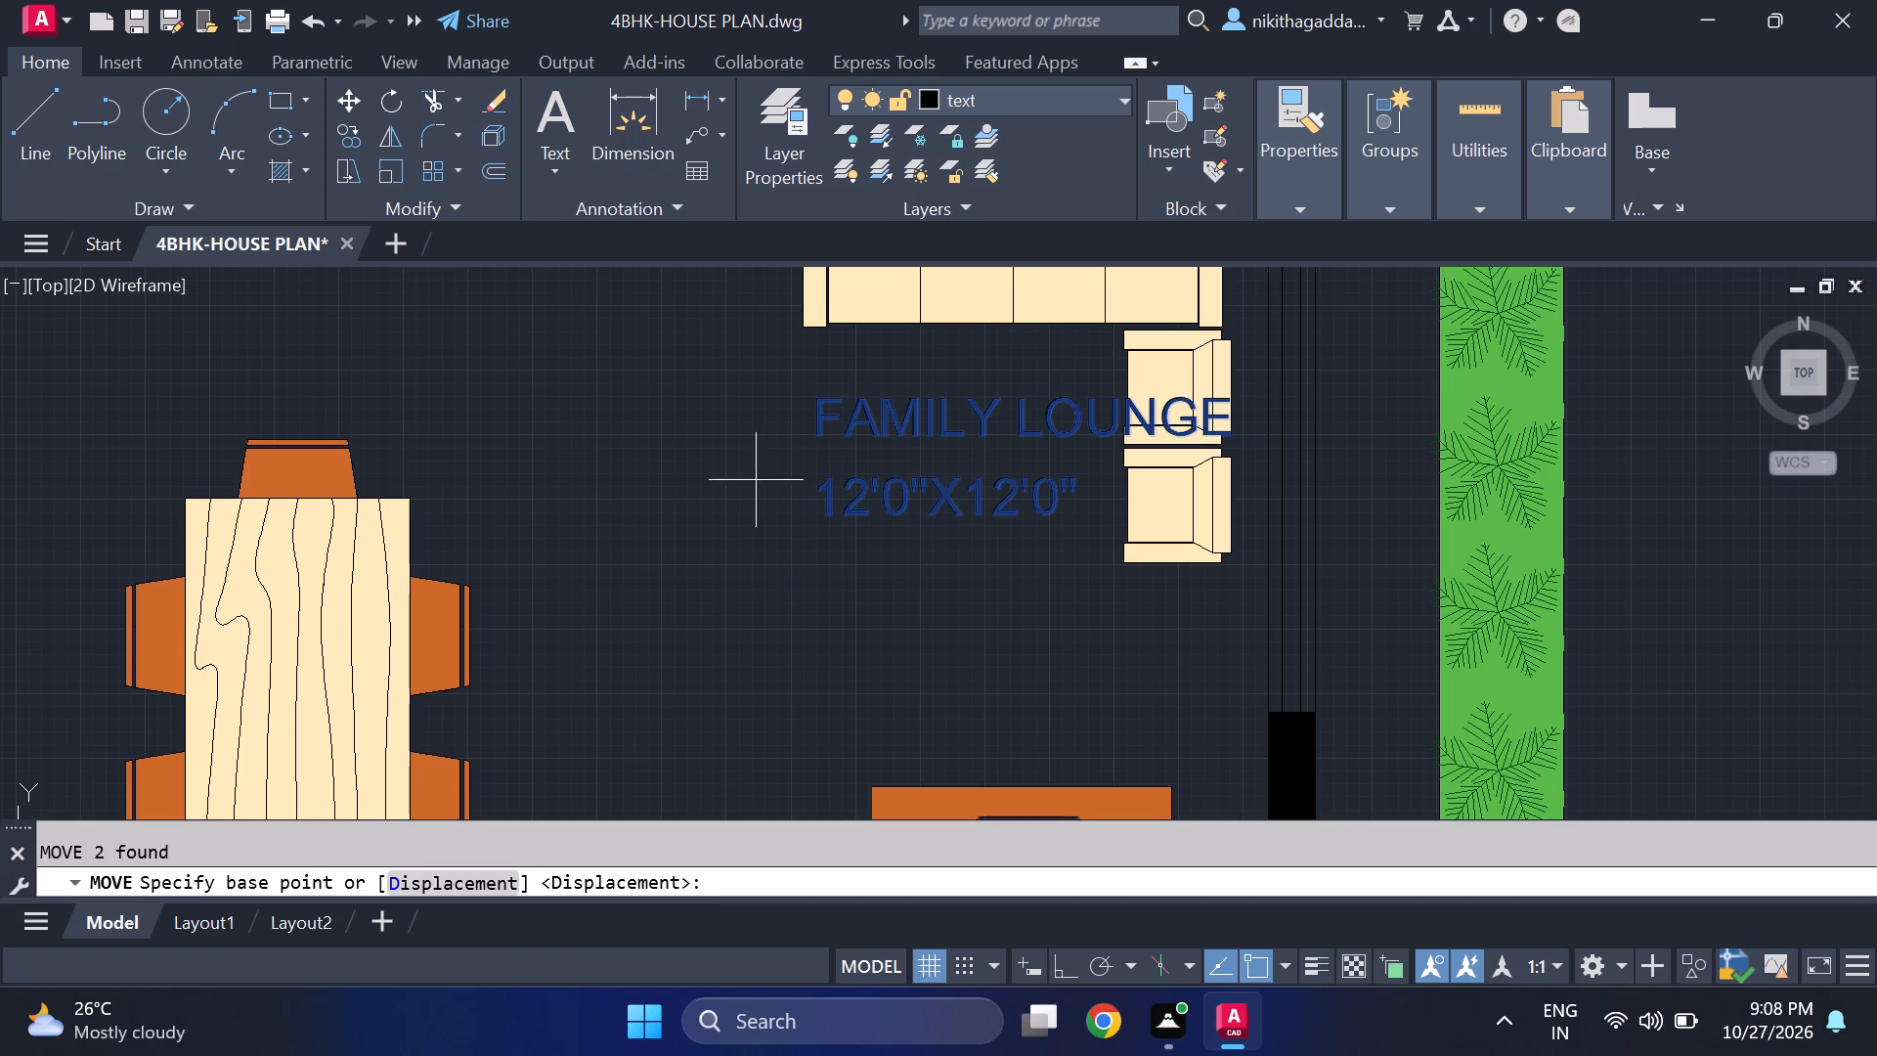
click(821, 421)
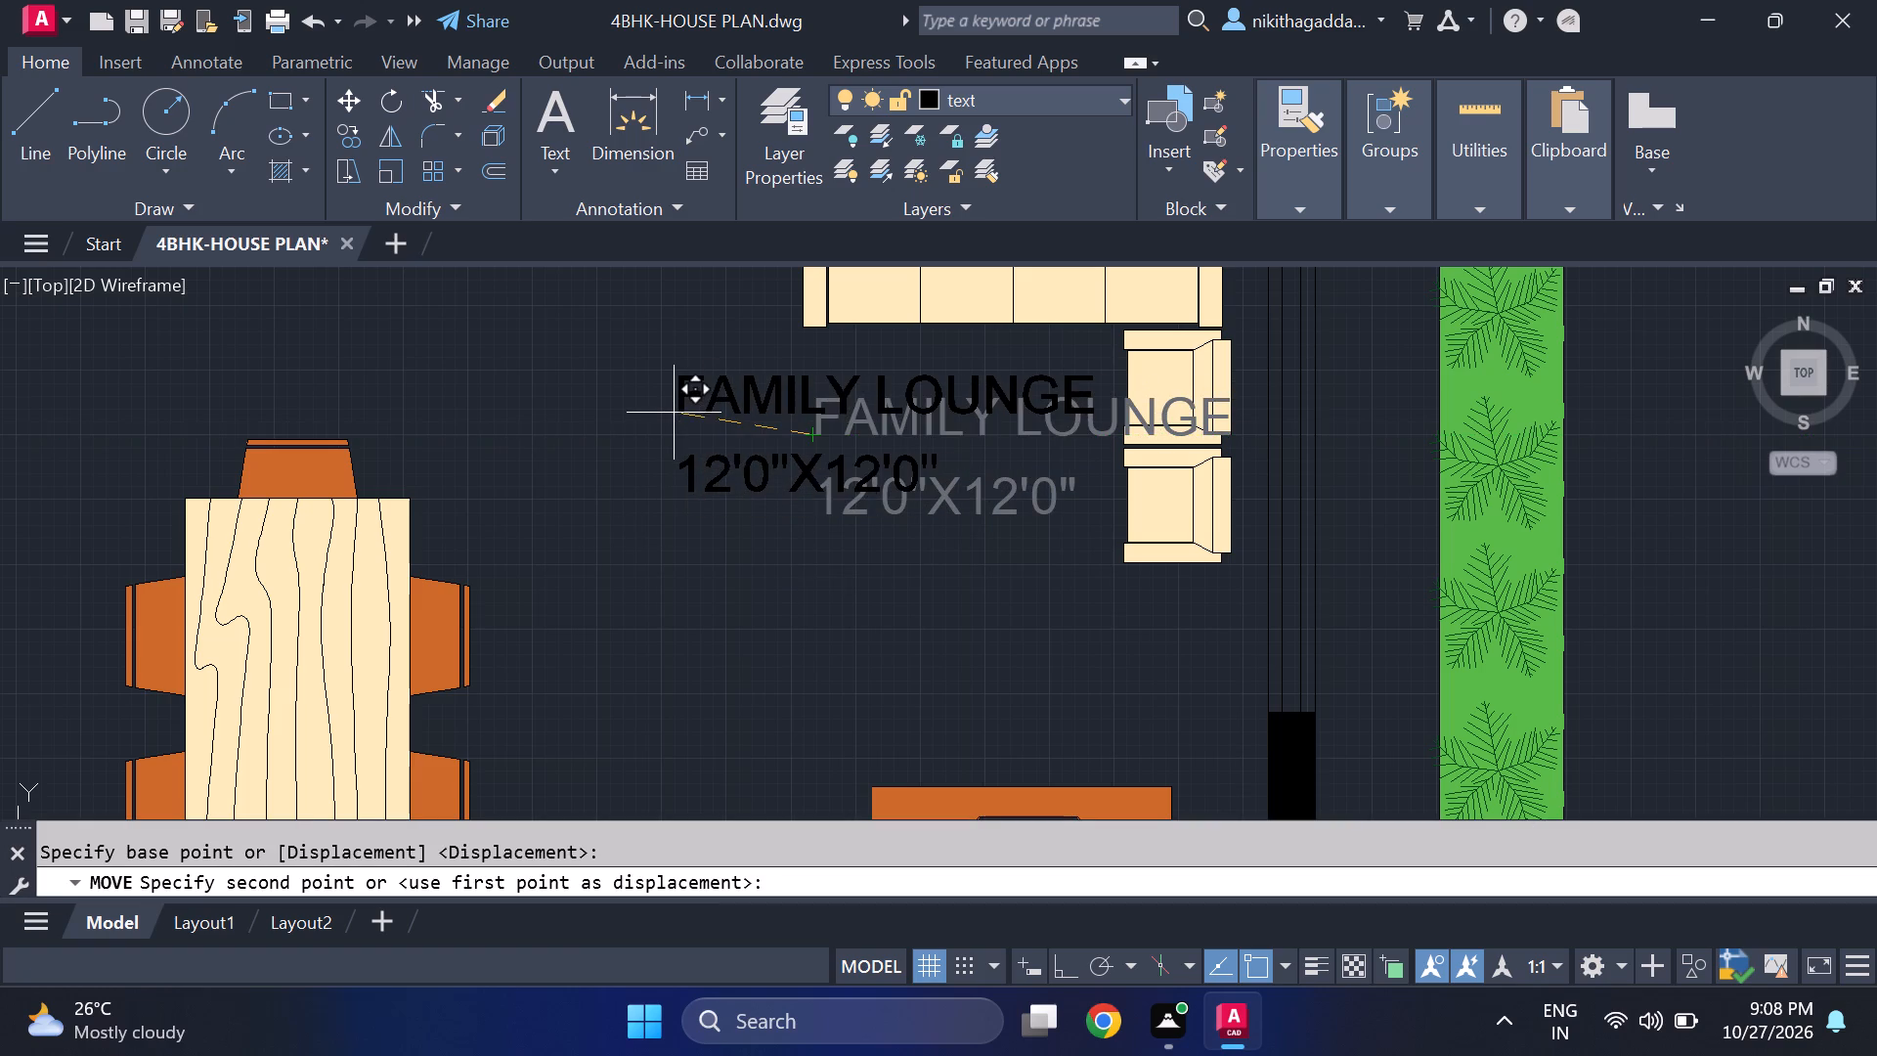
click(674, 413)
Change the BEDROOM text in the bedroom west of the dining table to BEDROOM 2.
scroll(678, 427, down, 3)
middle_drag(546, 555, 572, 533)
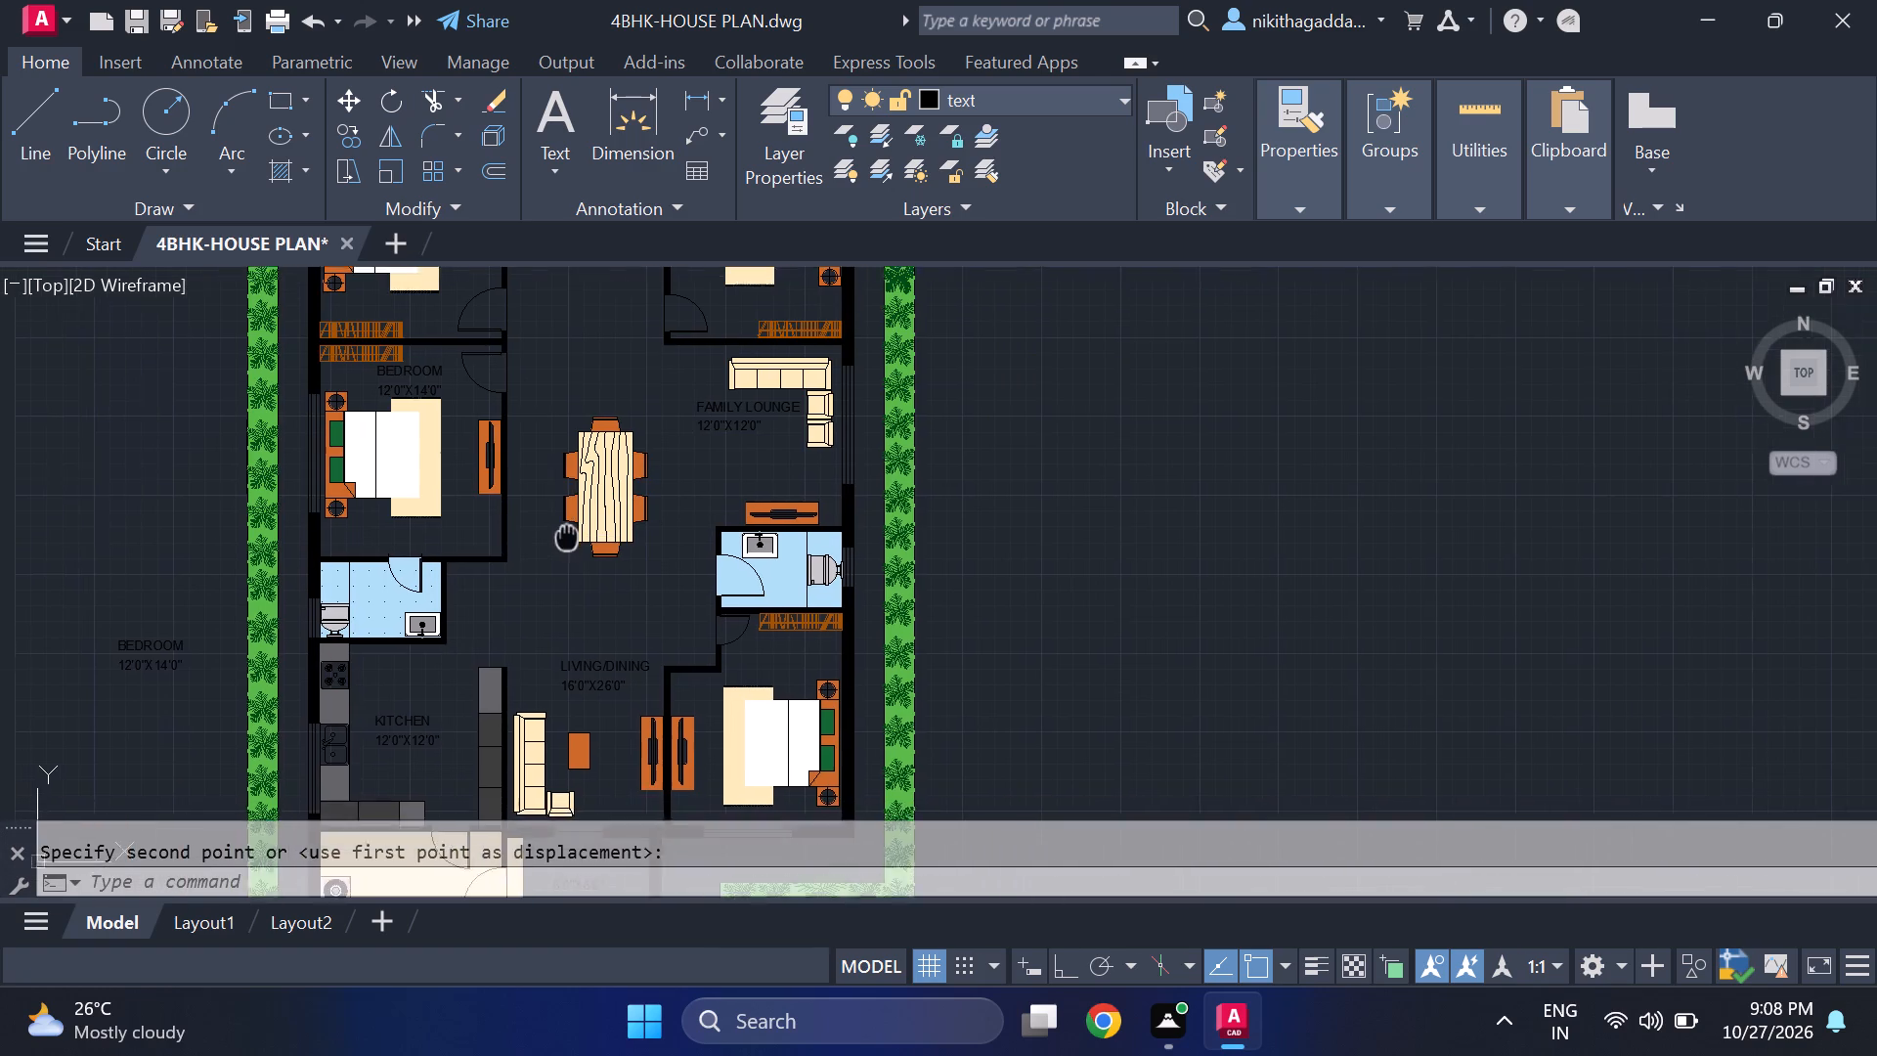
middle_drag(572, 533, 677, 509)
middle_drag(596, 590, 737, 513)
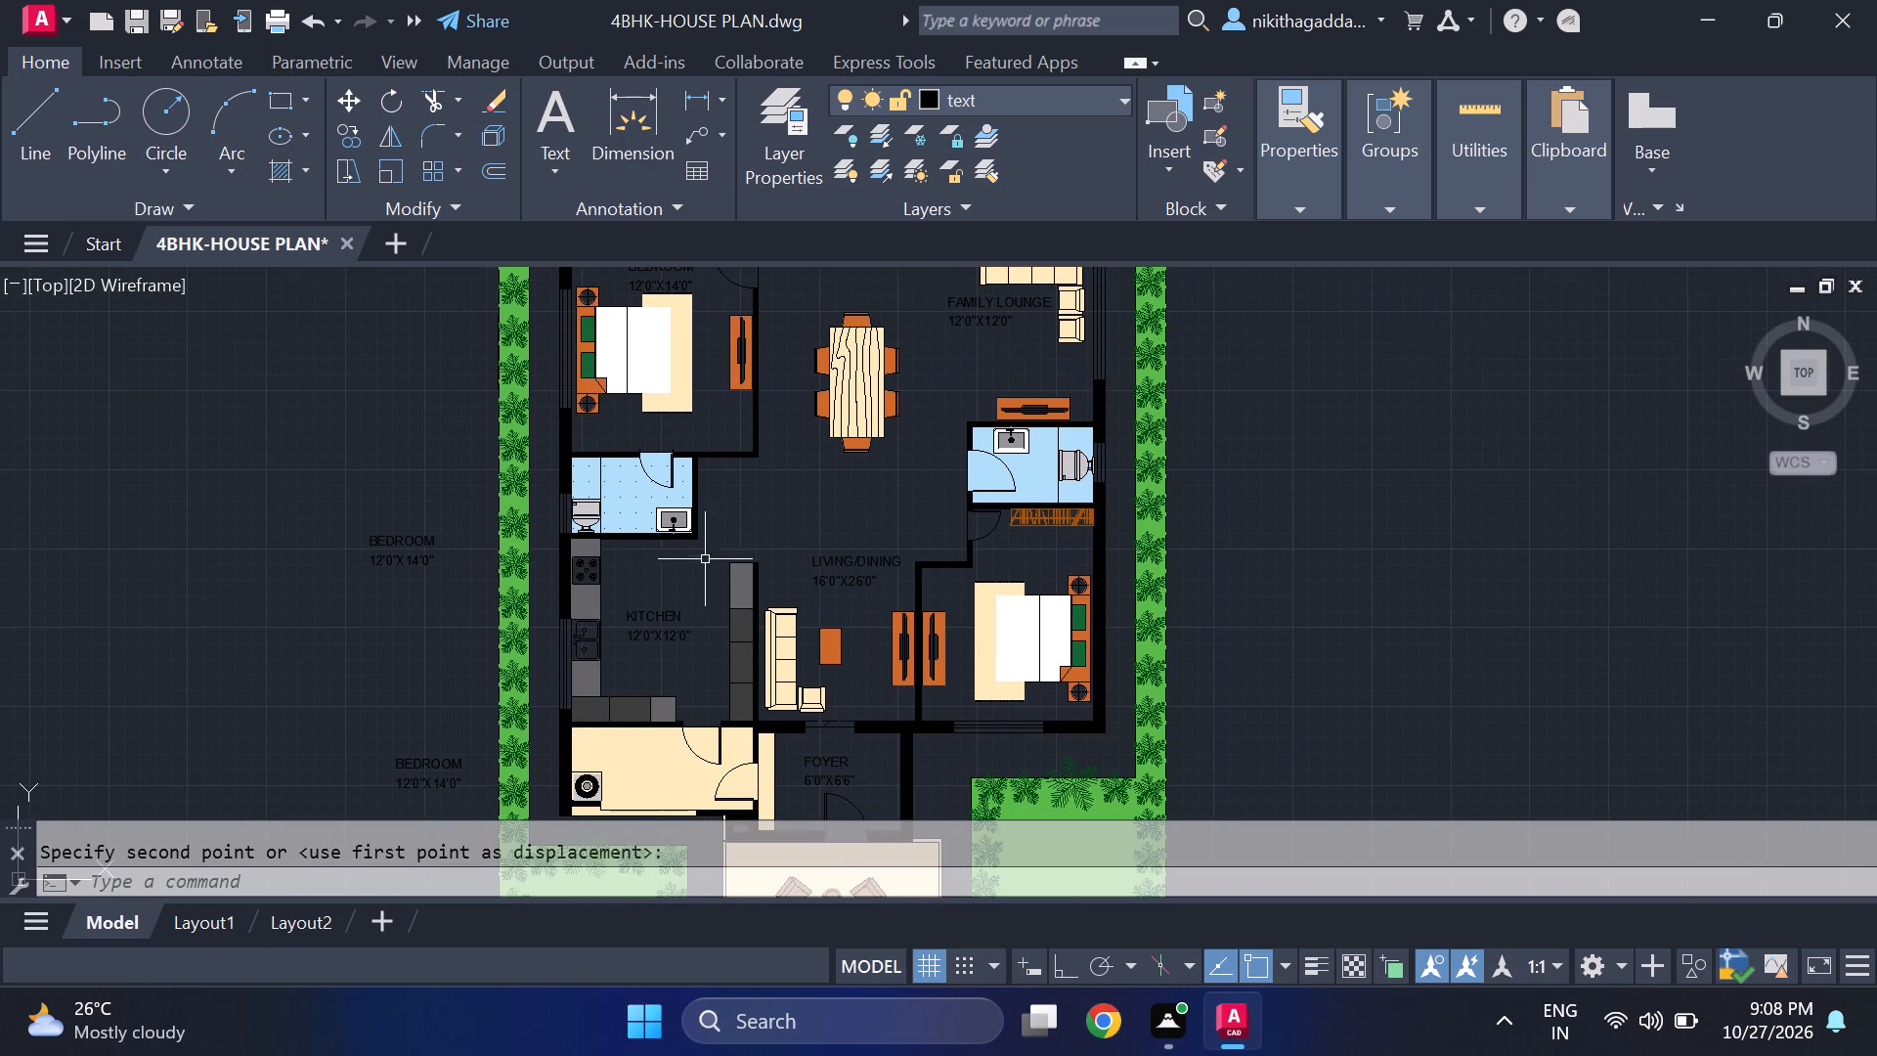
scroll(583, 659, up, 1)
middle_drag(771, 545, 723, 762)
scroll(720, 770, down, 2)
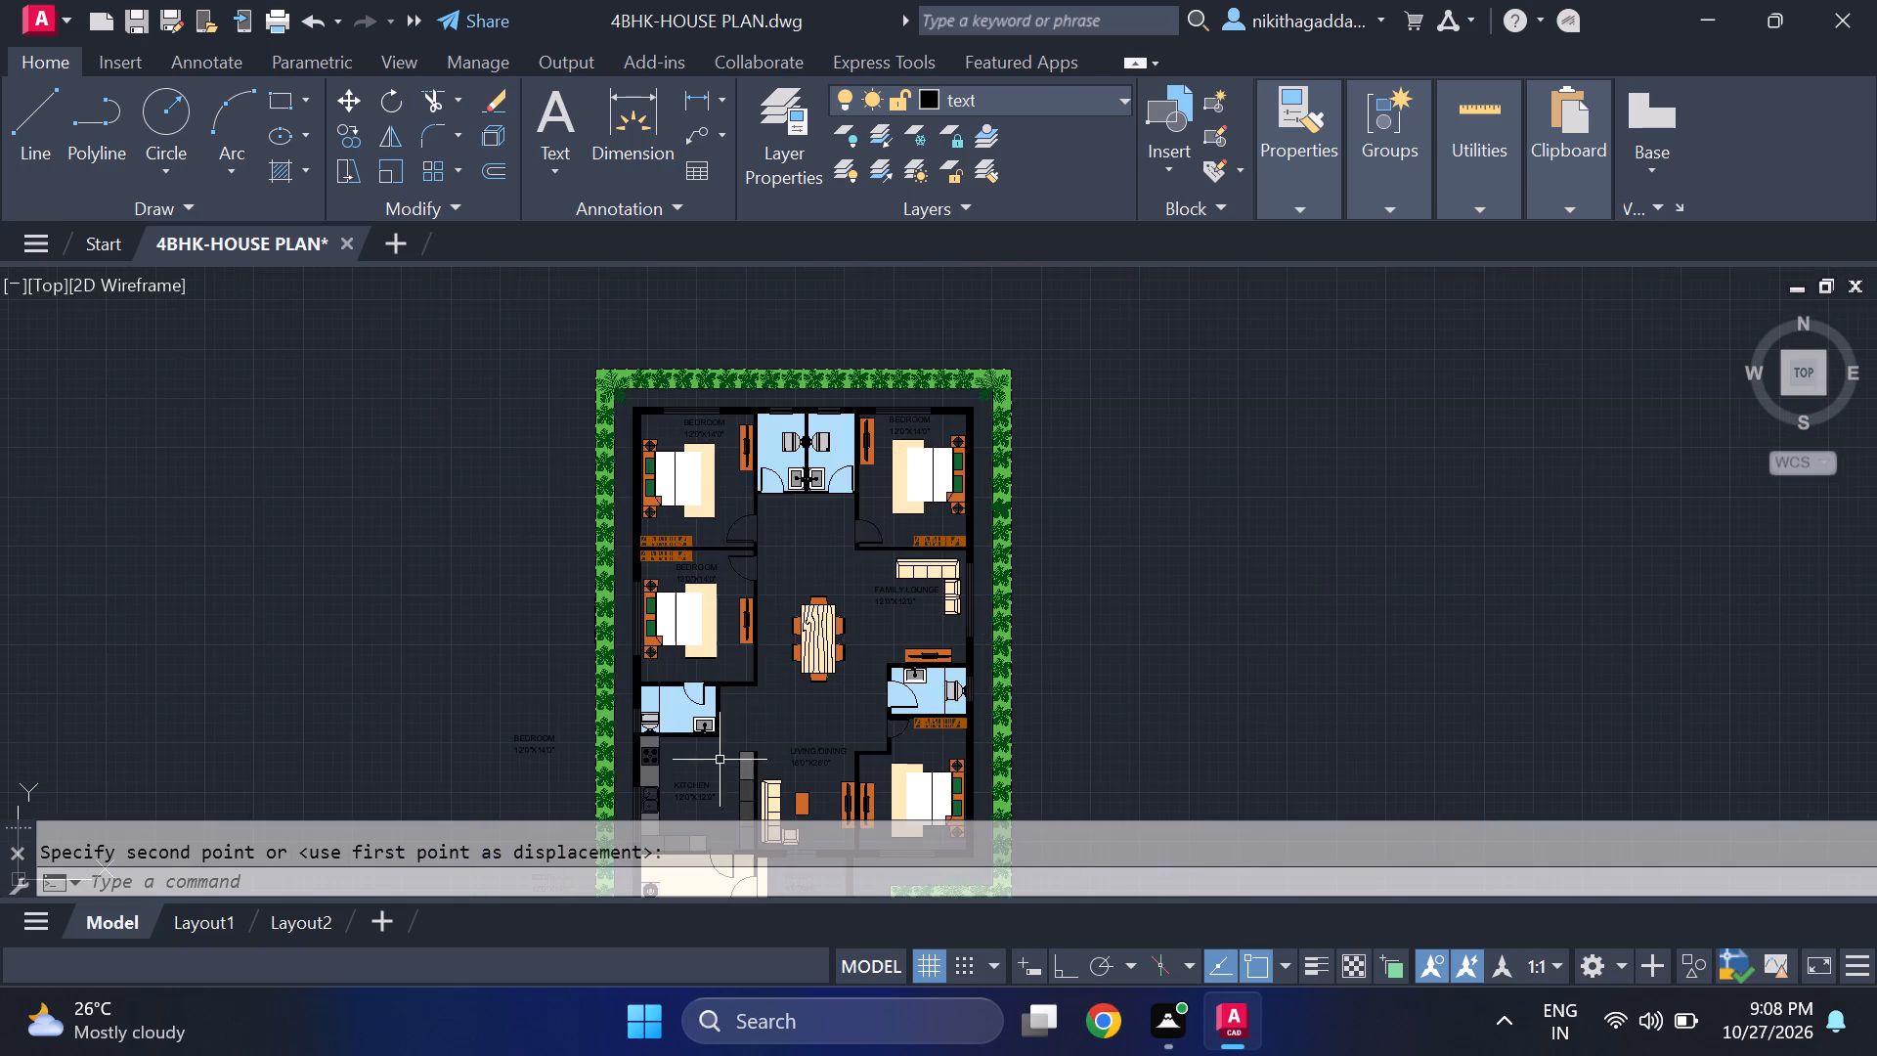
scroll(759, 574, up, 1)
middle_drag(862, 606, 849, 450)
scroll(853, 592, up, 1)
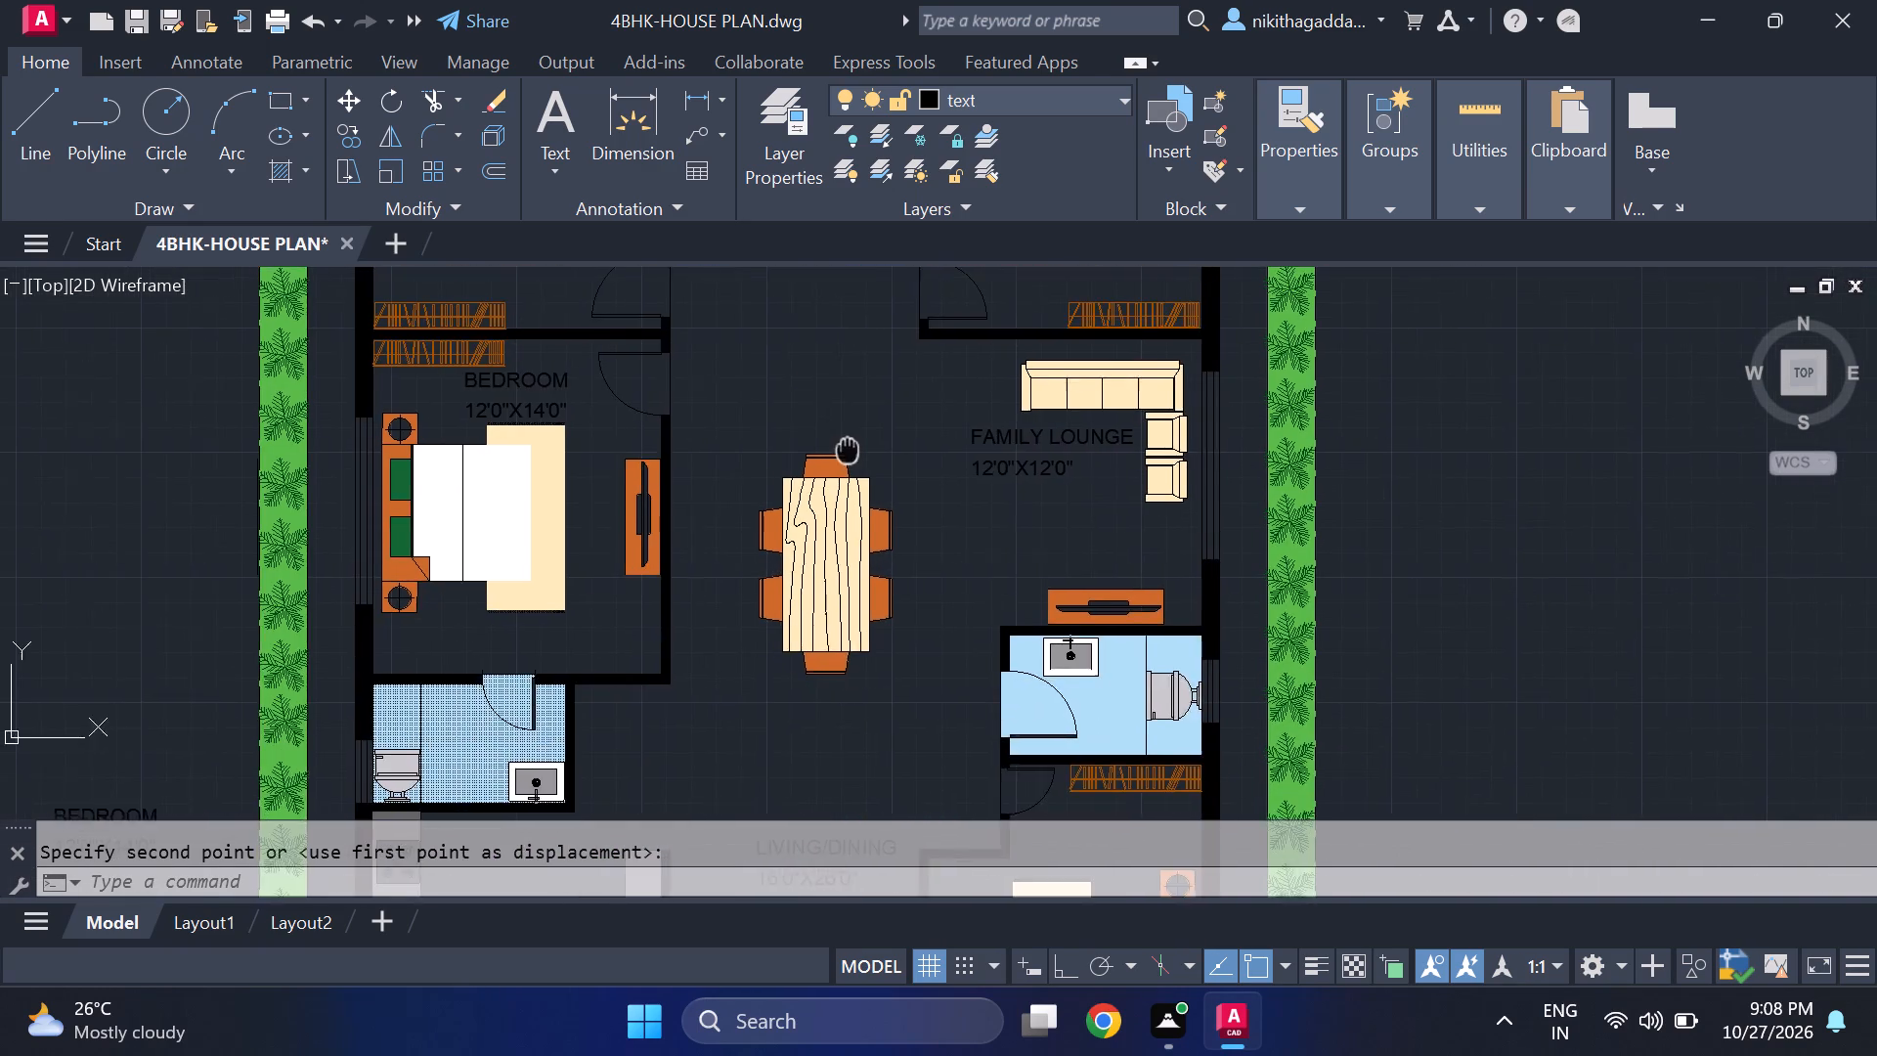
middle_drag(849, 450, 920, 723)
scroll(603, 660, up, 2)
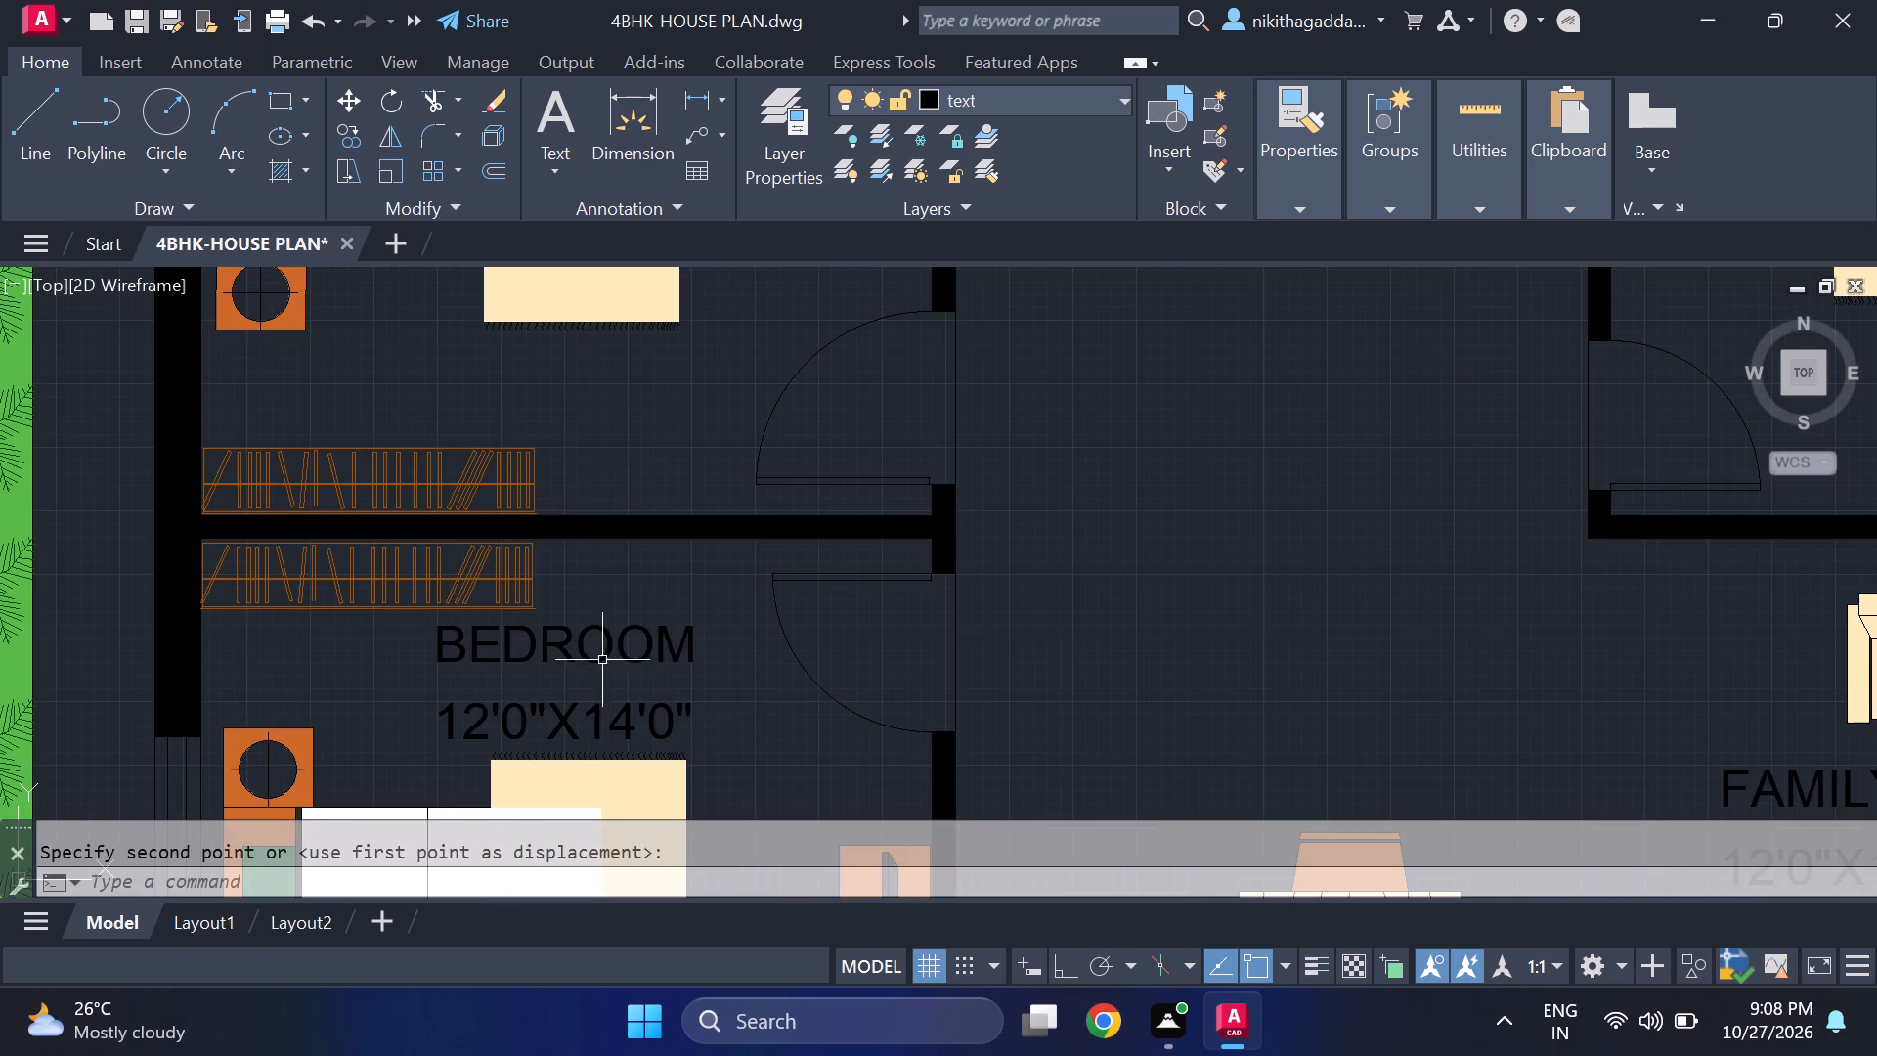
double_click(609, 638)
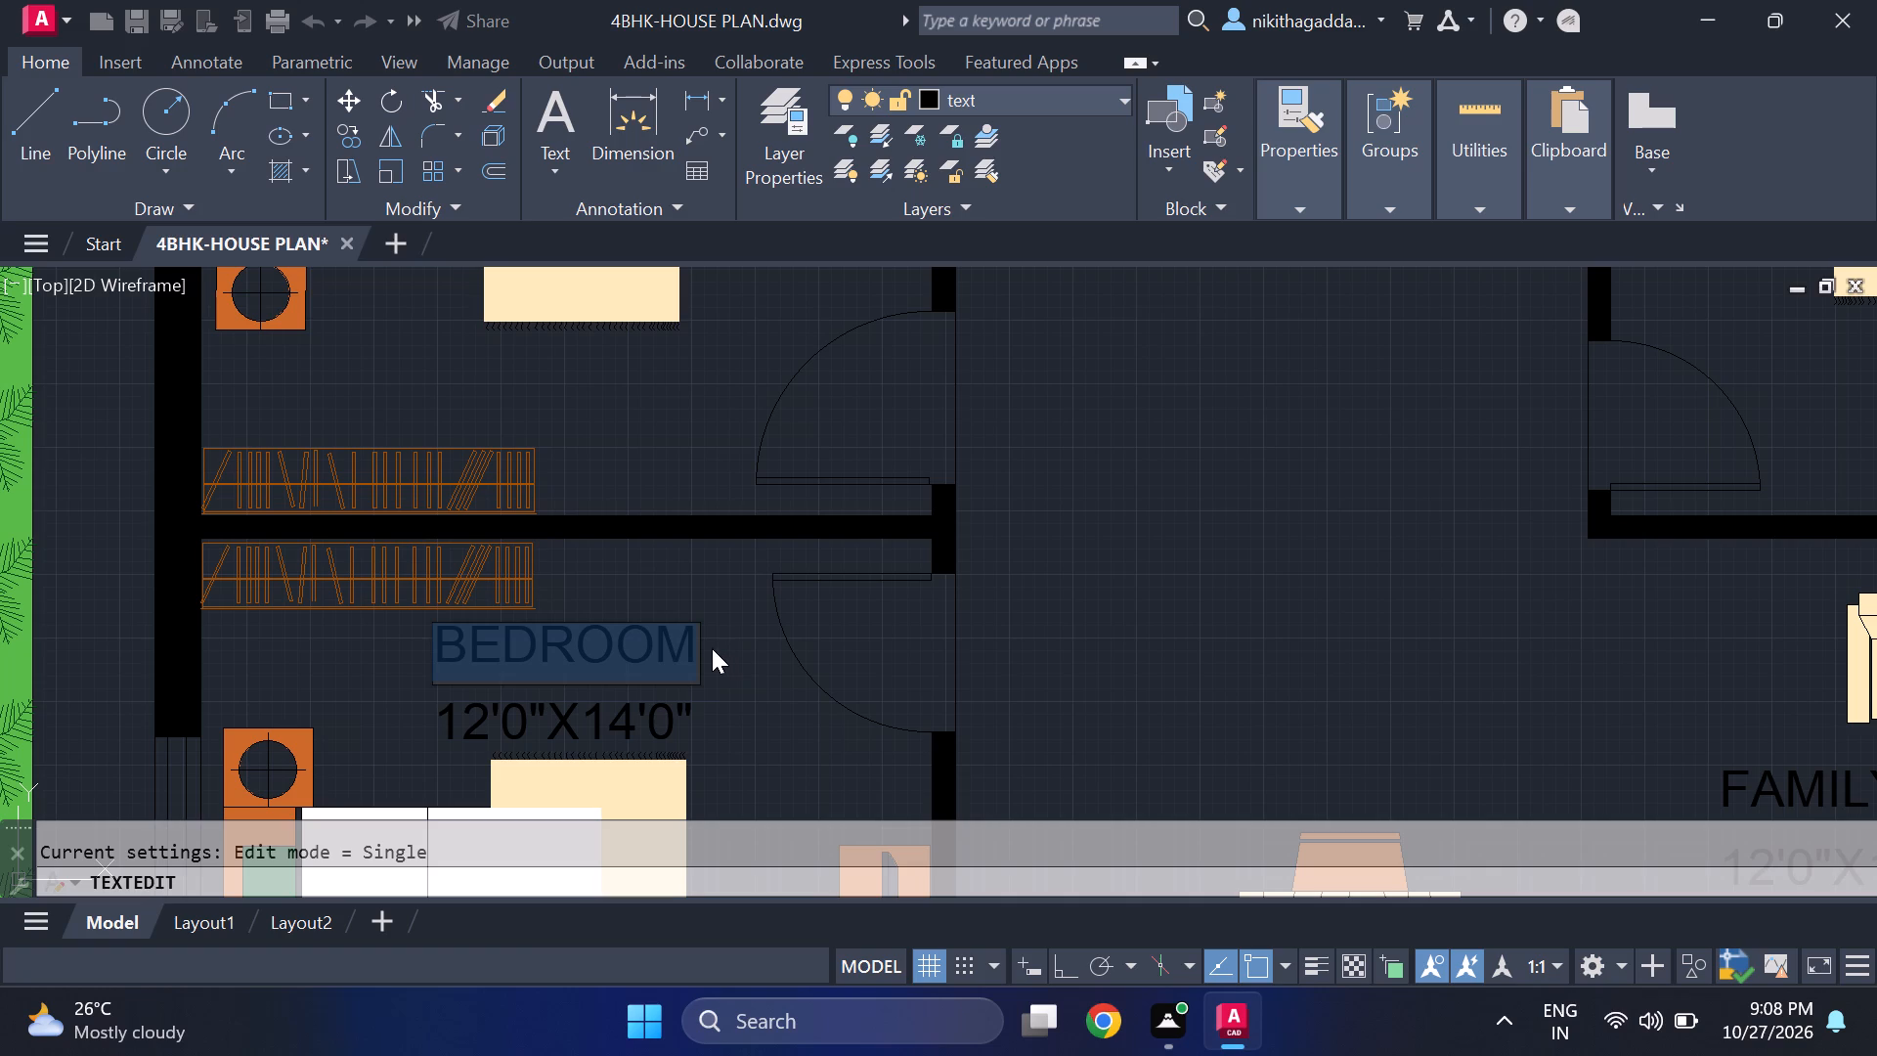
click(697, 643)
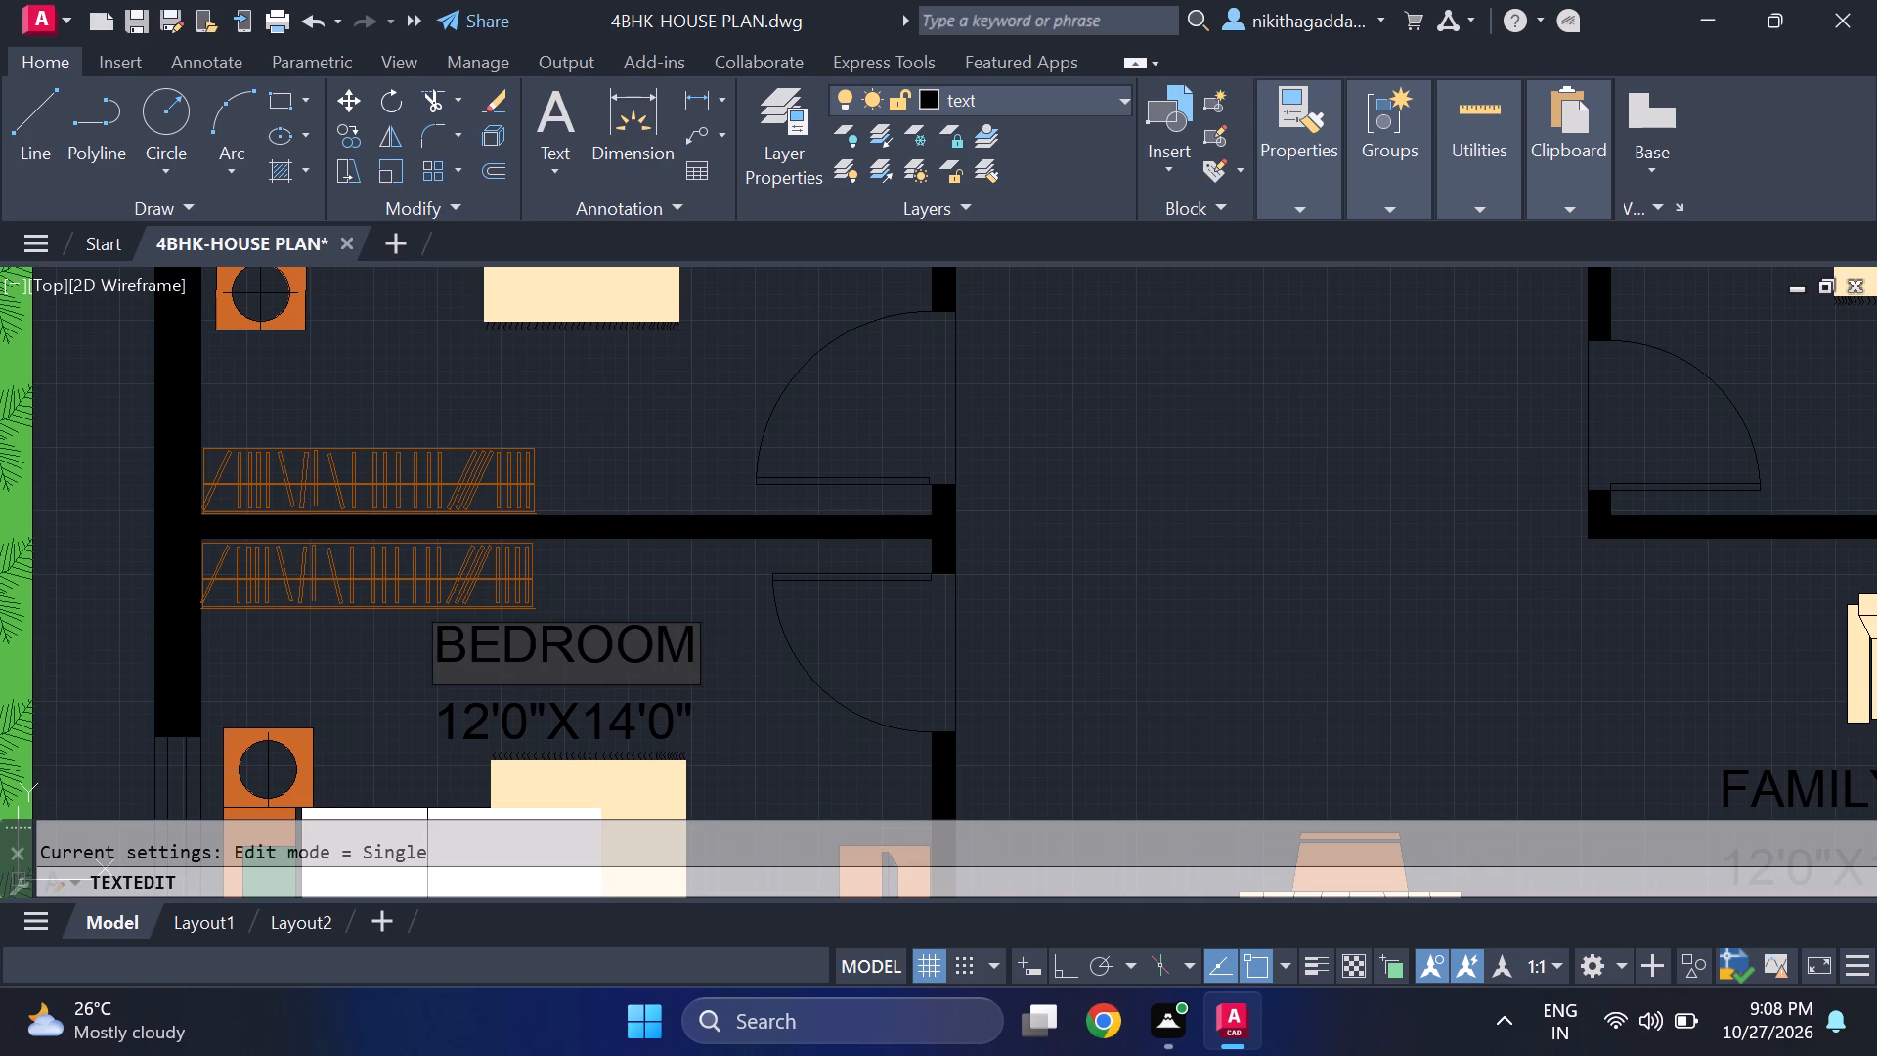
key(2)
key(BackSpace)
key(space)
text(2)
key(Return)
Change the BEDROOM text in the northwest corner bedroom to BEDROOM 3.
key(Return)
scroll(724, 677, down, 3)
middle_drag(735, 542, 746, 555)
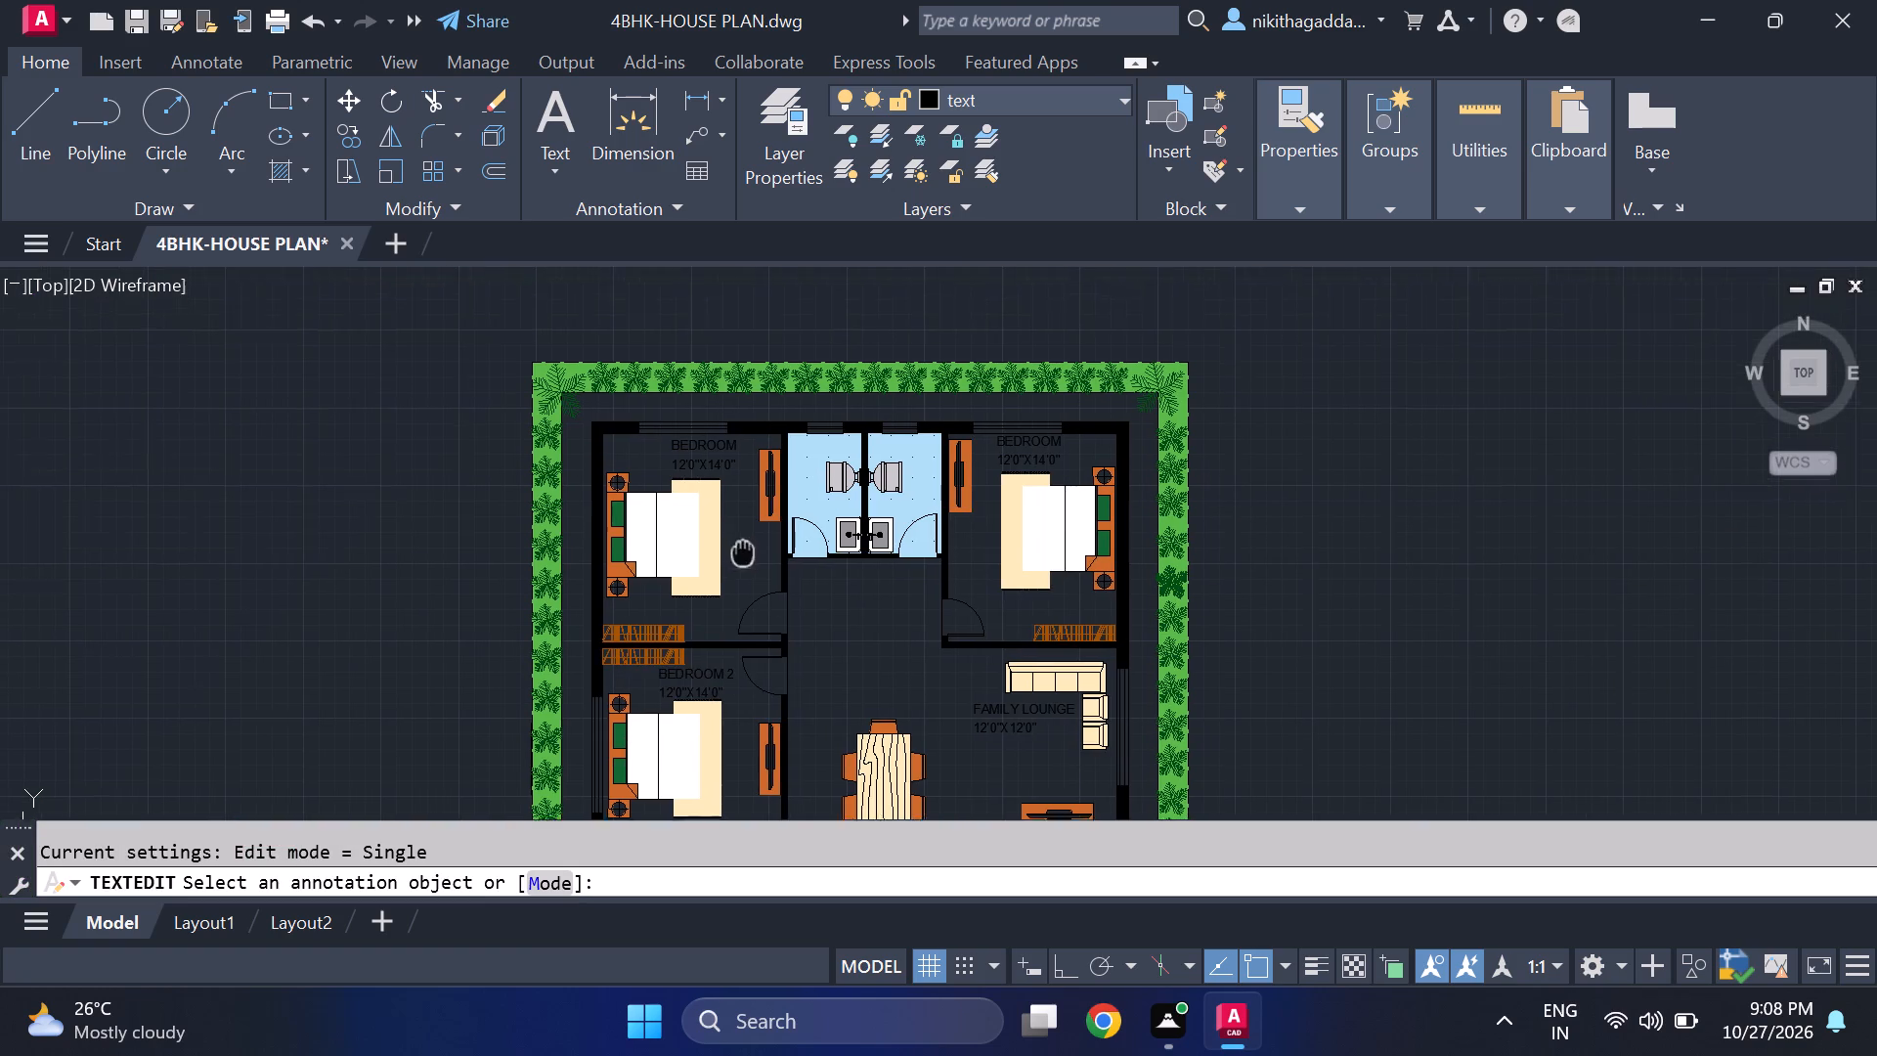
middle_drag(746, 555, 766, 692)
scroll(722, 611, up, 3)
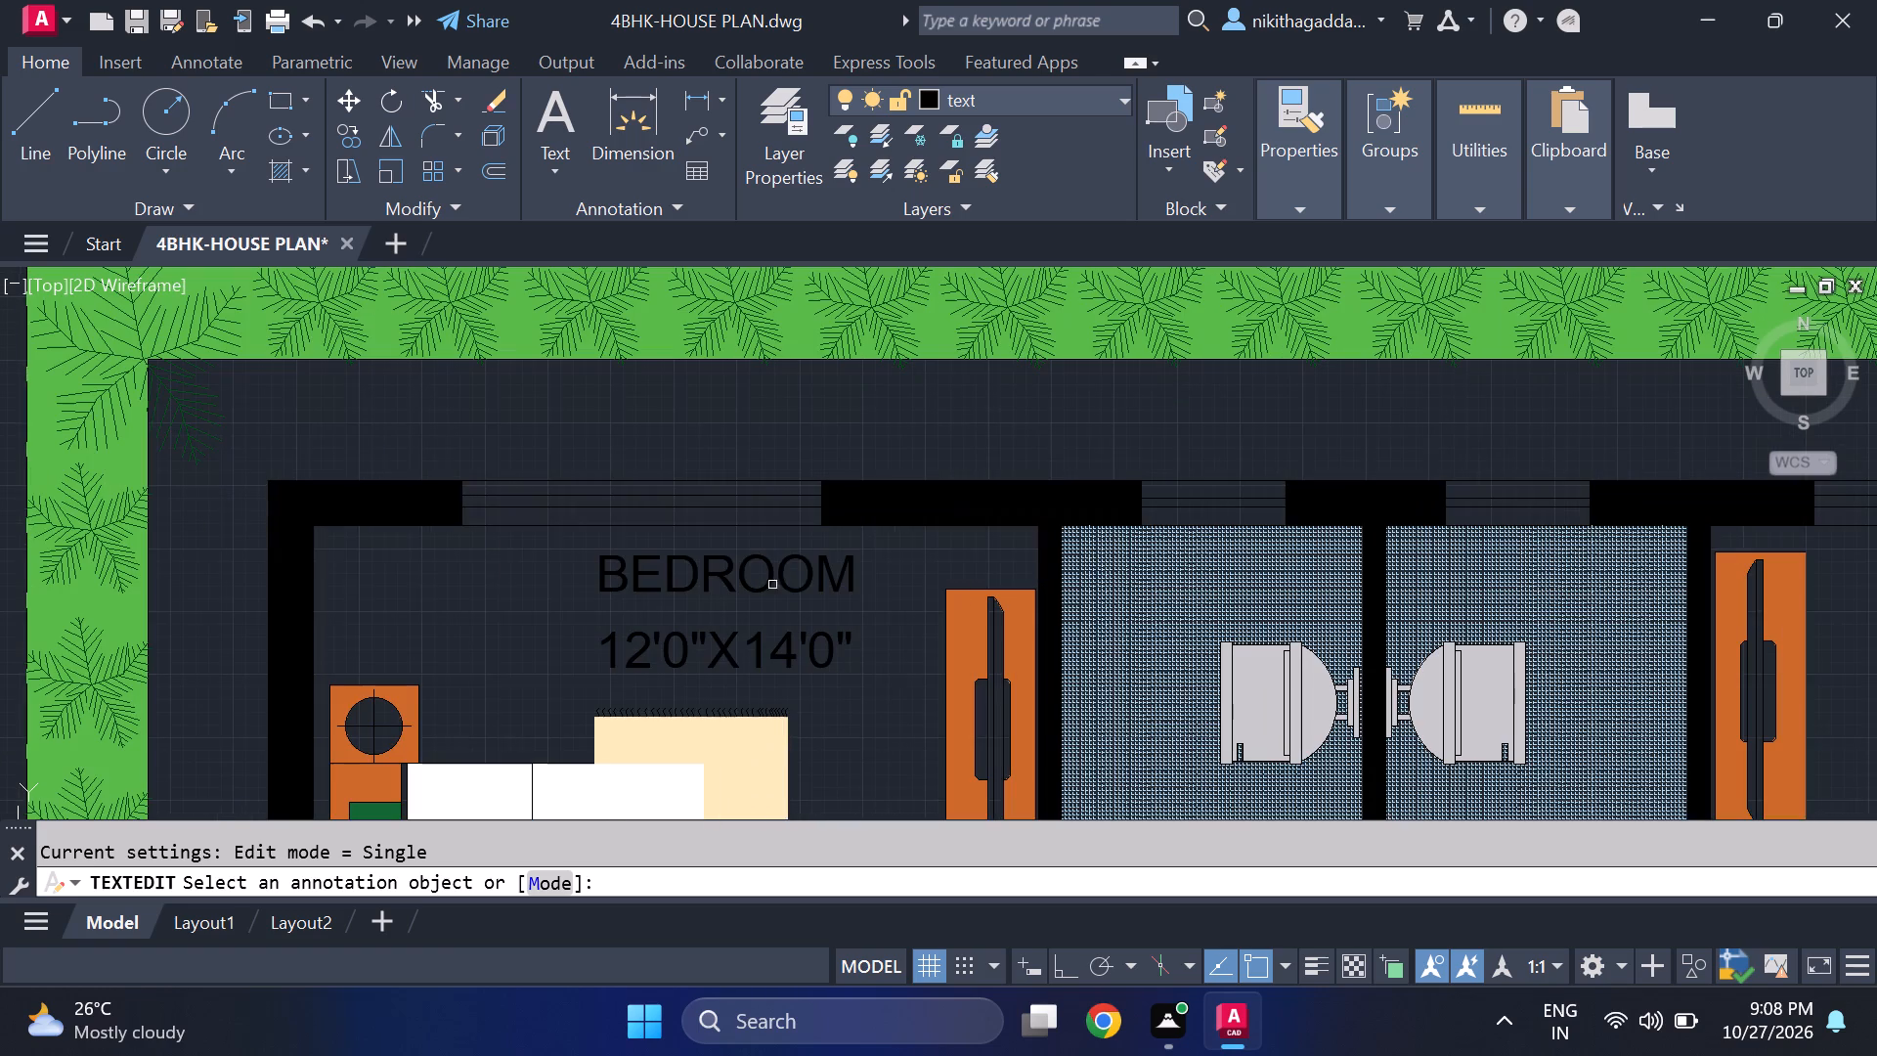
click(809, 571)
click(858, 564)
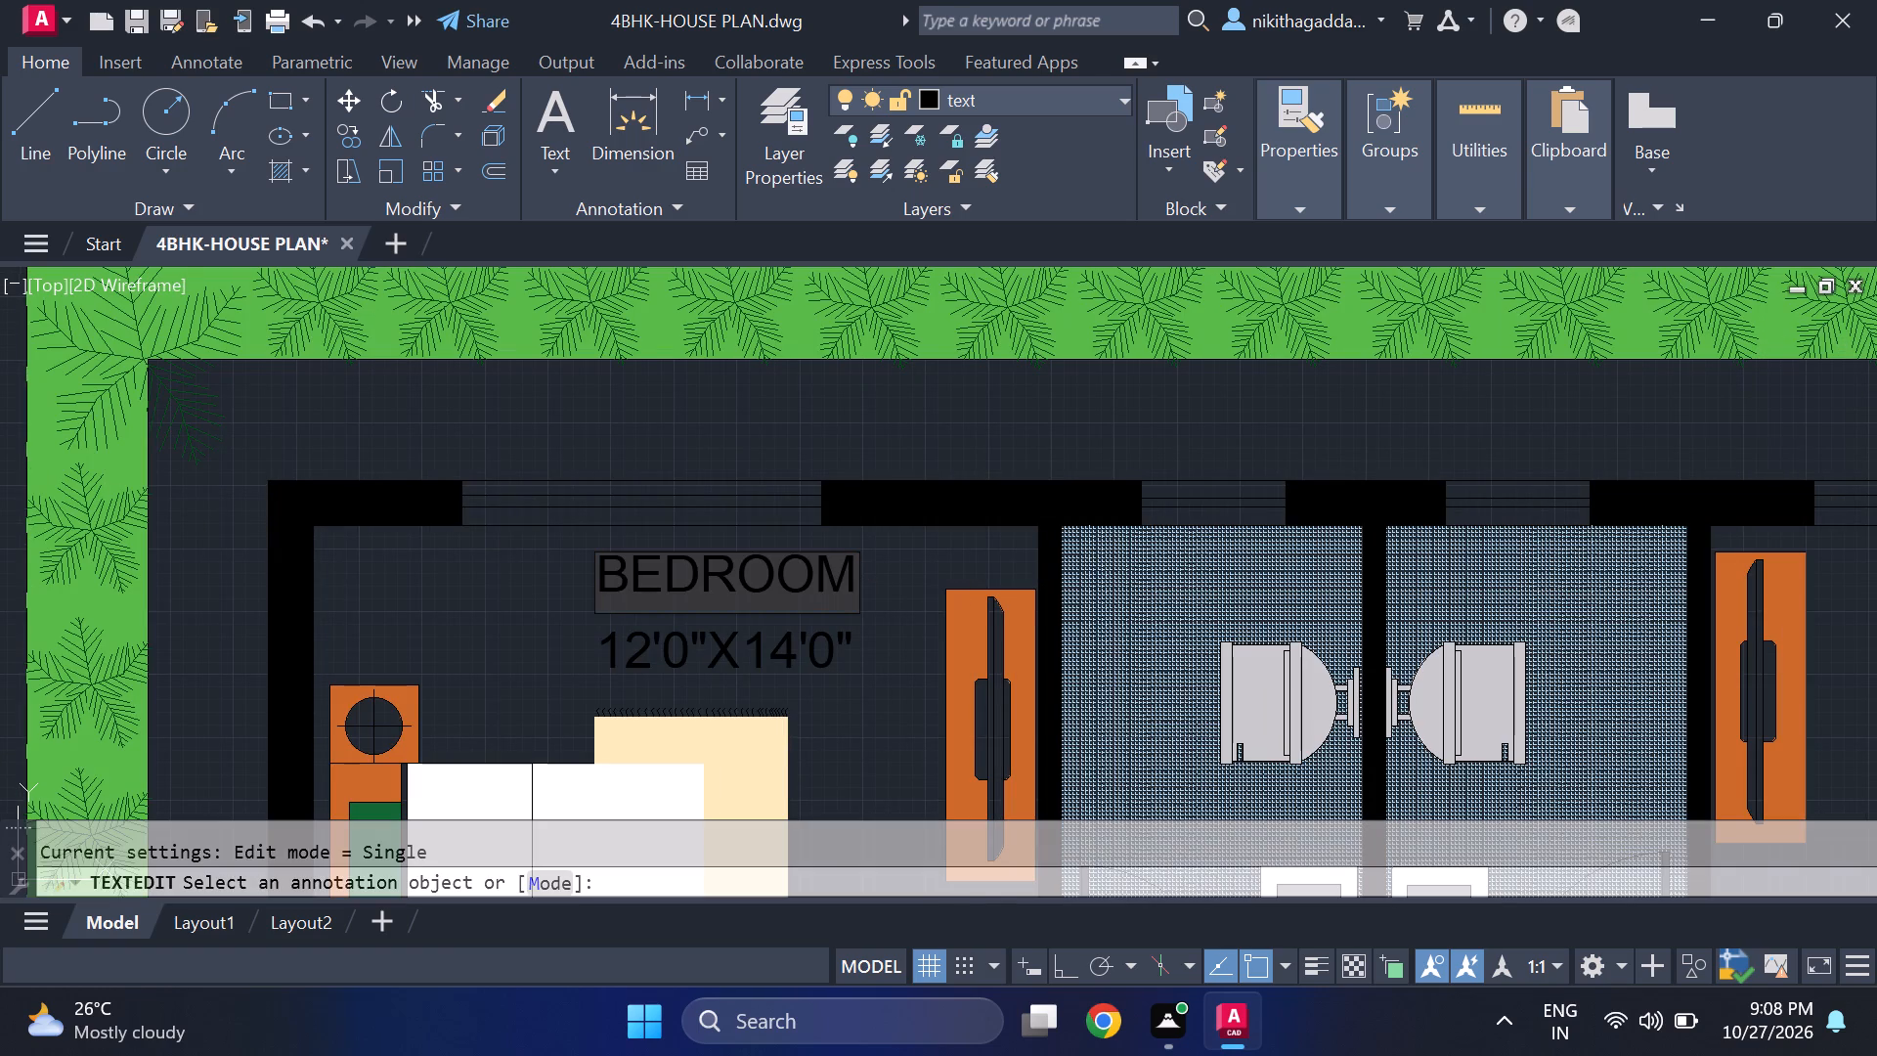
key(space)
text(3)
key(Return)
Change the BEDROOM text in the northeast corner bedroom to BEDROOM 4.
key(Return)
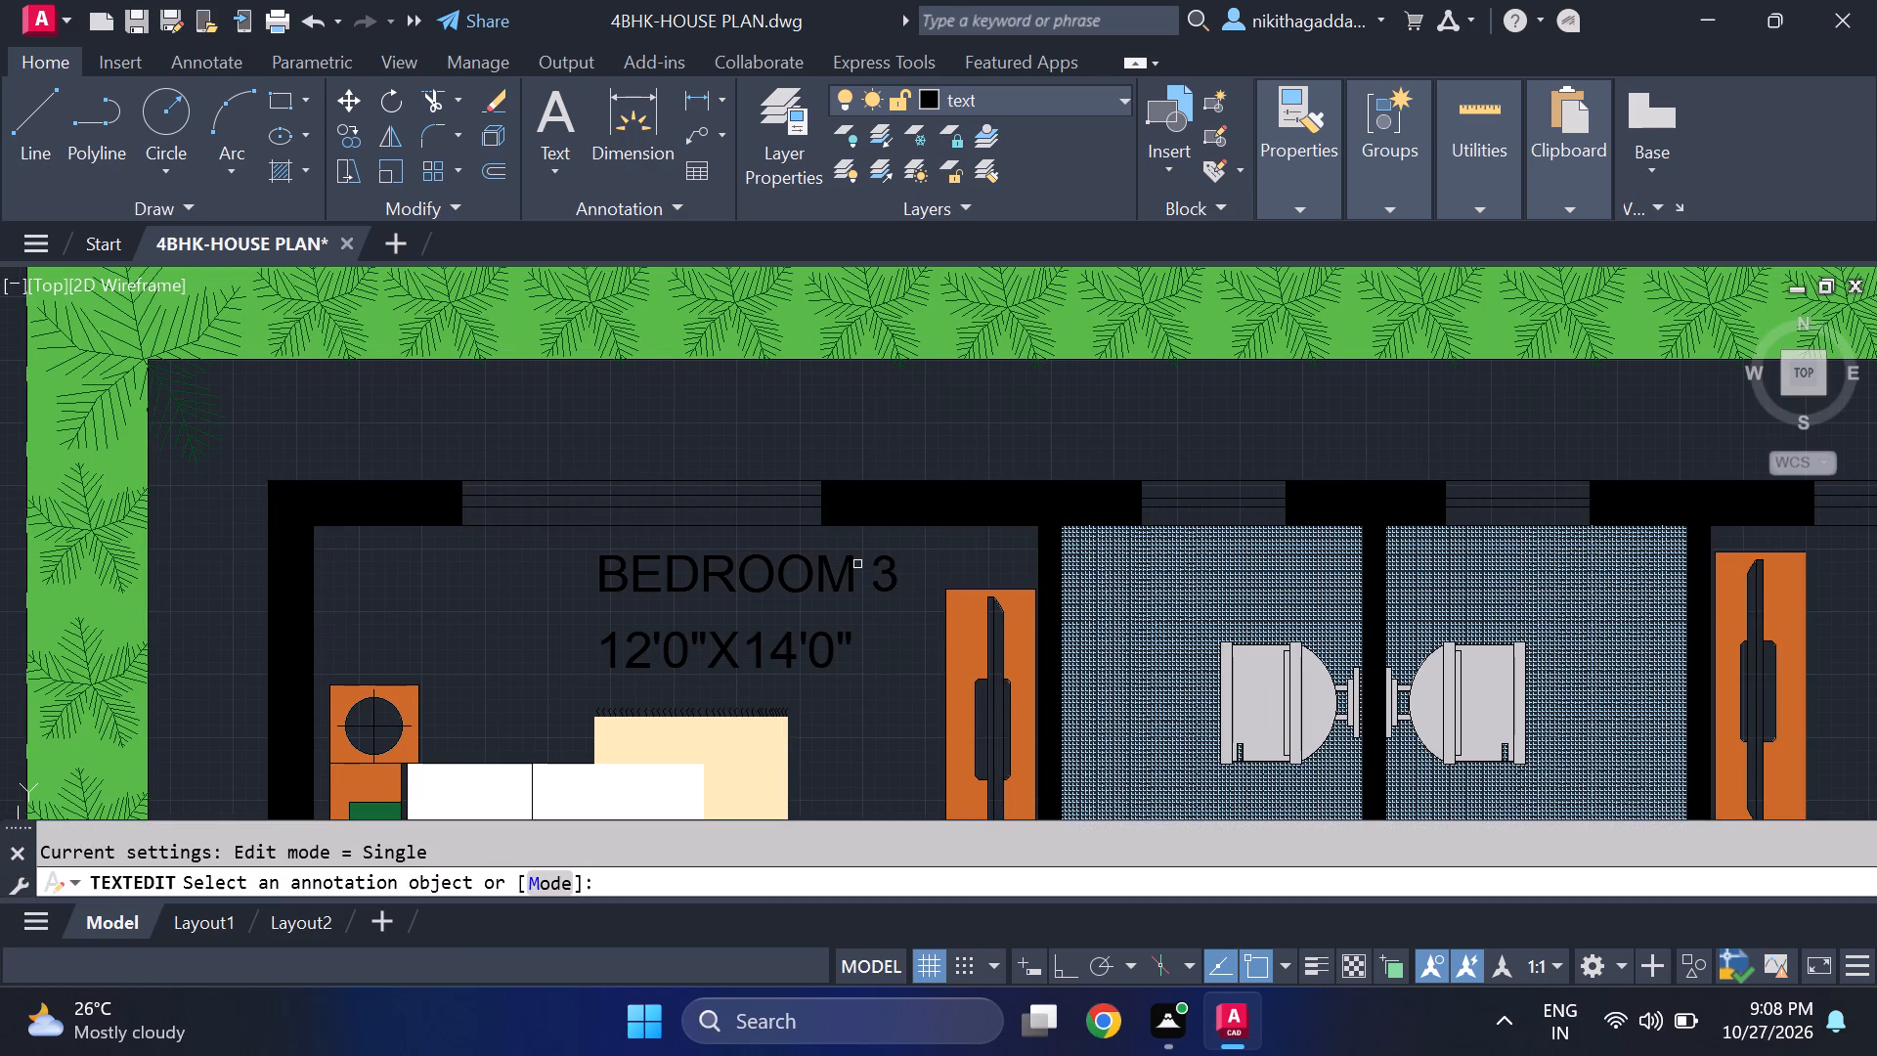
scroll(865, 585, down, 3)
middle_drag(961, 608, 700, 540)
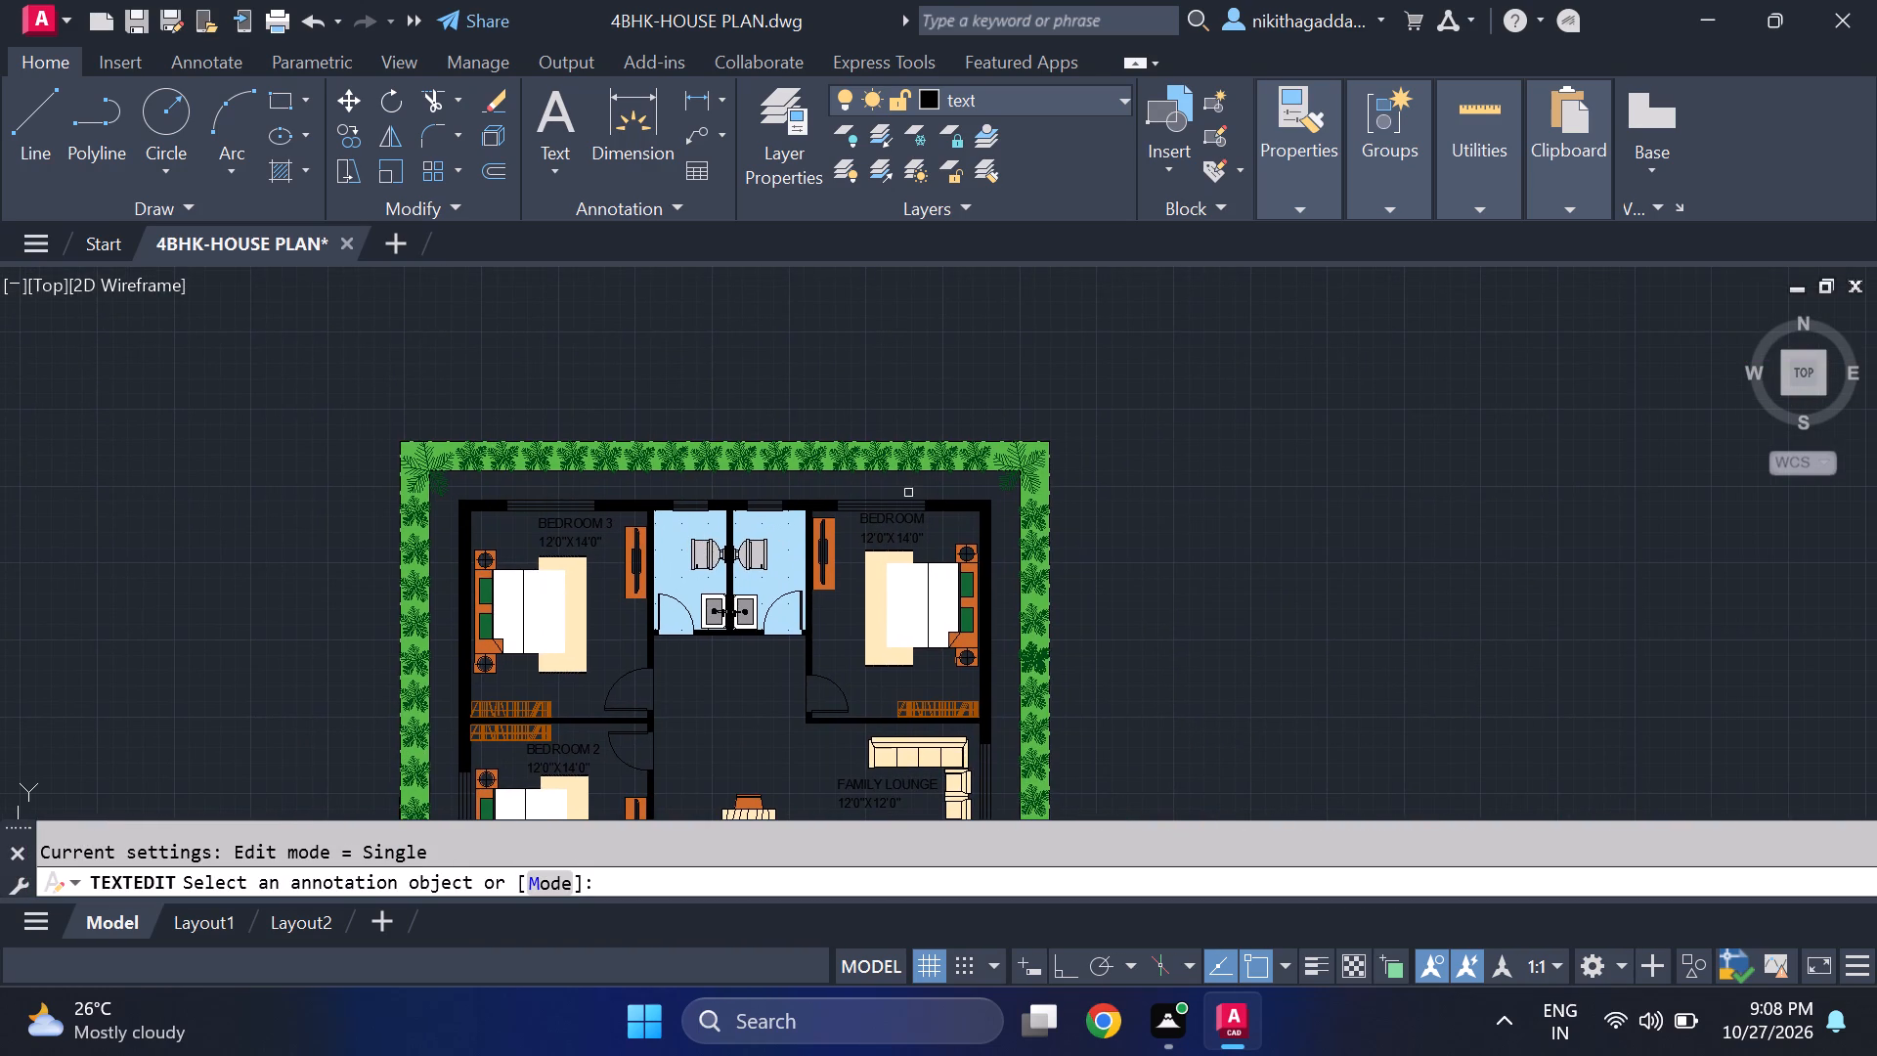
scroll(949, 523, up, 2)
click(876, 509)
click(888, 509)
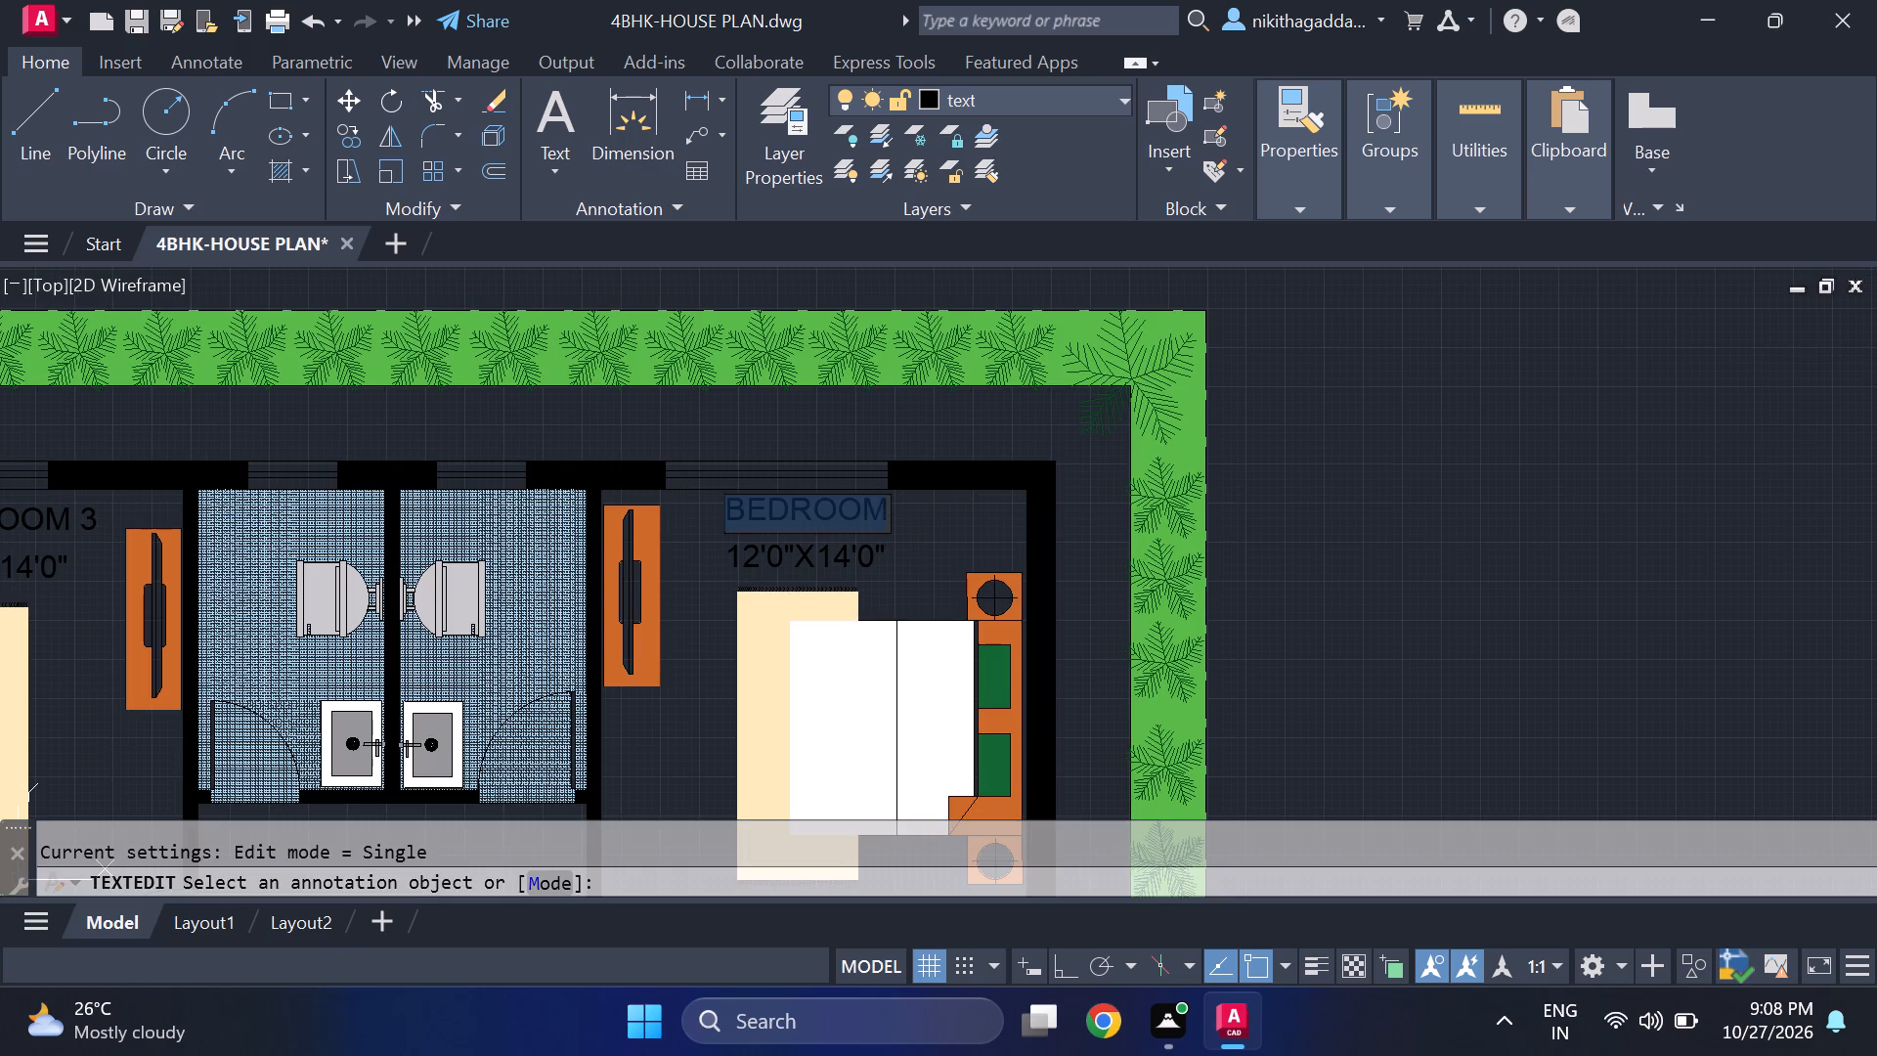
key(space)
text(4)
key(Return)
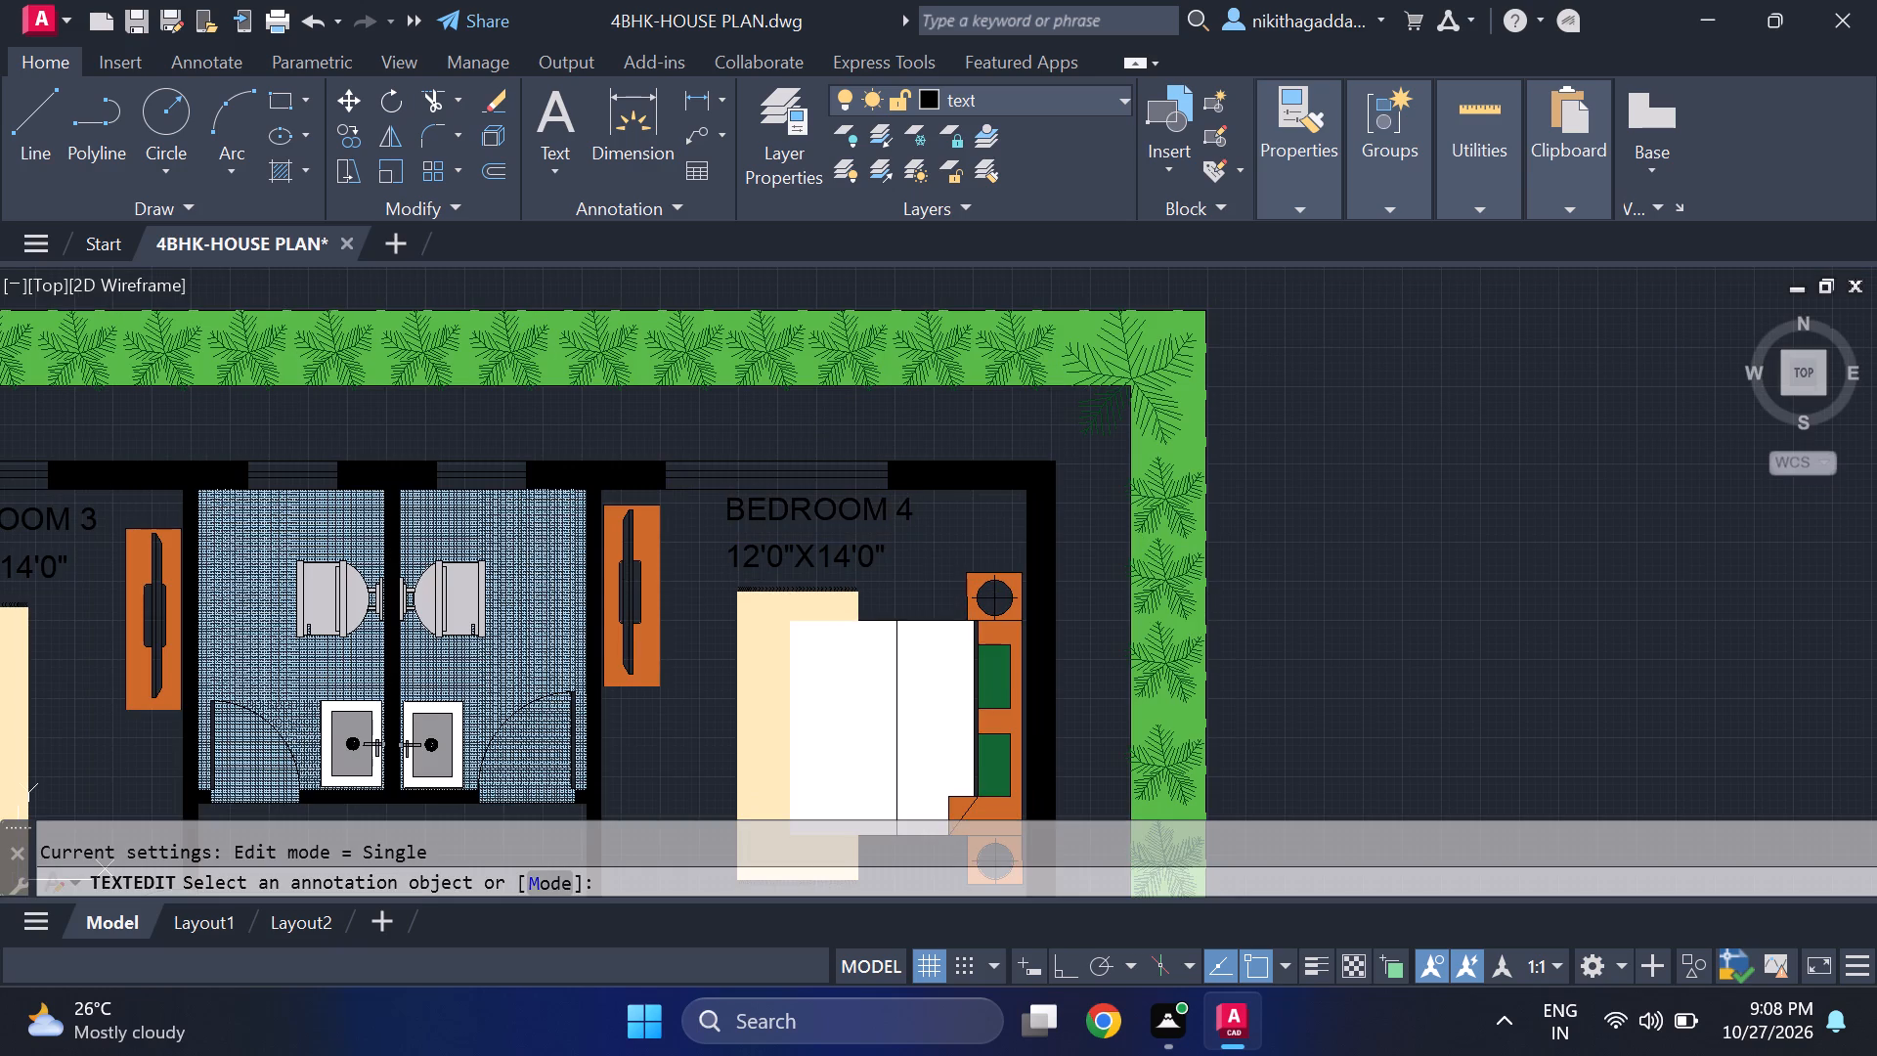
Change the spare BEDROOM text outside the plot, west of the kitchen, to TOILET 2.
key(Return)
scroll(888, 509, down, 3)
middle_drag(735, 744, 956, 439)
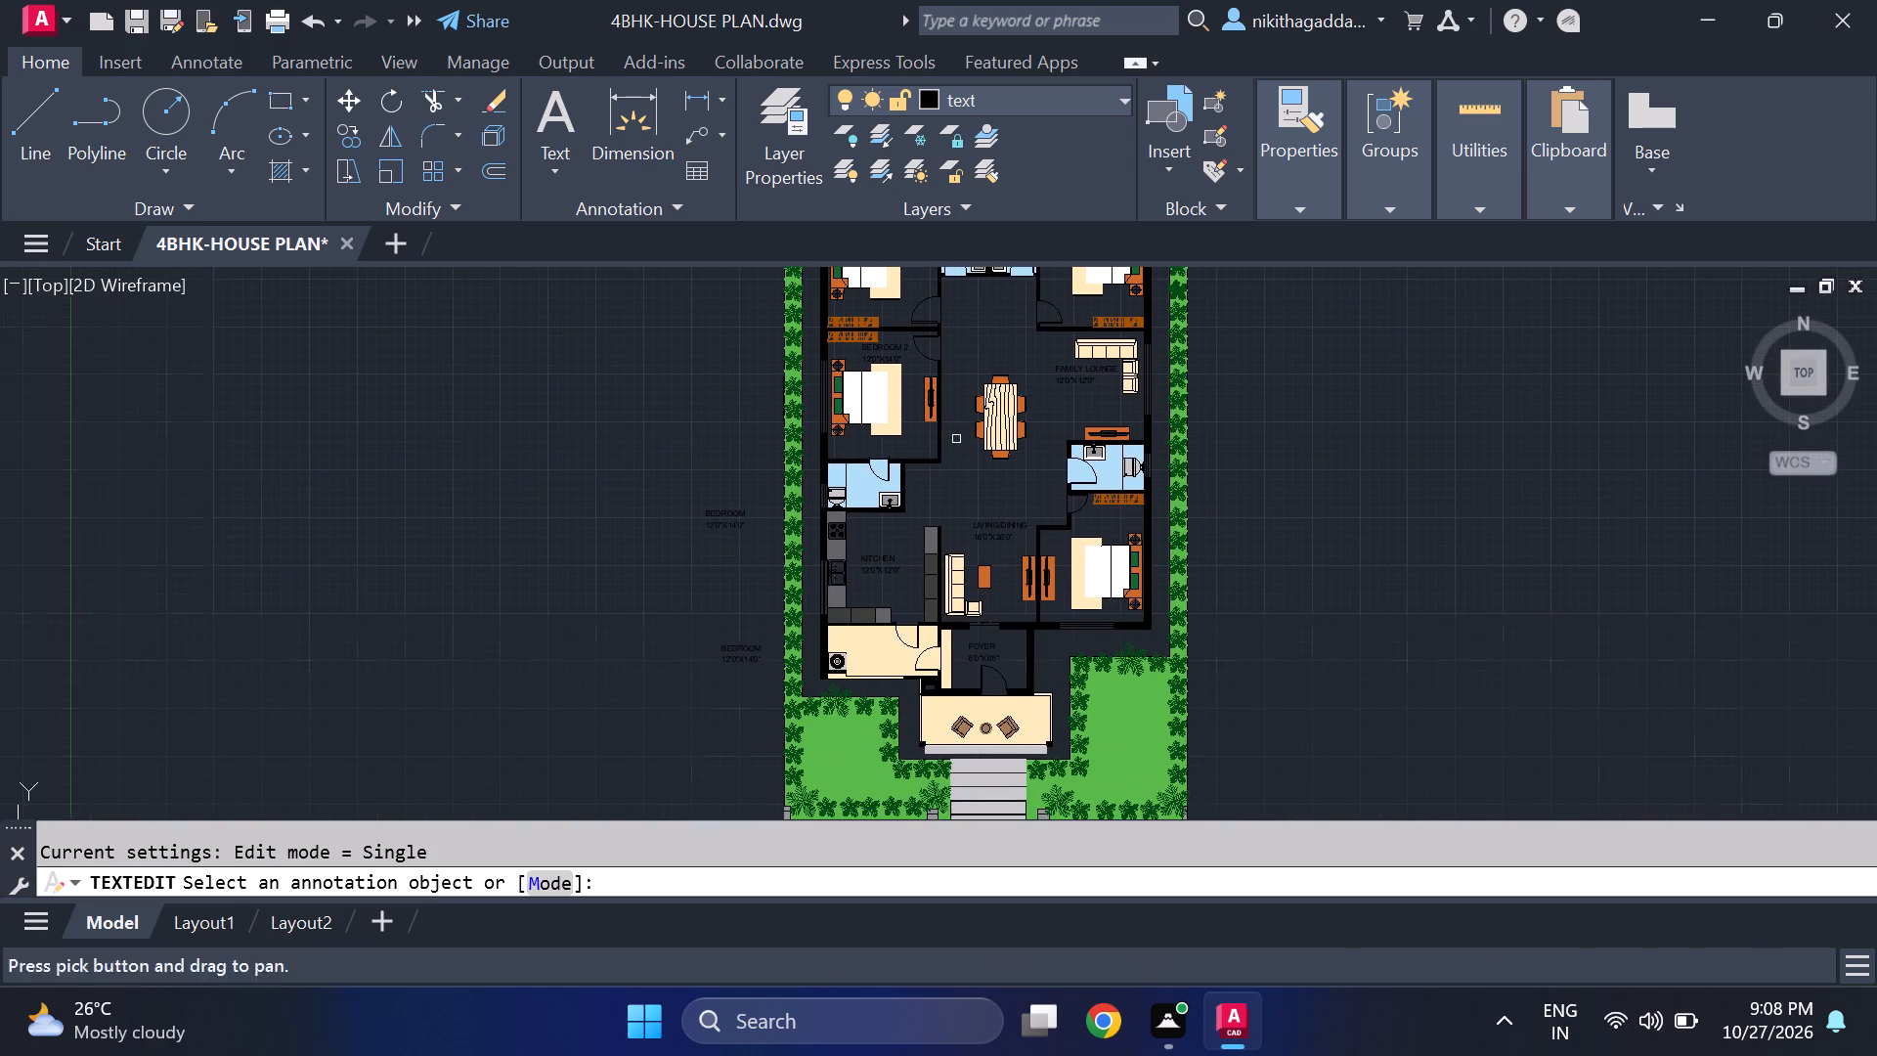
scroll(731, 516, up, 2)
click(728, 509)
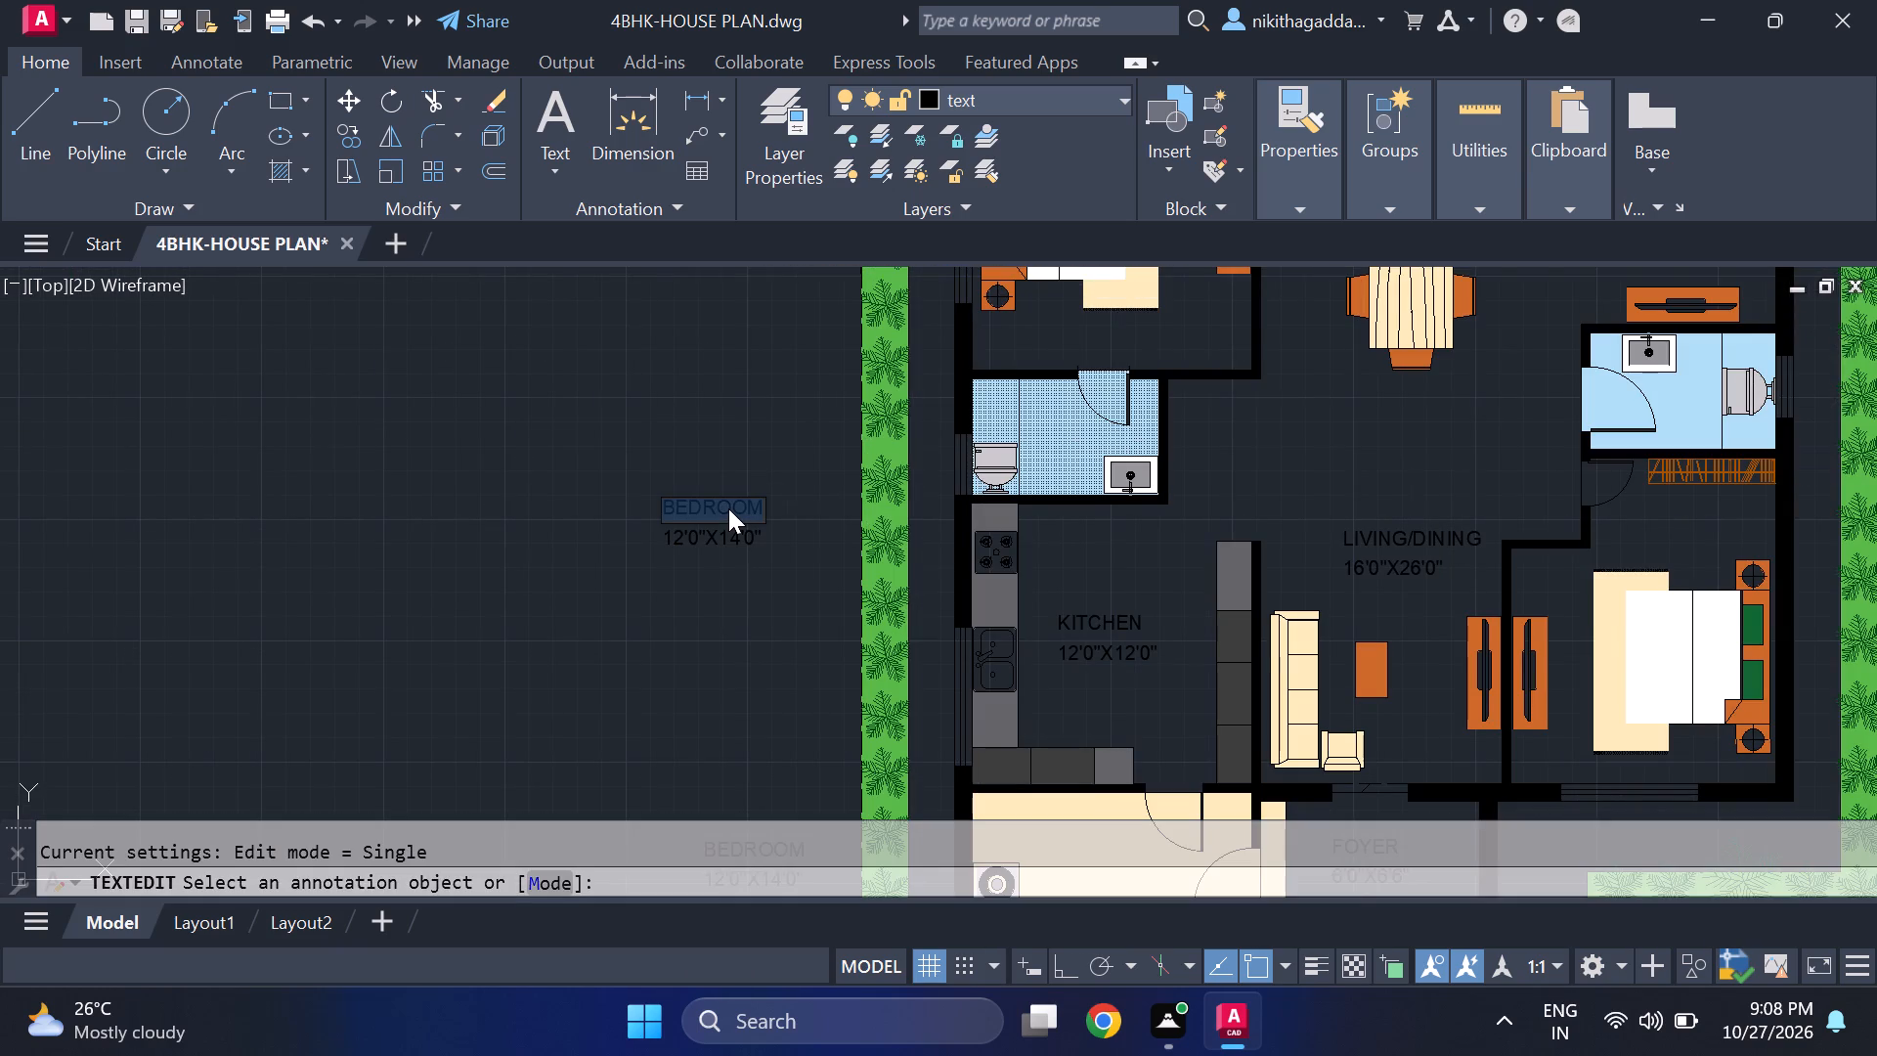
key(Delete)
text(TOILET)
key(space)
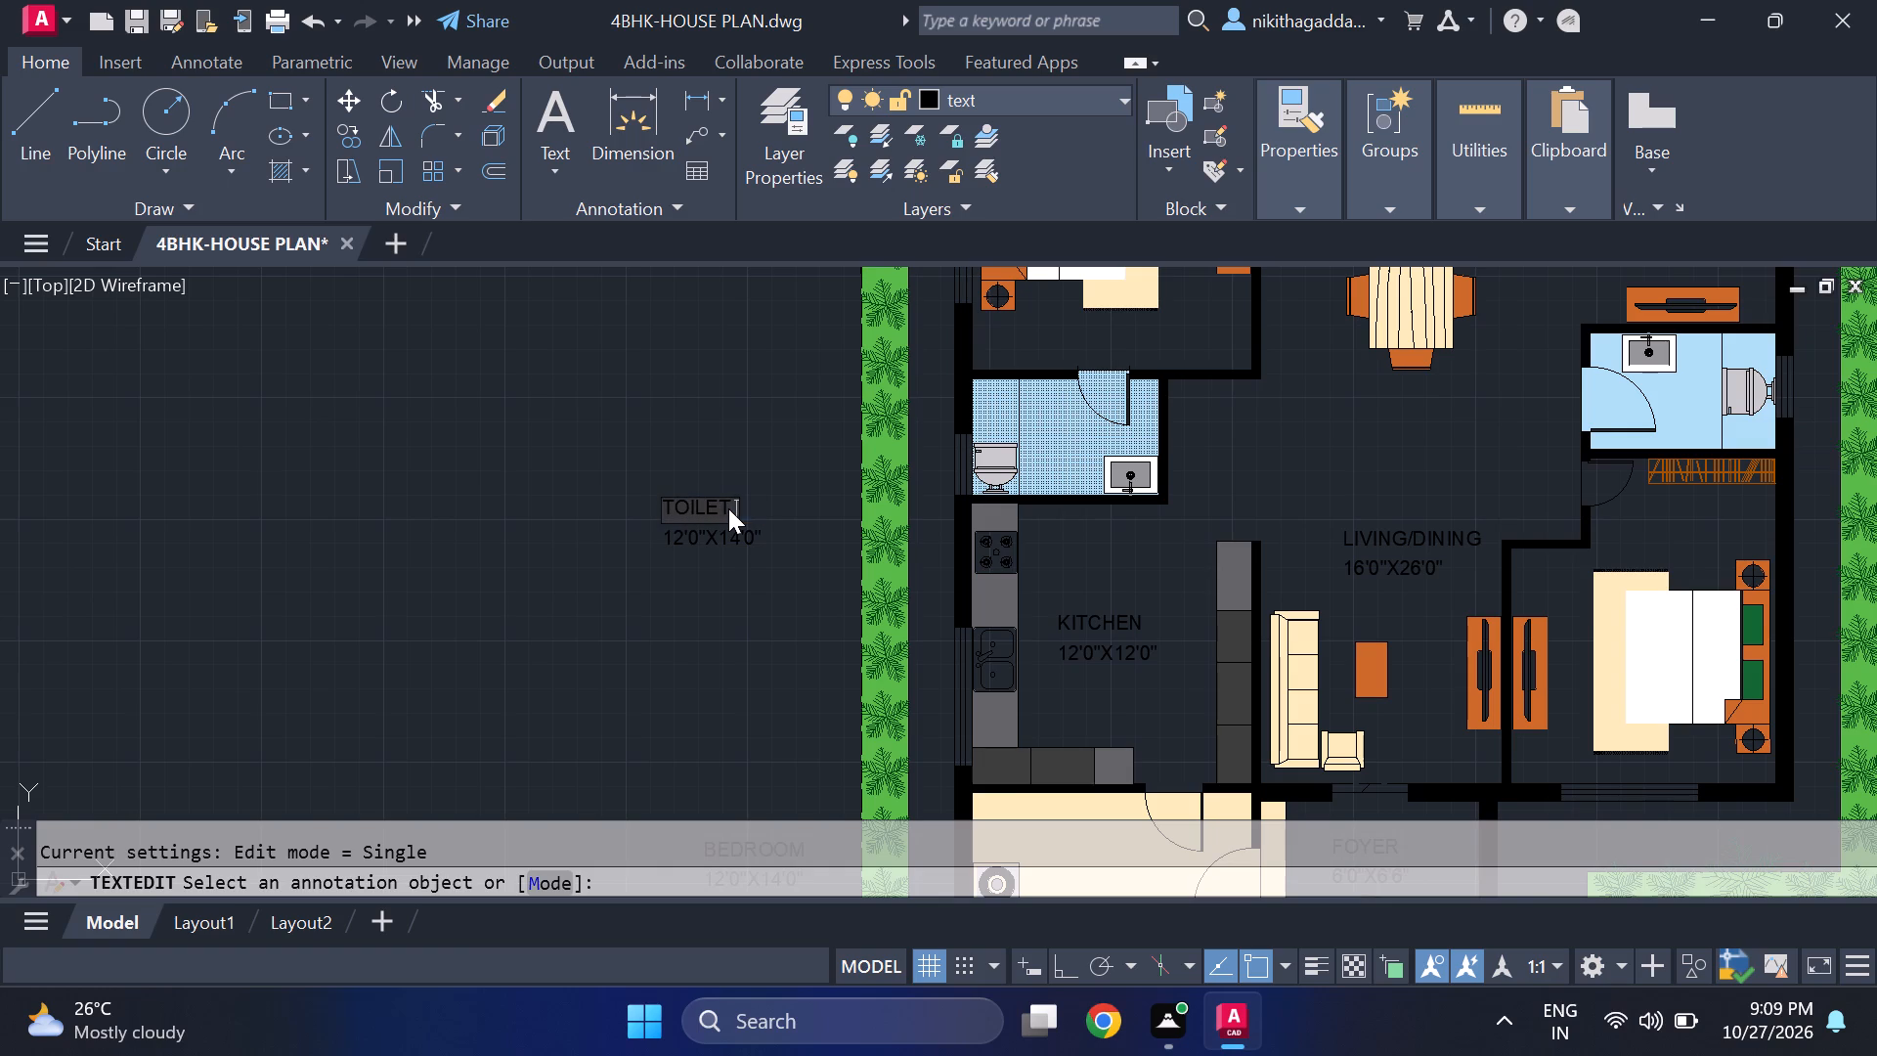
text(2)
key(Return)
Change the size text under TOILET 2 to 8'0"X5'0".
key(Return)
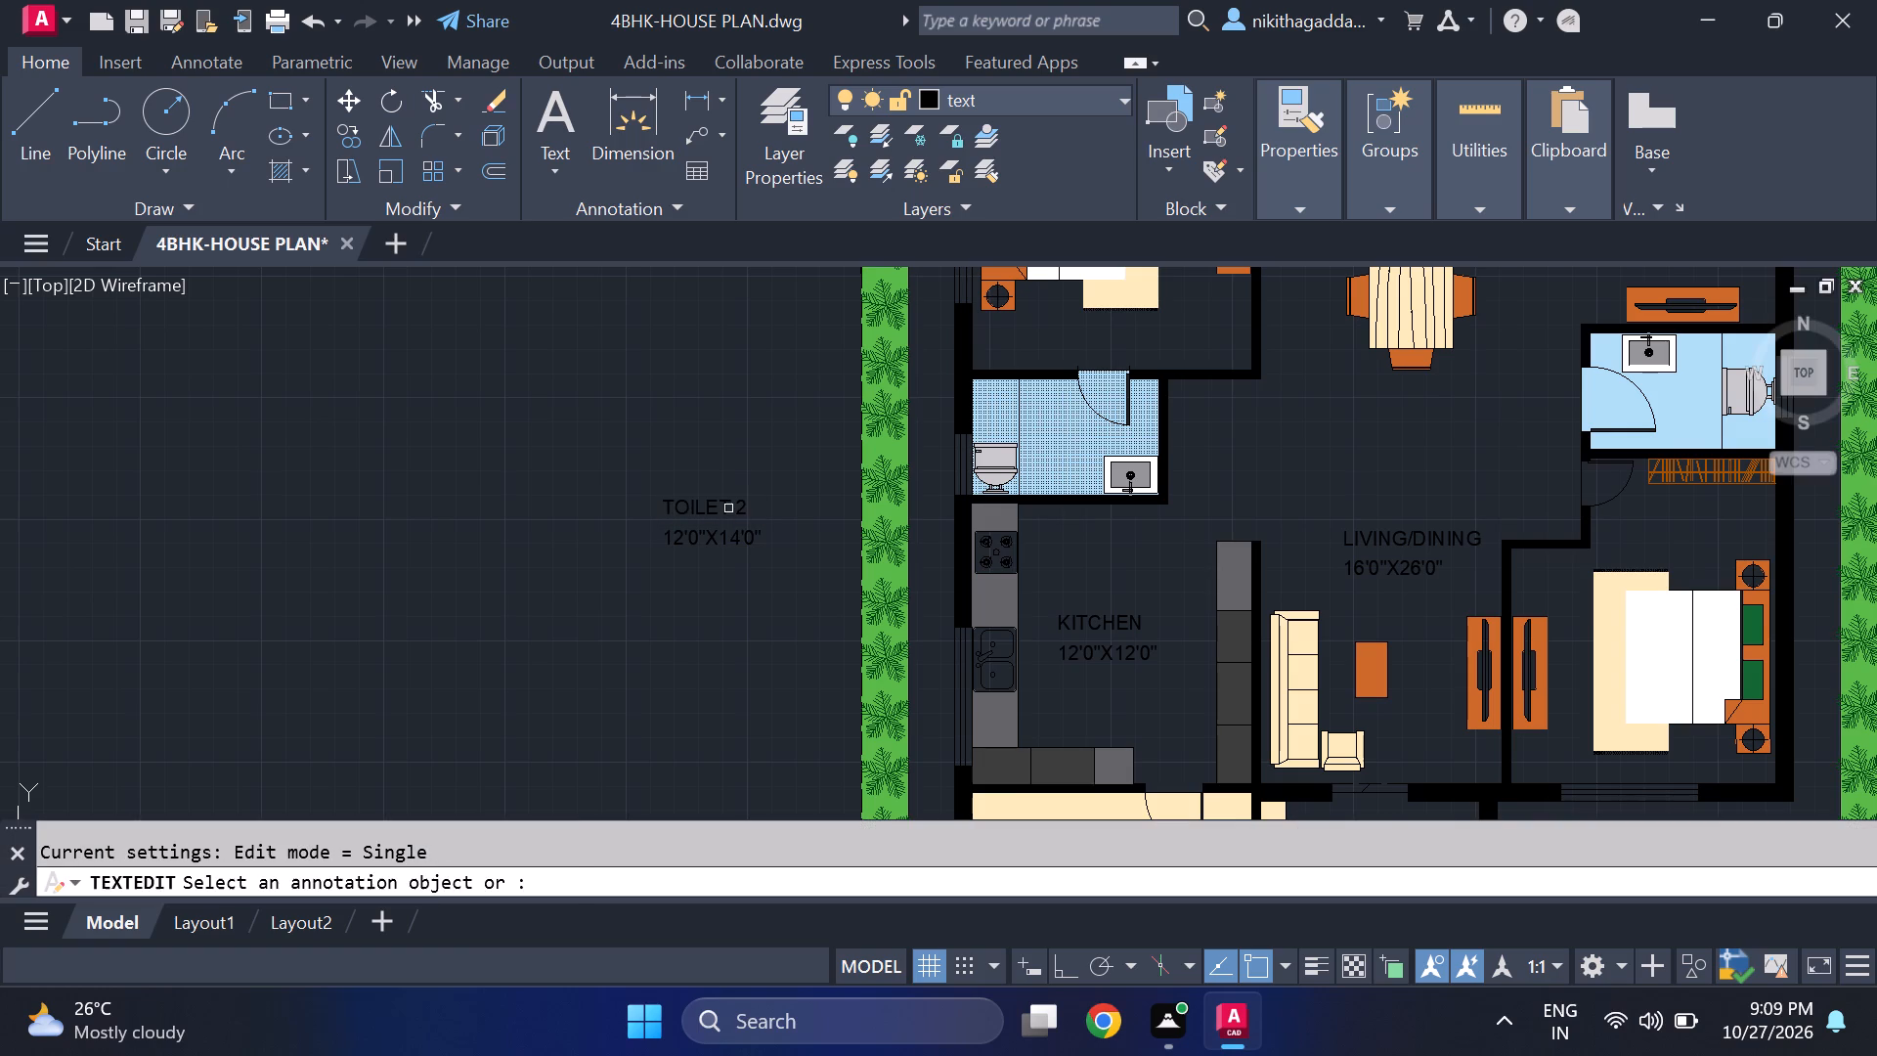
scroll(709, 524, up, 2)
click(630, 572)
click(630, 573)
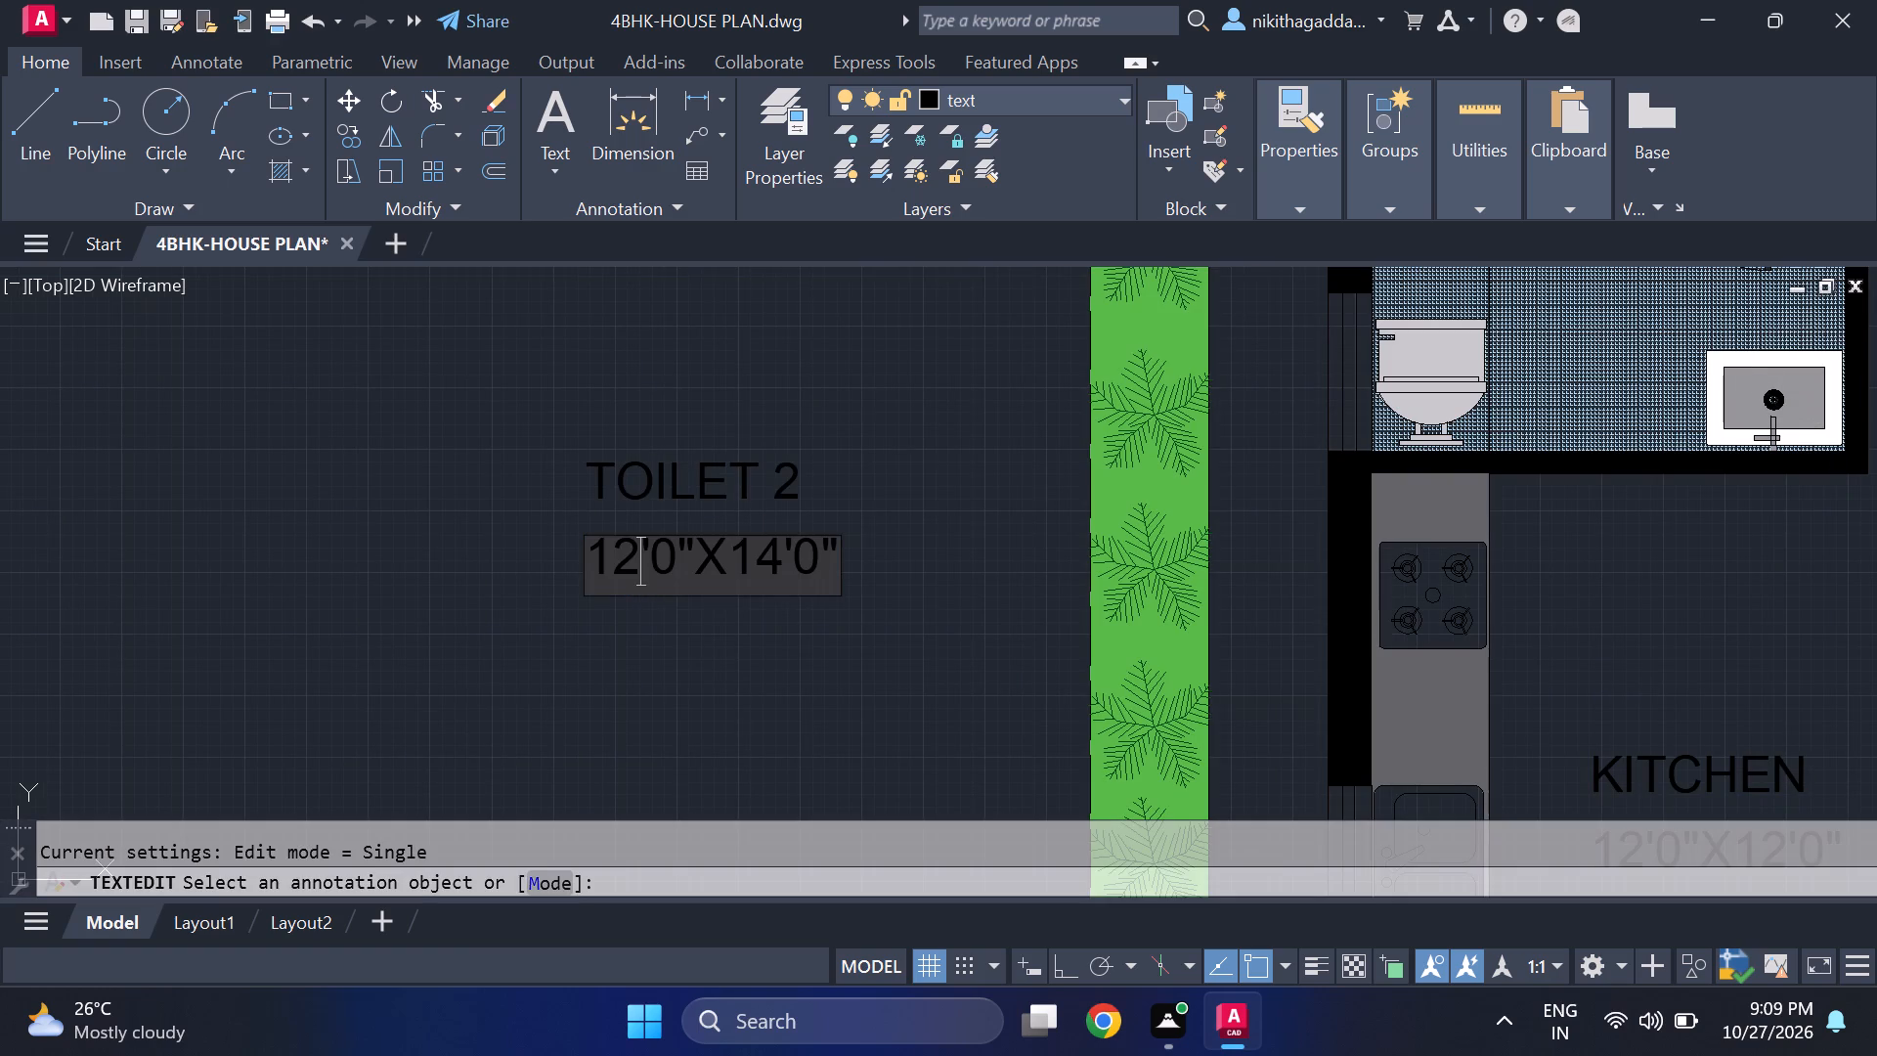
key(BackSpace)
key(BackSpace)
key(8)
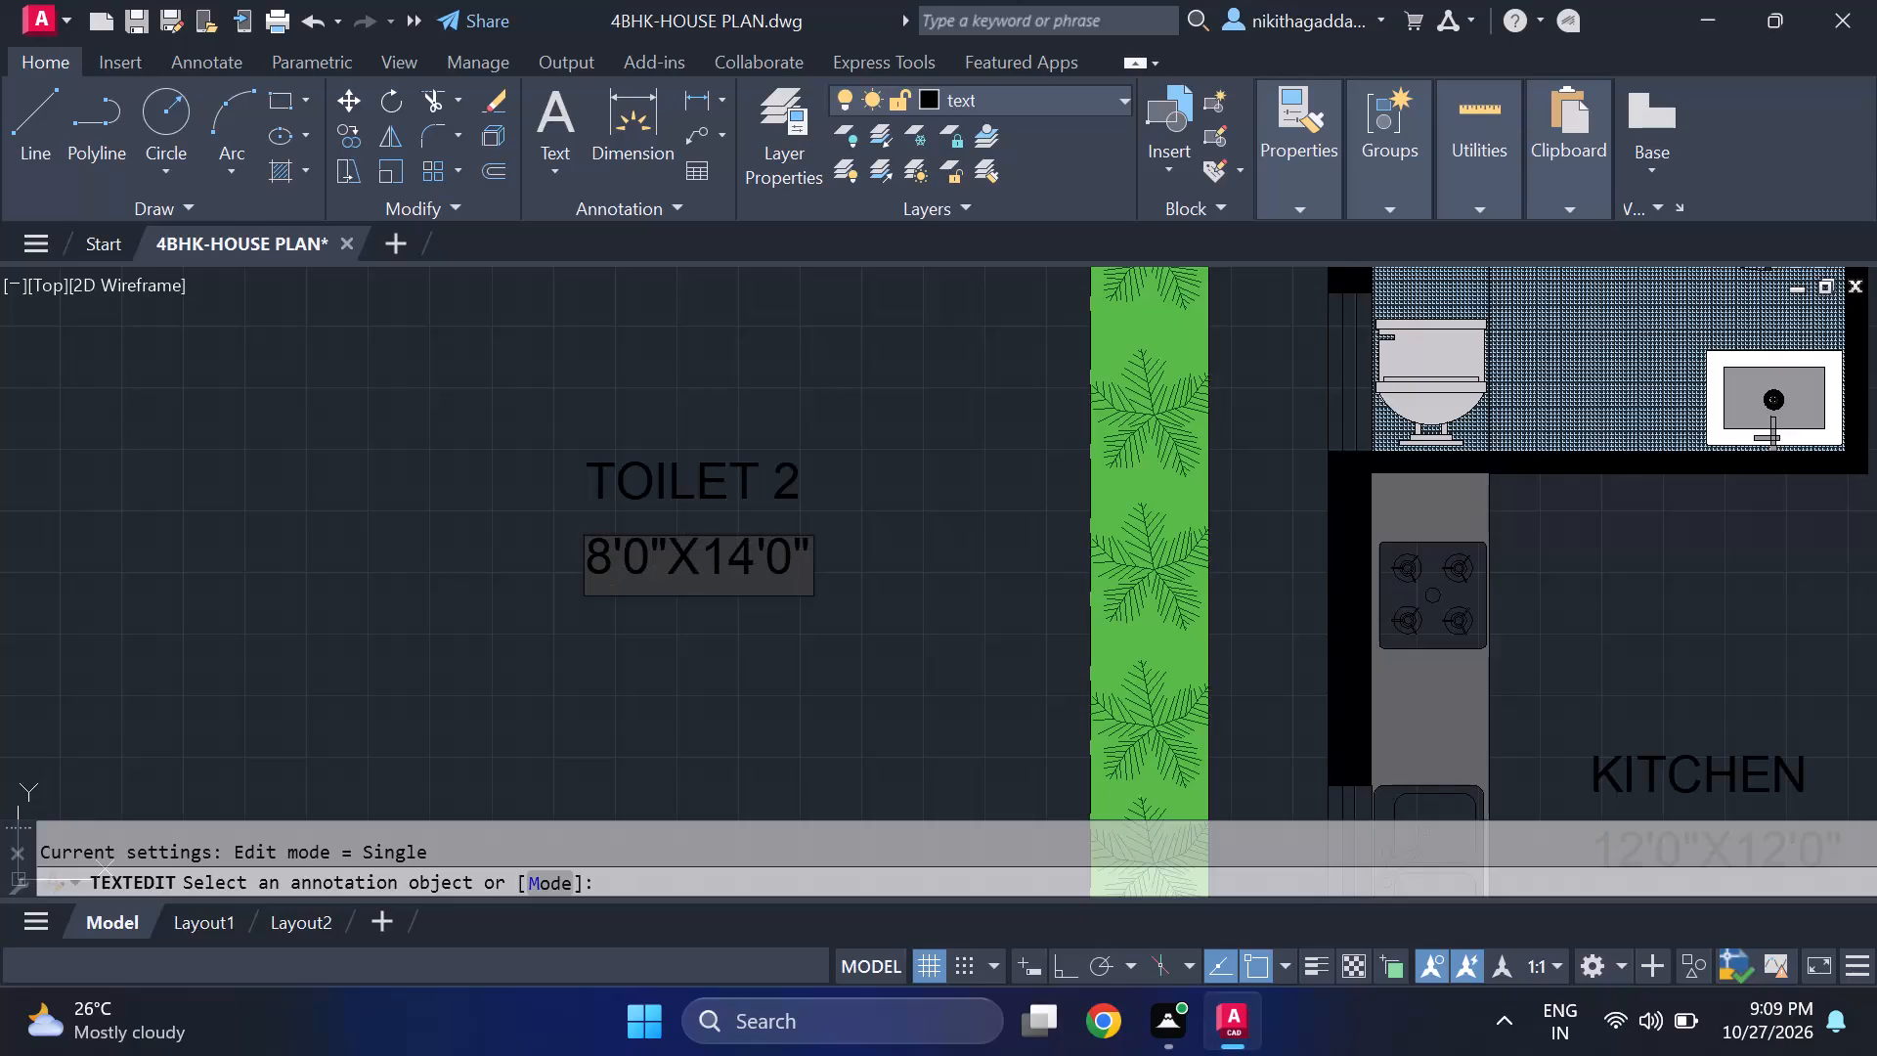
click(751, 559)
key(BackSpace)
key(BackSpace)
key(5)
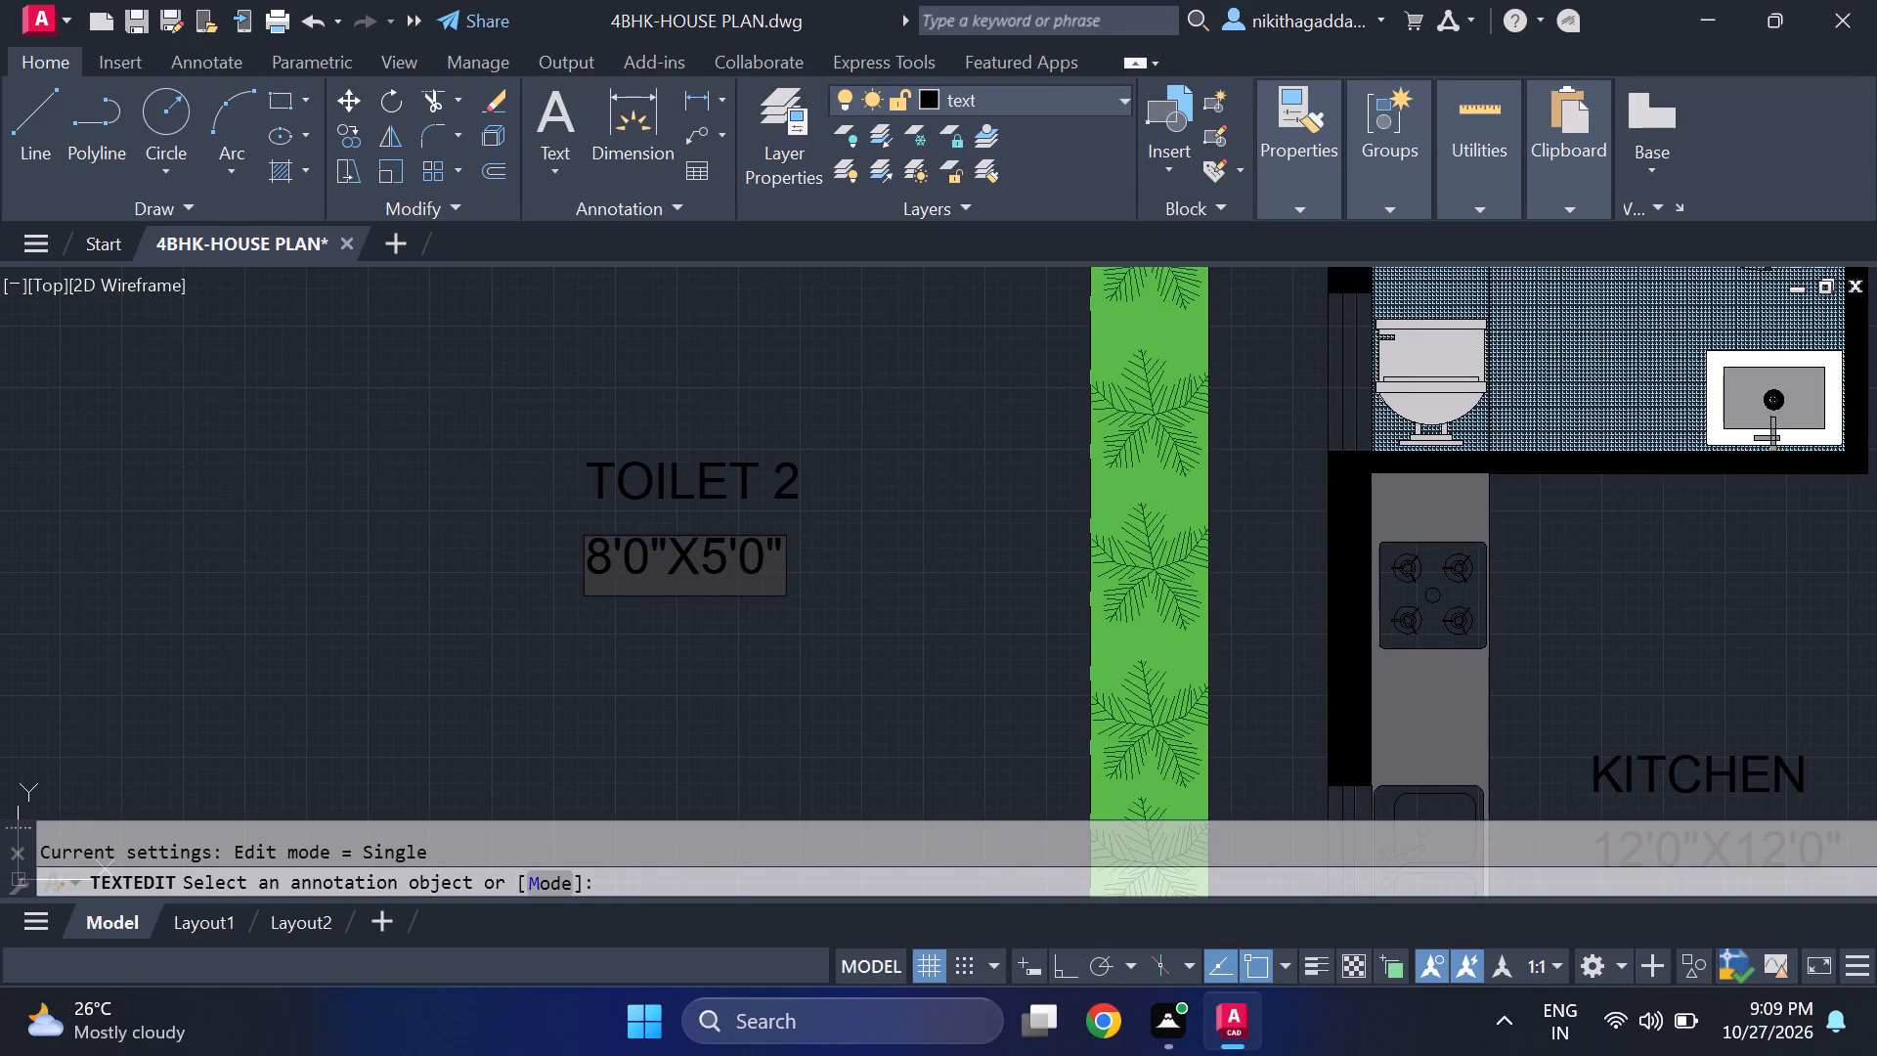
key(Return)
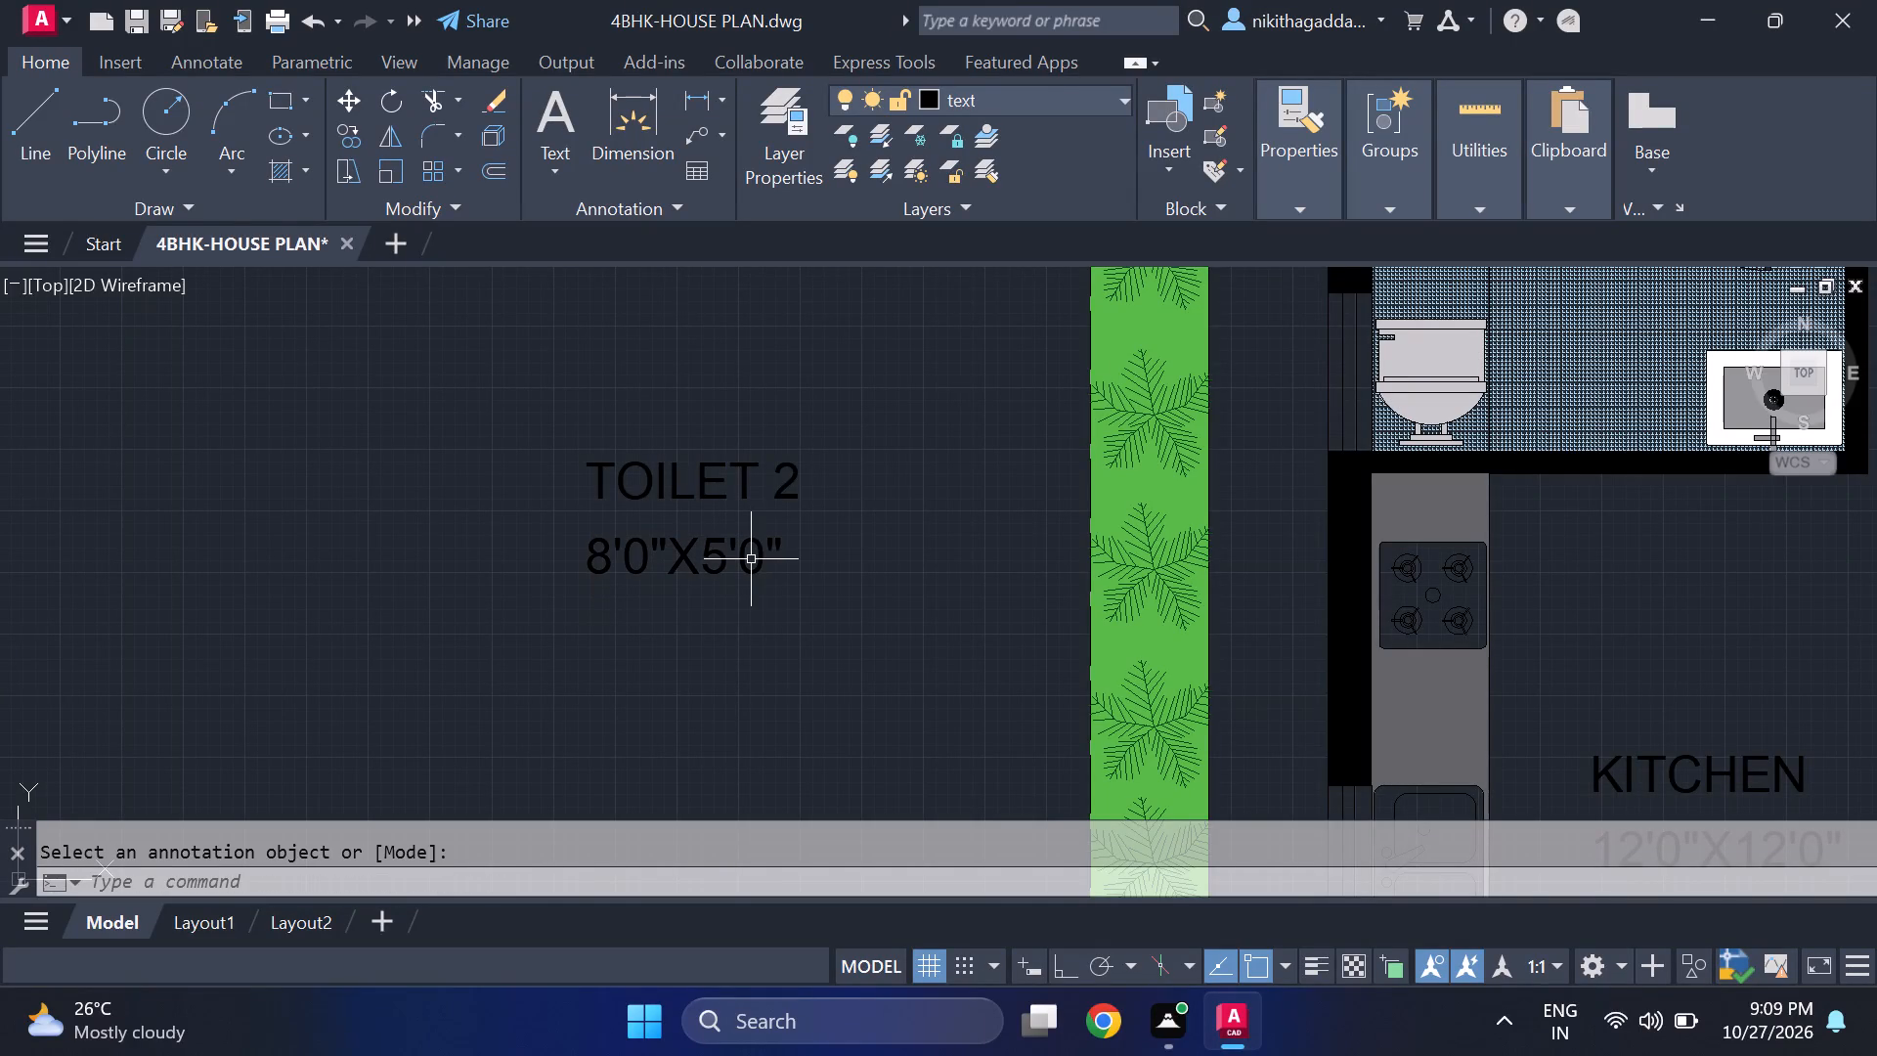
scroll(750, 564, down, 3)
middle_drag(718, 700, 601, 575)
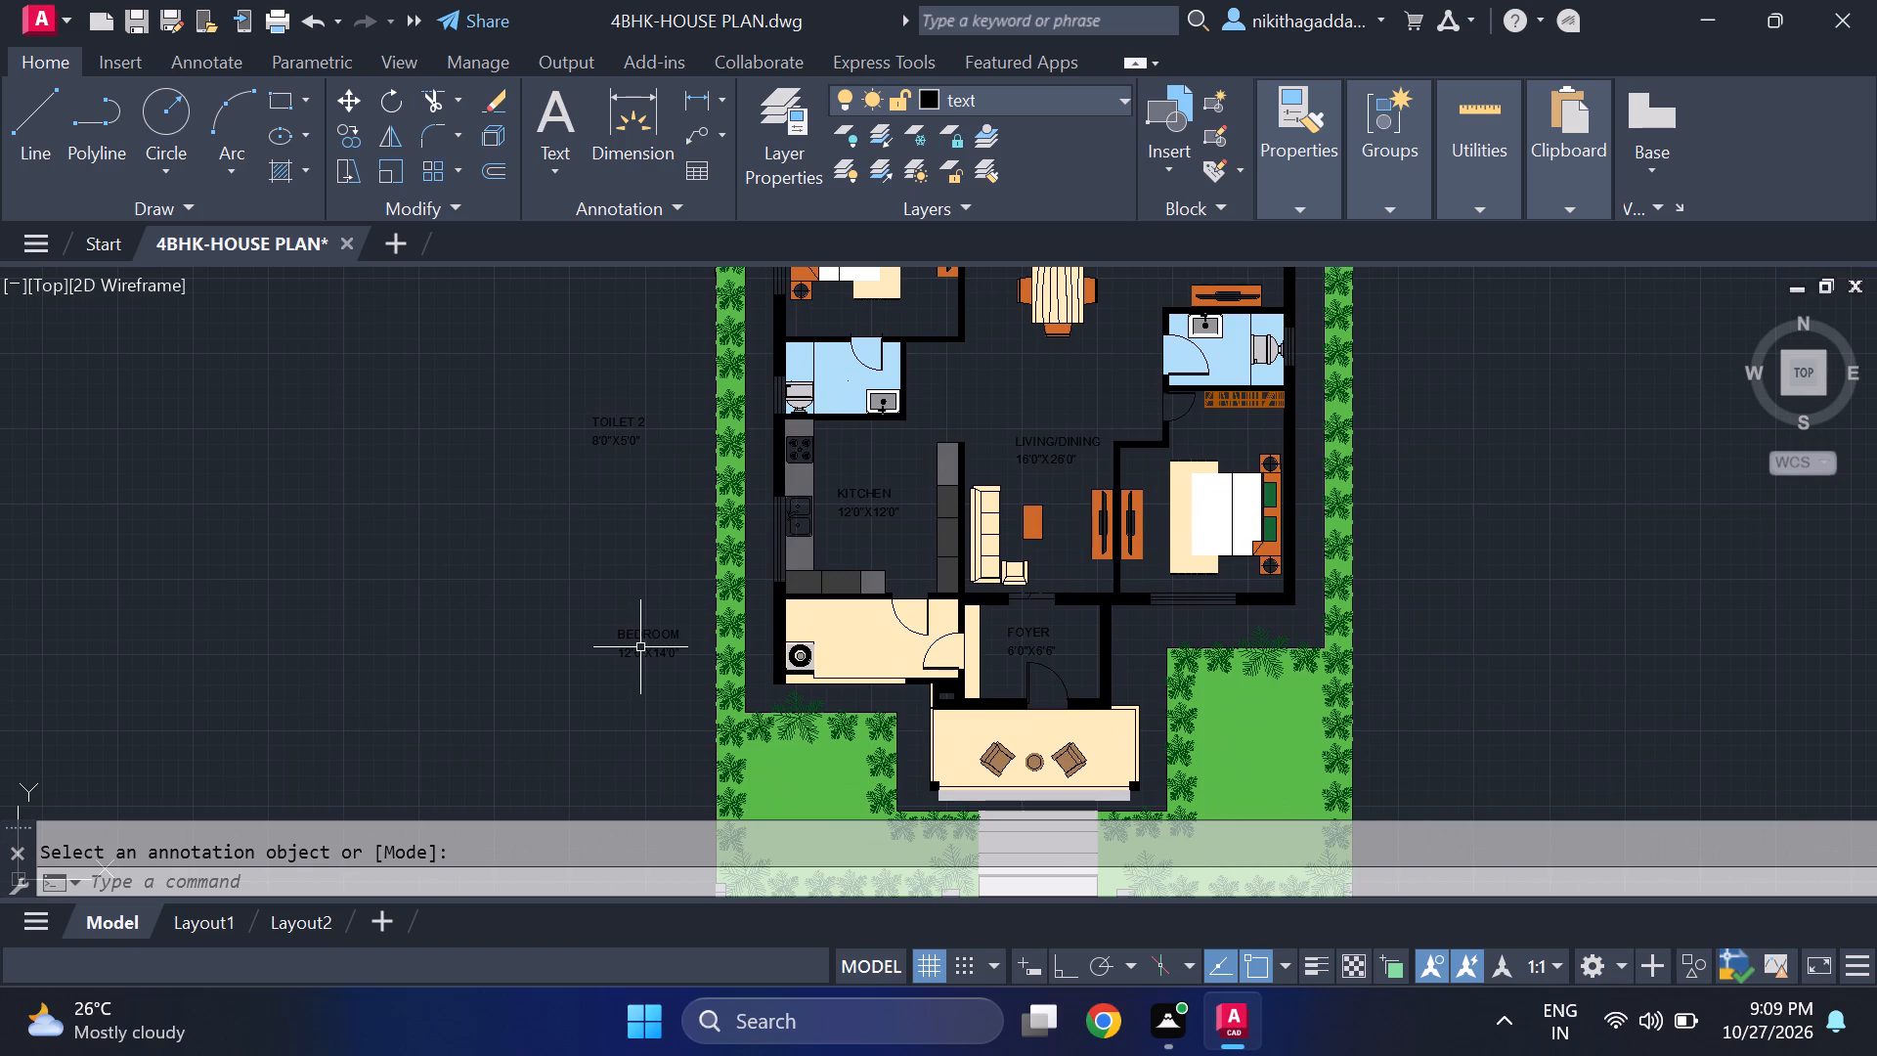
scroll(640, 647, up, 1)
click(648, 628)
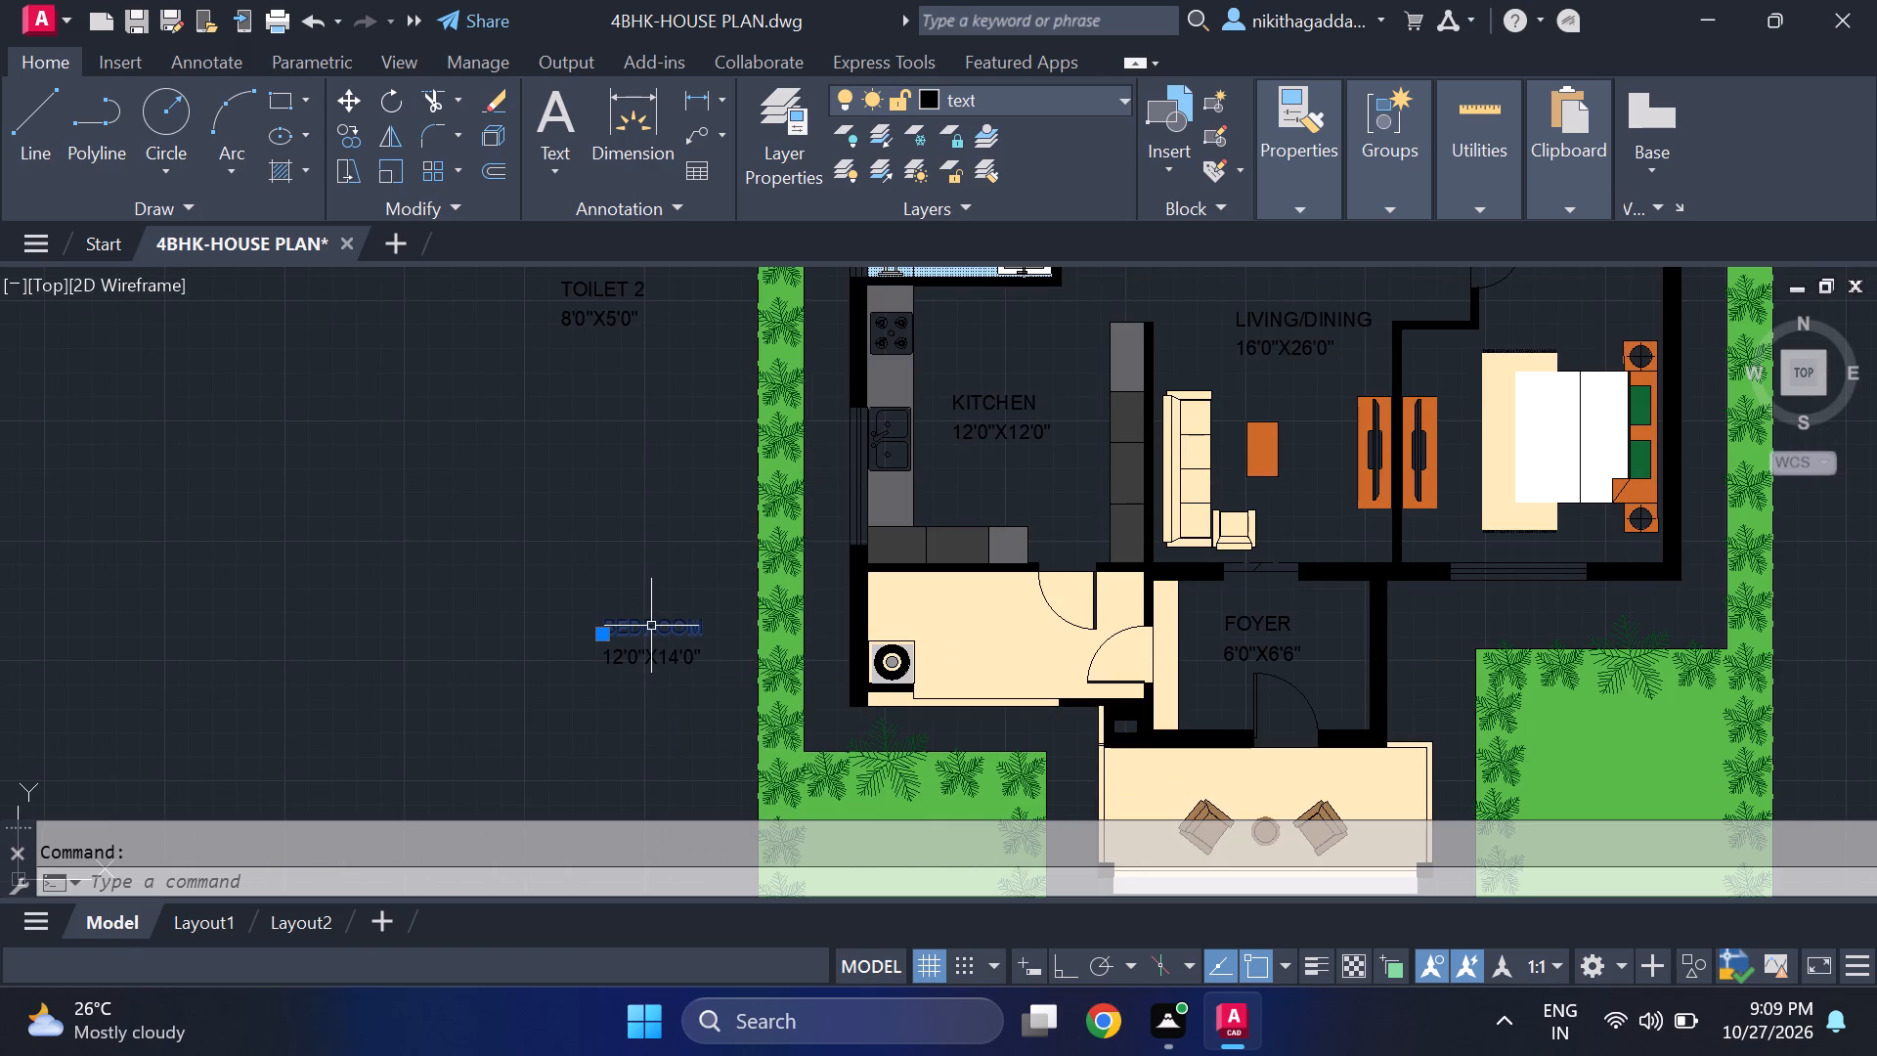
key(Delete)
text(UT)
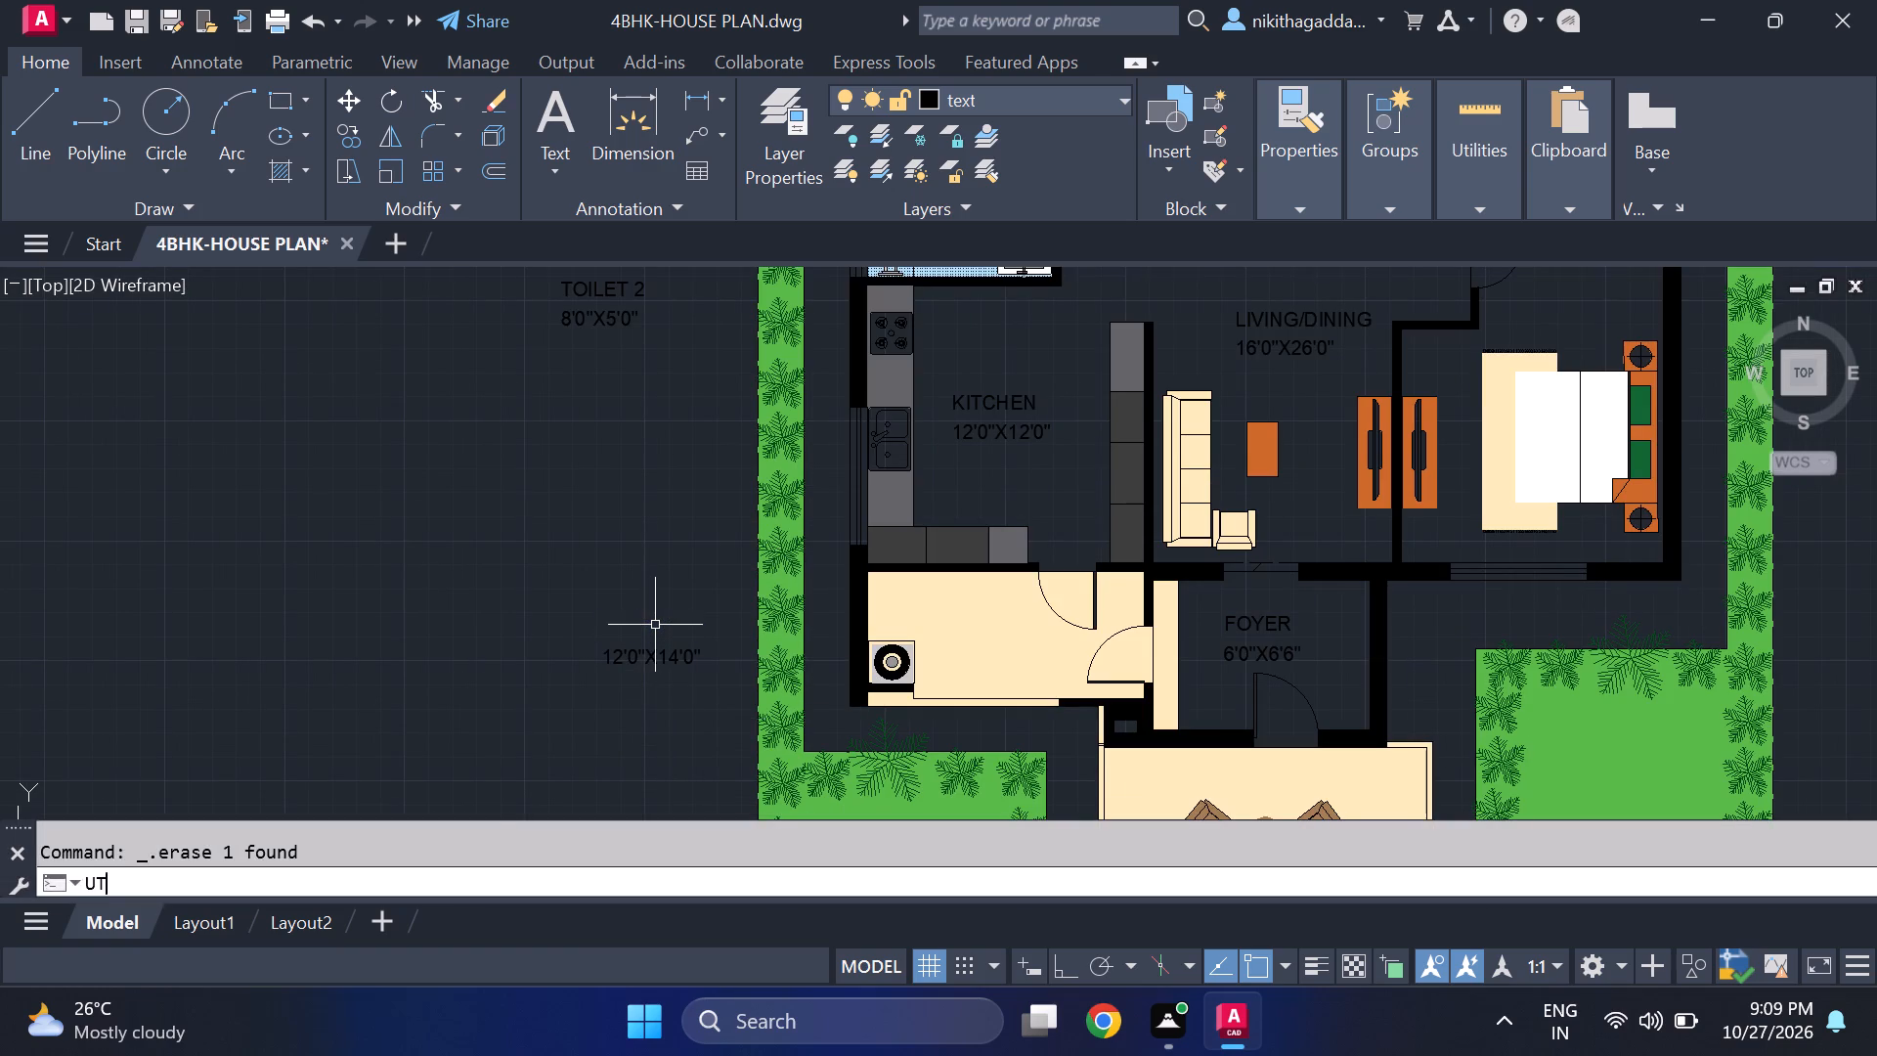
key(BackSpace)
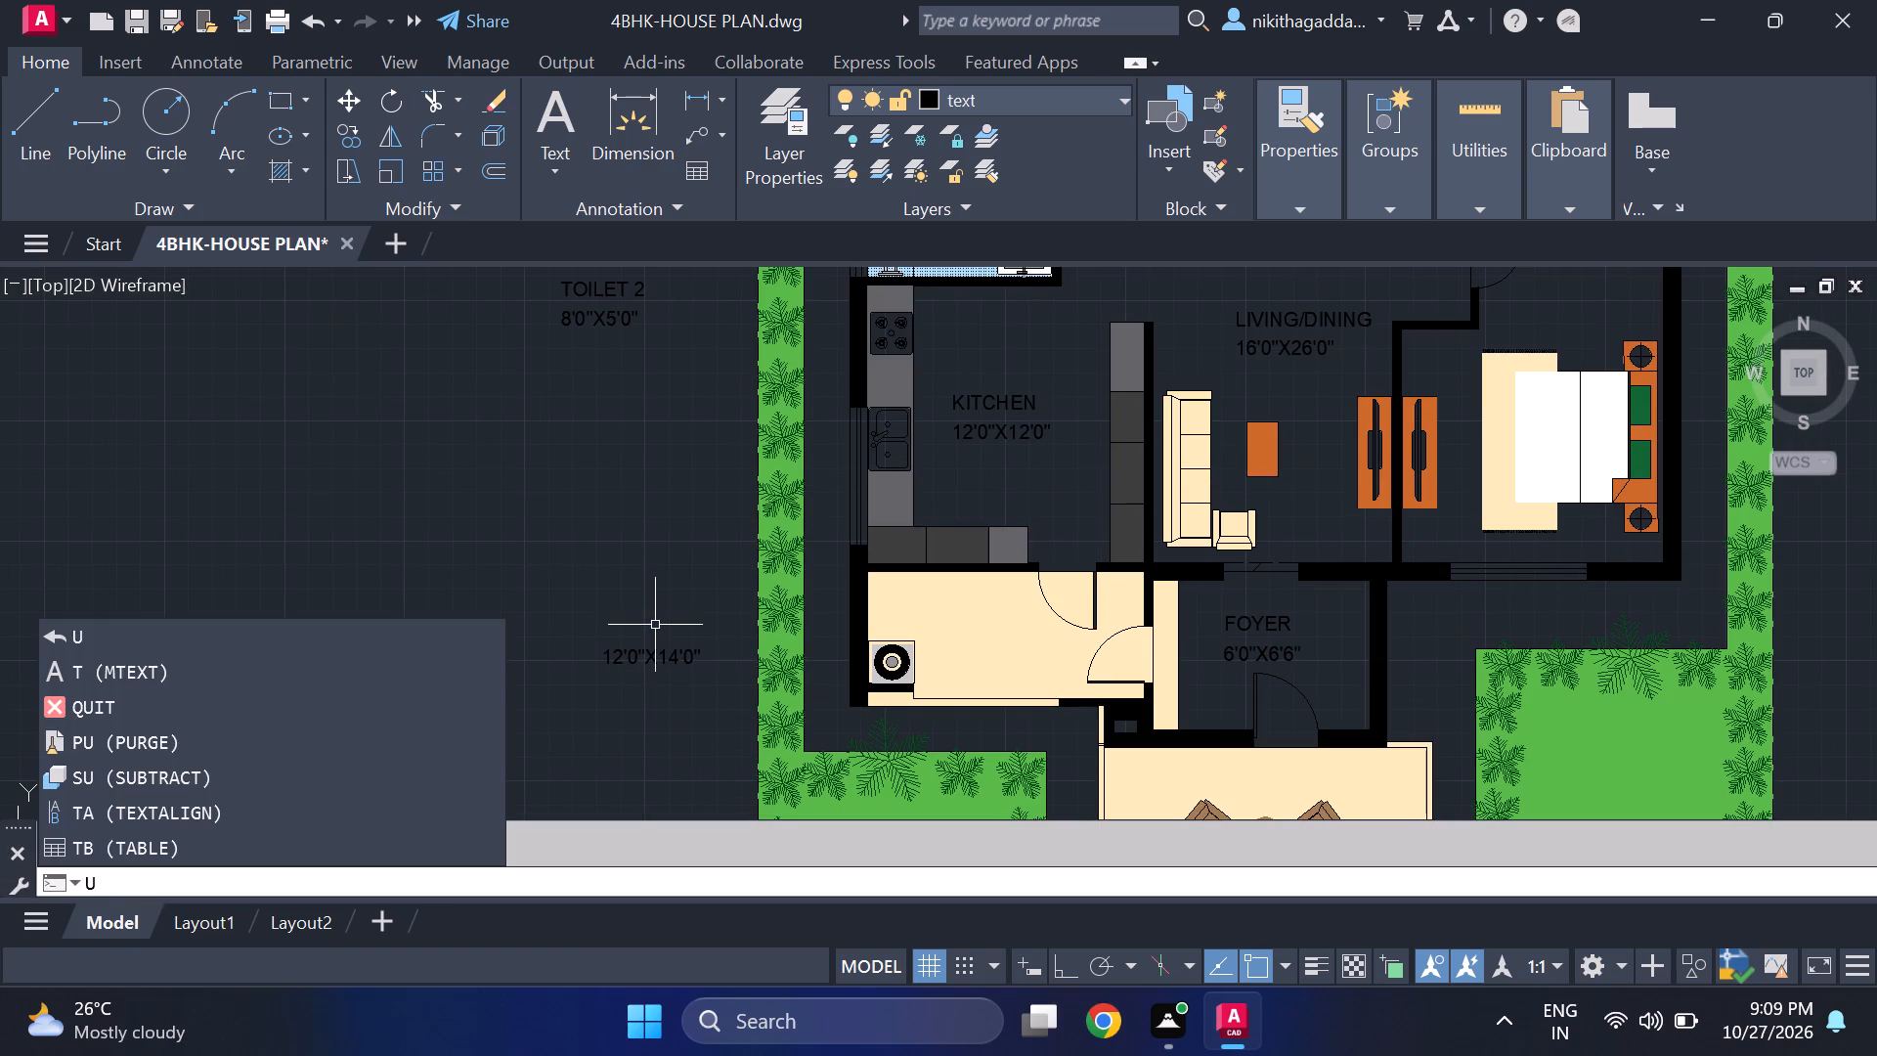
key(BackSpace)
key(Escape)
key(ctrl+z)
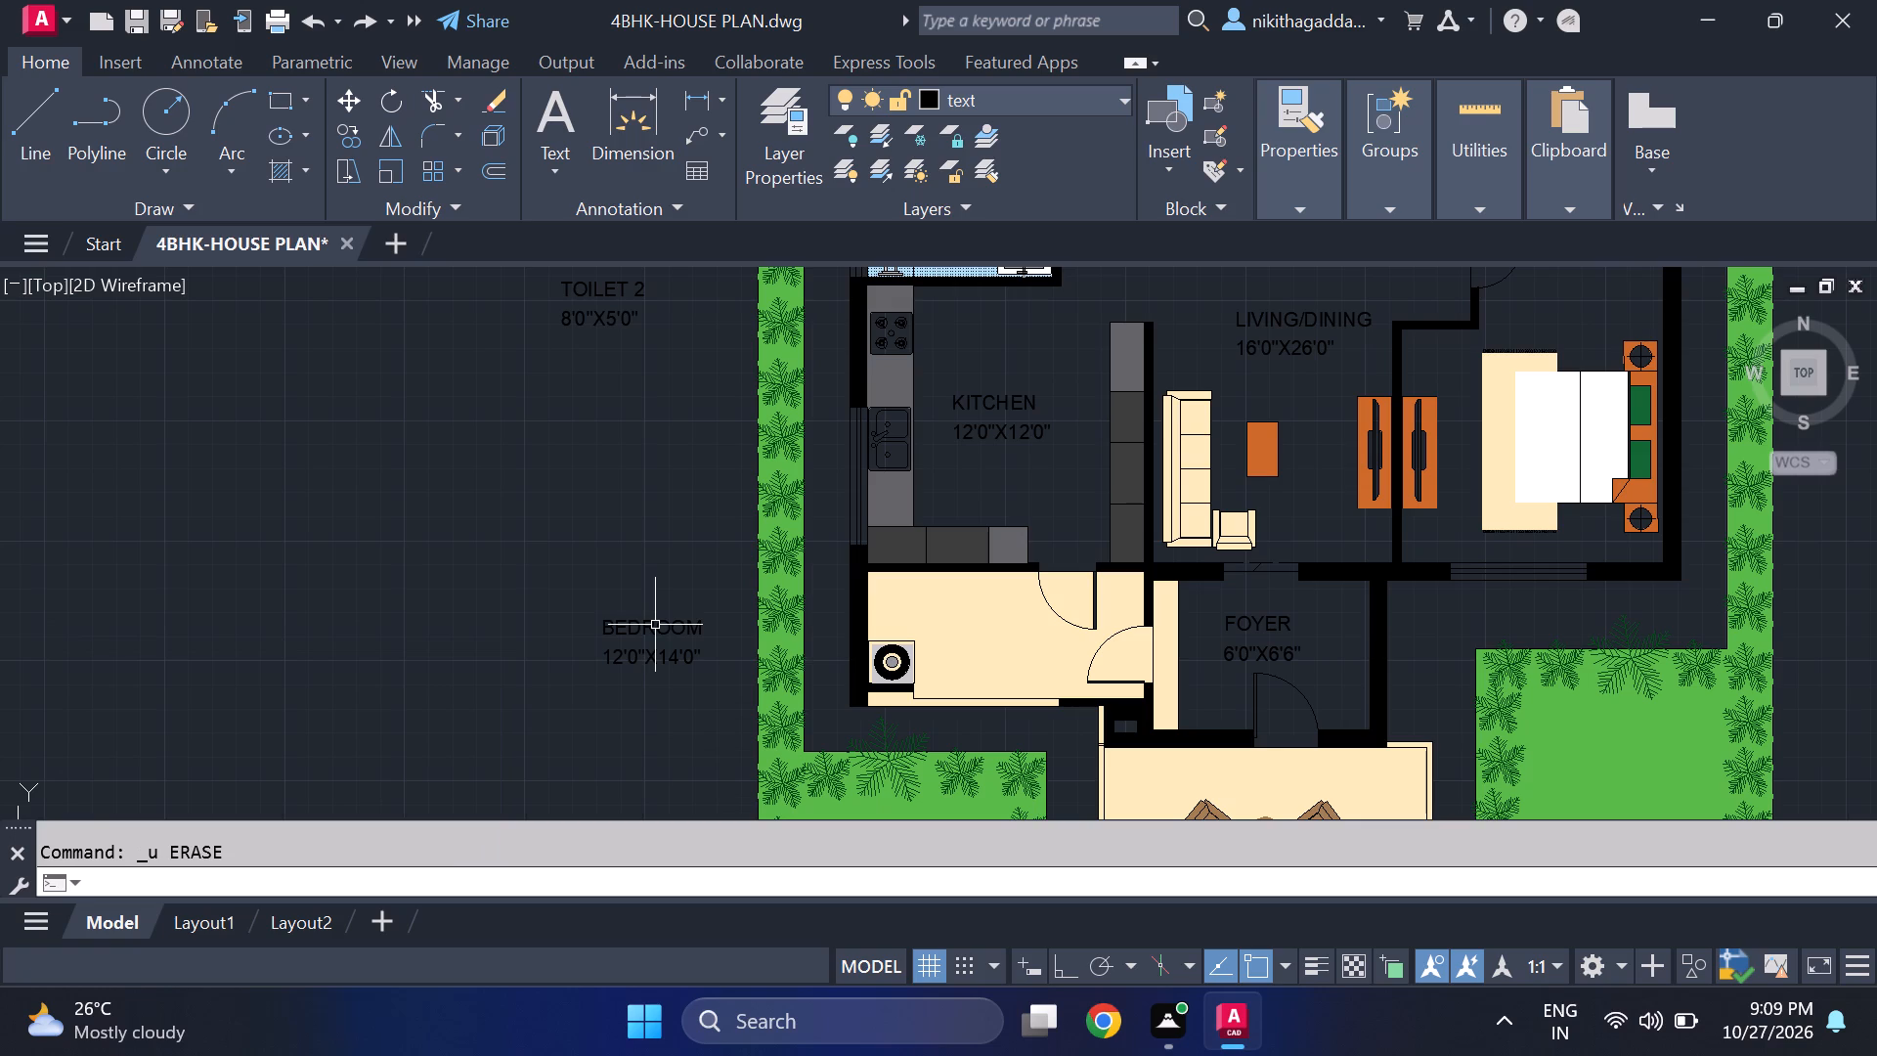
Change the remaining BEDROOM text outside the plot, west of the washing machine room, to UTILITY.
click(656, 625)
click(656, 625)
key(Delete)
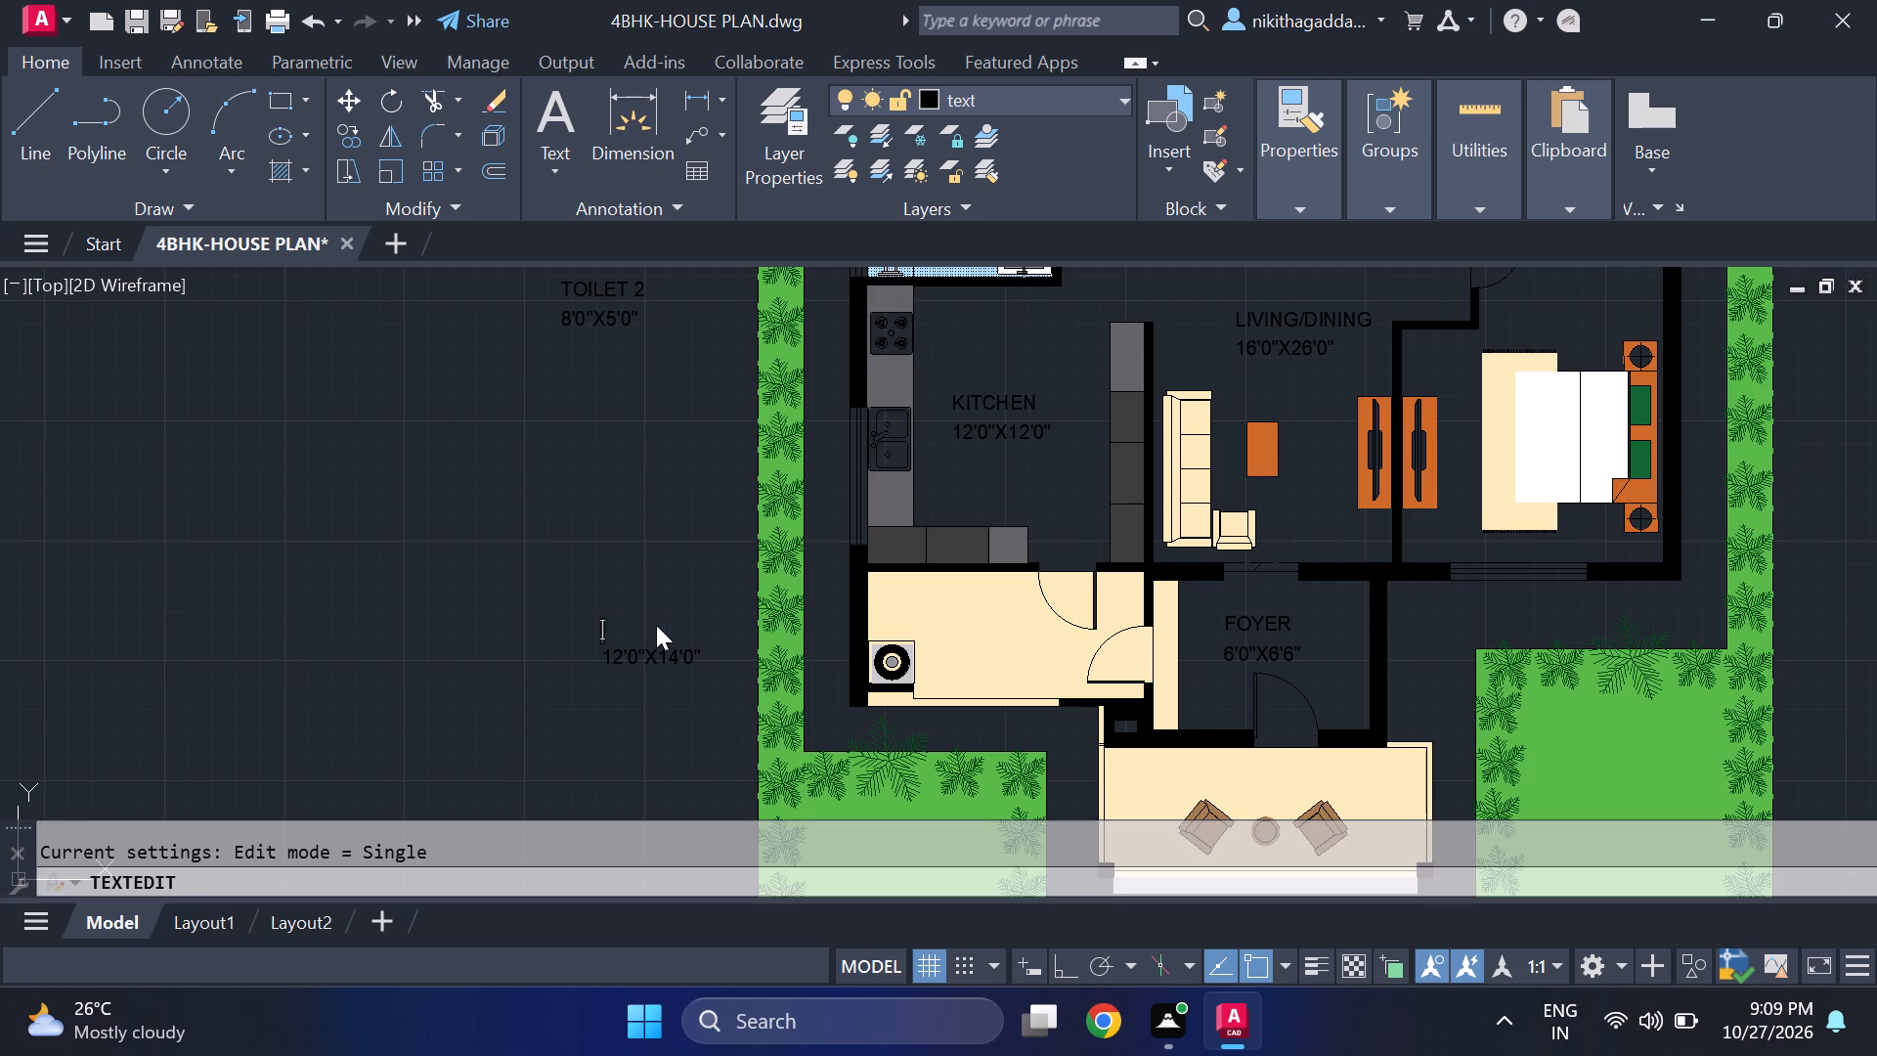
text(UTILITY)
key(Return)
Change the size text under UTILITY to 12'0"X5'6".
key(Return)
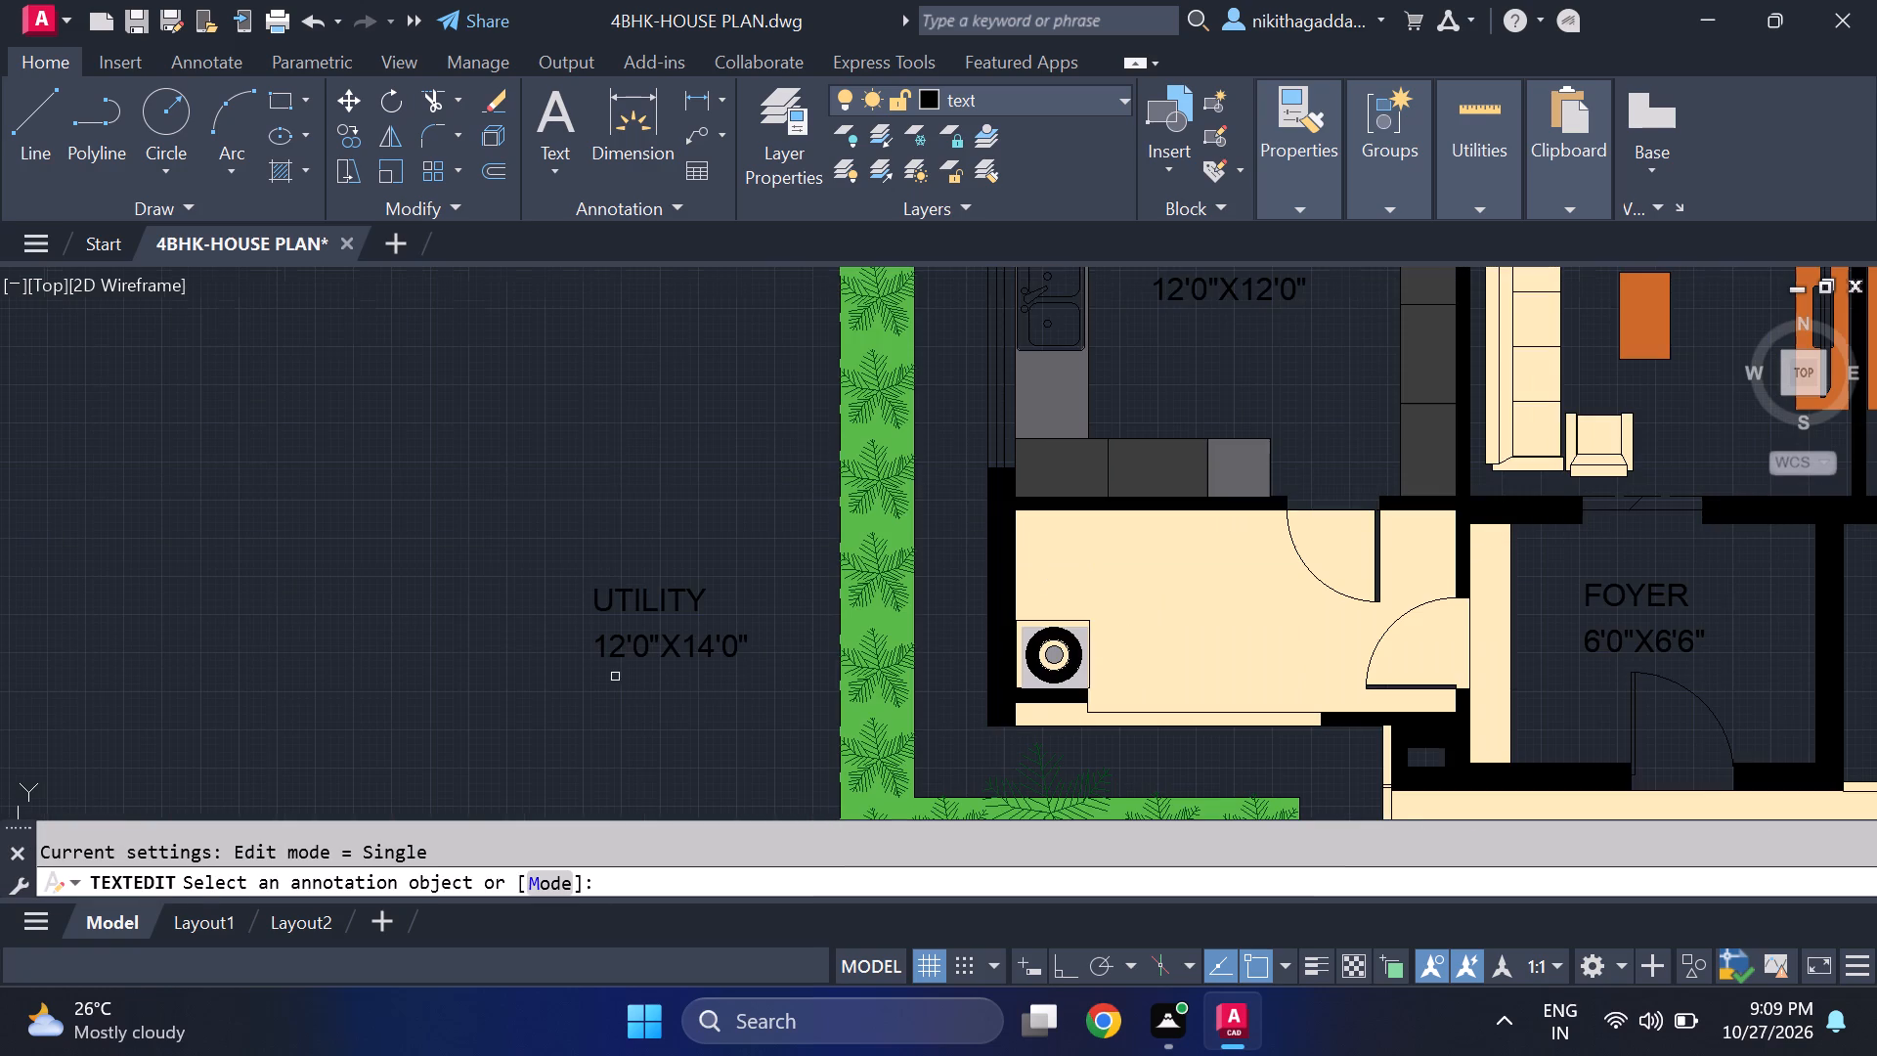
scroll(615, 677, up, 1)
click(708, 648)
scroll(706, 648, up, 3)
click(717, 637)
key(BackSpace)
key(BackSpace)
key(5)
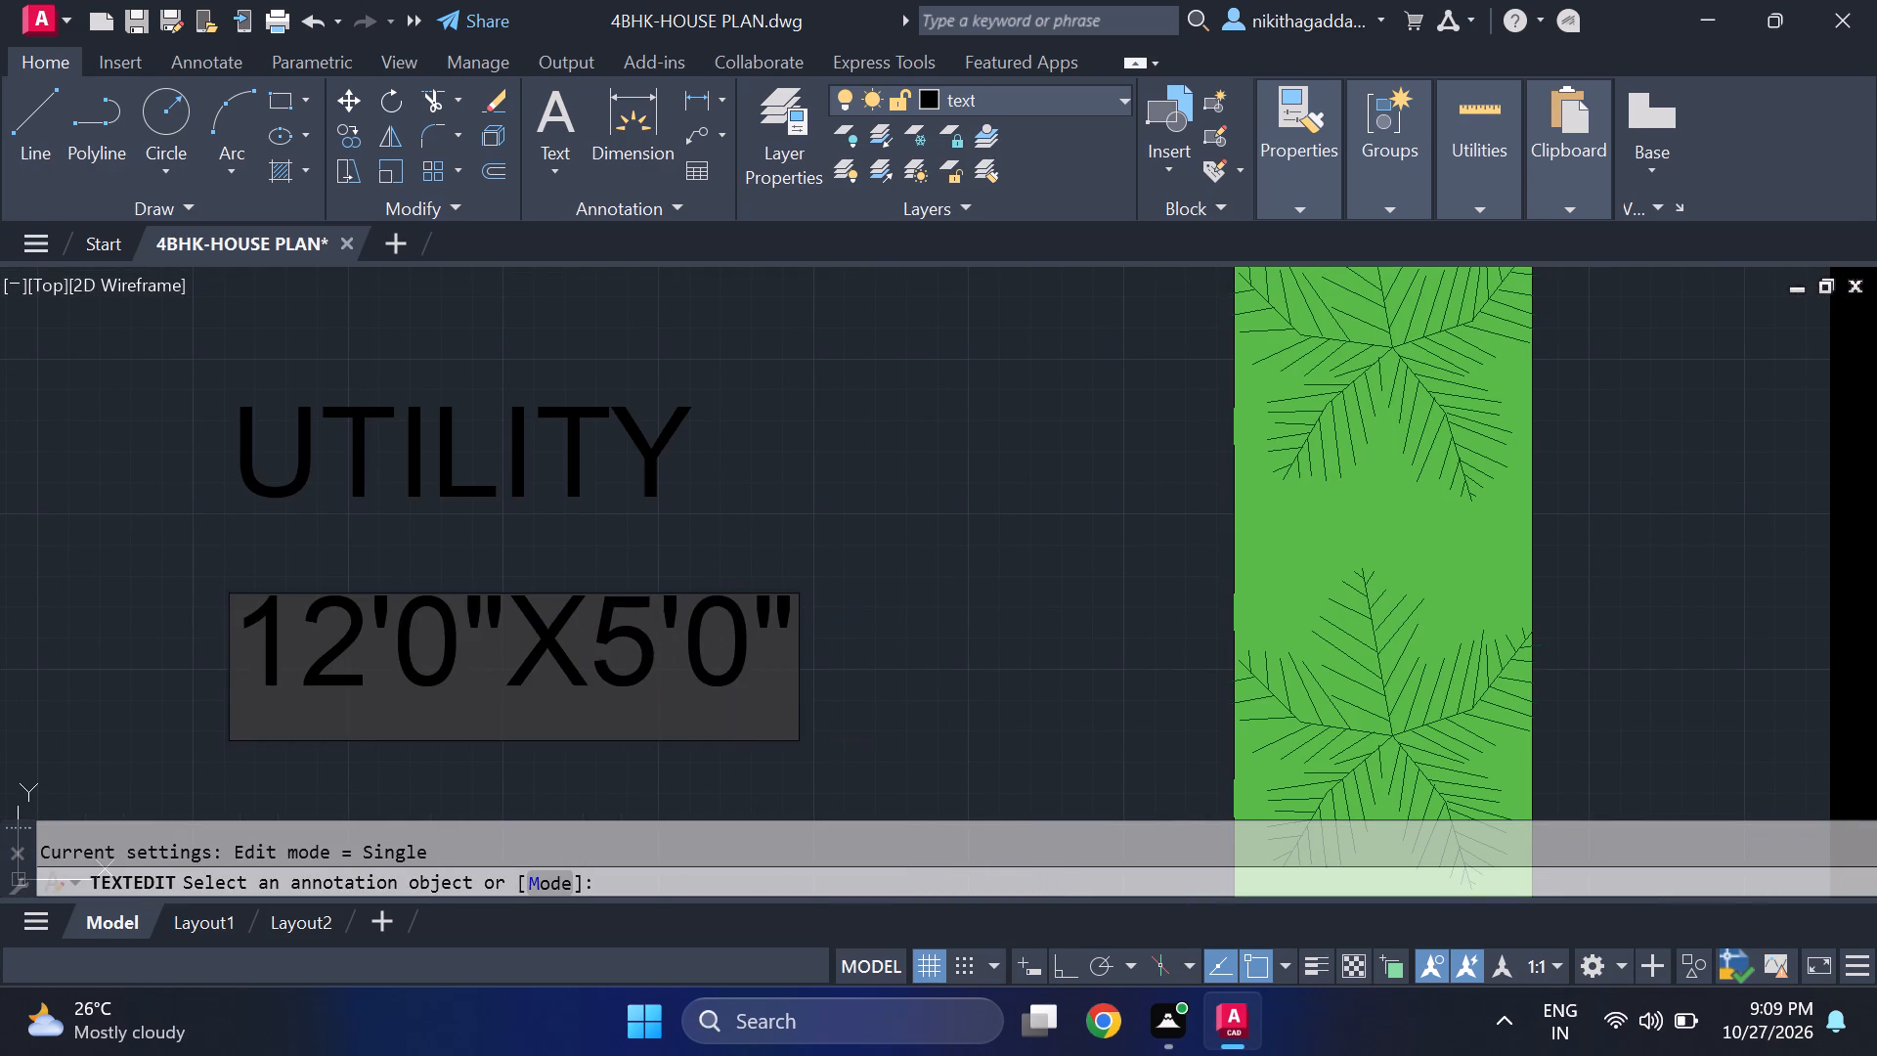
click(741, 652)
key(BackSpace)
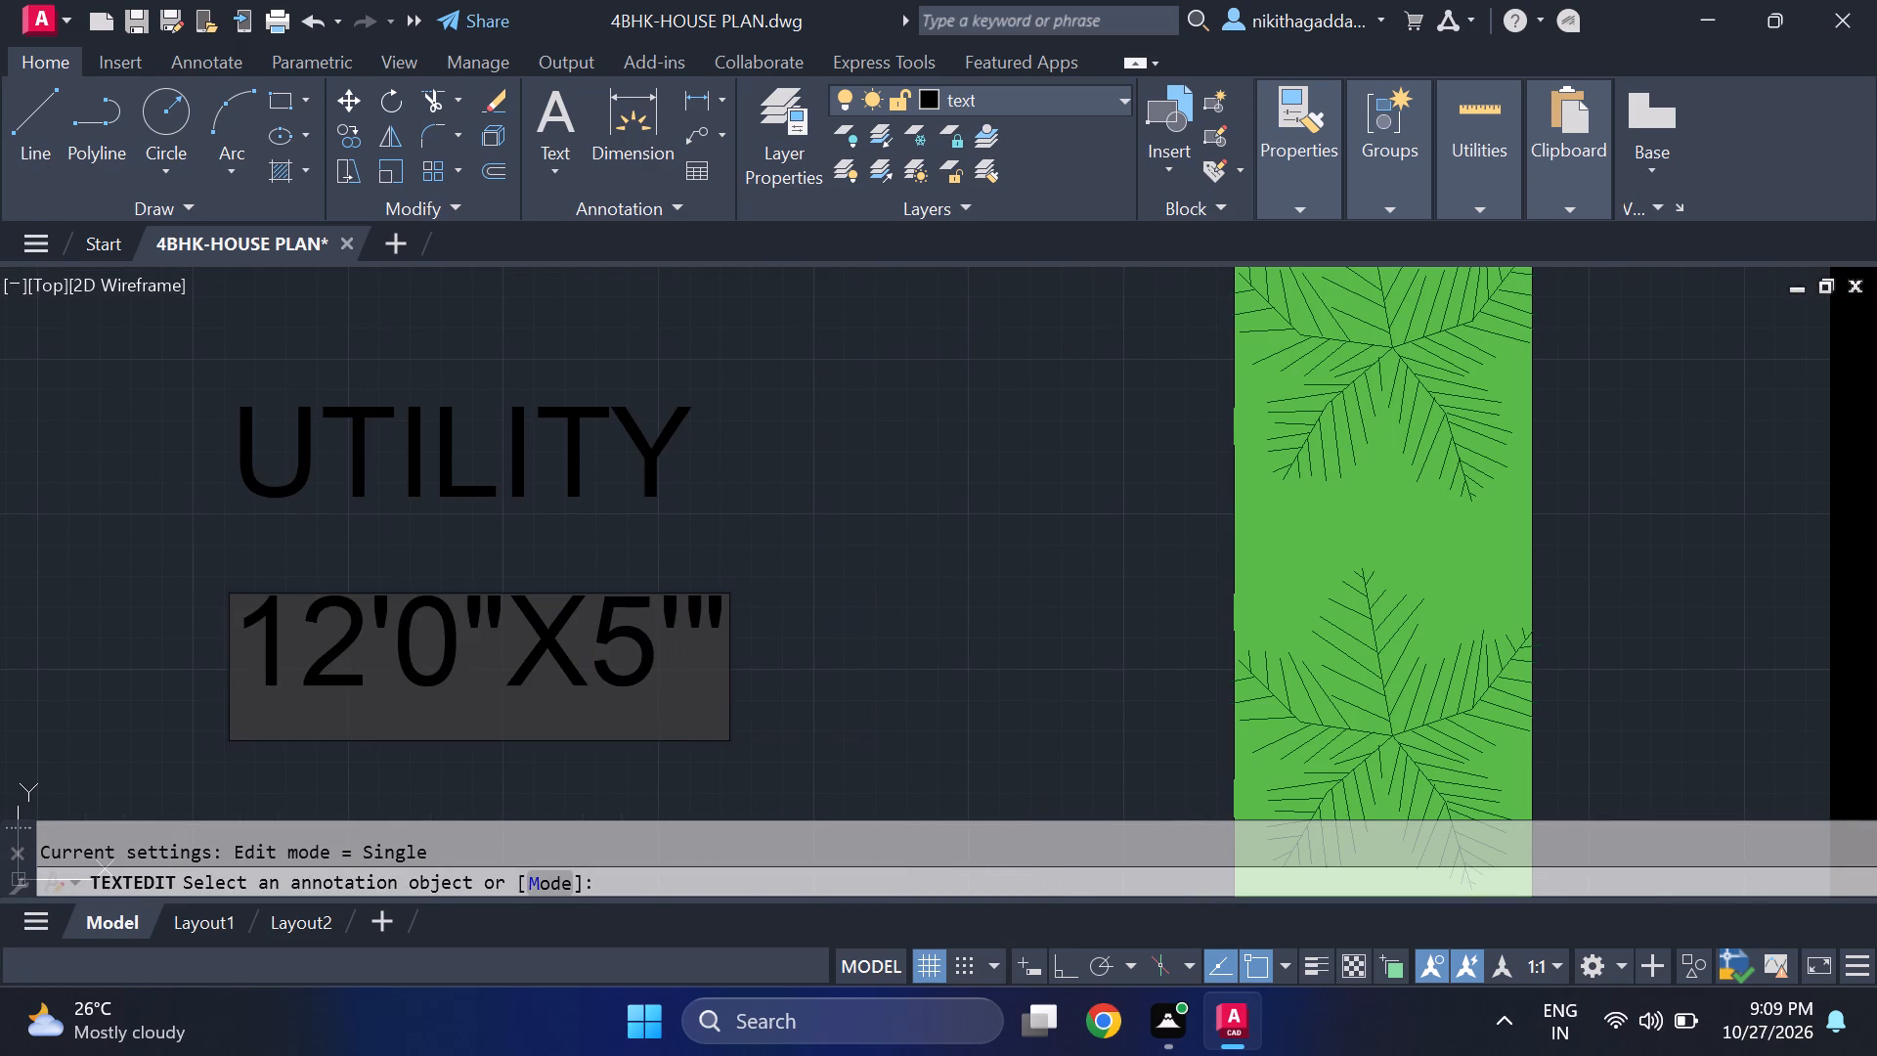
key(6)
key(Return)
Move the UTILITY name slightly east so it is centred above its size text.
scroll(722, 644, down, 2)
click(698, 519)
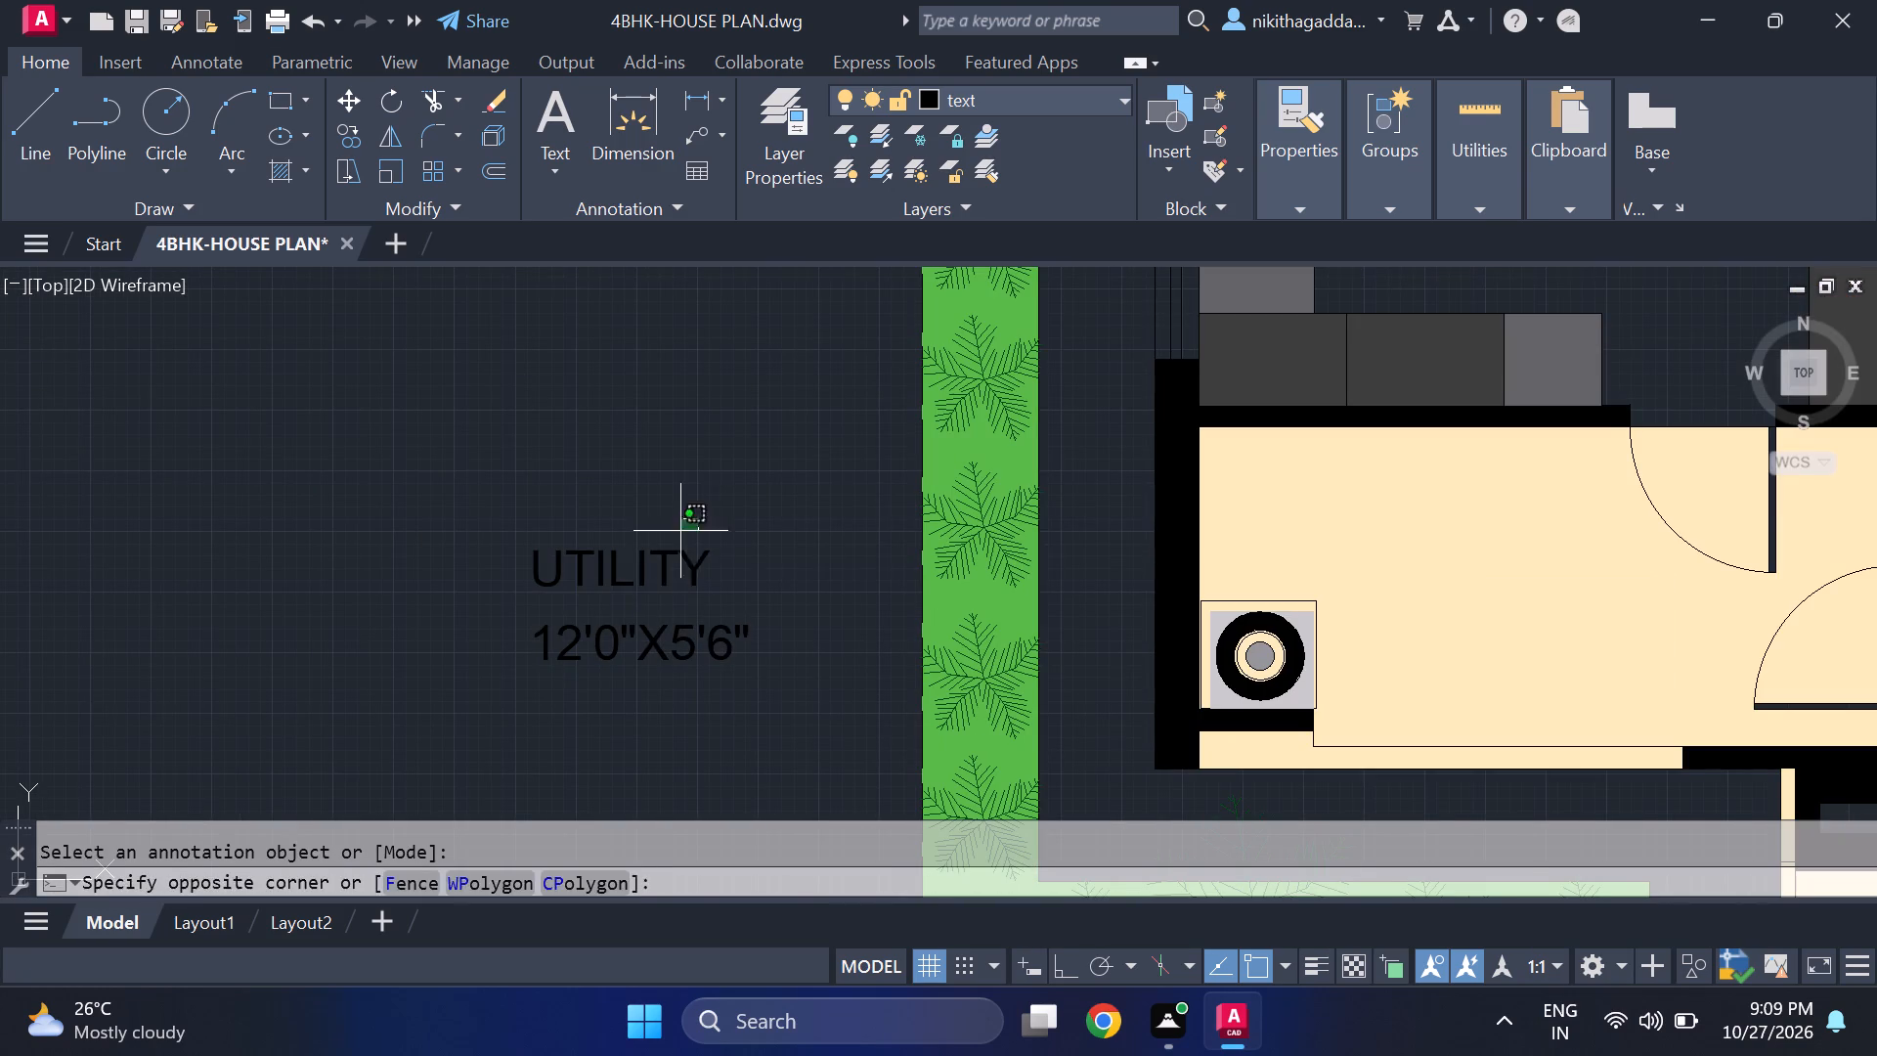
click(539, 604)
key(m)
key(Return)
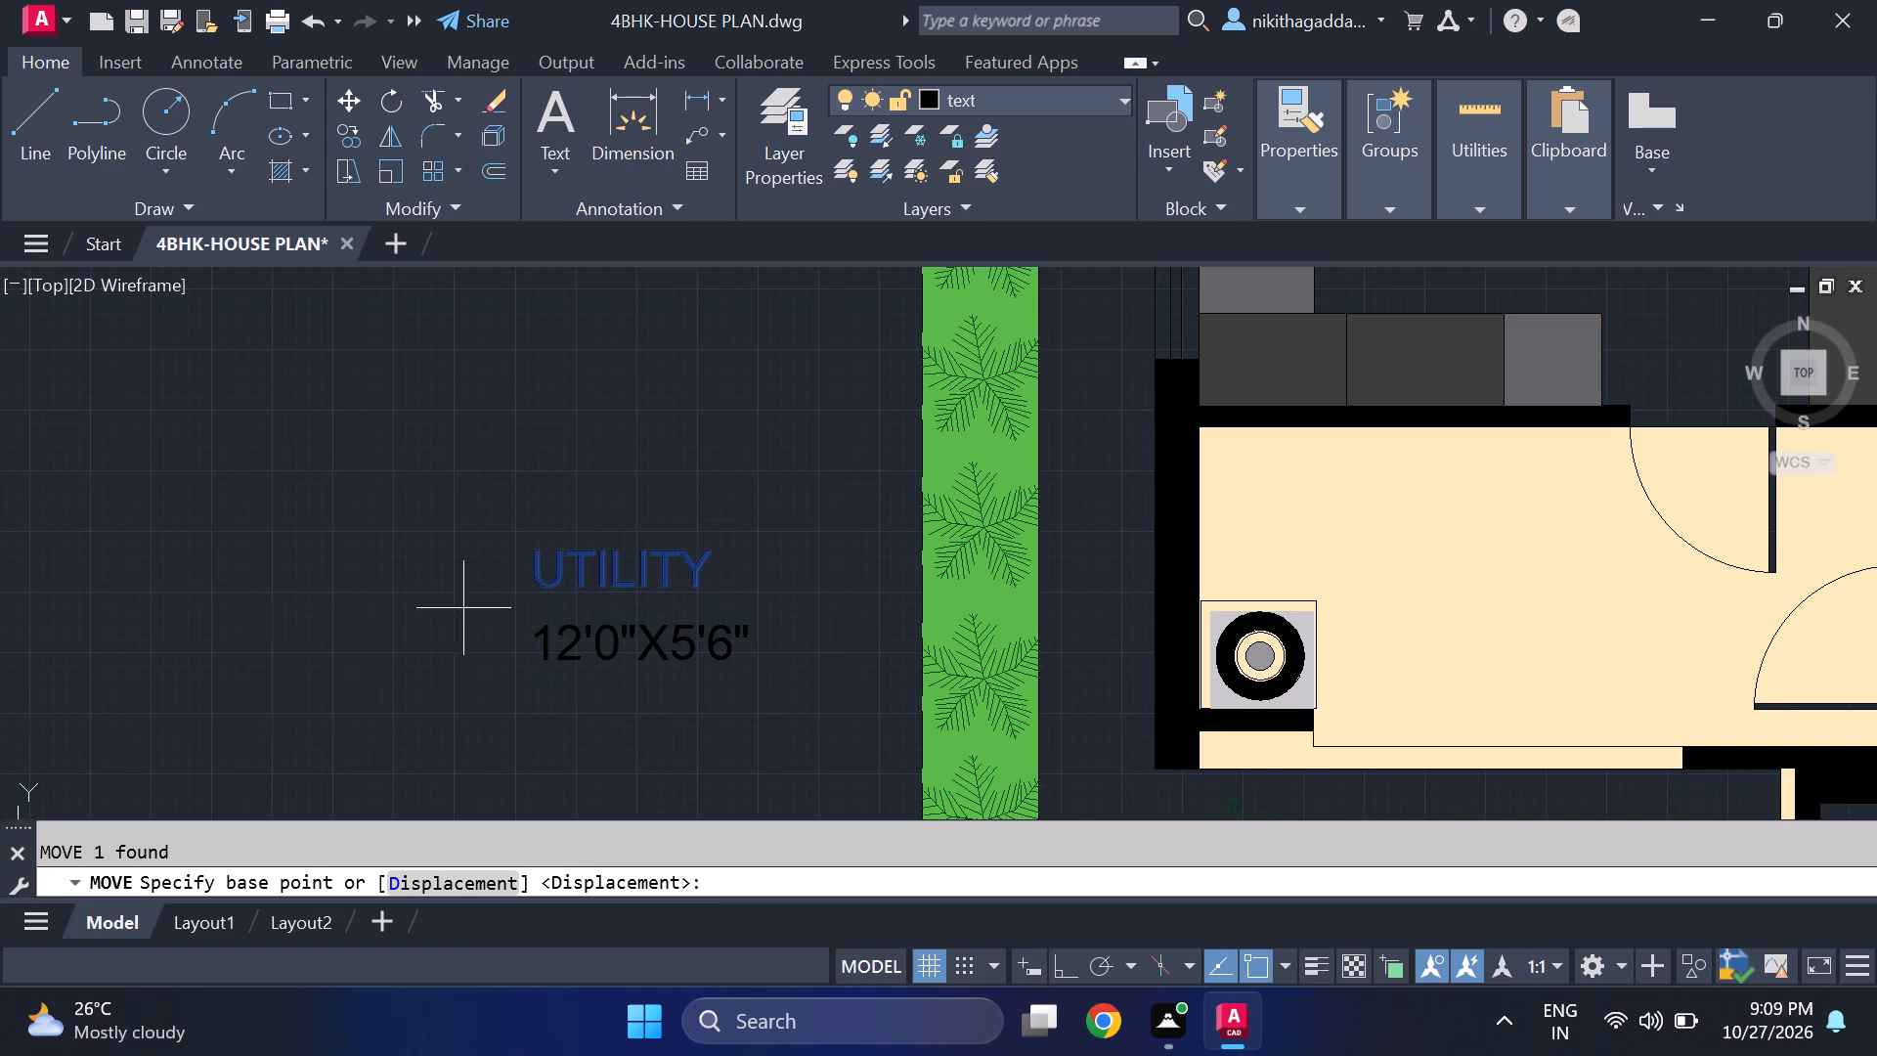
click(536, 592)
scroll(548, 588, up, 1)
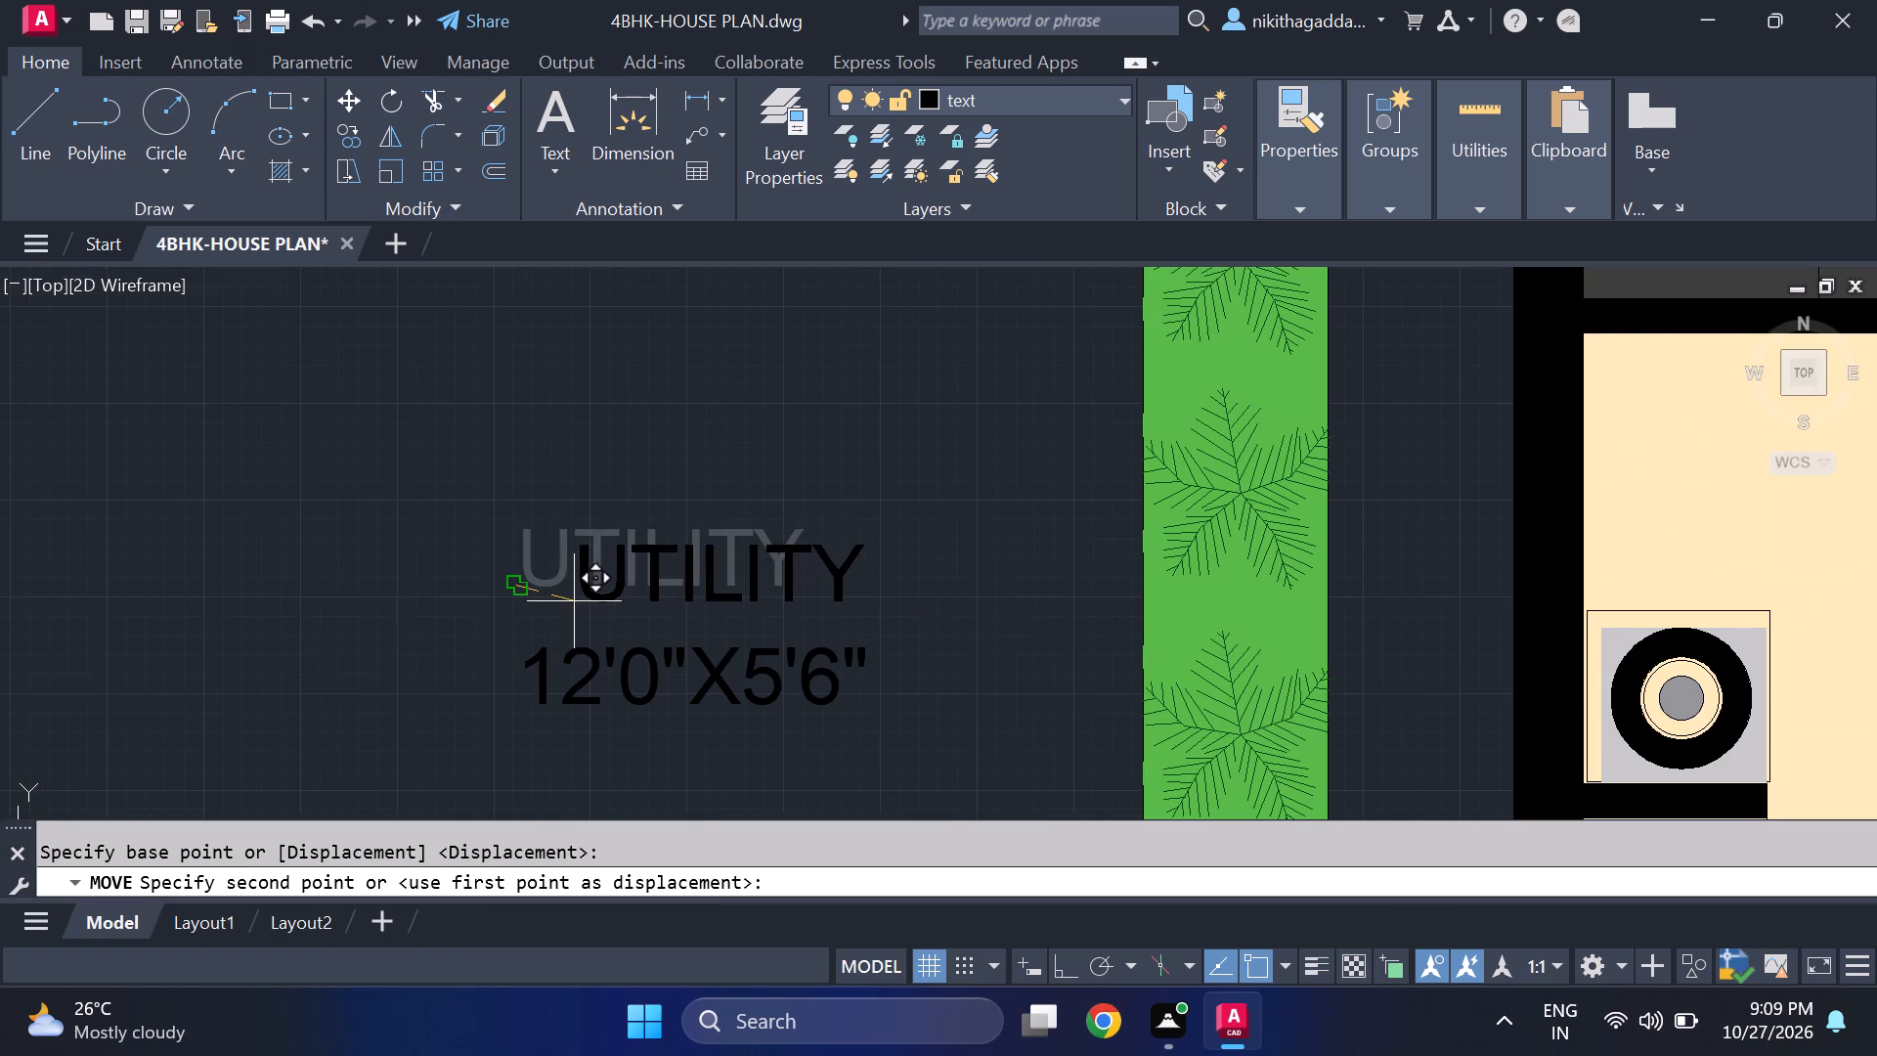
scroll(574, 600, up, 2)
click(546, 578)
Copy the UTILITY name and its size text together into the washing machine room south of the kitchen.
scroll(560, 578, down, 4)
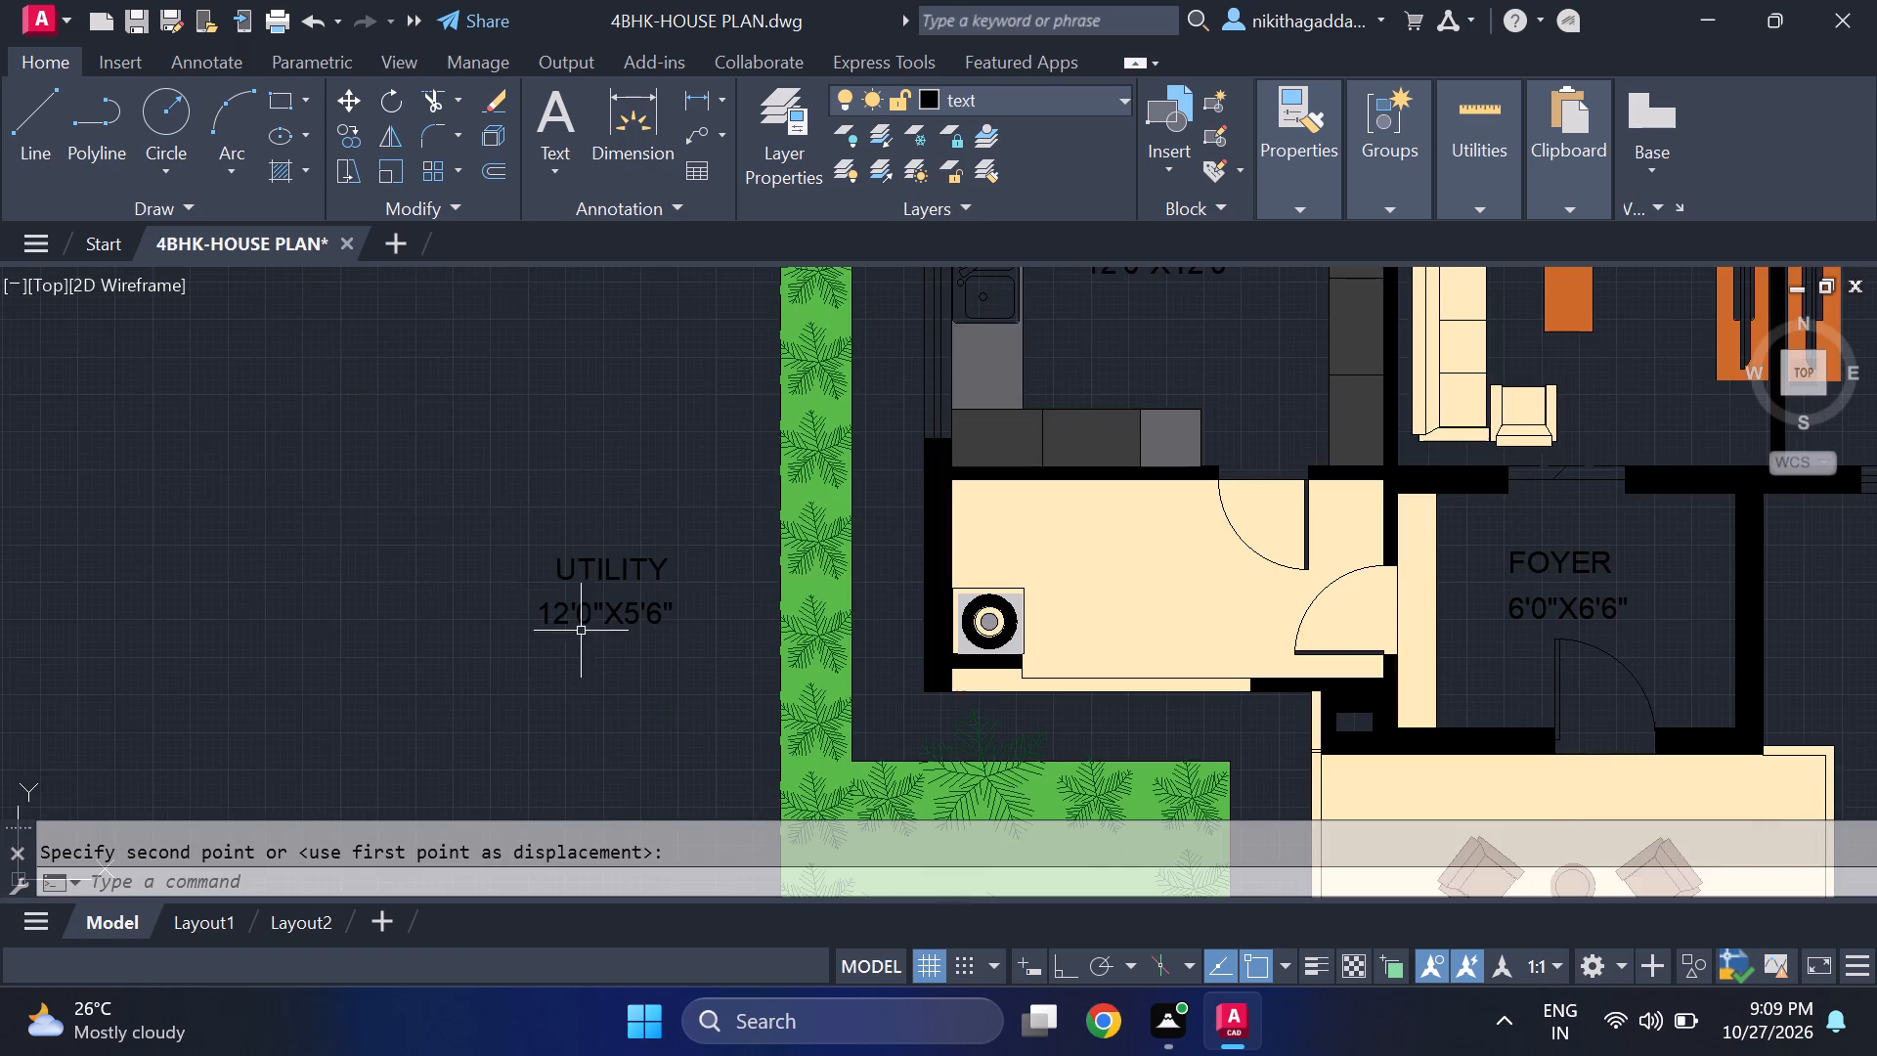
scroll(702, 534, down, 2)
scroll(677, 531, up, 2)
drag(693, 513, 686, 524)
click(564, 682)
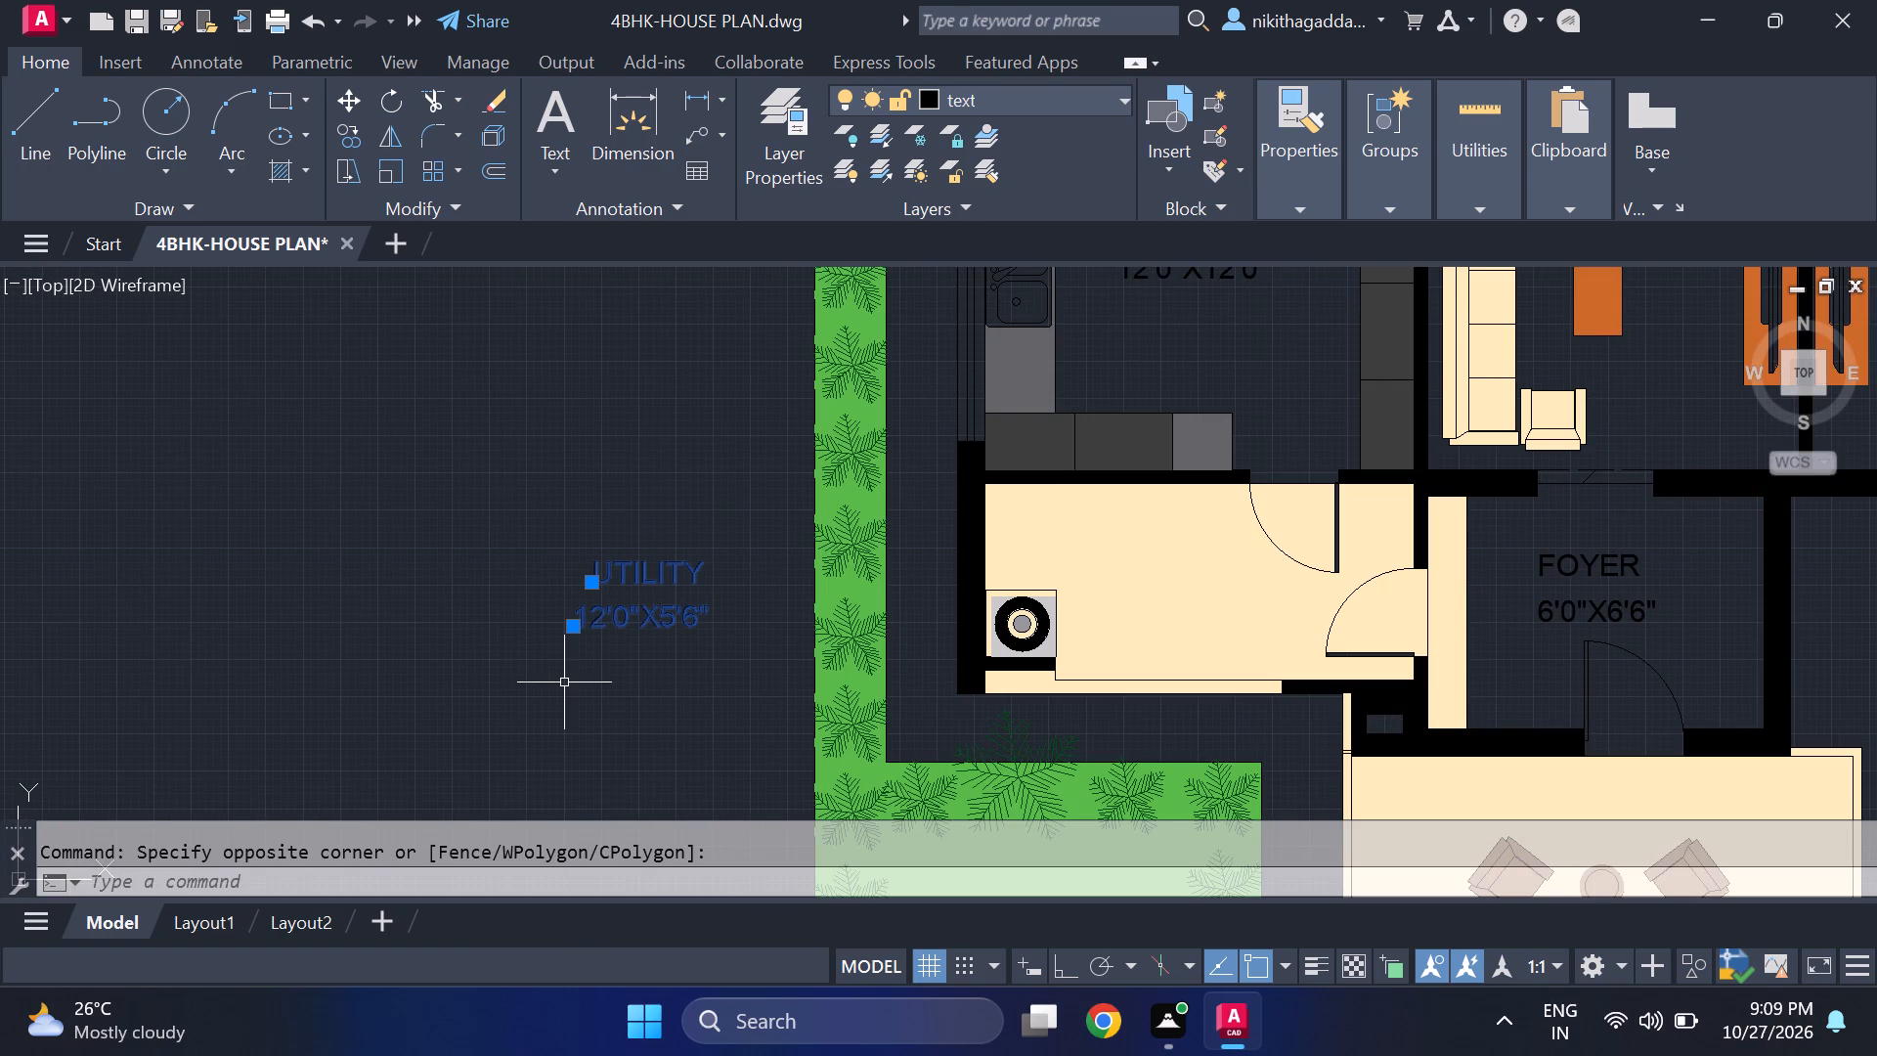
text(CO)
key(Return)
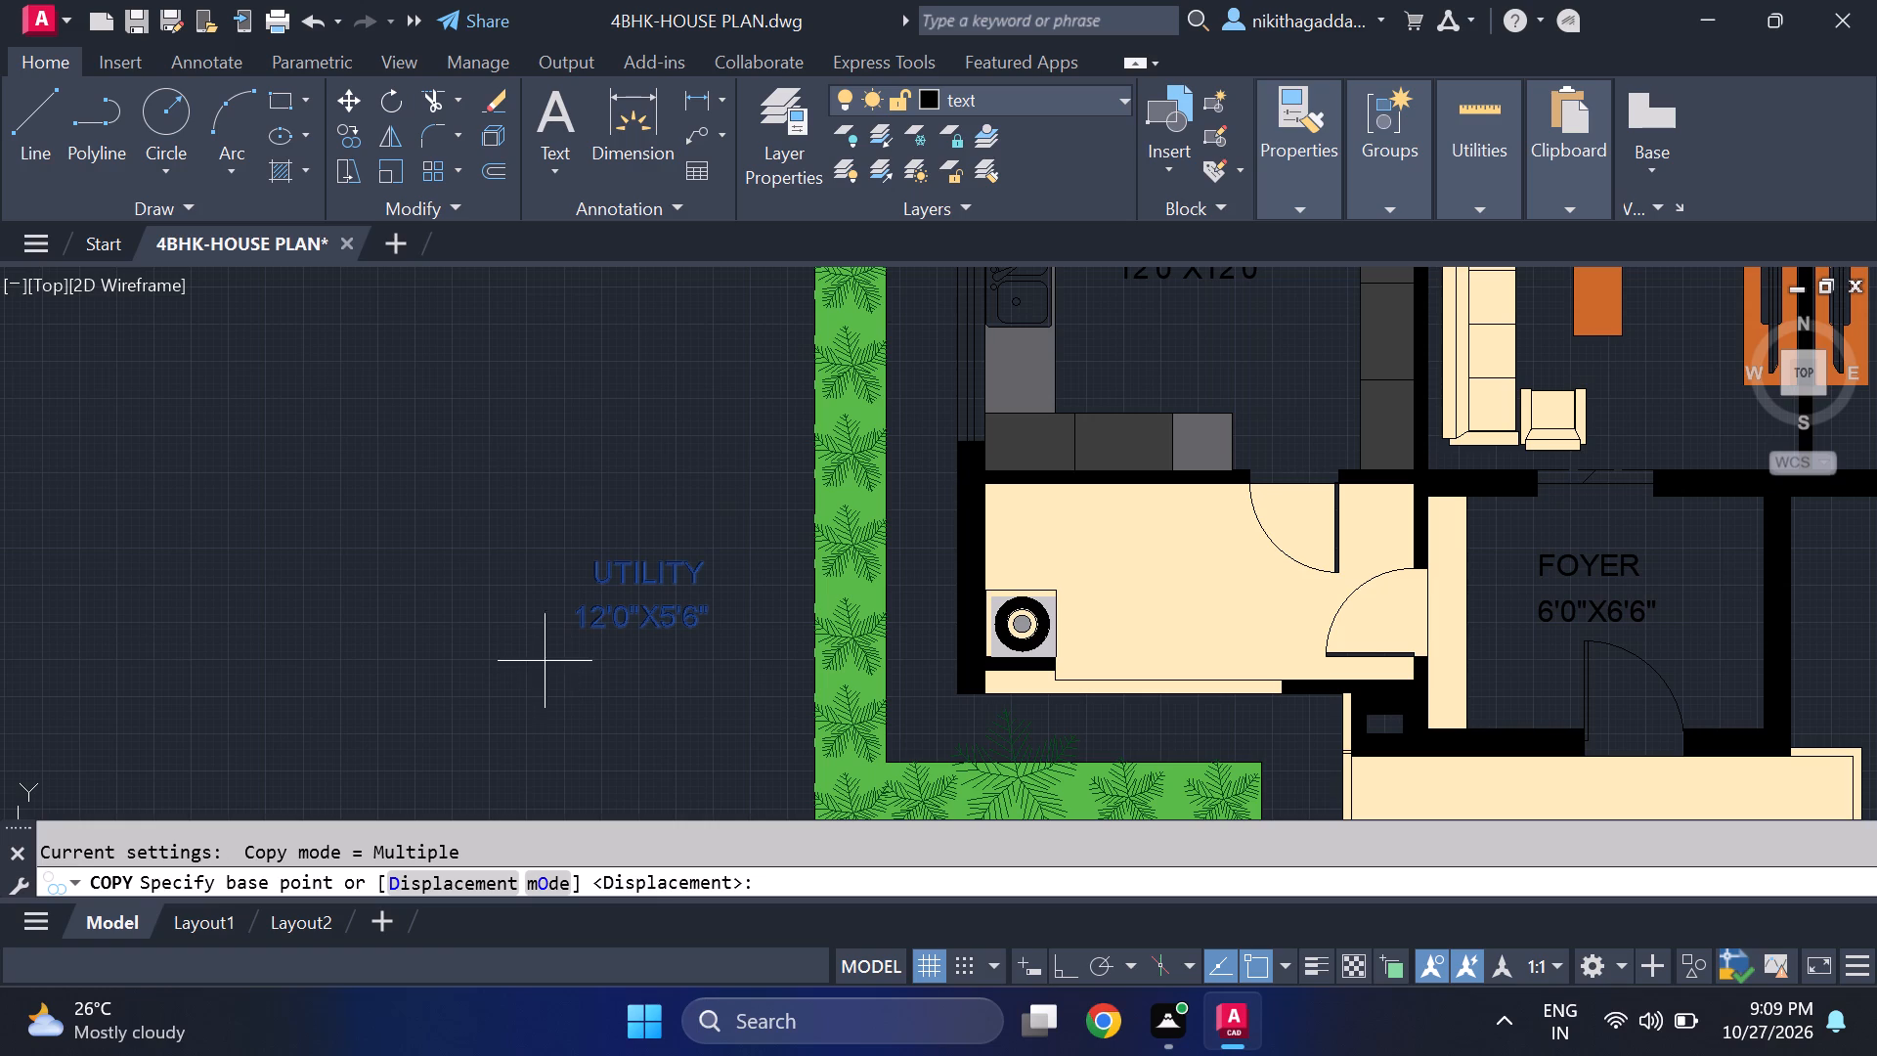
click(580, 617)
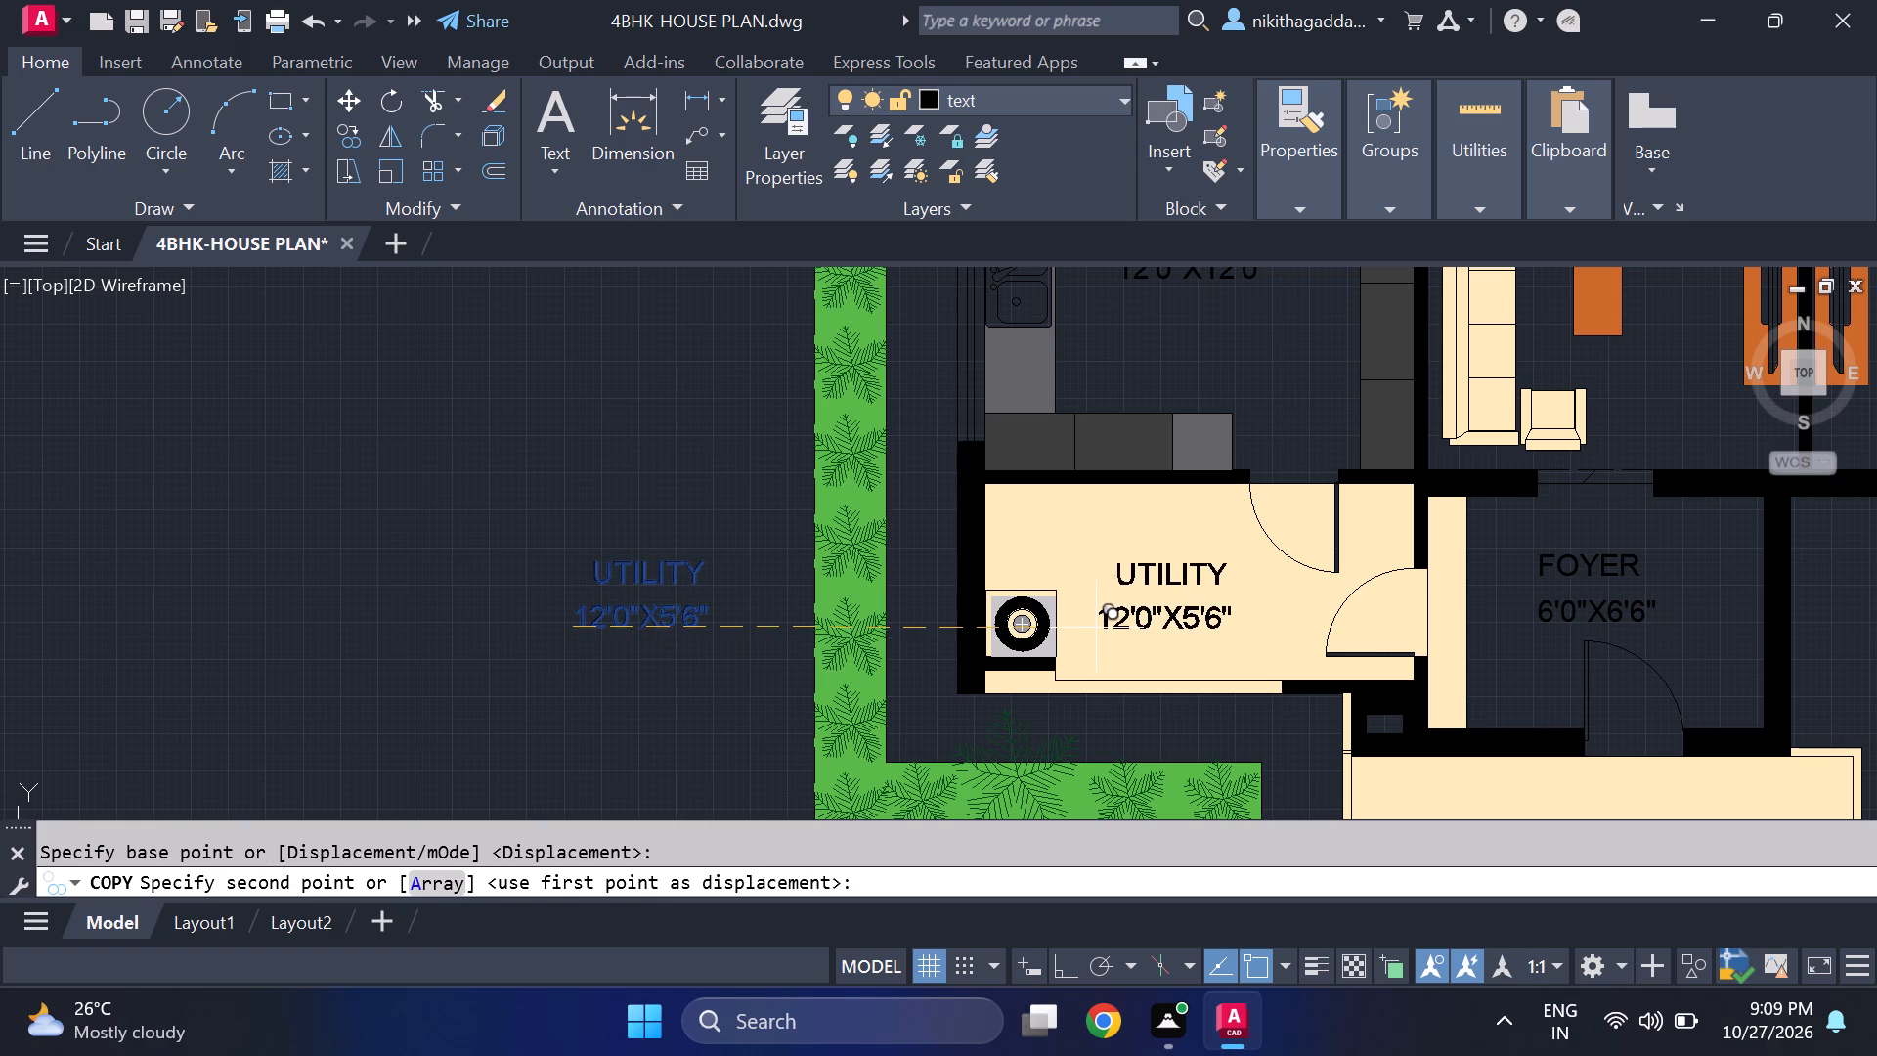
click(1106, 623)
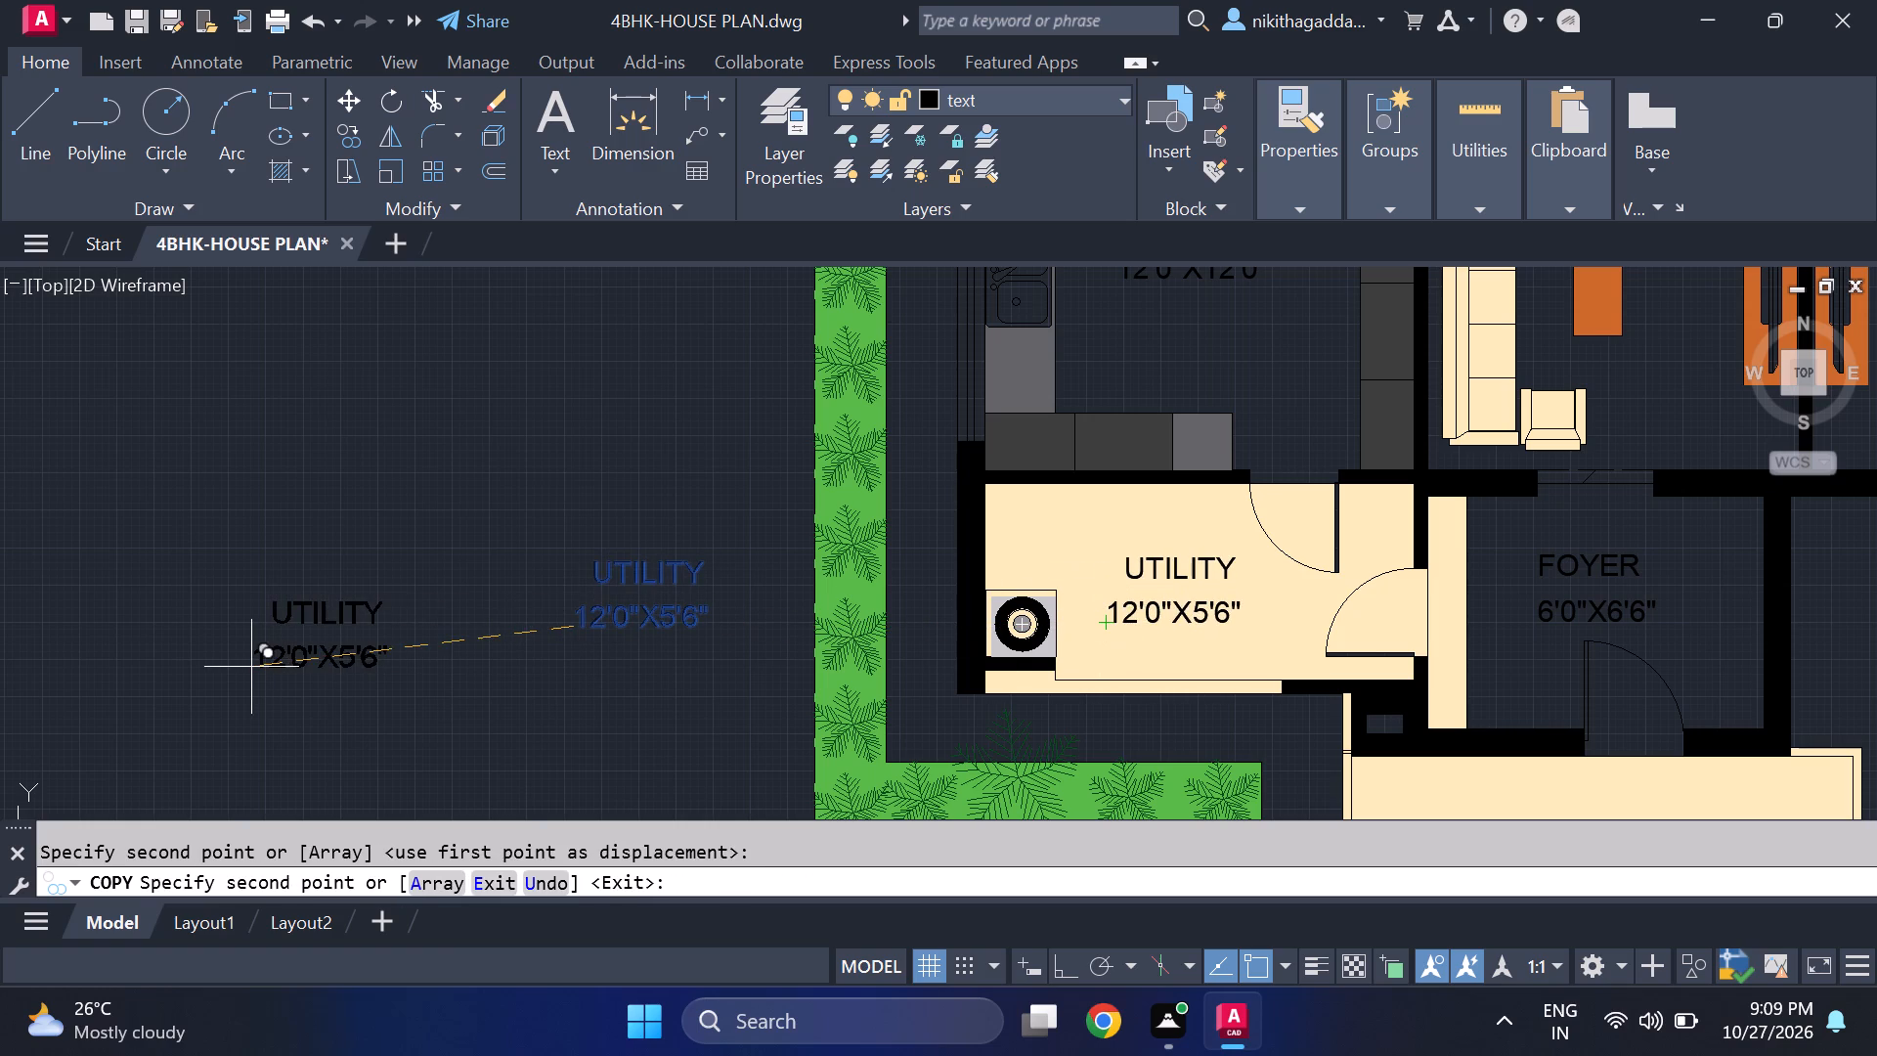
key(Escape)
Delete the original UTILITY name and size text left outside the plot.
scroll(448, 755, down, 3)
scroll(460, 718, up, 2)
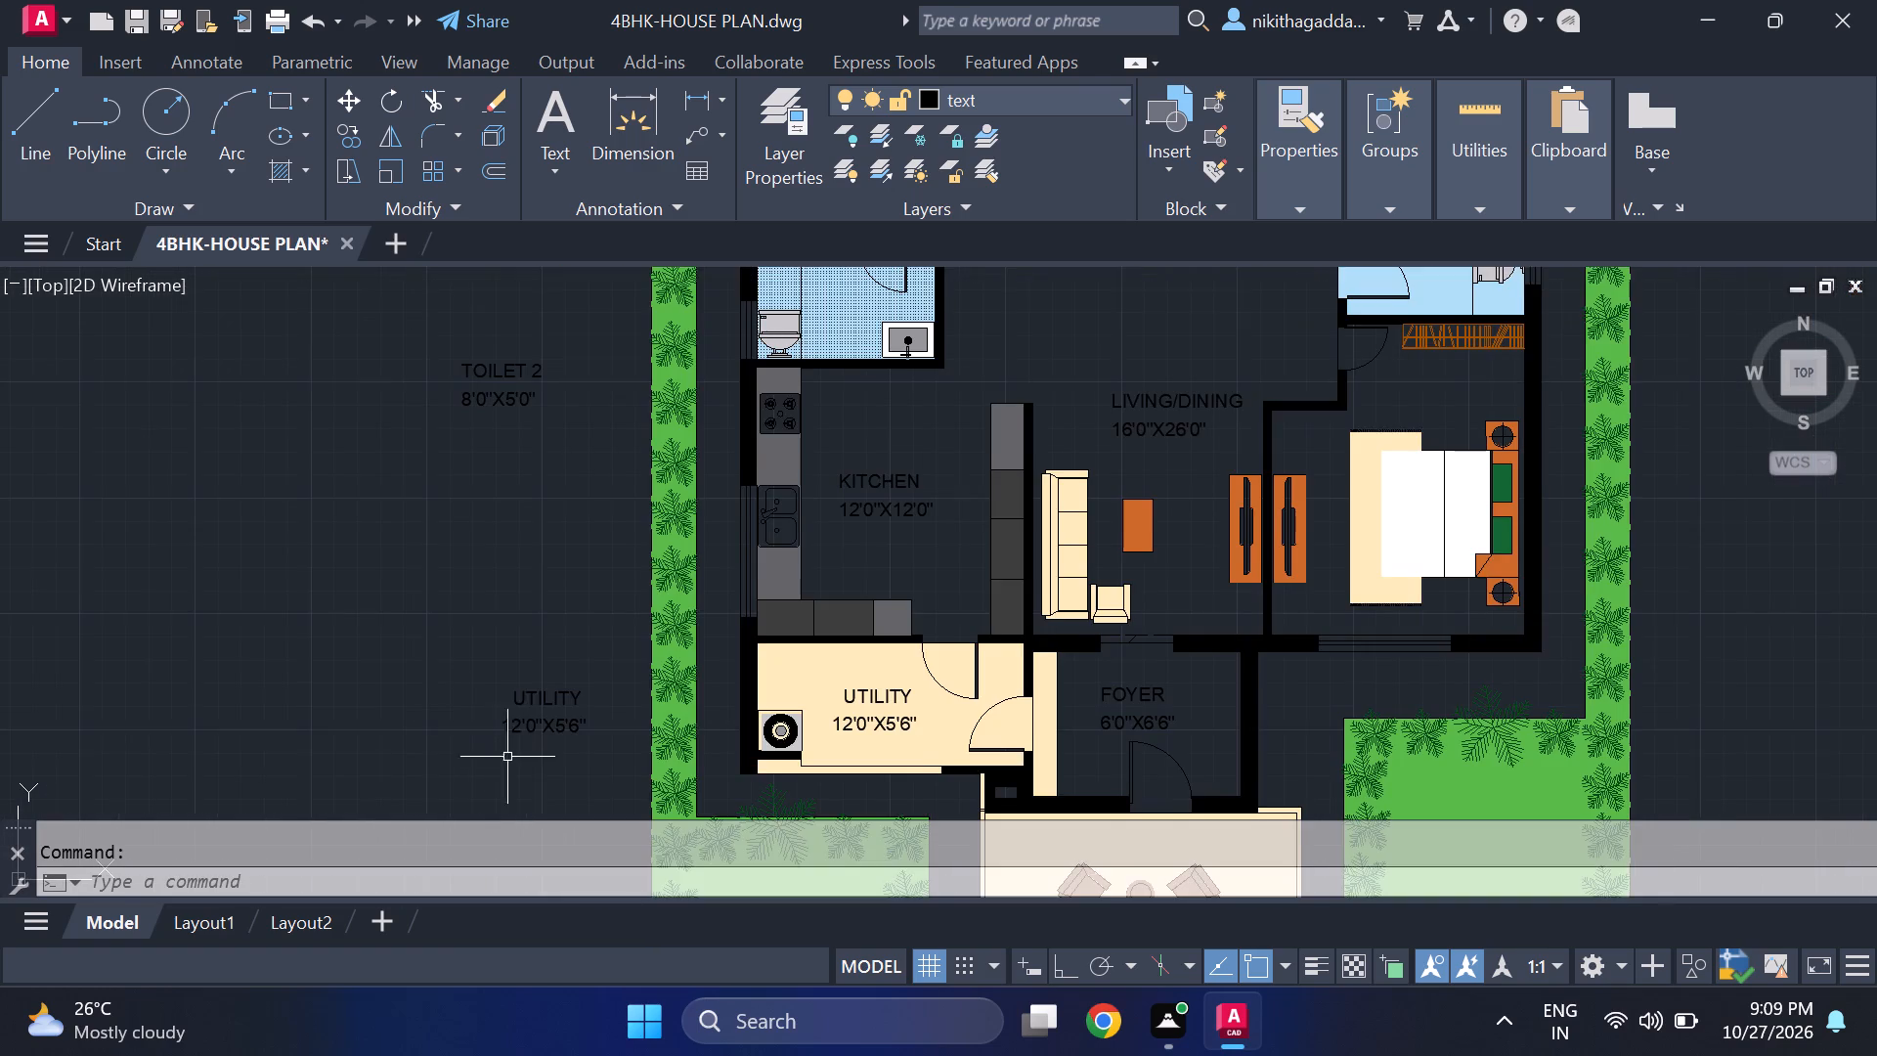
middle_drag(510, 758, 509, 700)
click(551, 613)
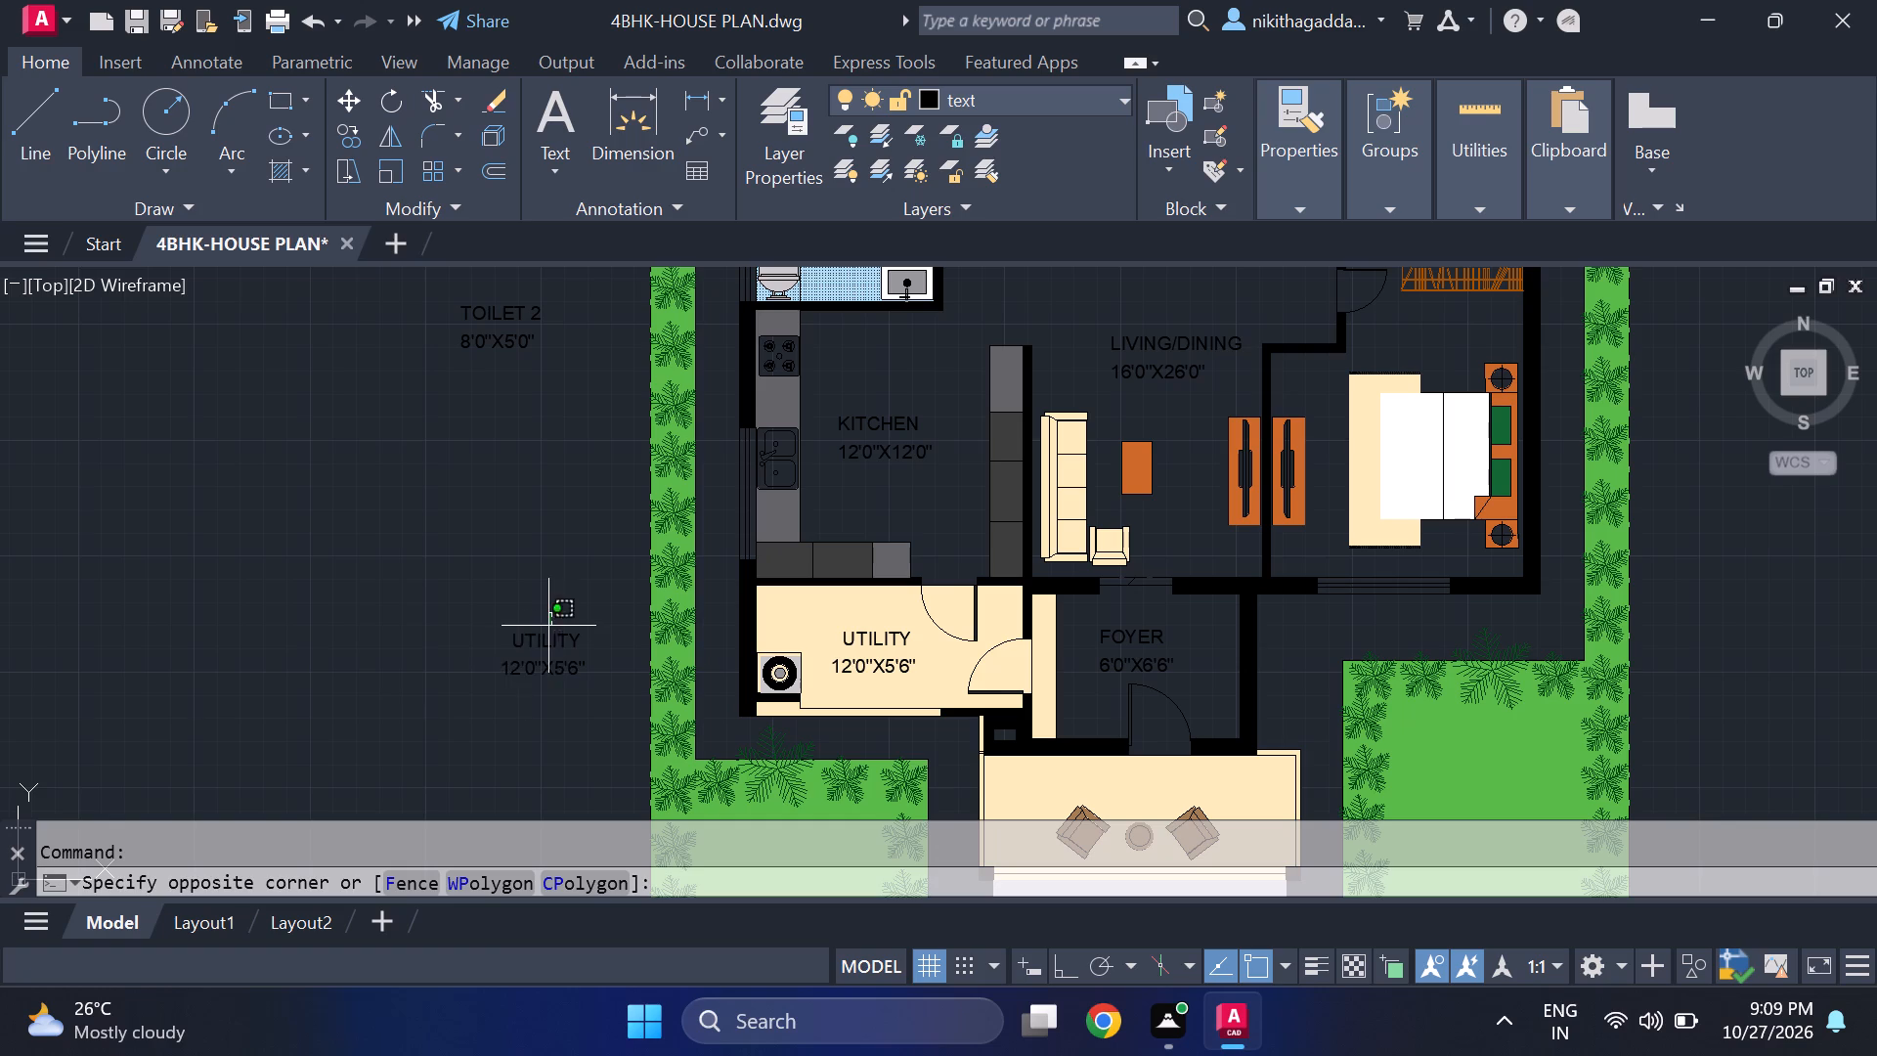
click(517, 681)
key(Delete)
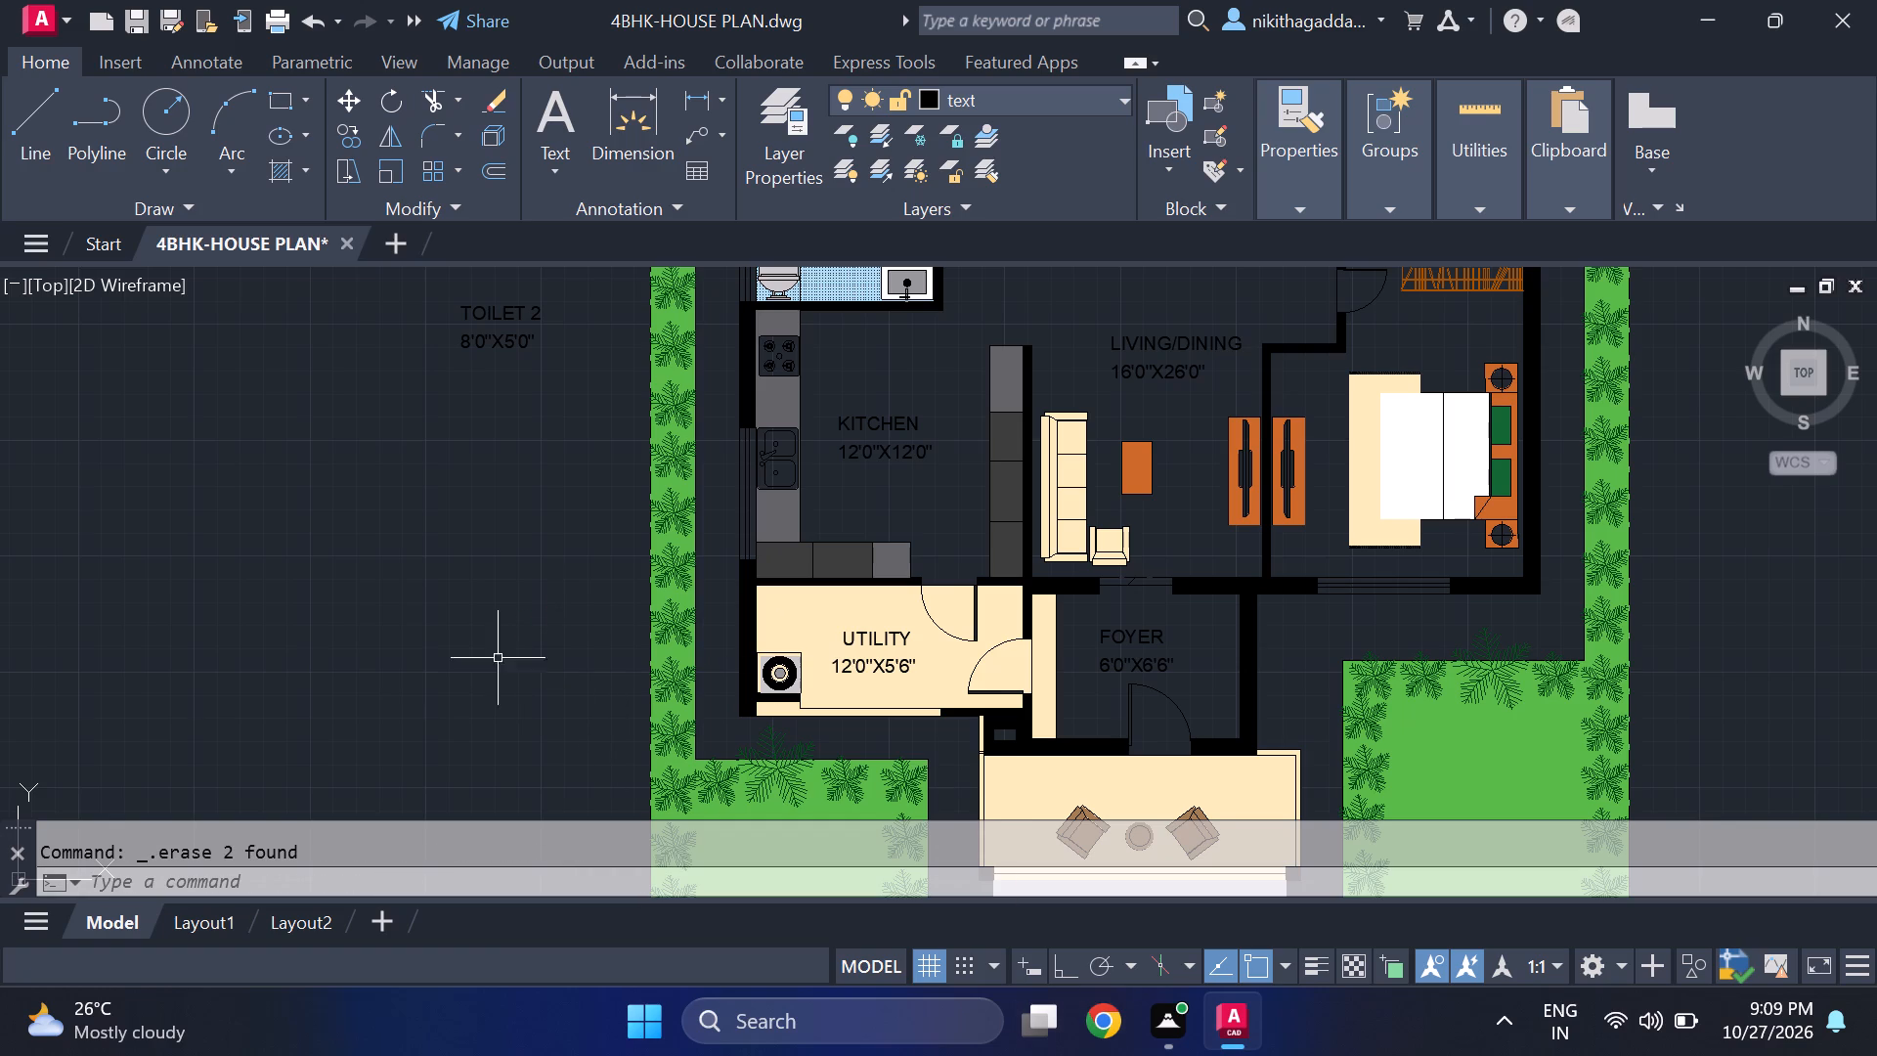
Copy the TOILET 2 name and its 8'0"X5'0" size text together into the toilet directly north of the kitchen.
middle_drag(333, 505, 403, 732)
scroll(502, 573, up, 1)
click(621, 468)
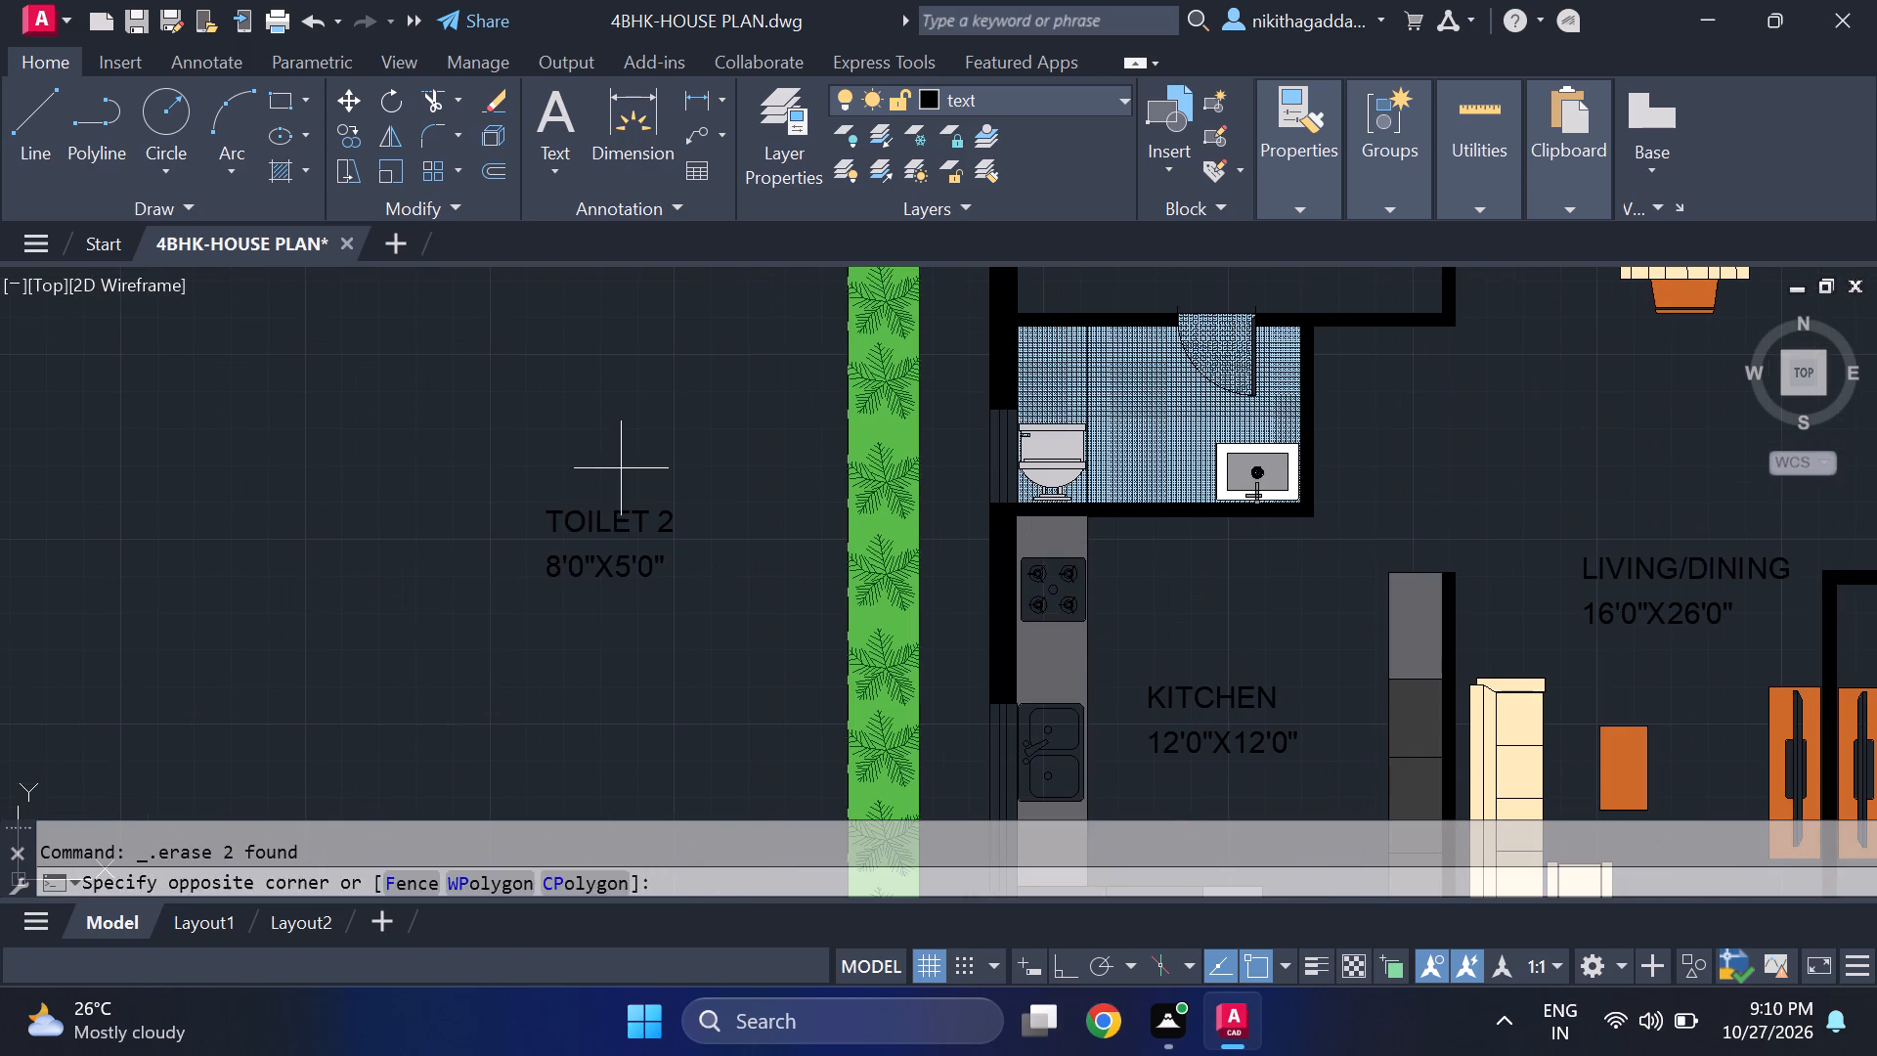
click(465, 635)
text(CP)
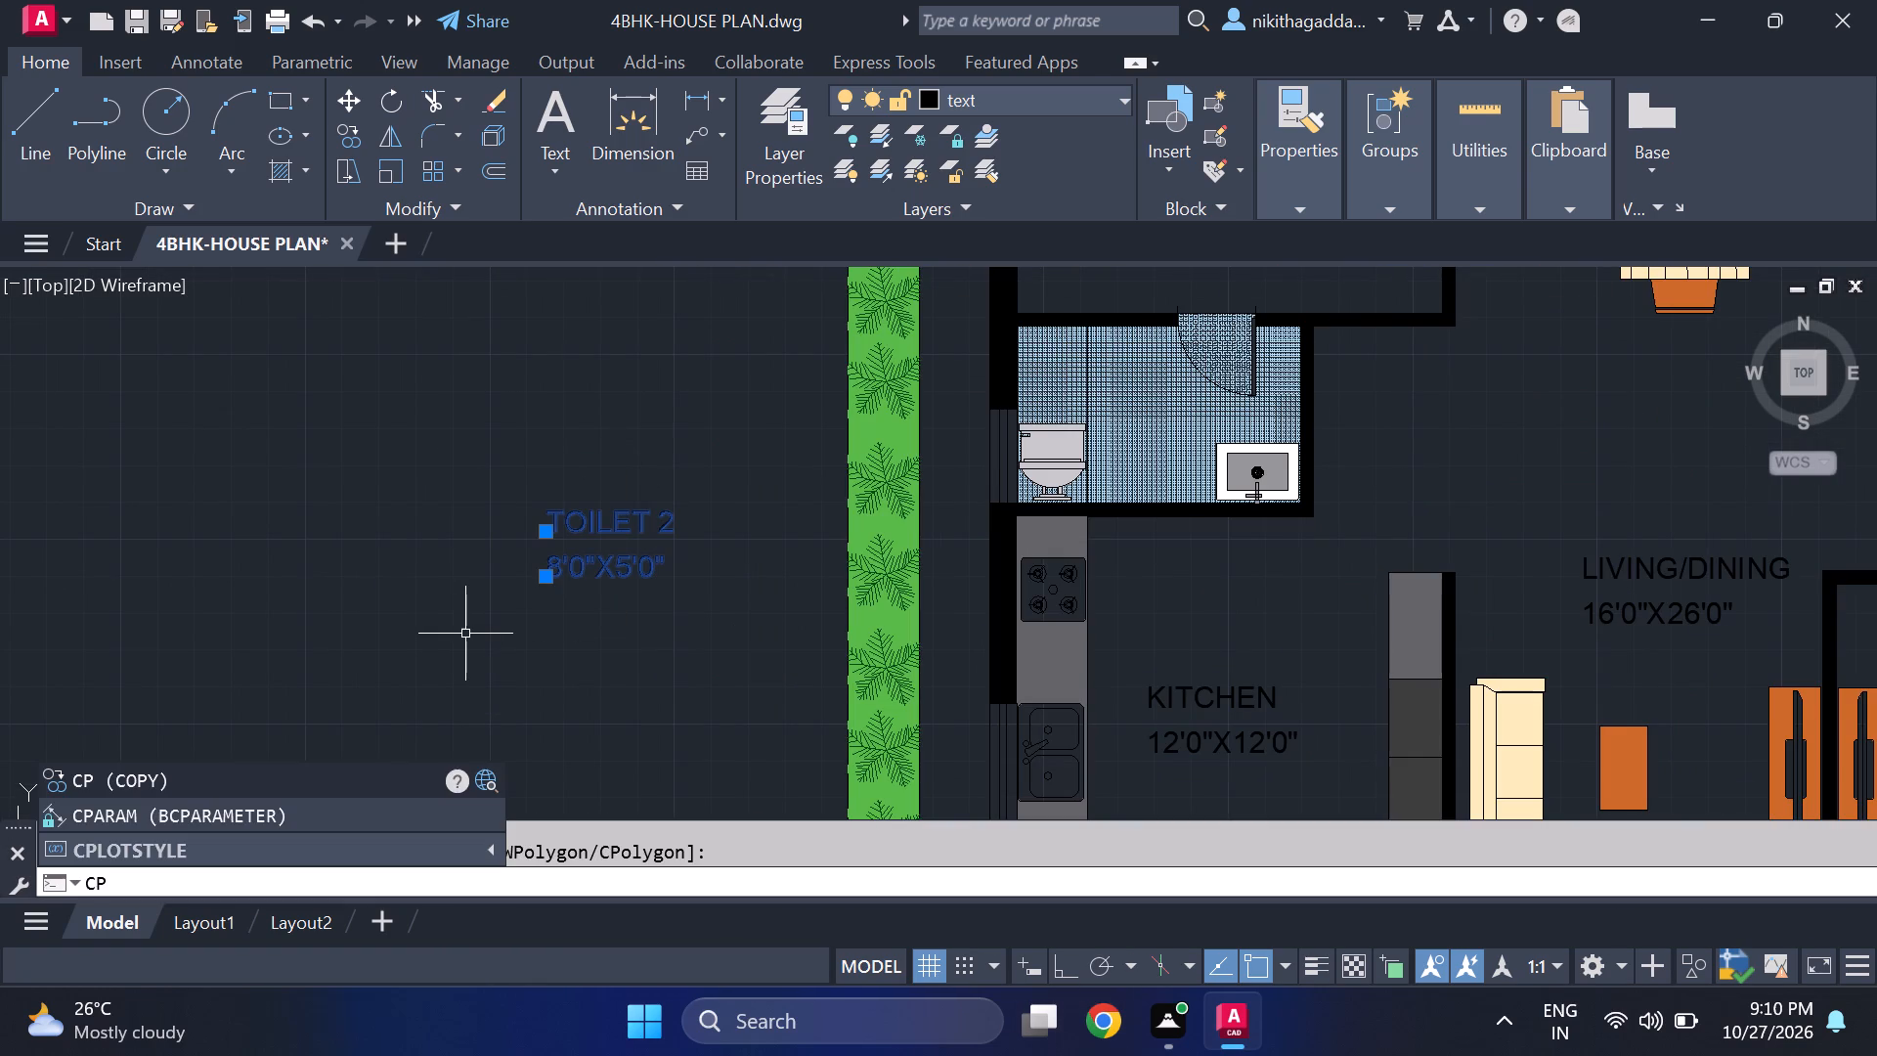
key(BackSpace)
key(o)
key(Return)
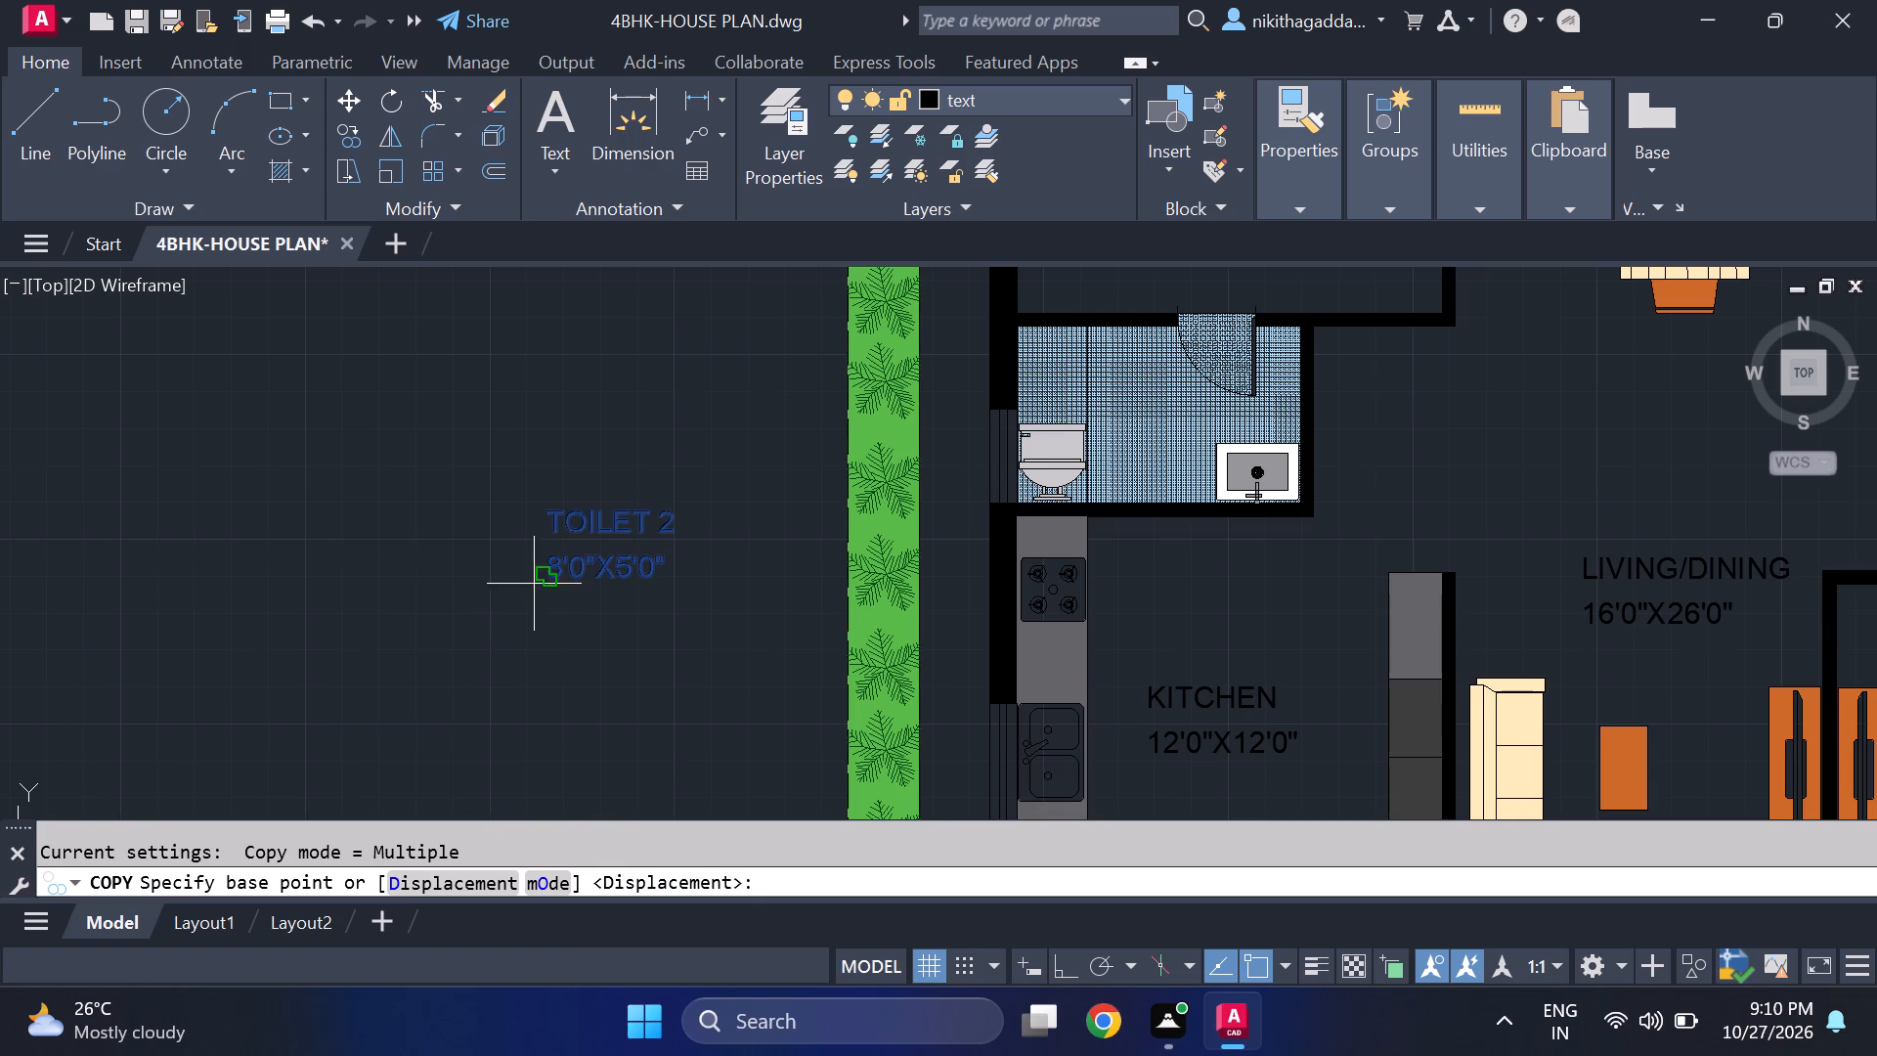
click(541, 573)
scroll(1087, 442, up, 2)
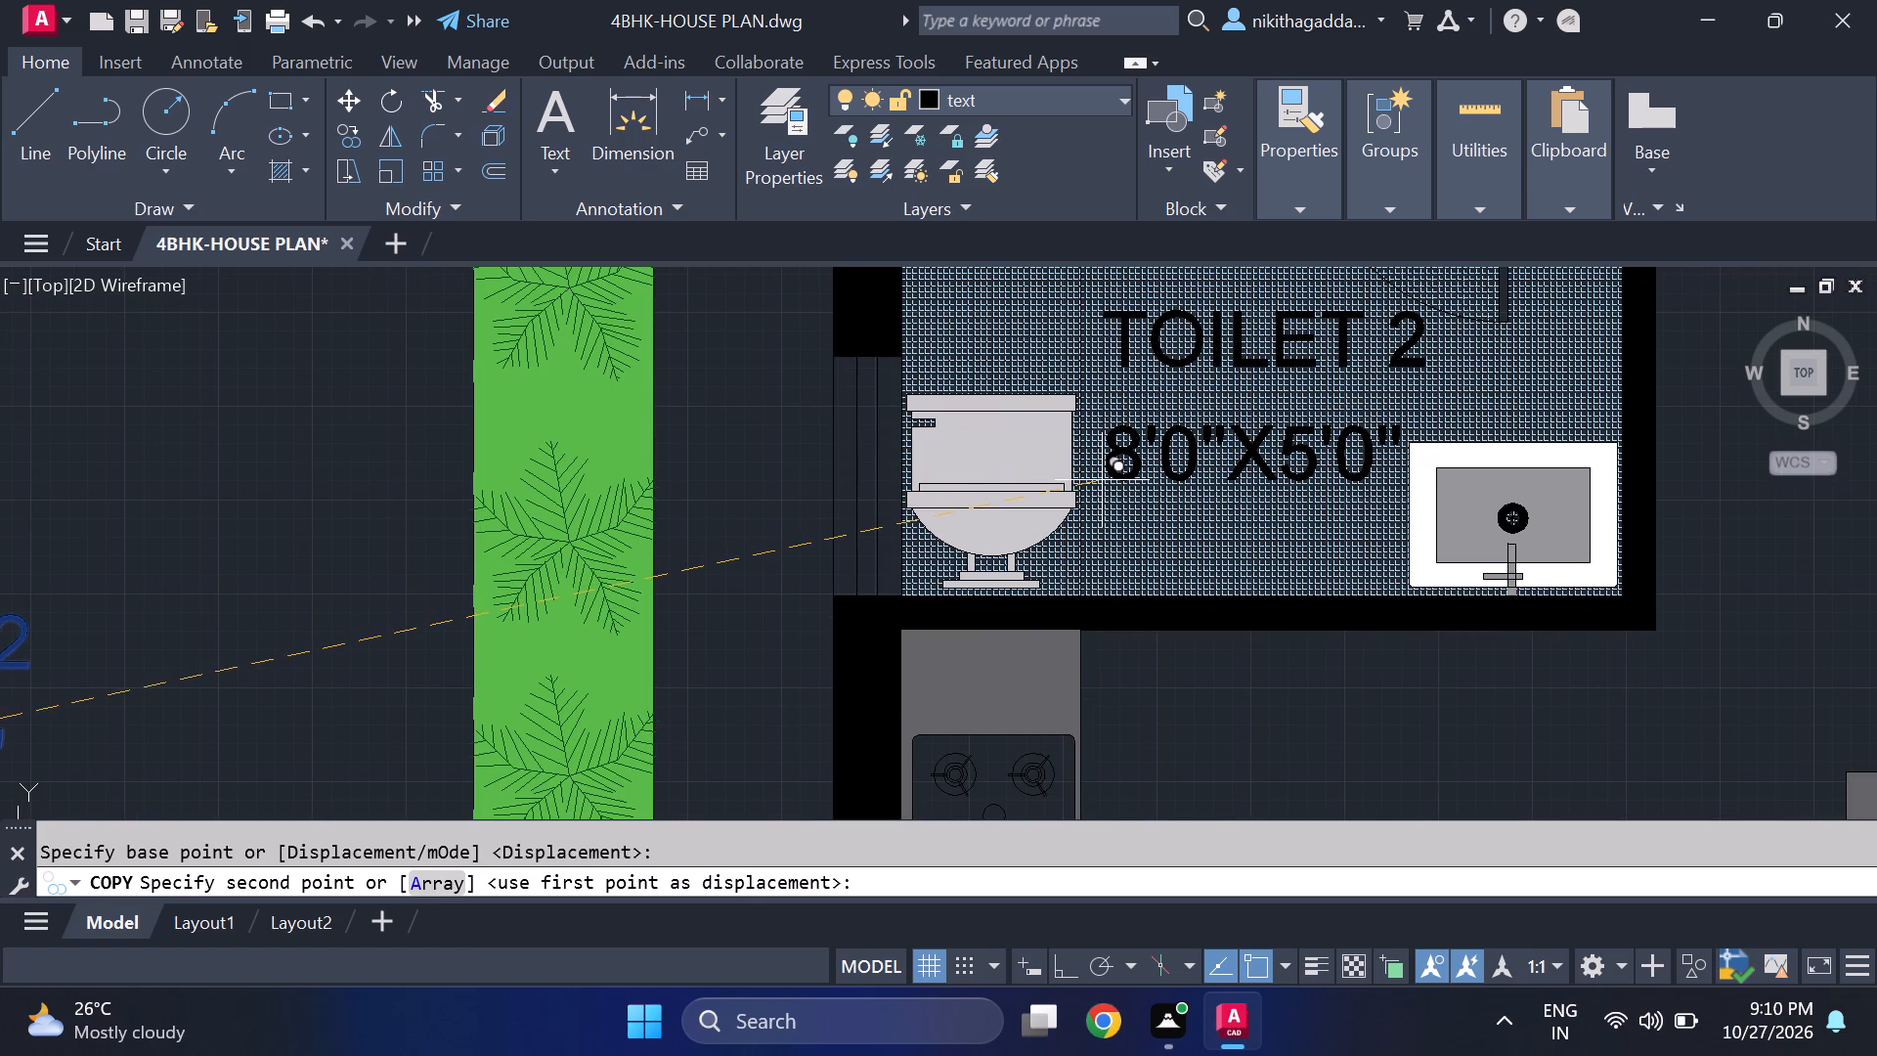
click(1100, 481)
Place another copy of the TOILET 2 name and size text outside the plot, just east of the eastern toilet.
scroll(1132, 473, down, 3)
middle_drag(1373, 669, 488, 696)
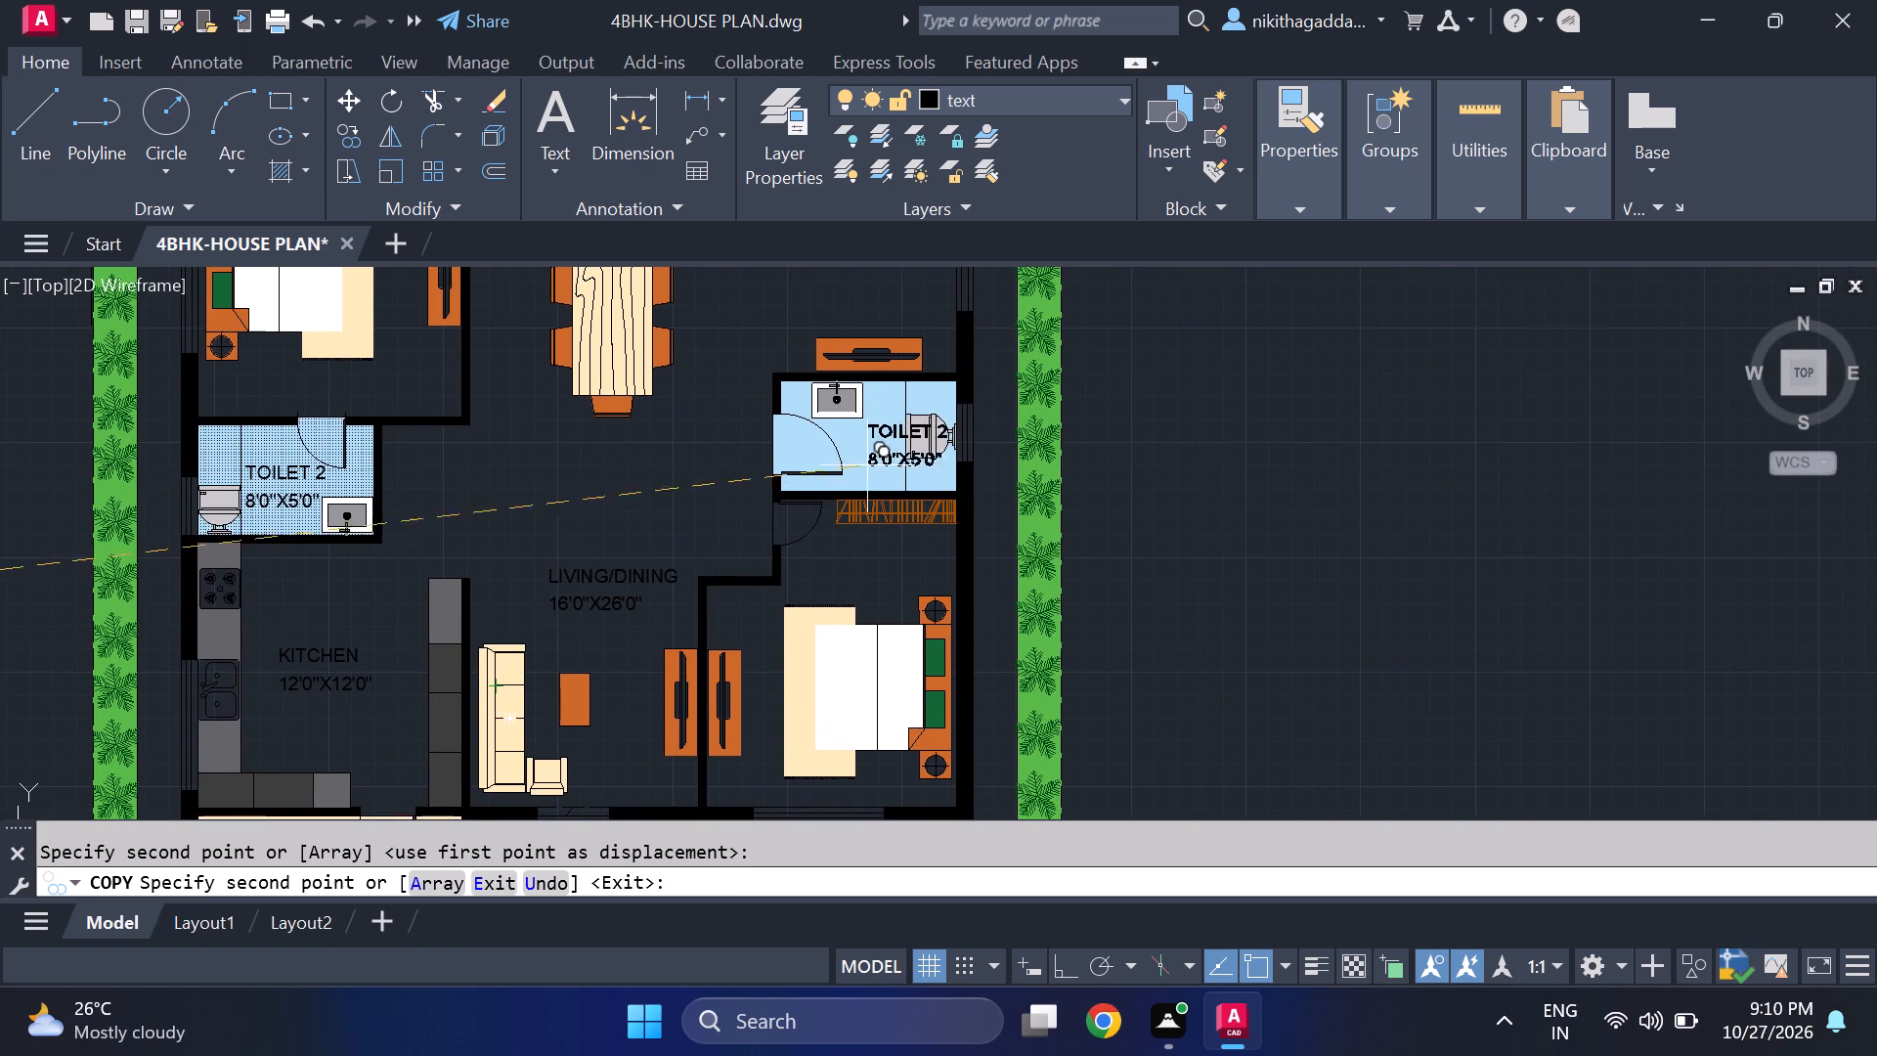
scroll(832, 455, up, 1)
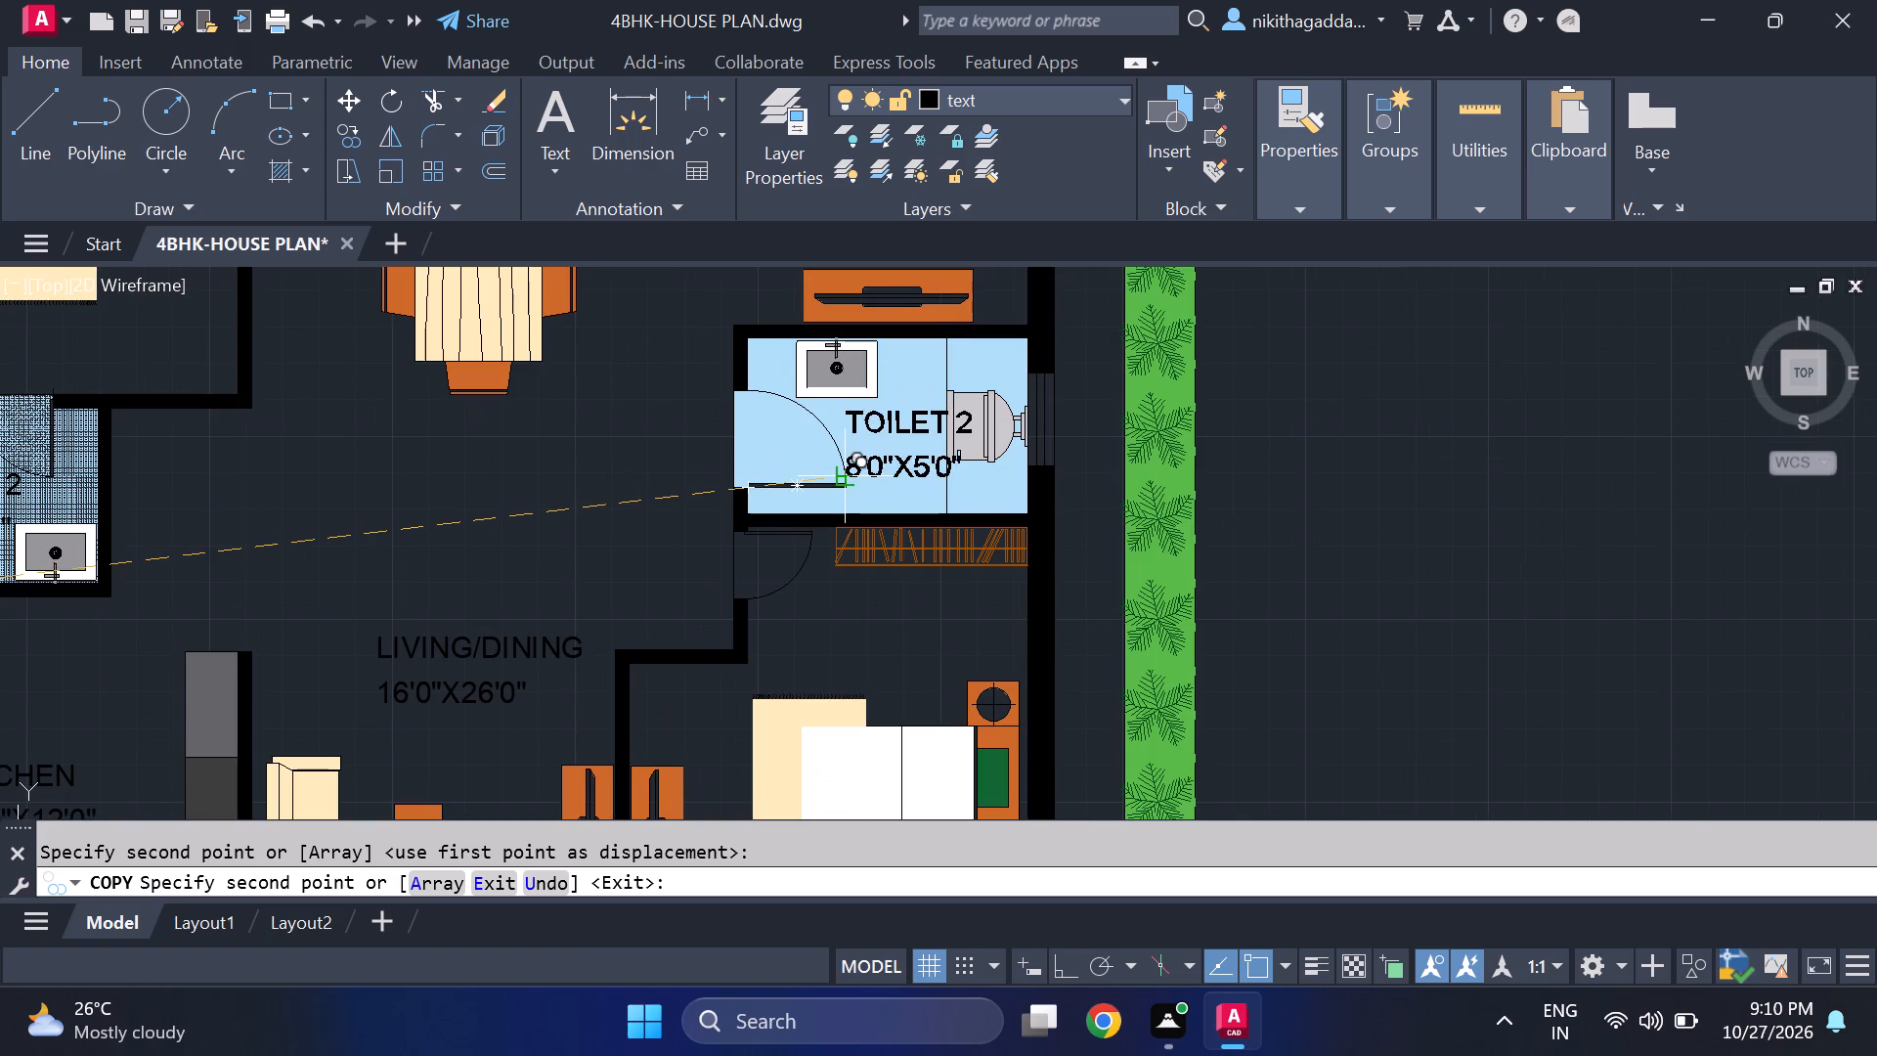
scroll(853, 462, up, 2)
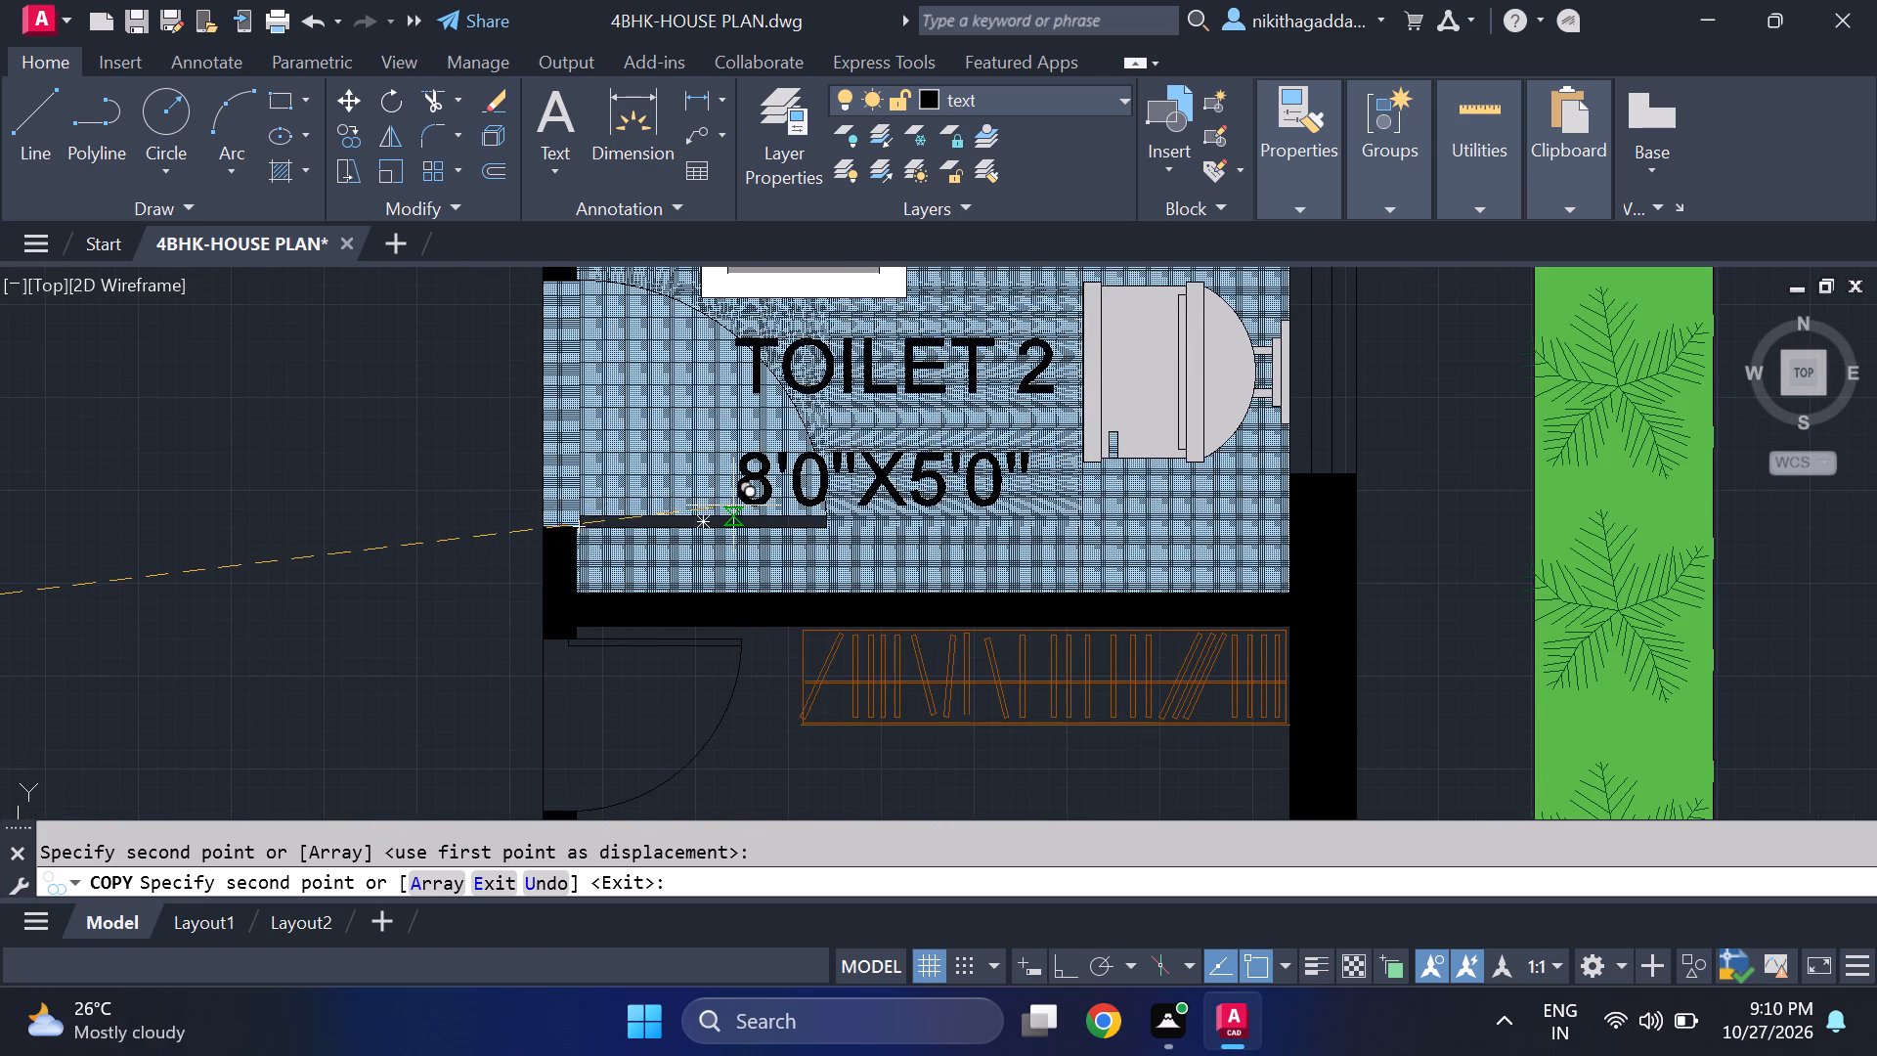
scroll(737, 500, down, 3)
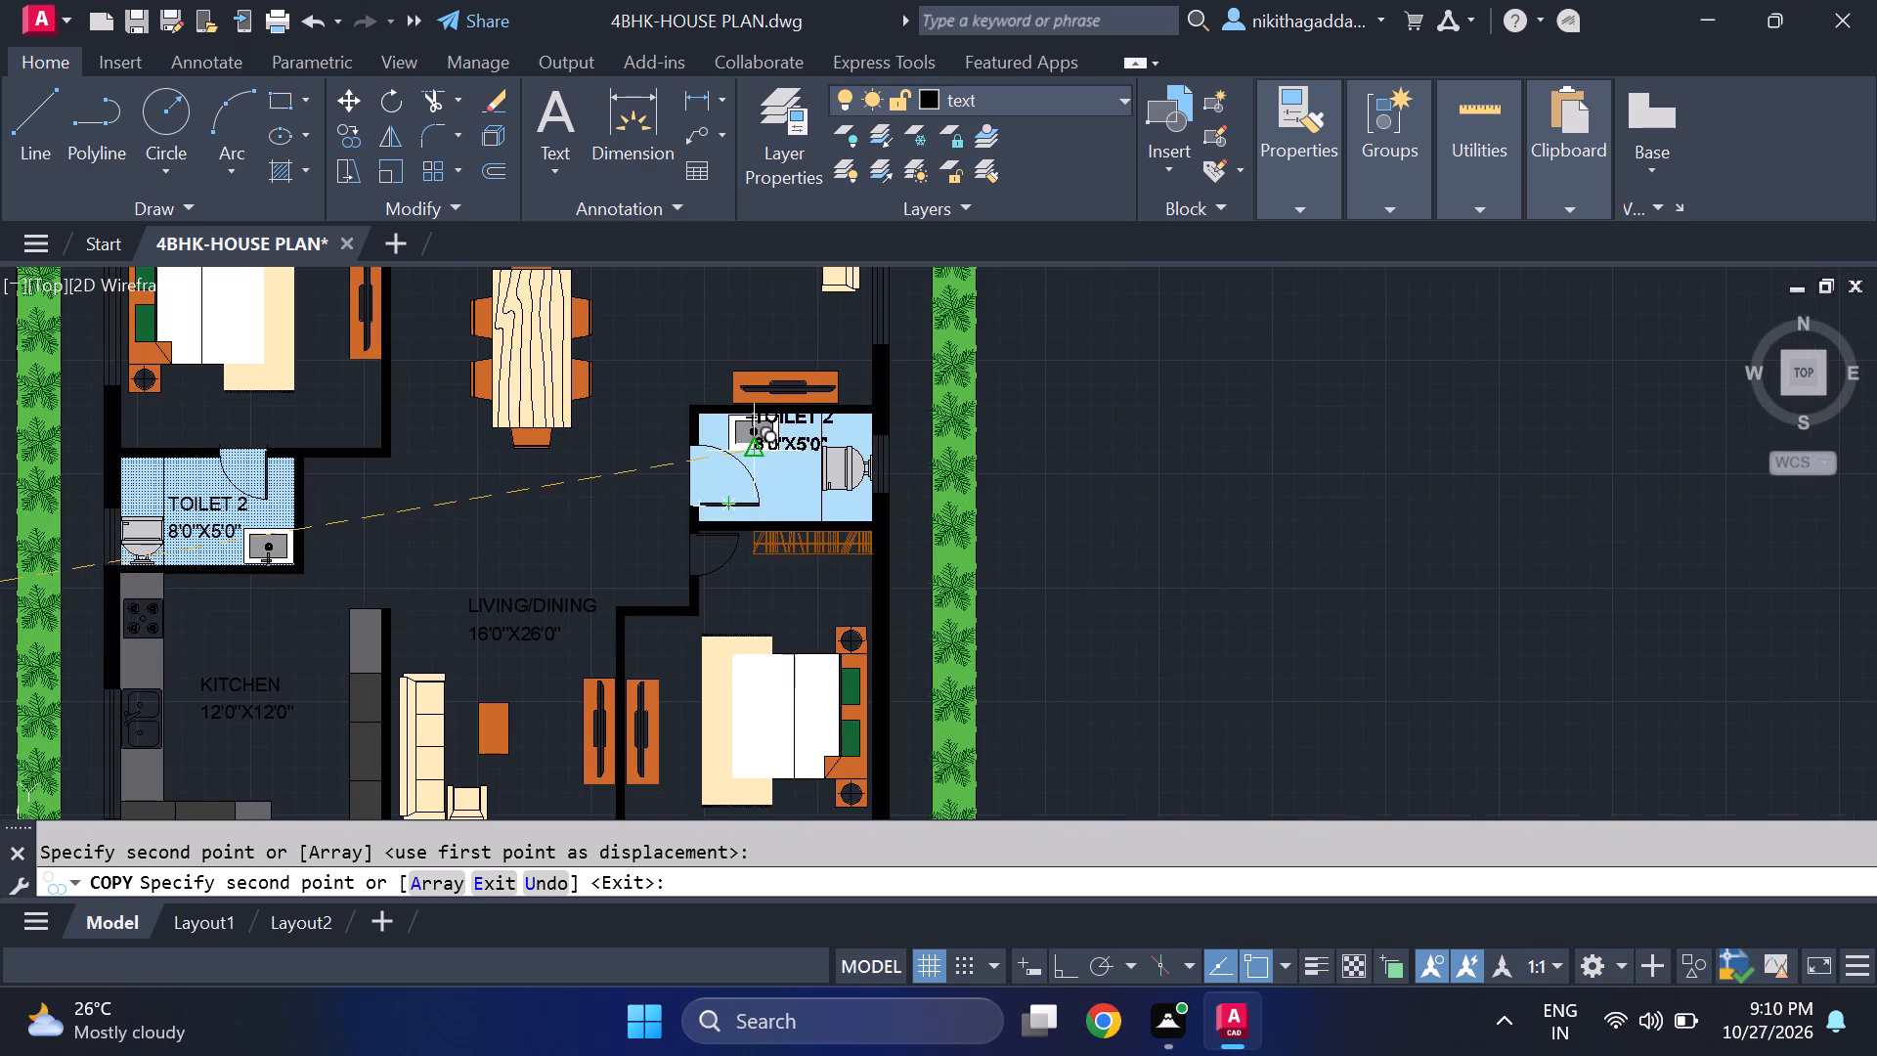
scroll(764, 489, up, 3)
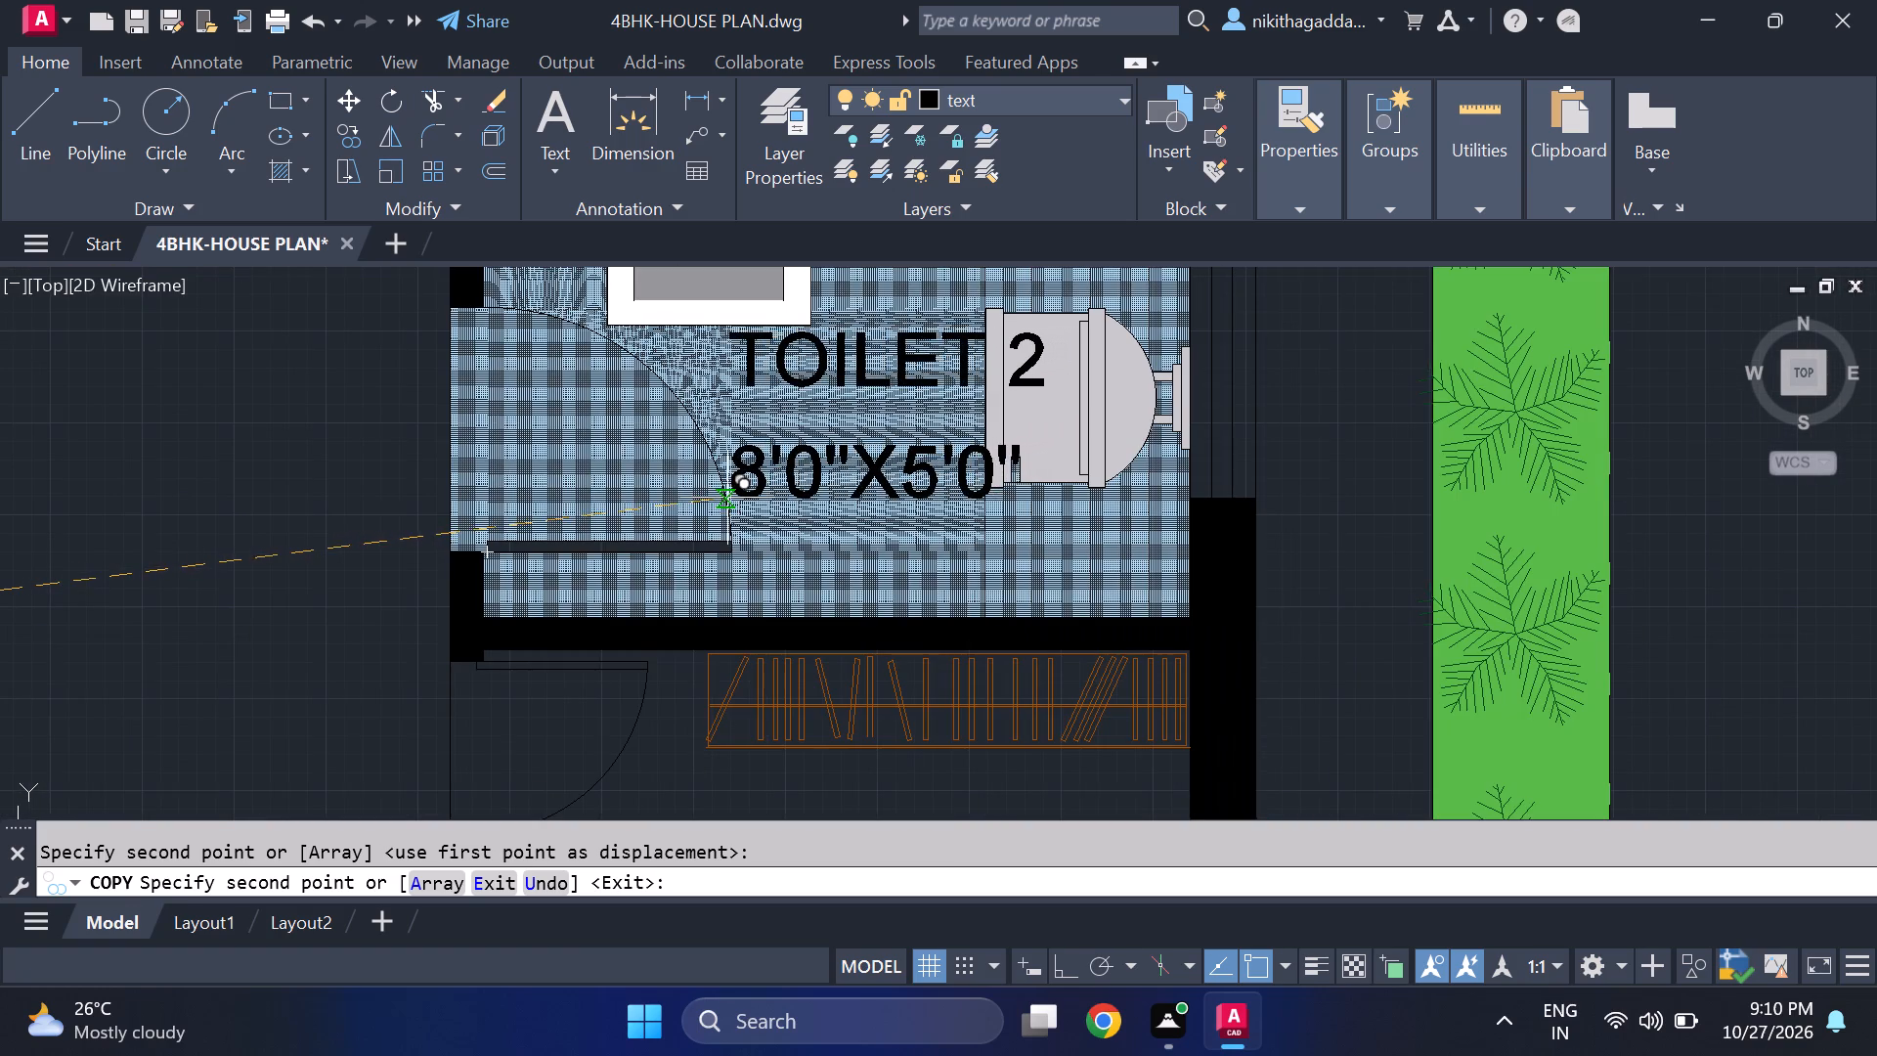
scroll(725, 500, down, 1)
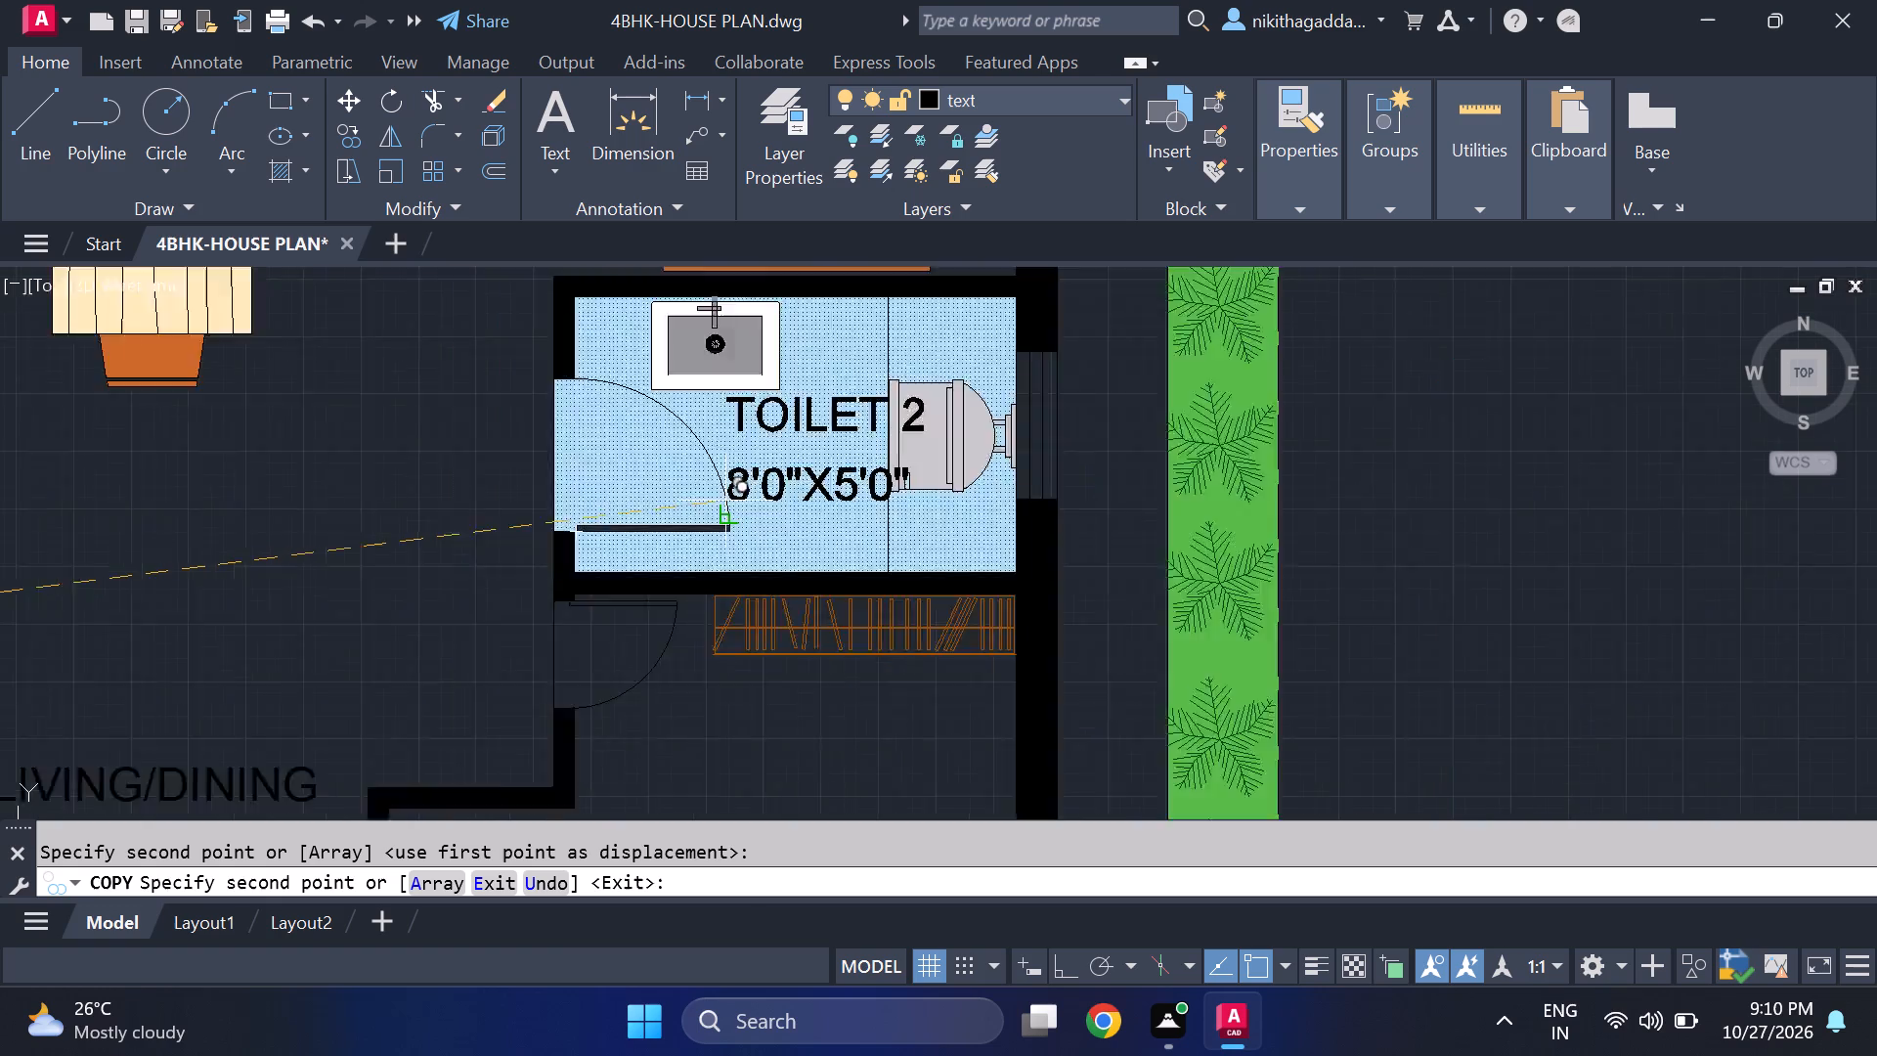
scroll(725, 501, down, 2)
click(959, 517)
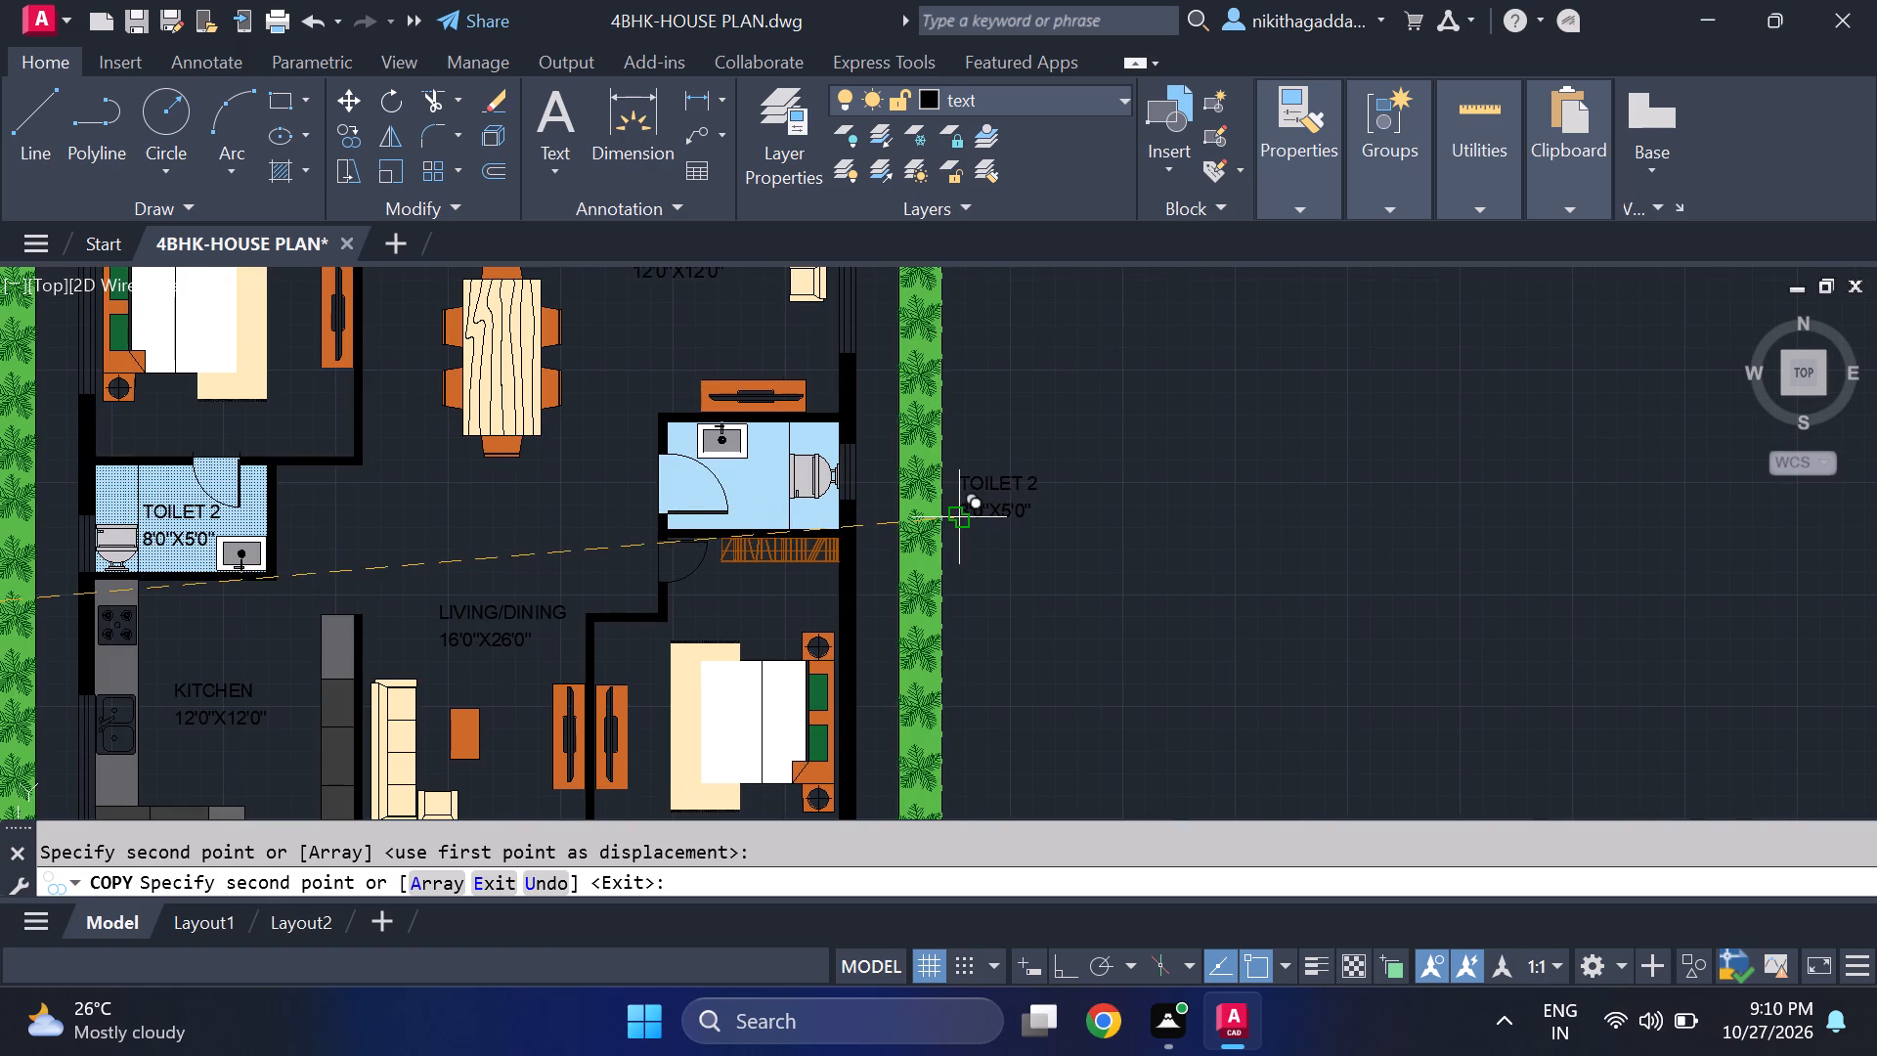
key(Escape)
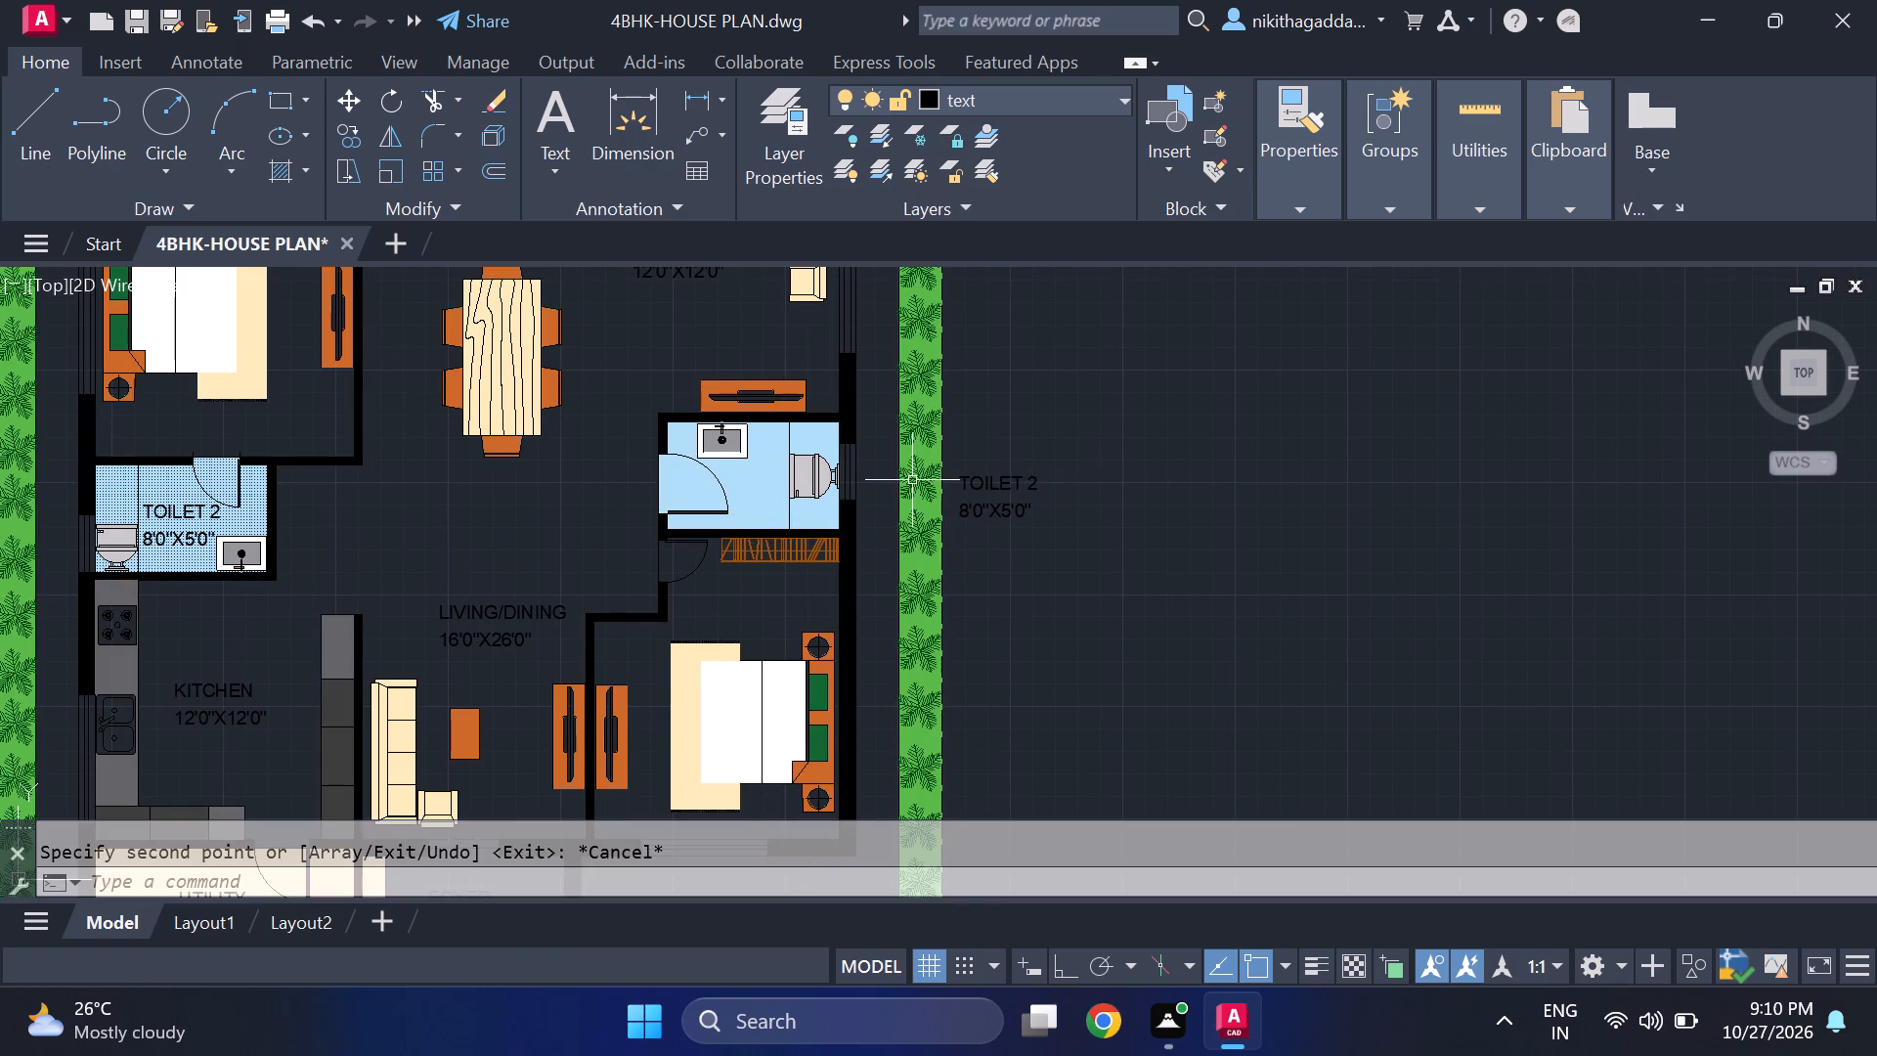
Change the copied toilet name east of the plot to TOILET 1.
scroll(914, 503, up, 2)
double_click(1163, 439)
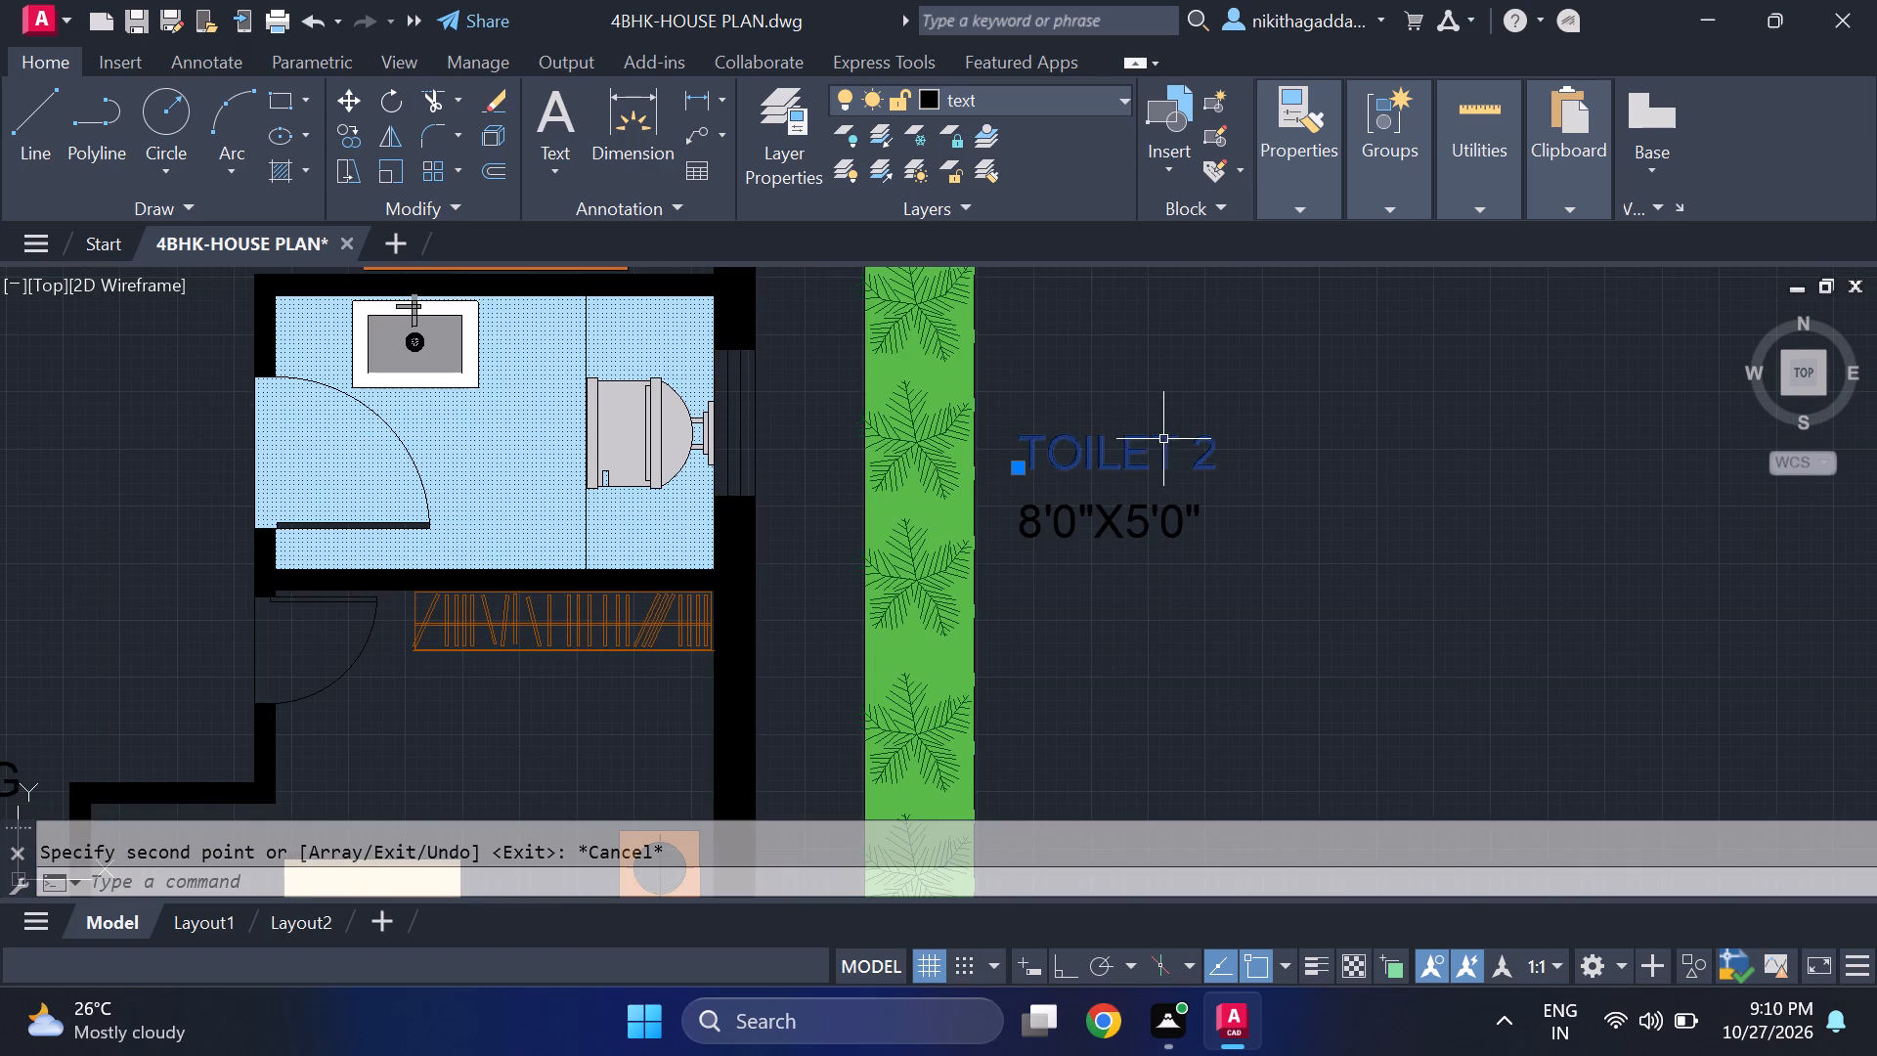
click(1219, 453)
key(BackSpace)
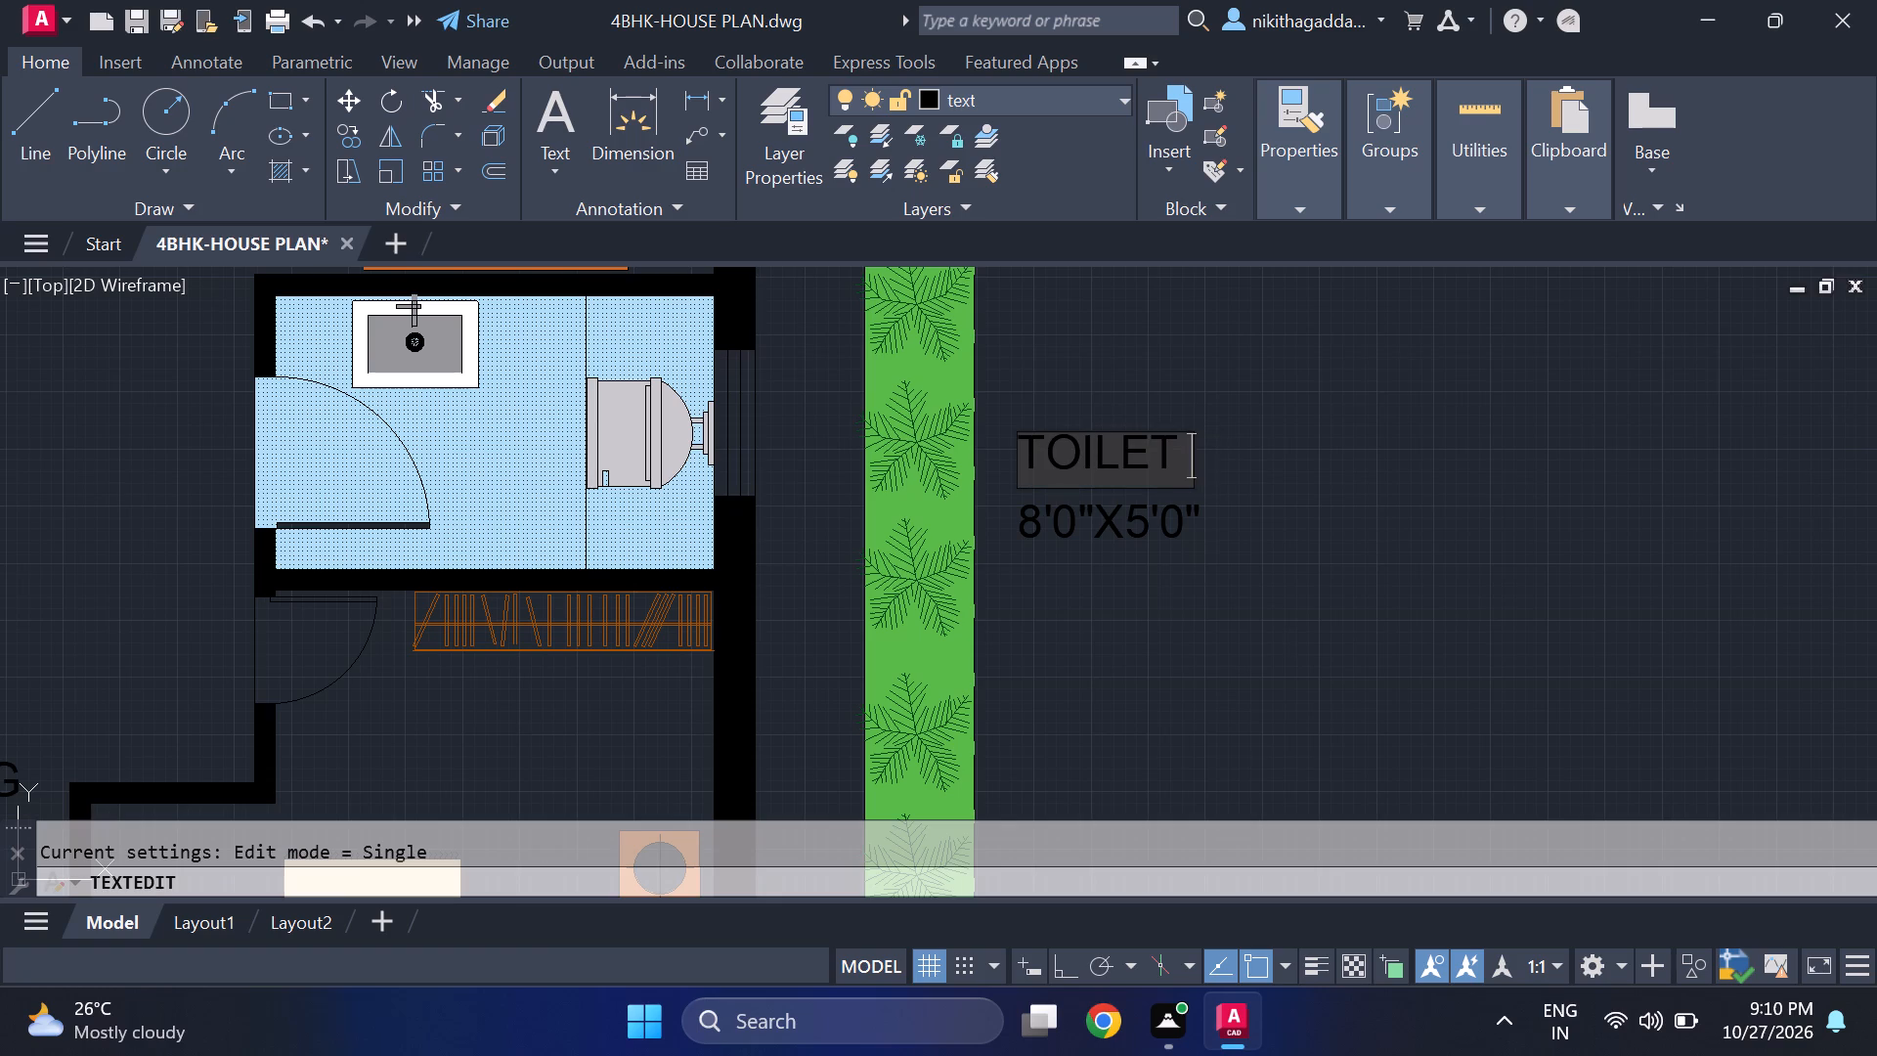
key(1)
key(Return)
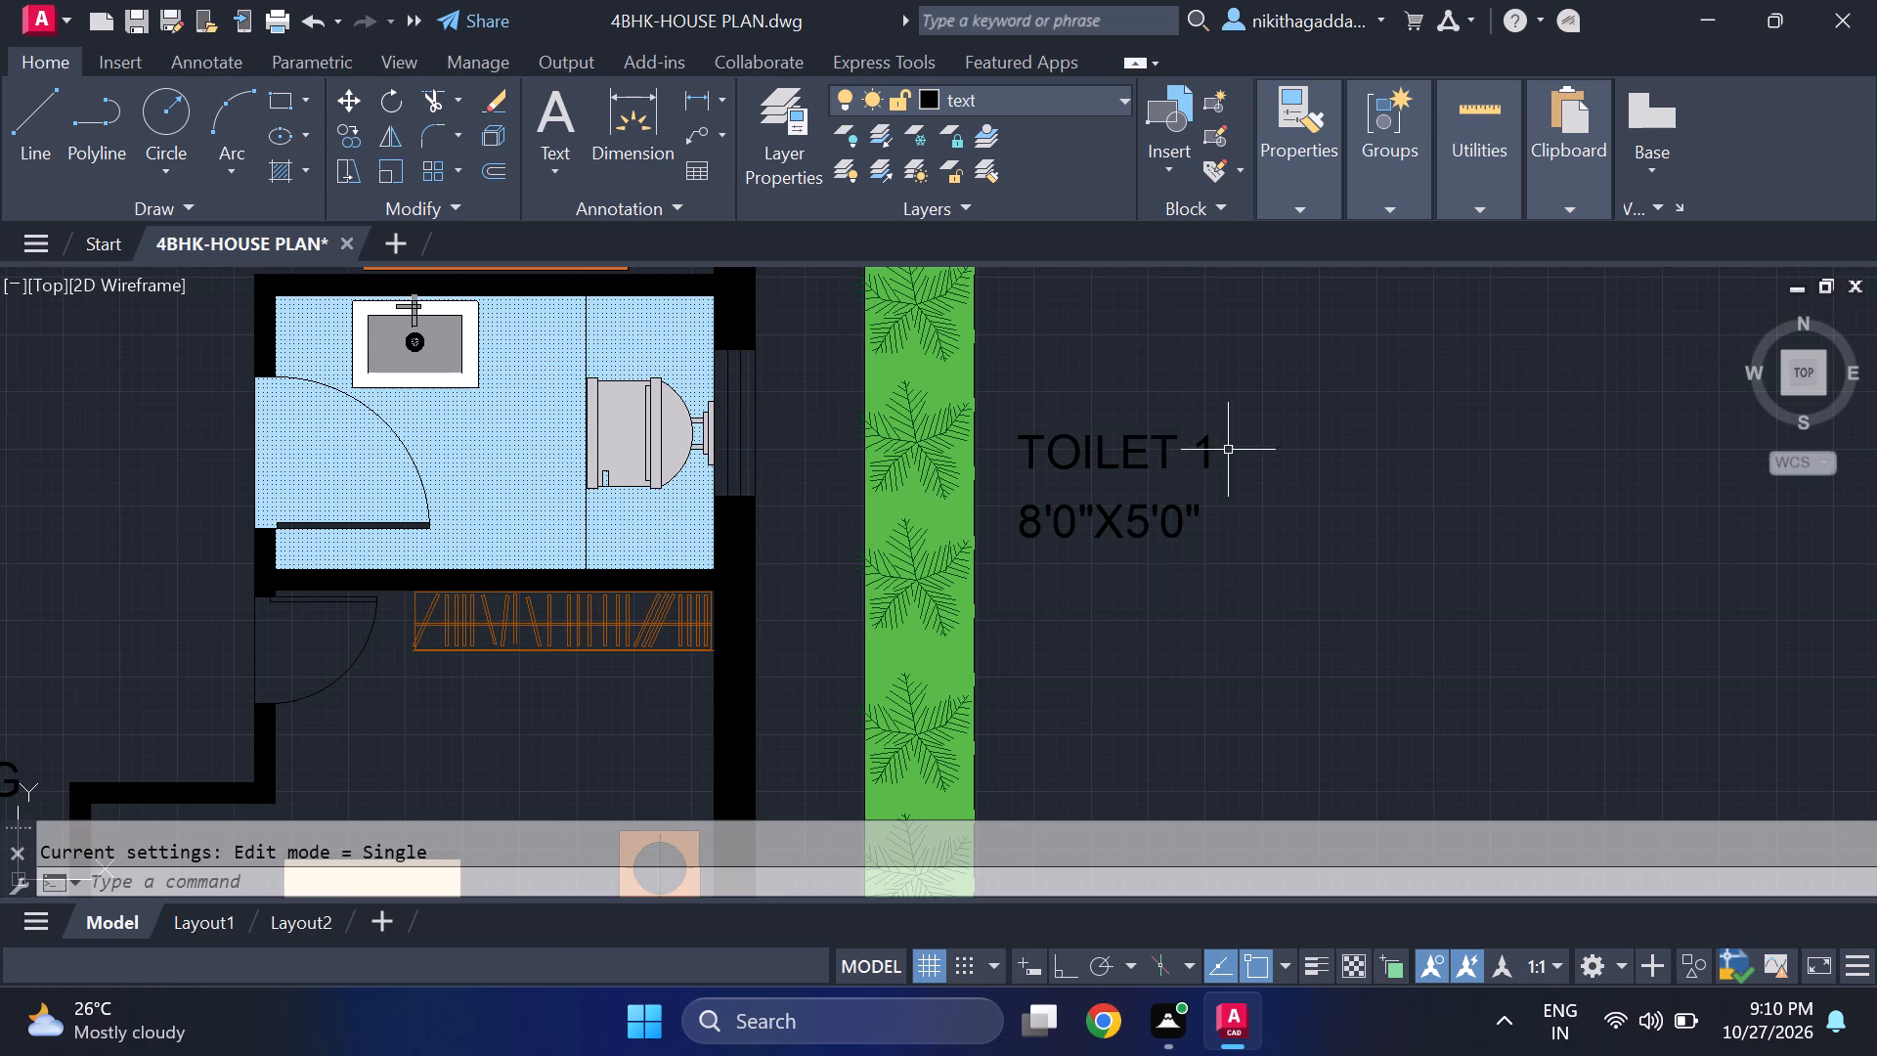
Scale the TOILET 1 name and size text down slightly together, using the size text's insertion point as base.
drag(1250, 375, 1224, 428)
click(1068, 608)
text(SCALE)
key(Return)
scroll(1015, 577, up, 1)
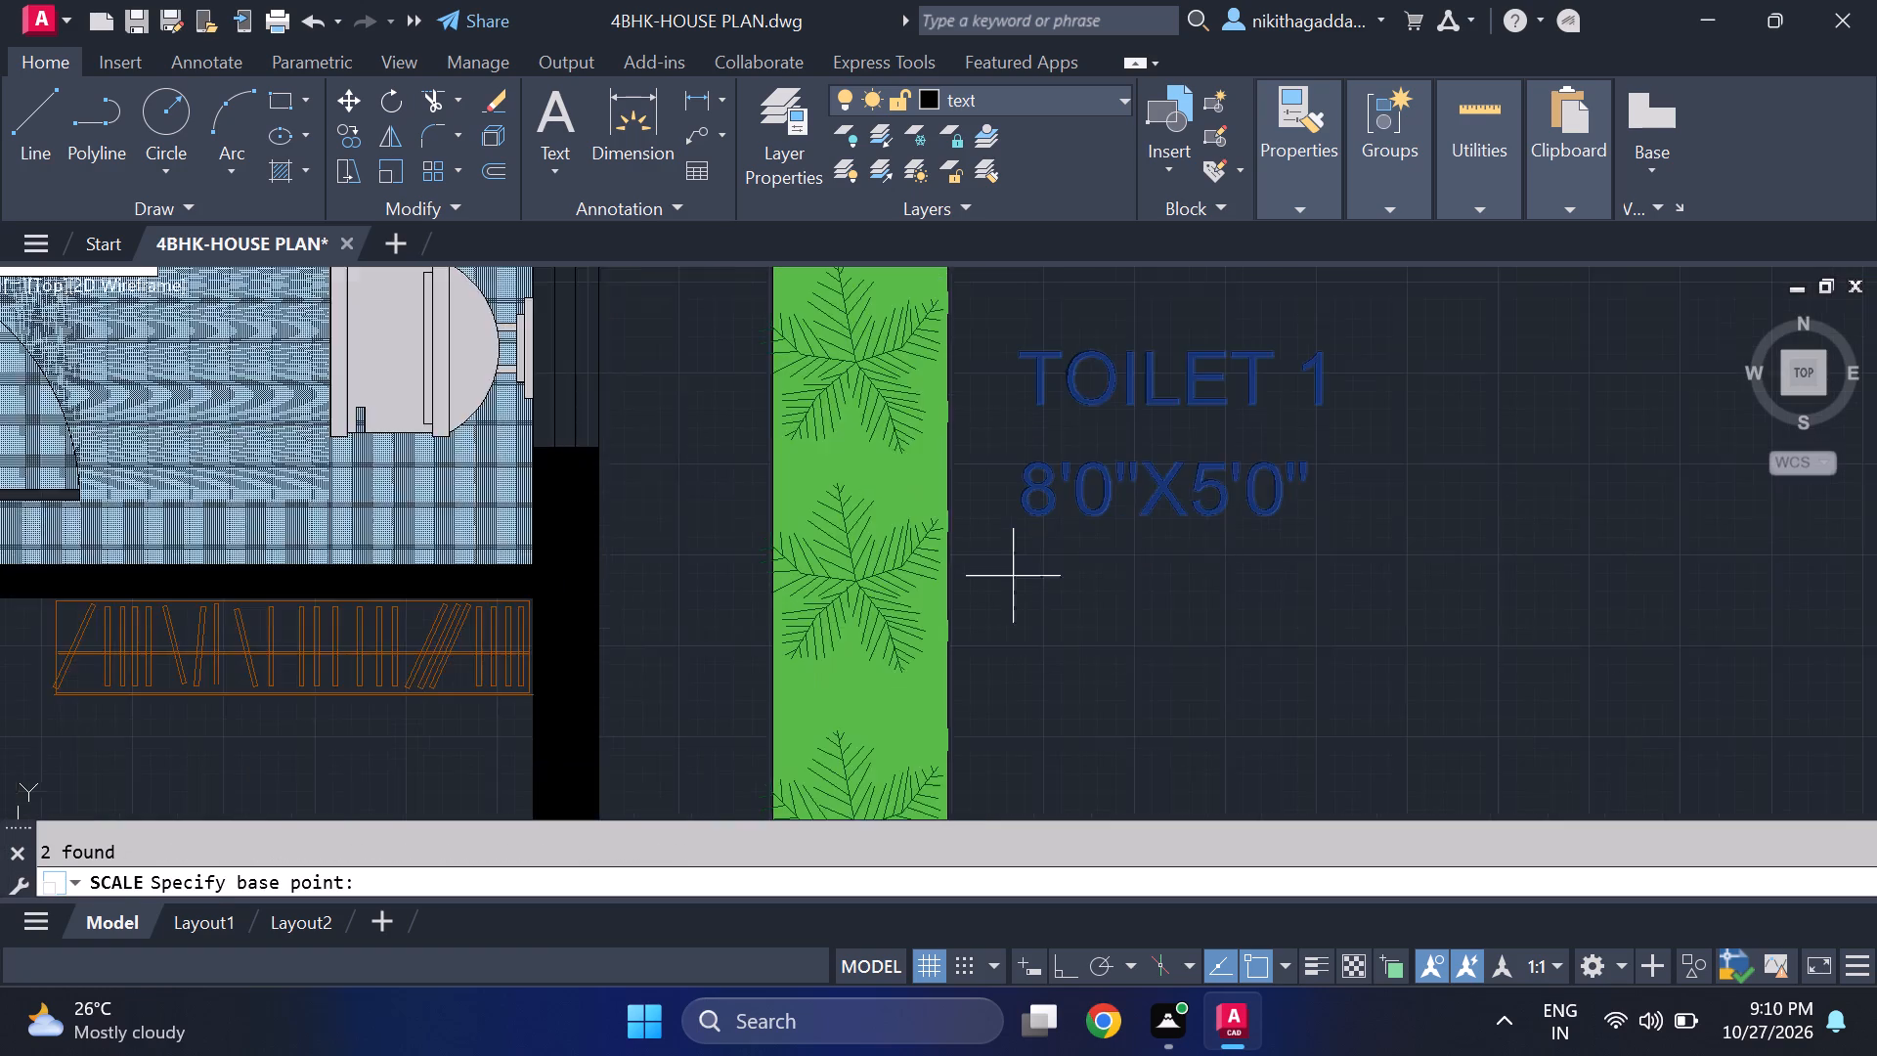
scroll(1011, 575, up, 1)
click(1033, 484)
middle_drag(1050, 475, 822, 685)
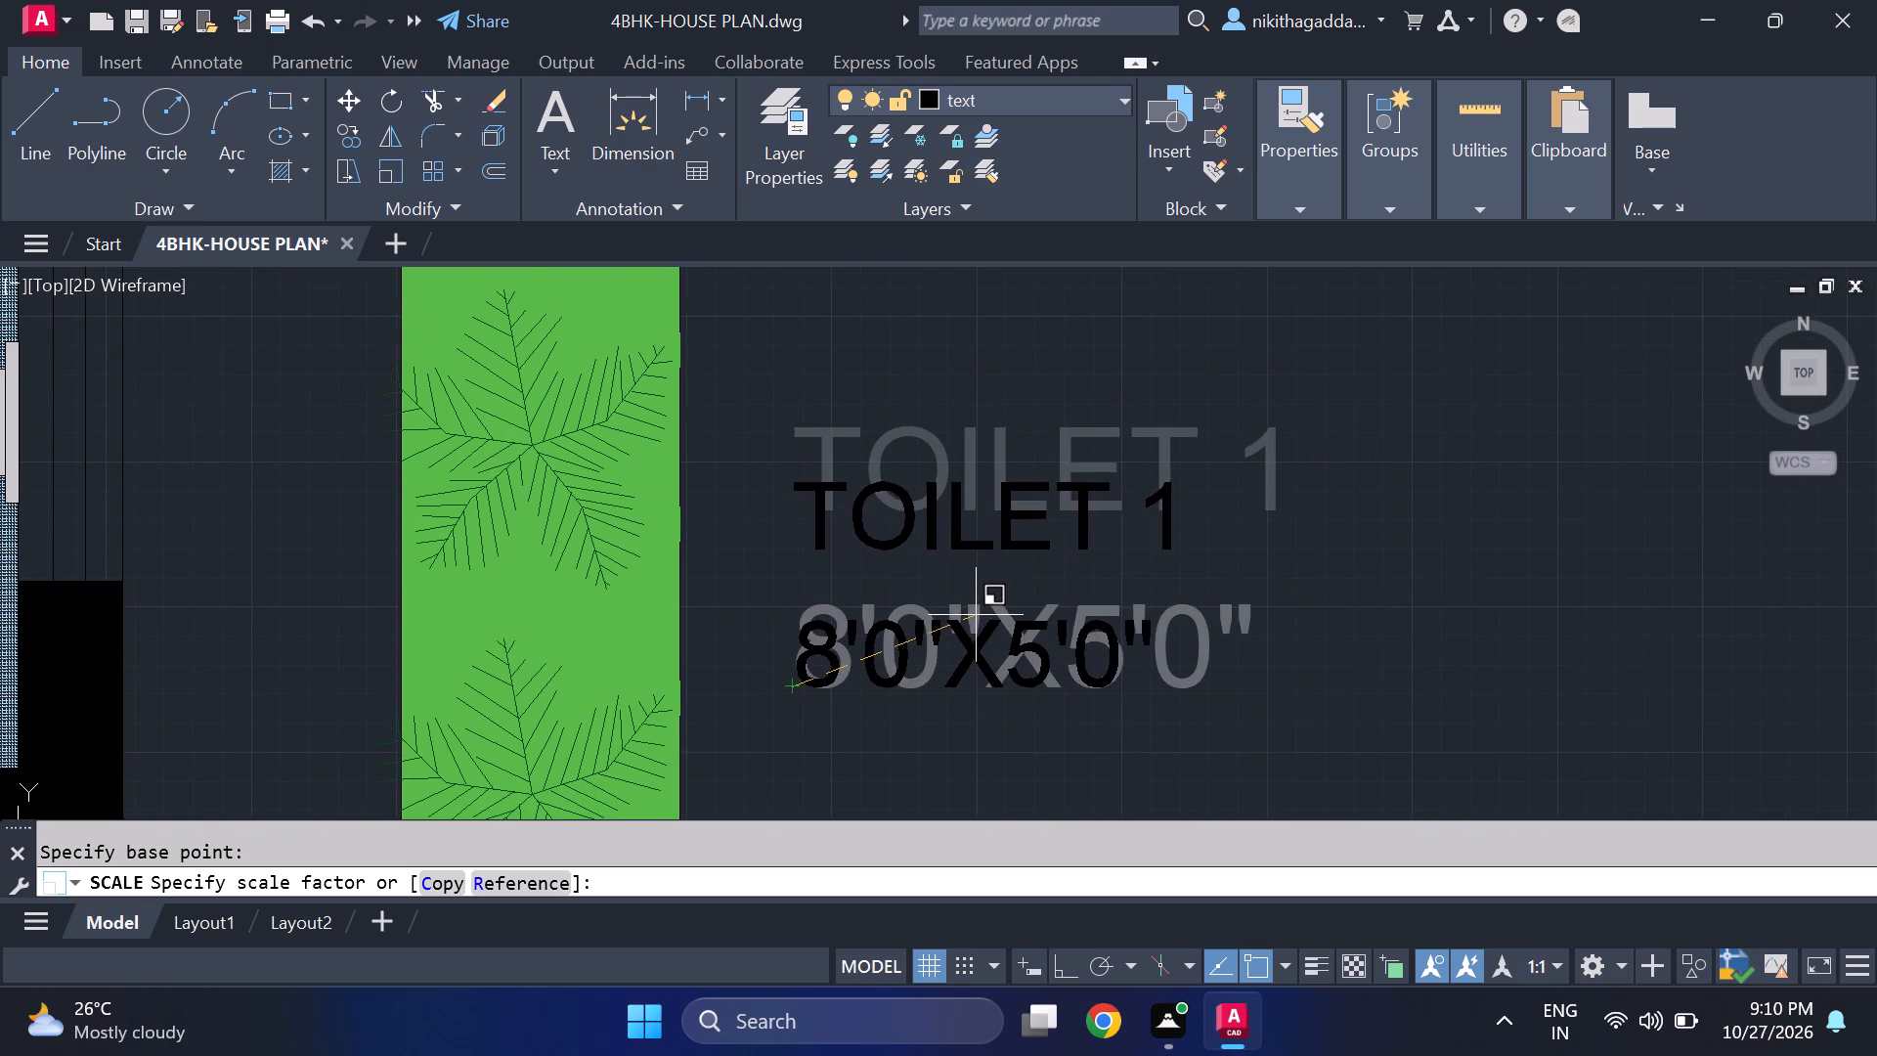
click(979, 611)
Copy the reduced TOILET 1 name and size text into the eastern toilet, between the door swing and the WC.
click(1061, 461)
click(942, 646)
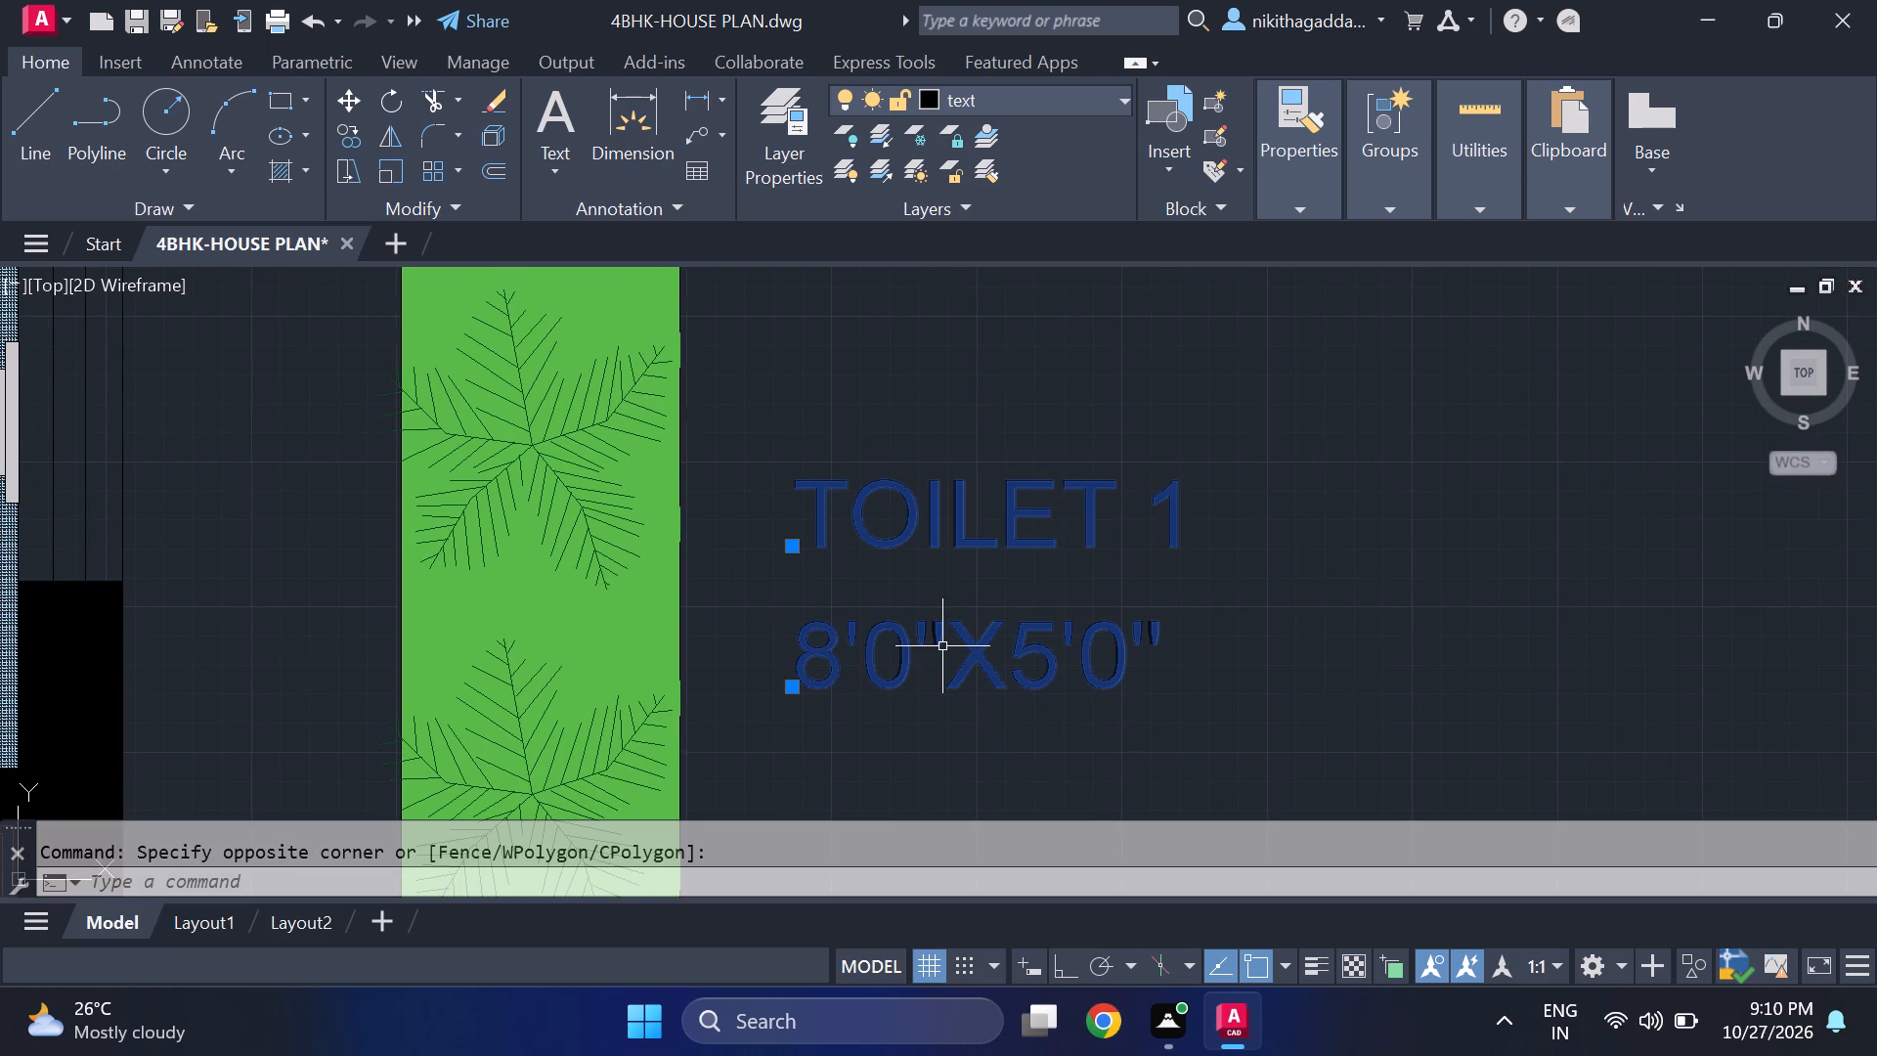
text(CO)
key(Return)
click(787, 679)
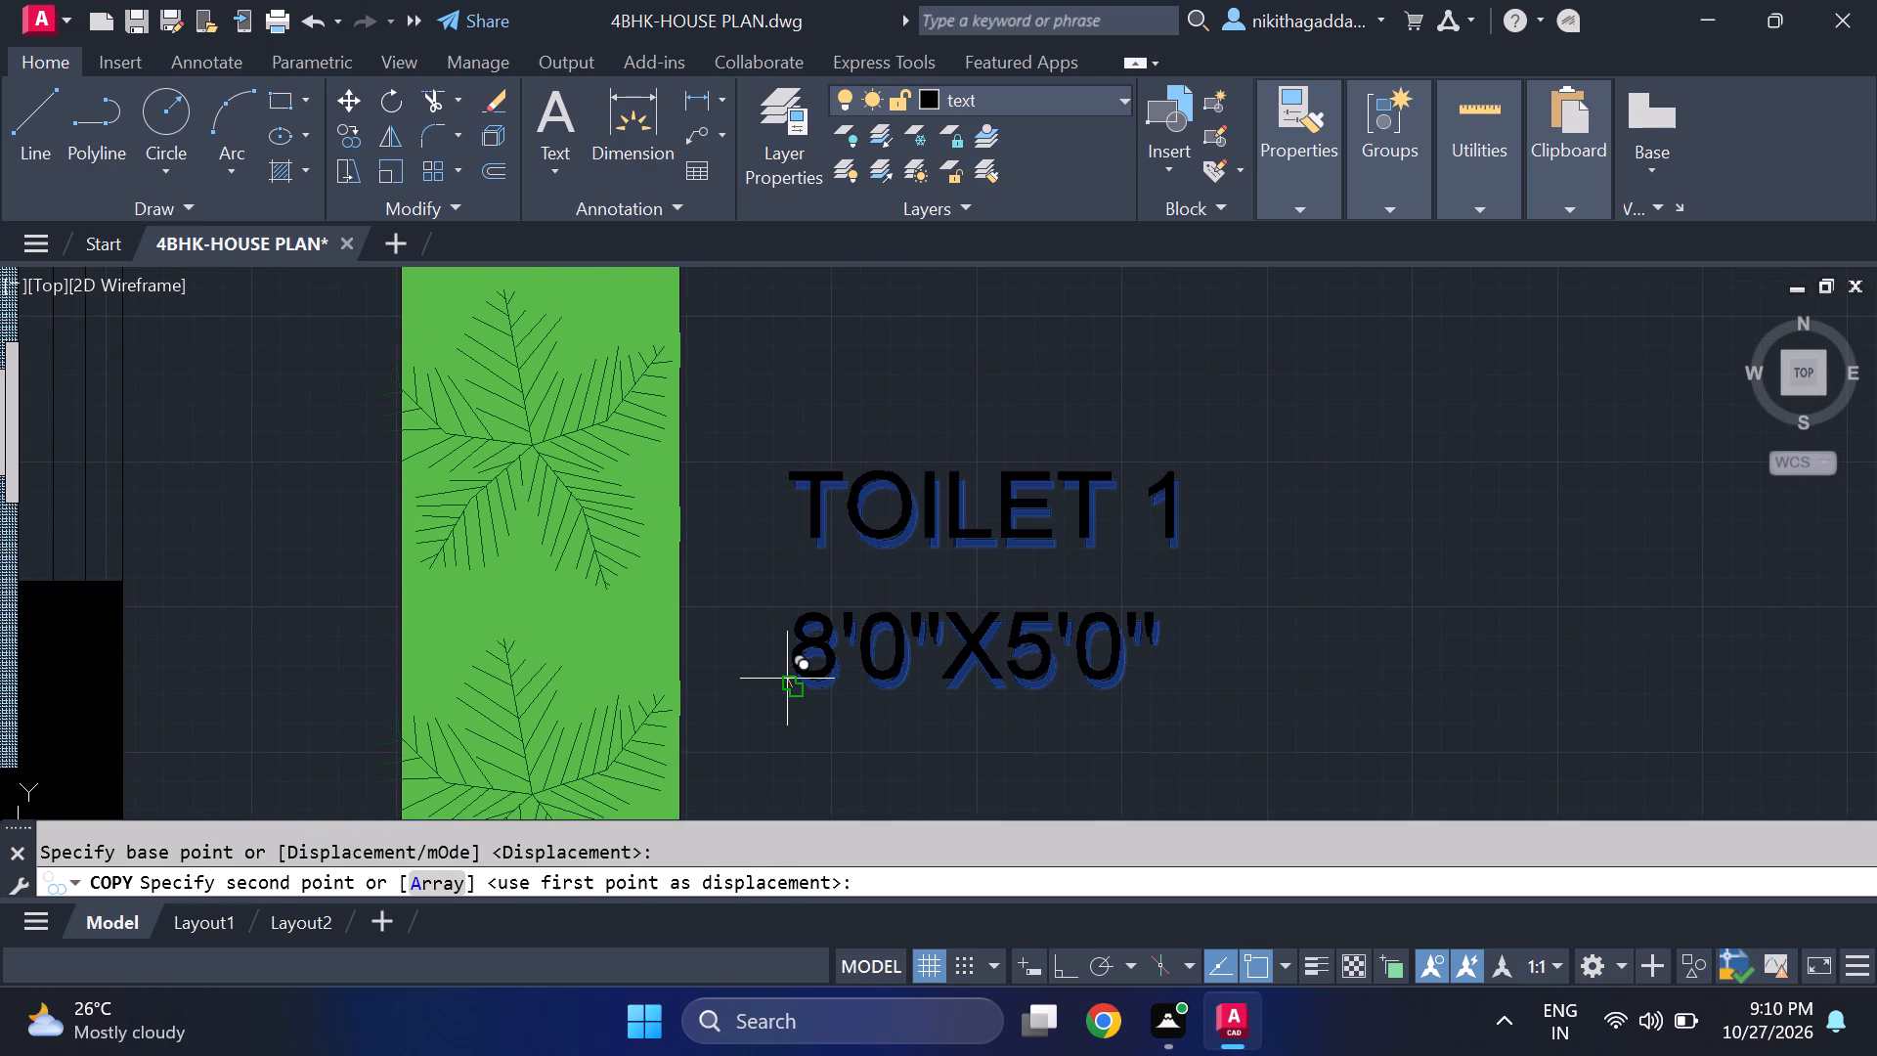
scroll(719, 699, down, 3)
scroll(340, 682, up, 2)
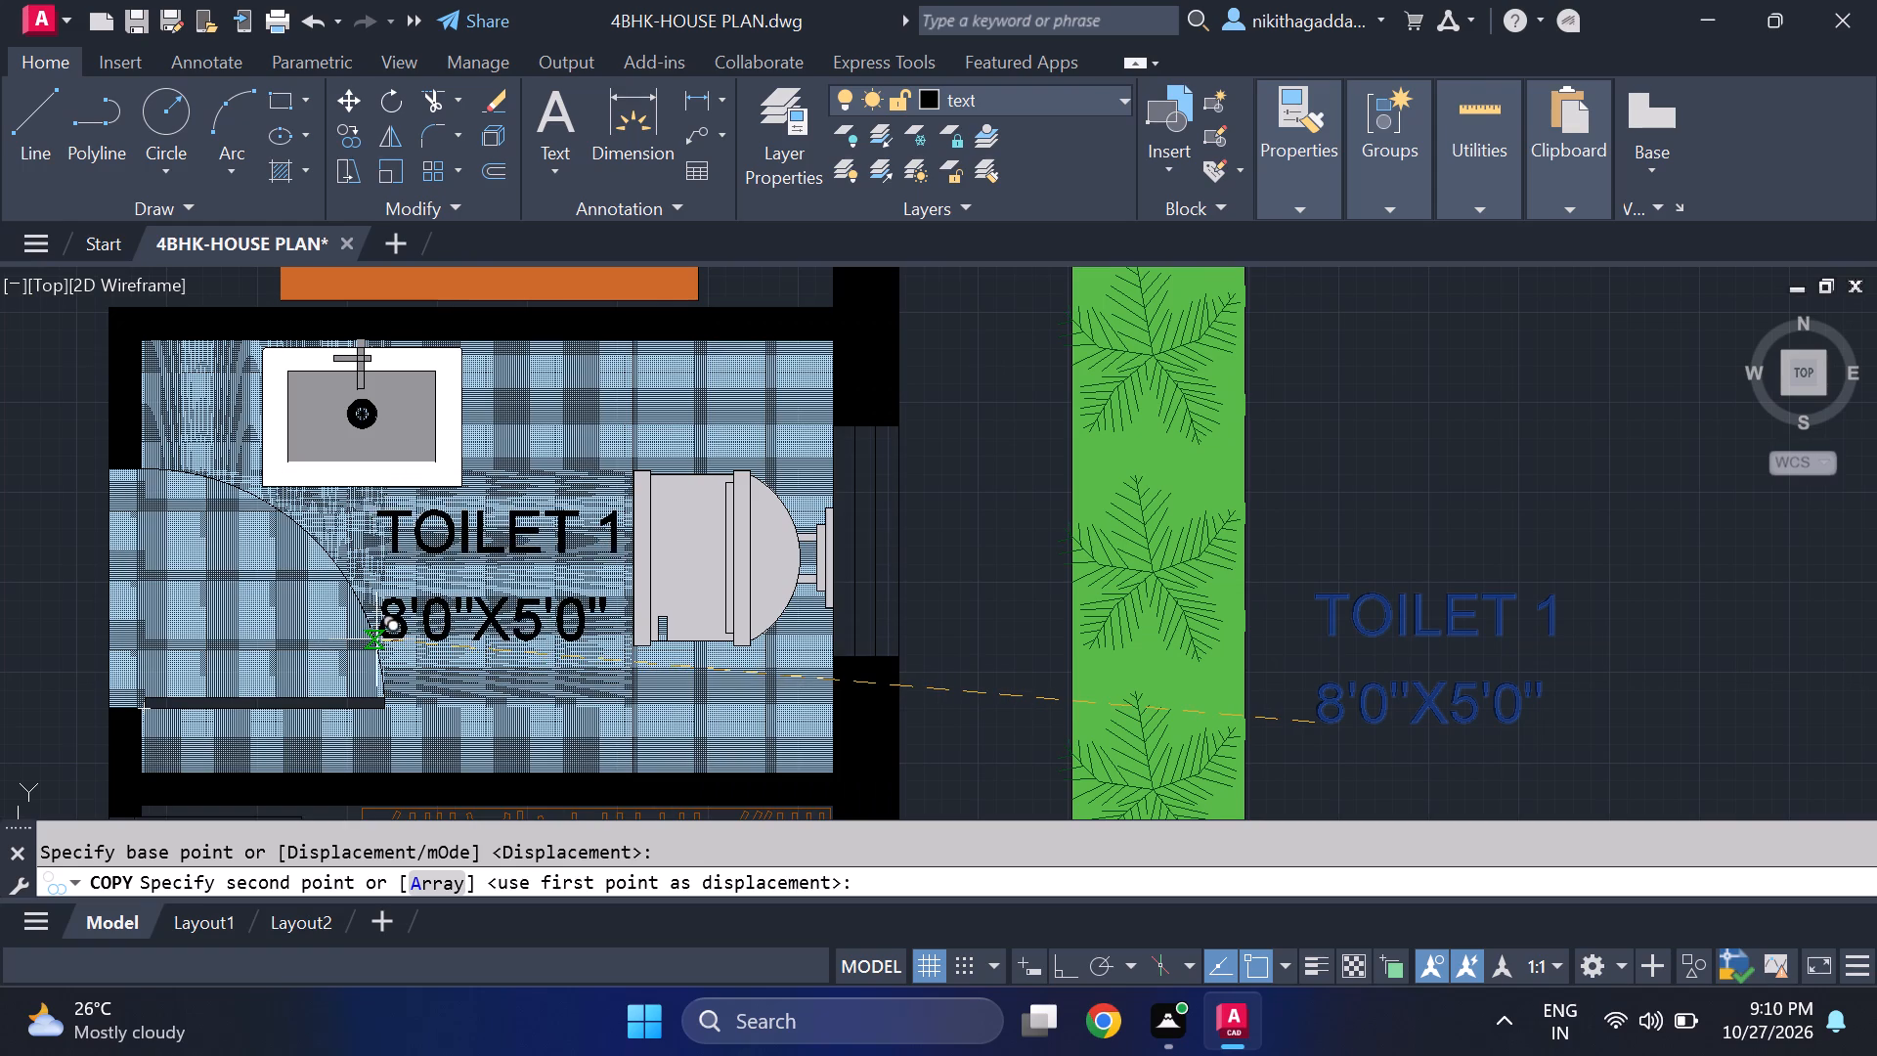
scroll(380, 638, up, 2)
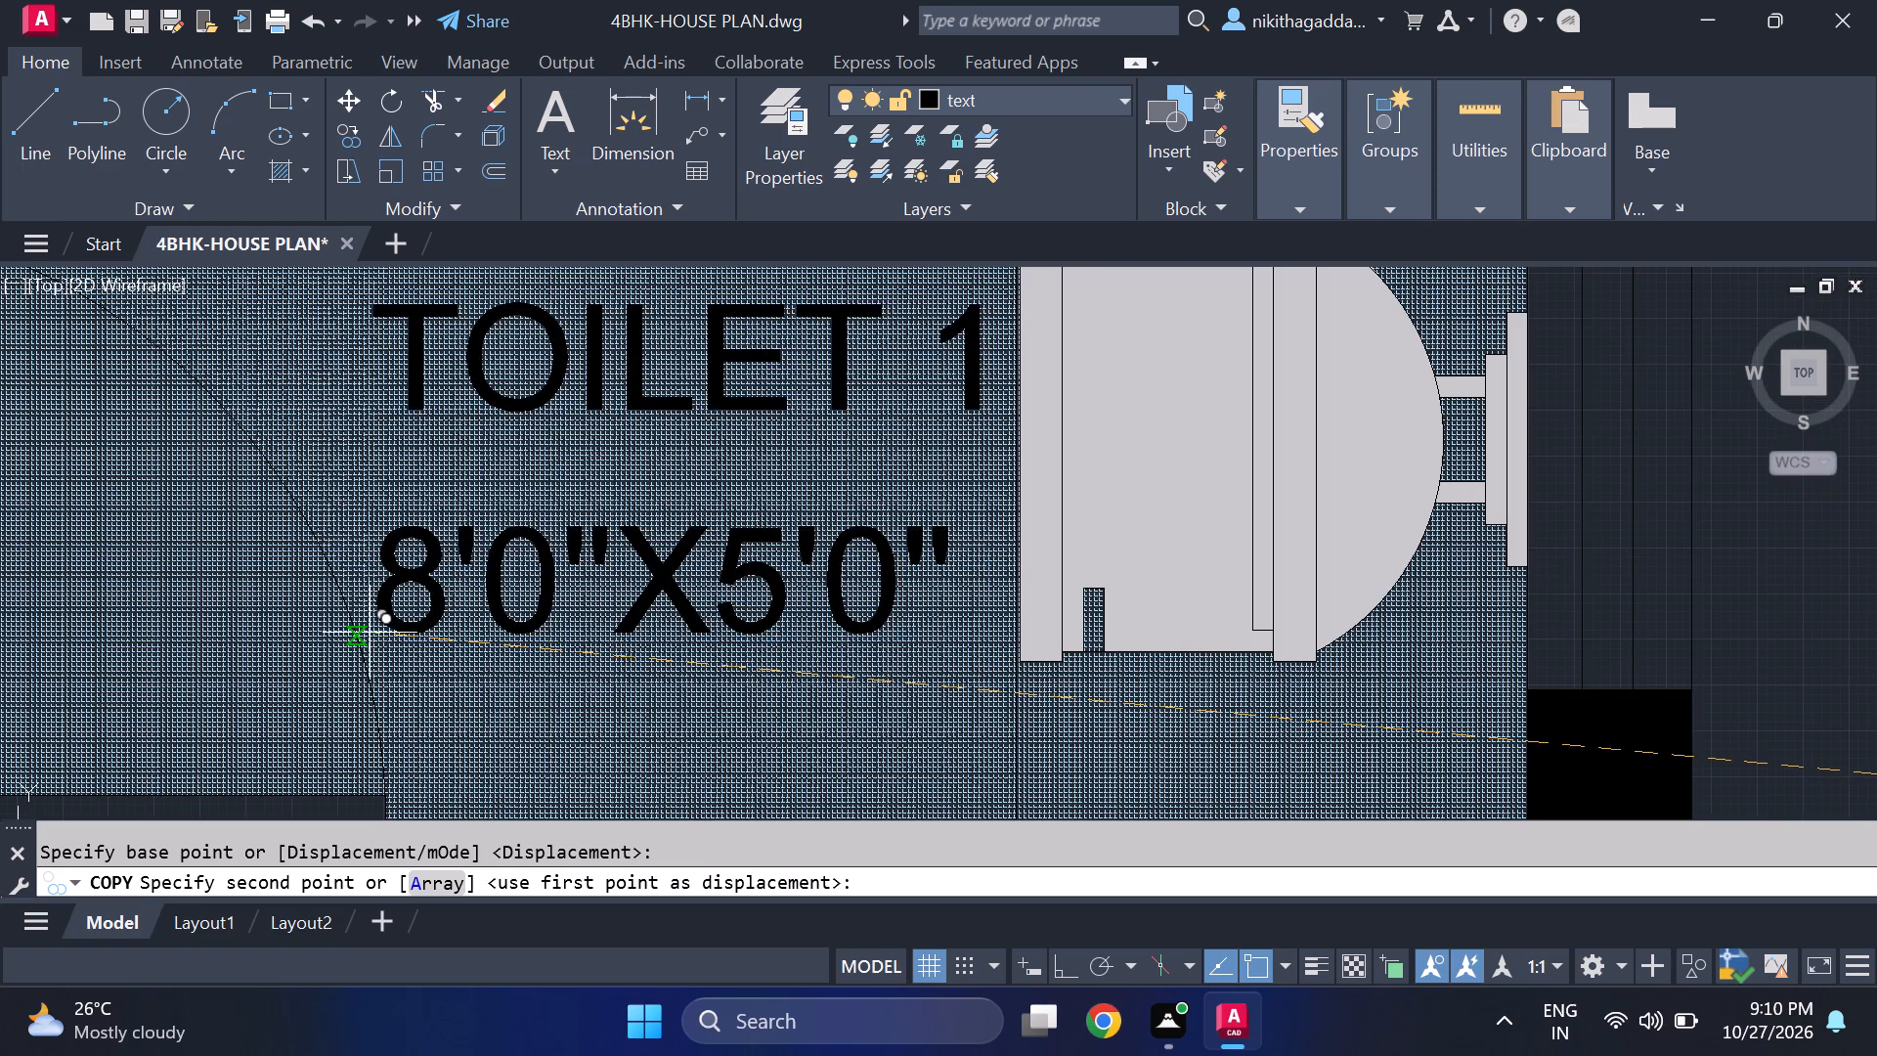
click(375, 620)
scroll(376, 621, down, 2)
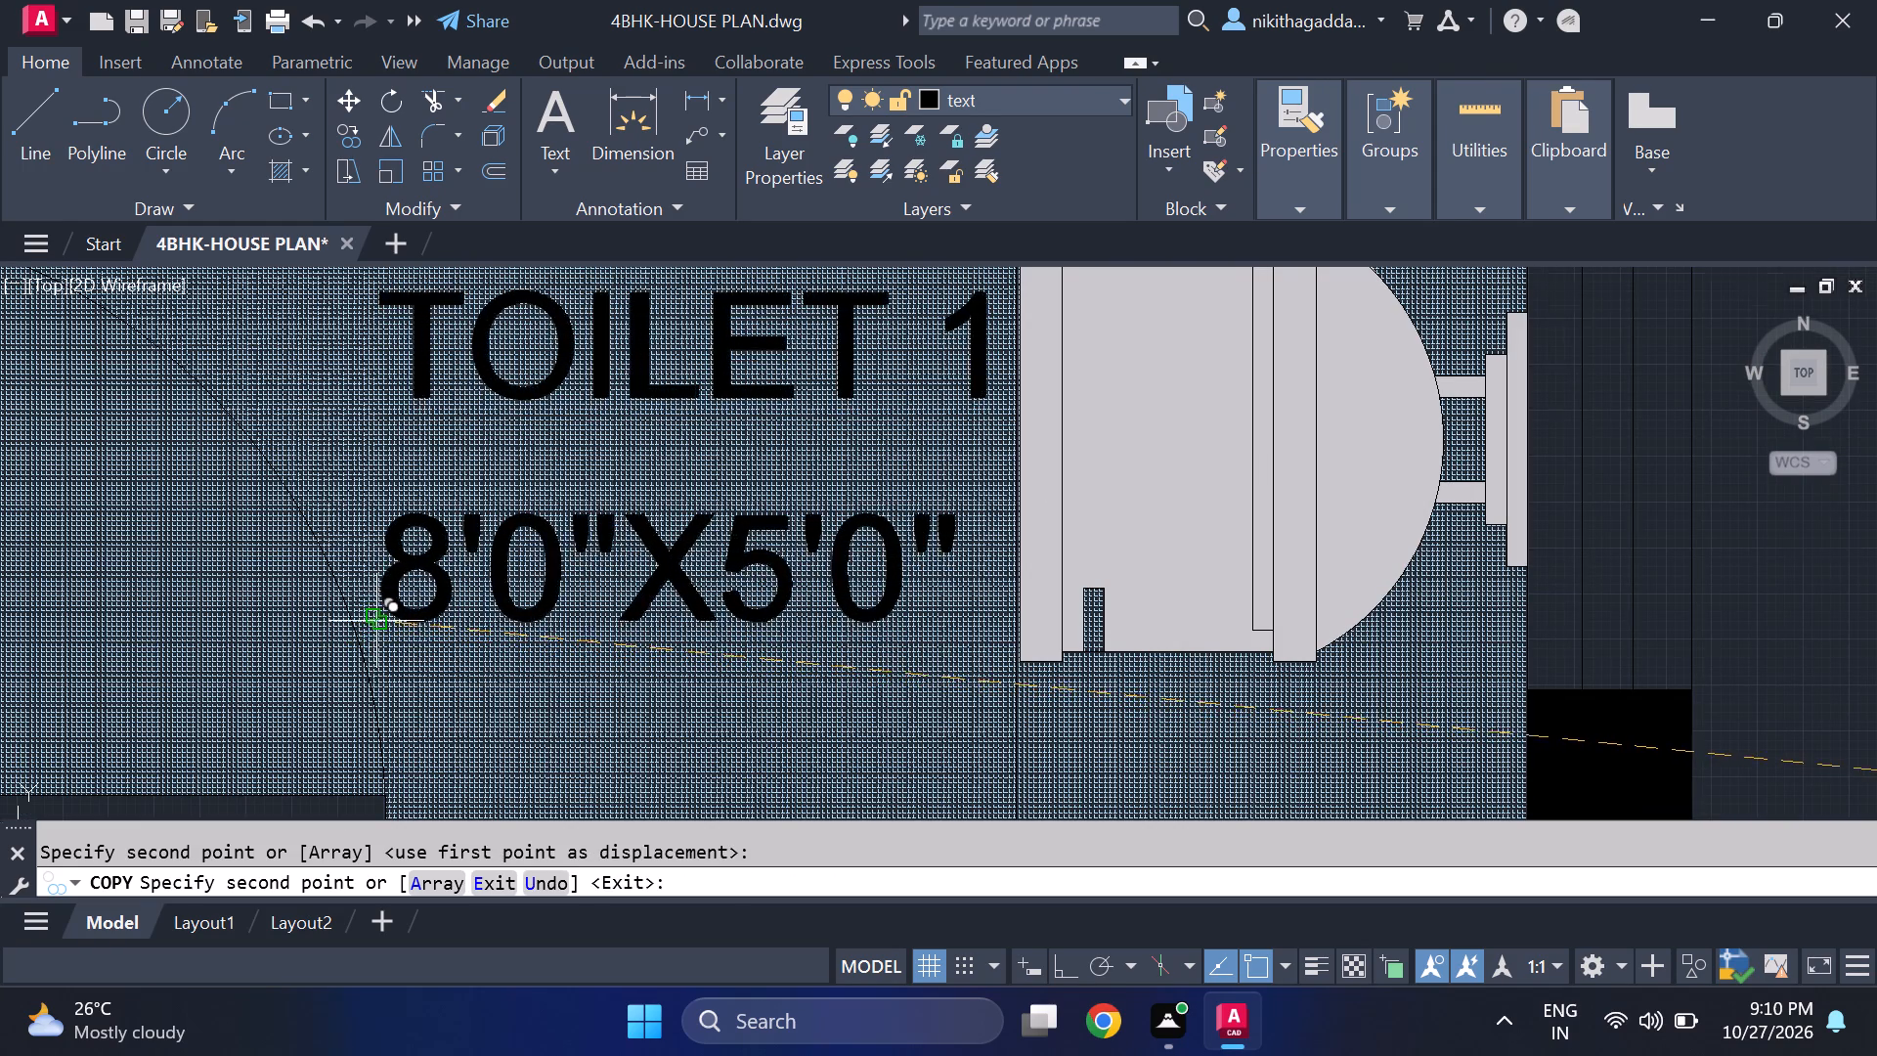
scroll(376, 622, down, 2)
scroll(853, 730, down, 2)
key(Escape)
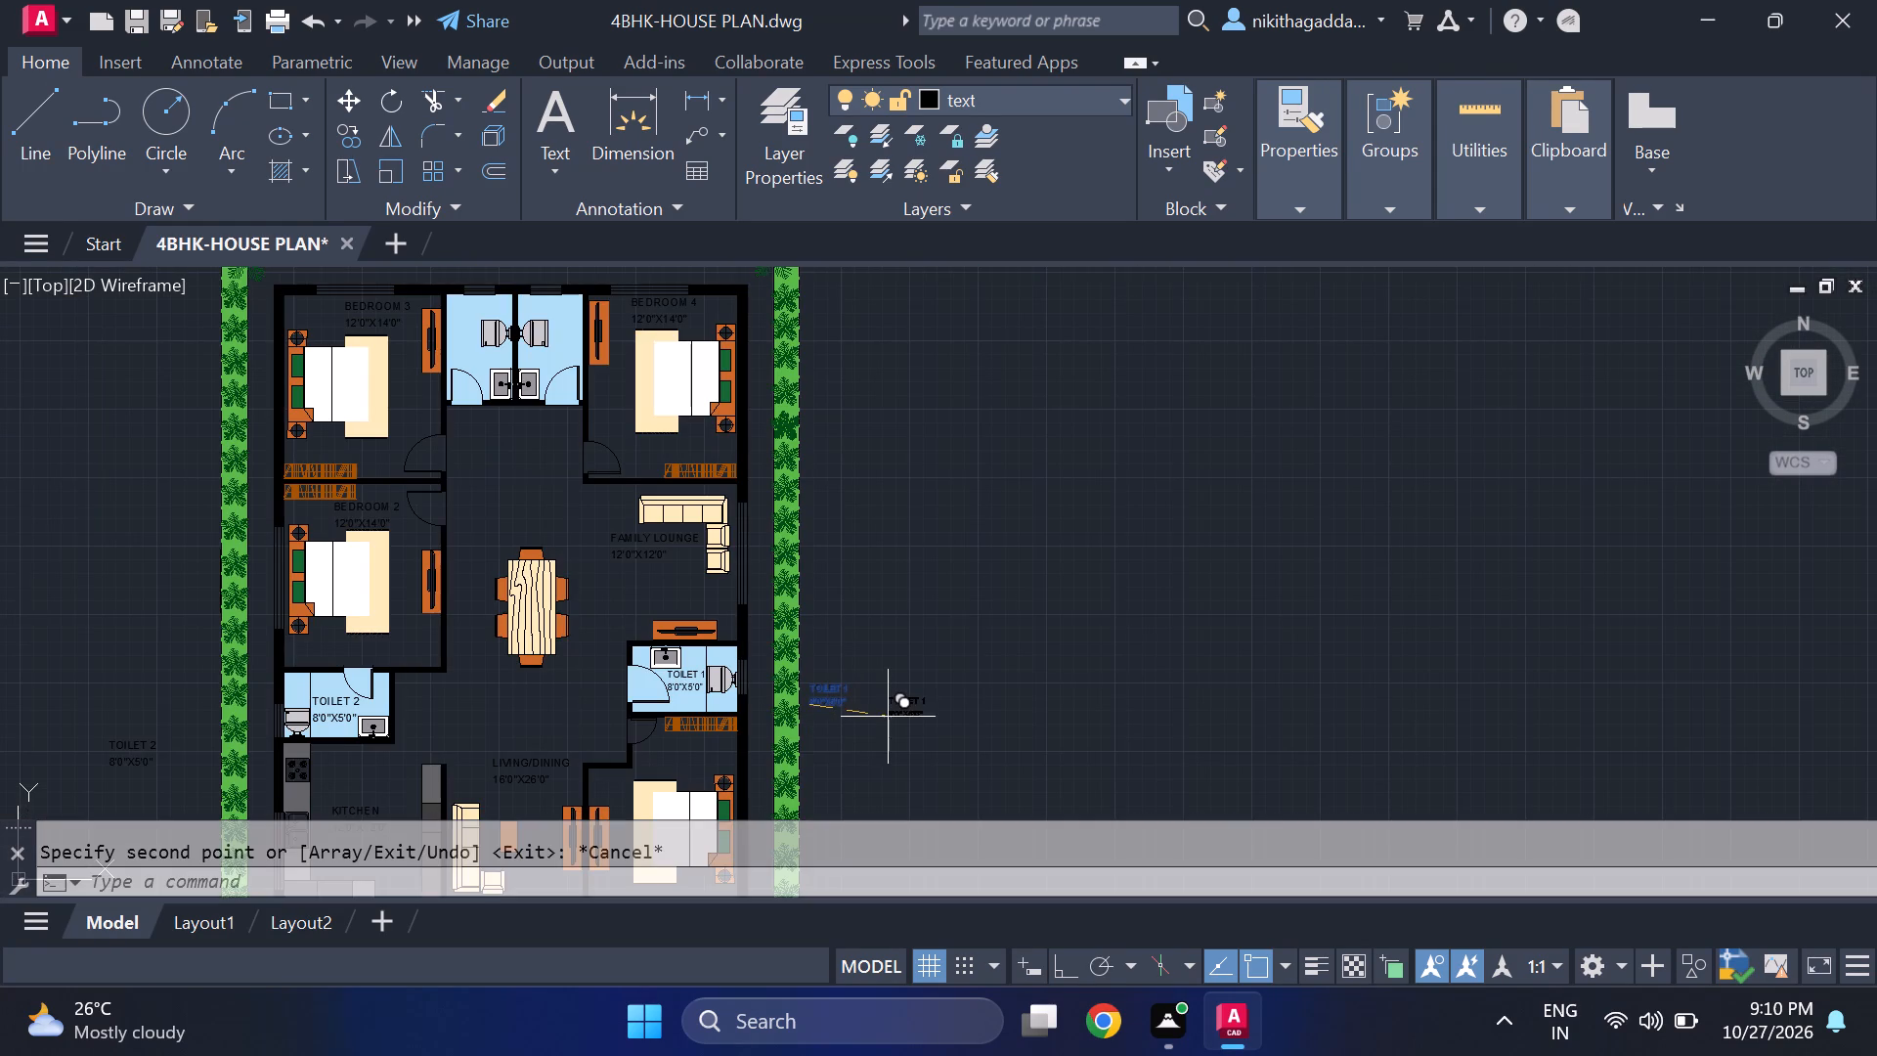
Delete the original TOILET 1 name and size text left outside the plot's east side.
click(858, 669)
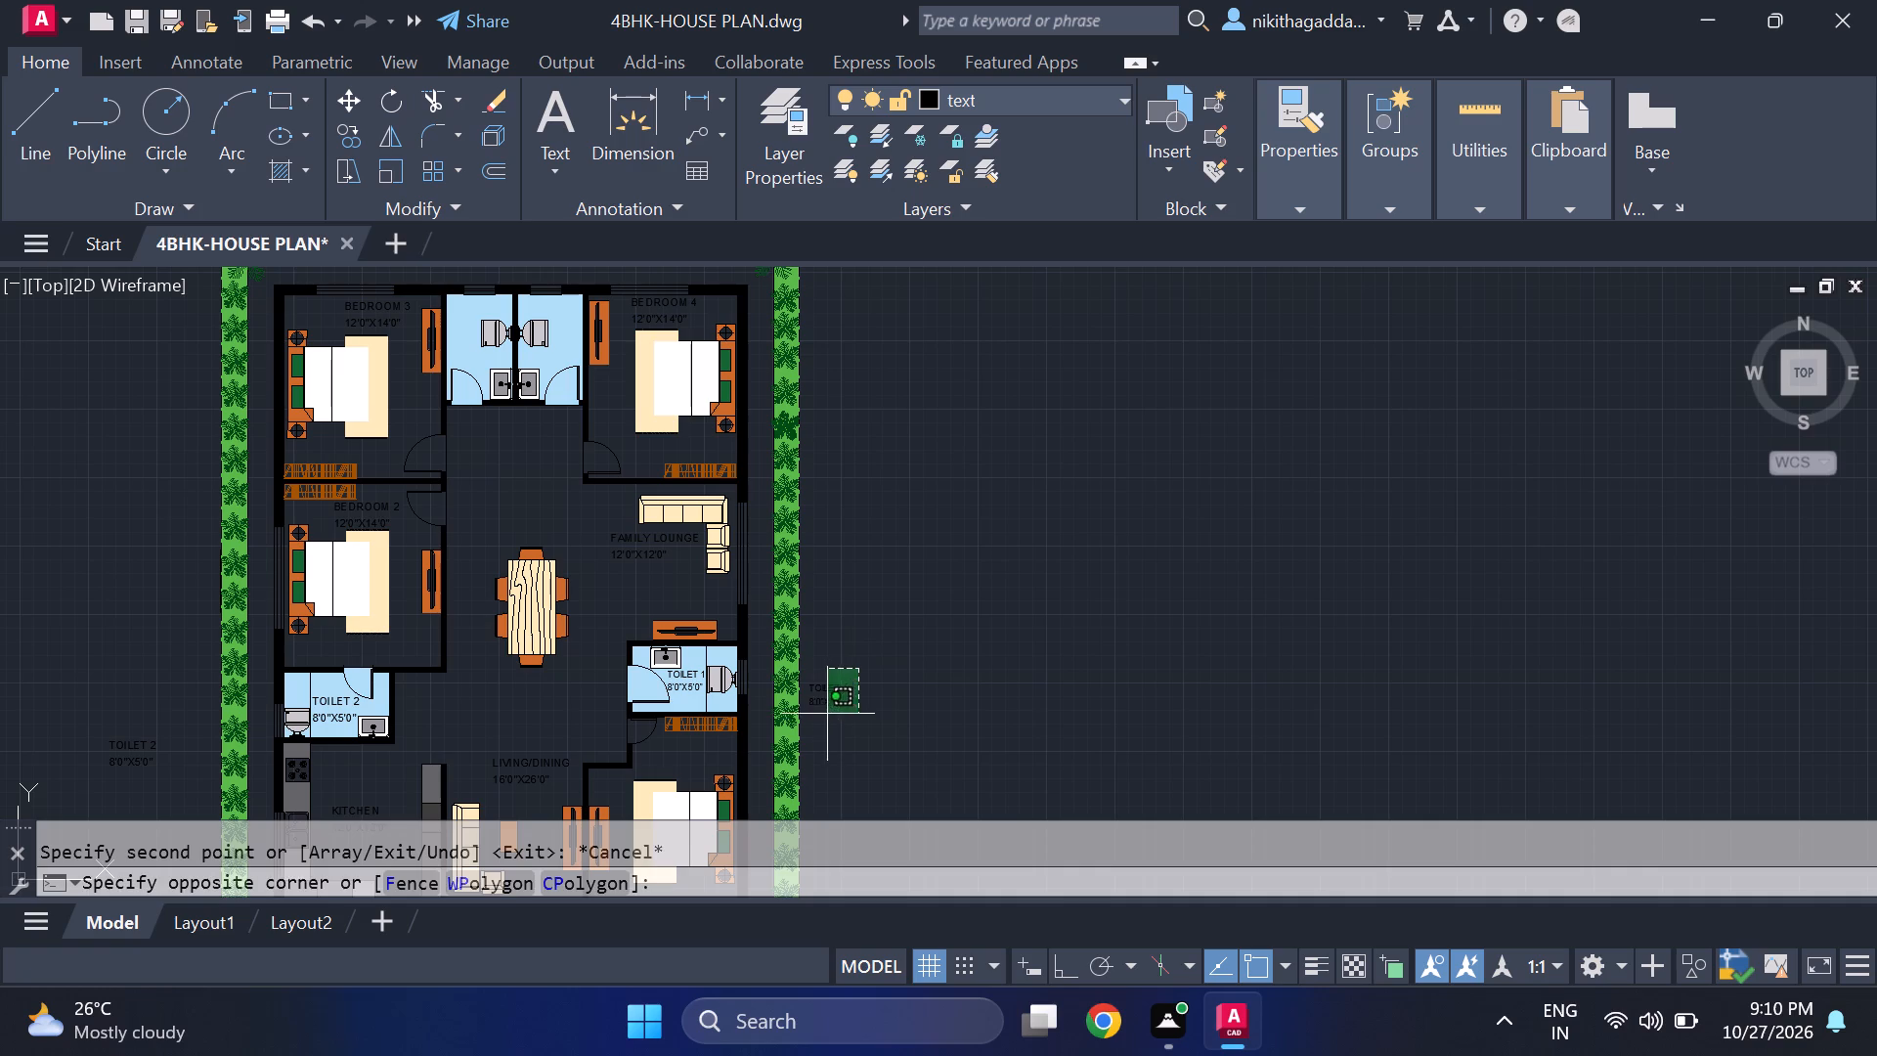
click(832, 719)
key(Delete)
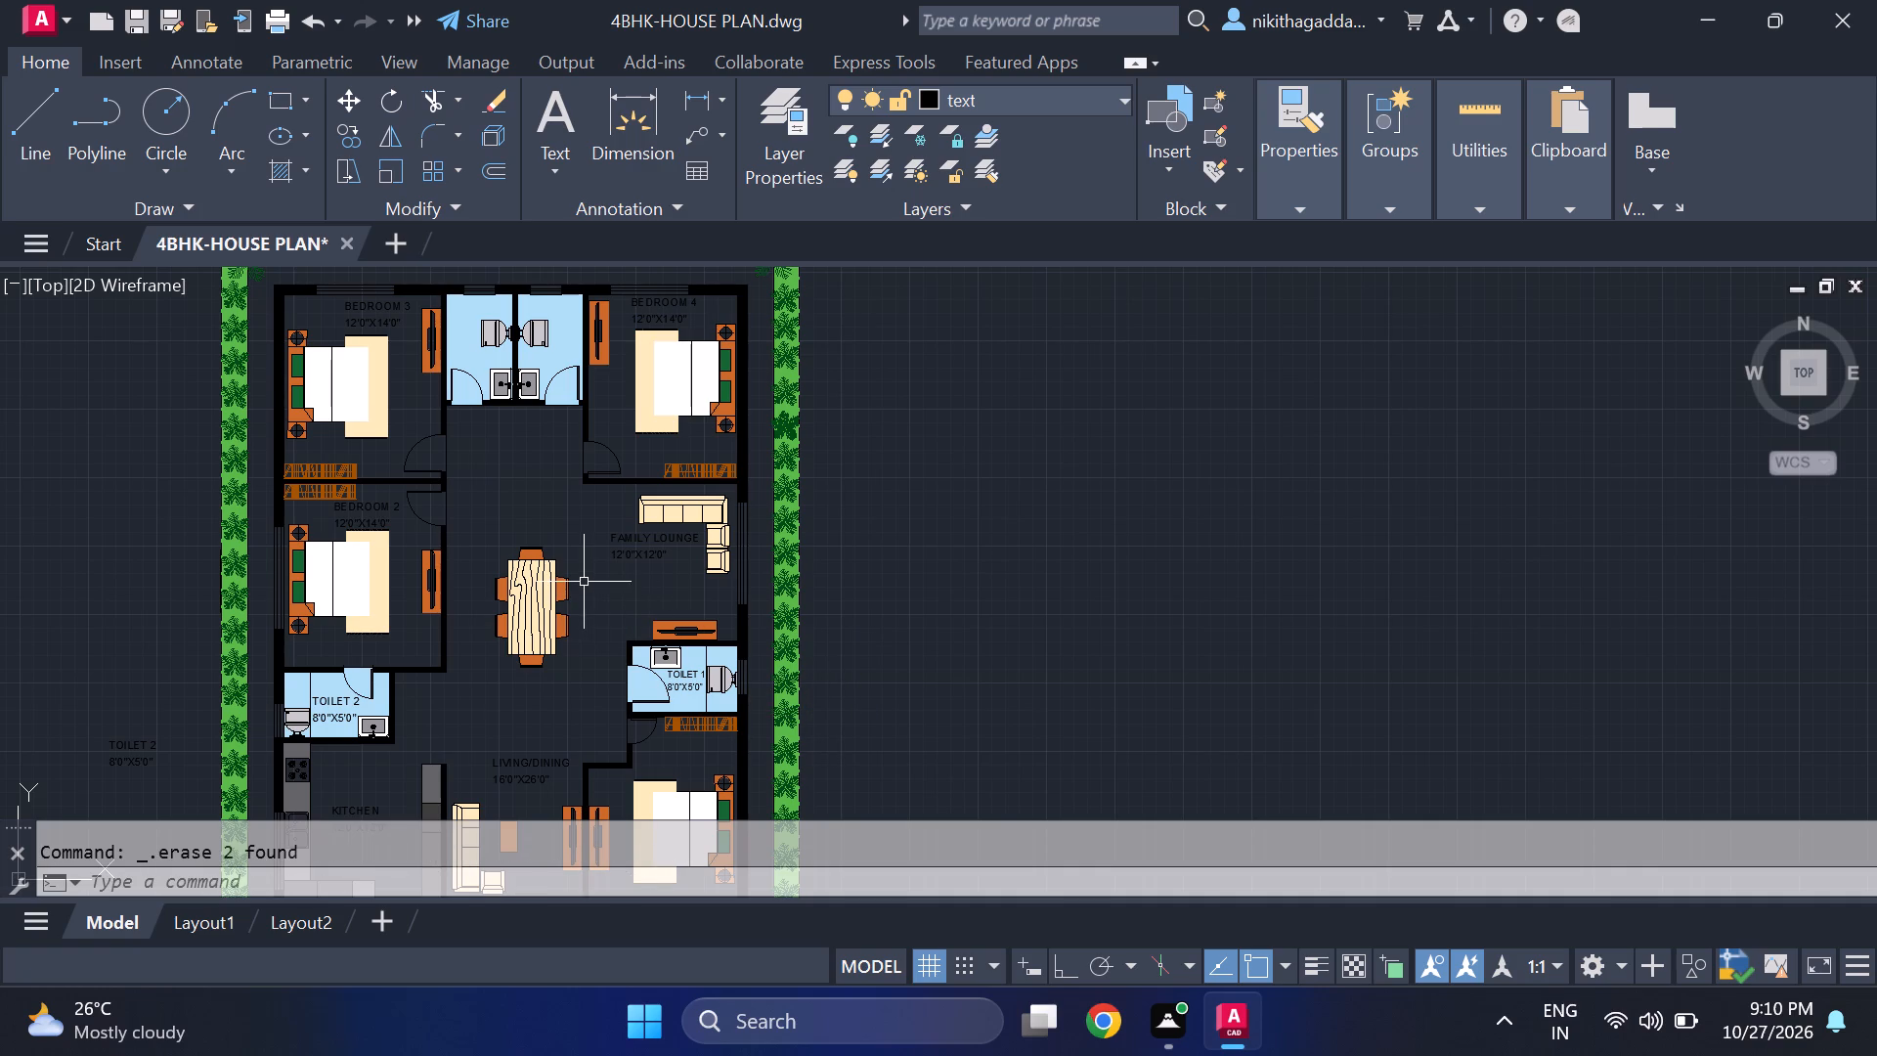
Delete the original TOILET 2 name and size text left outside the plot's west side.
middle_drag(609, 593, 722, 609)
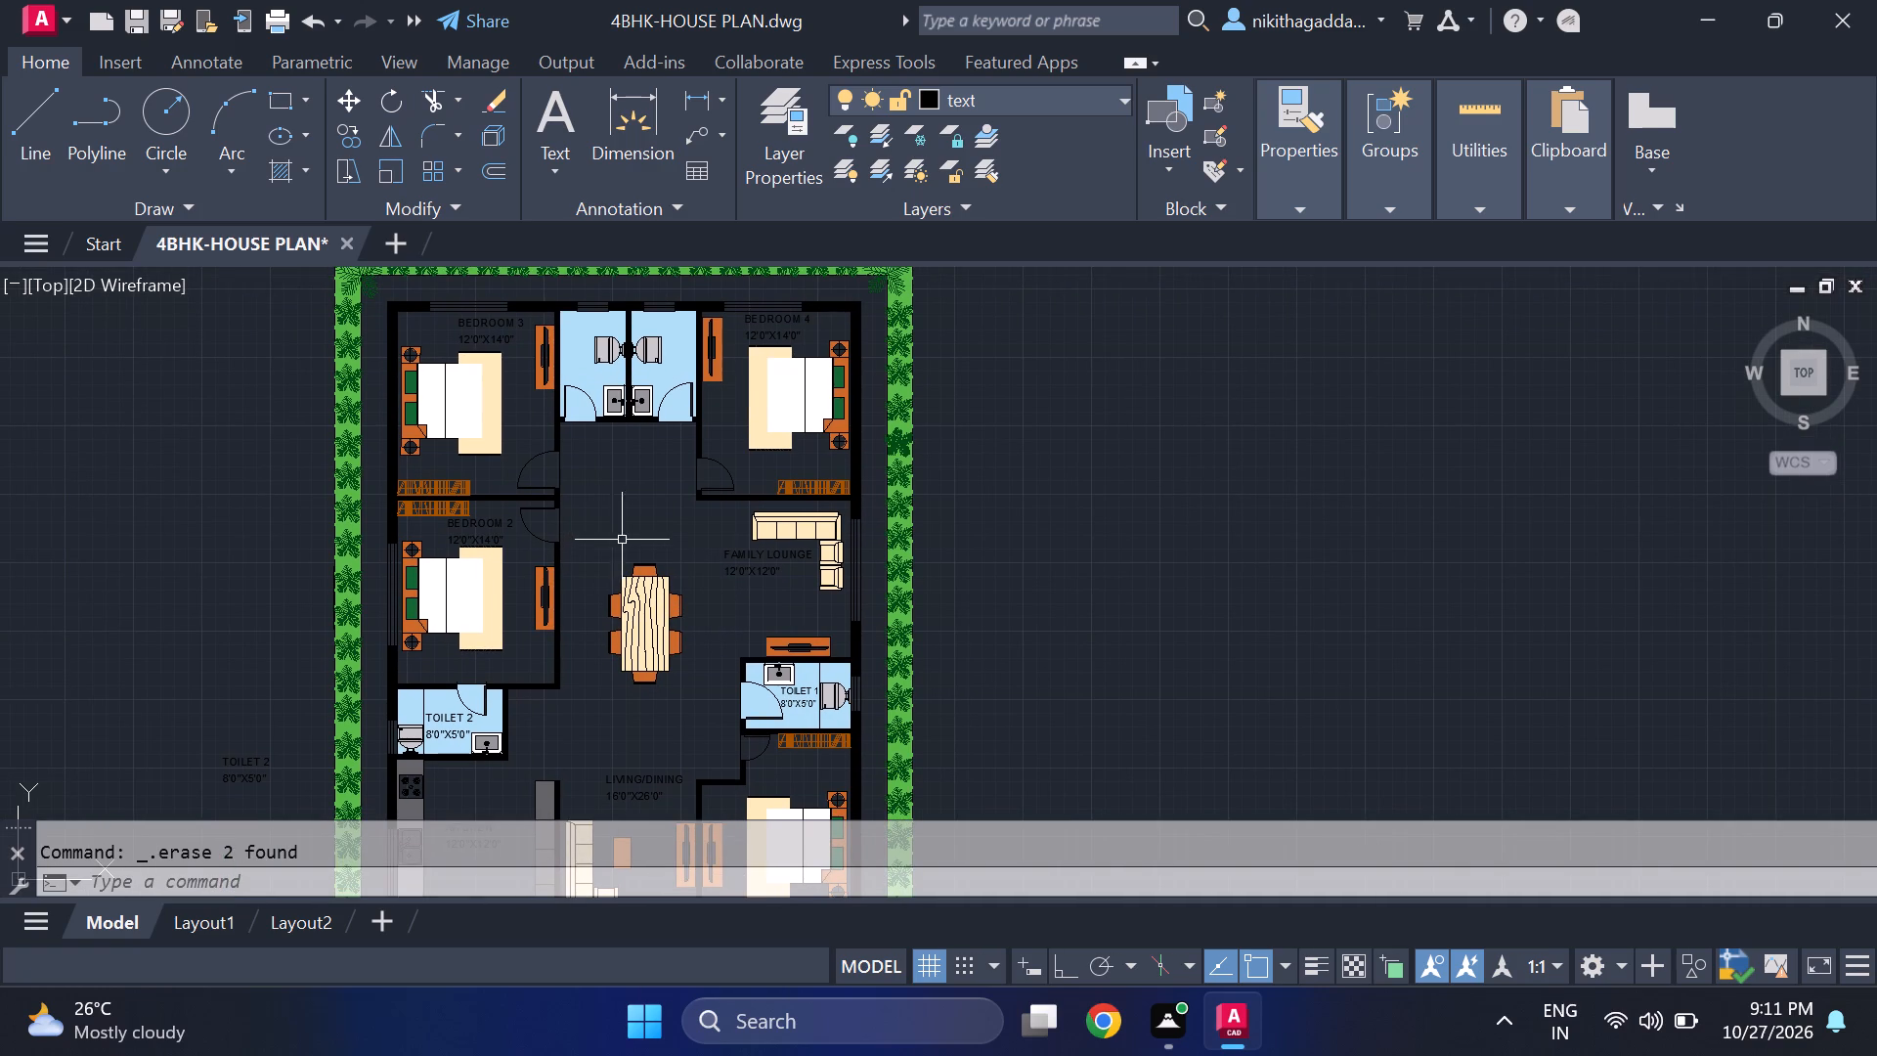
middle_drag(624, 541, 656, 394)
click(262, 581)
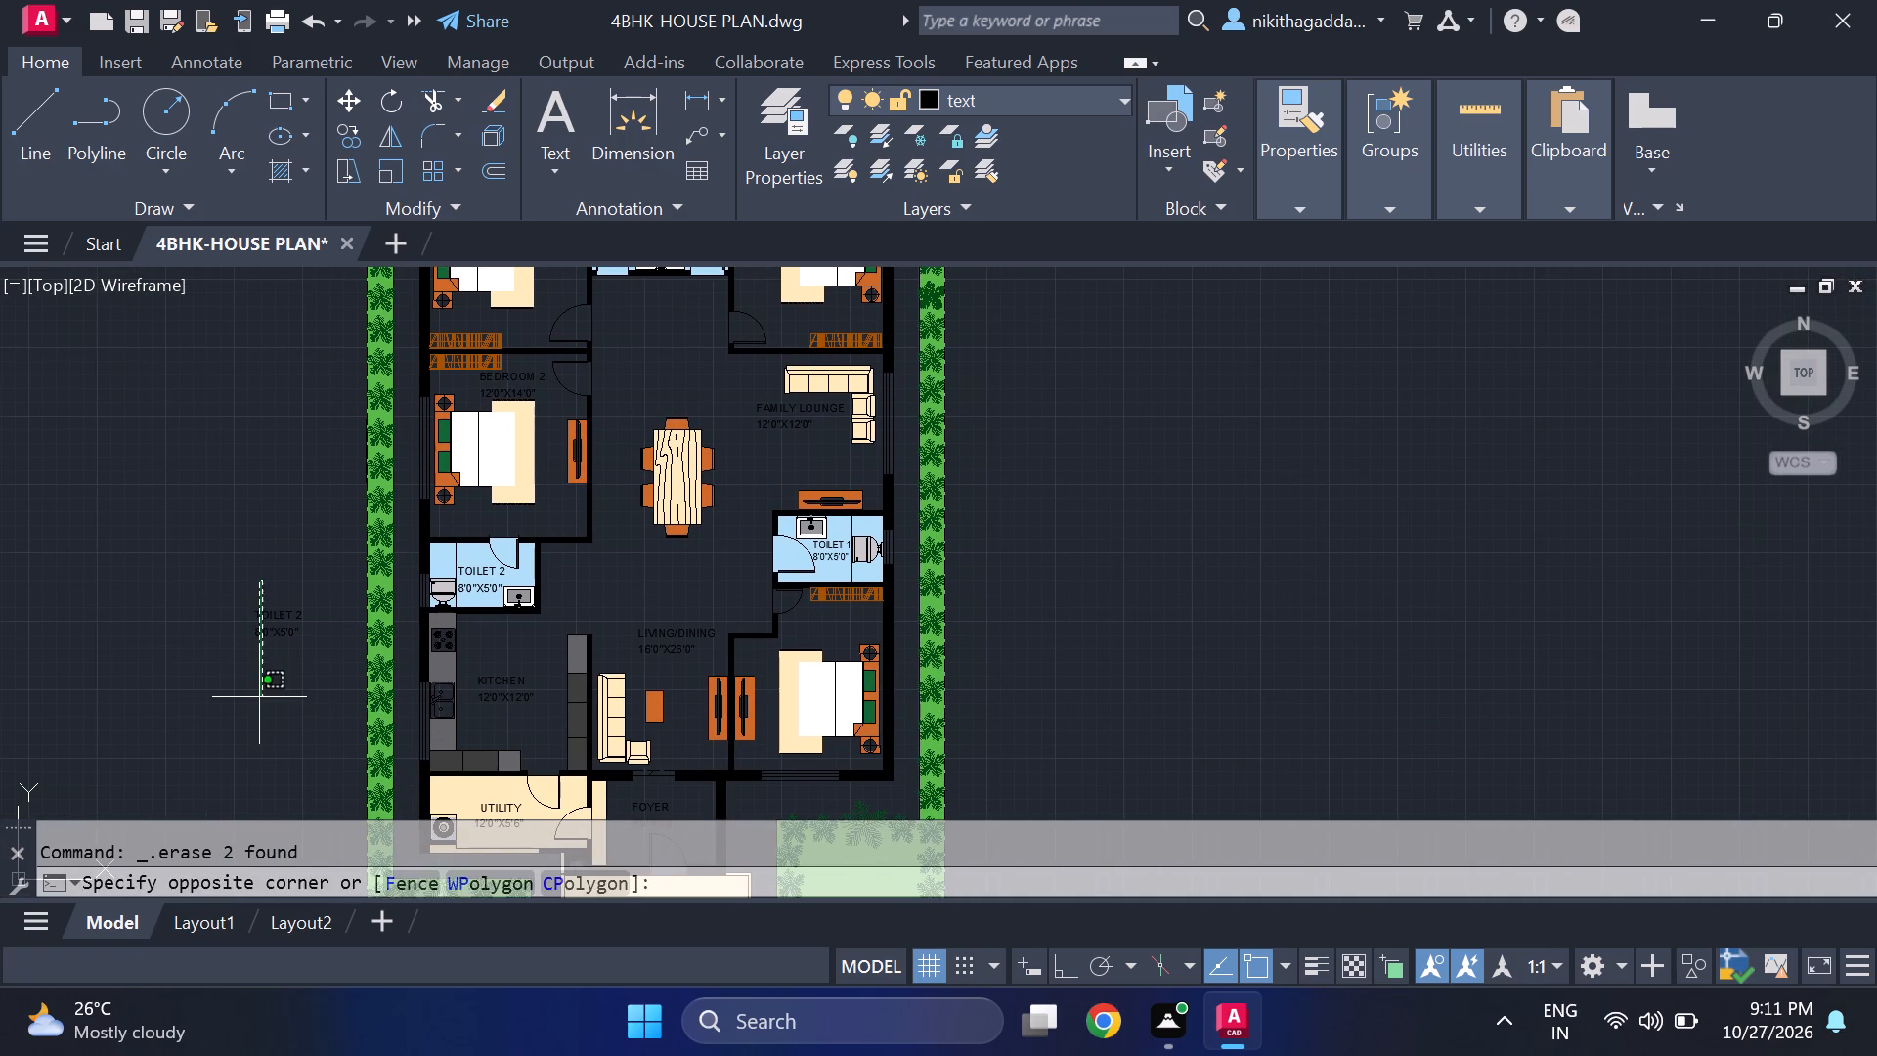
click(259, 697)
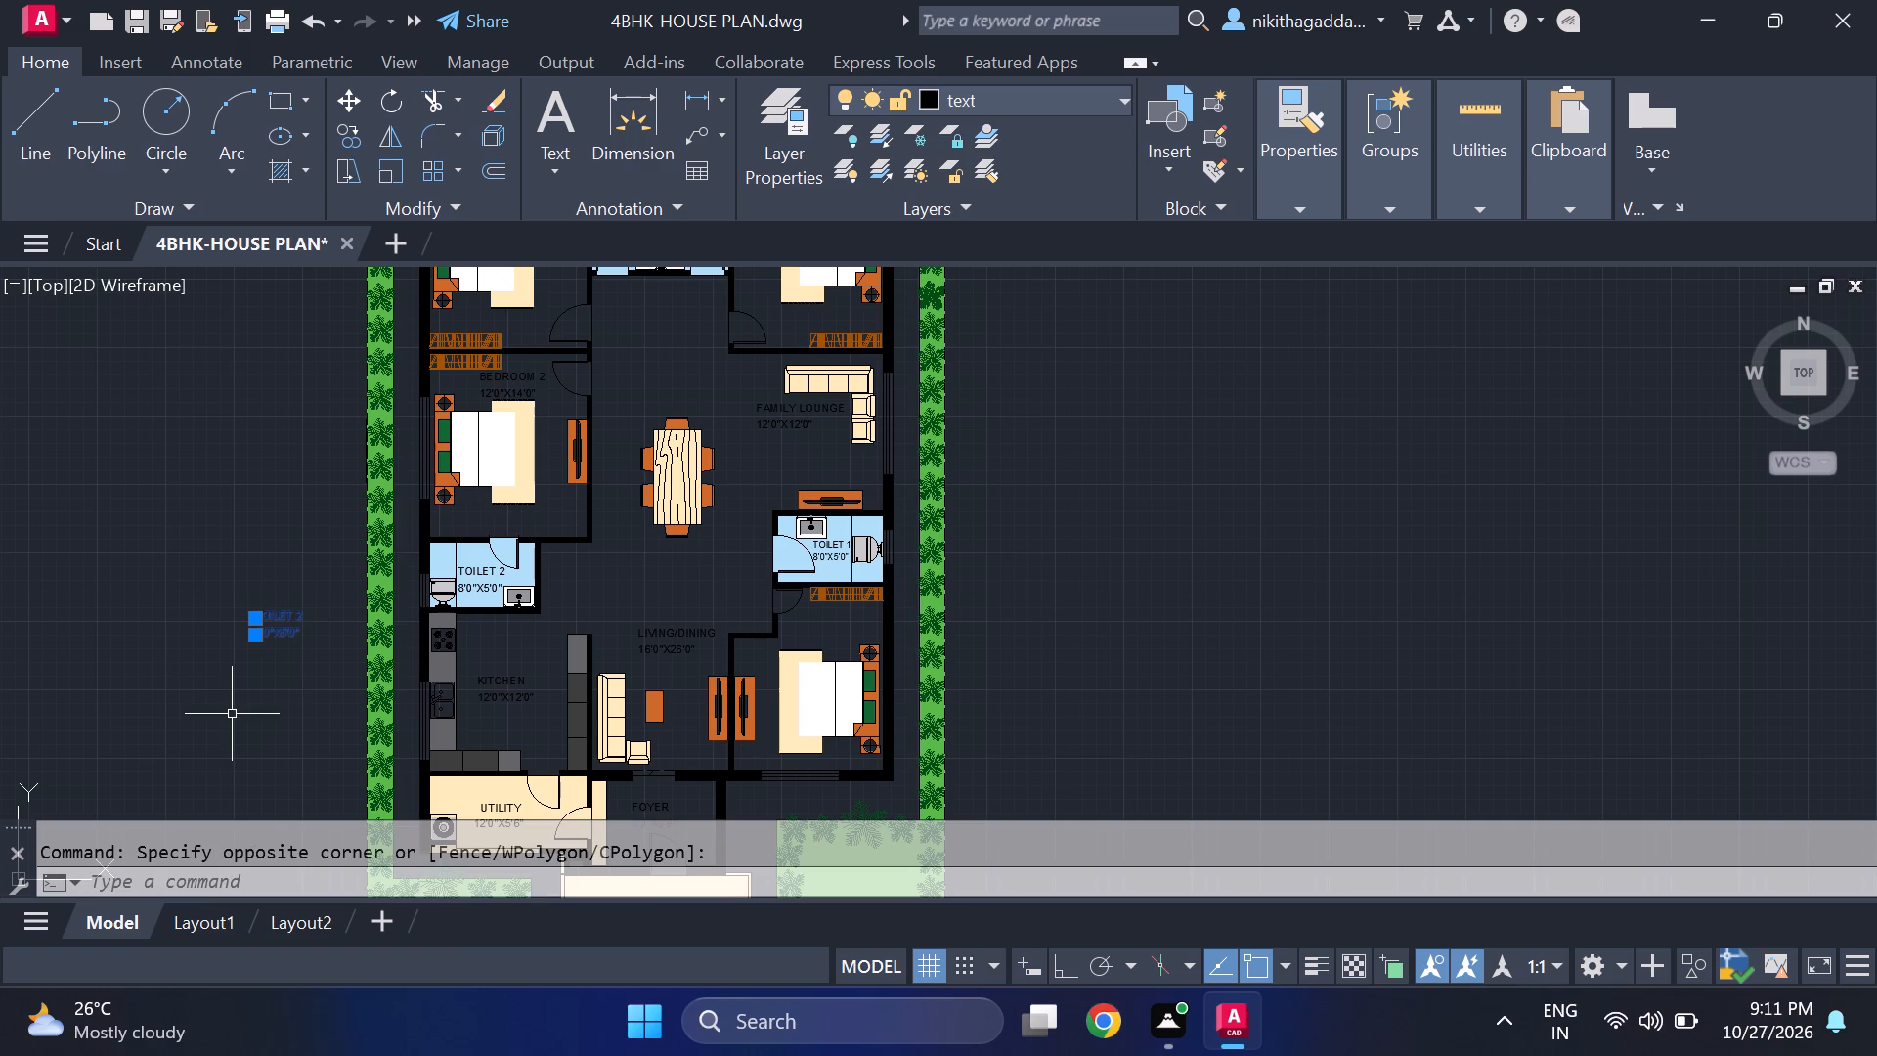
key(Delete)
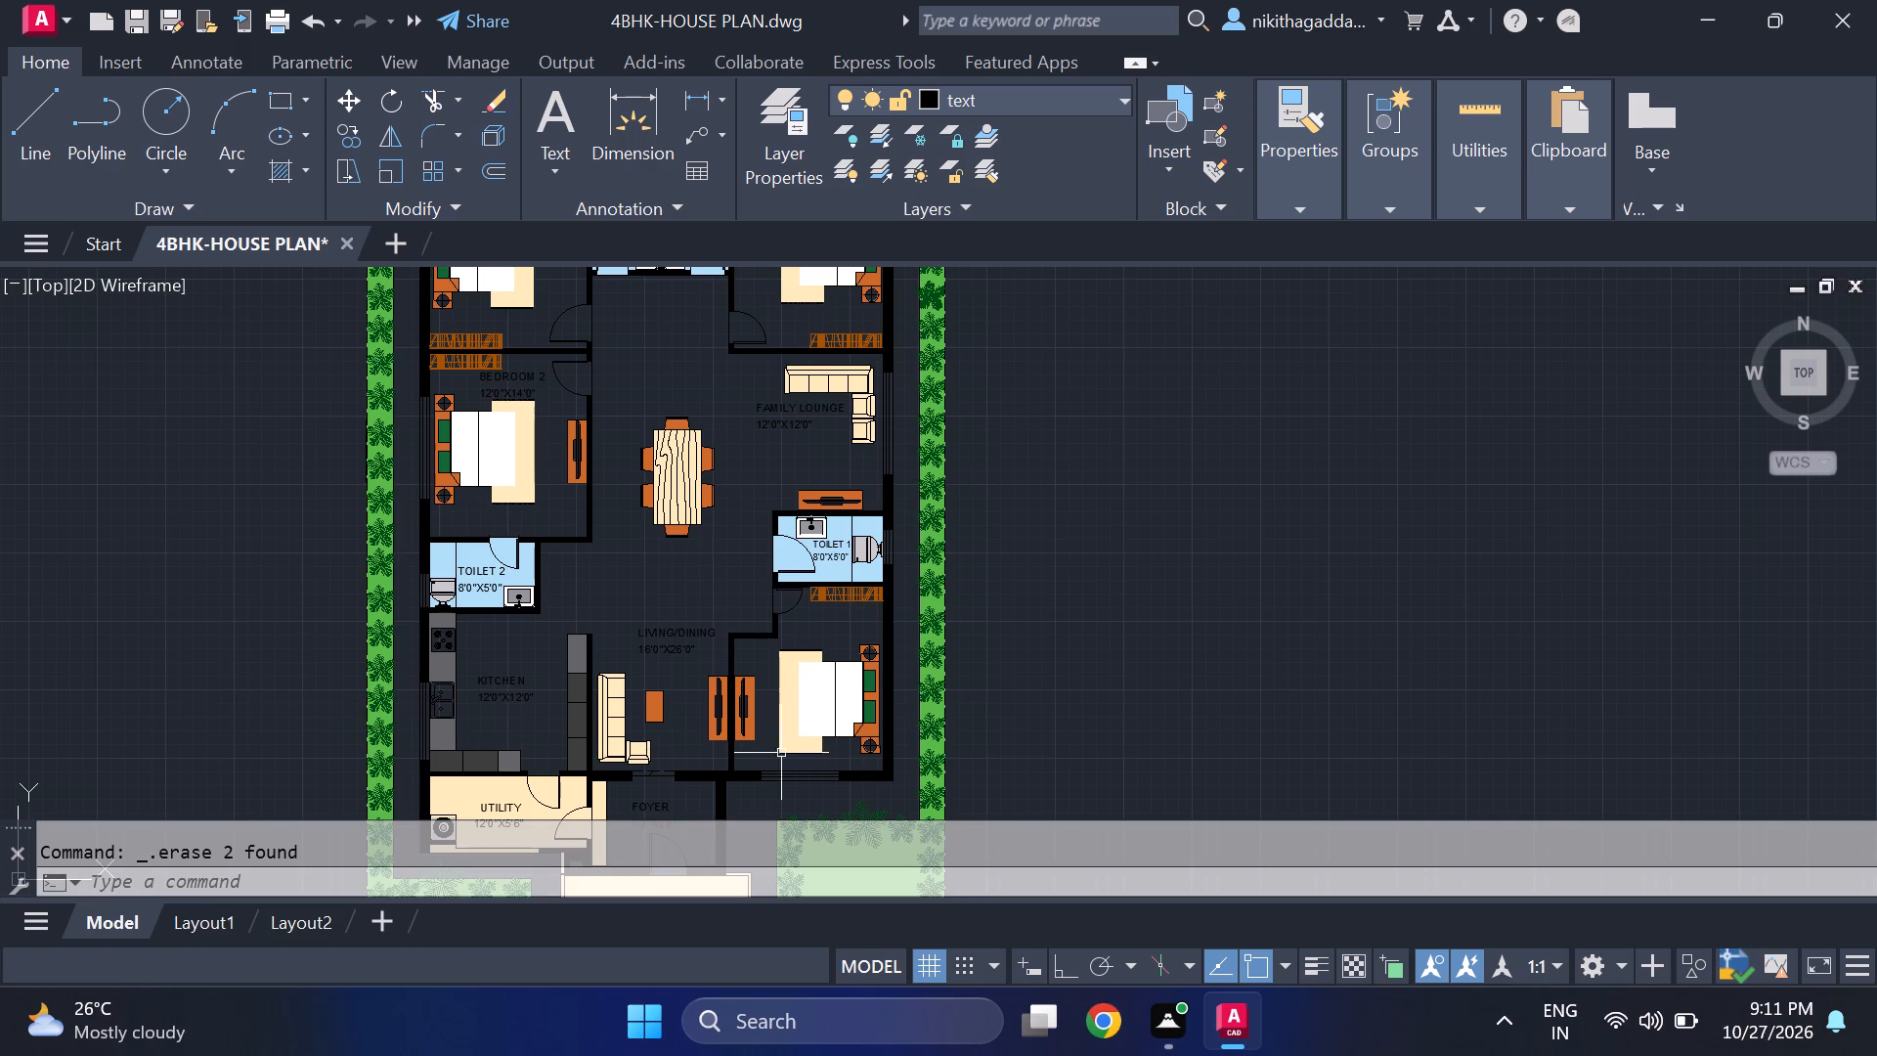
Examine the southern front of the plan, including the sit-out, entrance steps, gate and road.
middle_drag(781, 751, 820, 539)
middle_drag(705, 682, 694, 662)
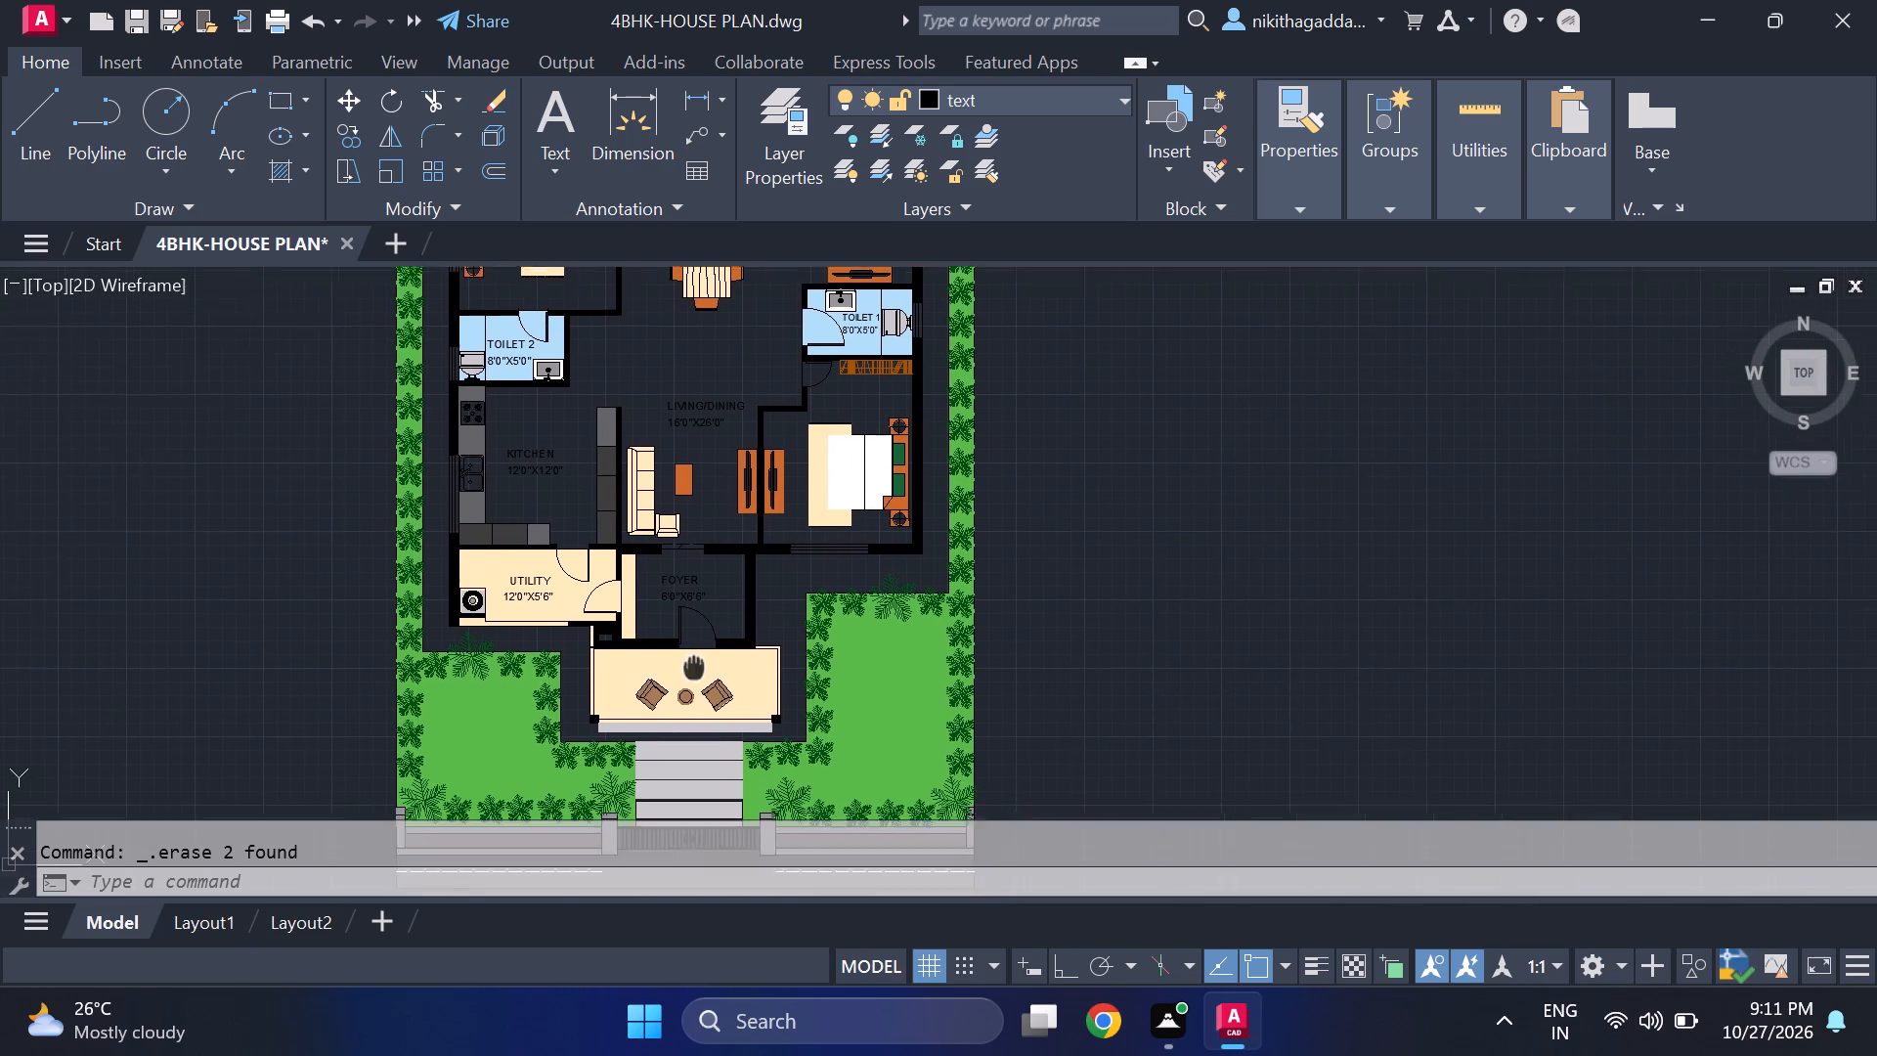
middle_drag(694, 662, 746, 562)
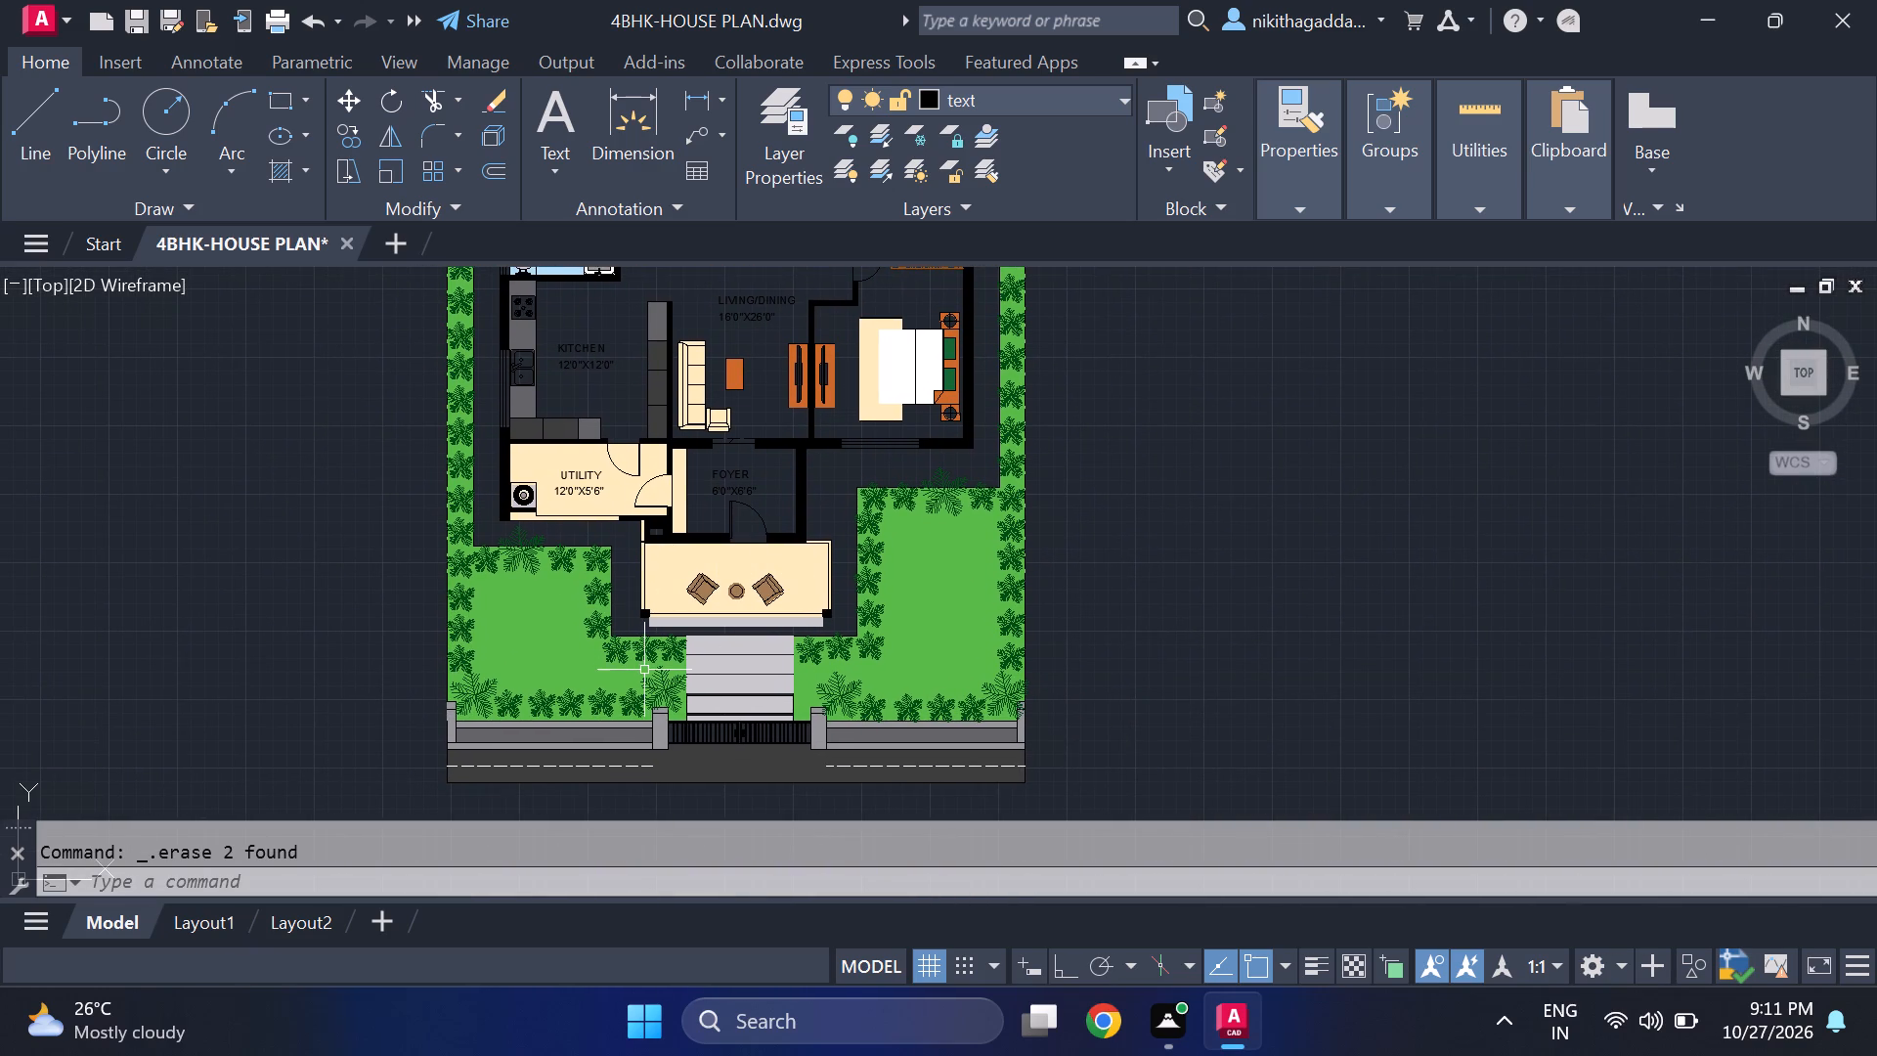
scroll(720, 727, up, 3)
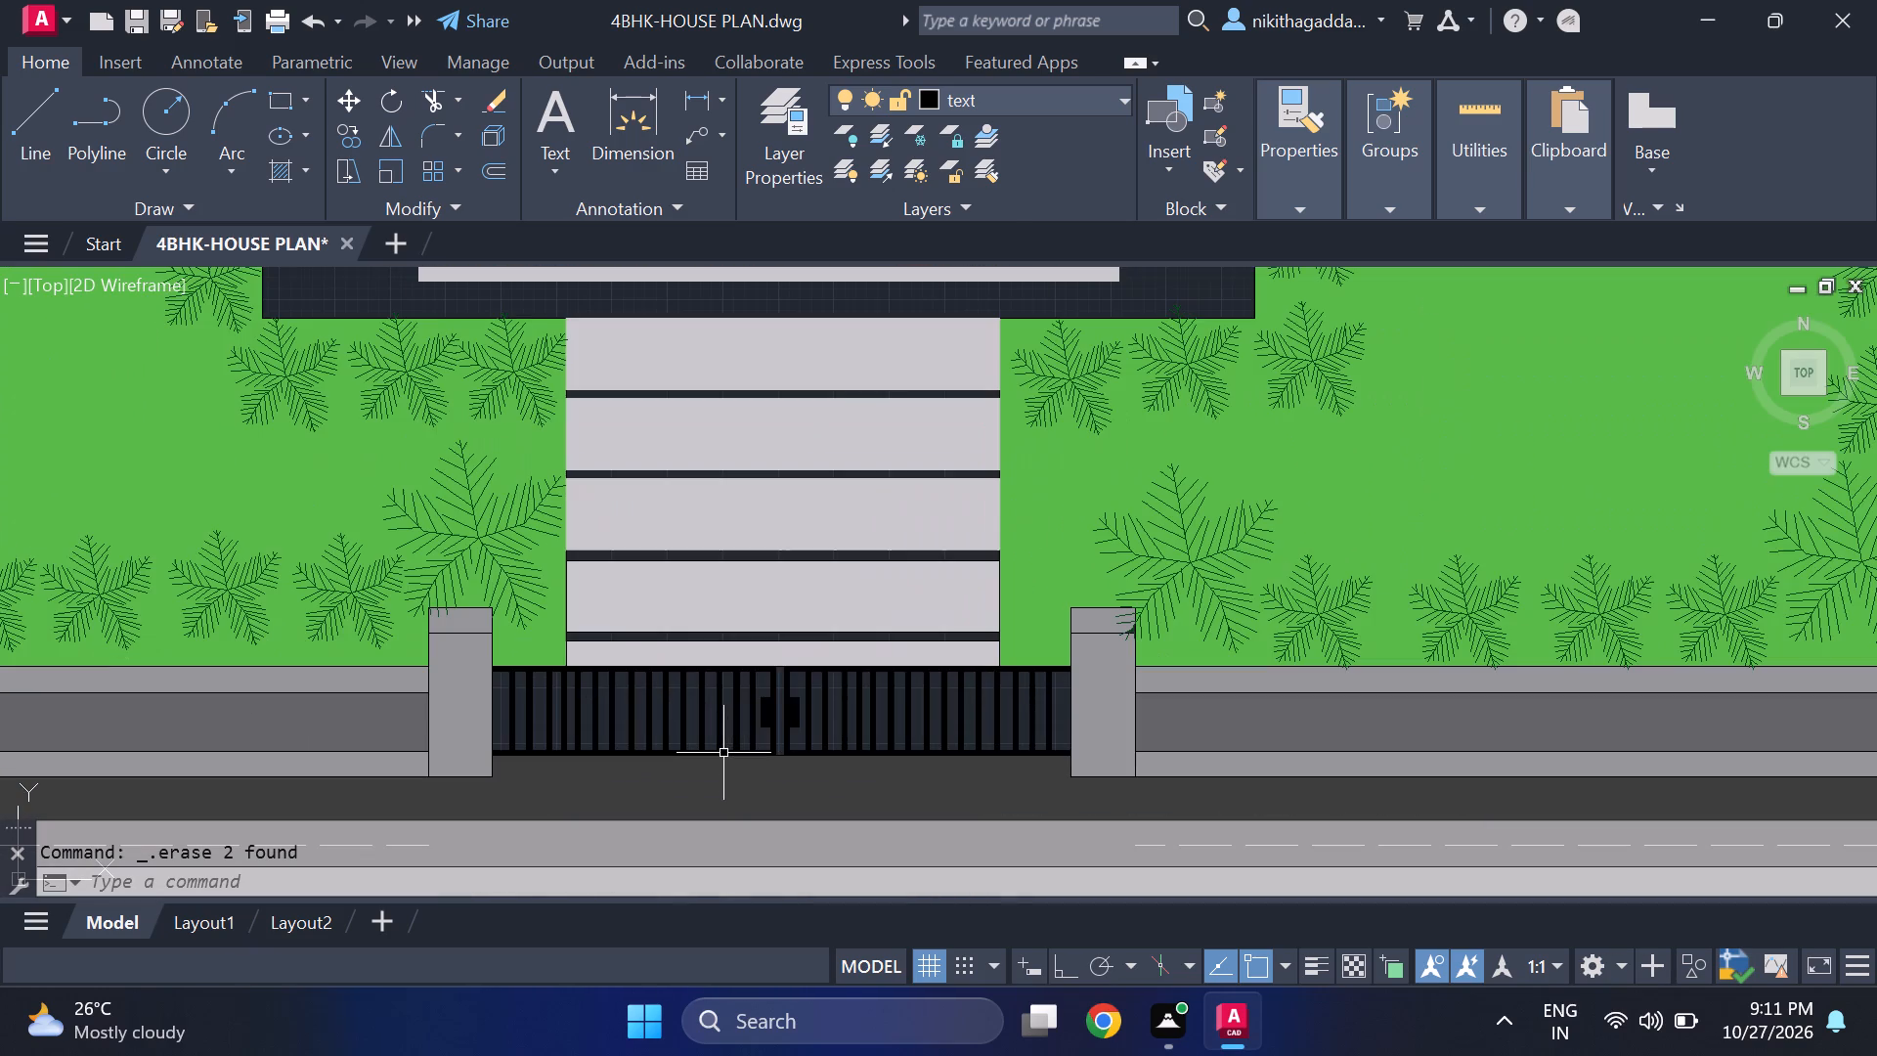
scroll(725, 759, up, 2)
scroll(725, 759, down, 2)
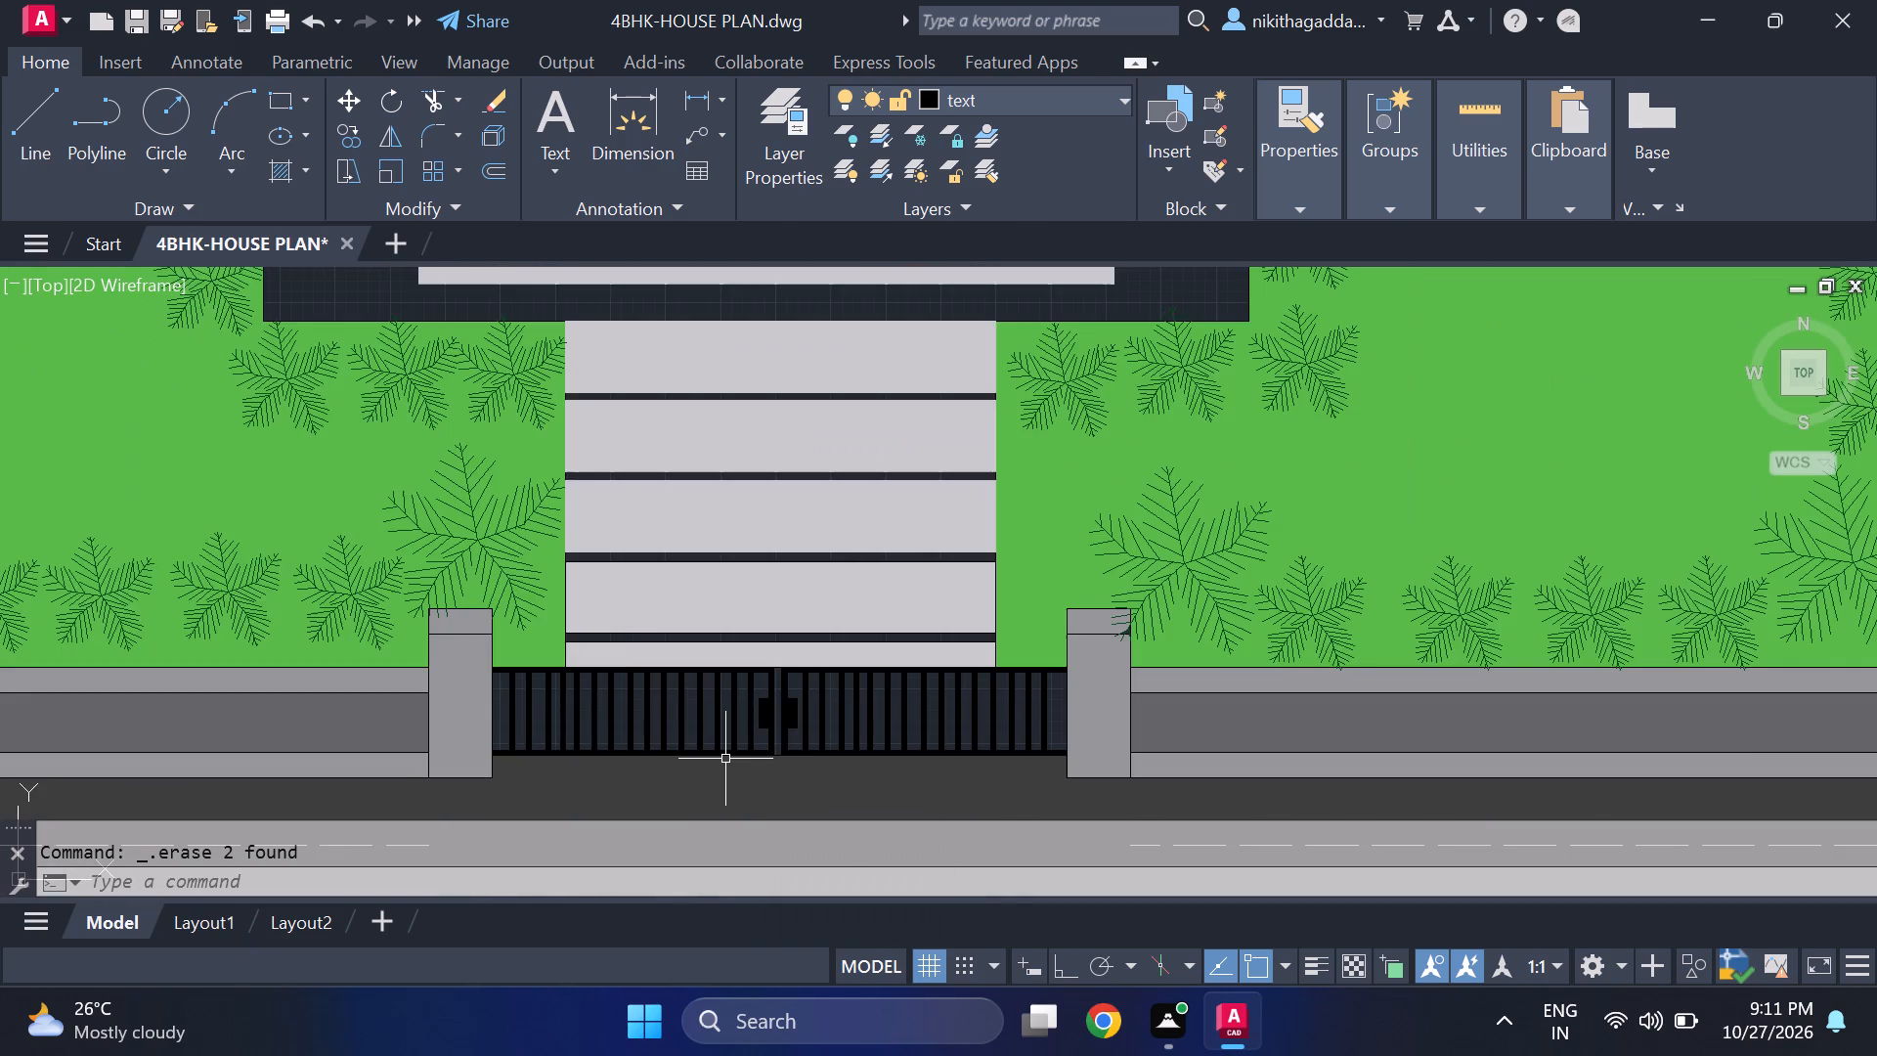
scroll(725, 759, down, 1)
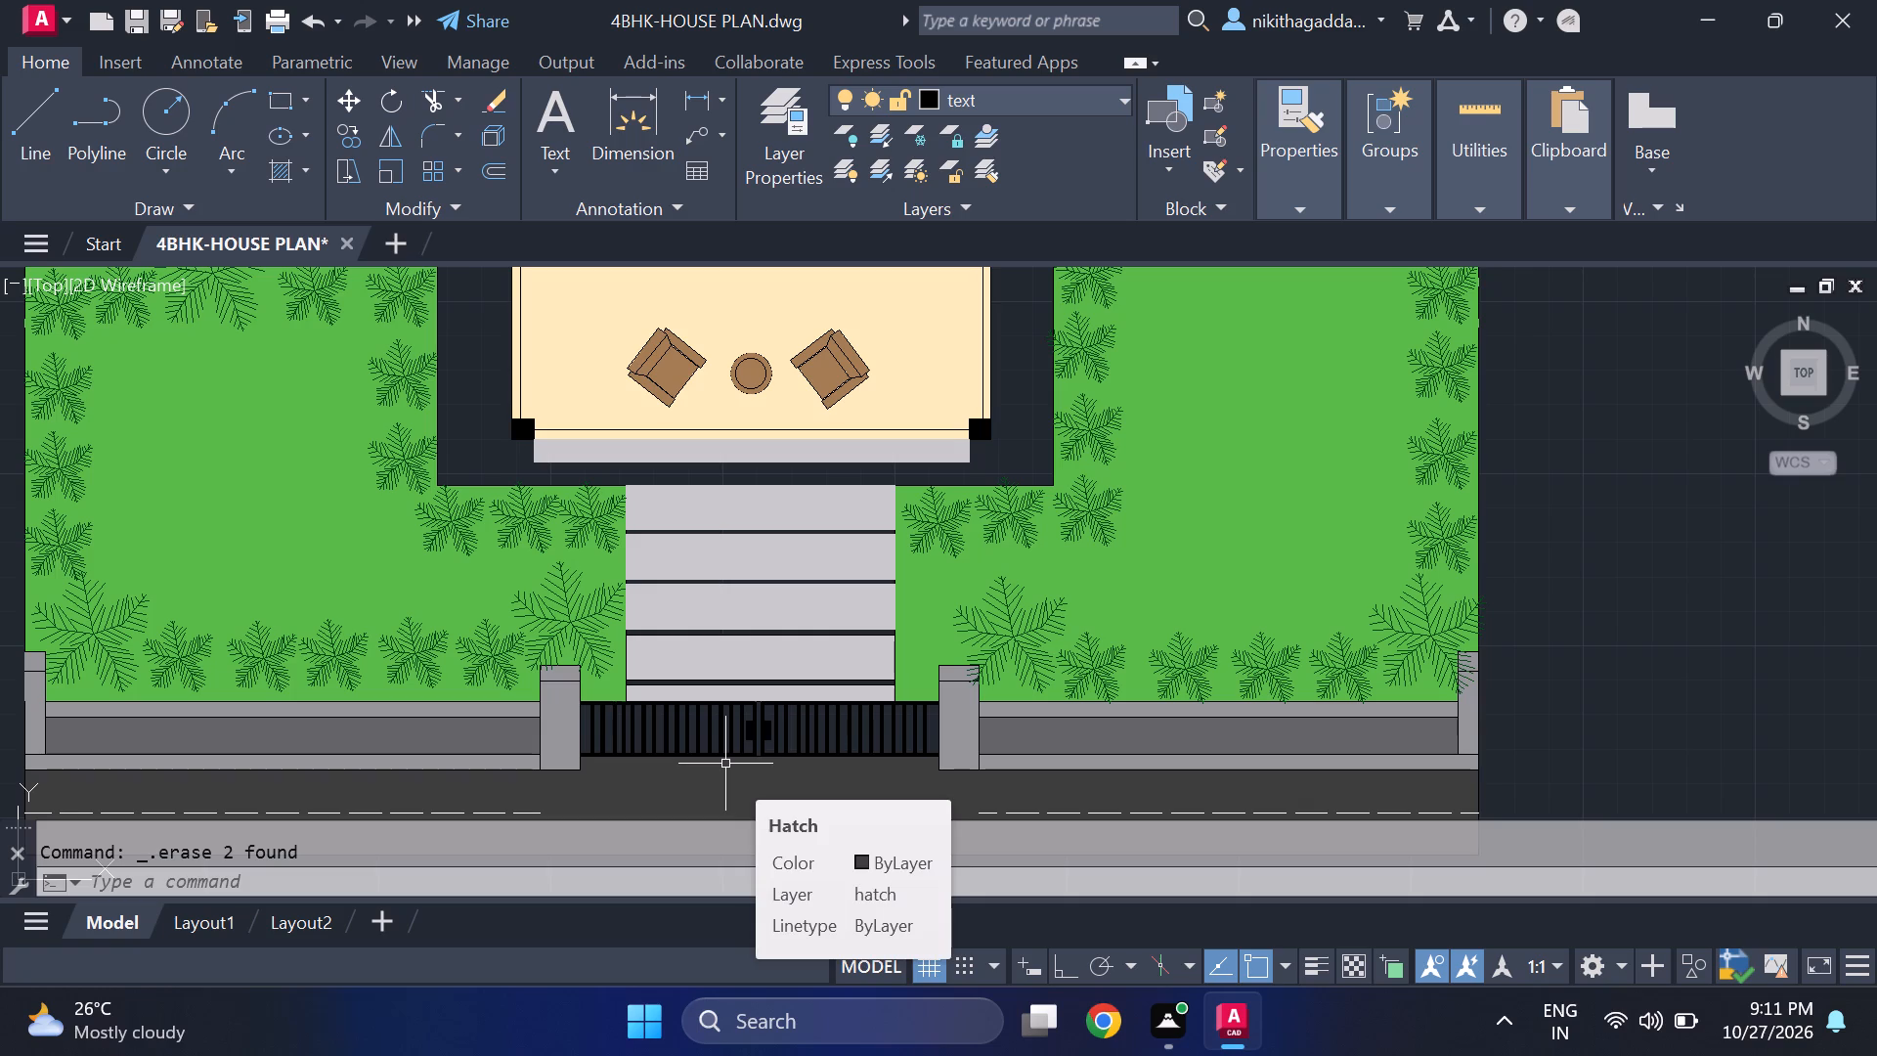
scroll(840, 656, down, 3)
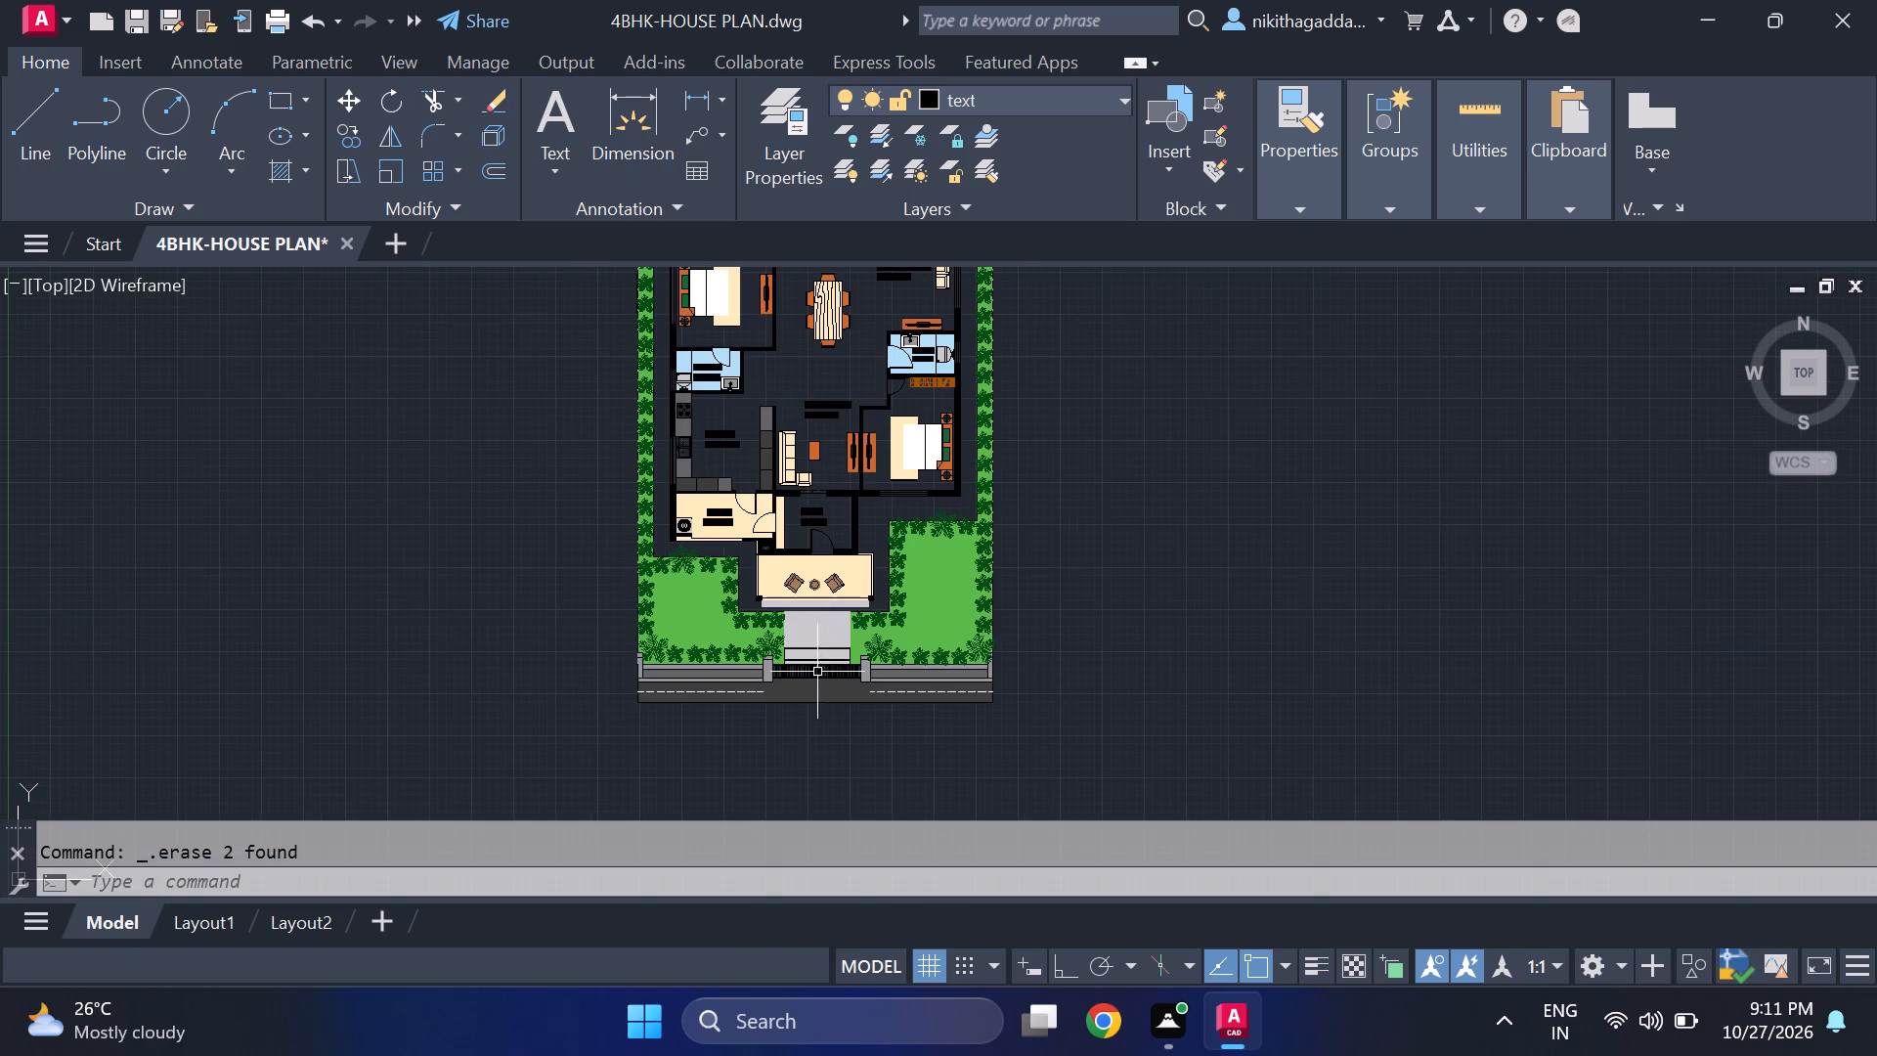
Examine the plan from the southern gate and sit-out up through the foyer, kitchen, living/dining area, toilets and family lounge.
scroll(791, 715, up, 2)
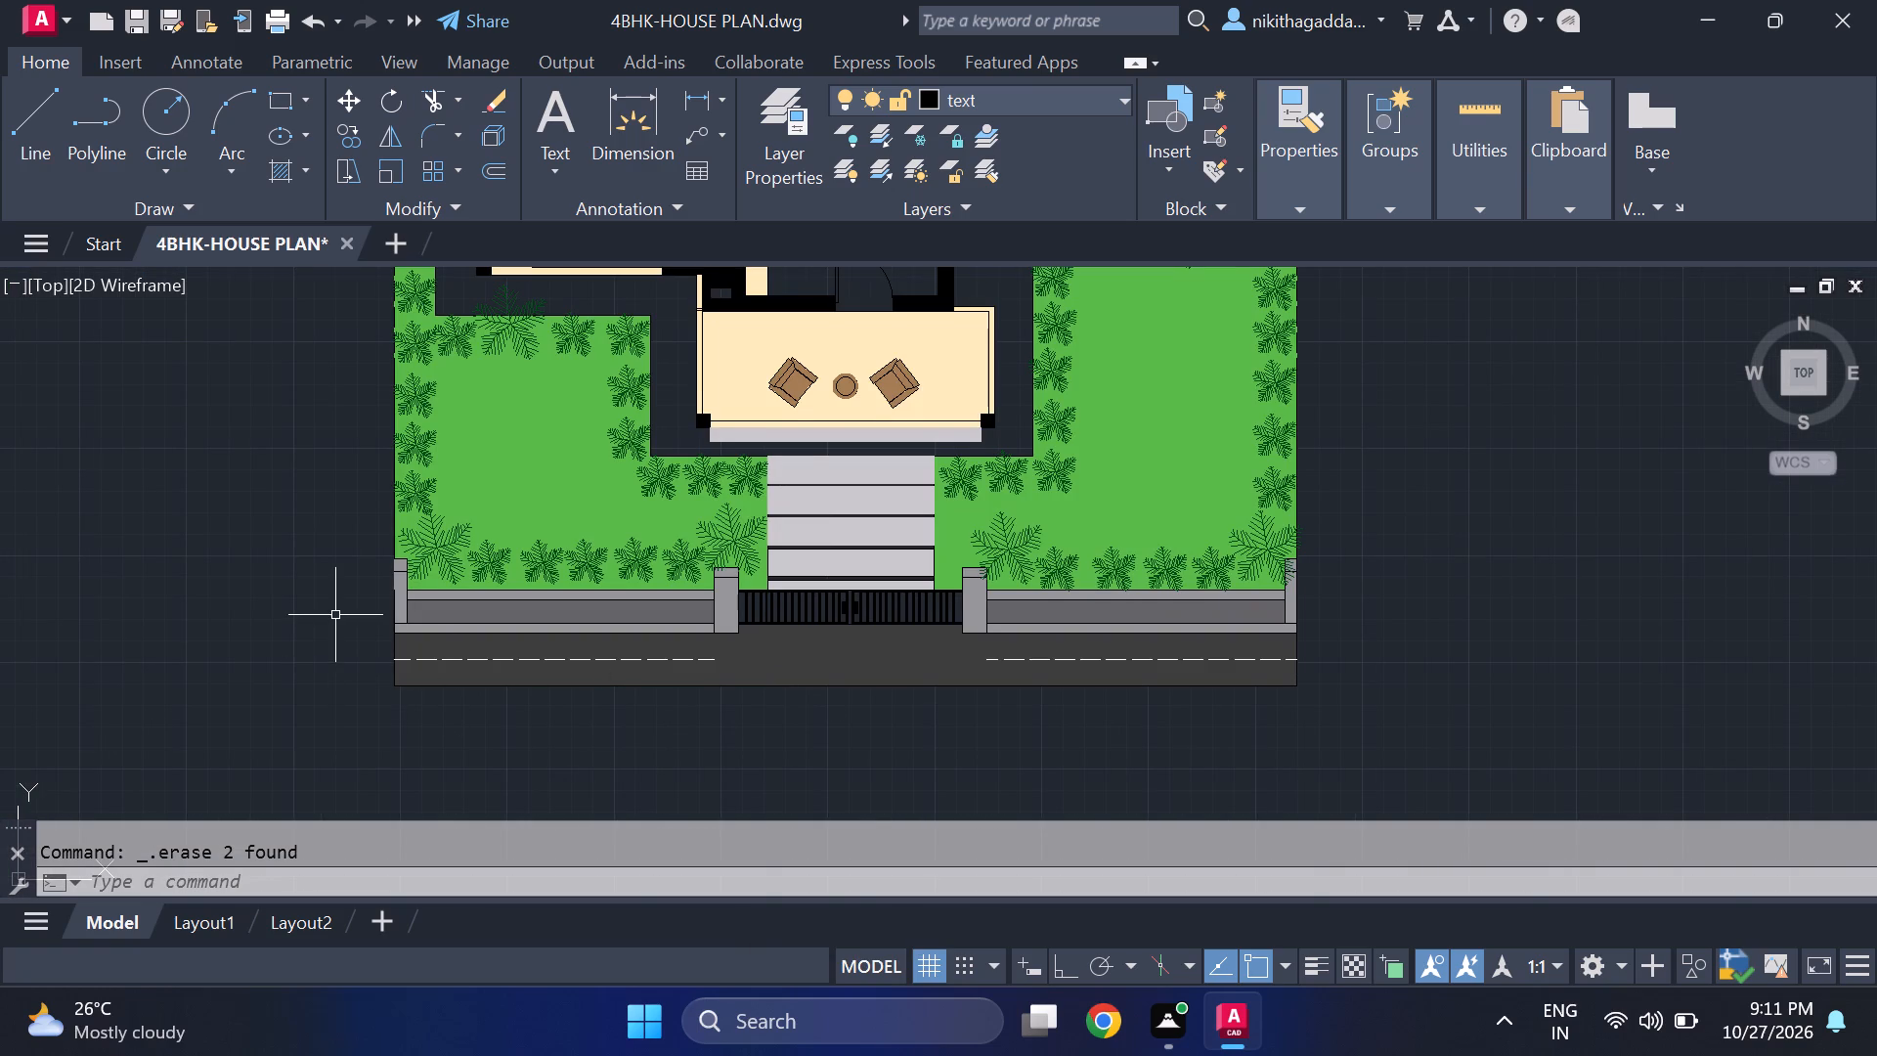
middle_drag(335, 621, 308, 736)
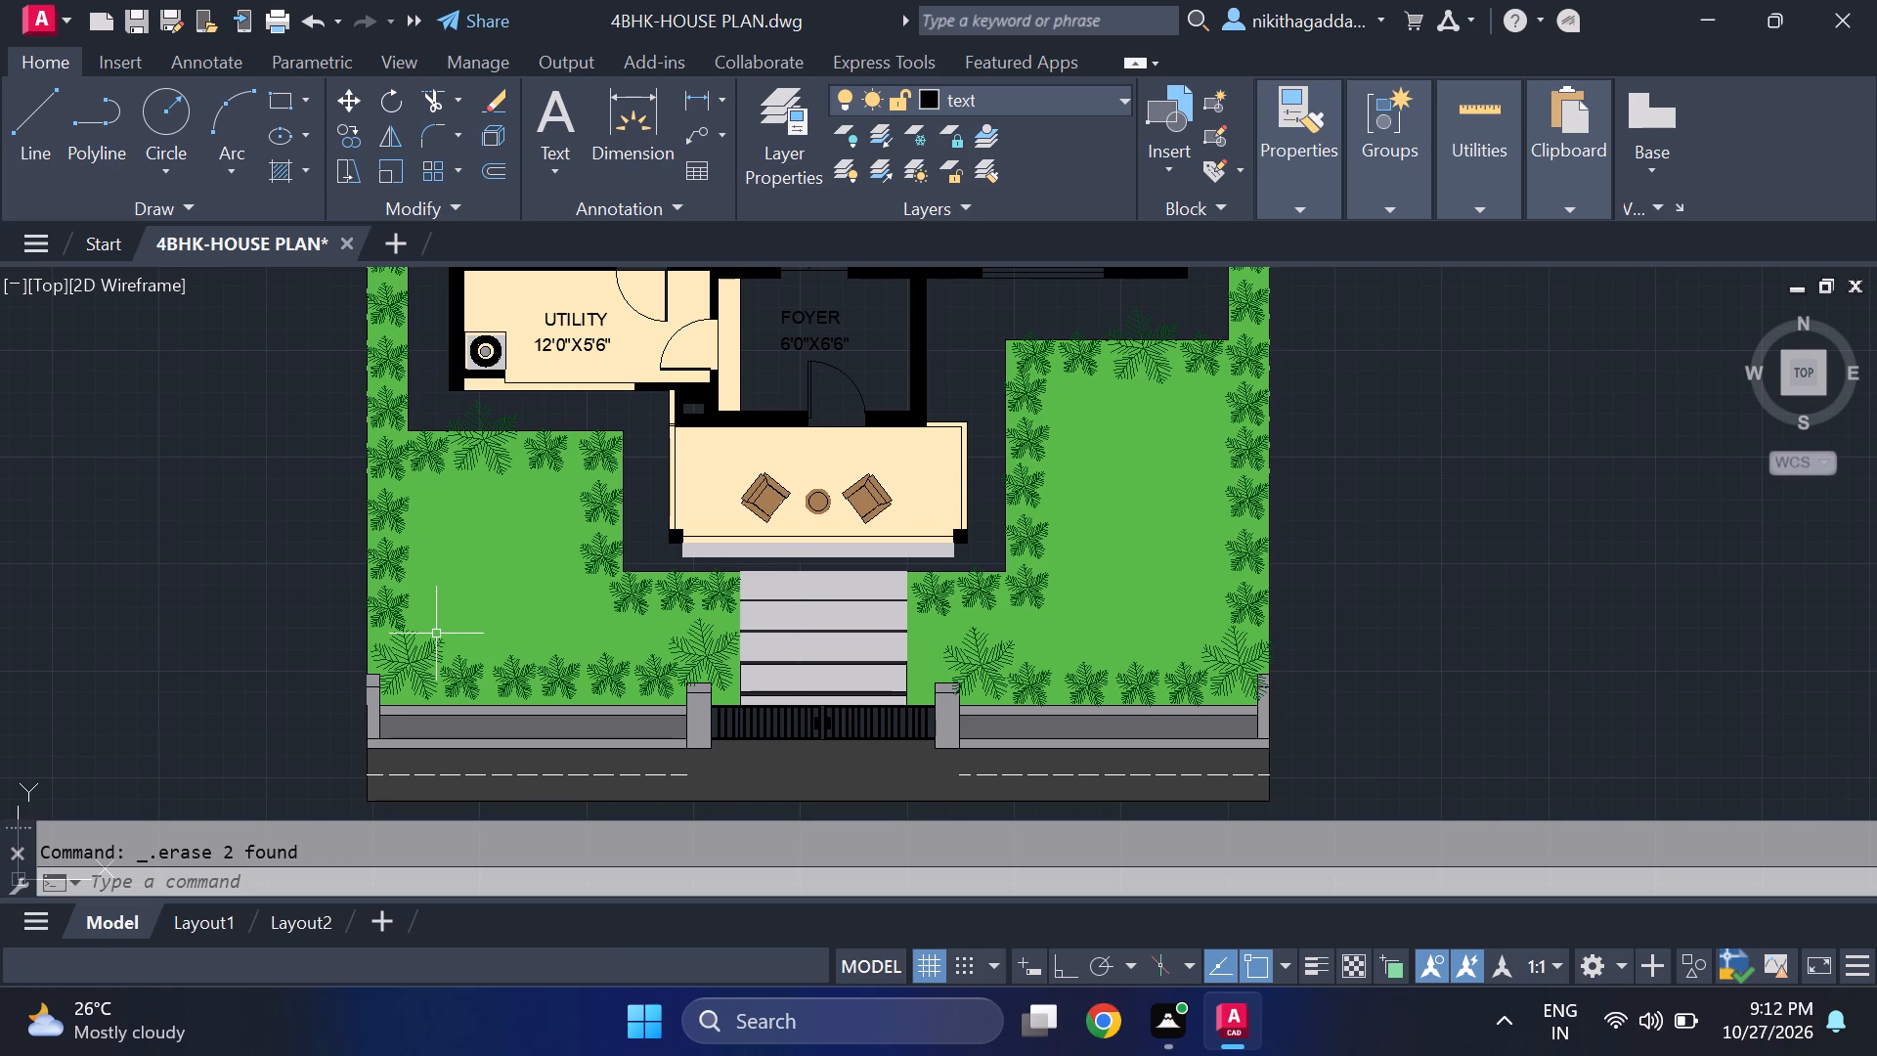
middle_drag(429, 631, 360, 592)
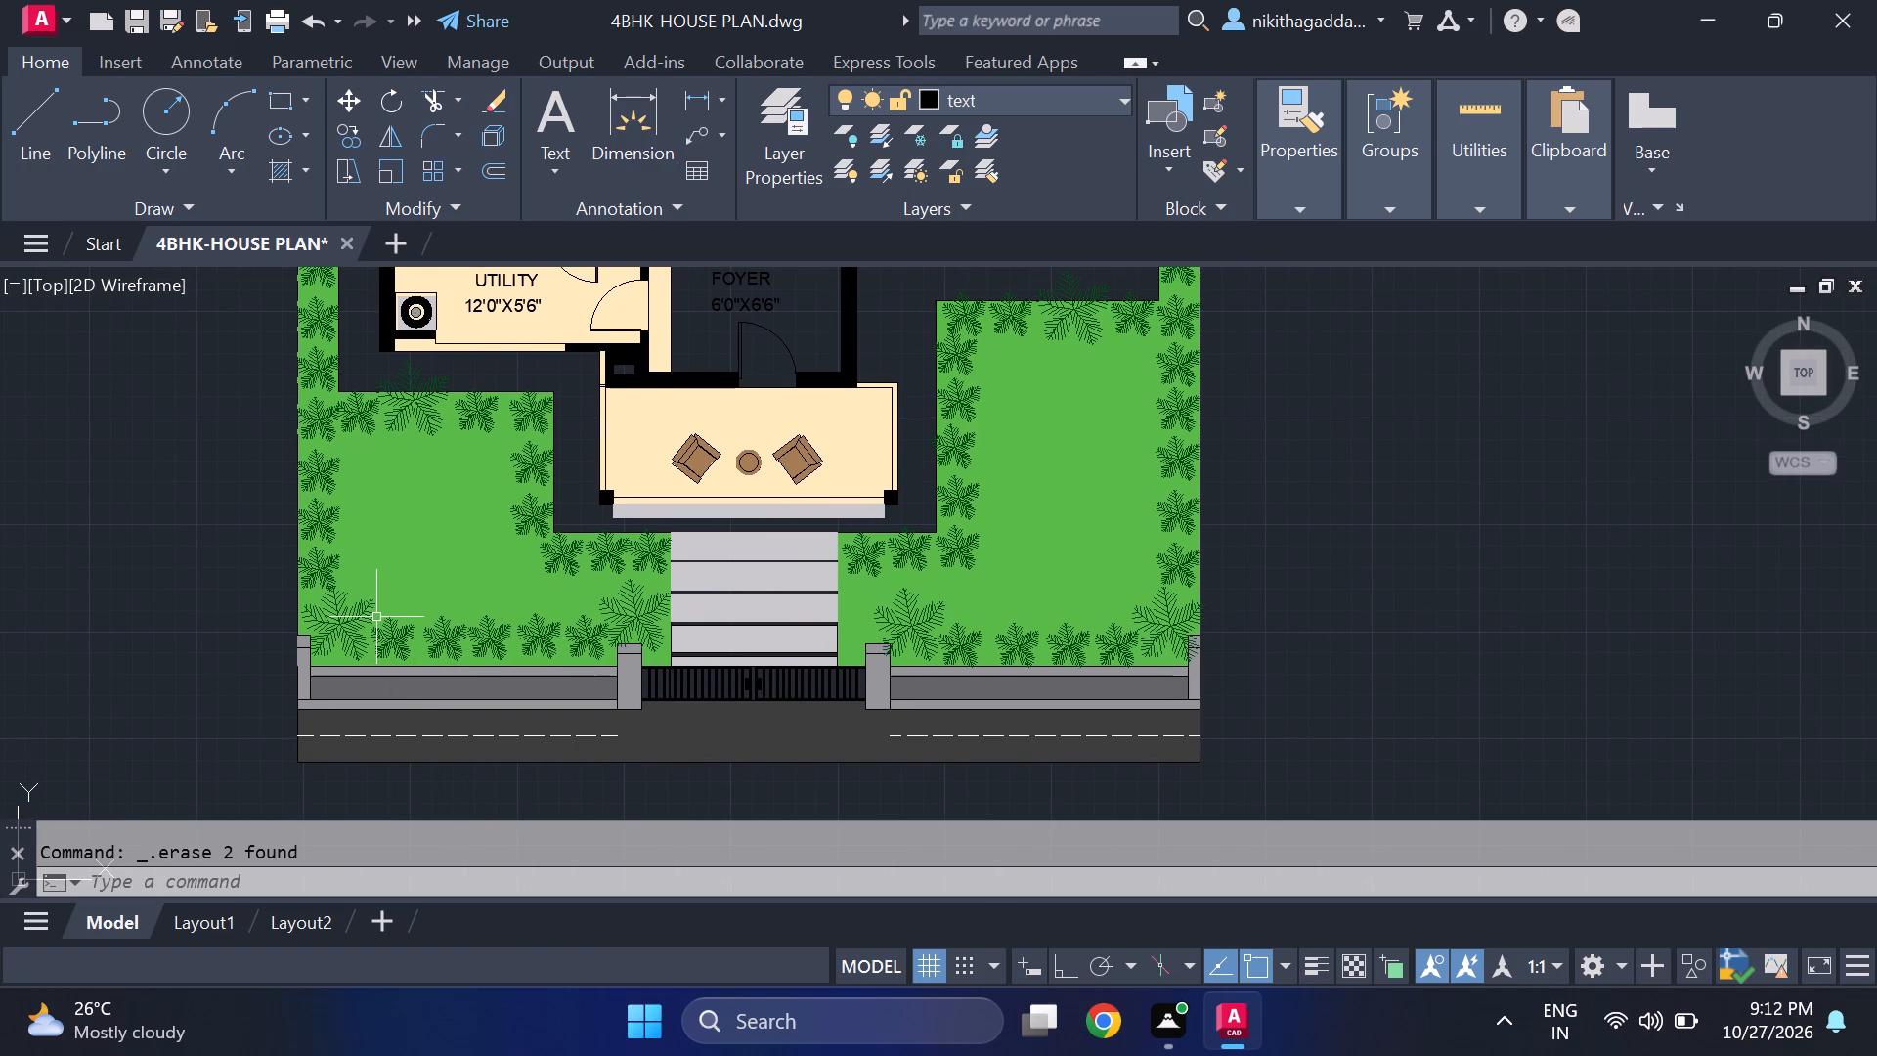
scroll(436, 588, down, 1)
middle_drag(436, 587, 421, 653)
middle_drag(494, 601, 496, 602)
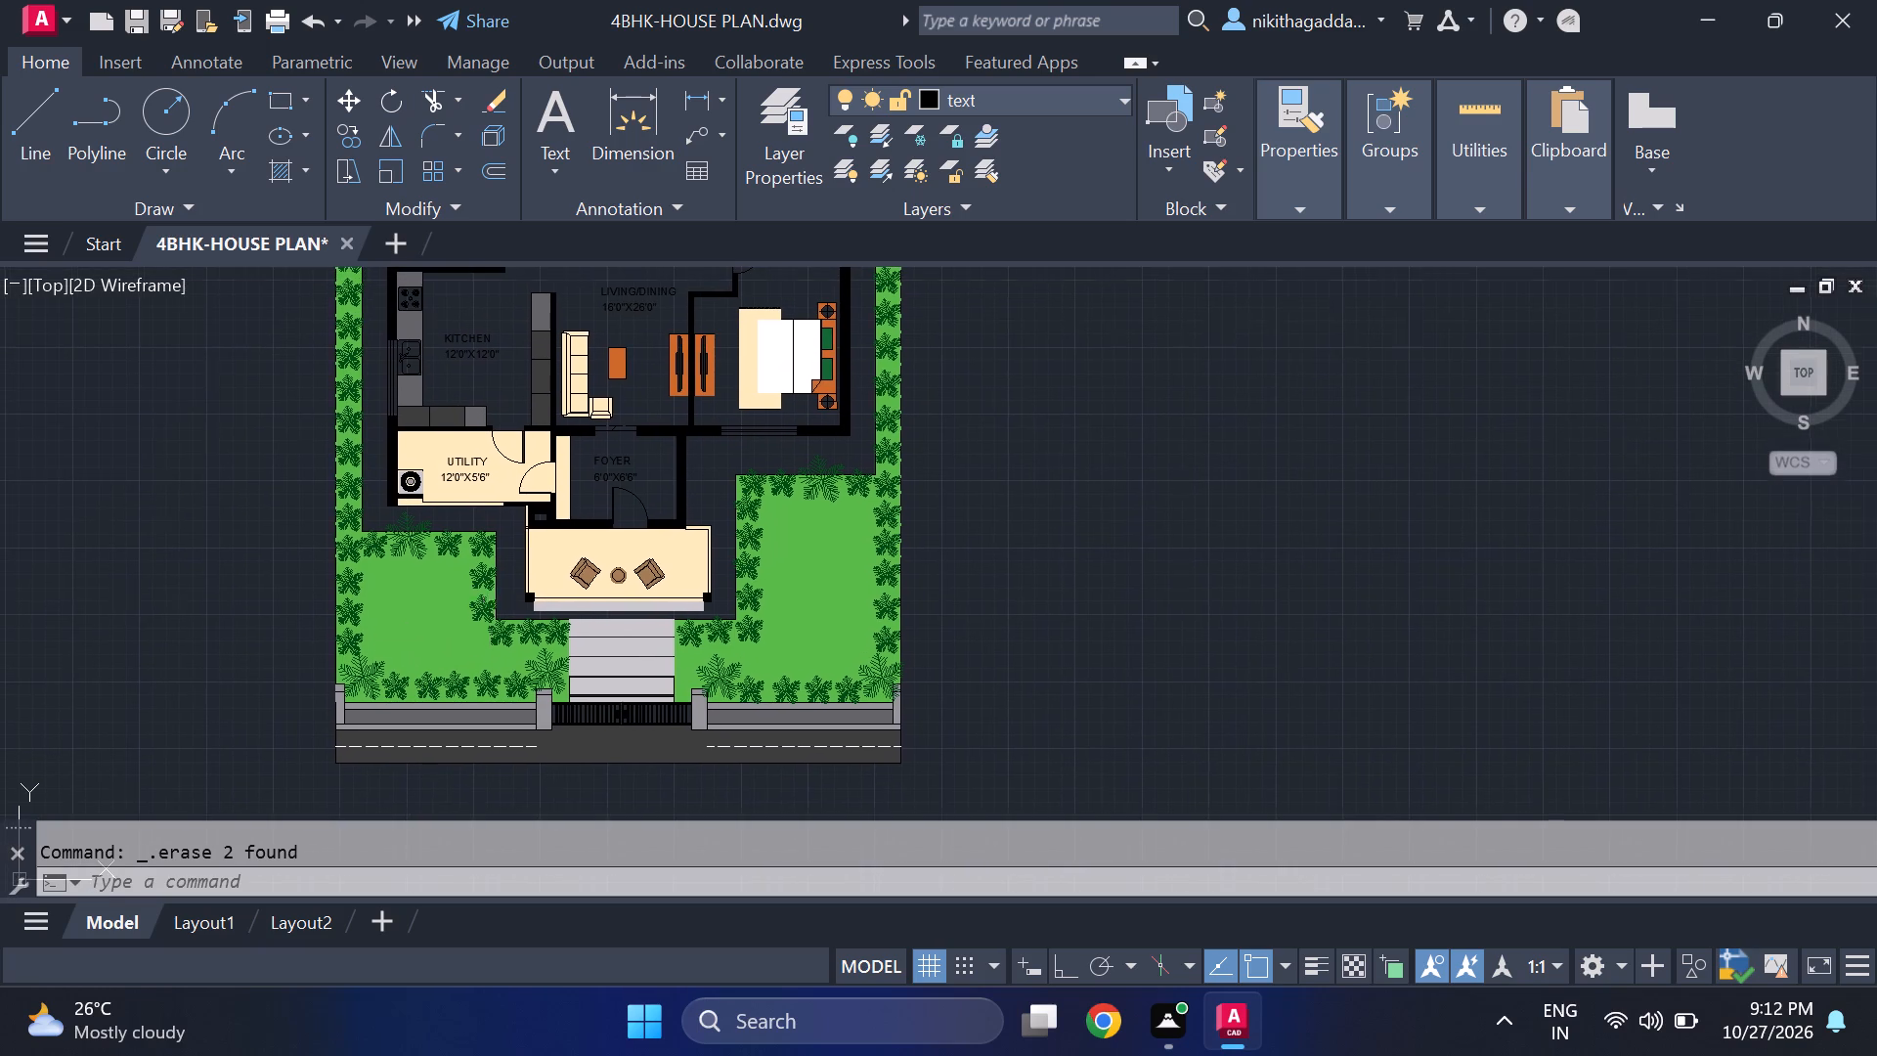
middle_drag(496, 602, 514, 683)
scroll(512, 696, up, 1)
middle_drag(615, 547, 561, 530)
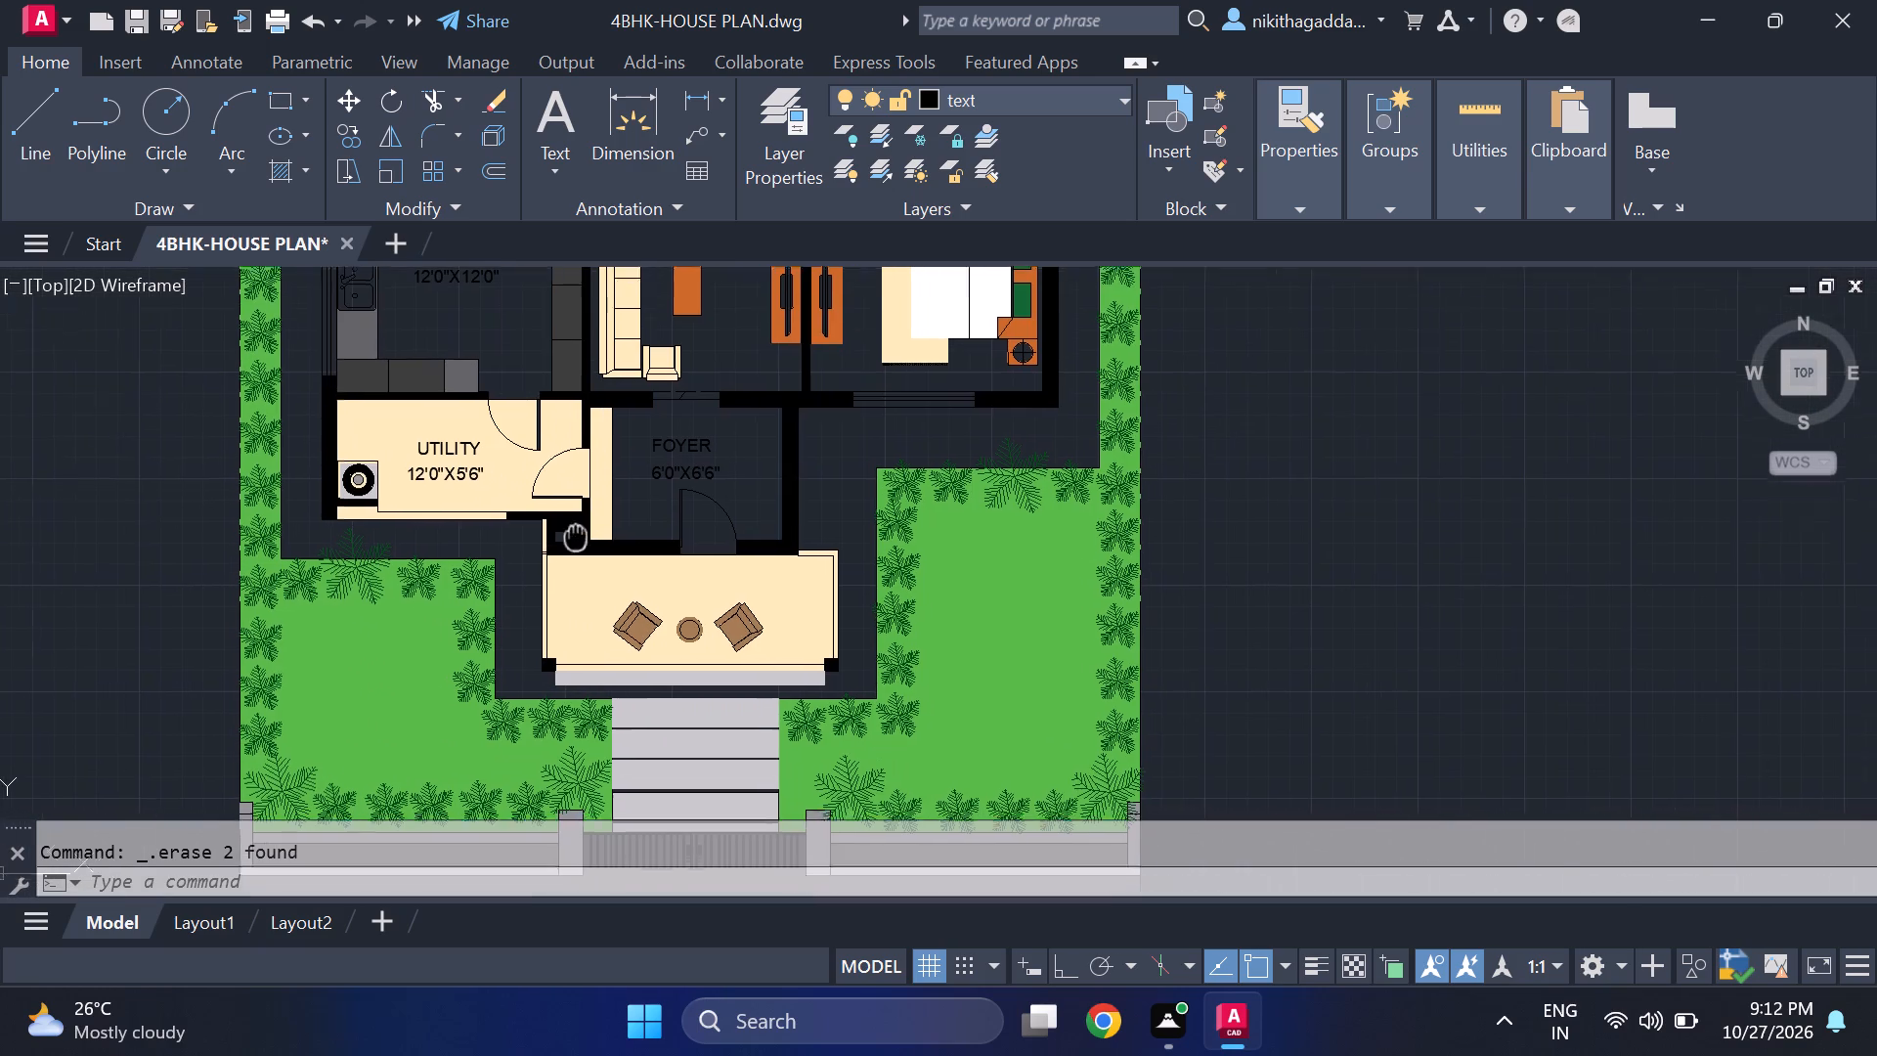
middle_drag(561, 530, 512, 442)
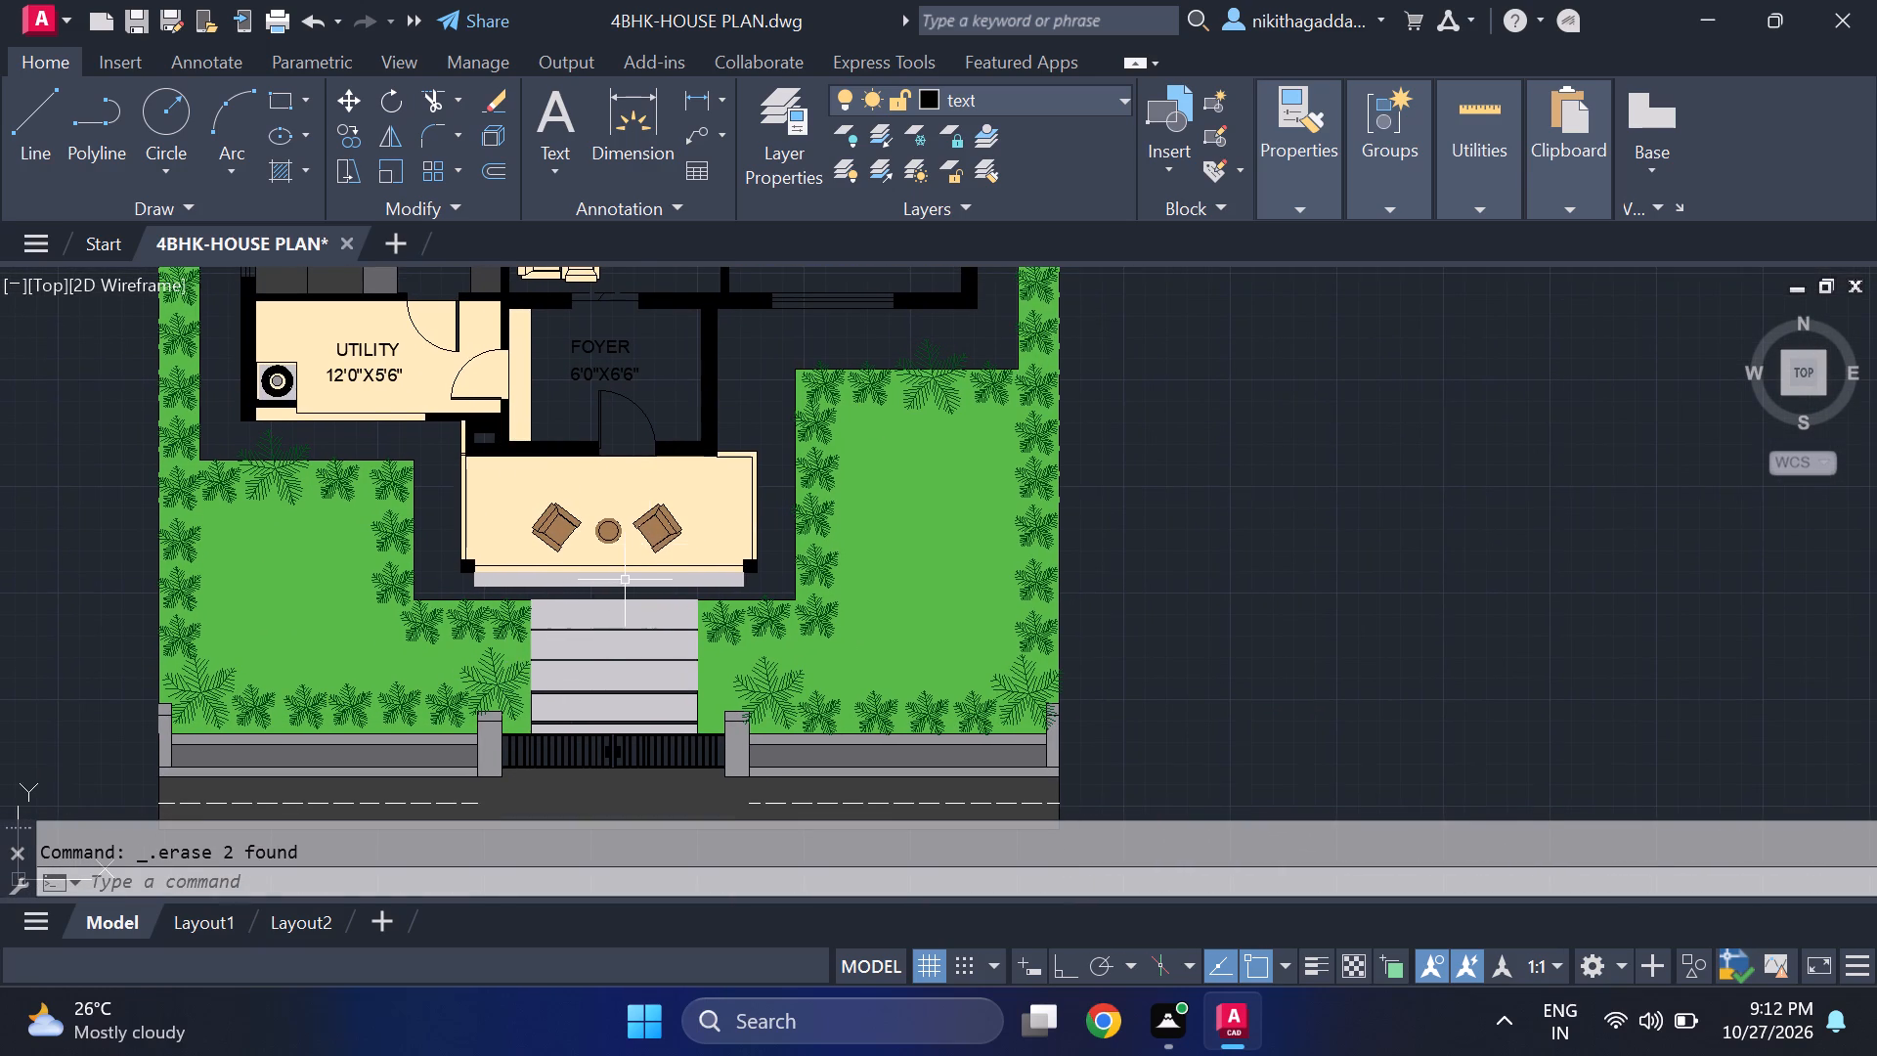
middle_drag(621, 581, 608, 532)
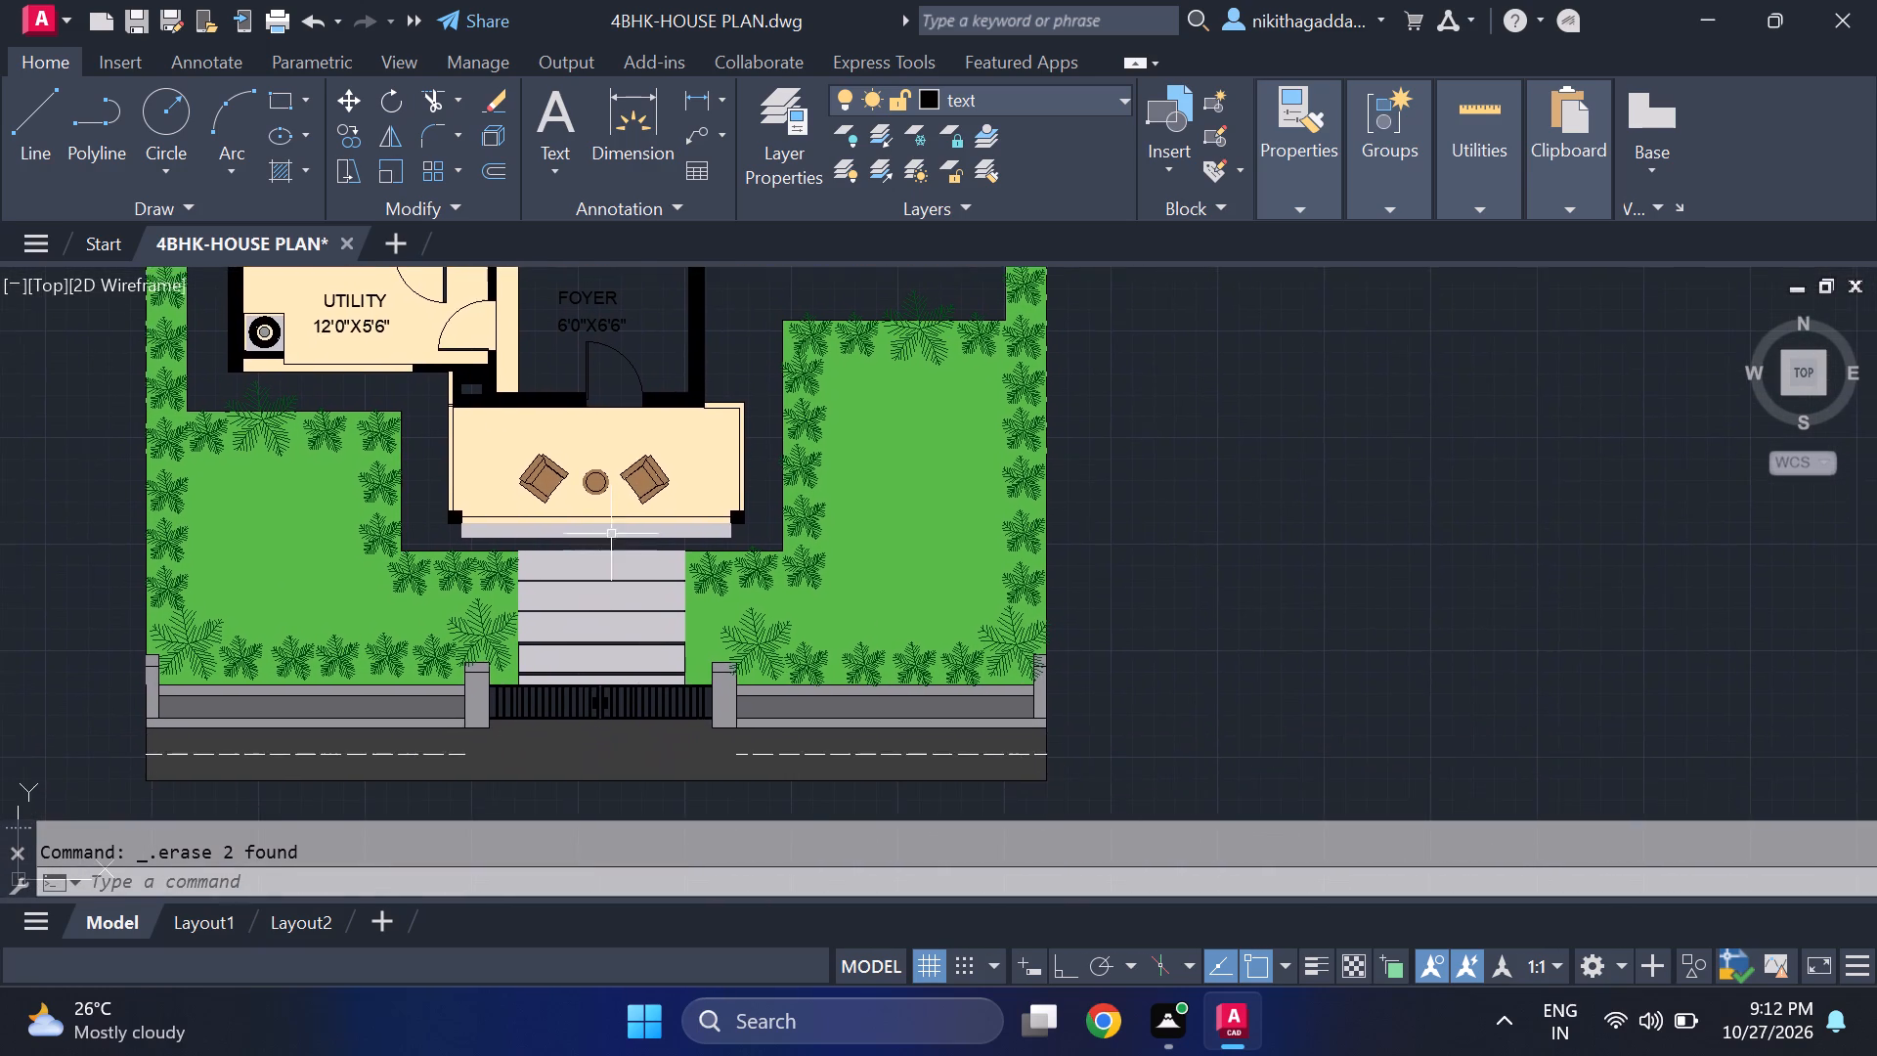
scroll(597, 597, up, 4)
scroll(596, 597, down, 4)
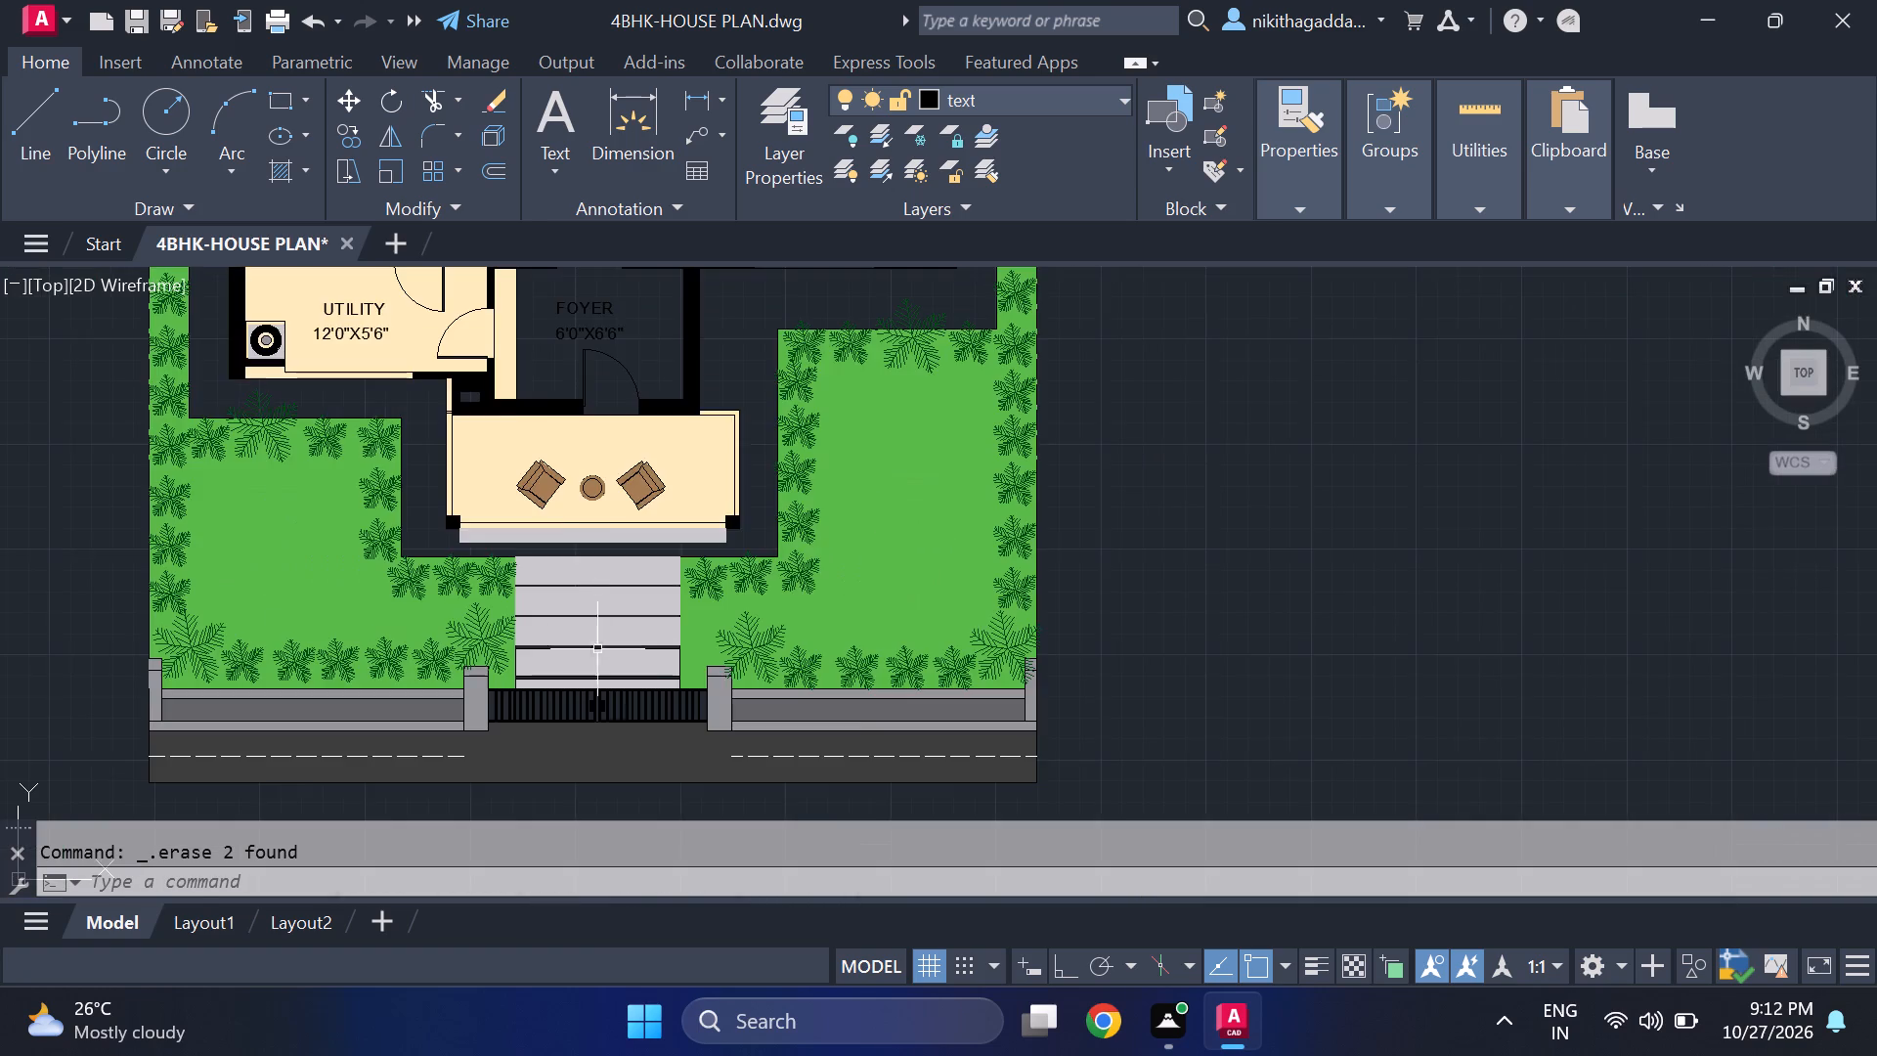
scroll(637, 666, down, 2)
scroll(617, 675, up, 1)
middle_drag(456, 571, 493, 671)
scroll(456, 571, up, 1)
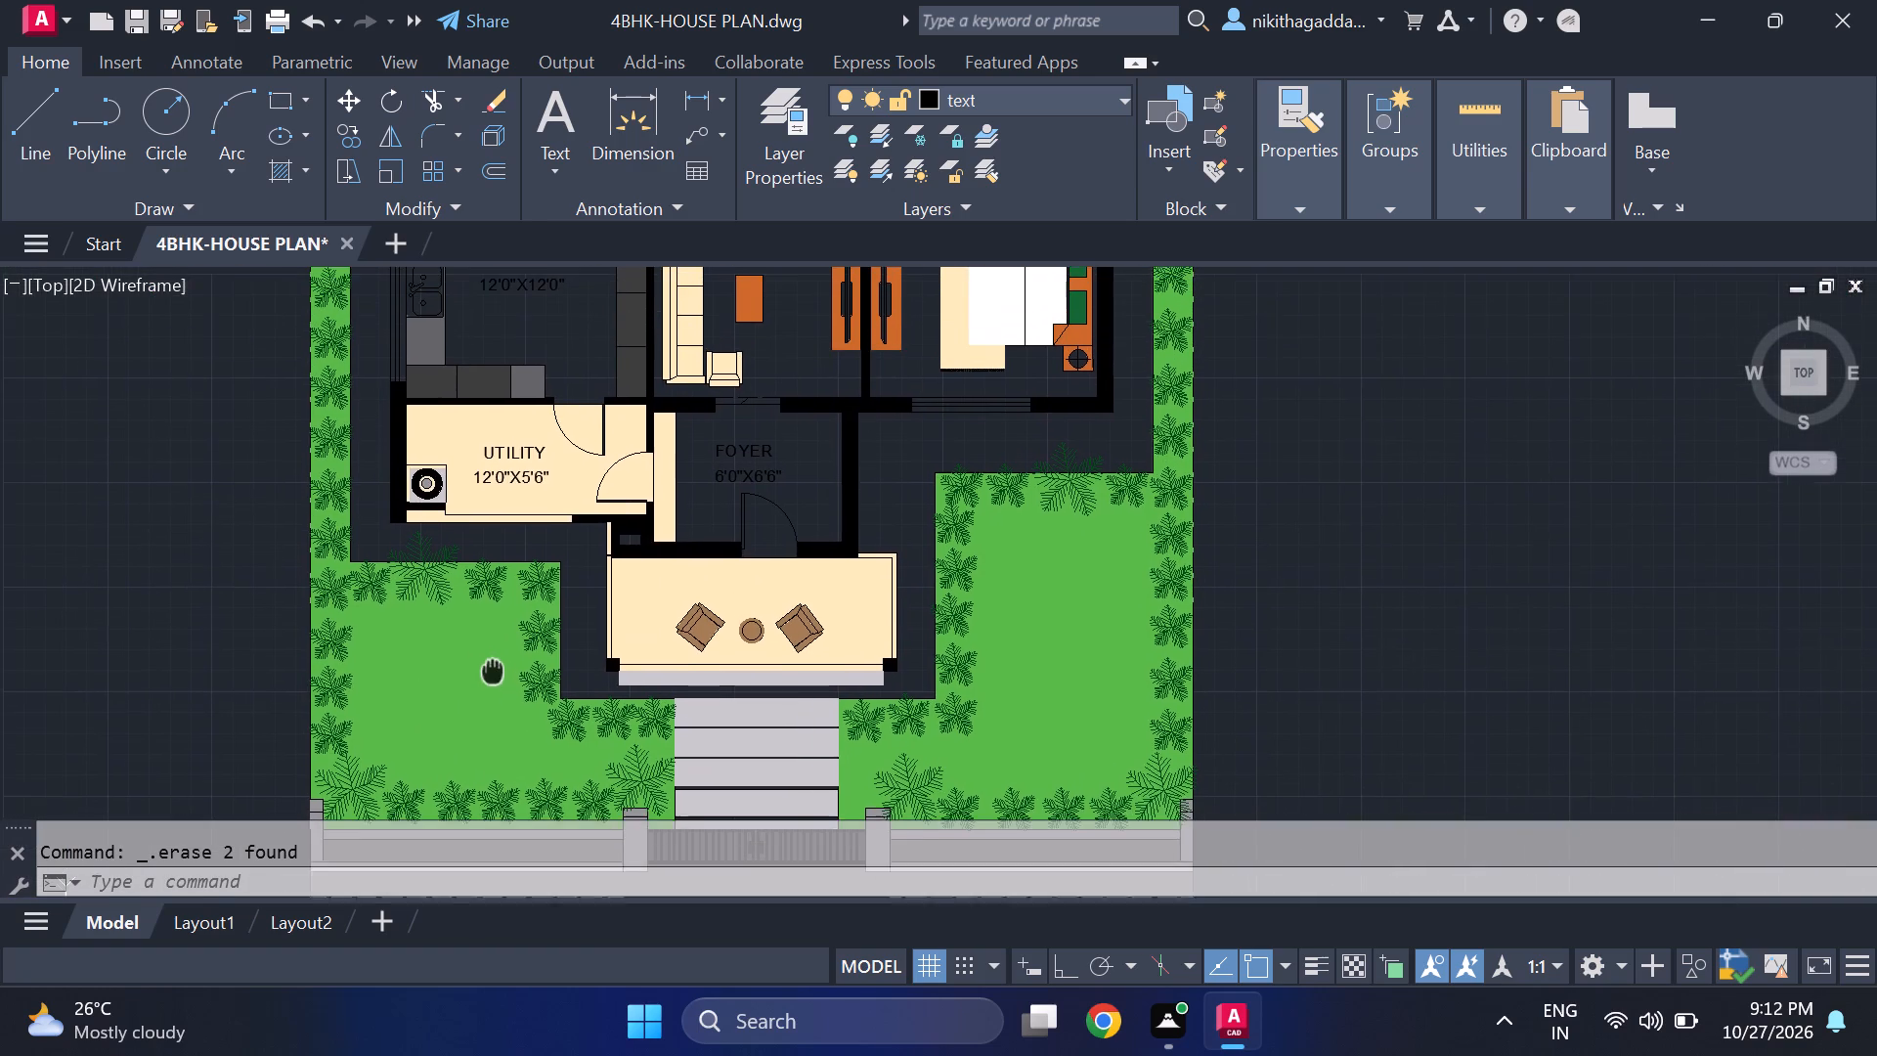
middle_drag(493, 671, 493, 672)
middle_drag(753, 494, 713, 642)
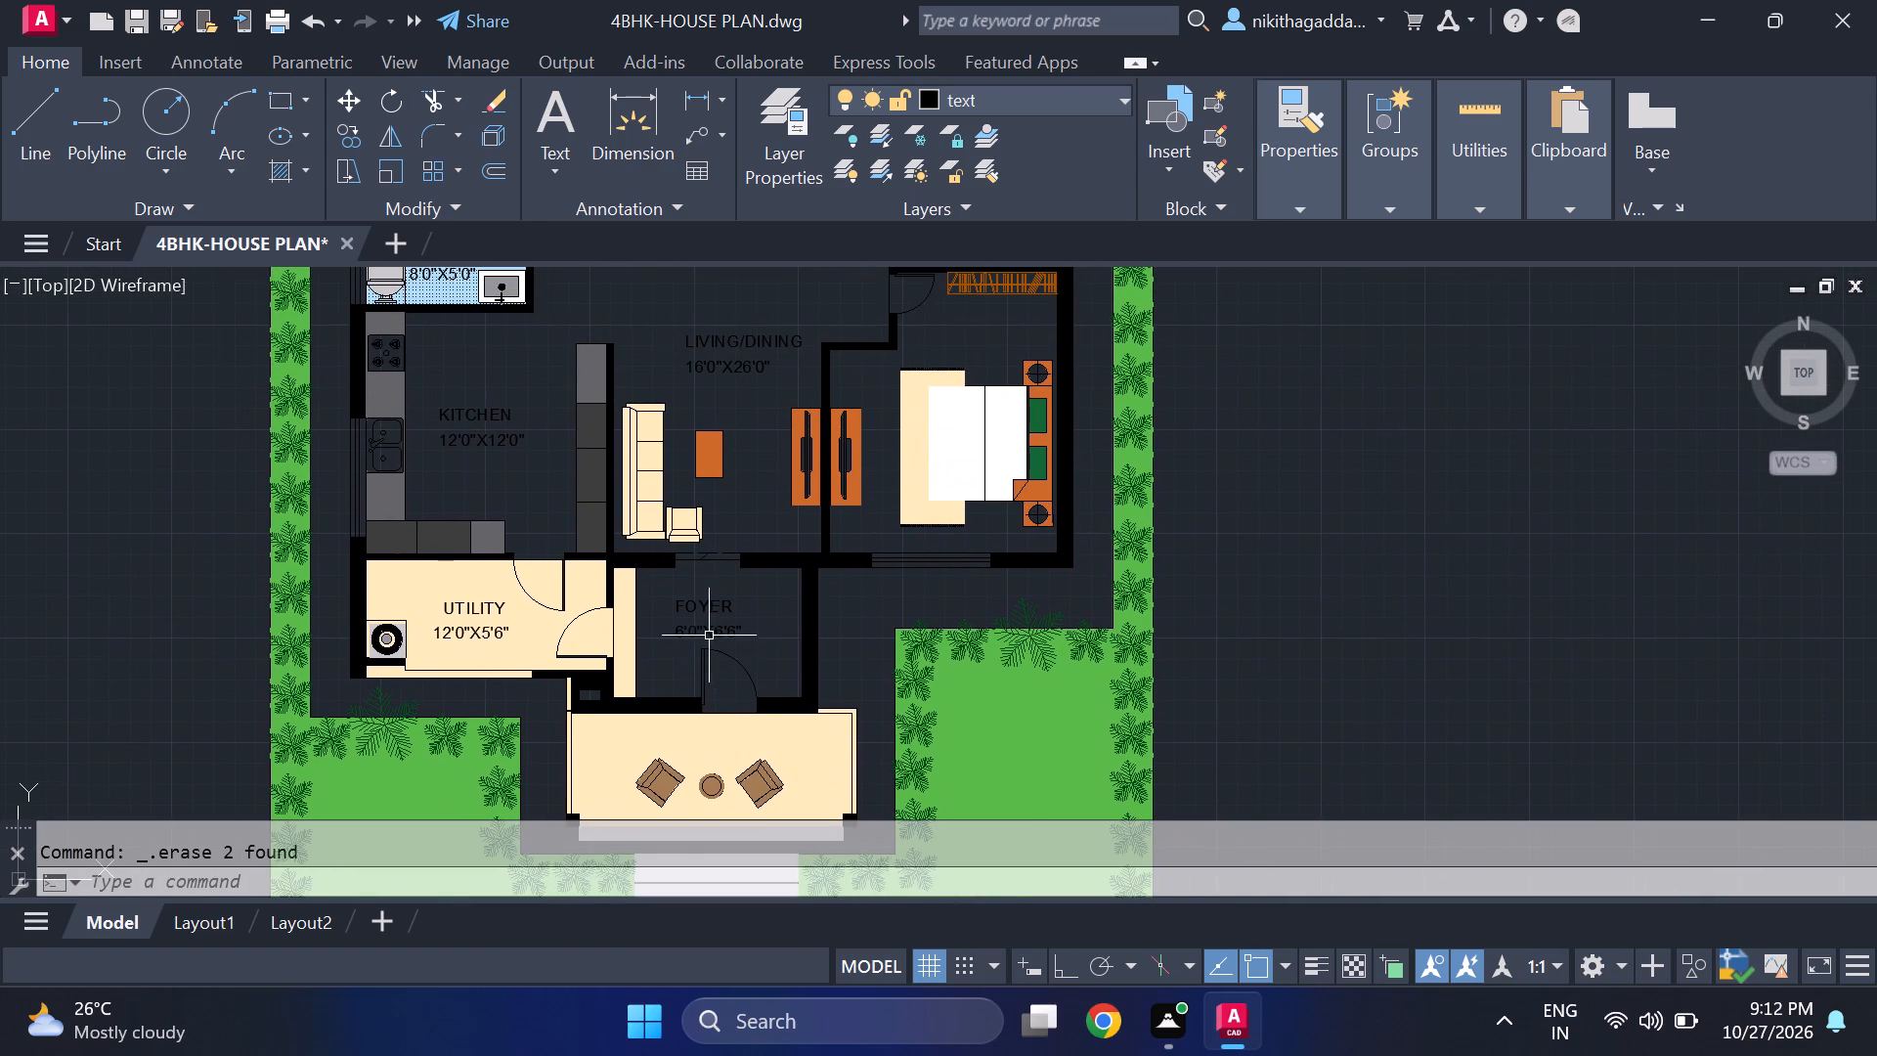
middle_drag(764, 499, 787, 672)
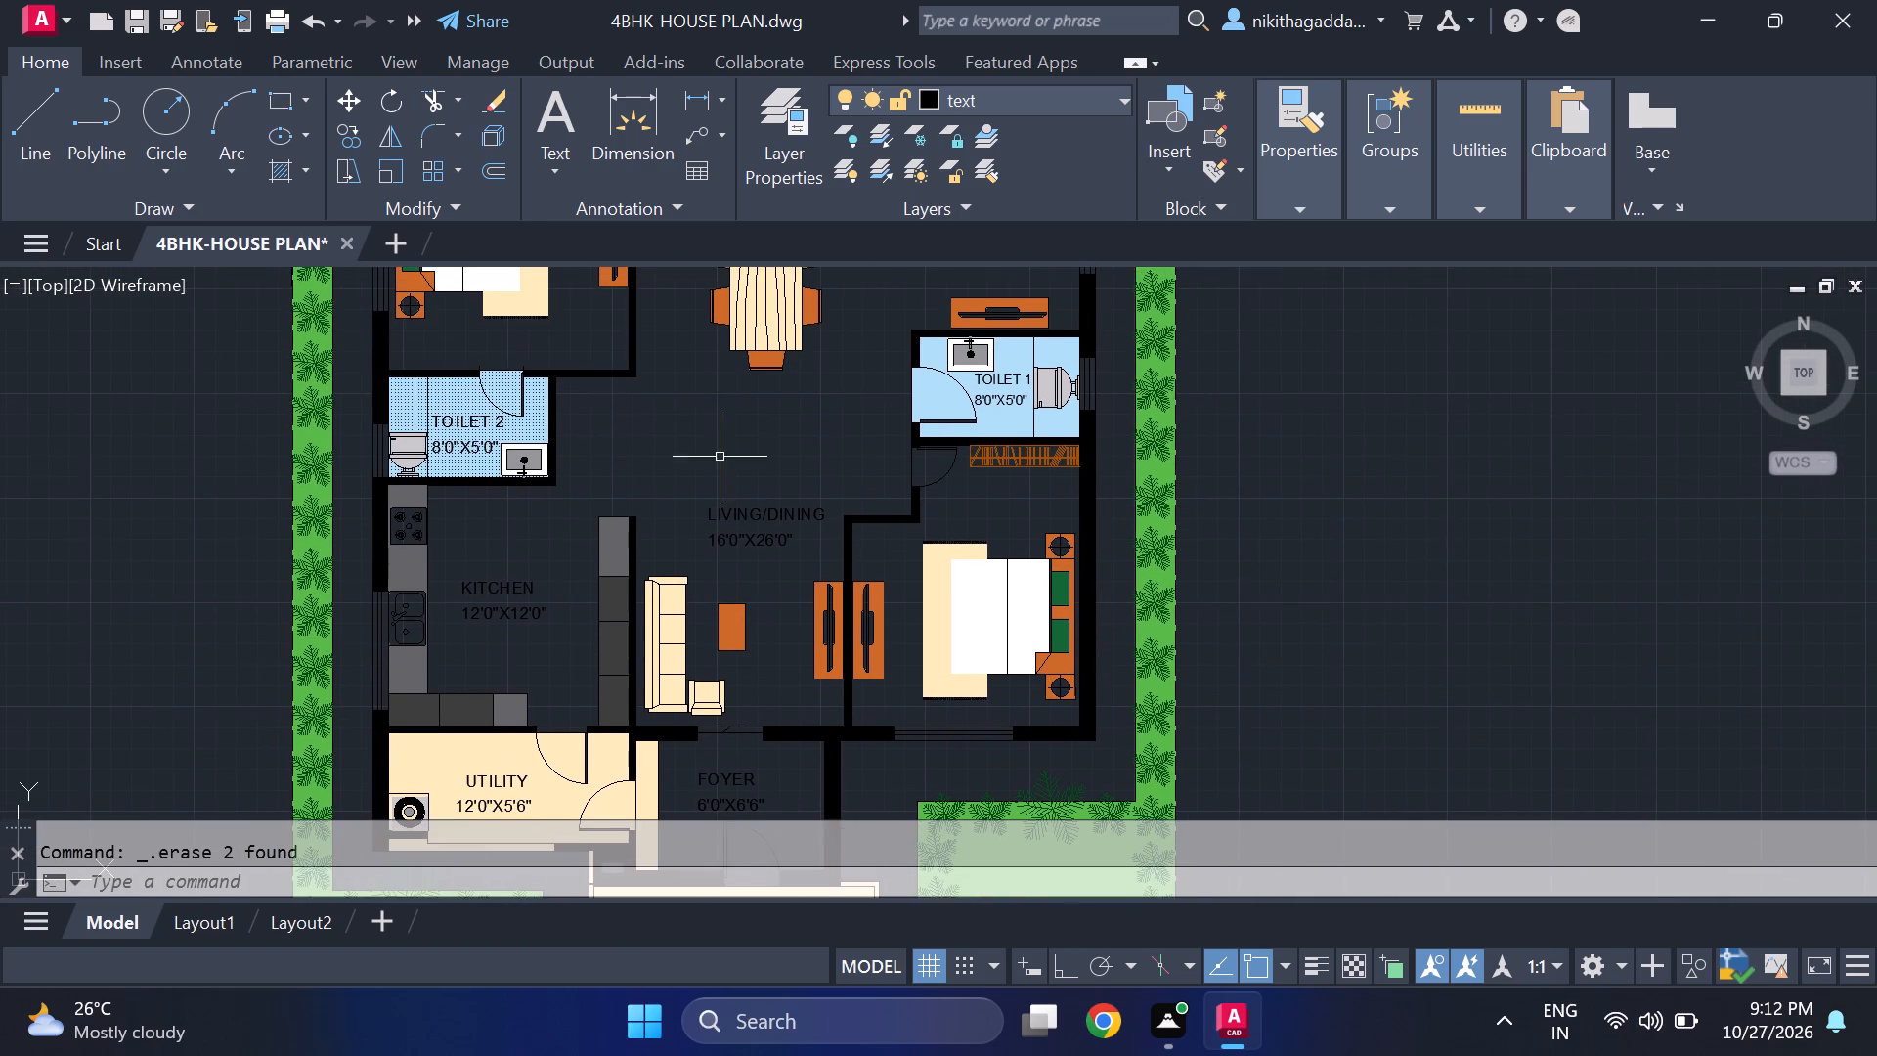
middle_drag(718, 459, 740, 659)
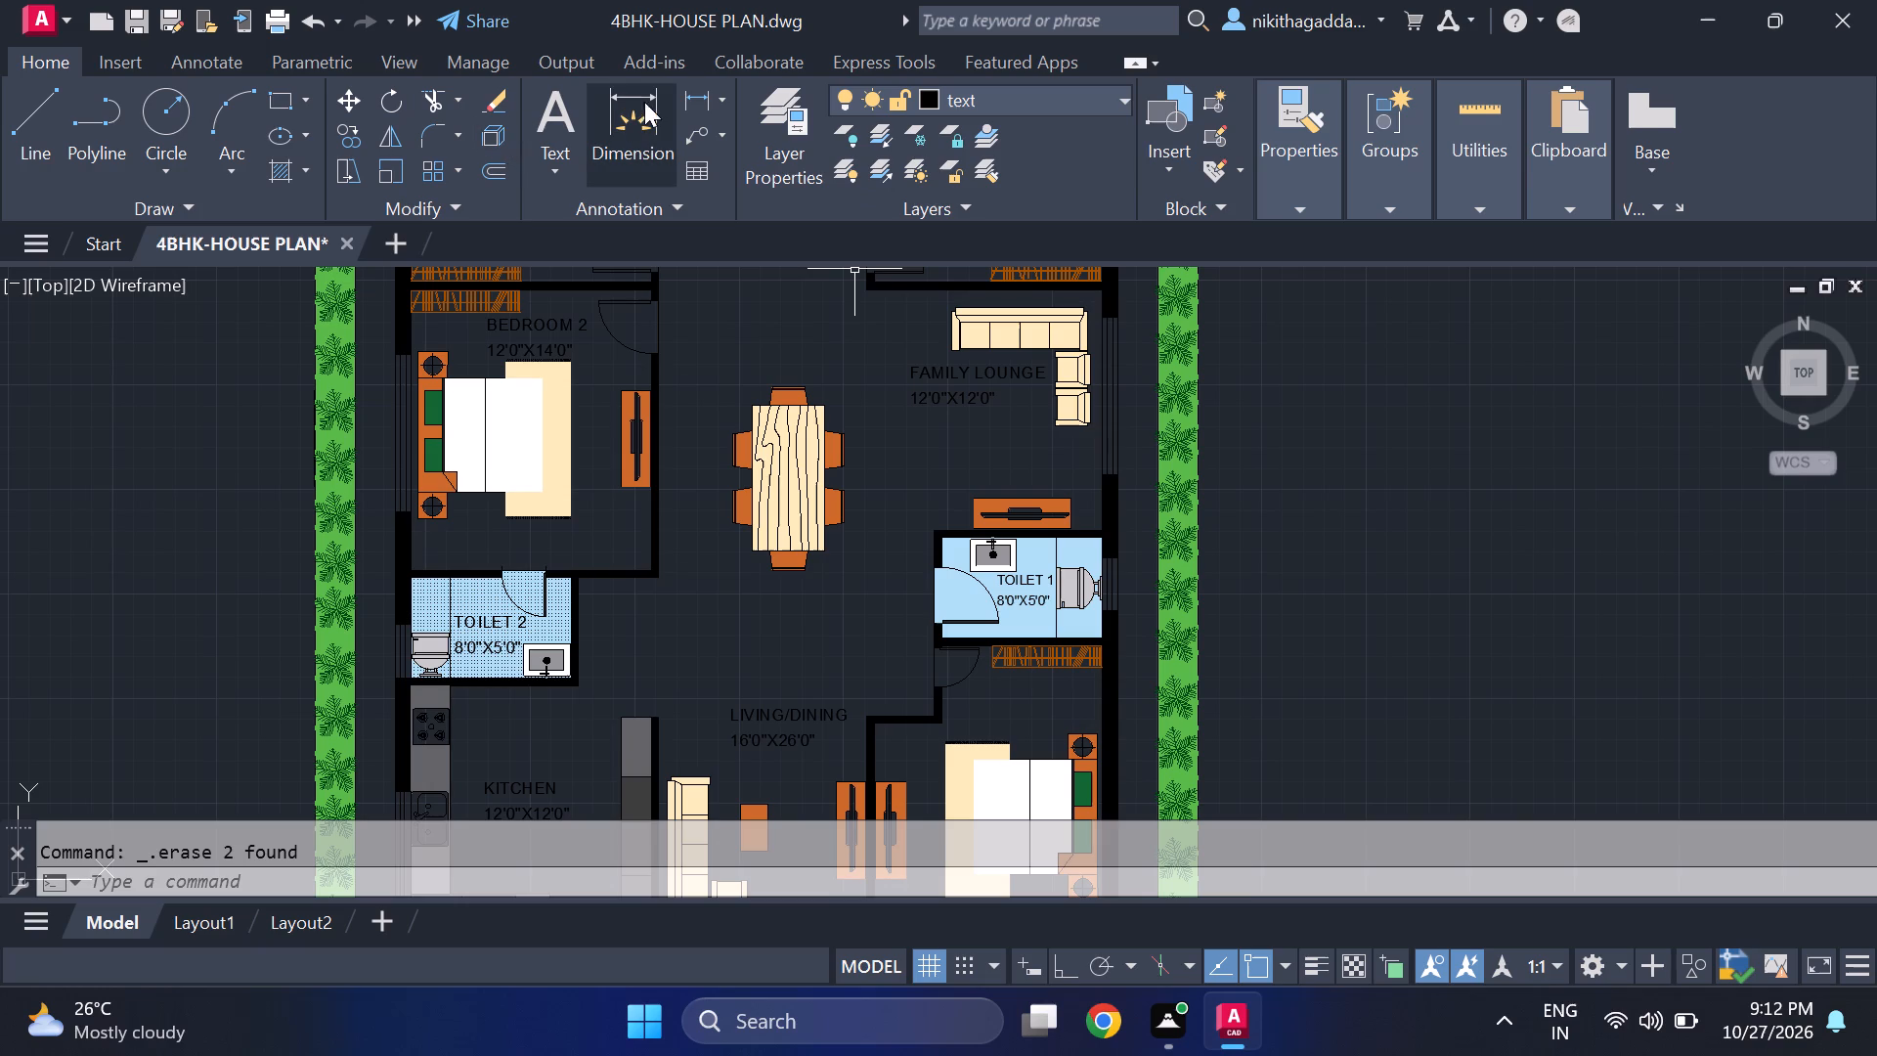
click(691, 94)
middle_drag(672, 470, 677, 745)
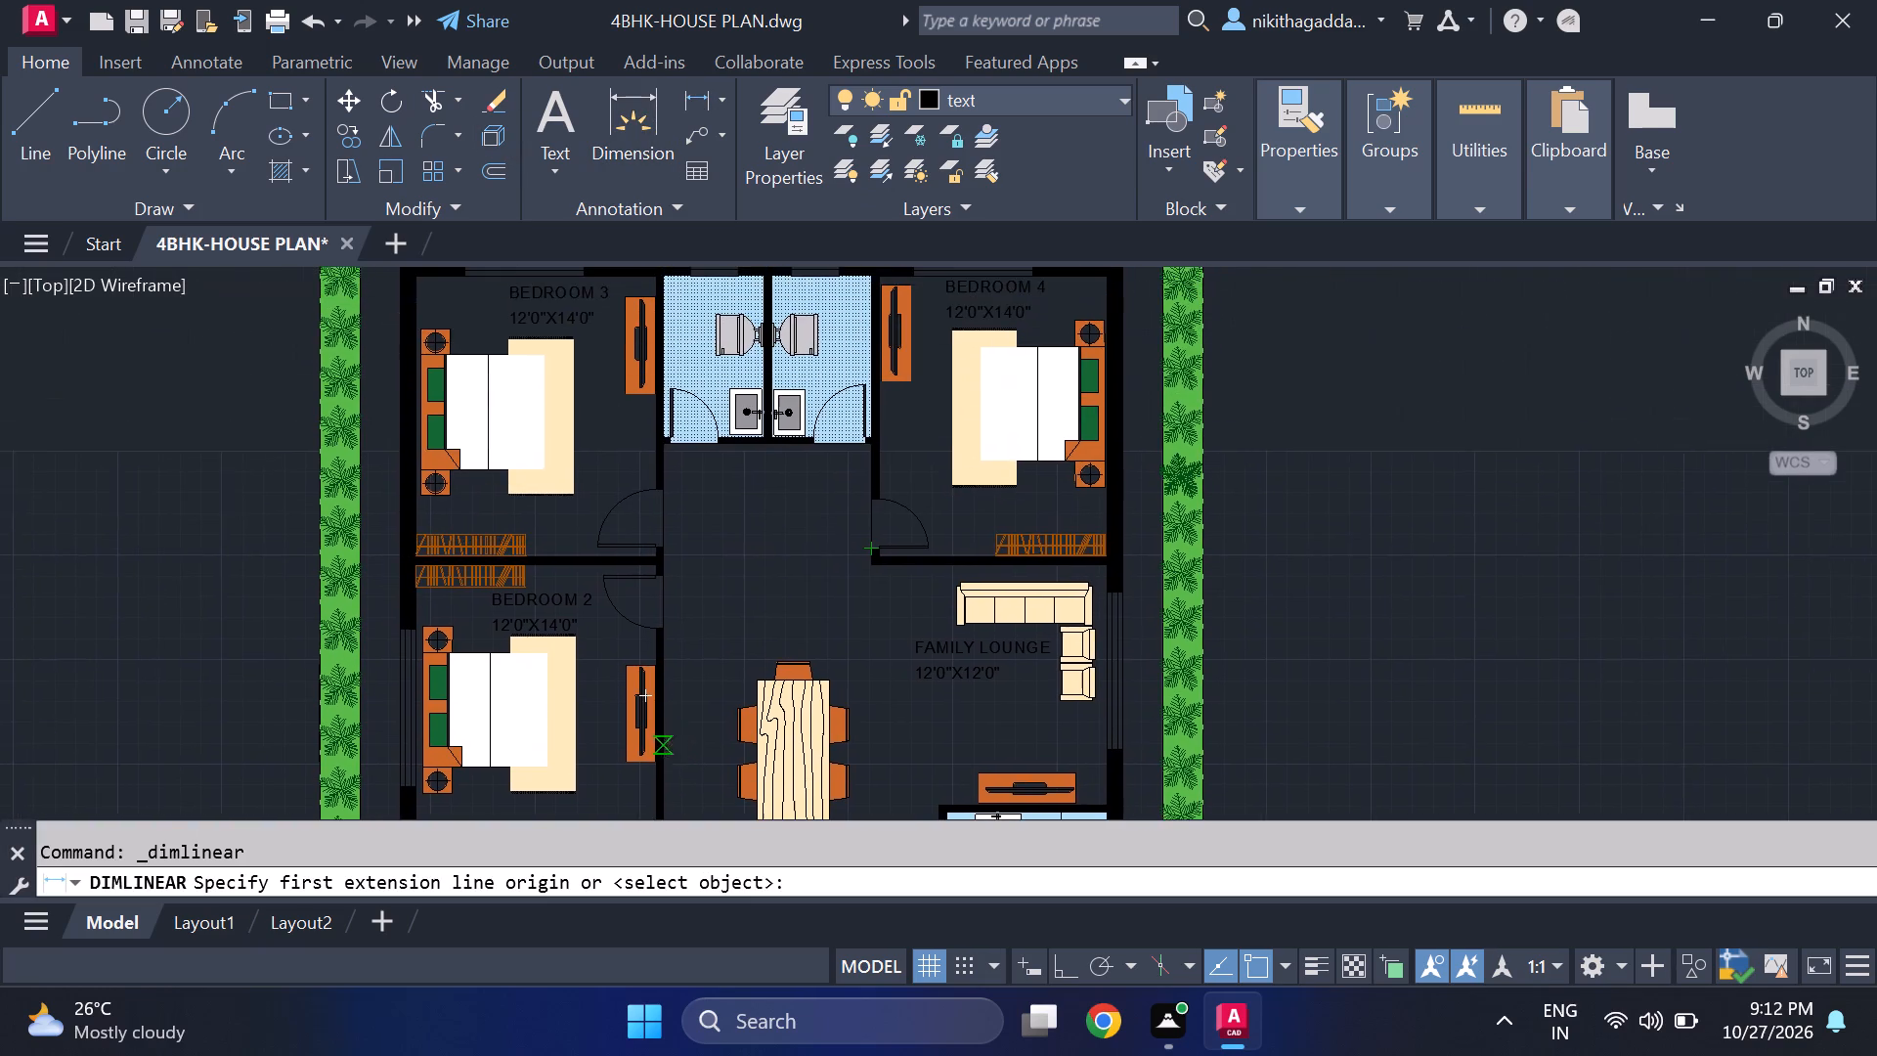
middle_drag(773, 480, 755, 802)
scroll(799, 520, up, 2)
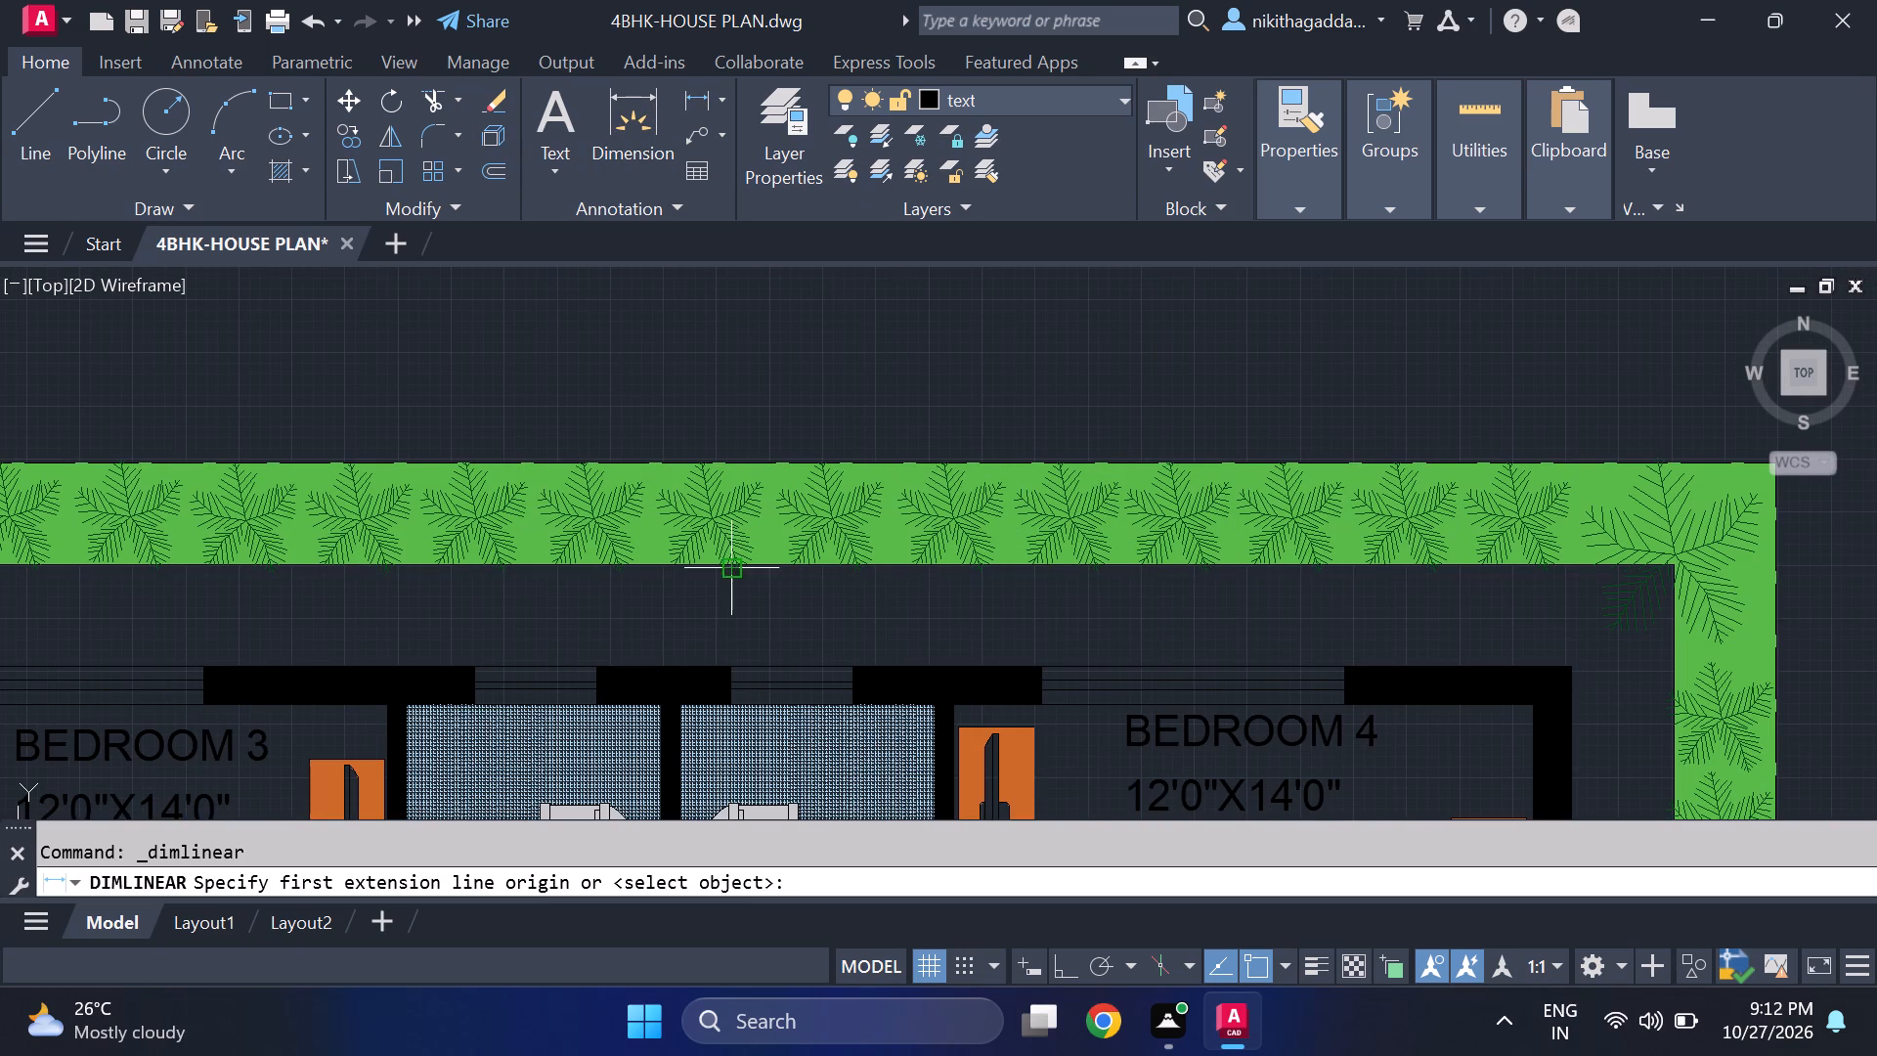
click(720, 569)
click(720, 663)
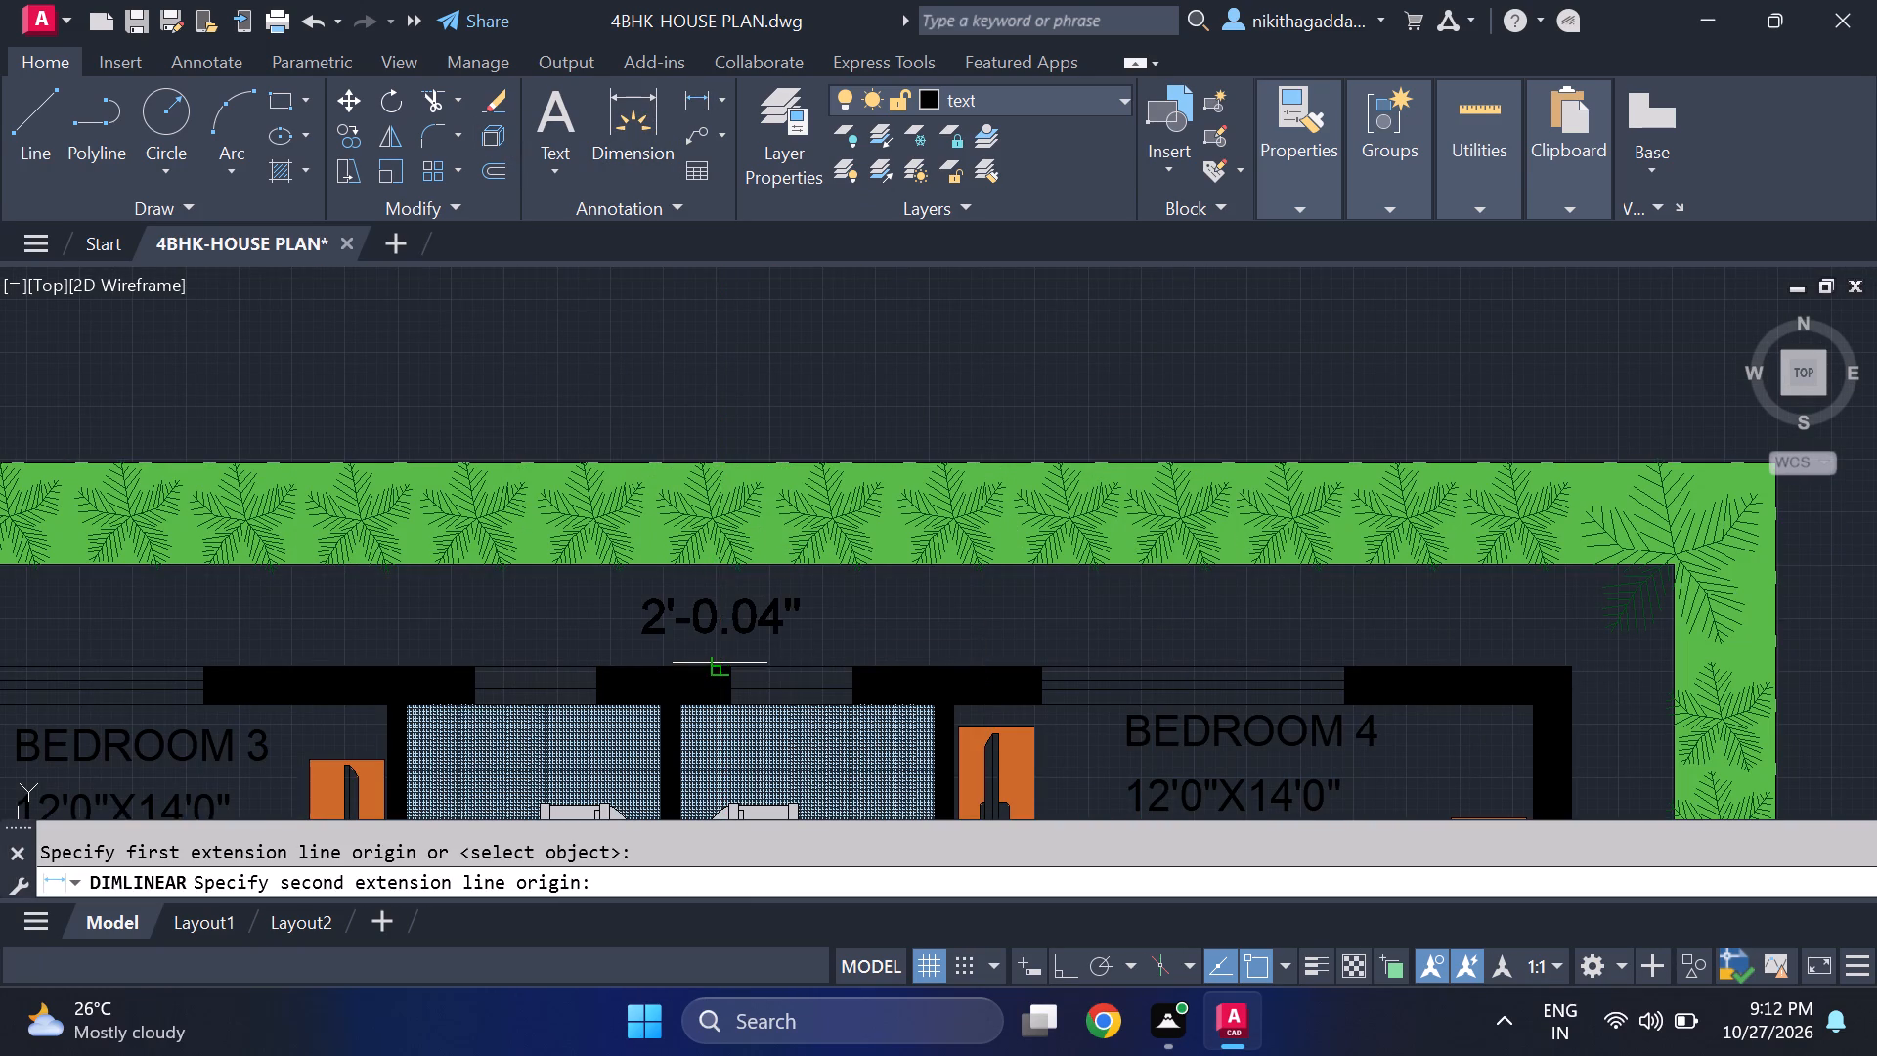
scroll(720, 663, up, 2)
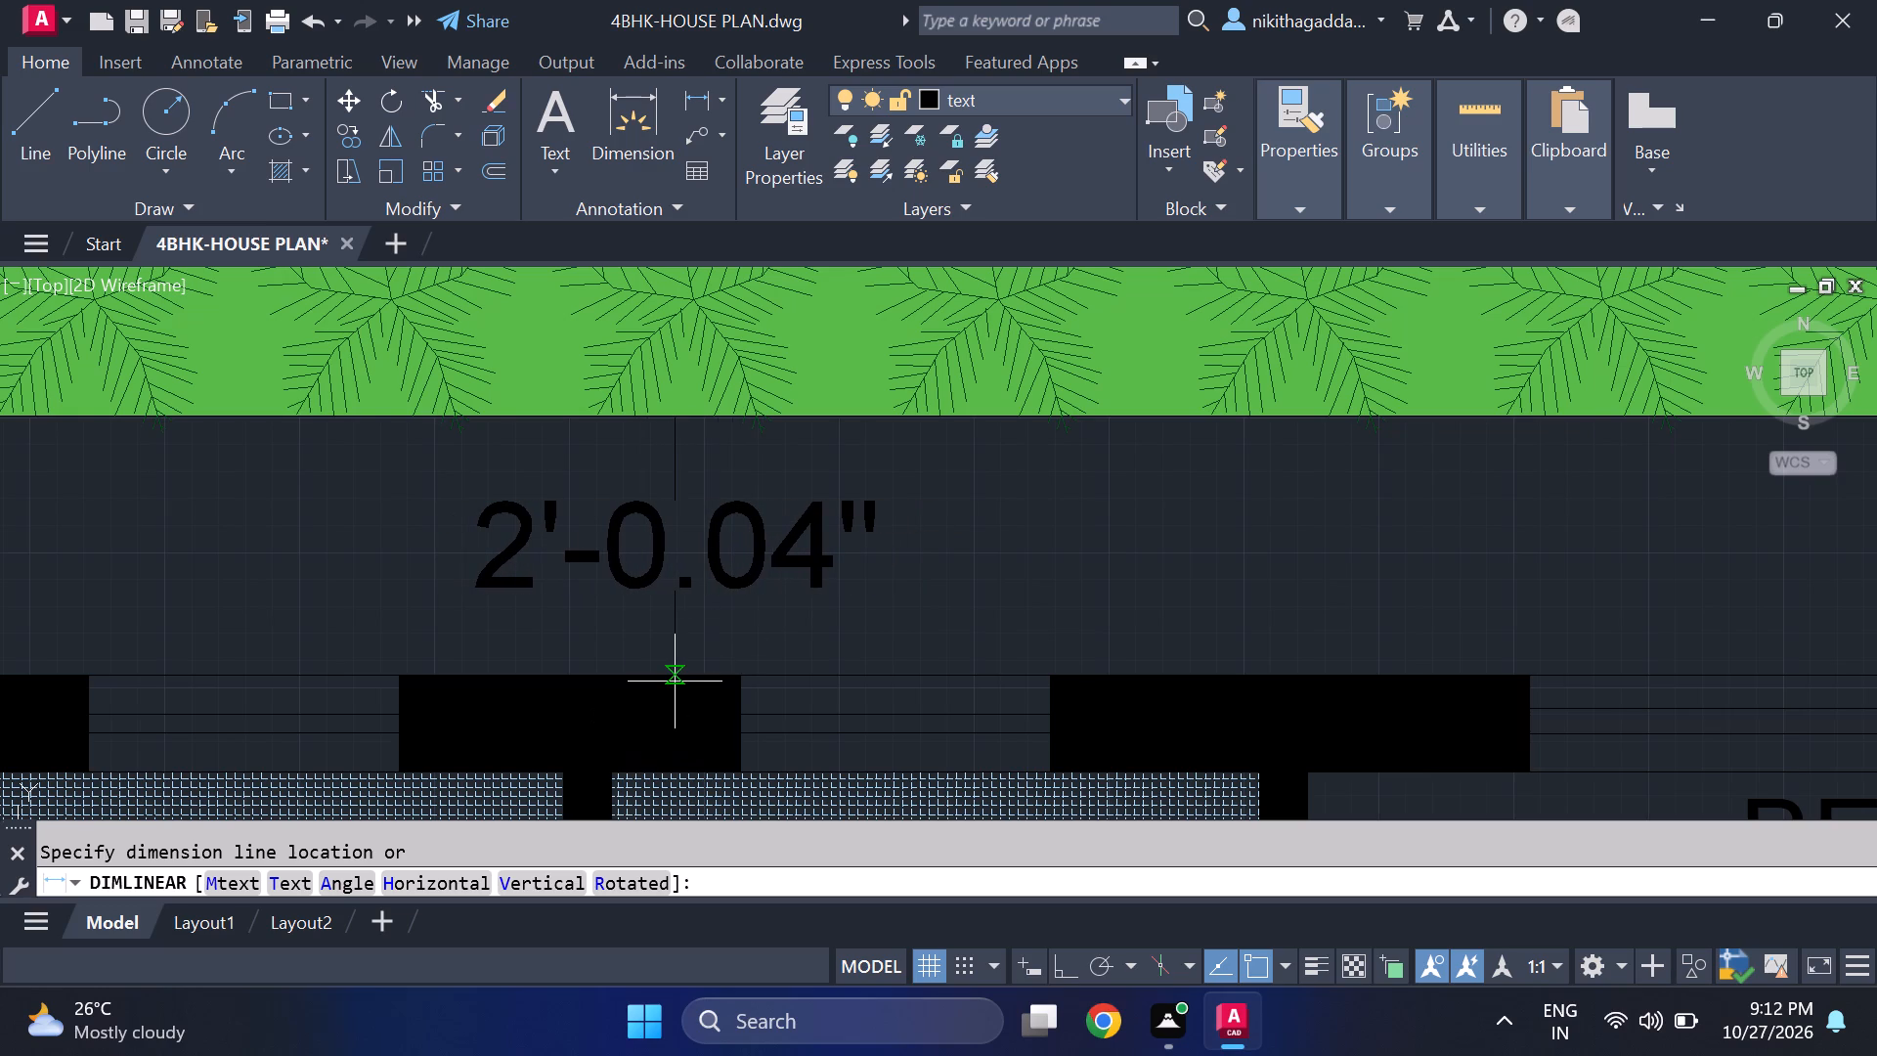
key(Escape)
Add a vertical linear dimension with Ortho on, from the northern planting strip's inner edge to the house's north outer wall.
key(space)
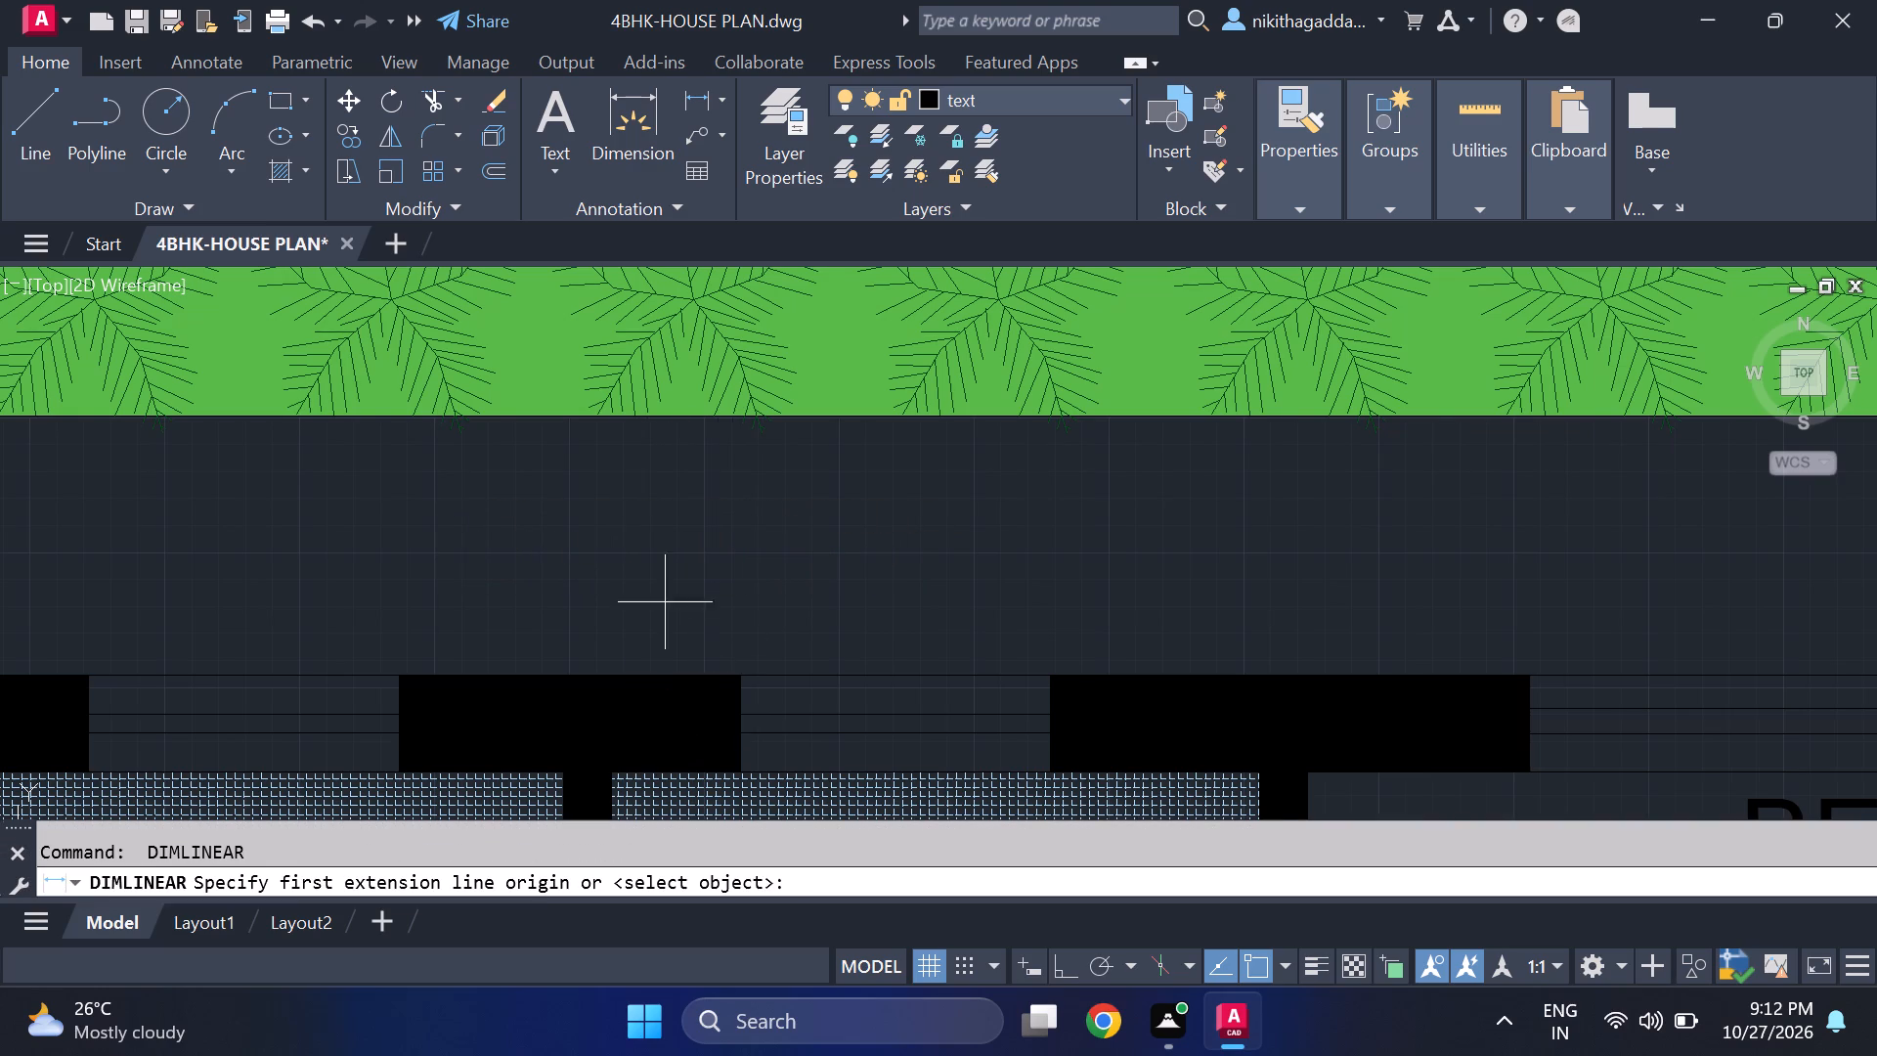
scroll(654, 562, up, 1)
click(673, 328)
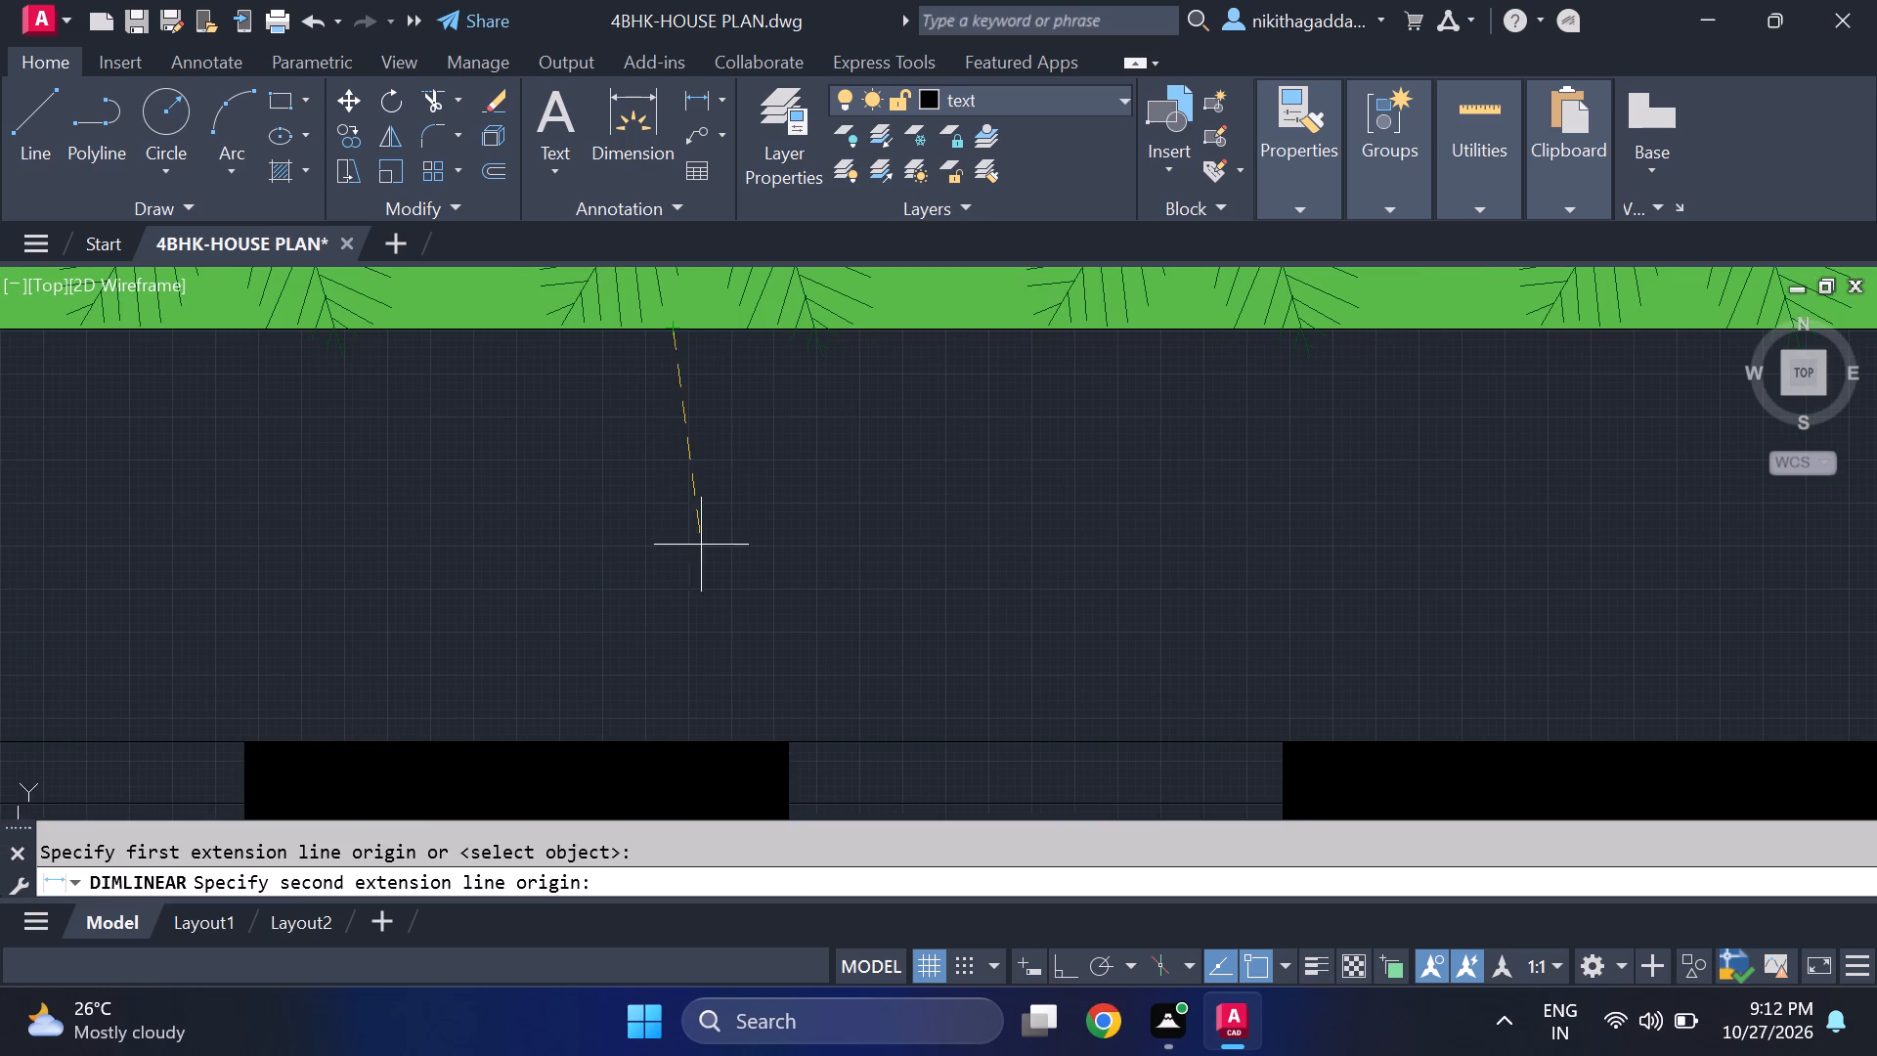
key(F8)
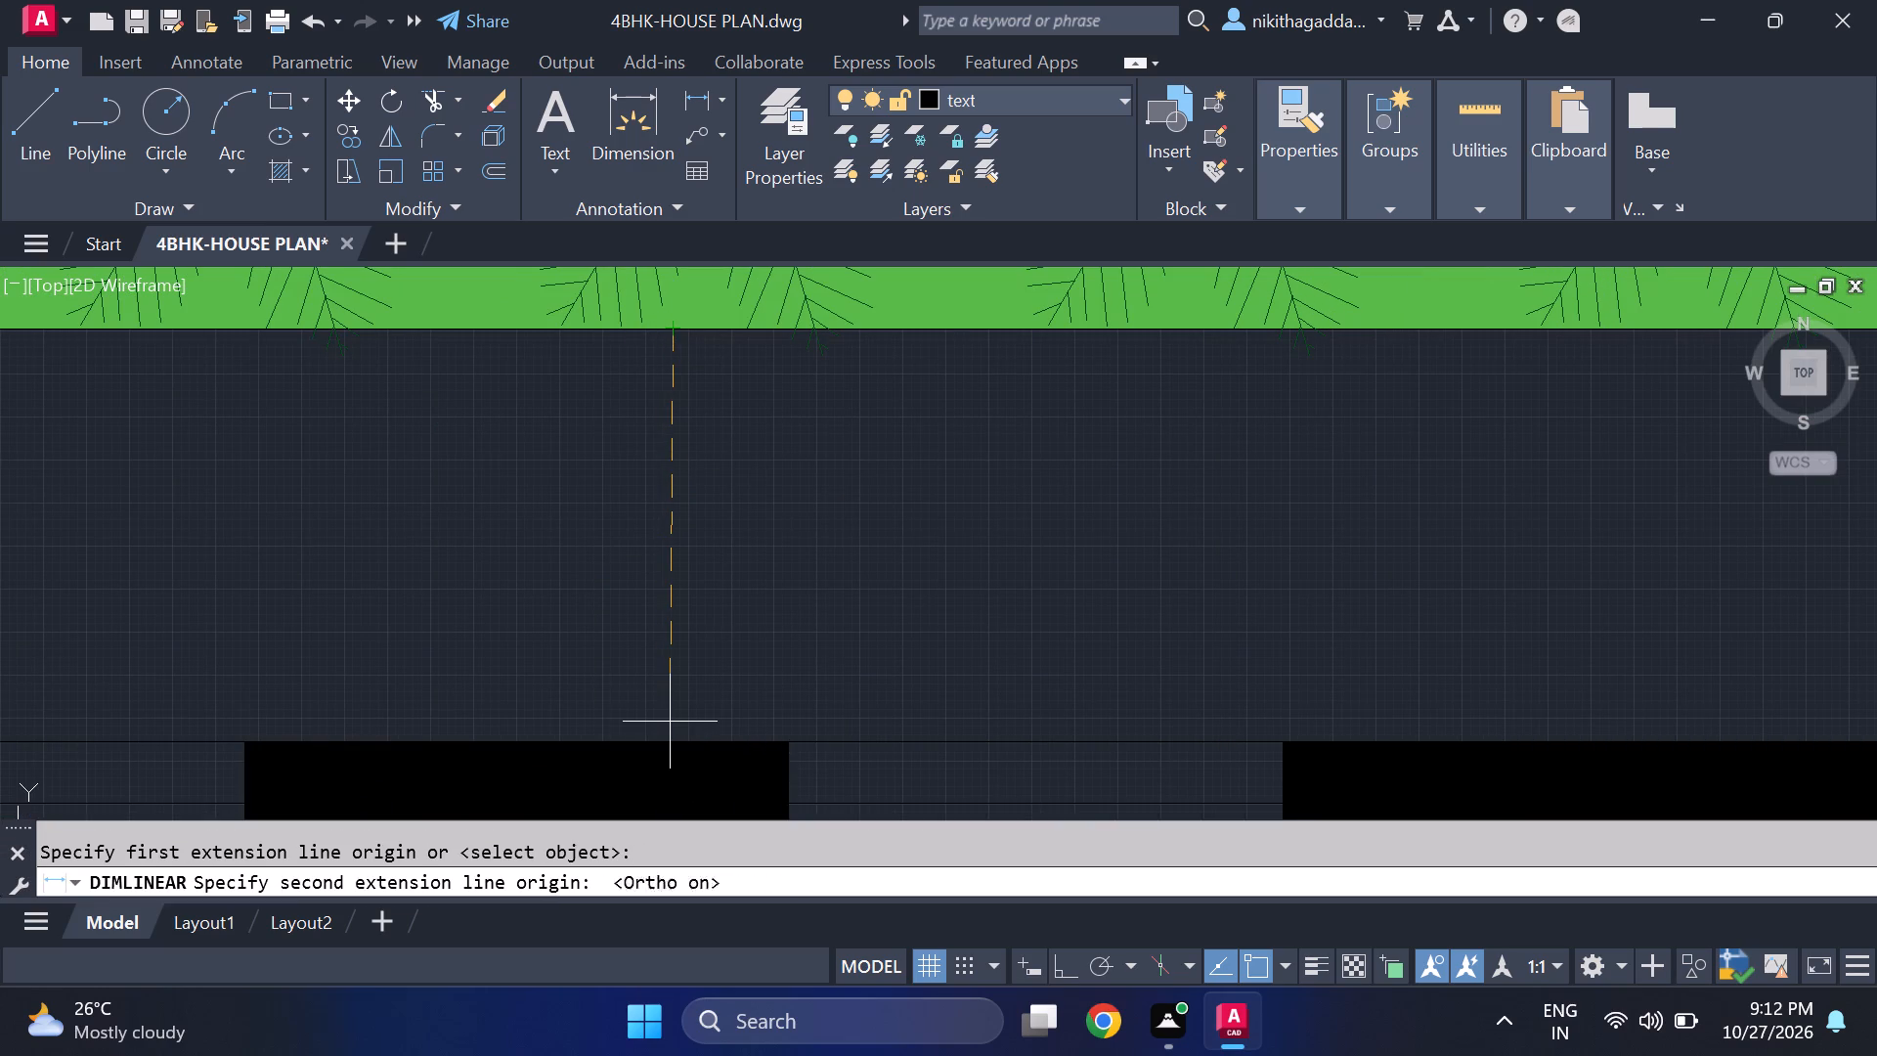
scroll(639, 736, up, 2)
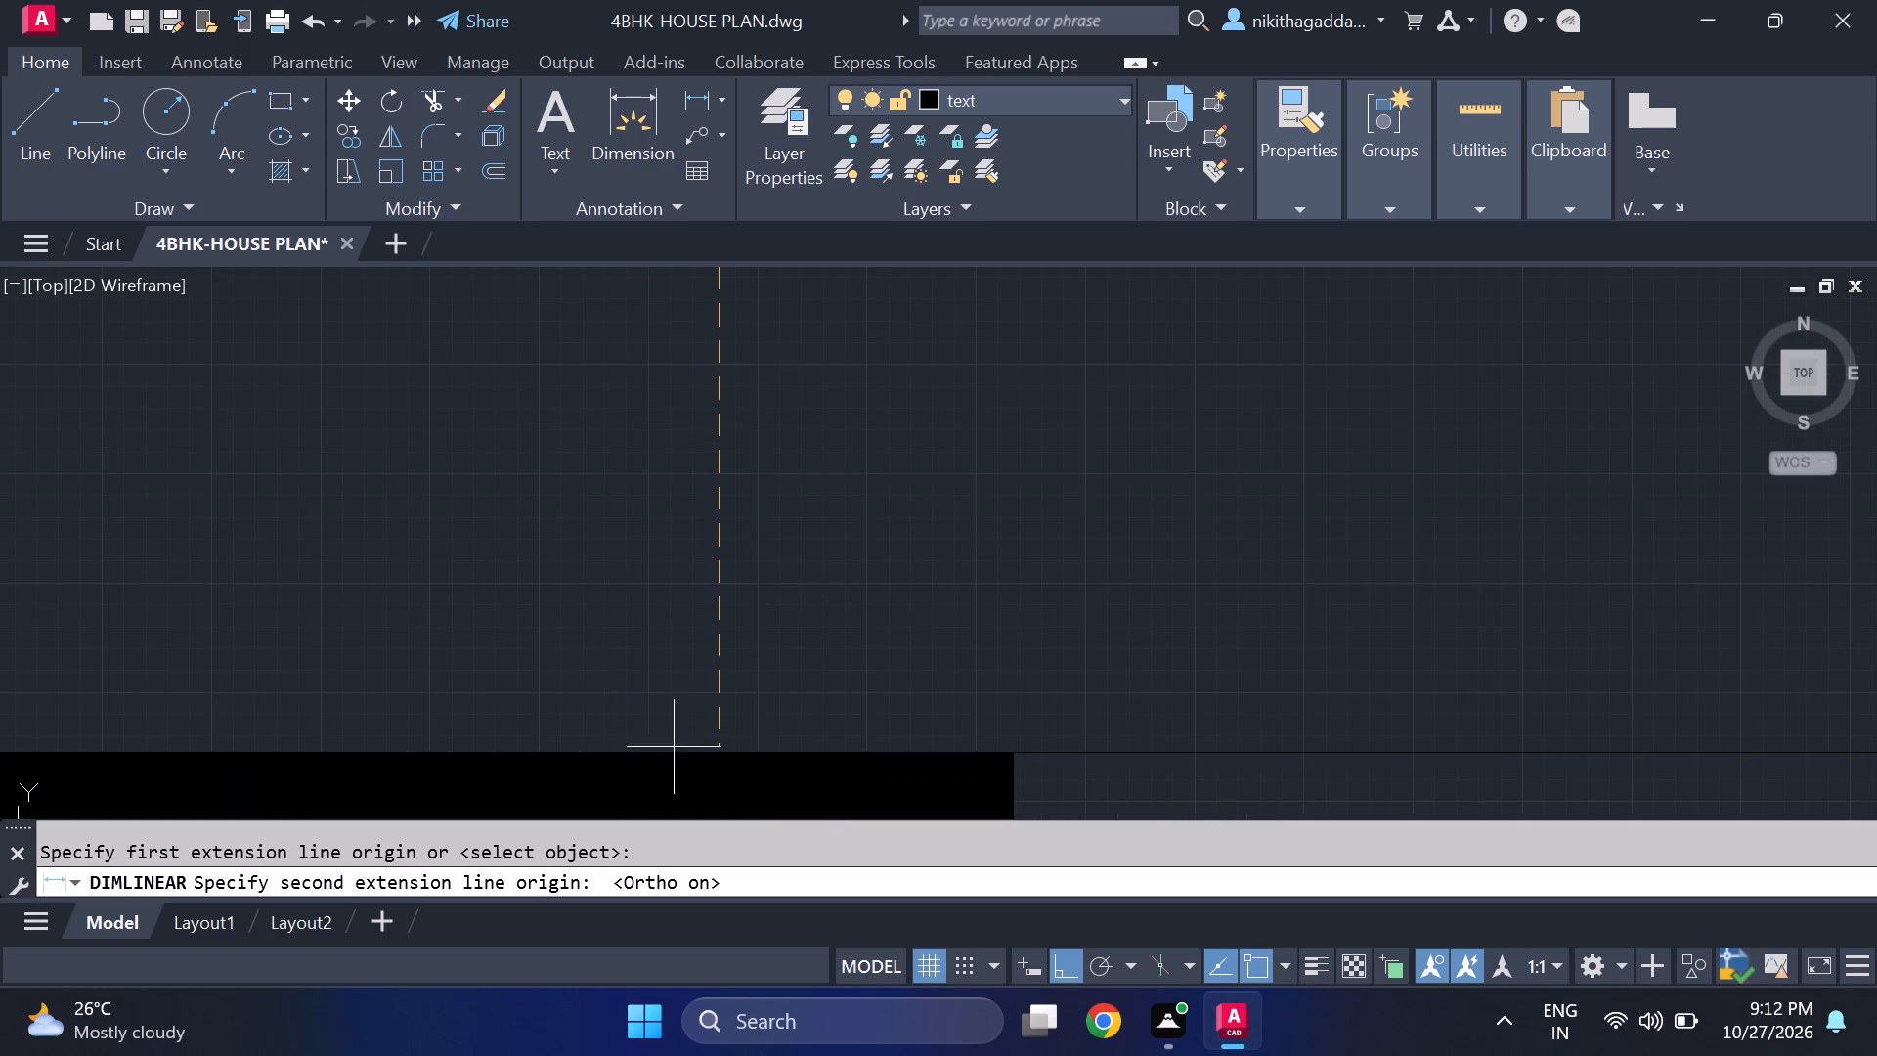
click(714, 756)
click(714, 756)
Add a horizontal linear dimension from the house's east outer wall beside TOILET 1 to the eastern planting strip's inner edge.
scroll(753, 688, down, 5)
scroll(884, 687, down, 2)
middle_drag(971, 814, 861, 643)
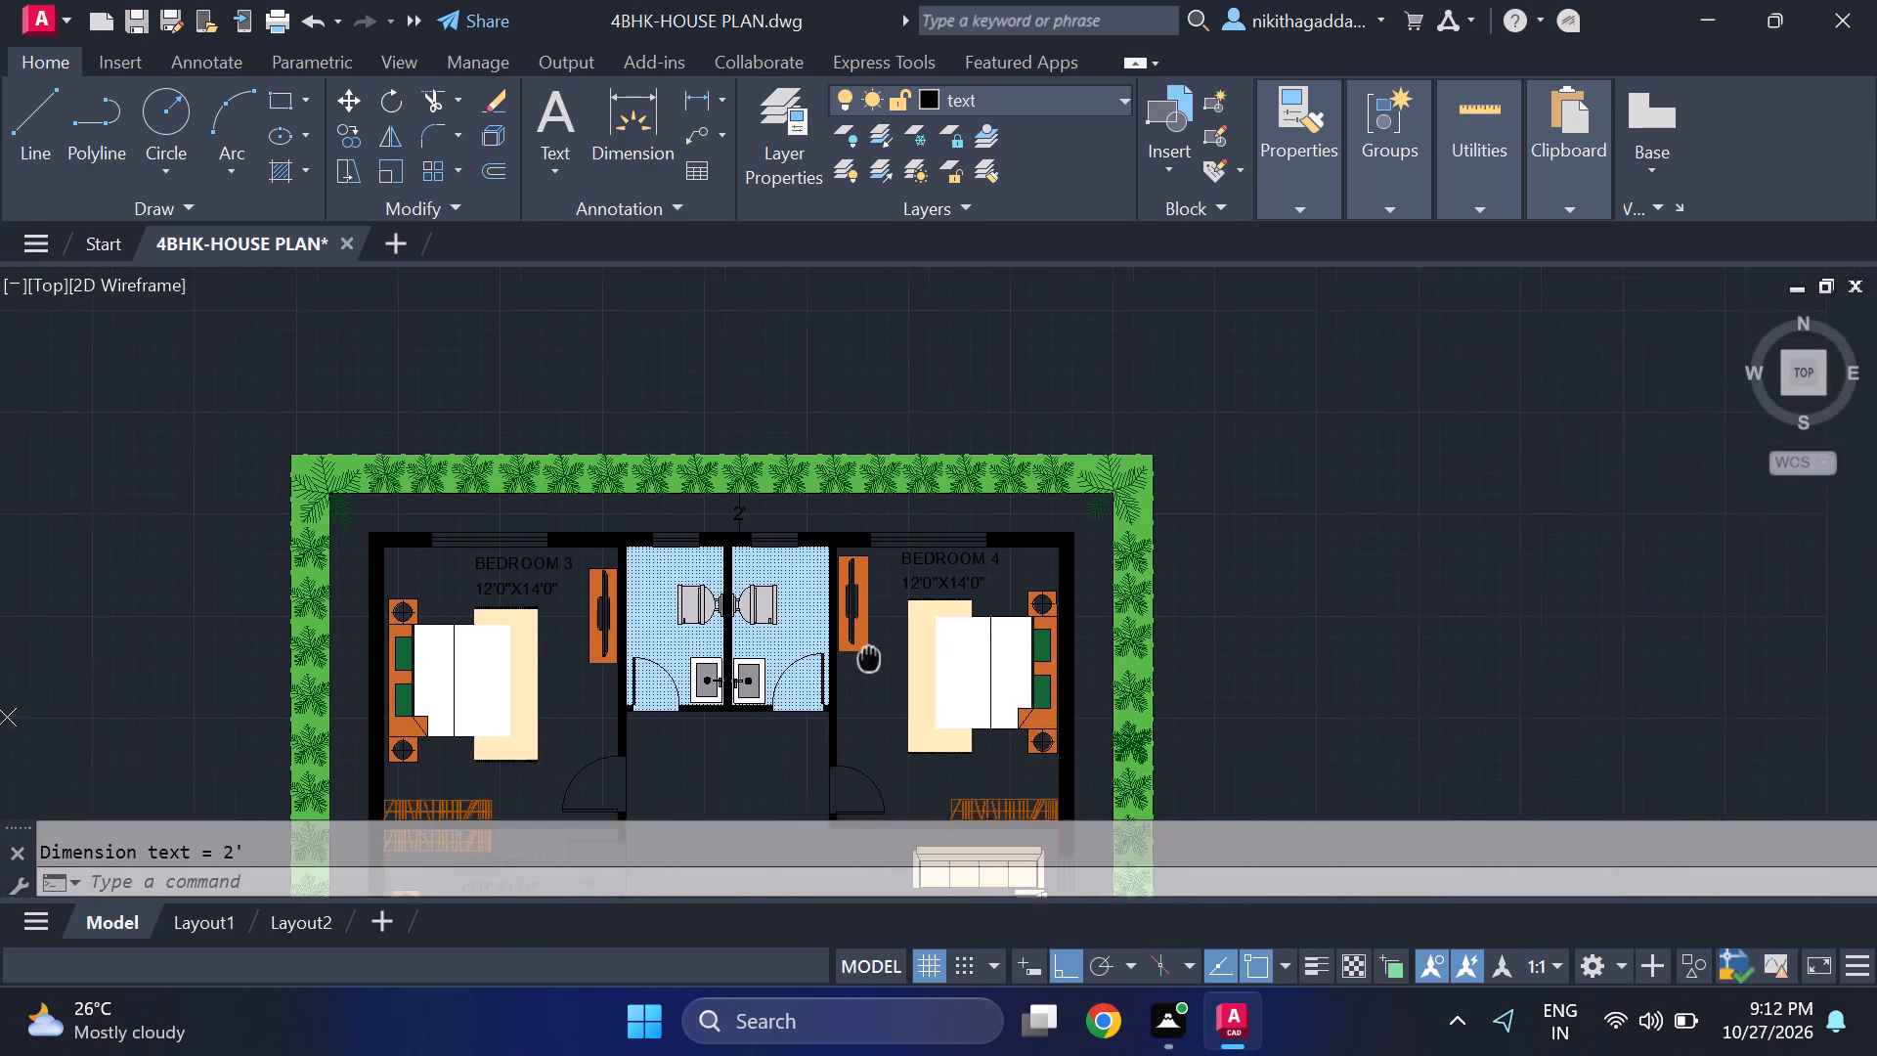
middle_drag(861, 643, 815, 591)
click(692, 106)
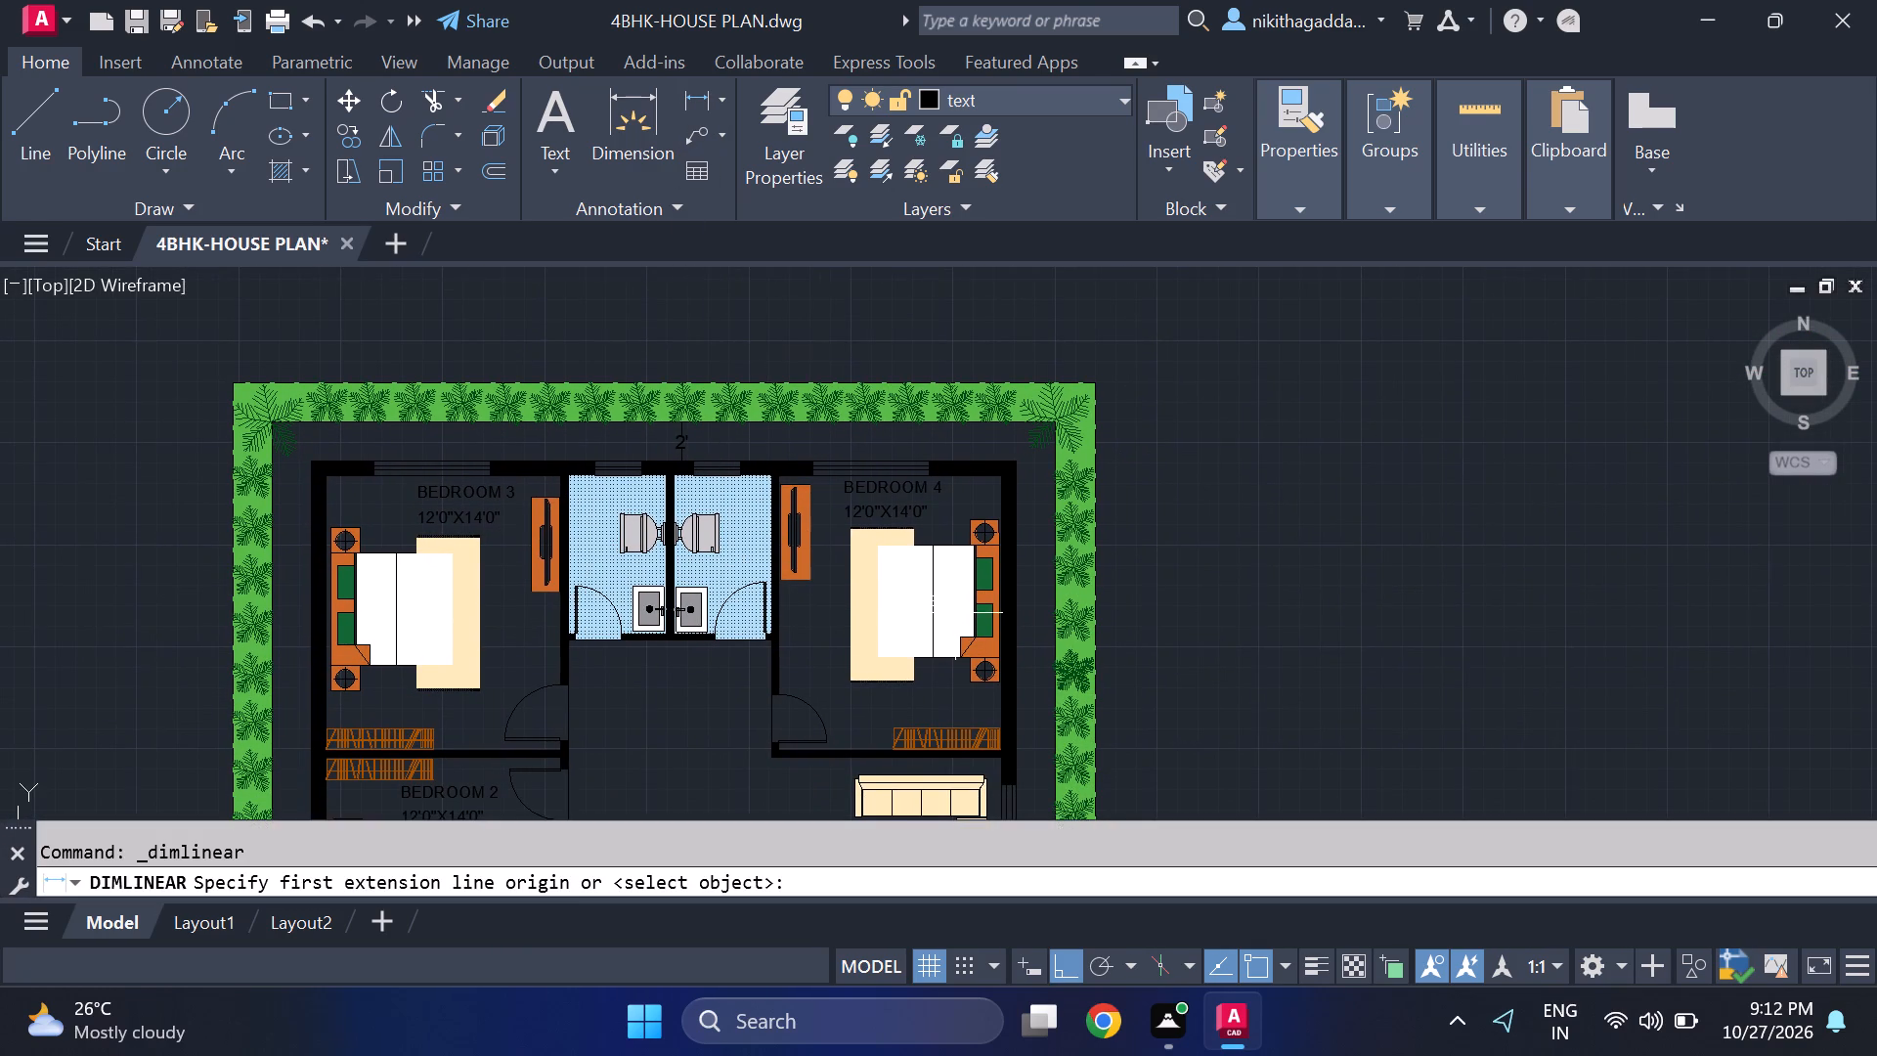
middle_drag(962, 624, 797, 450)
middle_drag(869, 712, 825, 565)
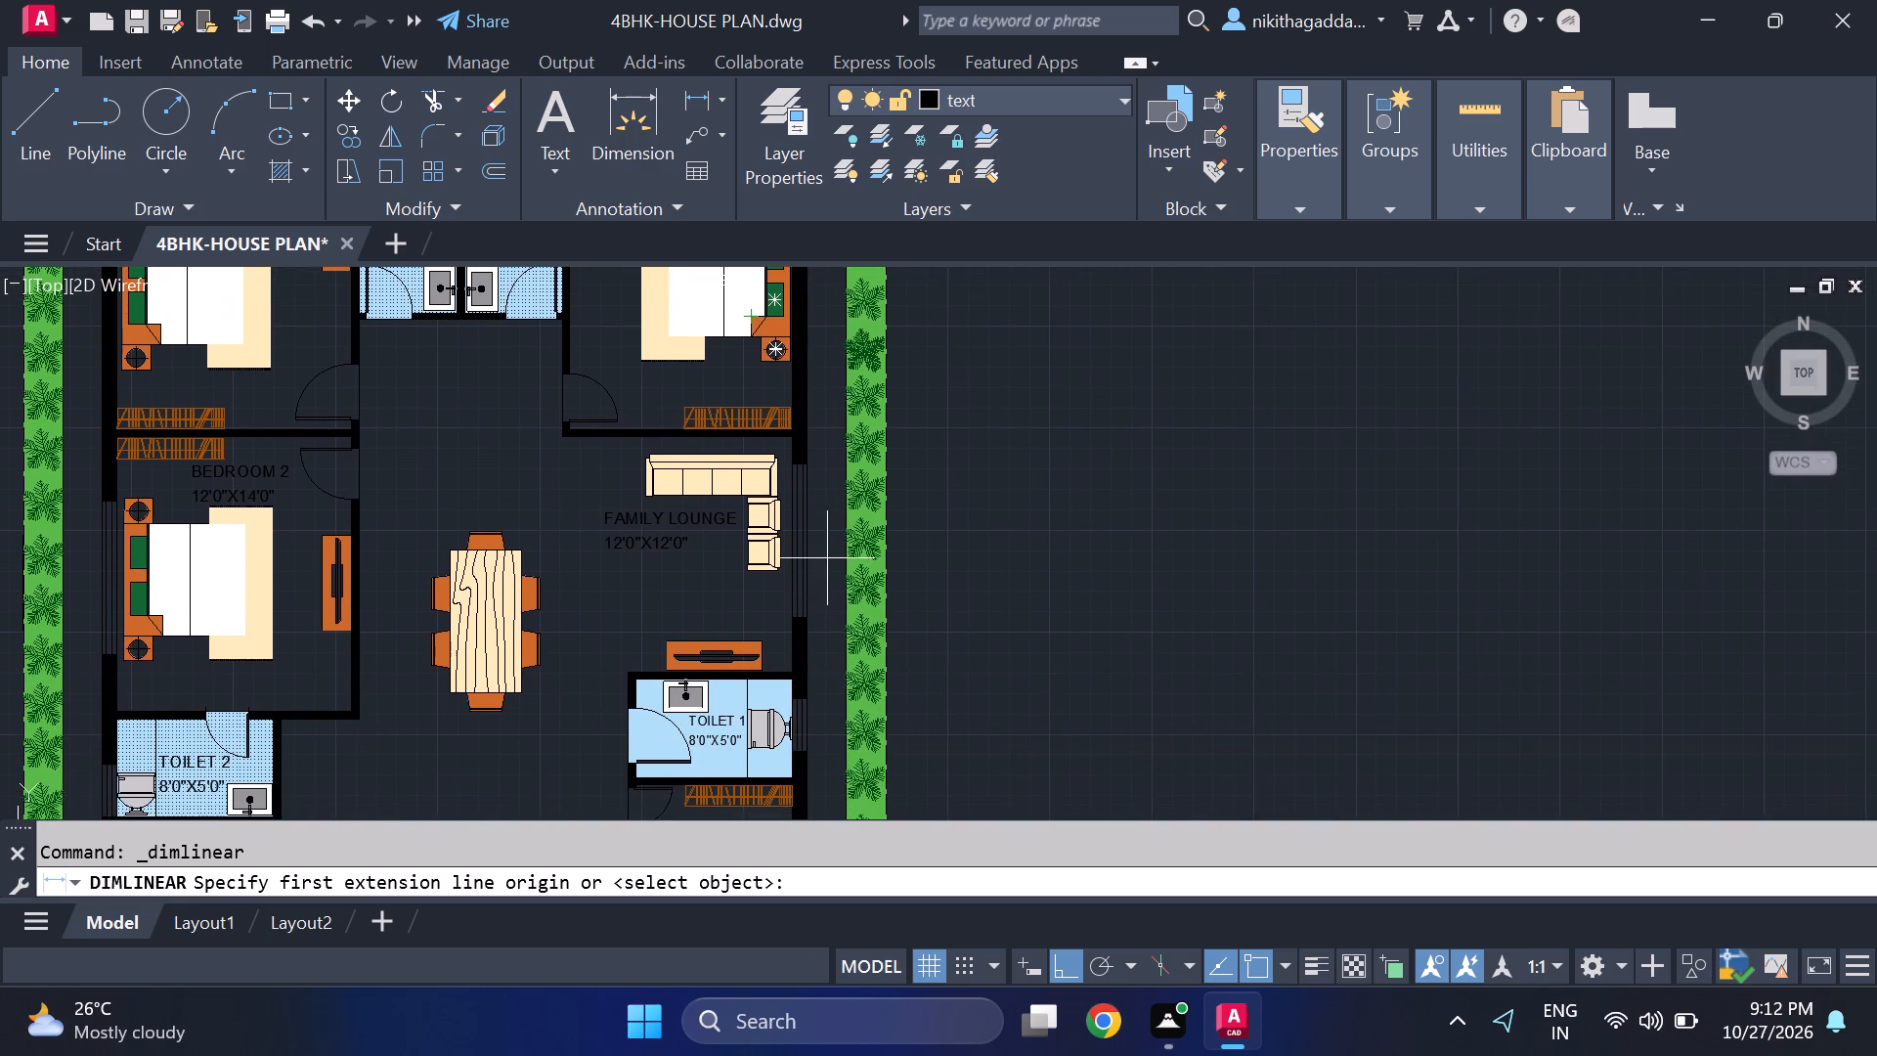
middle_drag(817, 704, 806, 668)
scroll(804, 655, up, 2)
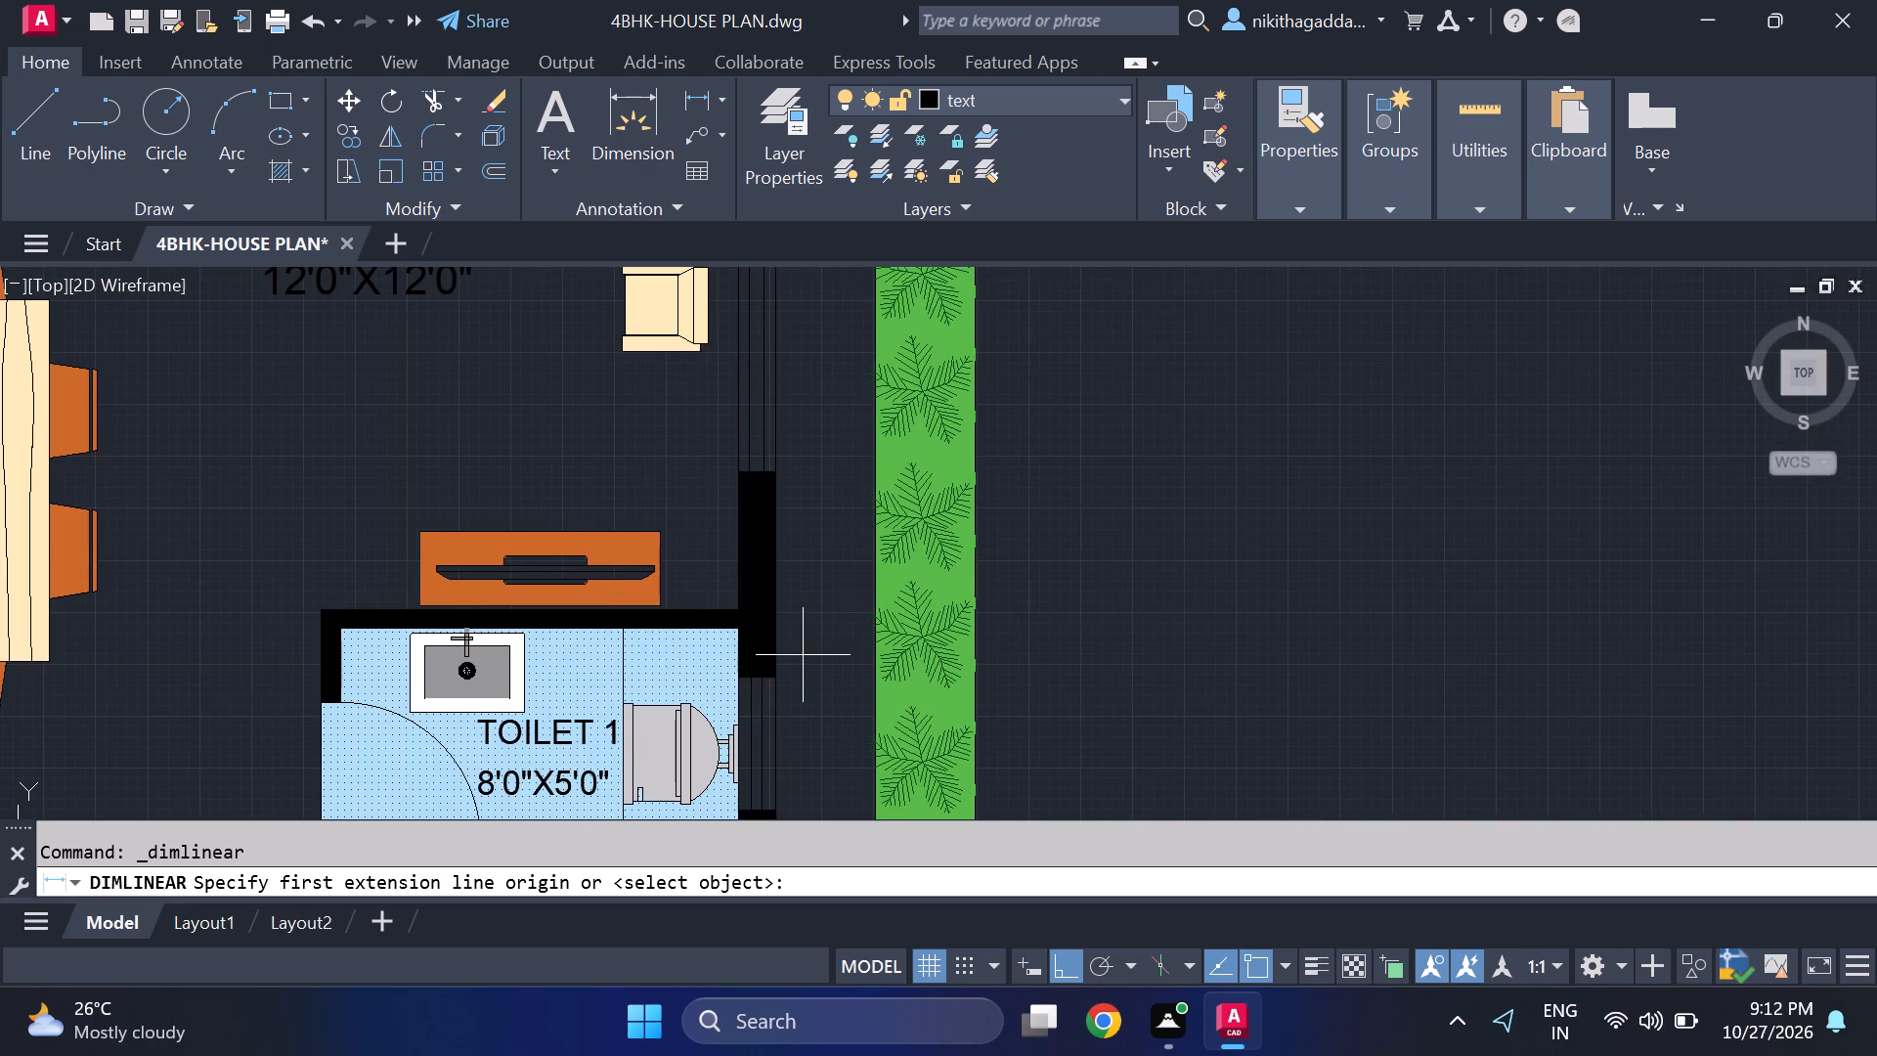
scroll(777, 648, up, 3)
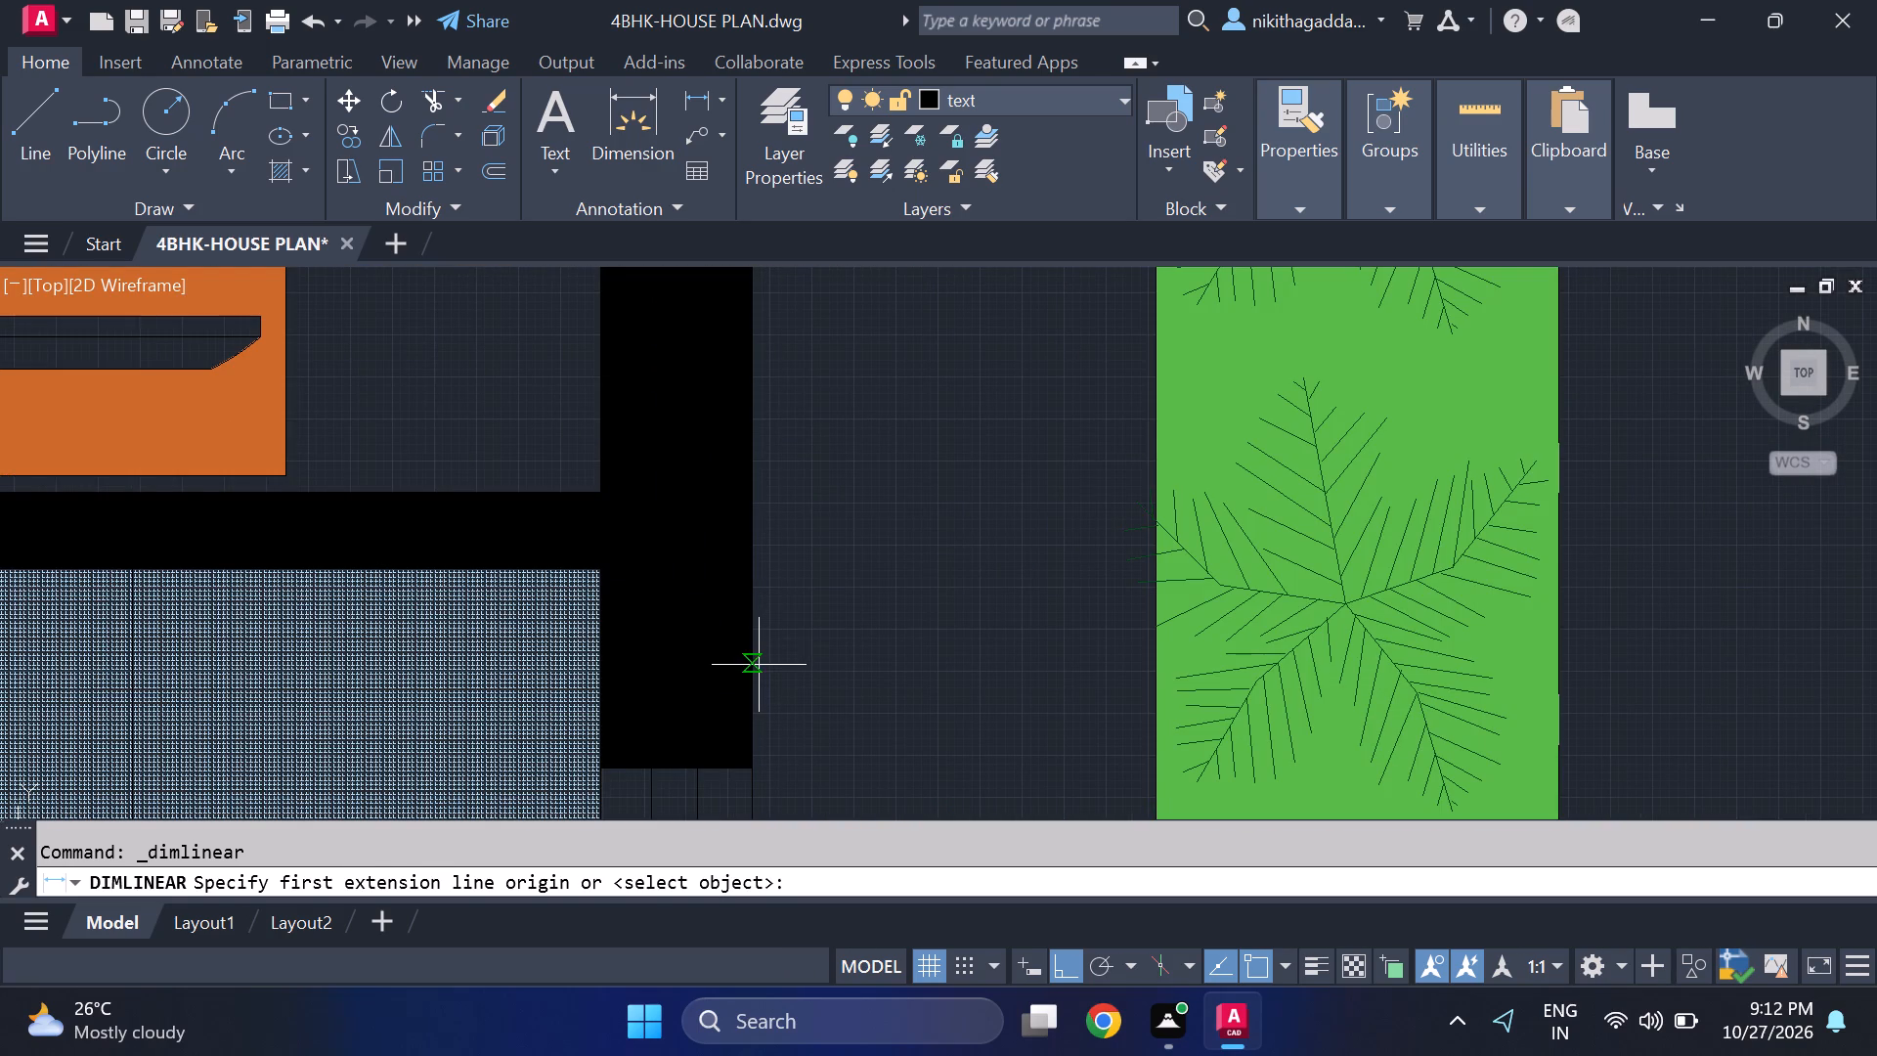
click(758, 666)
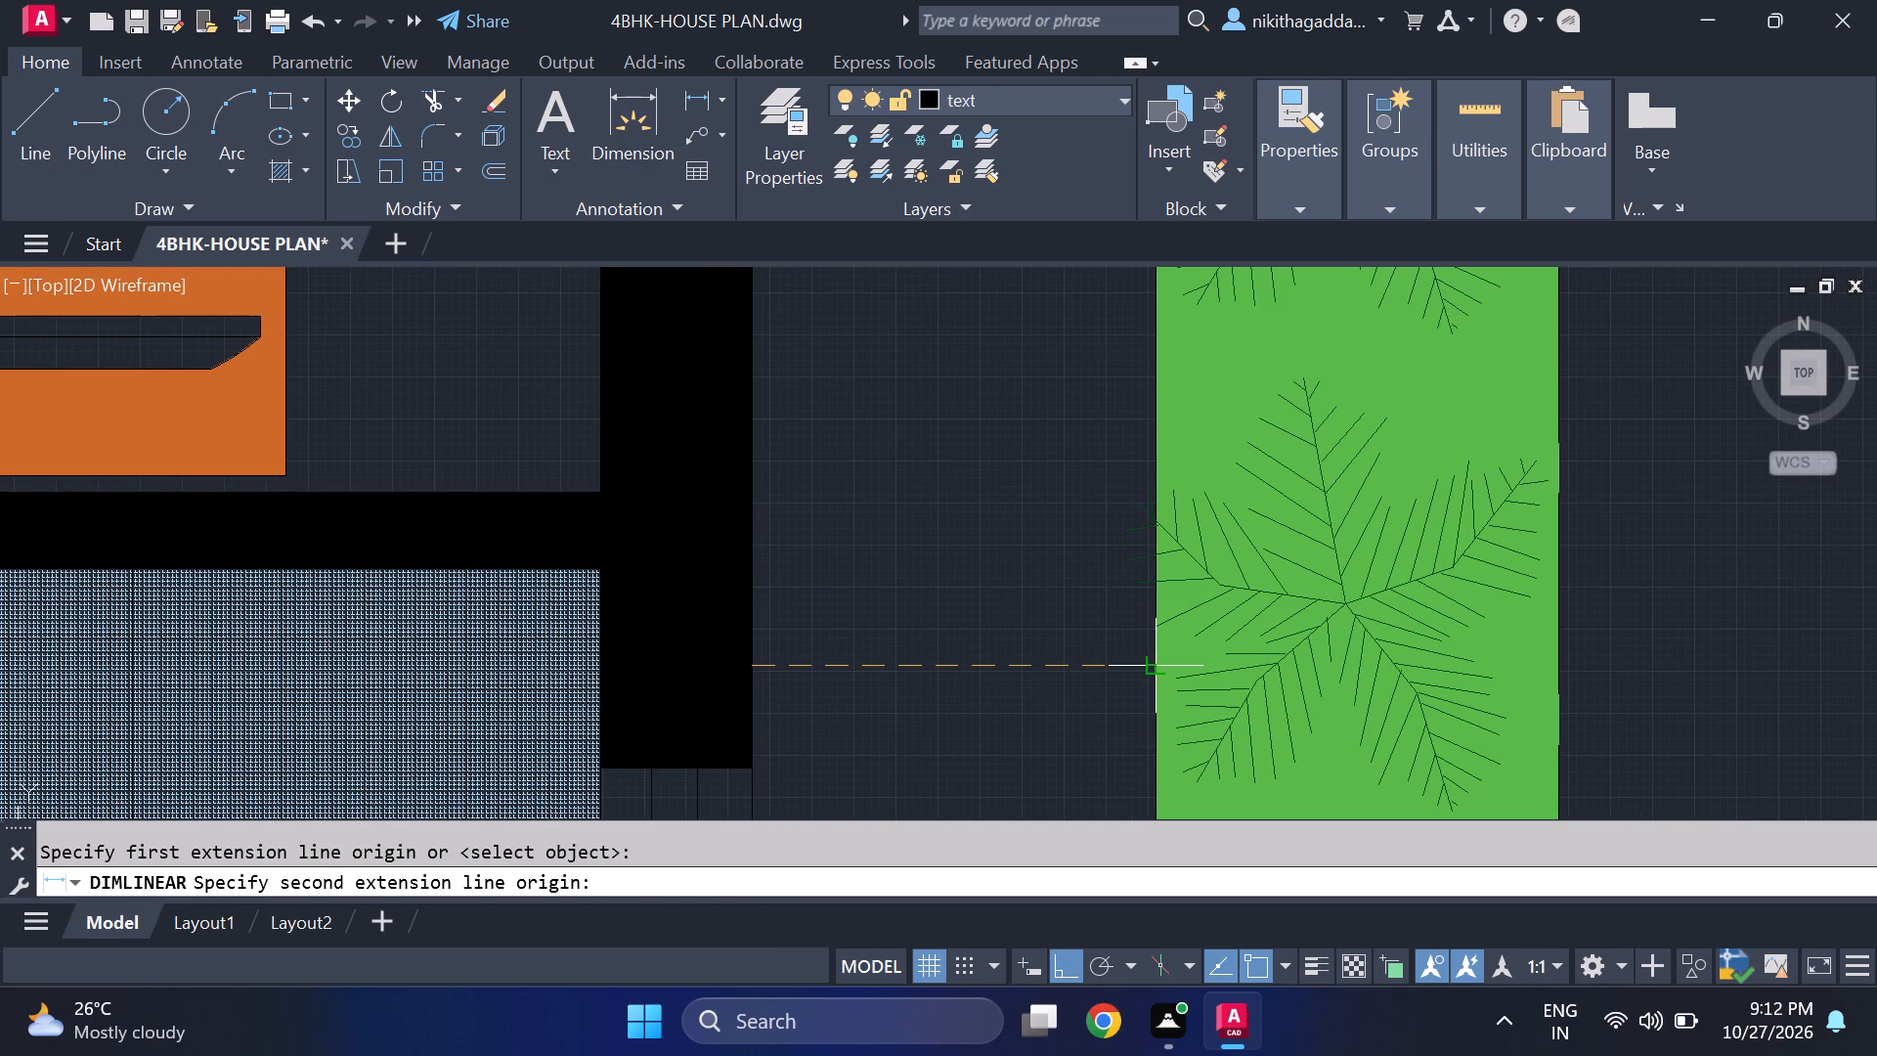
click(1153, 670)
click(1153, 670)
scroll(1144, 664, down, 4)
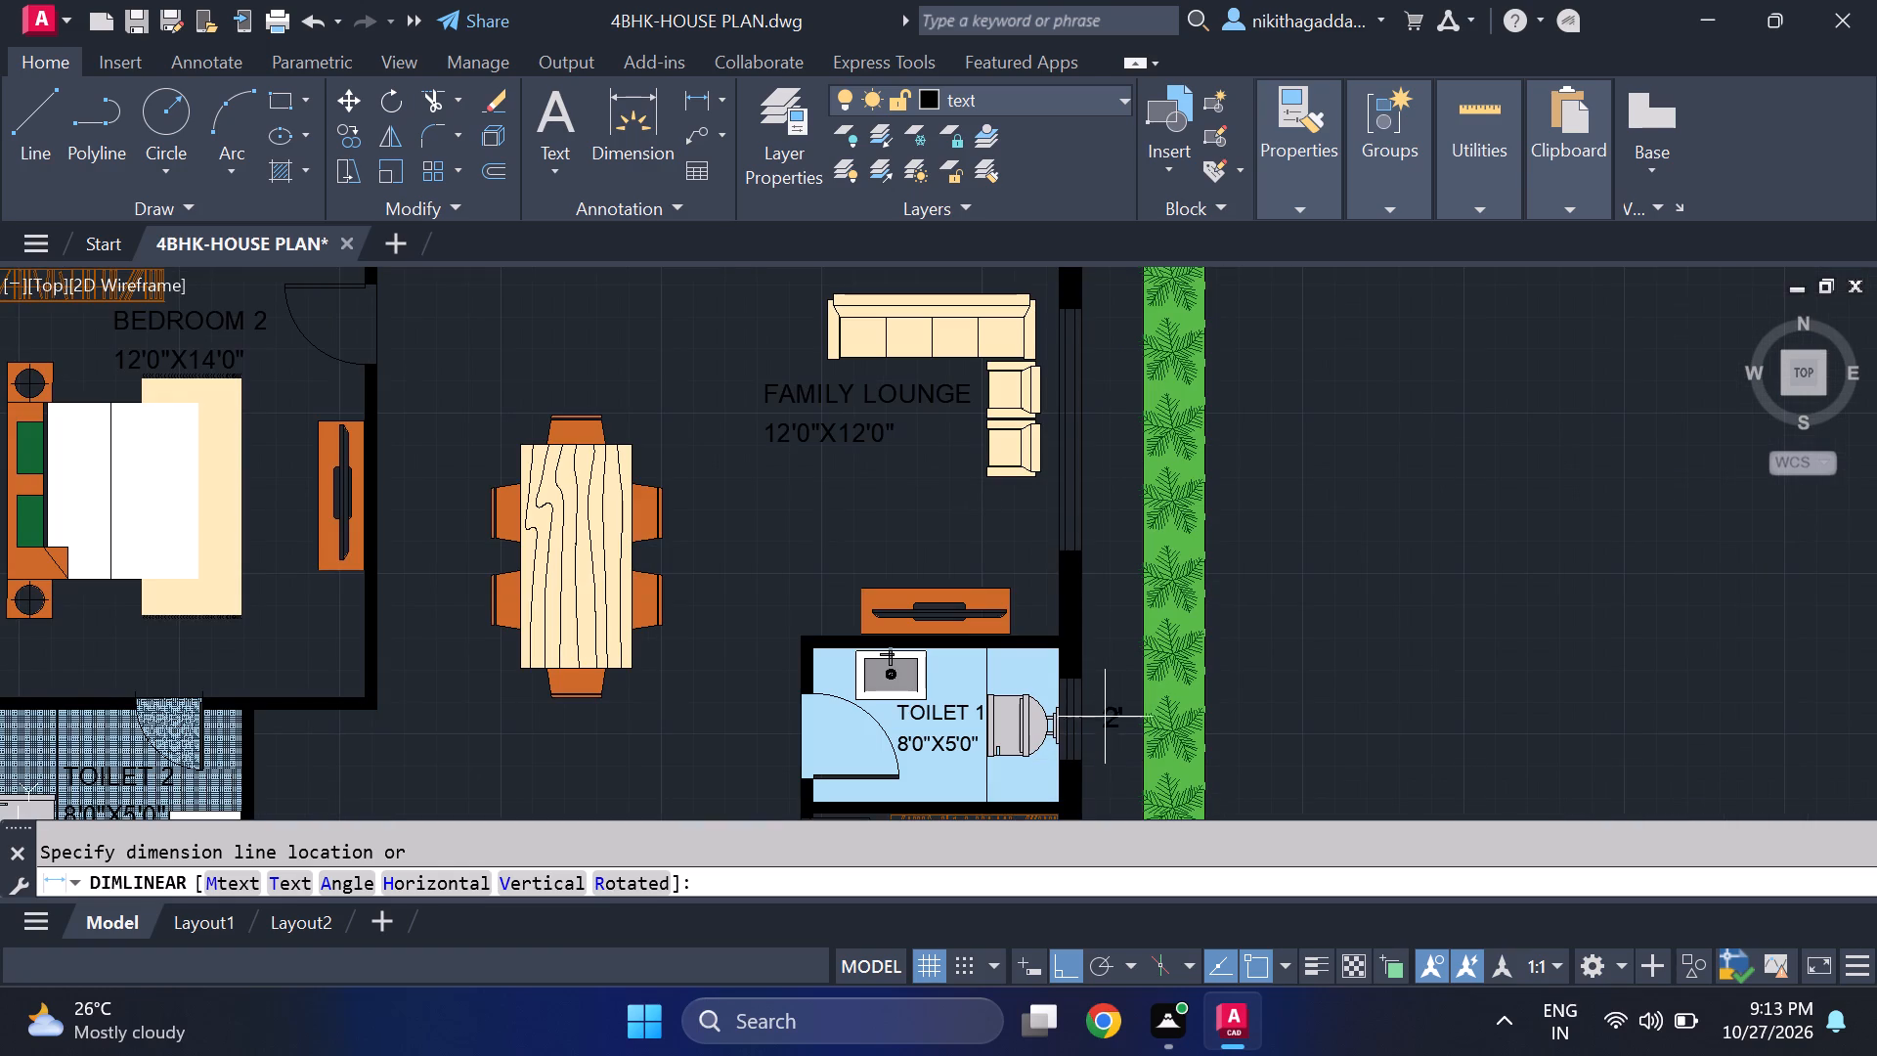
scroll(1102, 698, up, 2)
click(1104, 702)
Add a horizontal linear dimension from the house's west outer wall beside TOILET 2 to the western planting strip's inner edge.
scroll(1105, 700, down, 3)
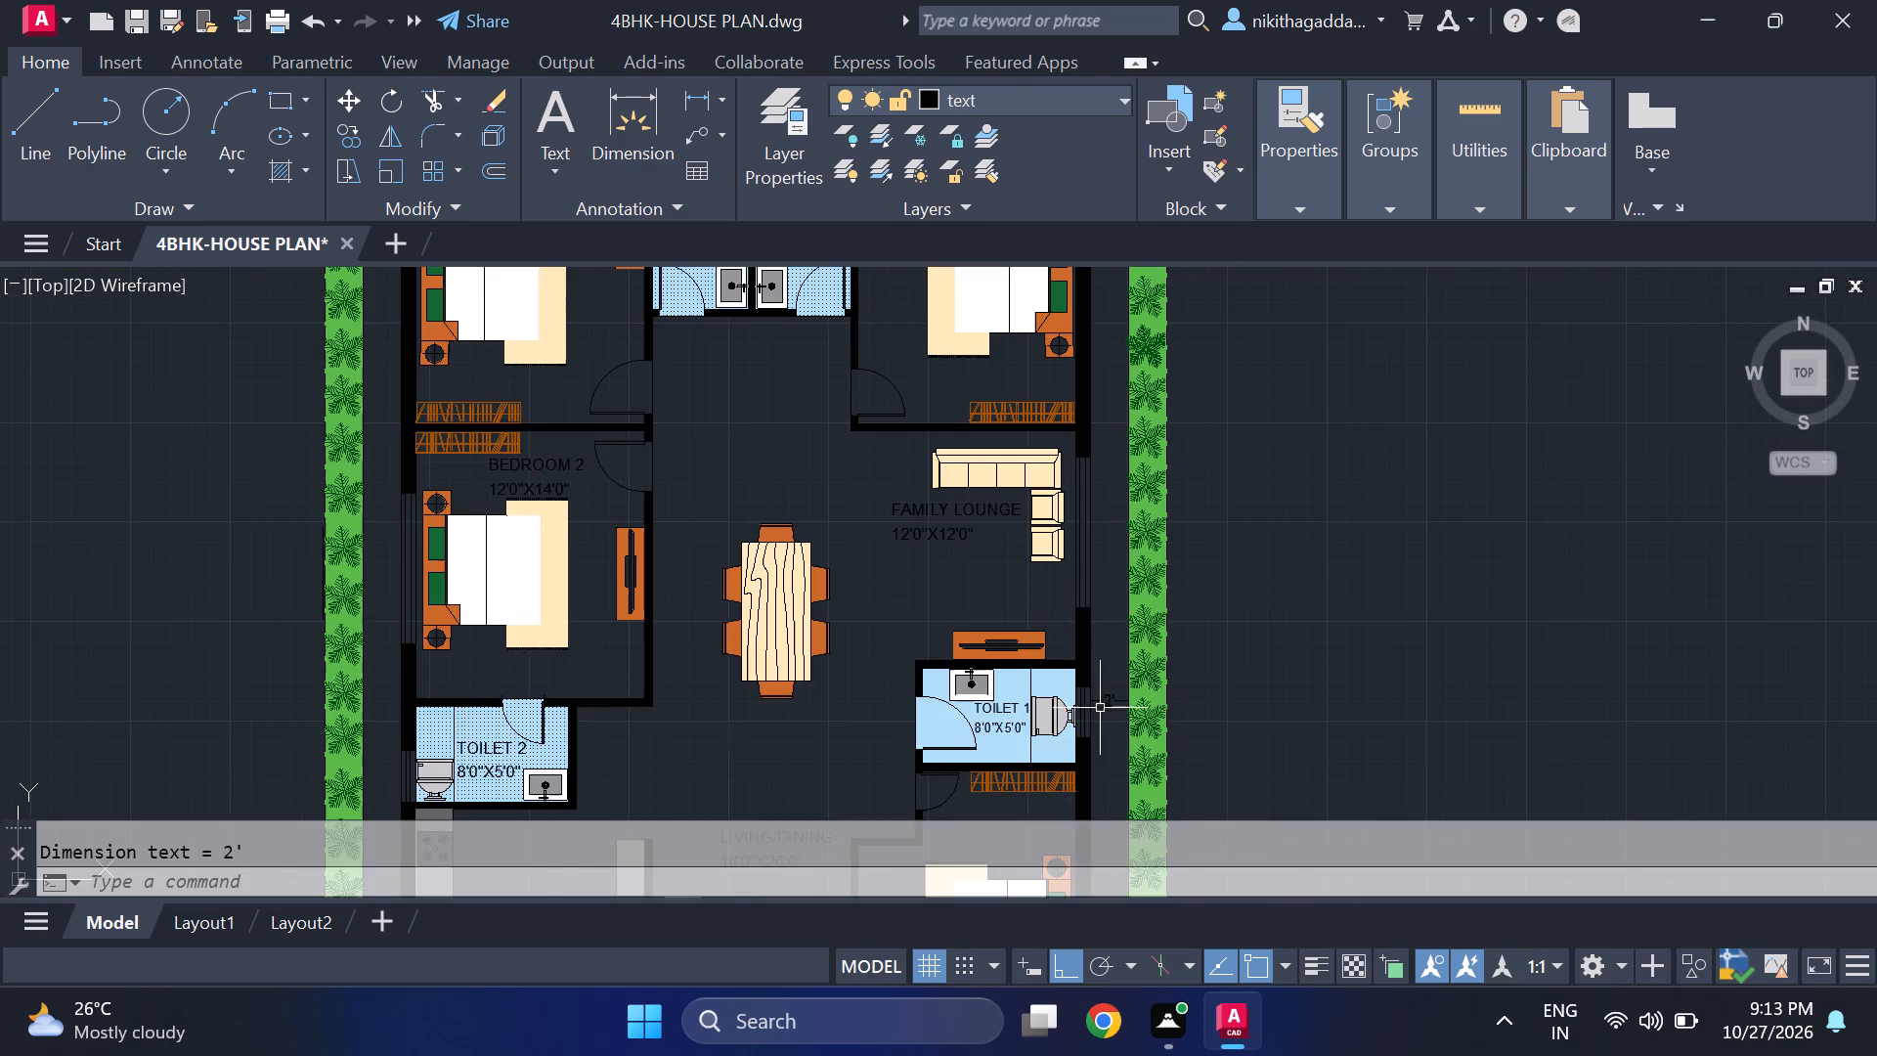
middle_drag(1098, 755, 1094, 654)
scroll(1097, 754, up, 1)
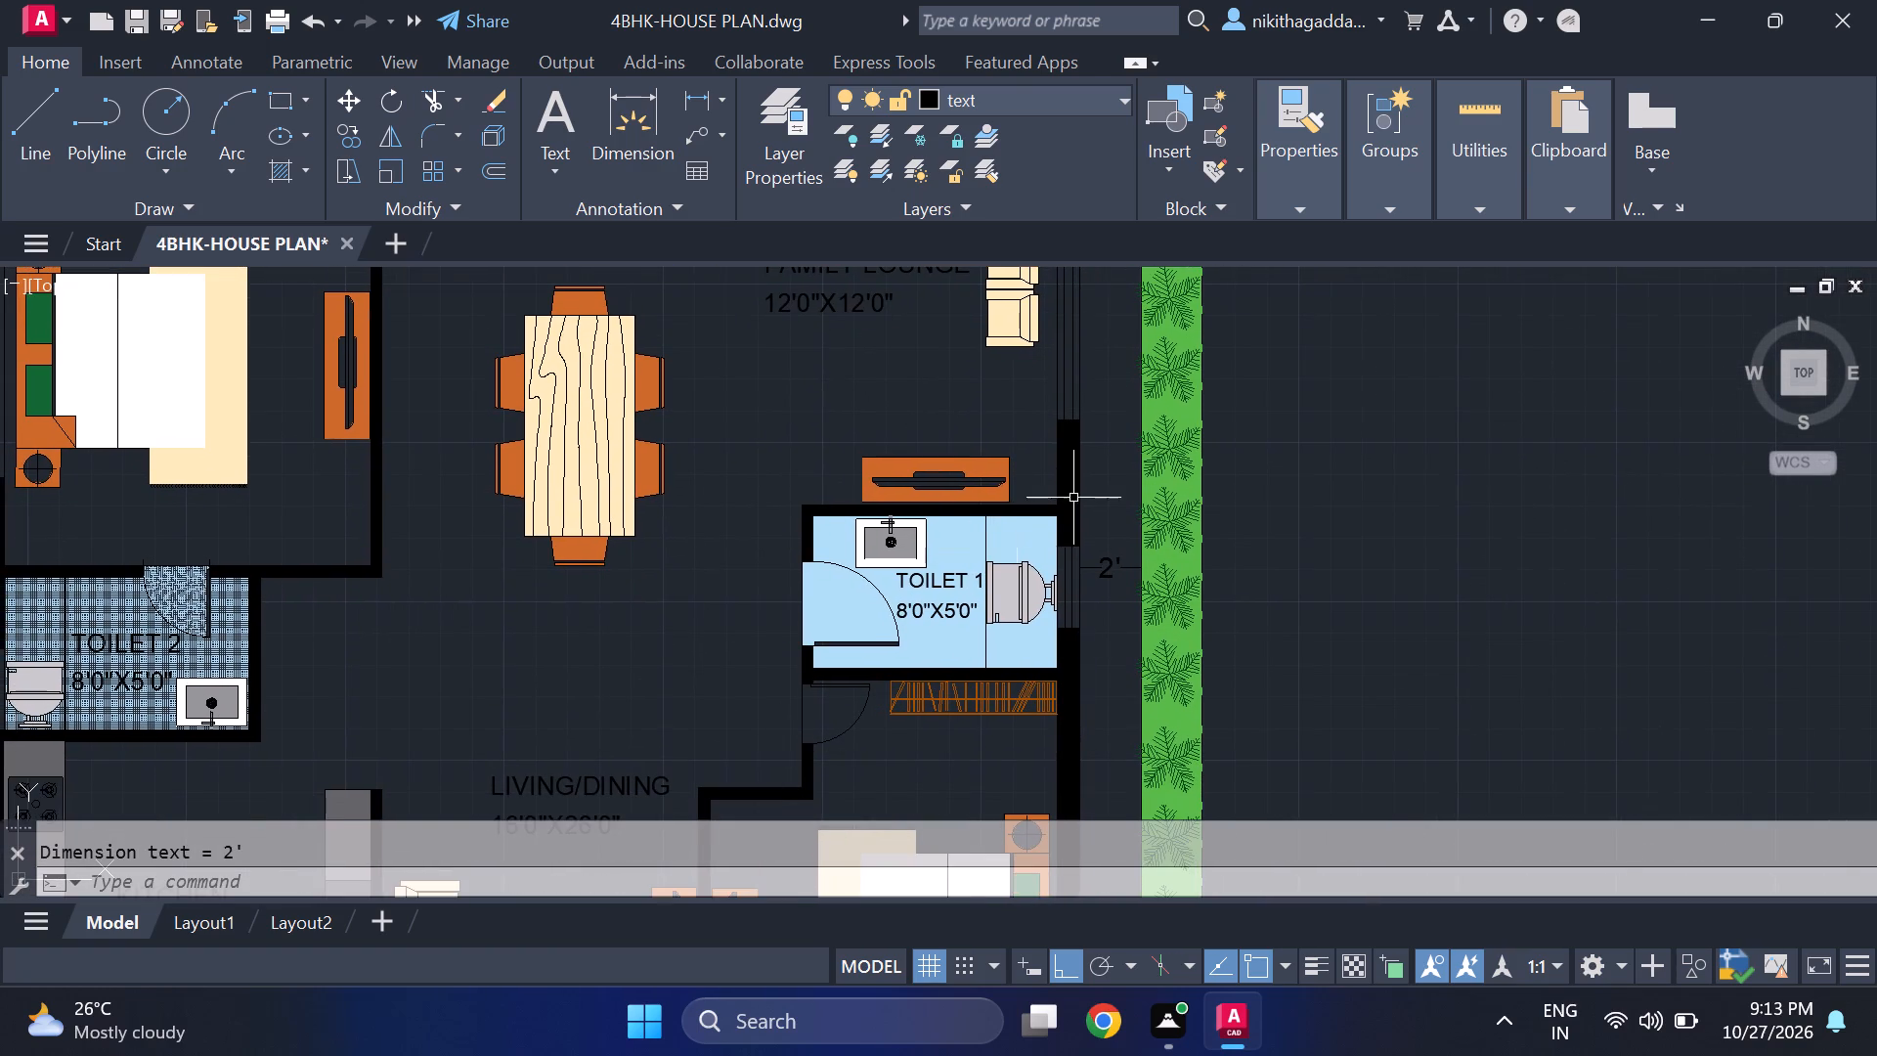
scroll(1095, 548, down, 2)
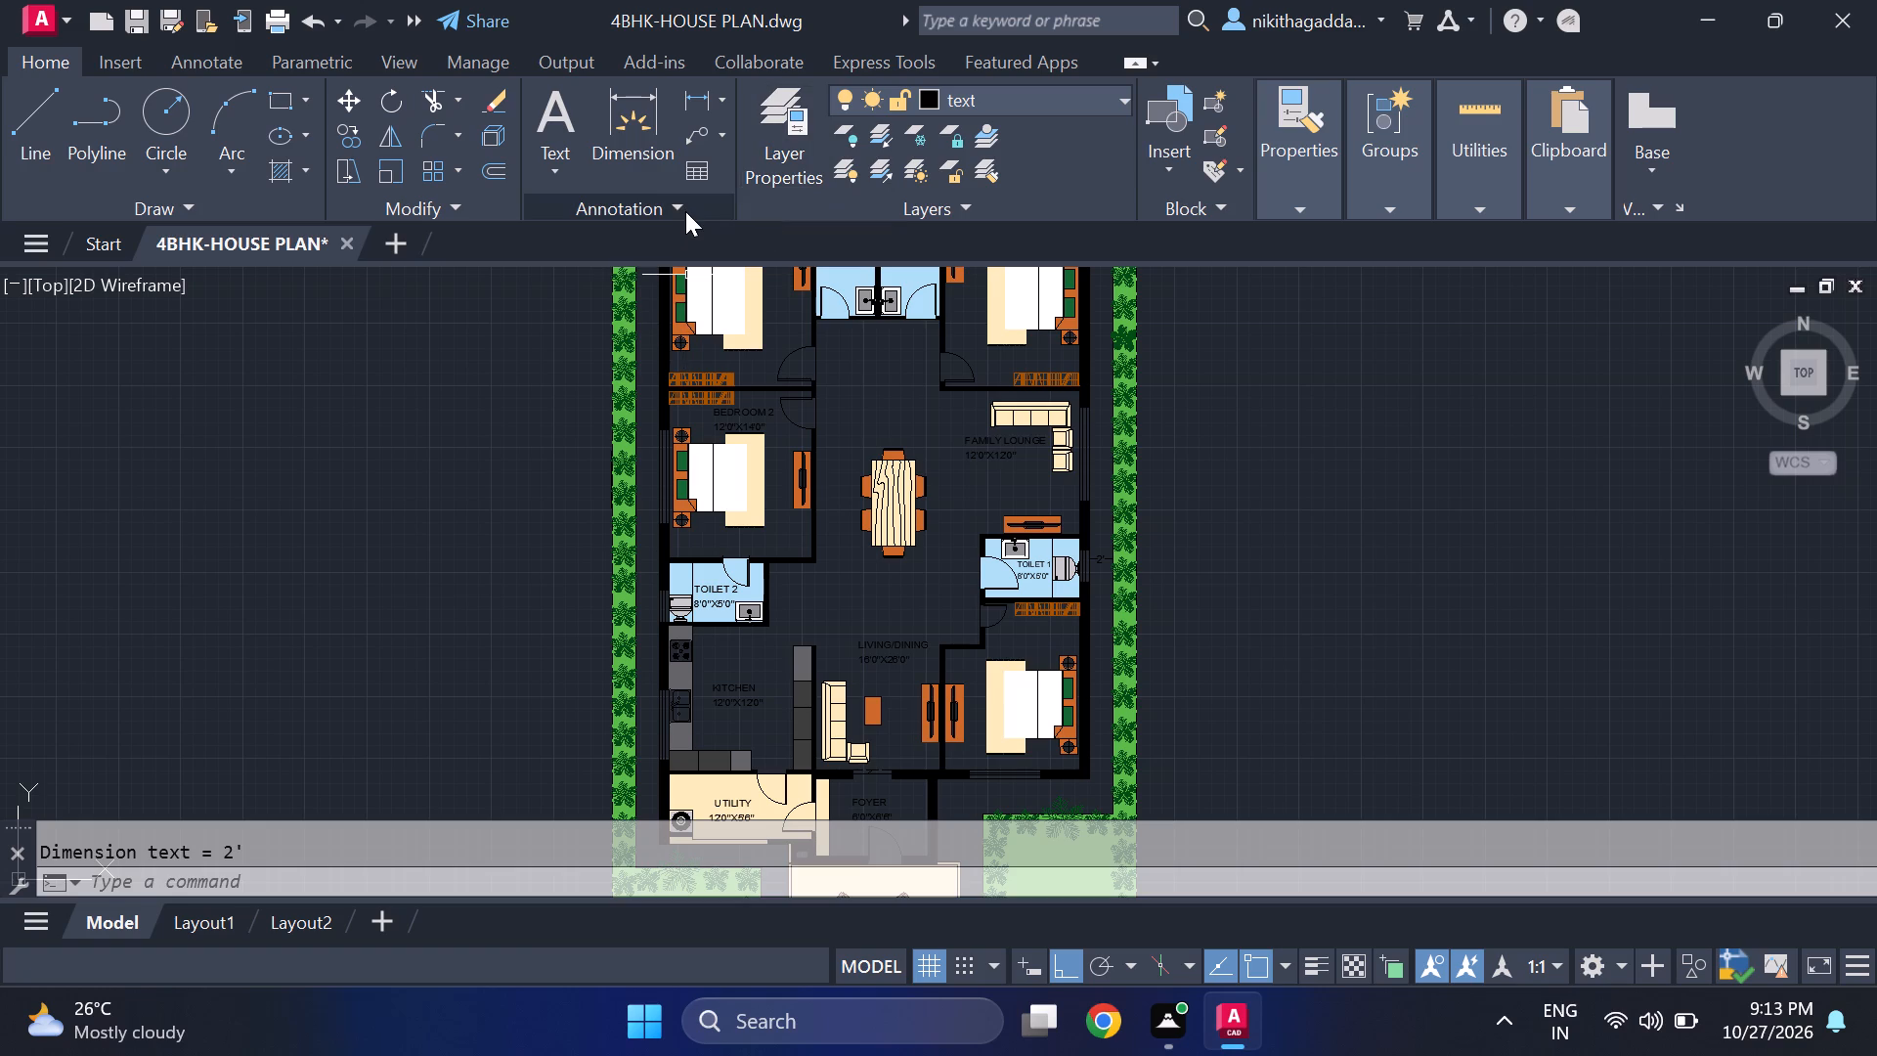
key(space)
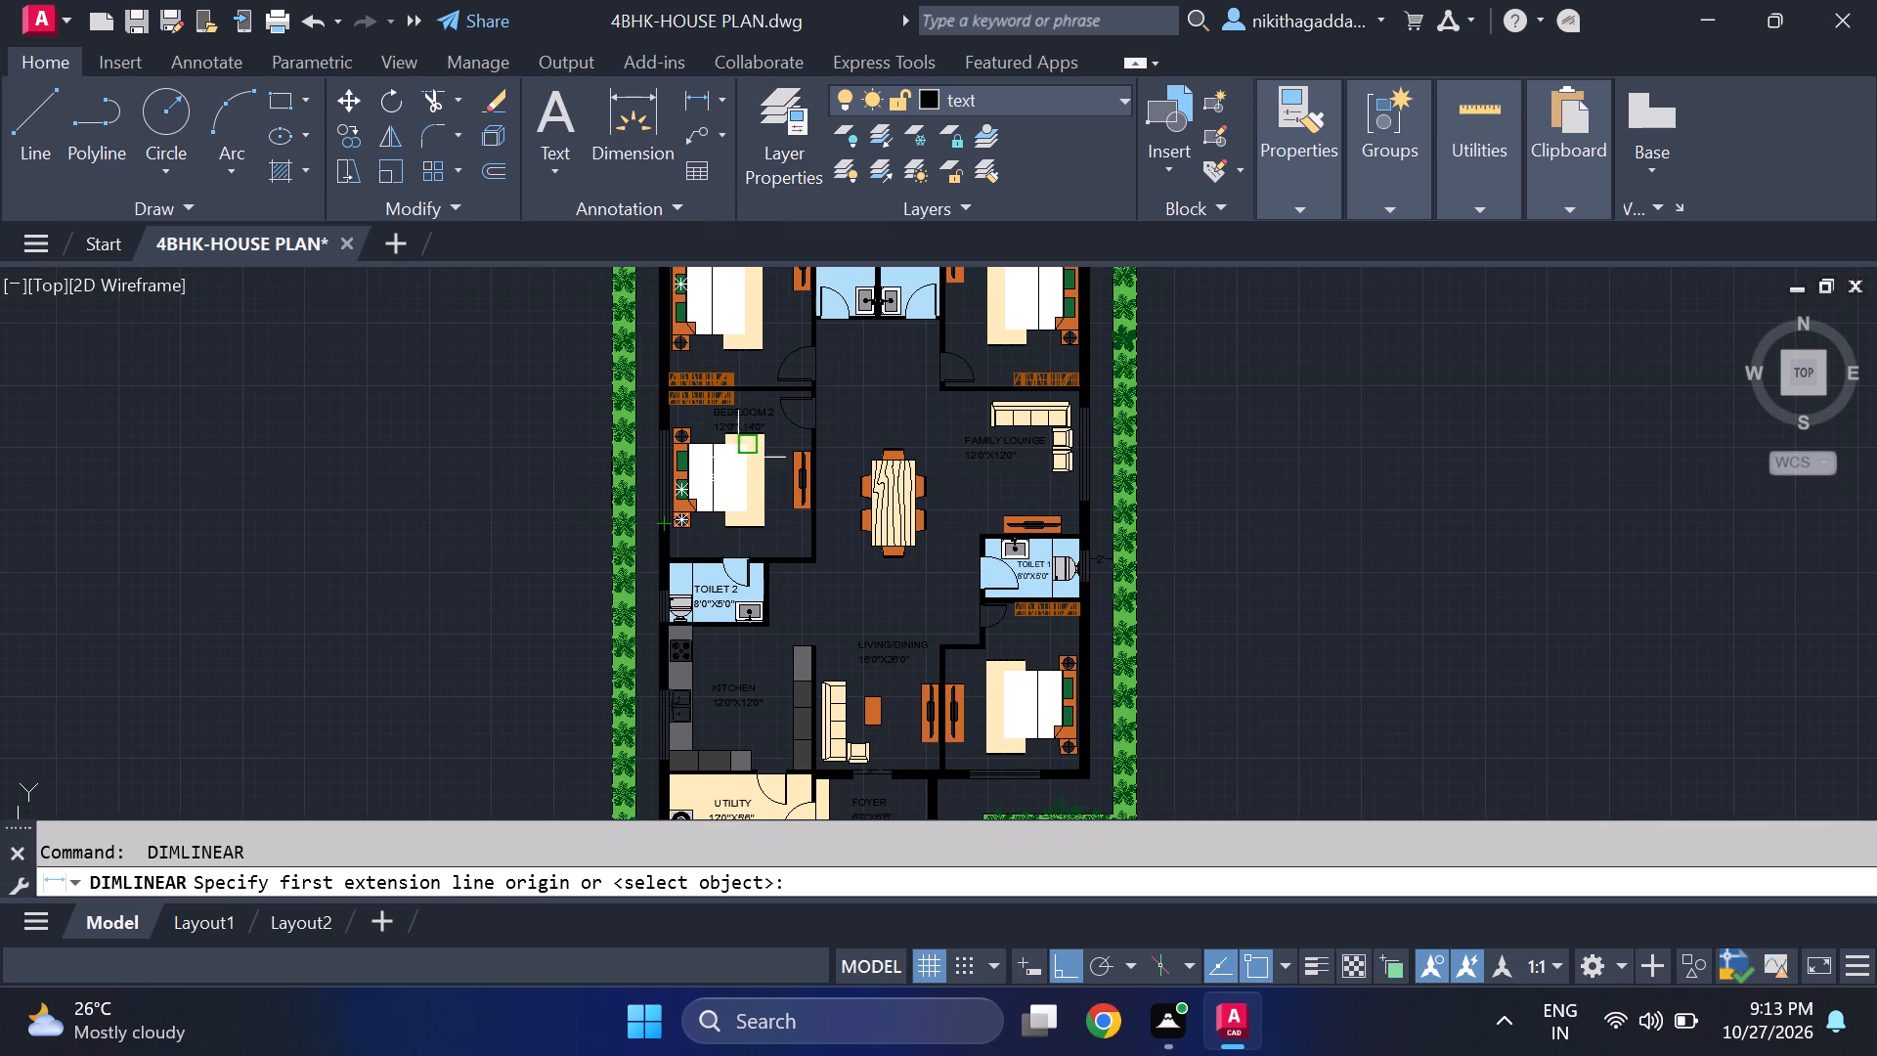
scroll(720, 531, up, 2)
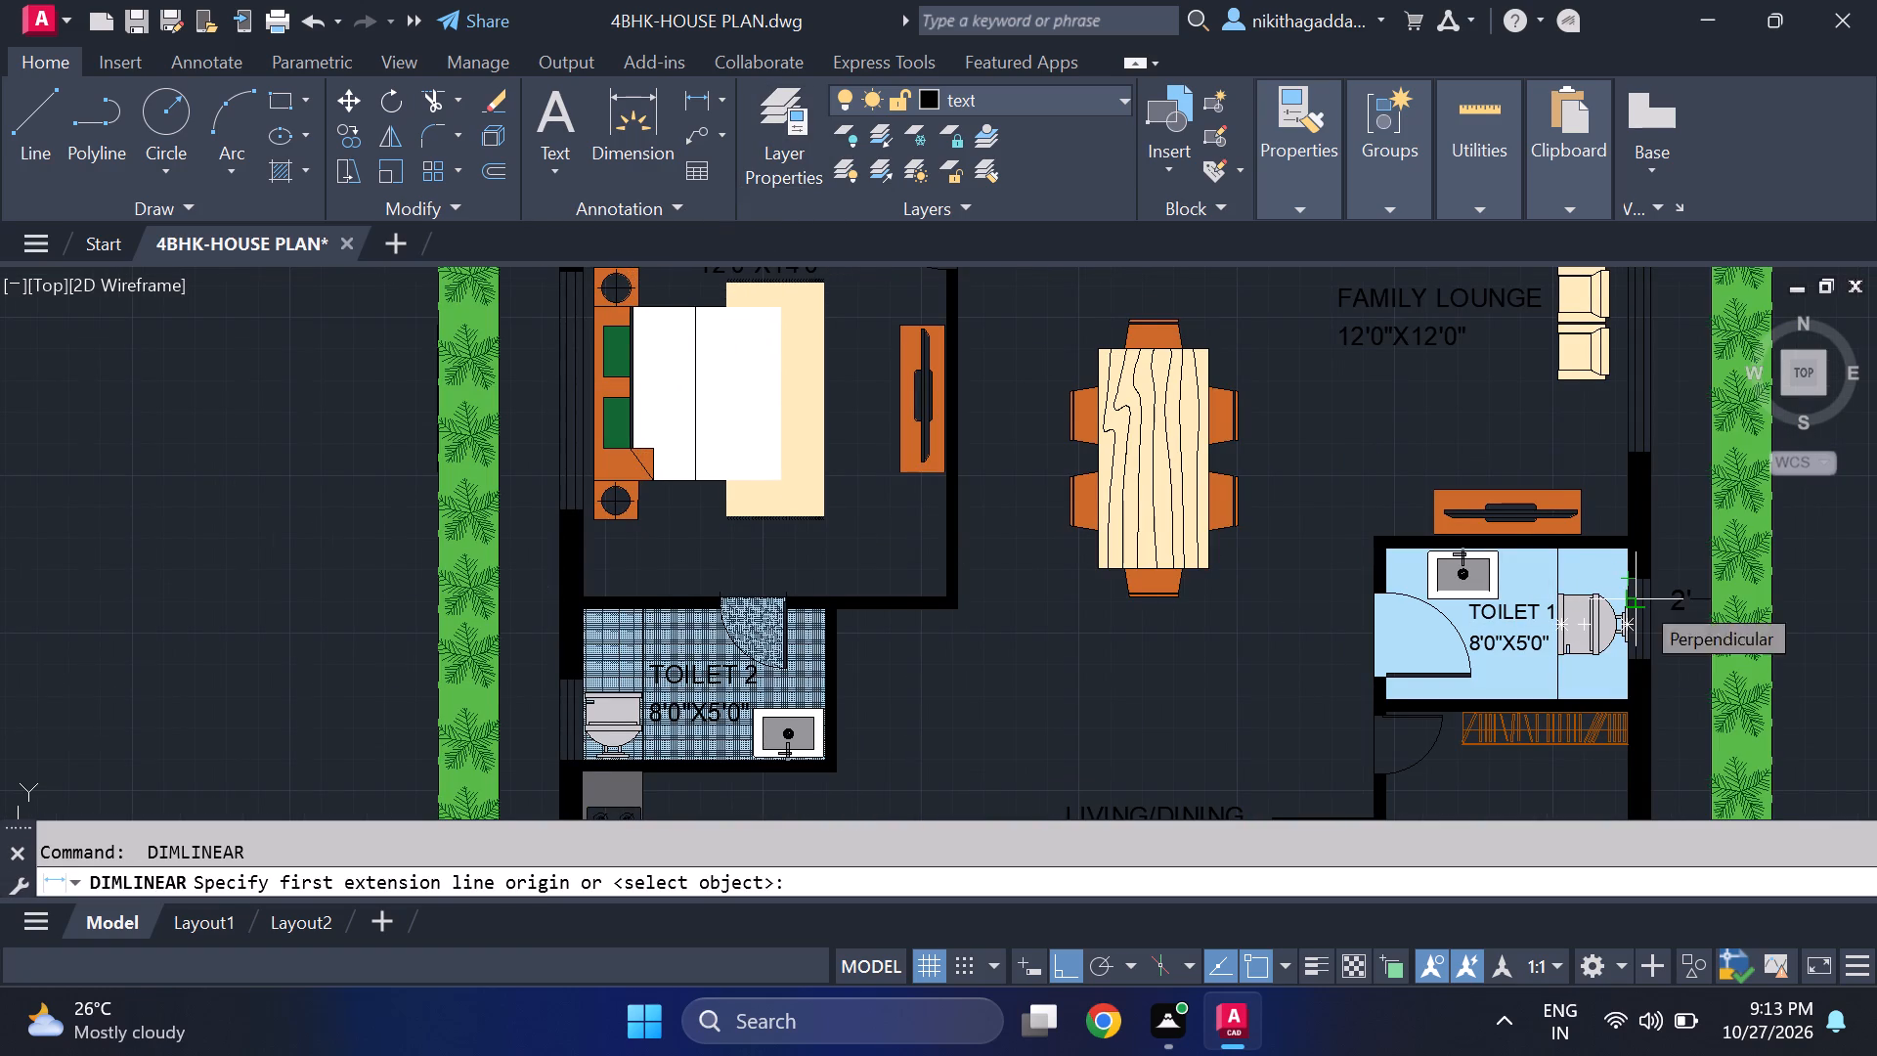
middle_drag(1647, 629, 1594, 562)
scroll(1601, 562, up, 1)
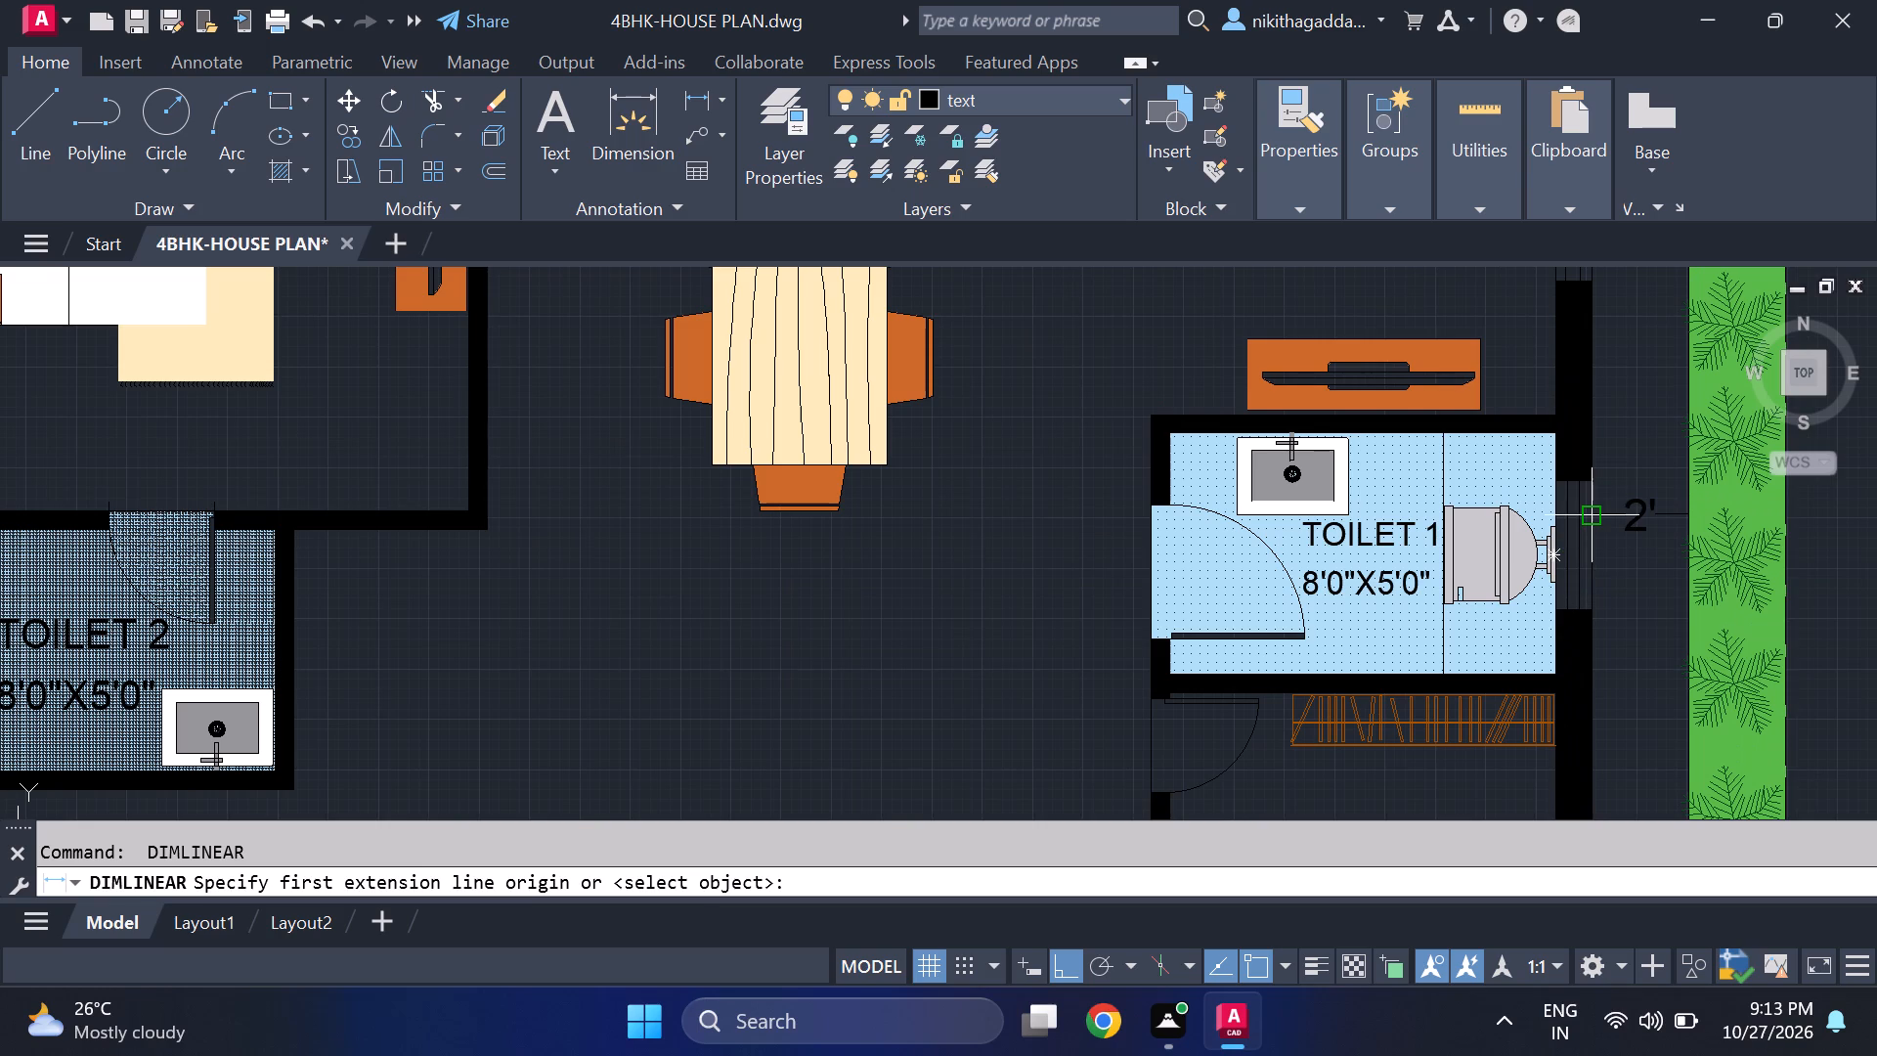
middle_drag(320, 521, 374, 534)
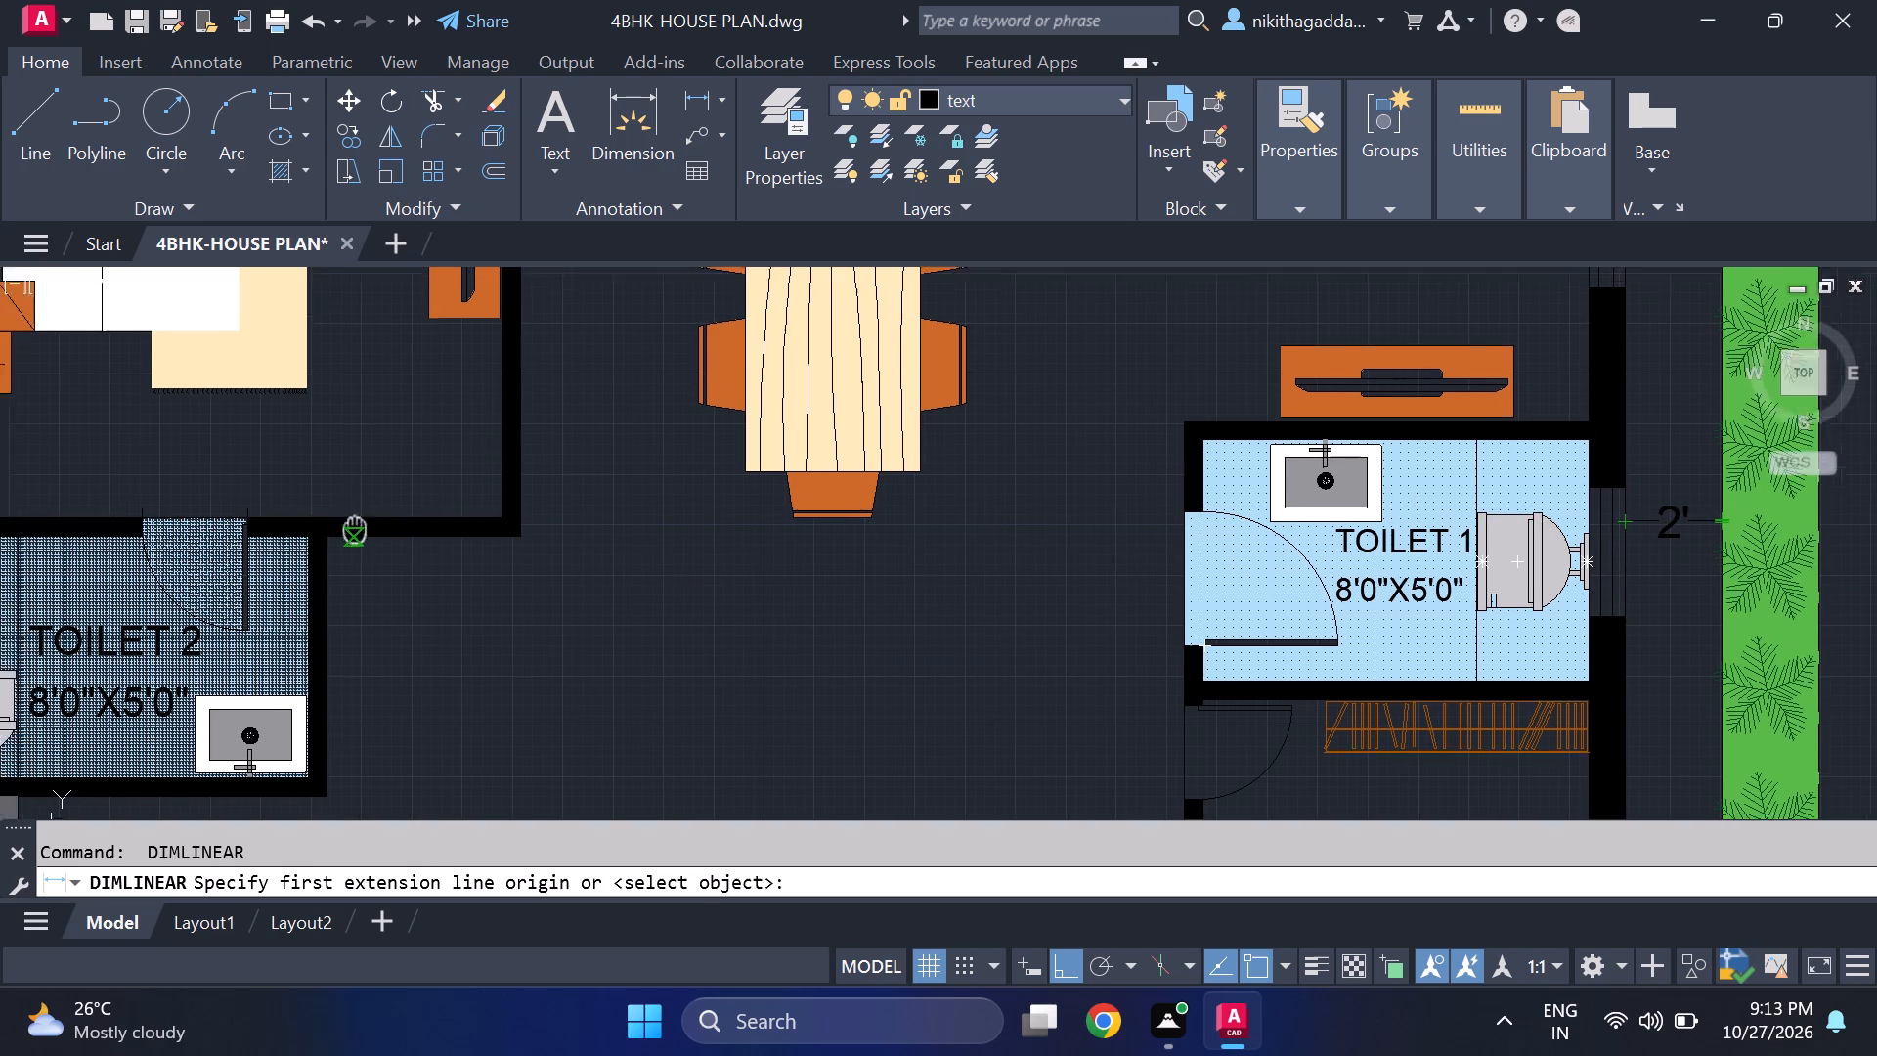
middle_drag(374, 534, 1026, 581)
scroll(563, 583, up, 2)
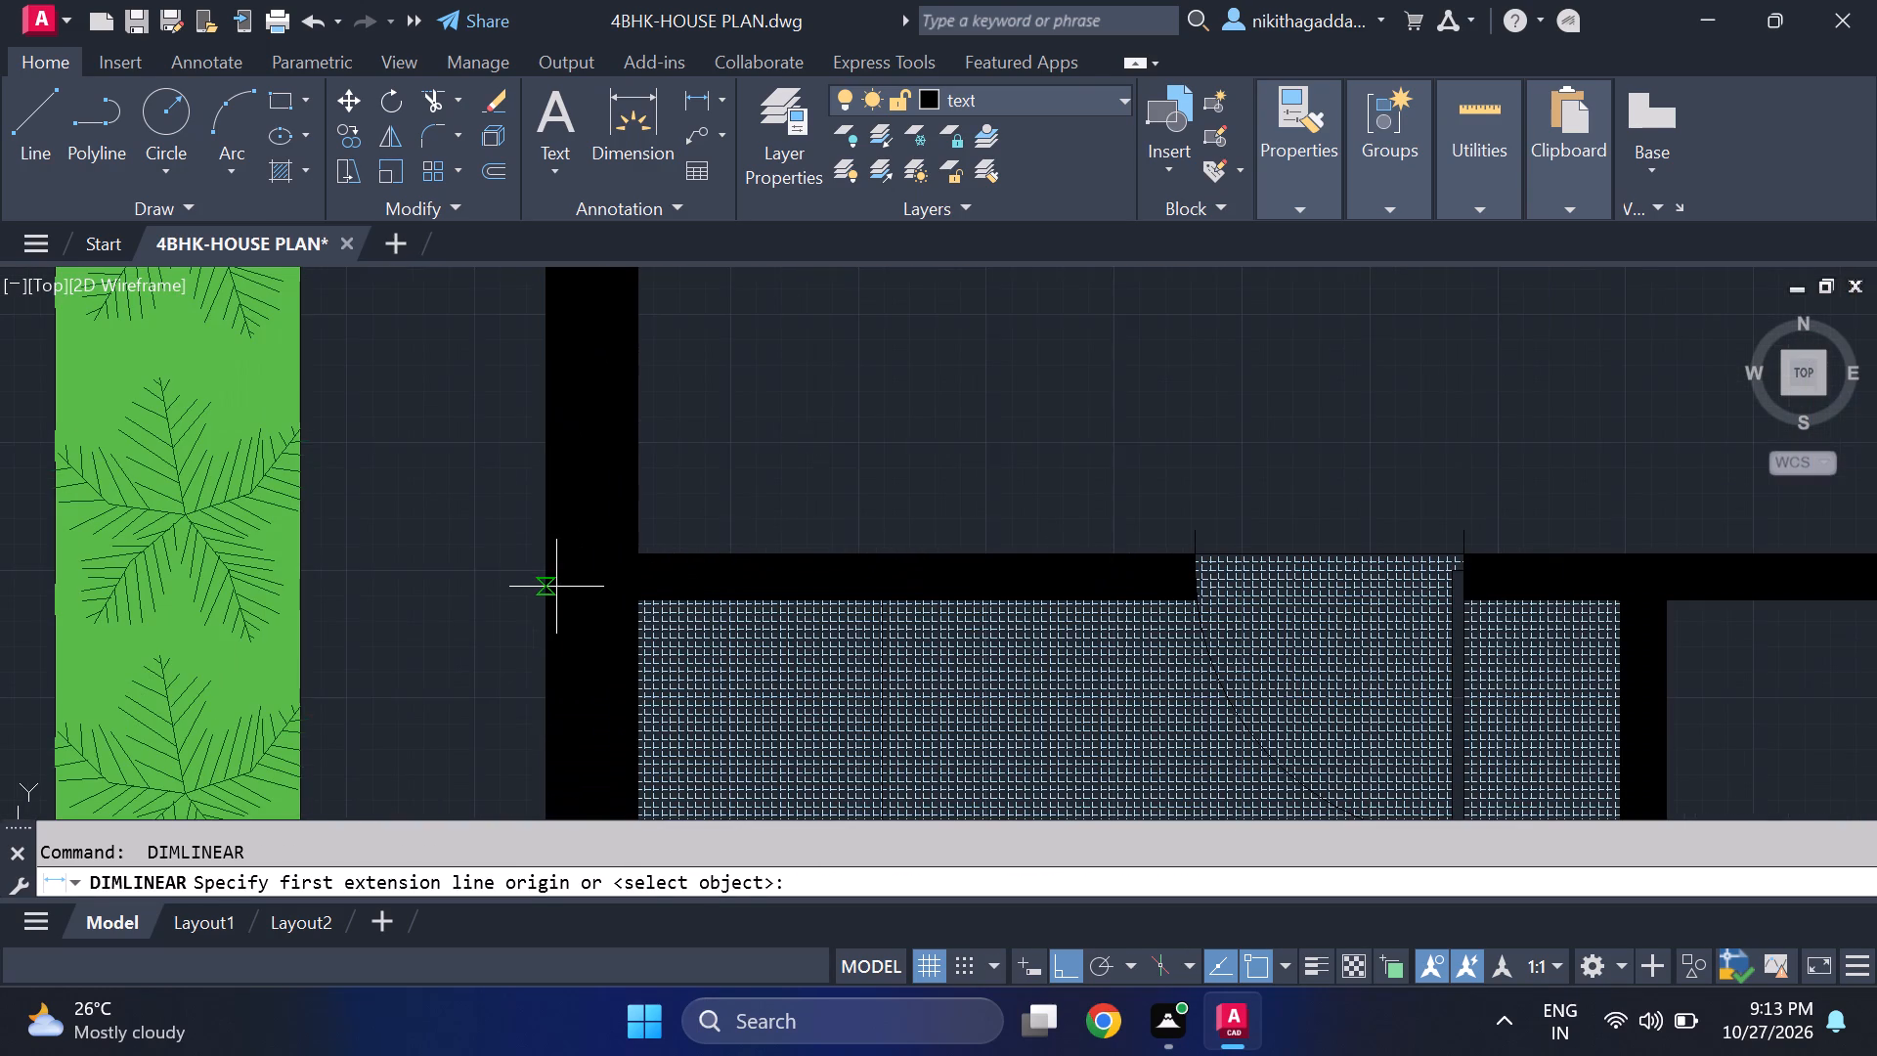
click(548, 588)
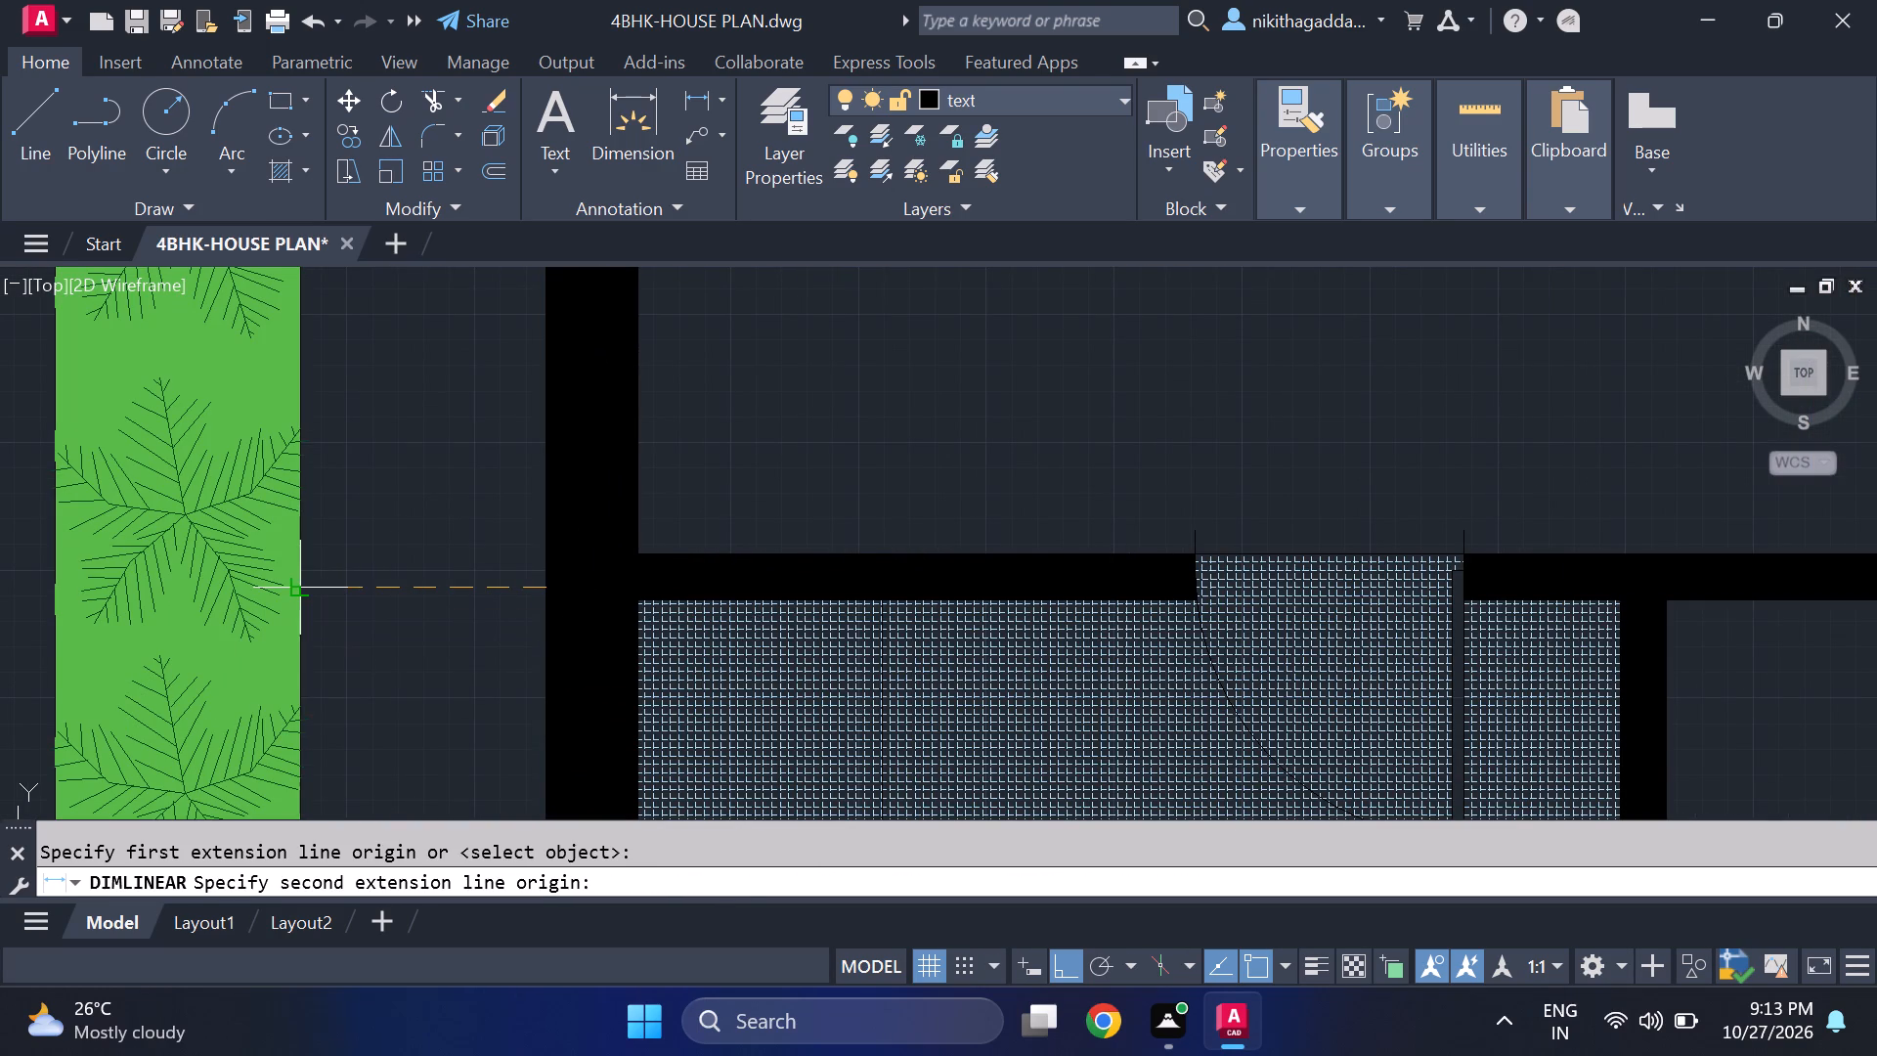
click(296, 593)
click(296, 593)
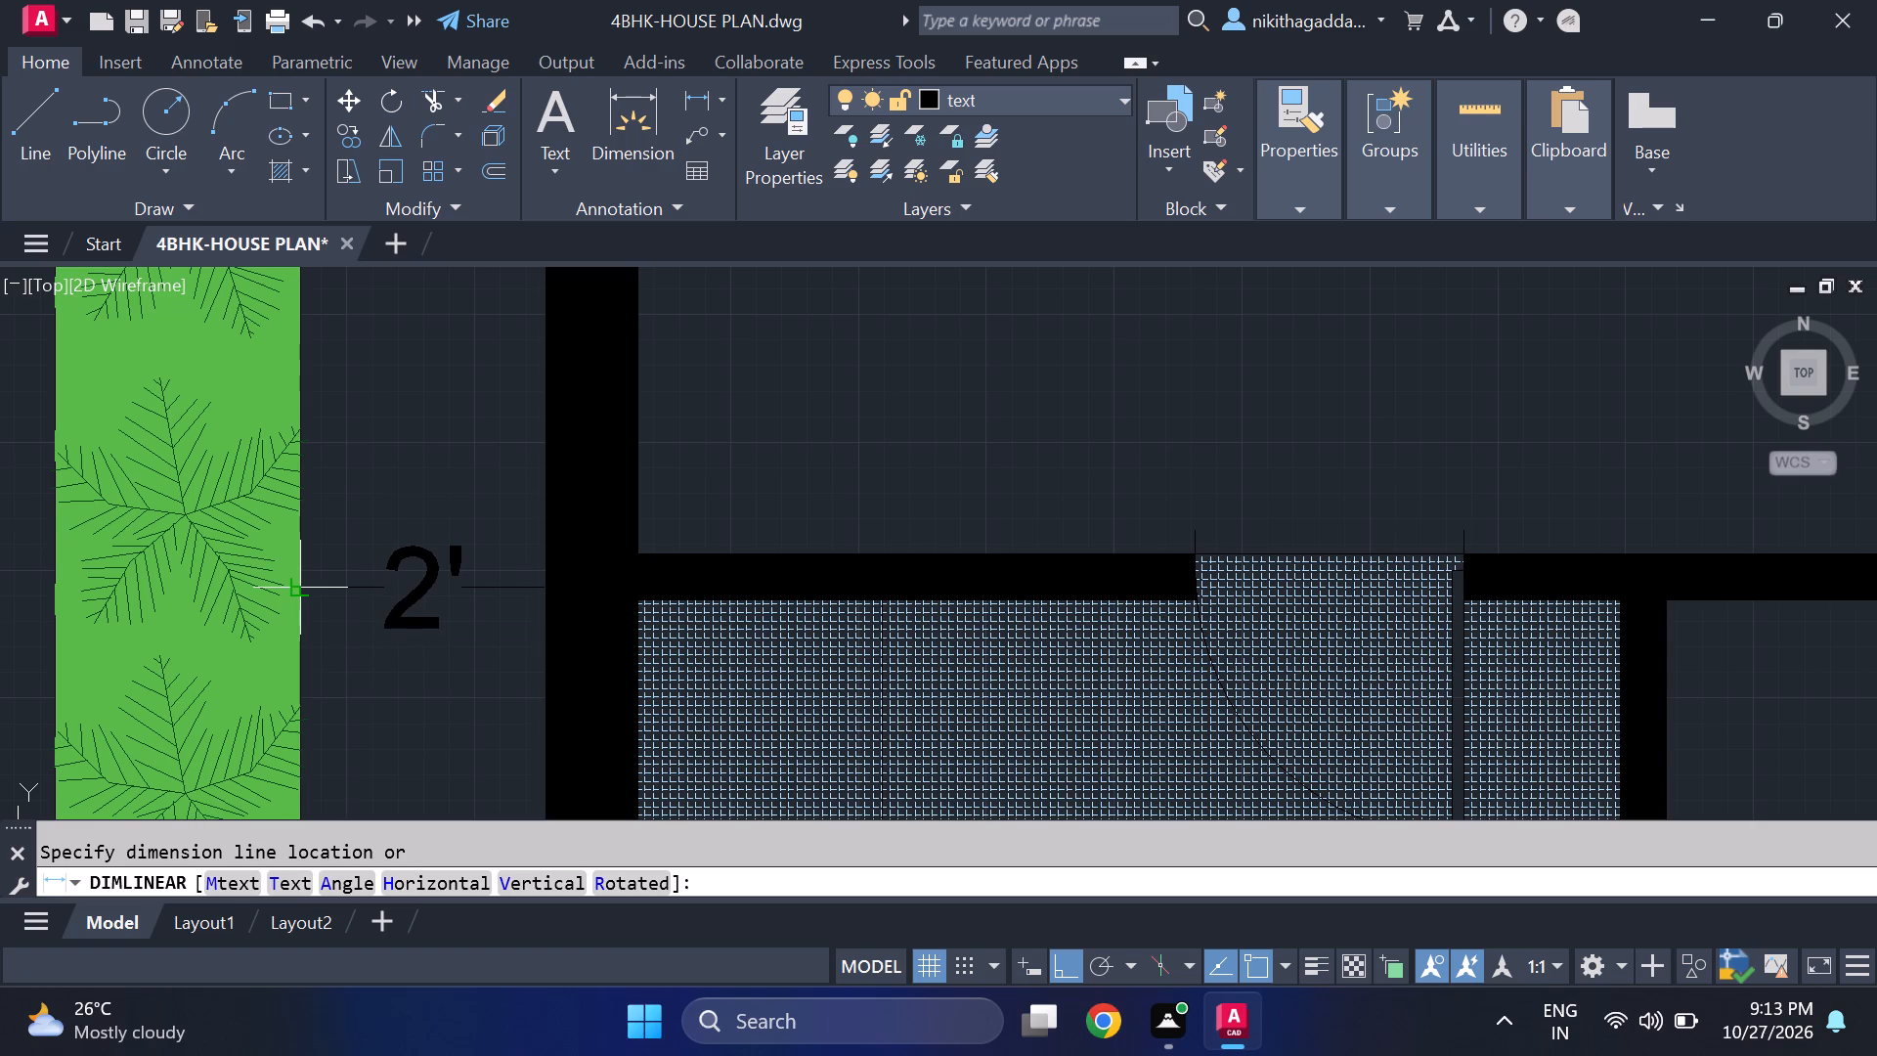
click(294, 588)
Examine the plan from the bedrooms and living areas down to the sit-out, entrance steps and gate for missing labels.
scroll(415, 558, down, 3)
scroll(589, 687, down, 1)
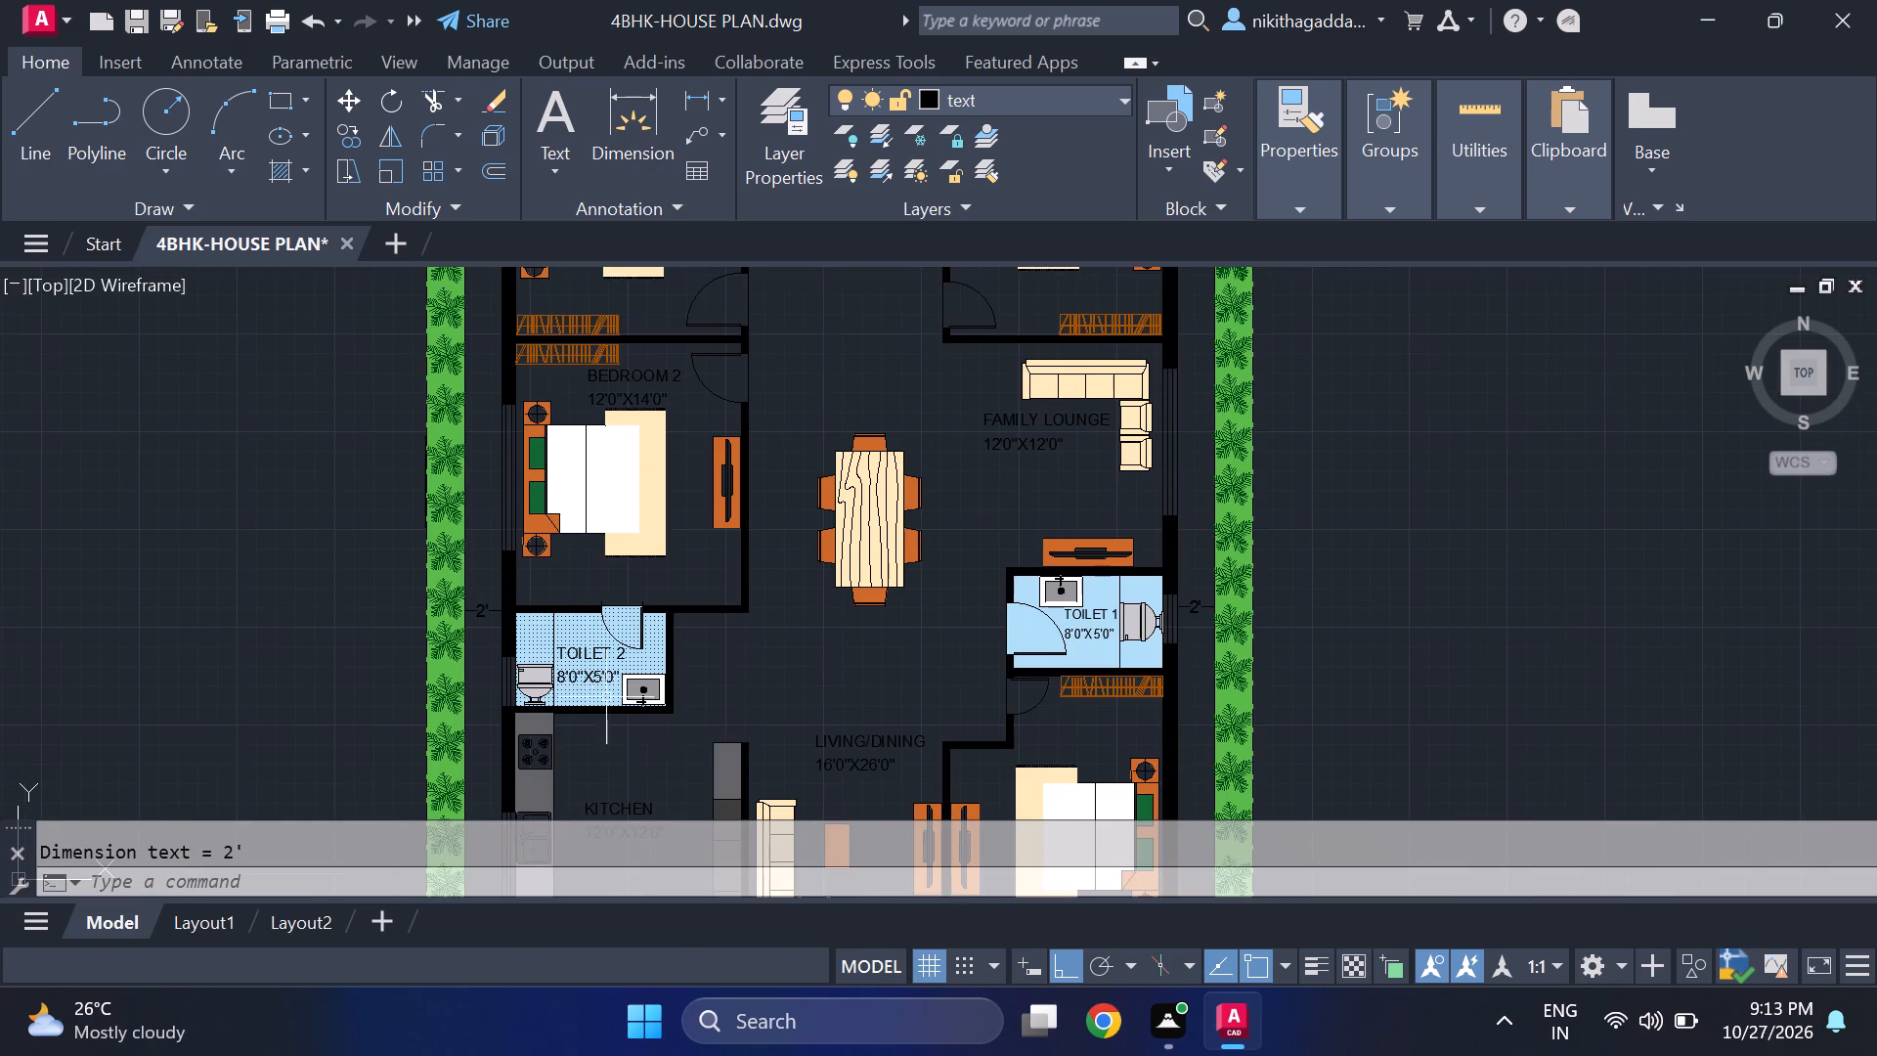
middle_drag(712, 738, 722, 447)
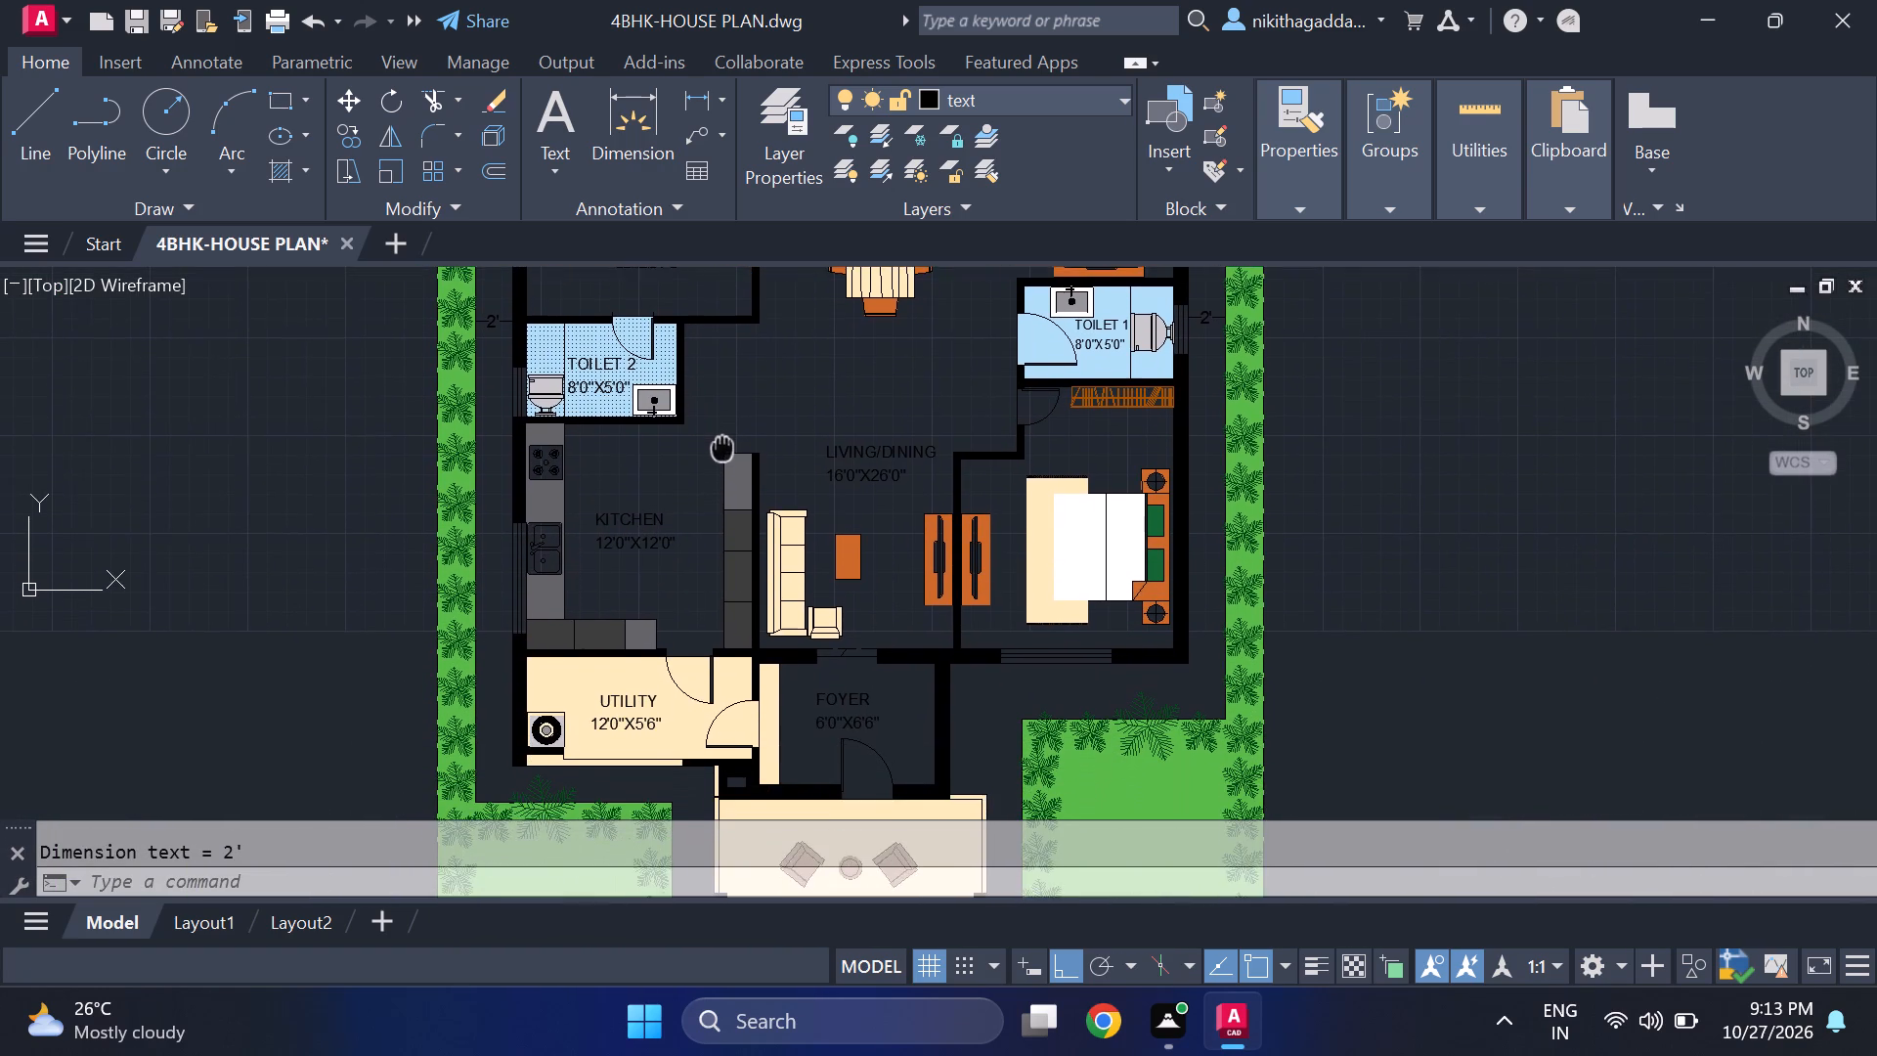
middle_drag(722, 447, 725, 449)
scroll(733, 467, down, 1)
middle_drag(793, 597, 742, 495)
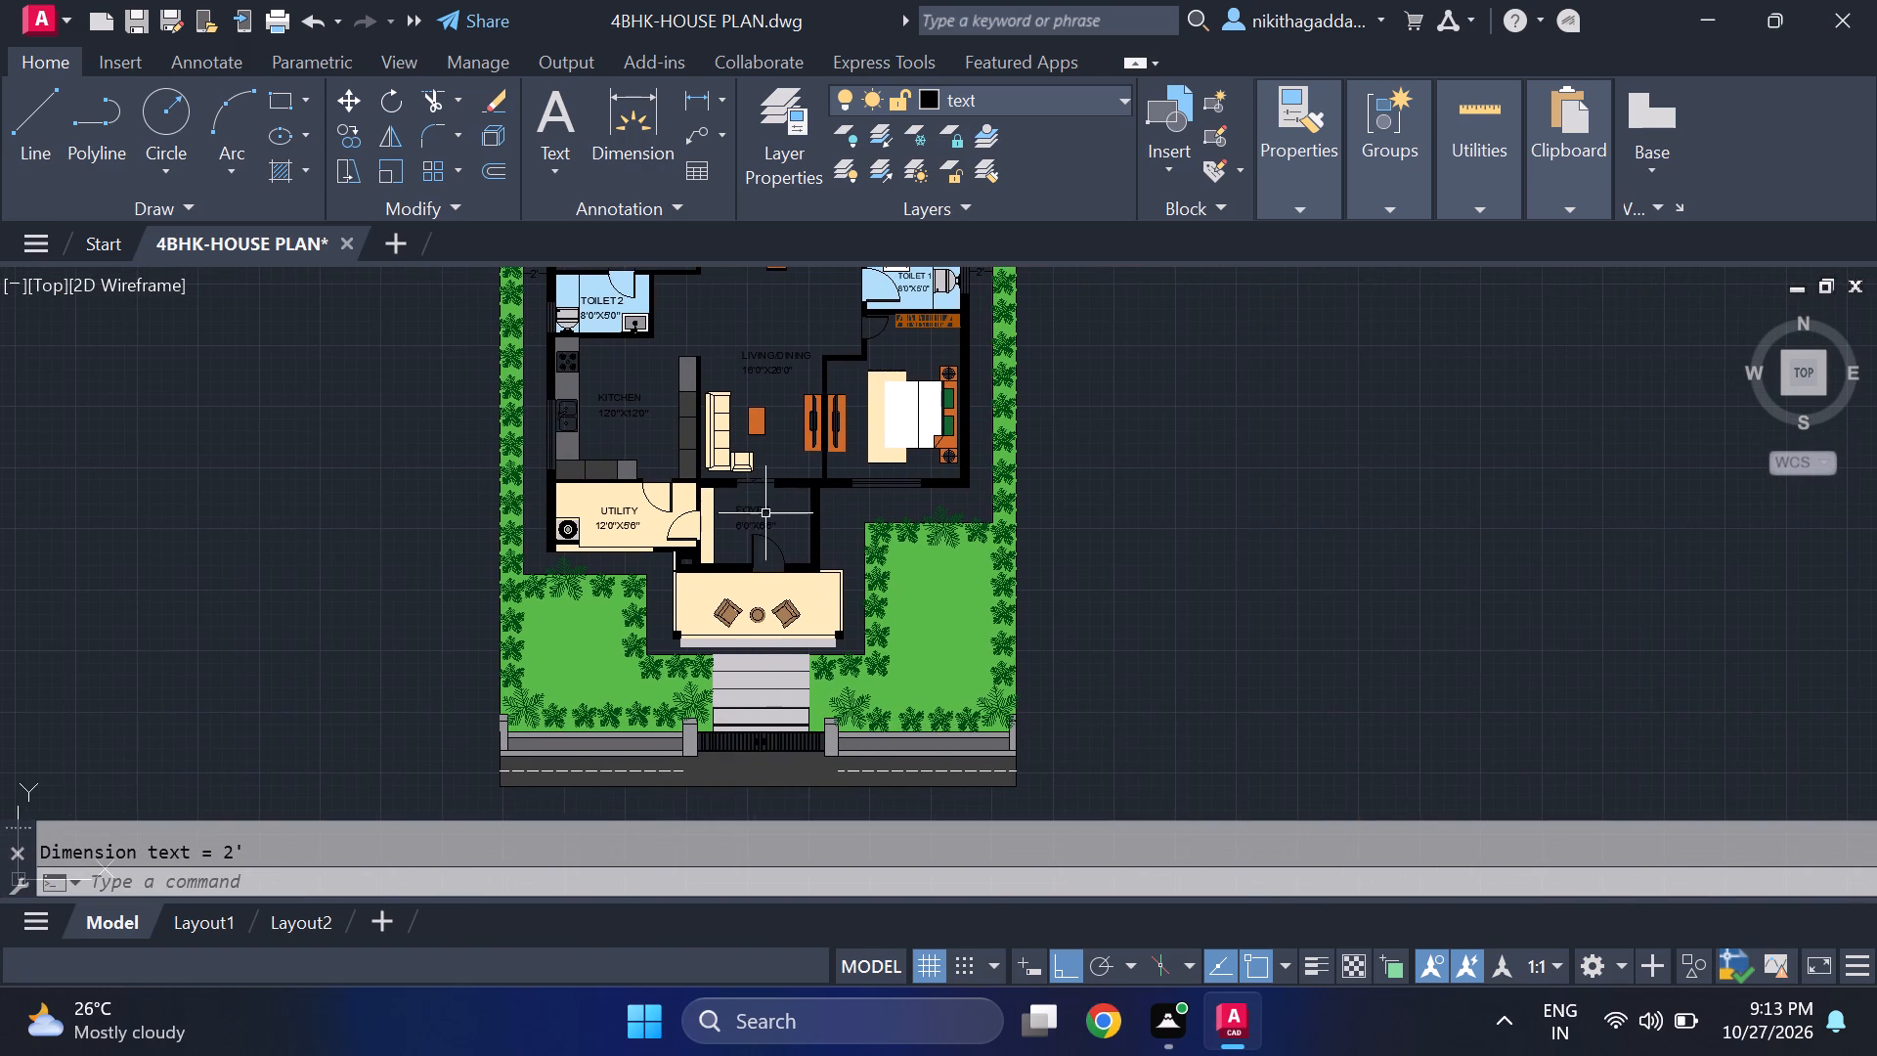
middle_drag(783, 517, 899, 722)
middle_click(903, 530)
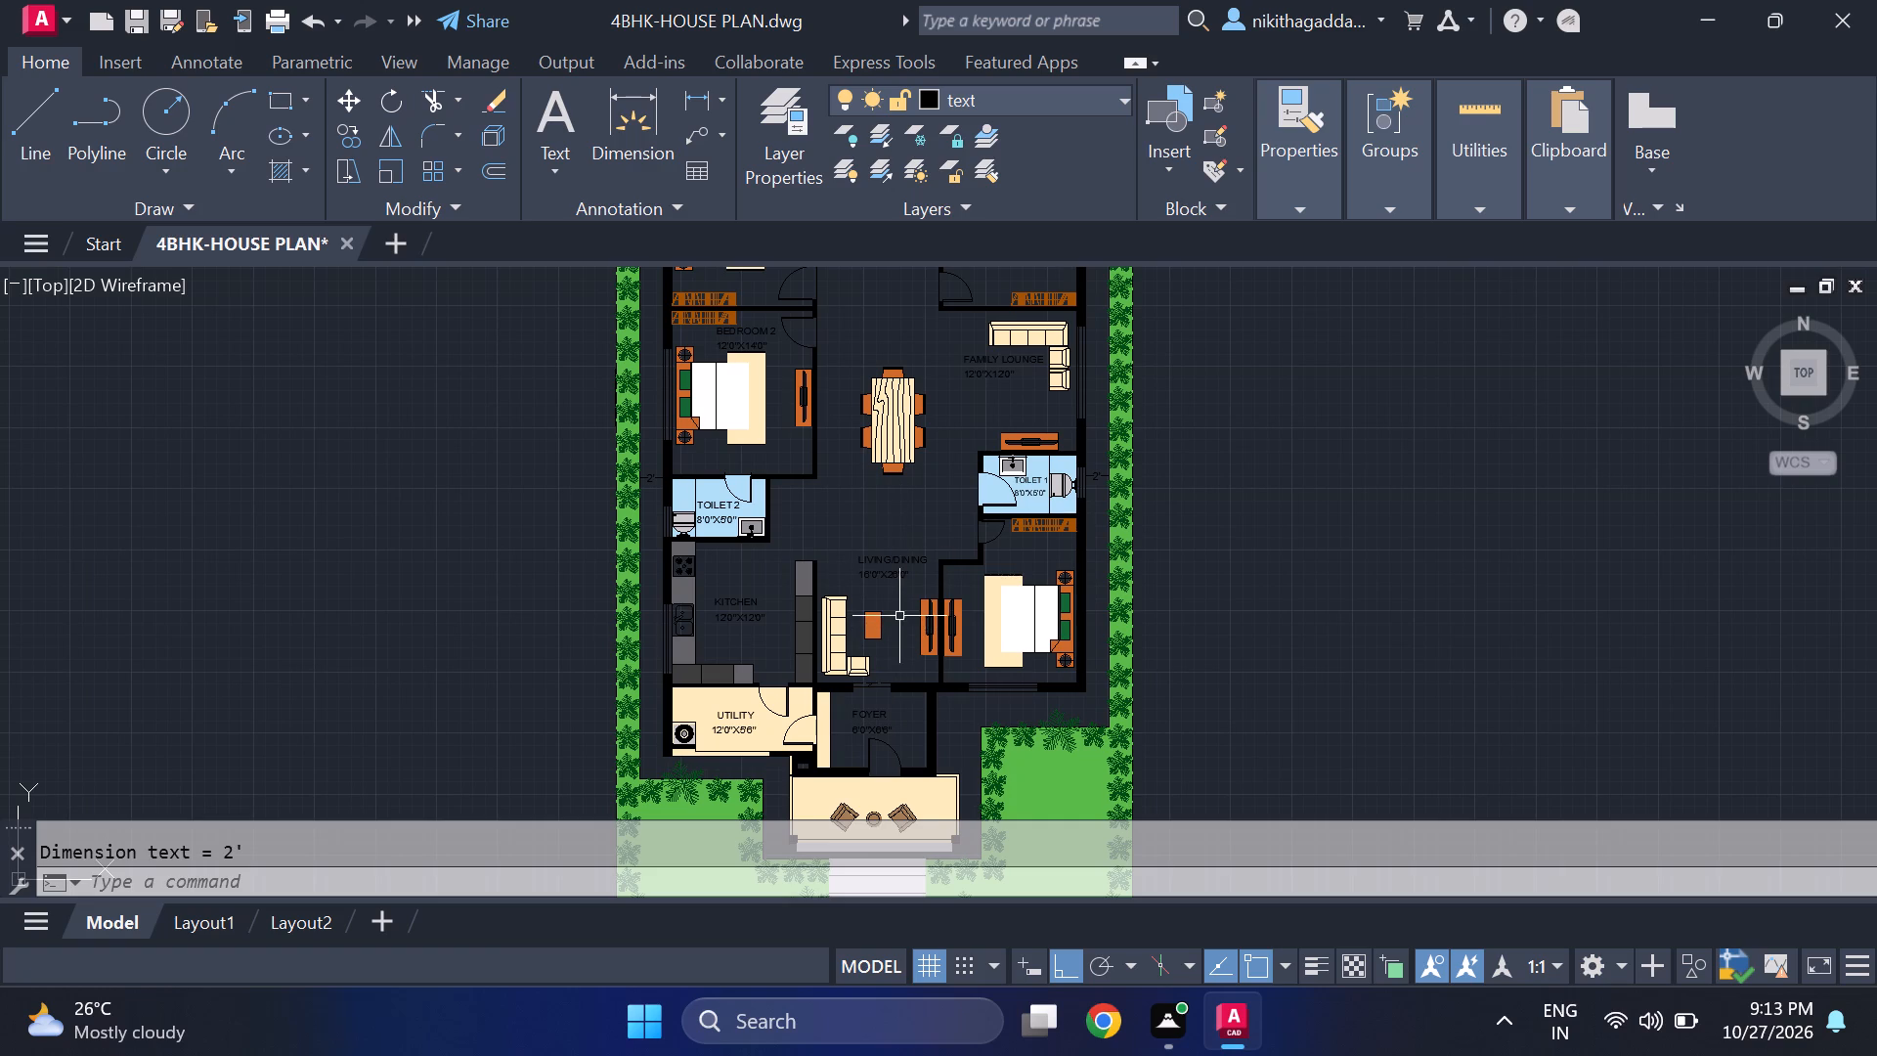
middle_drag(921, 499, 1018, 742)
scroll(1015, 519, up, 3)
middle_drag(1023, 550, 1029, 758)
scroll(1029, 757, down, 1)
middle_drag(1026, 811, 937, 523)
scroll(935, 505, down, 2)
middle_drag(994, 676, 960, 500)
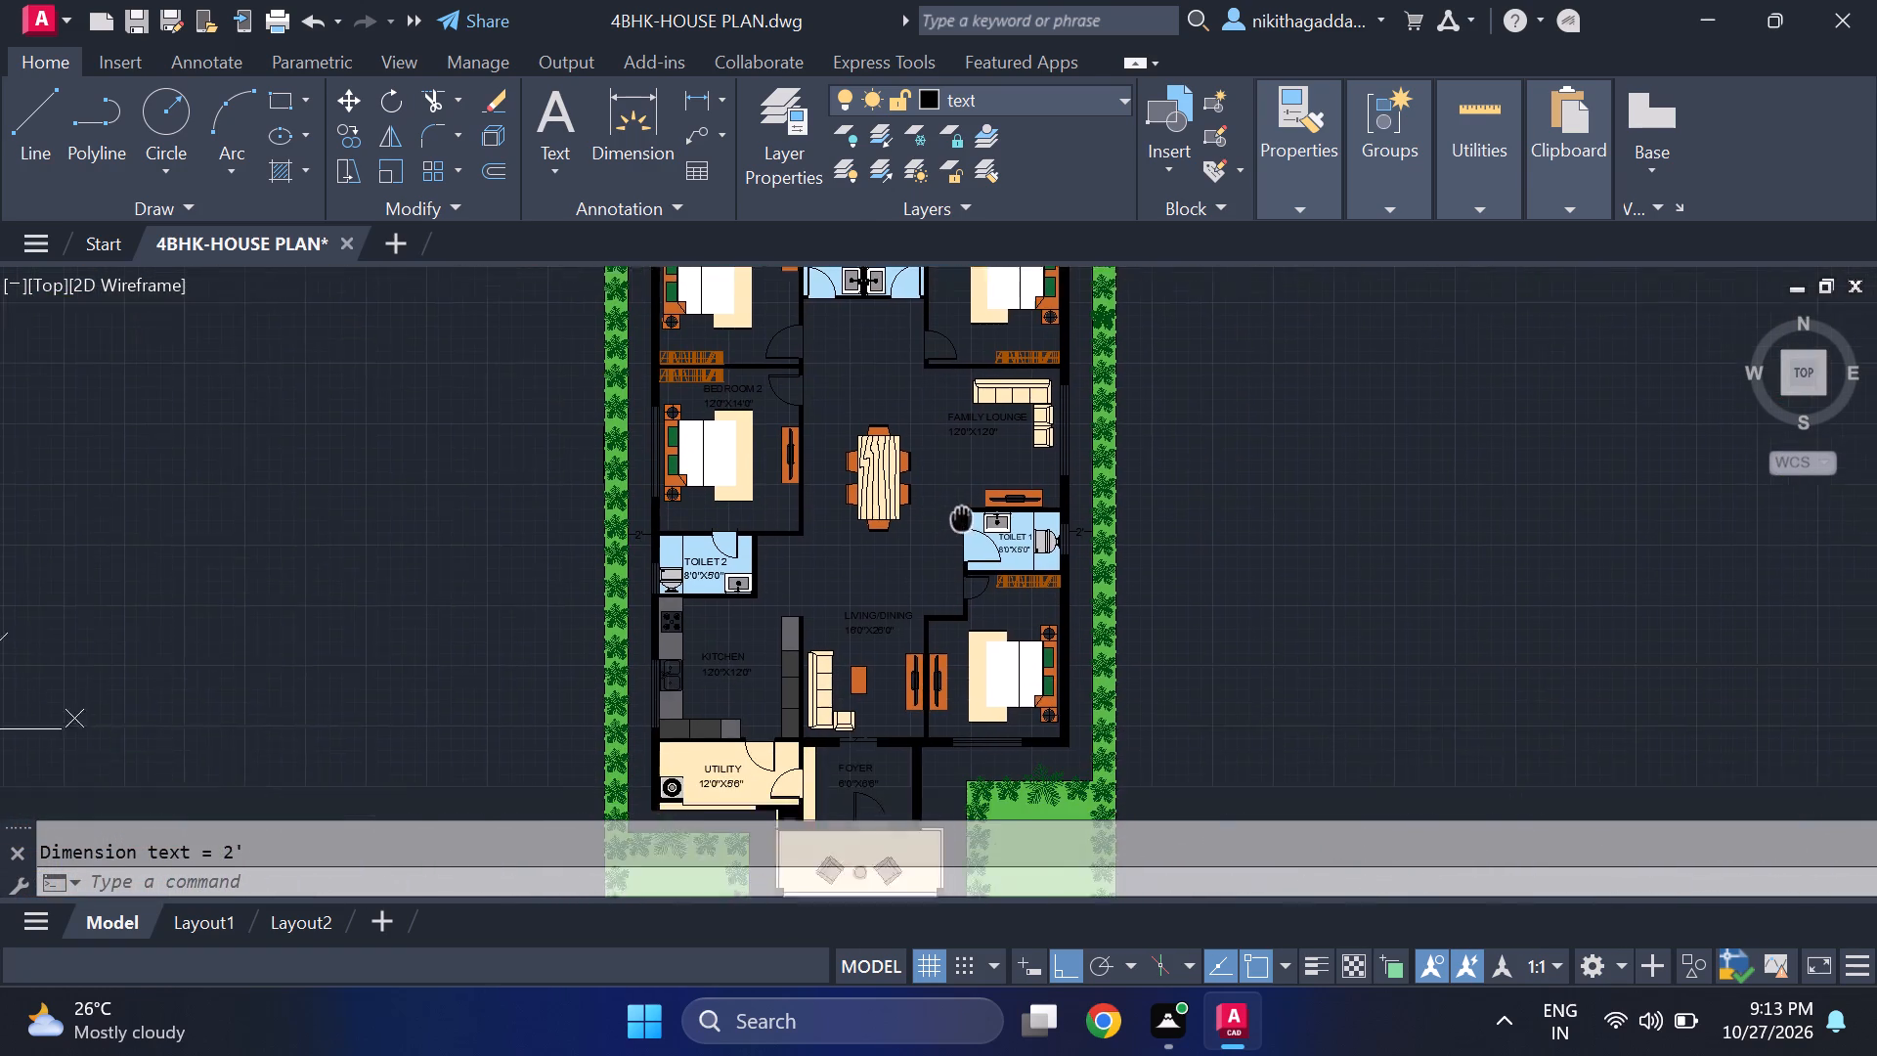
middle_drag(960, 500, 959, 490)
scroll(853, 685, up, 1)
middle_drag(845, 728, 871, 406)
middle_drag(940, 652, 912, 571)
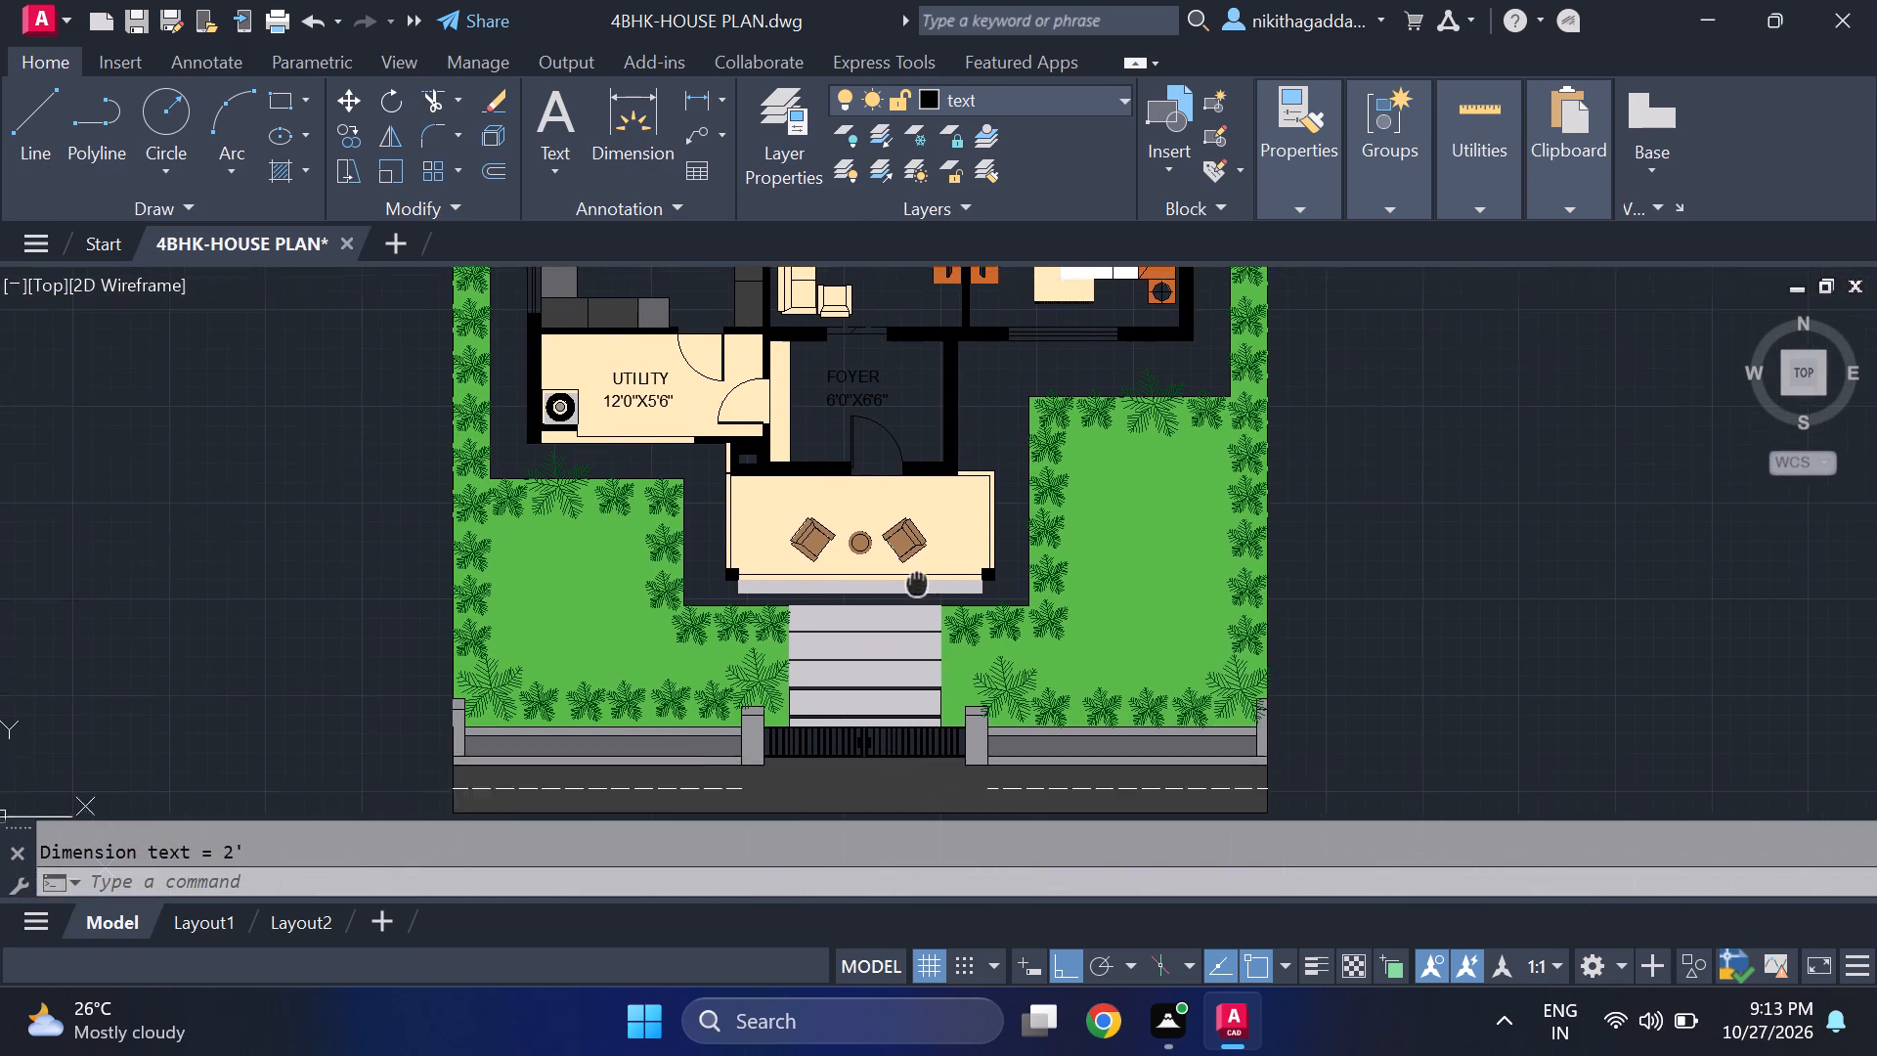
middle_drag(912, 571, 904, 559)
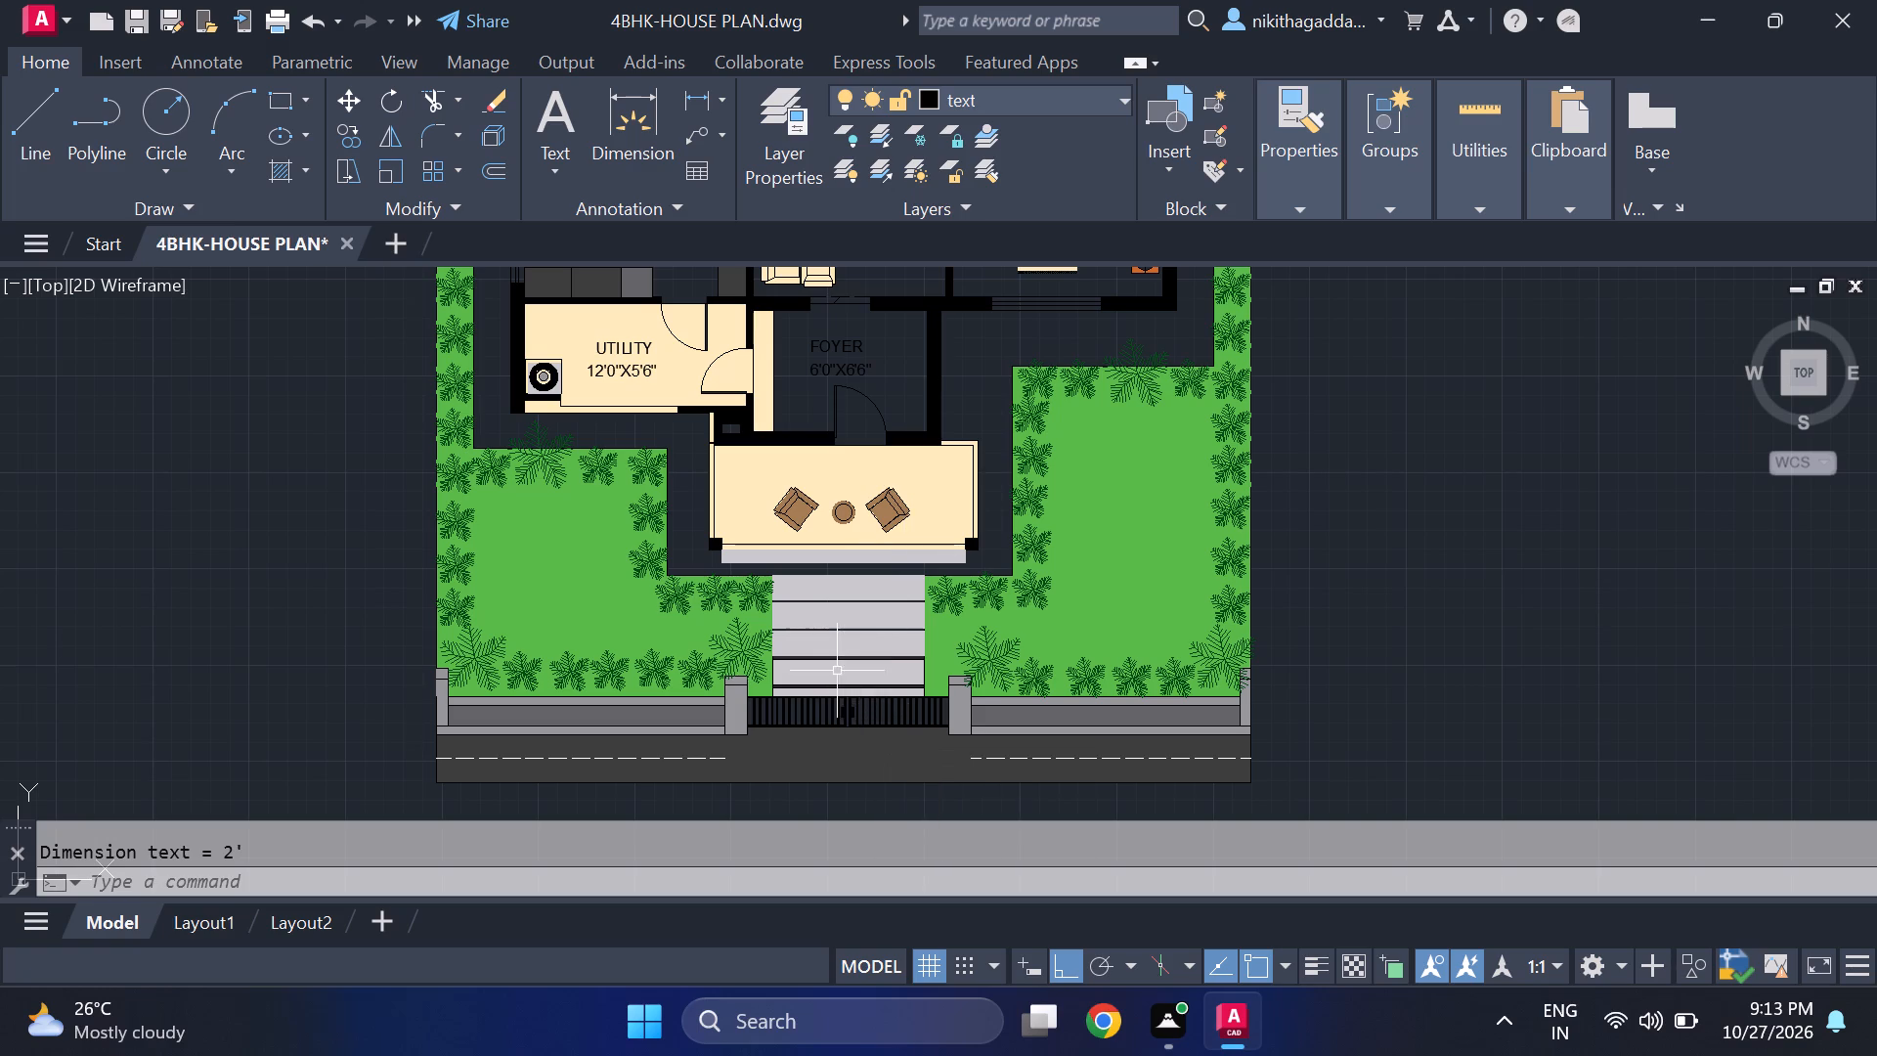
scroll(831, 706, up, 5)
middle_drag(890, 748, 883, 674)
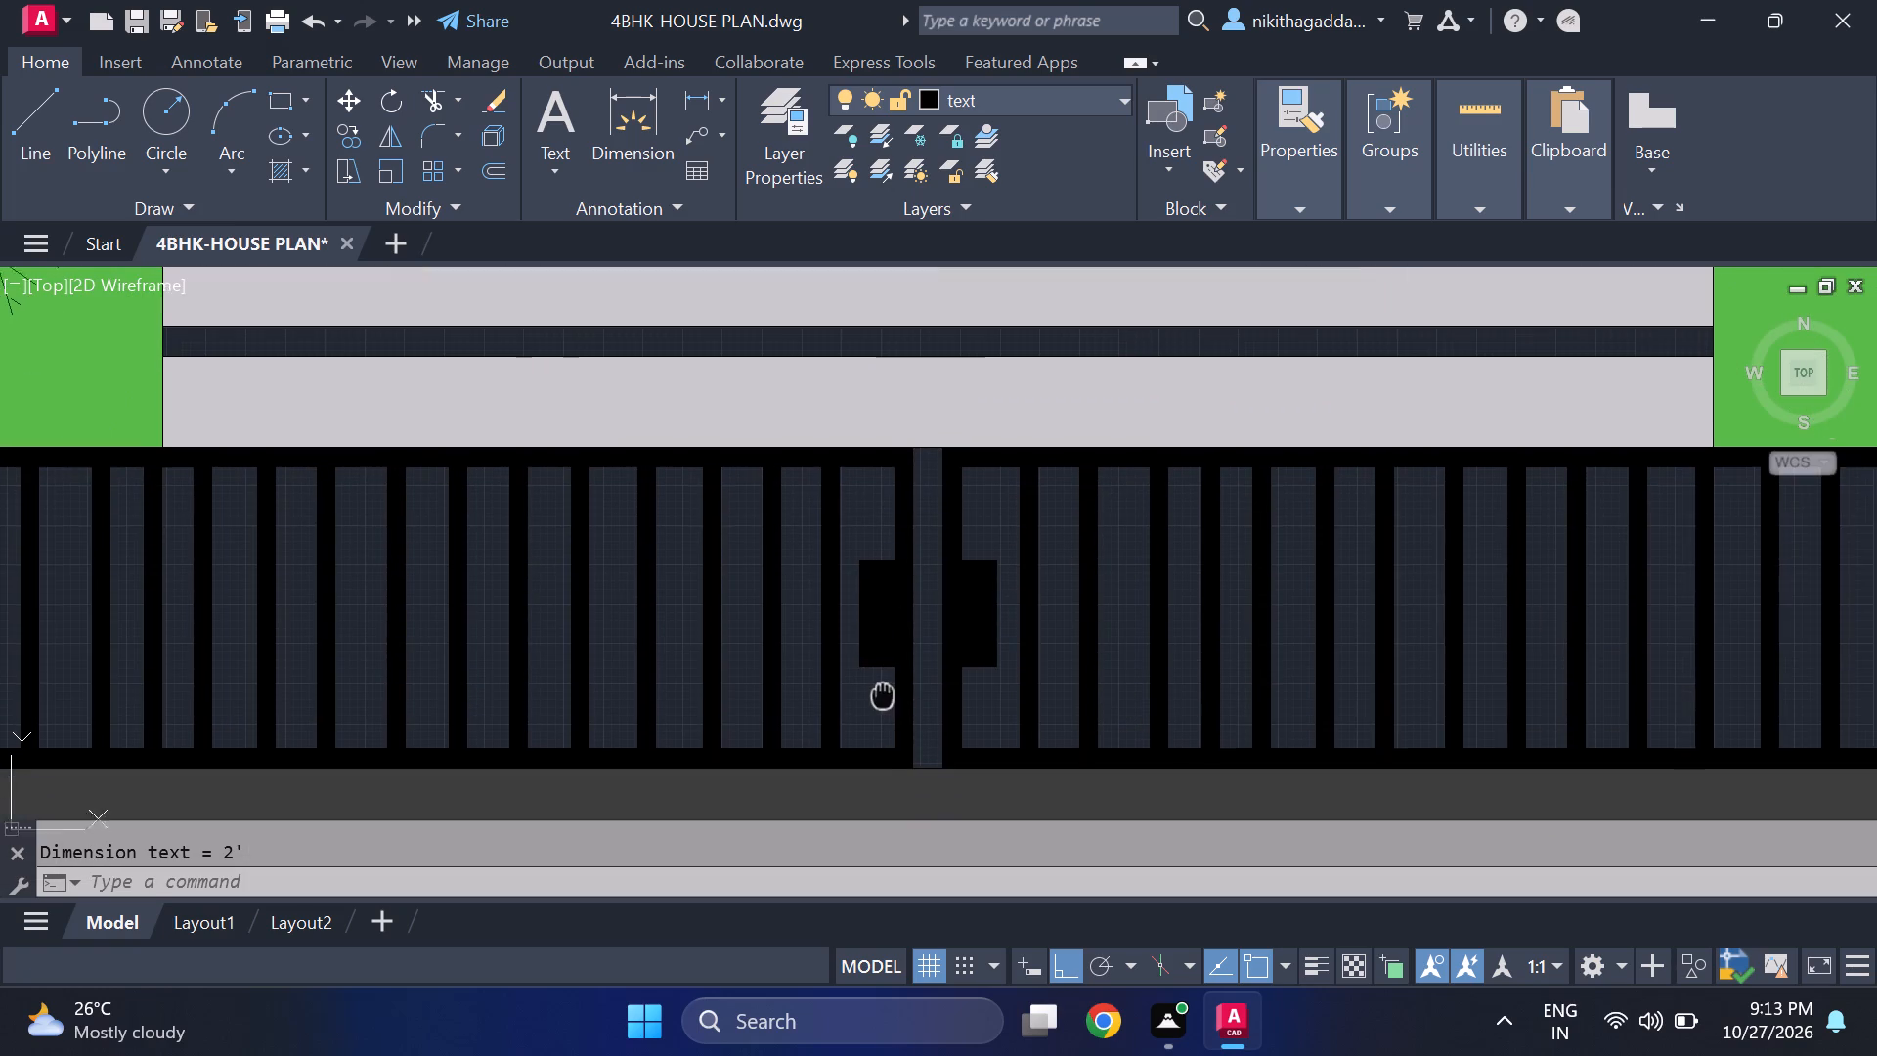
middle_drag(883, 674, 894, 618)
scroll(895, 636, down, 4)
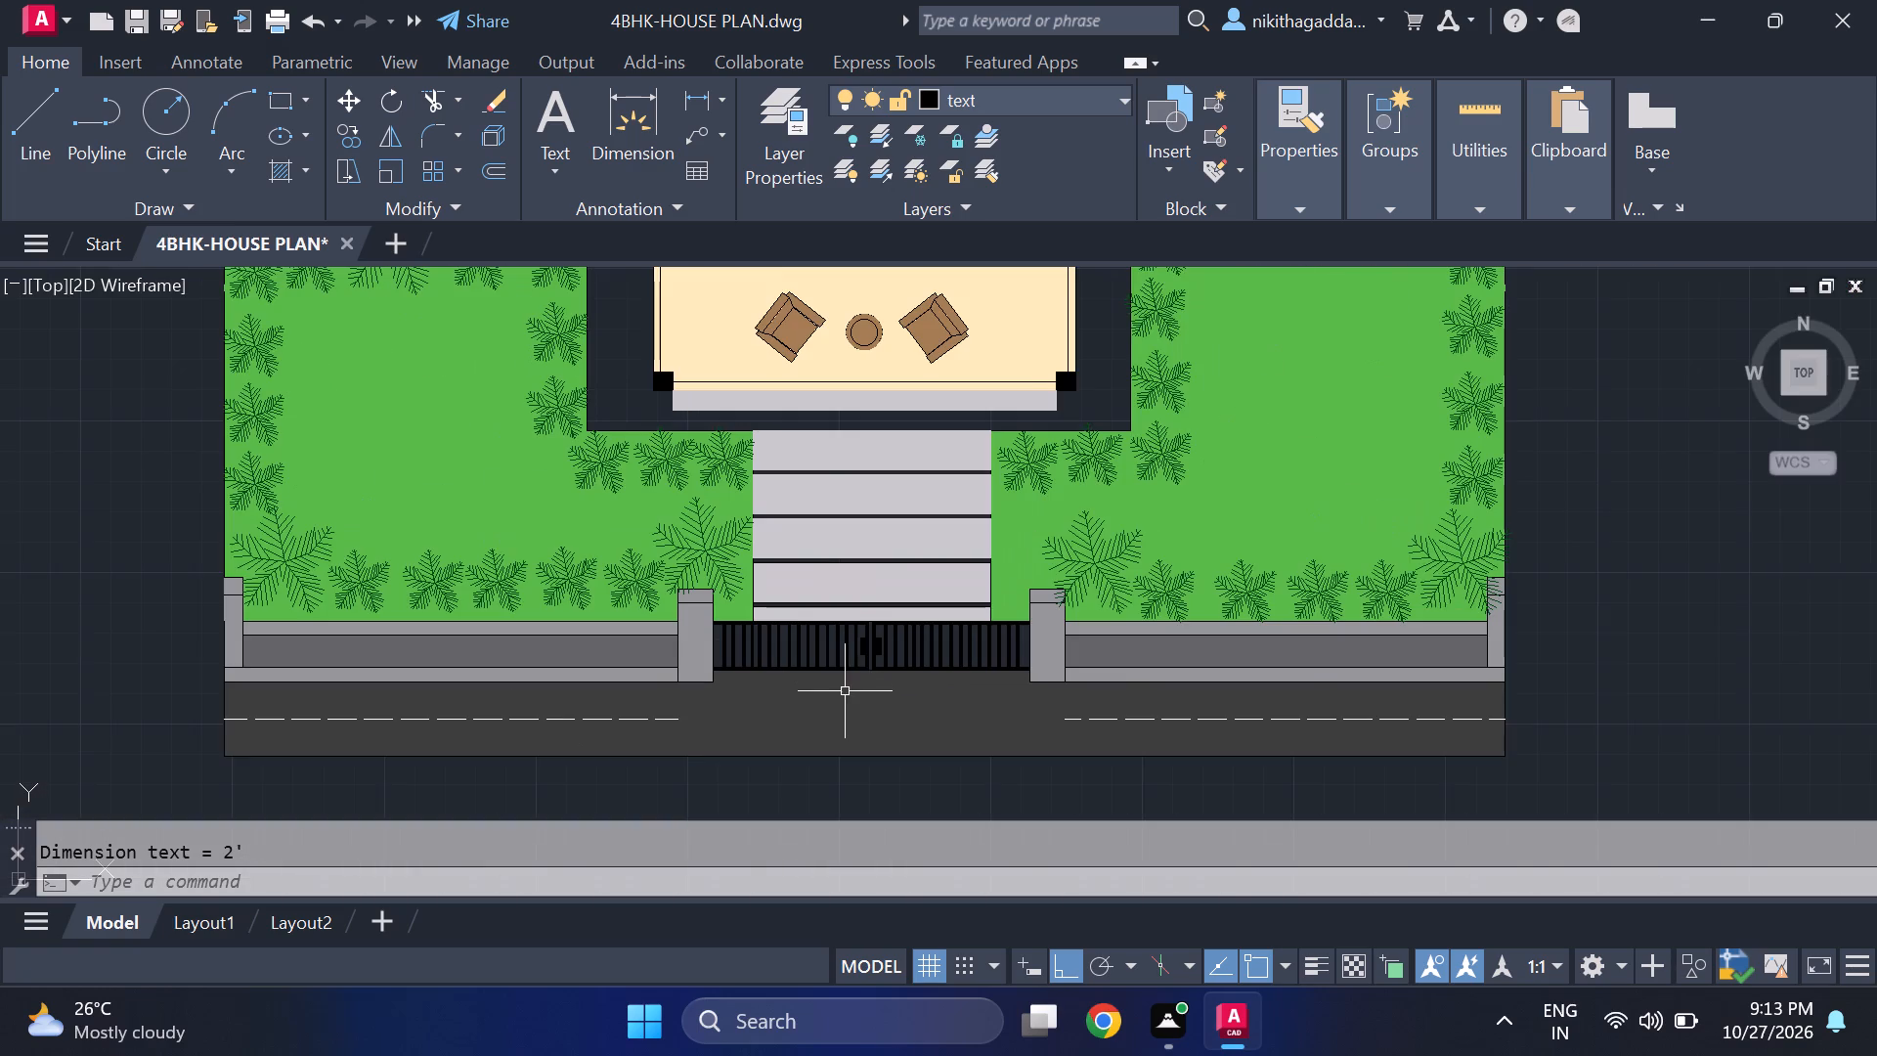
middle_drag(922, 564, 1026, 836)
middle_drag(1068, 596, 1100, 678)
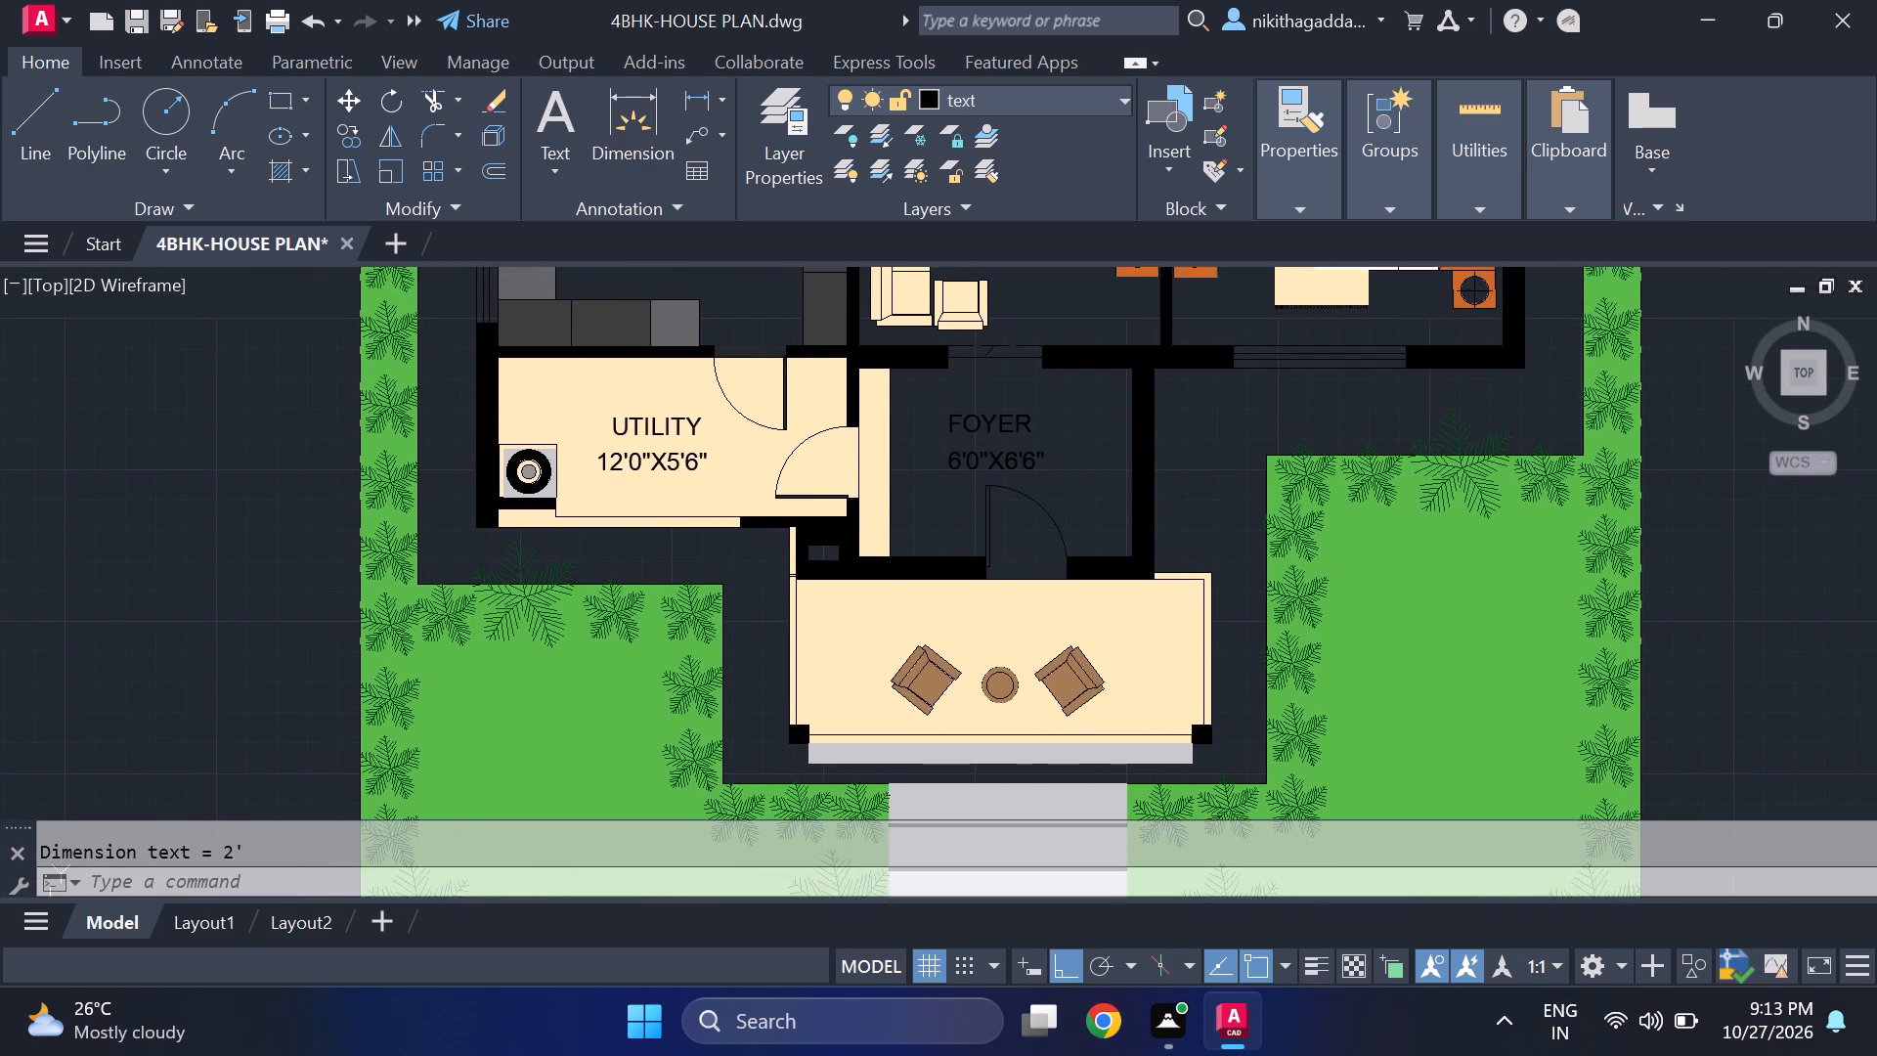
Copy the UTILITY label and its size text about 19' west, into the empty space outside the plot.
scroll(1086, 680, down, 1)
scroll(788, 522, up, 3)
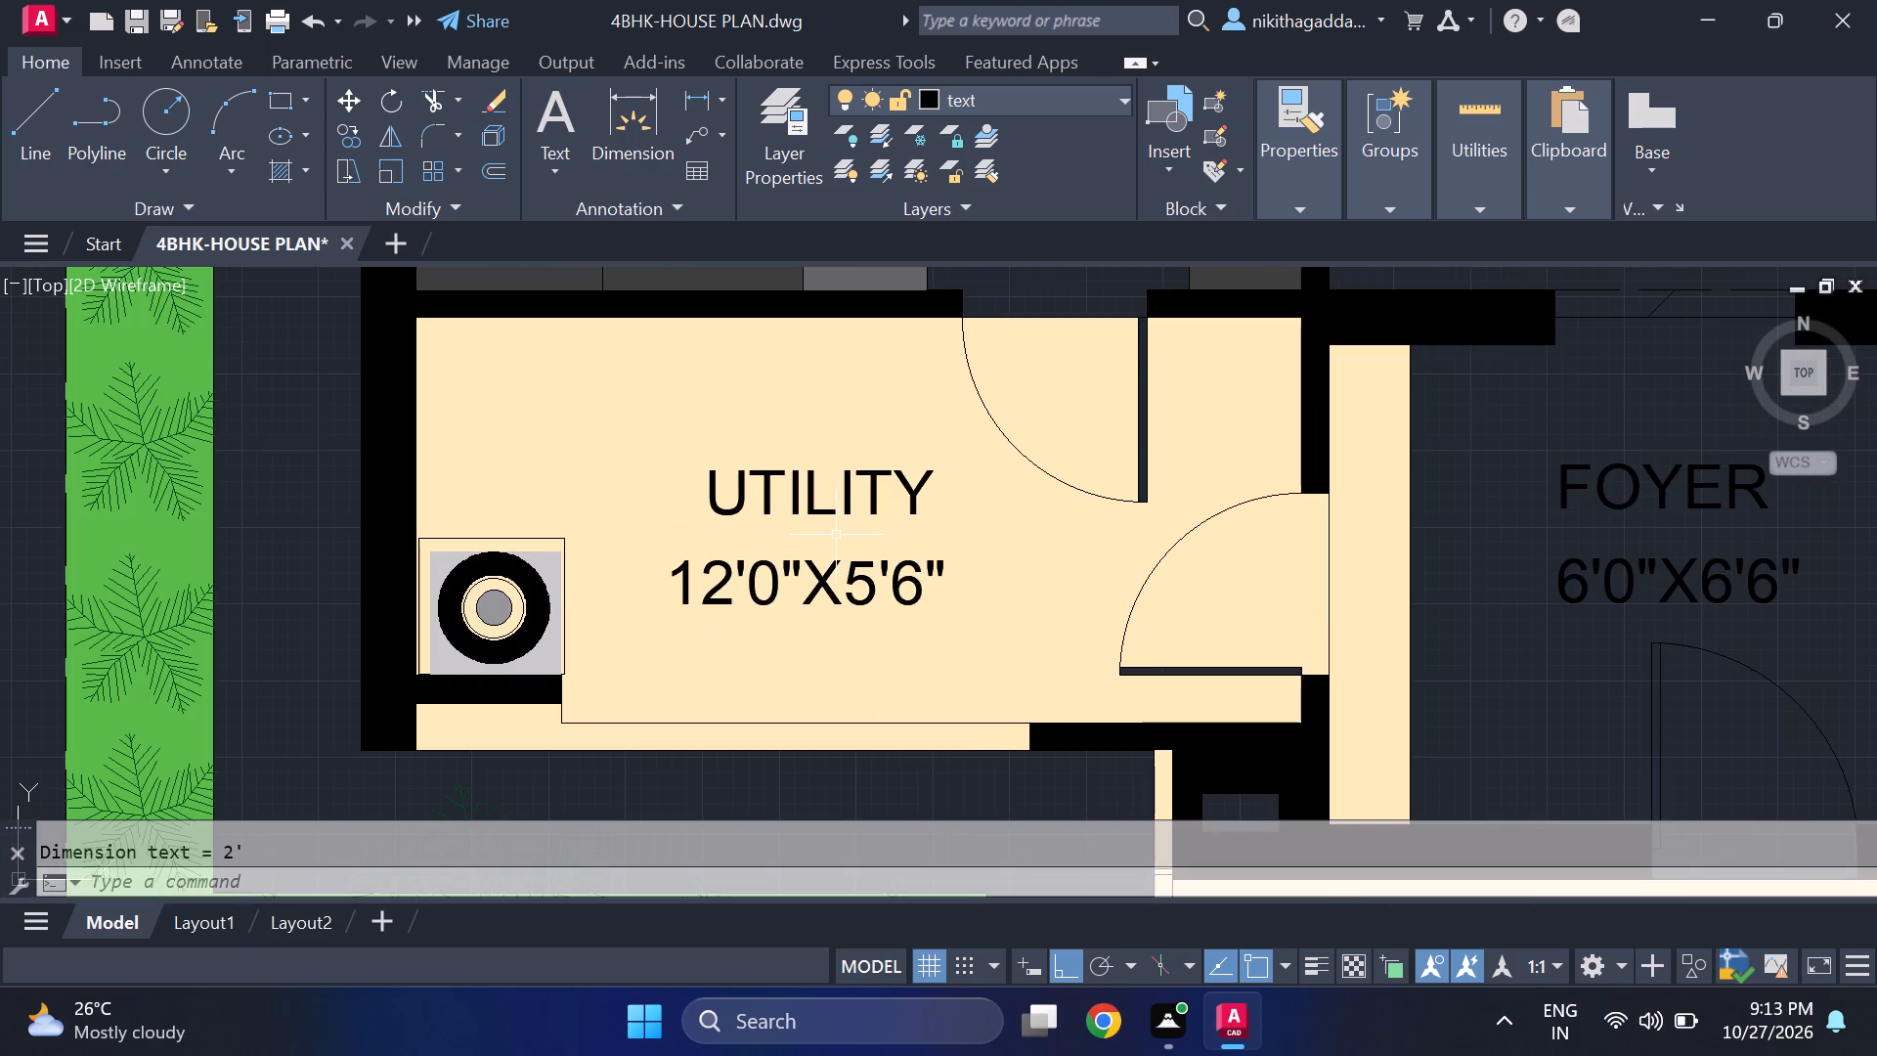
click(829, 509)
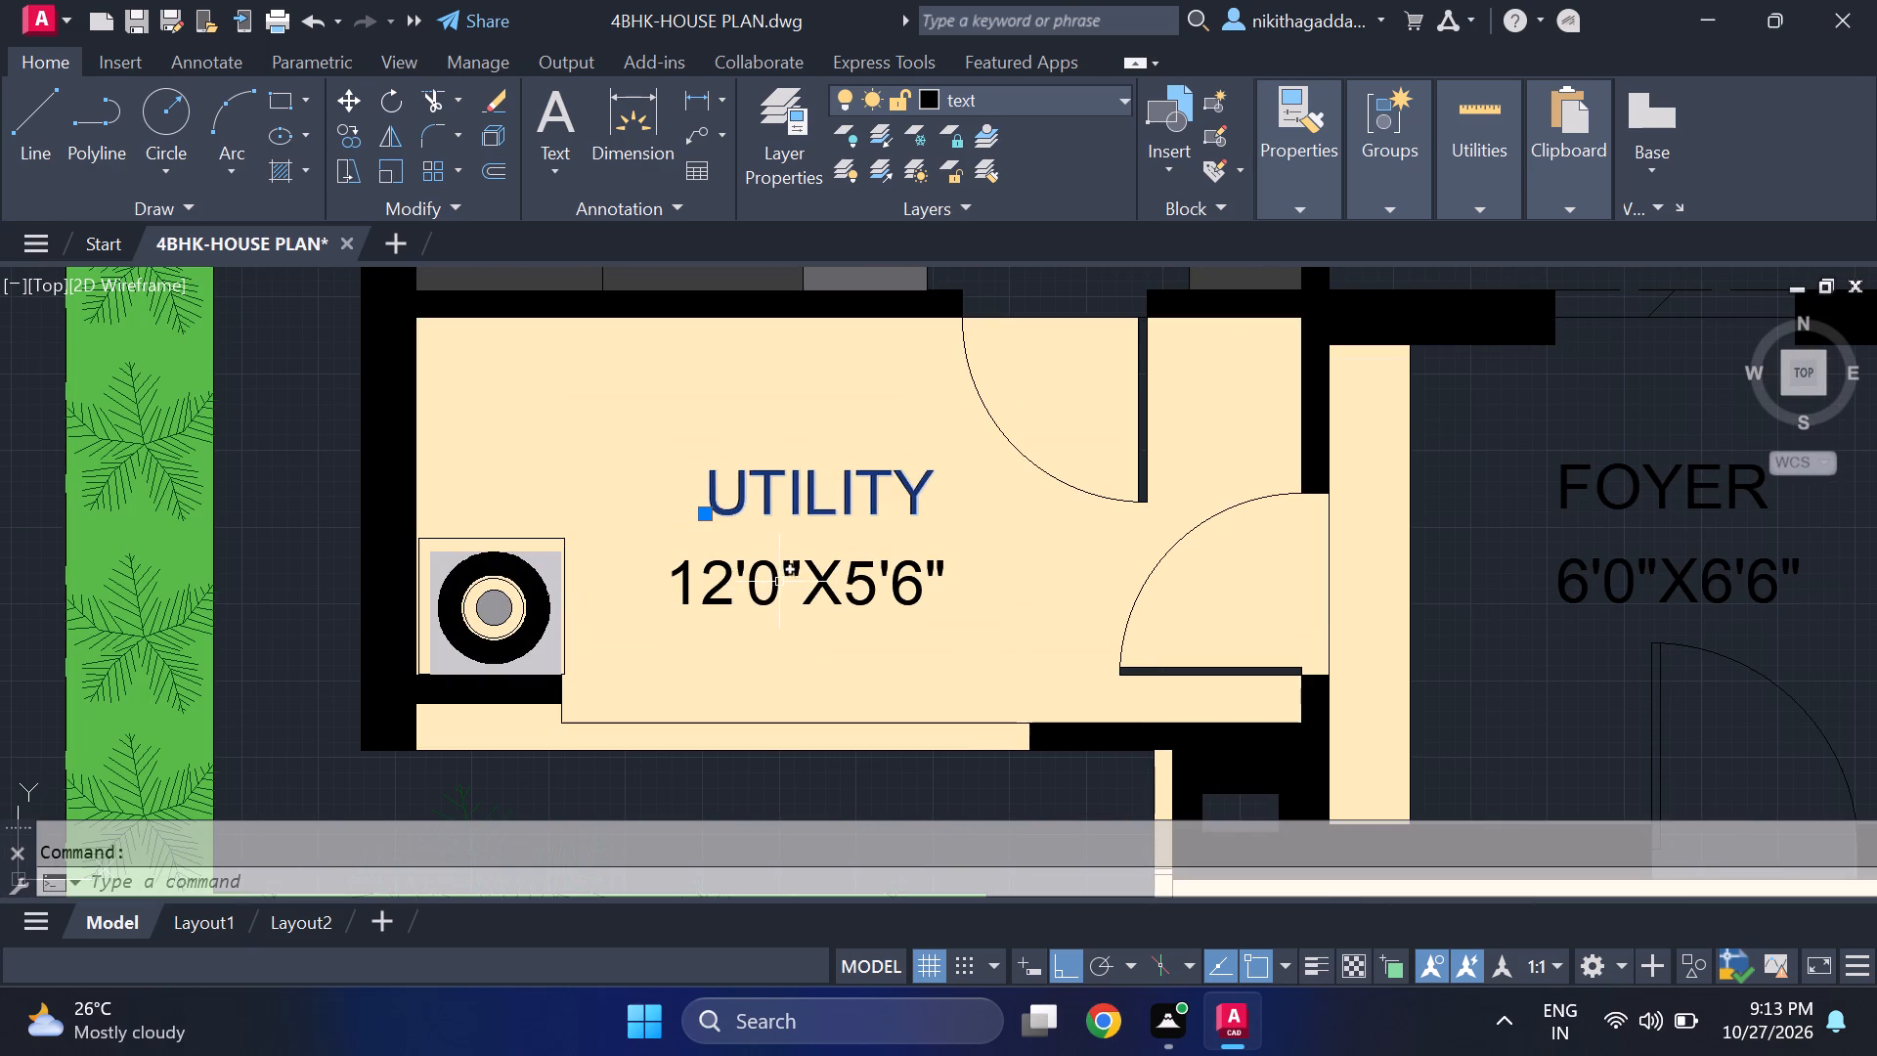
click(780, 582)
text(CO)
key(Return)
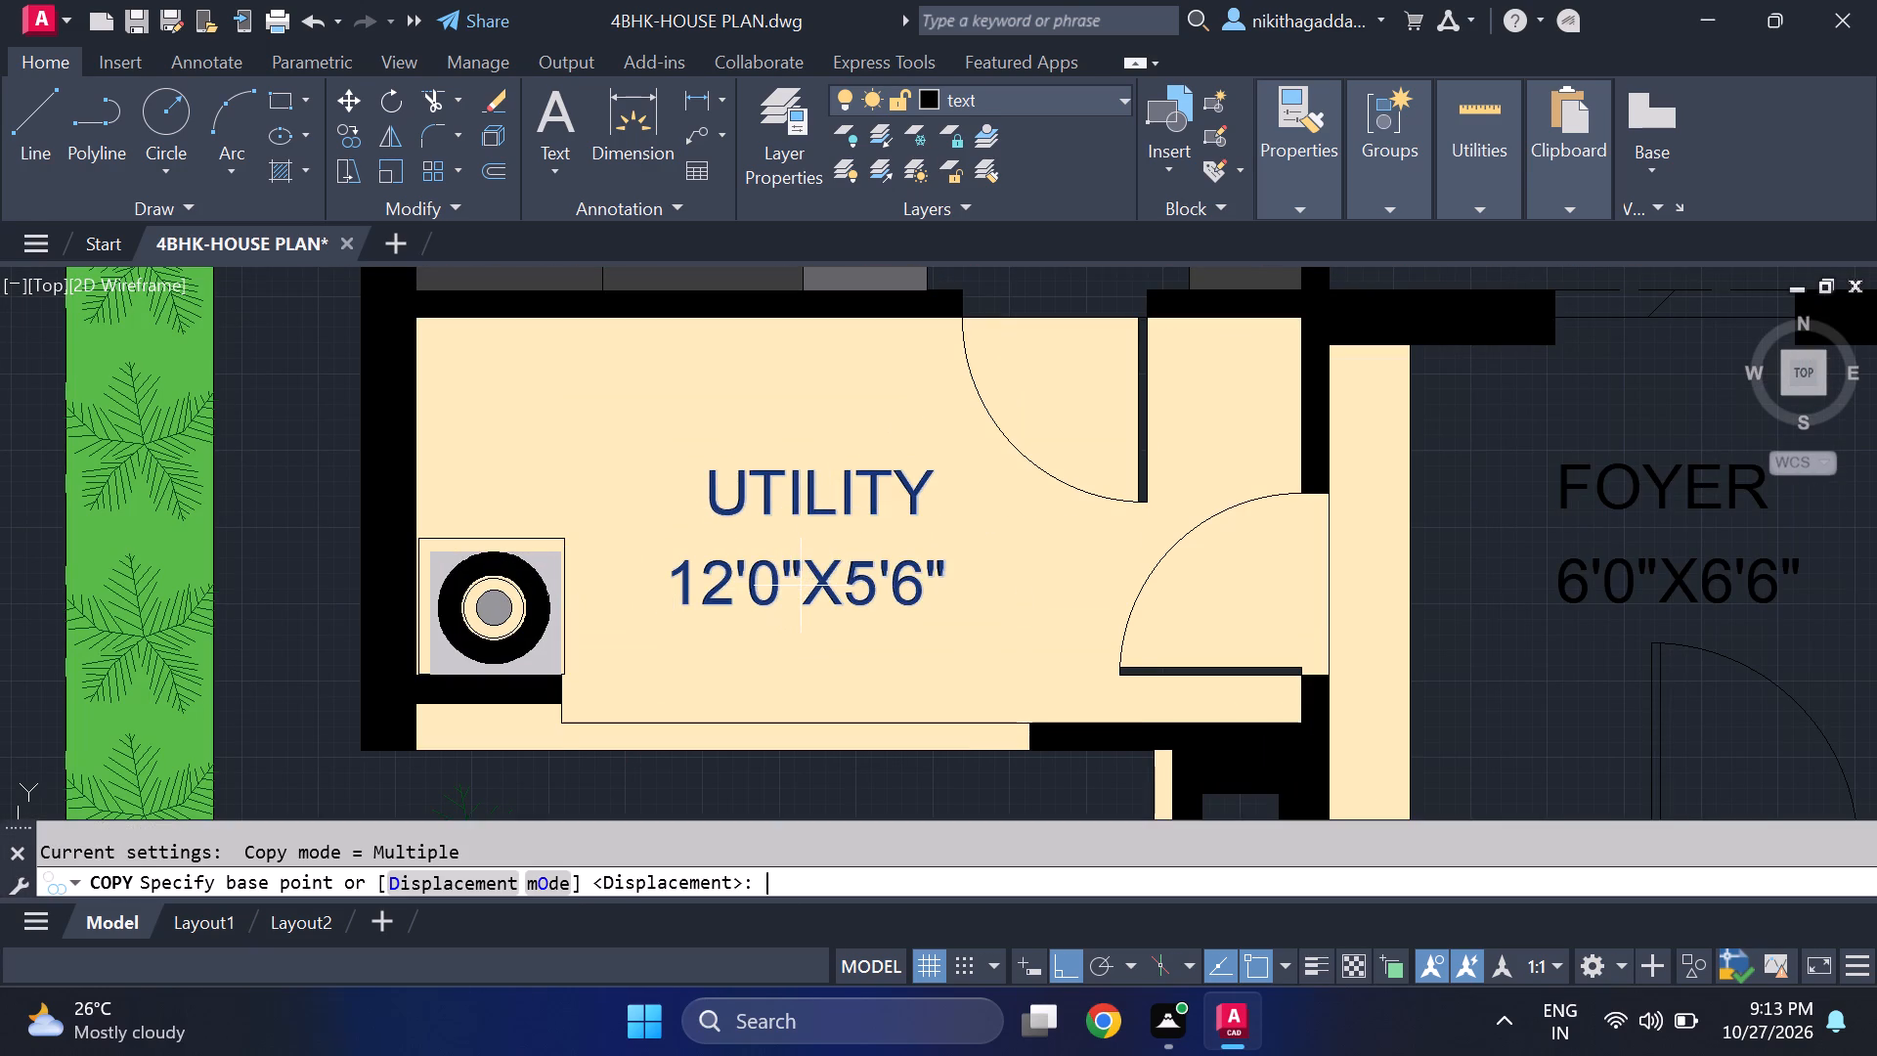
click(663, 598)
scroll(651, 599, down, 3)
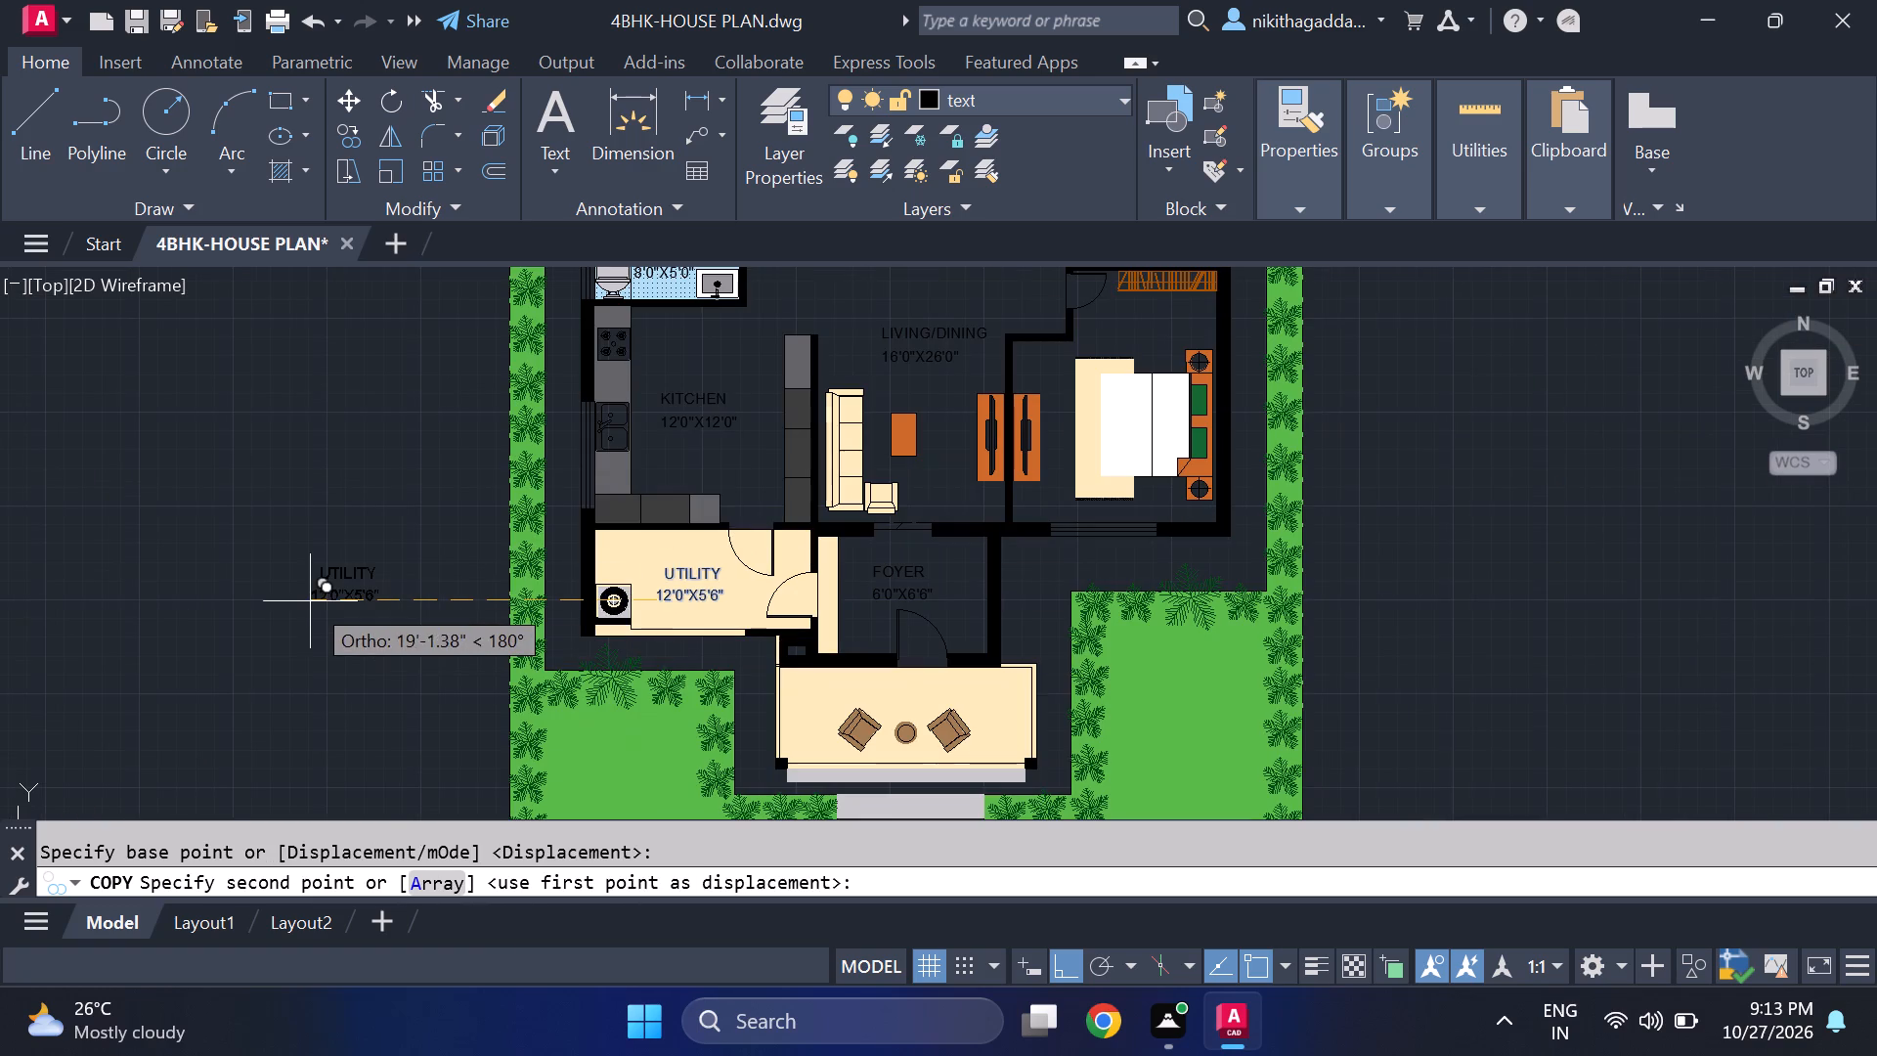
click(310, 600)
key(Escape)
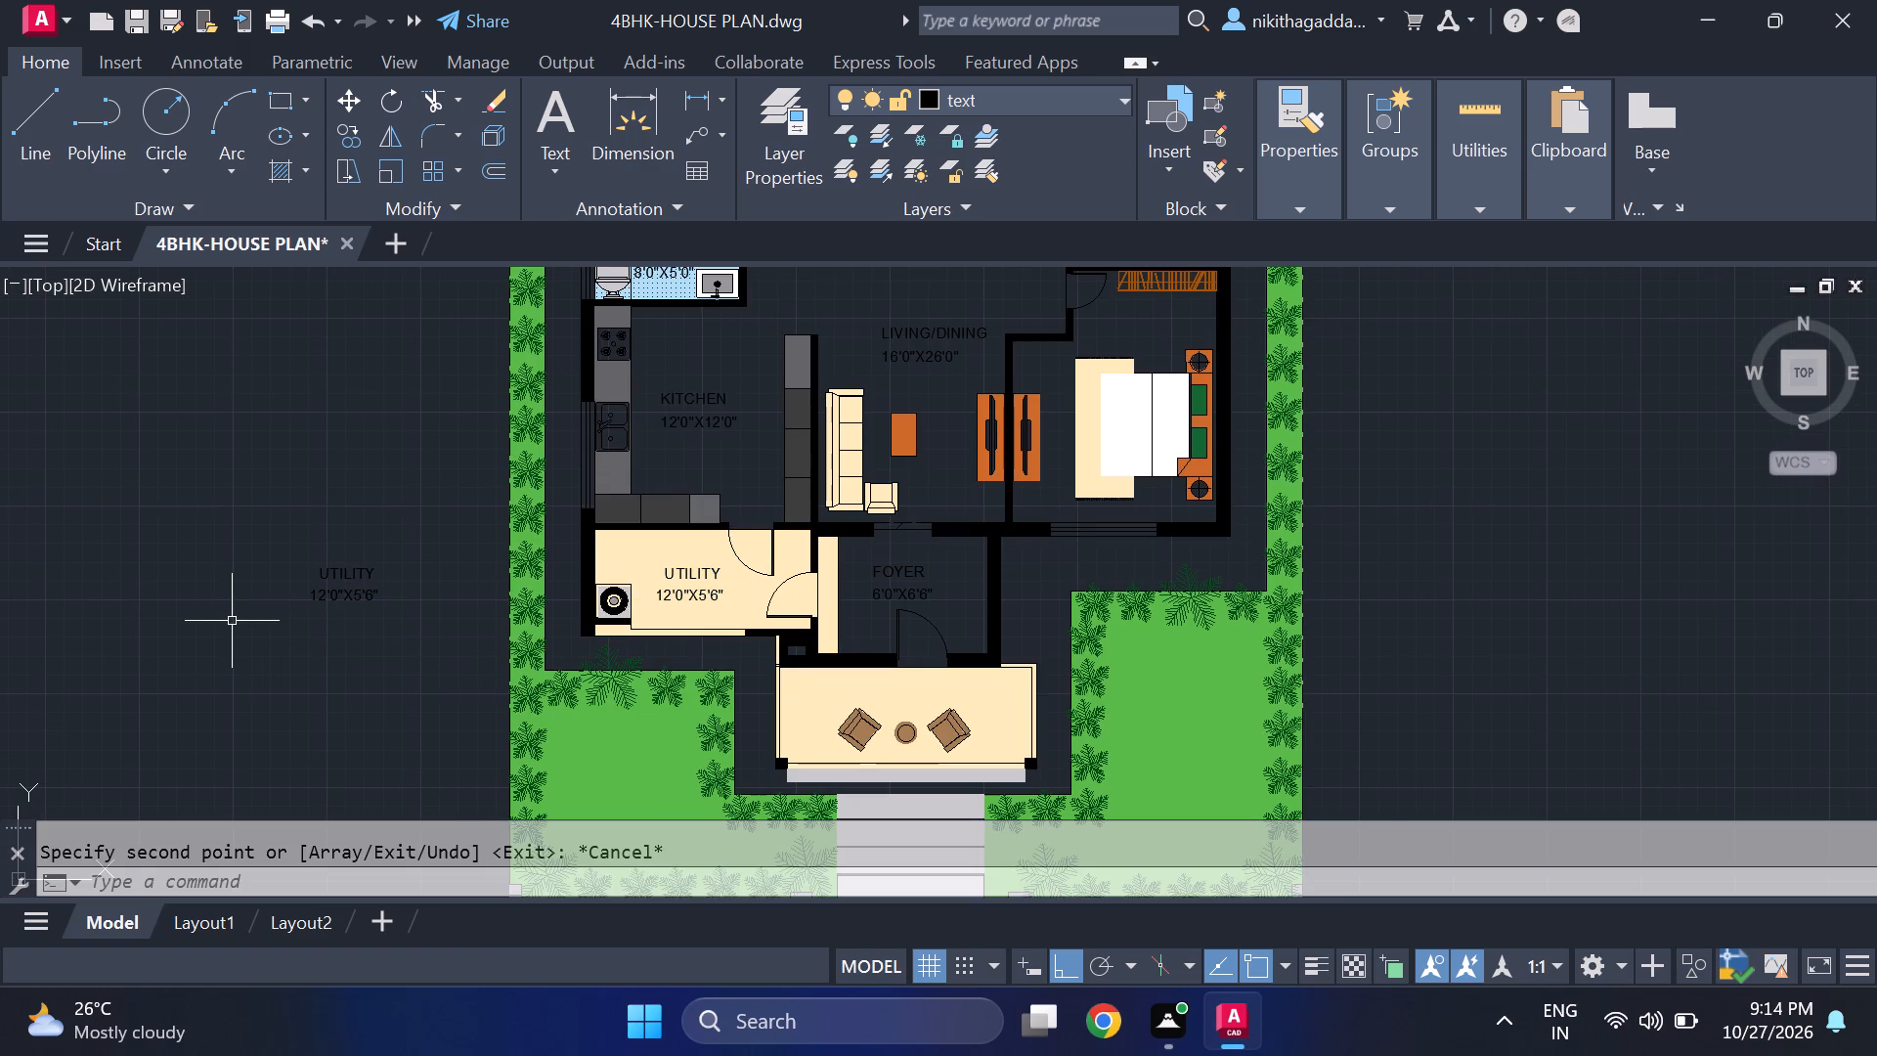
Change the copied UTILITY label outside the plot to read SIT-OUT.
scroll(304, 570, up, 3)
click(402, 578)
click(408, 578)
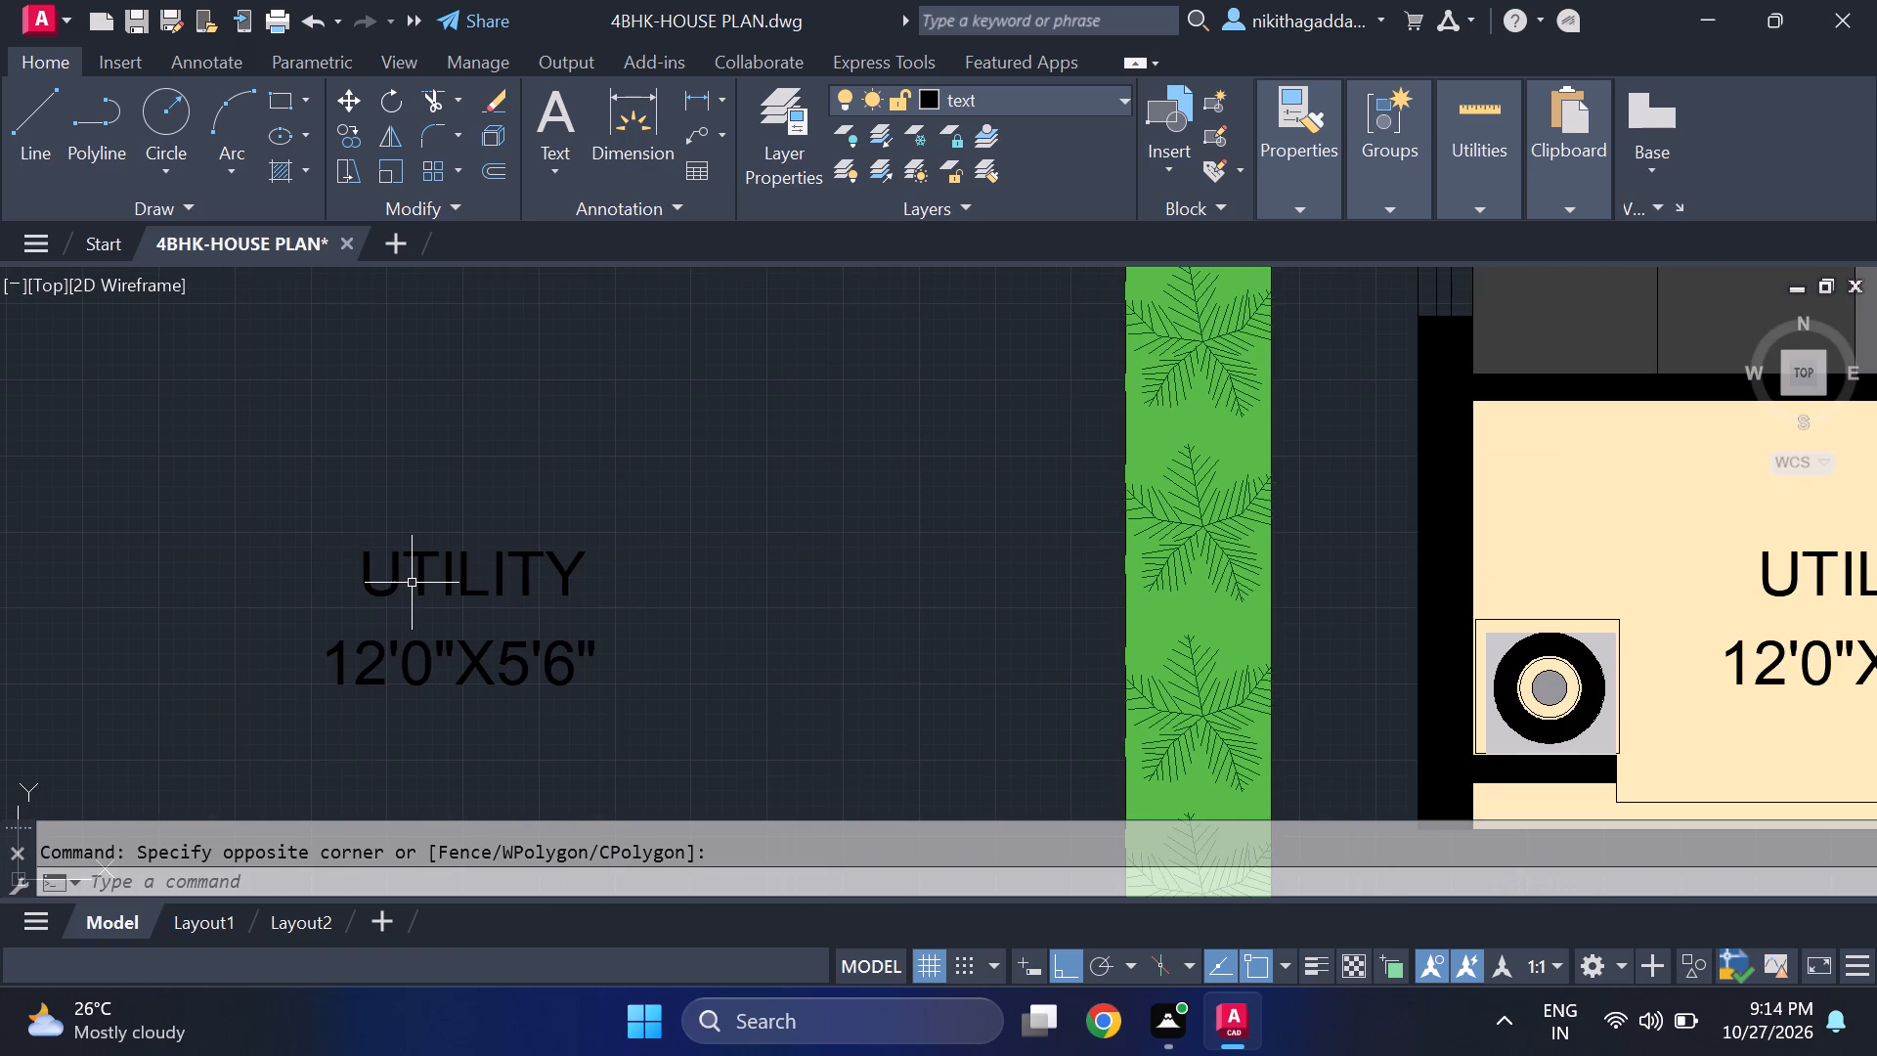
double_click(399, 587)
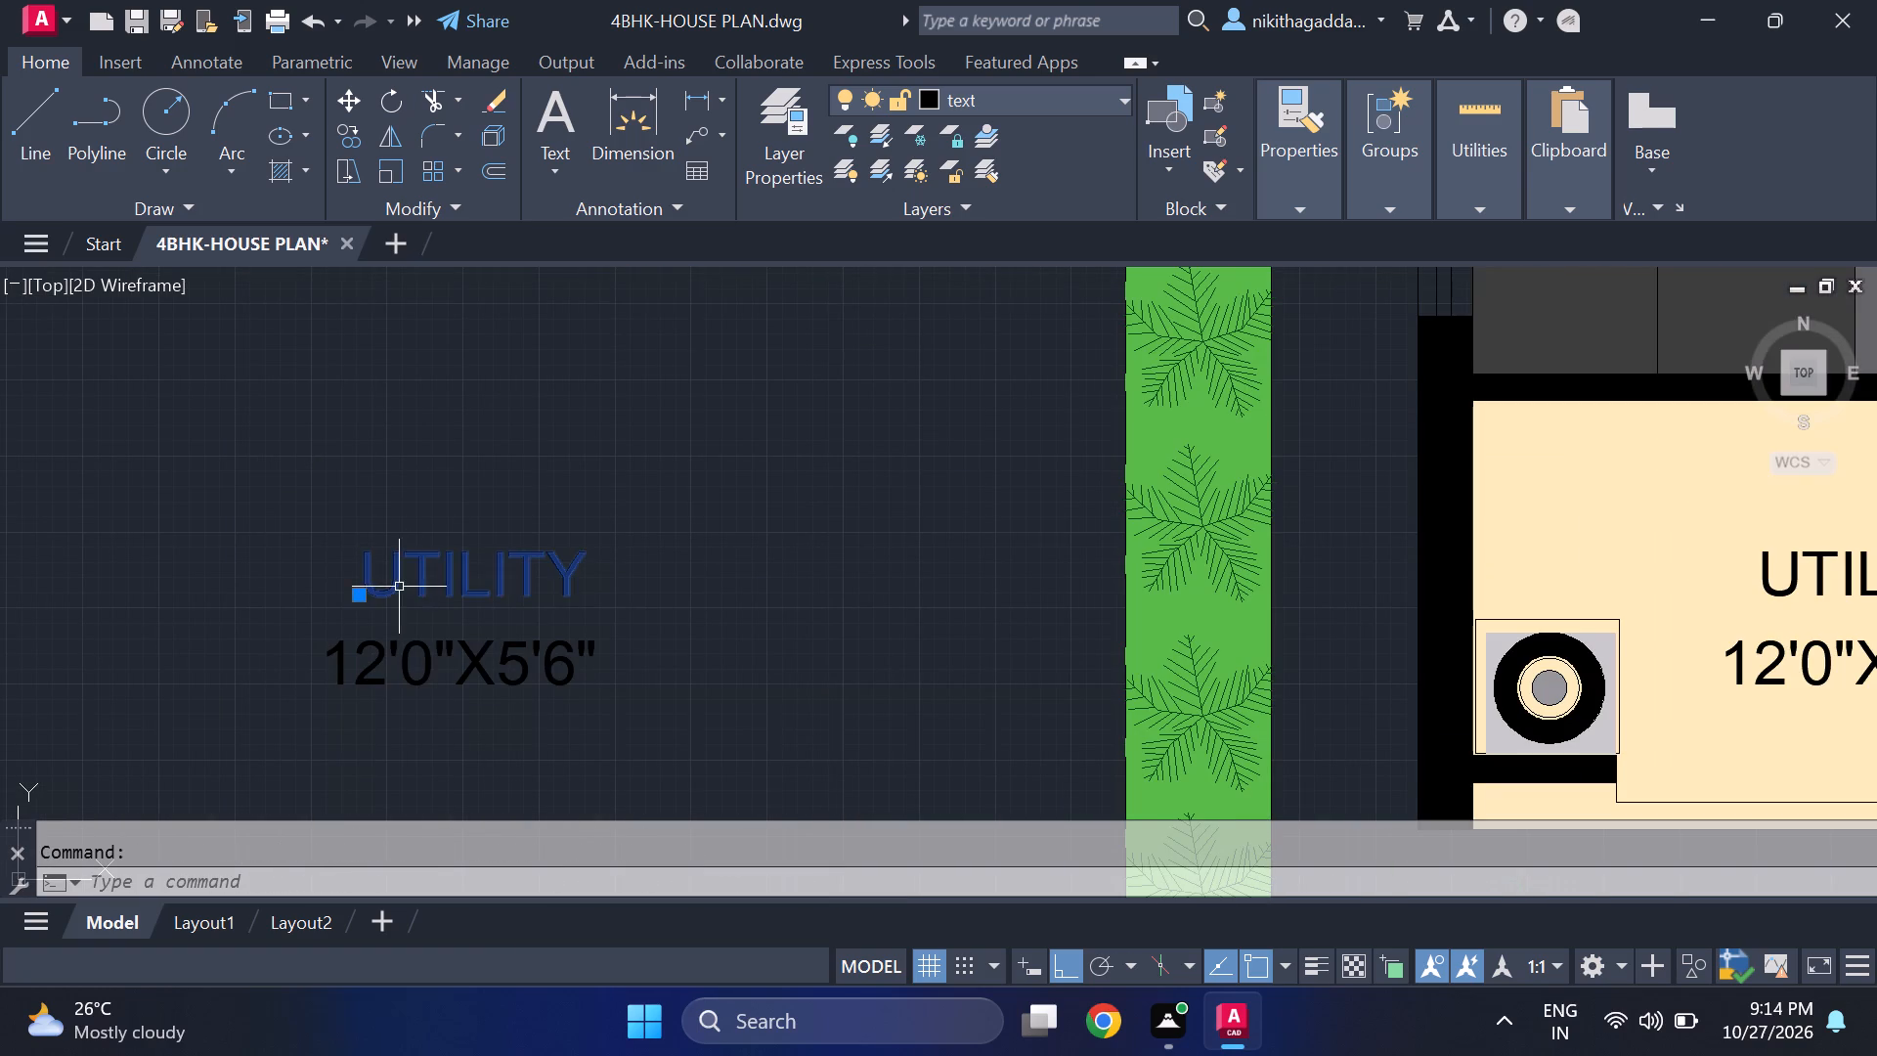
key(Delete)
text(SIT)
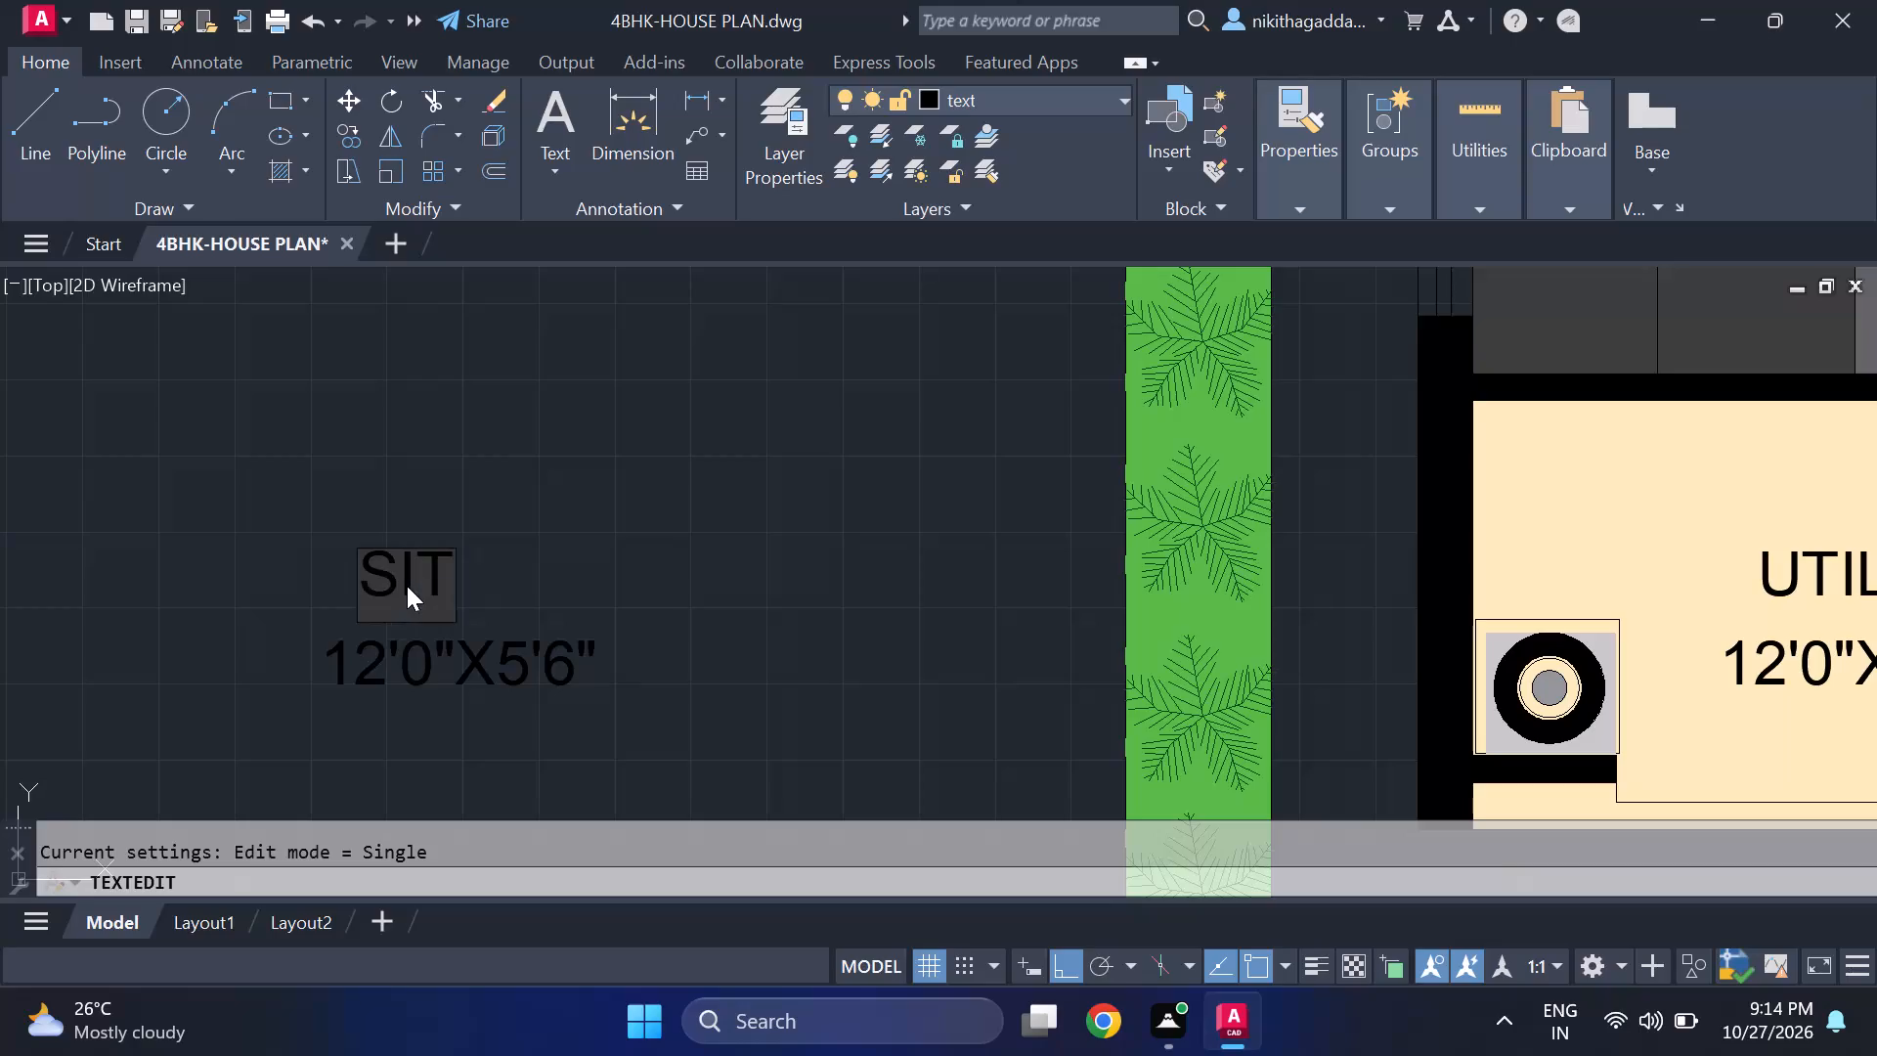
key(space)
key(BackSpace)
key(minus)
text(OUT)
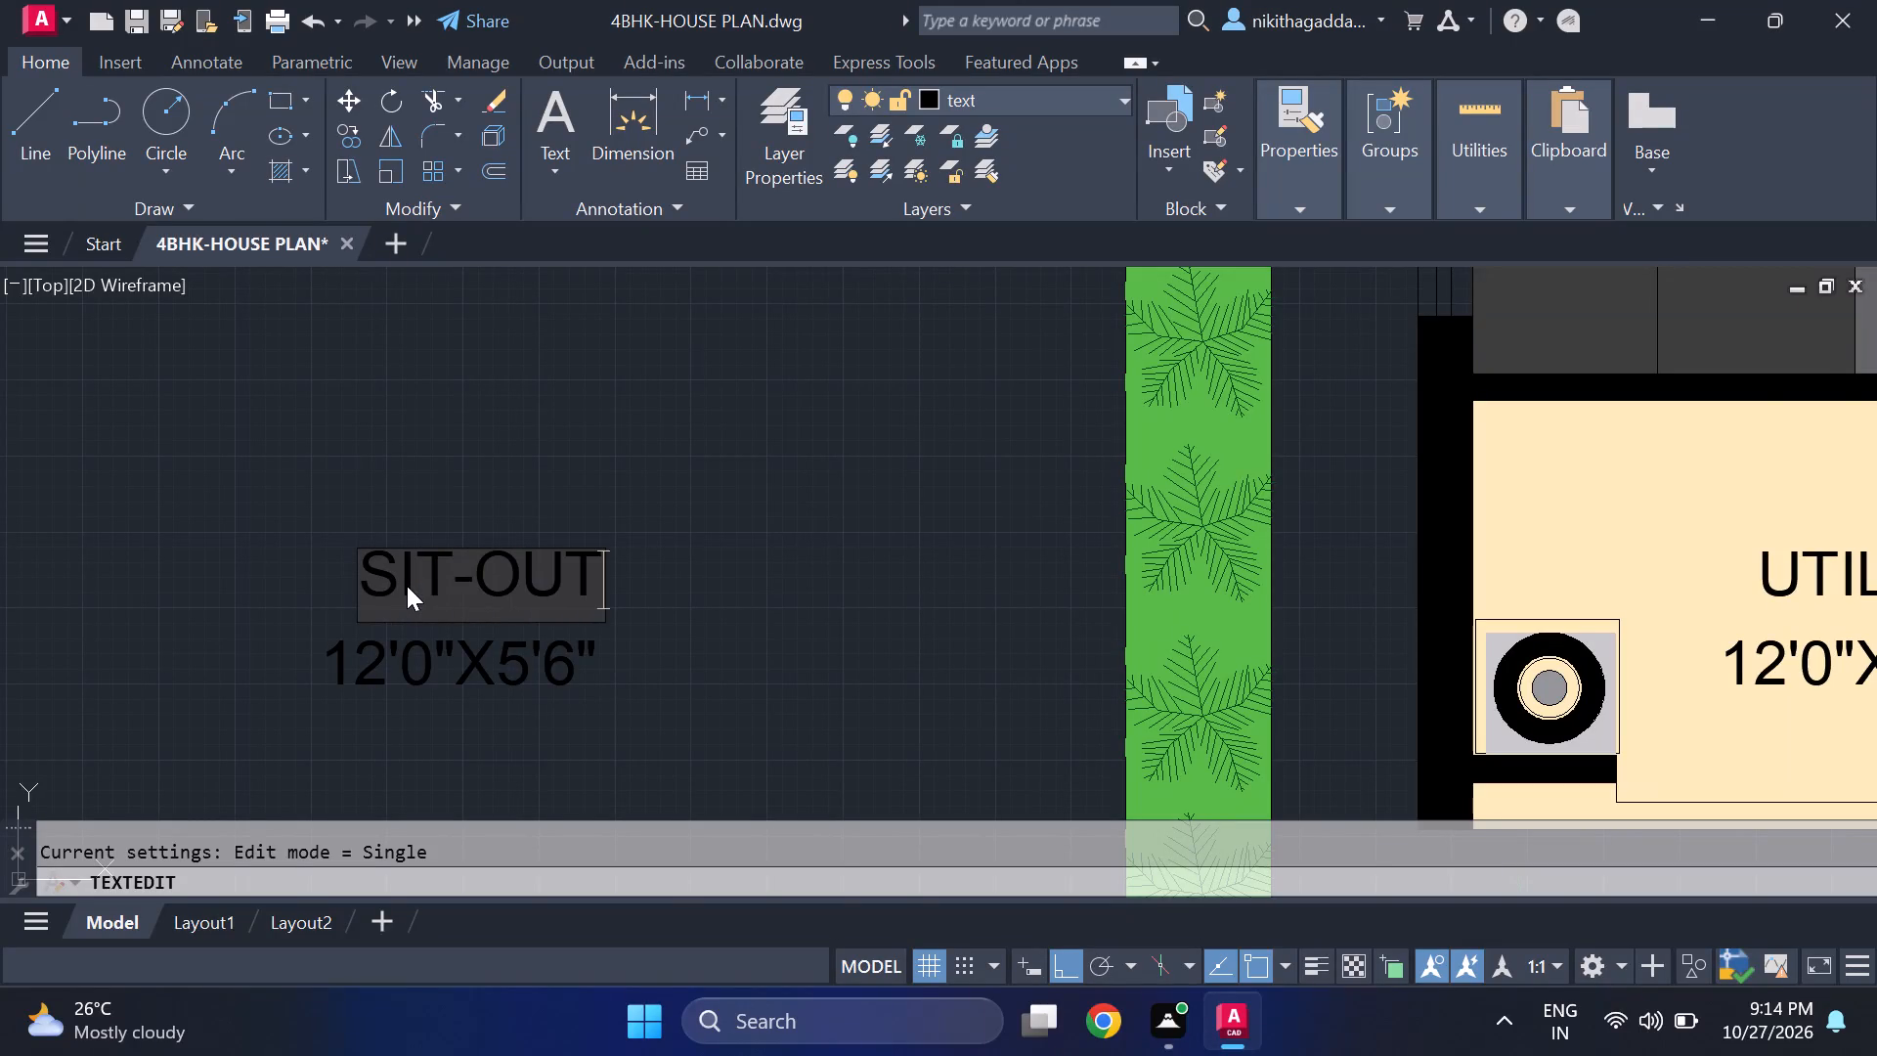
key(Return)
Change the size text under the copied SIT-OUT label outside the plot to read 16'0"X6'0".
key(Return)
scroll(459, 655, up, 2)
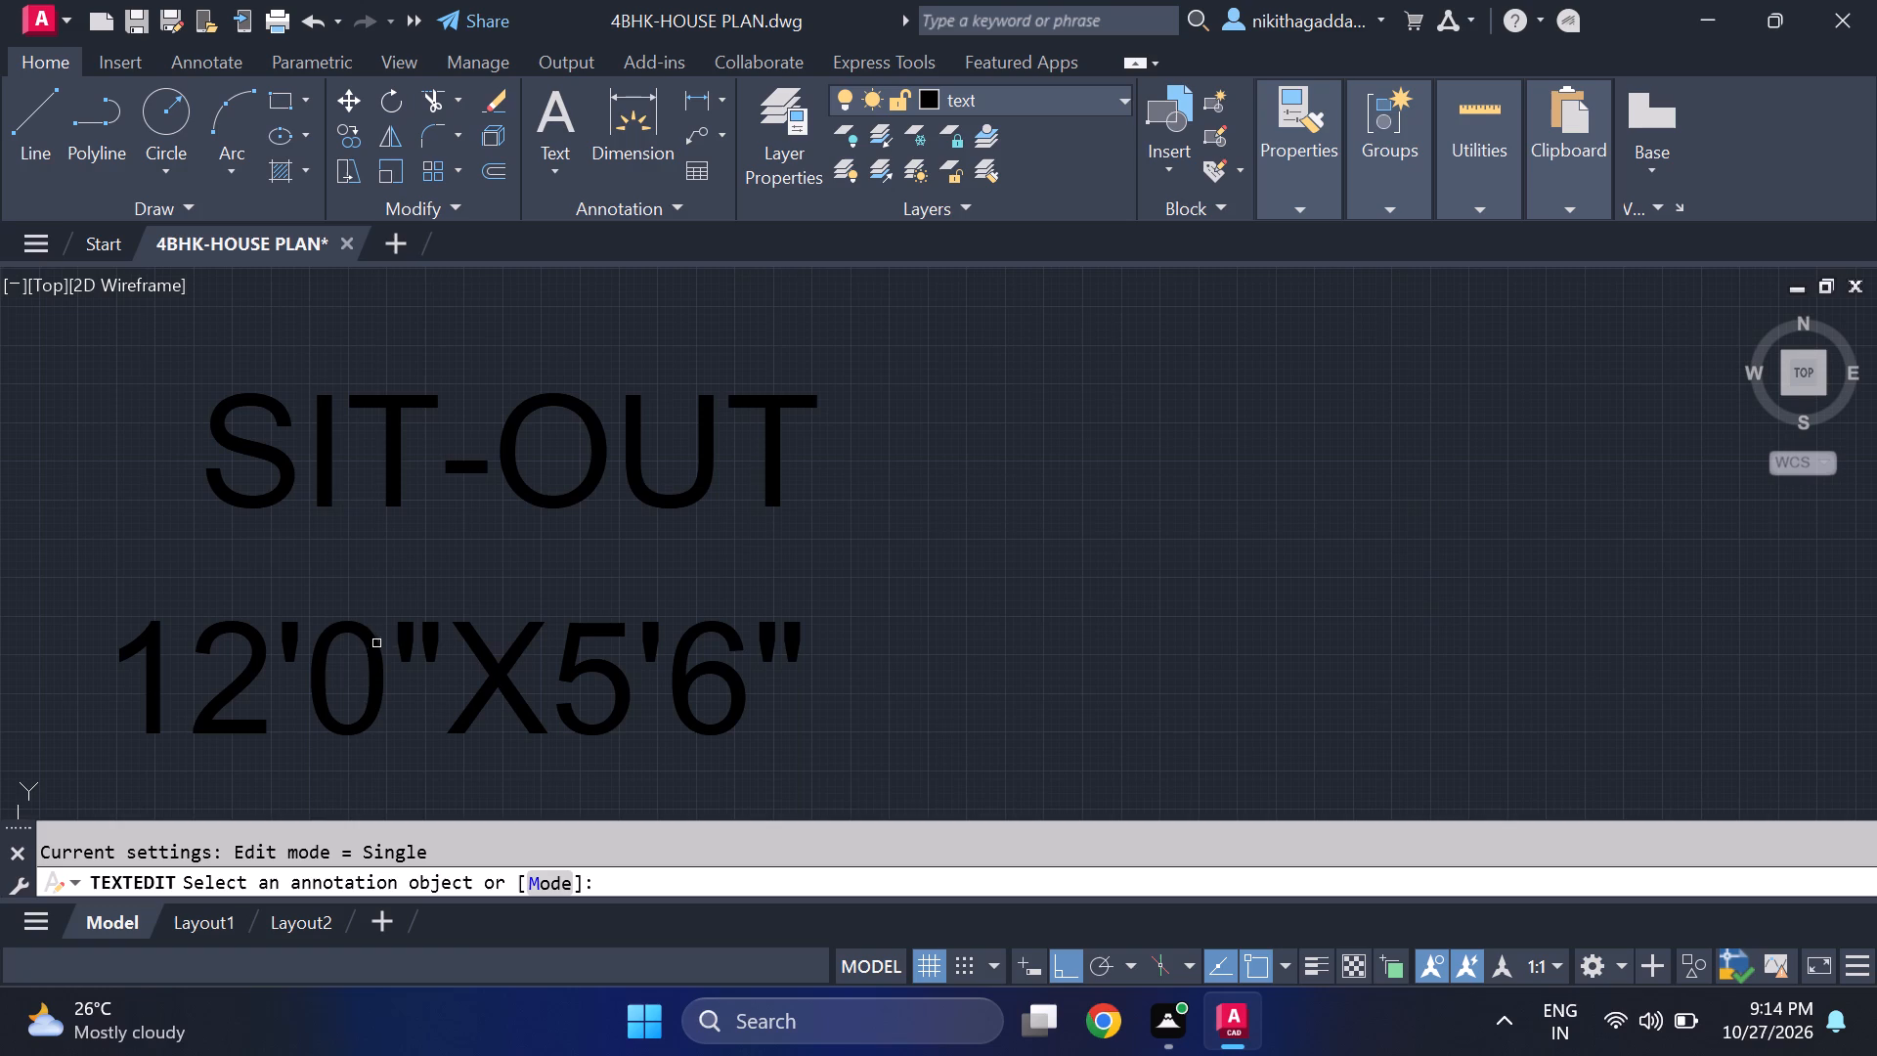
click(241, 676)
right_click(241, 676)
click(250, 692)
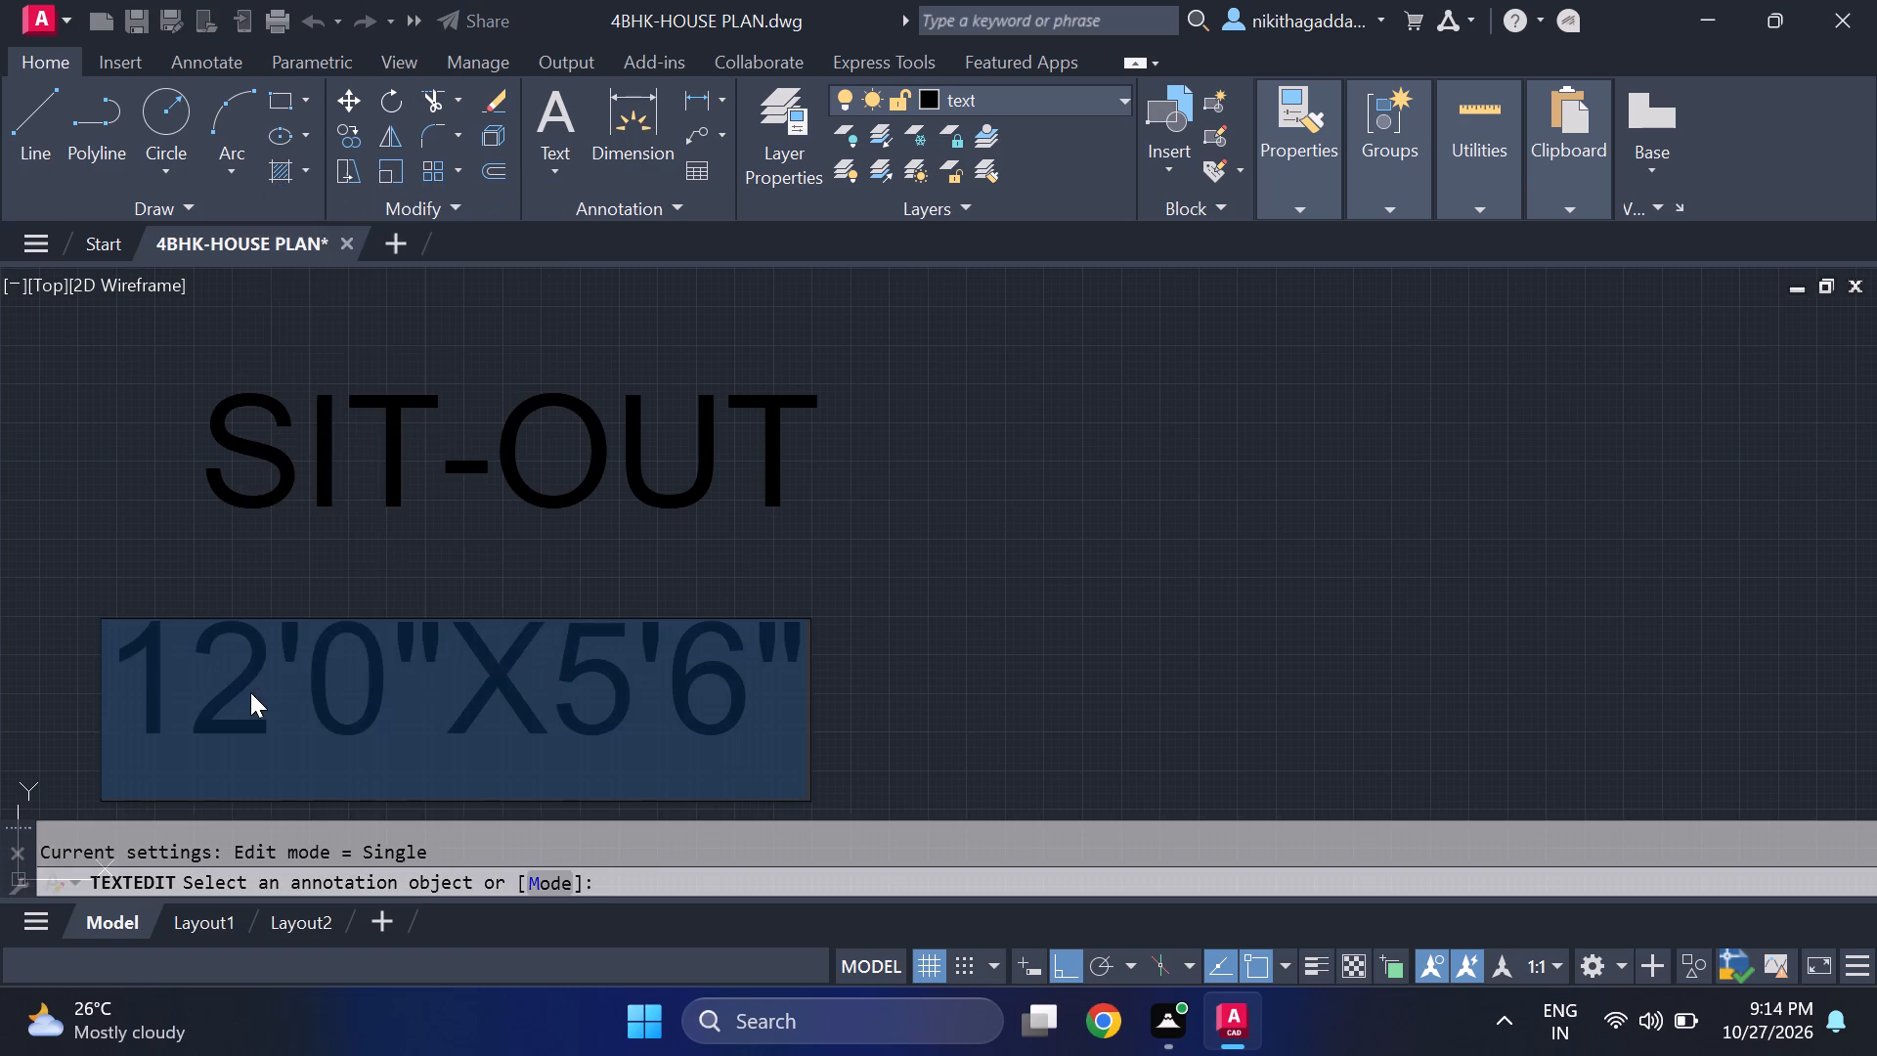
key(BackSpace)
key(6)
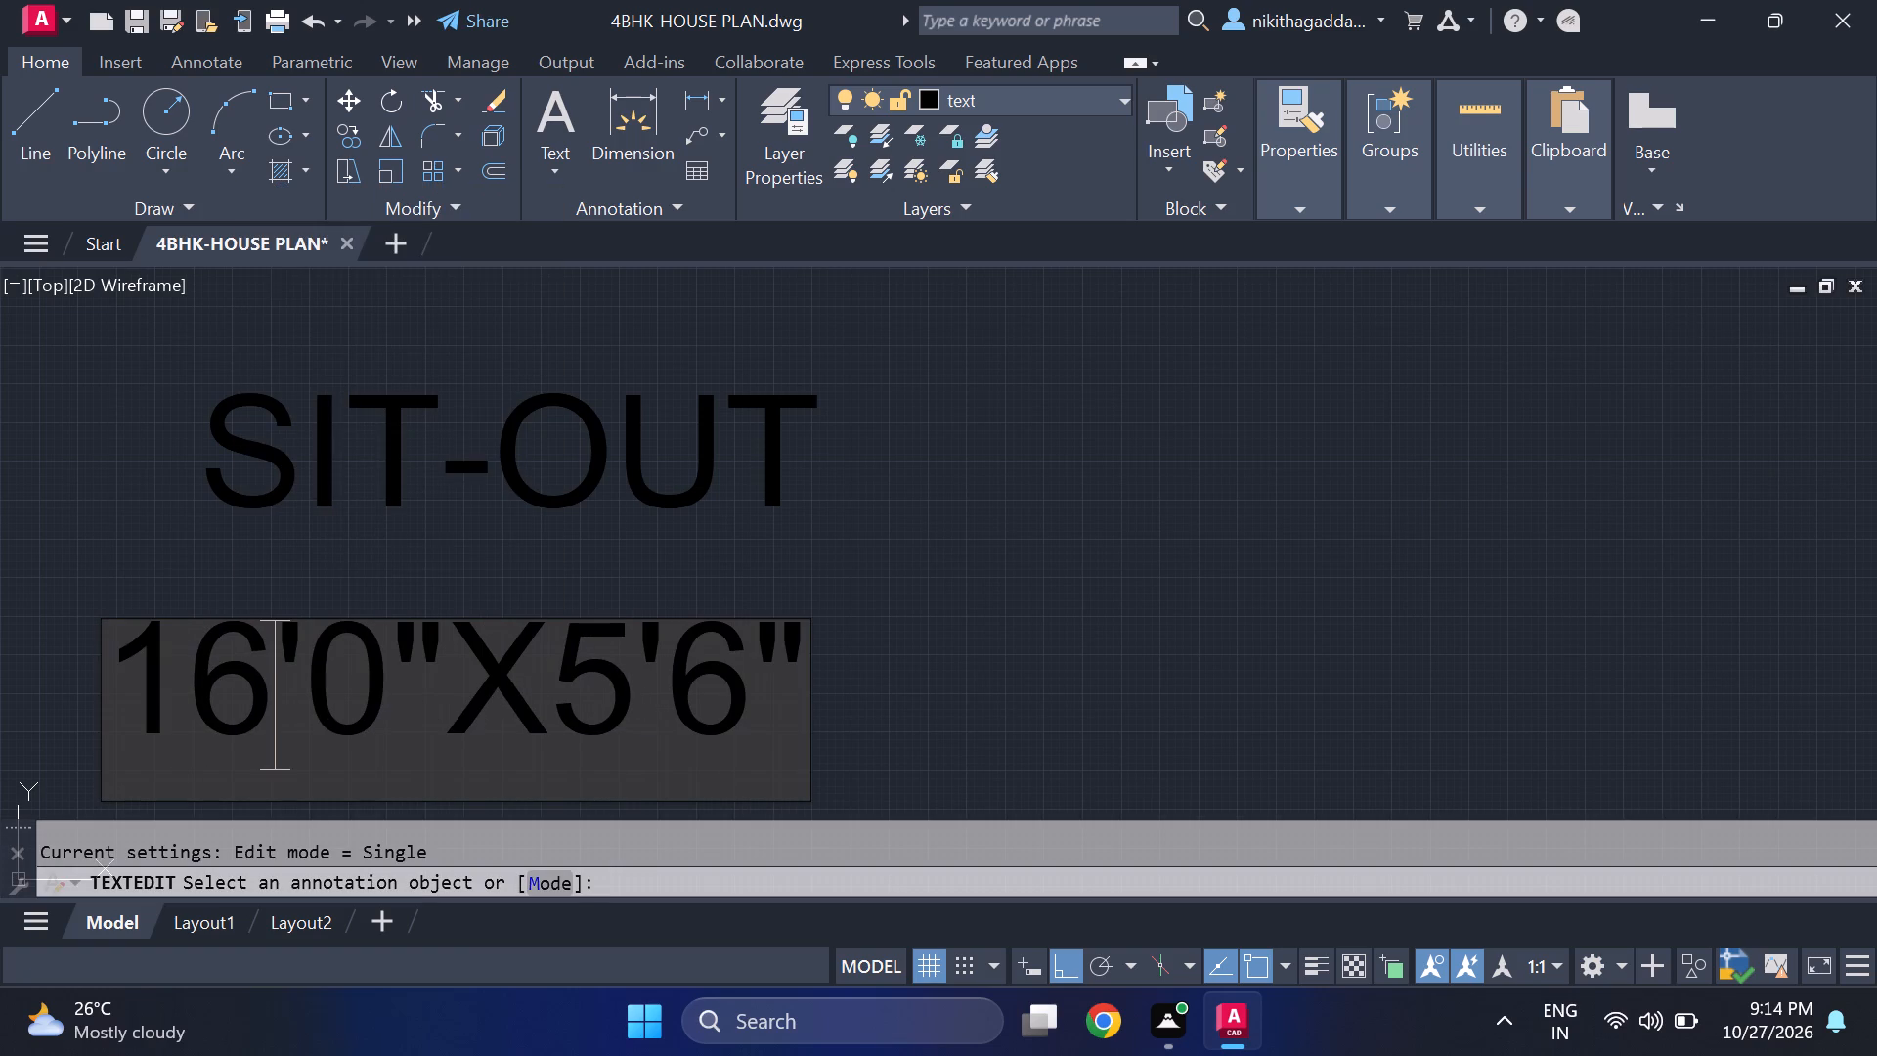
click(637, 683)
key(BackSpace)
key(BackSpace)
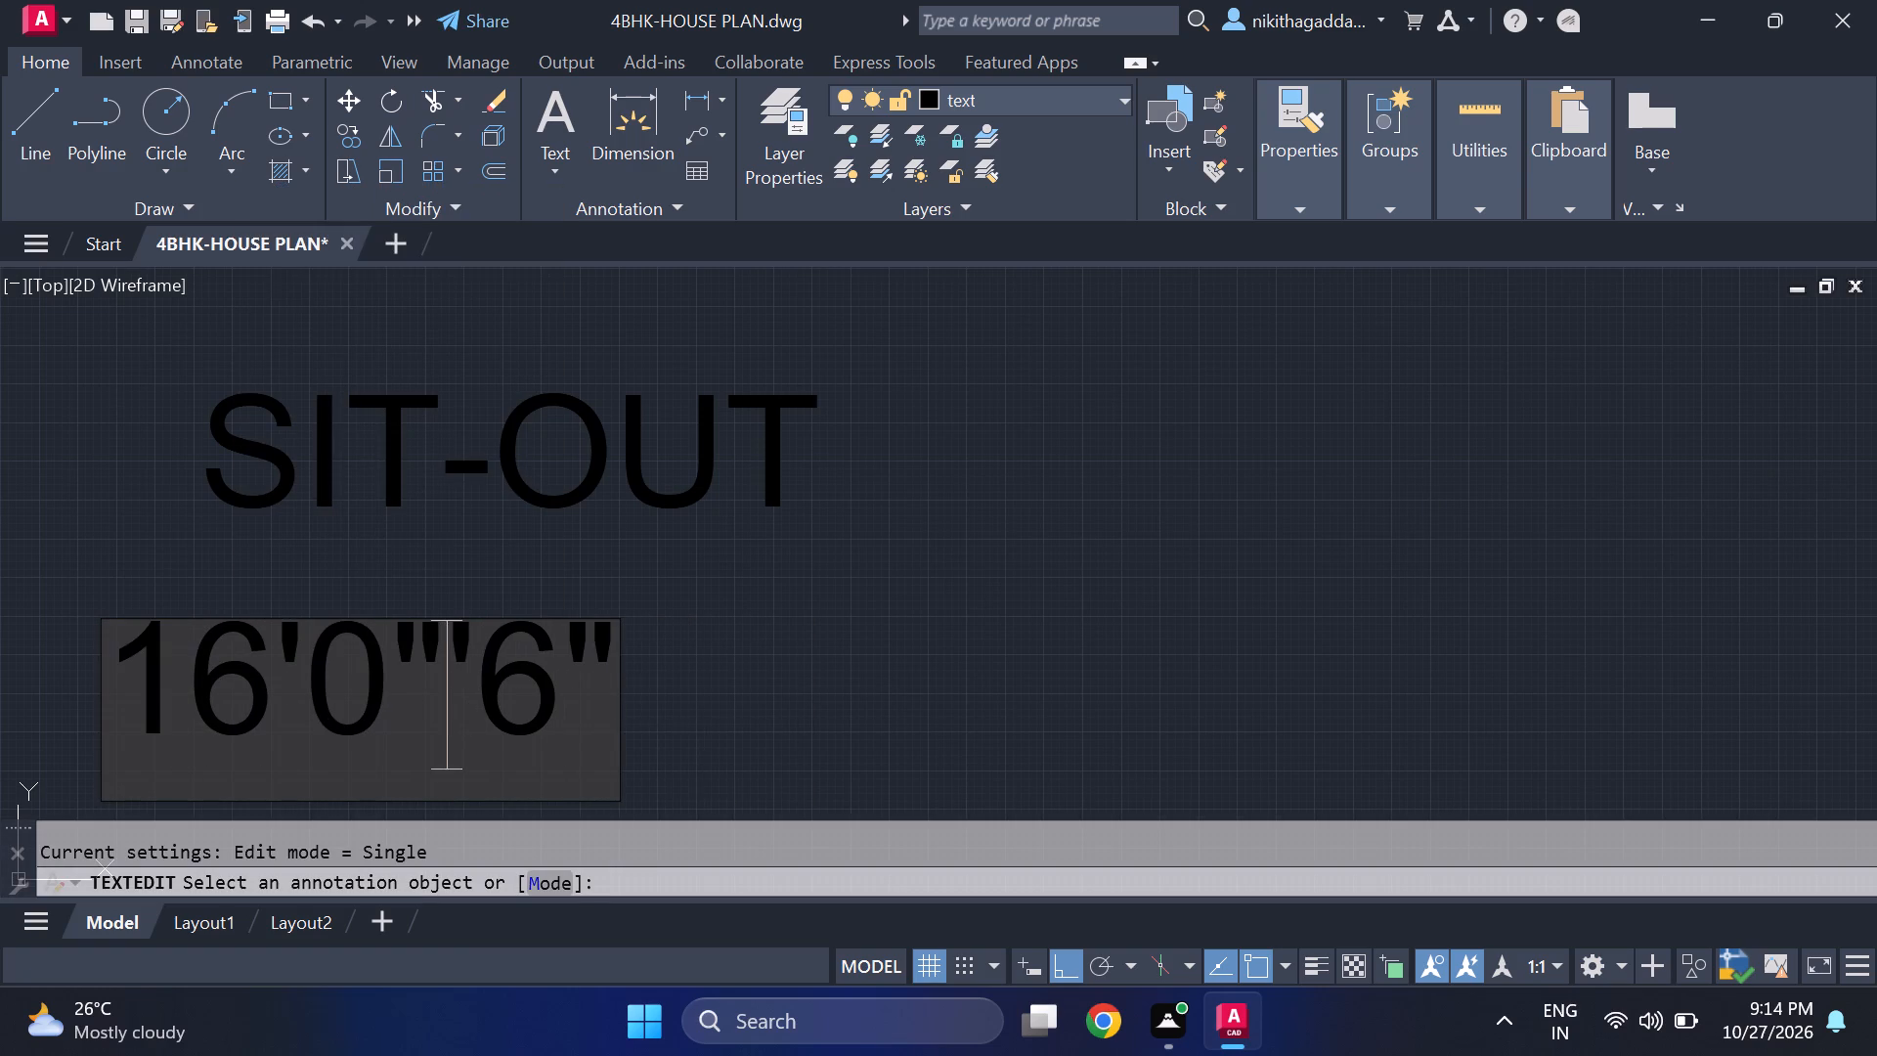
key(6)
click(453, 655)
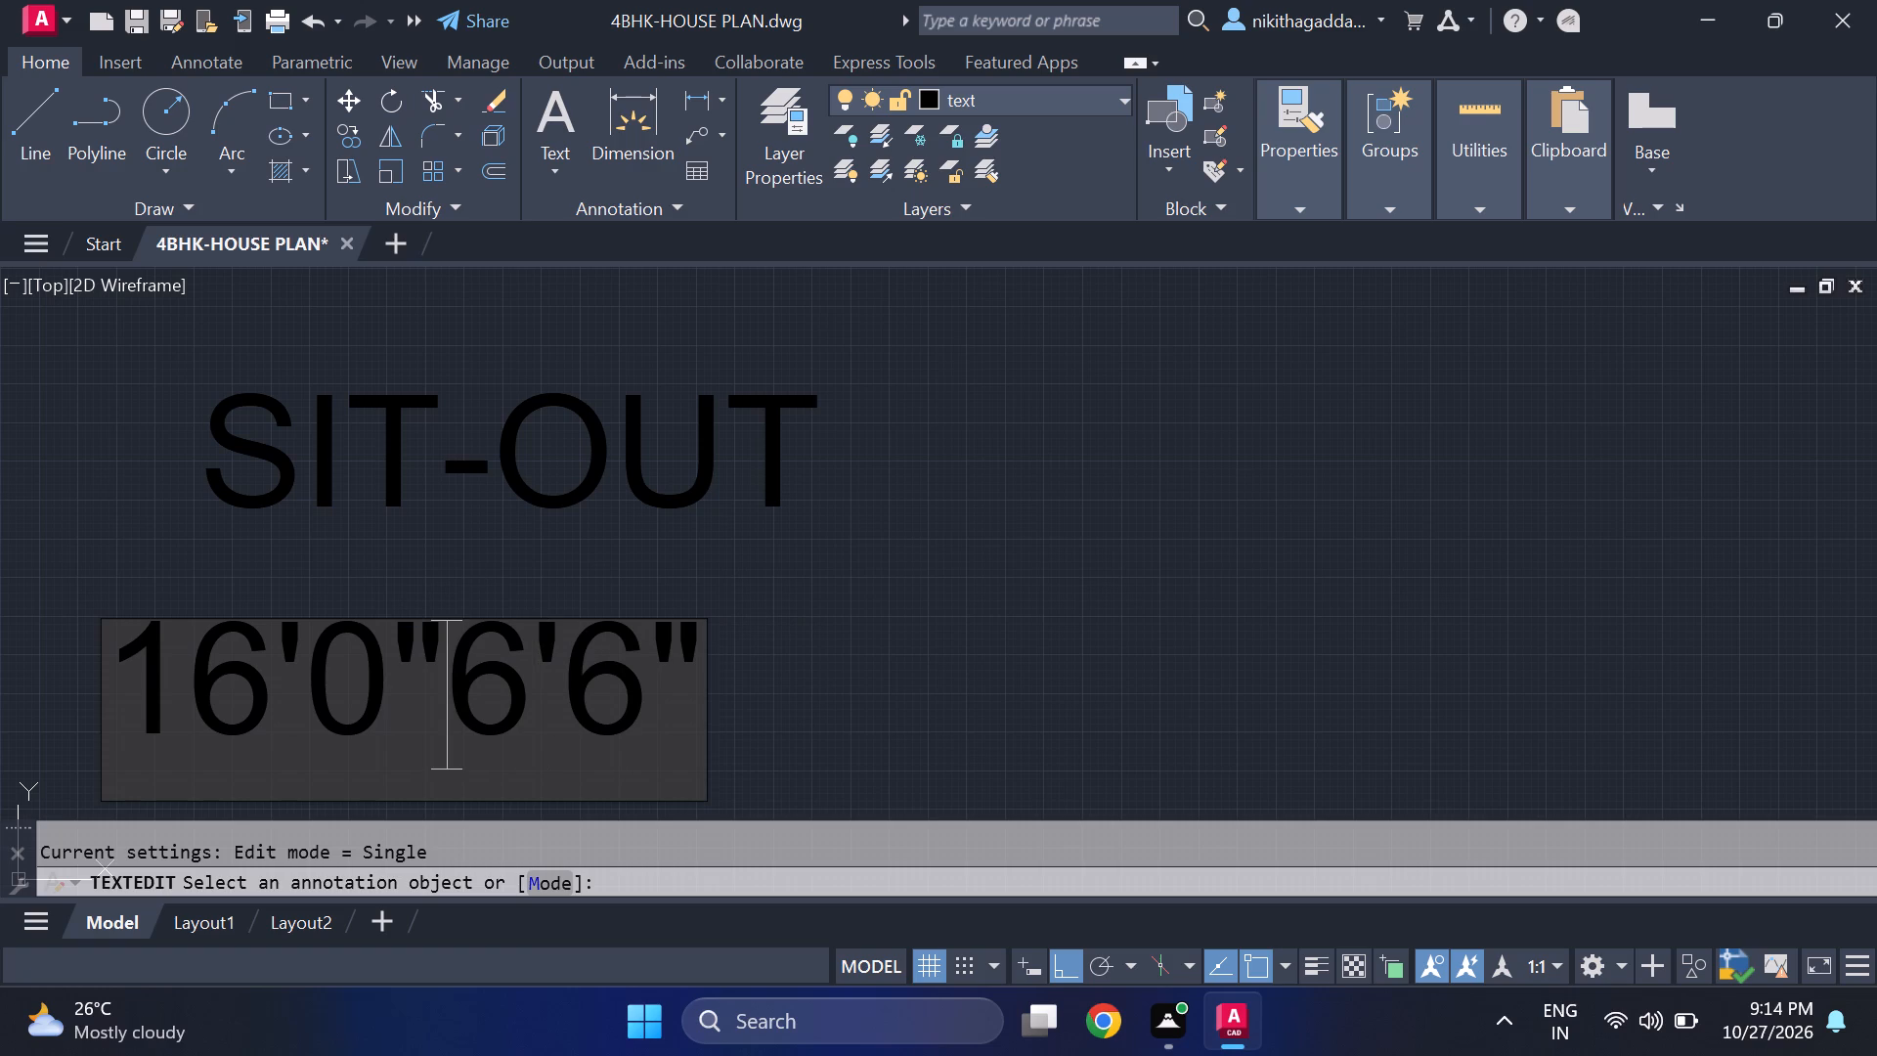
key(x)
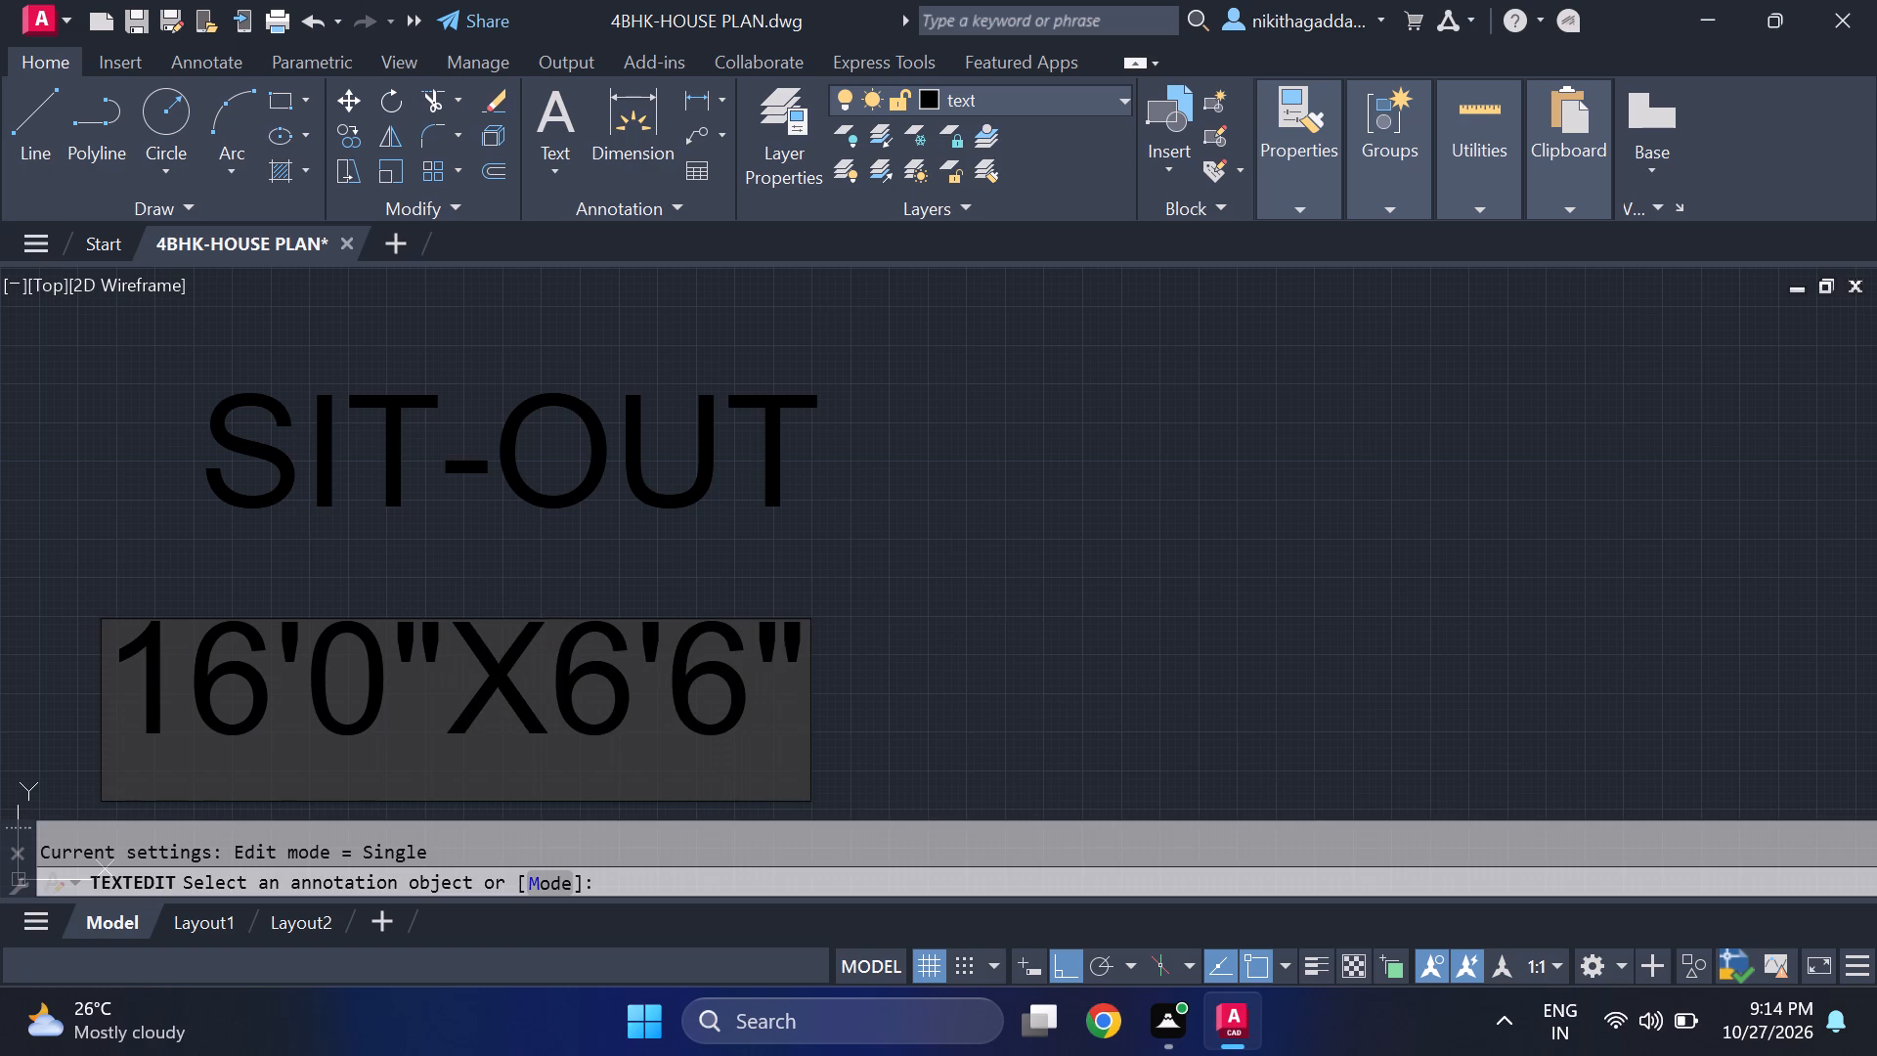
click(740, 669)
key(BackSpace)
key(0)
key(Return)
Move the 16'0"X6'0" size text slightly east so it sits centred beneath the SIT-OUT label.
scroll(701, 689, down, 5)
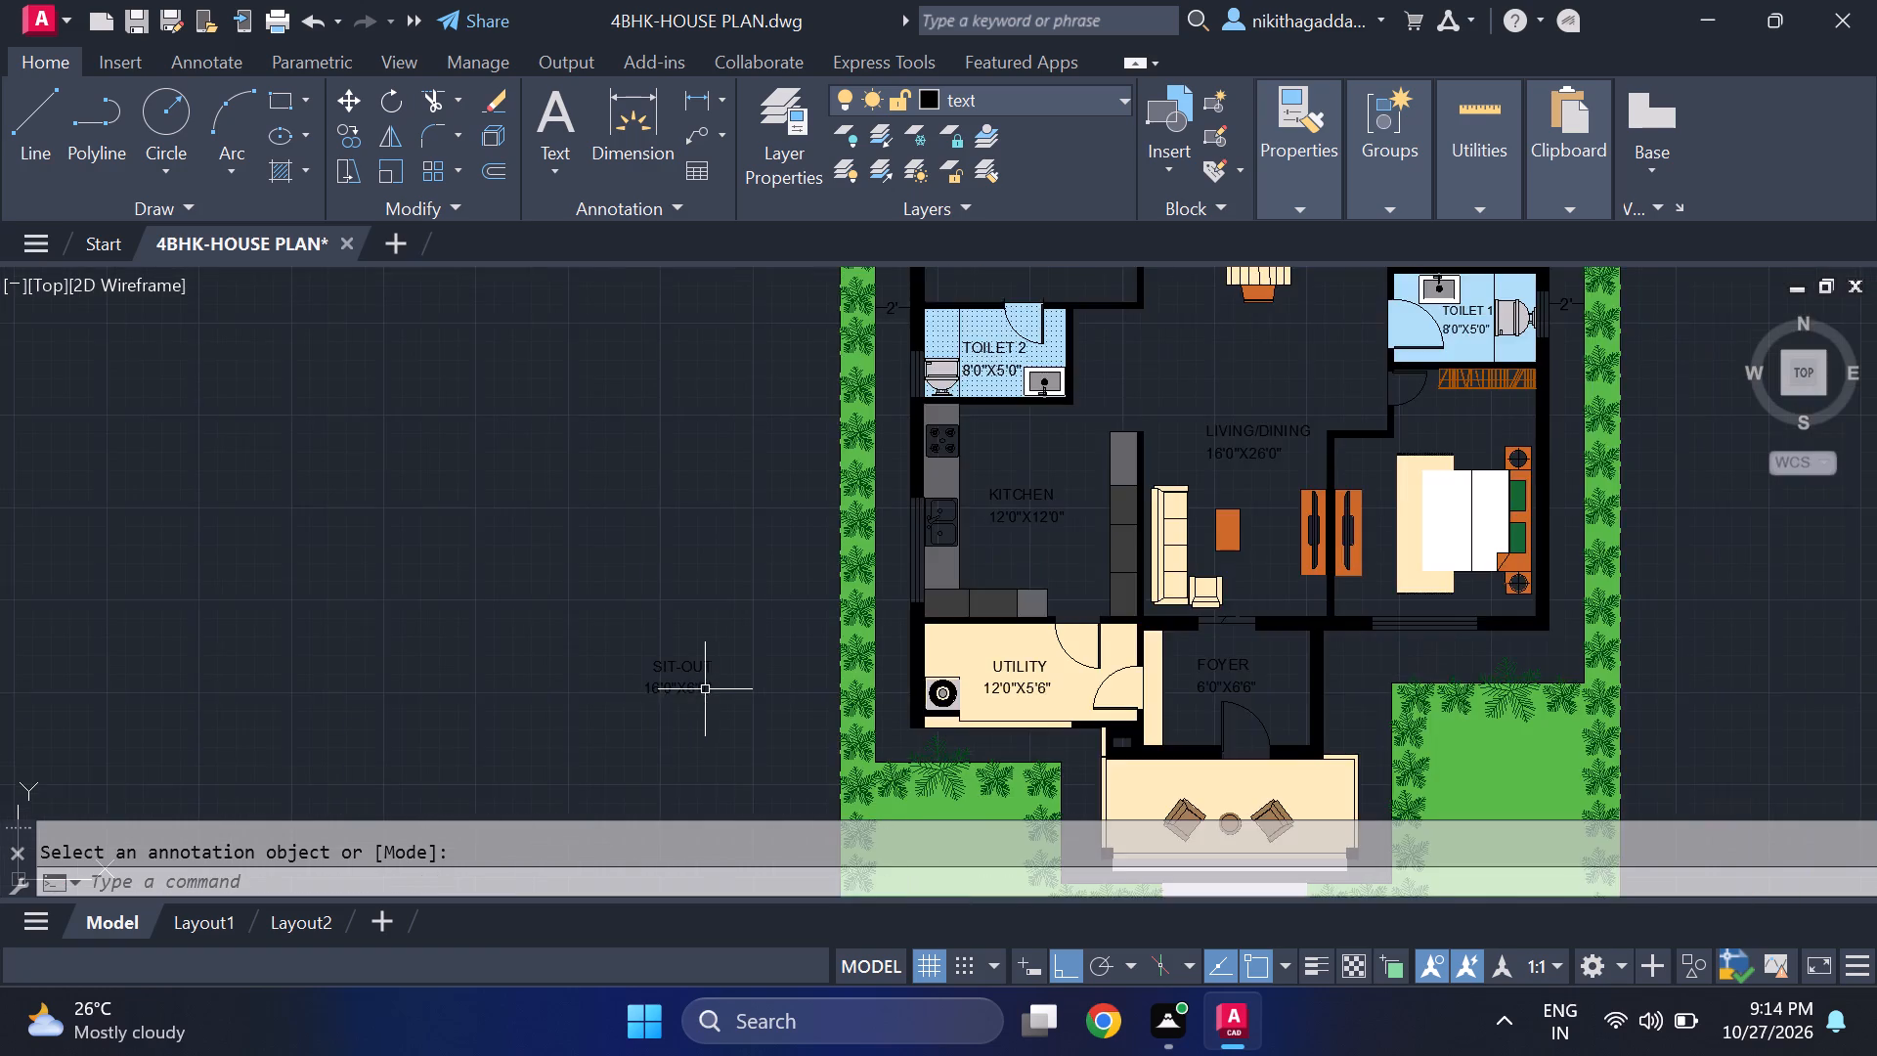
scroll(718, 688, up, 2)
click(749, 673)
click(562, 712)
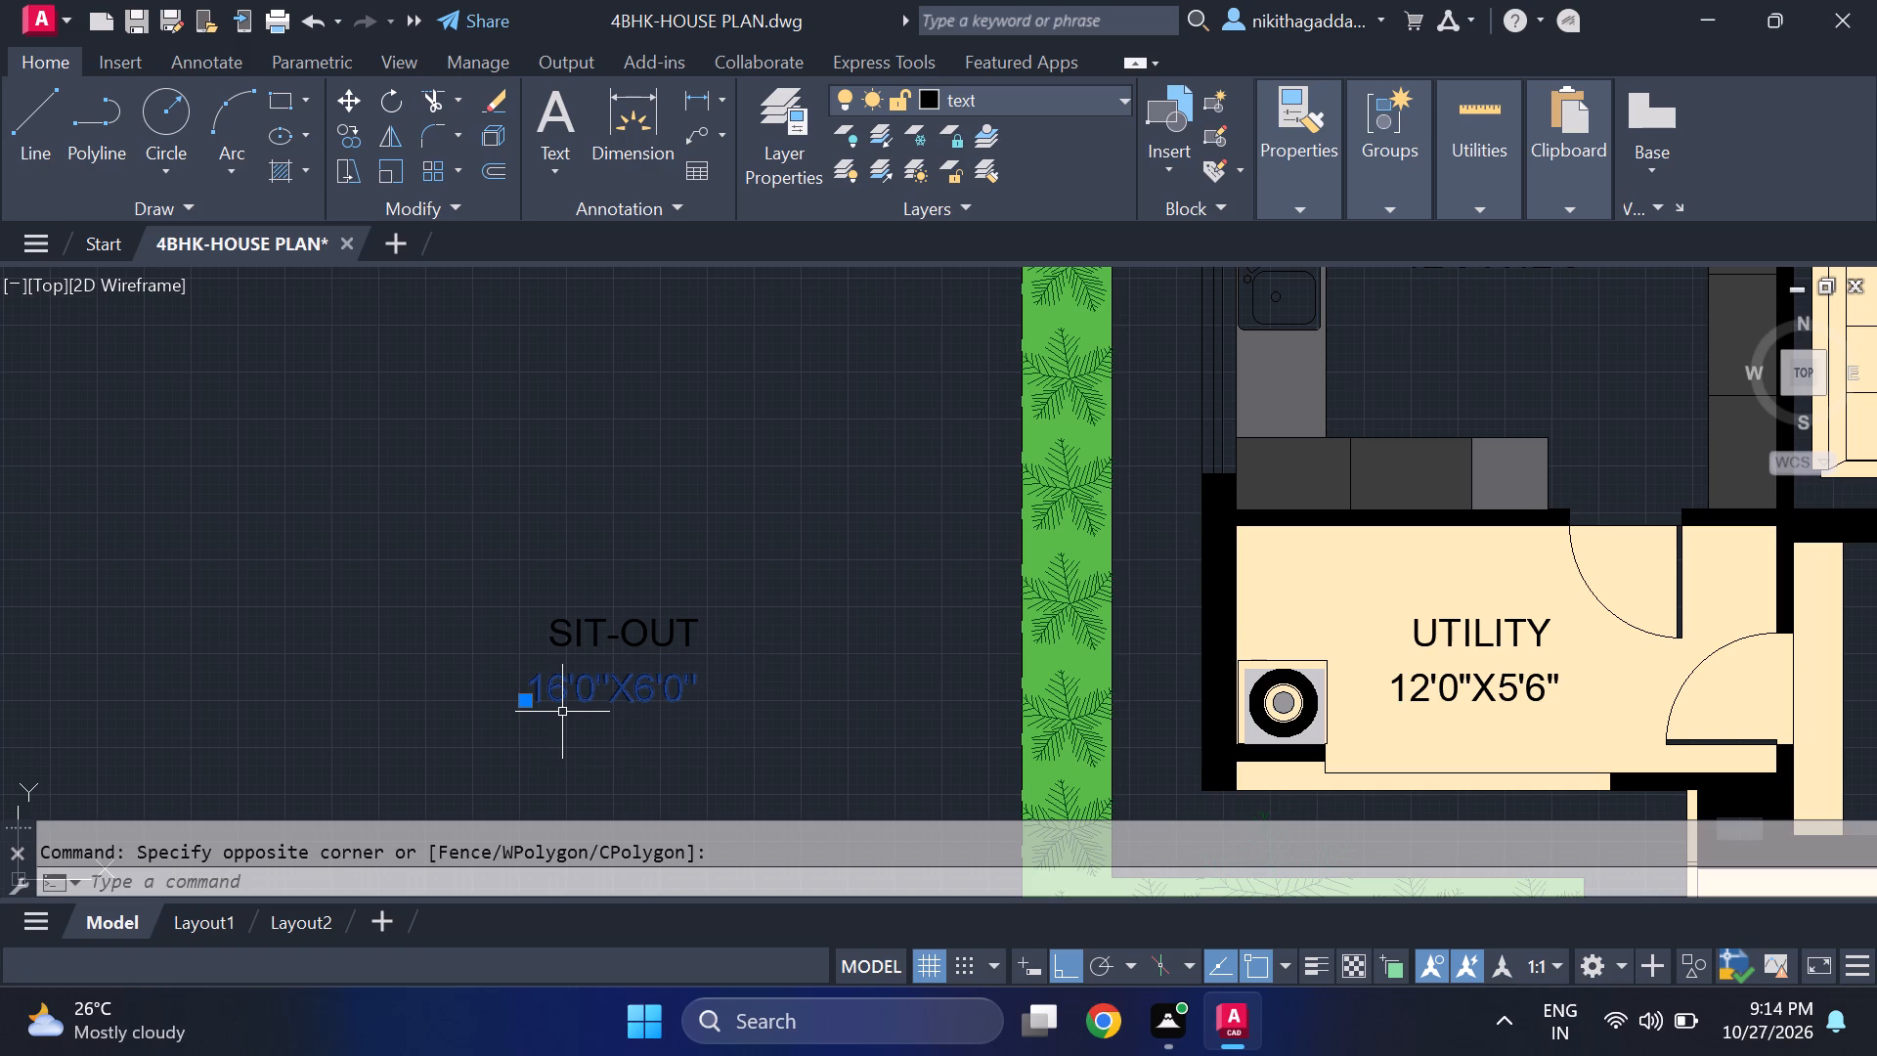
key(m)
key(Return)
scroll(520, 700, up, 1)
click(520, 700)
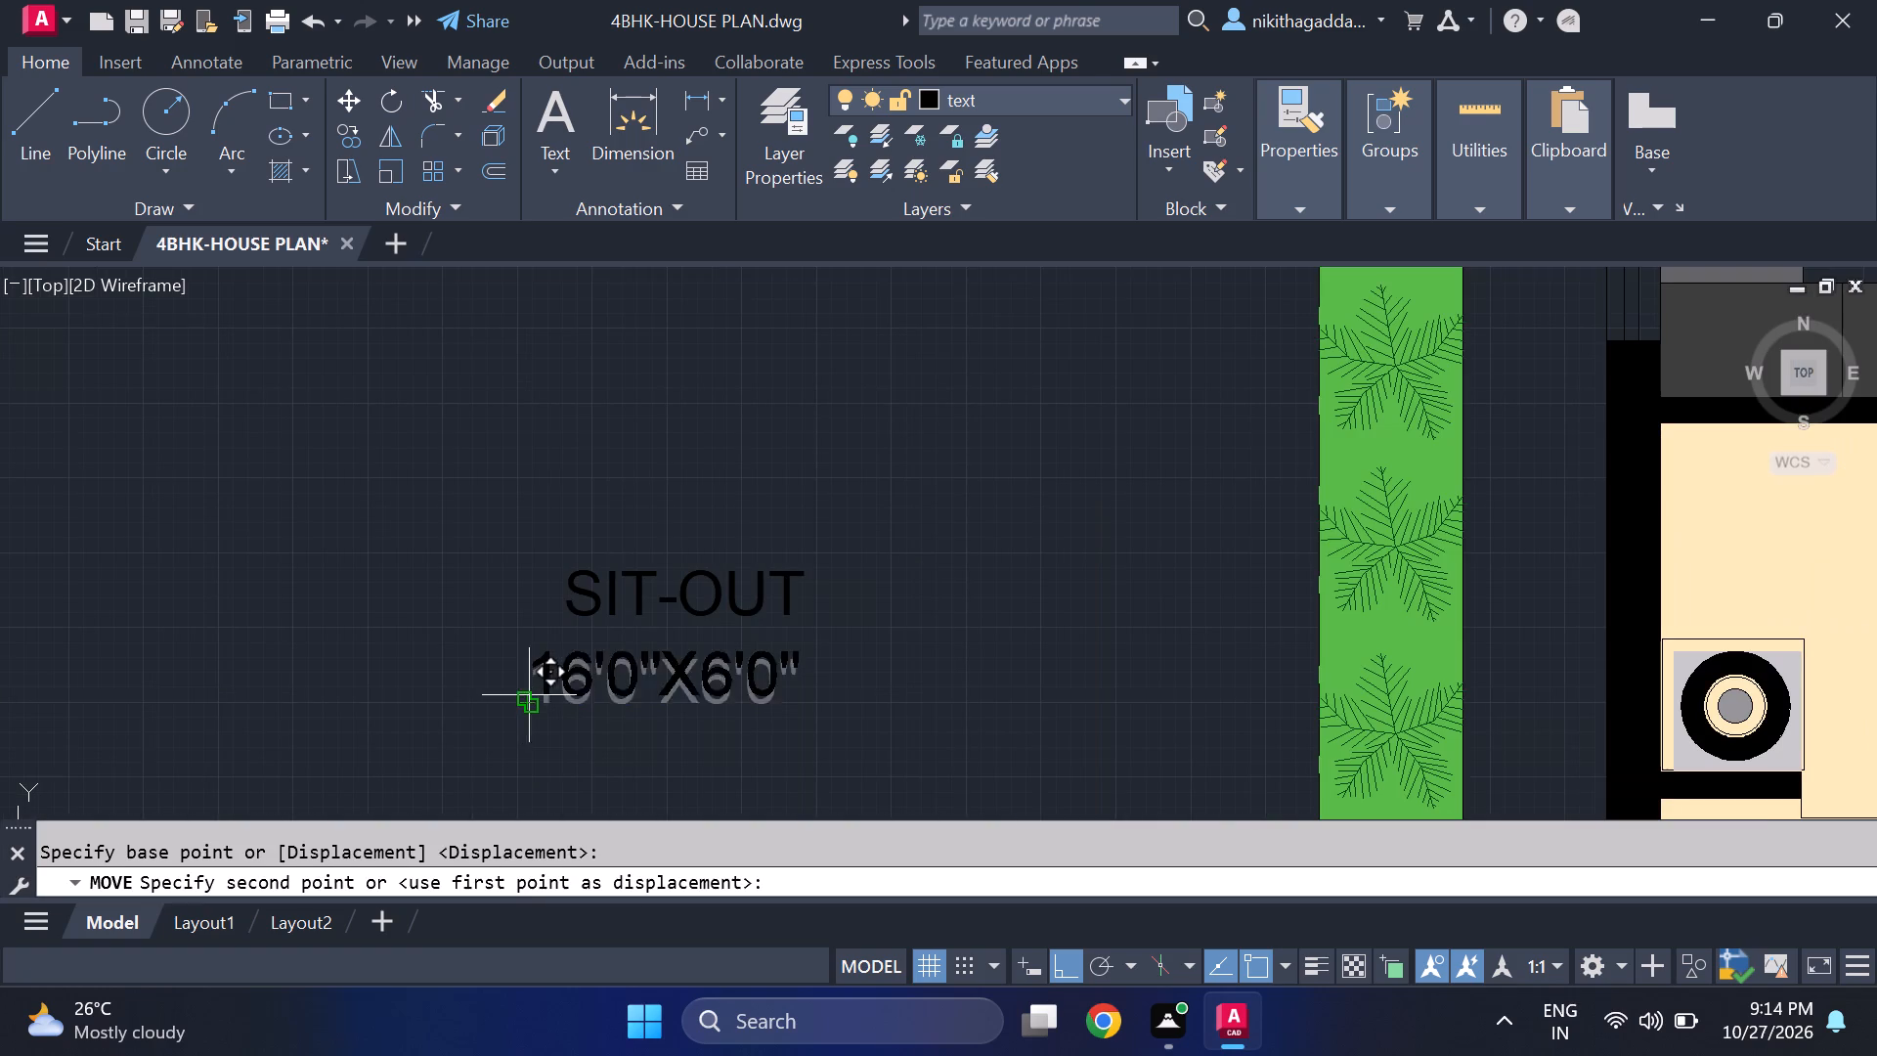
scroll(555, 704, up, 2)
click(554, 704)
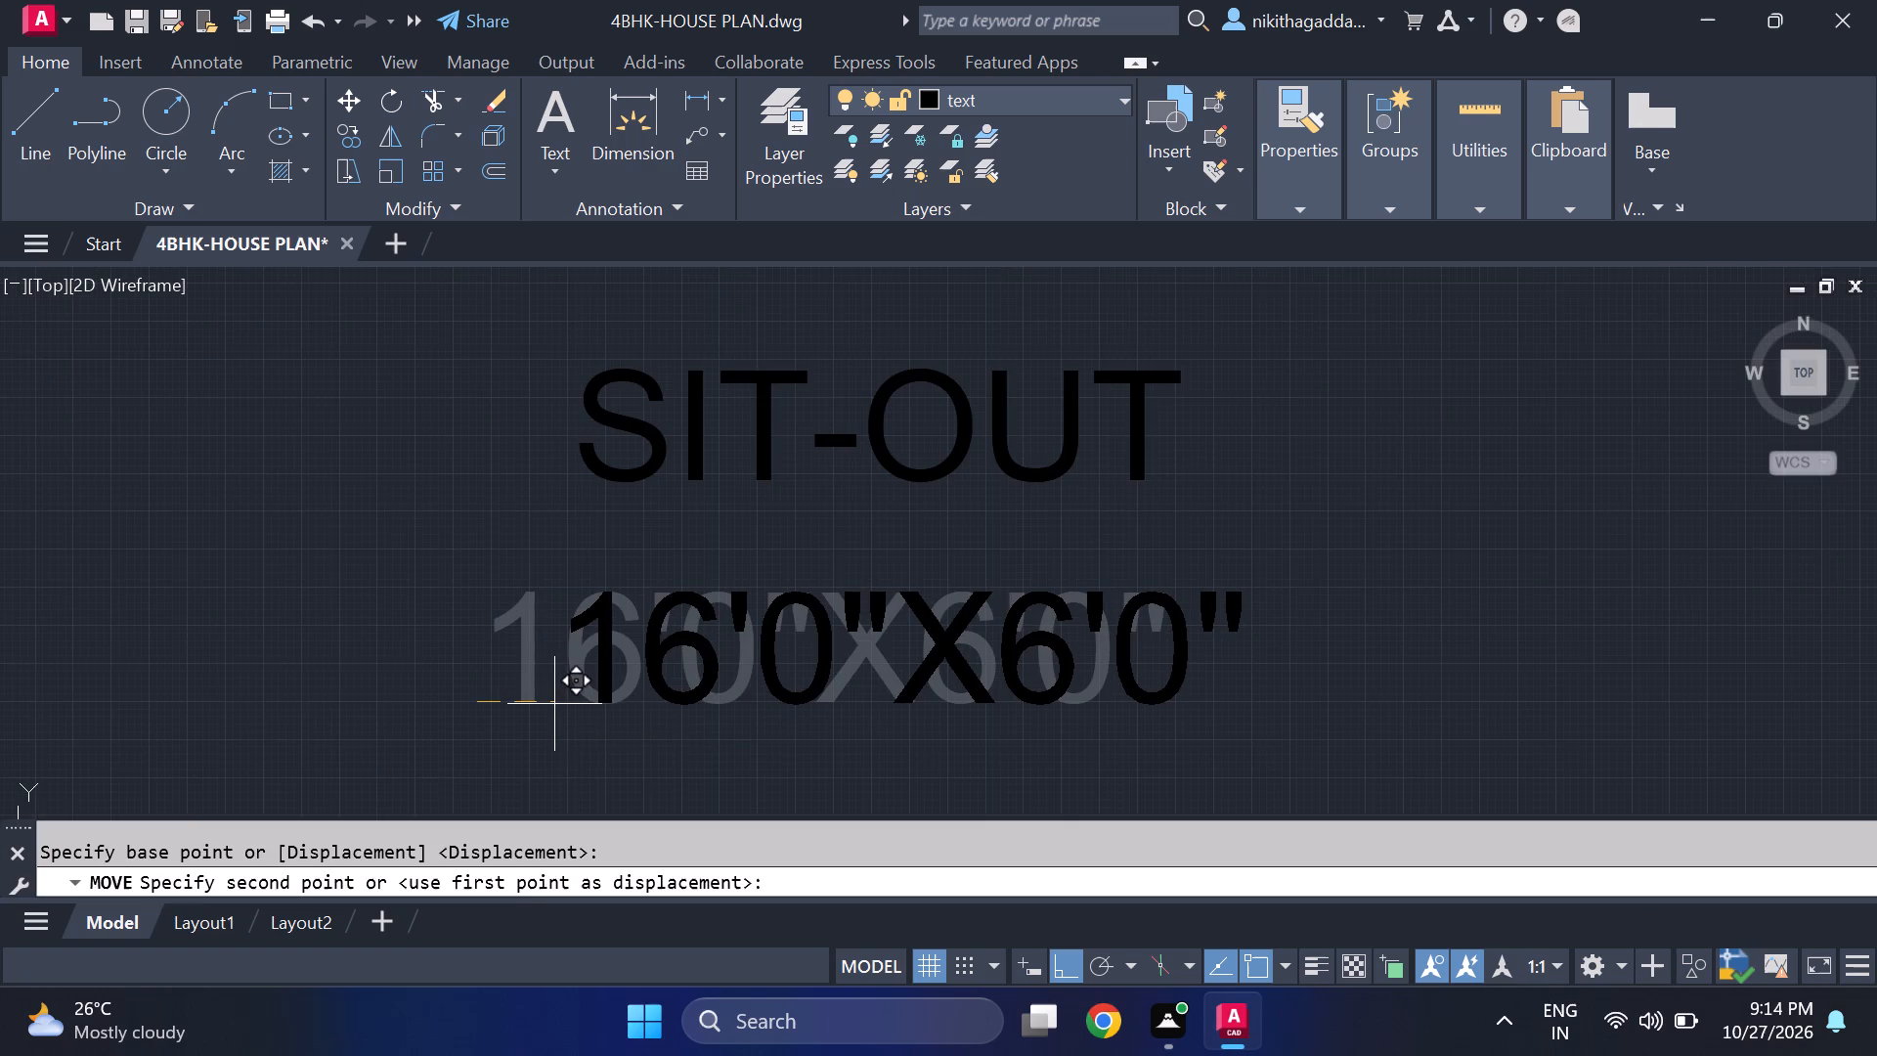
Copy the SIT-OUT label and its size text, with Ortho off, into the sit-out above the chairs and round table.
scroll(555, 704, down, 4)
click(654, 584)
click(614, 723)
text(CO)
key(Return)
click(563, 702)
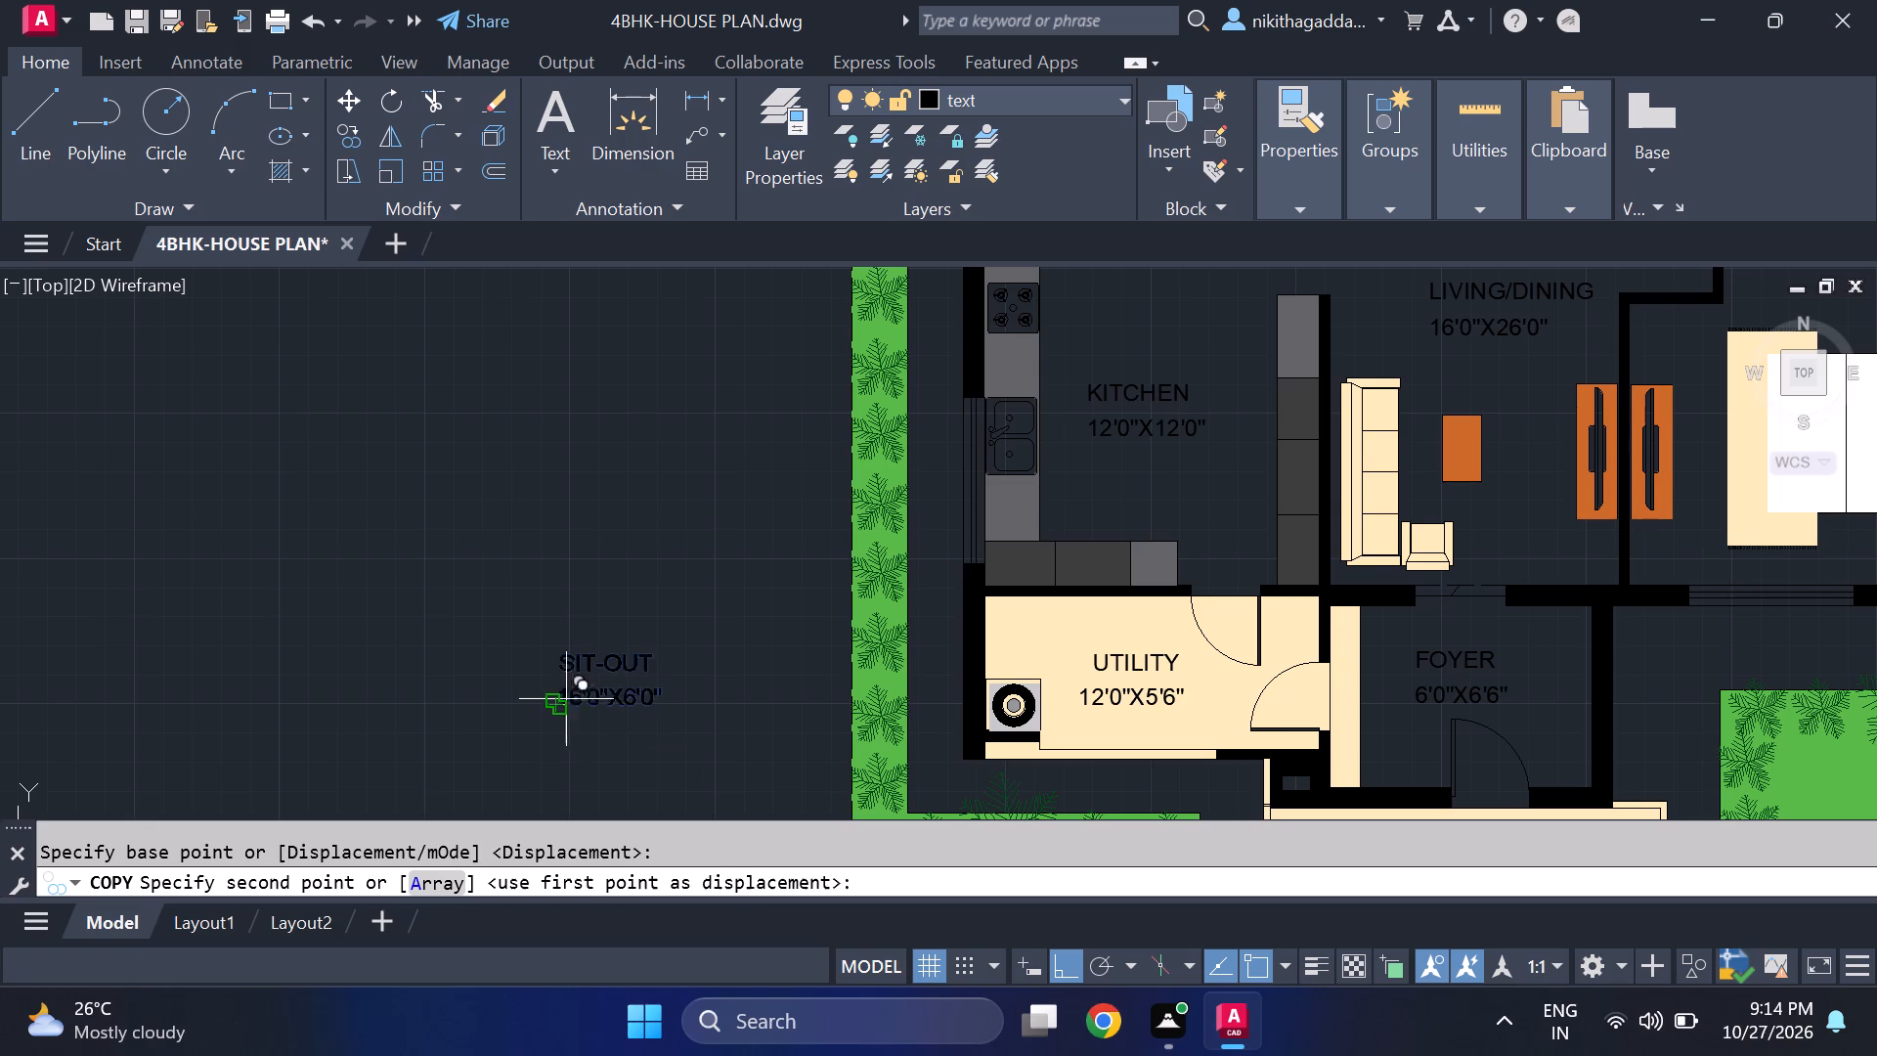
middle_drag(829, 734, 629, 525)
key(F8)
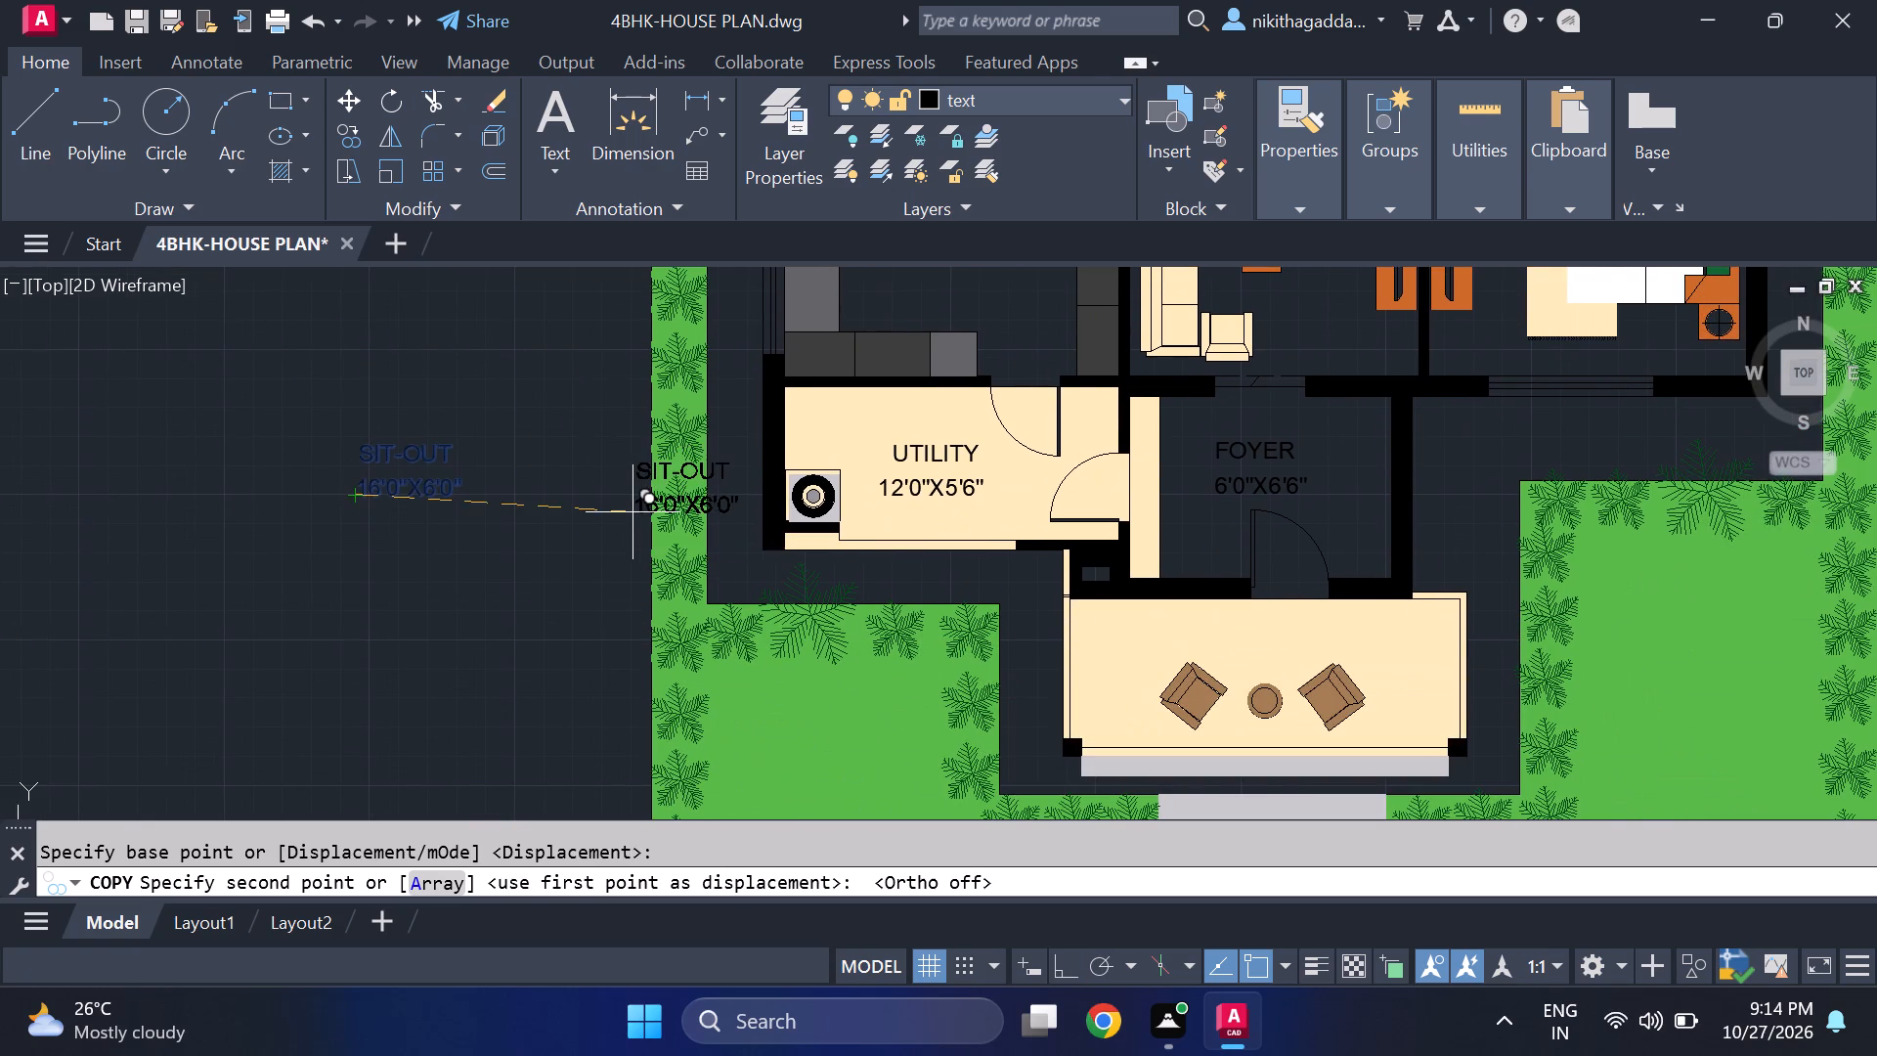
scroll(1165, 659, up, 2)
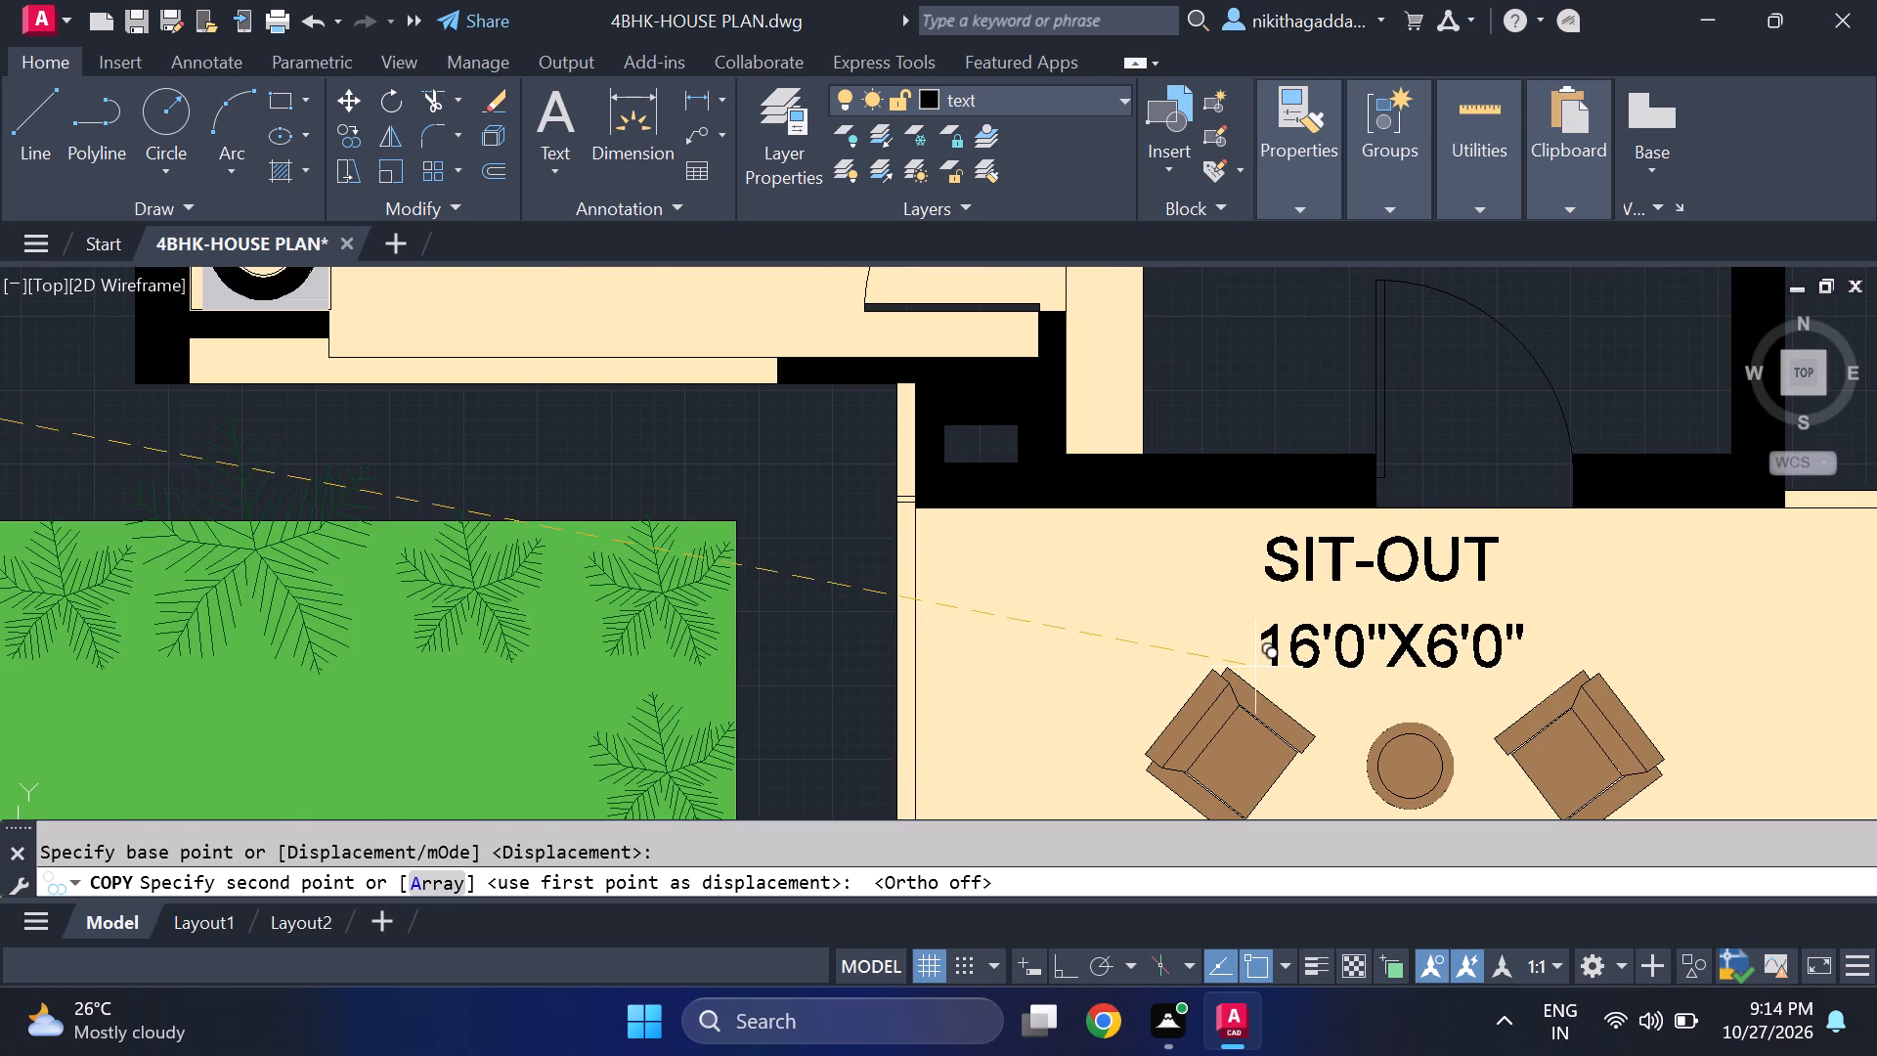
scroll(1296, 672, up, 1)
click(1296, 672)
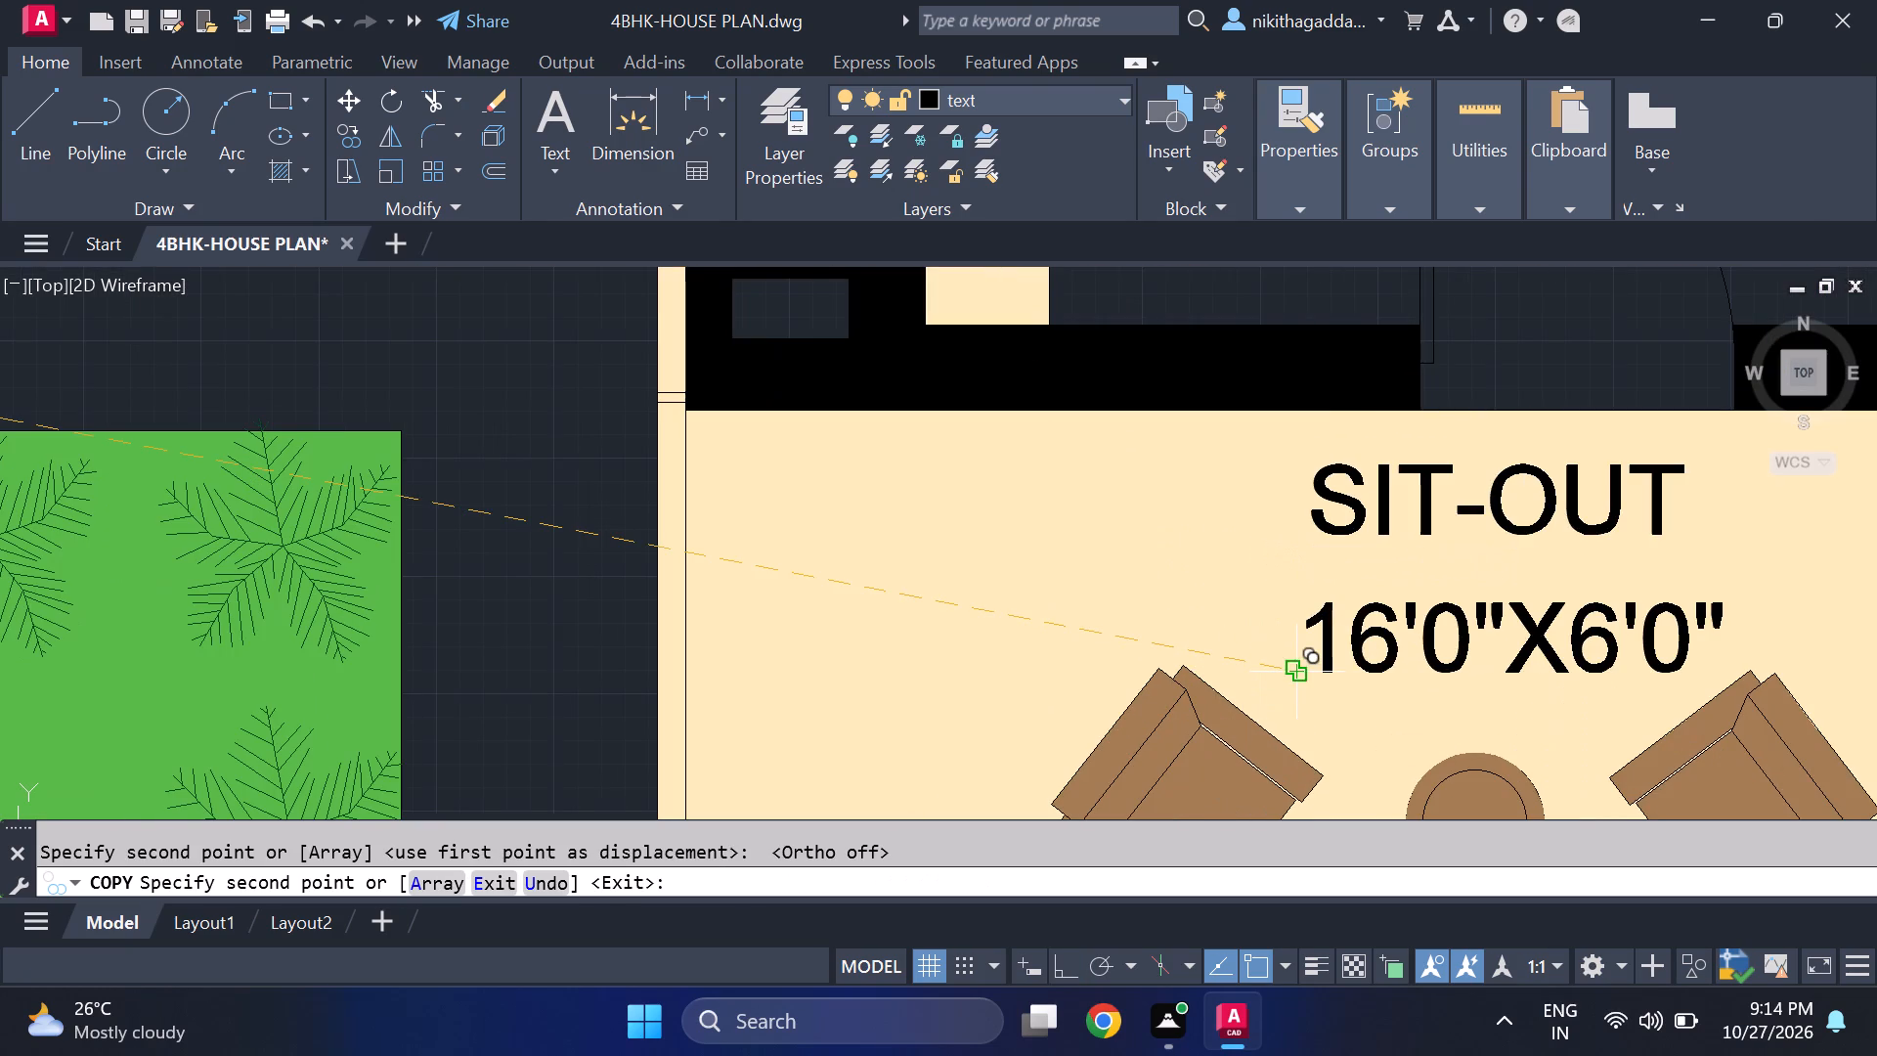
scroll(1296, 672, down, 4)
key(Escape)
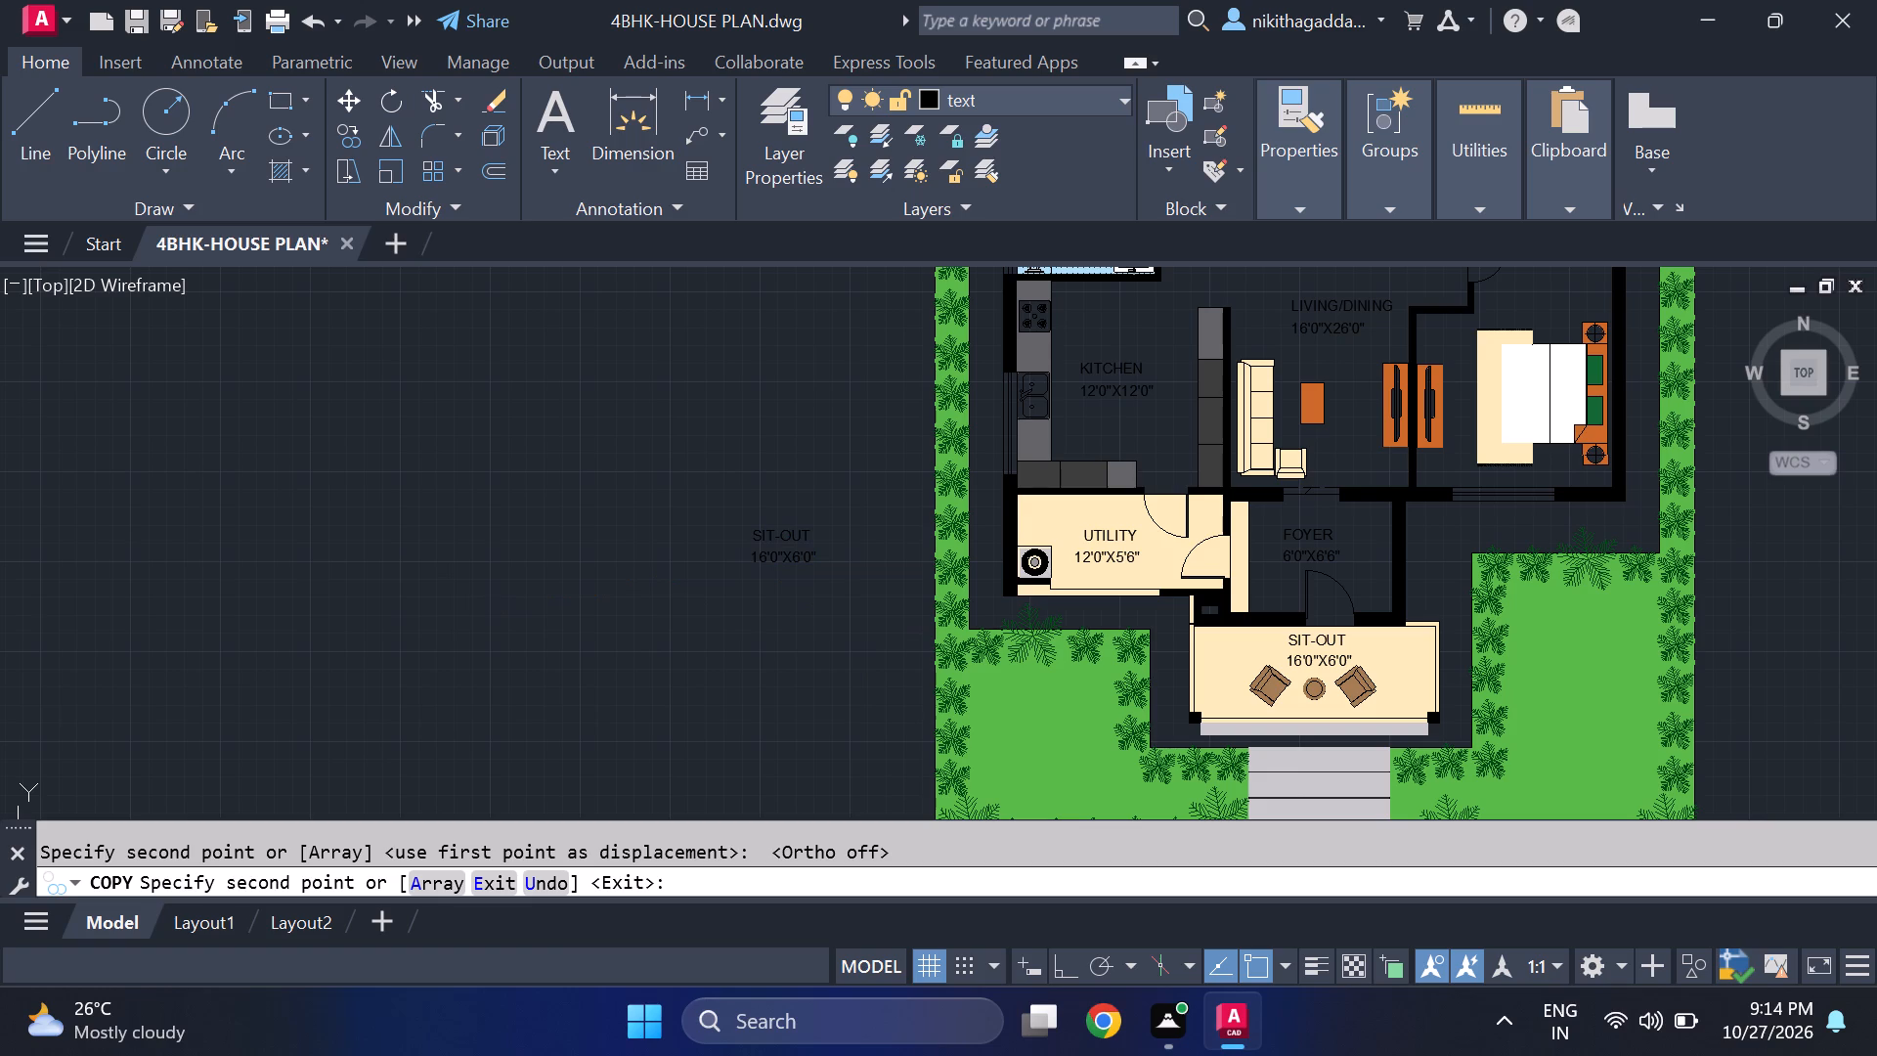
Delete the leftover SIT-OUT label and size text outside the plot, west of the planting strip.
click(797, 496)
click(702, 606)
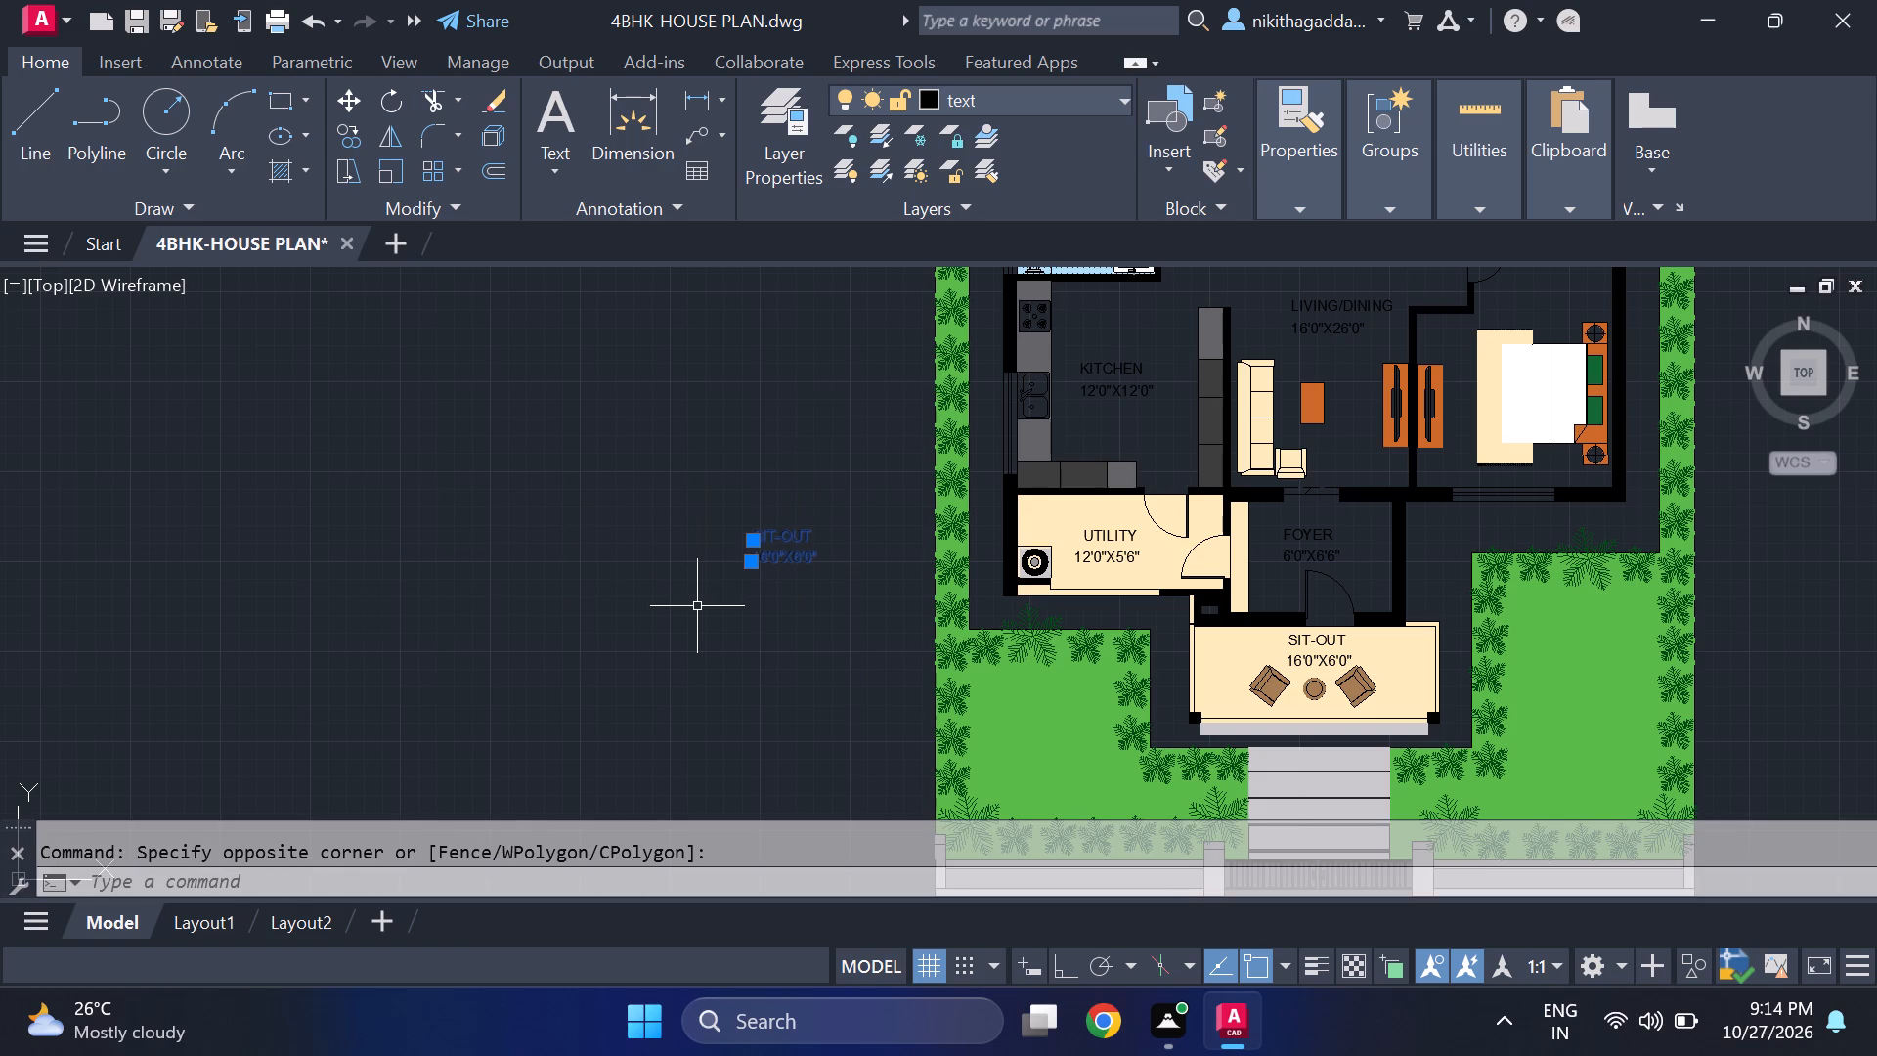
key(Delete)
Examine the whole plan, from the gate and sit-out up to the bedrooms and toilets, for missing items.
middle_drag(675, 596, 451, 447)
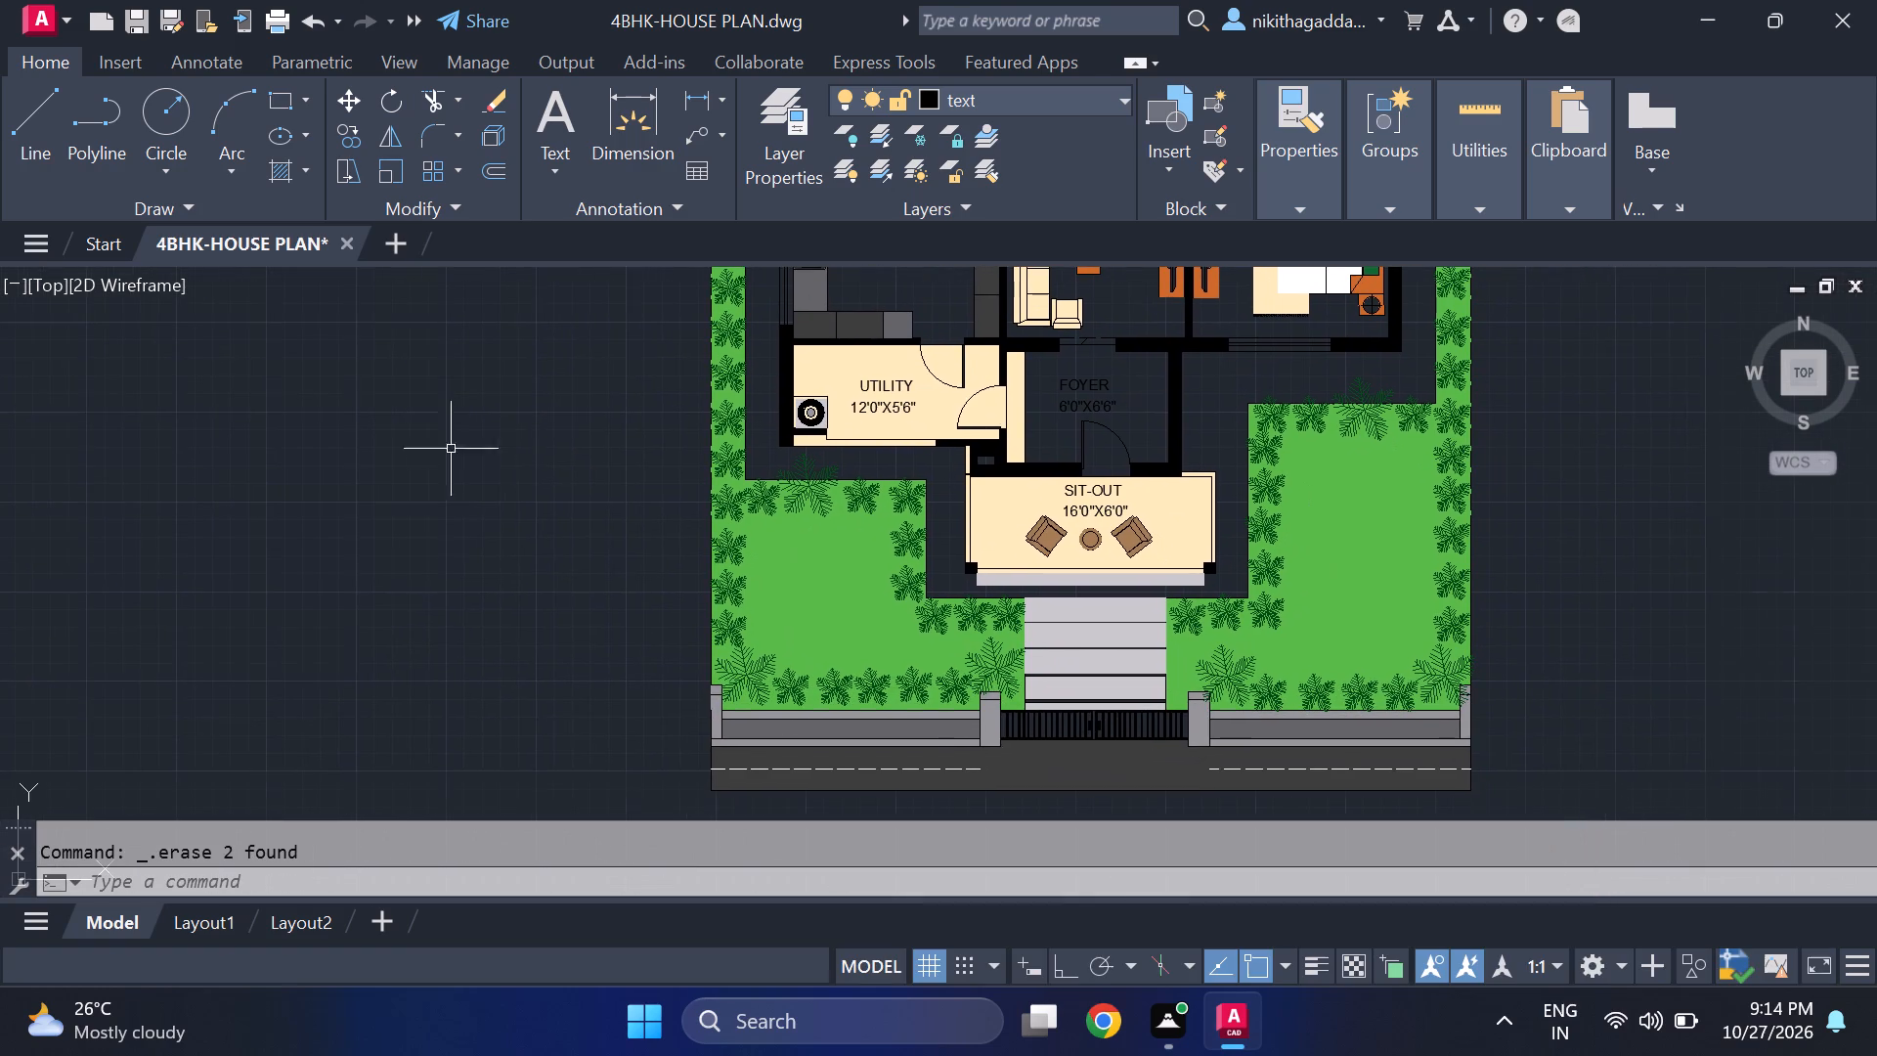
middle_click(605, 482)
middle_drag(605, 482, 543, 564)
middle_click(539, 568)
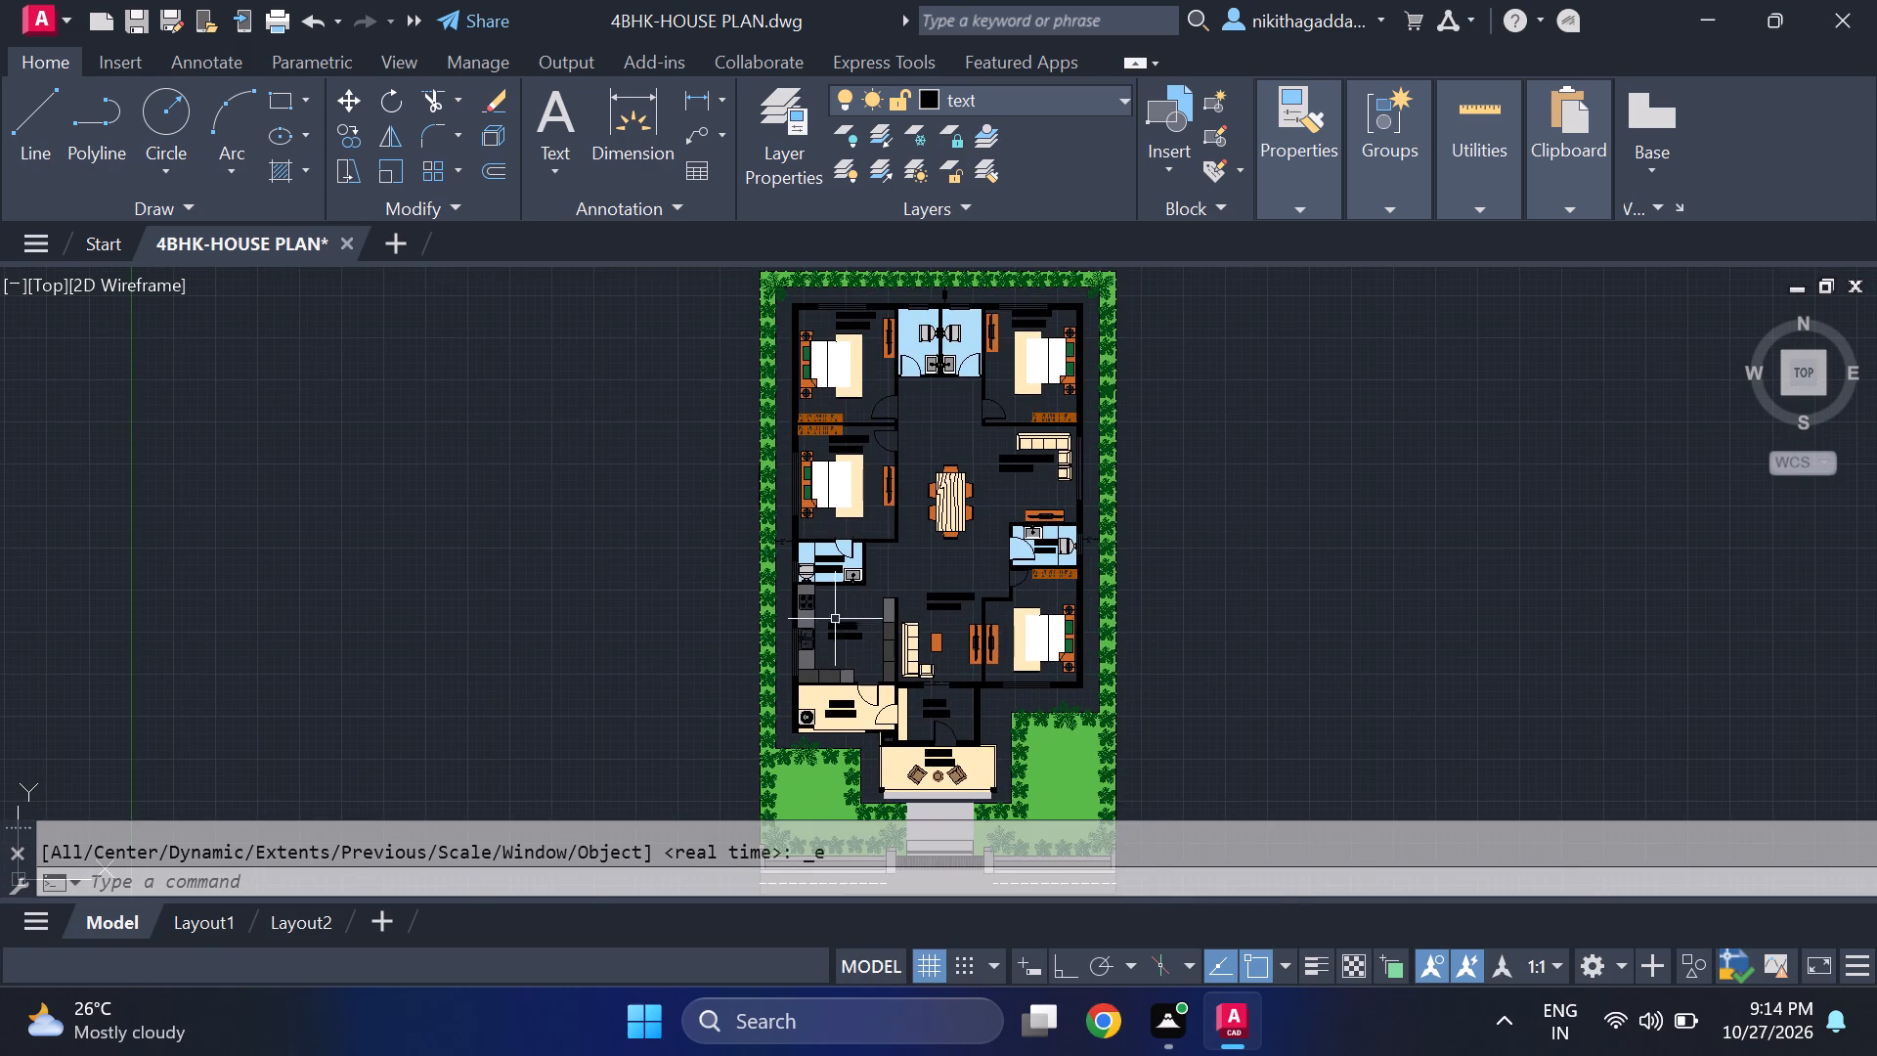
scroll(1040, 686, up, 1)
middle_drag(1141, 709, 1151, 682)
scroll(1134, 546, up, 1)
scroll(1154, 698, down, 1)
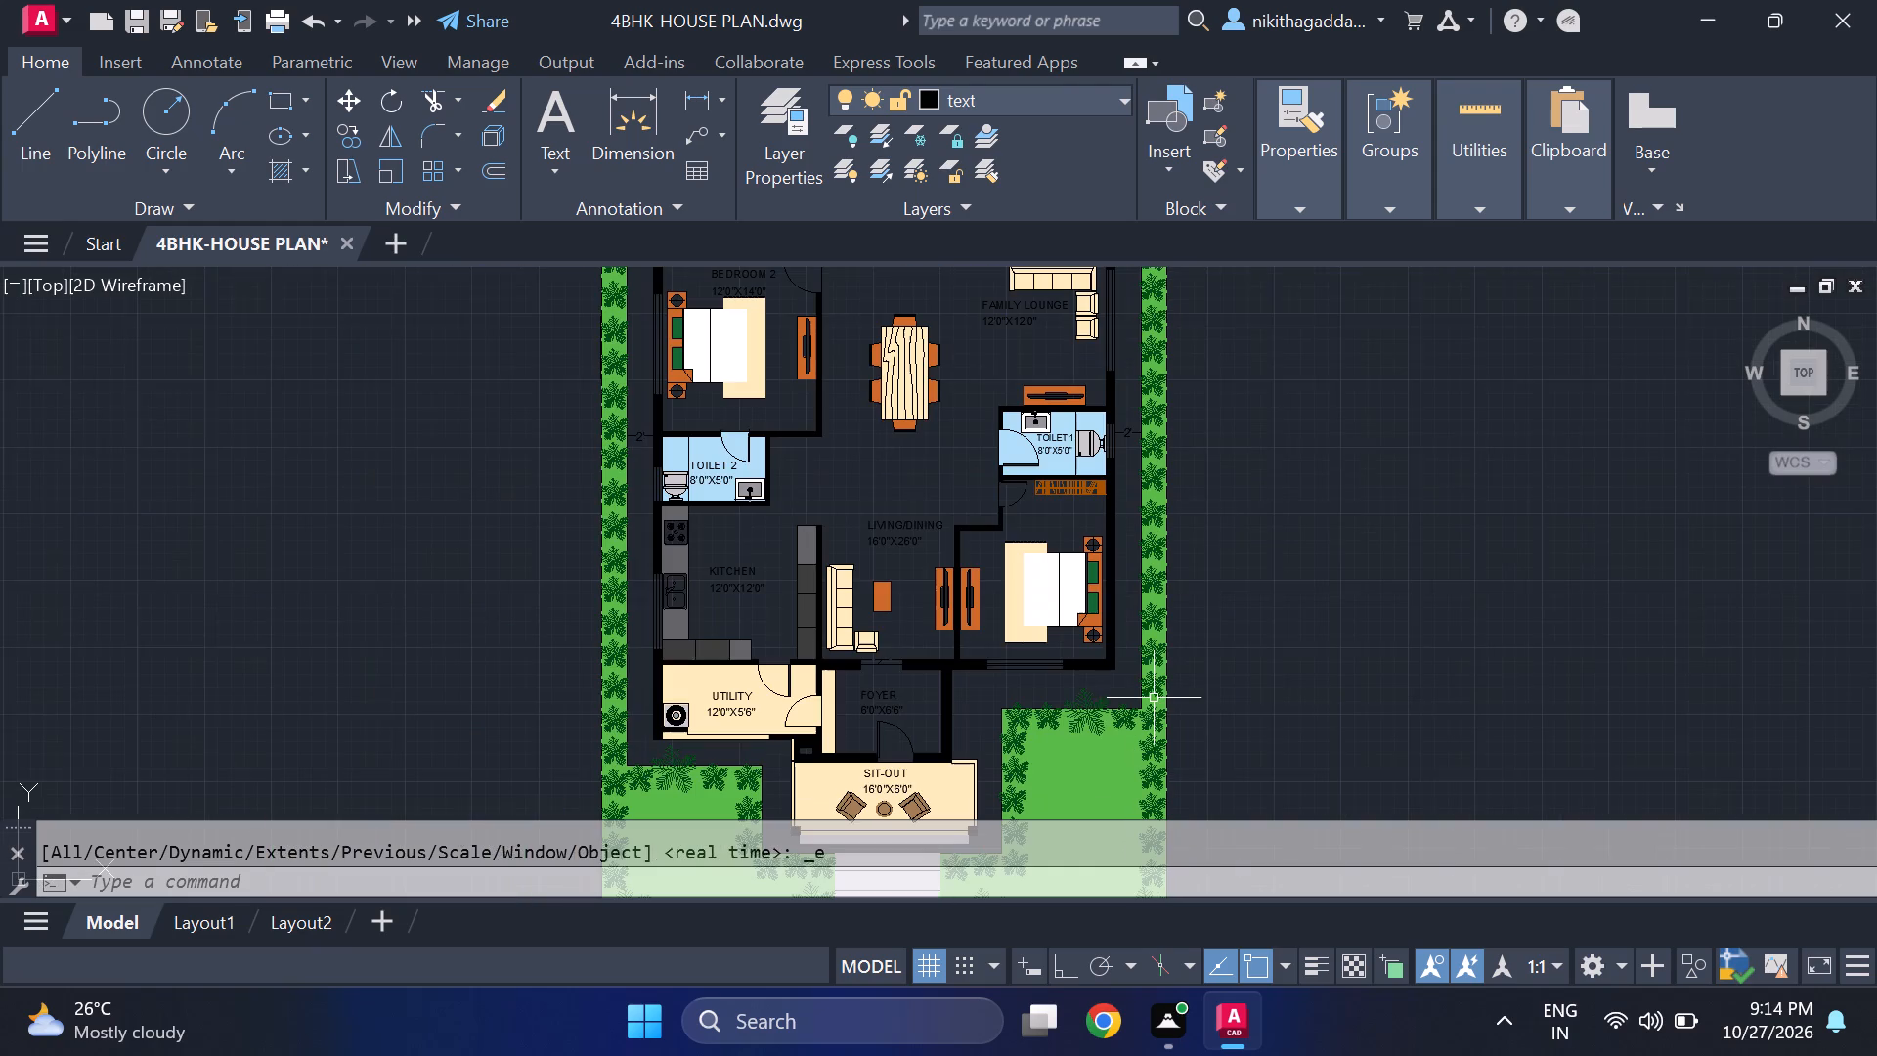
middle_drag(895, 568, 971, 727)
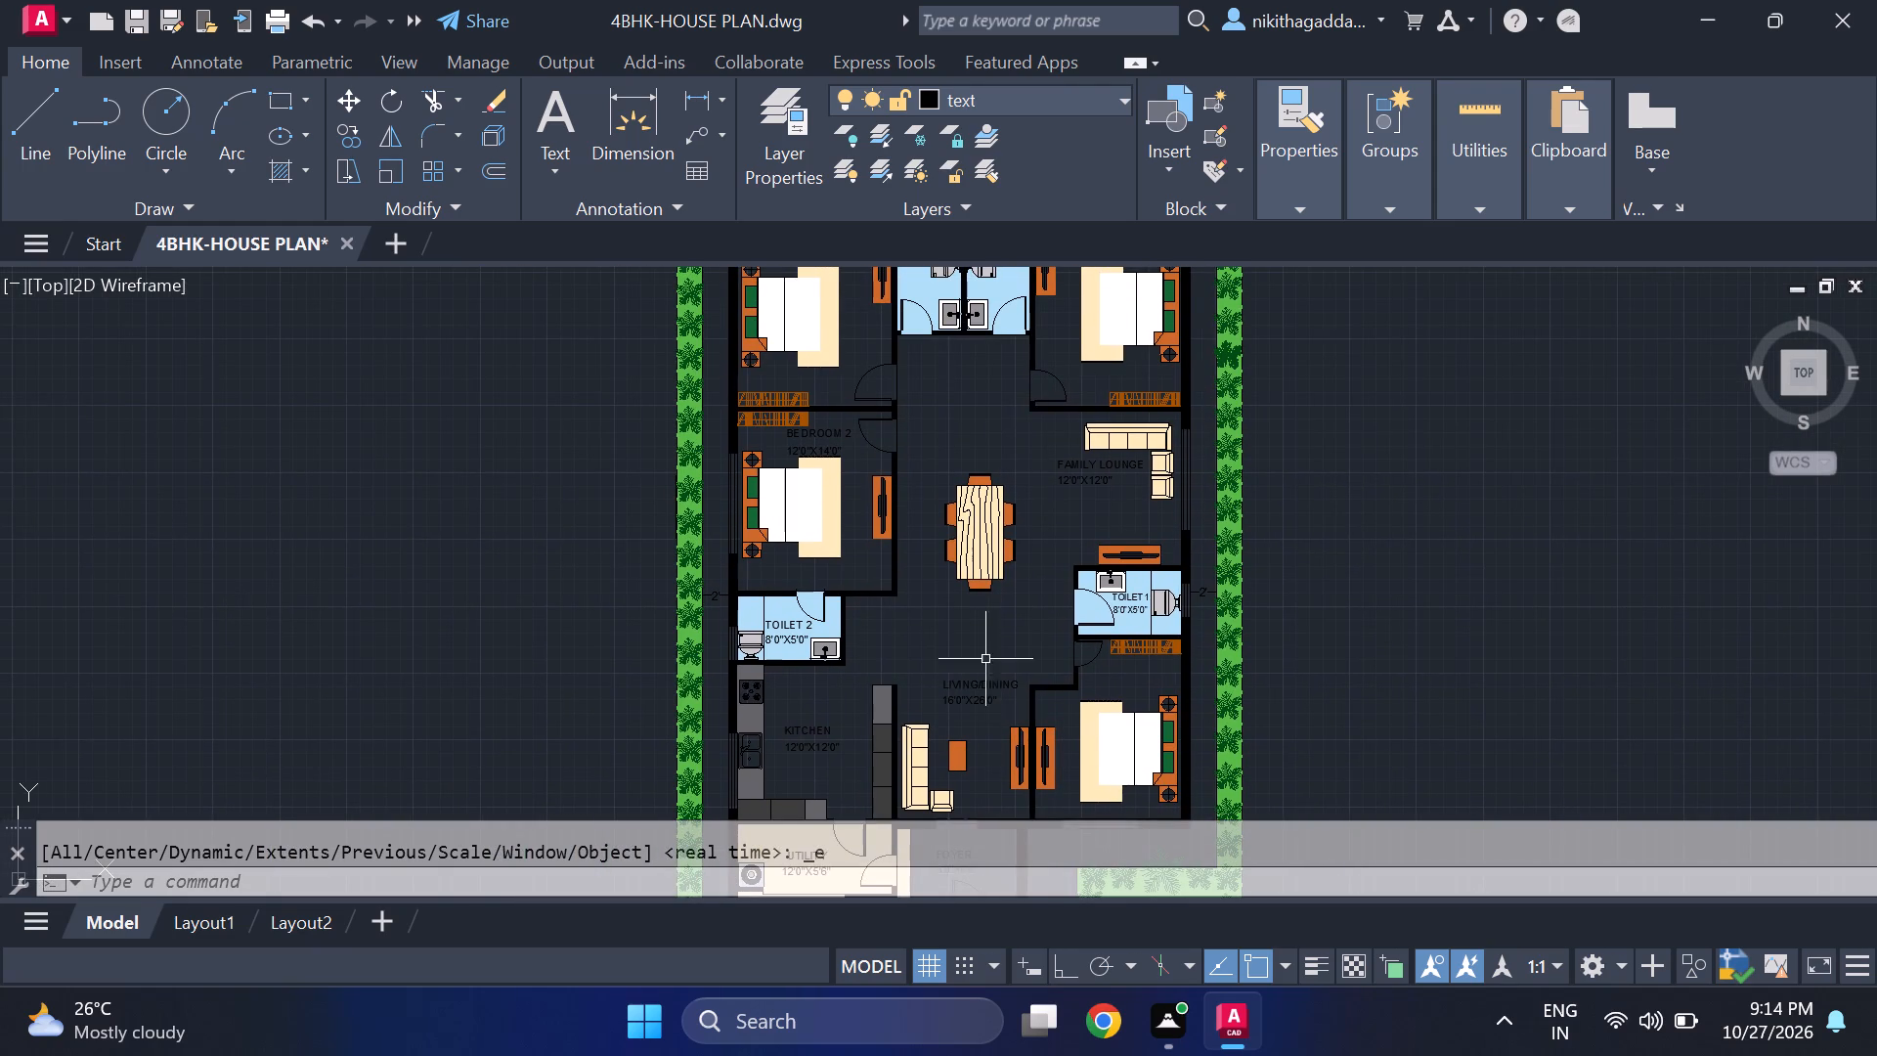
middle_drag(1003, 545, 990, 657)
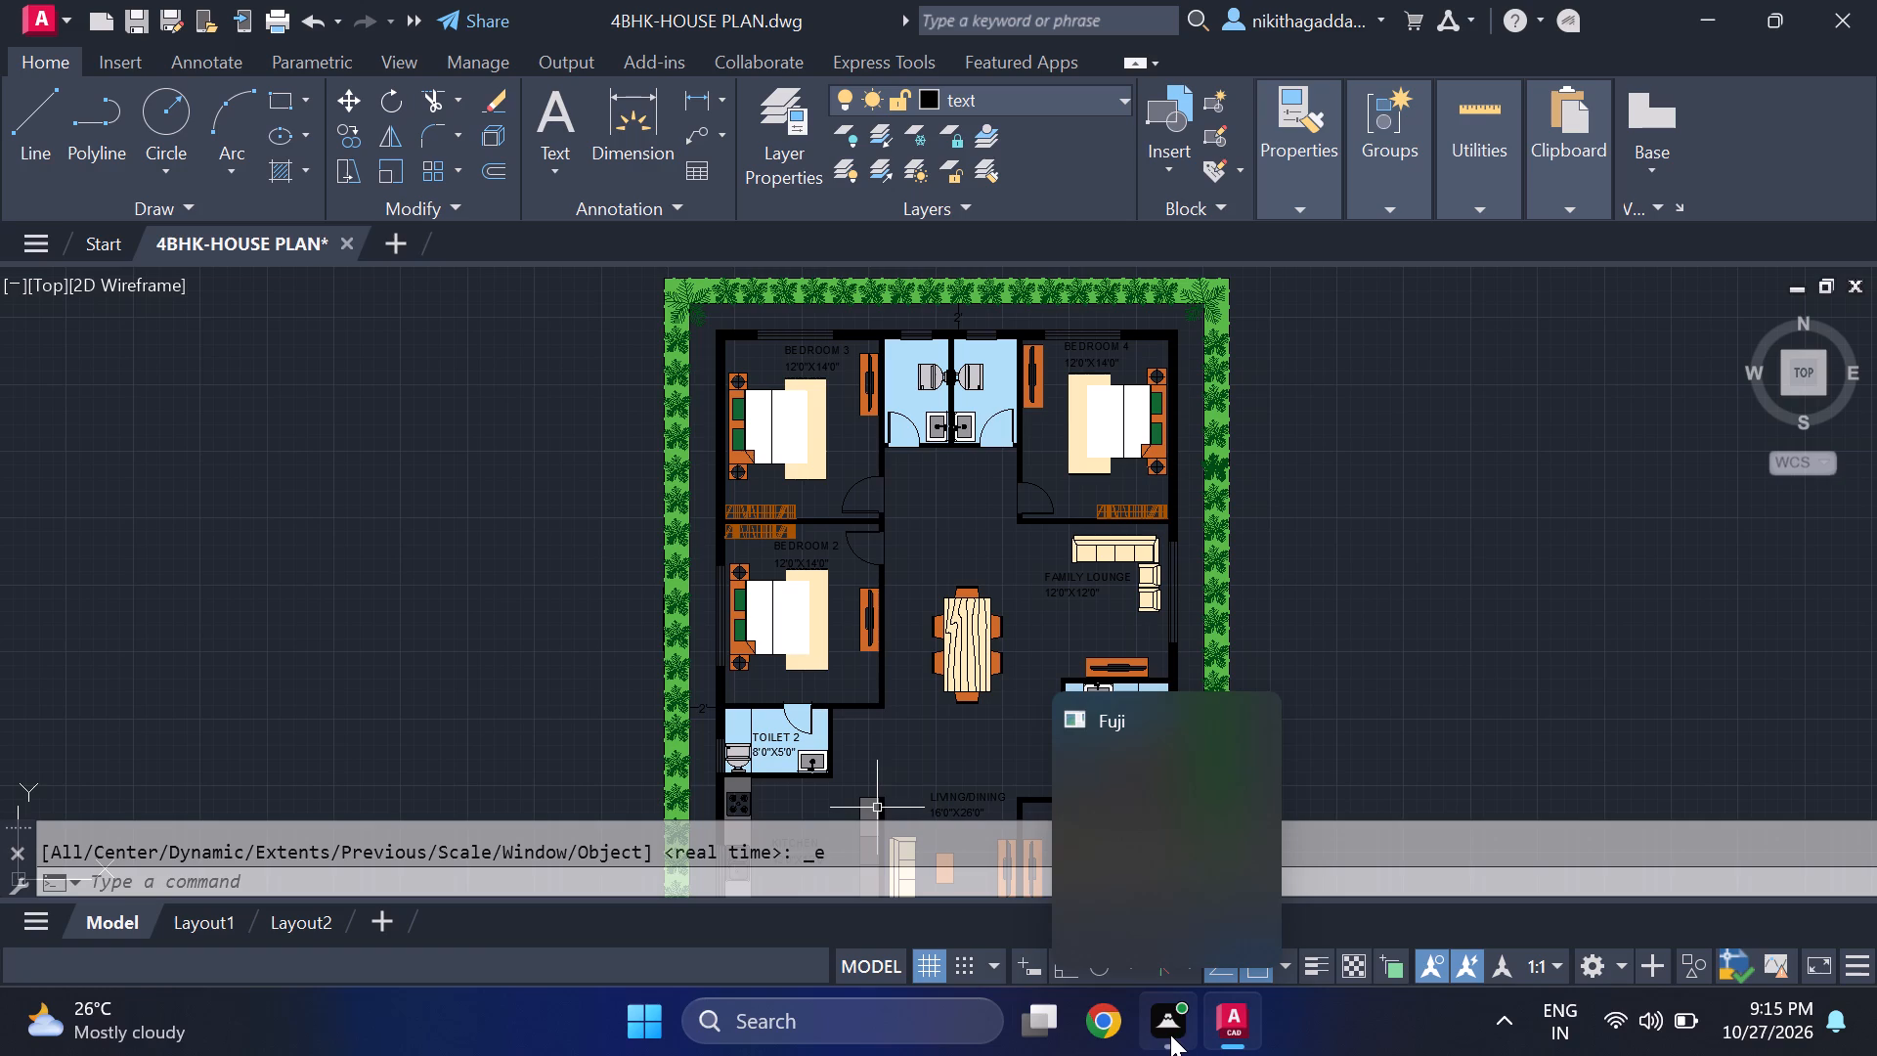
middle_drag(979, 520, 1008, 661)
scroll(1017, 634, up, 2)
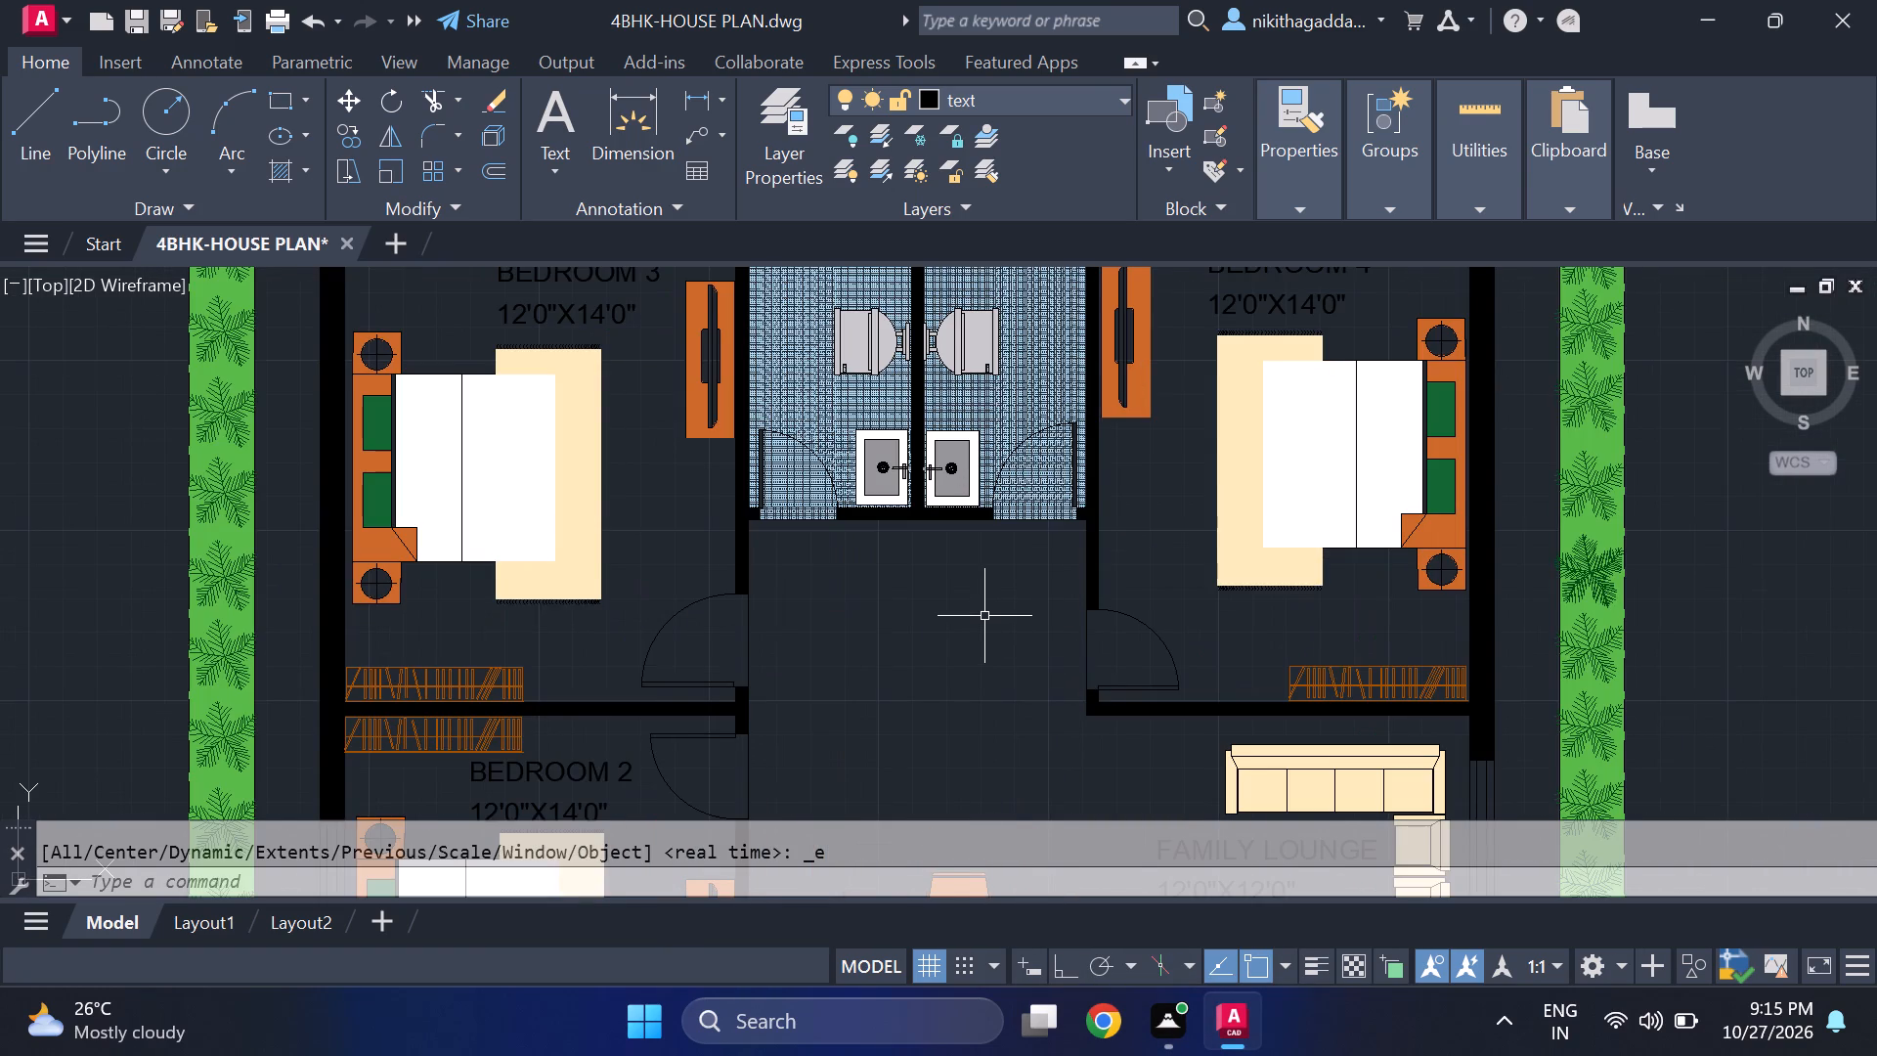
scroll(984, 616, down, 1)
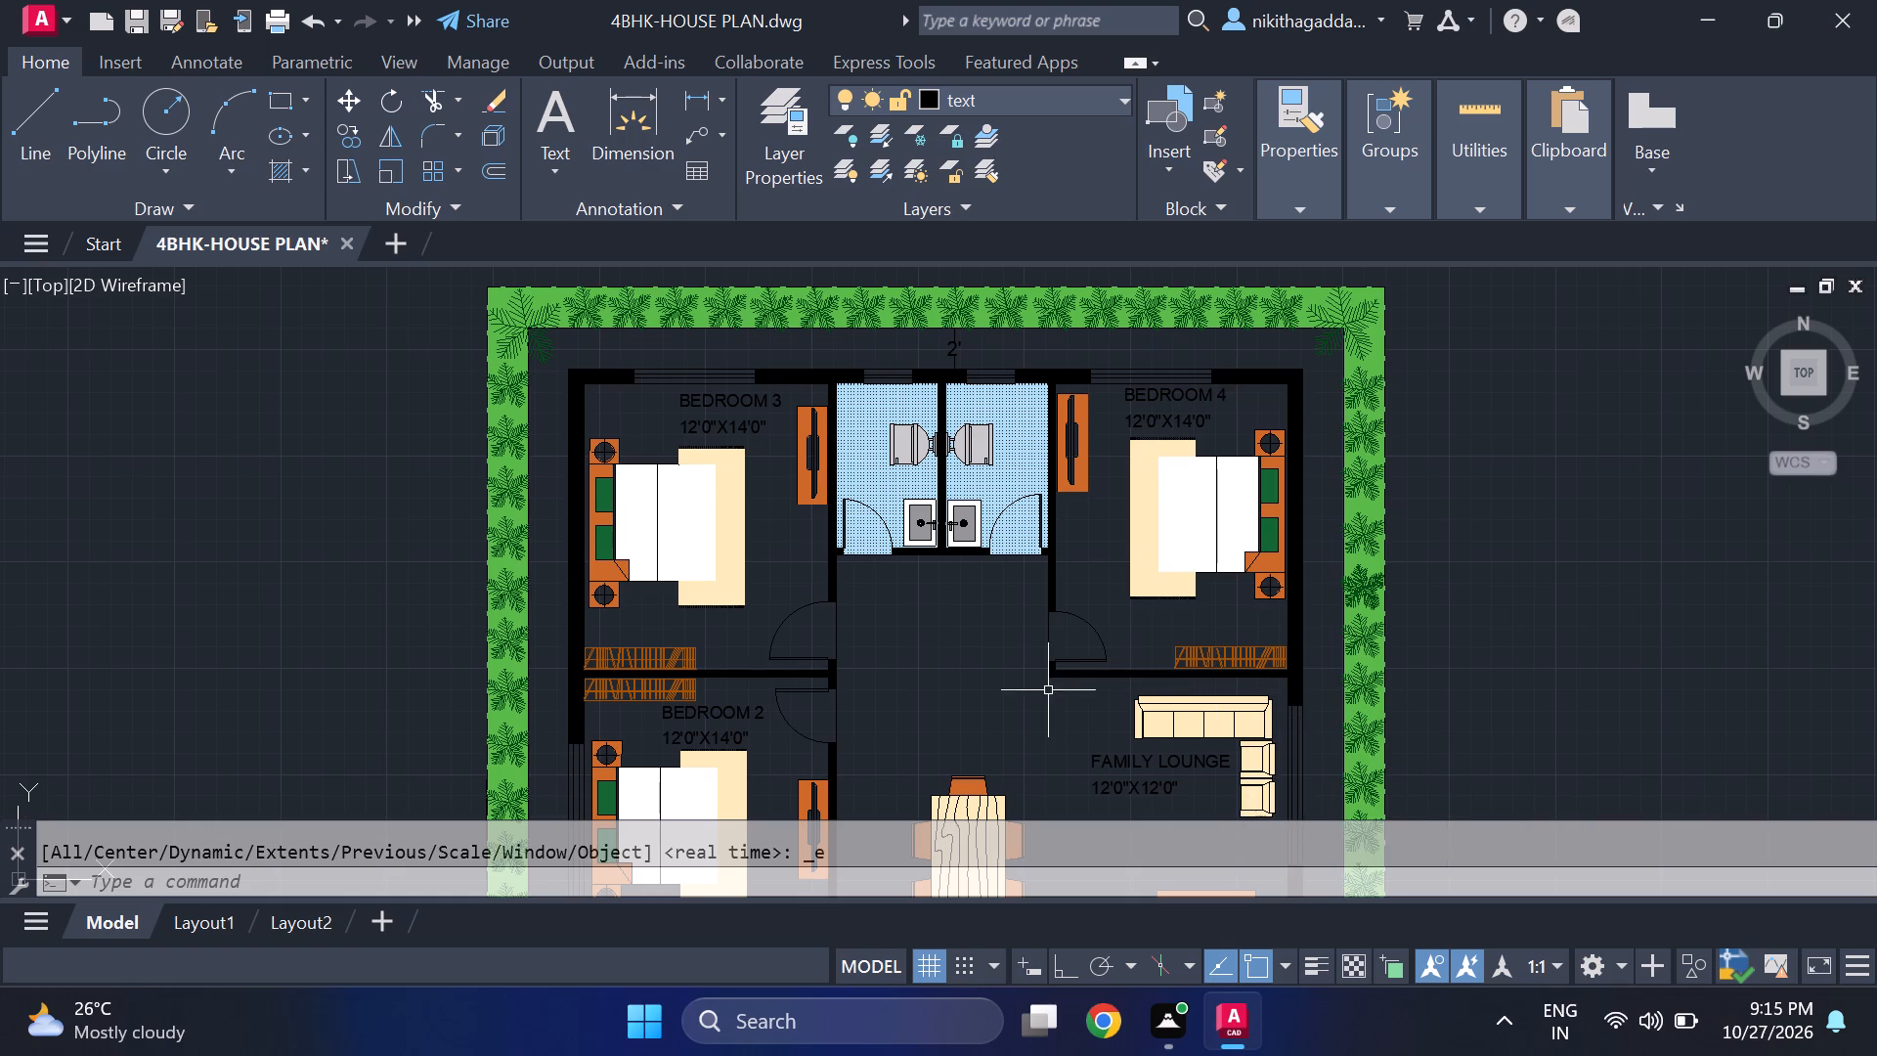
middle_drag(1030, 689, 967, 457)
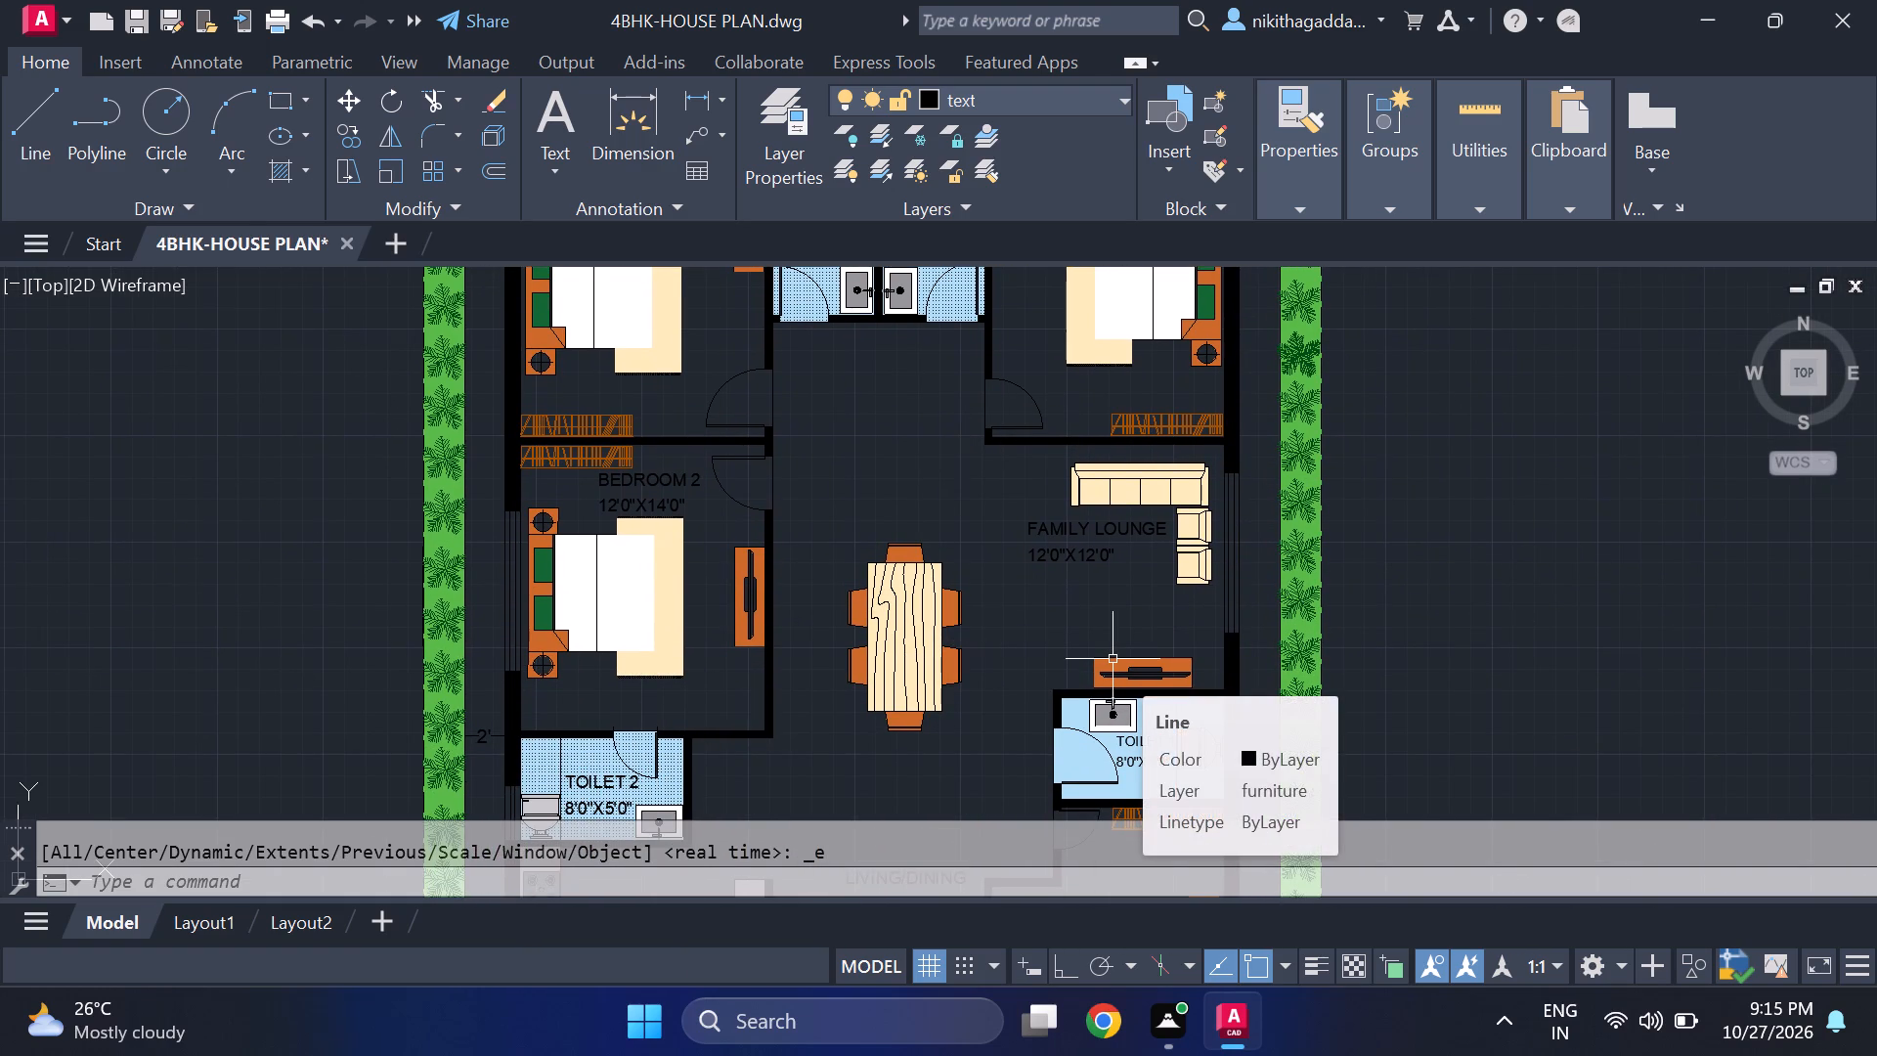
scroll(1114, 656, down, 2)
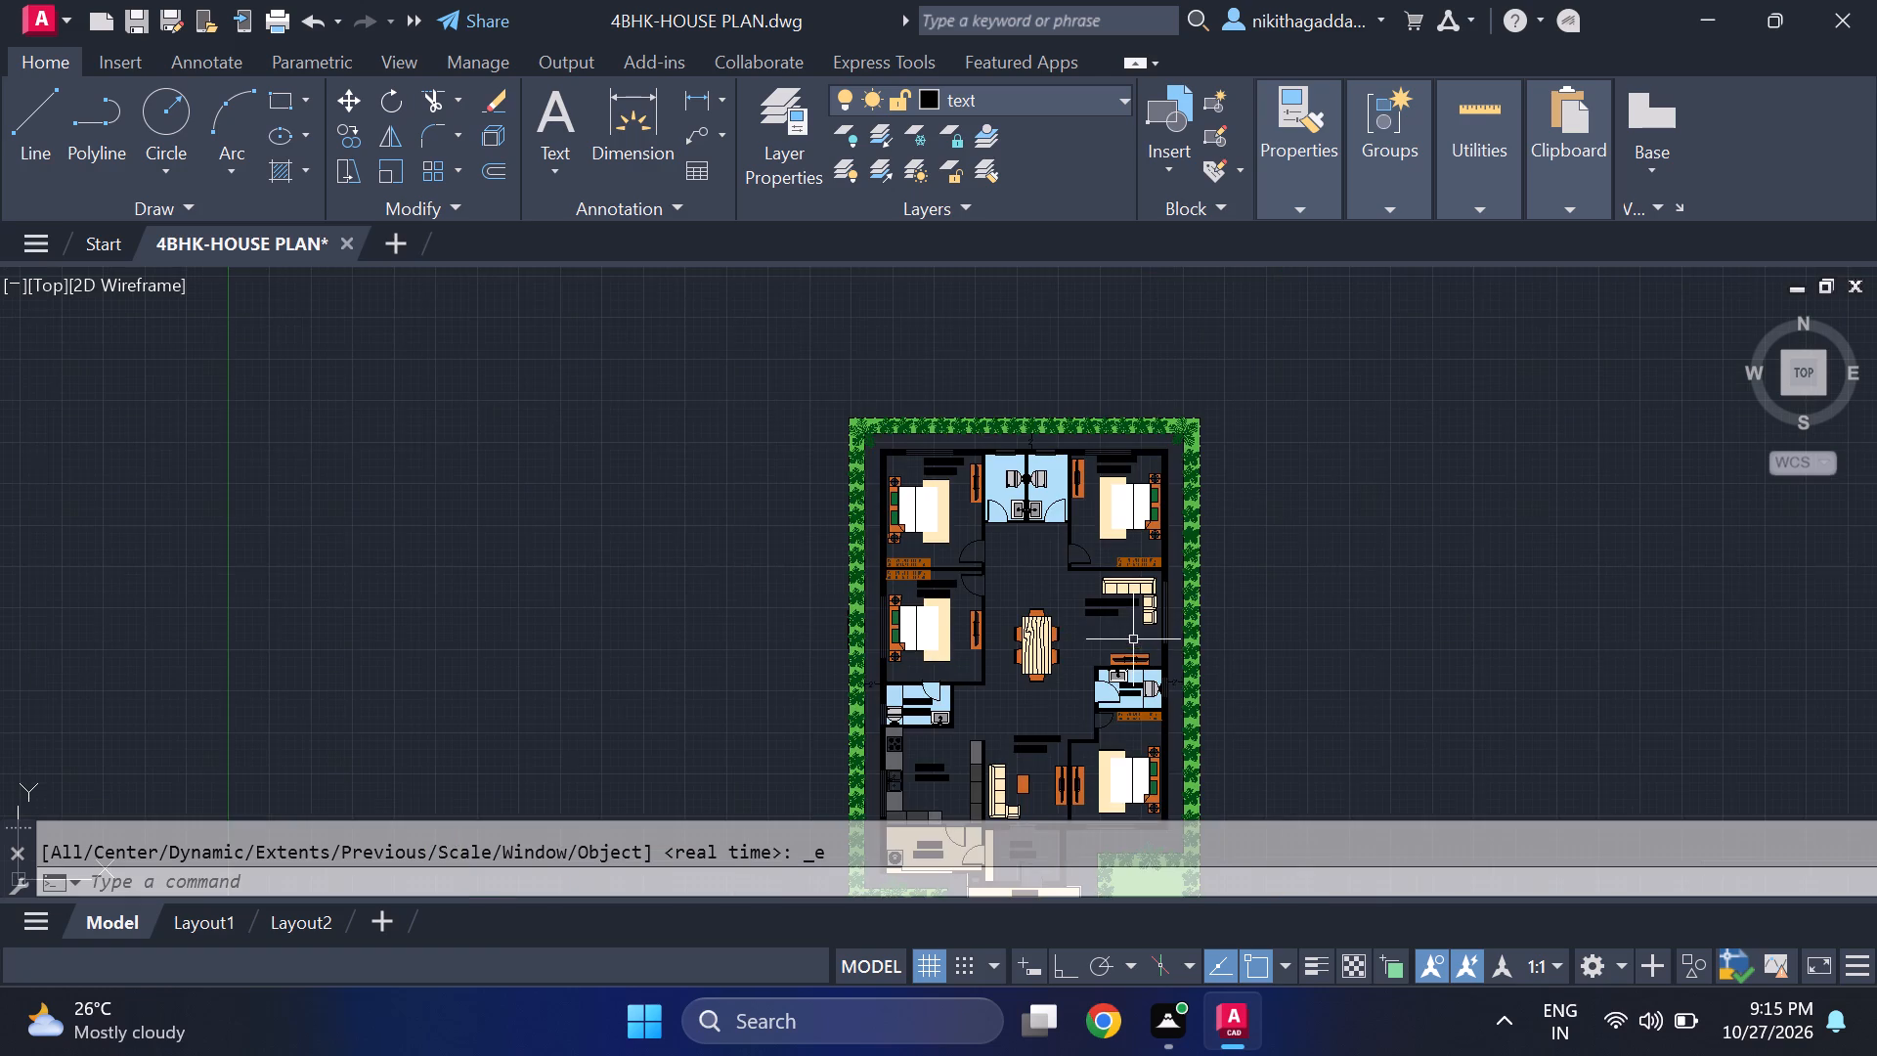
Copy a plant from the eastern planting strip beside BEDROOM 4 onto the middle of the dining table.
scroll(1203, 577, up, 4)
drag(1162, 512, 1159, 512)
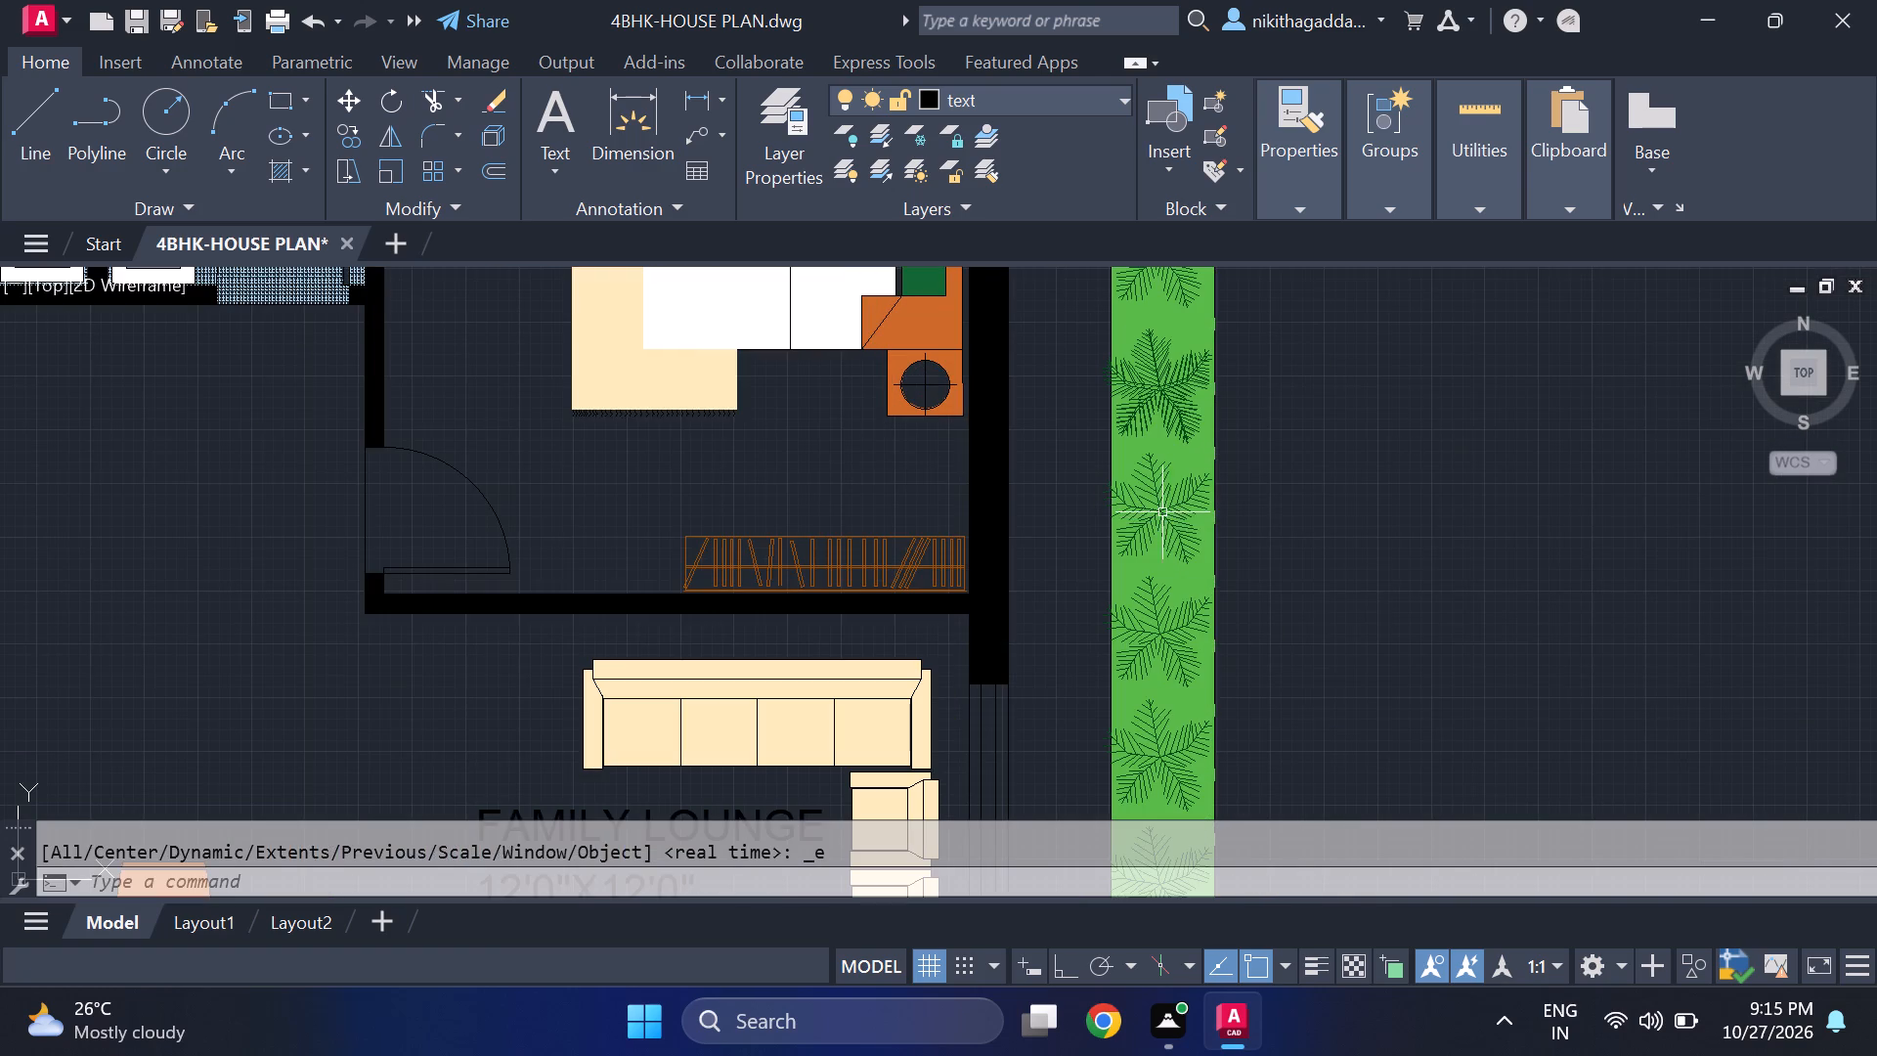
drag(1159, 512, 1141, 512)
text(CO)
key(Return)
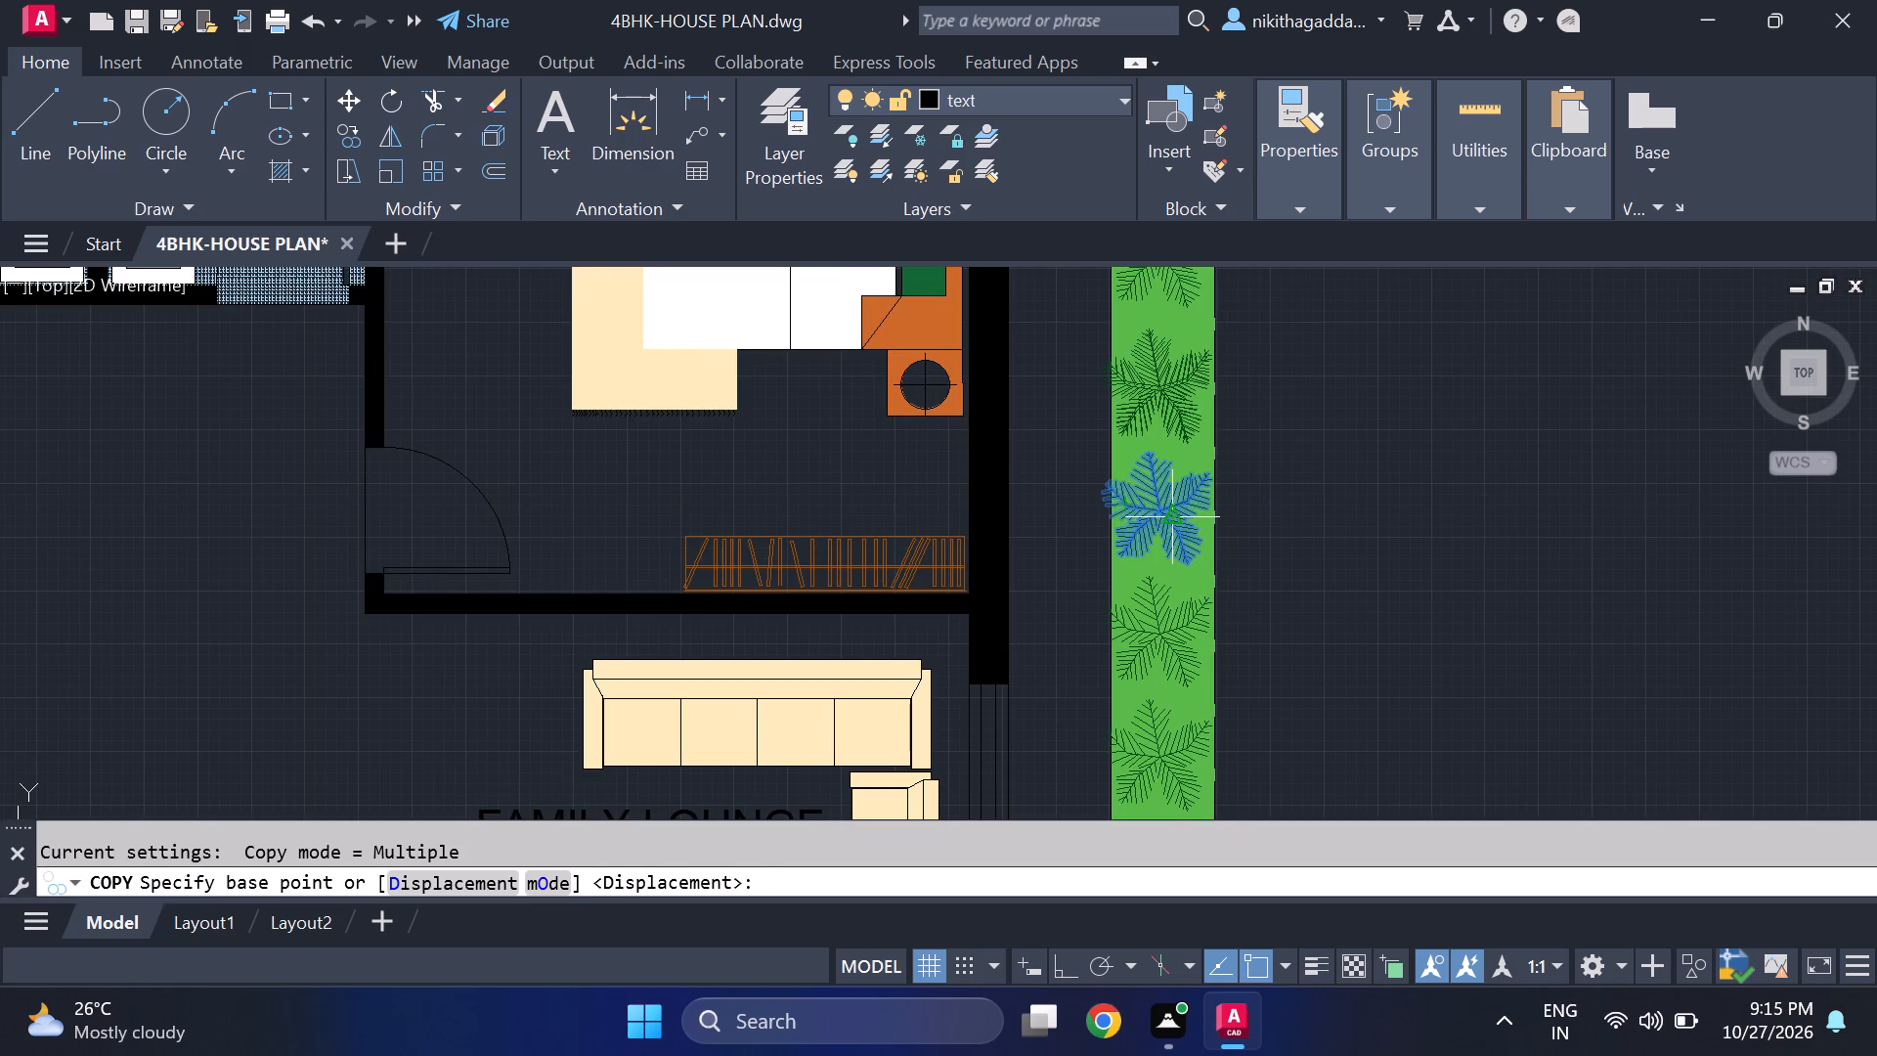
click(1159, 506)
scroll(531, 618, down, 2)
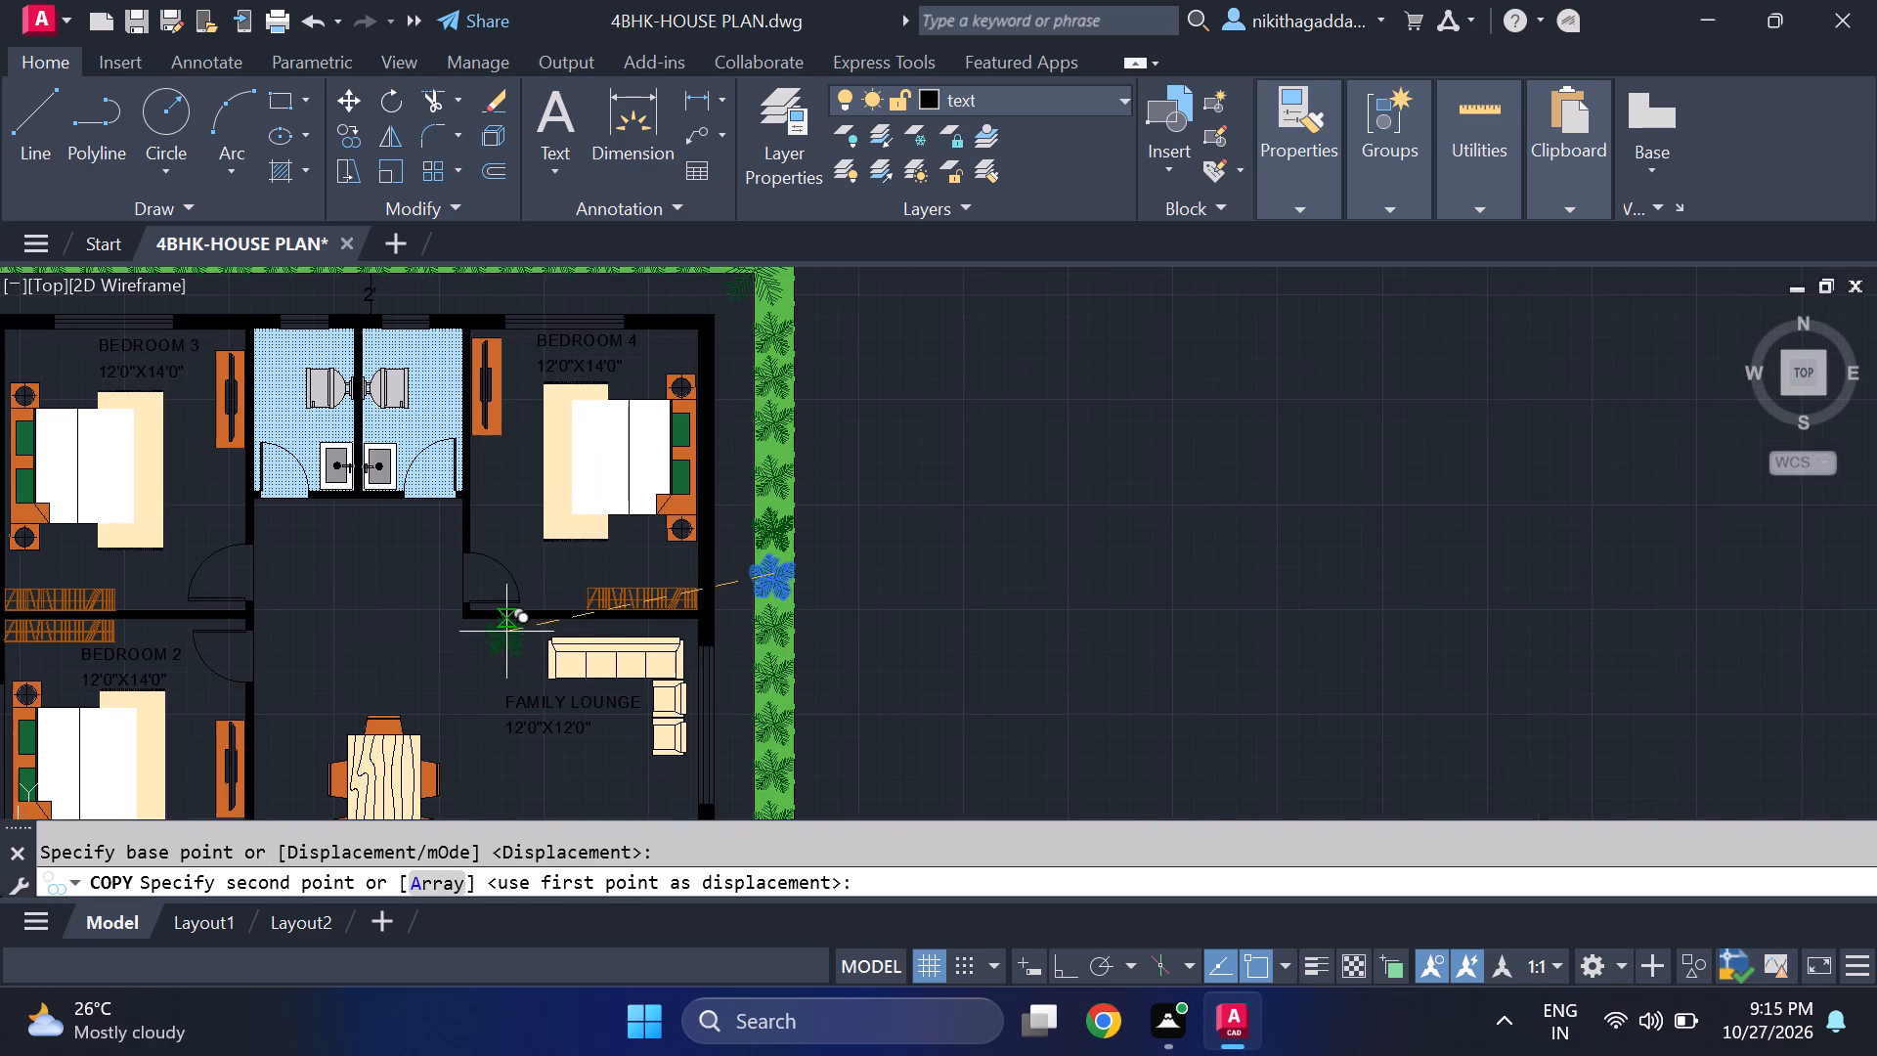
middle_drag(385, 672, 713, 538)
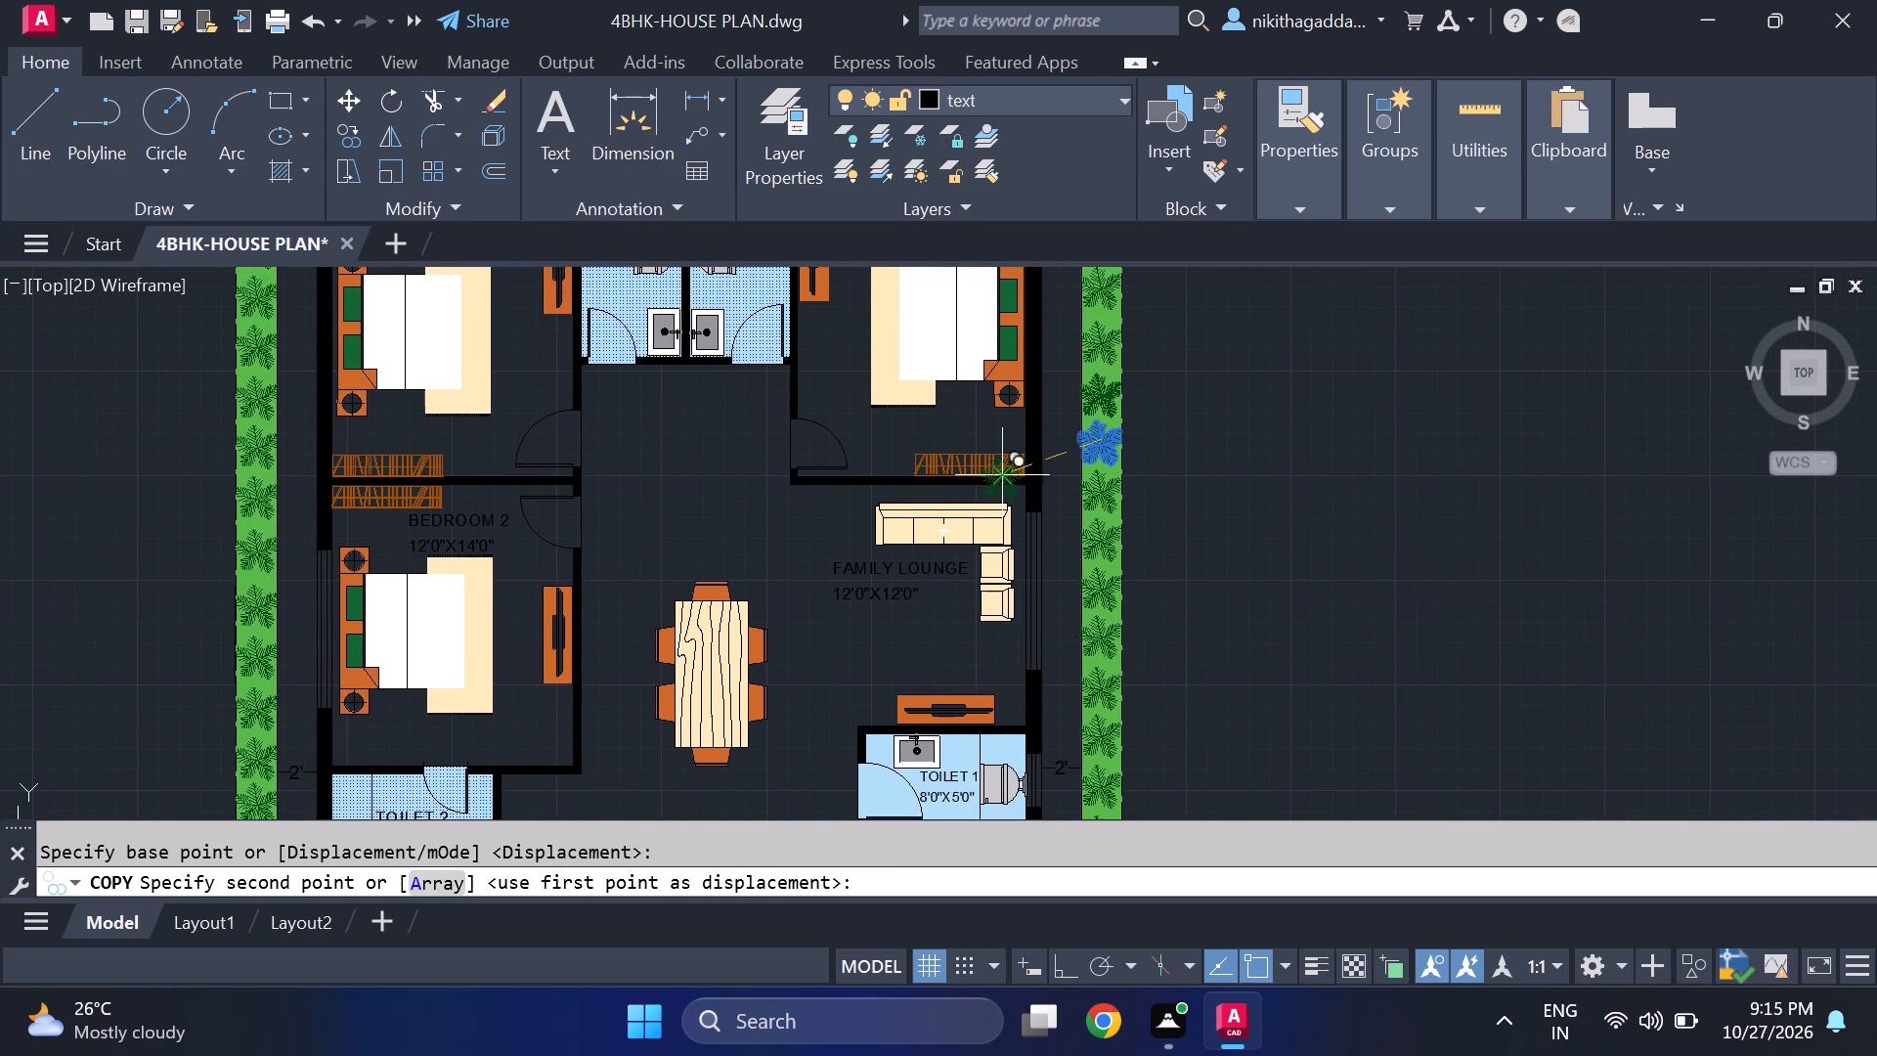
scroll(973, 609, up, 2)
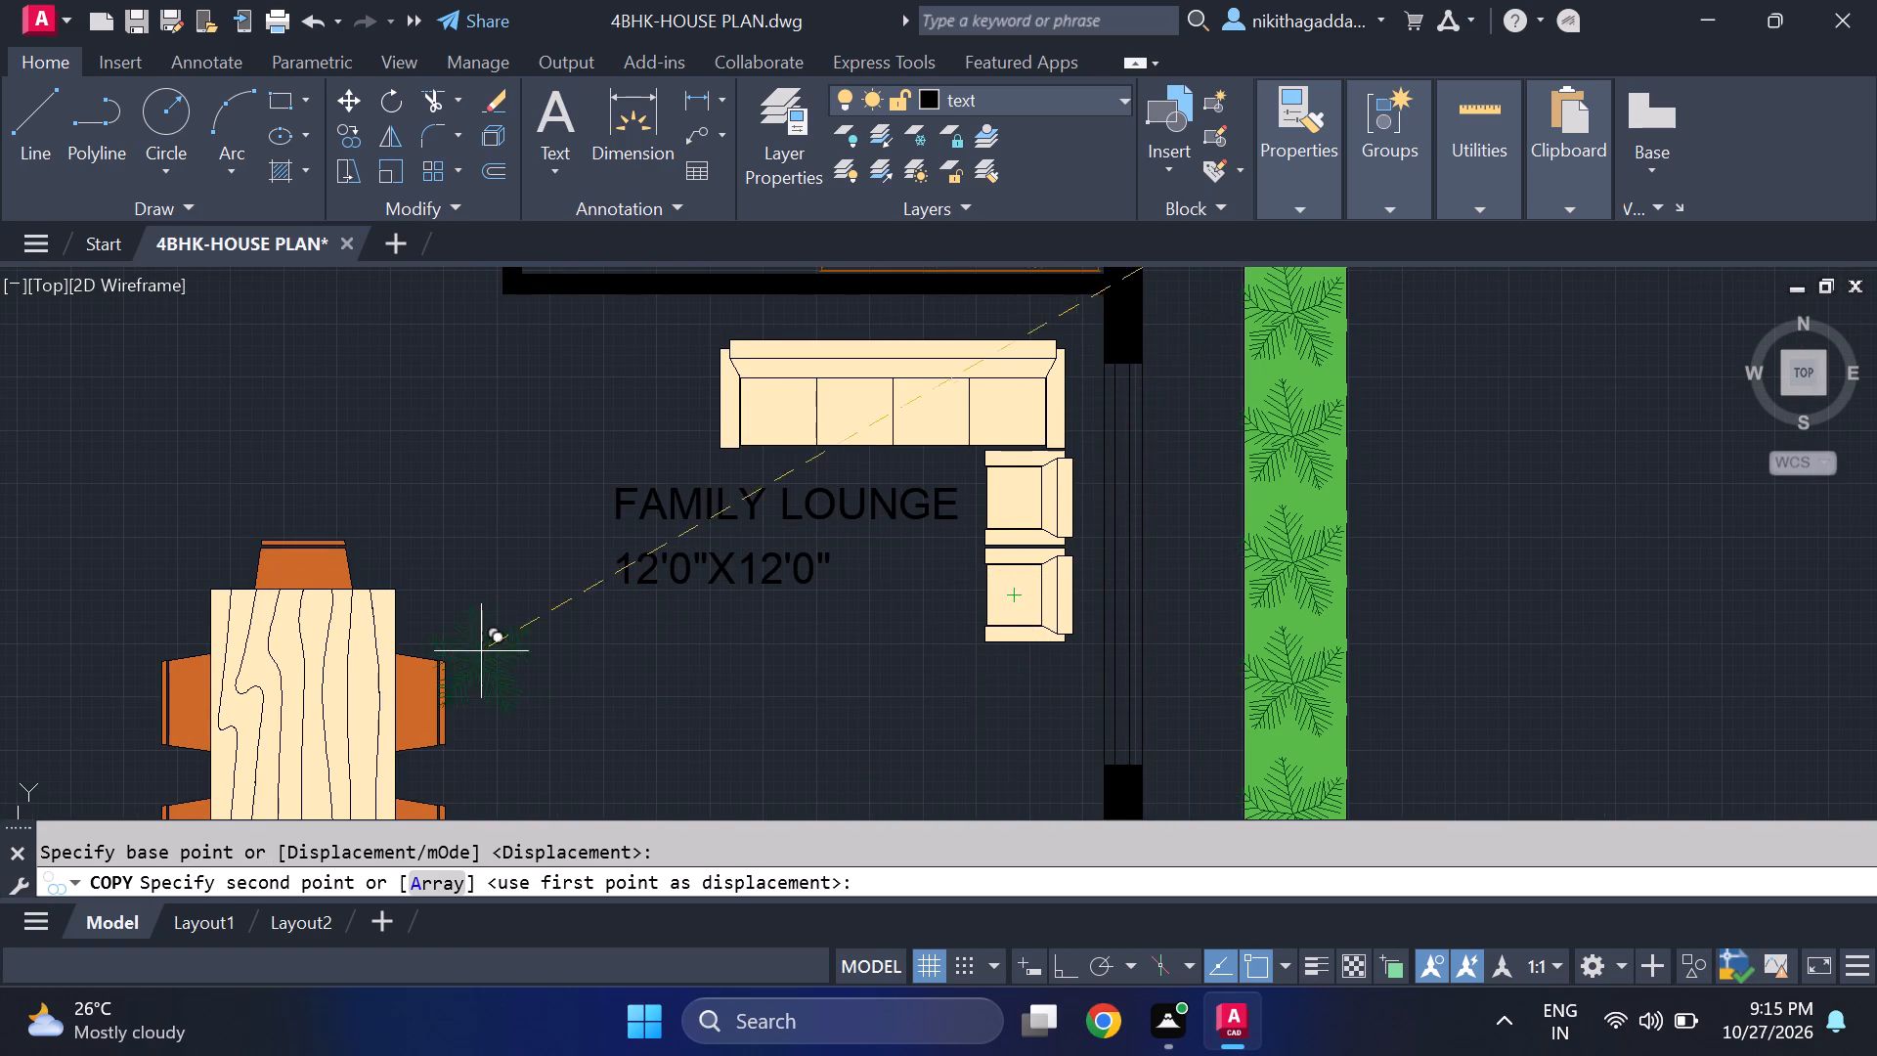
middle_drag(505, 651, 655, 495)
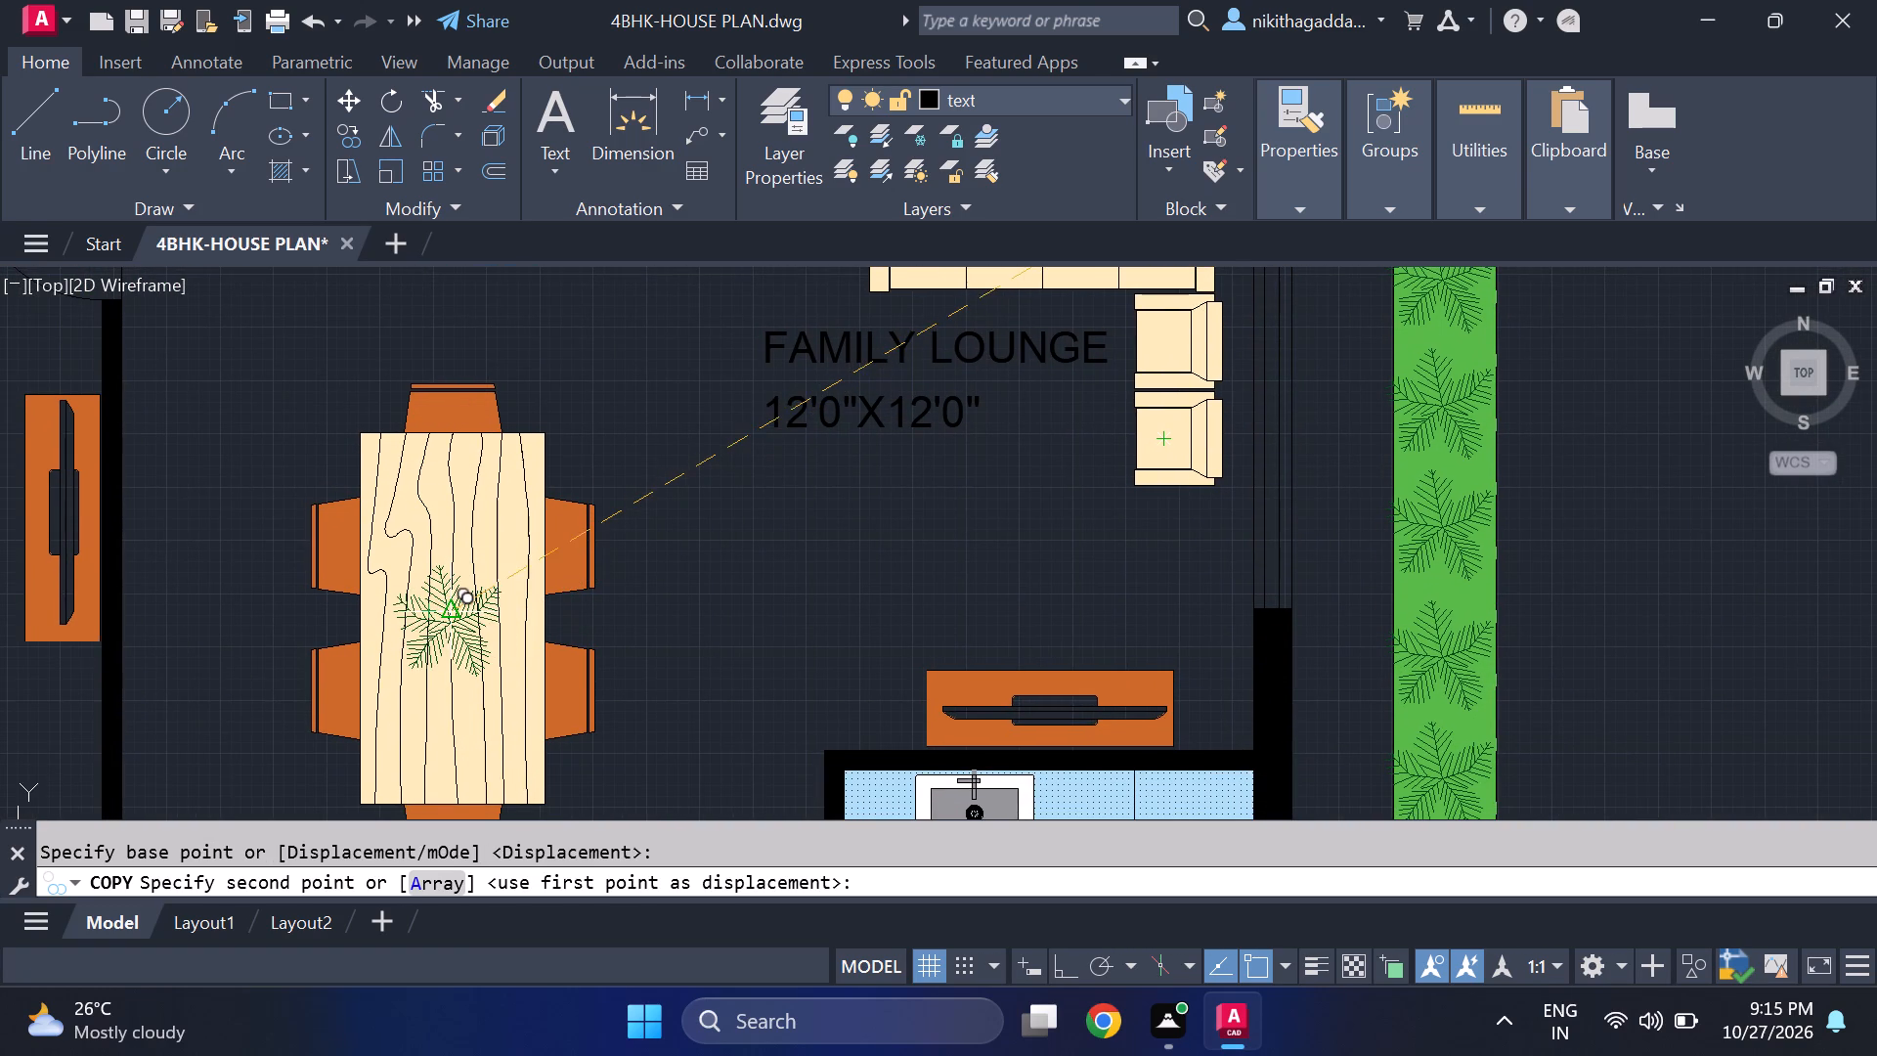
click(444, 608)
Place another copy of the plant in the FAMILY LOUNGE, just south of the two armchairs.
scroll(818, 506, down, 3)
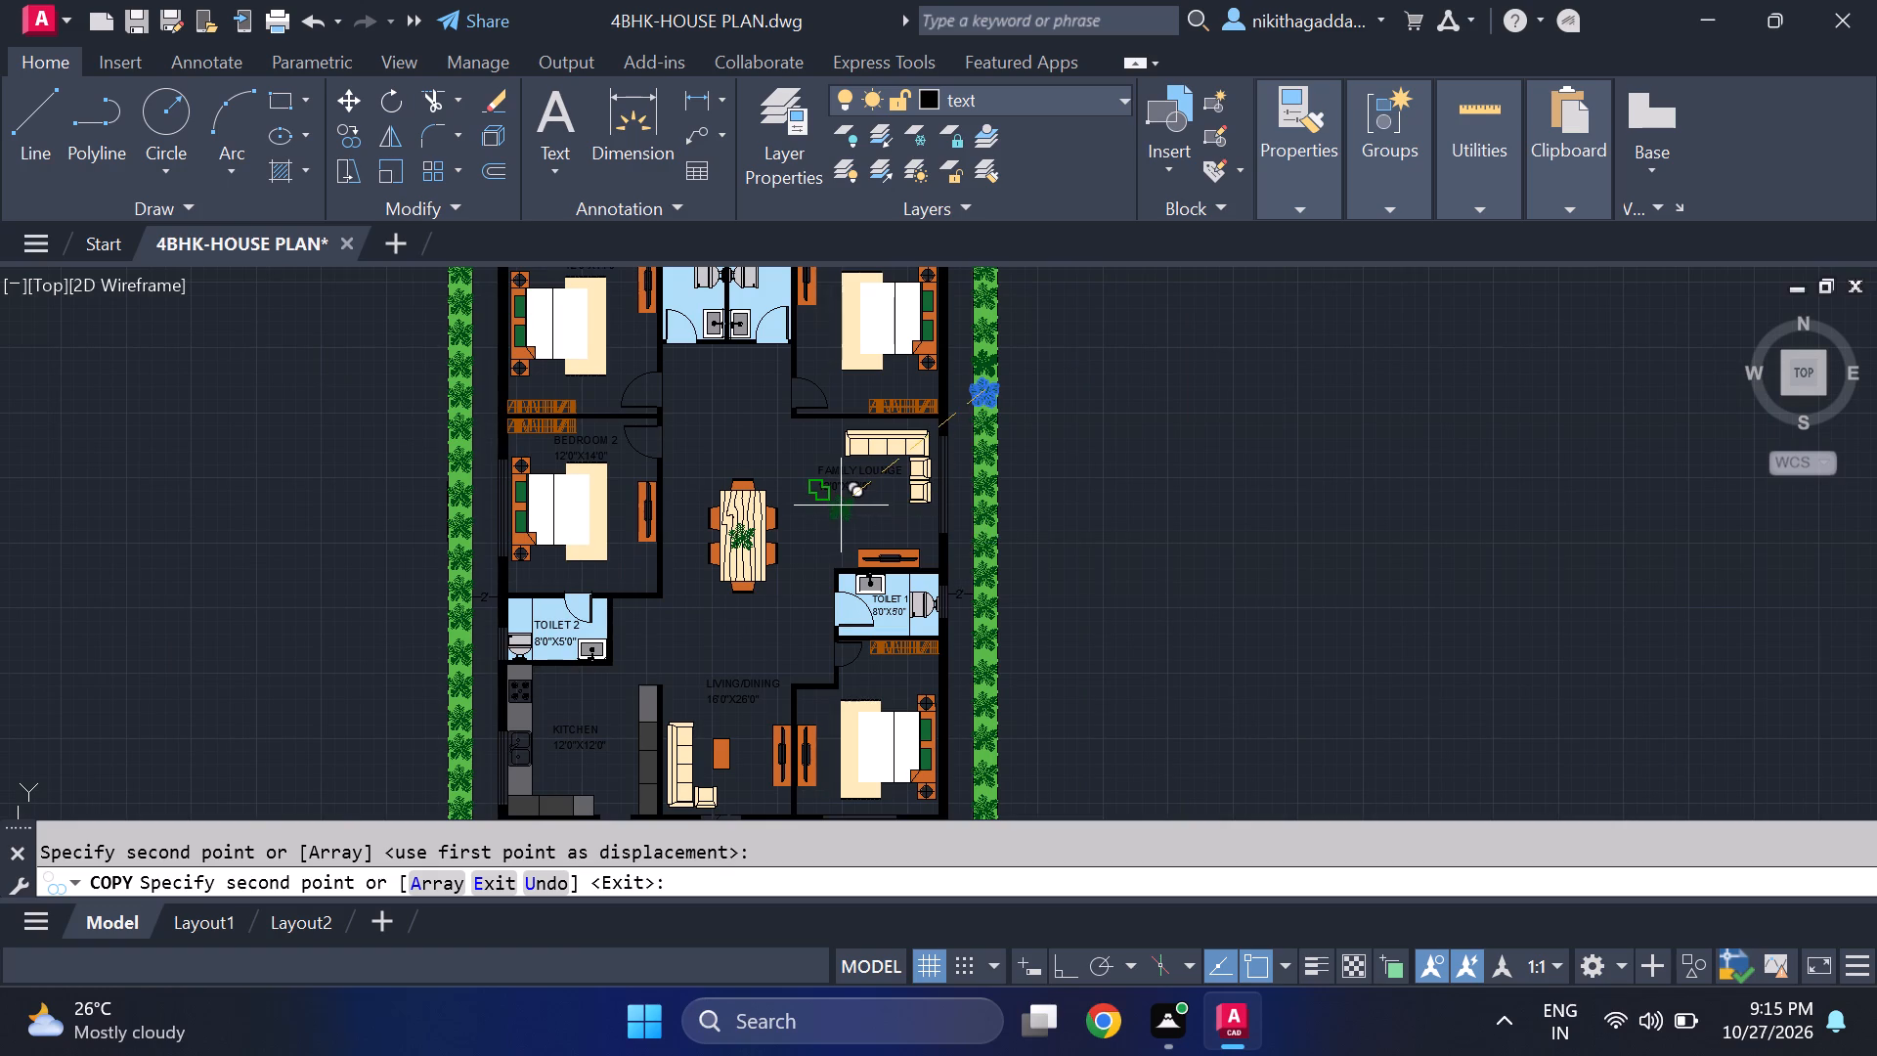
middle_drag(841, 506, 775, 576)
scroll(841, 506, up, 3)
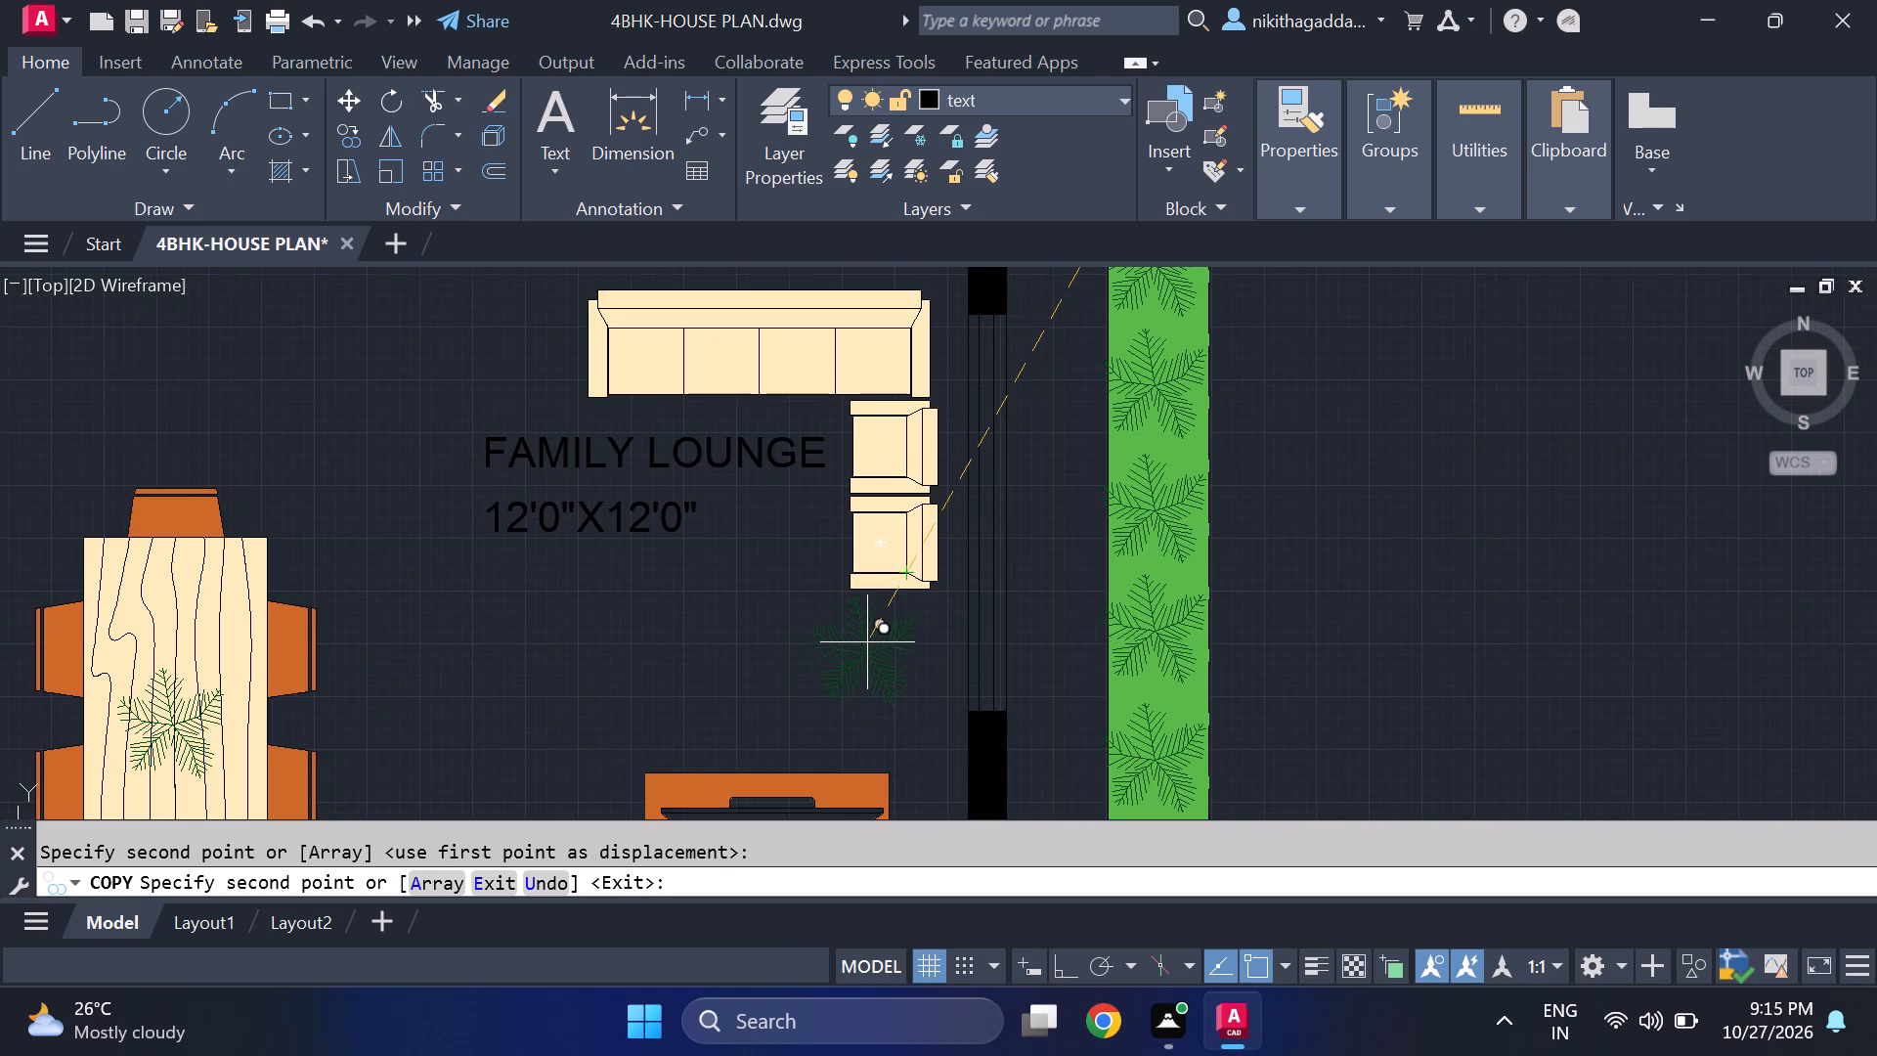
scroll(867, 642, up, 1)
click(901, 643)
scroll(964, 546, down, 3)
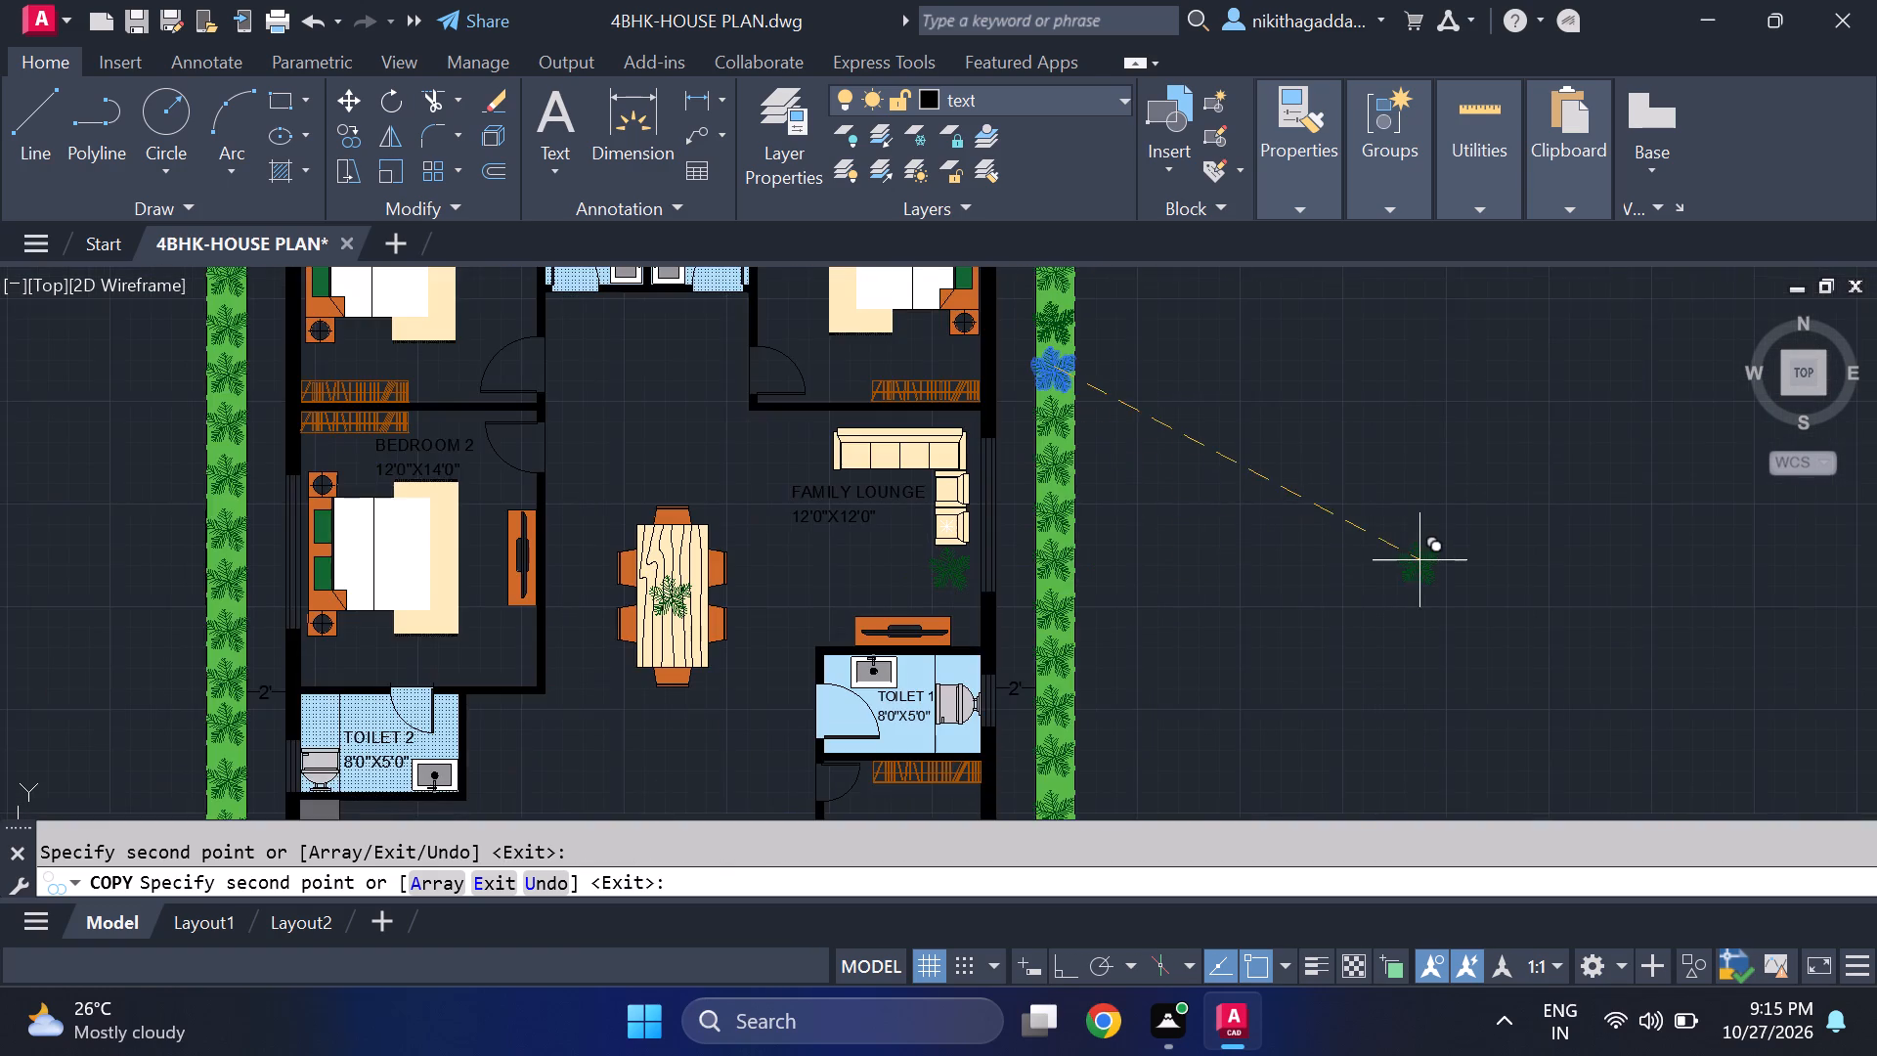
Scale the plant south of the FAMILY LOUNGE armchairs freehand, using its centre as the base point.
scroll(1419, 560, down, 1)
key(Escape)
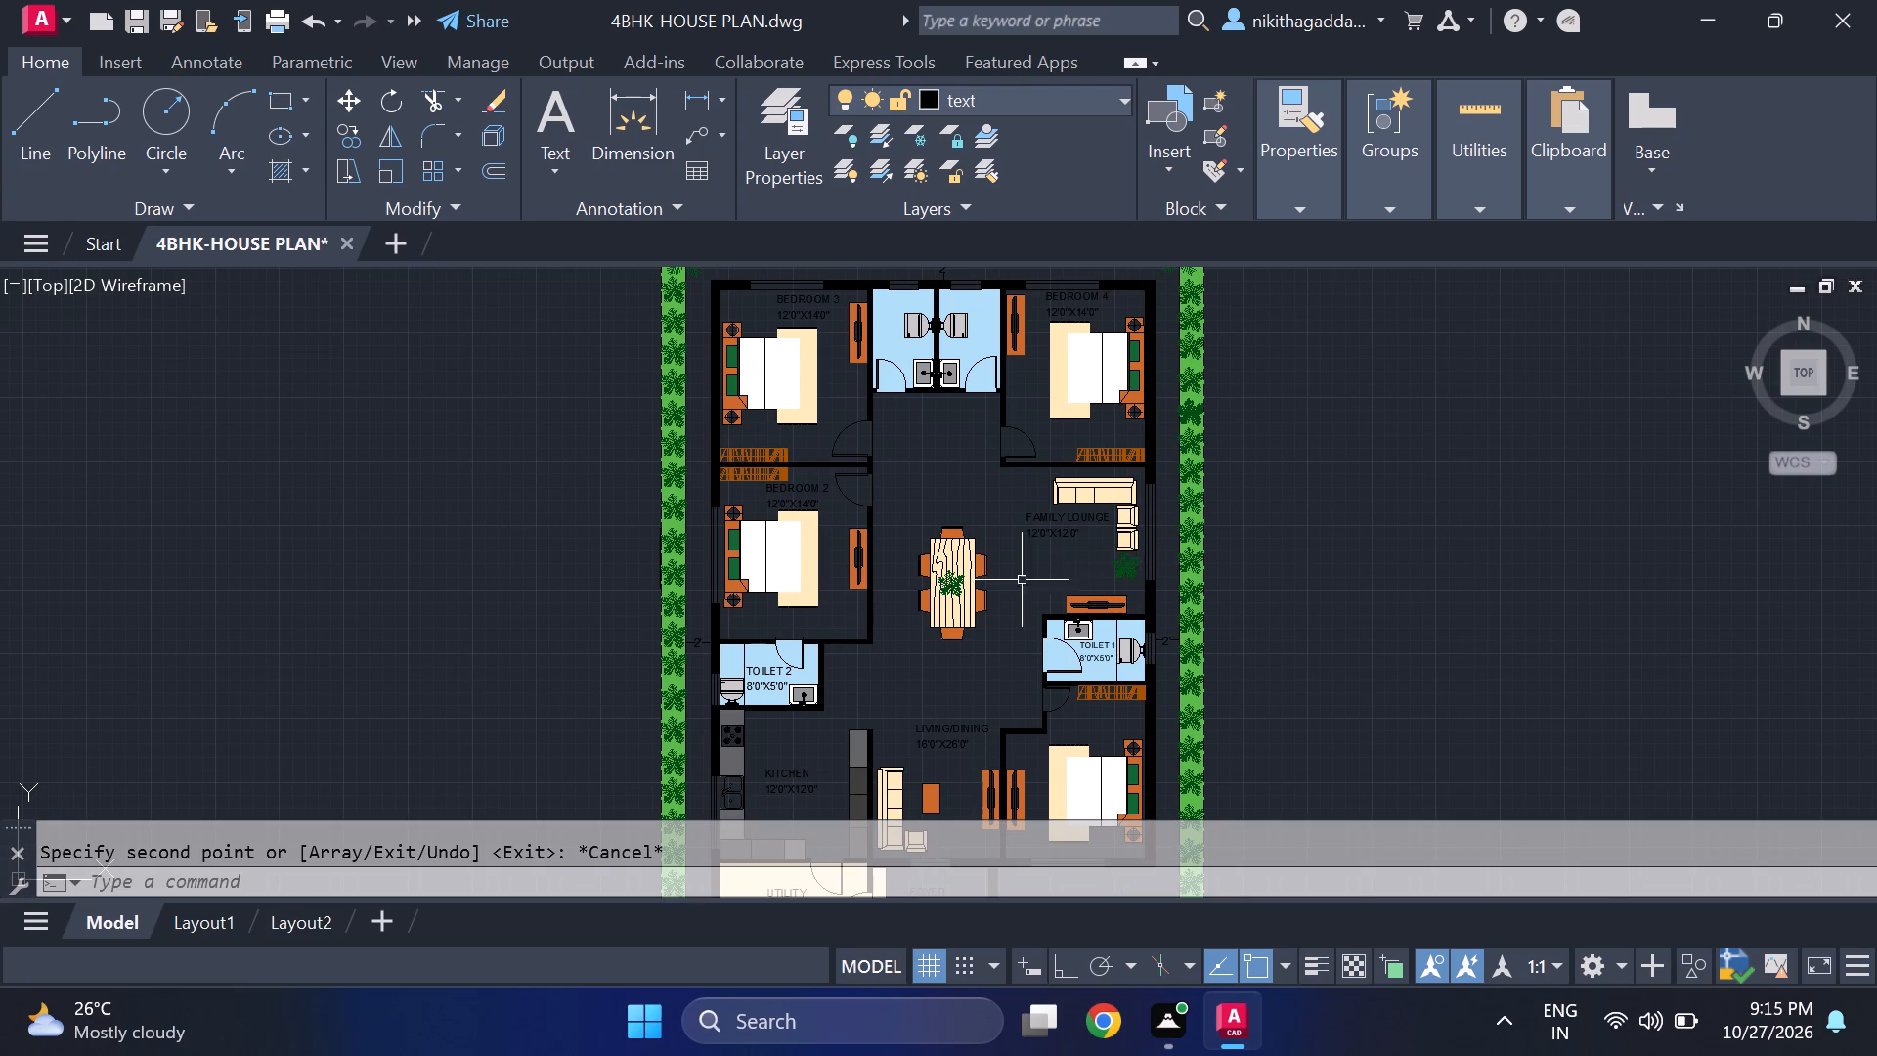
scroll(932, 580, up, 2)
scroll(988, 592, down, 5)
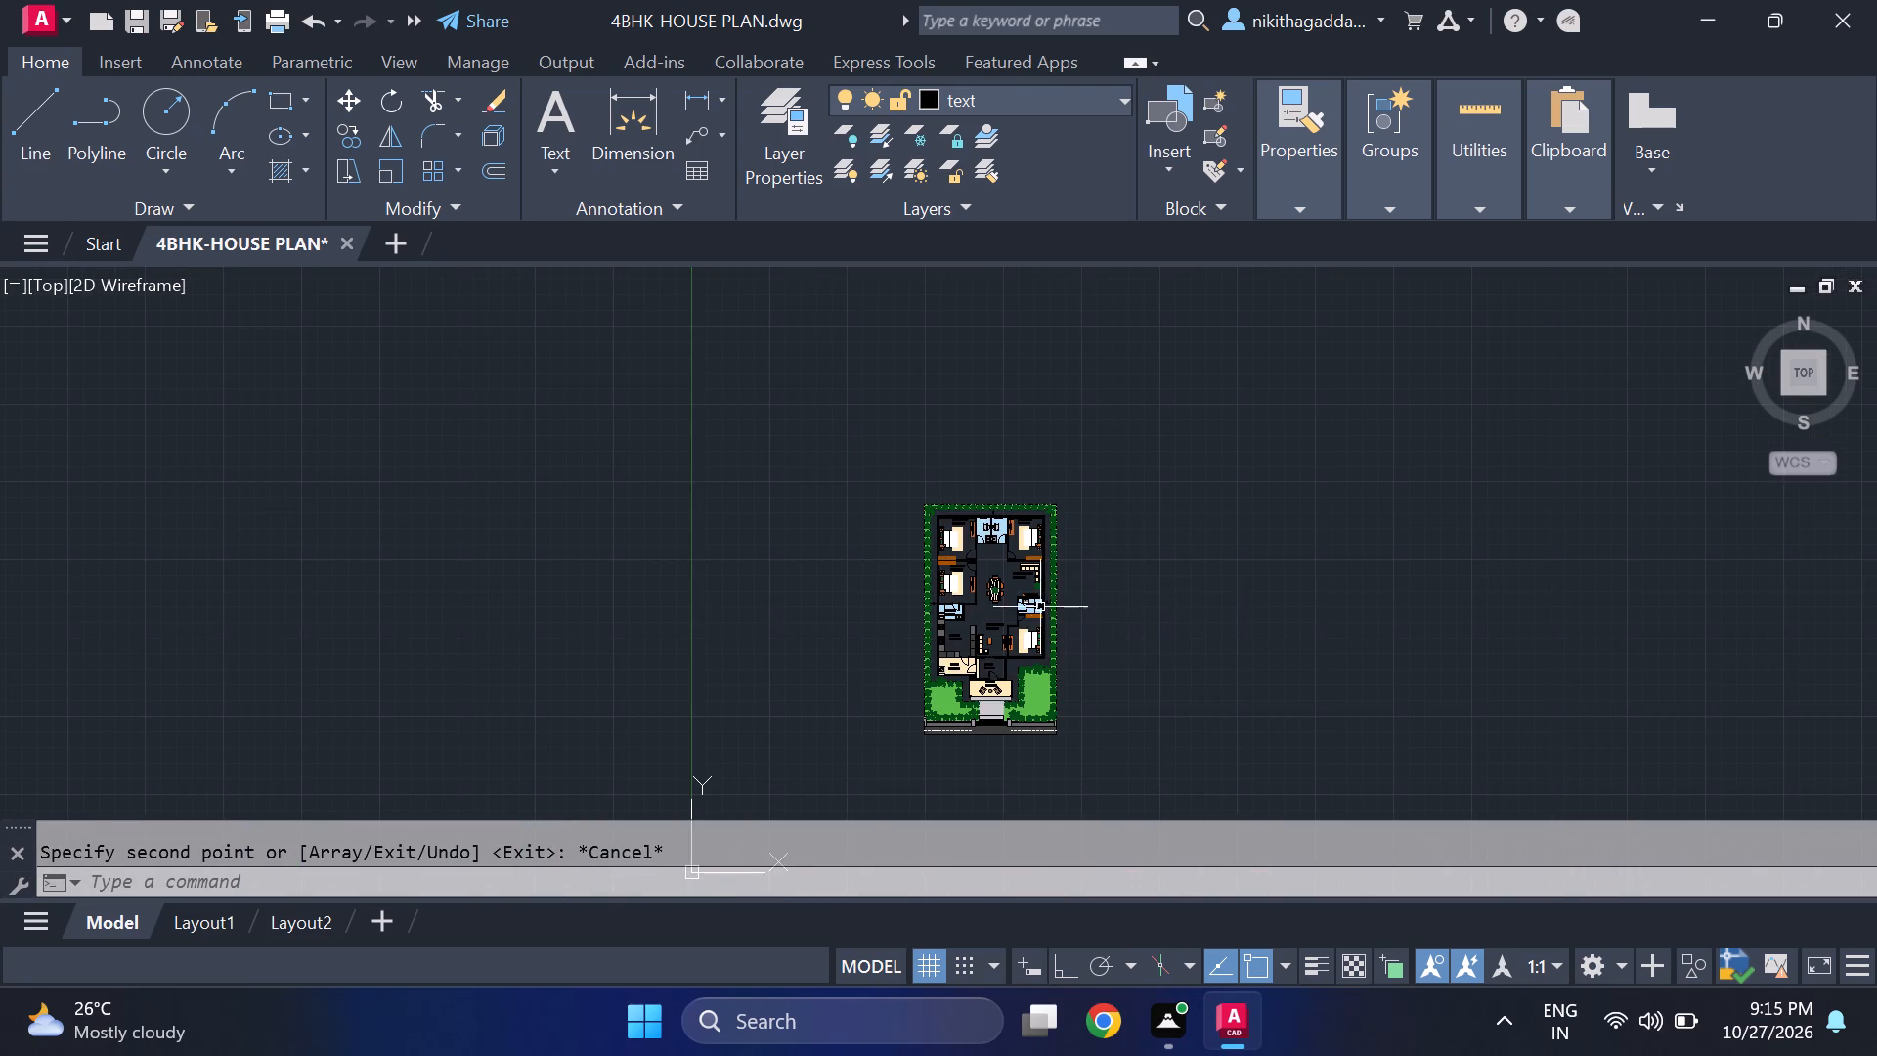
scroll(1003, 596, up, 2)
middle_drag(1071, 572, 1070, 572)
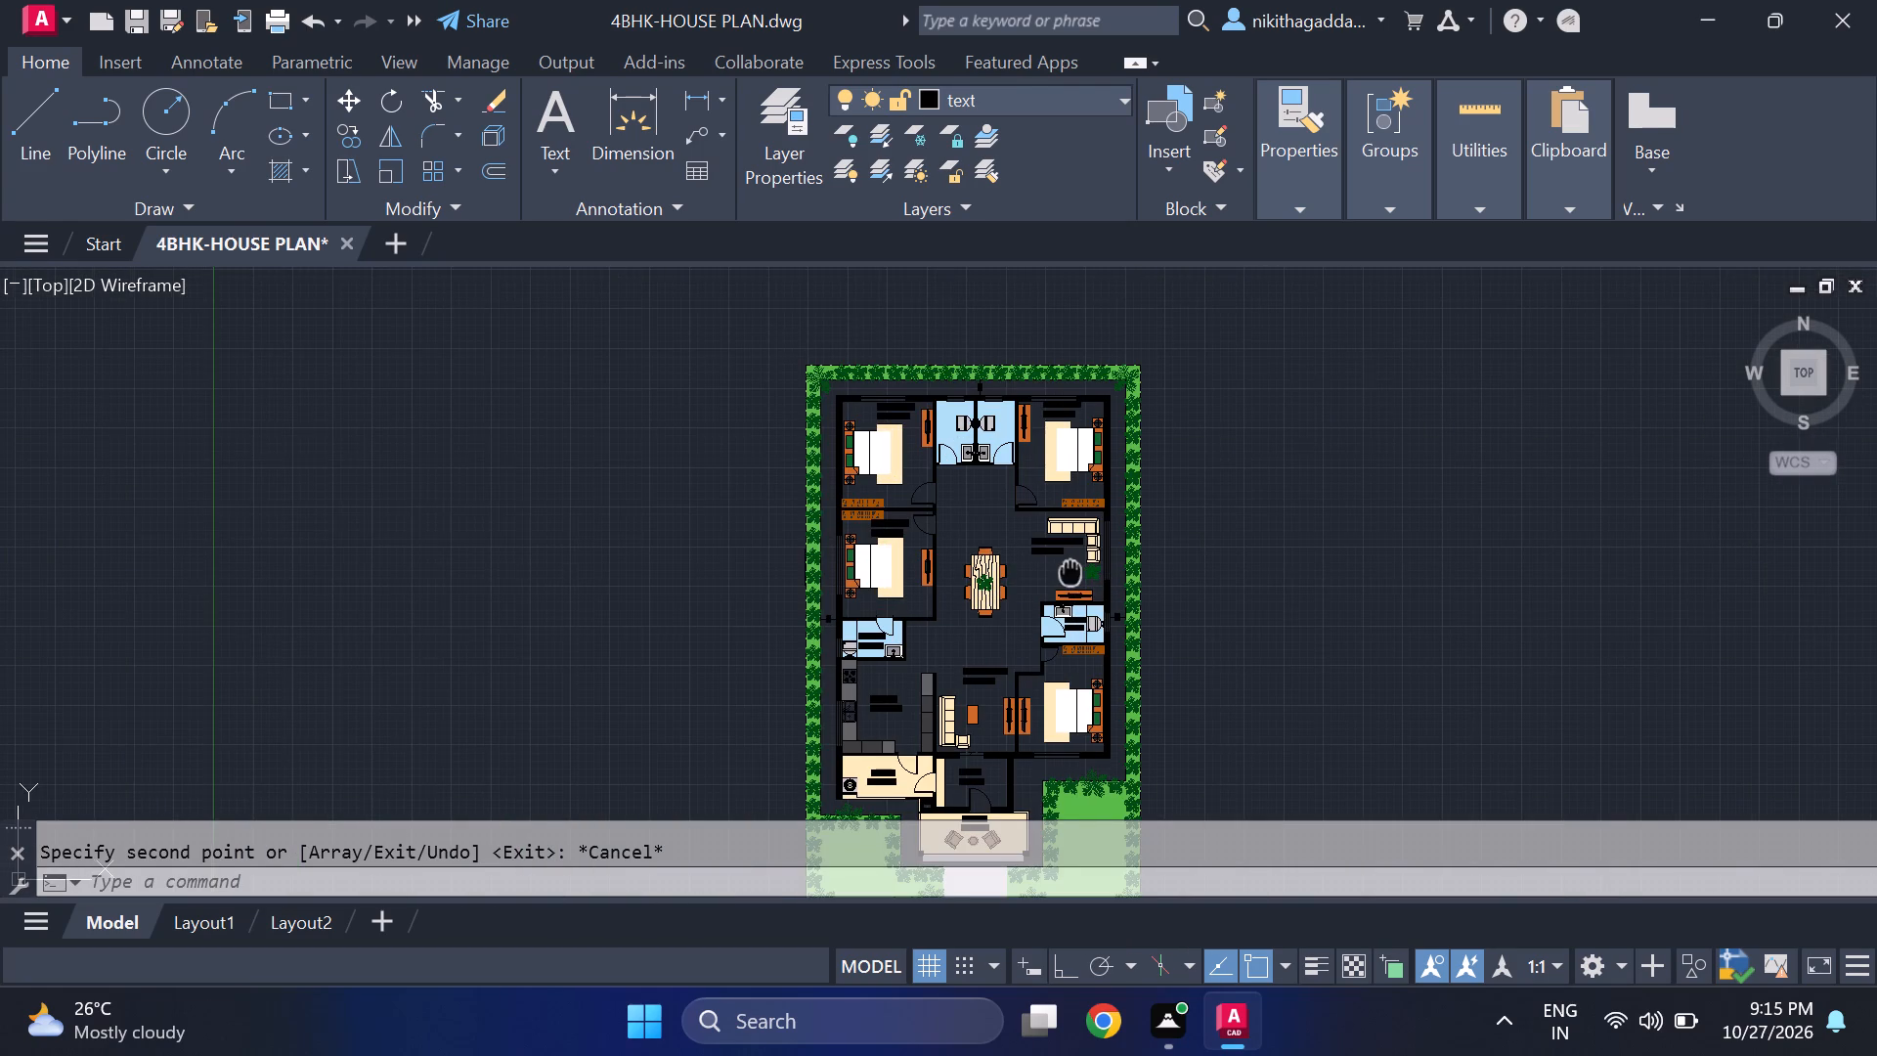
middle_drag(1070, 572, 959, 614)
scroll(960, 595, up, 3)
click(994, 660)
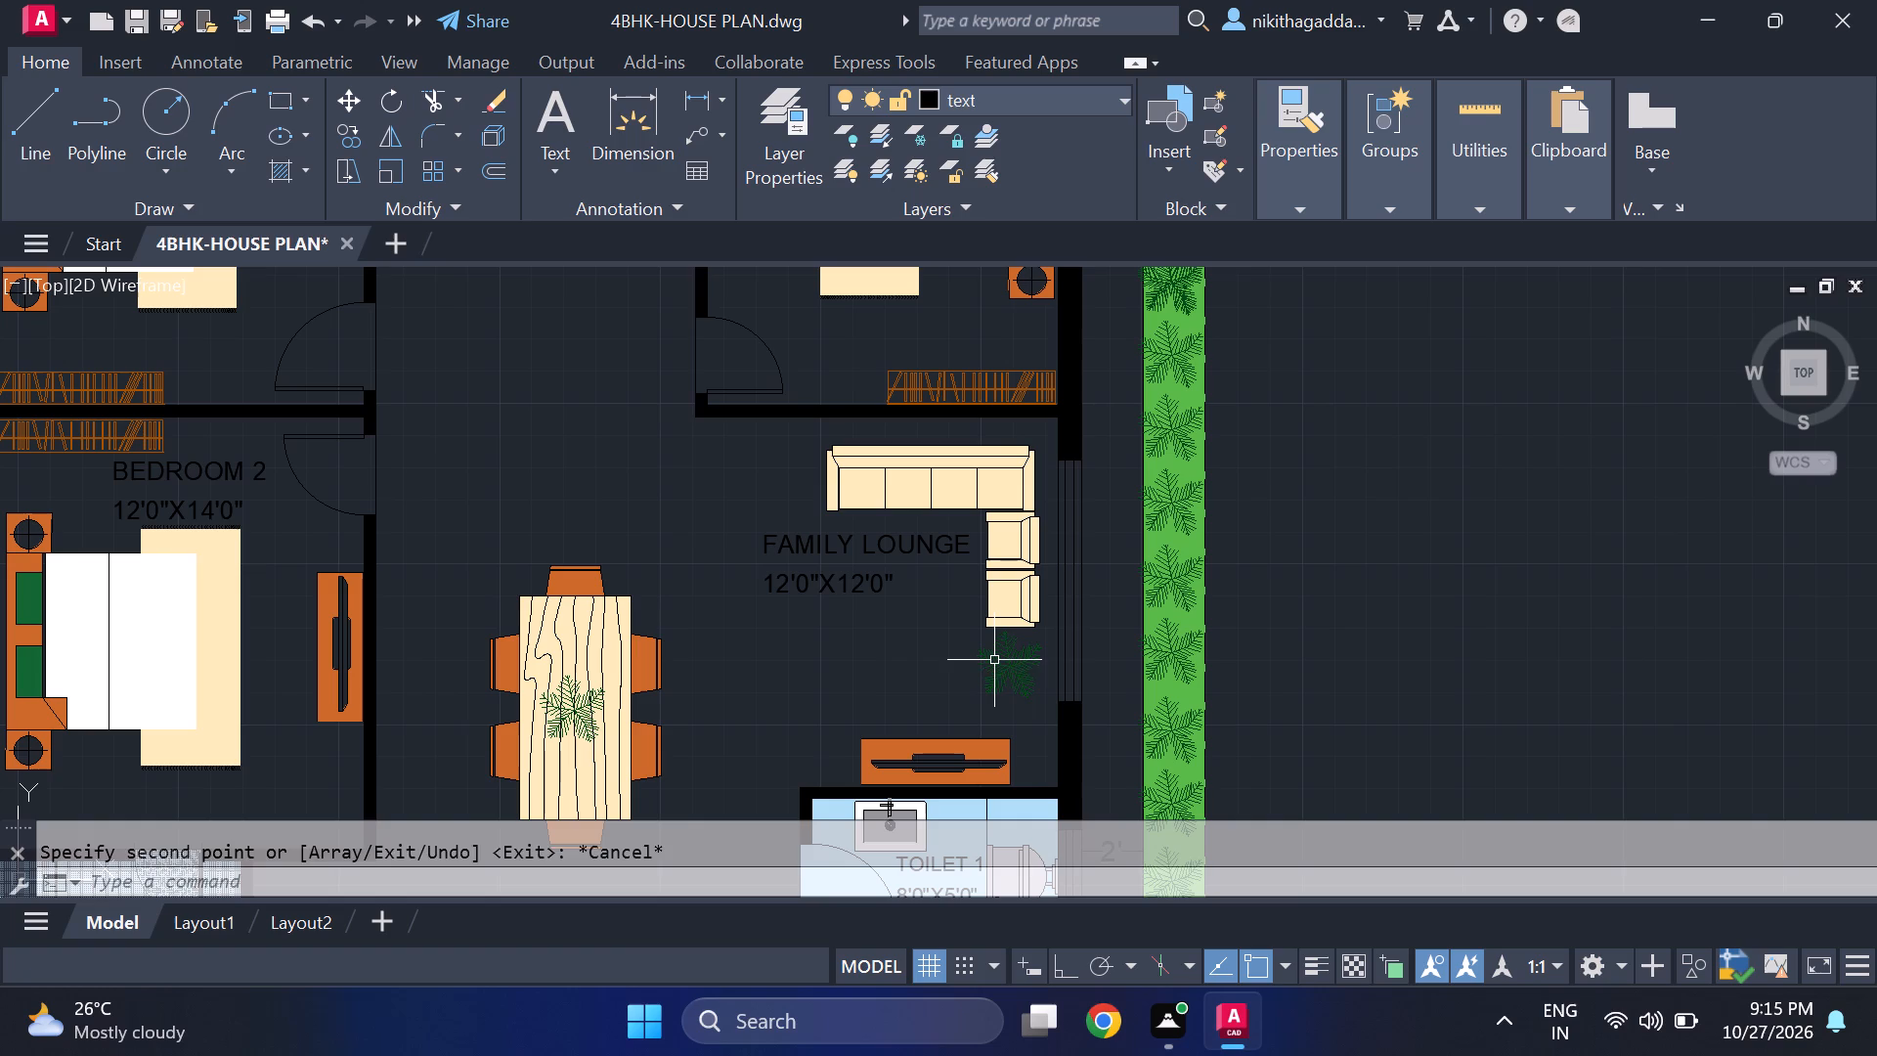
text(SCALE)
key(Return)
scroll(1033, 716, up, 2)
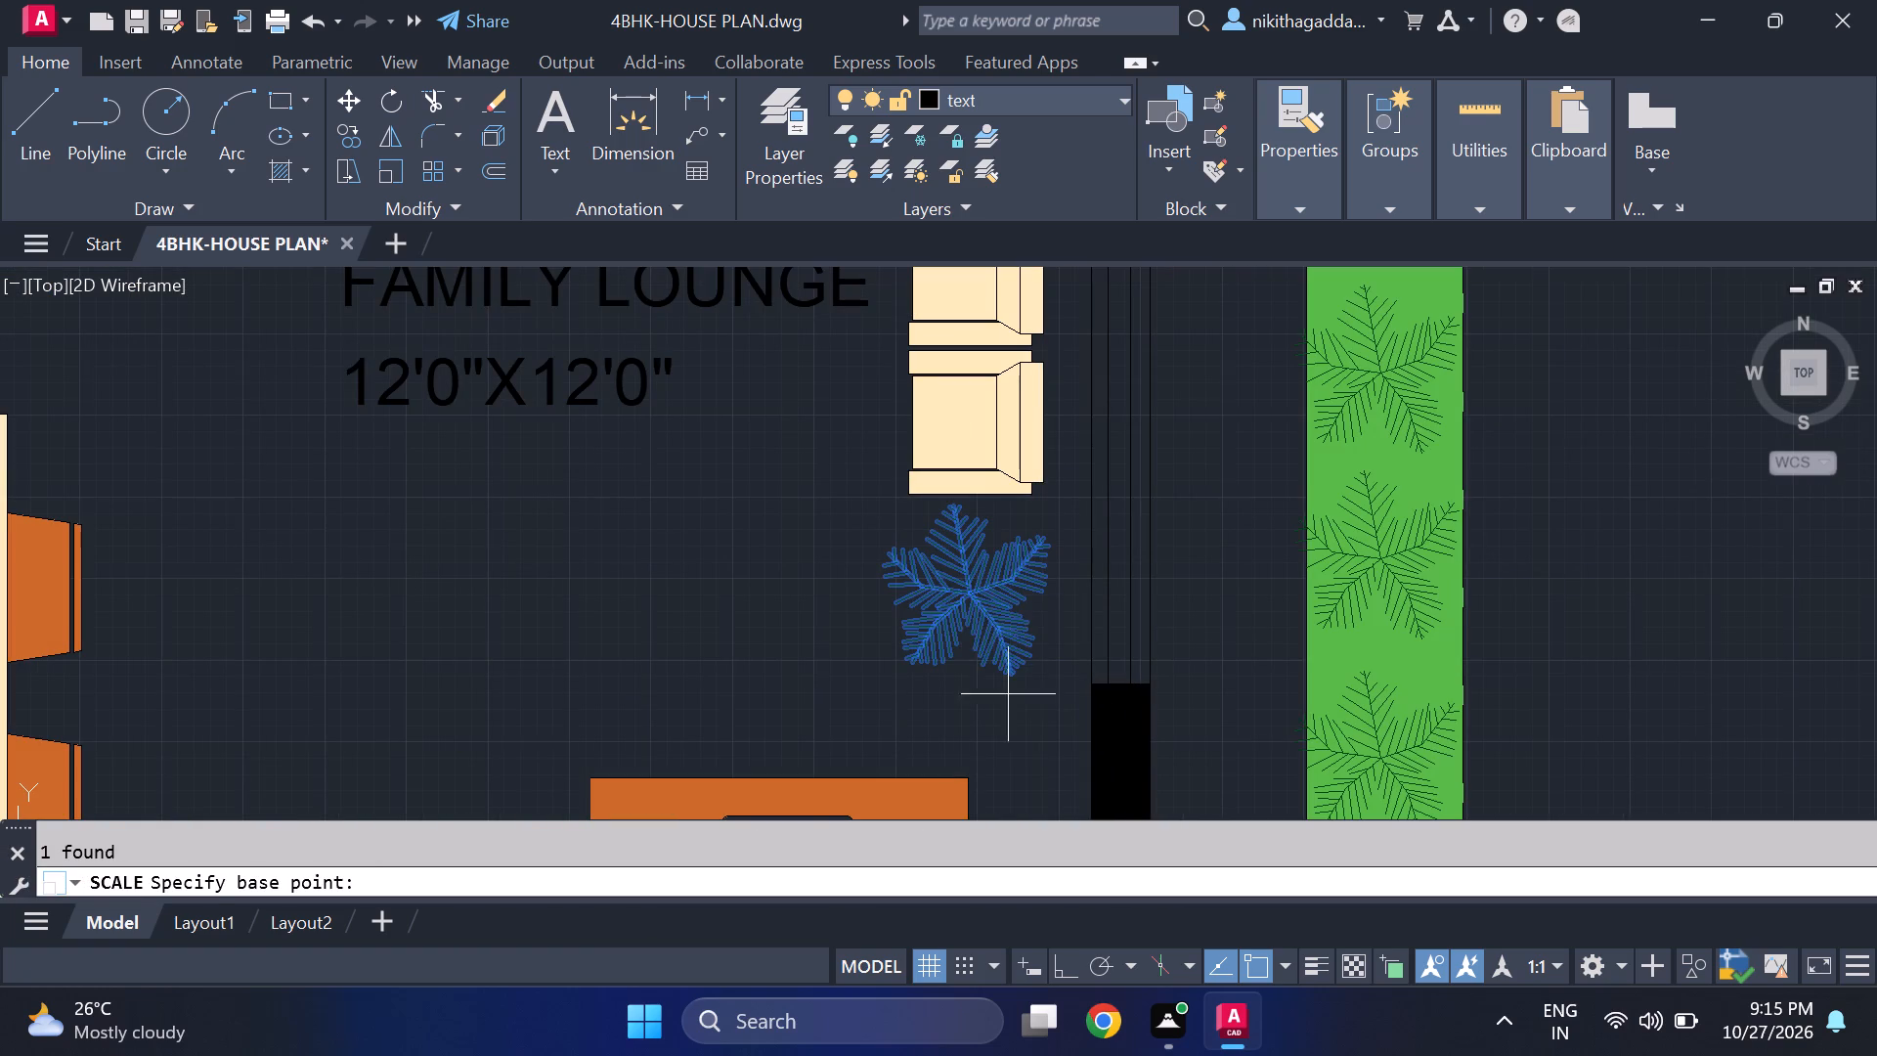
click(960, 589)
scroll(968, 584, up, 2)
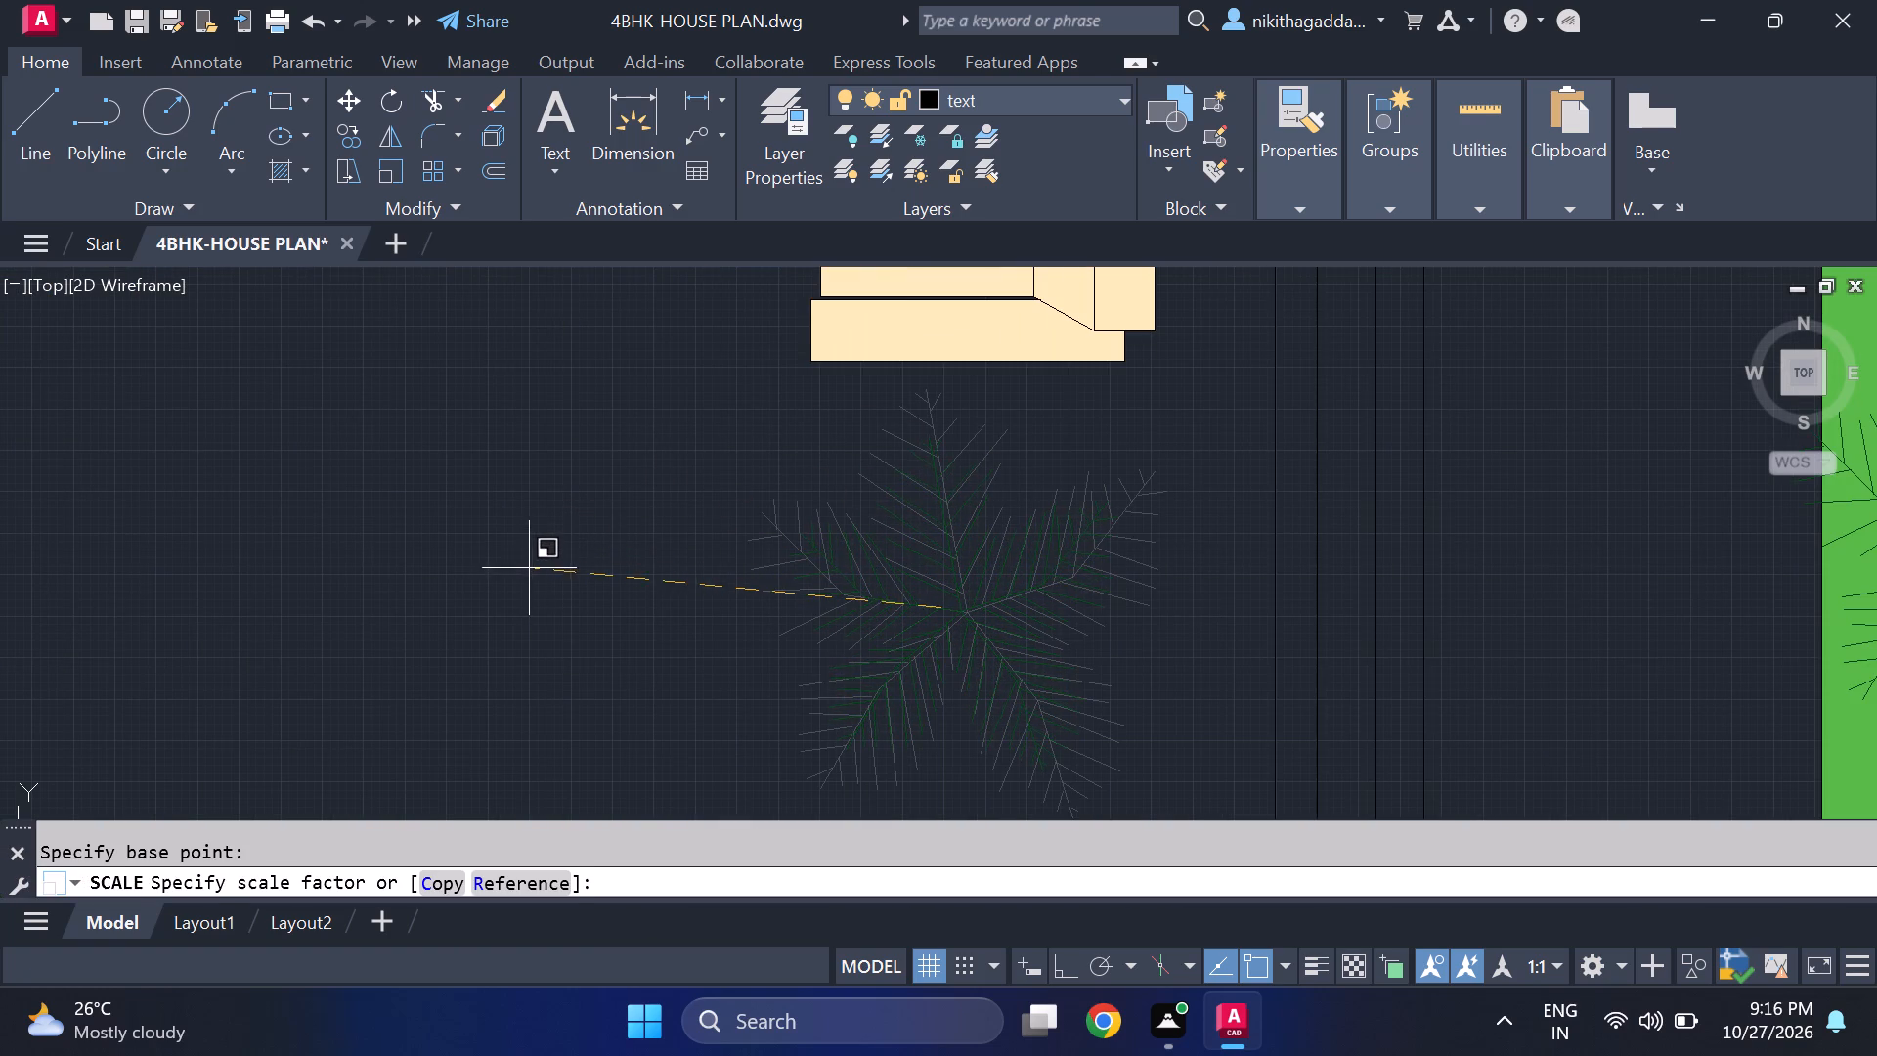
click(556, 552)
scroll(964, 584, down, 4)
scroll(801, 681, down, 1)
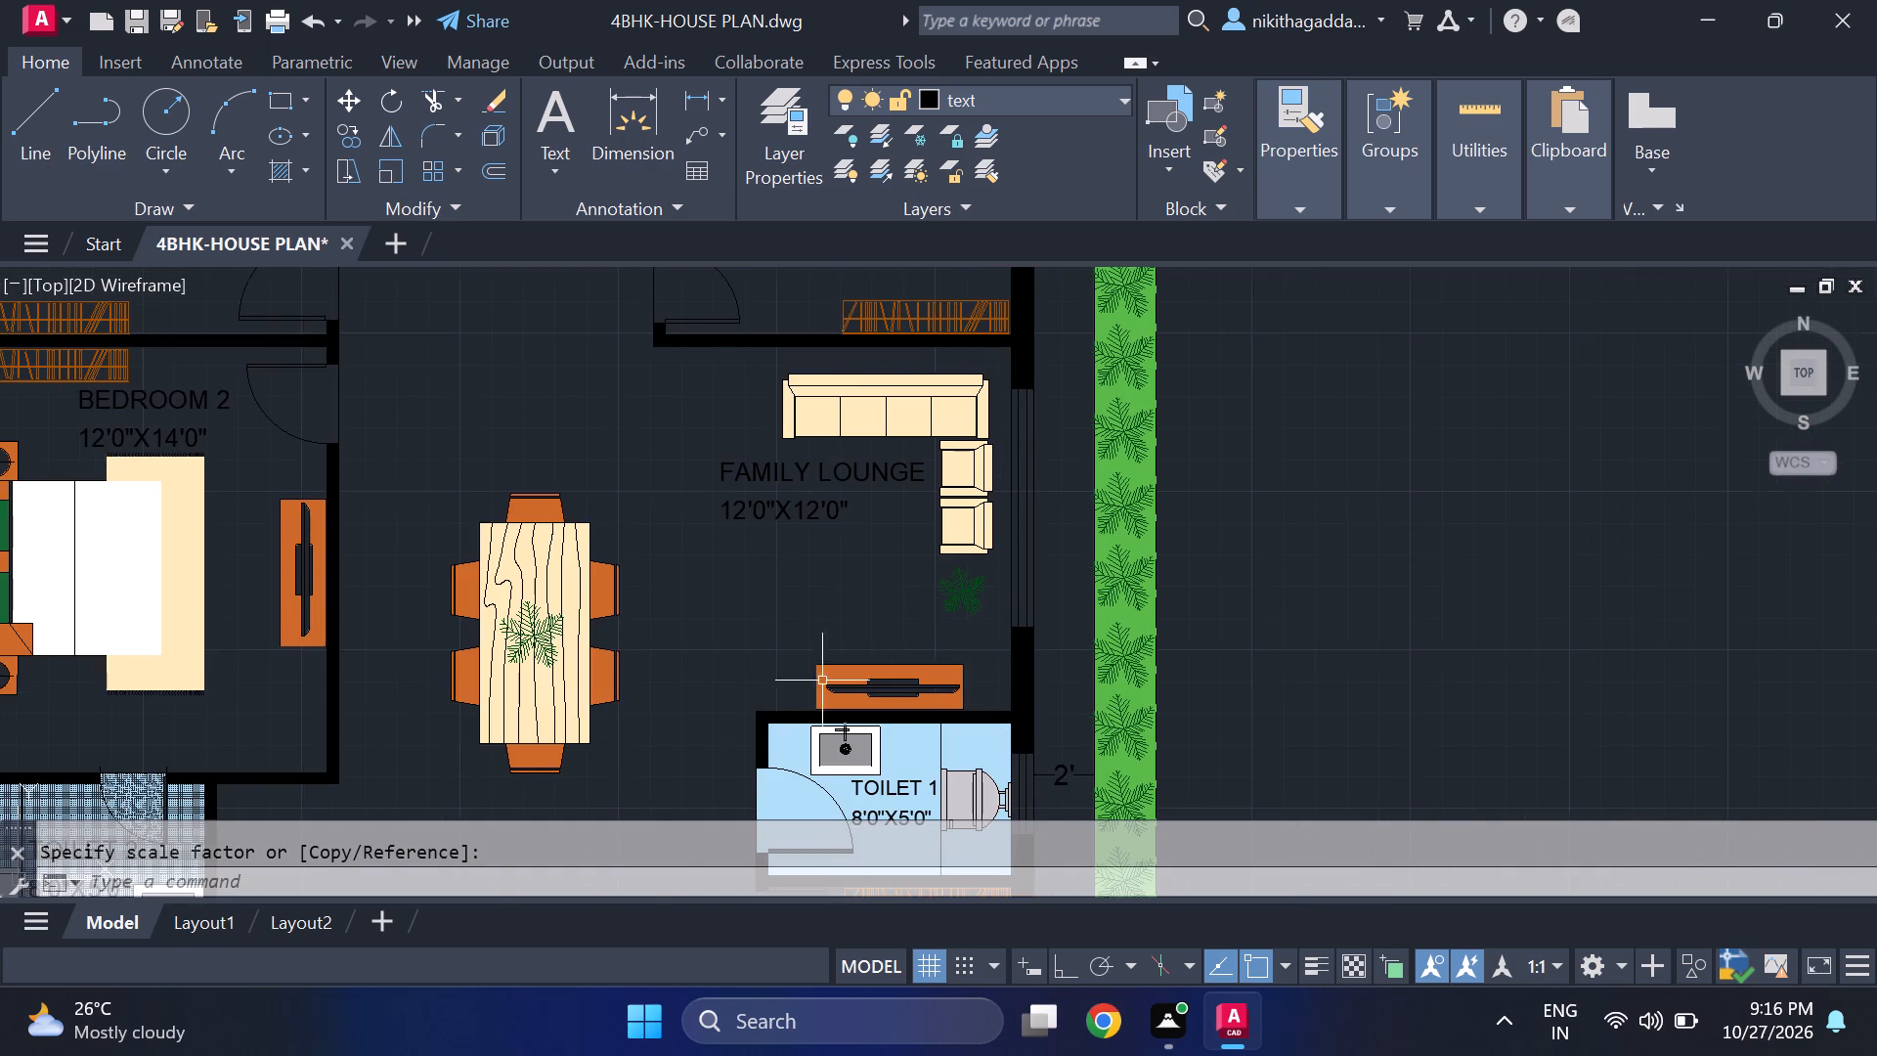
Examine the plan's bedrooms, toilets, dining area and FAMILY LOUNGE for anything still missing.
middle_drag(1243, 694, 1345, 488)
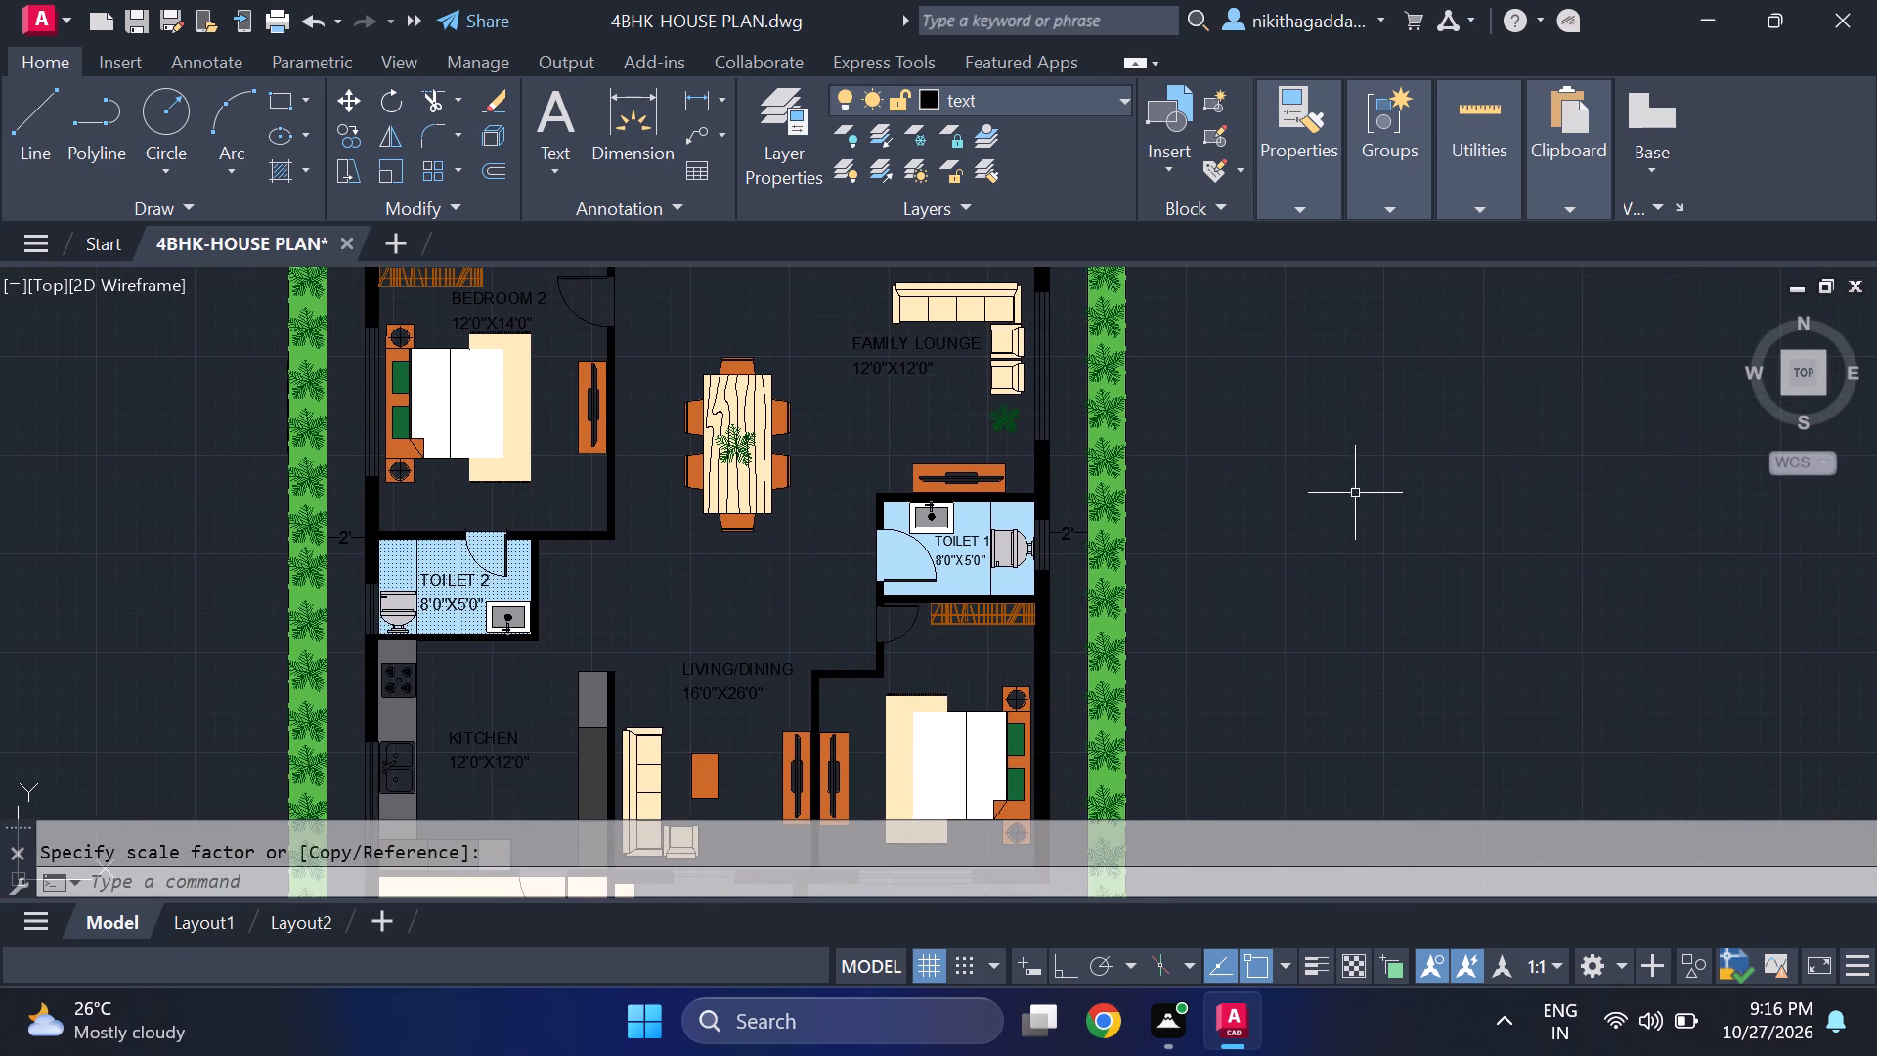
middle_drag(711, 605, 733, 477)
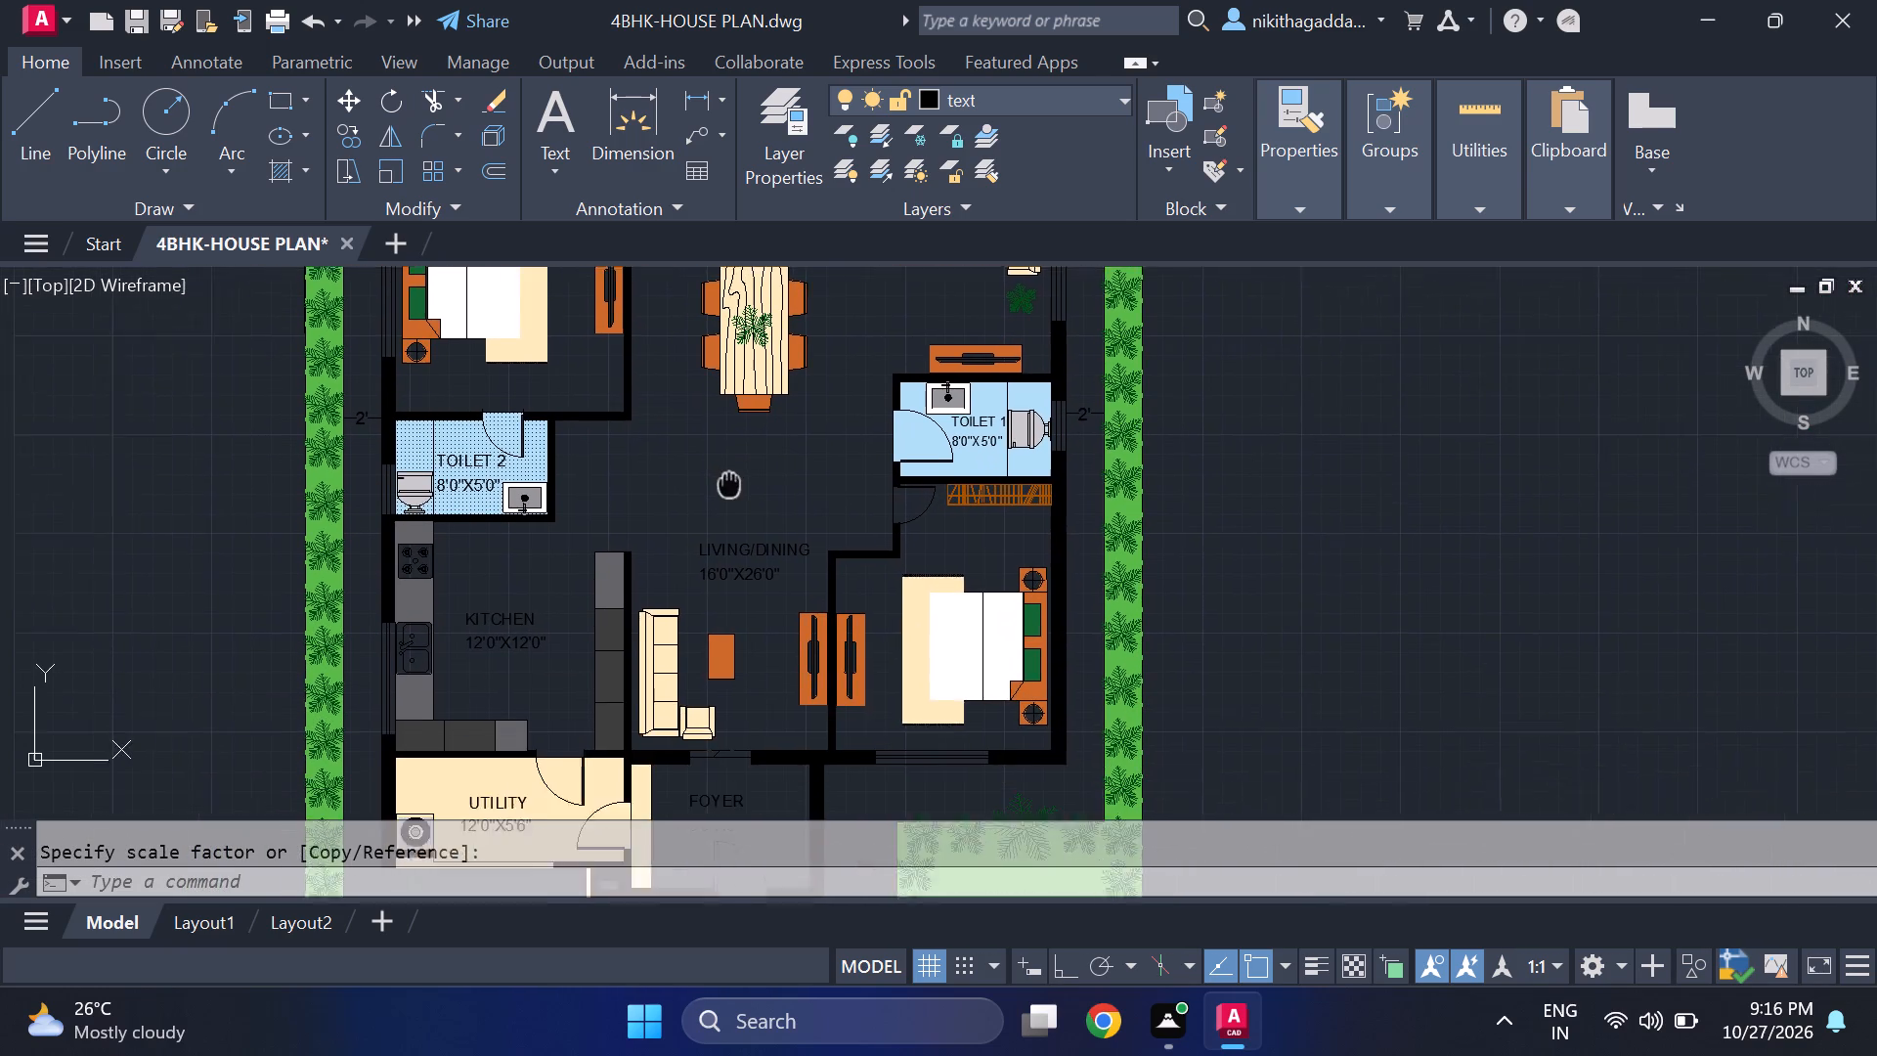
middle_drag(733, 477, 782, 670)
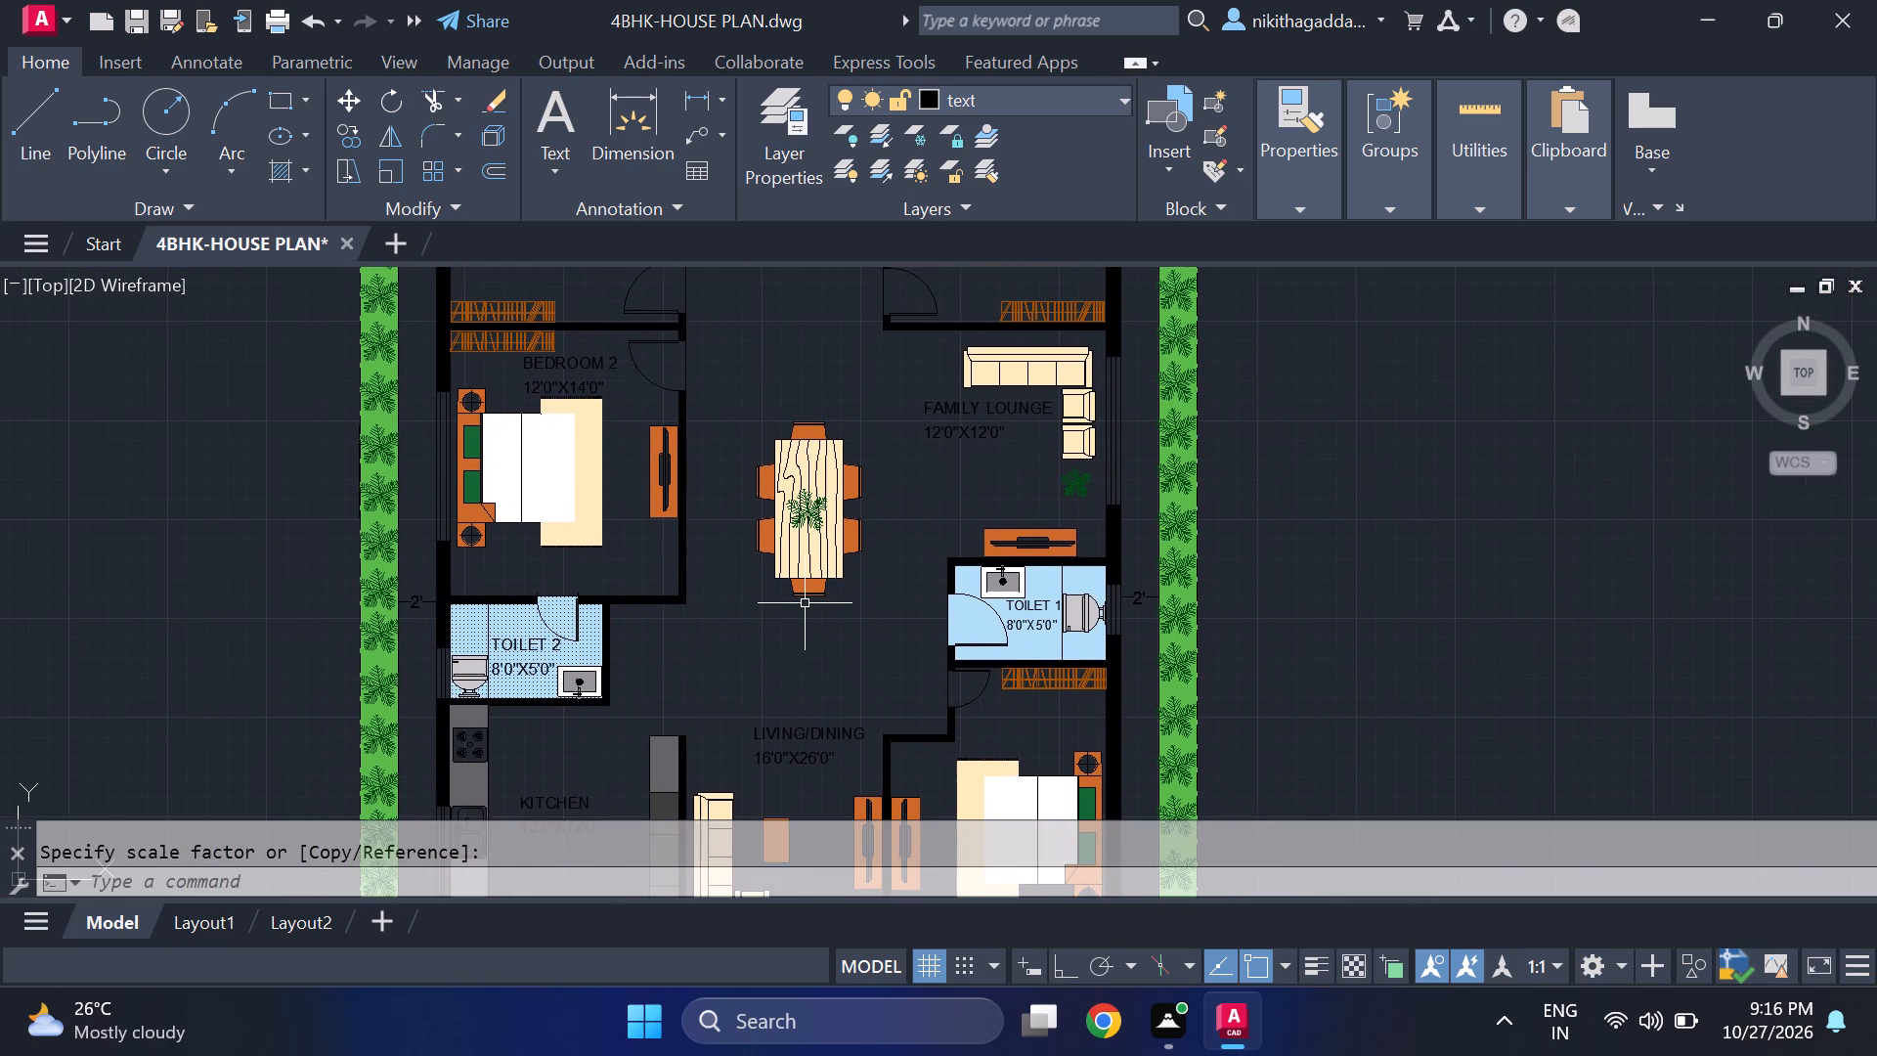
middle_drag(804, 539, 808, 726)
middle_drag(842, 544, 837, 699)
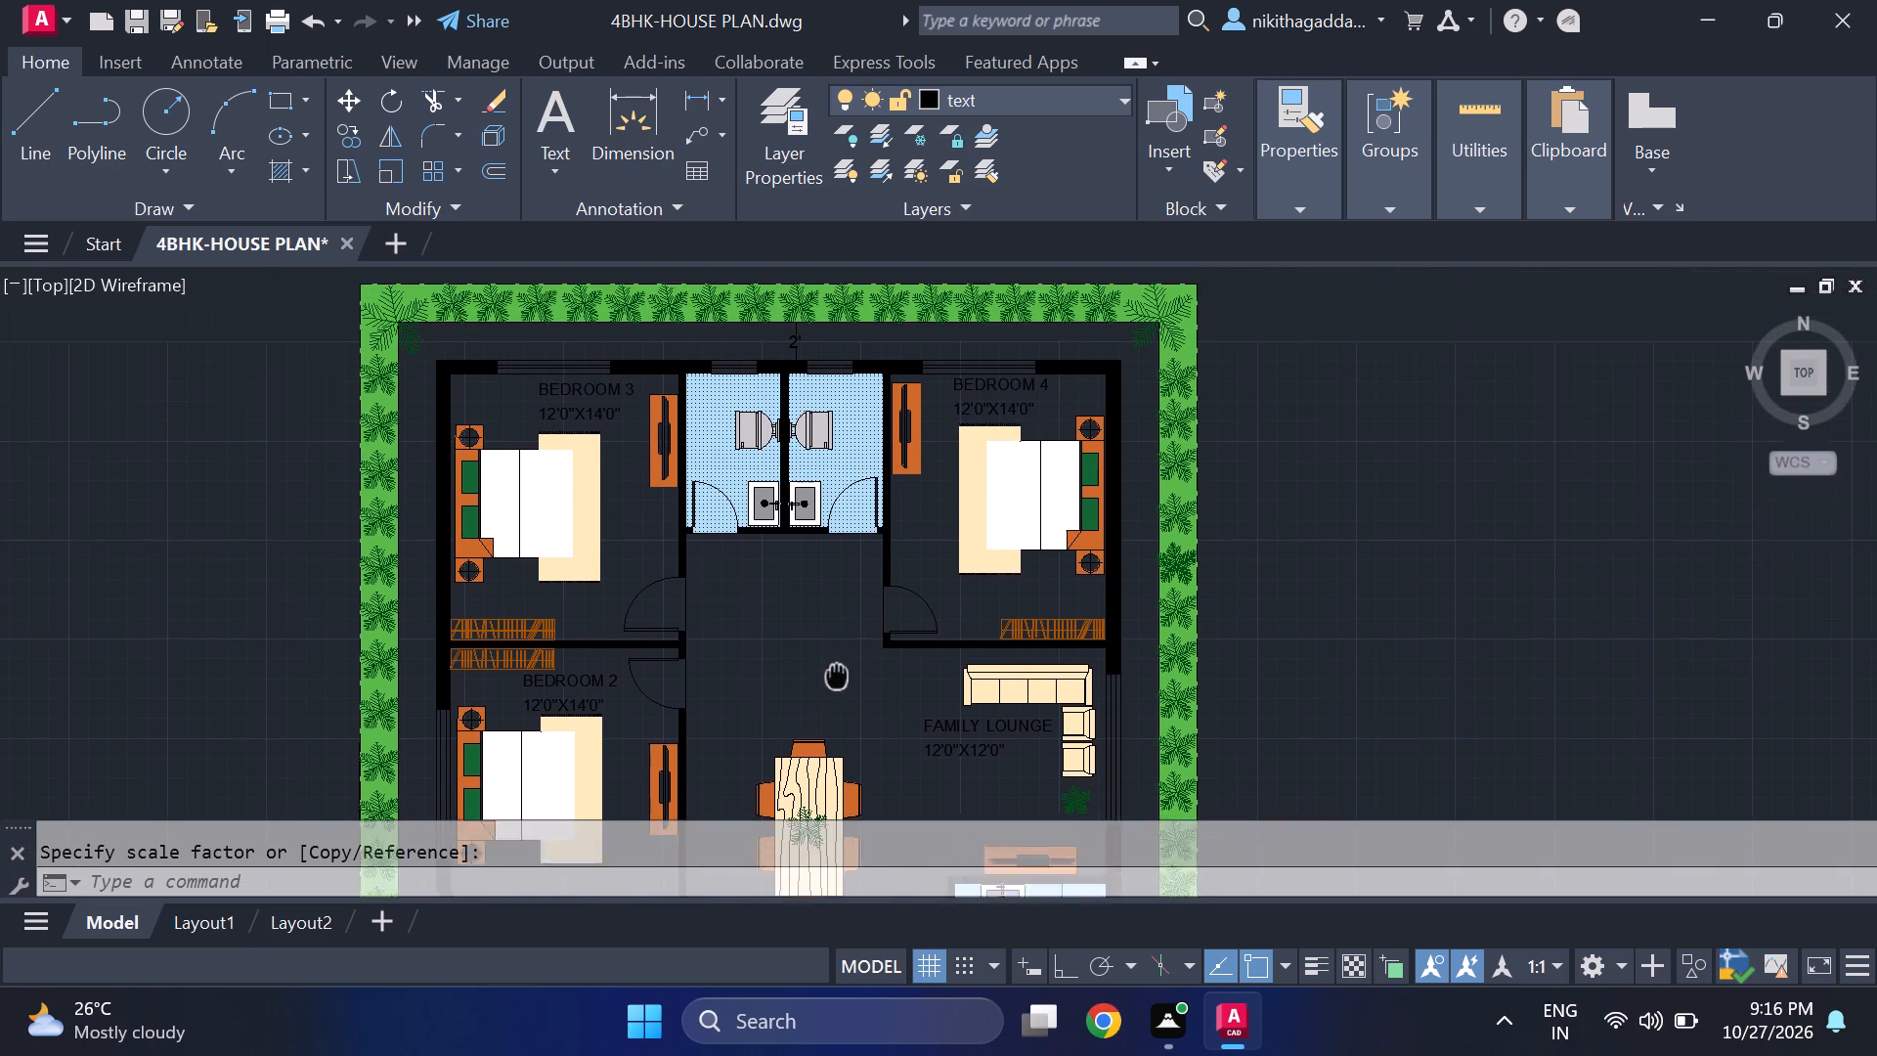
middle_drag(837, 699, 835, 725)
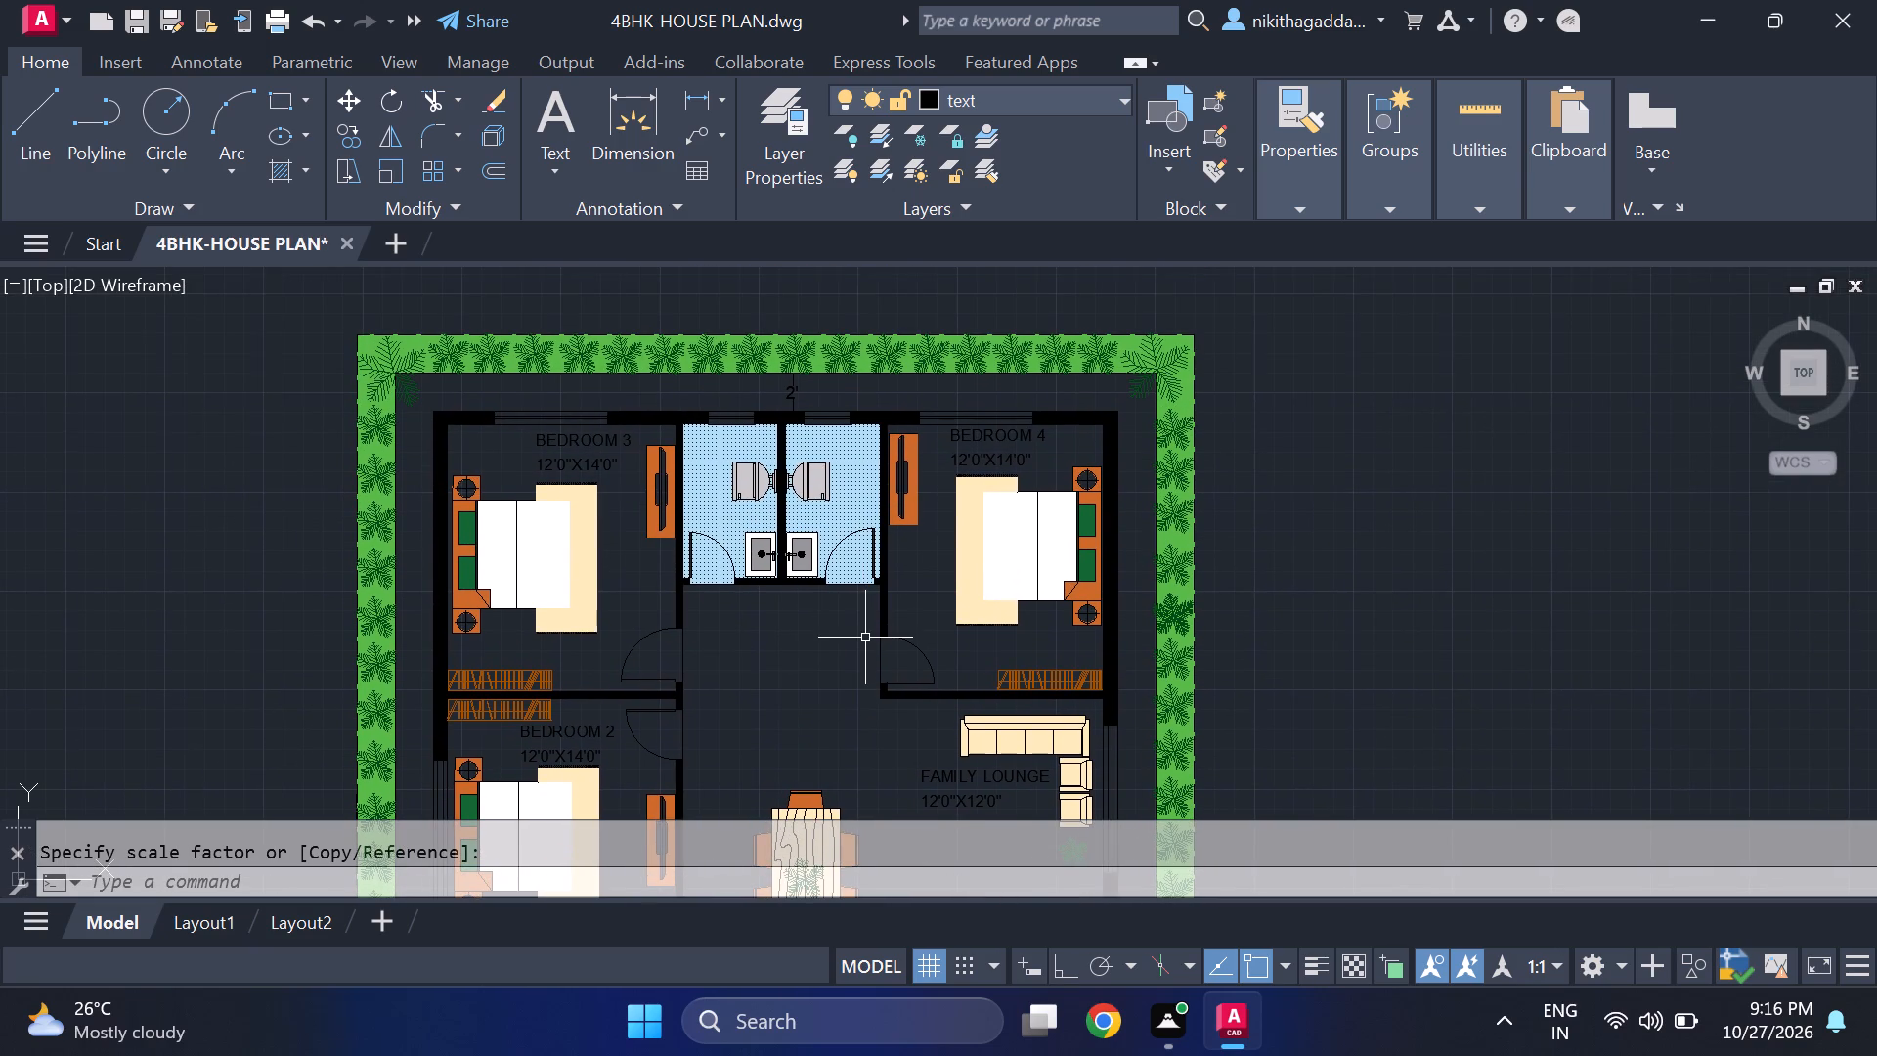
middle_drag(858, 646, 808, 611)
middle_drag(834, 634, 776, 518)
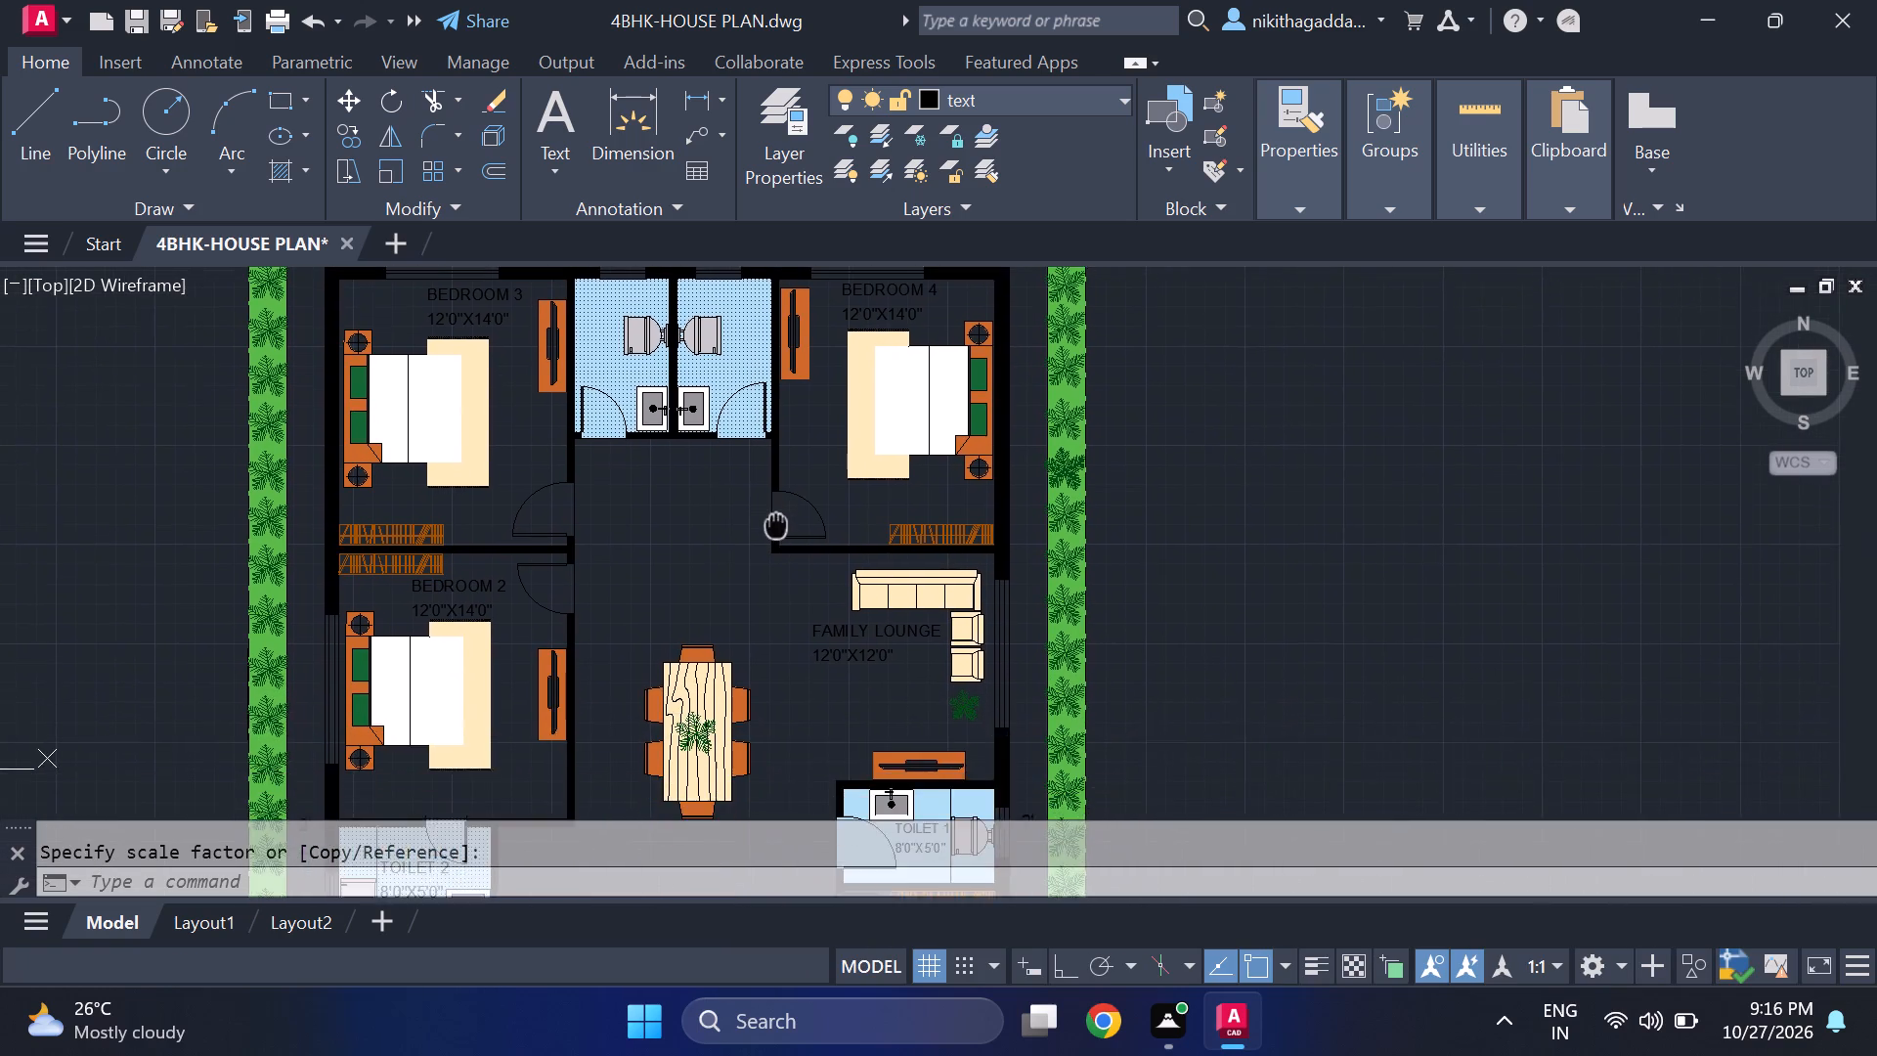
middle_drag(776, 518, 812, 577)
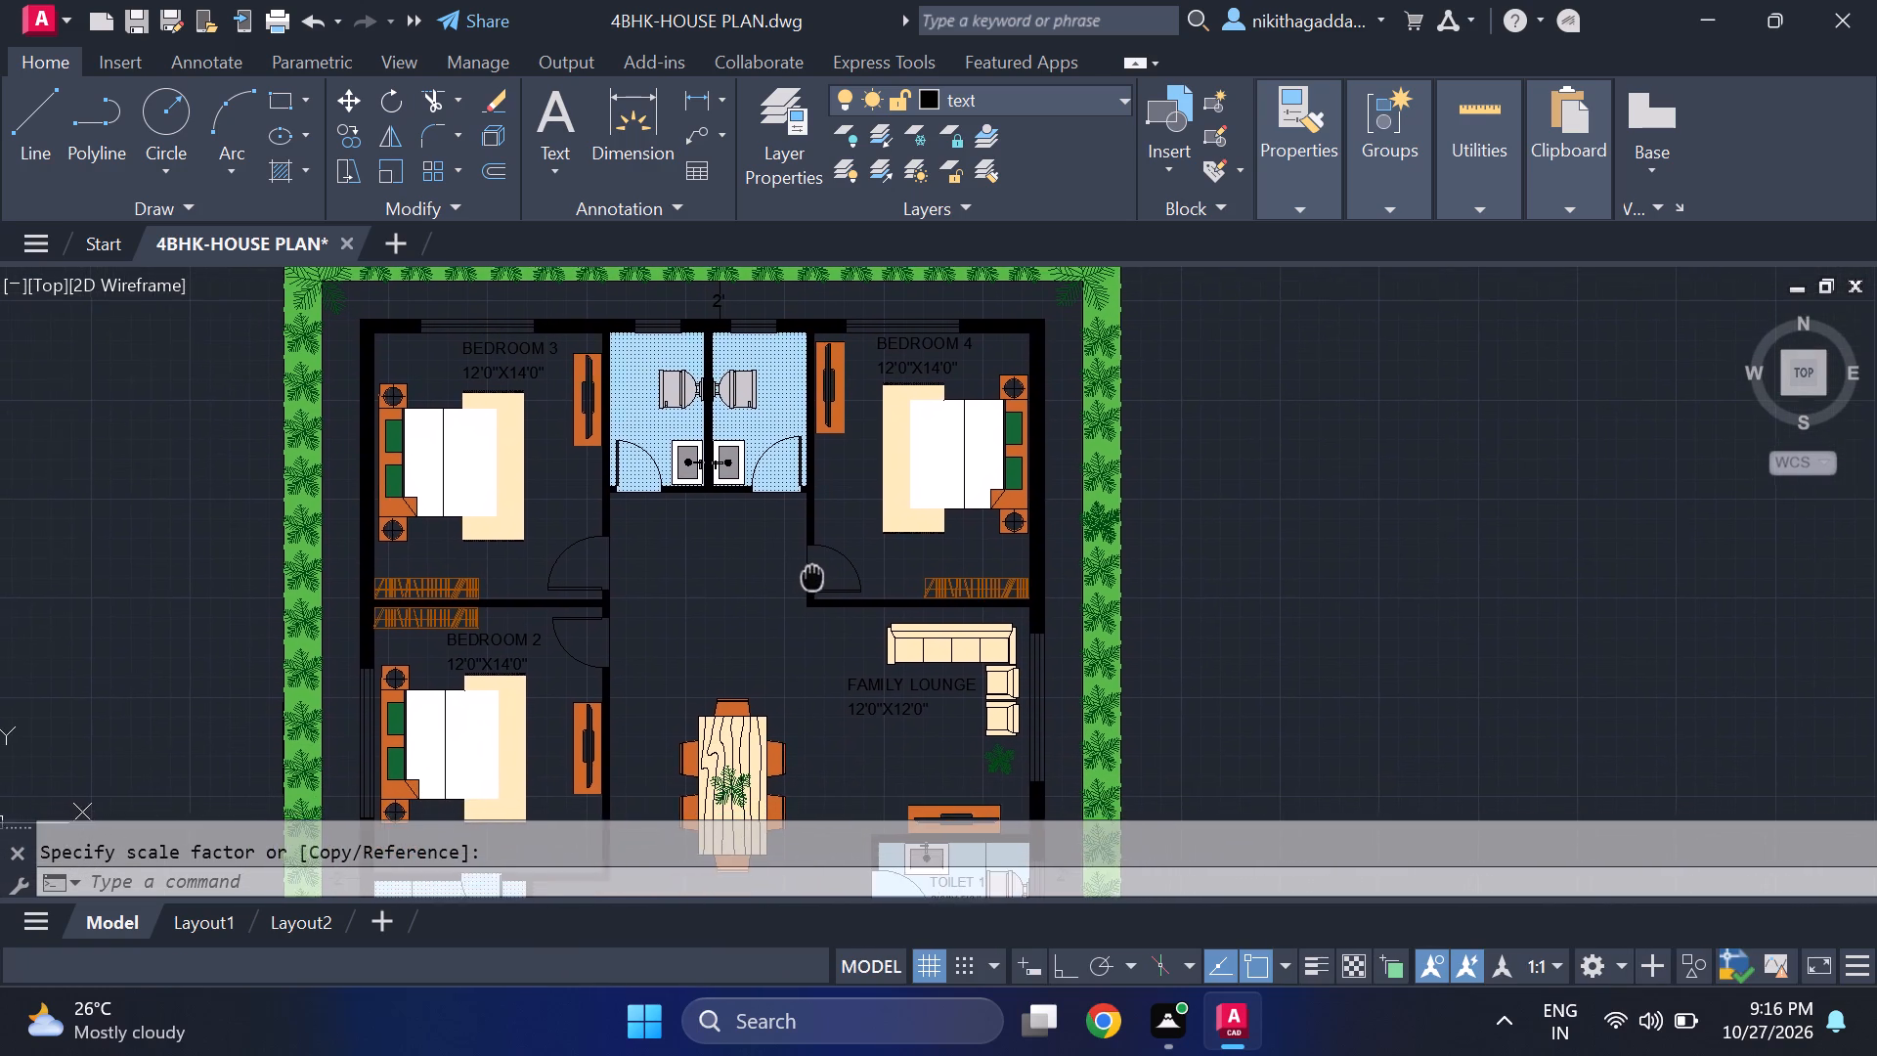
middle_drag(812, 577, 823, 332)
middle_drag(893, 638, 925, 361)
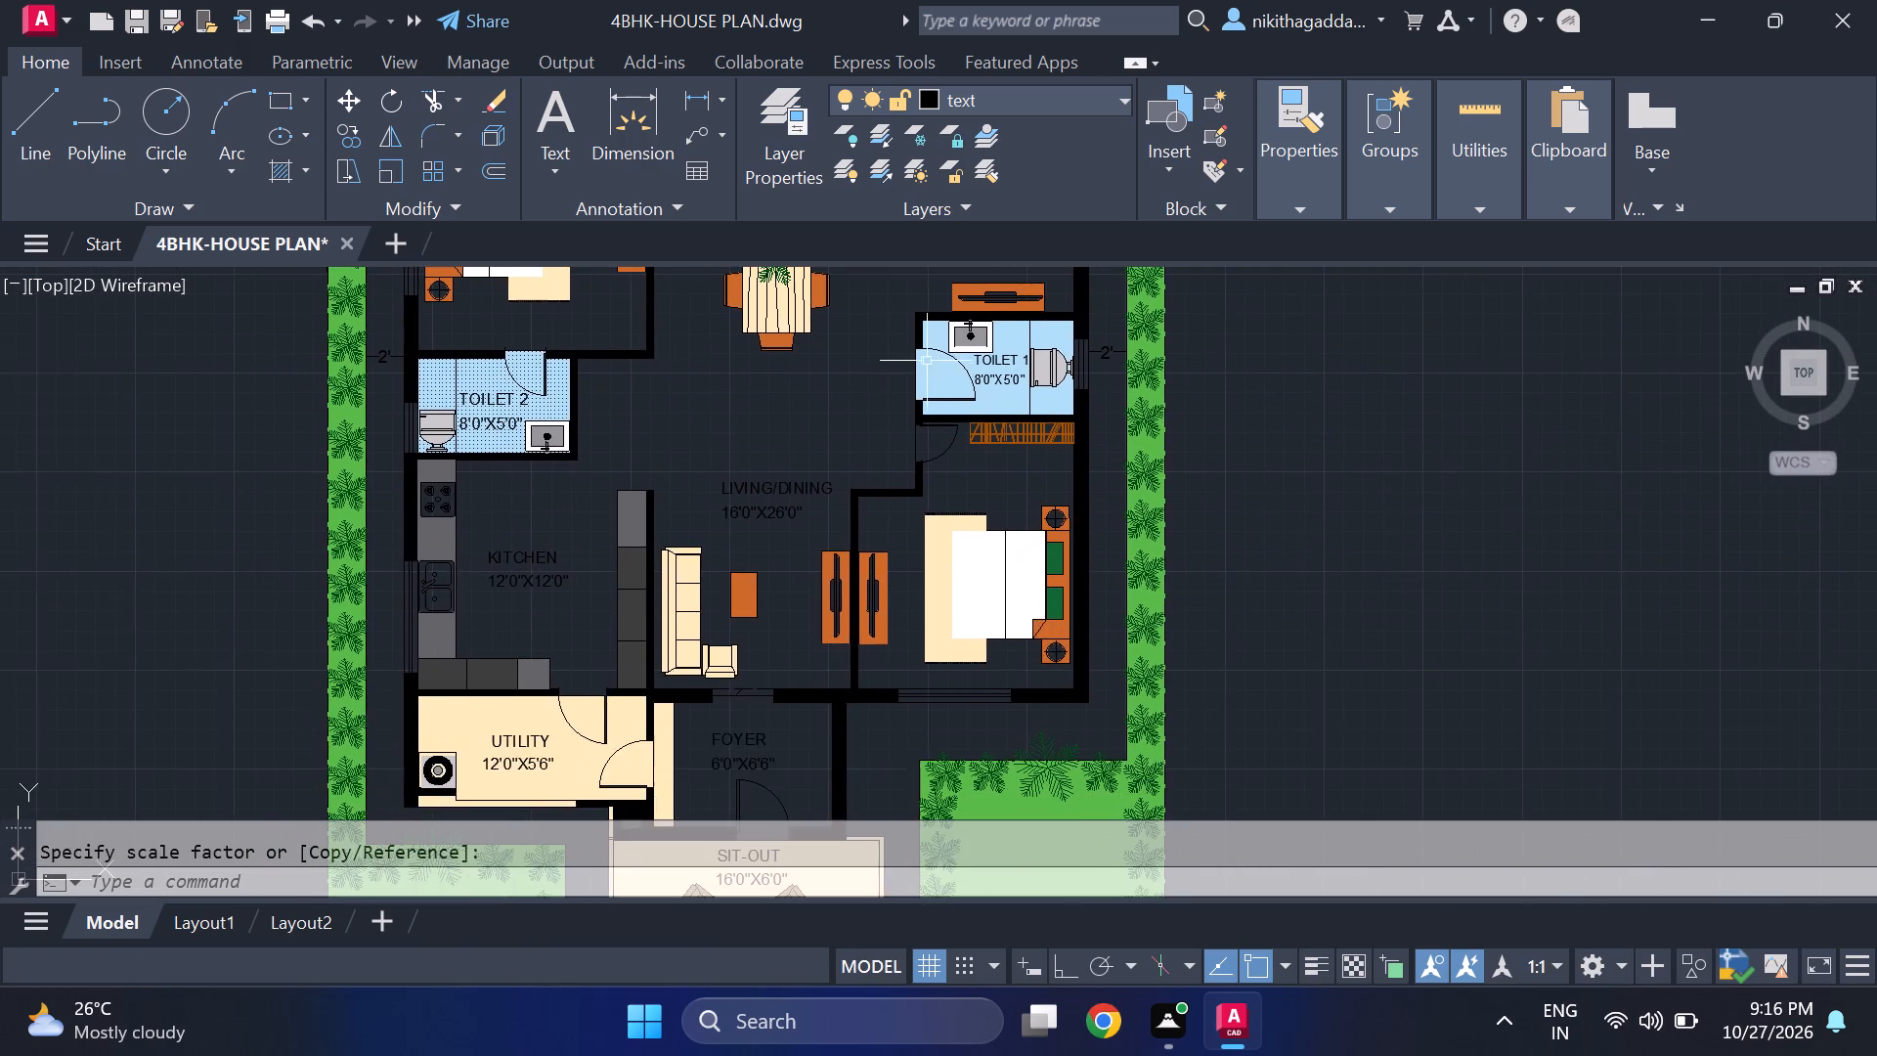
Examine the living room, foyer, sit-out, entrance steps, gate and road for missing furniture or labels.
scroll(925, 533, down, 1)
middle_drag(895, 702, 931, 739)
scroll(854, 553, up, 1)
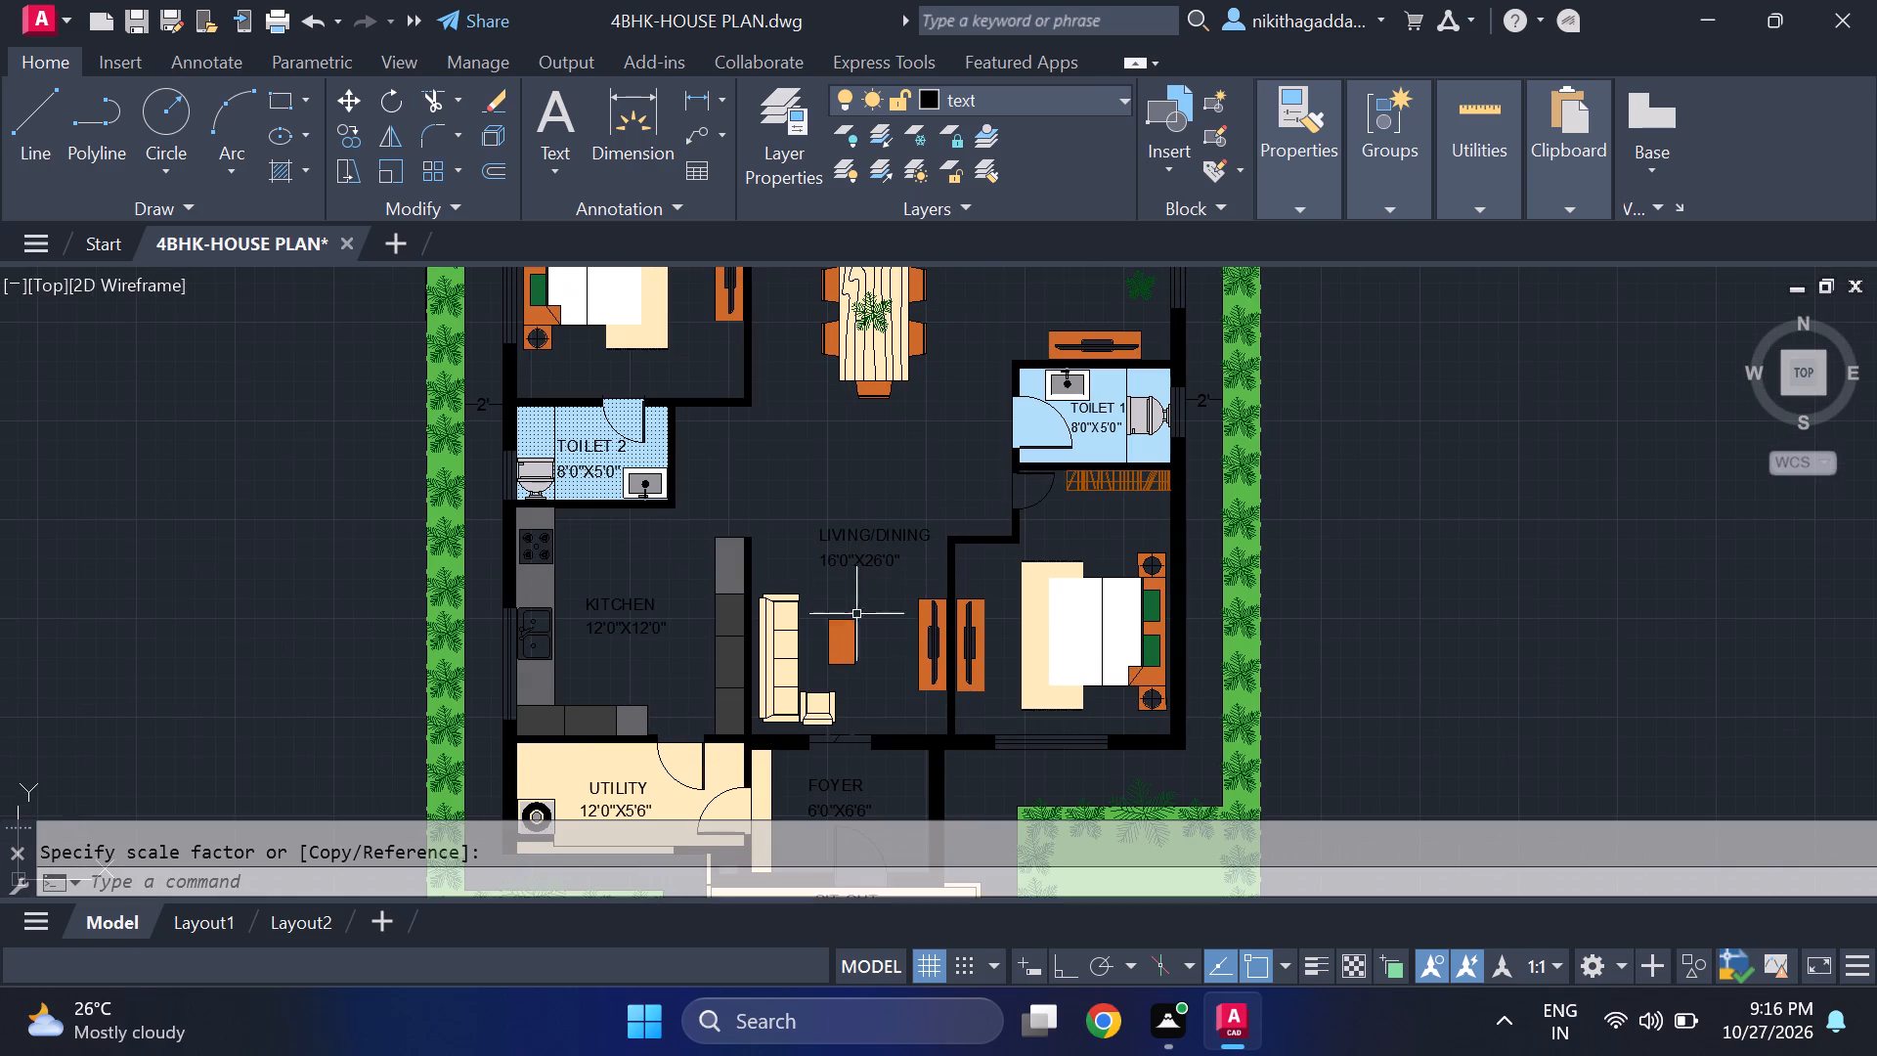
middle_drag(883, 629, 901, 573)
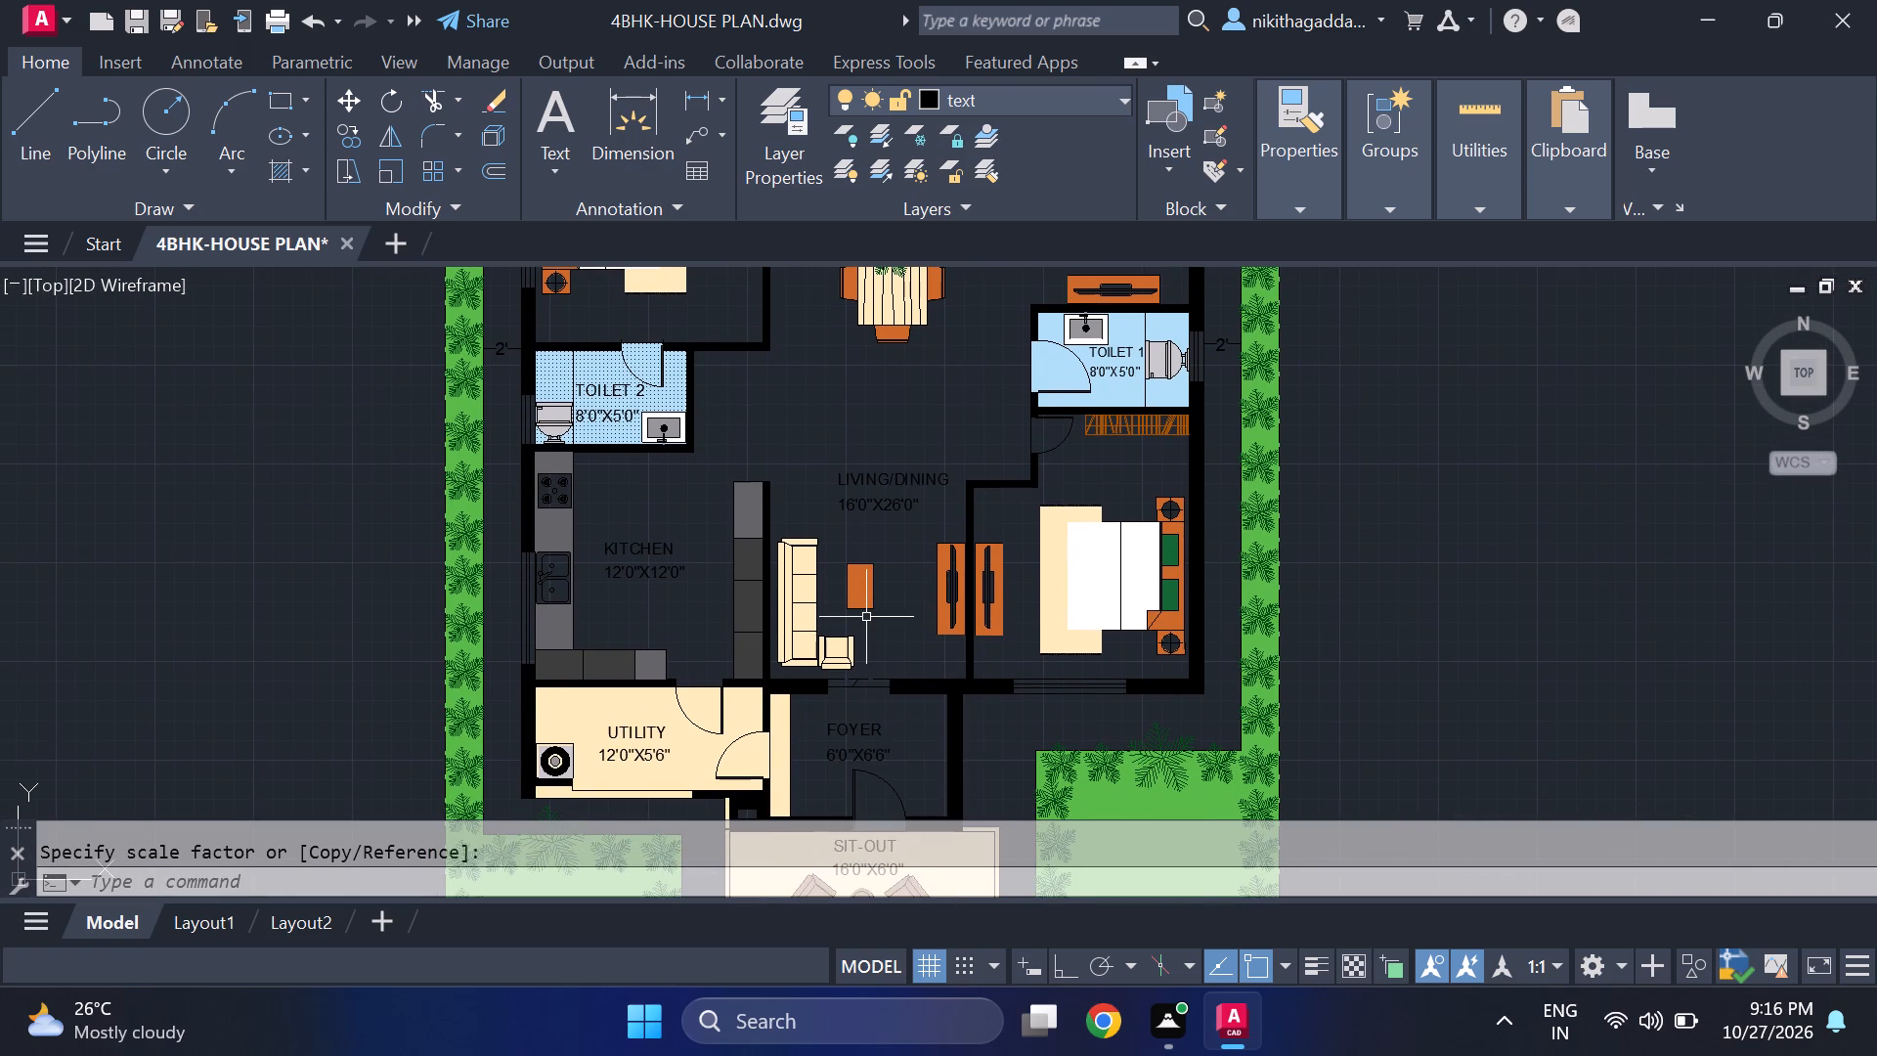
scroll(868, 616, up, 3)
scroll(868, 616, down, 2)
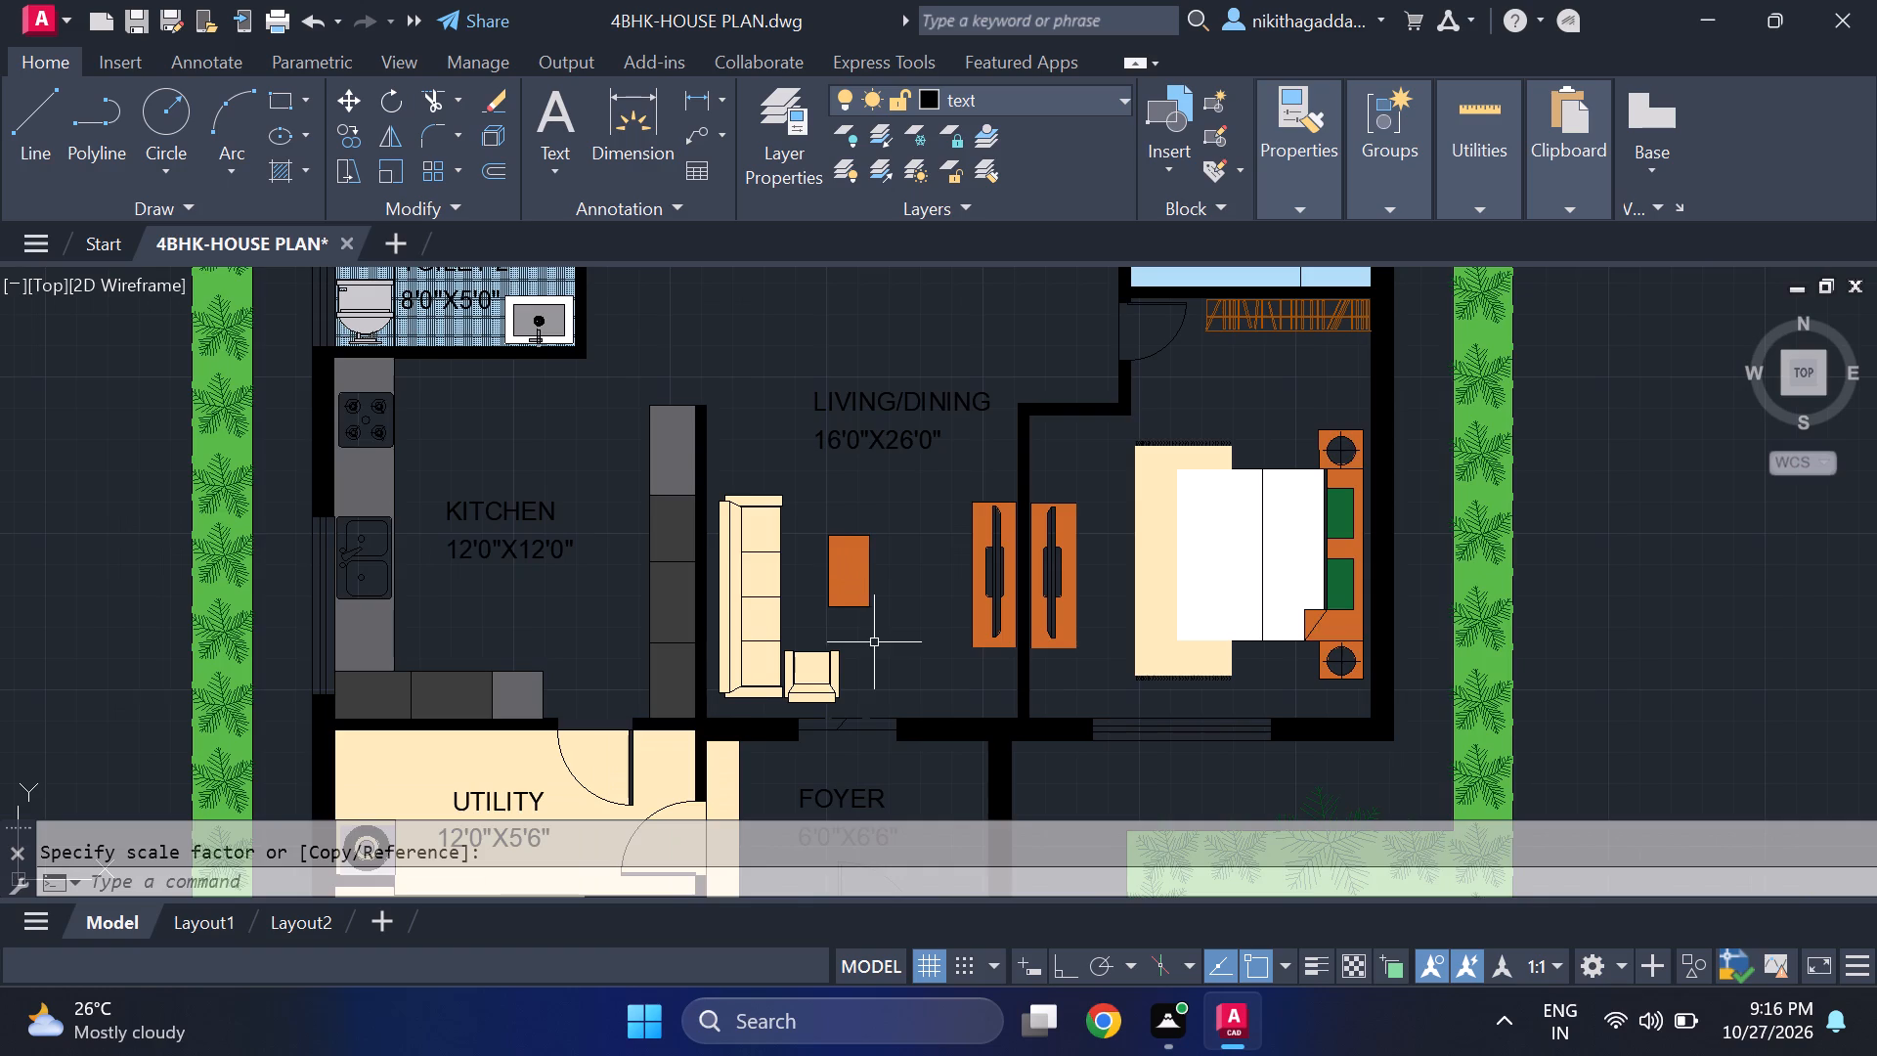
scroll(875, 642, down, 1)
middle_drag(927, 599, 1069, 402)
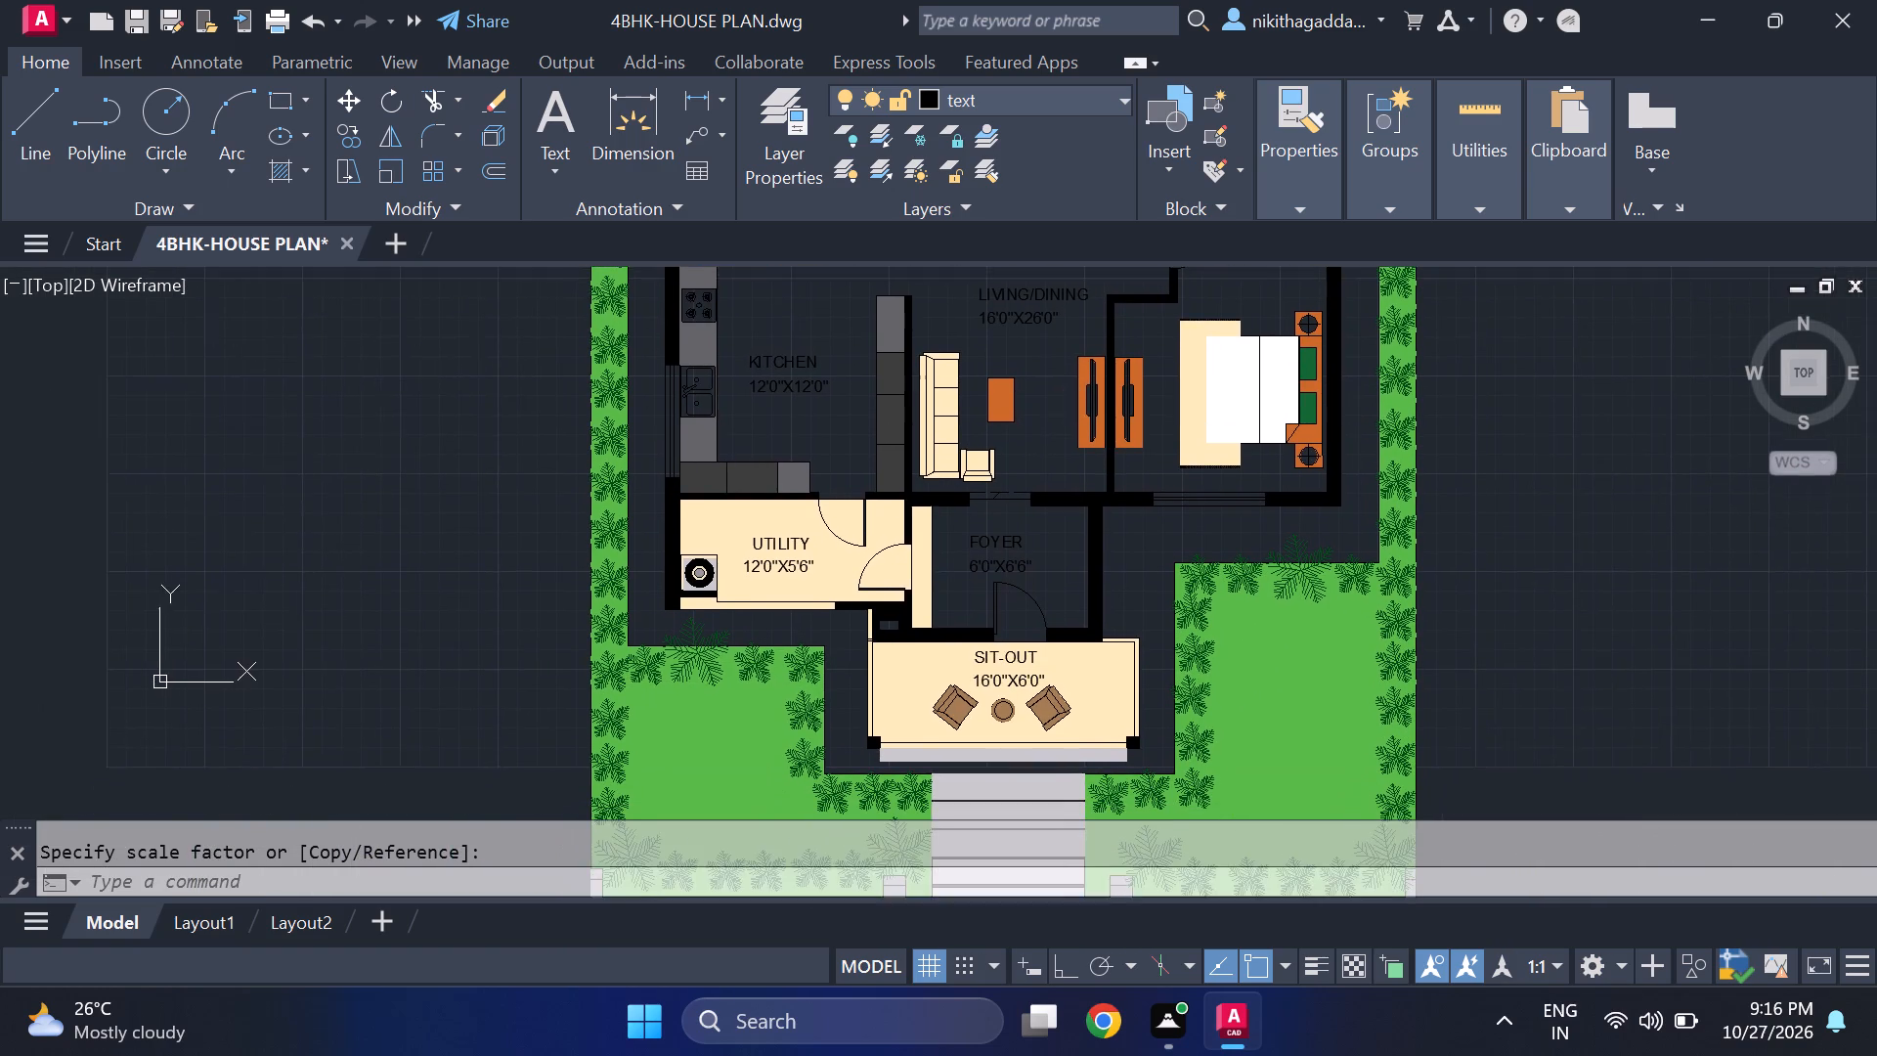
middle_drag(1069, 402, 1071, 389)
middle_drag(1007, 620, 956, 513)
scroll(893, 606, up, 2)
scroll(750, 660, up, 3)
scroll(750, 660, down, 5)
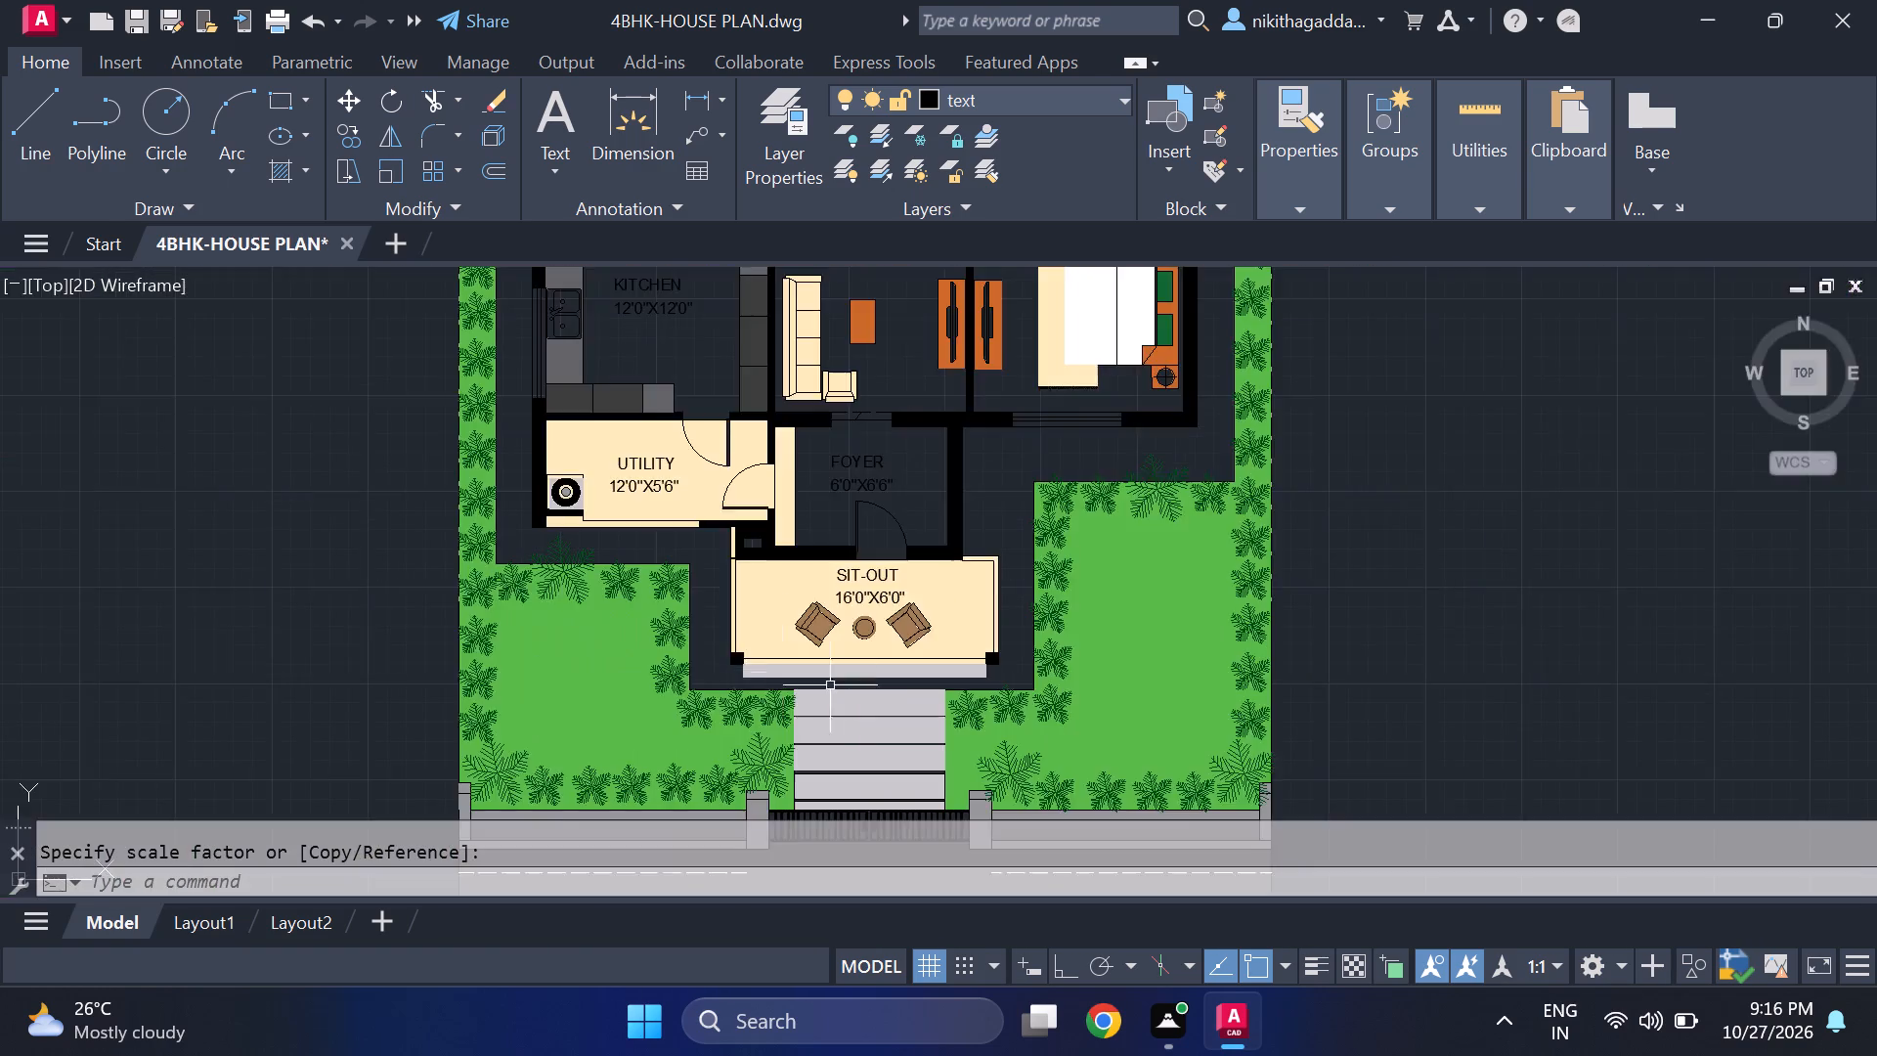
scroll(879, 700, up, 4)
scroll(886, 696, down, 1)
scroll(729, 503, up, 2)
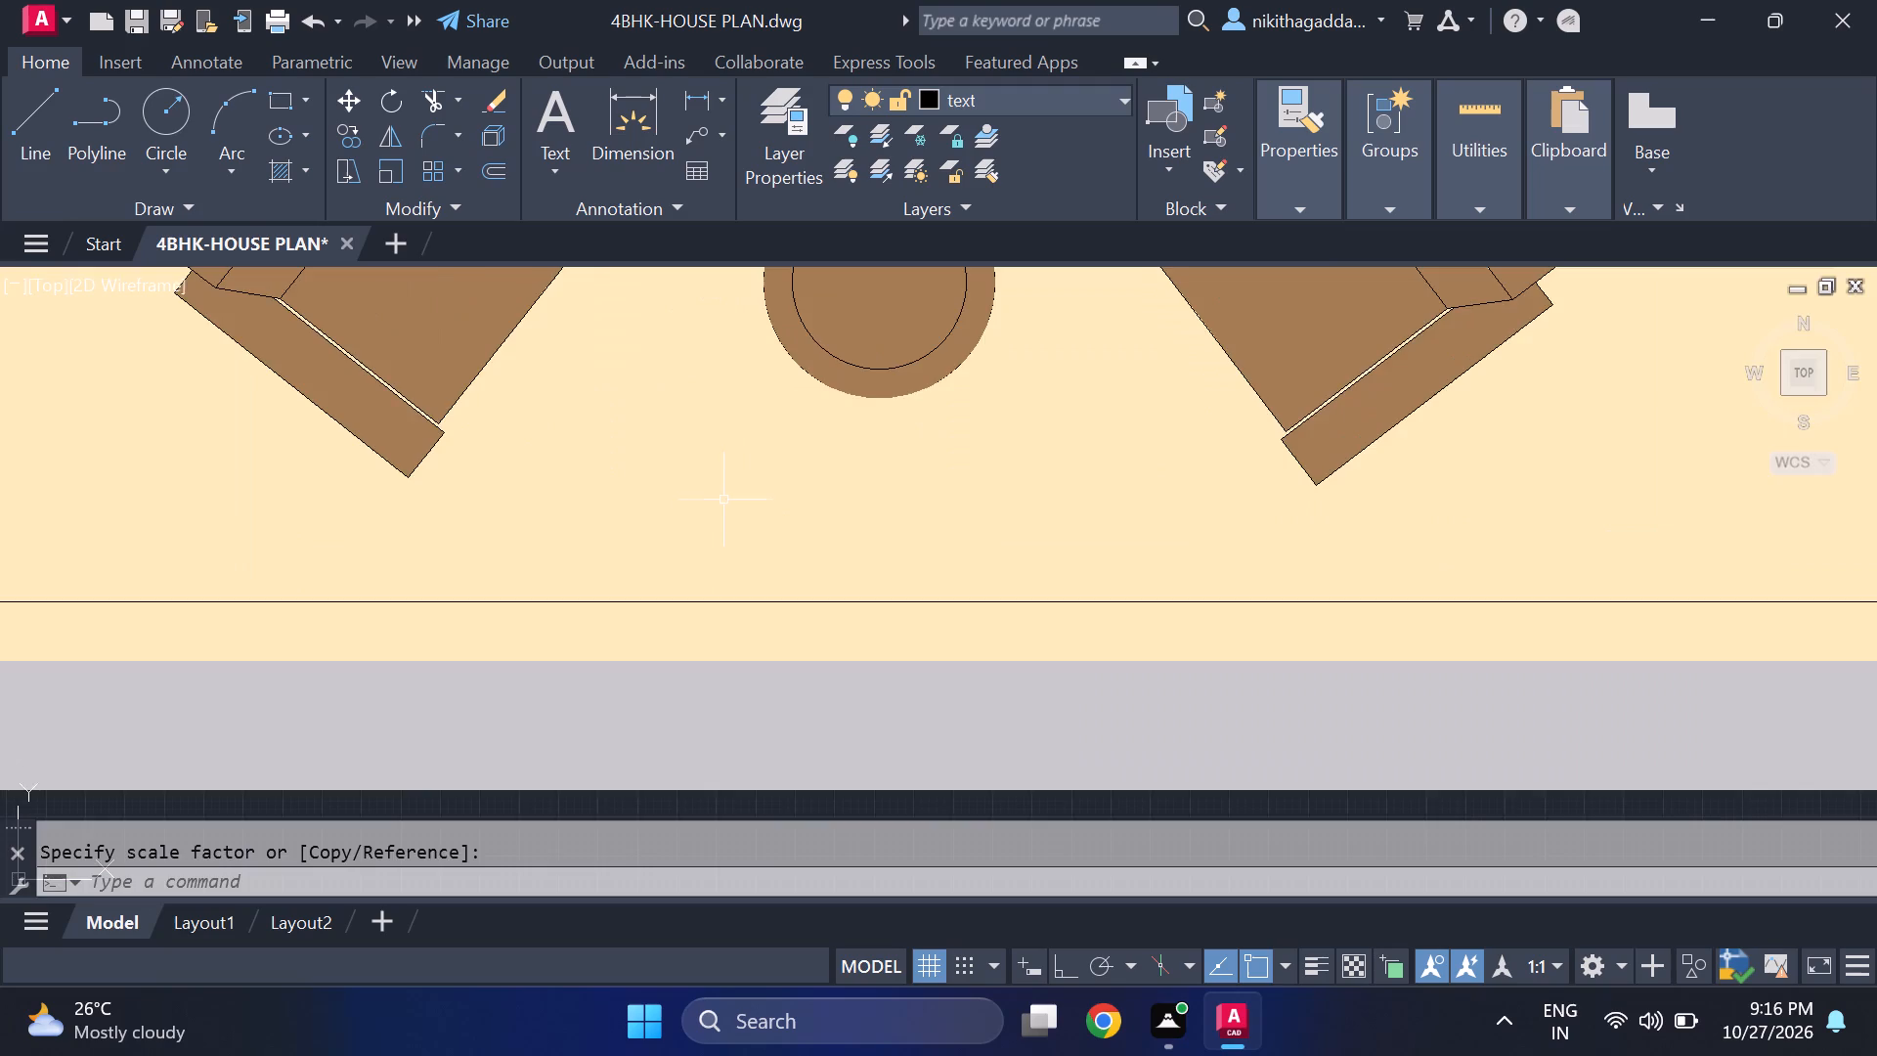
scroll(724, 508, down, 5)
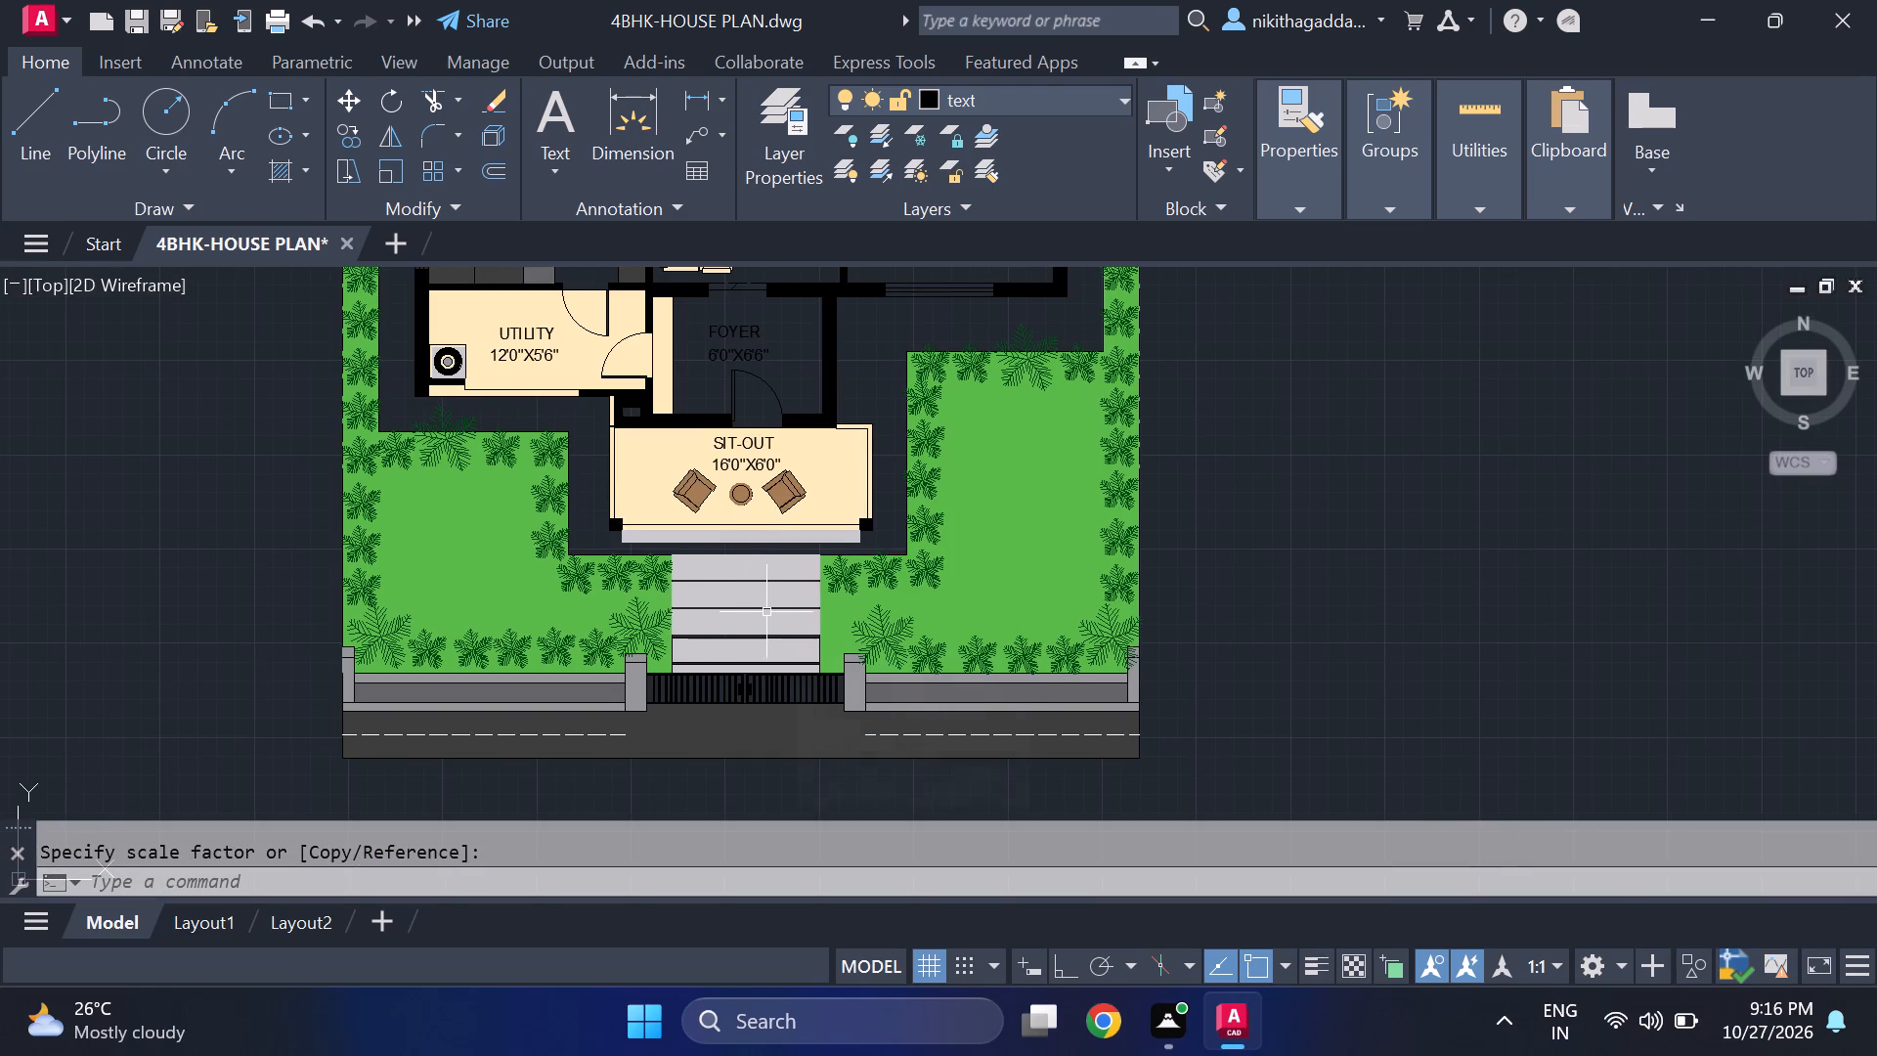
middle_drag(766, 620, 775, 667)
middle_drag(771, 685, 772, 697)
middle_drag(770, 715, 756, 705)
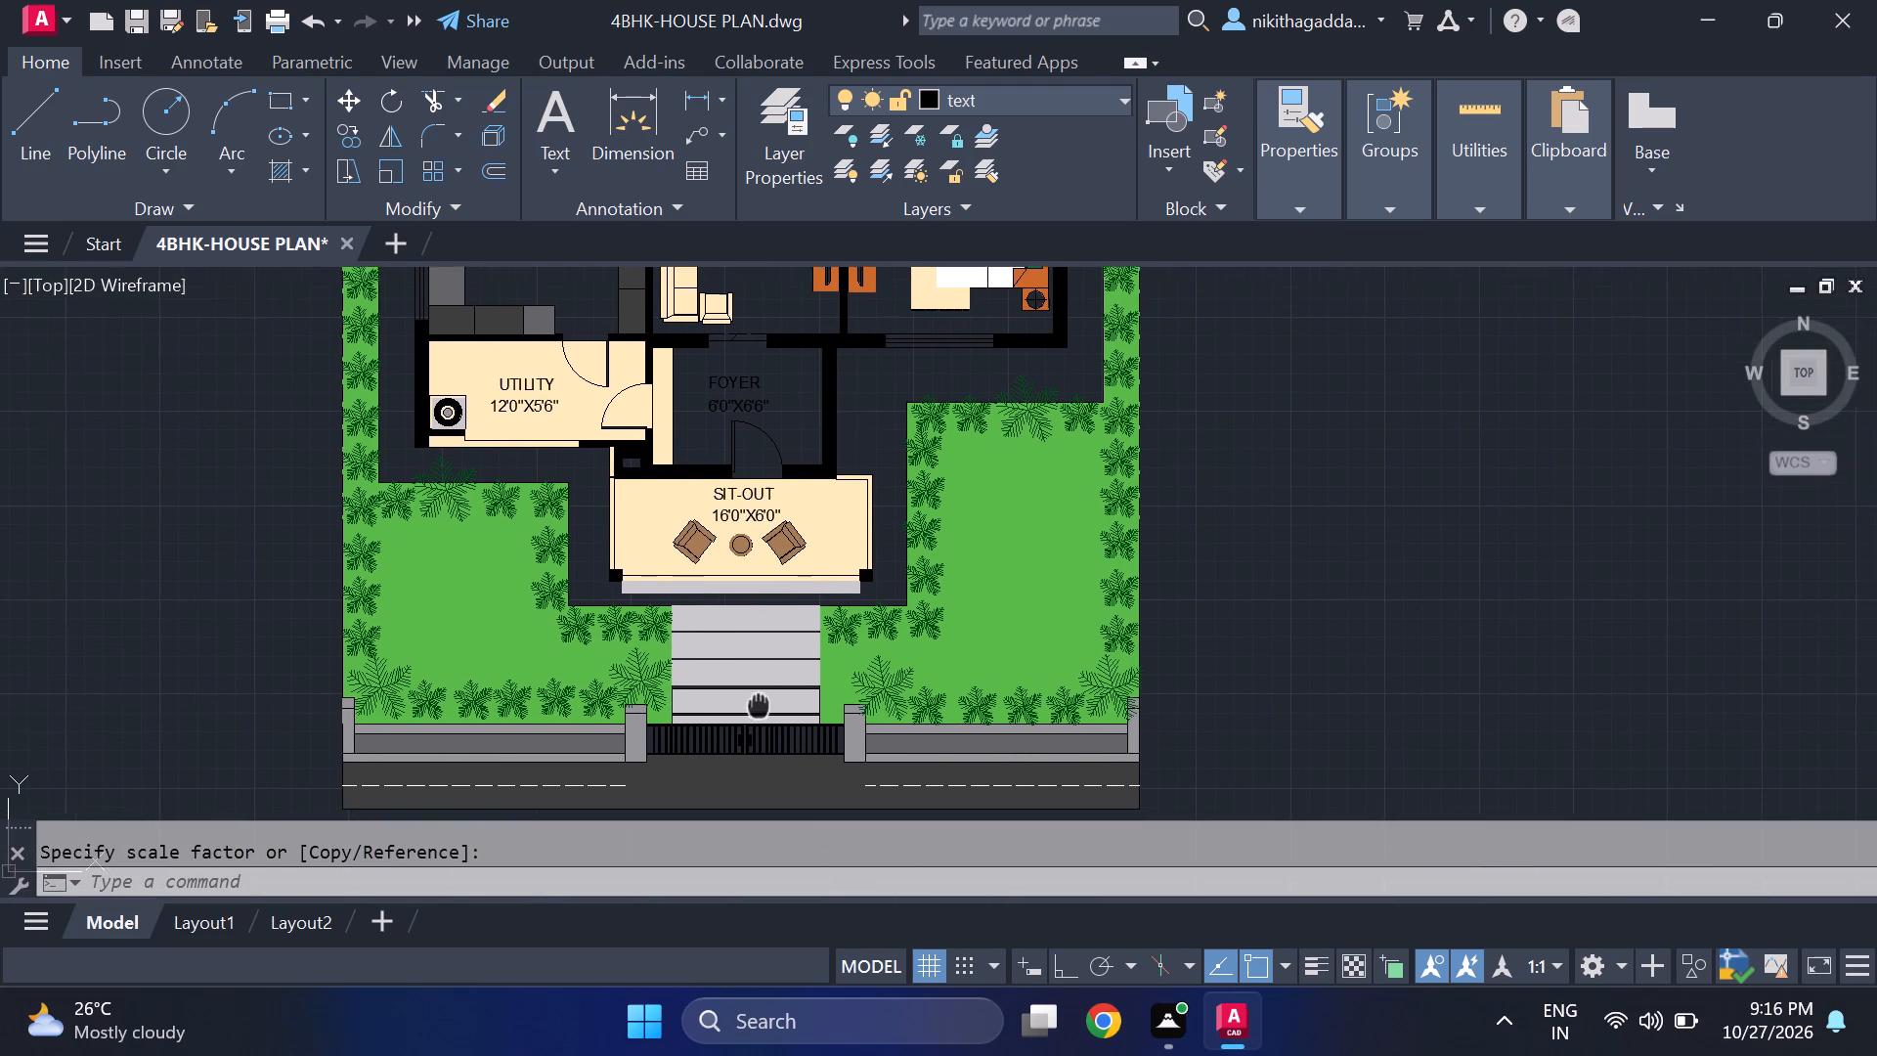
middle_drag(756, 705, 752, 659)
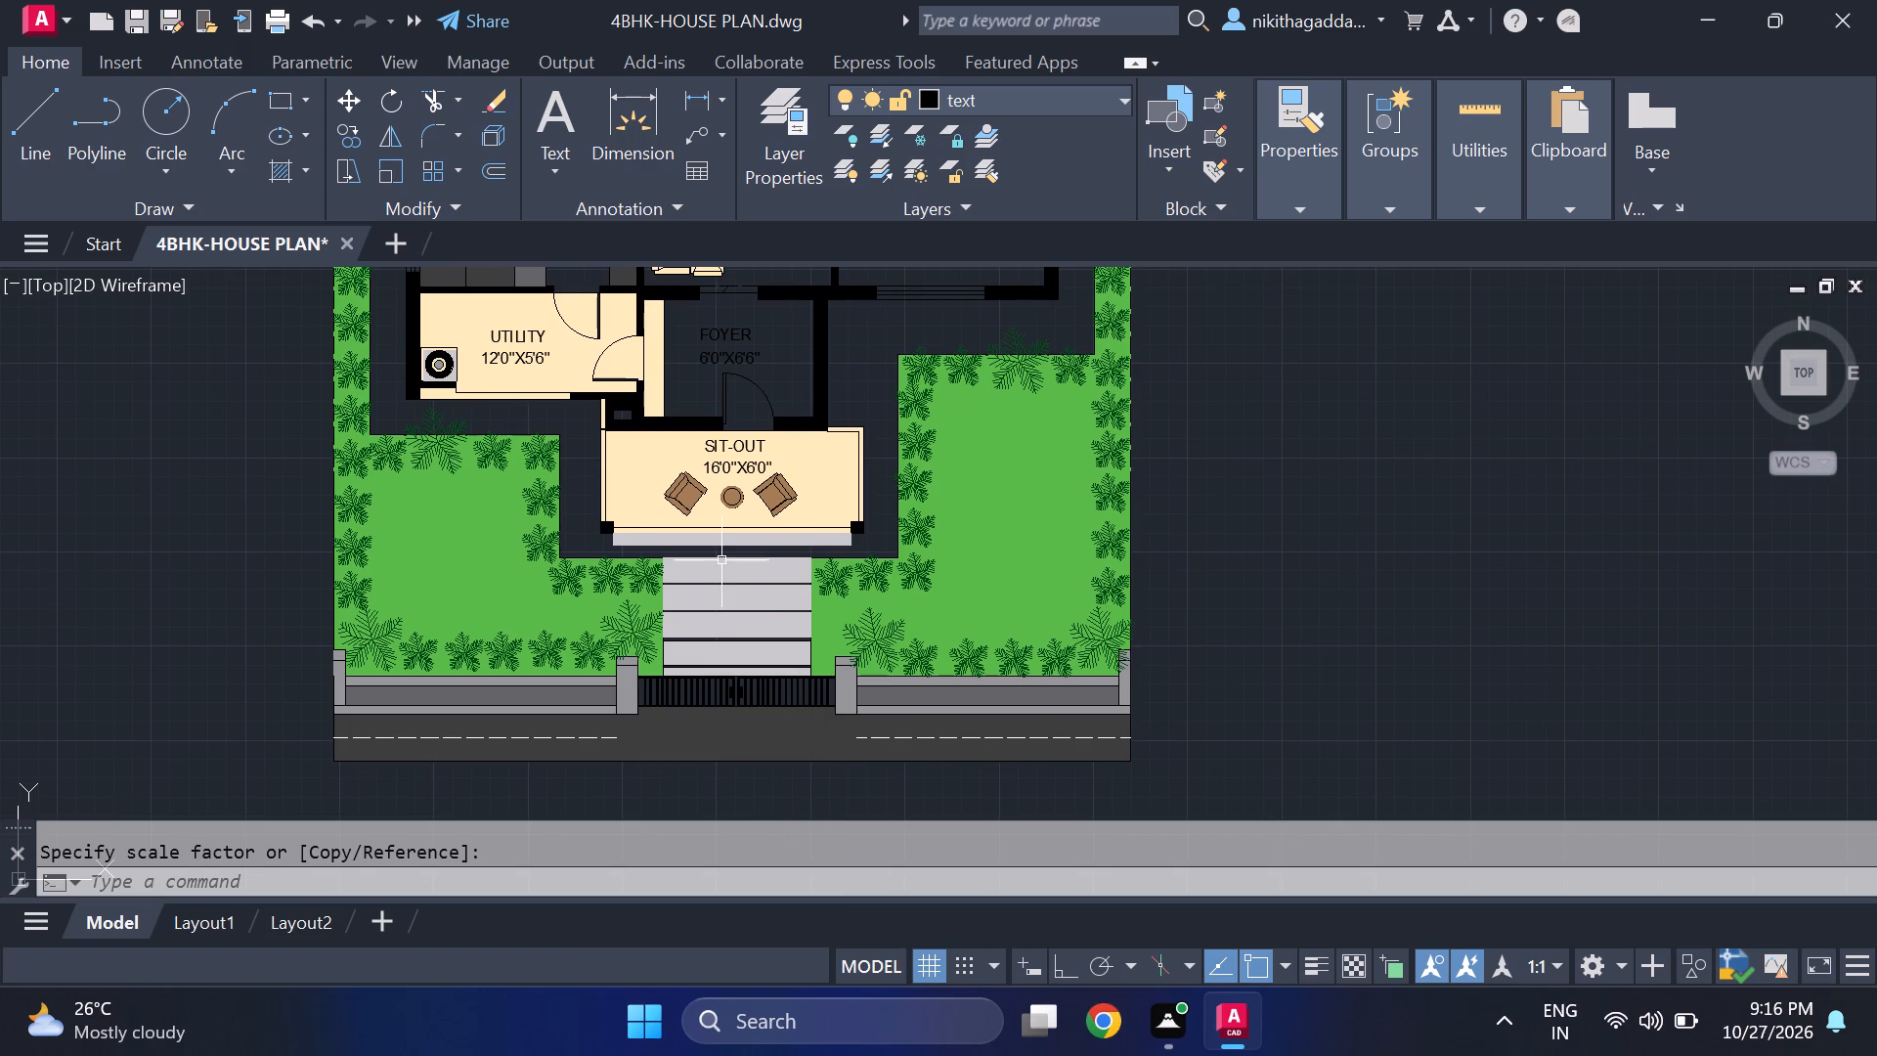
Copy the SIT-OUT label onto the road strip just south of the entrance gate.
scroll(725, 499, up, 2)
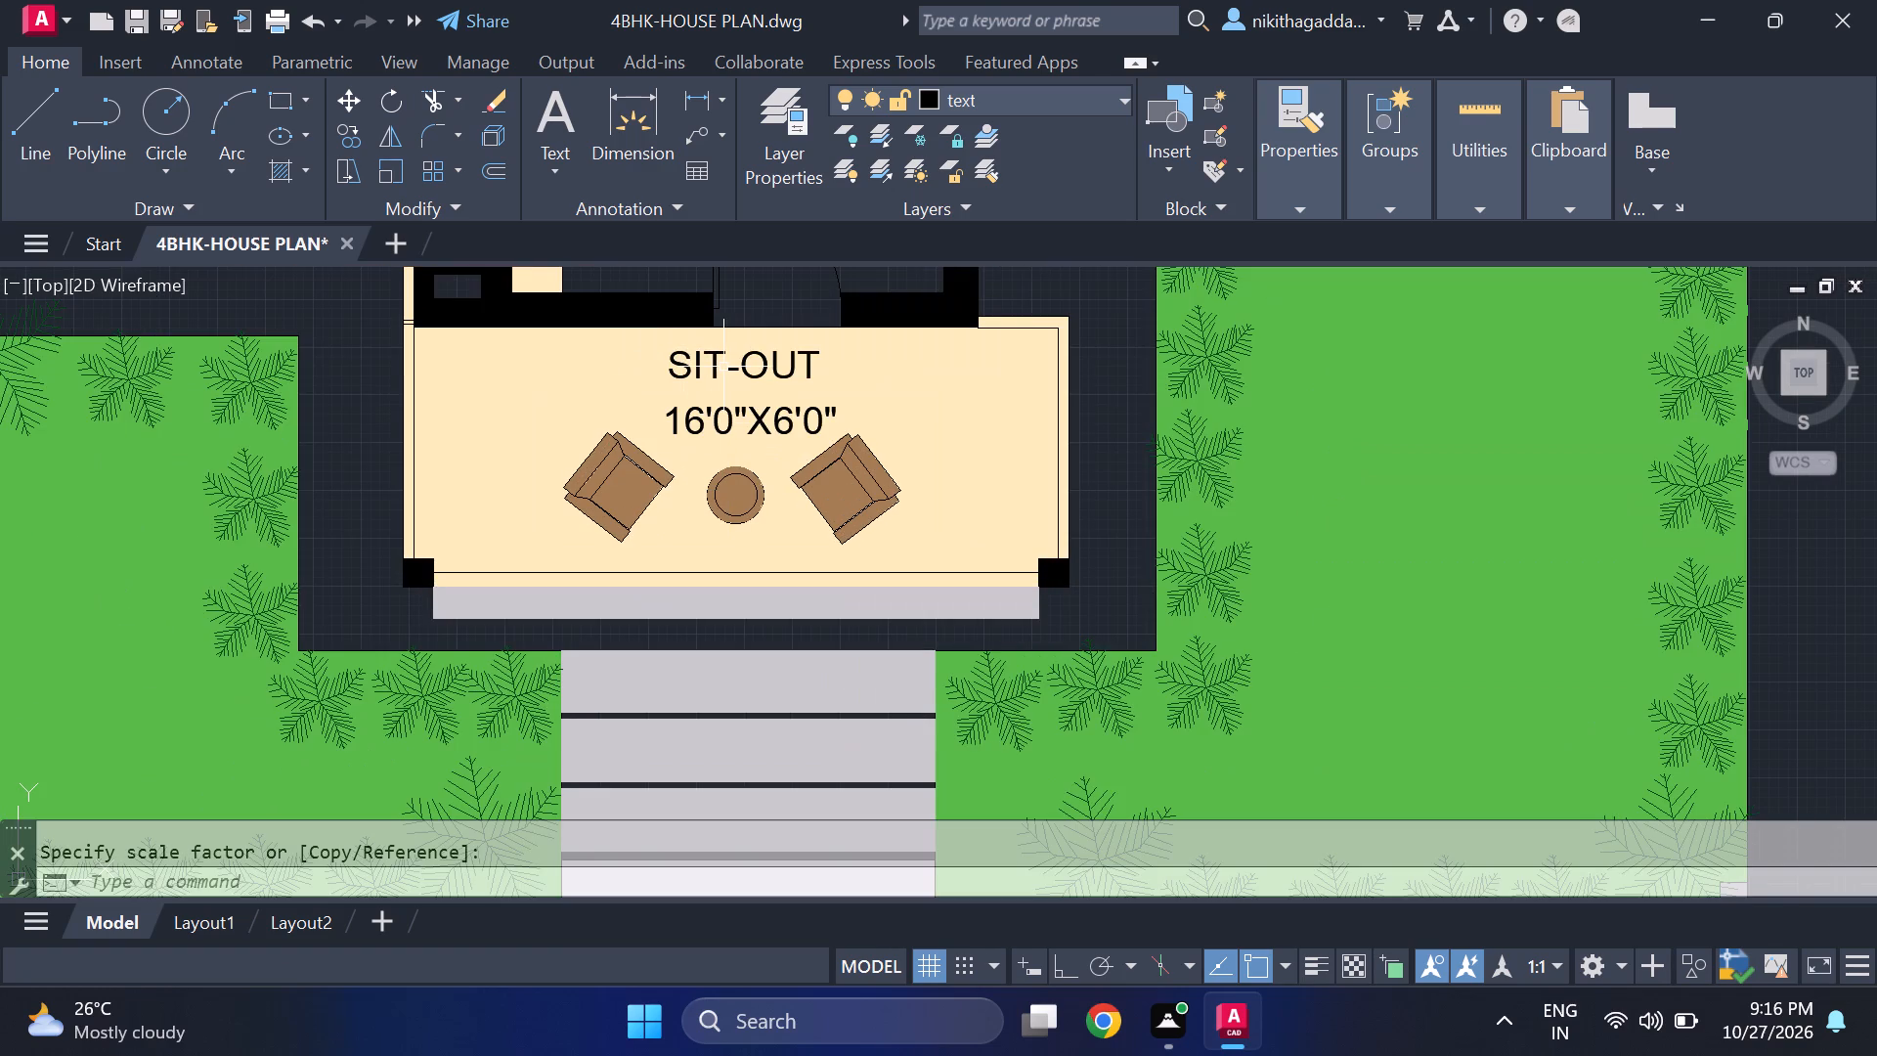
click(719, 366)
text(CO)
key(Return)
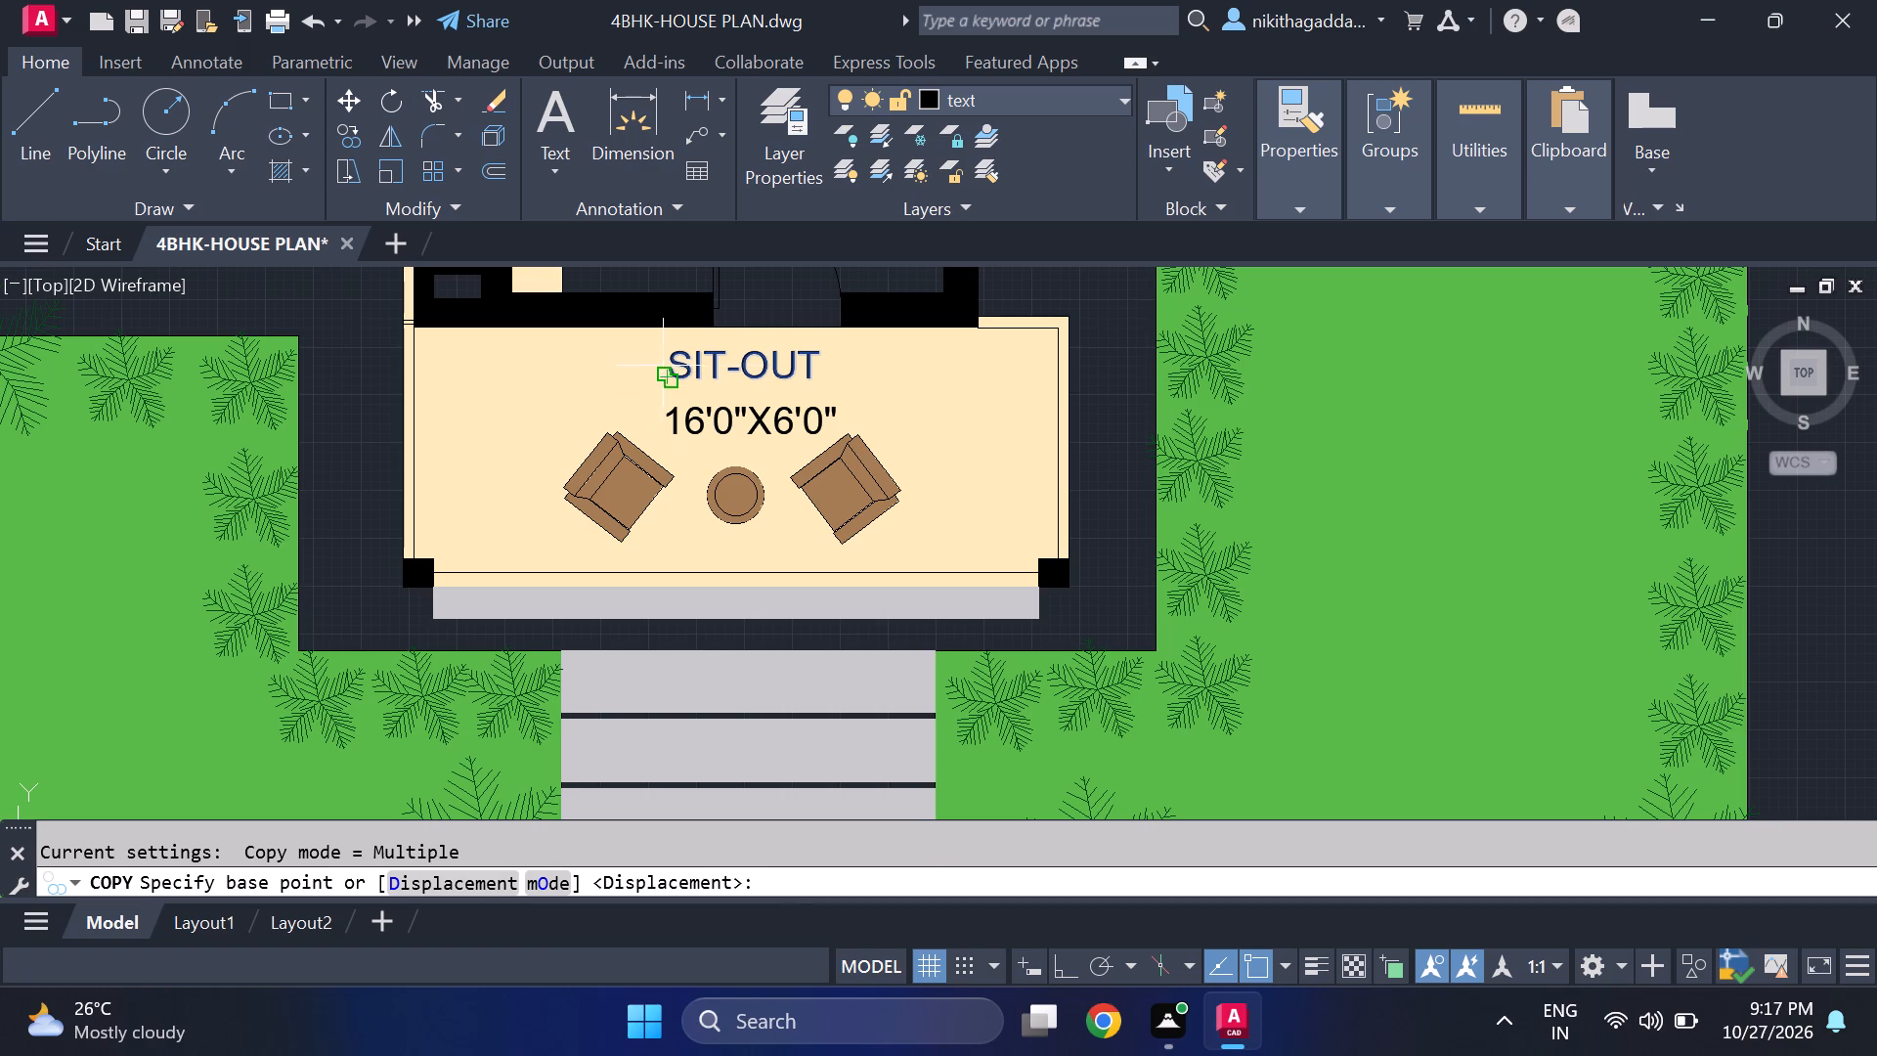
click(663, 366)
middle_drag(710, 726, 800, 322)
scroll(760, 408, down, 1)
scroll(738, 592, up, 1)
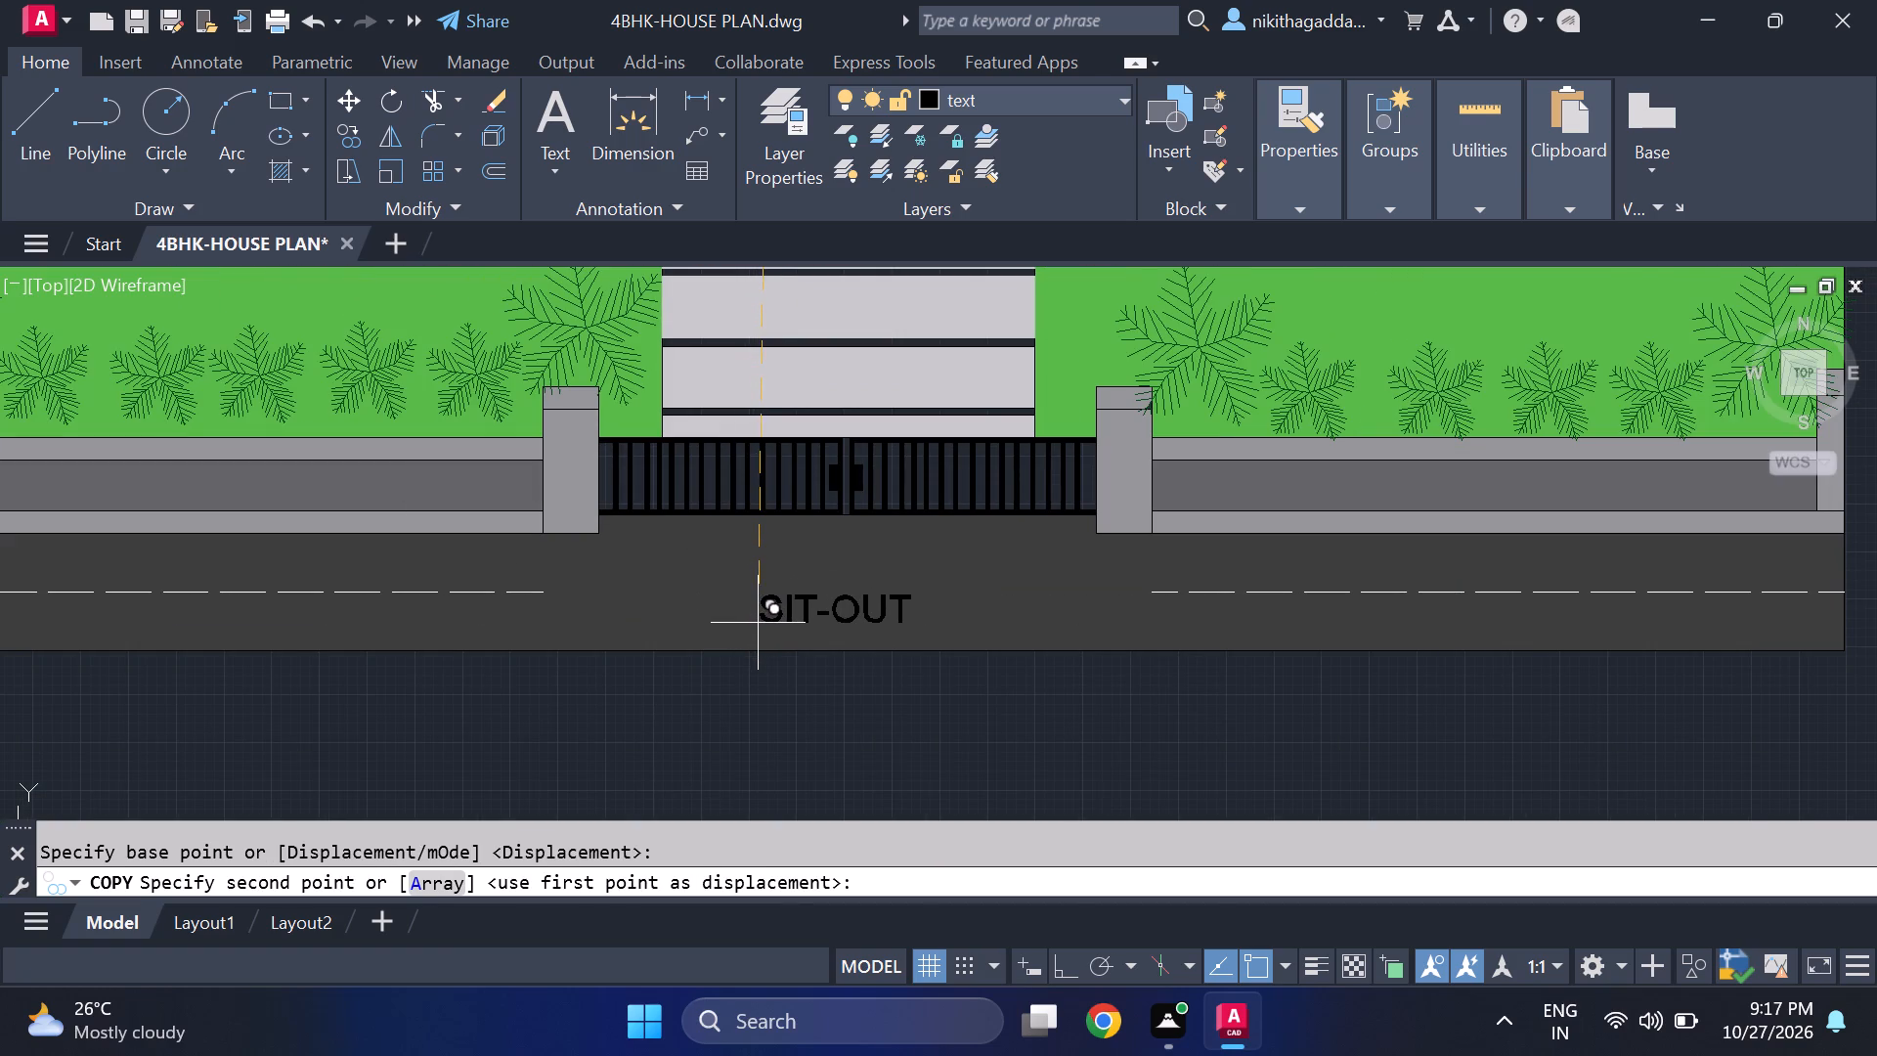
scroll(758, 623, up, 2)
click(759, 610)
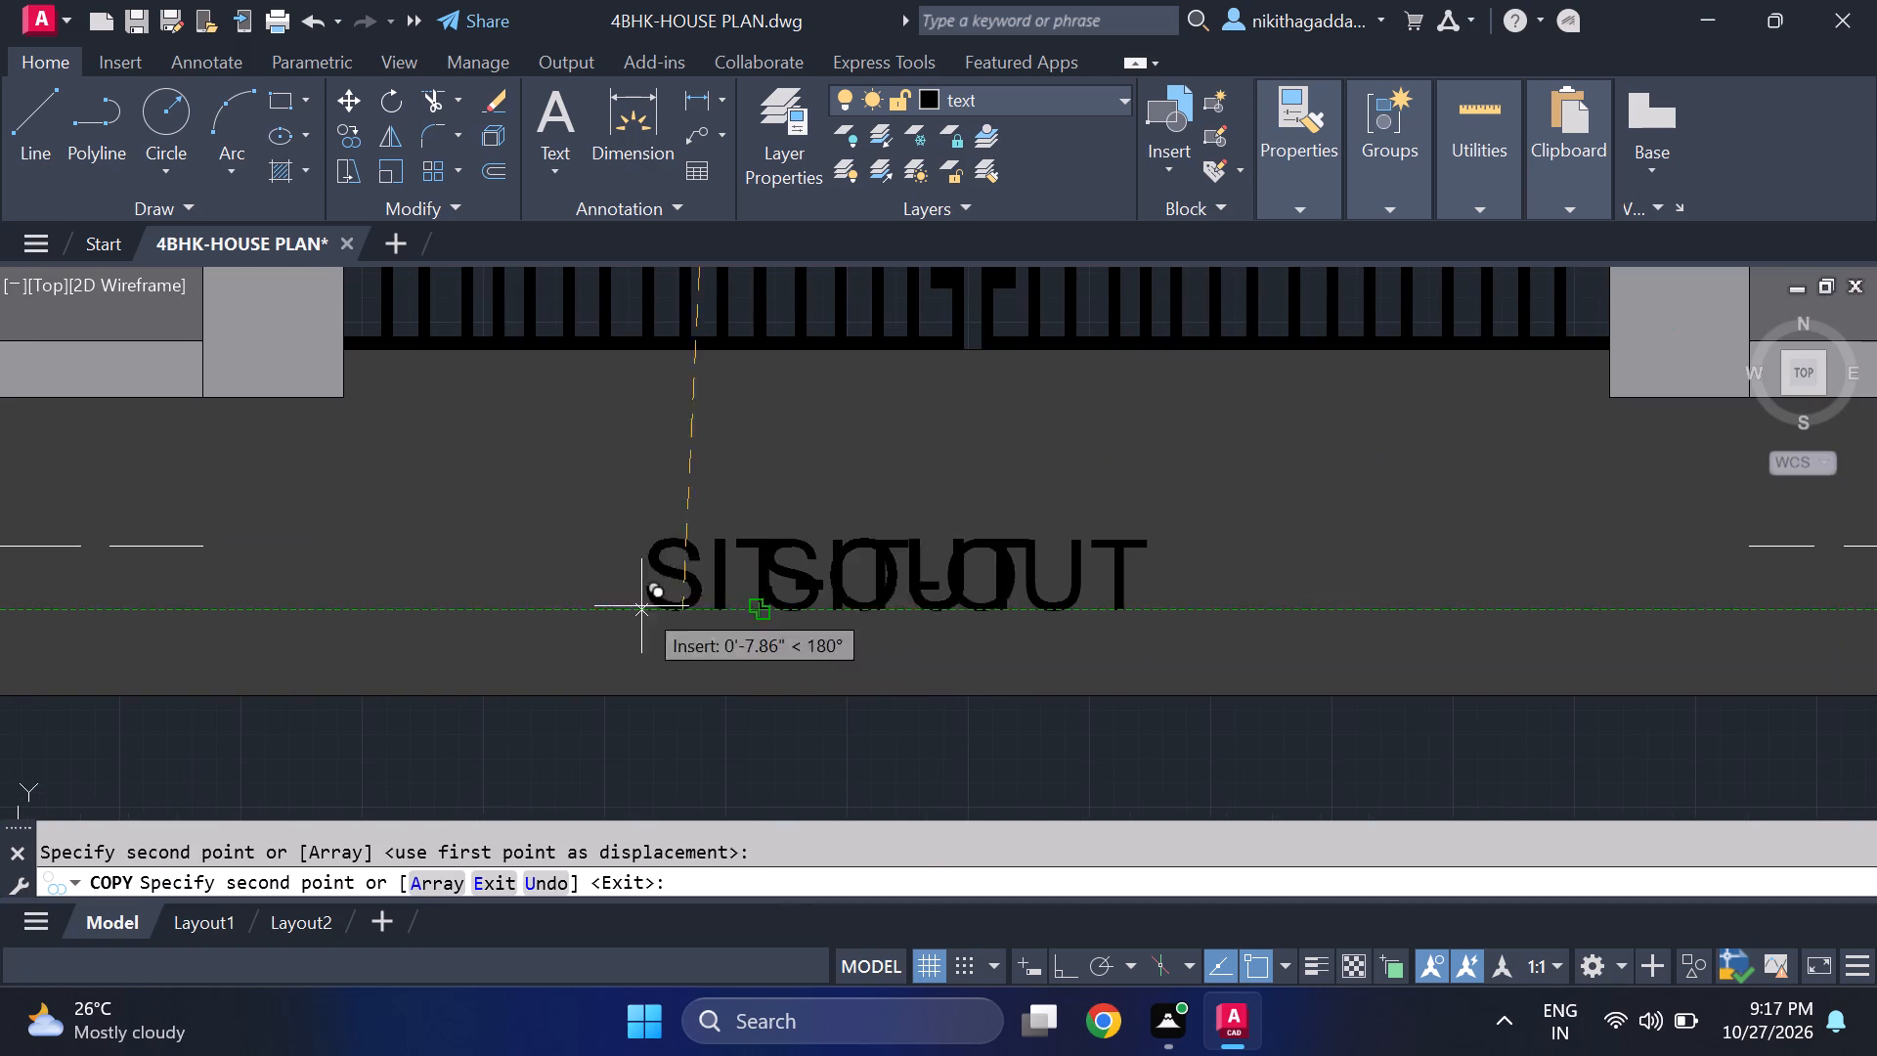
key(Escape)
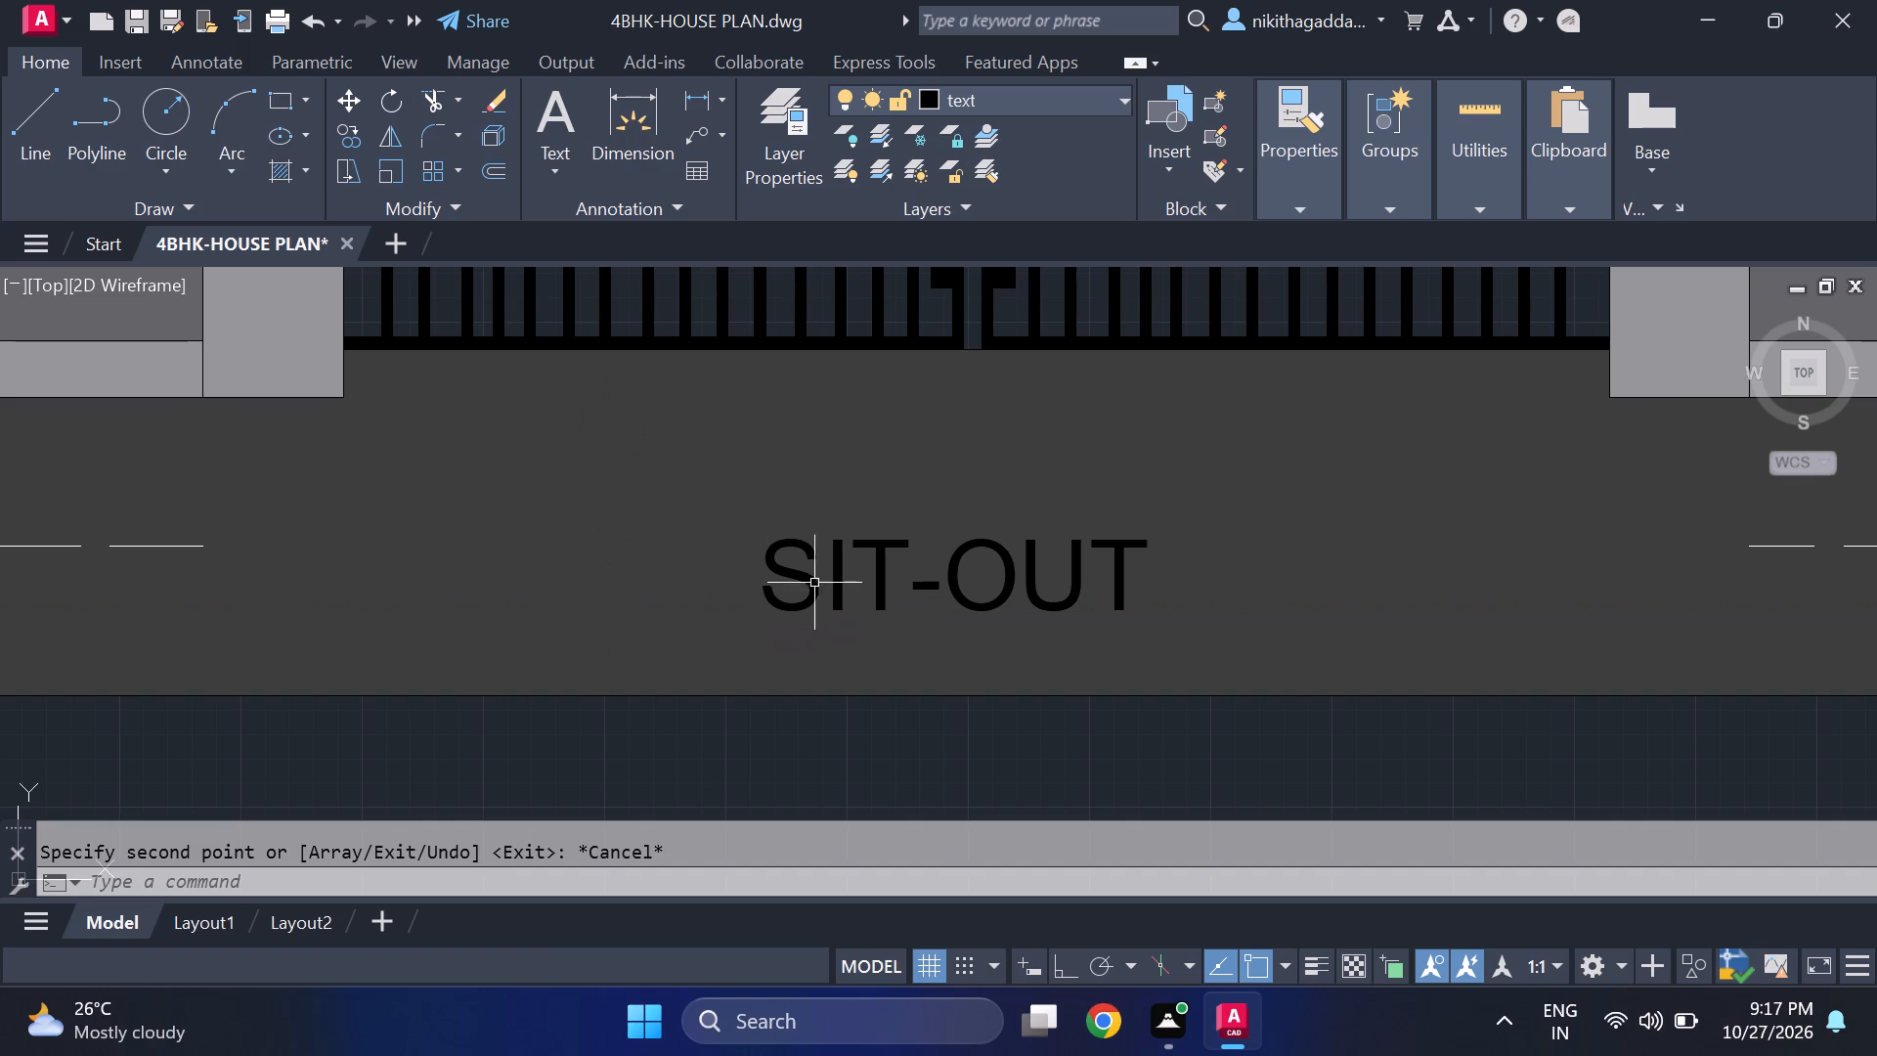
Change the text of the copied label on the road to ROAD.
double_click(834, 576)
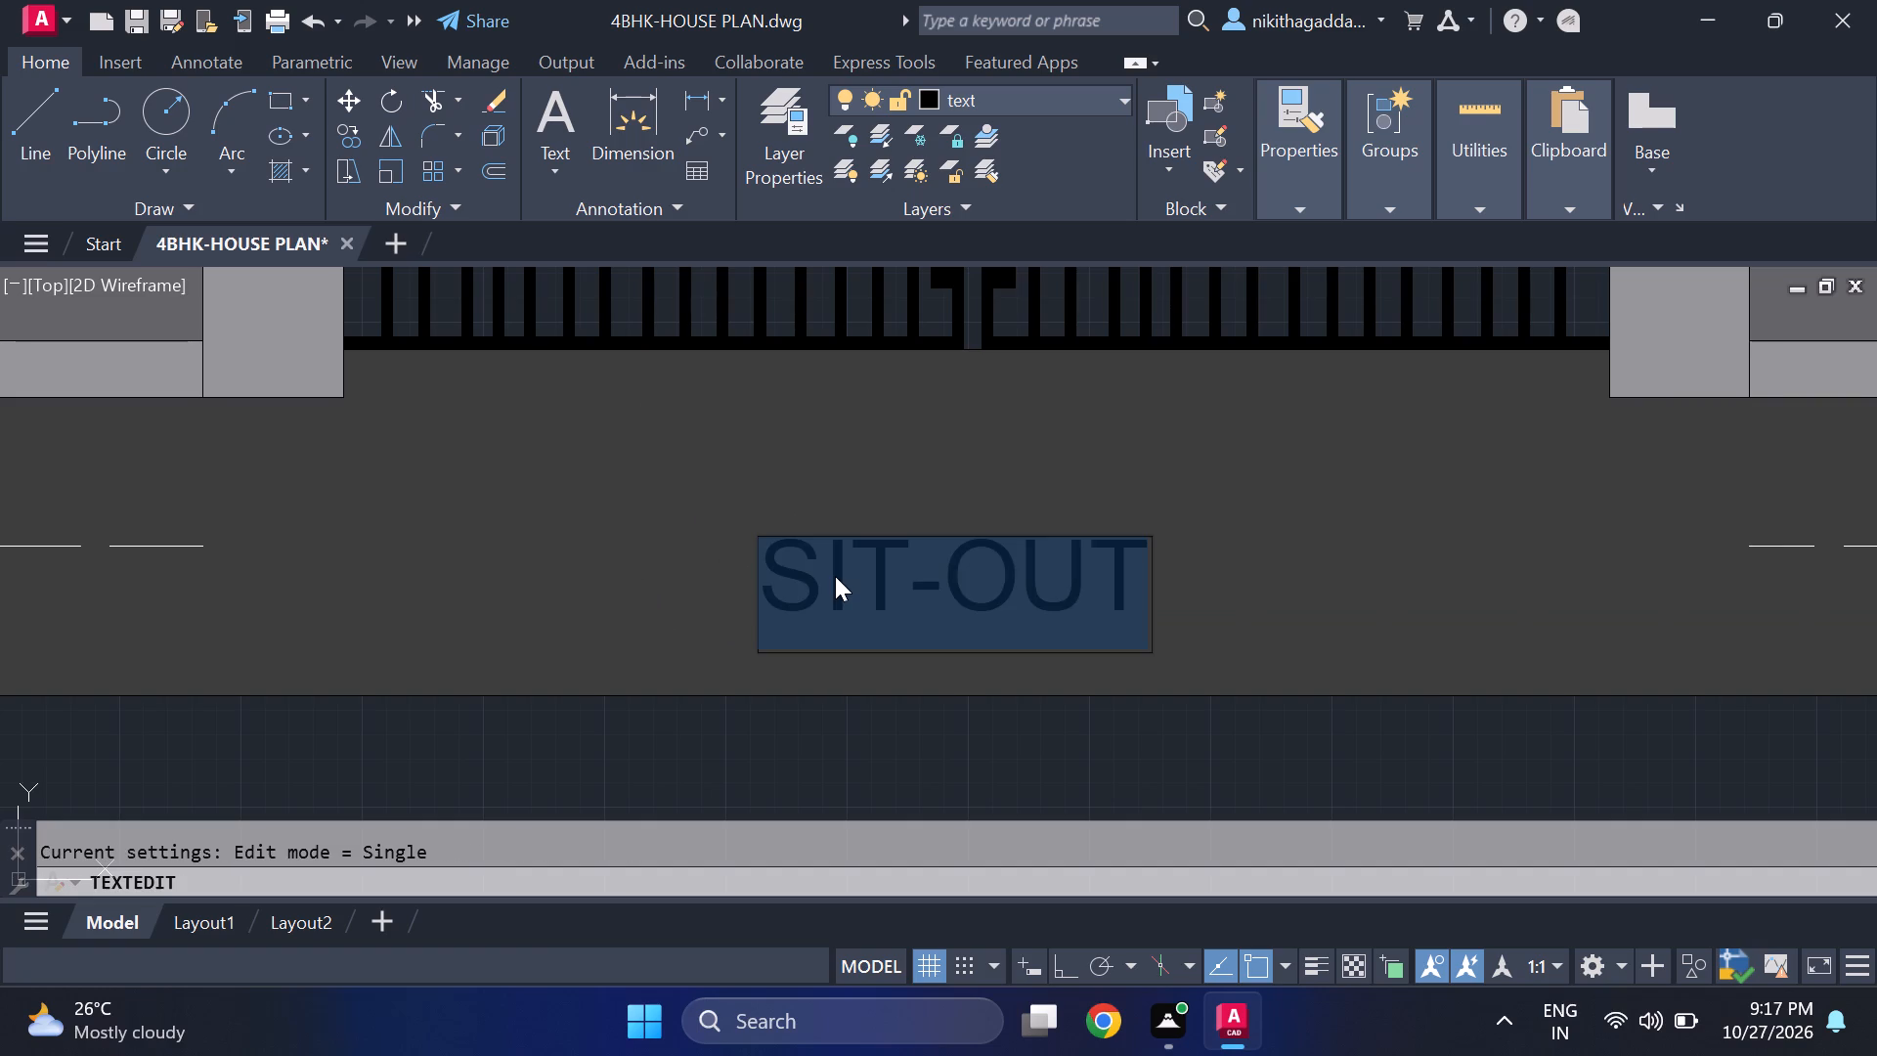
key(Delete)
text(ROAD)
key(Return)
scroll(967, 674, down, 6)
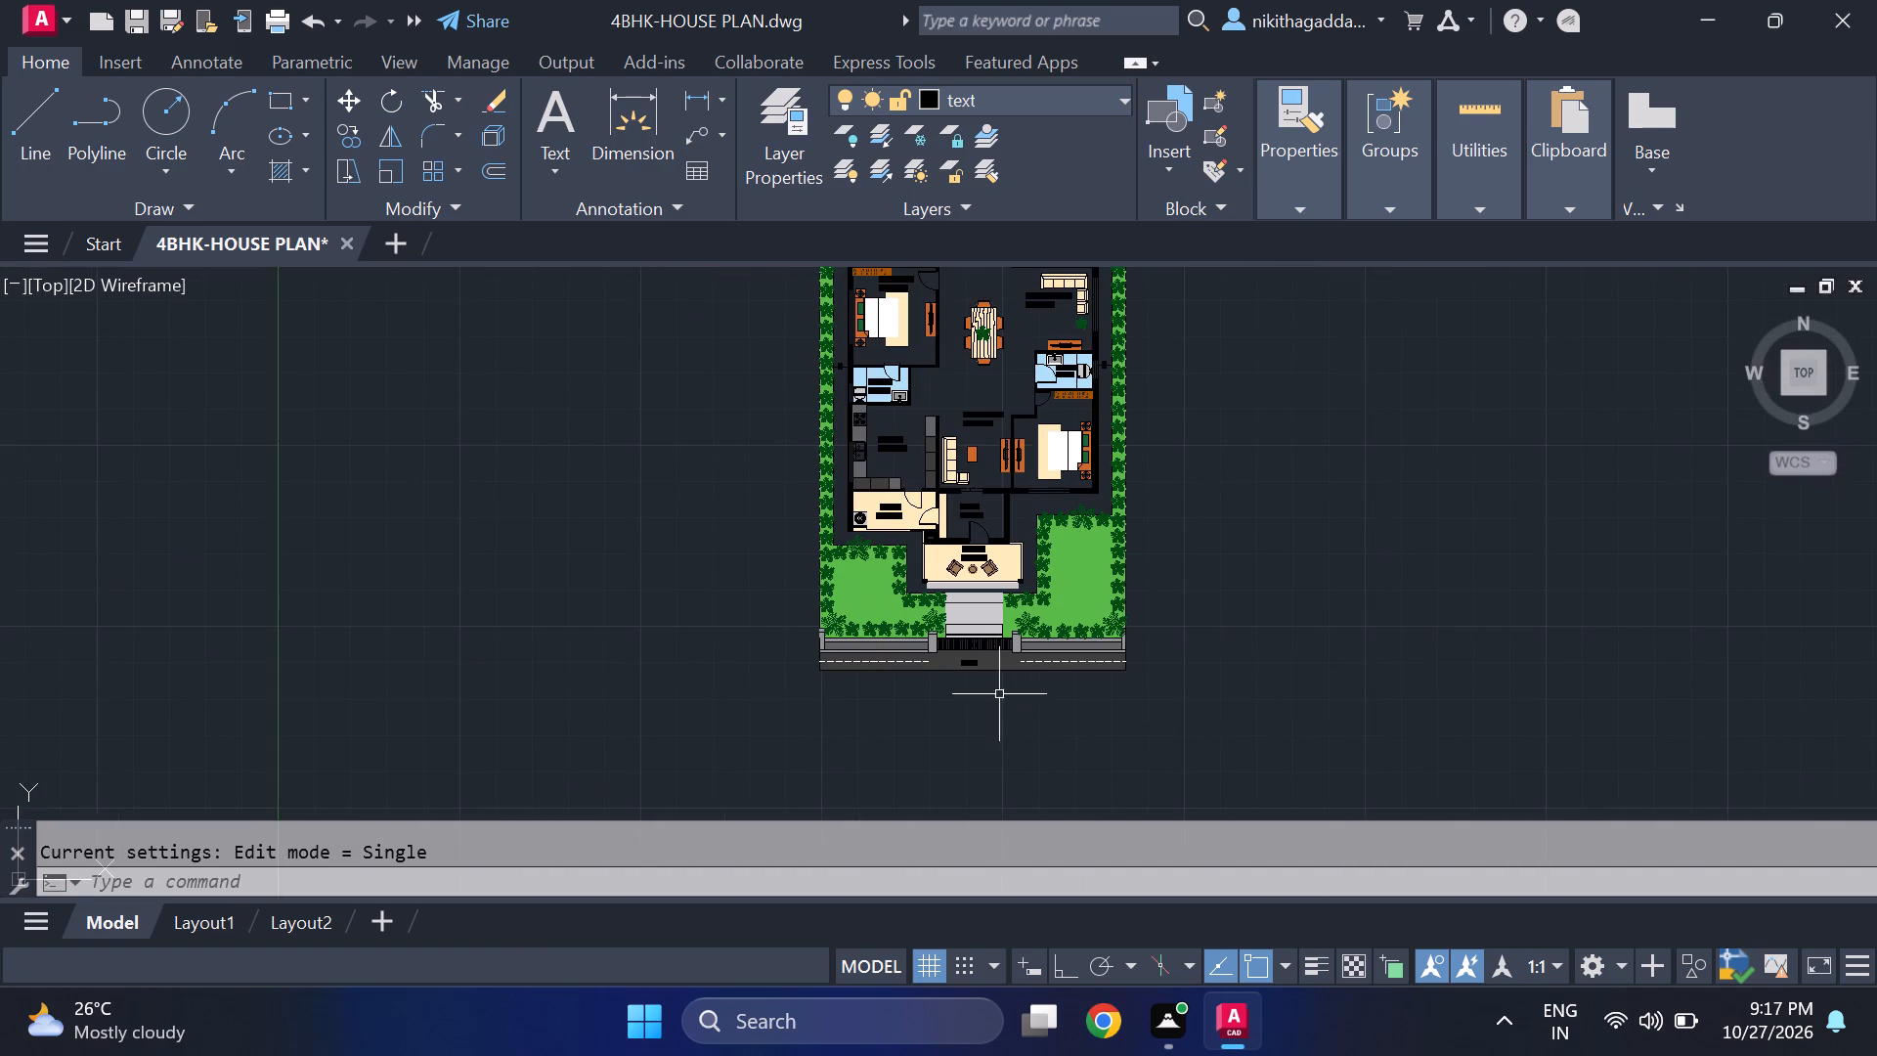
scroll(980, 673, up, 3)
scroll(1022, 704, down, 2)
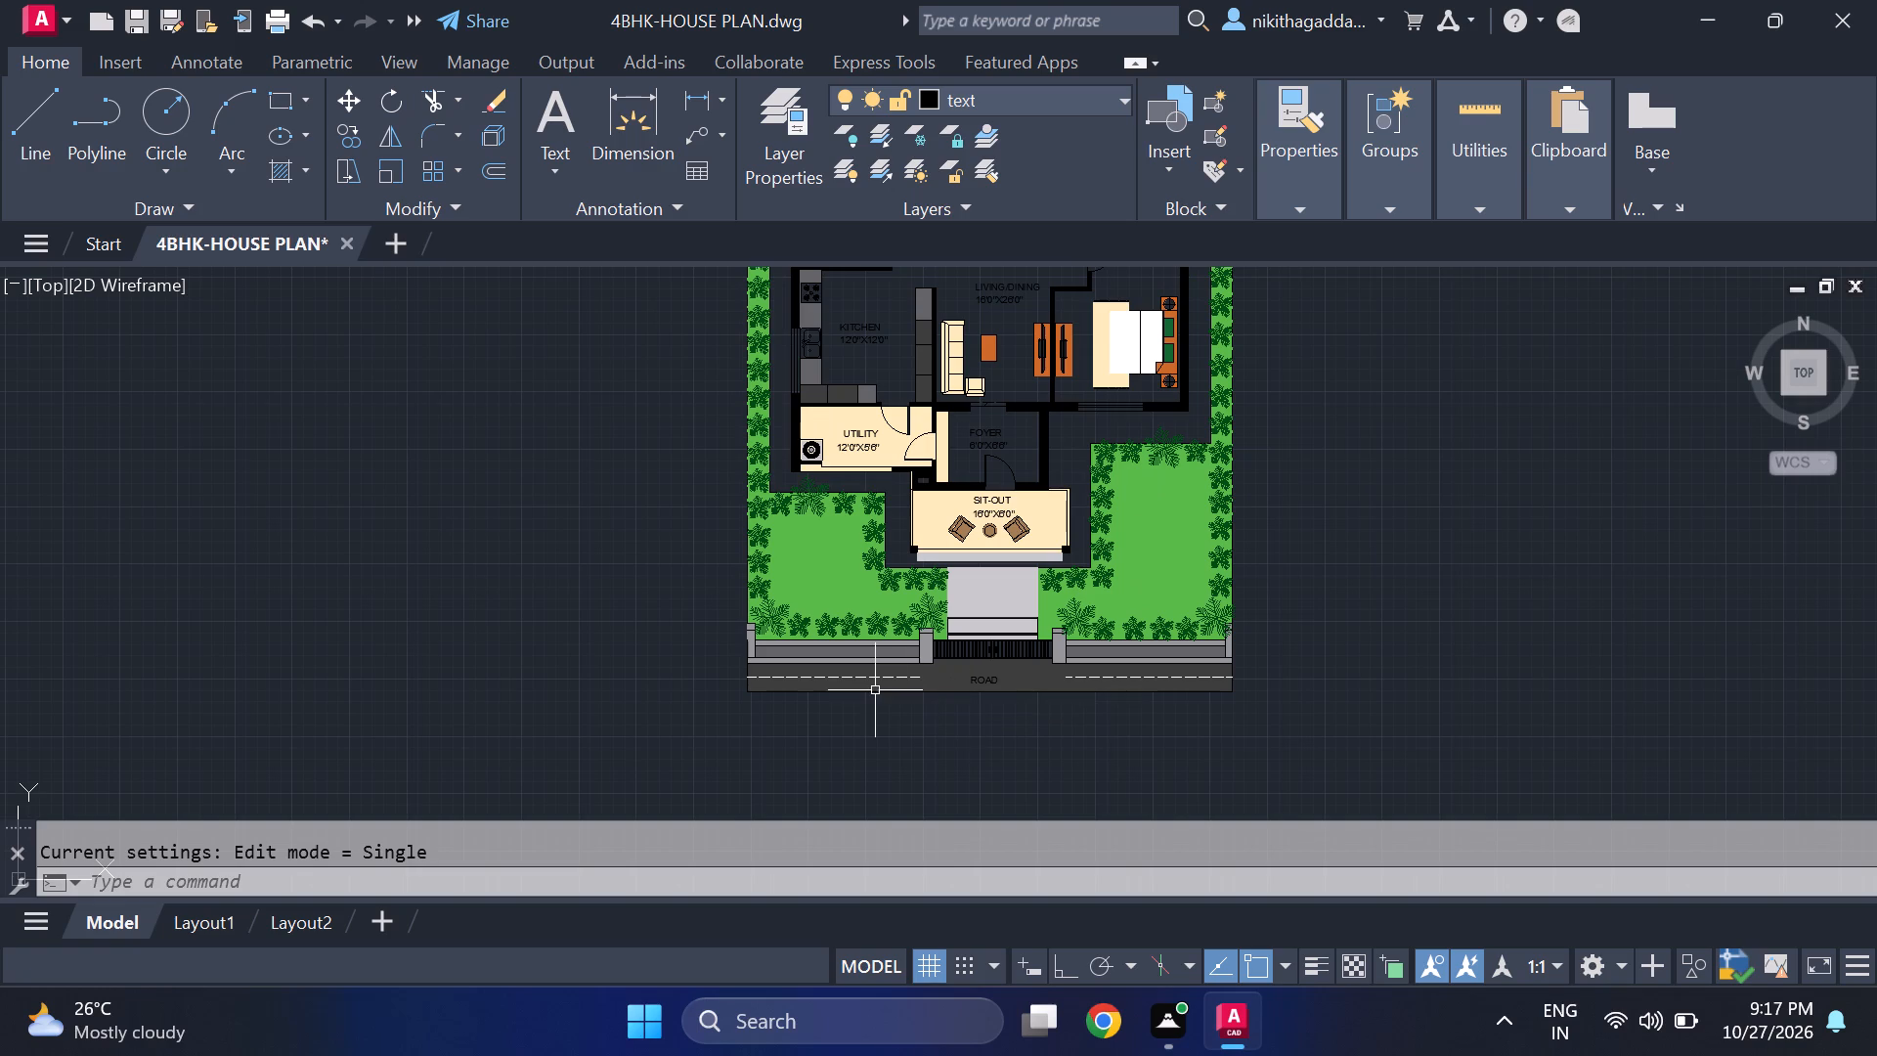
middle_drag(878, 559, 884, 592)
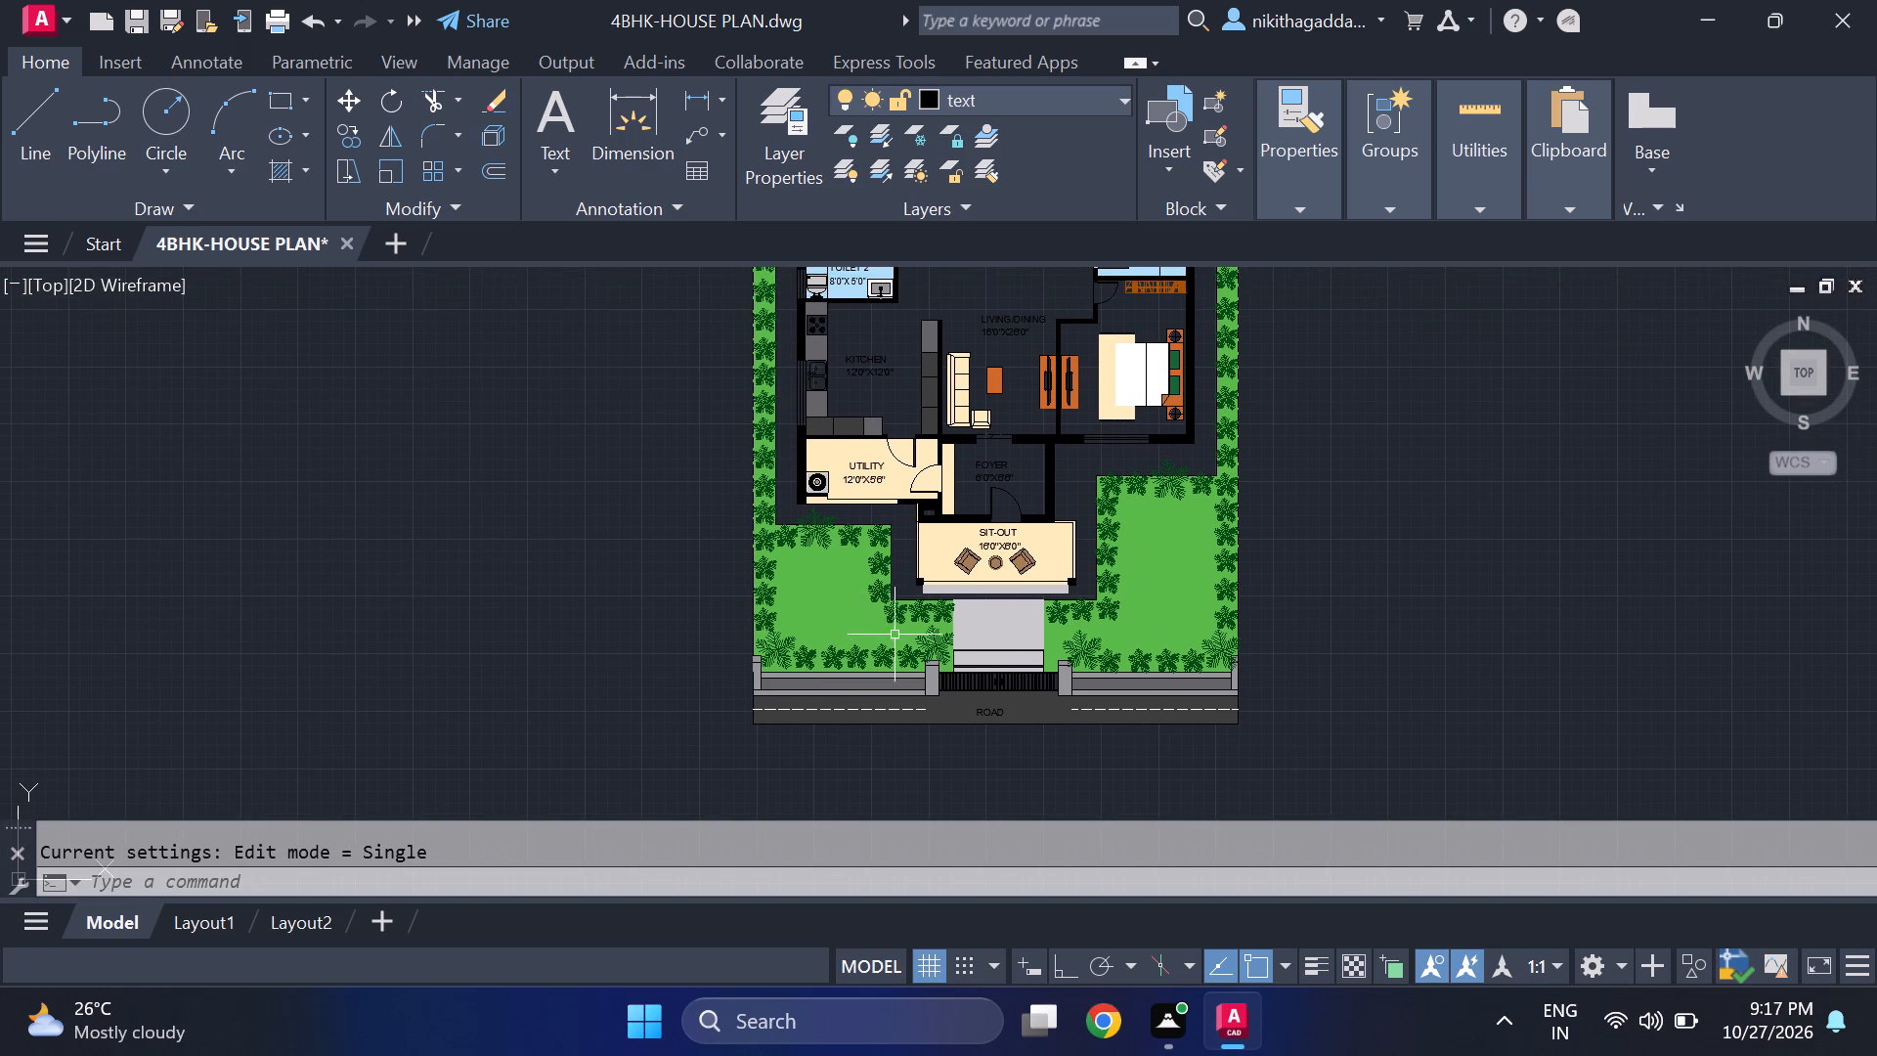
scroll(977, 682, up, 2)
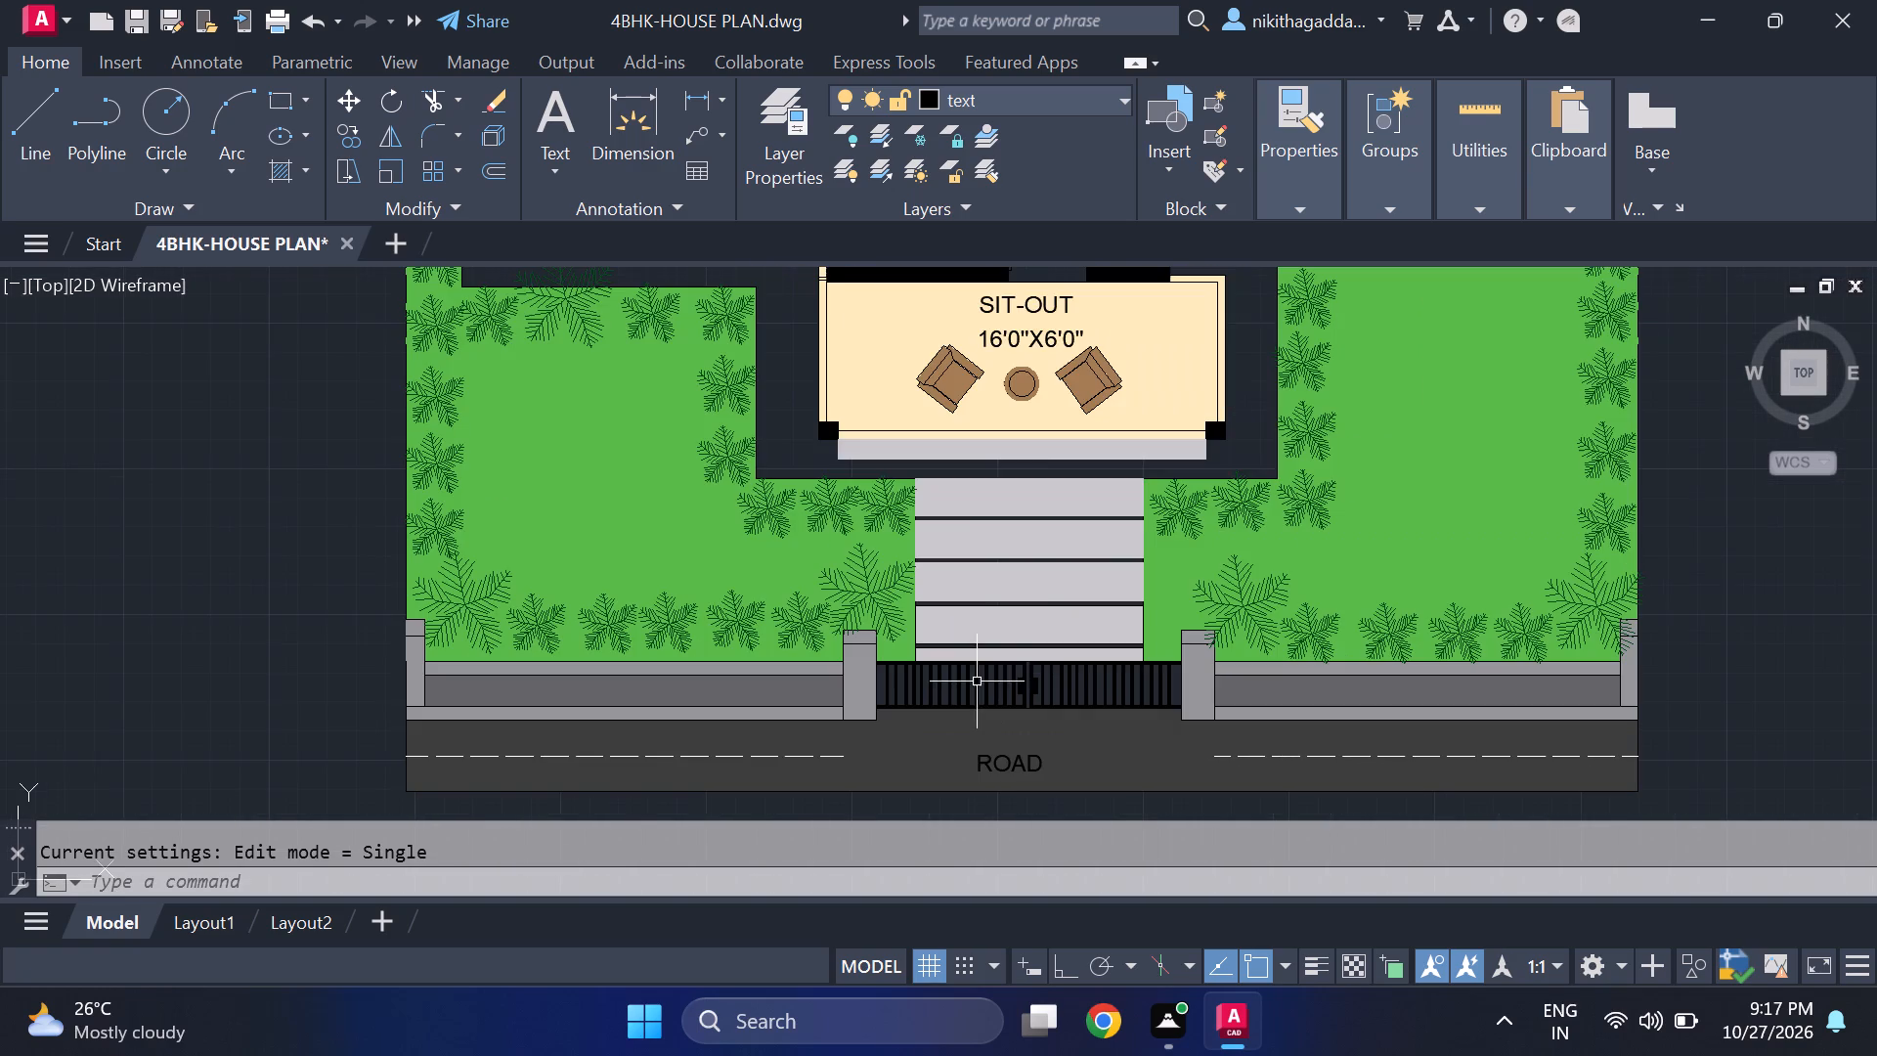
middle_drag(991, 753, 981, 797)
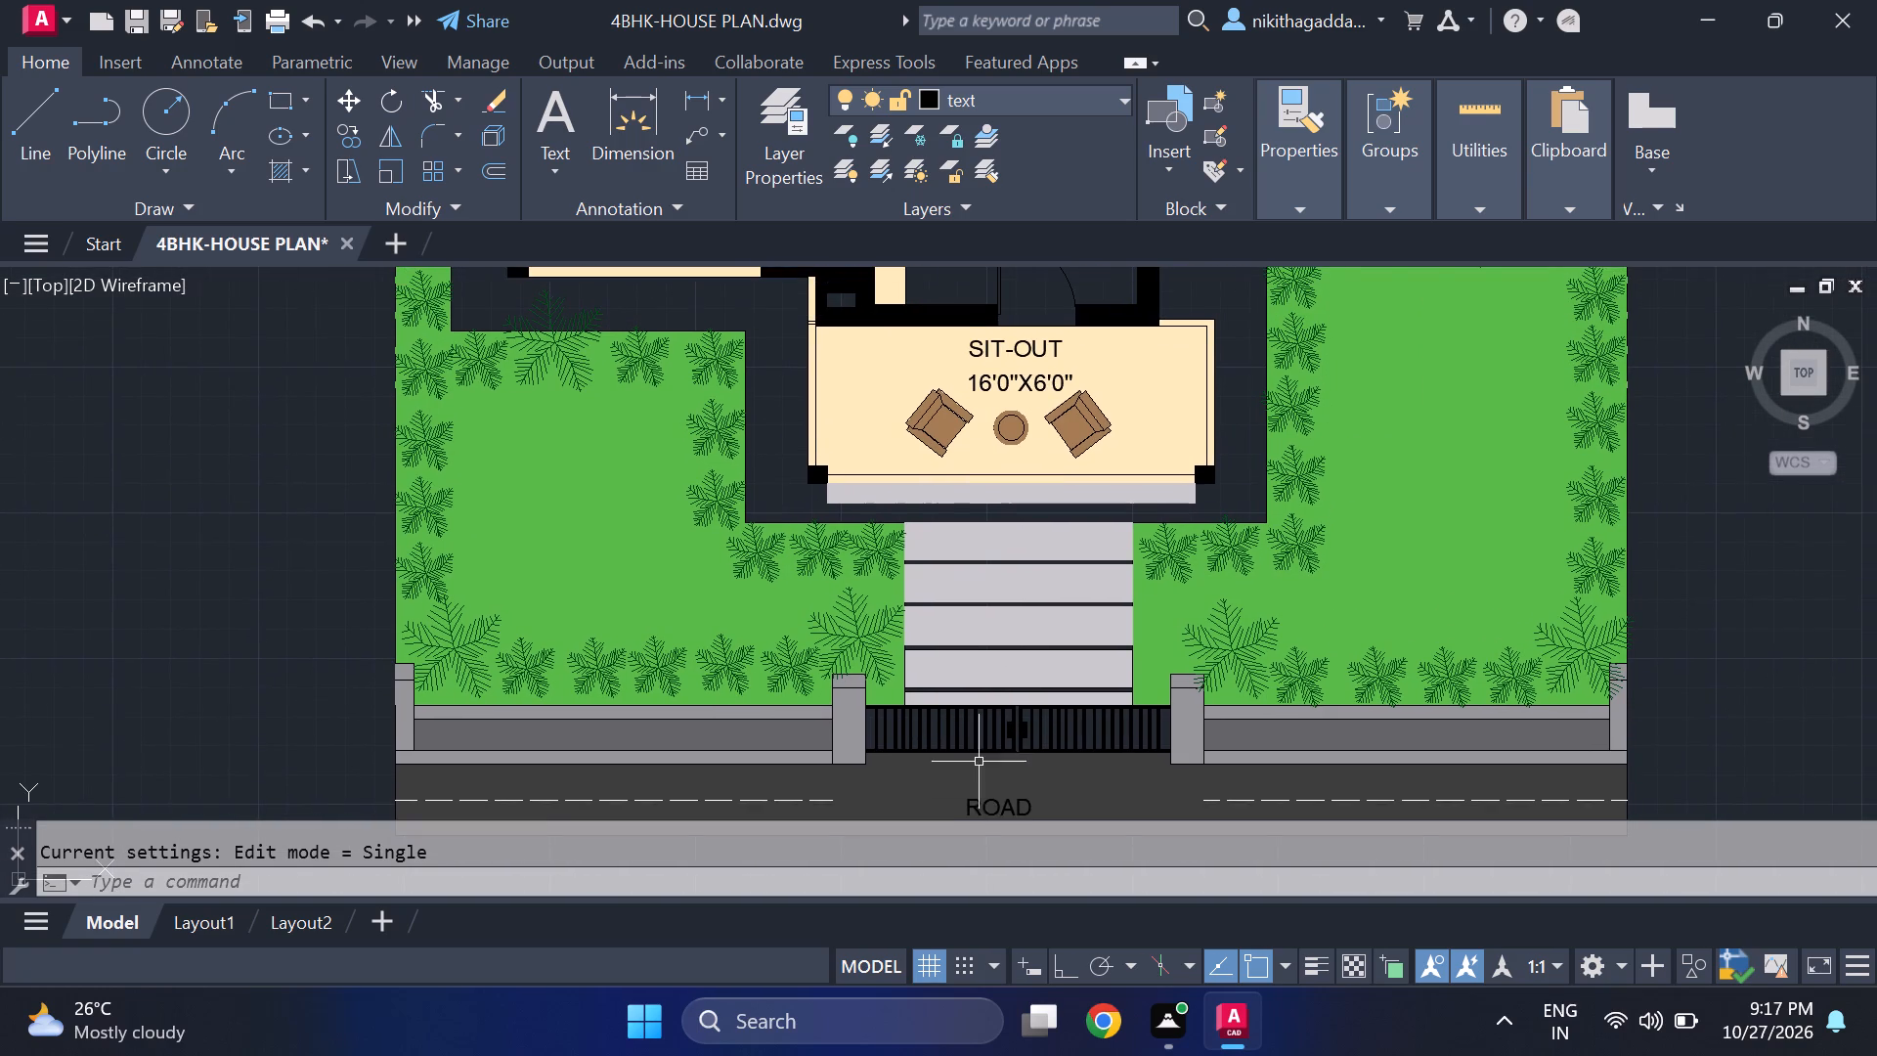
Examine the entrance steps, SIT-OUT, FOYER, UTILITY and KITCHEN for anything still missing.
middle_drag(976, 538, 965, 615)
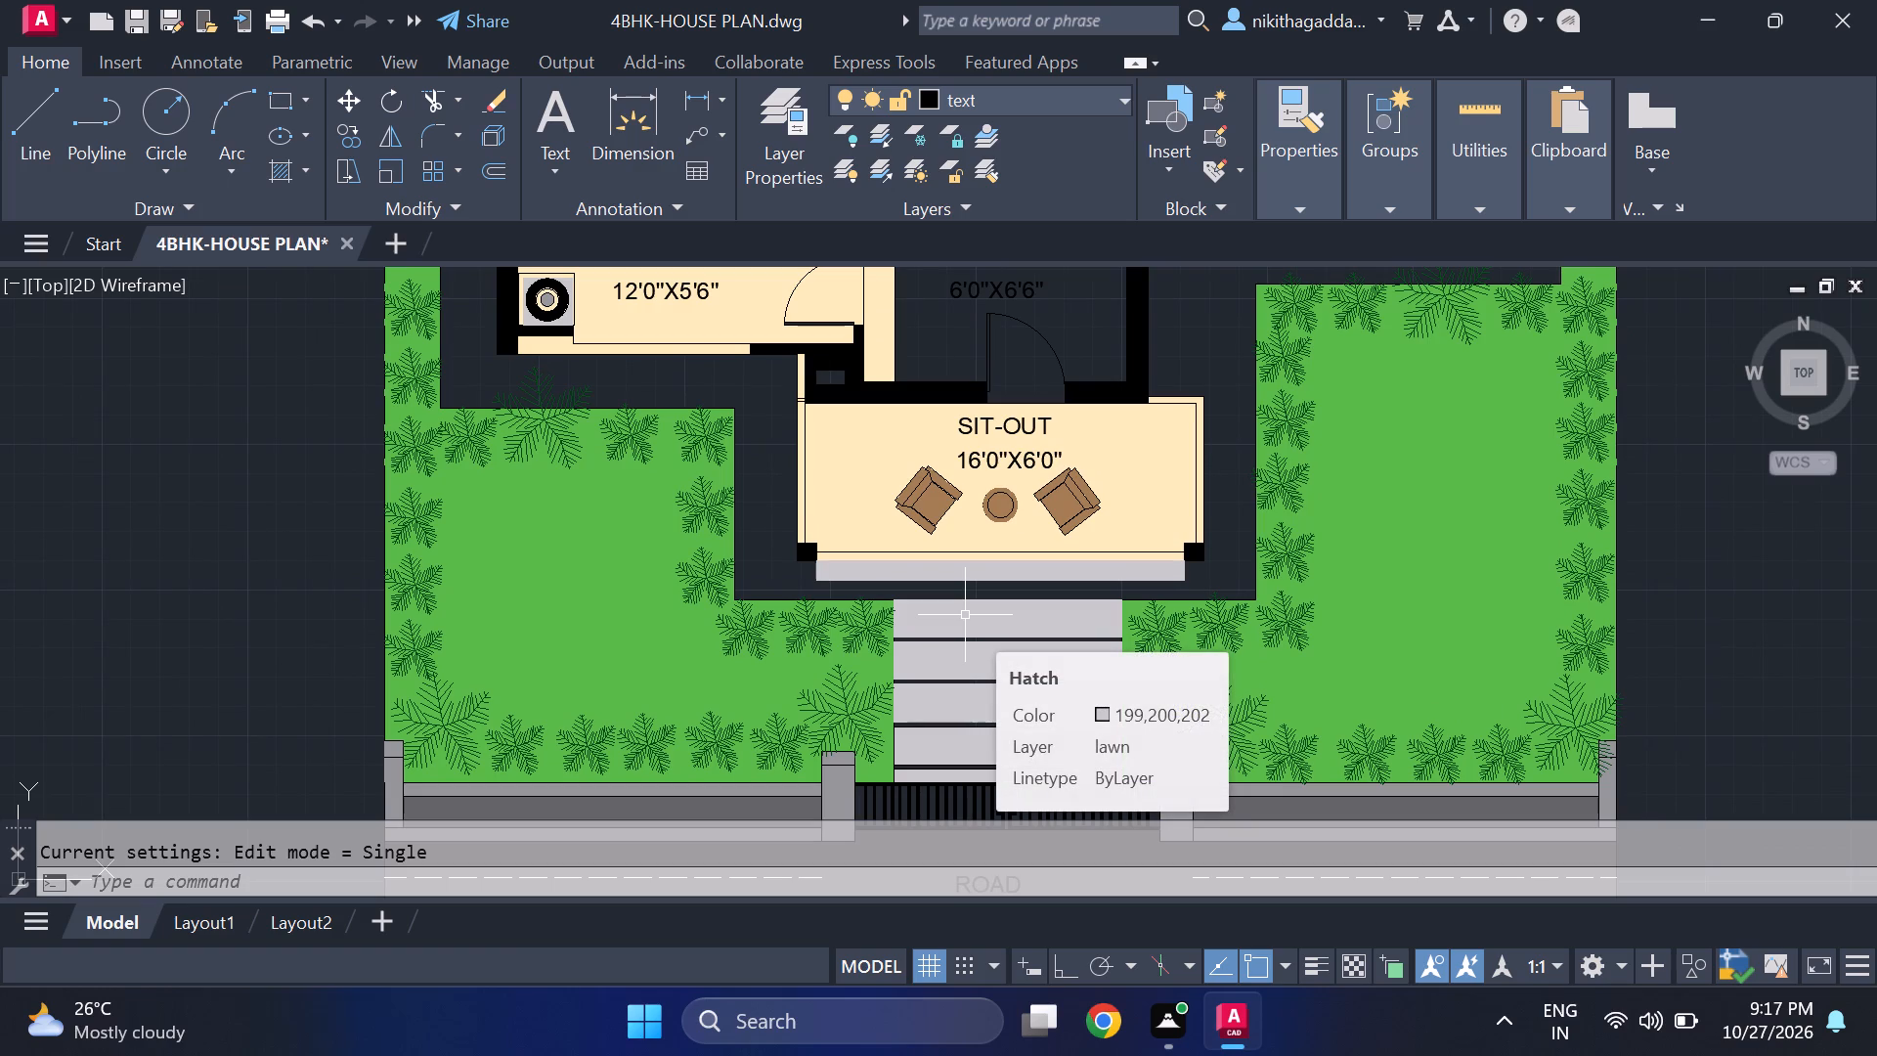
click(1112, 641)
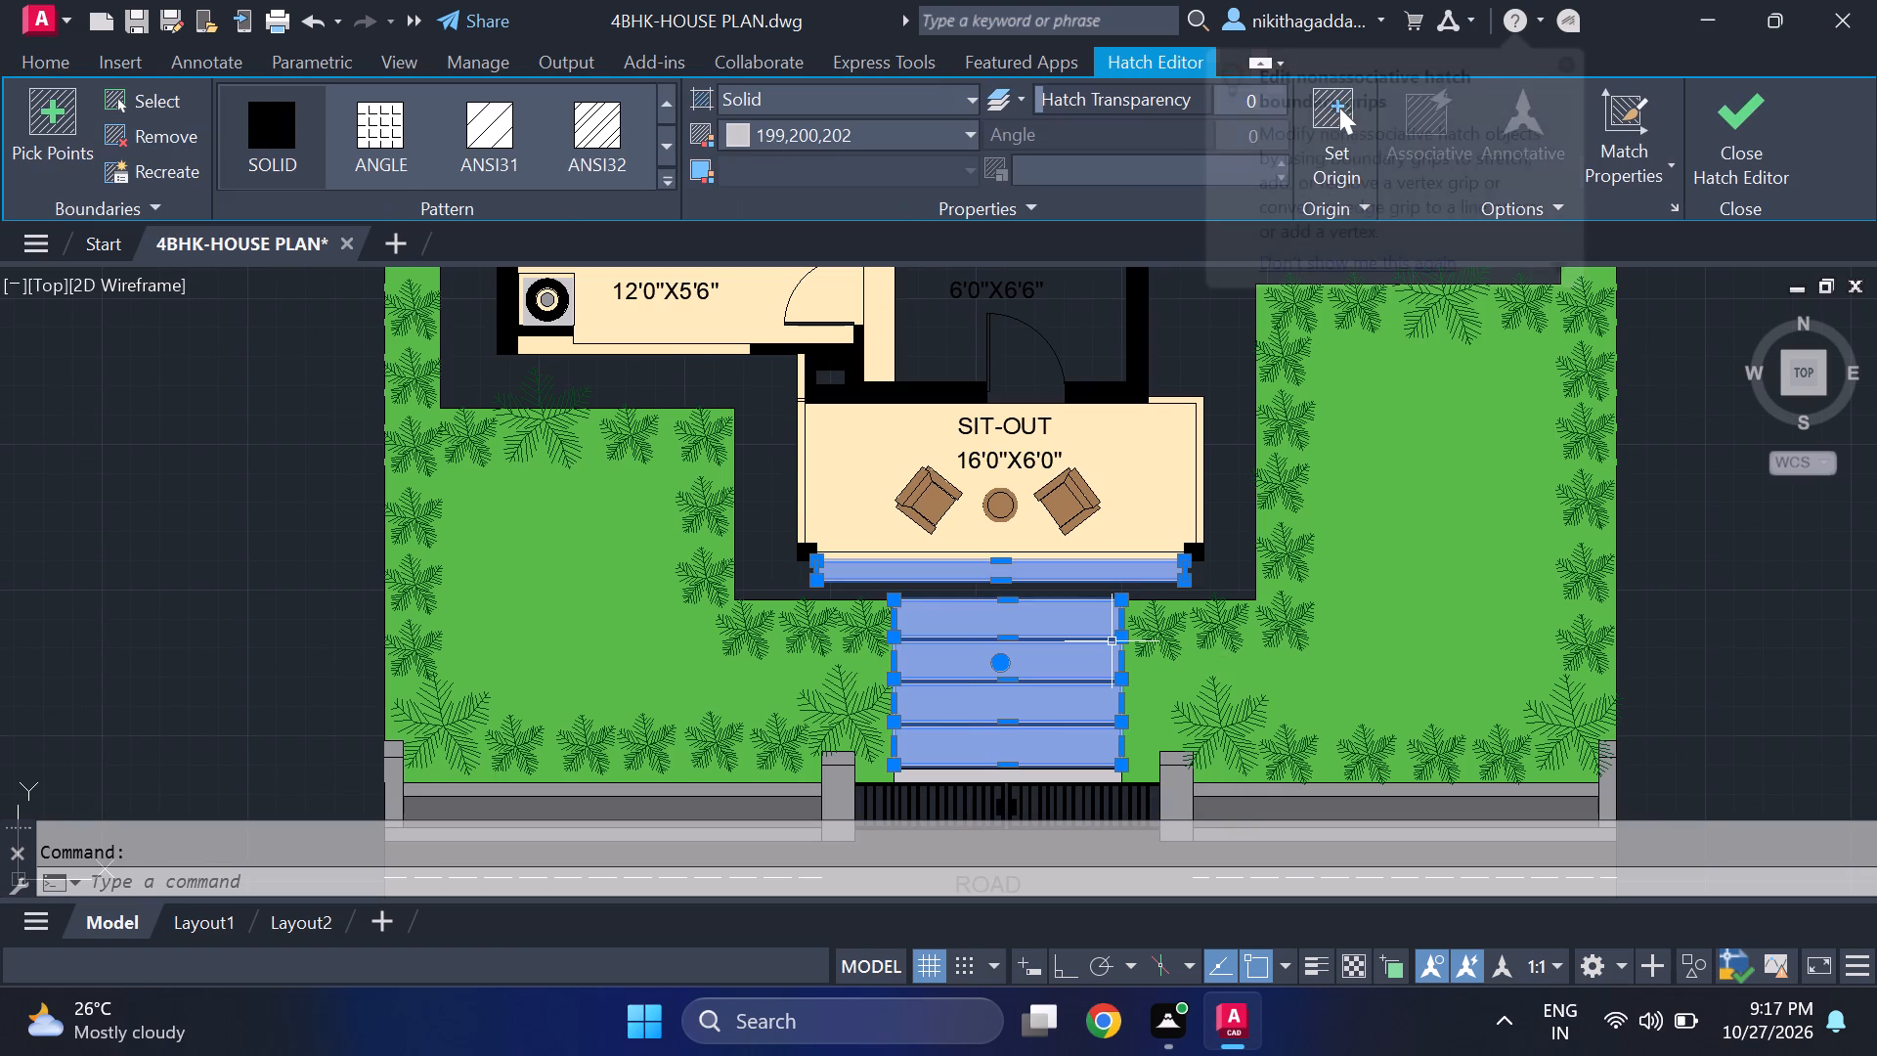
key(Escape)
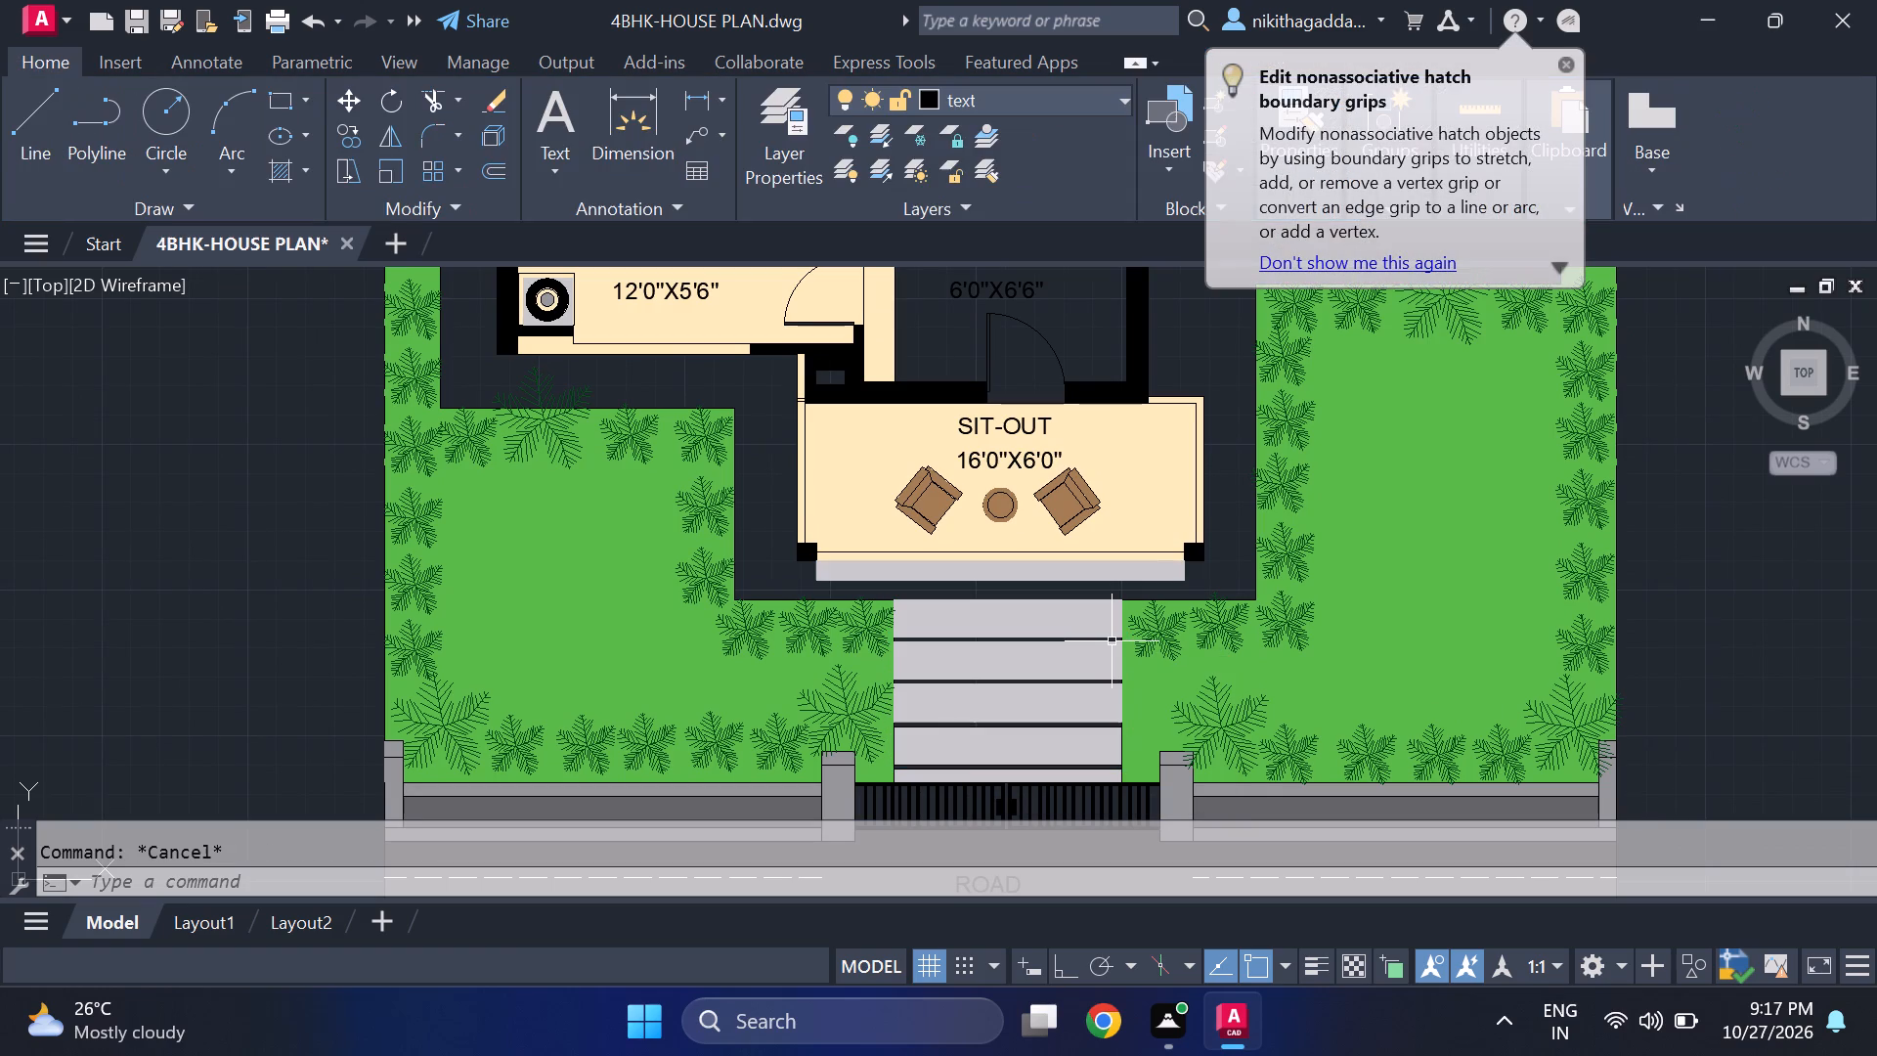
middle_drag(1106, 650, 1105, 650)
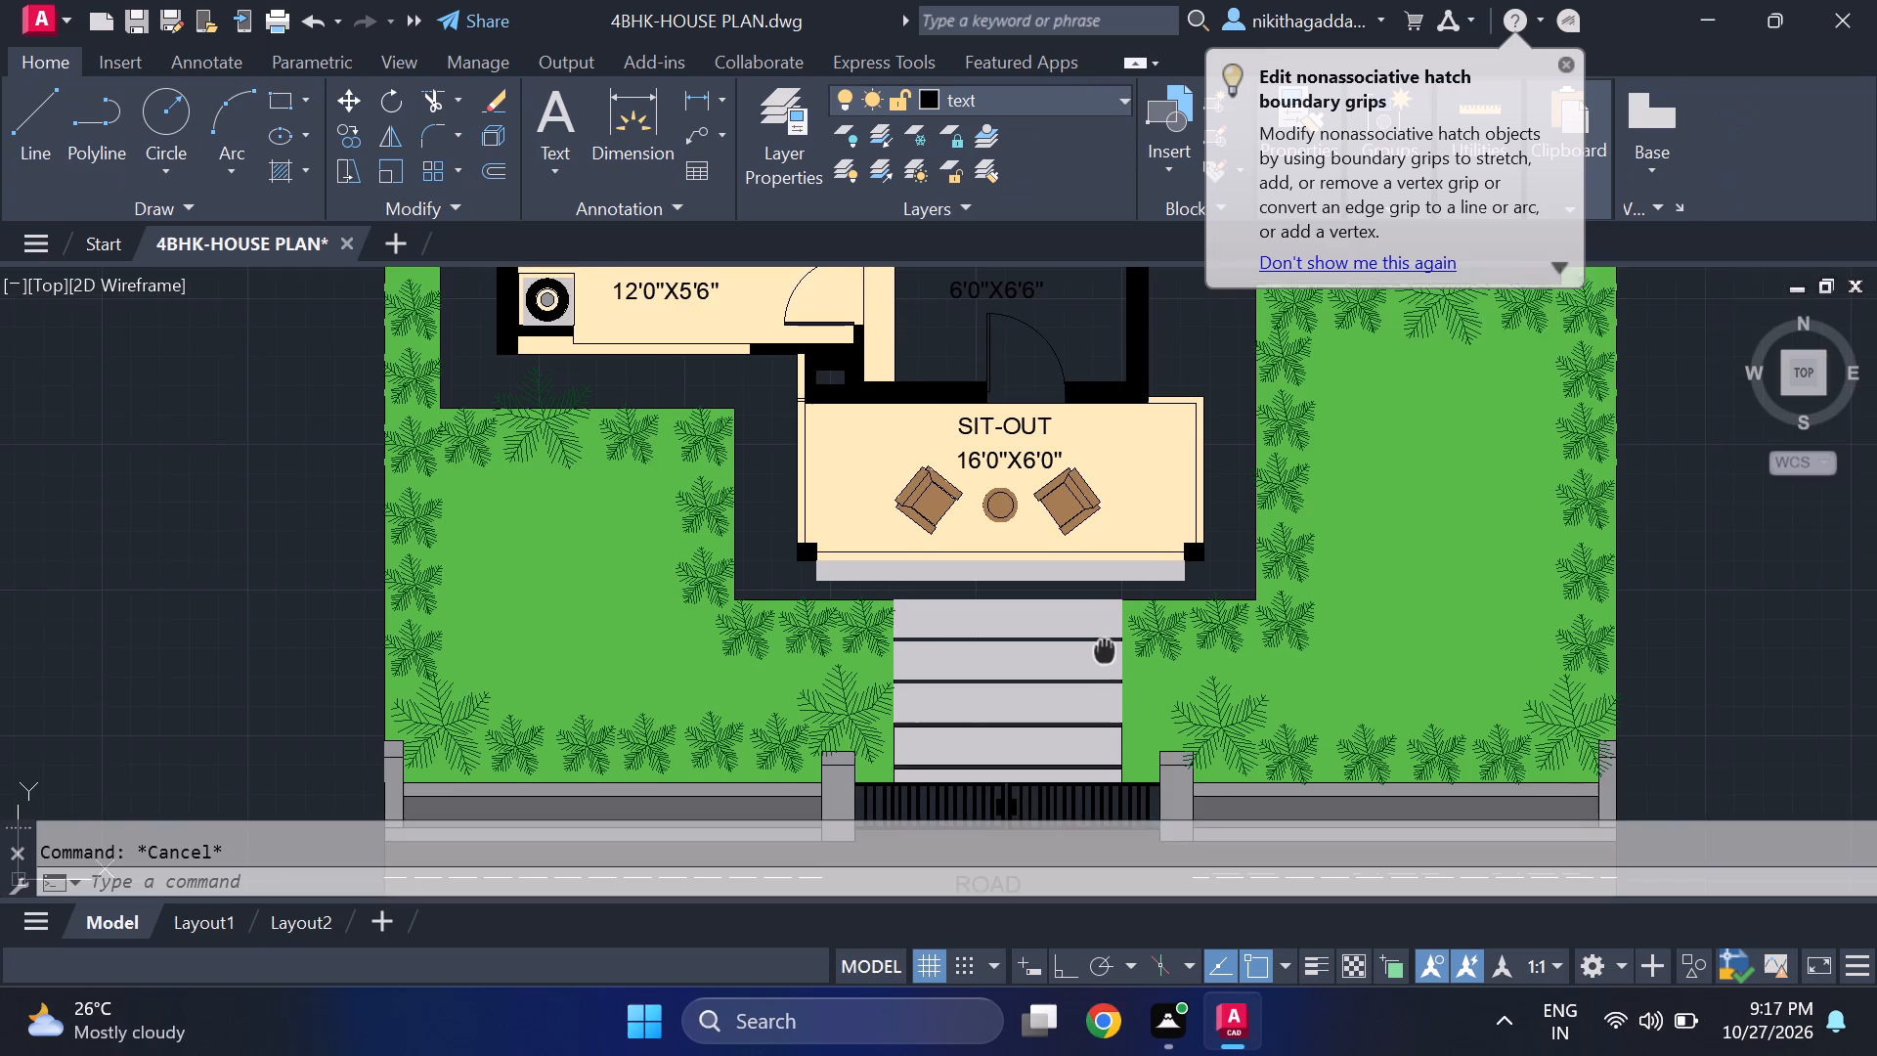
middle_drag(1105, 650, 1014, 584)
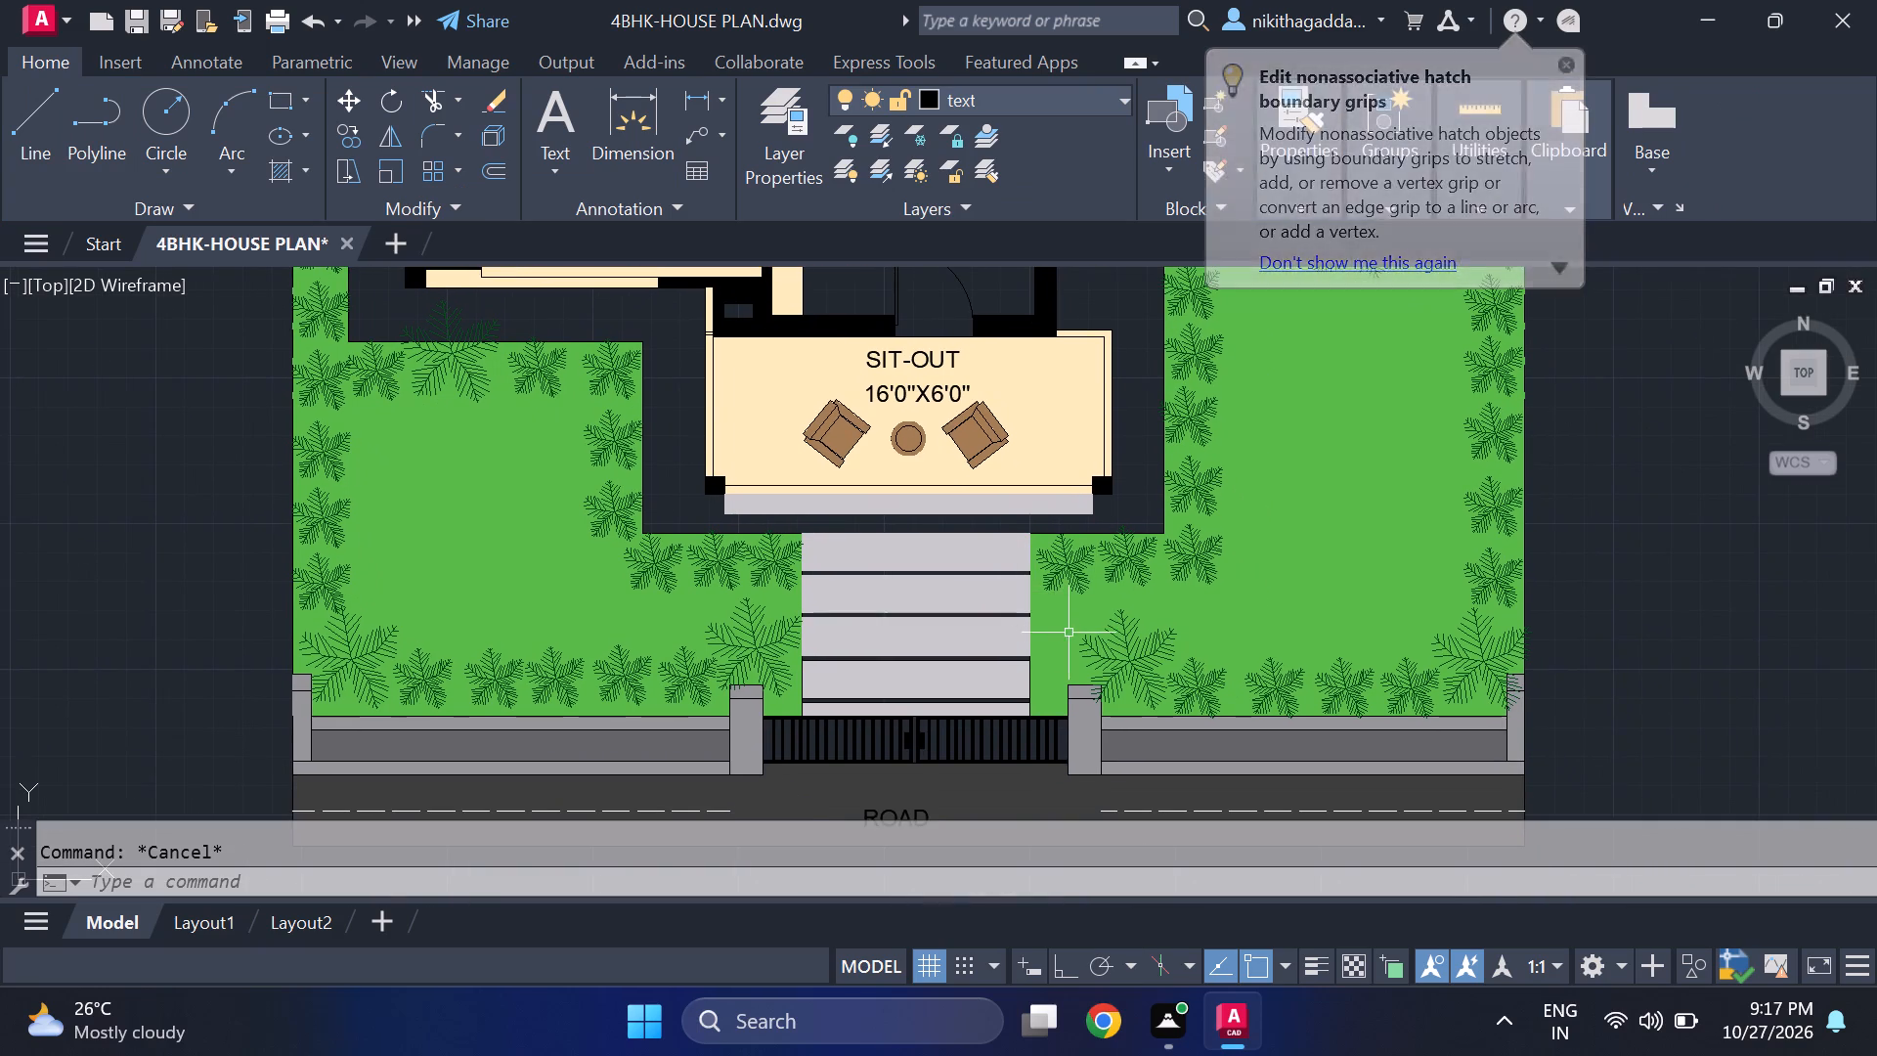
middle_drag(1069, 634, 968, 716)
middle_drag(948, 573, 939, 777)
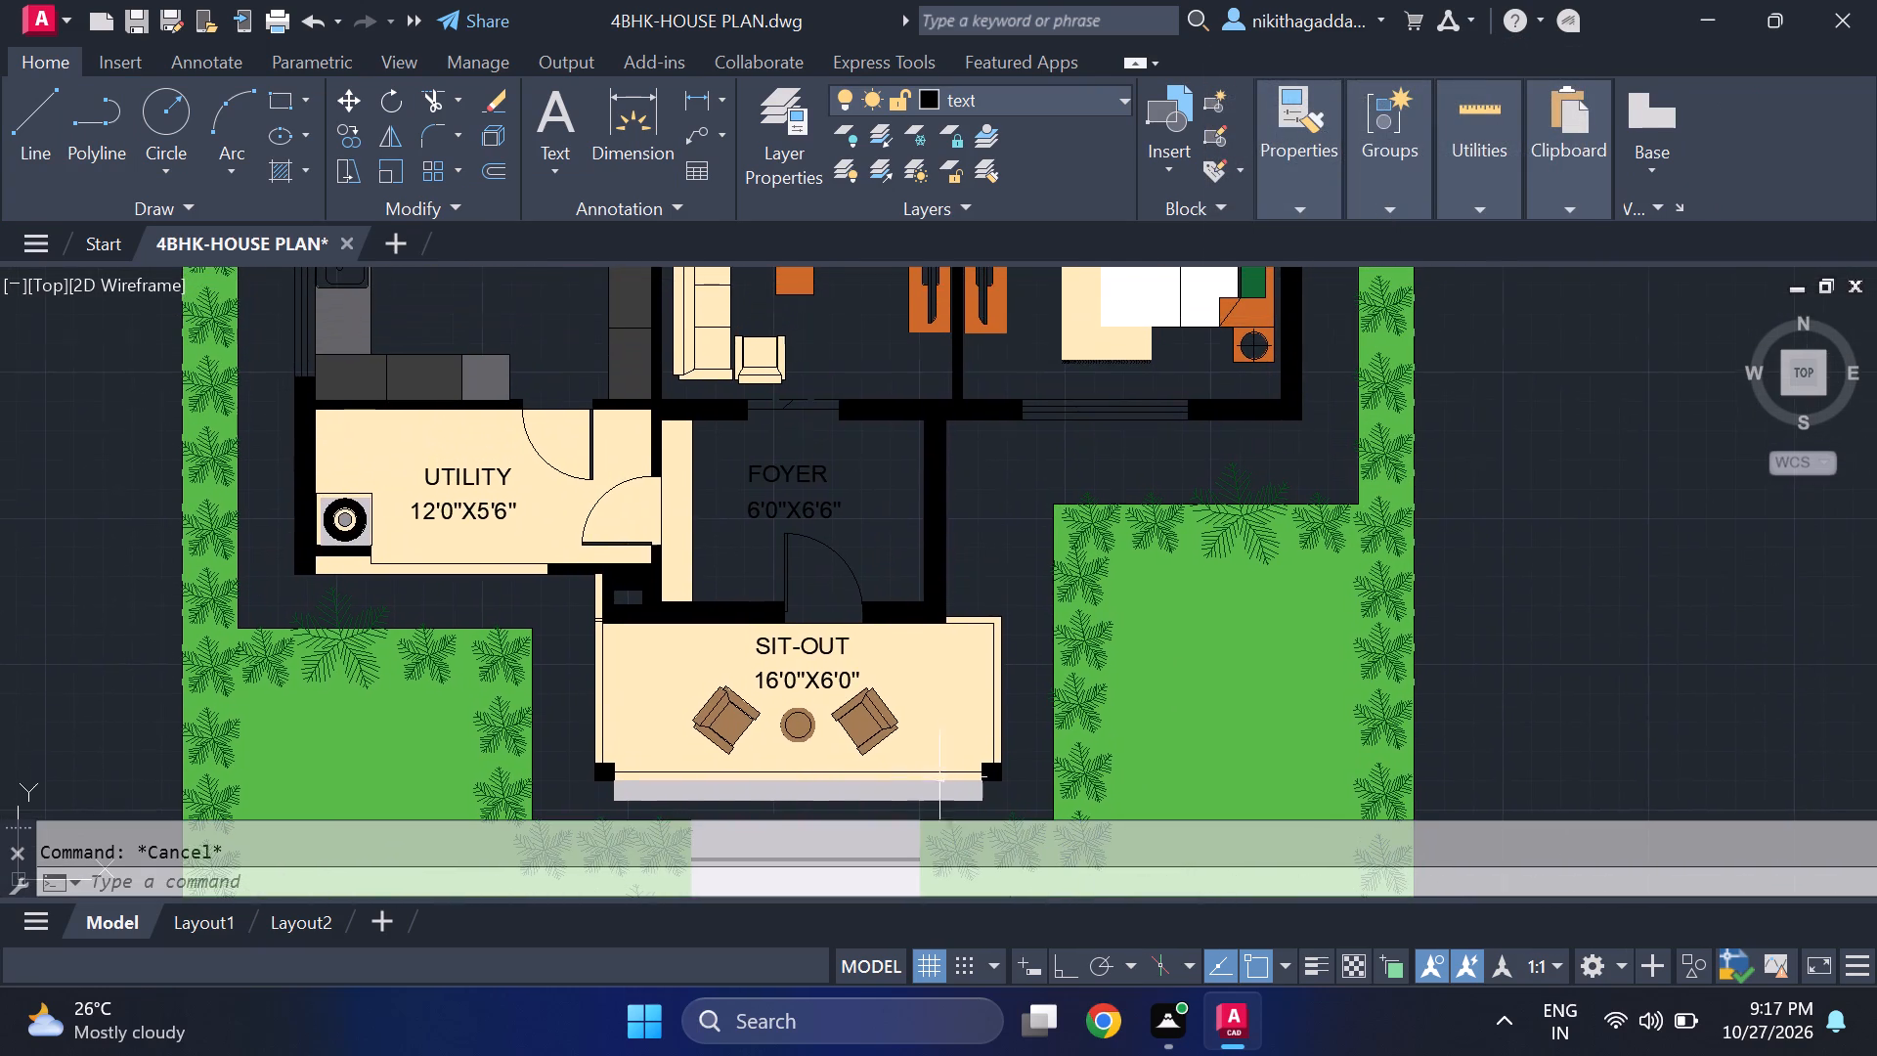
middle_drag(808, 525, 792, 605)
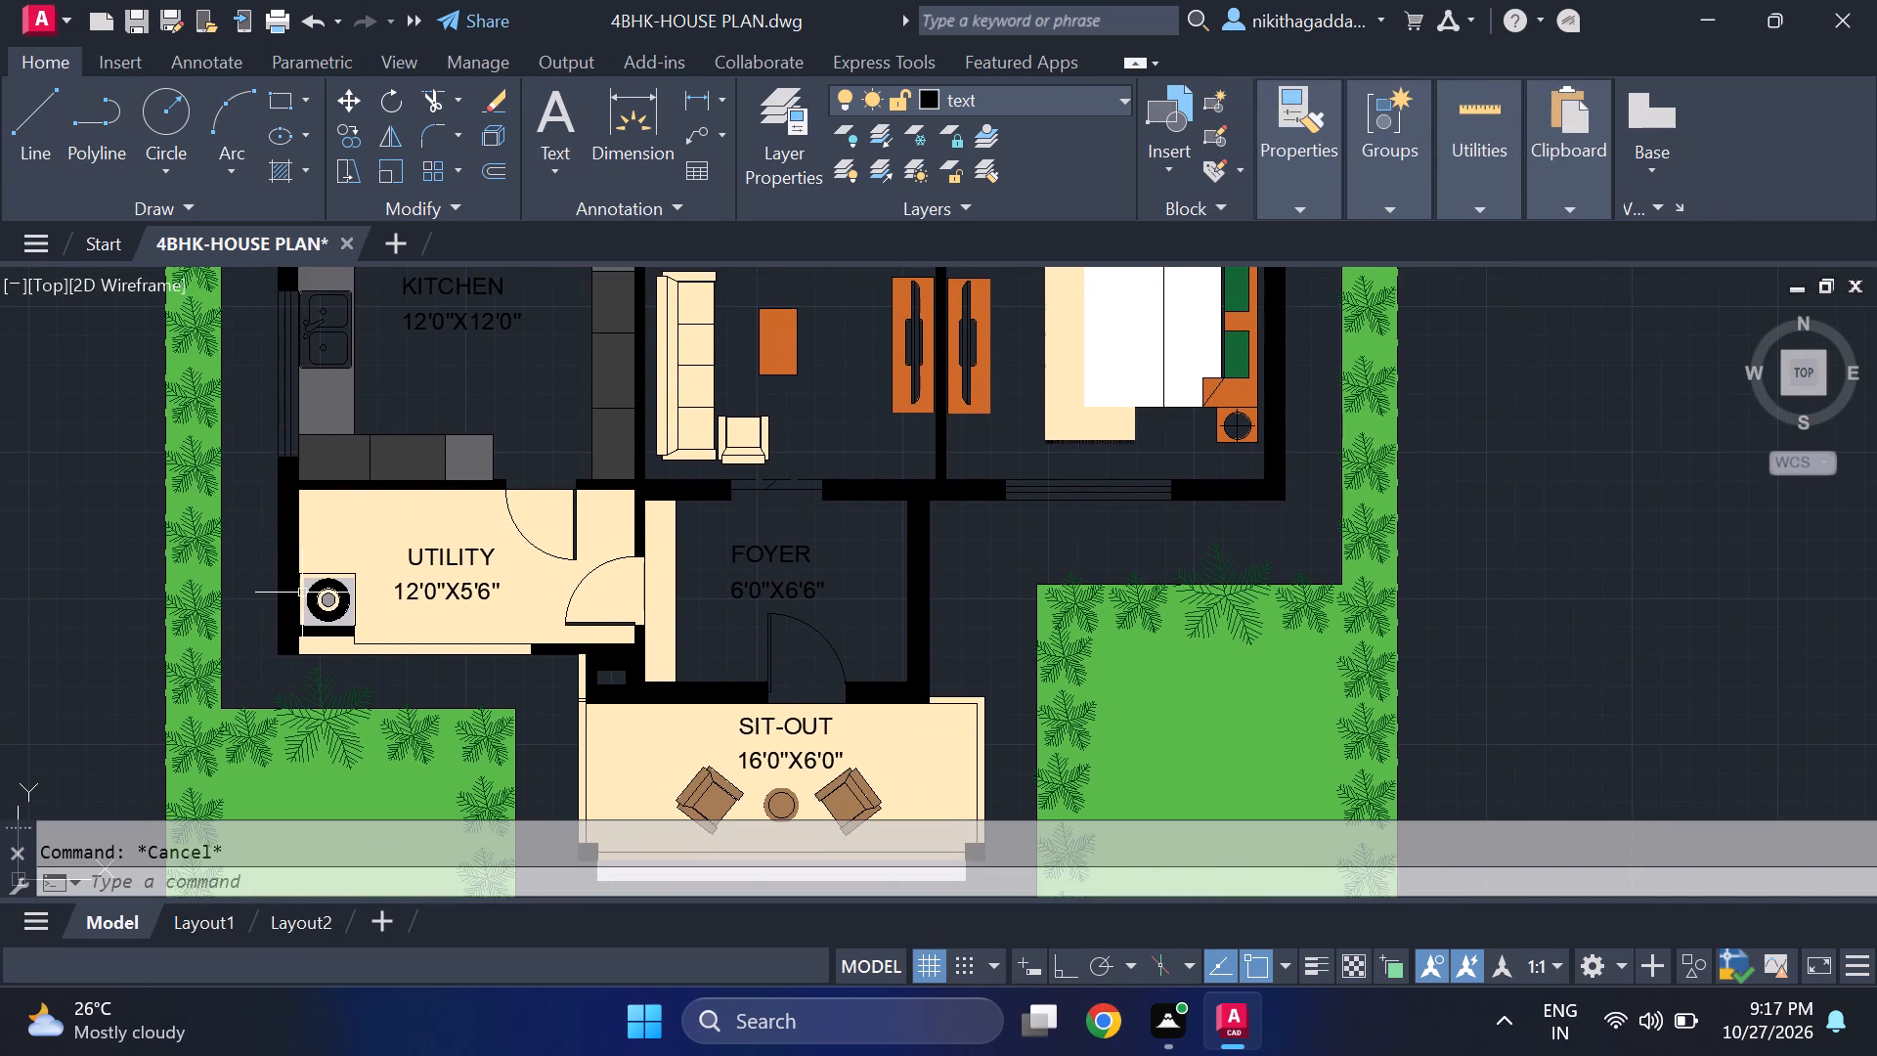
middle_drag(867, 479, 844, 534)
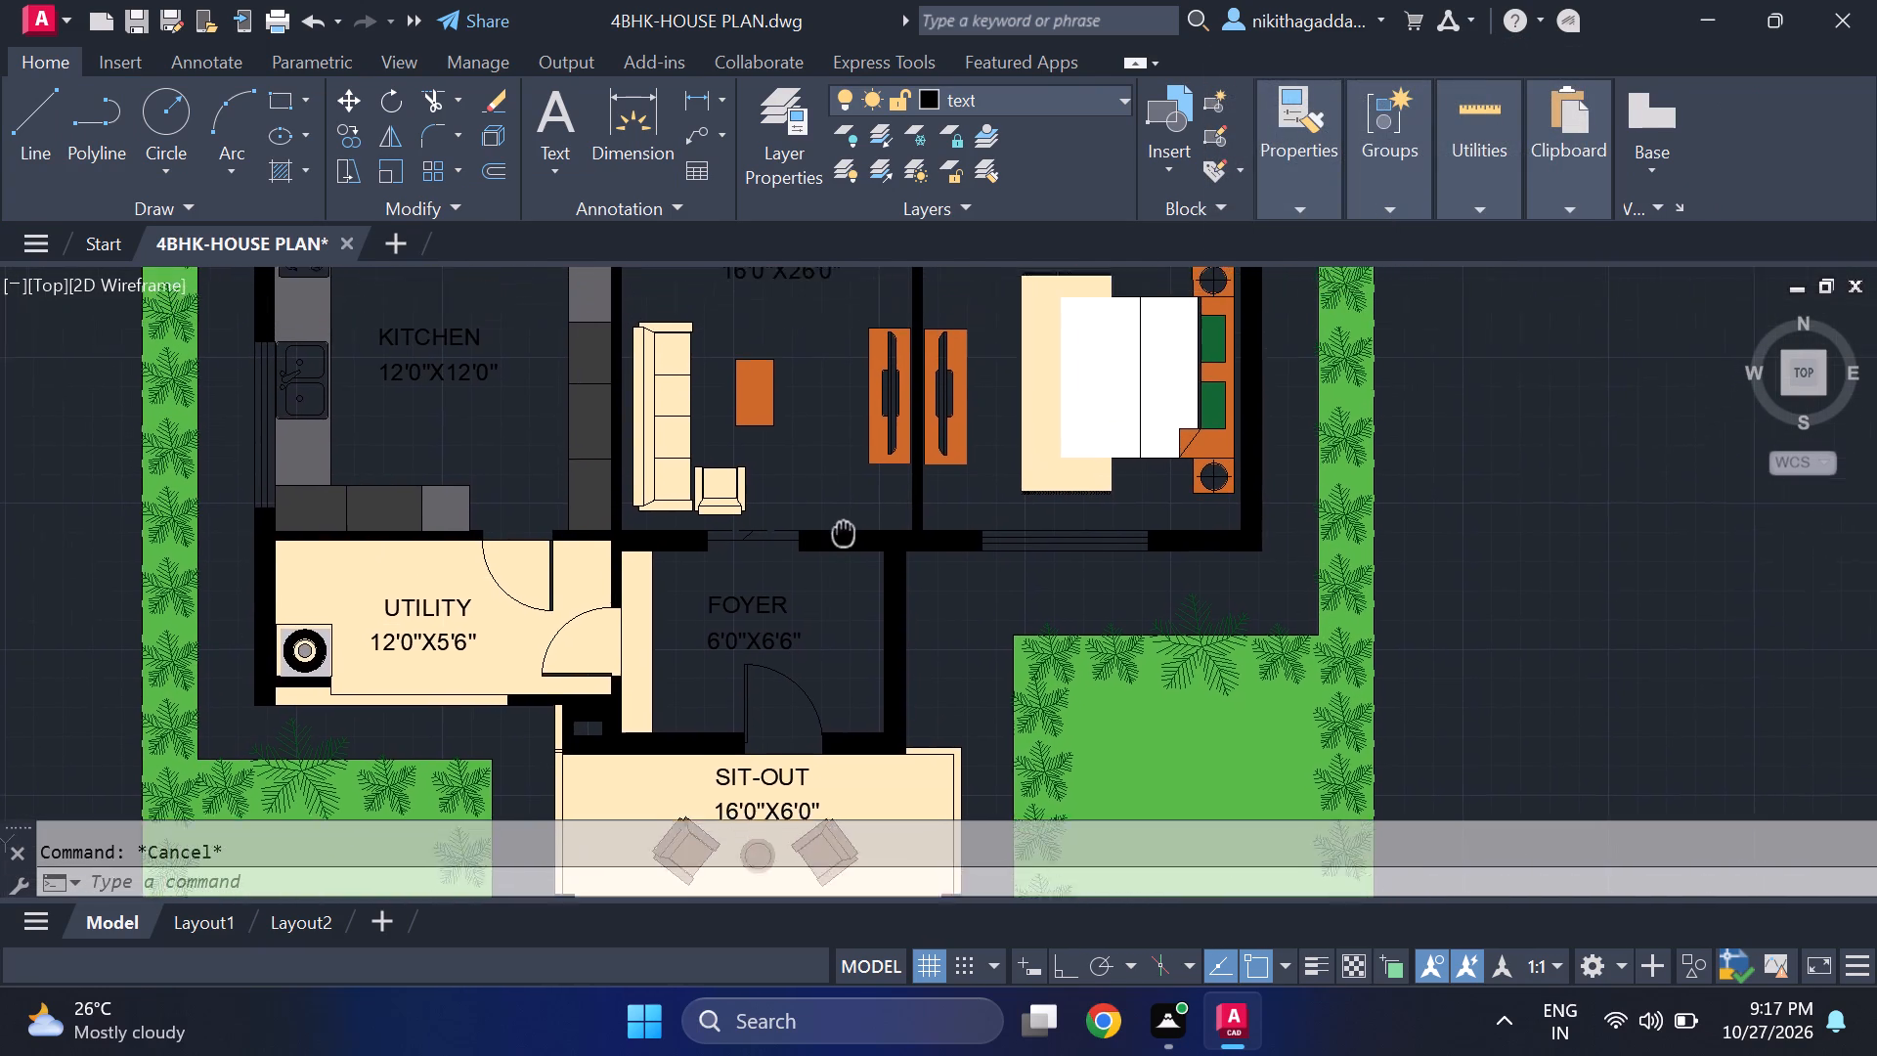
middle_drag(844, 534, 805, 699)
middle_drag(870, 616, 878, 698)
scroll(243, 609, up, 2)
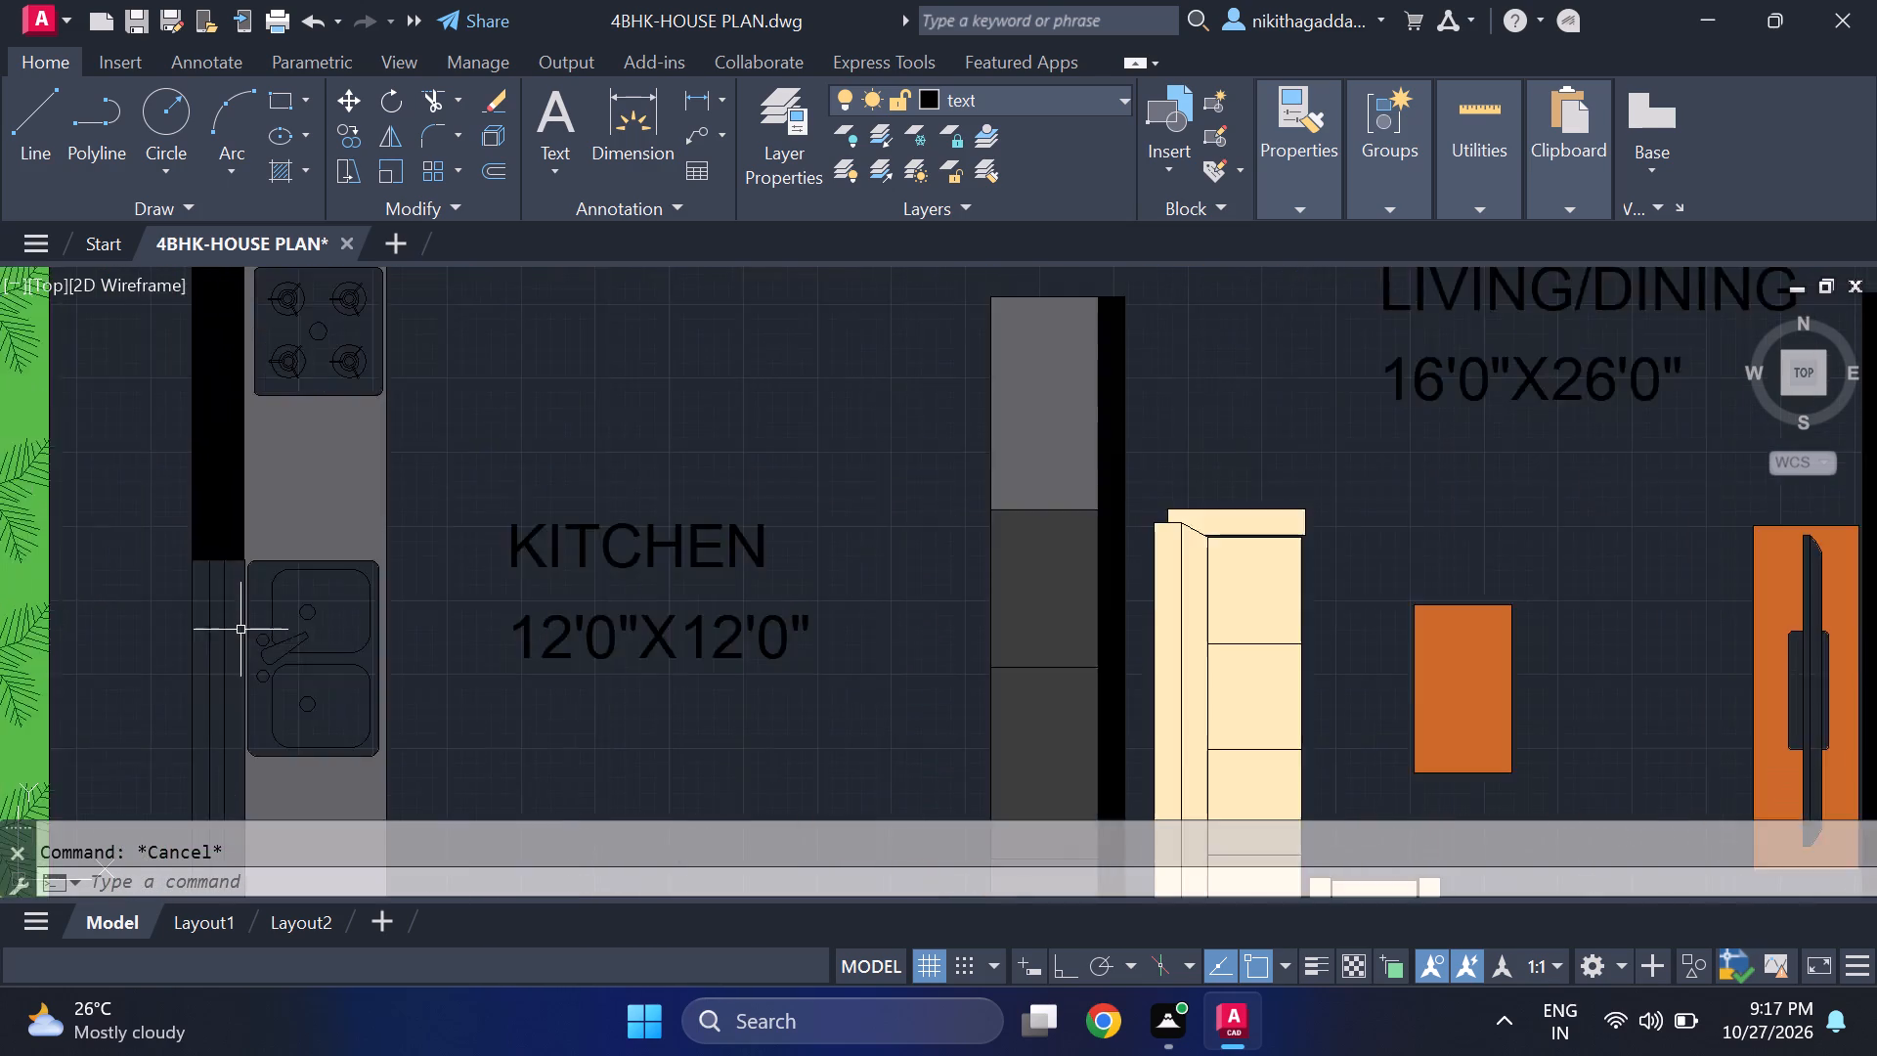
scroll(240, 630, up, 1)
scroll(254, 641, down, 3)
Examine the living/dining area, FAMILY LOUNGE, TOILET 1, TOILET 2 and bedrooms for missing labels or furniture.
middle_drag(611, 605, 584, 744)
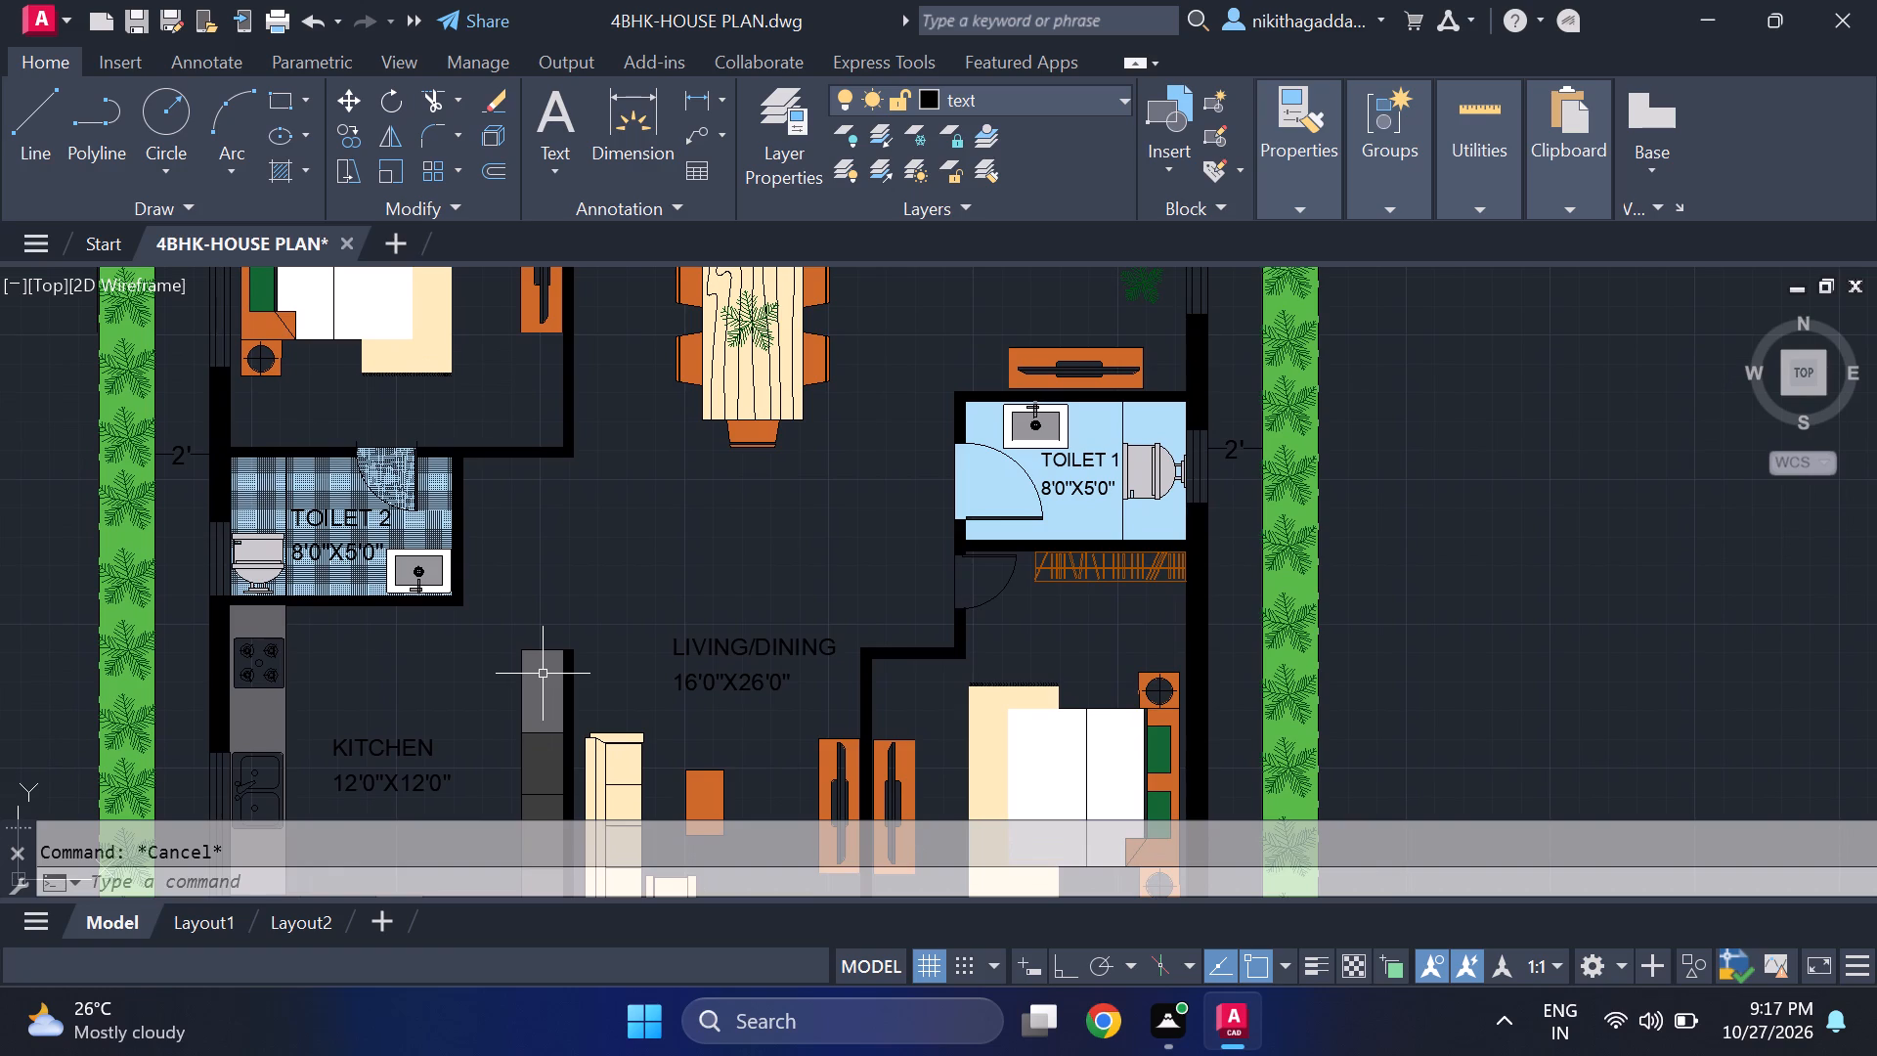
scroll(543, 674, down, 1)
middle_drag(542, 648, 546, 654)
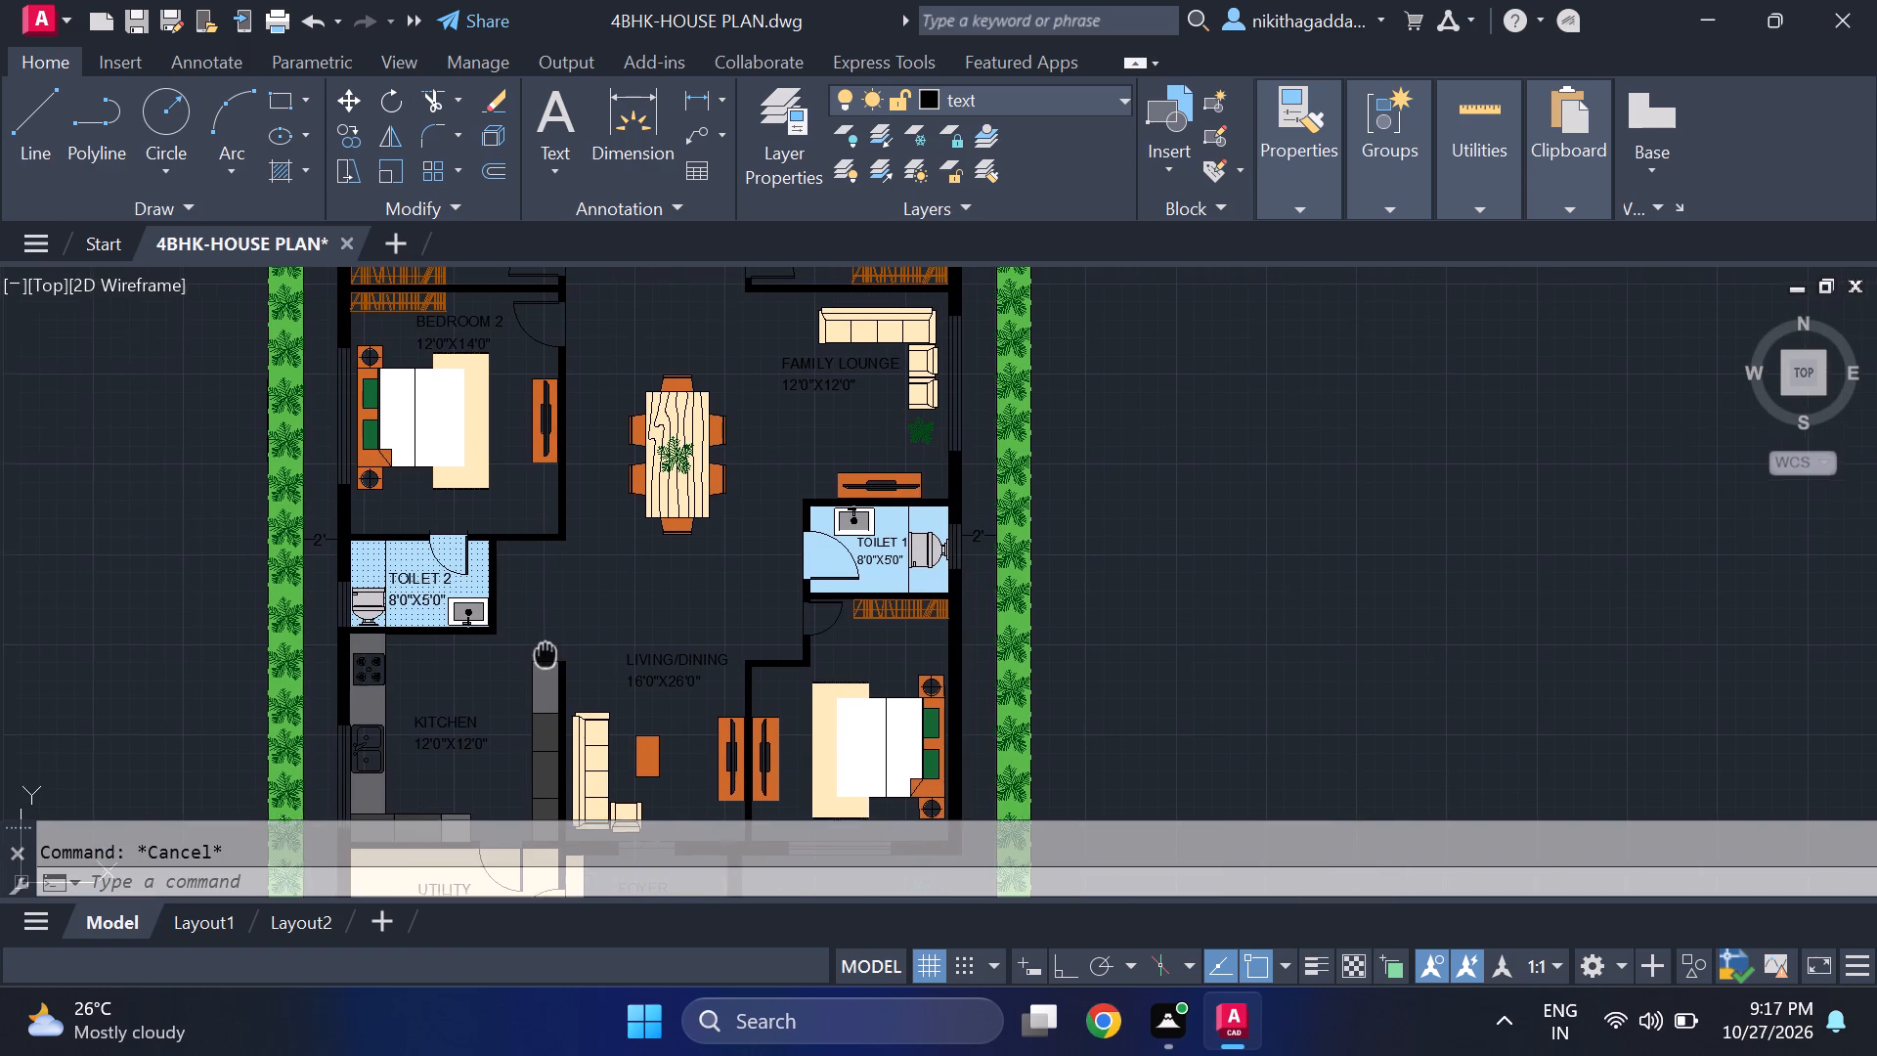
middle_drag(546, 654, 543, 682)
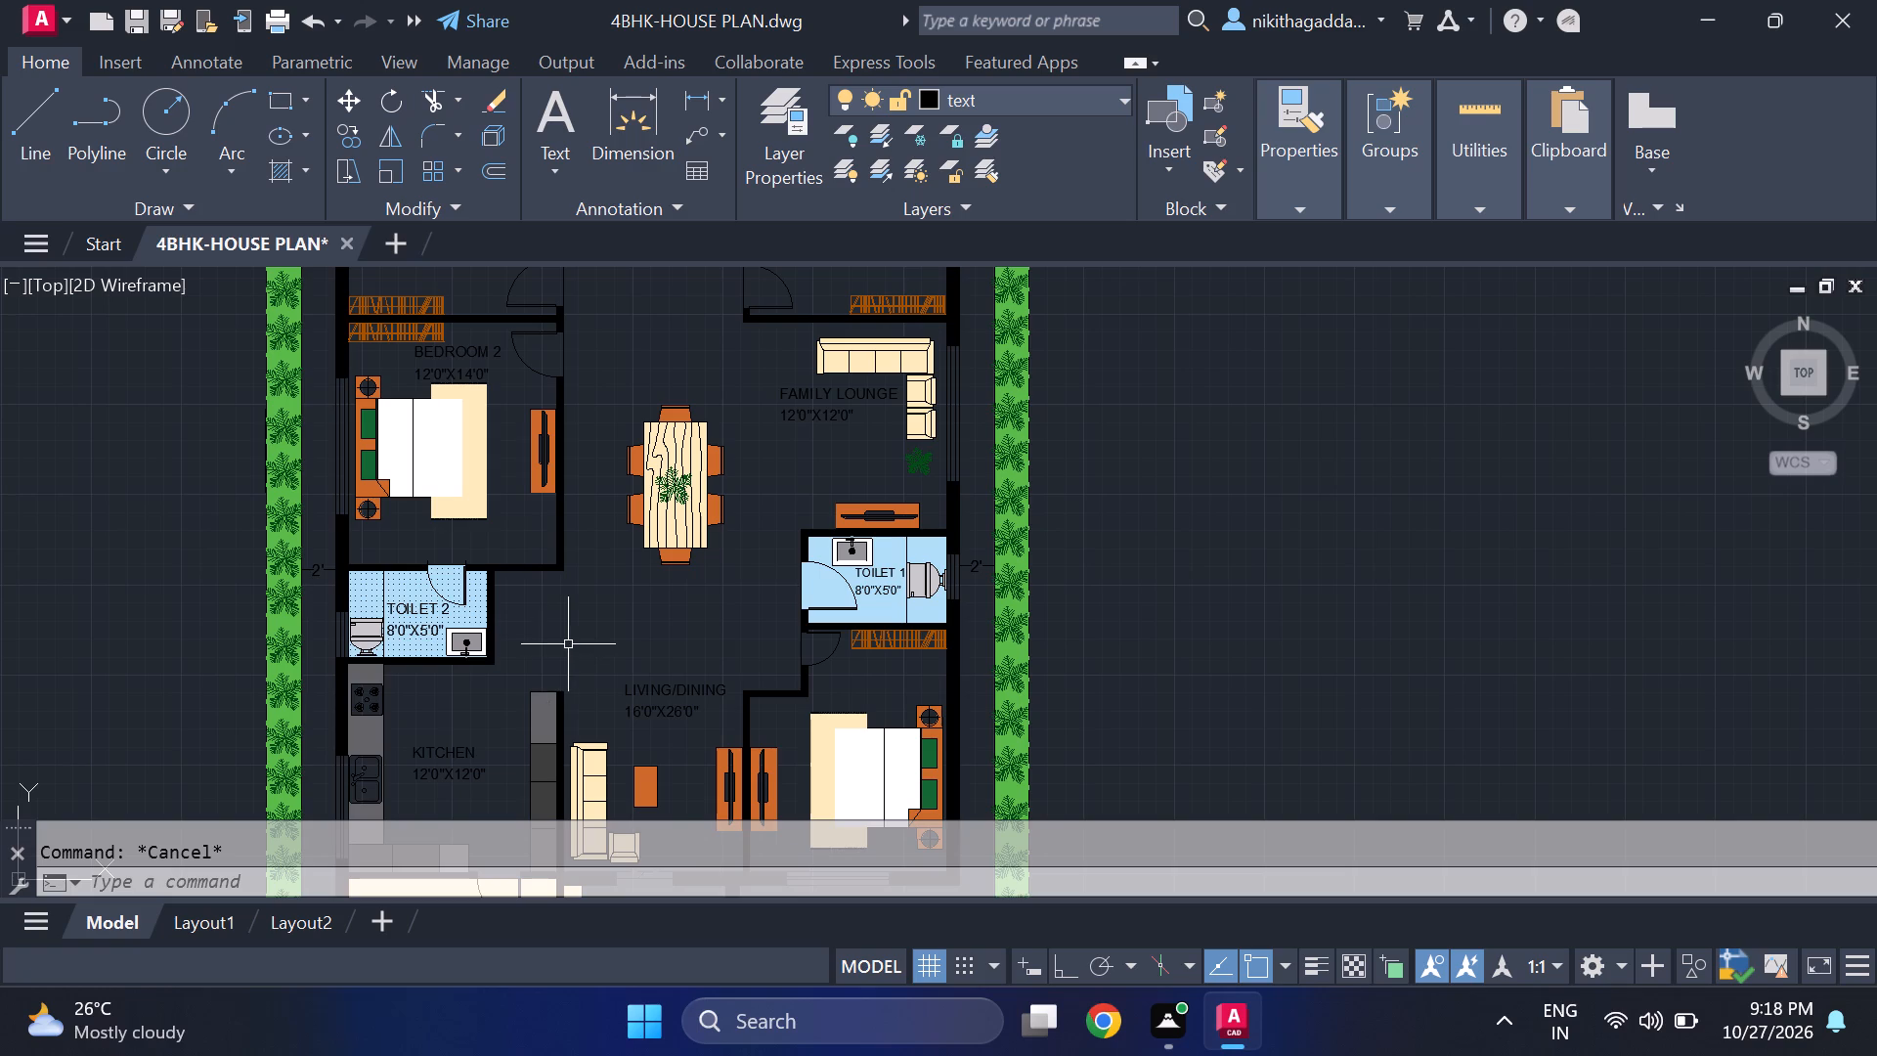
middle_drag(646, 620, 613, 703)
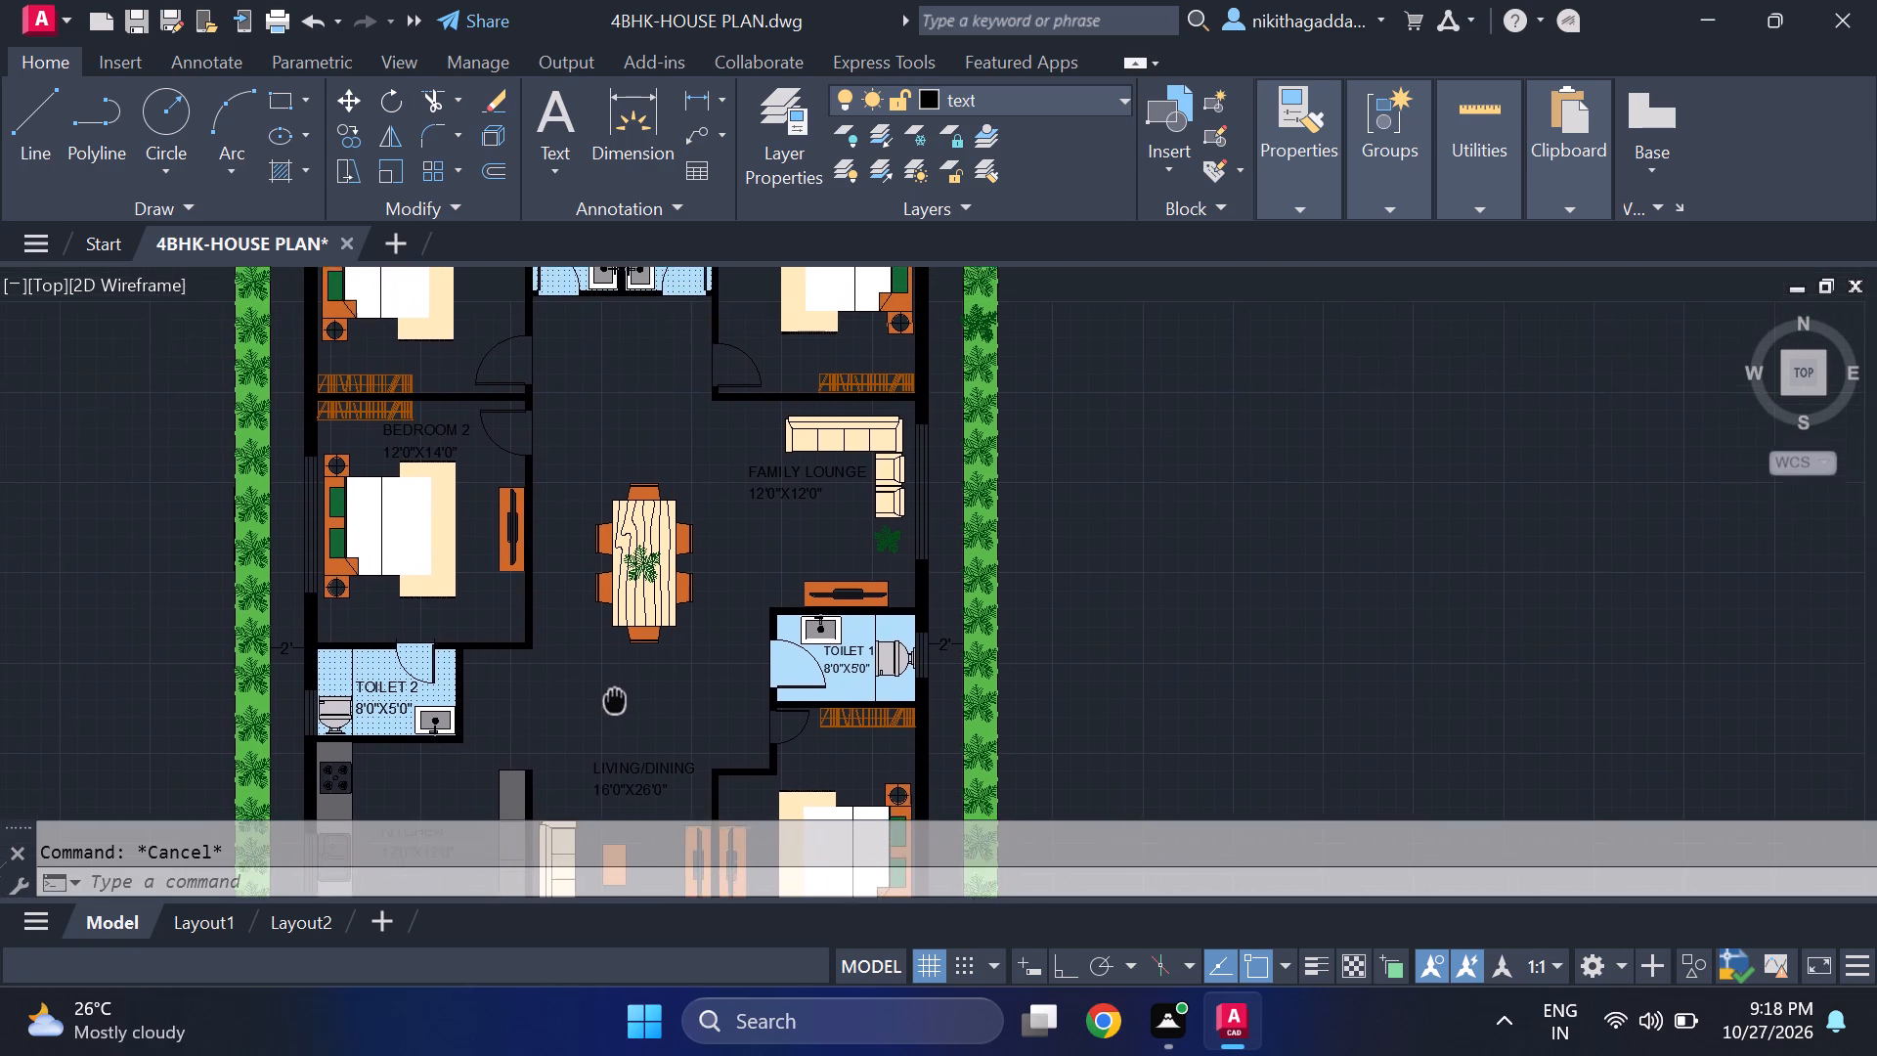
middle_drag(613, 703, 612, 711)
middle_drag(695, 613, 689, 670)
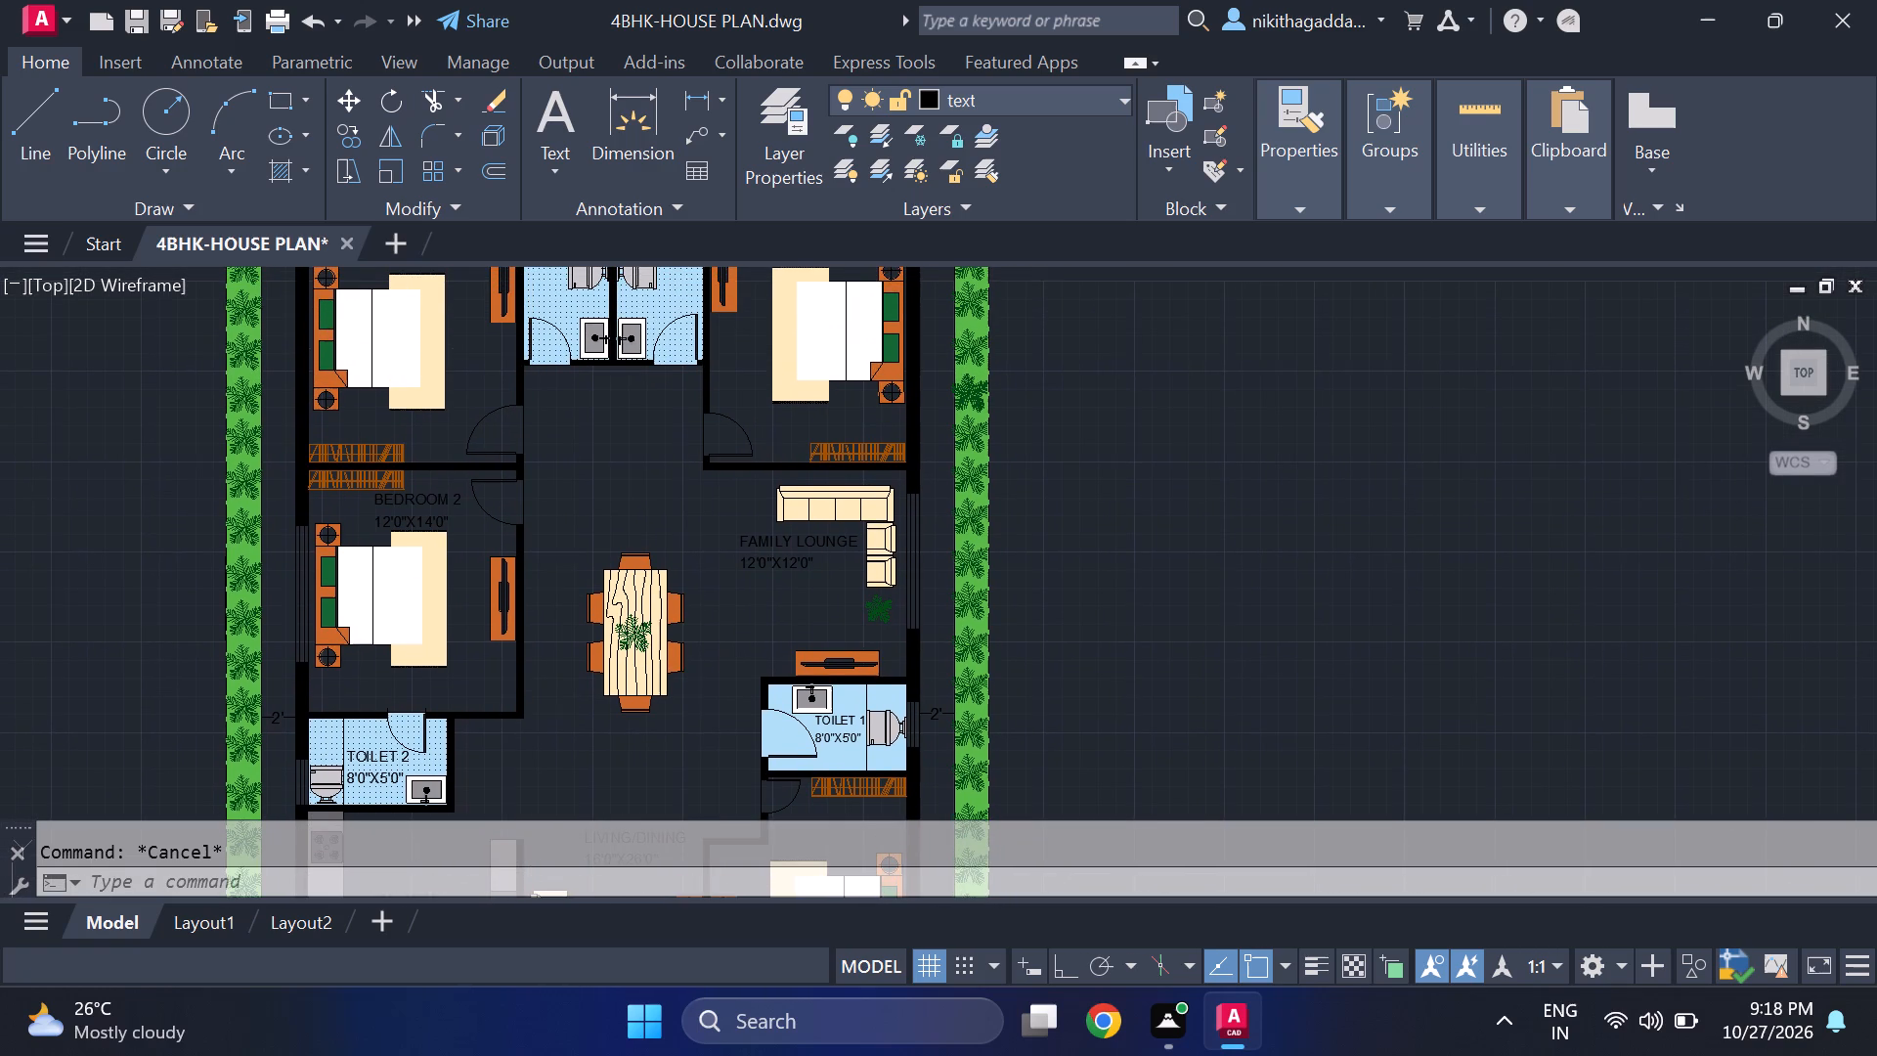
middle_drag(693, 576, 649, 721)
scroll(633, 667, up, 1)
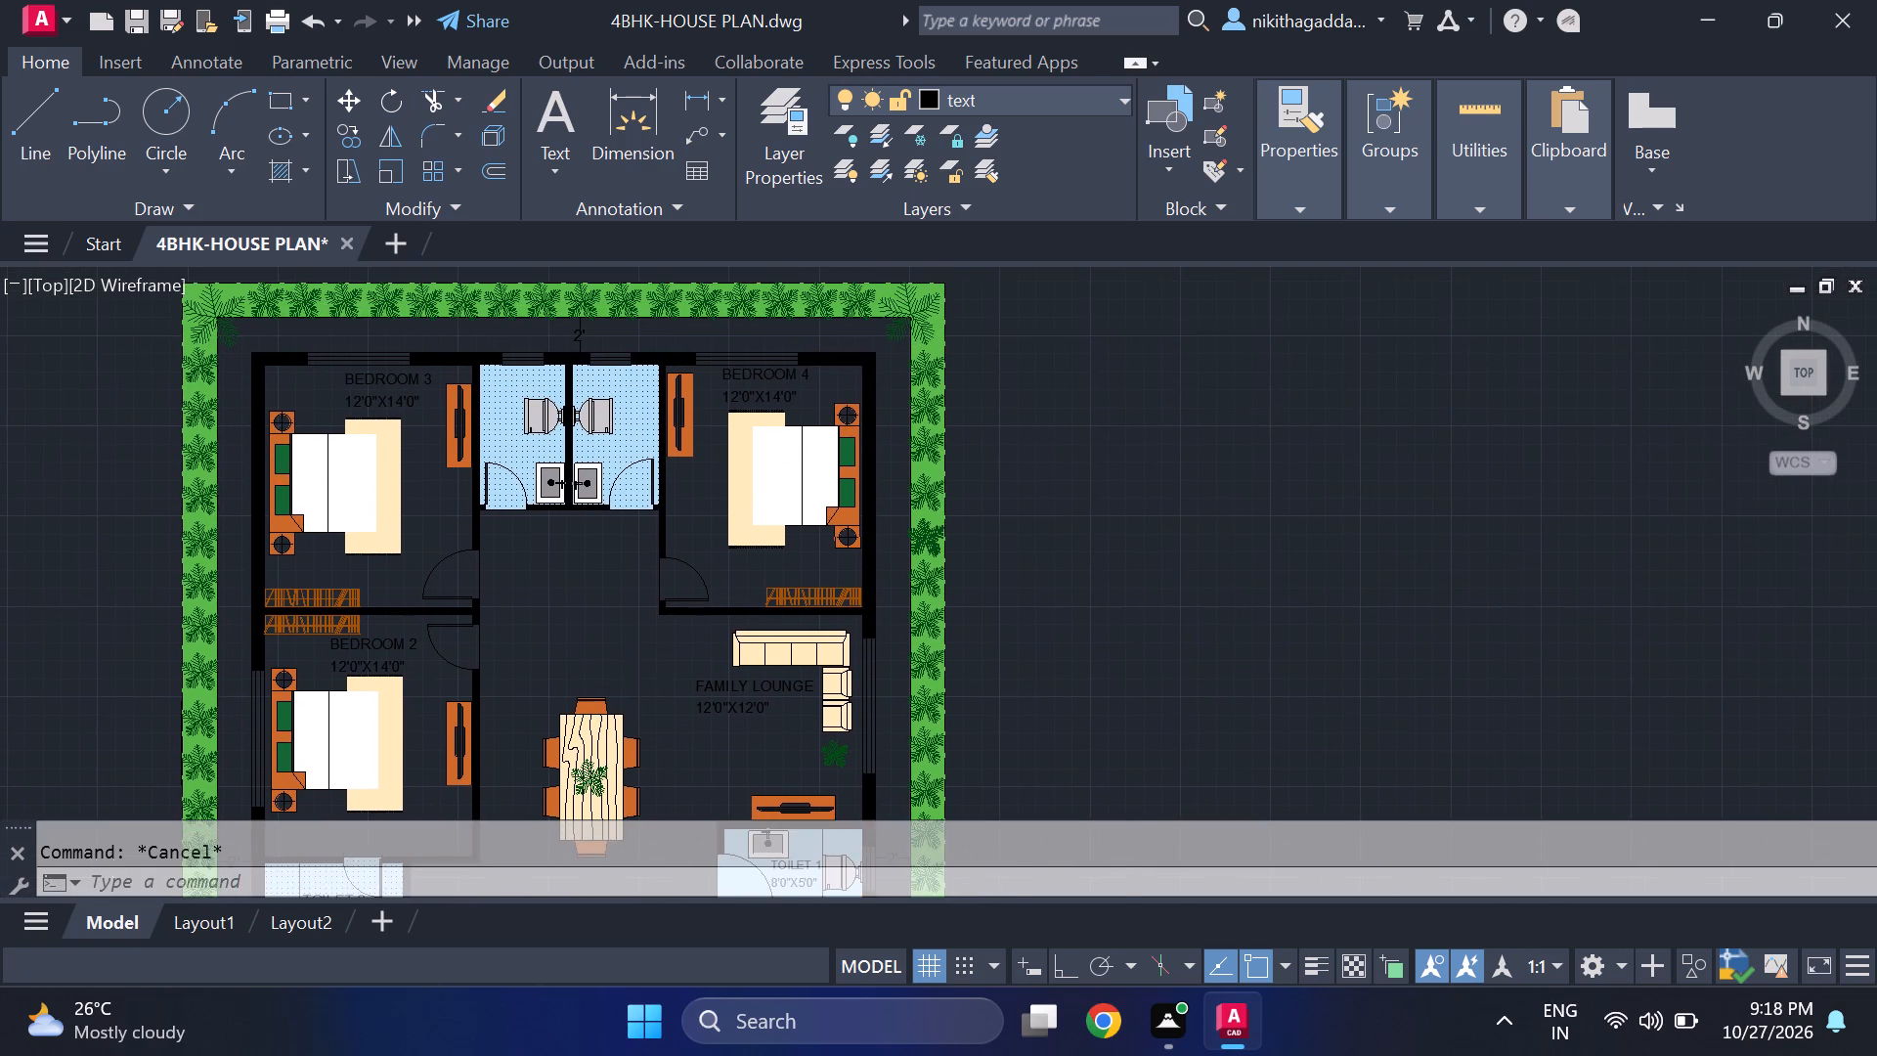
middle_click(634, 704)
scroll(633, 690, down, 1)
middle_drag(607, 641, 607, 688)
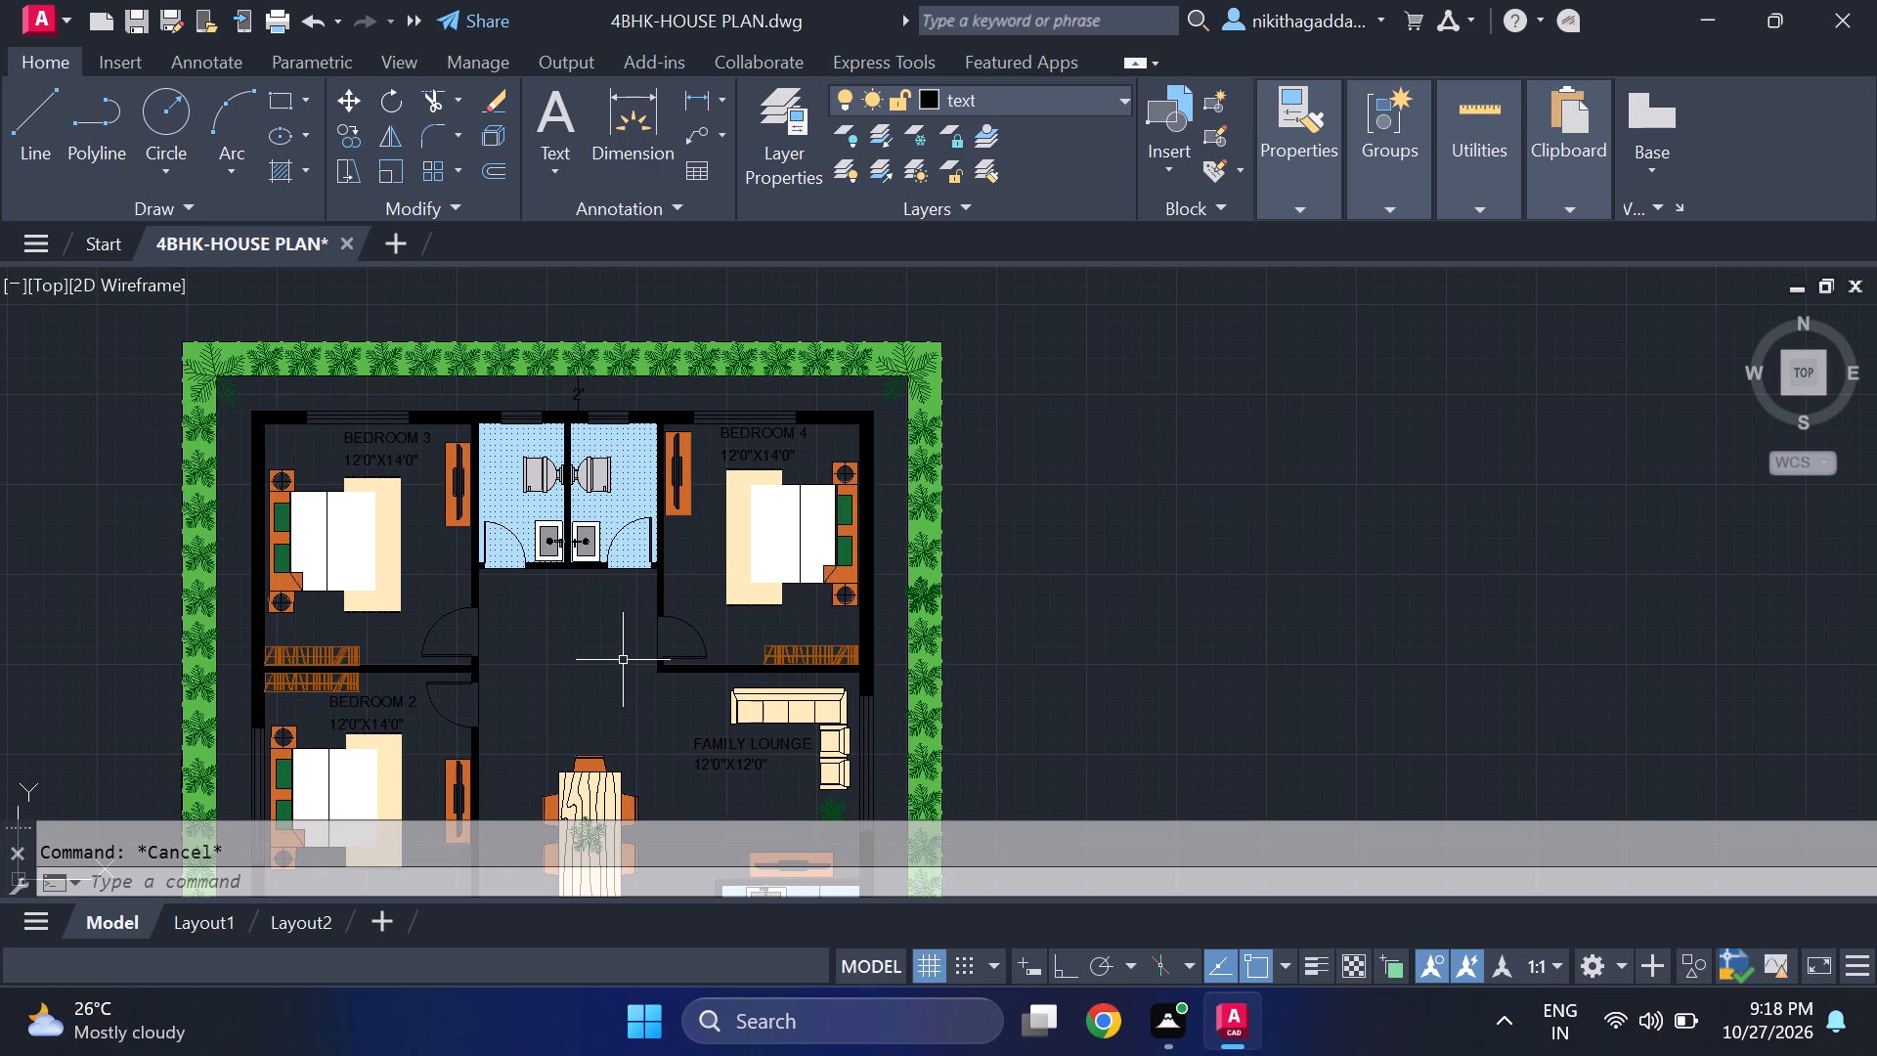
Examine the fixtures, floor hatch and labelling of the two toilets between BEDROOM 3 and BEDROOM 4.
scroll(552, 537, up, 2)
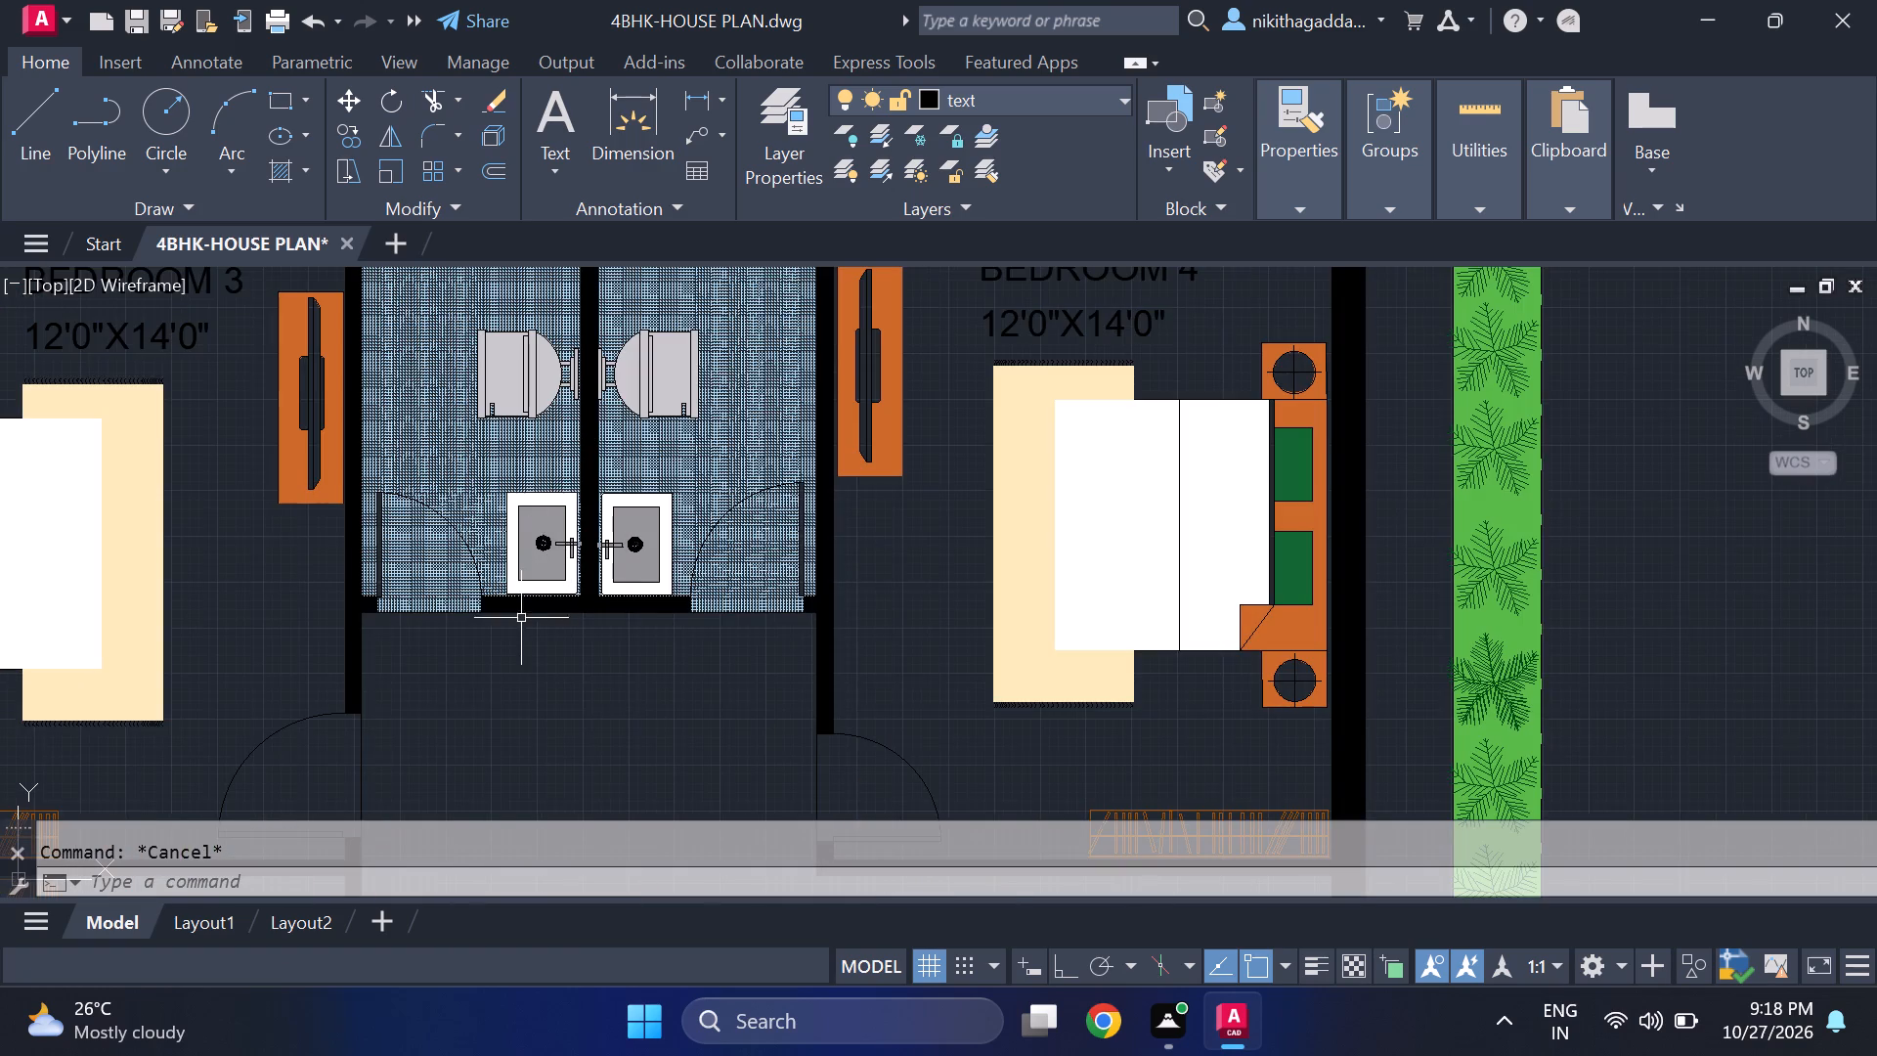
scroll(536, 658, down, 2)
middle_drag(549, 735, 564, 687)
middle_click(565, 682)
middle_drag(566, 674, 568, 669)
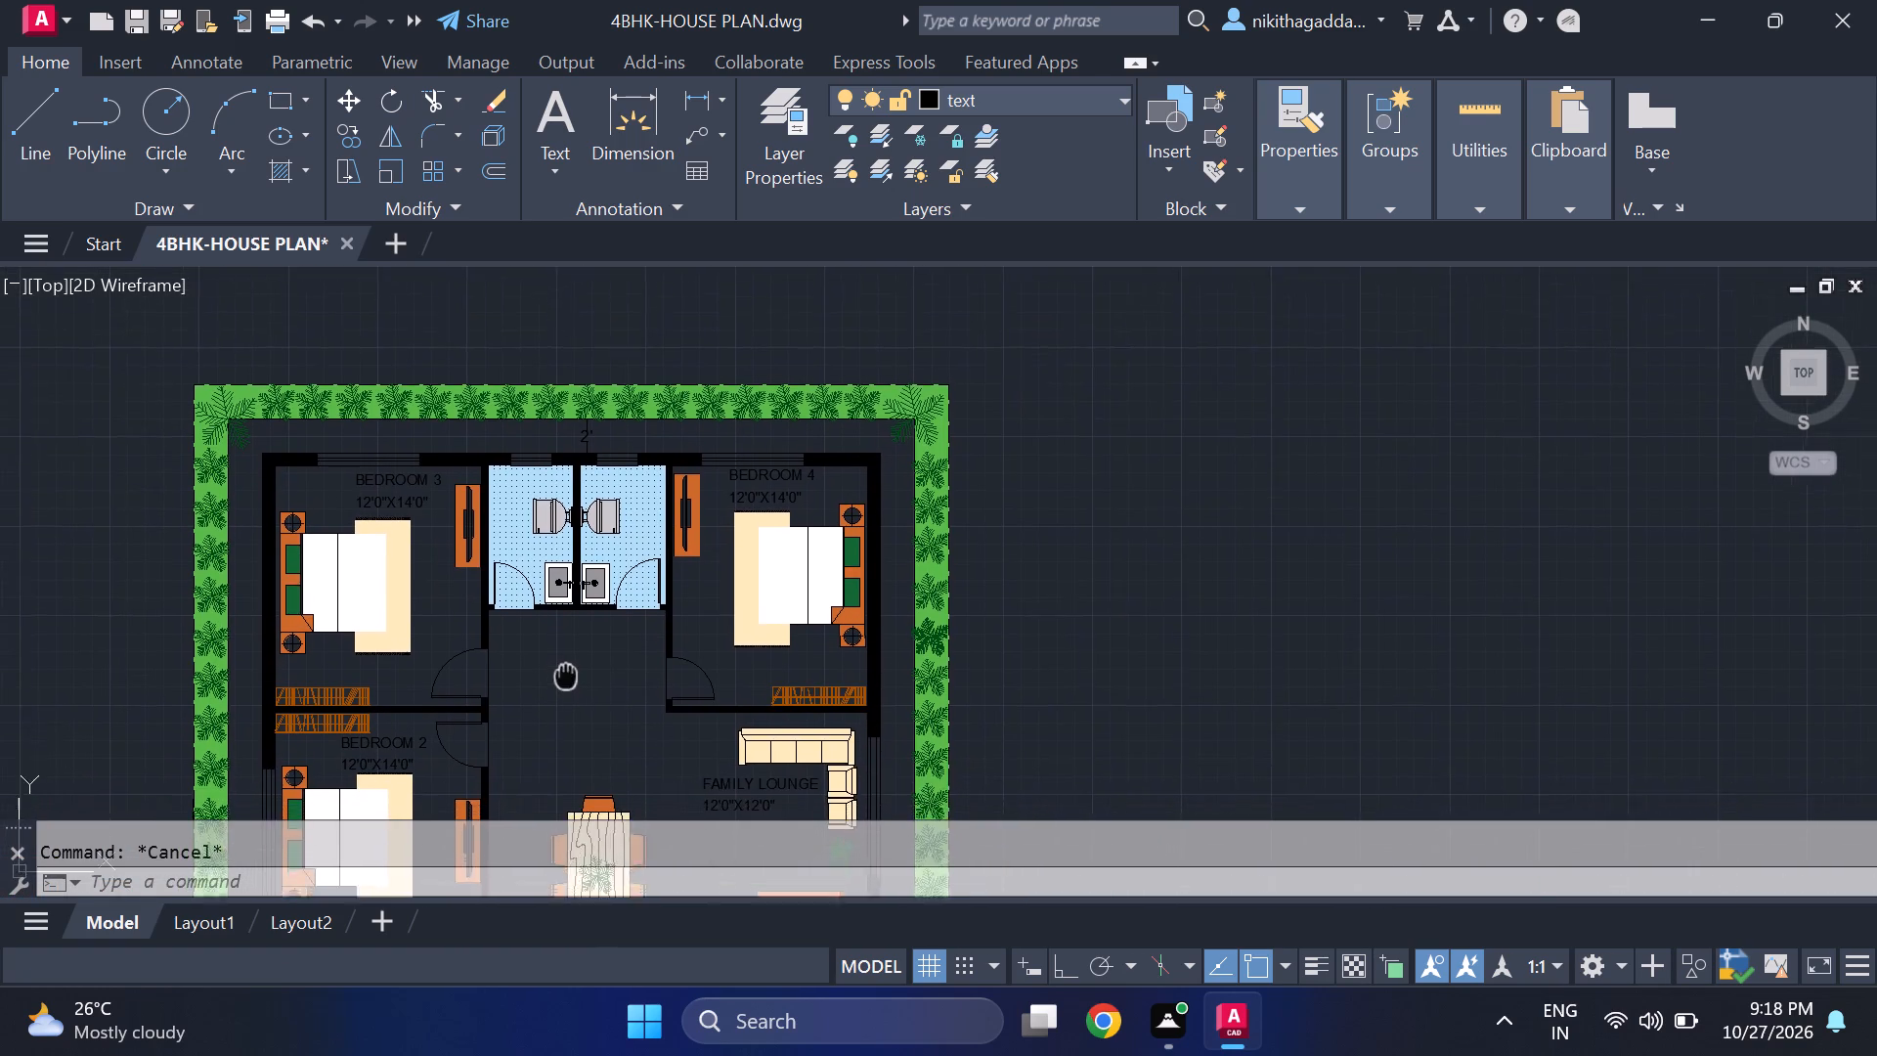
middle_drag(568, 669, 569, 656)
middle_drag(570, 650, 531, 534)
scroll(530, 381, up, 3)
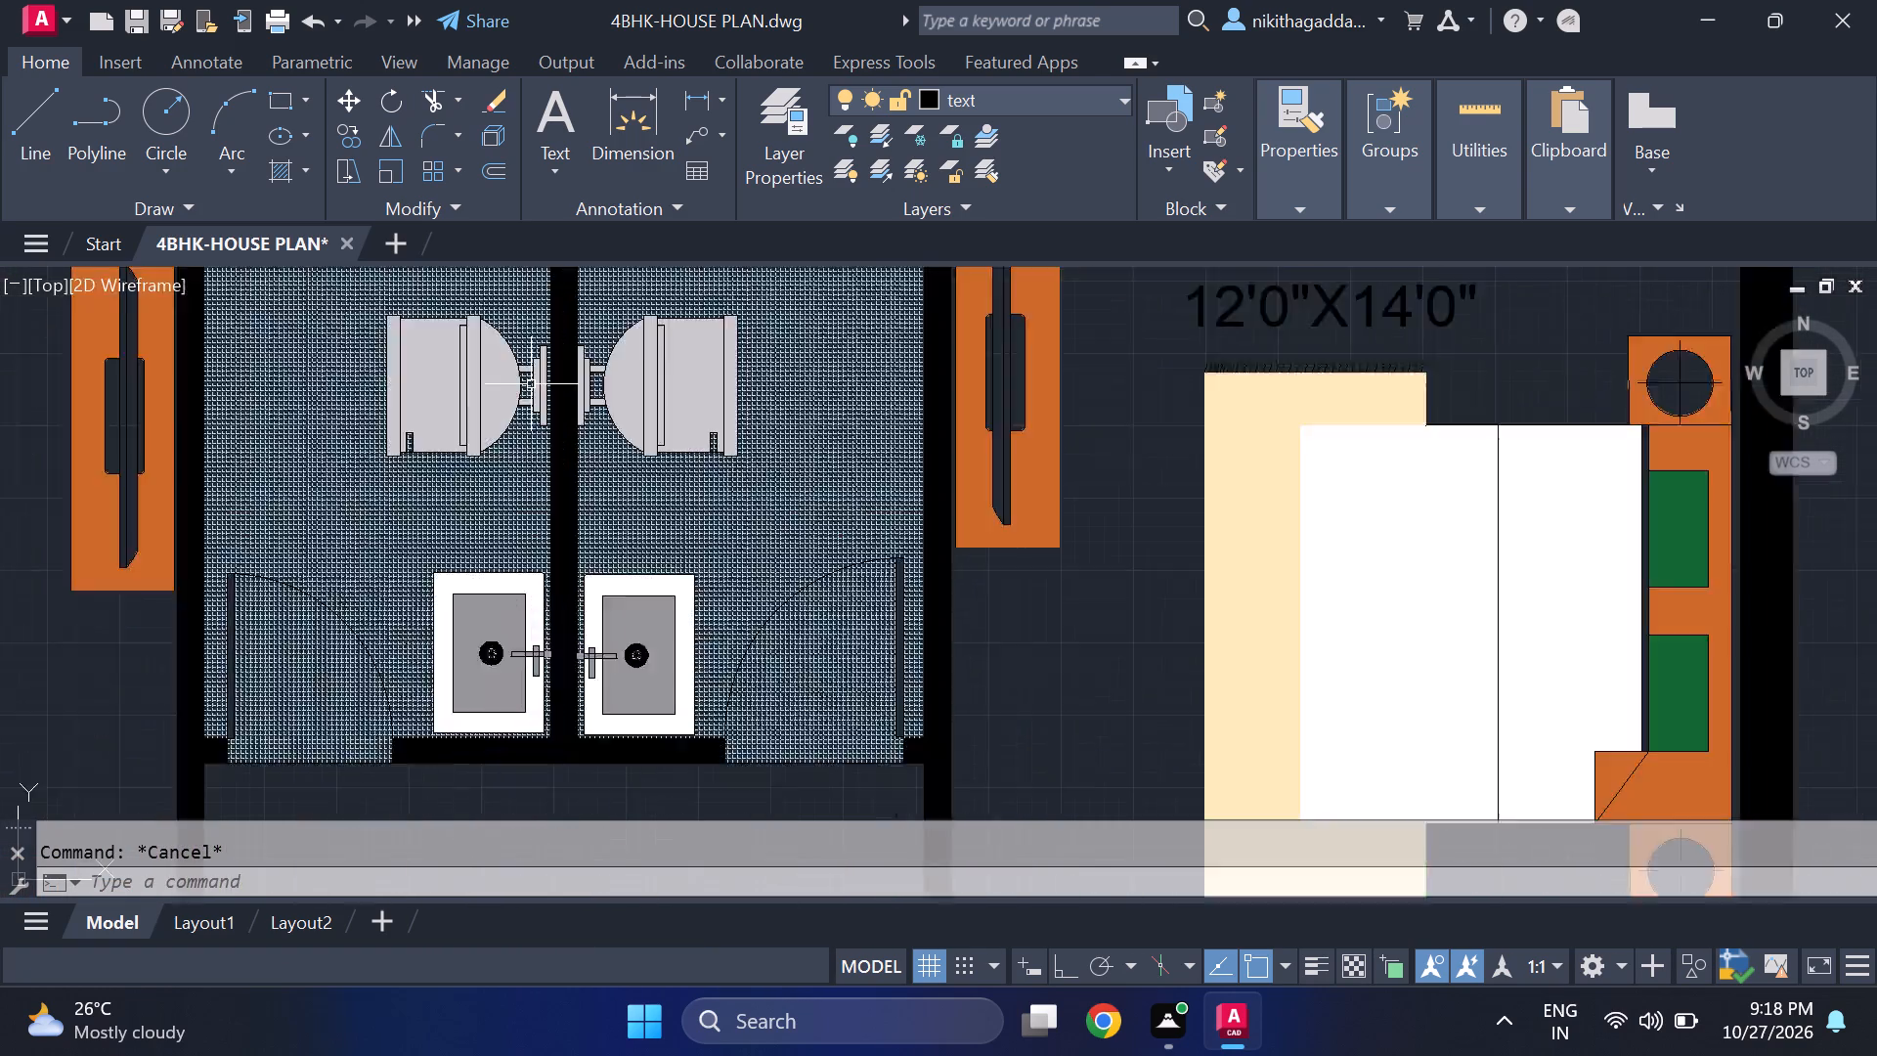
scroll(531, 385, up, 1)
scroll(622, 408, down, 1)
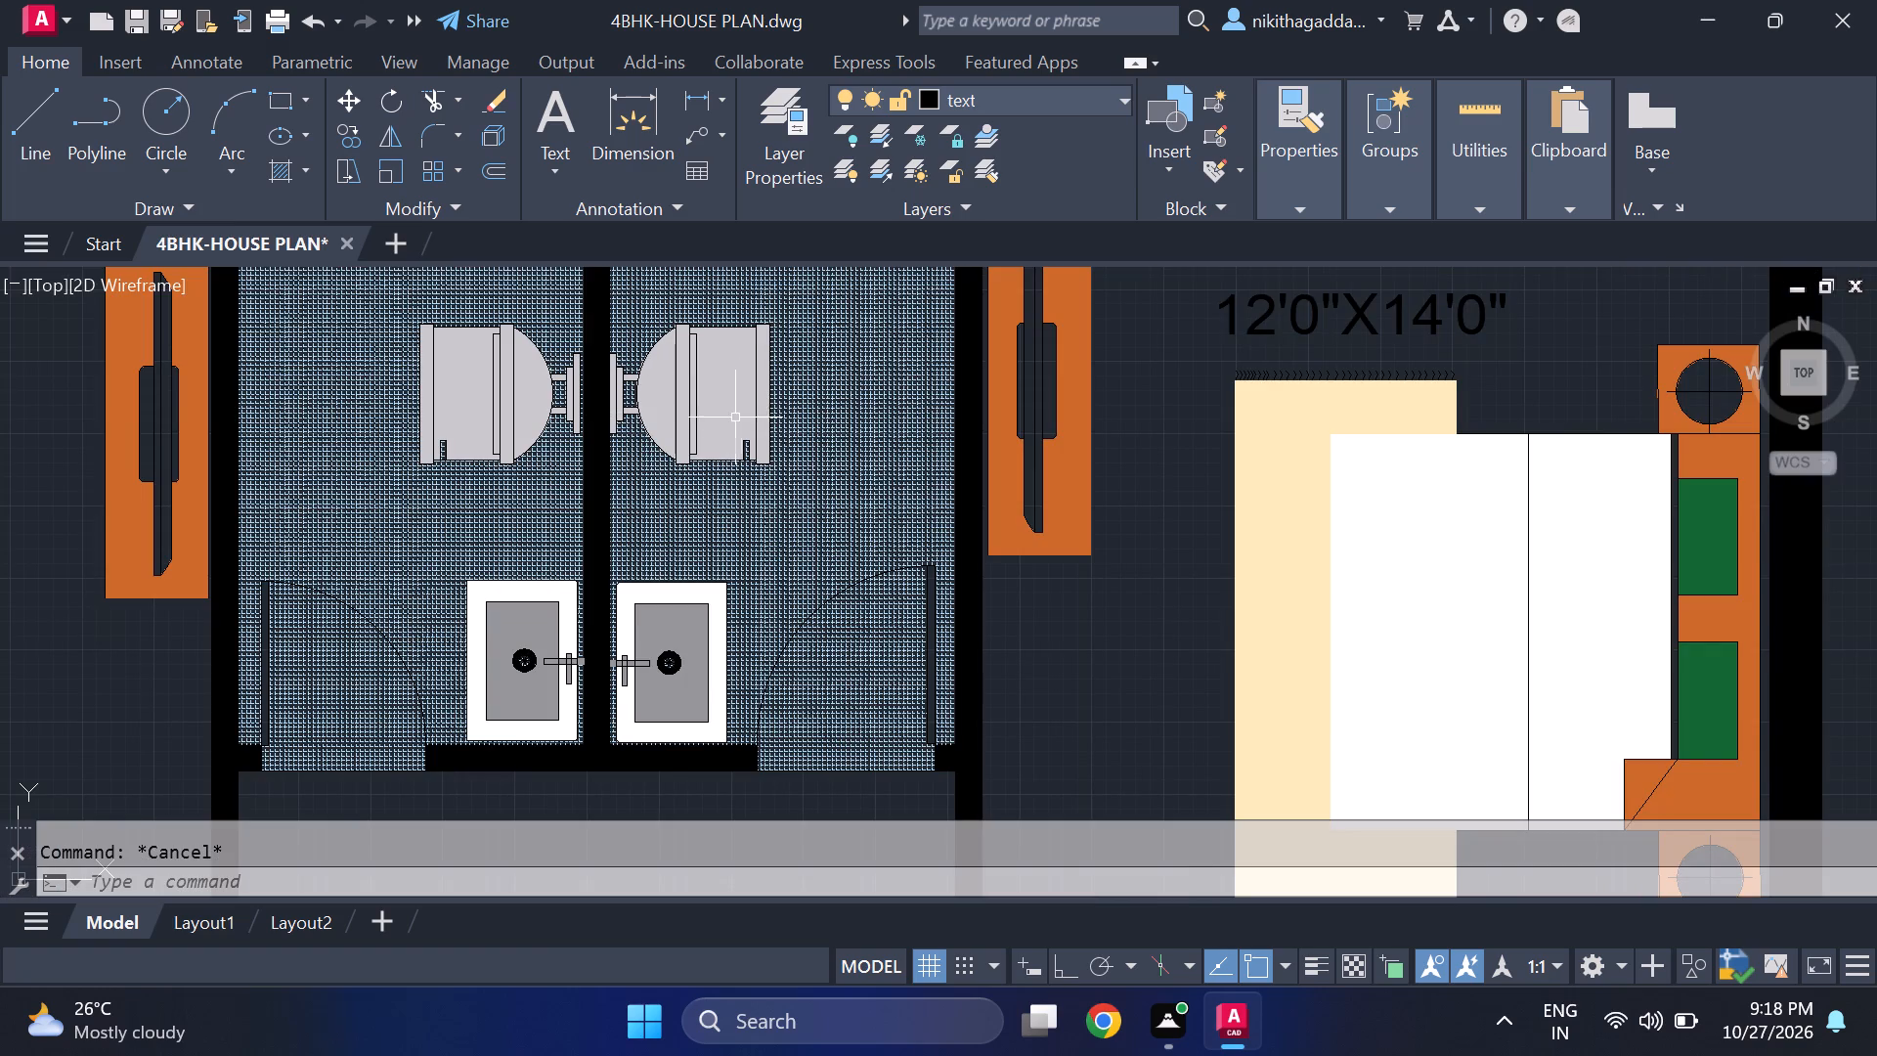
scroll(469, 501, up, 3)
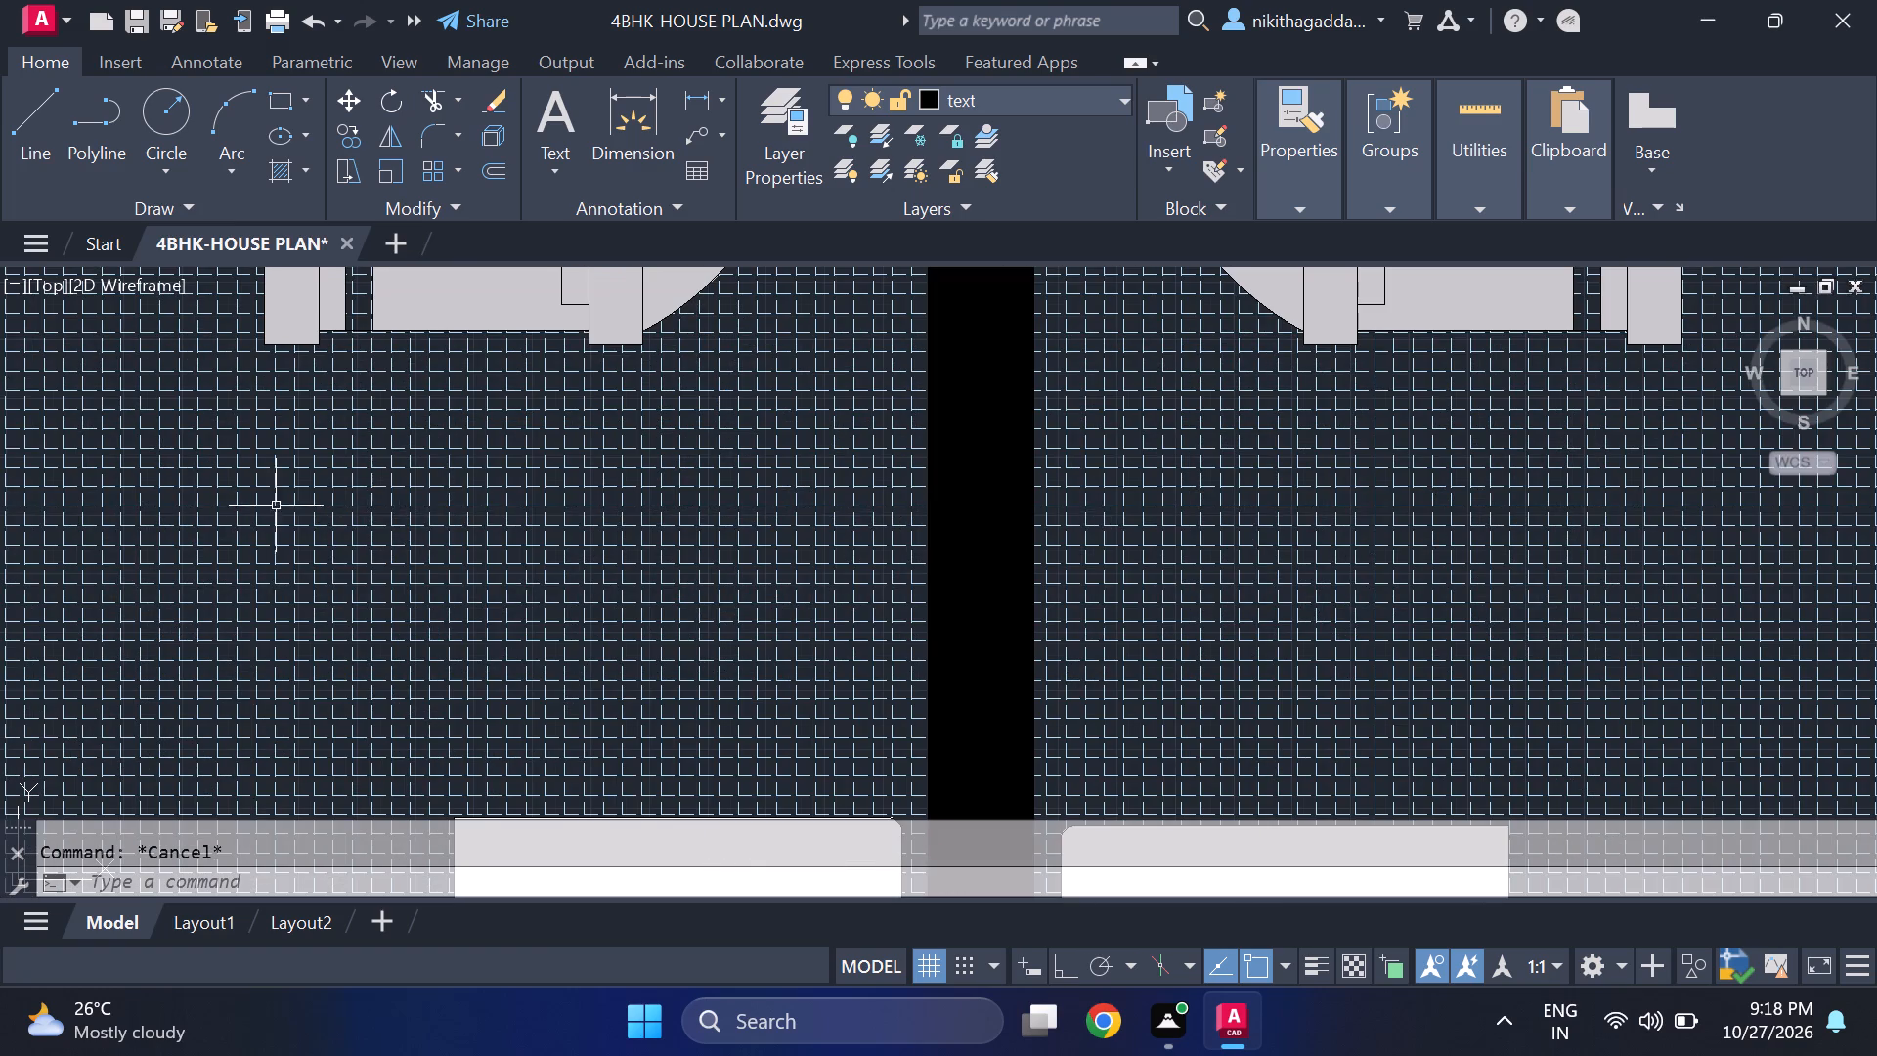
scroll(306, 591, down, 4)
scroll(451, 616, down, 1)
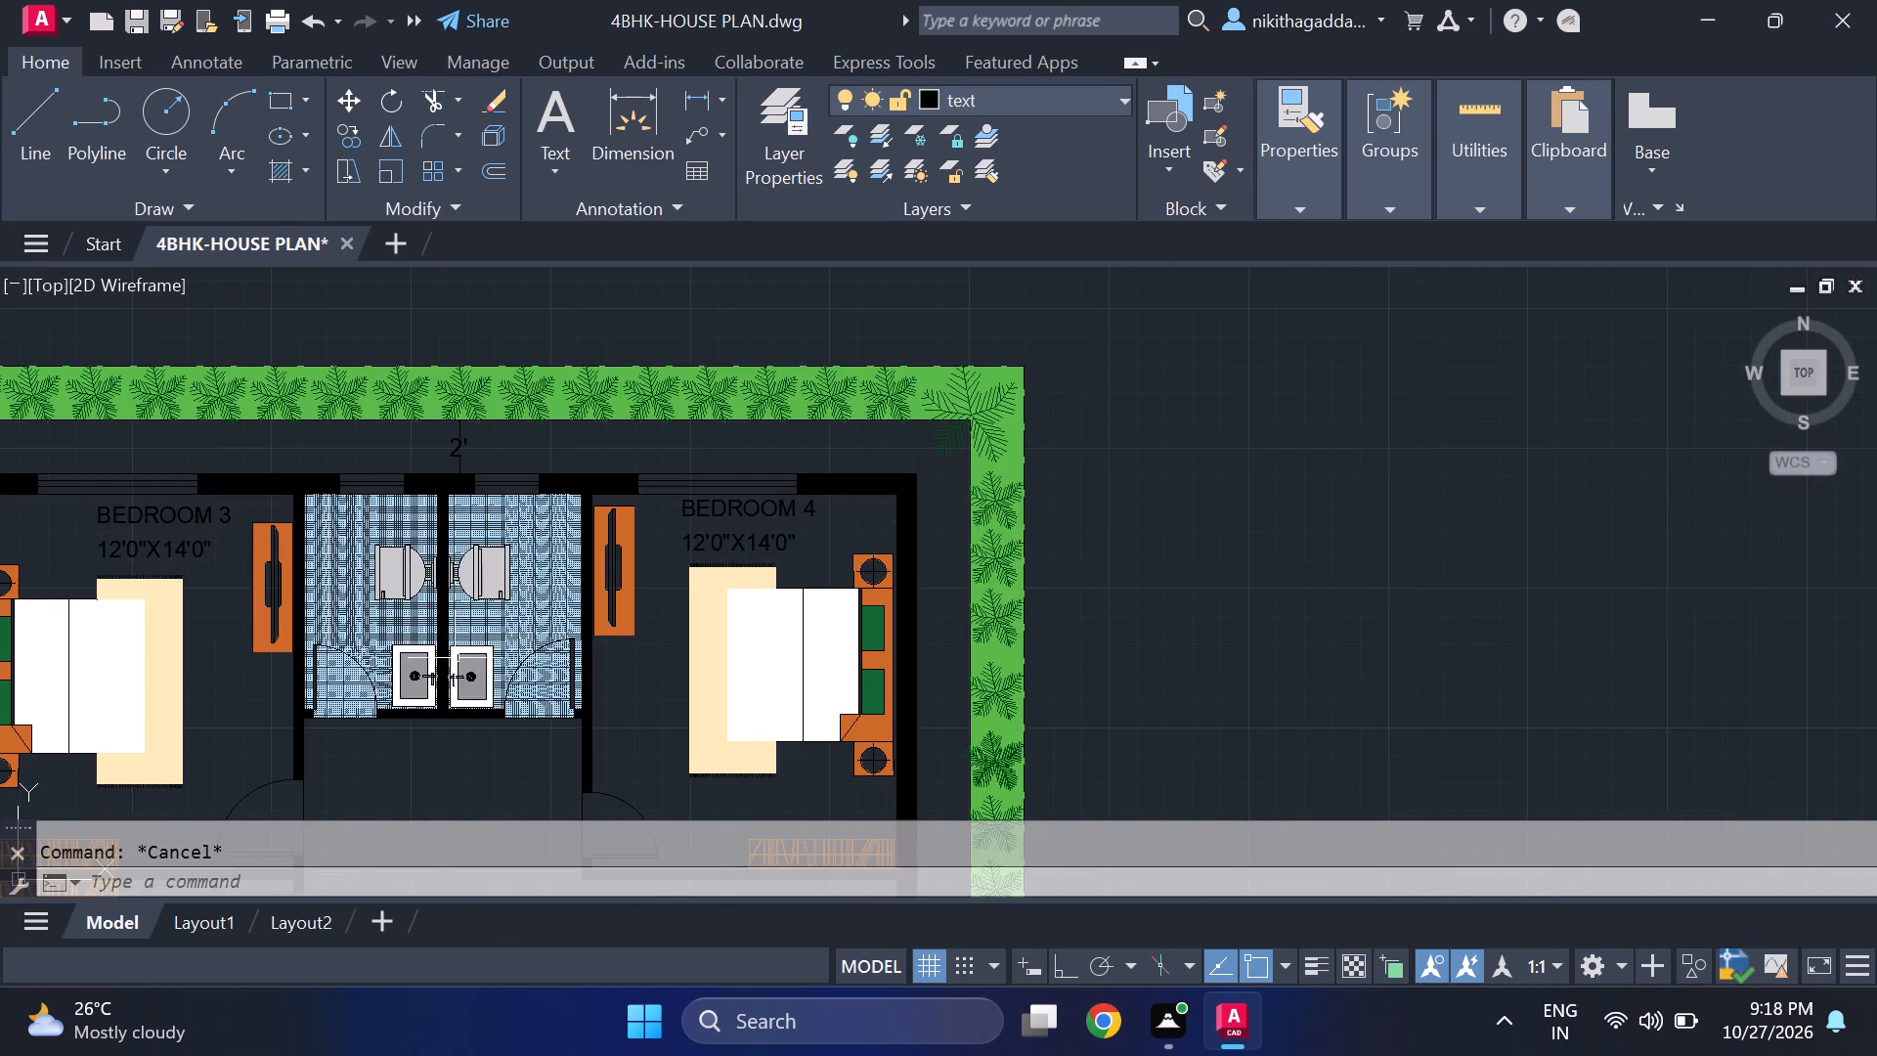
scroll(453, 674, down, 2)
scroll(447, 632, up, 2)
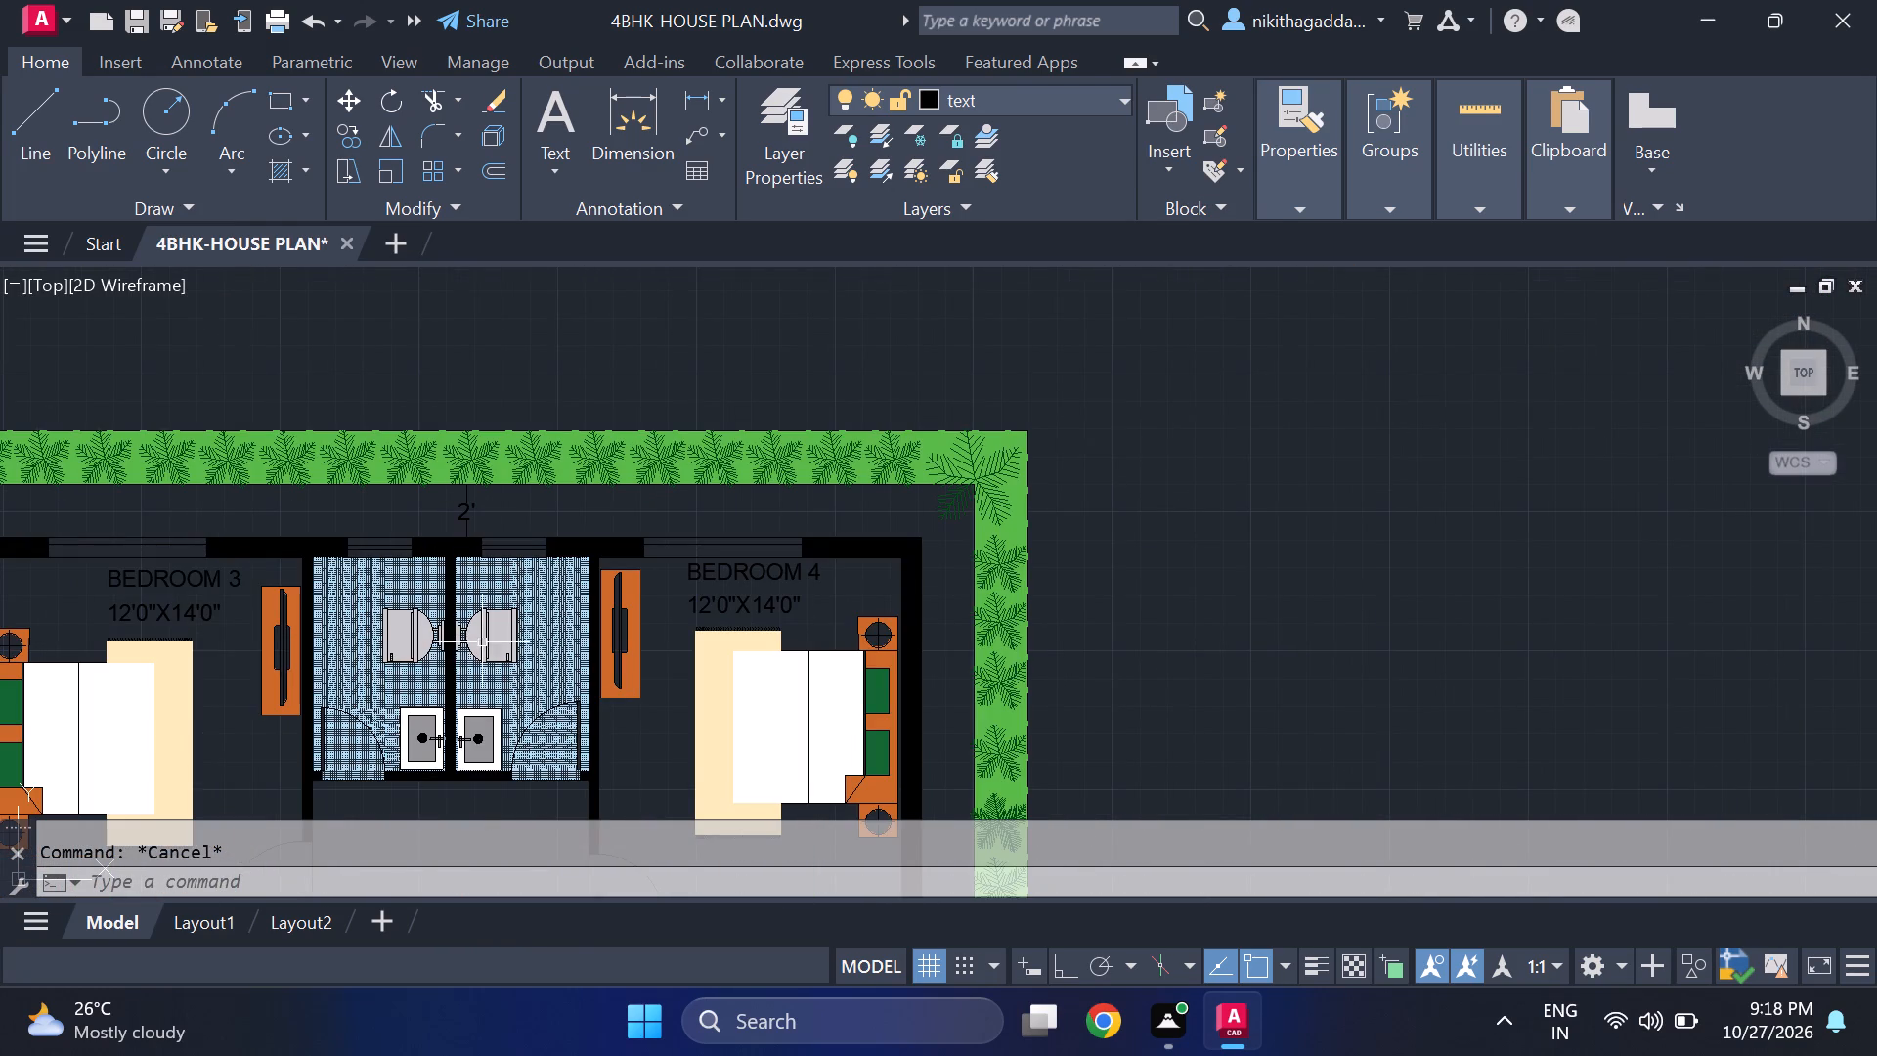
scroll(491, 634, down, 2)
middle_drag(469, 704, 548, 641)
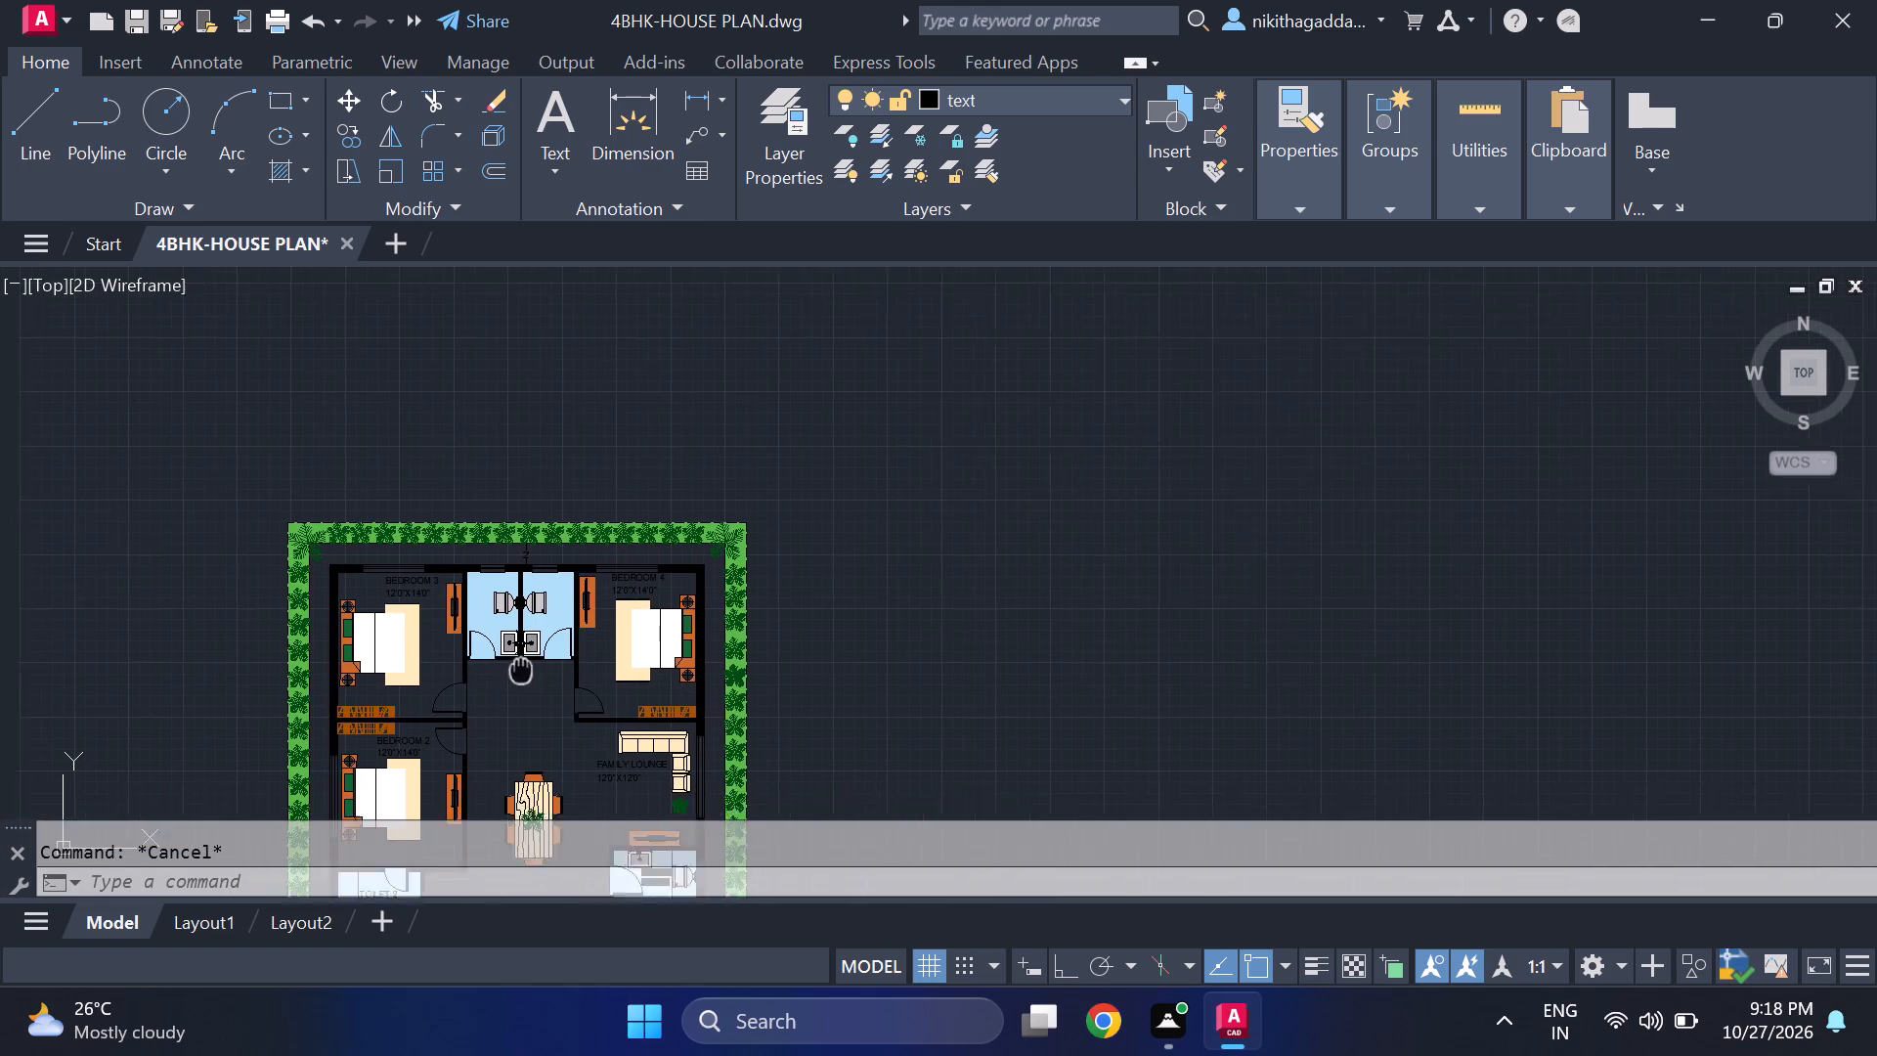
middle_drag(548, 641, 554, 634)
scroll(546, 567, up, 1)
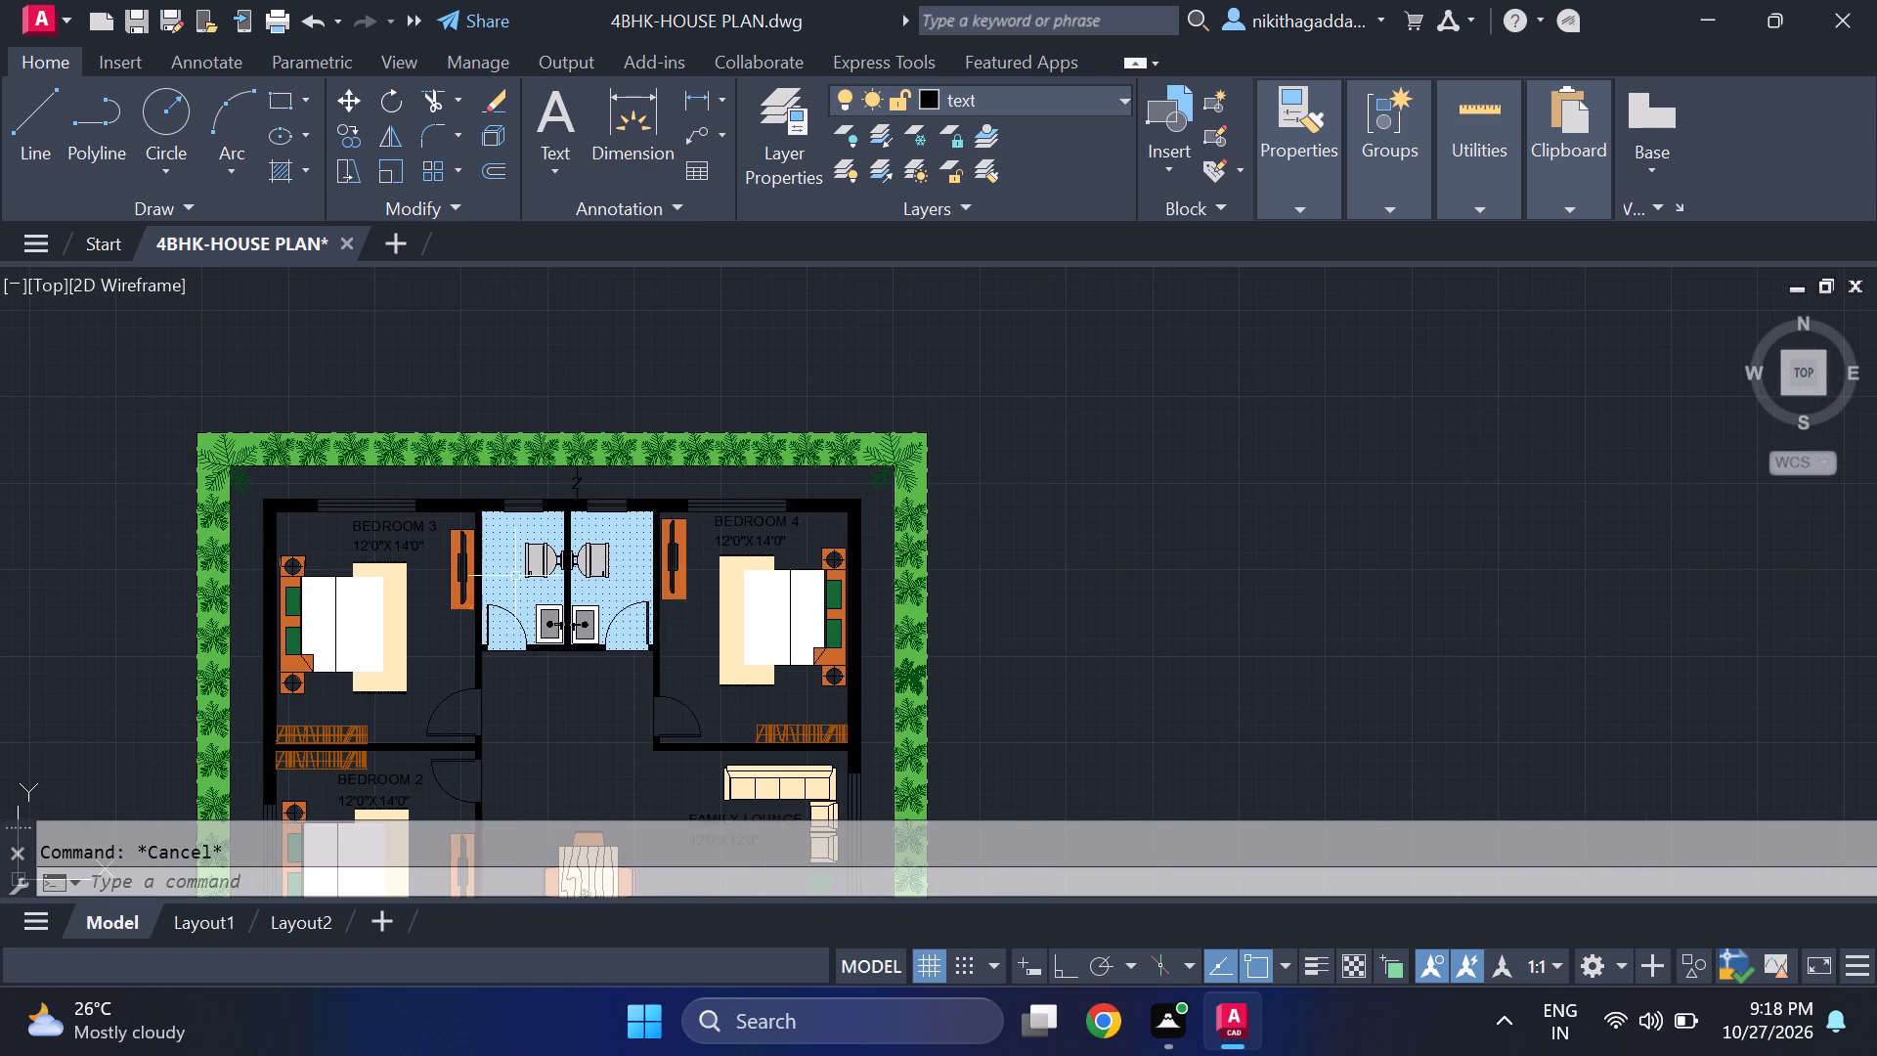
scroll(521, 557, up, 2)
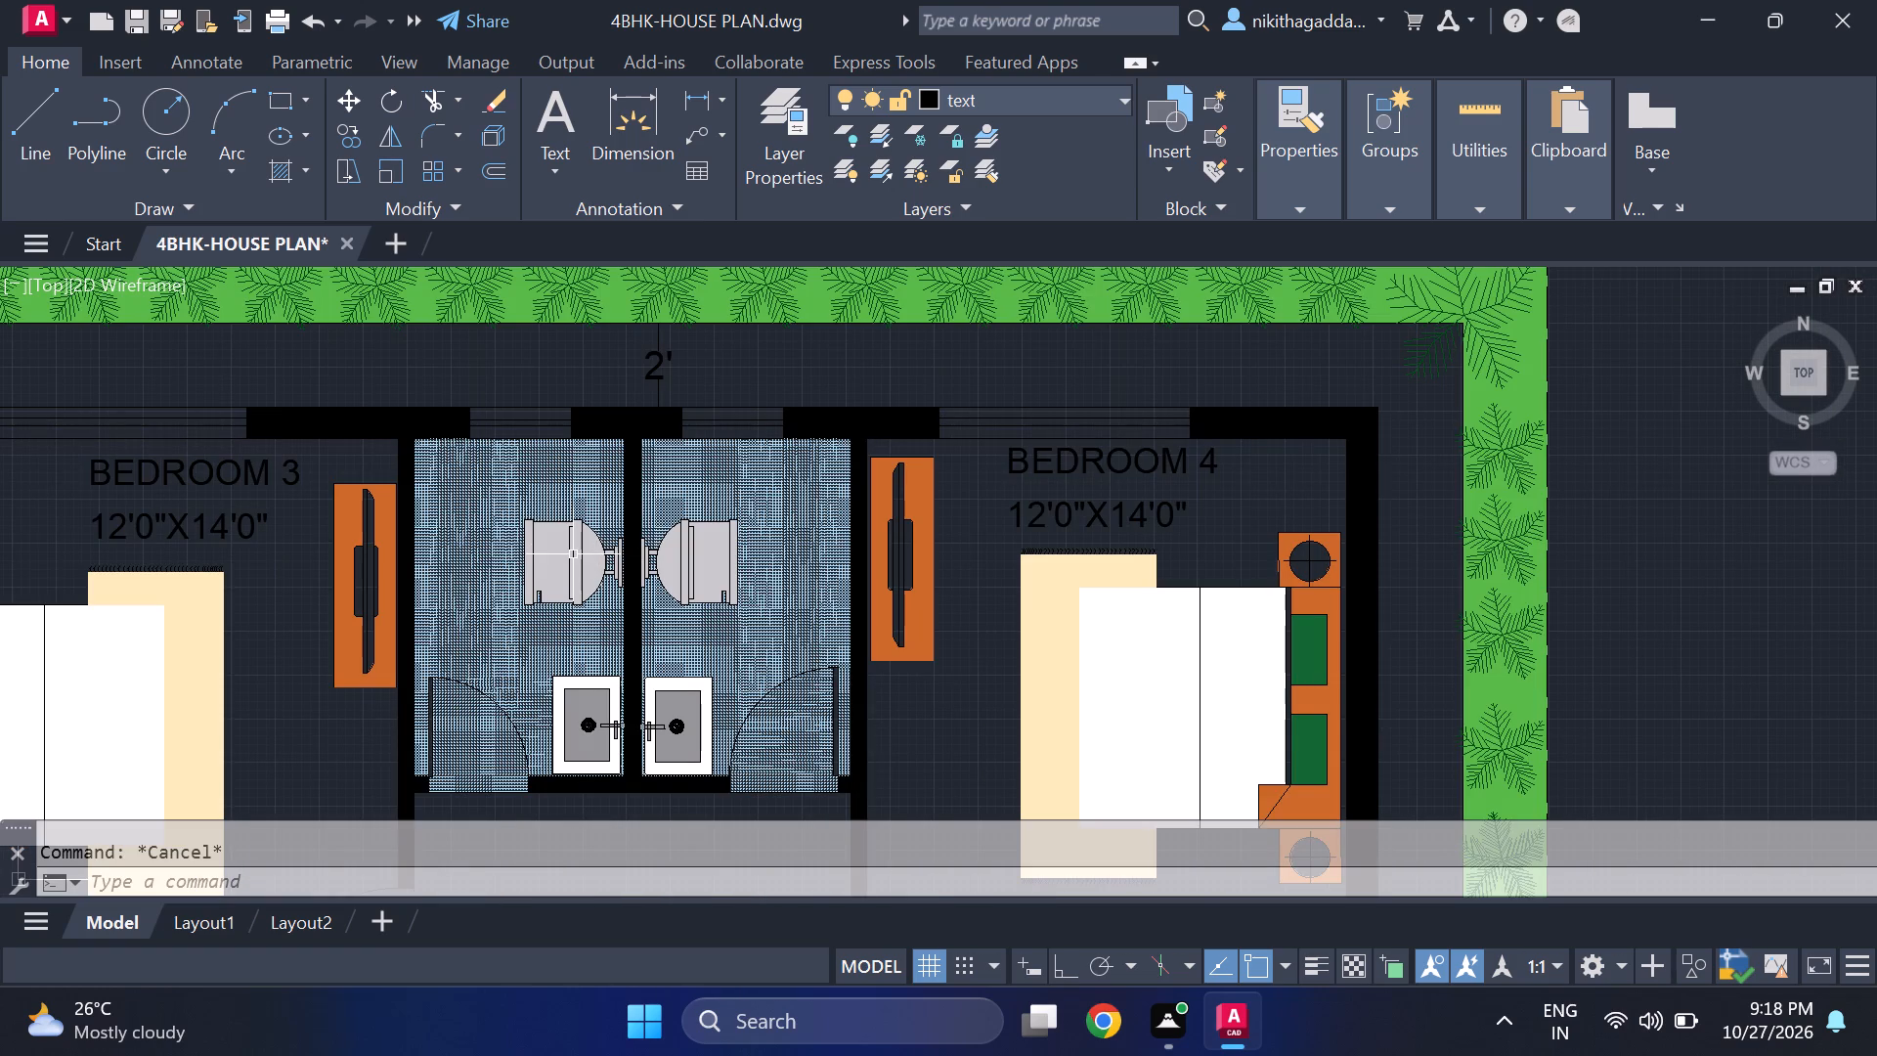
scroll(576, 557, up, 3)
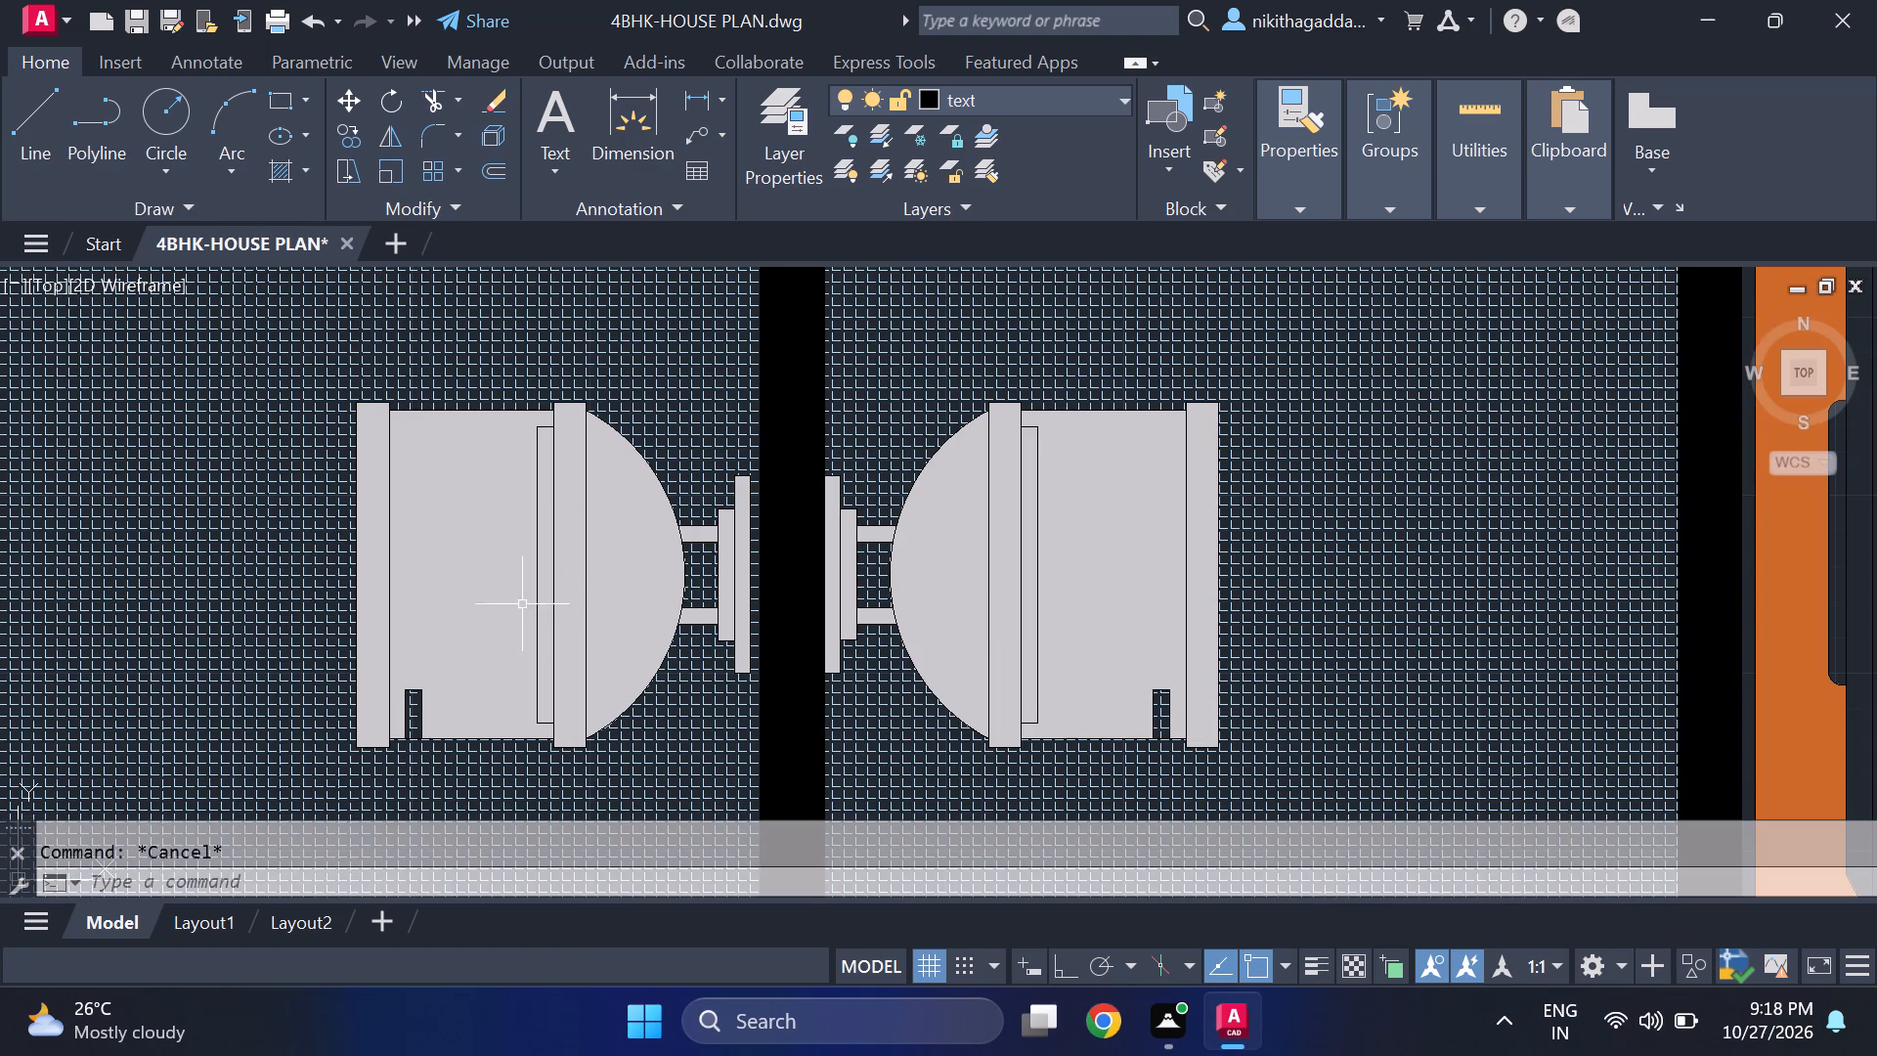
scroll(392, 687, up, 1)
middle_drag(402, 694, 380, 627)
scroll(436, 663, down, 4)
scroll(542, 720, down, 2)
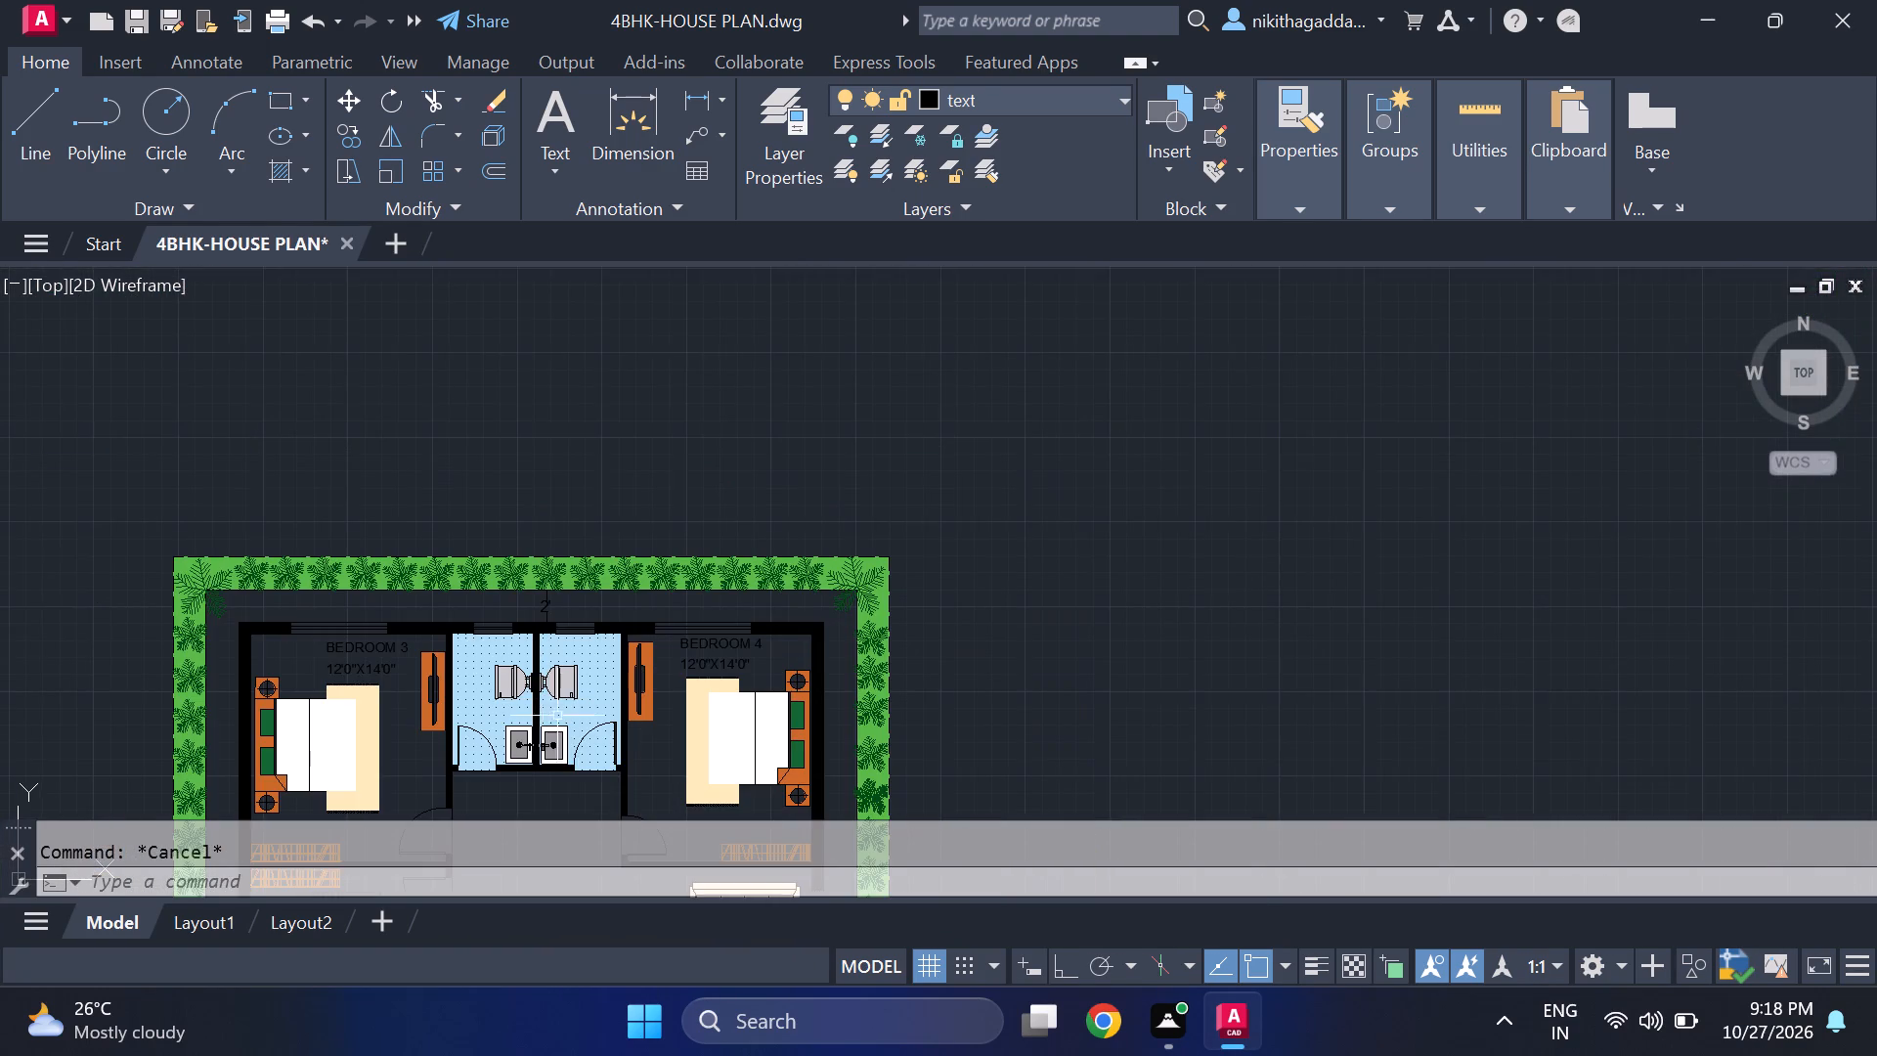
middle_drag(587, 744, 641, 483)
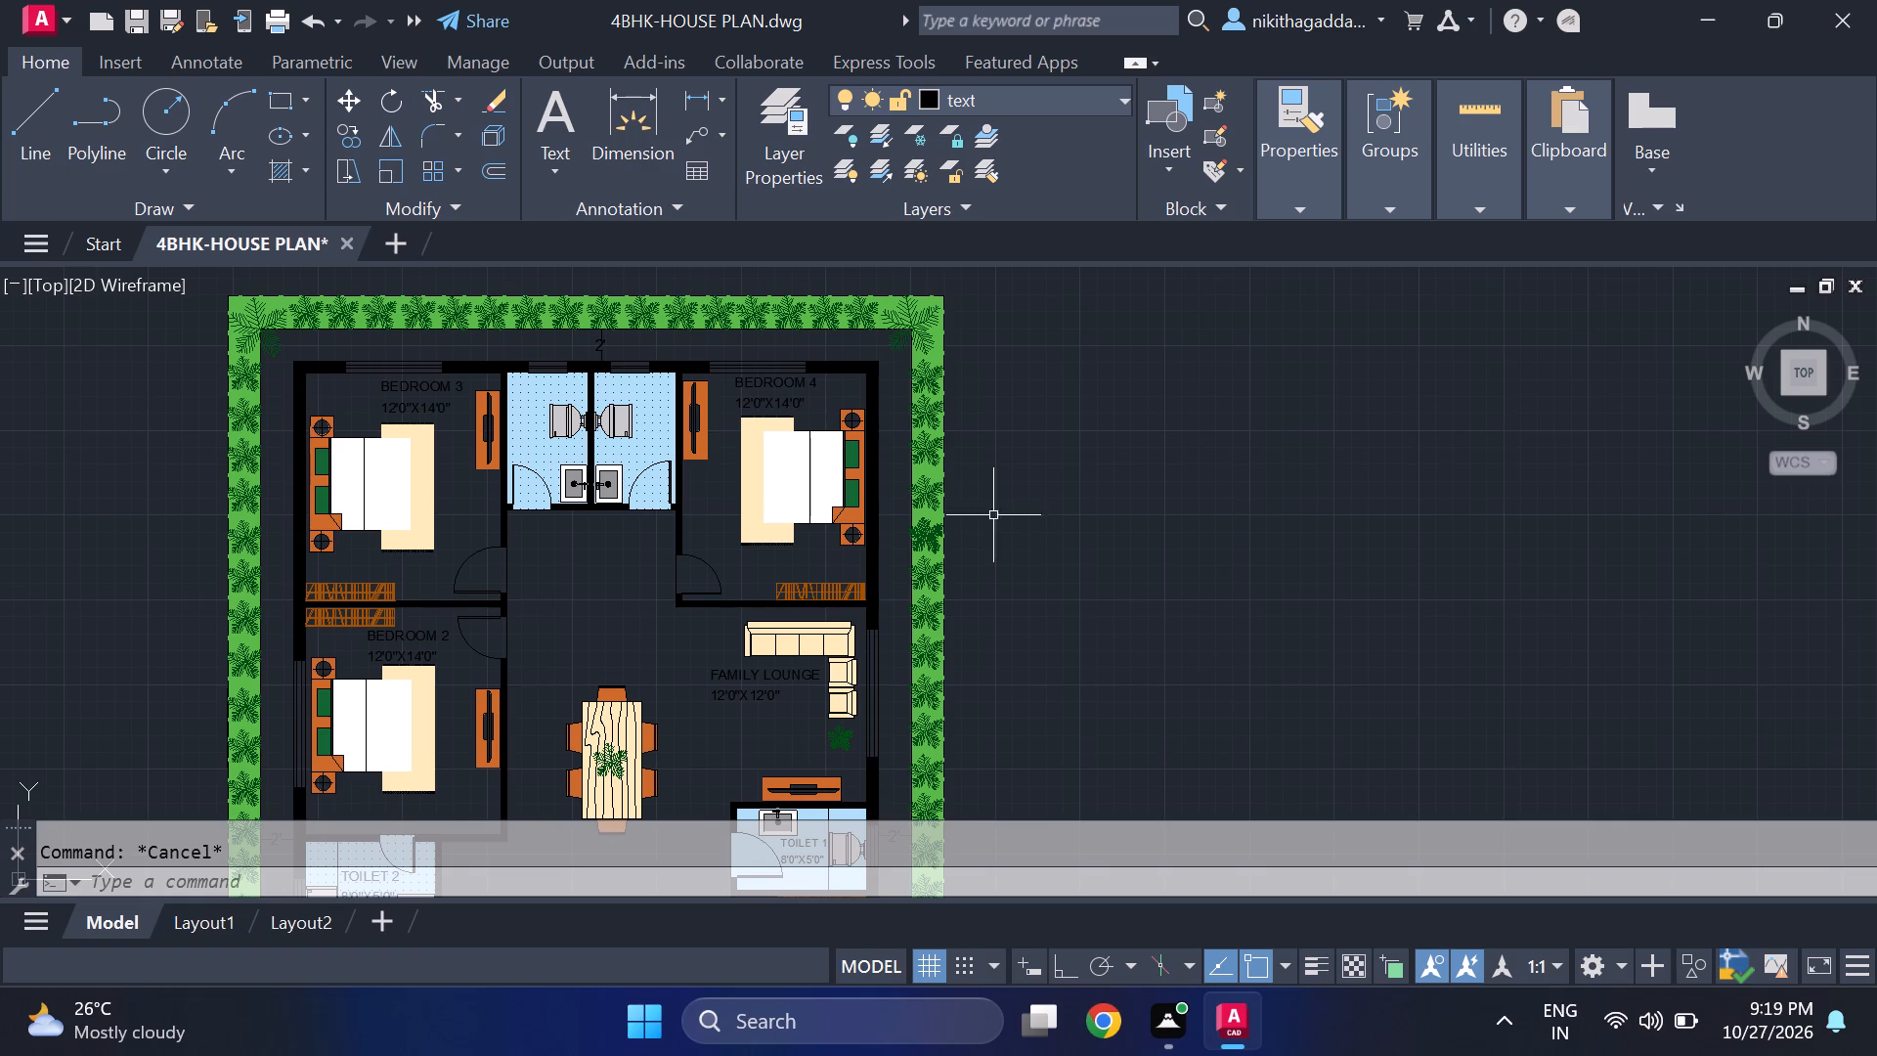
Add a horizontal linear dimension for the full plot width, just north of the planted strip, with Ortho on.
middle_drag(516, 536, 634, 719)
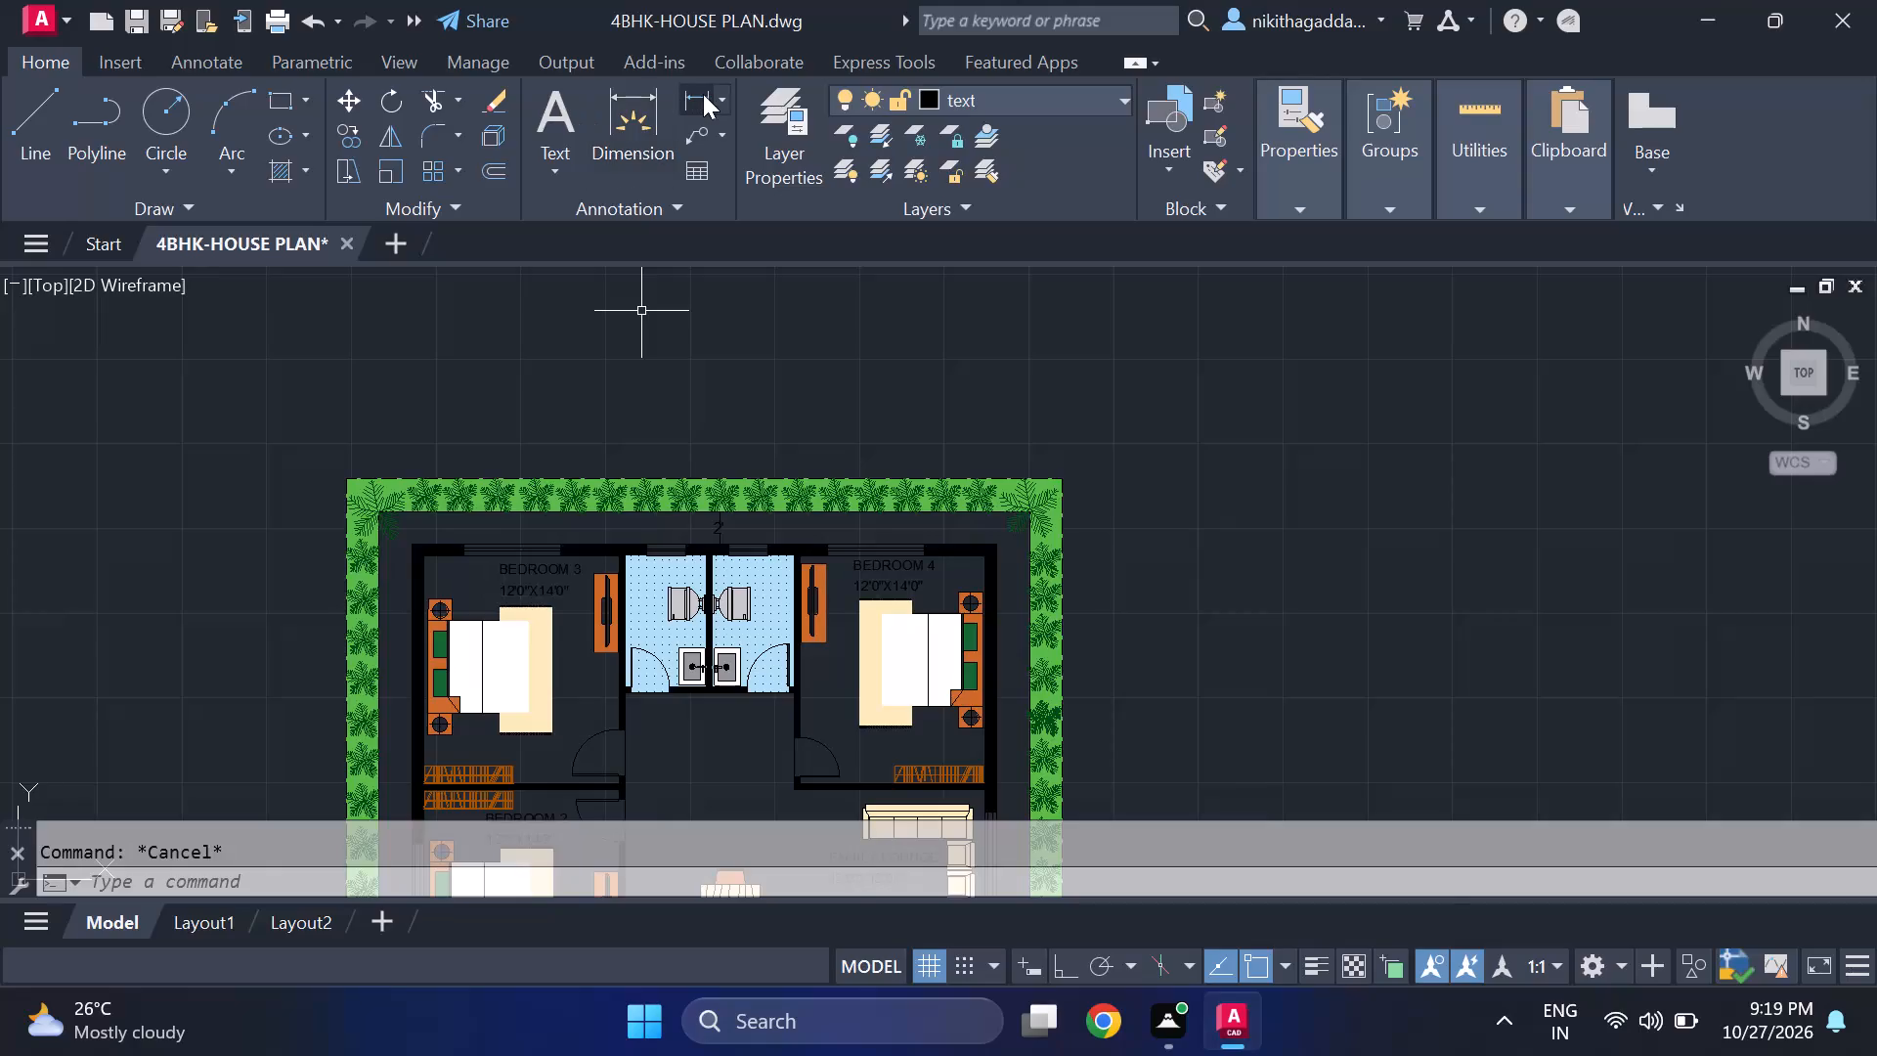
click(702, 95)
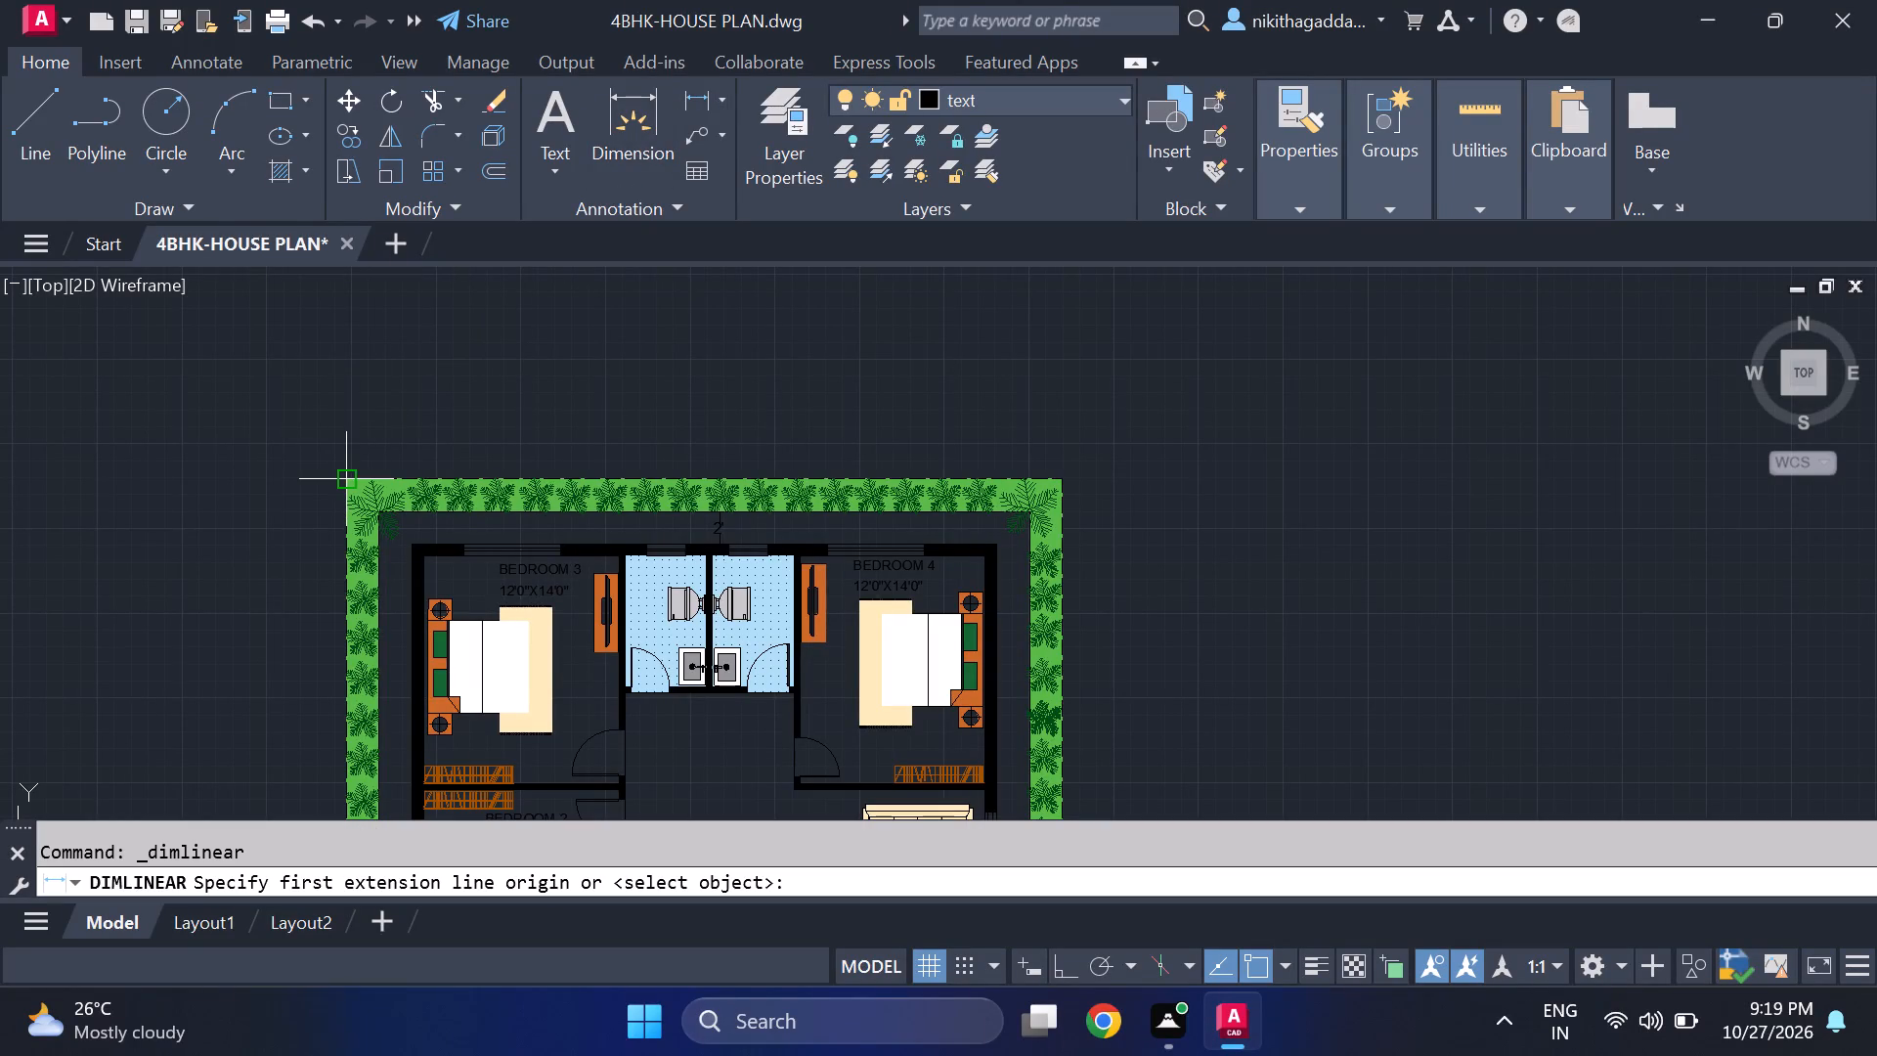
click(347, 428)
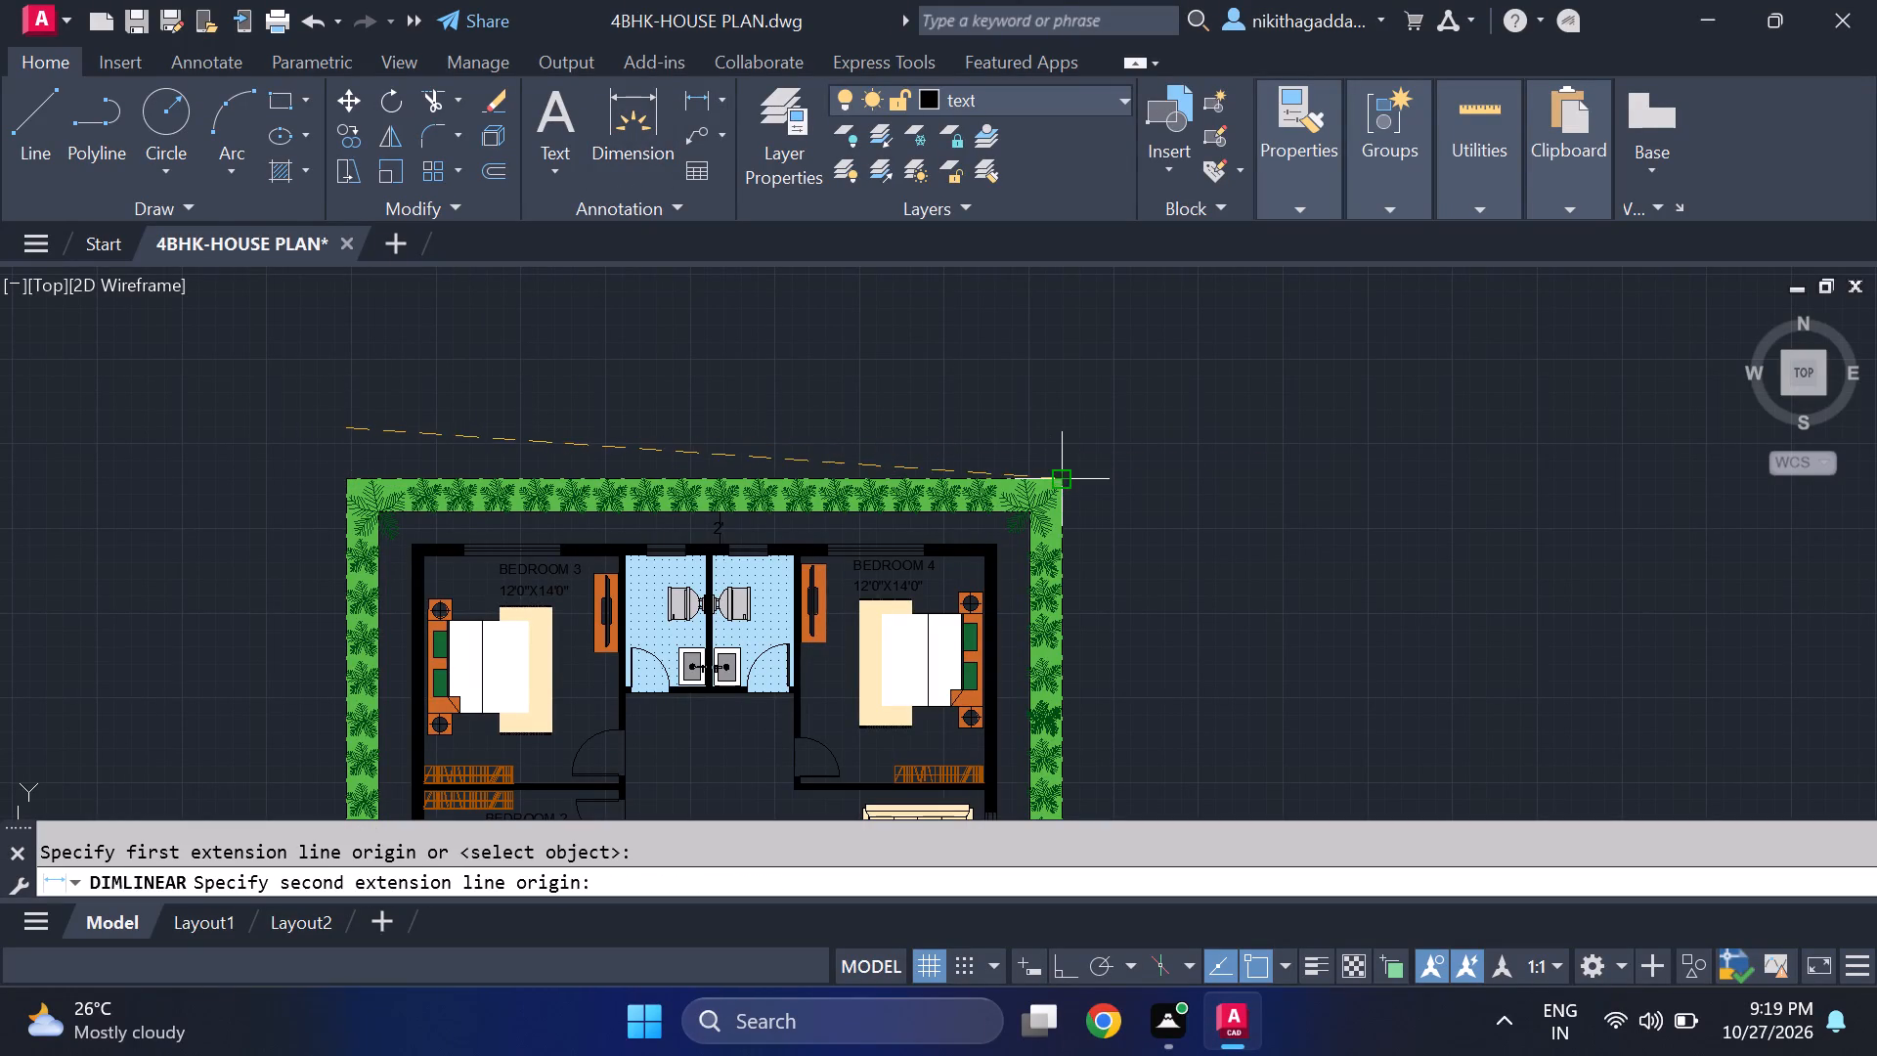
key(F8)
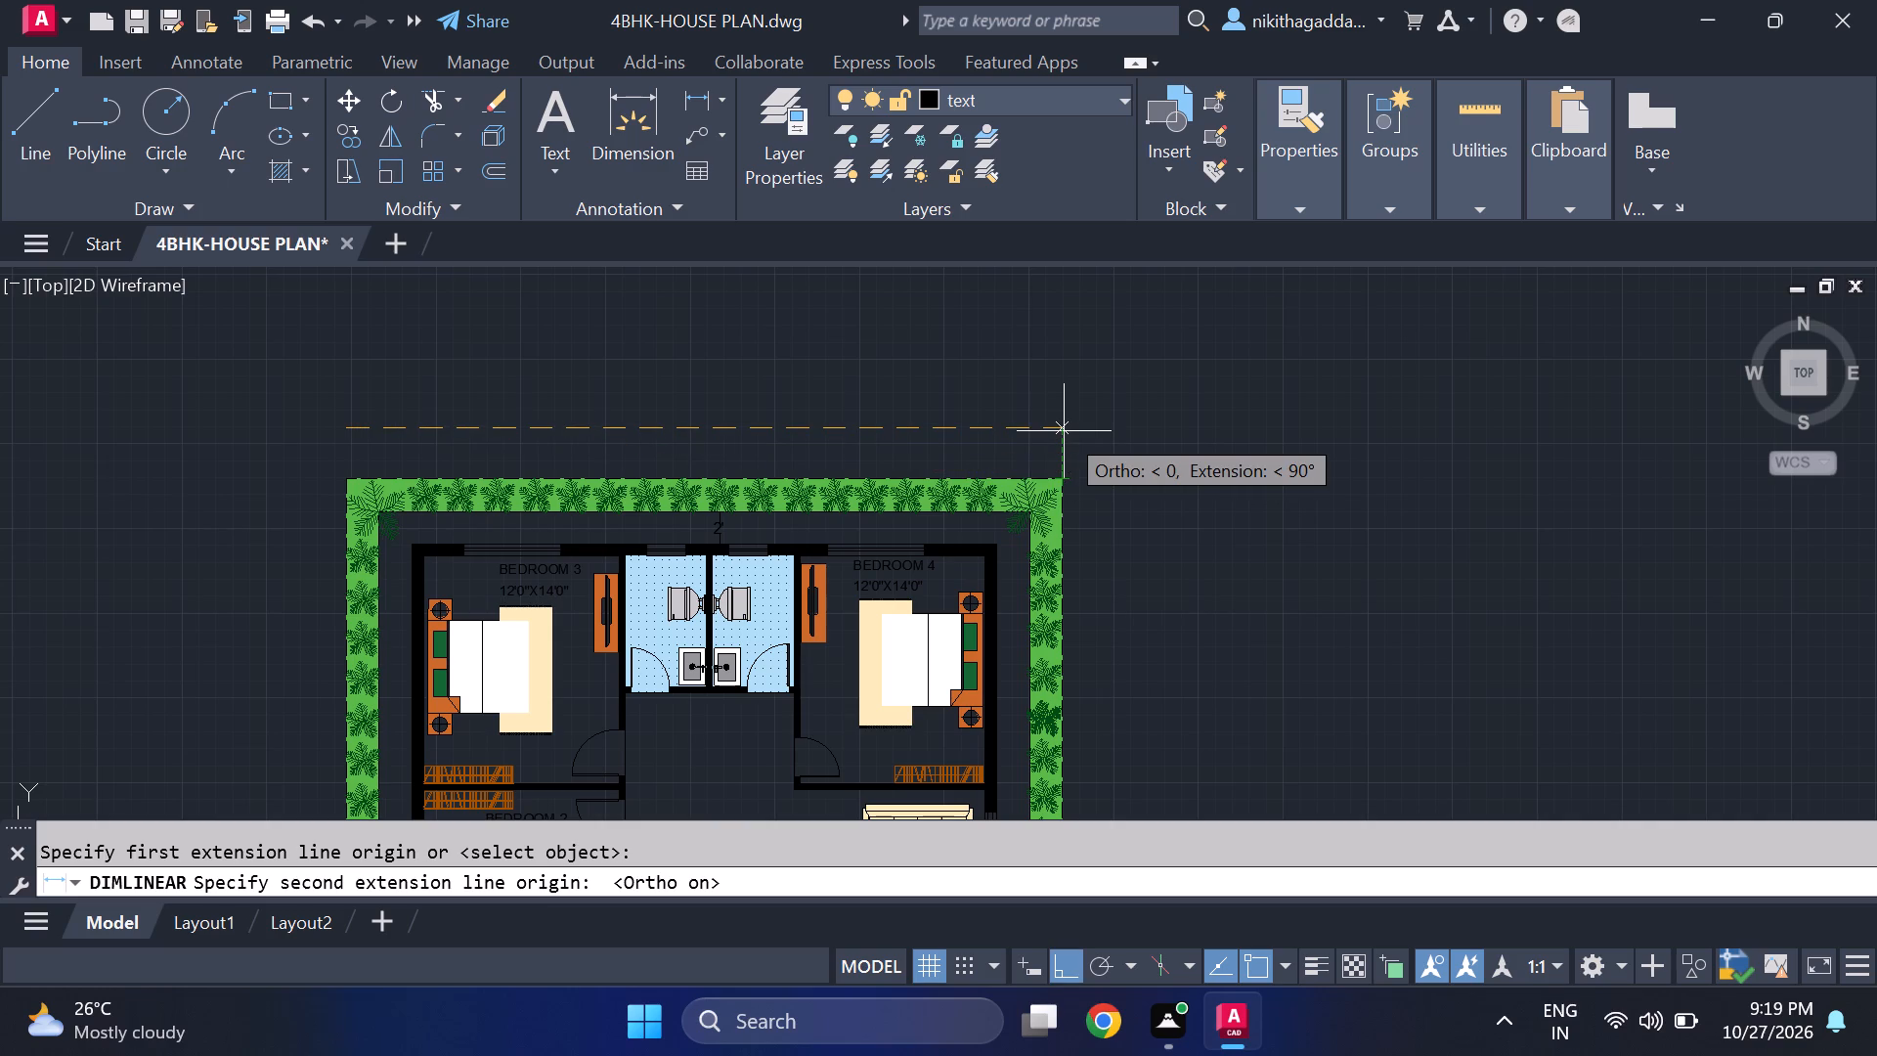
click(1062, 431)
click(1062, 430)
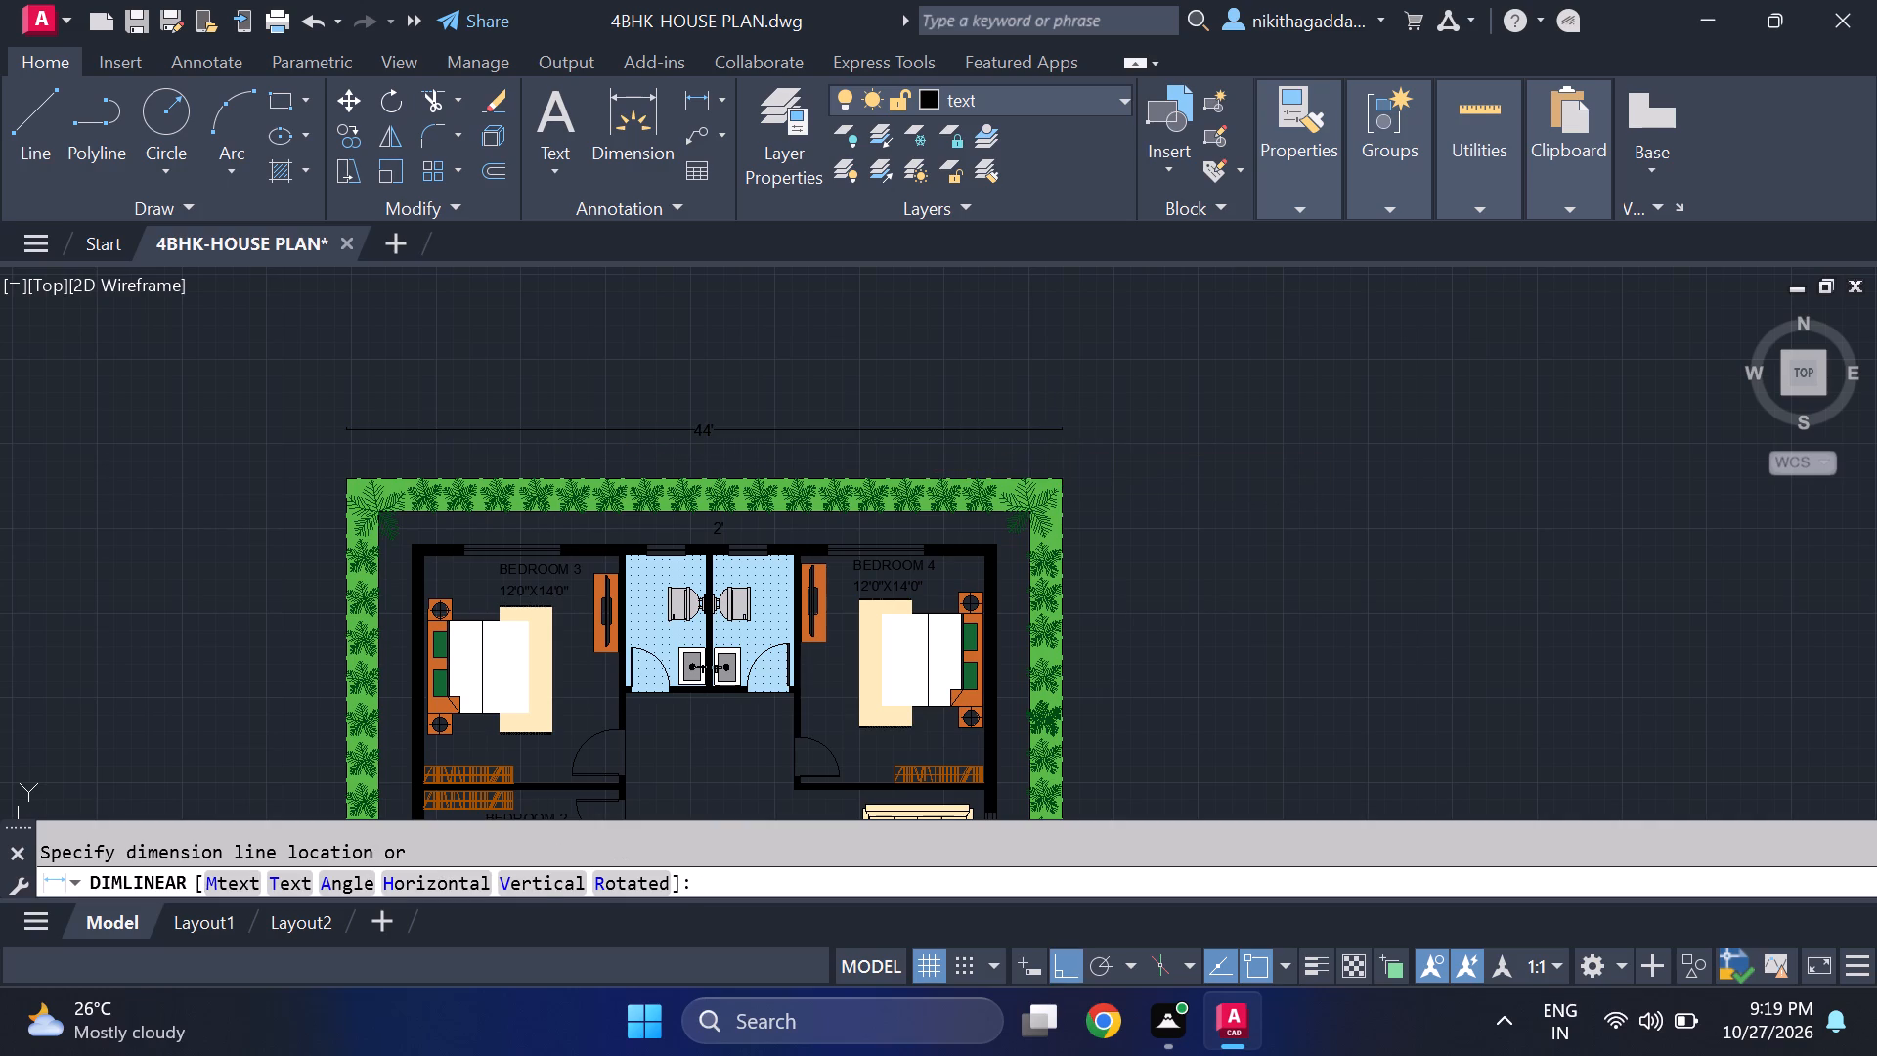
scroll(720, 441, up, 3)
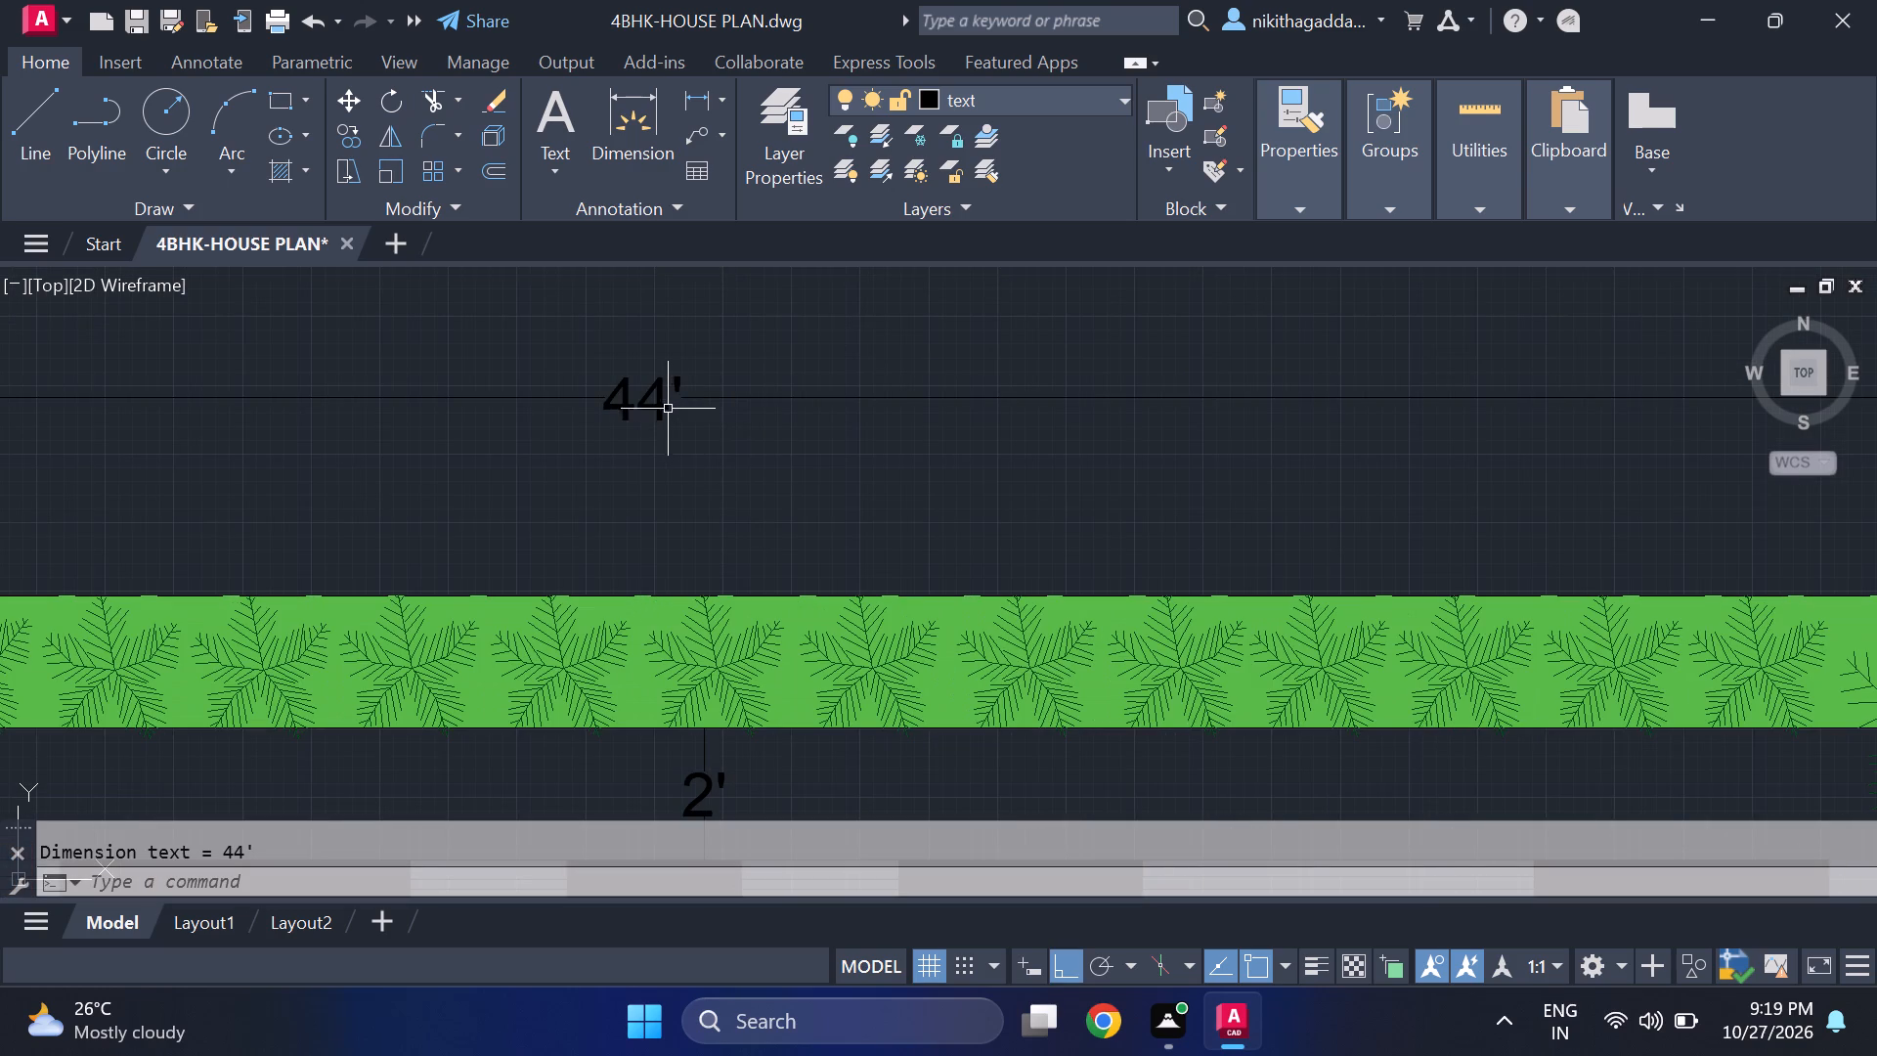
Override the text of the horizontal plot-width dimension north of the planted strip with 40'.
double_click(665, 404)
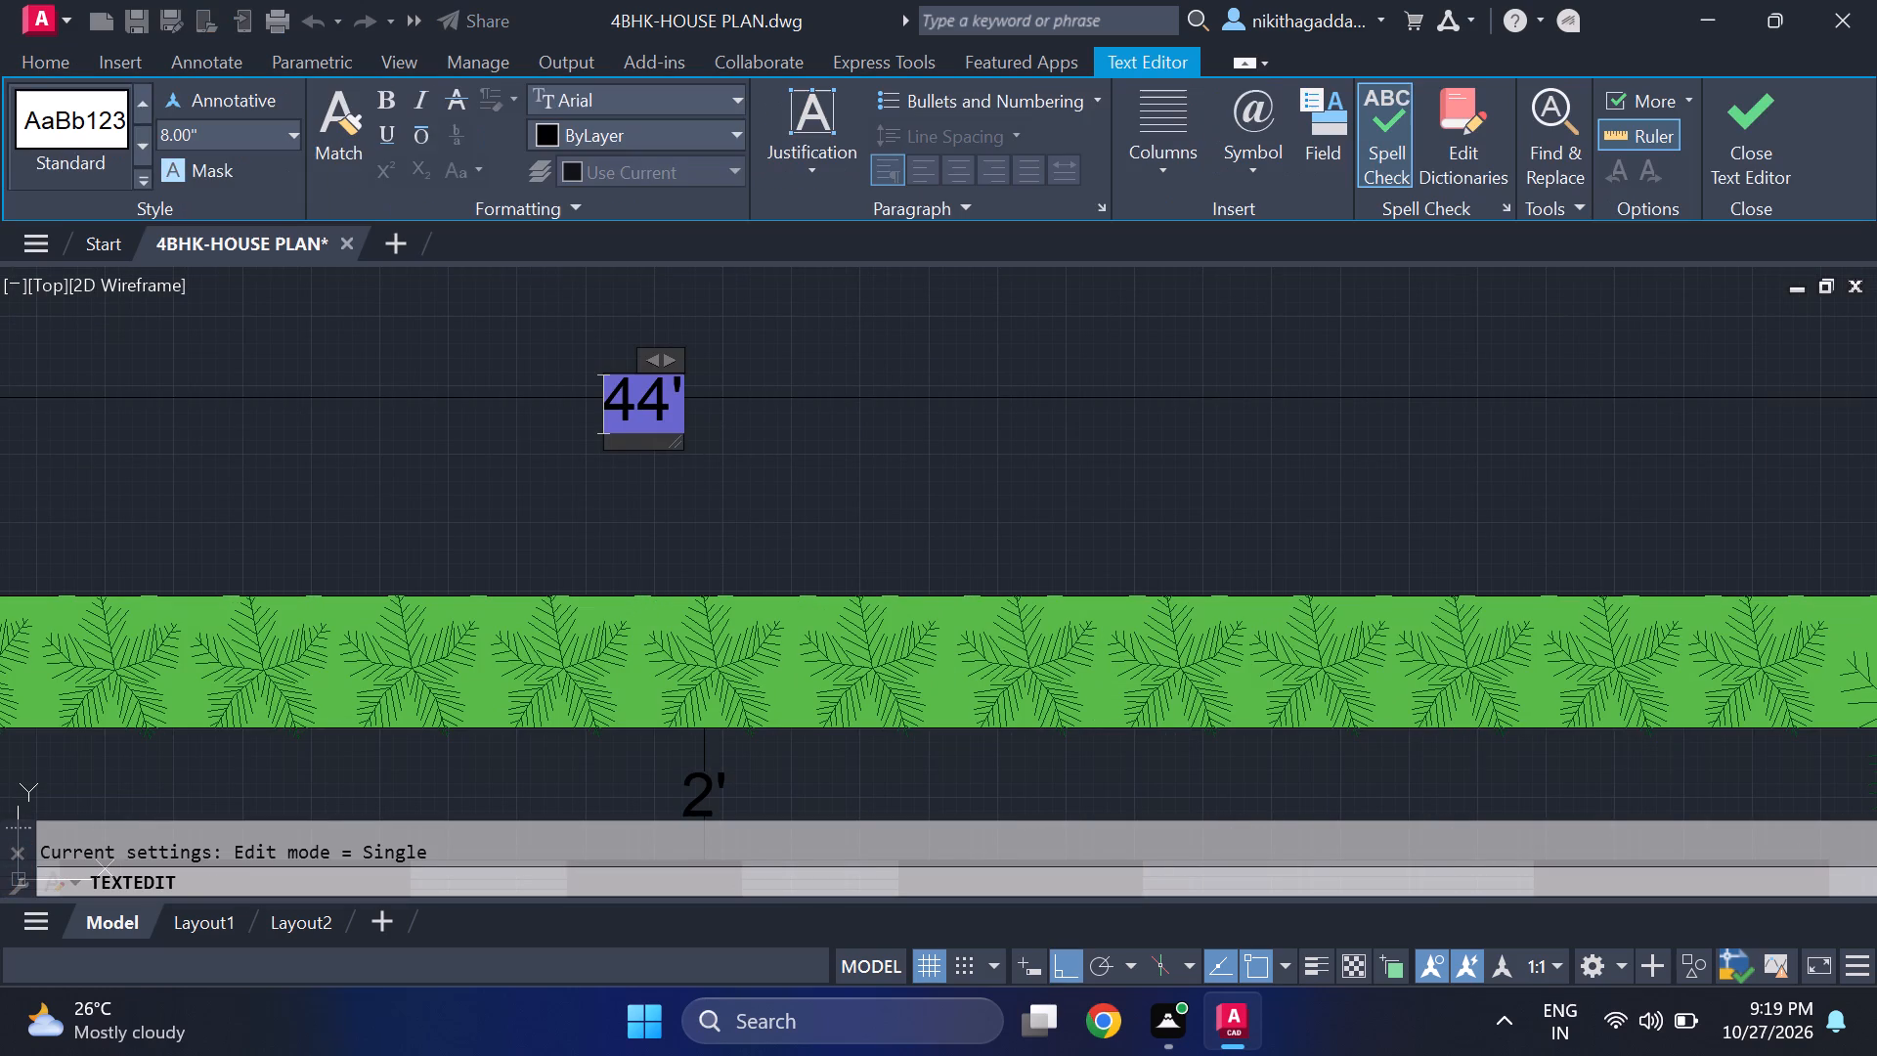
click(665, 404)
key(Delete)
key(4)
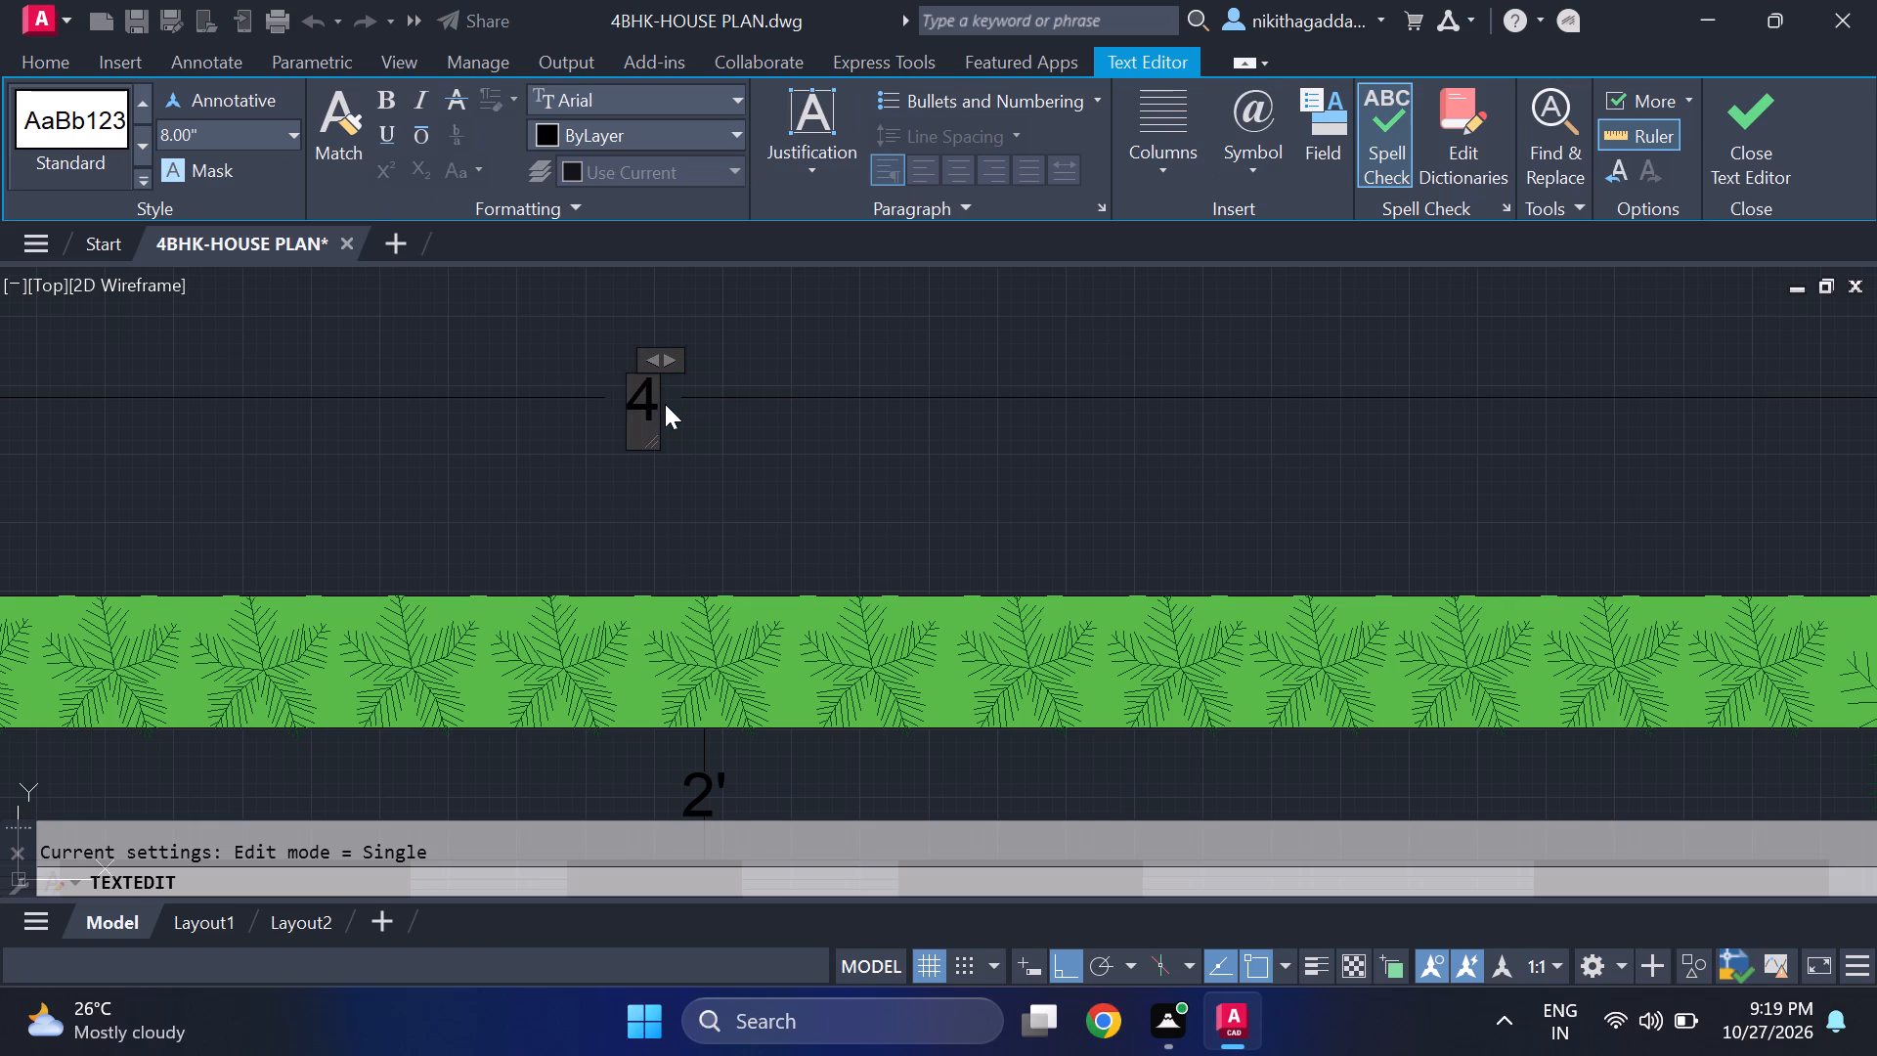
text(0')
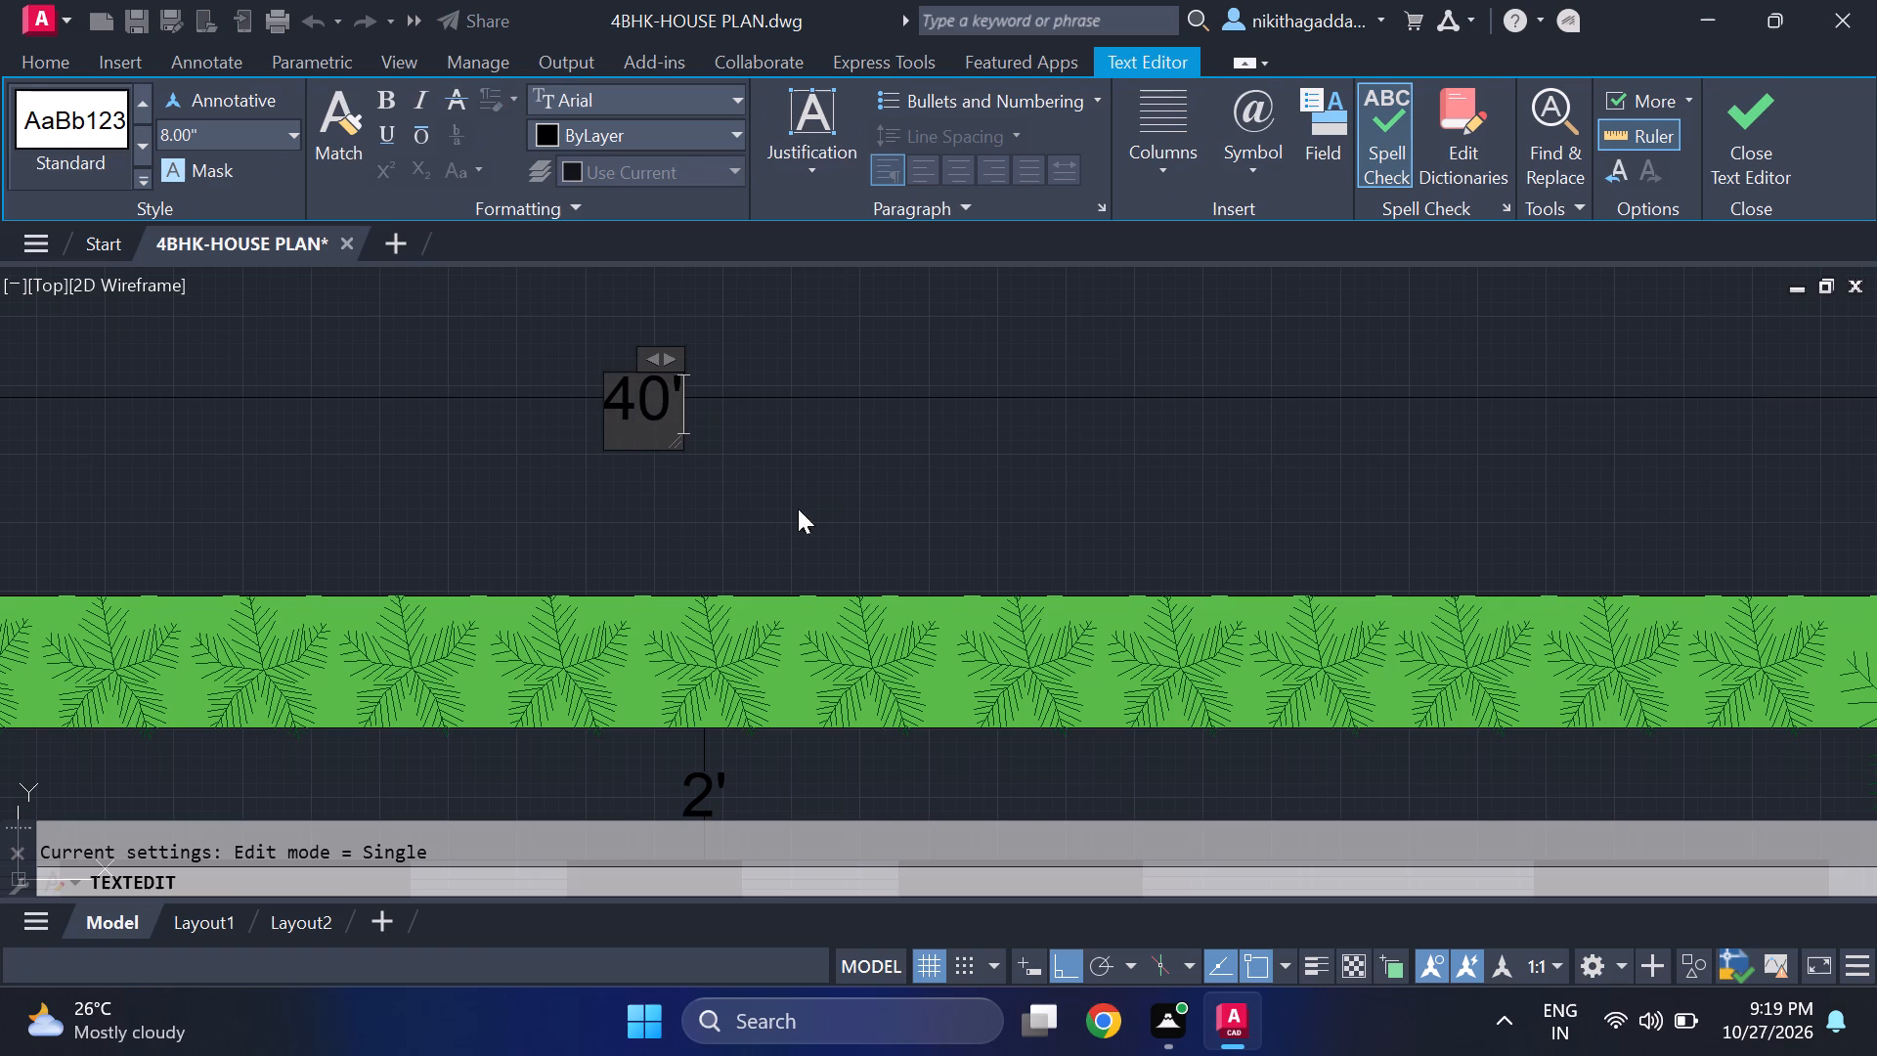
click(1768, 106)
Add a vertical linear dimension west of the planted strip, from the plot's north edge down to the front compound wall.
scroll(1270, 374, down, 4)
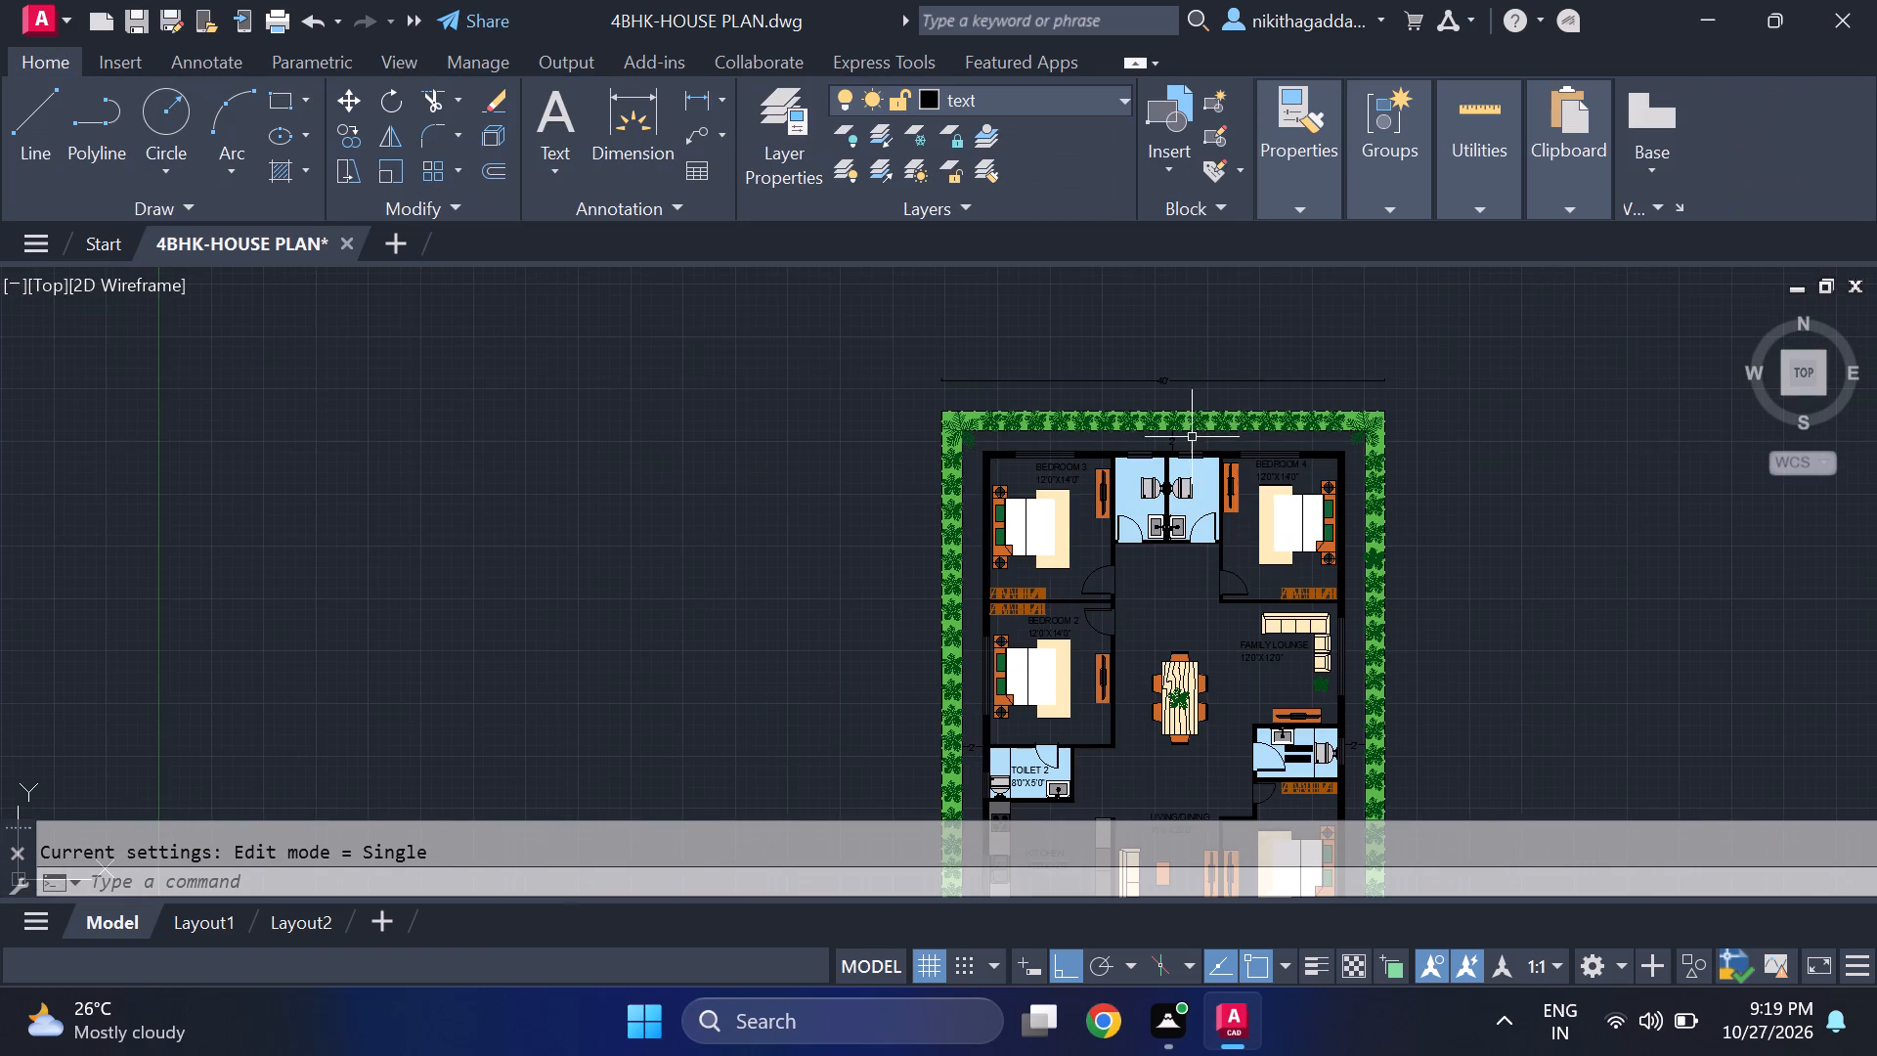
click(696, 94)
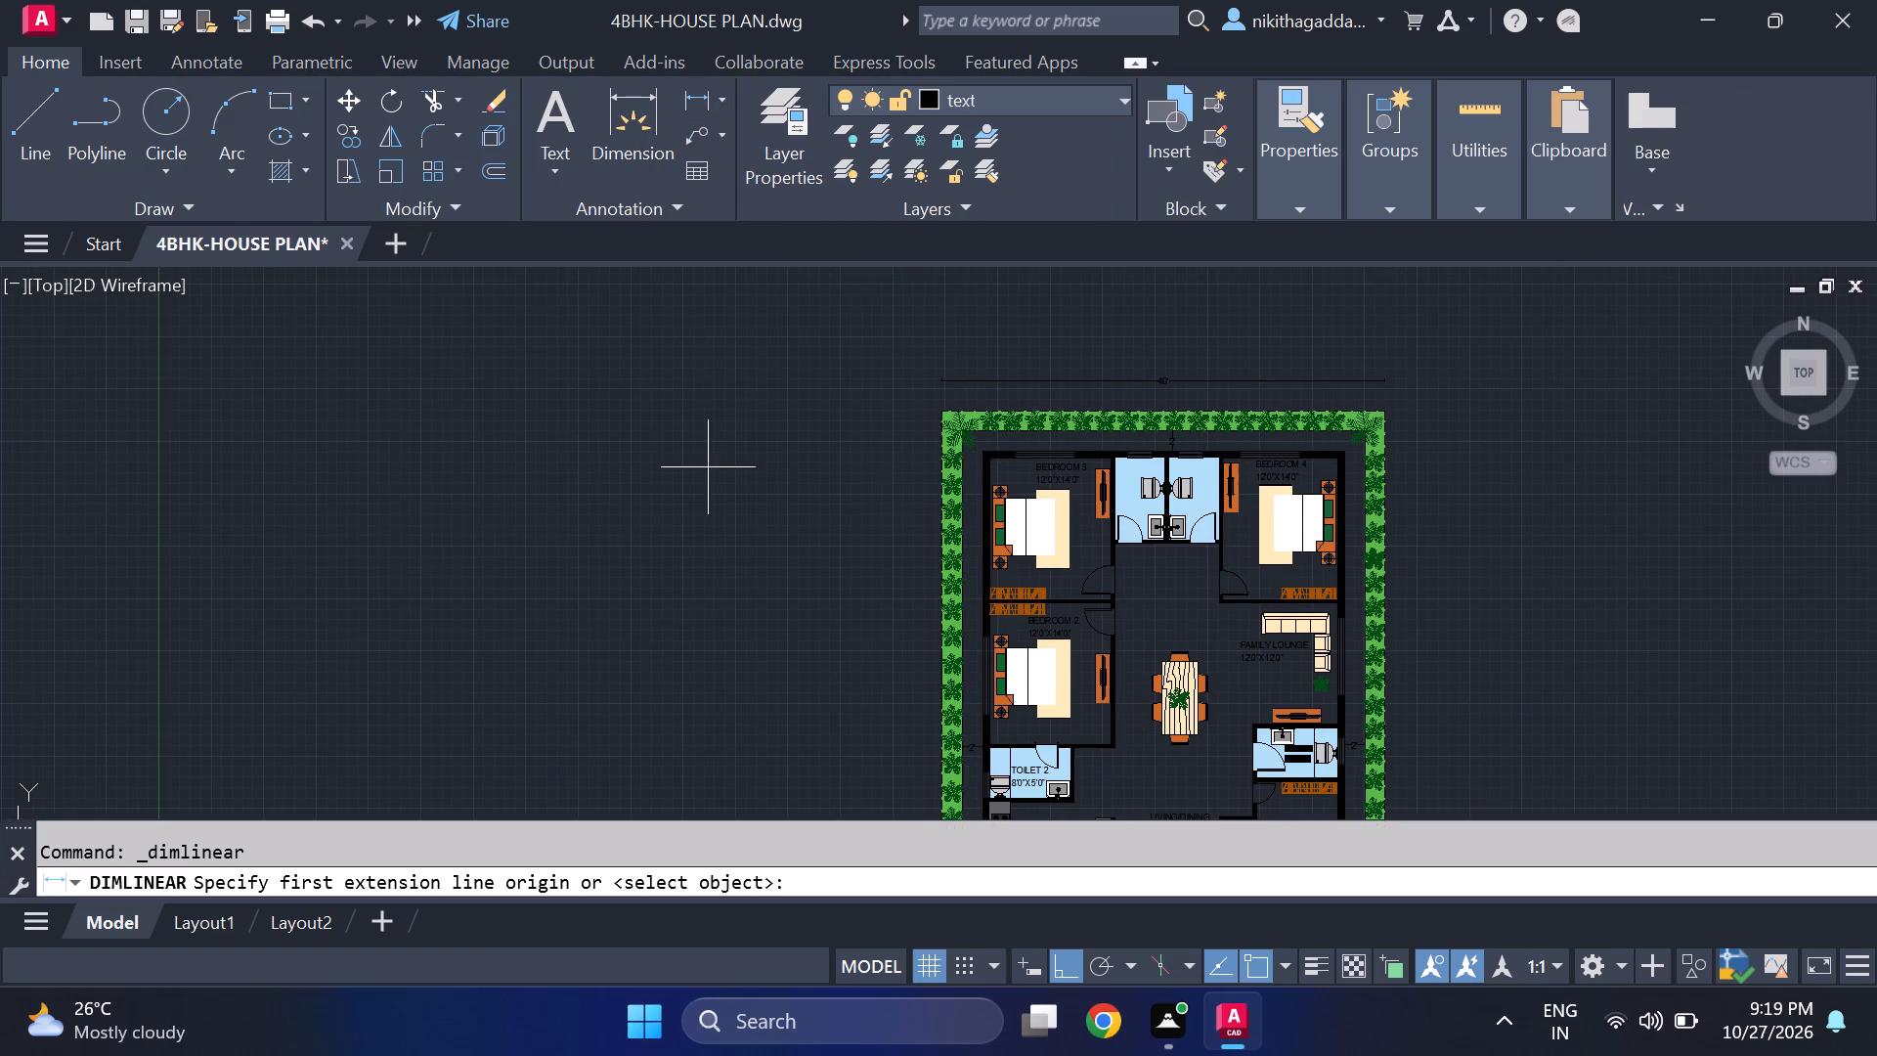
middle_drag(721, 526, 615, 423)
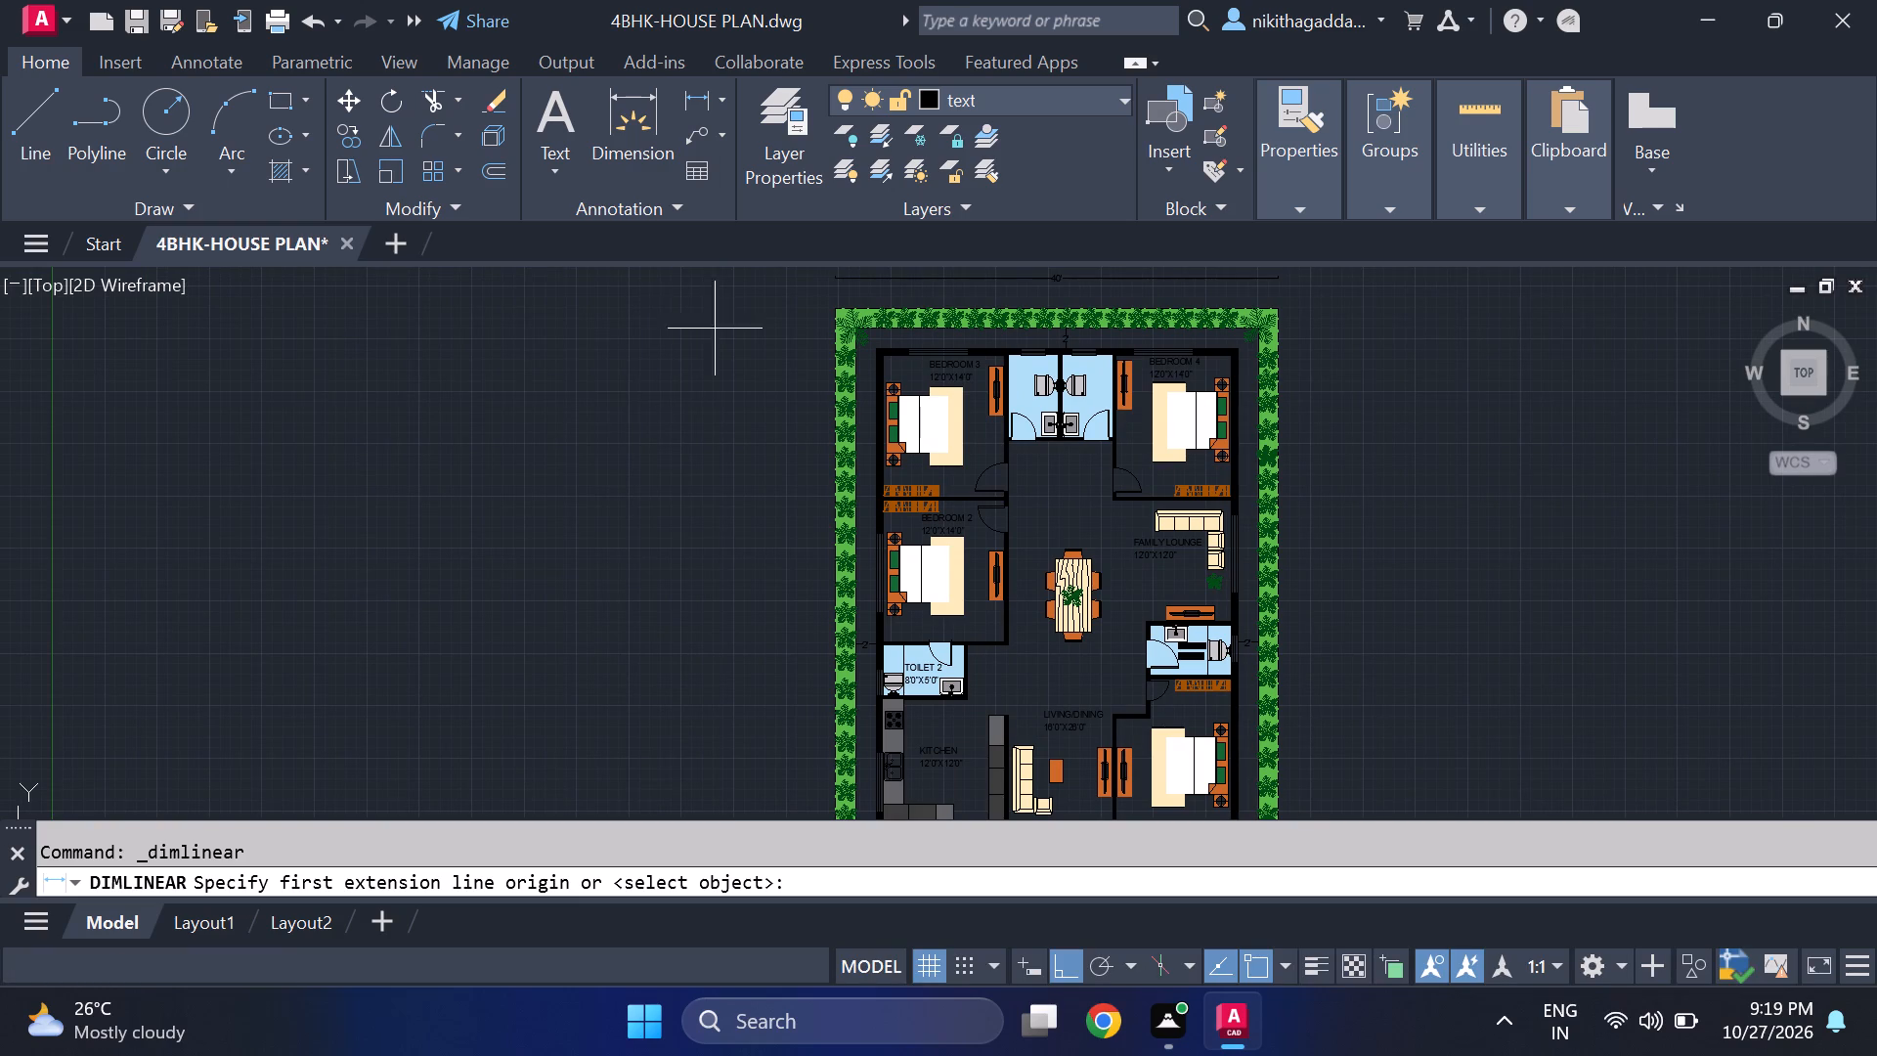
click(790, 306)
middle_drag(777, 783, 785, 708)
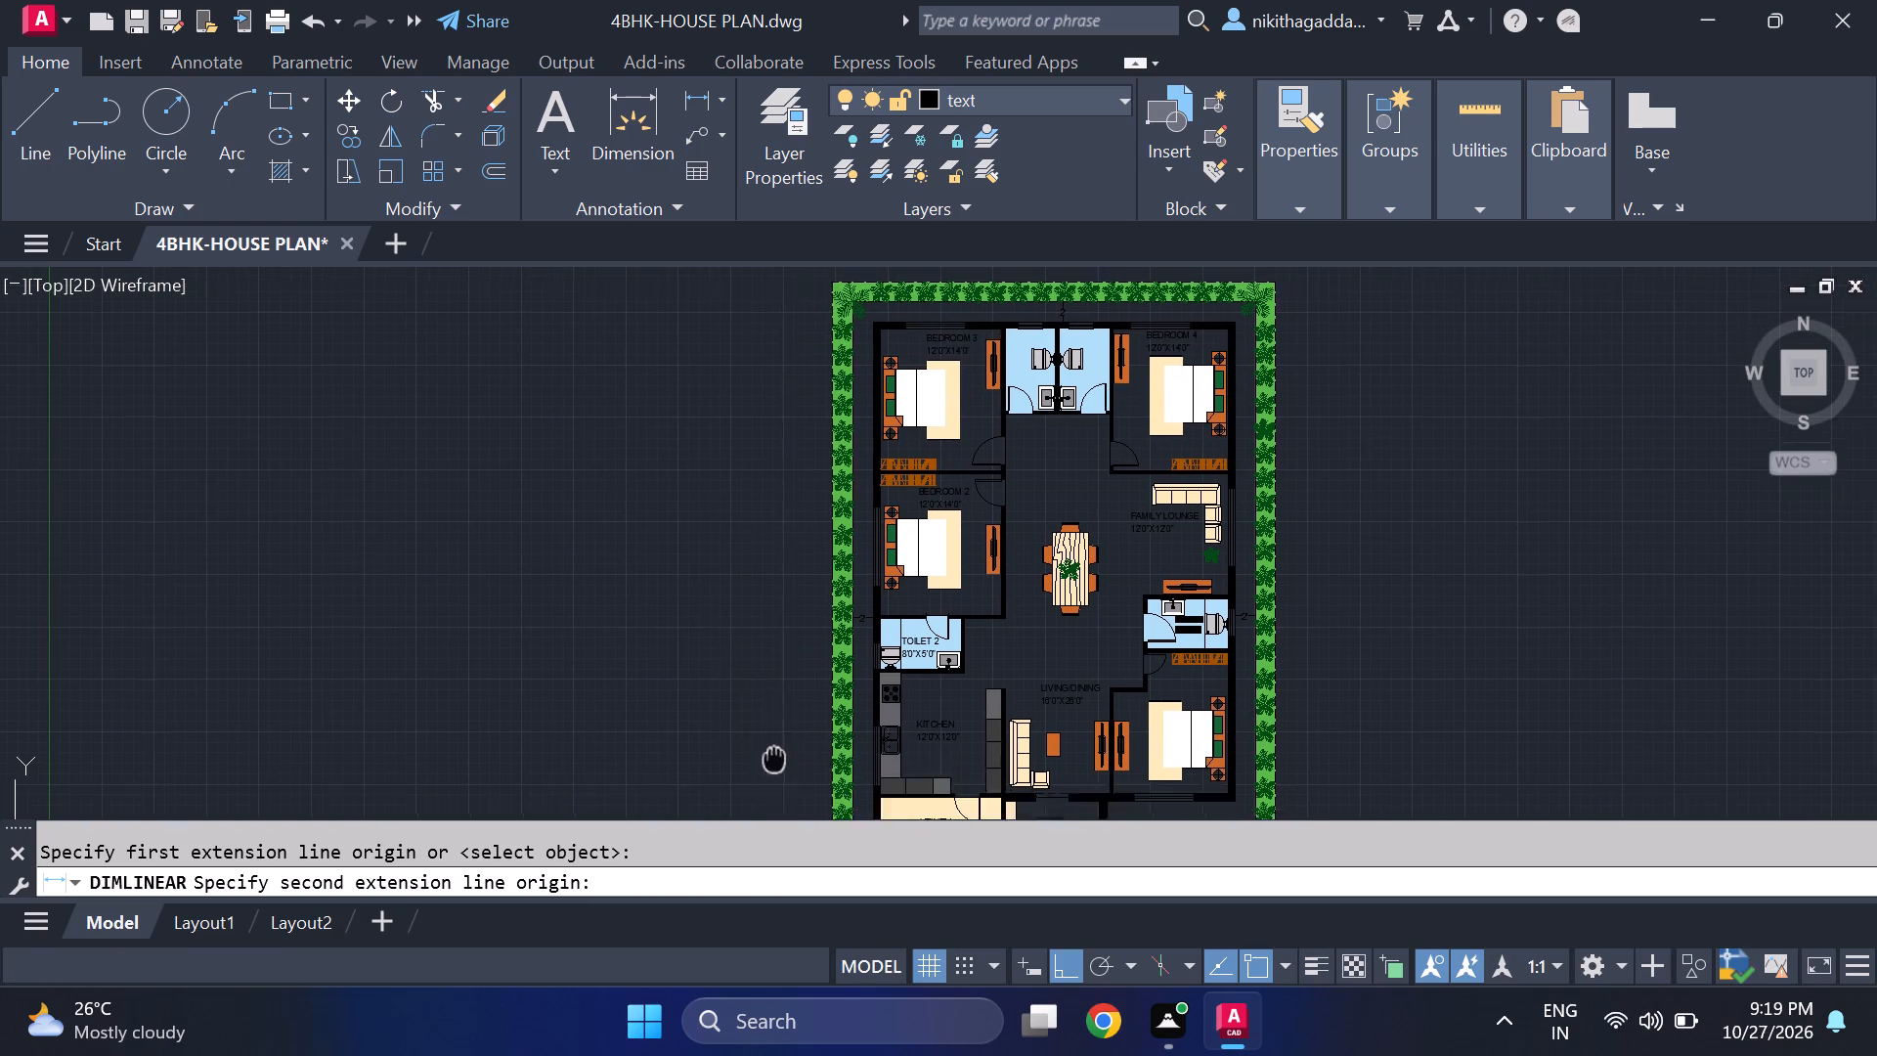
middle_drag(785, 708, 824, 499)
middle_drag(843, 662, 851, 522)
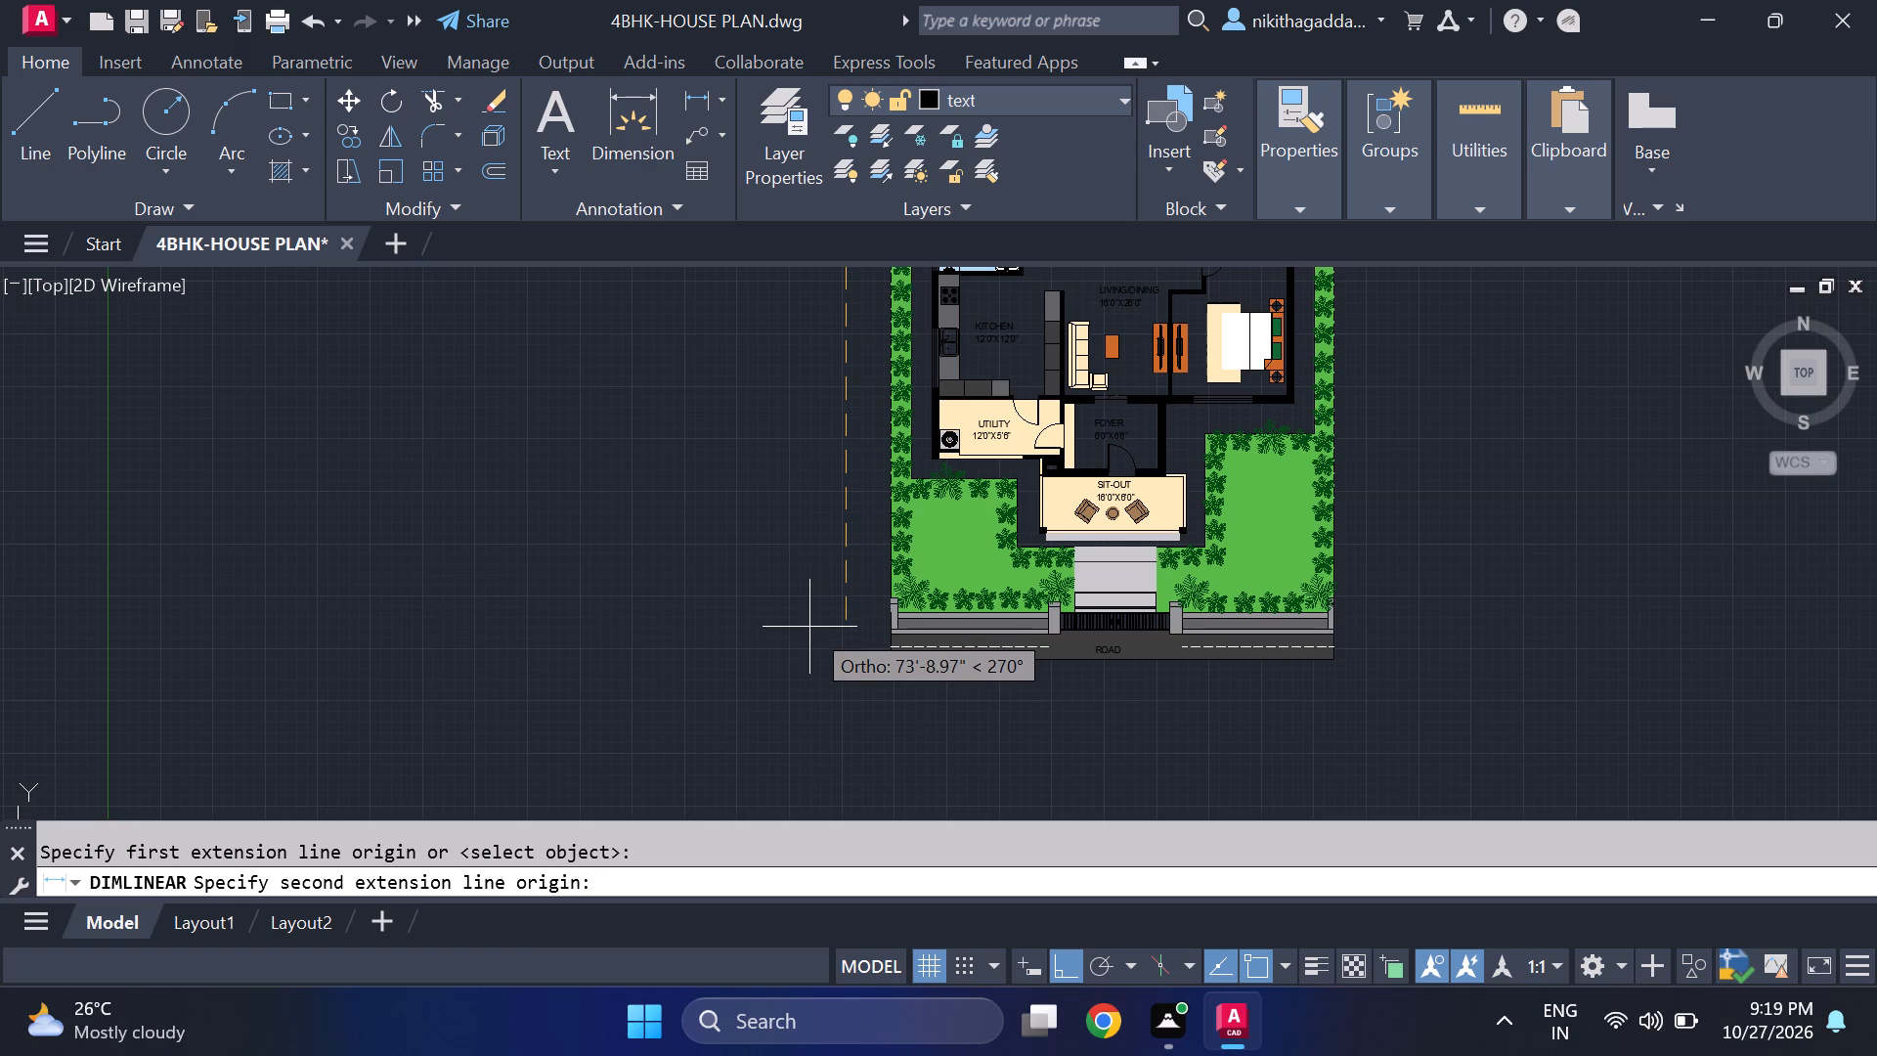
scroll(883, 611, up, 2)
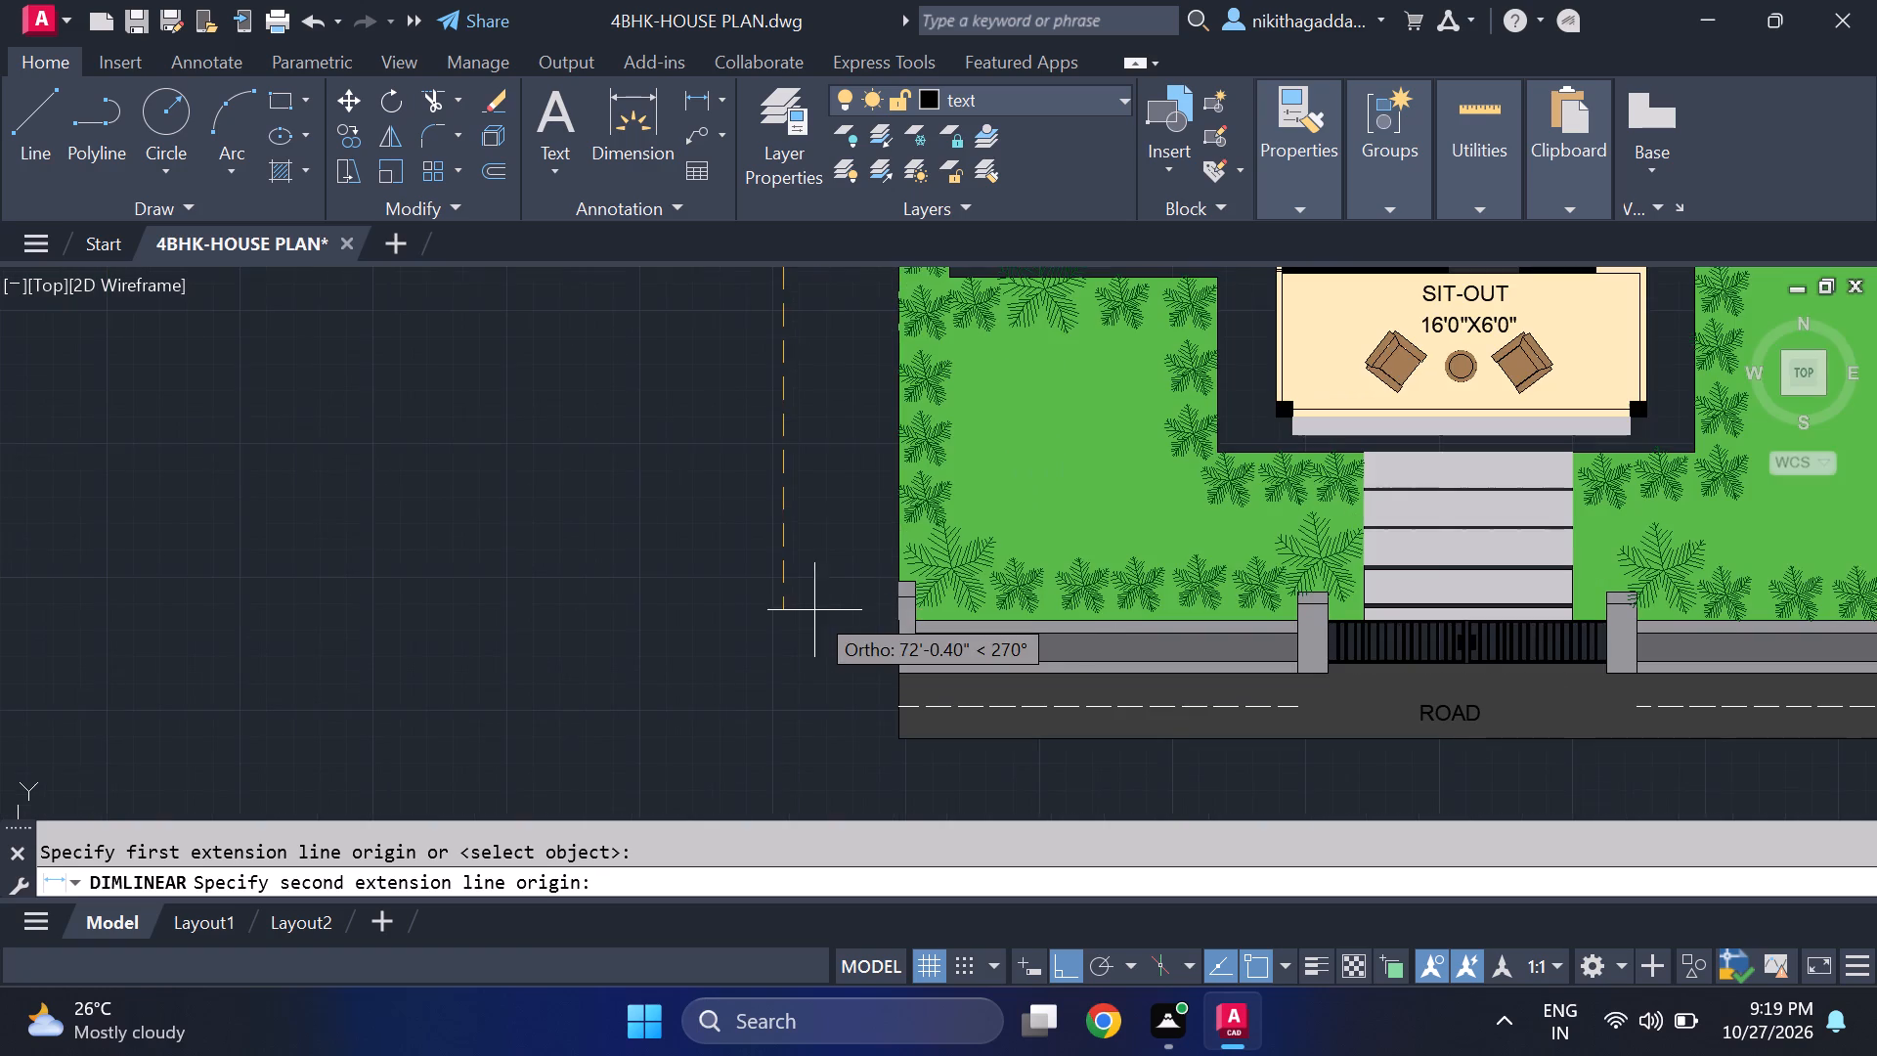
scroll(851, 598, up, 1)
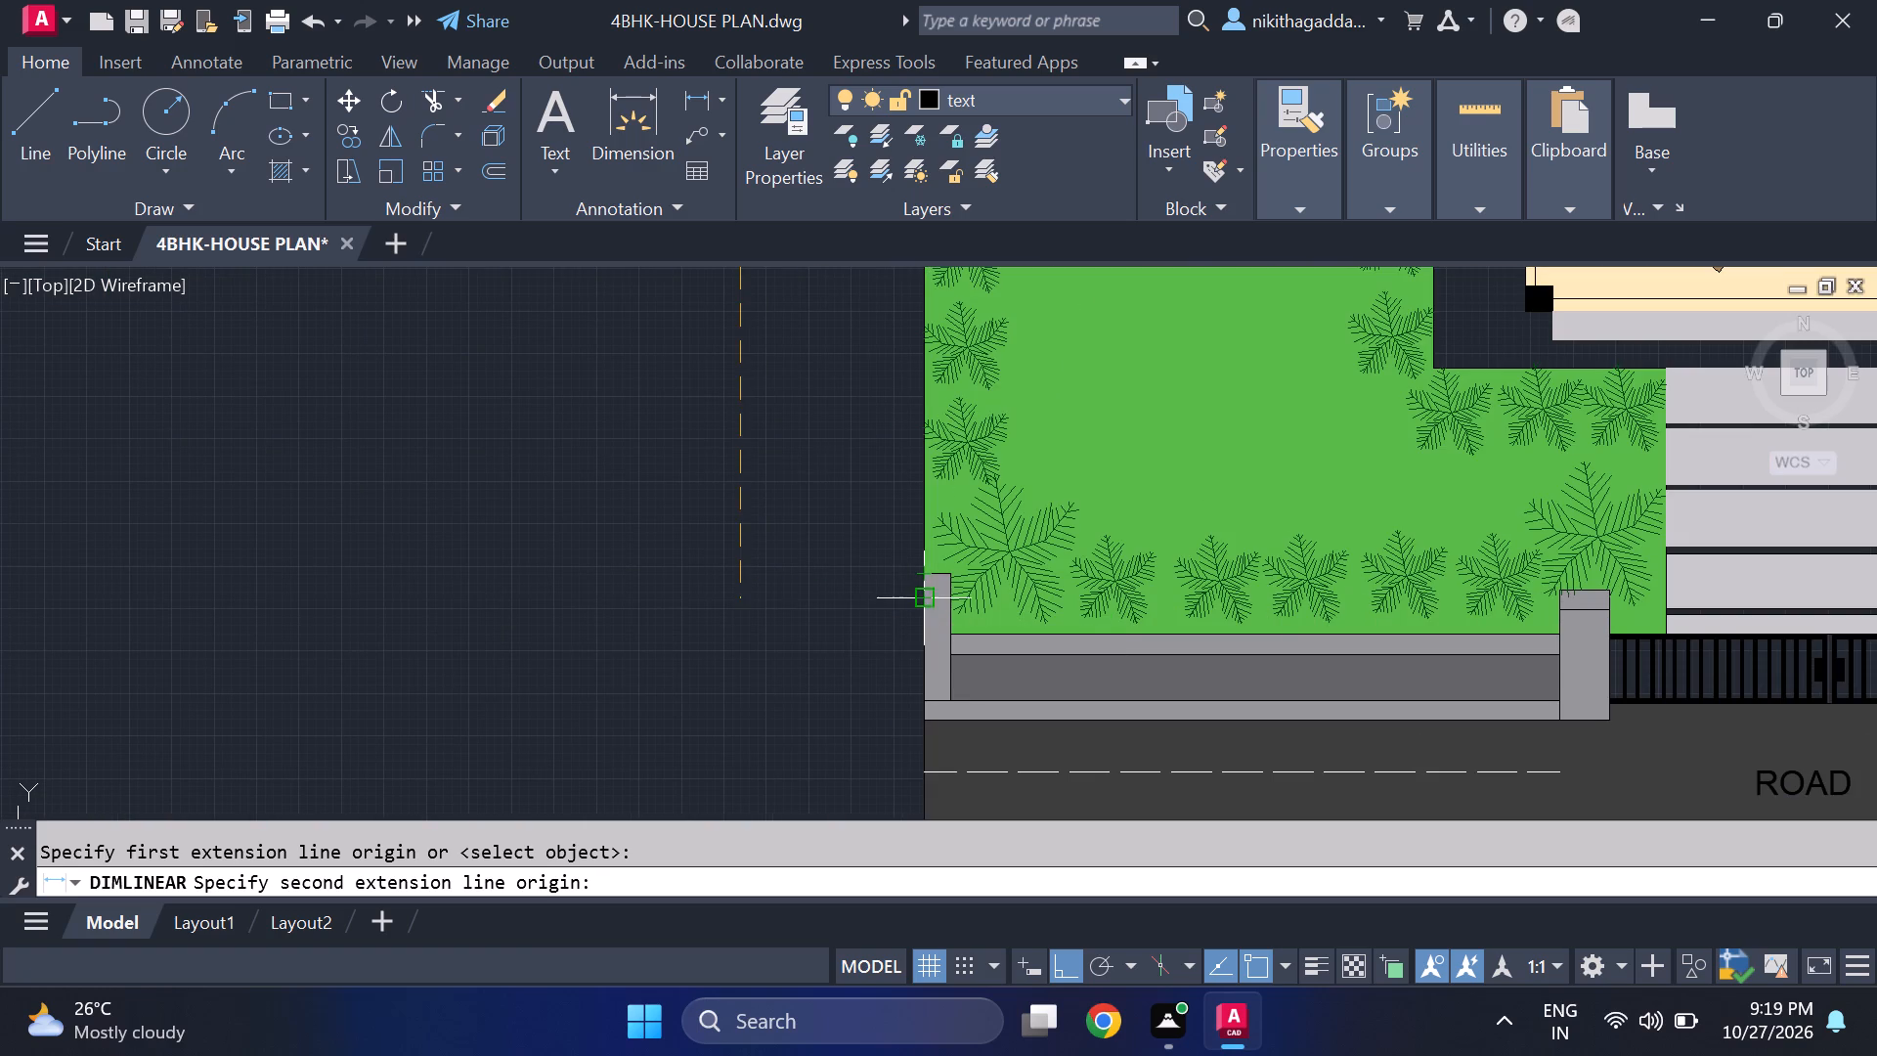
click(740, 600)
click(740, 600)
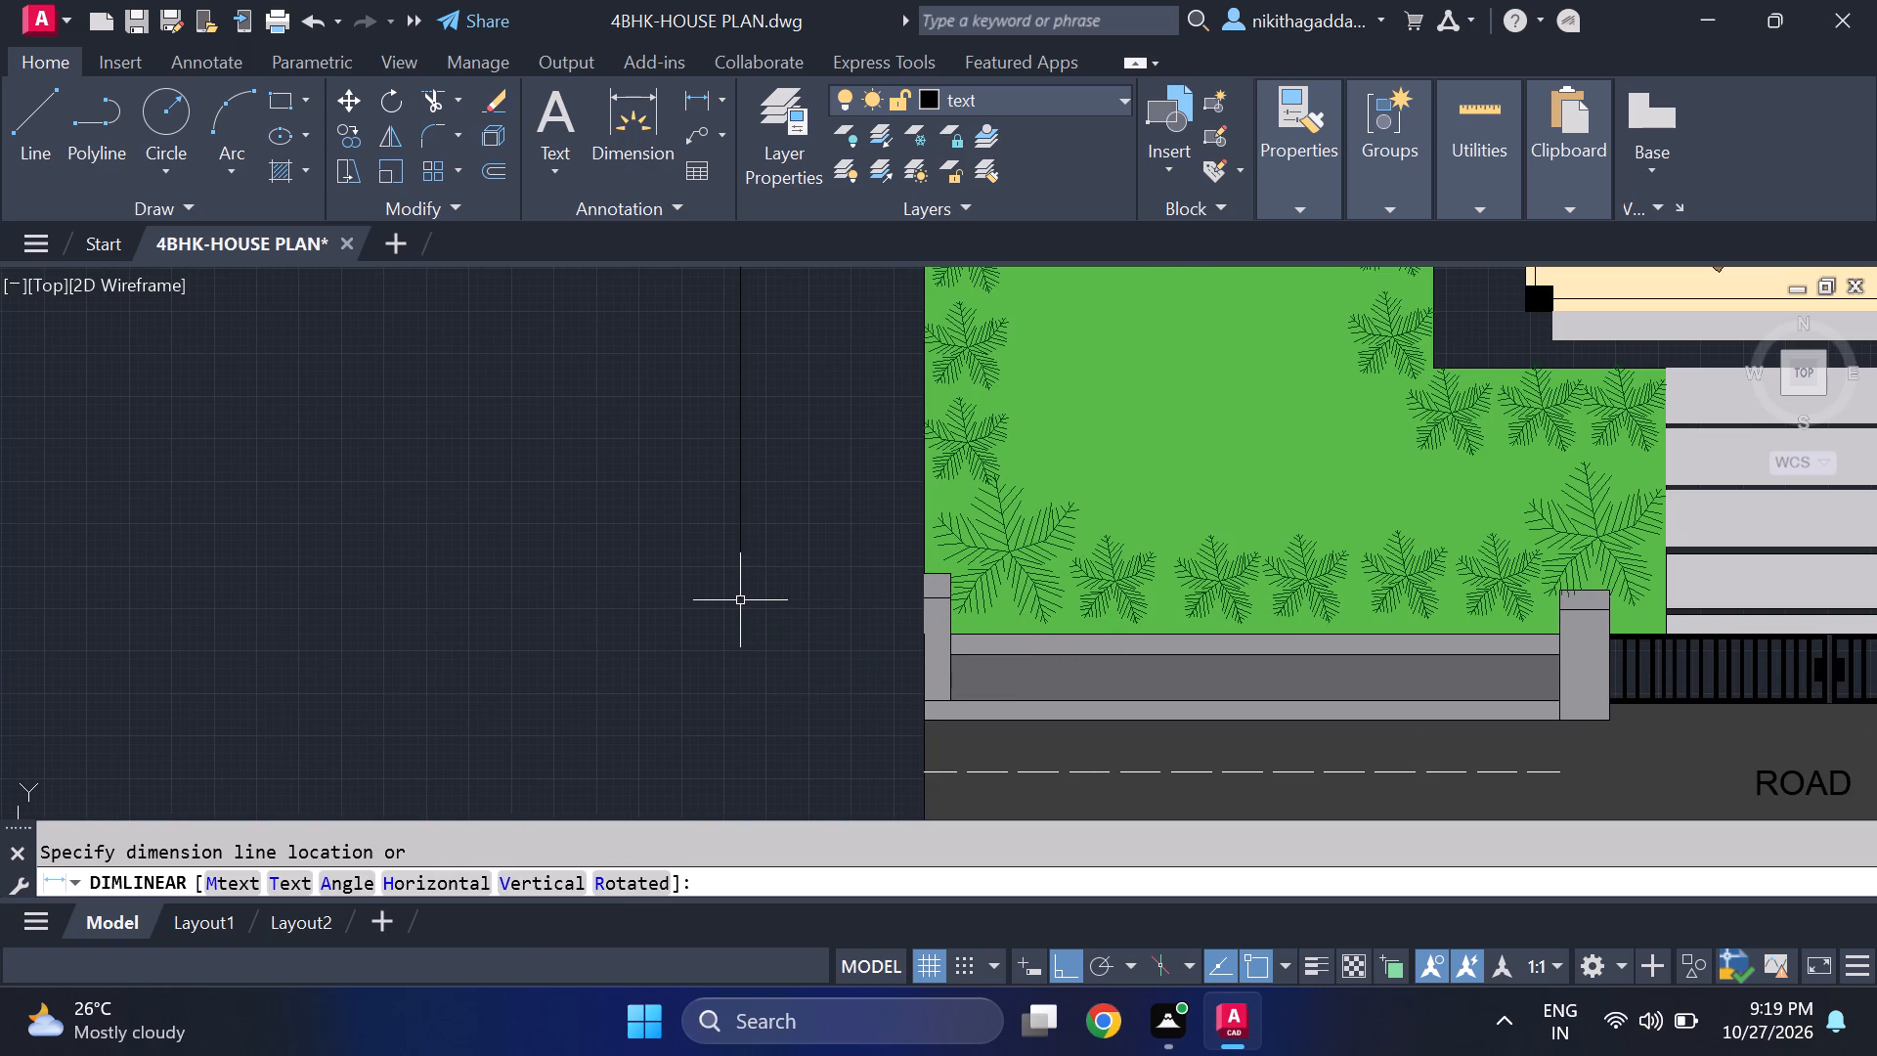
Override the text of the vertical plot-length dimension west of the planted strip with 60'.
scroll(796, 542, down, 3)
middle_drag(745, 389, 653, 794)
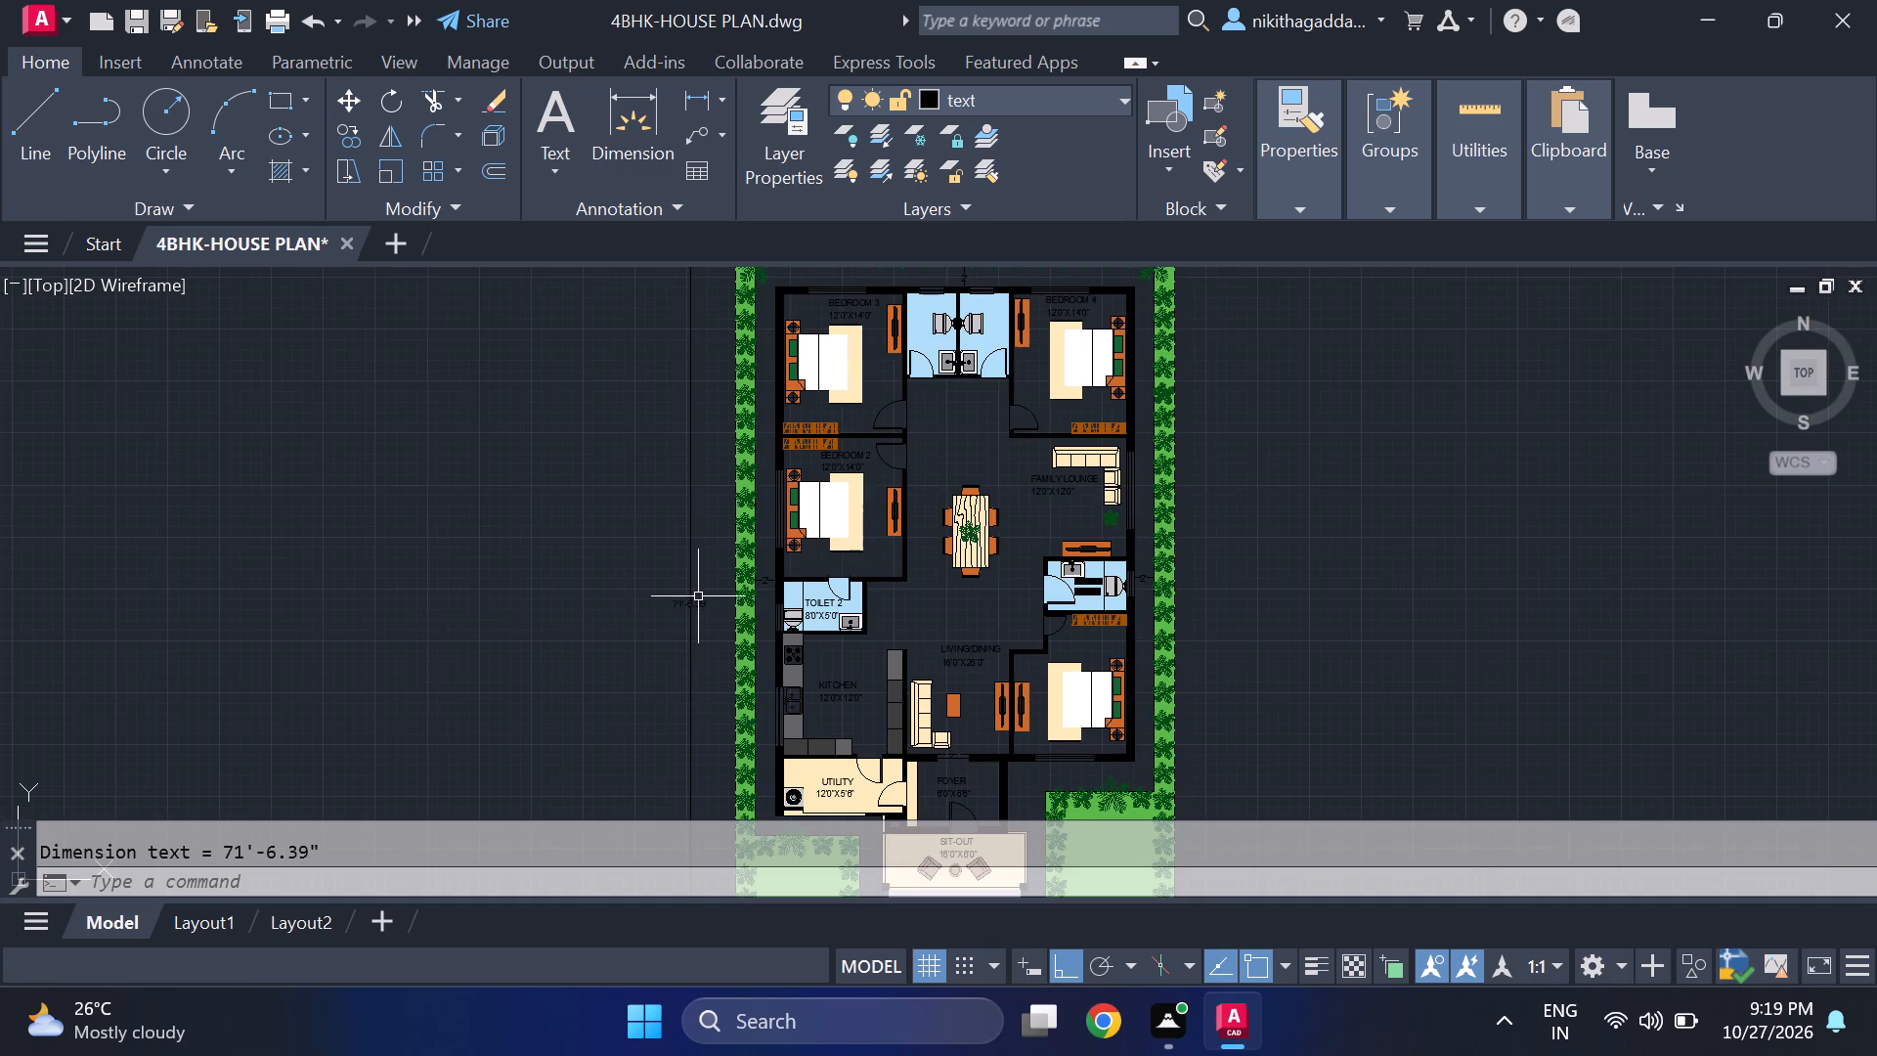
scroll(691, 596, up, 5)
double_click(640, 611)
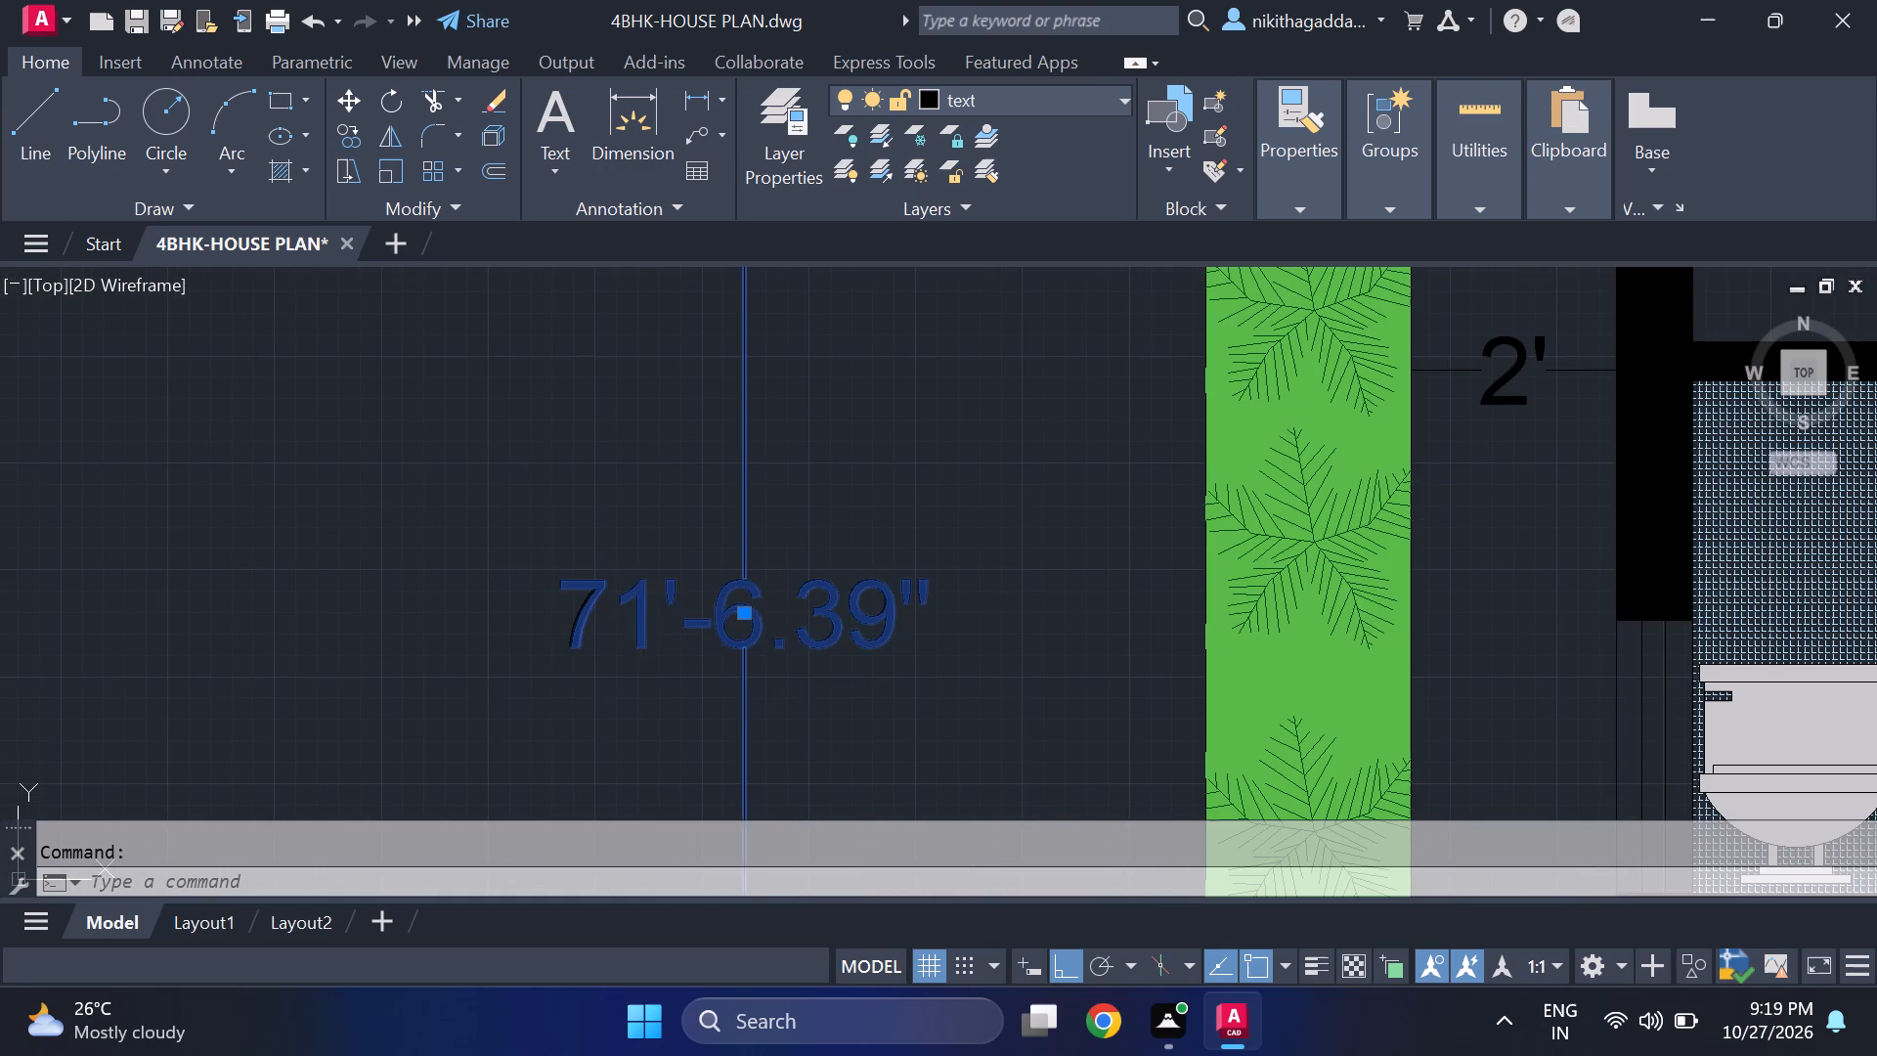
key(Delete)
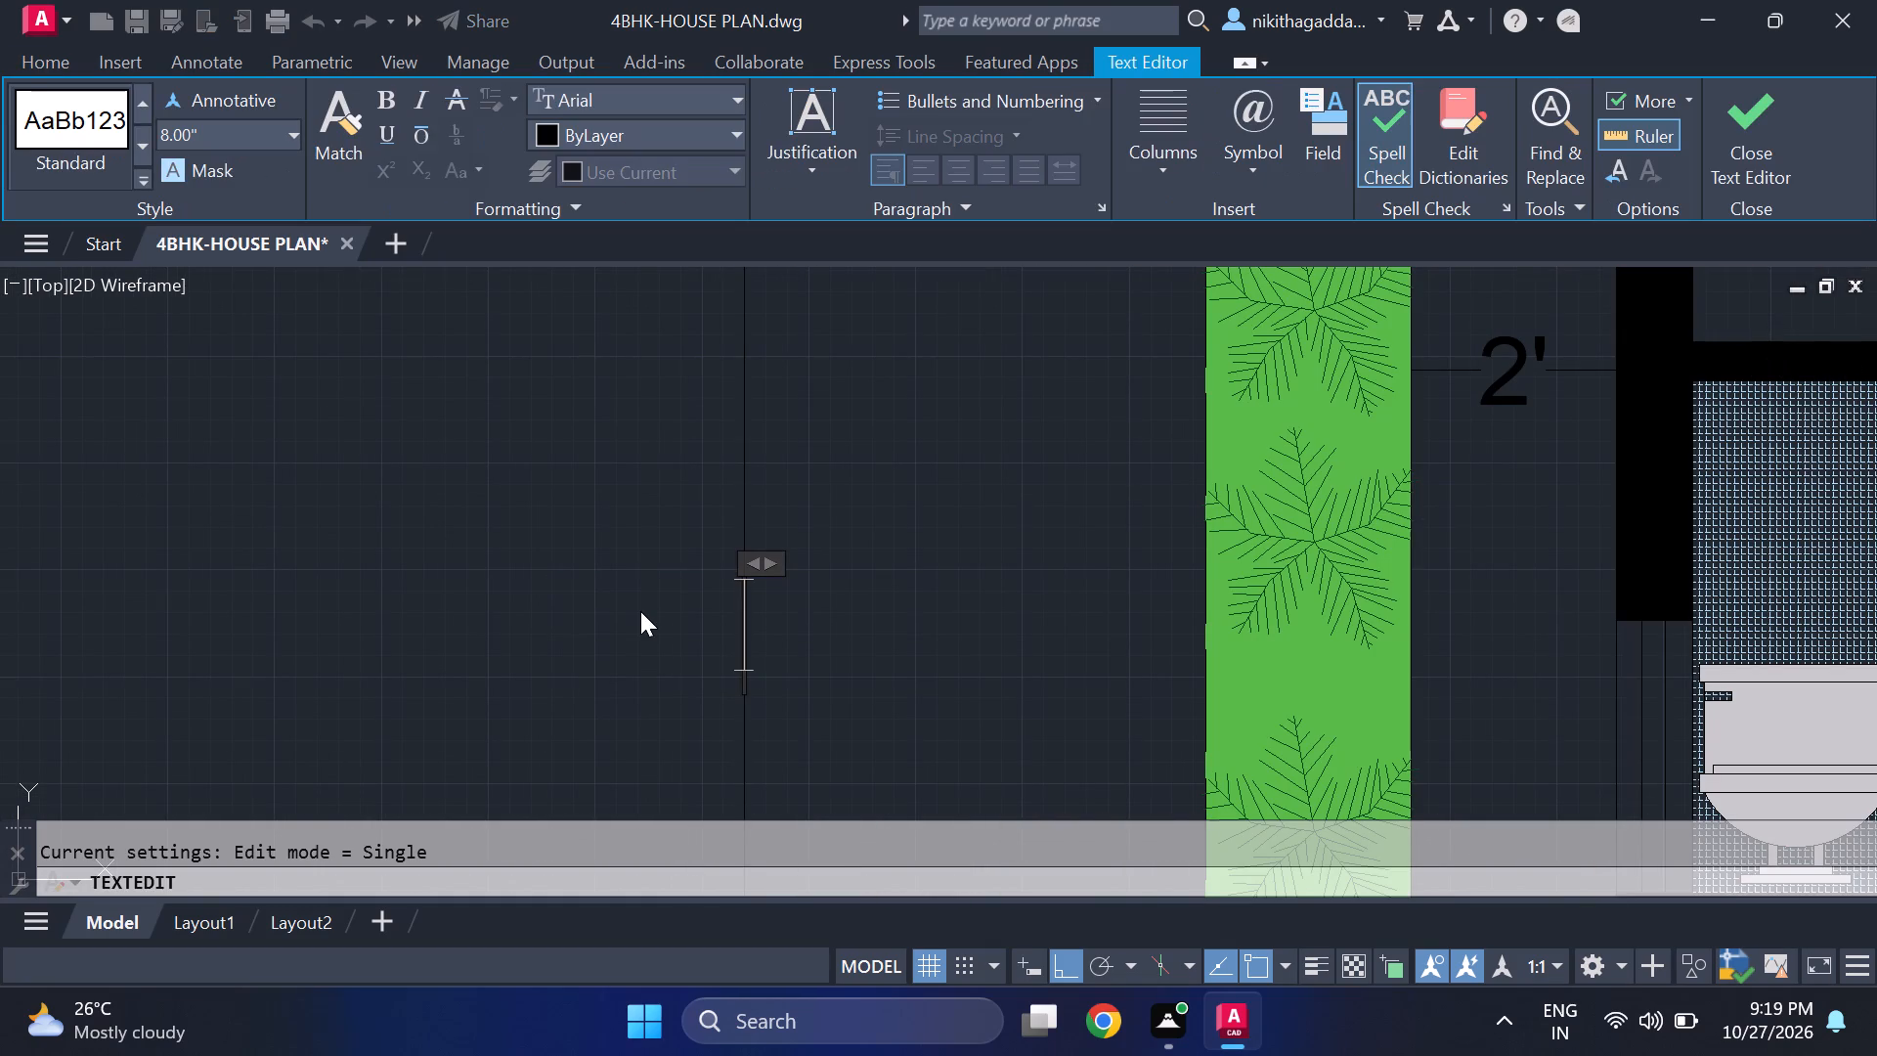
text(60)
key(apostrophe)
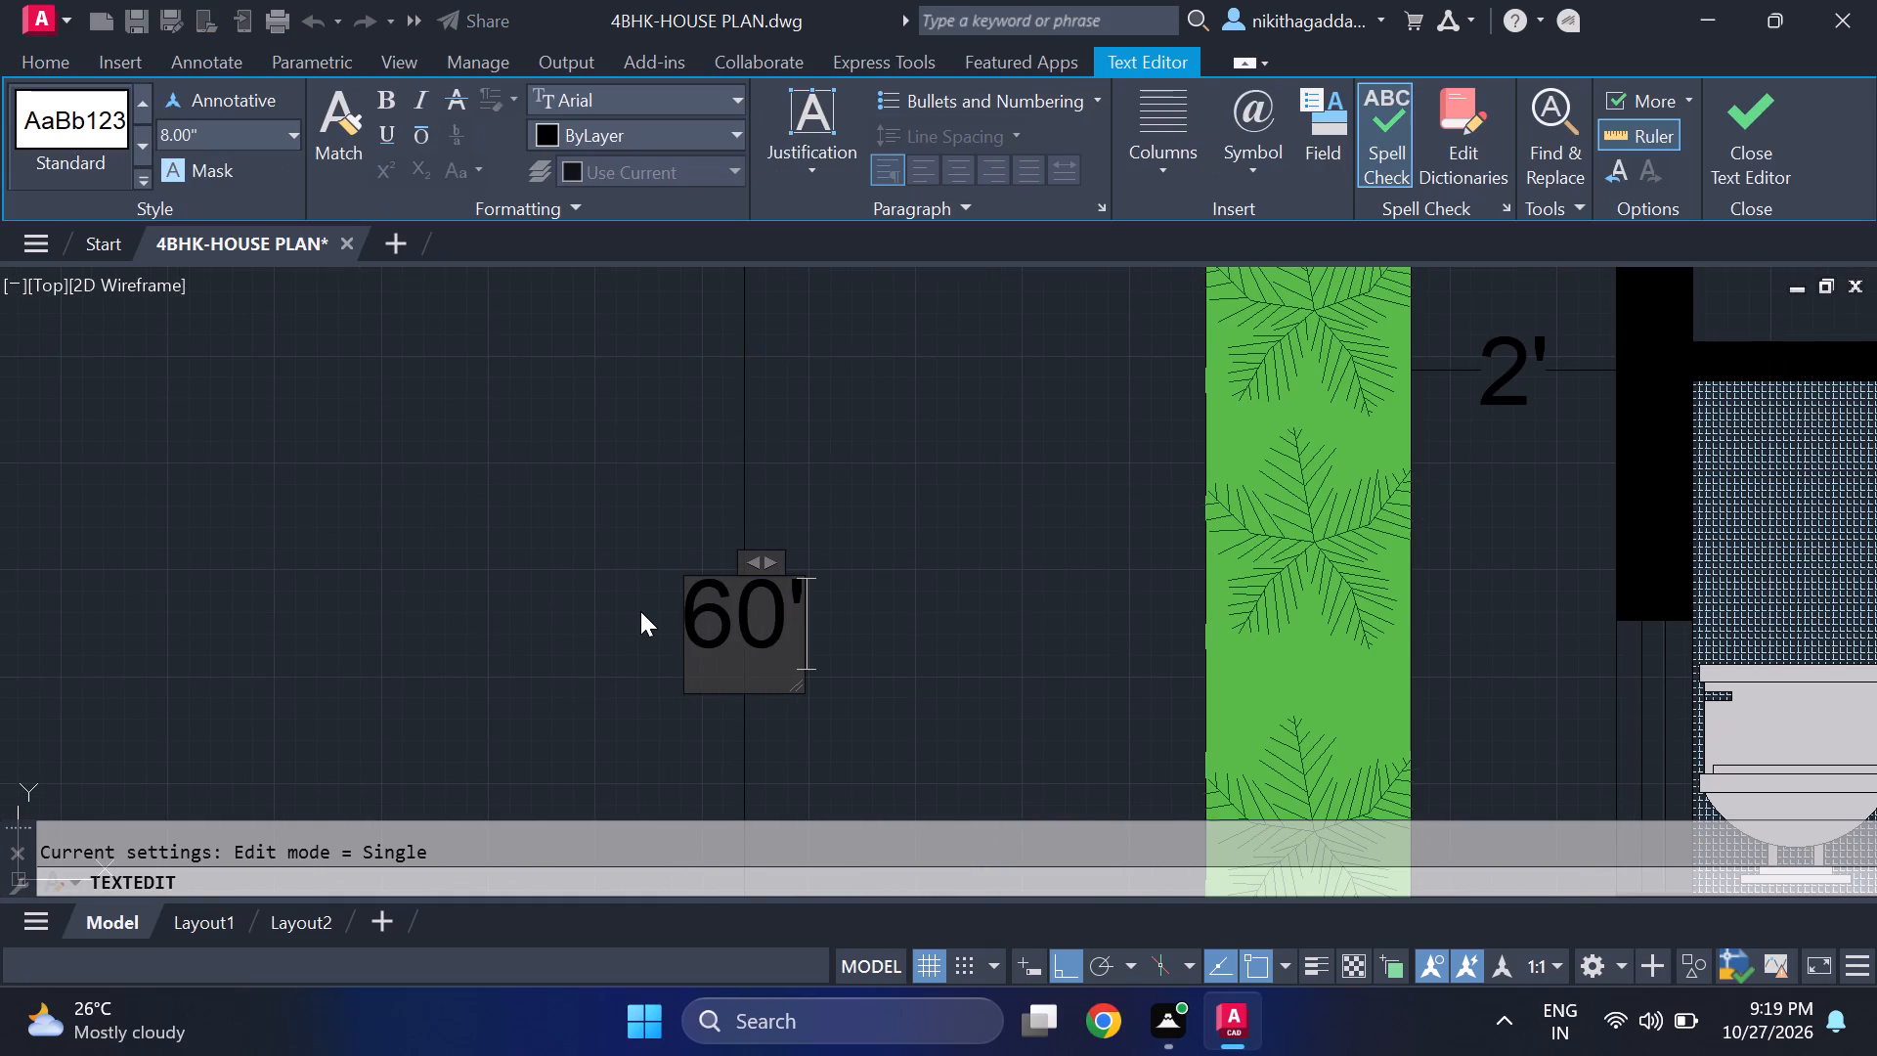
key(Return)
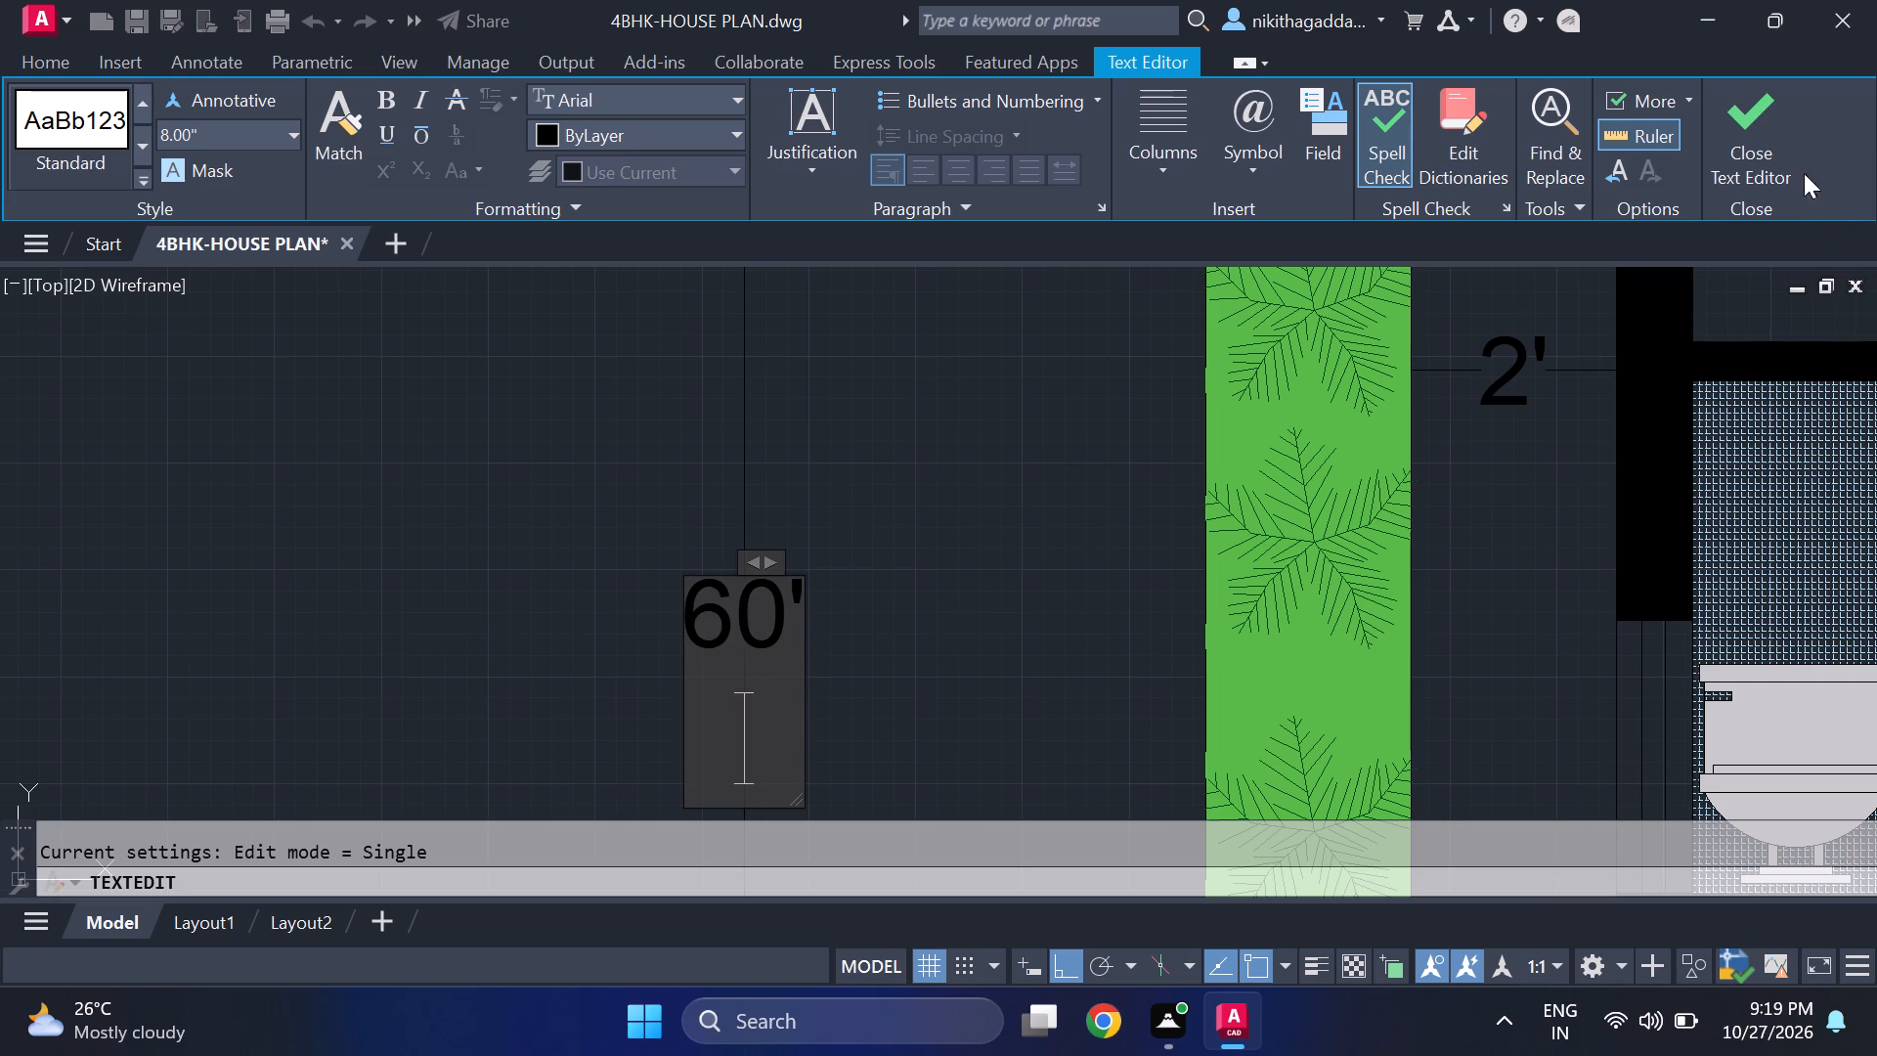
click(1759, 161)
Examine the plot's front edge along the ROAD and compound wall for anything missing.
scroll(1064, 536, down, 2)
scroll(957, 699, down, 2)
middle_drag(1012, 737, 921, 548)
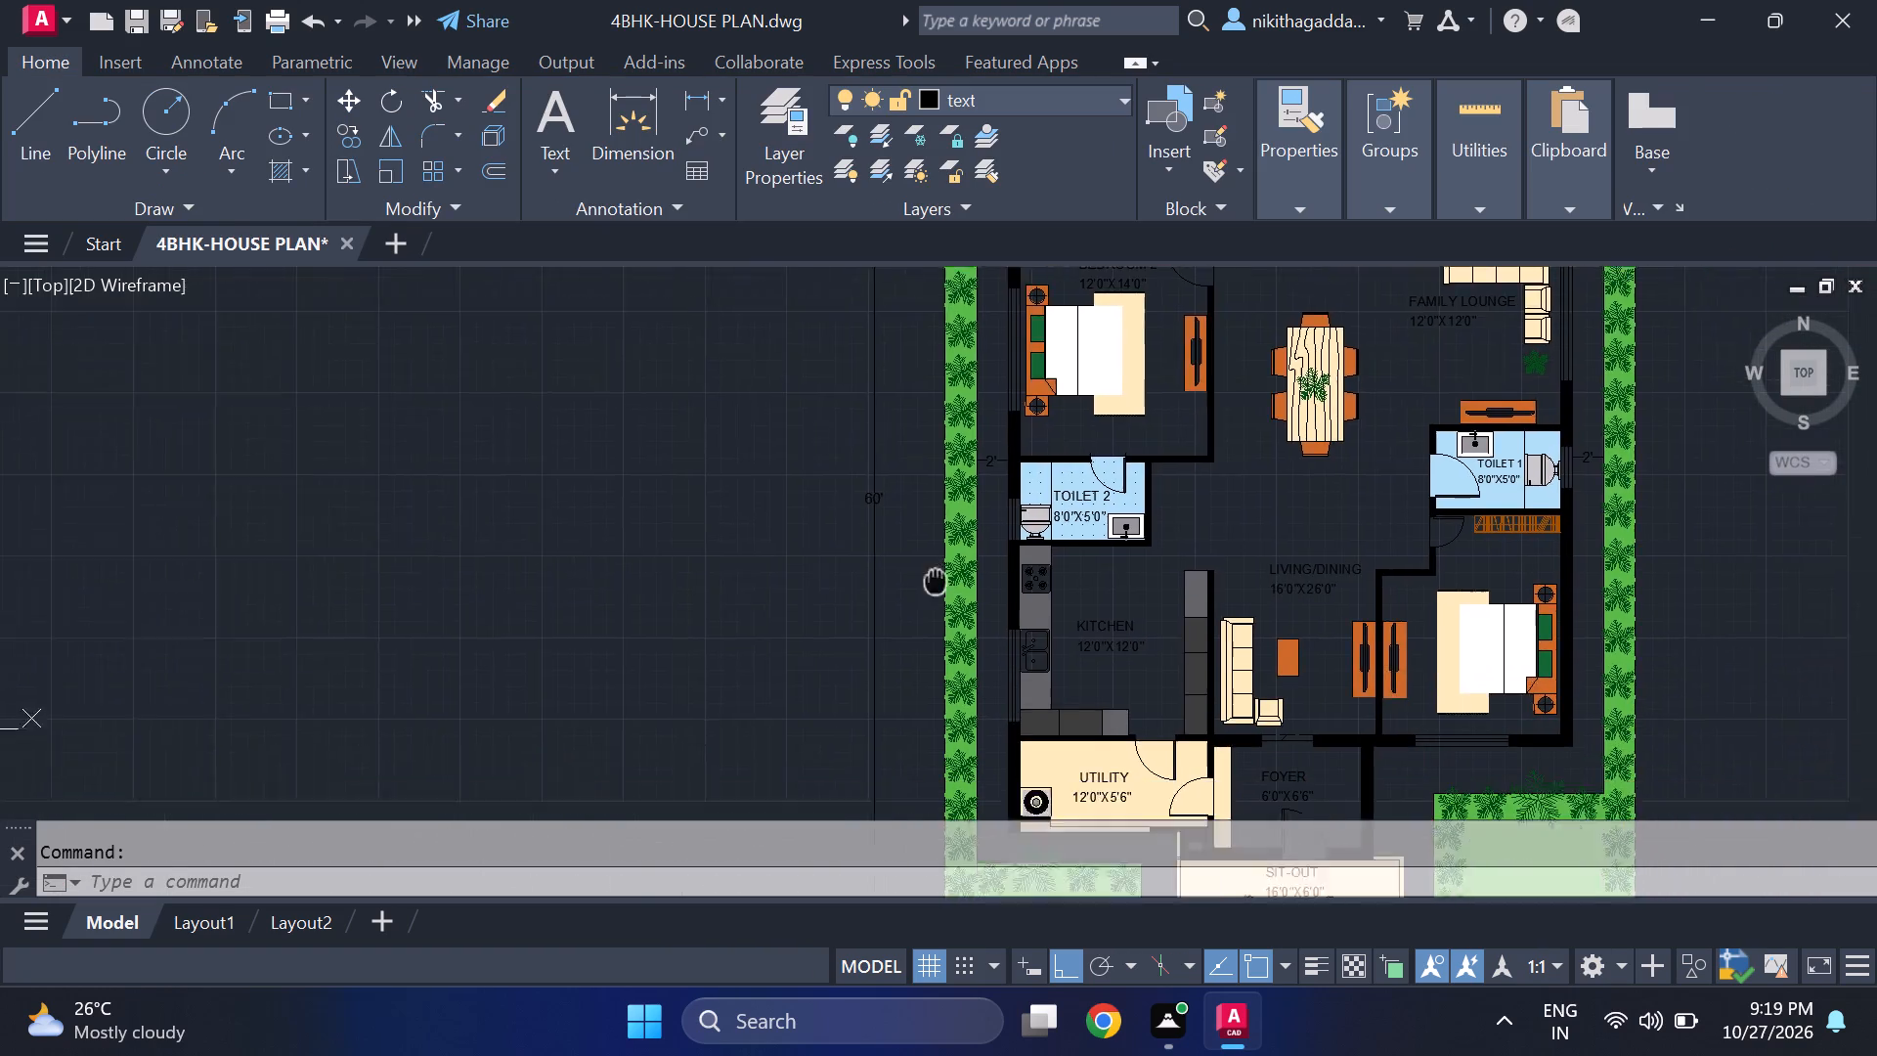
middle_drag(921, 548, 845, 318)
middle_drag(810, 699, 758, 400)
scroll(840, 568, up, 5)
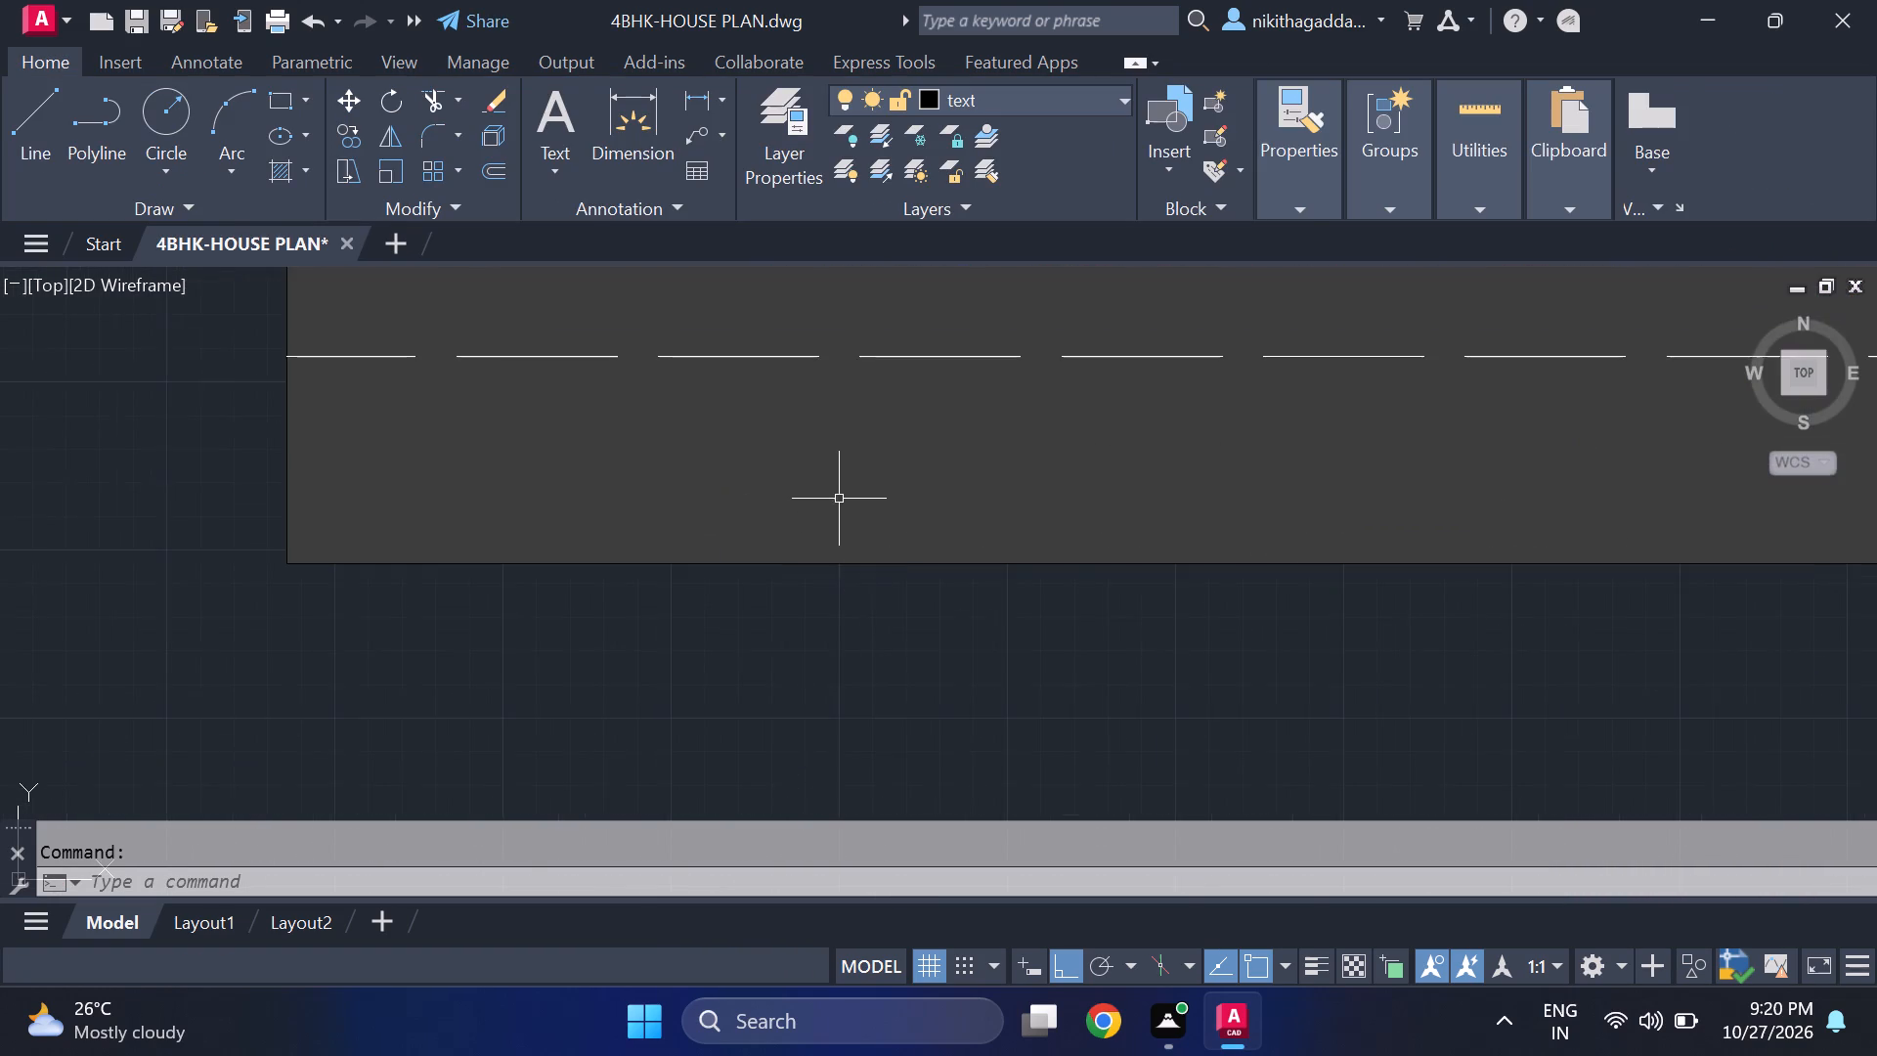
scroll(835, 491, up, 2)
scroll(835, 491, down, 4)
middle_drag(894, 304, 869, 626)
scroll(871, 624, up, 3)
scroll(877, 625, down, 3)
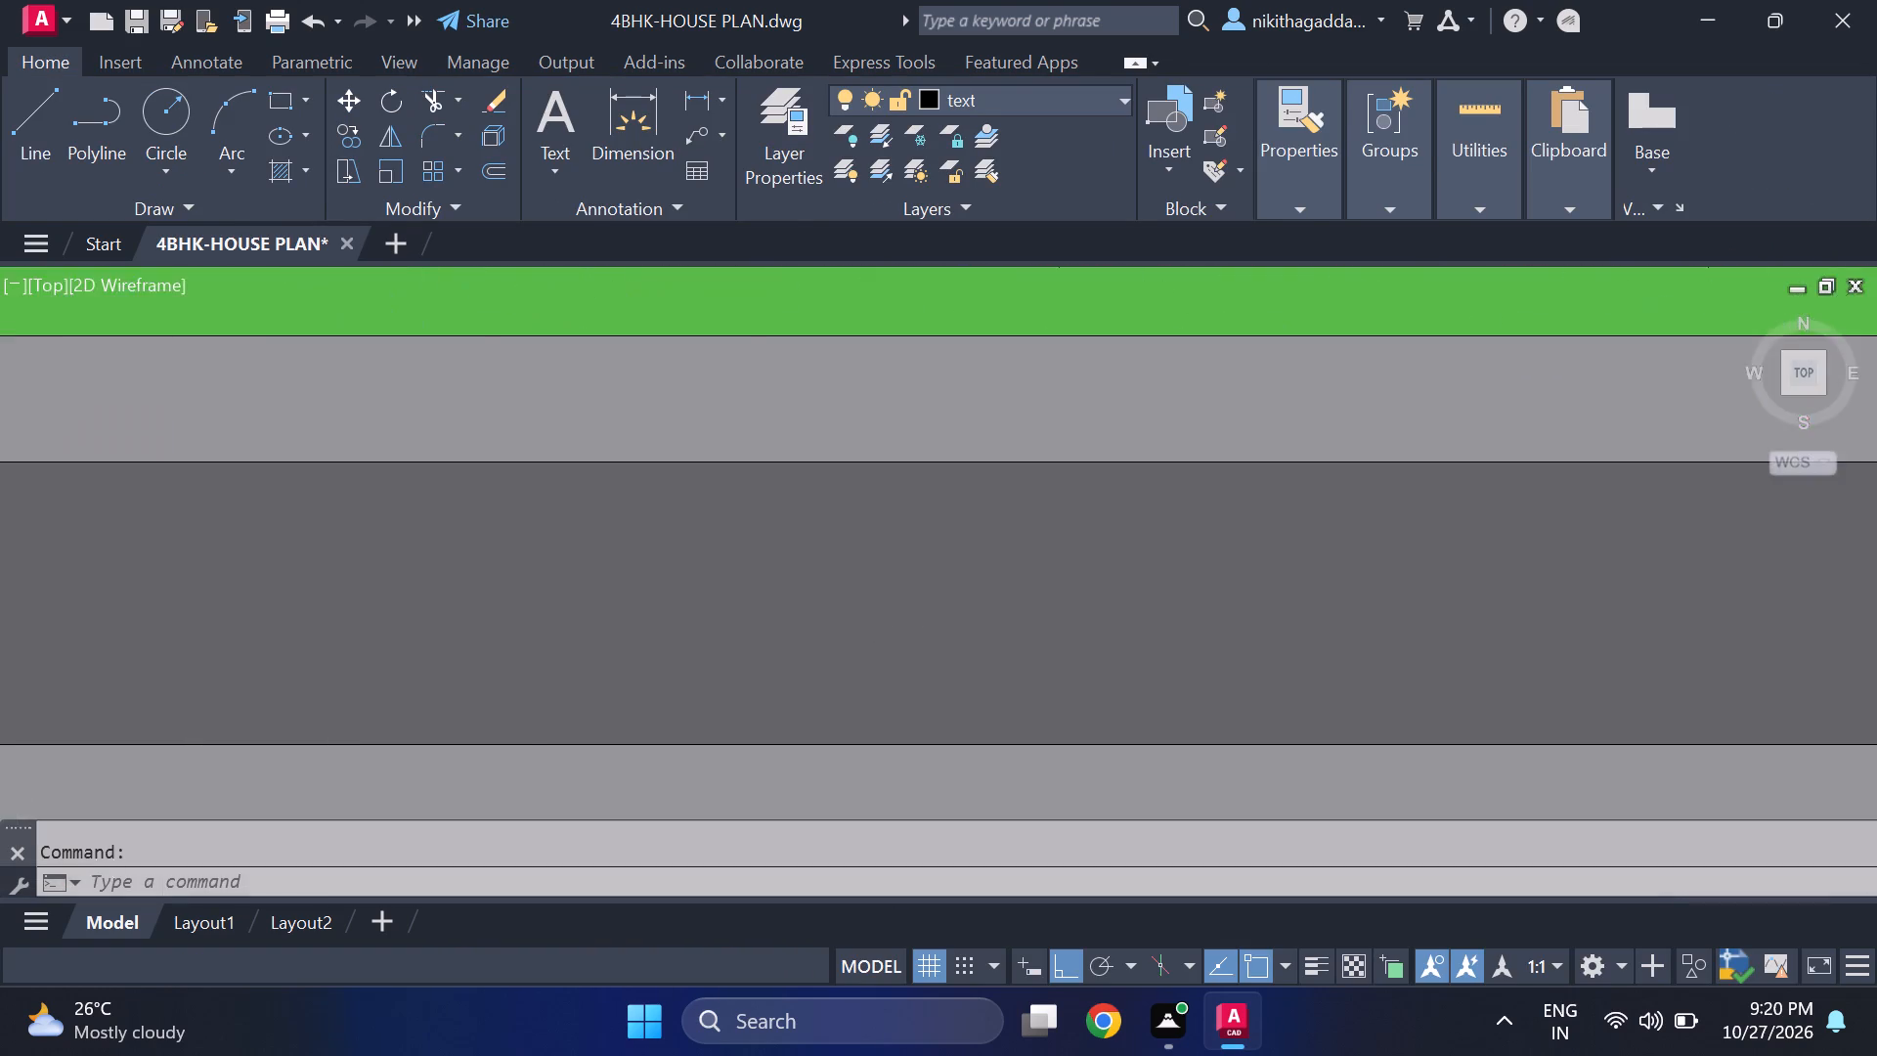
scroll(877, 625, down, 3)
Examine the whole plan from the SIT-OUT to the north bedrooms, including room labels, furniture and overall dimensions.
middle_drag(1458, 530, 1432, 578)
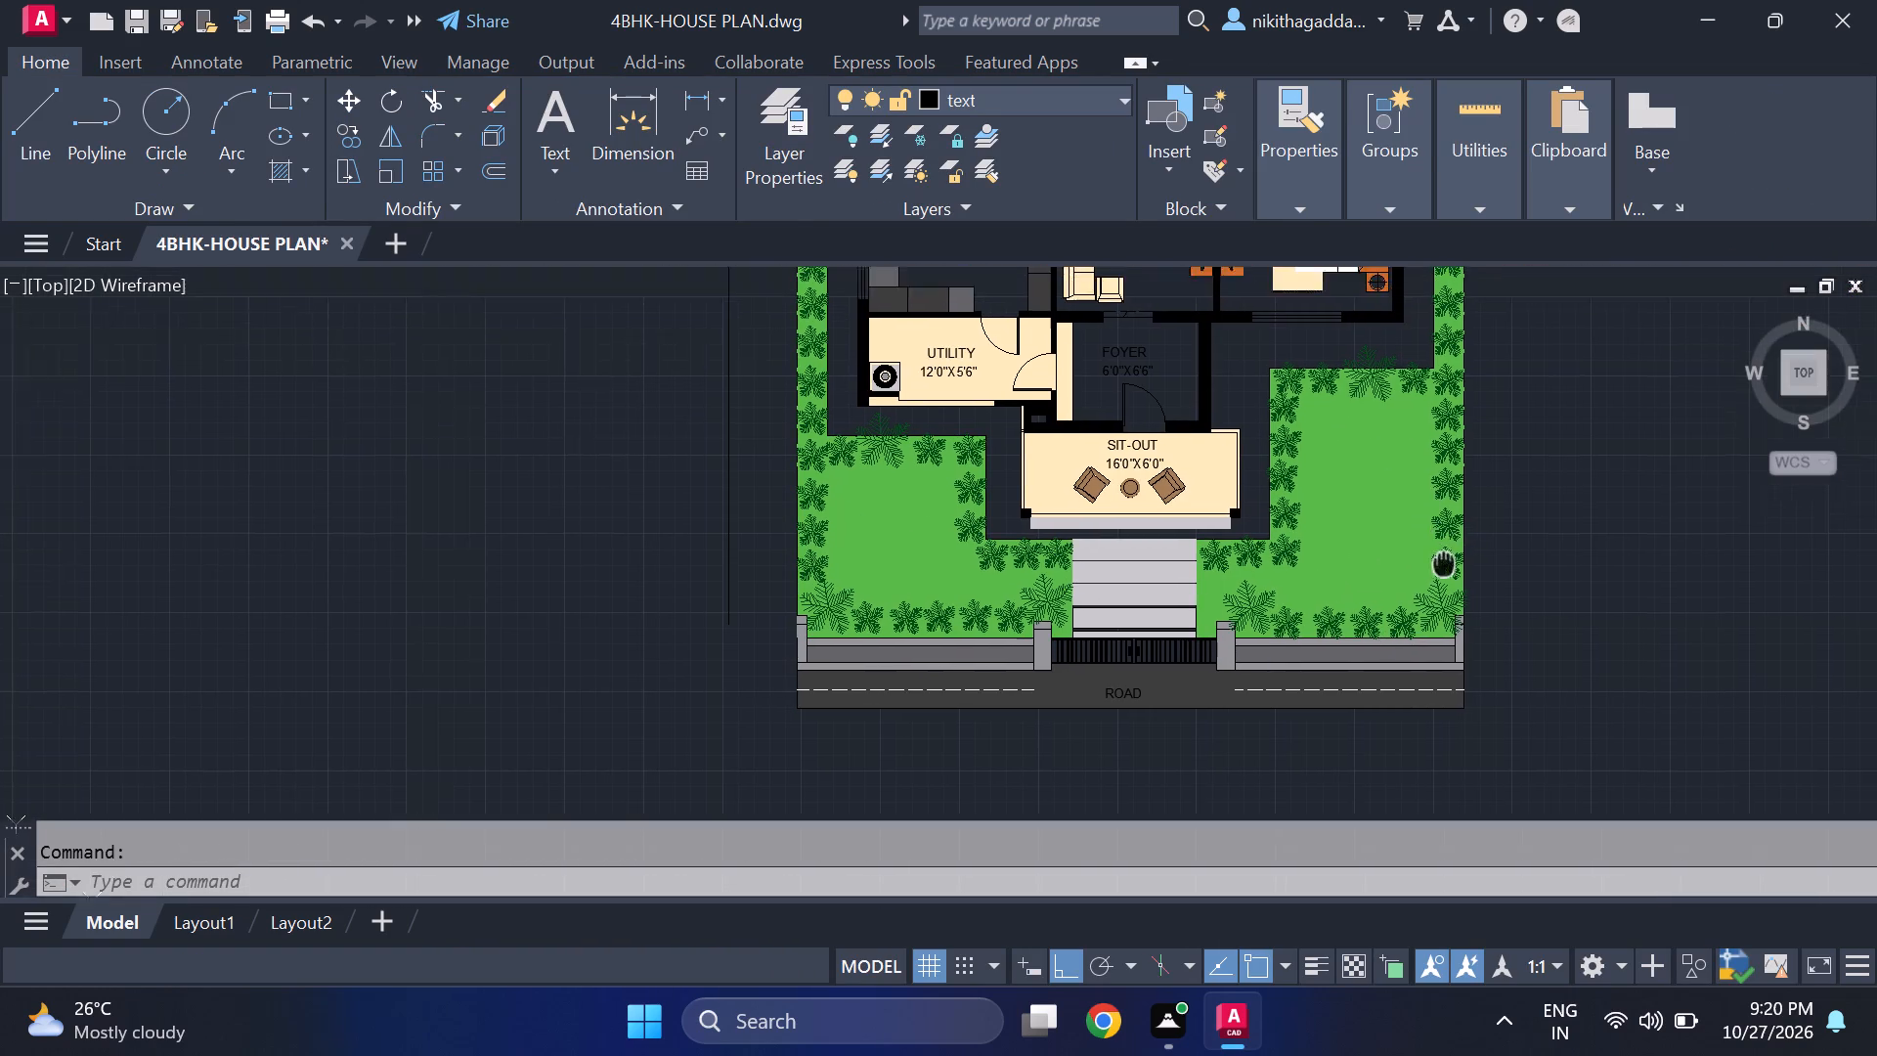
middle_drag(1432, 578, 1116, 726)
middle_drag(802, 606, 875, 814)
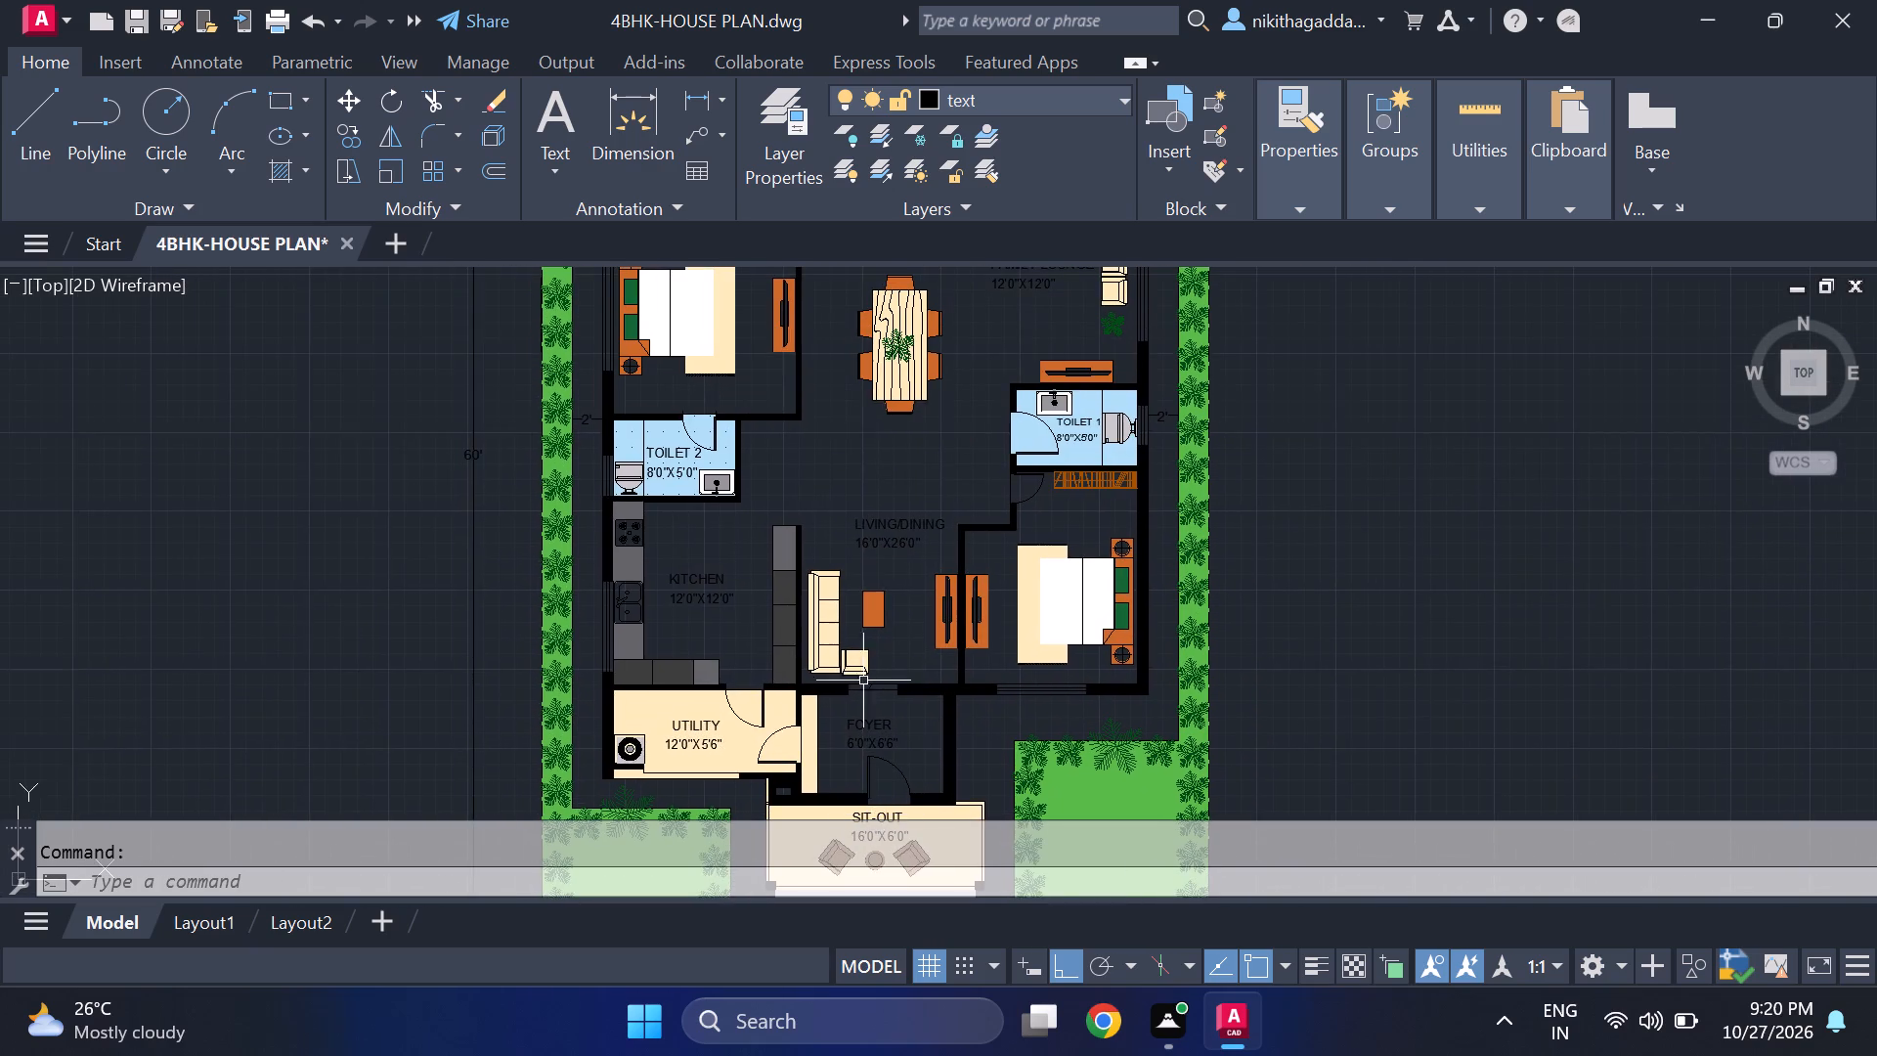
middle_drag(890, 473, 908, 745)
middle_drag(924, 467, 892, 460)
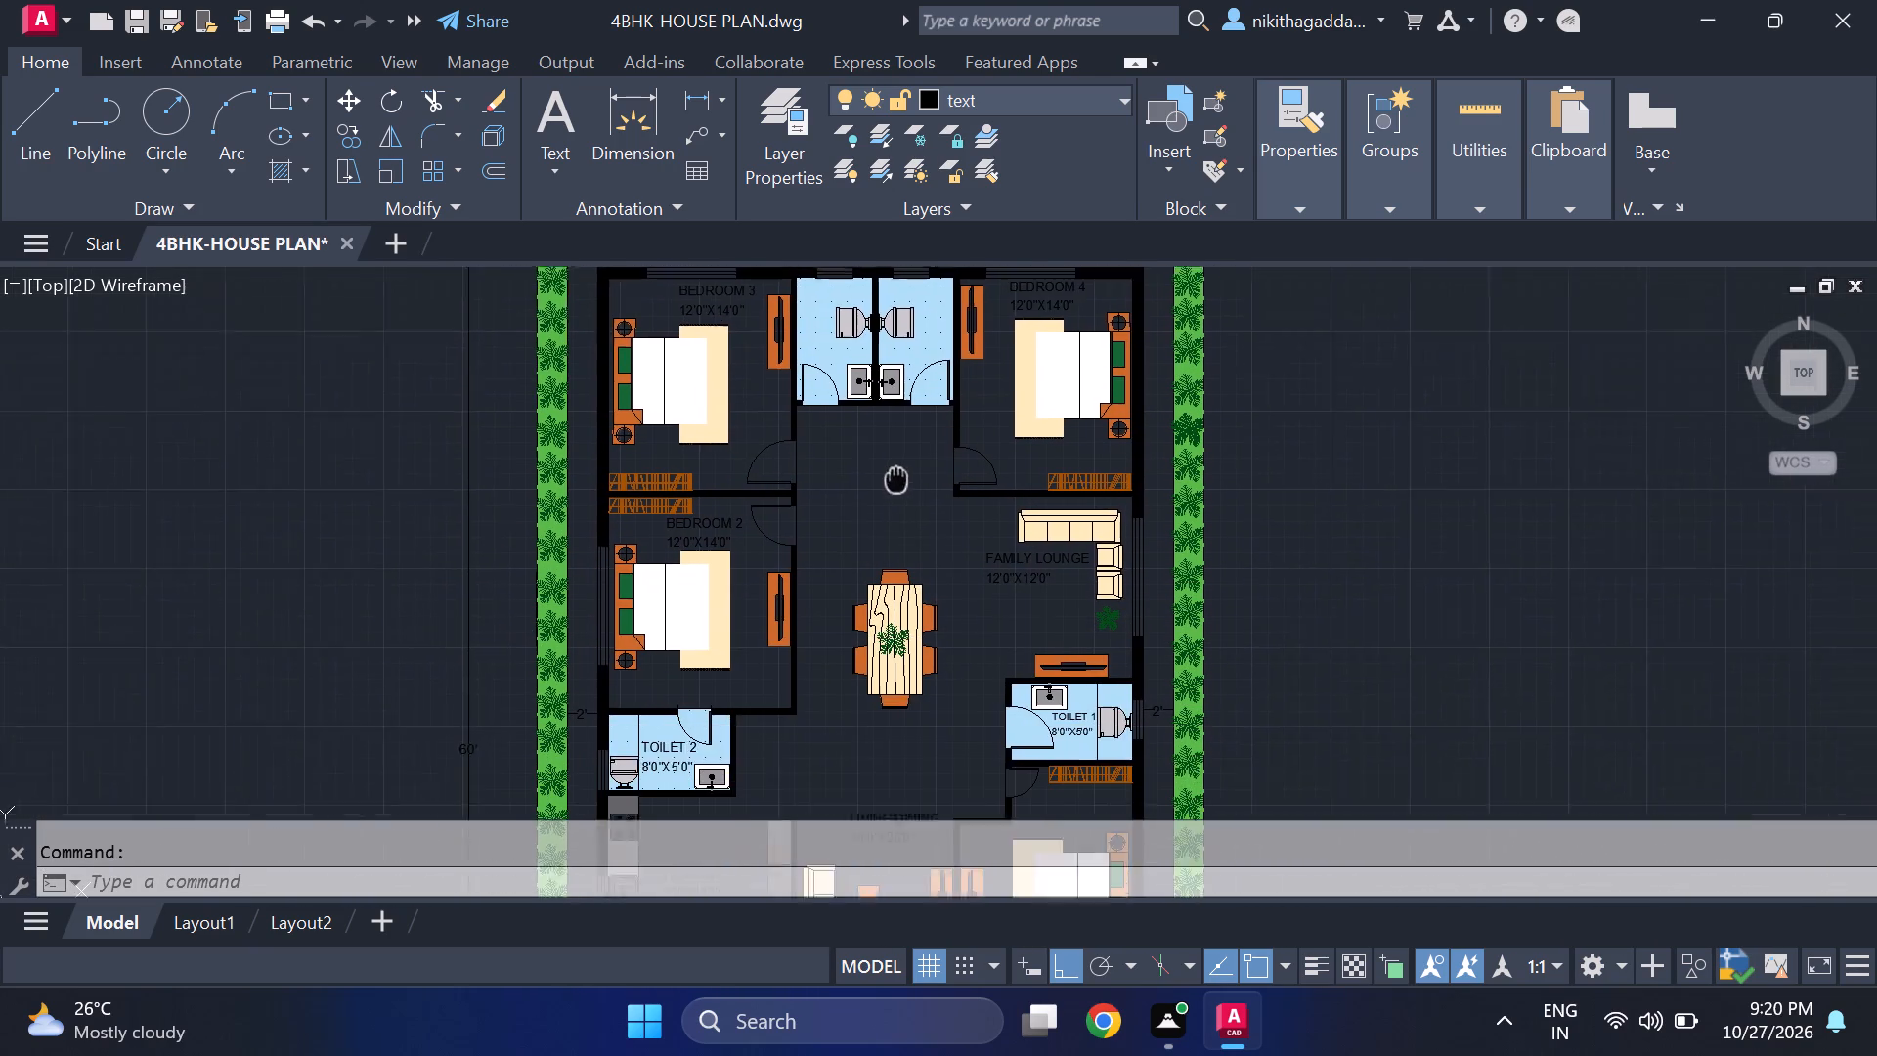
middle_drag(892, 460, 879, 389)
middle_drag(868, 625, 851, 506)
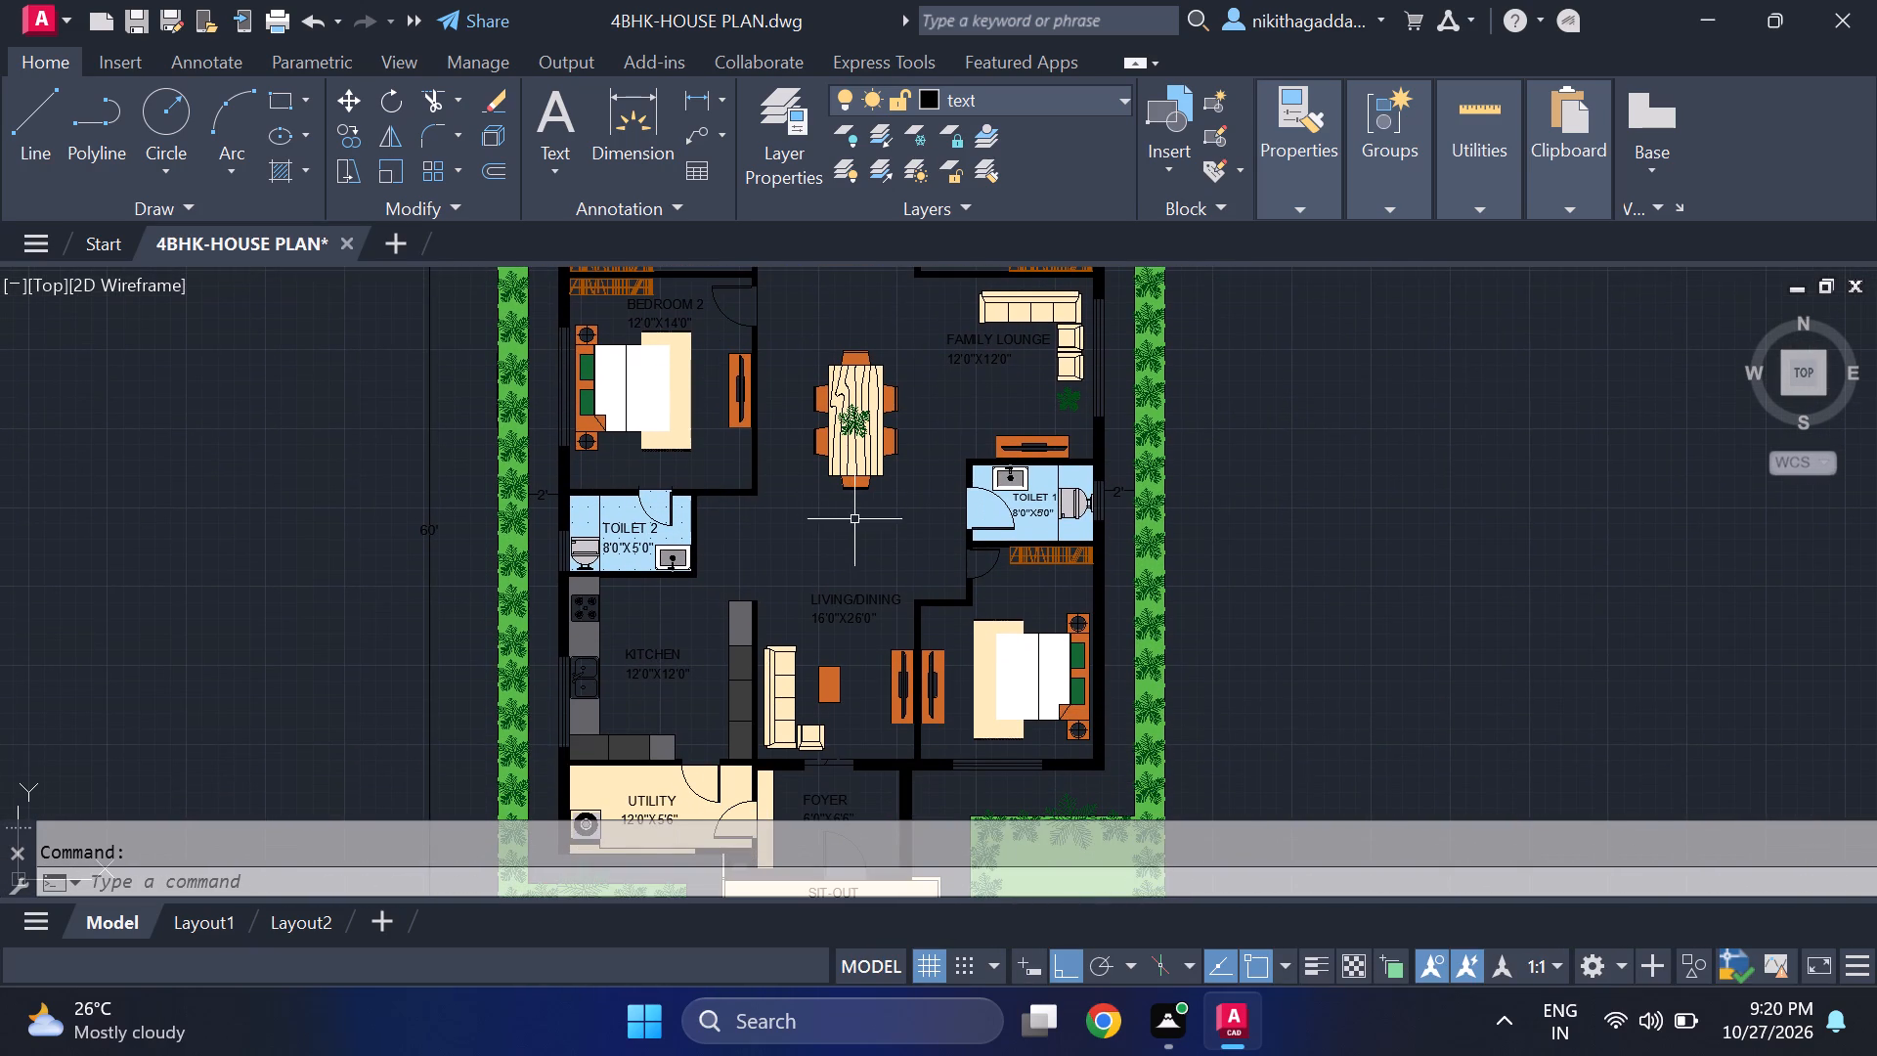
middle_drag(866, 525, 867, 404)
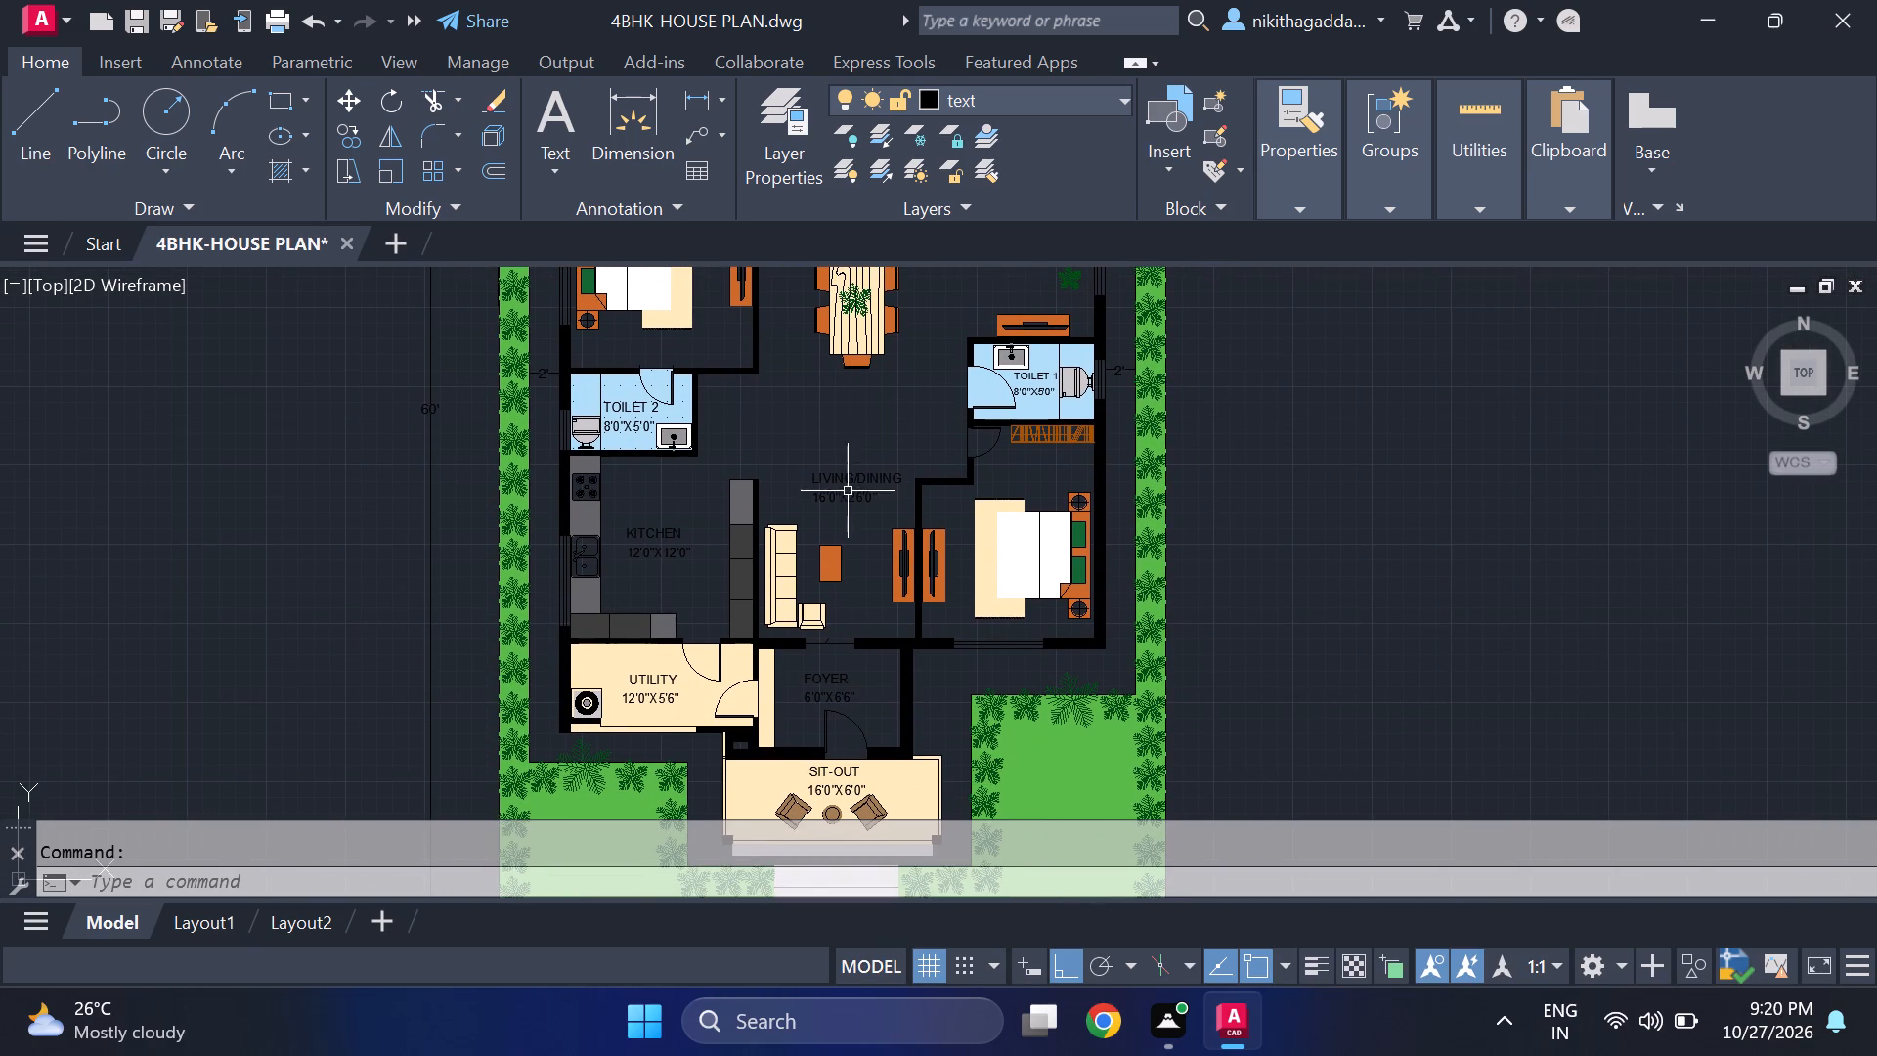
middle_drag(836, 535, 853, 610)
scroll(643, 490, up, 1)
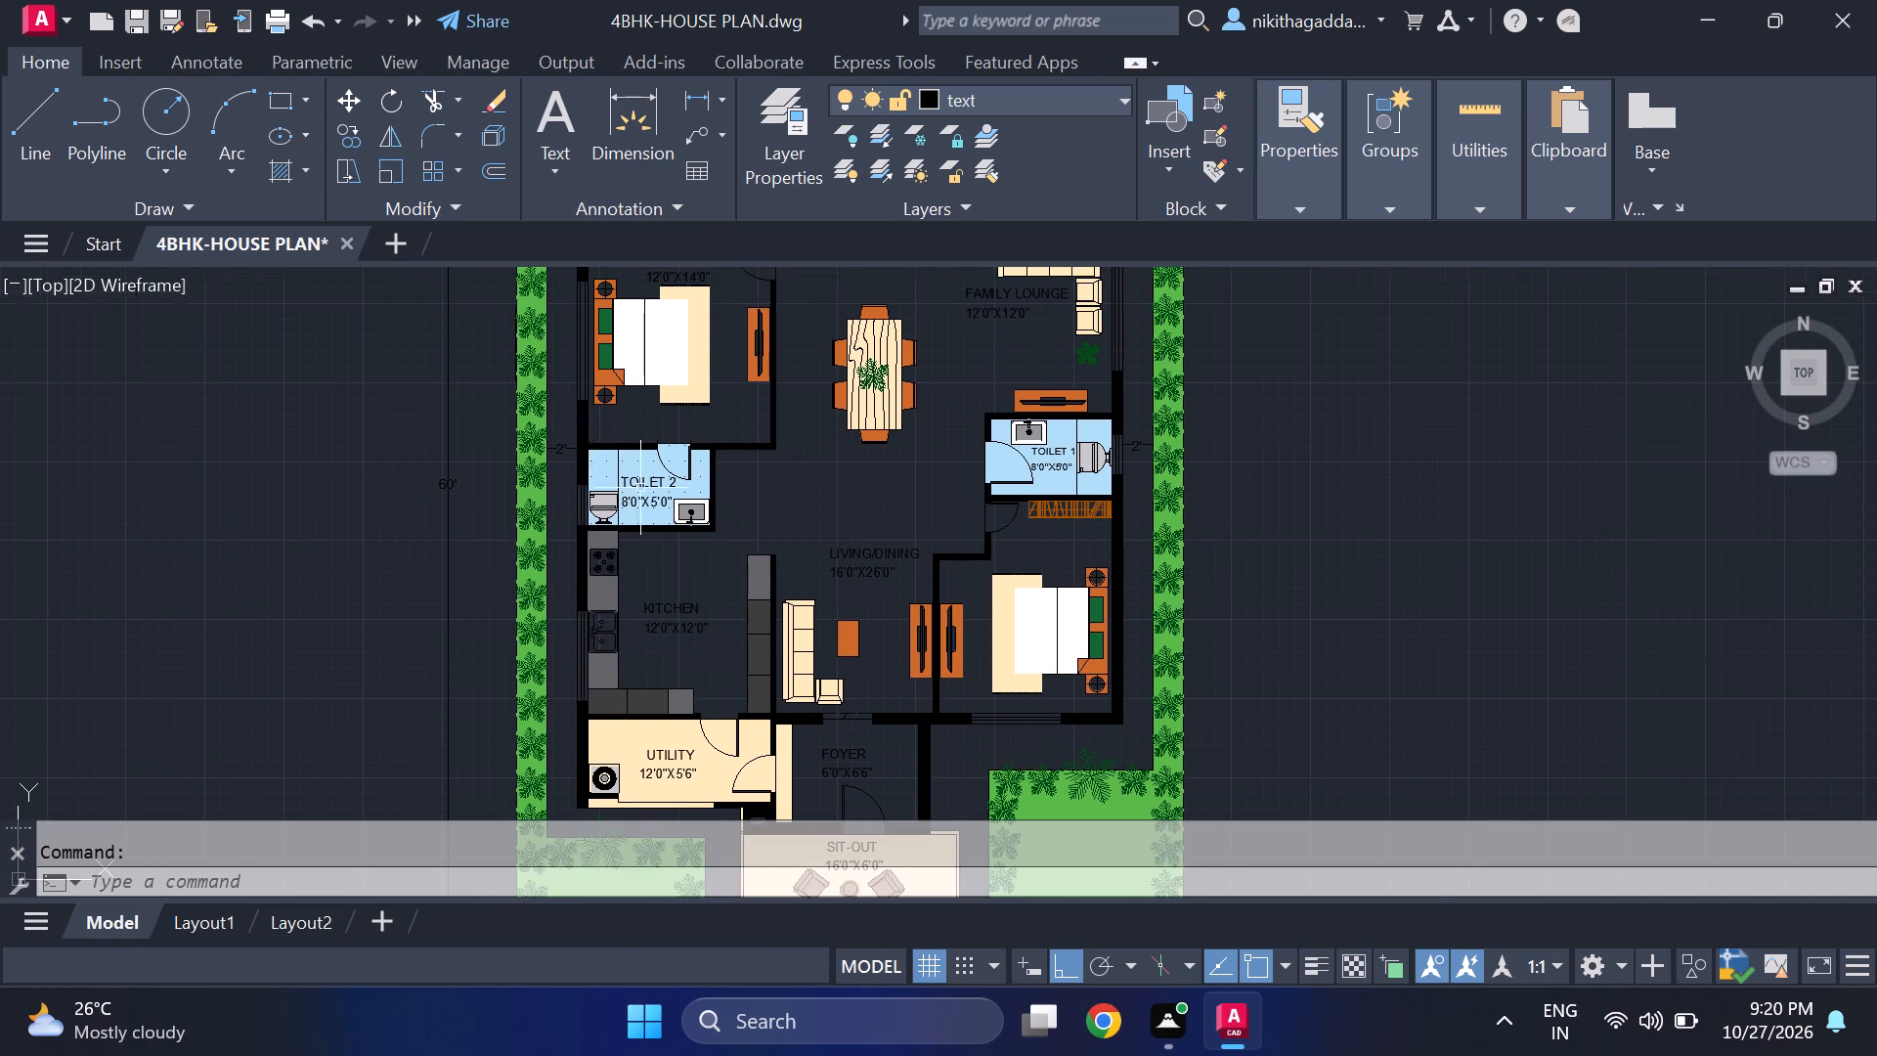
scroll(645, 493, up, 1)
scroll(653, 506, down, 2)
middle_drag(930, 663, 899, 566)
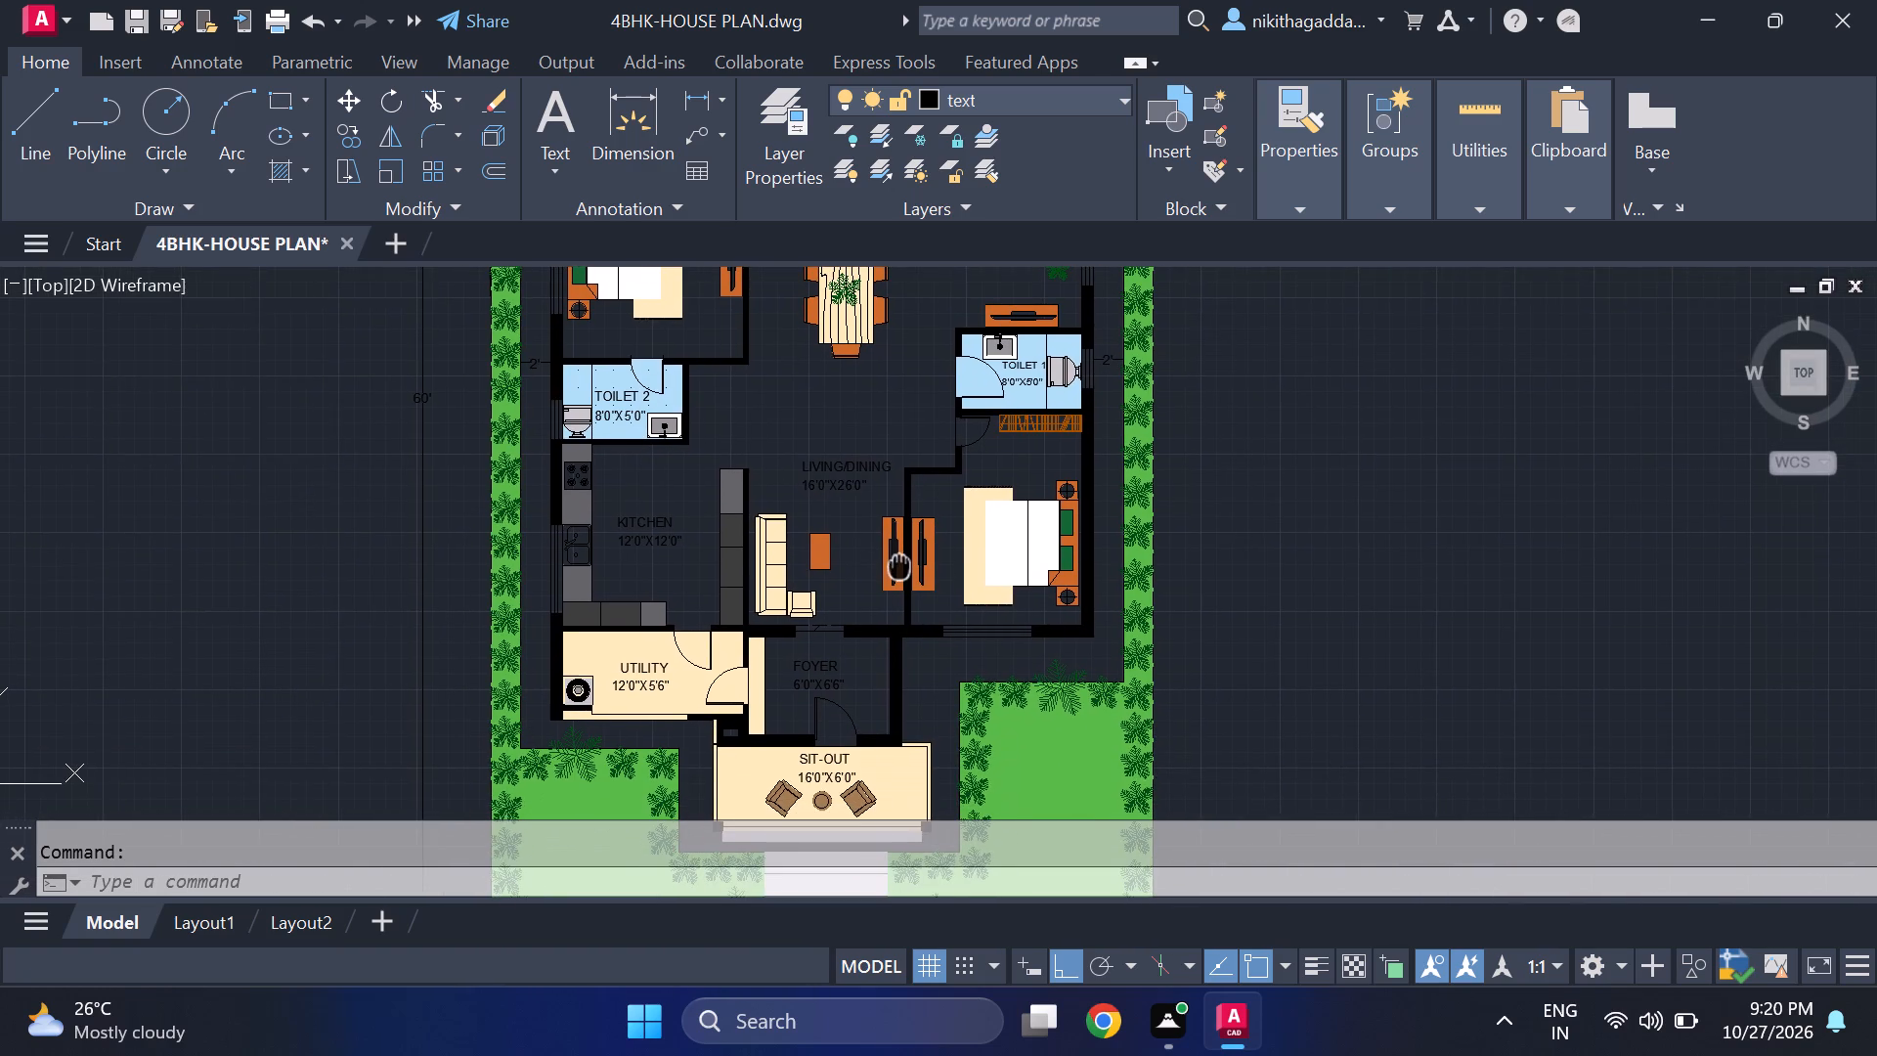
middle_drag(899, 566, 921, 659)
middle_drag(878, 495, 895, 554)
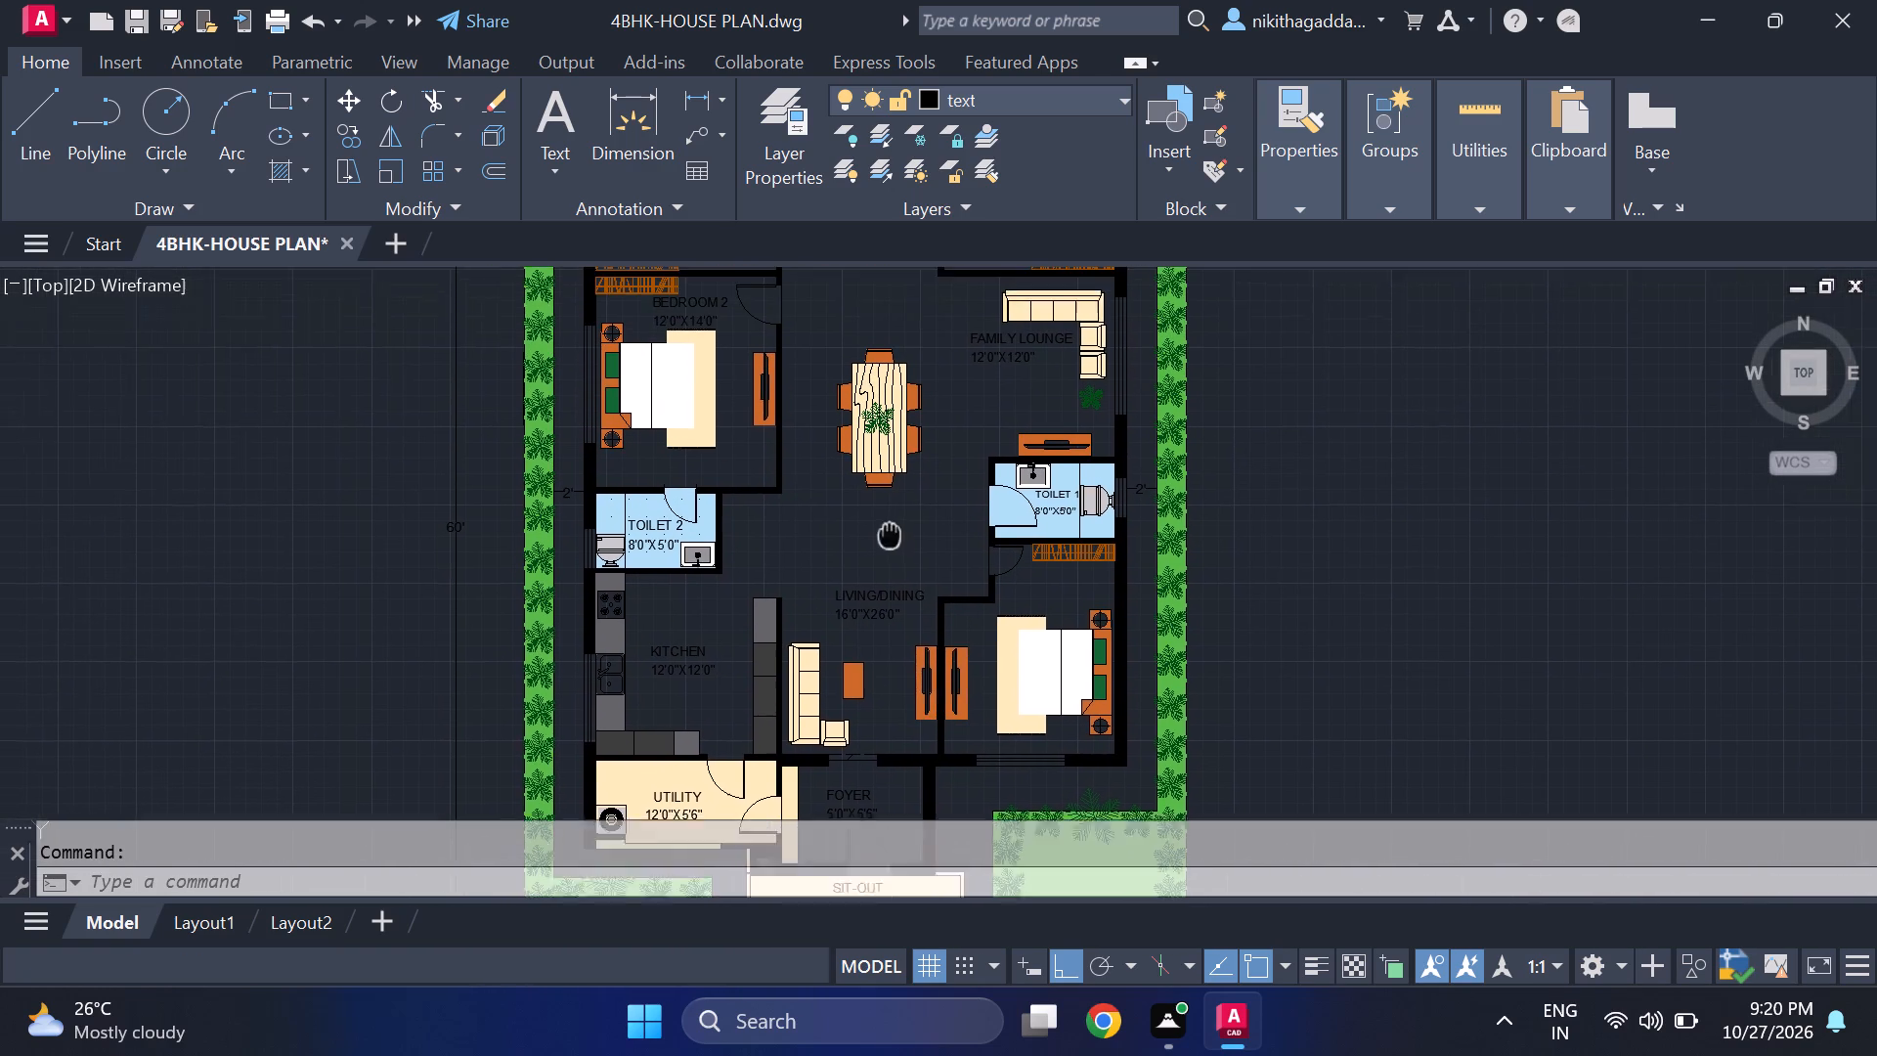
middle_drag(895, 554, 935, 724)
middle_drag(978, 566, 992, 732)
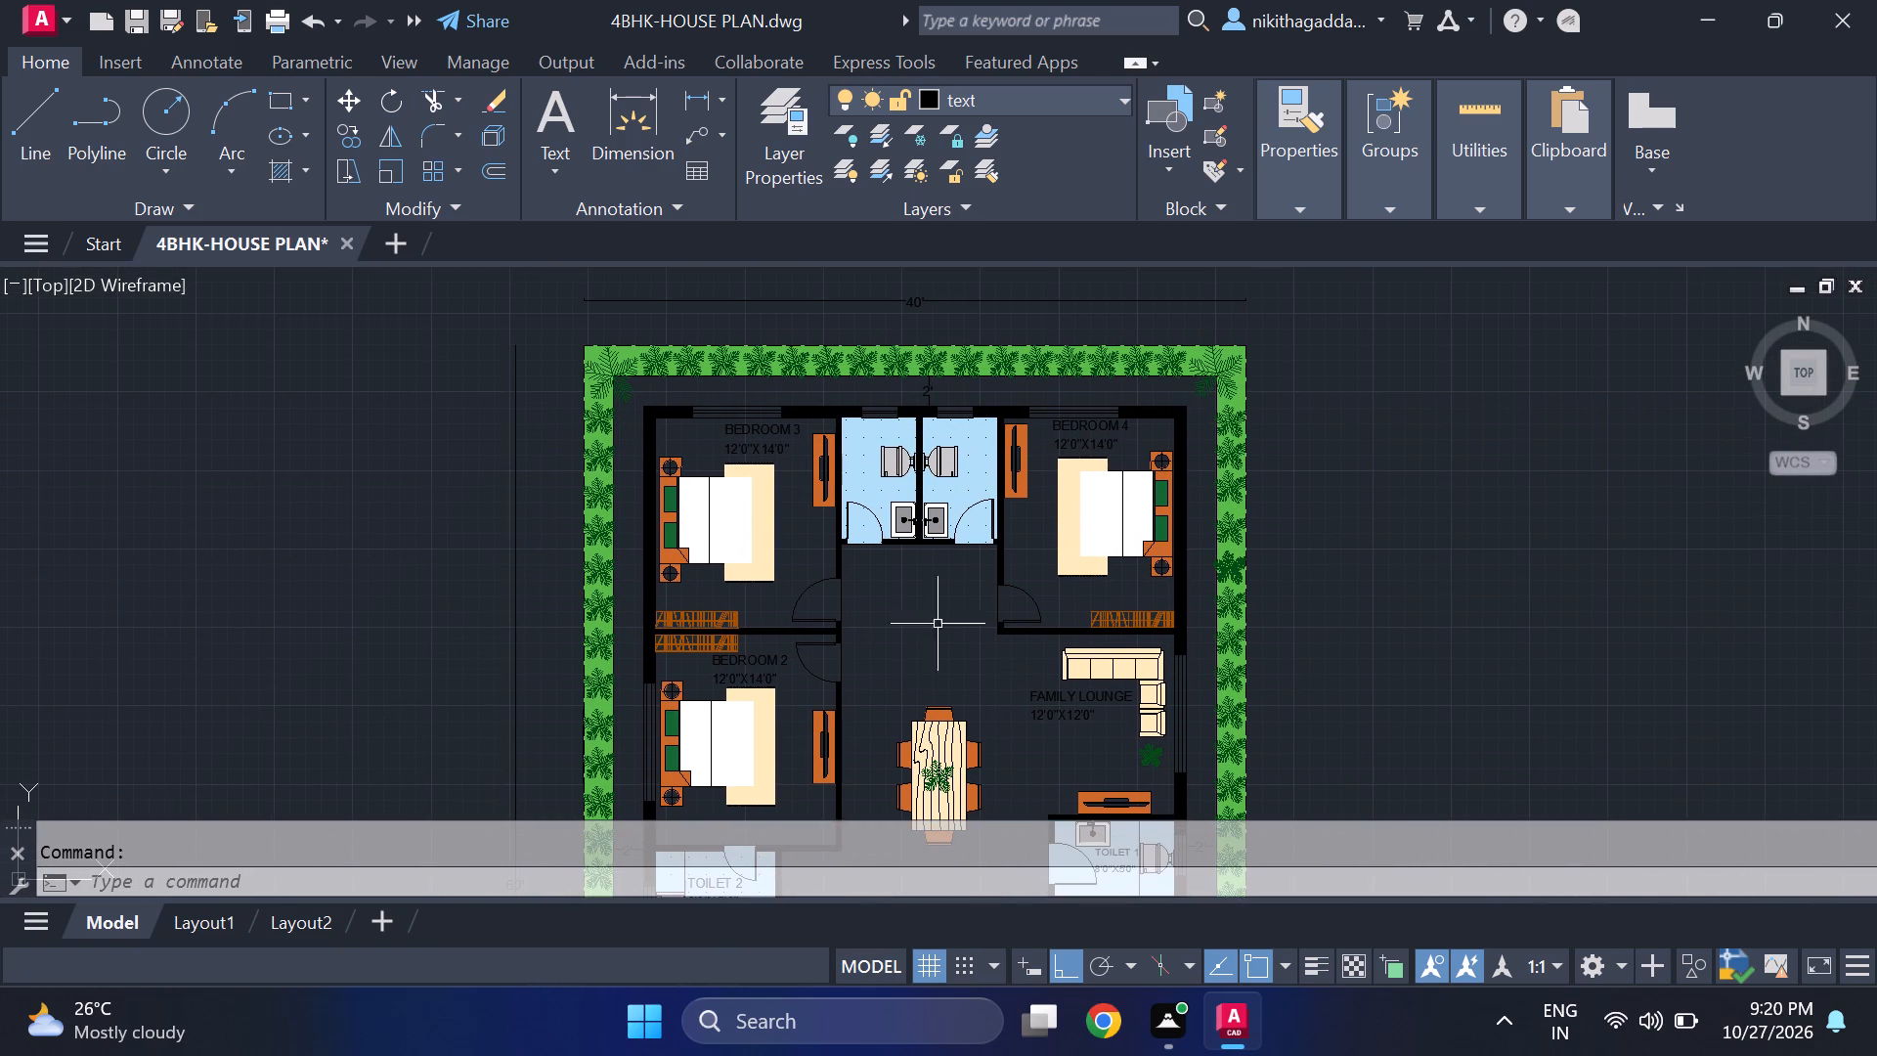
middle_drag(926, 617, 897, 549)
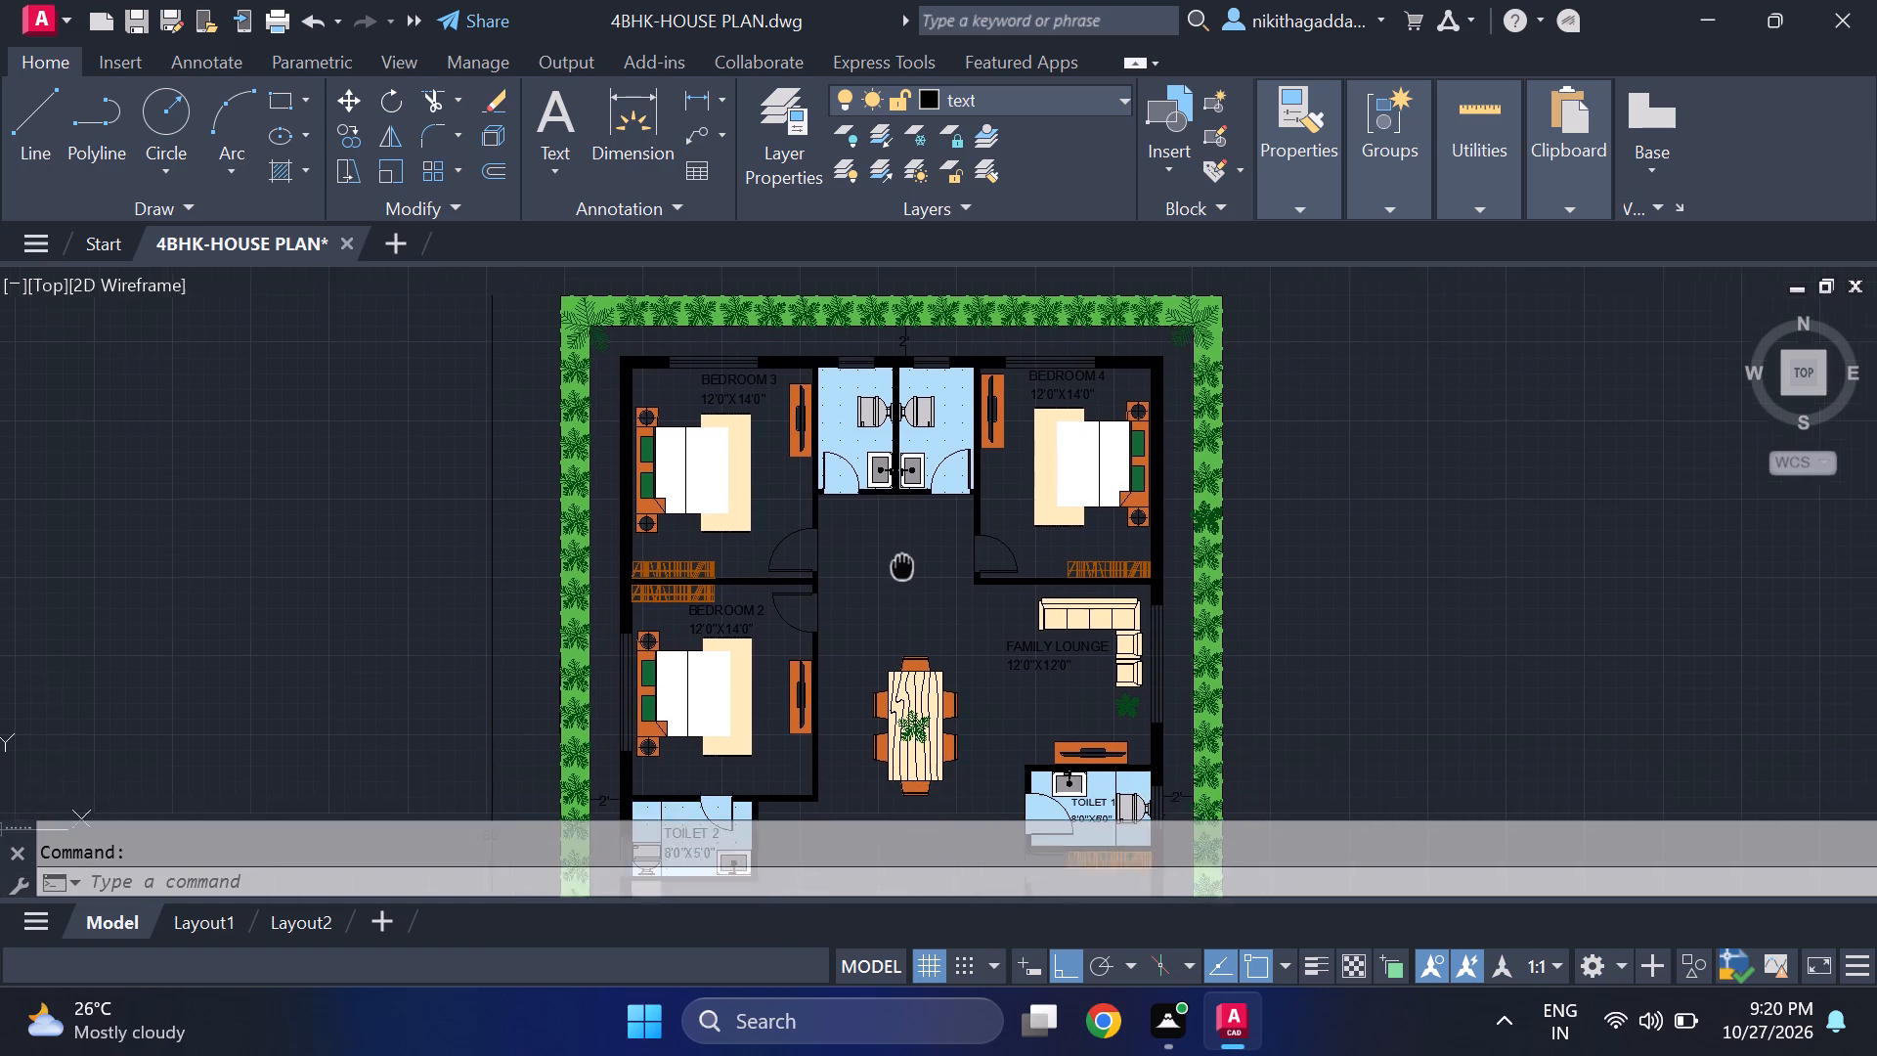
middle_drag(897, 549, 855, 439)
scroll(899, 569, down, 2)
middle_drag(869, 697, 855, 655)
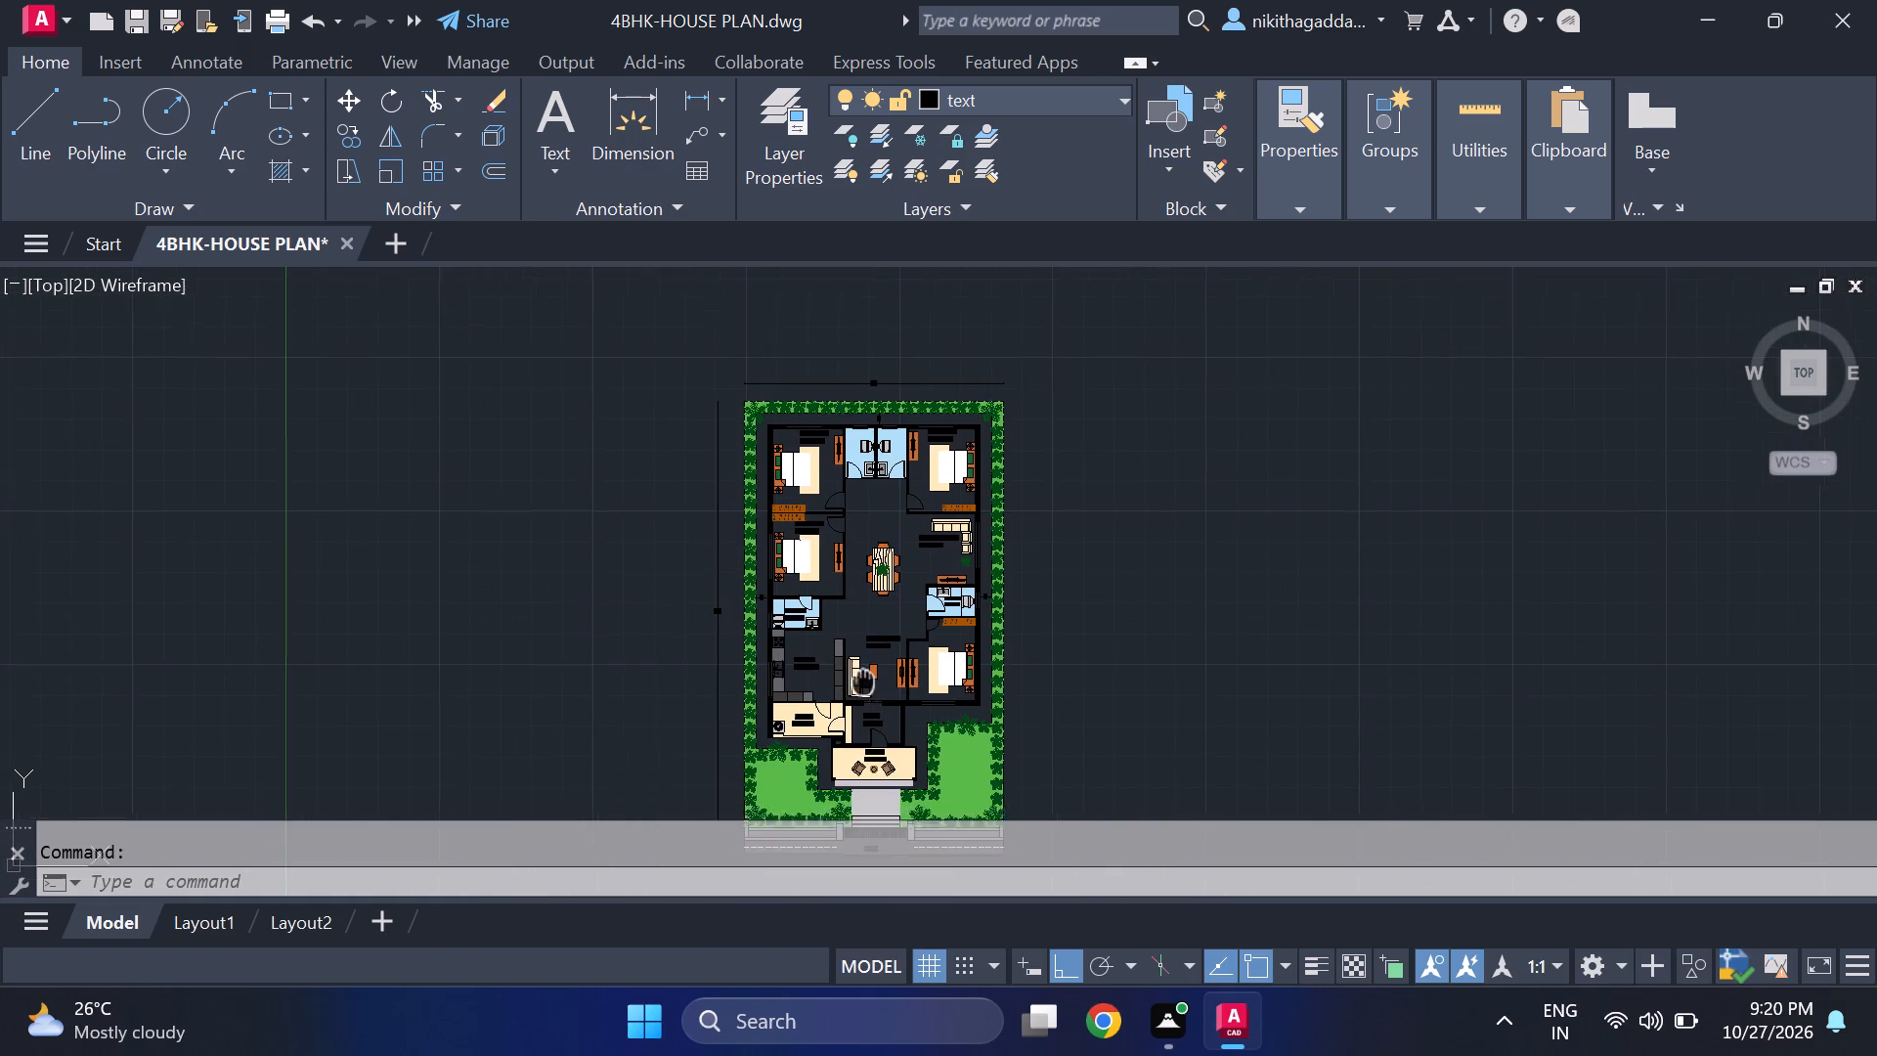
middle_drag(855, 655, 821, 502)
Fill the unhatched corner gap in the cap of the gate pillar east of the steps with solid grey 147,149,152 hatch.
scroll(824, 506, up, 2)
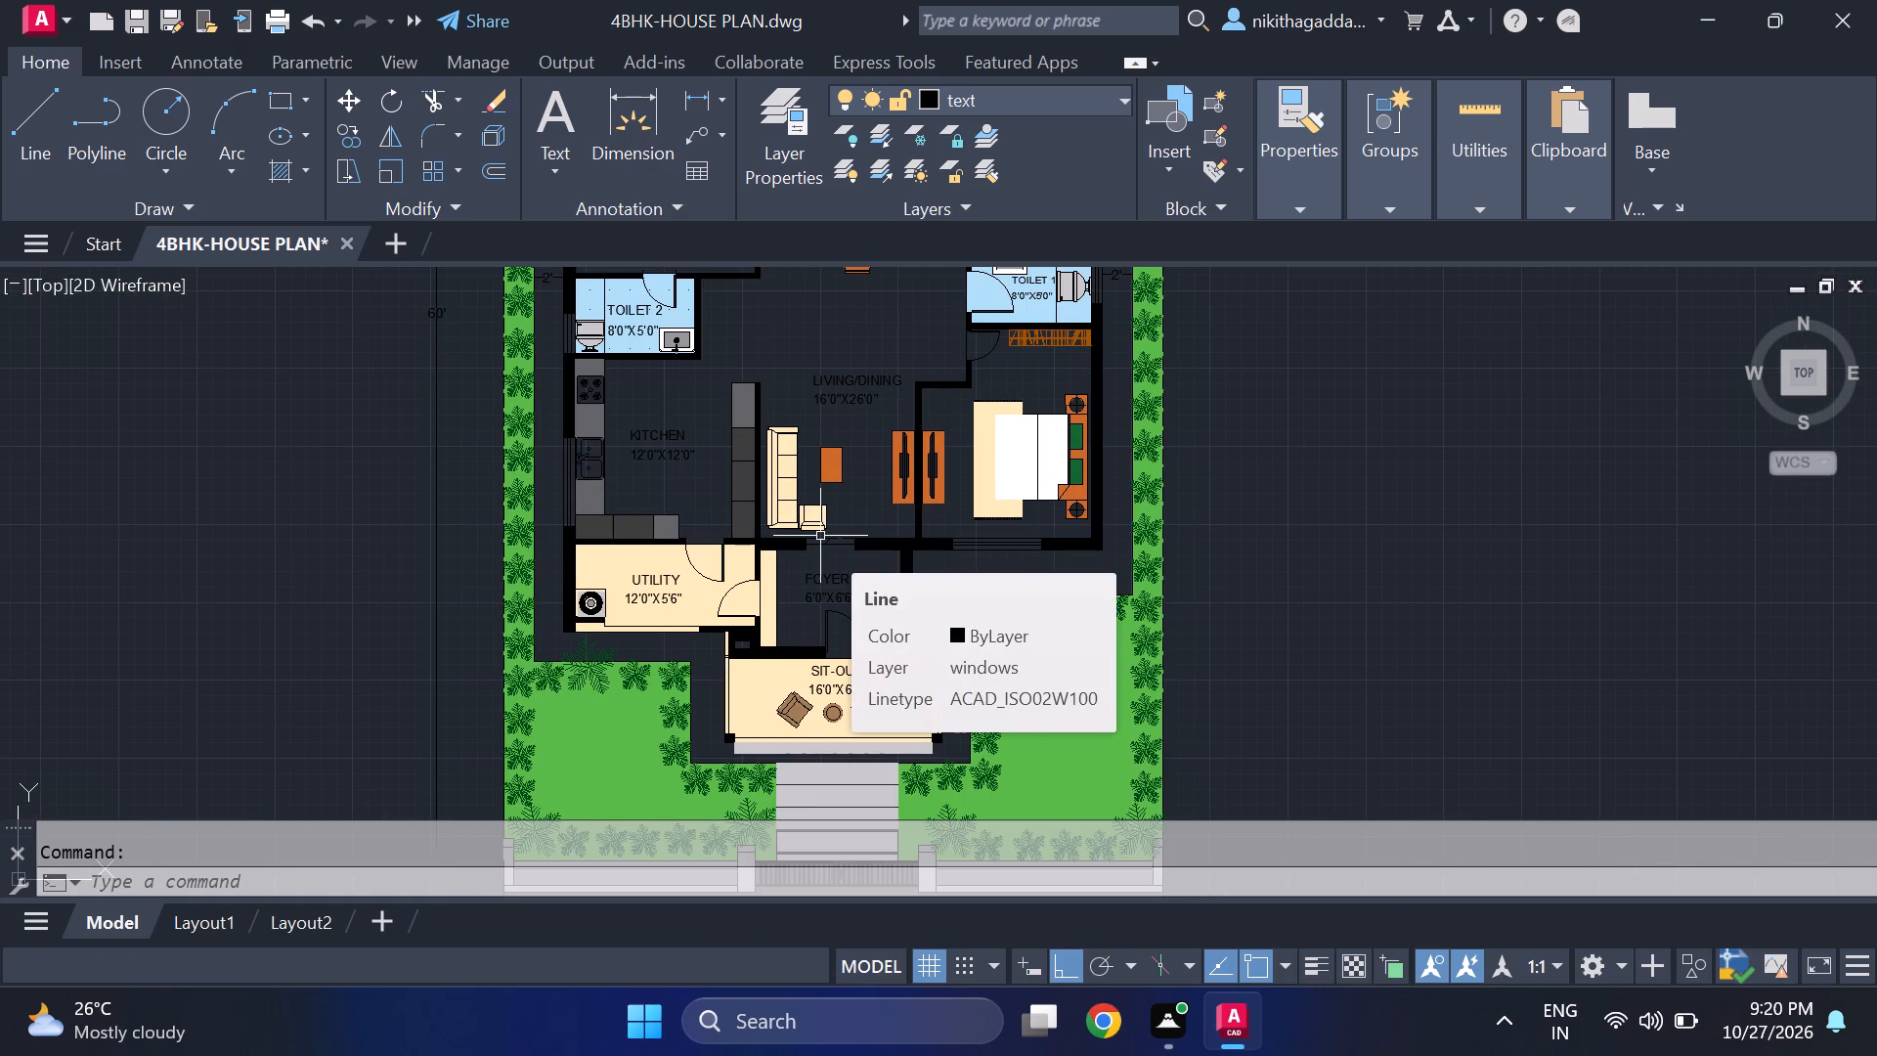
middle_drag(808, 598, 814, 378)
scroll(806, 550, up, 1)
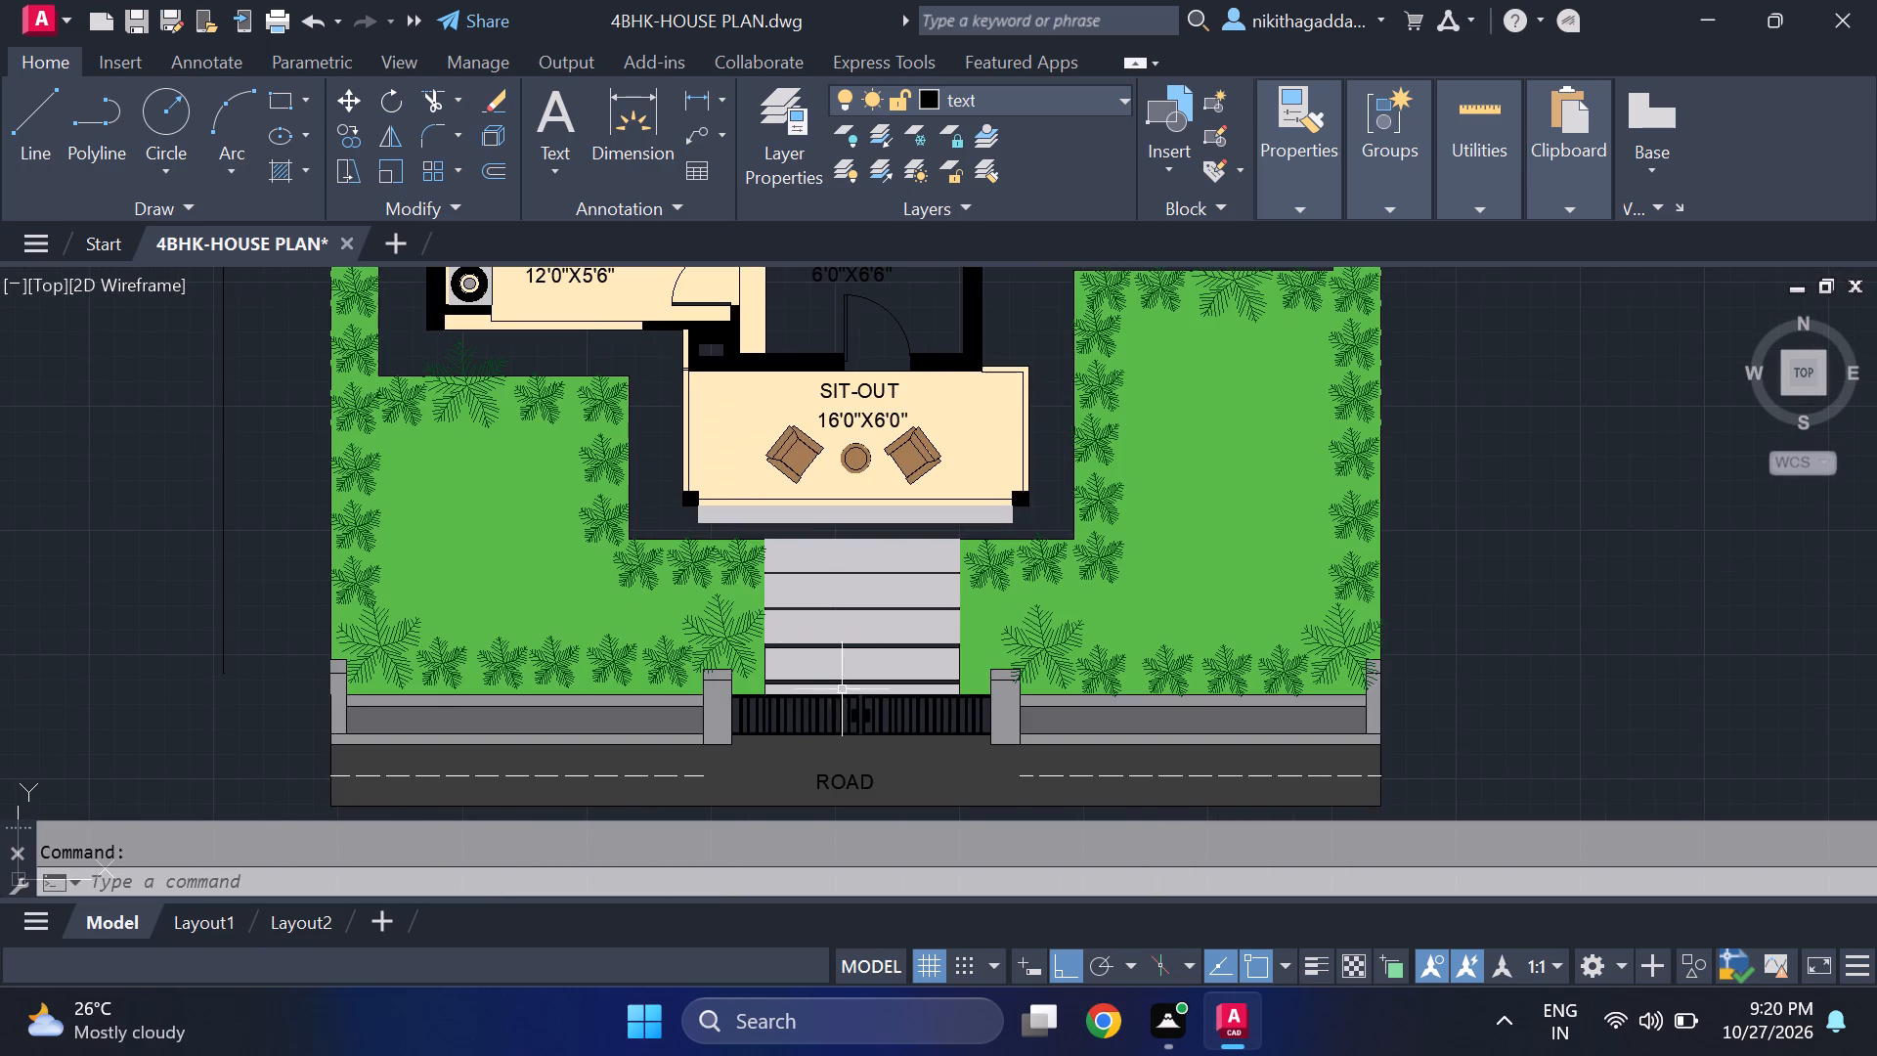
scroll(885, 753, up, 2)
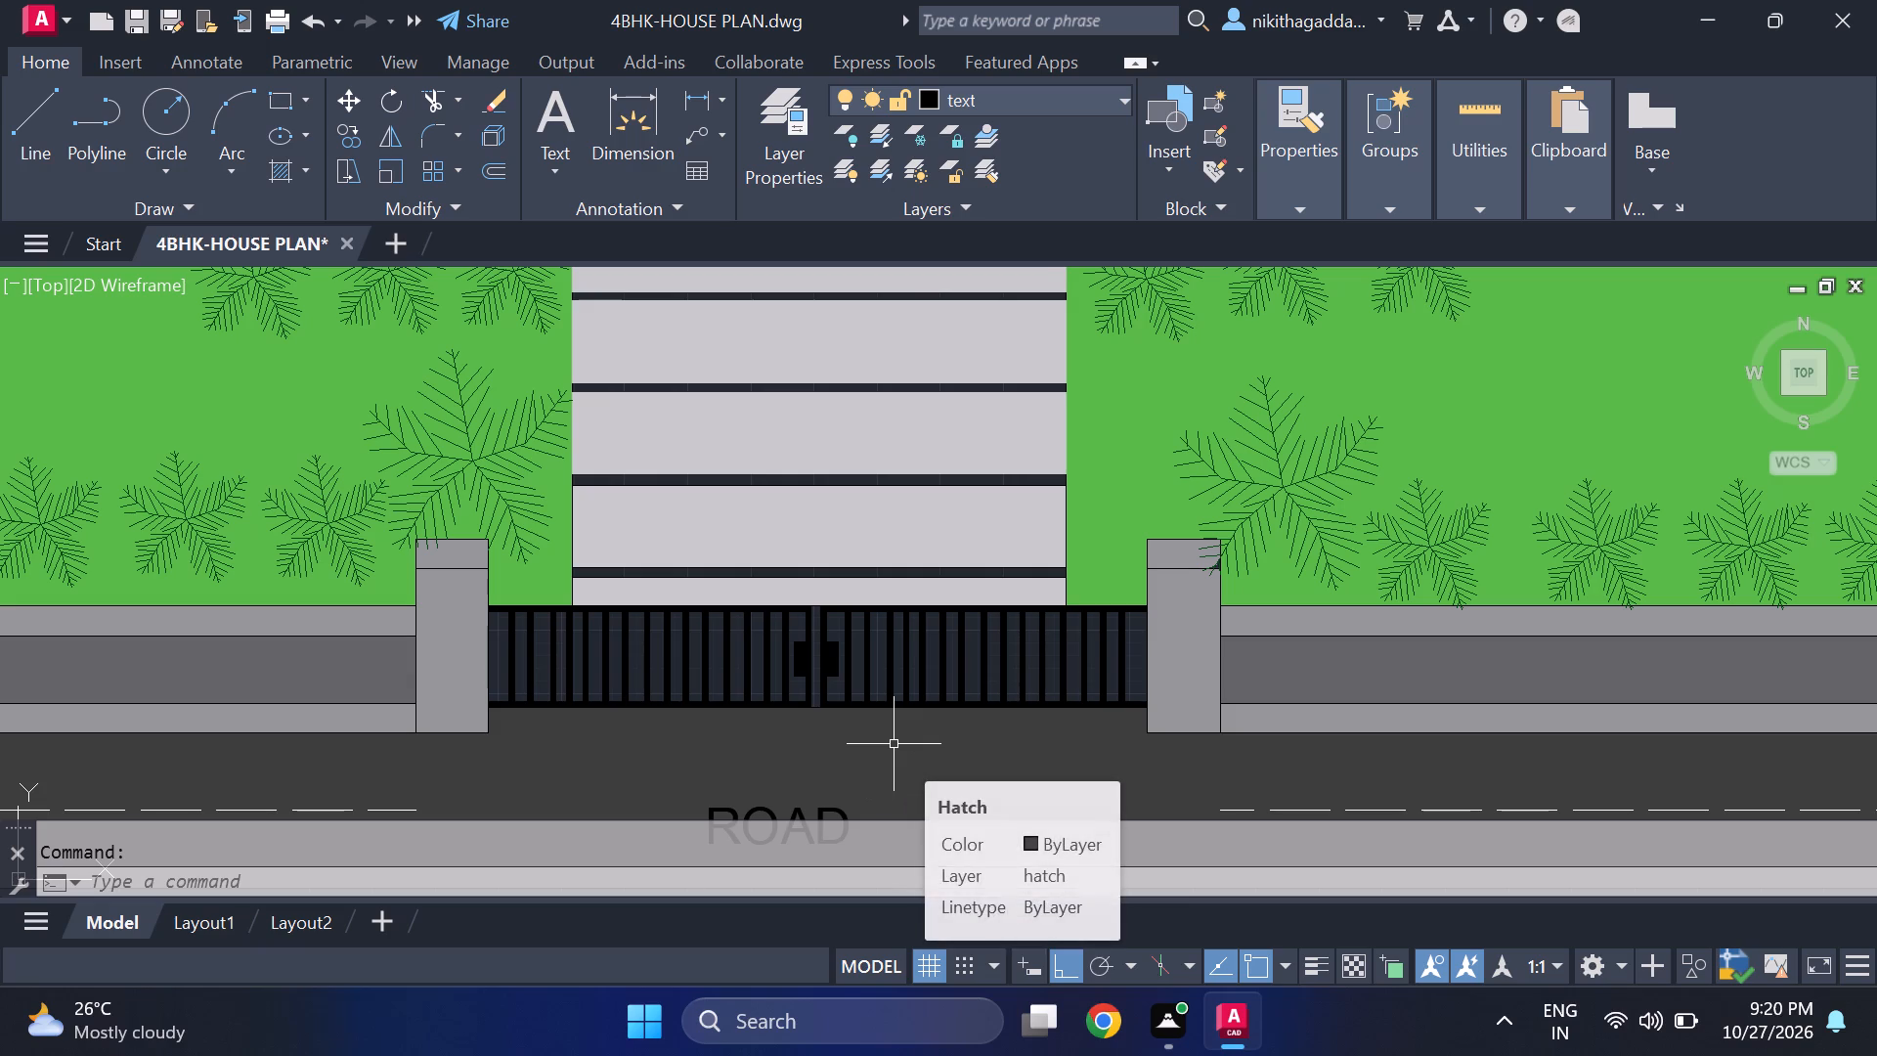
scroll(1225, 583, up, 4)
scroll(1097, 457, up, 3)
scroll(1097, 472, down, 3)
middle_drag(1038, 467, 1062, 594)
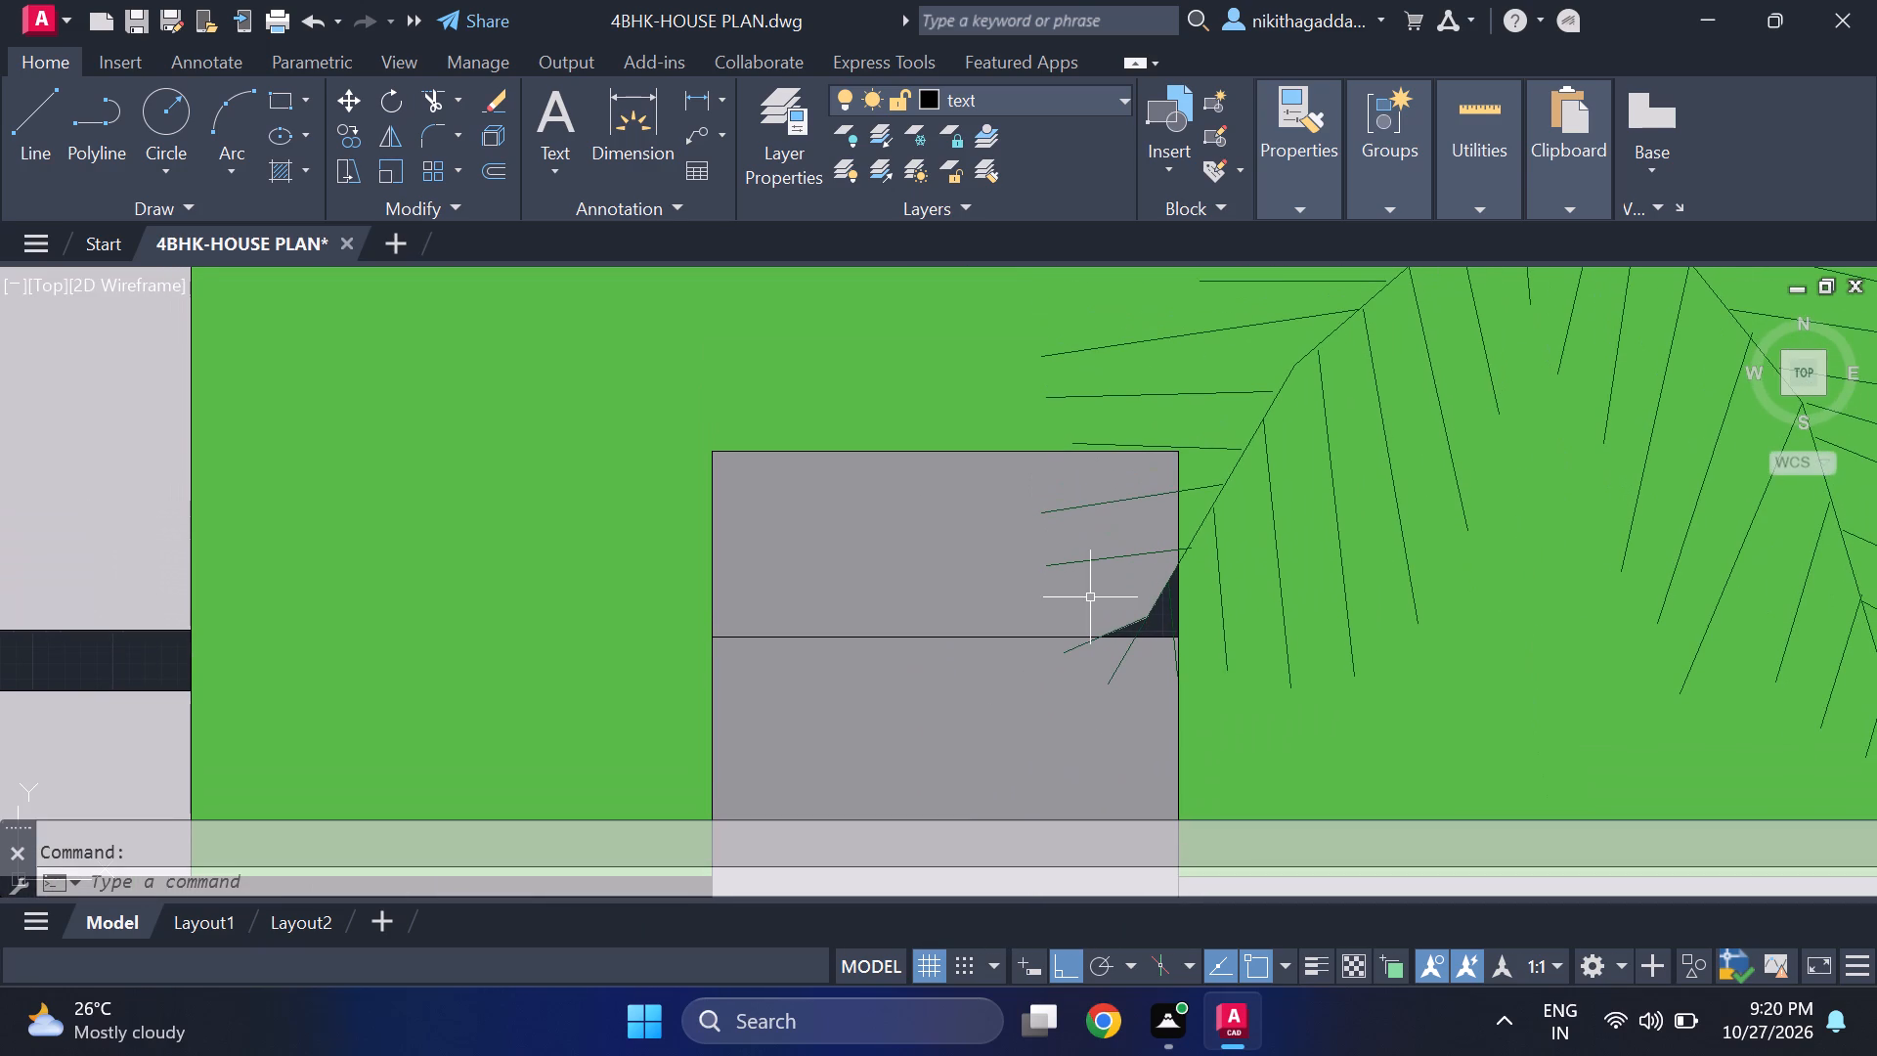
key(h)
text(ATCH)
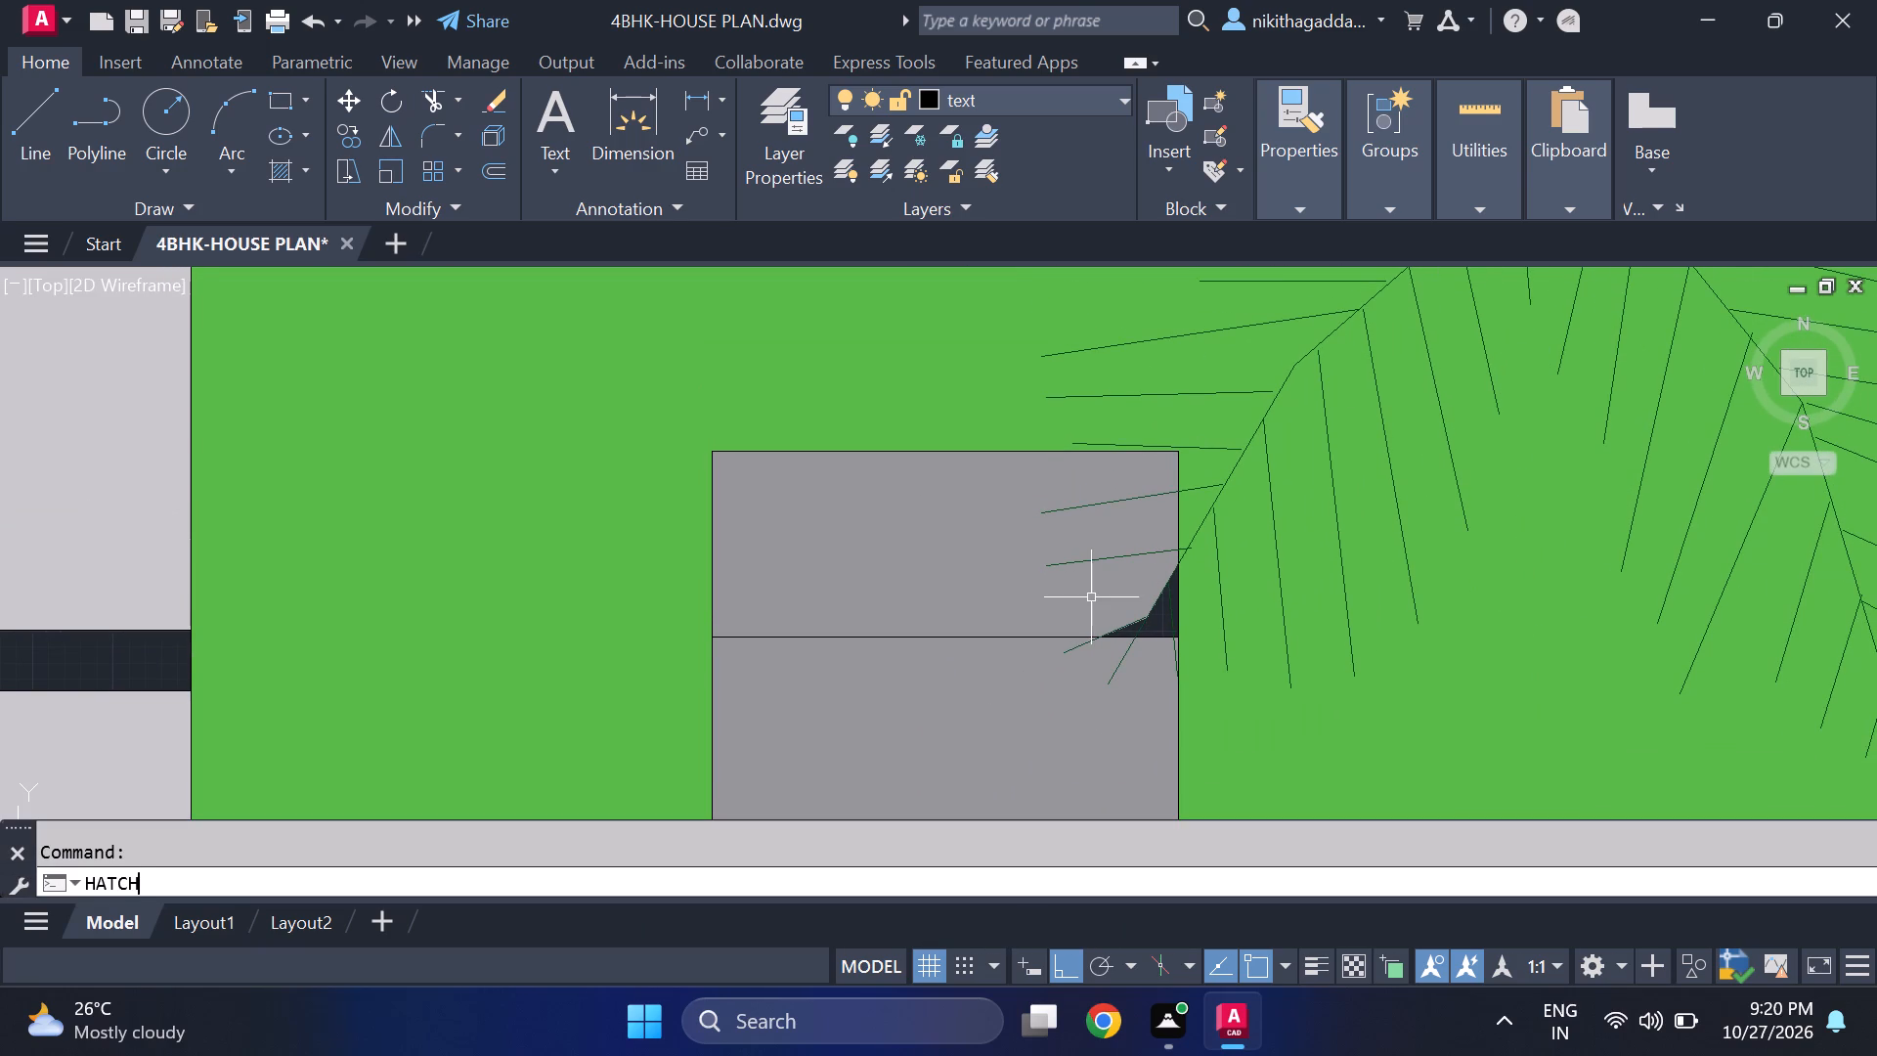
key(Return)
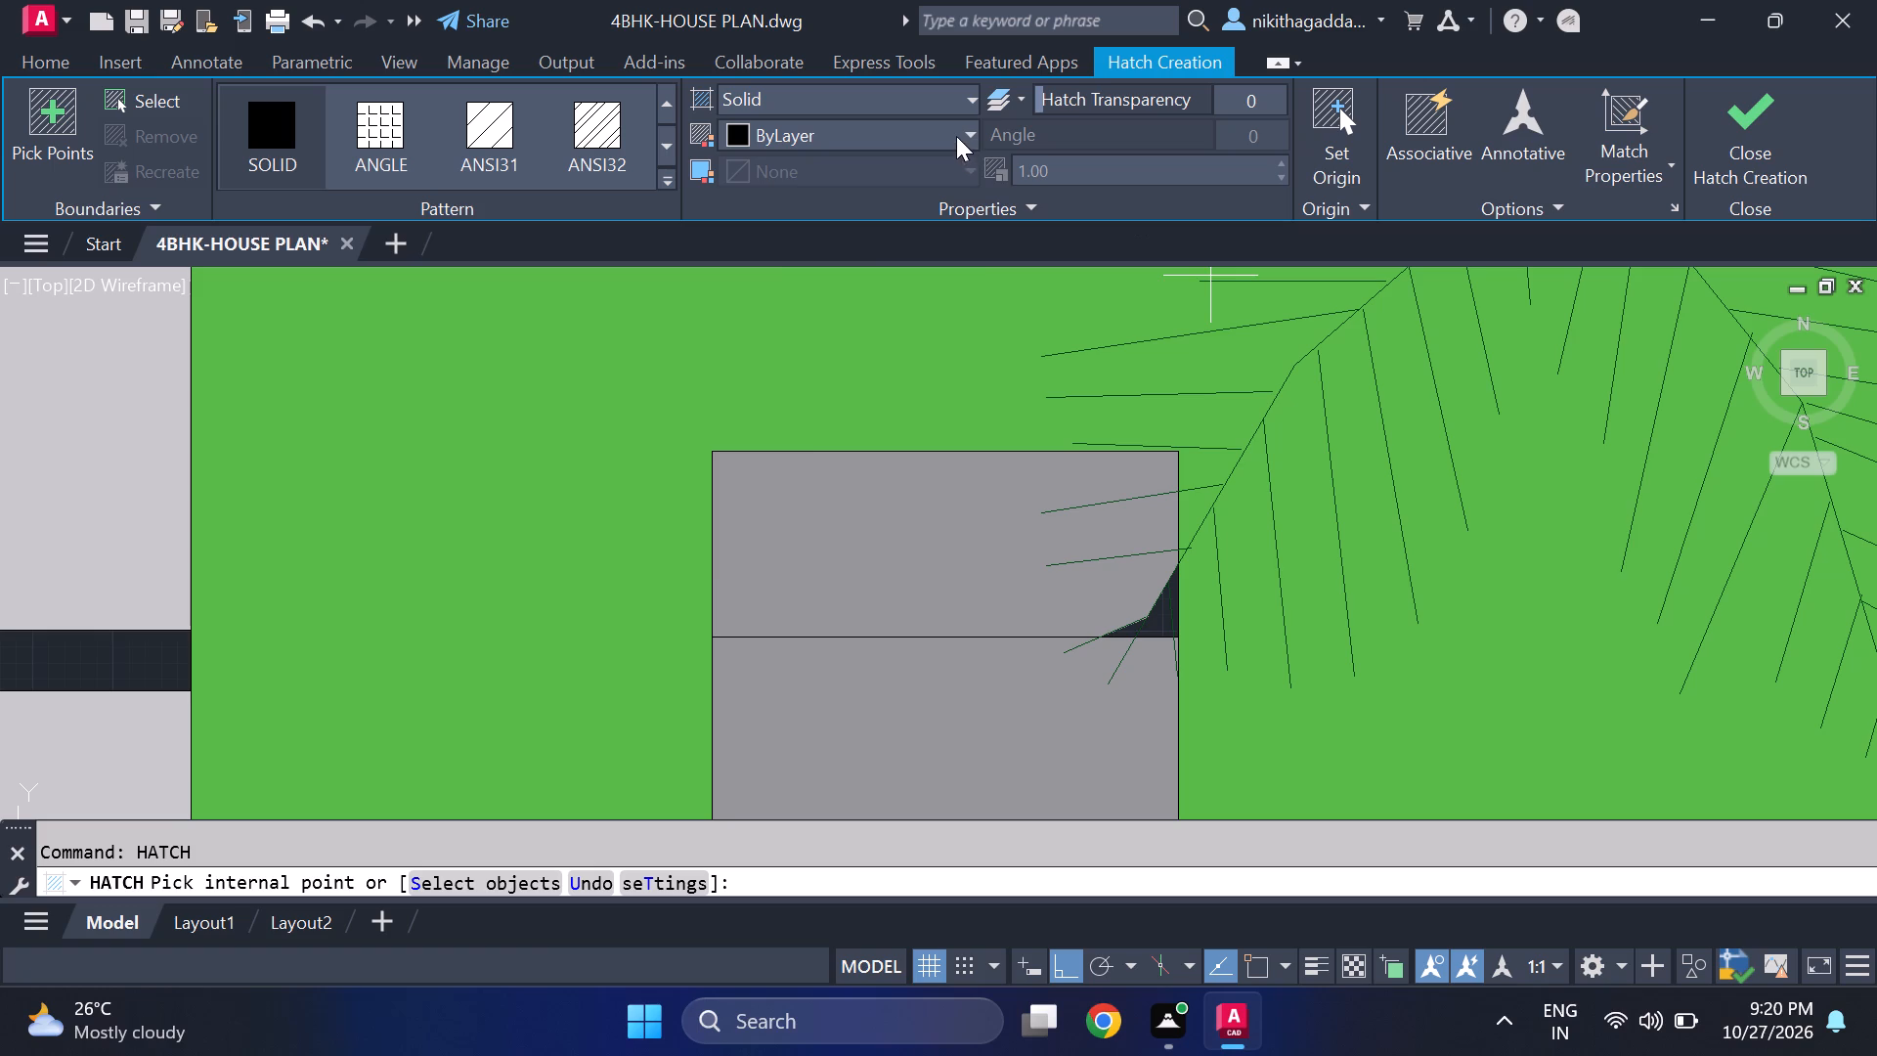
click(956, 136)
click(746, 332)
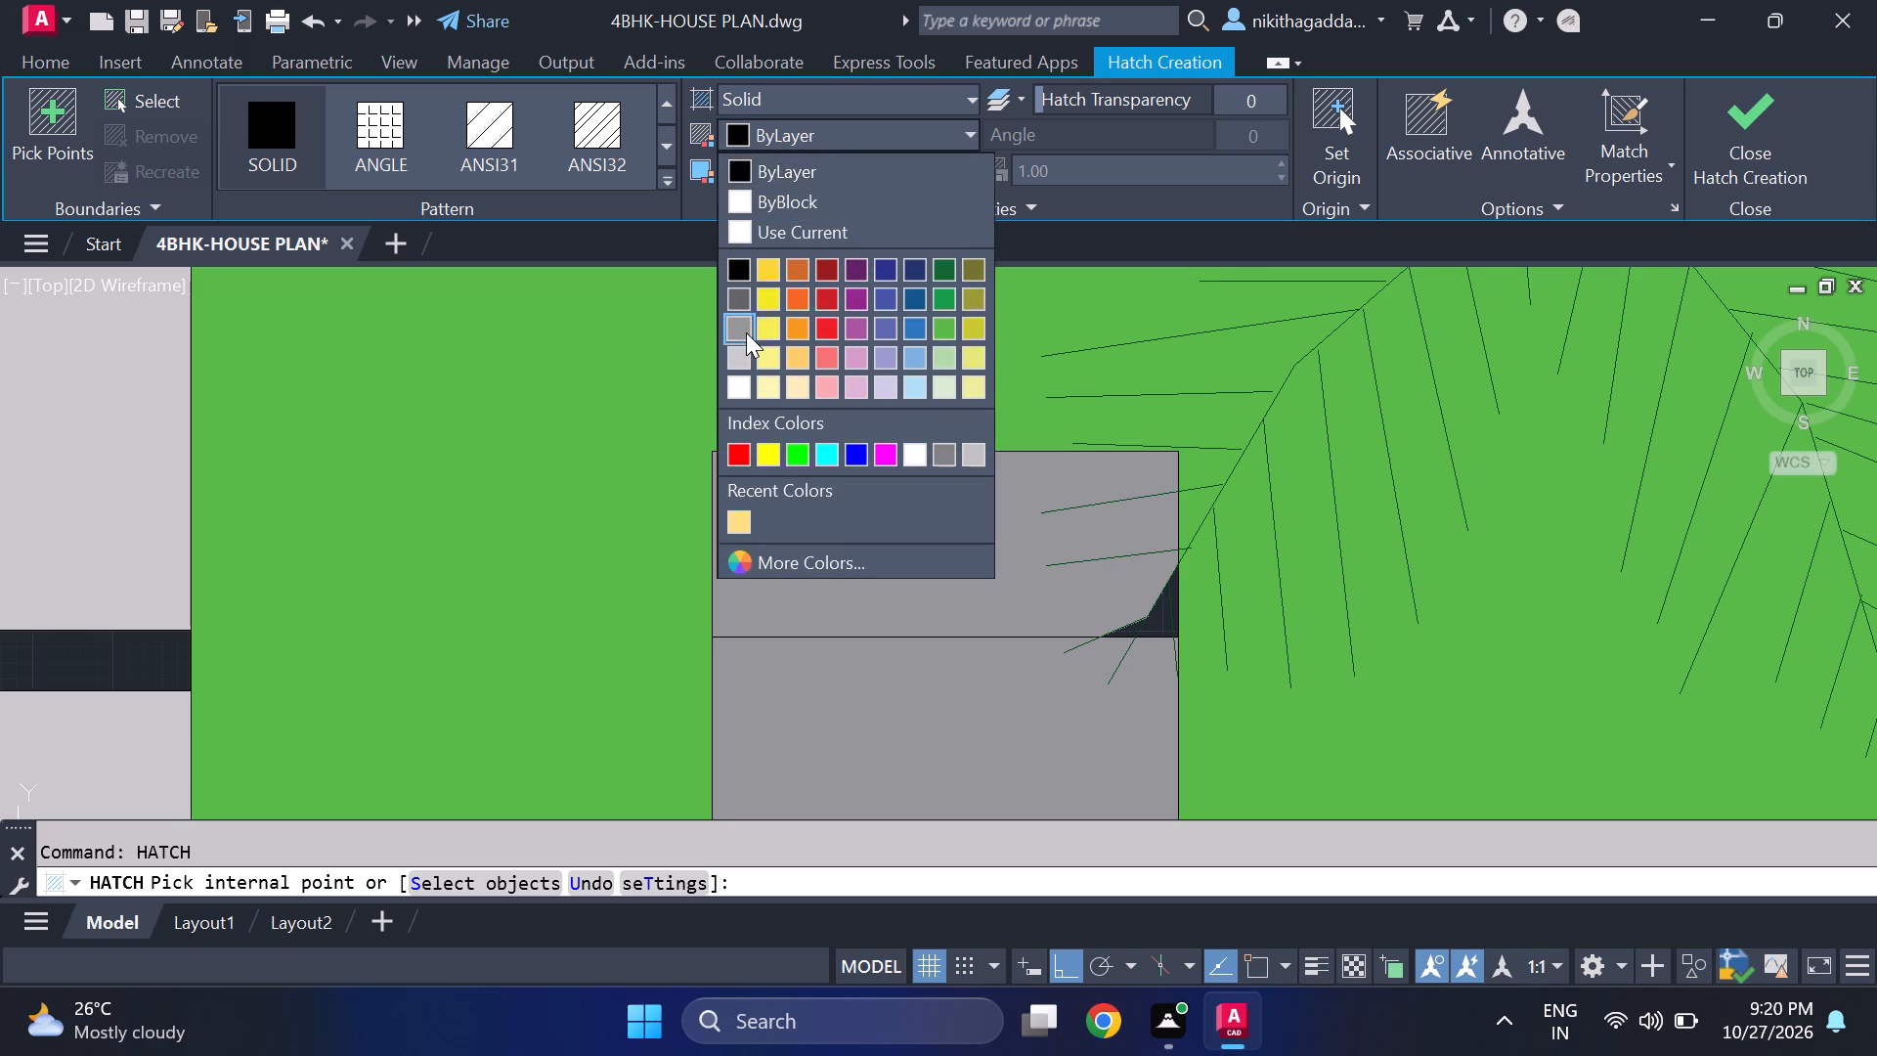
click(1135, 625)
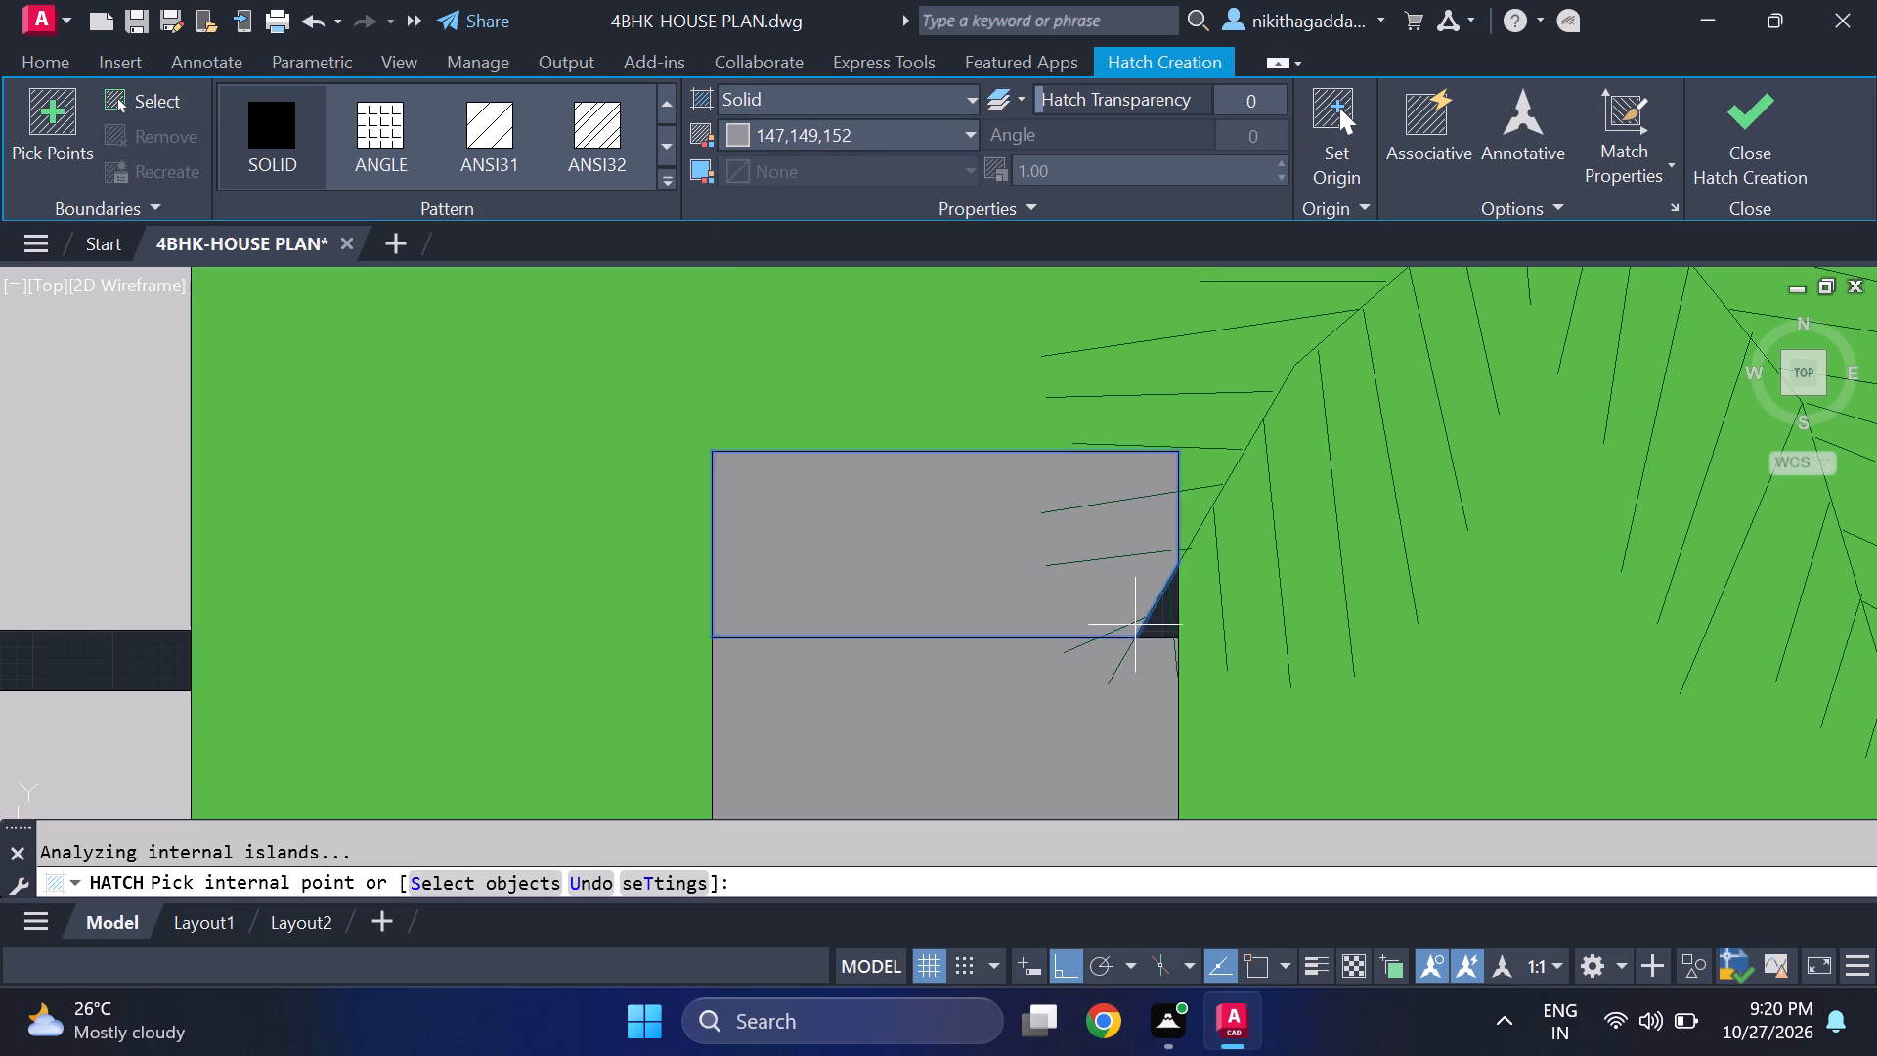
scroll(1141, 637, up, 2)
click(1152, 631)
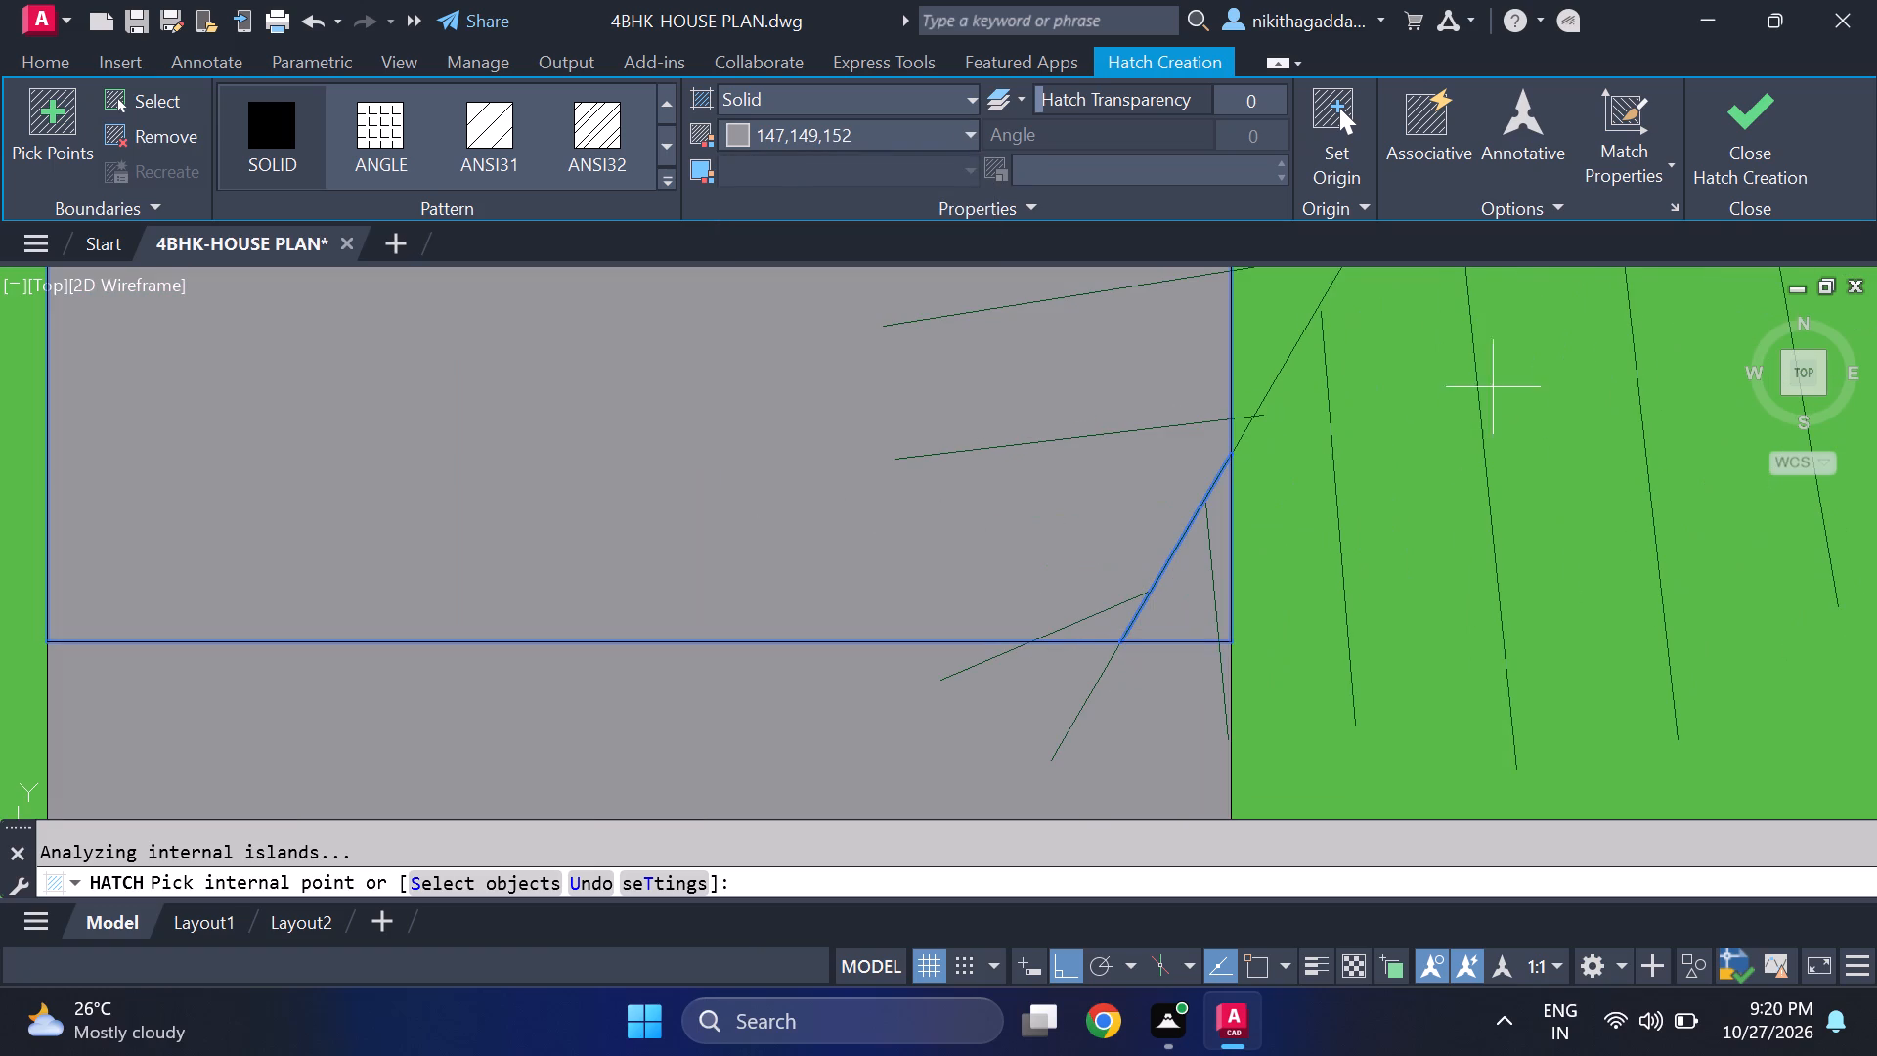
click(1715, 125)
Examine the caps of both gate pillars and compare their outlines for missing edges.
scroll(1496, 570, down, 5)
scroll(1478, 679, down, 2)
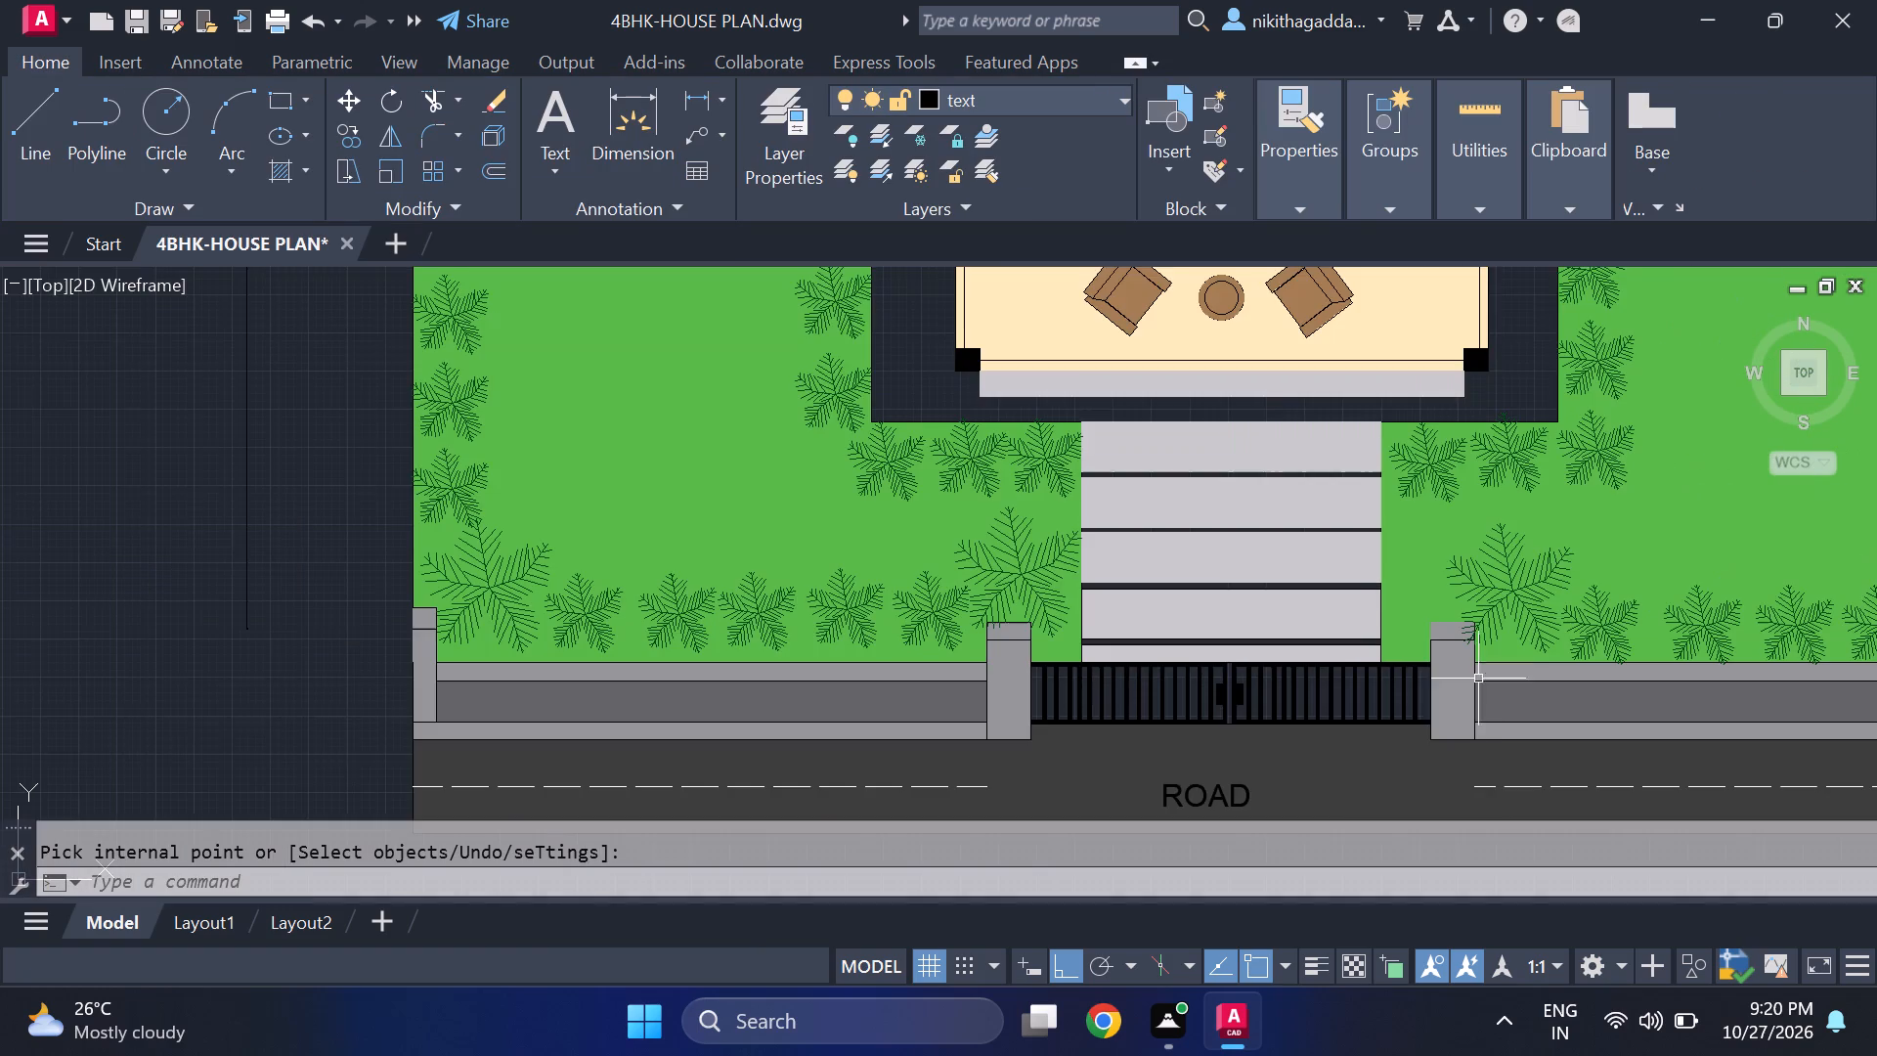
middle_drag(1492, 766, 1402, 701)
scroll(1377, 525, up, 2)
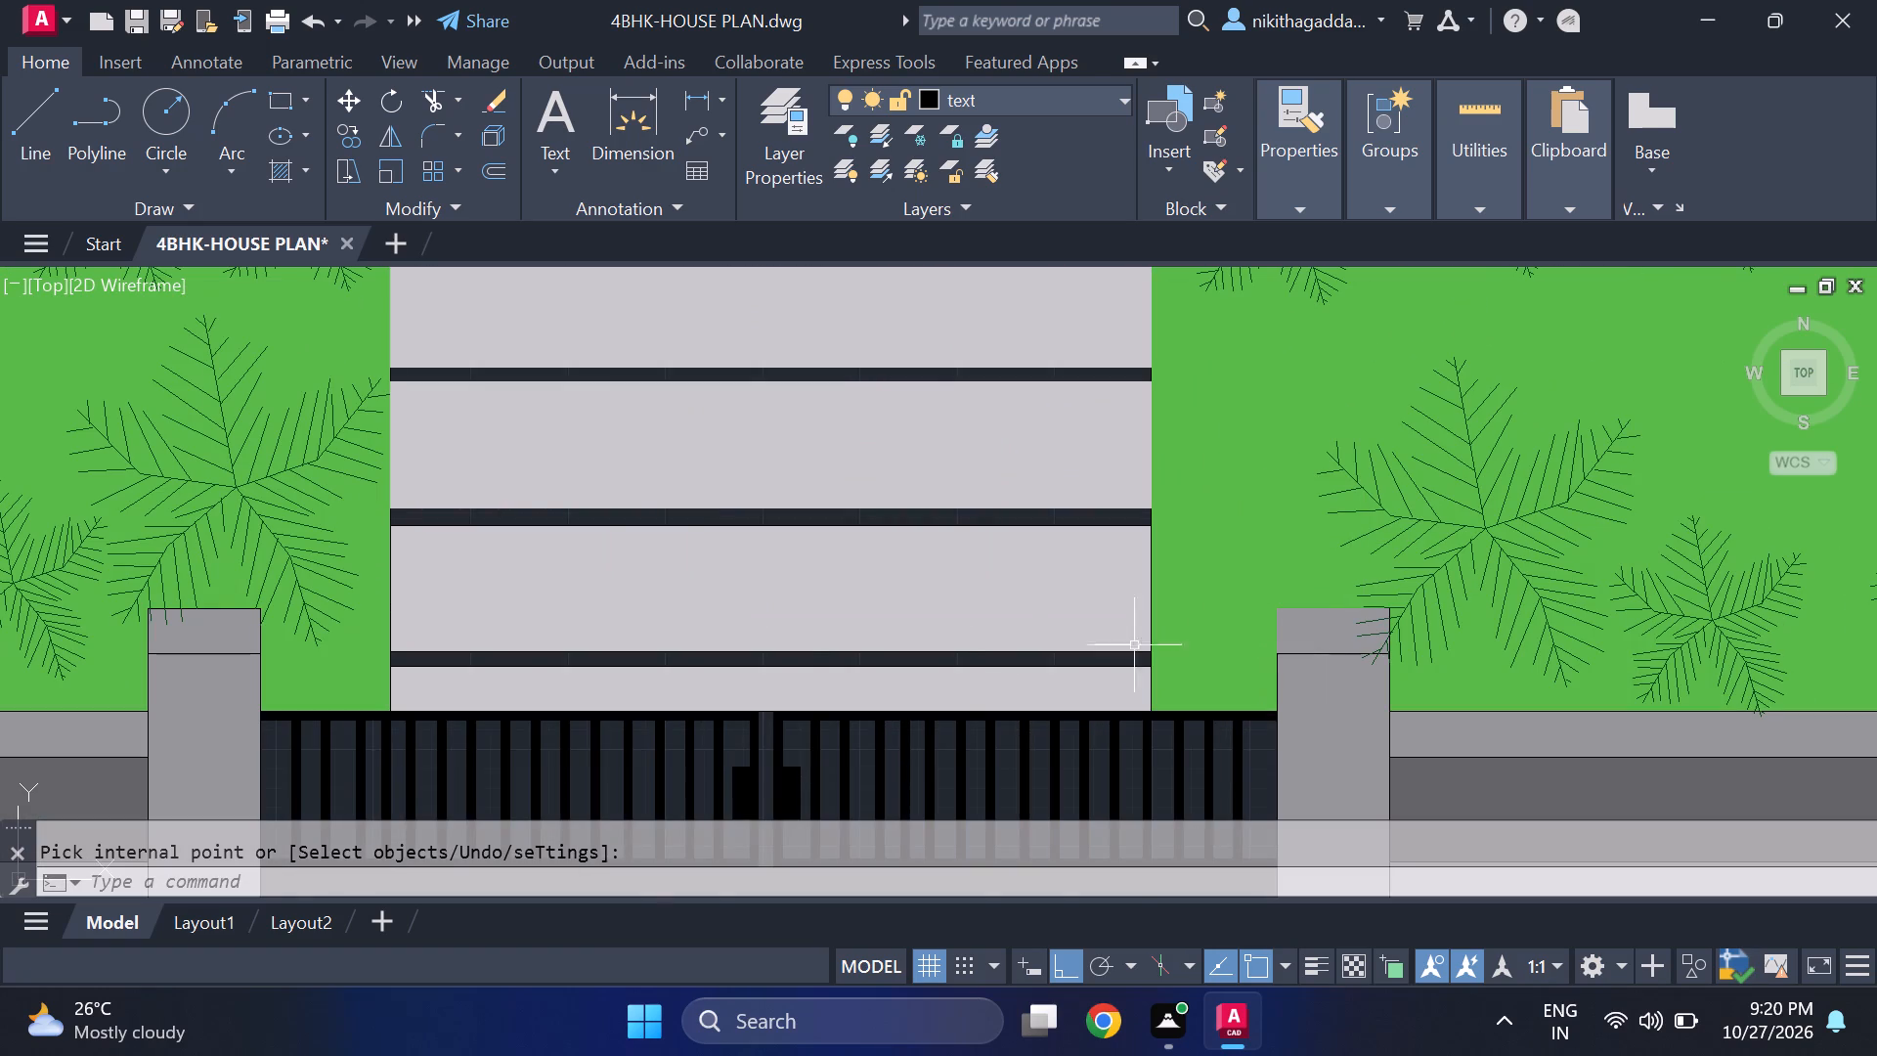
scroll(153, 625, up, 1)
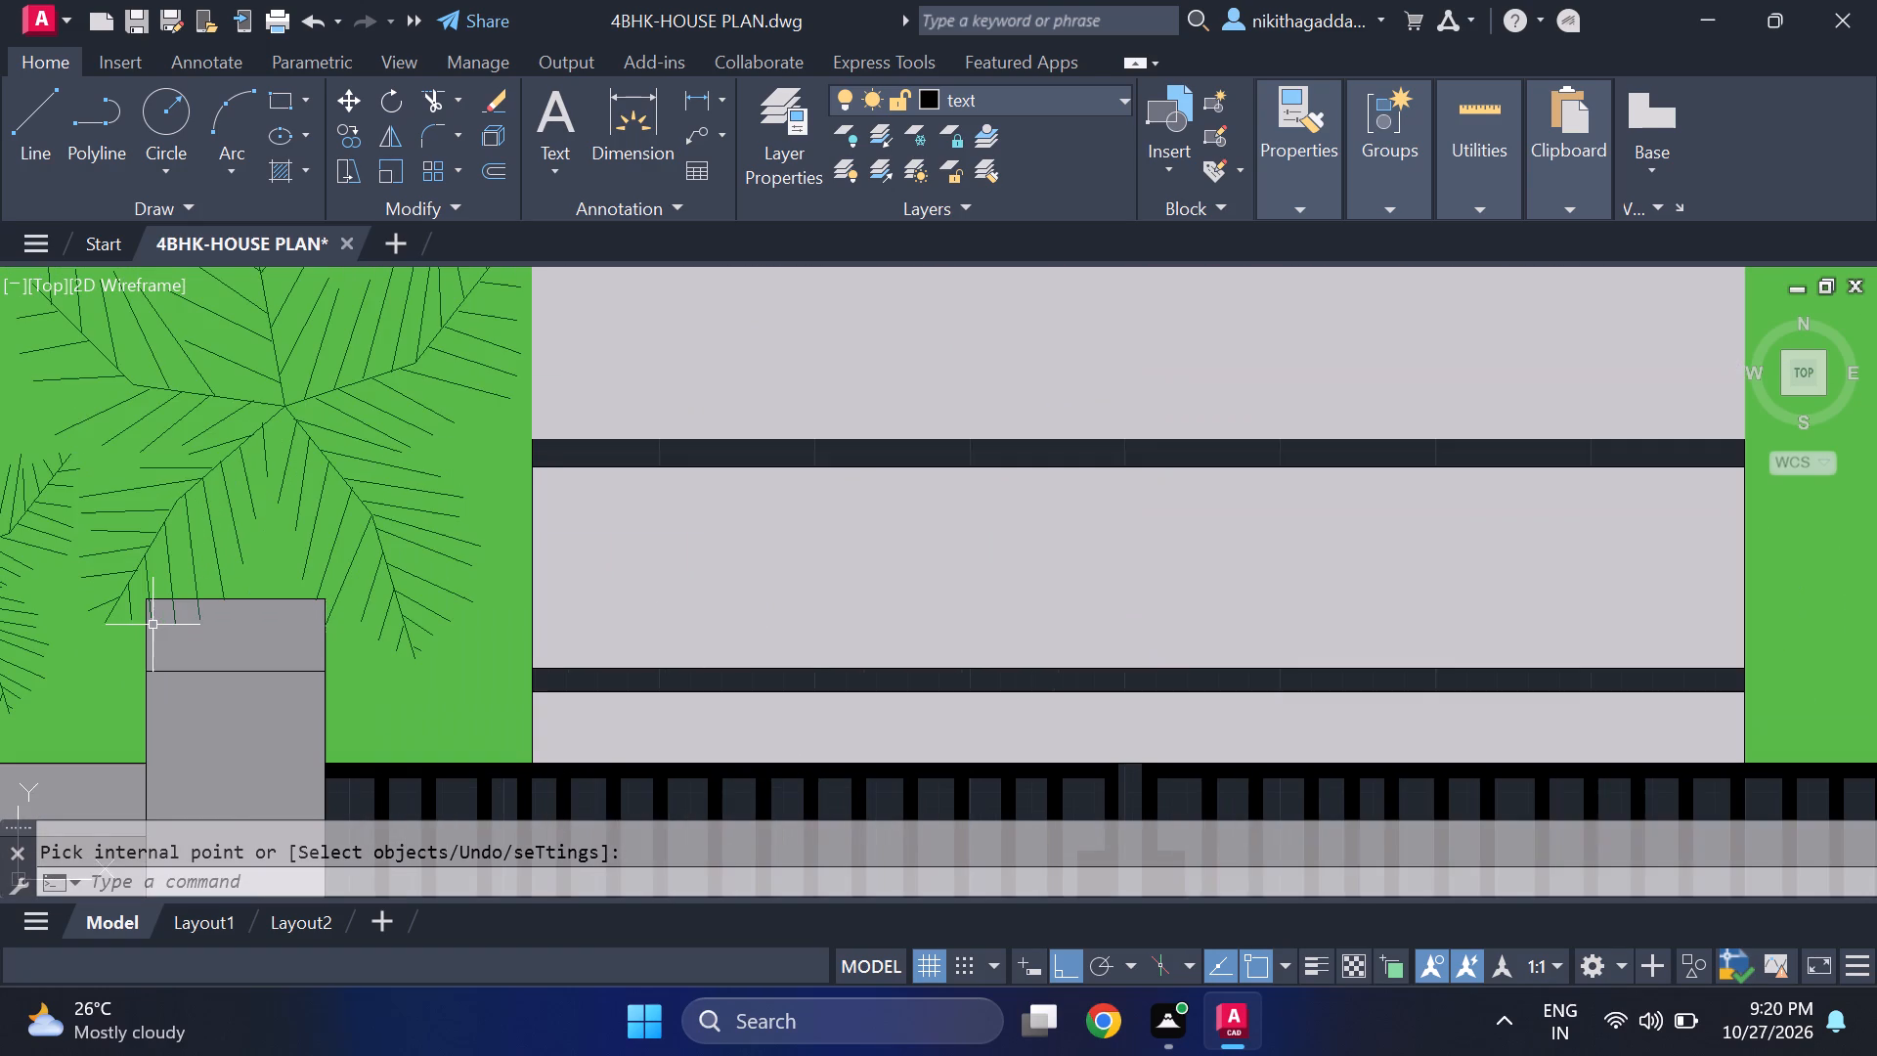
scroll(153, 625, down, 1)
scroll(122, 624, up, 2)
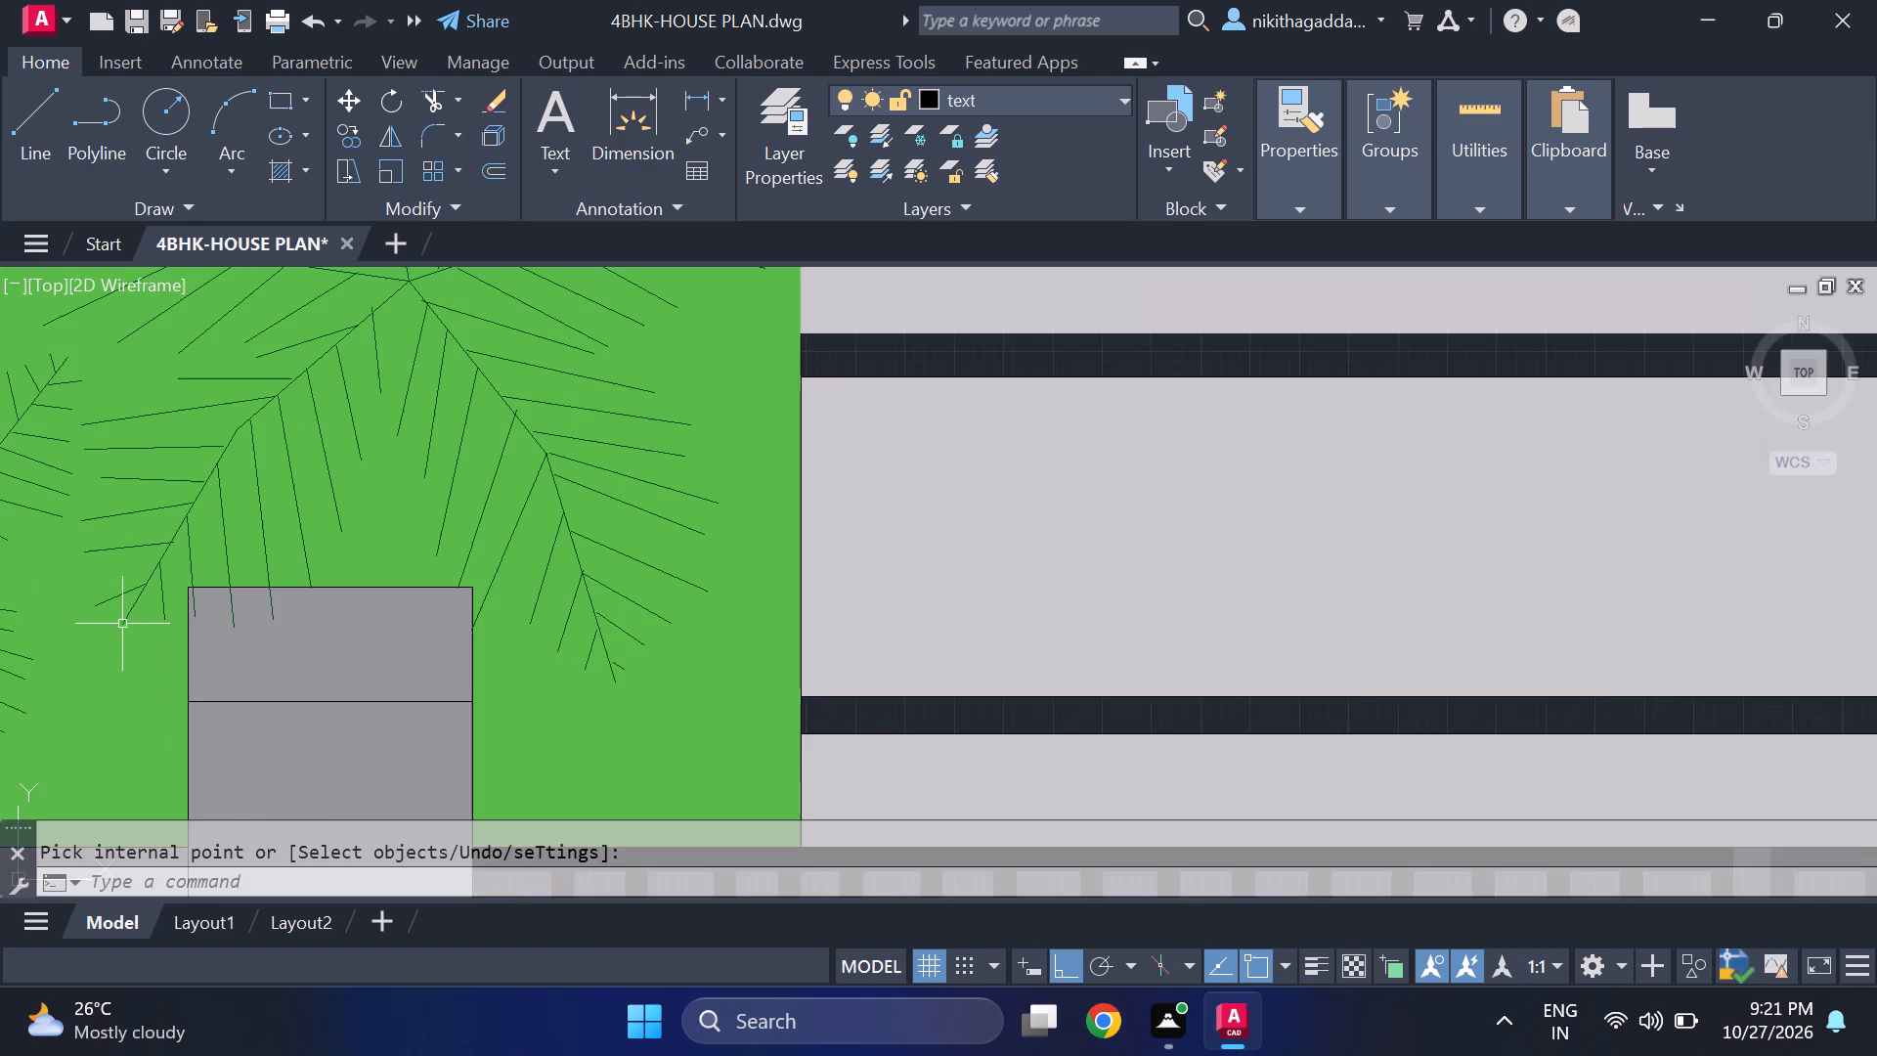
click(187, 636)
key(Escape)
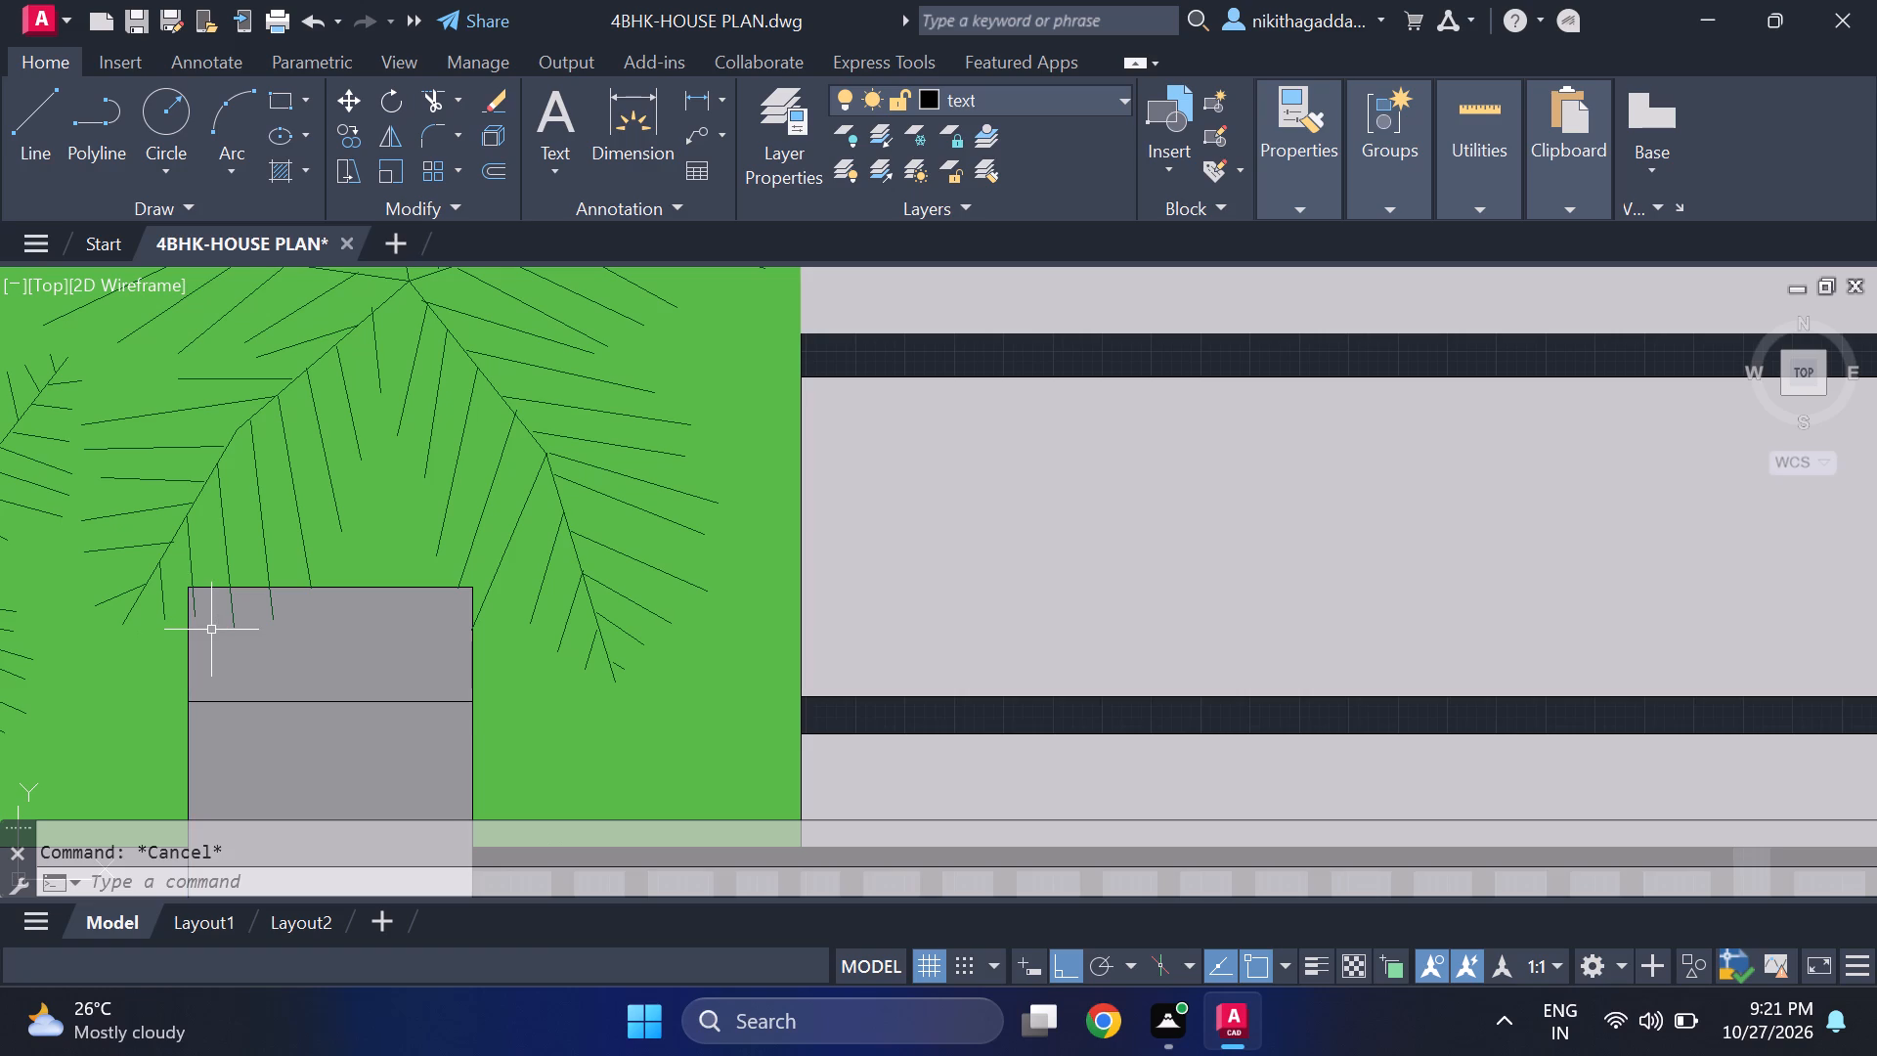
scroll(261, 693, down, 2)
scroll(1384, 715, up, 2)
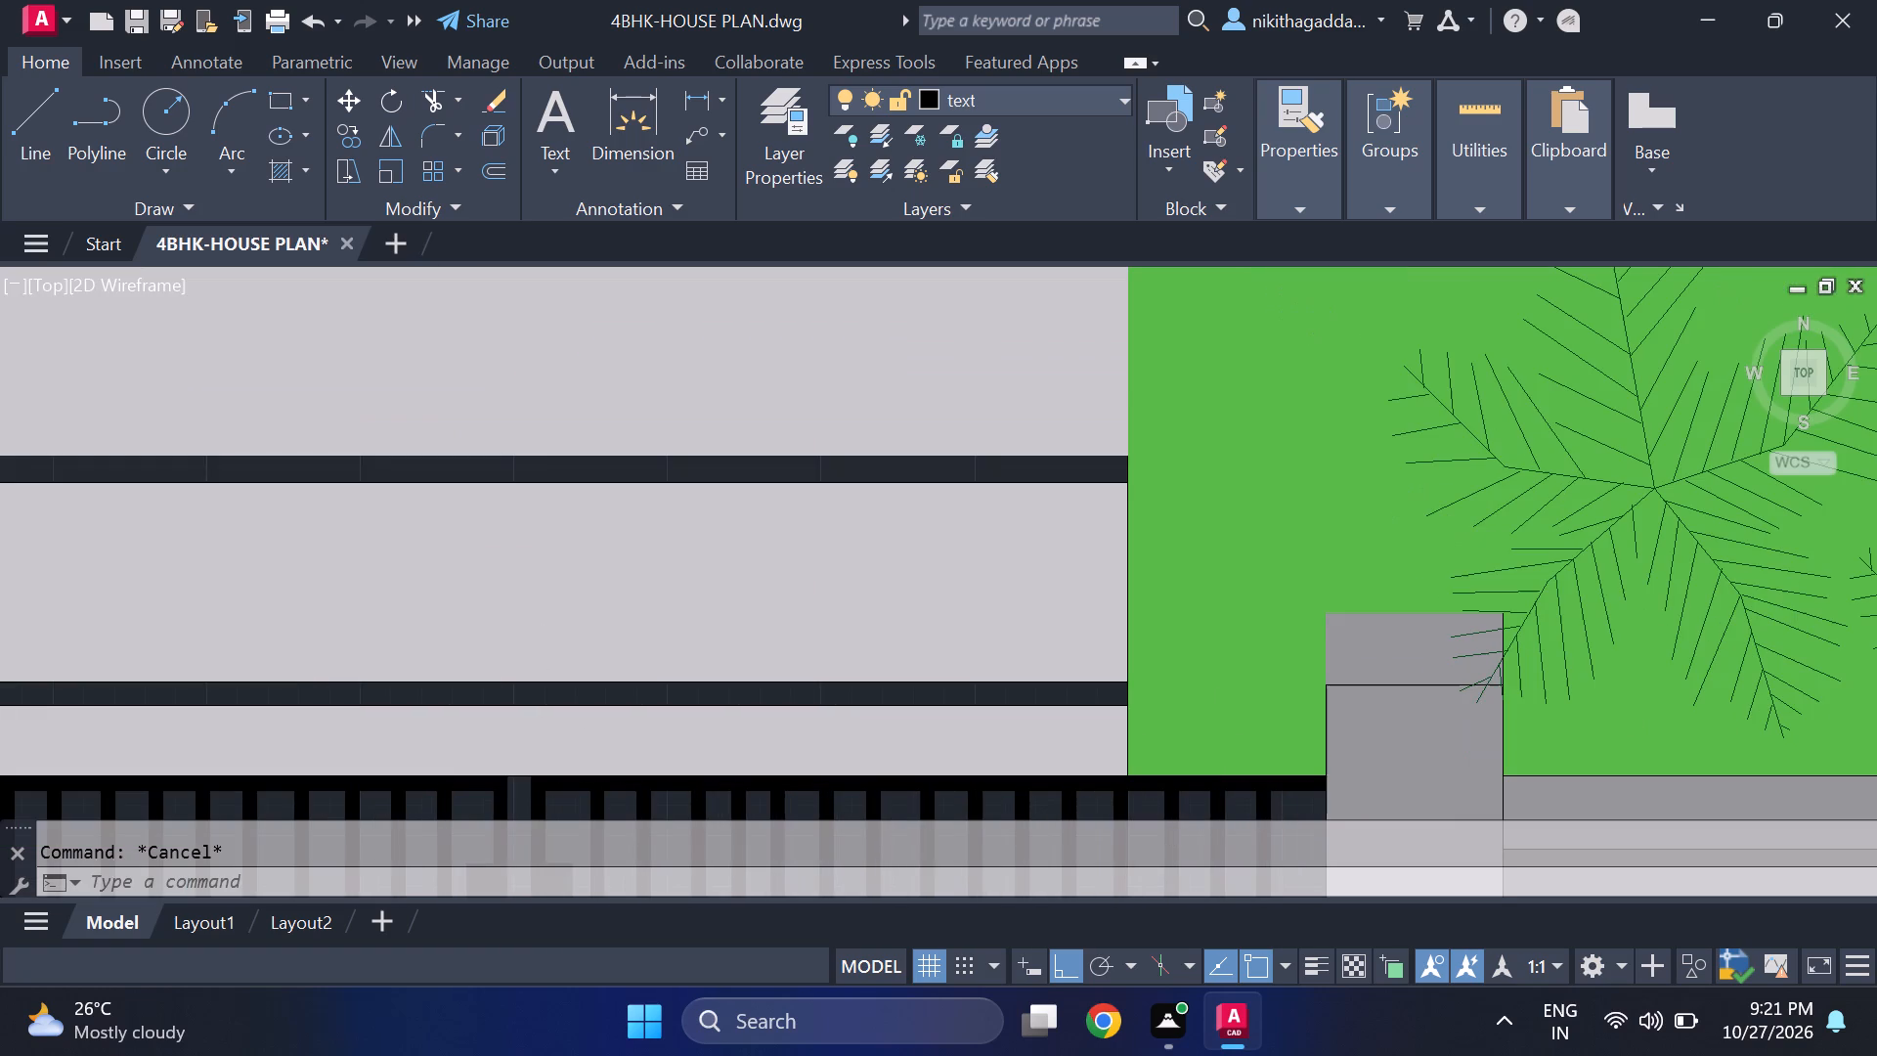
On the walls layer, draw lines along the west and north edges of the east gate pillar's cap.
key(l)
key(Return)
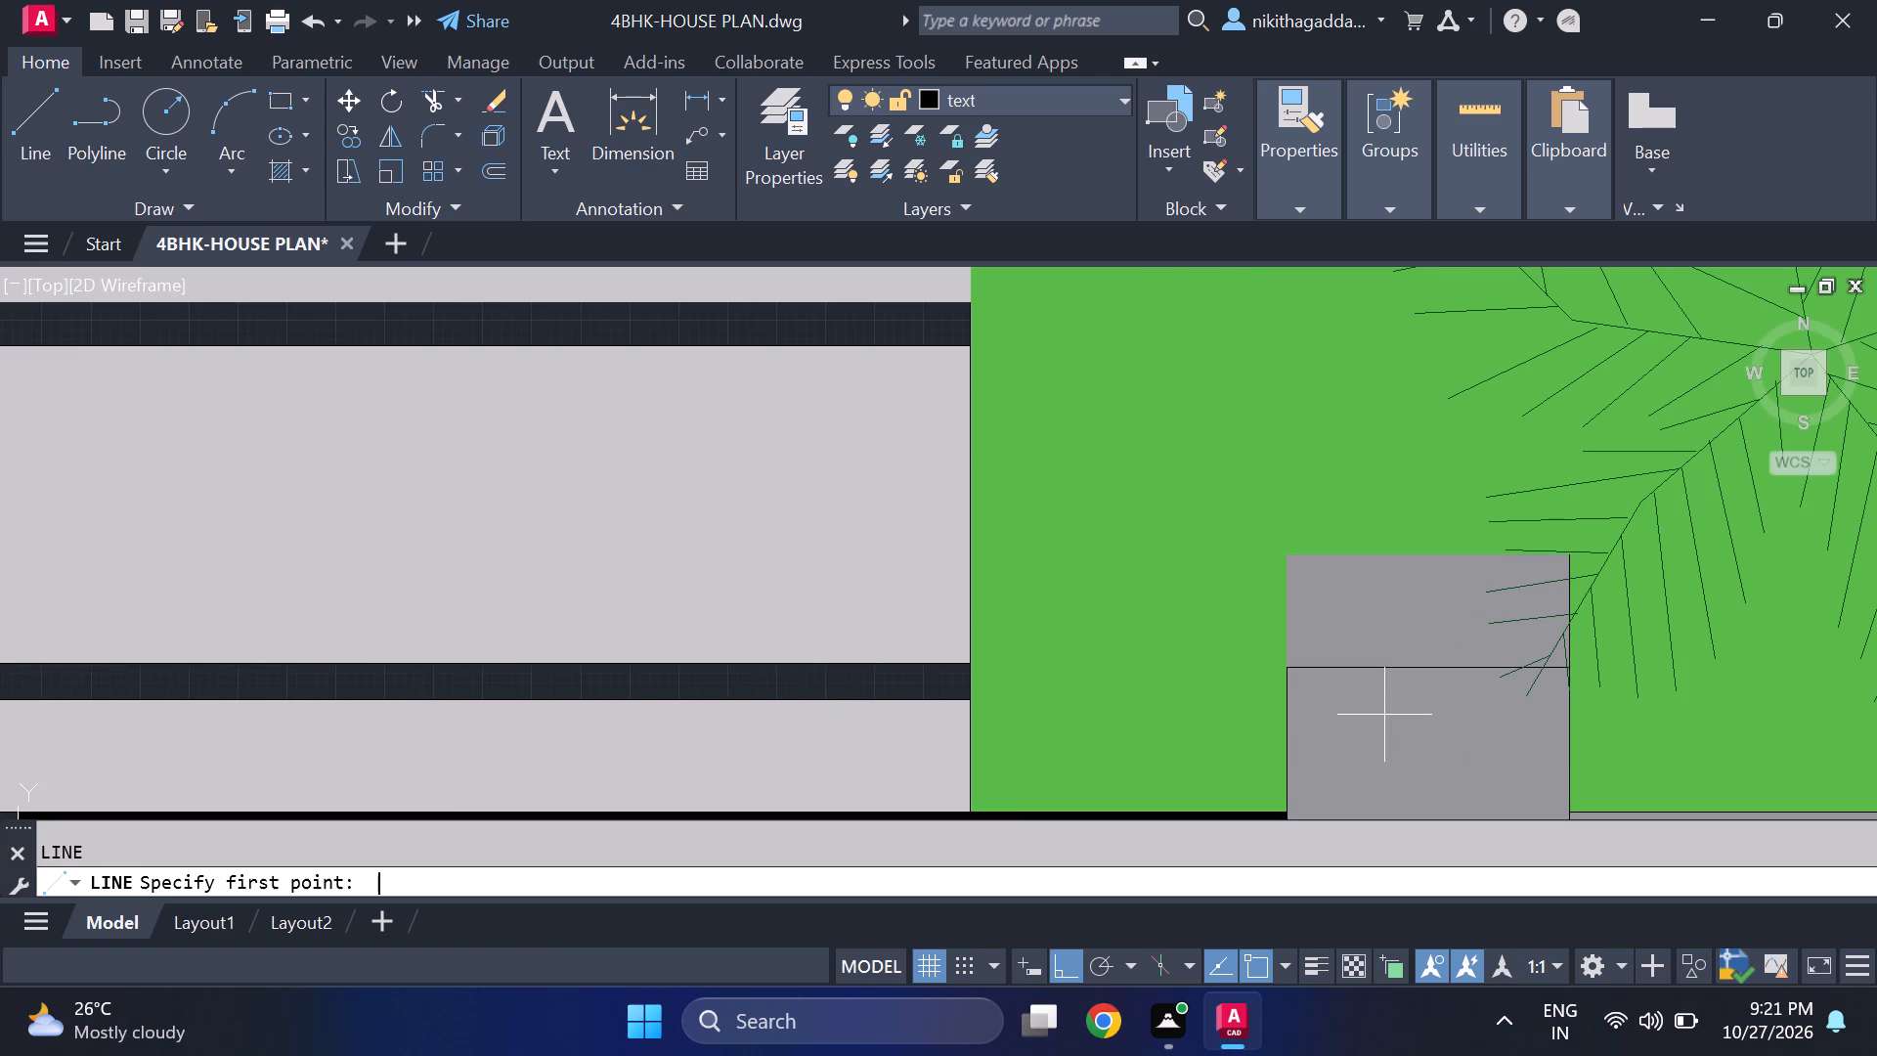
click(1068, 104)
click(1013, 413)
drag(1292, 670, 1292, 654)
scroll(1287, 554, up, 1)
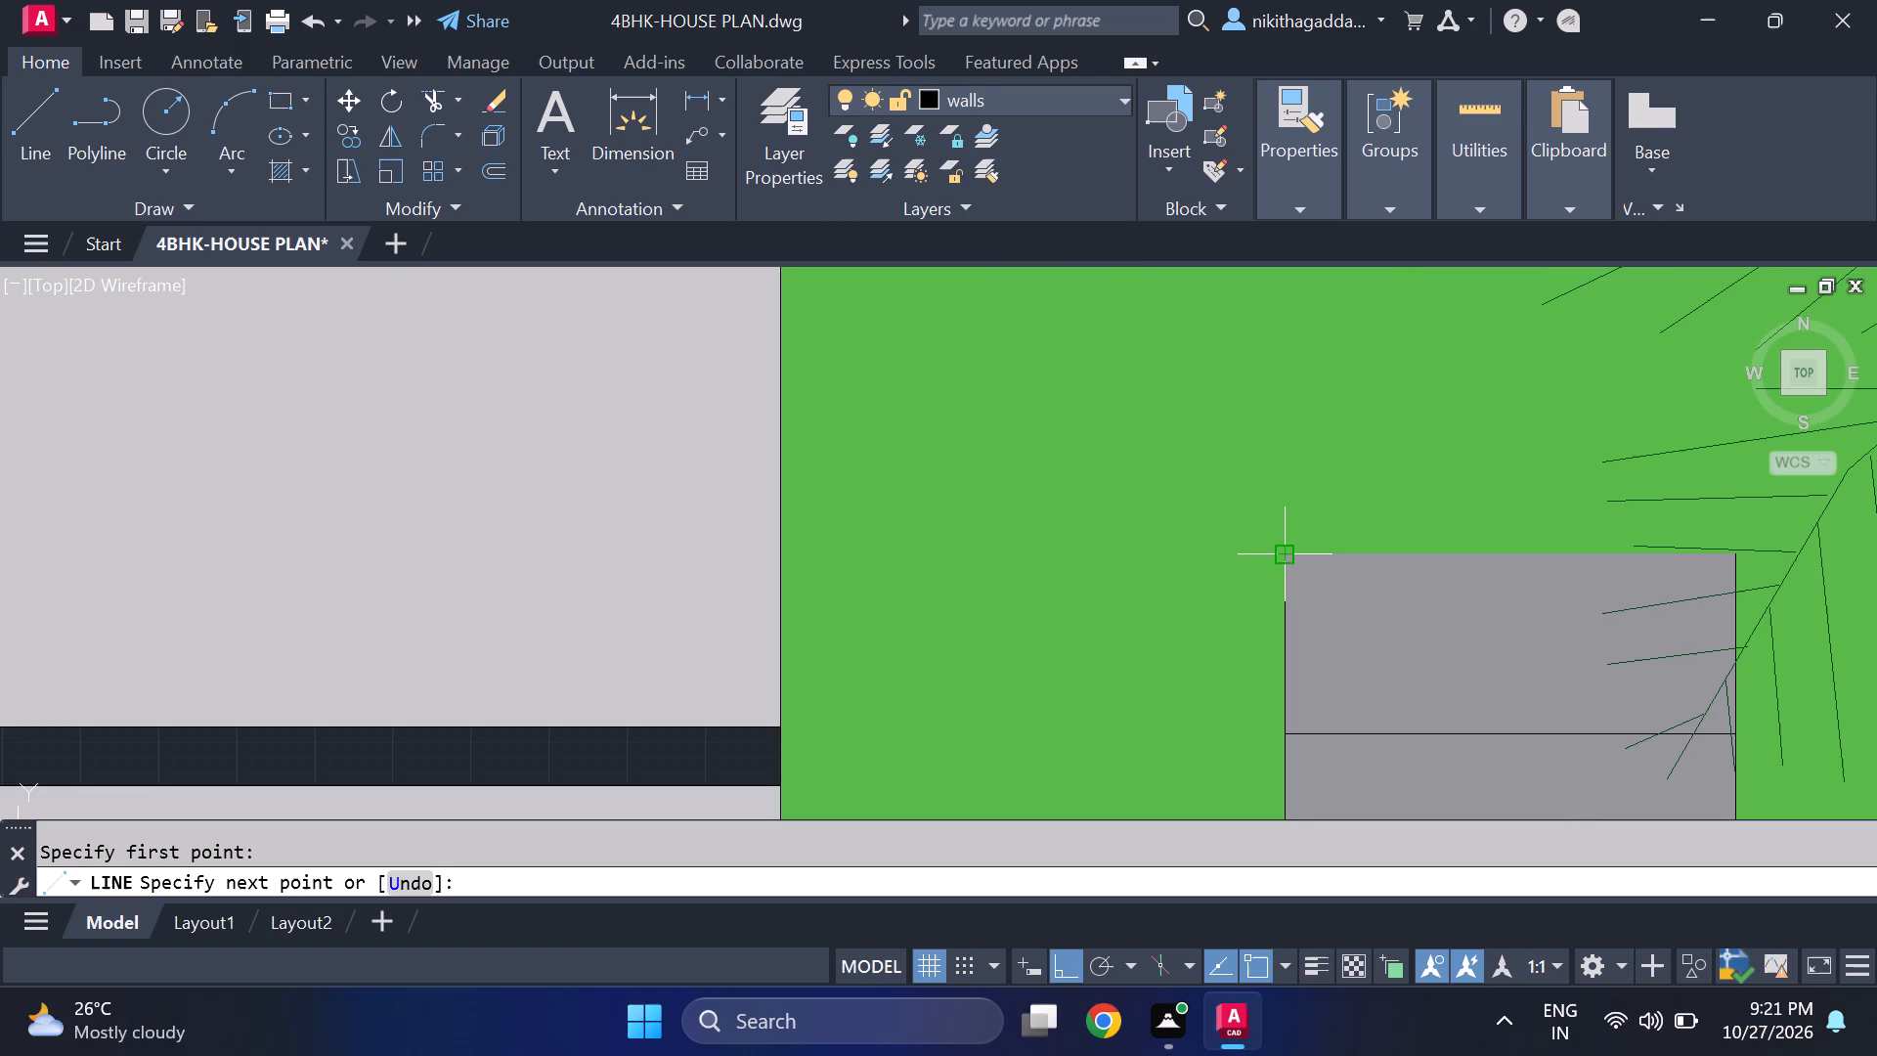
click(1287, 558)
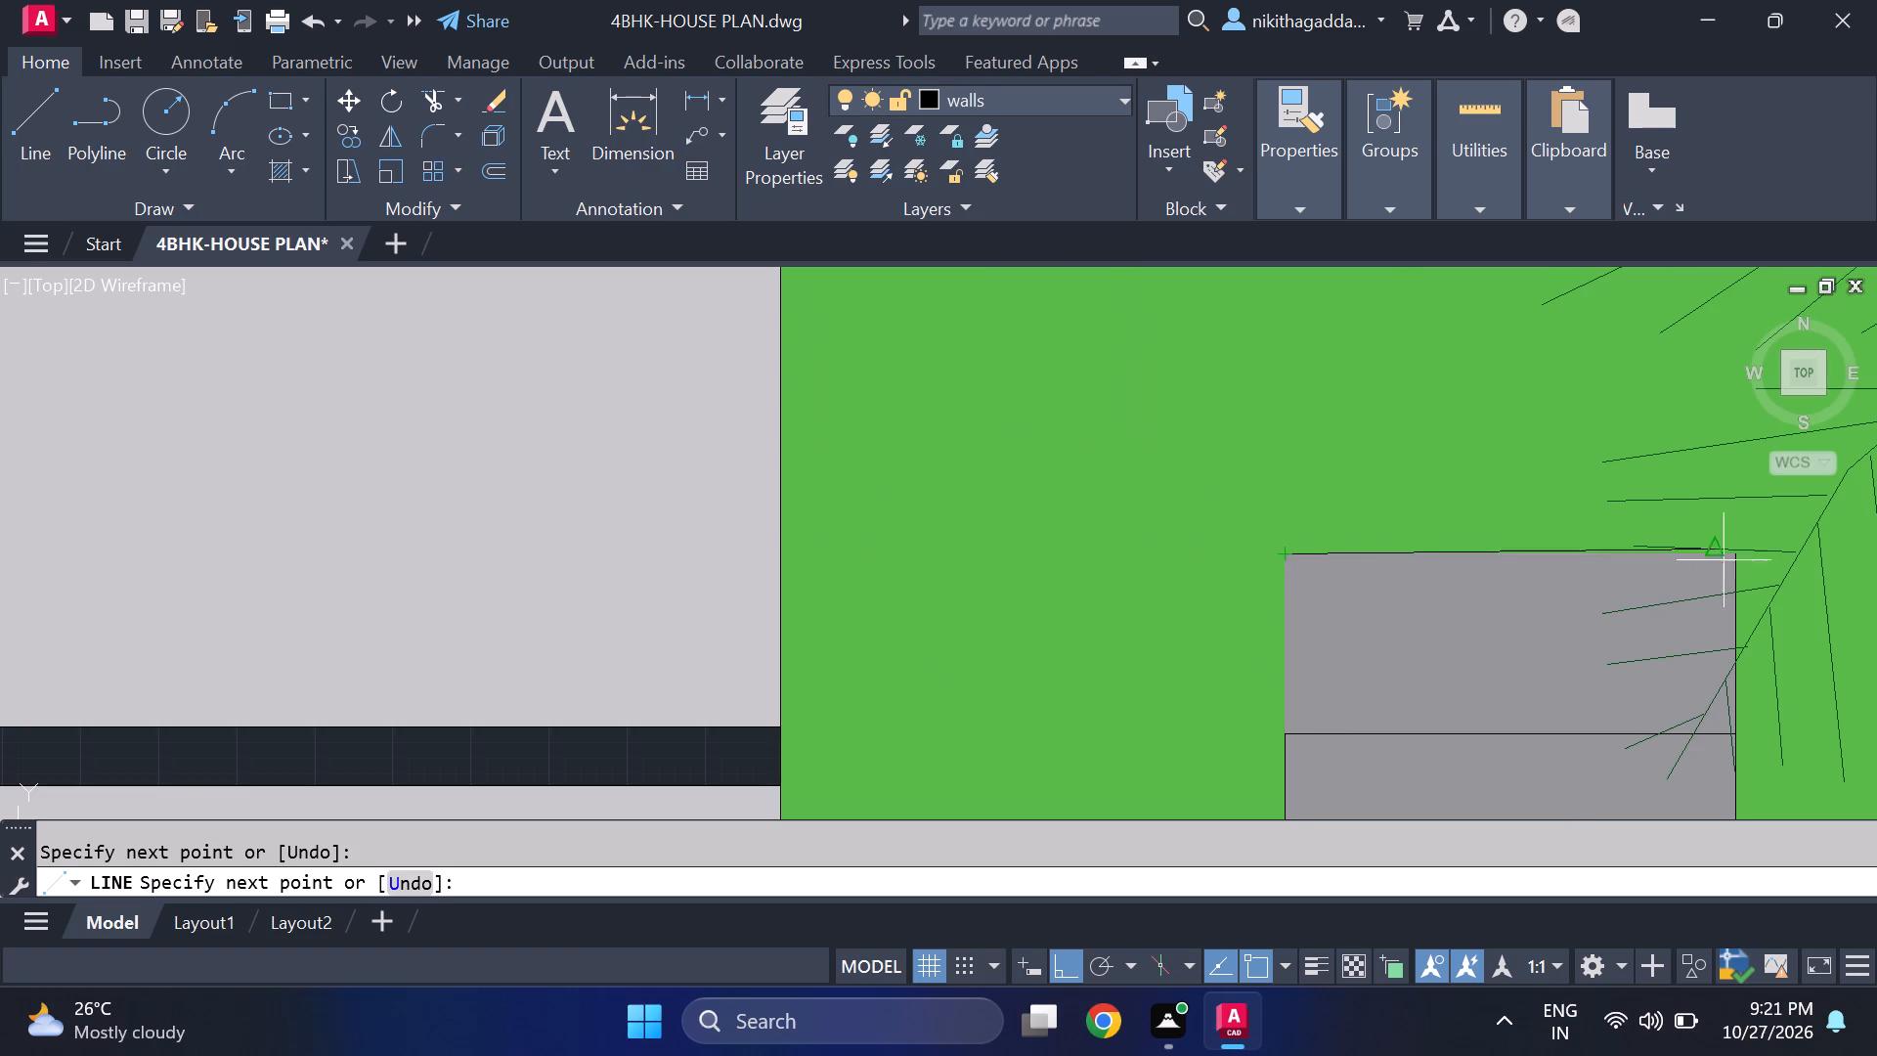
click(1745, 563)
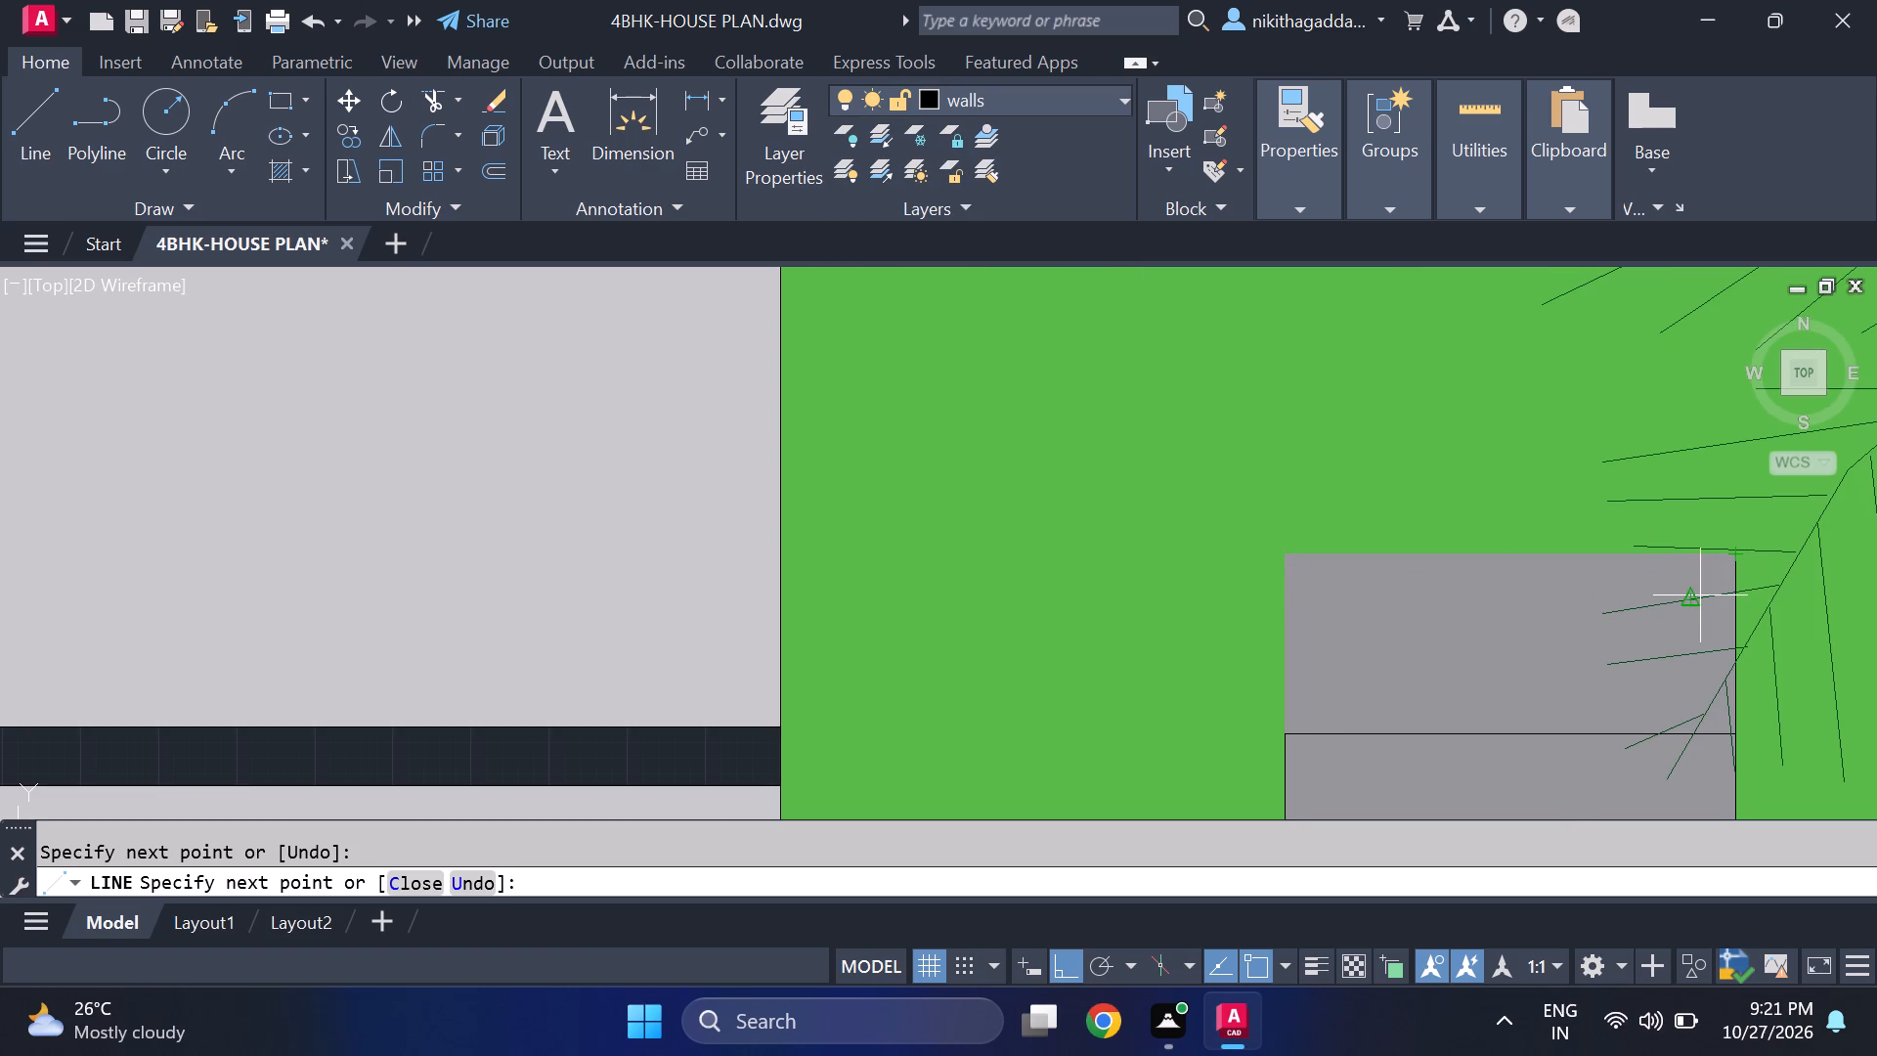
key(Escape)
Move the two new pillar cap outline lines horizontally about 25' east, into the empty area outside the plot.
scroll(1542, 549, up, 2)
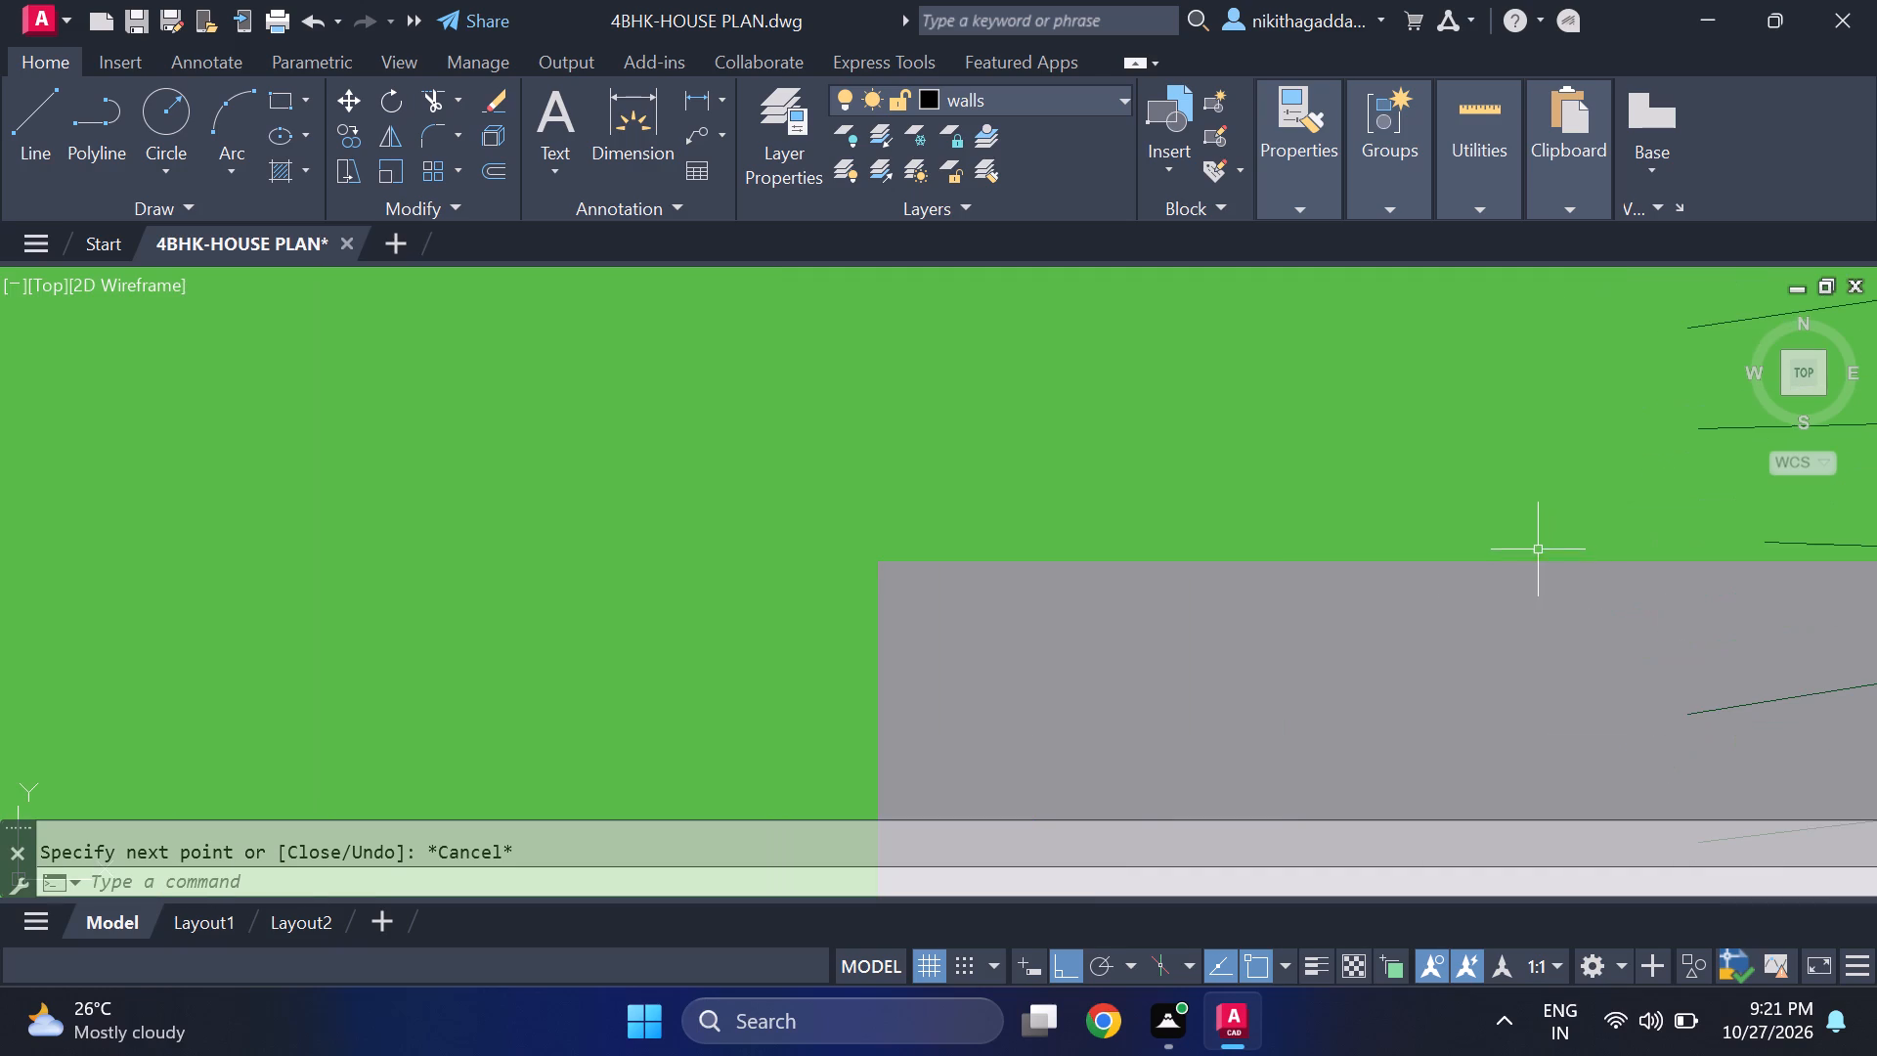
click(1527, 562)
scroll(1519, 568, down, 2)
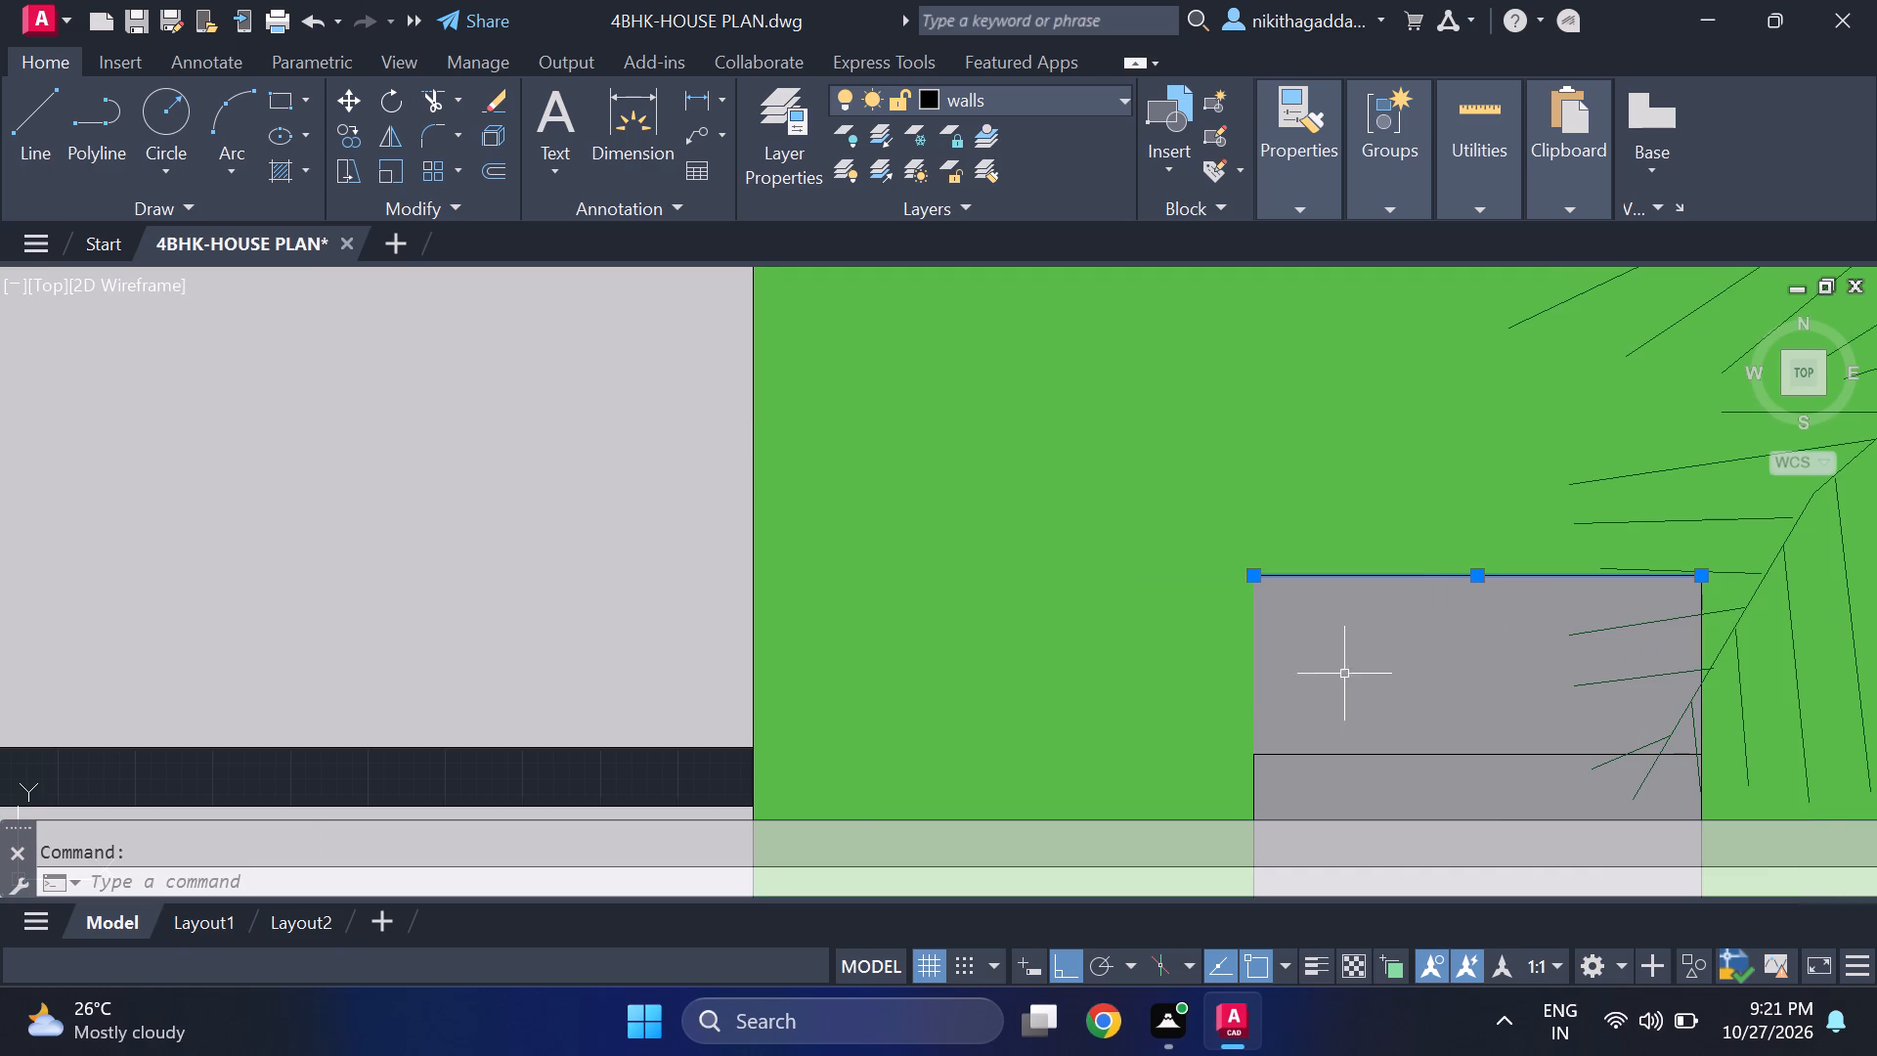
click(1254, 717)
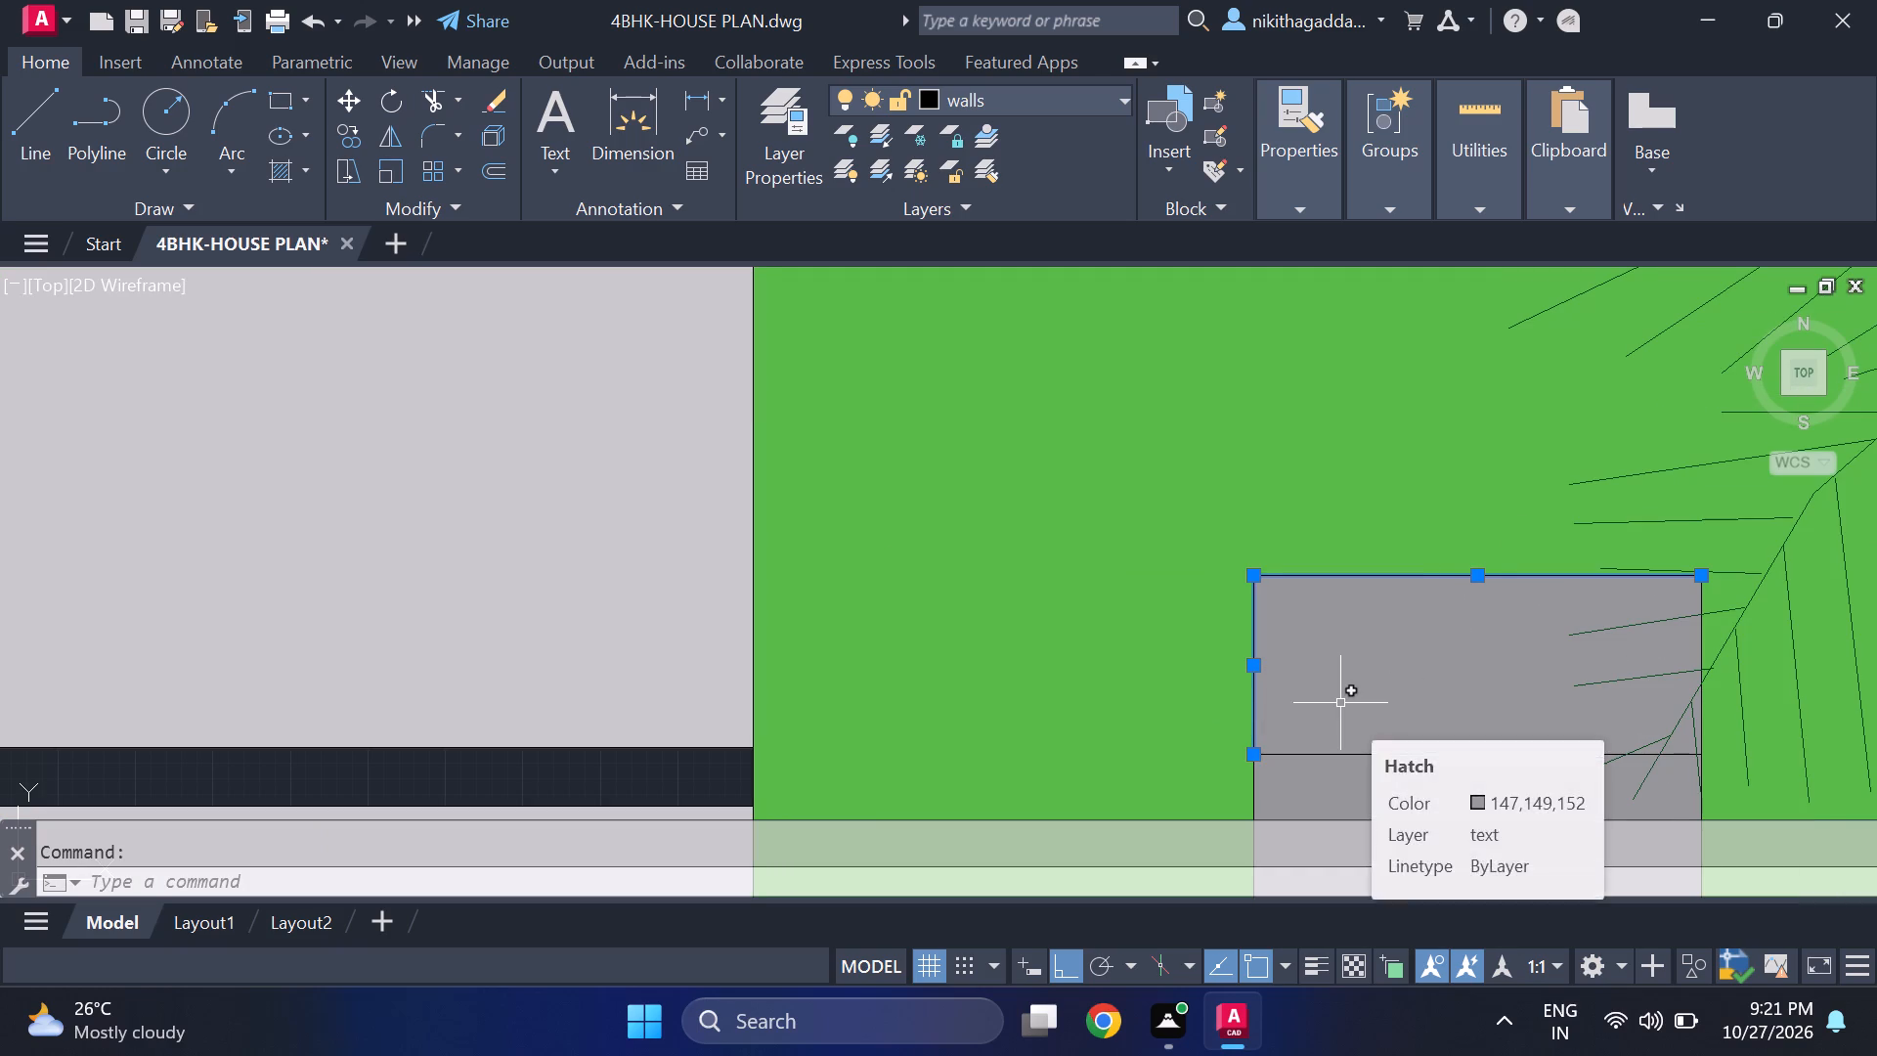
key(m)
key(Return)
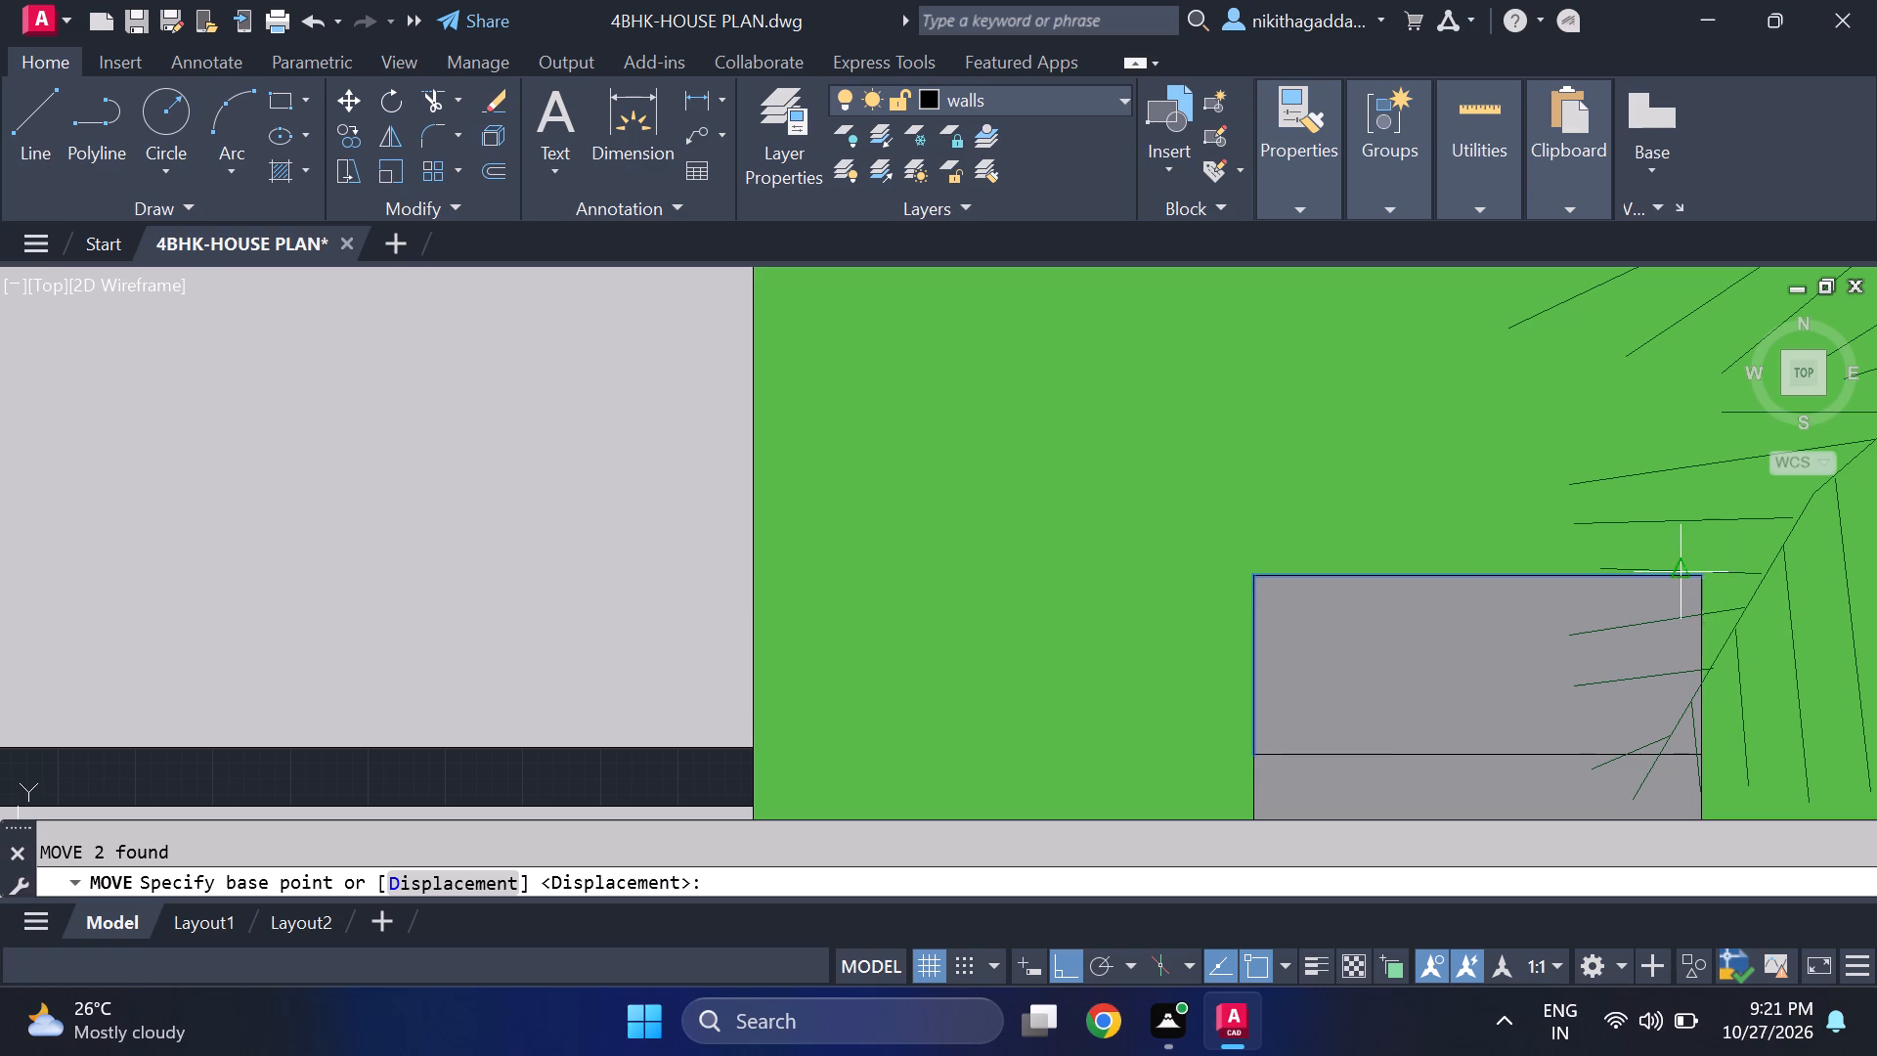
click(1703, 582)
middle_drag(1752, 645, 814, 397)
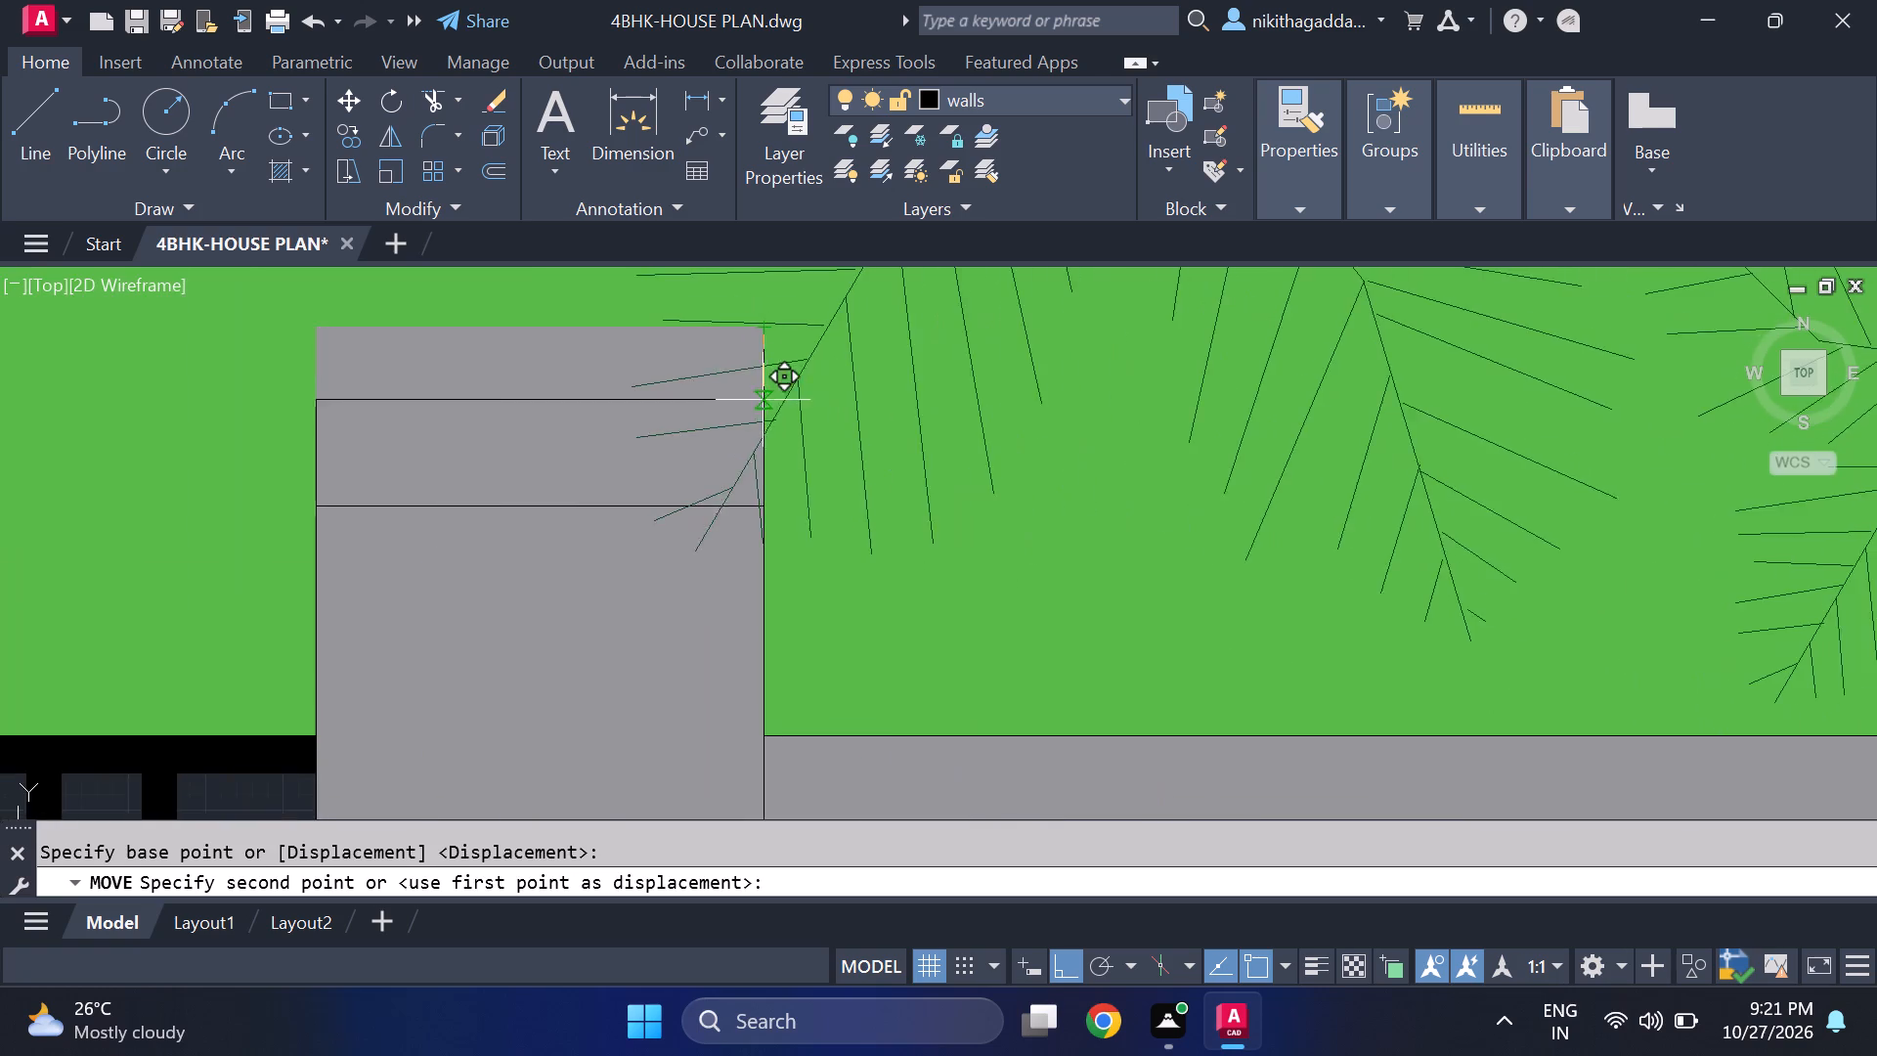
scroll(788, 423, down, 3)
scroll(1336, 654, down, 4)
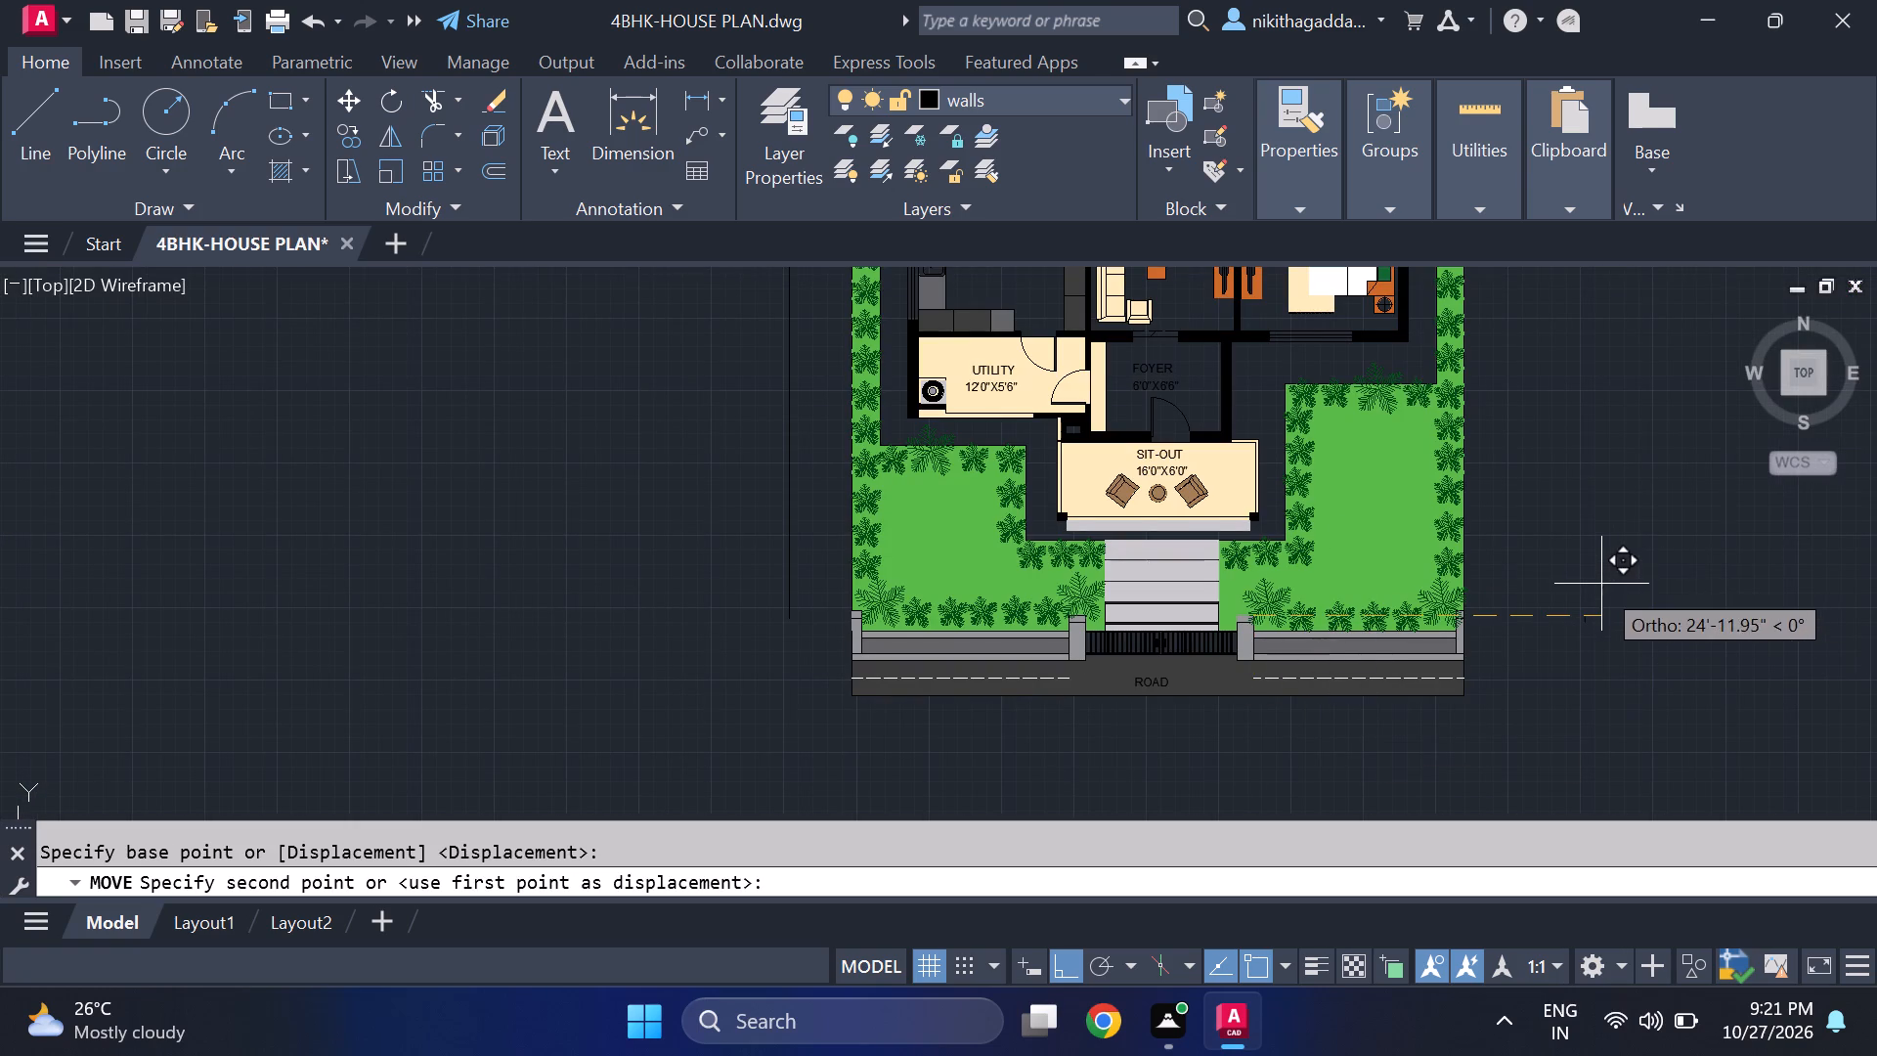
click(1600, 587)
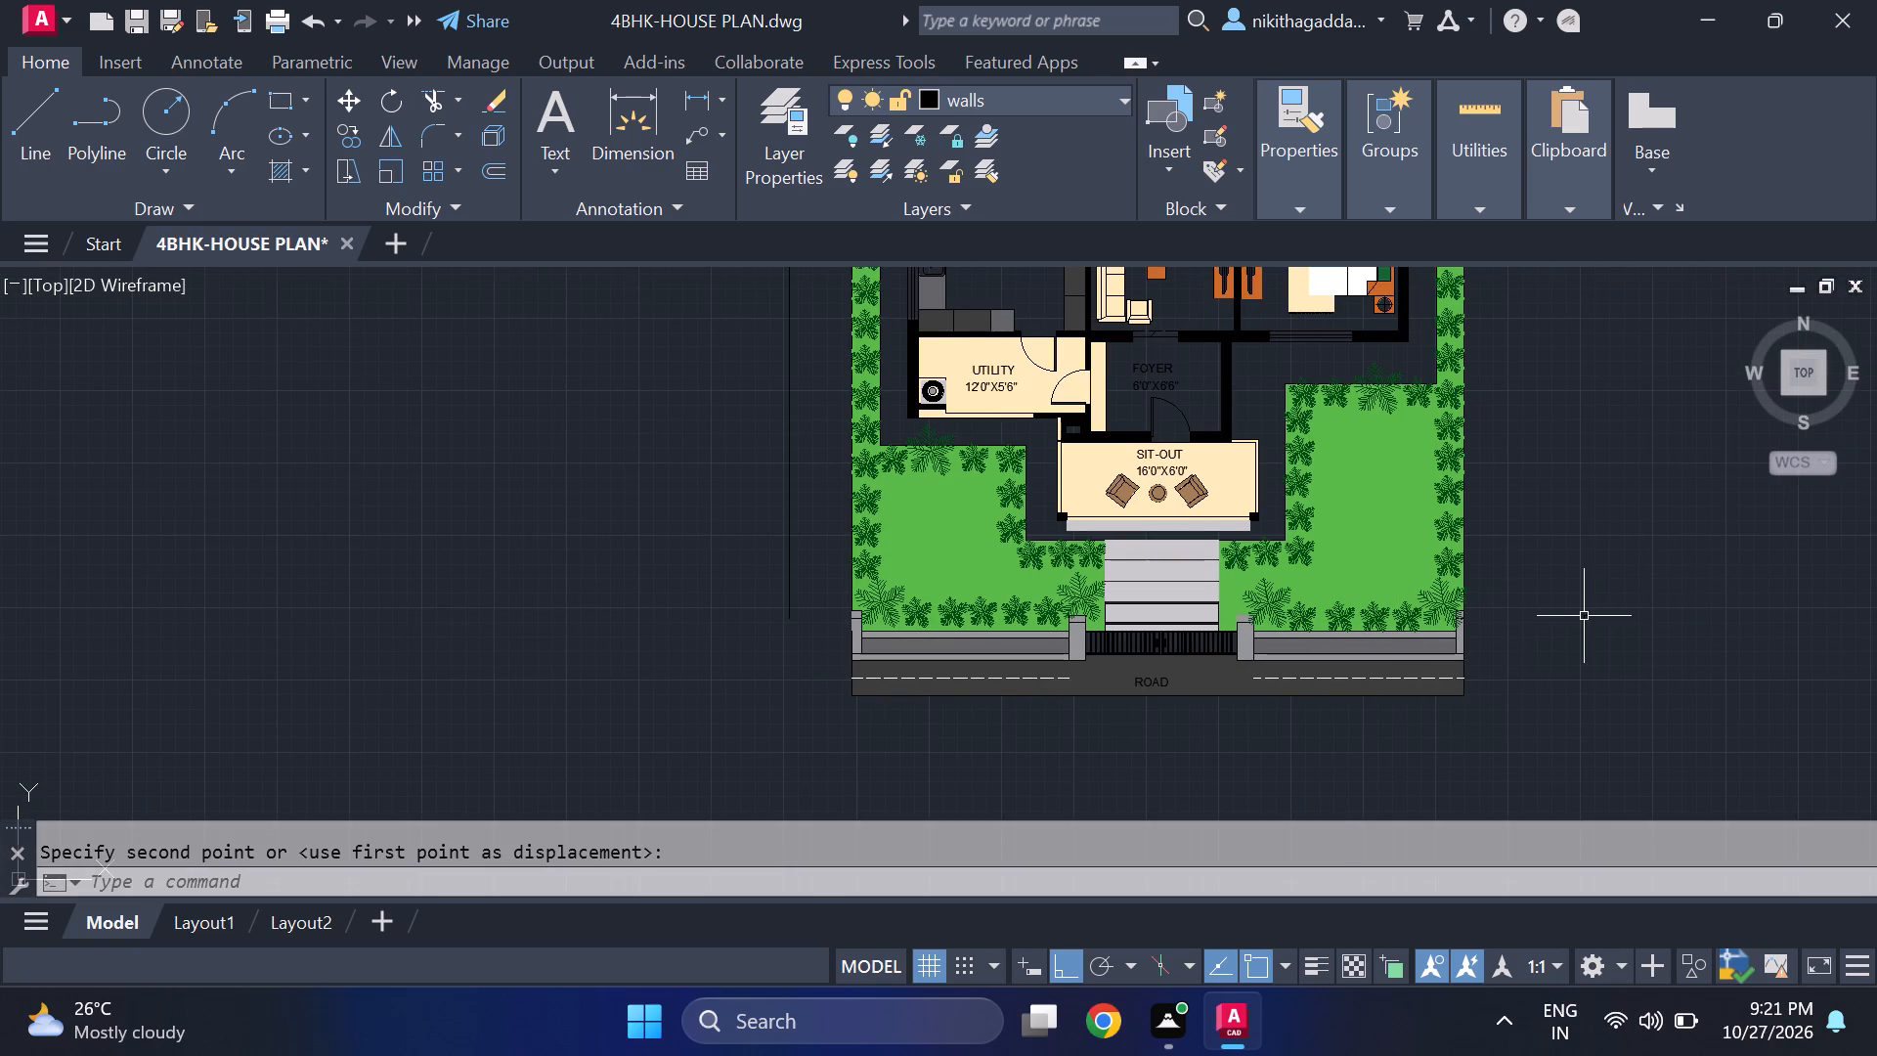
Copy the two outline lines from their east endpoint back onto the northeast corner of the east gate pillar's cap.
scroll(1582, 616, up, 1)
click(1650, 584)
click(1525, 666)
text(CO)
key(Return)
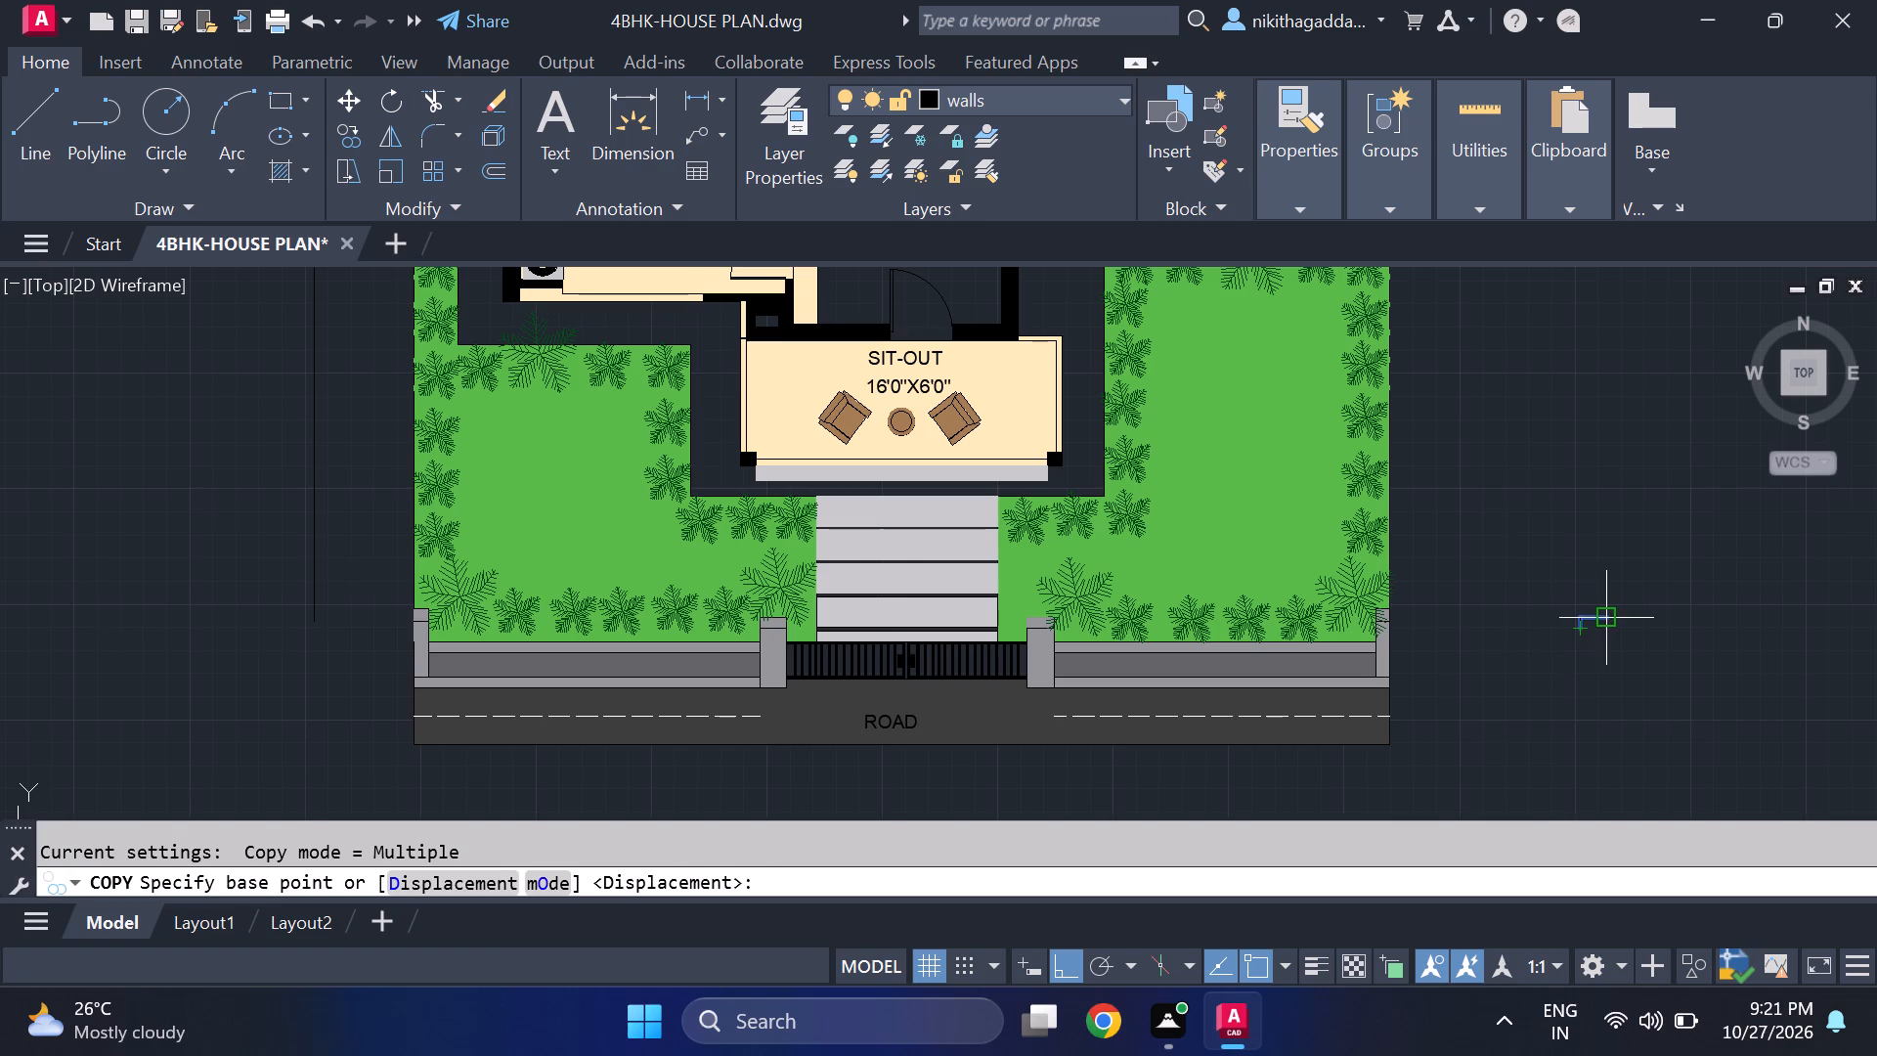
click(1610, 611)
scroll(996, 644, up, 3)
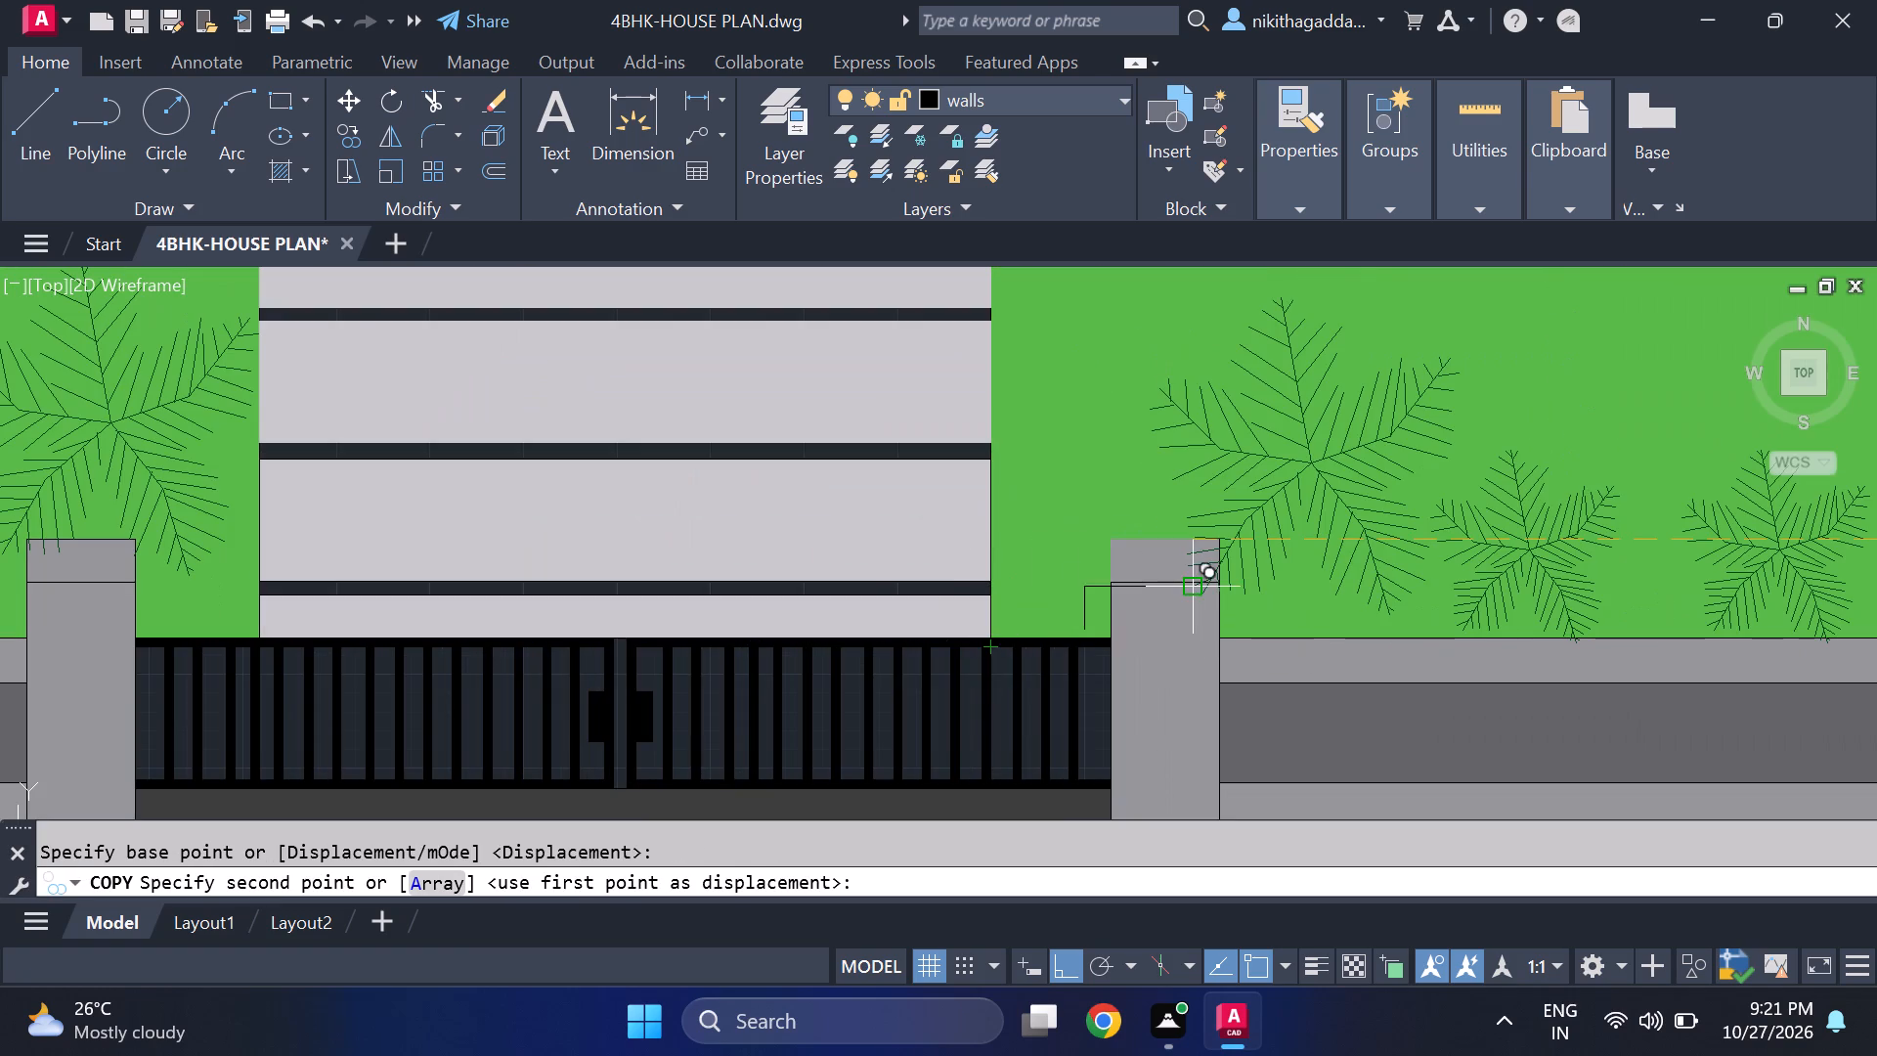
scroll(1227, 550, up, 3)
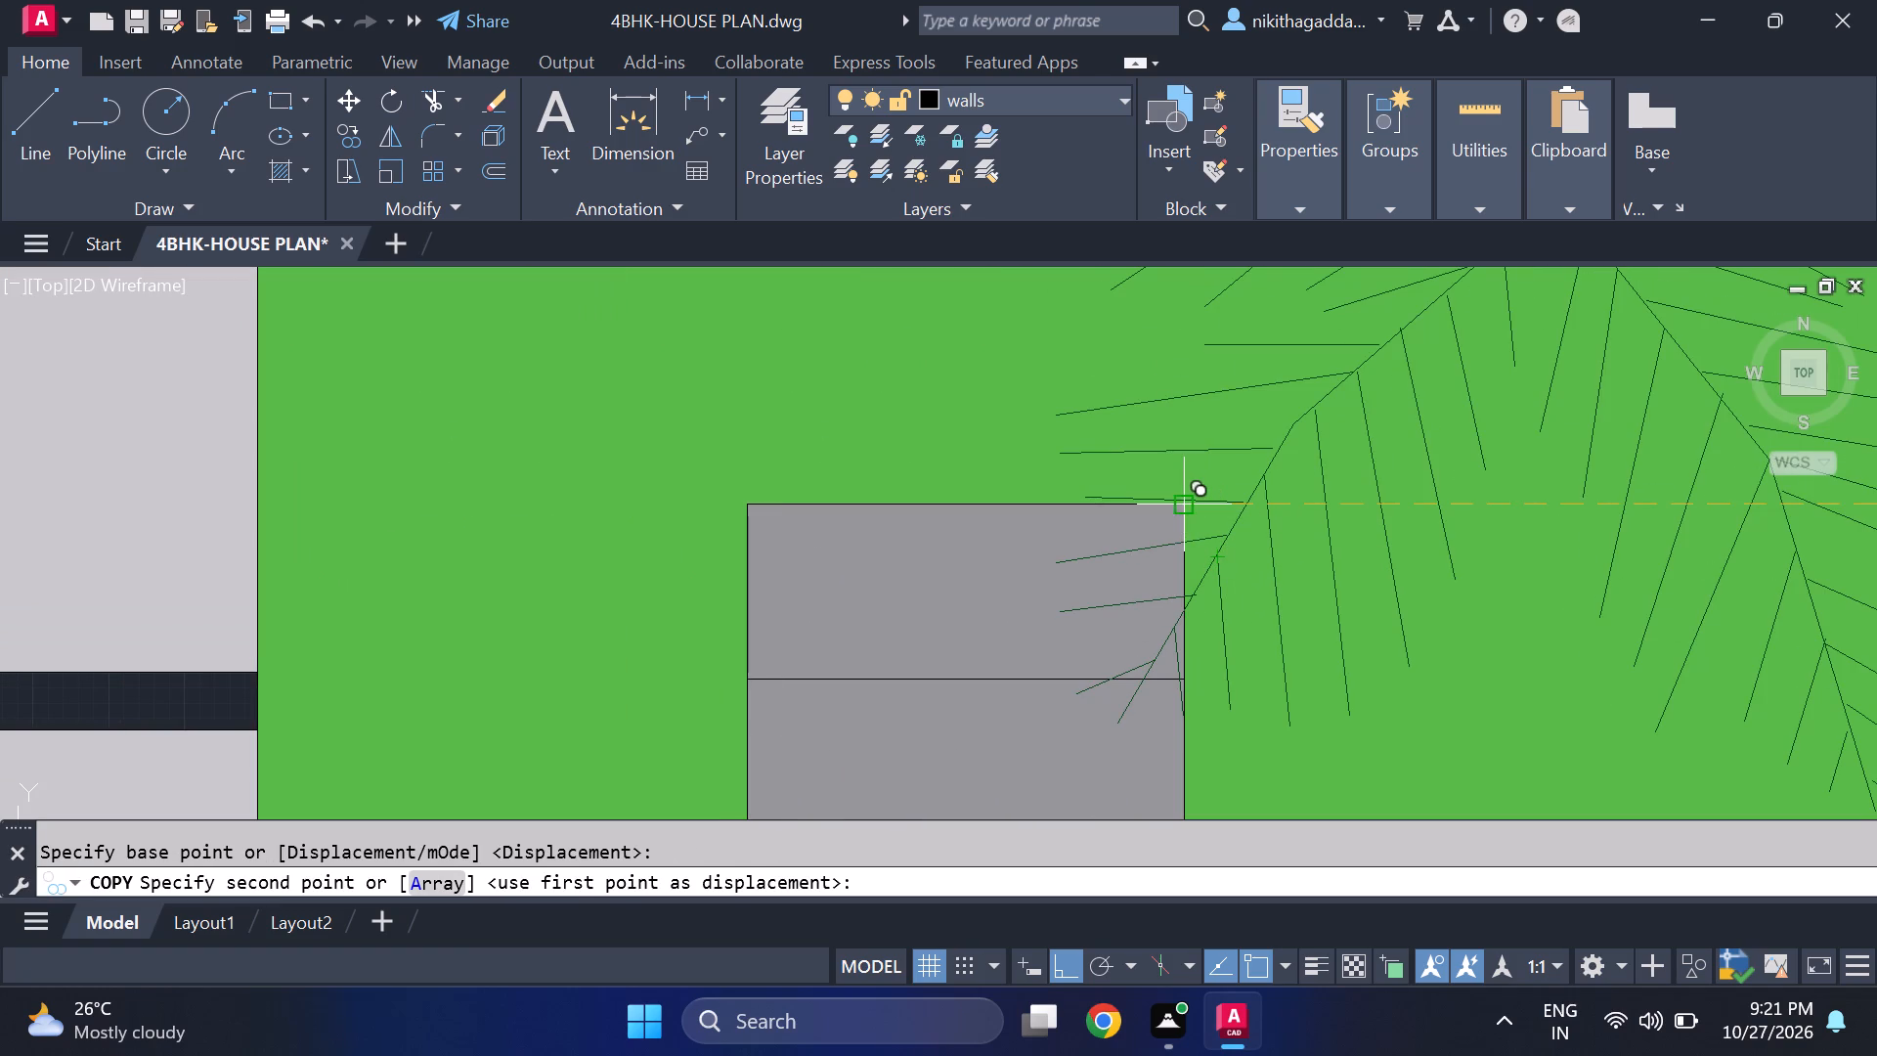
click(1182, 504)
scroll(1288, 535, down, 4)
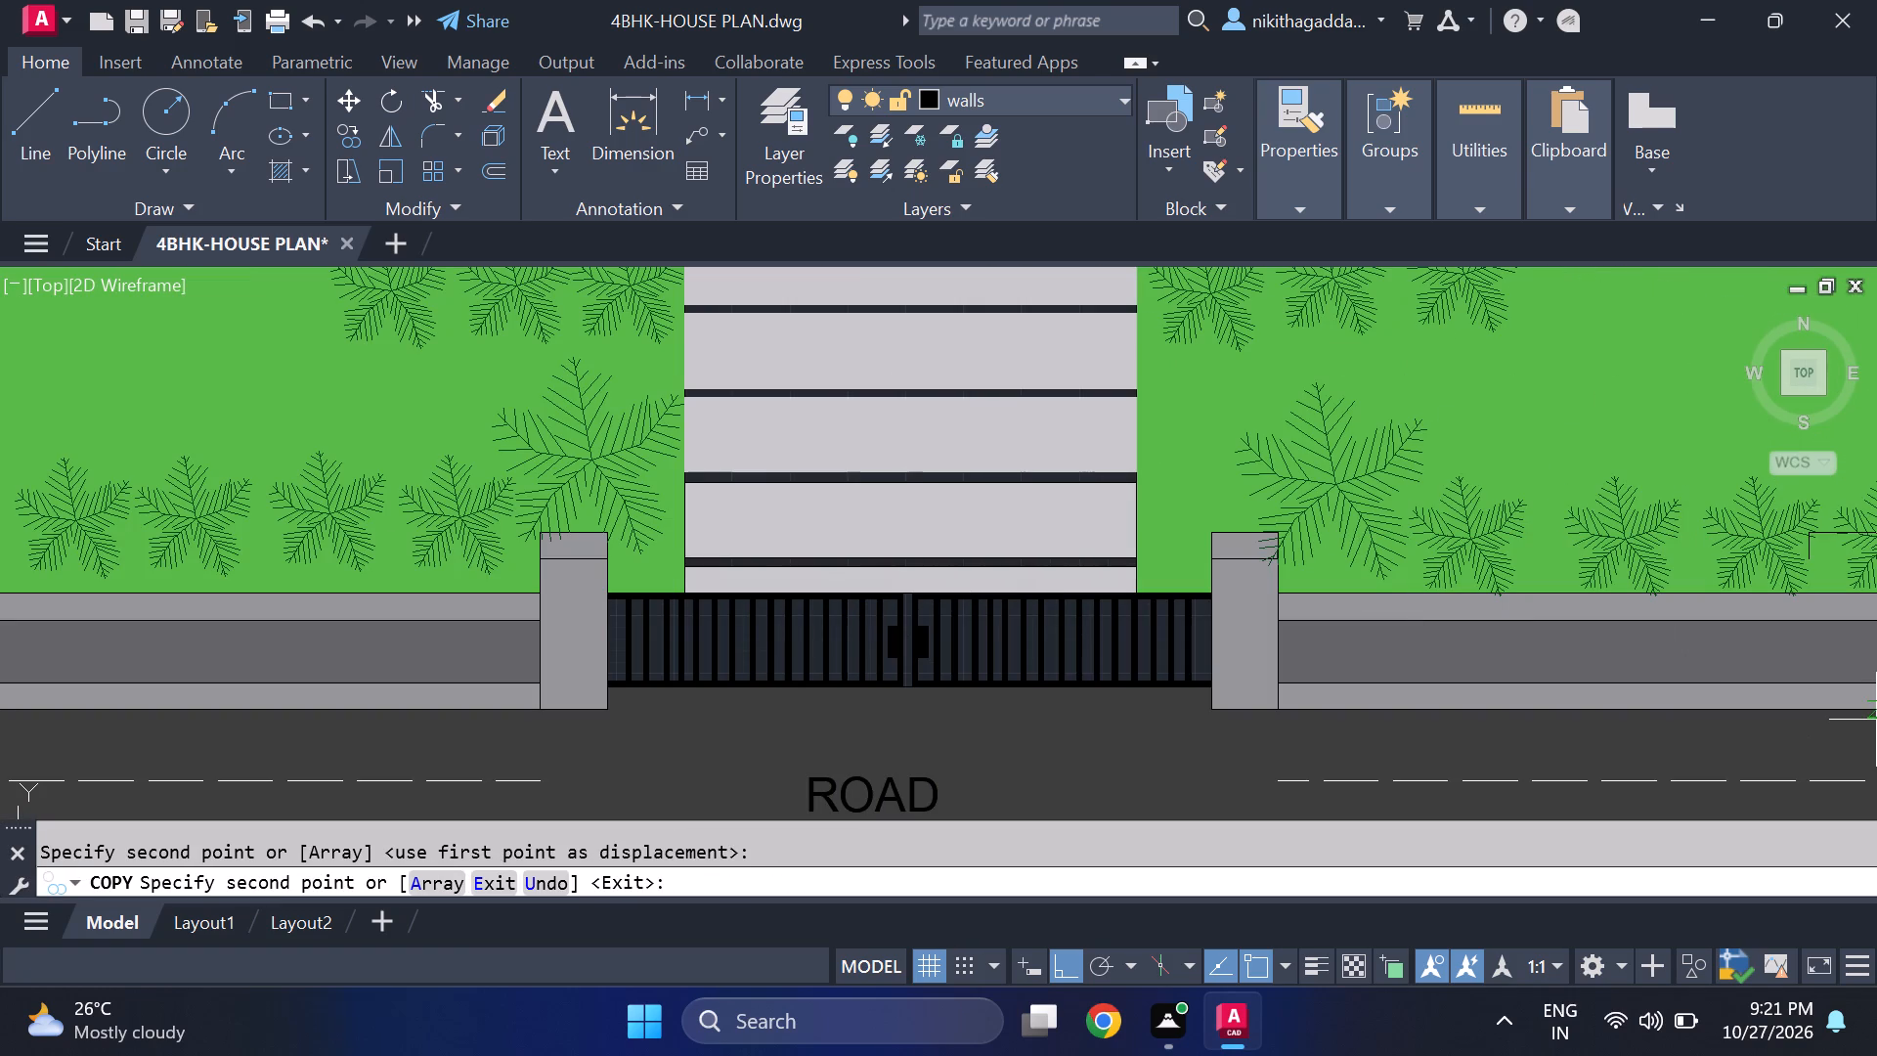
key(Escape)
Delete the two leftover outline lines in the empty area east of the plot.
scroll(1299, 712, down, 1)
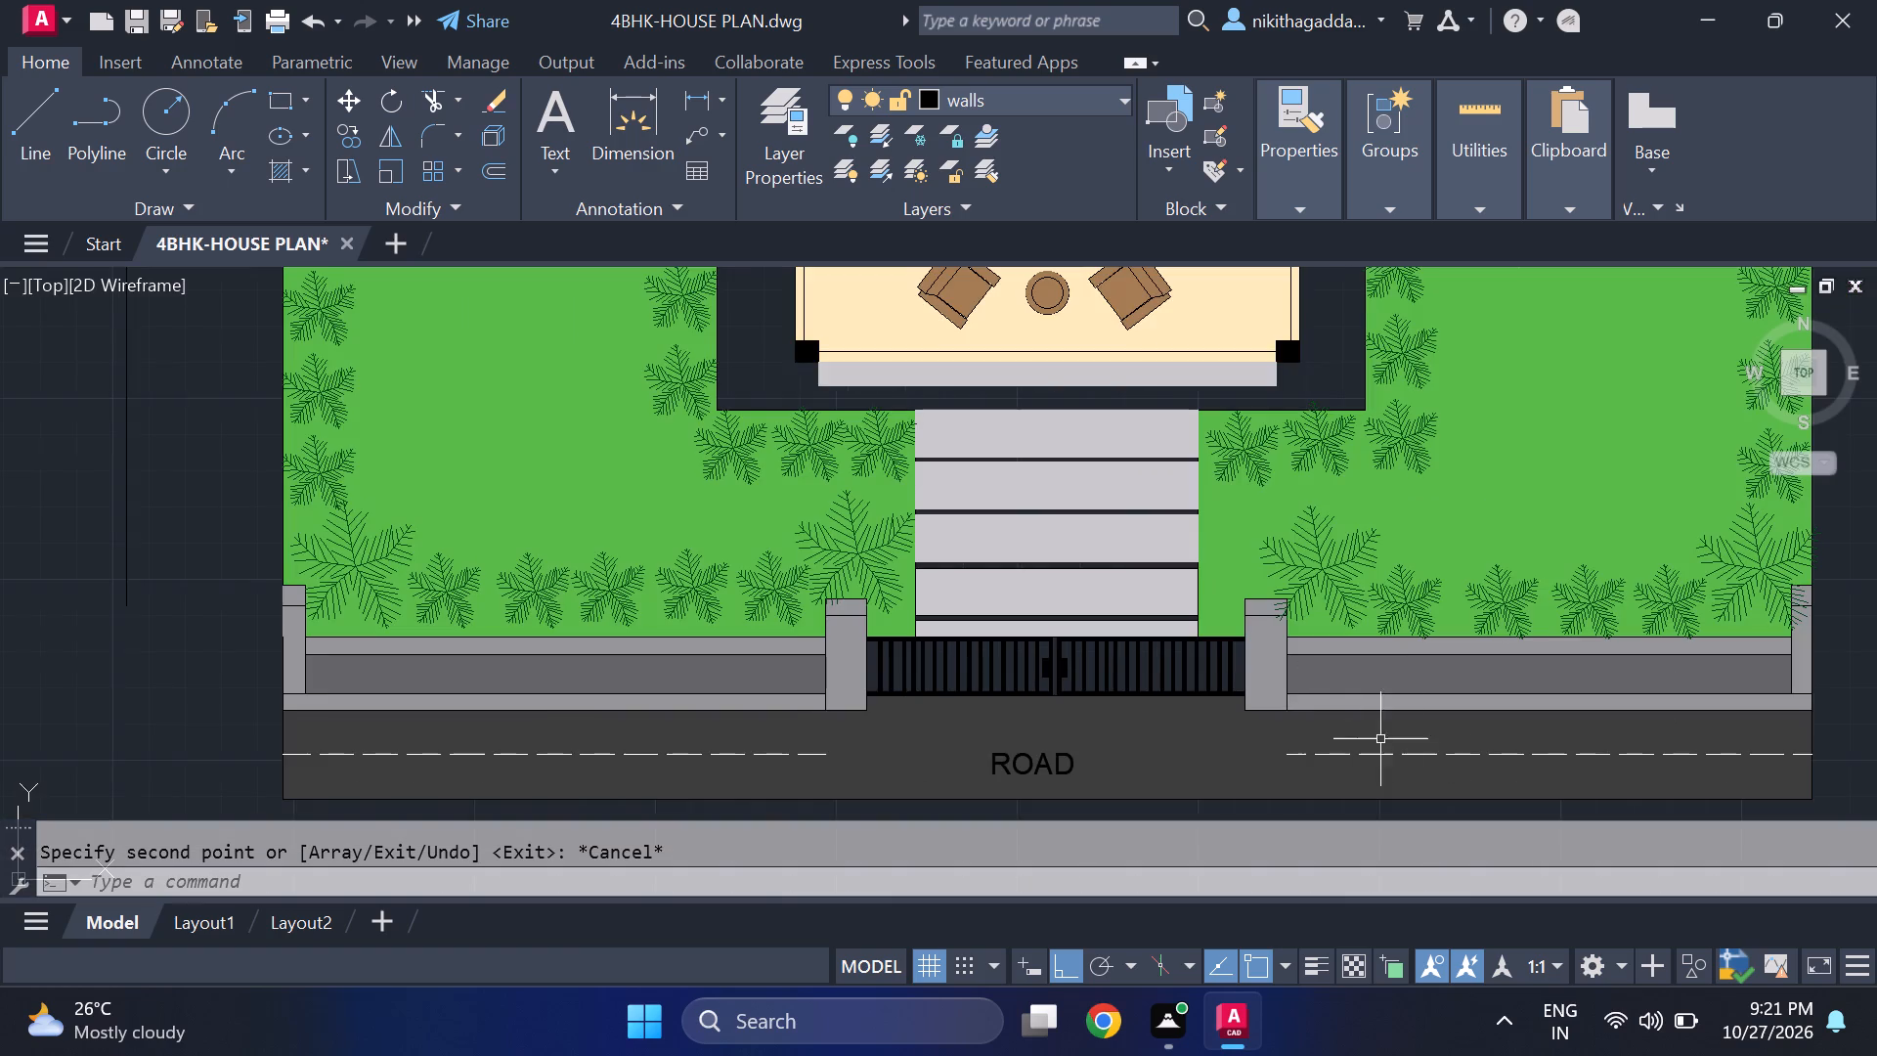
scroll(1416, 727, down, 2)
middle_drag(1639, 735, 1168, 695)
click(1323, 554)
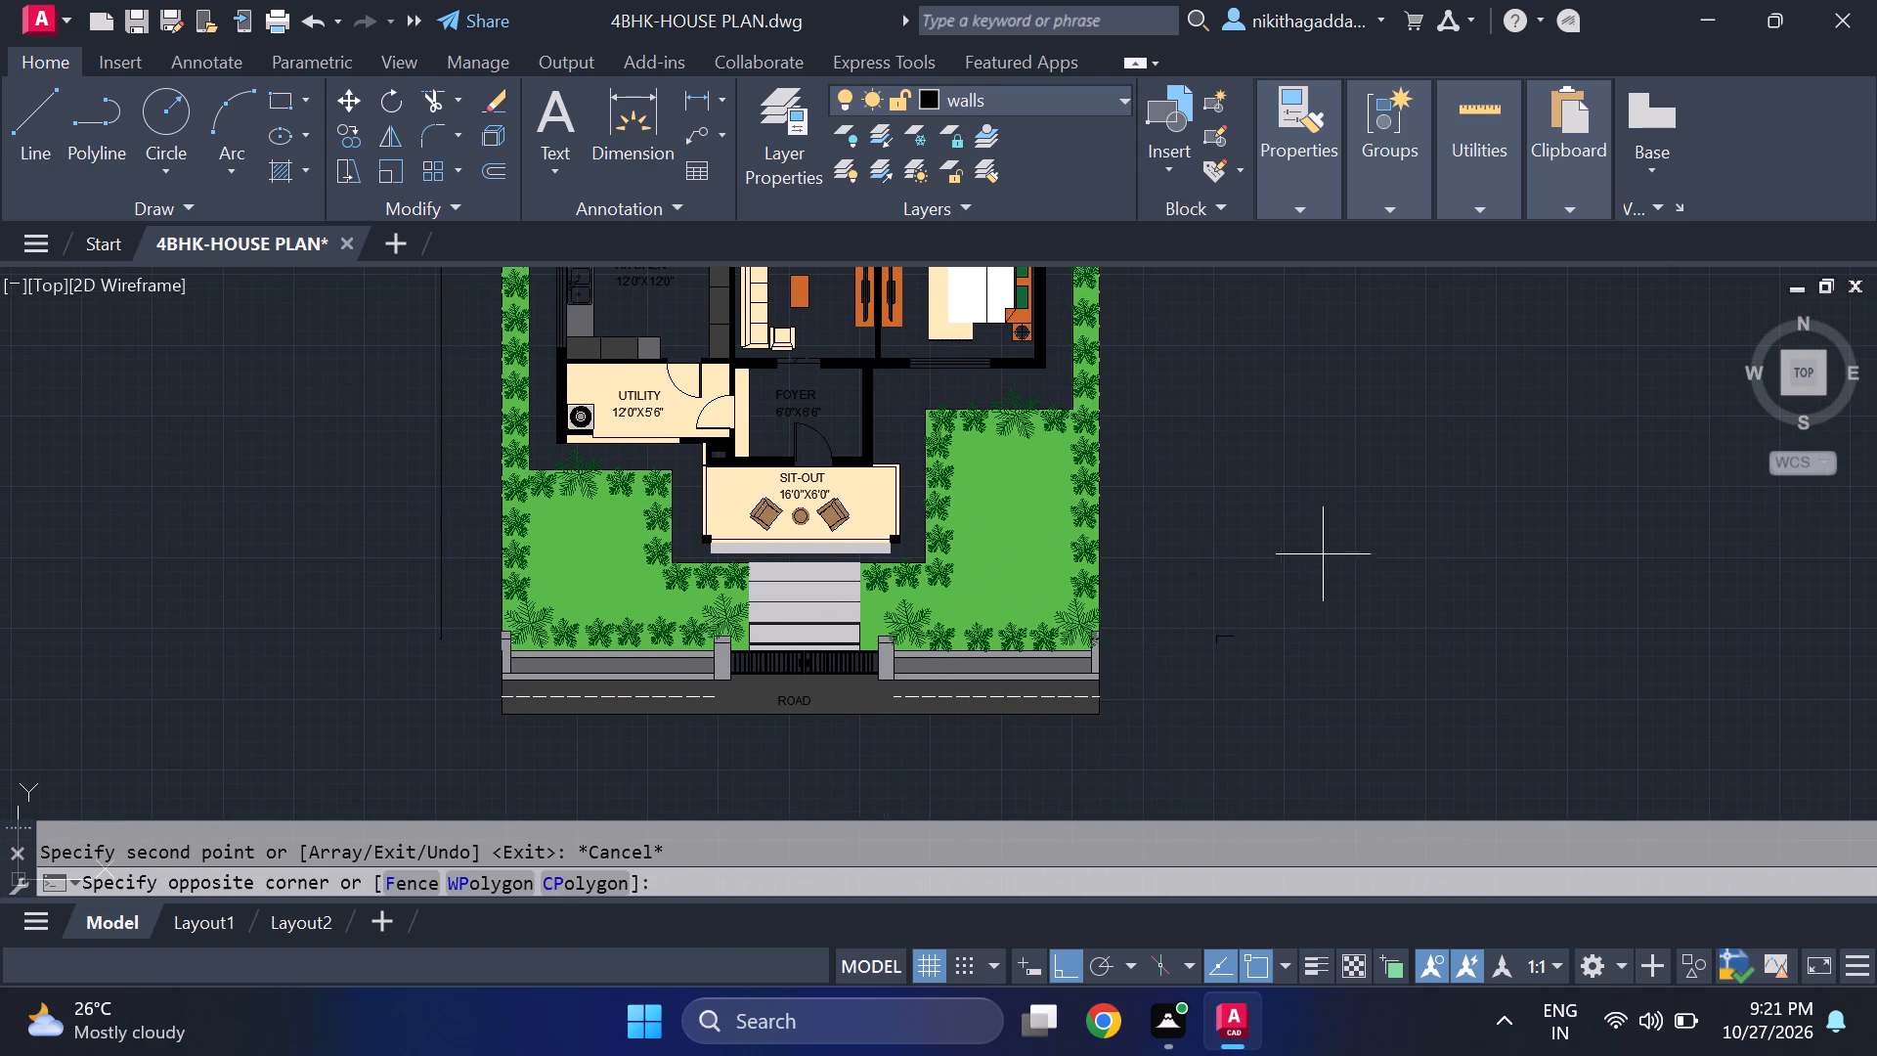
click(1205, 722)
key(Delete)
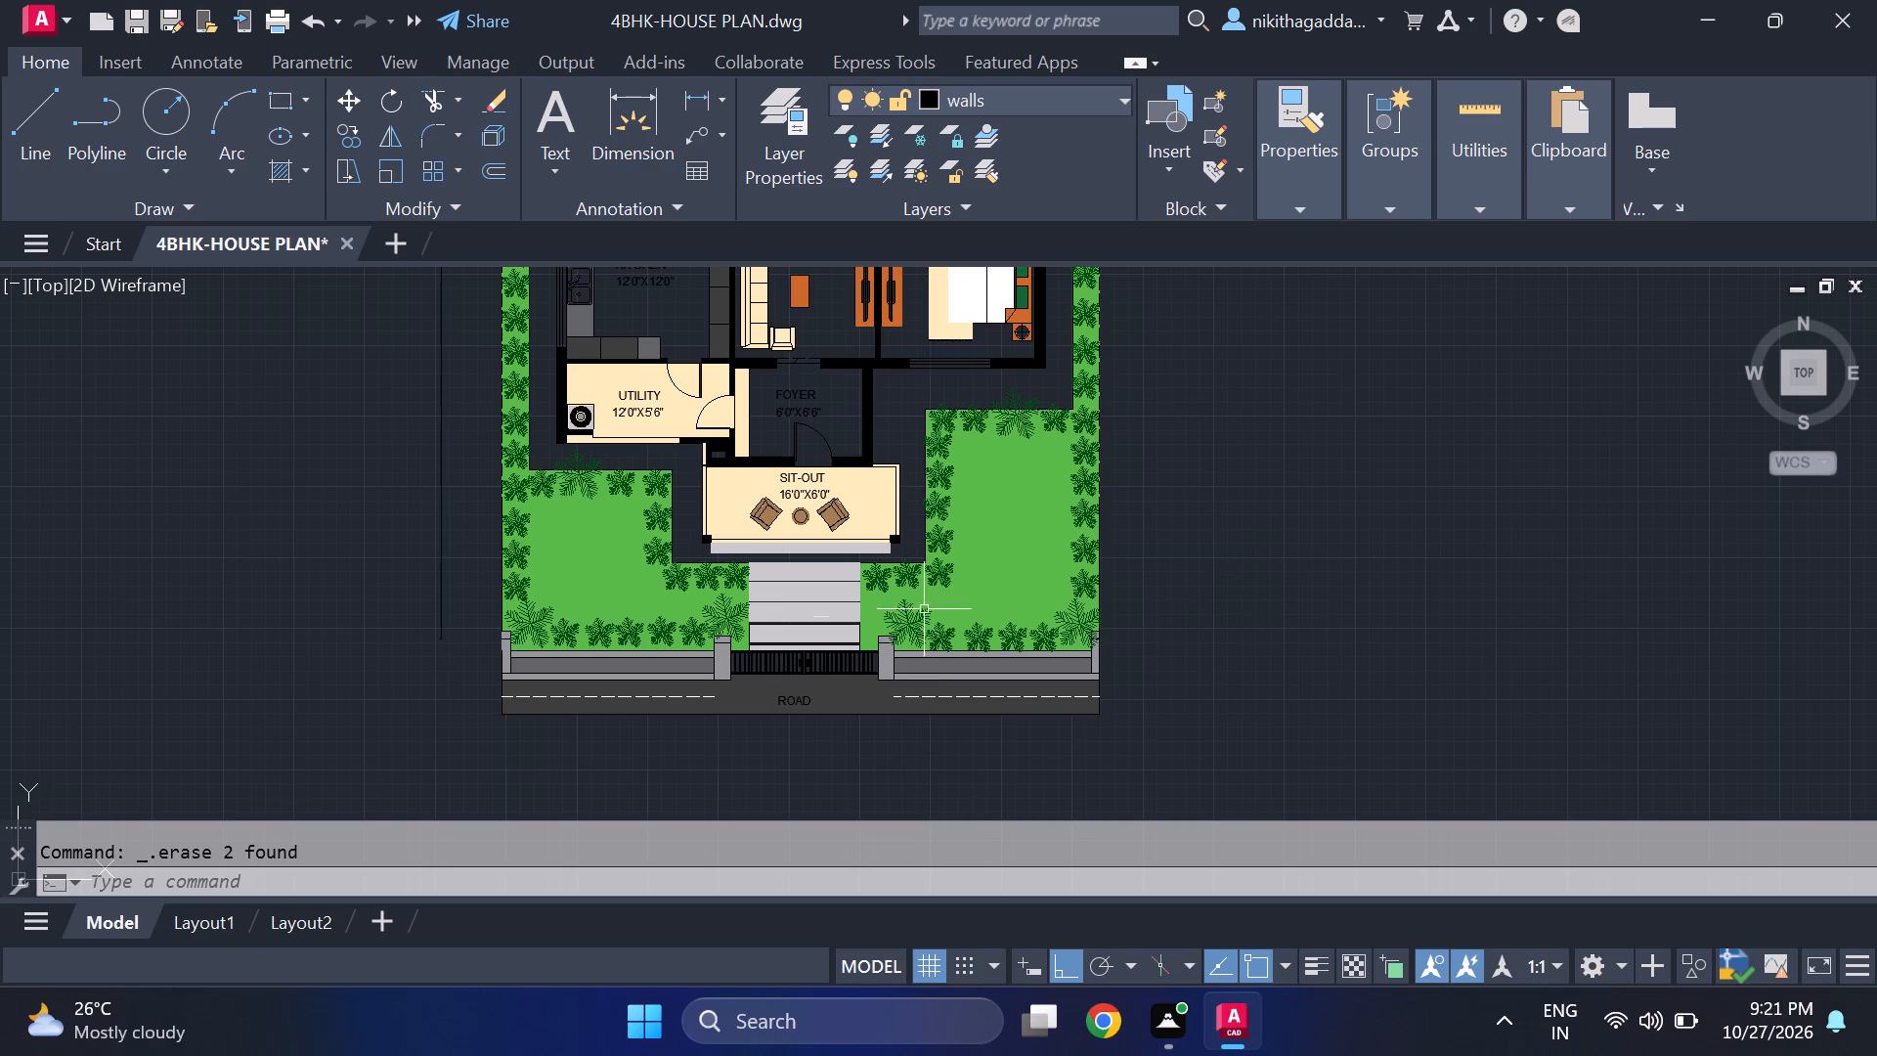
scroll(808, 635, up, 1)
middle_drag(906, 600, 922, 548)
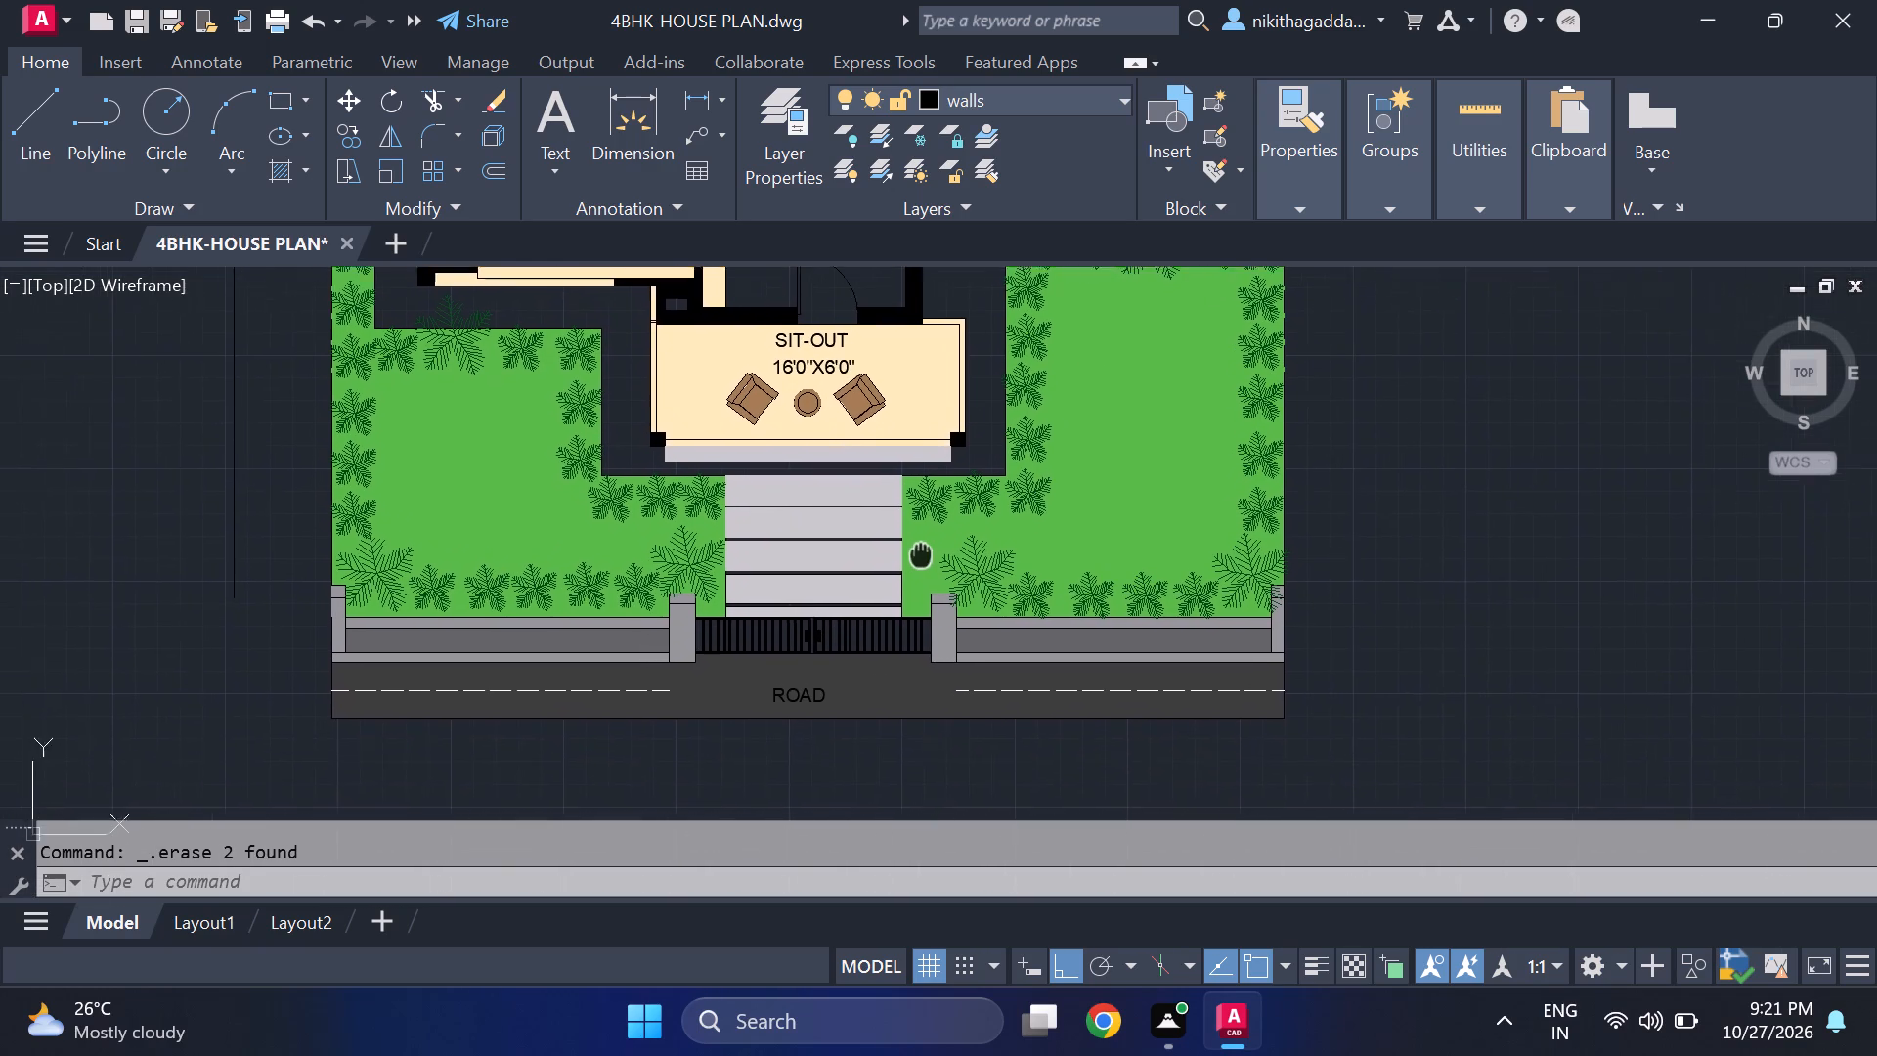
Review the plan from the road and gate up through the rooms to the north bedrooms for anything missing.
middle_drag(922, 548, 941, 487)
scroll(775, 587, up, 2)
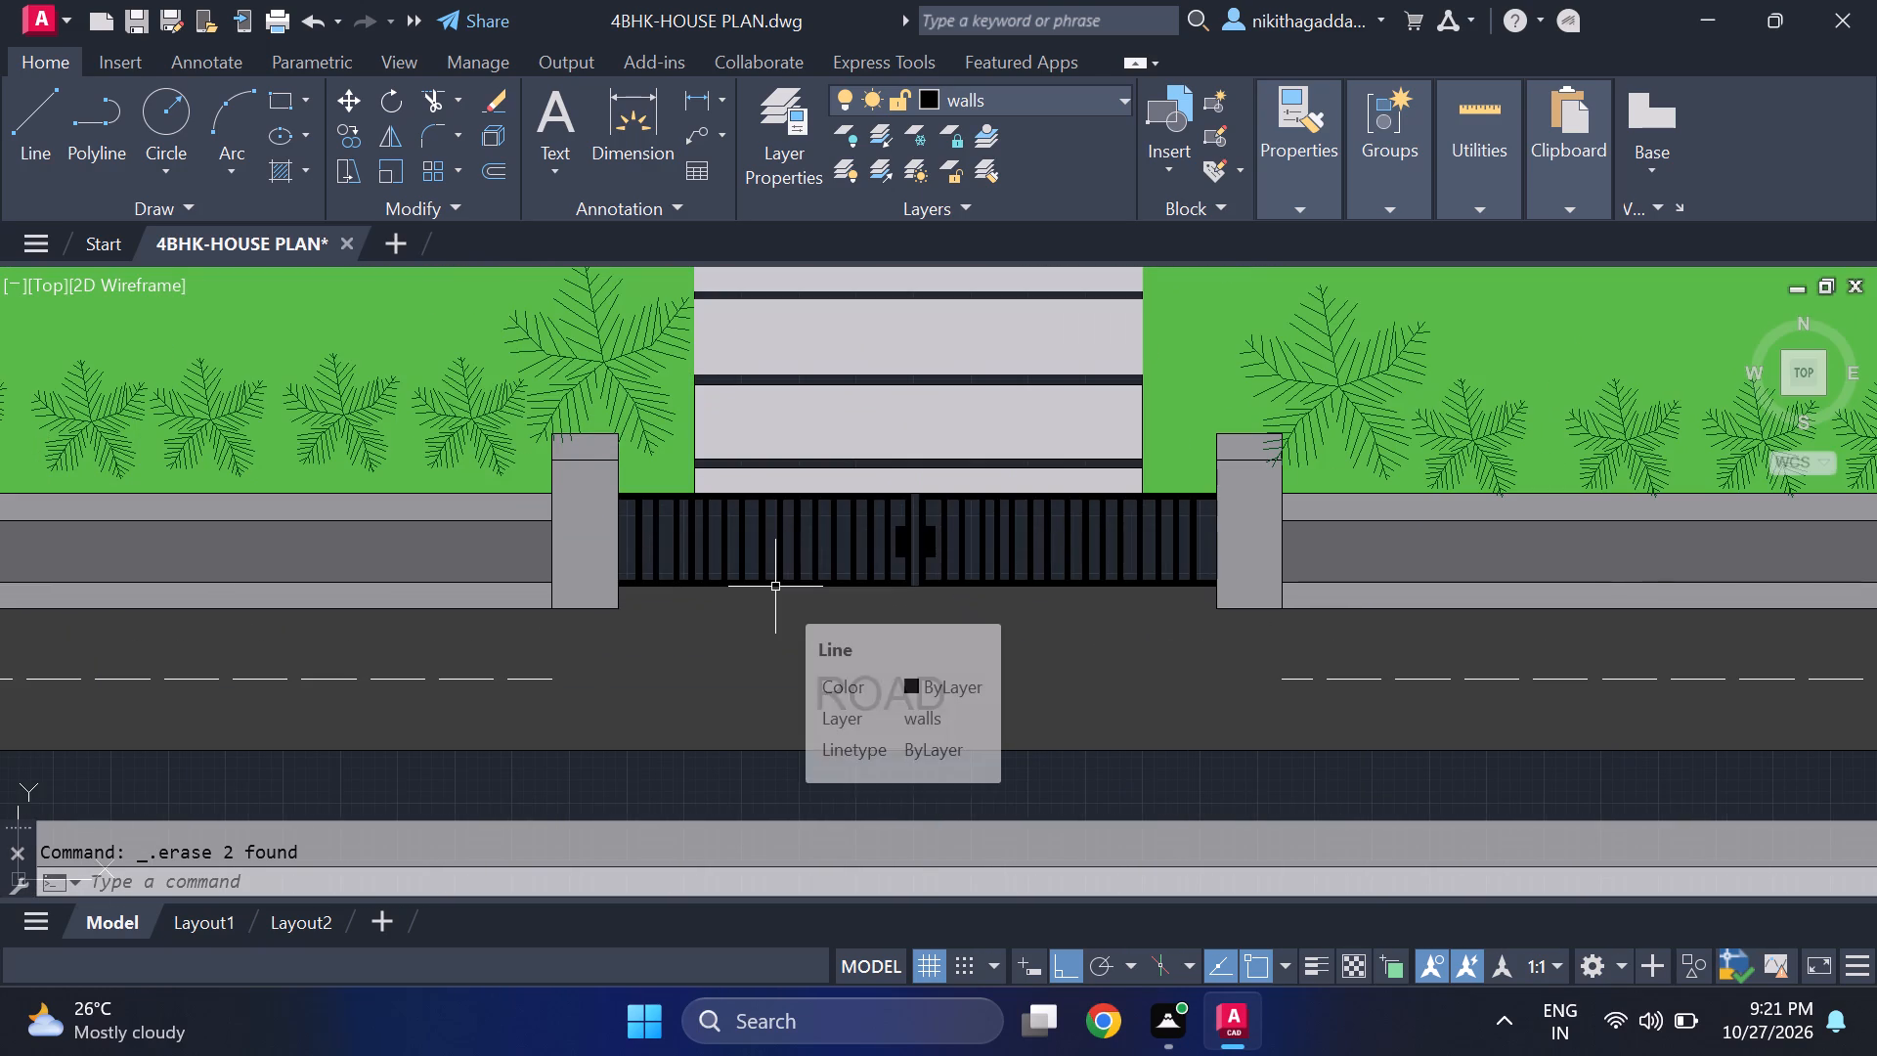
scroll(775, 594, down, 2)
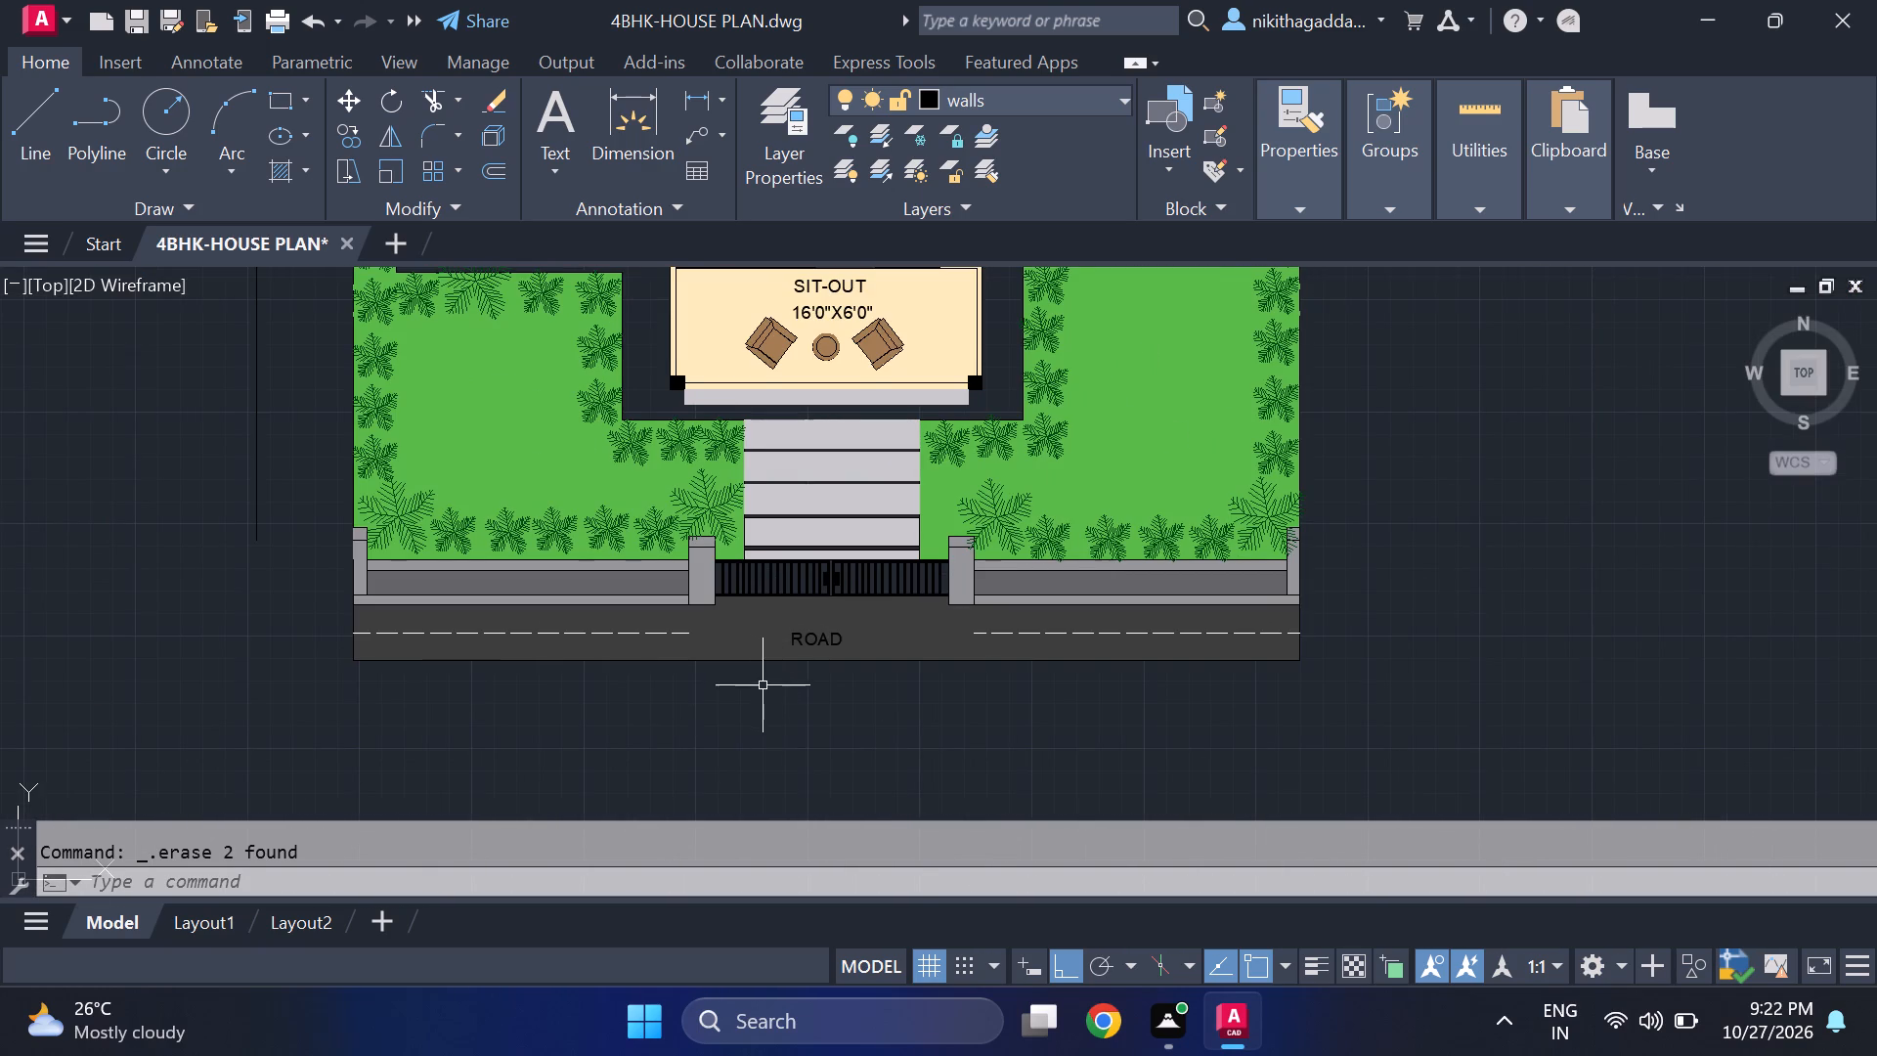
middle_drag(797, 732, 828, 818)
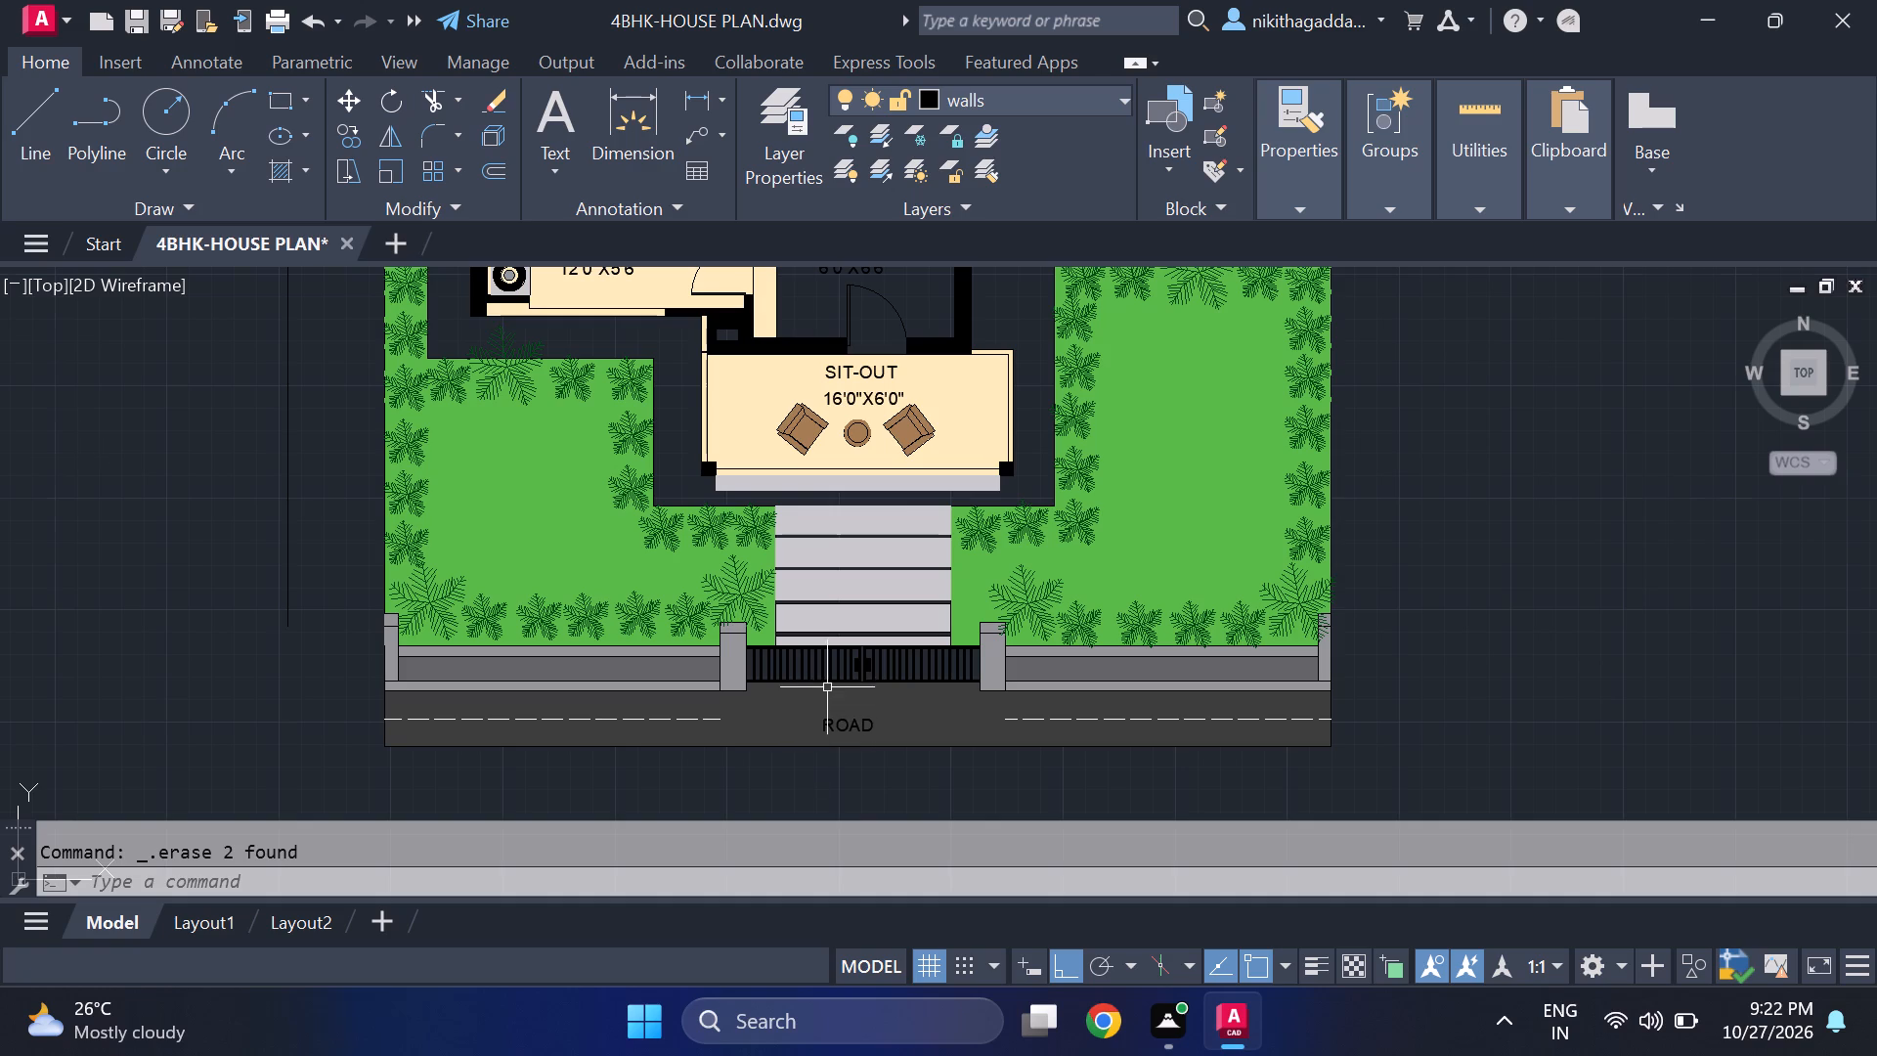
scroll(827, 687, up, 2)
scroll(827, 687, down, 4)
scroll(965, 569, up, 2)
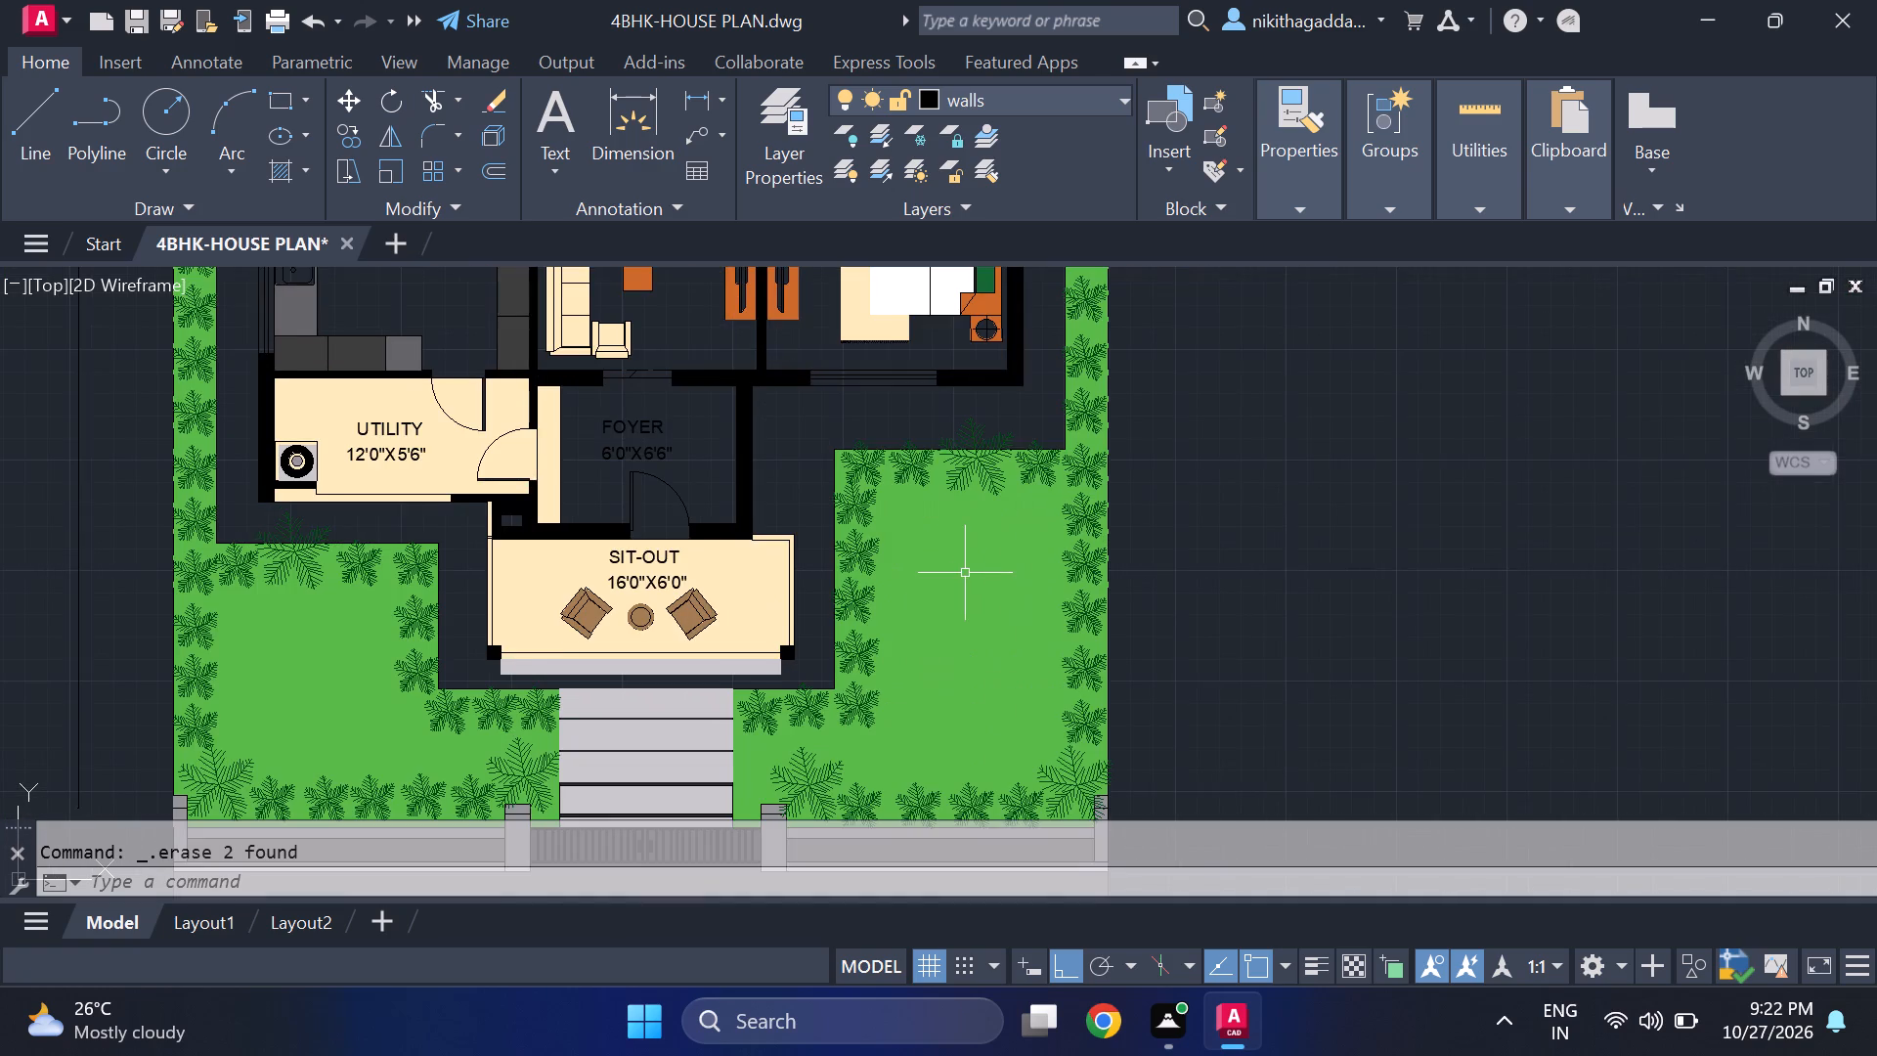
middle_drag(965, 573, 1073, 497)
scroll(1087, 518, down, 1)
middle_drag(973, 480, 1023, 705)
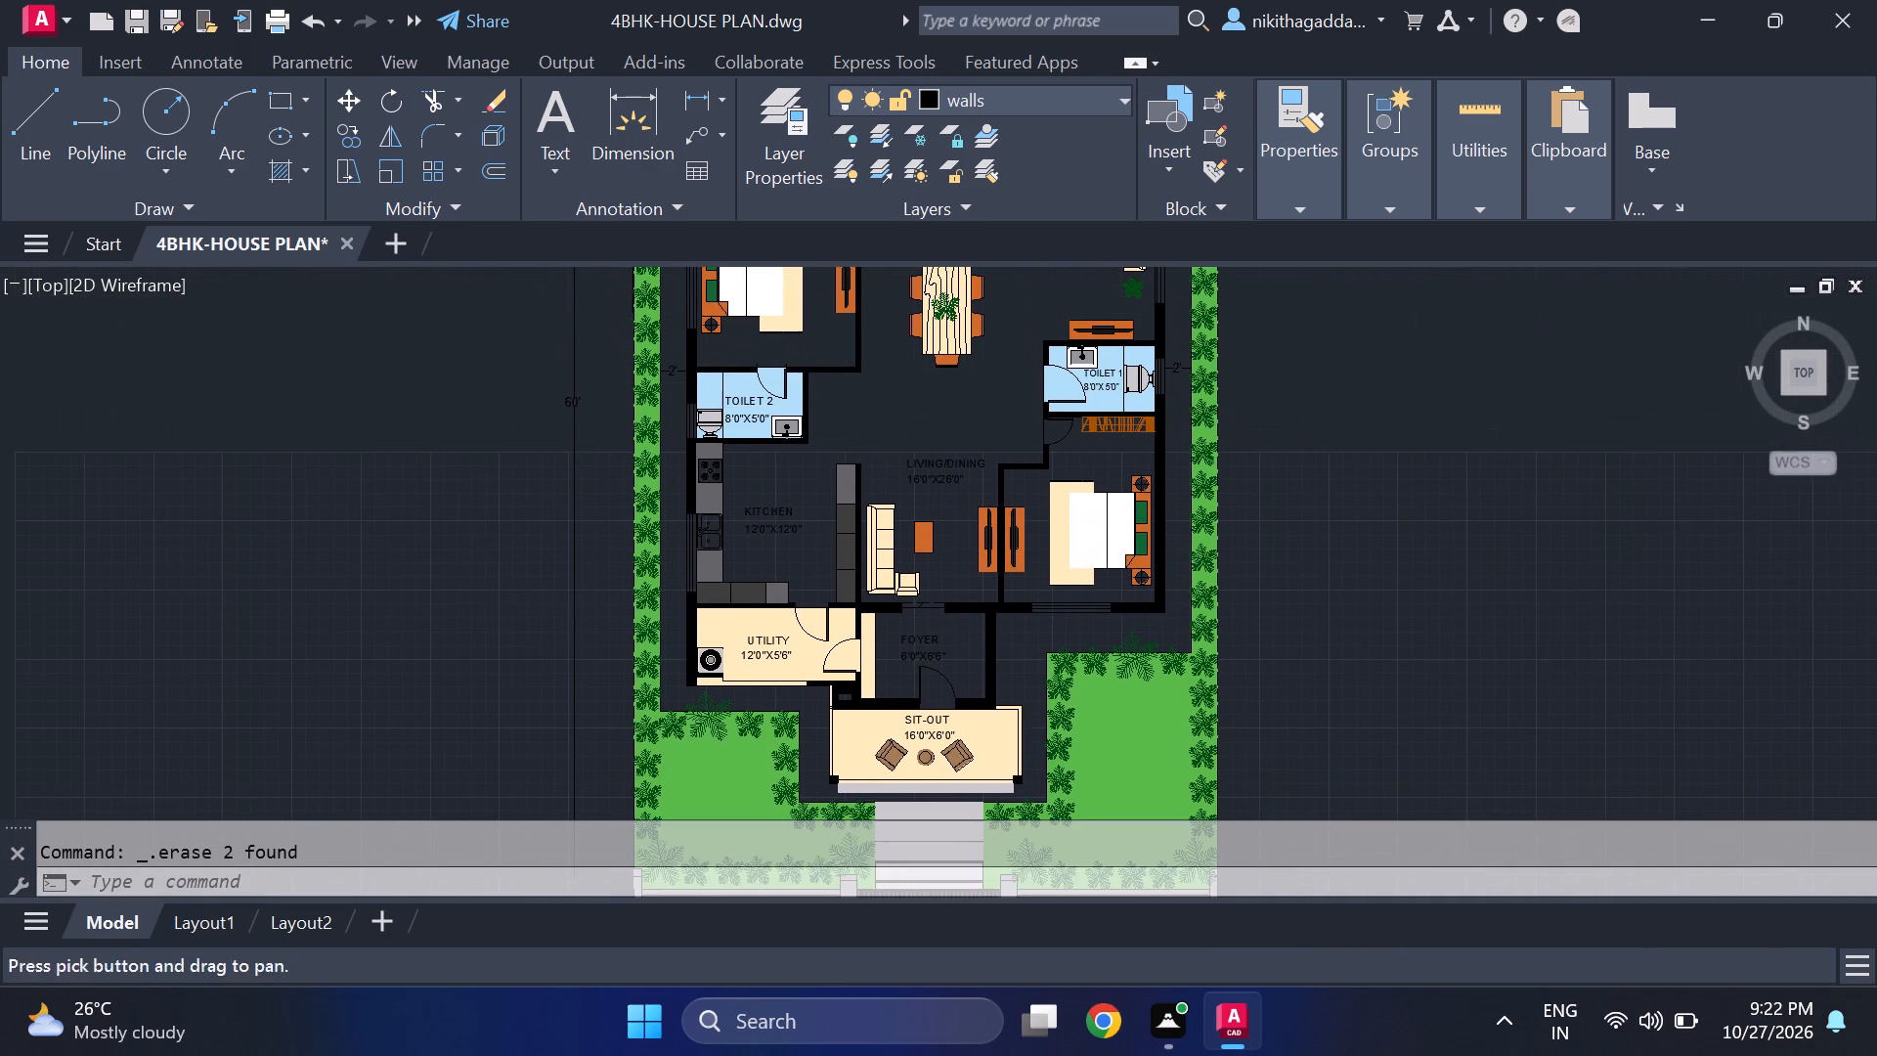
middle_drag(1066, 577, 1093, 625)
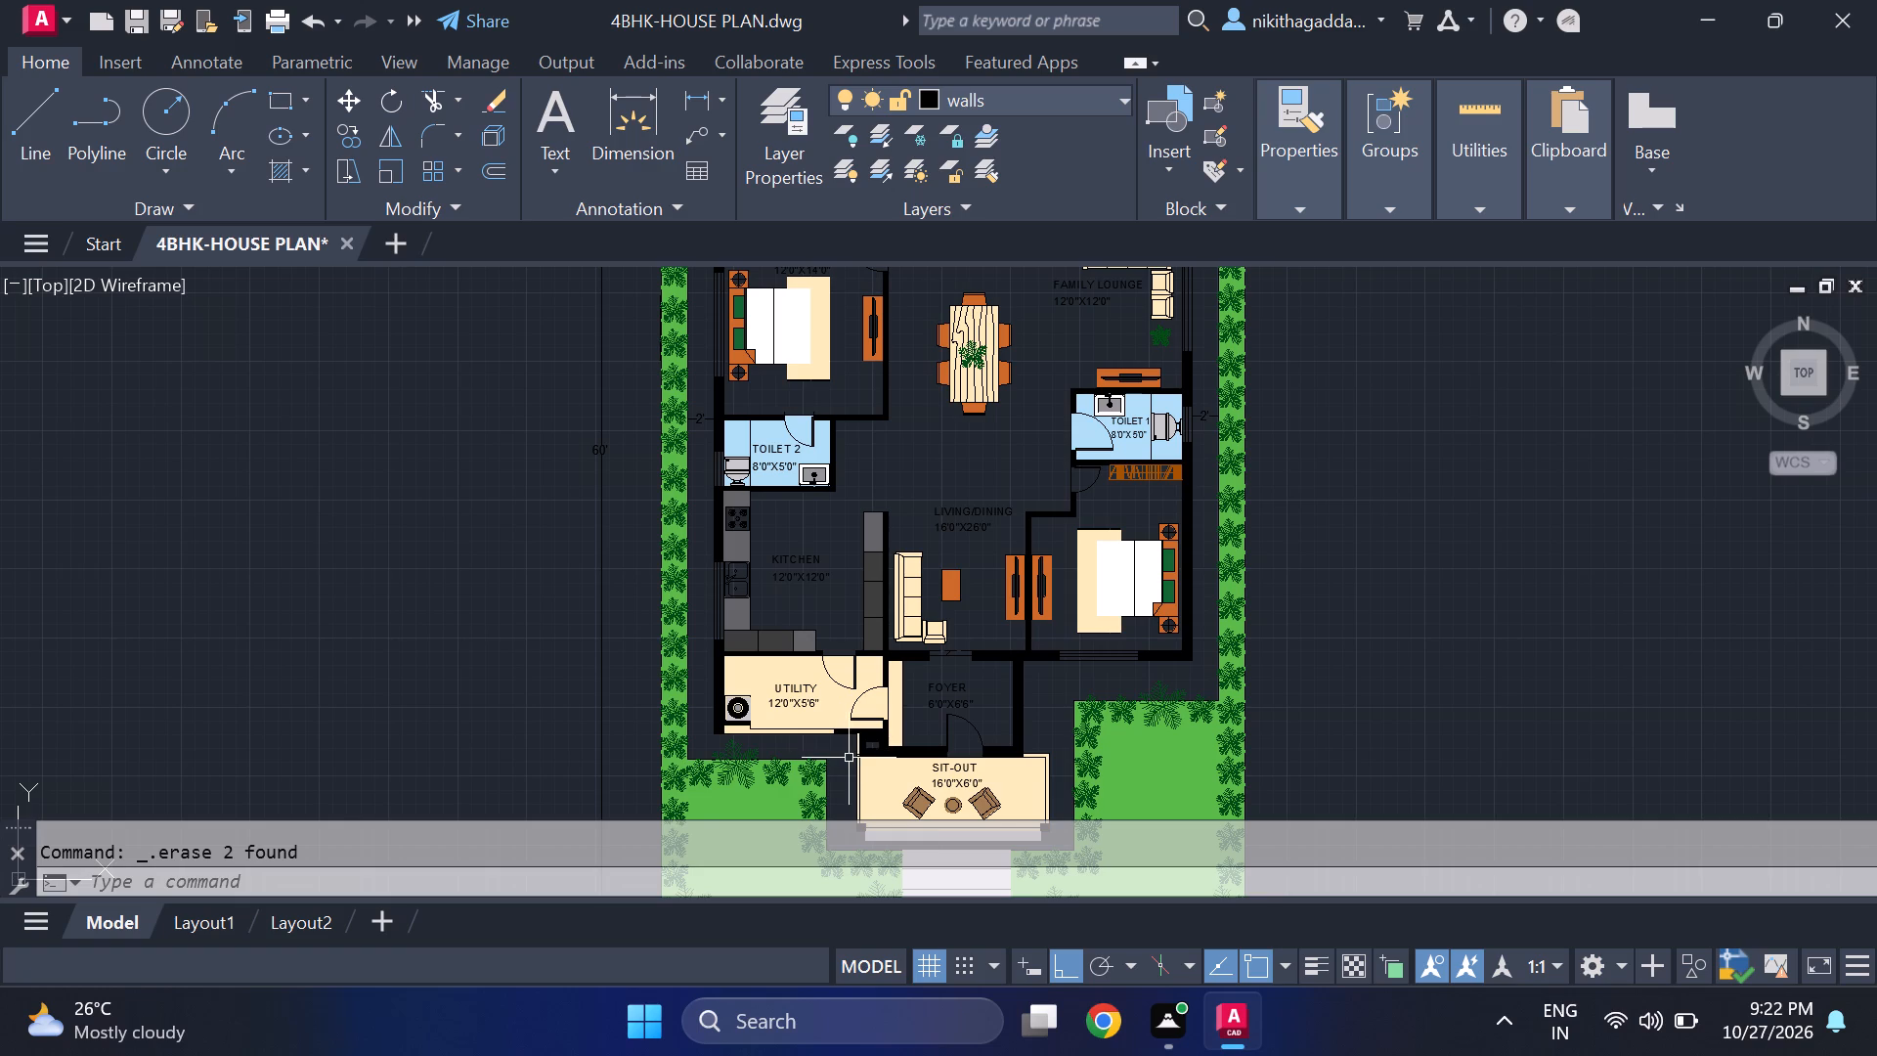
scroll(850, 758, up, 2)
scroll(877, 741, down, 2)
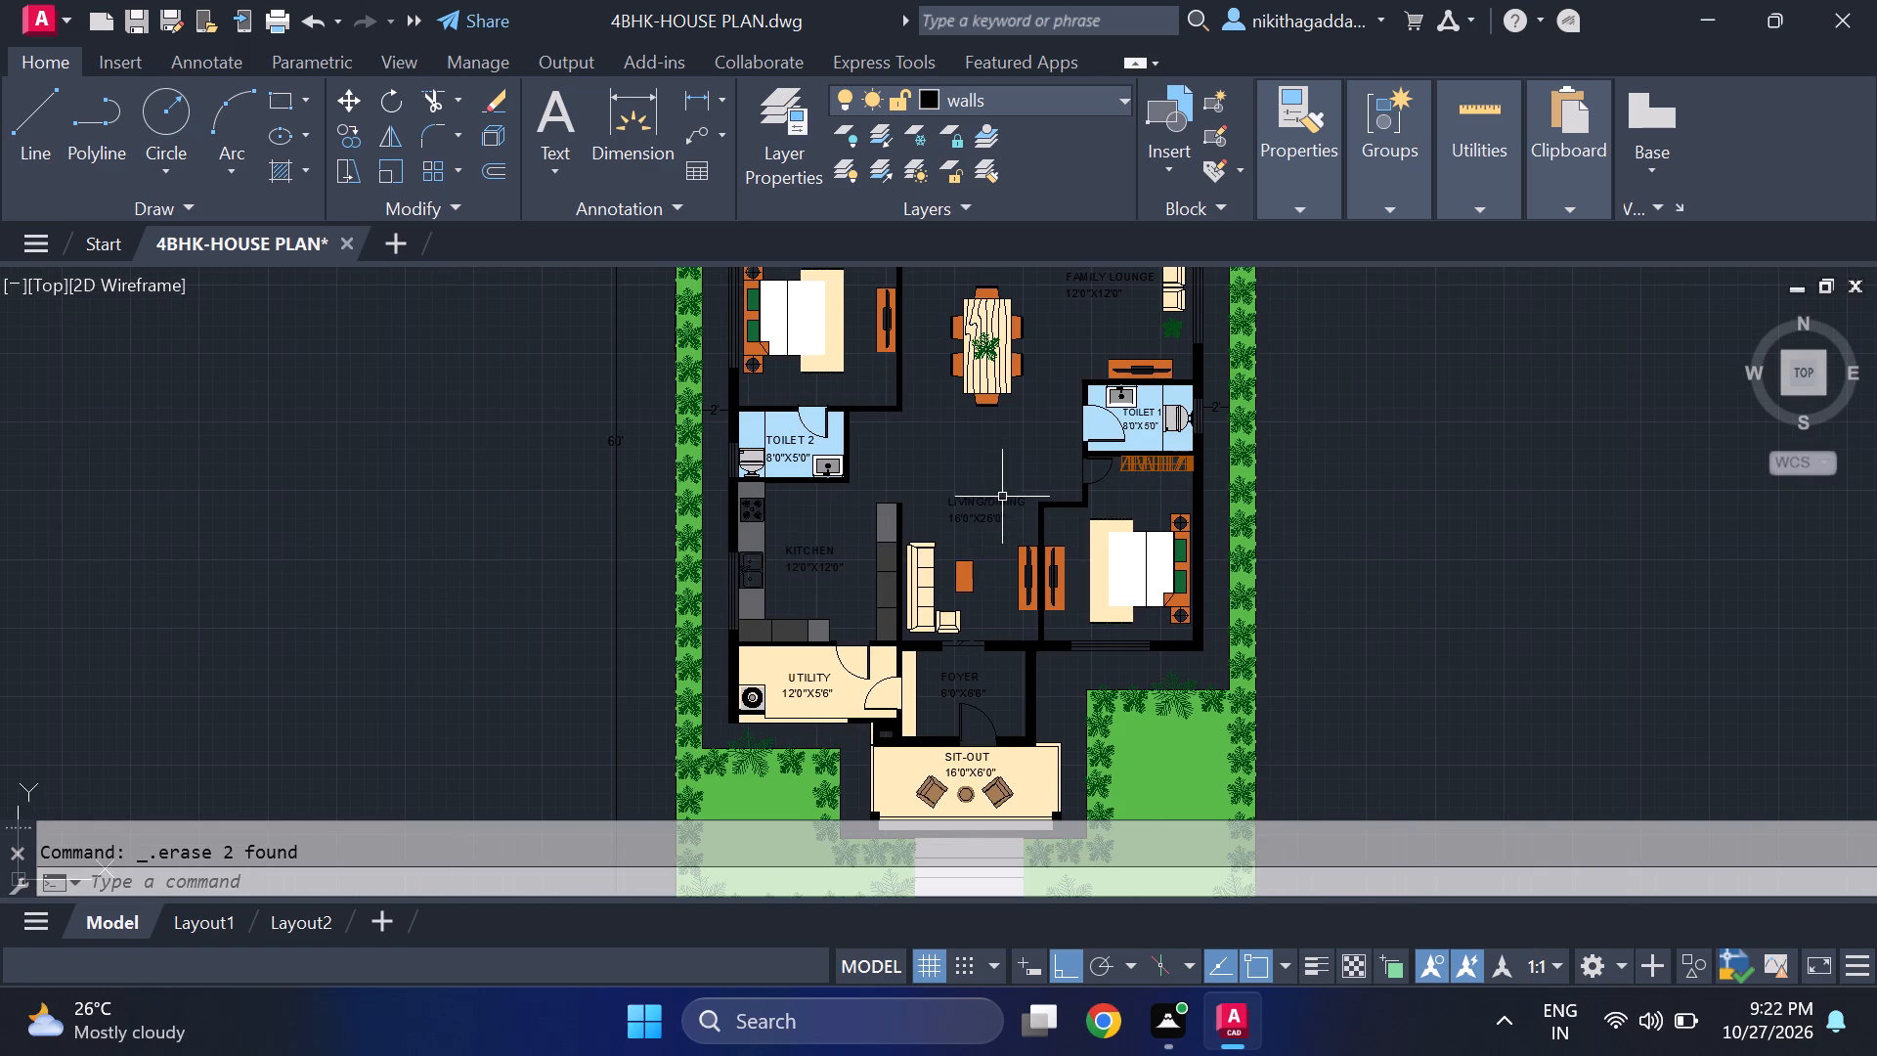
middle_drag(1021, 535, 1038, 598)
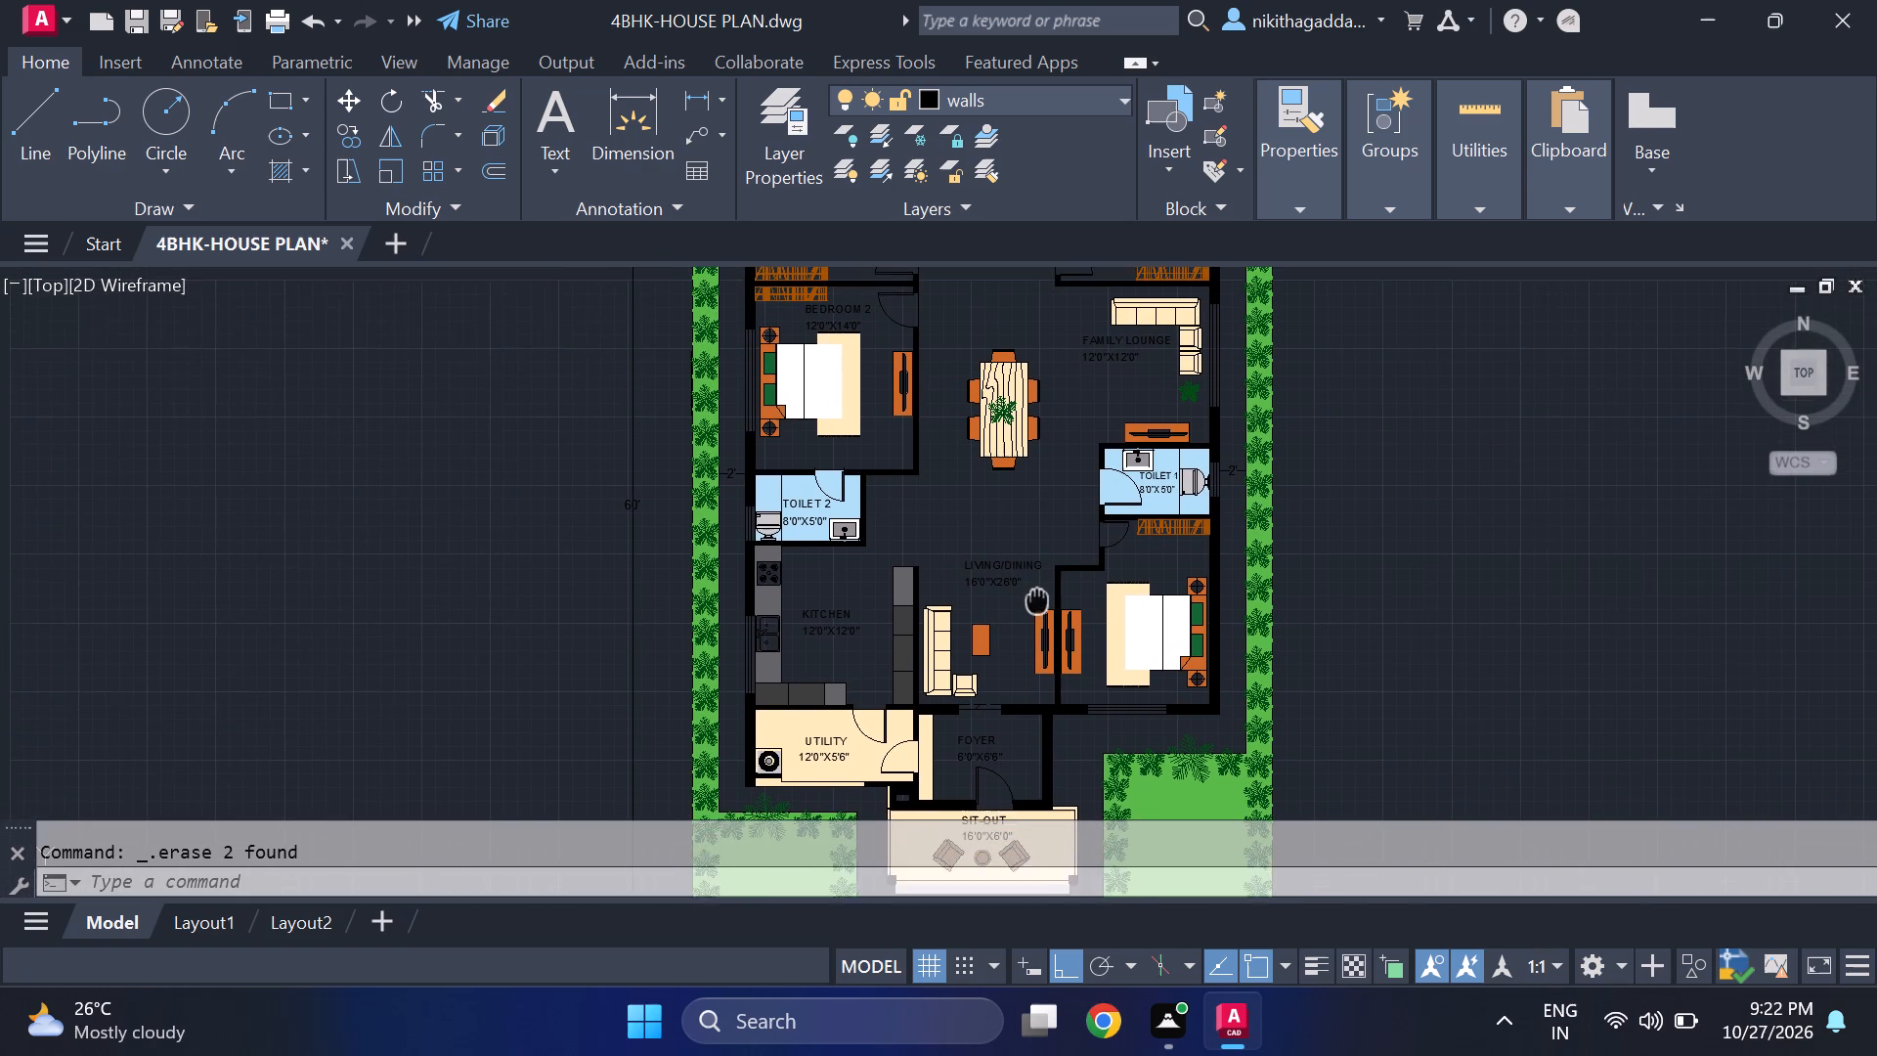
middle_drag(1038, 598, 1056, 723)
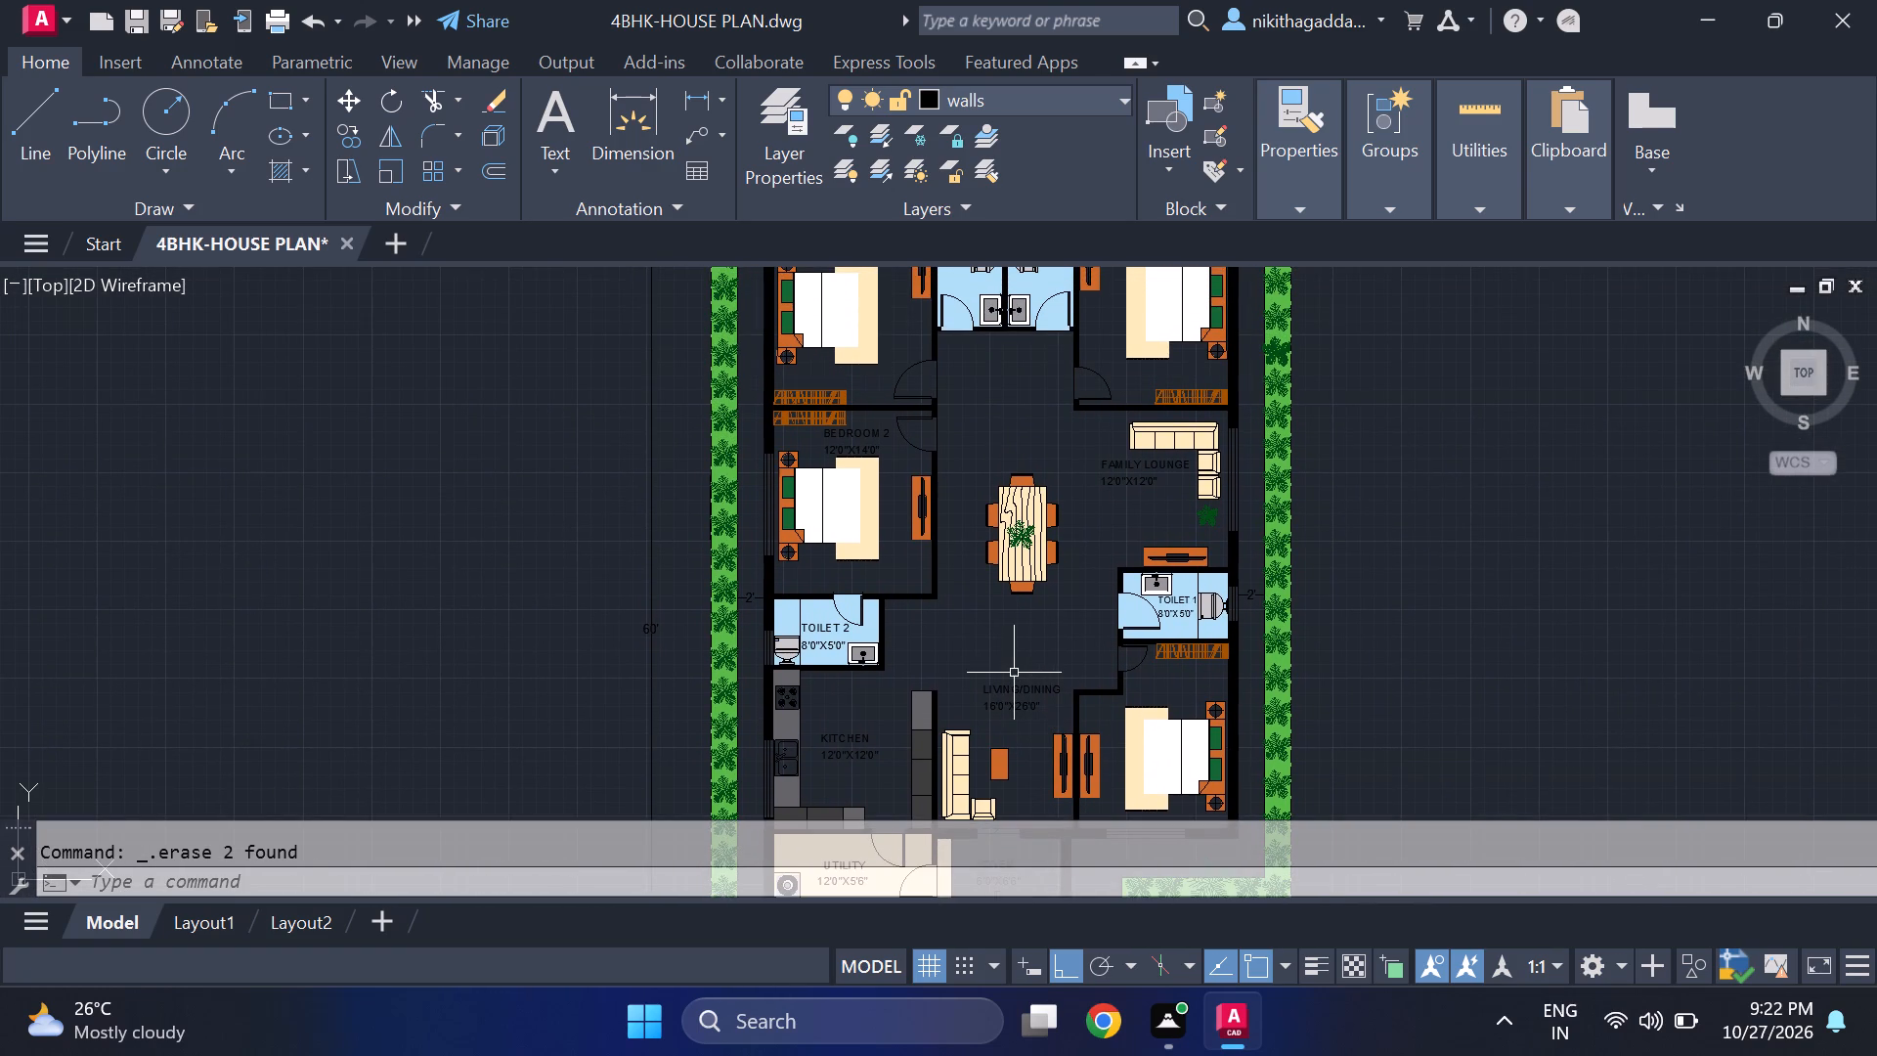
middle_drag(985, 593, 985, 660)
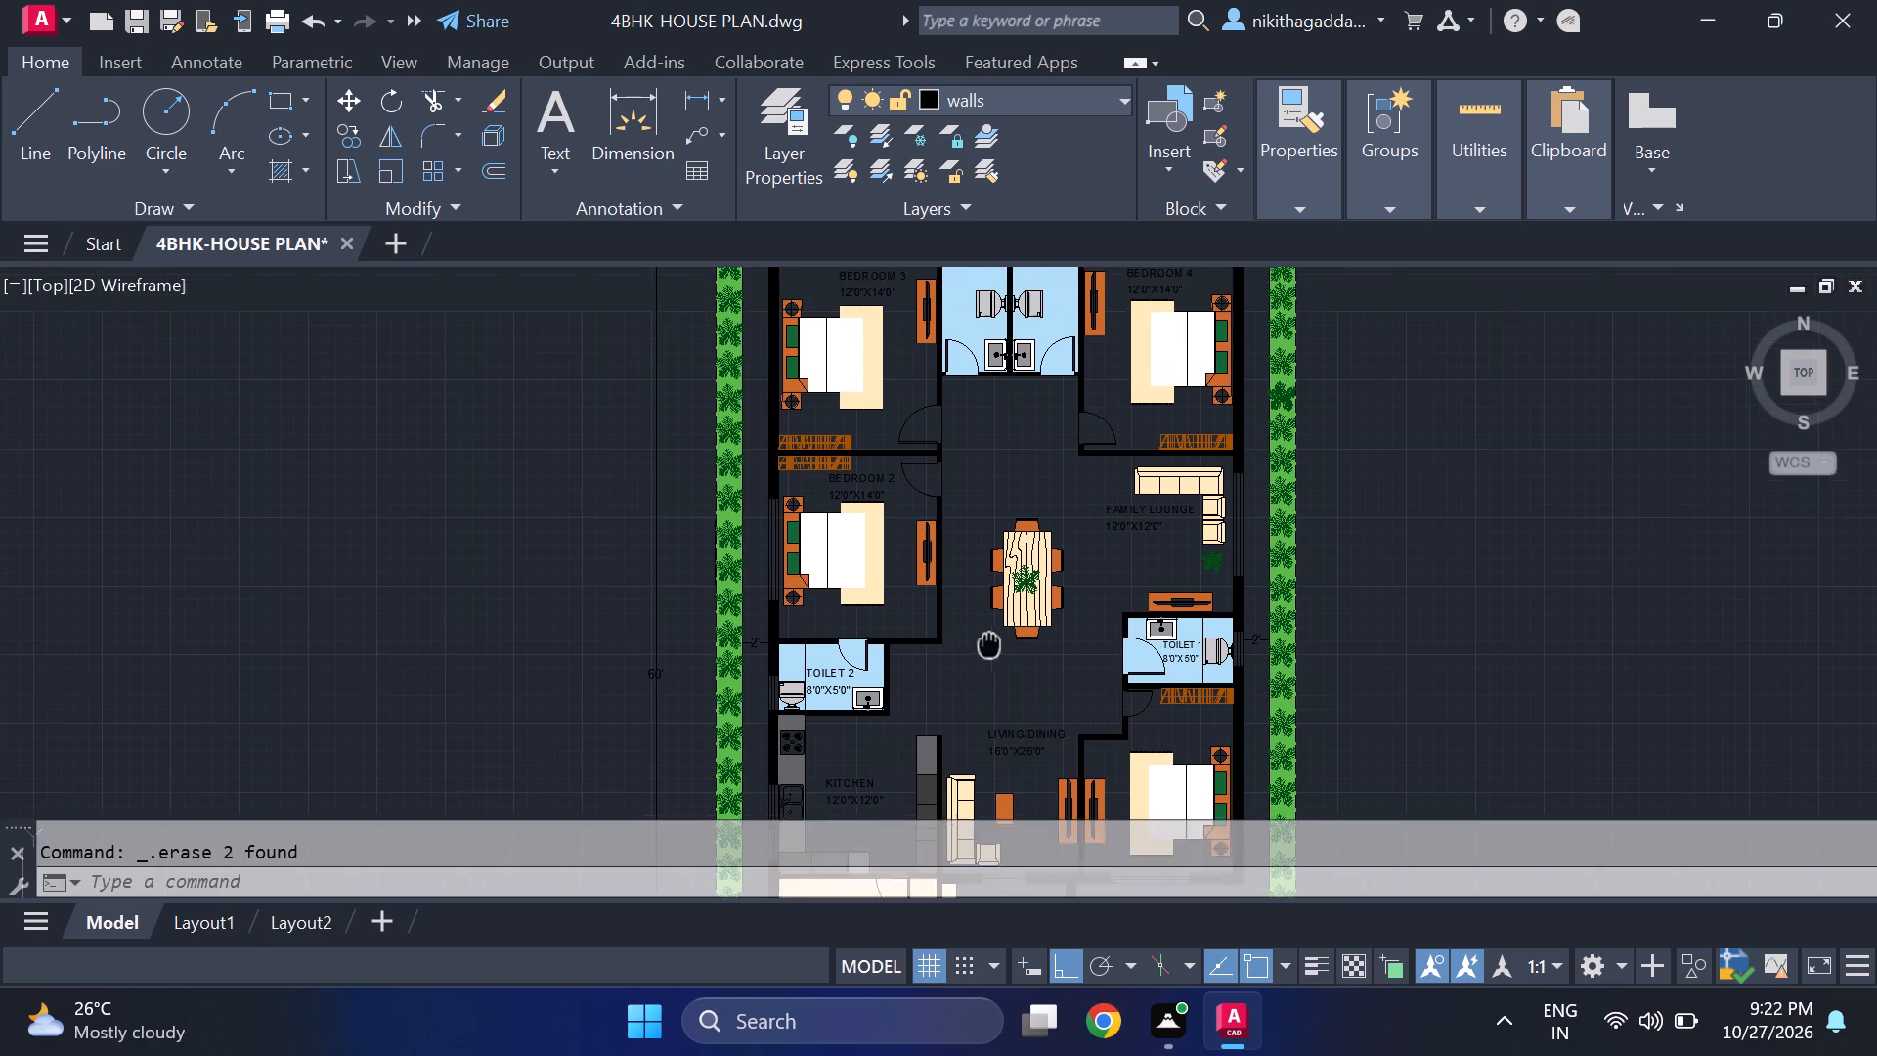
middle_drag(985, 660, 964, 718)
middle_drag(972, 670, 952, 697)
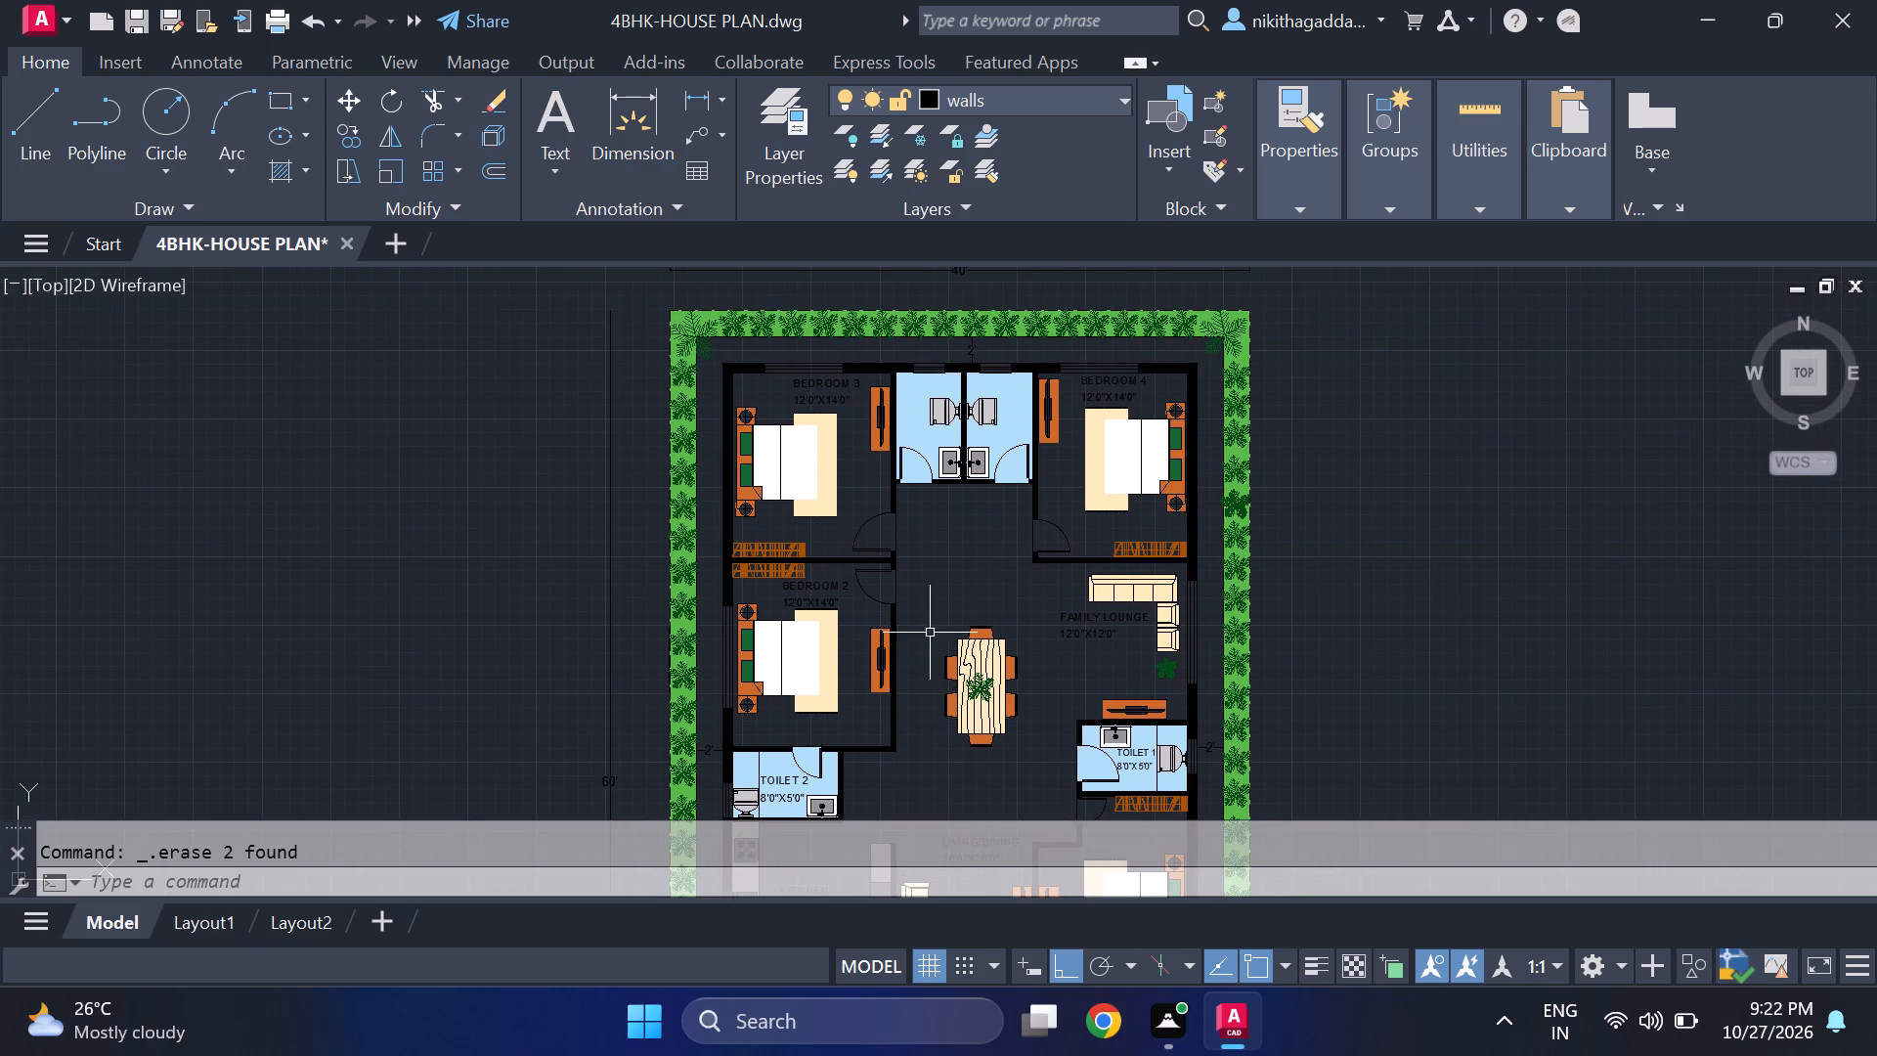
middle_drag(1030, 621, 992, 613)
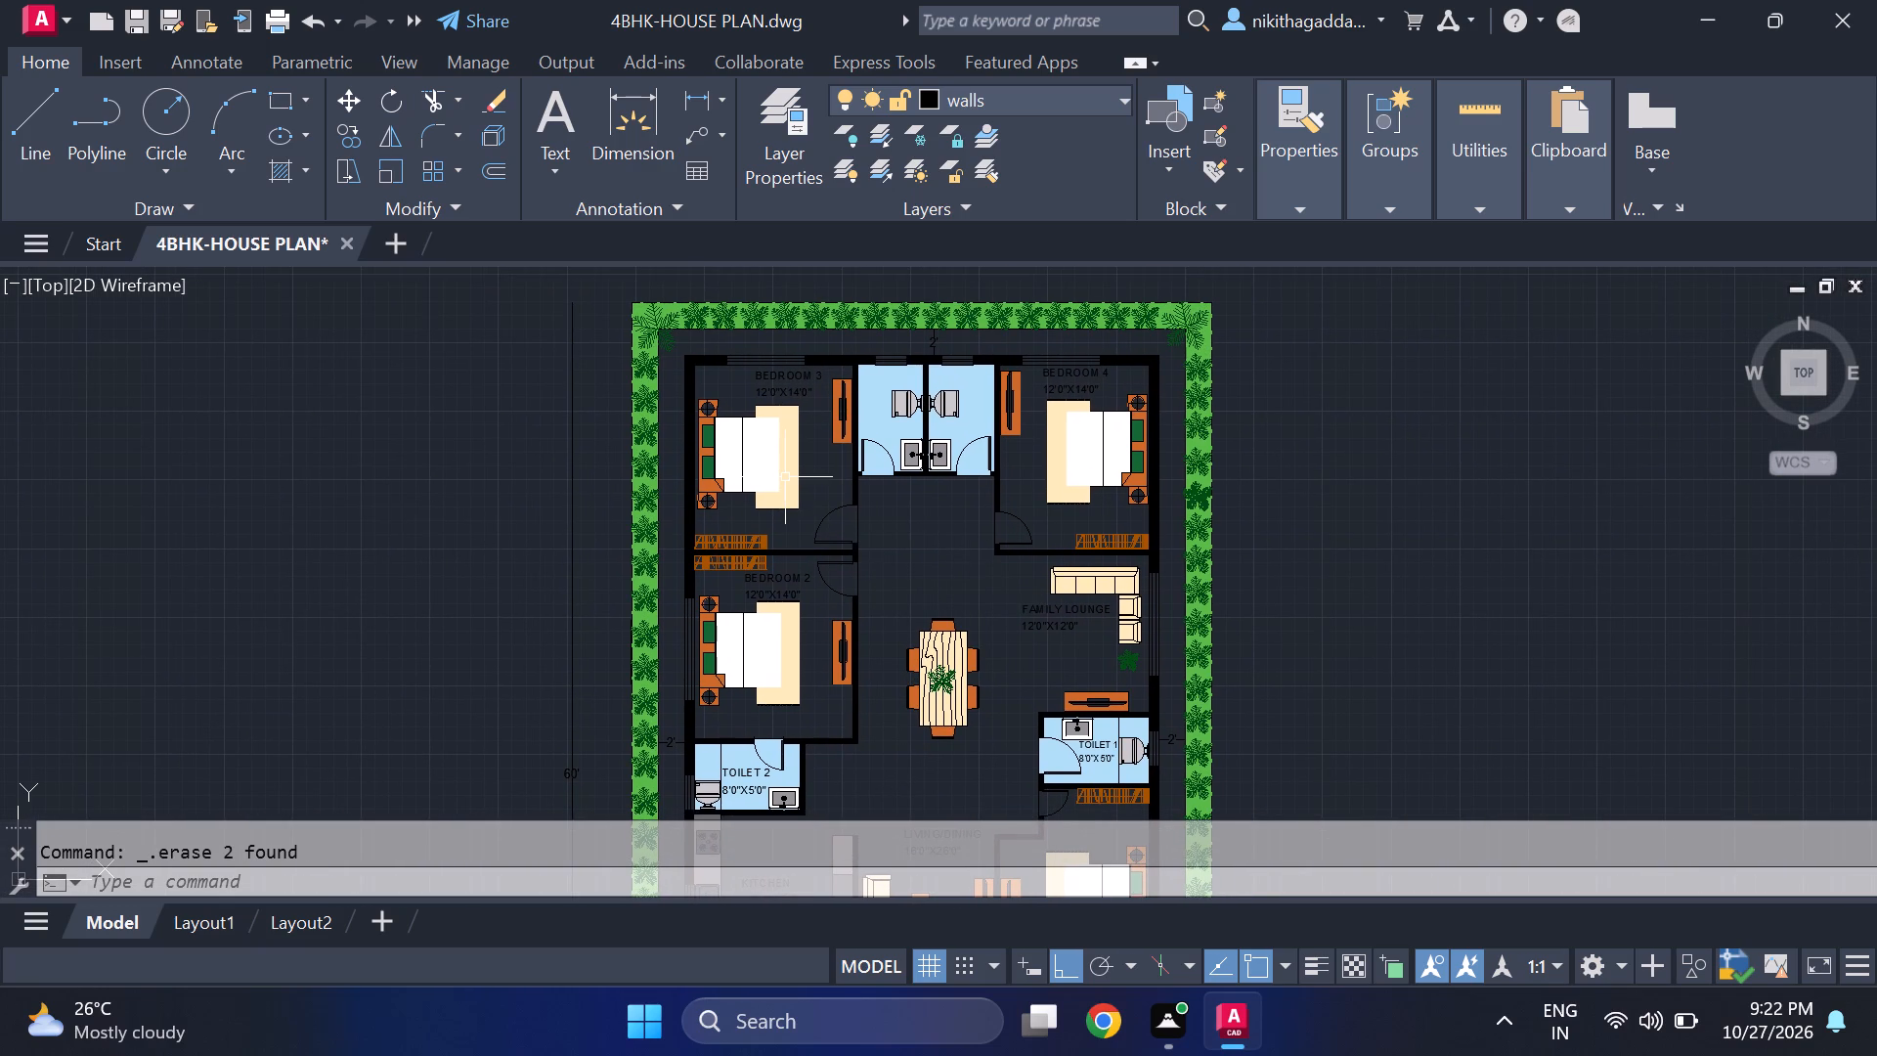
Add the single-line title "40X60 HOUSE PLAN [4BHK]" above the plan's 40' dimension, about 4'-2" high with 0 rotation.
middle_drag(953, 455, 1077, 658)
middle_drag(959, 350, 885, 404)
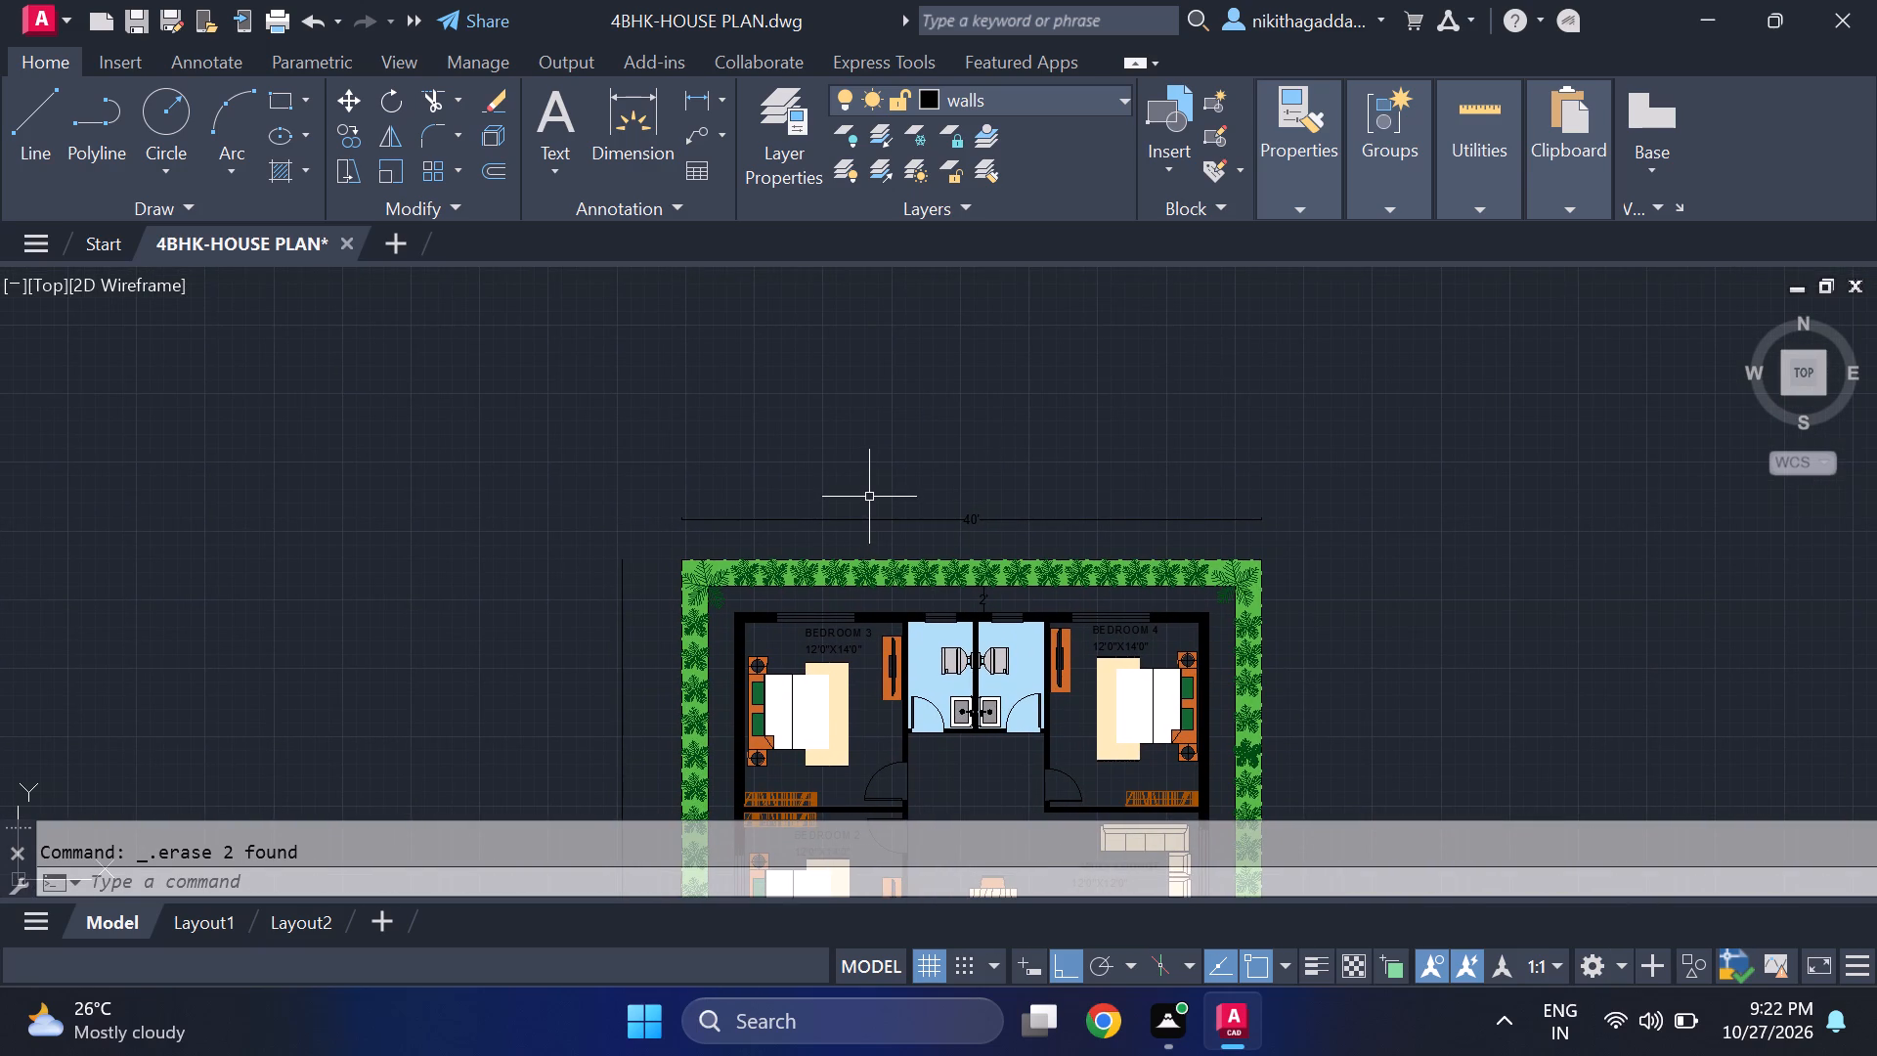
text(DT)
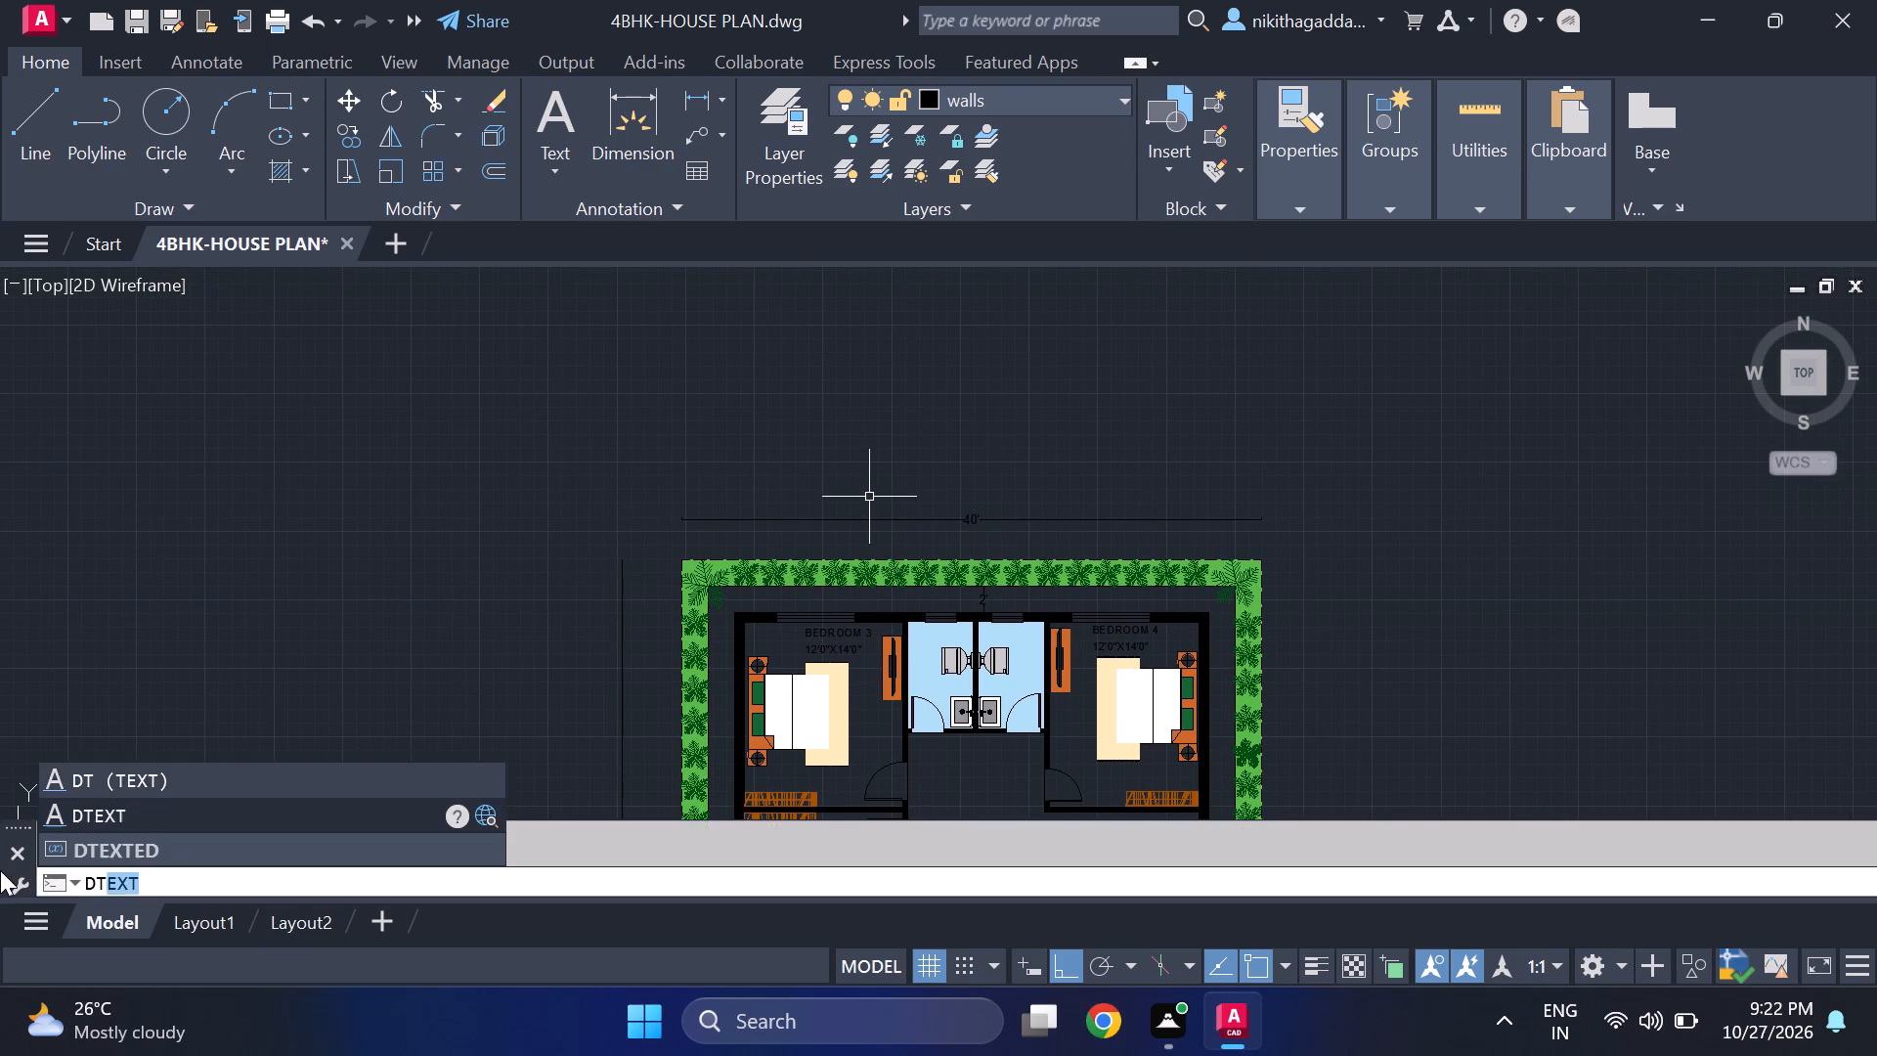
click(134, 783)
scroll(401, 527, up, 1)
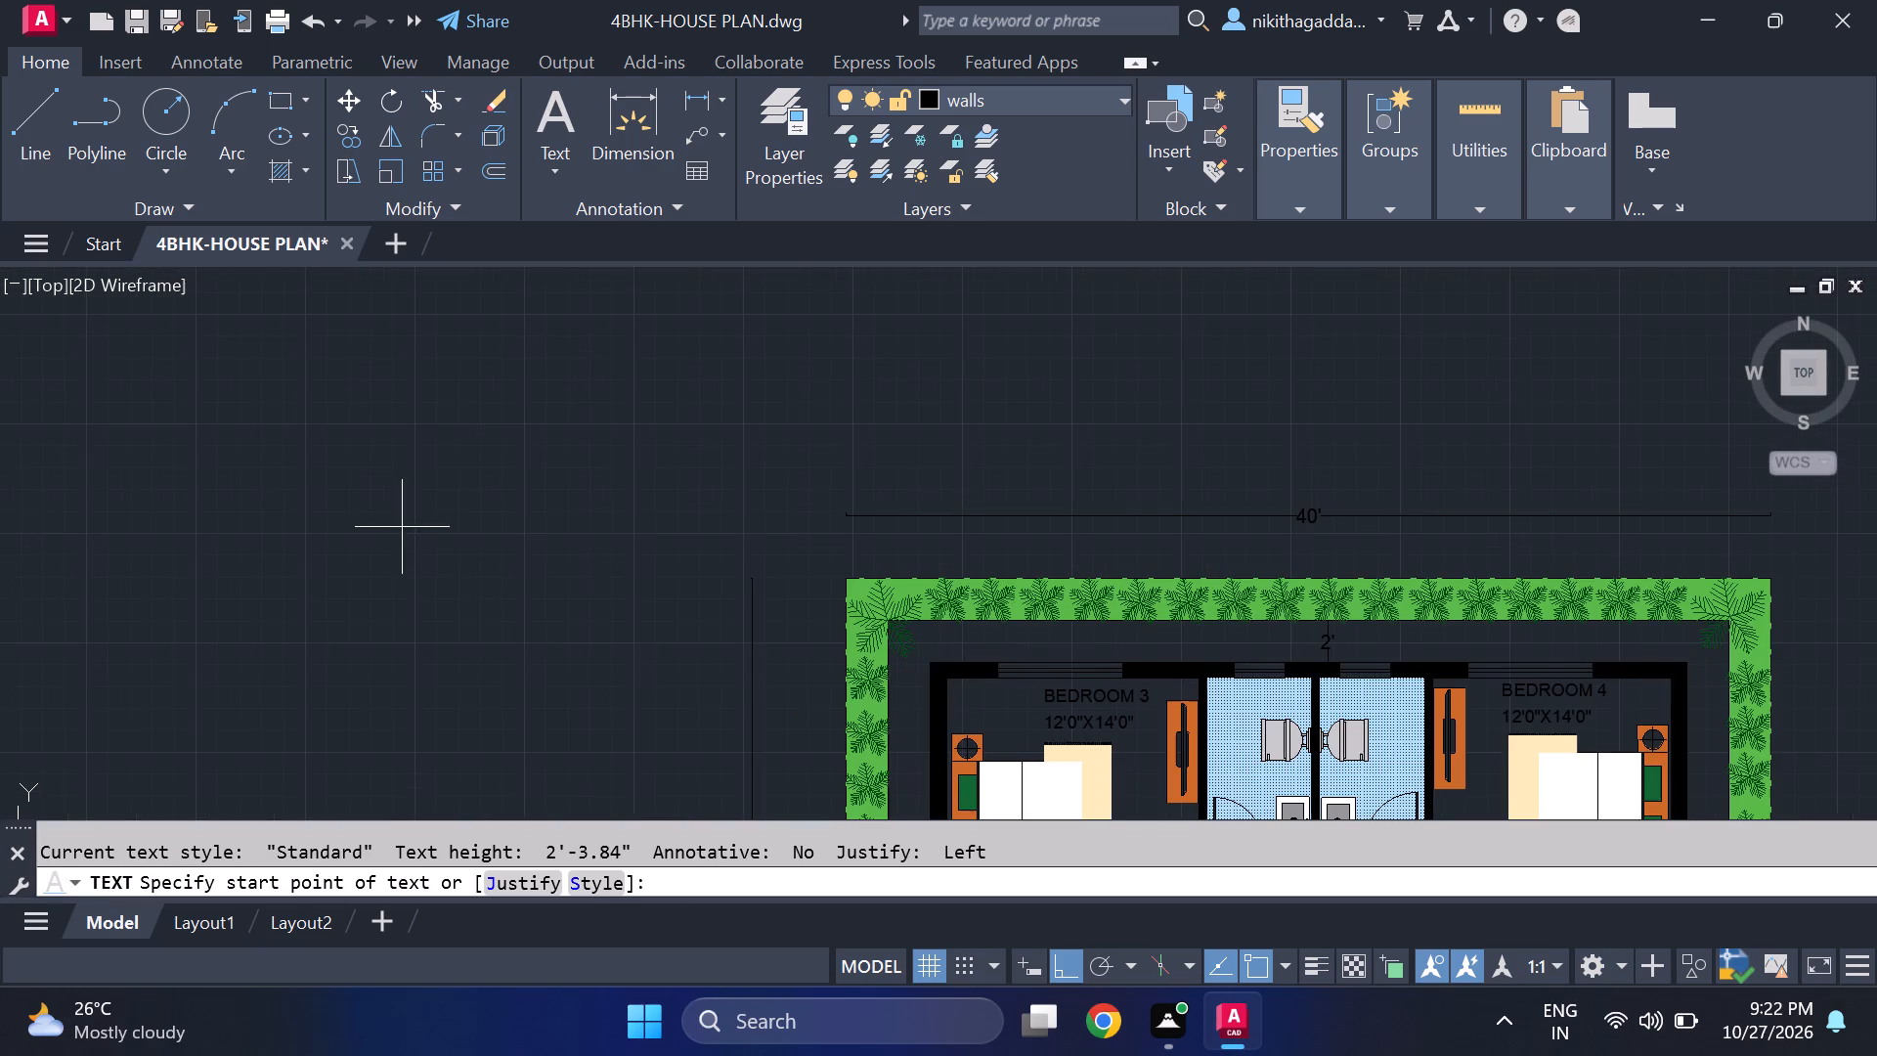
middle_drag(991, 386, 800, 510)
click(744, 439)
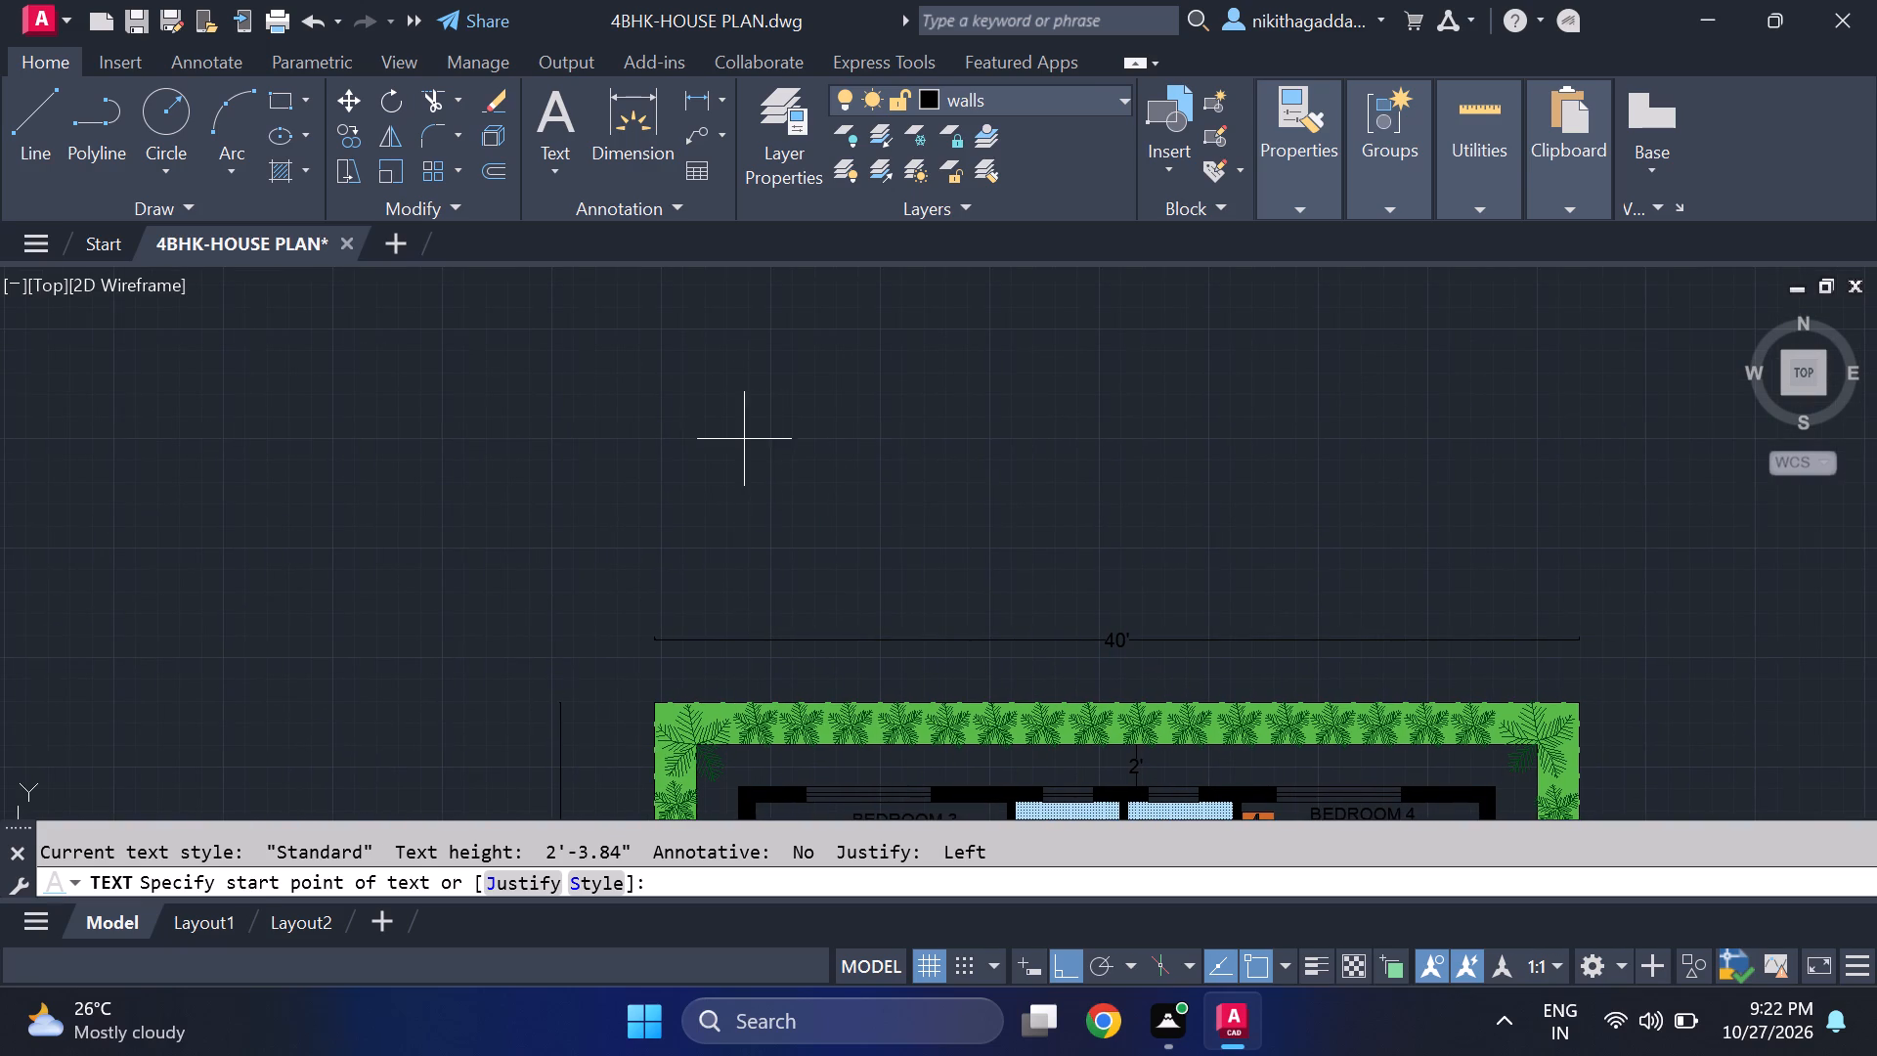
click(744, 533)
key(0)
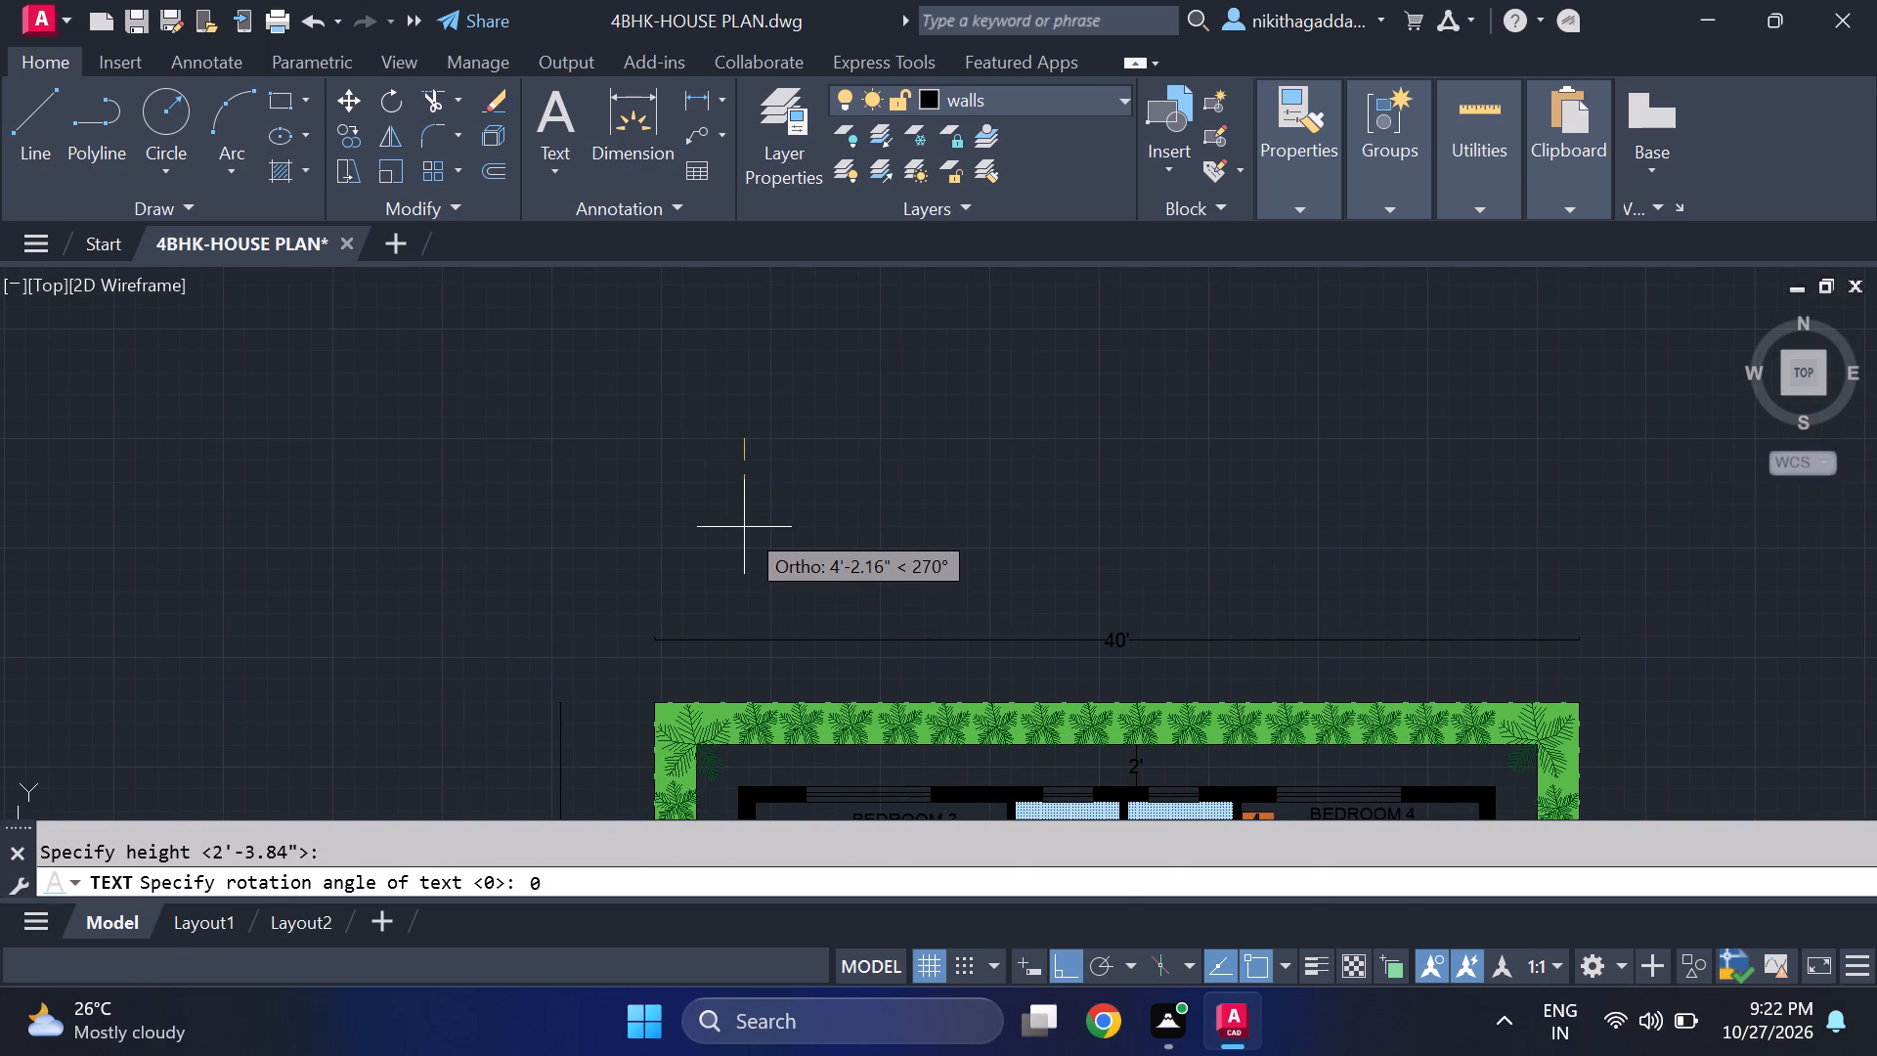
key(Return)
key(4)
key(0)
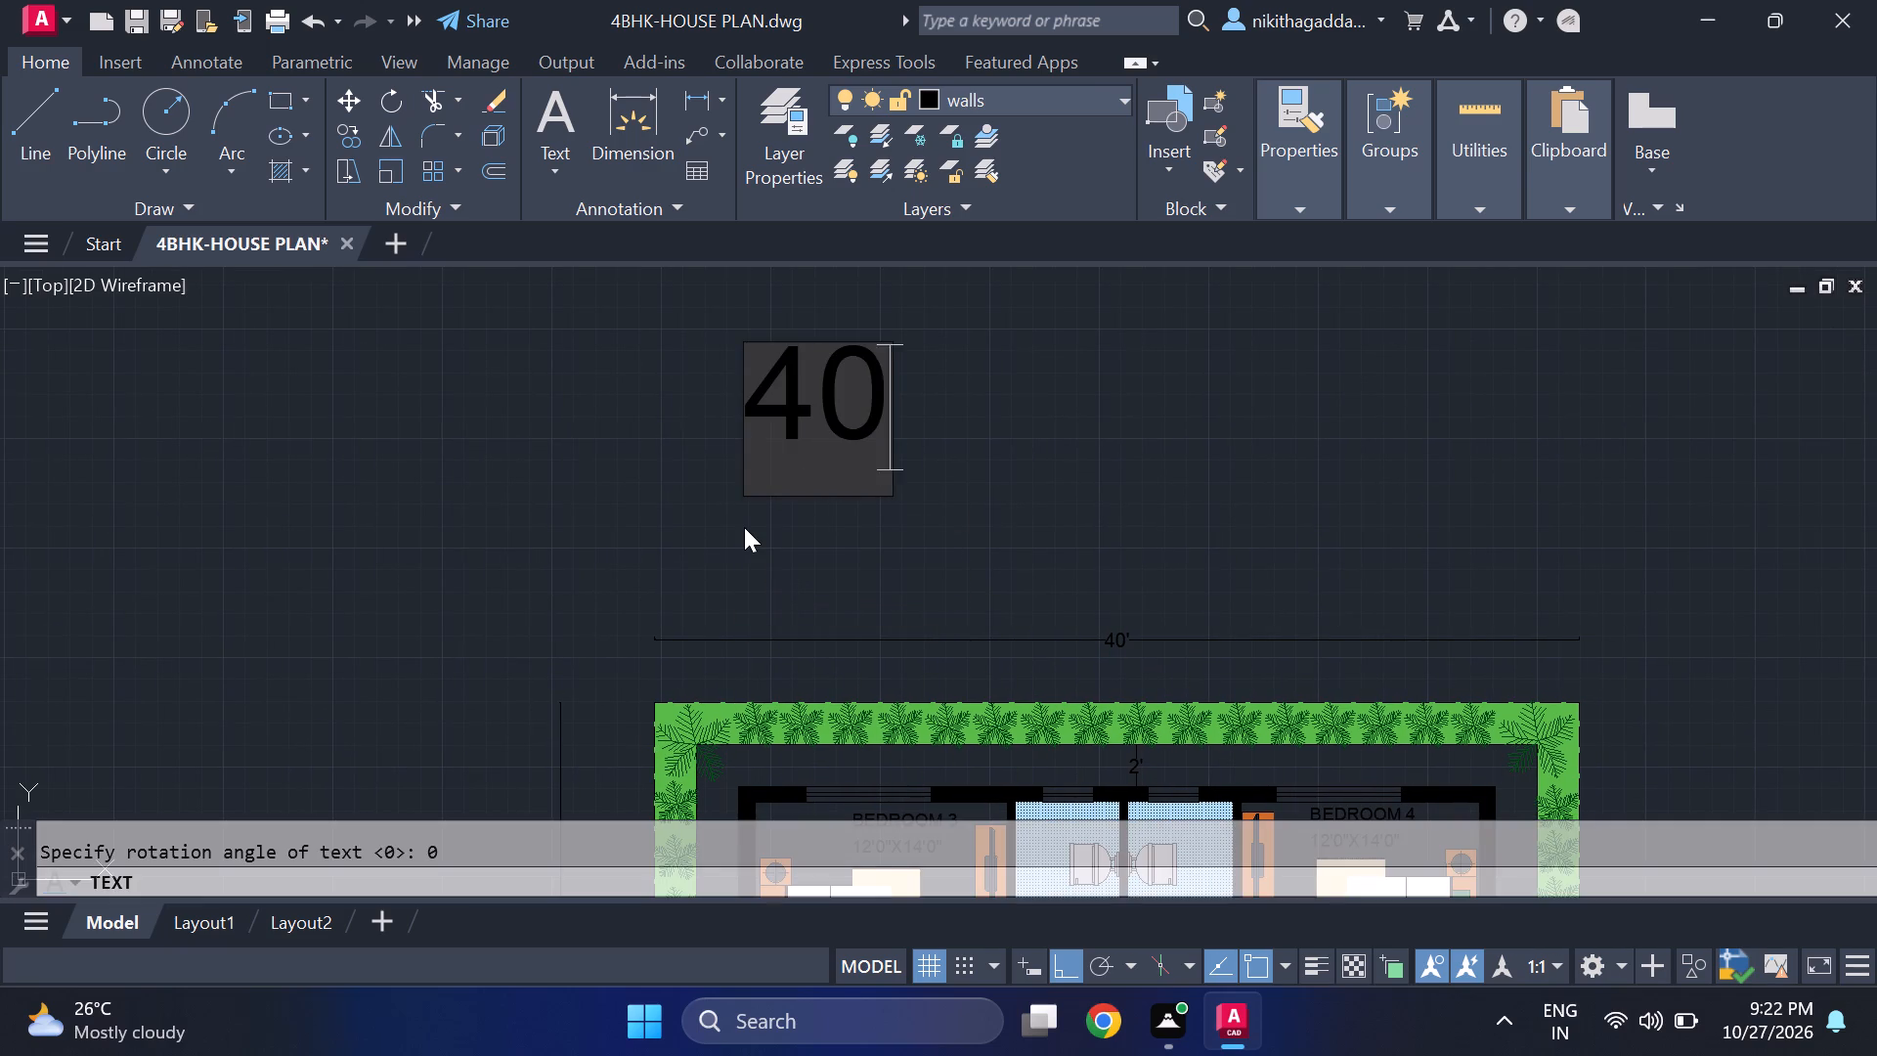
text(X5)
key(BackSpace)
text(60)
key(space)
text(HOUSE)
key(space)
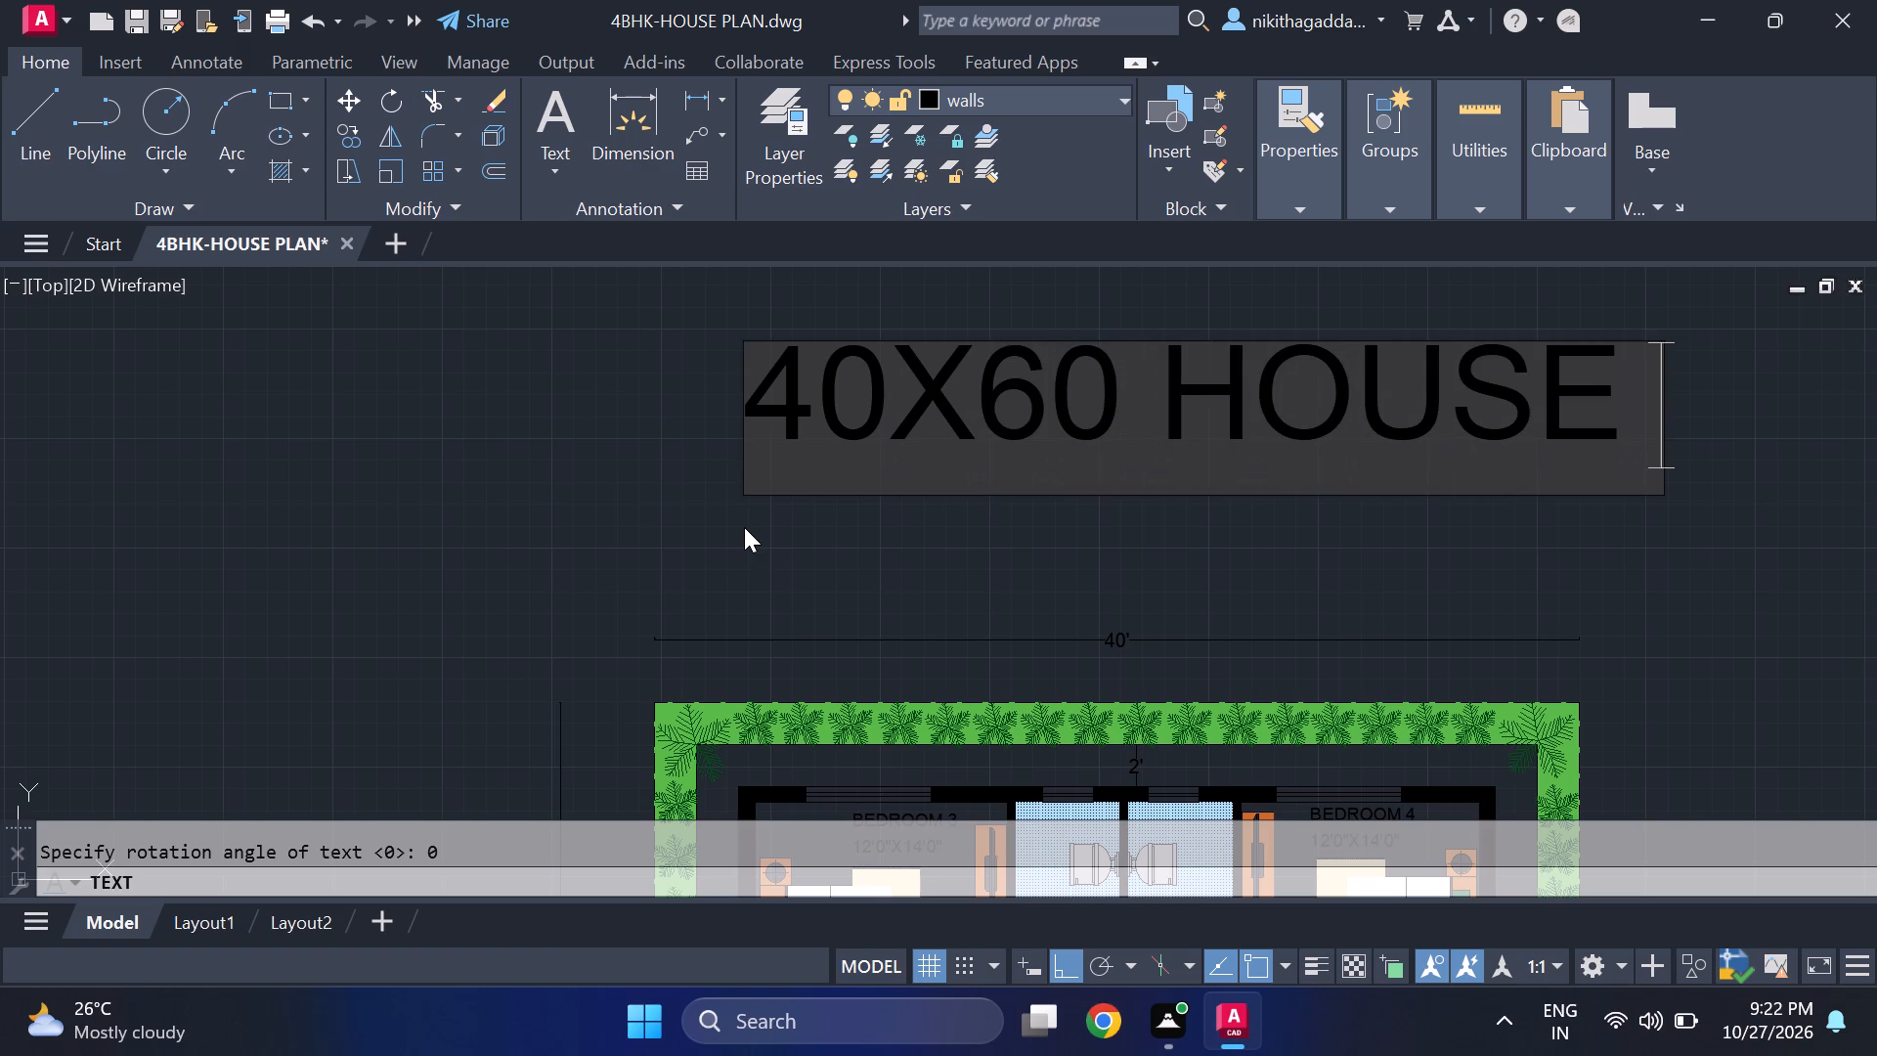
text(PLAN)
key(space)
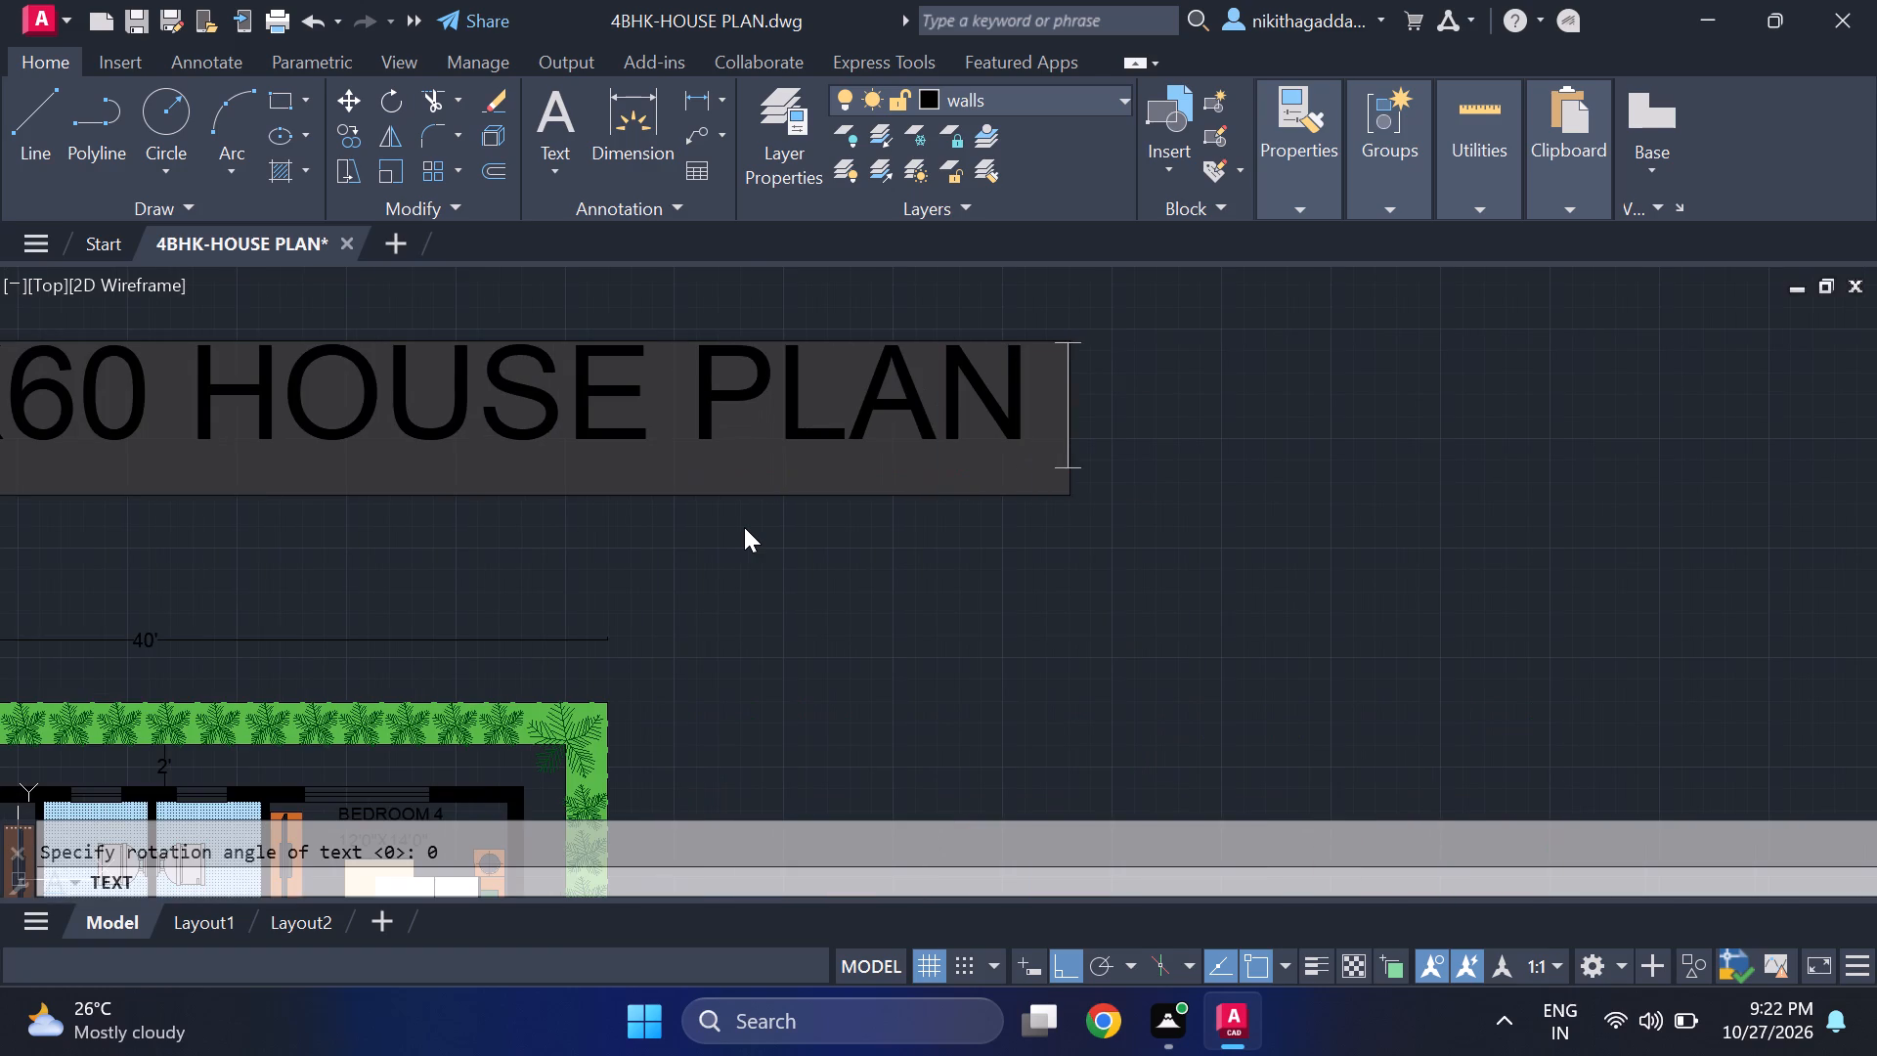
key(bracketleft)
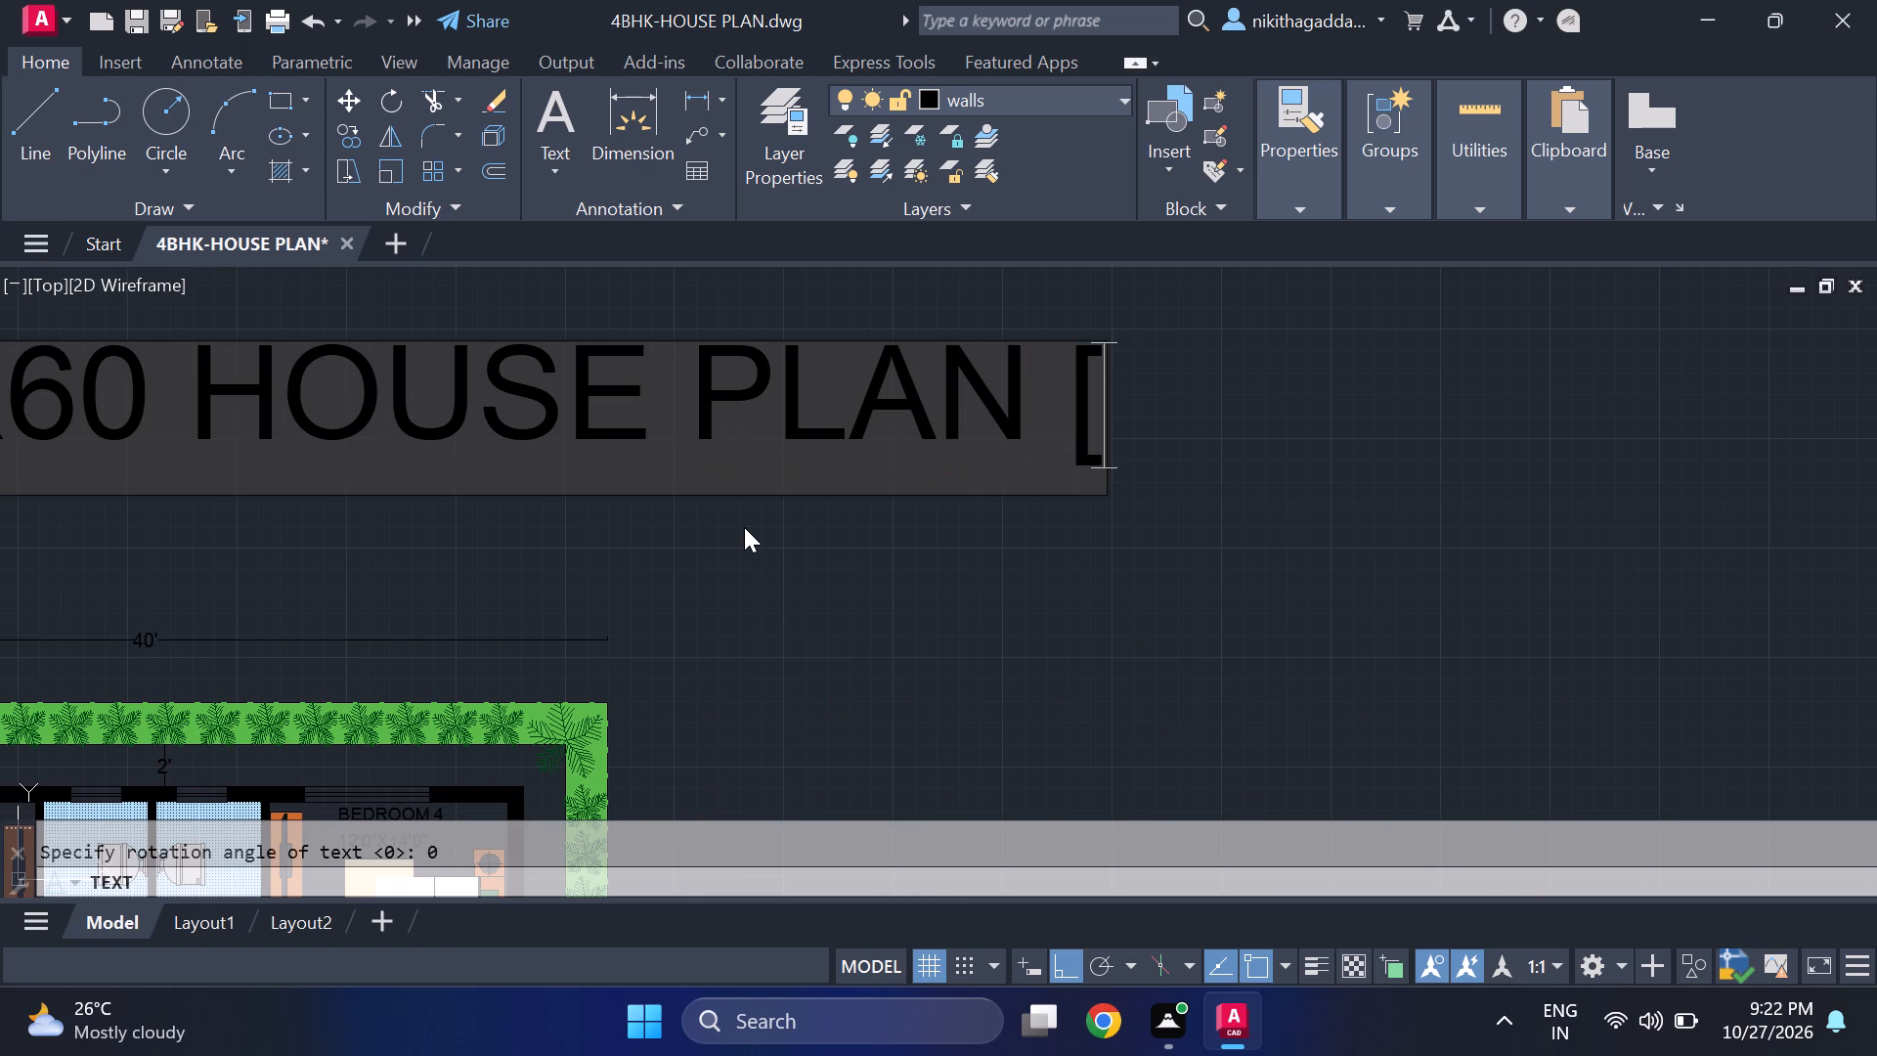
key(4)
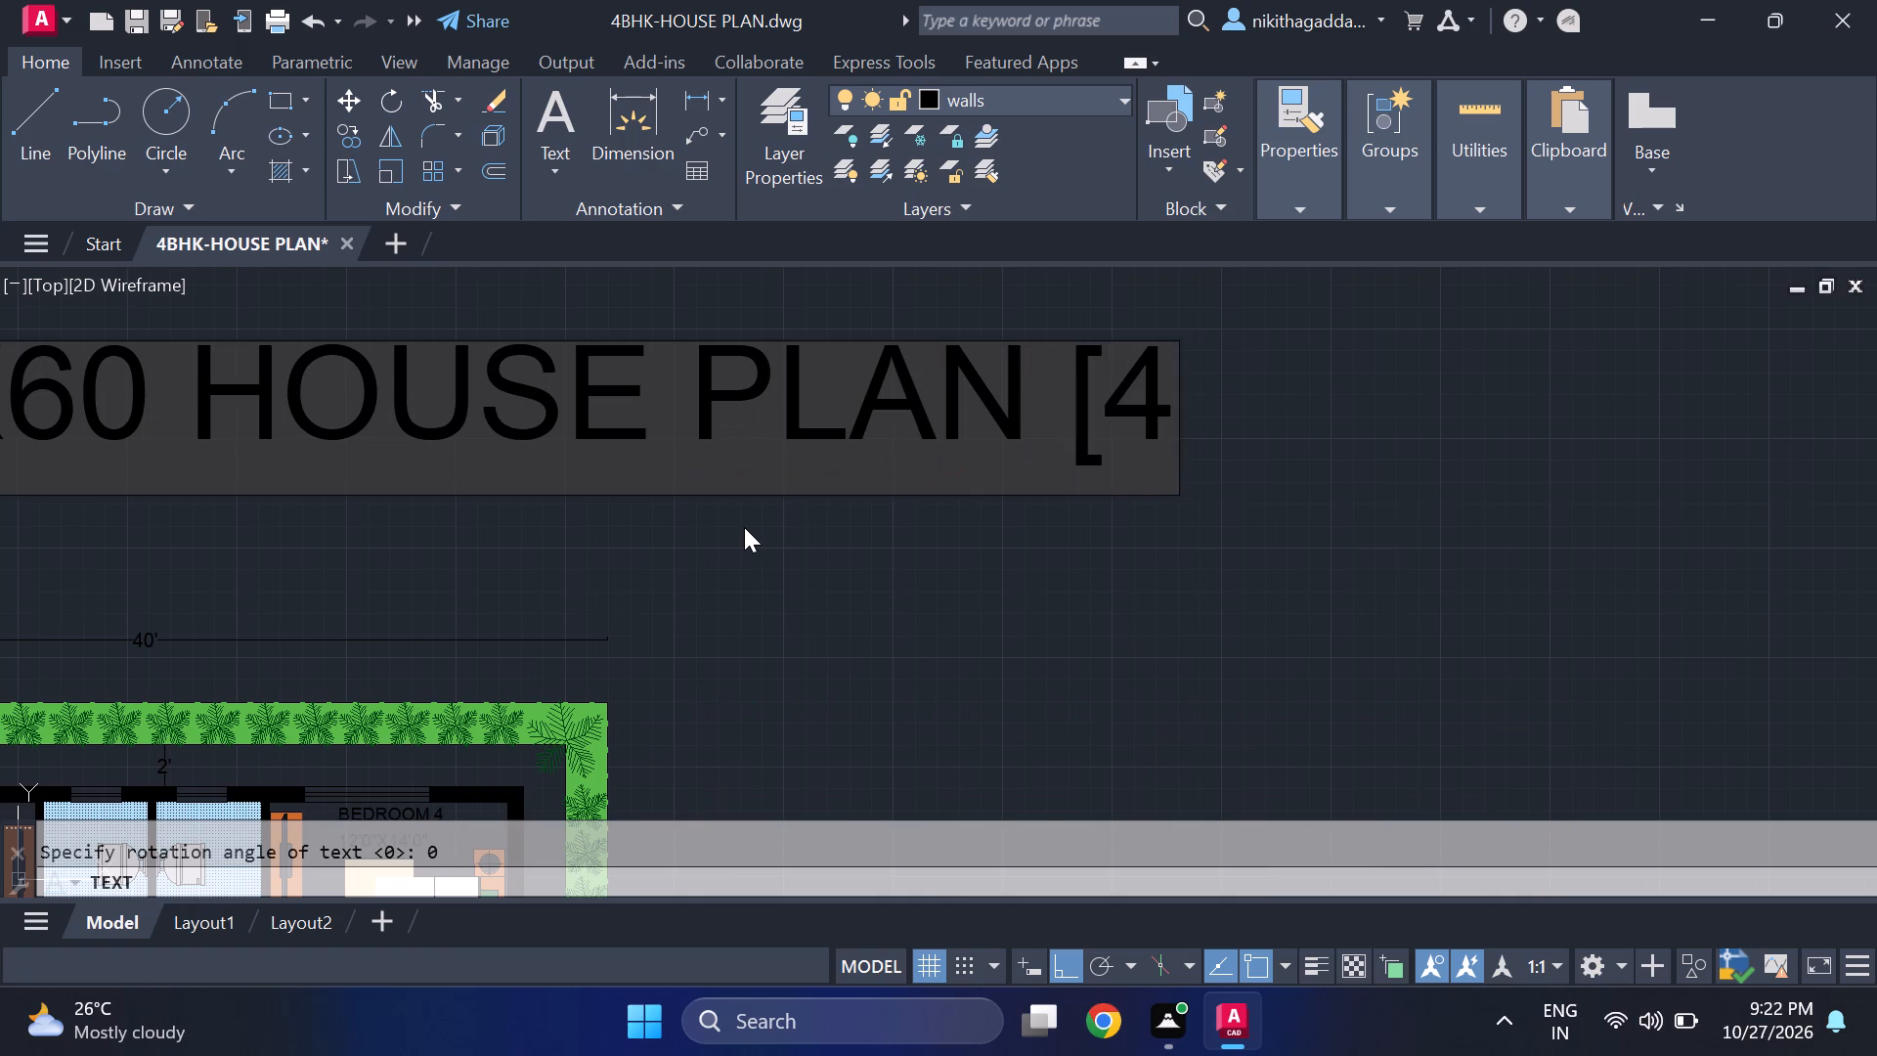
text(BHK])
key(Return)
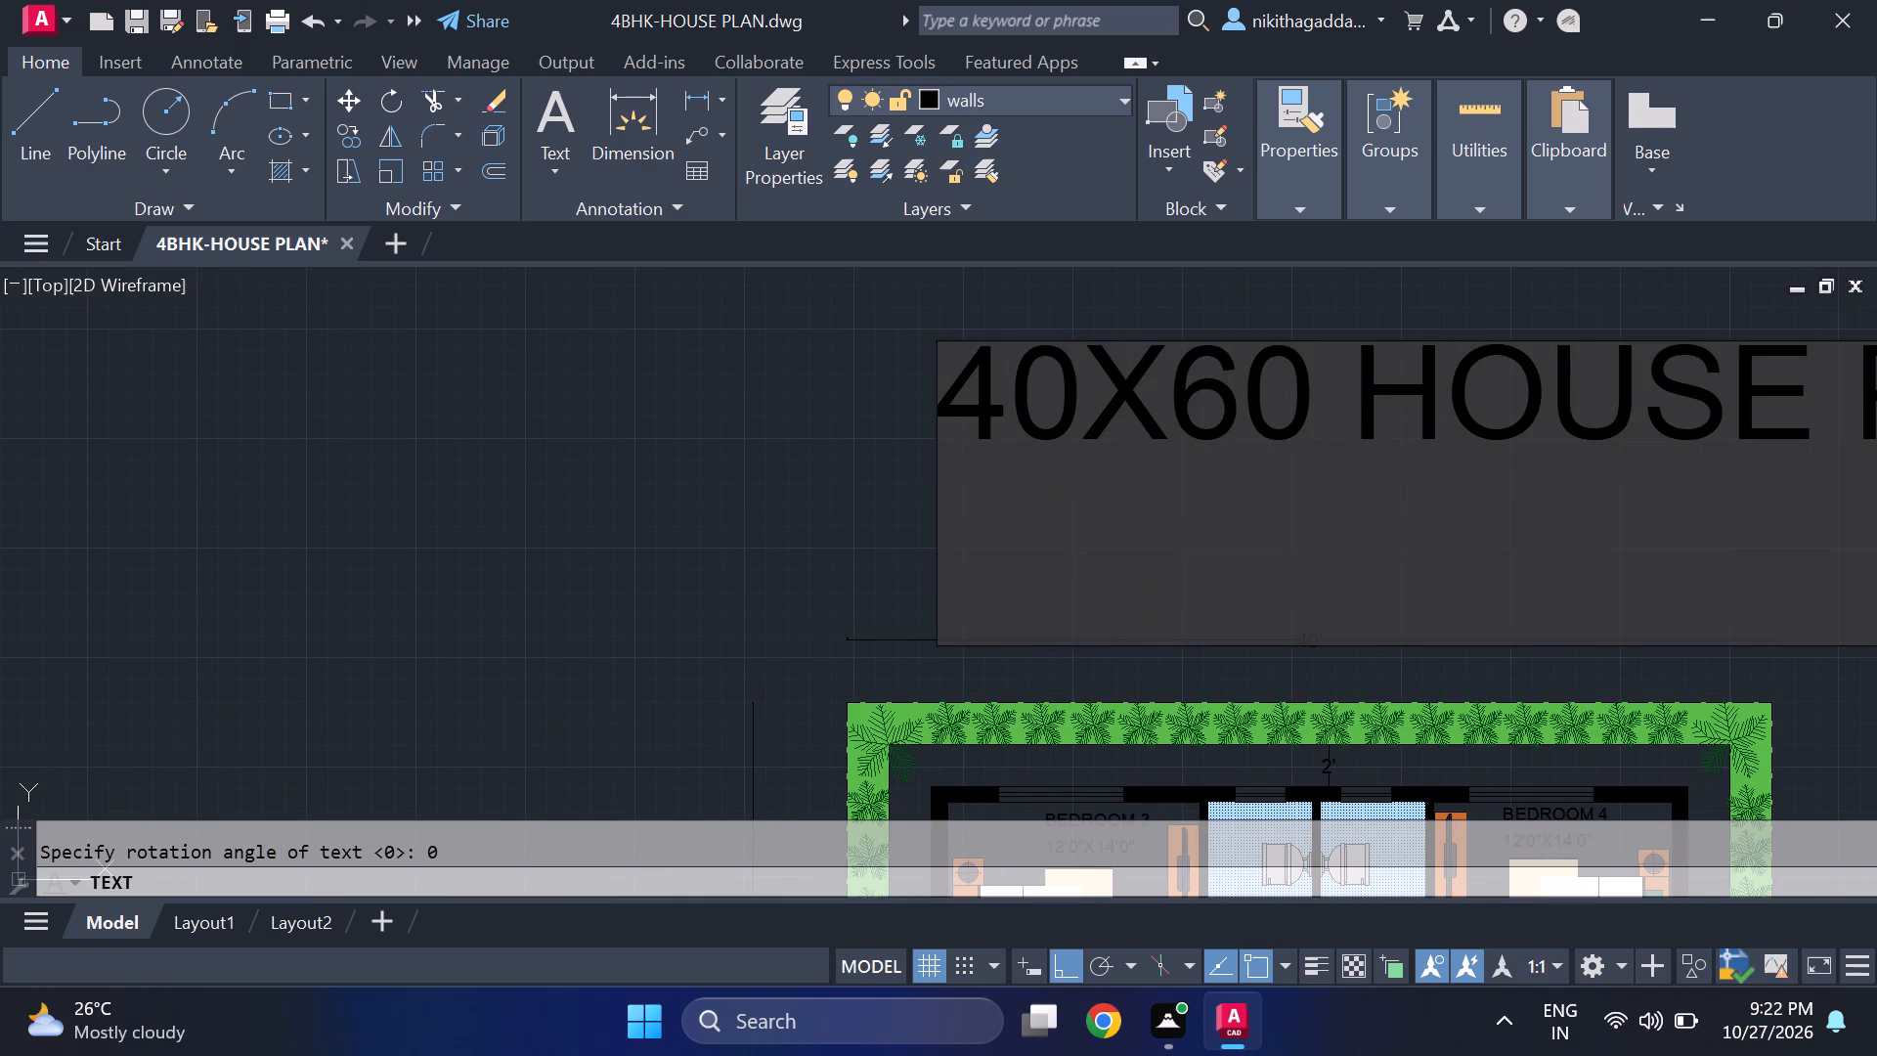
key(Return)
Move the title text horizontally west so that it sits roughly centred above the plan.
scroll(805, 488, down, 3)
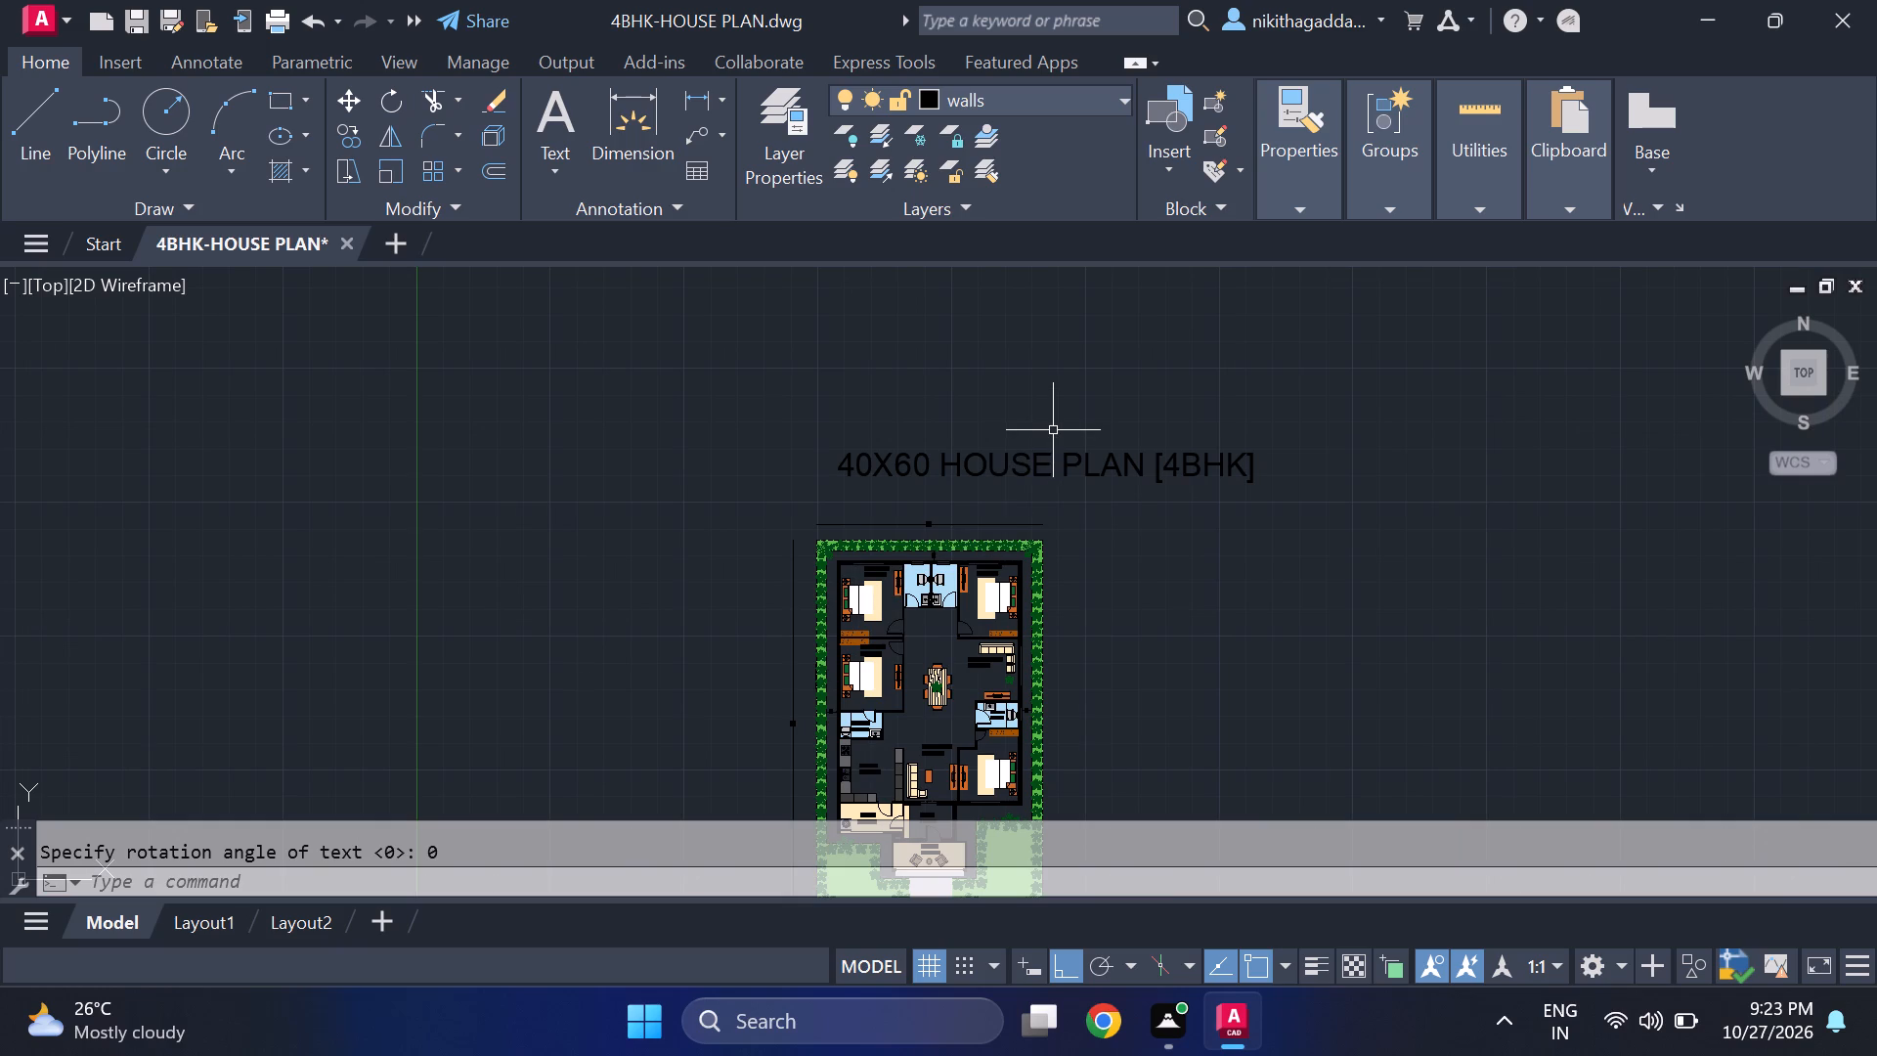
scroll(1053, 430, down, 2)
scroll(1054, 432, up, 1)
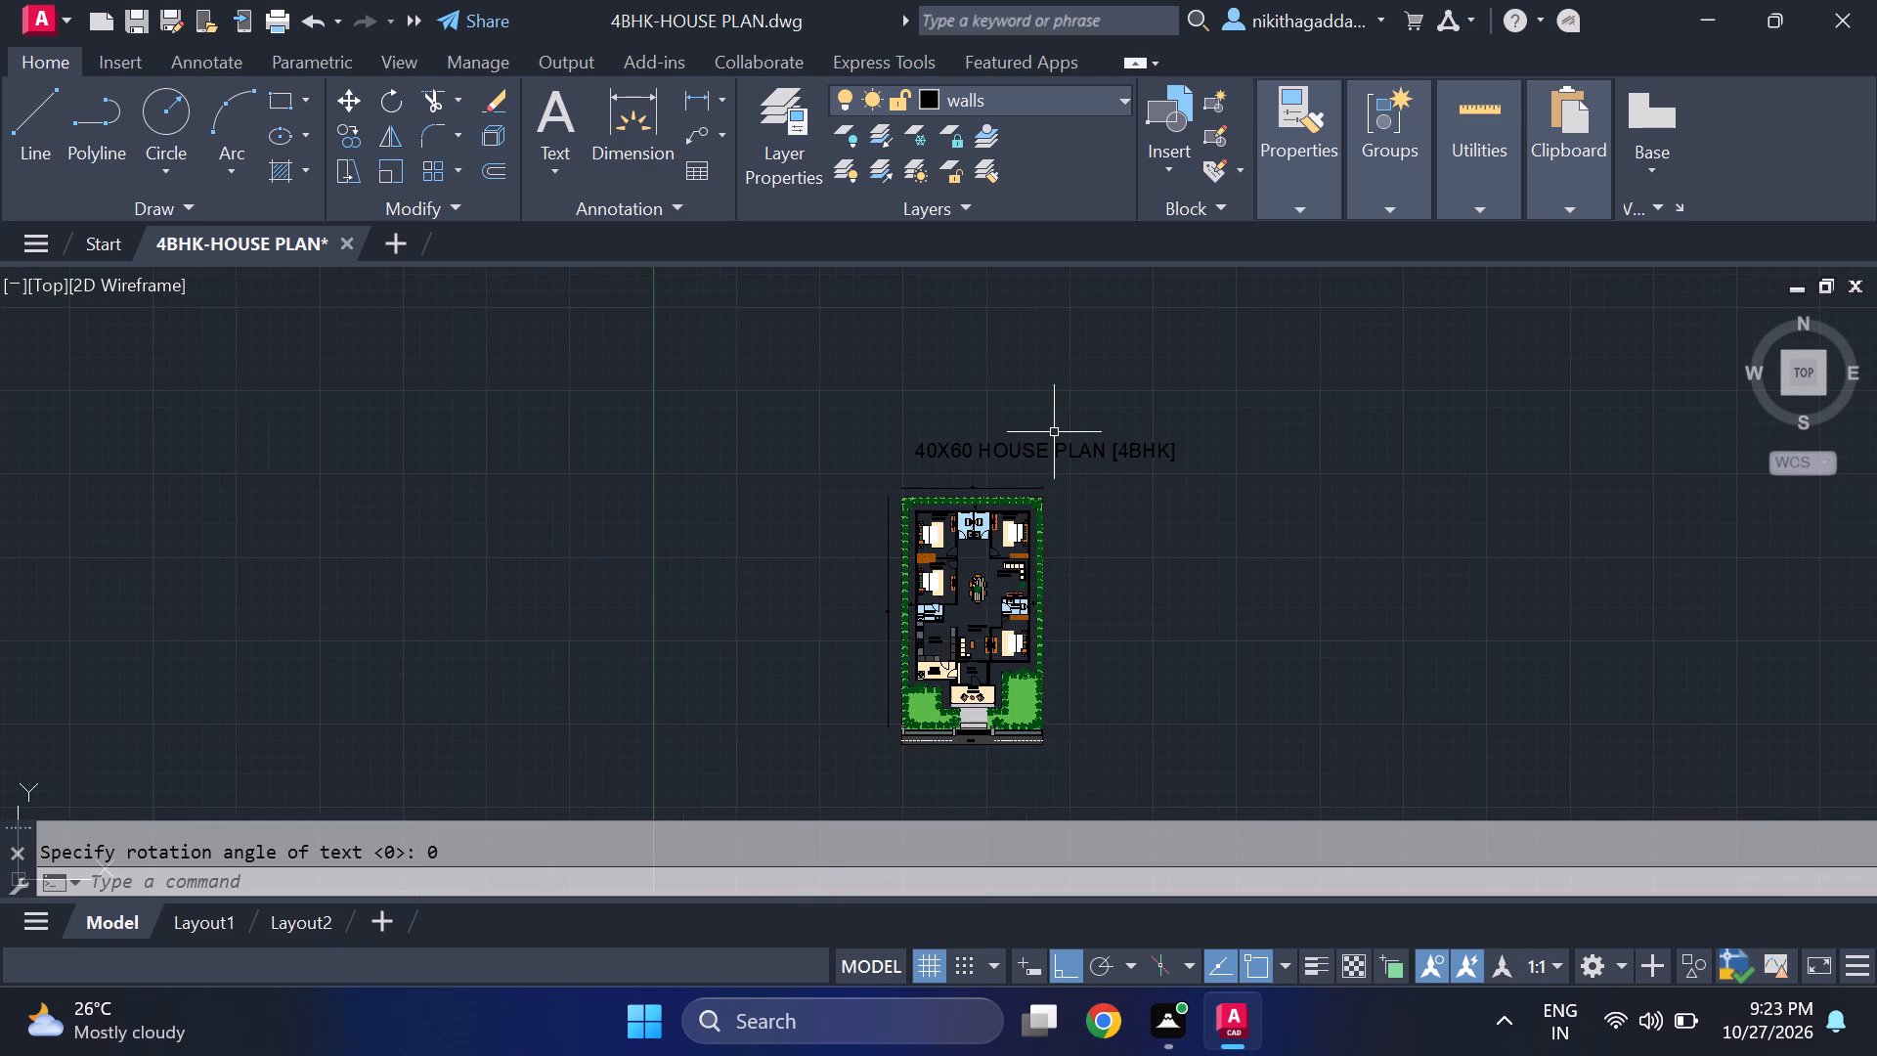
scroll(1054, 432, up, 2)
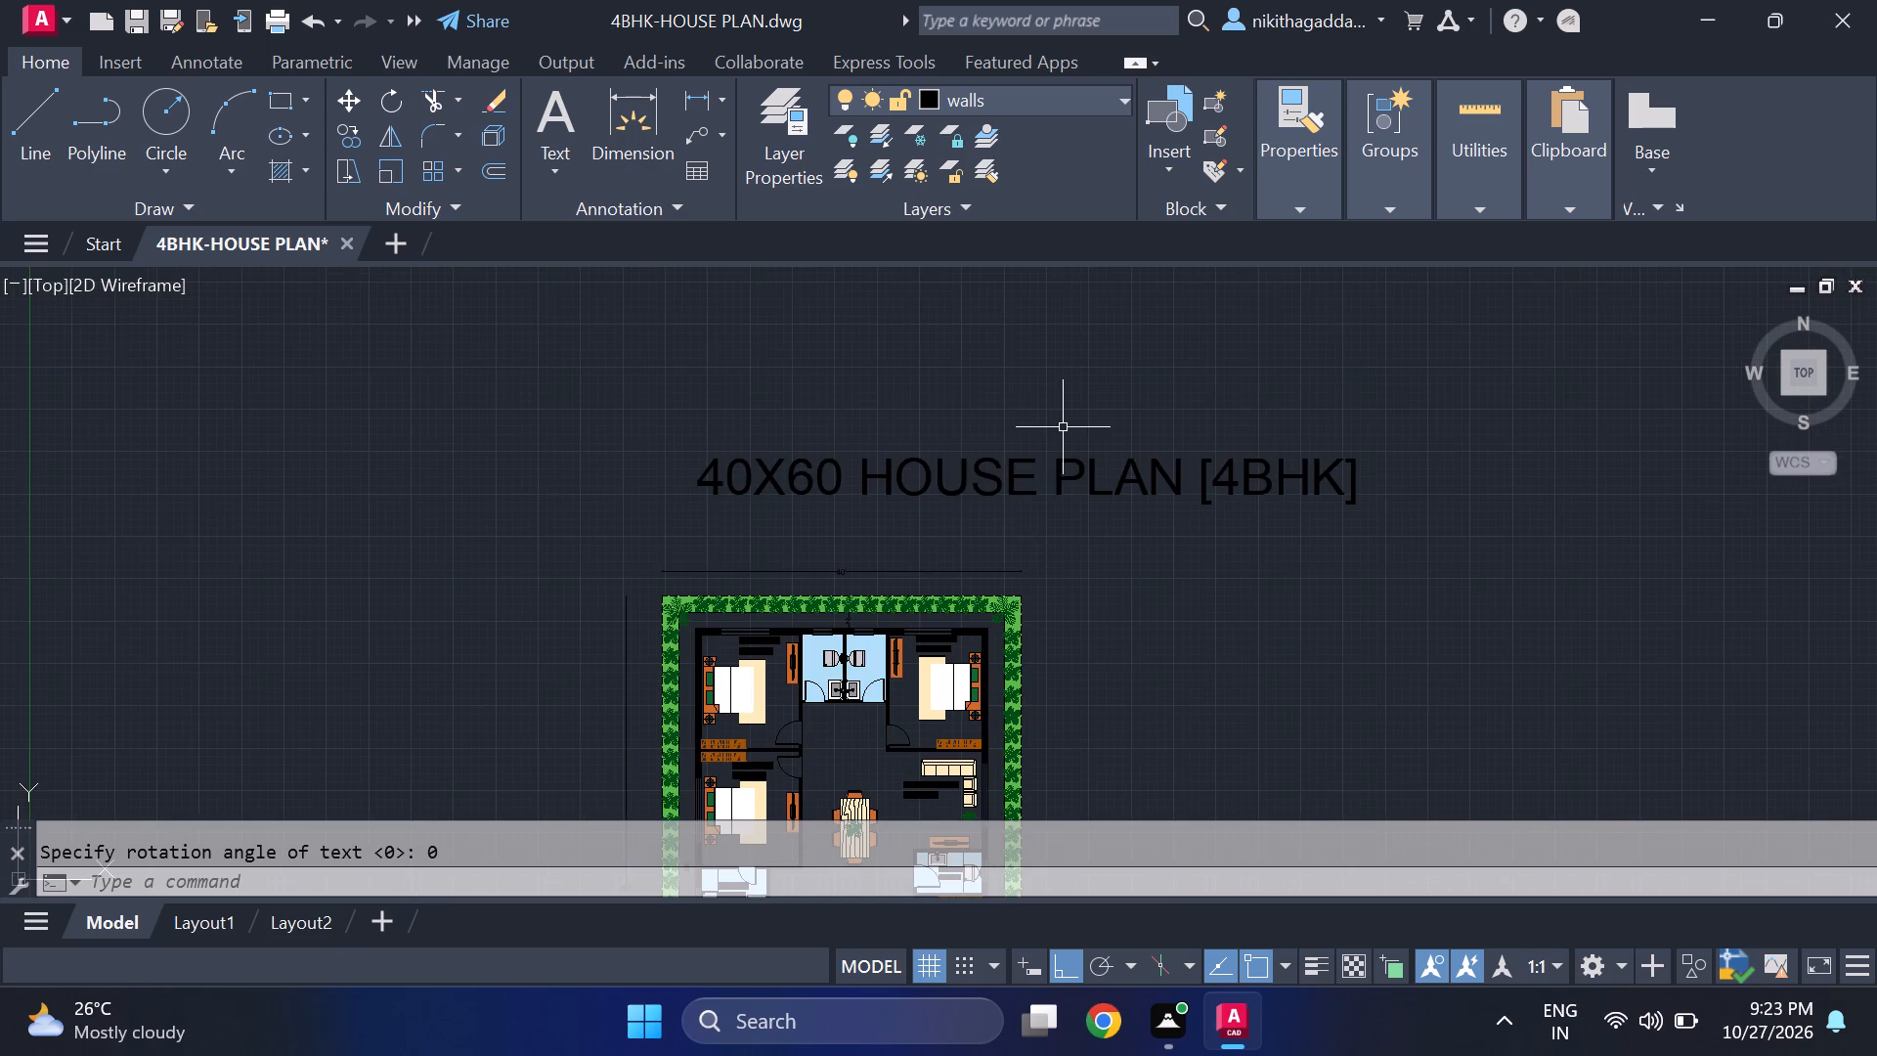
click(1066, 425)
click(962, 502)
key(m)
key(Return)
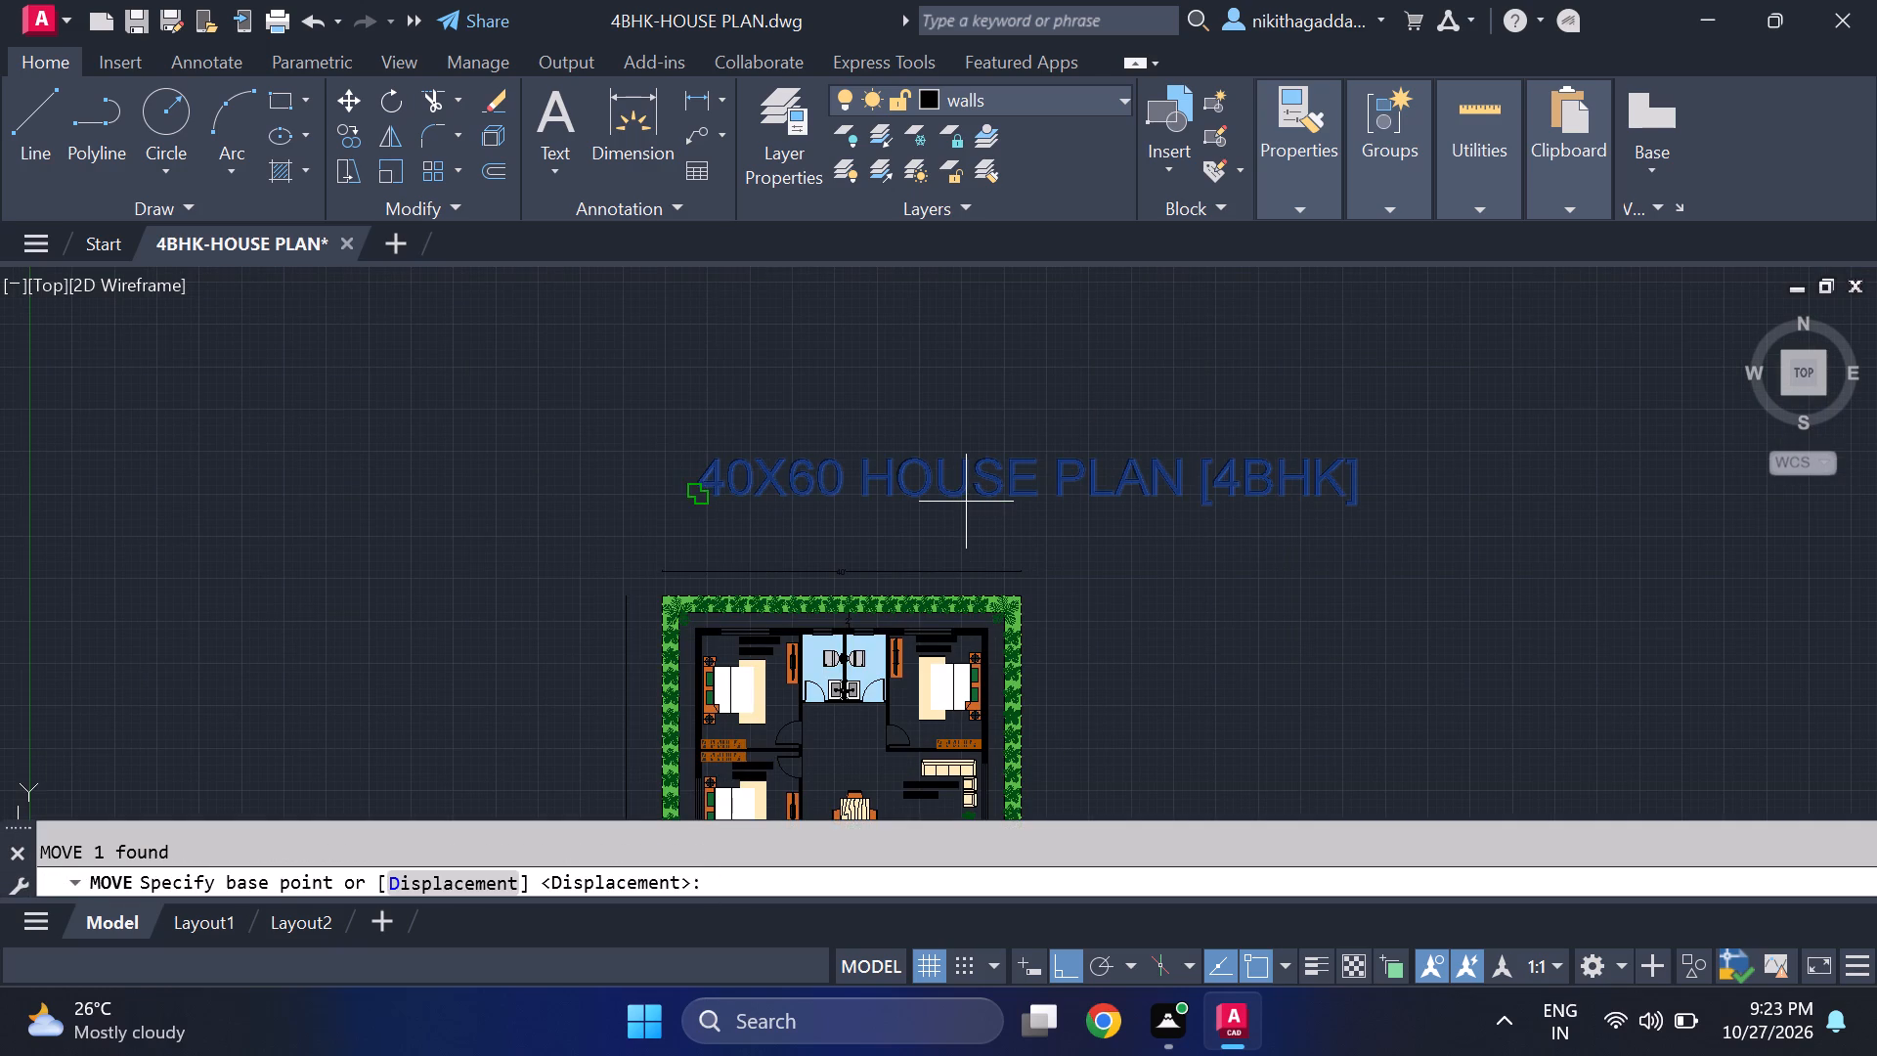
click(716, 481)
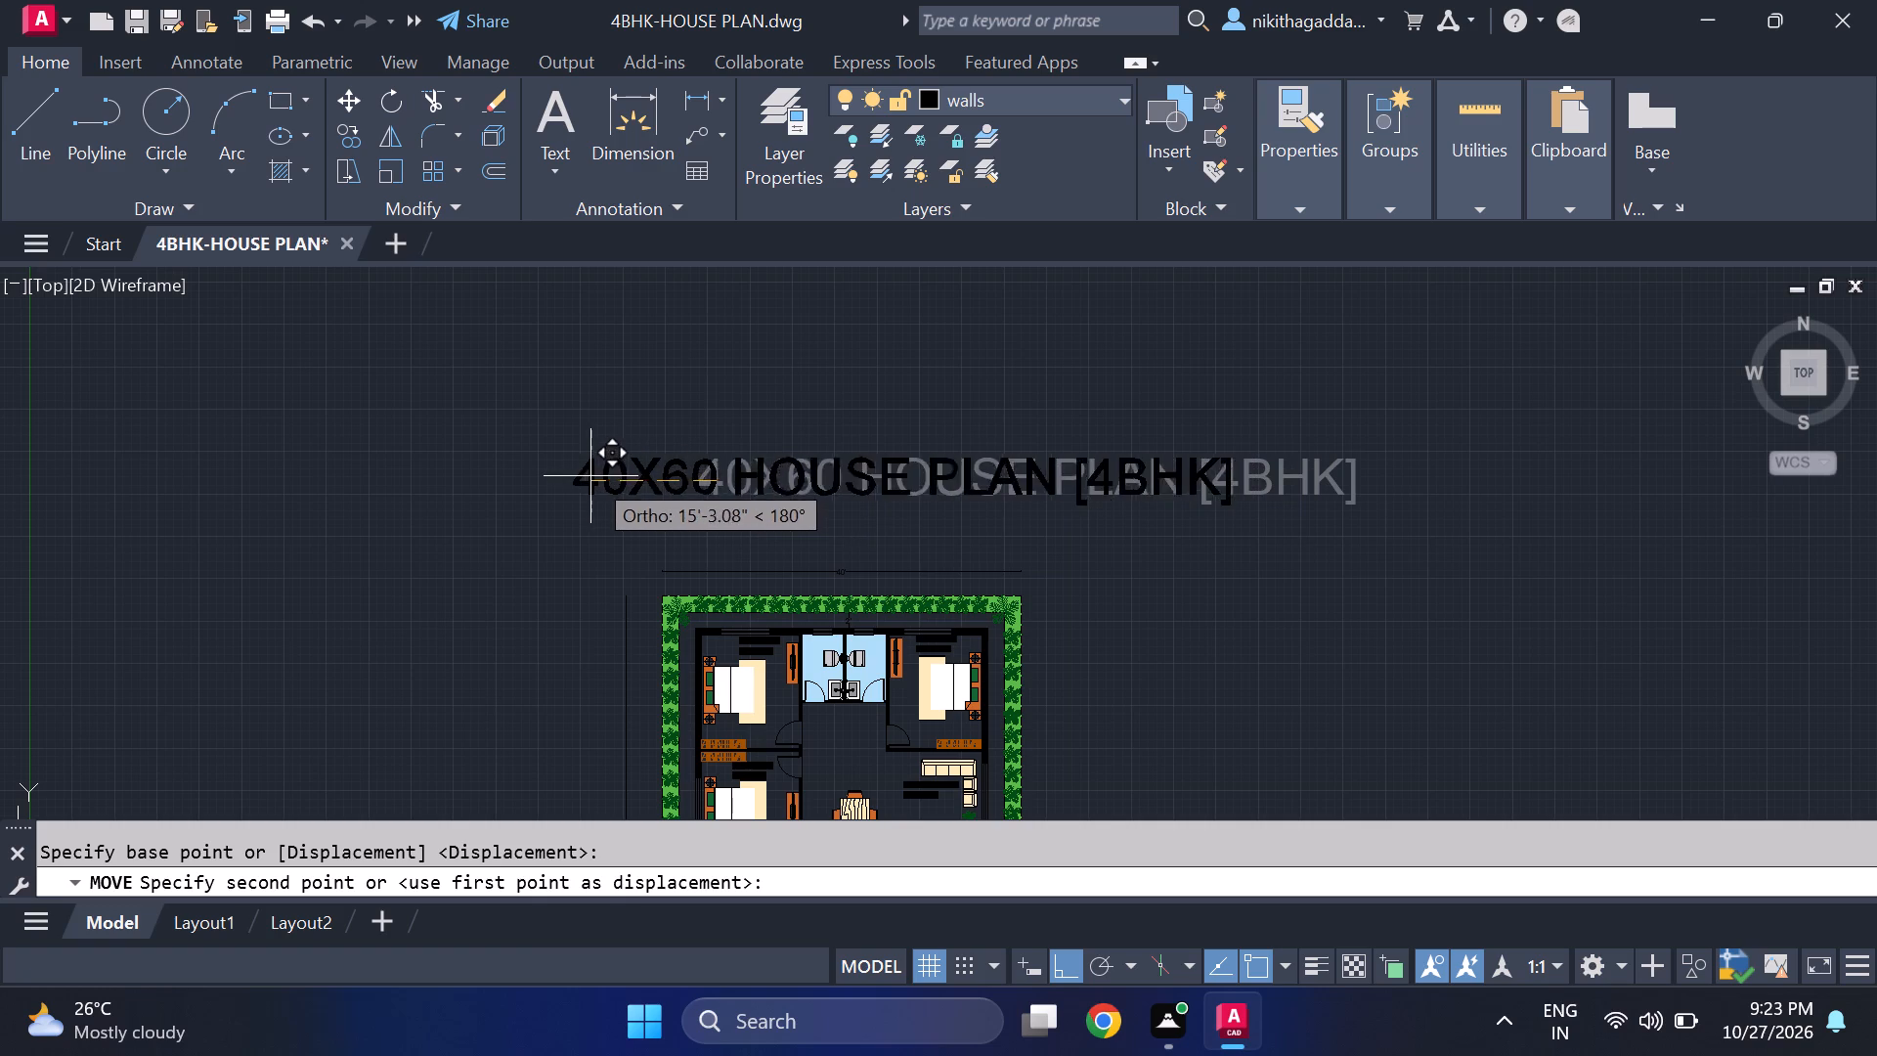
click(551, 471)
Scale the title text down from its lower-left corner, picking the size freehand so it fits closer to the plan's width.
scroll(554, 469, down, 3)
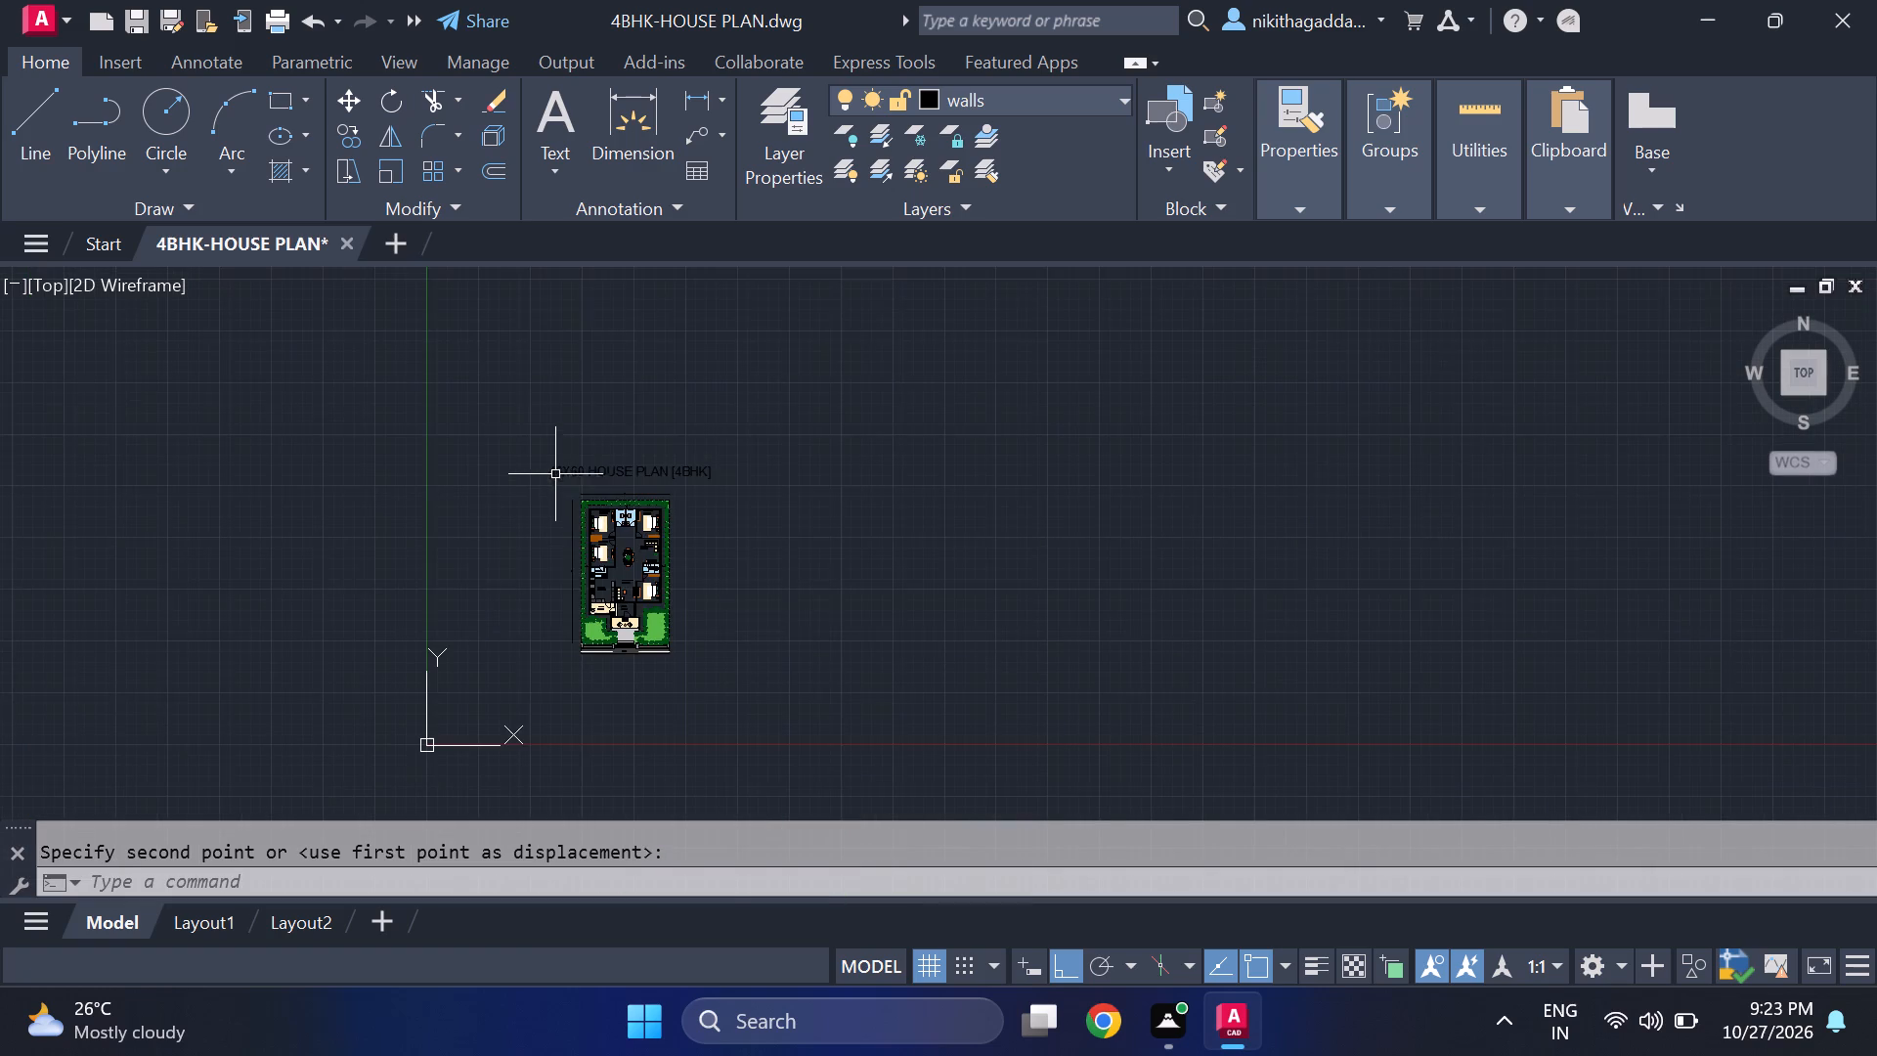
scroll(567, 503, up, 2)
middle_drag(705, 378, 733, 497)
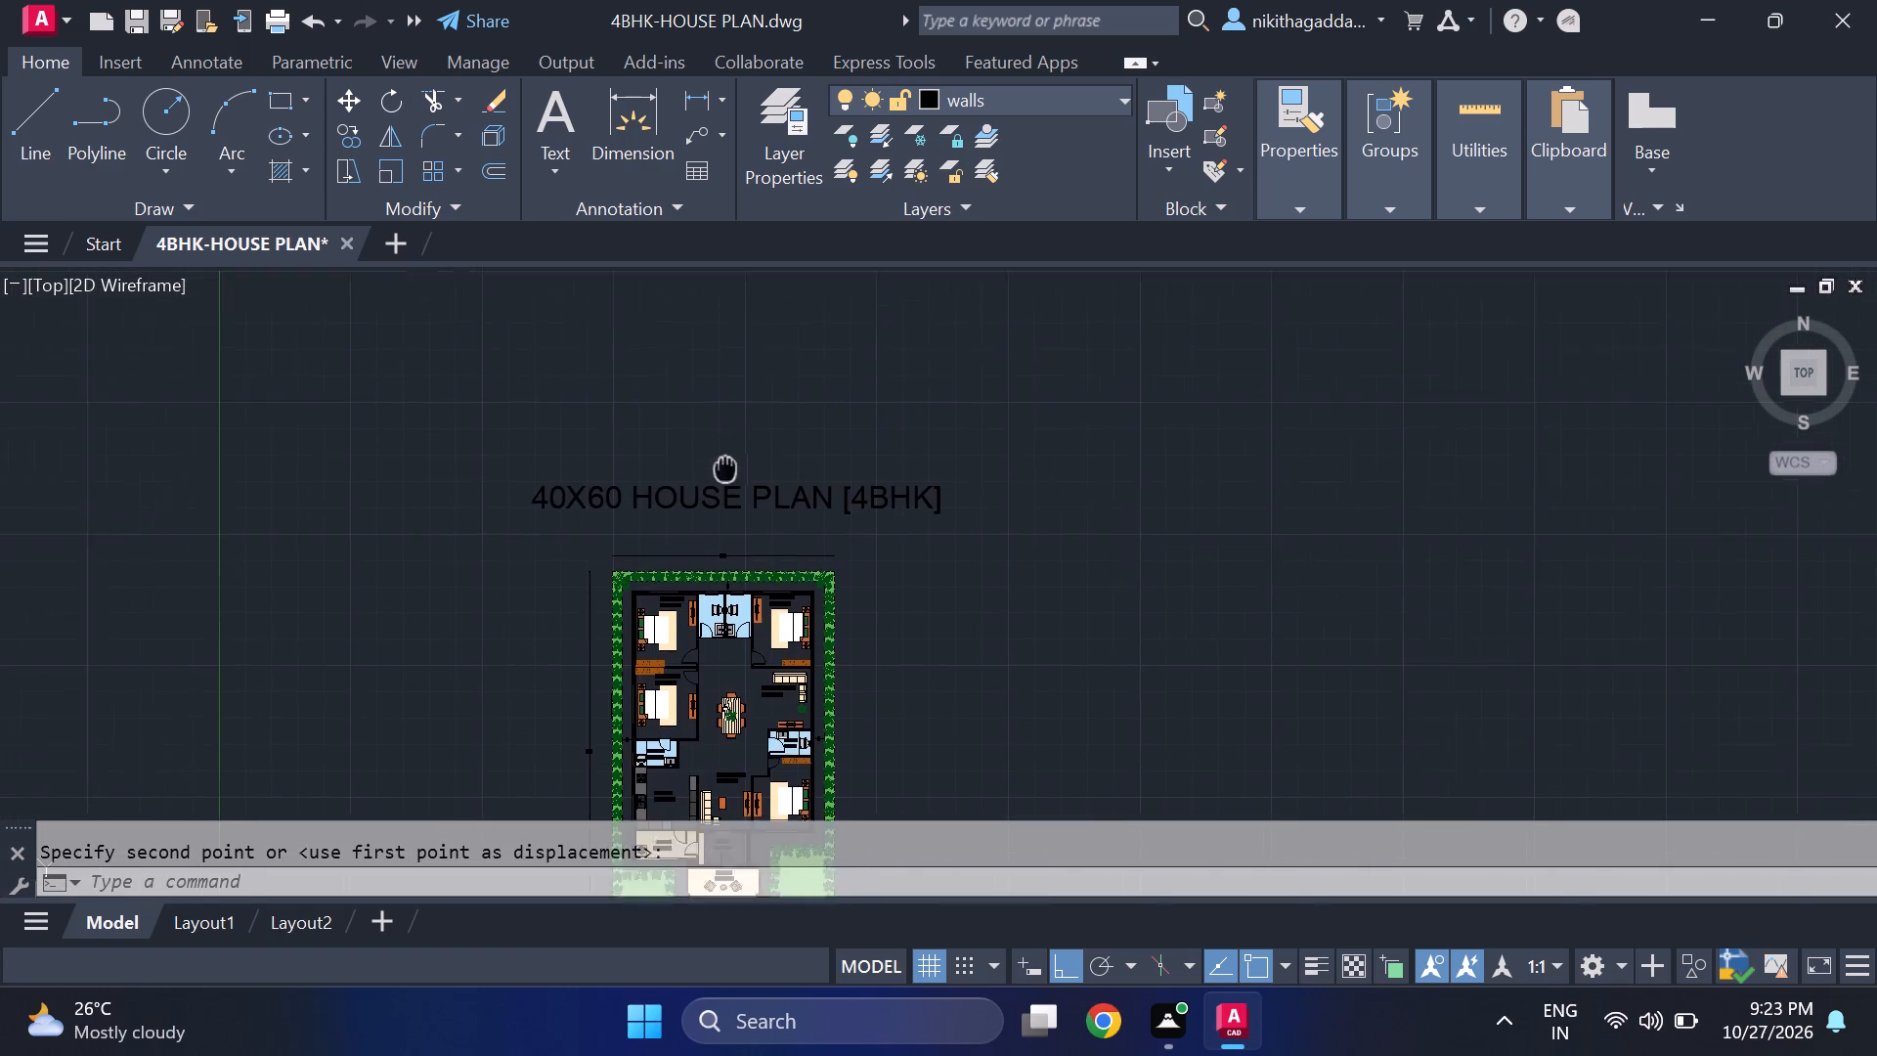
middle_drag(733, 497, 752, 577)
drag(753, 564, 737, 577)
click(601, 616)
text(SCALE)
key(Return)
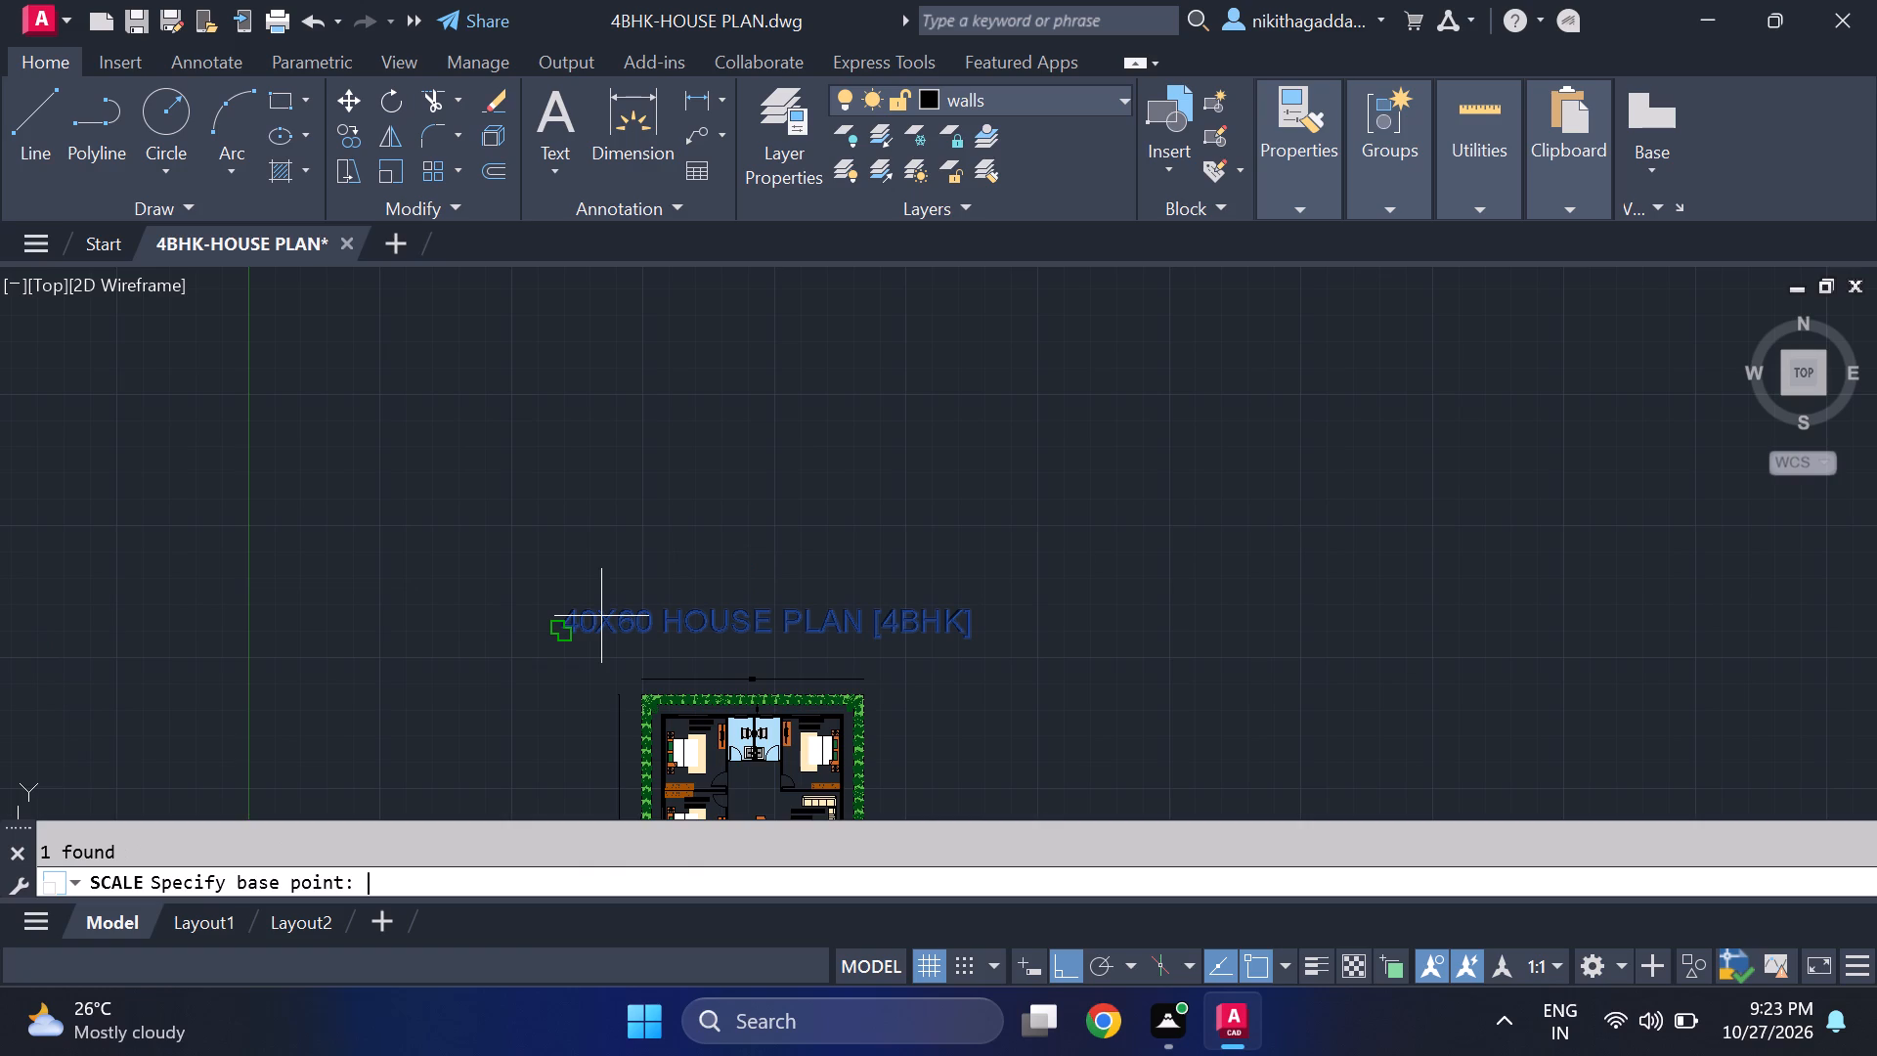
click(571, 646)
scroll(659, 636, up, 2)
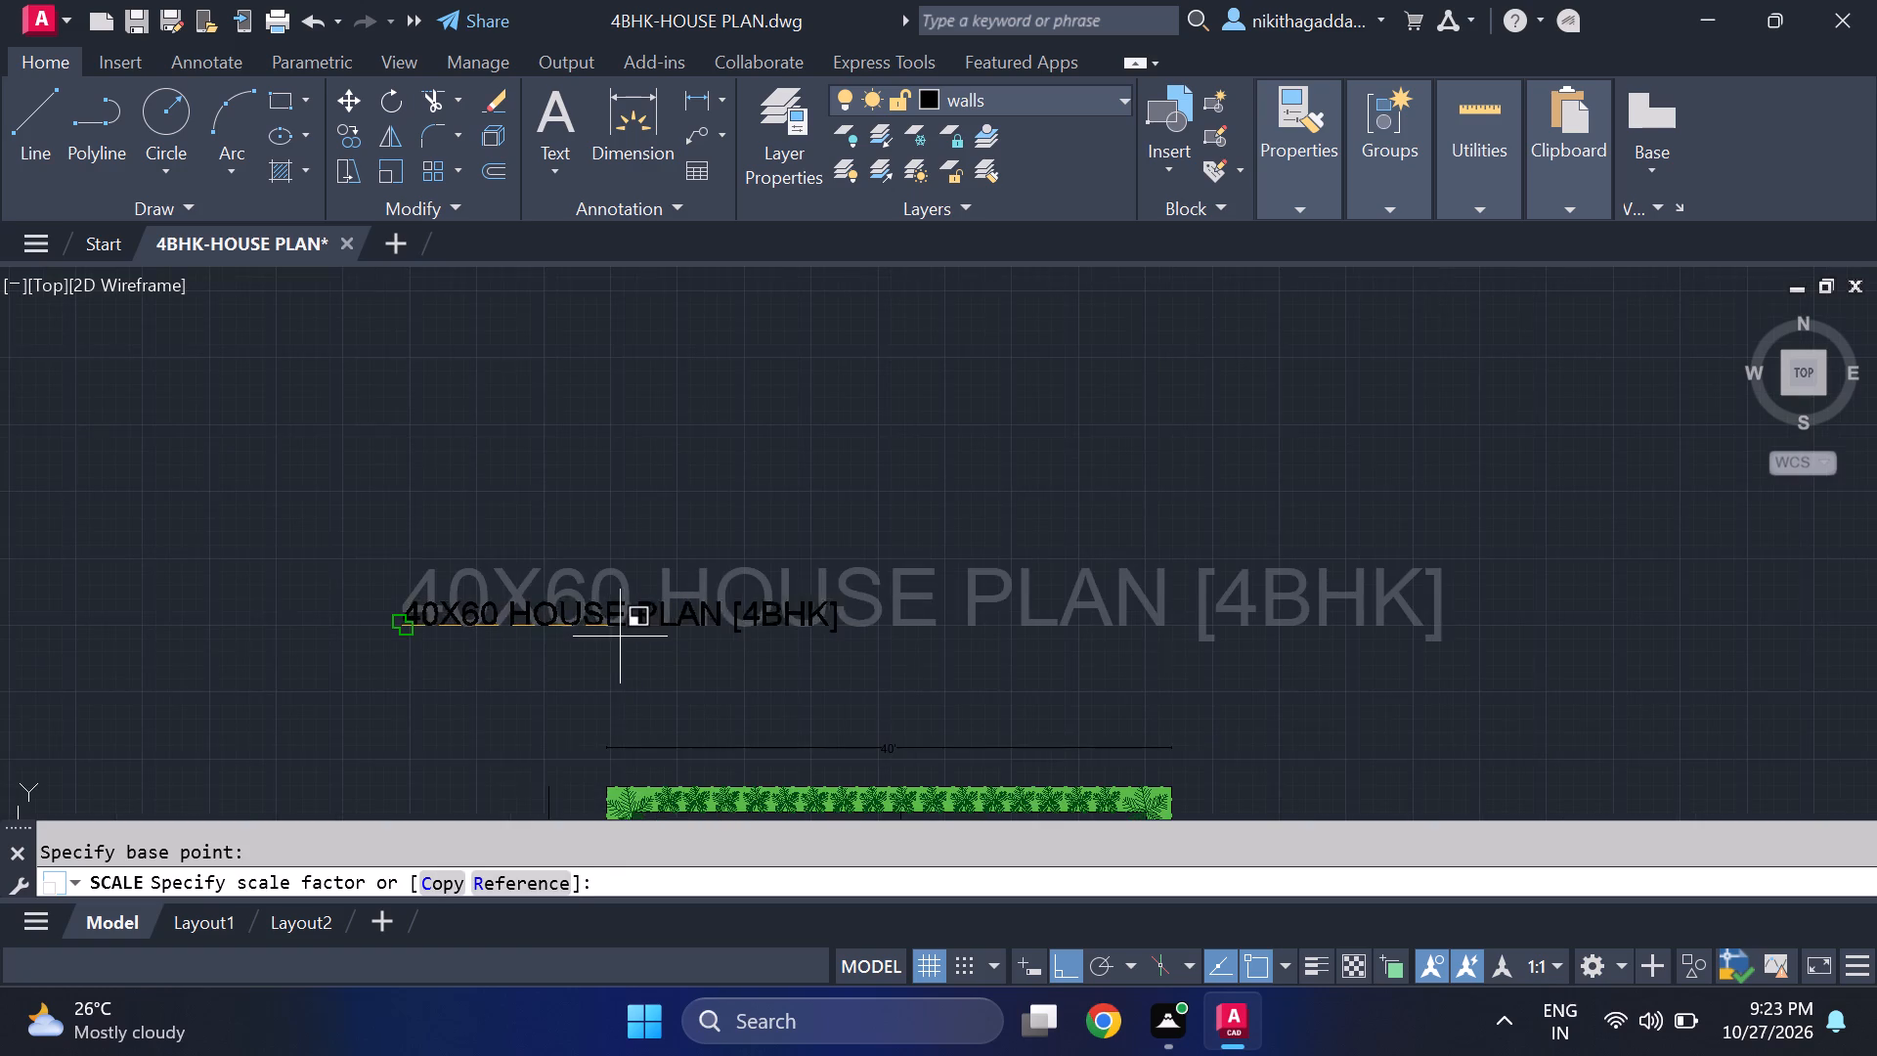
scroll(625, 635, up, 1)
scroll(671, 656, down, 1)
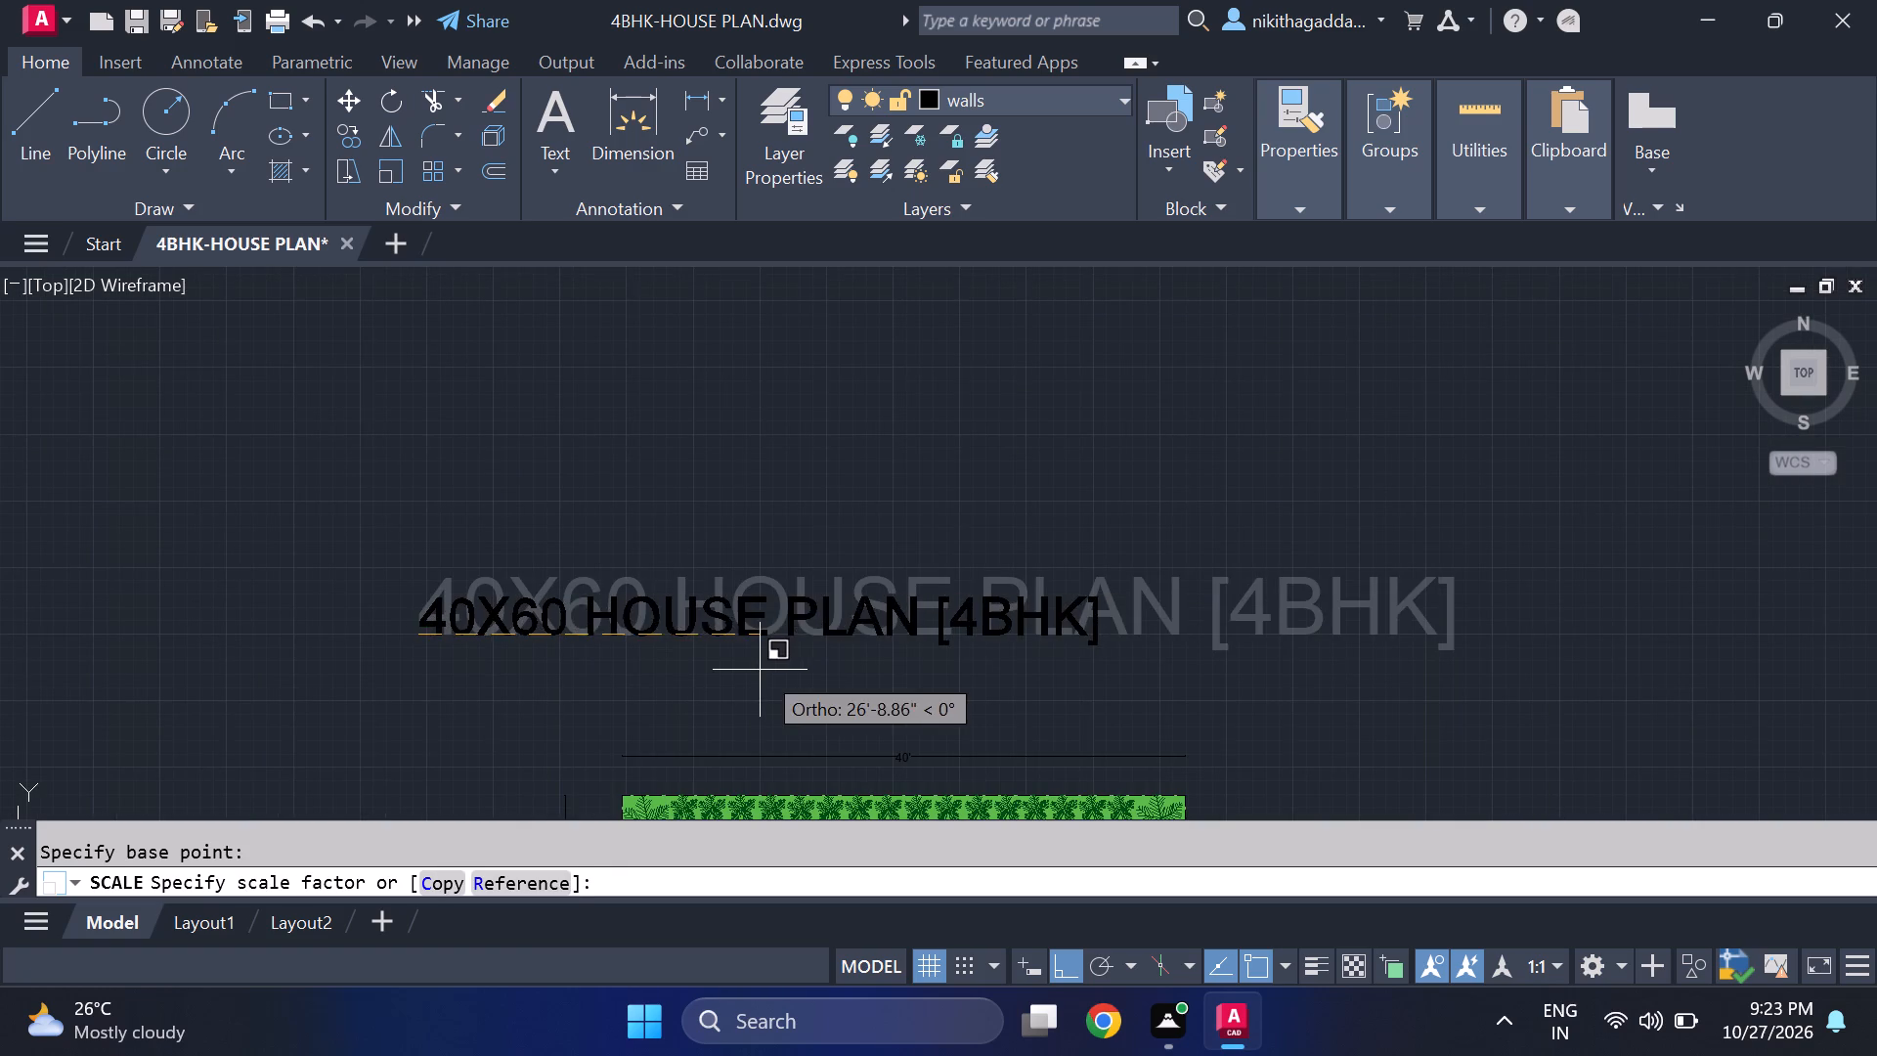
click(765, 662)
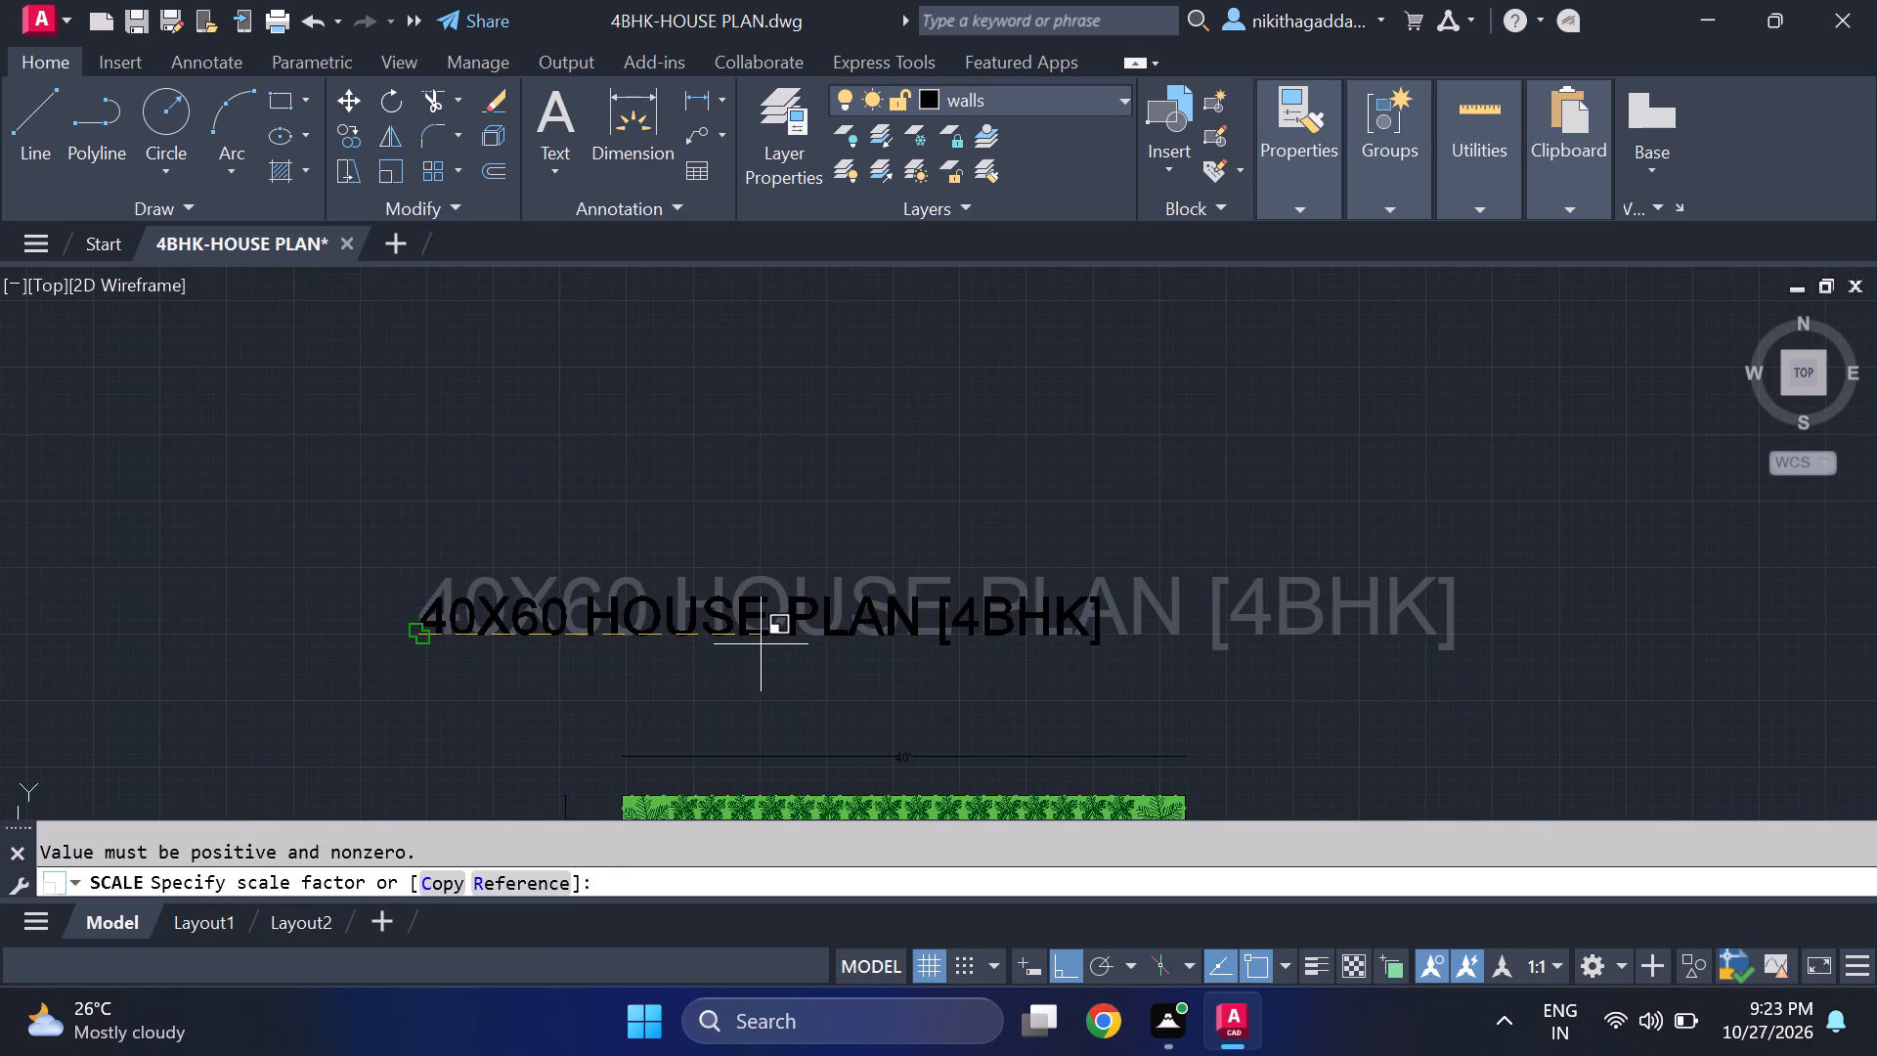
click(761, 645)
click(758, 644)
scroll(757, 643, up, 2)
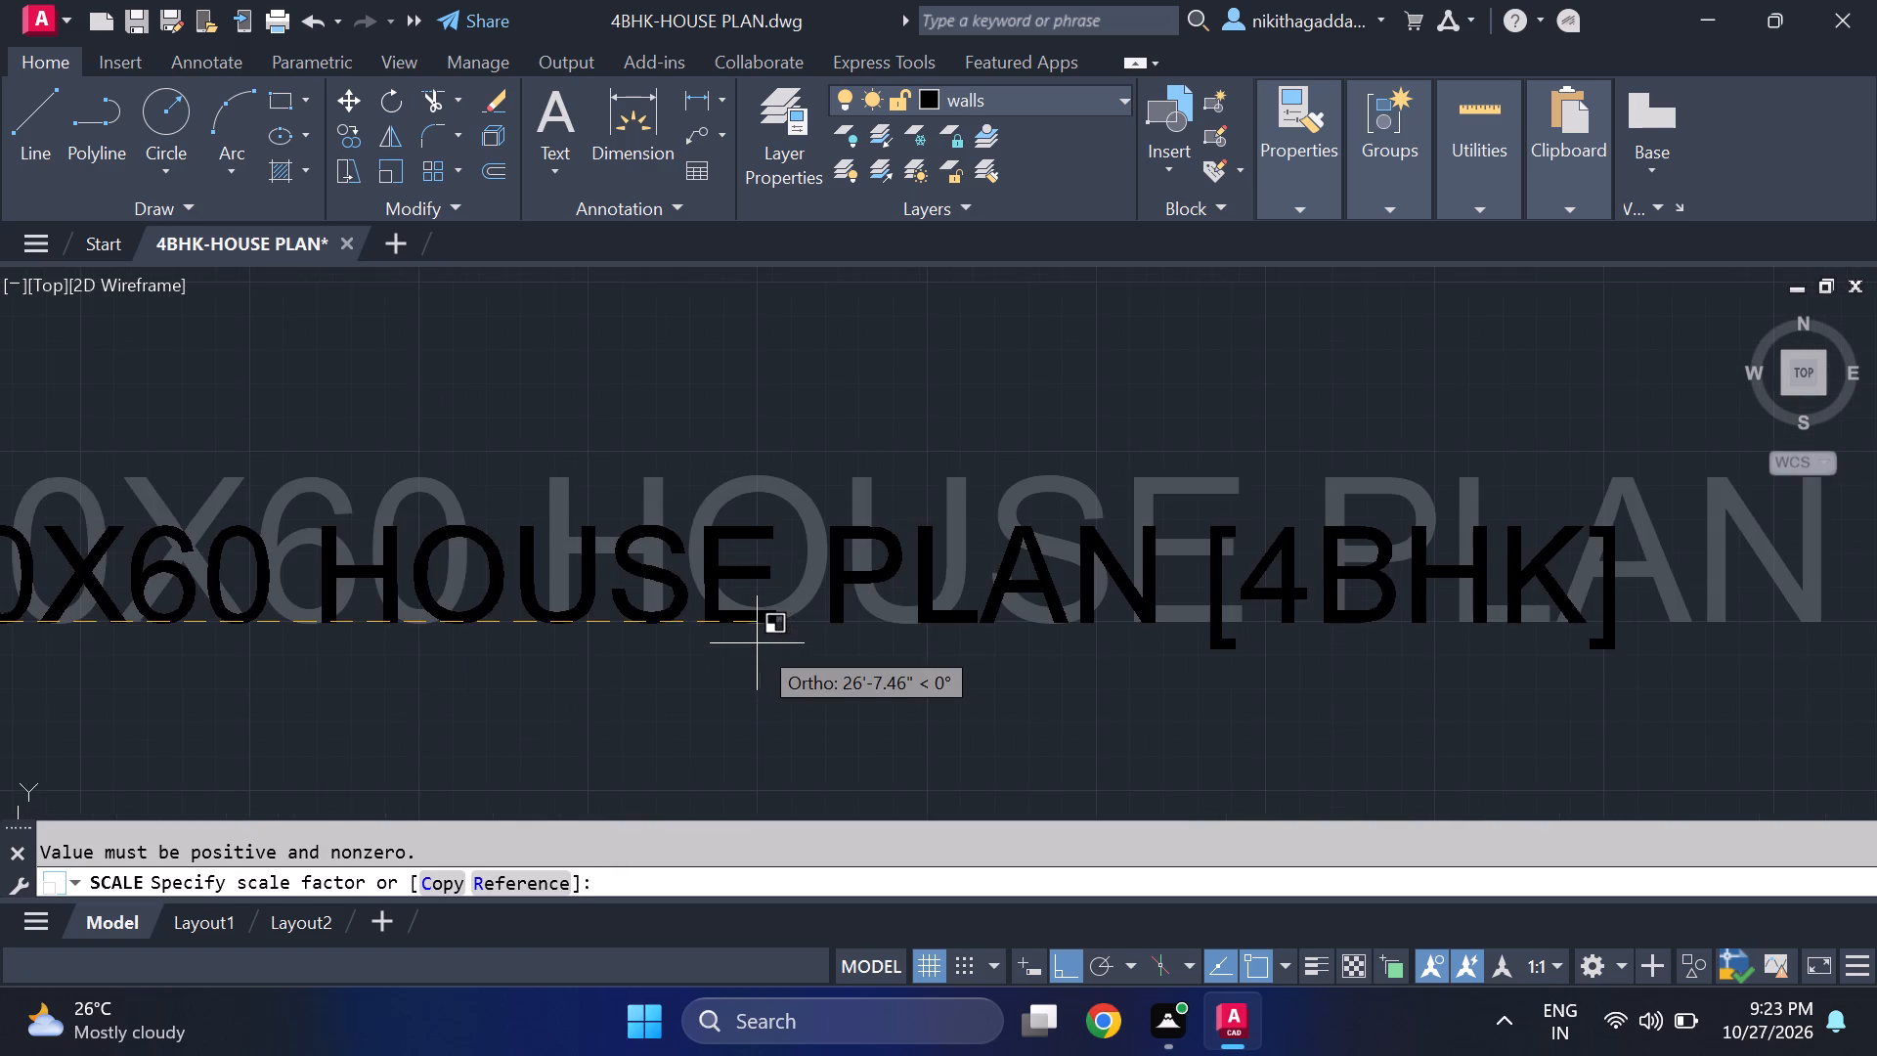
click(758, 636)
scroll(761, 636, down, 4)
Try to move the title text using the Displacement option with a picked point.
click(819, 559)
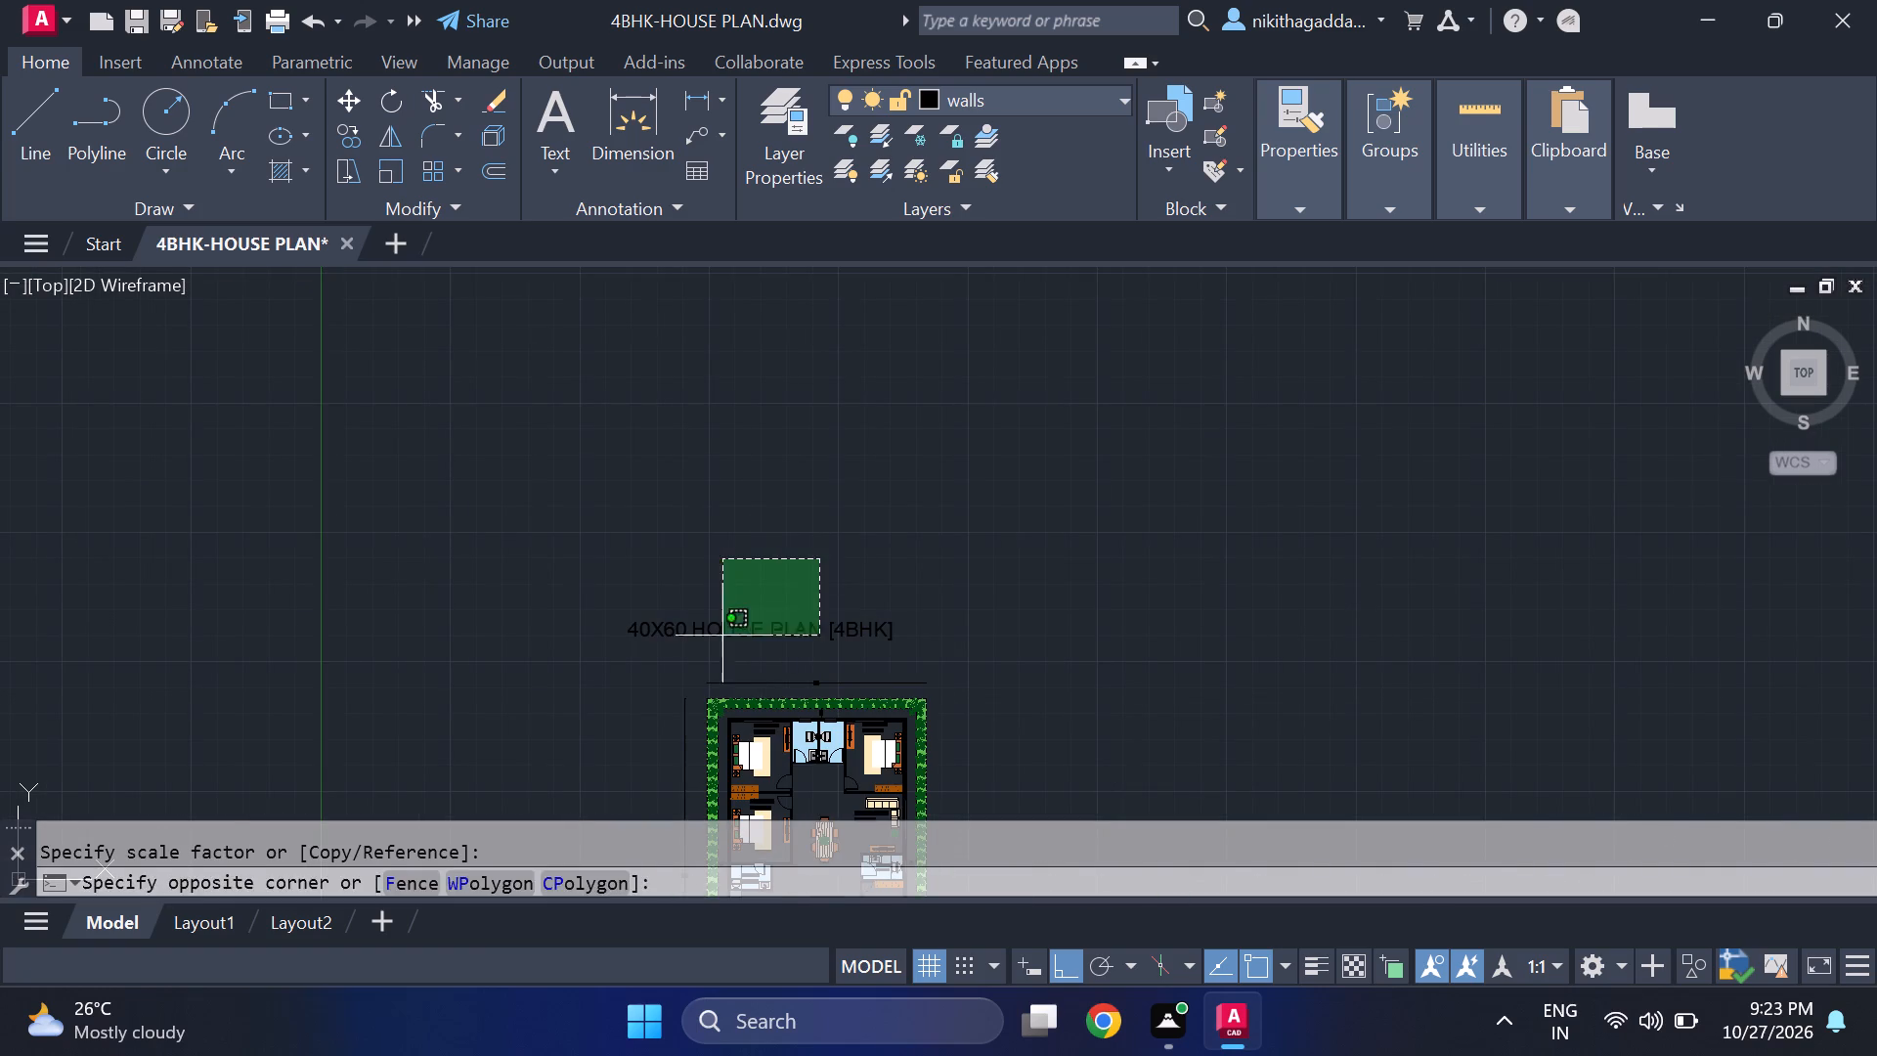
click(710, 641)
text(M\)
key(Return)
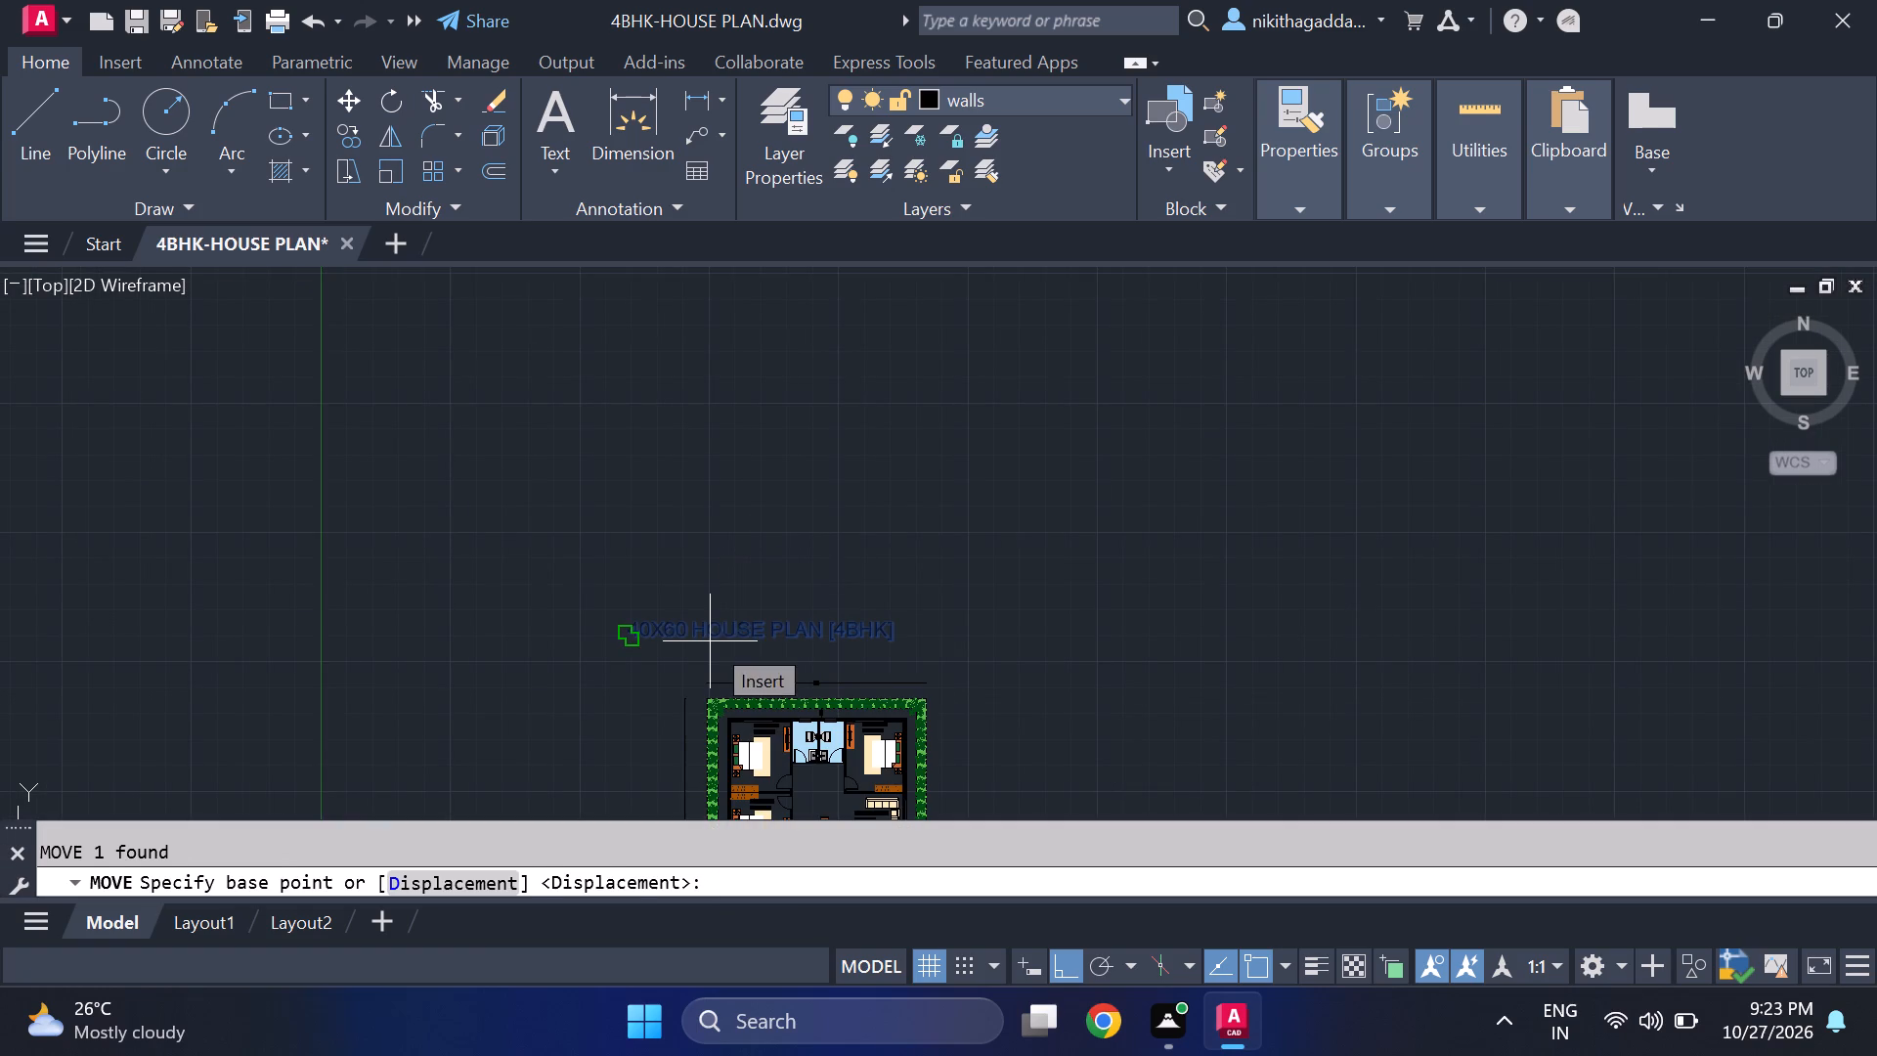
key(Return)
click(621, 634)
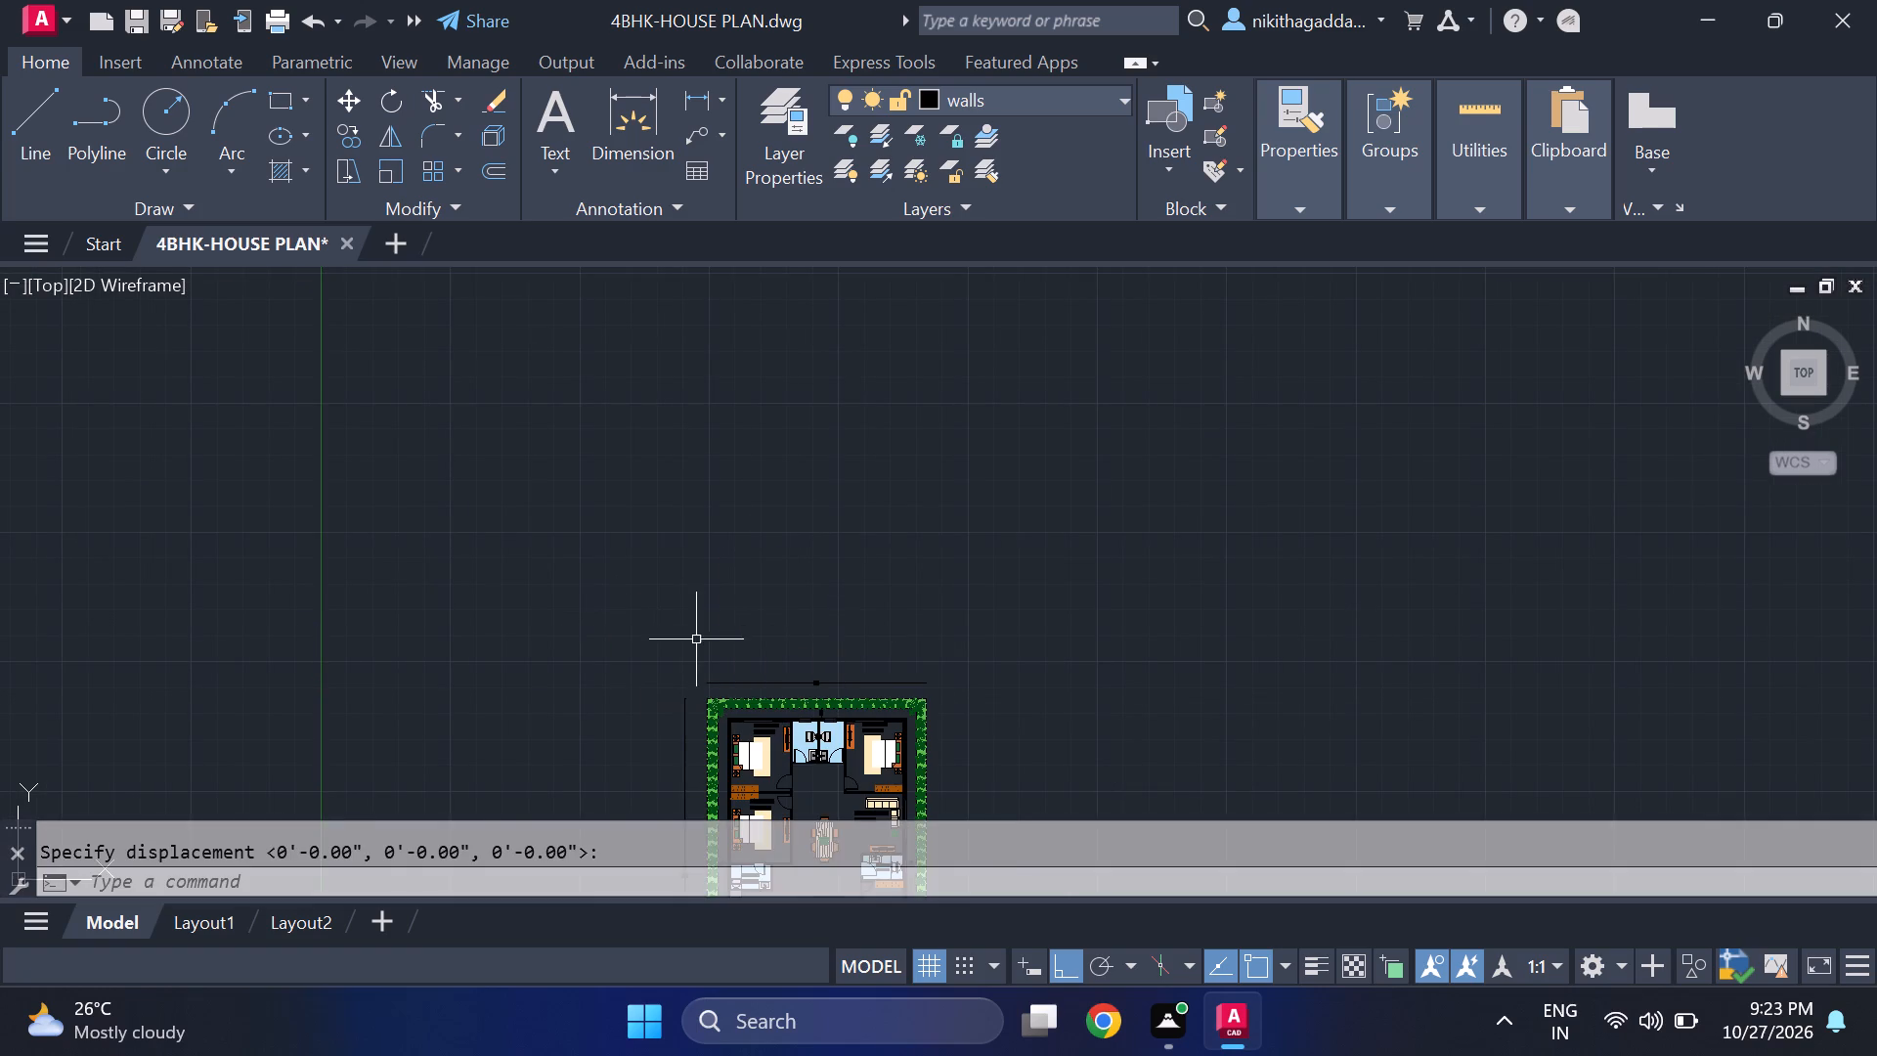
Move the title text from its lower-left corner, with Ortho off, to sit roughly centred just above the 40' dimension.
scroll(696, 639, up, 2)
scroll(726, 638, down, 5)
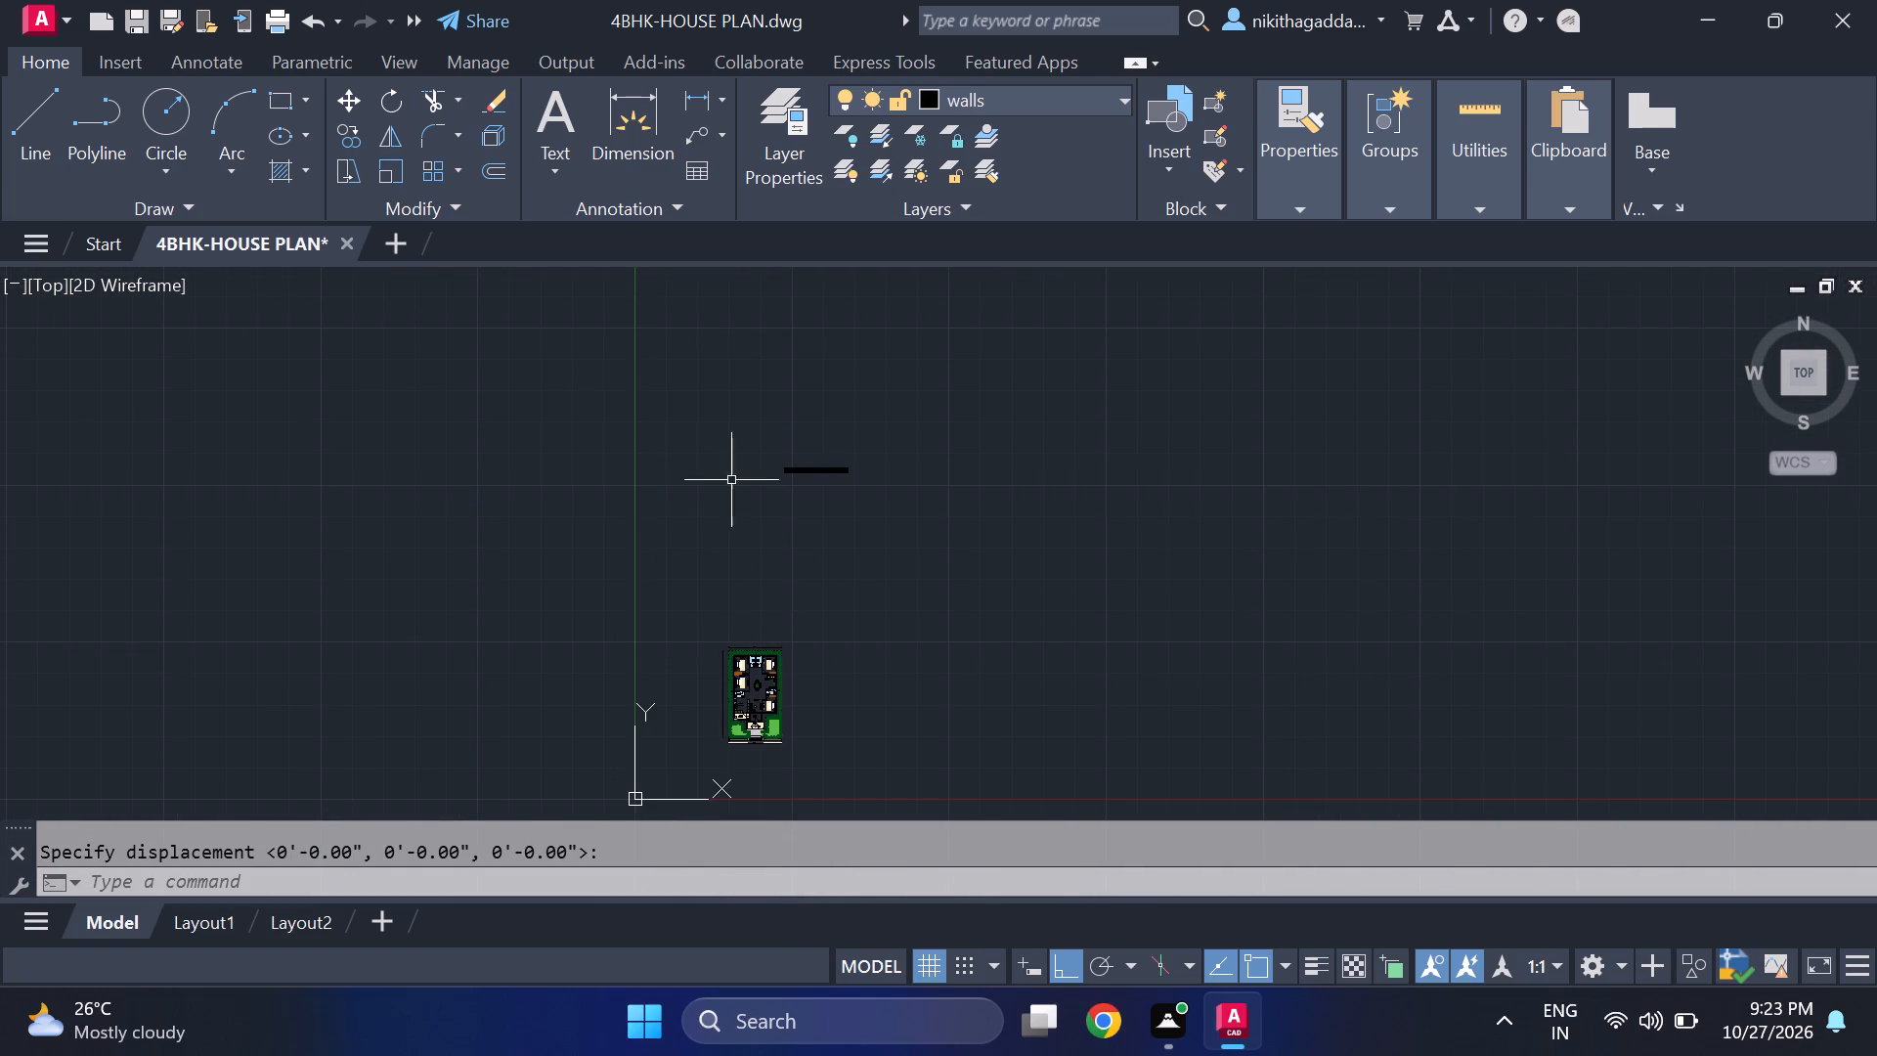
click(883, 430)
click(758, 542)
key(m)
key(Return)
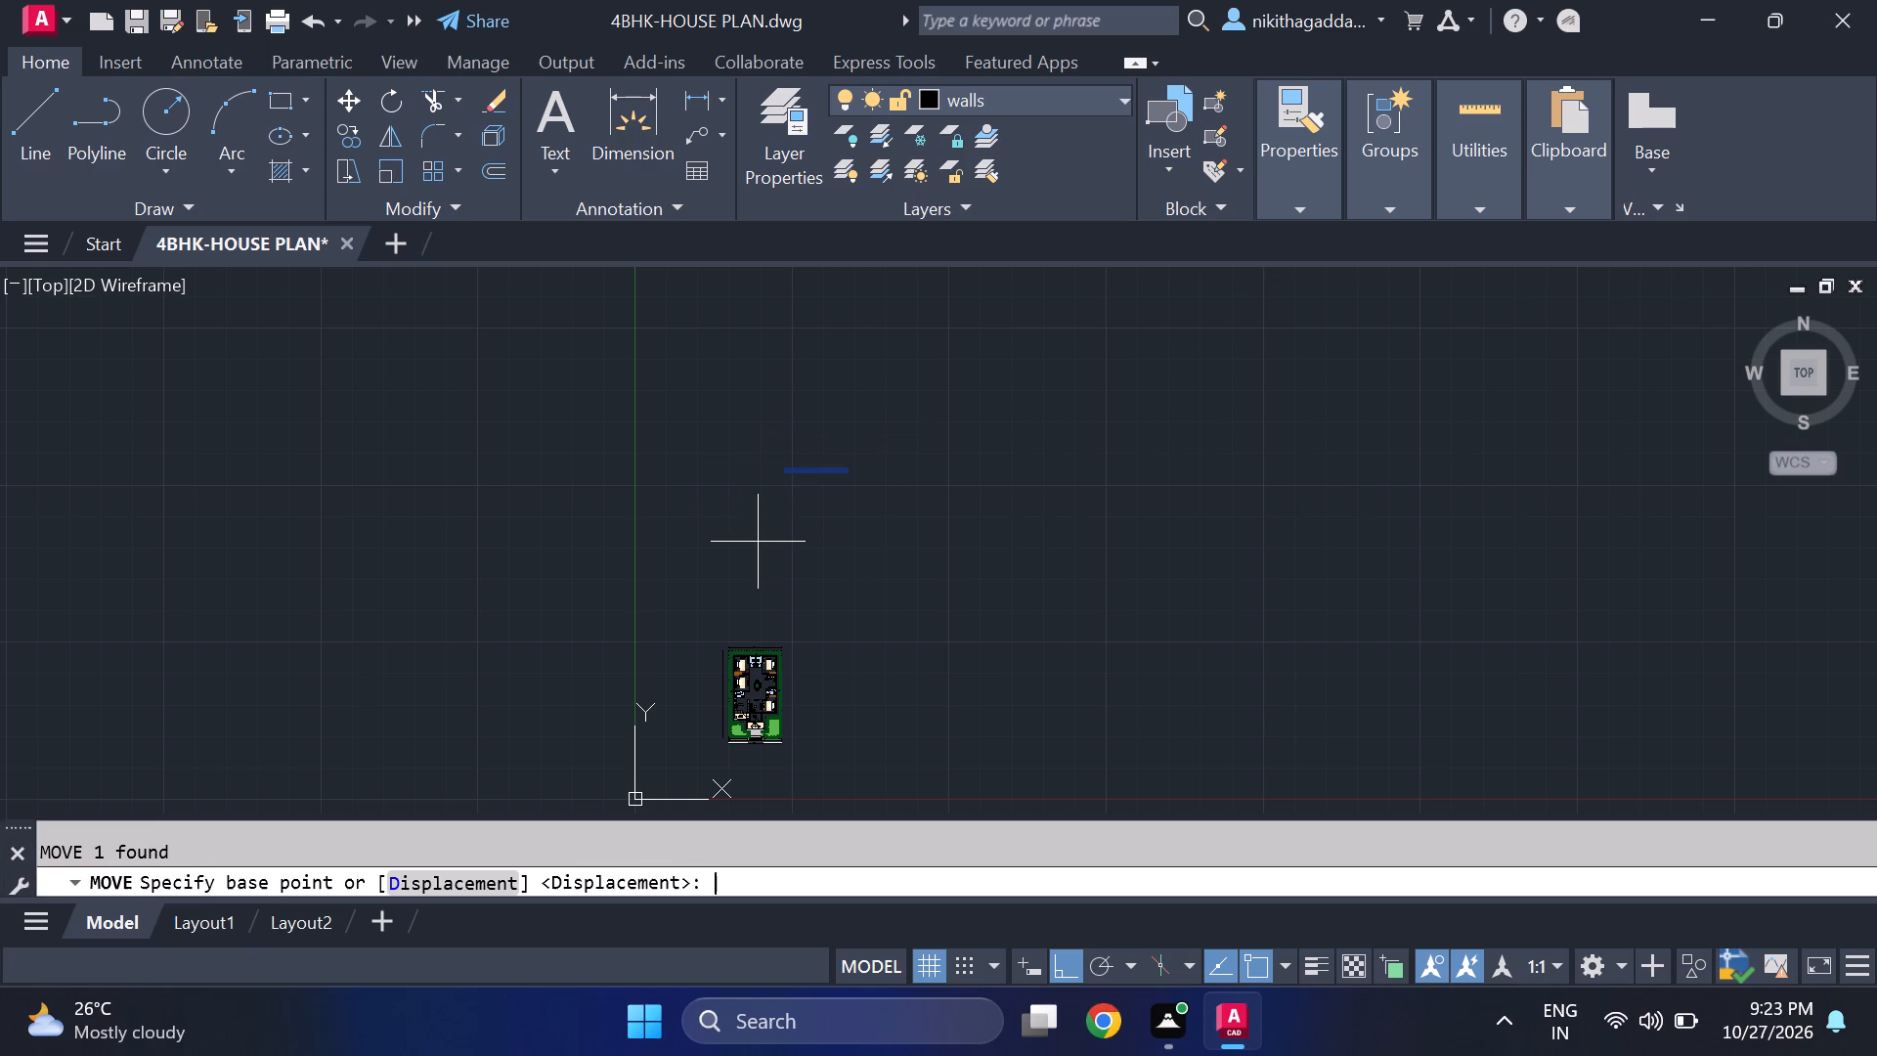
scroll(947, 449, up, 2)
click(554, 508)
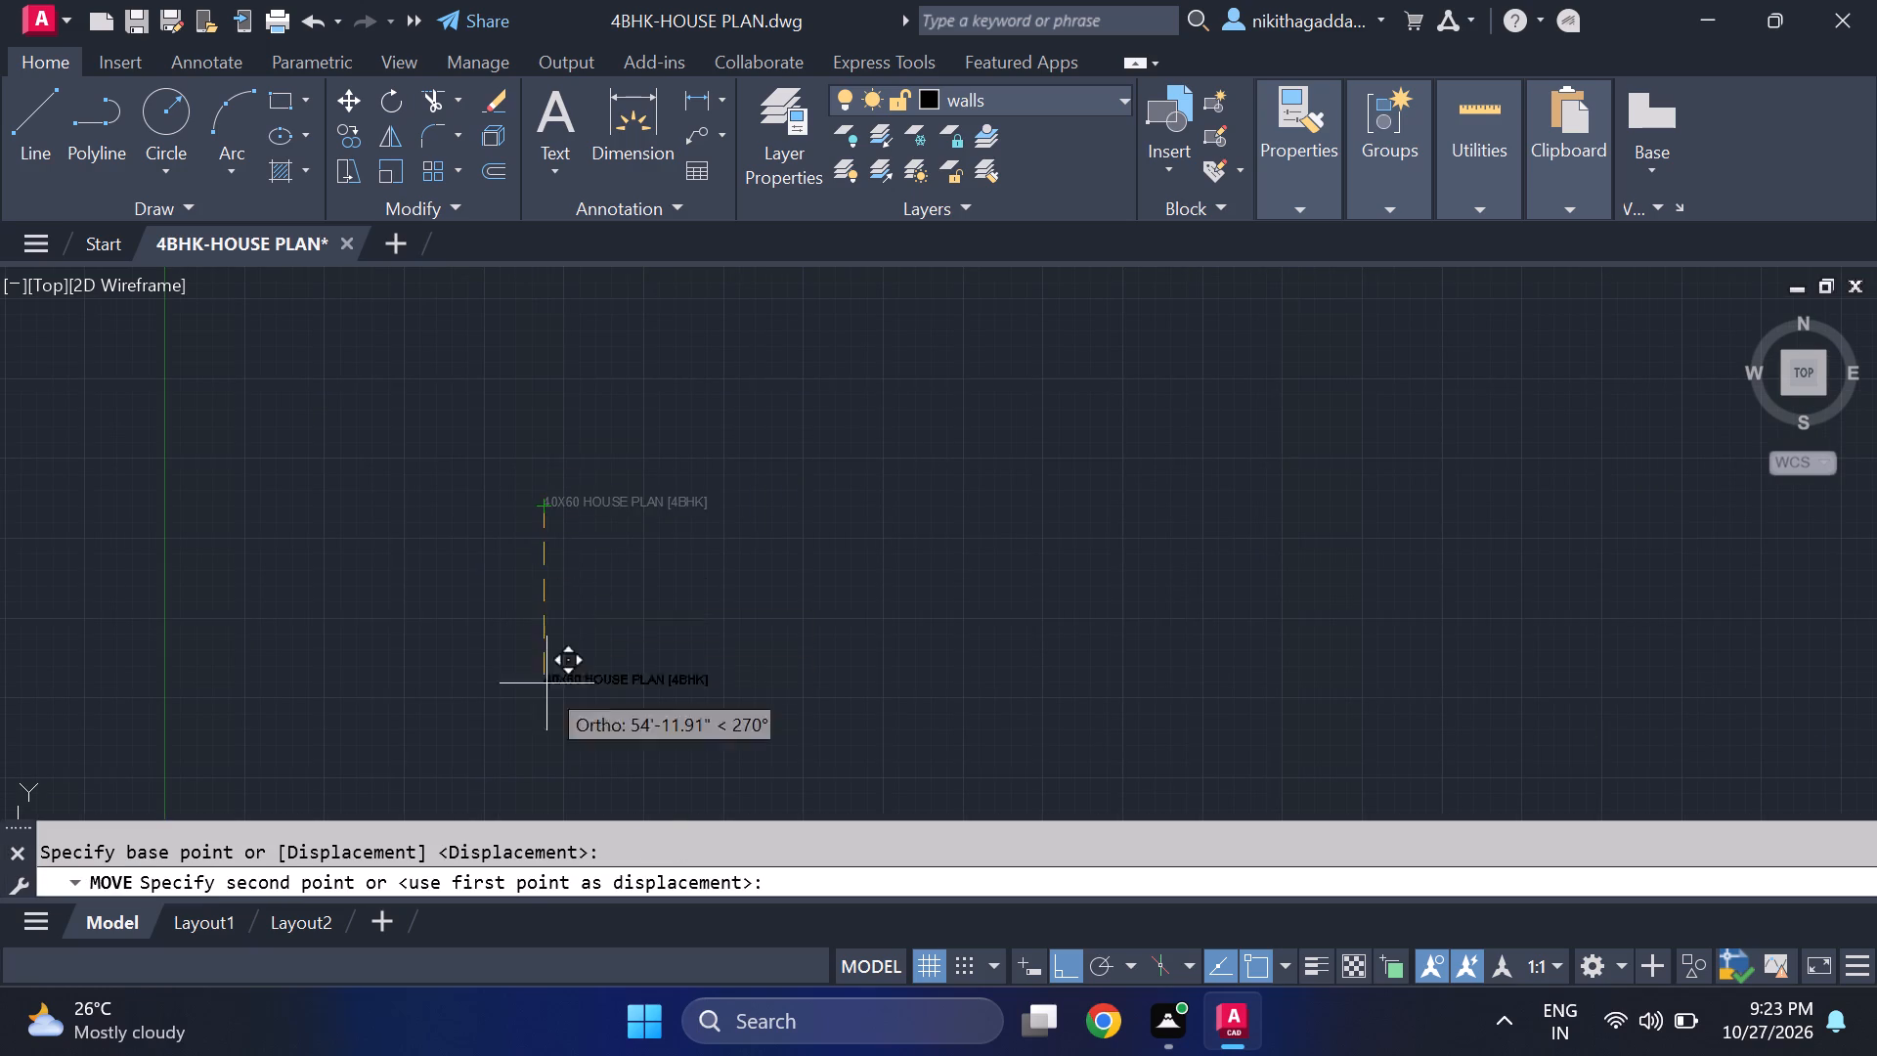
scroll(523, 718, down, 4)
scroll(484, 762, up, 2)
key(F8)
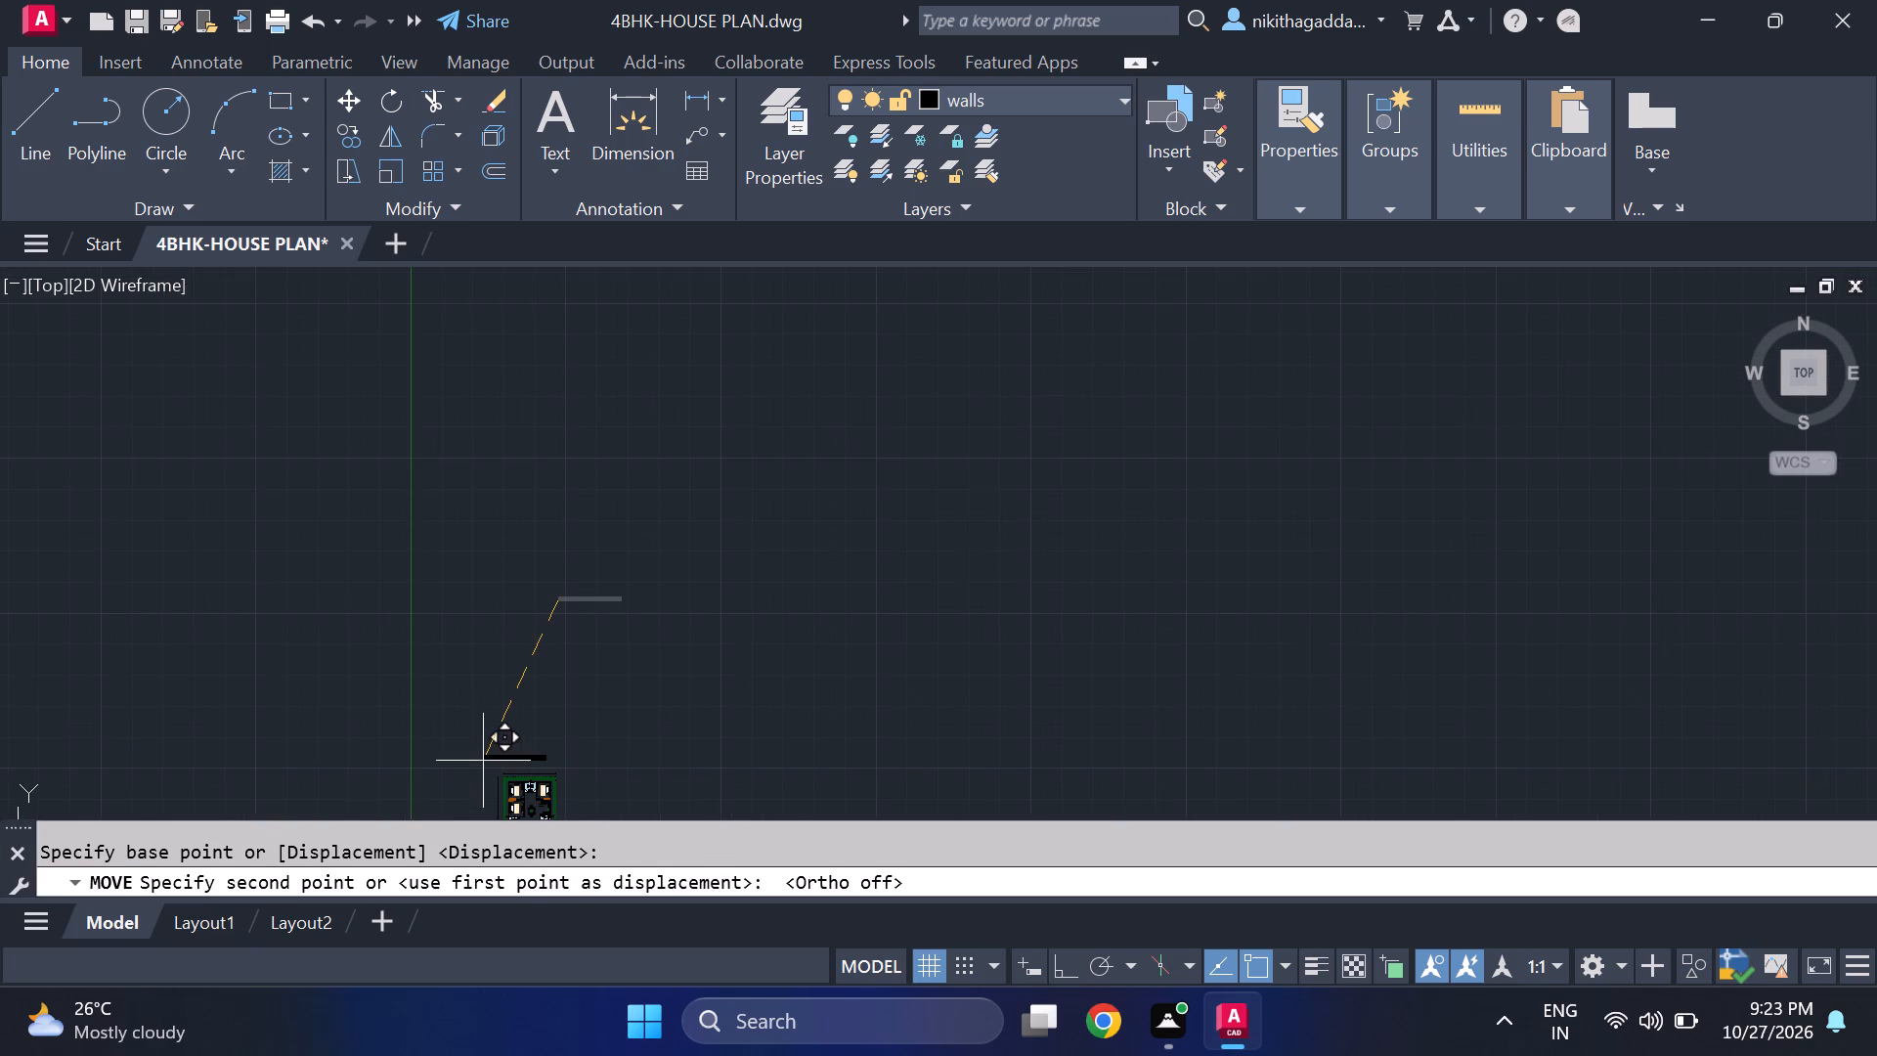
scroll(483, 761, up, 2)
middle_drag(476, 752, 465, 601)
scroll(523, 650, up, 1)
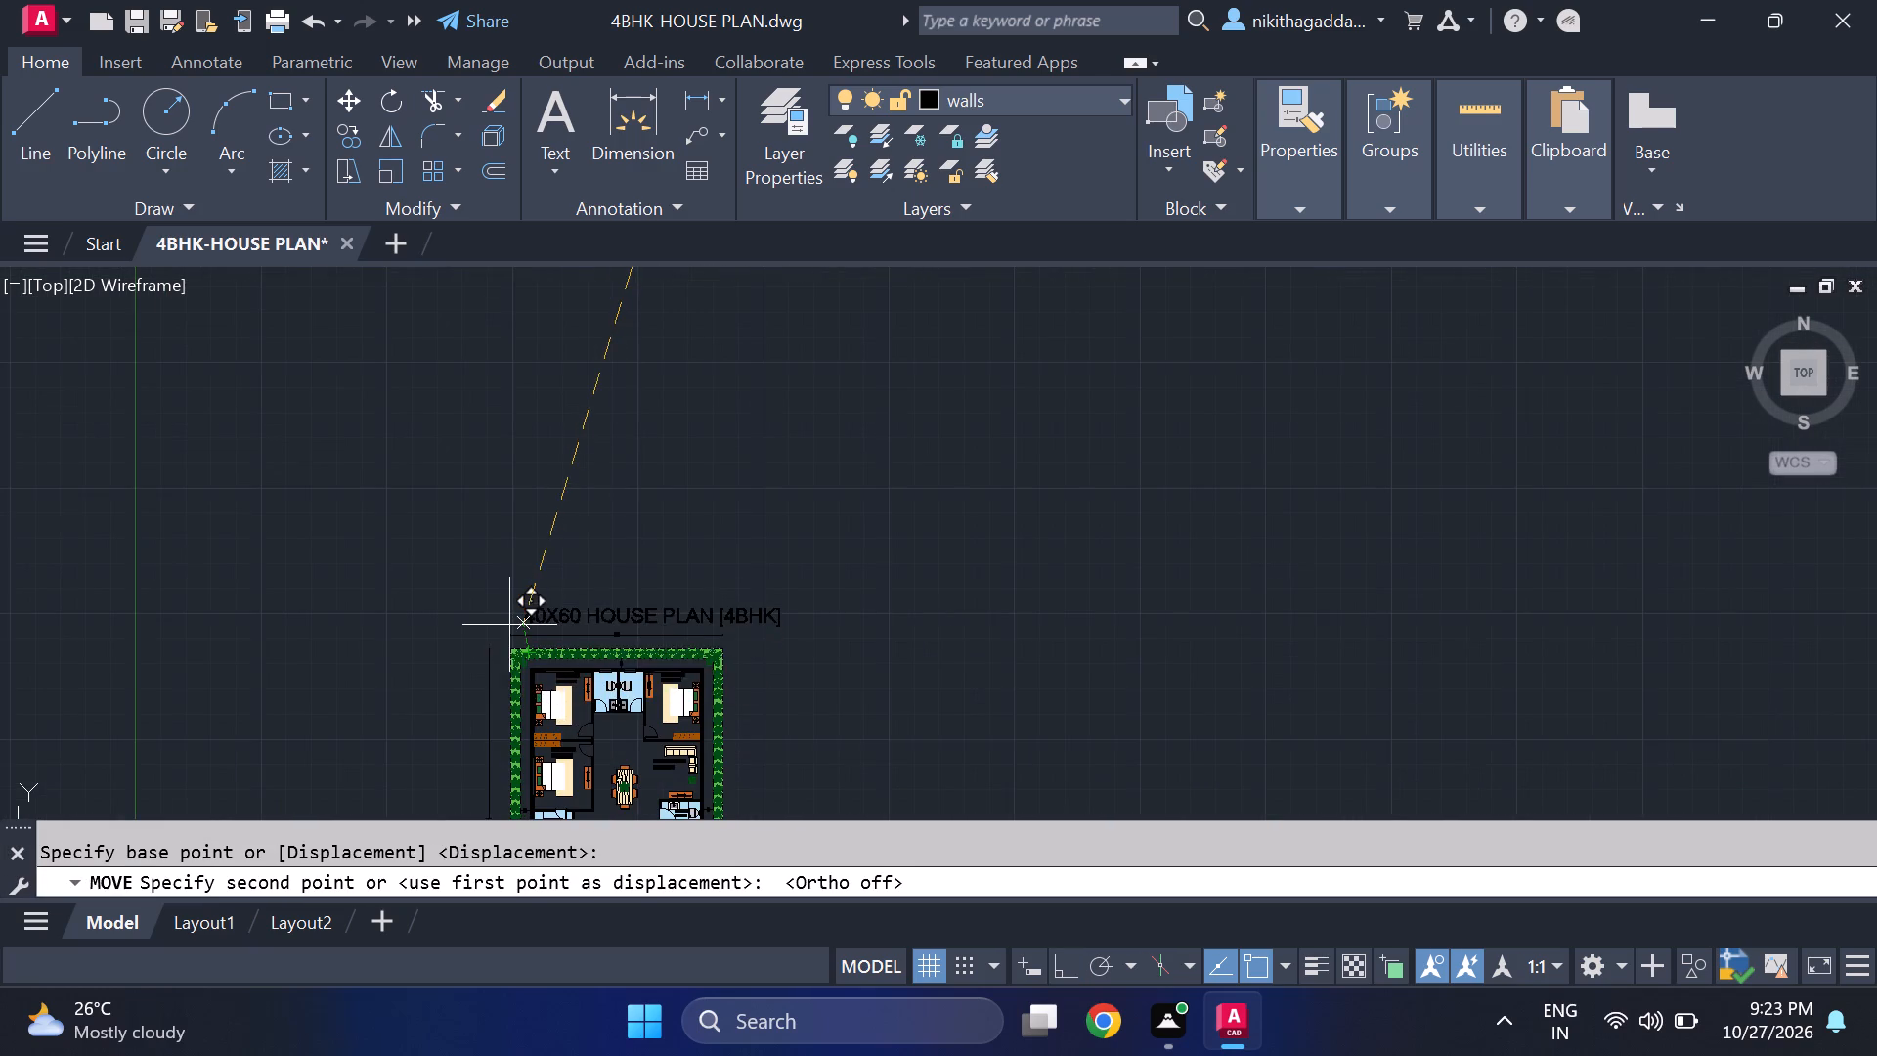
scroll(508, 616, up, 3)
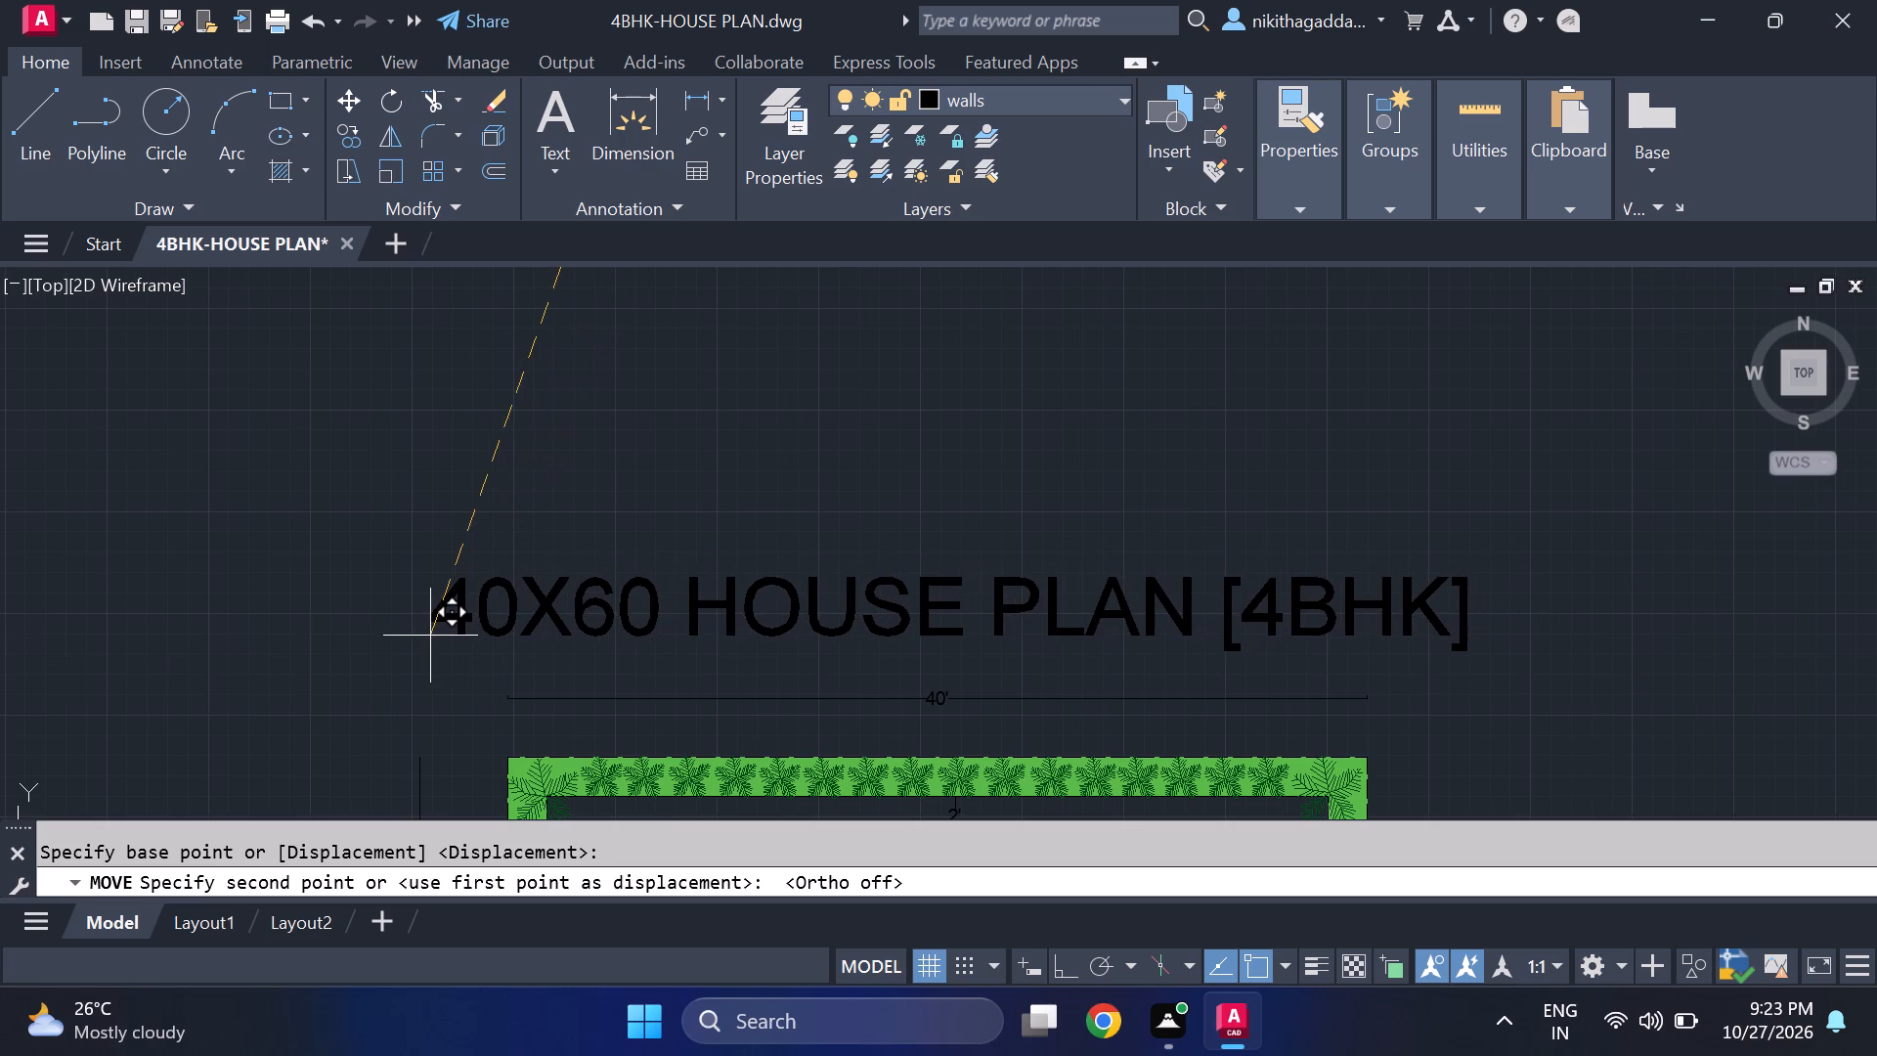
click(424, 643)
Review the whole titled plan, from the north bedrooms through the living areas to the sit-out, lawns and gate.
scroll(430, 544, down, 4)
middle_drag(730, 589, 731, 587)
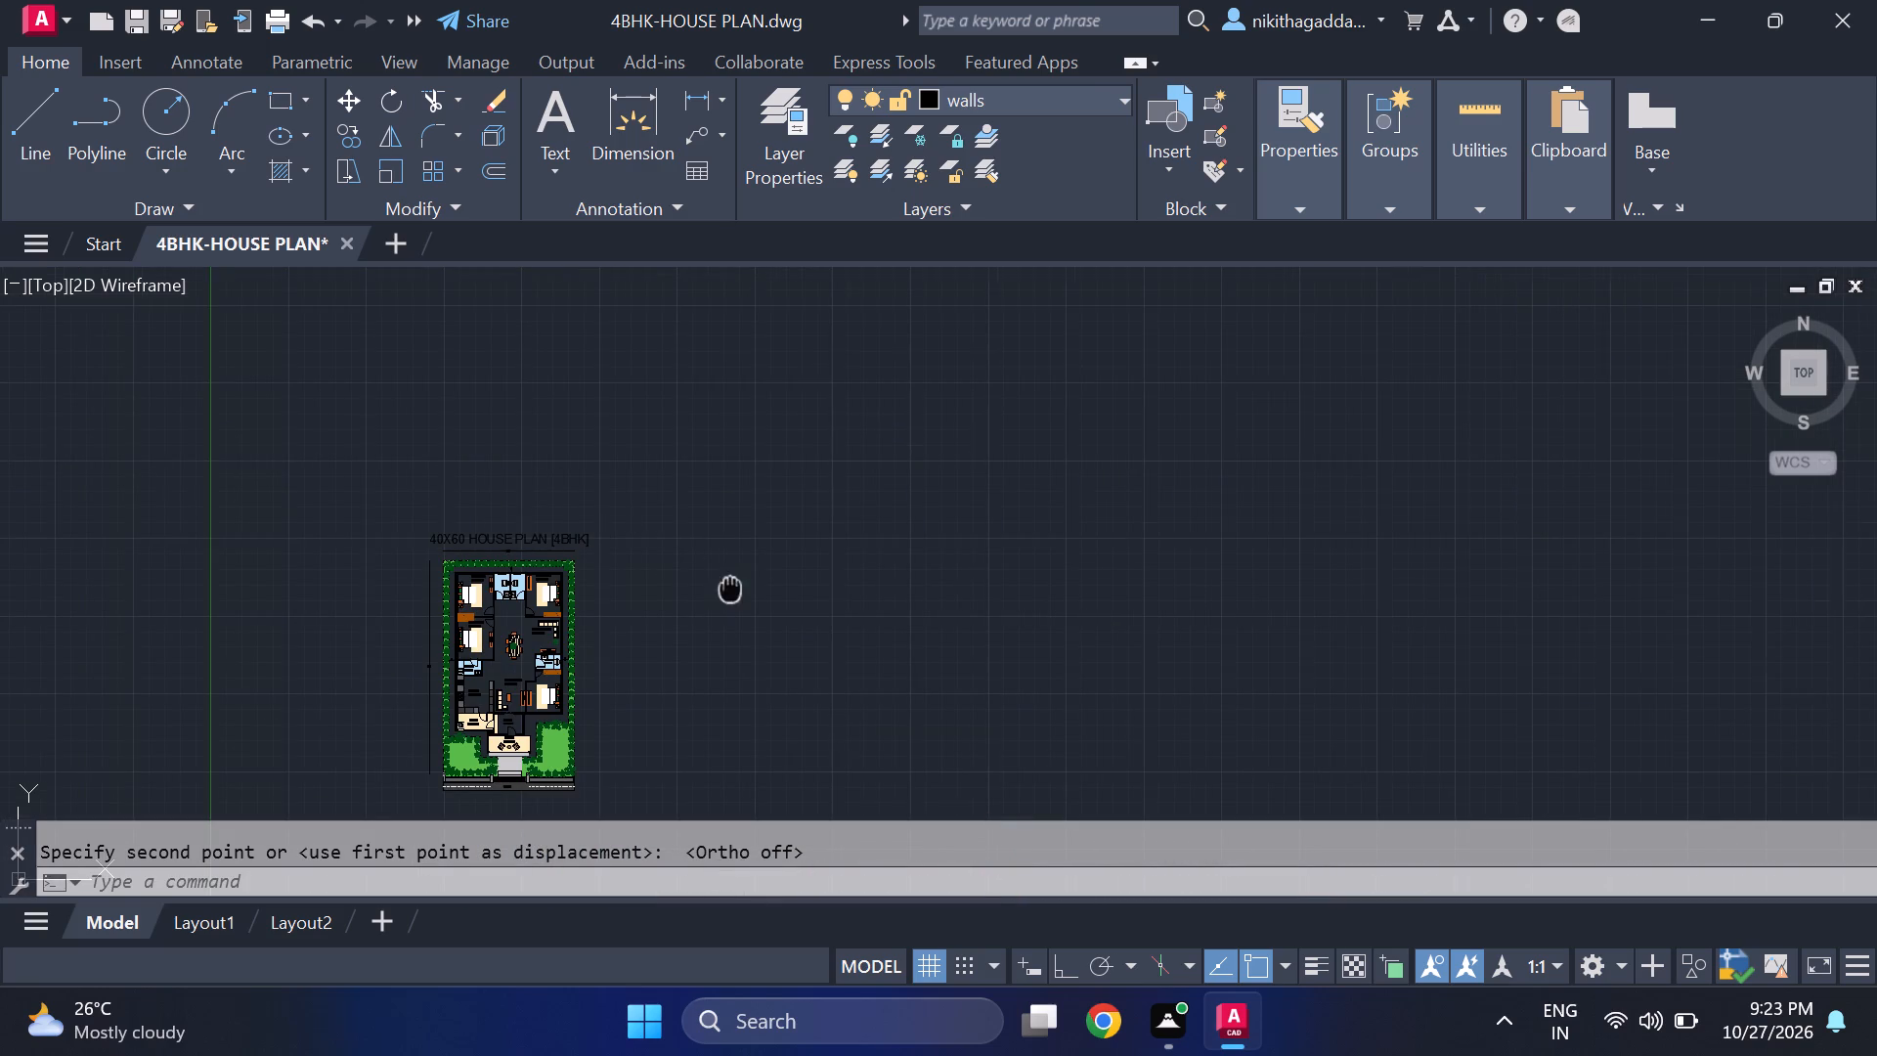
middle_drag(731, 587, 901, 458)
scroll(711, 439, up, 1)
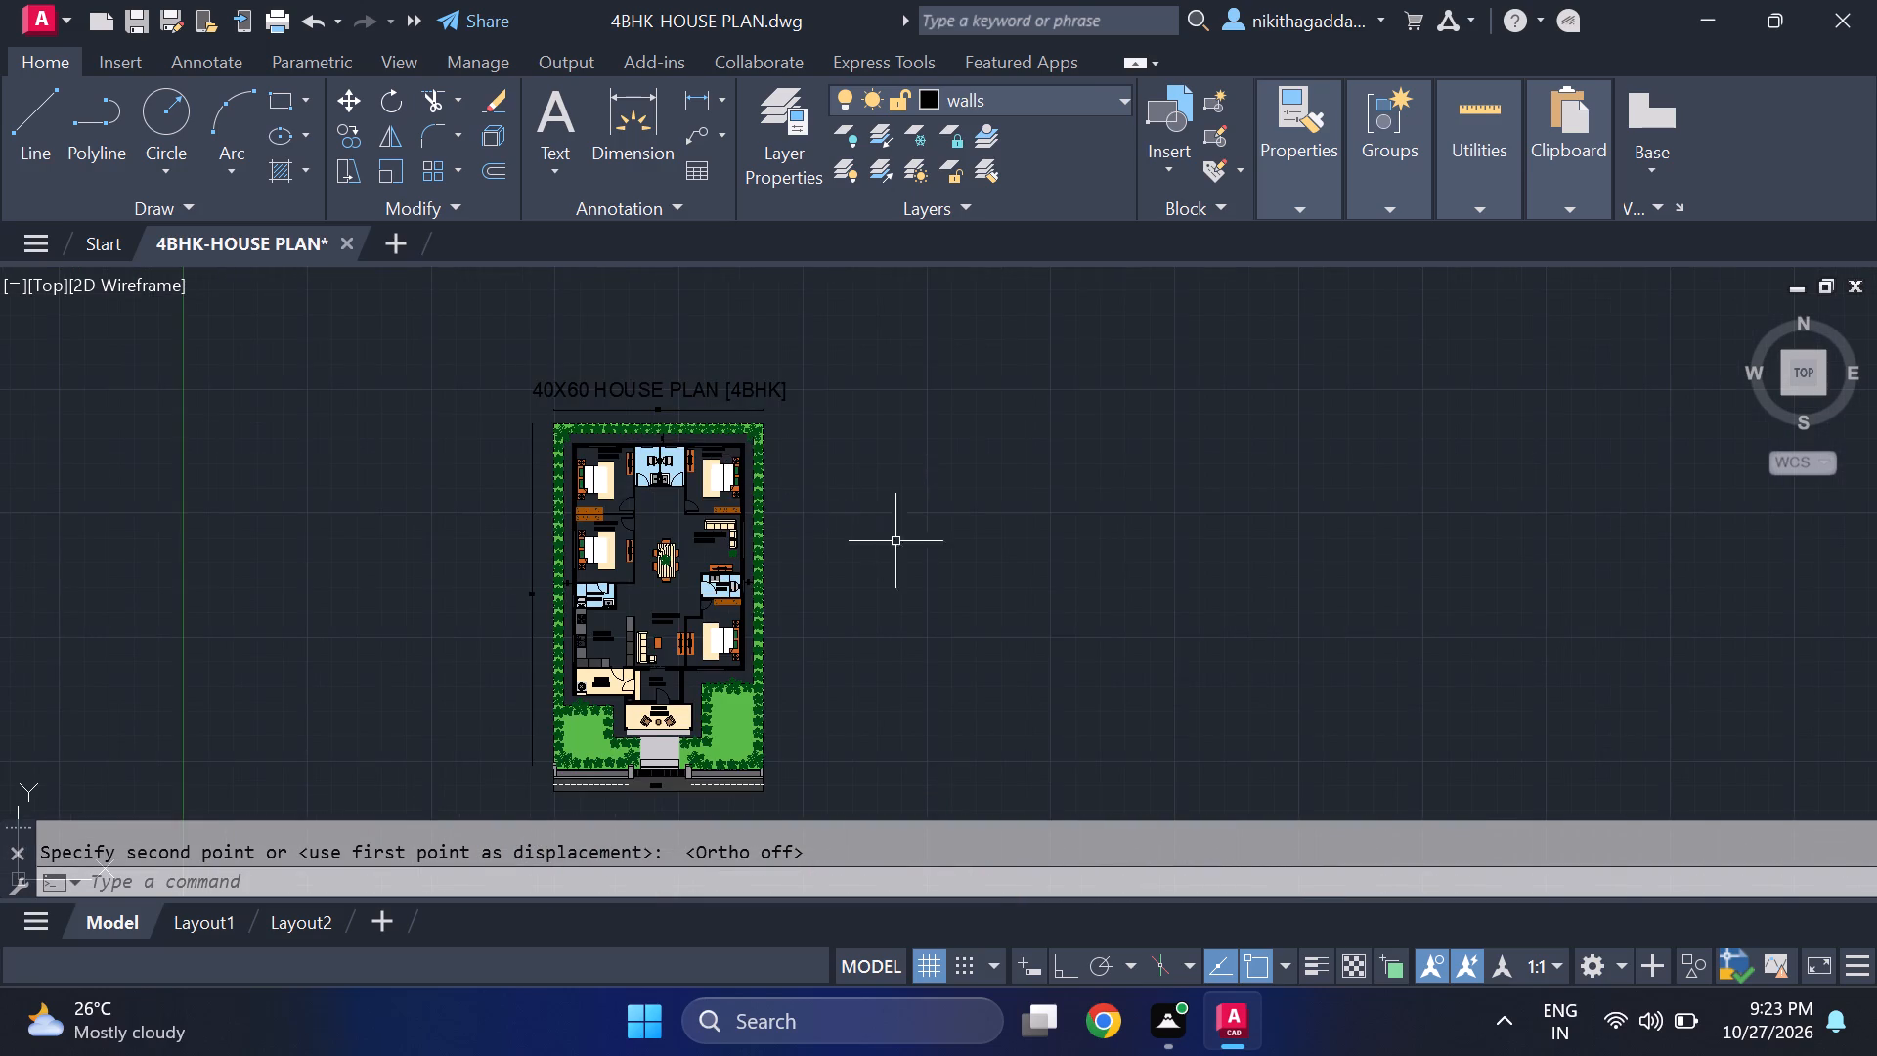
middle_drag(931, 566, 1214, 510)
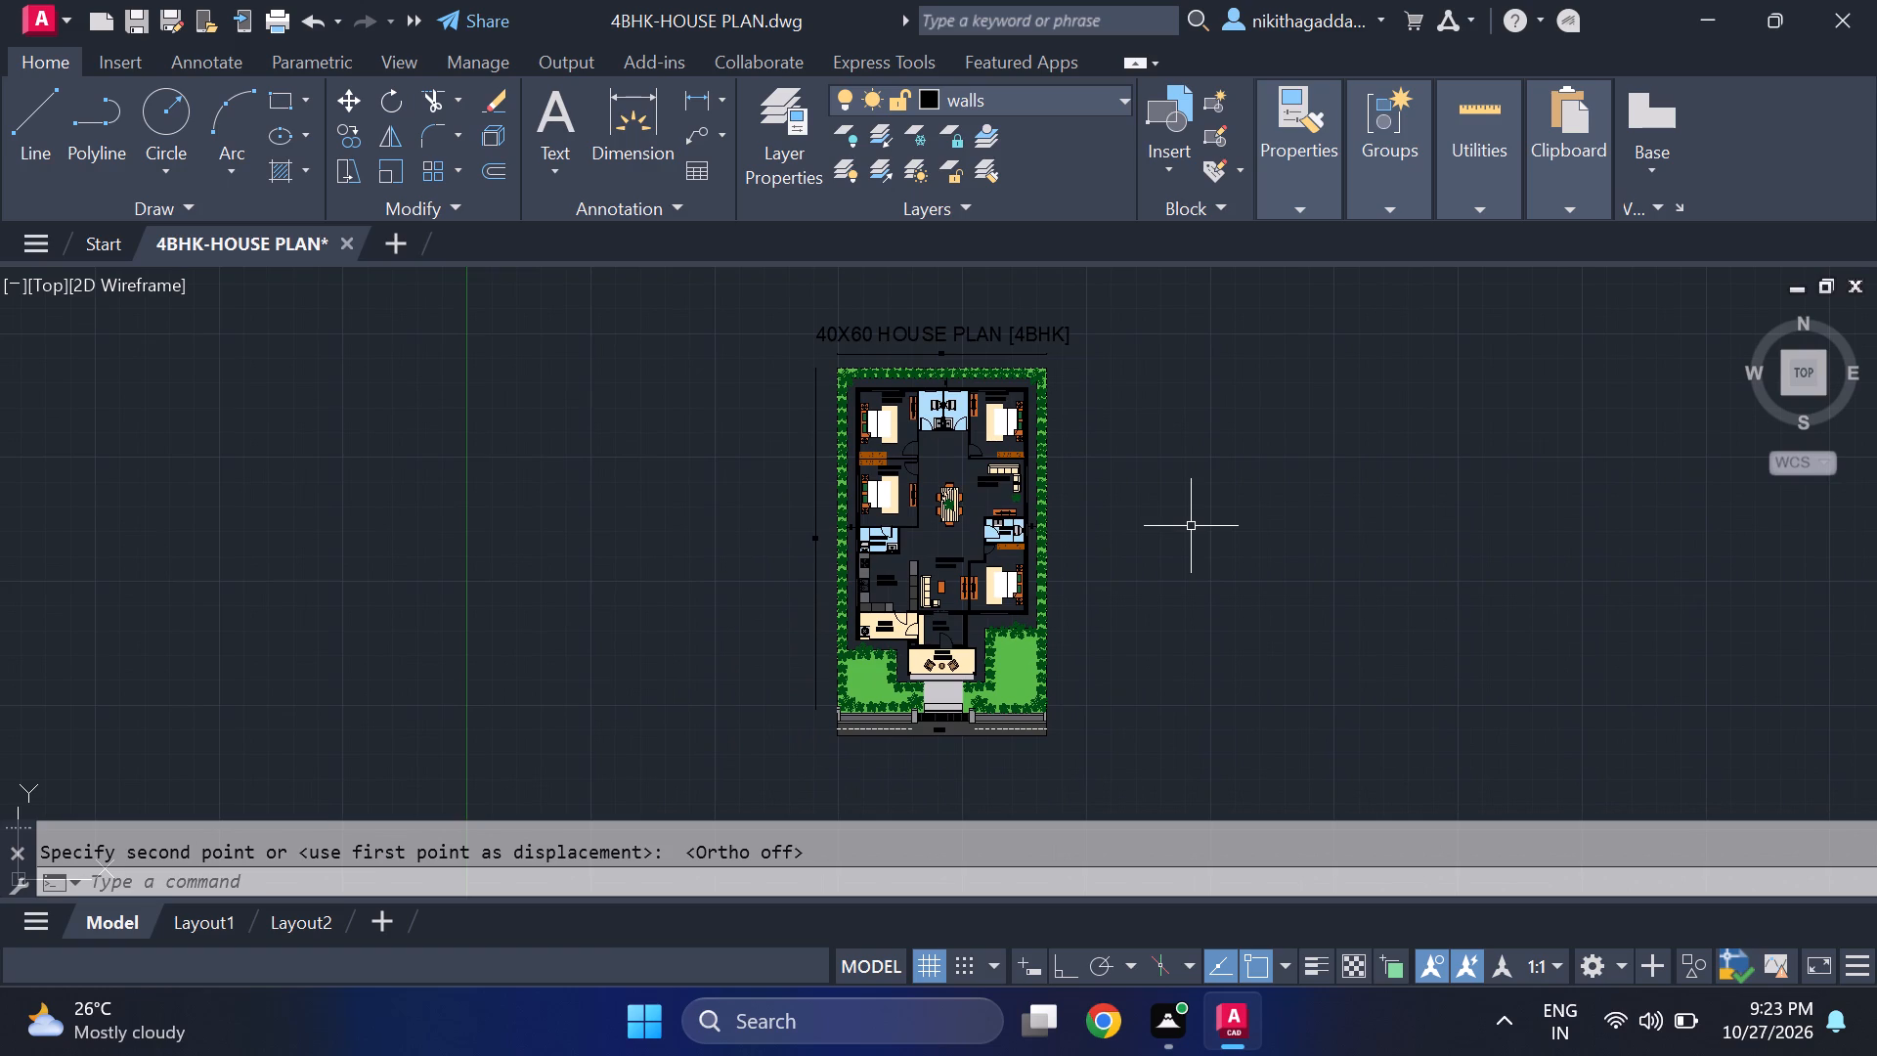
scroll(874, 548, up, 2)
middle_drag(874, 547, 771, 658)
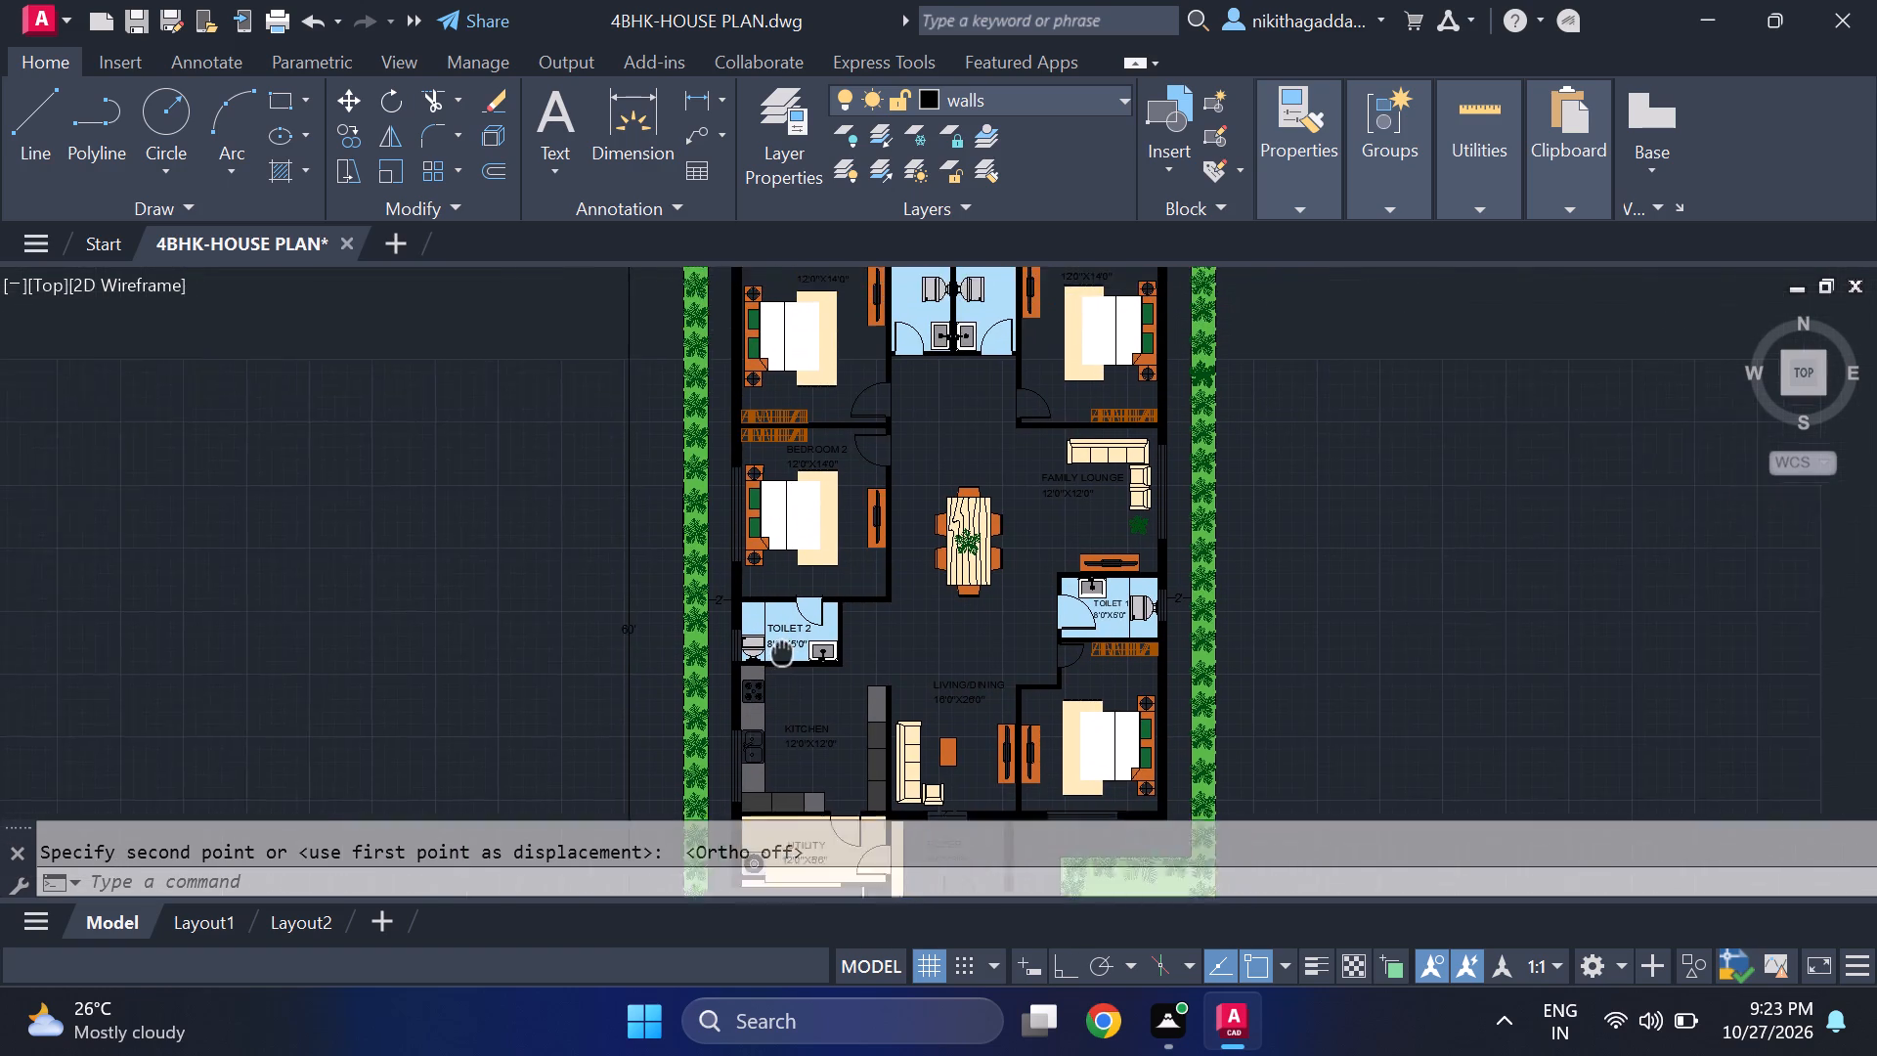
middle_drag(771, 658, 665, 614)
middle_drag(1123, 637, 1031, 787)
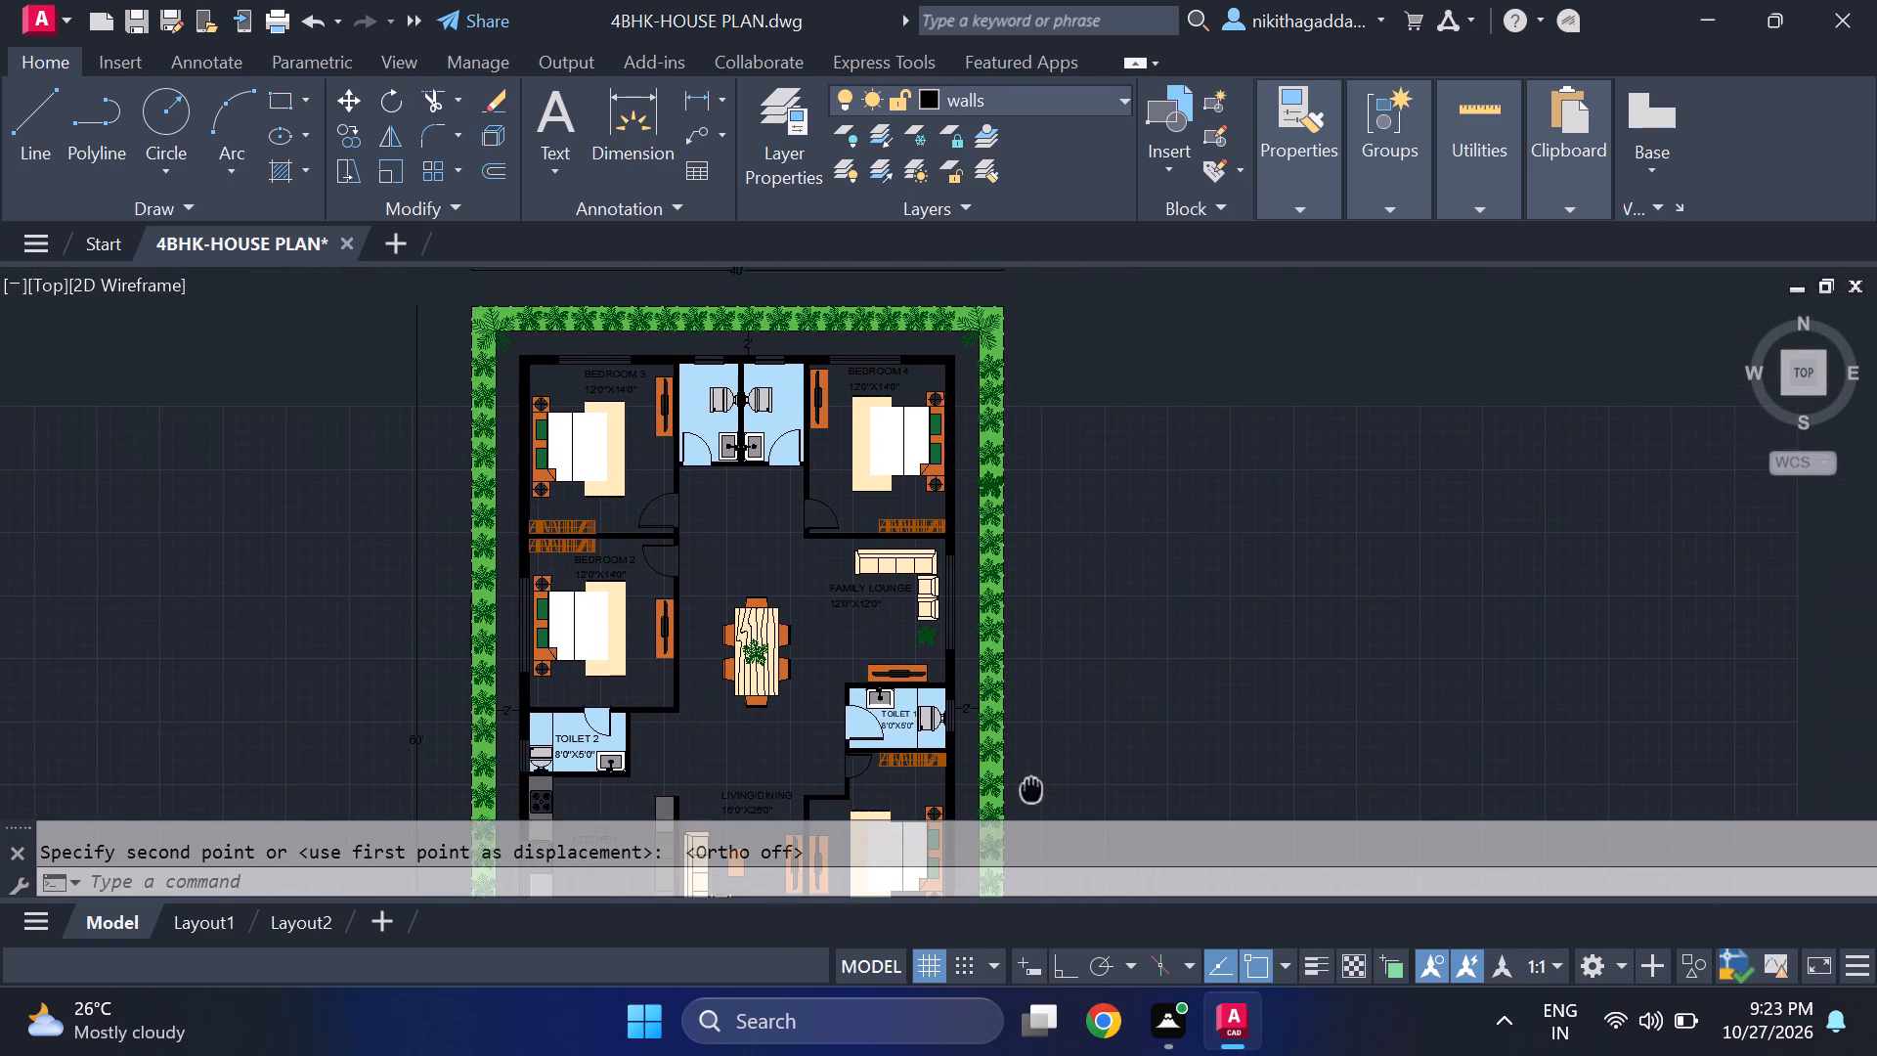
middle_drag(1031, 787, 1035, 410)
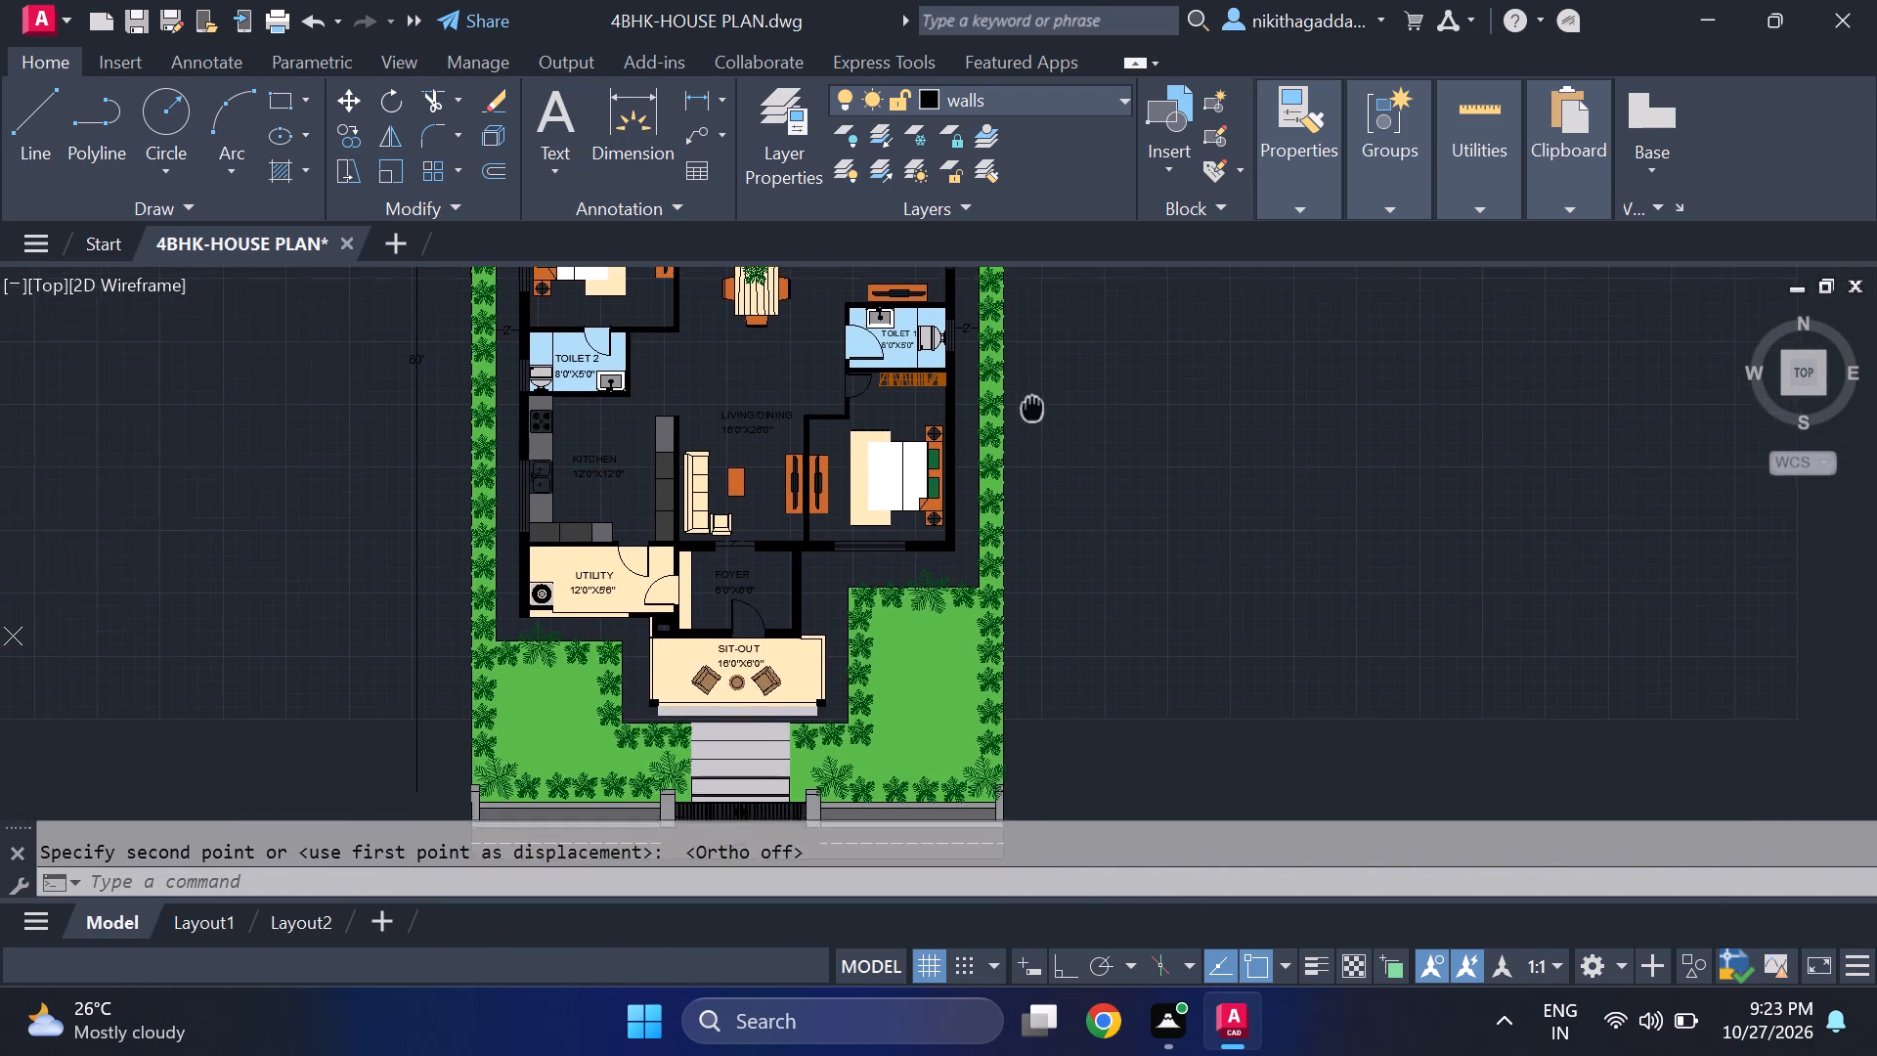
middle_drag(1035, 410, 1037, 497)
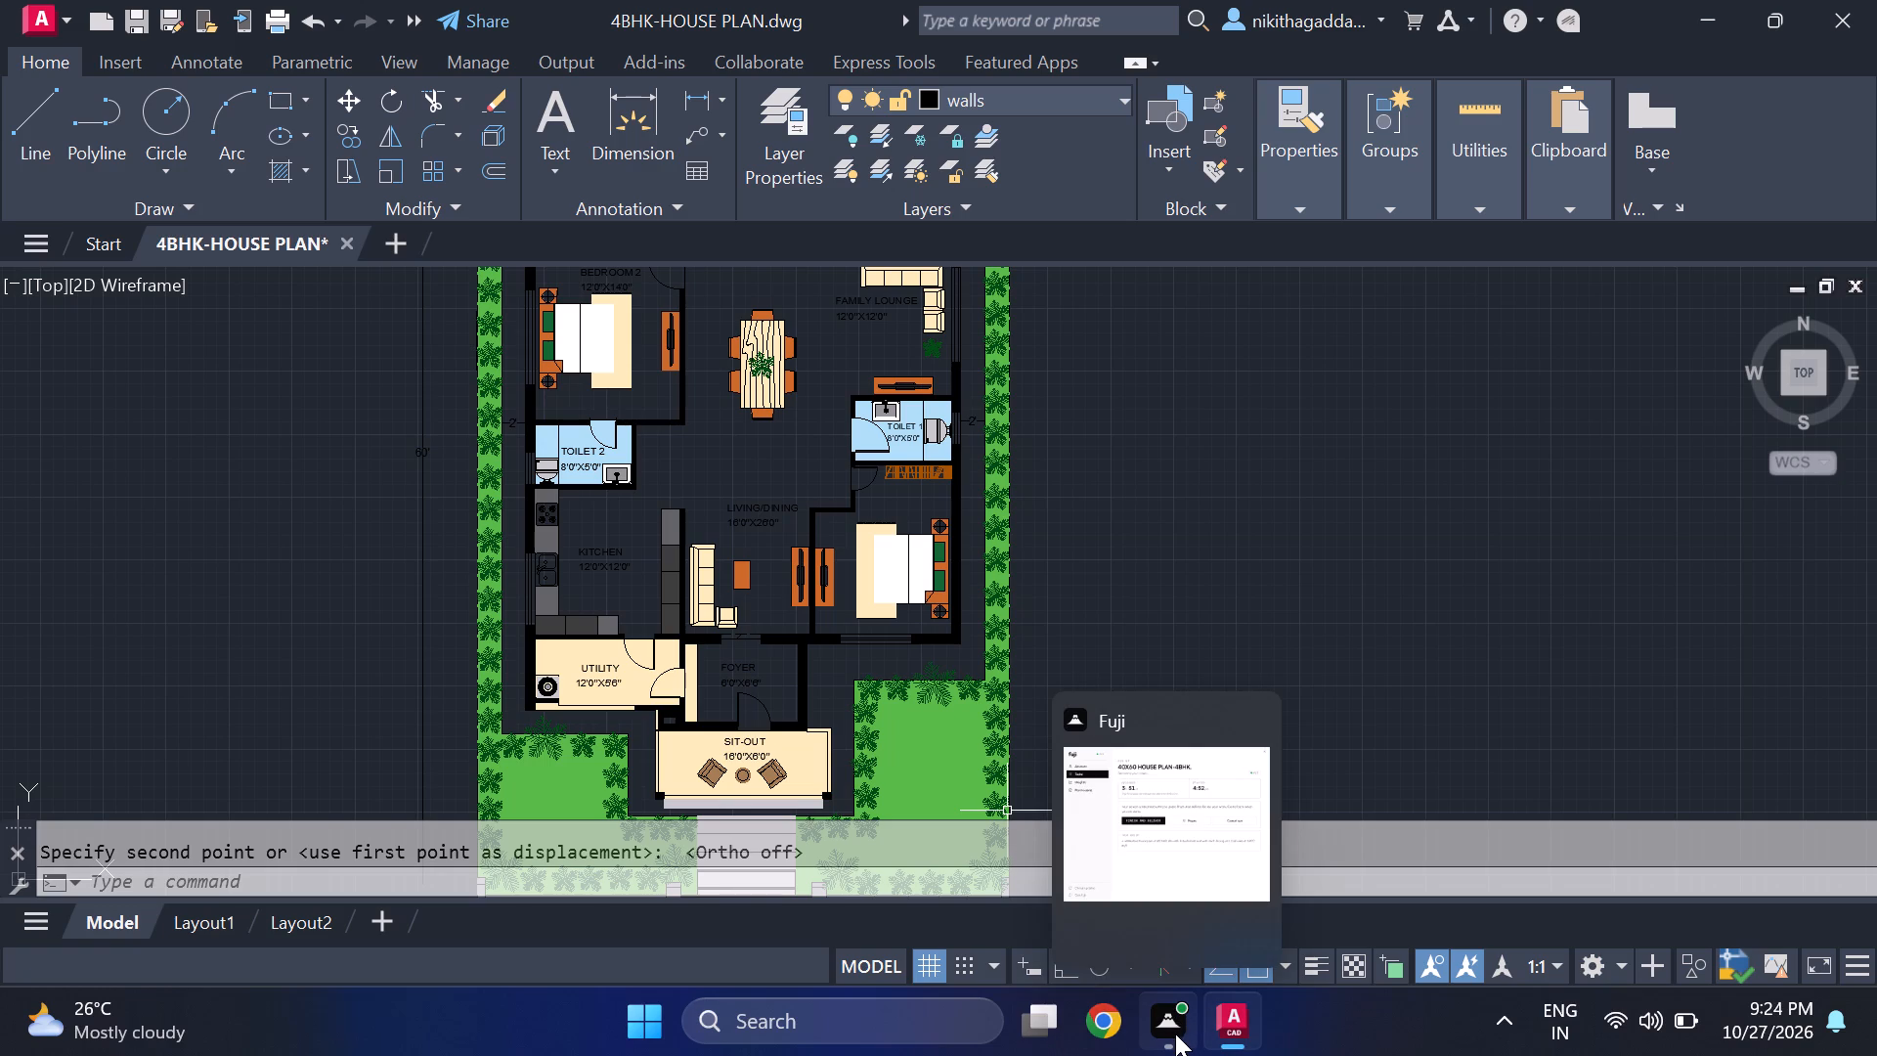
middle_drag(768, 432, 774, 435)
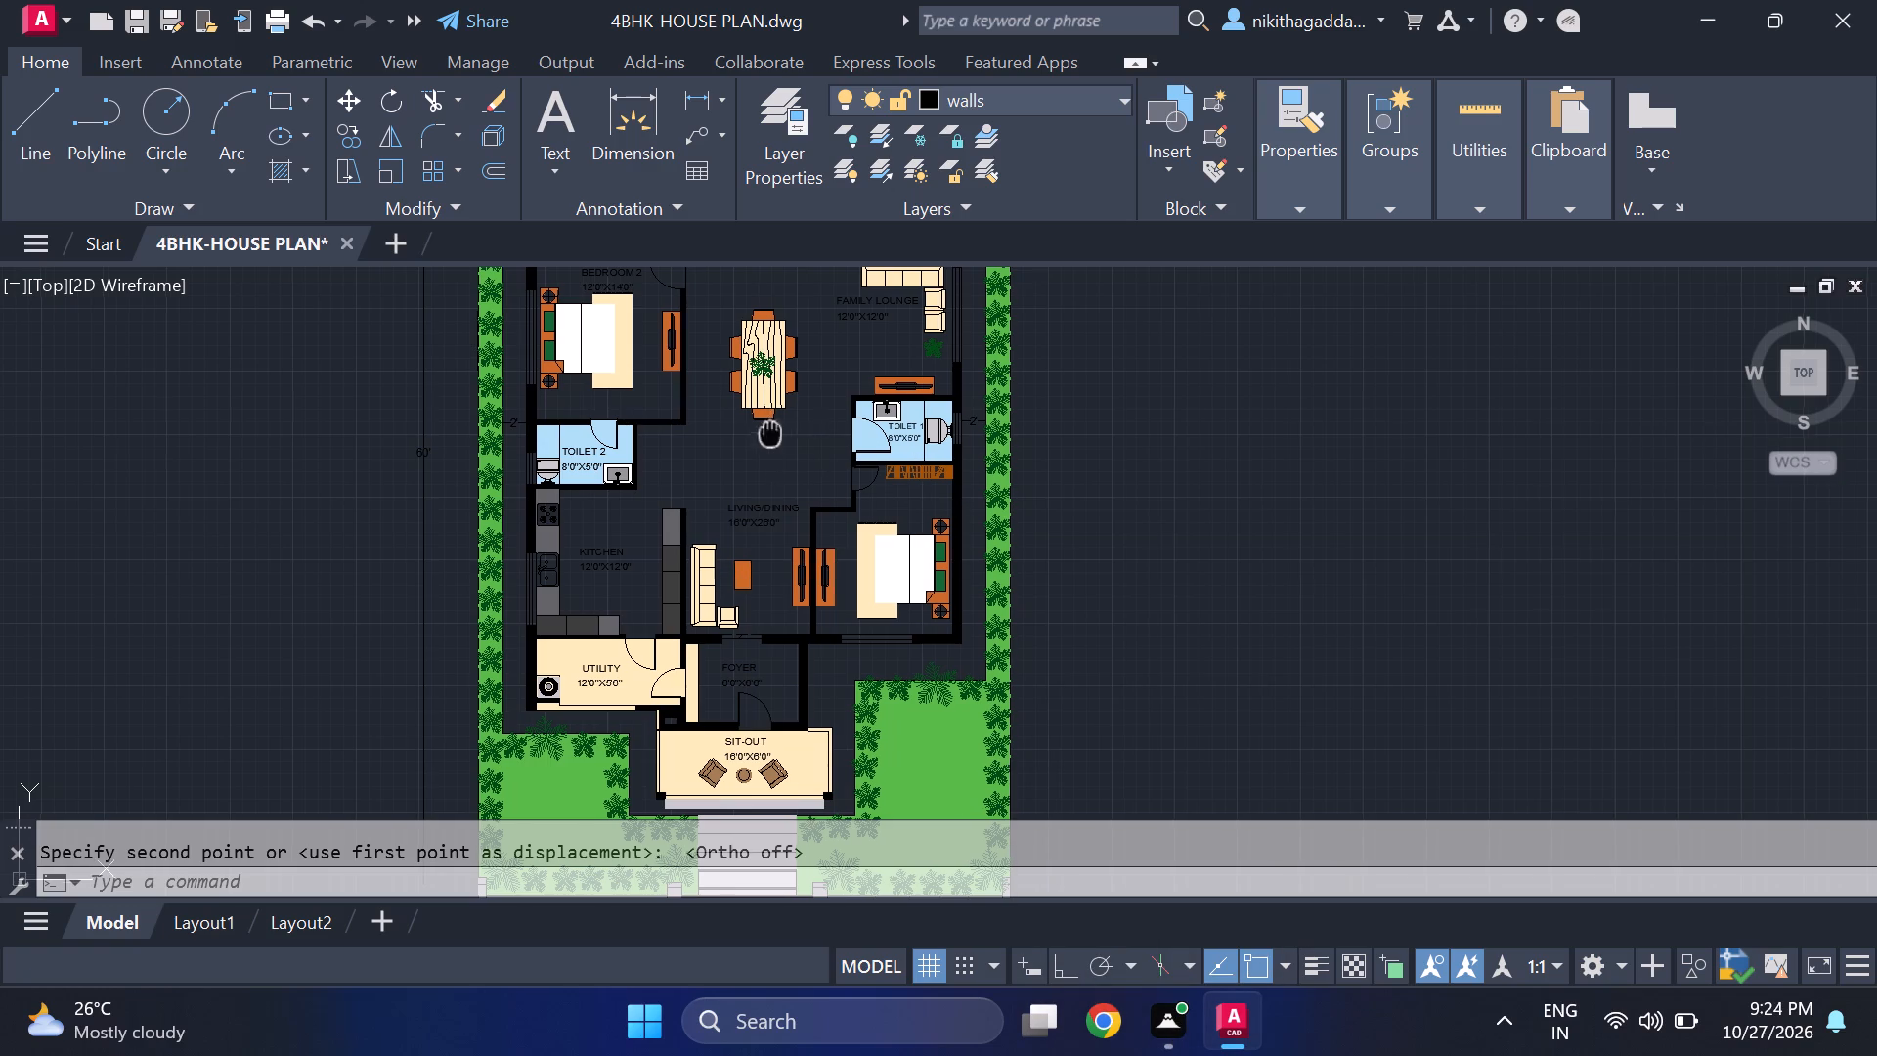
middle_drag(774, 435, 815, 546)
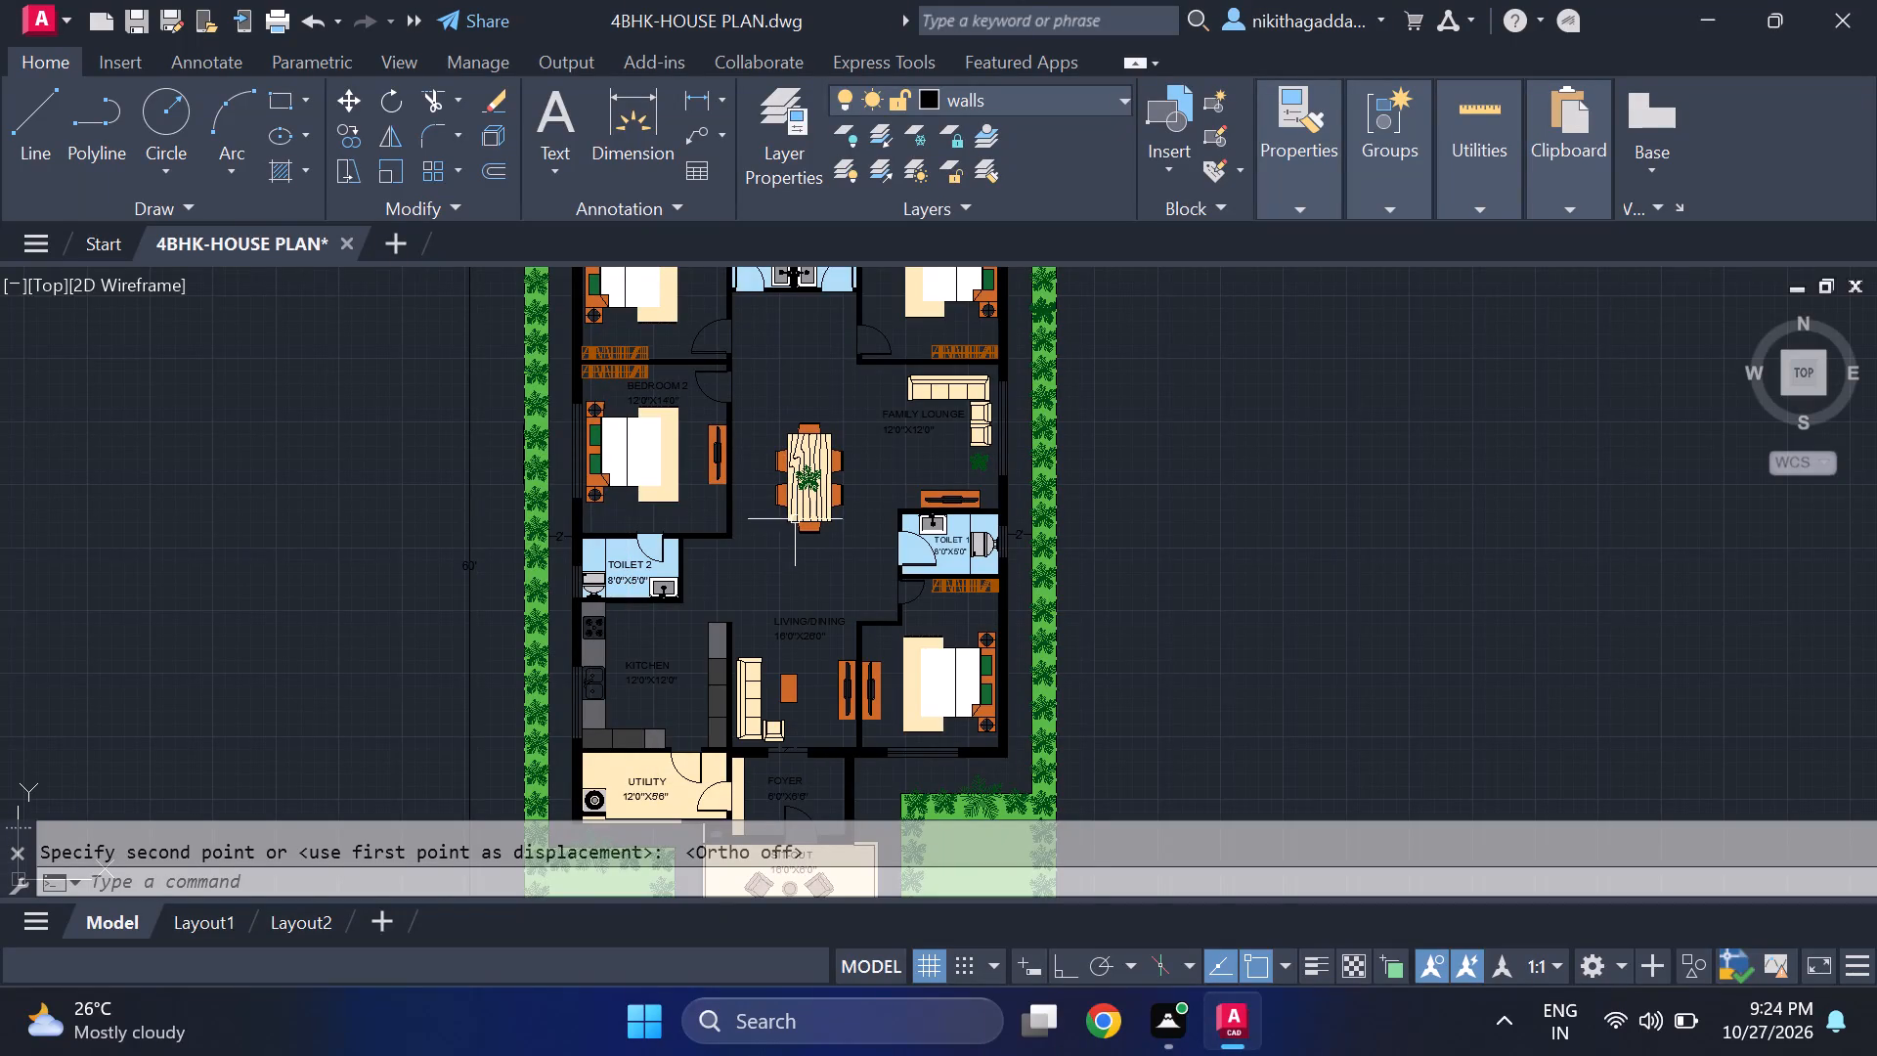
middle_drag(787, 542, 808, 586)
middle_click(808, 586)
middle_drag(805, 582, 801, 458)
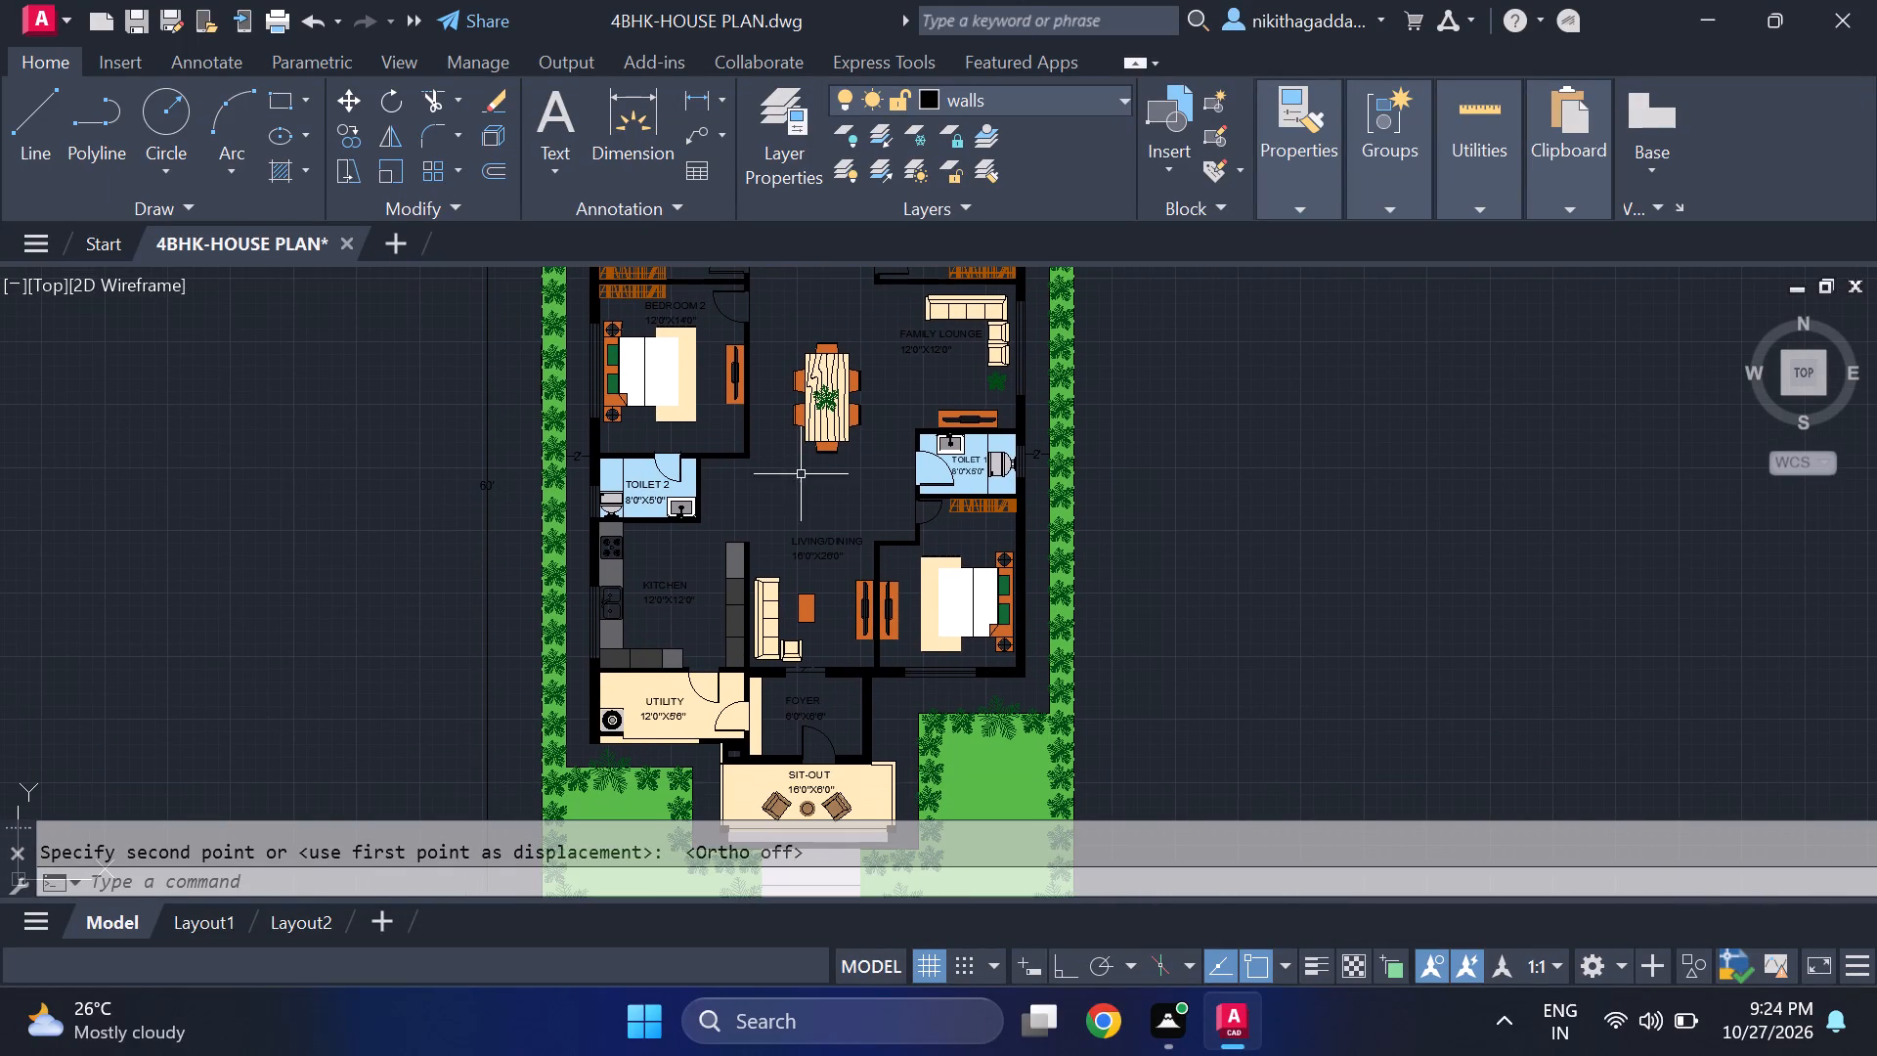
middle_drag(785, 664, 779, 535)
Examine the washing machine and its grey hatch in the utility room's southwest corner.
scroll(779, 535, up, 1)
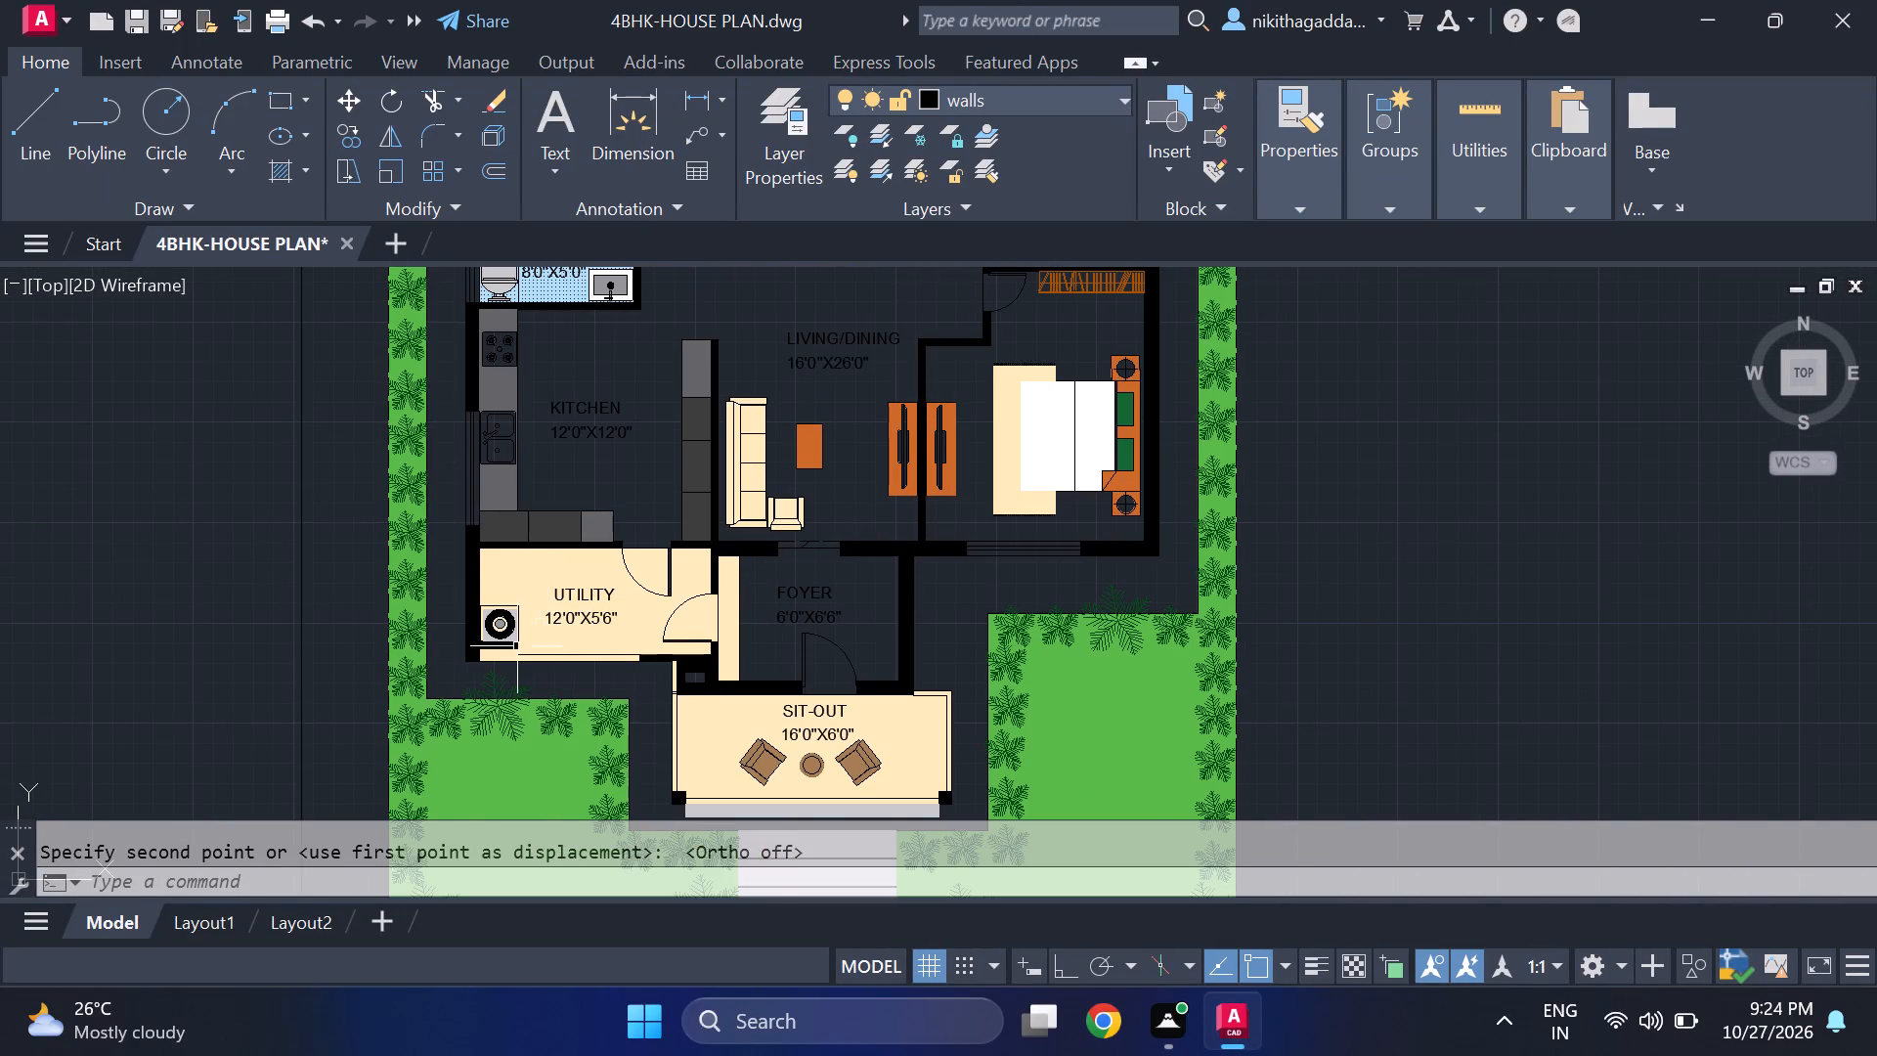
scroll(510, 651, up, 2)
scroll(511, 652, down, 3)
scroll(508, 651, up, 4)
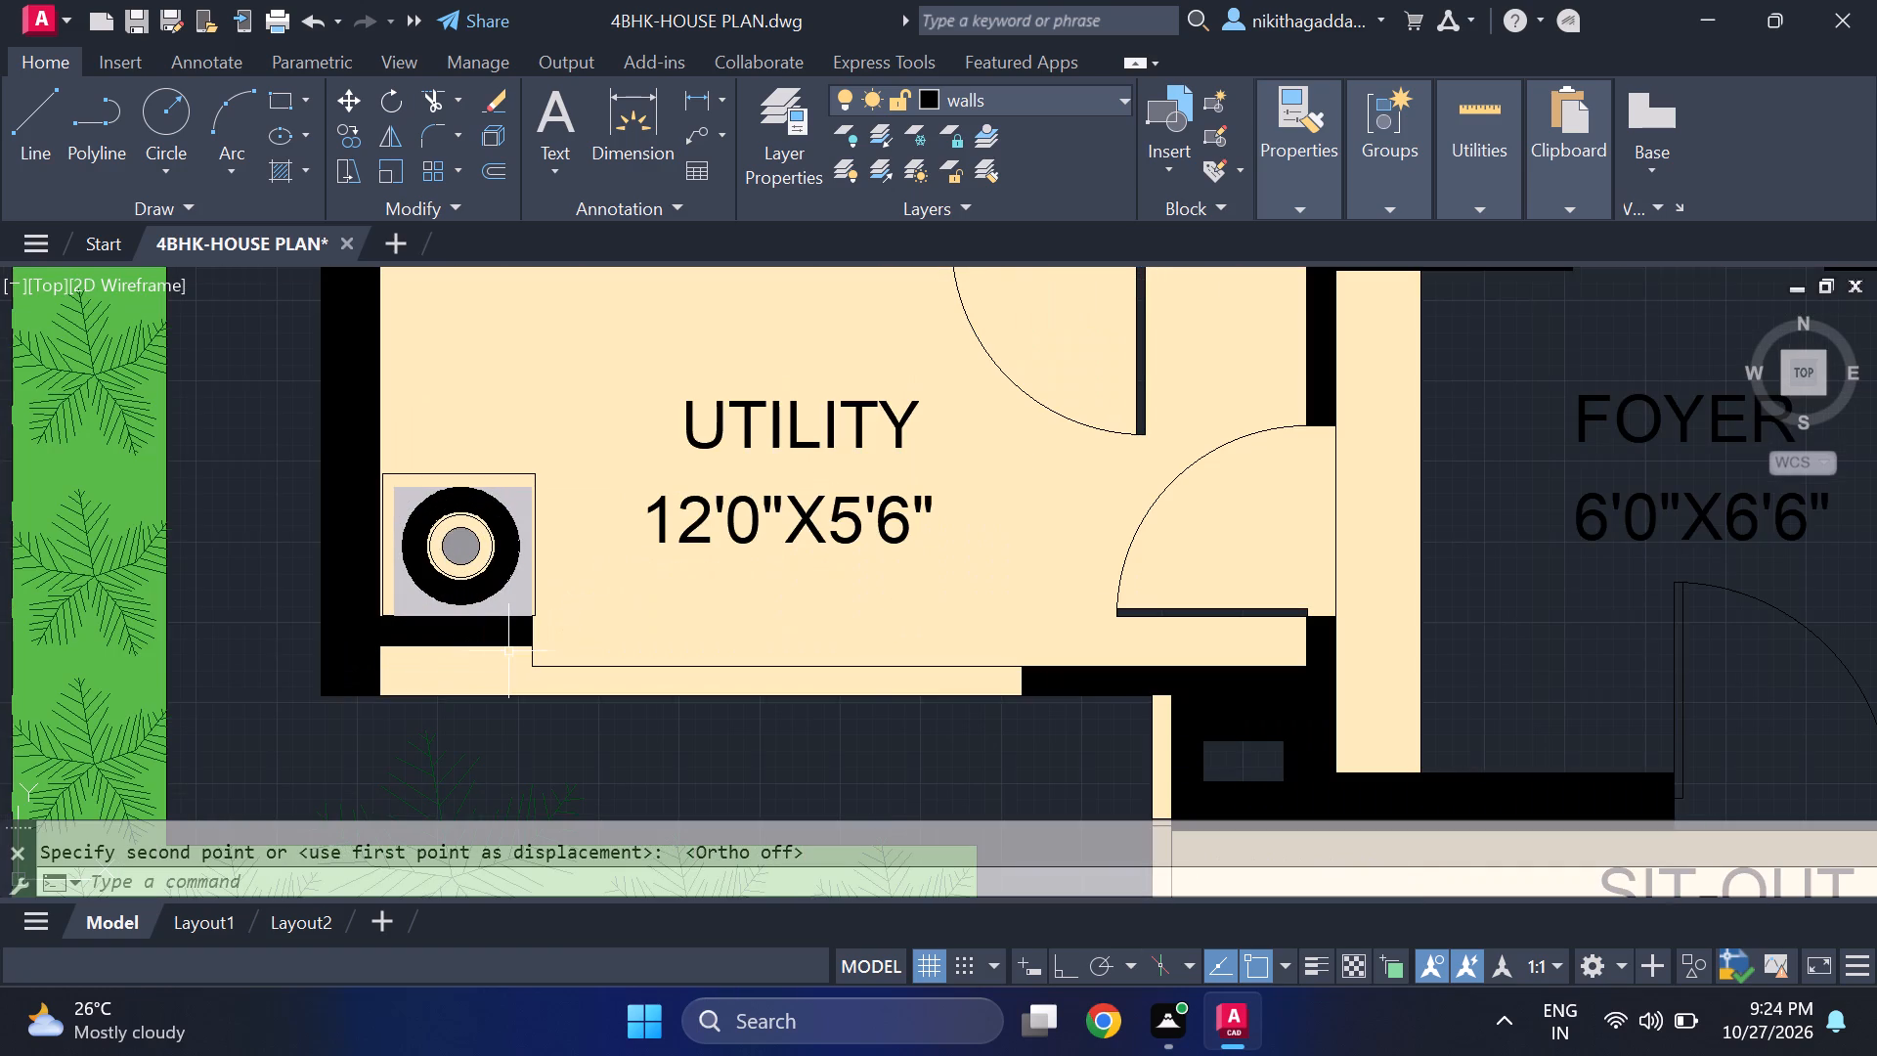
scroll(444, 521, up, 1)
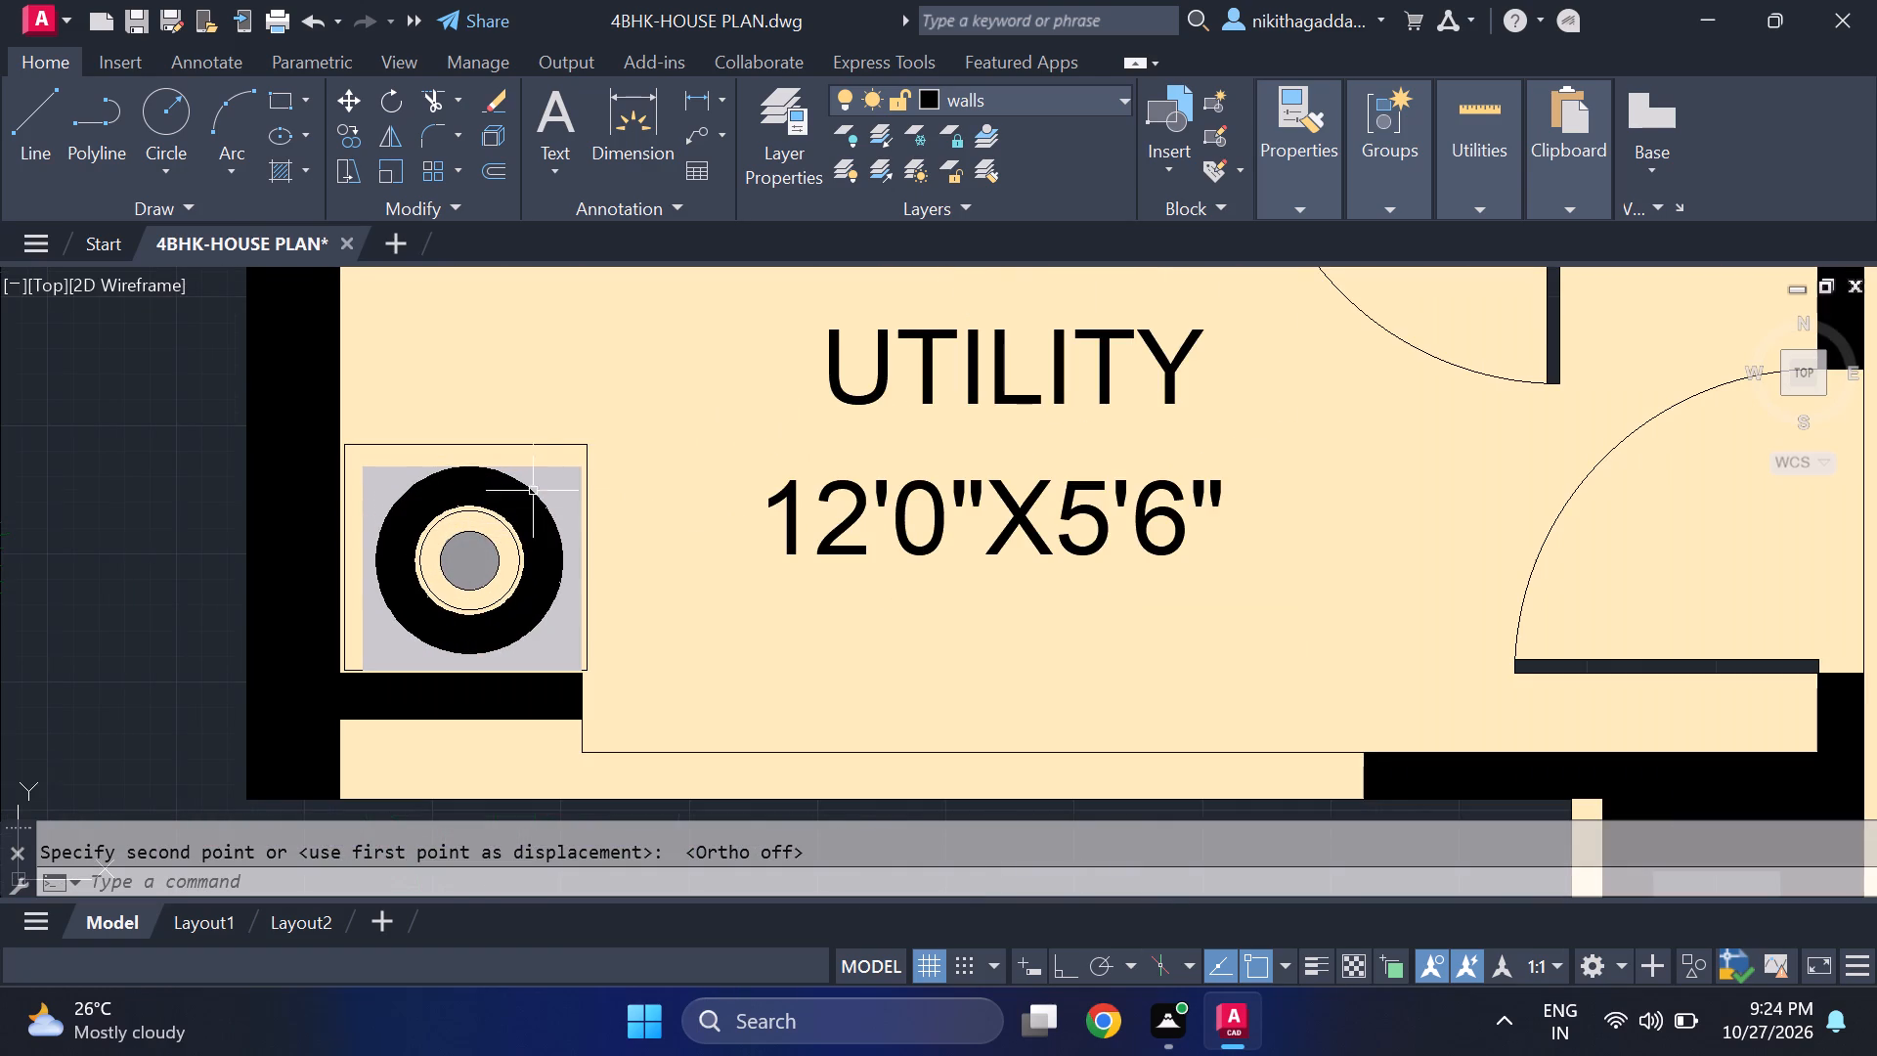
click(553, 481)
scroll(474, 525, up, 1)
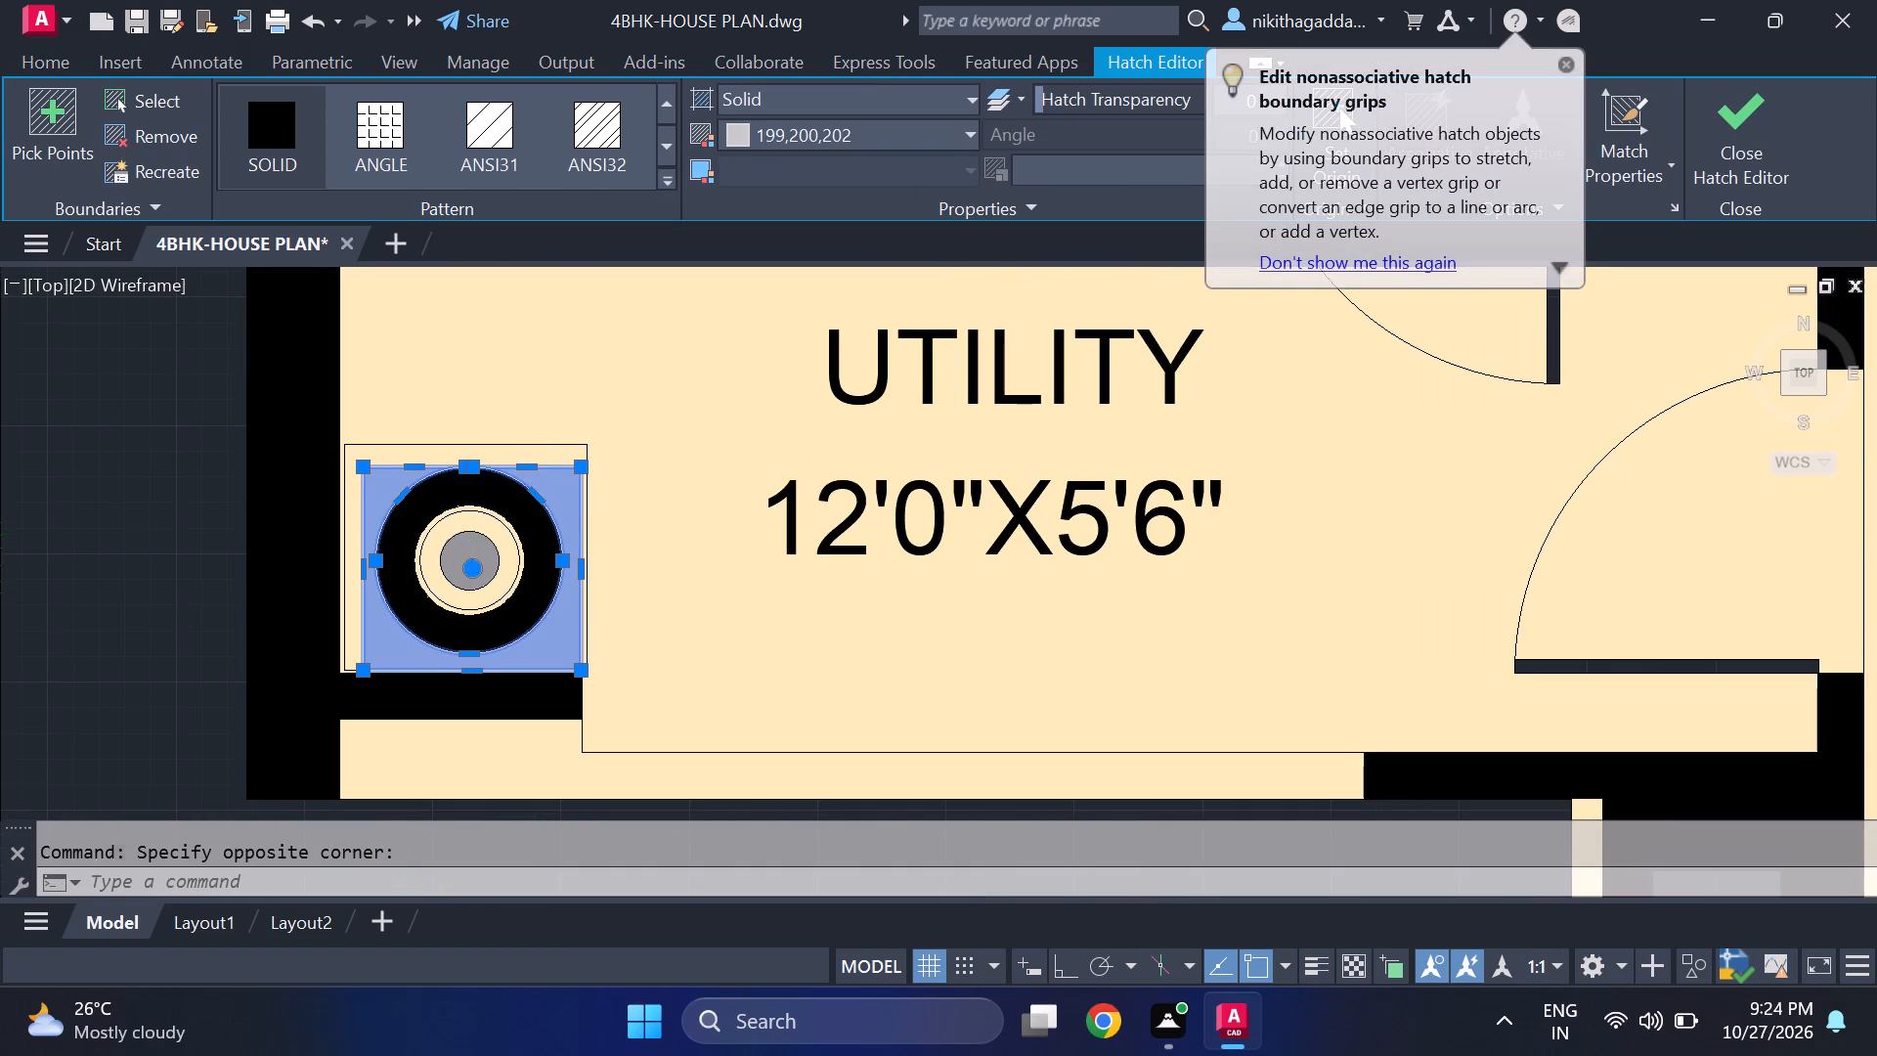
scroll(480, 500, down, 3)
key(Escape)
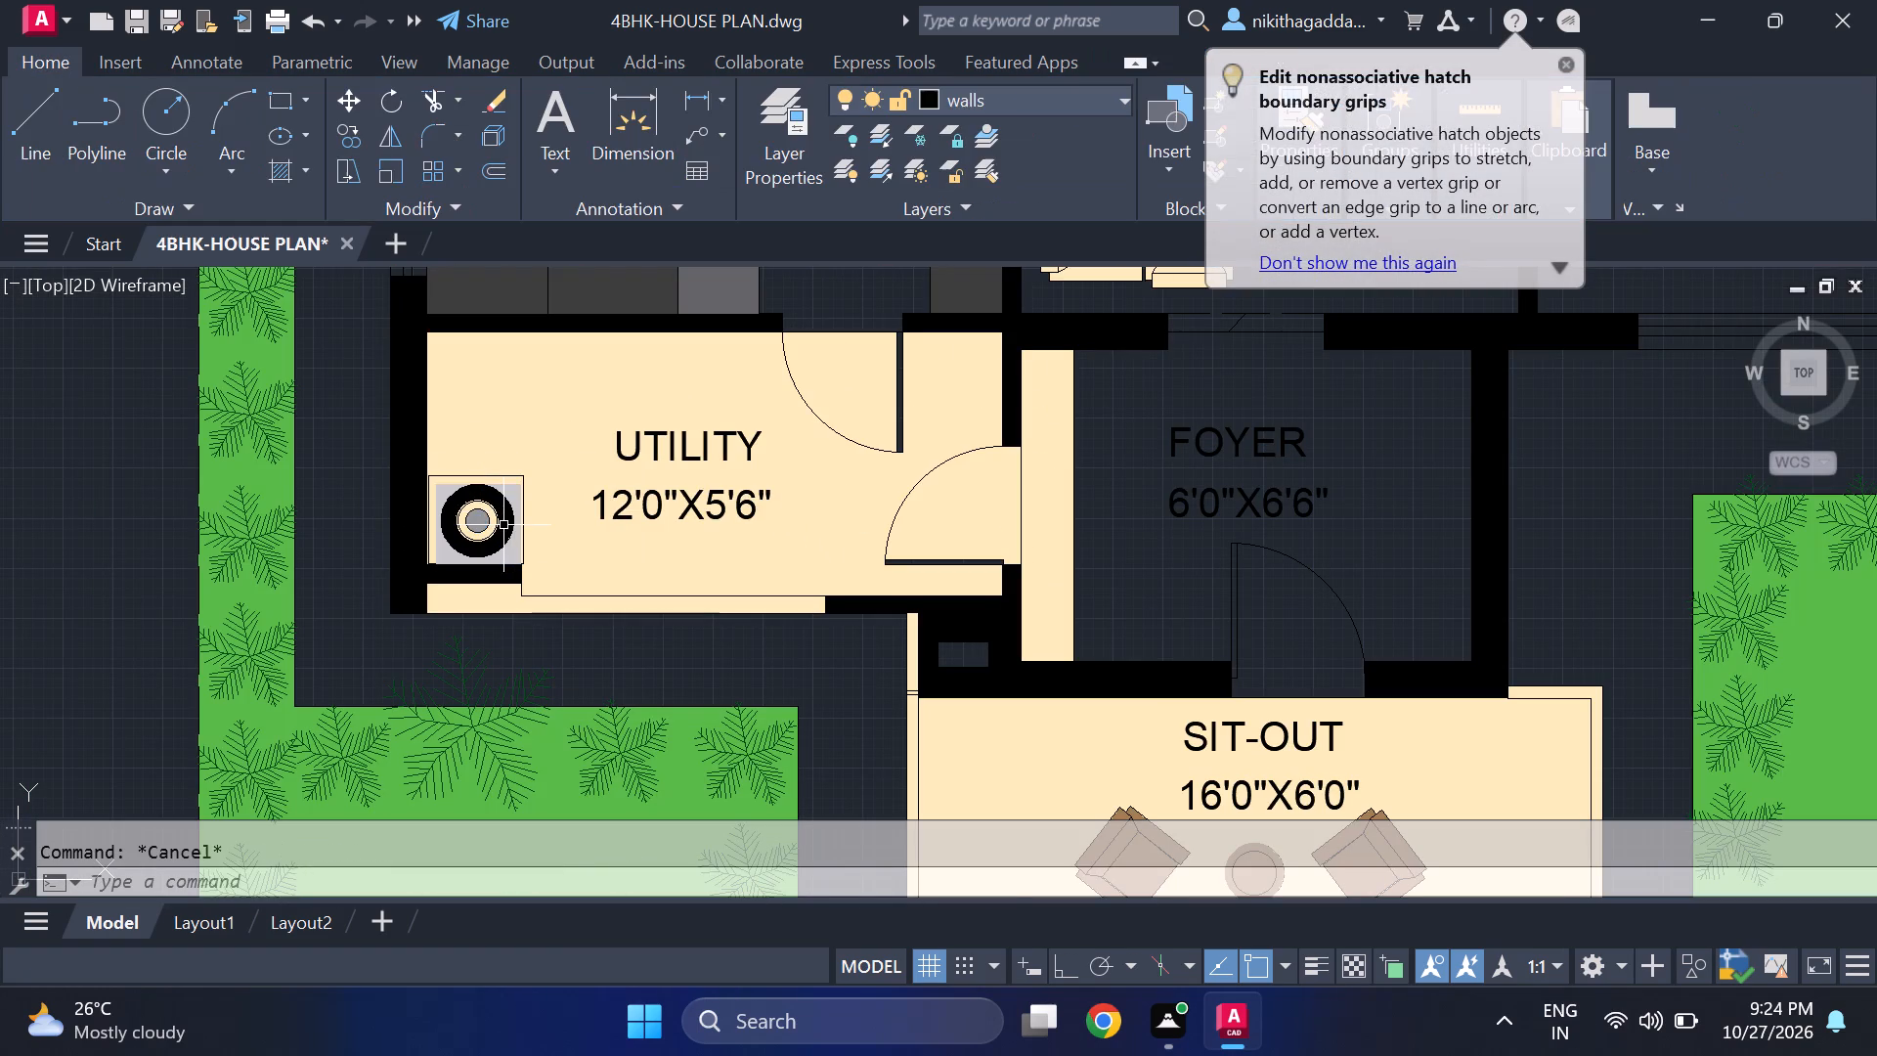
scroll(428, 503, down, 3)
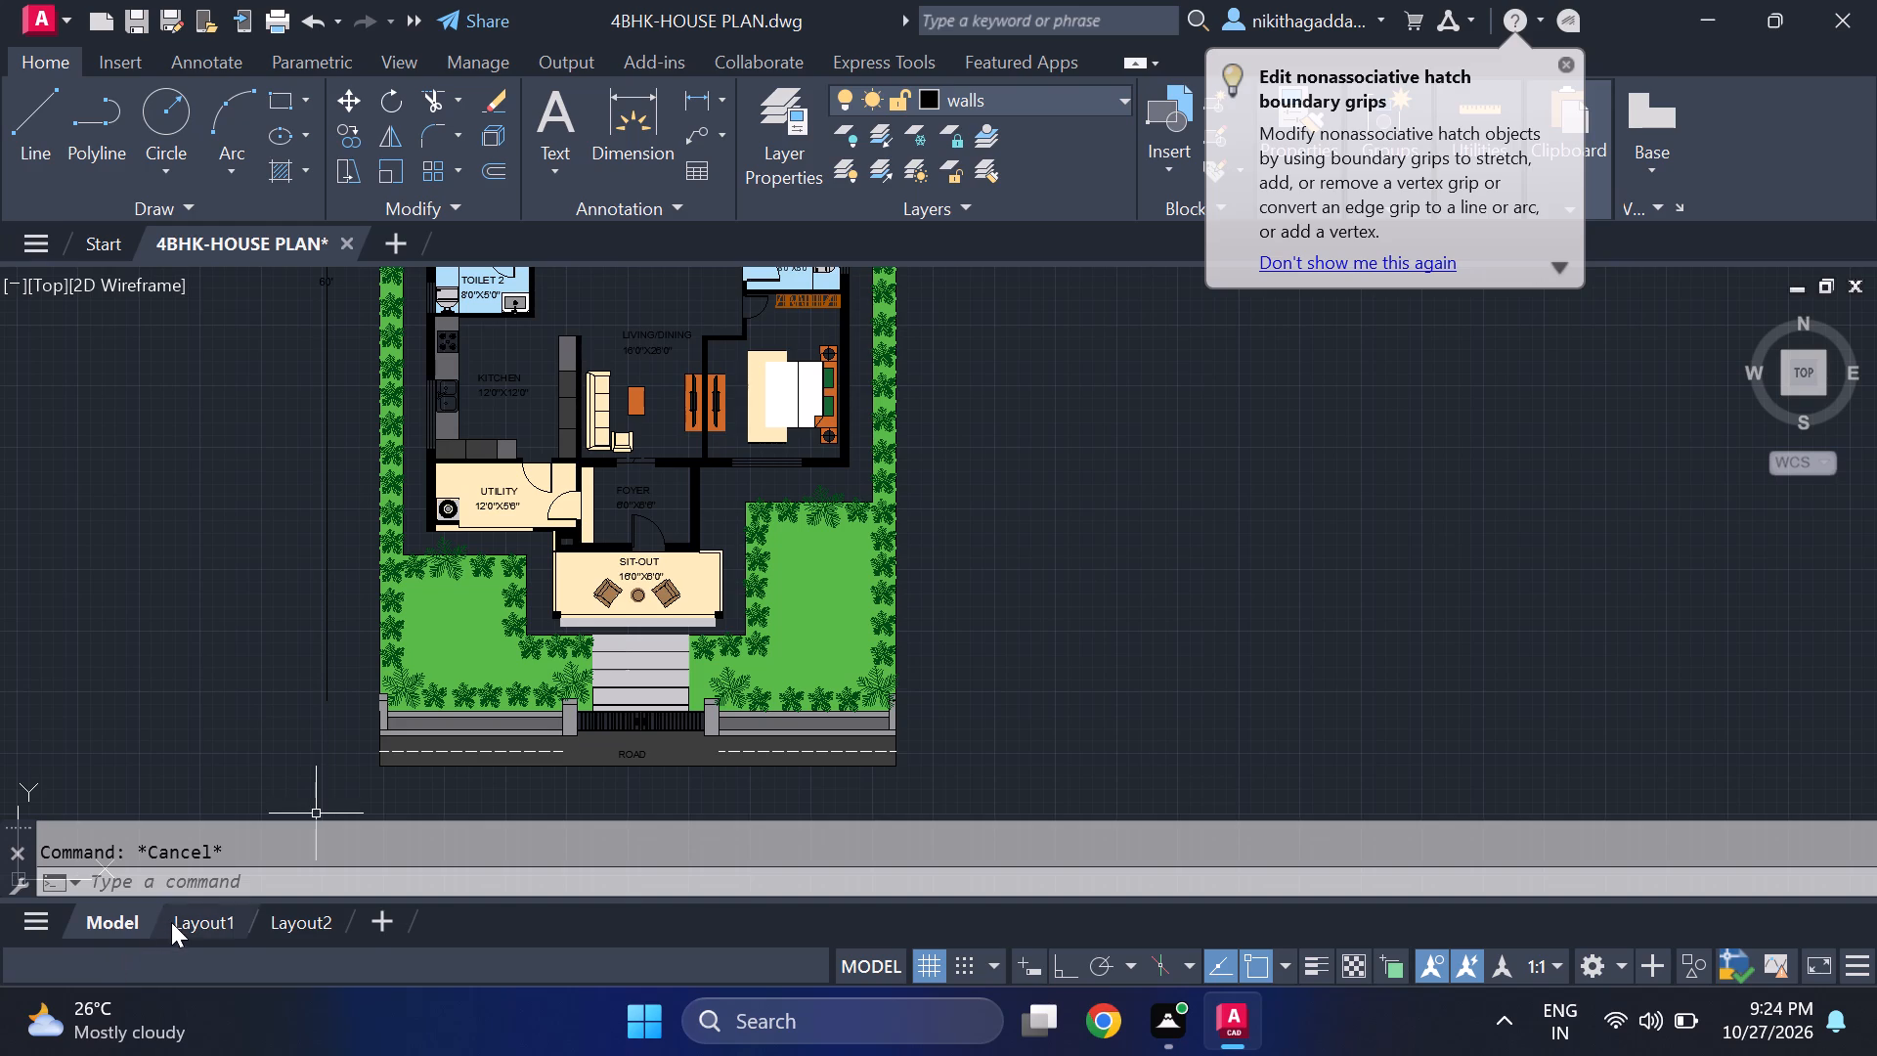
Open Layout1 and delete its existing viewport from the sheet.
click(171, 922)
scroll(727, 553, down, 1)
scroll(865, 624, up, 1)
click(941, 530)
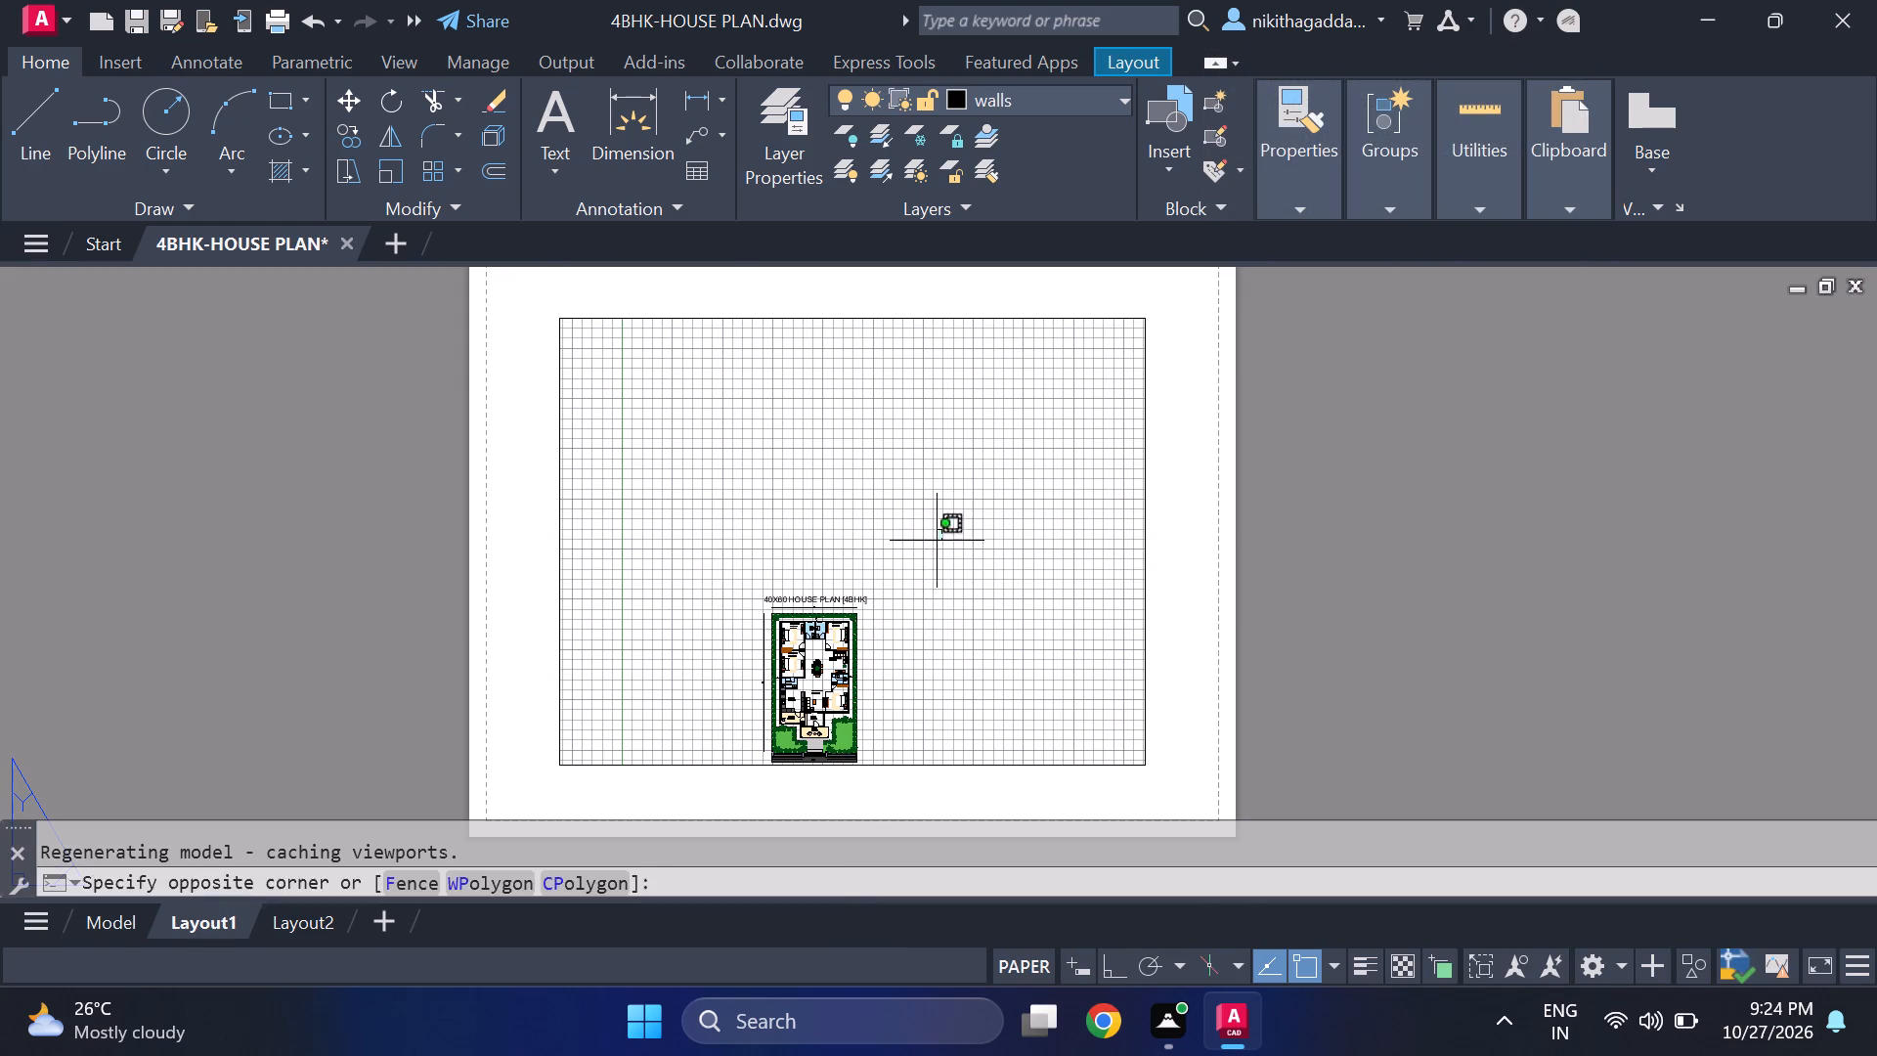
click(698, 691)
scroll(698, 691, up, 1)
scroll(1163, 401, down, 2)
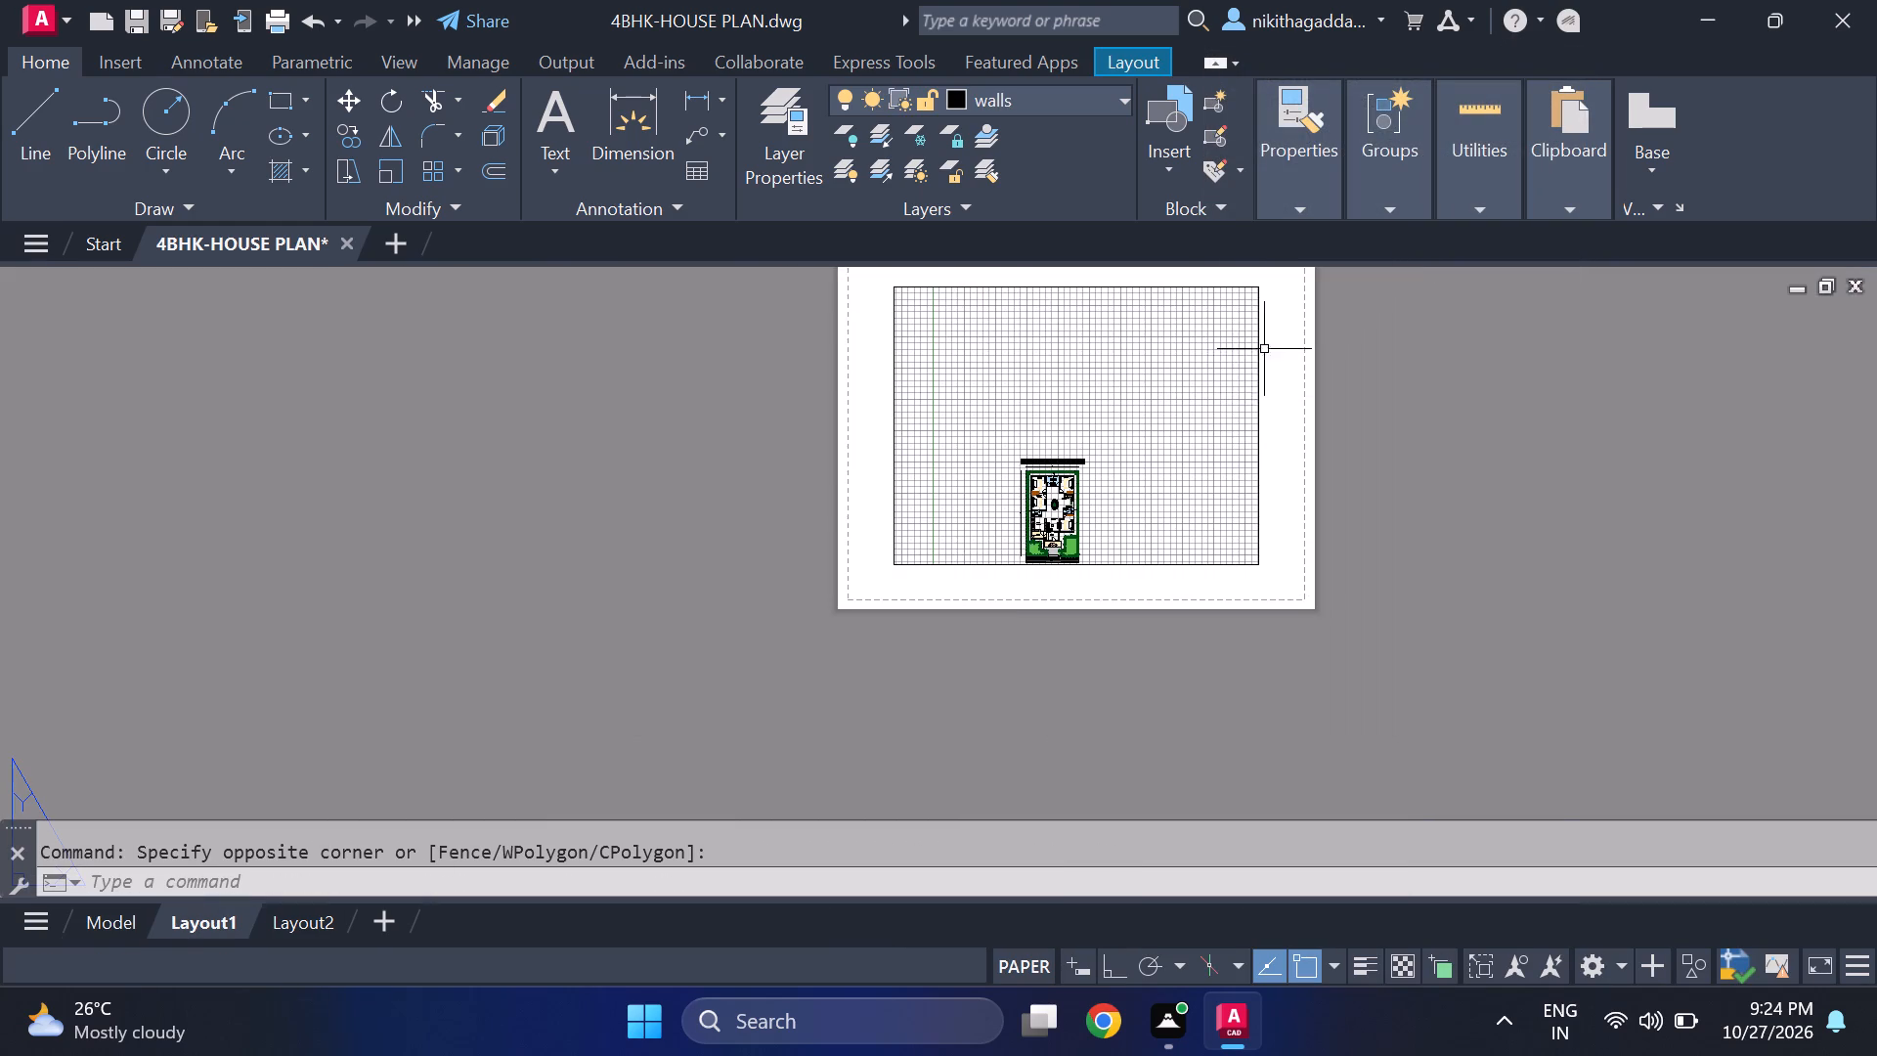
middle_drag(1282, 344, 1239, 450)
click(1229, 377)
click(374, 608)
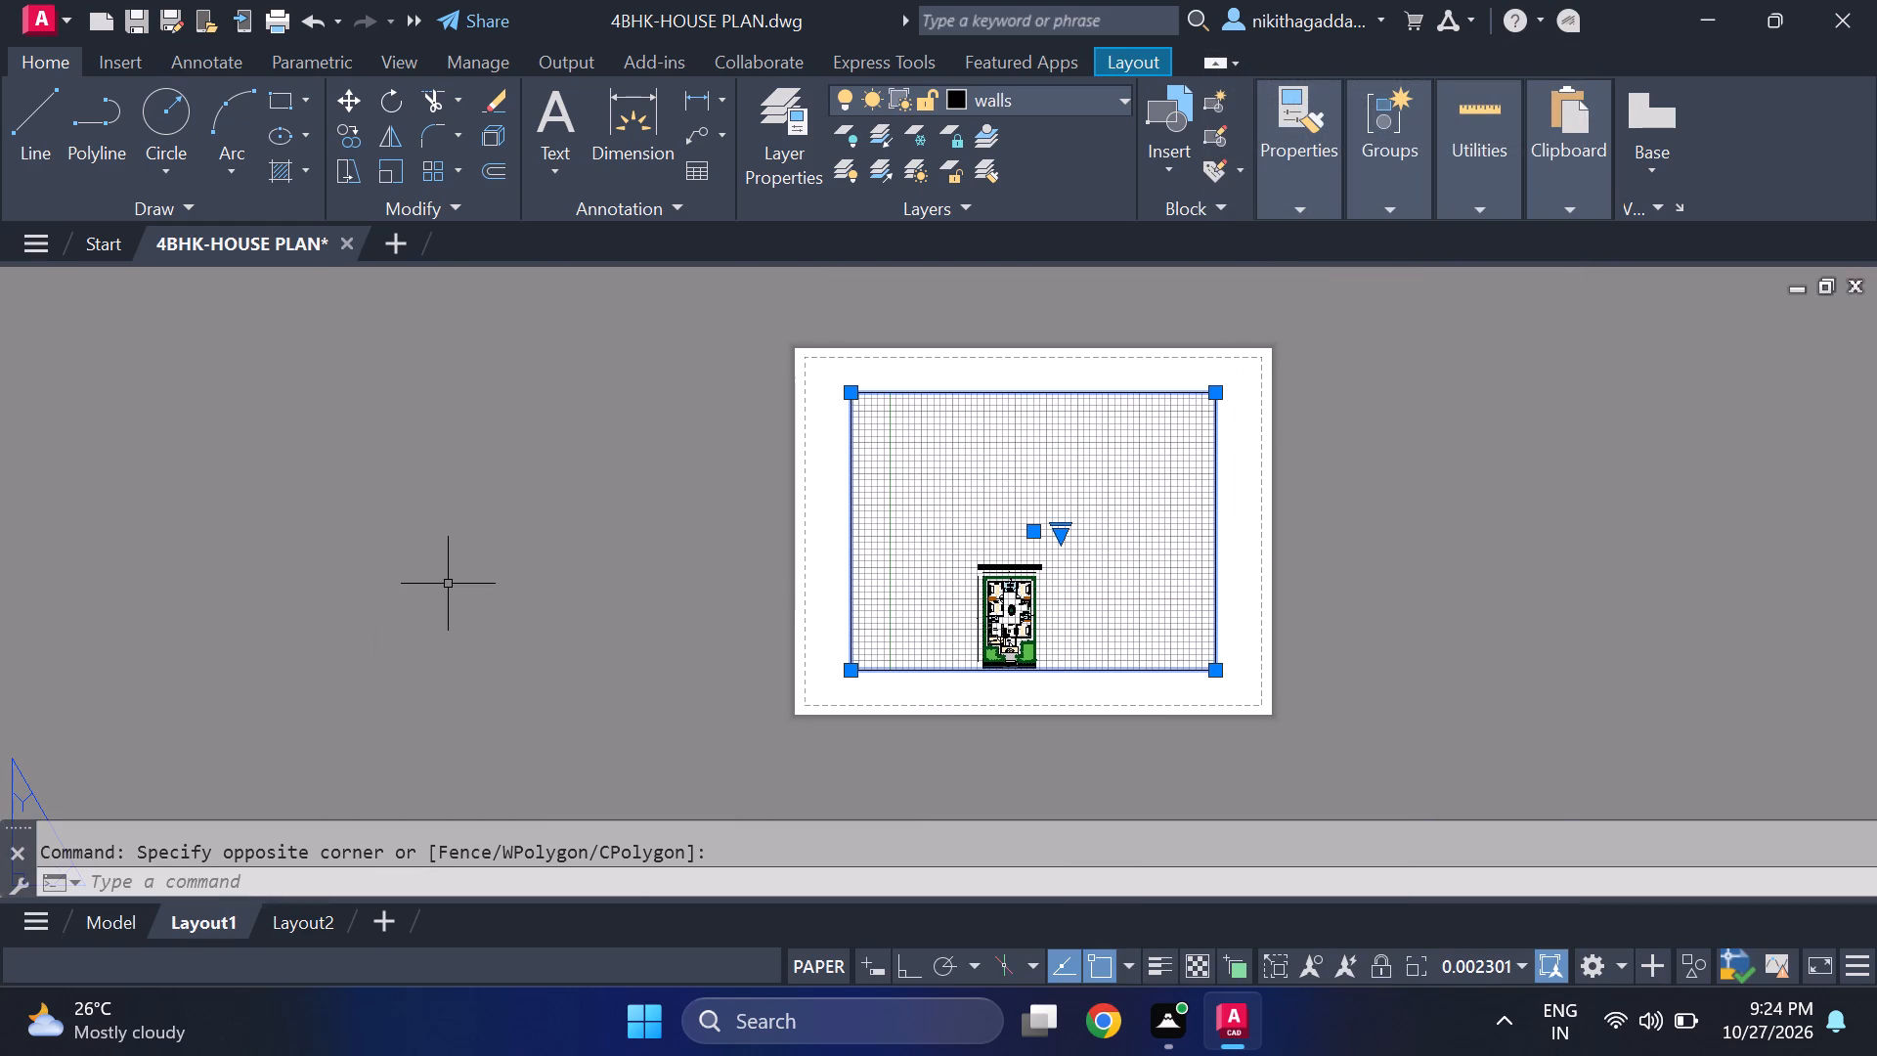
key(Delete)
Modify Layout1's page setup to use DWG To PDF.pc3, ISO full bleed A4 (297.00 x 210.00 MM) paper and a 1:1 plot scale.
right_drag(184, 925, 184, 935)
click(333, 535)
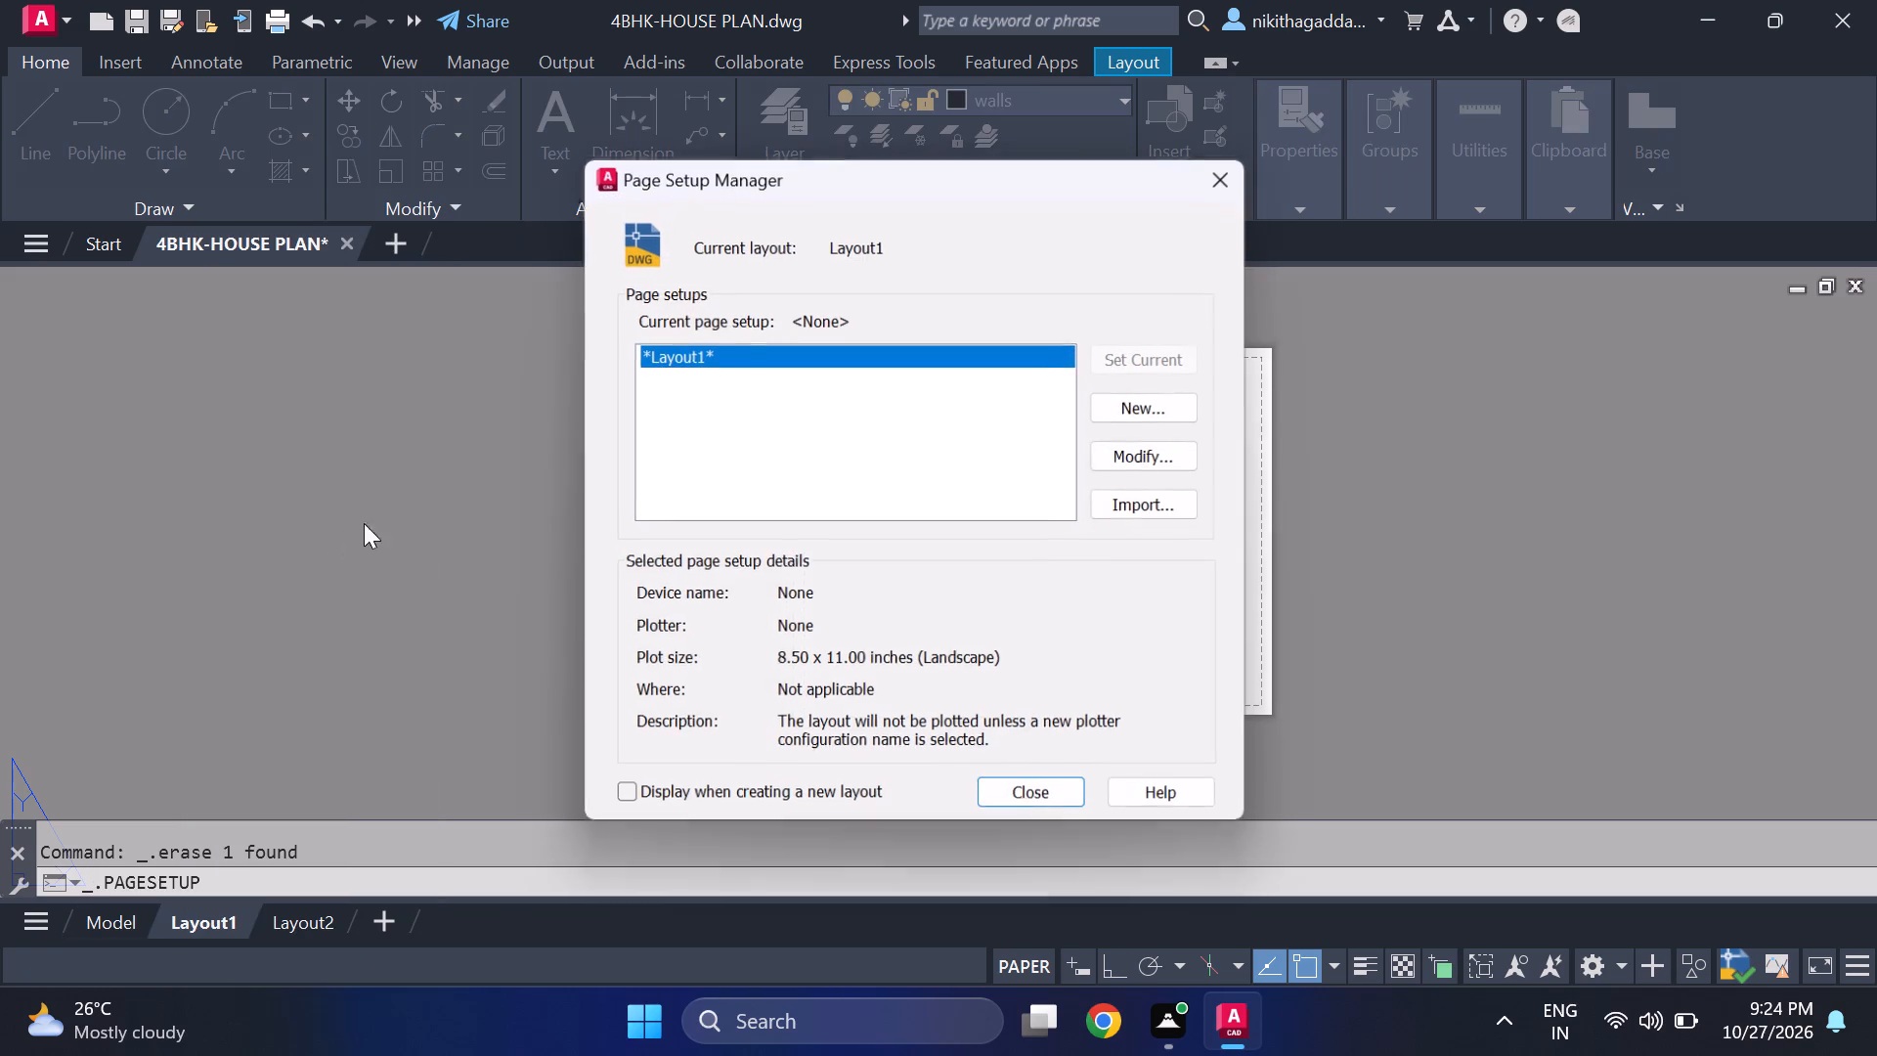
click(1179, 452)
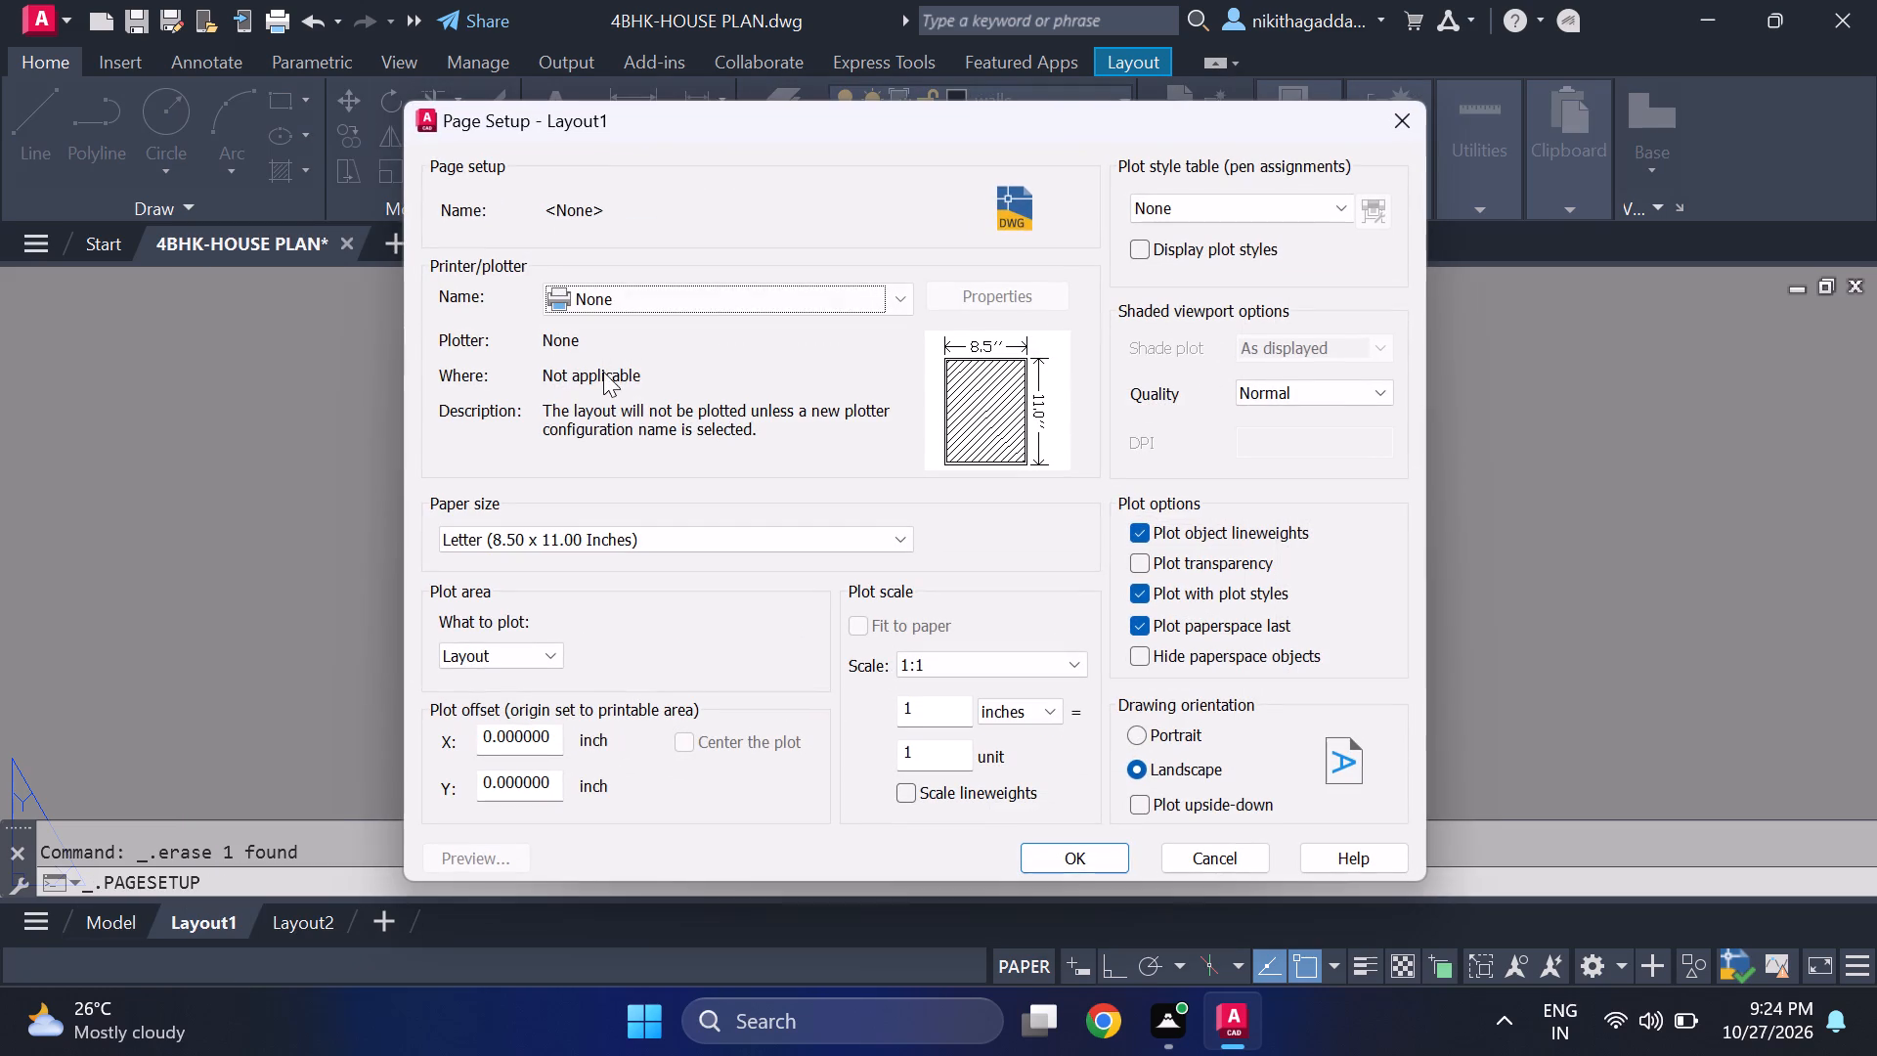
click(776, 306)
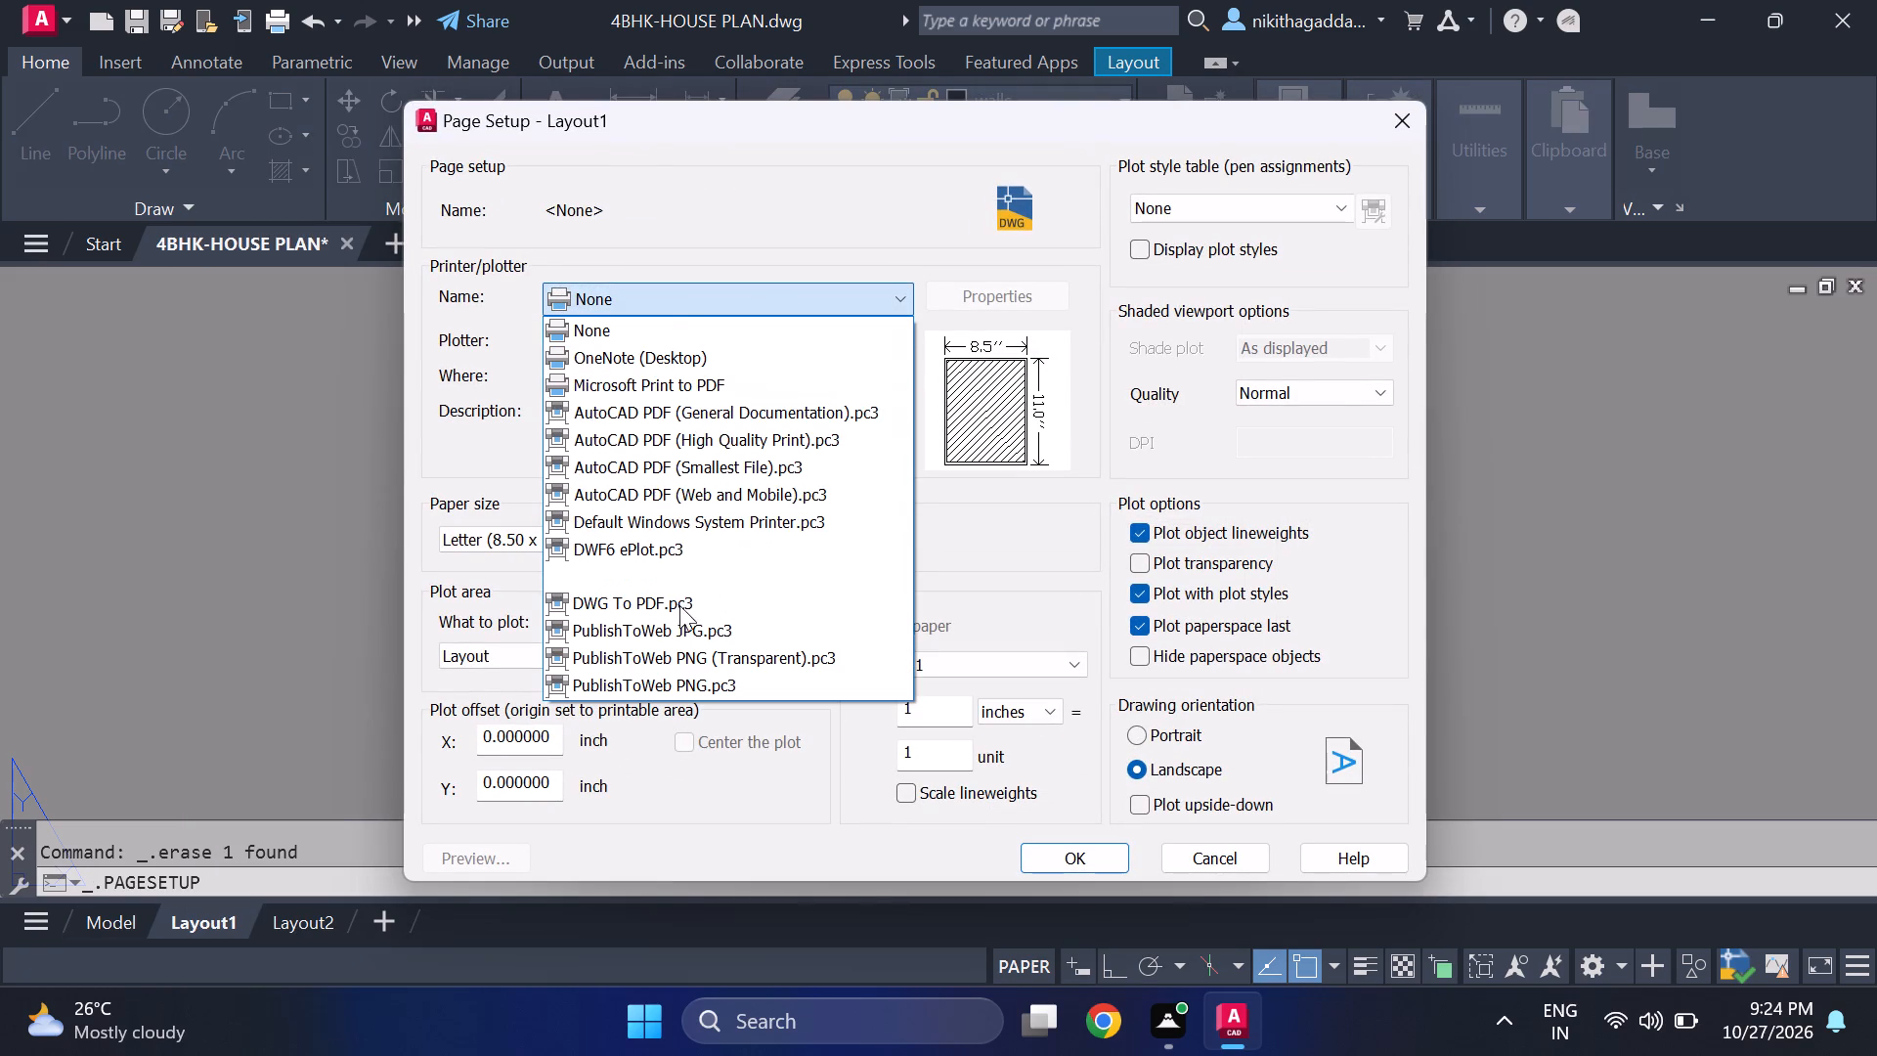
click(679, 605)
click(748, 549)
scroll(656, 537, down, 3)
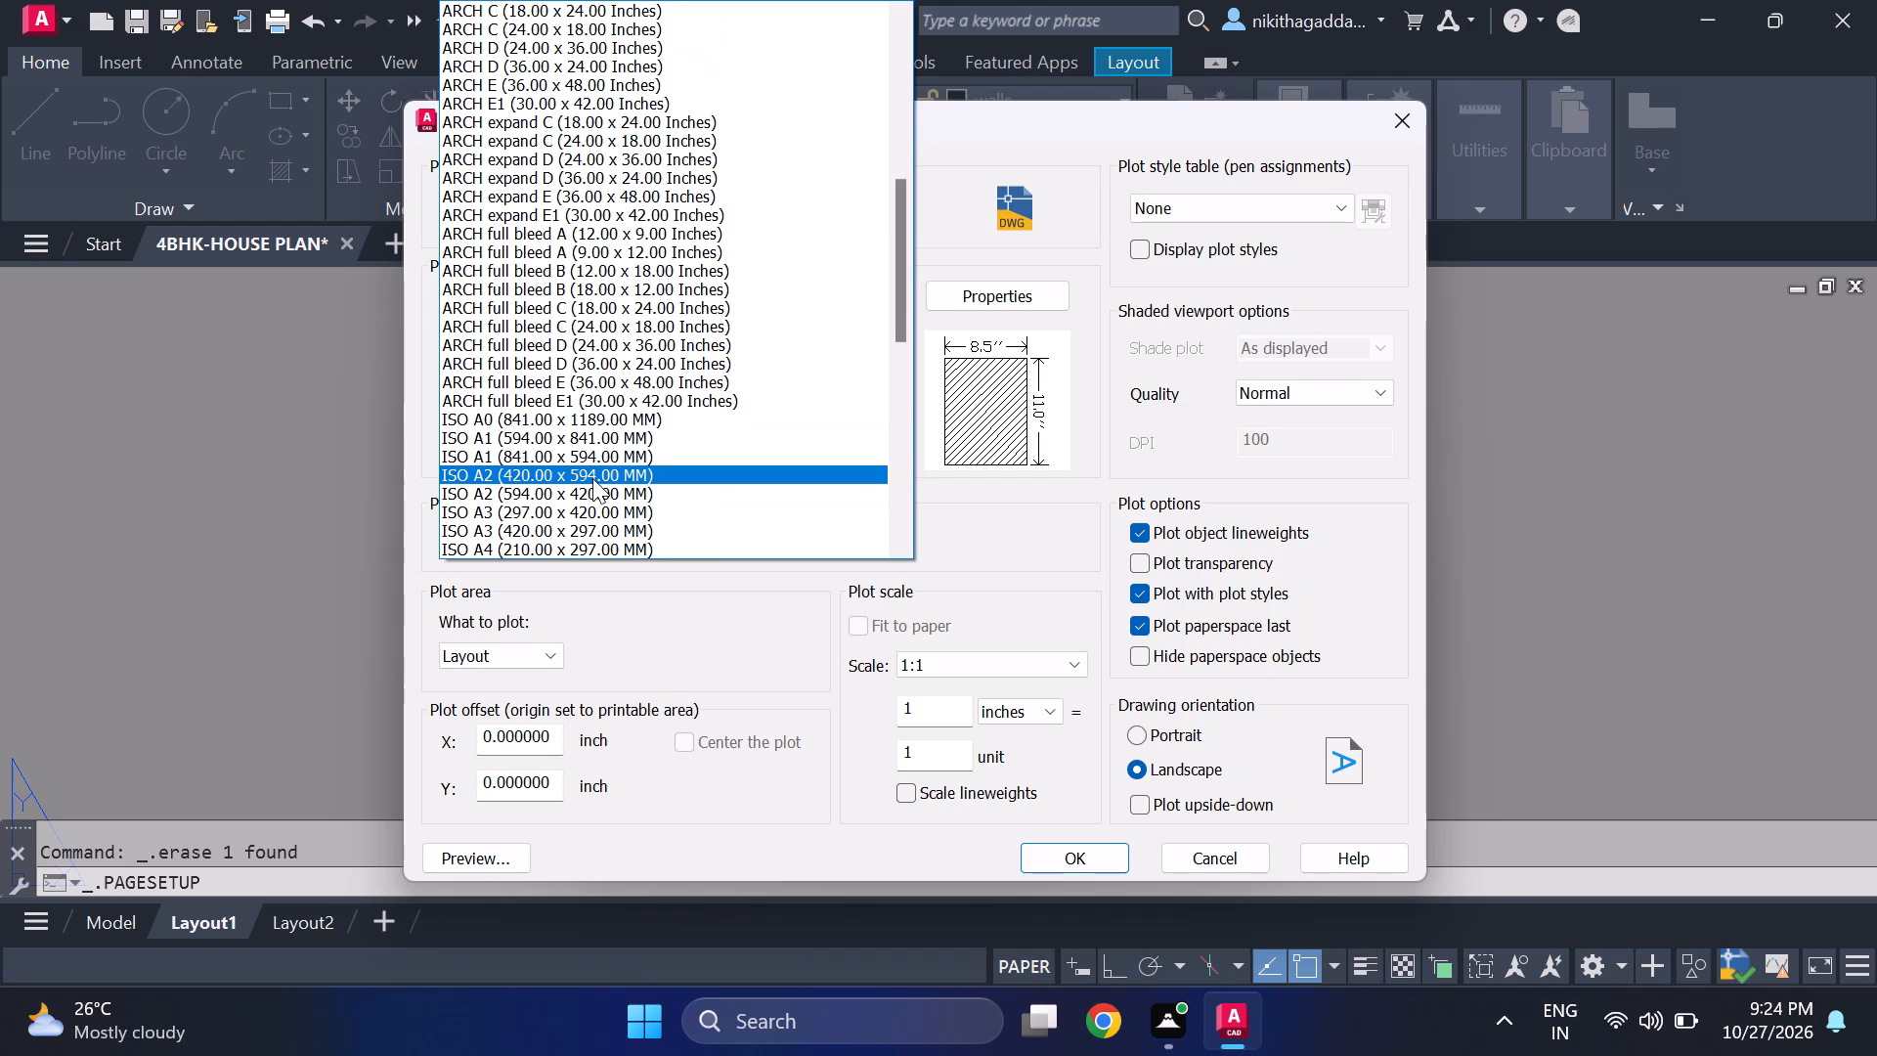
scroll(592, 478, down, 7)
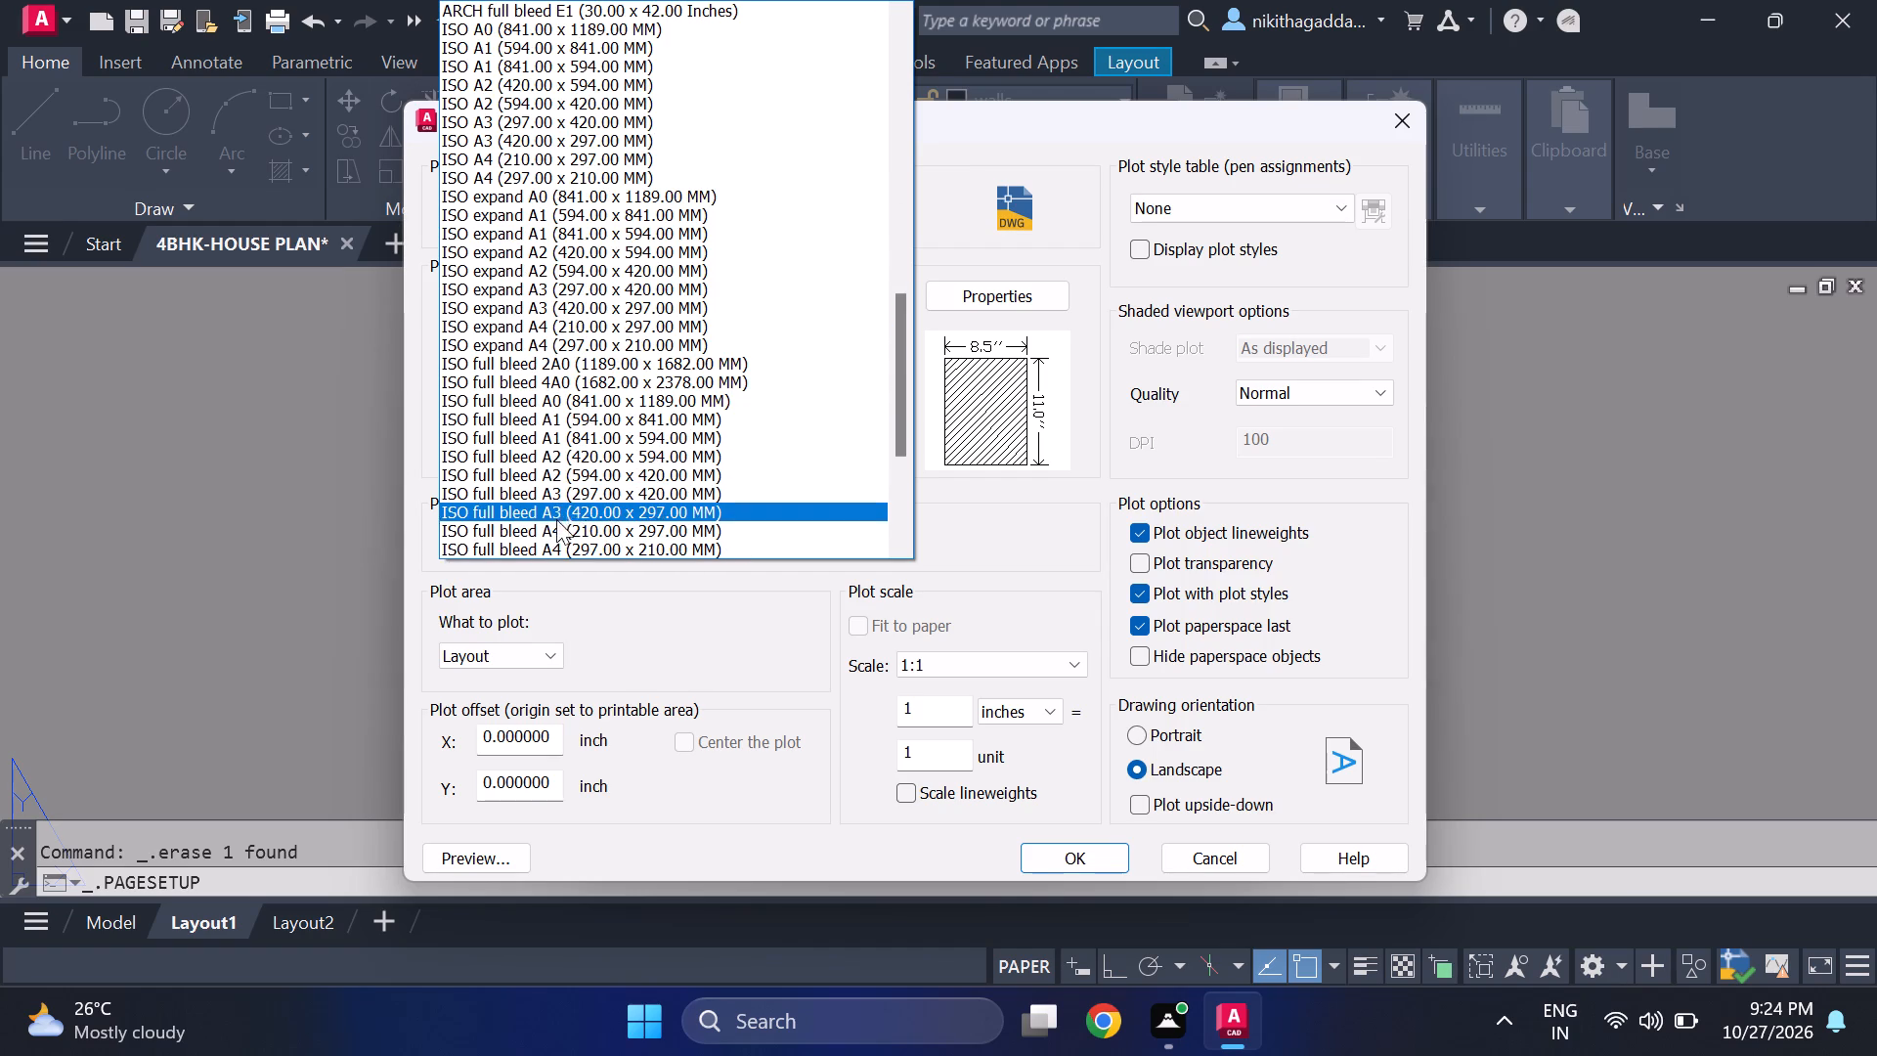
scroll(555, 522, down, 1)
click(600, 484)
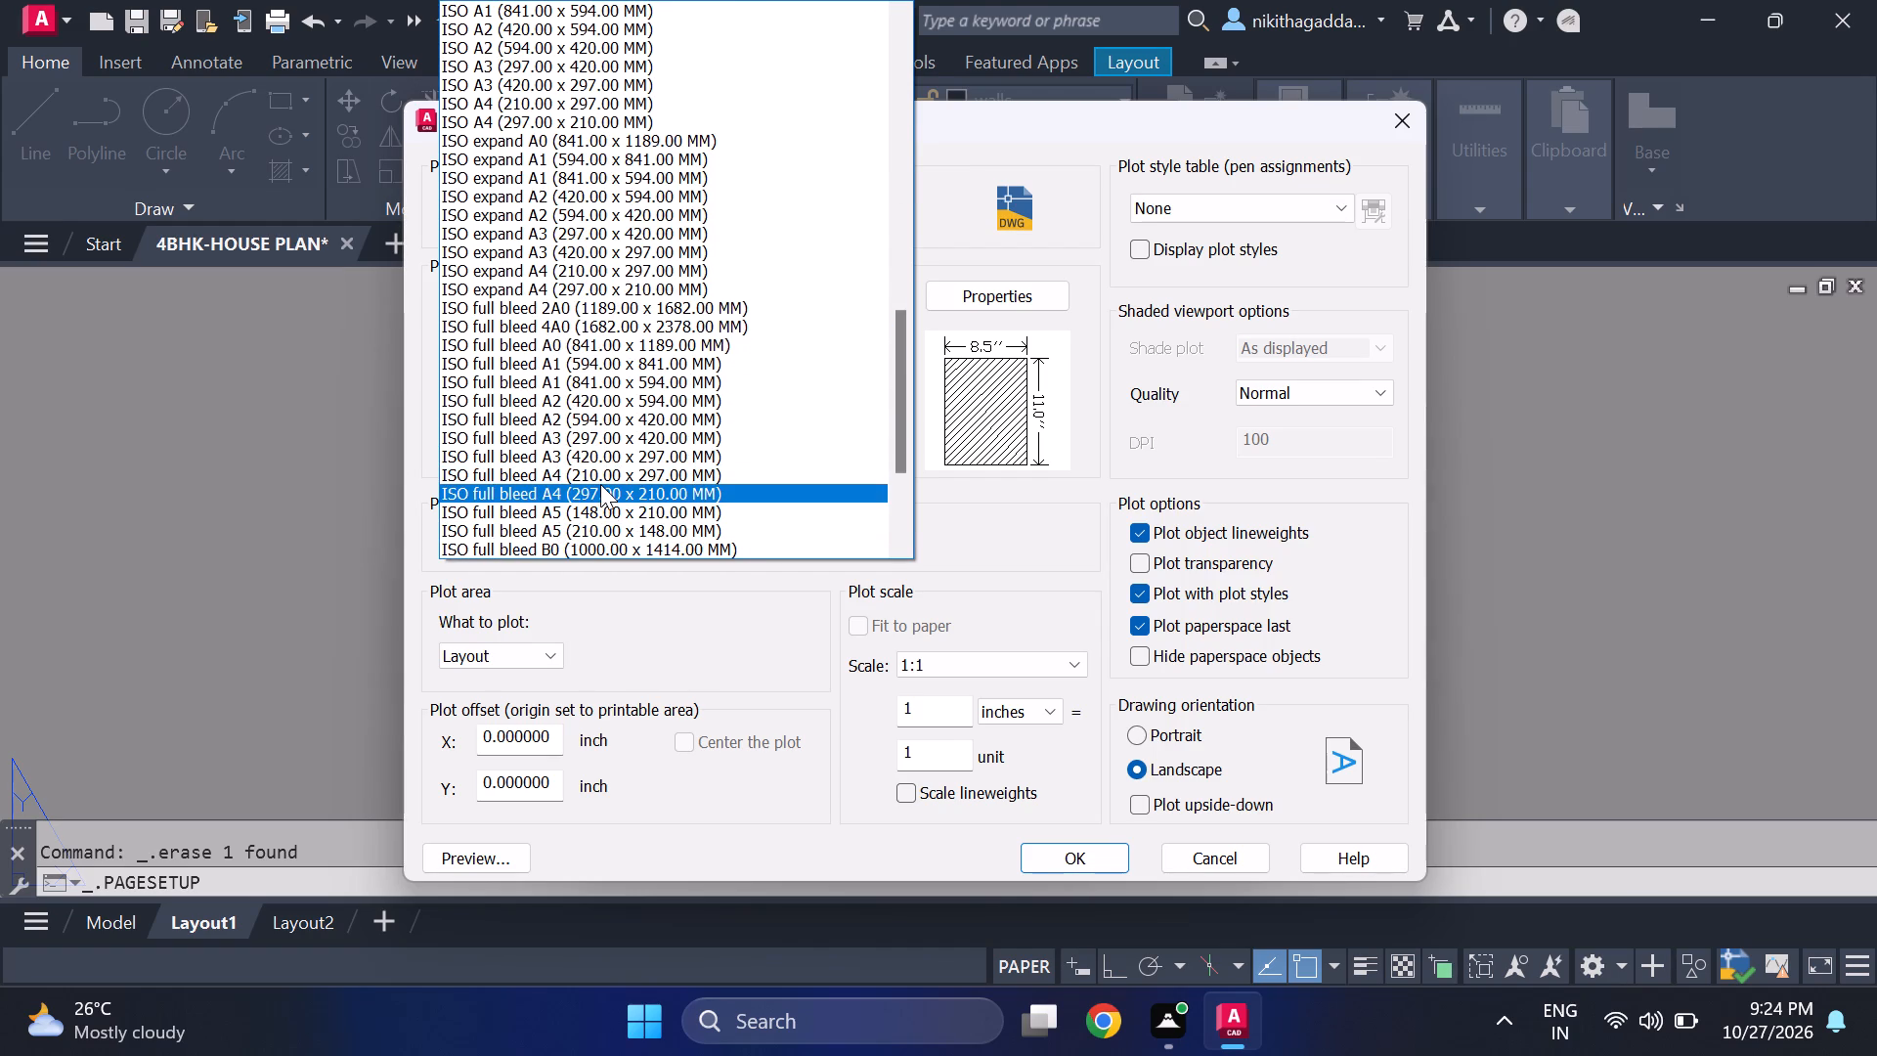
click(988, 661)
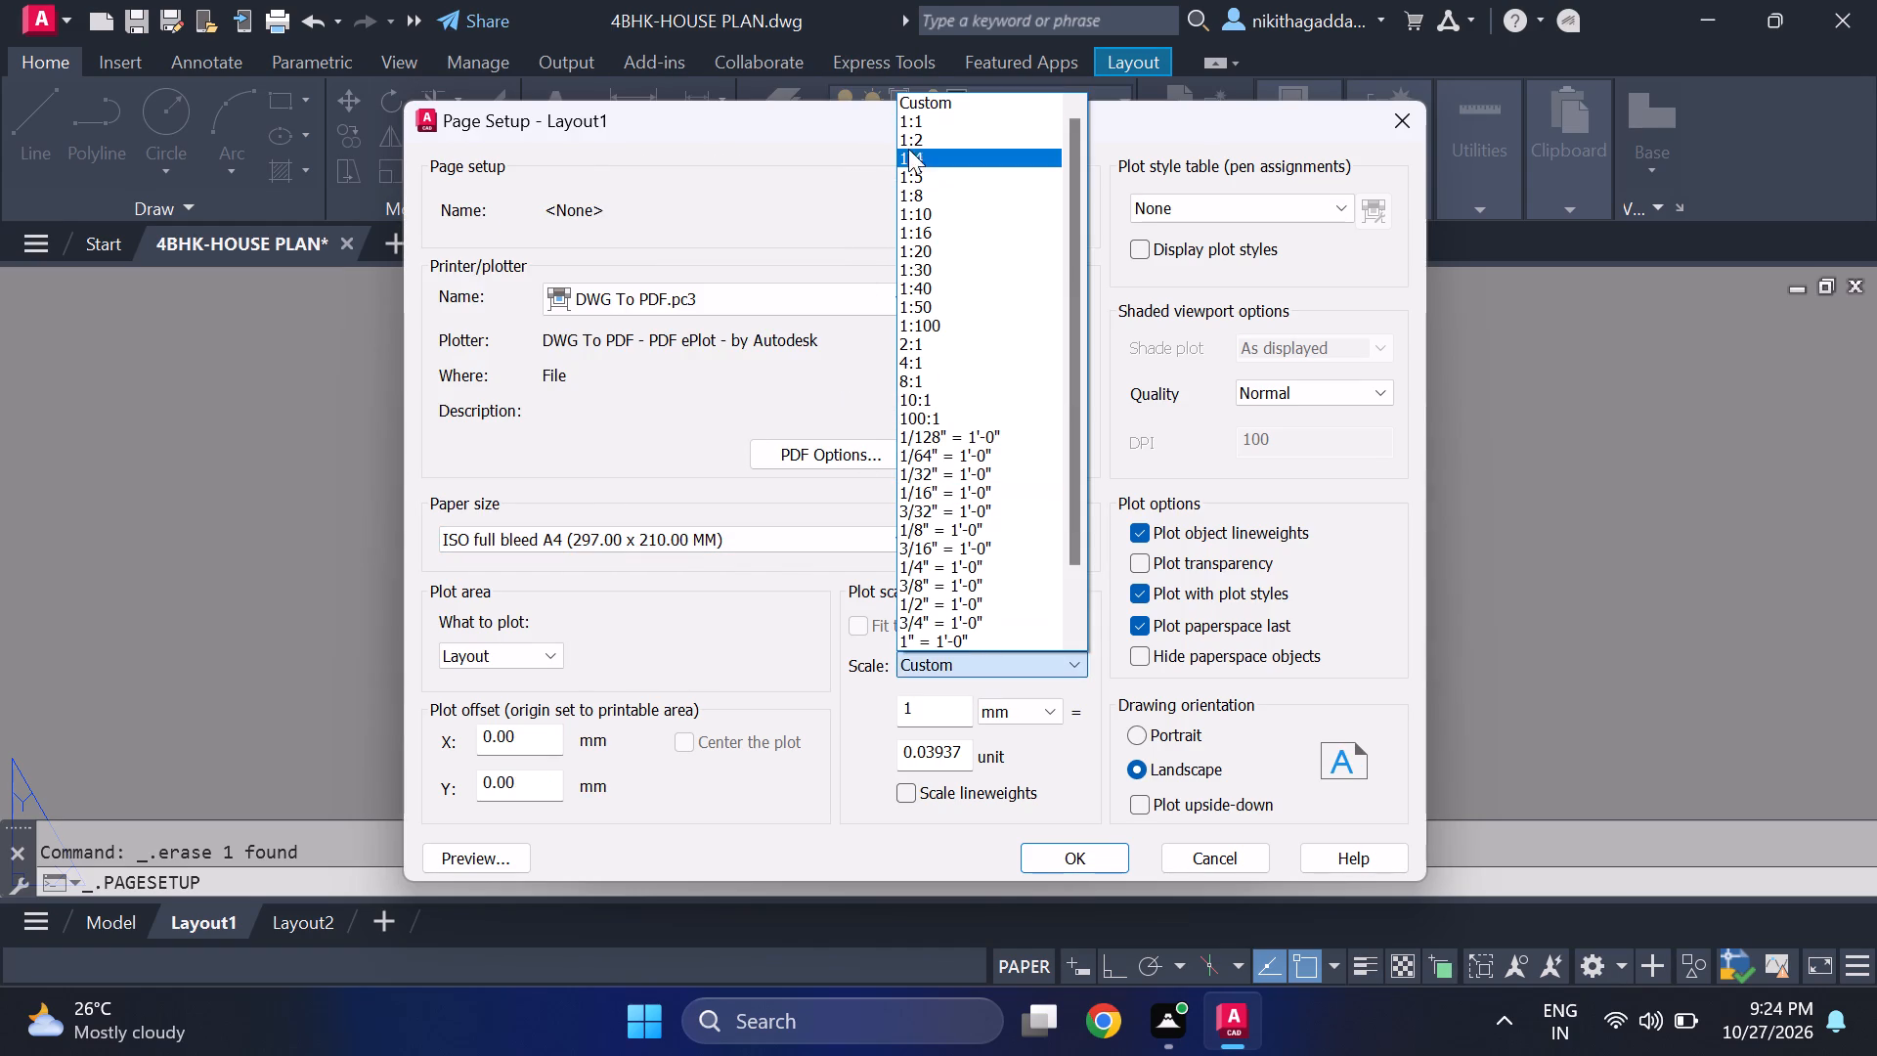
click(932, 124)
click(1116, 856)
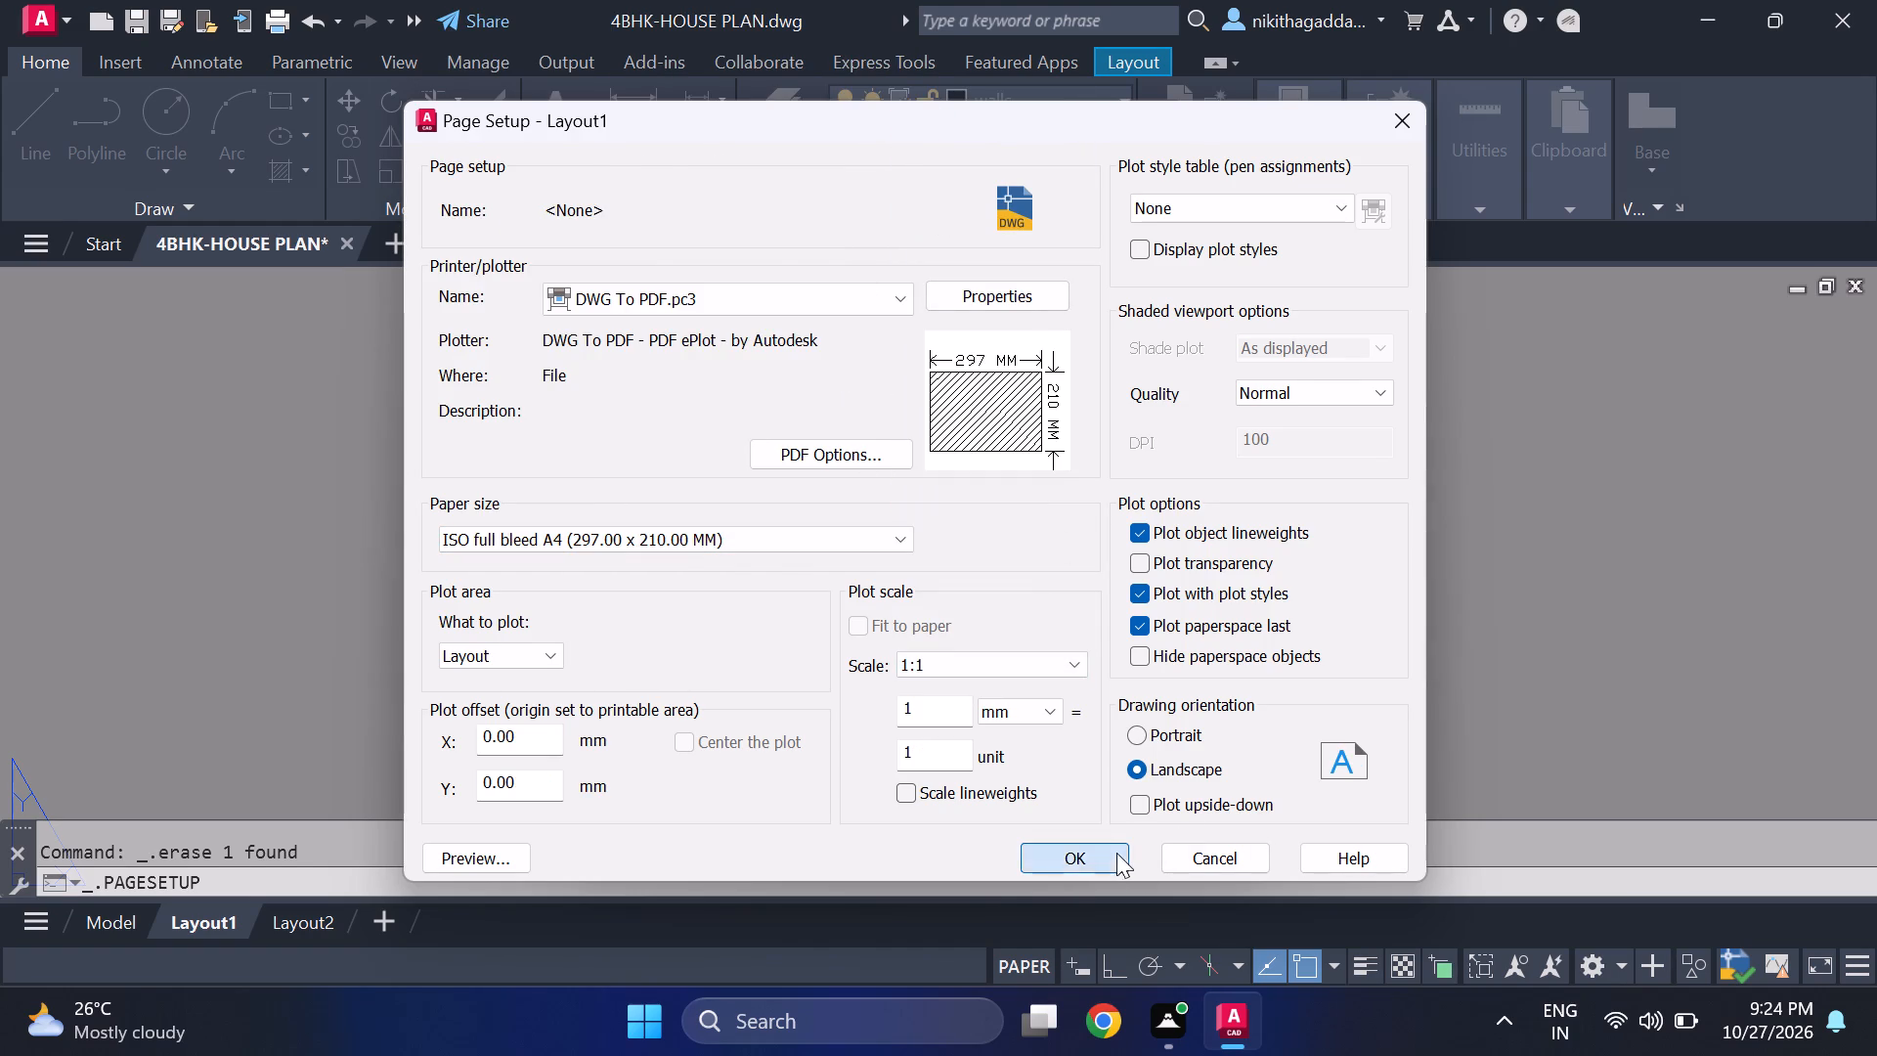
click(1160, 340)
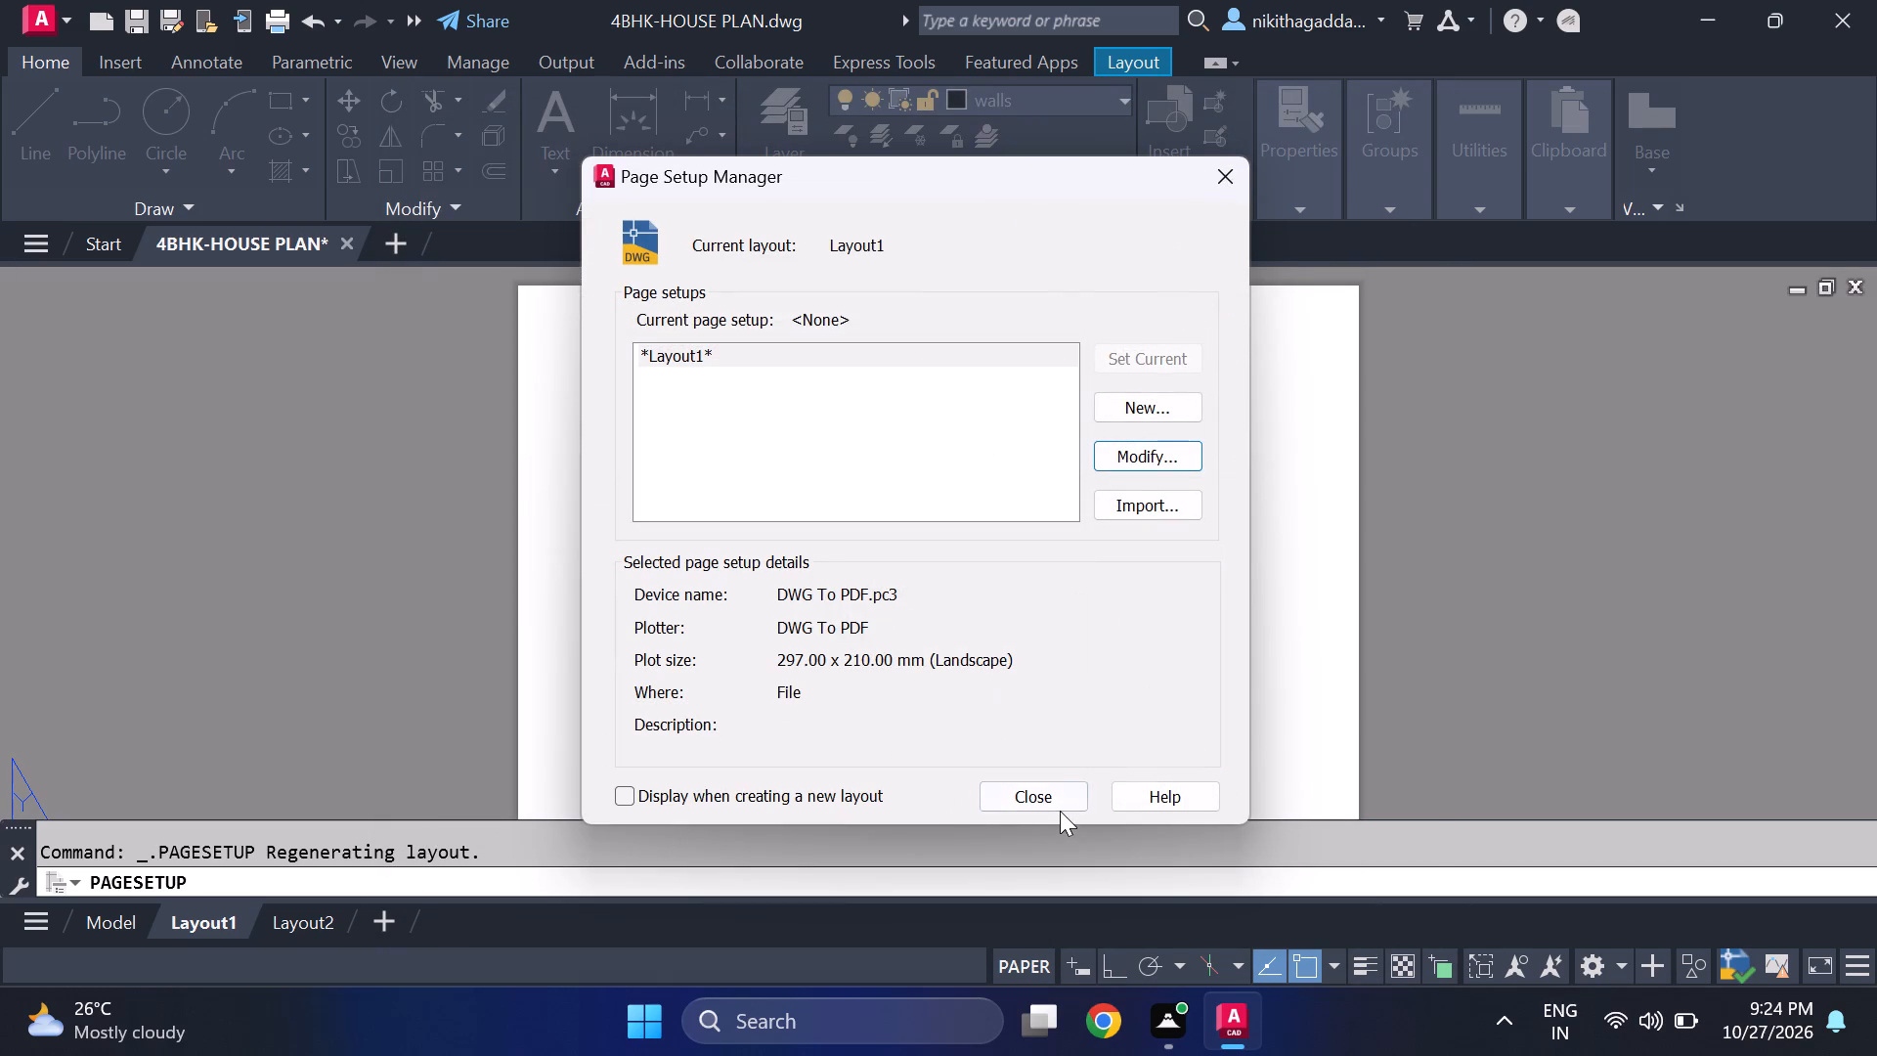
click(1060, 807)
Create a single viewport on Layout1 spanning the whole A4 sheet from its upper-left to its lower-right corner.
scroll(888, 650, down, 2)
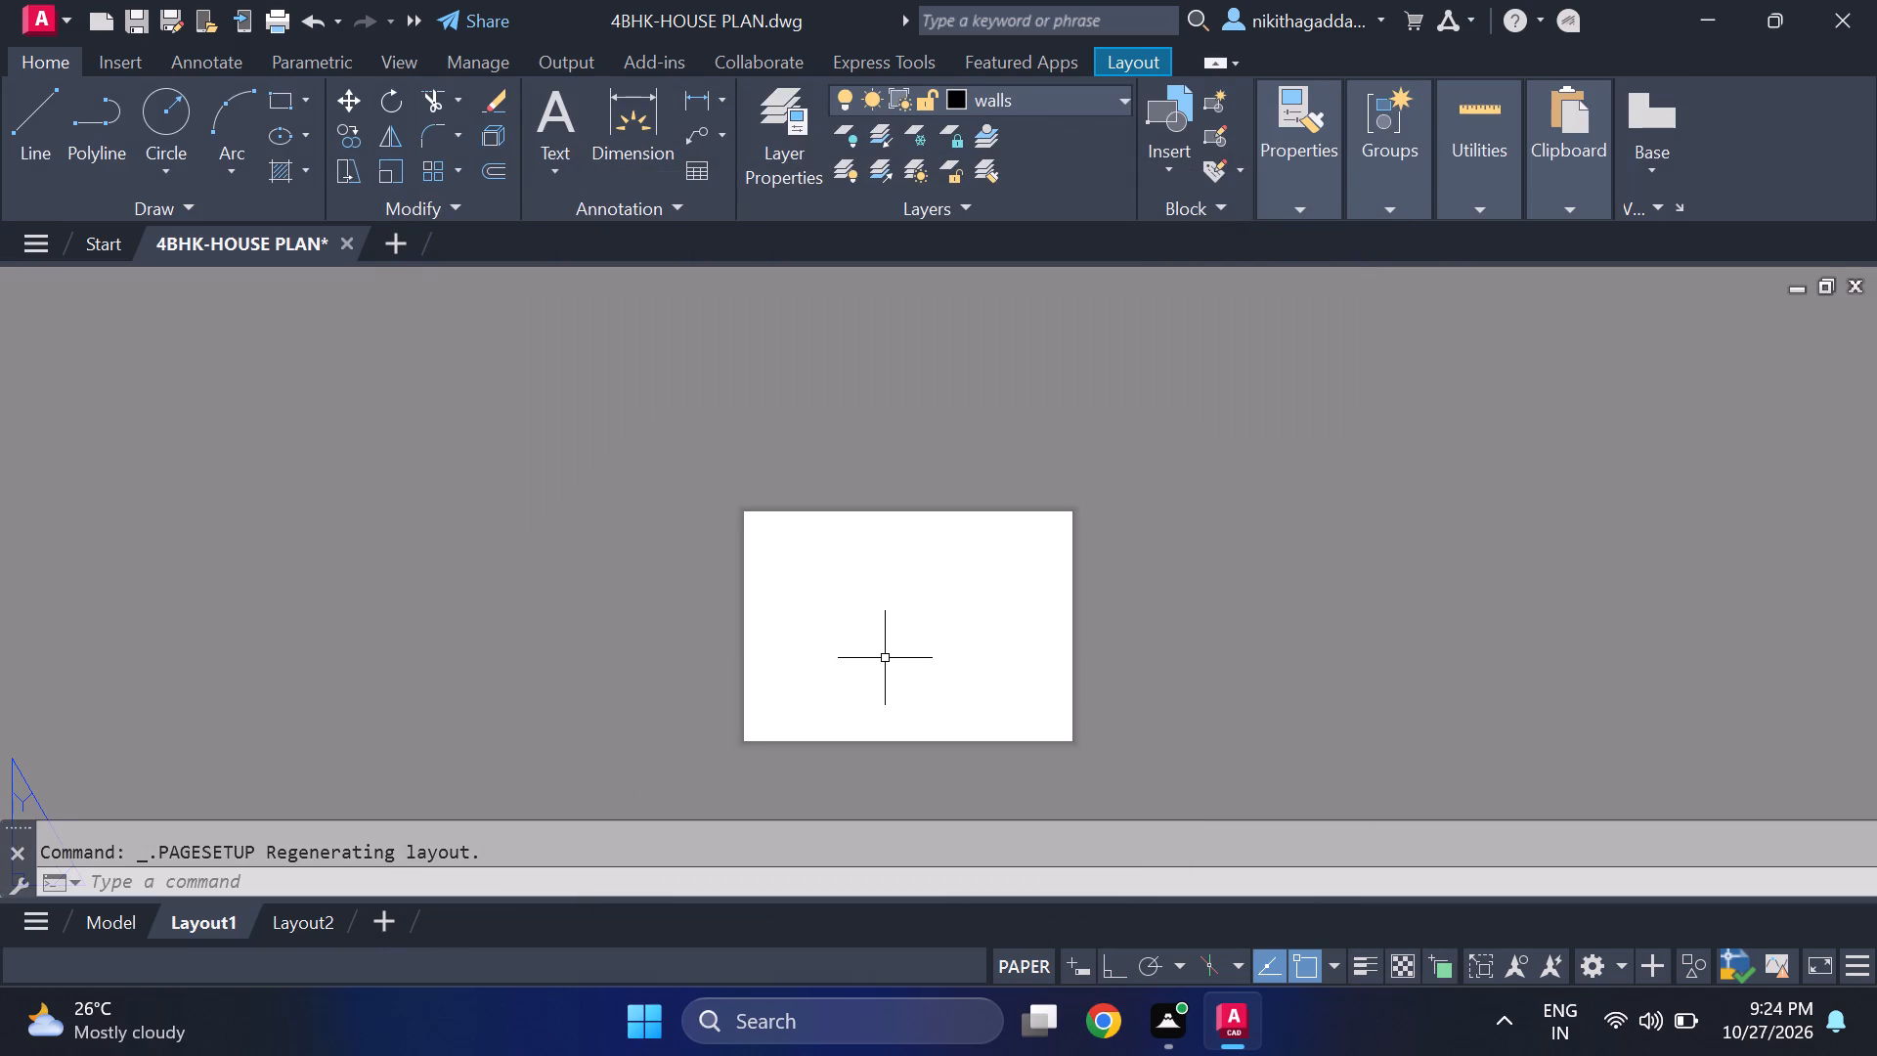
middle_drag(882, 658, 878, 622)
scroll(878, 622, up, 2)
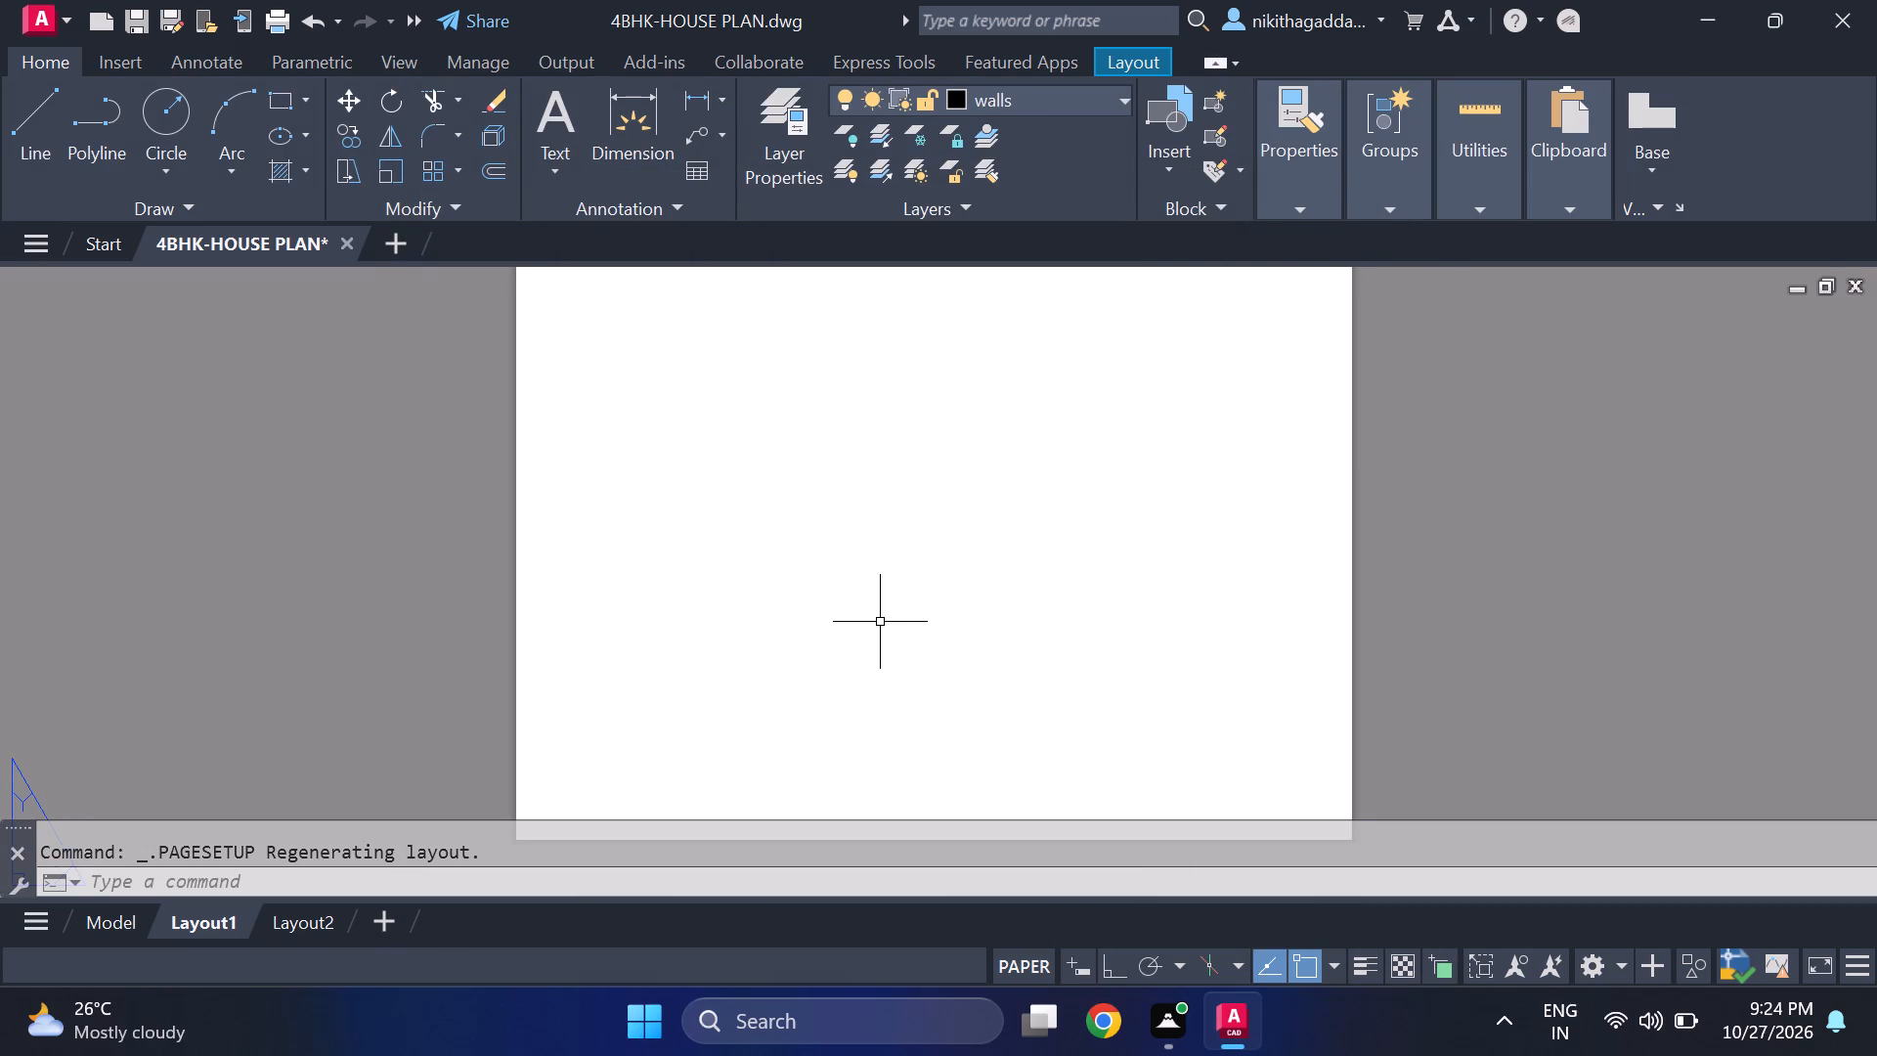
text(VIEWPORTS)
key(Return)
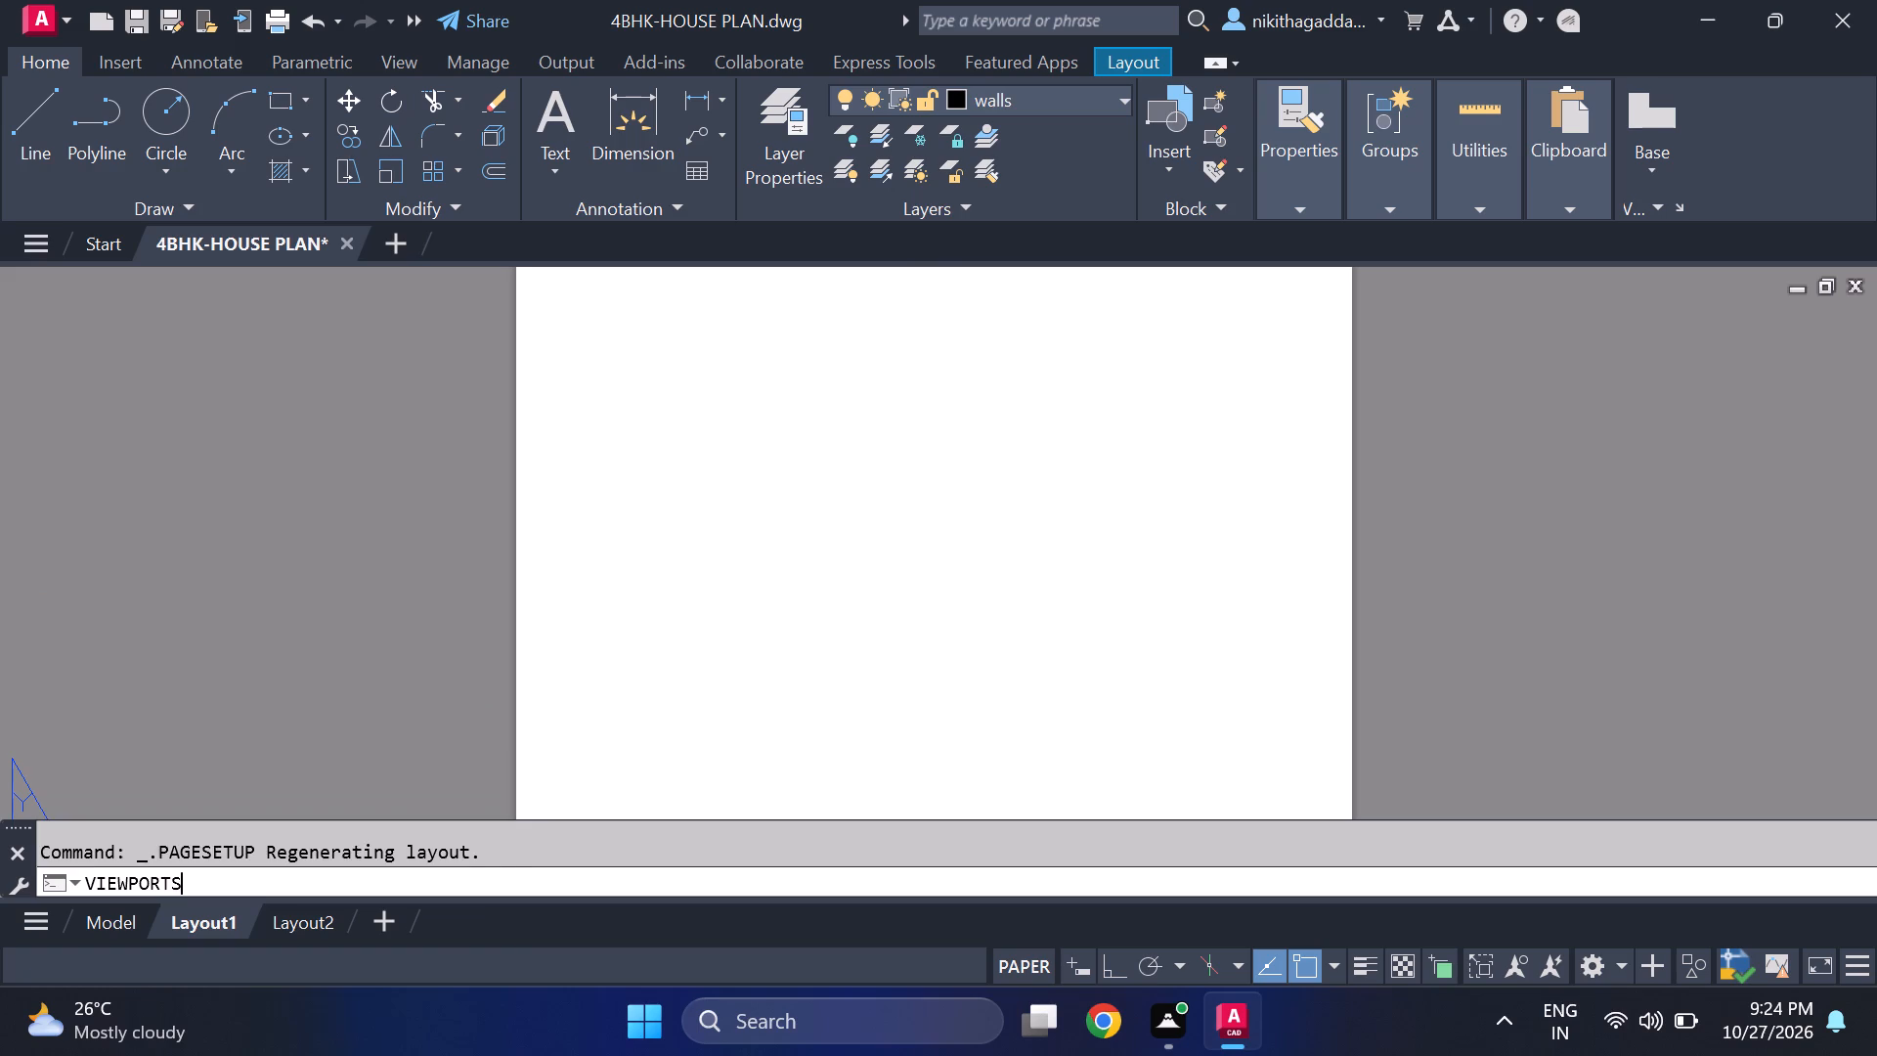
click(569, 354)
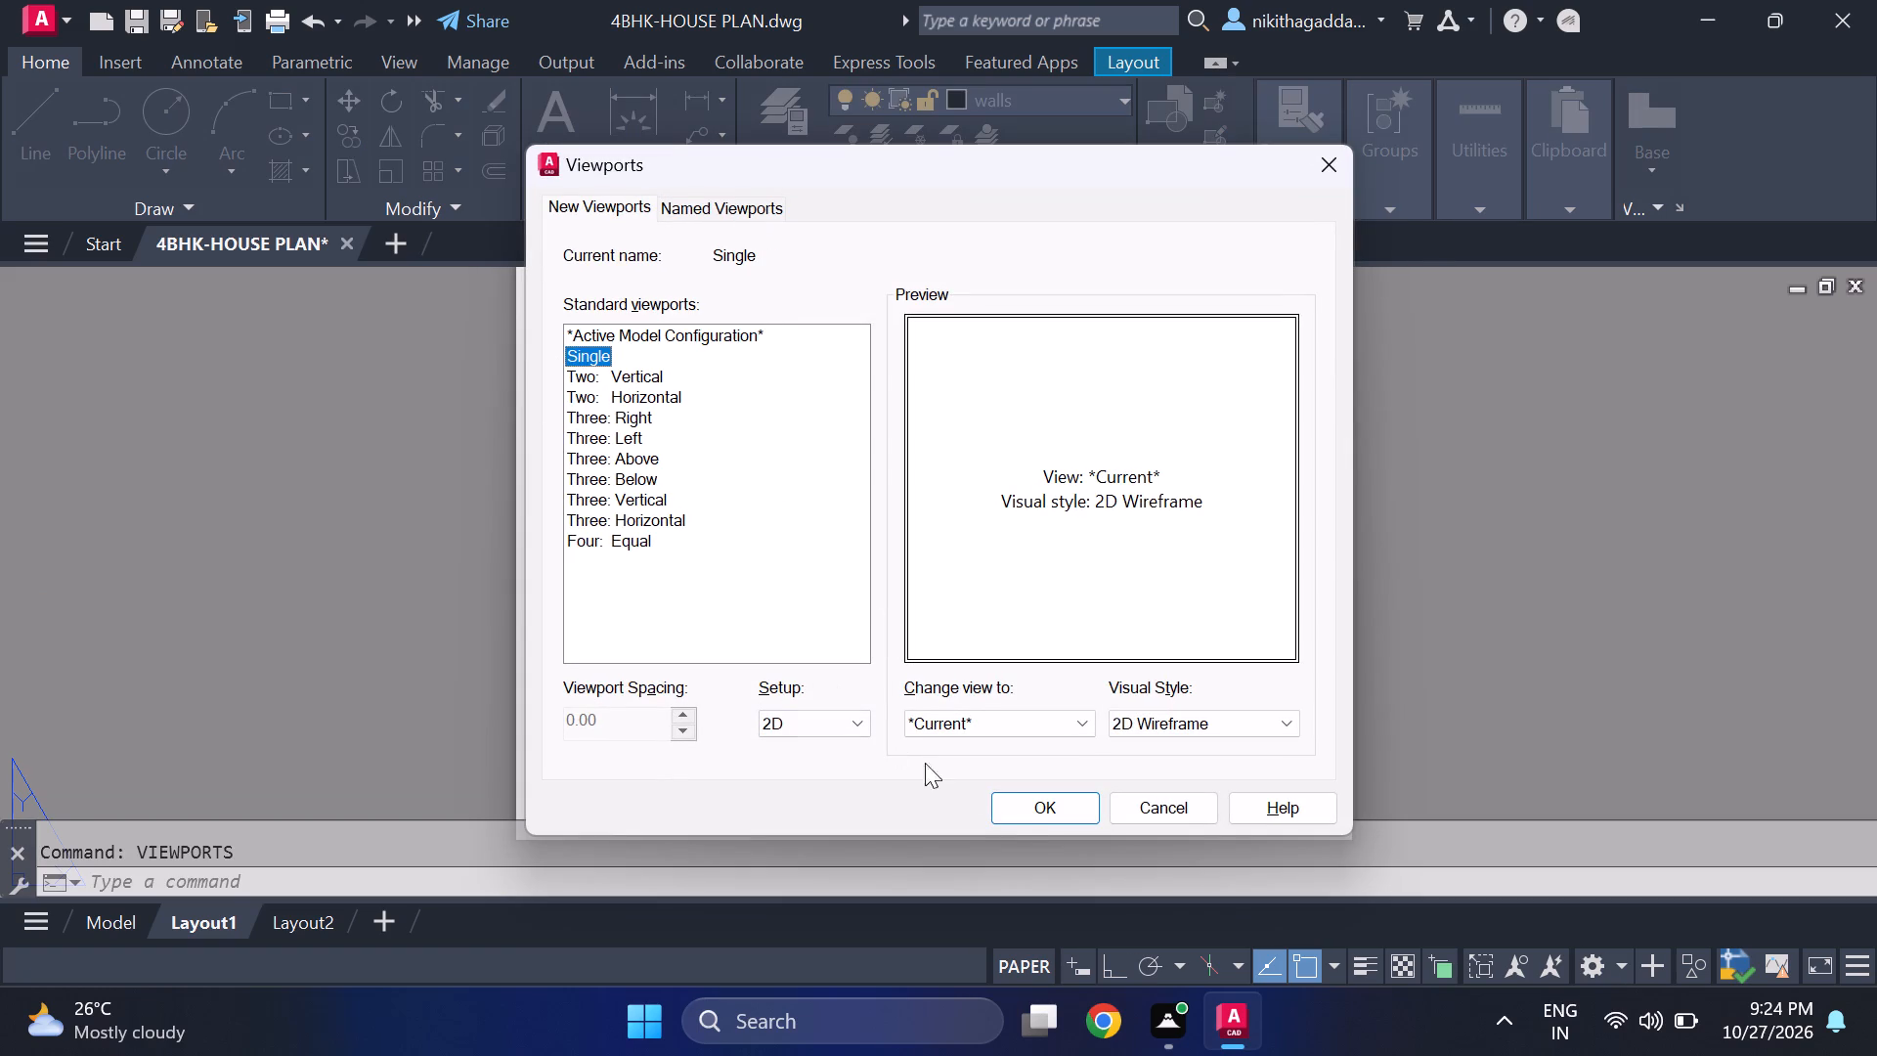
drag(1019, 814, 1021, 802)
middle_drag(576, 354, 589, 541)
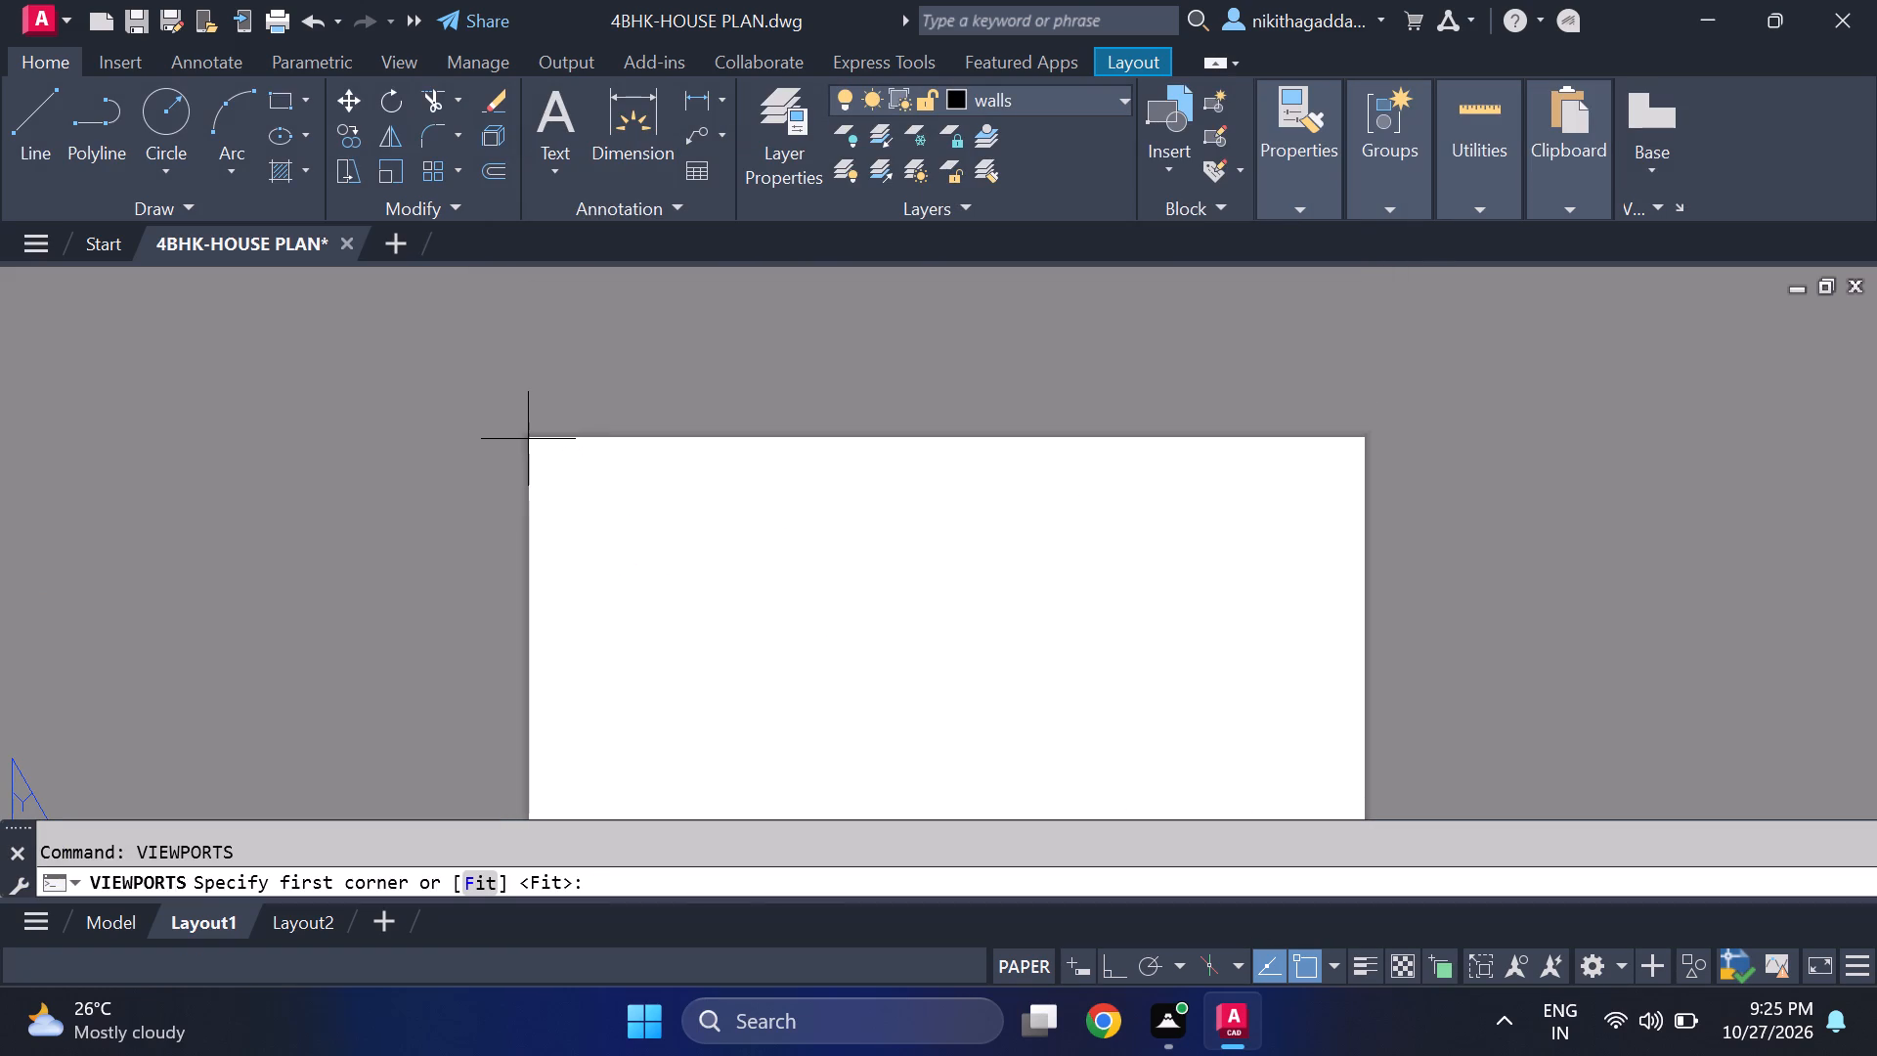
click(529, 437)
scroll(659, 505, down, 3)
middle_drag(764, 661, 754, 630)
scroll(788, 646, up, 2)
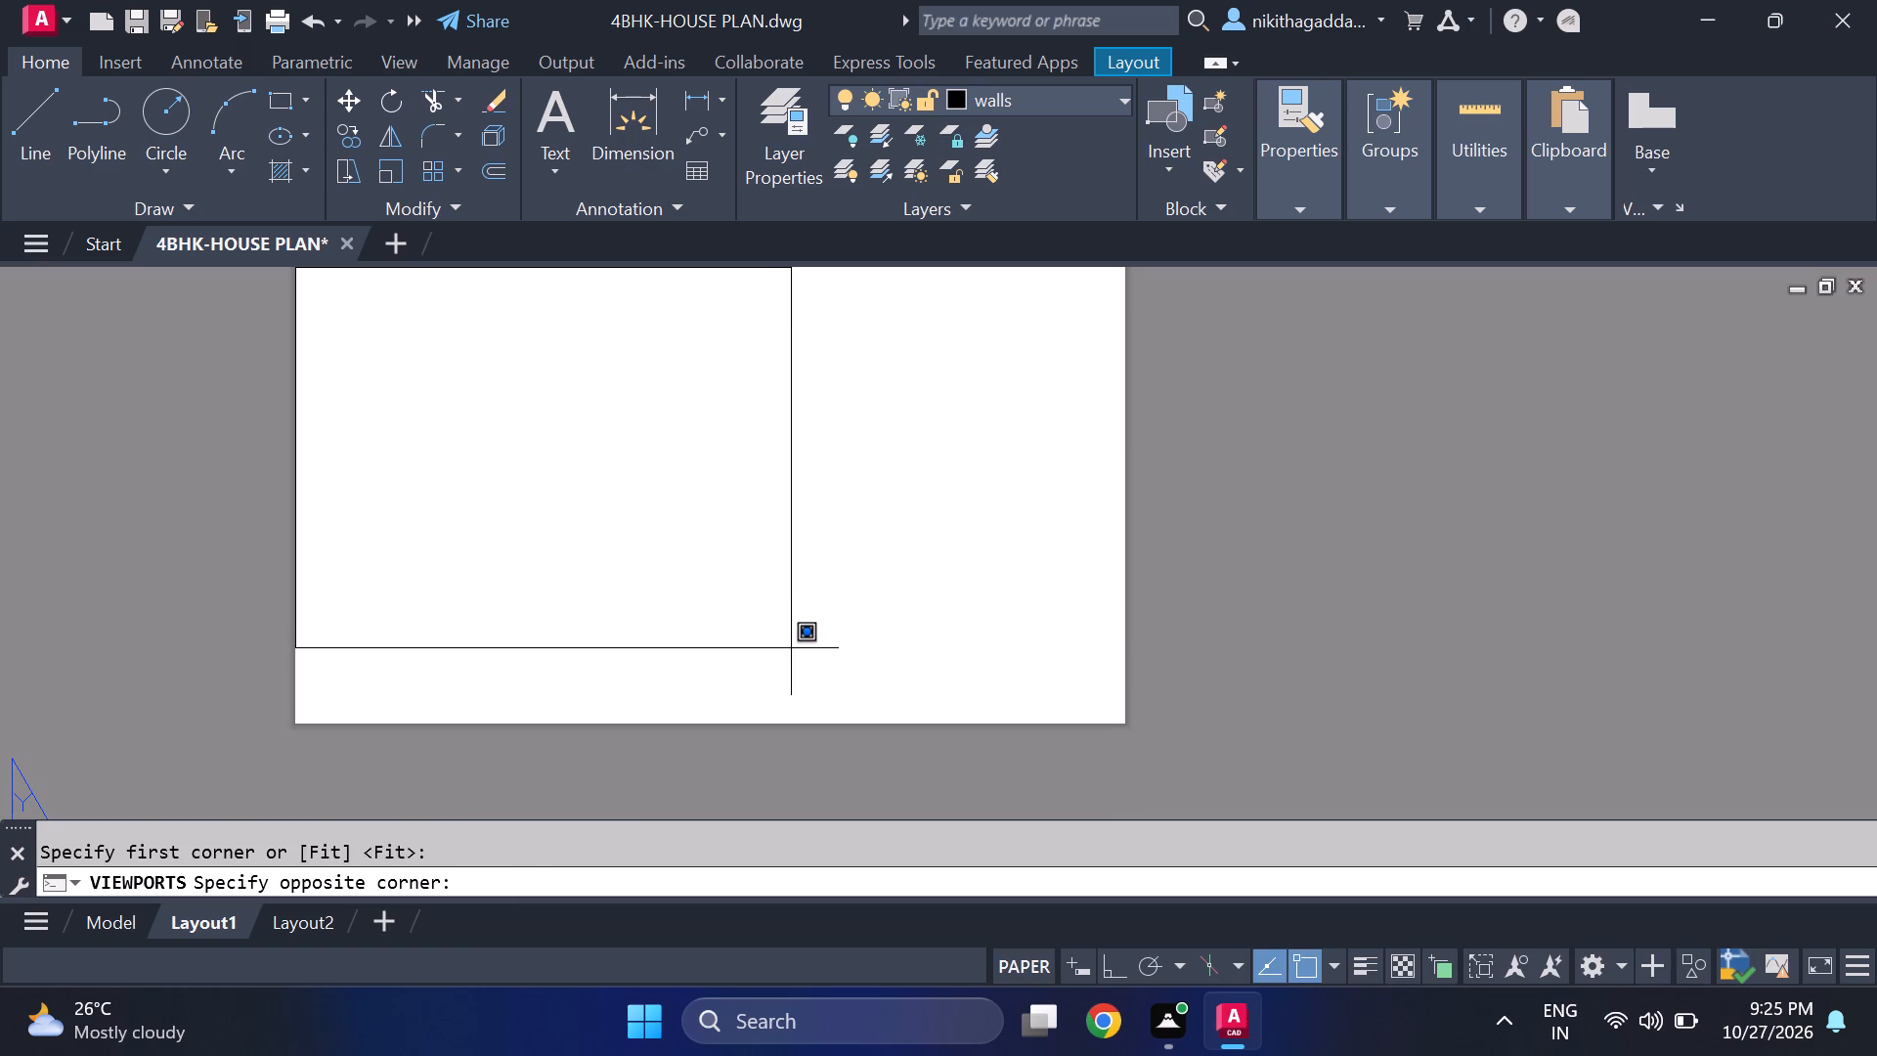
click(1126, 724)
Open the plot preview of the Layout1 sheet.
middle_drag(936, 598, 1012, 729)
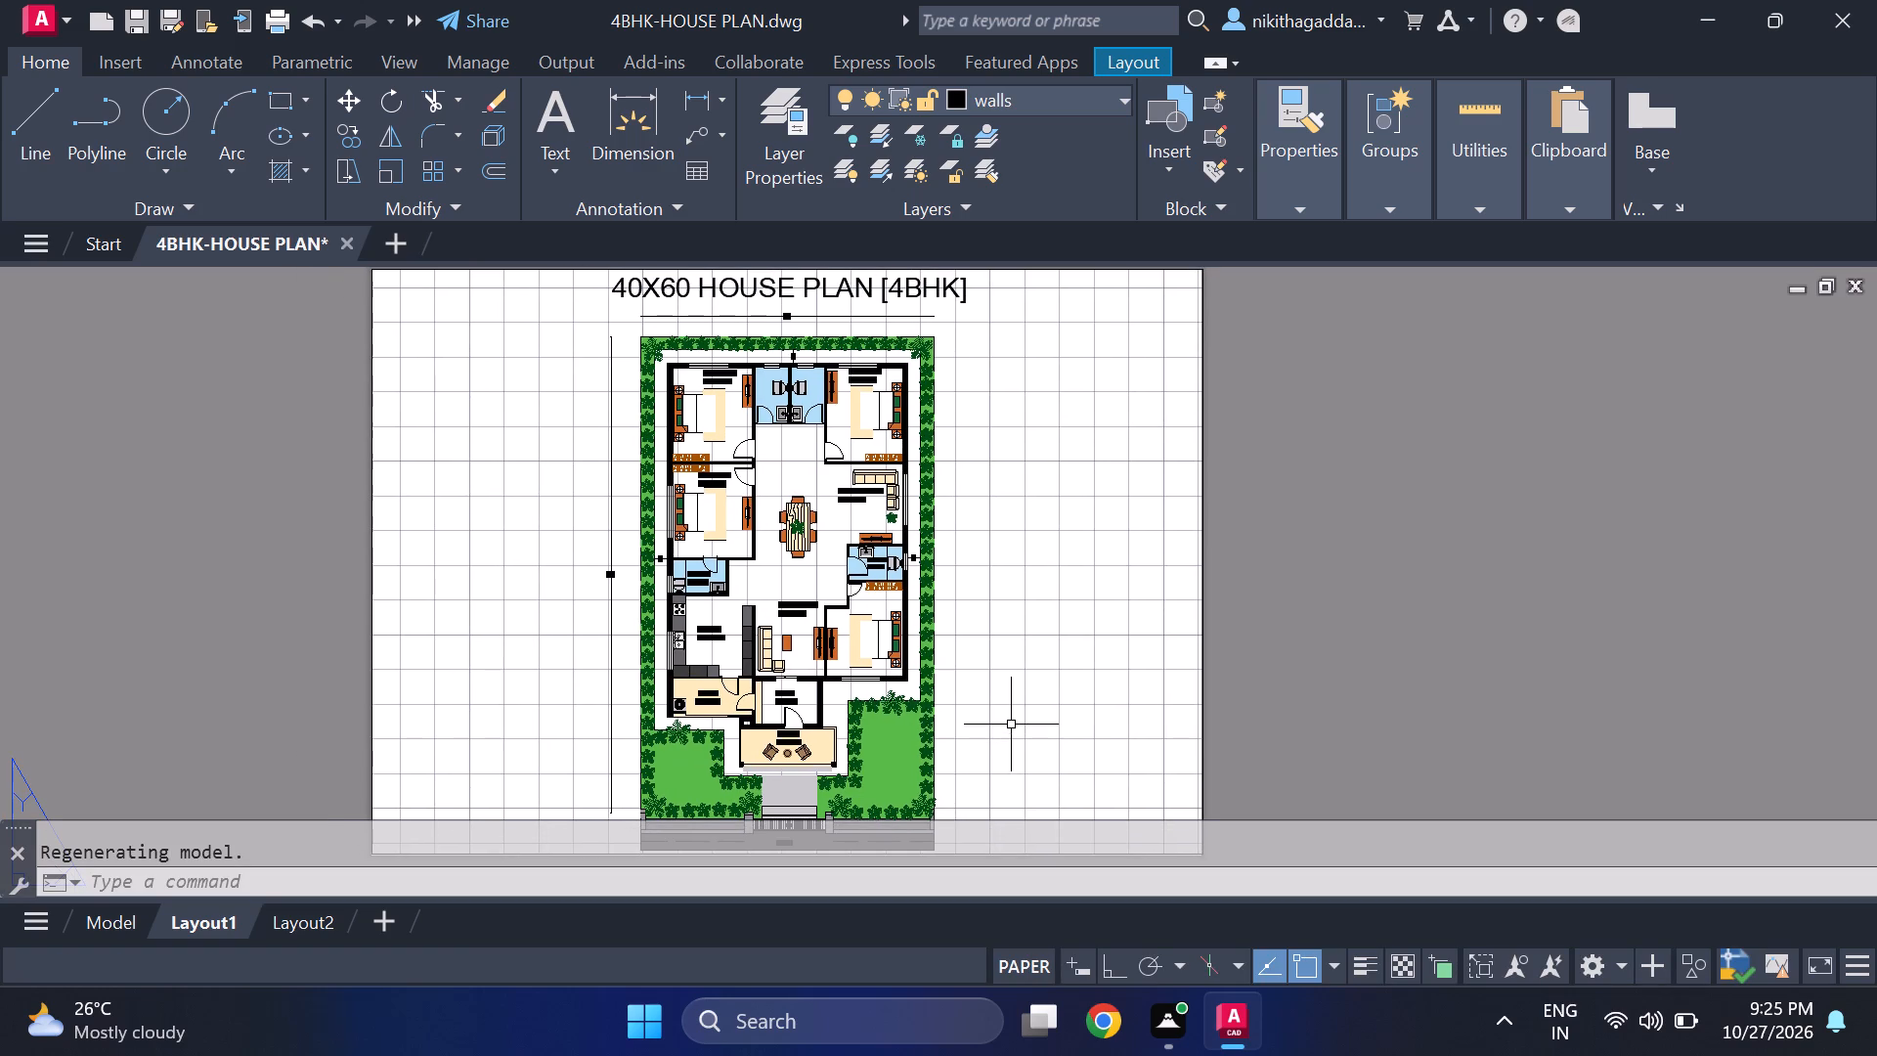
right_click(183, 912)
click(270, 560)
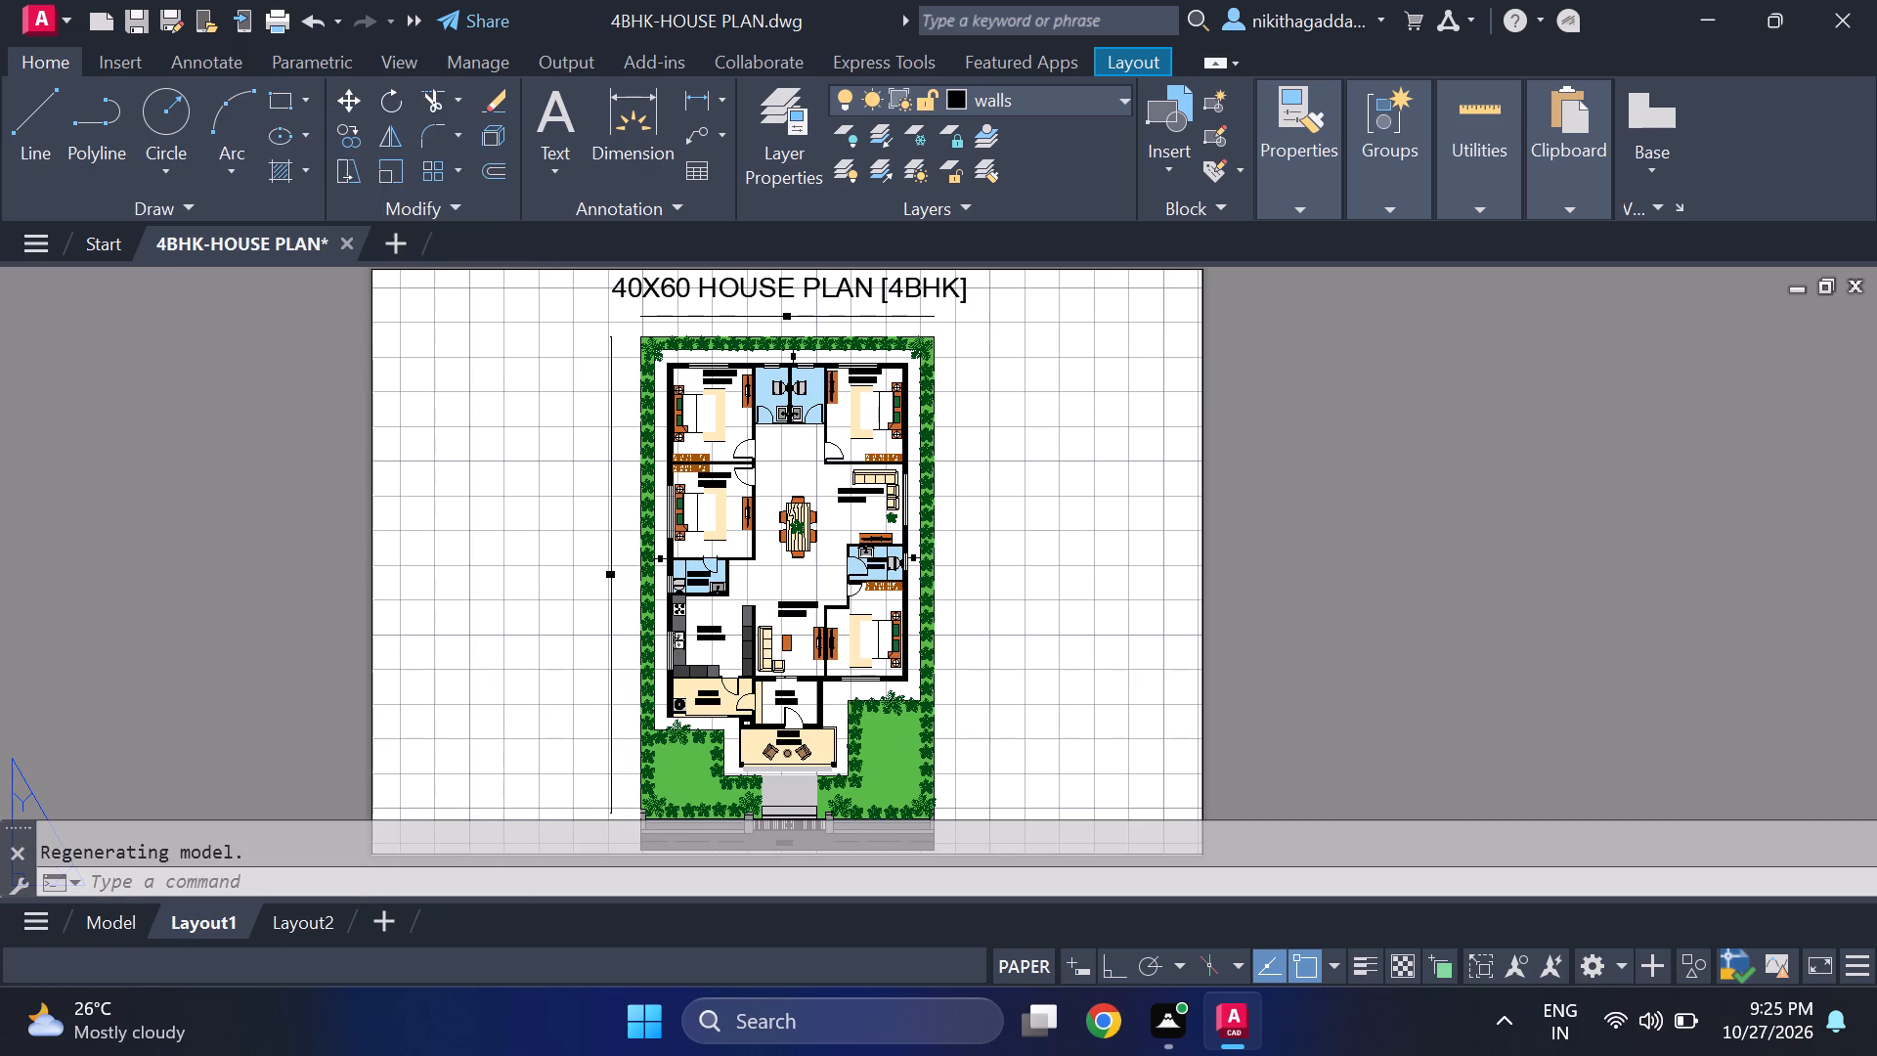
click(453, 858)
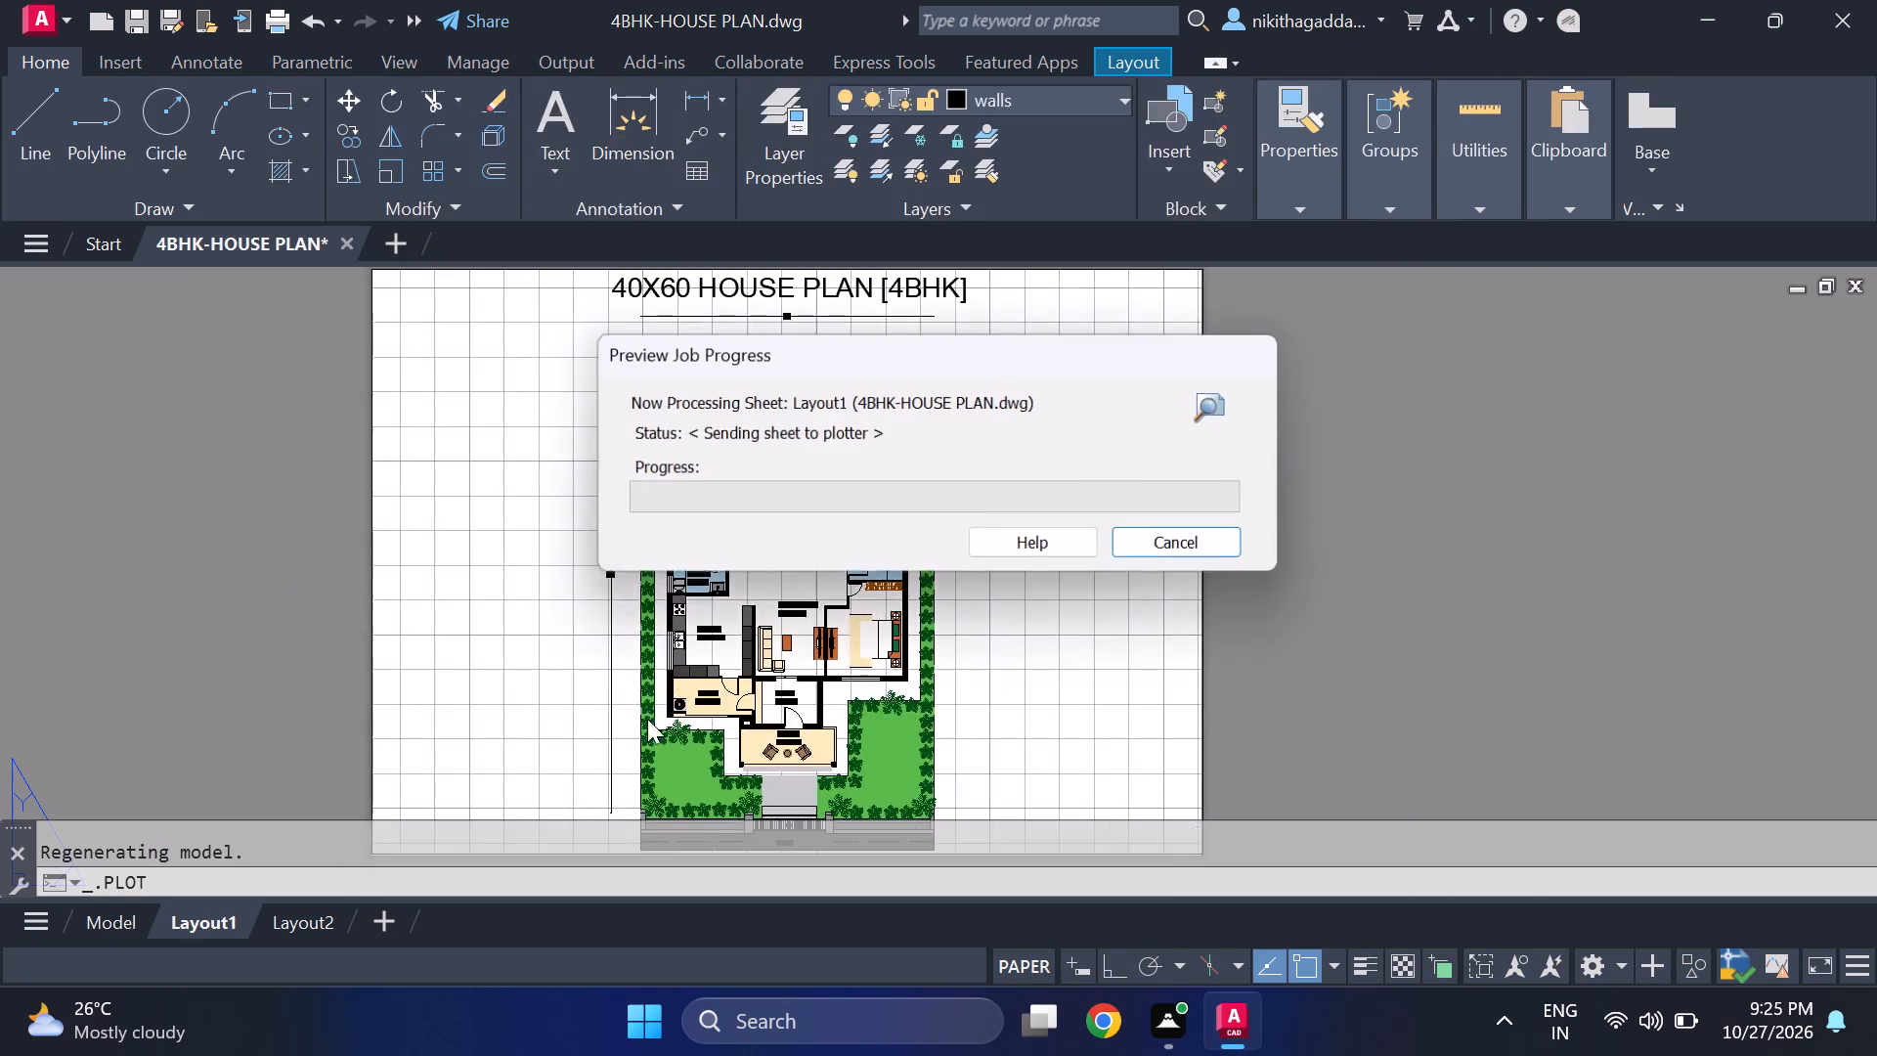
Examine the previewed plan from the gate and sit-out through the living areas up to the north bedrooms and title.
scroll(857, 627, up, 1)
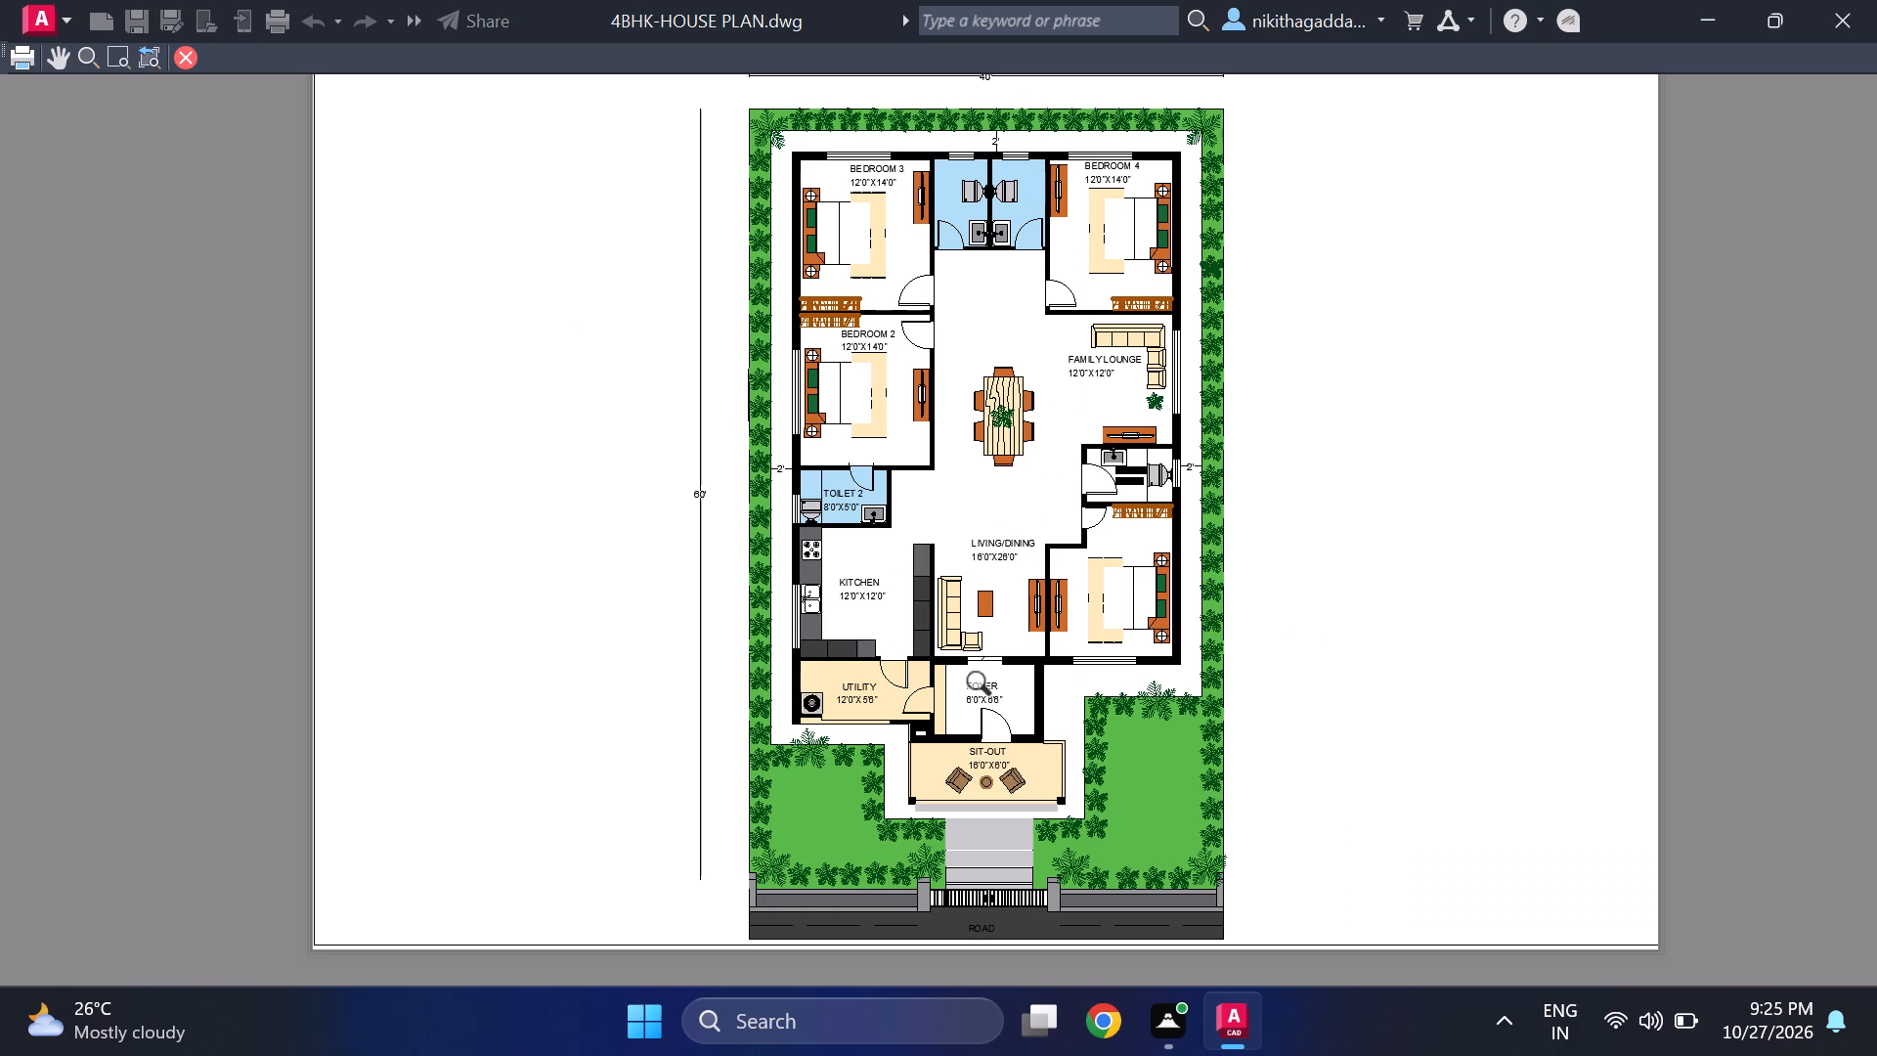
middle_drag(986, 698, 986, 714)
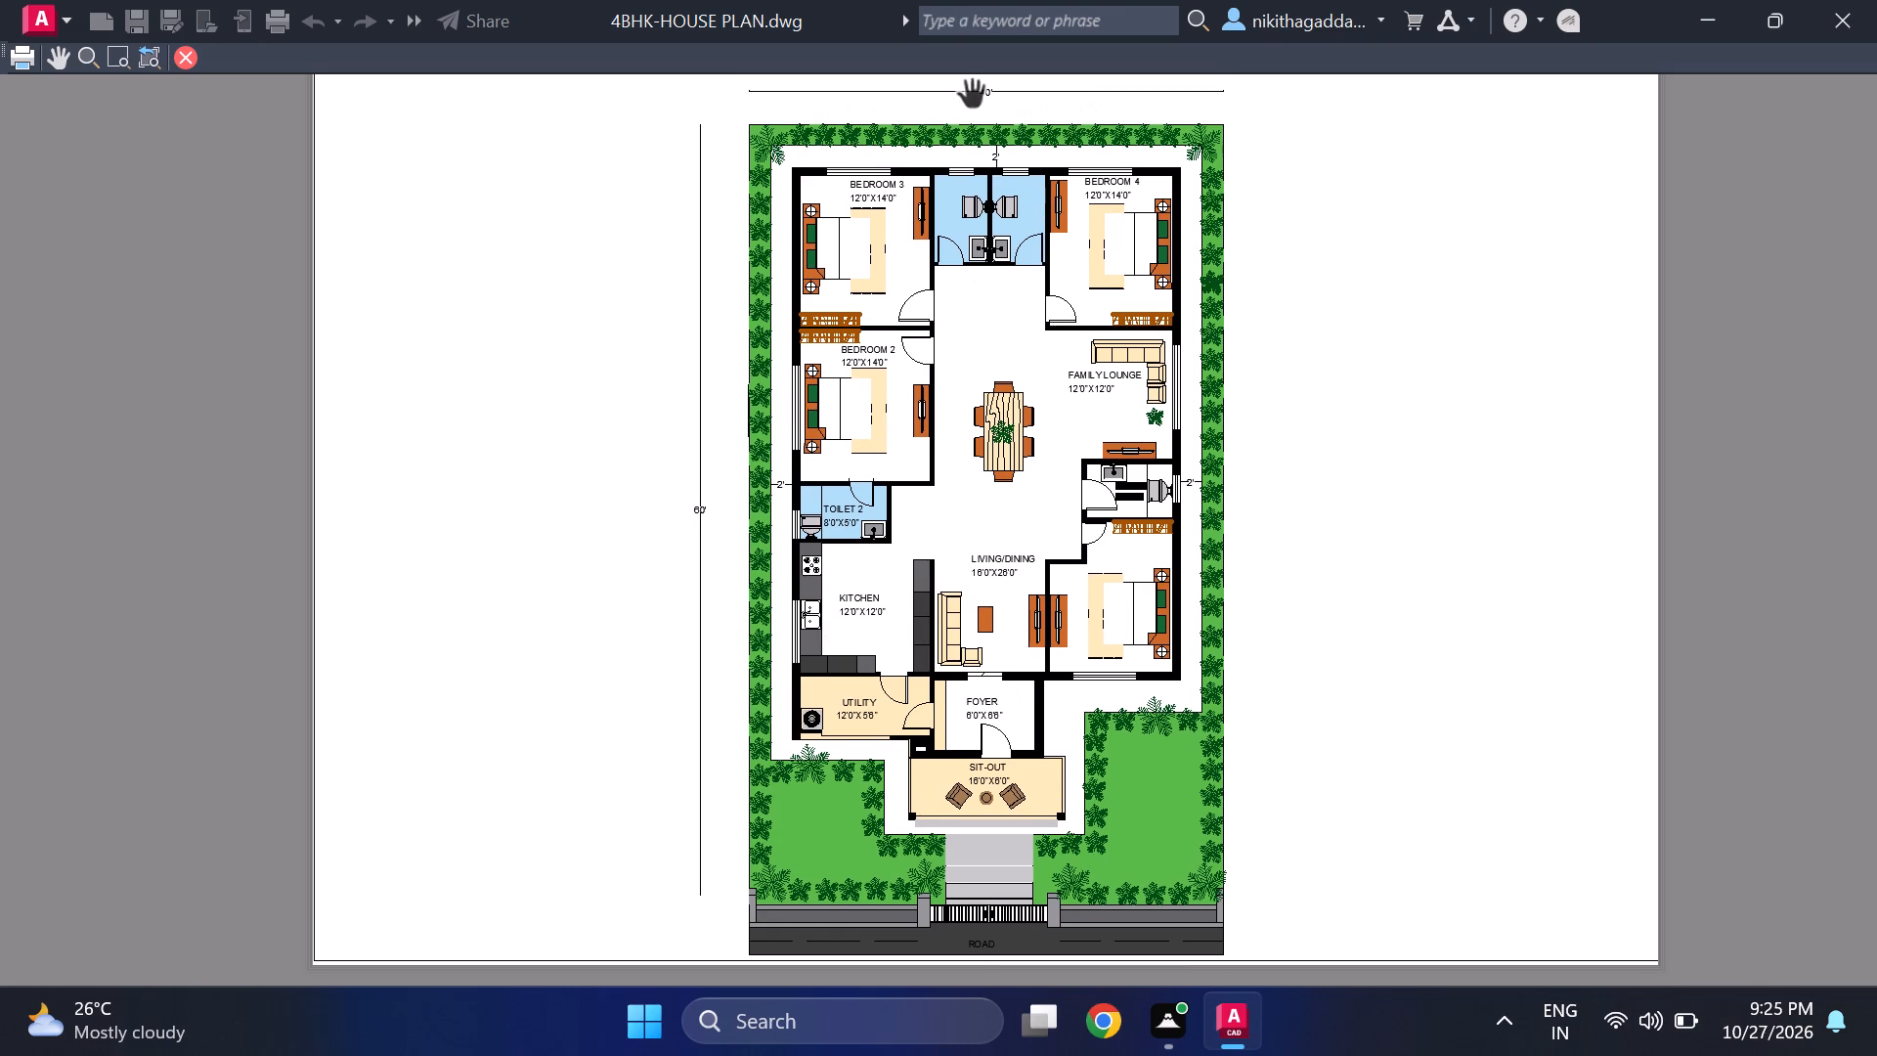
scroll(1346, 944, up, 1)
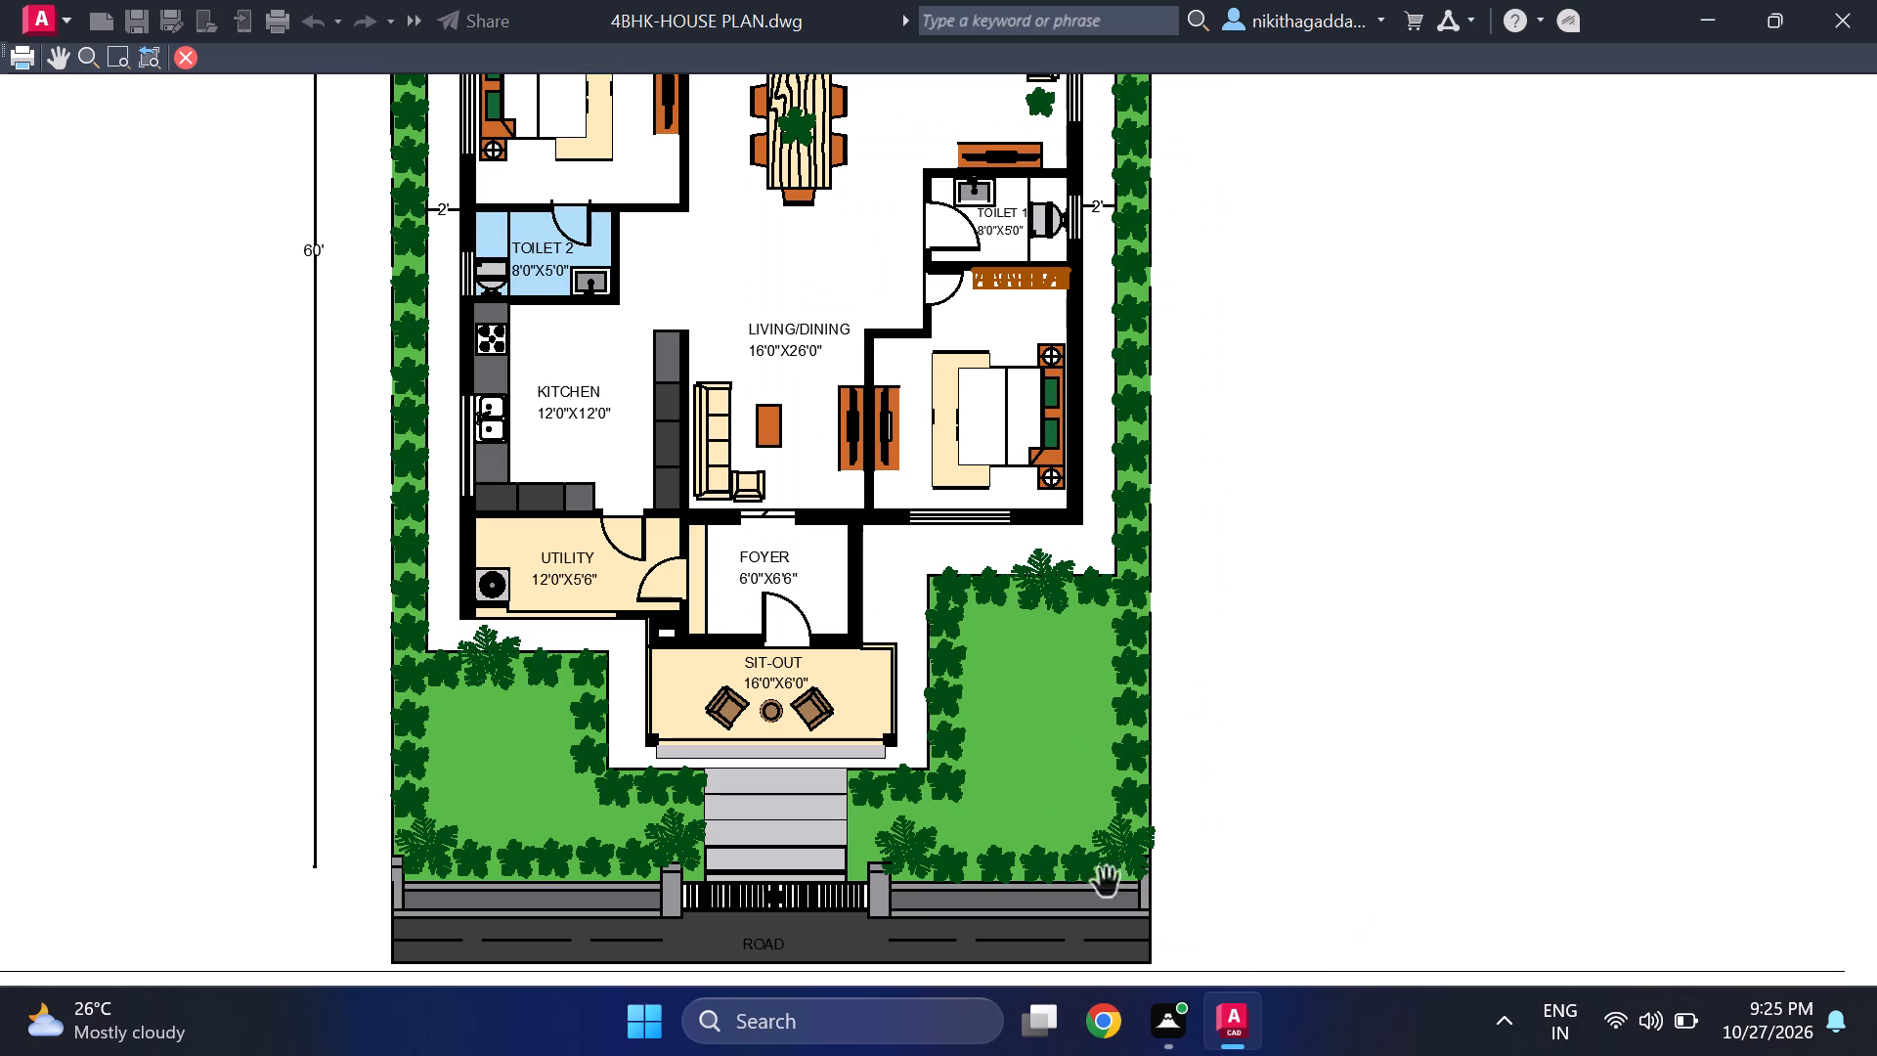
scroll(787, 927, up, 2)
scroll(796, 897, down, 1)
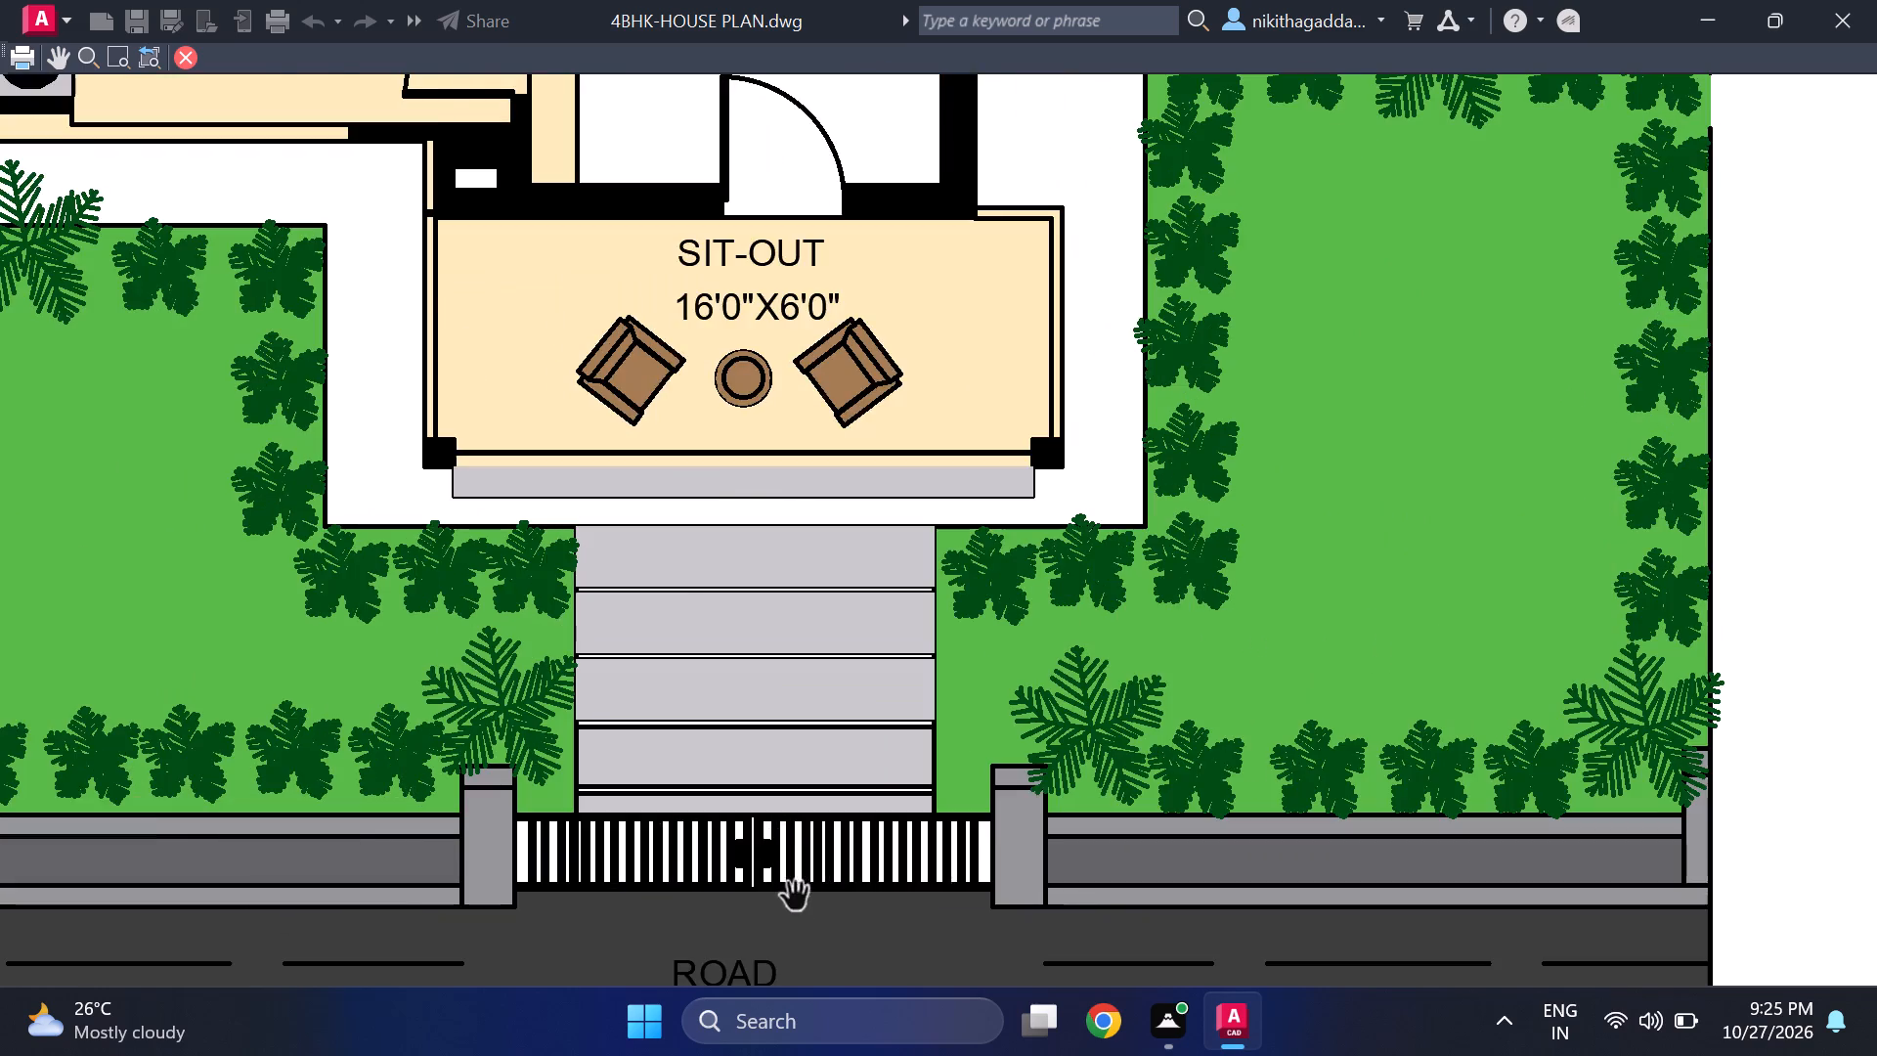
scroll(796, 897, down, 1)
middle_drag(835, 719, 813, 946)
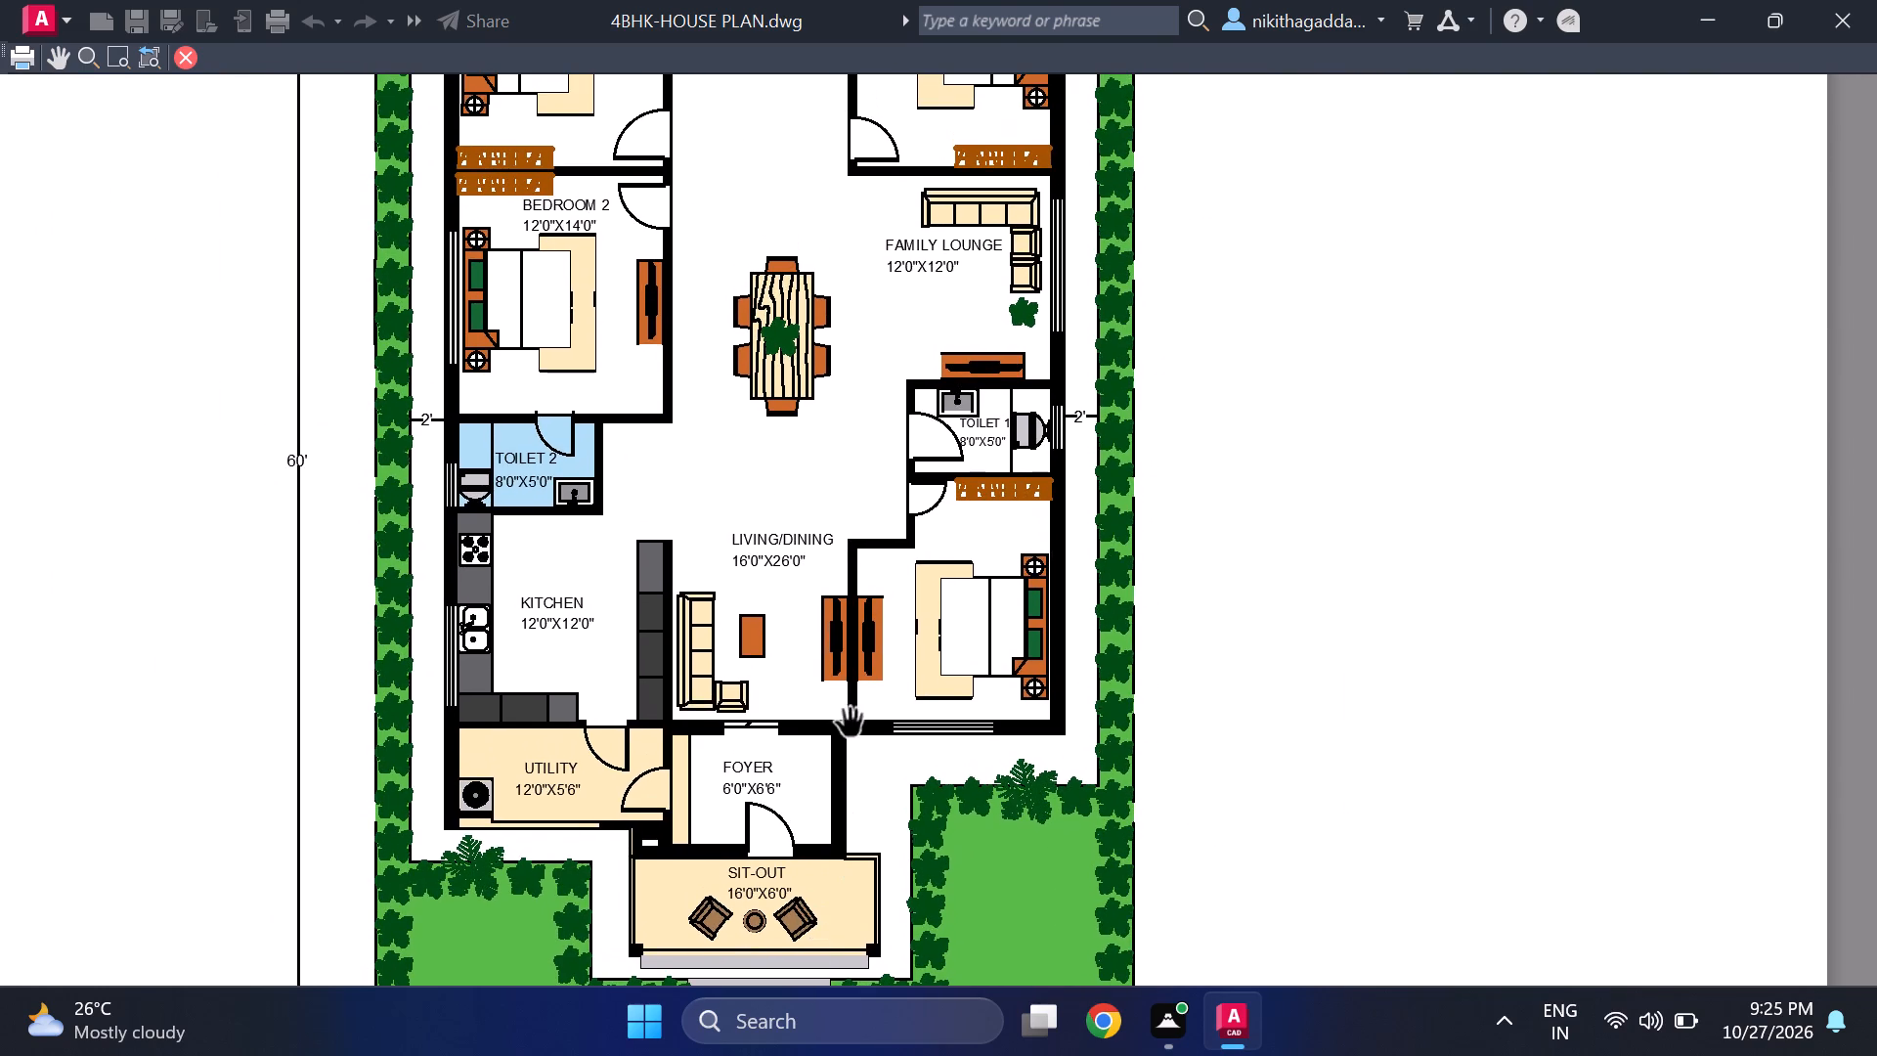
middle_drag(850, 725, 893, 955)
scroll(851, 726, up, 1)
scroll(875, 757, down, 1)
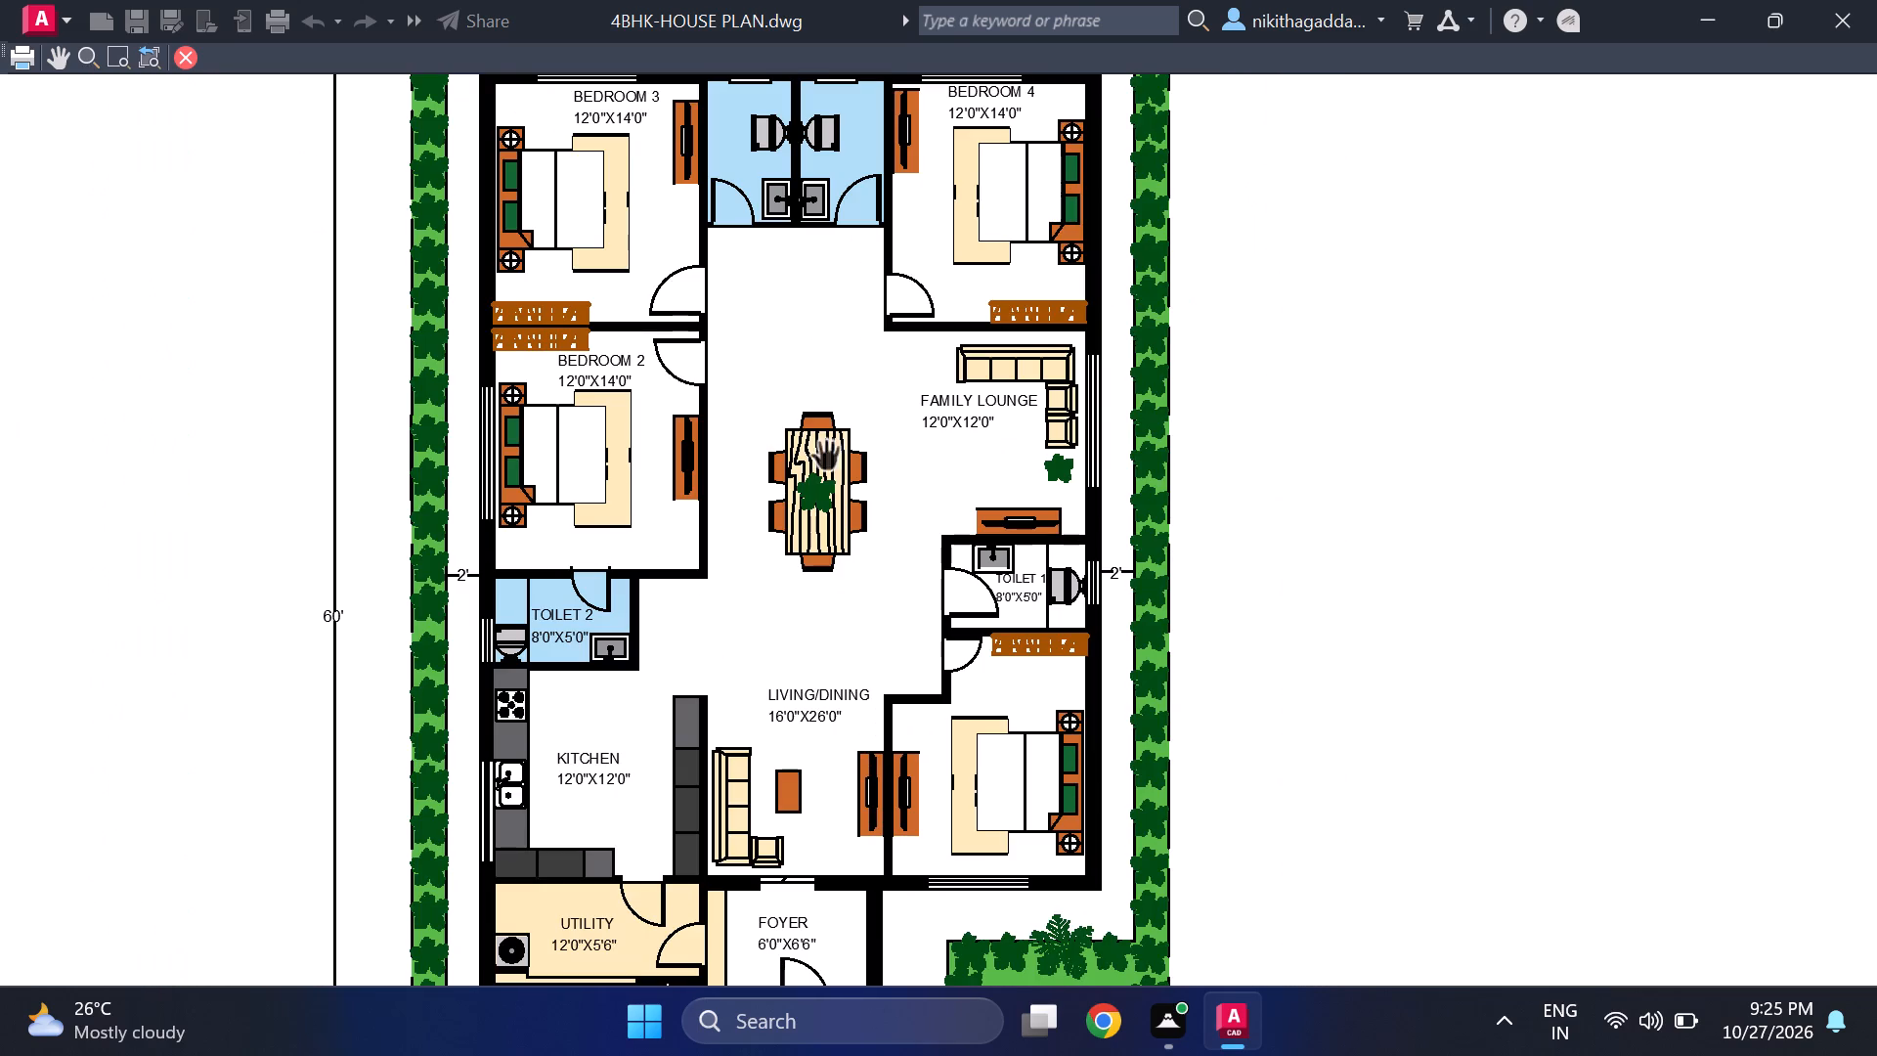
middle_drag(847, 454, 866, 802)
middle_drag(856, 739, 854, 671)
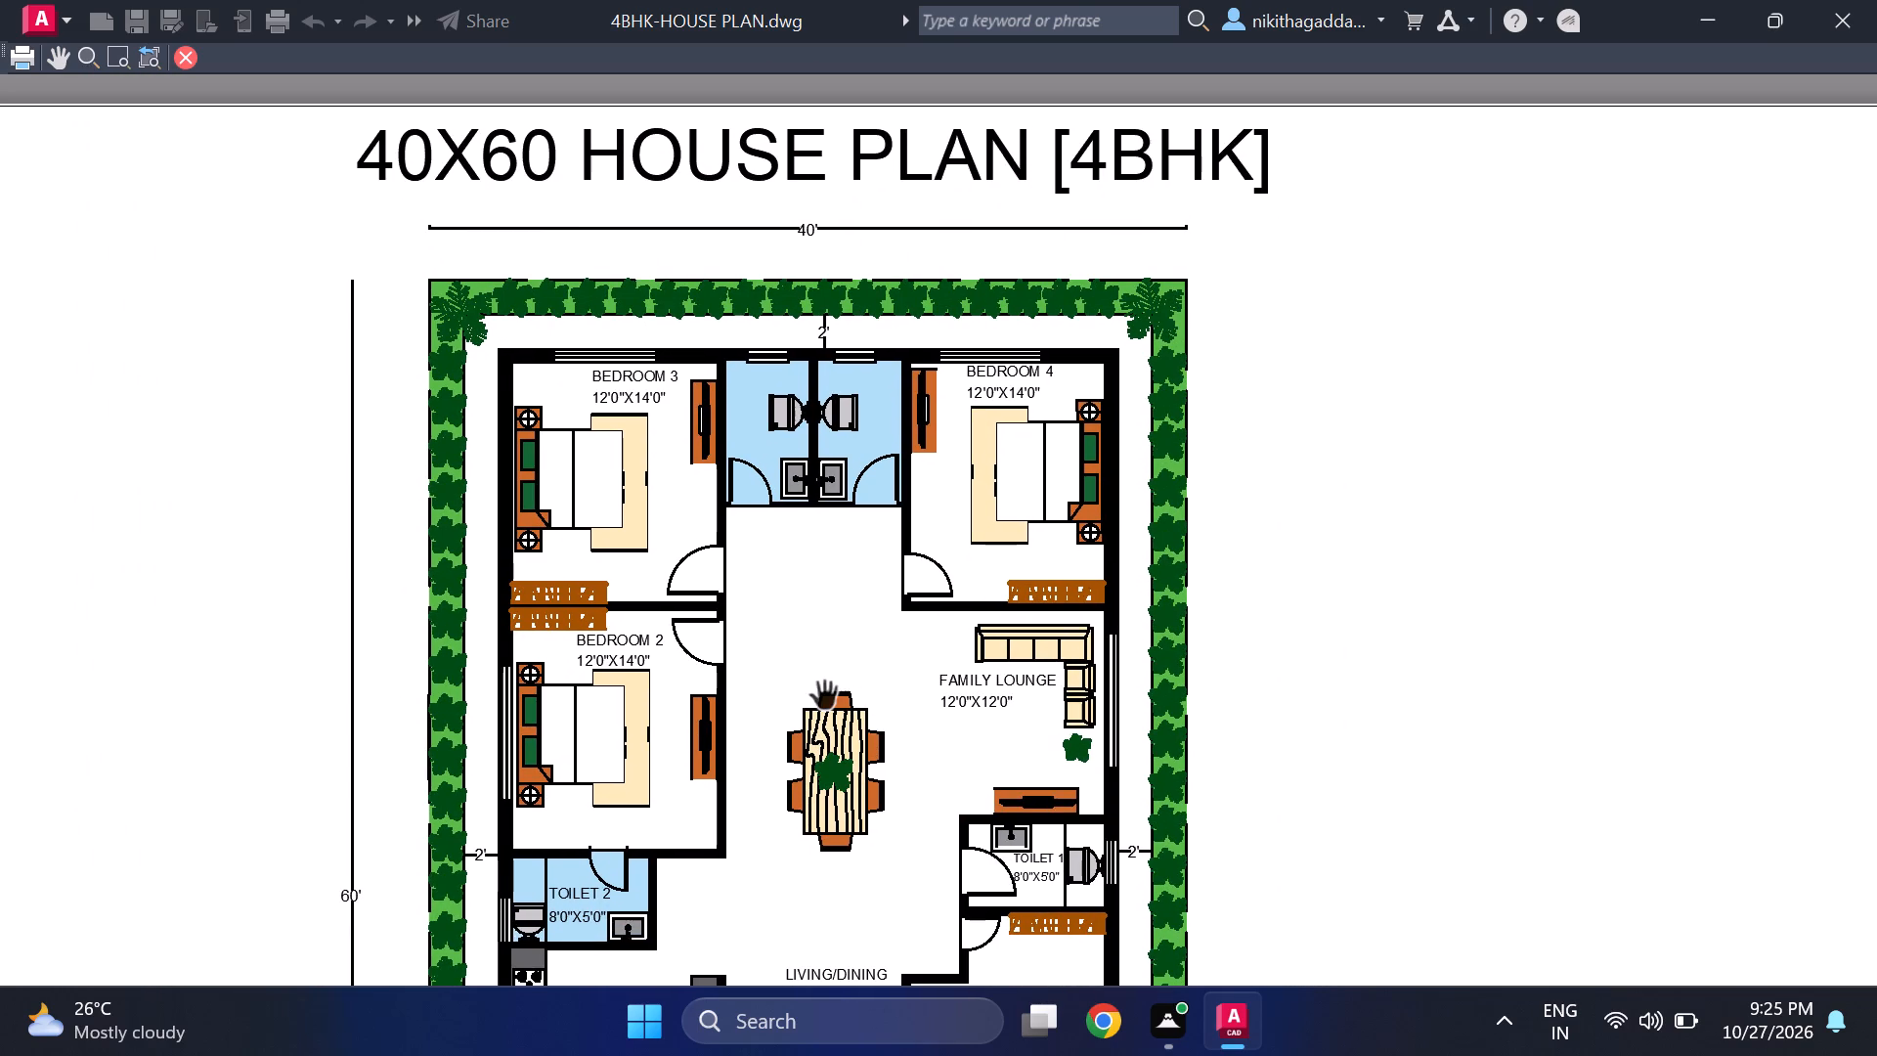
Examine the plot preview from the north bedrooms and living areas to the whole sheet with its title.
scroll(287, 517, up, 1)
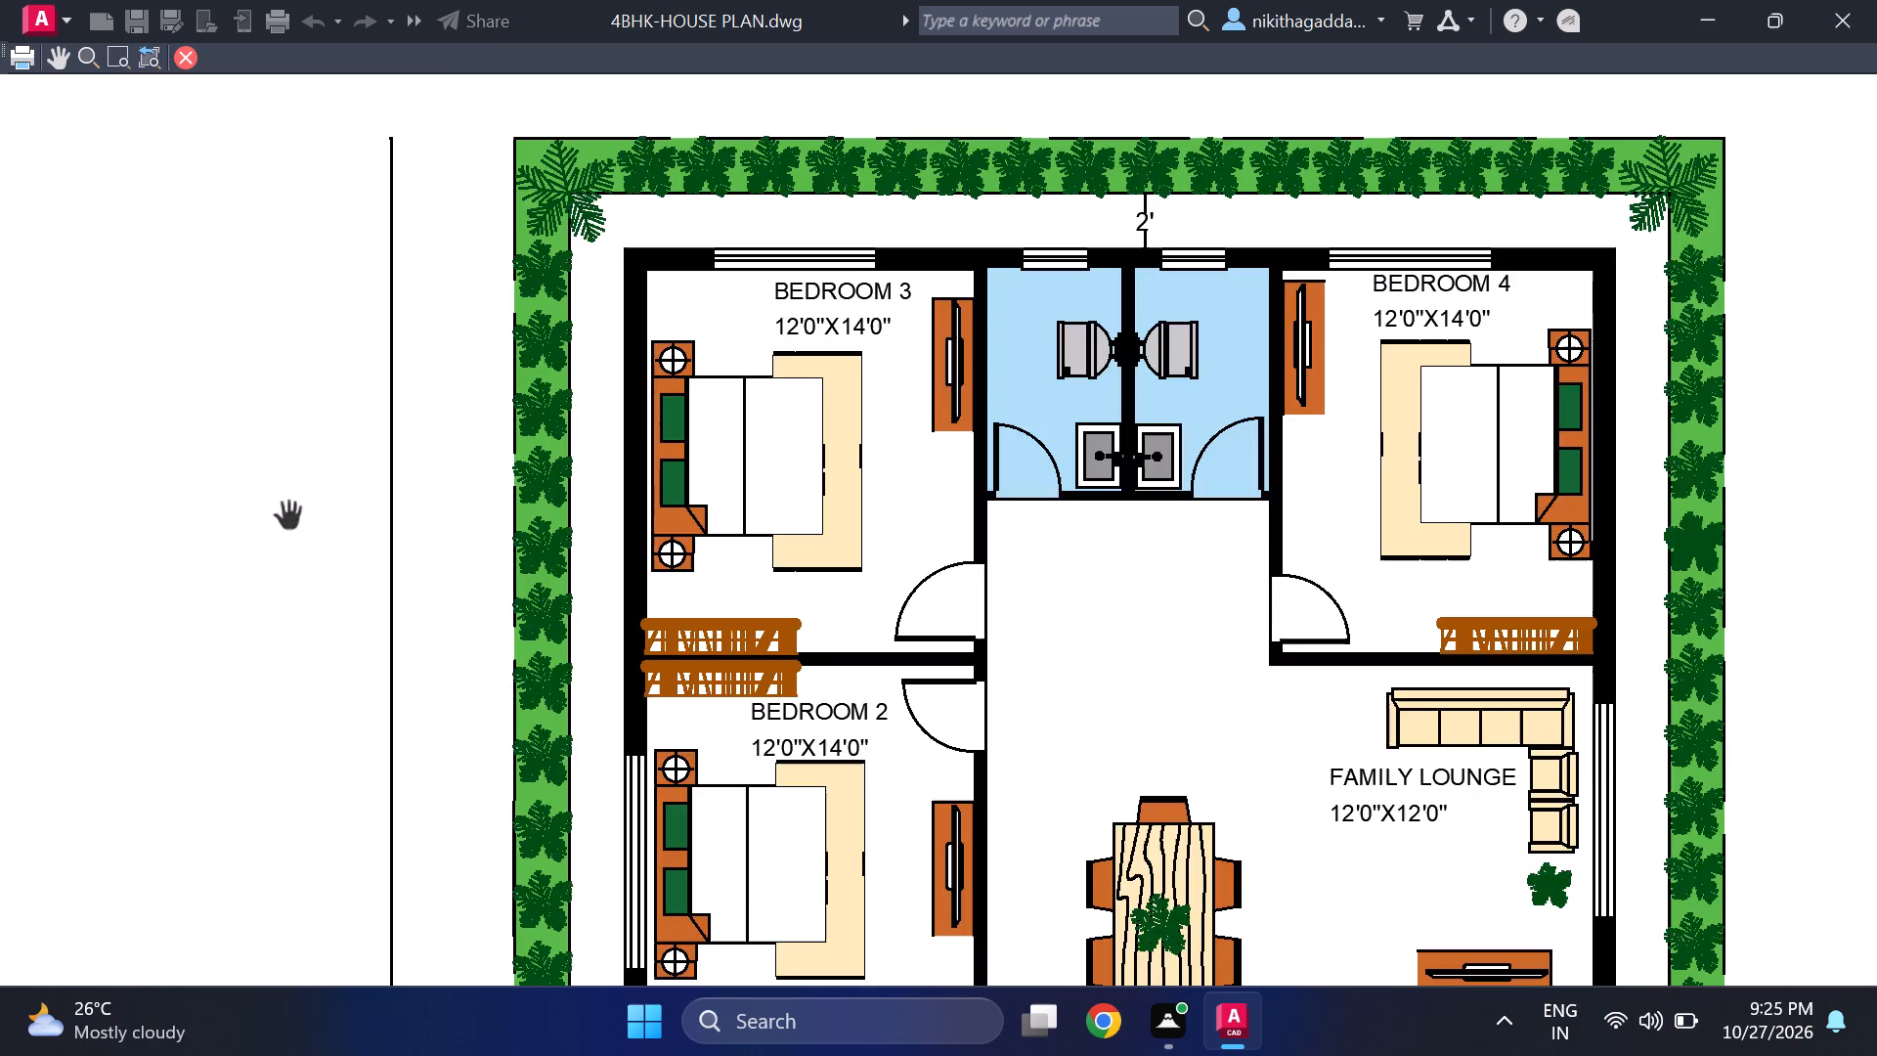
scroll(294, 517, up, 1)
scroll(603, 532, down, 1)
scroll(810, 520, down, 3)
scroll(825, 600, up, 2)
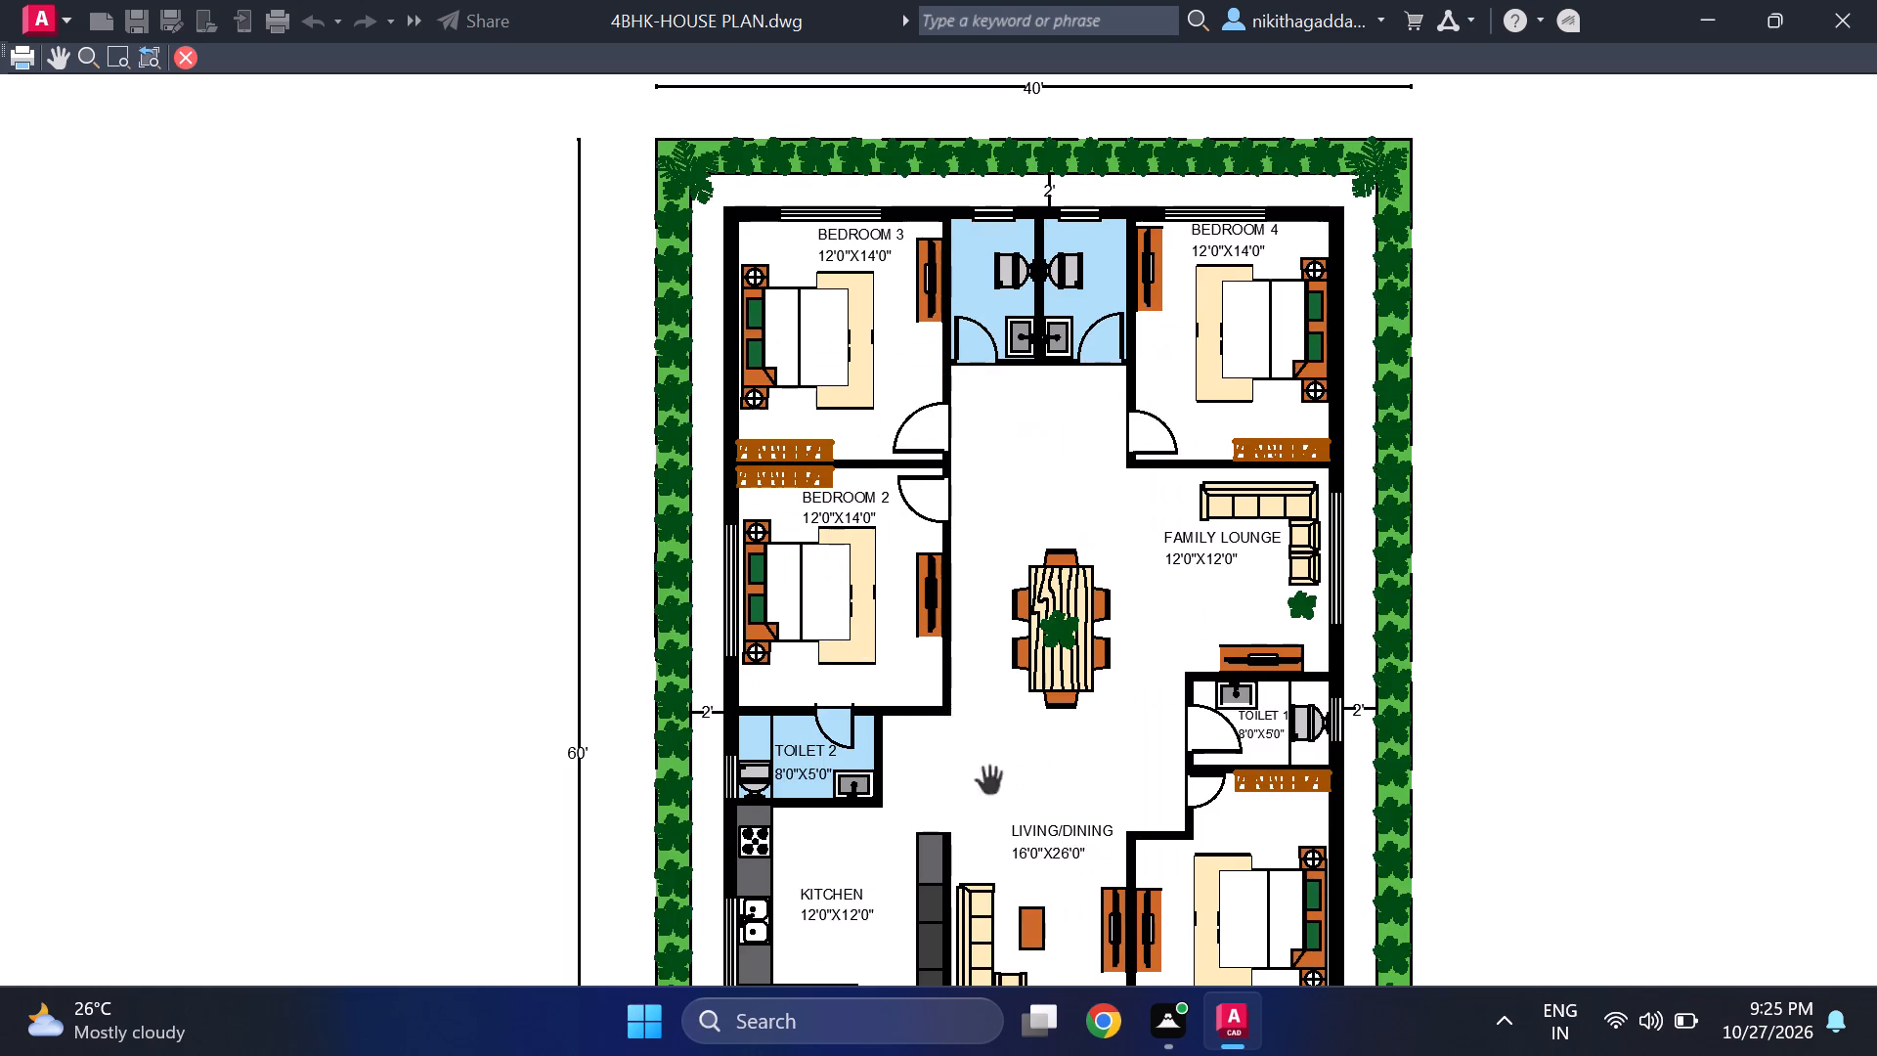
middle_drag(1059, 863, 992, 679)
scroll(992, 675, down, 2)
scroll(956, 752, up, 1)
middle_drag(944, 662, 947, 682)
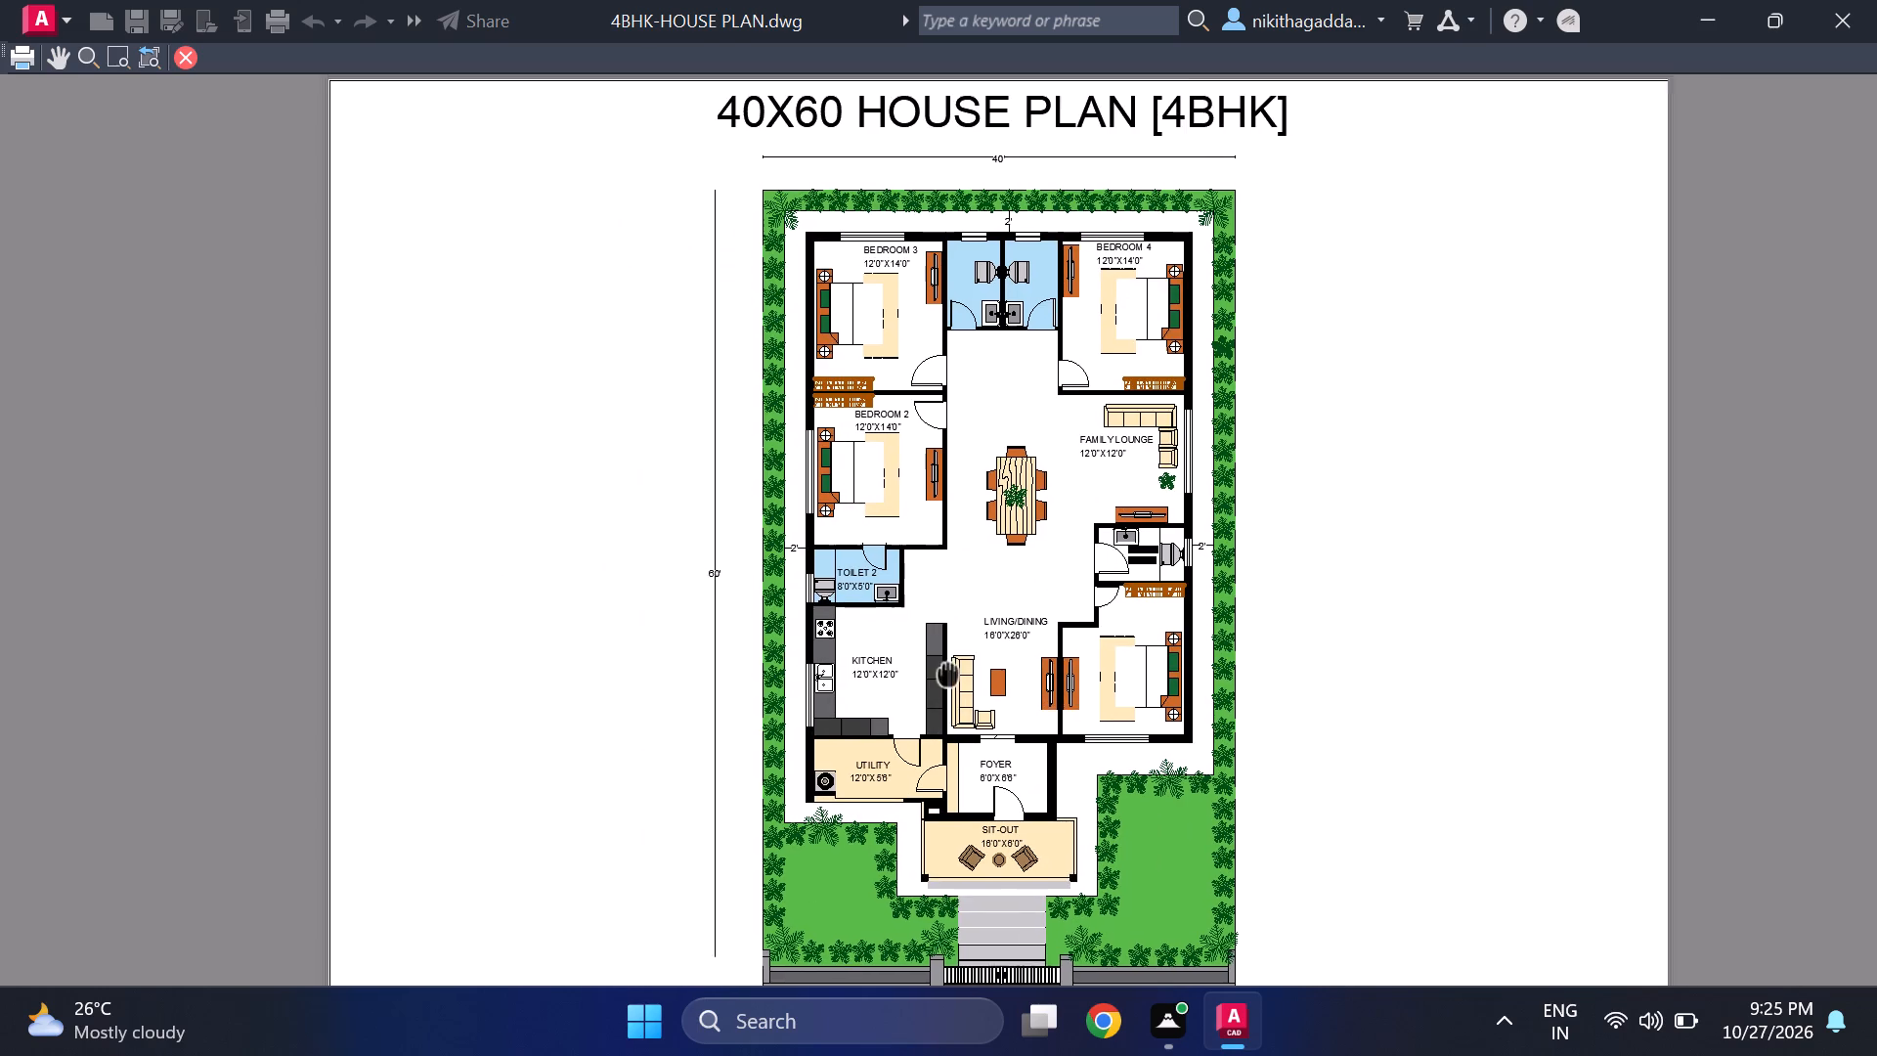
middle_drag(947, 682, 943, 697)
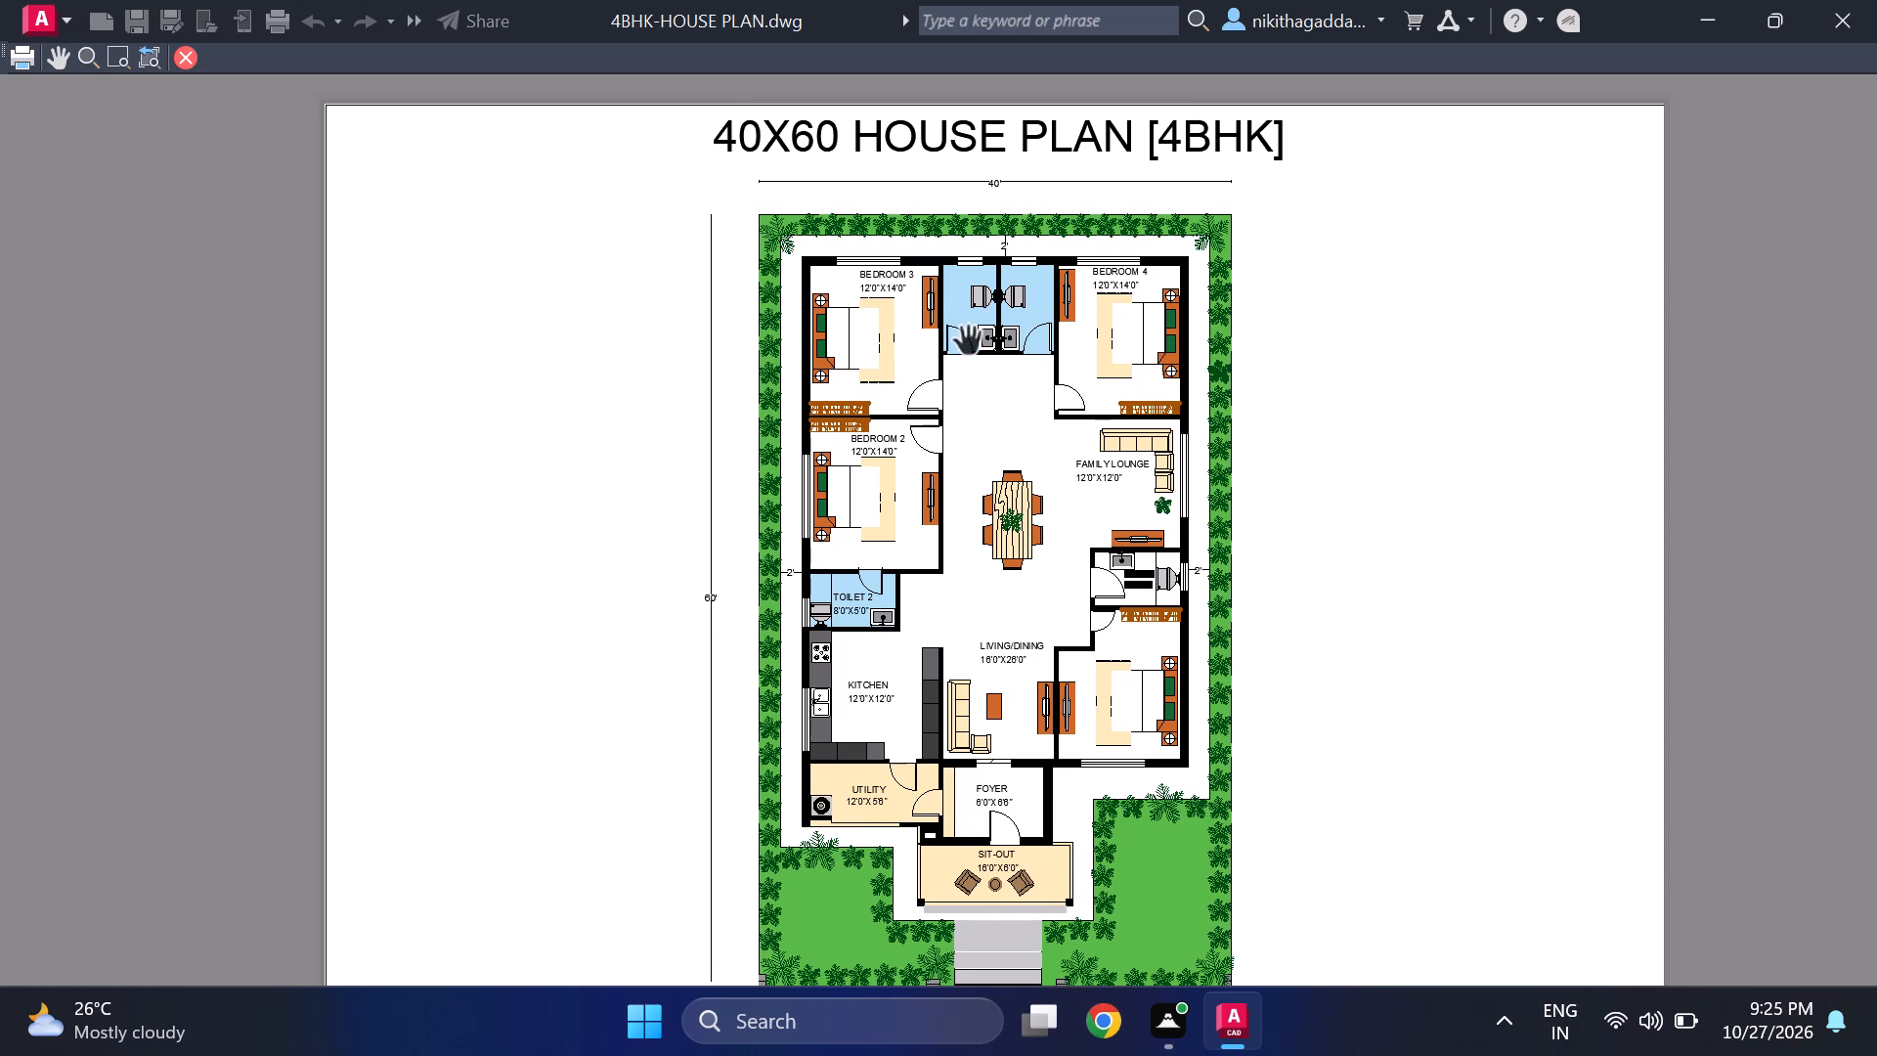
middle_drag(1002, 686, 992, 679)
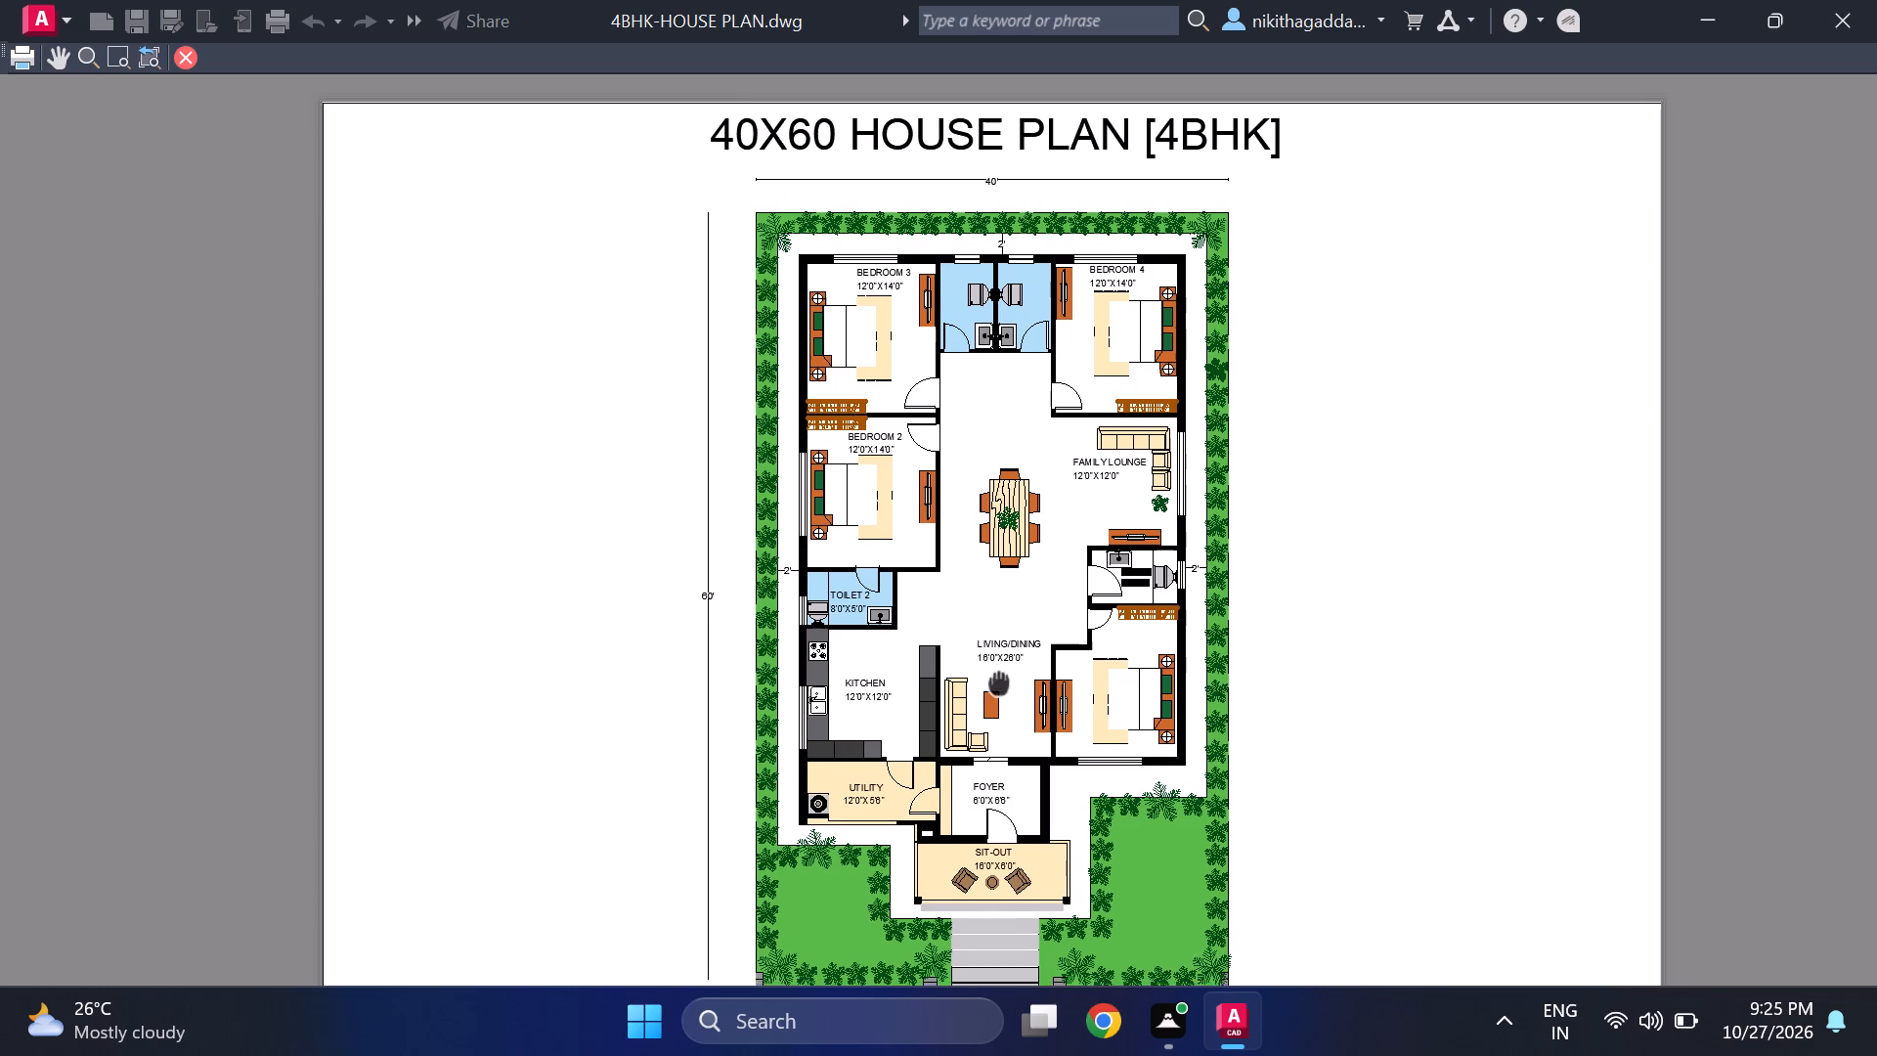
middle_drag(992, 679, 836, 564)
Examine the previewed gate, sit-out, lawns and road, closing the preview and the plot settings without plotting.
scroll(847, 861, up, 2)
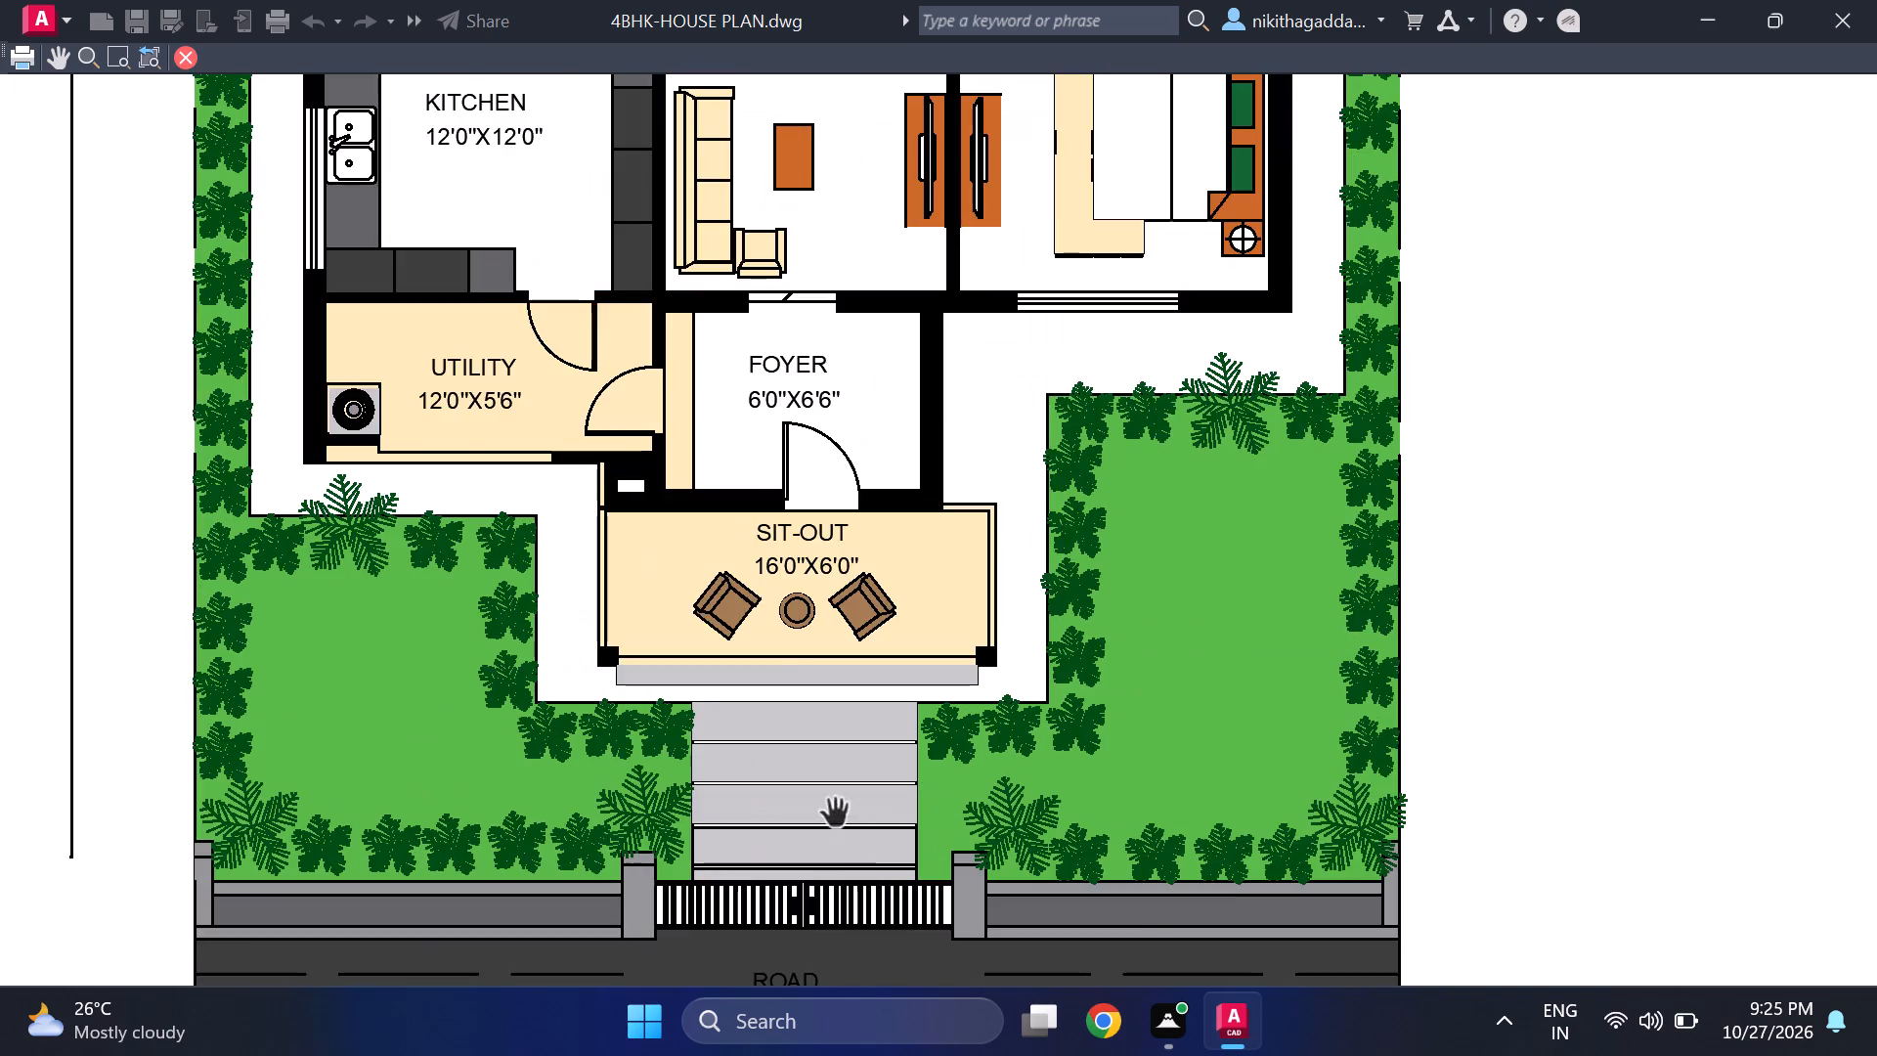
scroll(830, 809, down, 1)
scroll(787, 797, up, 3)
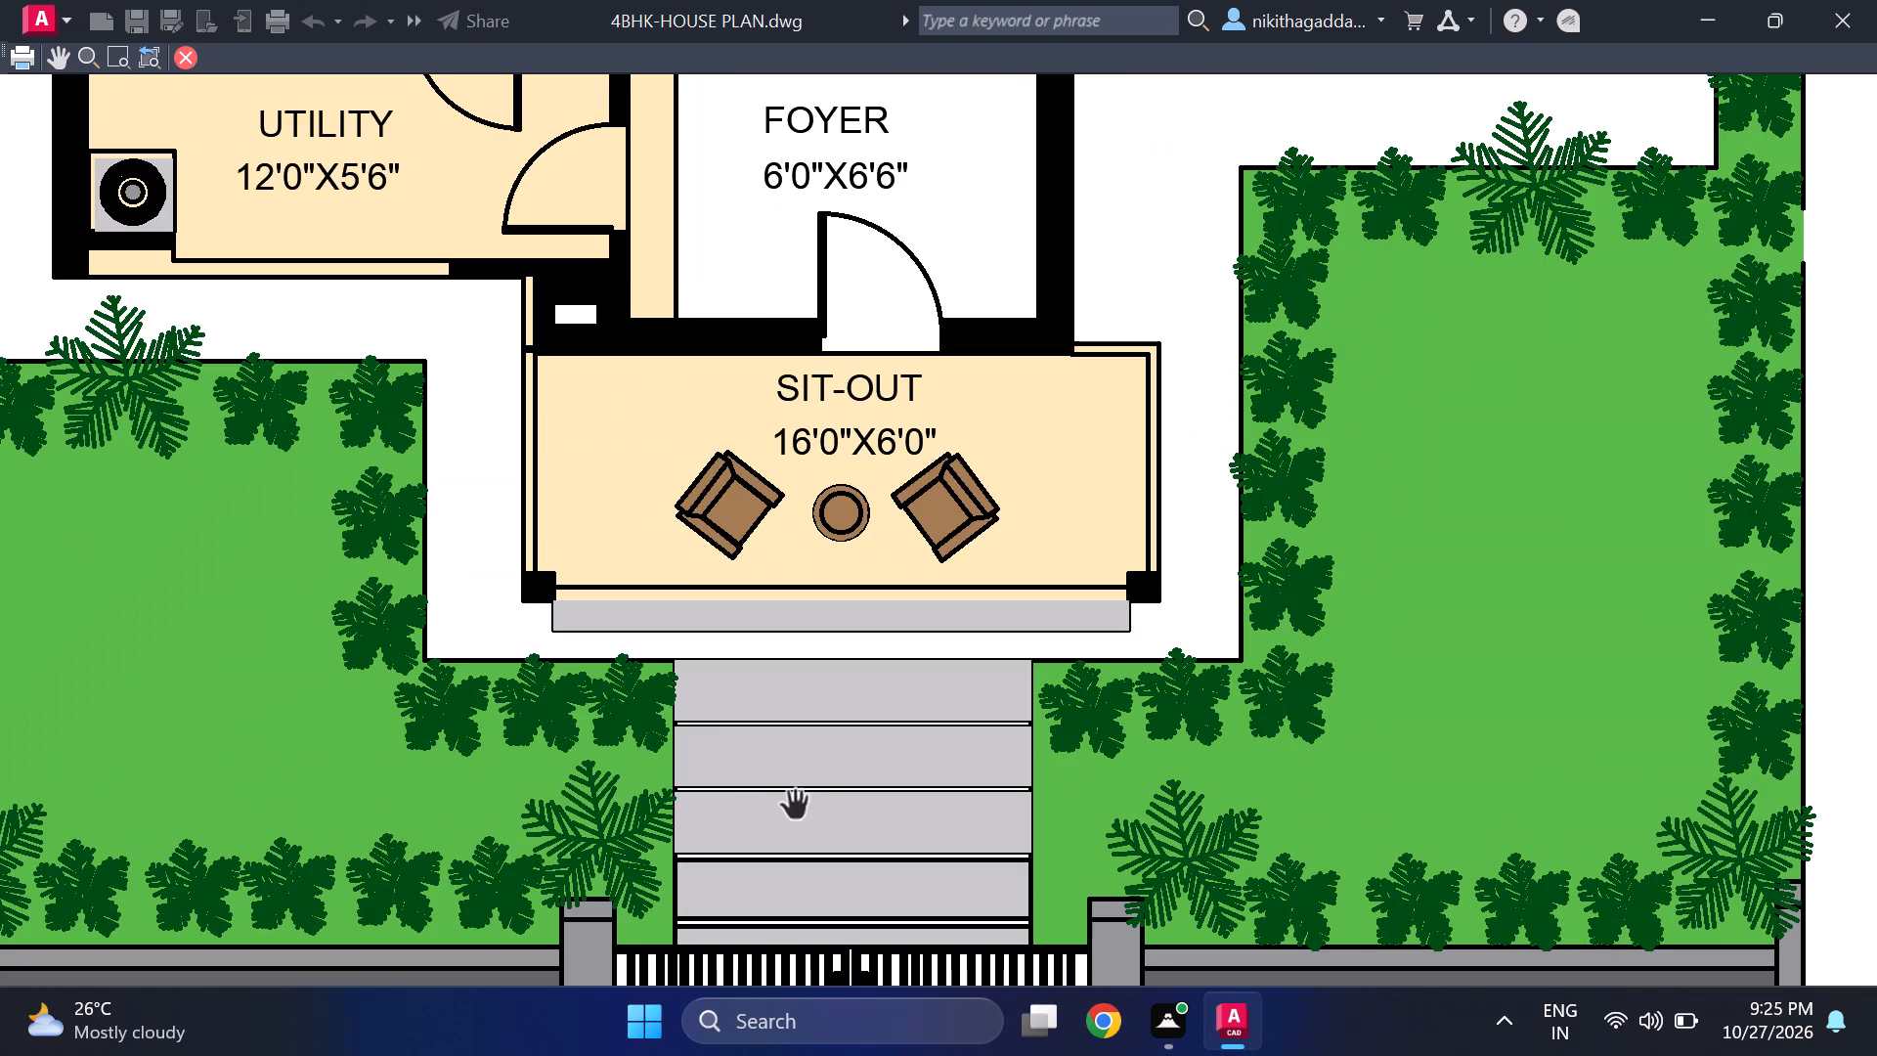
scroll(795, 807, up, 3)
scroll(642, 726, down, 4)
scroll(606, 683, up, 2)
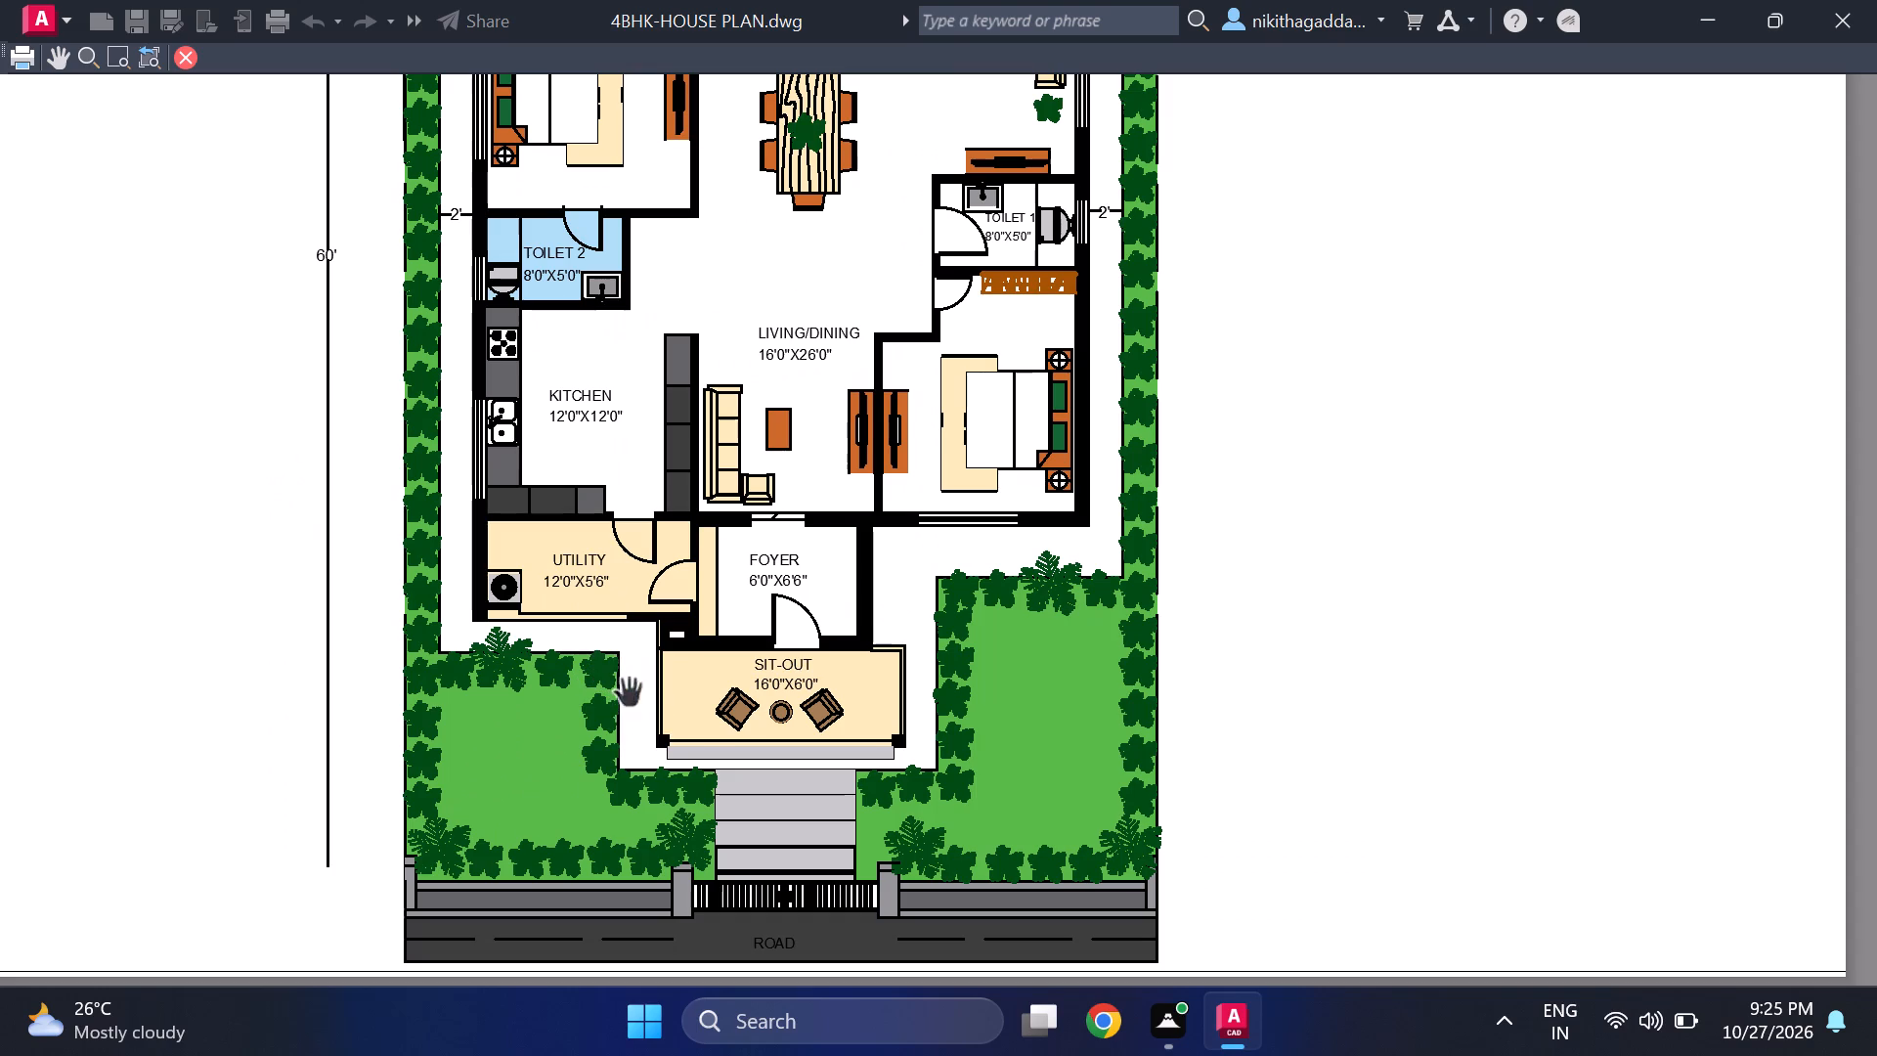
middle_drag(855, 629, 933, 761)
scroll(940, 745, down, 2)
scroll(916, 686, up, 1)
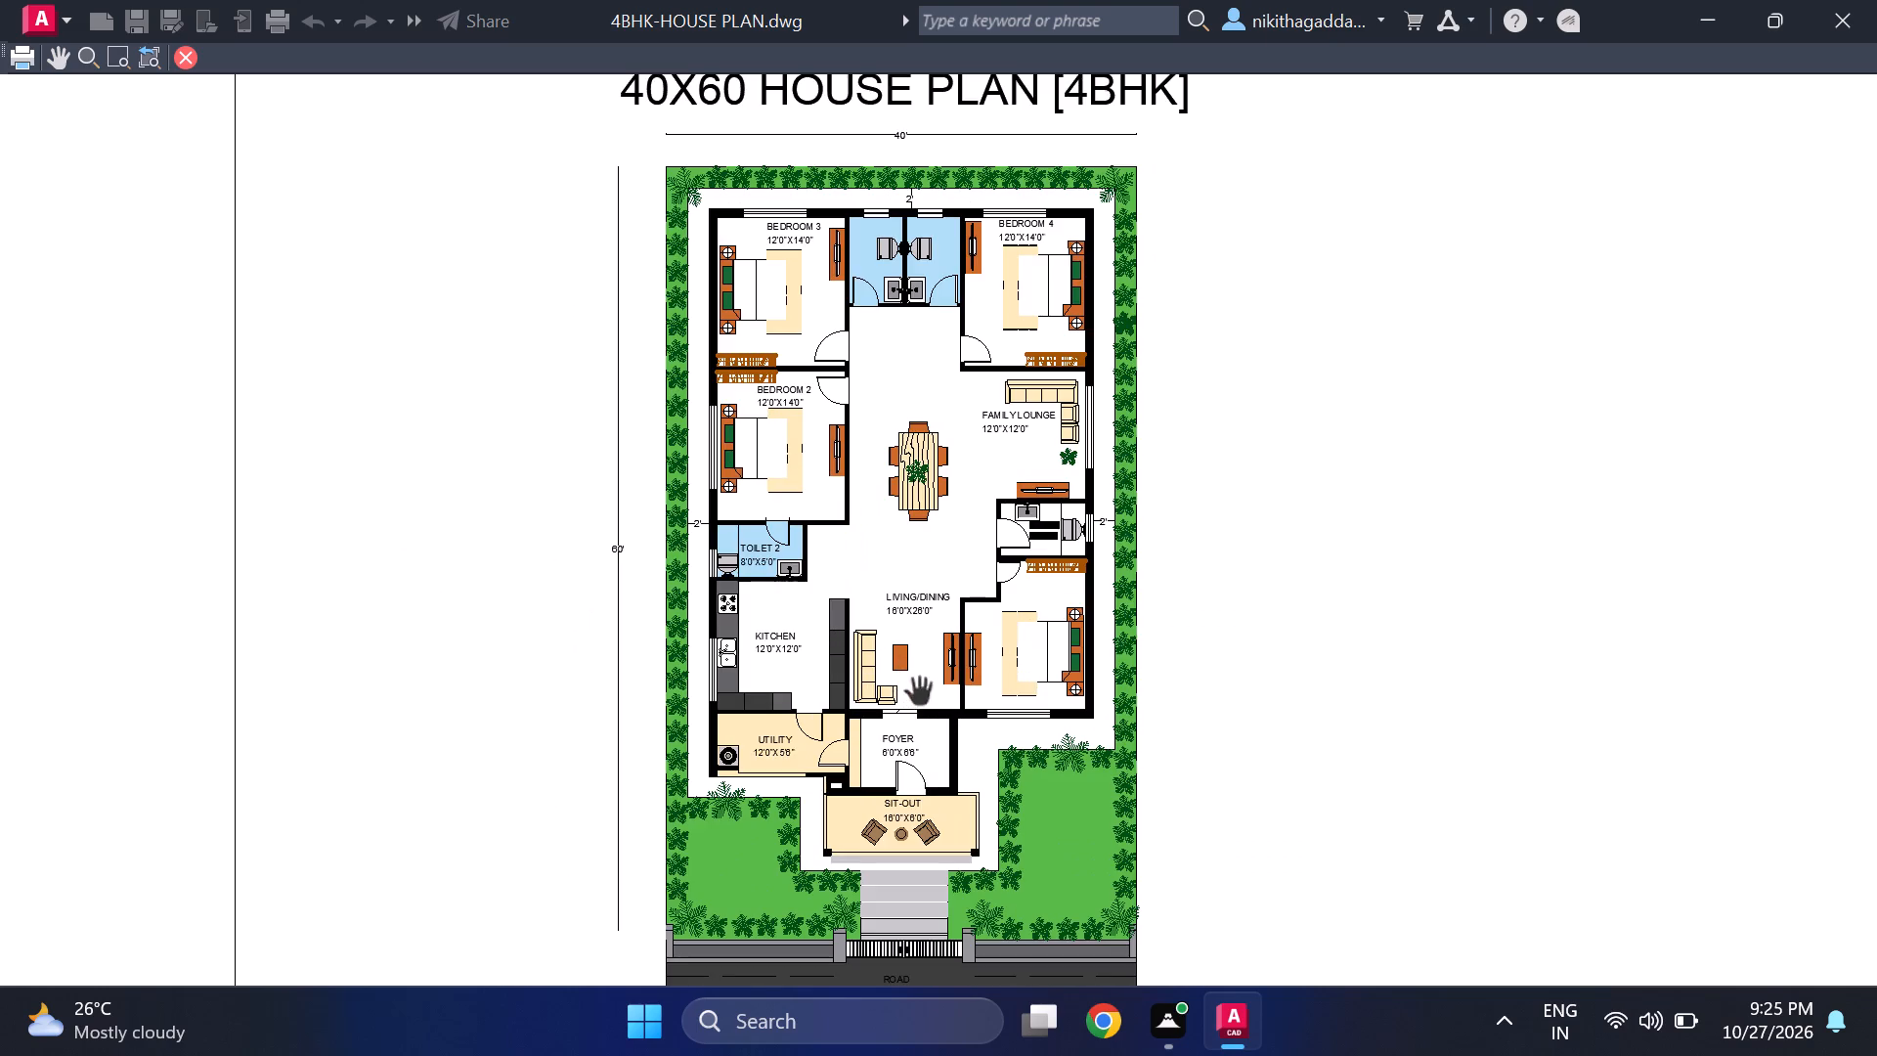
middle_drag(946, 740, 910, 689)
scroll(861, 794, up, 1)
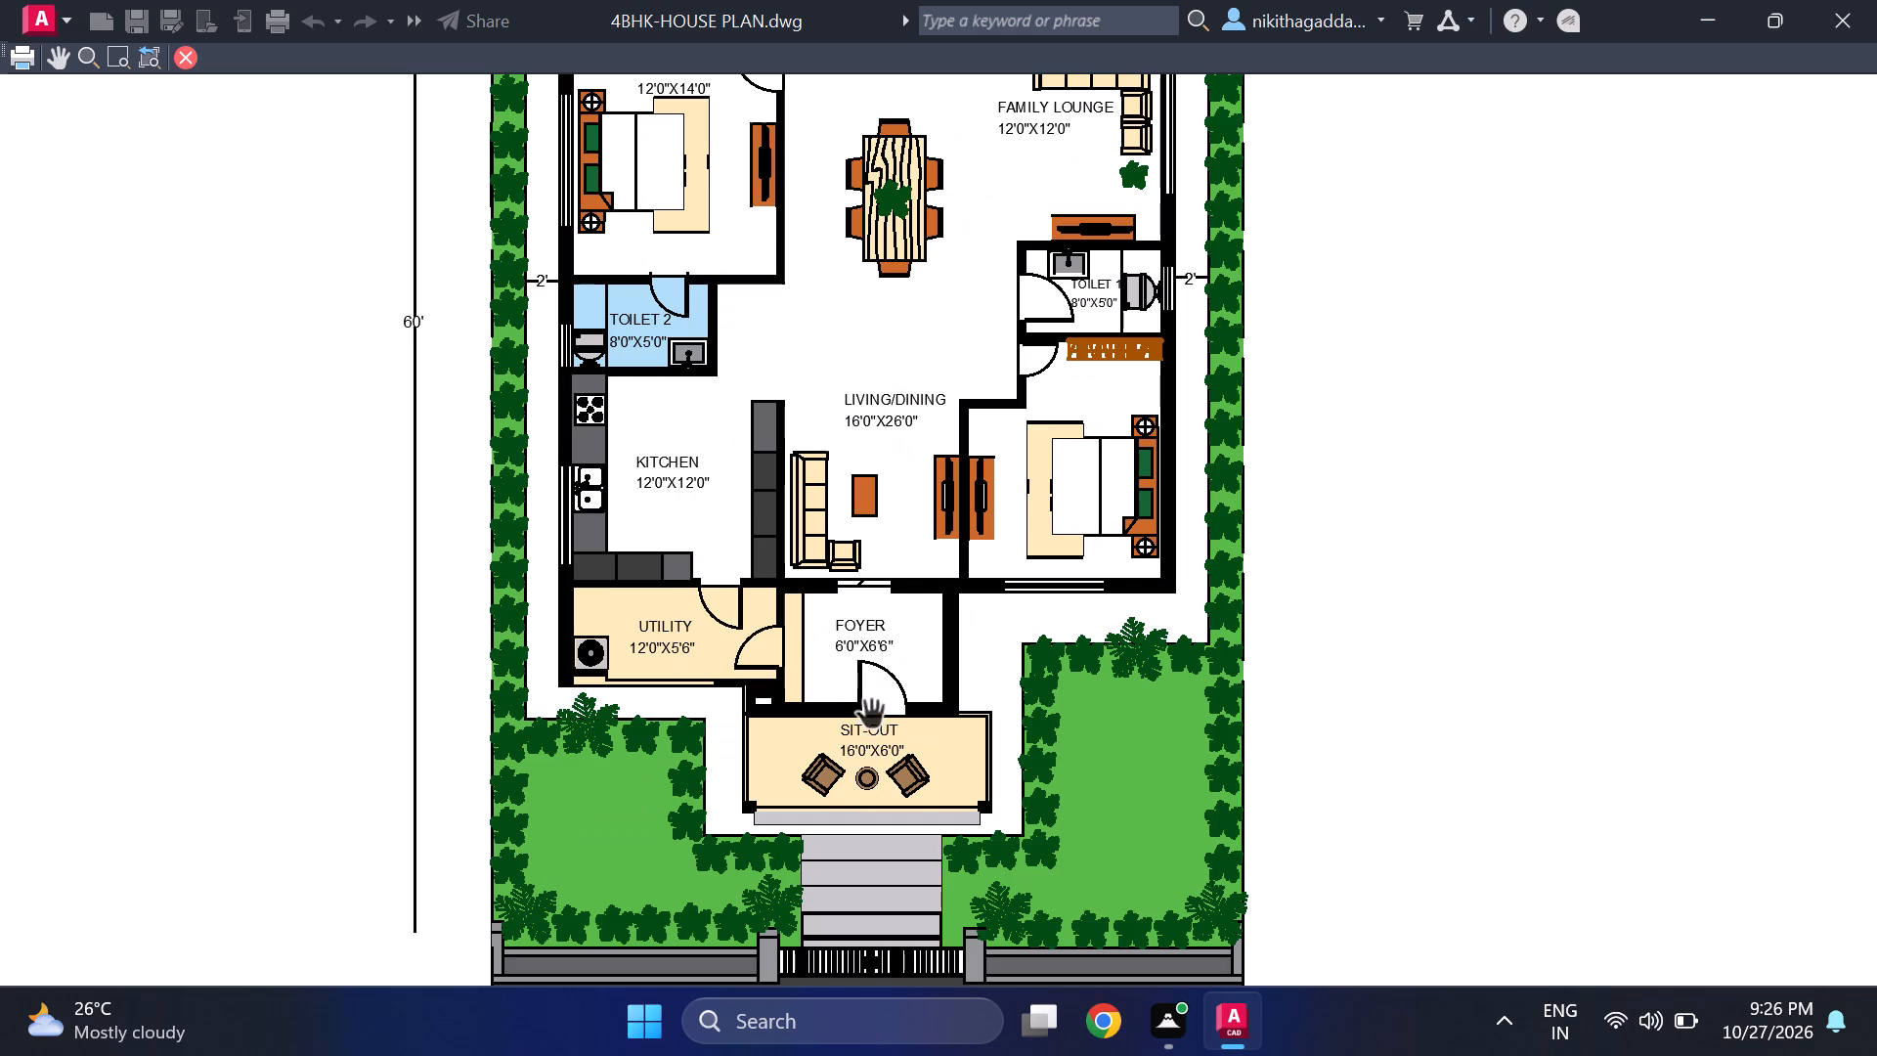
scroll(871, 706, down, 2)
middle_drag(837, 612, 845, 655)
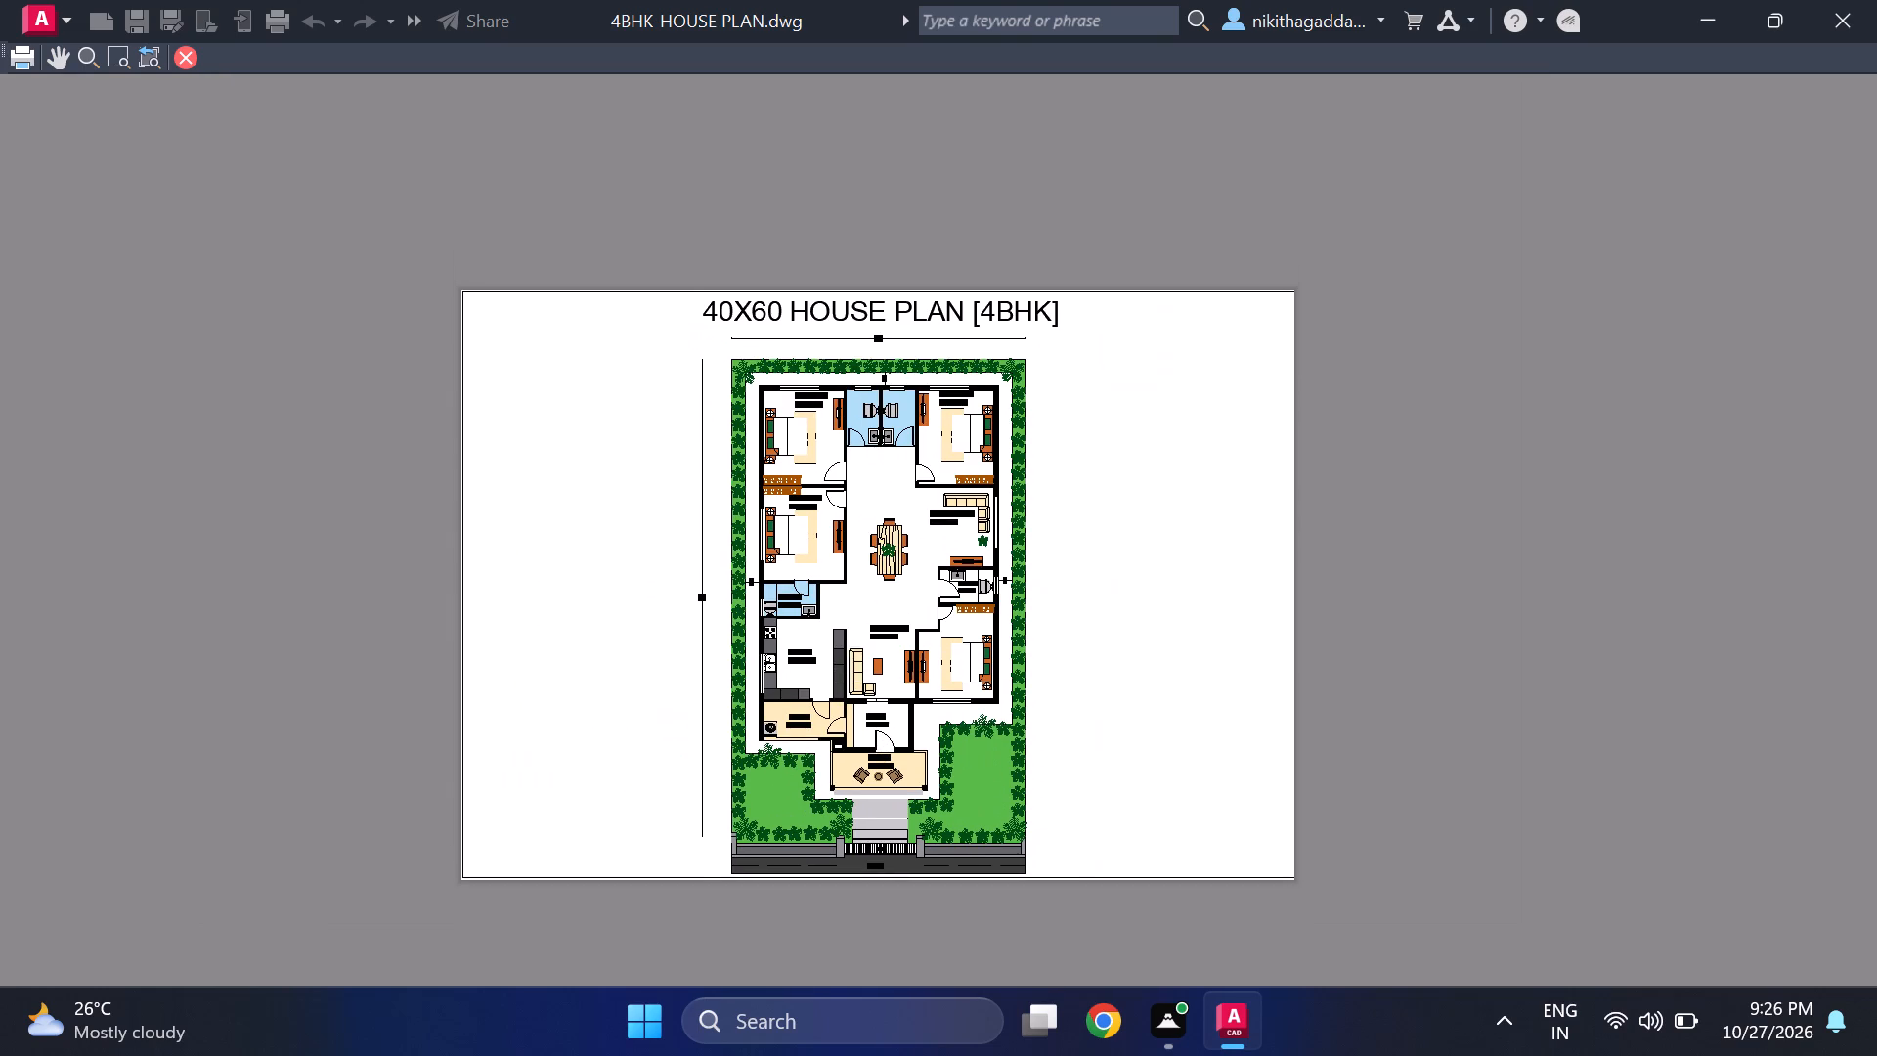
scroll(783, 828, up, 1)
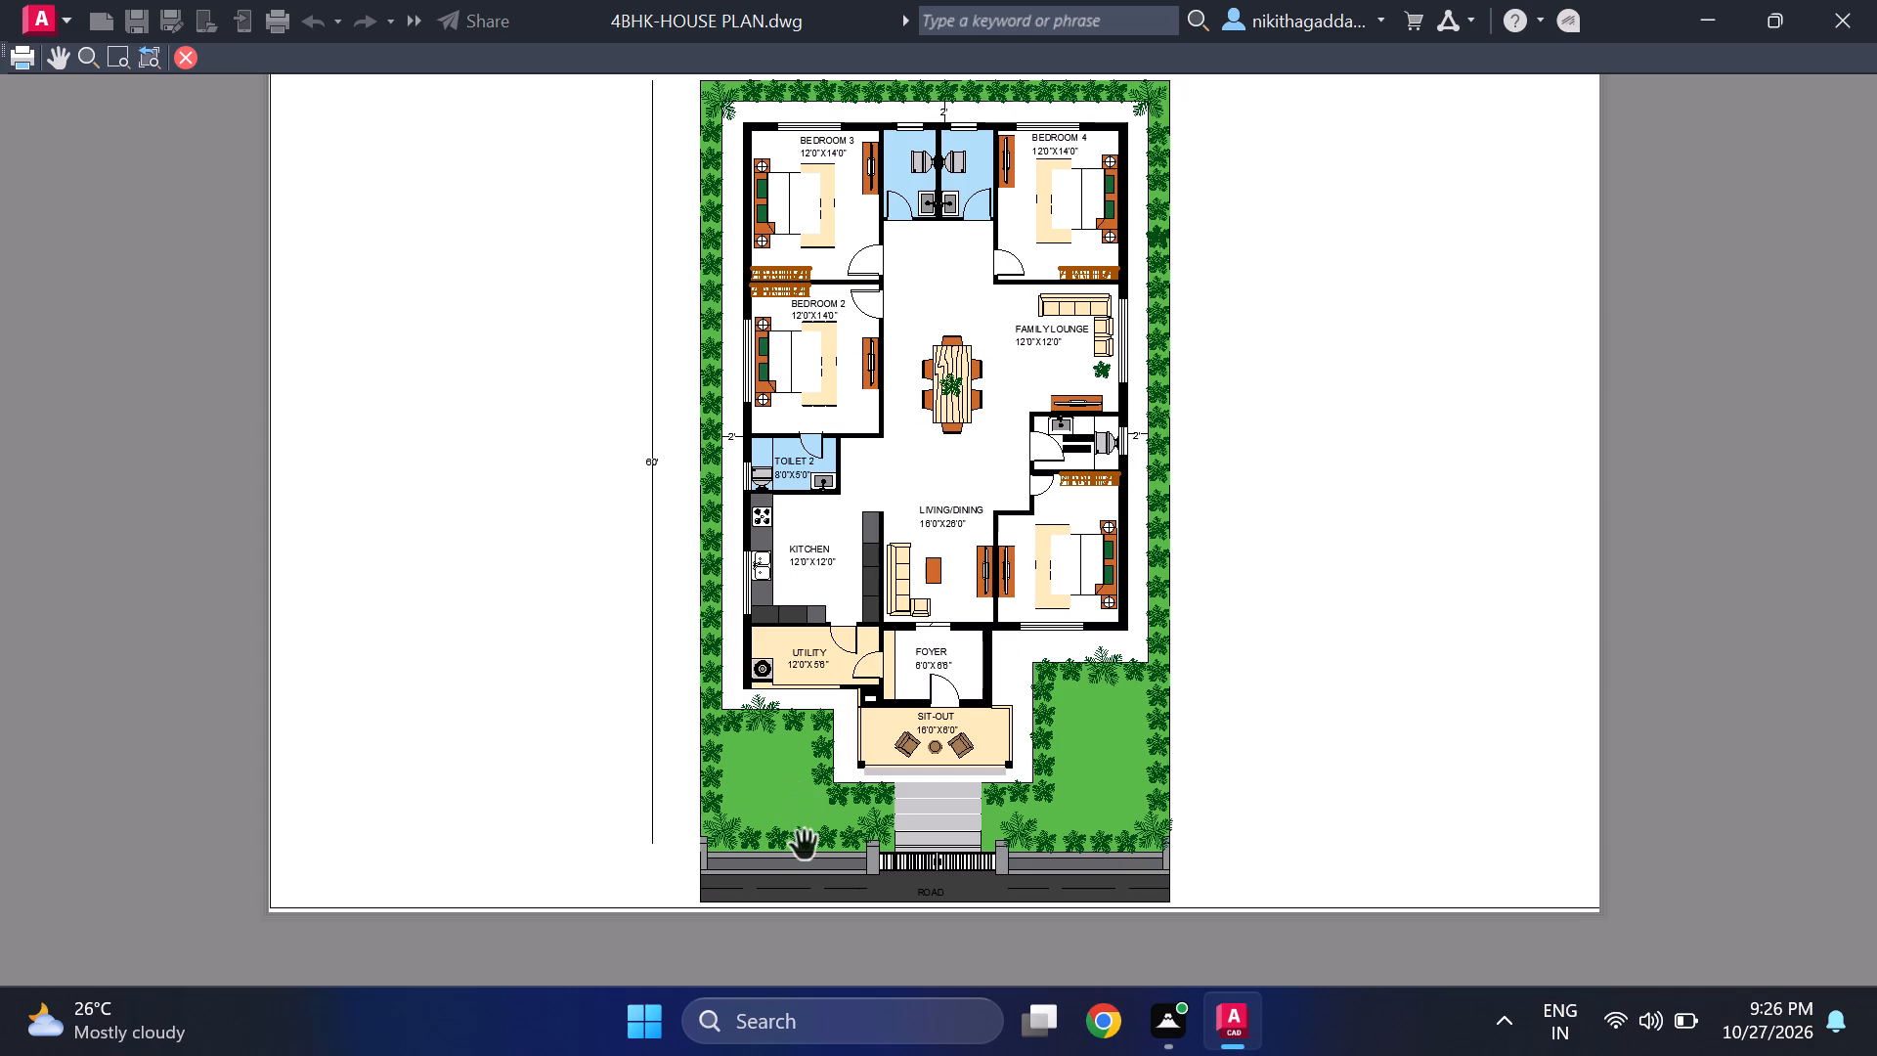
middle_drag(809, 816, 755, 727)
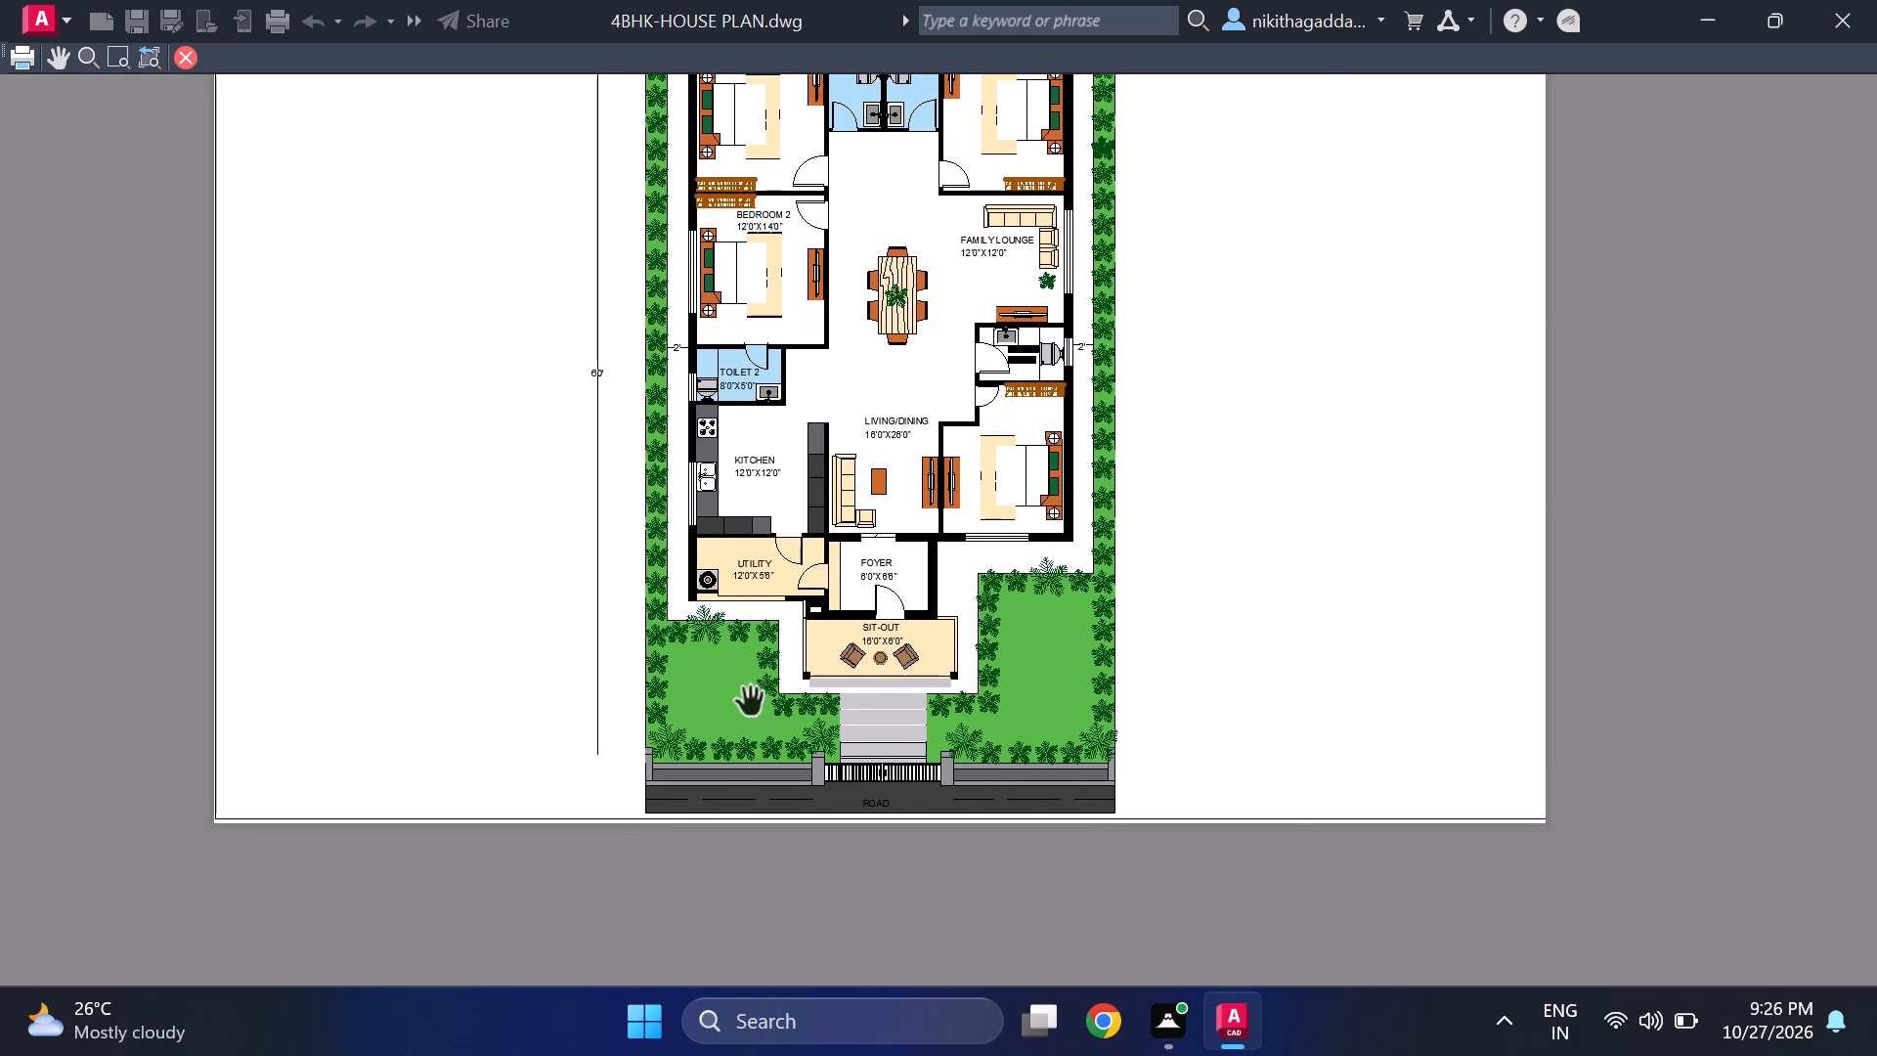
scroll(750, 741, up, 1)
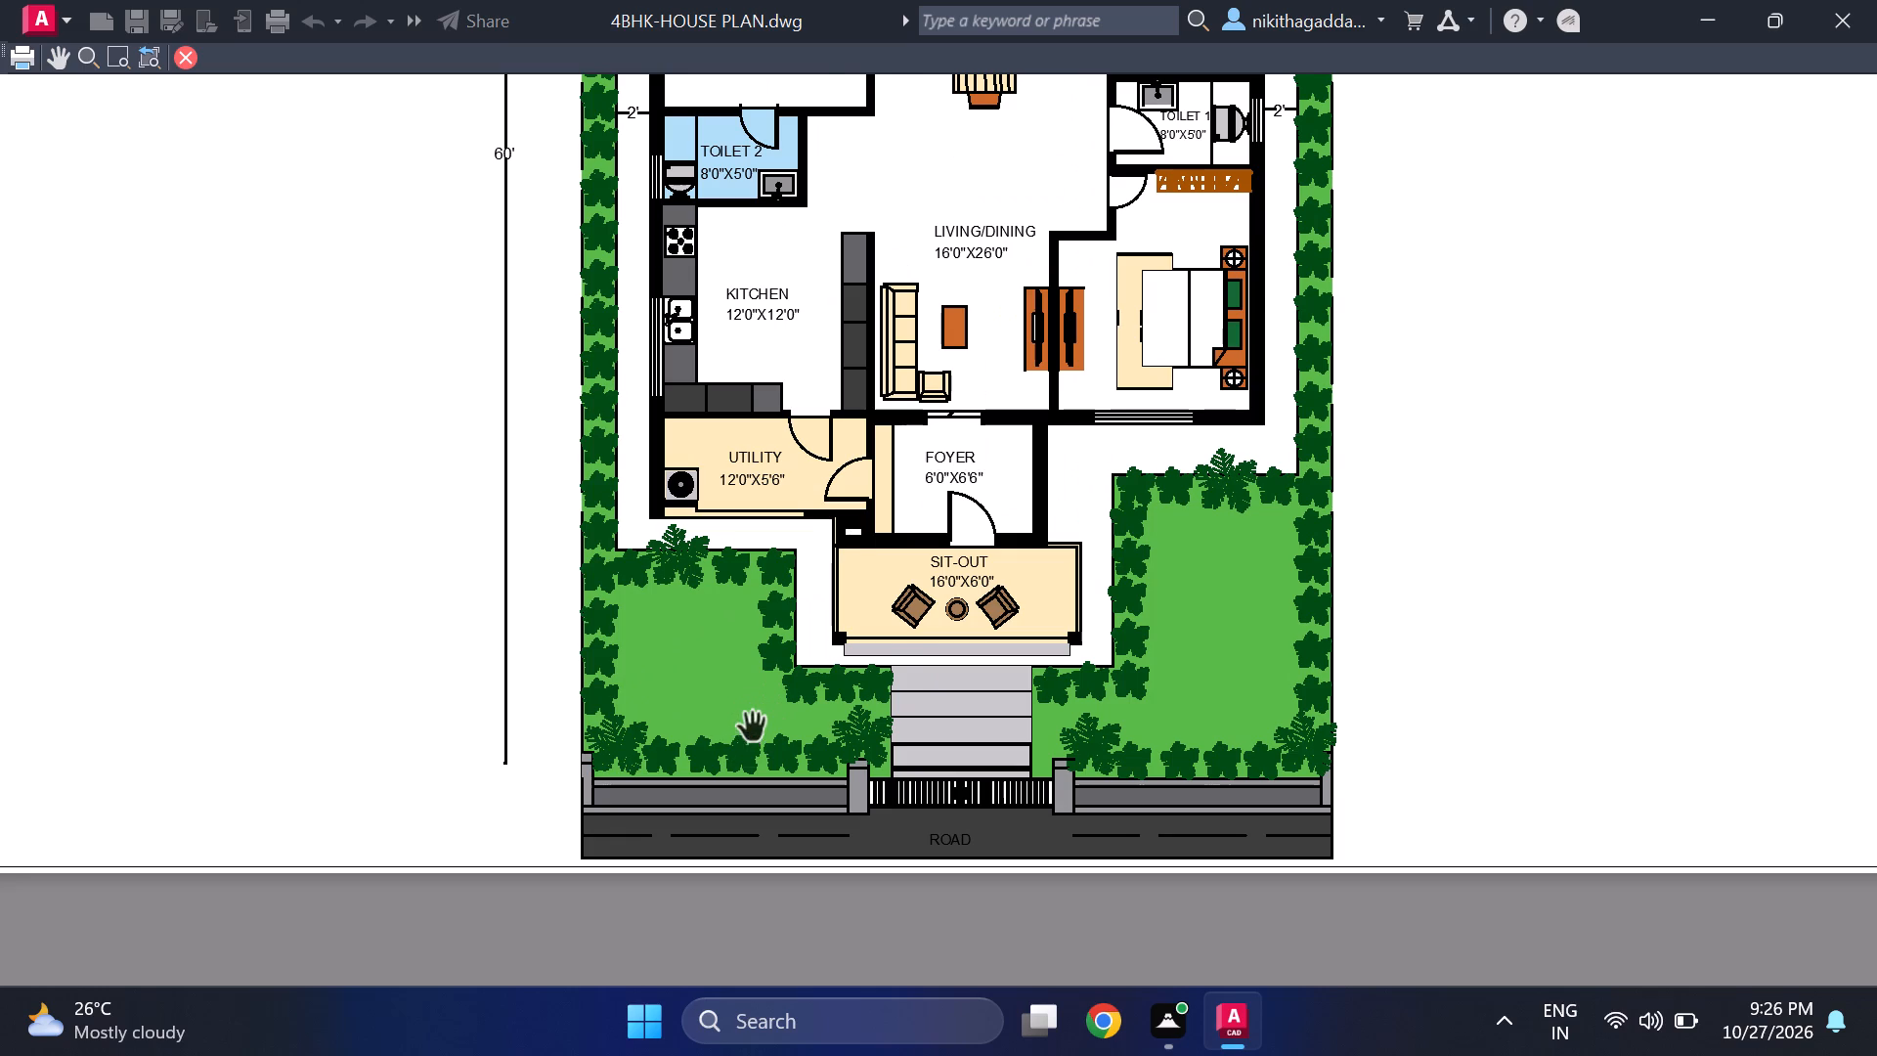
scroll(752, 728, down, 1)
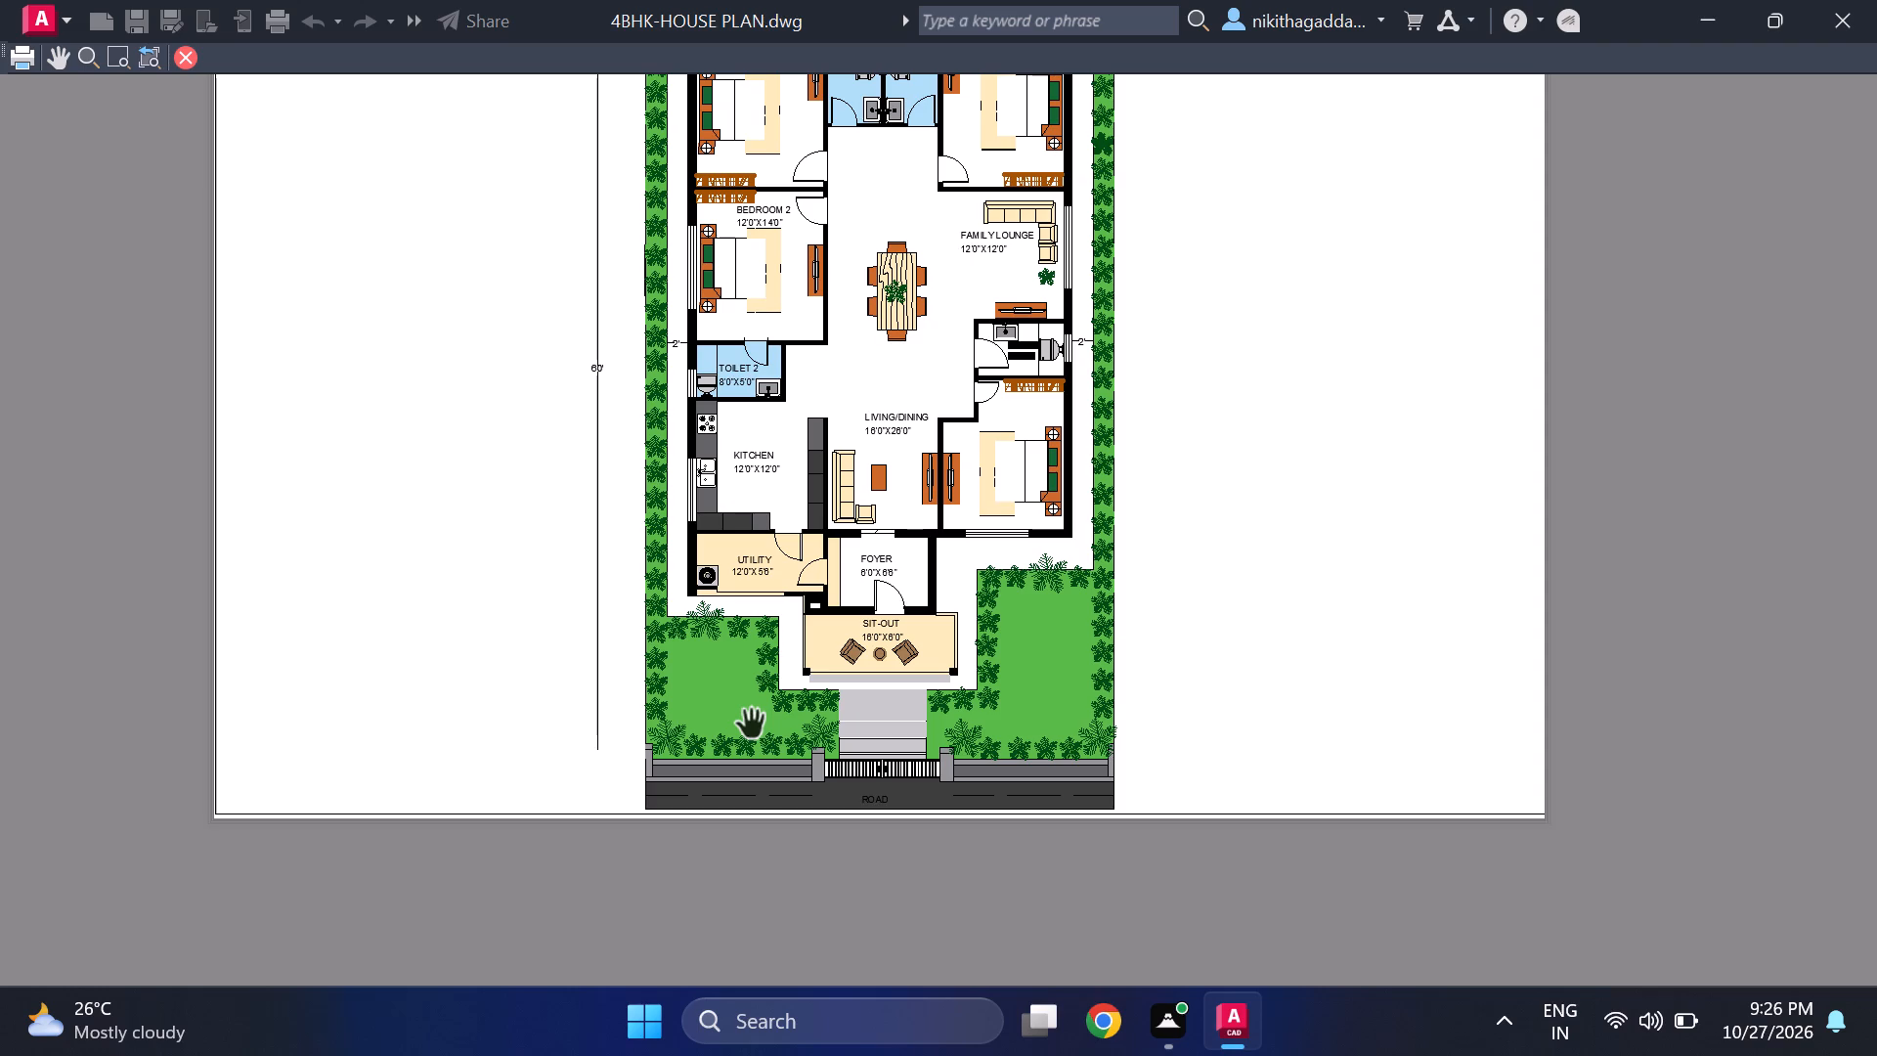
click(184, 49)
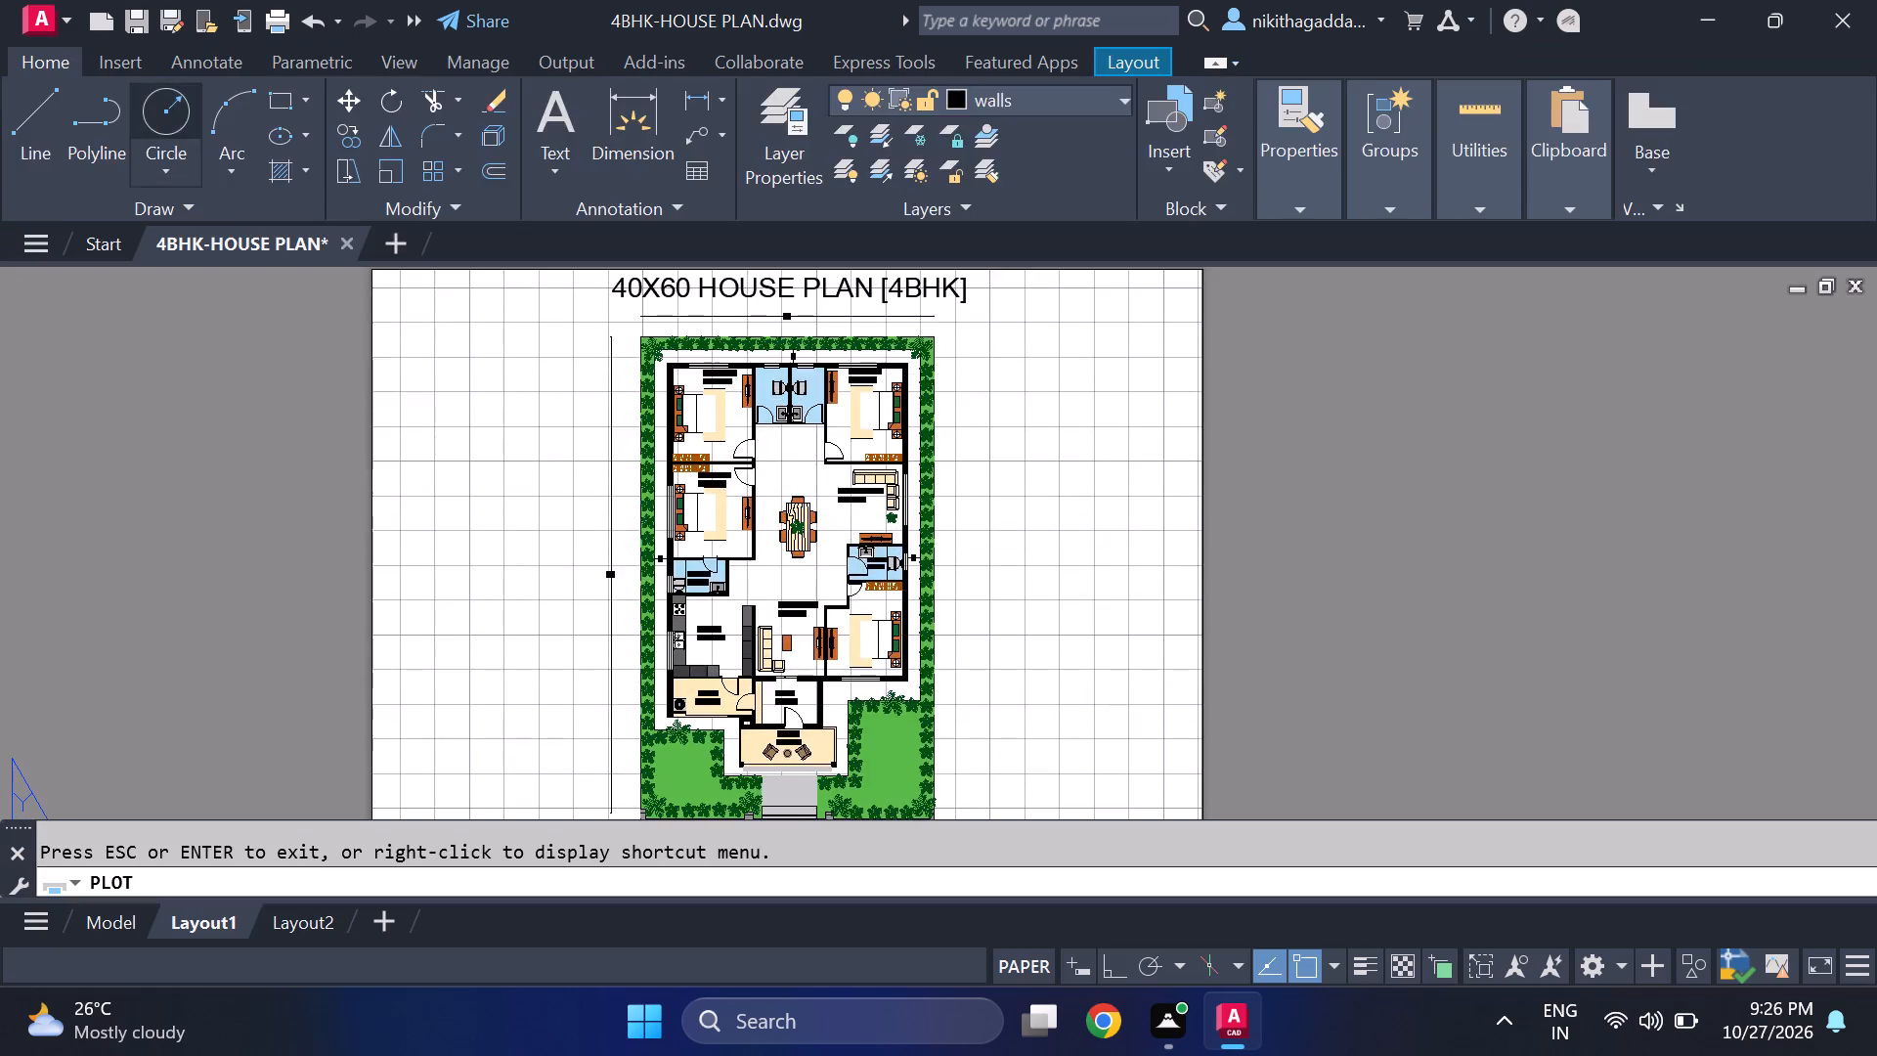
click(1474, 109)
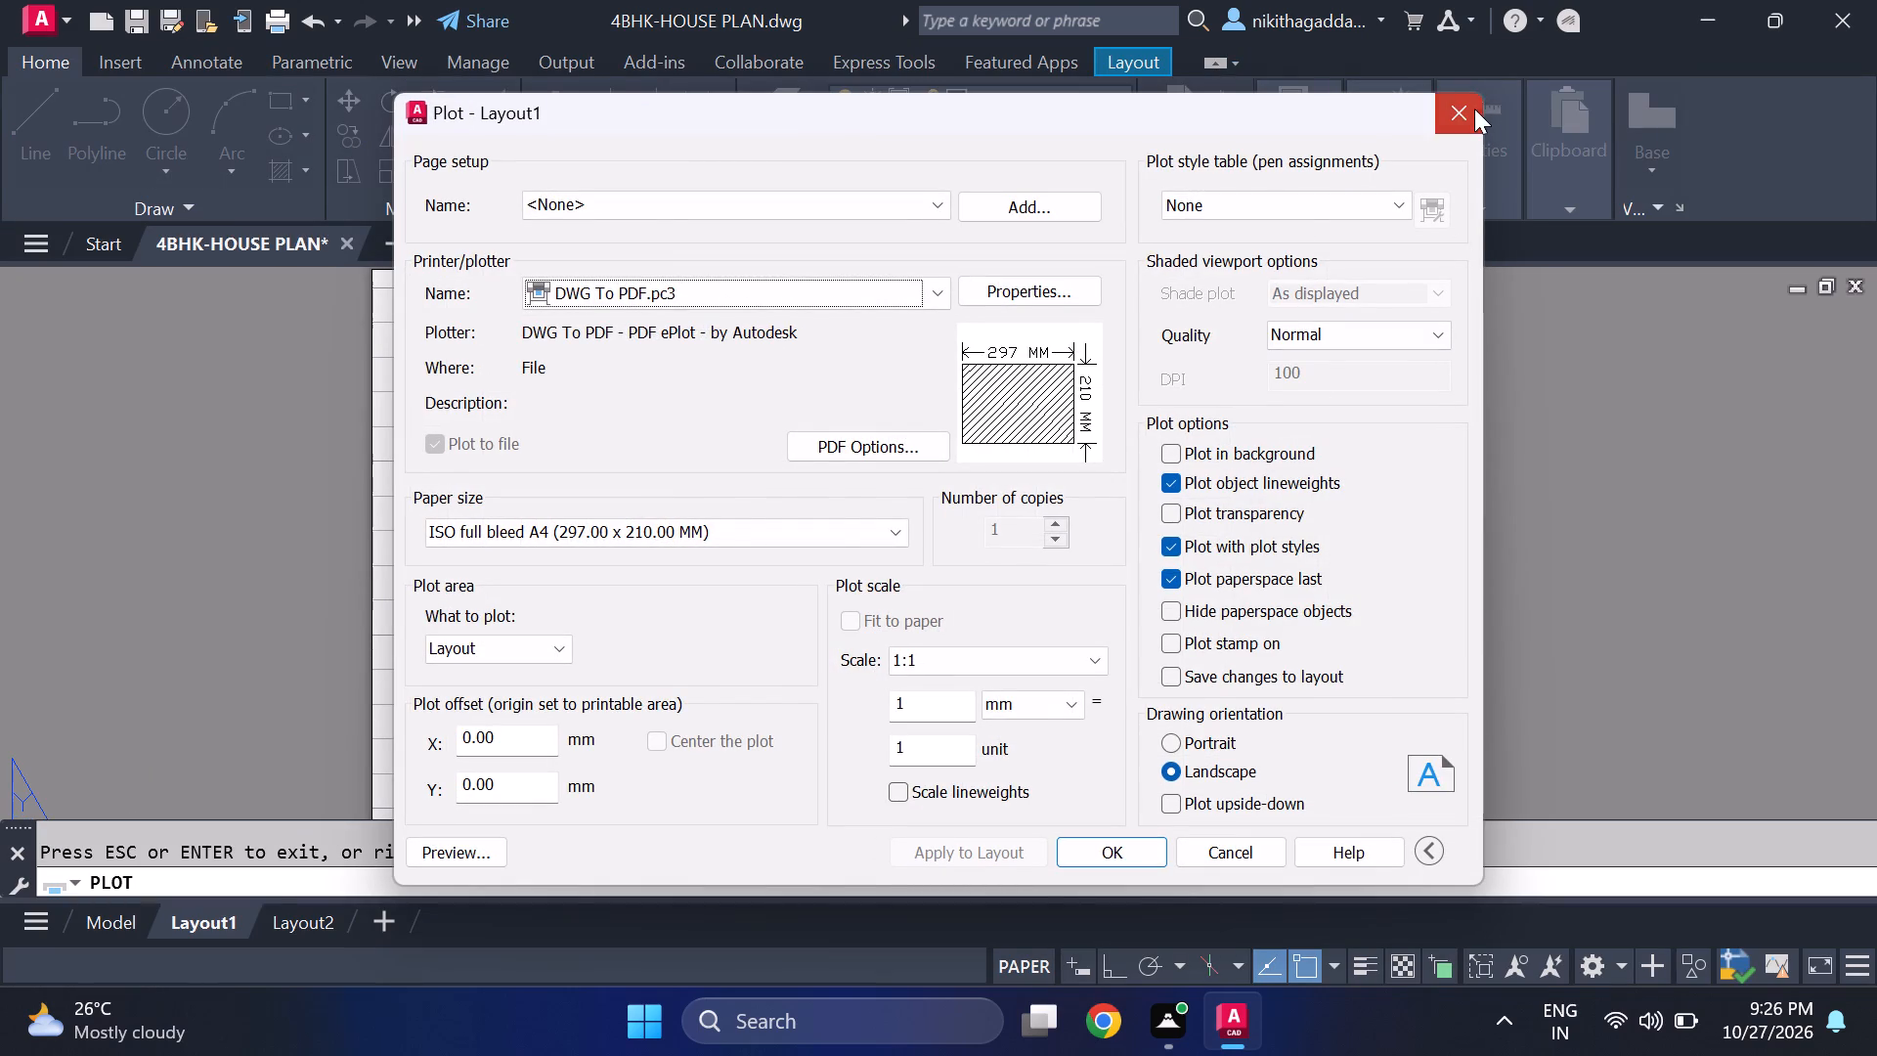
In model space, move the dashed road centre line west of the gate to layer Layer1.
click(102, 924)
scroll(508, 755, up, 1)
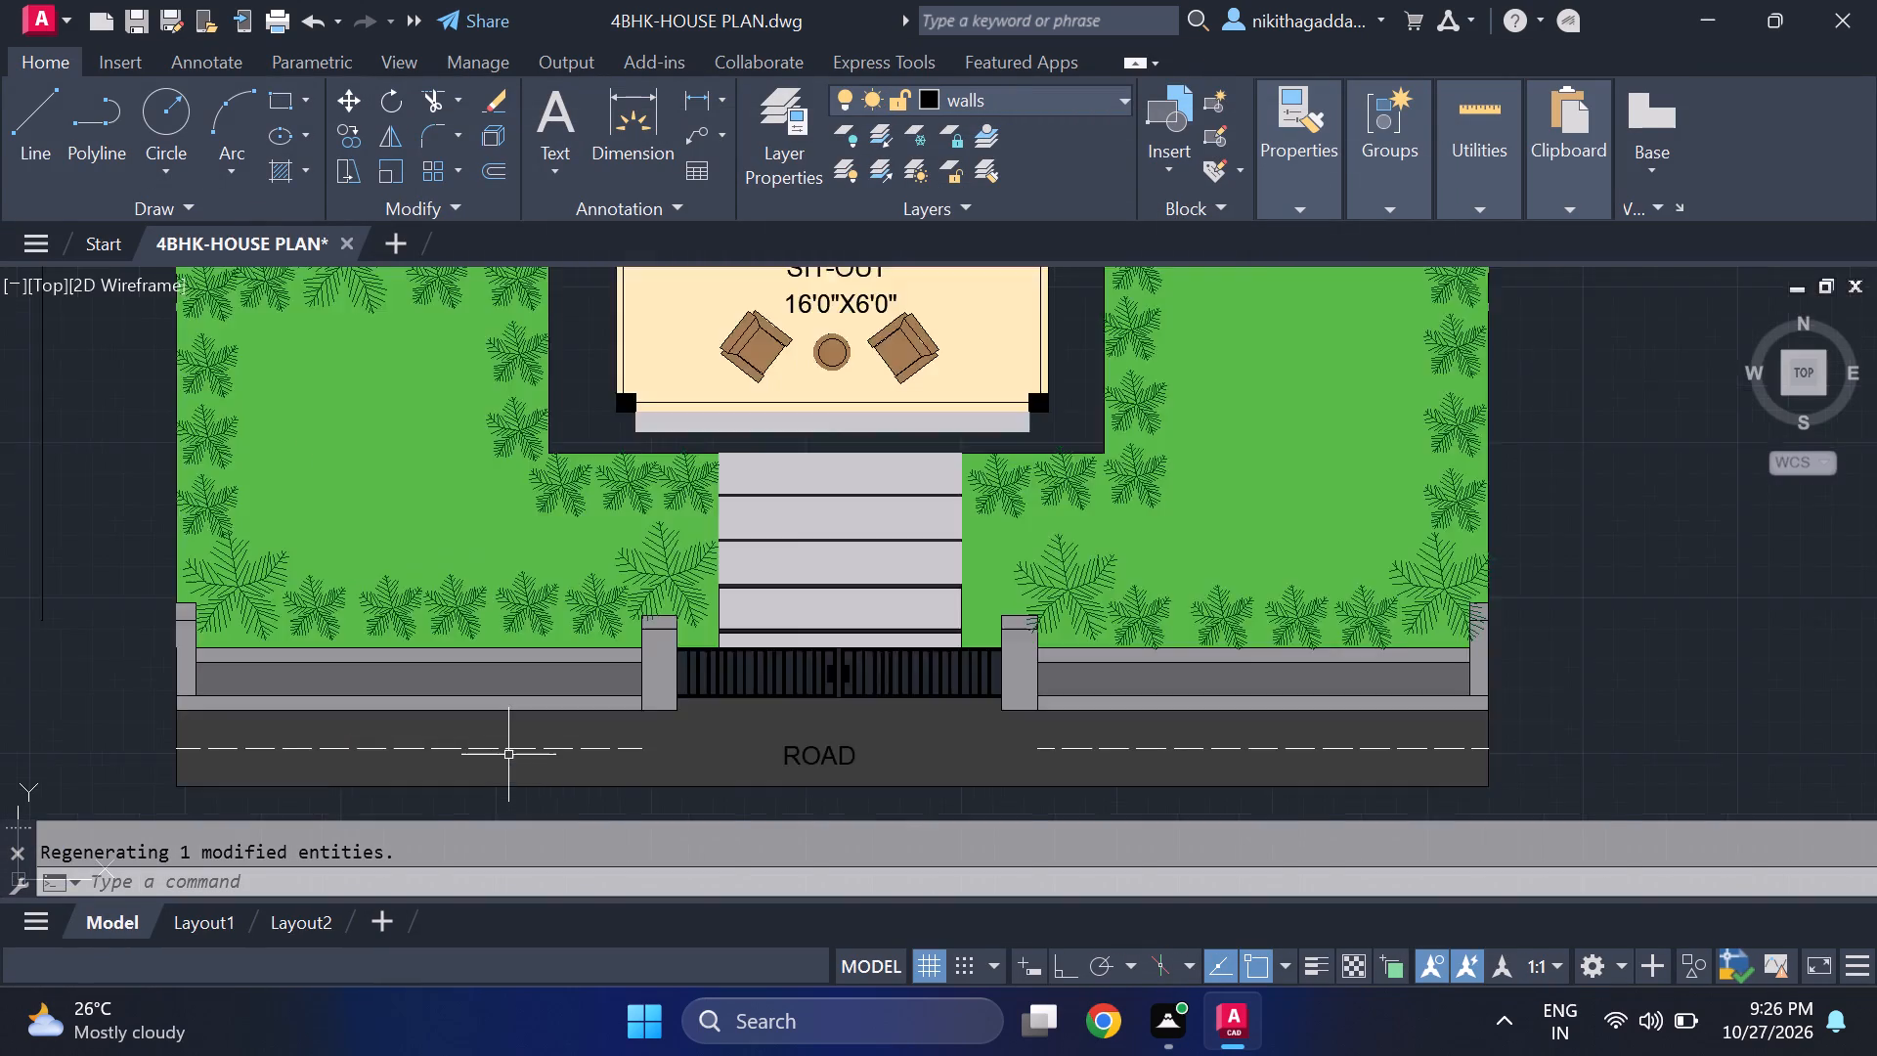
scroll(508, 755, up, 2)
click(528, 747)
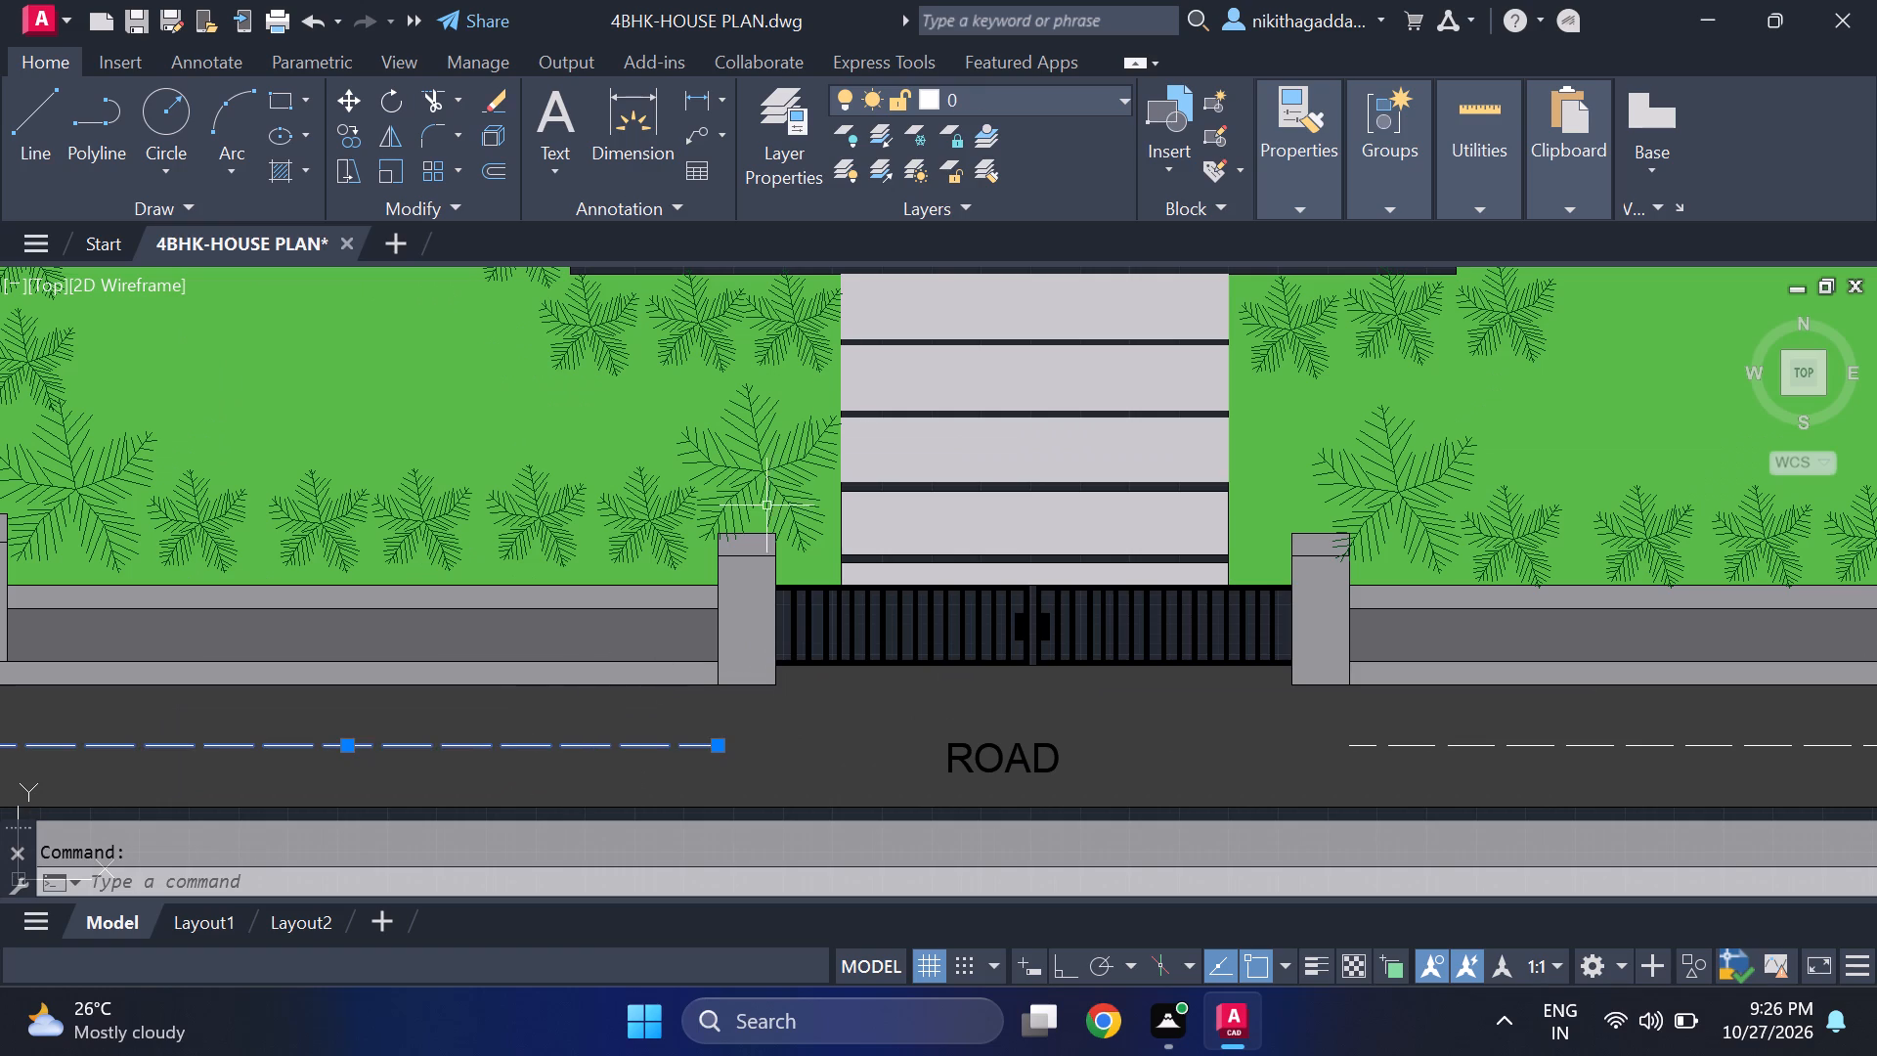
click(1103, 97)
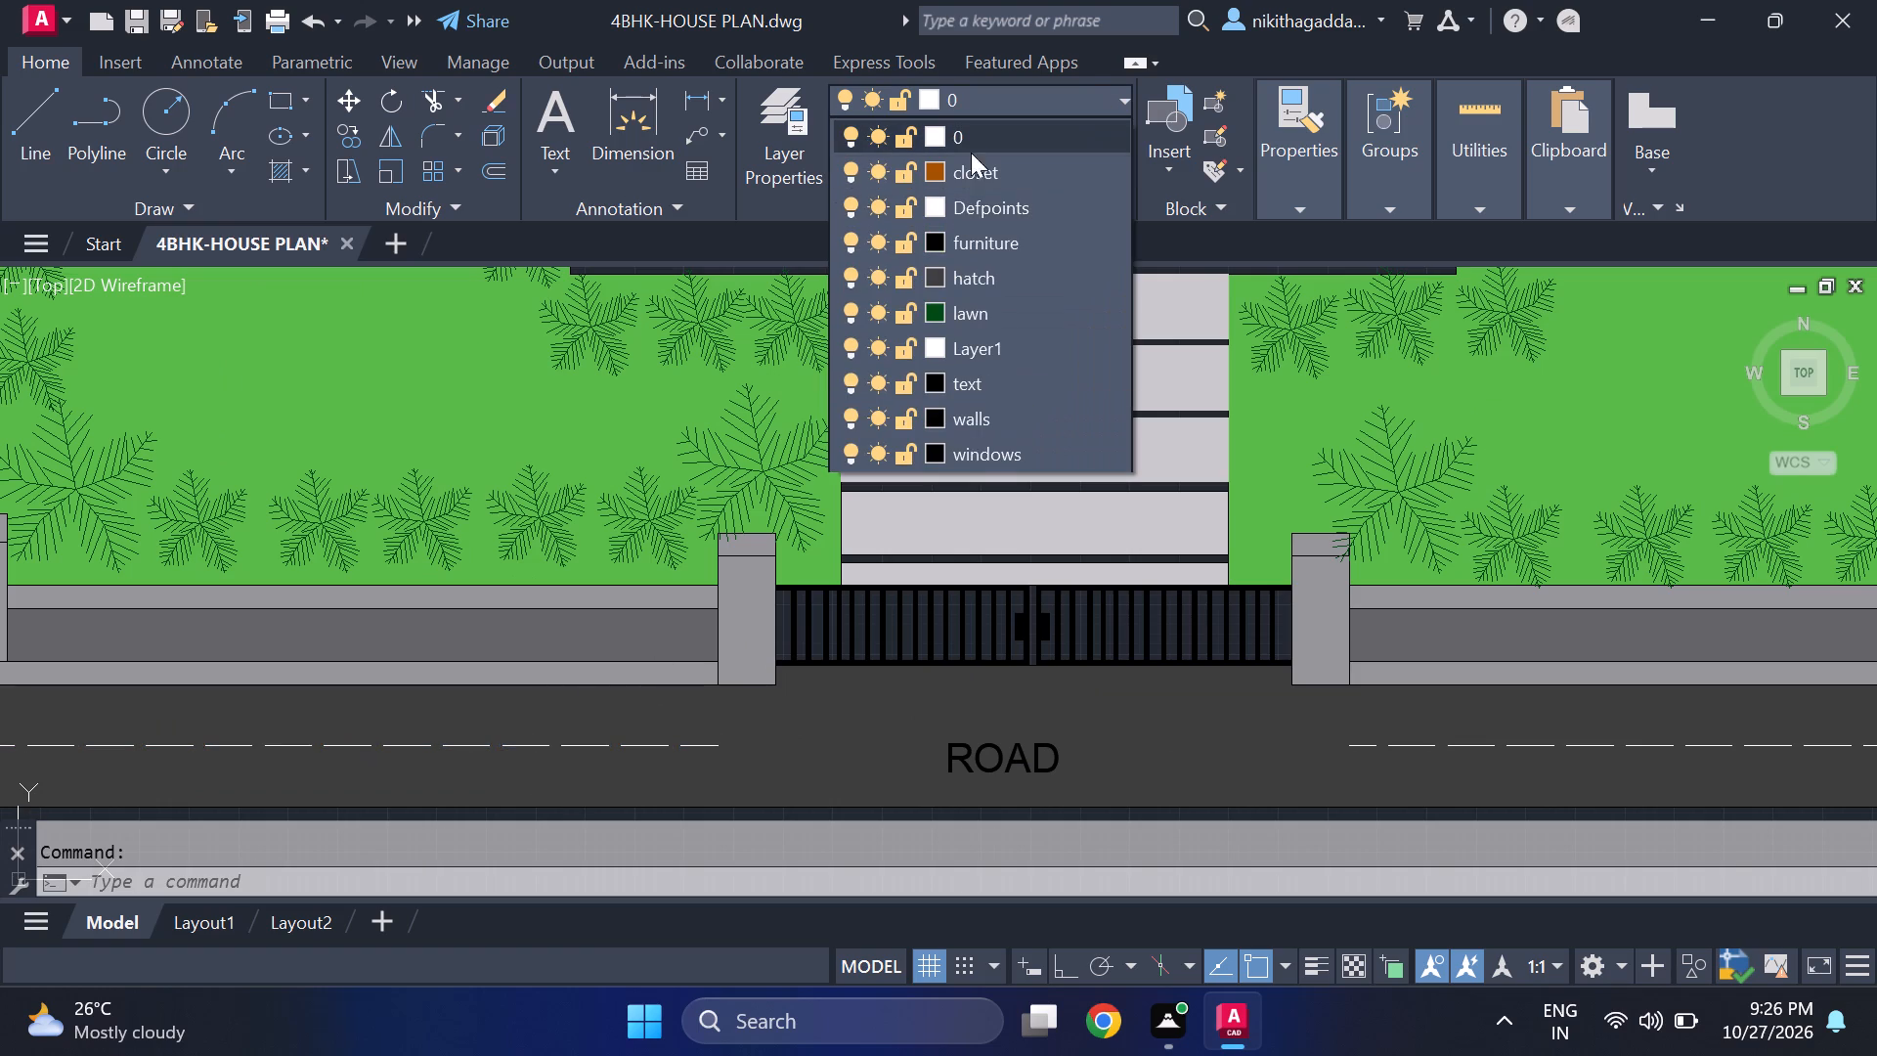
click(1005, 355)
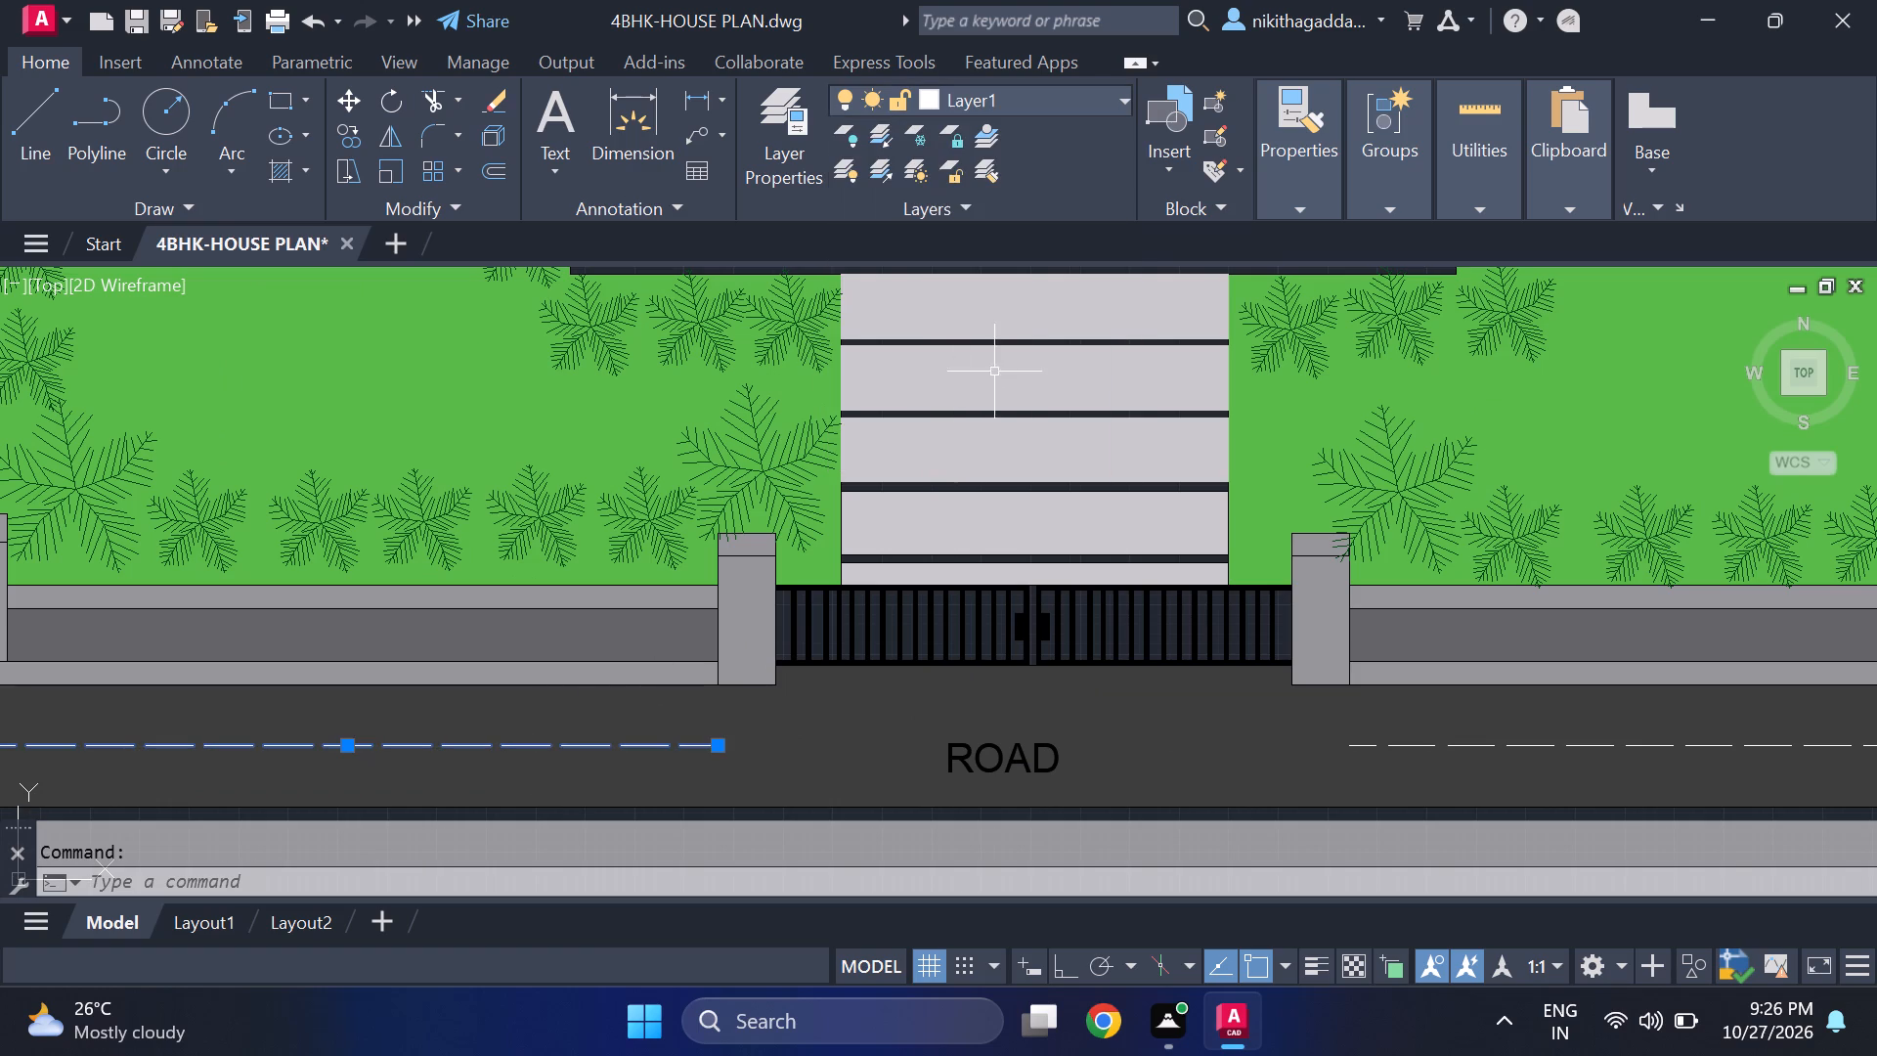
key(Escape)
scroll(1000, 431, down, 3)
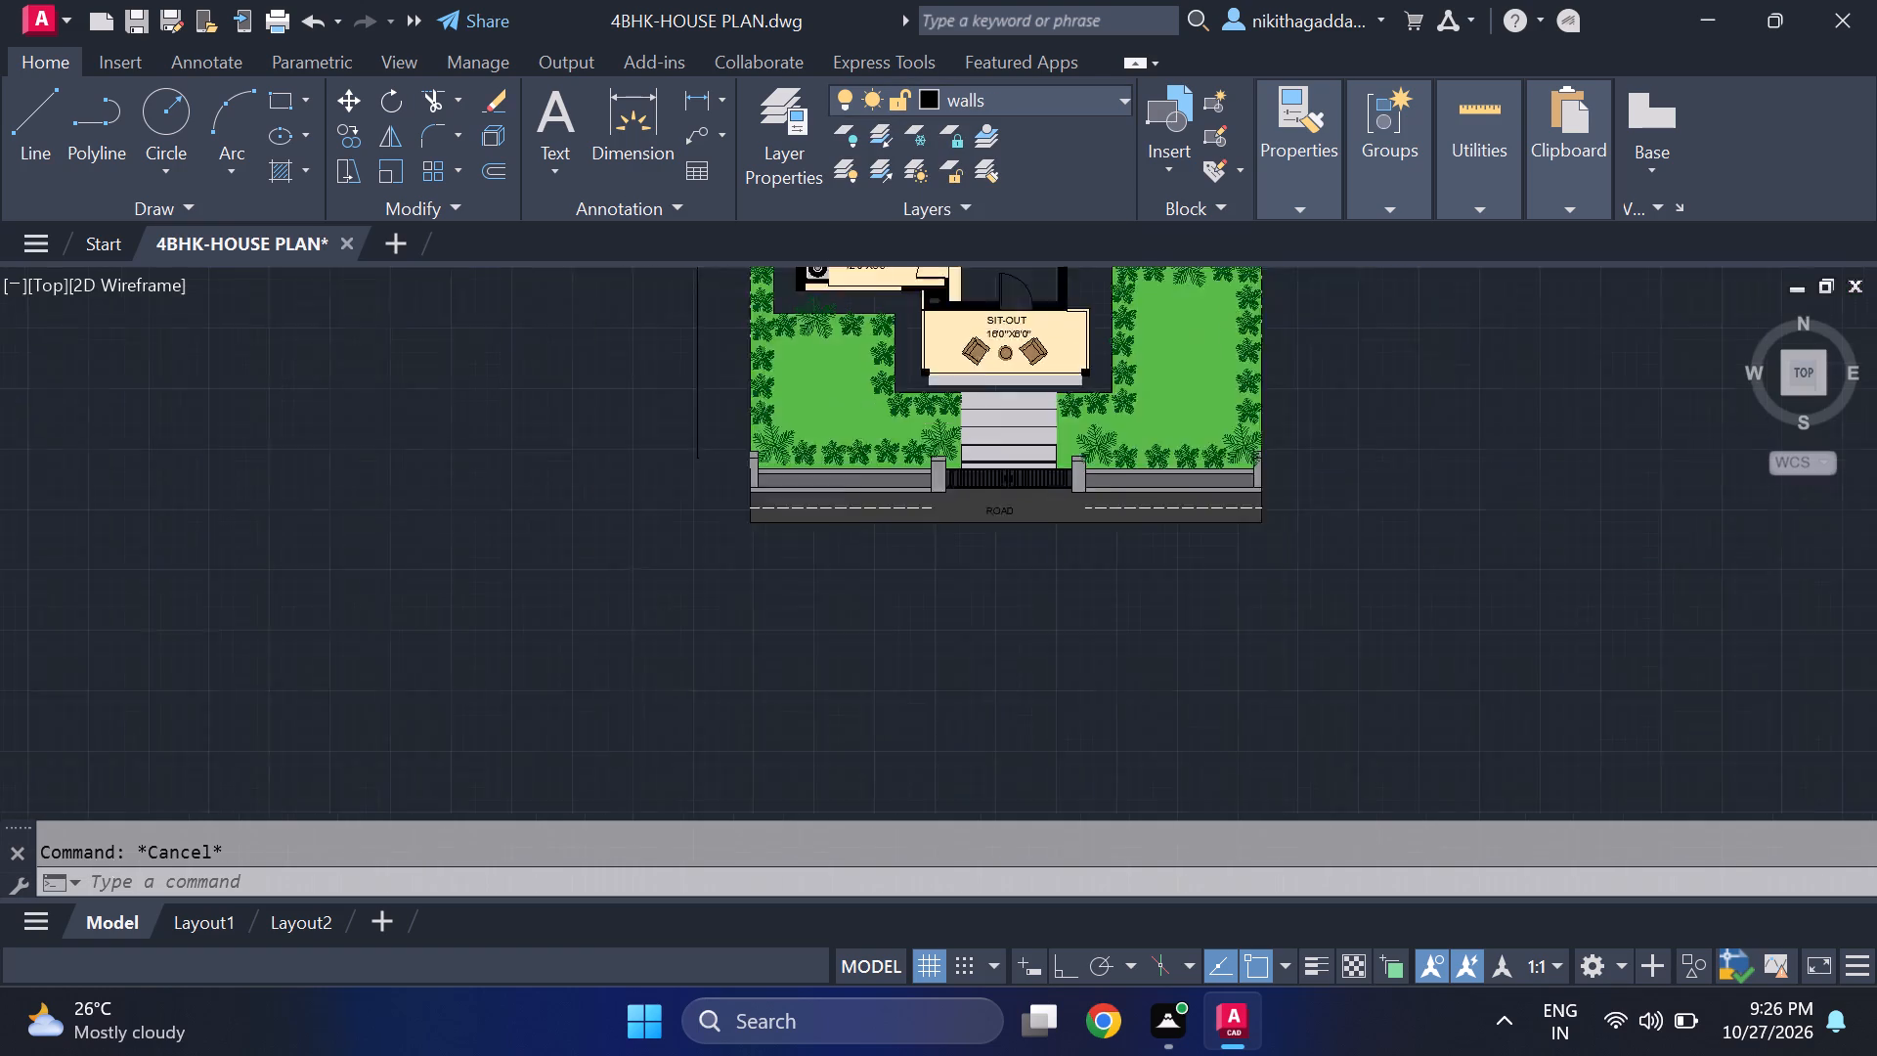
scroll(1000, 431, down, 1)
scroll(983, 462, up, 2)
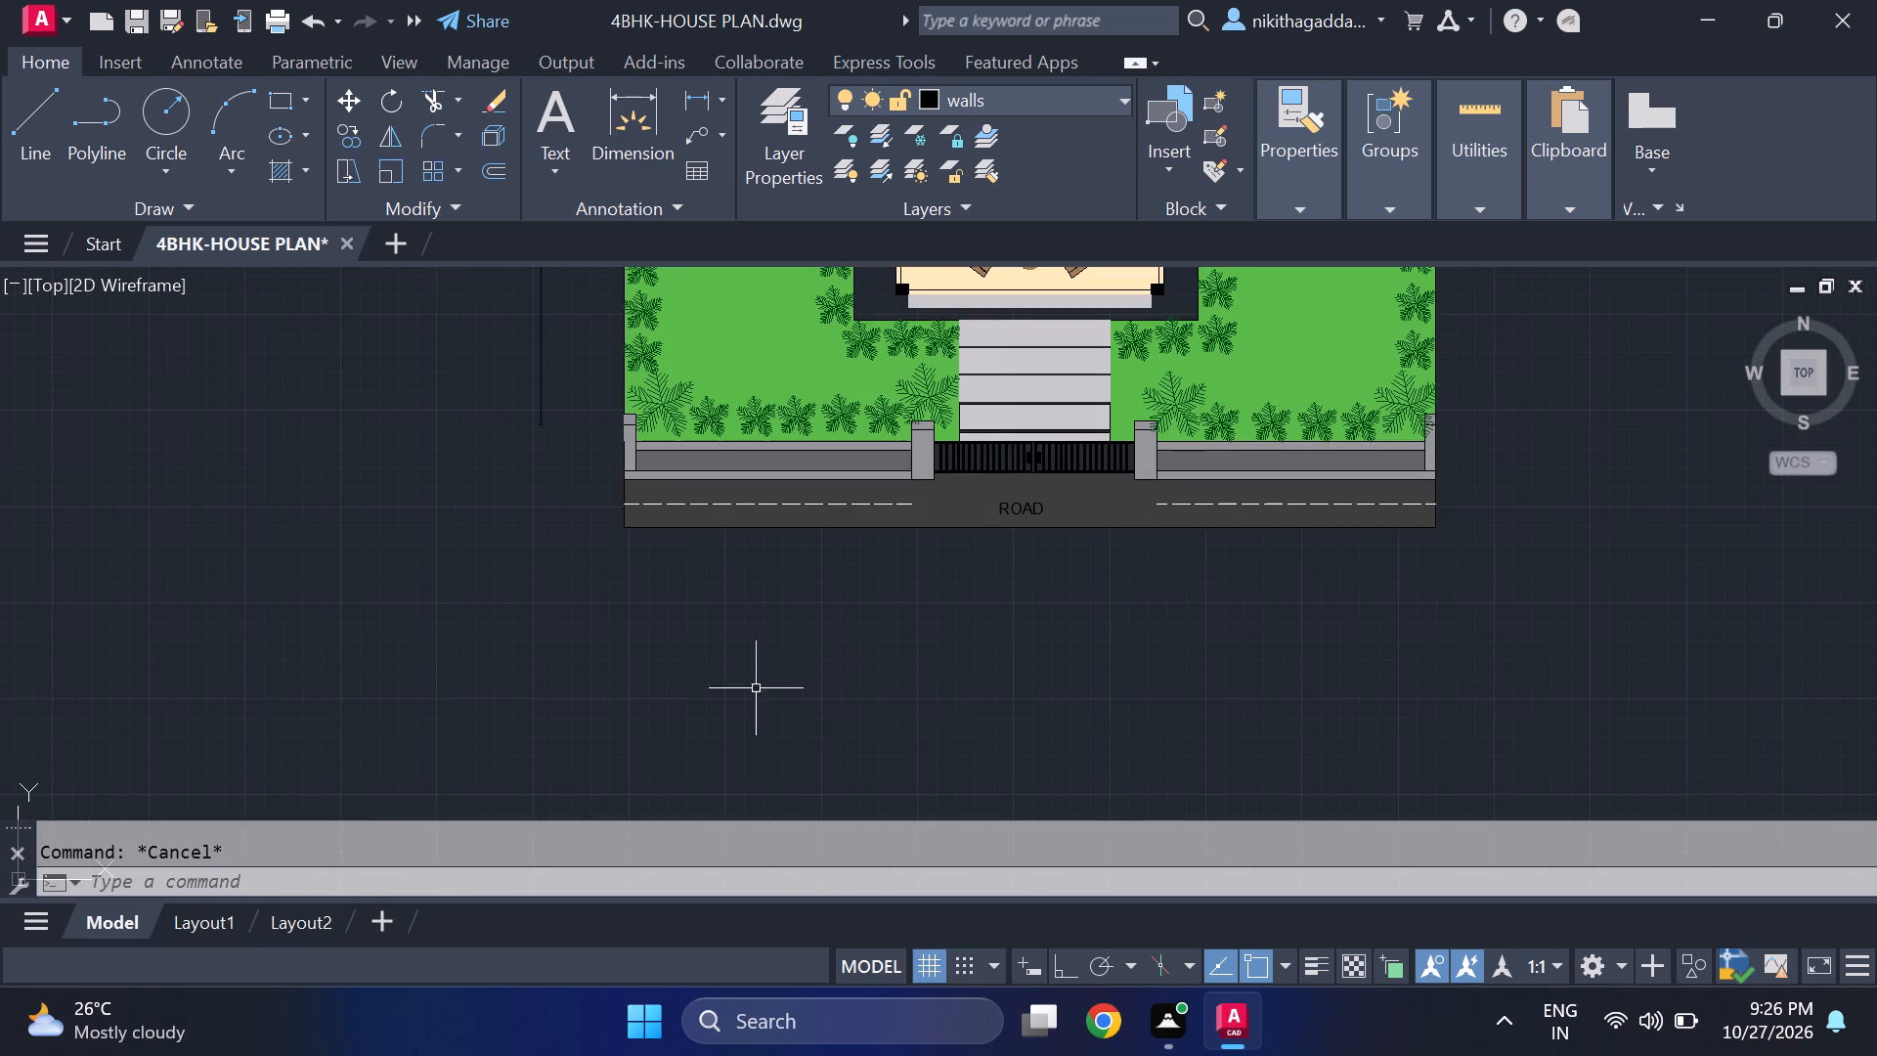
Return to Layout1 and inspect the dashed road centre line west of the gate on the sheet.
click(185, 912)
middle_drag(768, 689, 827, 550)
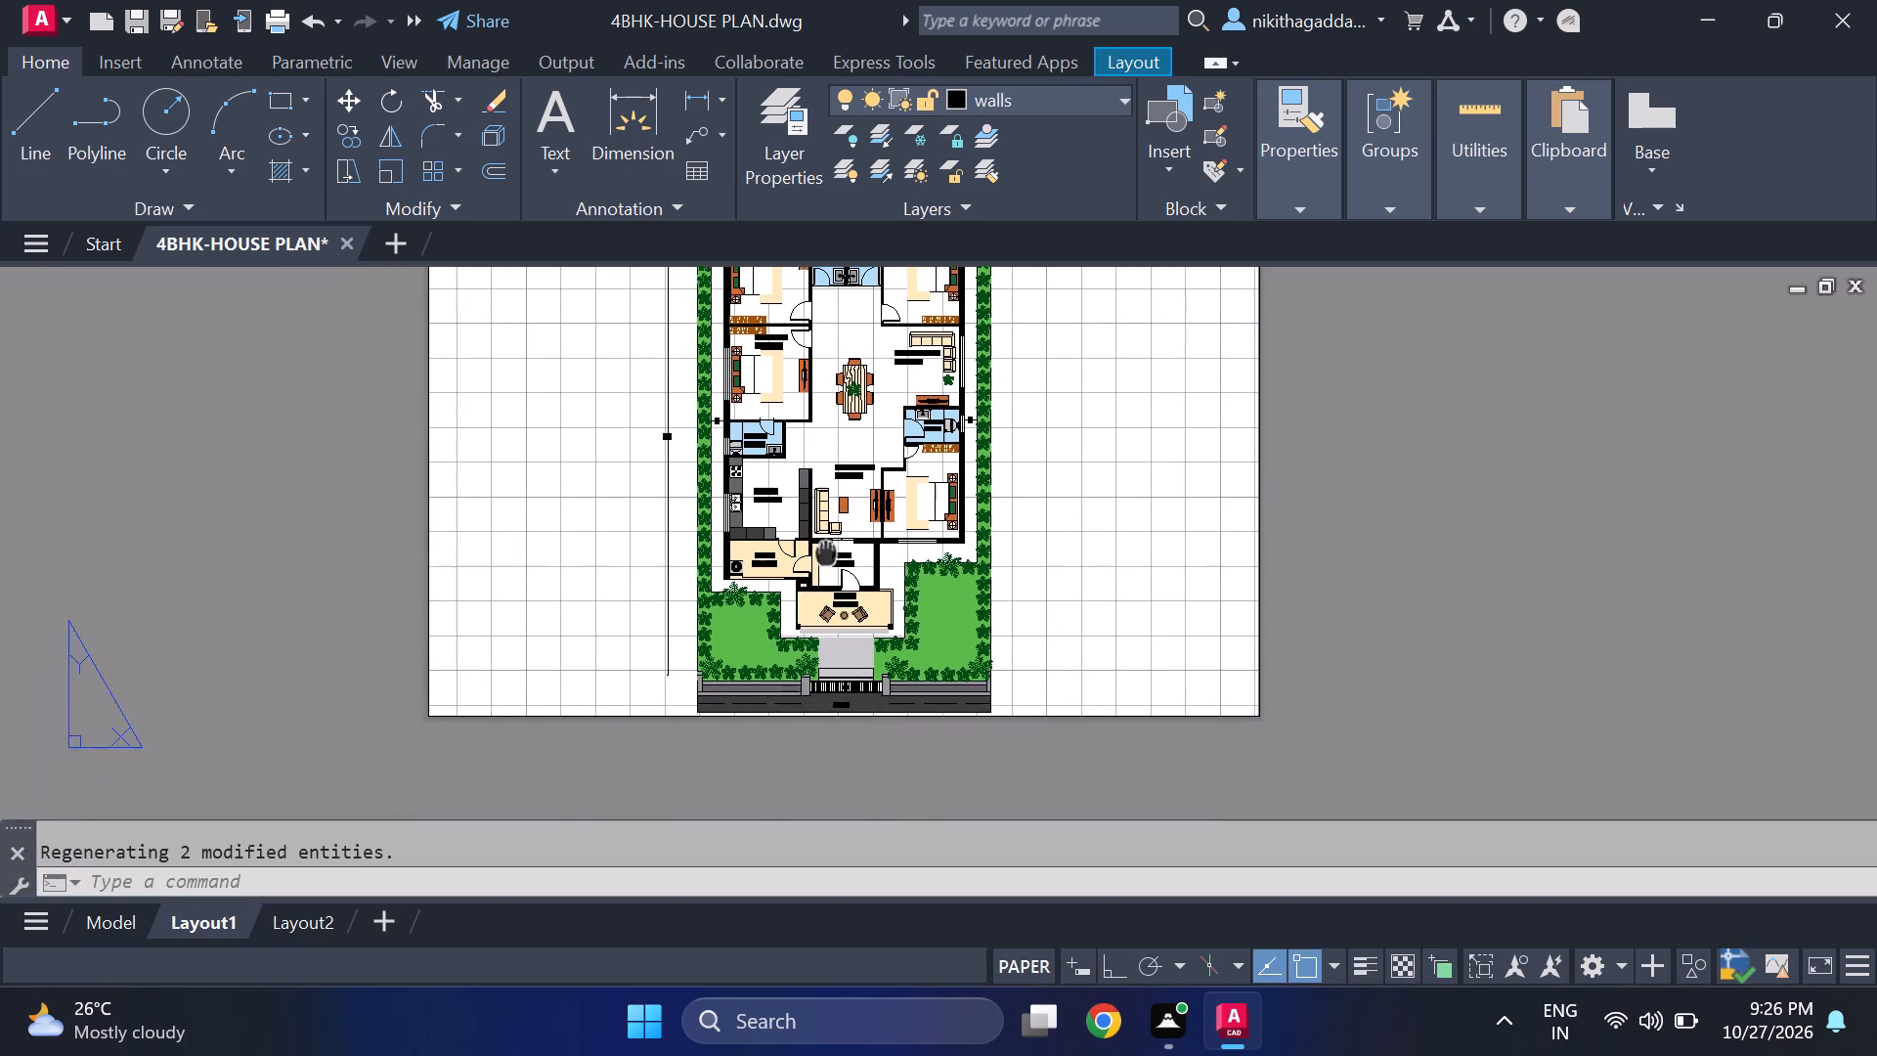
middle_drag(827, 550, 829, 549)
middle_drag(808, 694, 814, 791)
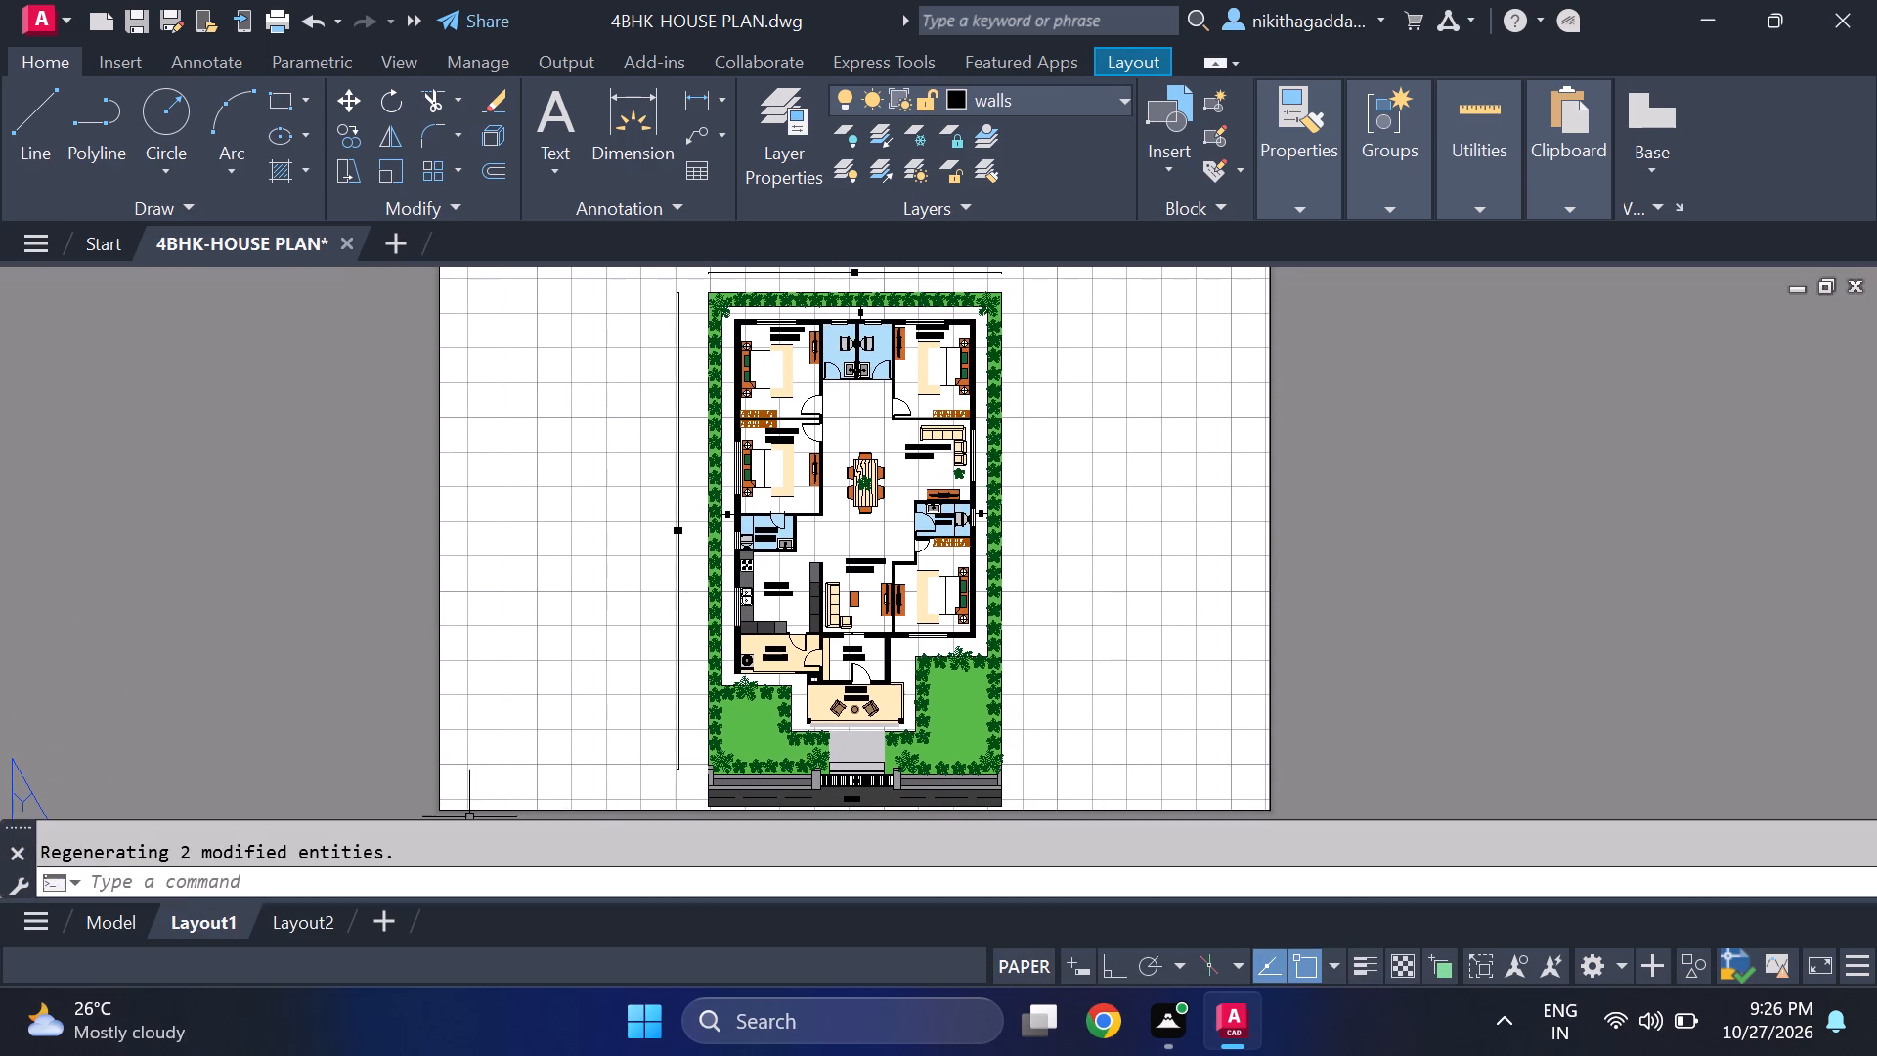
scroll(750, 823, up, 2)
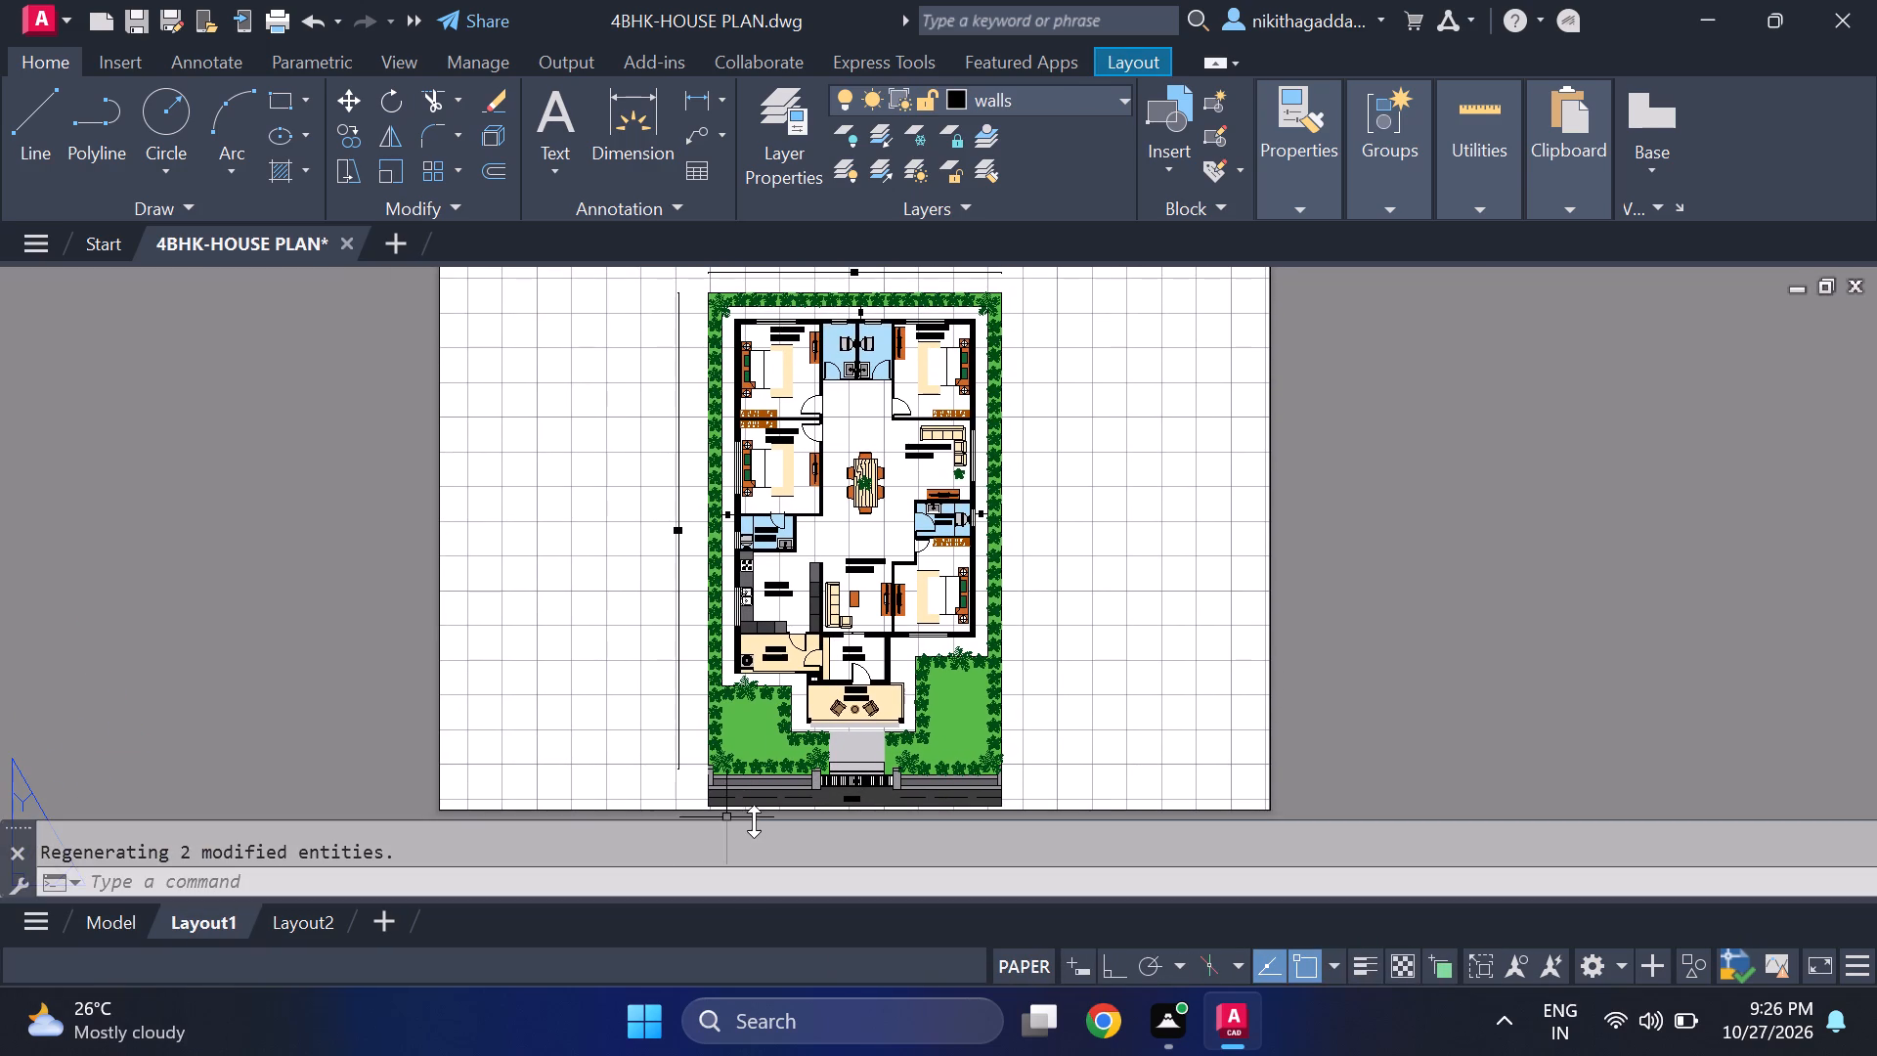
scroll(754, 821, up, 2)
click(767, 770)
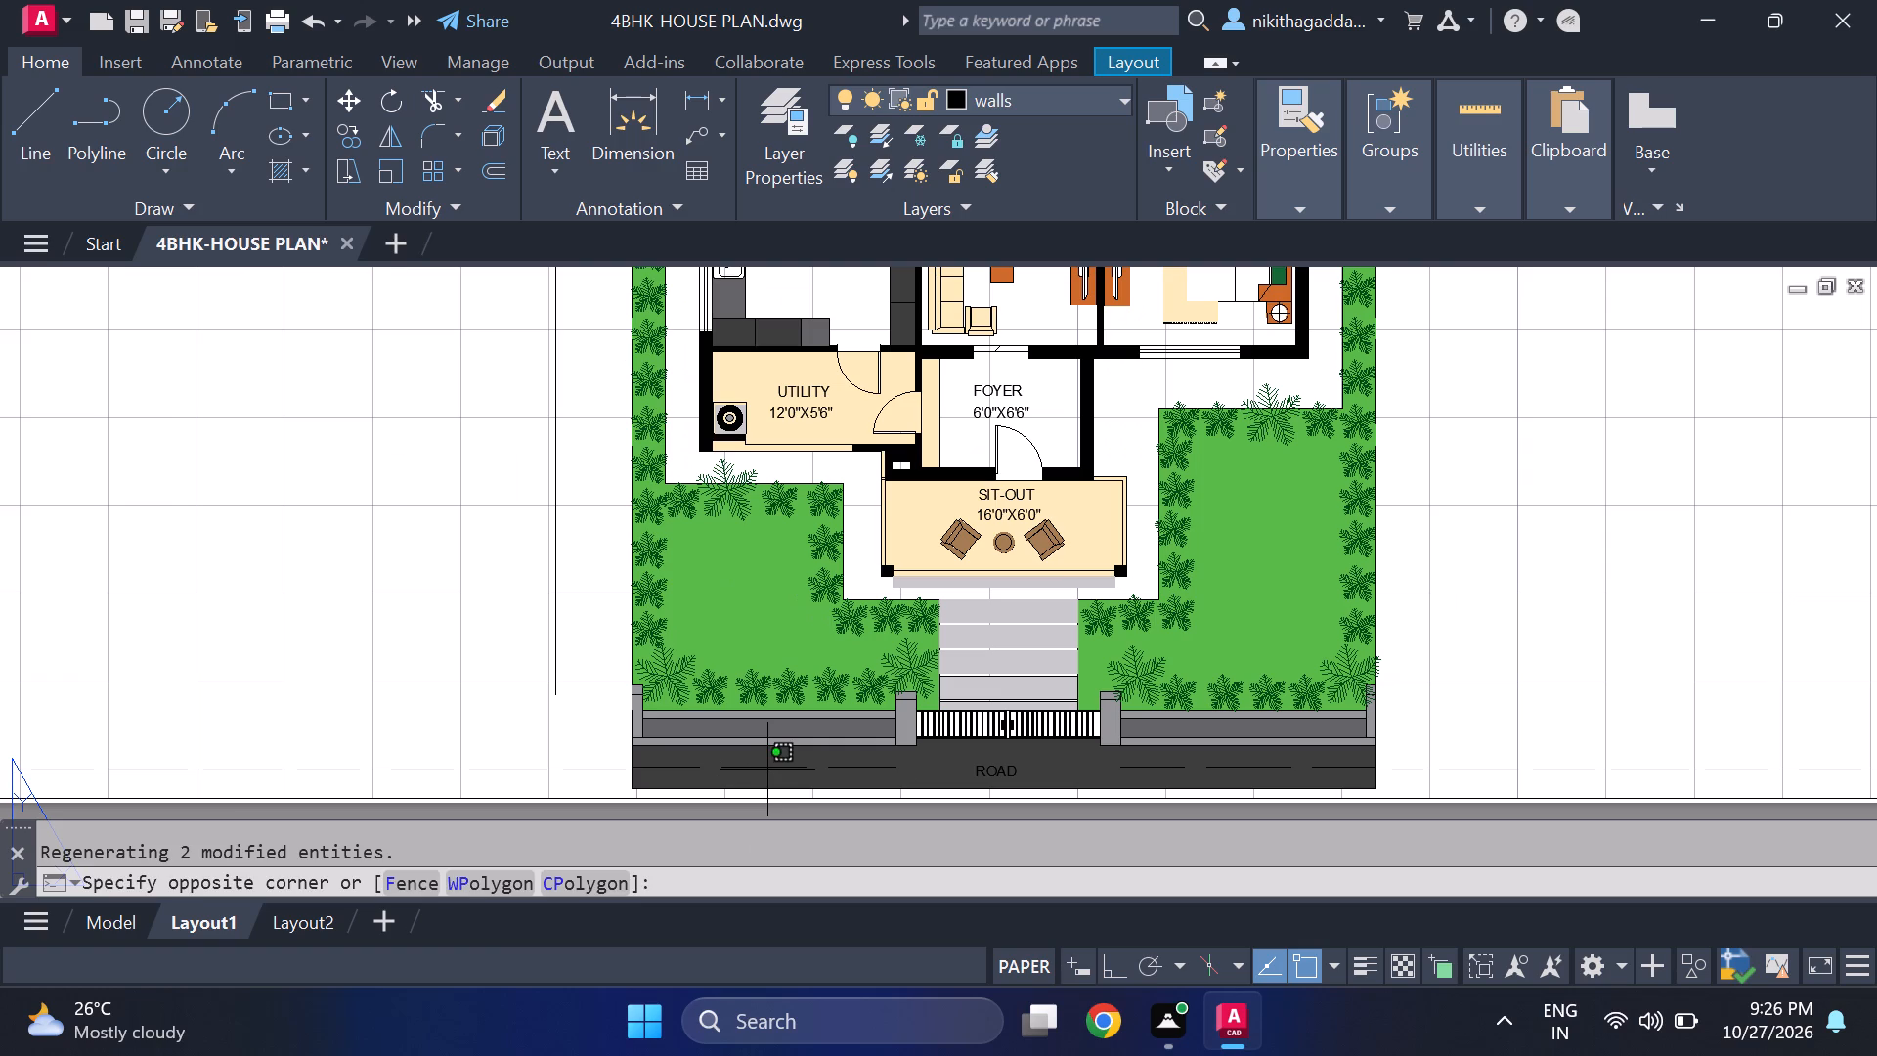
click(749, 769)
scroll(662, 772, up, 3)
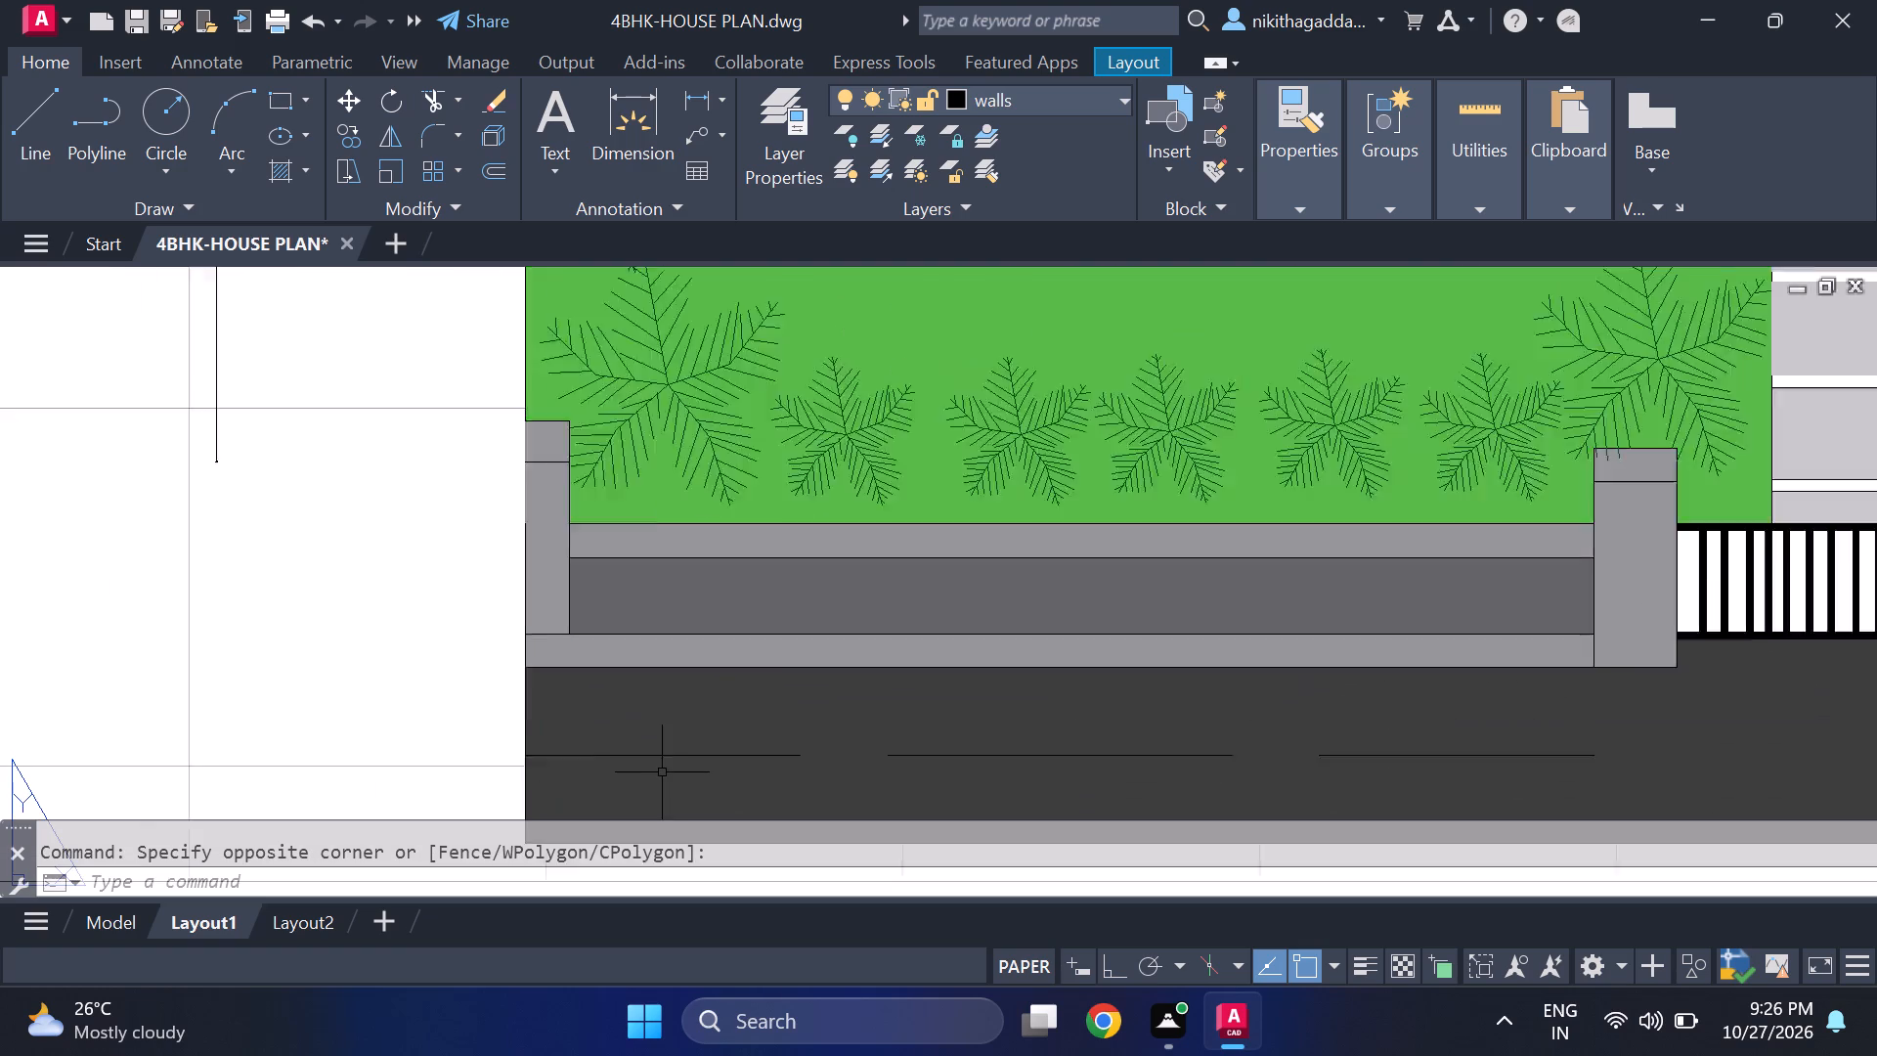
scroll(662, 772, up, 1)
click(673, 744)
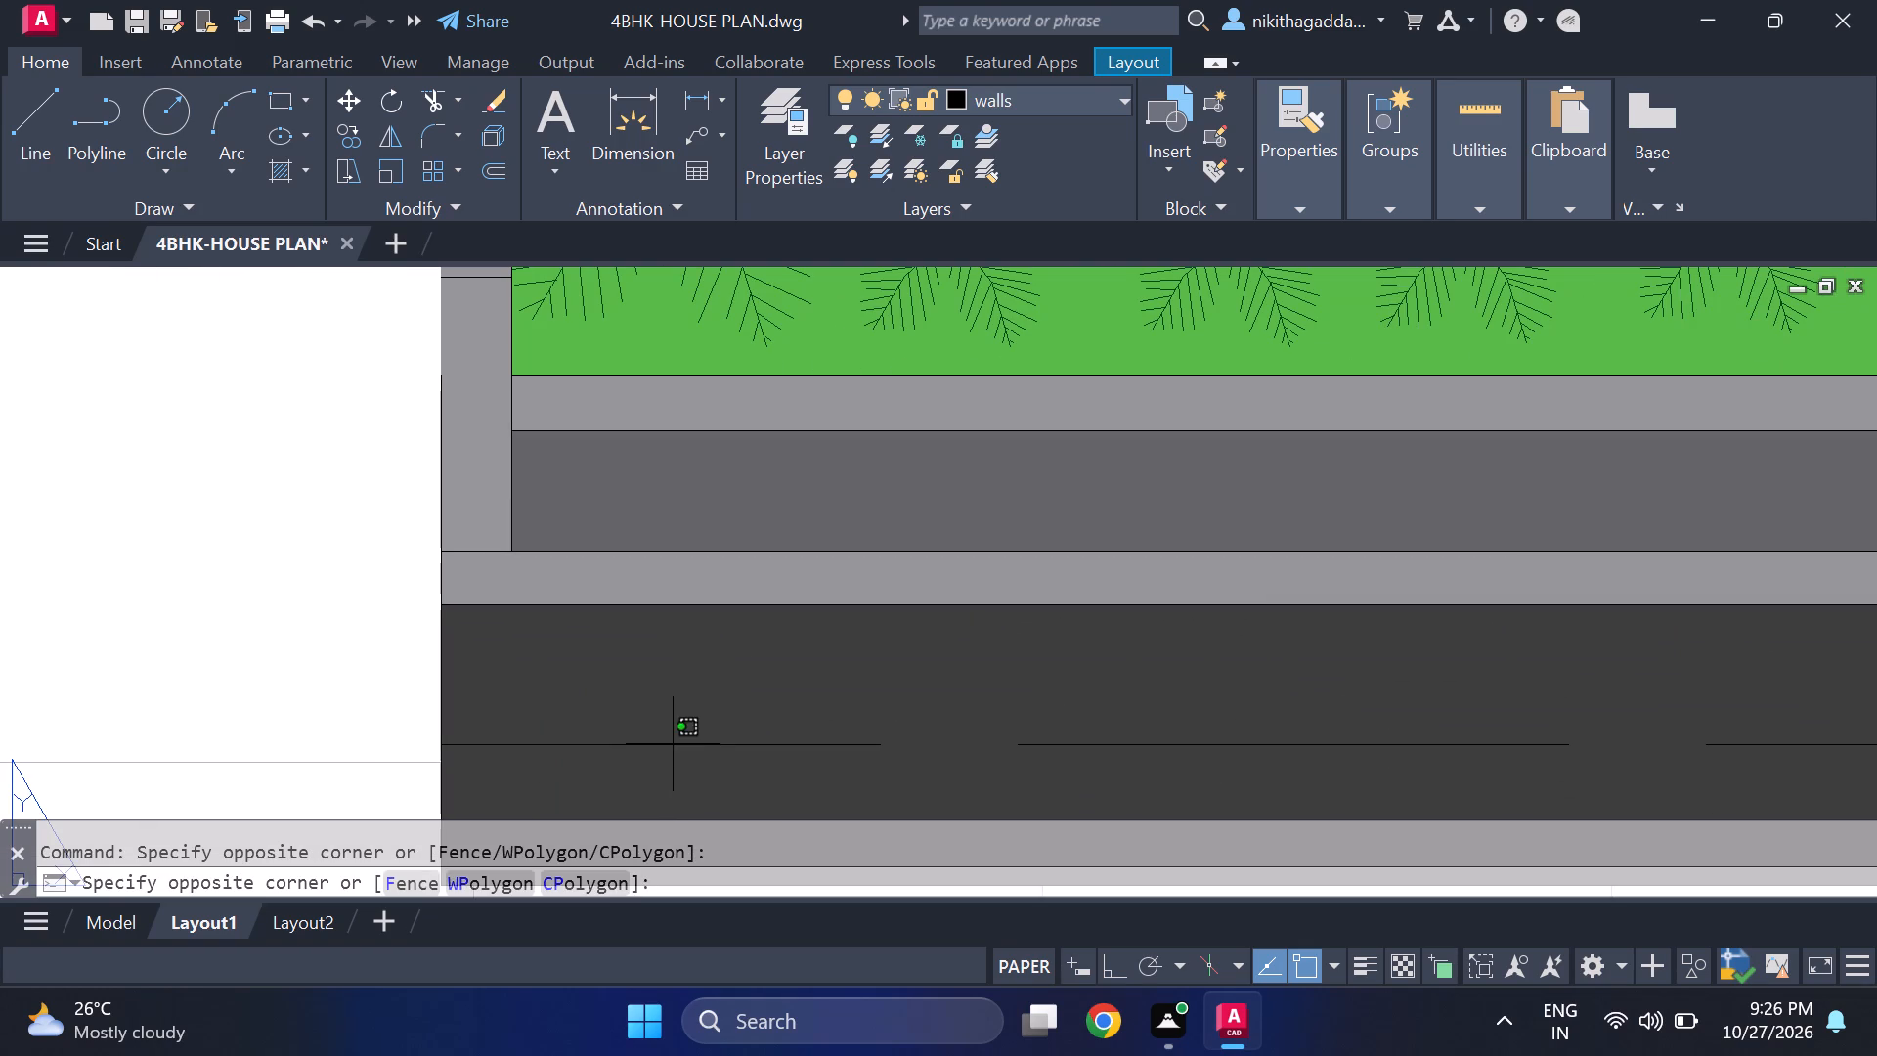
scroll(677, 740, down, 5)
key(Escape)
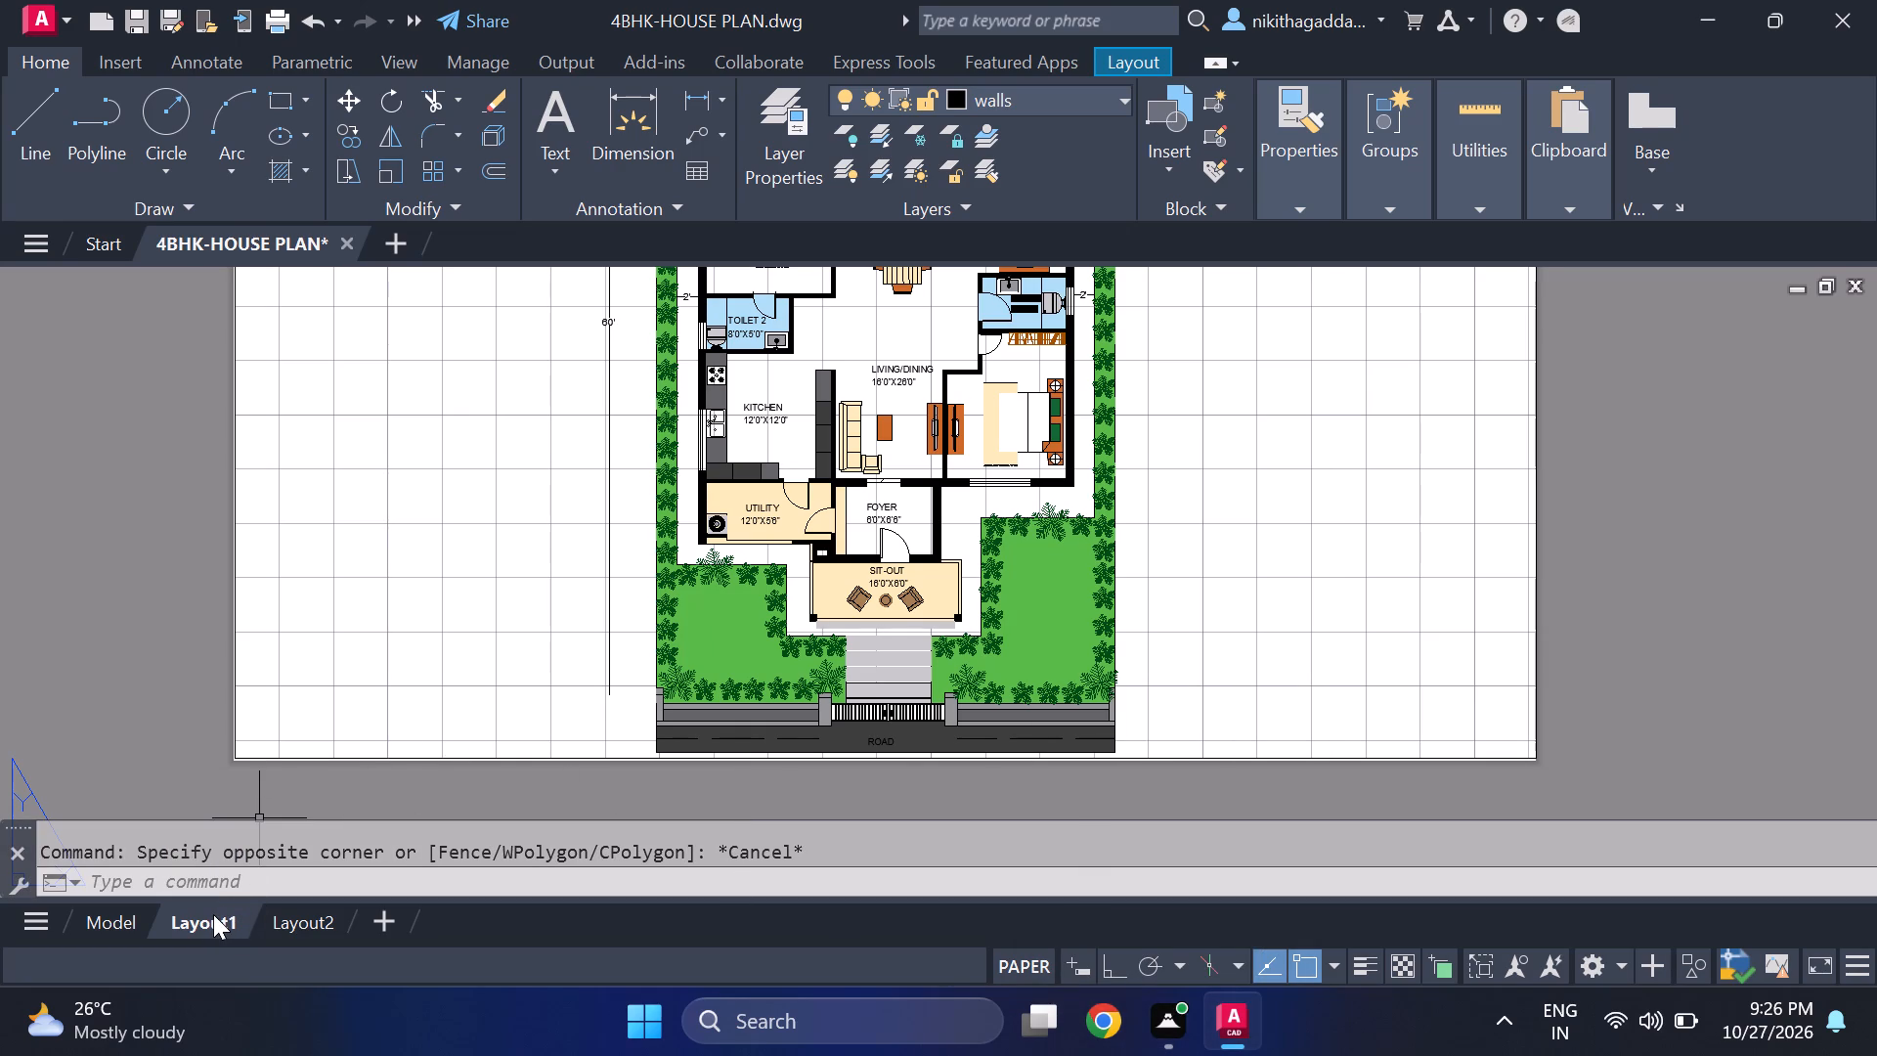
Examine the plan on the Layout1 sheet from the north bedrooms down to the kitchen, living and foyer areas.
middle_drag(674, 508, 688, 590)
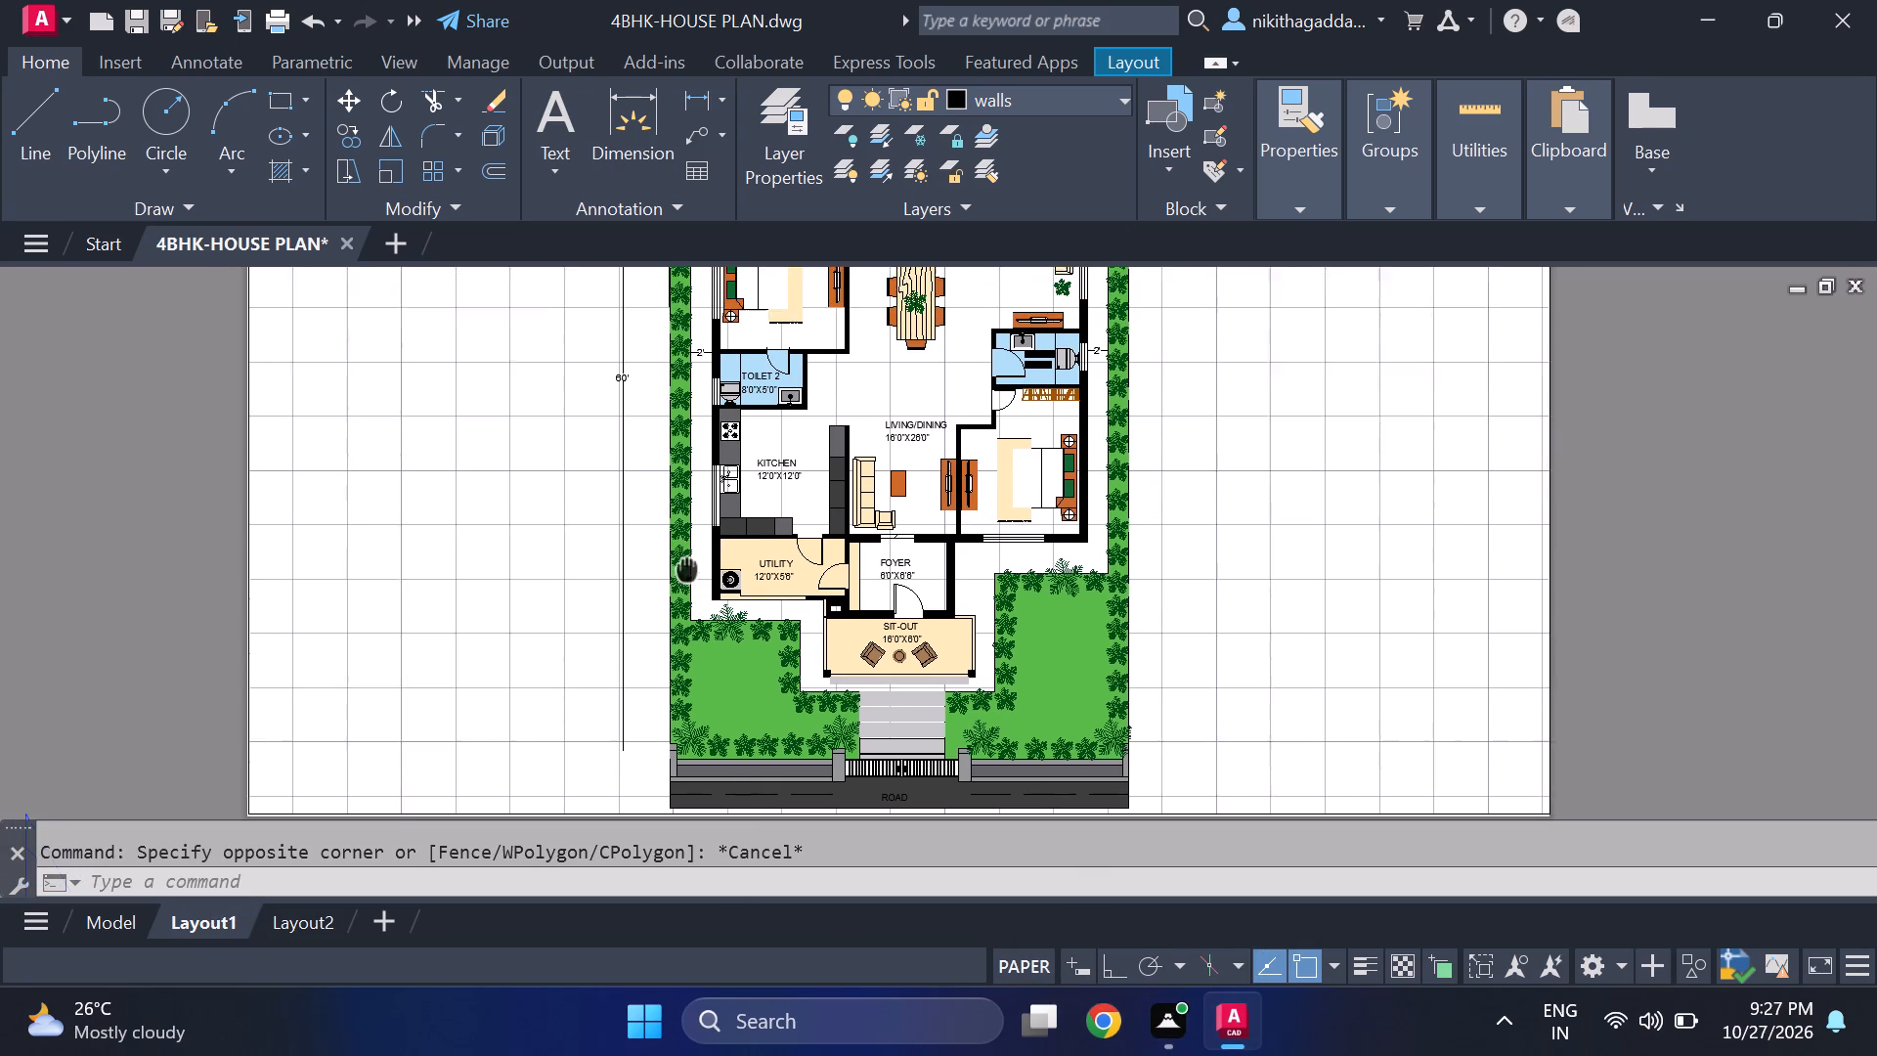
middle_drag(688, 590, 655, 720)
scroll(866, 496, up, 1)
middle_drag(866, 500, 808, 712)
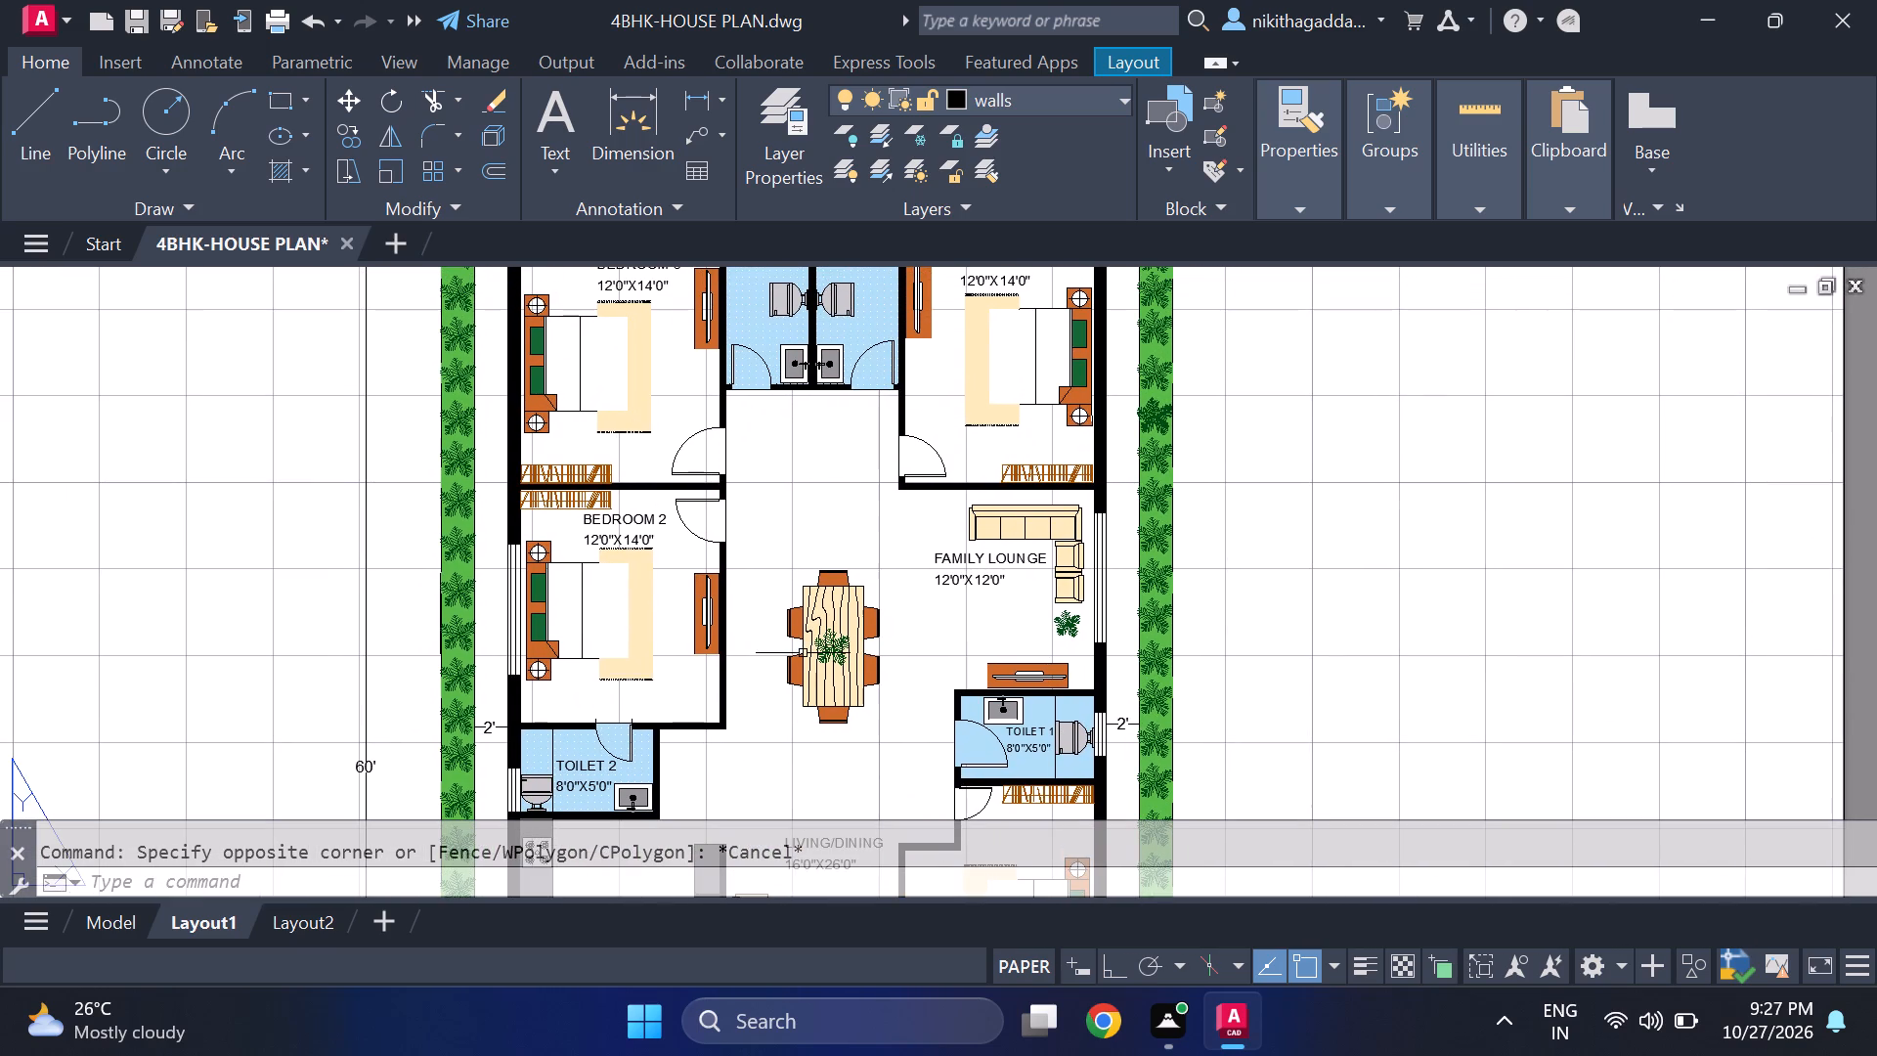
middle_drag(746, 499, 732, 648)
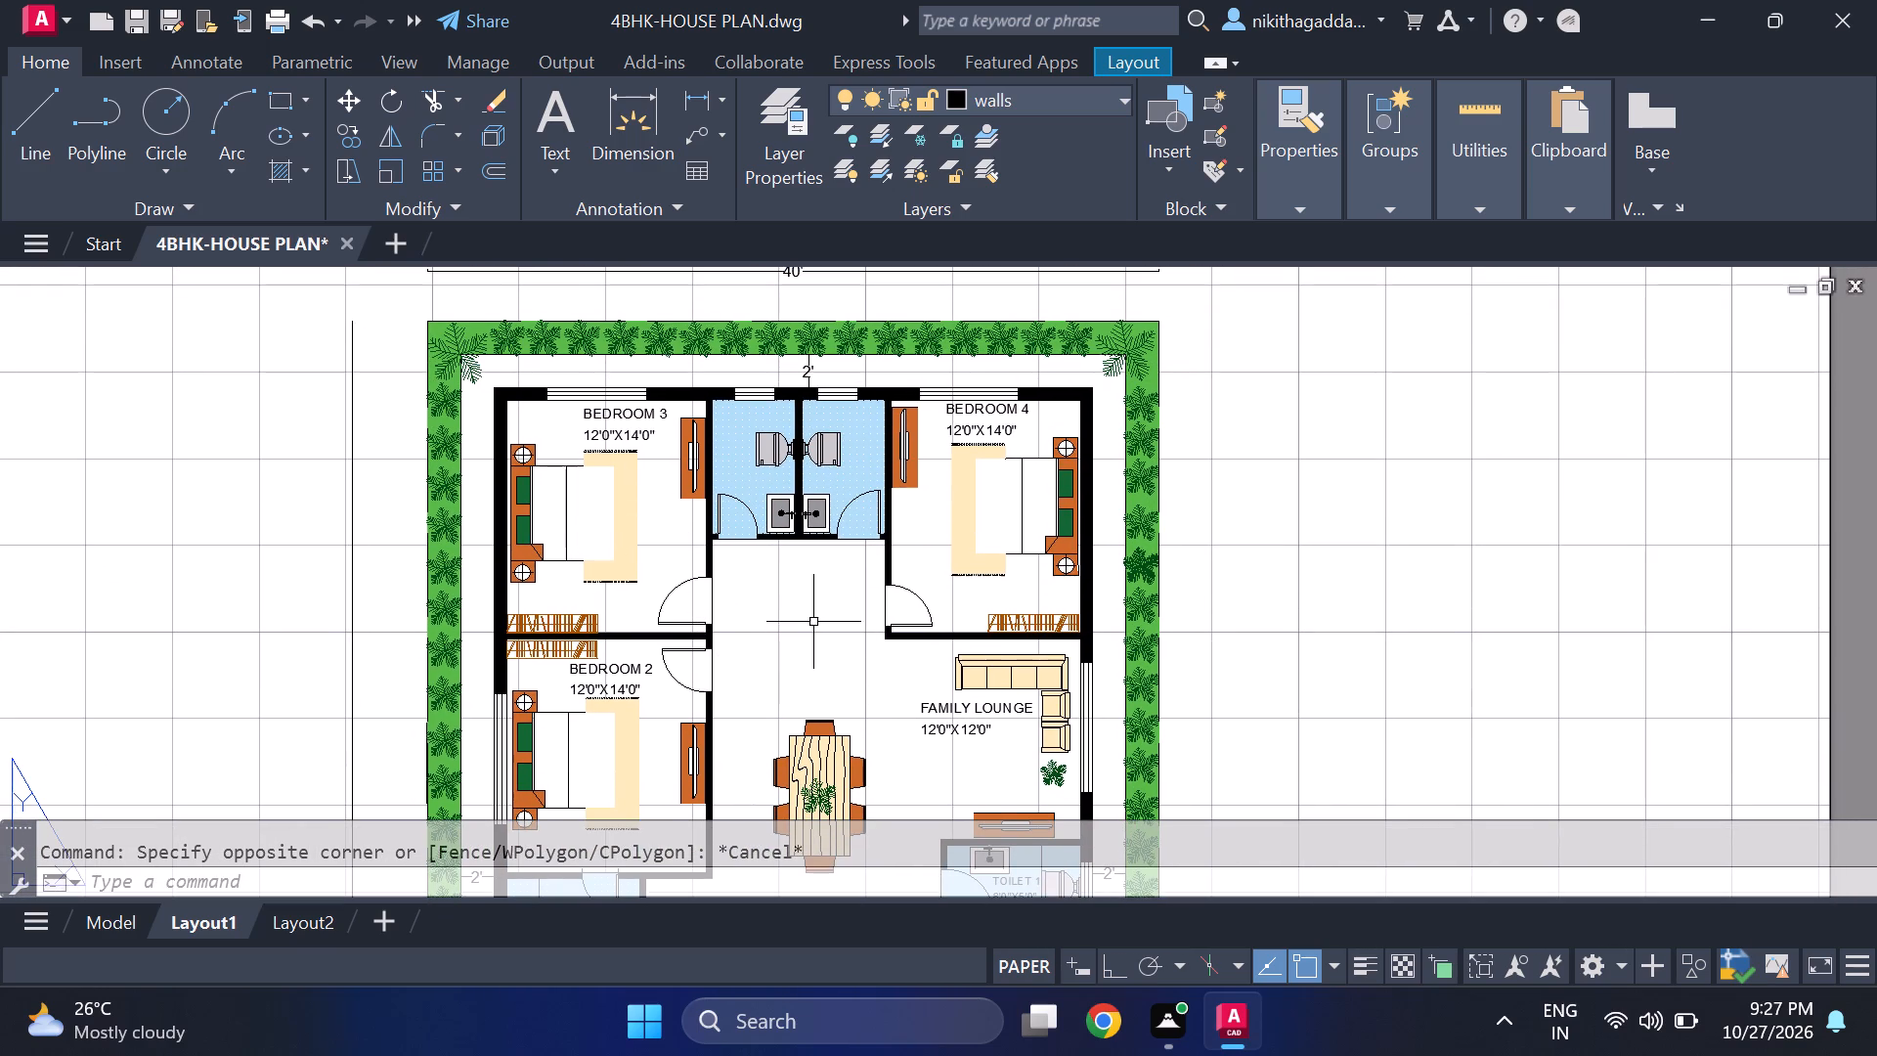
middle_drag(808, 618, 755, 489)
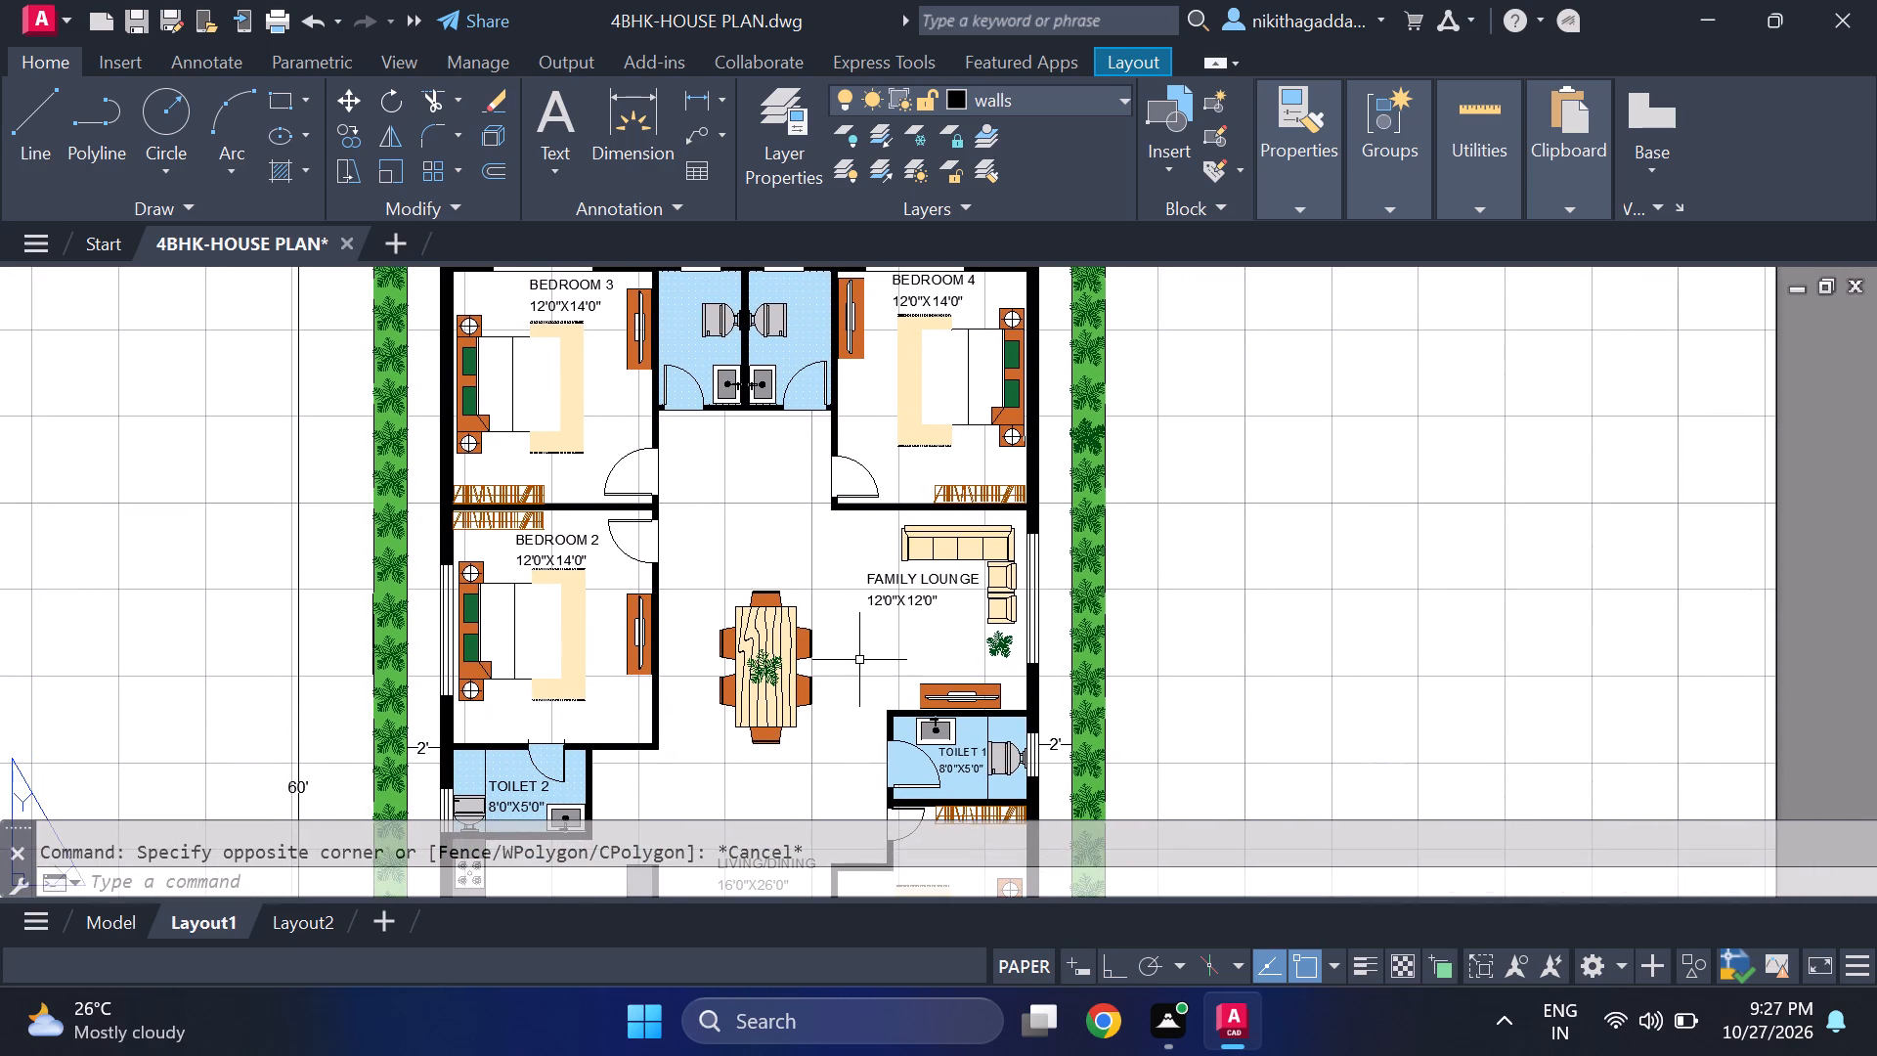
middle_drag(829, 643, 746, 433)
middle_drag(836, 663, 836, 517)
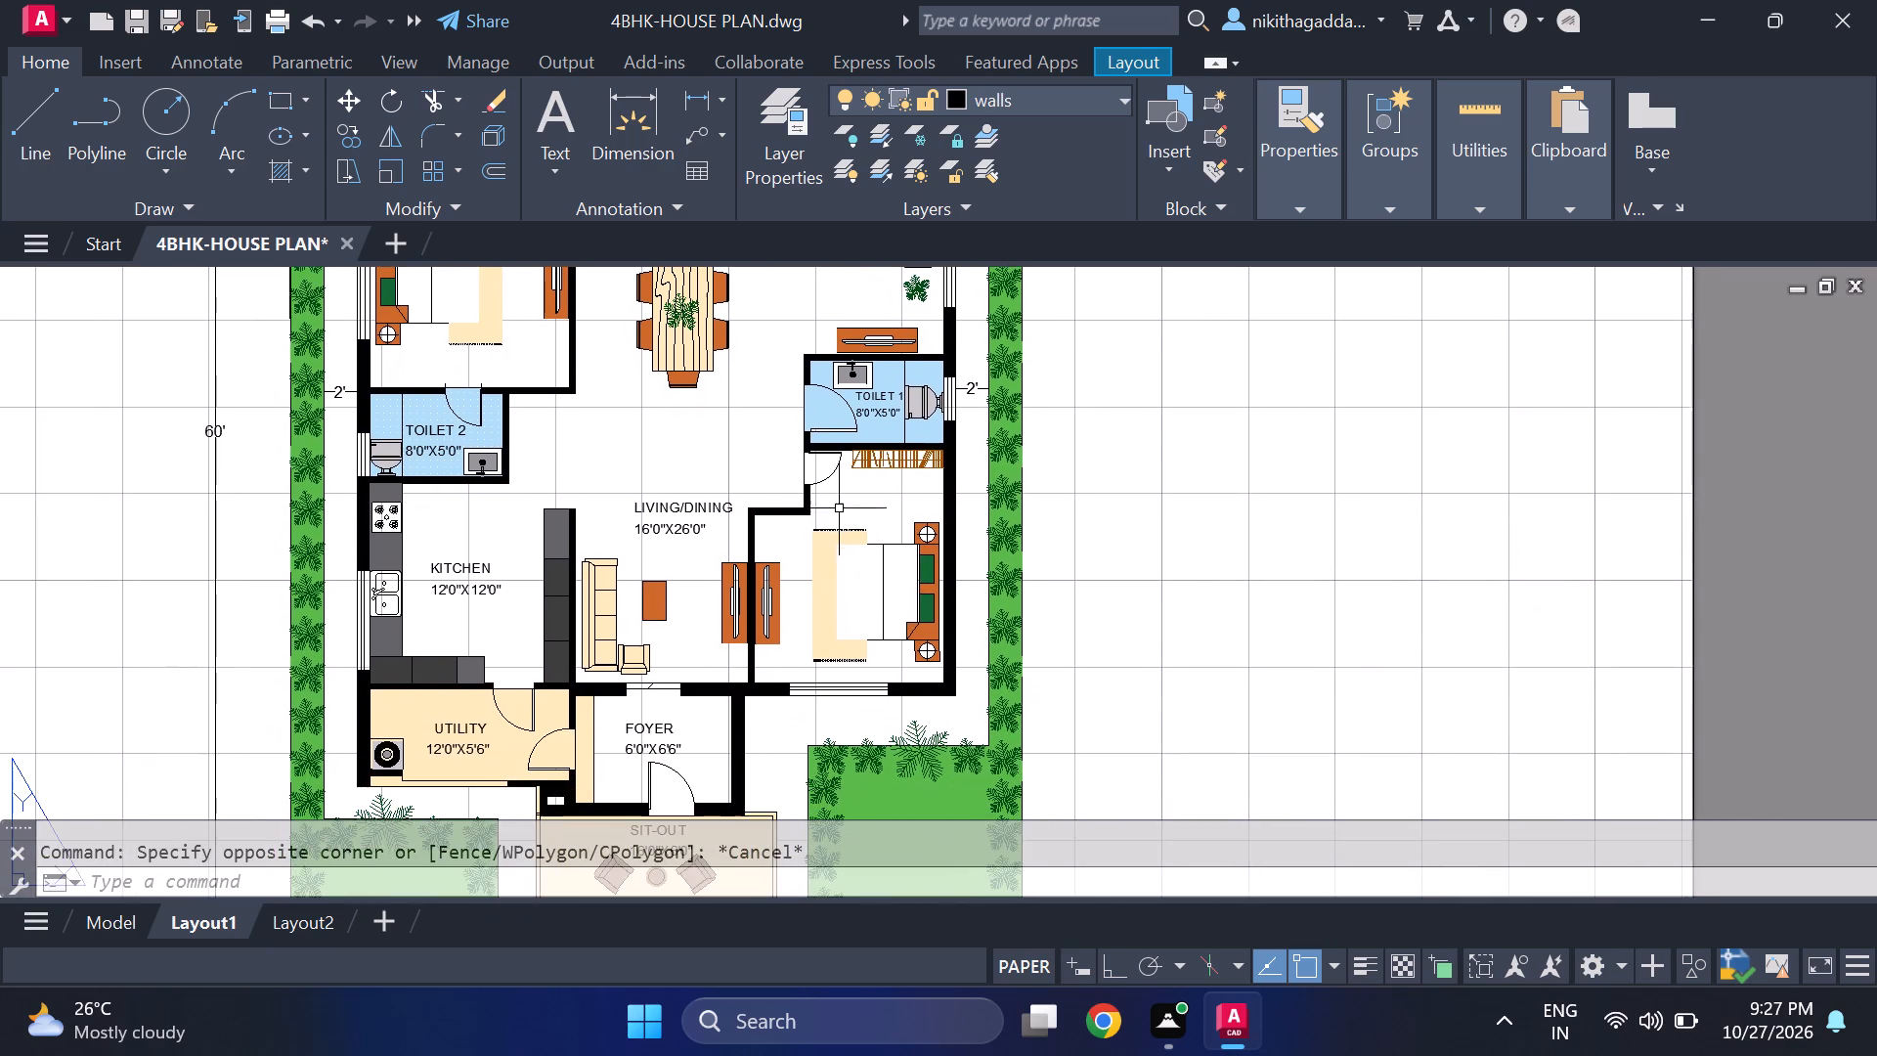
Examine the sit-out step and the walkway slabs leading to the gate on Layout1 and again in model space.
middle_drag(814, 656, 834, 592)
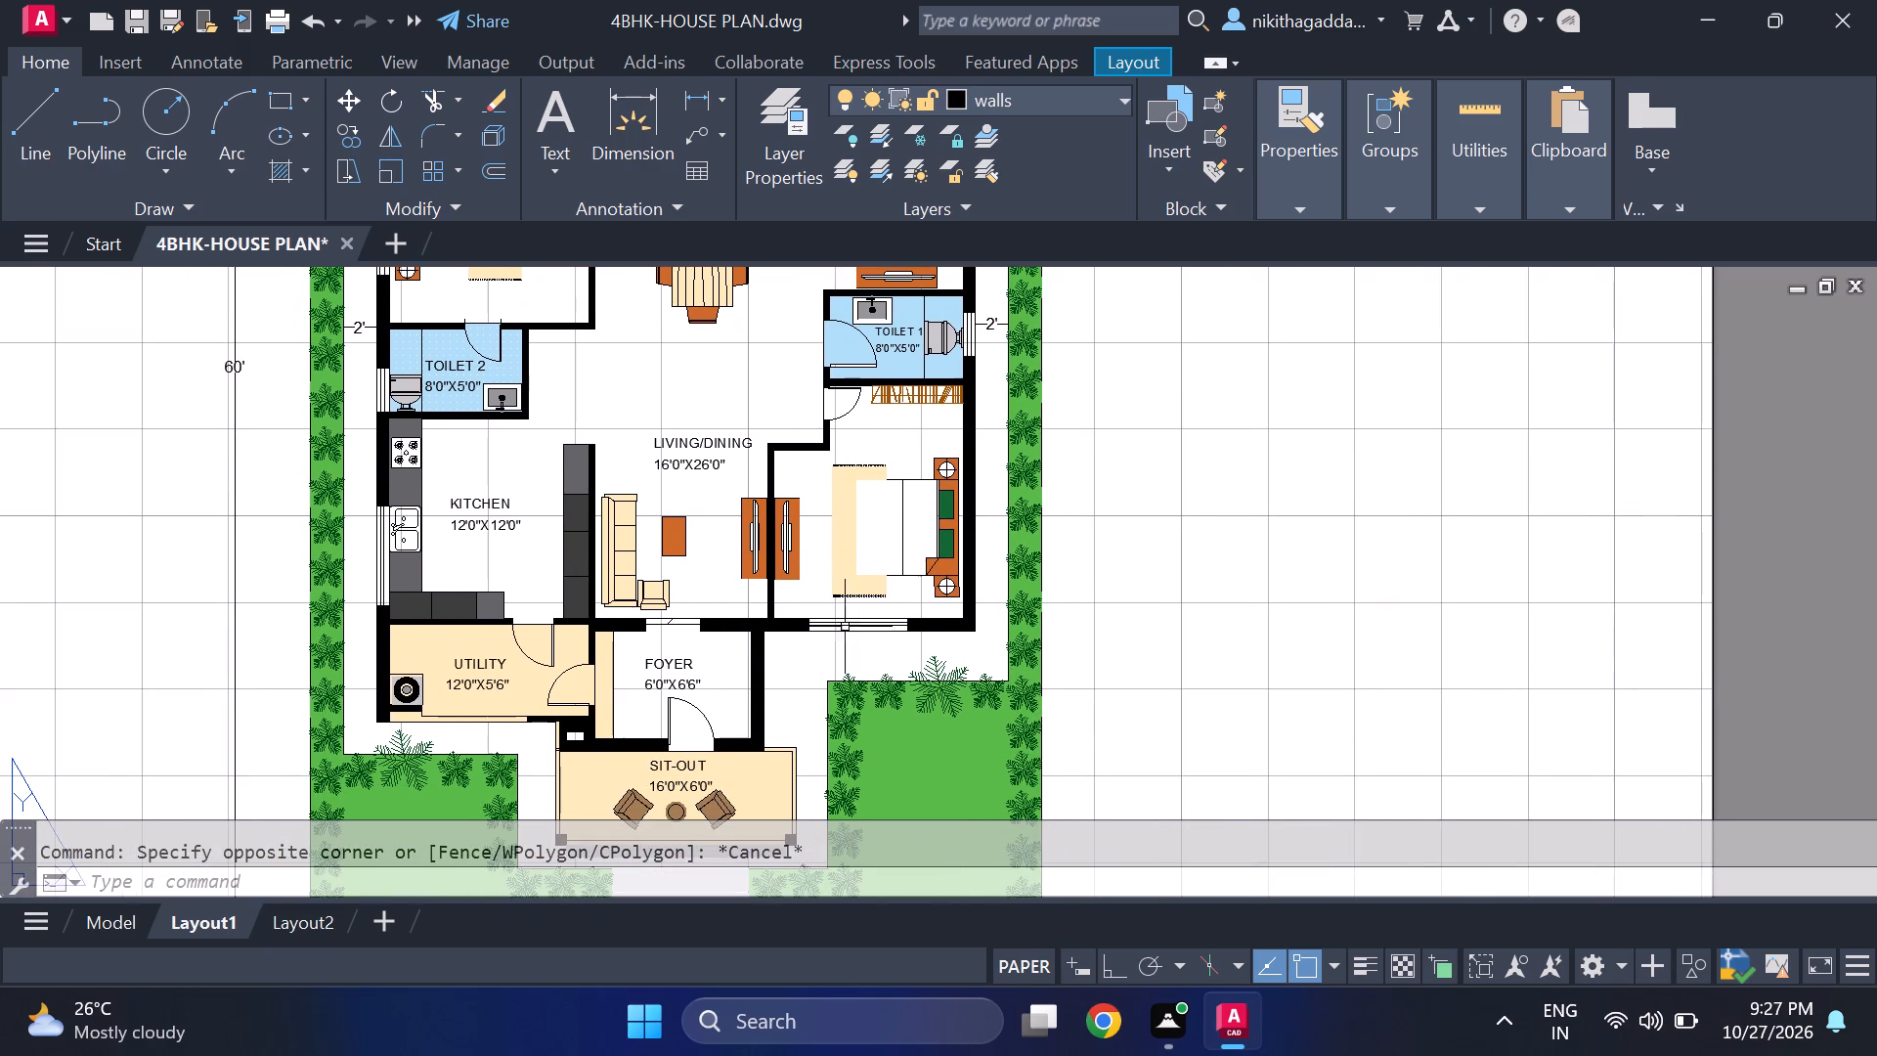
middle_drag(833, 654, 832, 517)
middle_drag(791, 655, 805, 594)
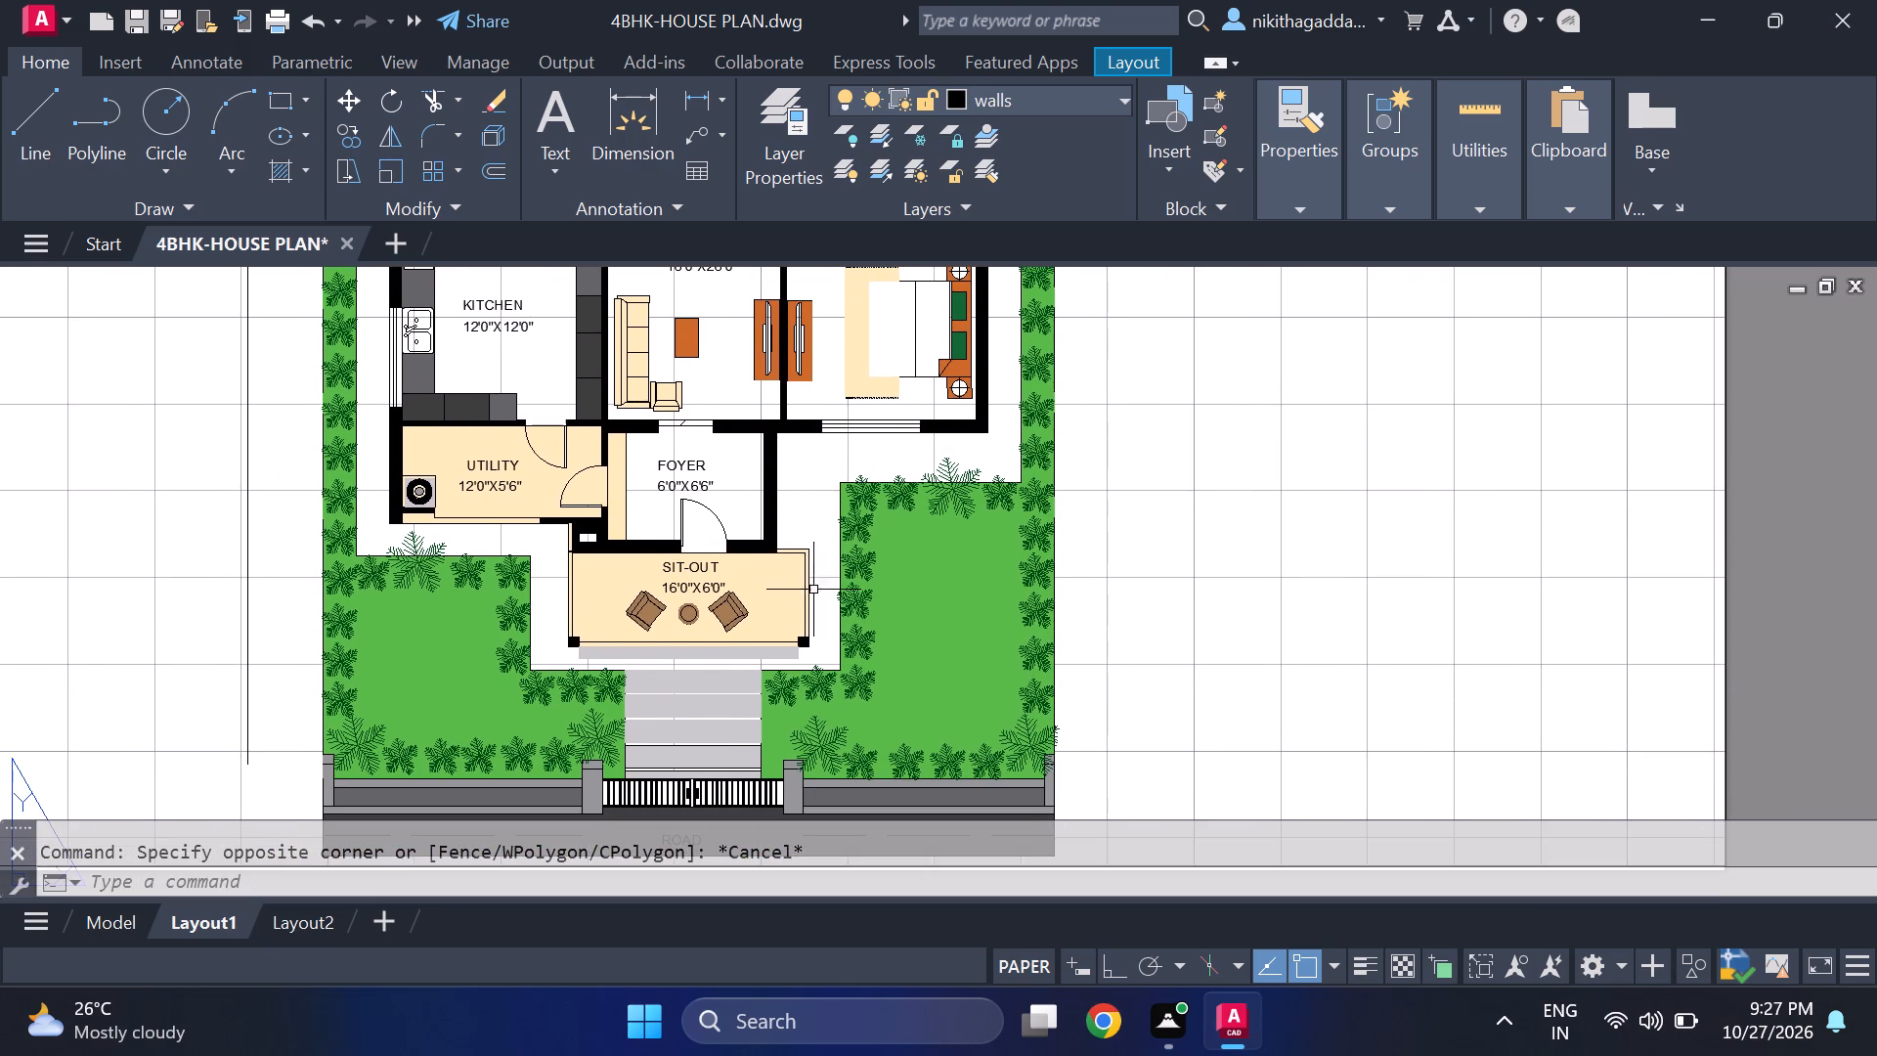
scroll(645, 697, up, 3)
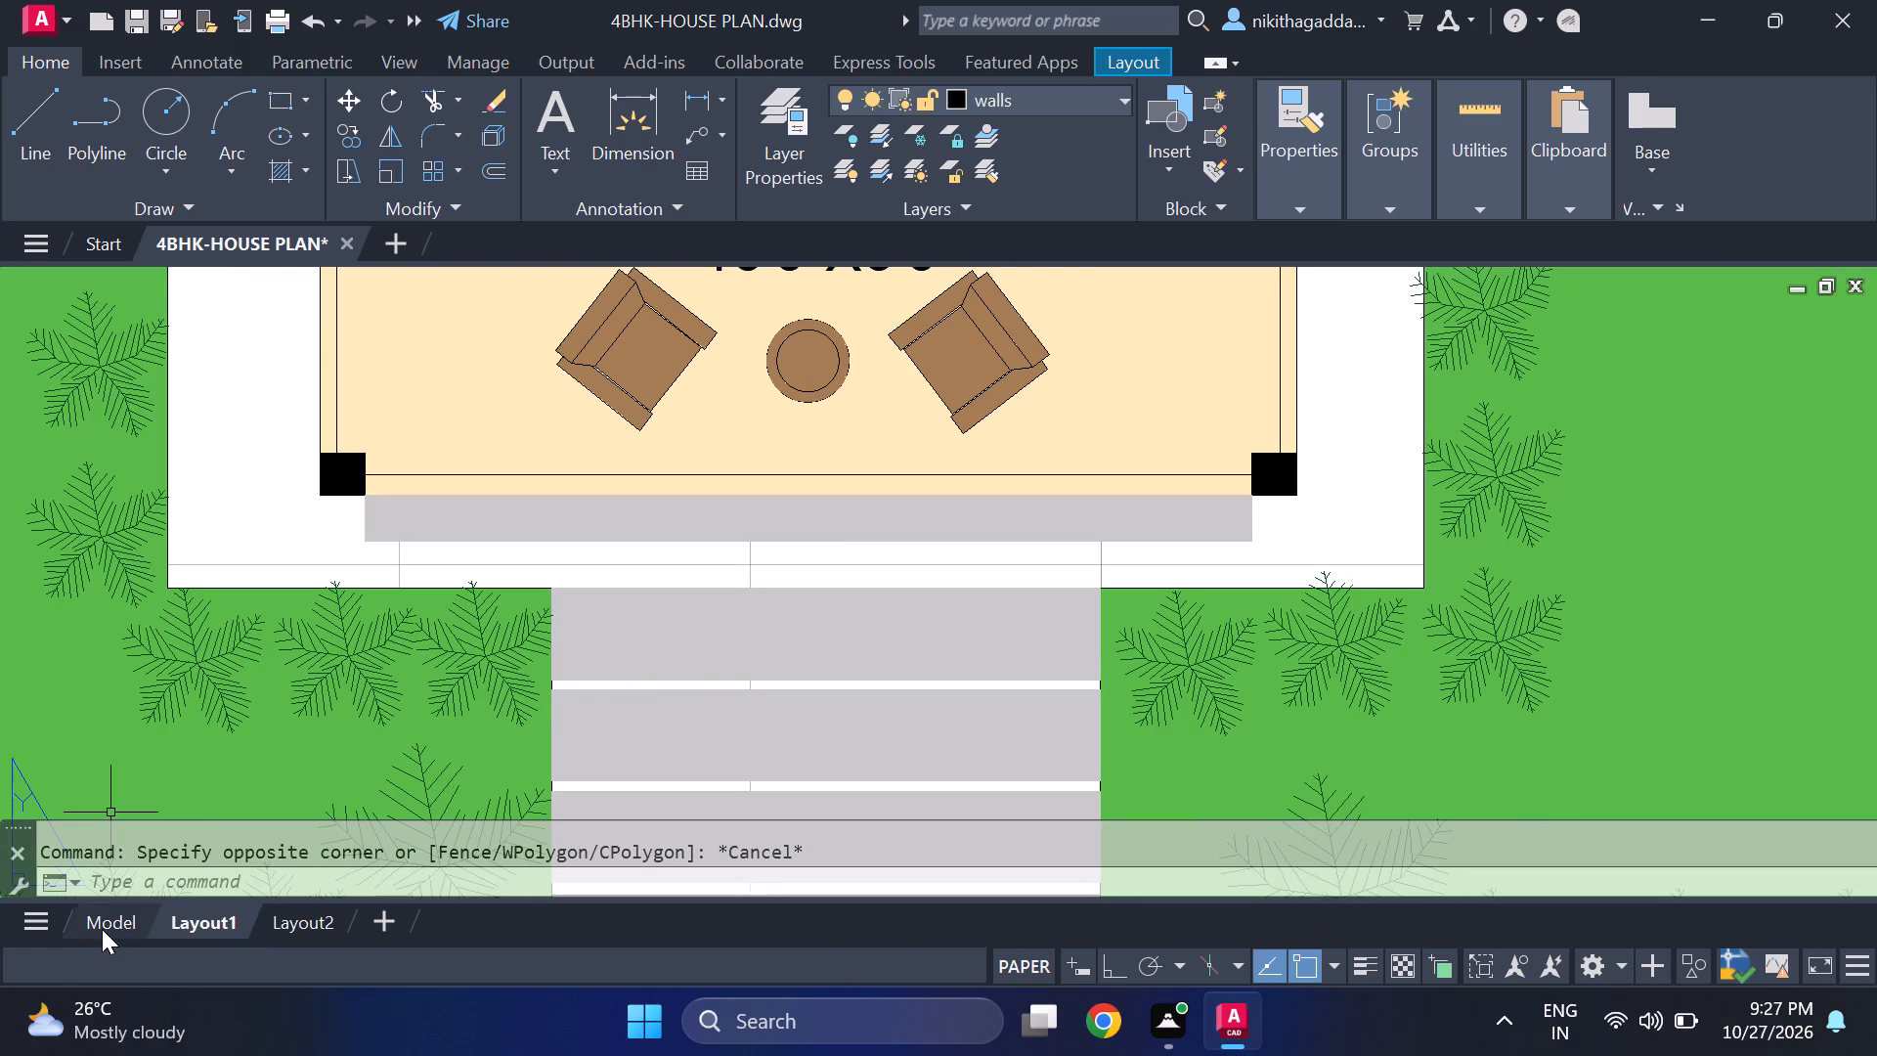
click(102, 929)
middle_drag(970, 487, 955, 626)
scroll(983, 488, up, 2)
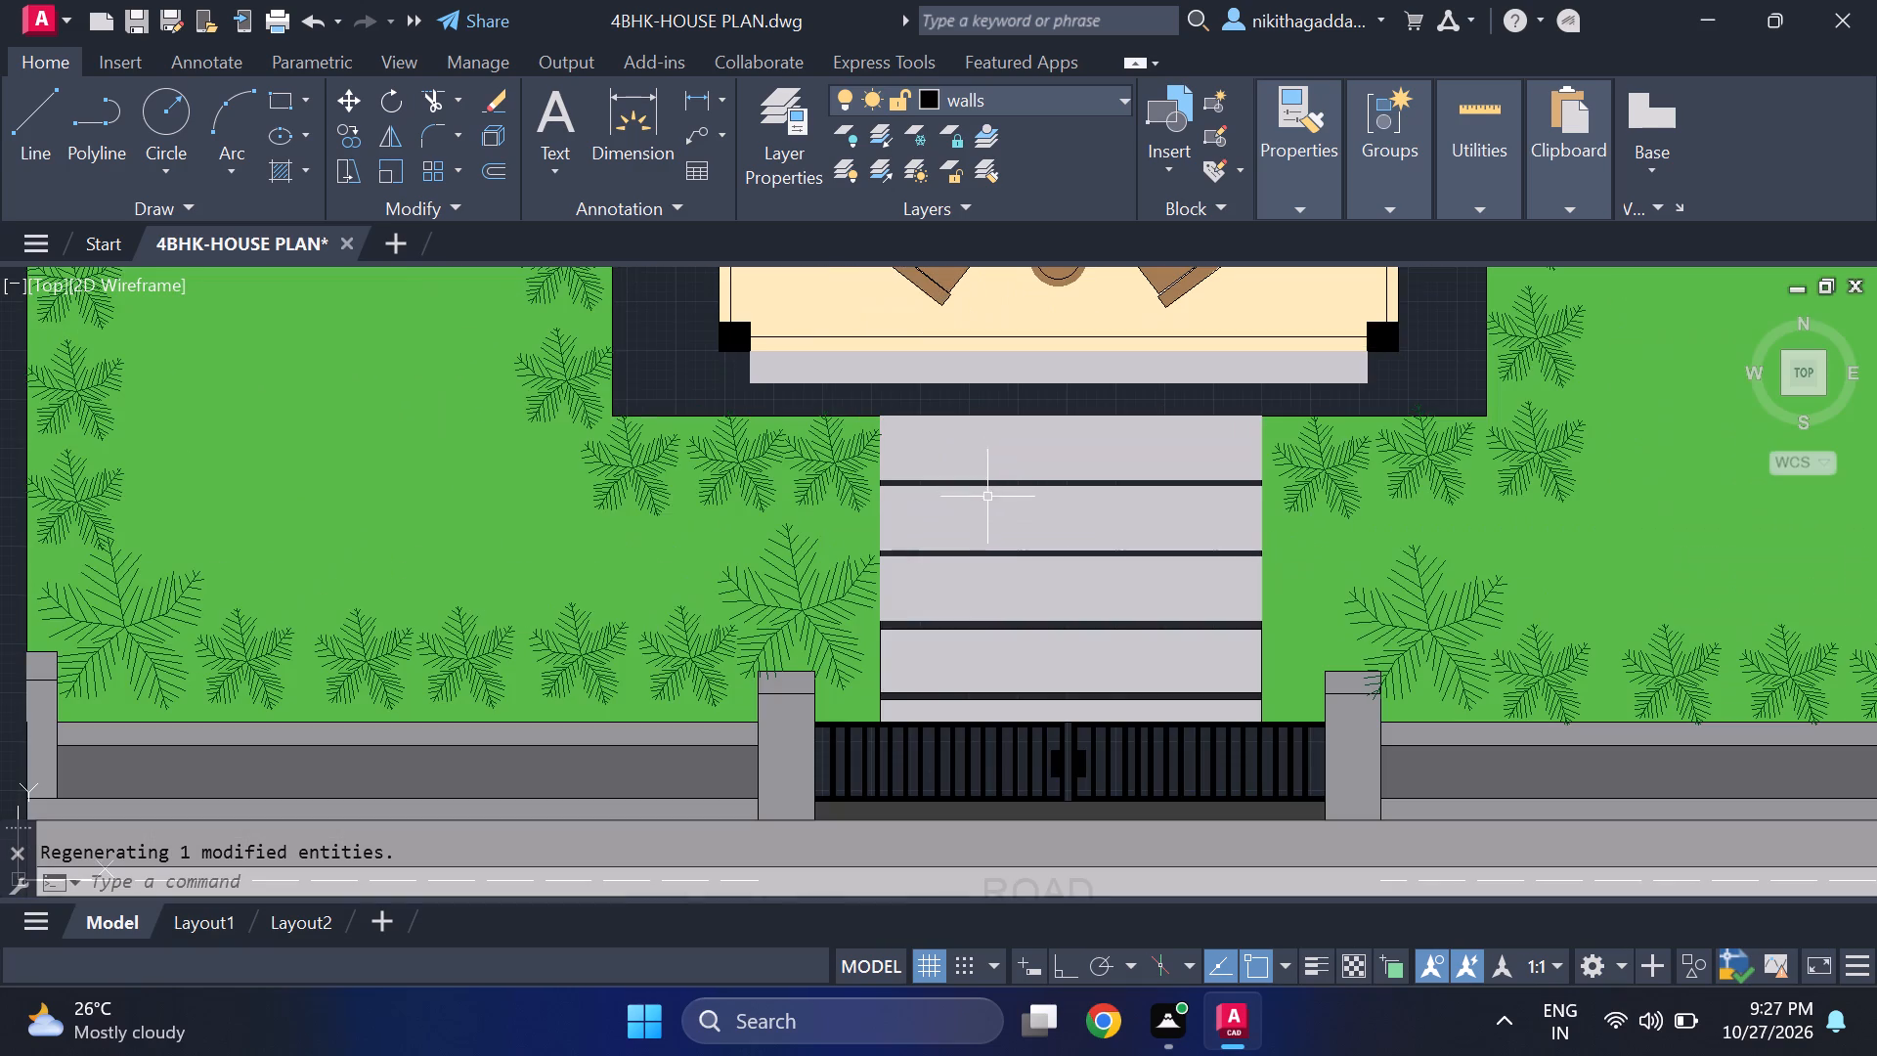
scroll(990, 483, up, 1)
scroll(993, 489, down, 1)
scroll(1017, 609, up, 1)
scroll(1012, 521, up, 1)
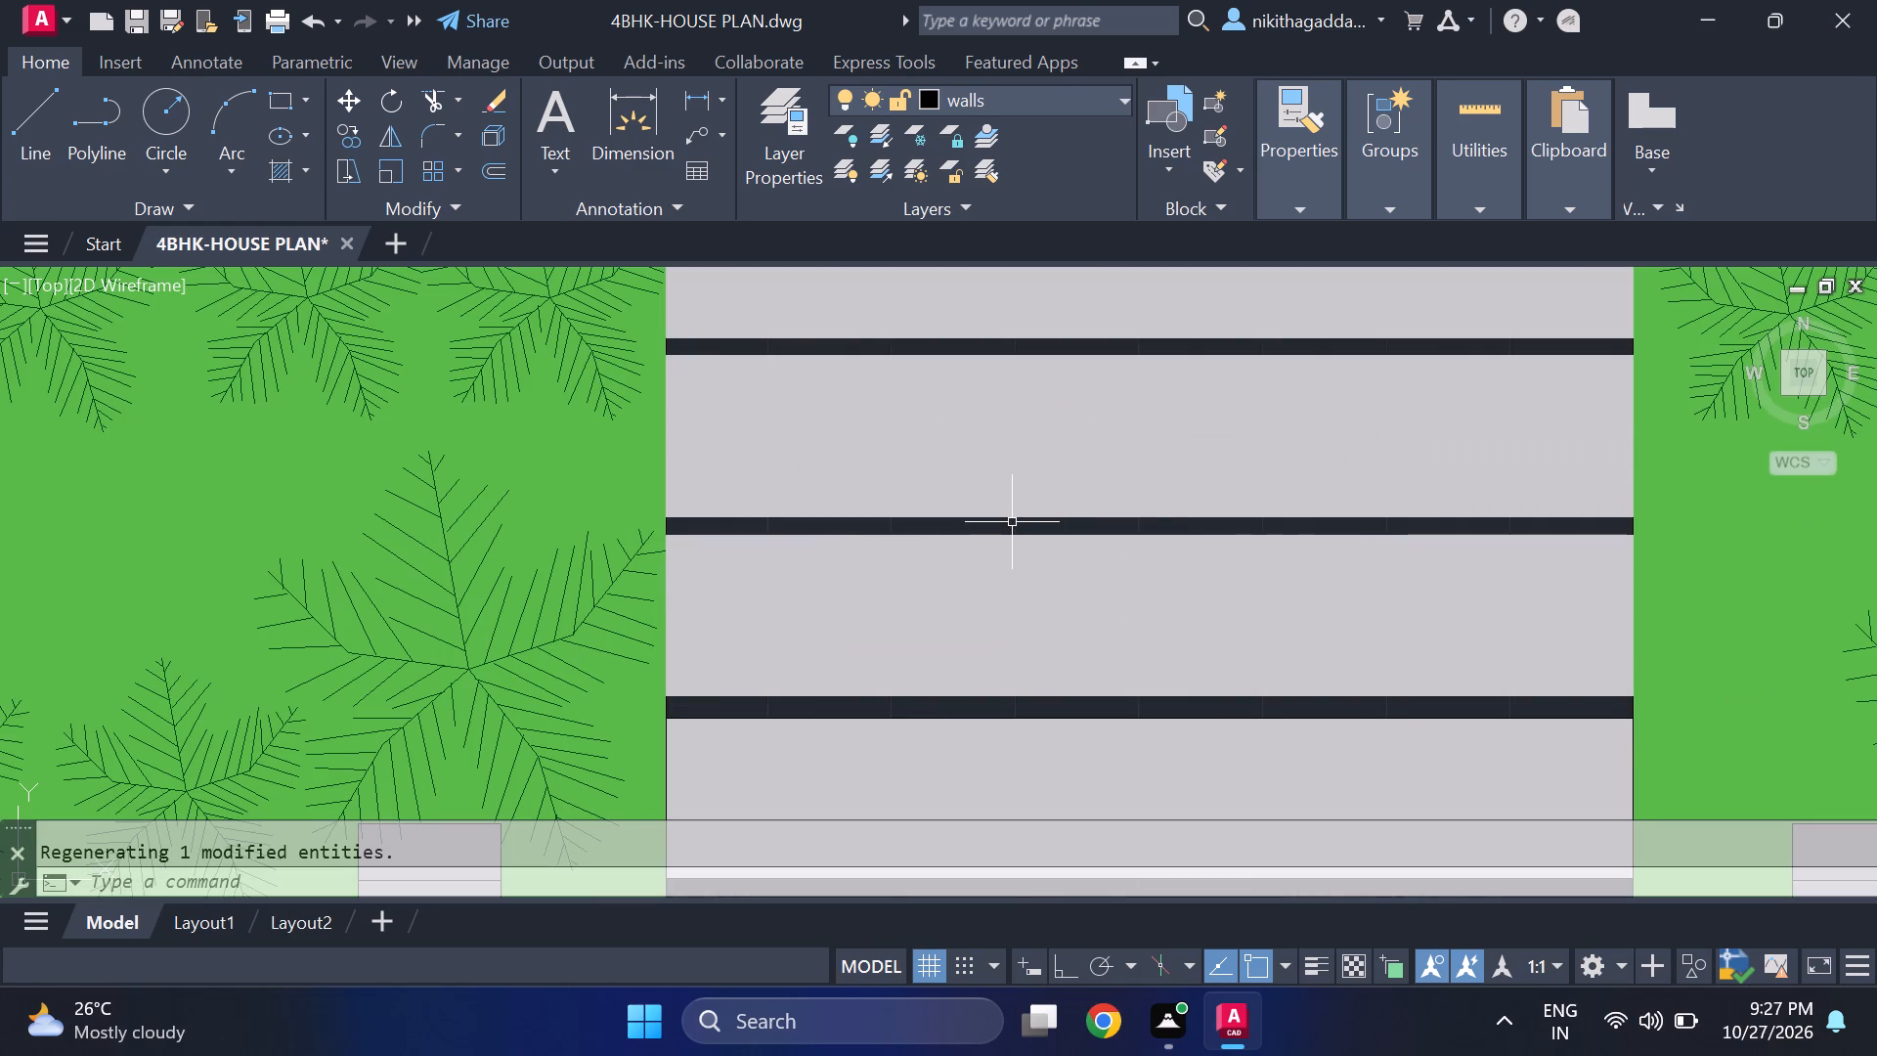
click(1014, 535)
scroll(900, 576, down, 3)
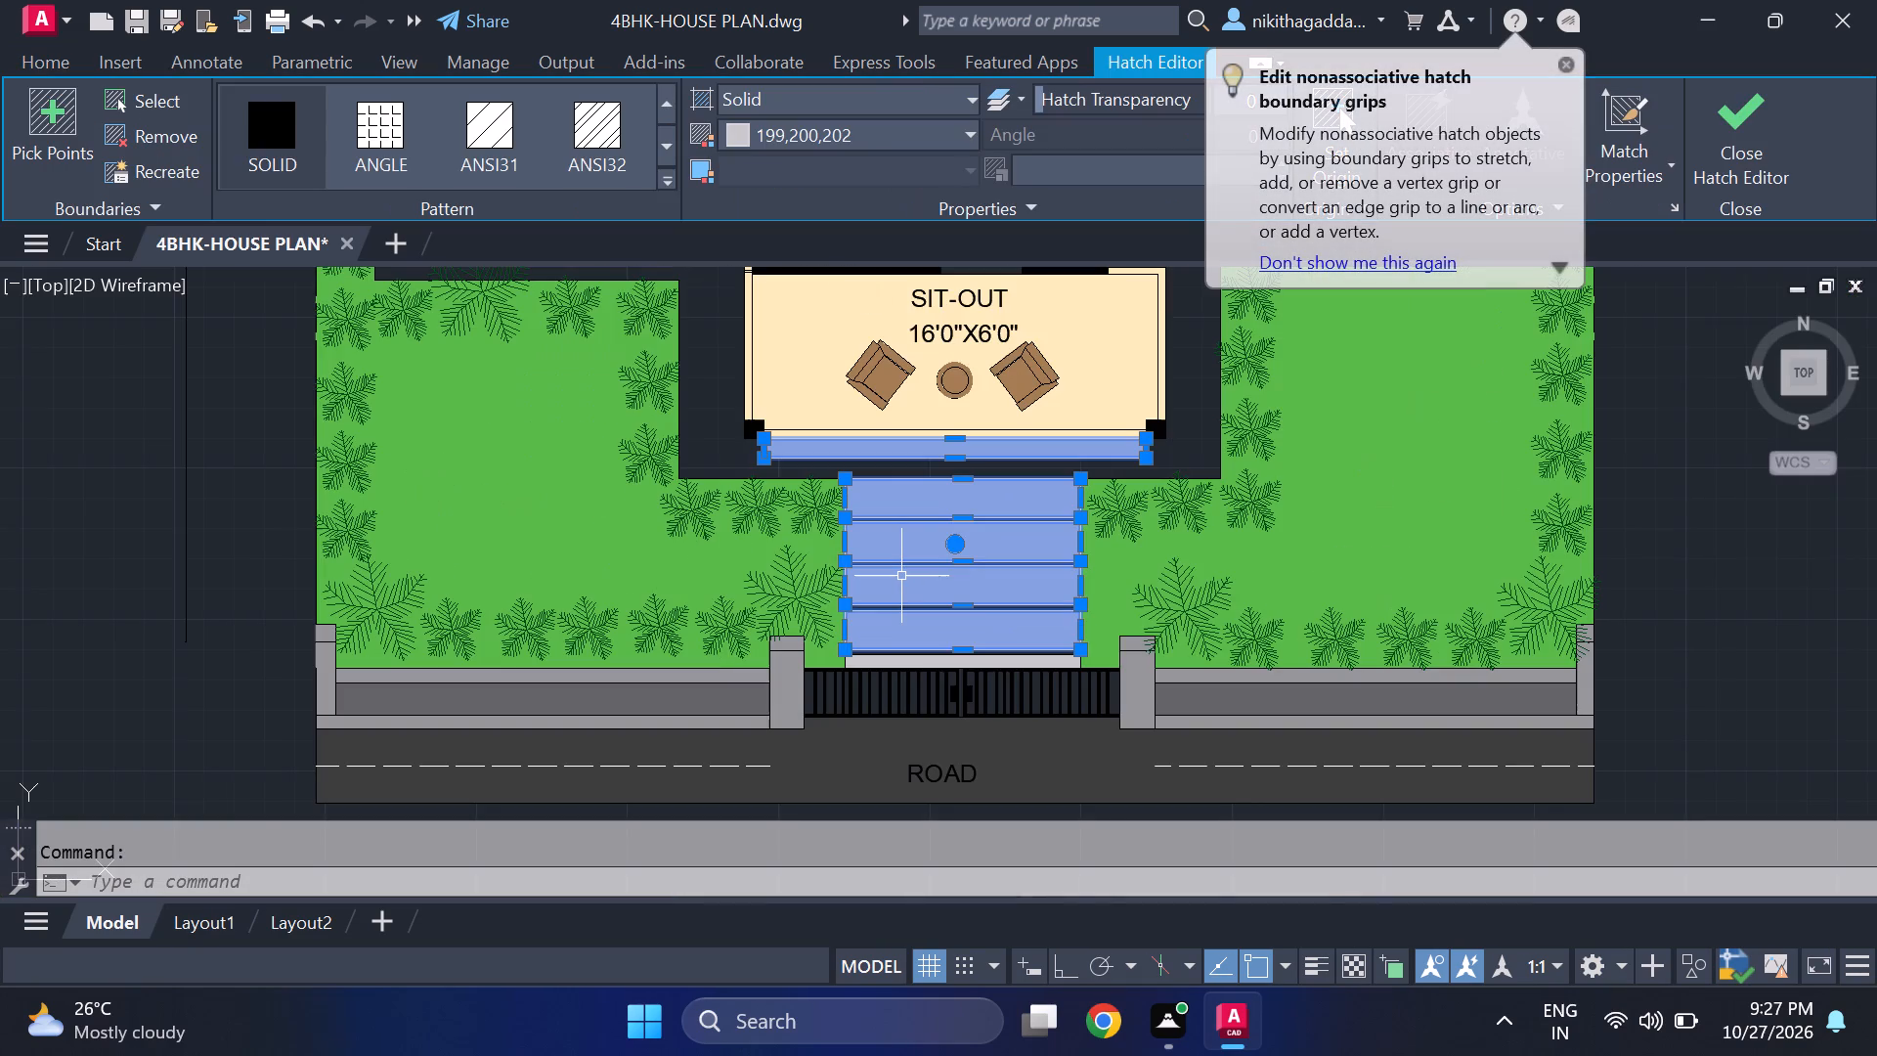
key(Escape)
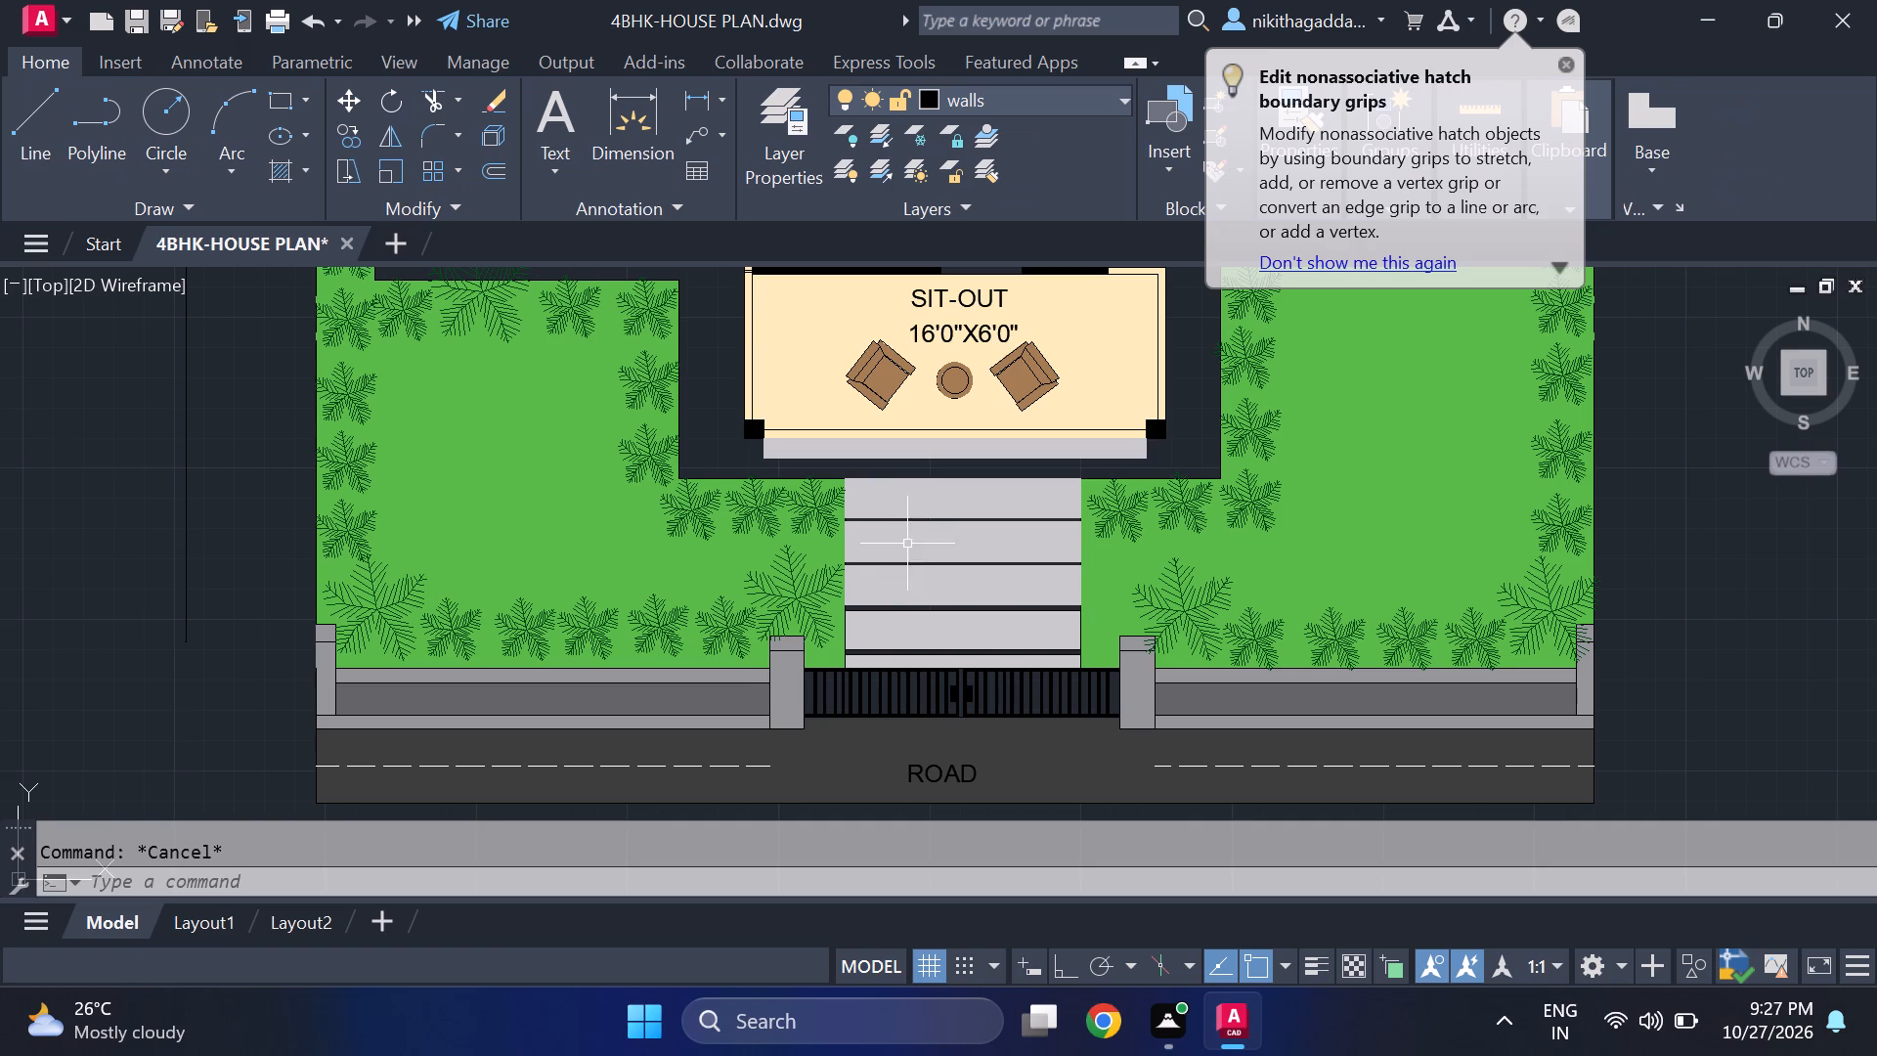
scroll(942, 508, up, 1)
scroll(944, 510, down, 4)
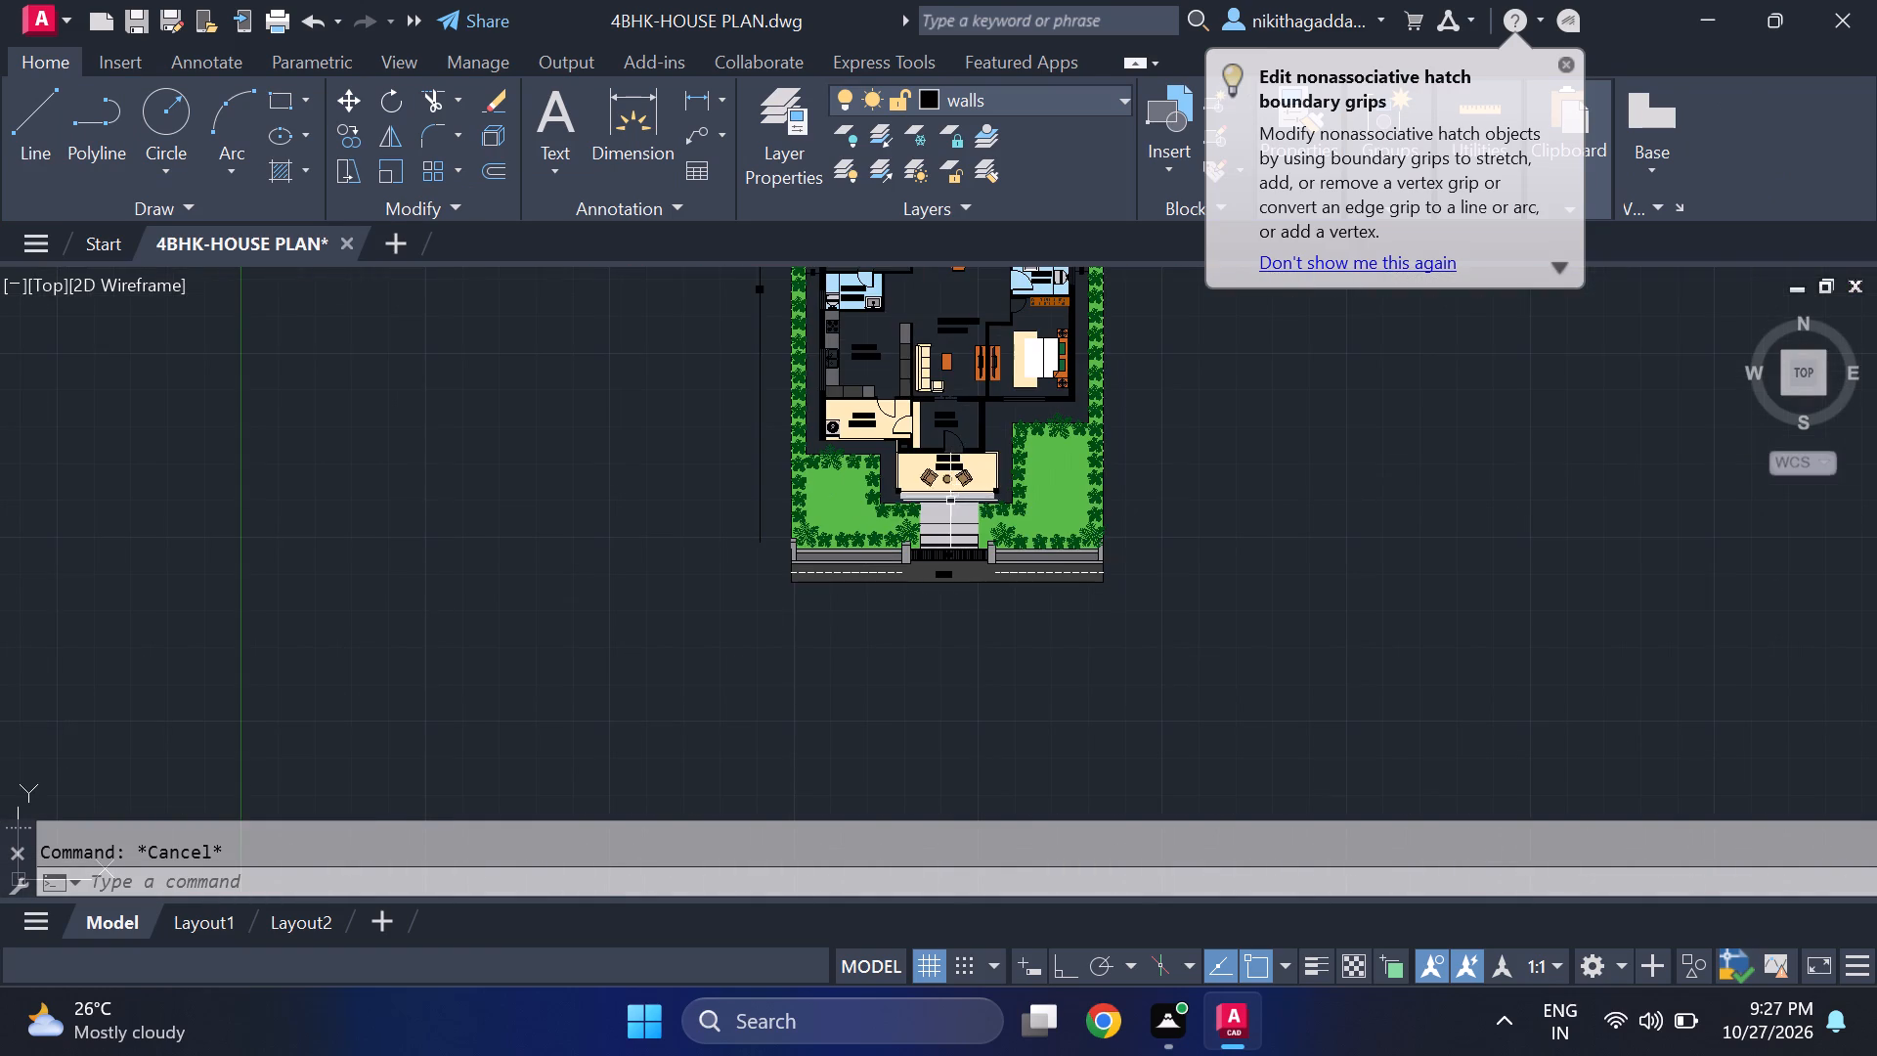
scroll(948, 506, up, 5)
scroll(947, 528, down, 1)
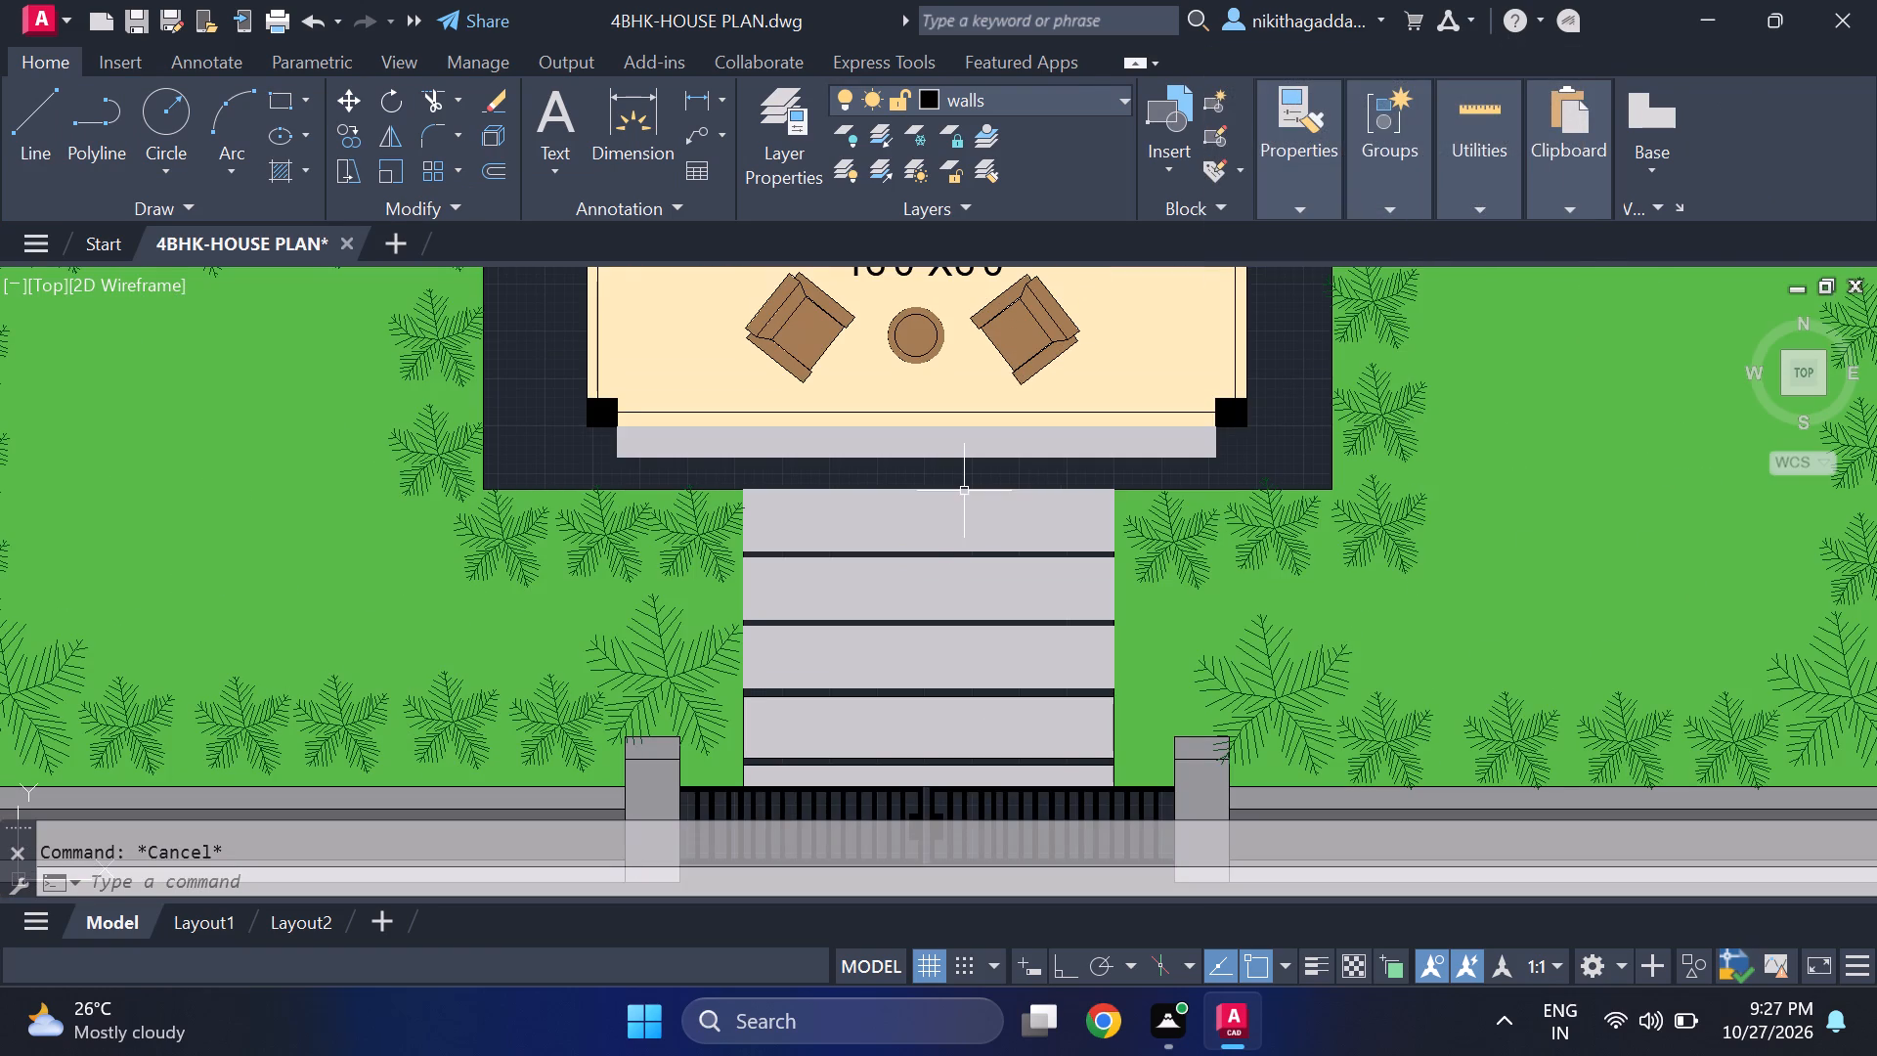
Erase the overlapping grey hatches on the sit-out step and walkway, along with the northernmost slab's edge lines.
click(966, 487)
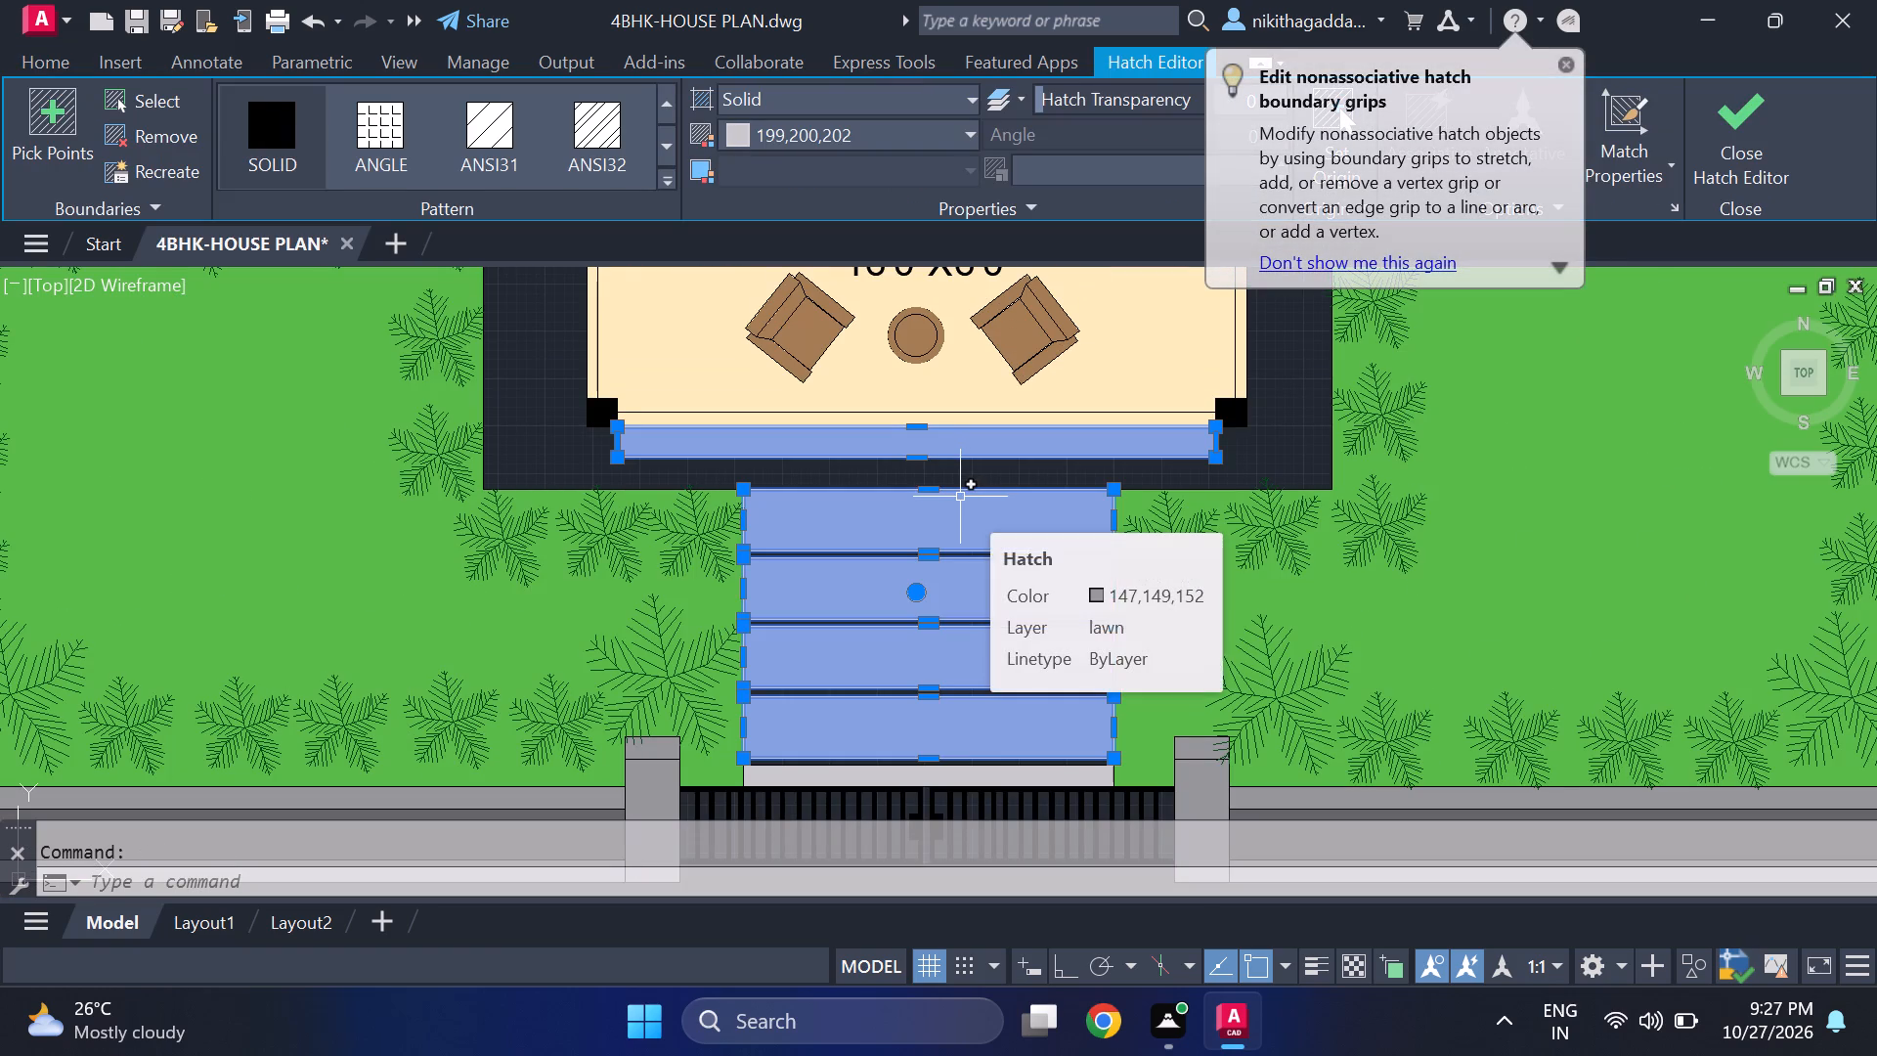
key(Delete)
scroll(960, 497, up, 1)
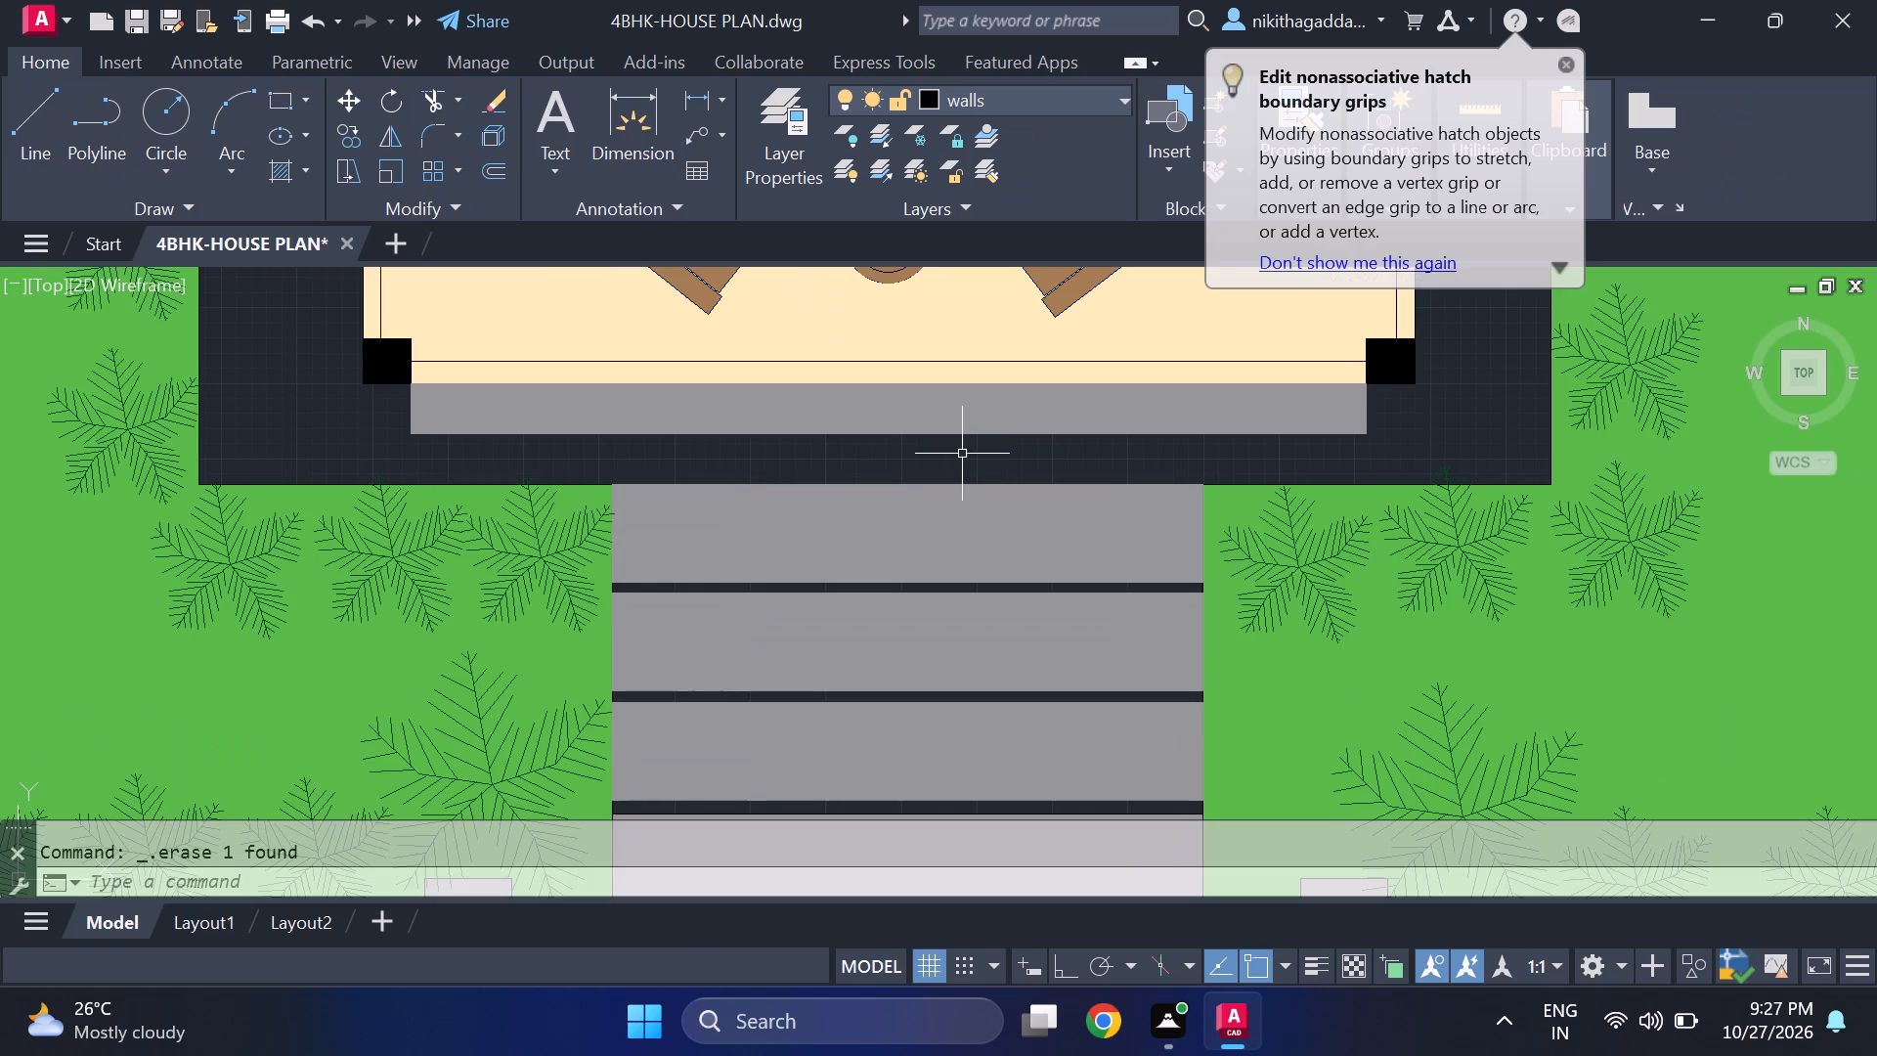
click(961, 452)
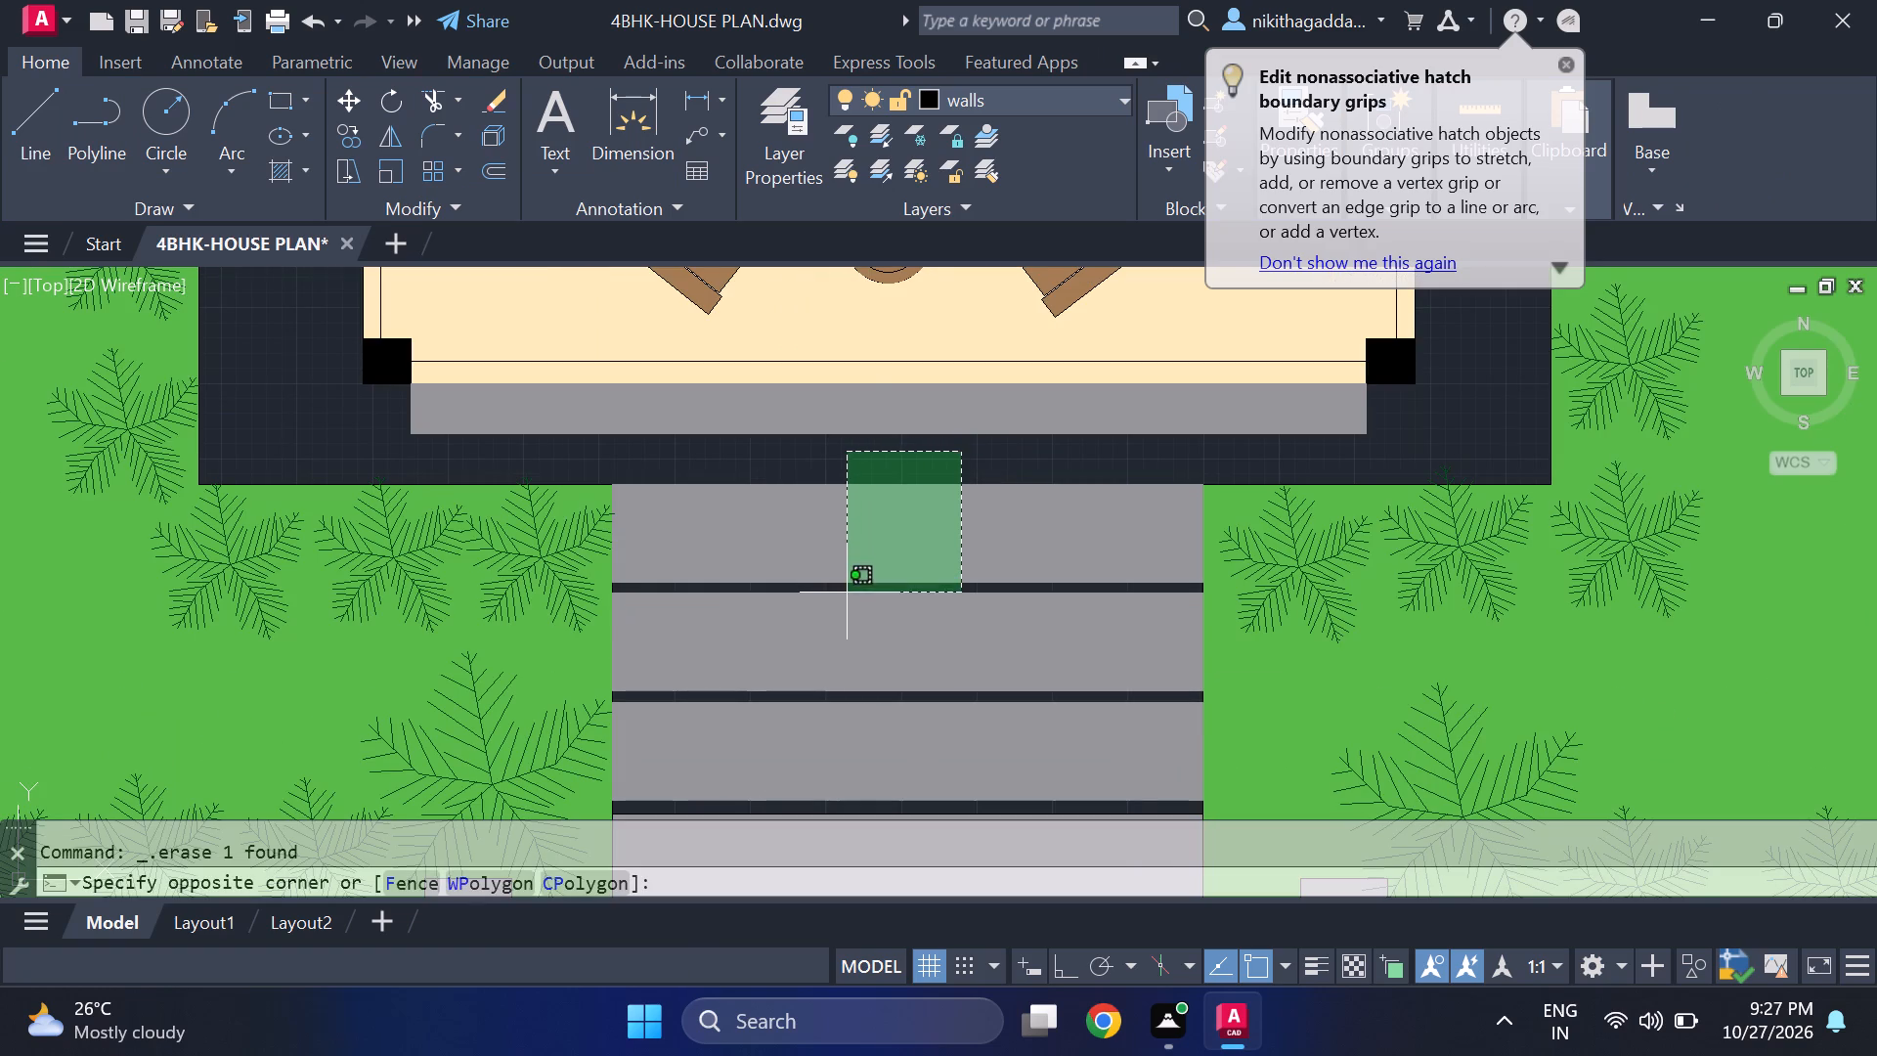
click(847, 593)
key(Delete)
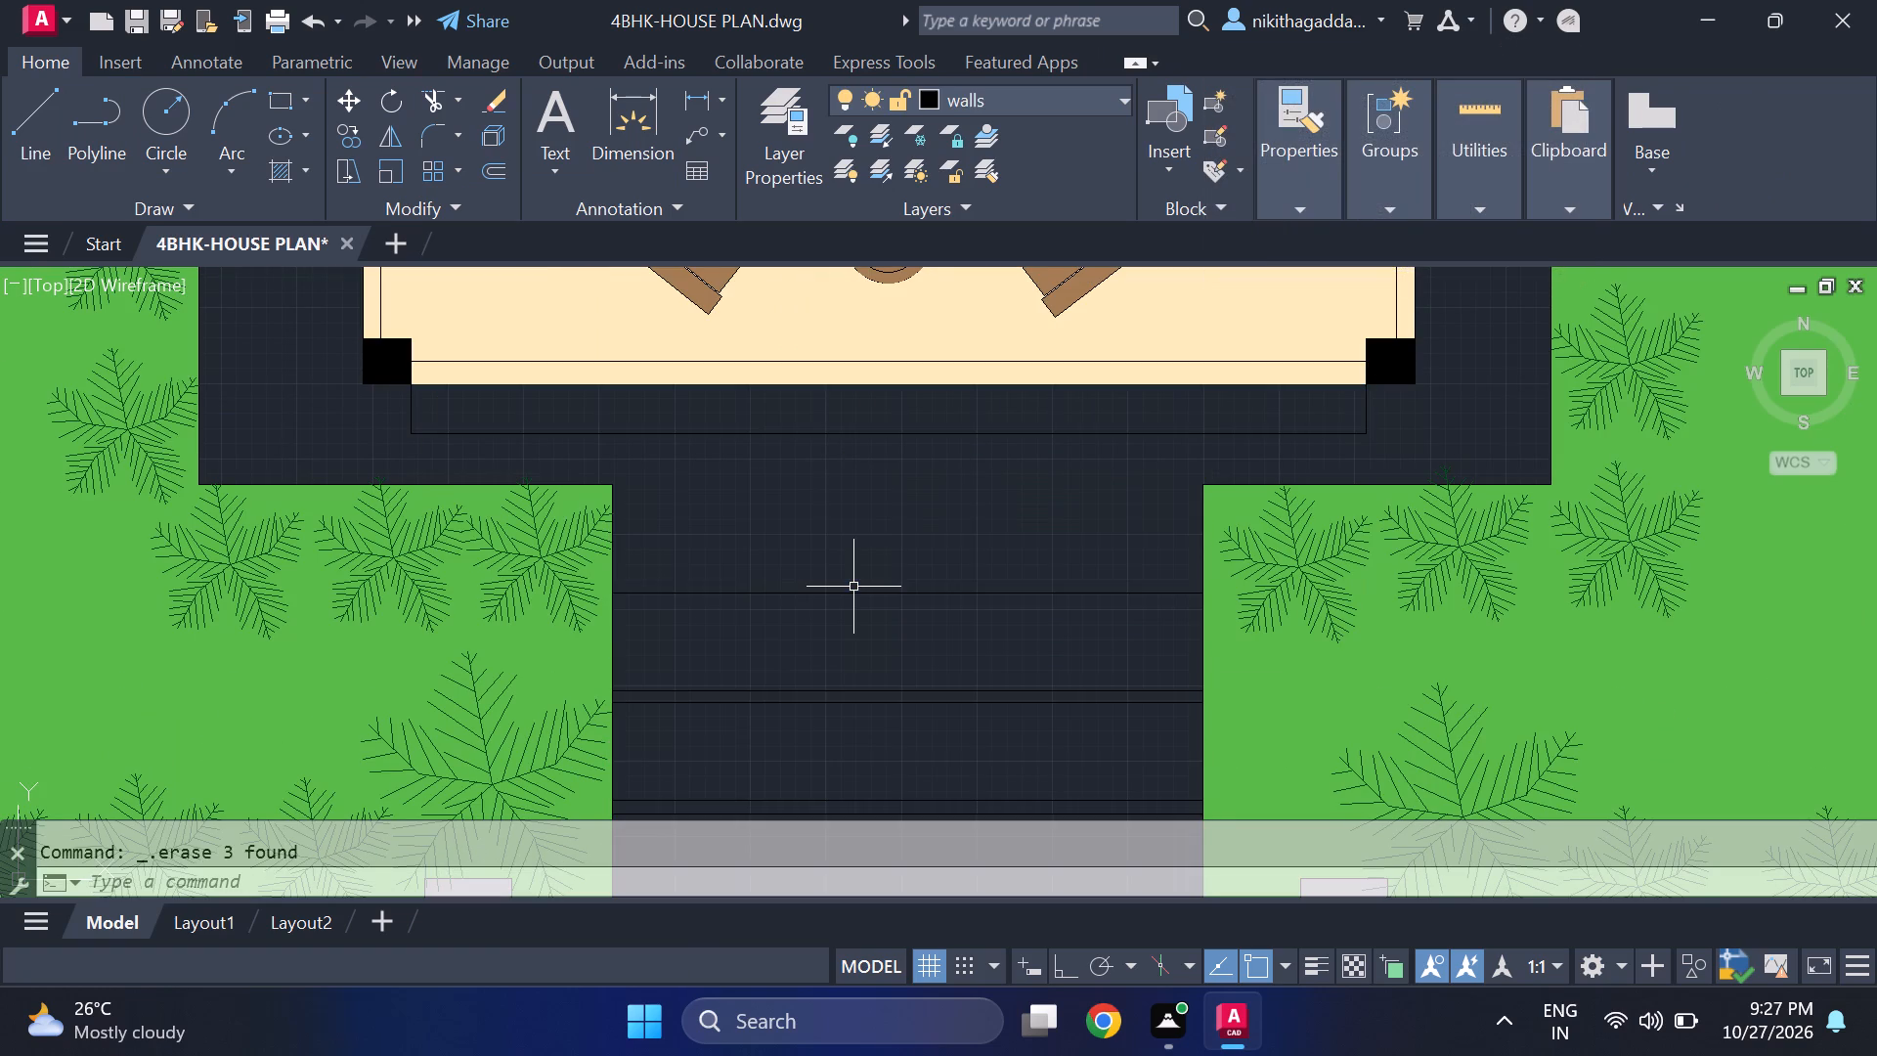
Move the four-line outline of the northernmost remaining walkway slab slightly north toward the sit-out.
scroll(856, 587, down, 2)
scroll(855, 592, up, 2)
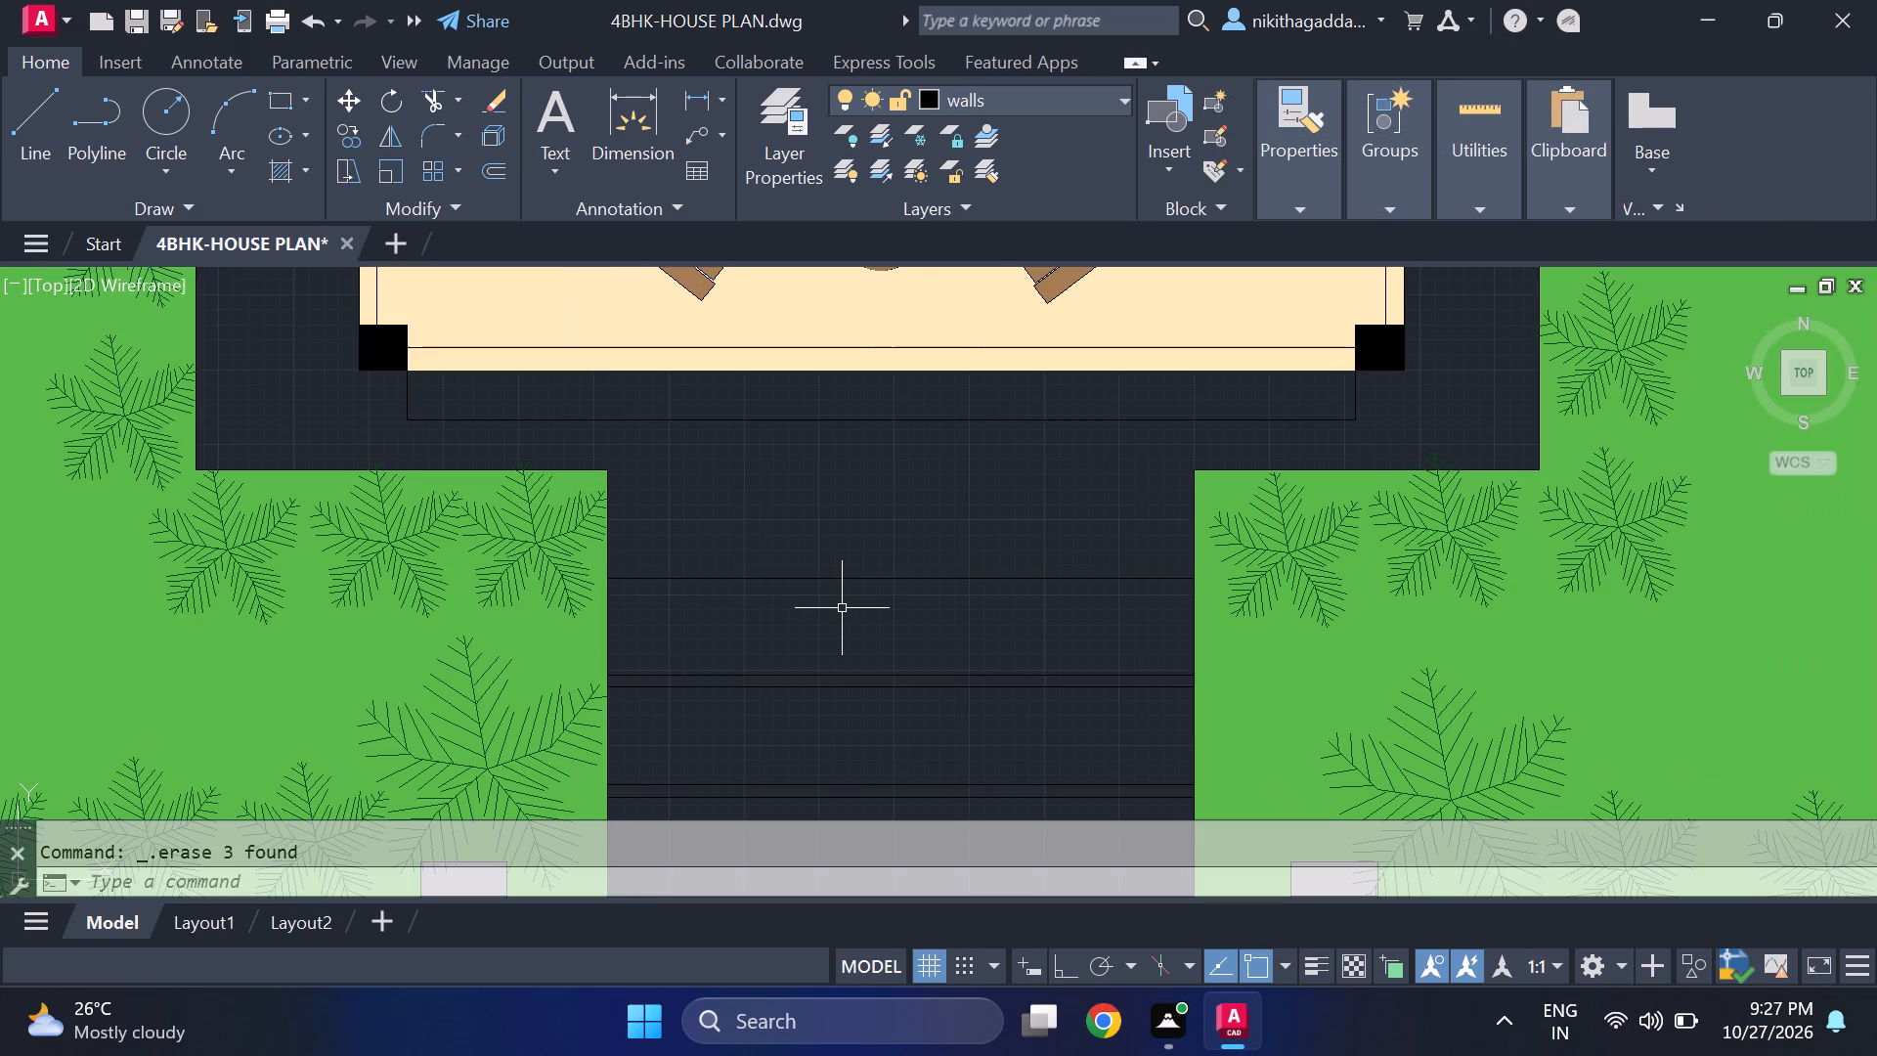
click(870, 553)
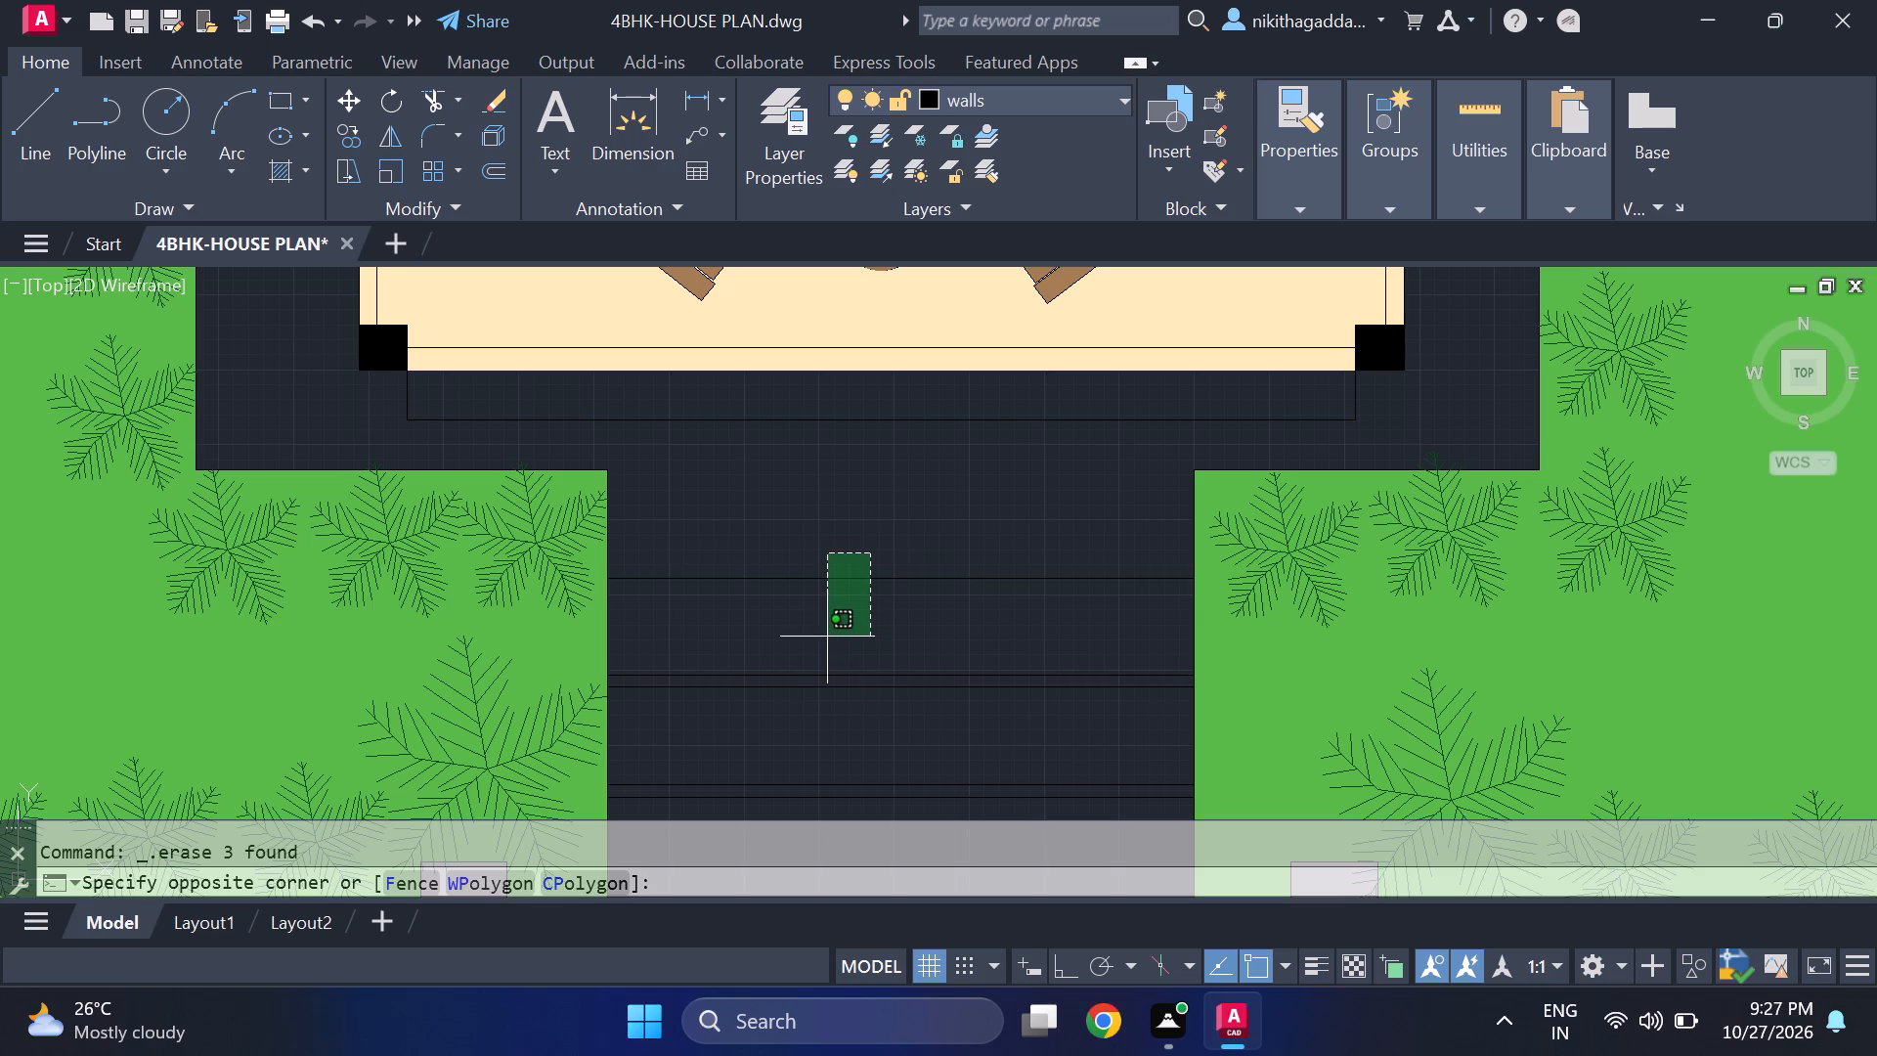
scroll(864, 578, down, 1)
scroll(852, 588, up, 1)
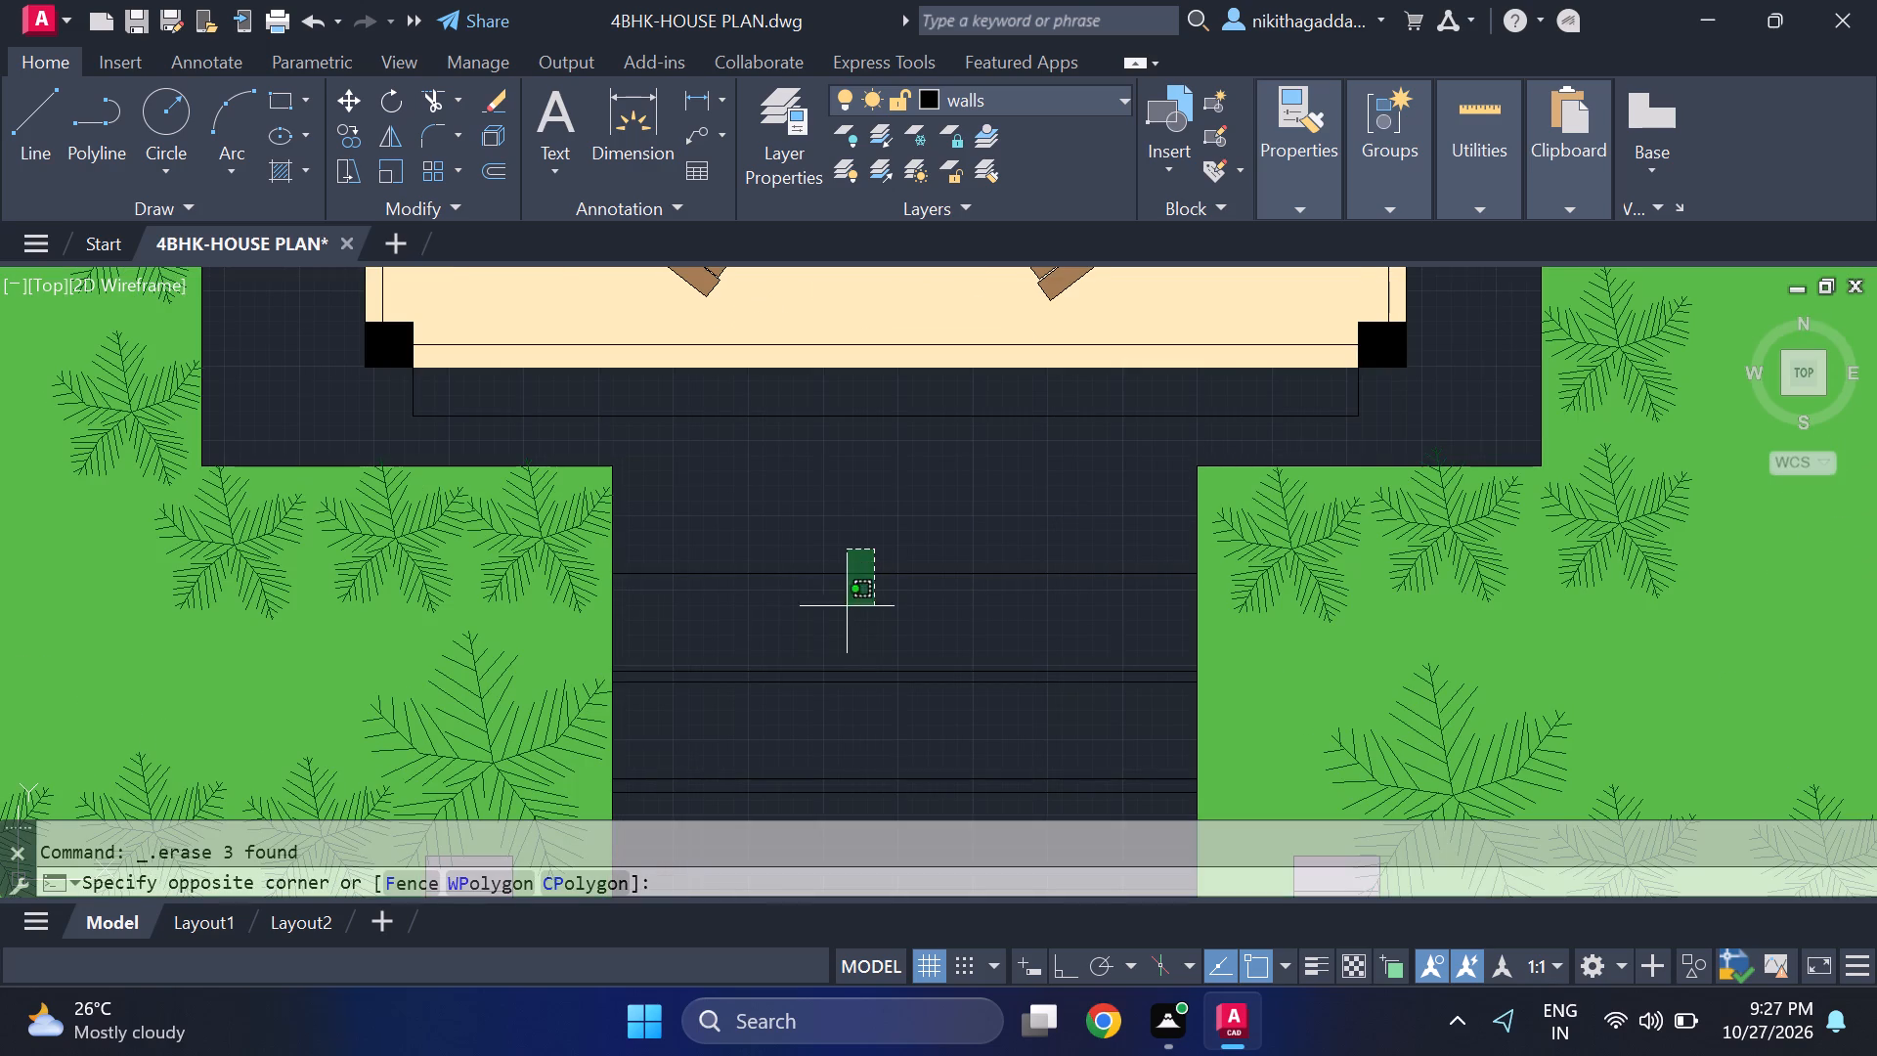
click(813, 674)
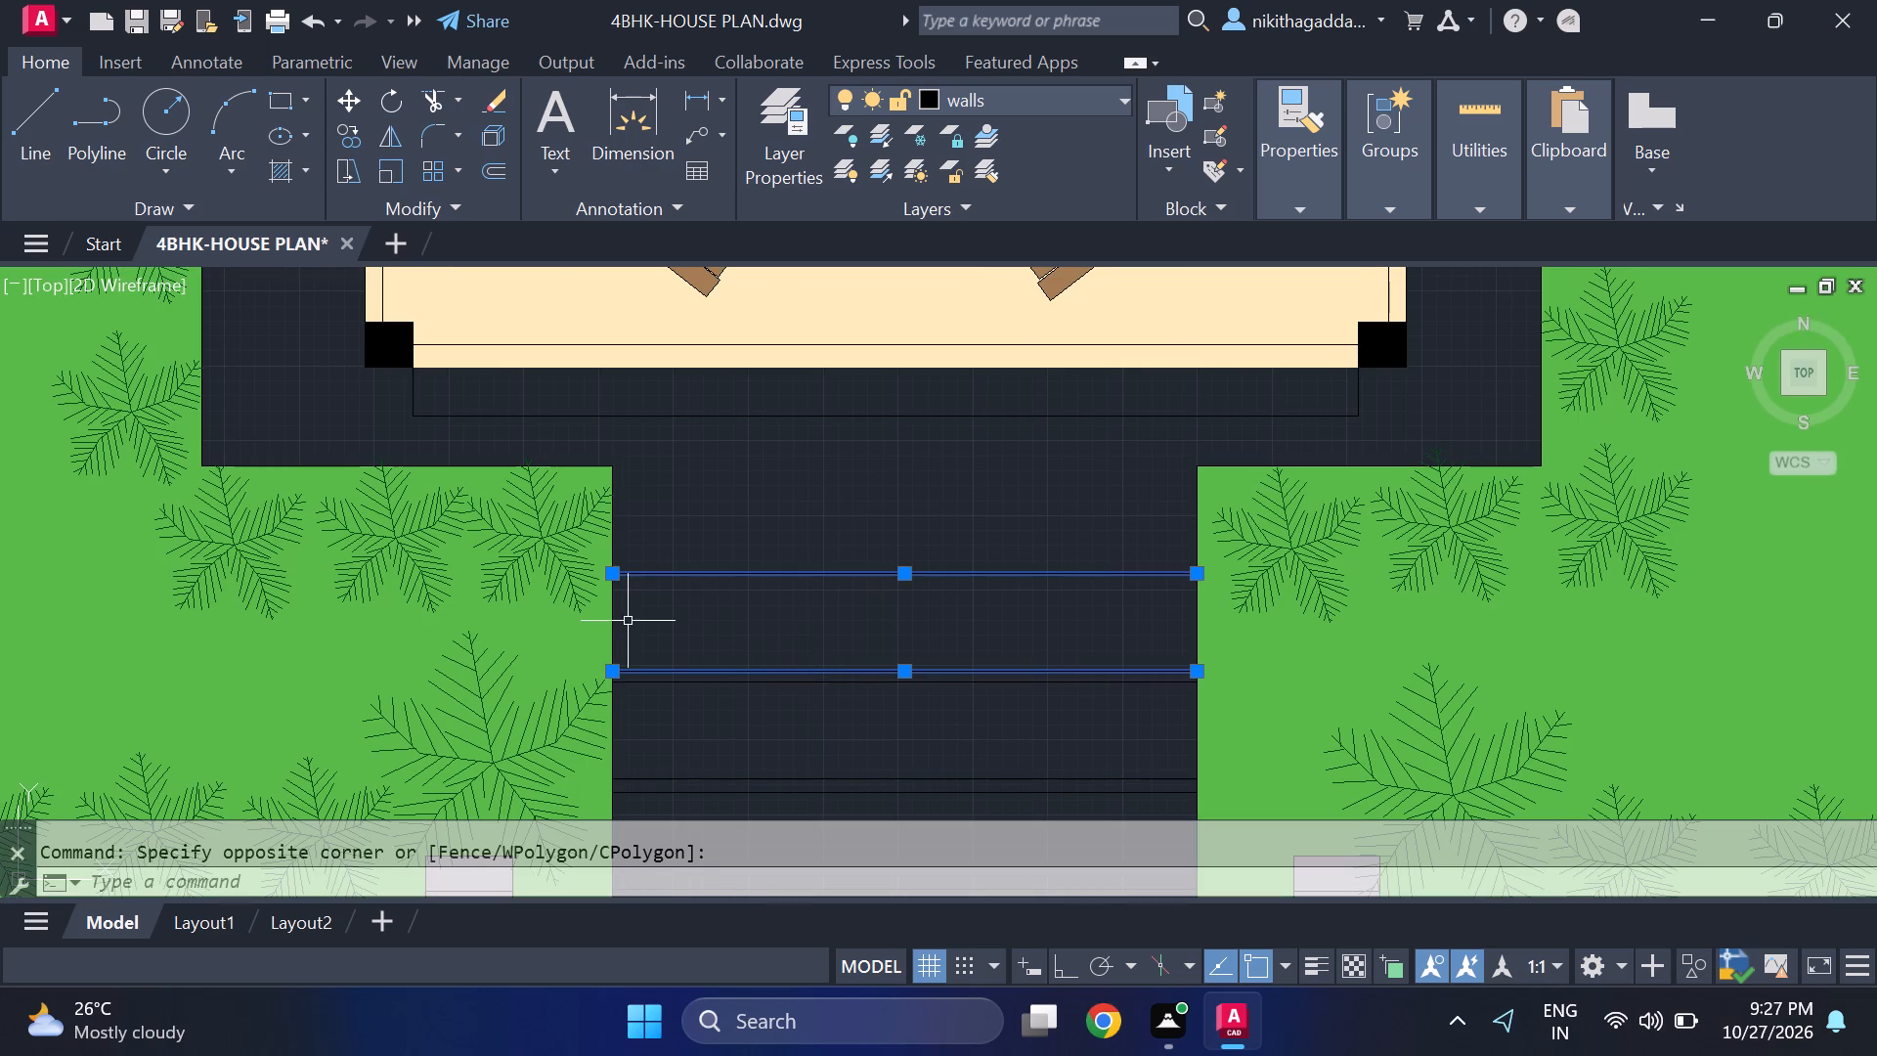
click(609, 622)
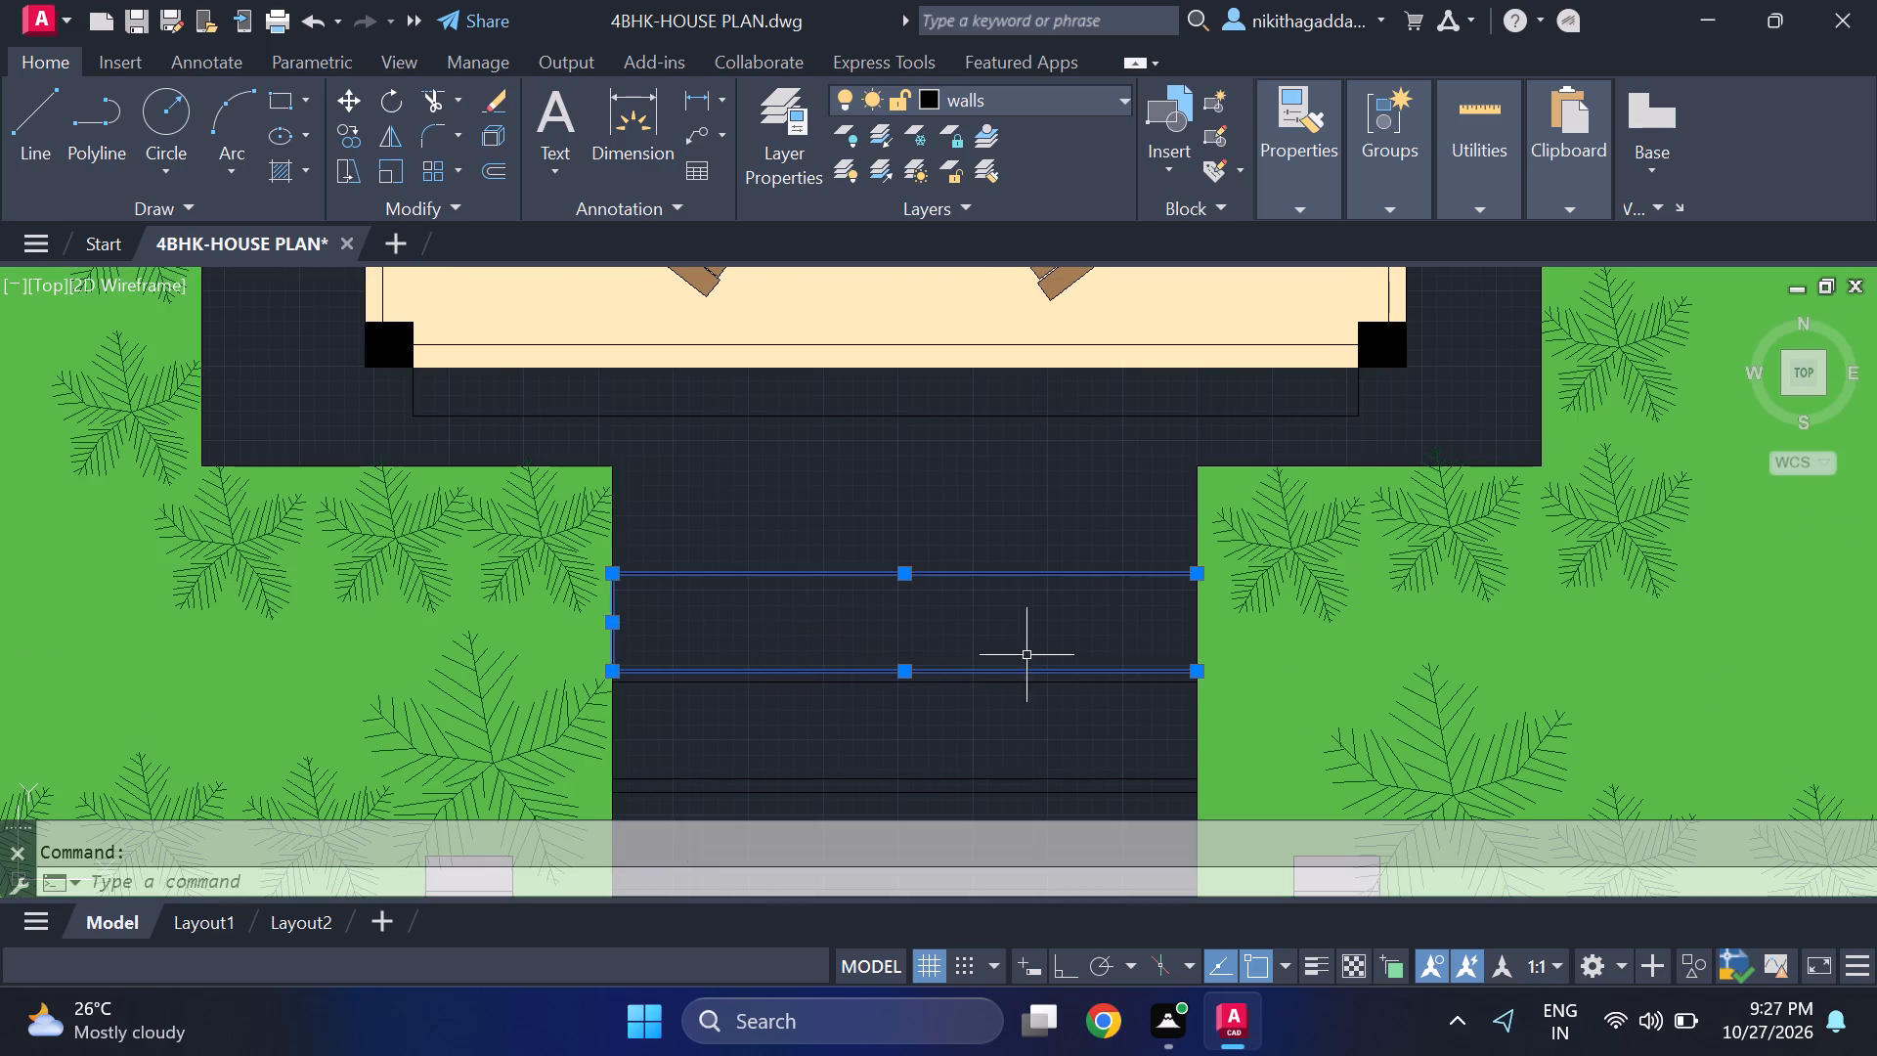
click(1200, 626)
key(m)
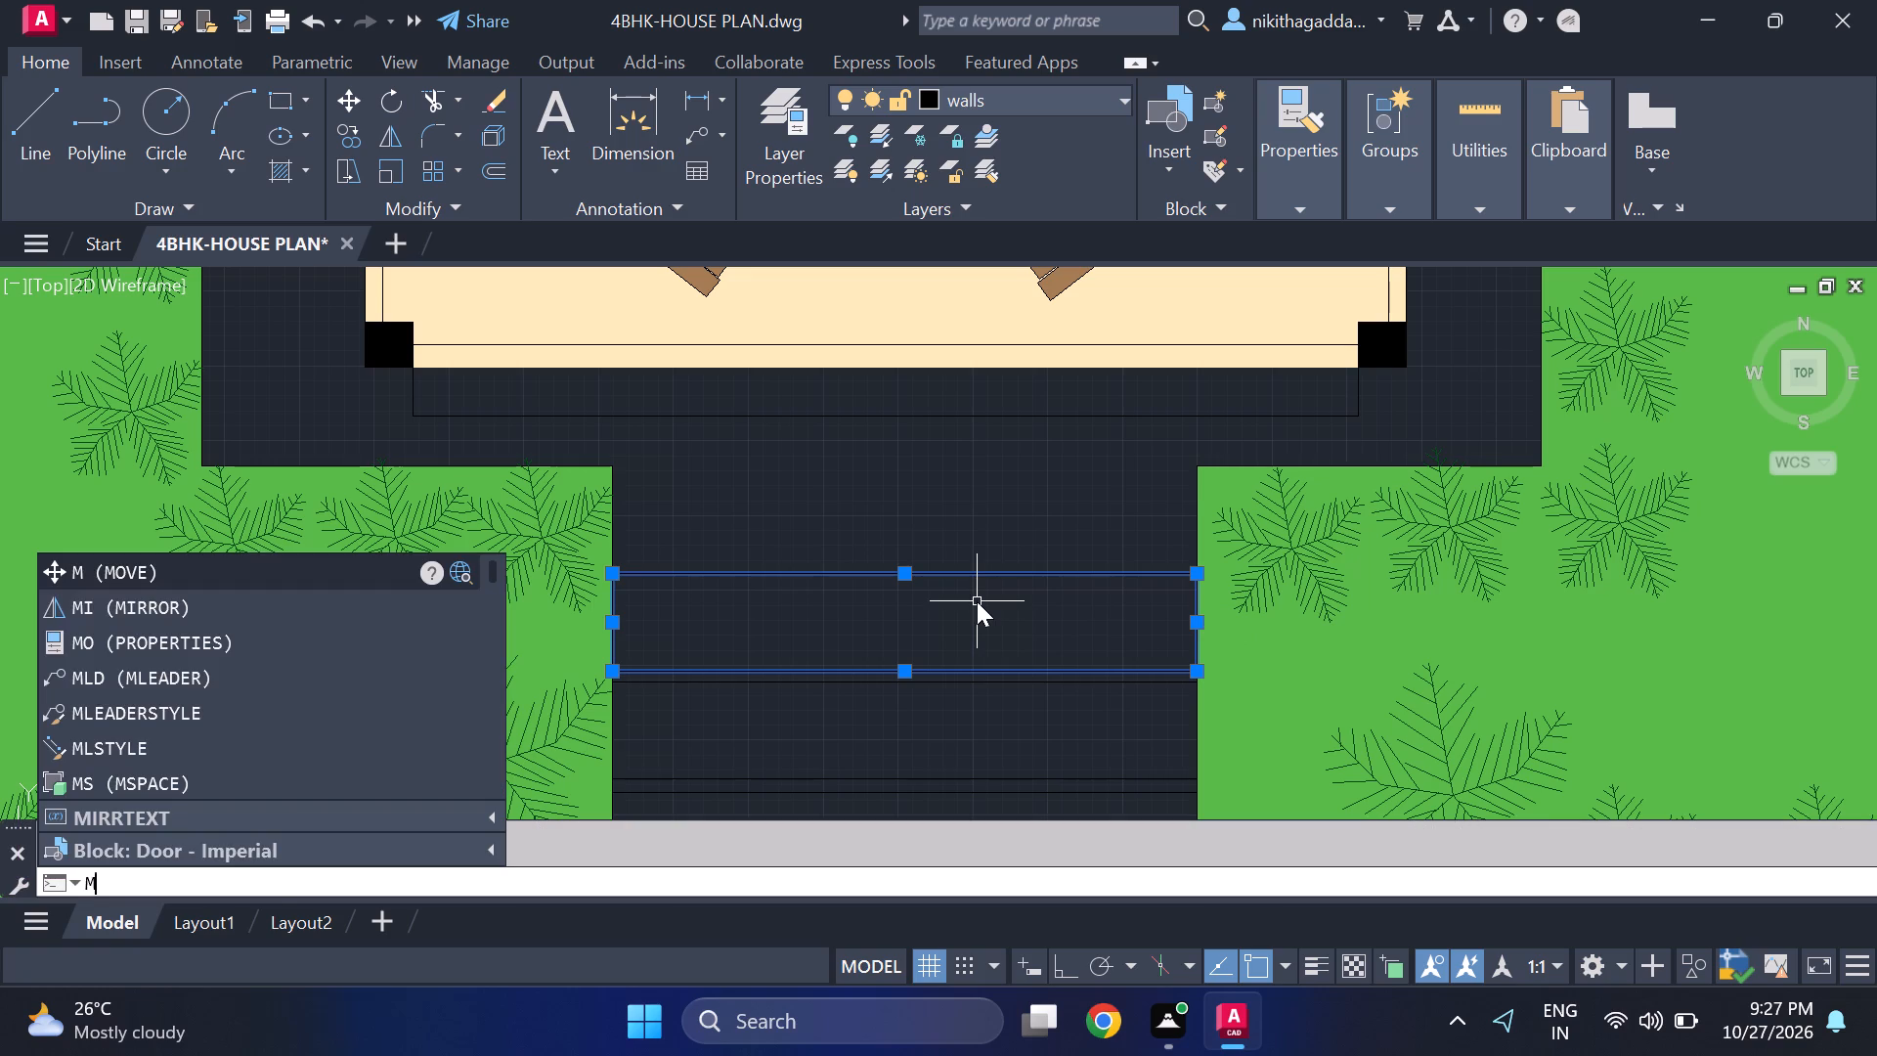
key(Return)
scroll(1250, 676, up, 2)
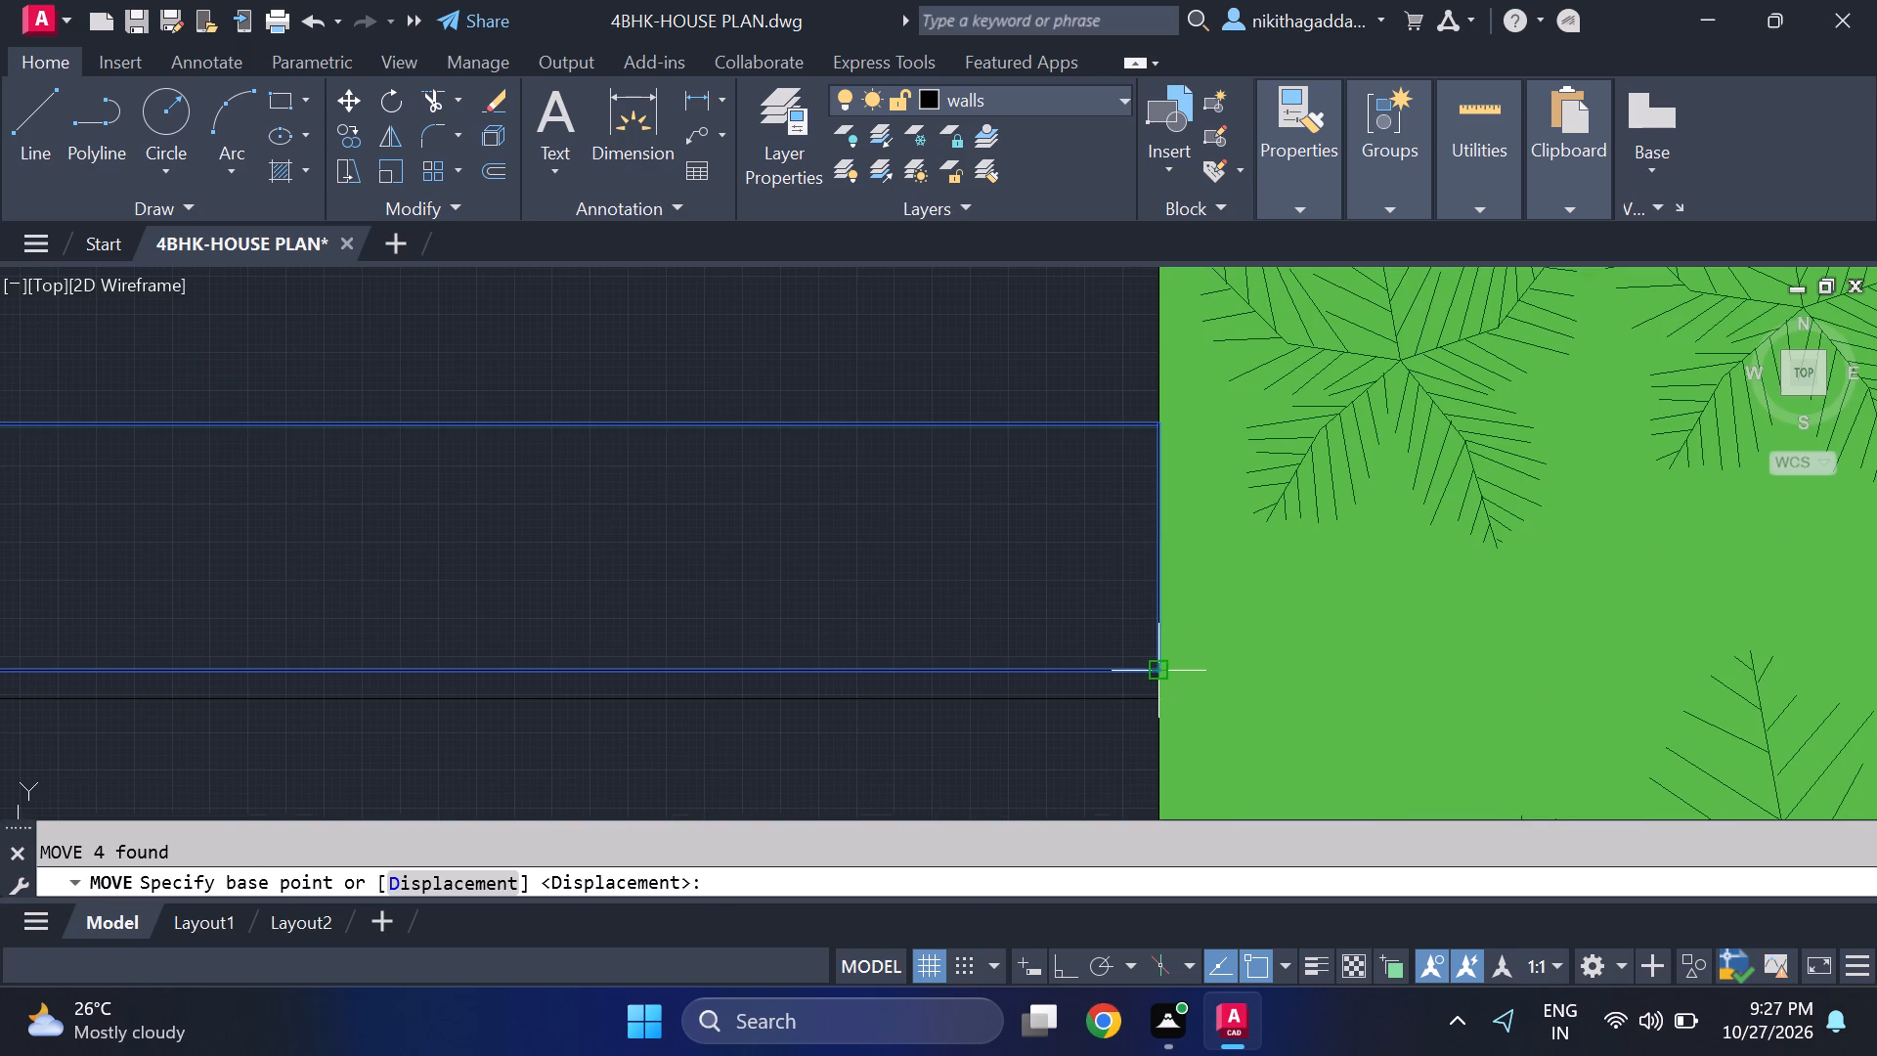
click(1159, 670)
click(1157, 643)
scroll(1141, 650, down, 4)
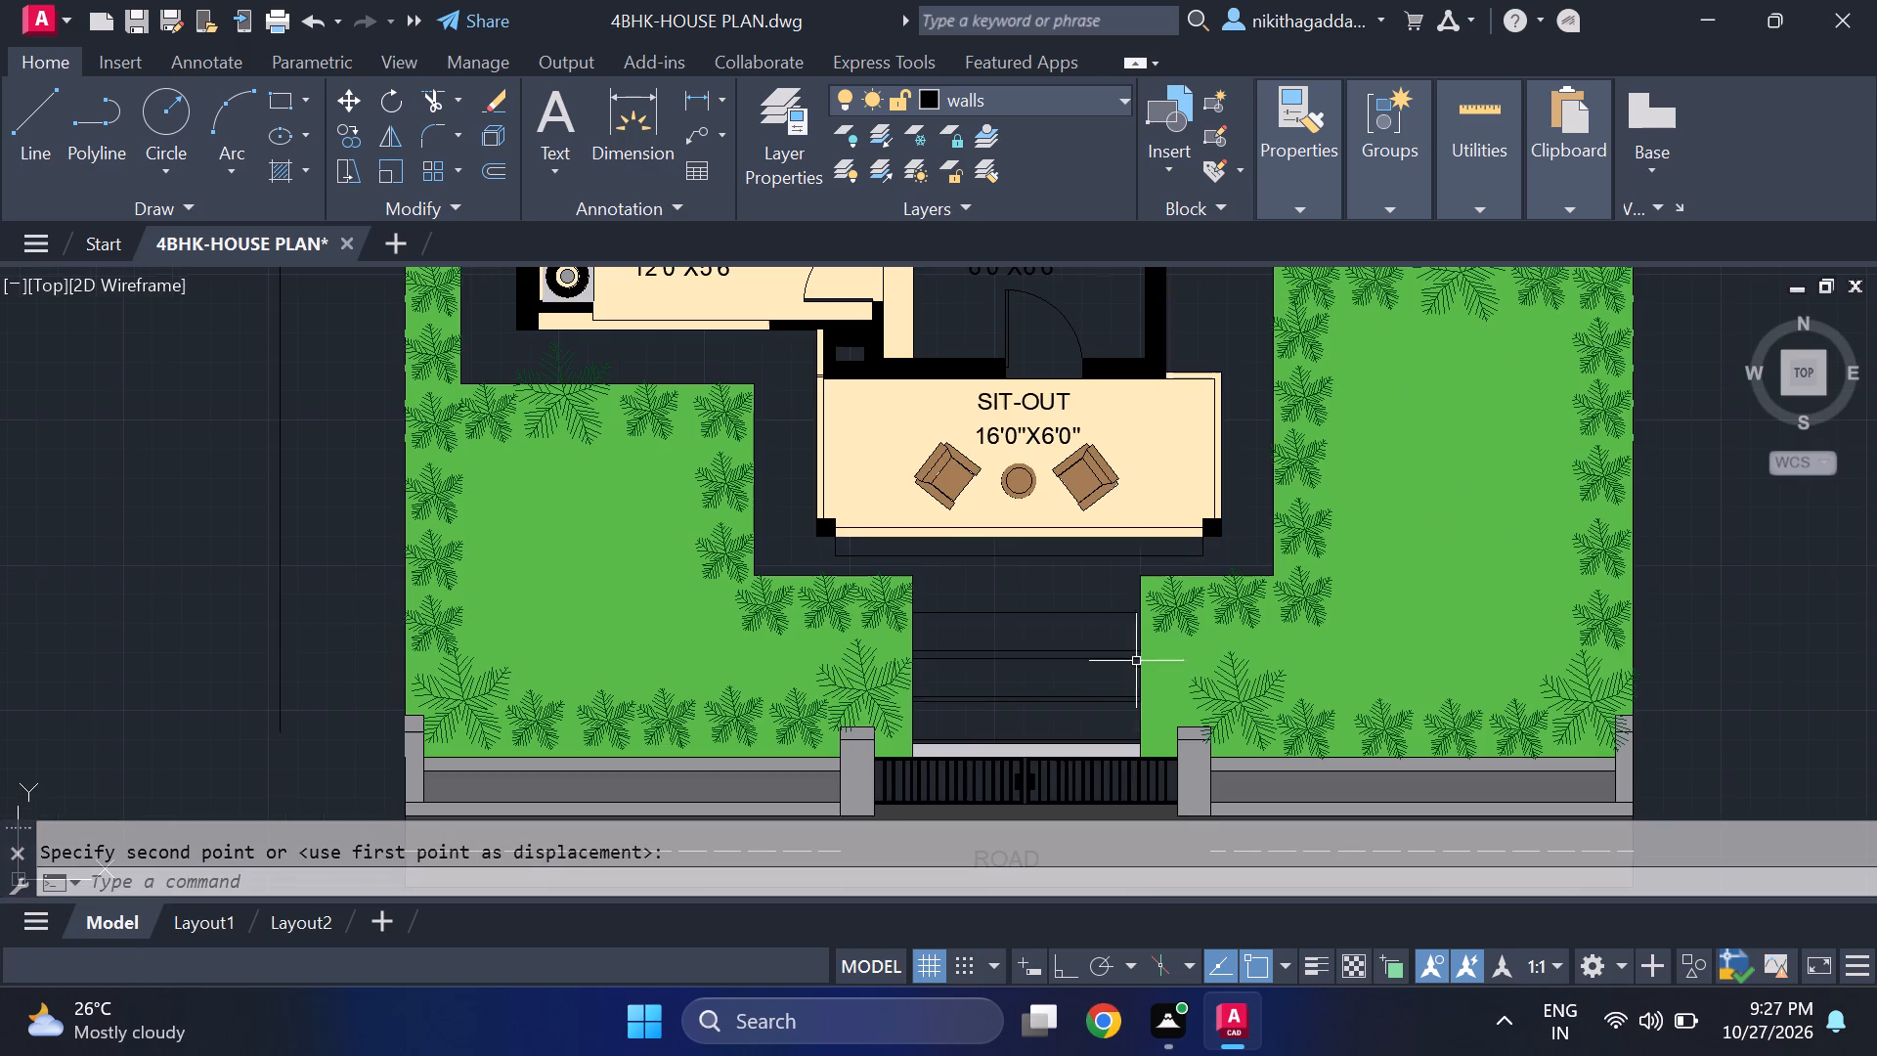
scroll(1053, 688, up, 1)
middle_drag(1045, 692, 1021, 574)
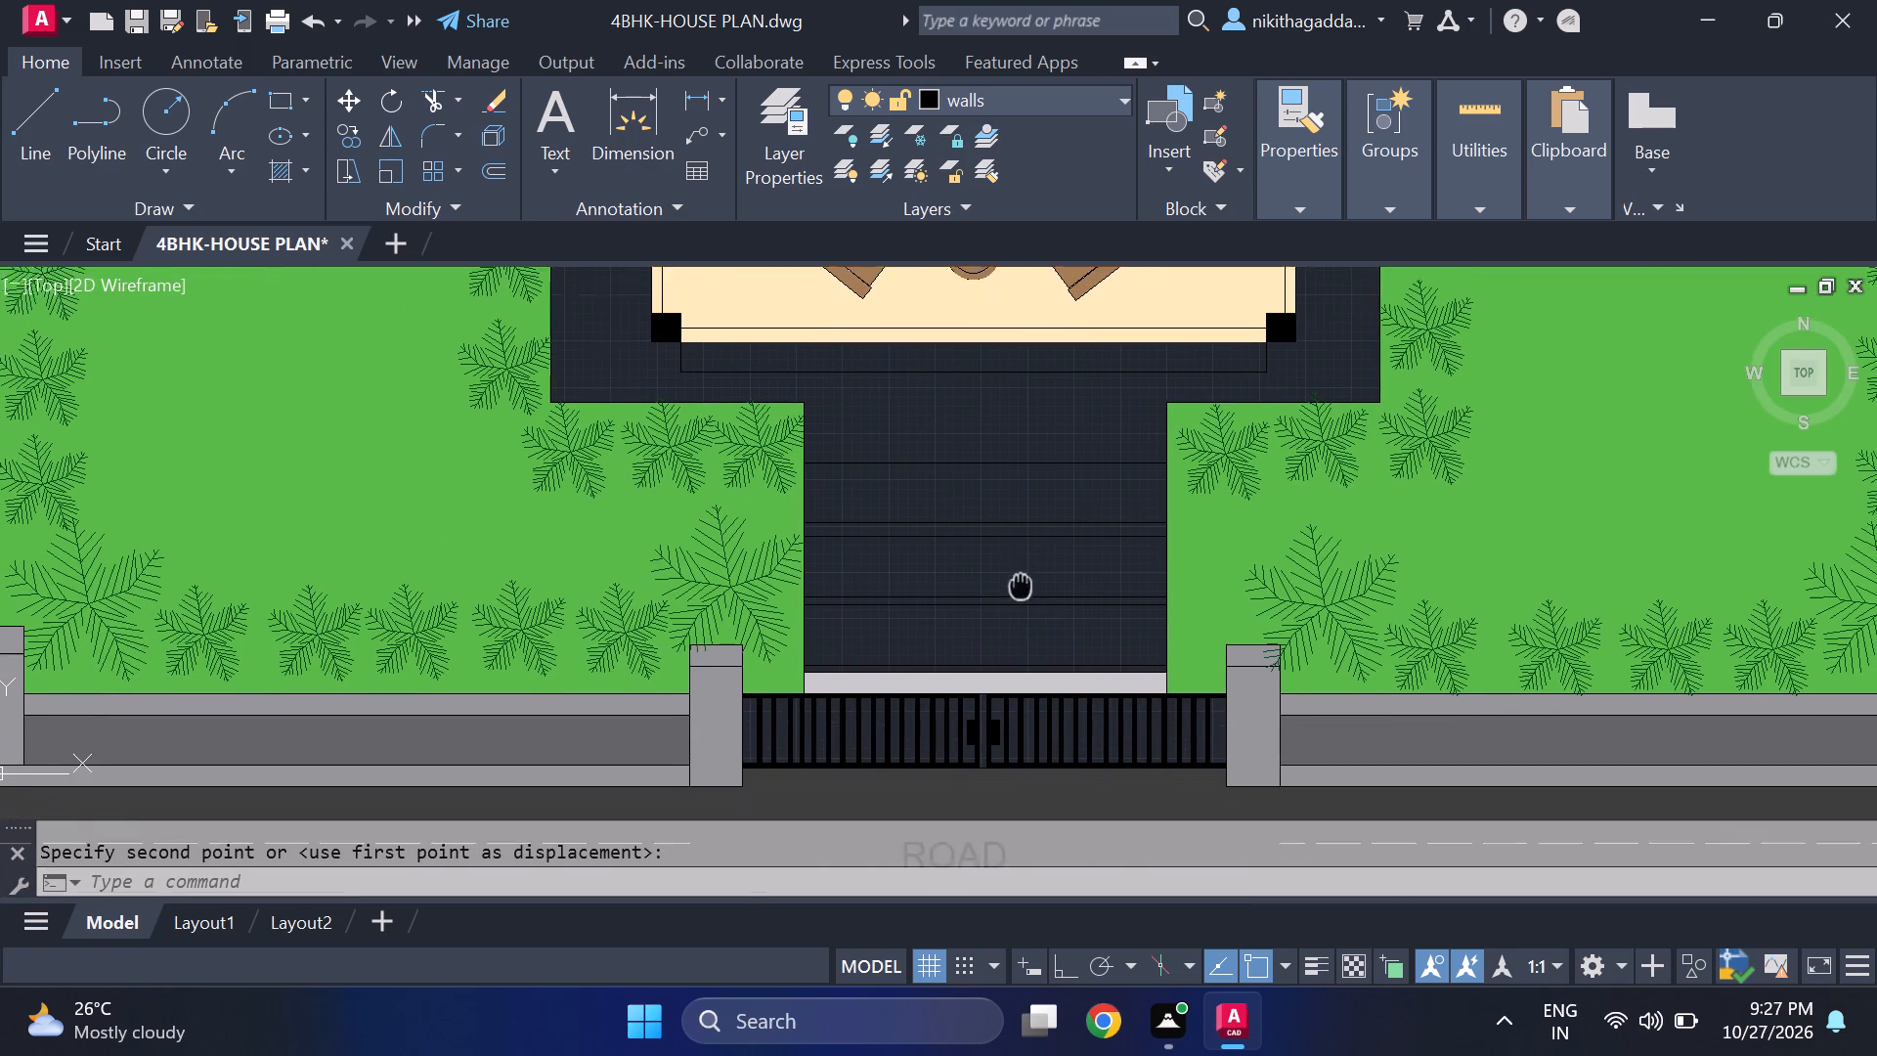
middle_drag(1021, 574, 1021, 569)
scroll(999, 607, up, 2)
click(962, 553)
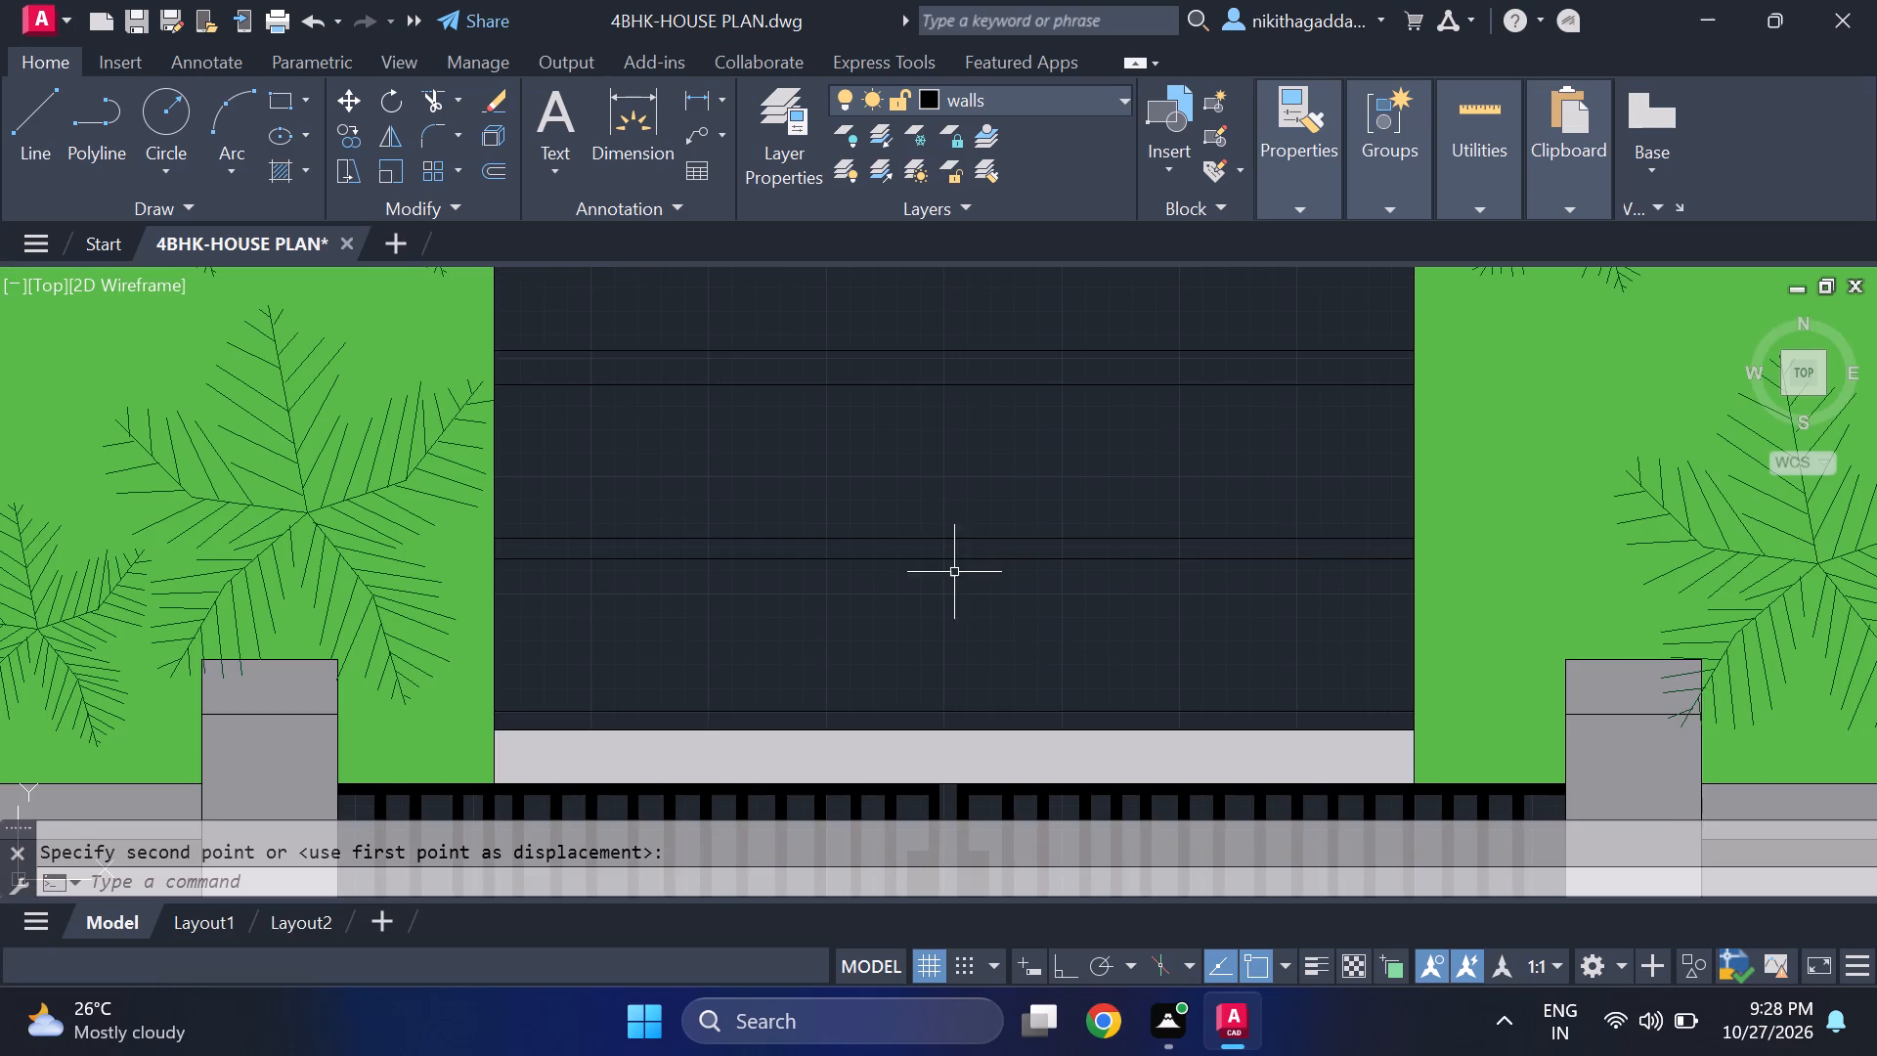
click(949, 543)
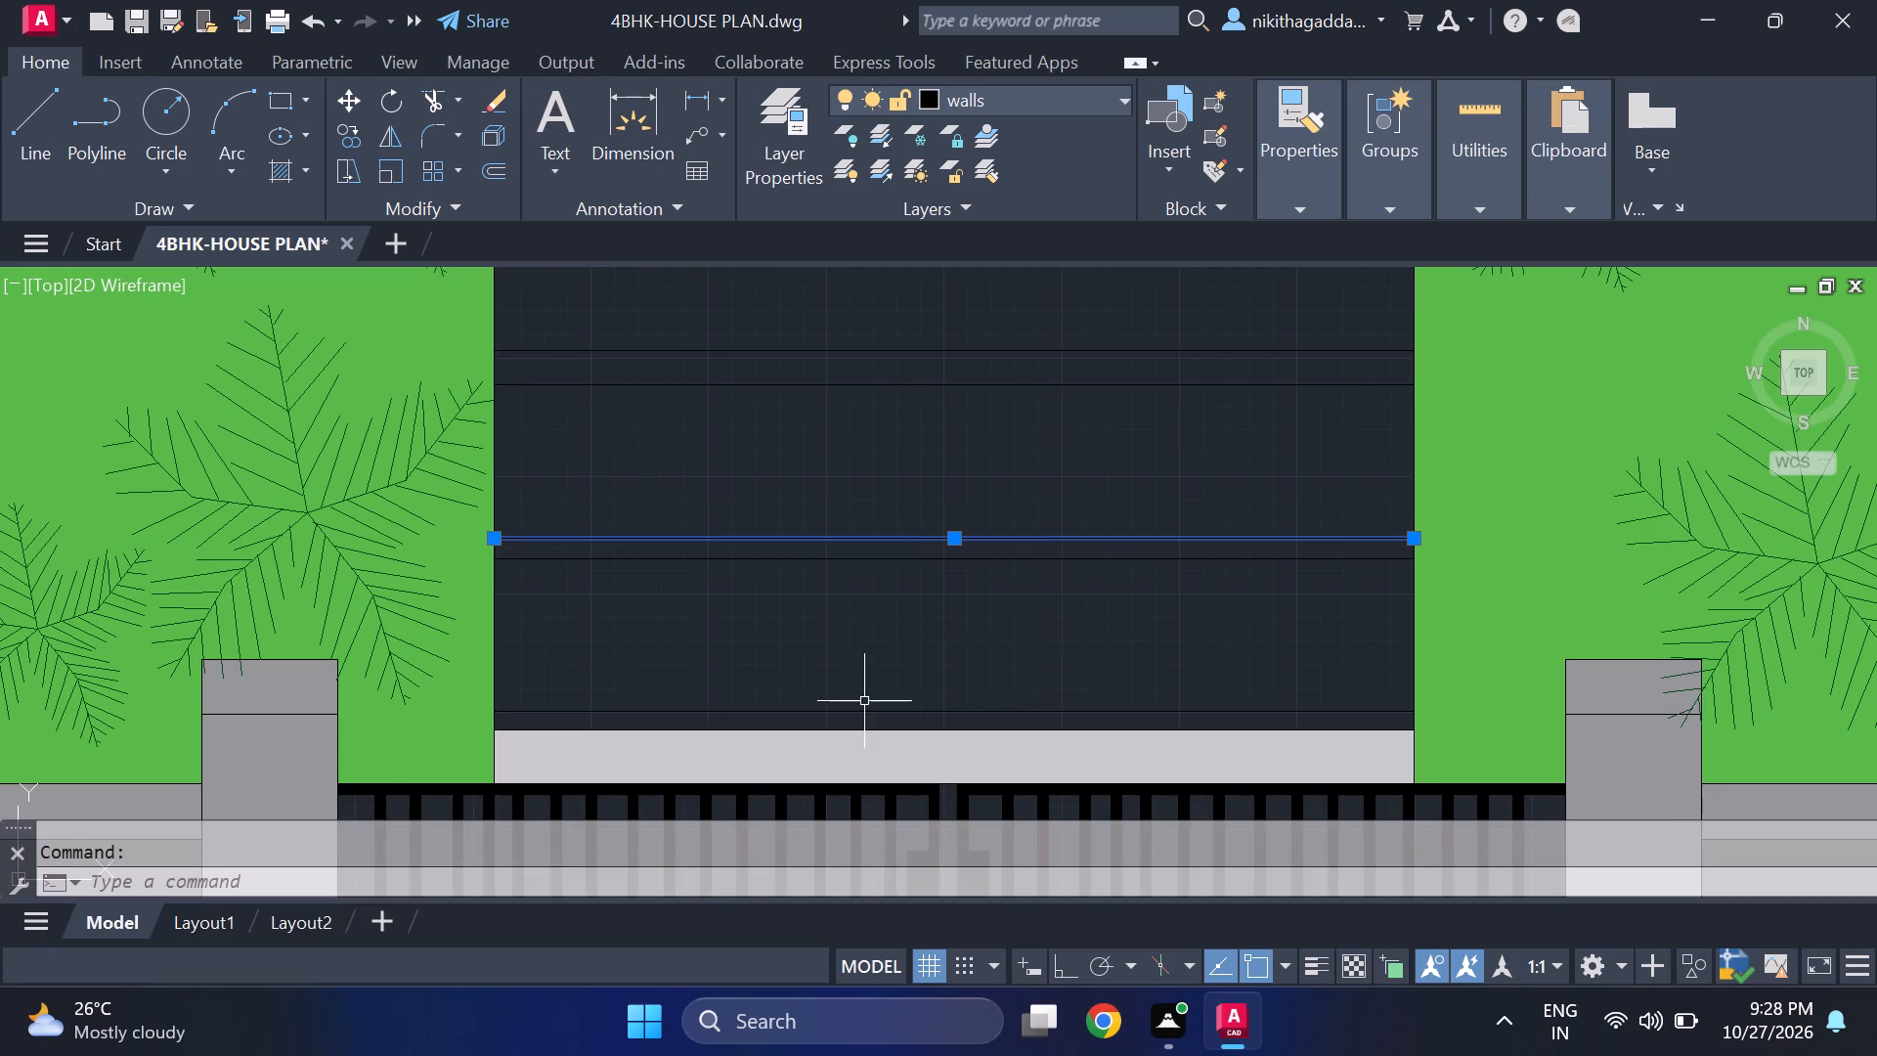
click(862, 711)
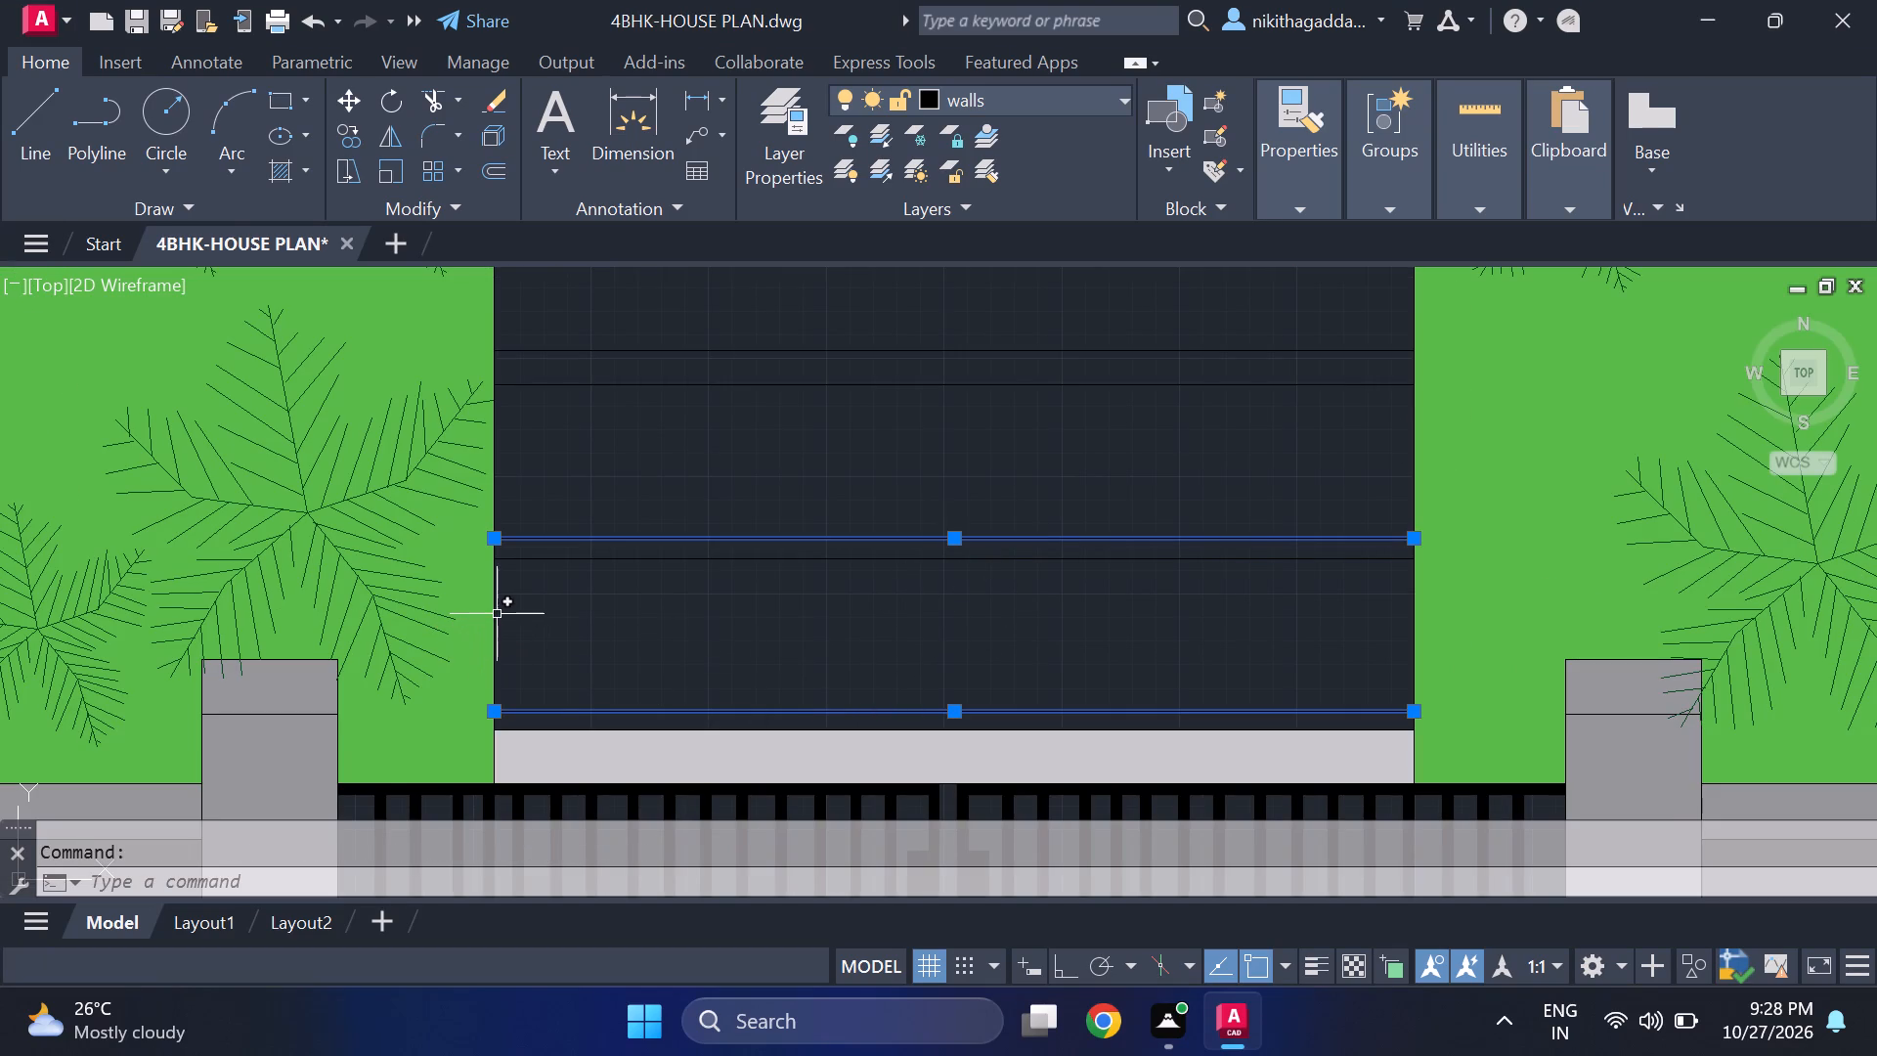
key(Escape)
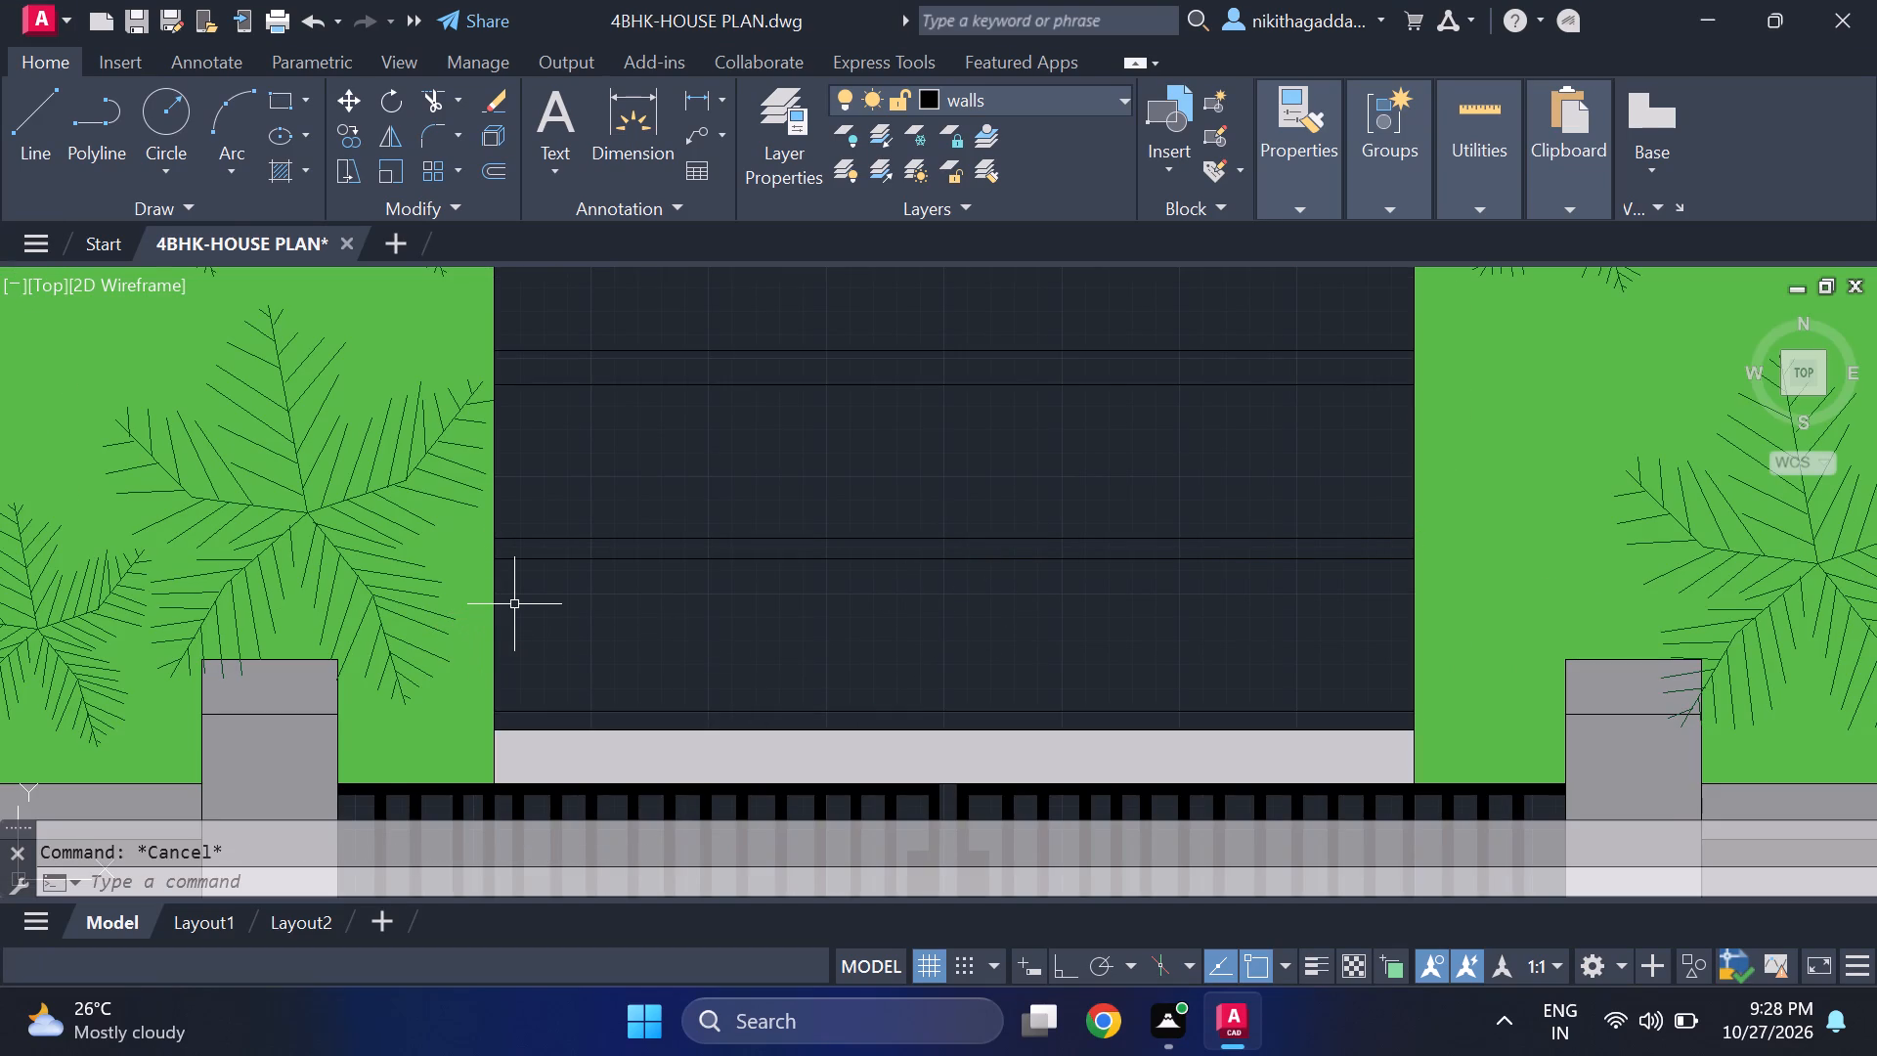
Move the four-line outline of the southernmost walkway slab slightly south toward the light strip at the gate.
scroll(545, 589, down, 2)
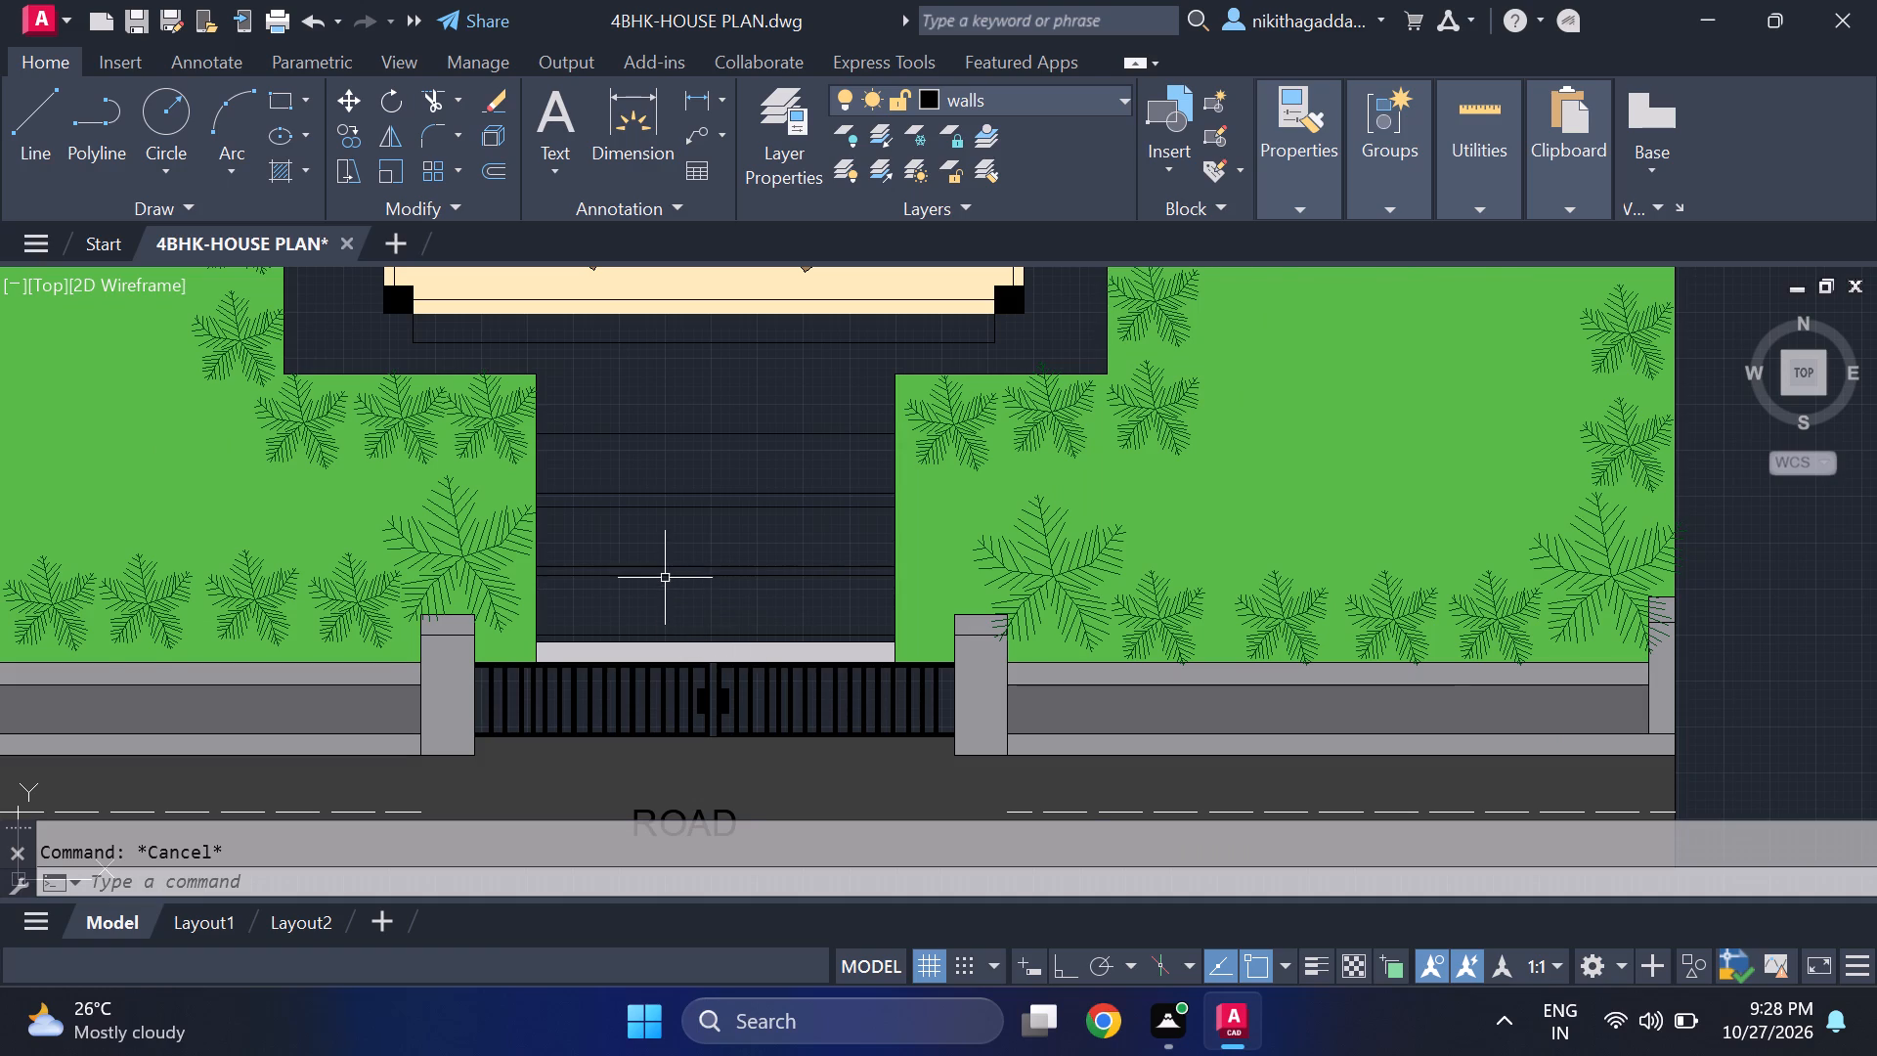
scroll(667, 575, up, 1)
click(667, 575)
click(633, 670)
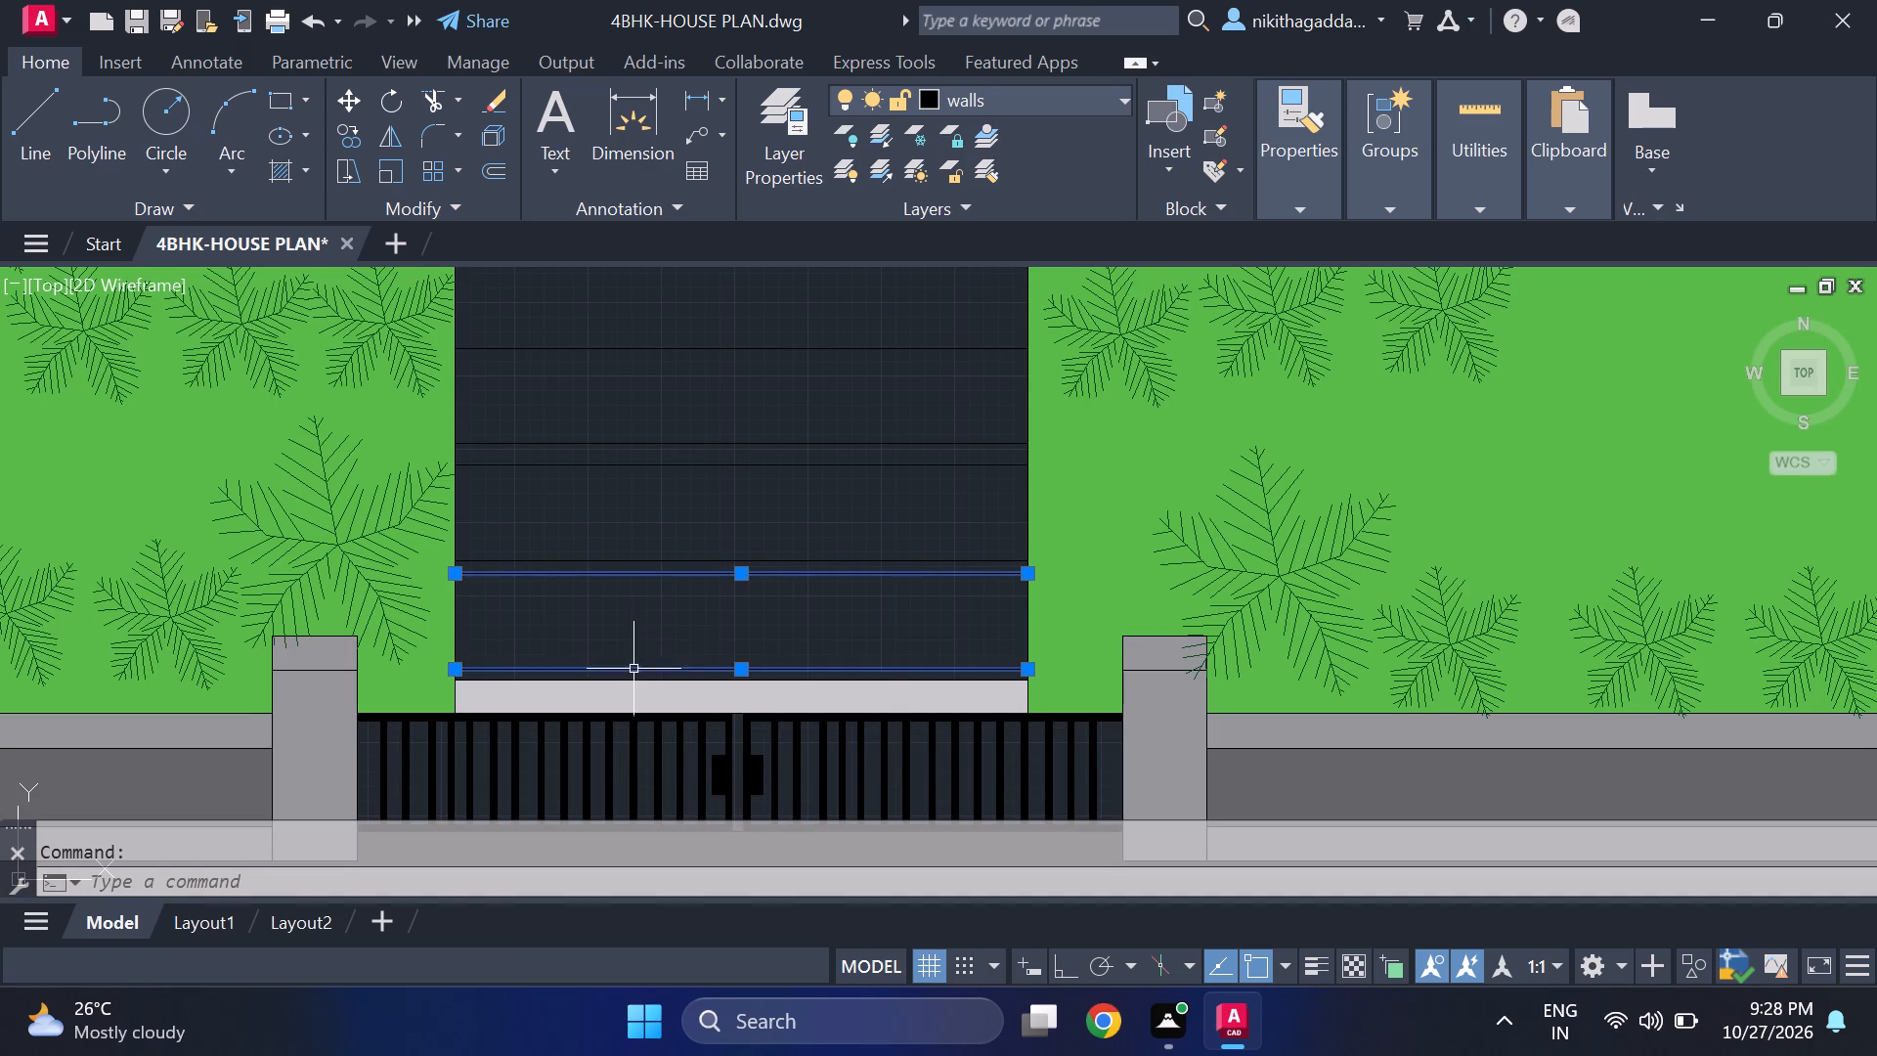
scroll(977, 617, up, 2)
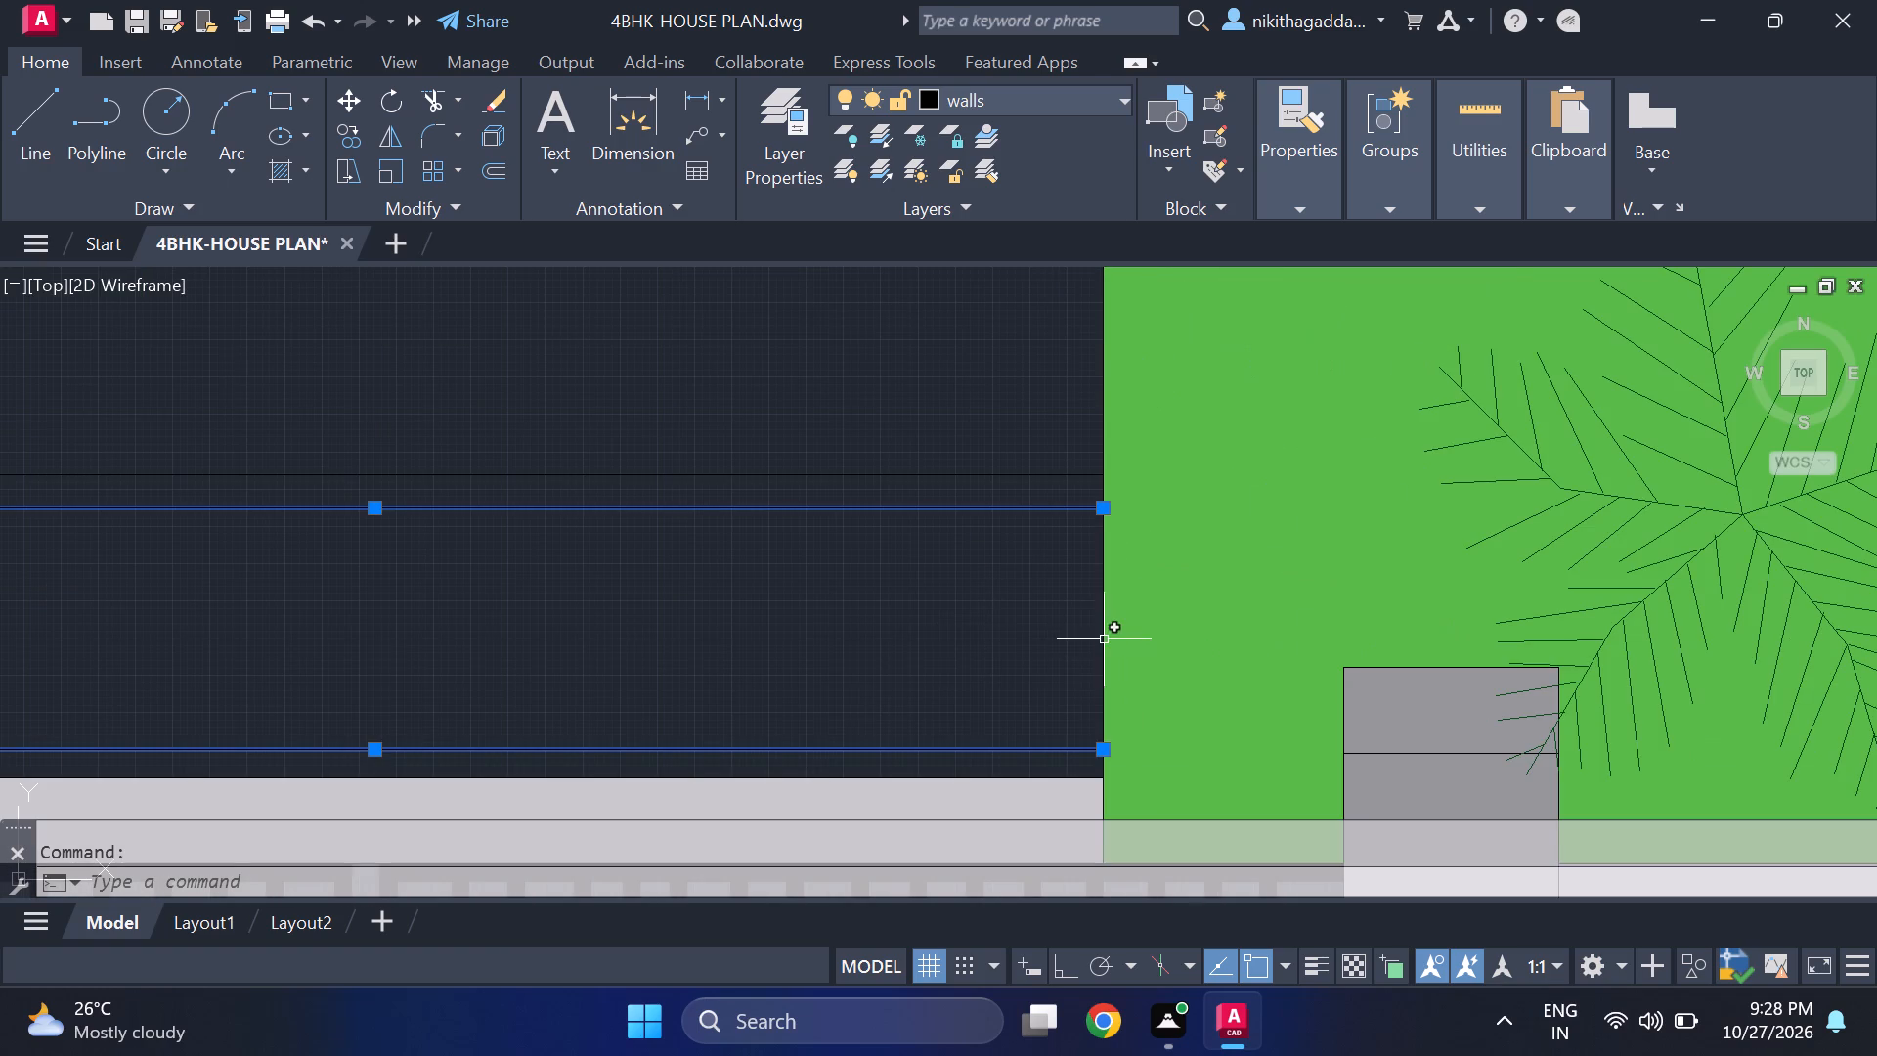
click(1104, 639)
scroll(675, 588, down, 3)
scroll(366, 609, up, 3)
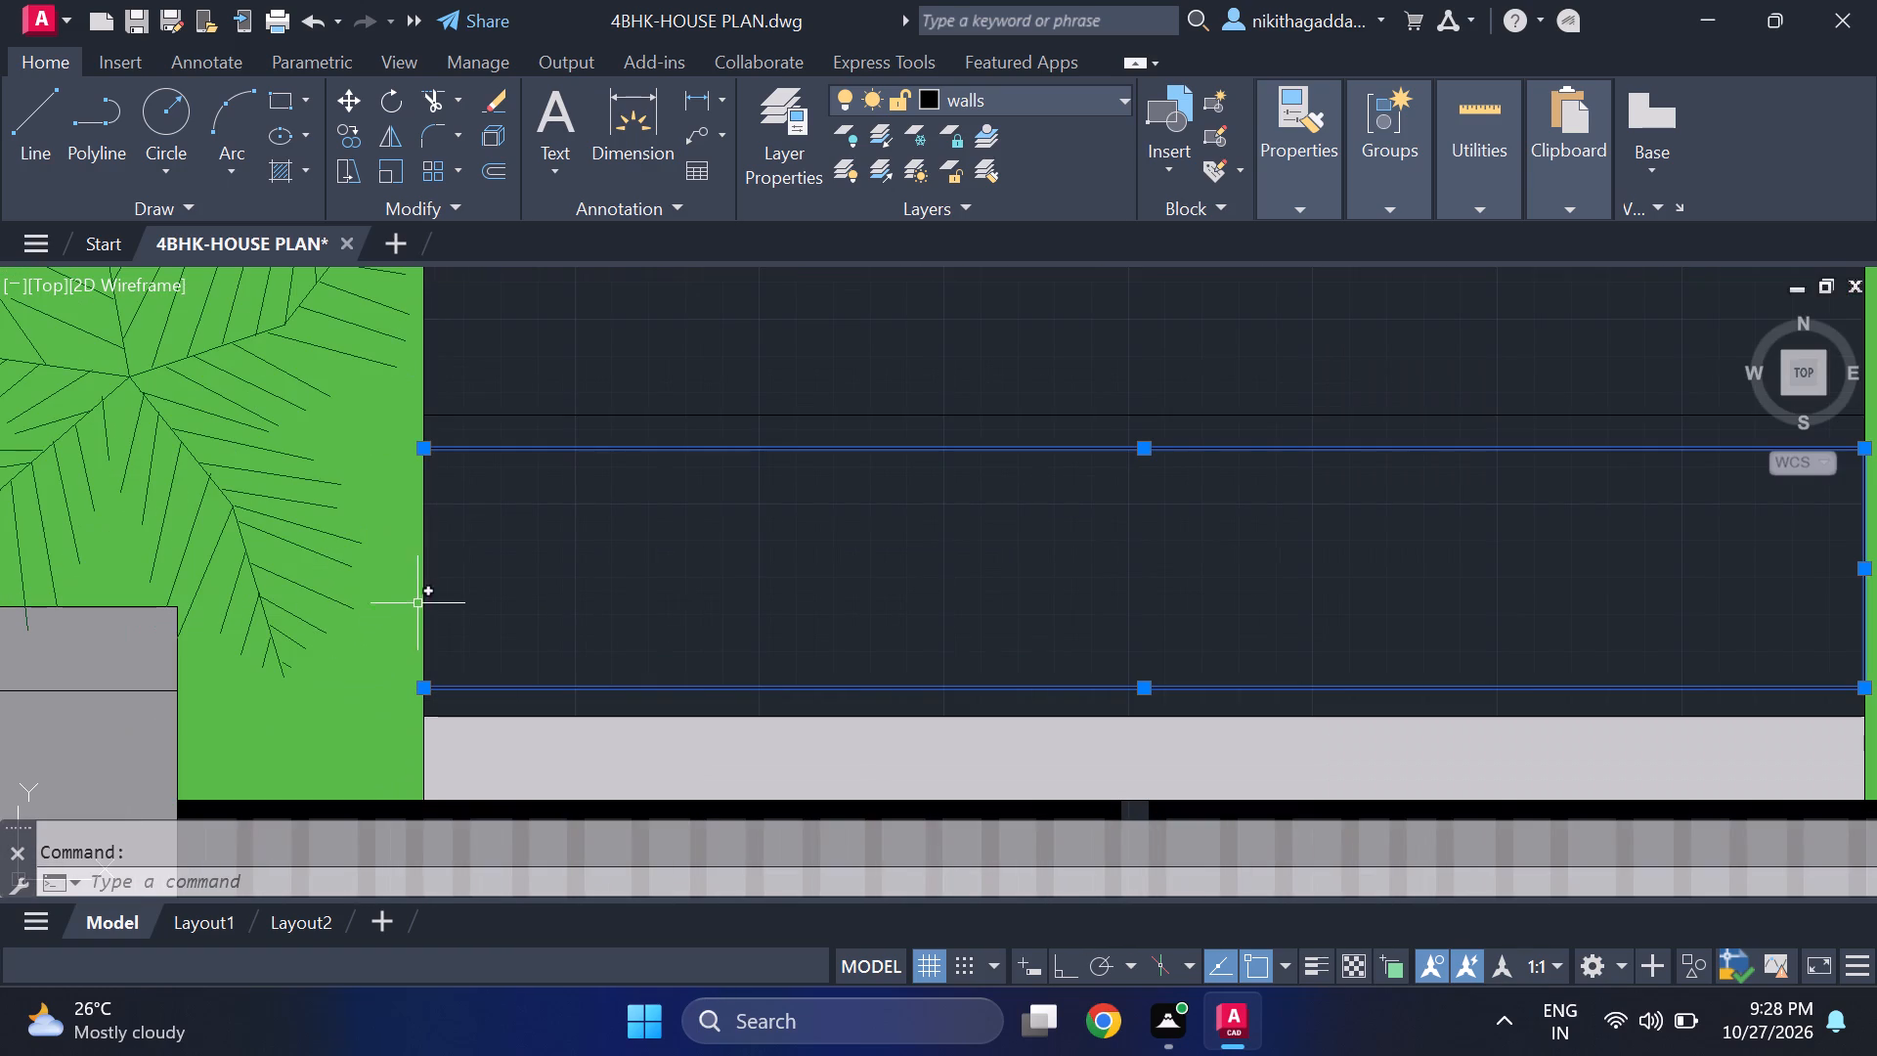
click(422, 594)
scroll(565, 590, down, 3)
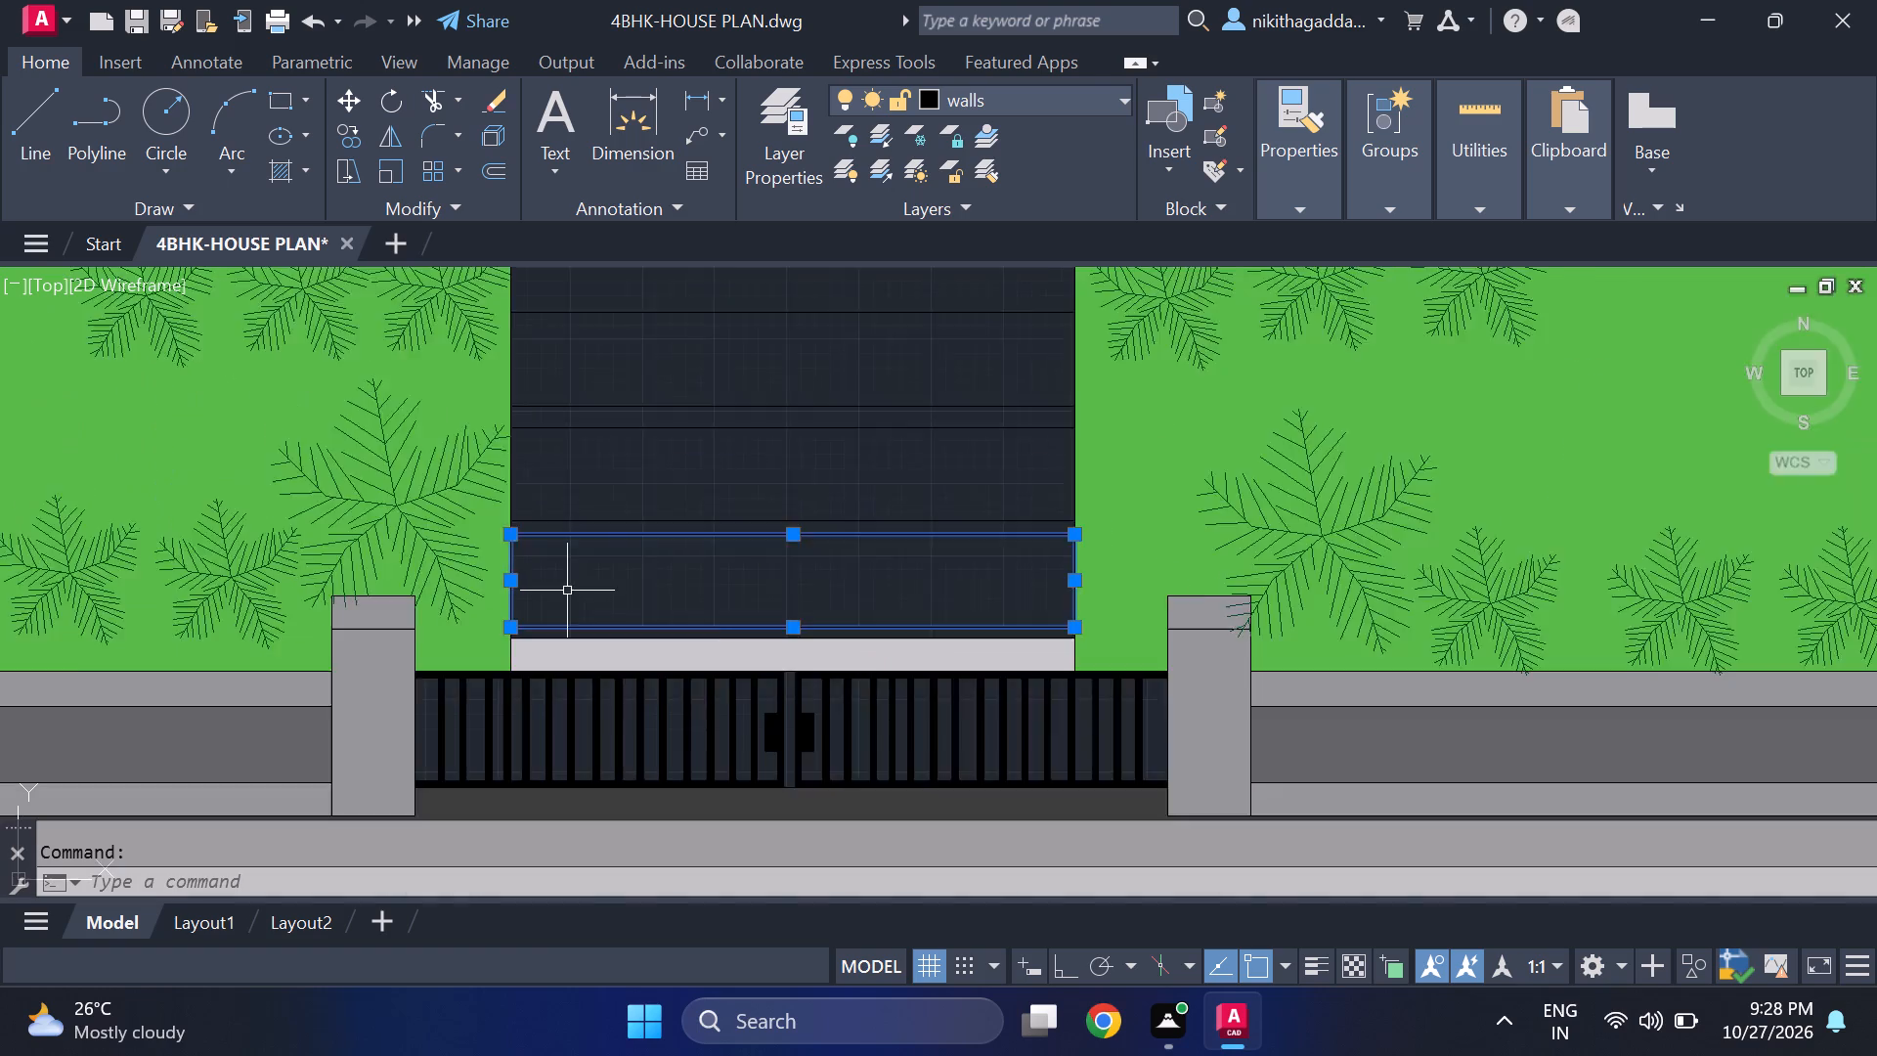
key(m)
key(Return)
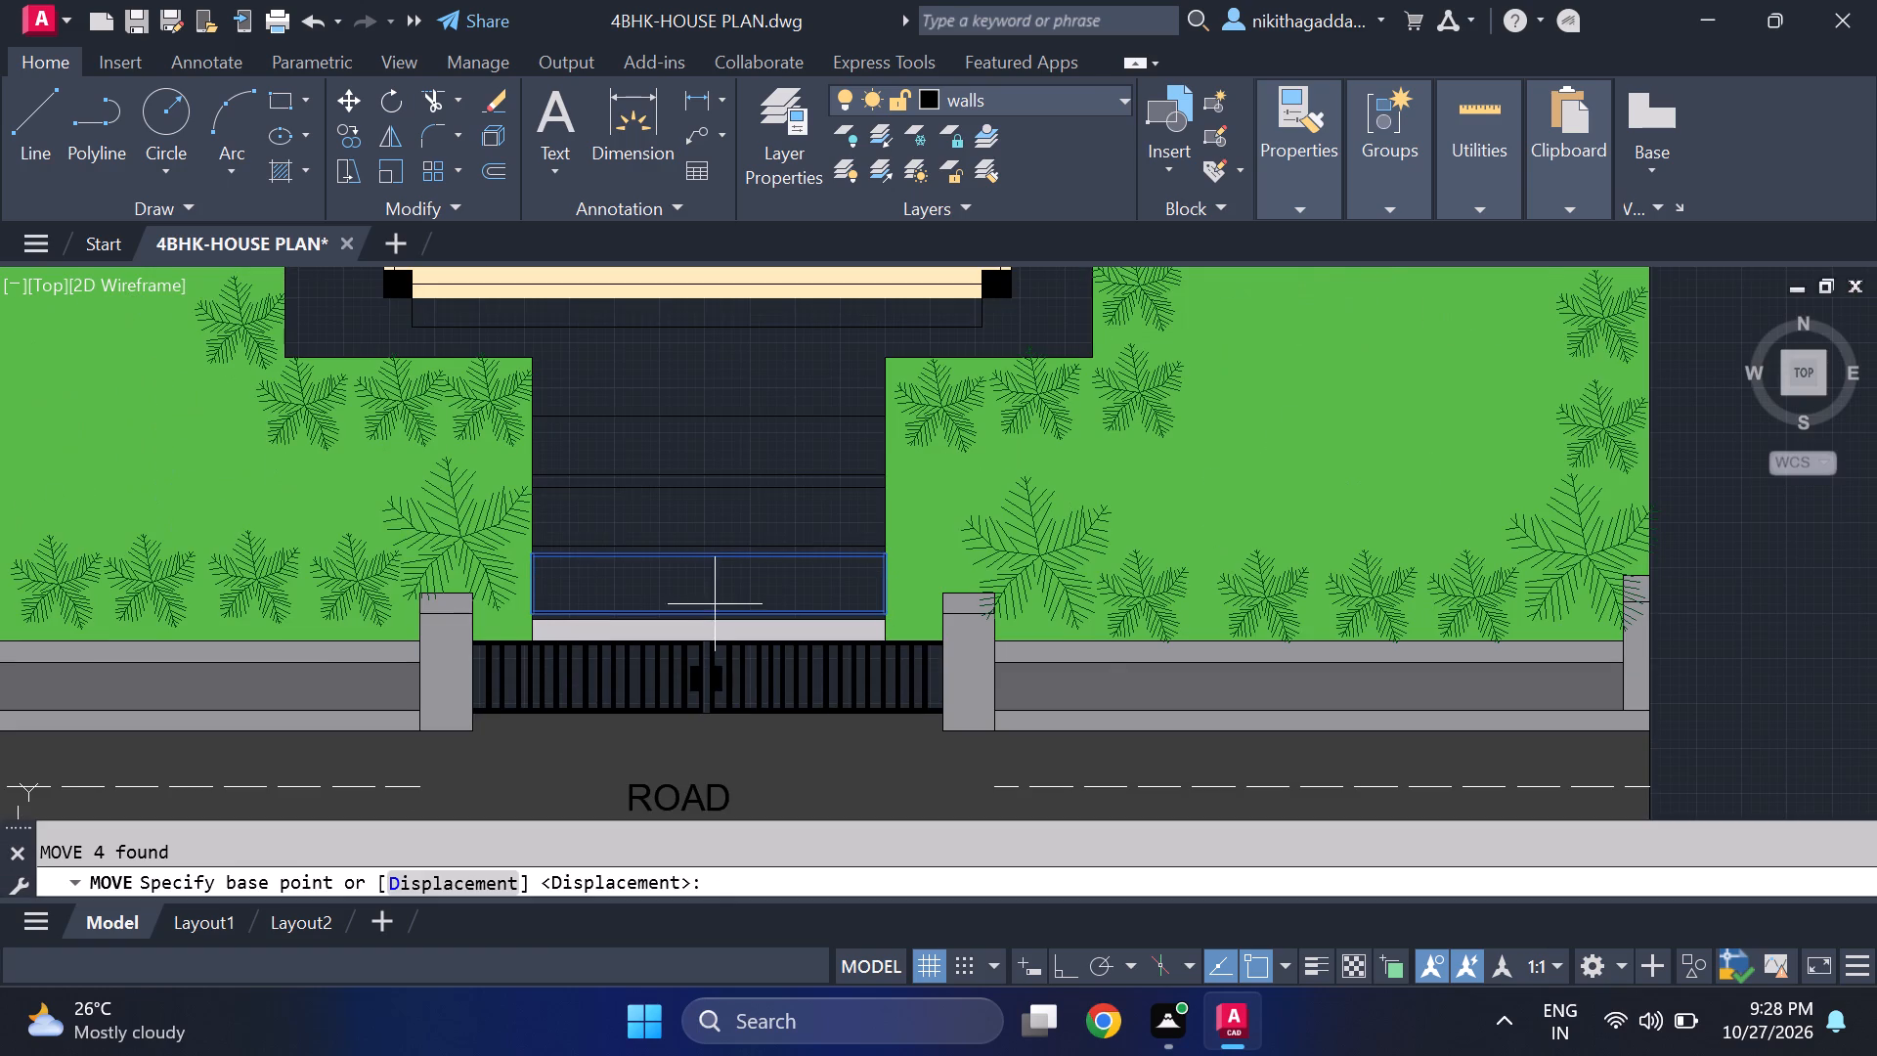
scroll(792, 645, up, 2)
scroll(968, 561, up, 2)
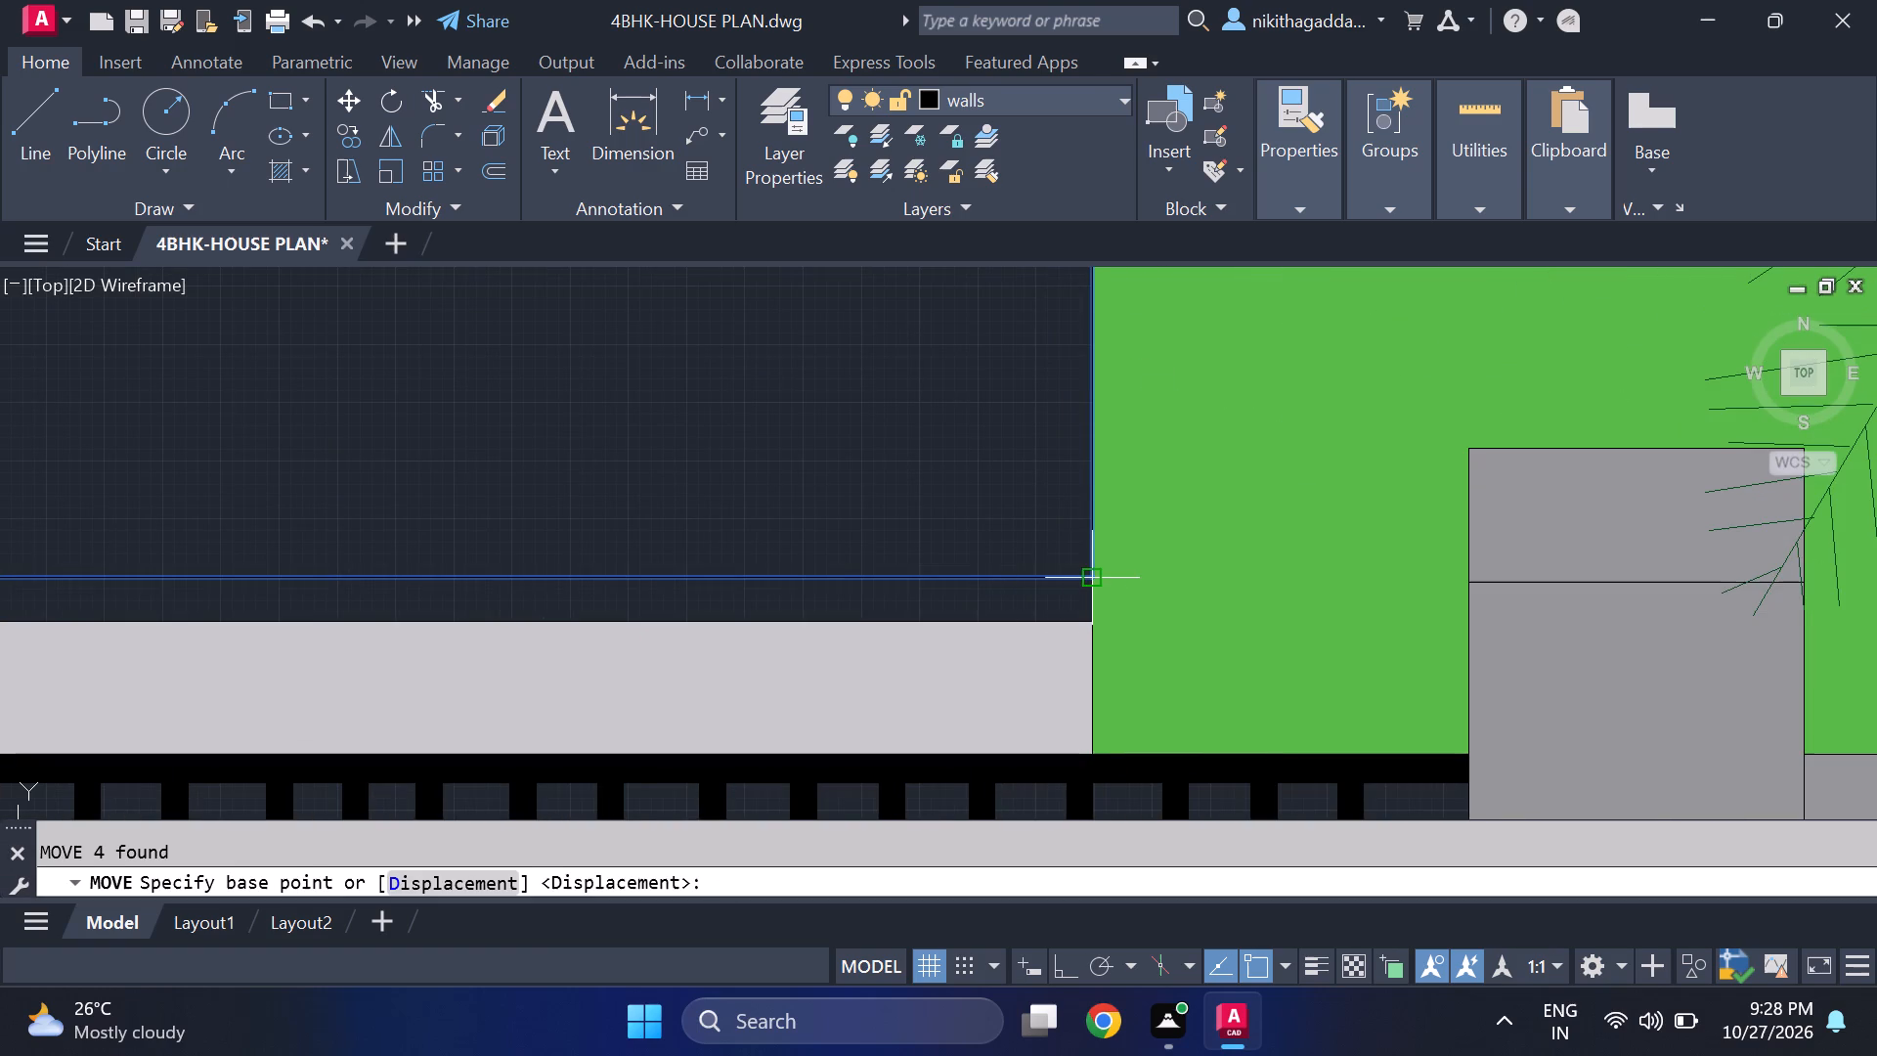
click(1089, 577)
scroll(1083, 594, up, 2)
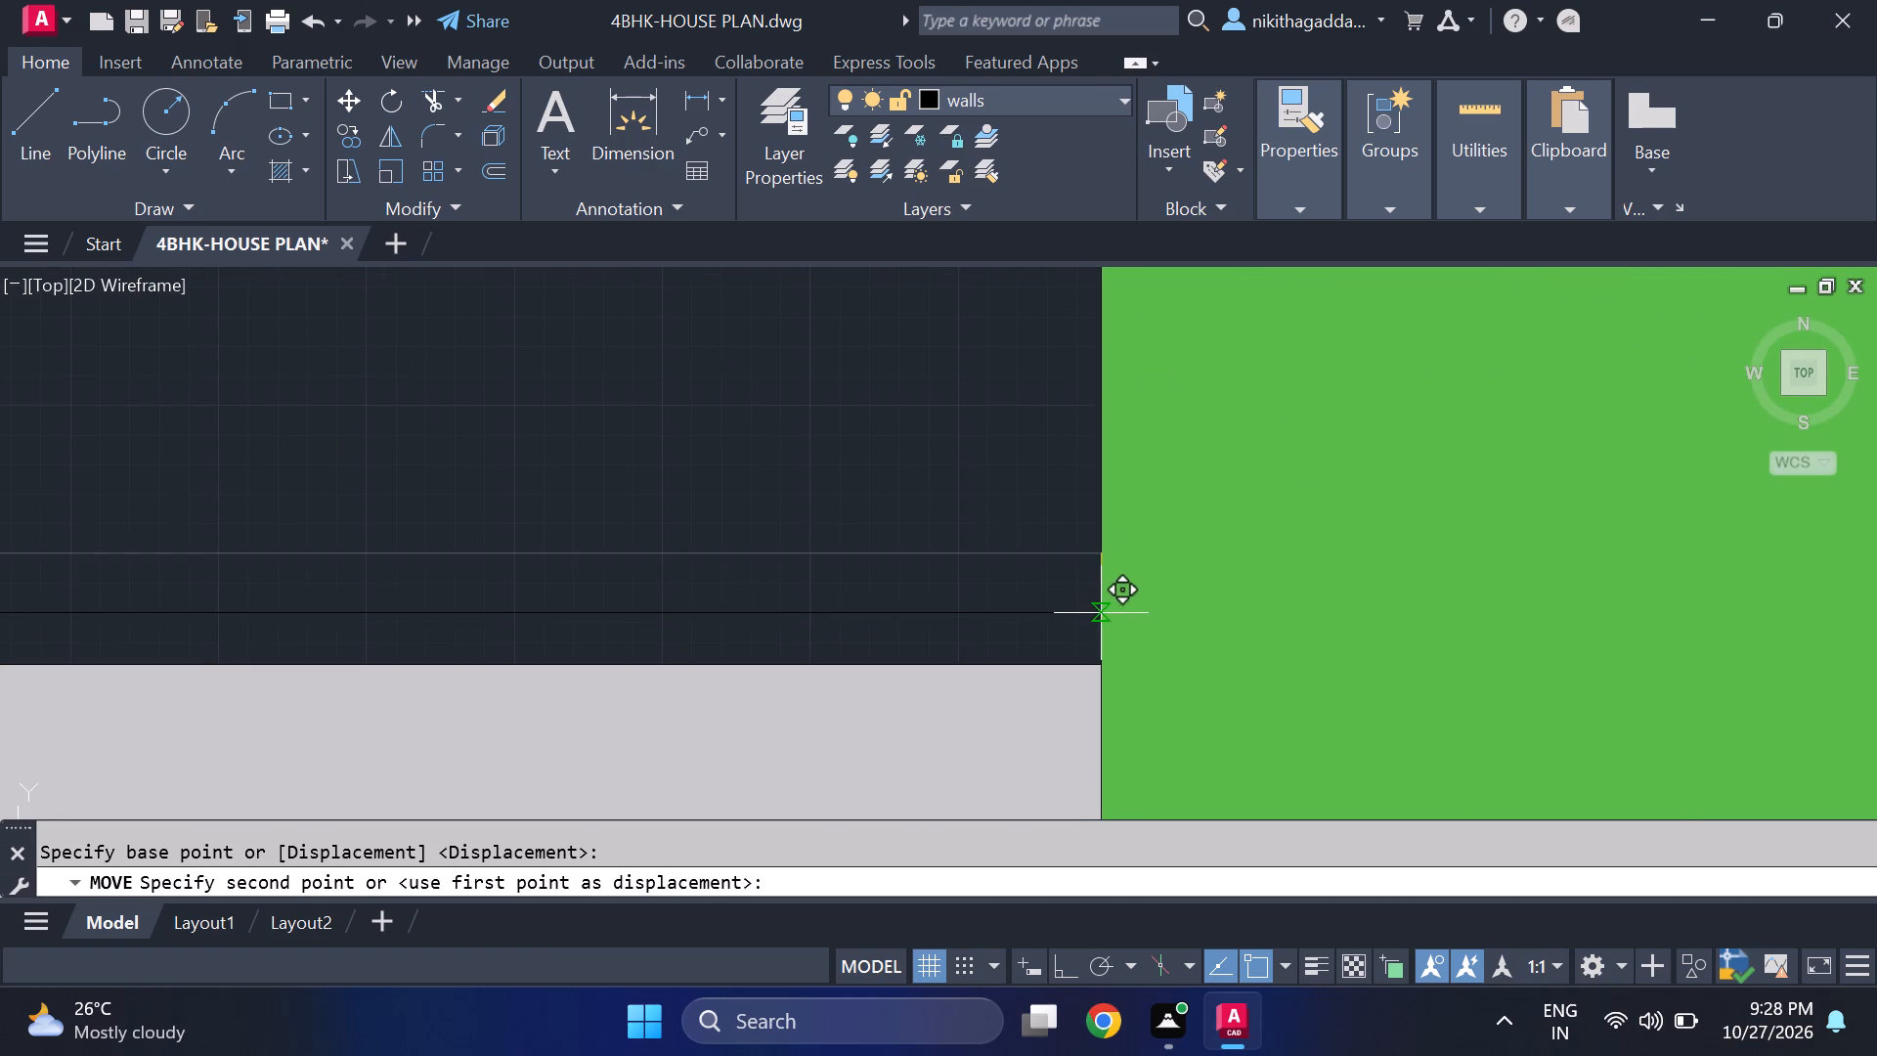
click(1100, 616)
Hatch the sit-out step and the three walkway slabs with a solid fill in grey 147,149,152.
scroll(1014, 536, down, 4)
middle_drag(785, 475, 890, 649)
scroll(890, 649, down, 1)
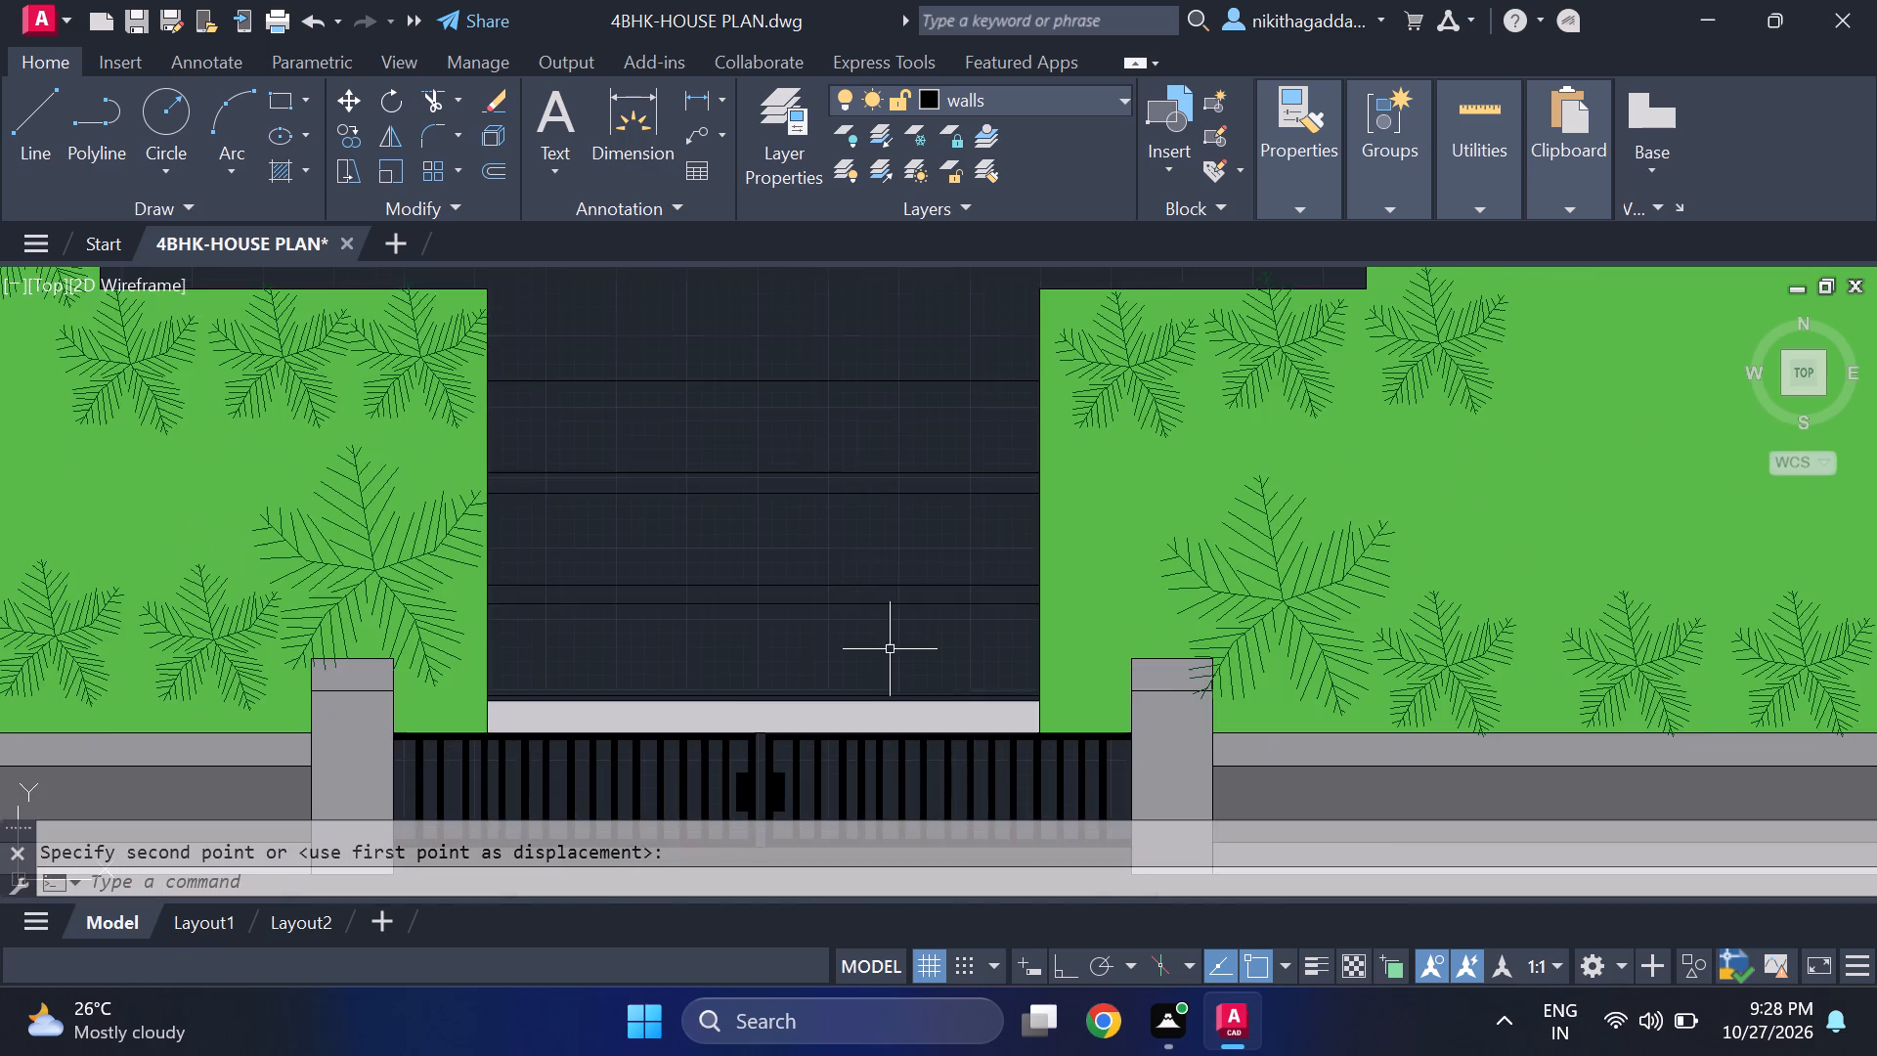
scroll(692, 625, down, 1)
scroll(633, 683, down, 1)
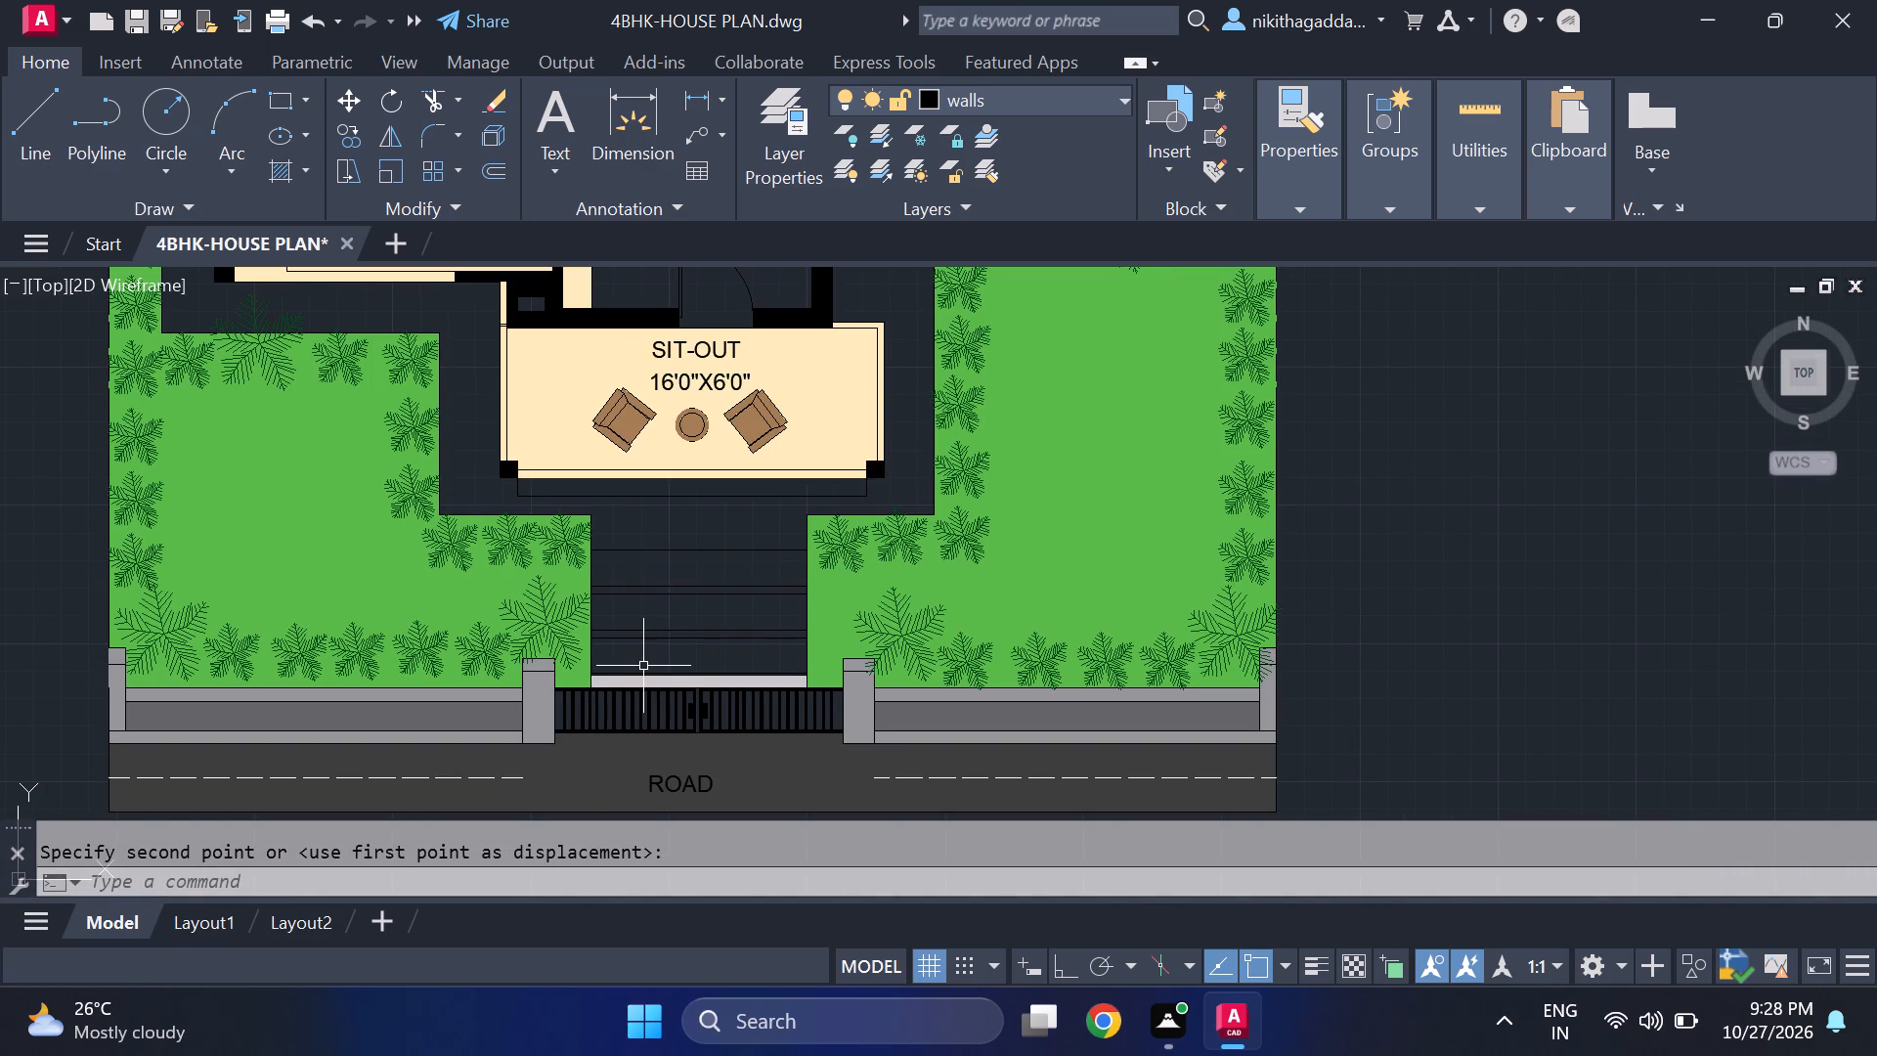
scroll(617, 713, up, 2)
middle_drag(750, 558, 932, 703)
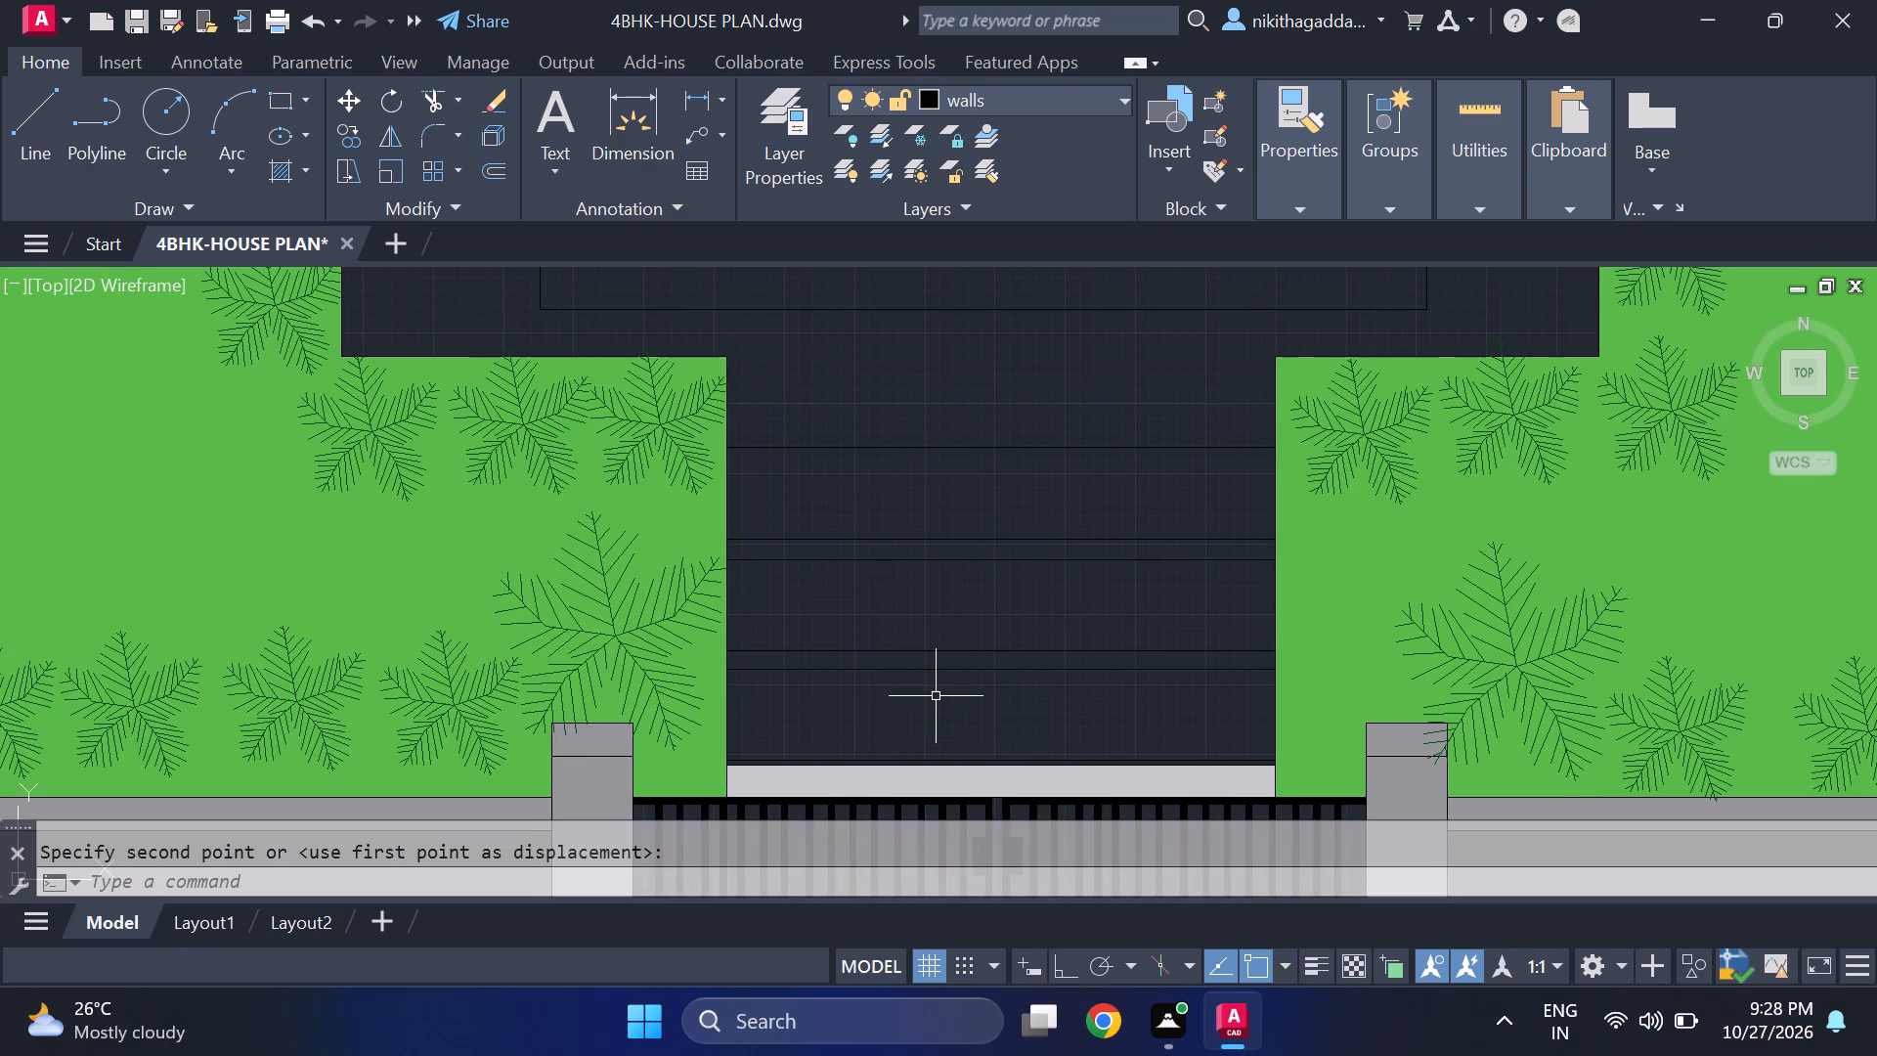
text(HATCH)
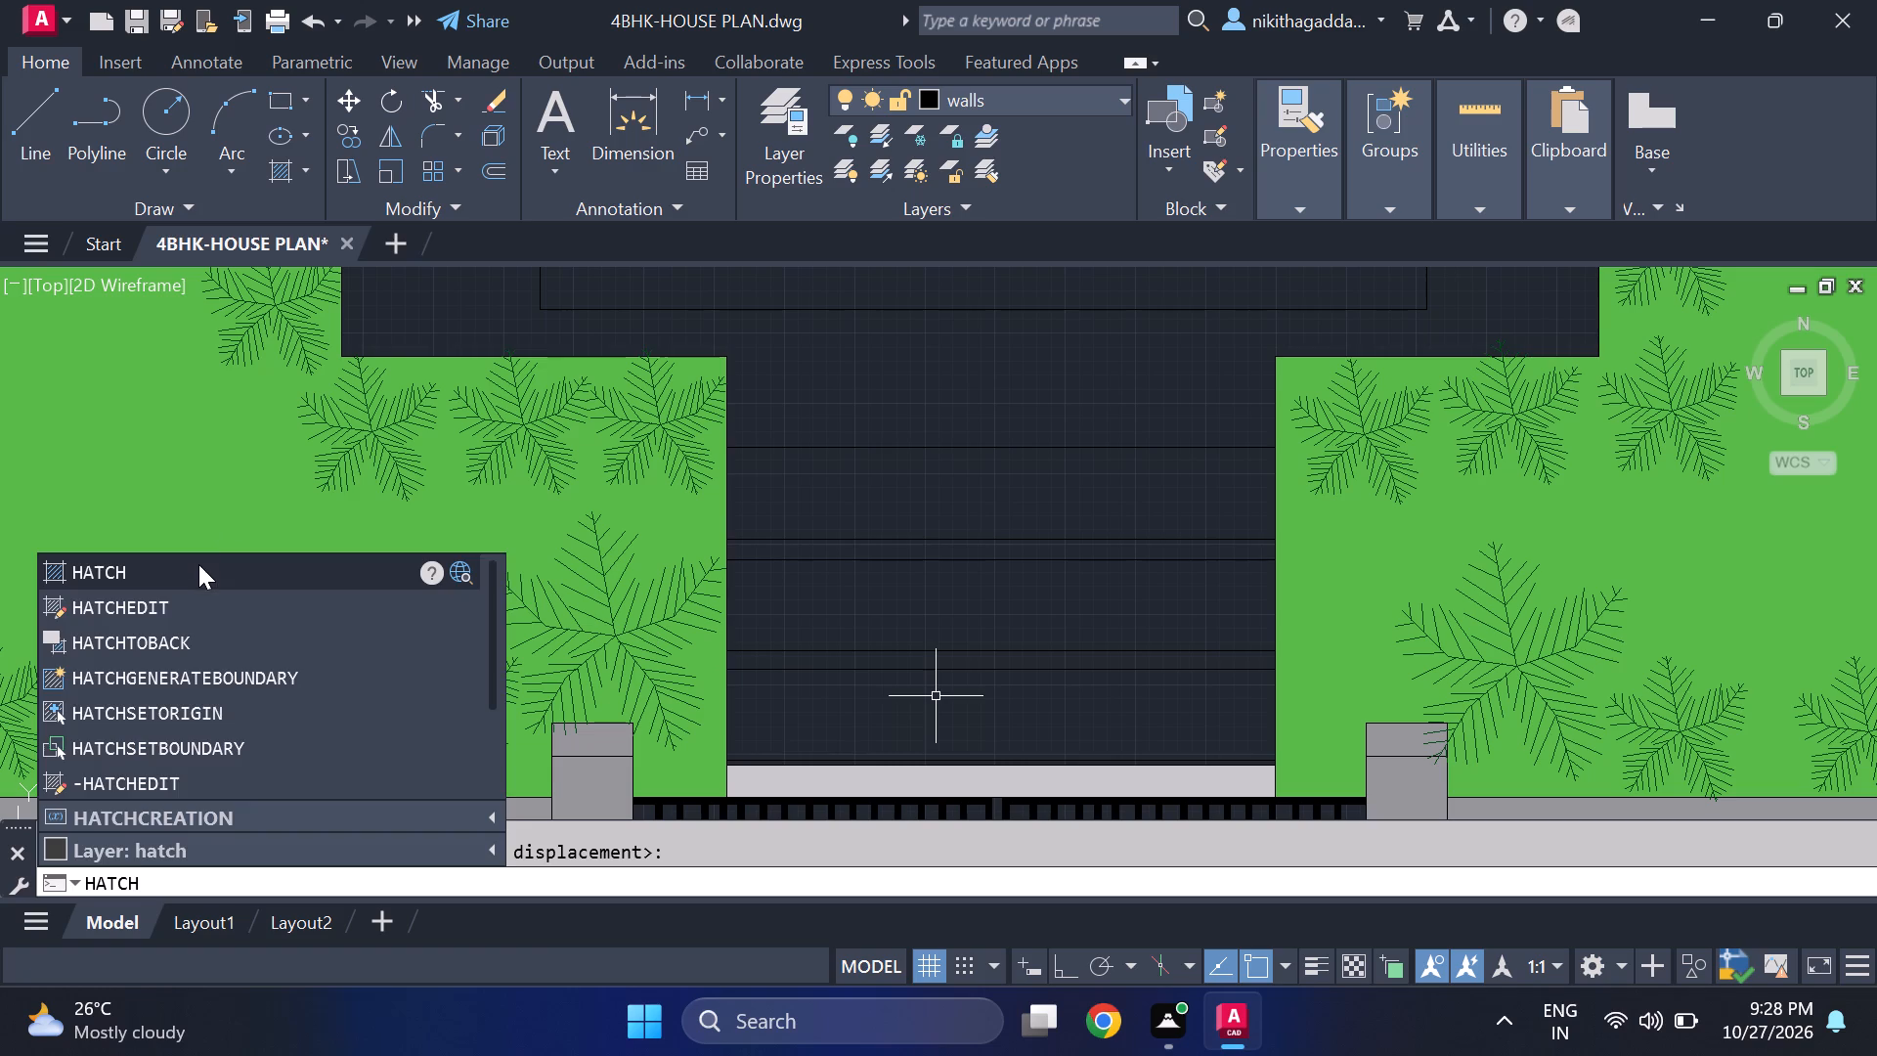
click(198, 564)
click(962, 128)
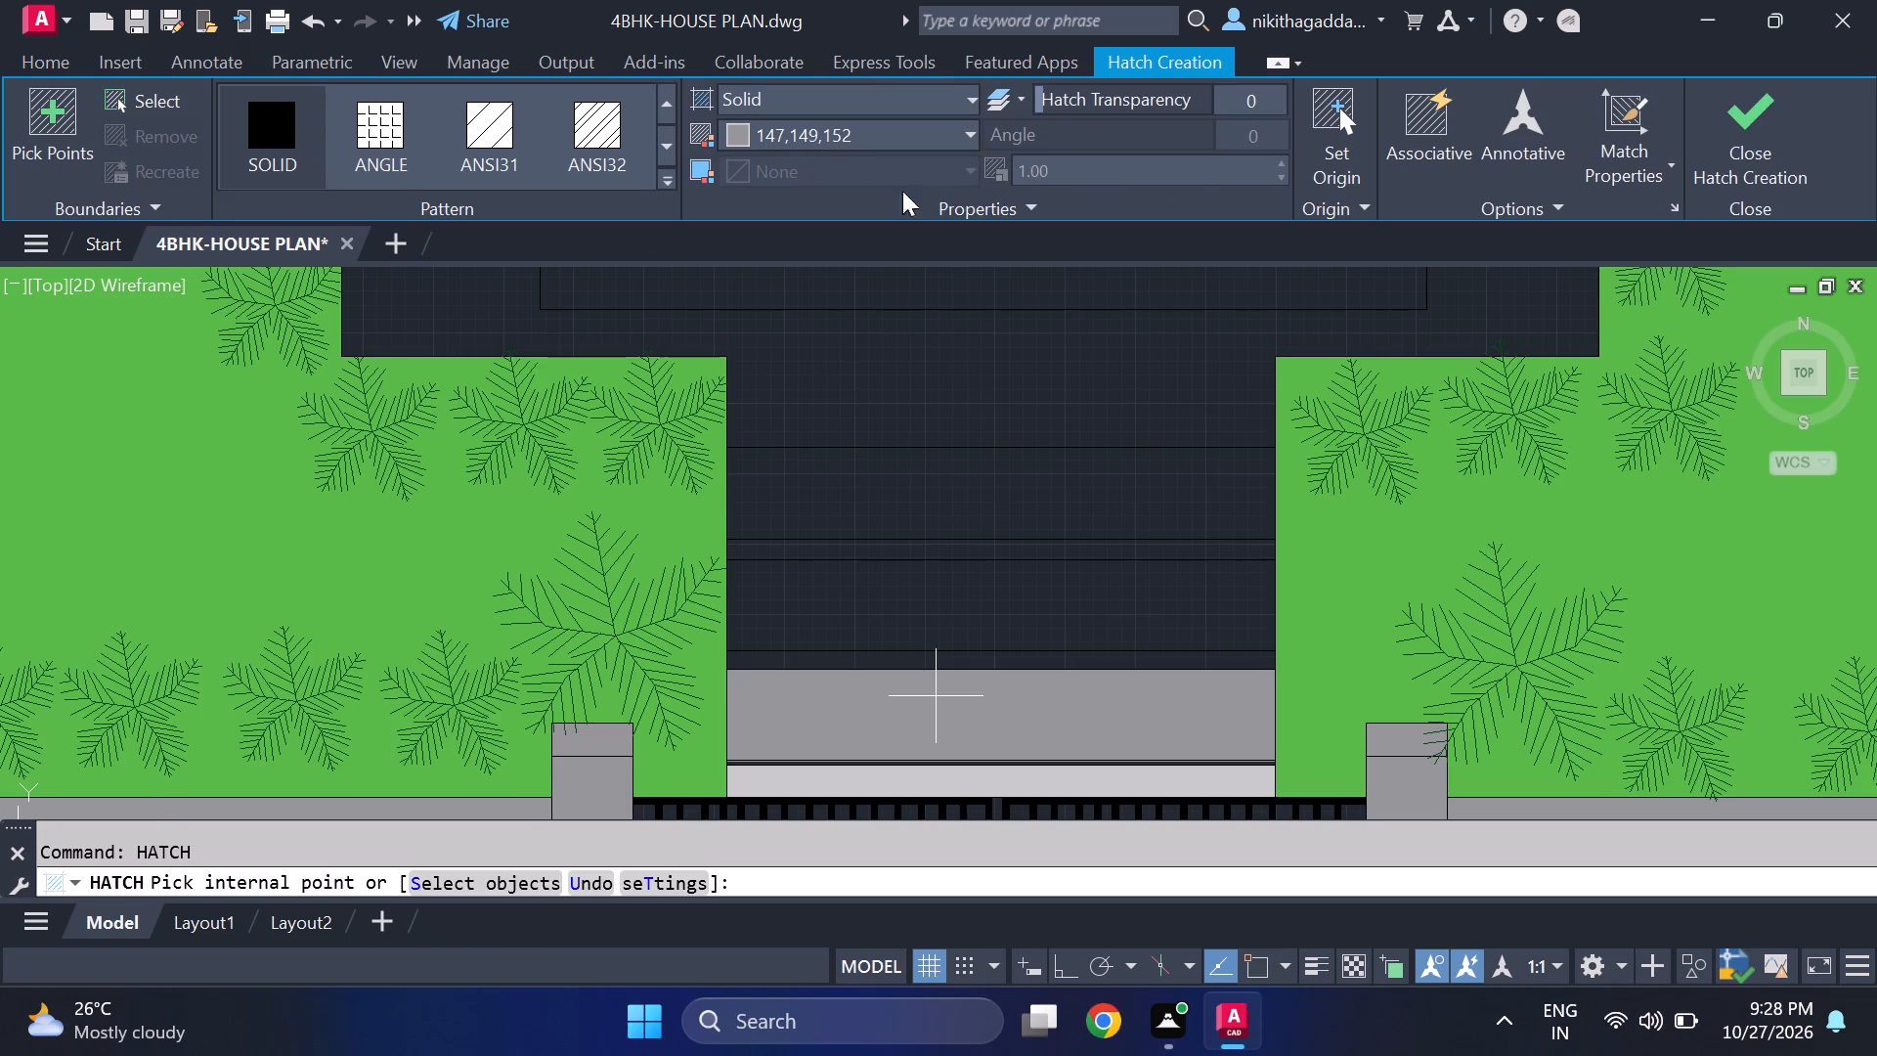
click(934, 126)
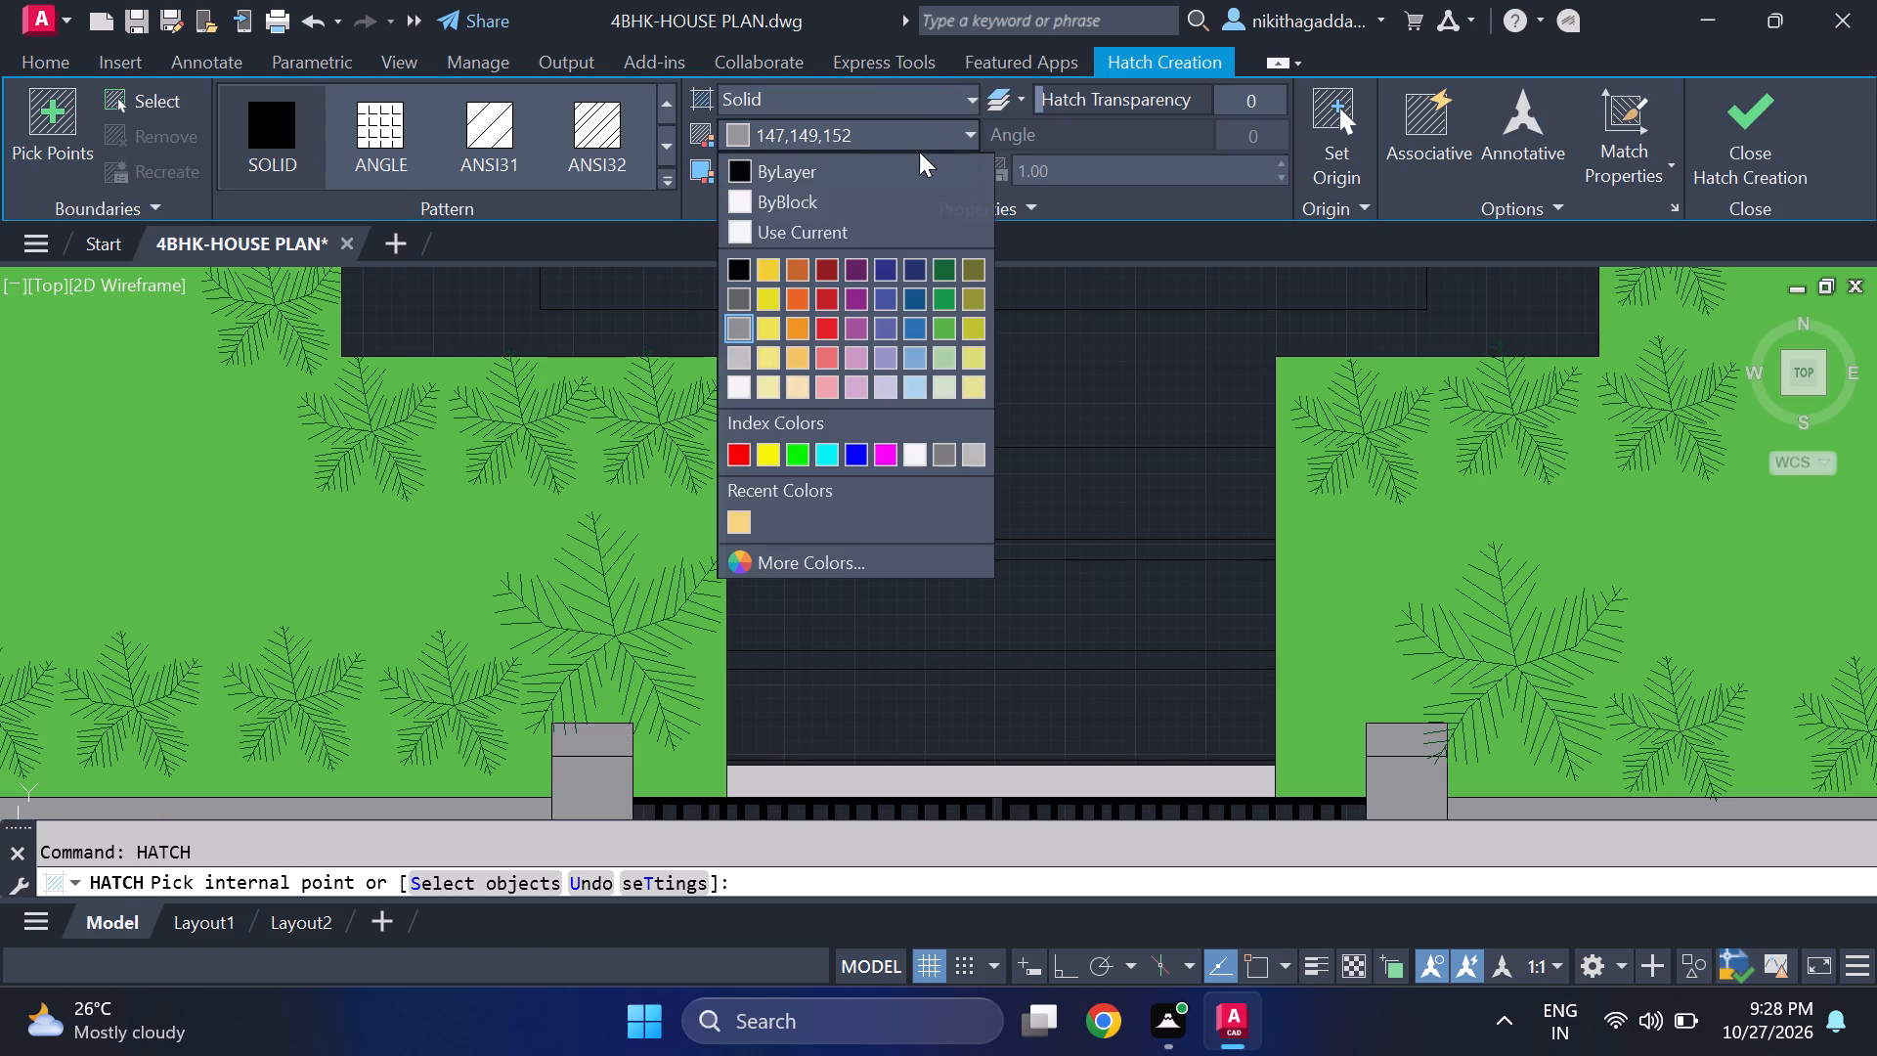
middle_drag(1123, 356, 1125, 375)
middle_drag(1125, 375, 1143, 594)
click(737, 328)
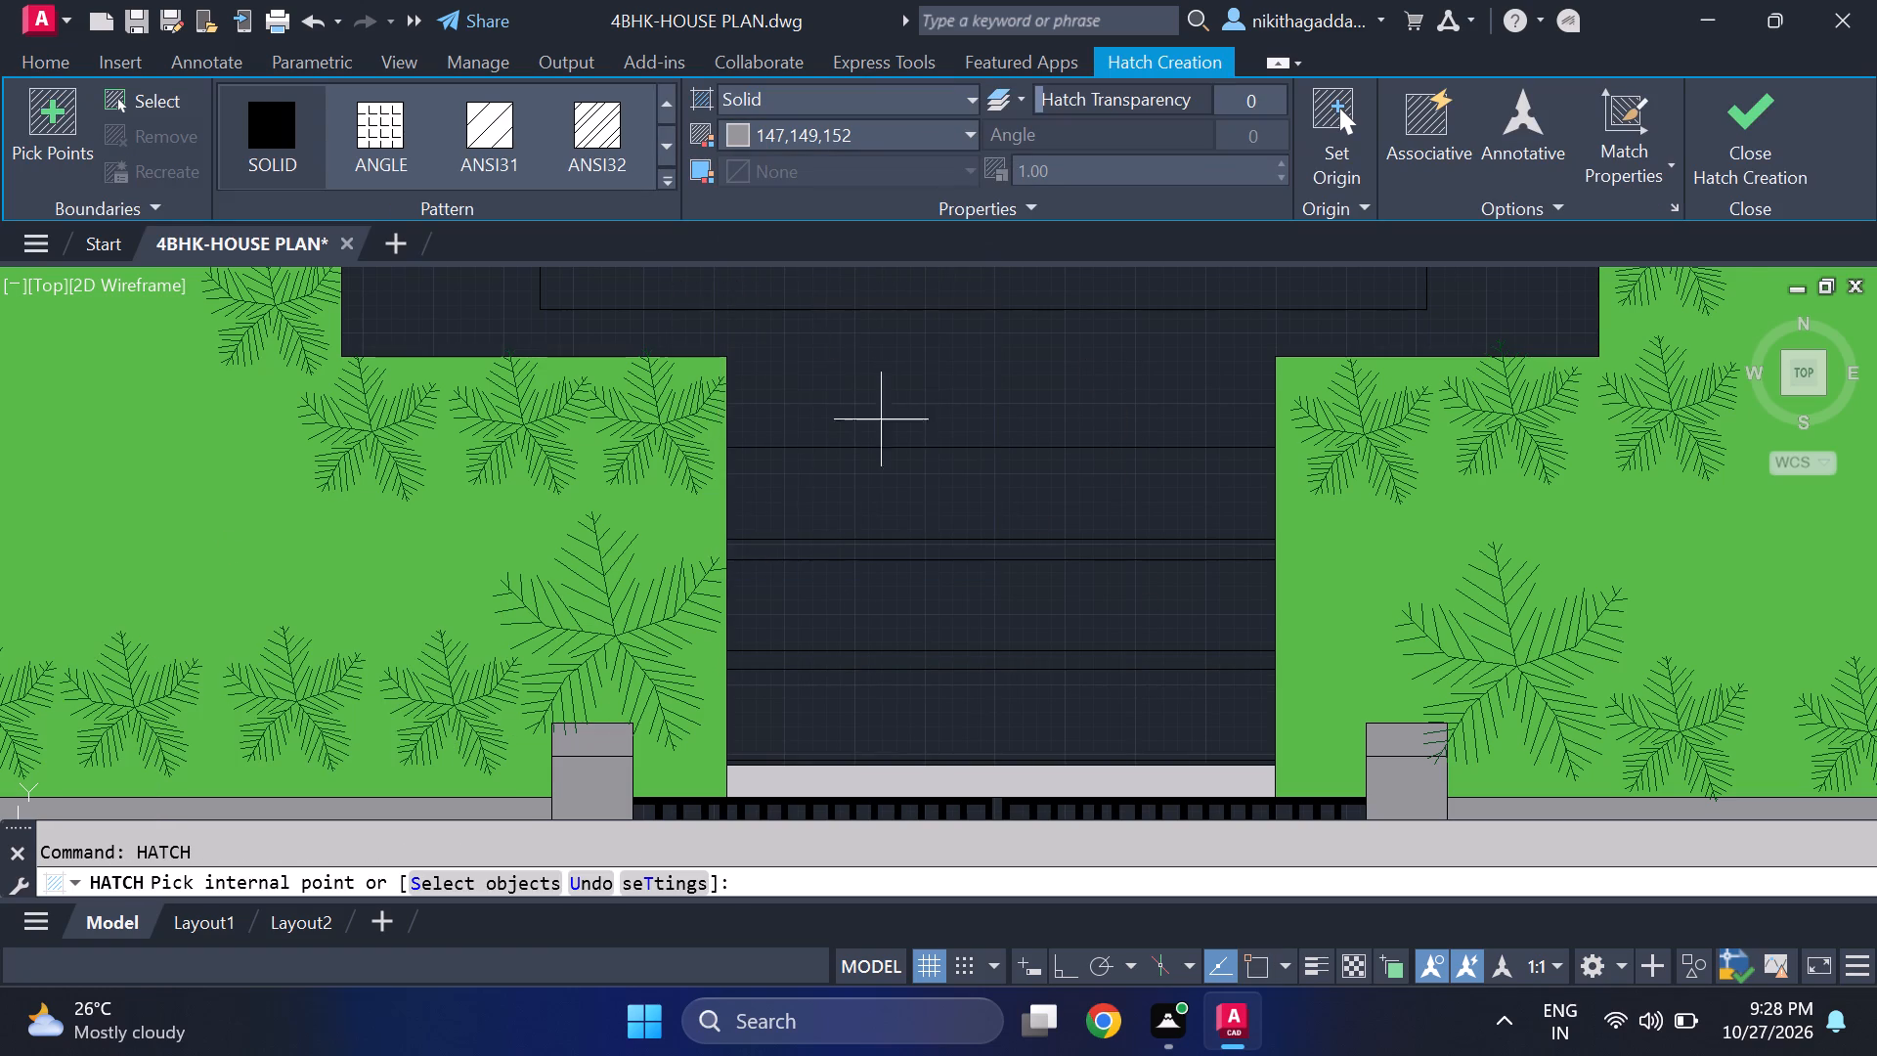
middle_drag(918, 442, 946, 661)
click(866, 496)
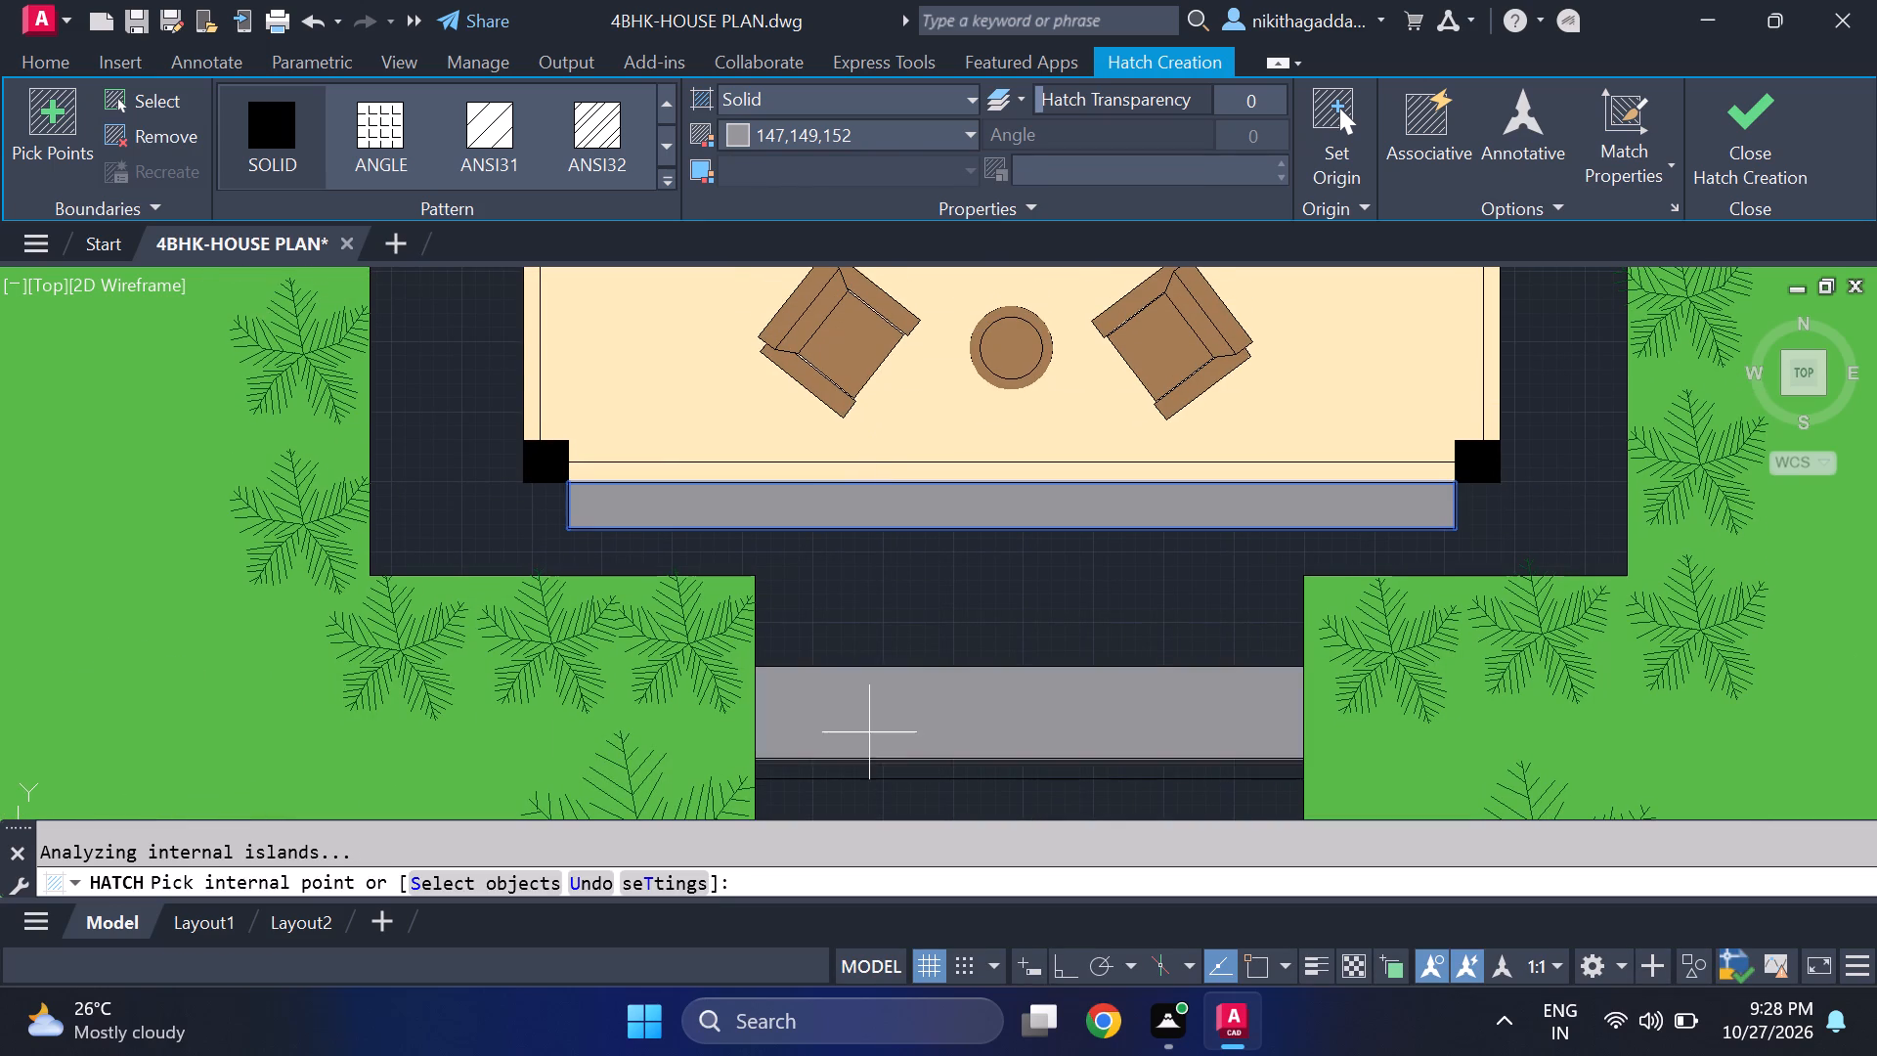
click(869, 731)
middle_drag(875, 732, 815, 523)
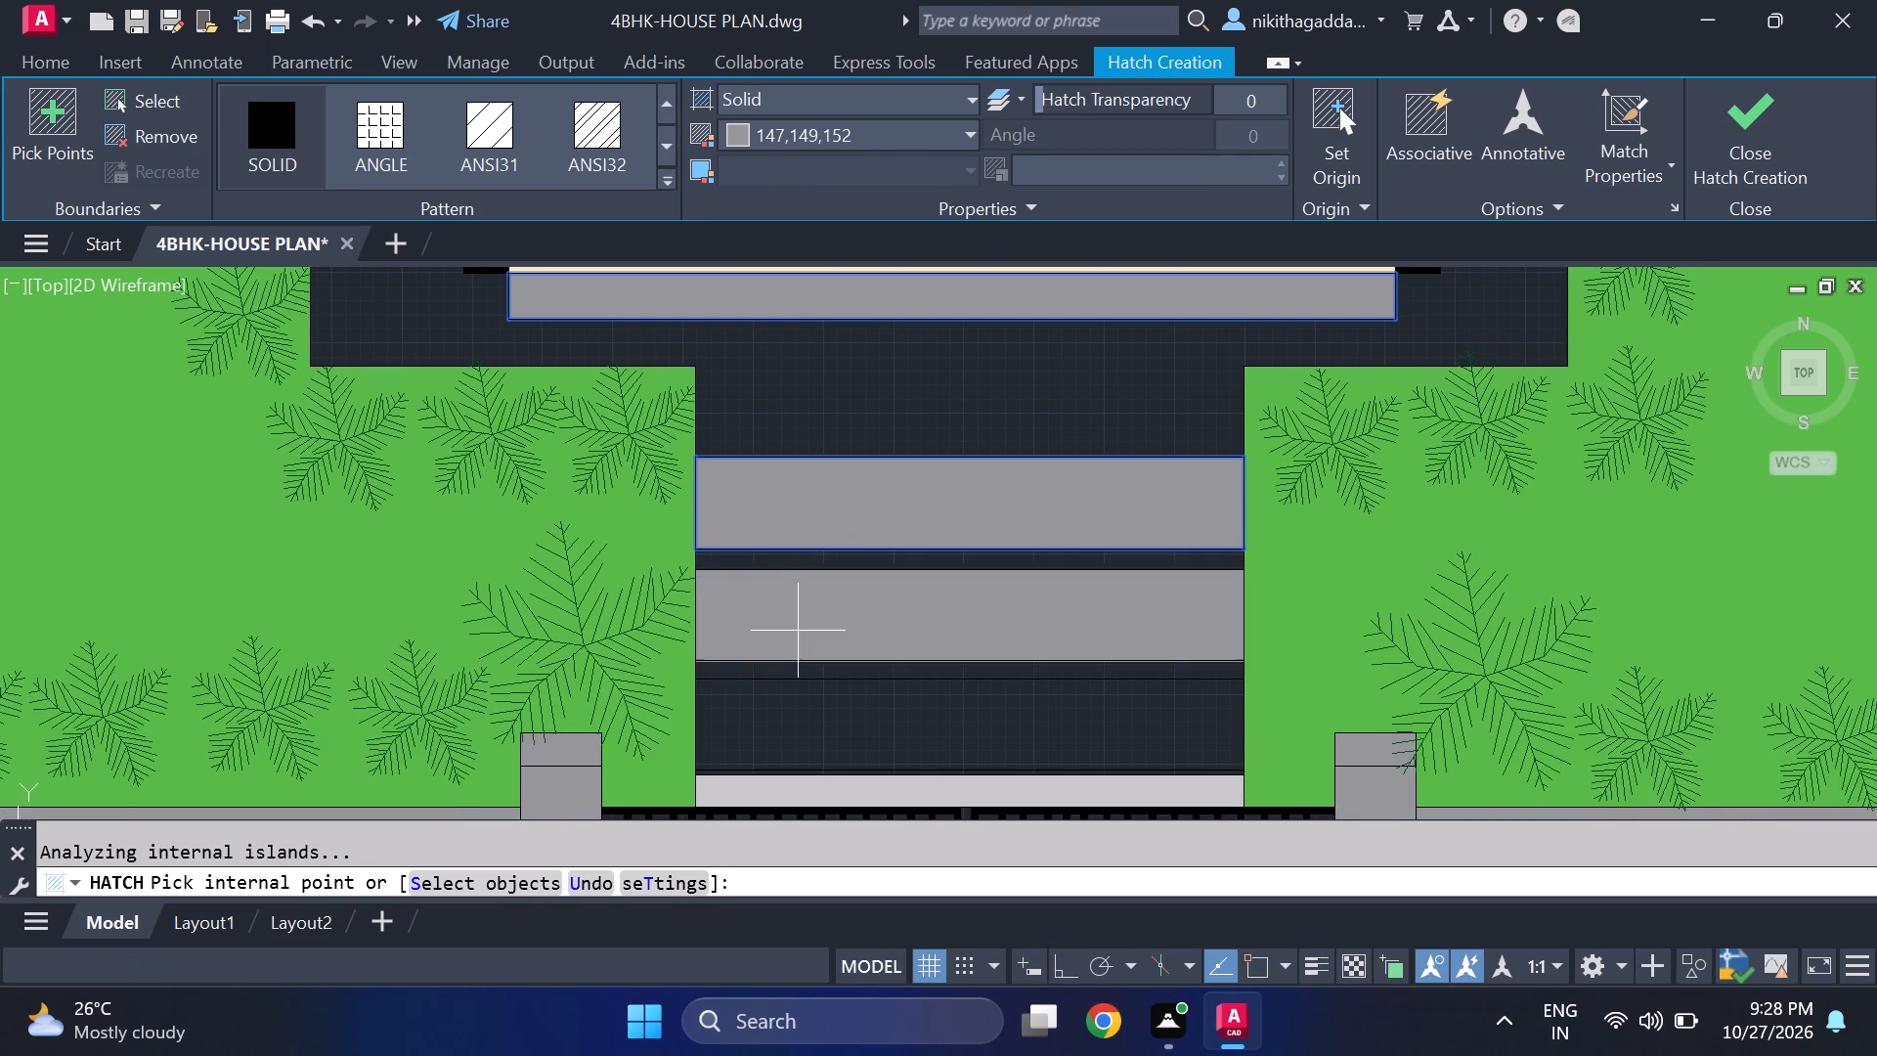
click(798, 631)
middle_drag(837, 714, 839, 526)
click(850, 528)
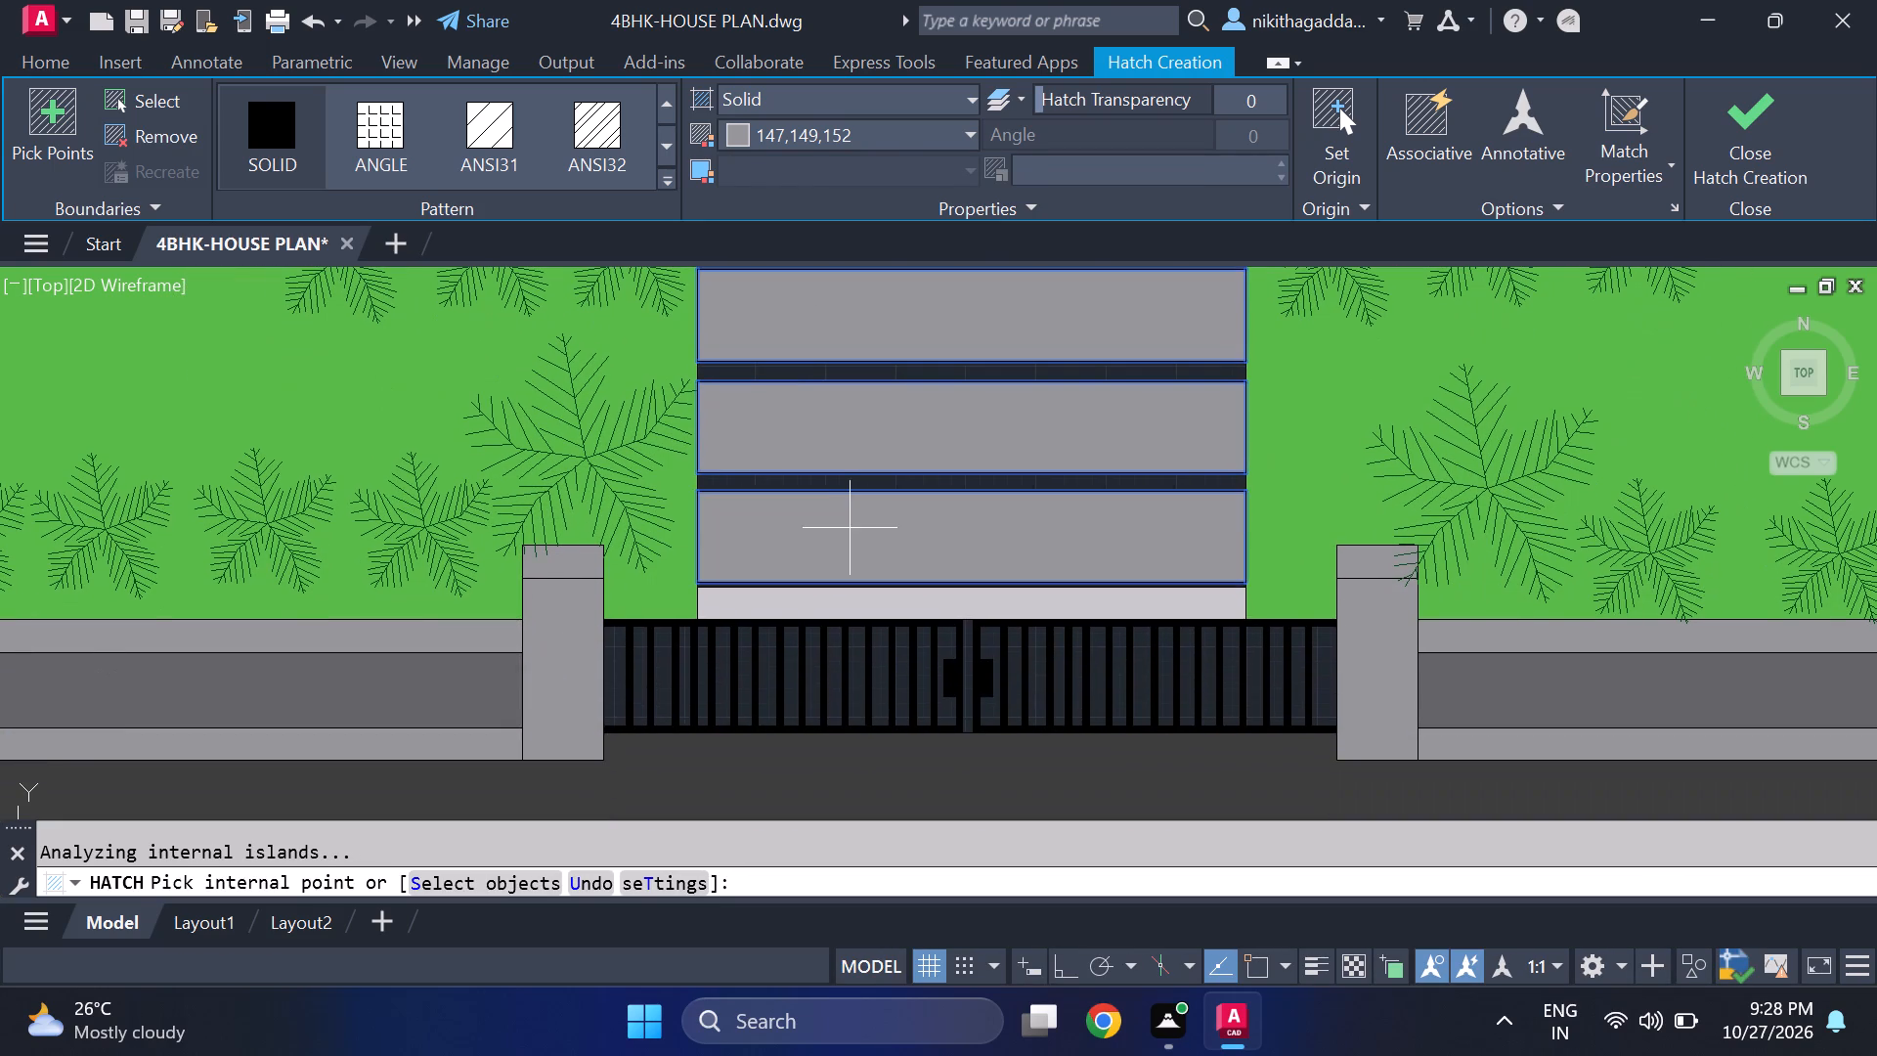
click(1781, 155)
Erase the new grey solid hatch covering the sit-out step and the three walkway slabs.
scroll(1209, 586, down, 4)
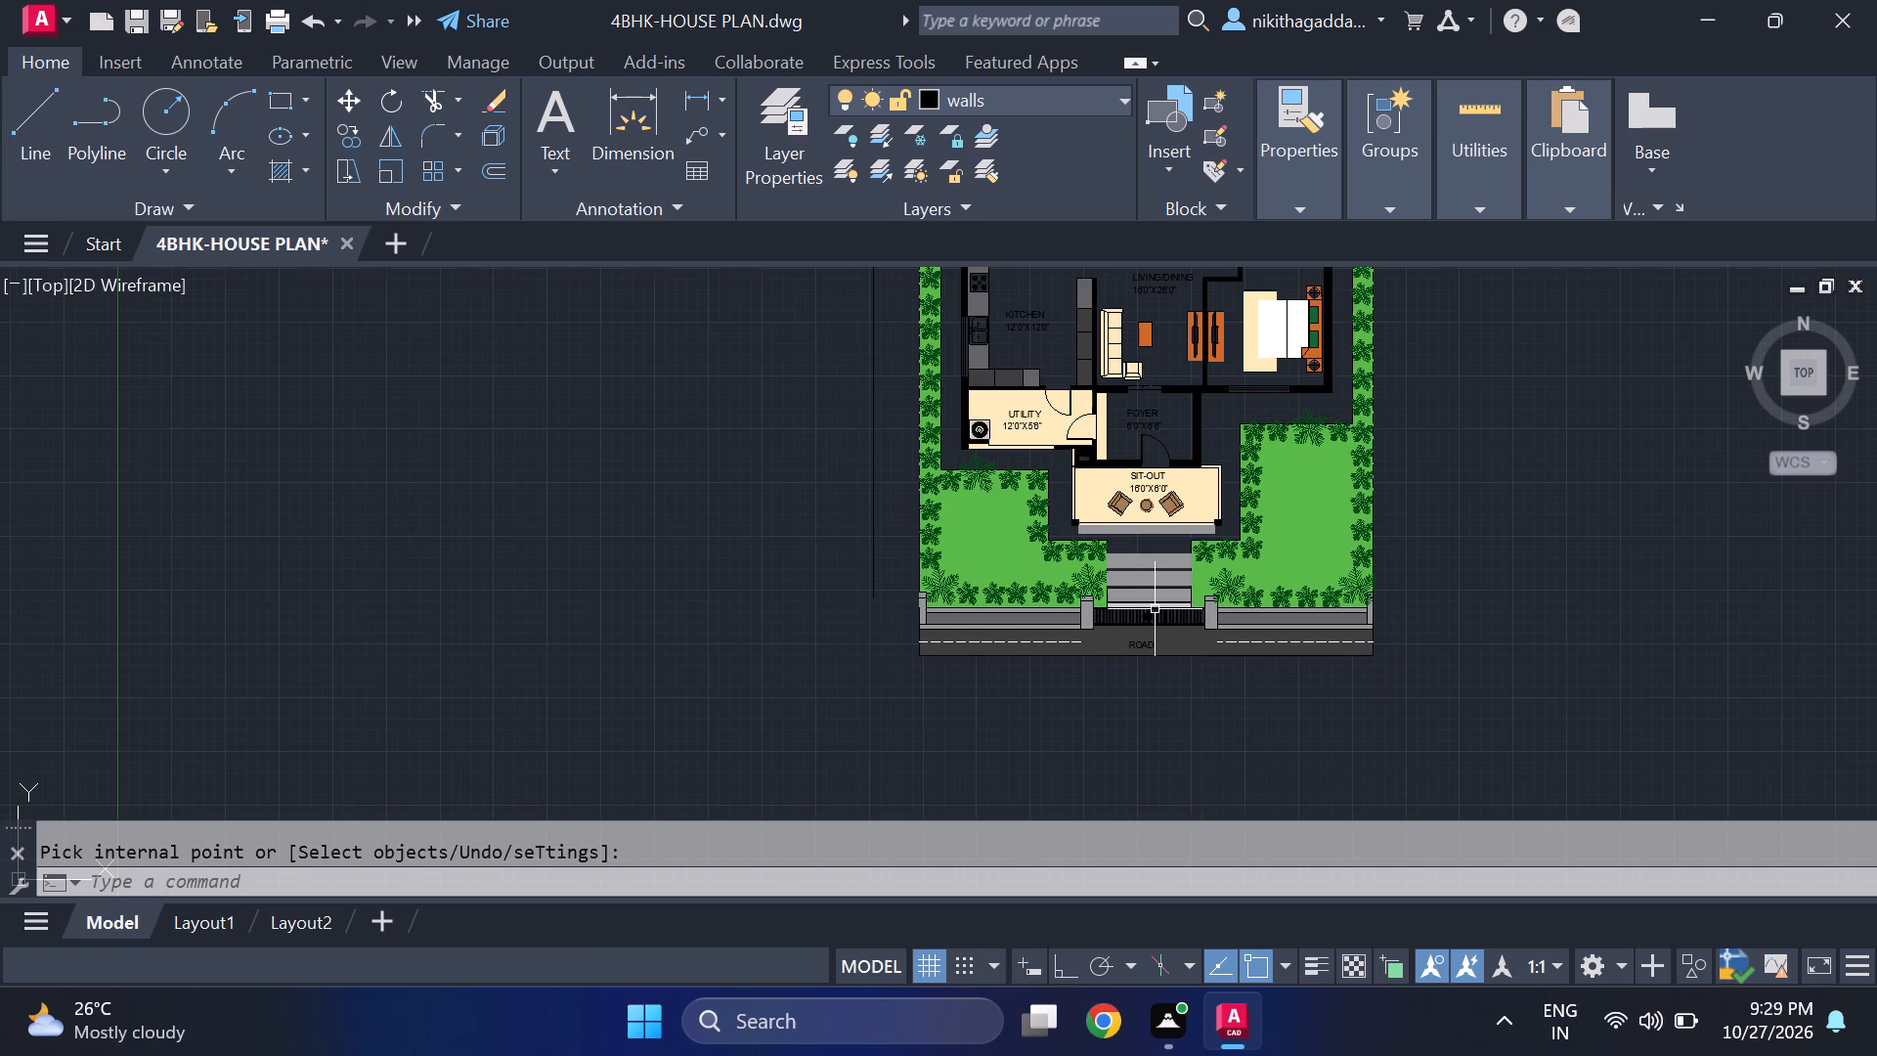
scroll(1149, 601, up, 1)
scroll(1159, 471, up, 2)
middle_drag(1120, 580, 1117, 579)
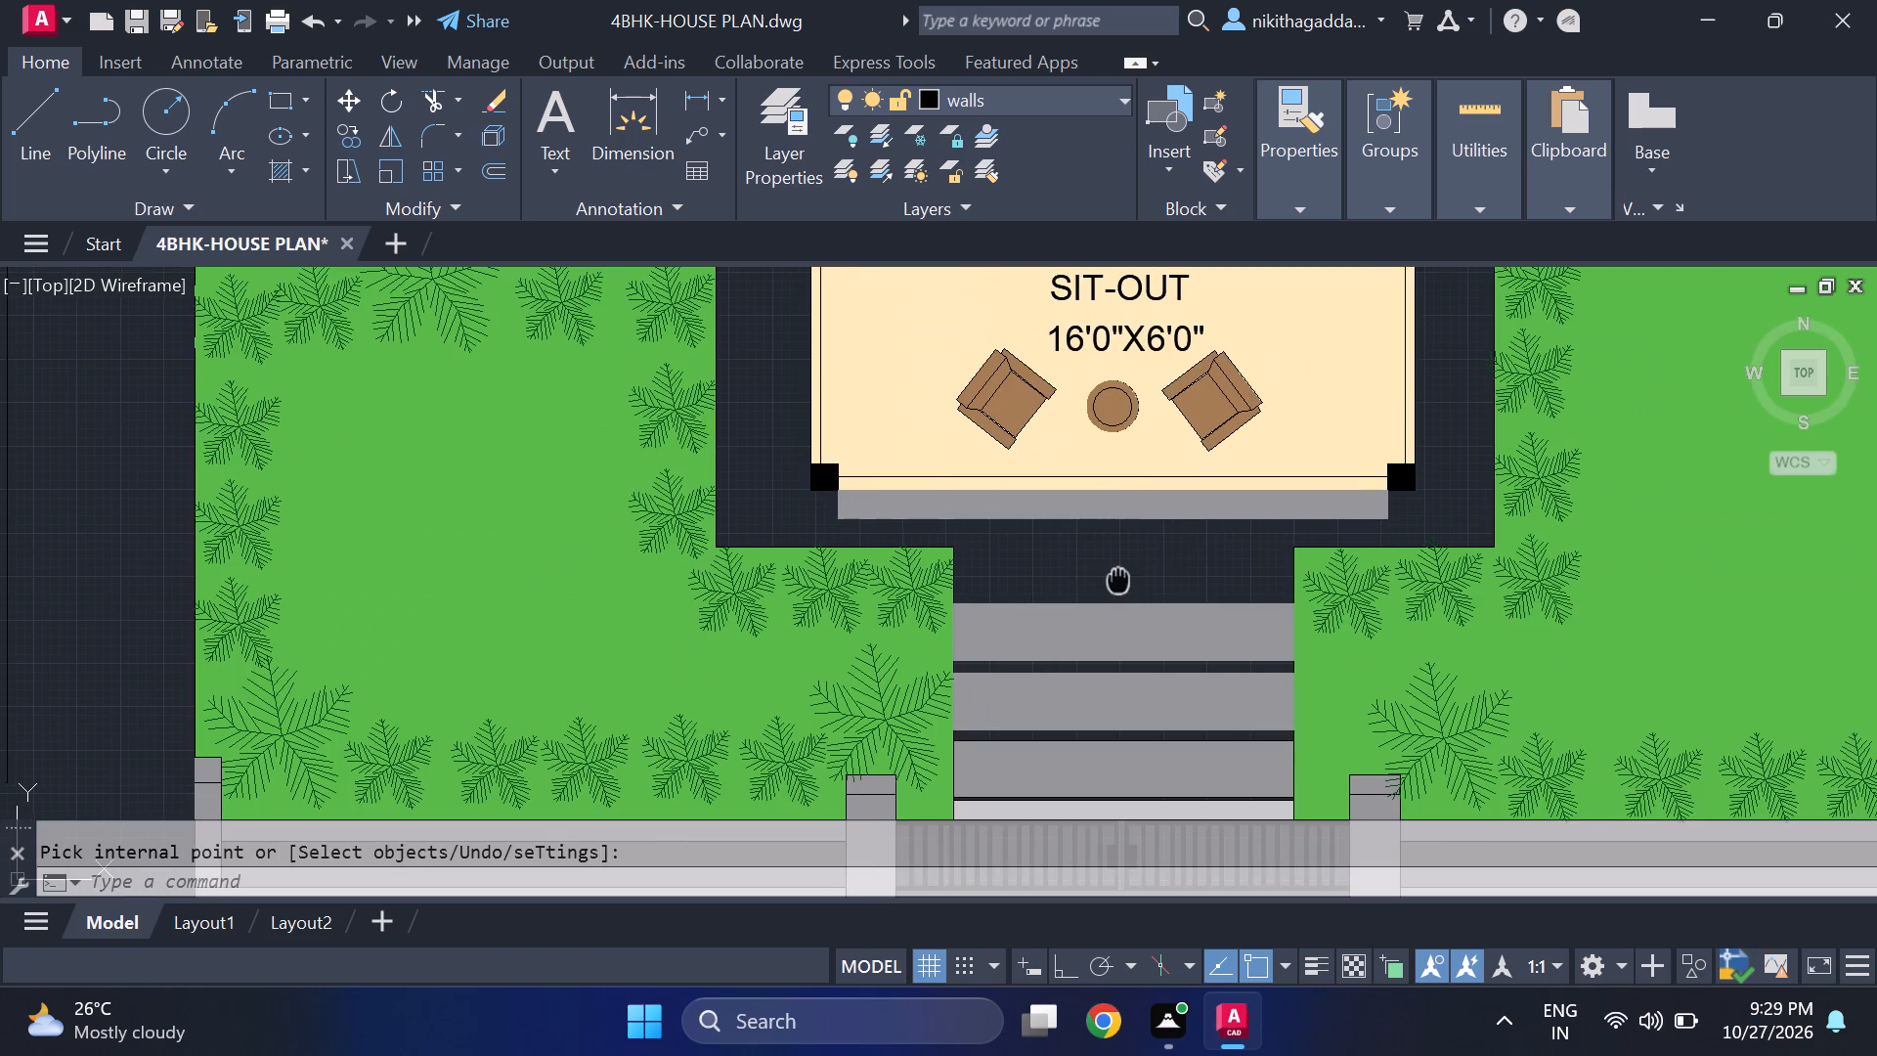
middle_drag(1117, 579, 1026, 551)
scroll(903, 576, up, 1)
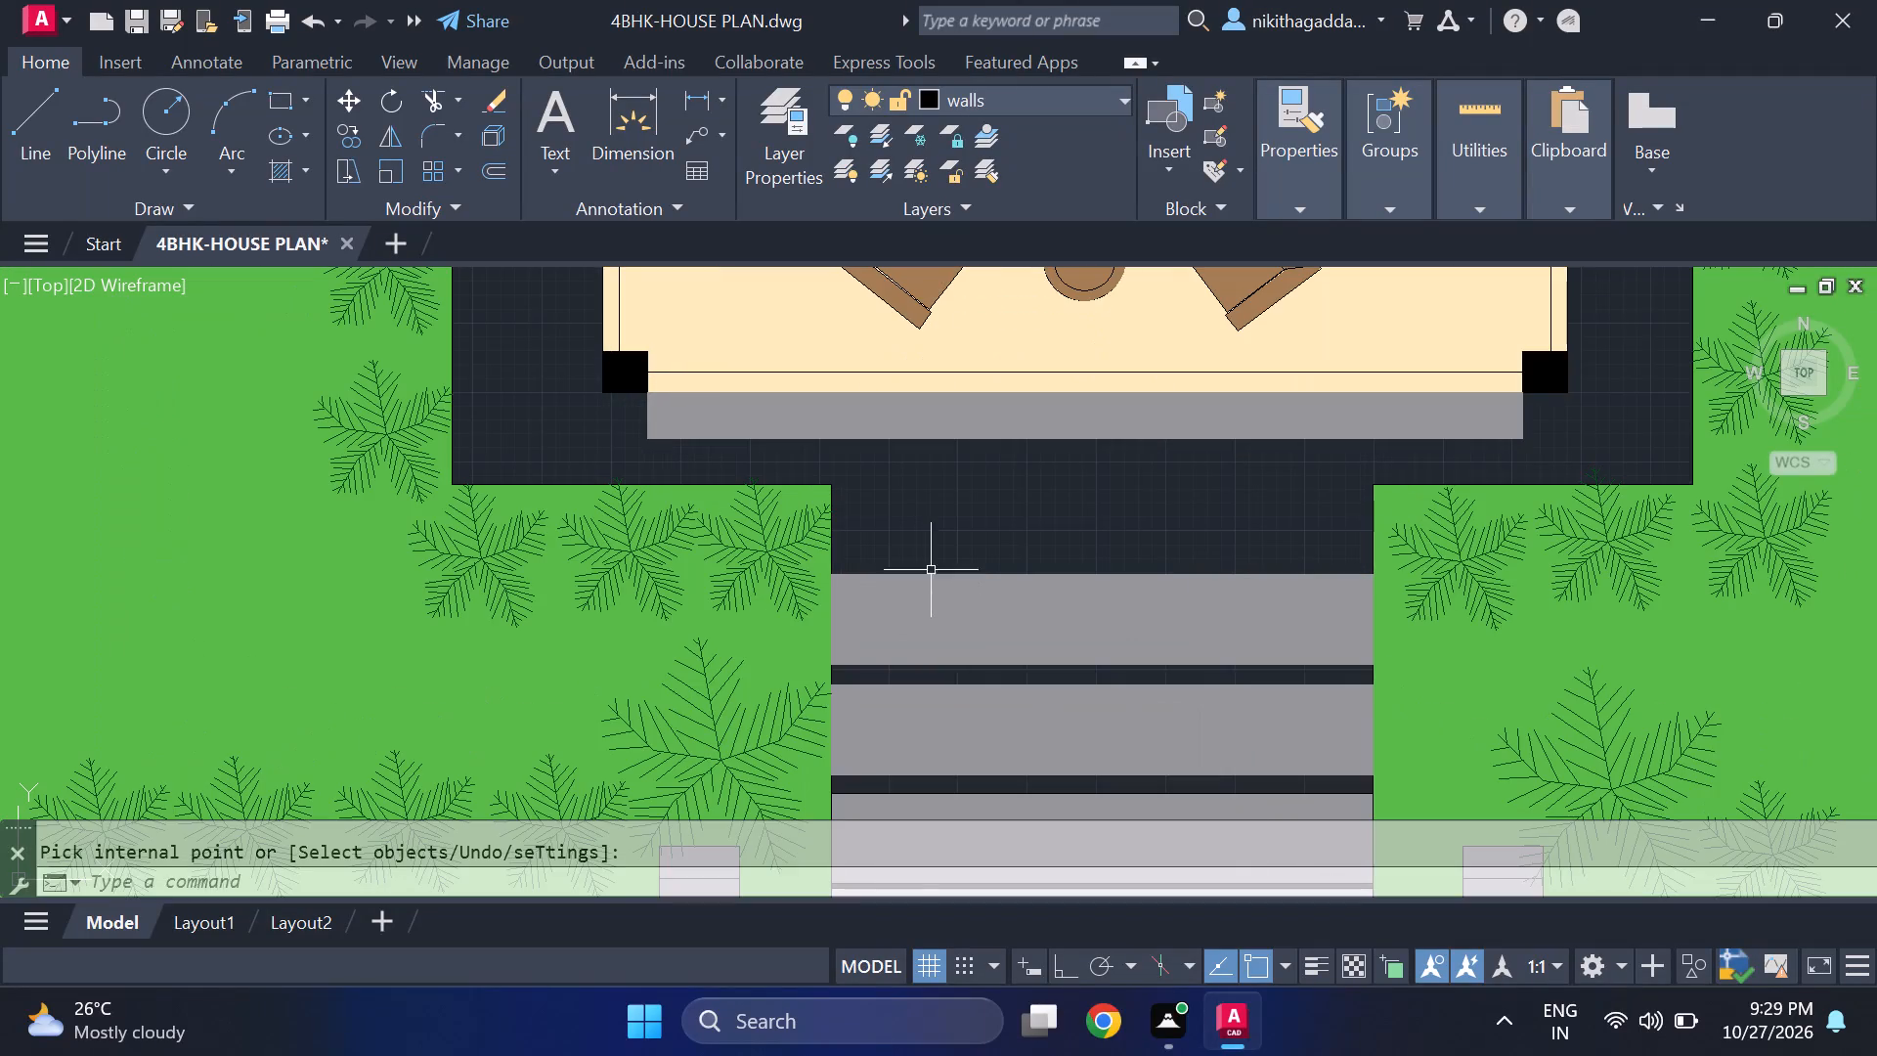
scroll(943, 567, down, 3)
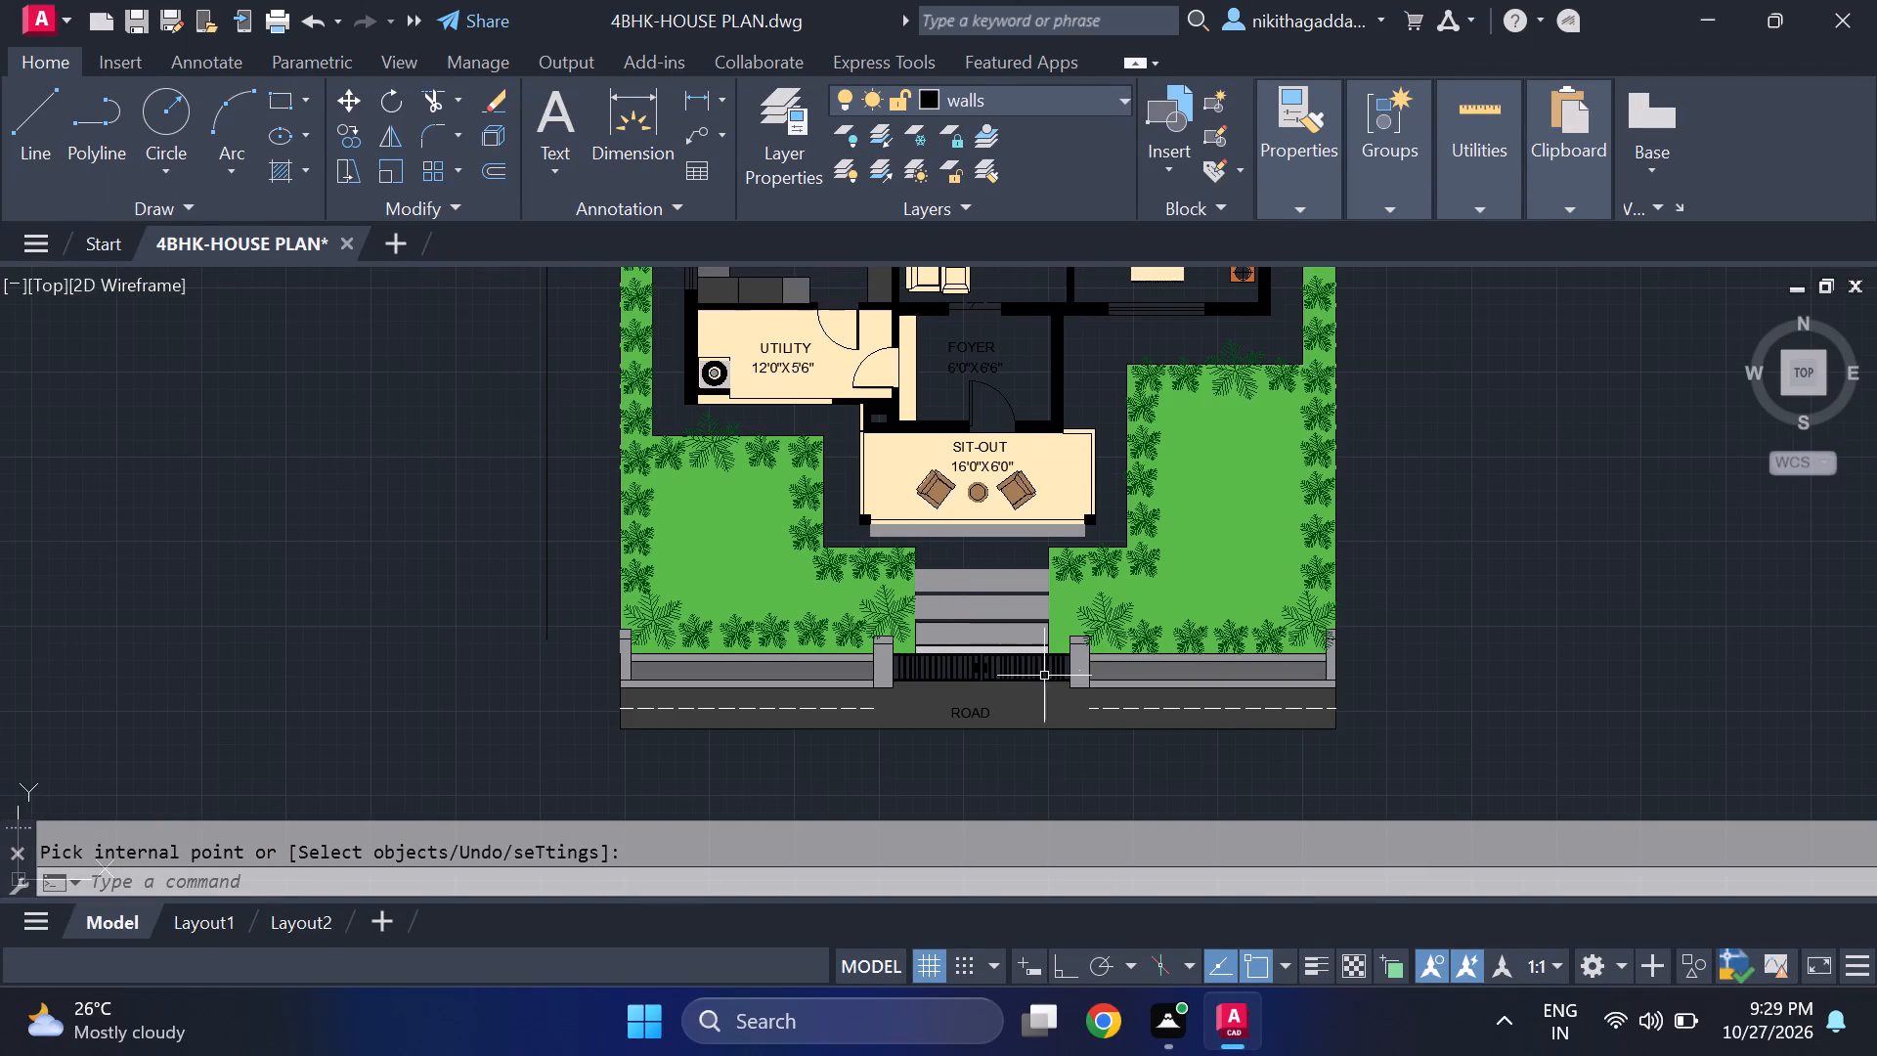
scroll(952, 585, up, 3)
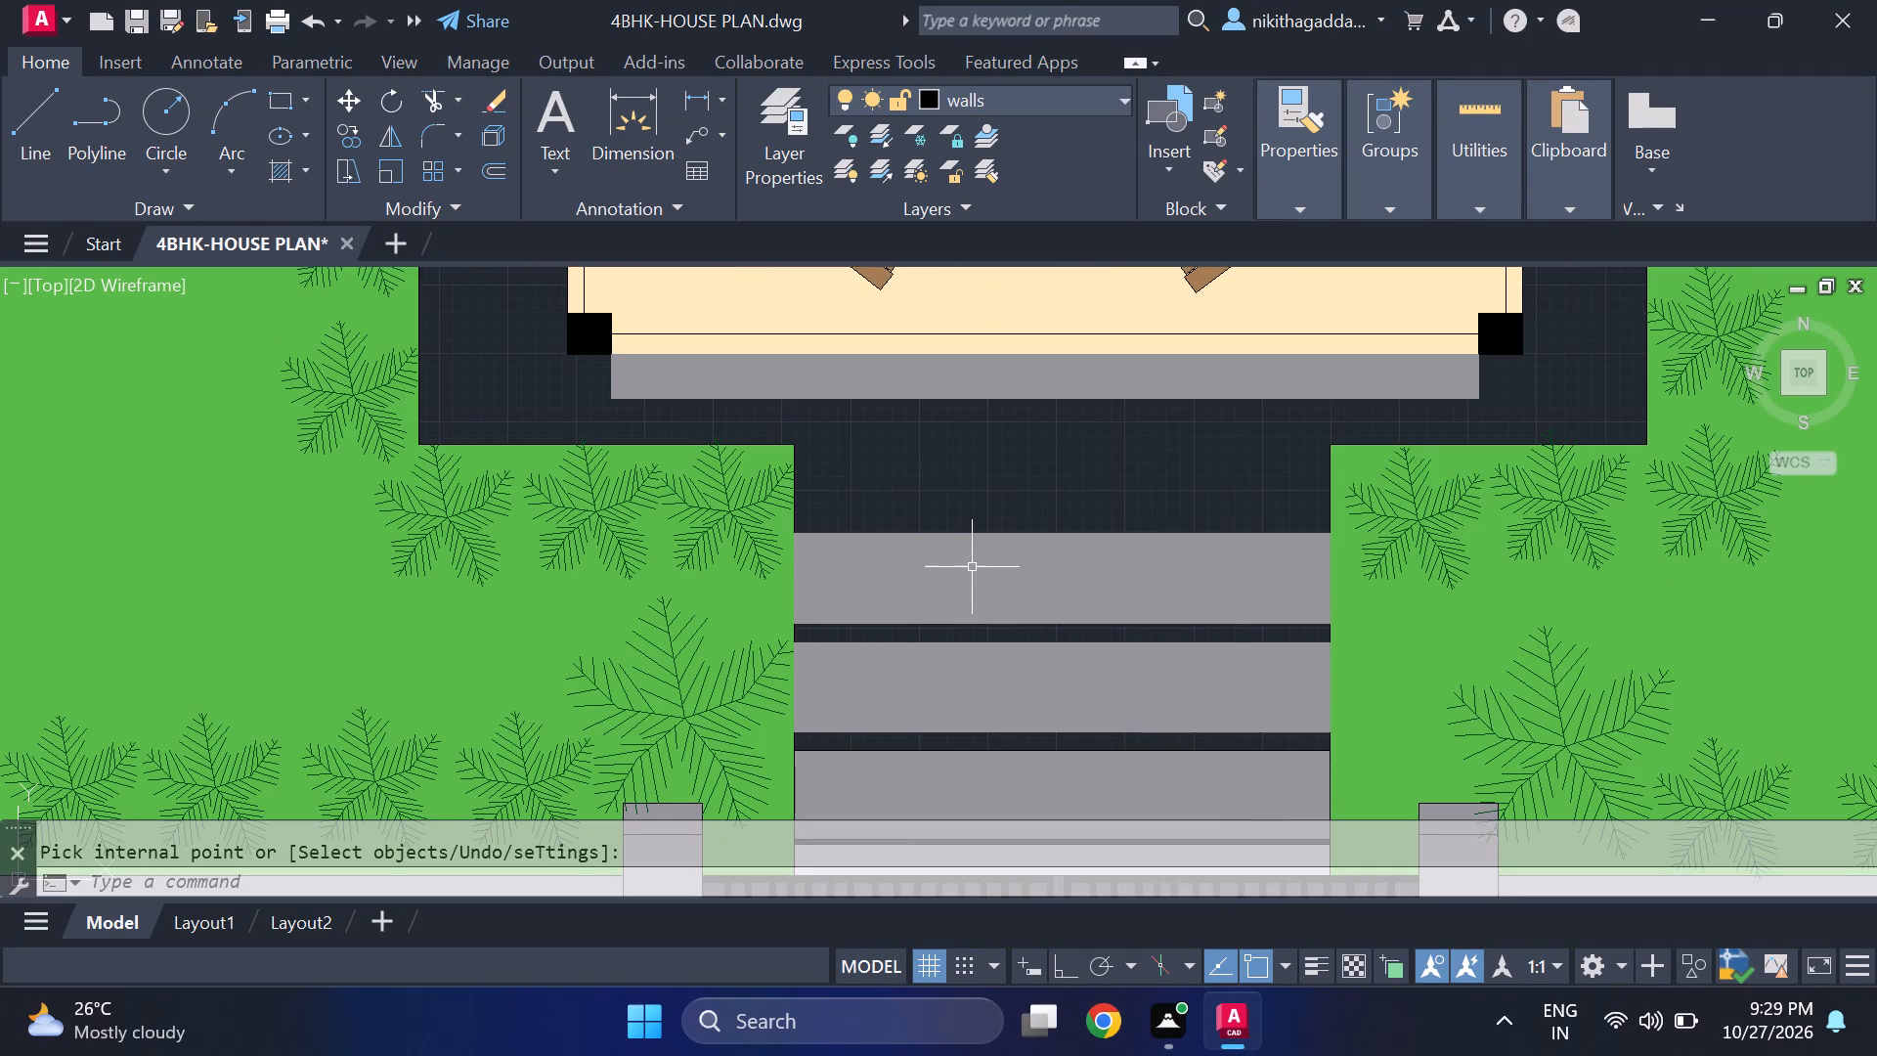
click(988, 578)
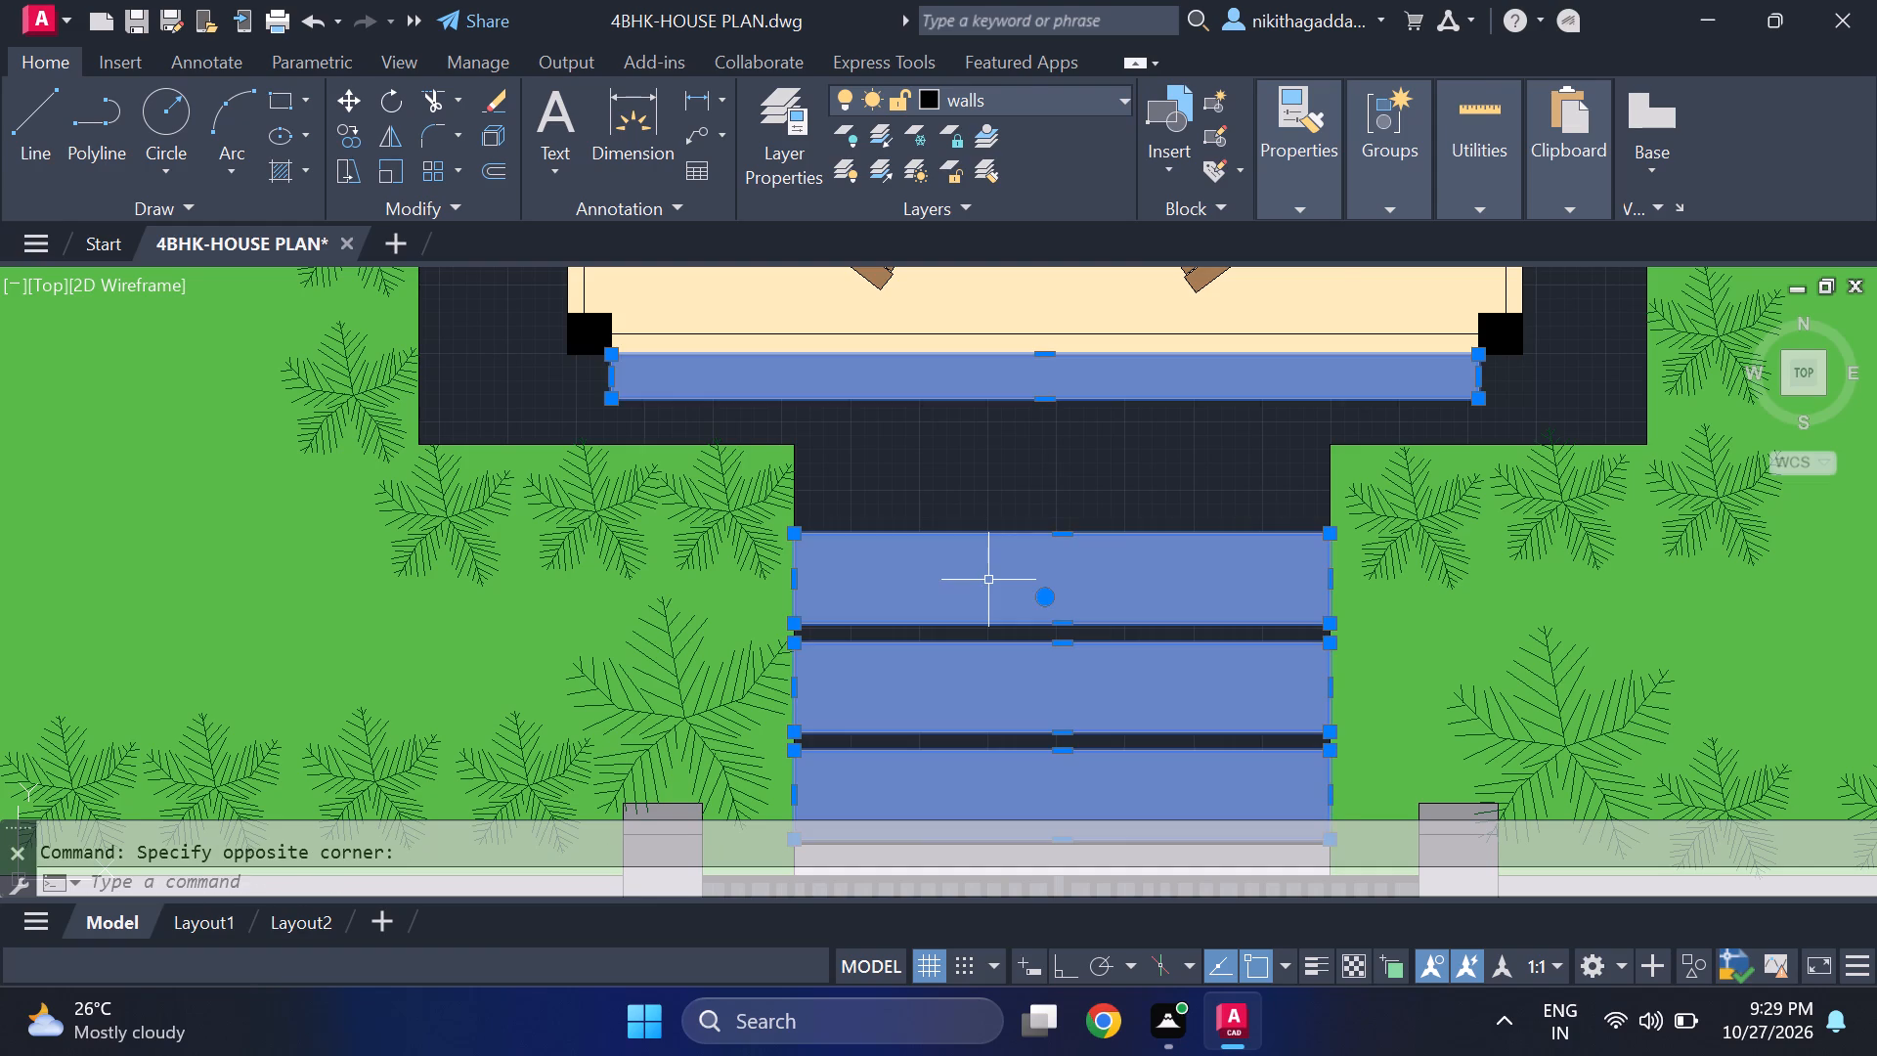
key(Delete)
Copy the four-line outline of the northernmost walkway slab straight north toward the sit-out, leaving a narrow gap between the slabs.
click(998, 515)
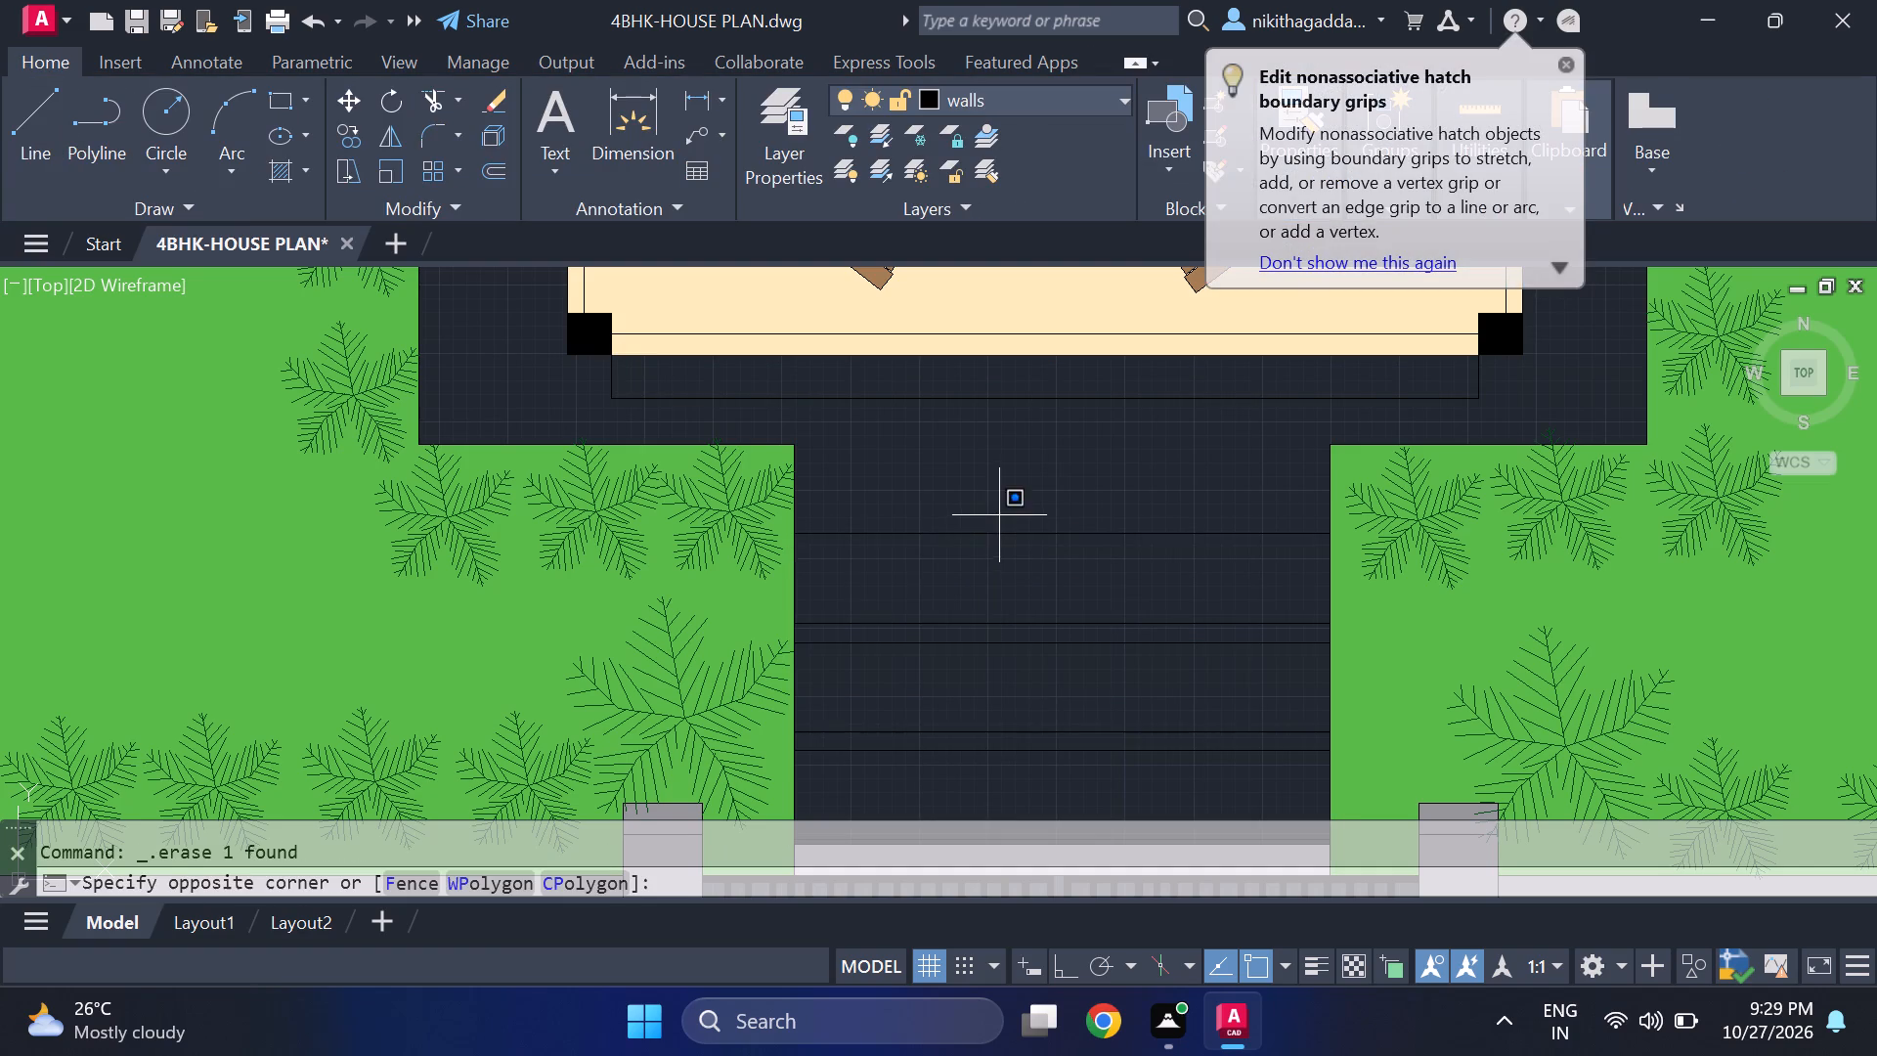
click(860, 632)
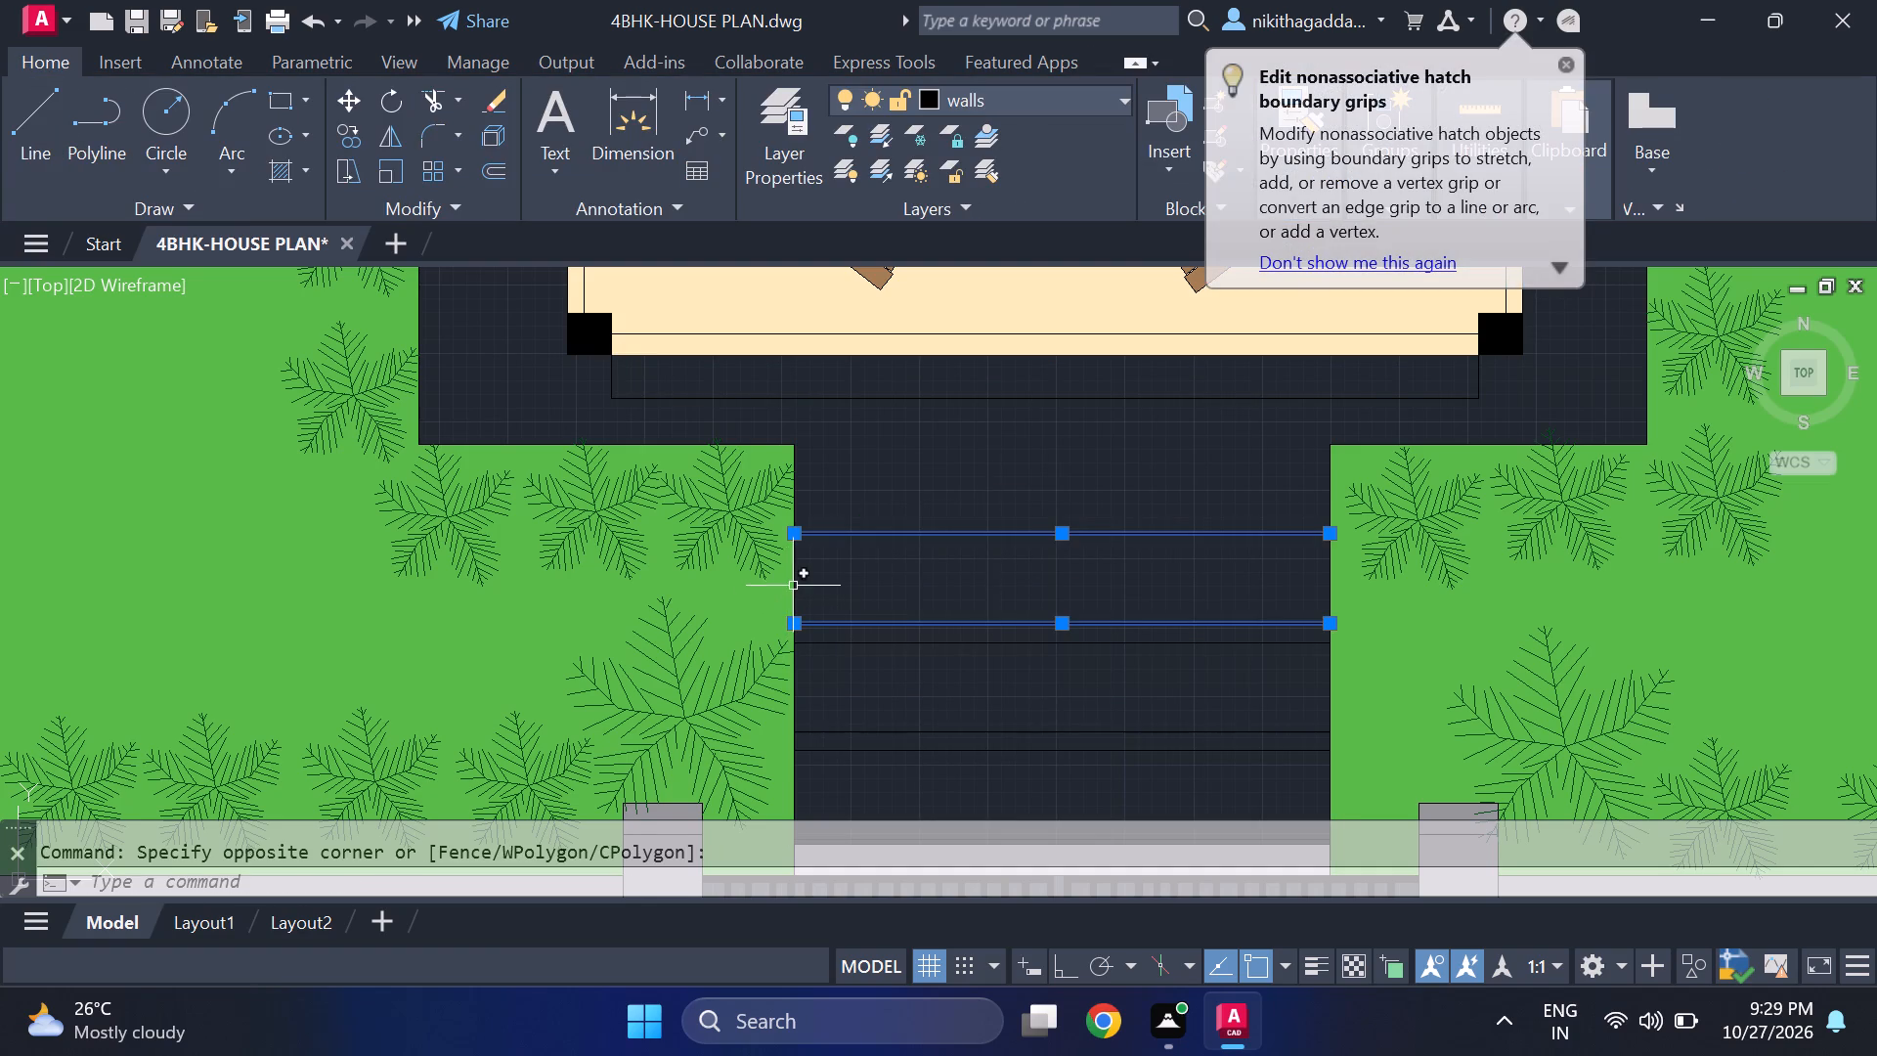
click(795, 582)
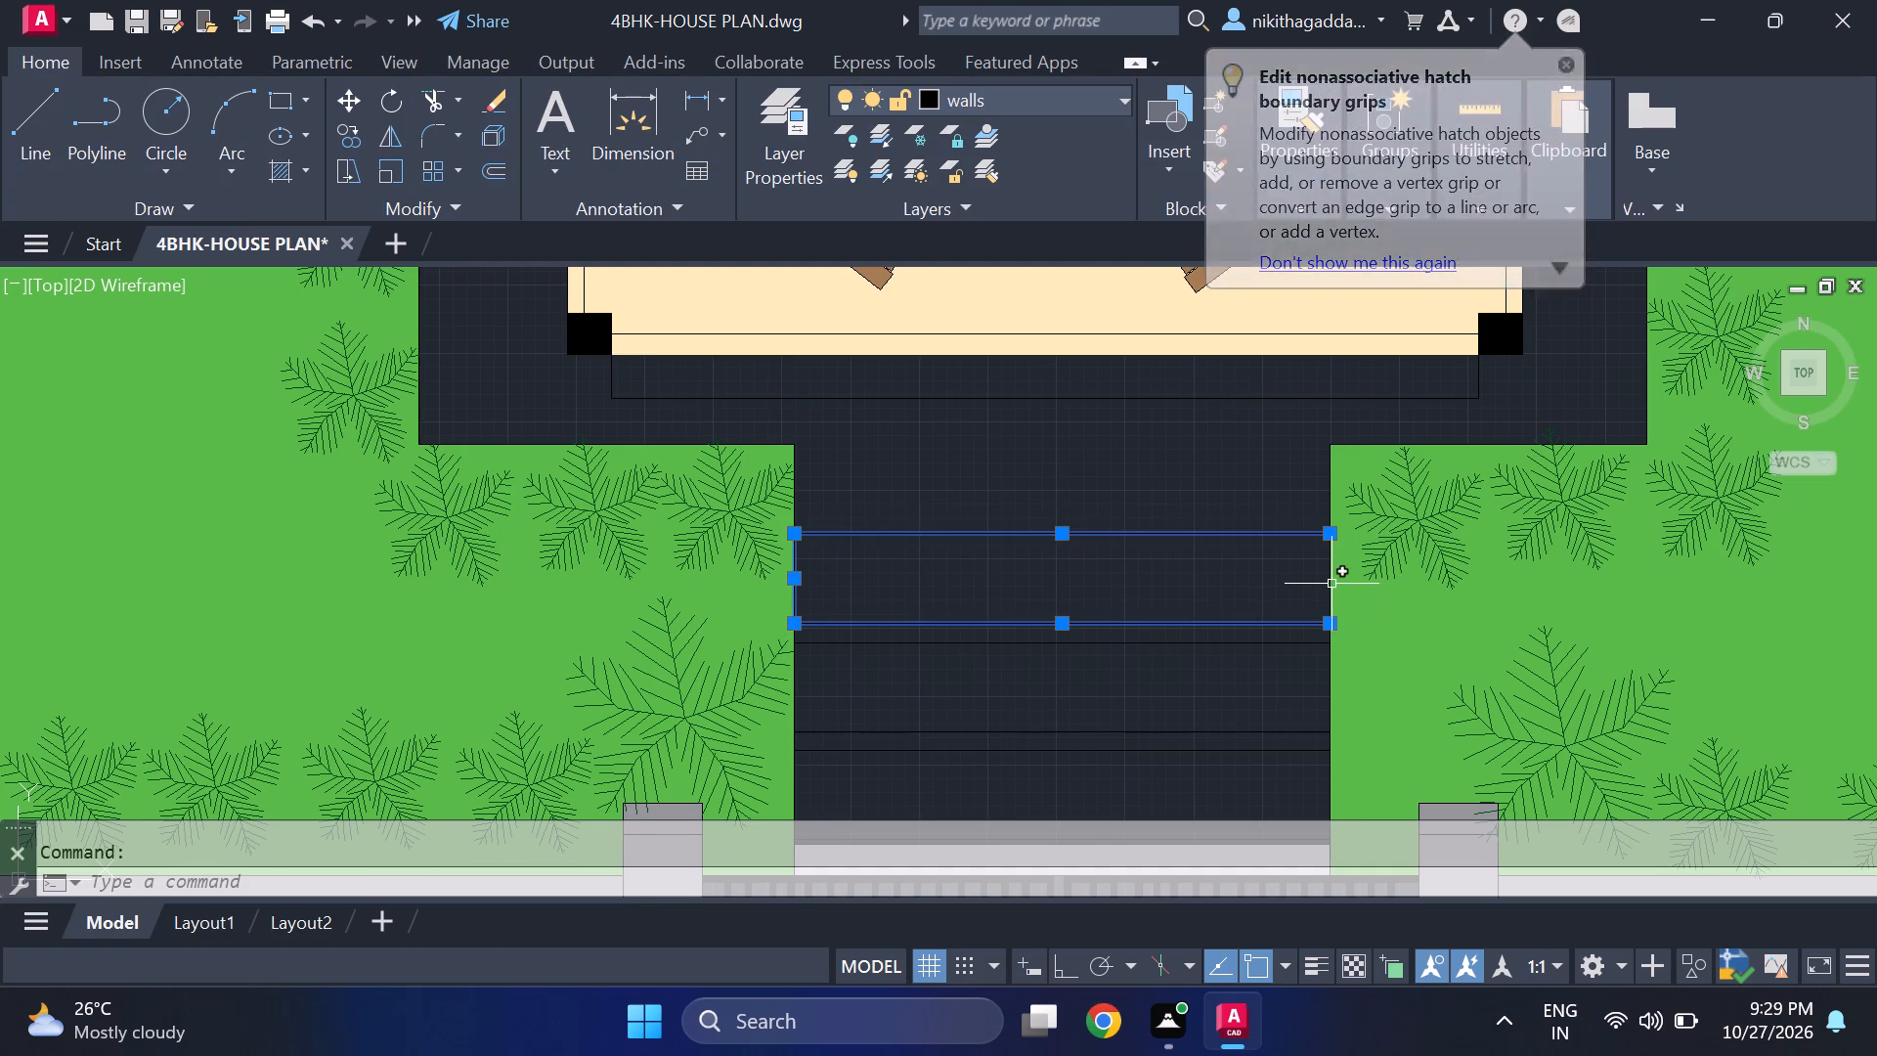
click(1331, 584)
text(CO)
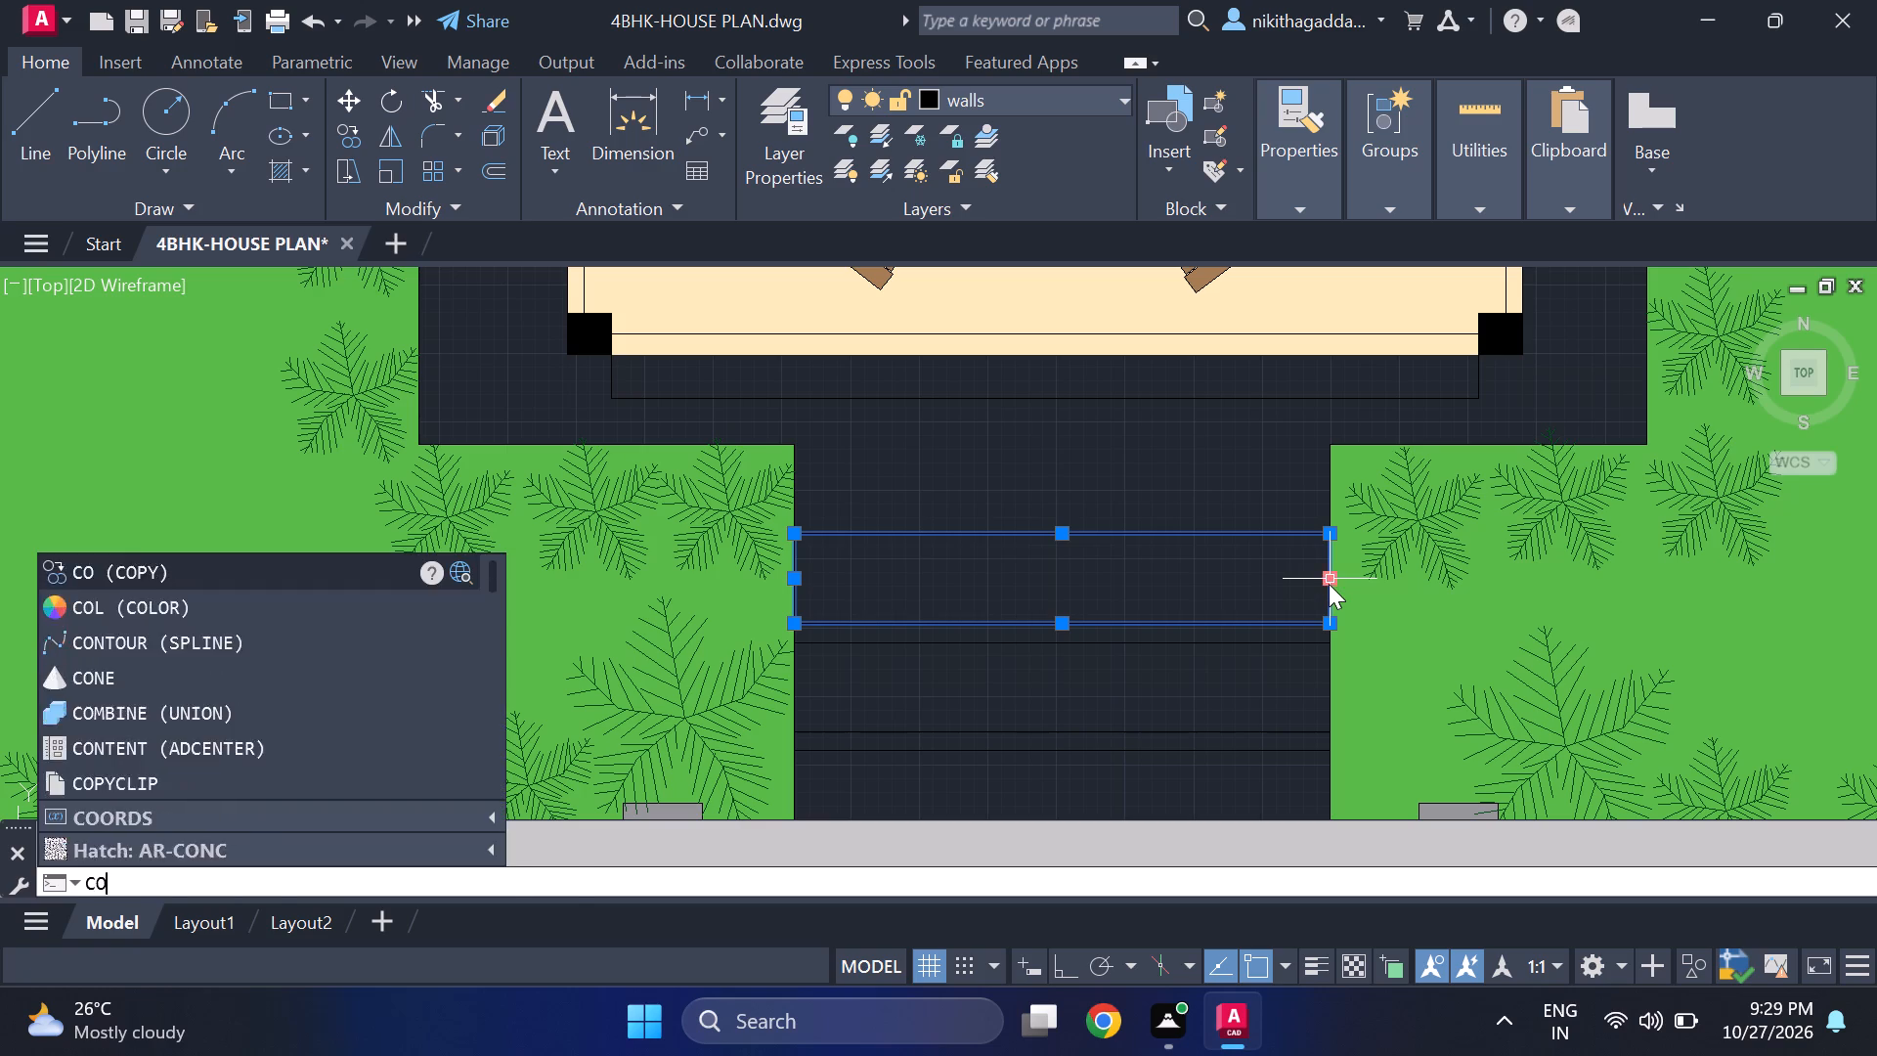
key(Return)
click(804, 620)
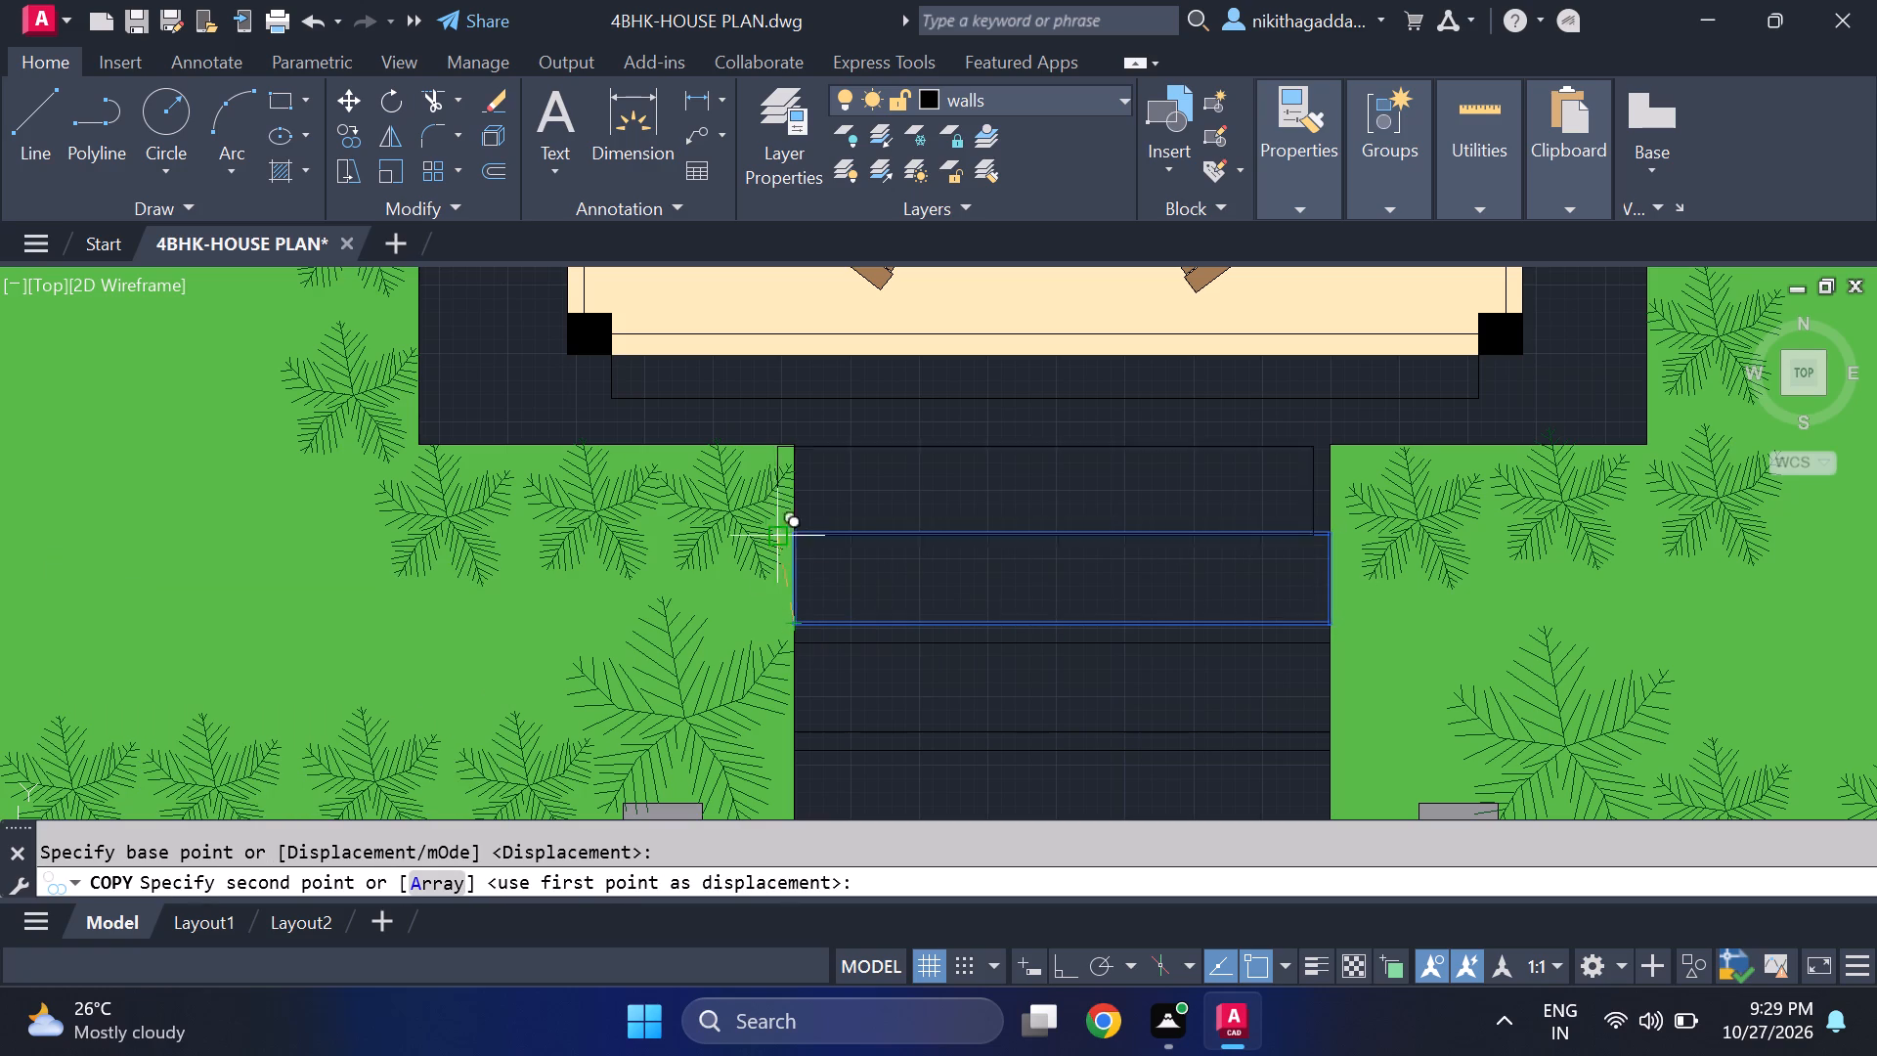
scroll(797, 471, up, 2)
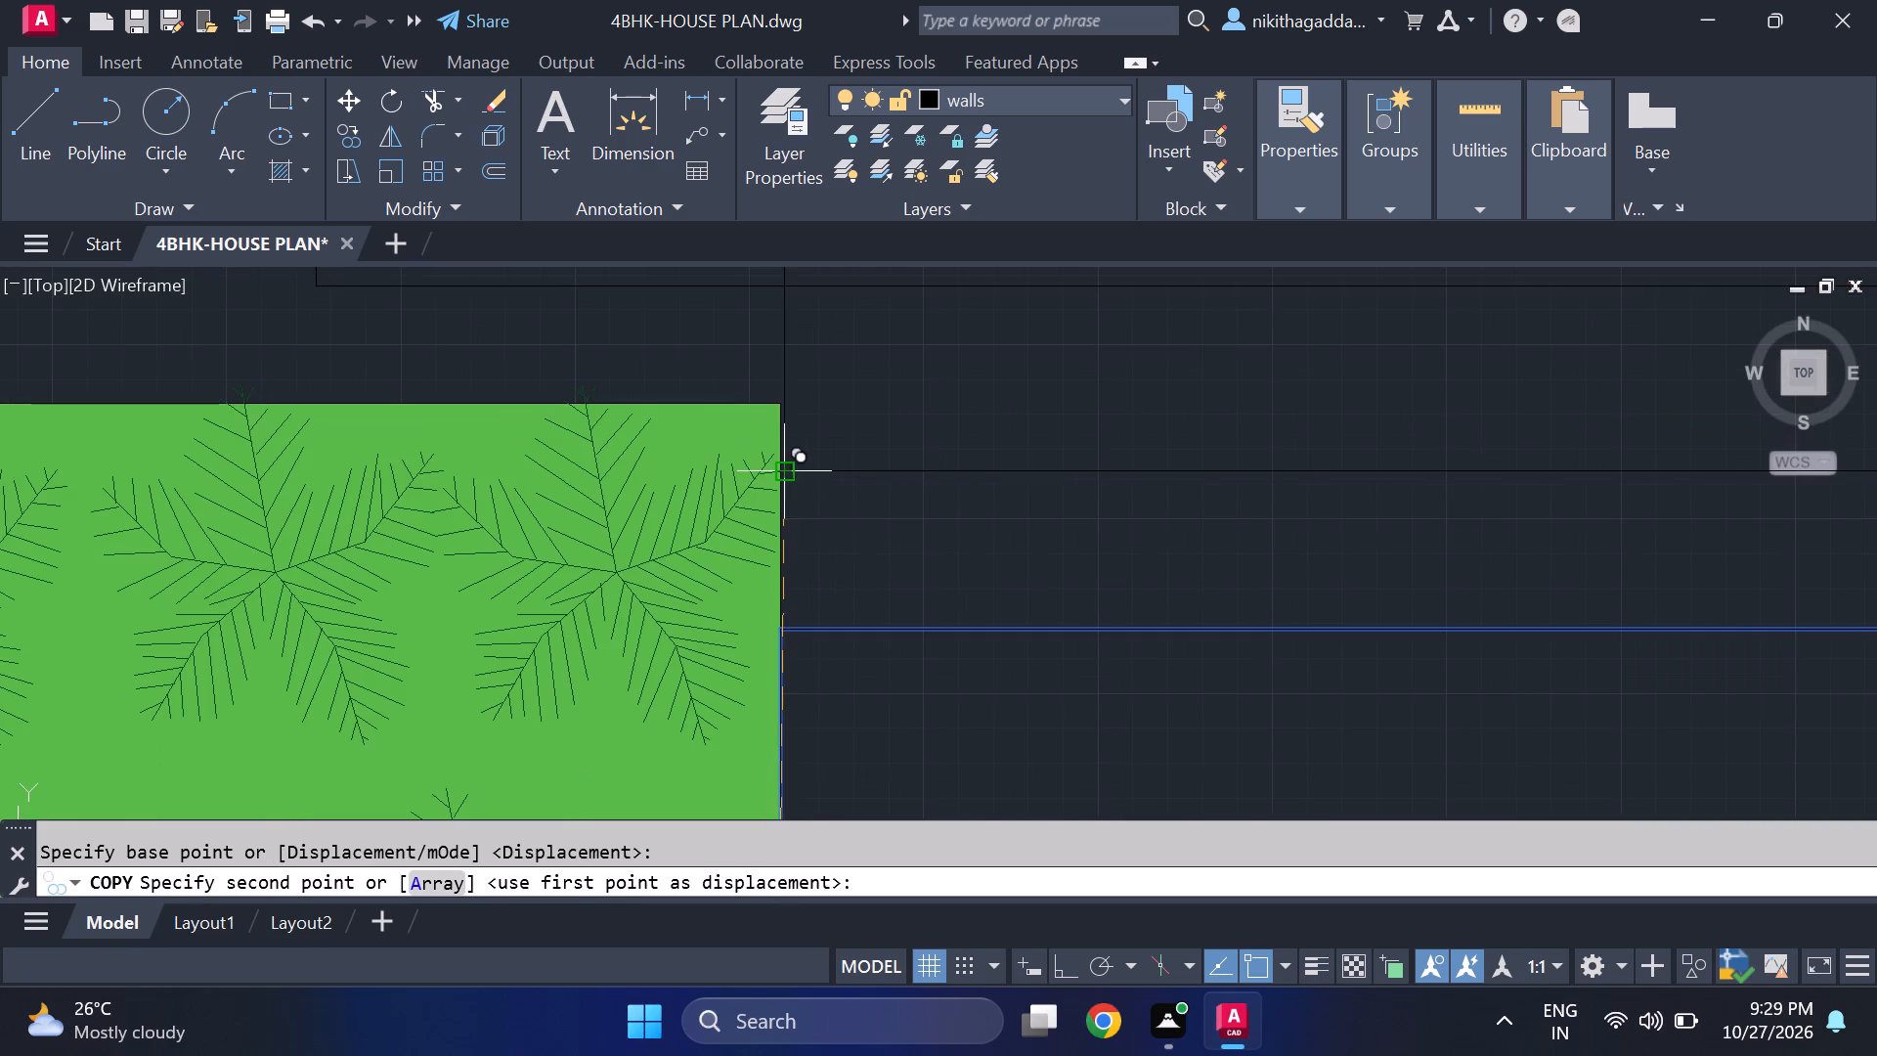
scroll(777, 588, up, 2)
scroll(777, 588, down, 4)
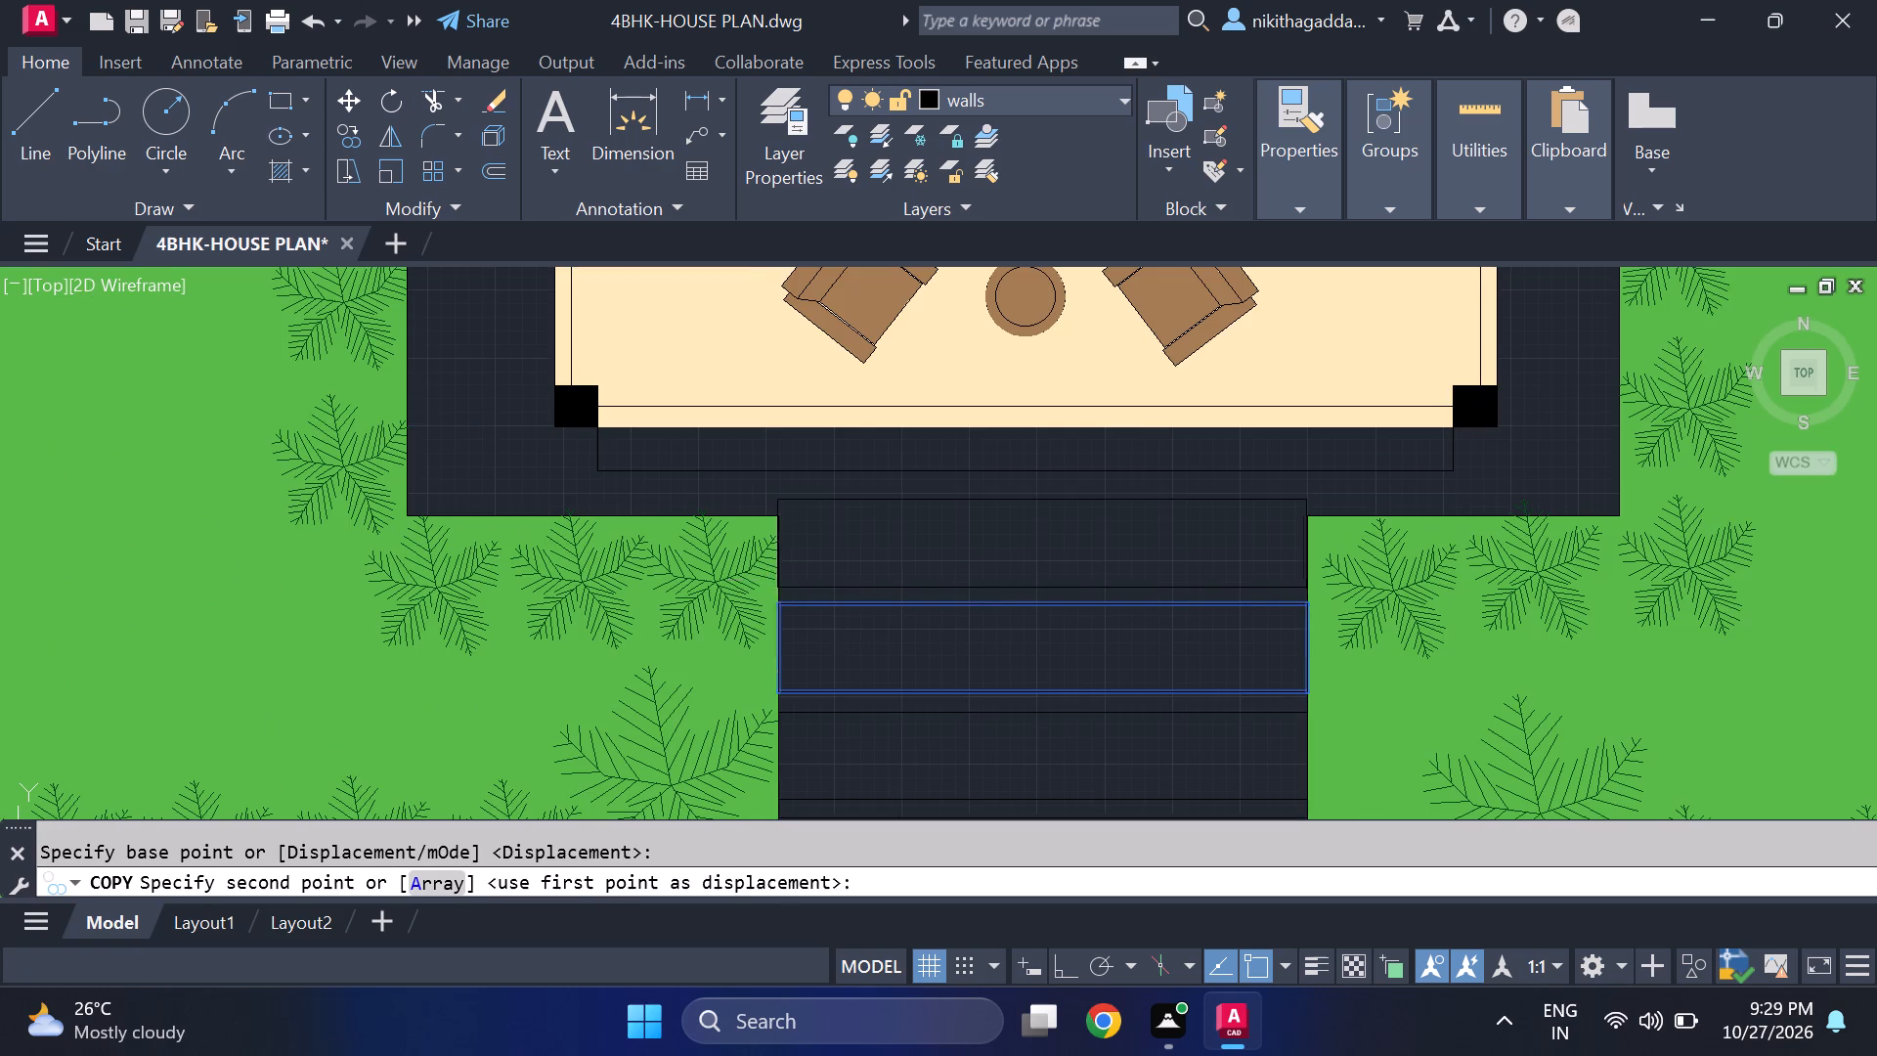
scroll(776, 586, up, 2)
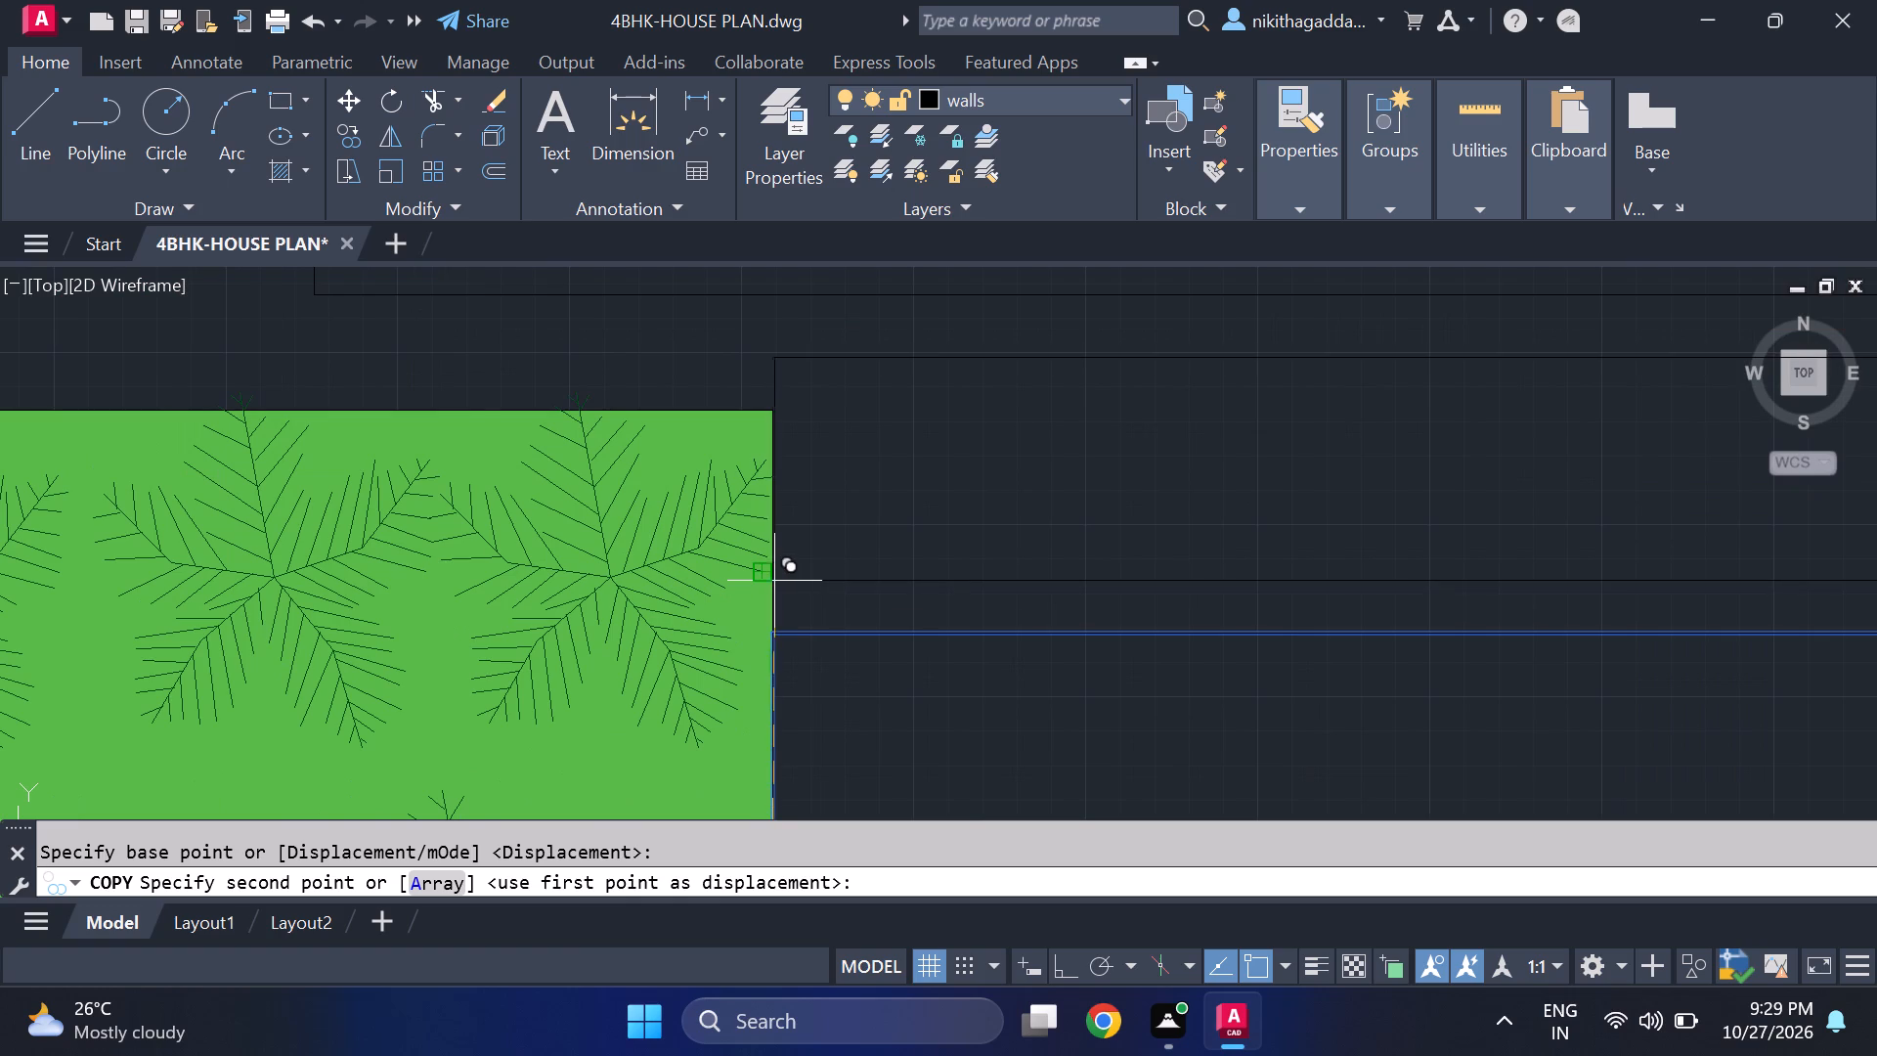
click(772, 581)
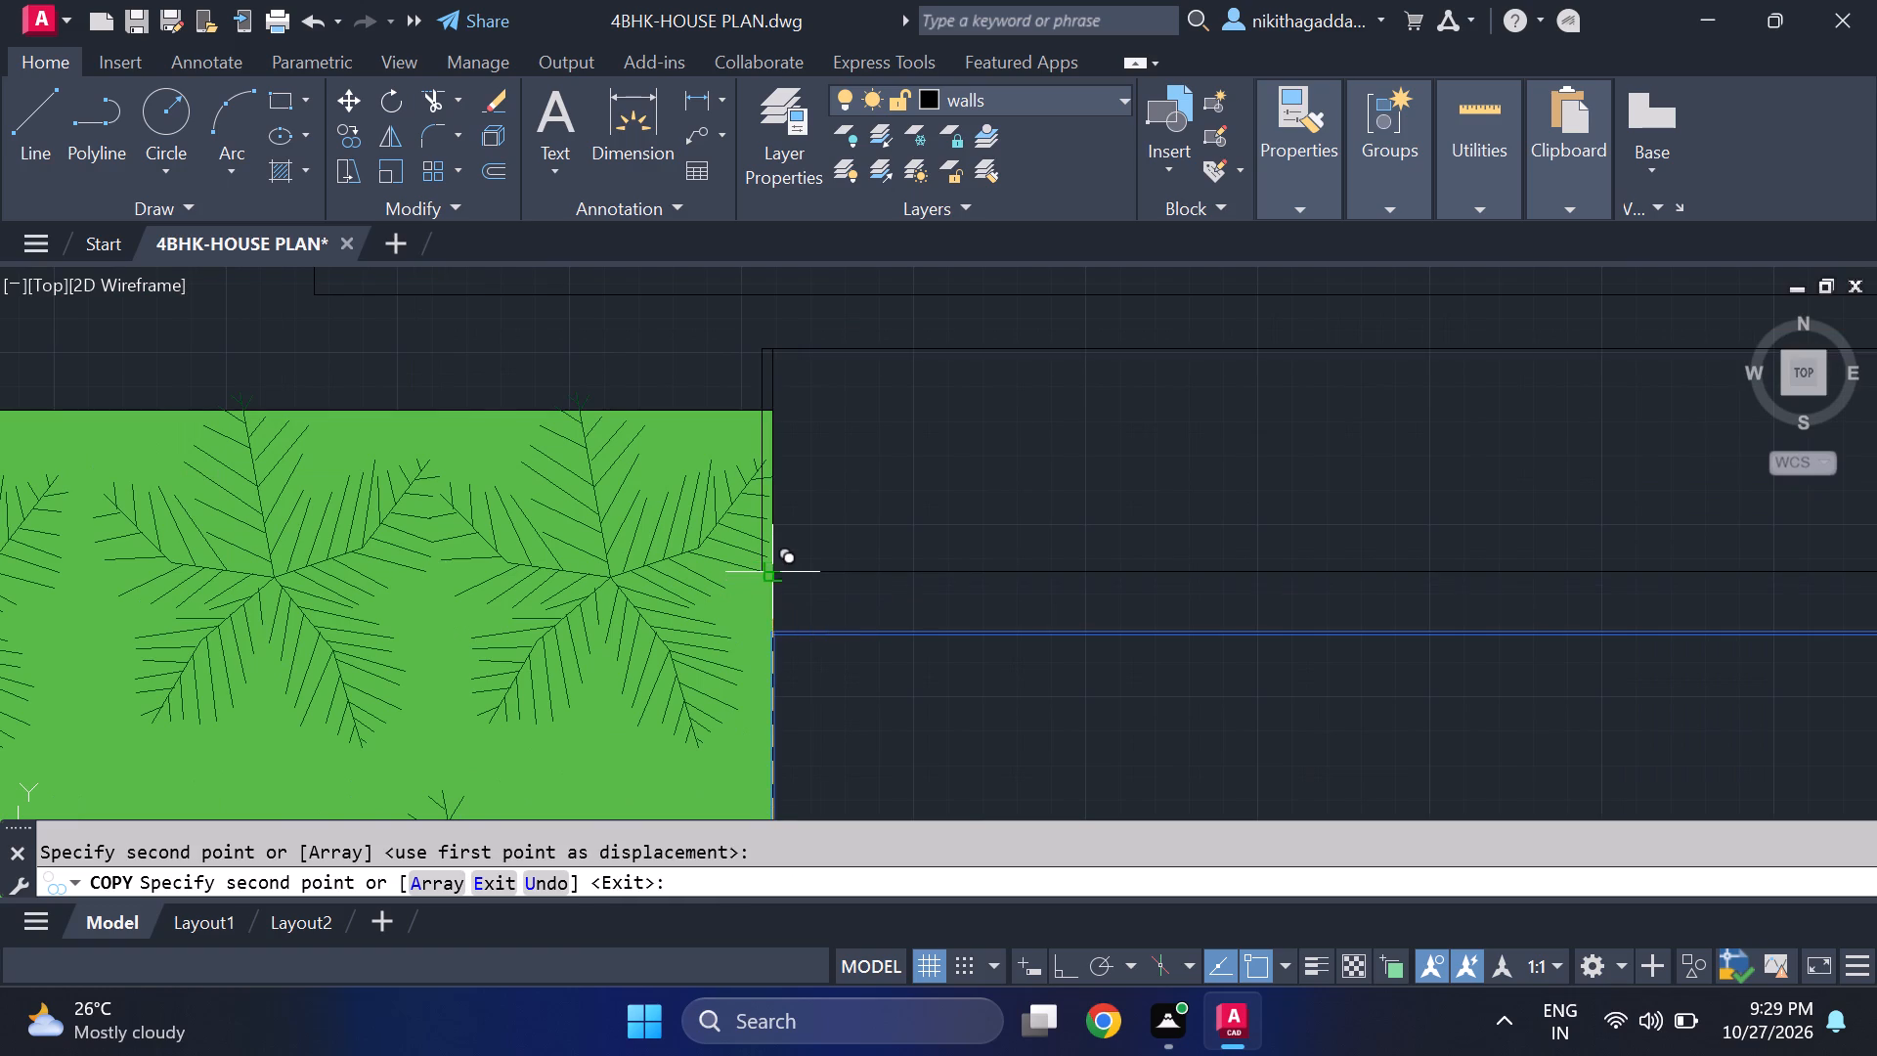
scroll(396, 615, down, 3)
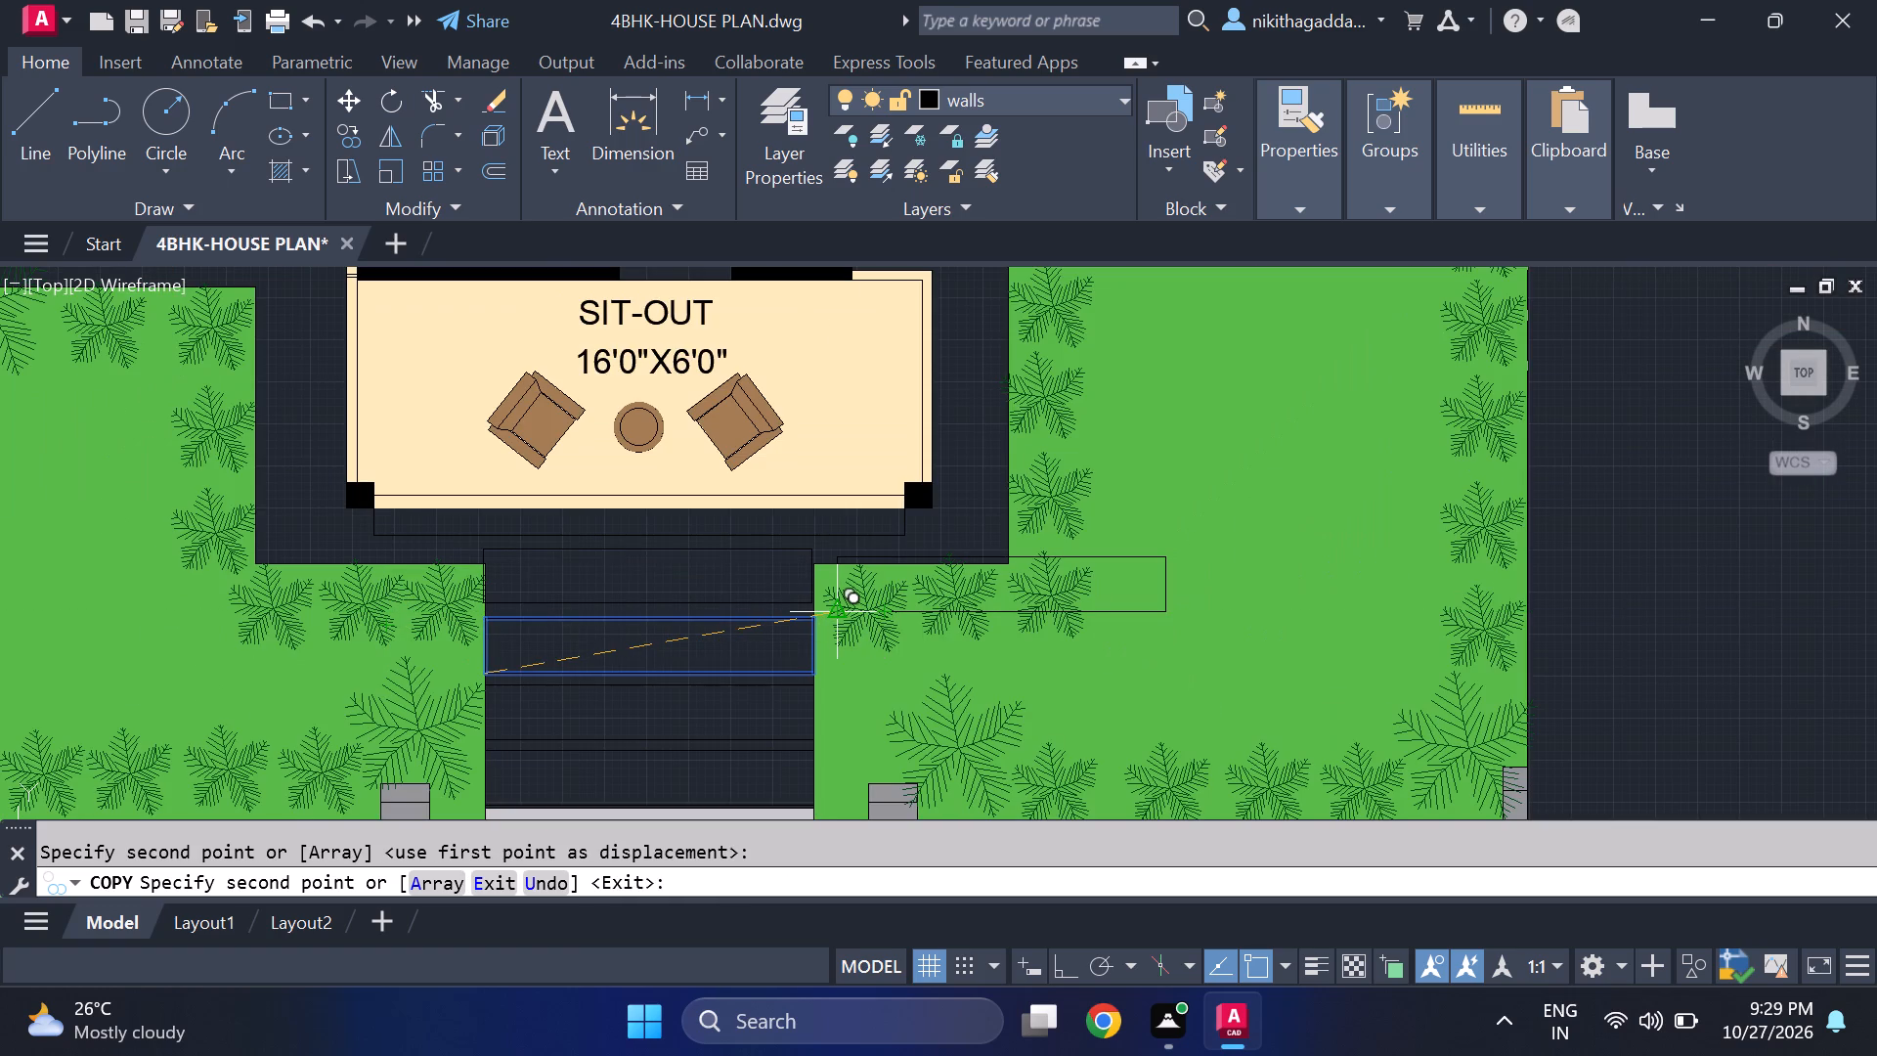
key(ctrl+z)
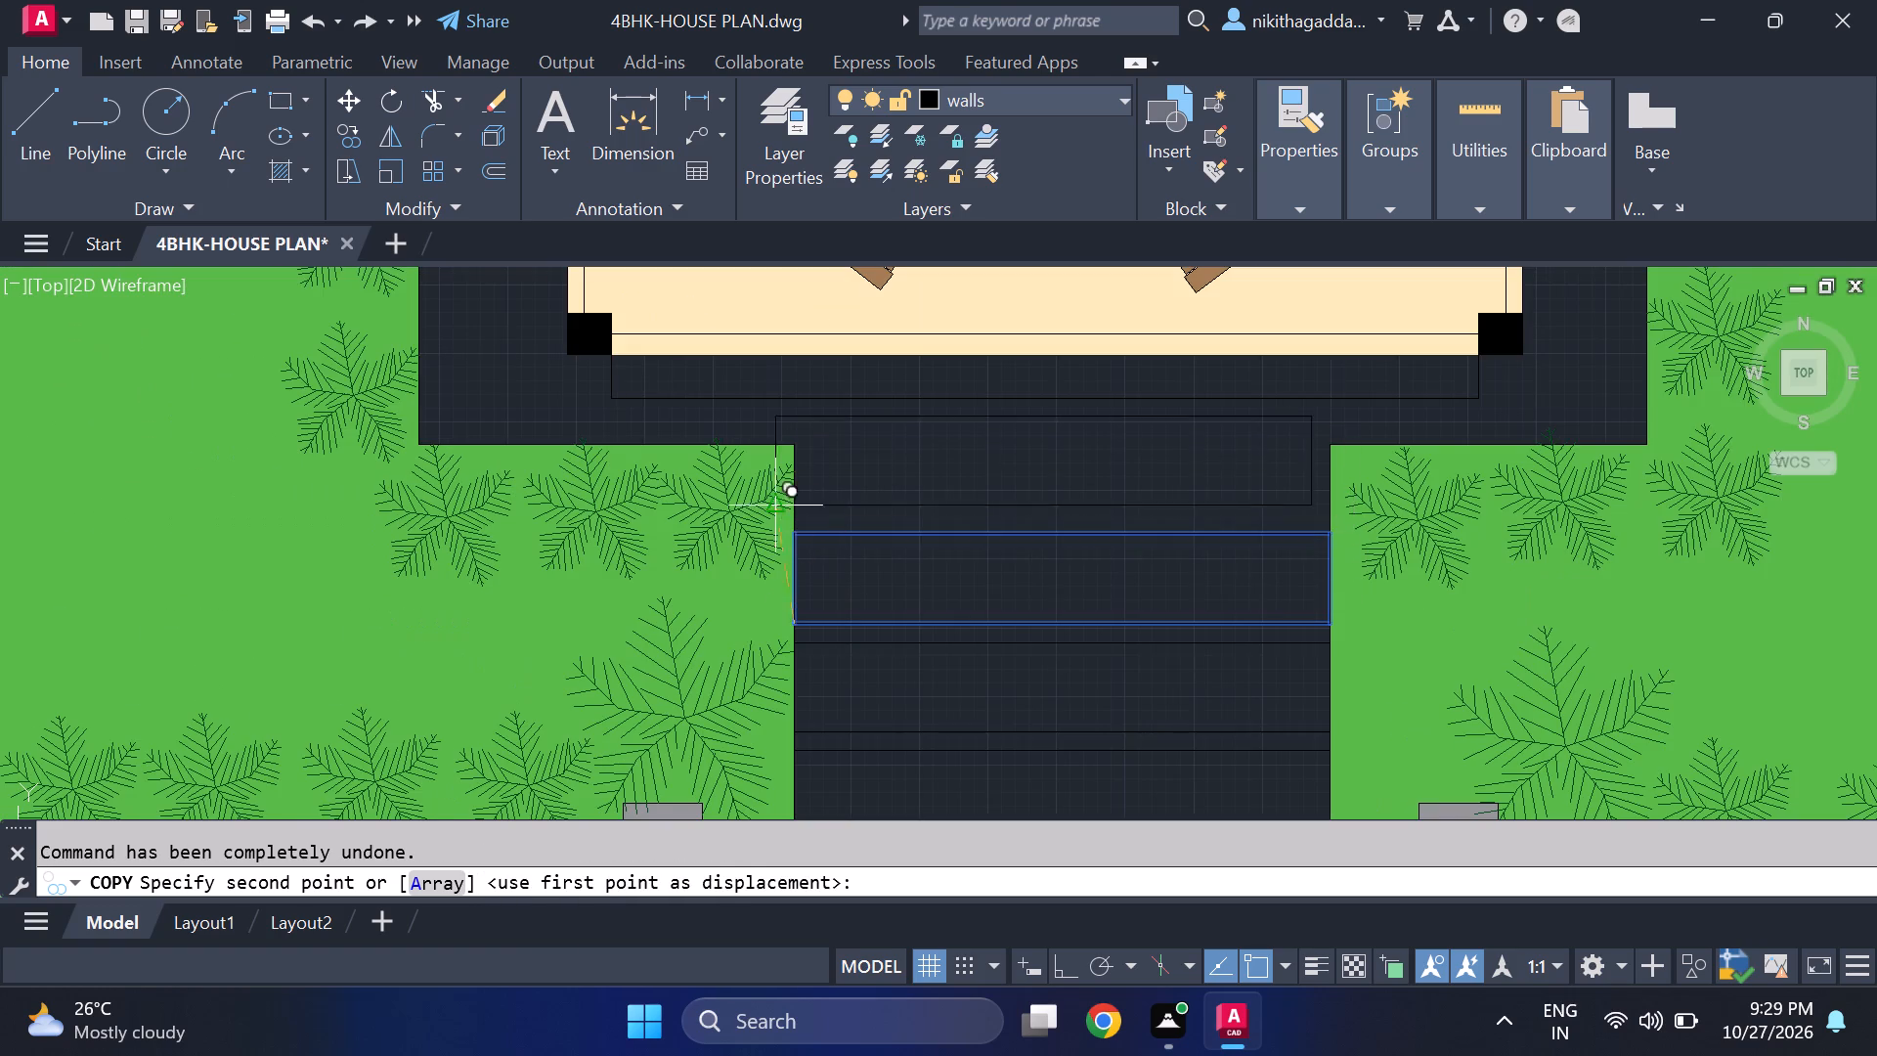
scroll(767, 504, up, 3)
key(F8)
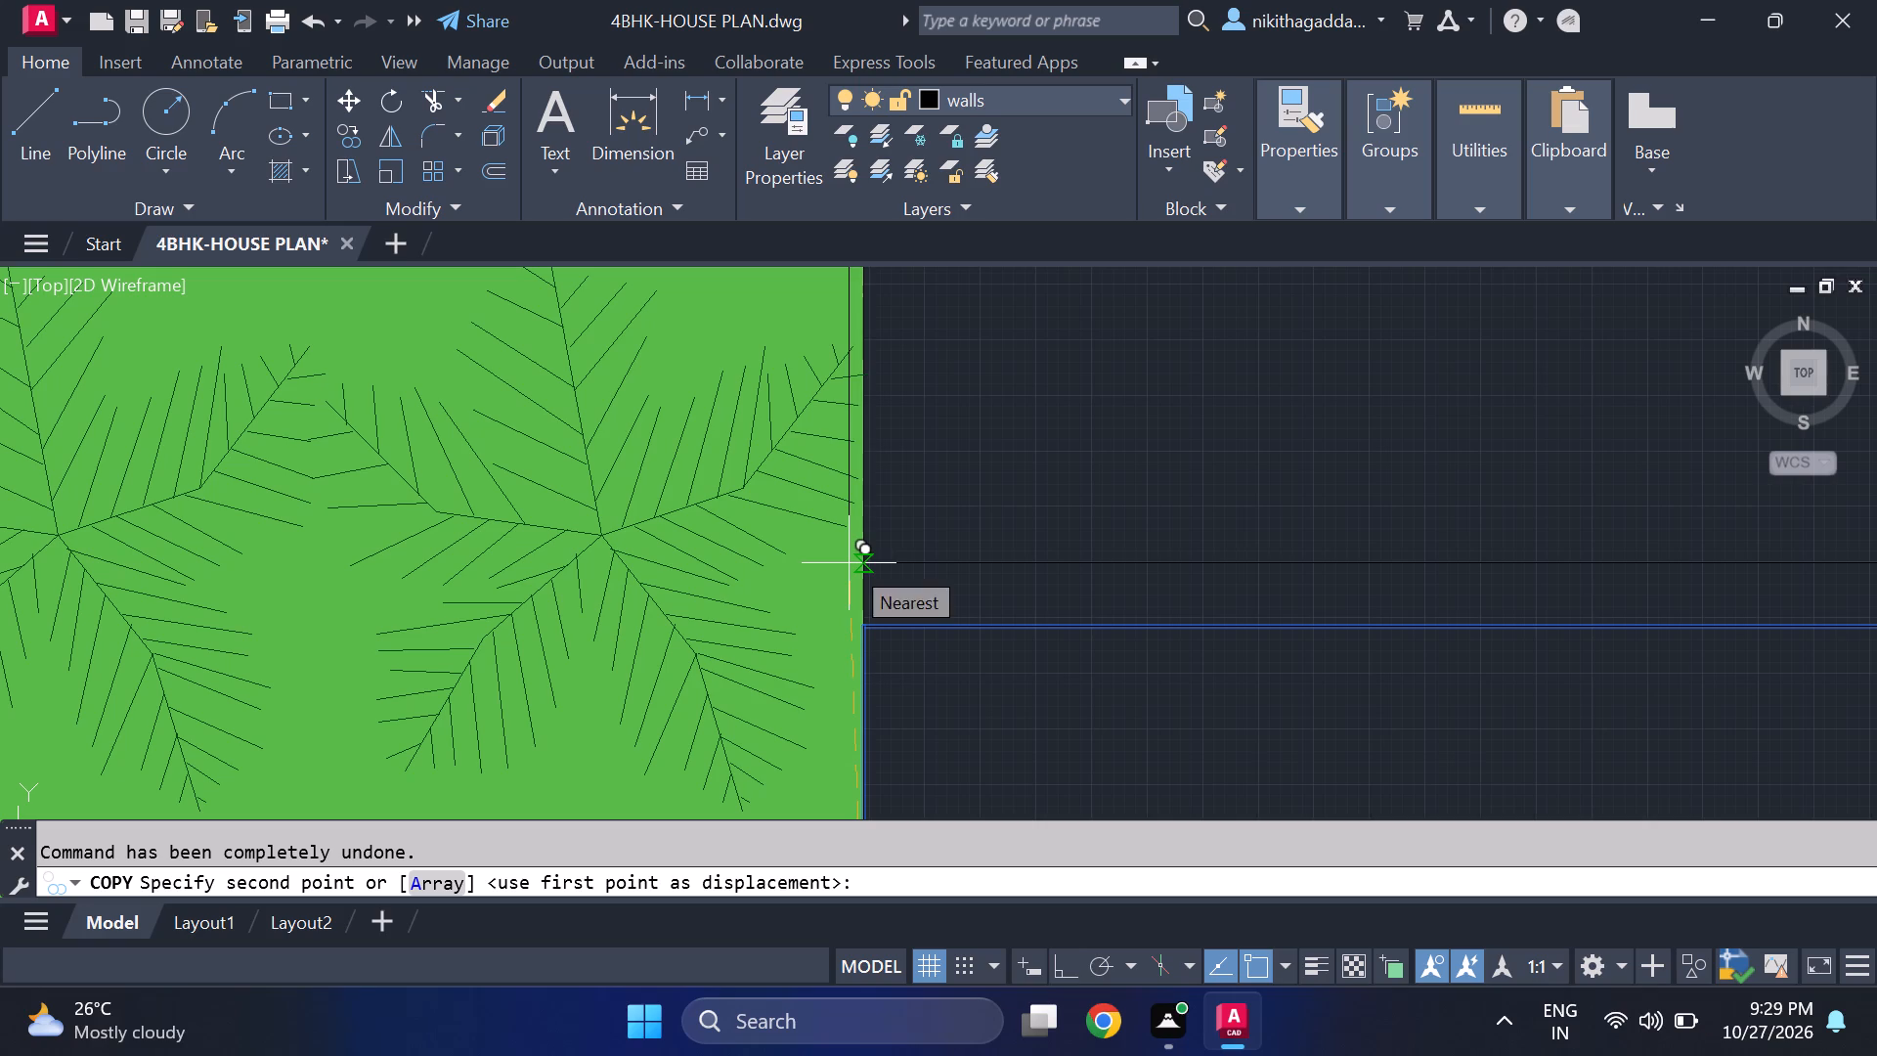
scroll(850, 560, down, 3)
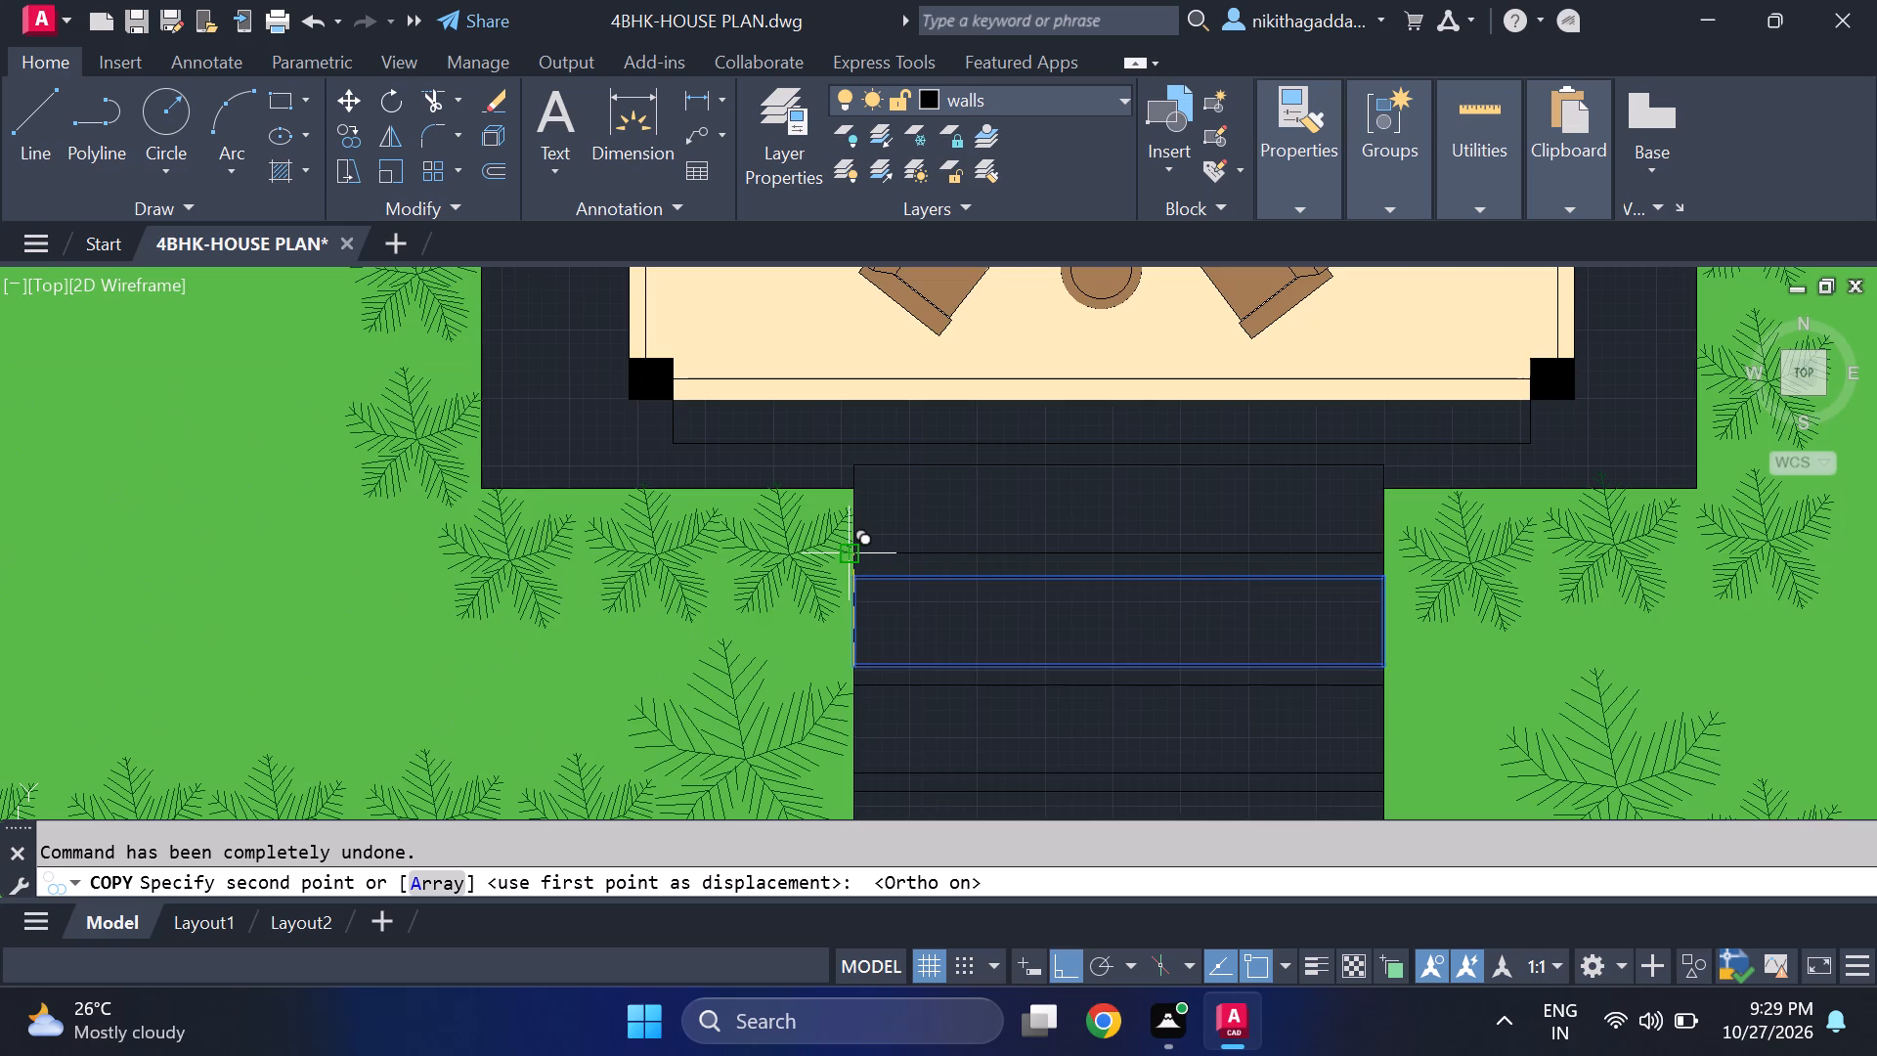
scroll(850, 553, up, 3)
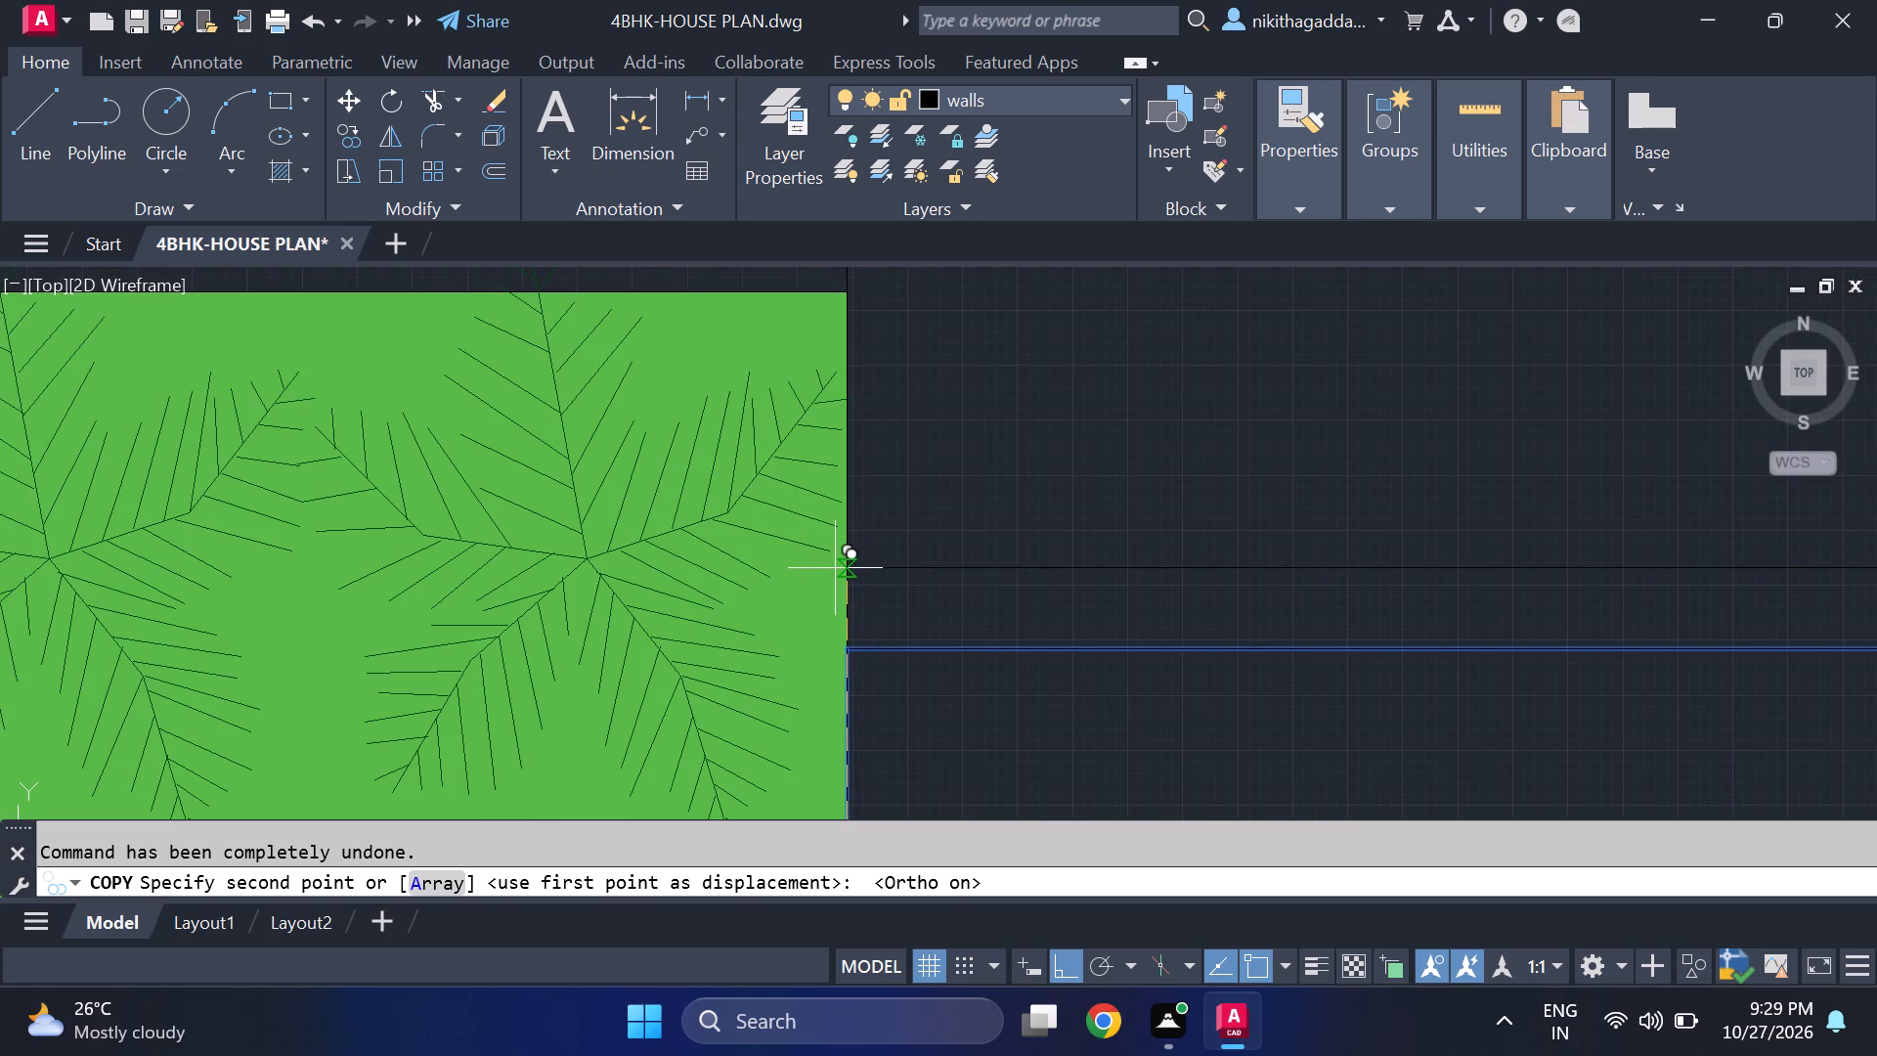
click(850, 569)
scroll(850, 567, down, 4)
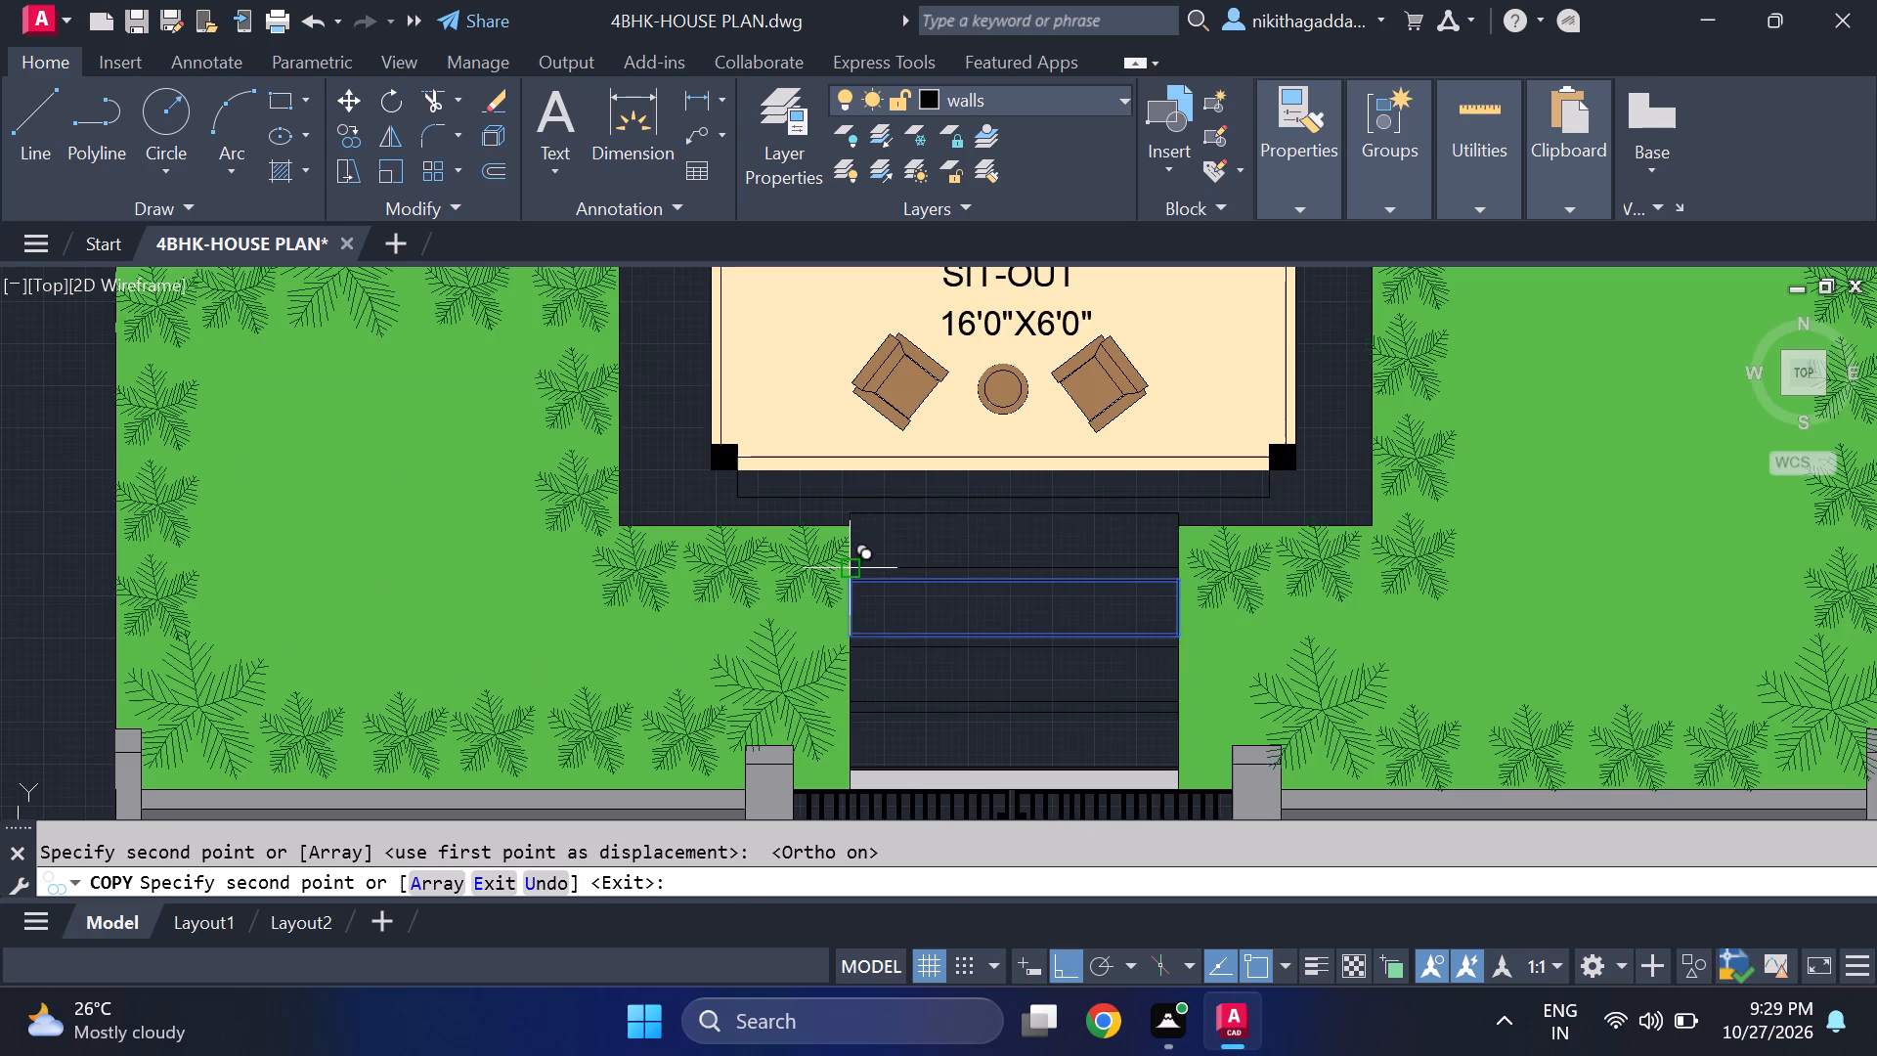
key(Escape)
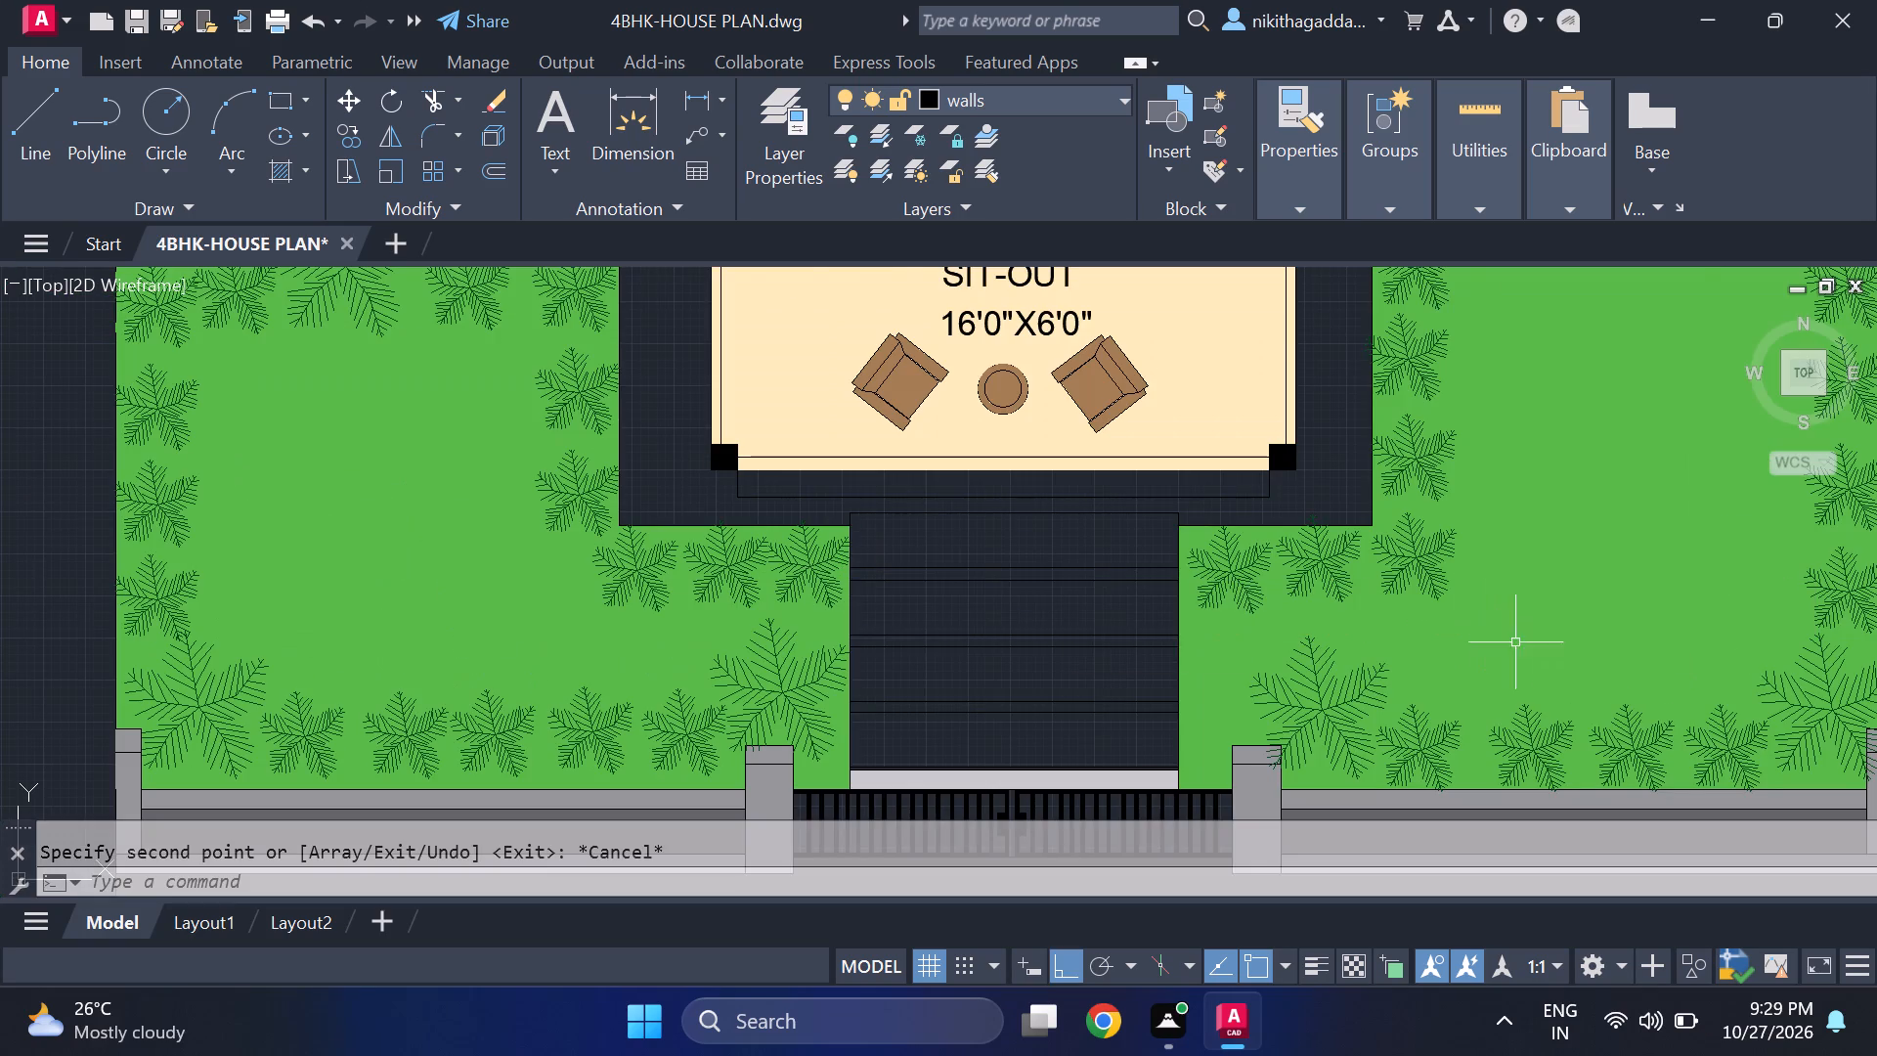
Hatch the sit-out step and the four walkway slabs with a solid fill in grey 147,149,152.
scroll(1527, 647, down, 3)
scroll(1498, 648, up, 1)
middle_drag(1432, 684, 1215, 695)
scroll(1408, 689, up, 1)
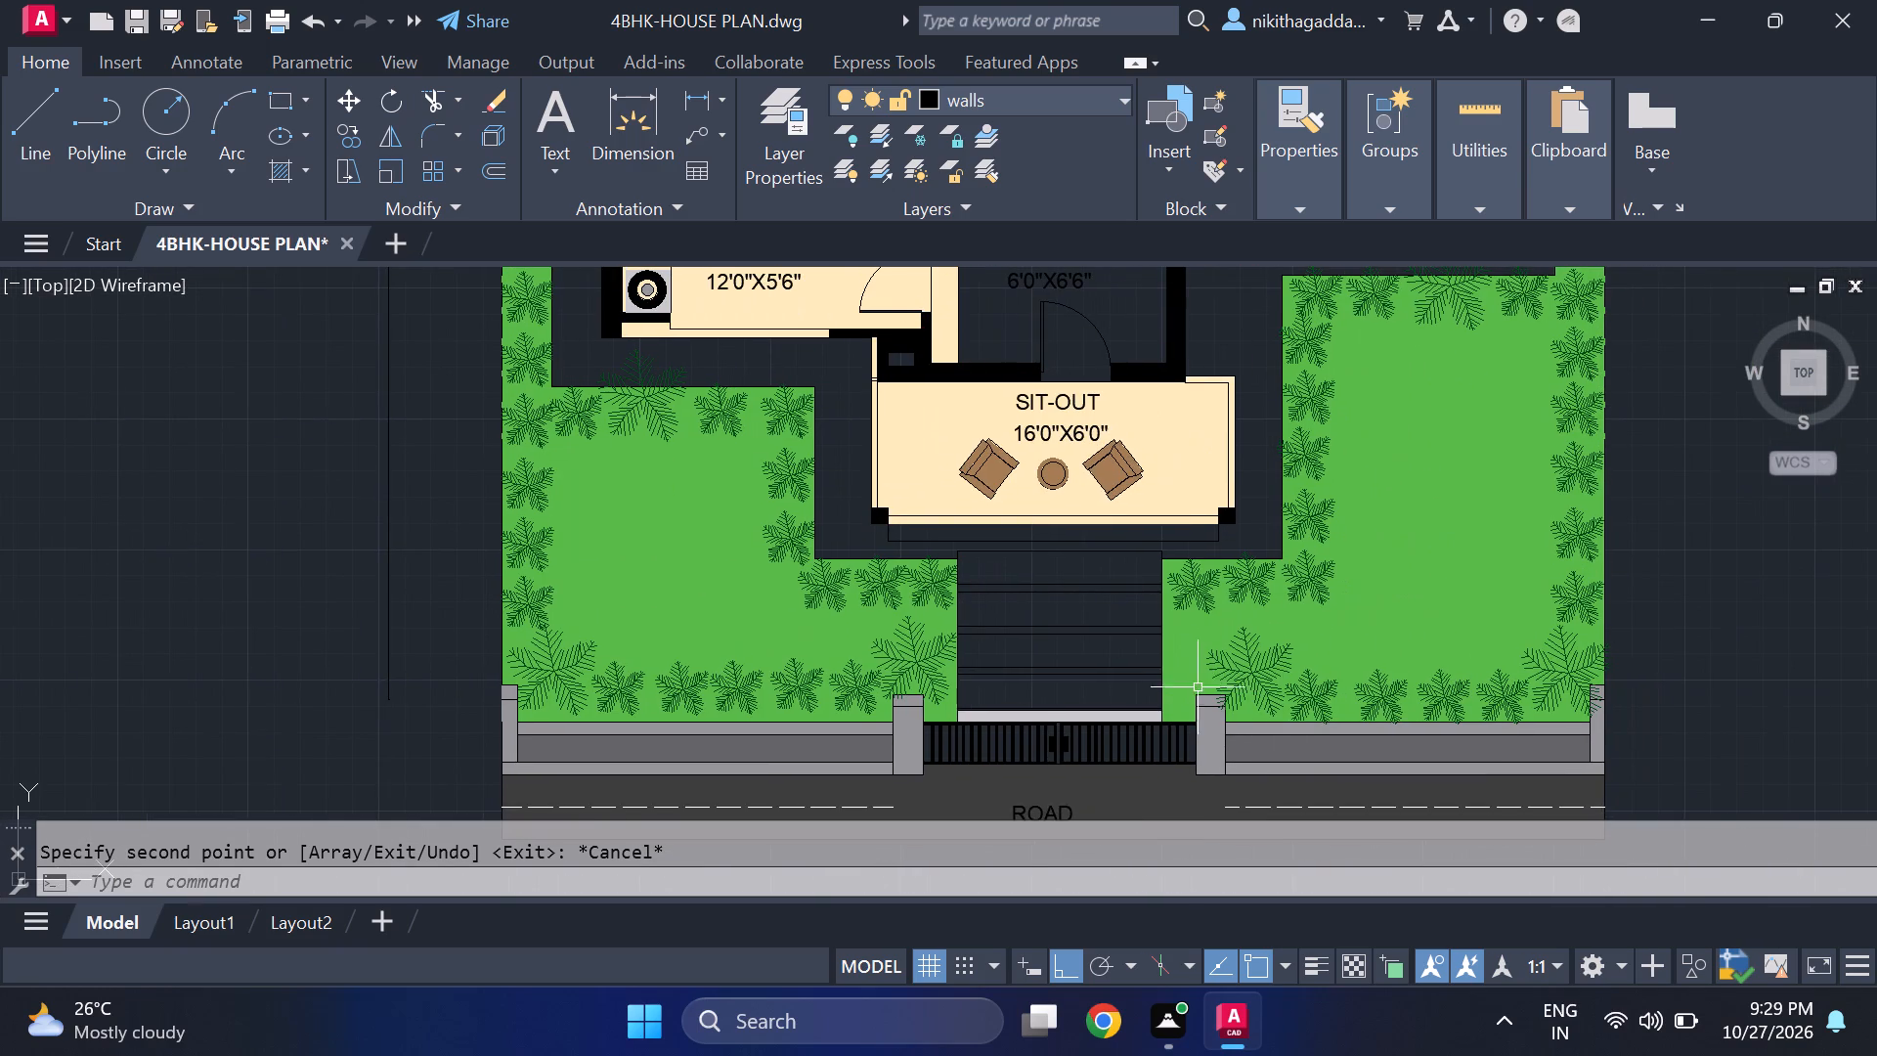
key(h)
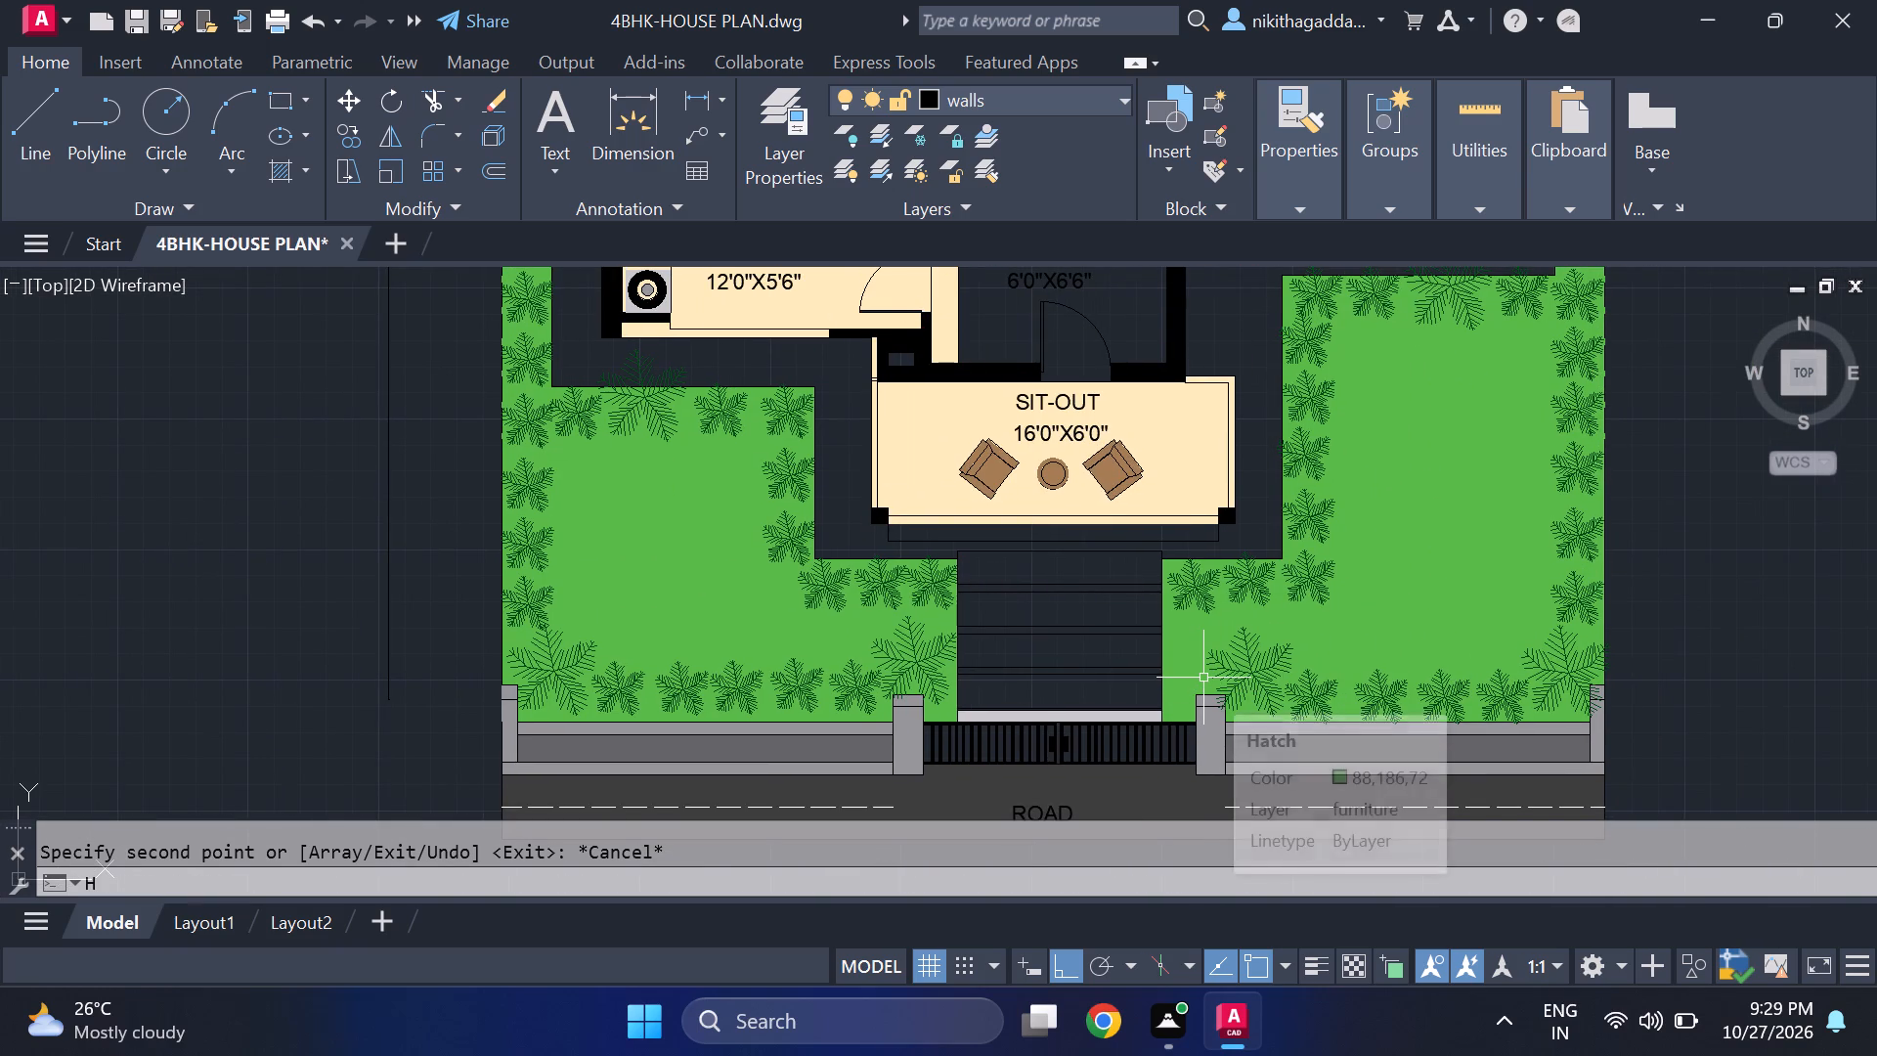
text(ATCH)
key(Return)
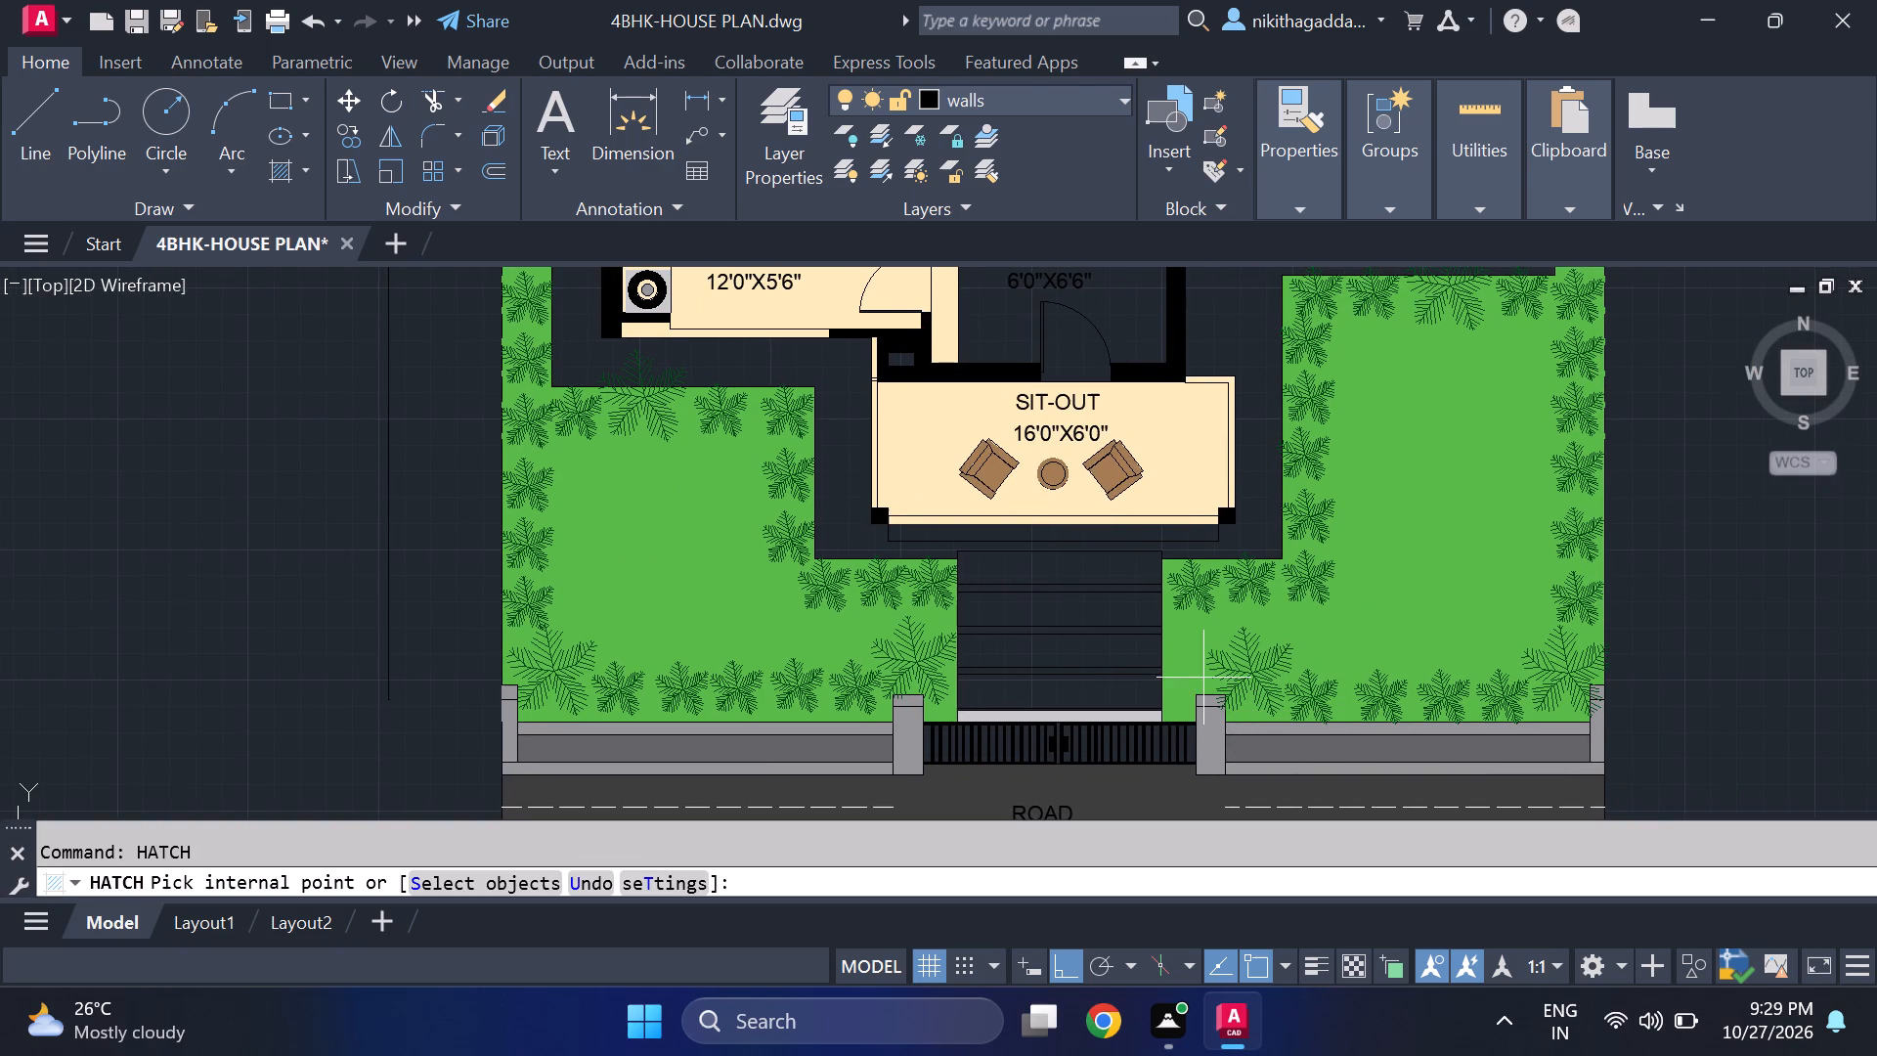
click(967, 531)
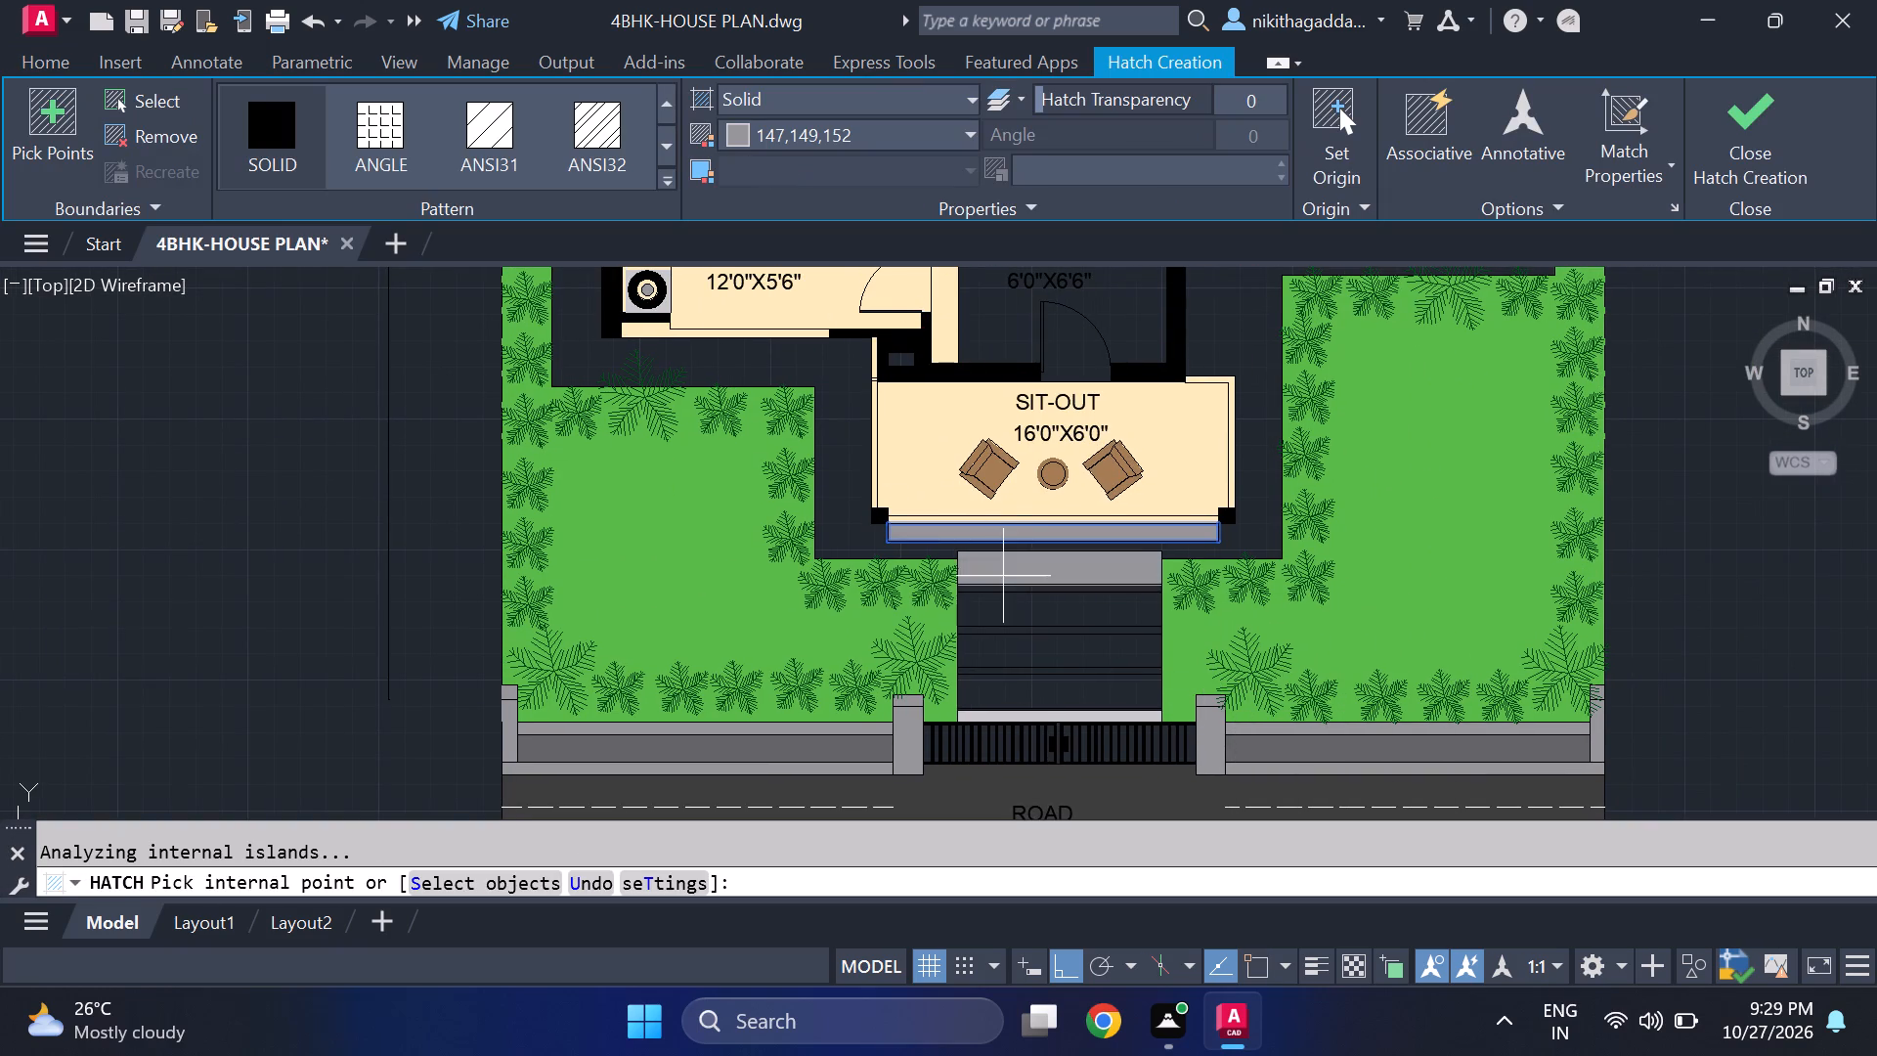
click(1003, 576)
click(1011, 613)
click(1020, 656)
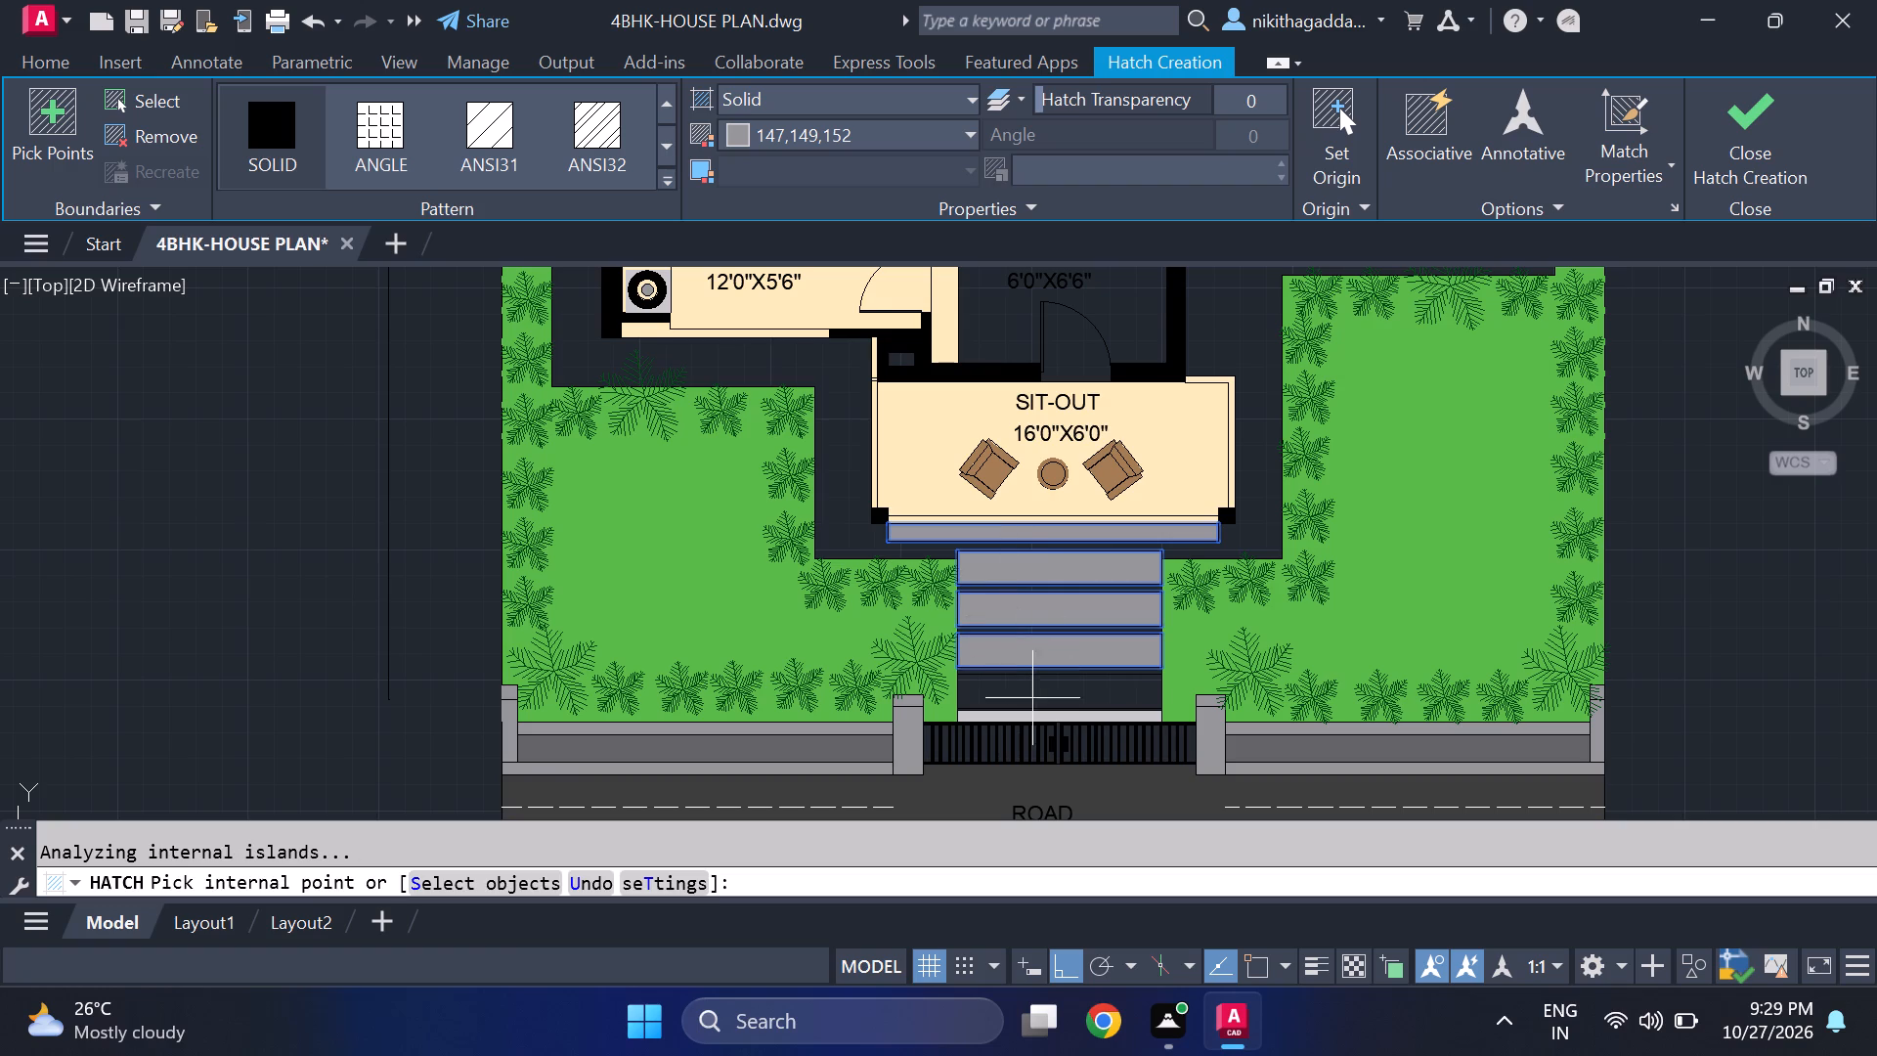
click(1030, 702)
click(1736, 173)
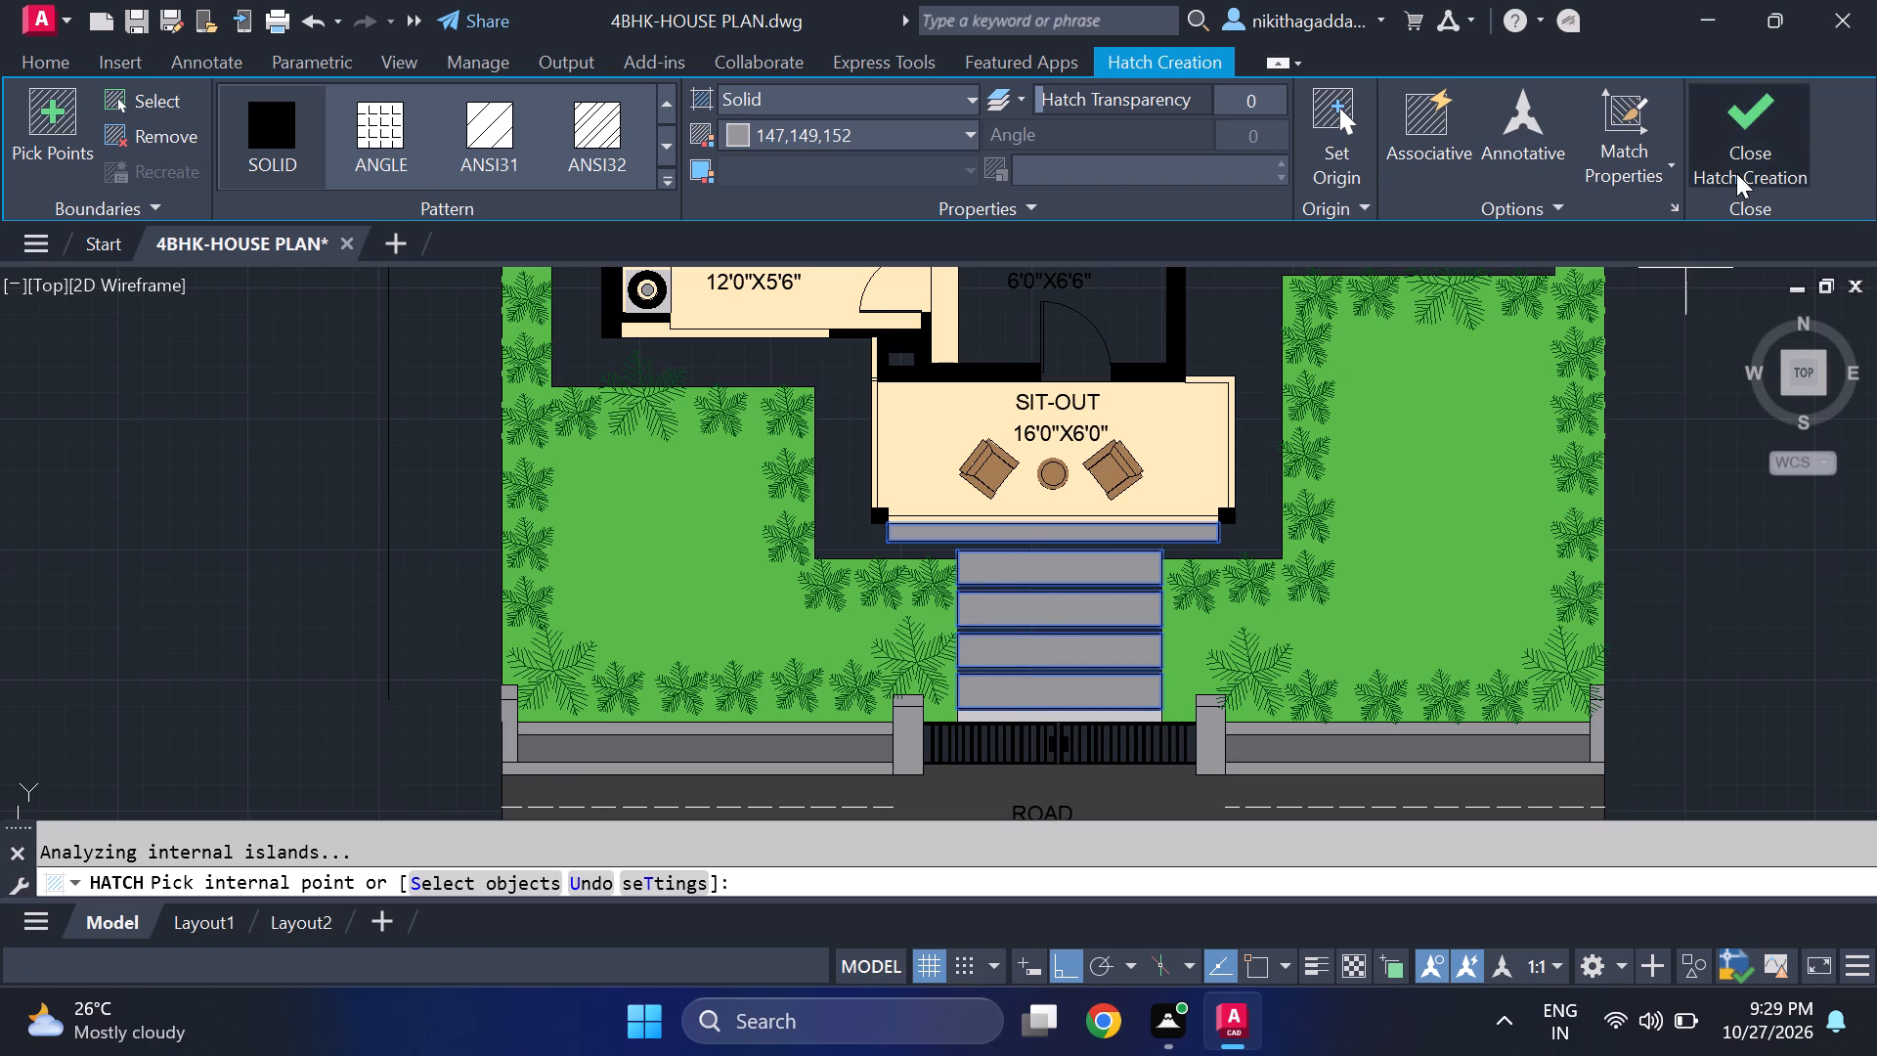
Examine the hatched walkway slabs, the light strip at the gate and the surrounding front part of the plan.
scroll(1188, 633, down, 2)
middle_drag(1178, 733, 1056, 733)
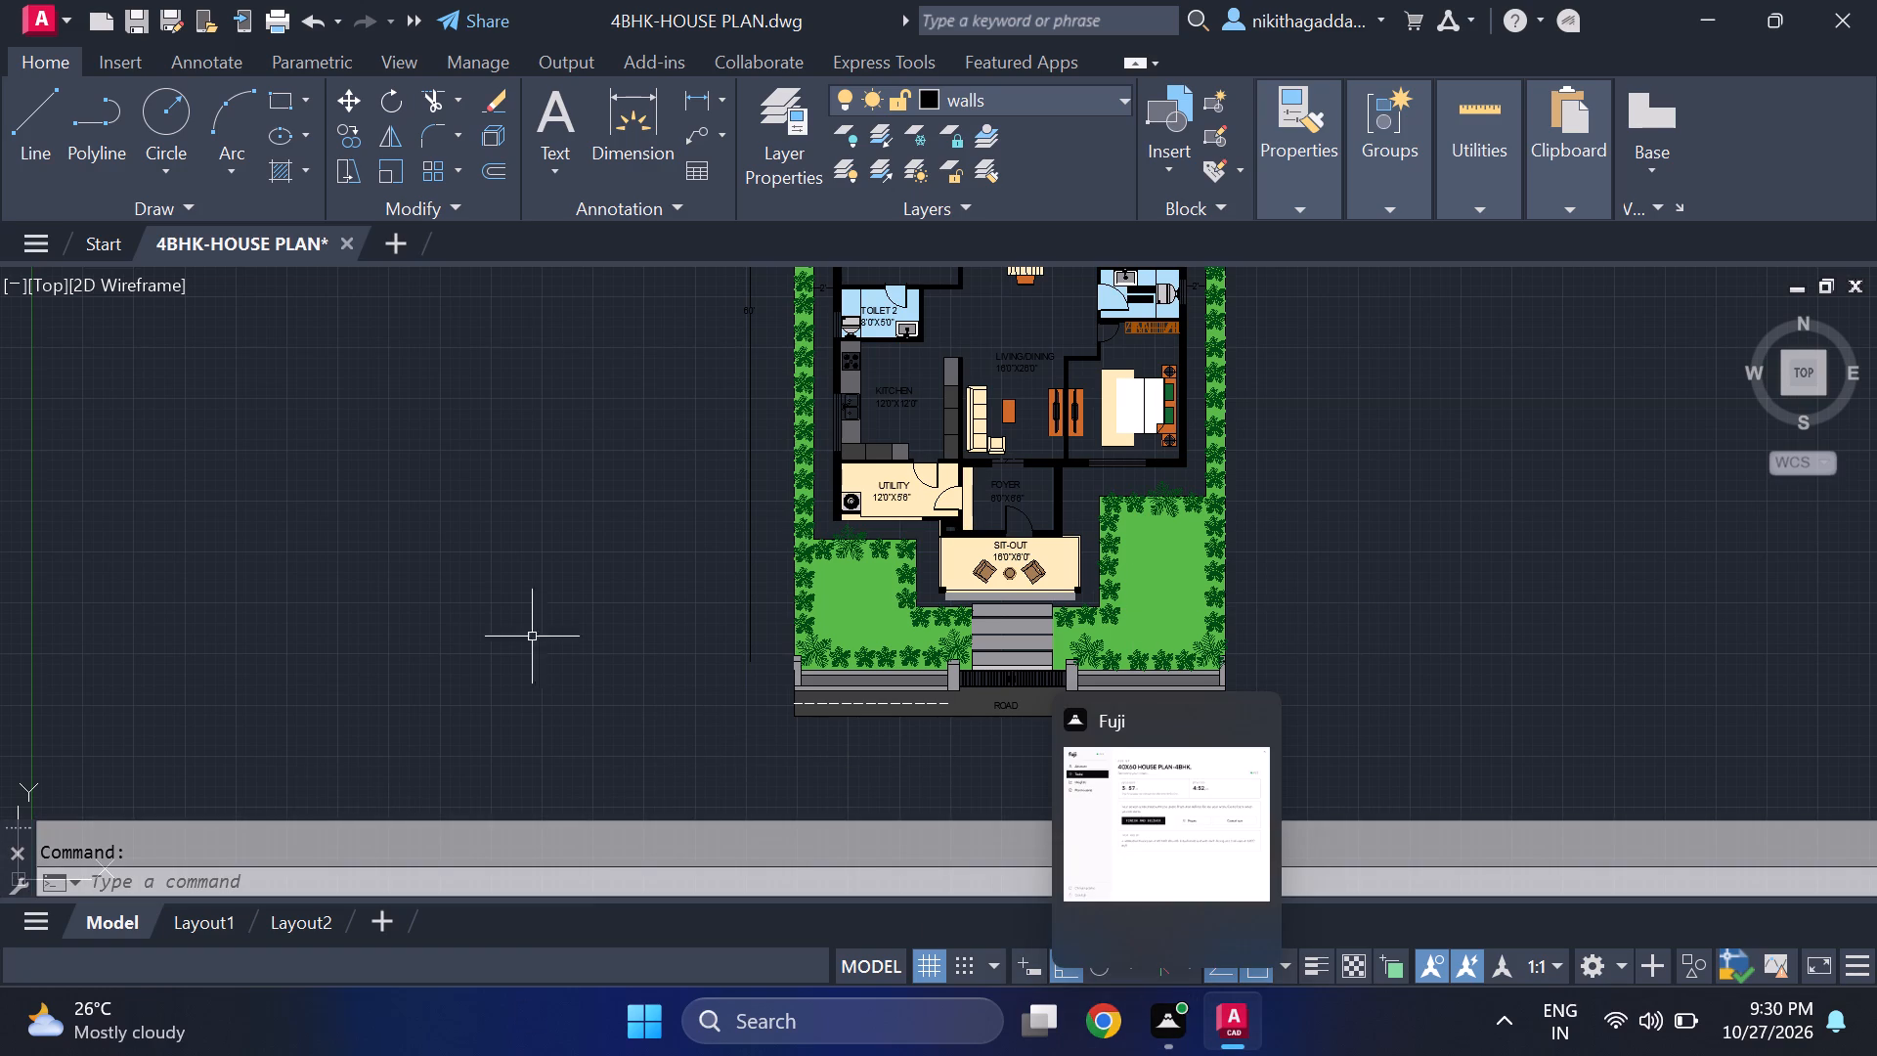
middle_drag(823, 537, 787, 589)
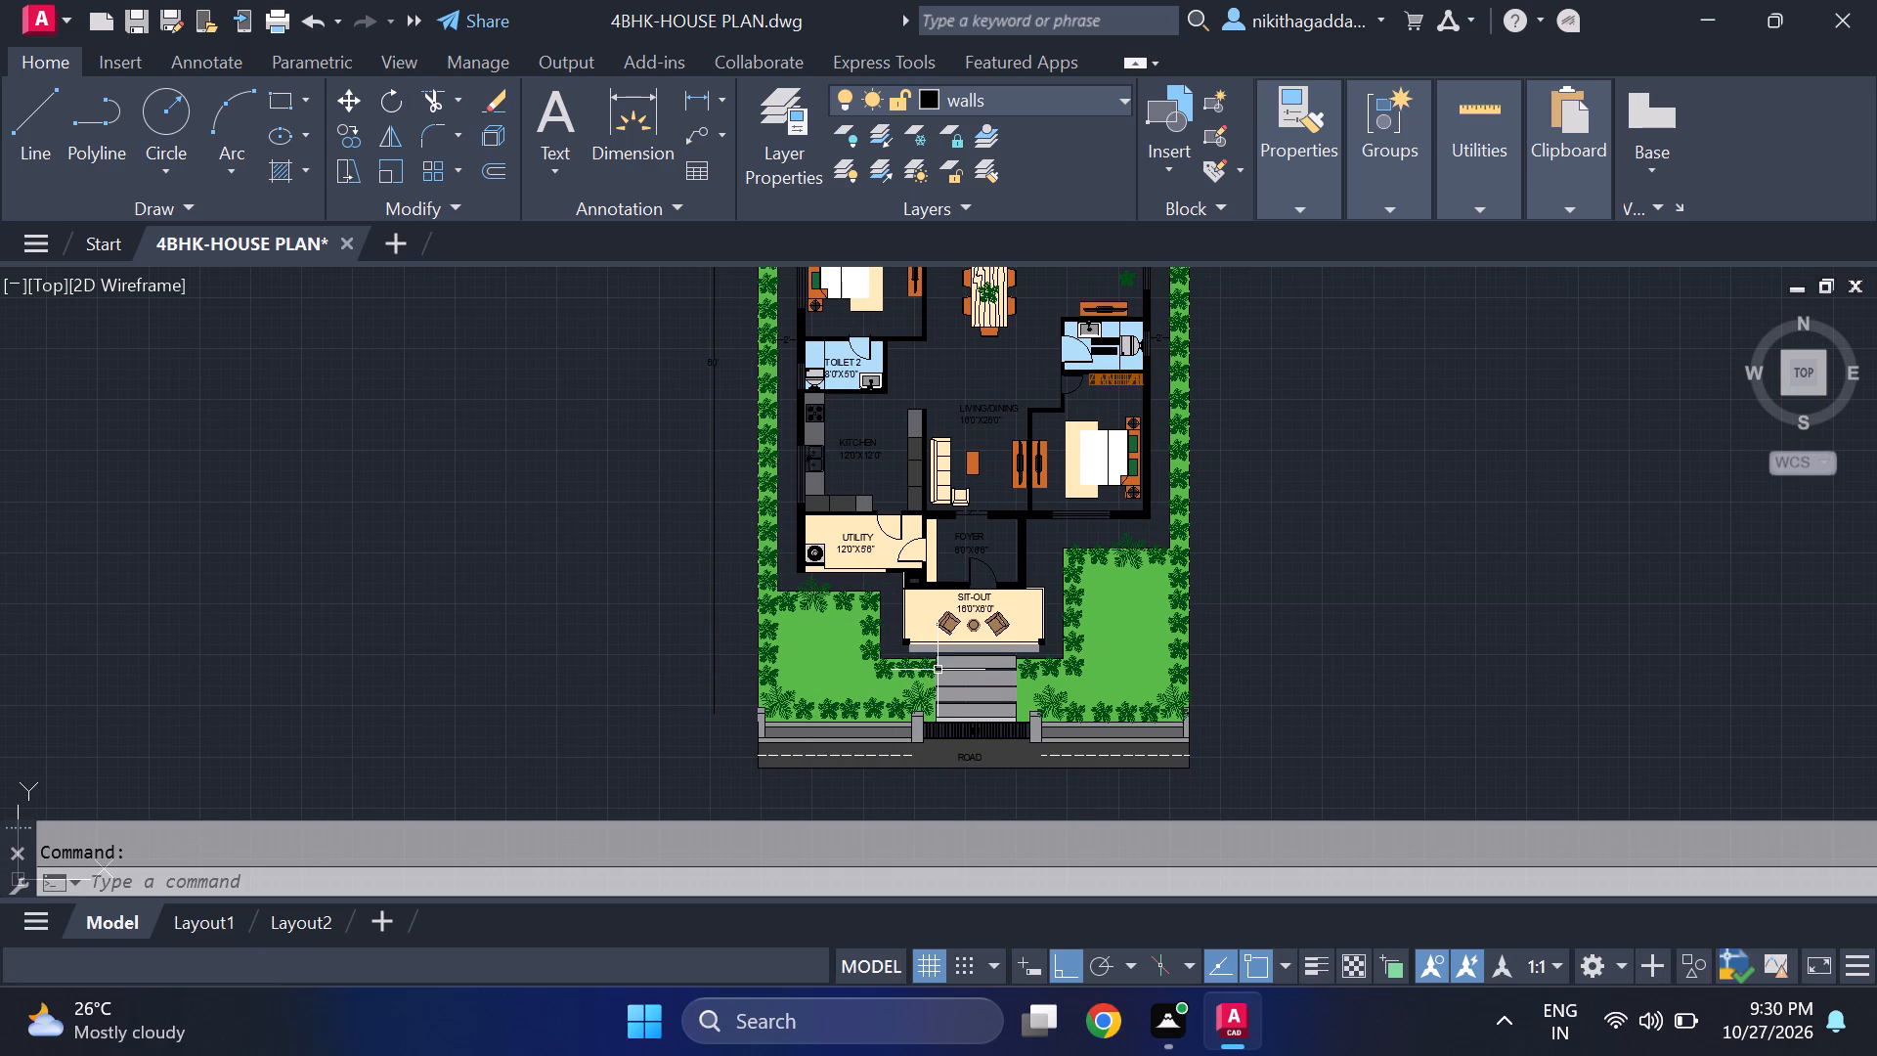
scroll(965, 731, up, 3)
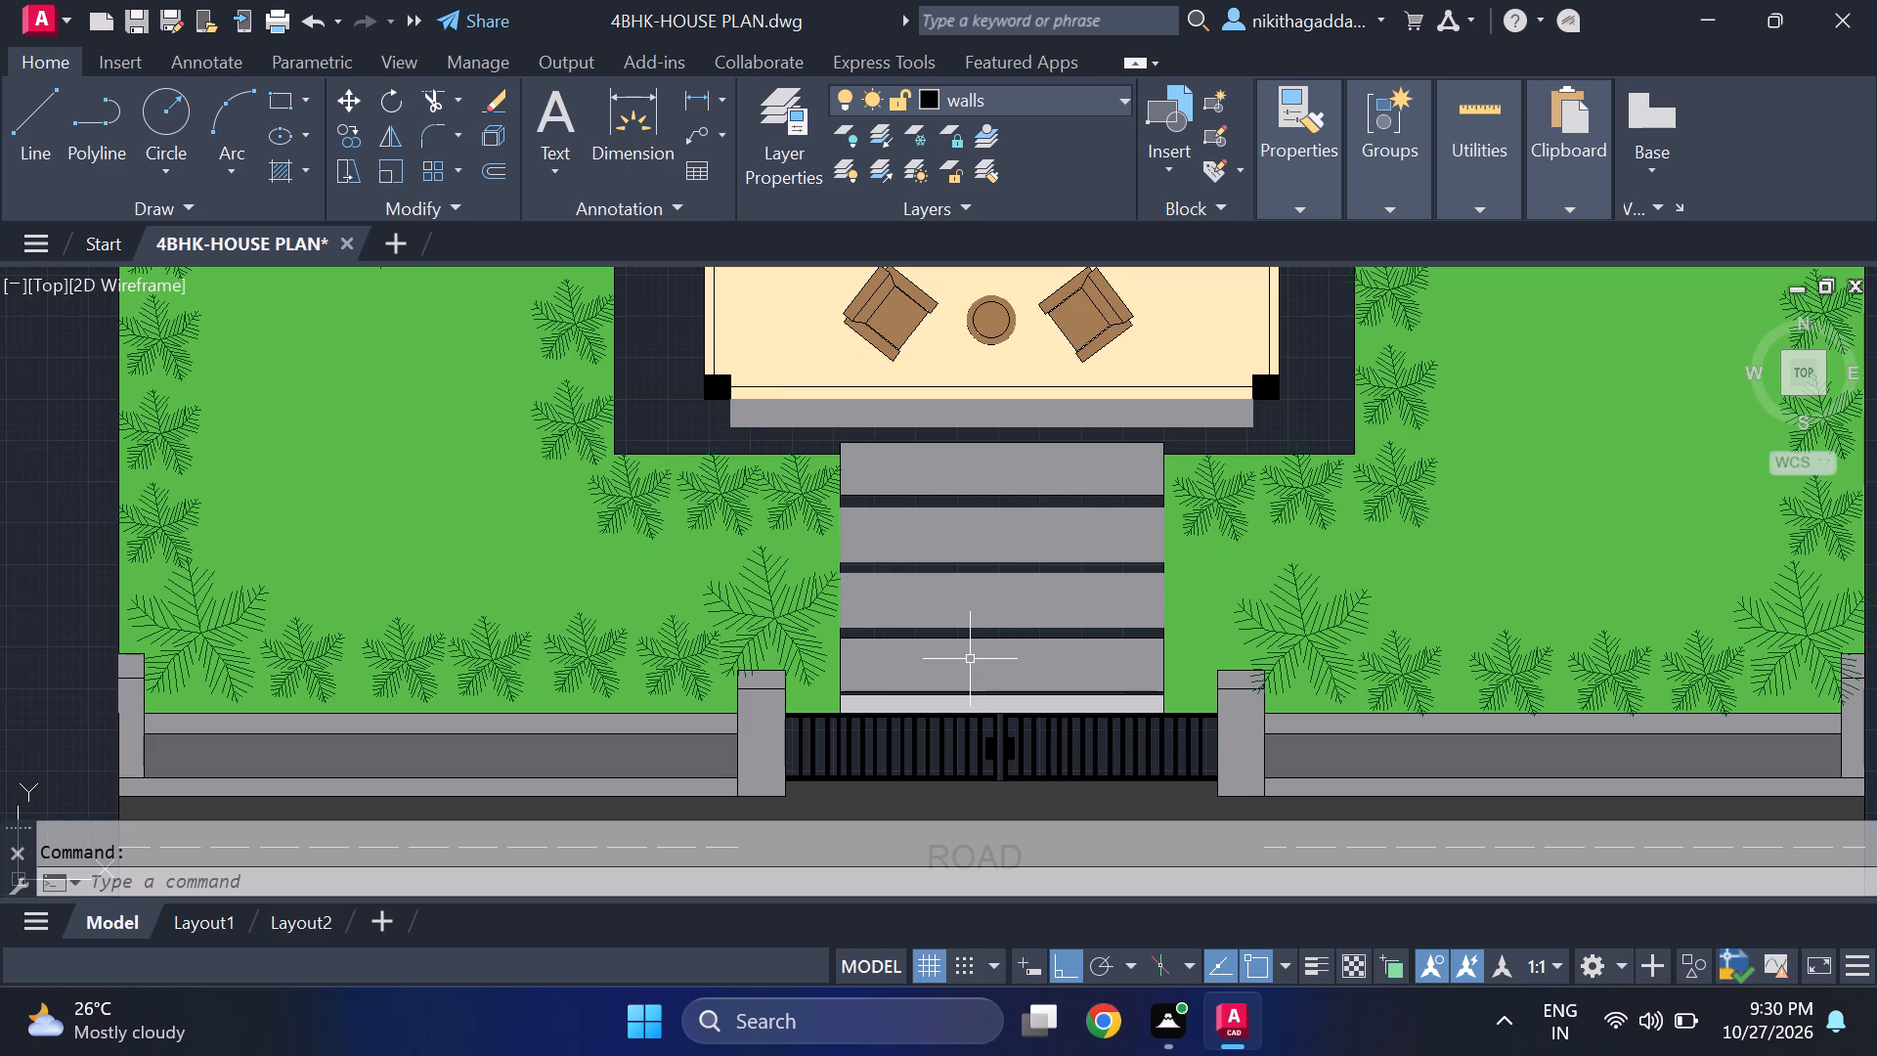
scroll(969, 659, down, 3)
scroll(972, 685, up, 2)
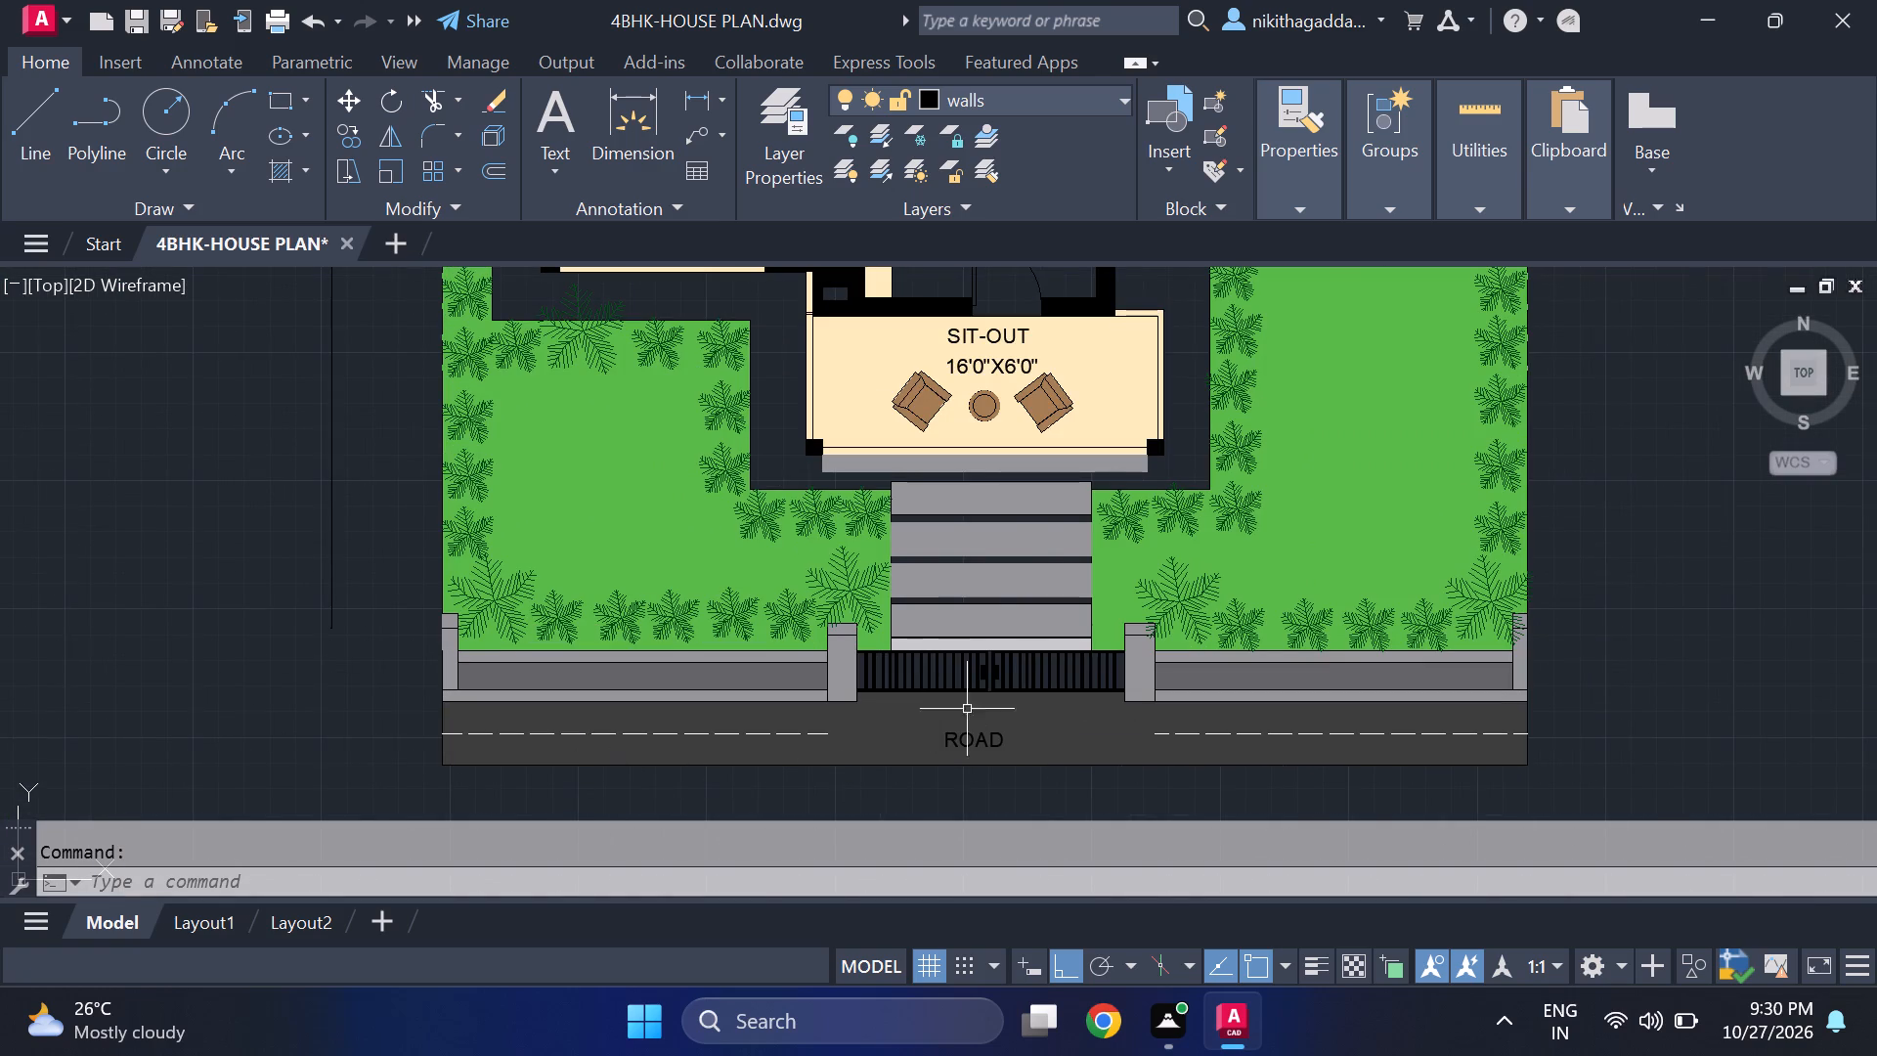
scroll(1003, 647, up, 1)
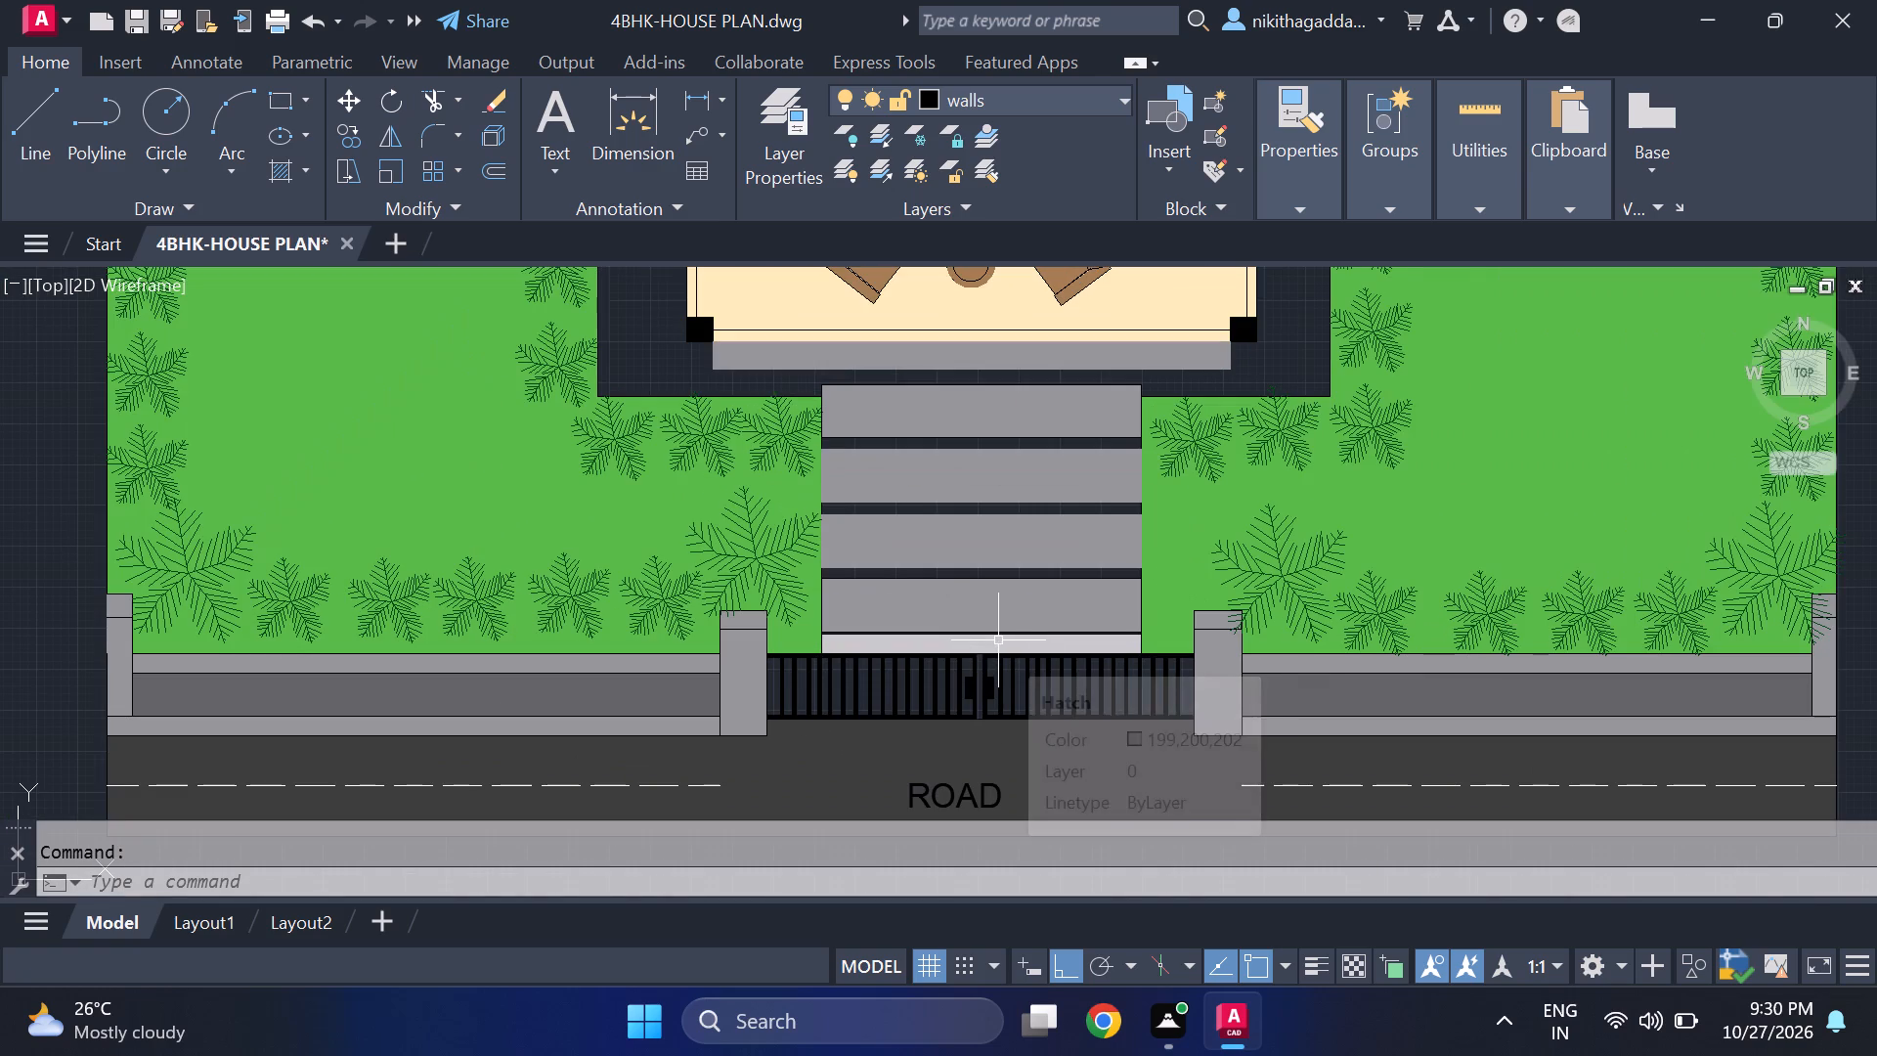
scroll(996, 643, down, 1)
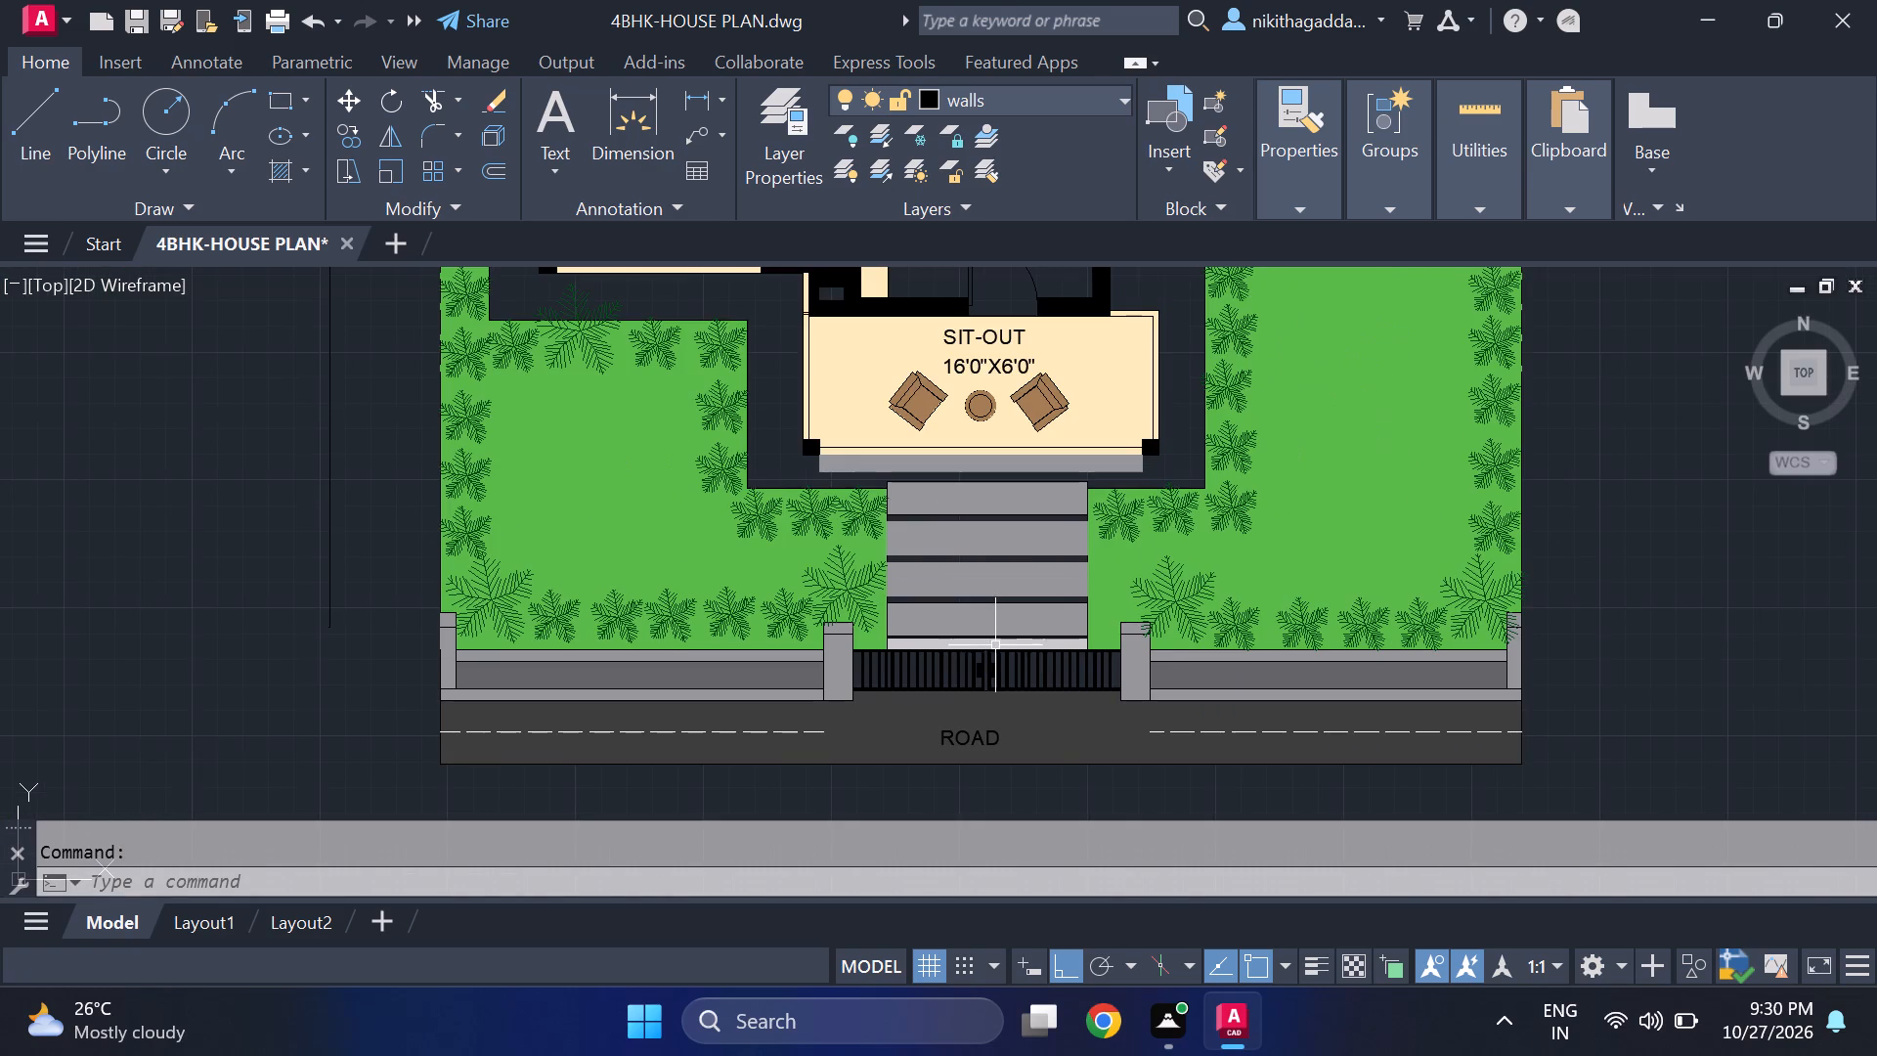
scroll(964, 554, down, 2)
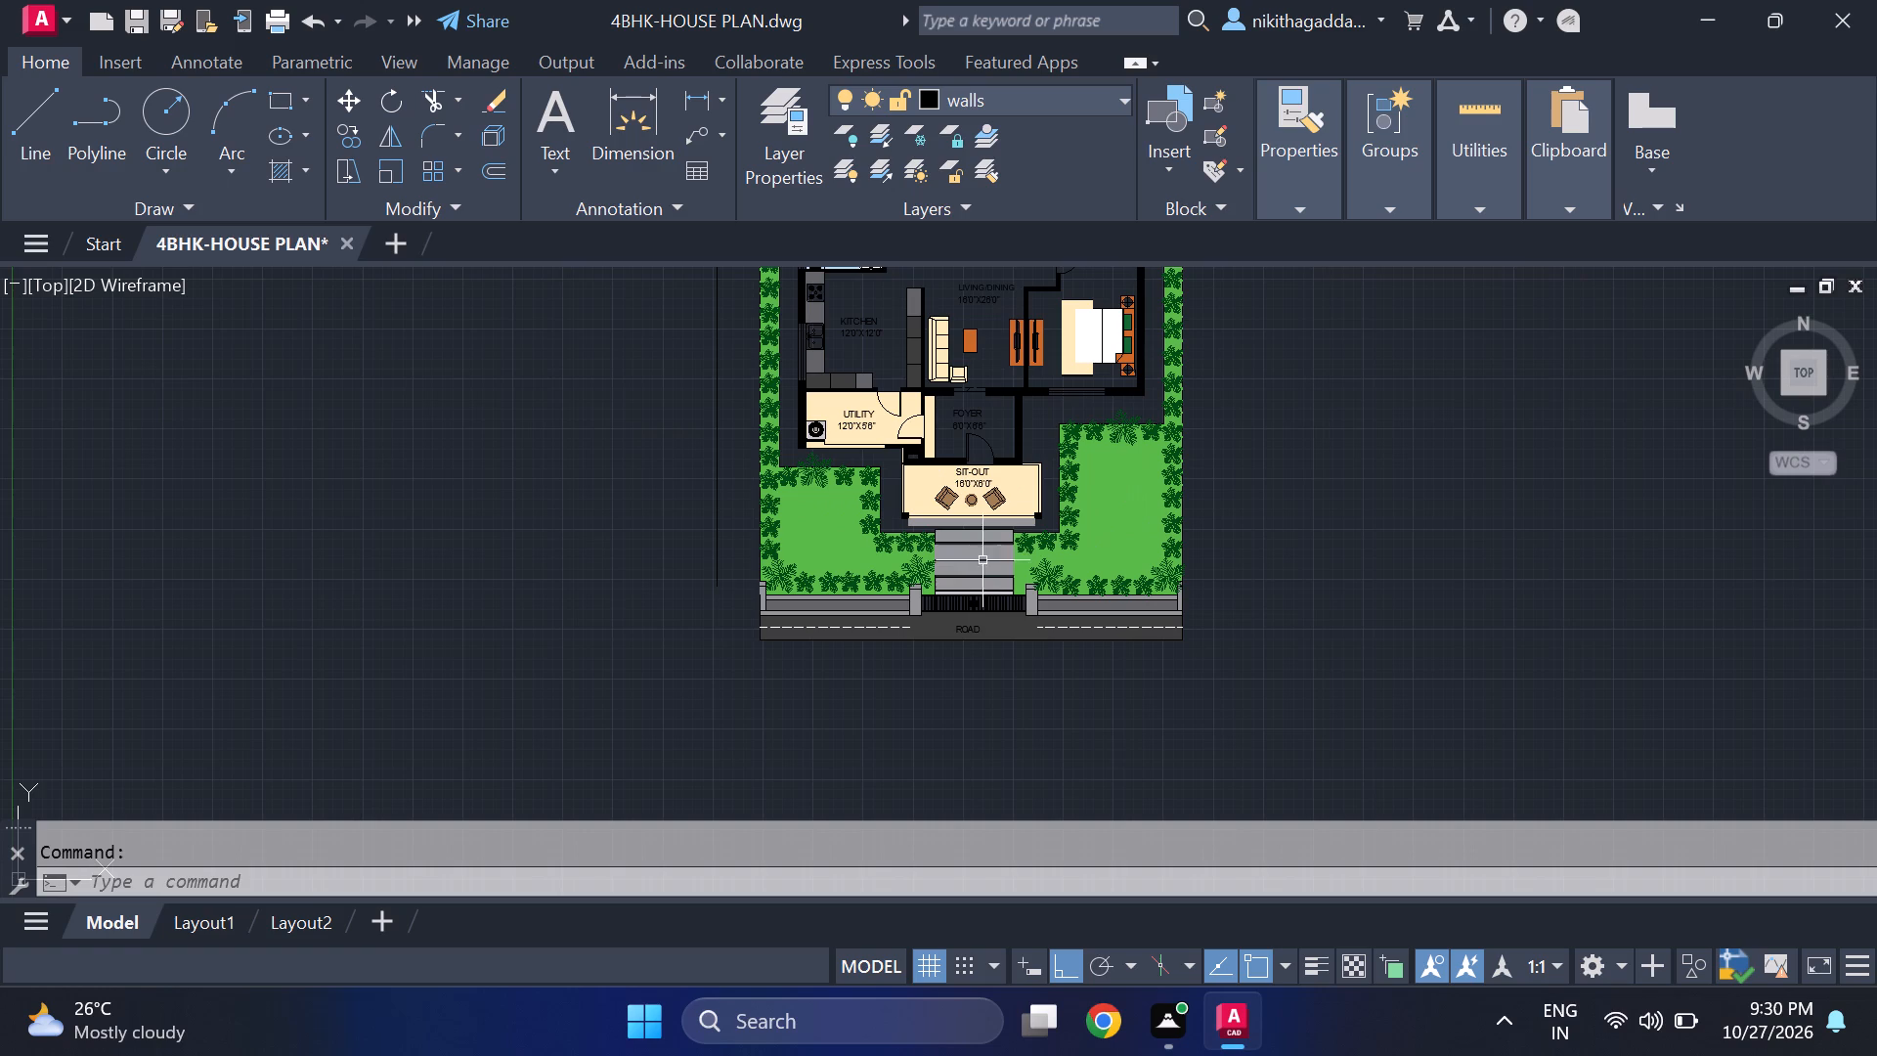
Change the hatch colour of the light strip at the gate to the walkway slabs' grey, 147,149,152.
scroll(964, 505, up, 1)
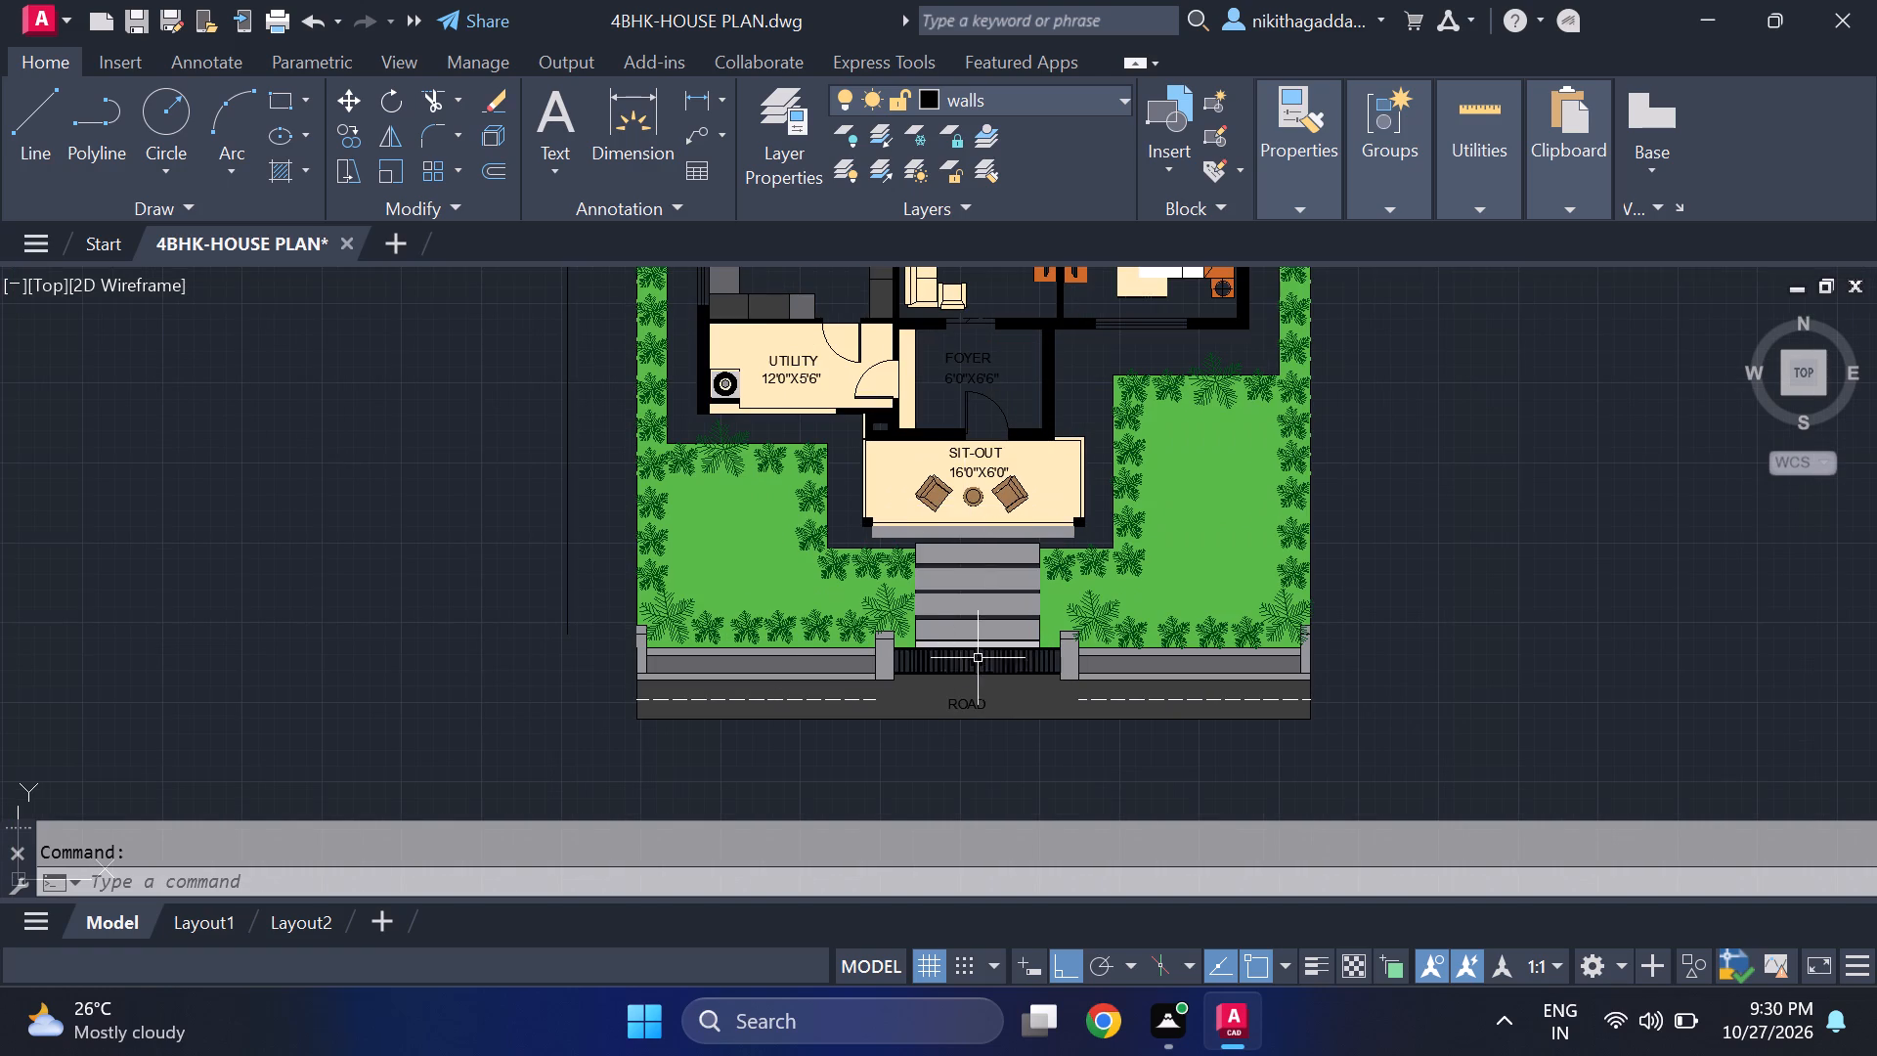
scroll(978, 640, up, 2)
click(968, 650)
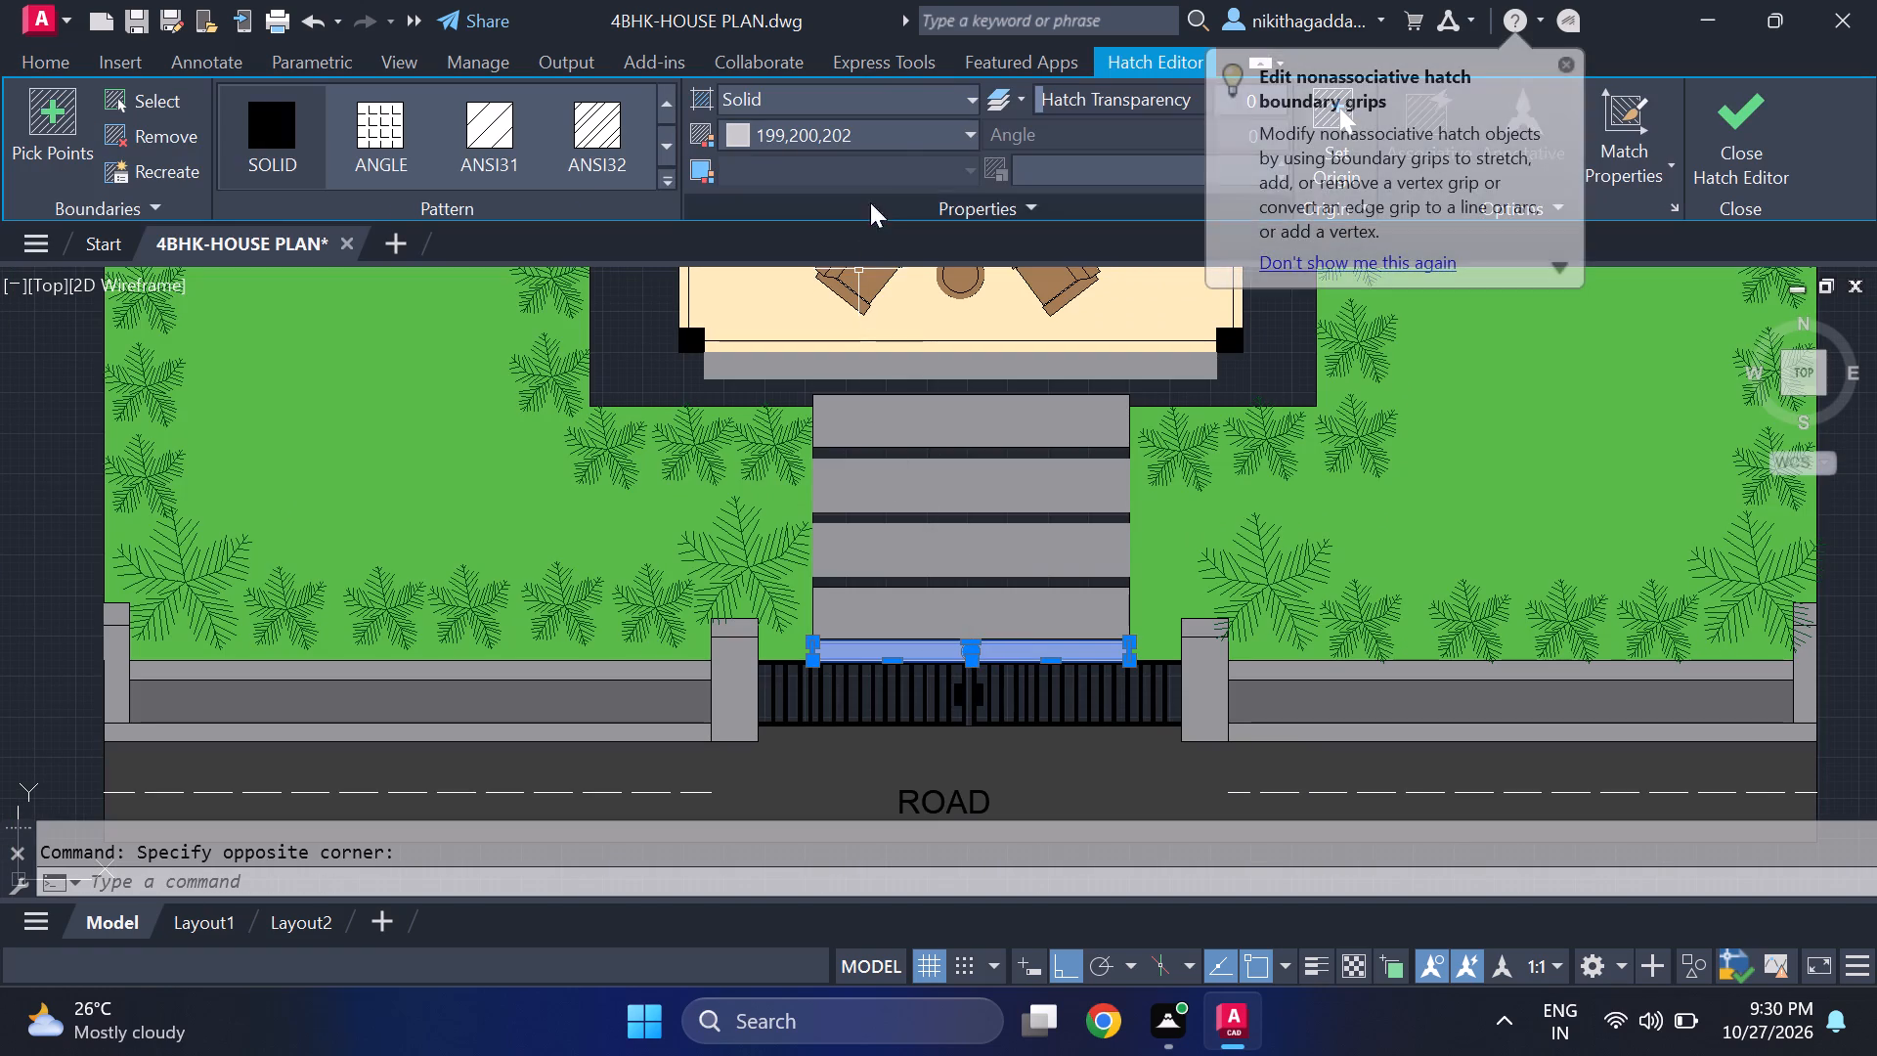
click(890, 132)
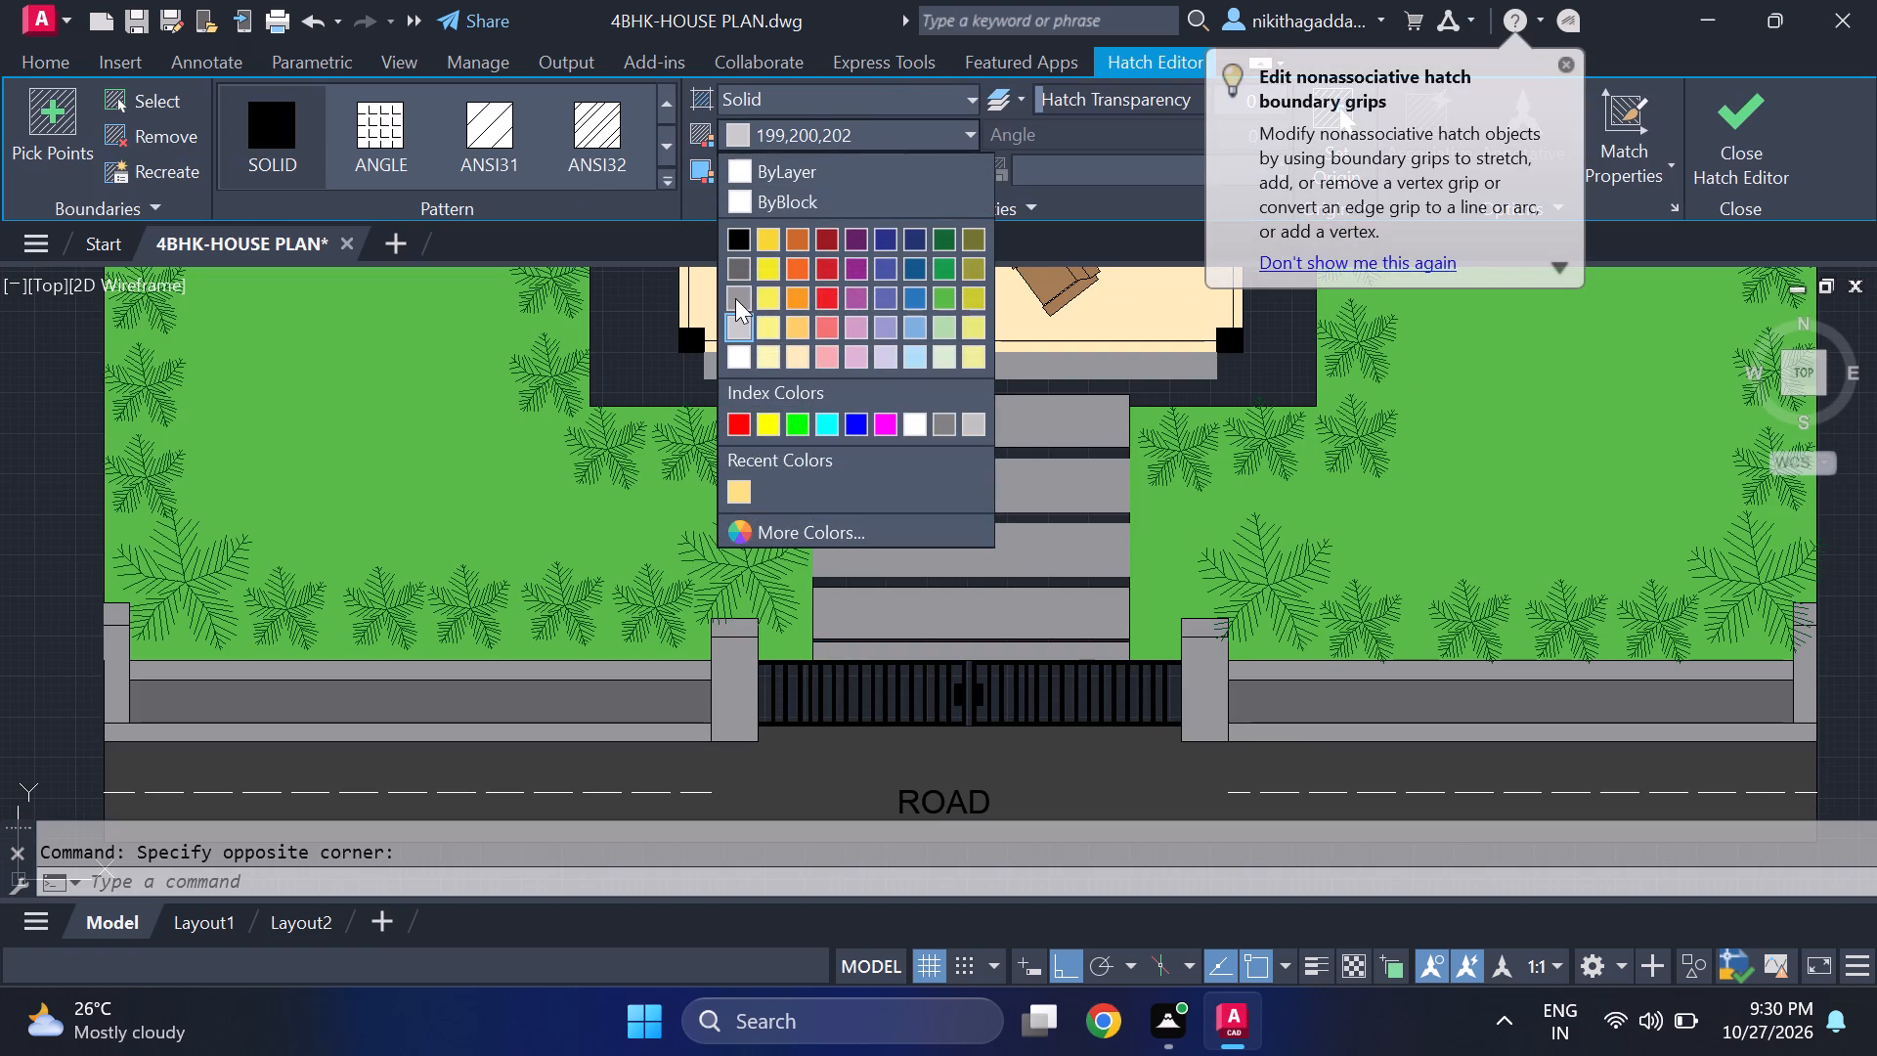
click(735, 298)
click(1763, 158)
scroll(1314, 523, down, 2)
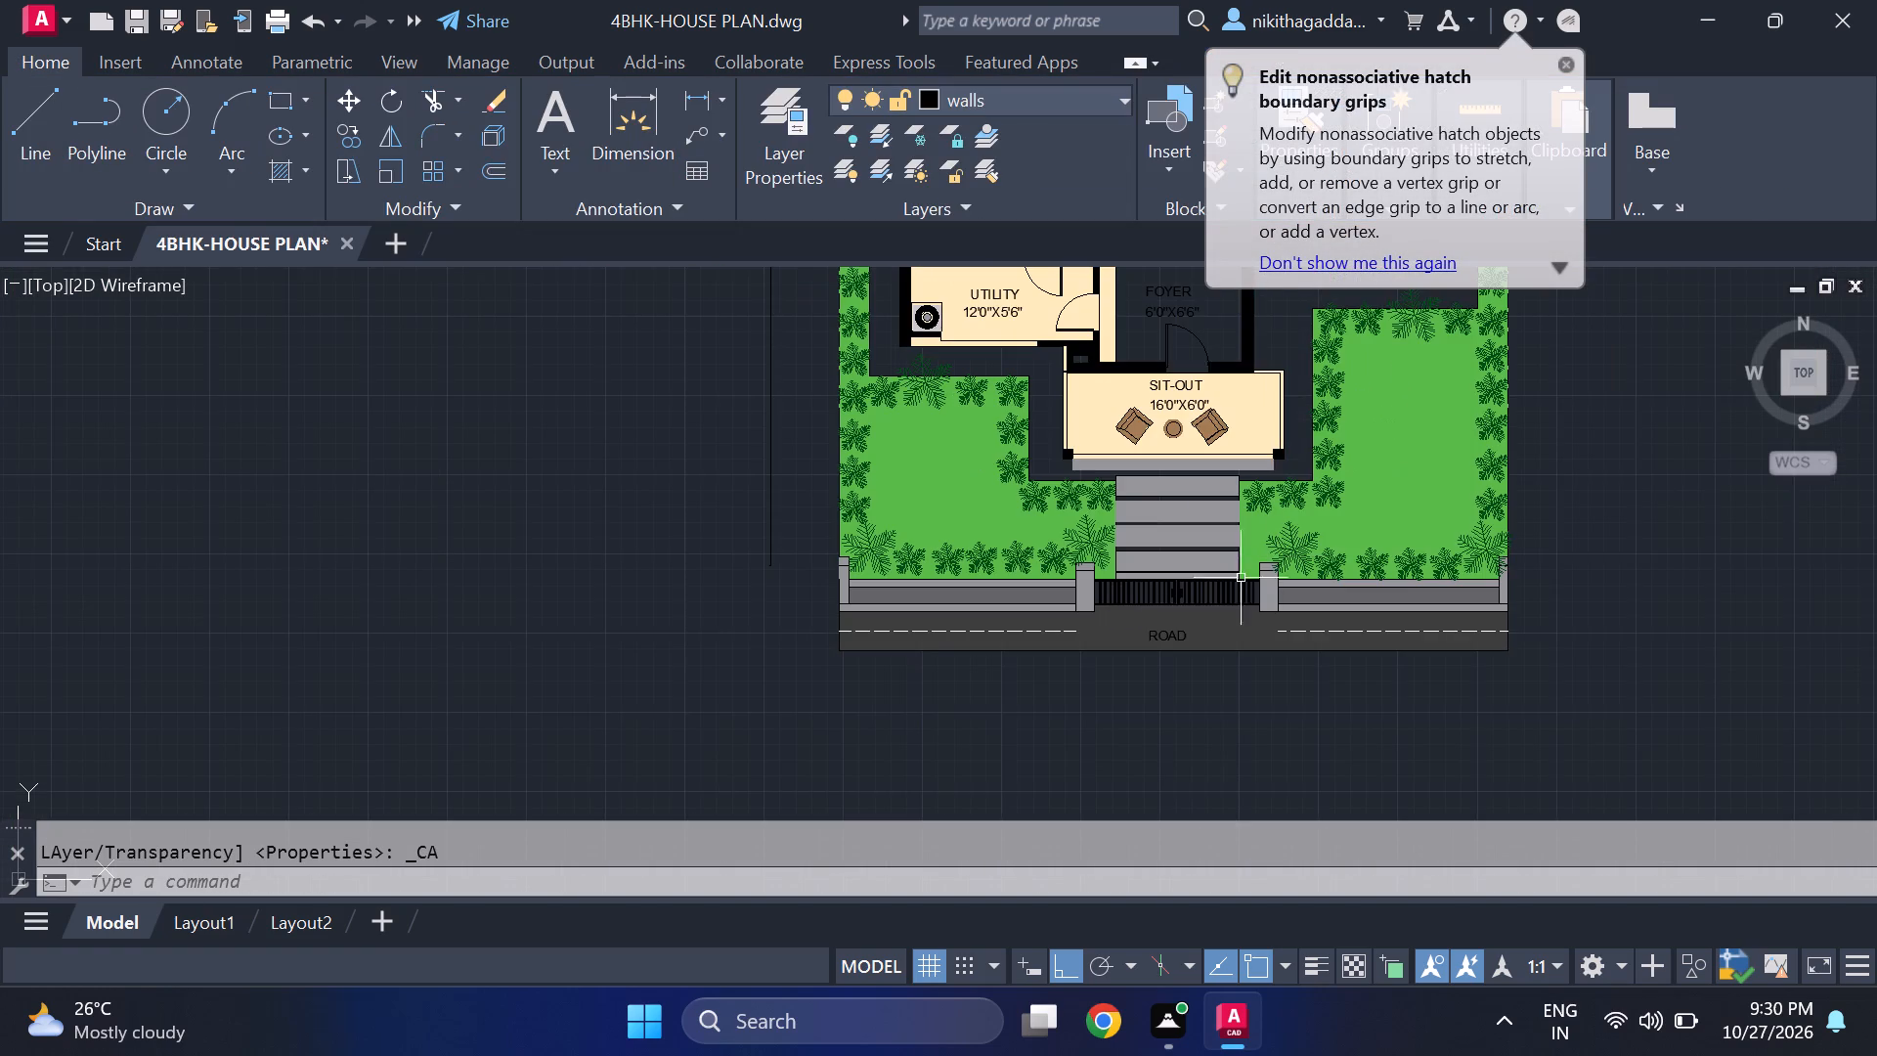
scroll(1234, 652, down, 2)
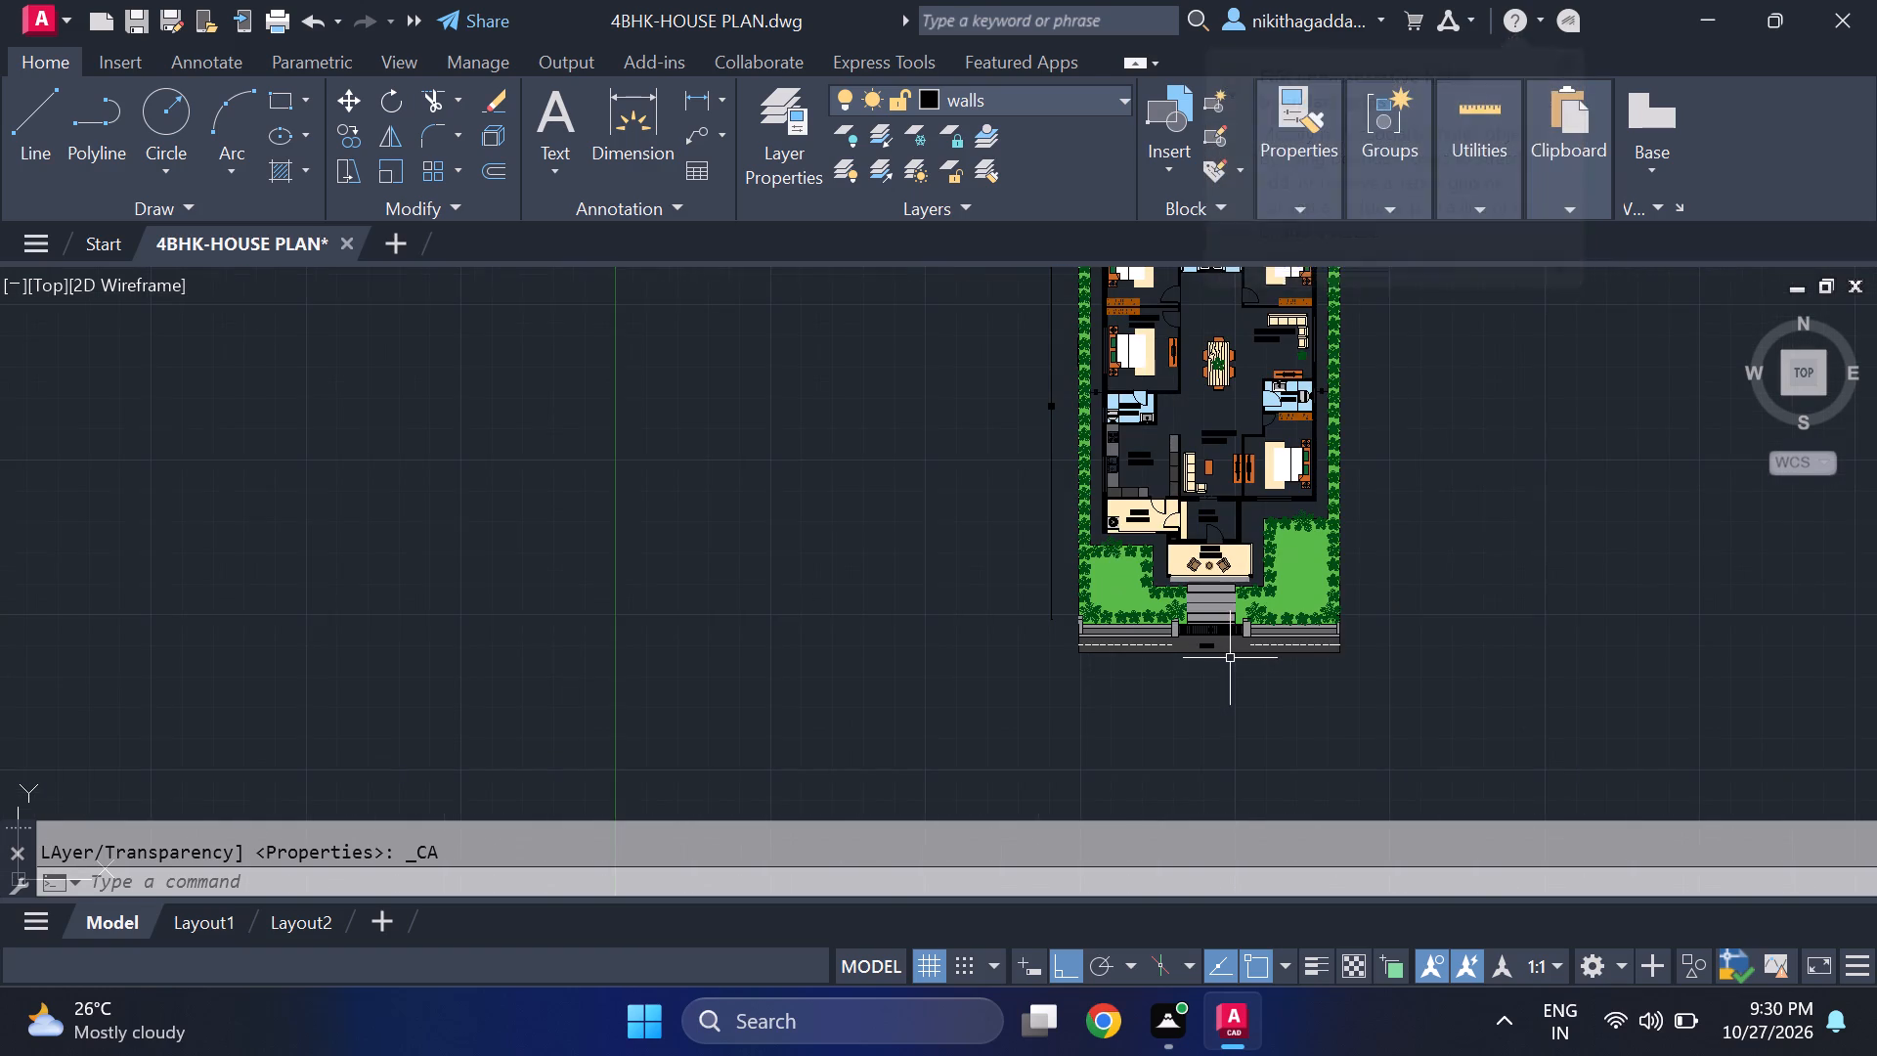
Examine the grey walkway slabs and the front part of the plan on the Layout1 sheet.
scroll(1226, 653, up, 1)
middle_drag(1004, 719, 831, 743)
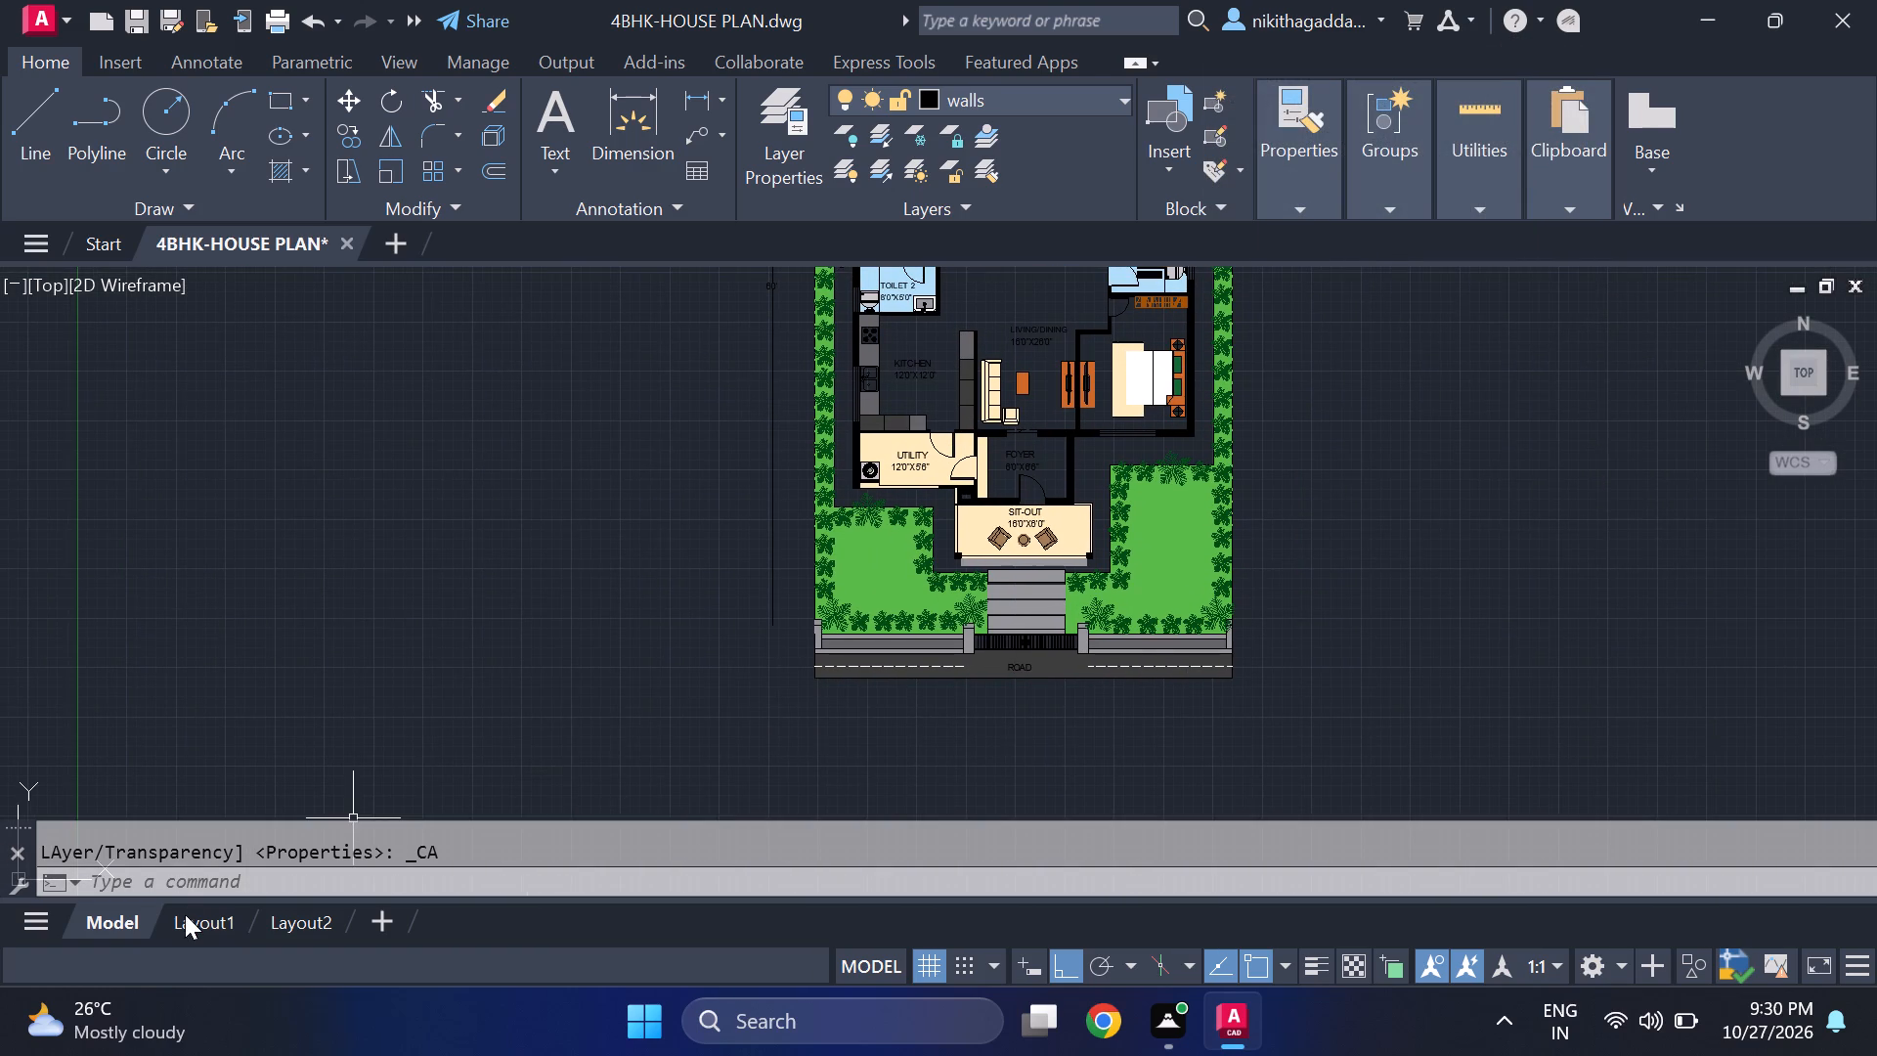
click(187, 919)
scroll(770, 678, down, 5)
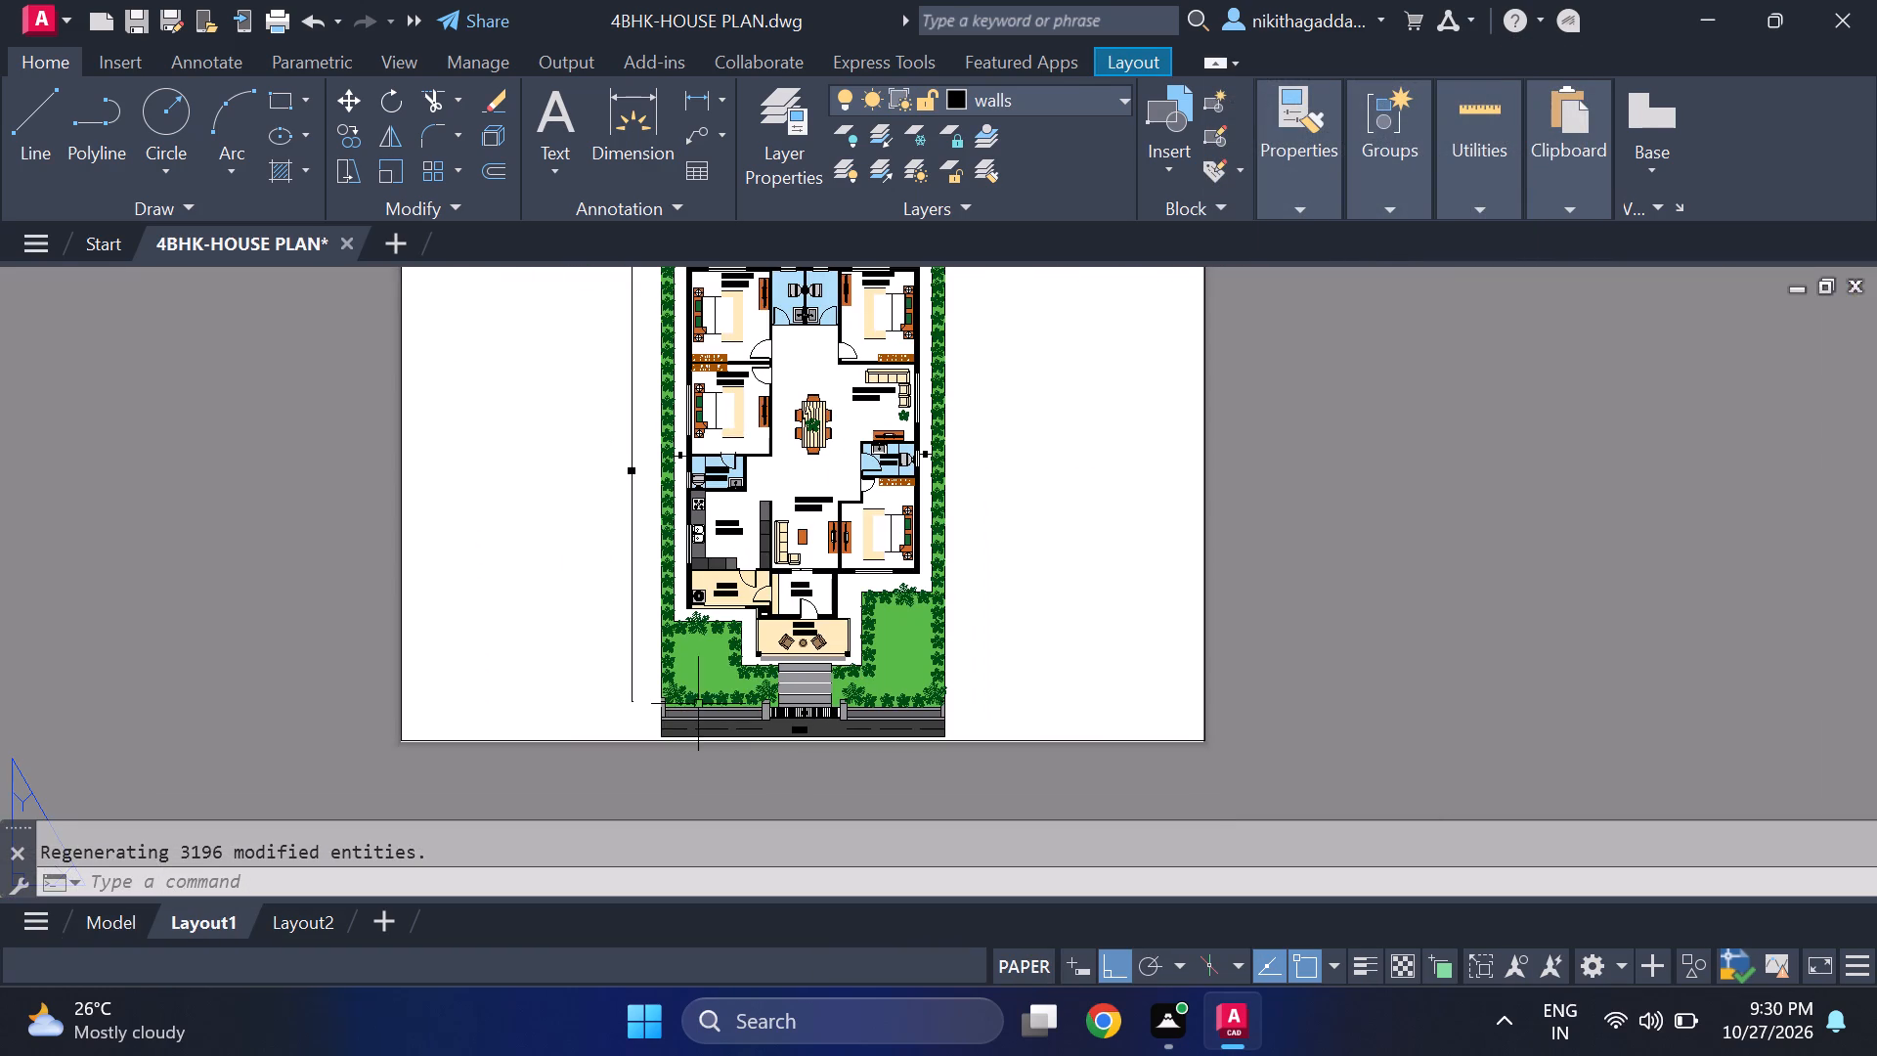
scroll(760, 677, up, 2)
scroll(847, 710, down, 2)
scroll(847, 713, up, 7)
scroll(847, 714, down, 6)
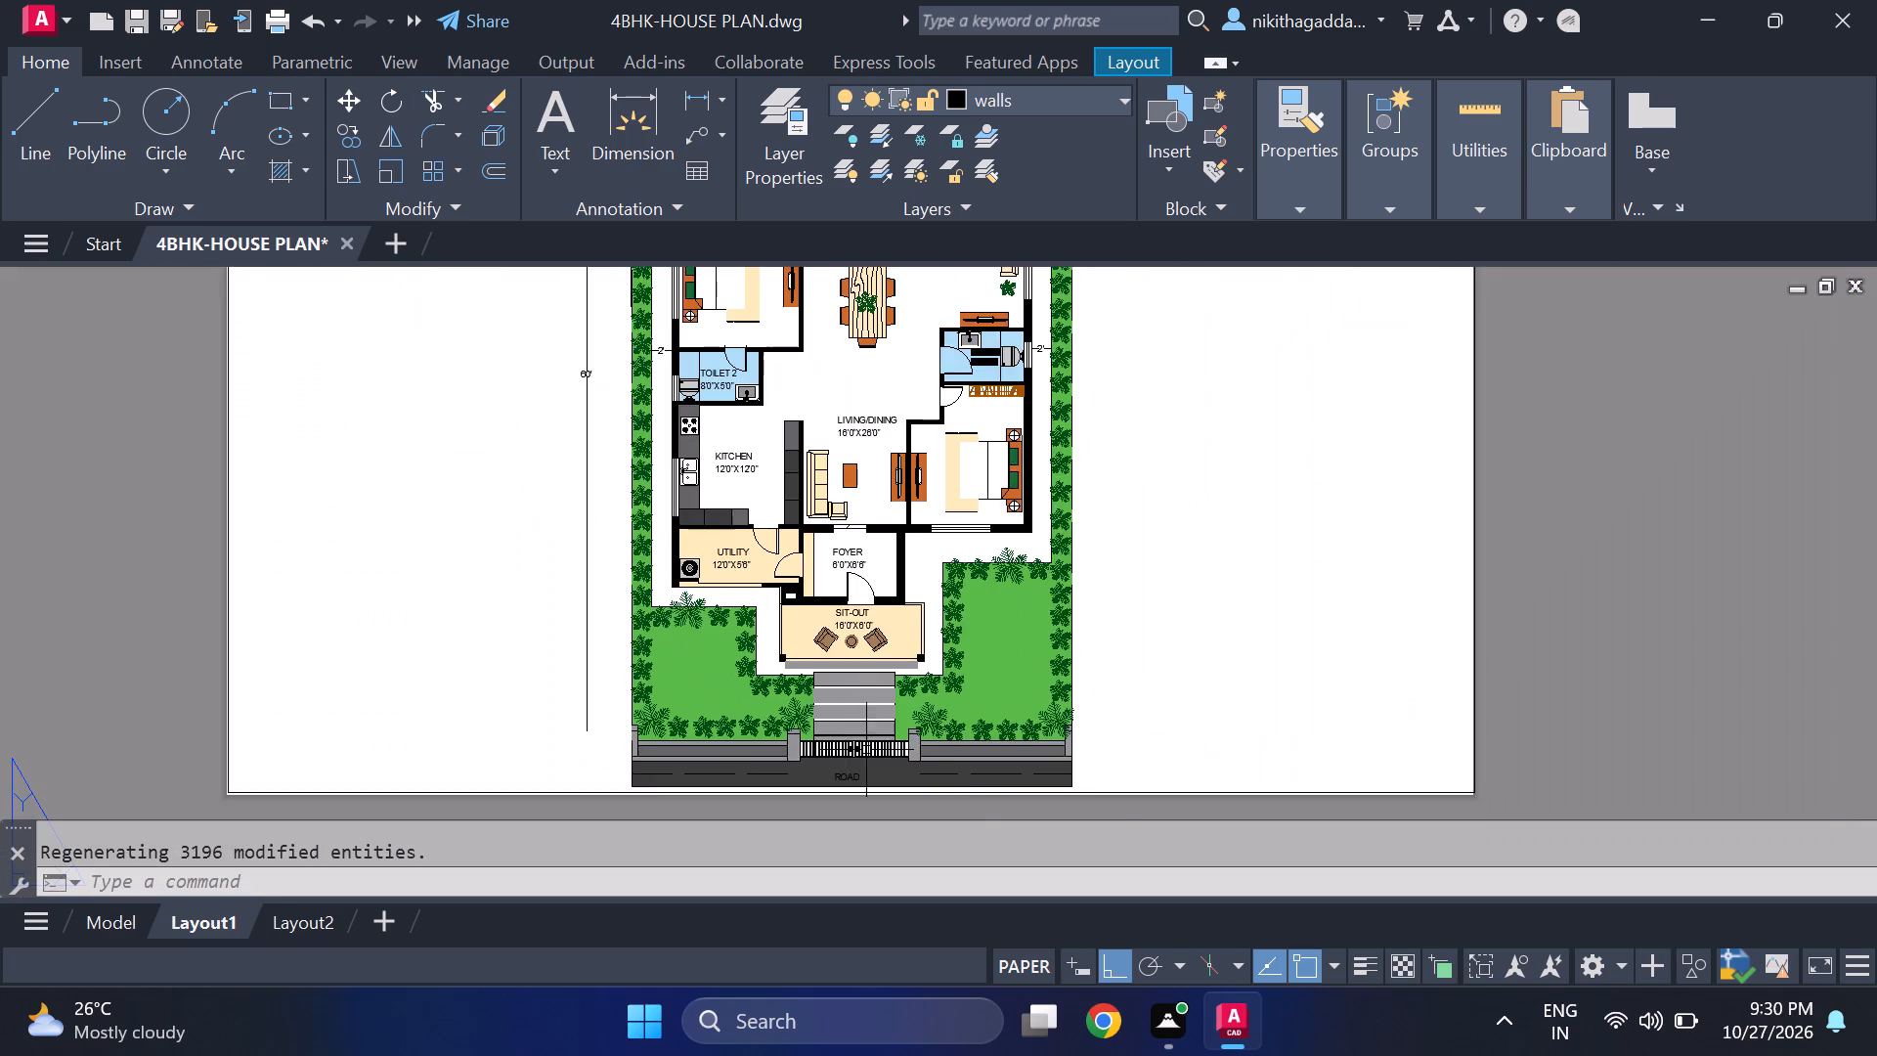
scroll(881, 758, up, 2)
middle_drag(876, 745, 918, 560)
scroll(923, 555, down, 2)
middle_drag(1030, 616, 1036, 647)
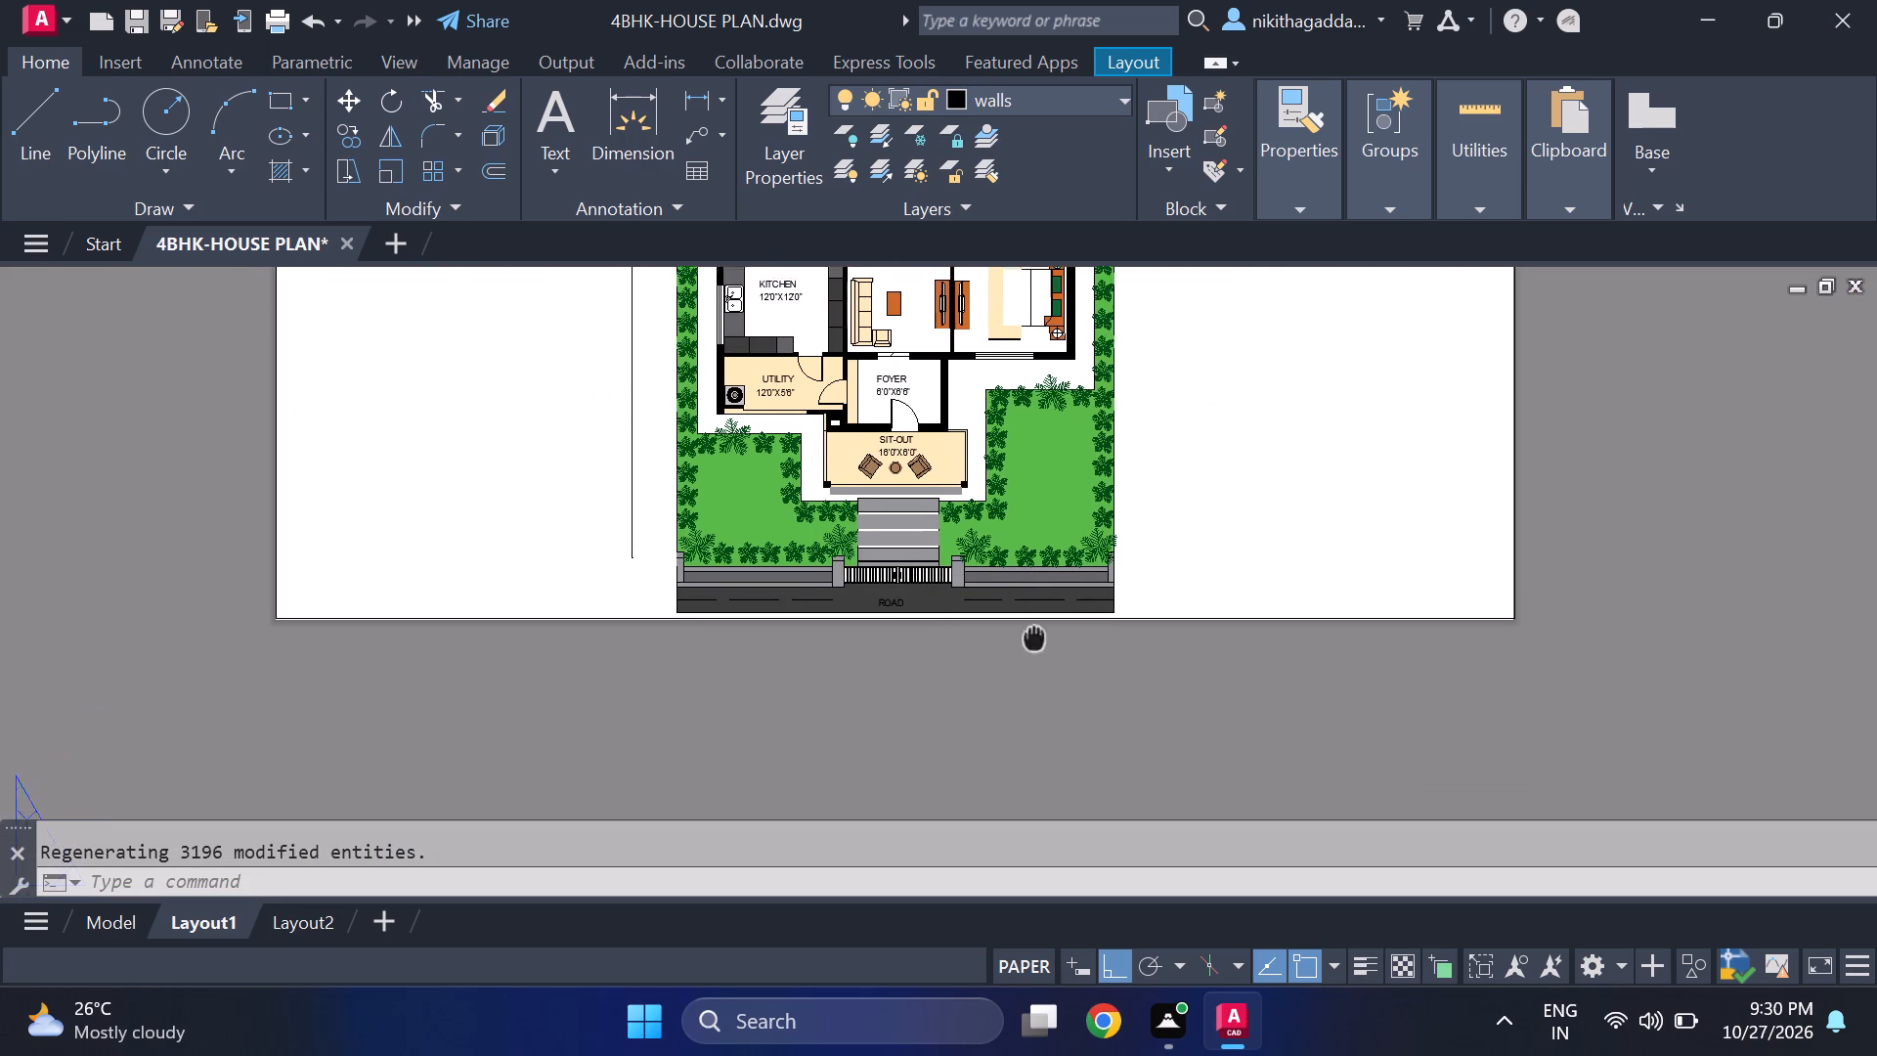
middle_drag(1036, 647, 1043, 712)
In model space, change the hatch colour of the narrow walkway strip at the gate to light grey 199,200,202.
click(118, 920)
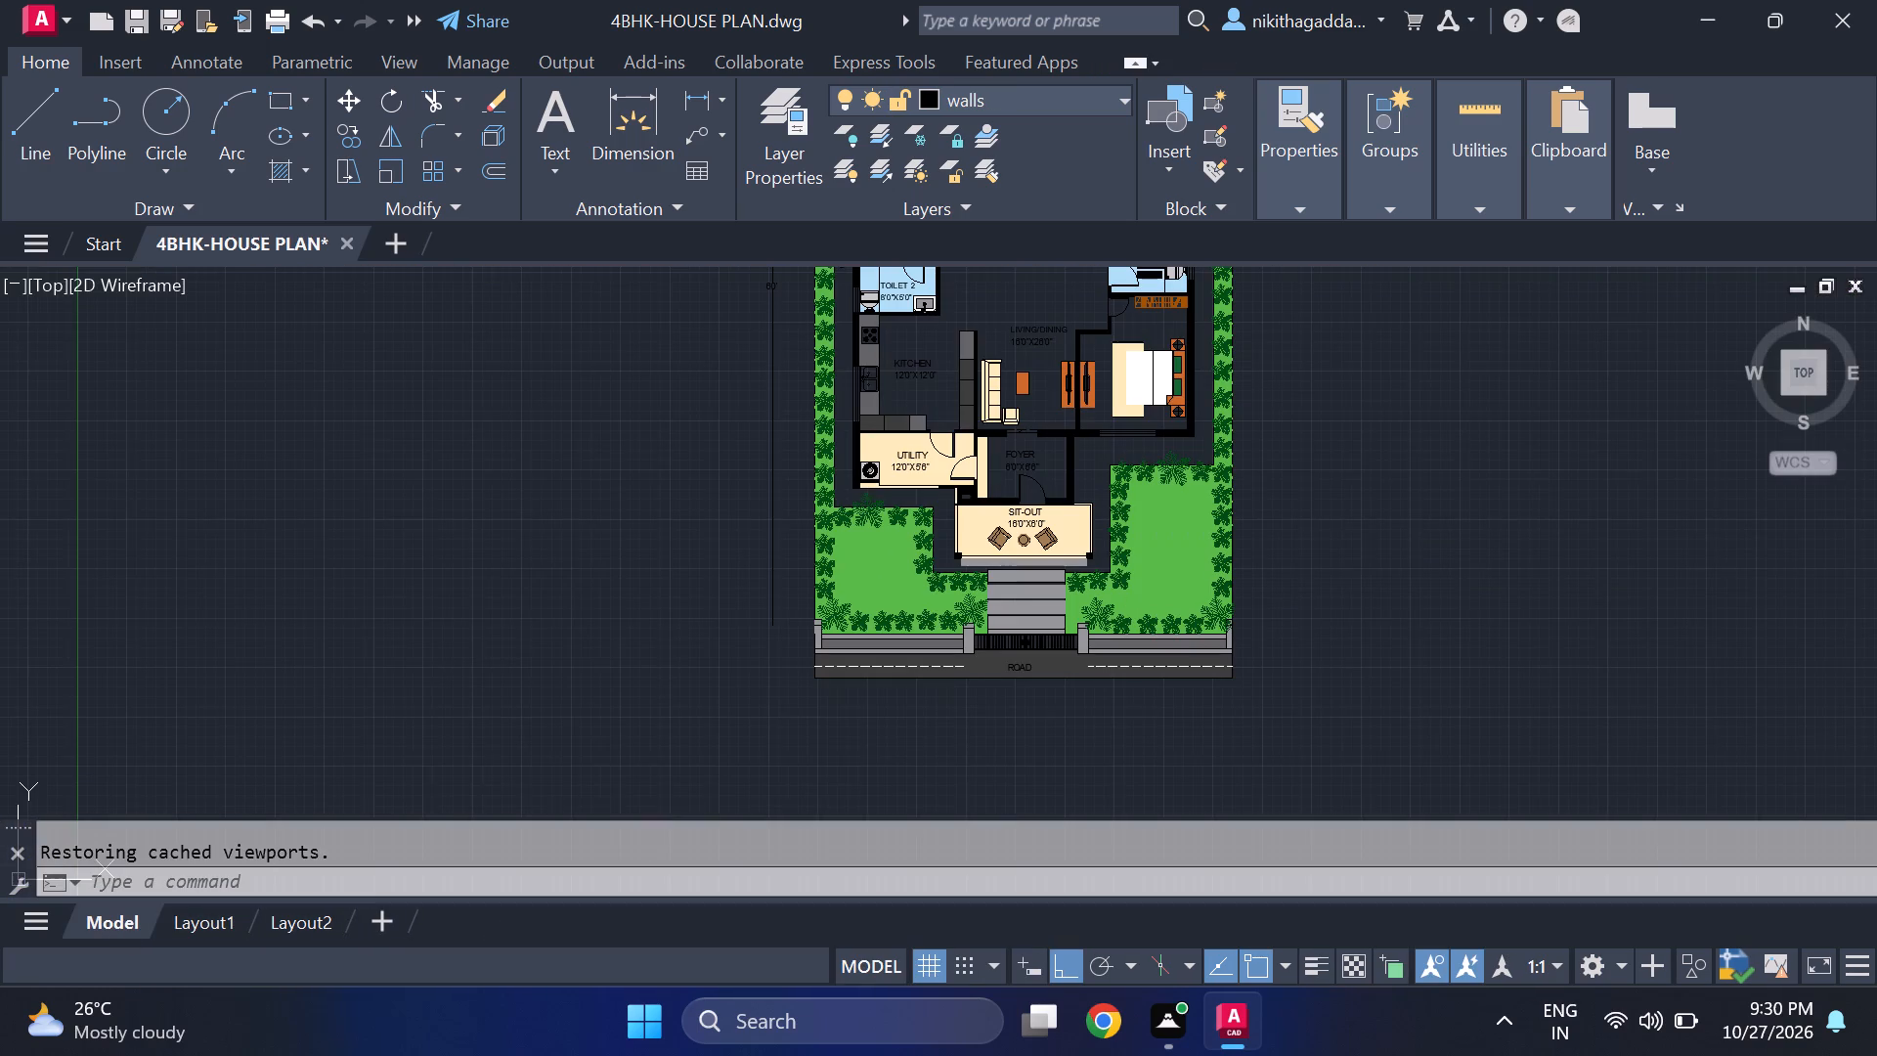
scroll(1017, 599, up, 3)
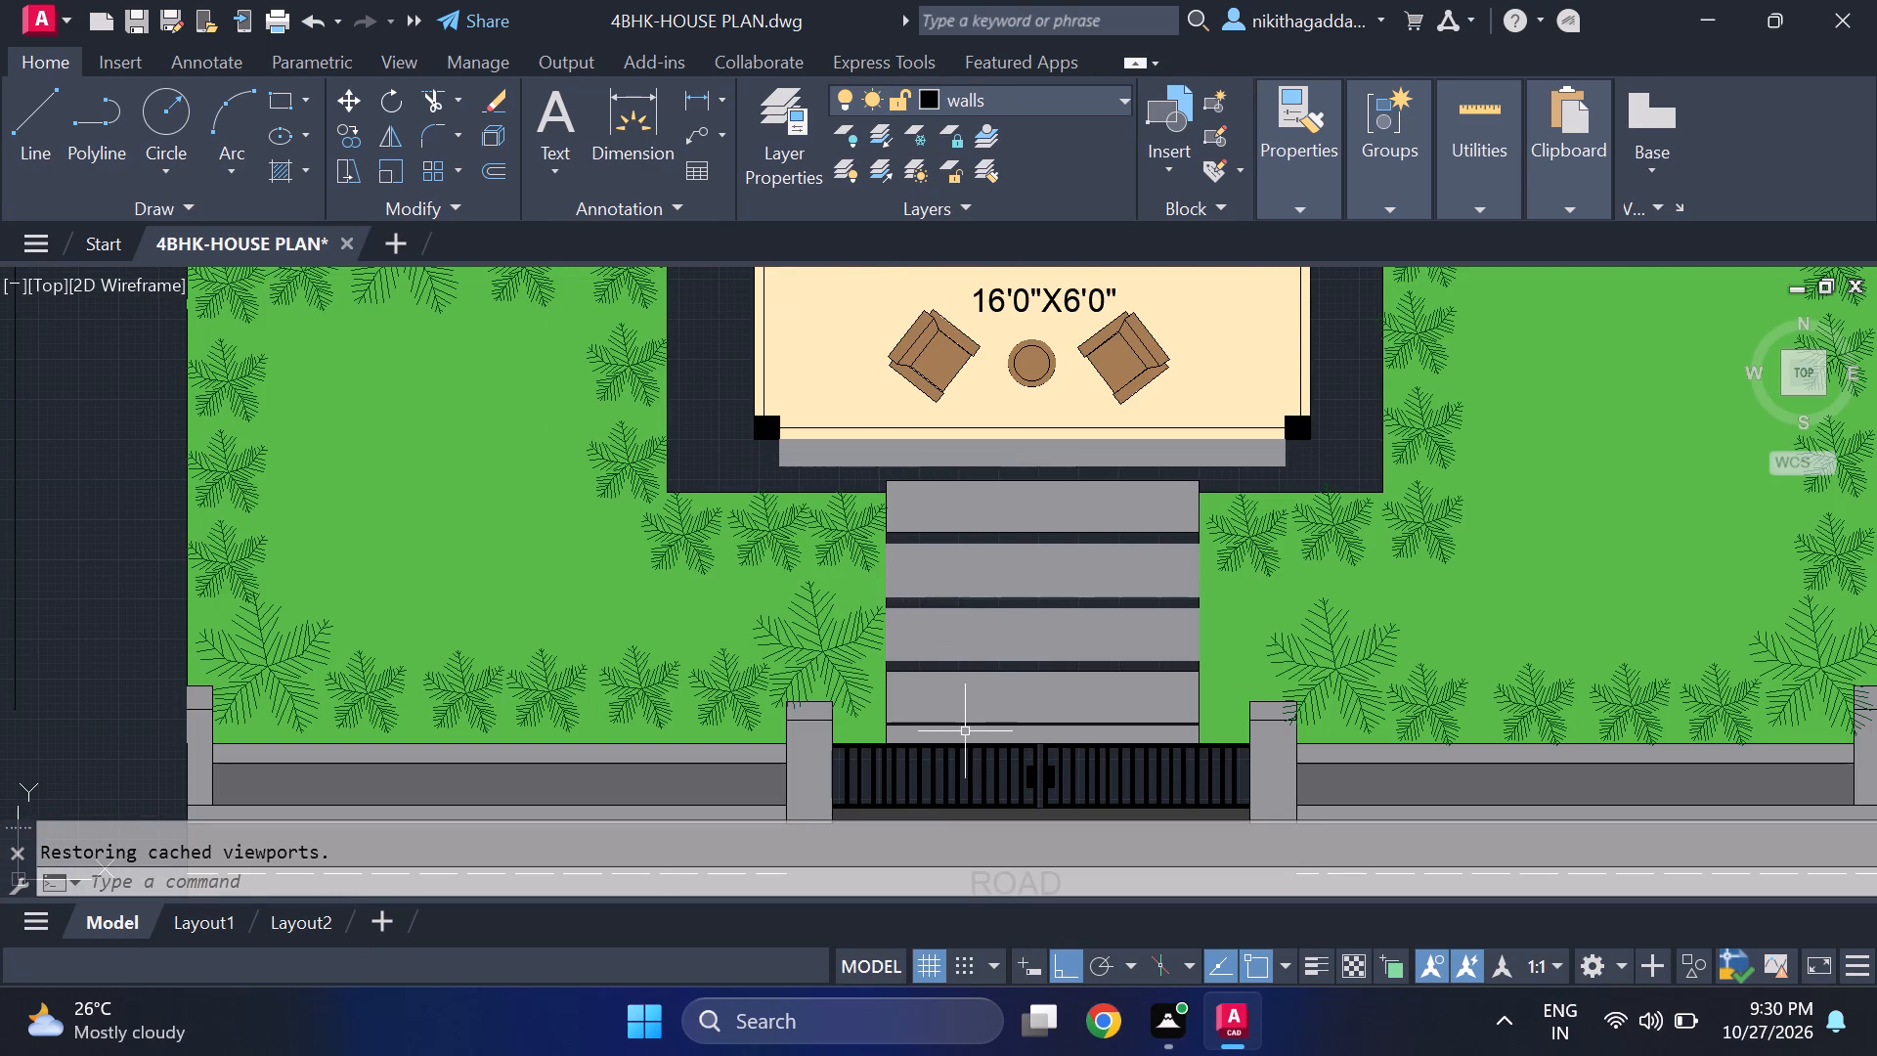
scroll(966, 731, down, 1)
scroll(966, 731, up, 3)
click(966, 731)
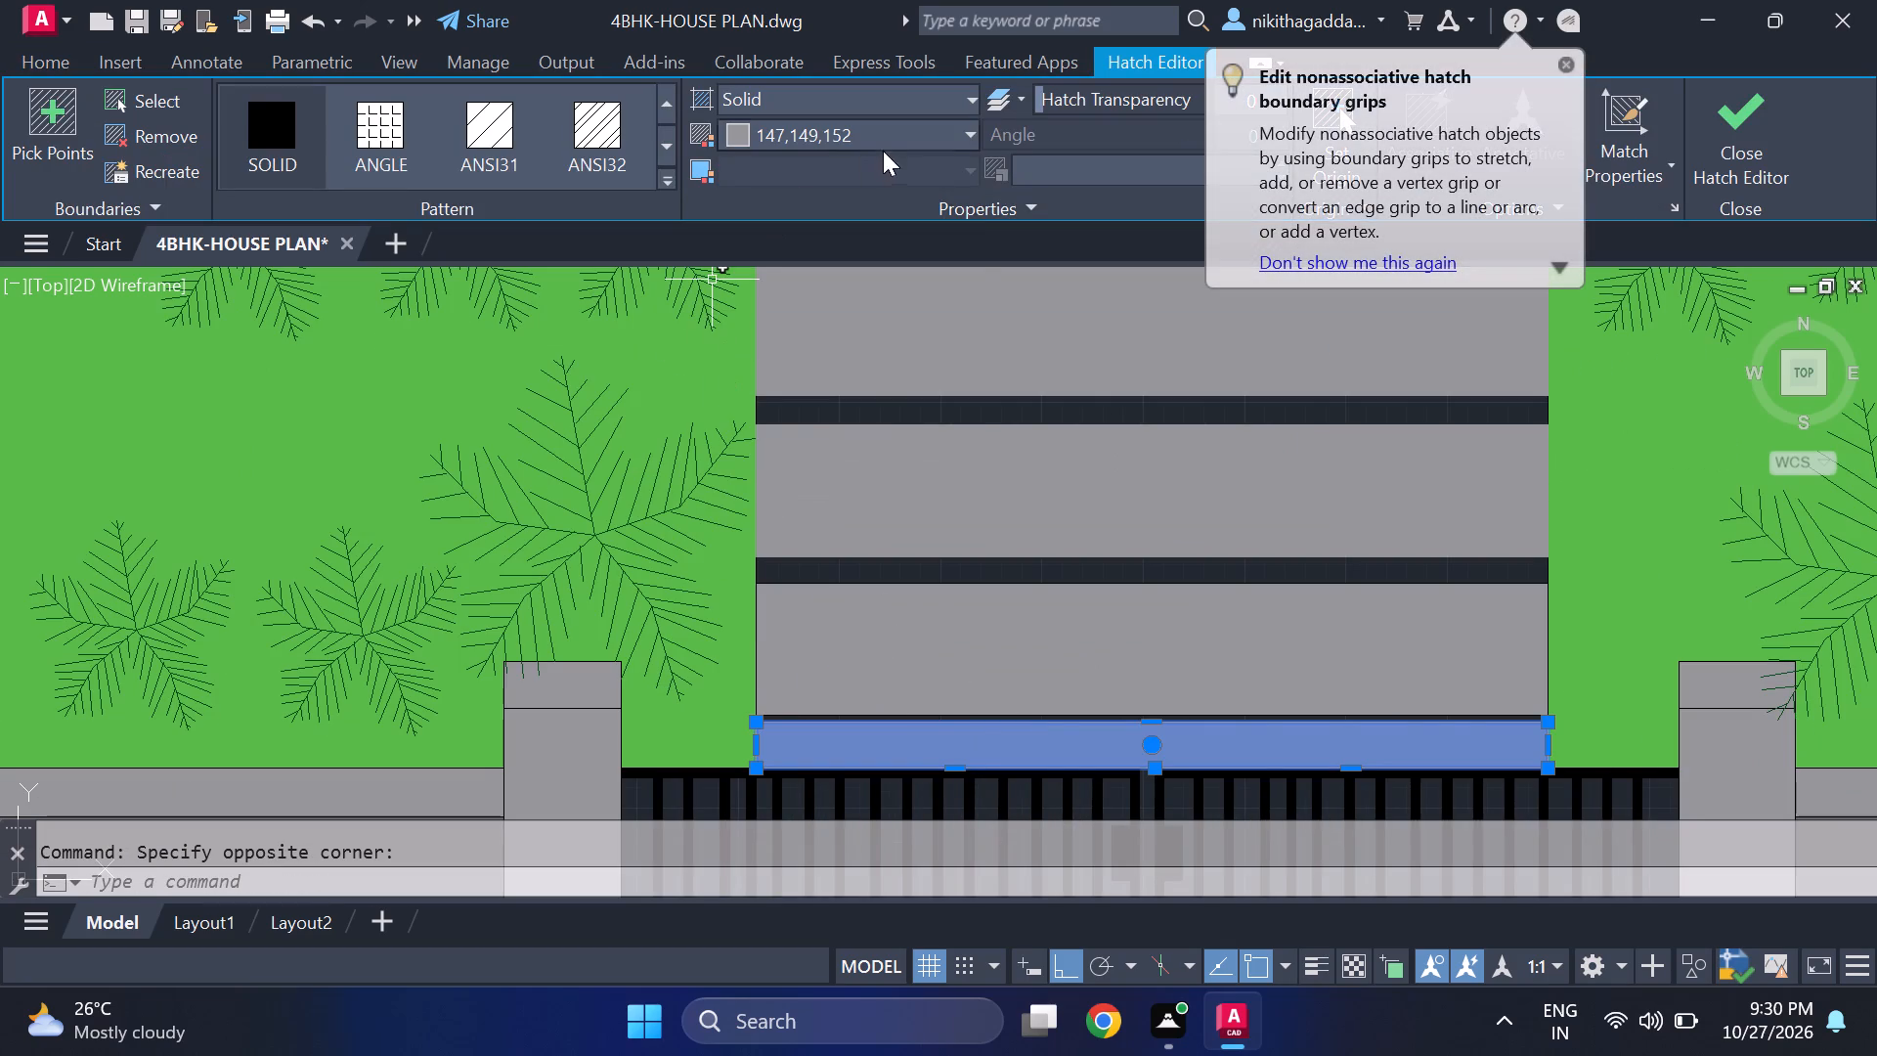
click(917, 130)
click(732, 327)
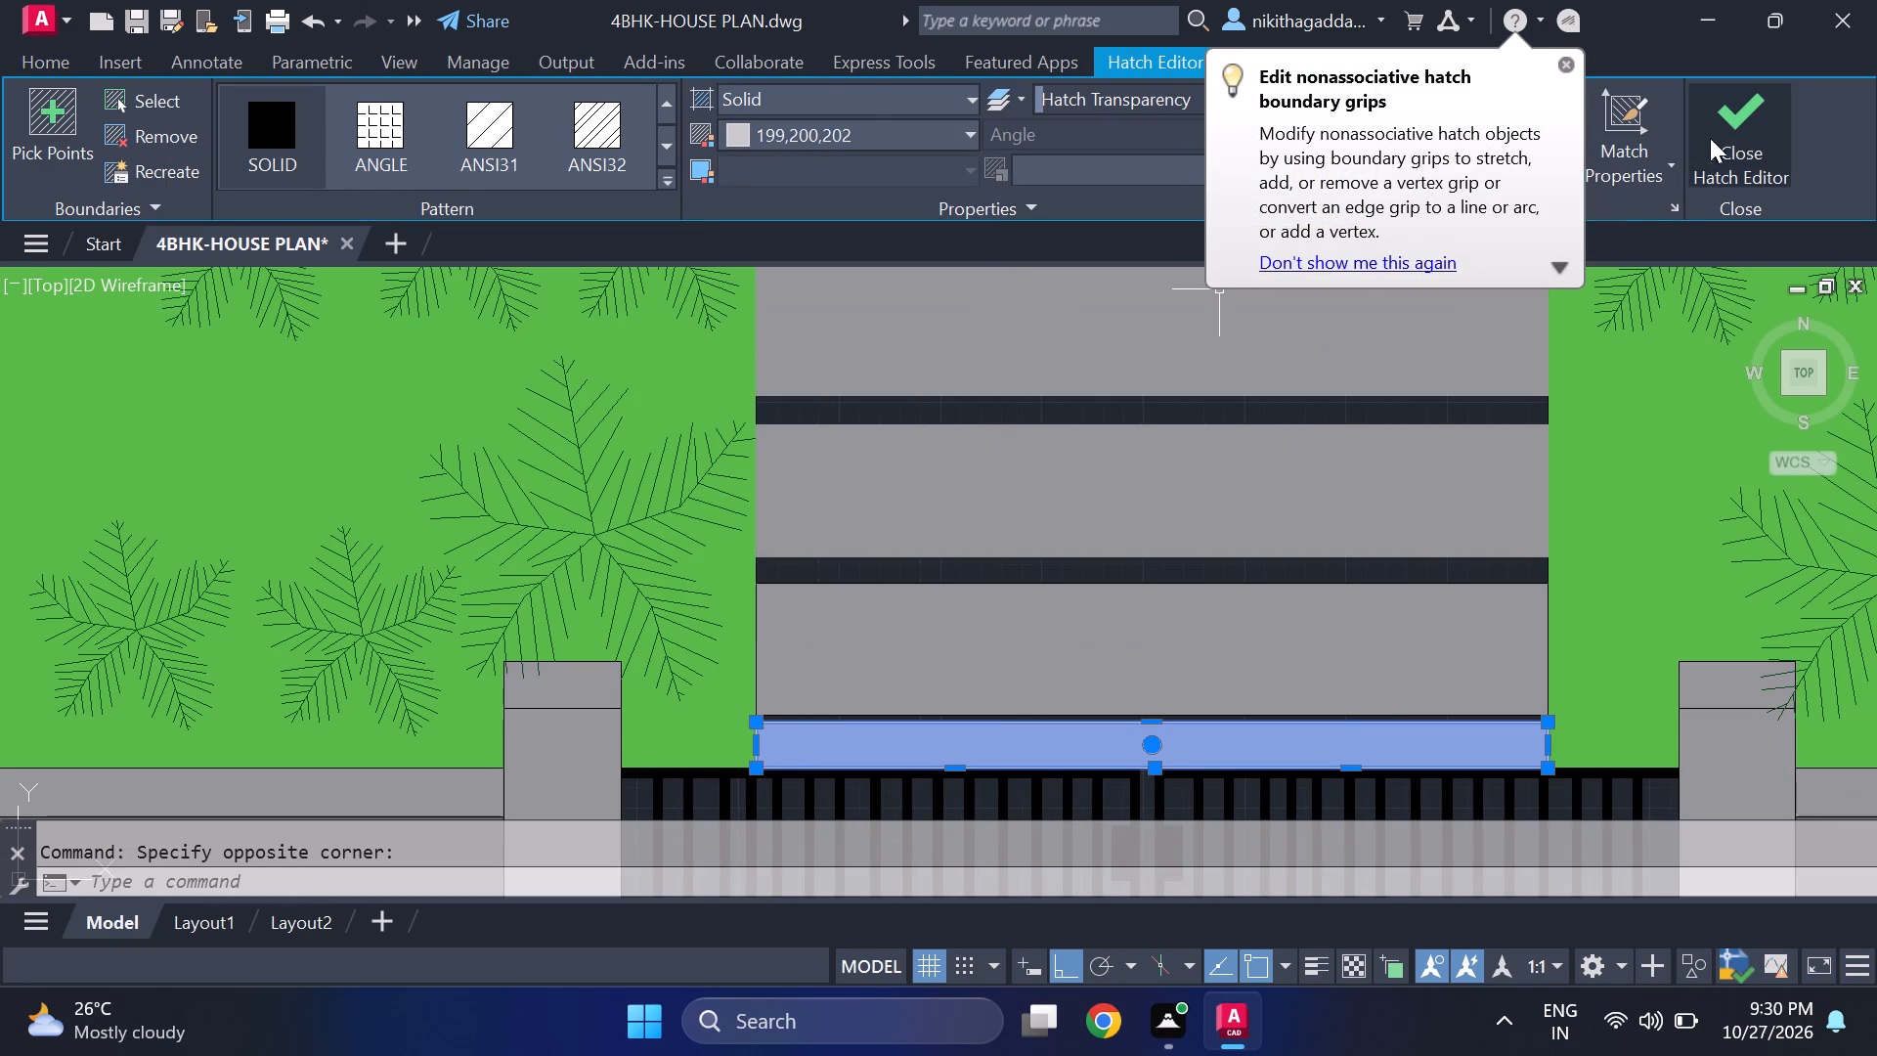
click(1728, 128)
Change the shared hatch of the four walkway slabs and sit-out step to the same light grey, 199,200,202.
click(1097, 668)
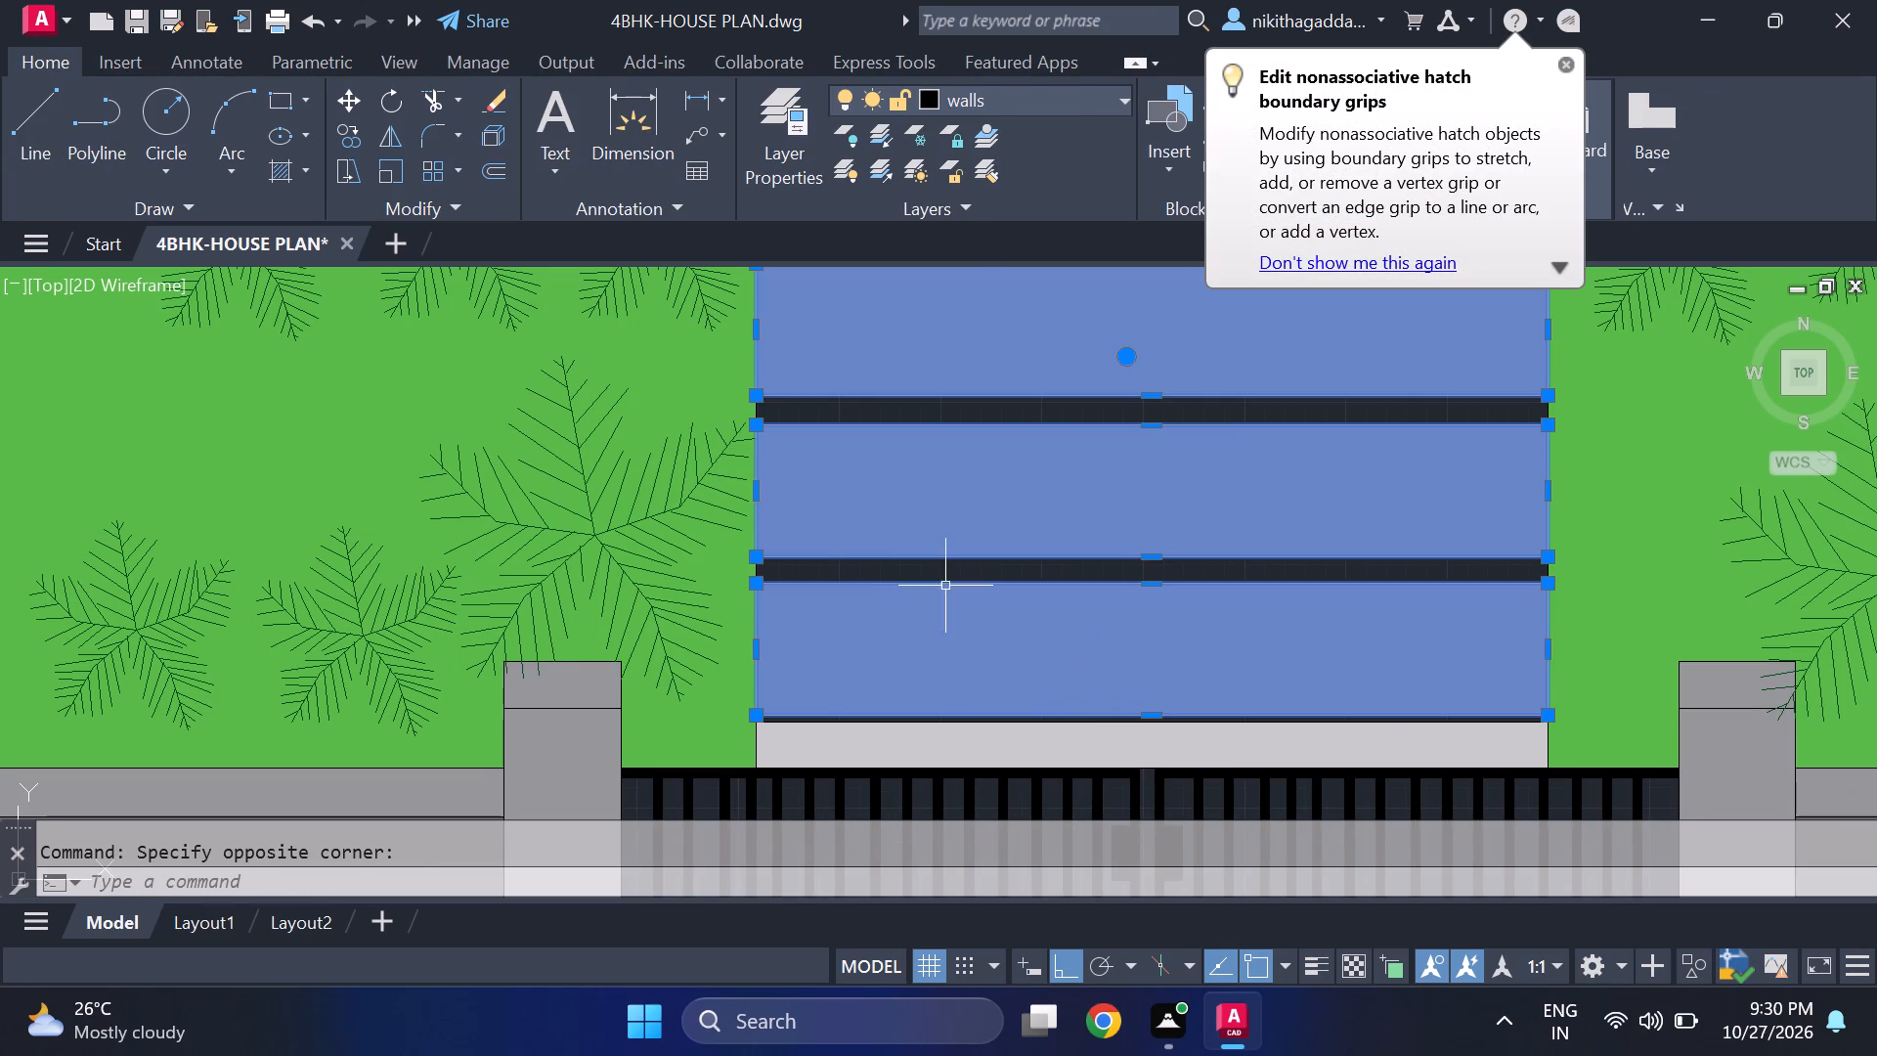
click(946, 135)
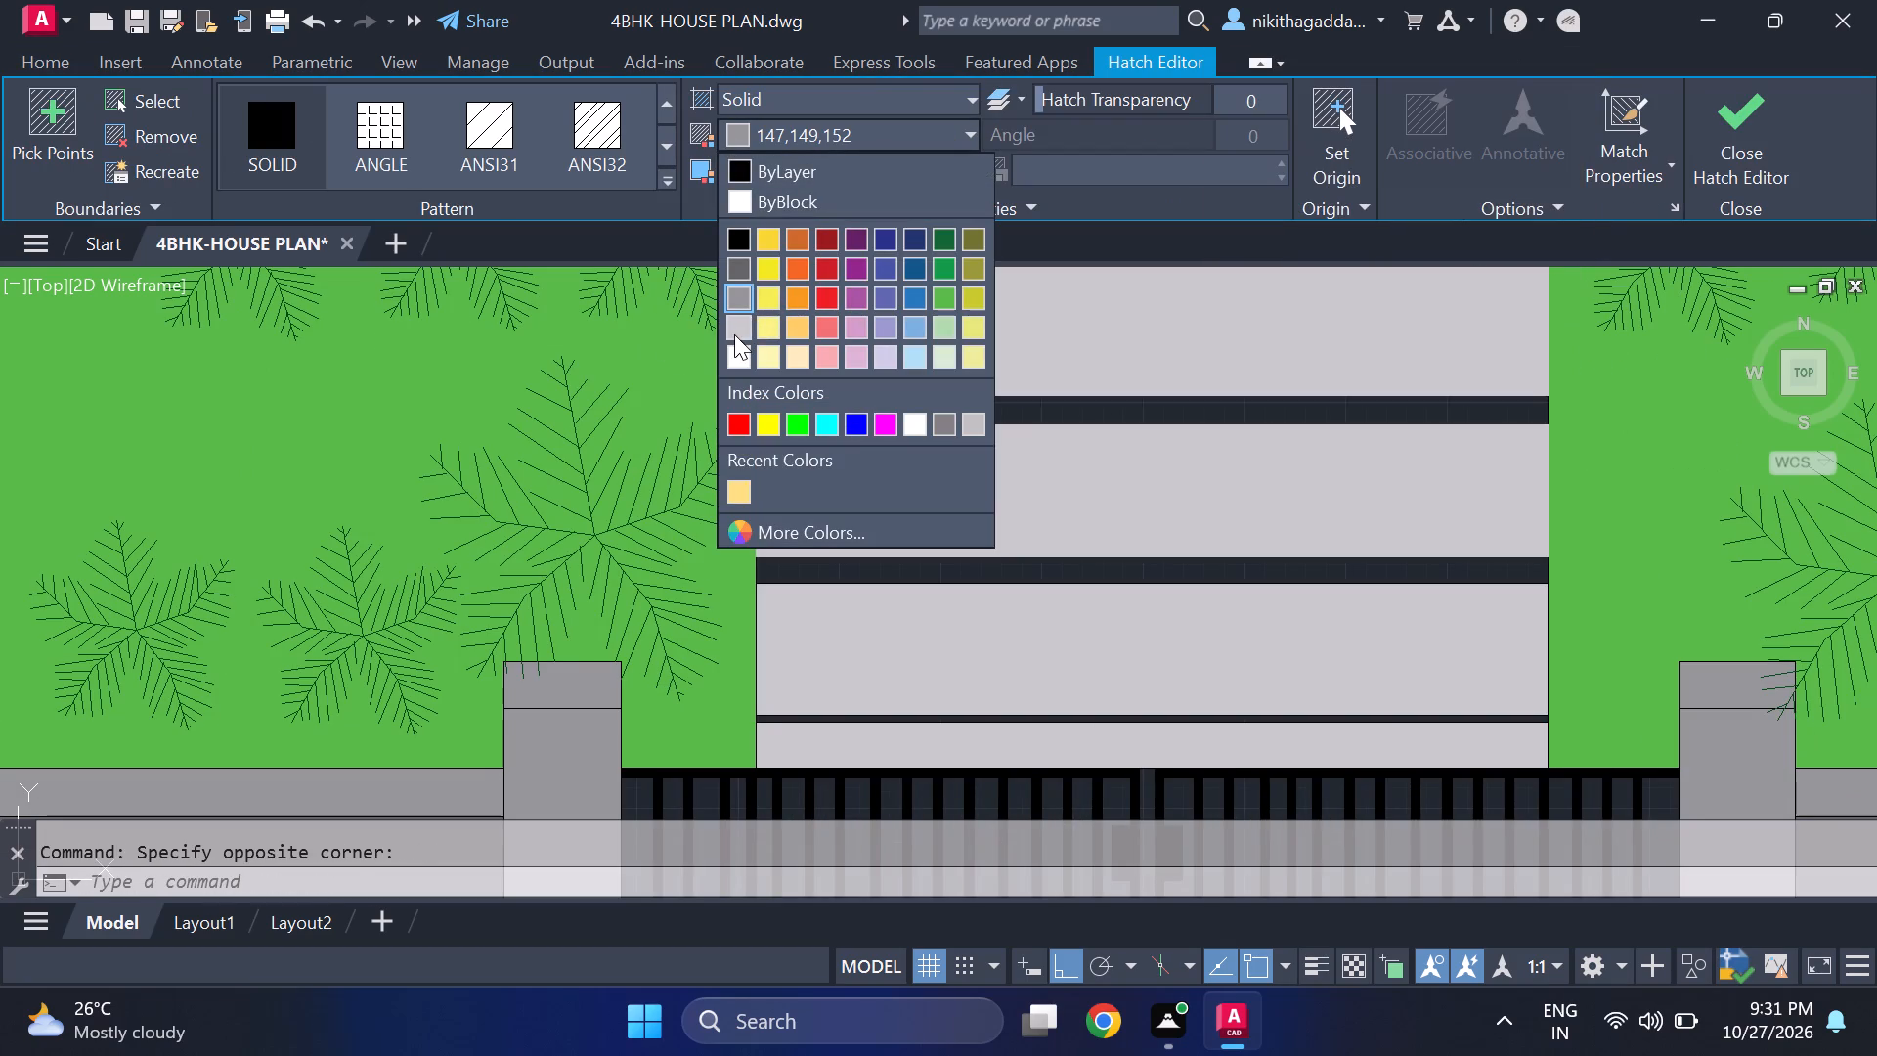
click(736, 330)
click(1727, 136)
Examine the recoloured walkway slabs, their edge lines and the sit-out step in model space and on Layout1.
scroll(1478, 468, down, 4)
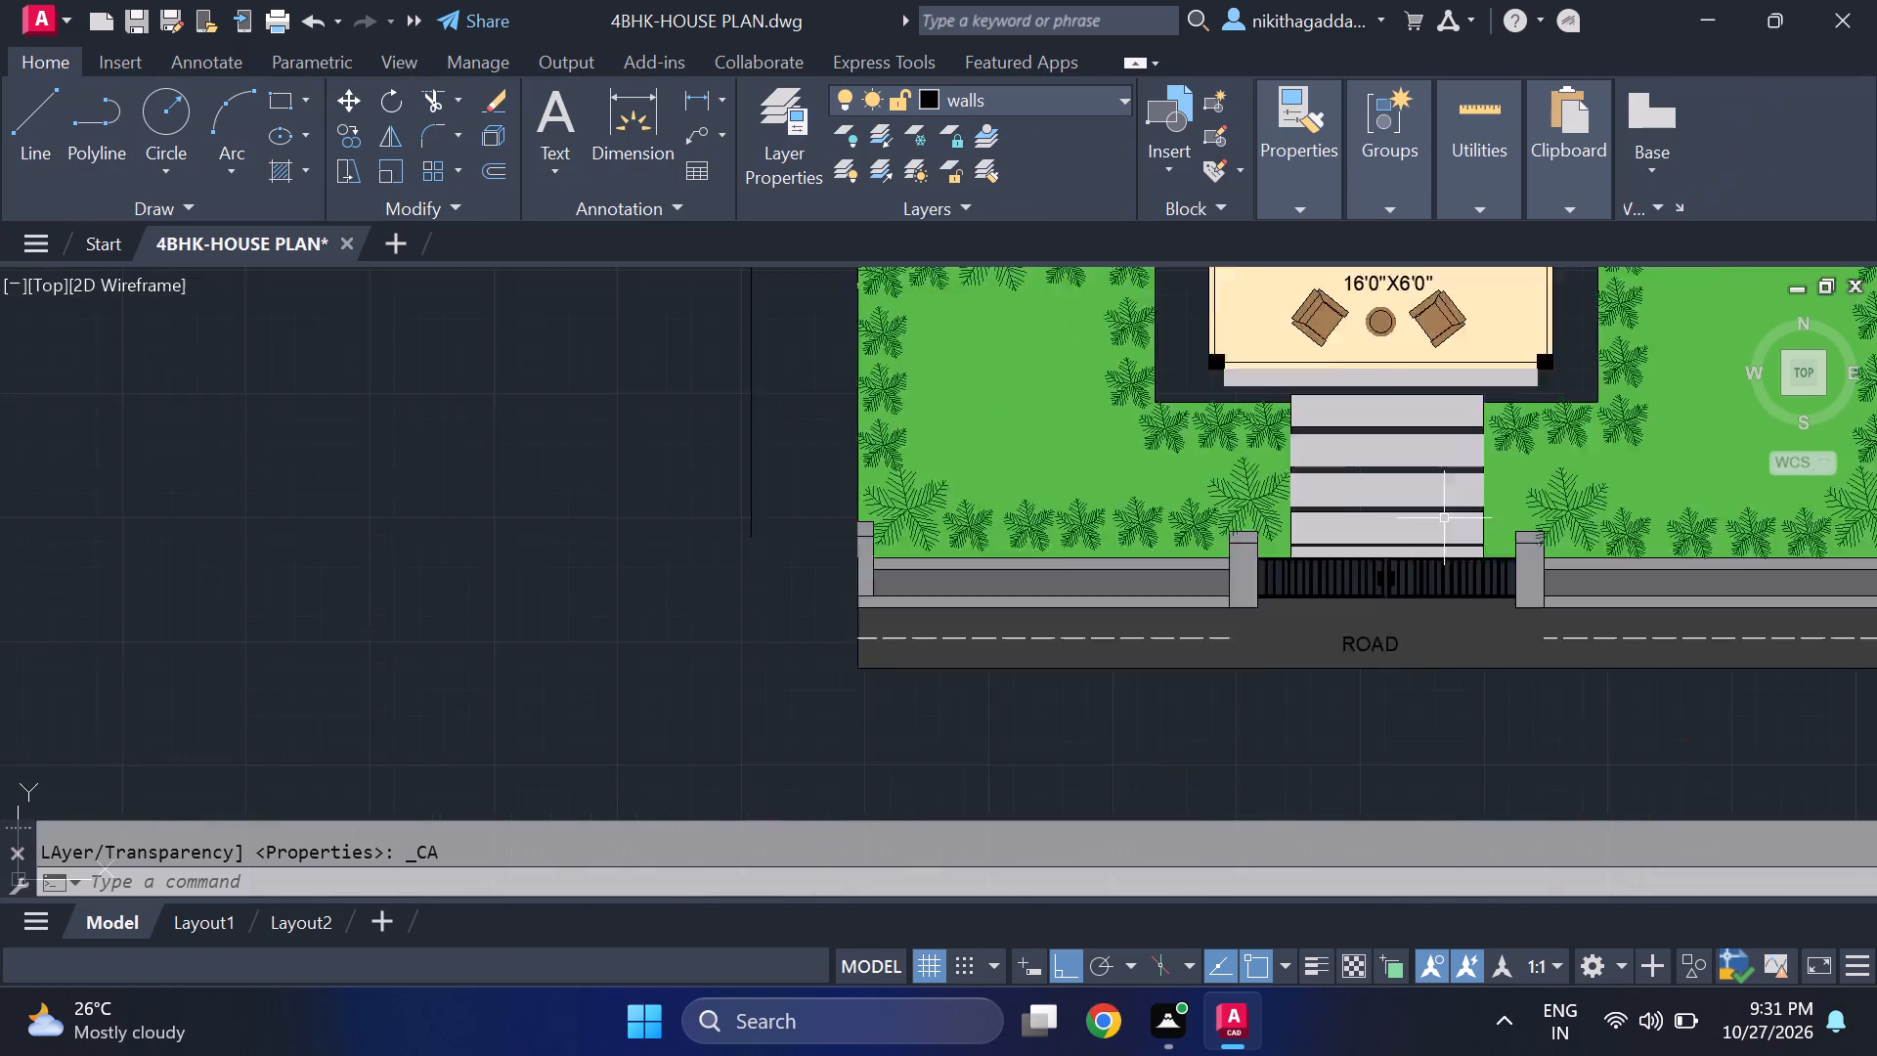
middle_drag(1406, 453, 1358, 589)
scroll(1321, 550, up, 1)
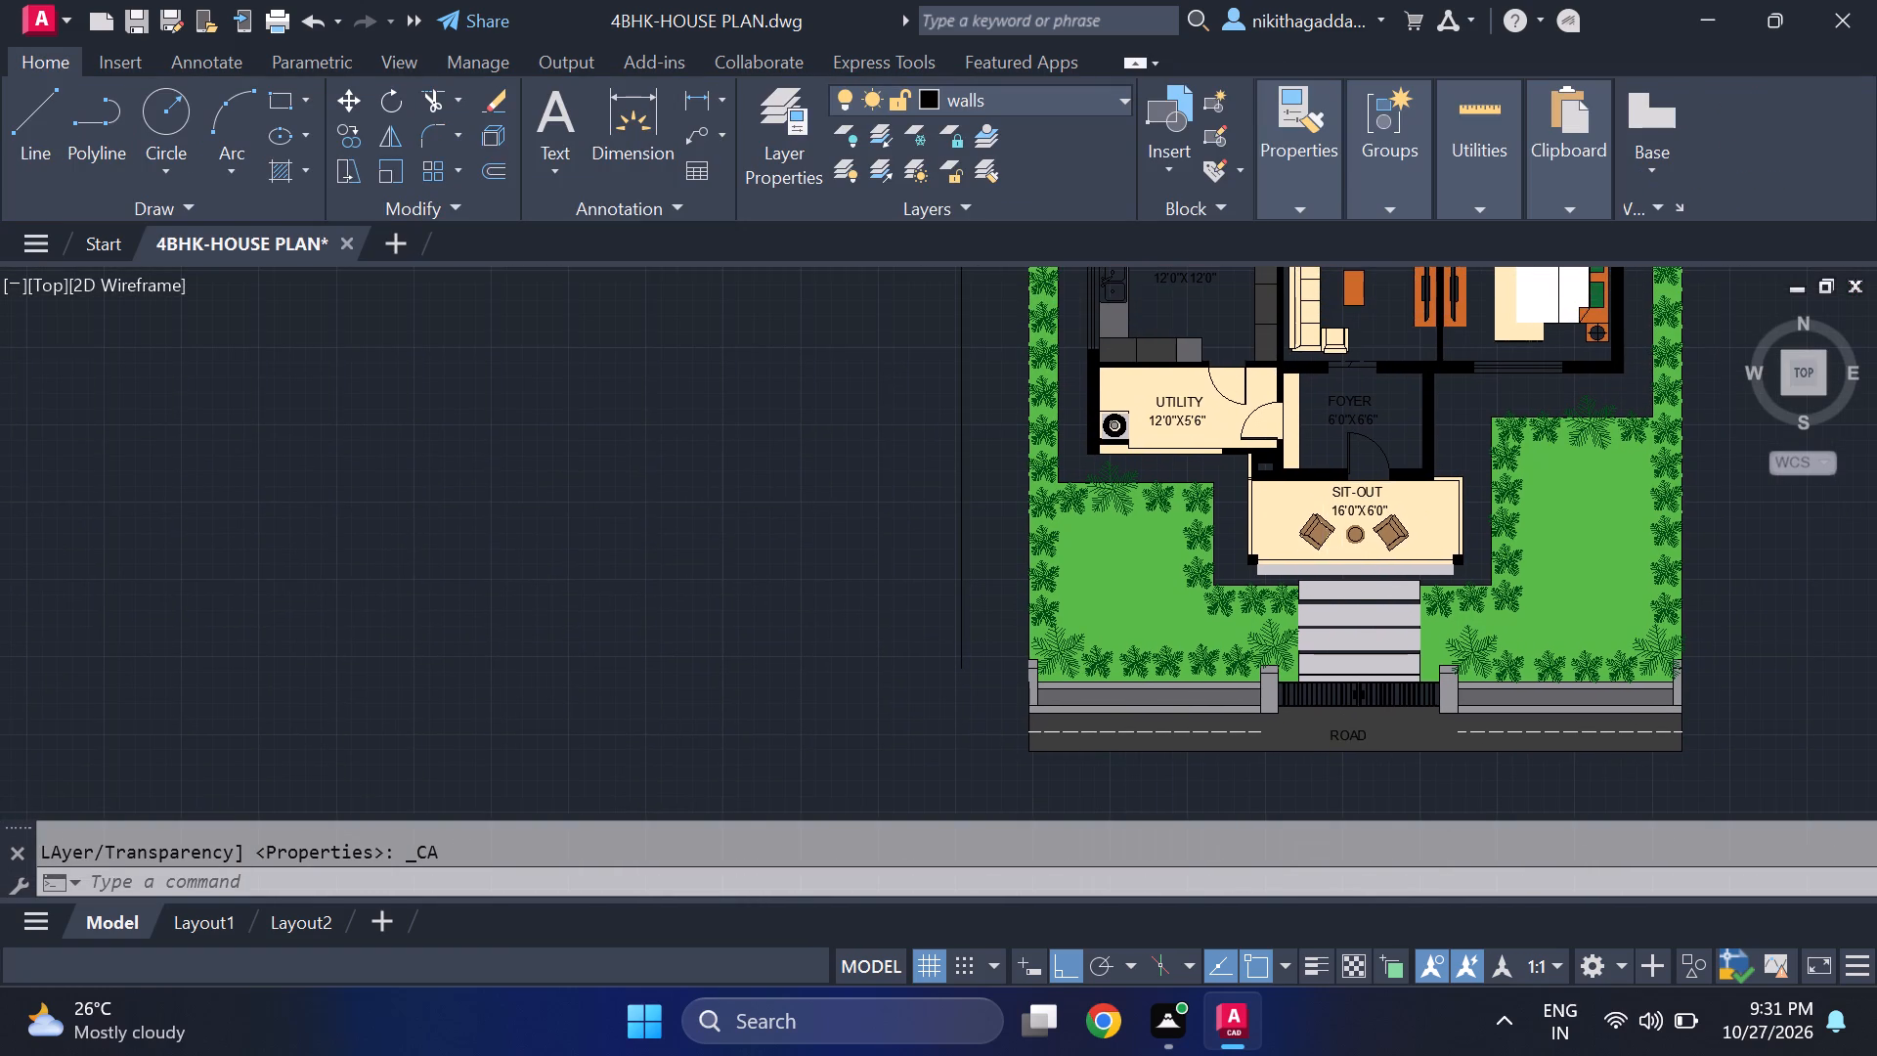
scroll(1348, 573, down, 3)
middle_drag(1413, 655, 1174, 716)
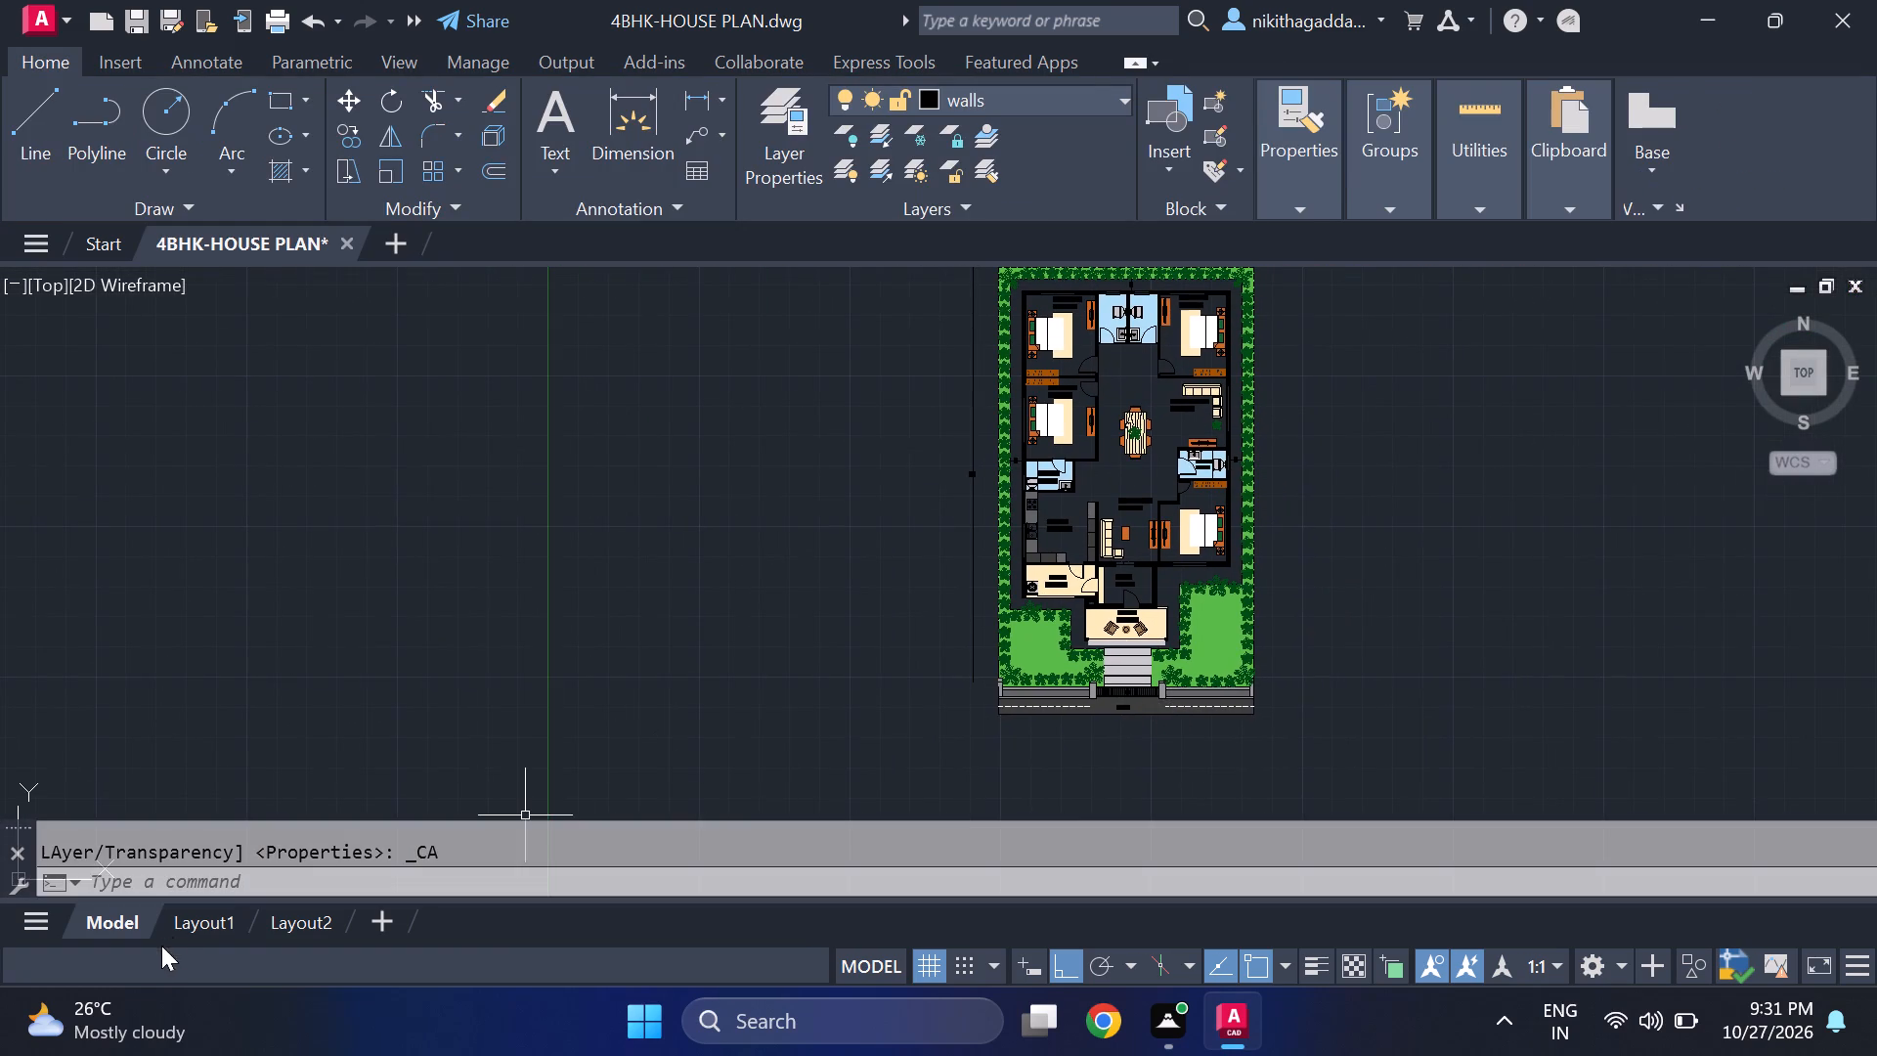
click(175, 932)
scroll(886, 563, up, 3)
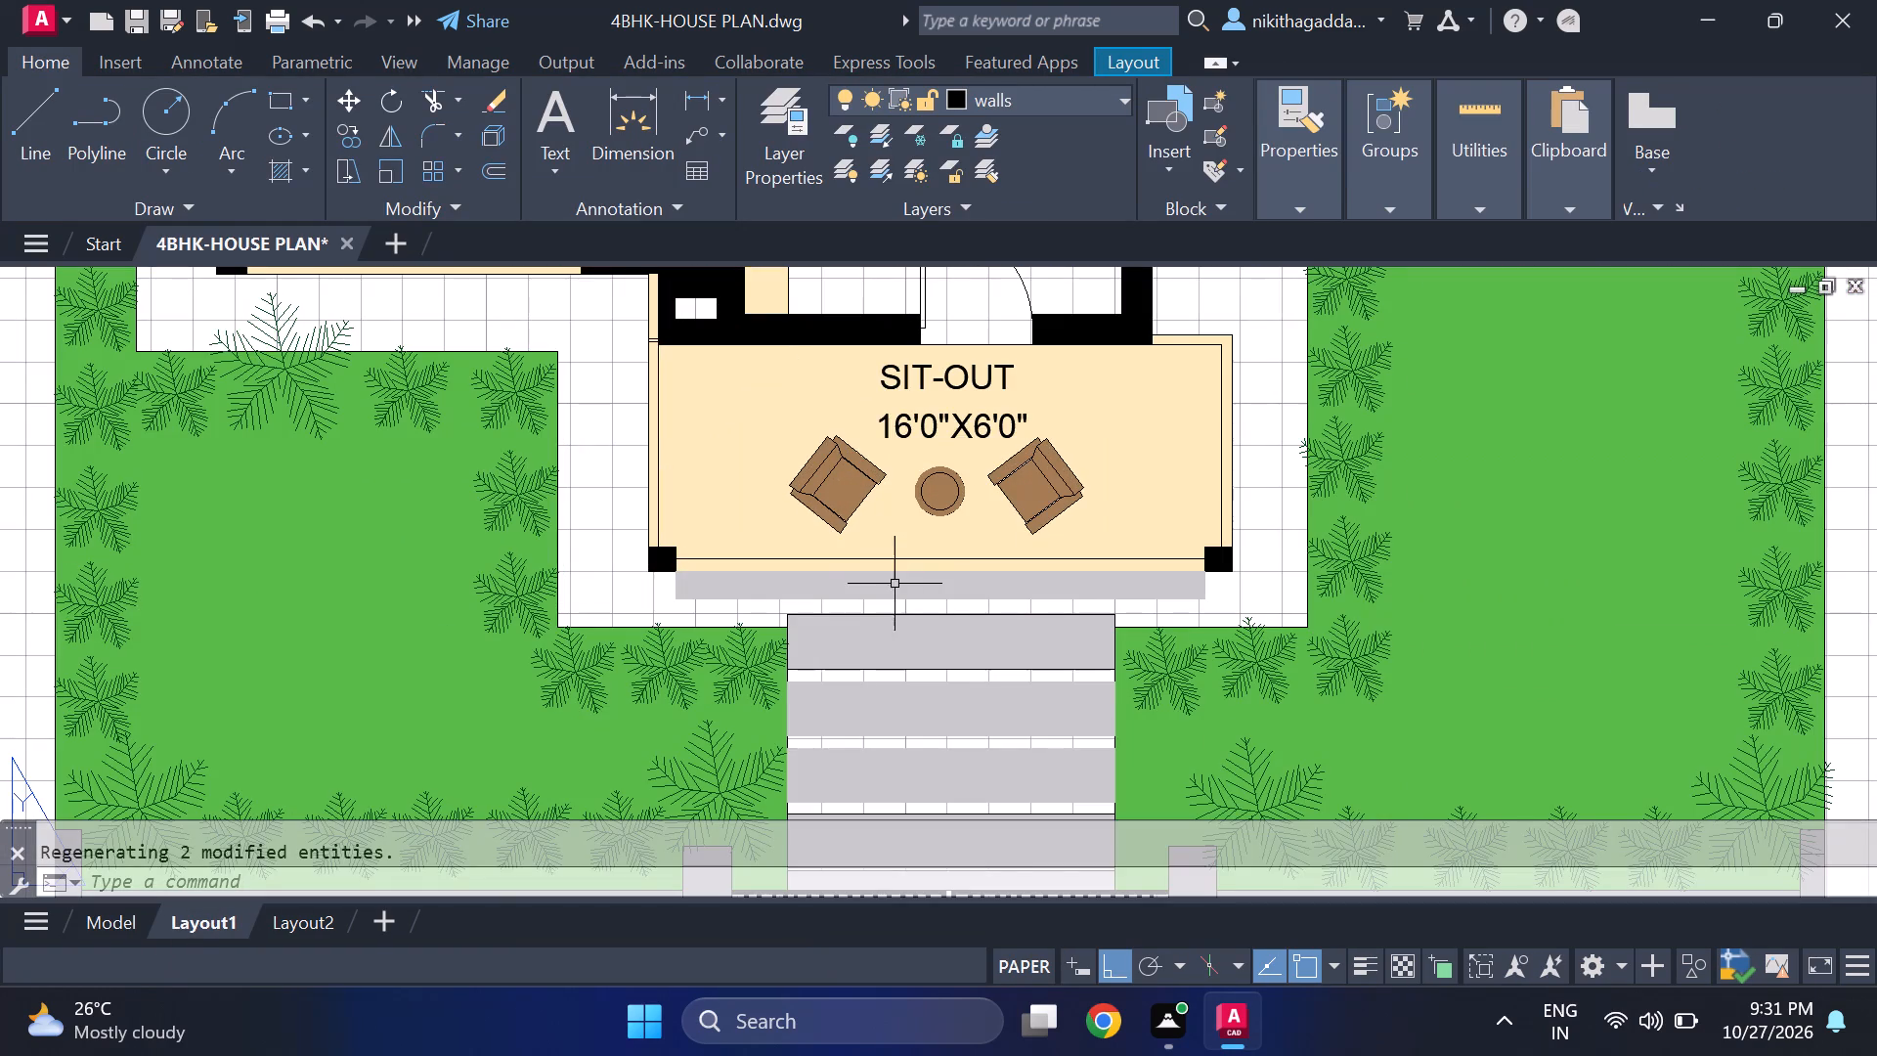
scroll(902, 621, down, 3)
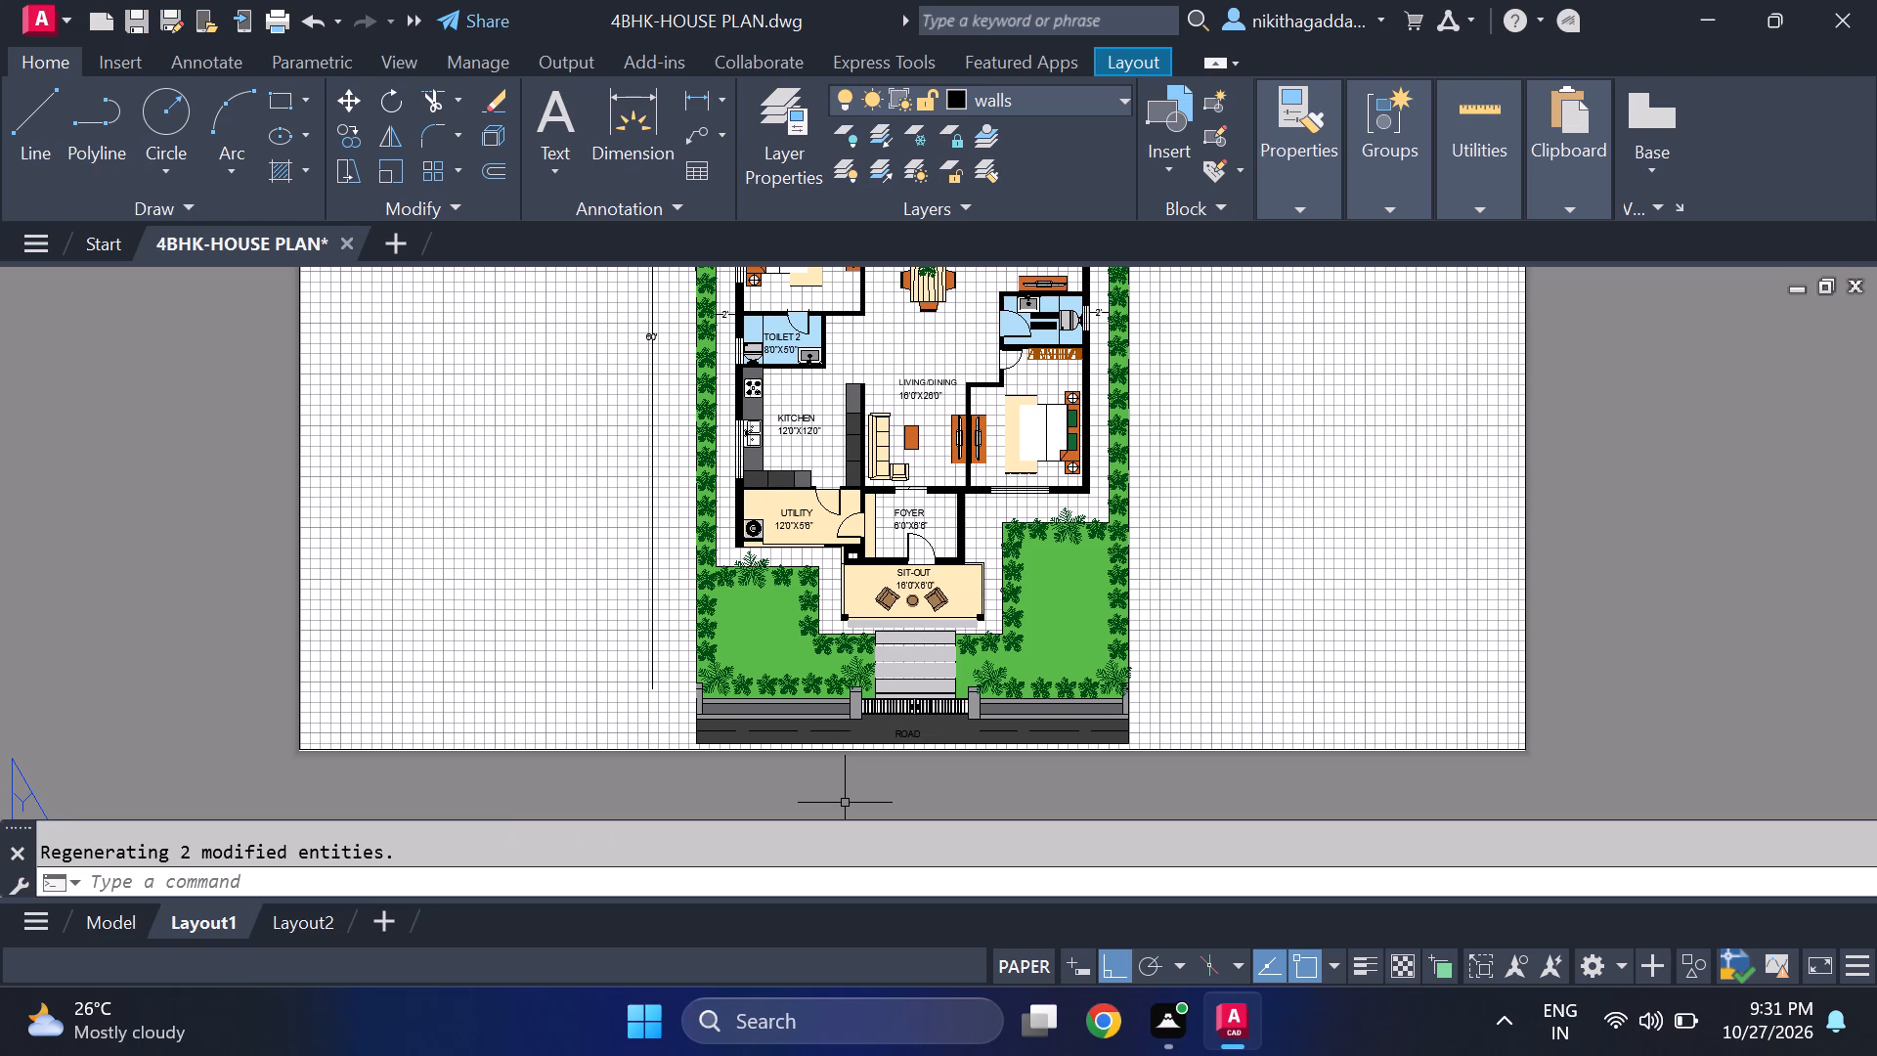
scroll(864, 713, up, 2)
scroll(932, 644, up, 2)
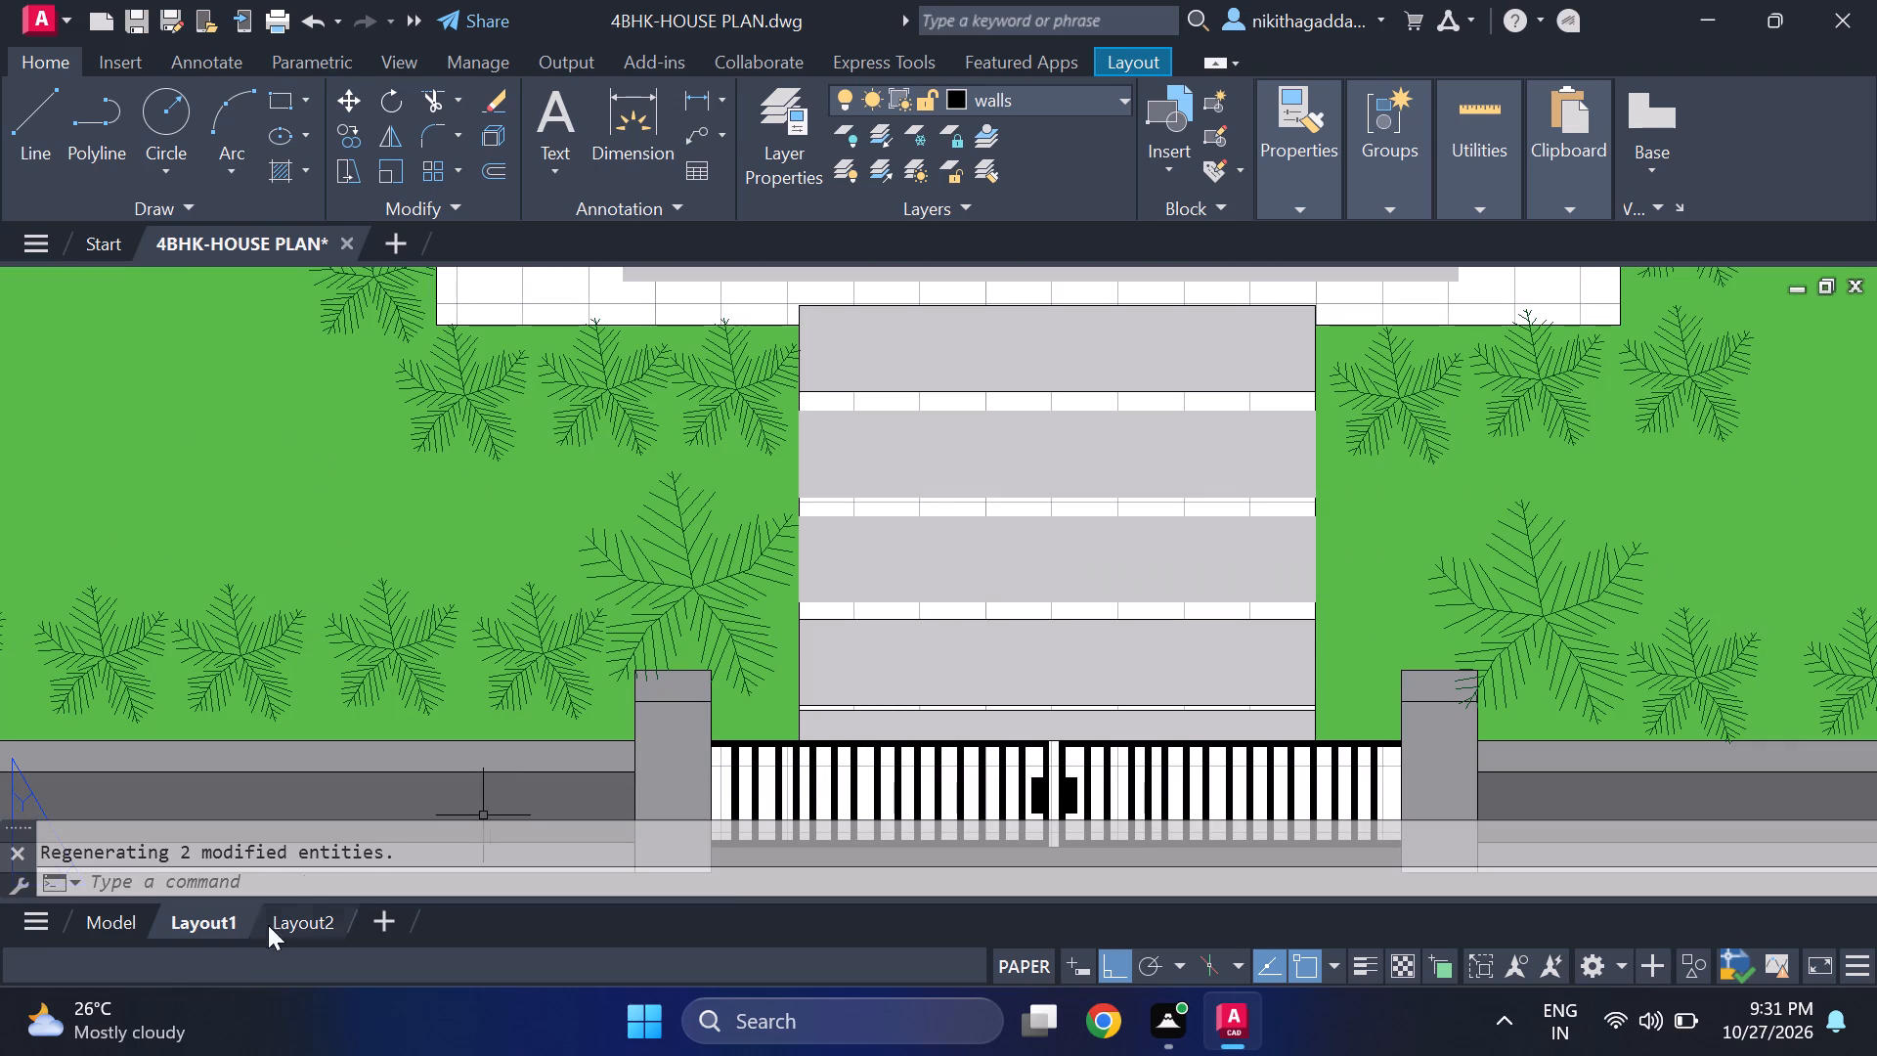
click(111, 912)
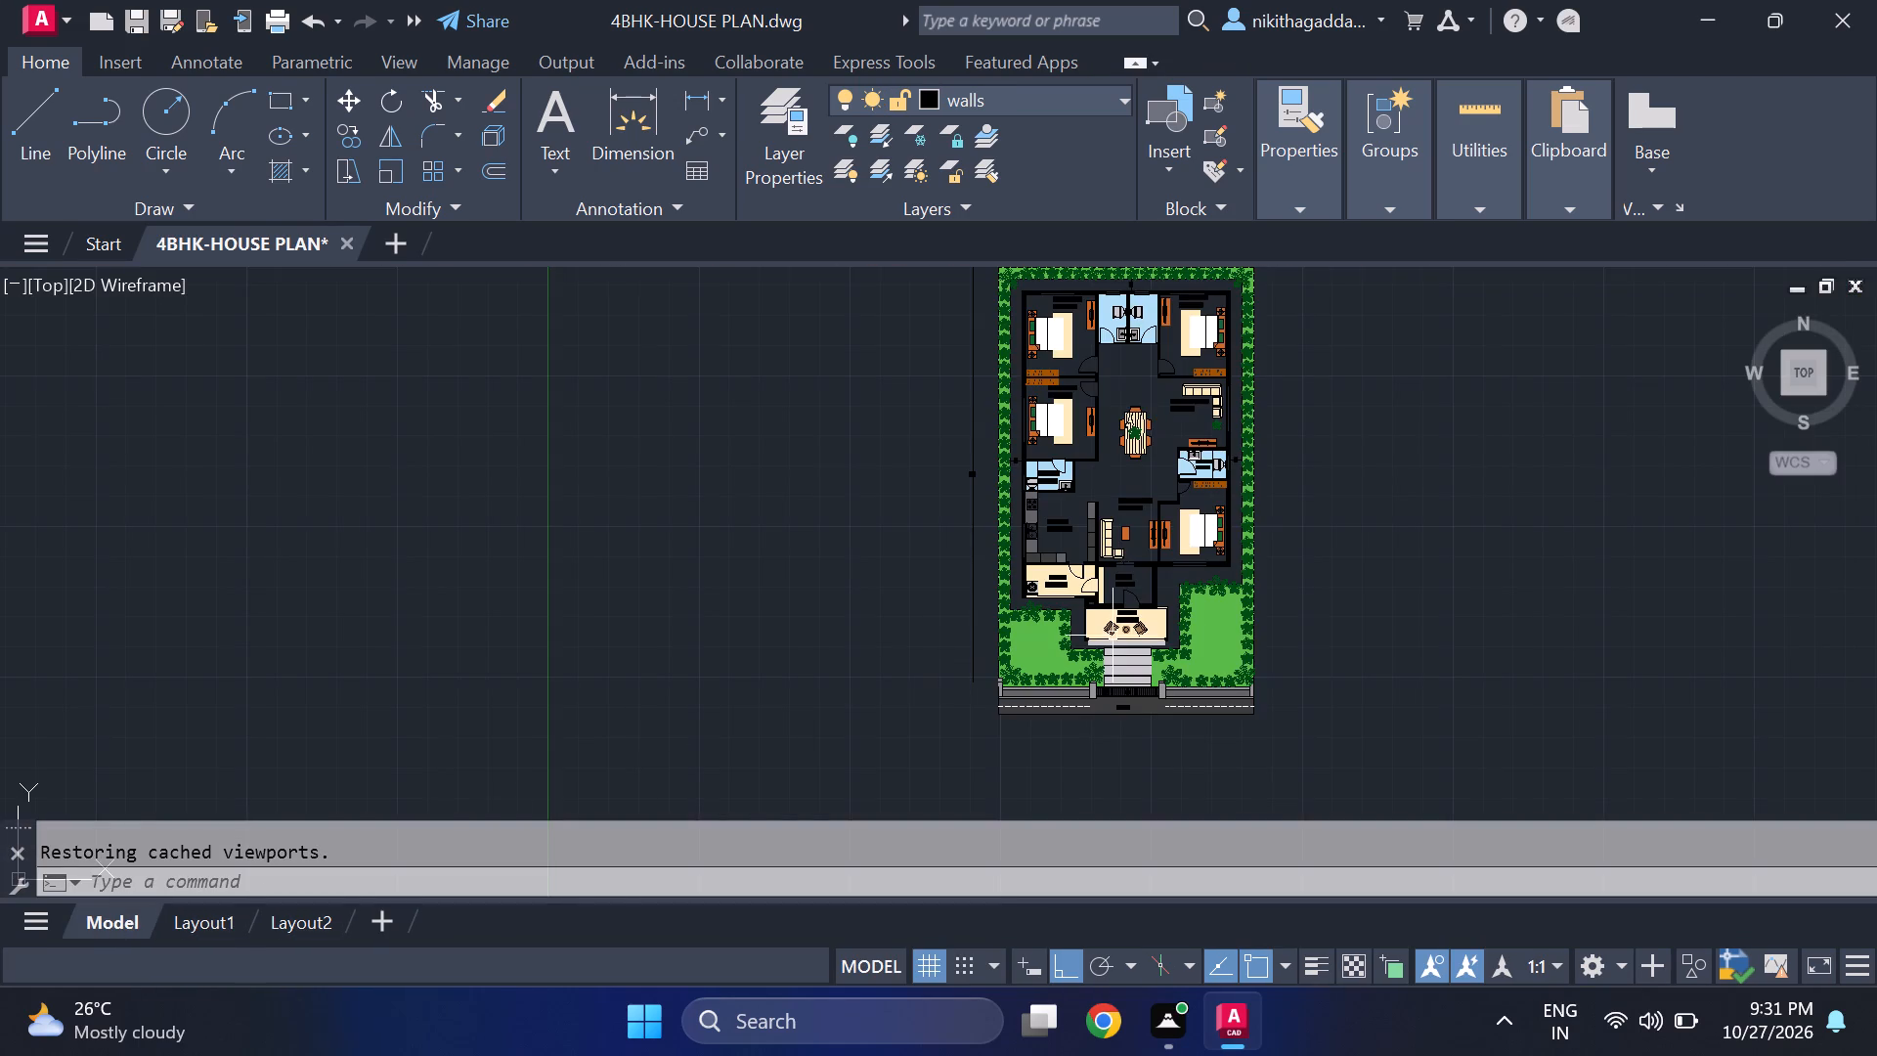
scroll(1142, 678, up, 3)
scroll(1077, 601, up, 2)
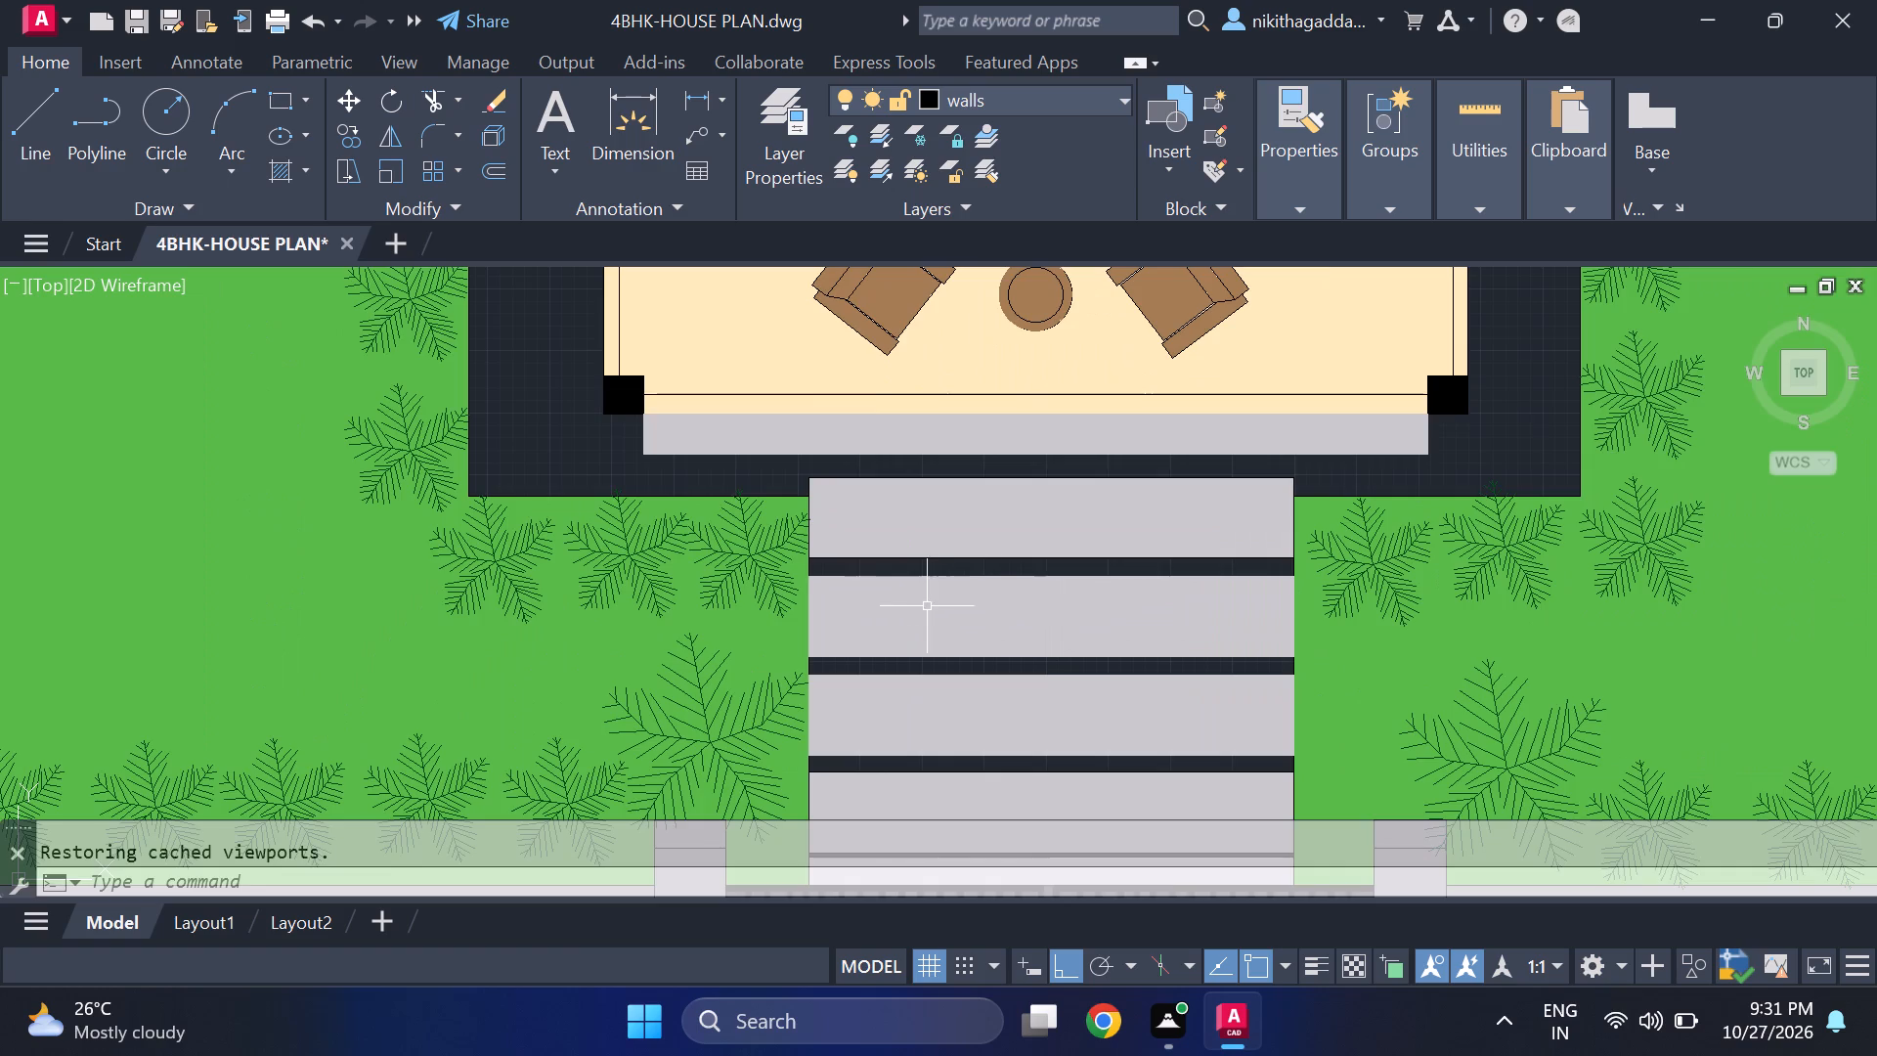
scroll(906, 633, down, 1)
click(210, 930)
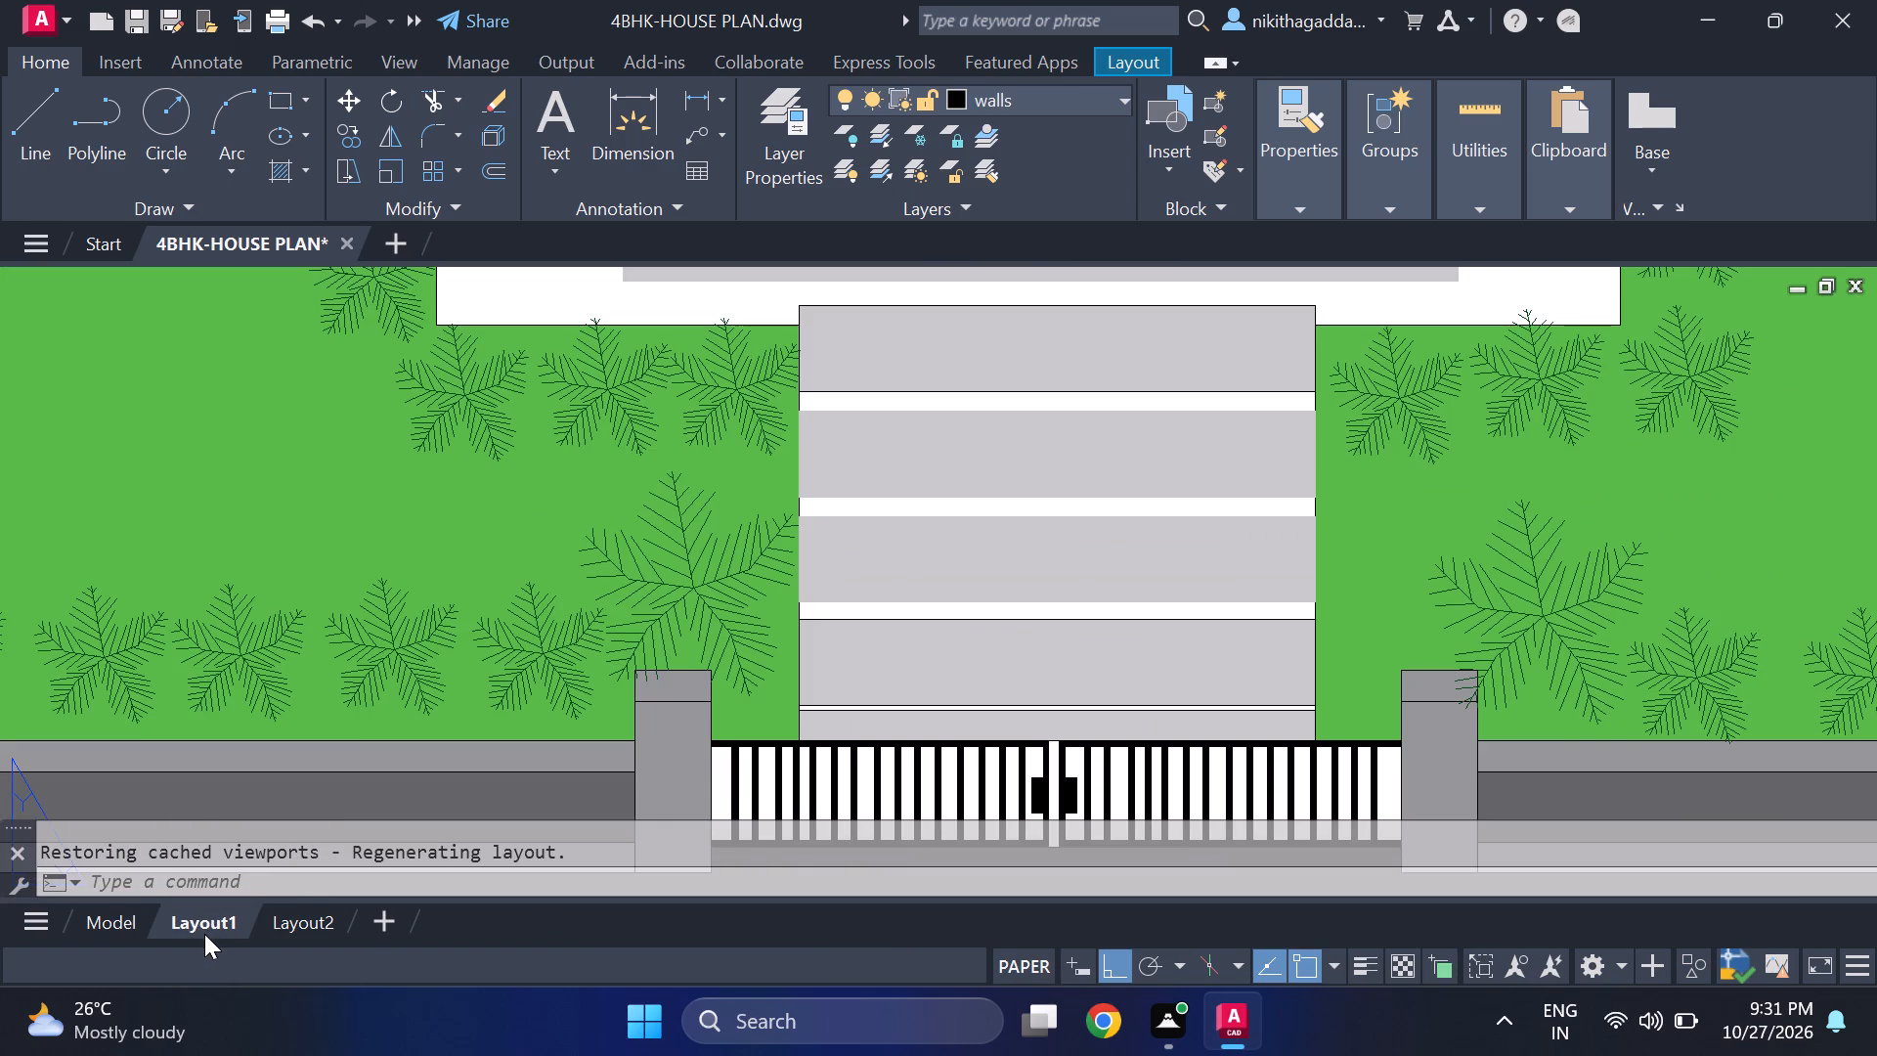
In model space, copy the northernmost walkway slab's four-line outline south onto the second slab, matching their southeast corners.
click(91, 932)
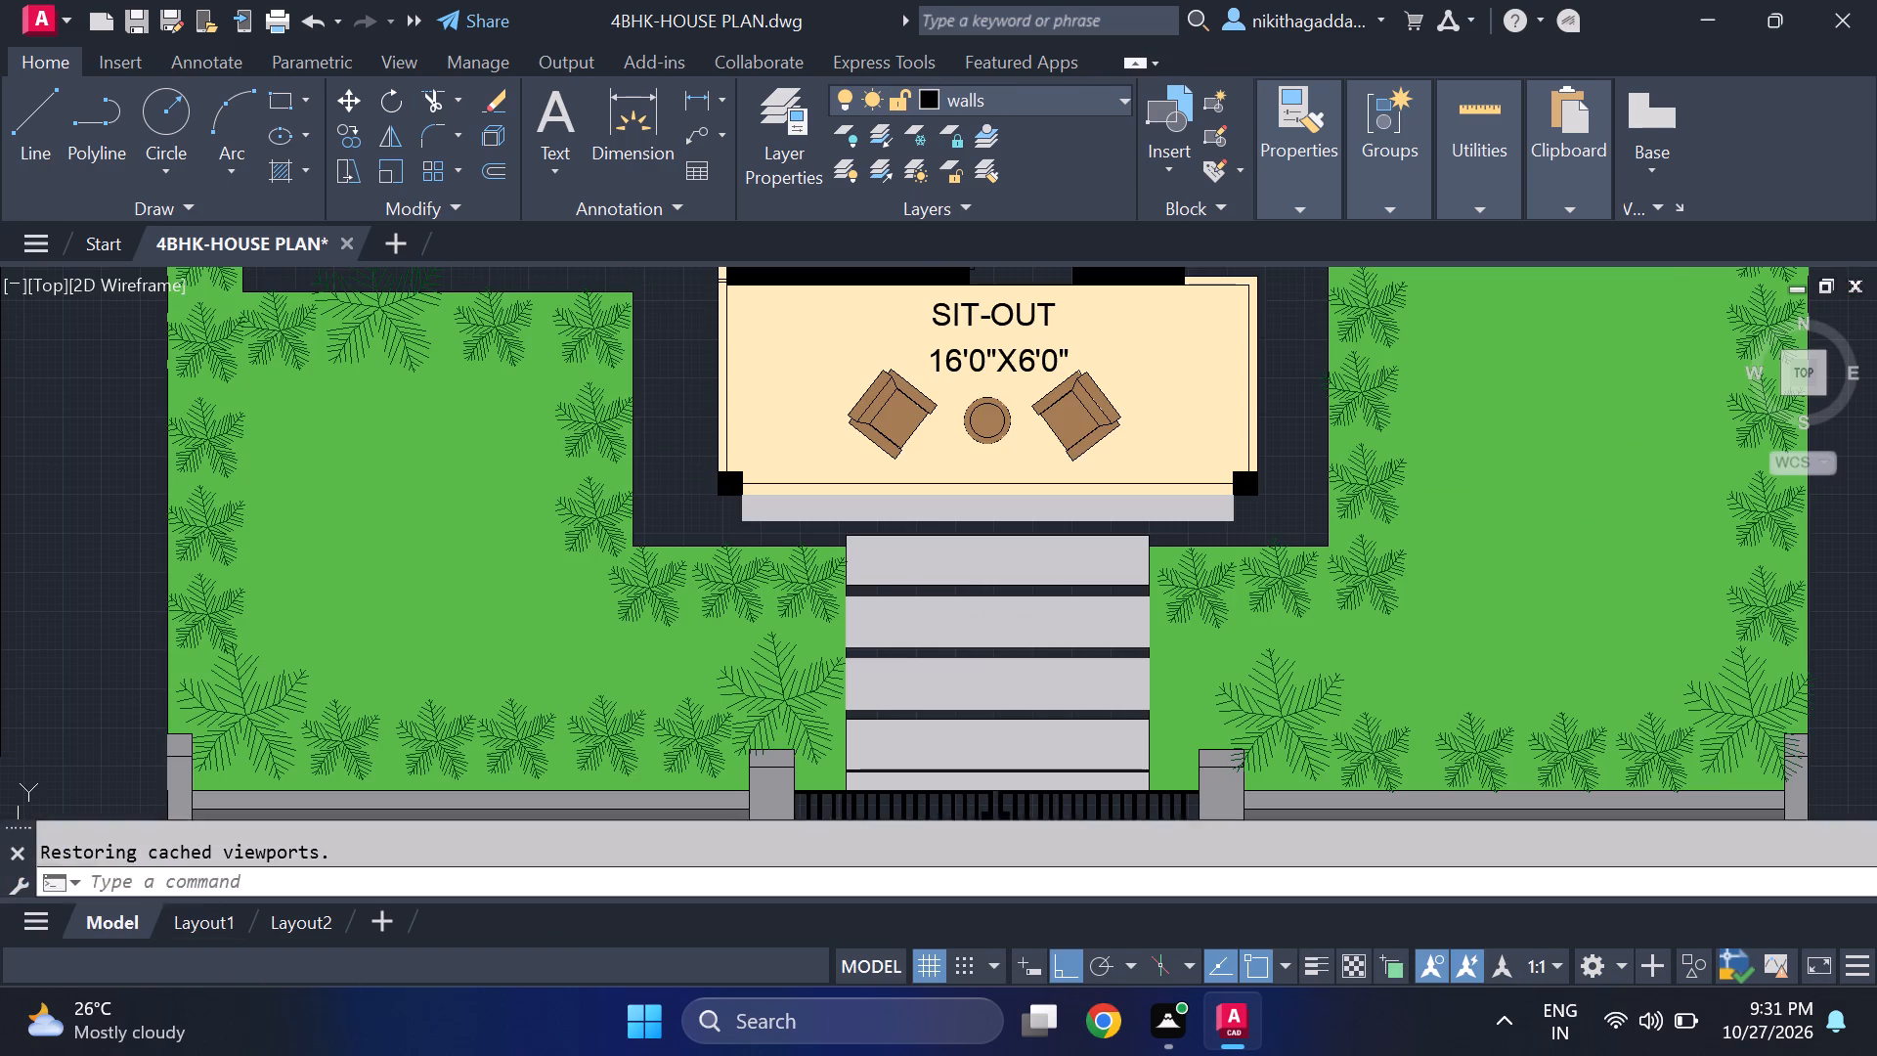
scroll(910, 593, up, 2)
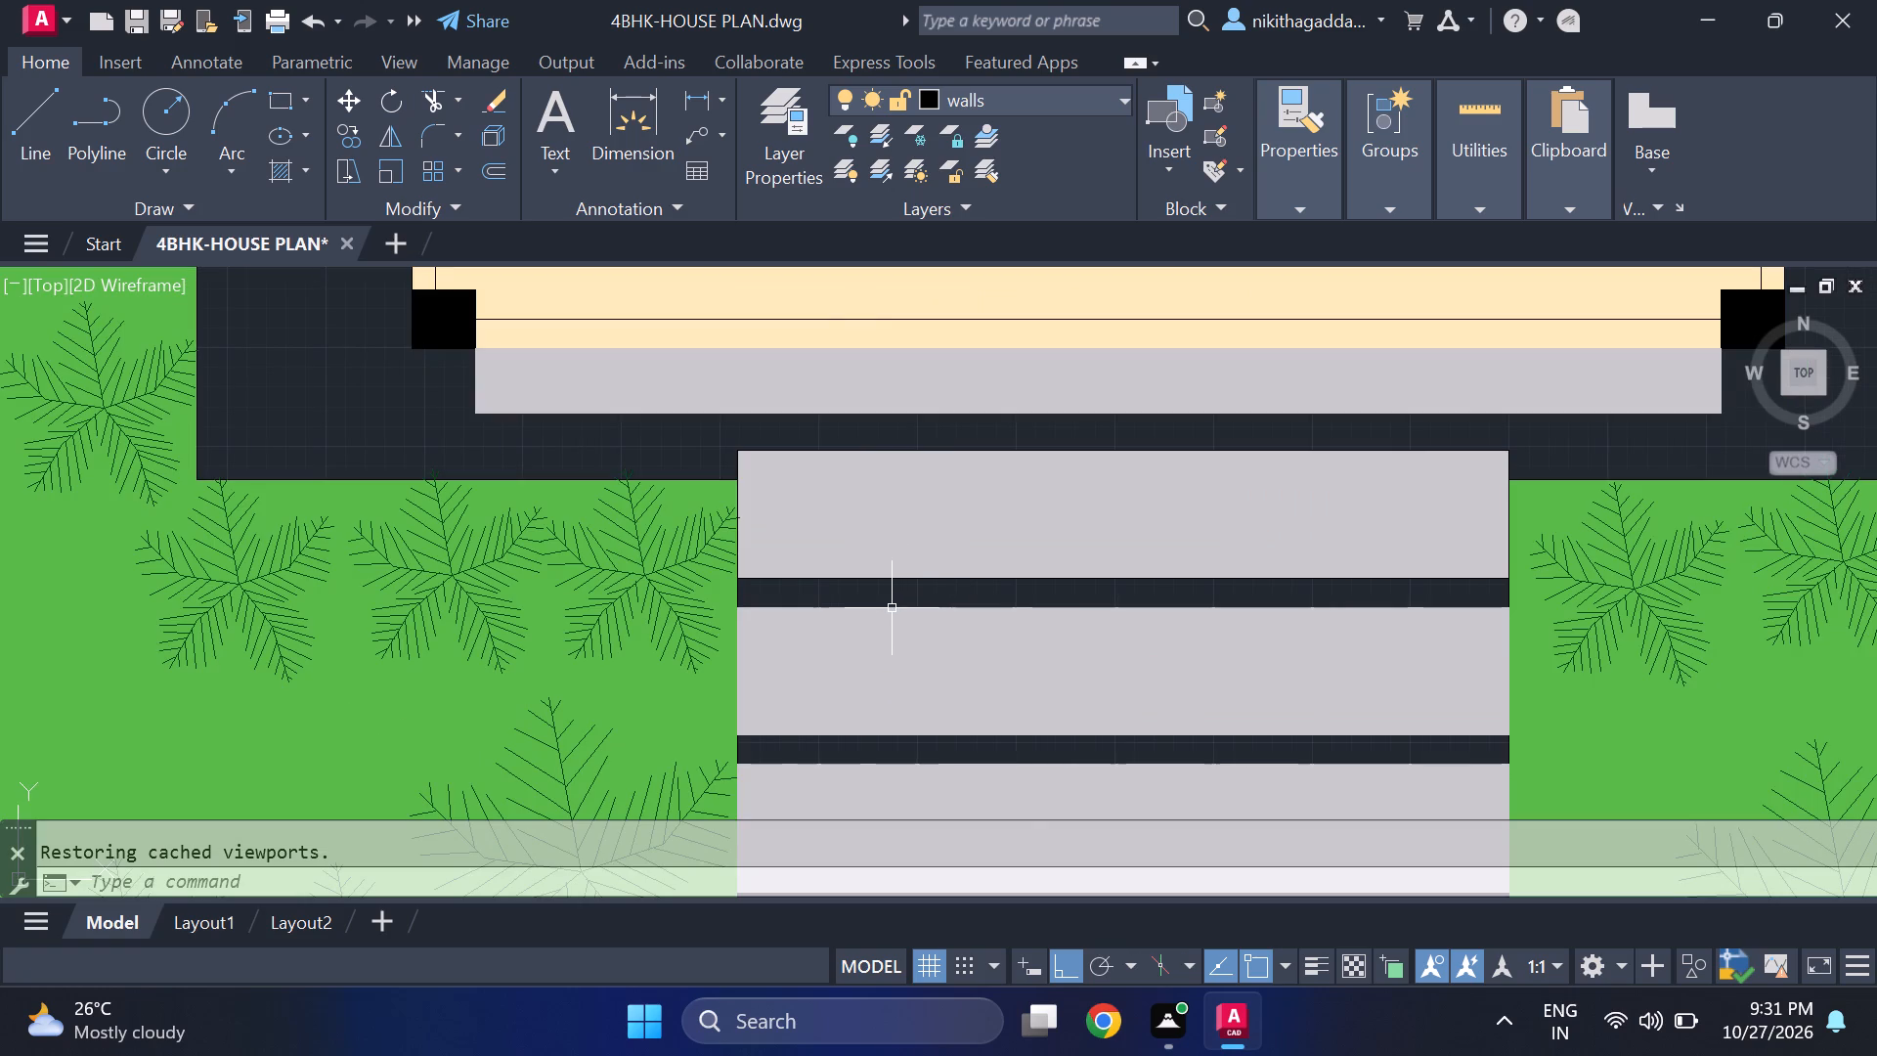
click(891, 609)
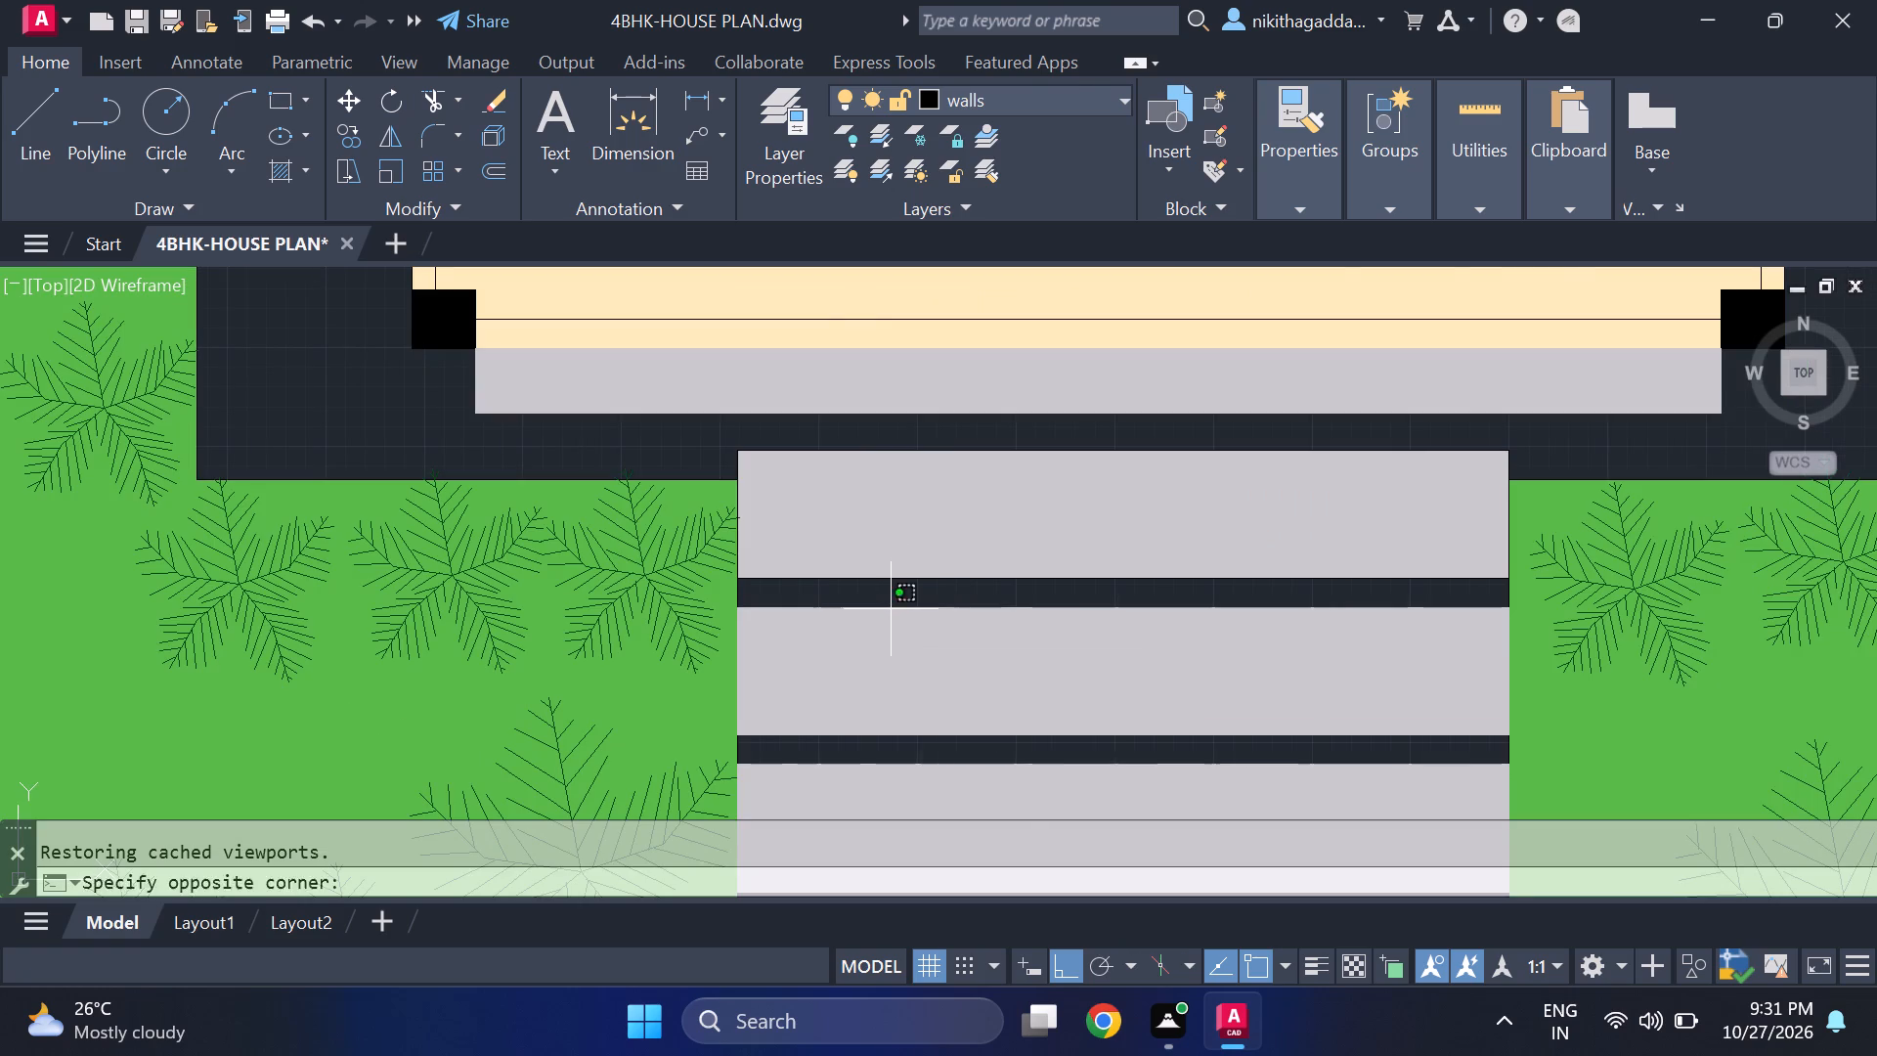
key(Escape)
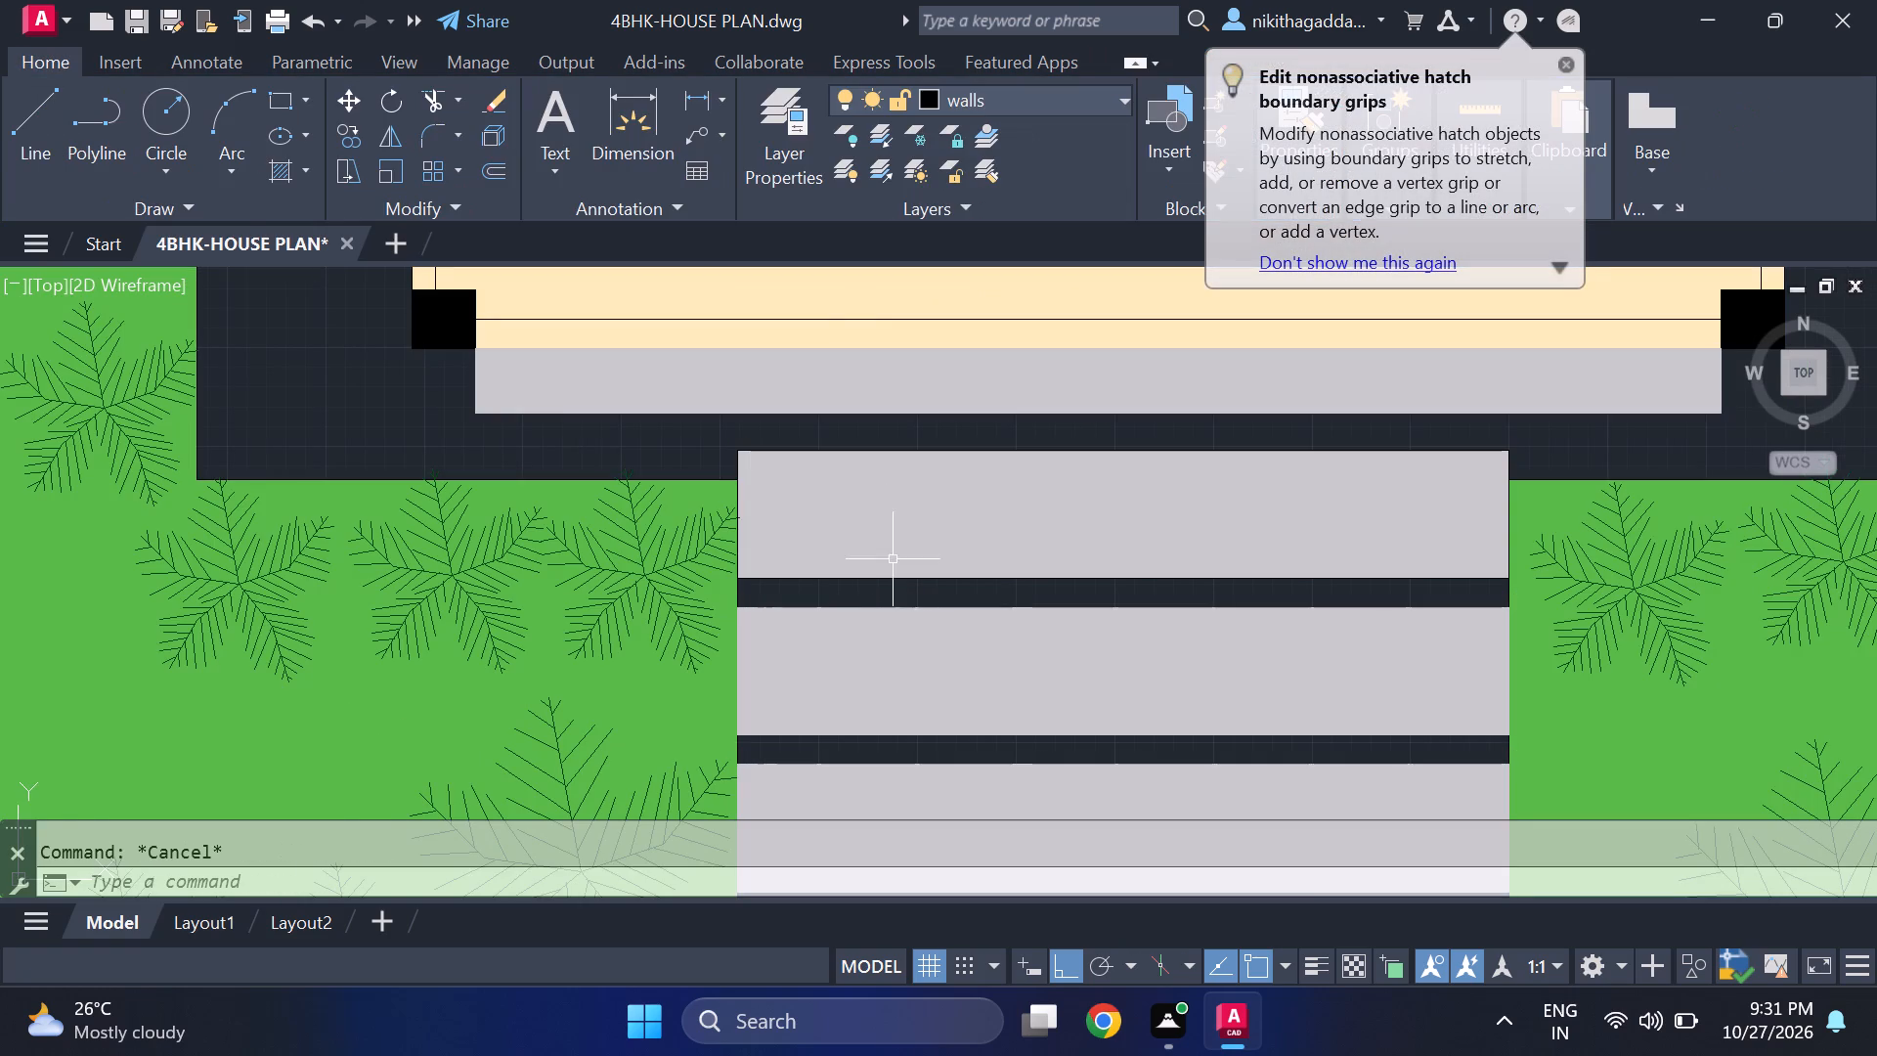
scroll(760, 491, up, 2)
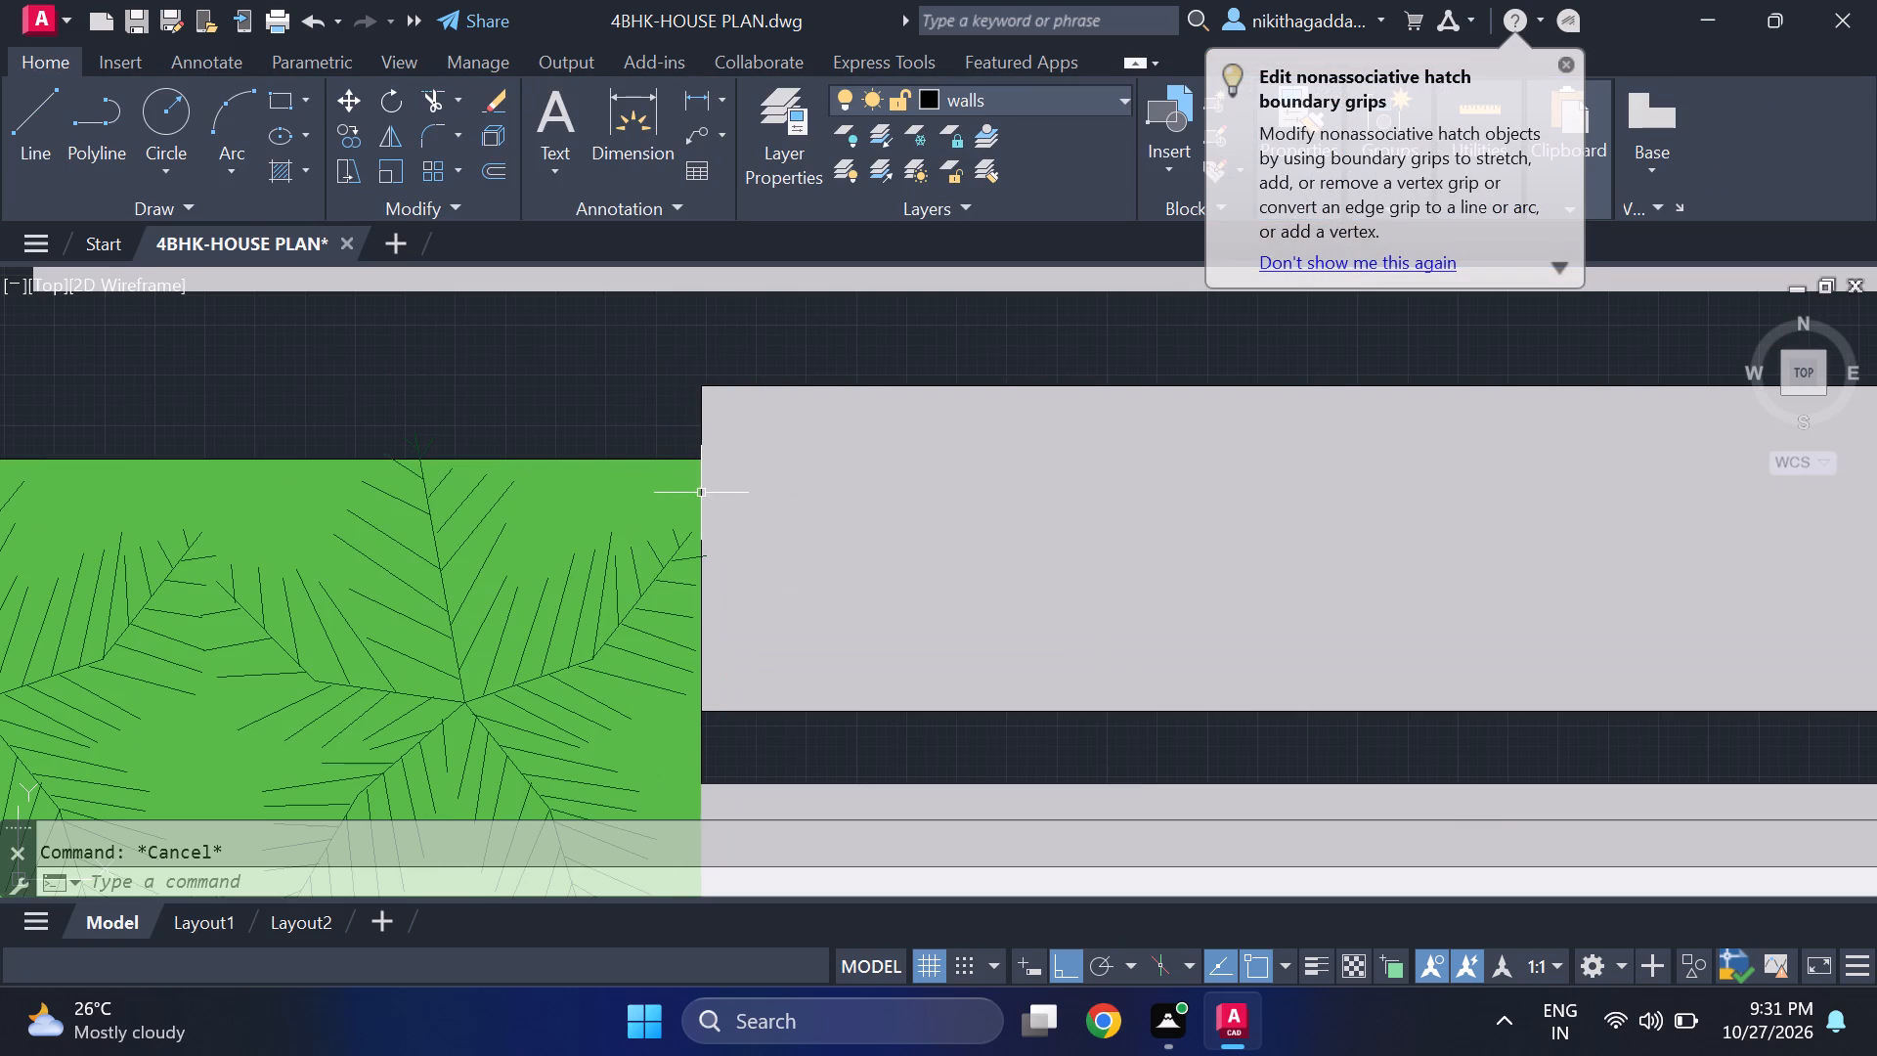
click(701, 492)
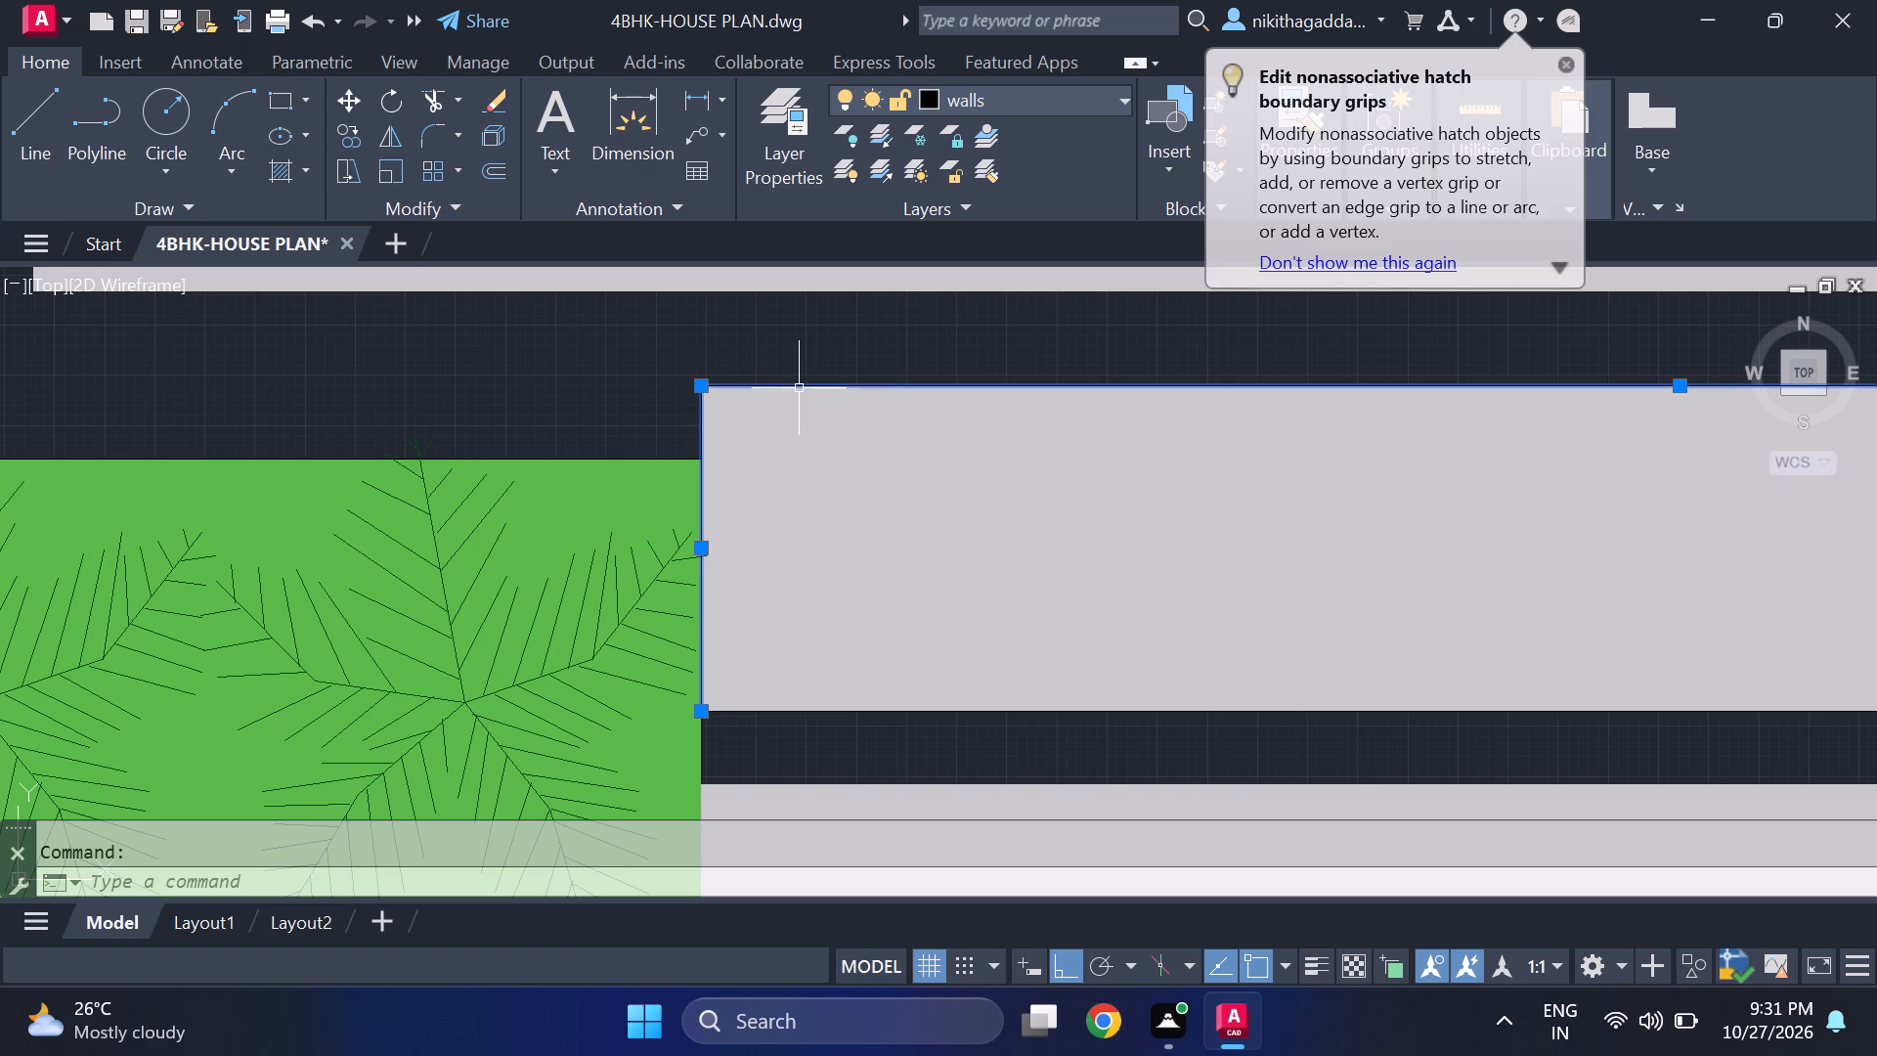
click(799, 388)
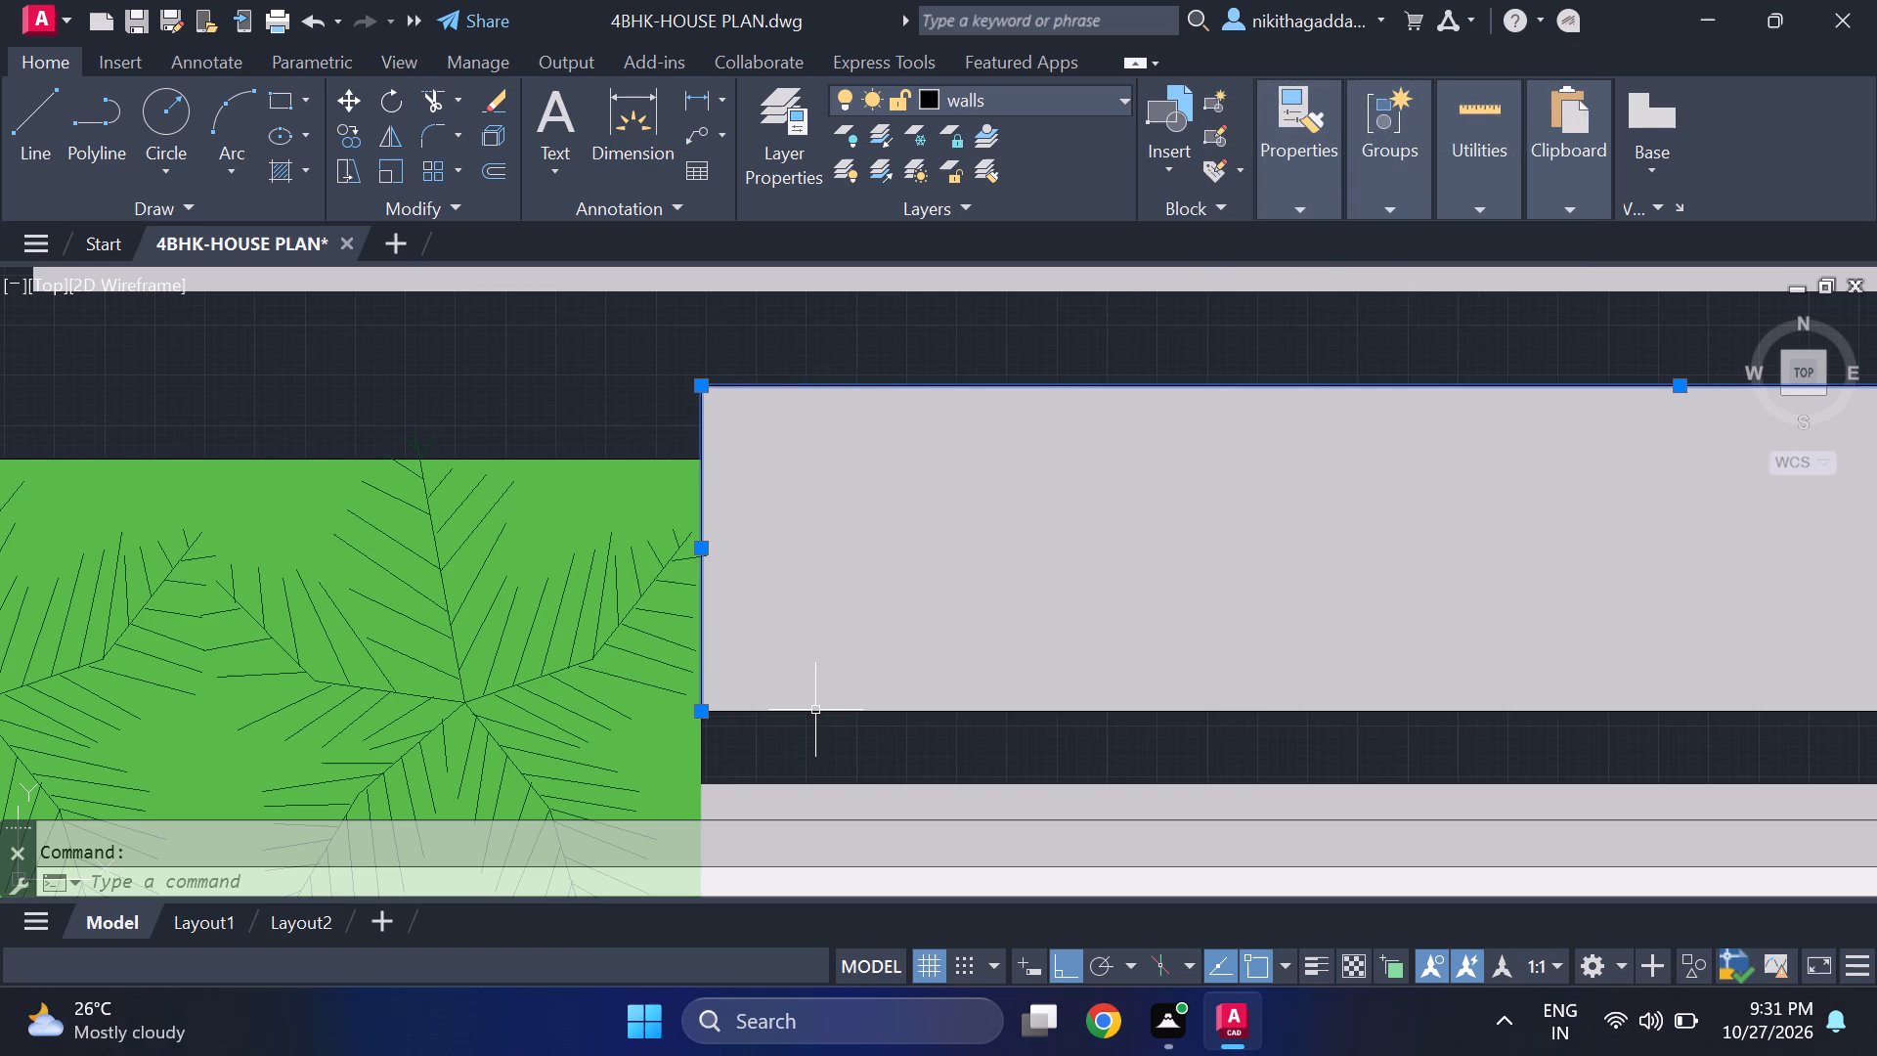
click(815, 710)
scroll(910, 620, down, 3)
scroll(1340, 603, up, 3)
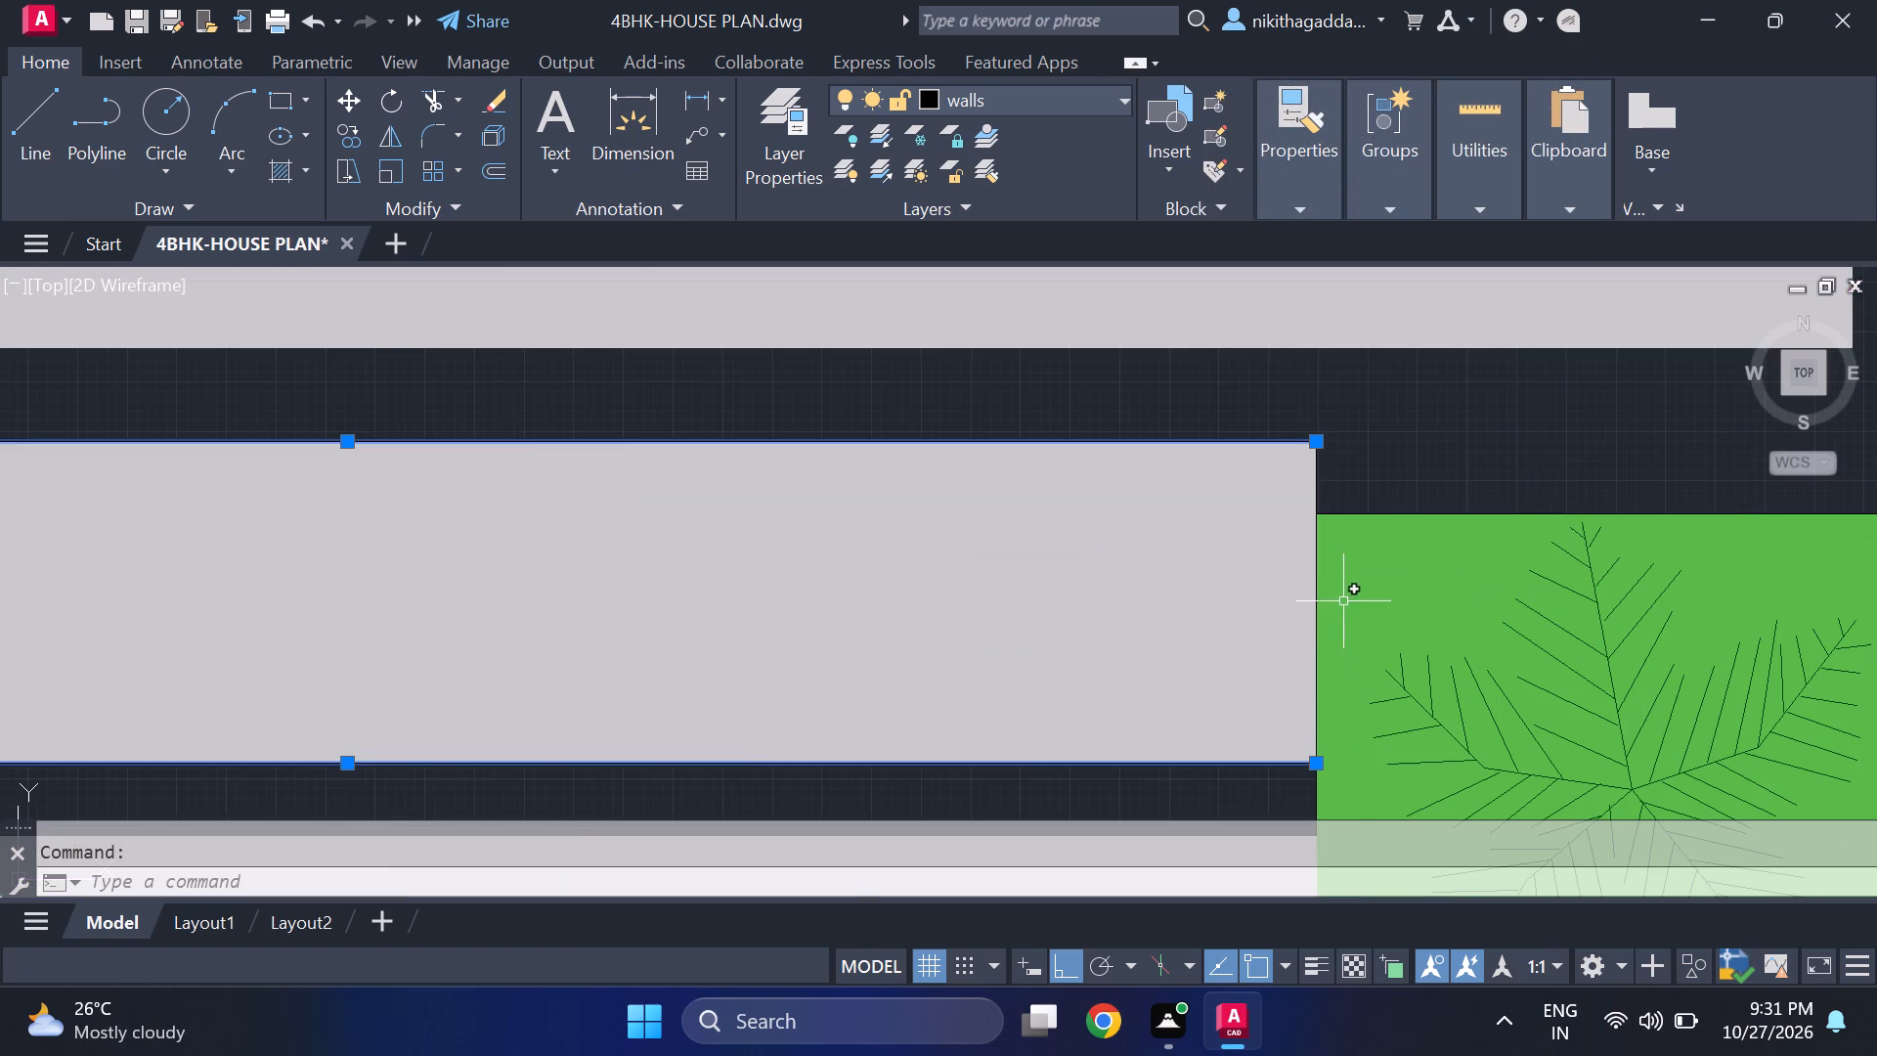
click(1316, 593)
scroll(1311, 593, down, 4)
text(CO)
key(Return)
scroll(1295, 614, up, 1)
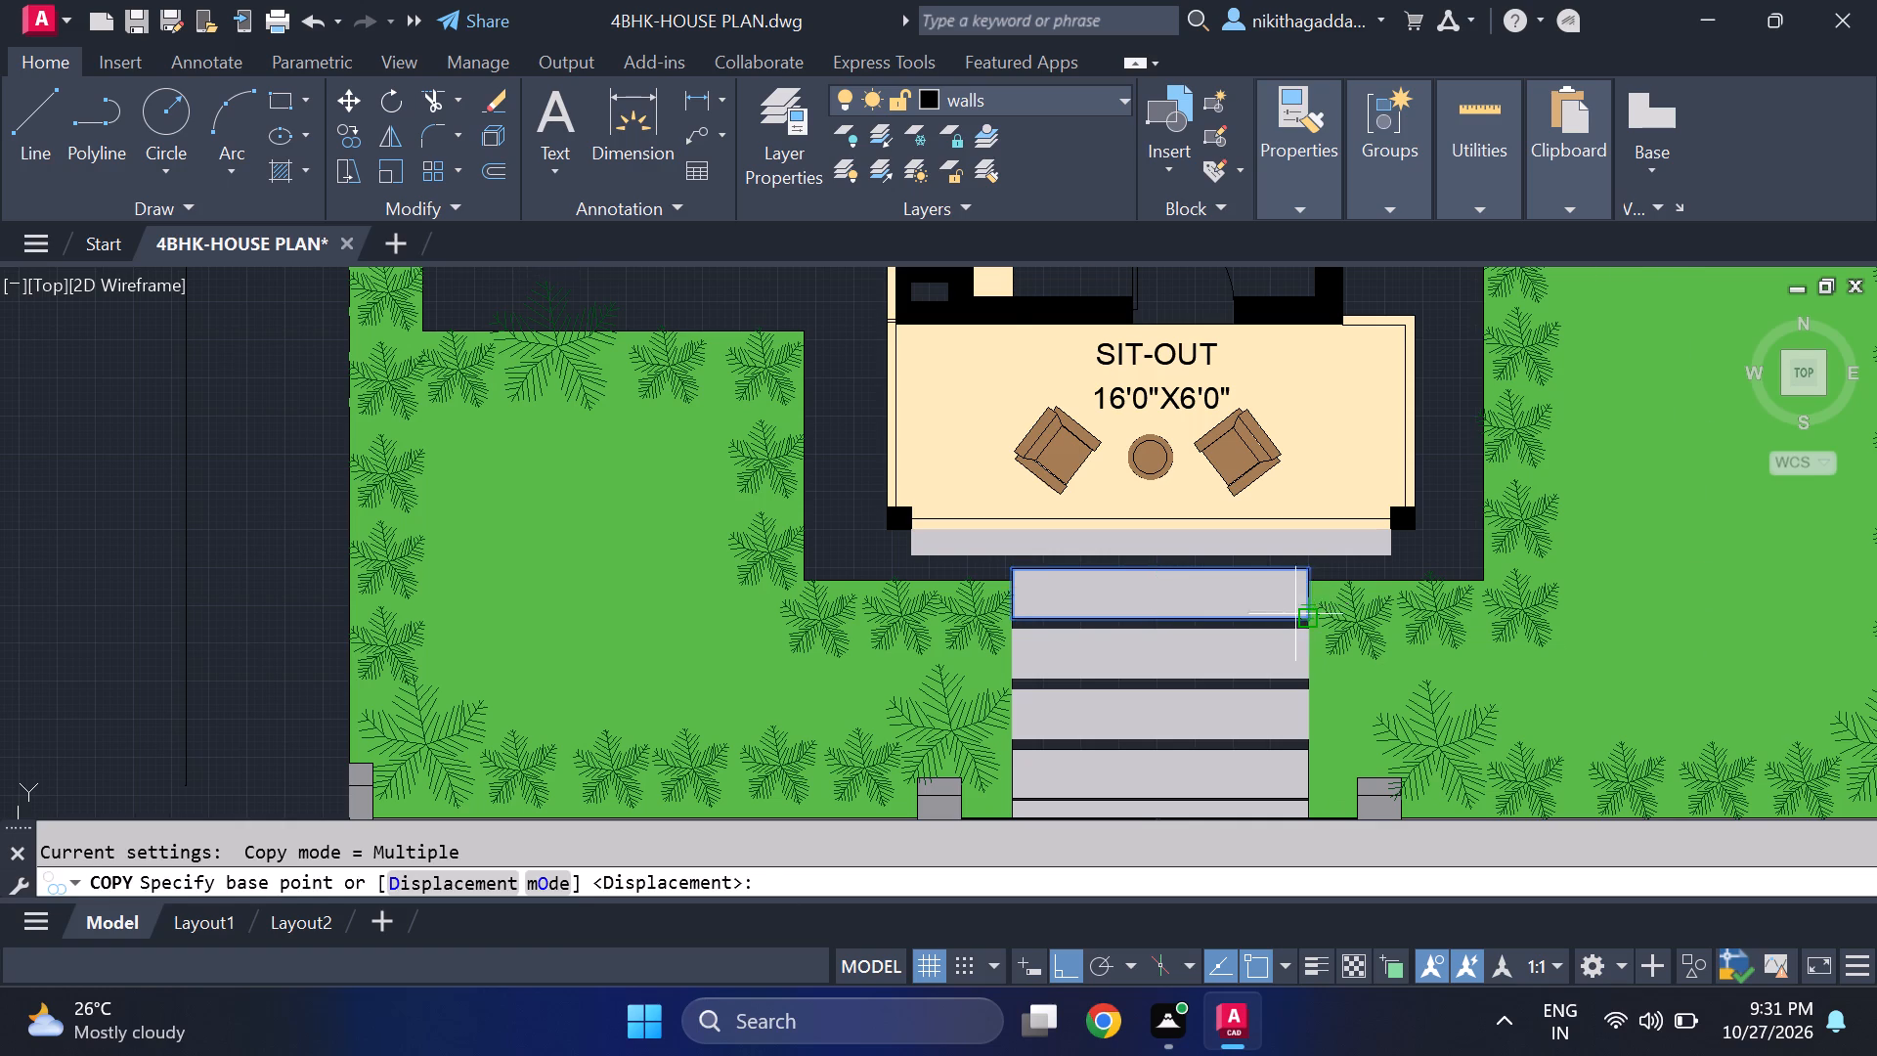
scroll(1295, 614, up, 1)
click(1322, 621)
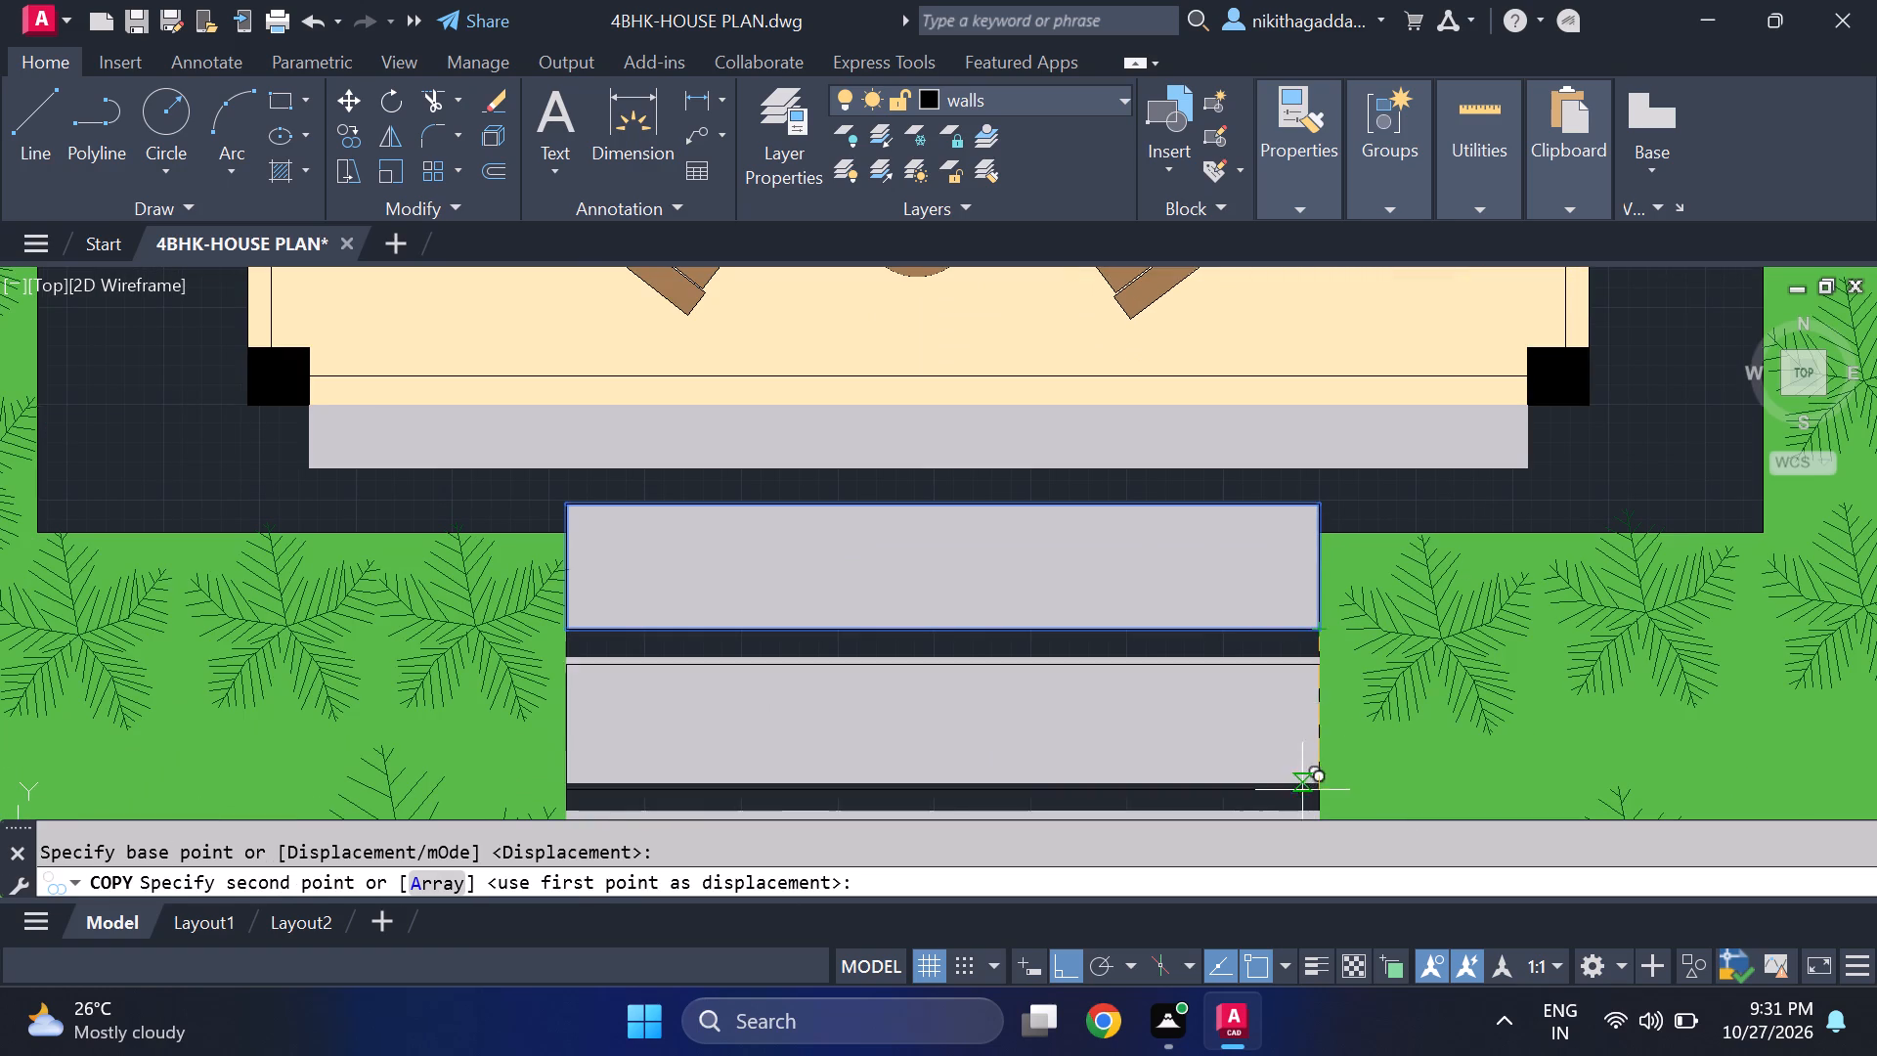
scroll(1321, 786, up, 2)
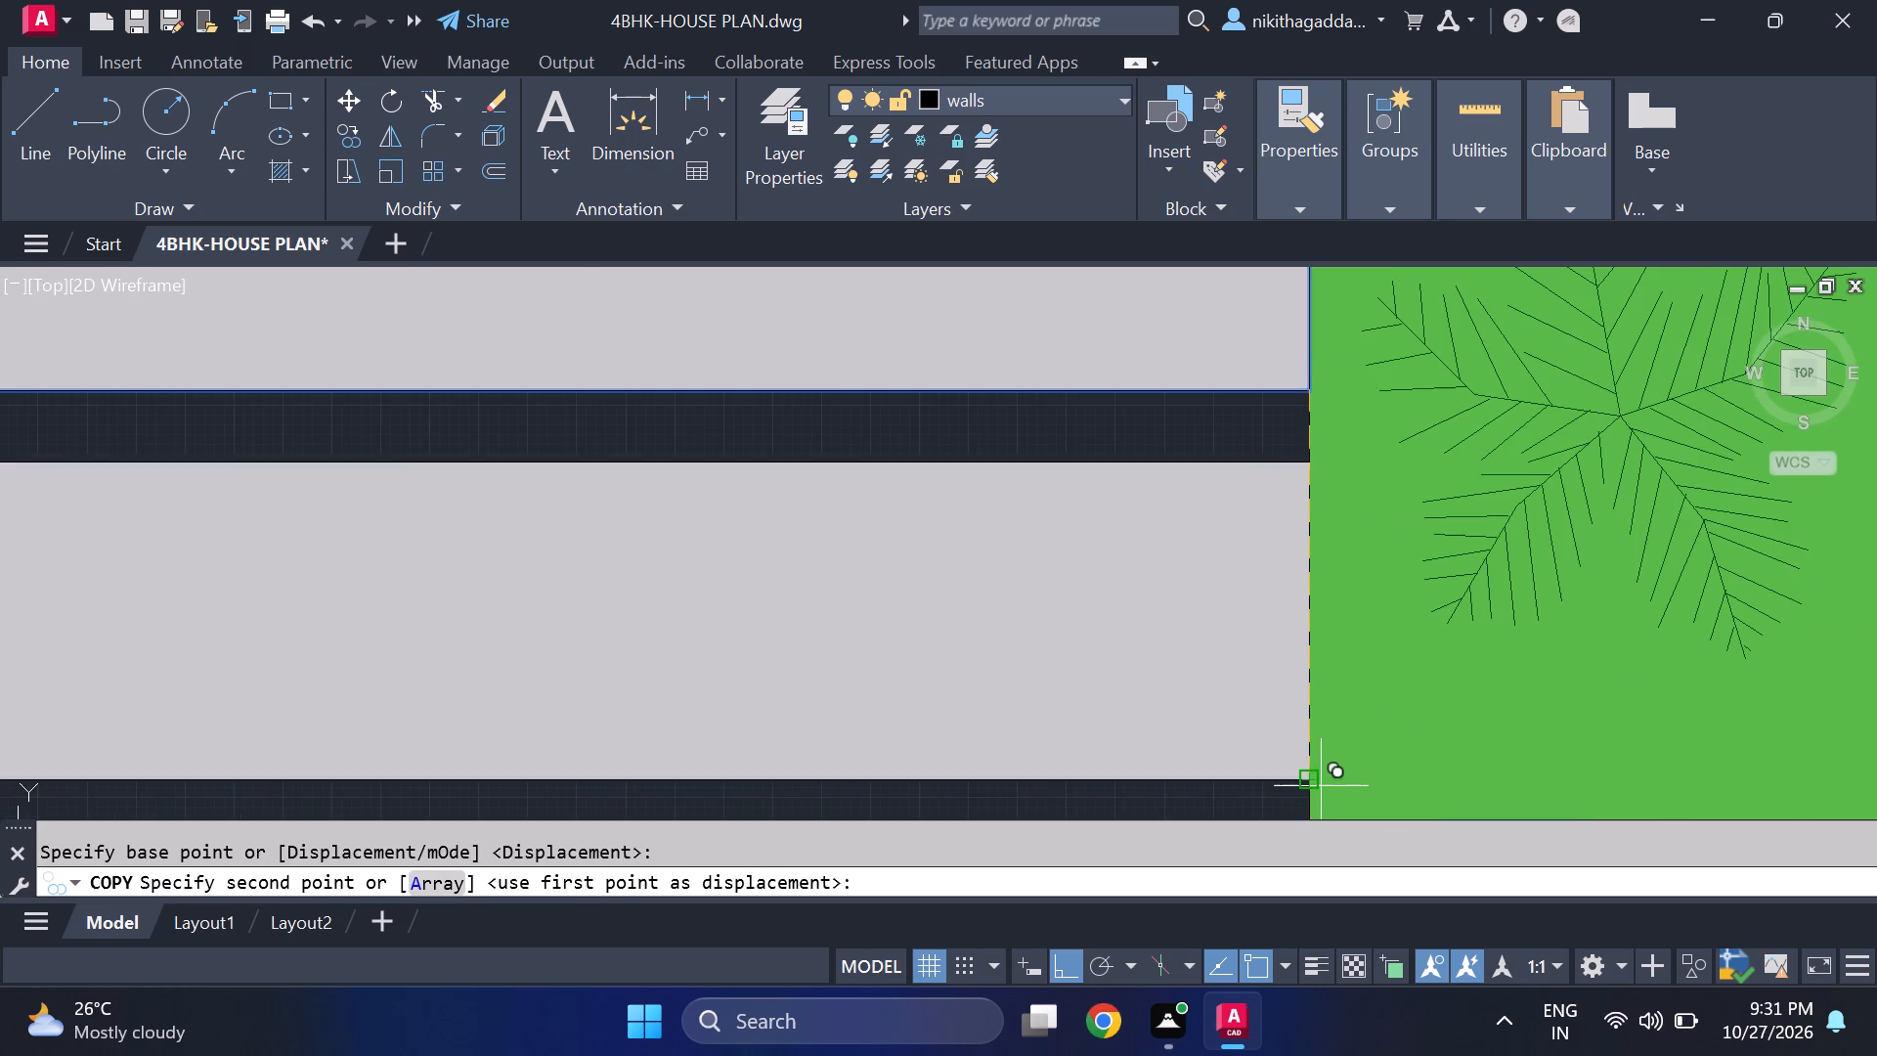
click(1308, 777)
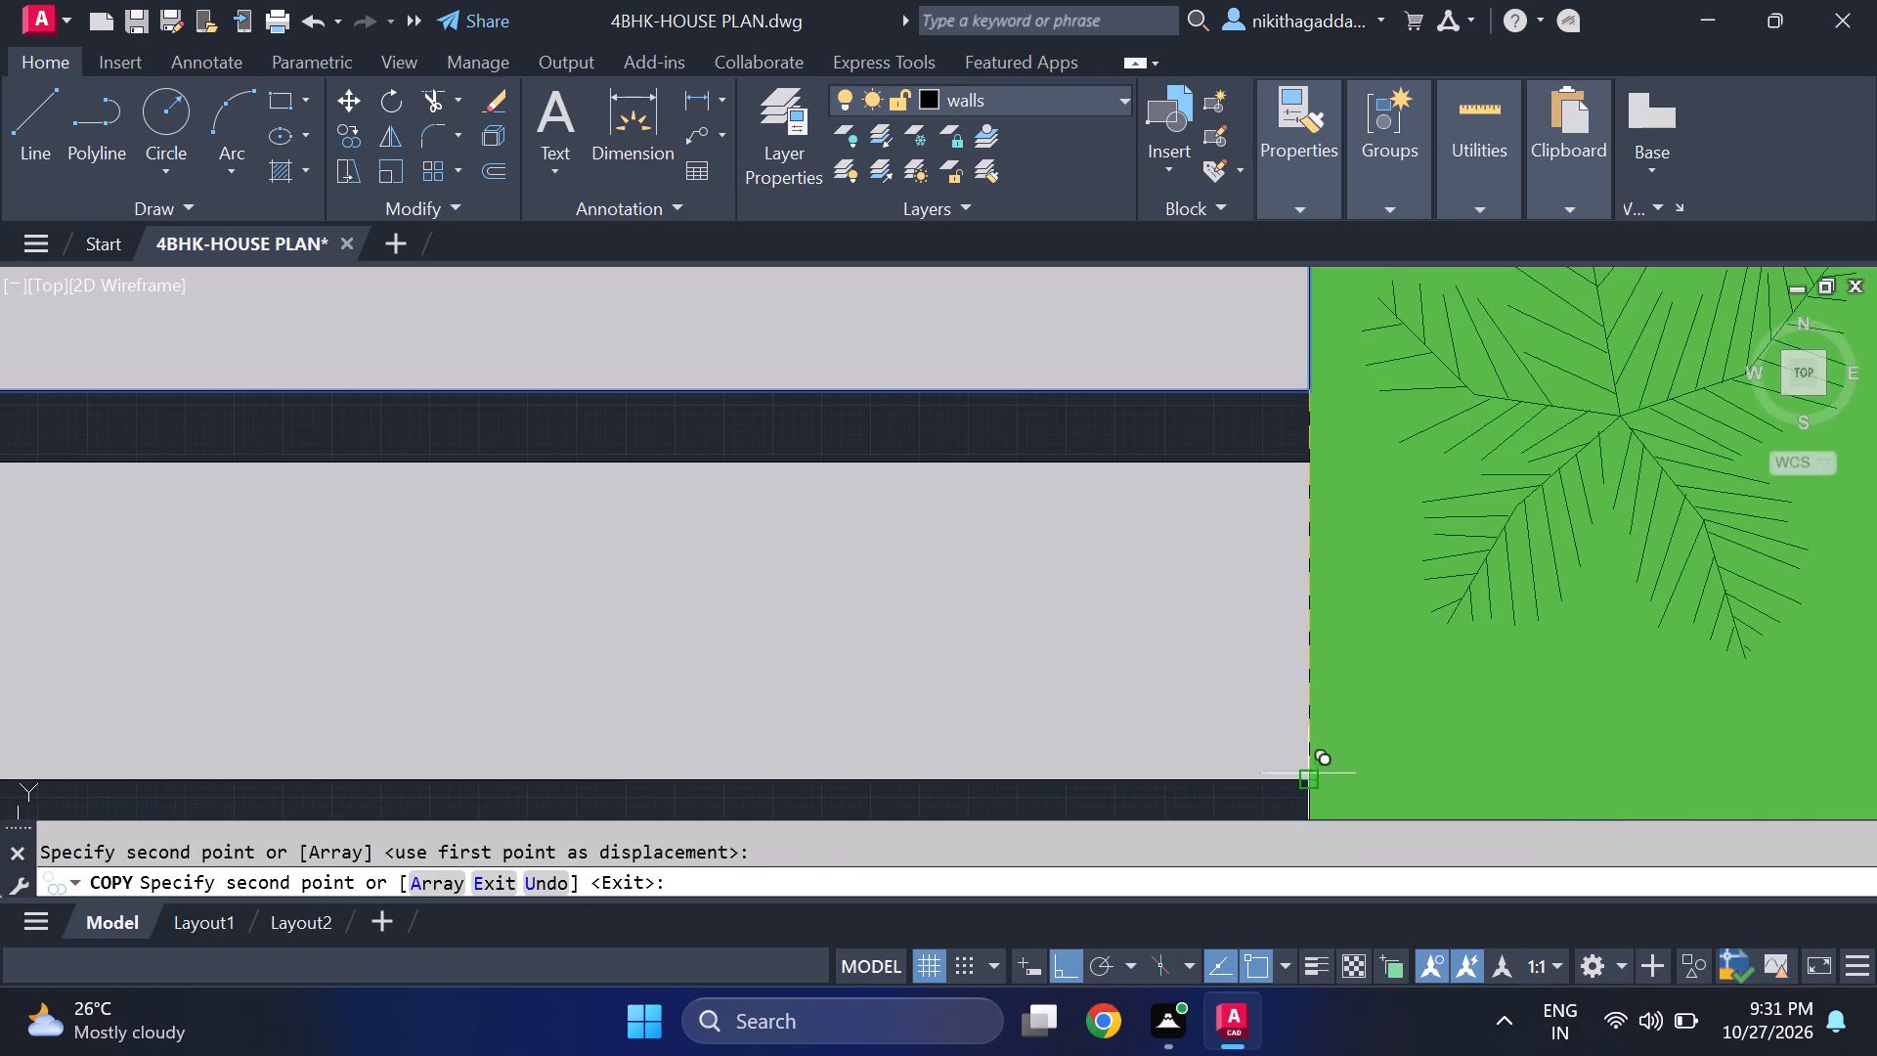
Continue copying the slab outline south onto the third and fourth walkway slabs, matching their southeast corners.
scroll(1336, 723, down, 3)
middle_drag(1321, 809, 1265, 666)
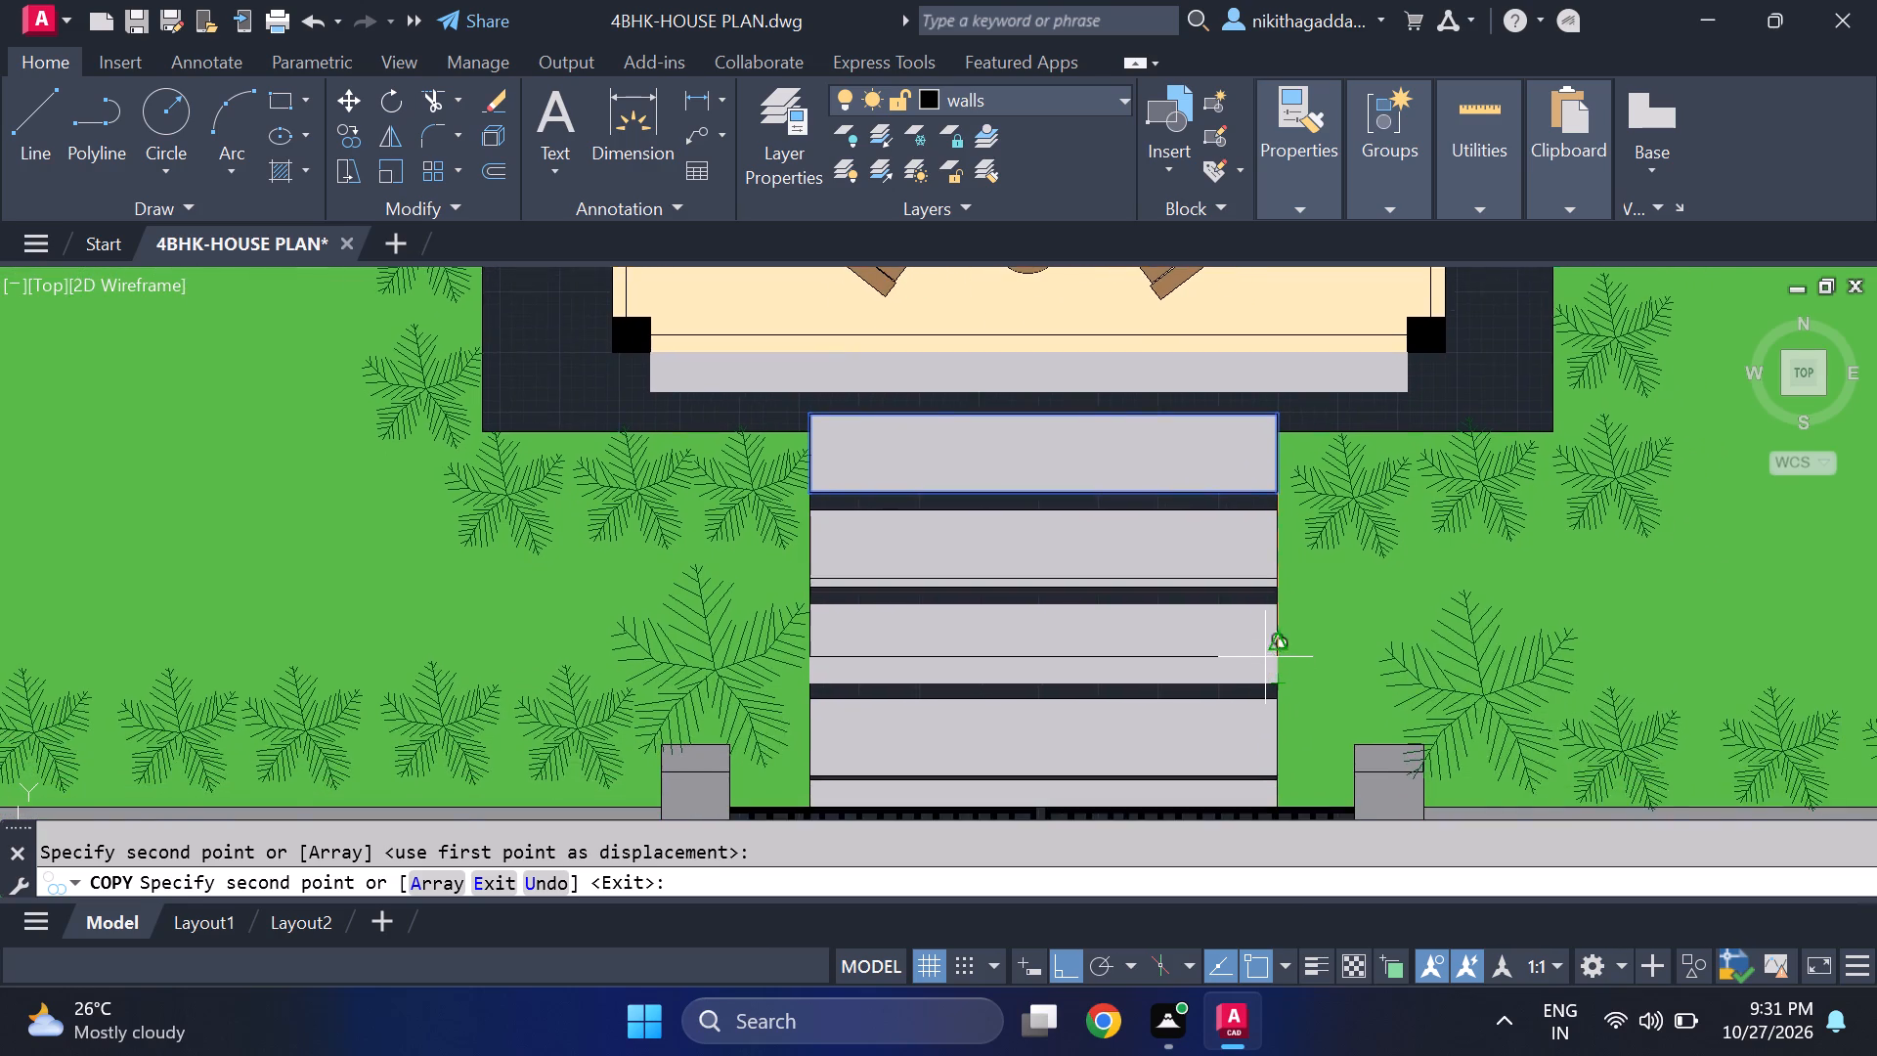
scroll(1265, 657, up, 2)
click(1289, 724)
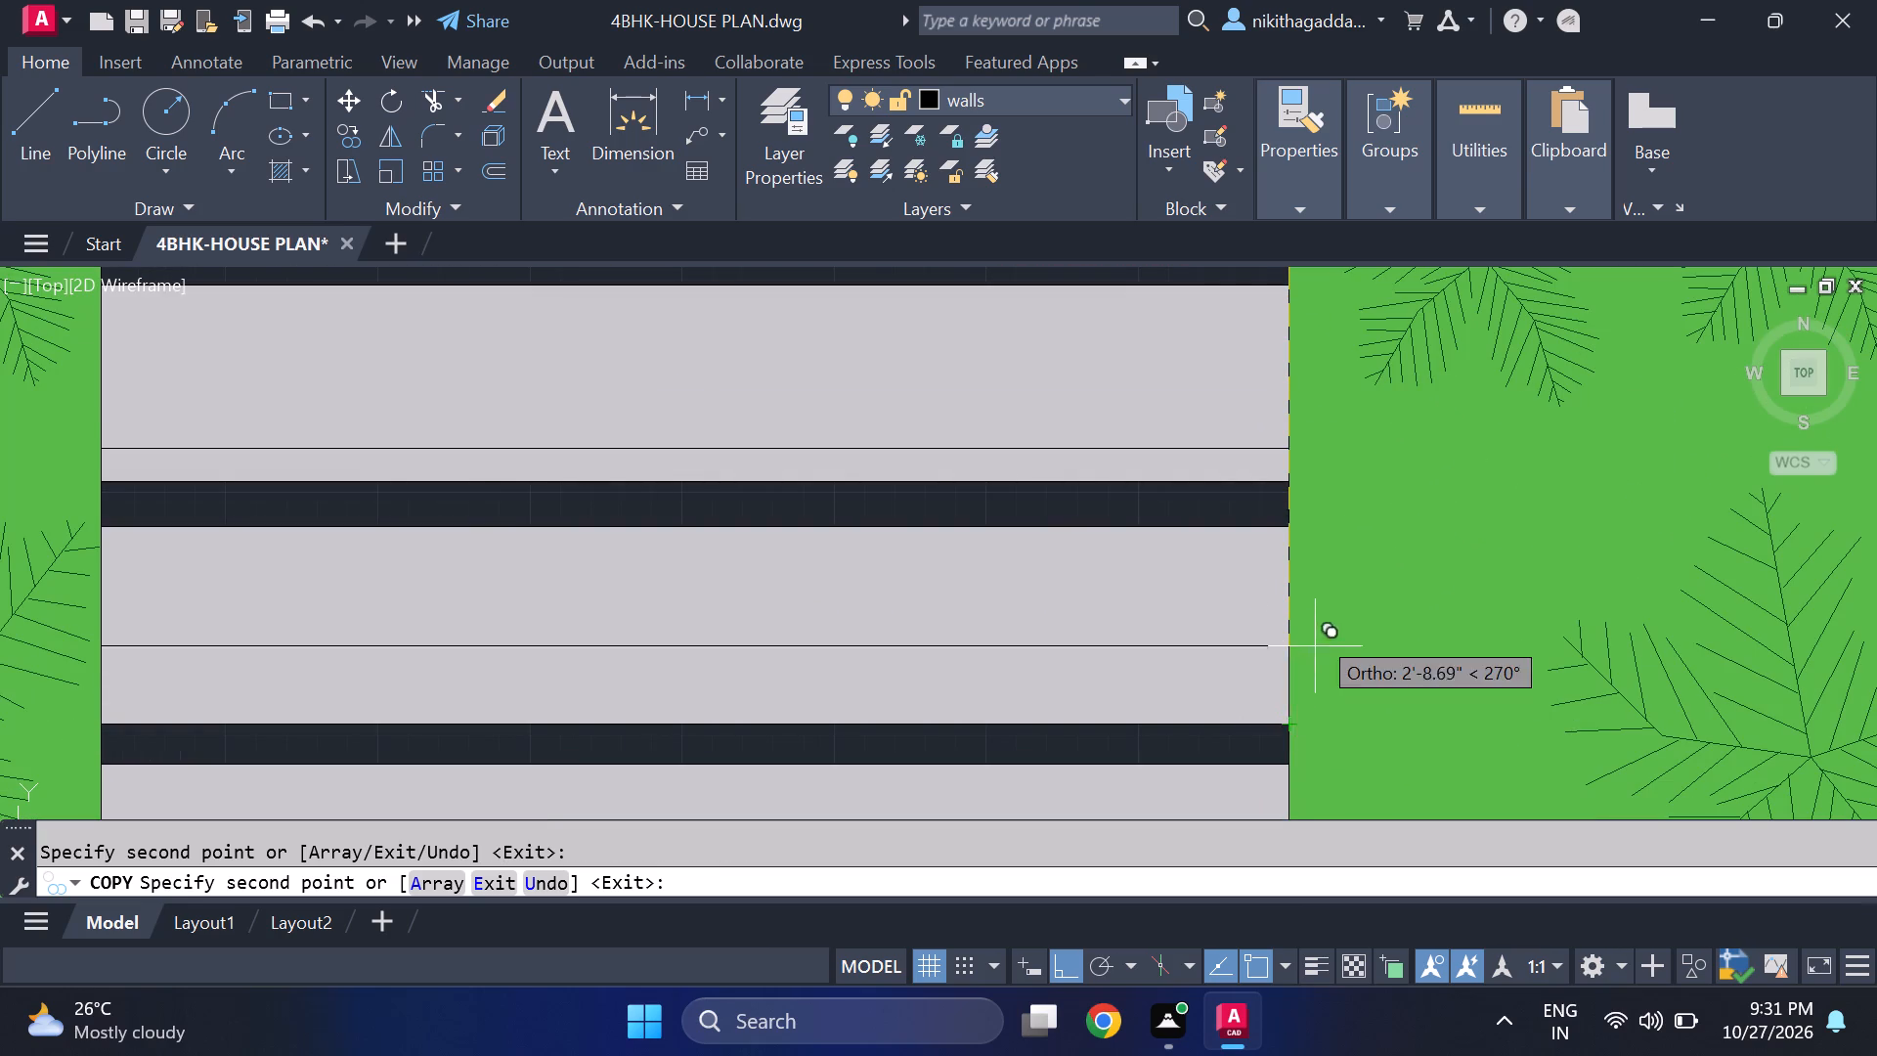
scroll(1319, 620, down, 2)
scroll(1298, 754, up, 2)
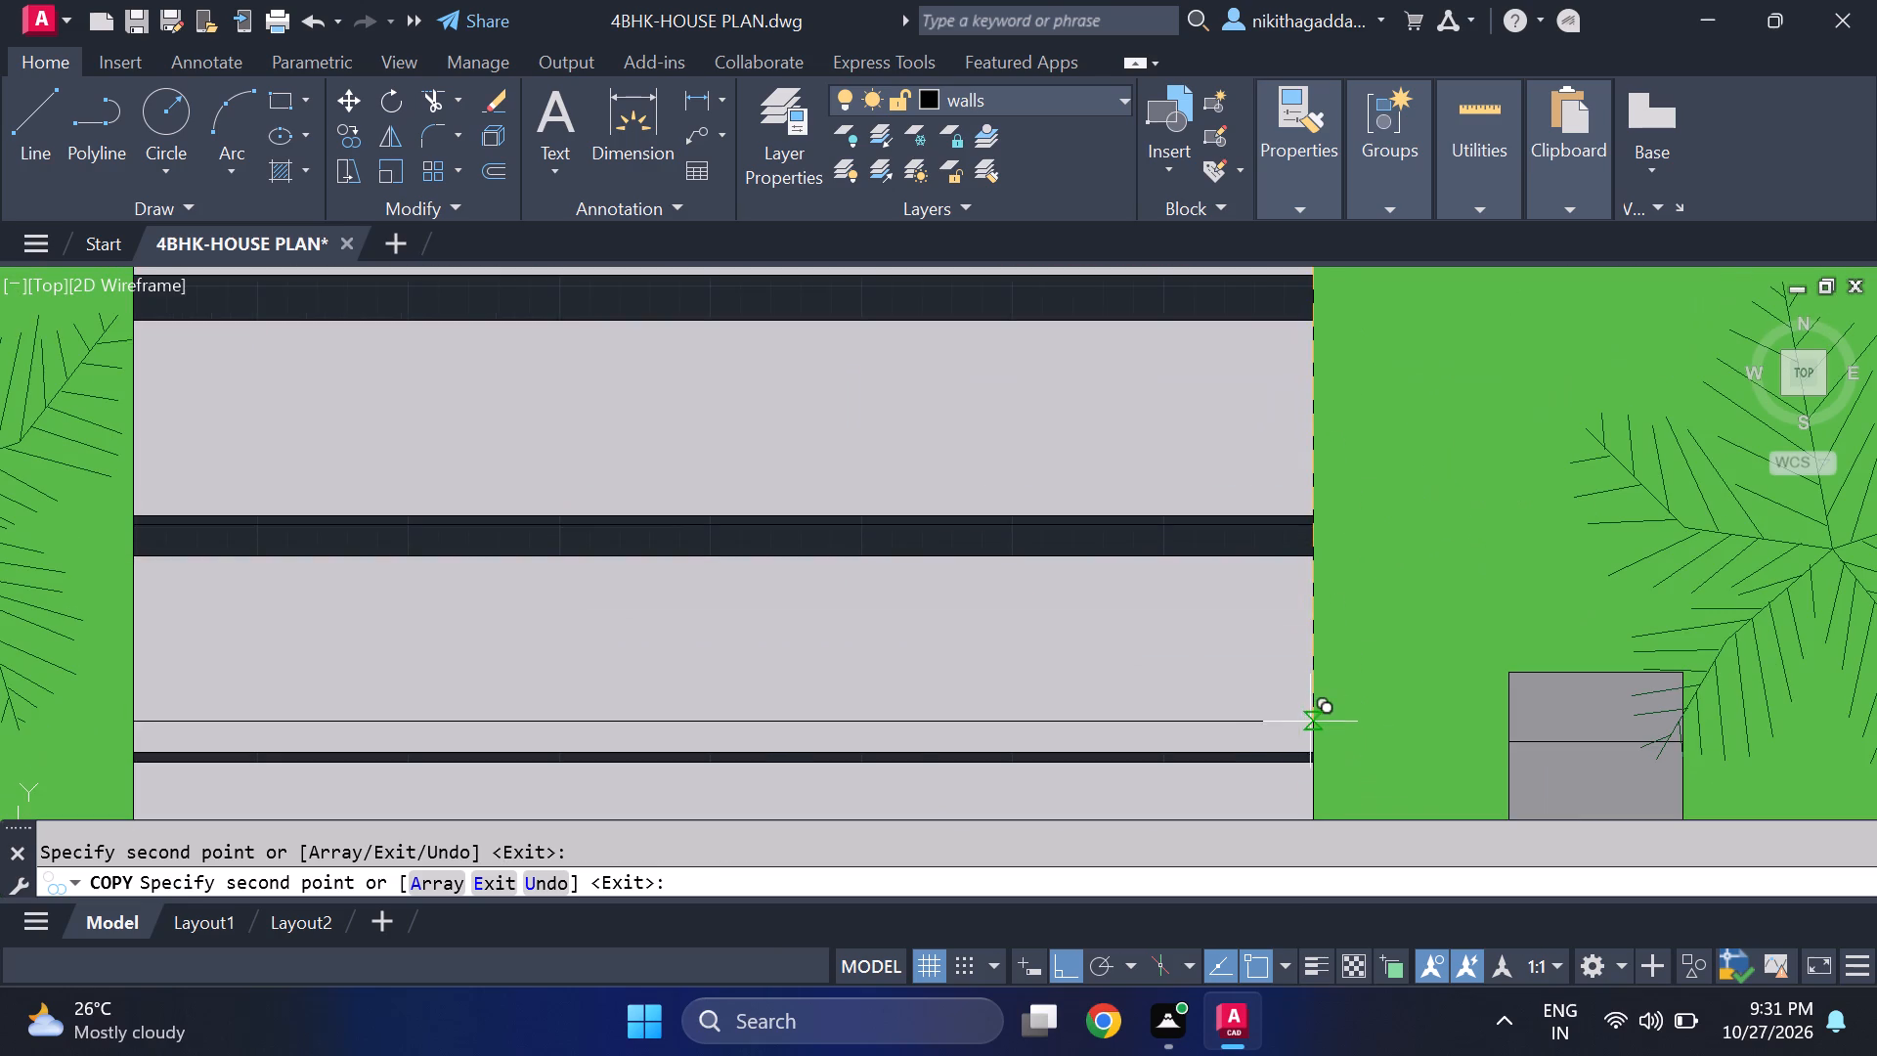
click(1310, 756)
scroll(1320, 632, down, 2)
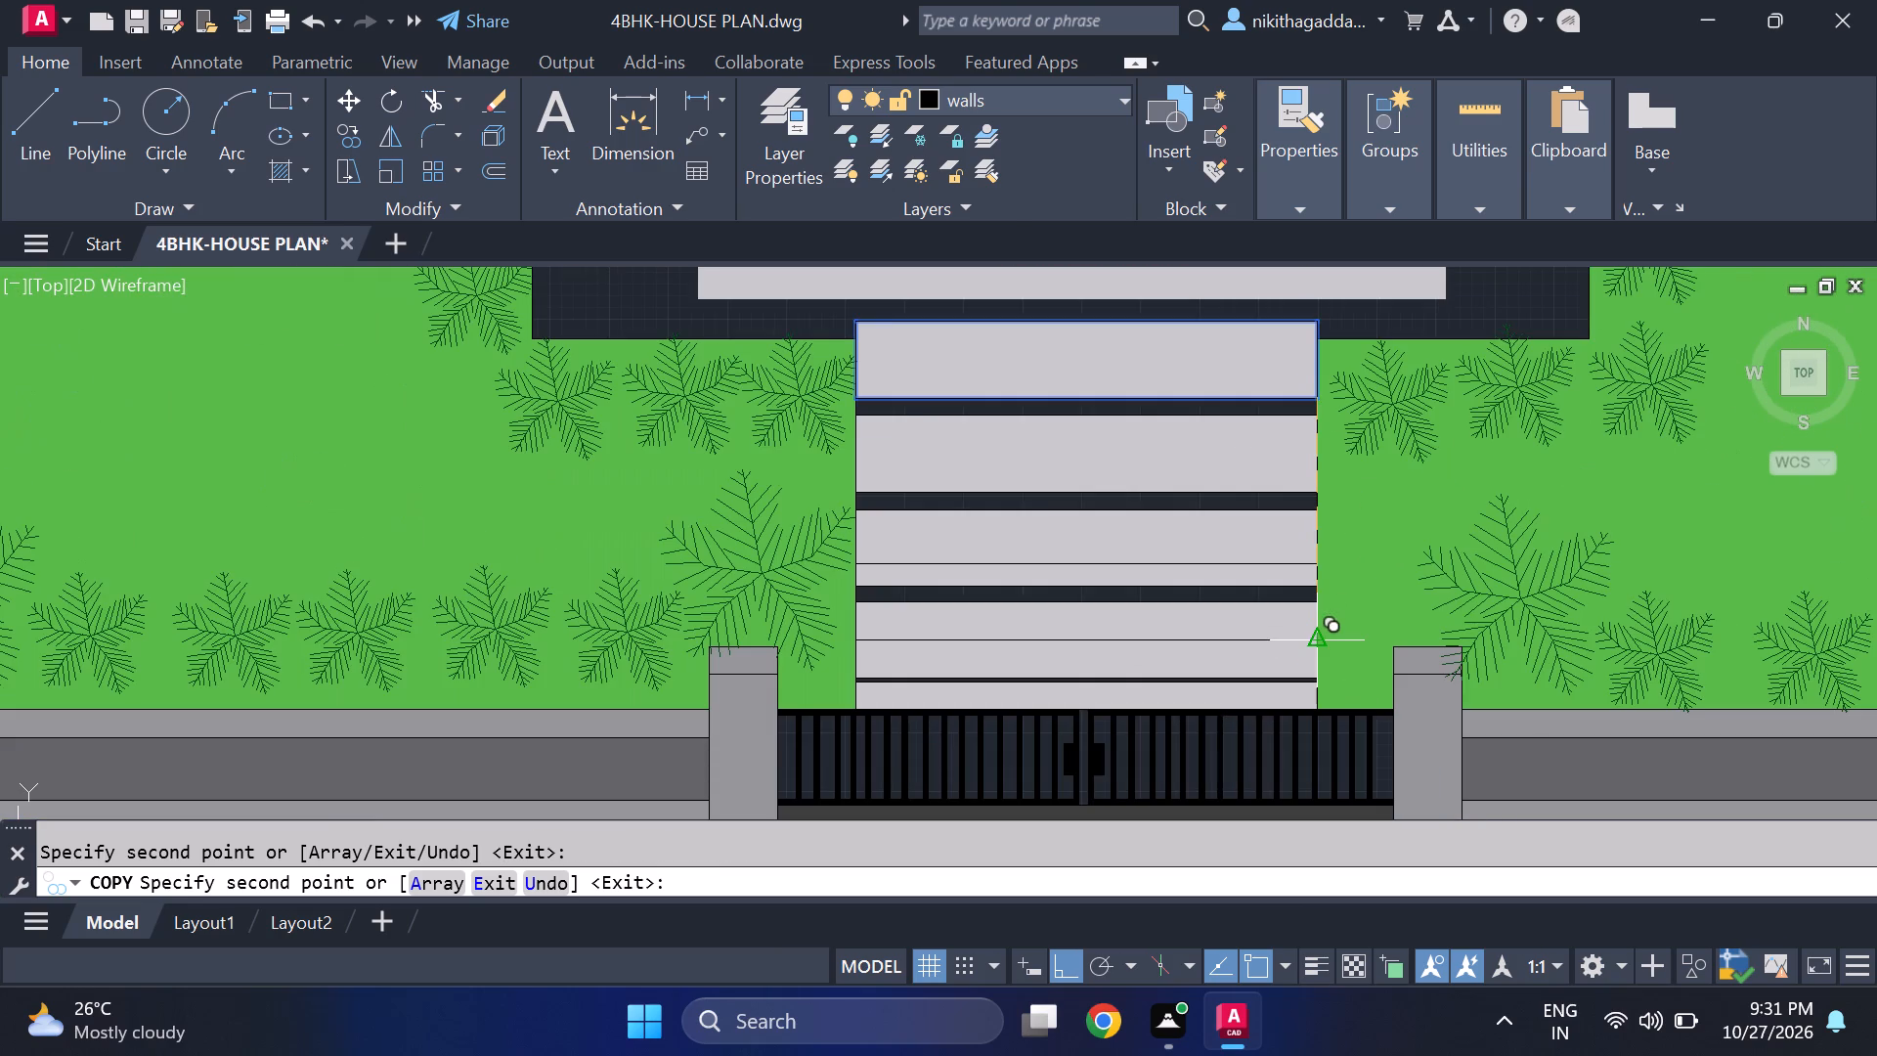
key(Escape)
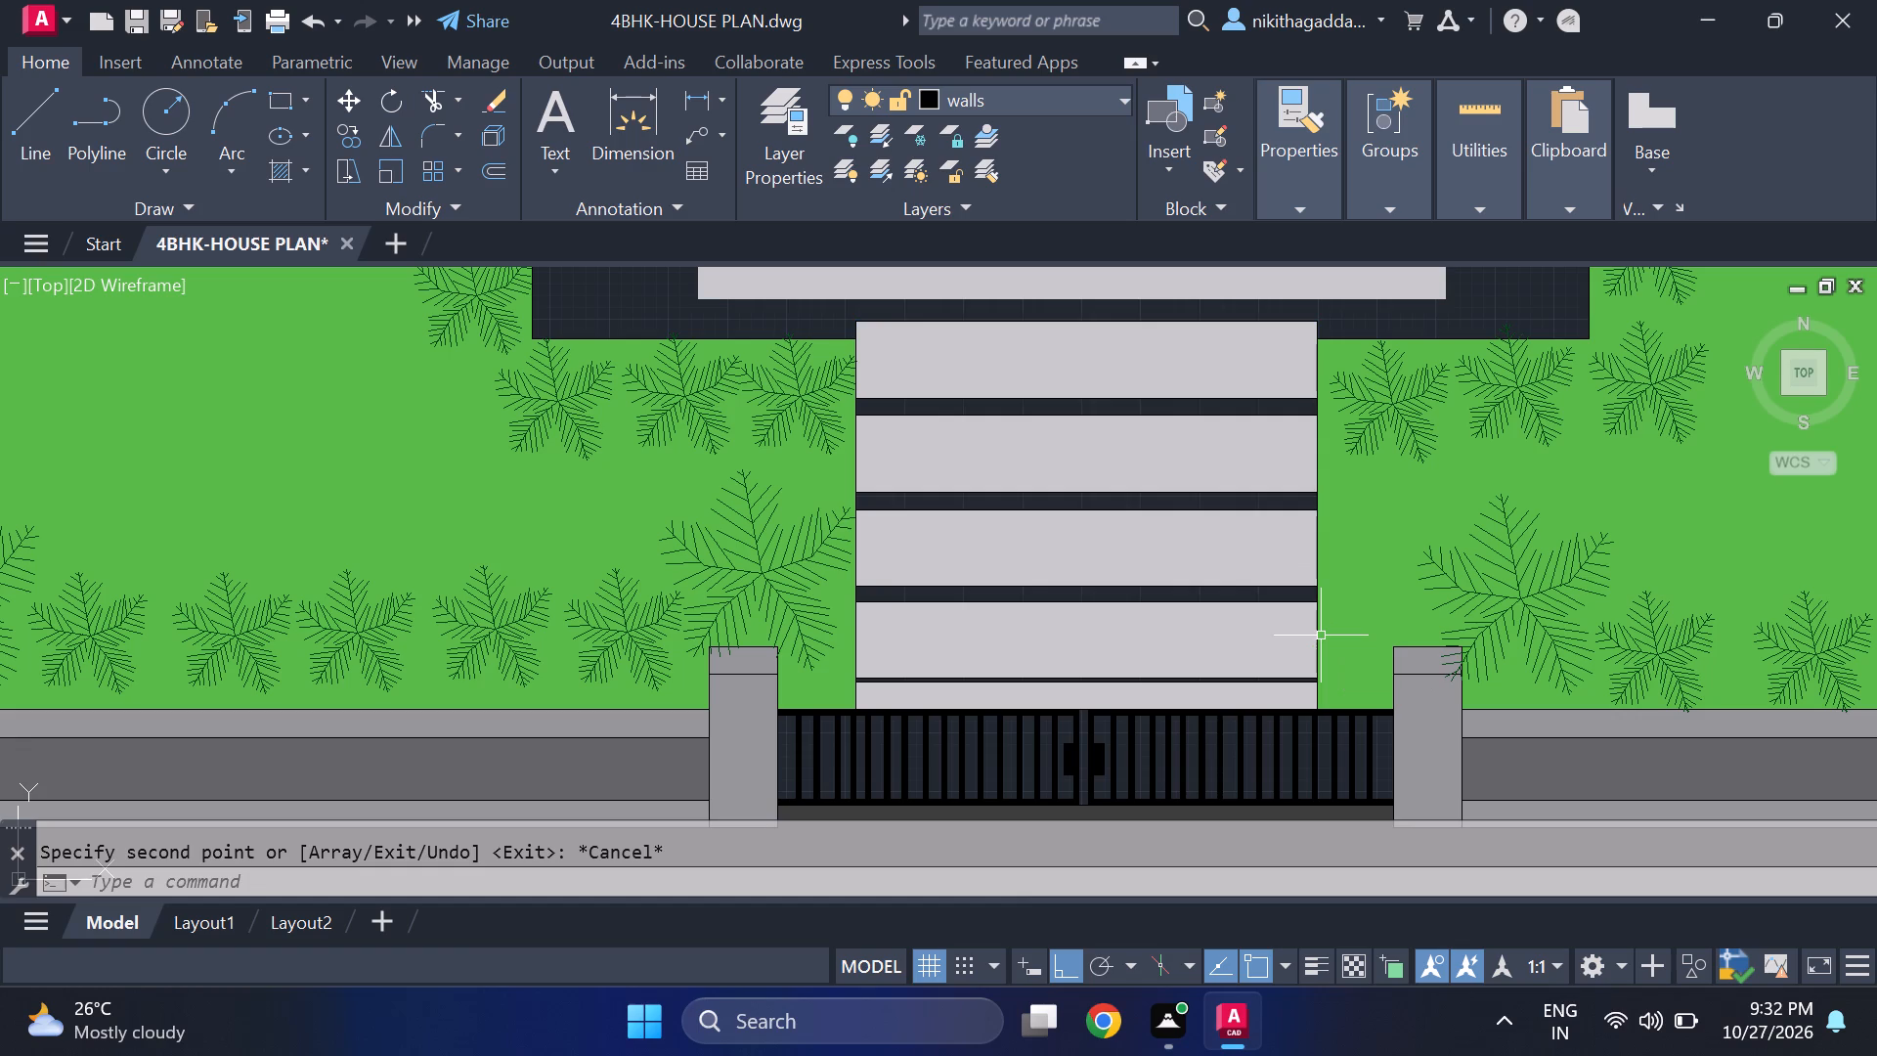
Examine the outlined walkway slabs and the whole plan on the Layout1 sheet.
click(209, 930)
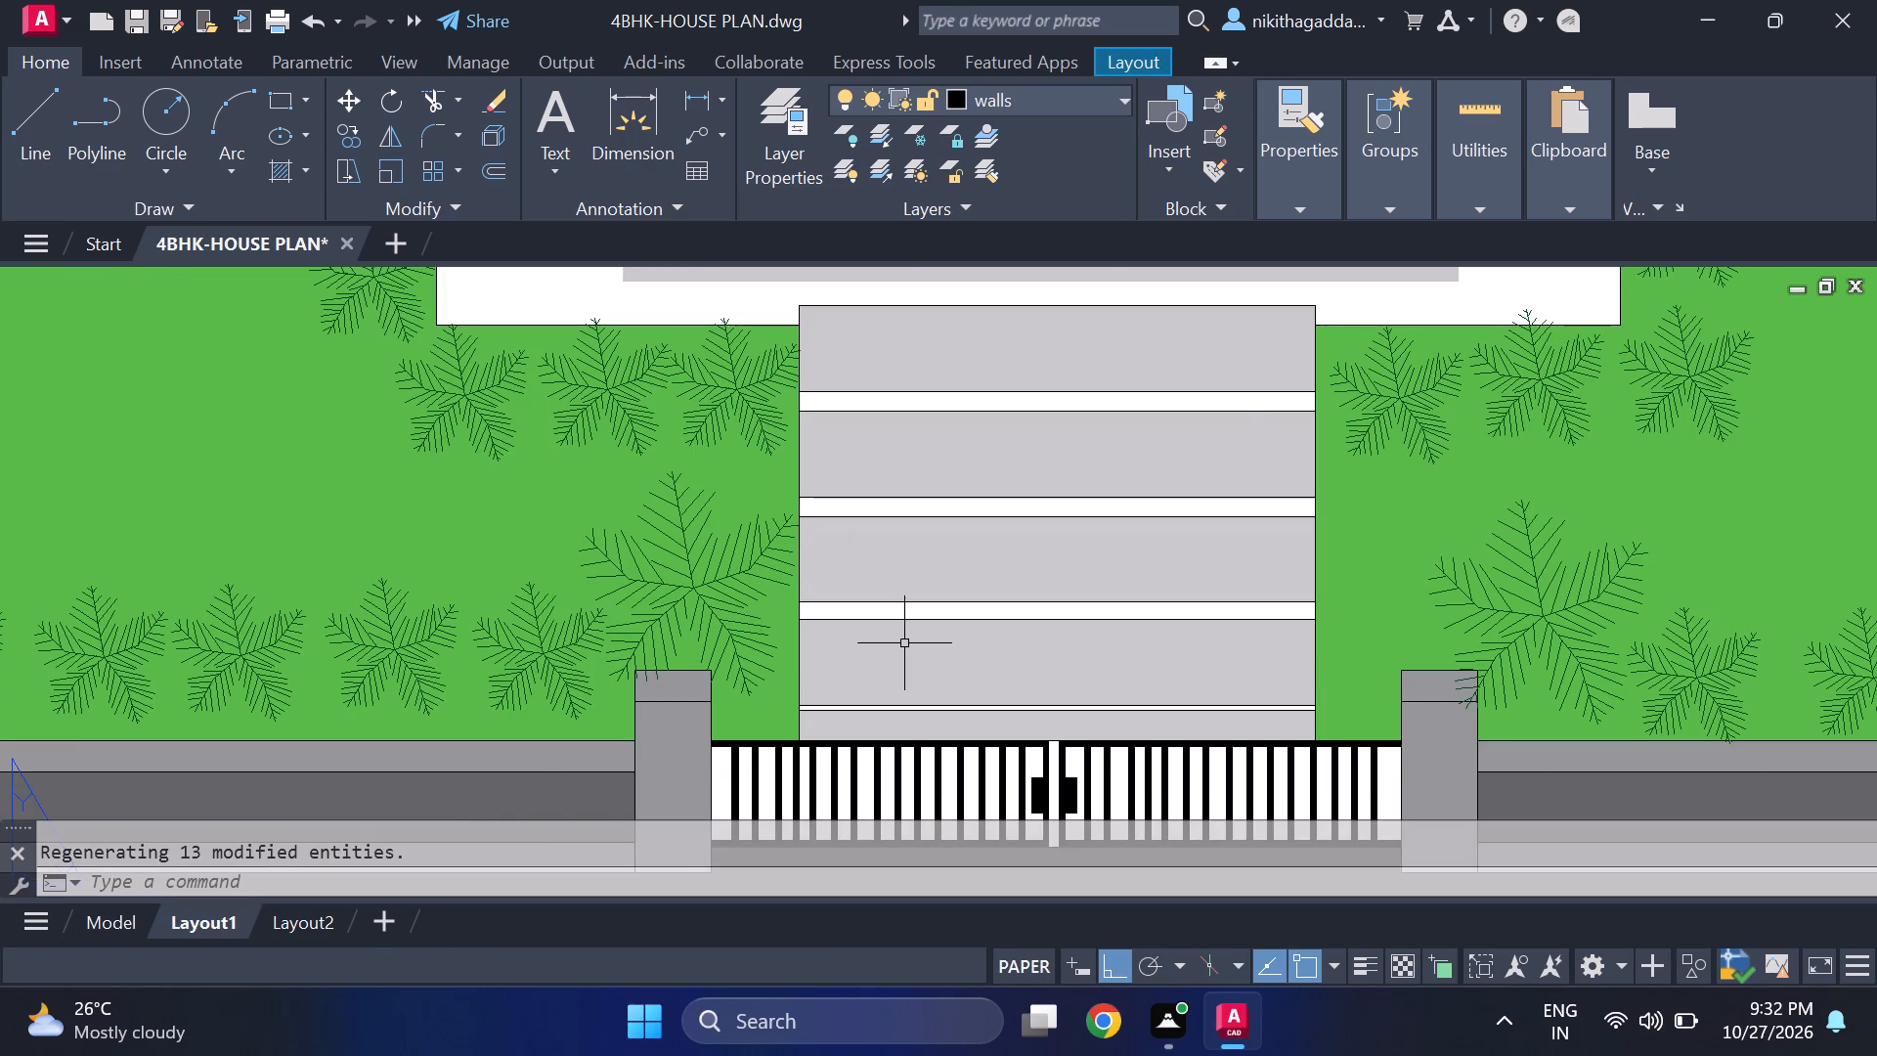
scroll(904, 643, down, 1)
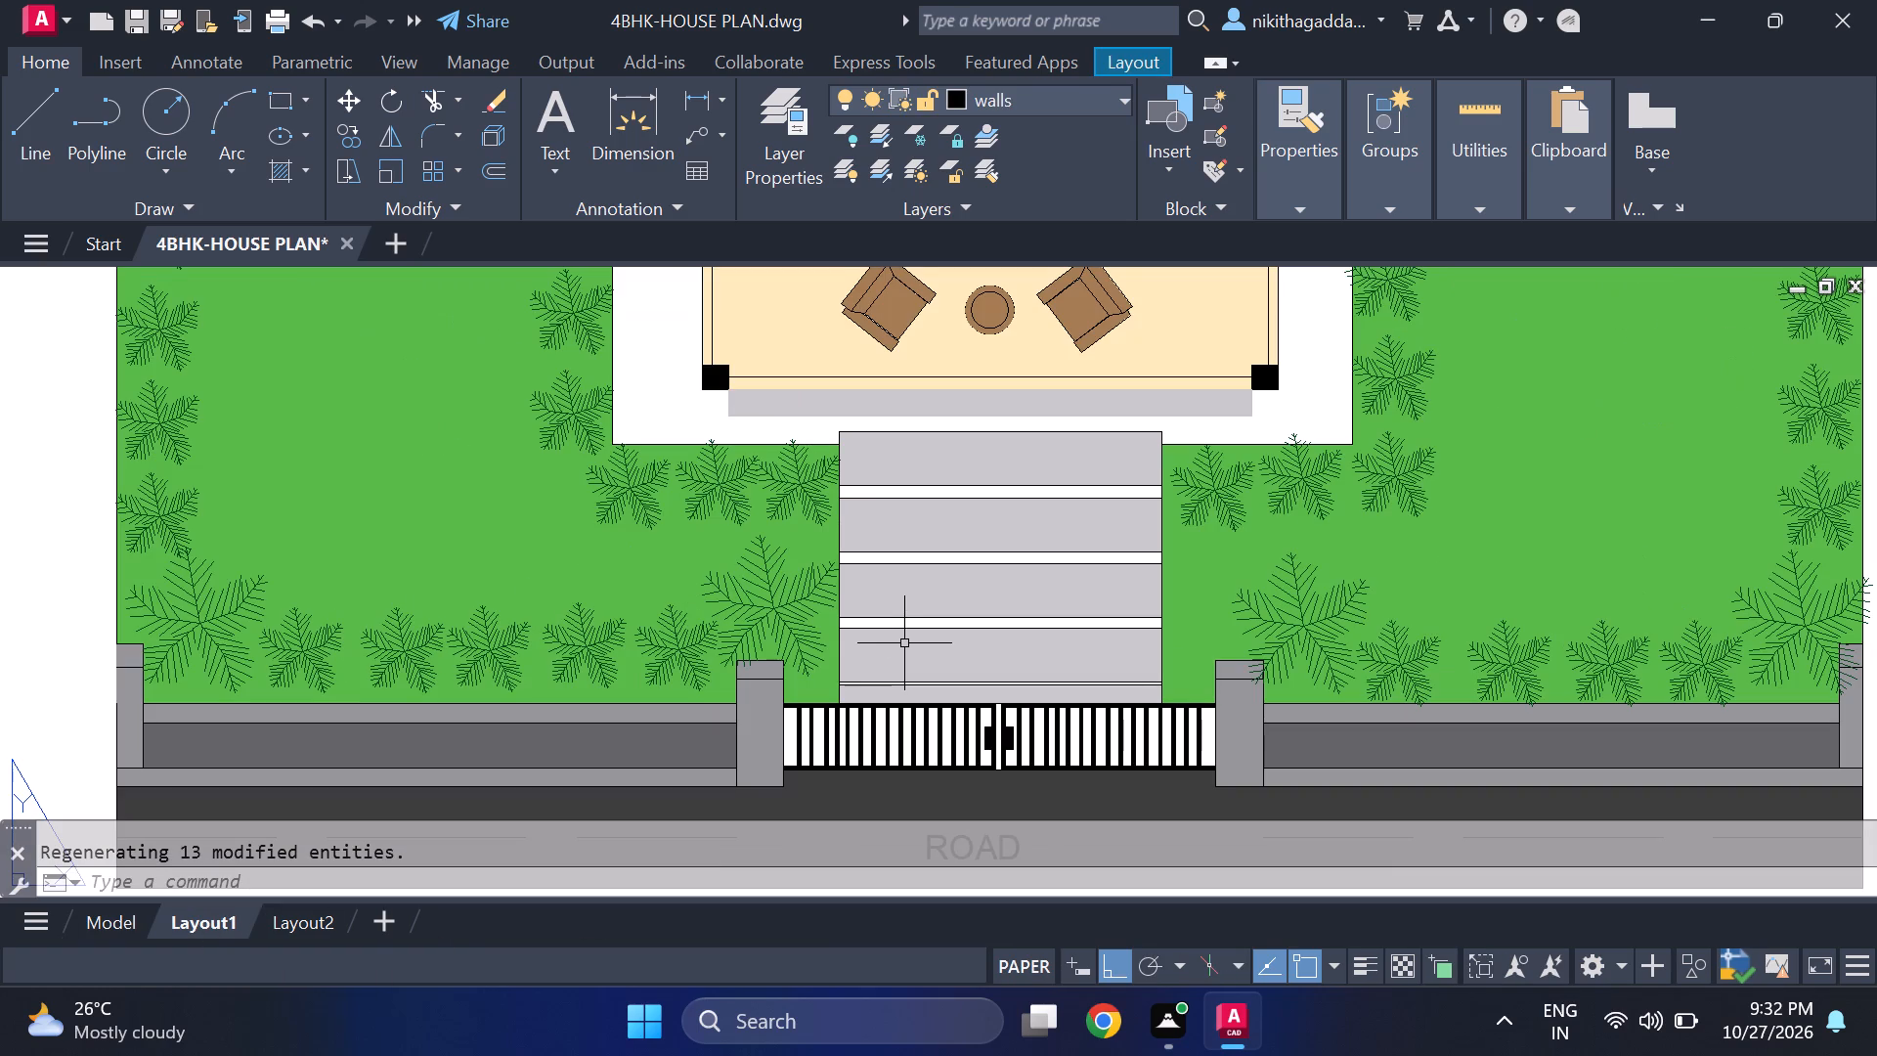
scroll(917, 639, down, 2)
middle_drag(930, 653, 946, 716)
scroll(858, 546, down, 2)
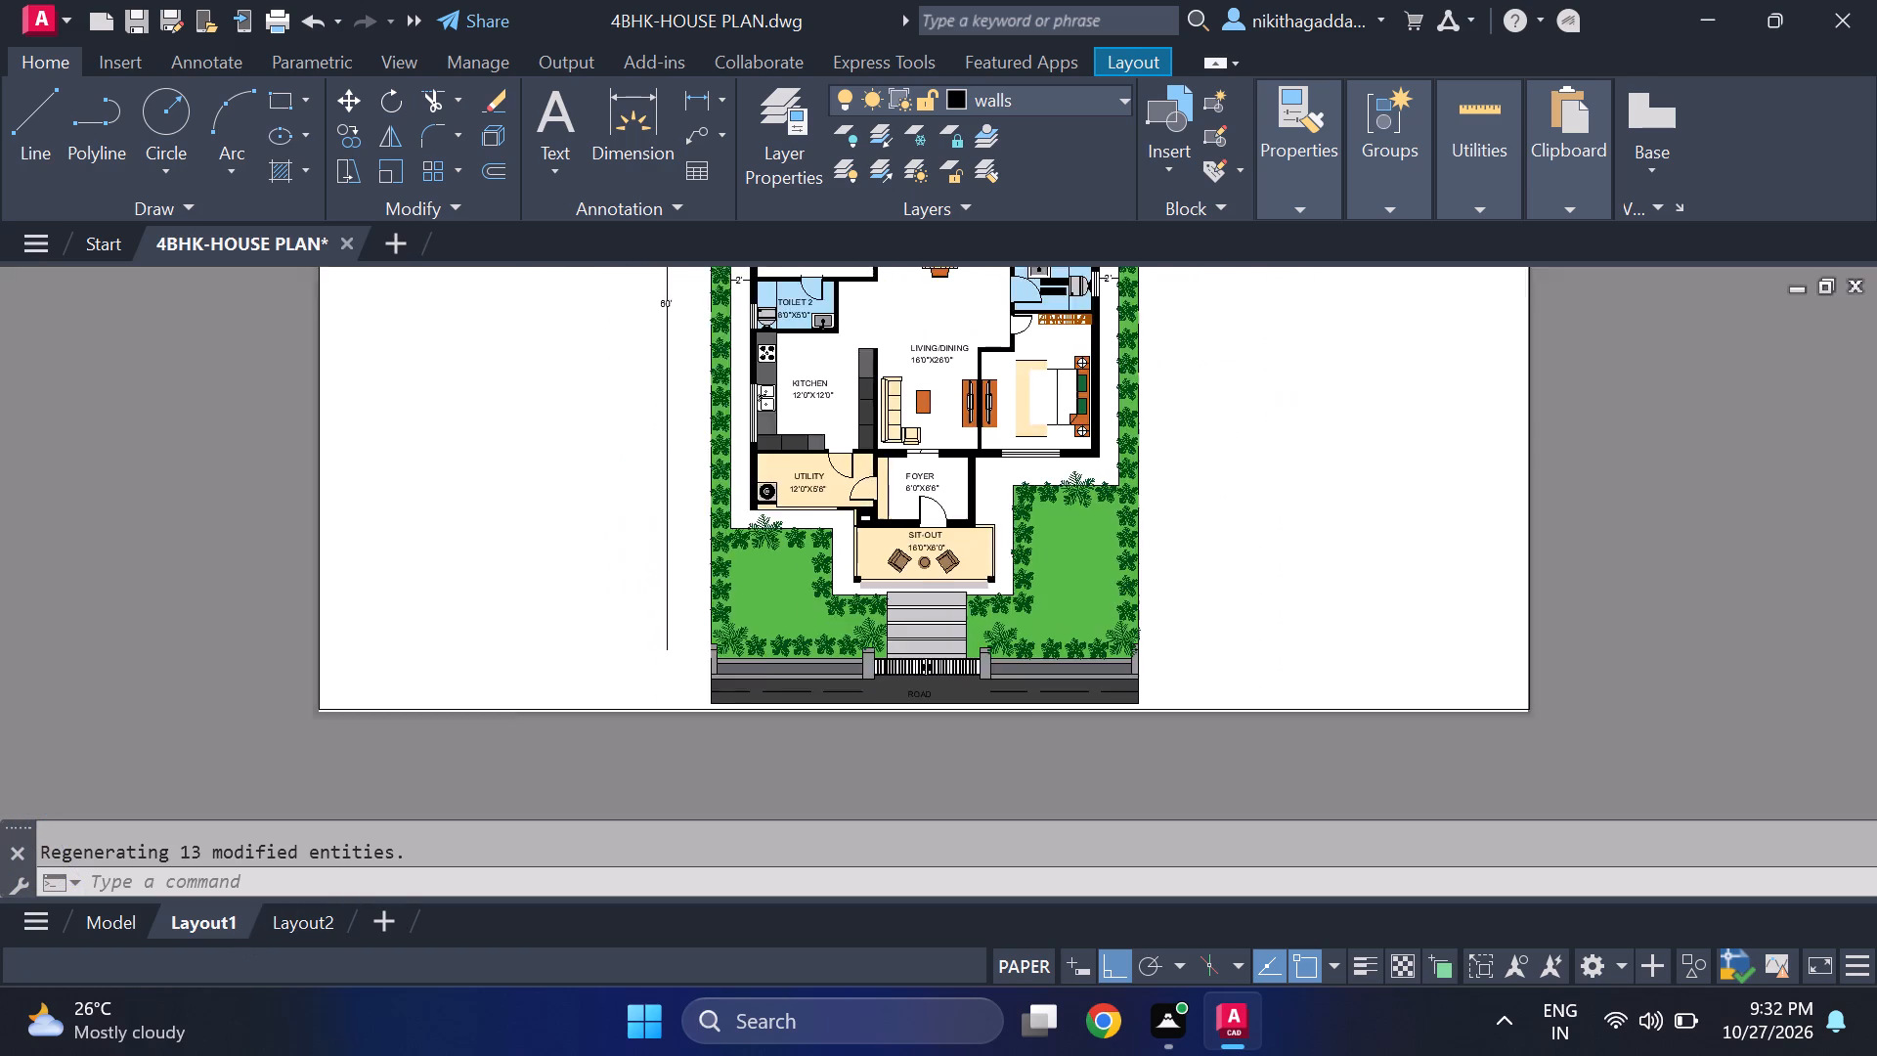
middle_drag(978, 490, 985, 648)
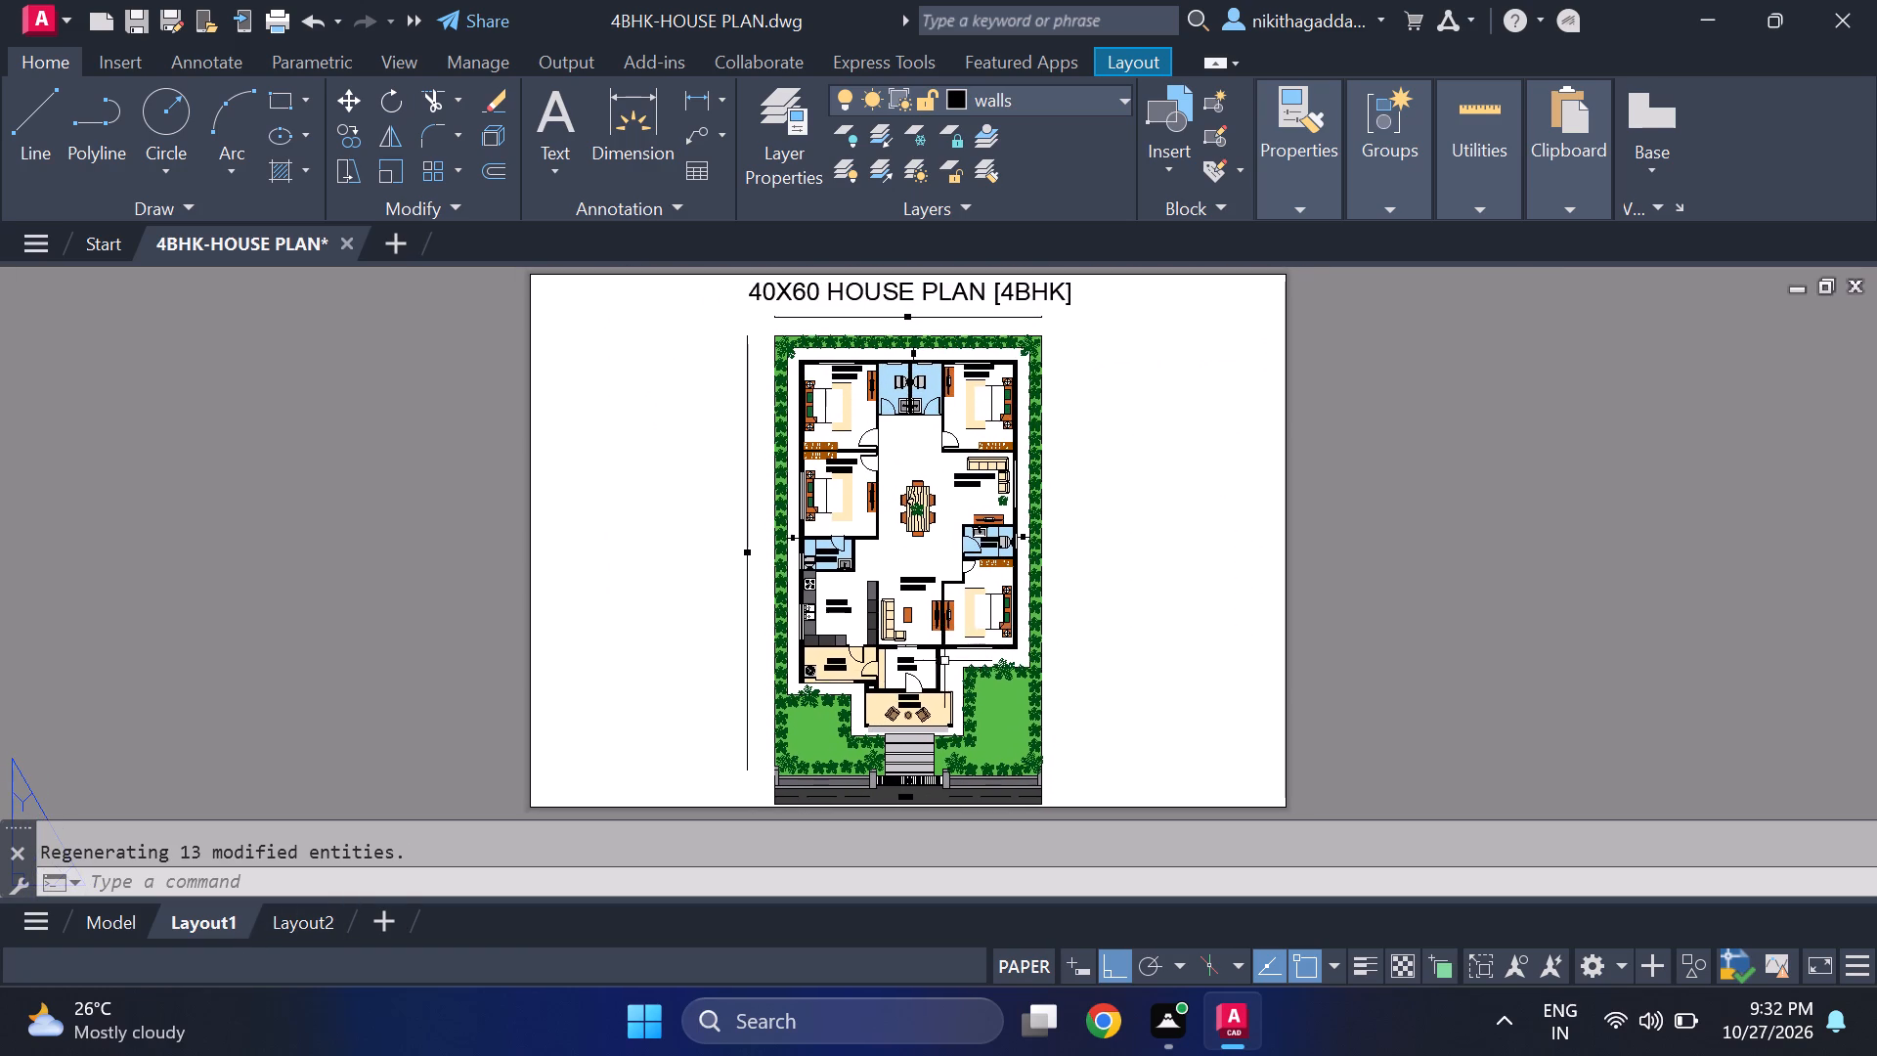
scroll(886, 777, up, 2)
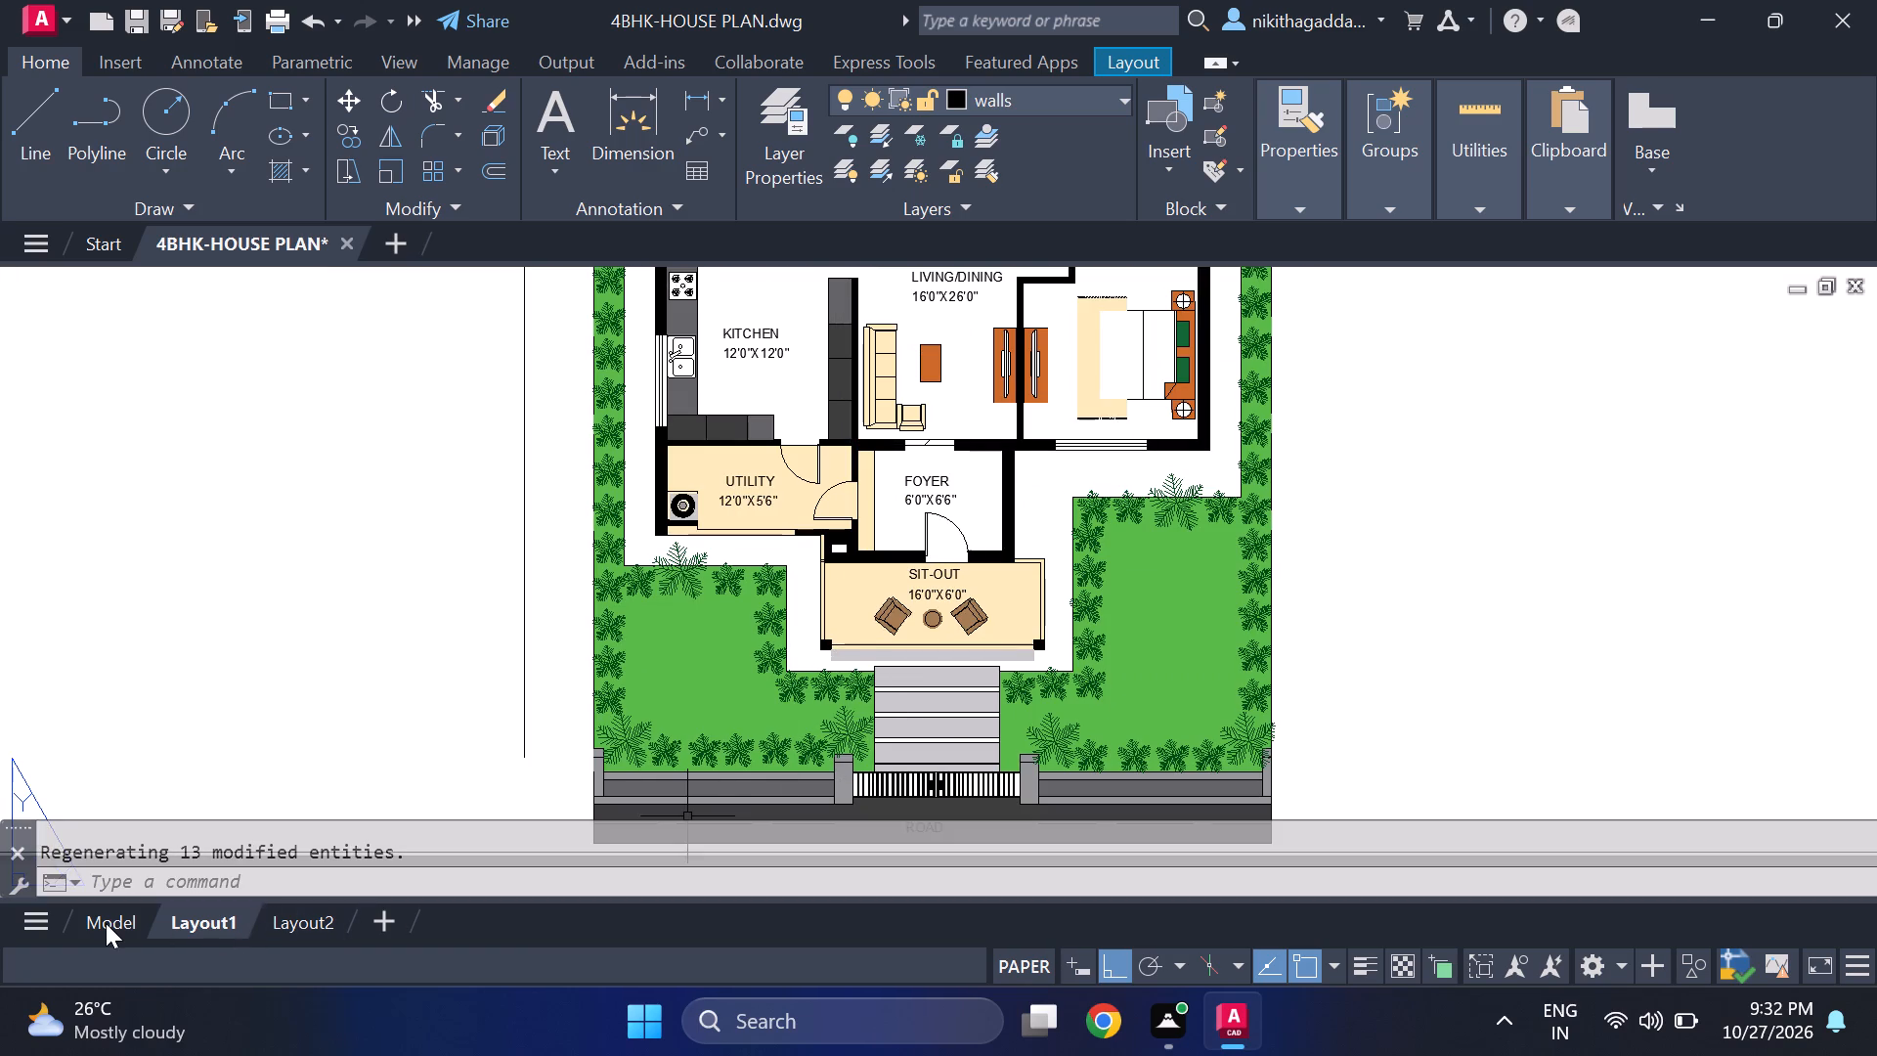
In model space, draw a line beside the sit-out step's west edge, from the southwest column's base south to the step's south edge.
click(106, 923)
middle_drag(830, 378, 844, 686)
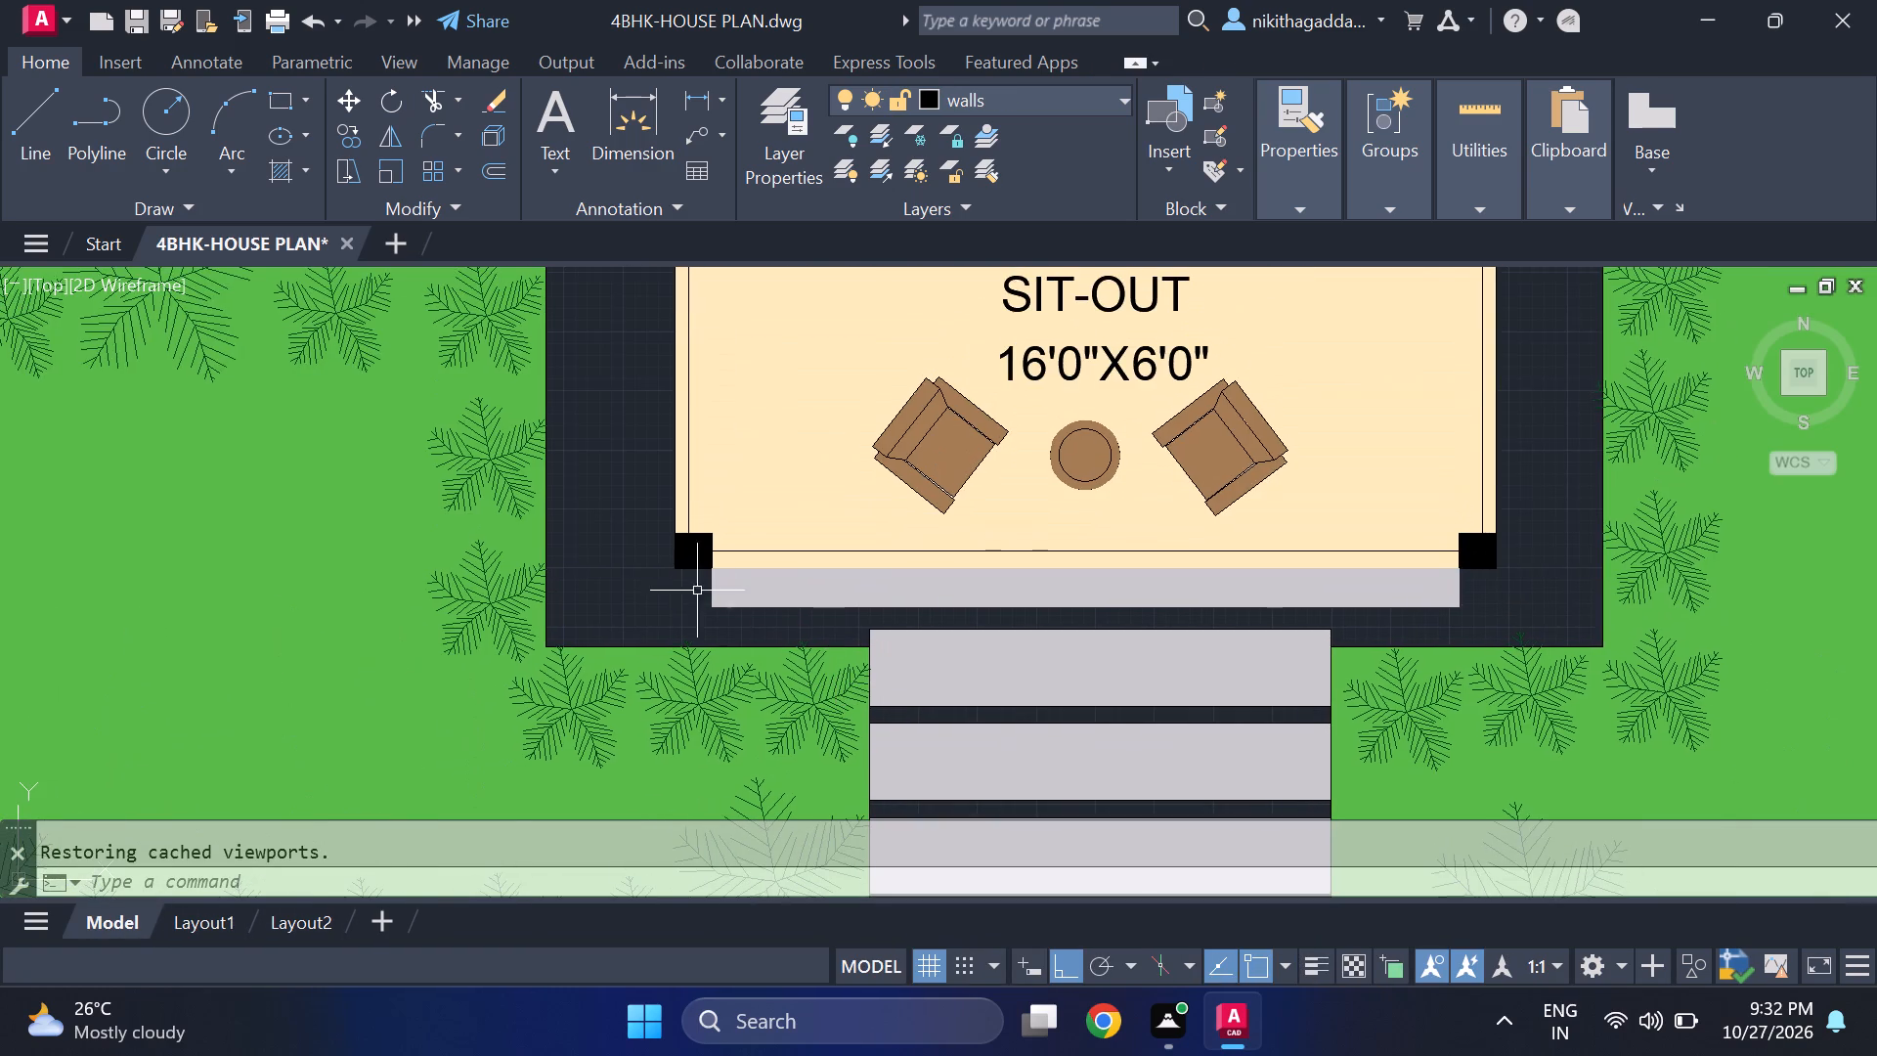
scroll(692, 570, up, 2)
key(l)
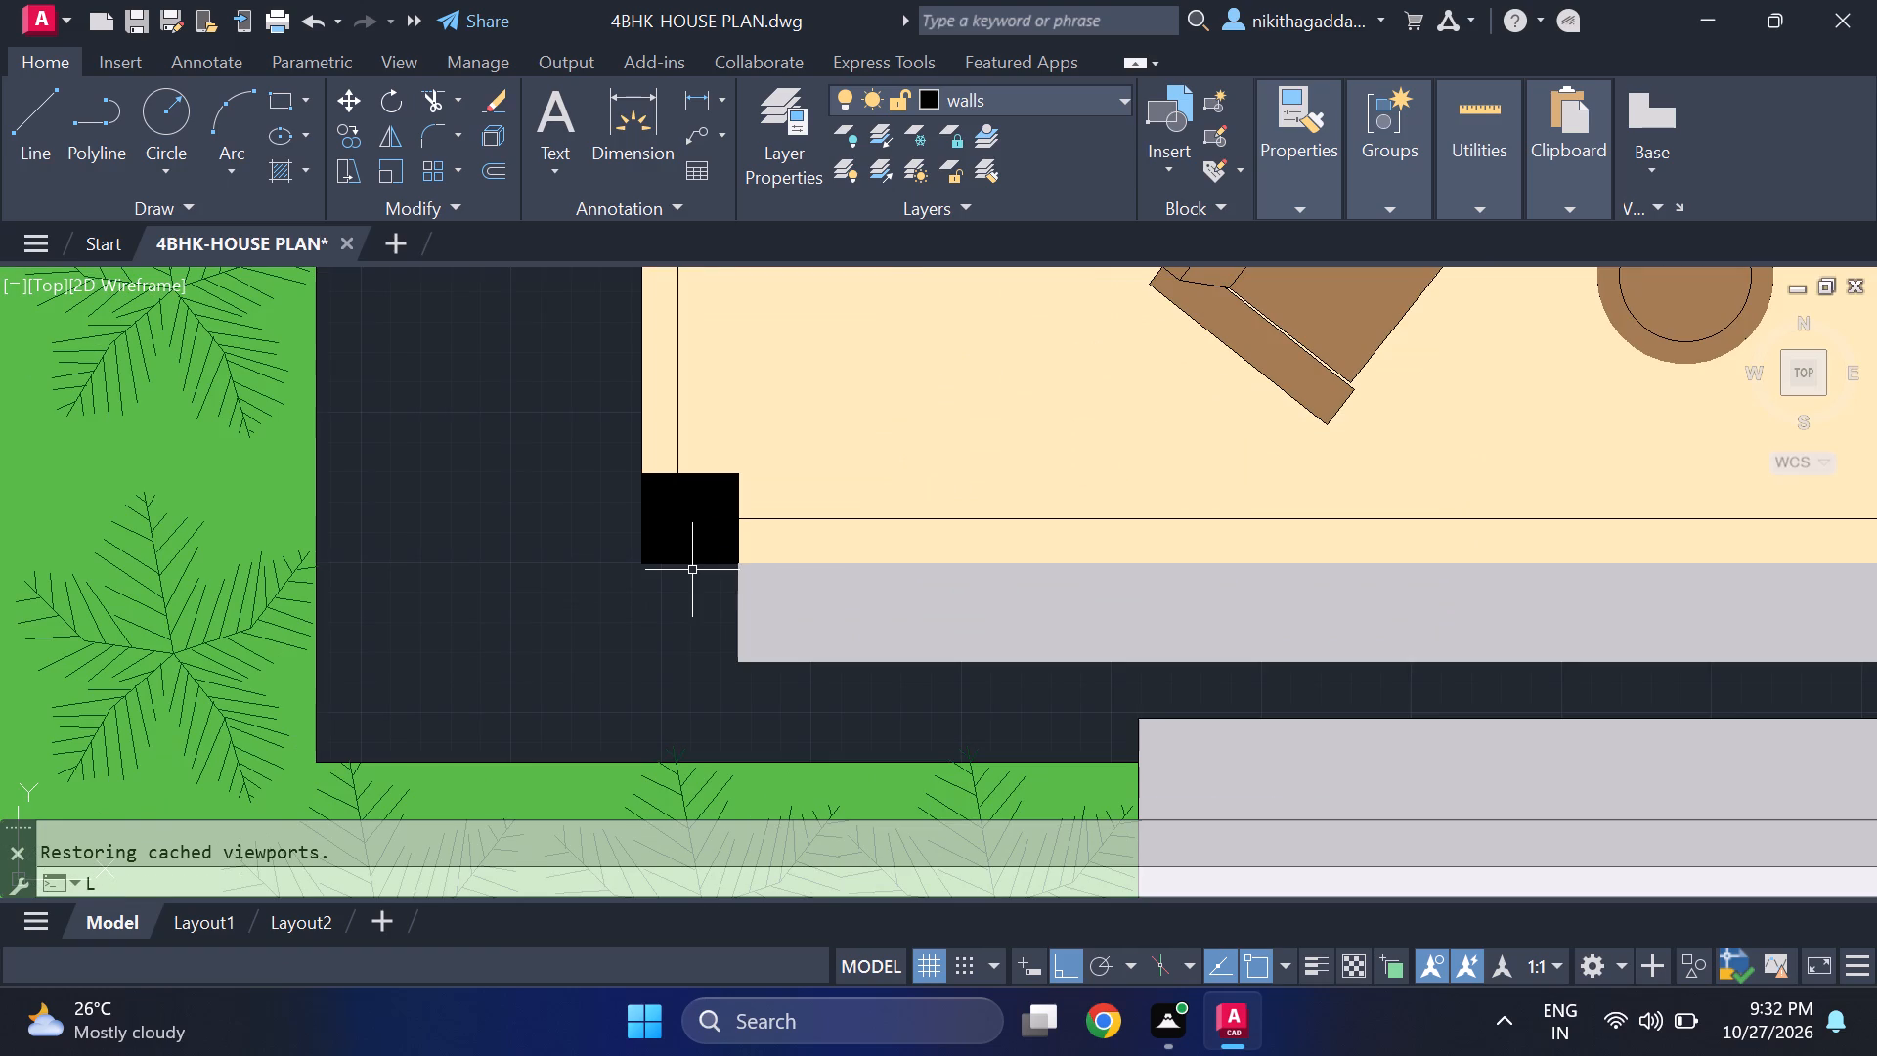
key(Return)
scroll(692, 570, up, 2)
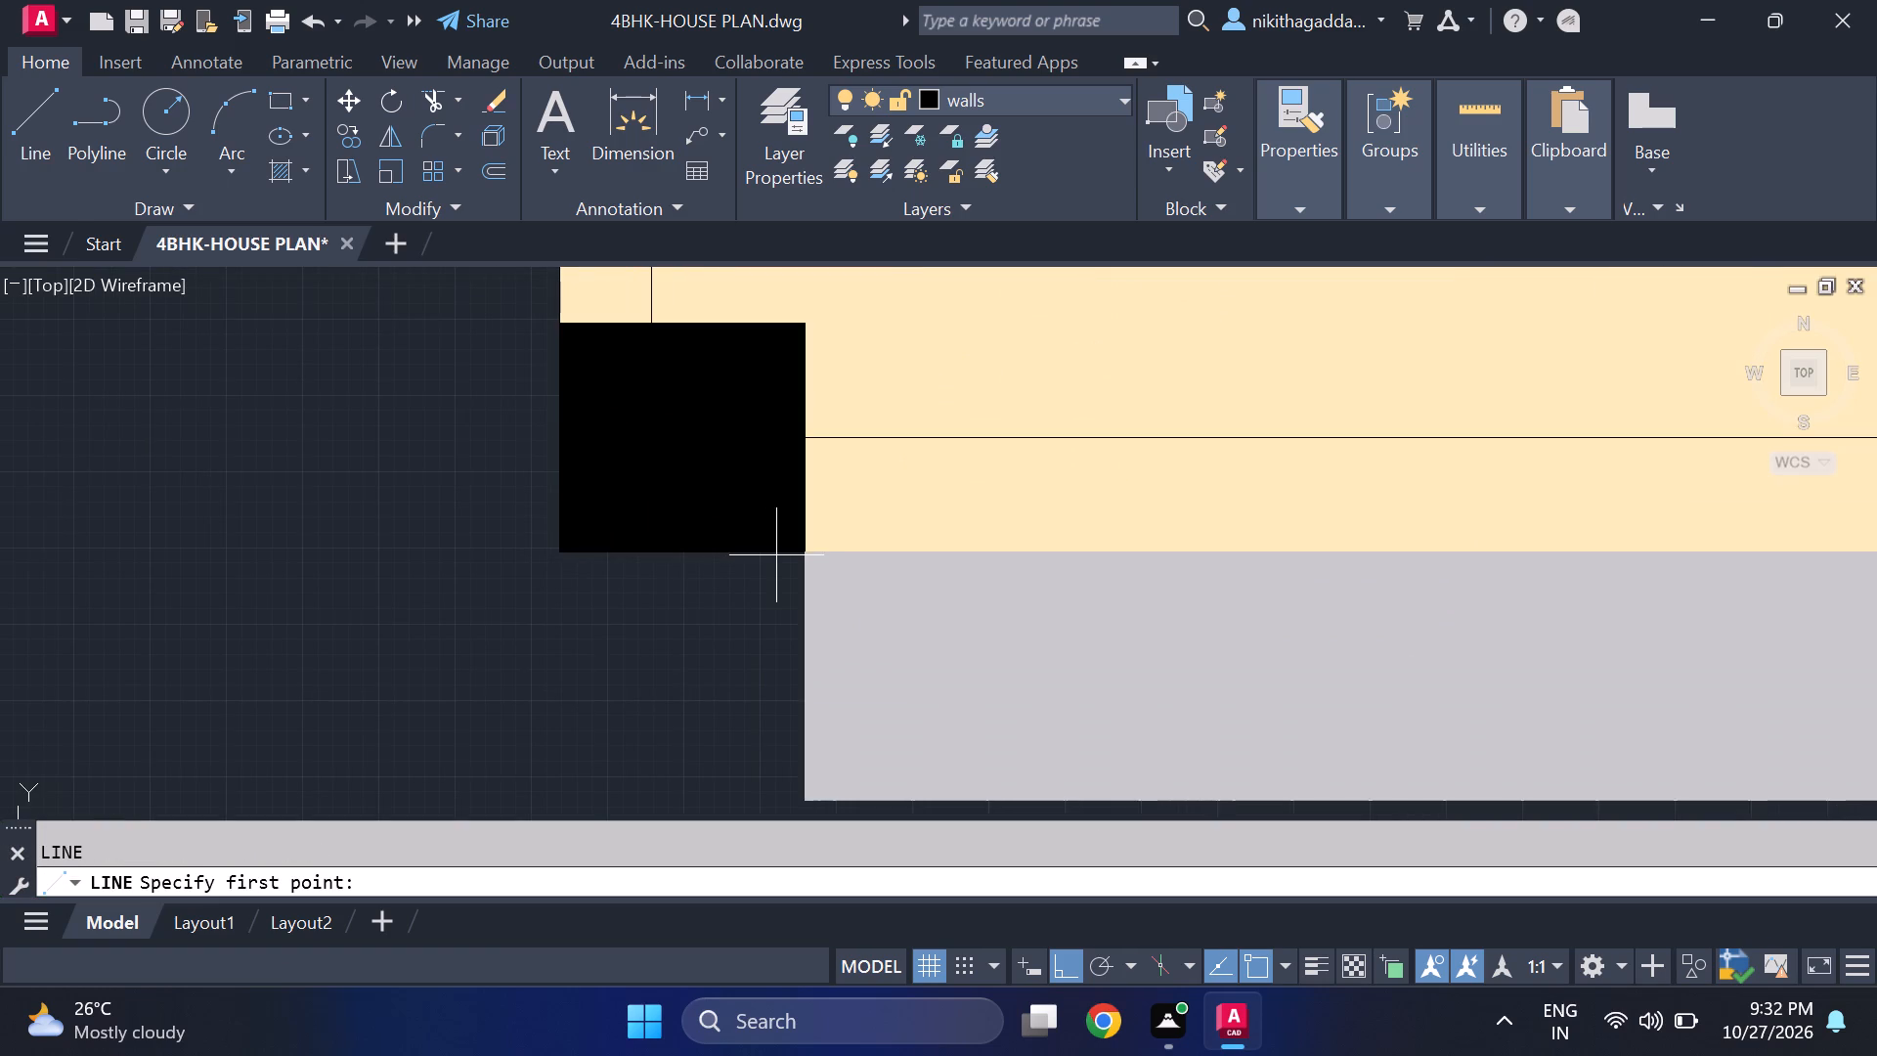
click(788, 551)
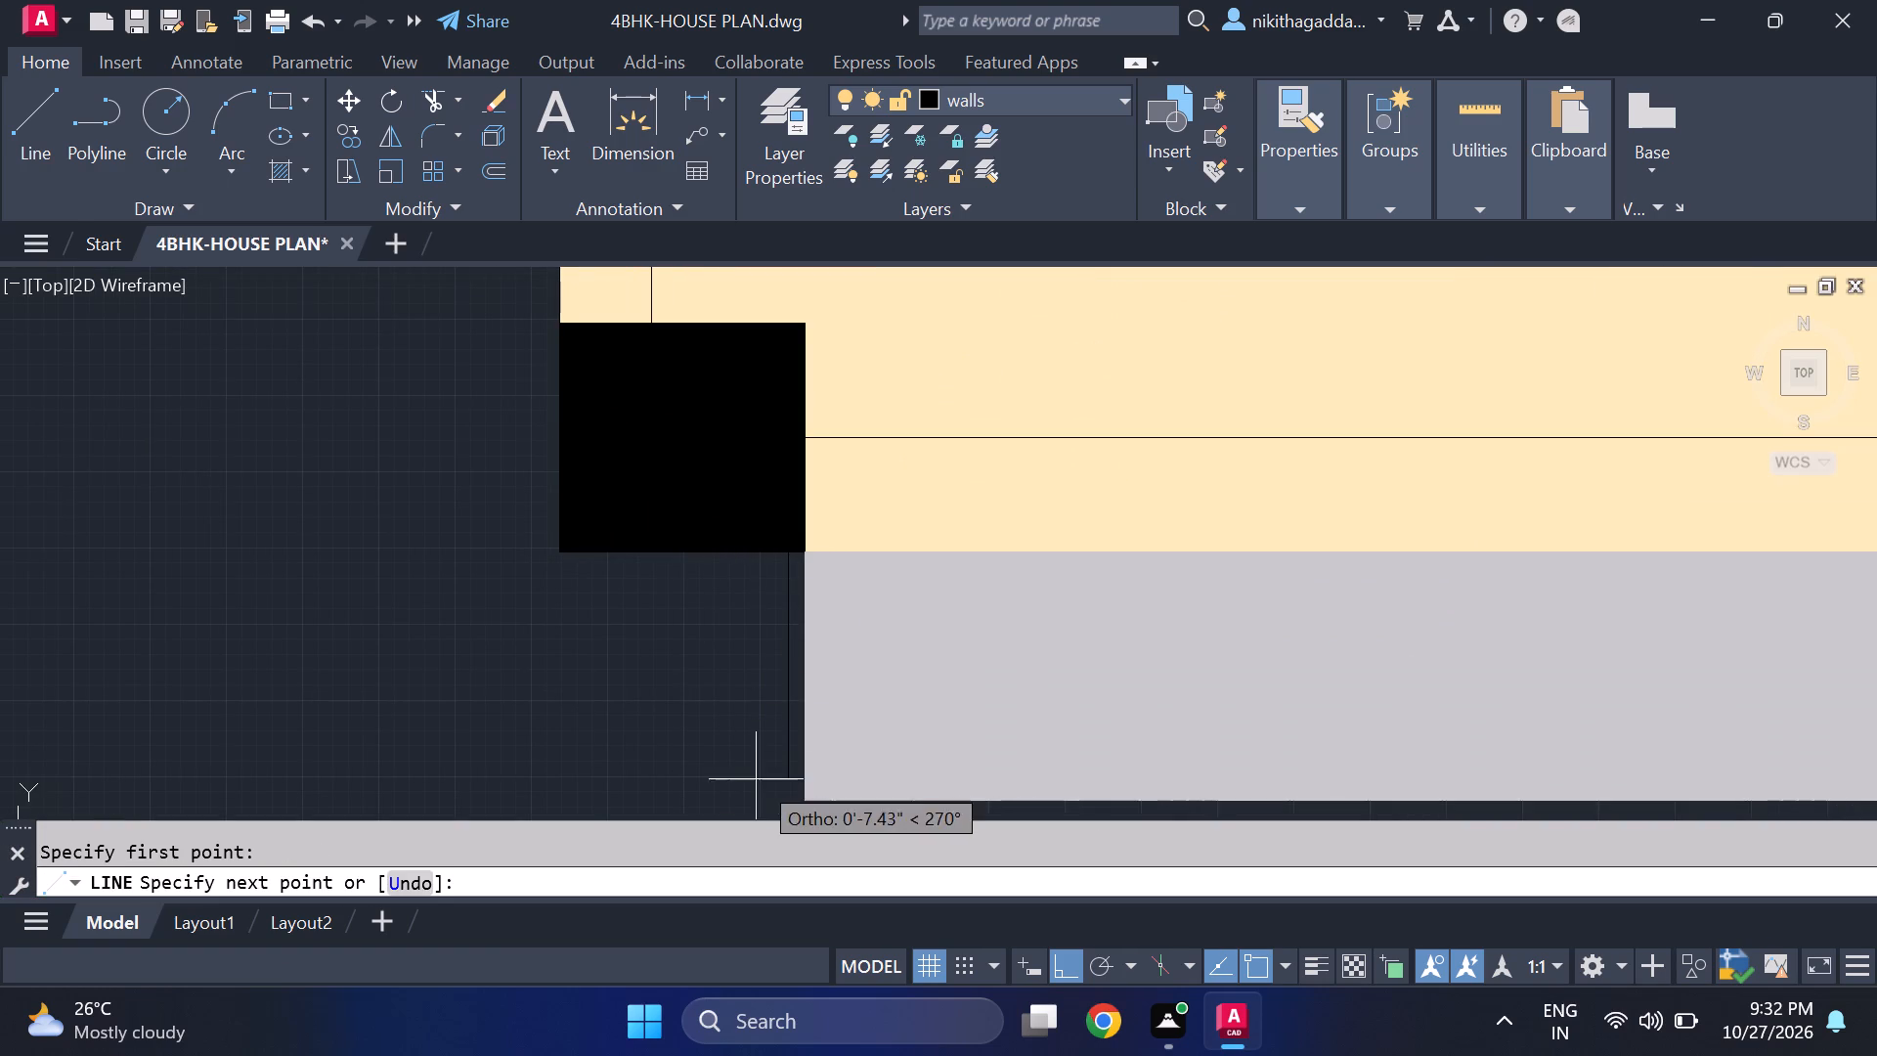
middle_drag(761, 764, 715, 649)
scroll(736, 699, up, 1)
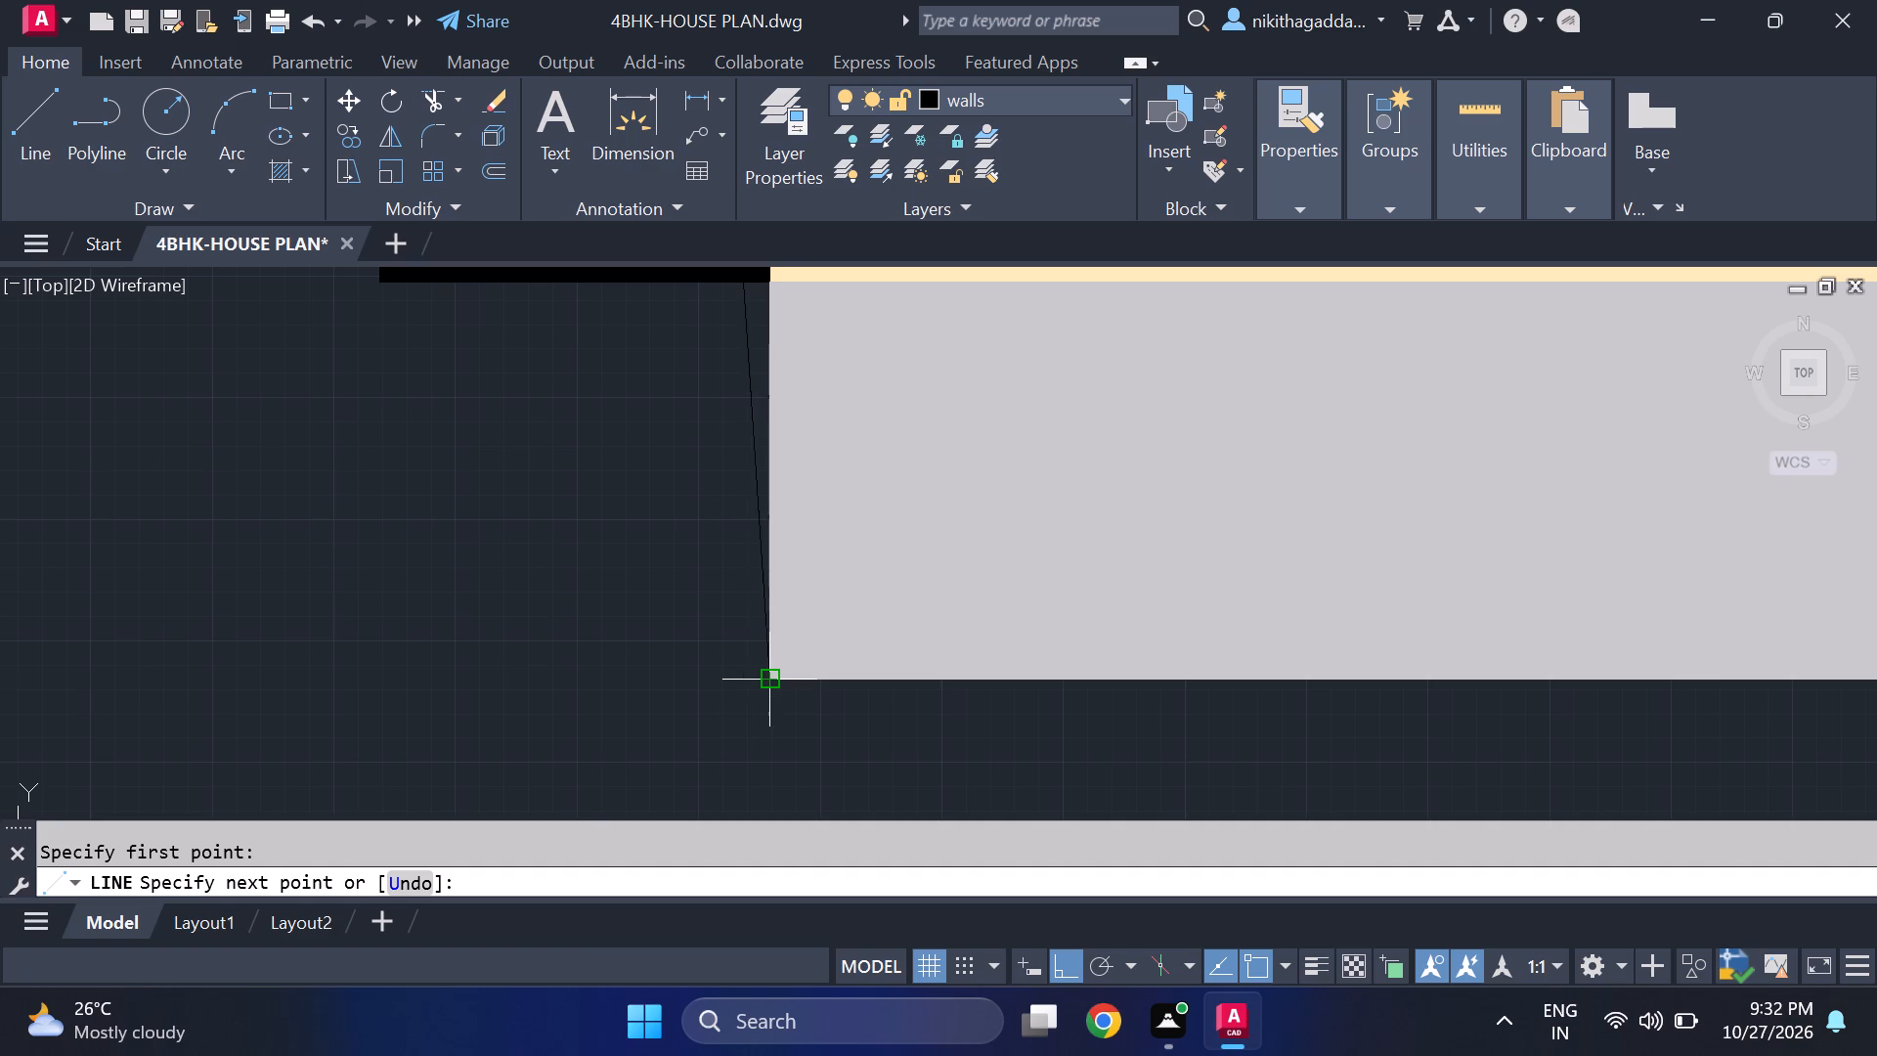
scroll(761, 684, up, 2)
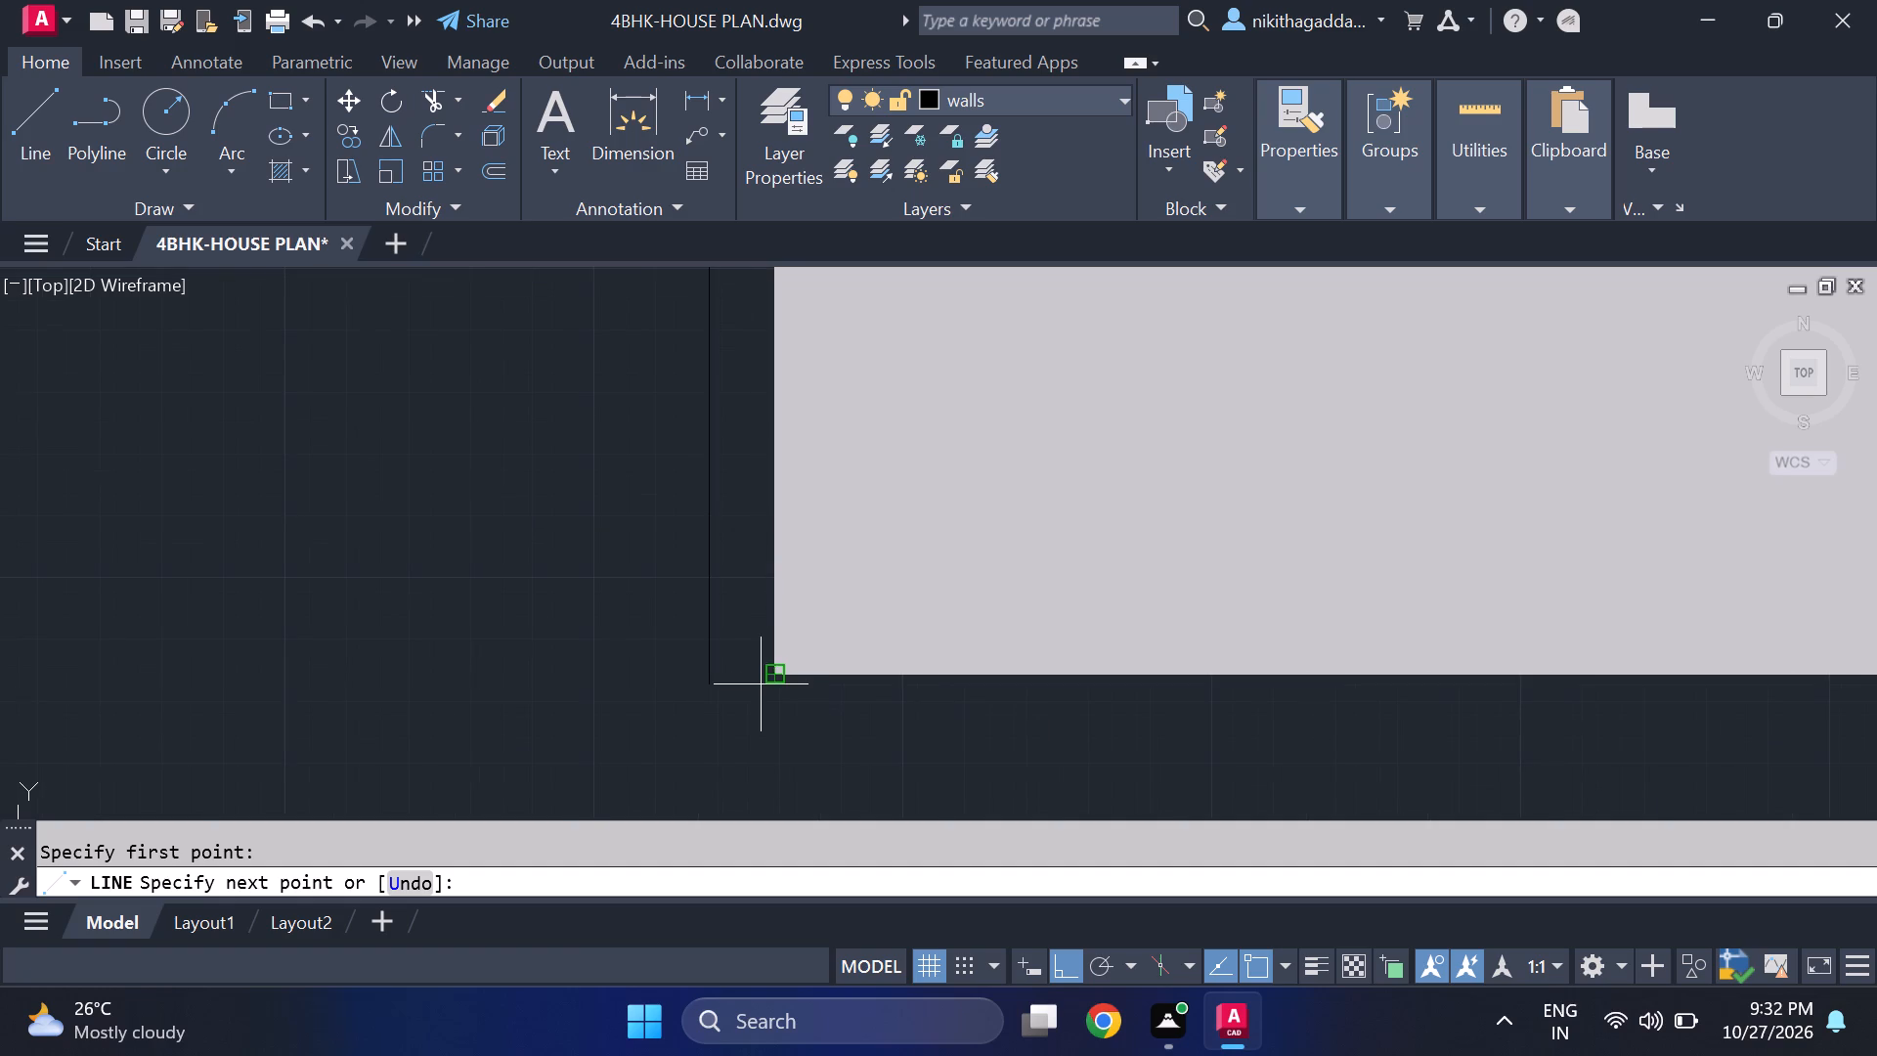
click(713, 675)
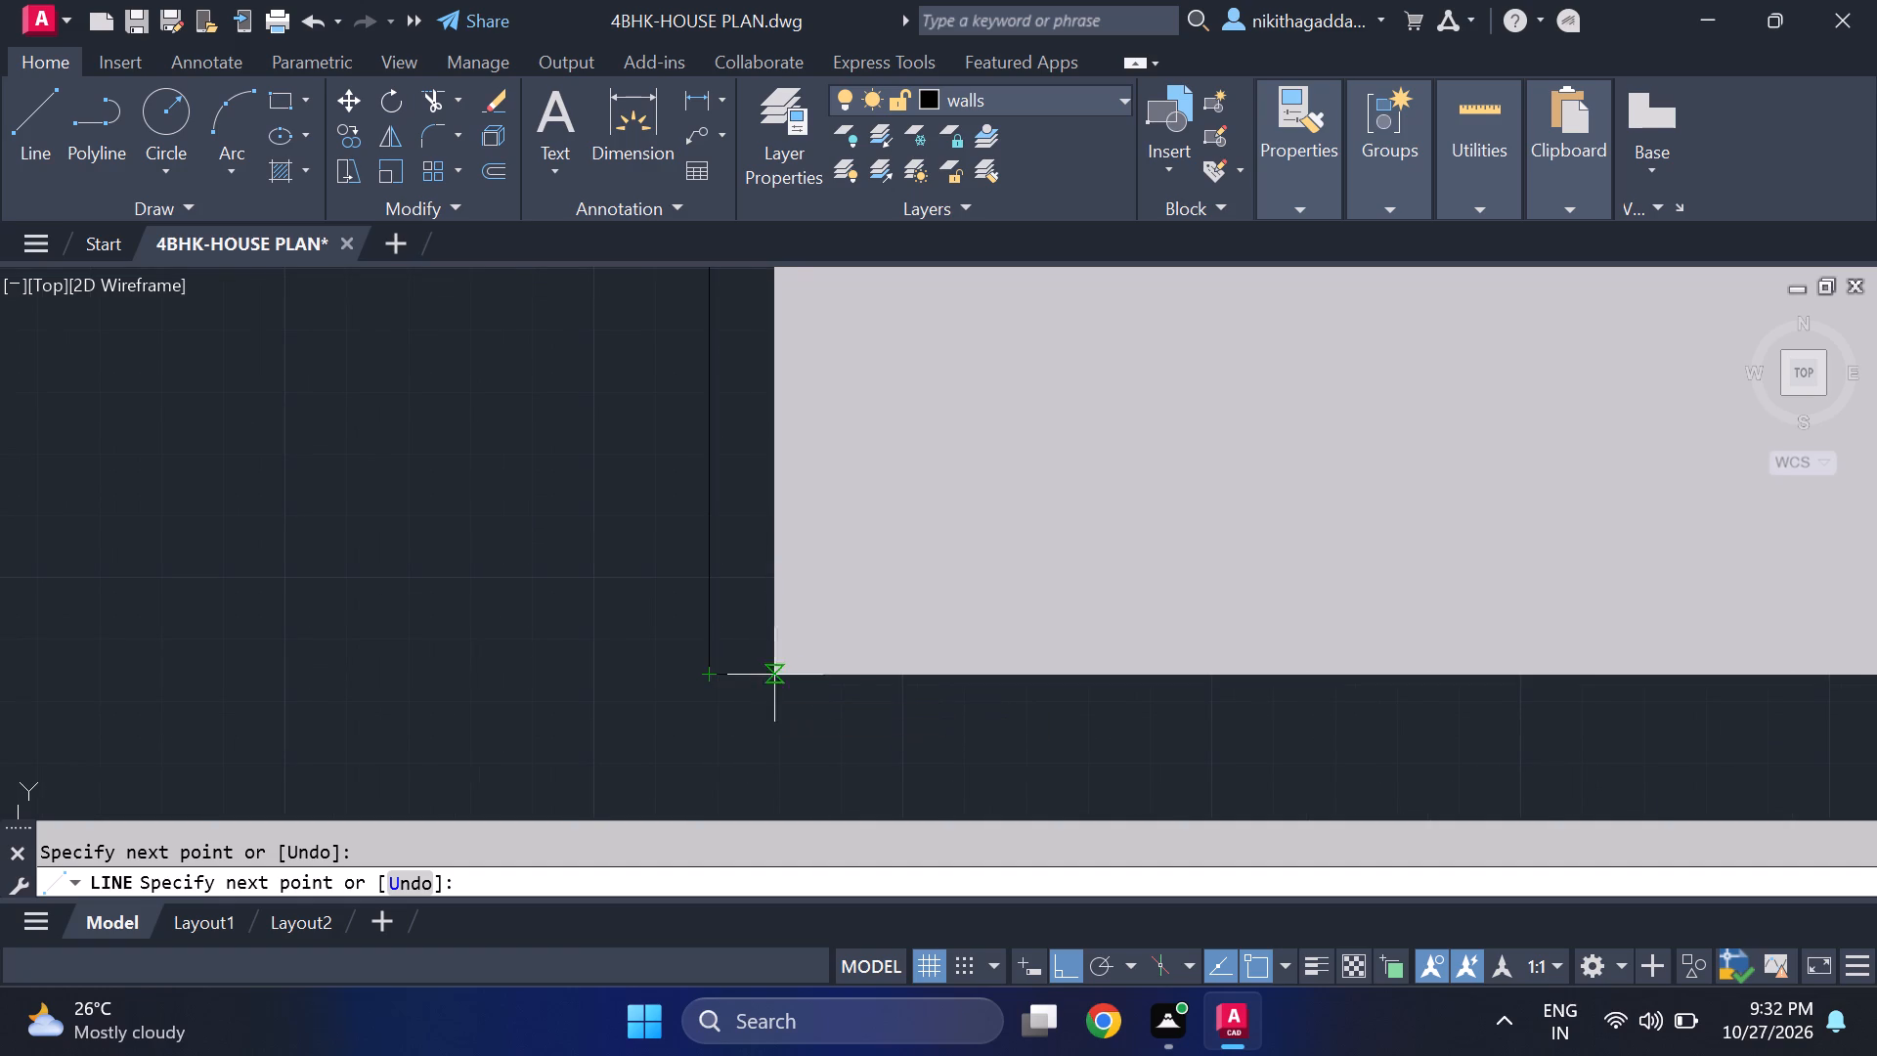
Continue the line along the step's south edge, north up its east edge, and east under the southeast column.
scroll(1338, 702, down, 3)
middle_drag(1584, 765, 751, 617)
scroll(808, 610, down, 4)
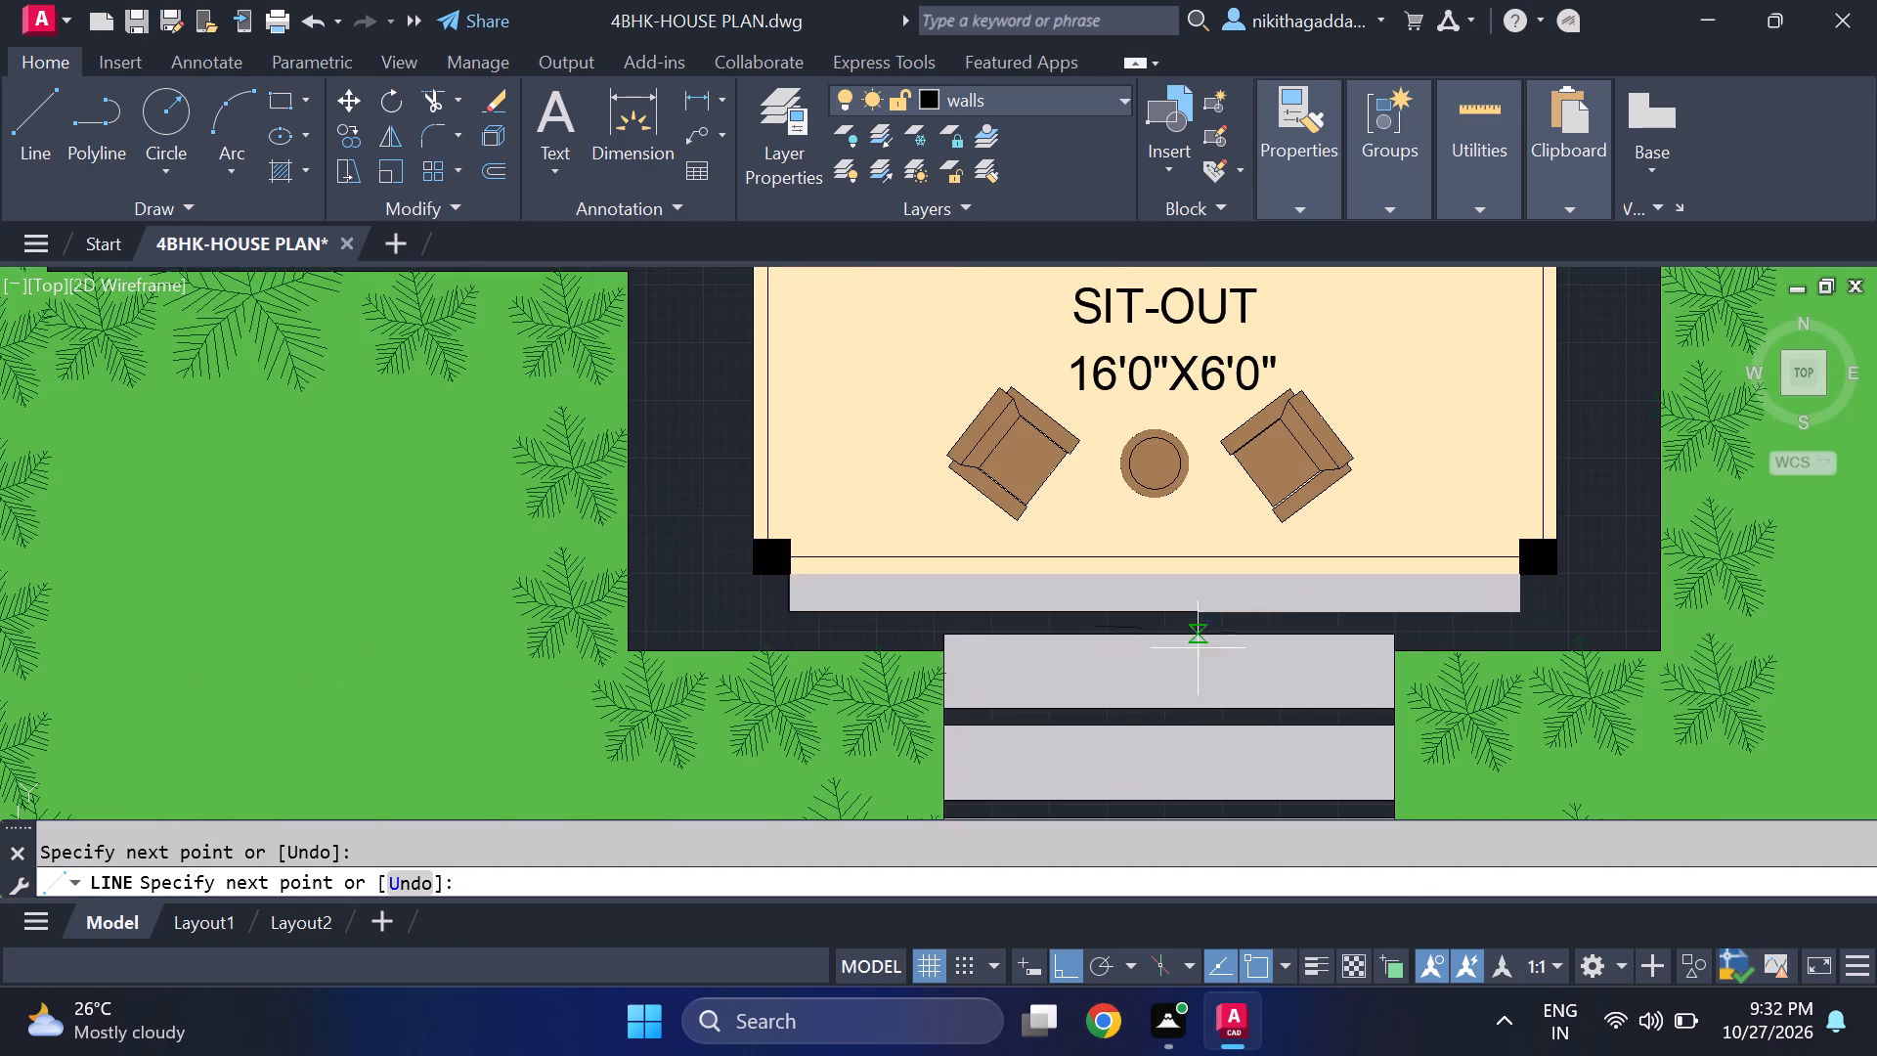
scroll(1553, 615, up, 4)
scroll(1303, 608, up, 2)
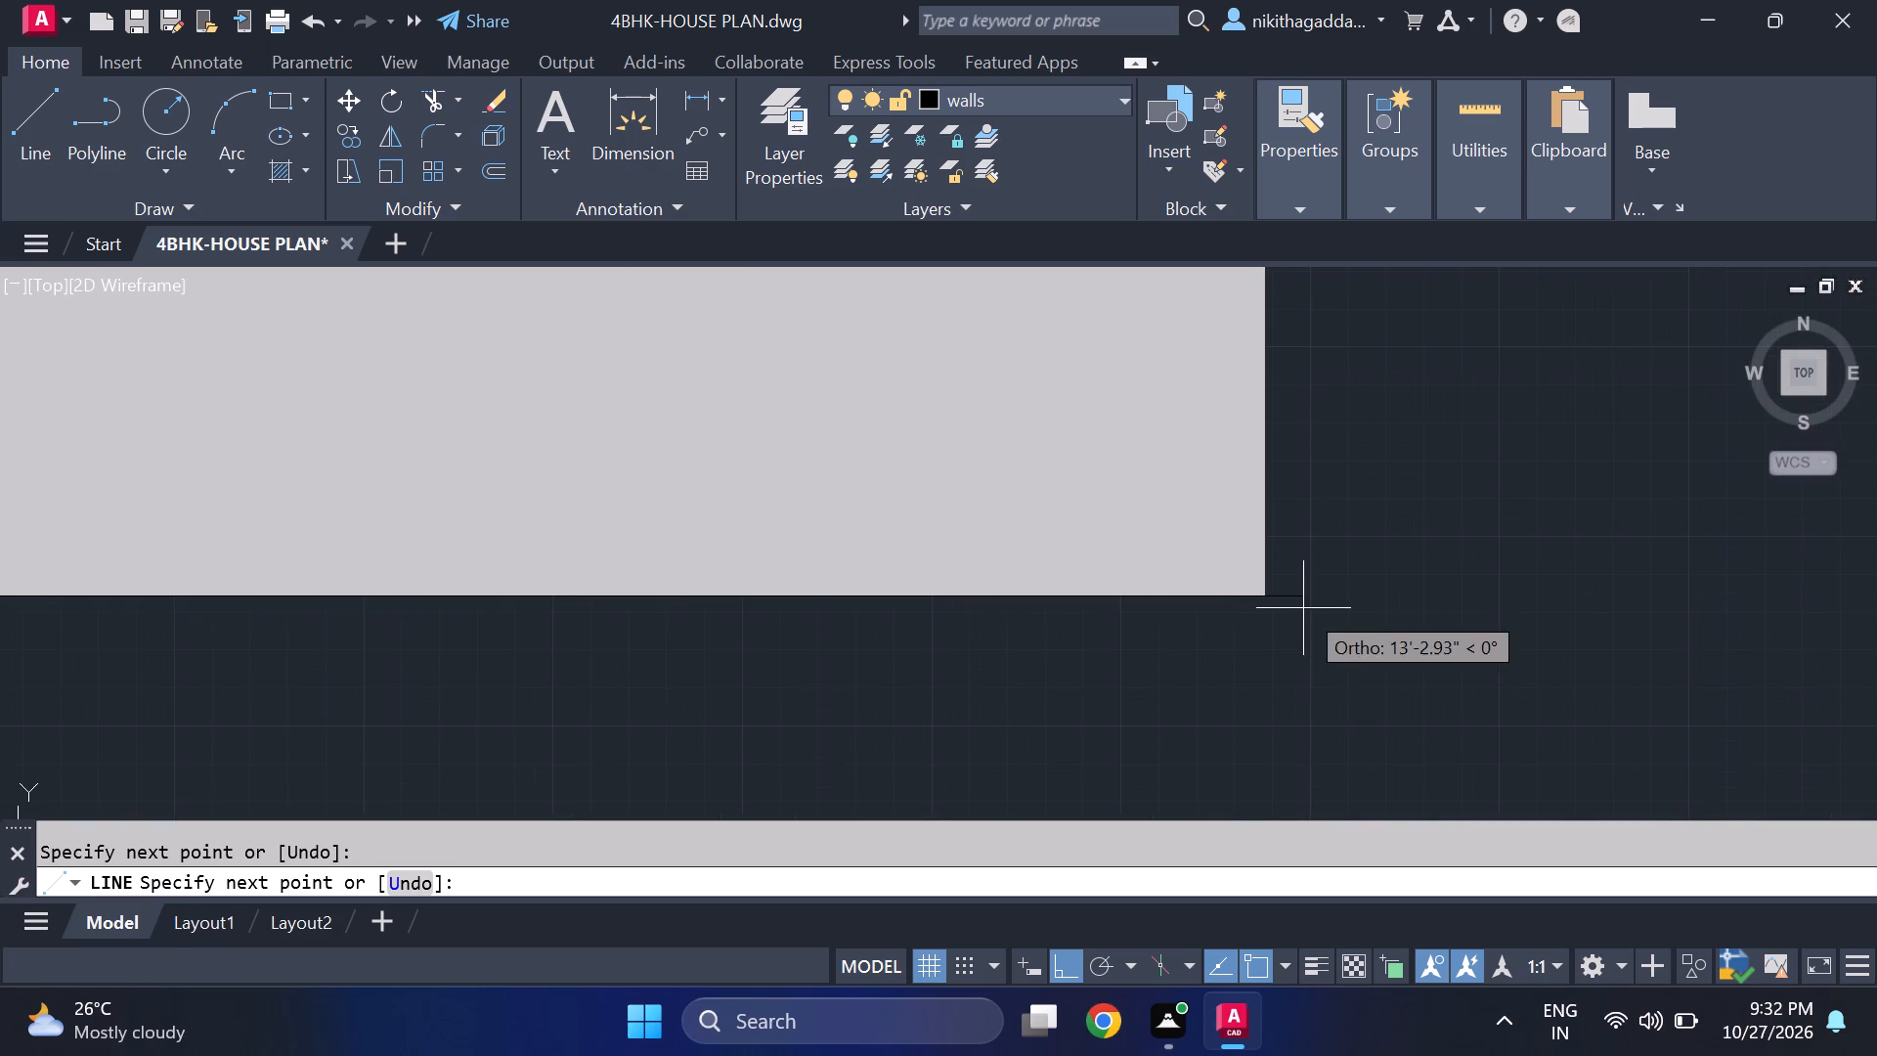
click(1270, 594)
scroll(1247, 425, down, 1)
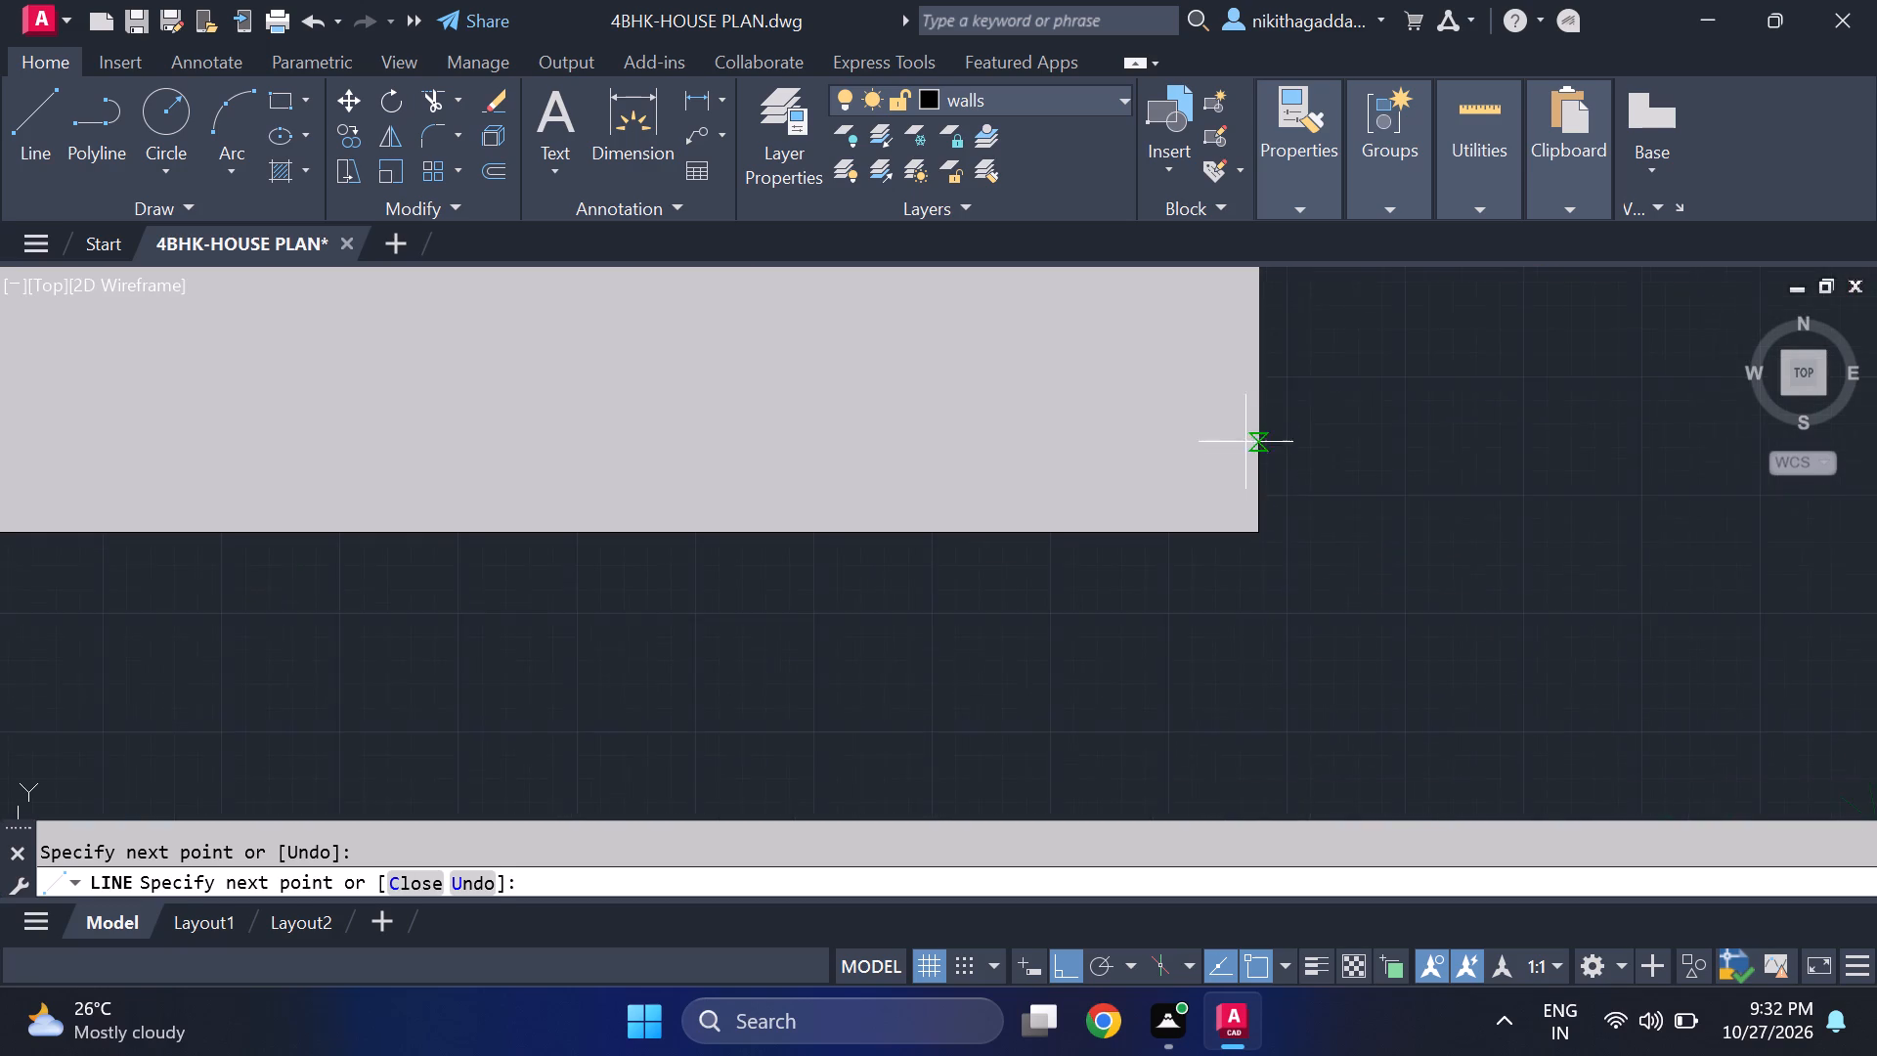
middle_drag(1246, 465, 1217, 826)
click(1234, 506)
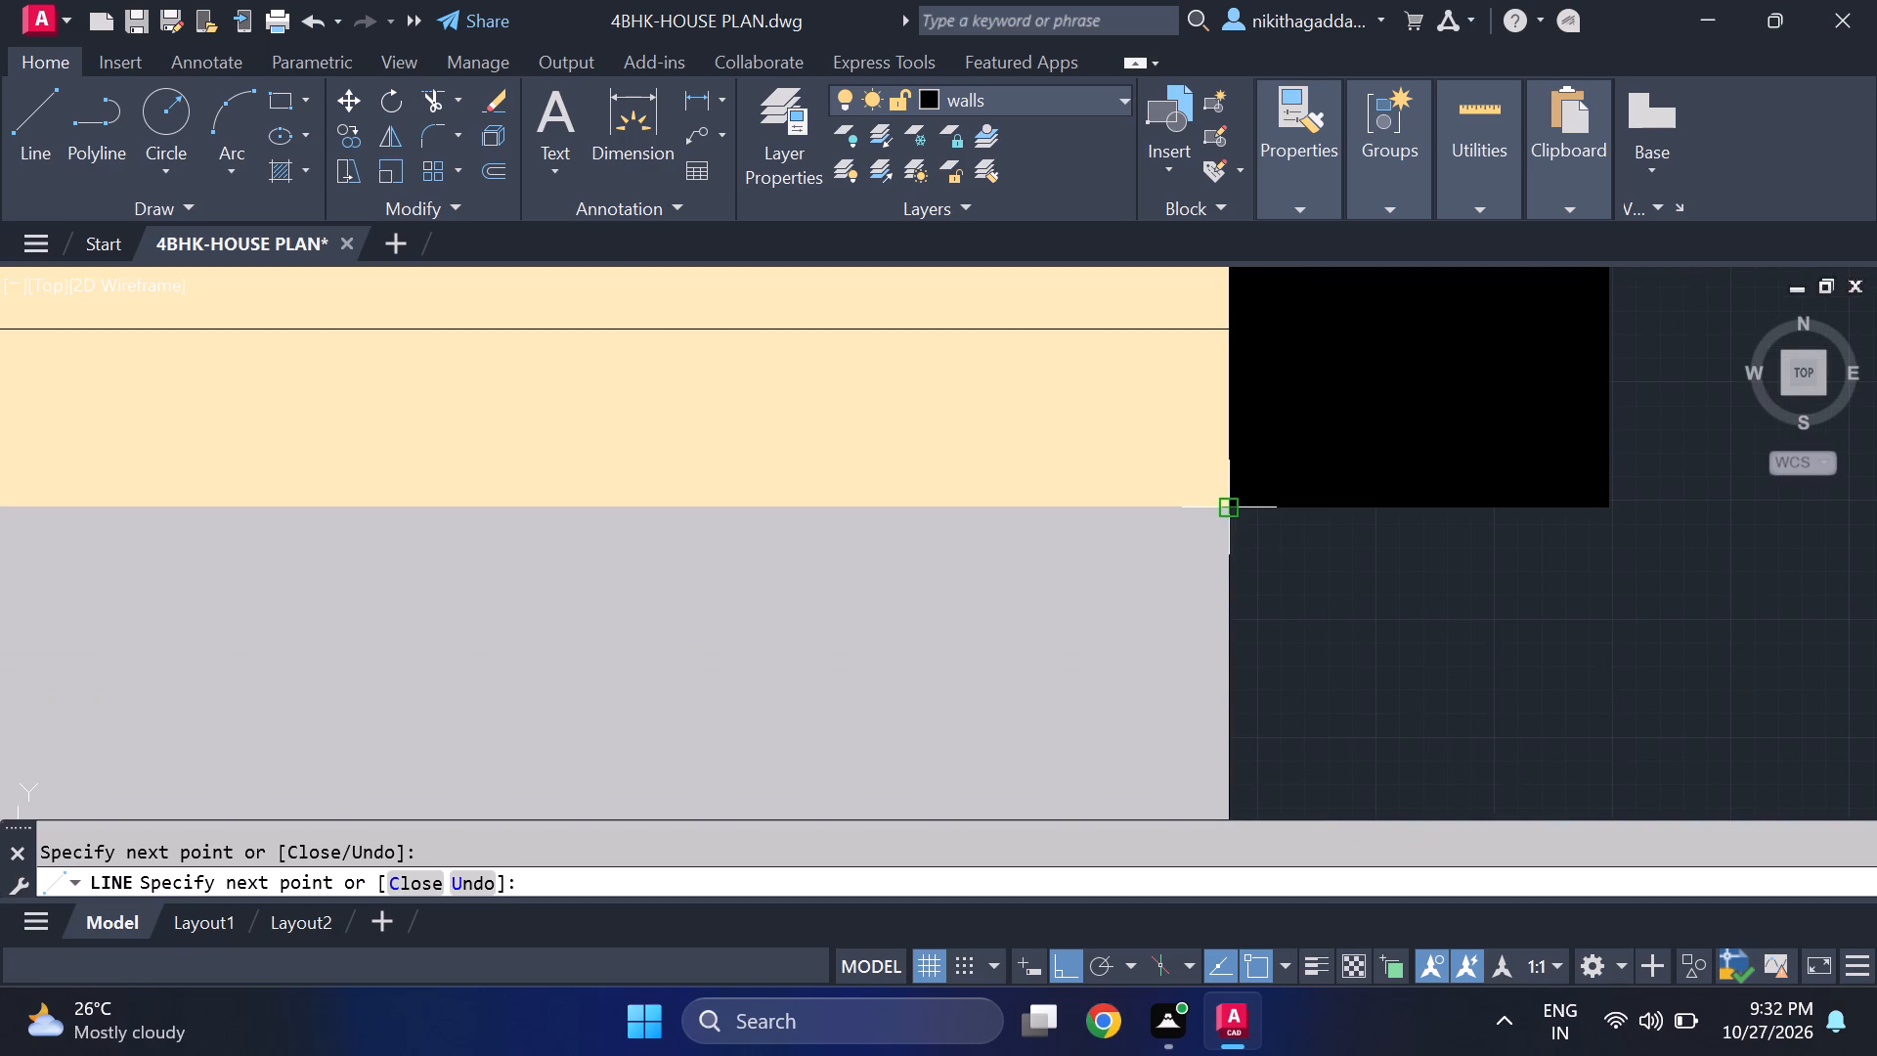
click(1616, 513)
scroll(1594, 598, down, 4)
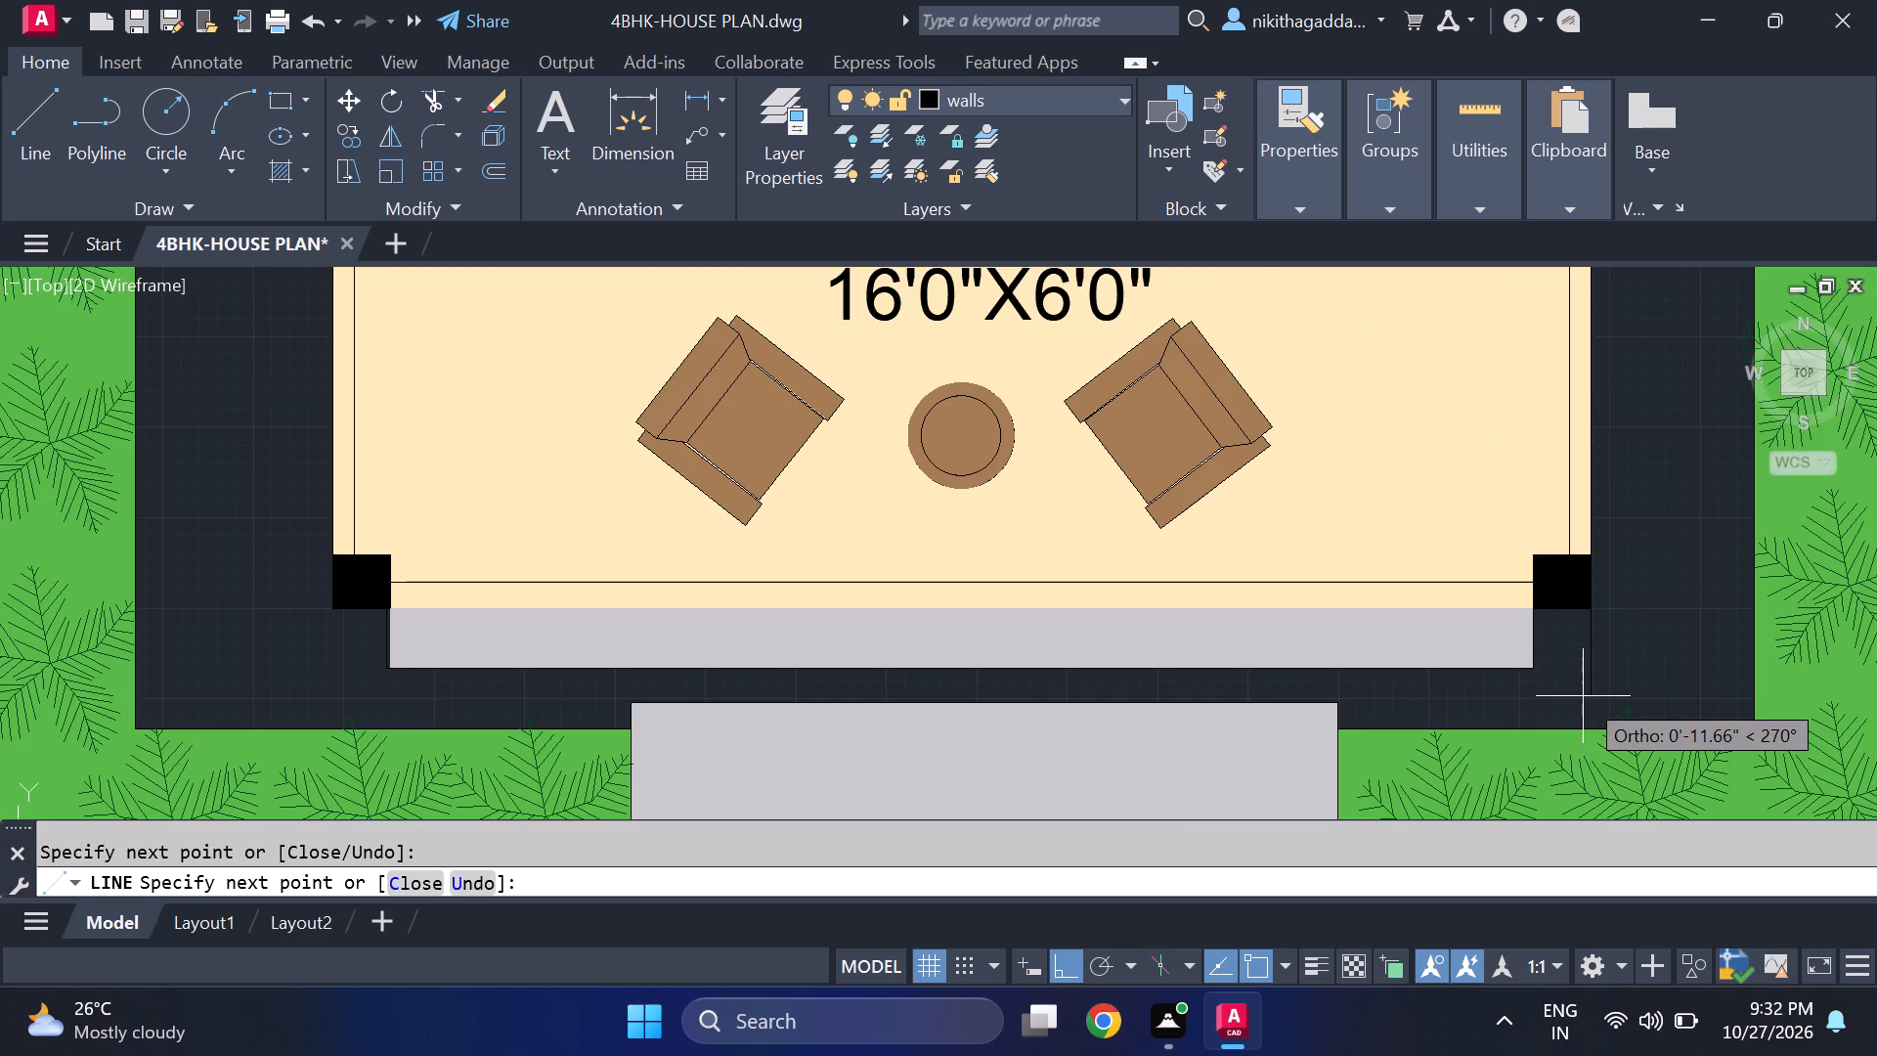
key(Escape)
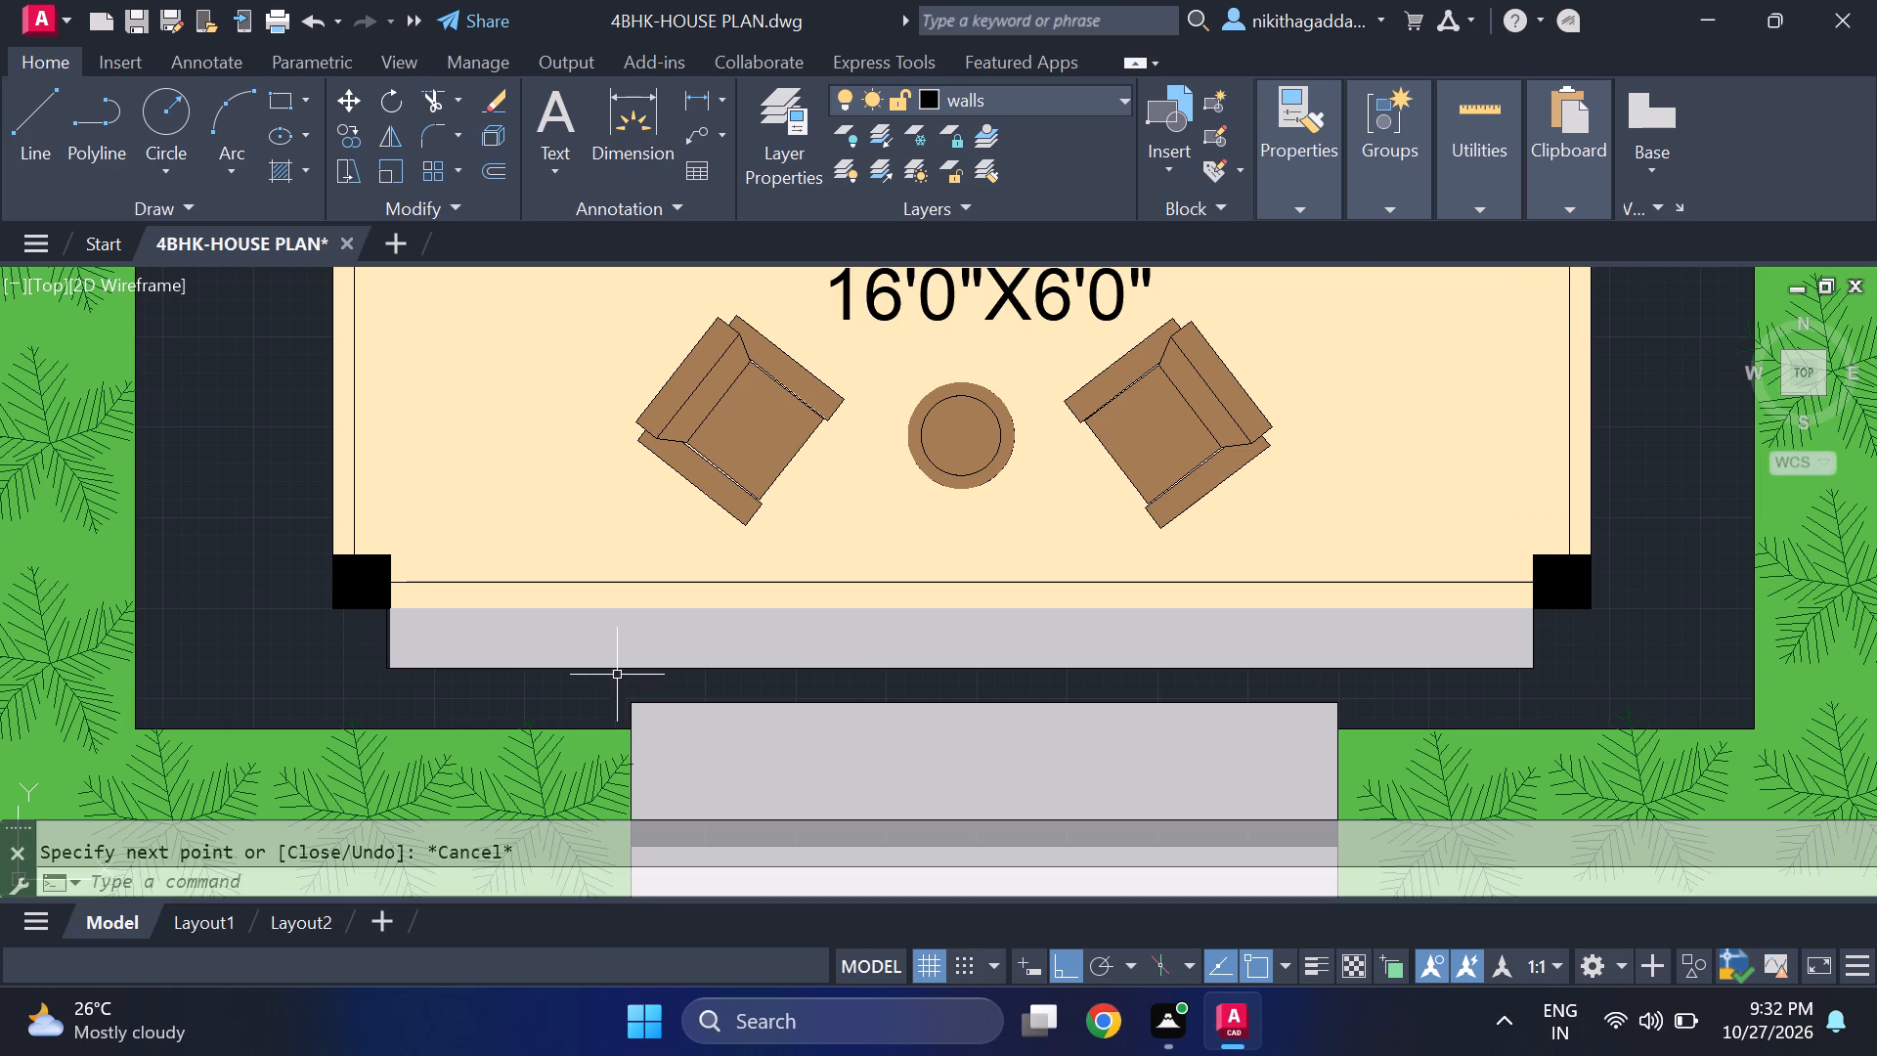
Move the sit-out step's west, south and east outline lines about 31' west, clear of the plan.
scroll(417, 670, up, 3)
scroll(288, 608, up, 1)
click(287, 605)
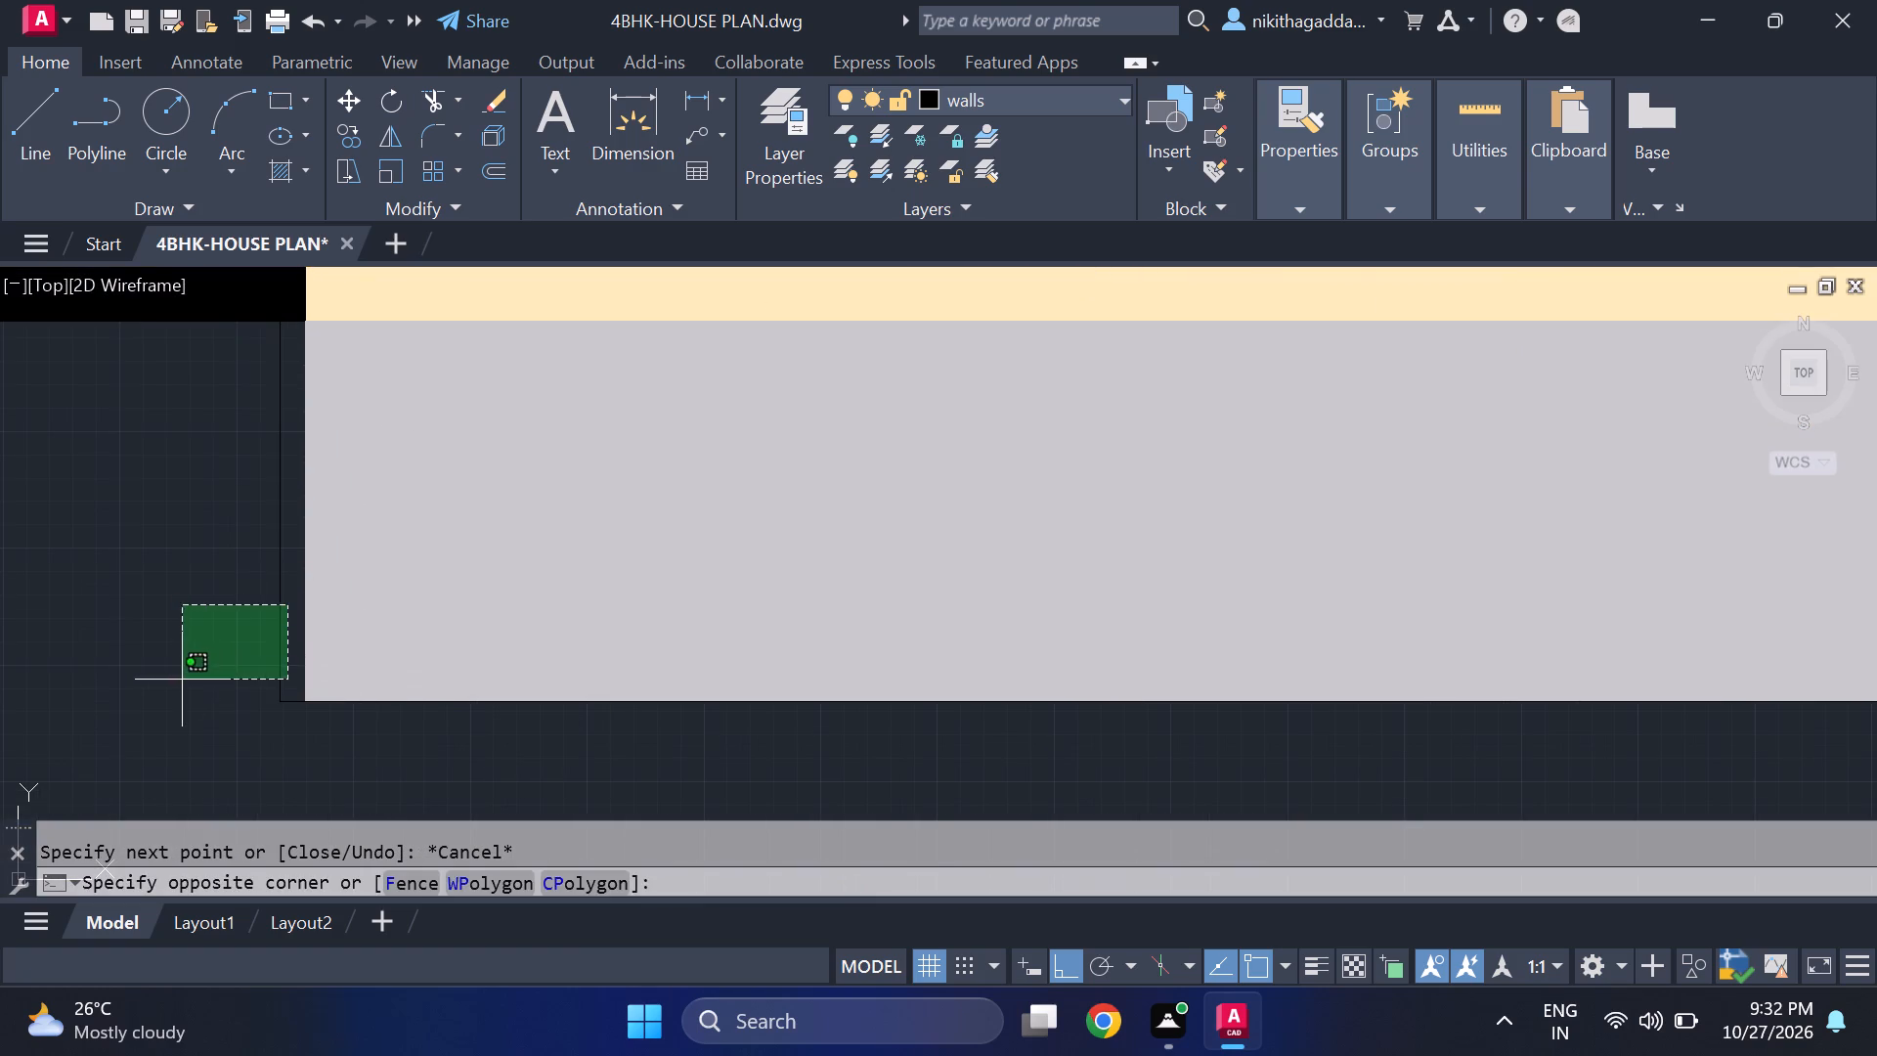
click(181, 680)
click(297, 699)
scroll(498, 702, down, 3)
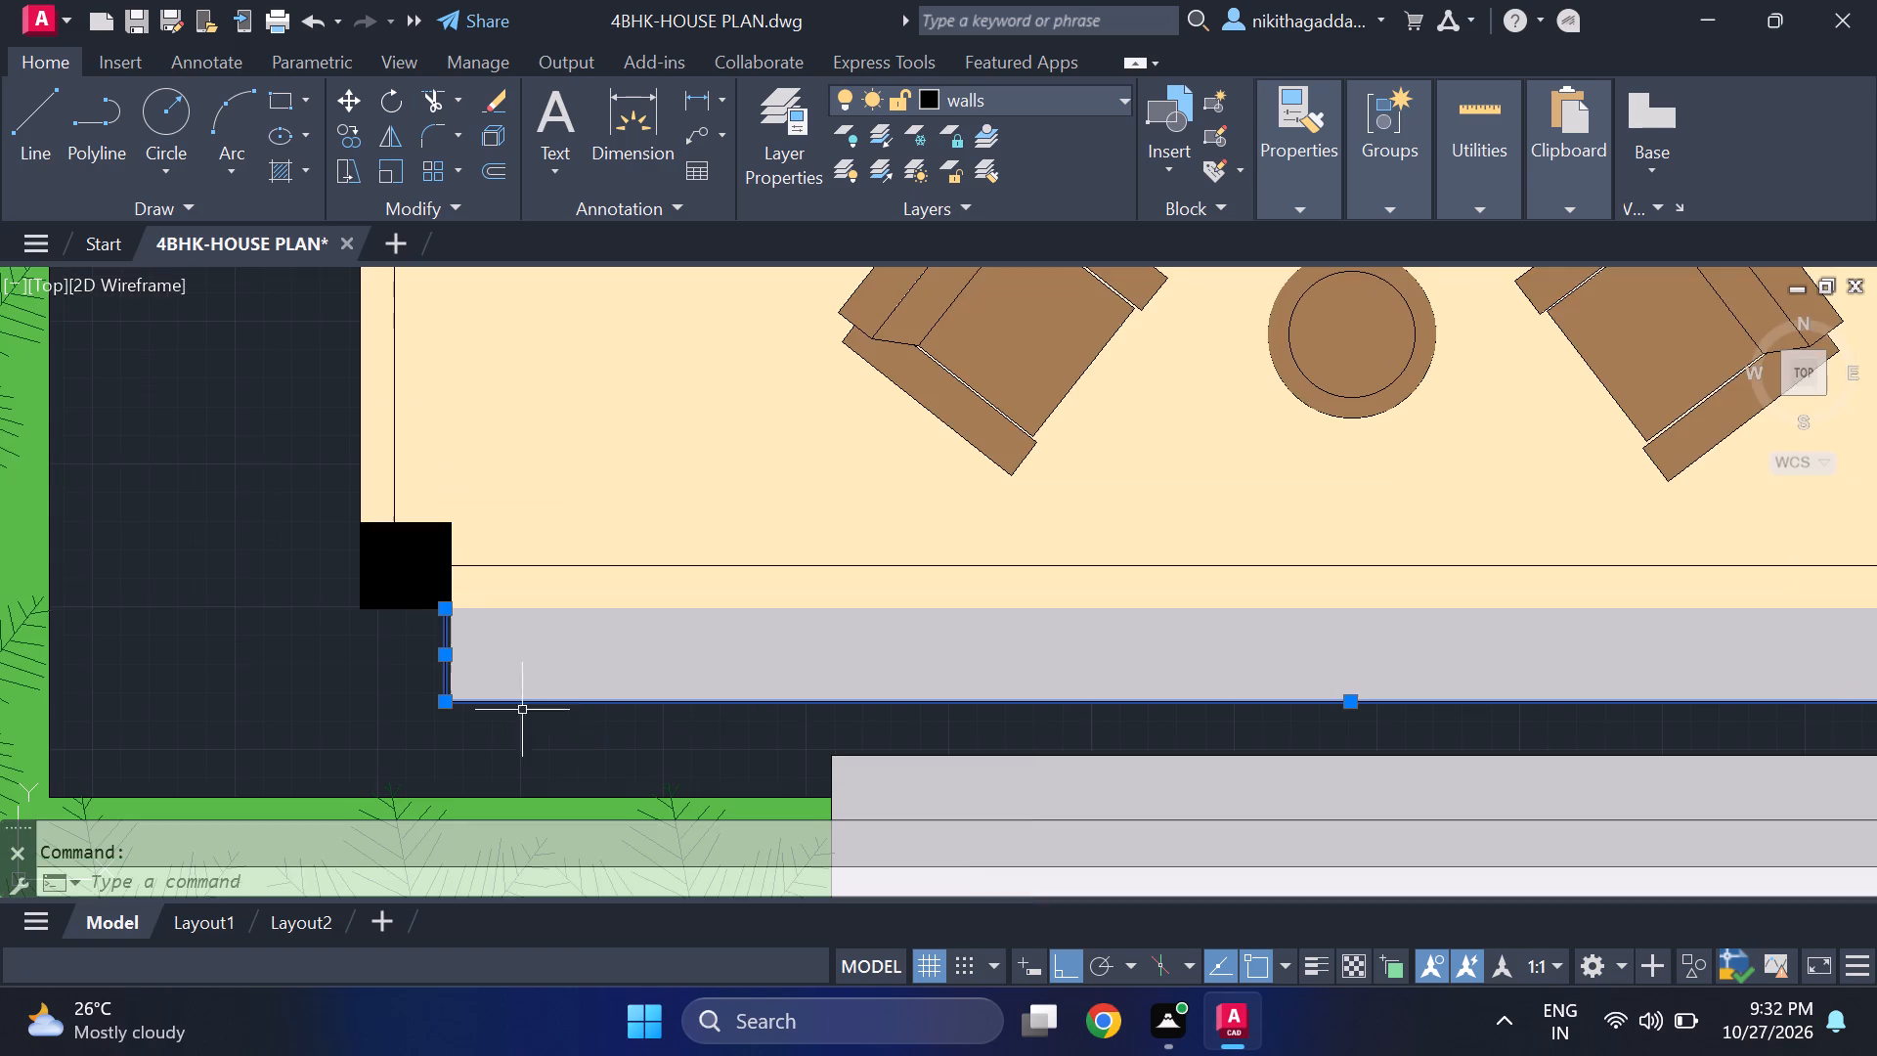
middle_drag(1316, 707, 691, 695)
scroll(585, 686, down, 2)
scroll(1018, 674, up, 4)
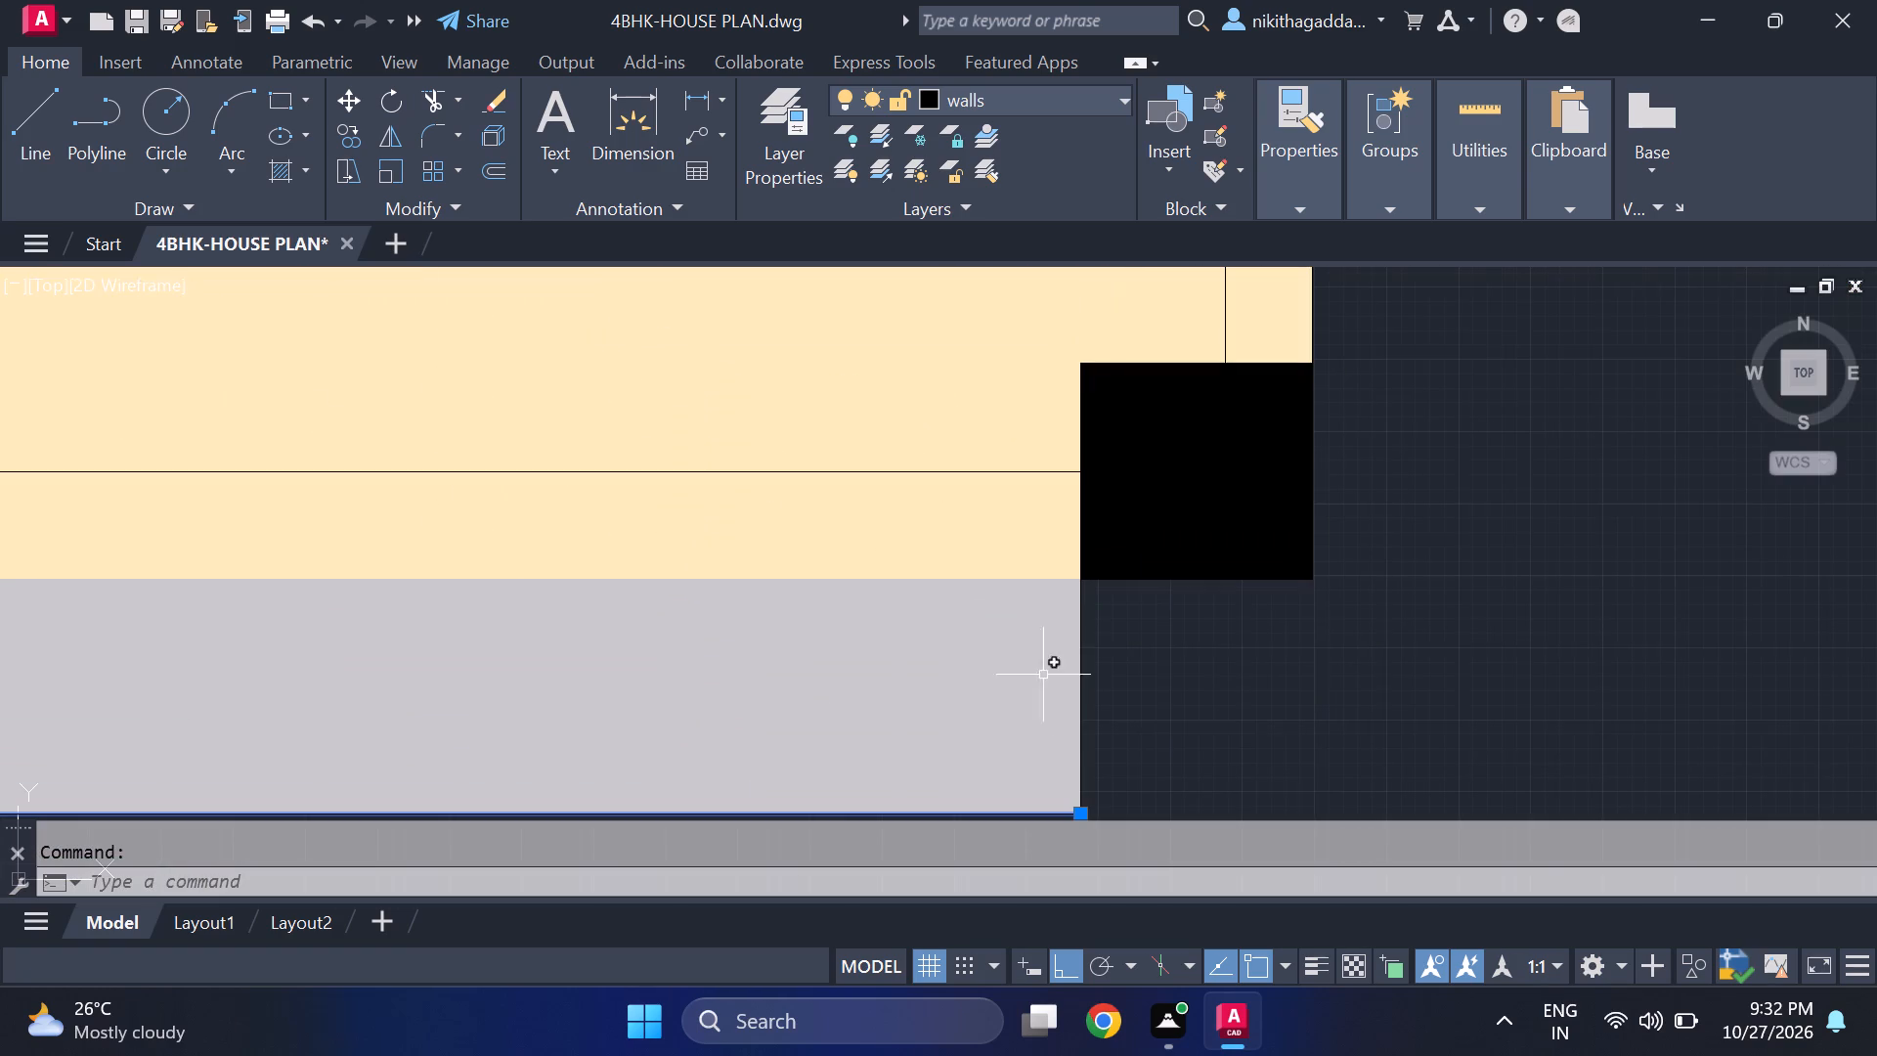
click(1081, 668)
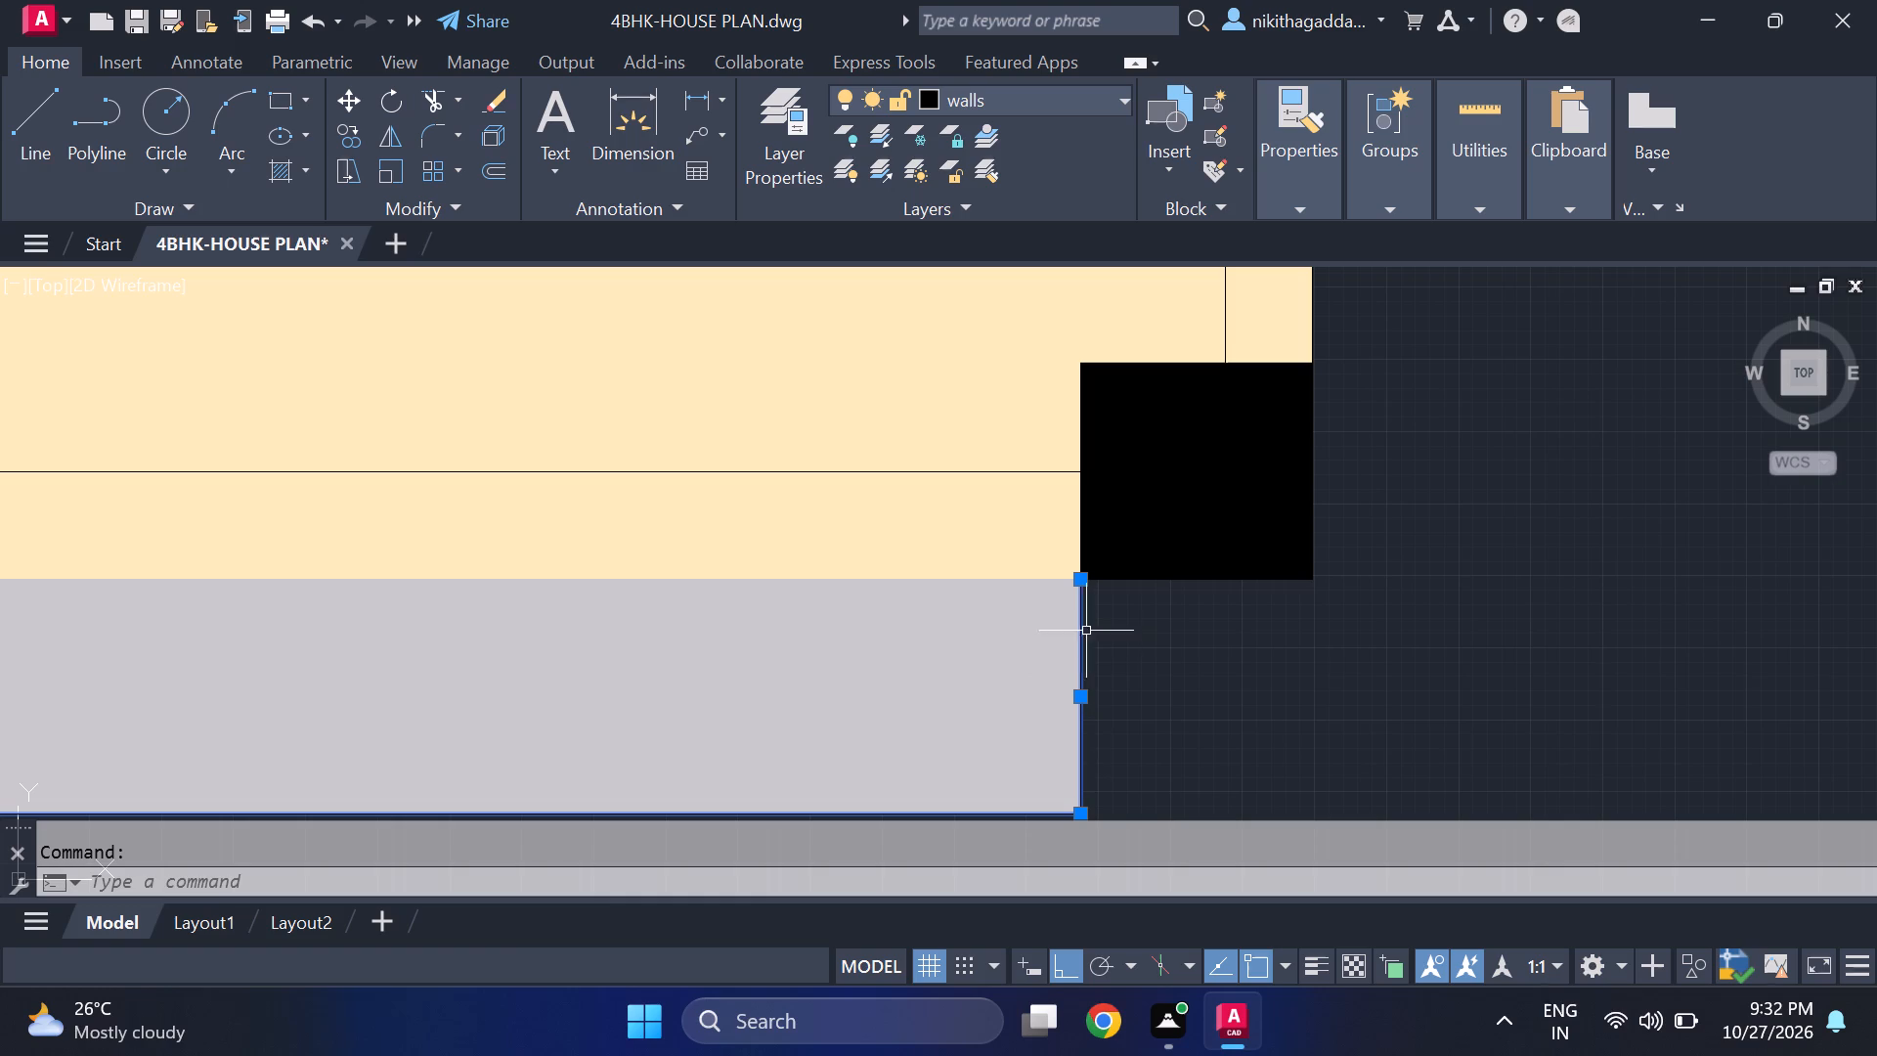
scroll(1110, 586, down, 3)
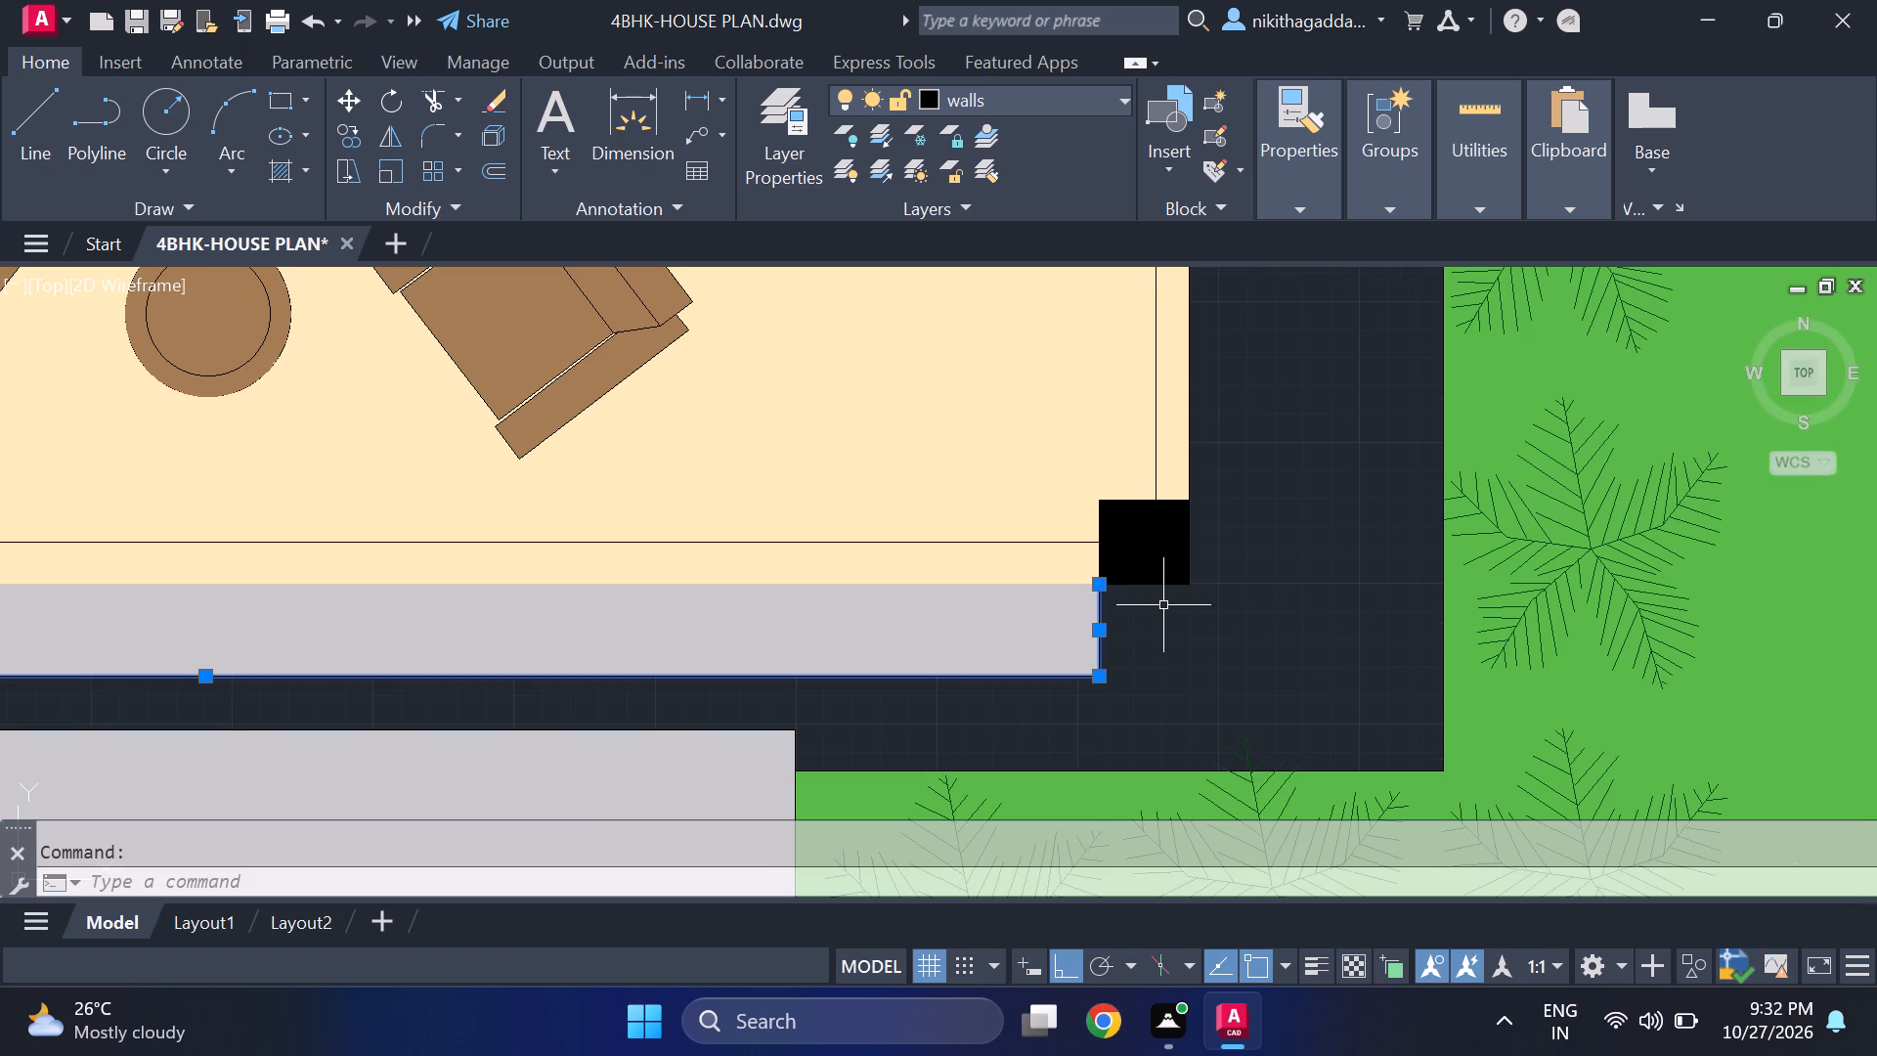
scroll(1157, 606, down, 3)
scroll(761, 636, up, 3)
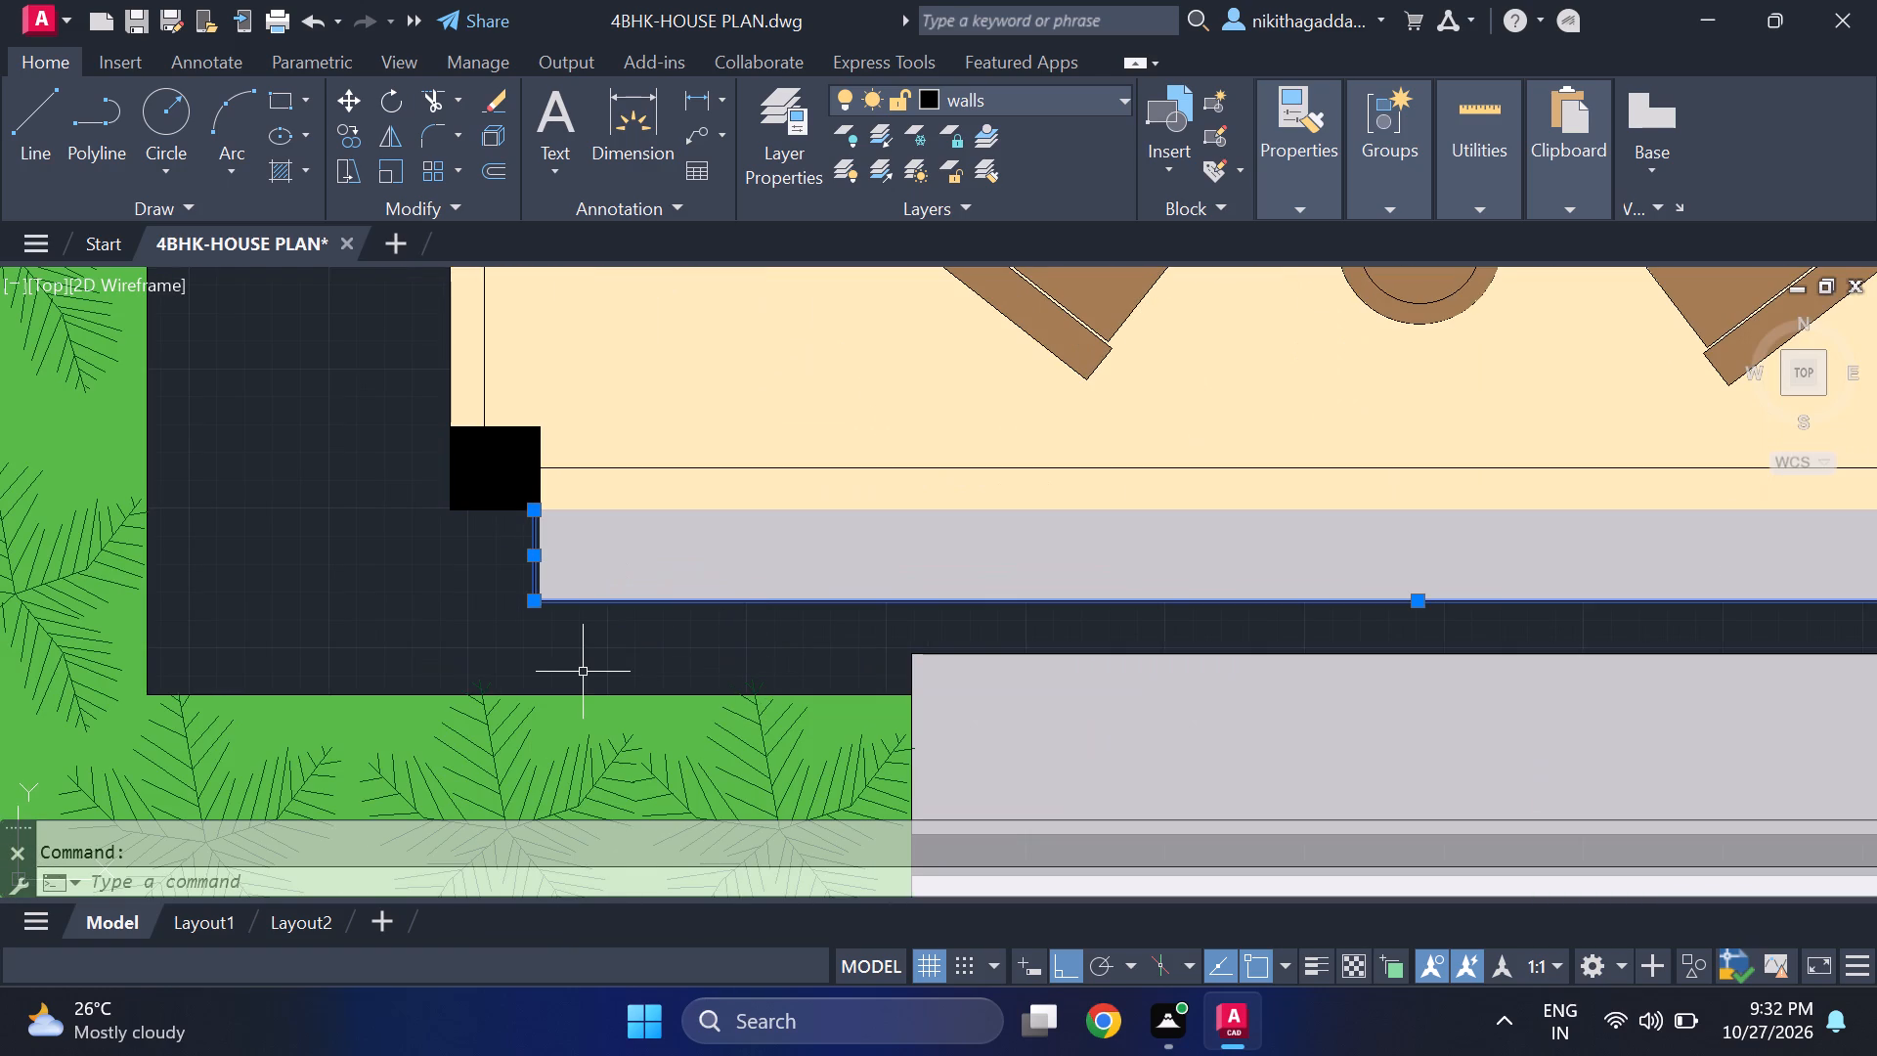
key(c)
key(BackSpace)
key(m)
key(Return)
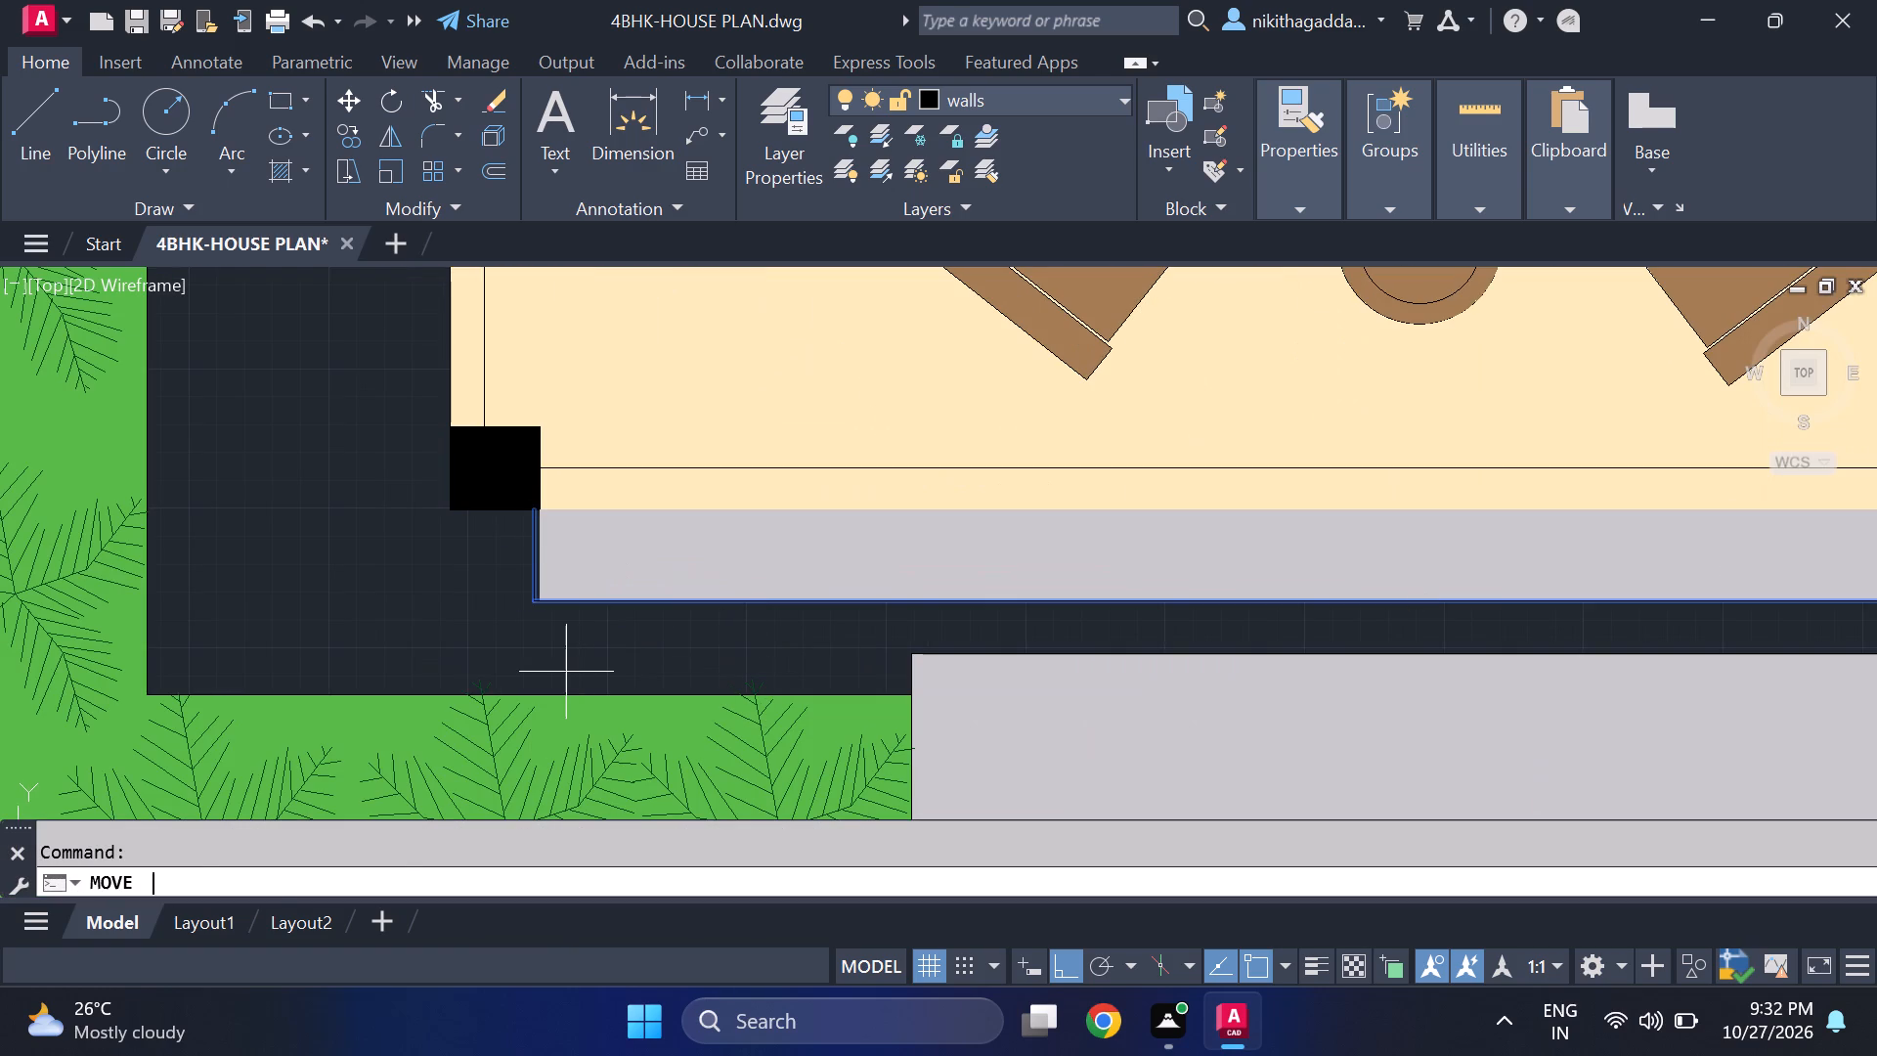
click(527, 599)
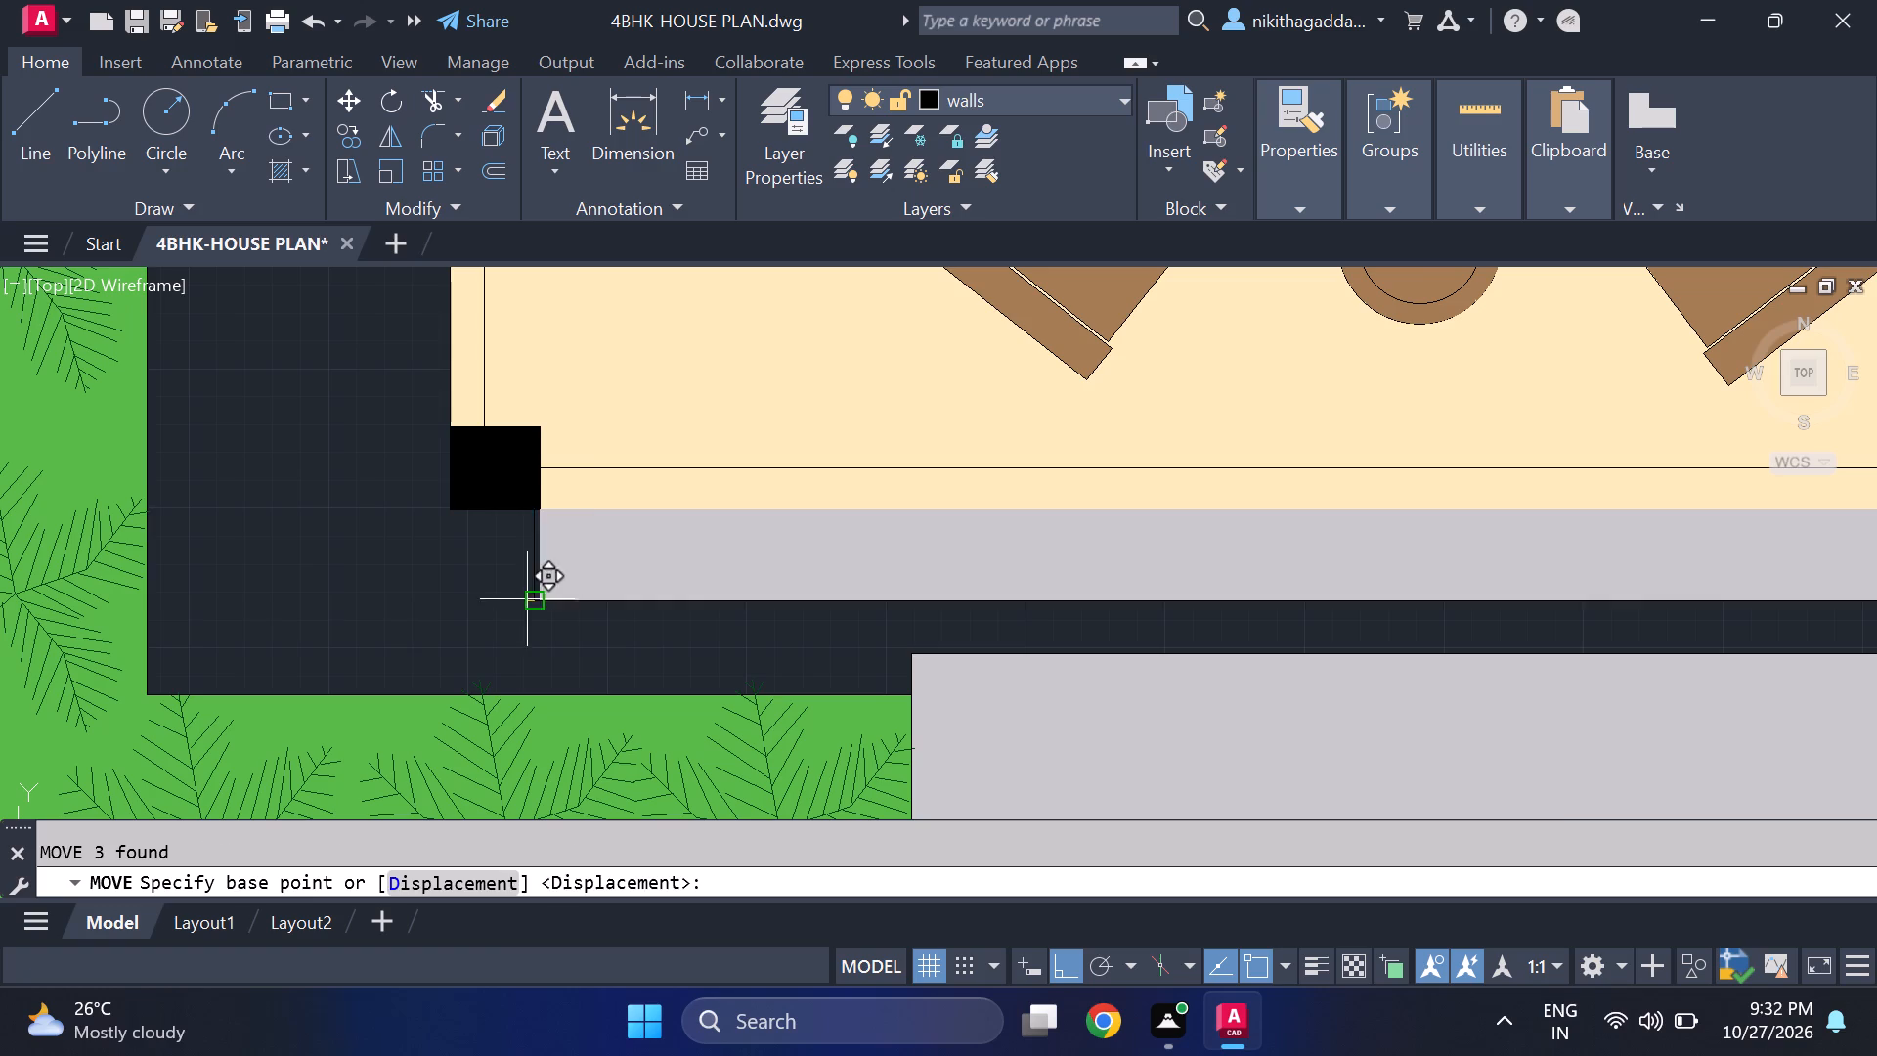
middle_drag(44, 615, 1047, 655)
scroll(1235, 623, down, 3)
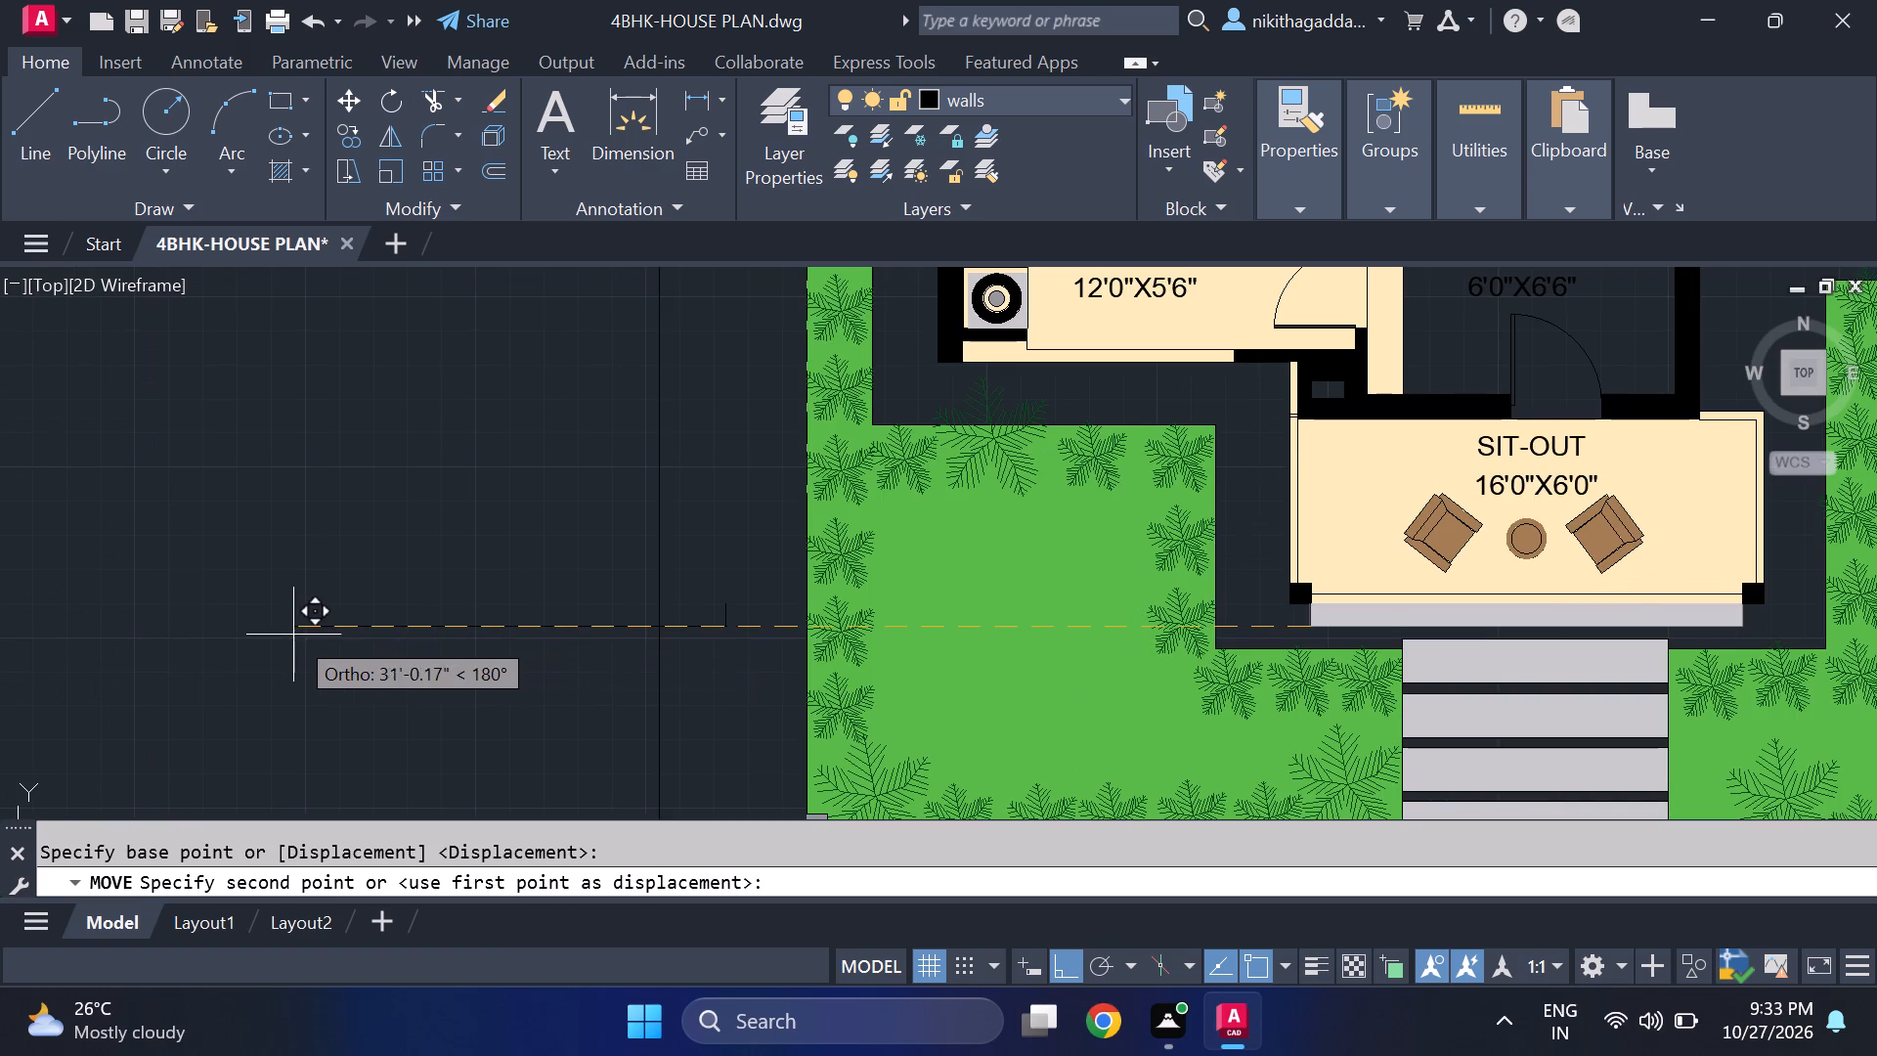
click(293, 635)
Copy the displaced step outline back to the sit-out, placing its west line's top end at the southwest column's inner base corner.
scroll(311, 611, up, 1)
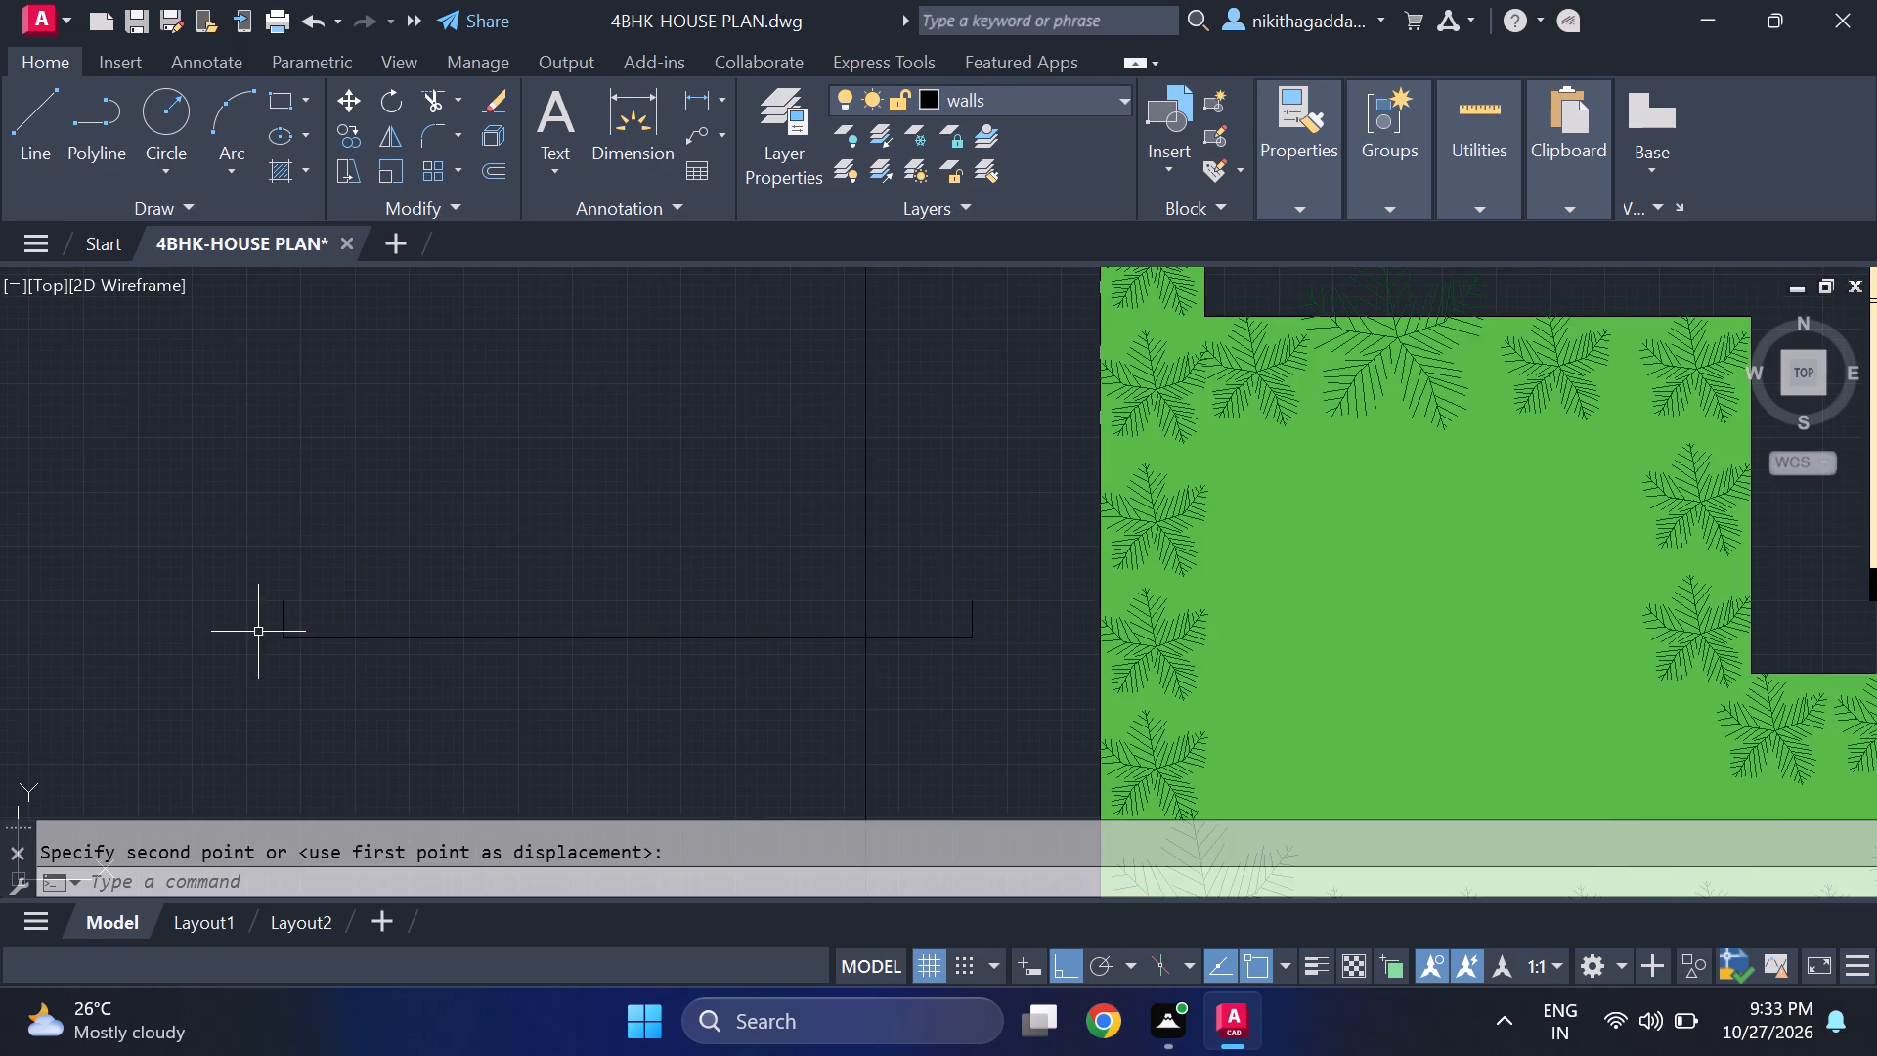
scroll(258, 632, up, 2)
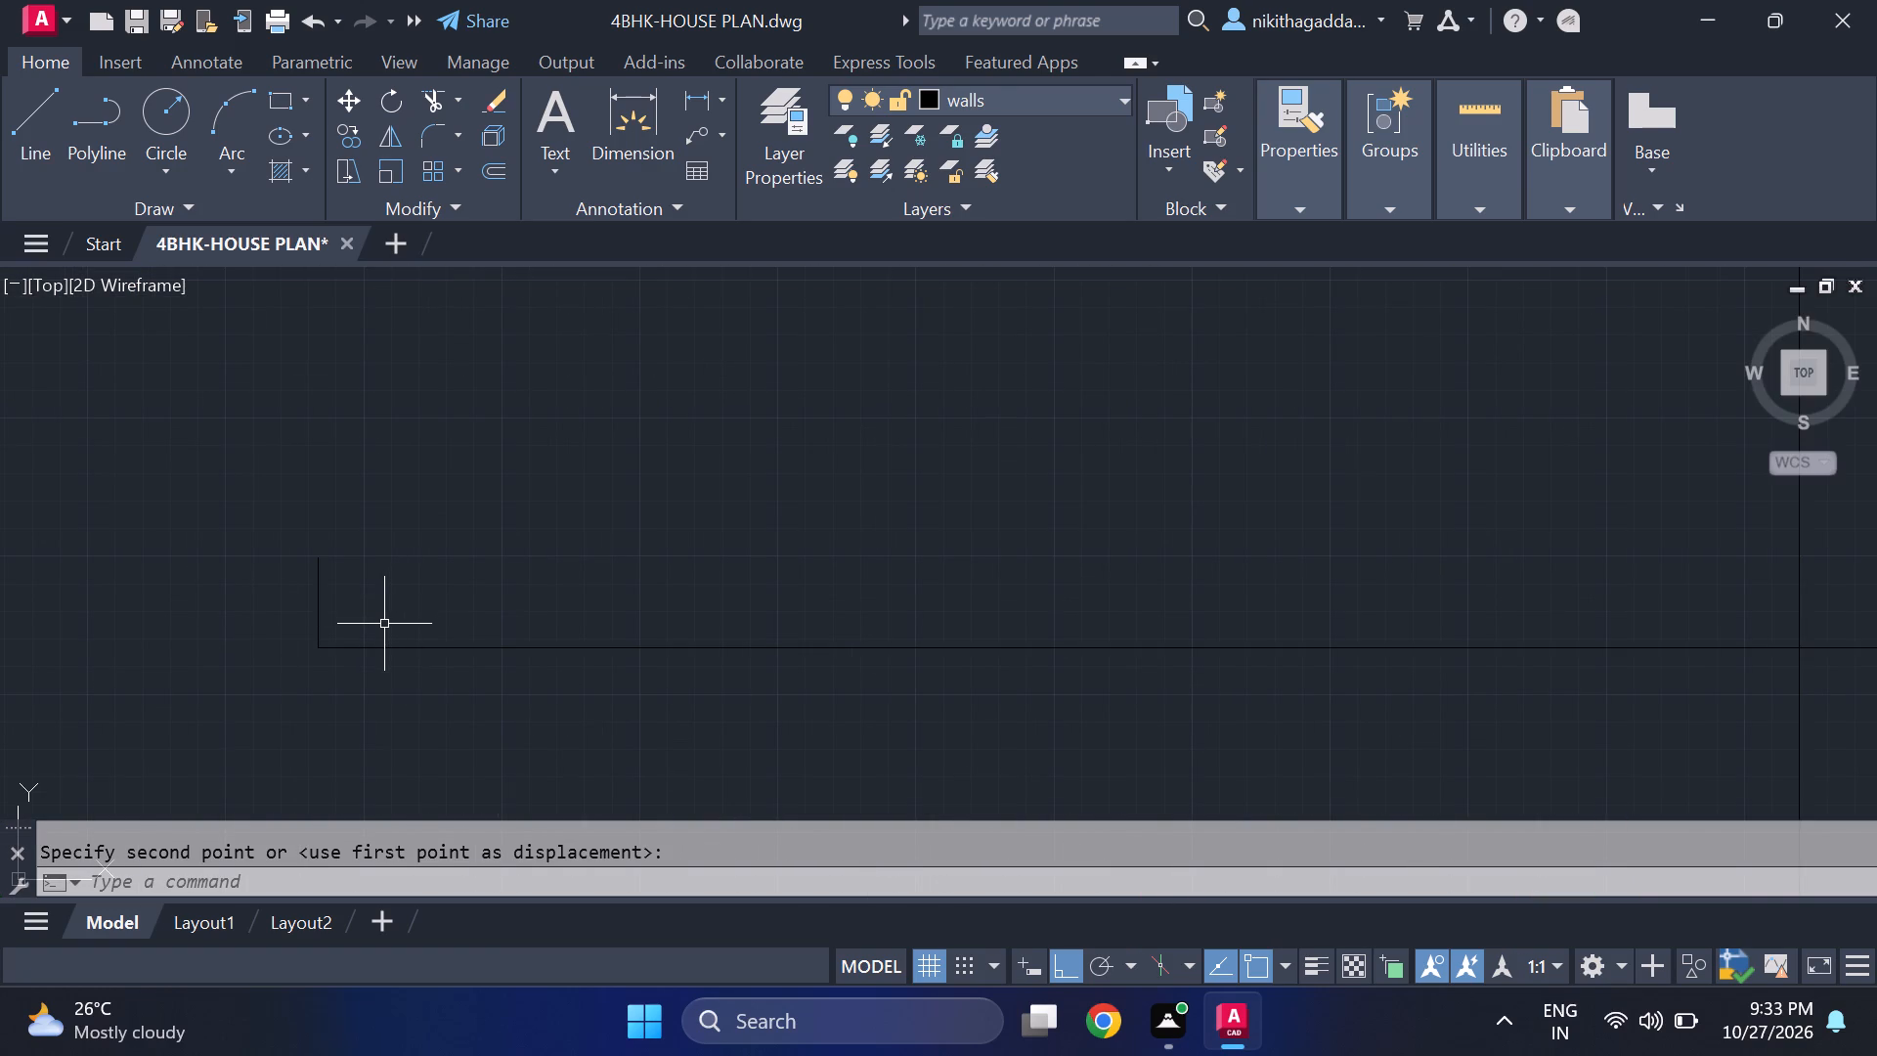
scroll(384, 624, down, 2)
drag(647, 557, 635, 570)
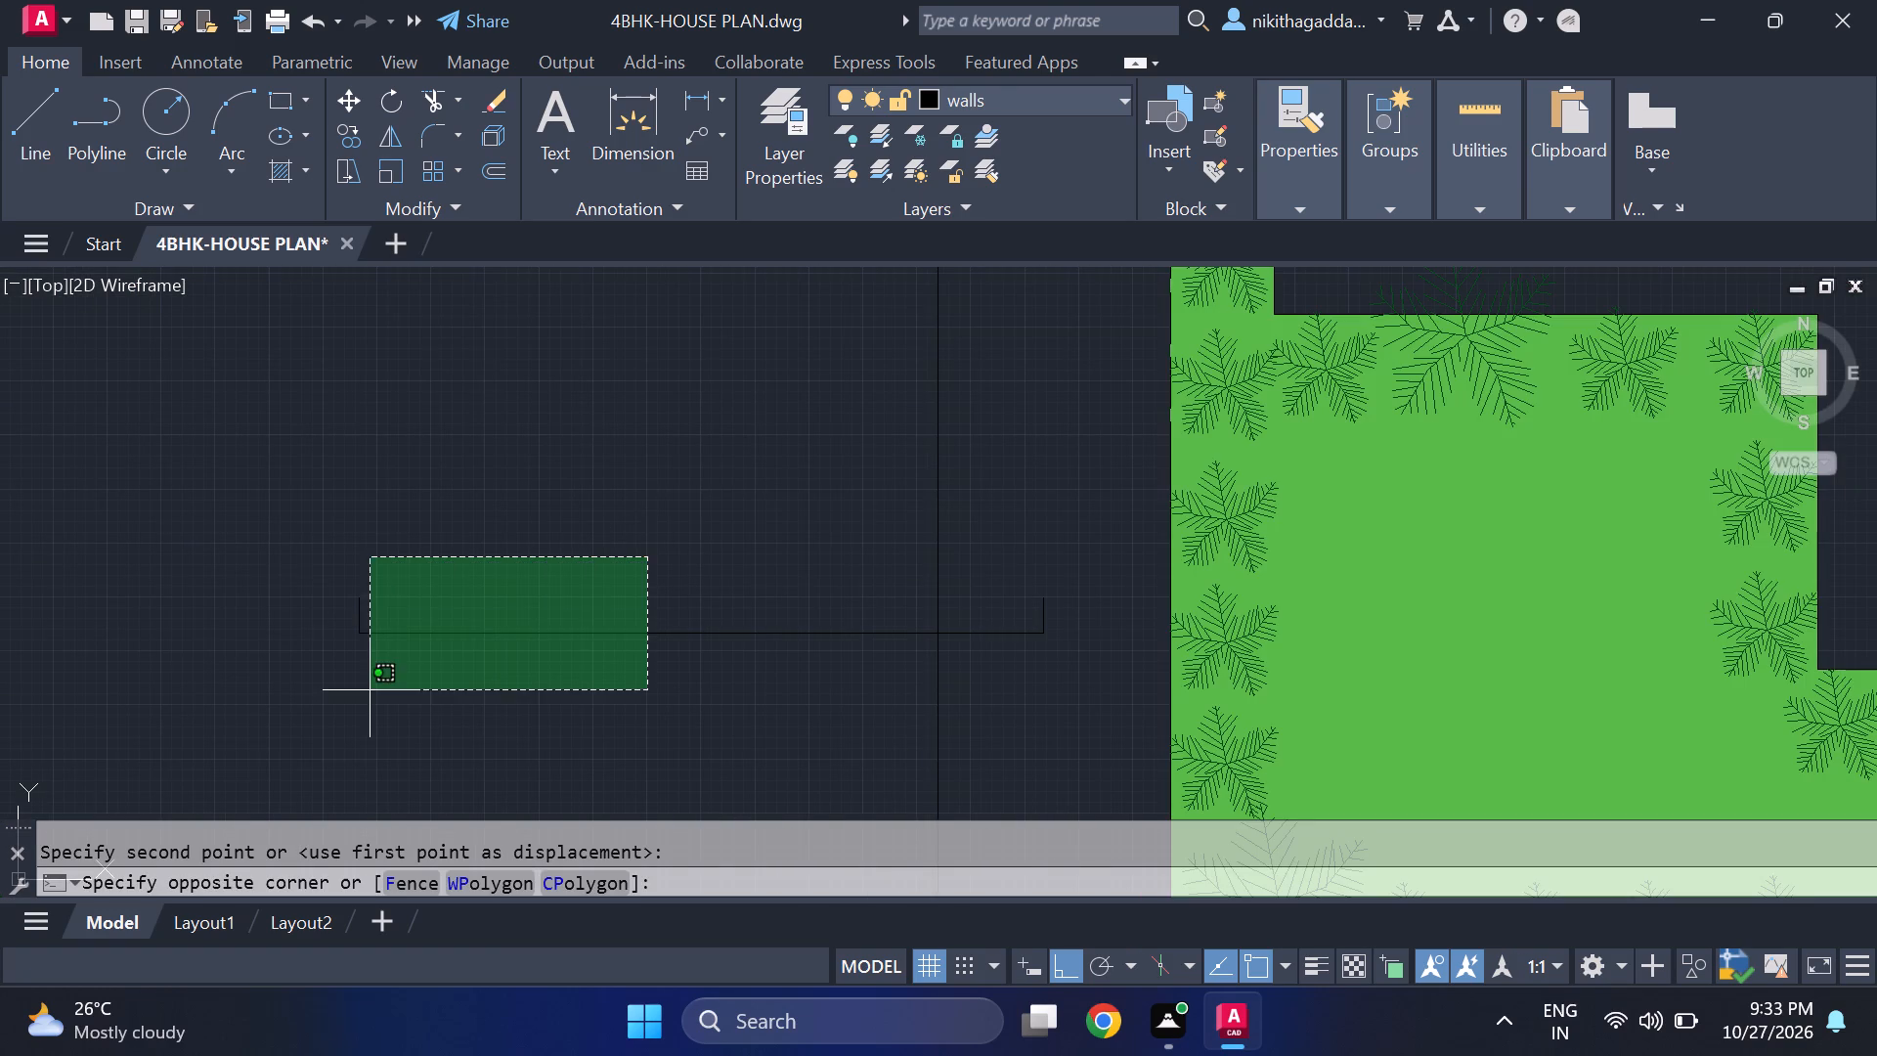
click(248, 688)
click(1083, 597)
click(1004, 632)
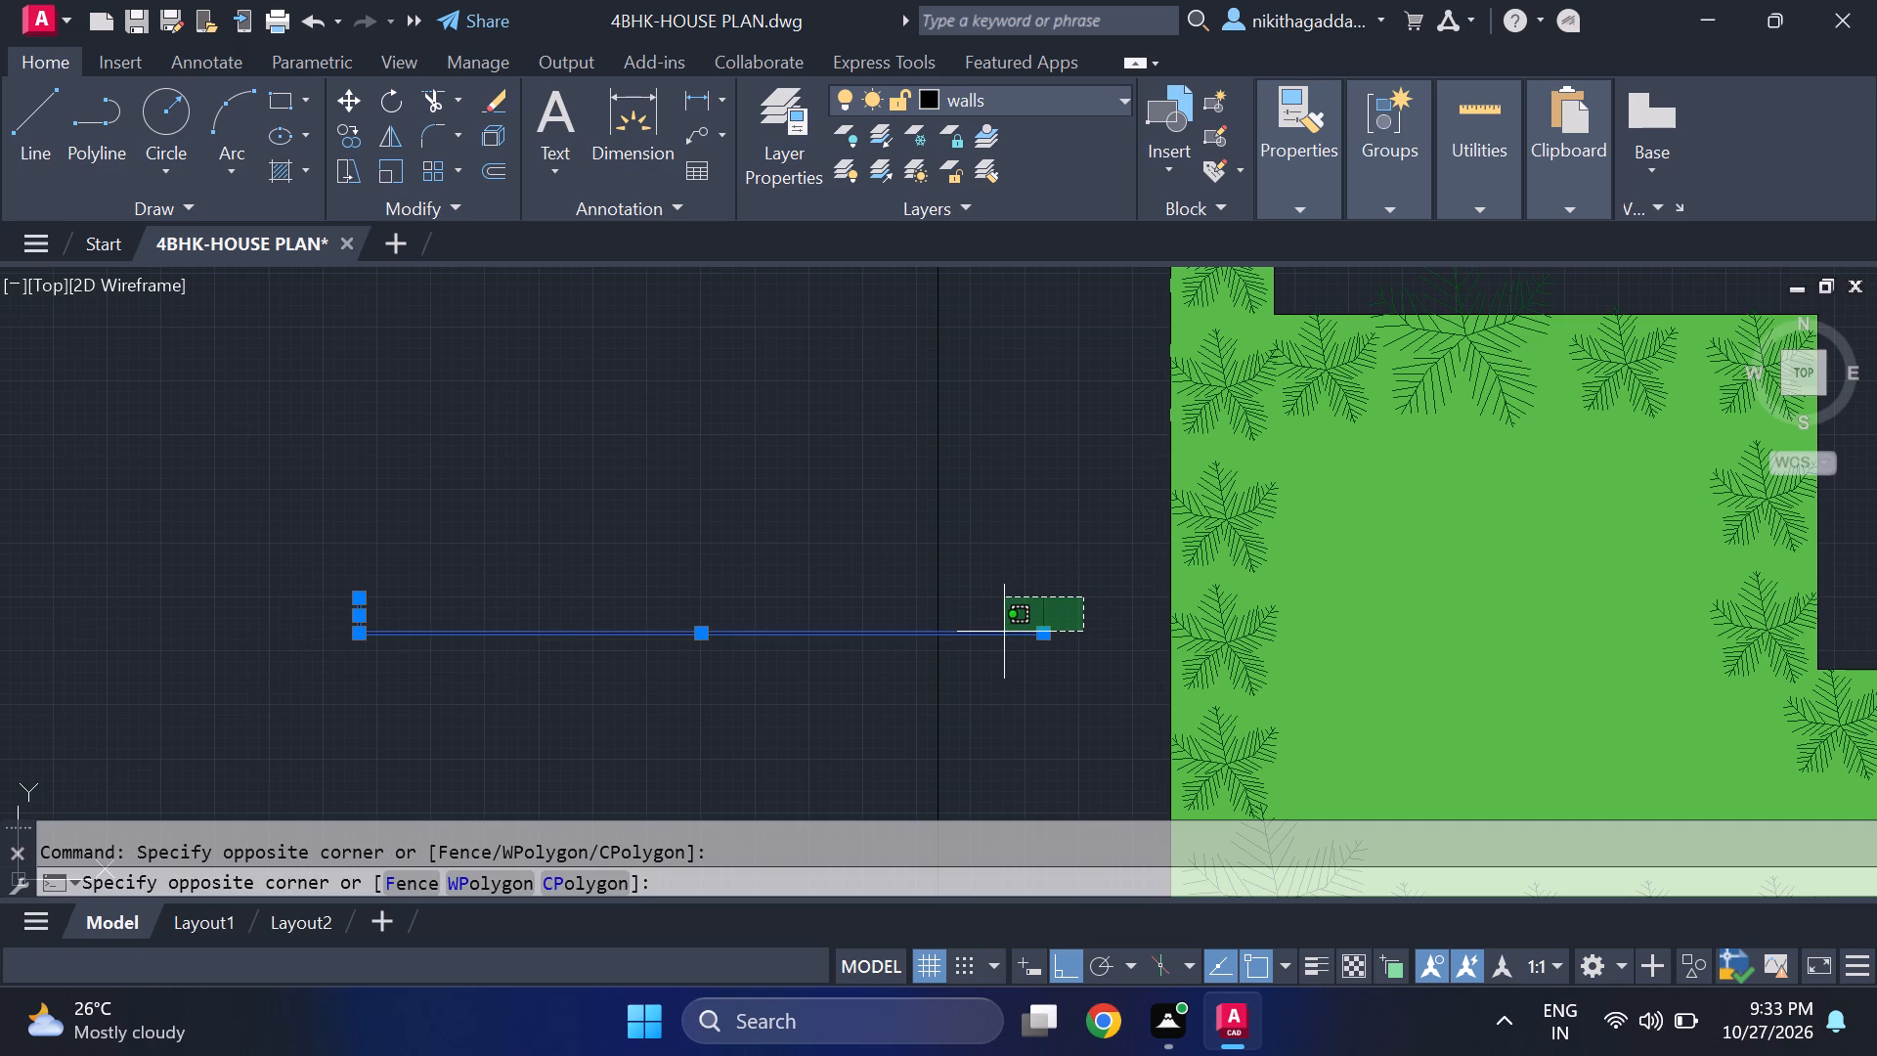
text(CO)
key(Return)
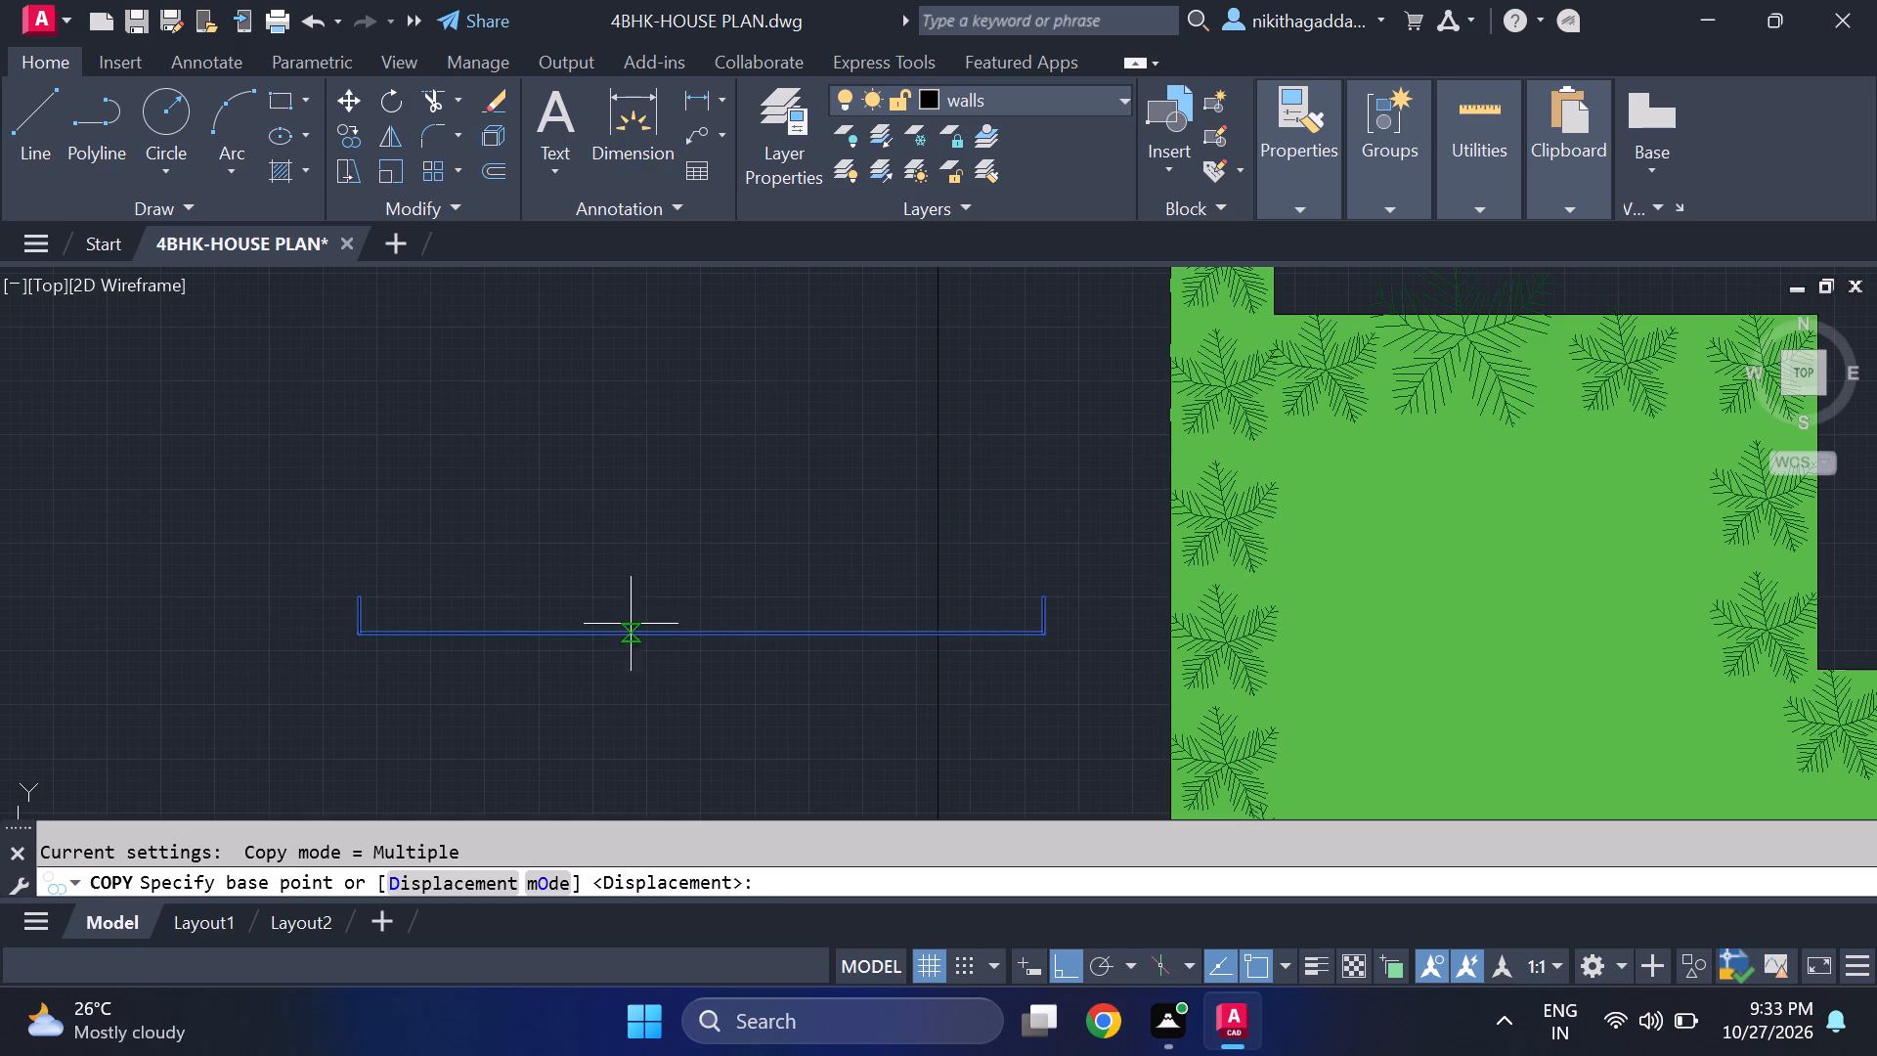
click(360, 599)
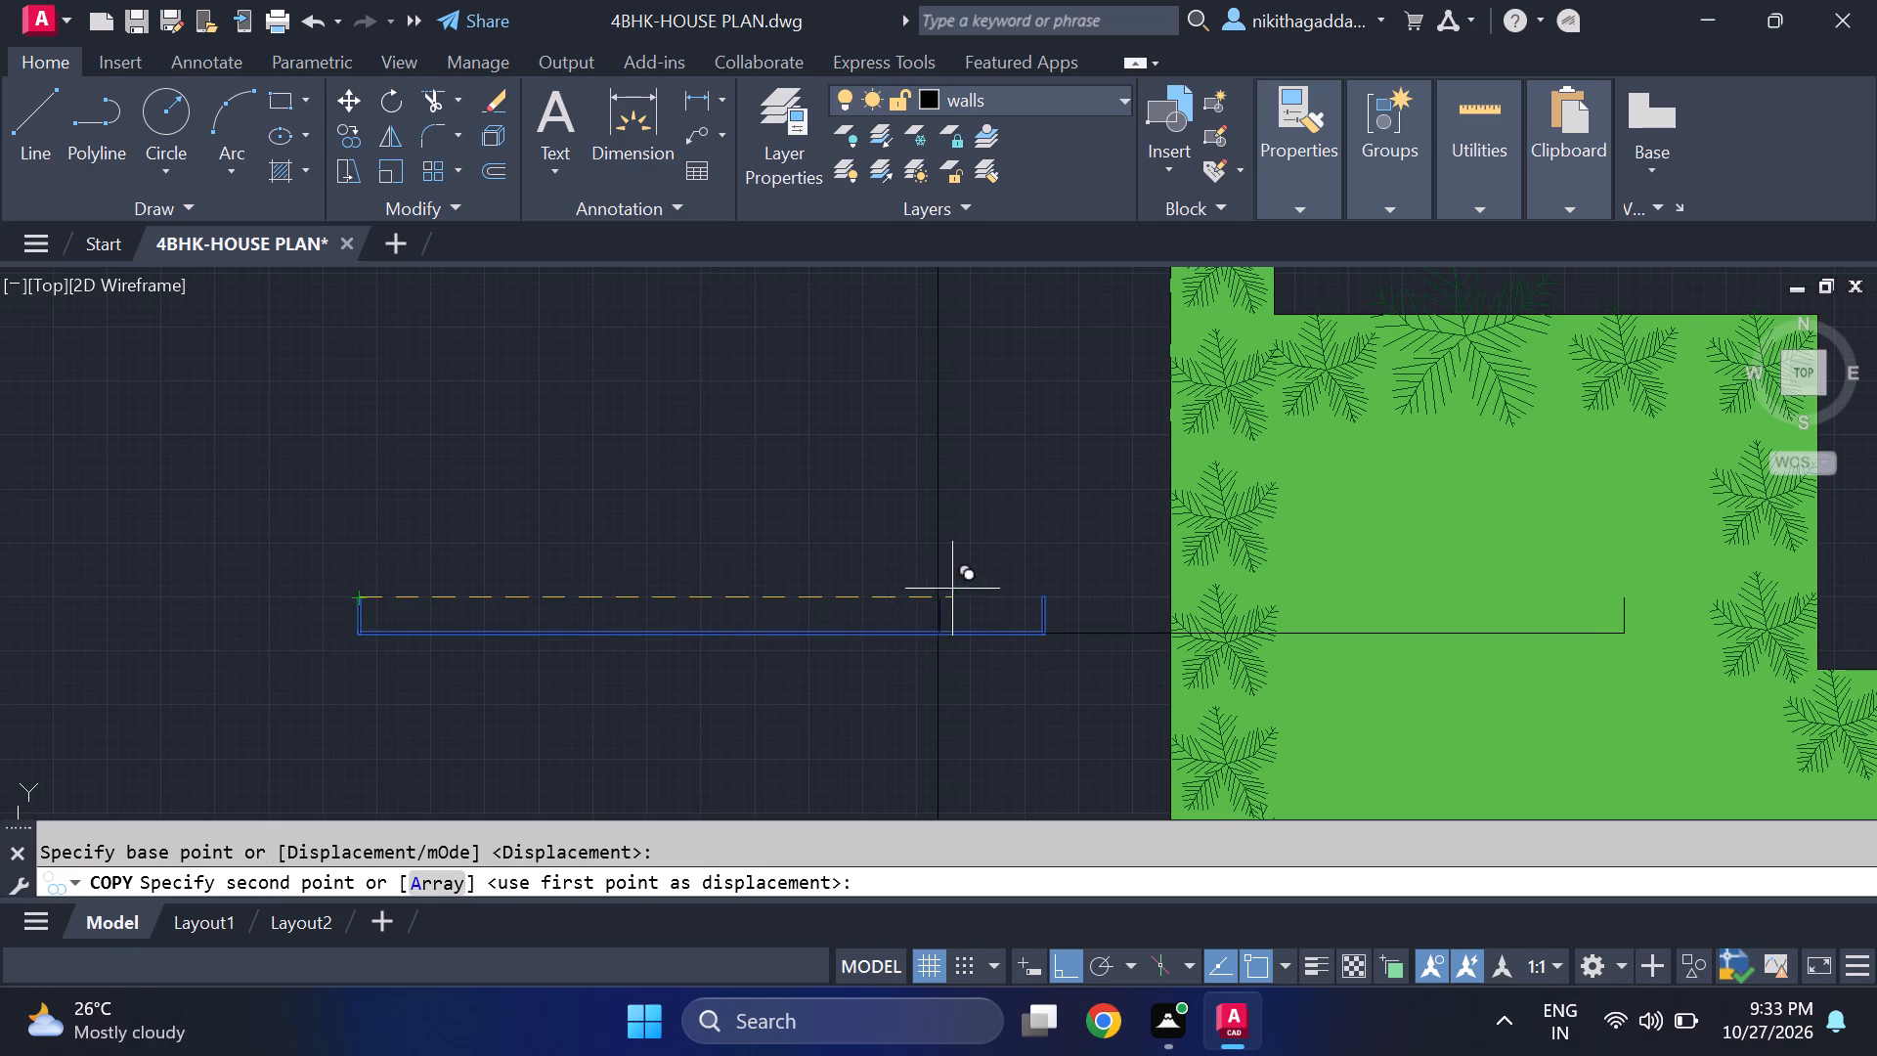
middle_drag(950, 590, 0, 686)
scroll(971, 728, up, 1)
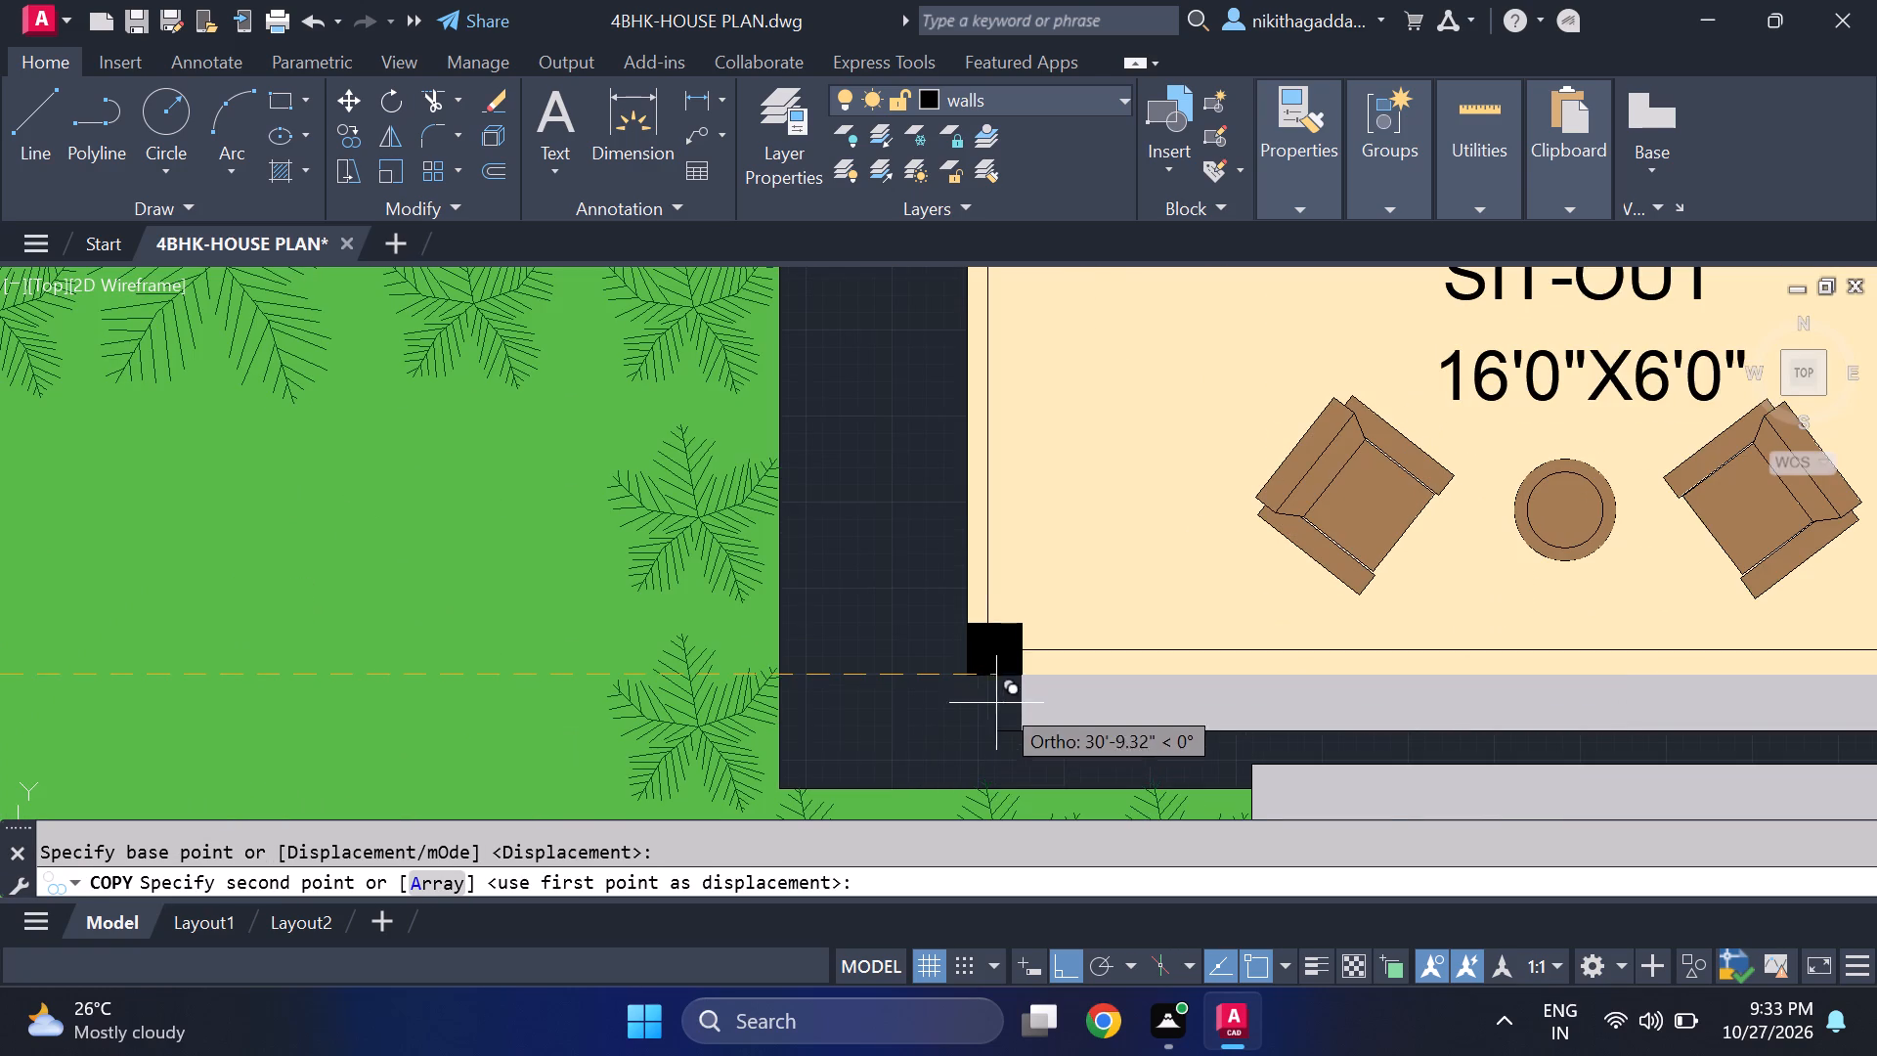
scroll(1010, 697, up, 2)
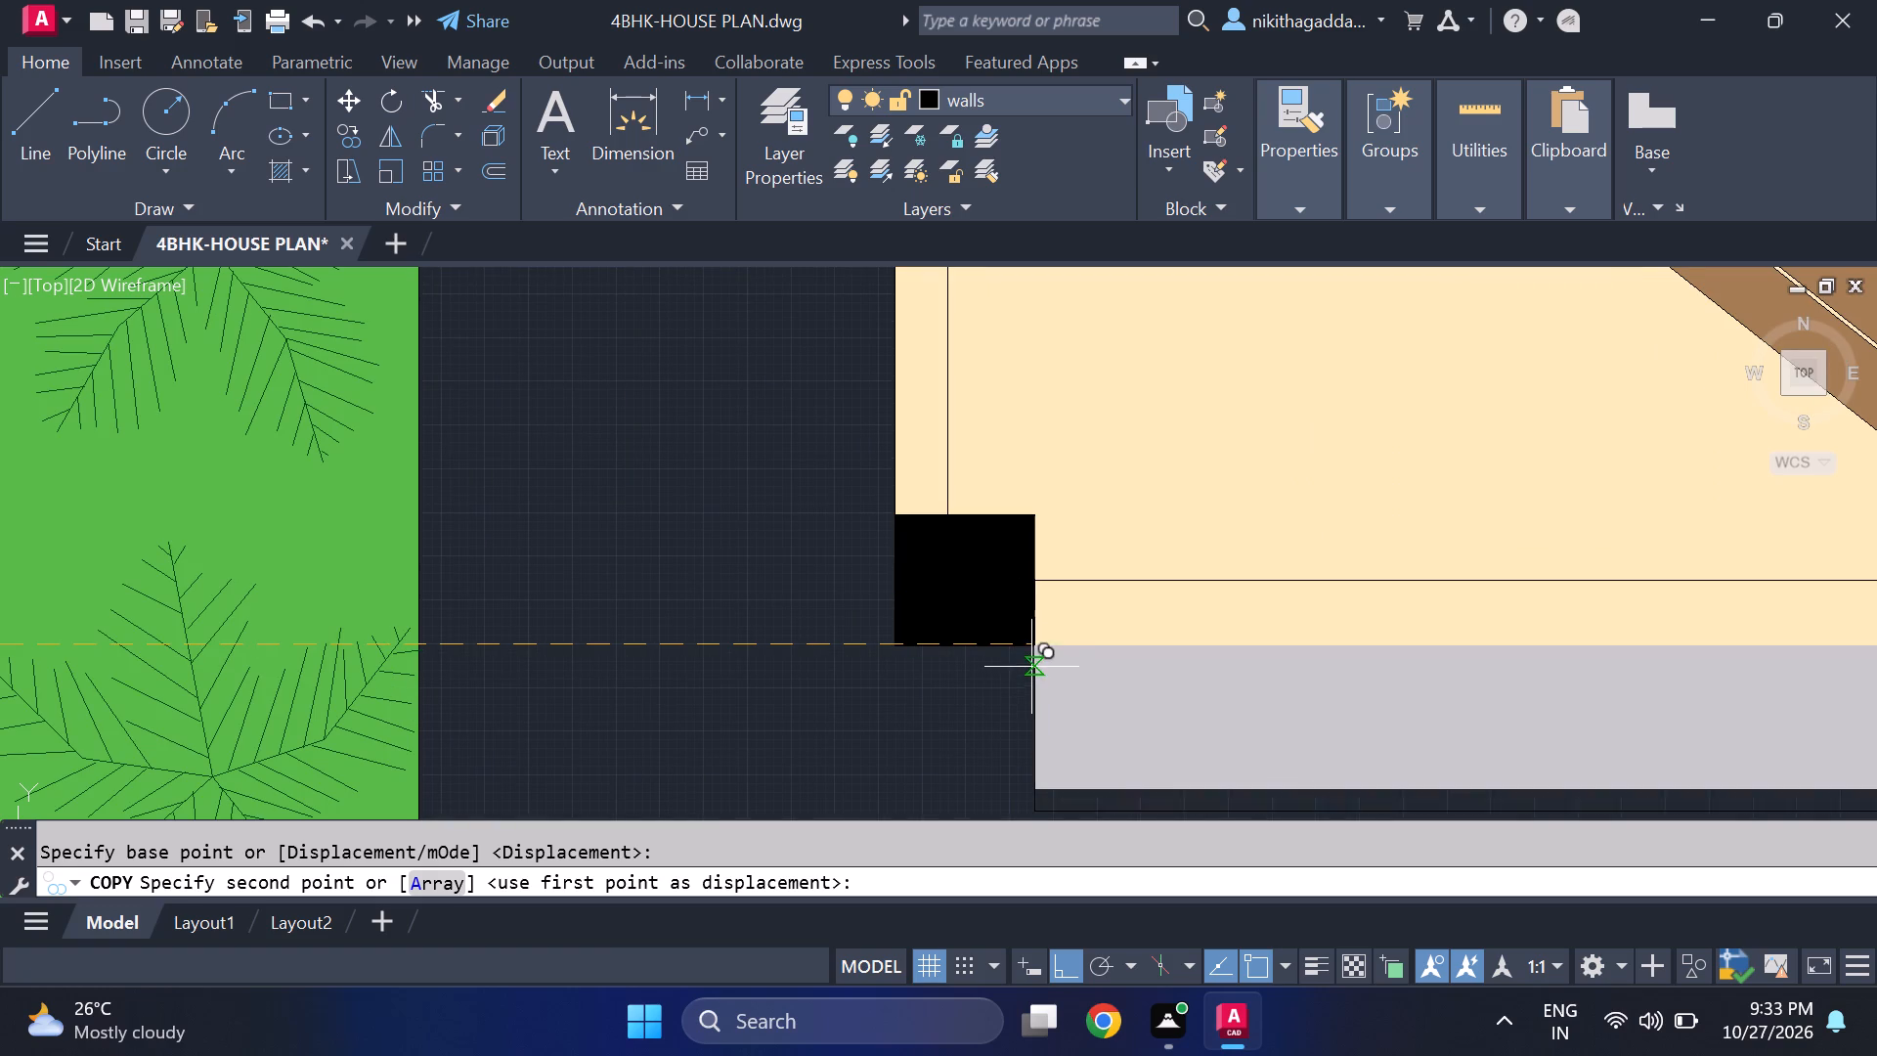
scroll(1027, 664, up, 2)
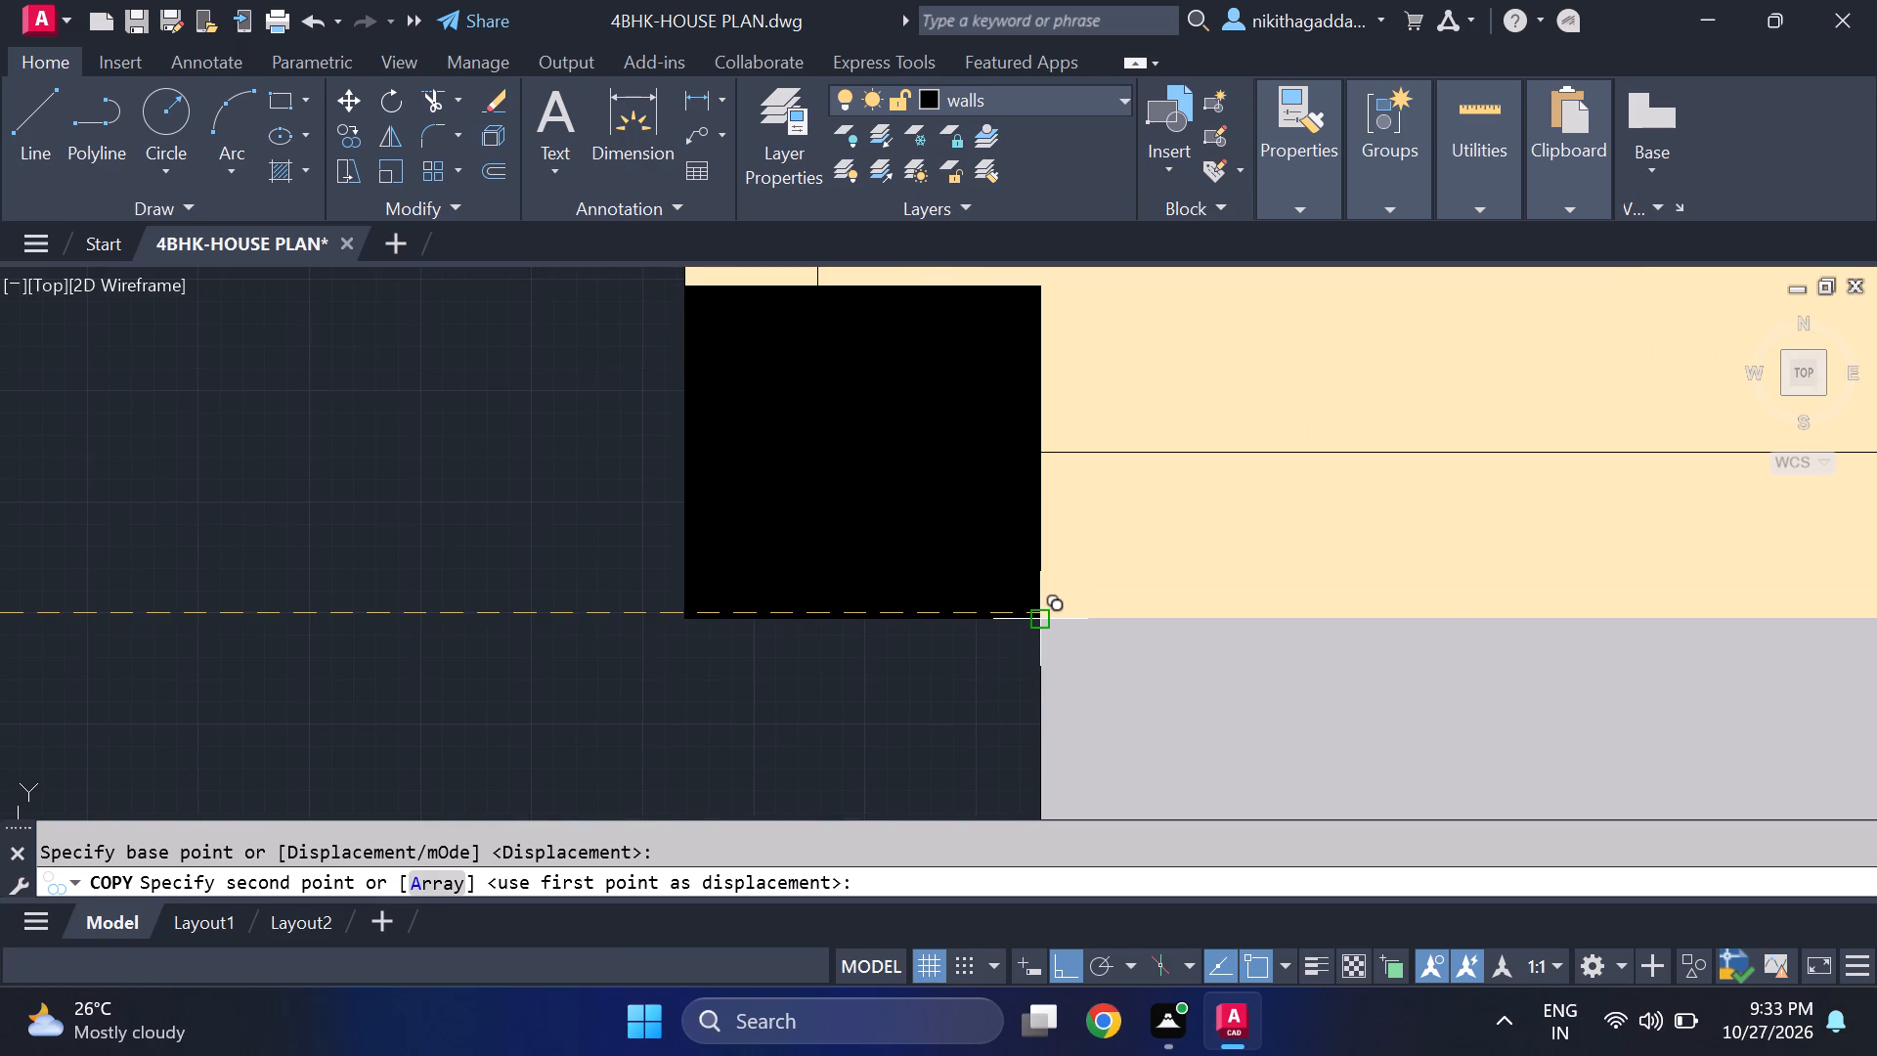
middle_drag(1036, 623, 970, 385)
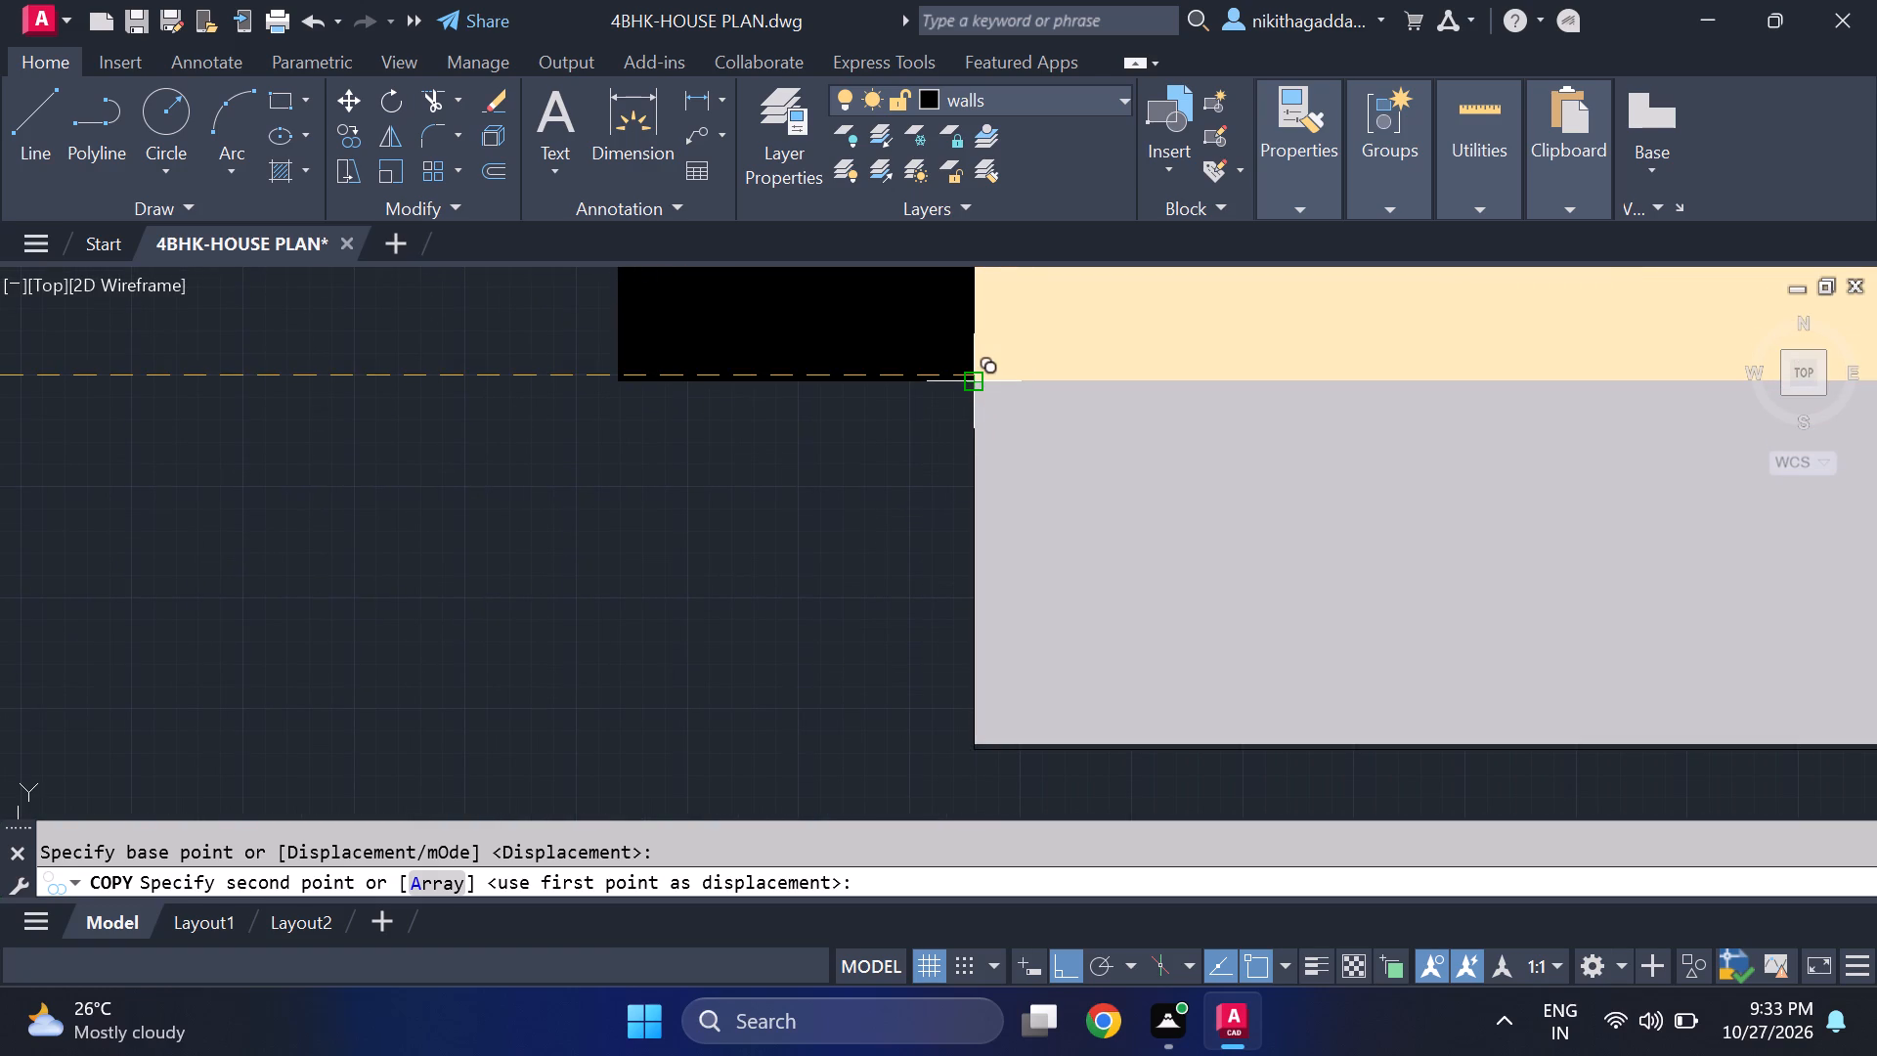
click(975, 385)
scroll(971, 388, down, 3)
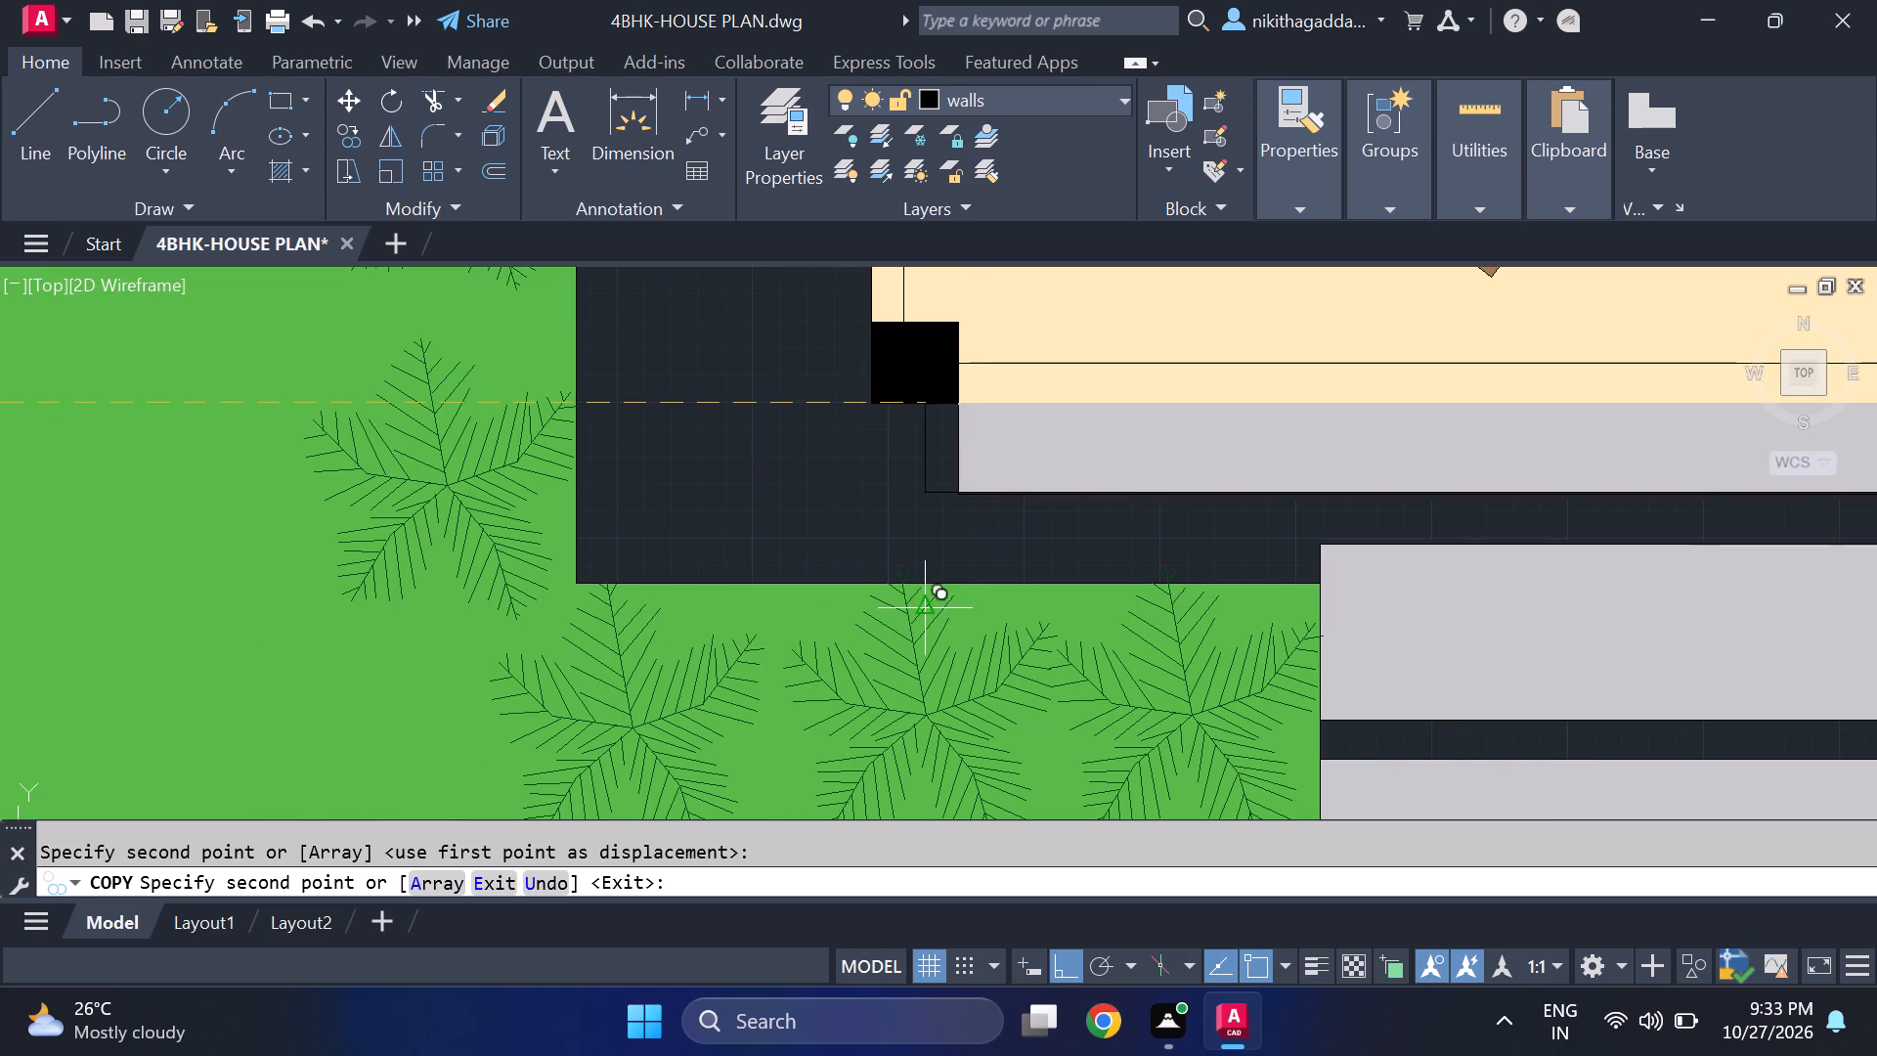
middle_drag(977, 519, 102, 714)
scroll(282, 720, down, 3)
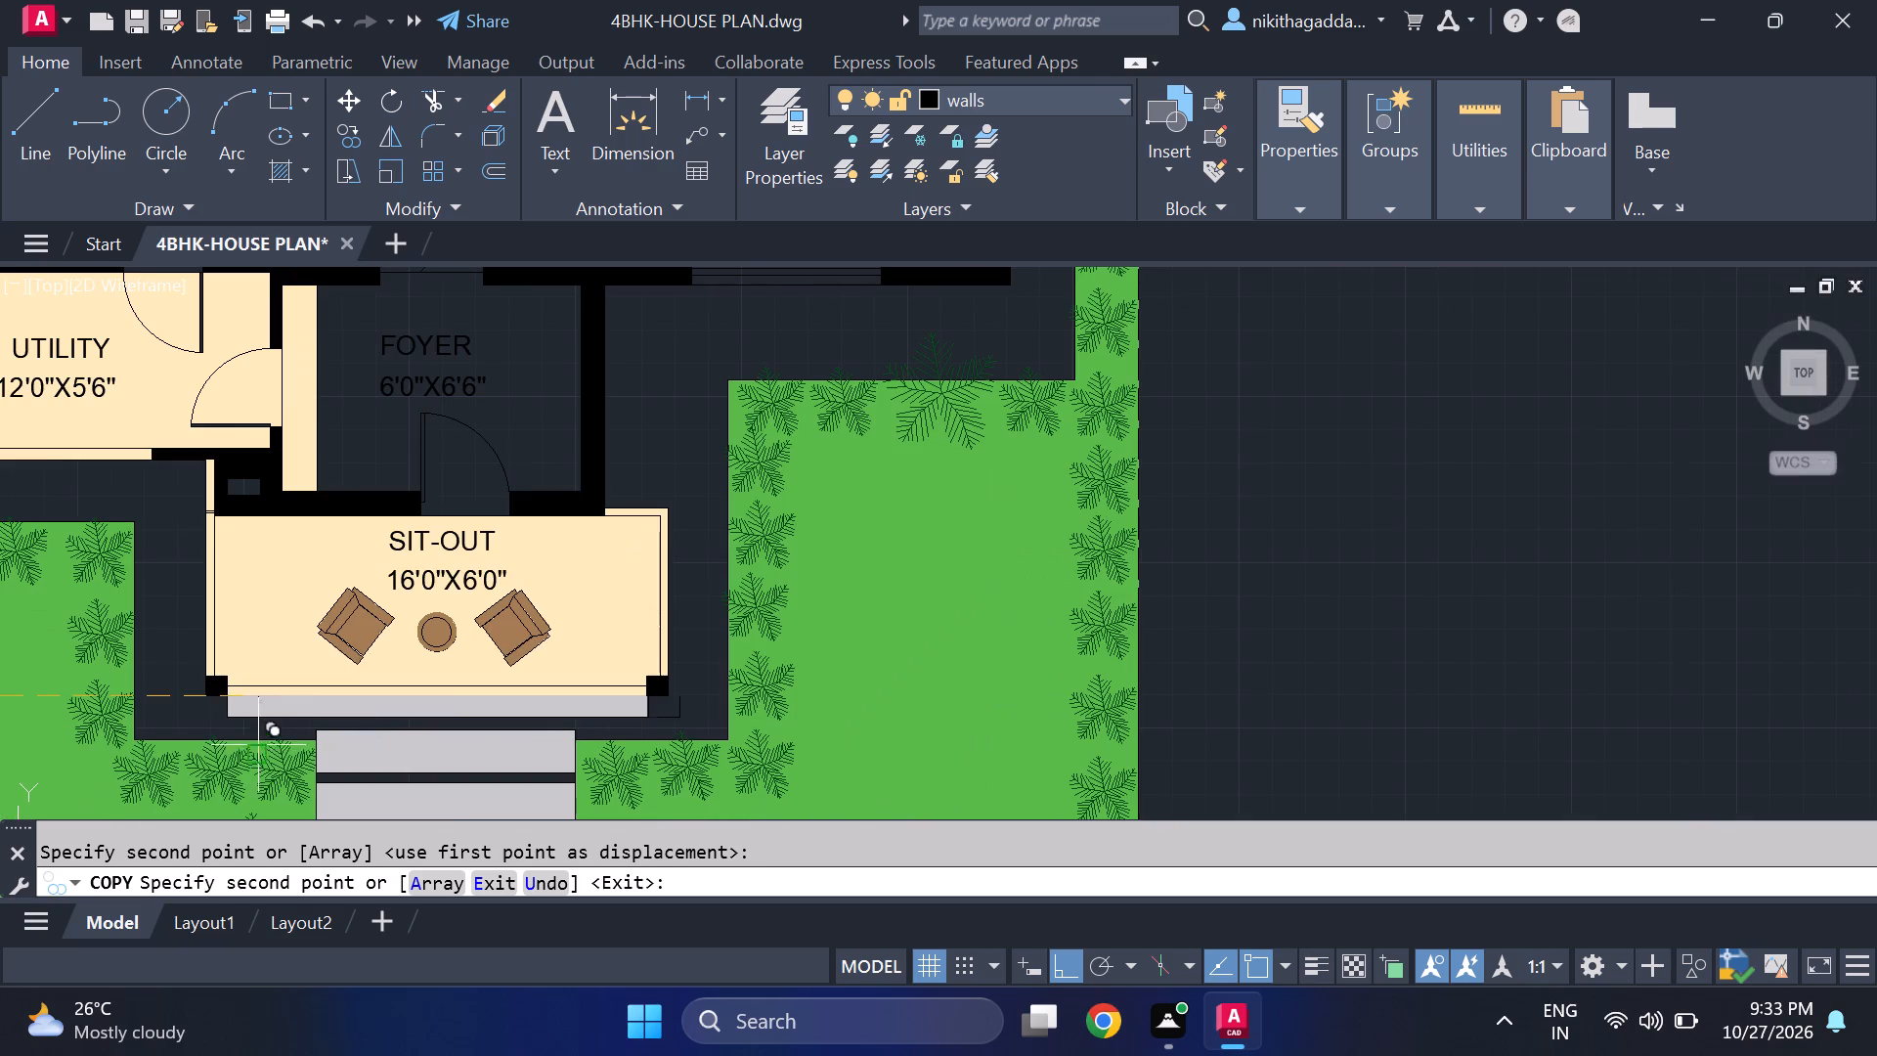
key(Escape)
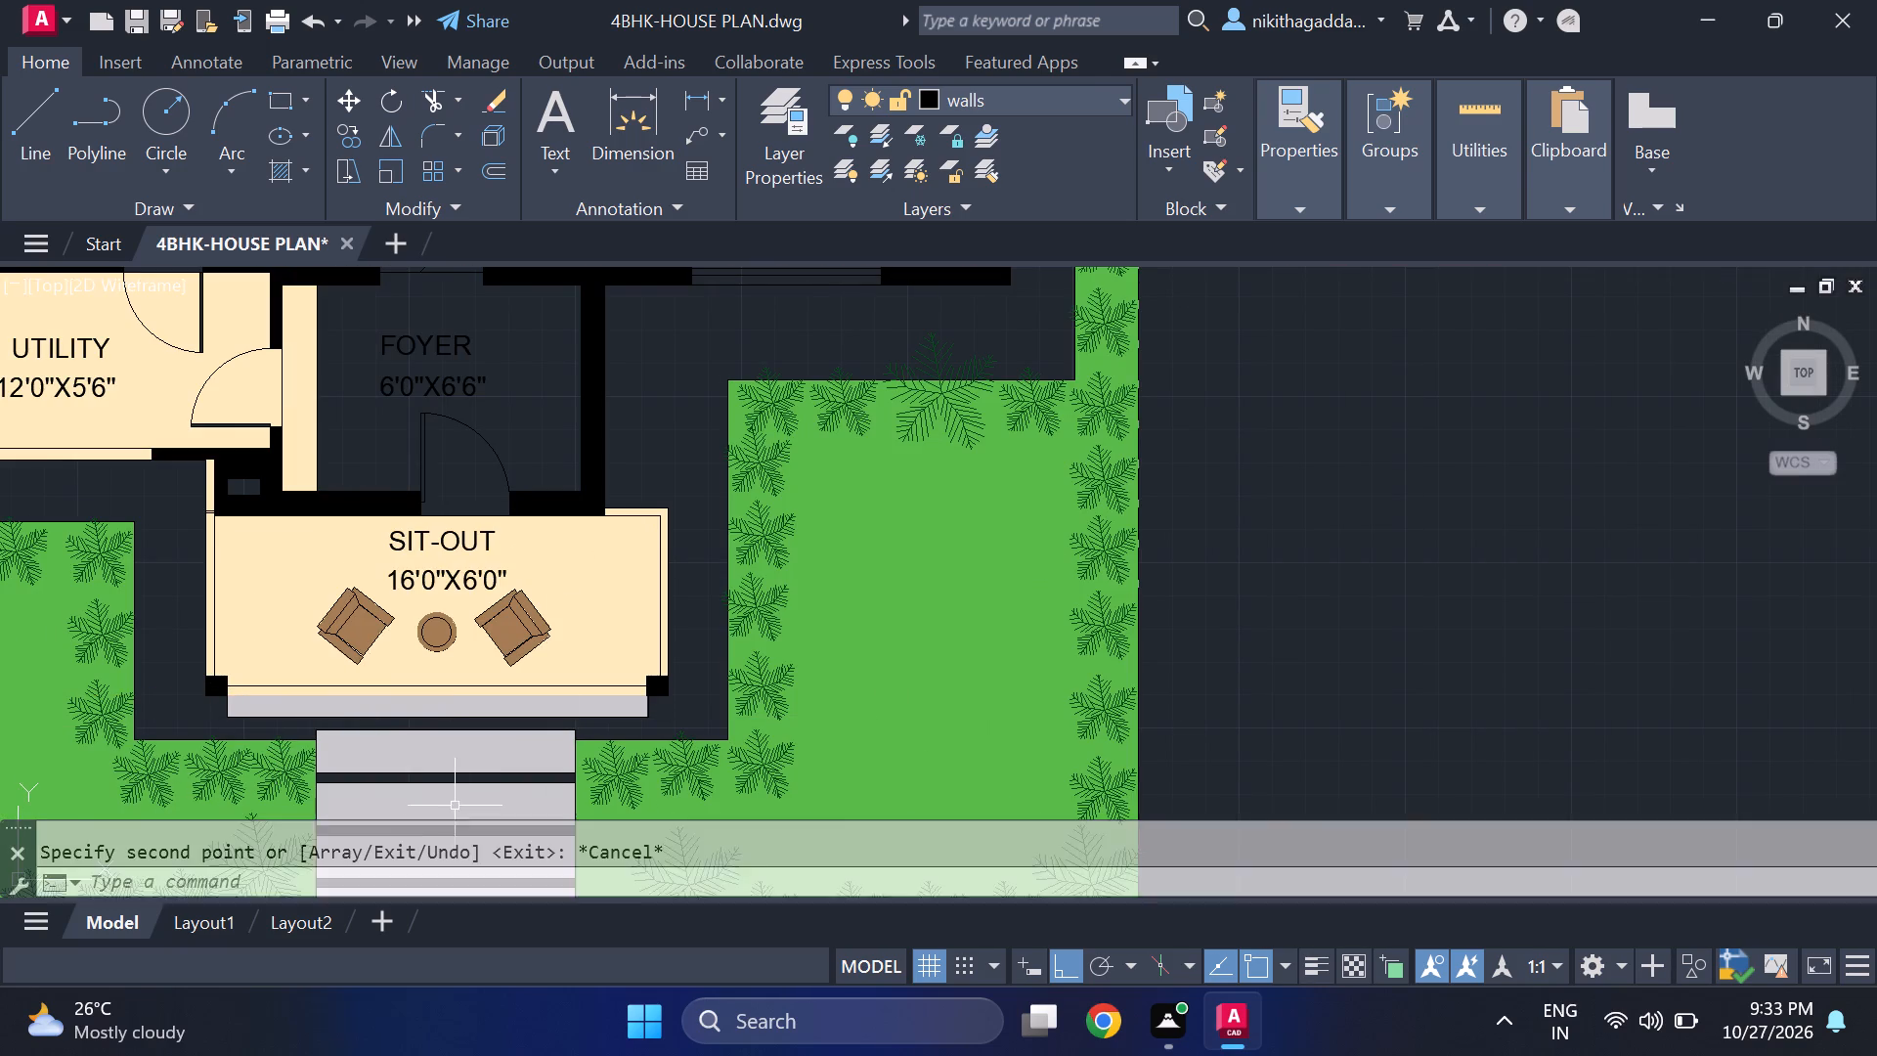
Erase the original three step outline lines left outside the plan, west of the plot.
scroll(447, 789, down, 2)
middle_drag(277, 741, 947, 521)
click(683, 507)
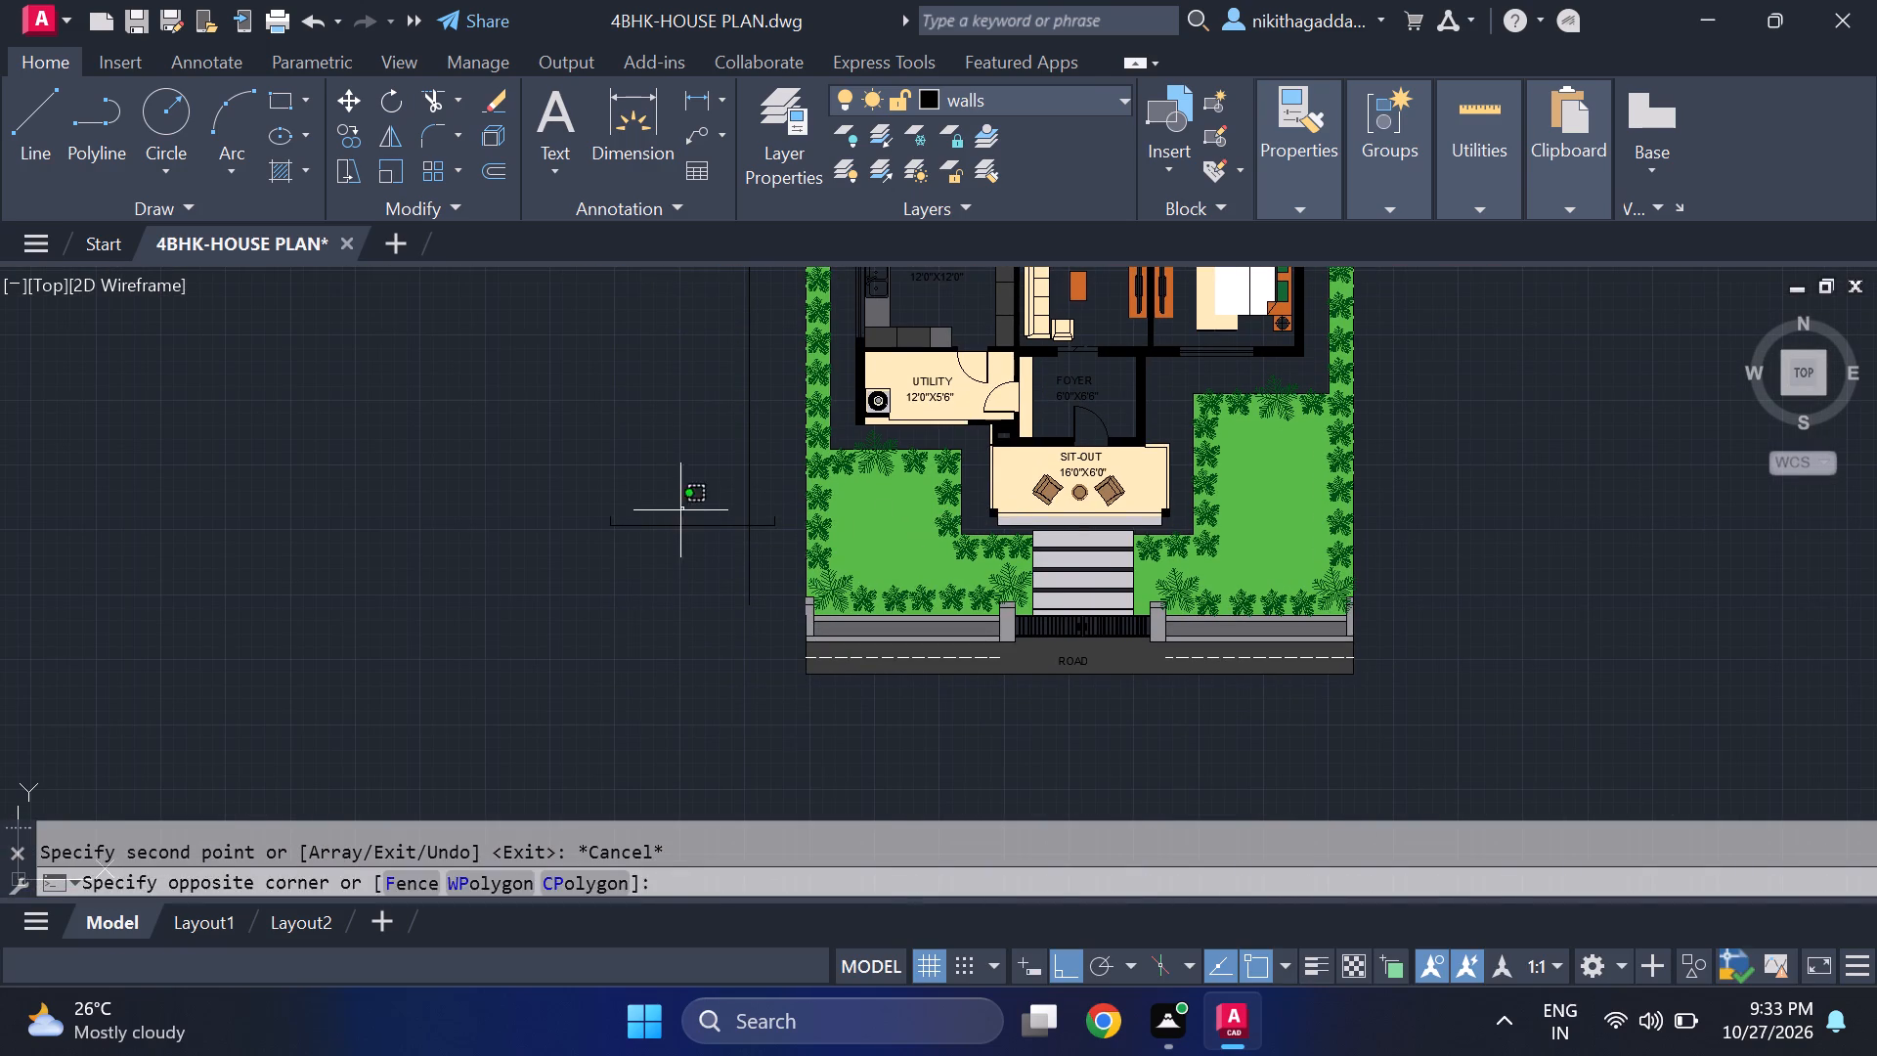
click(514, 638)
scroll(724, 544, up, 3)
click(933, 398)
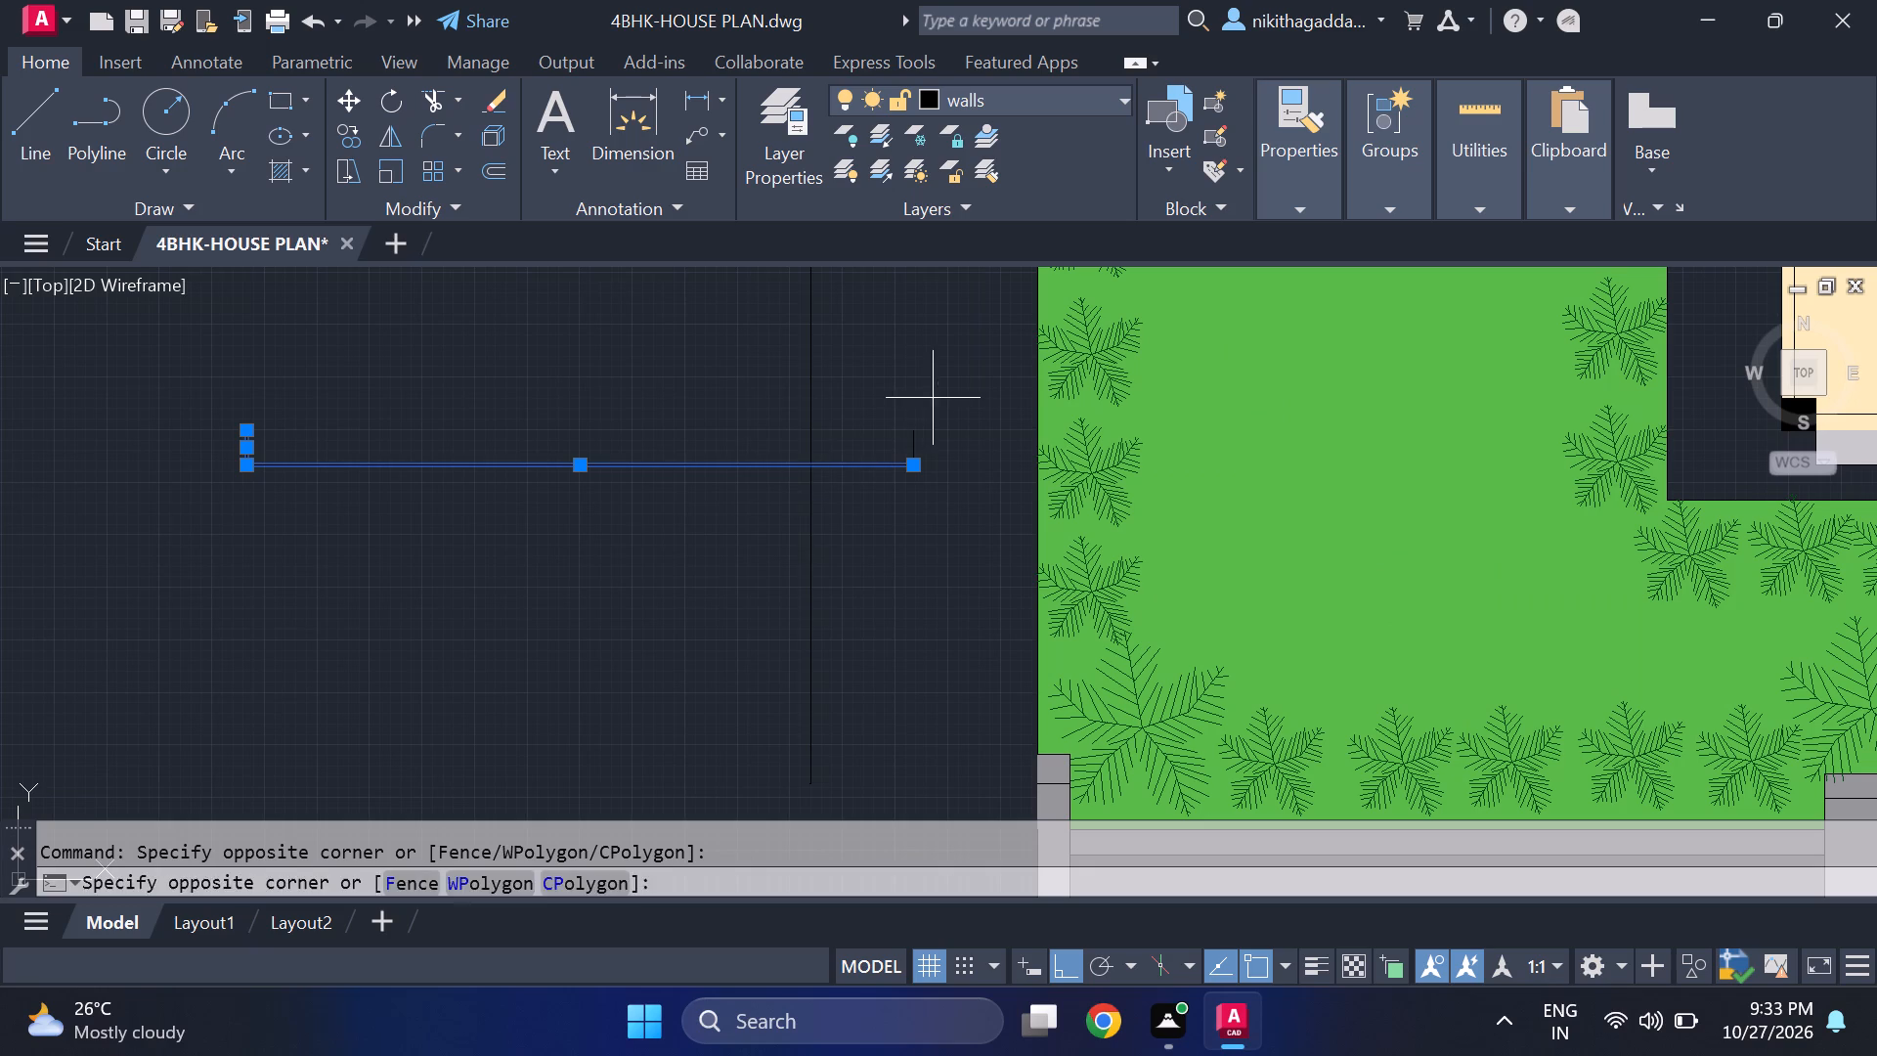
click(892, 480)
key(Insert)
key(Delete)
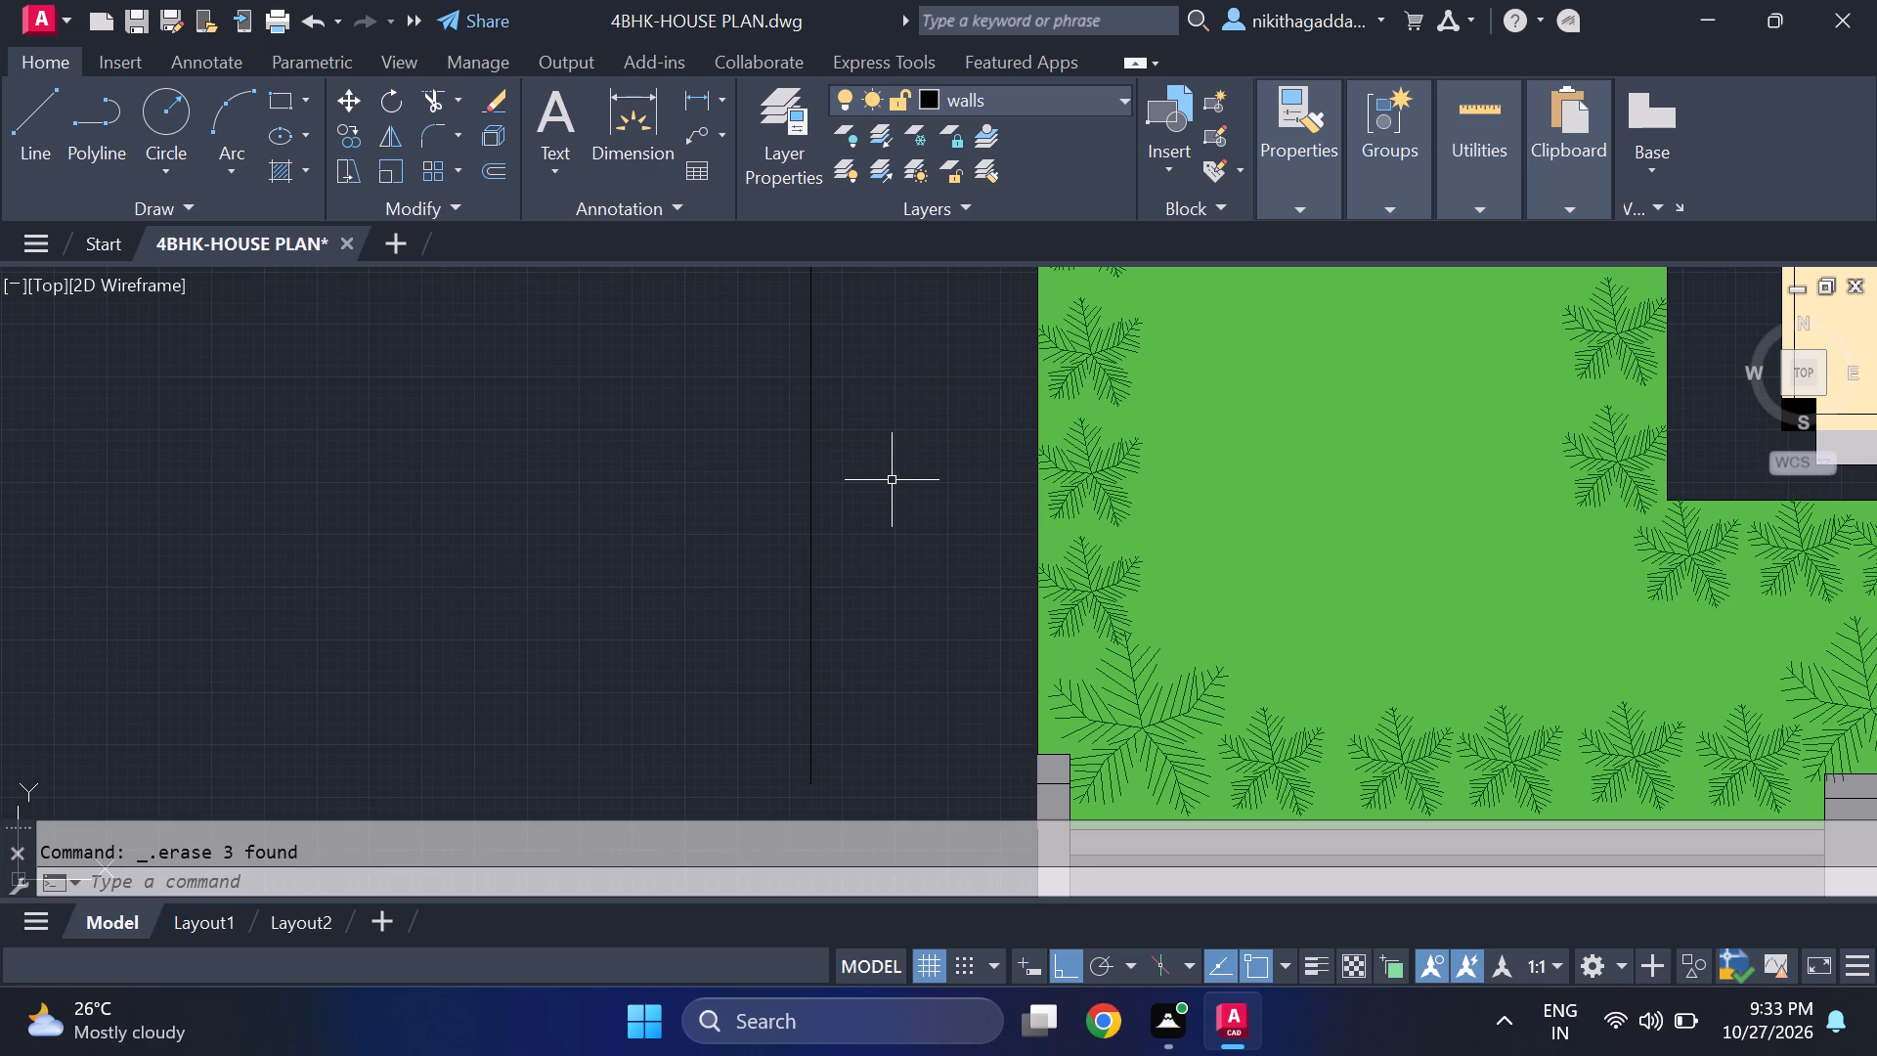
Check the sit-out step on Layout1, and in model space extend its outer east line north to the southeast column's base.
click(219, 928)
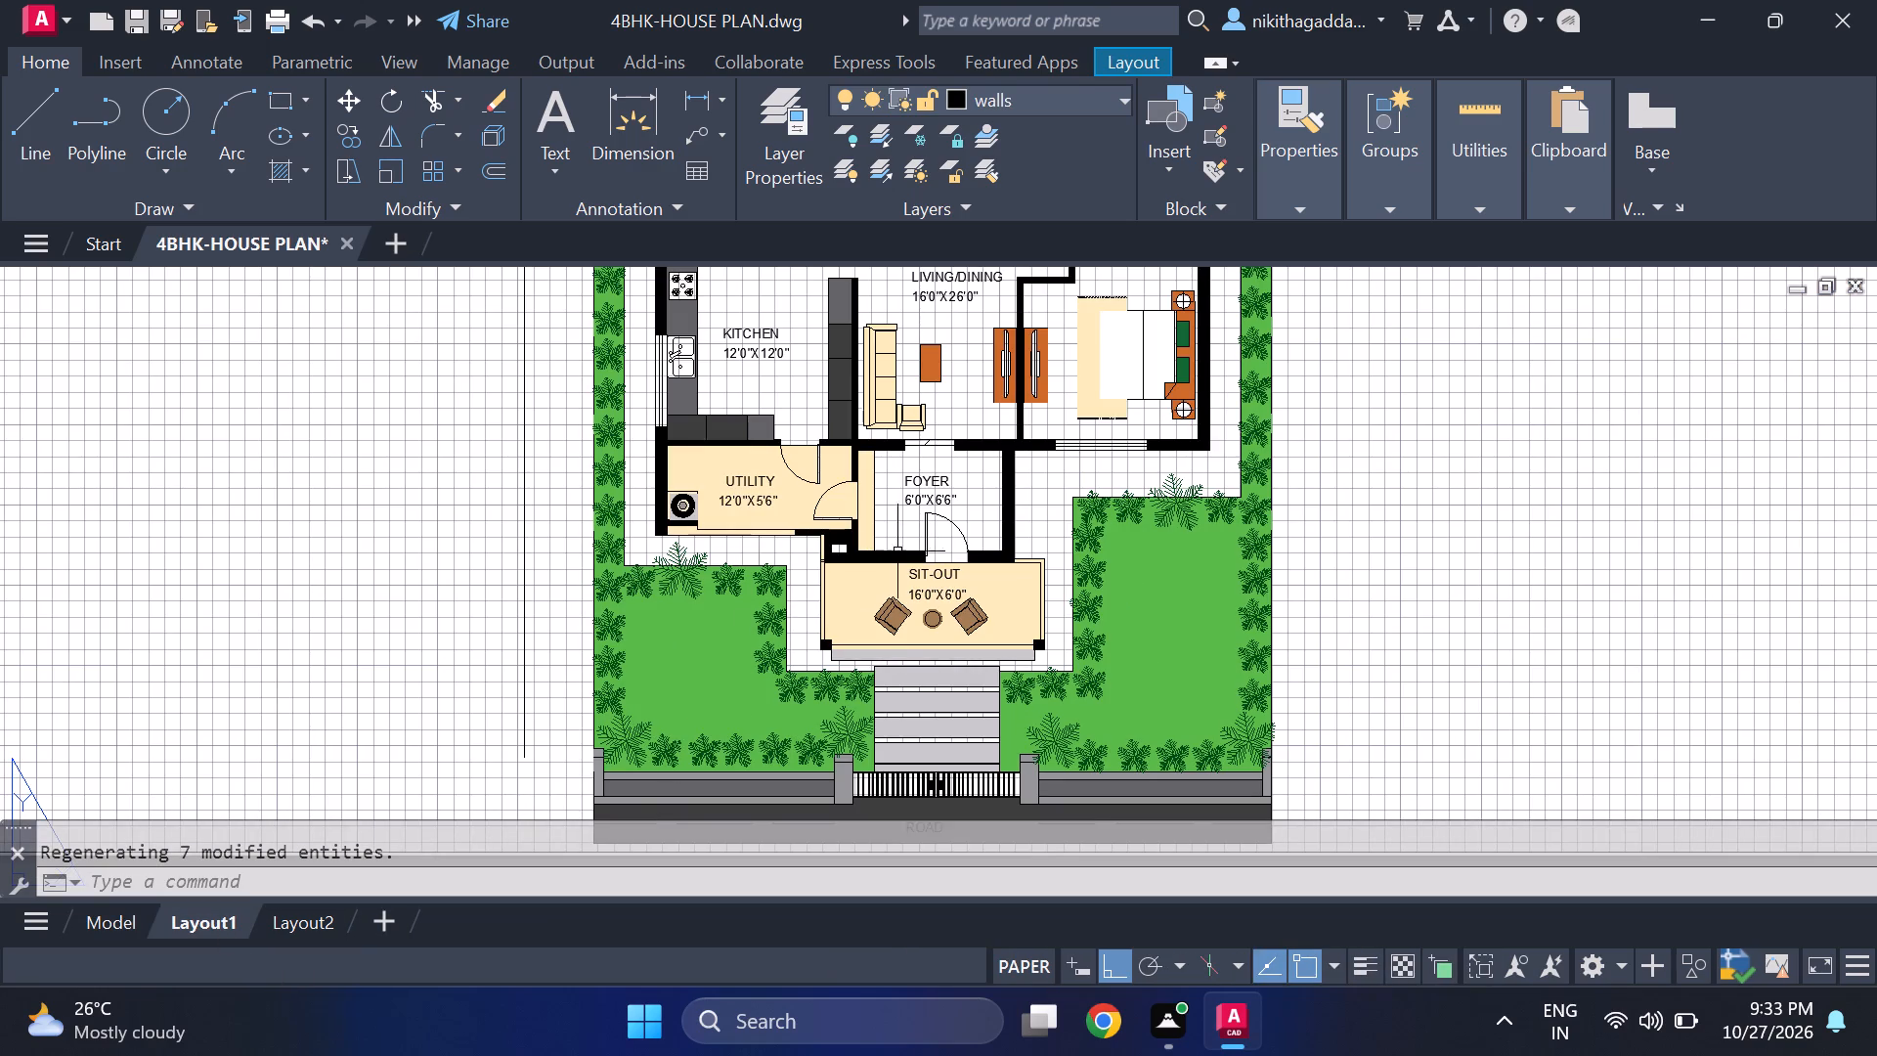
scroll(886, 646, up, 2)
scroll(797, 750, down, 1)
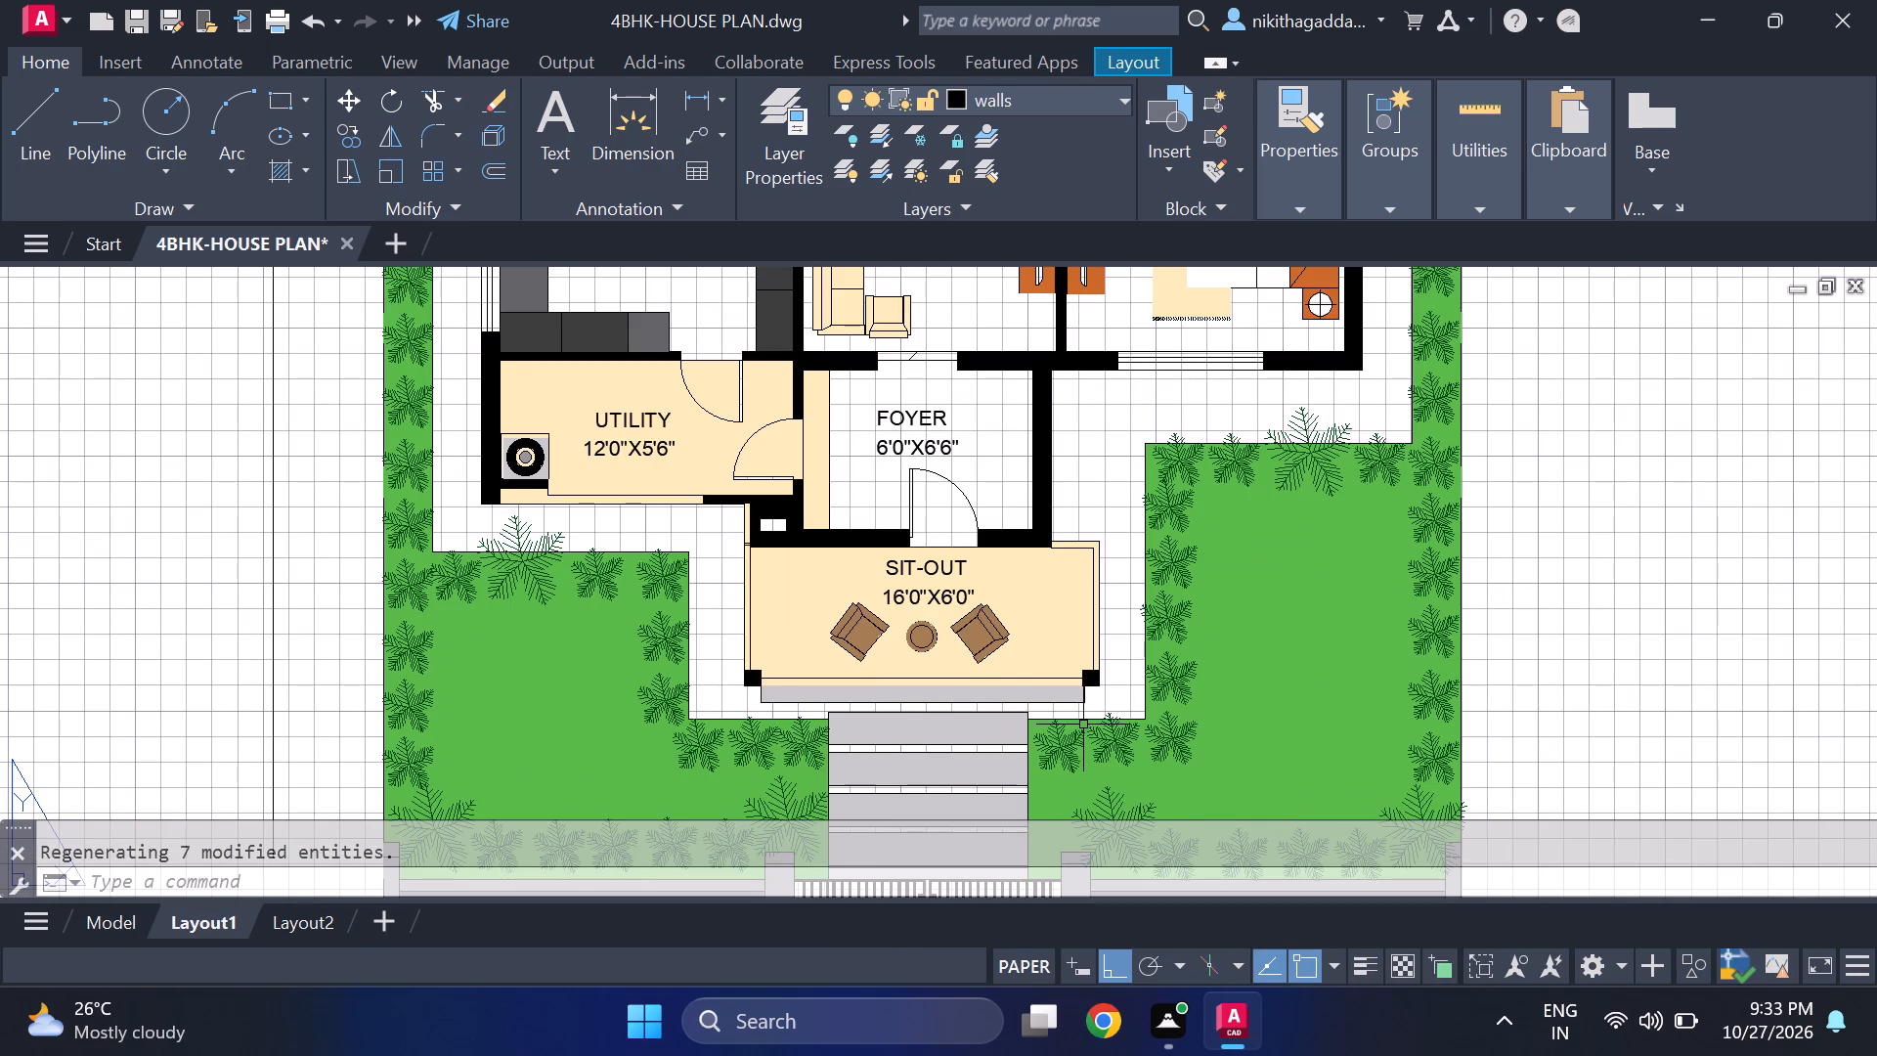
click(99, 927)
middle_drag(1309, 602, 0, 733)
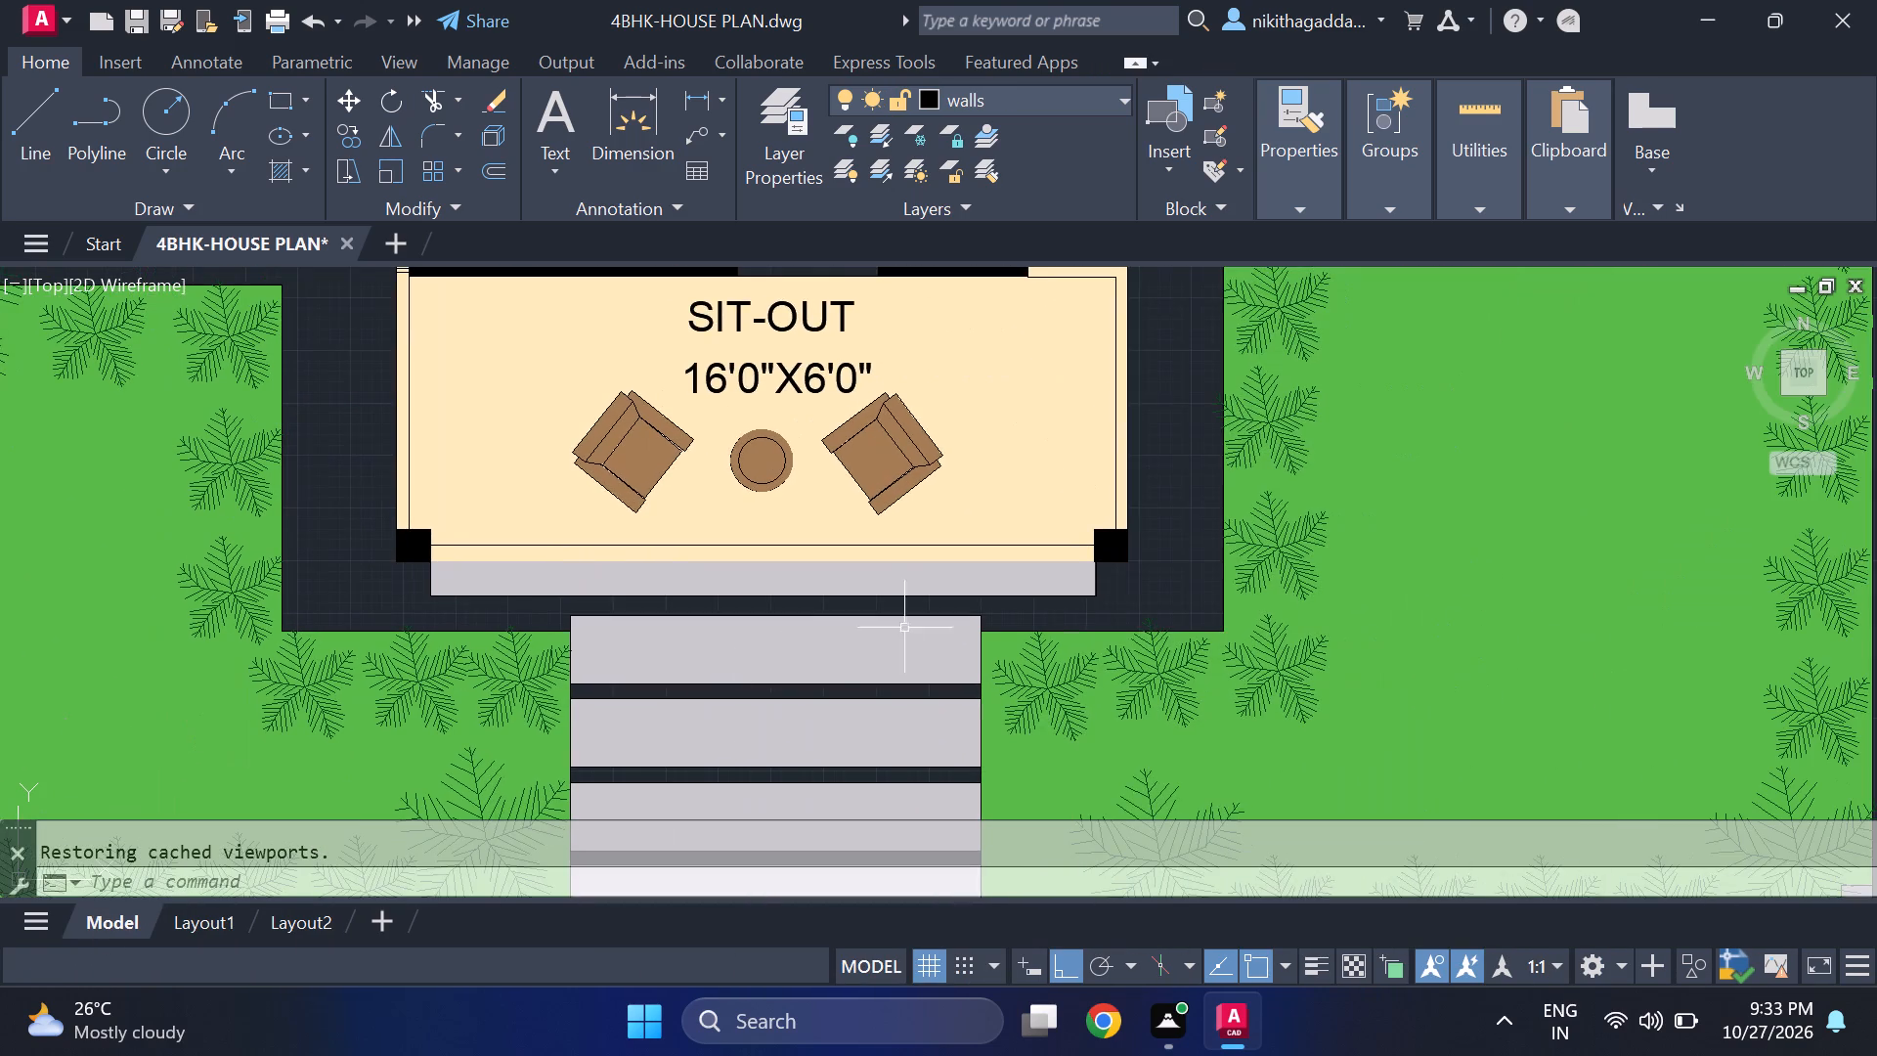
scroll(1162, 534, up, 3)
scroll(843, 720, up, 3)
middle_drag(1116, 656, 1110, 559)
text(EX)
key(Return)
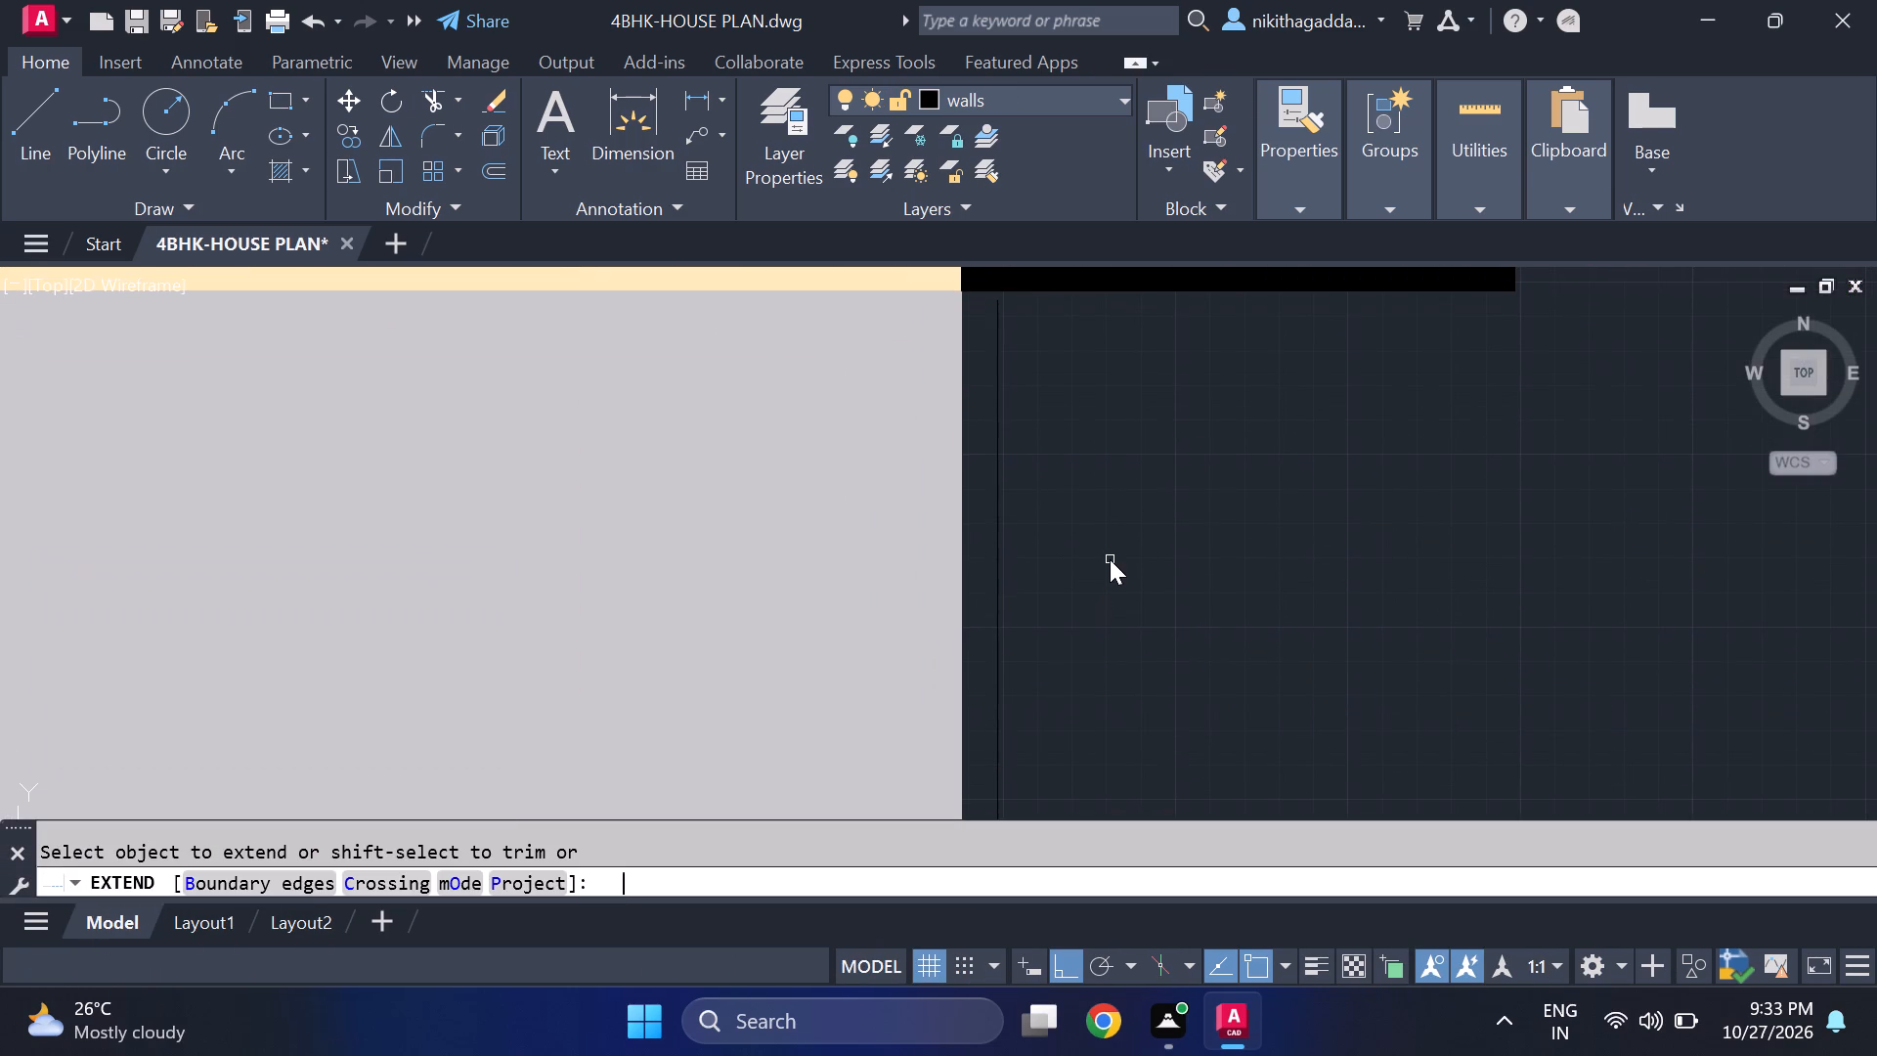
click(998, 434)
middle_drag(1123, 683, 1125, 685)
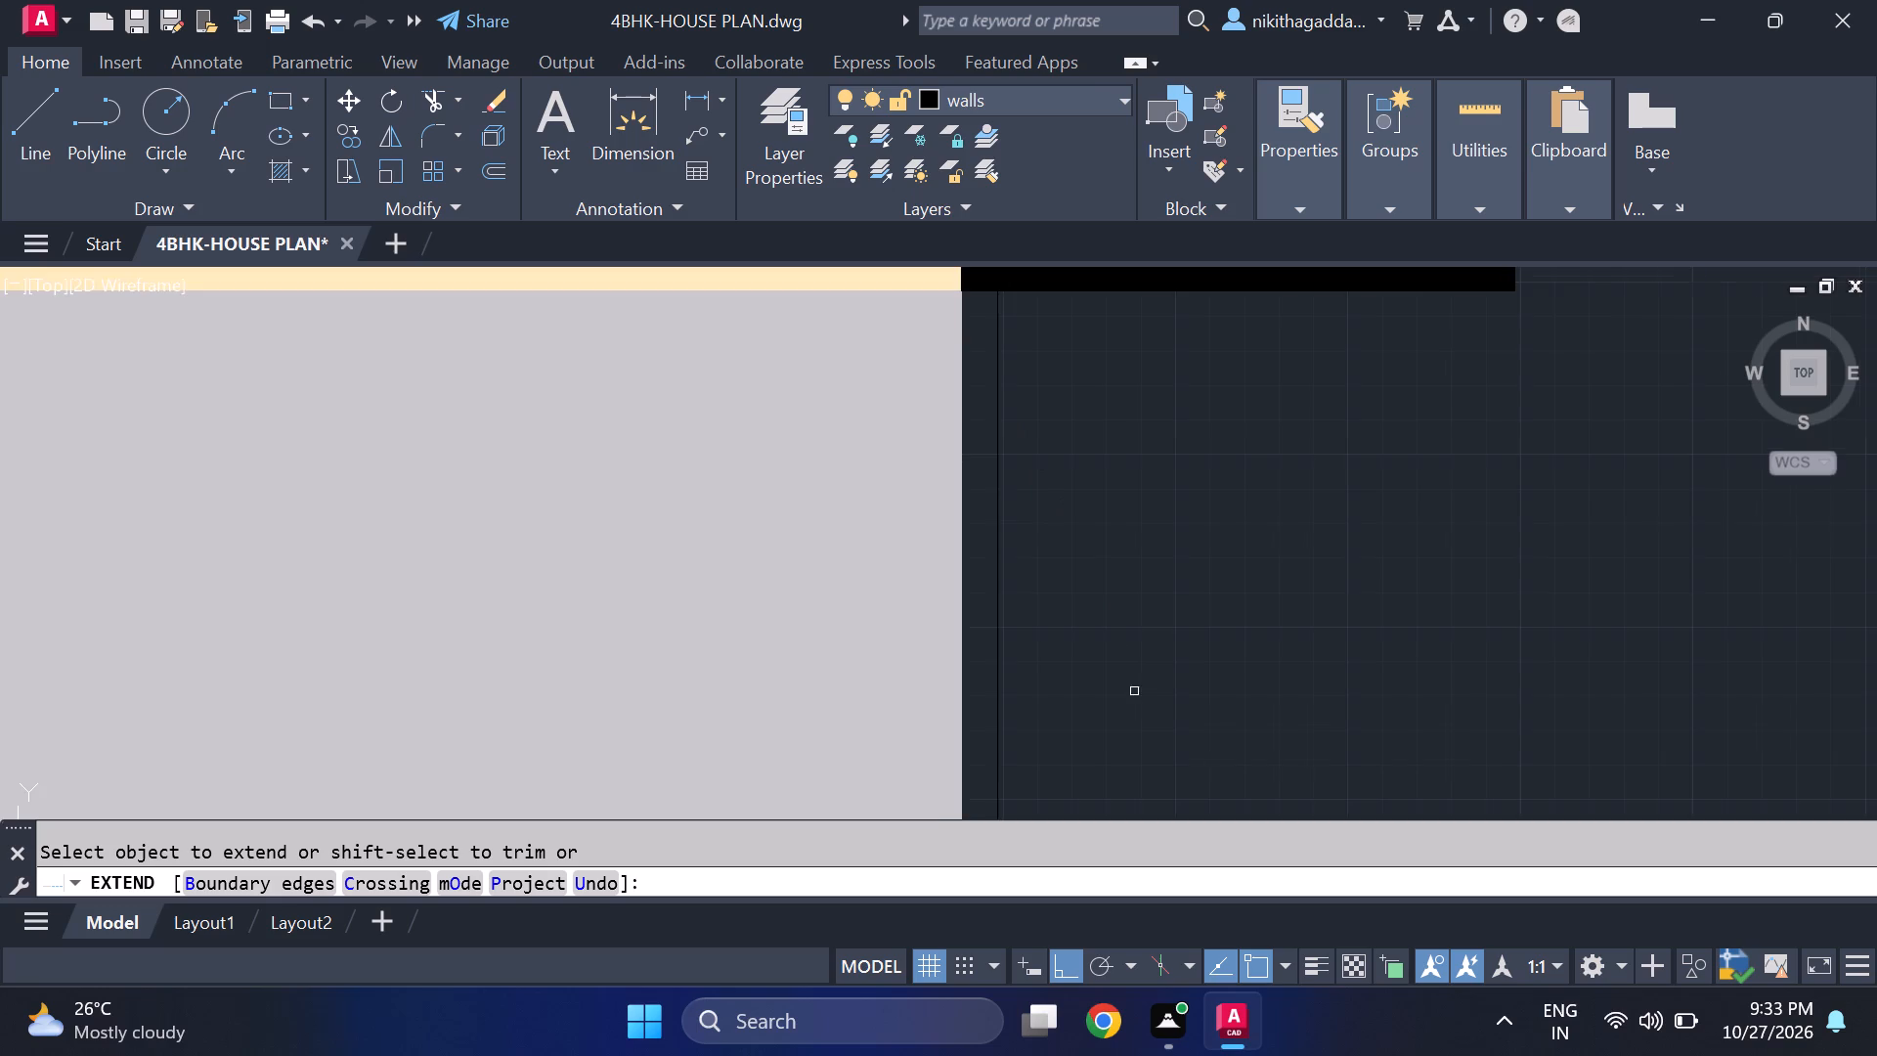
middle_drag(1125, 685, 1107, 438)
key(Escape)
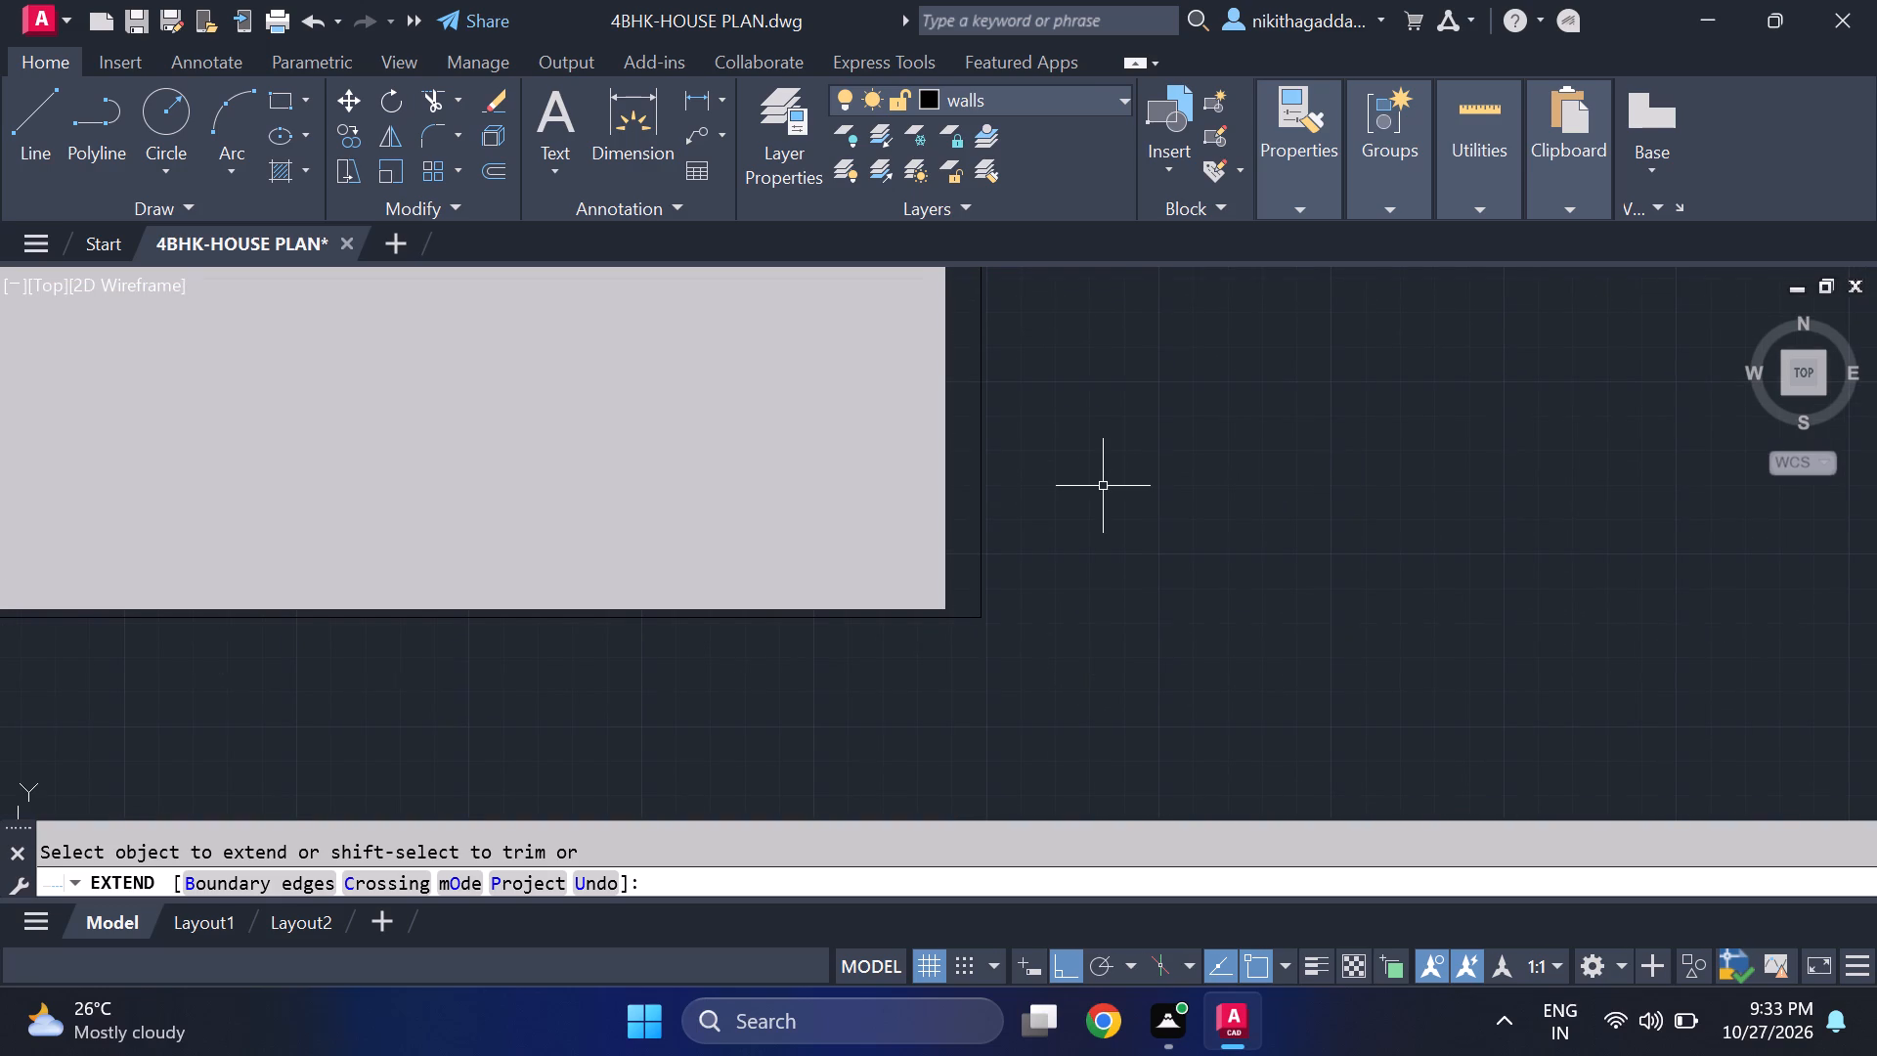
Erase the light-grey solid hatch that fills the sit-out step and the walkway slabs.
click(765, 436)
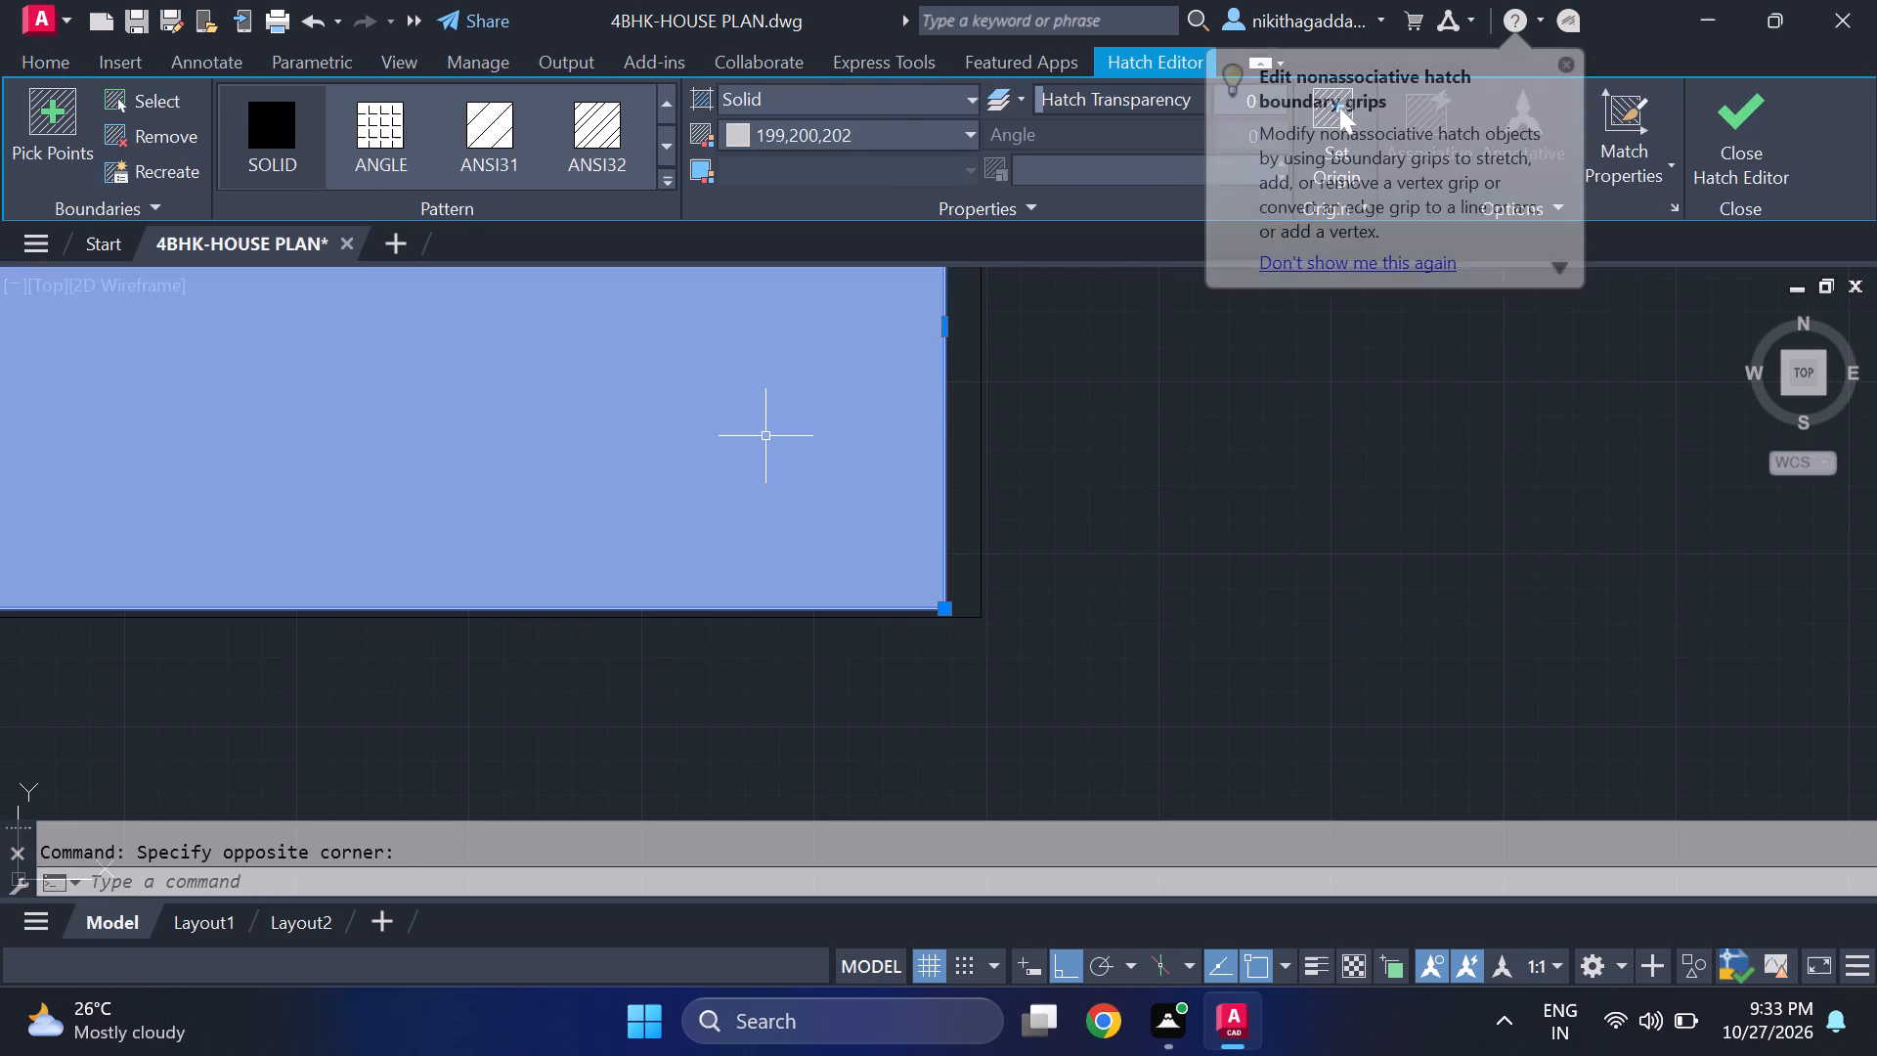
key(Delete)
Erase the duplicate inner line along the sit-out step's south edge.
scroll(773, 435, down, 4)
middle_drag(434, 564, 1160, 658)
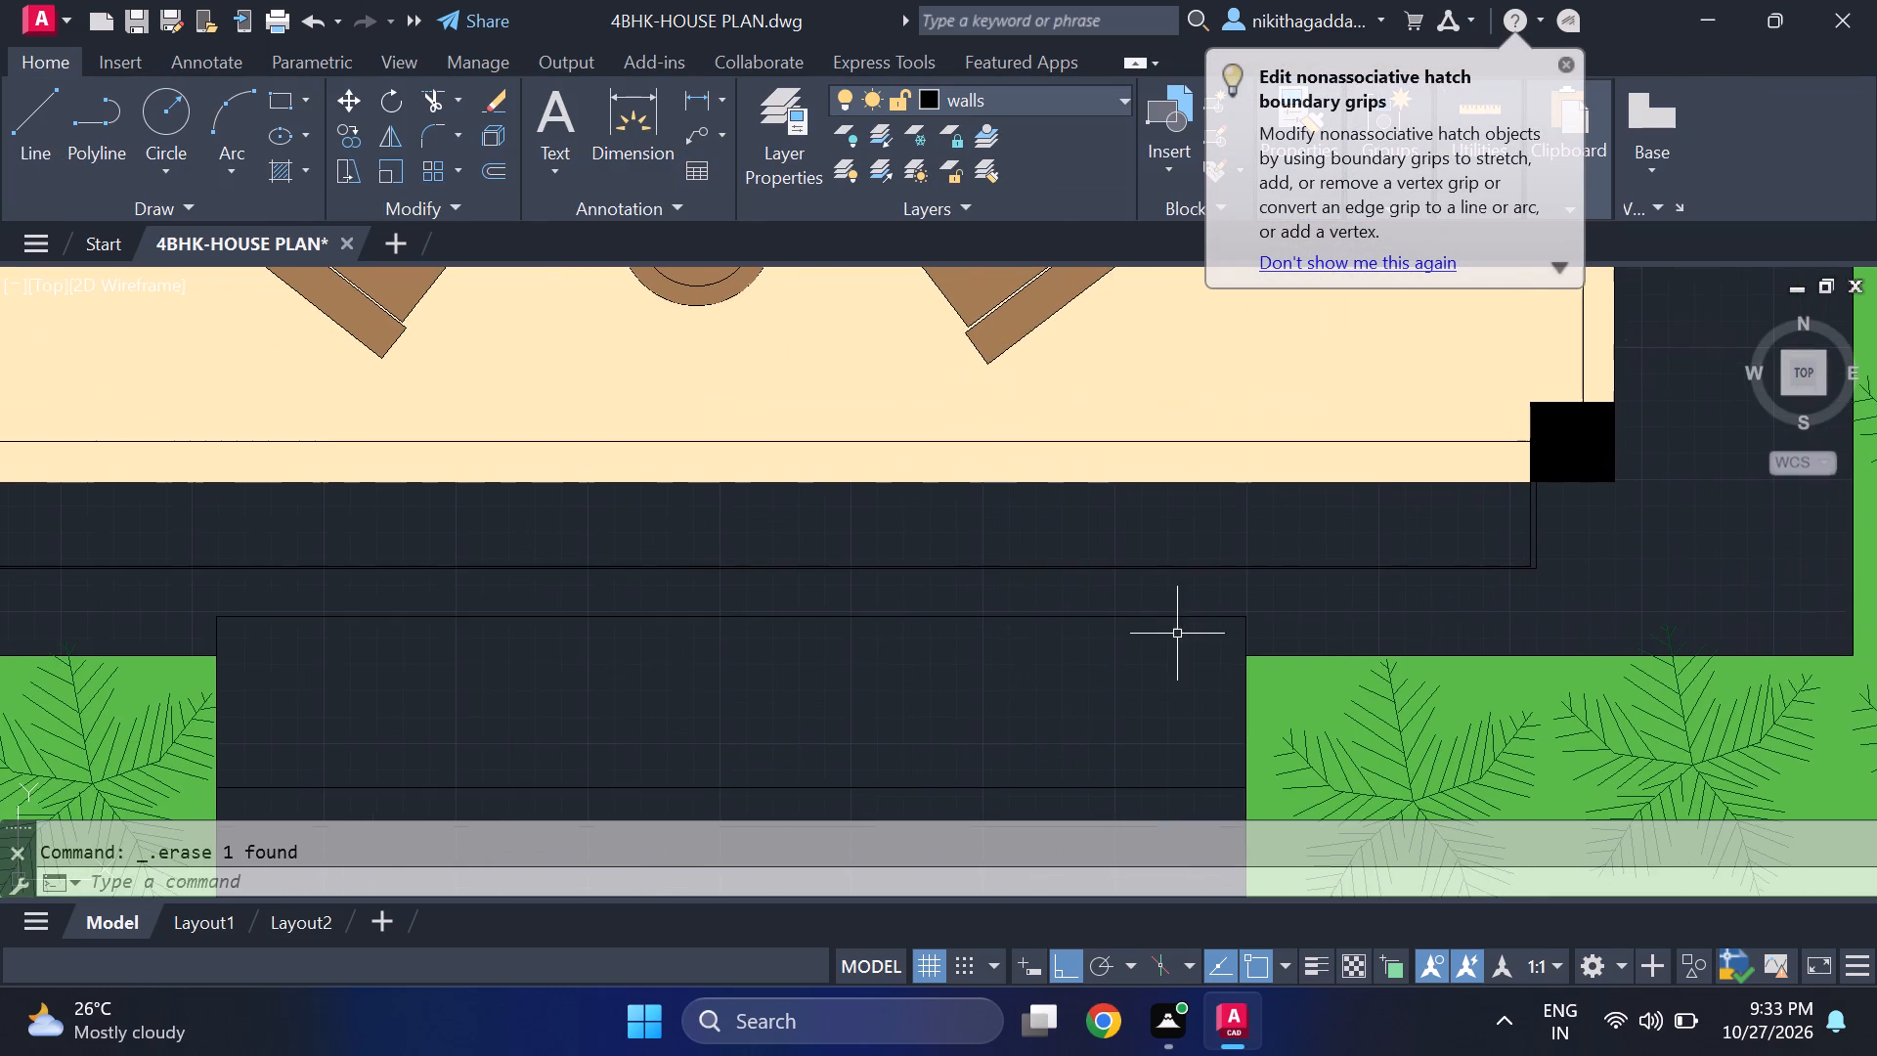
middle_drag(111, 686, 916, 686)
scroll(705, 626, up, 2)
middle_drag(705, 626, 229, 681)
scroll(222, 676, down, 2)
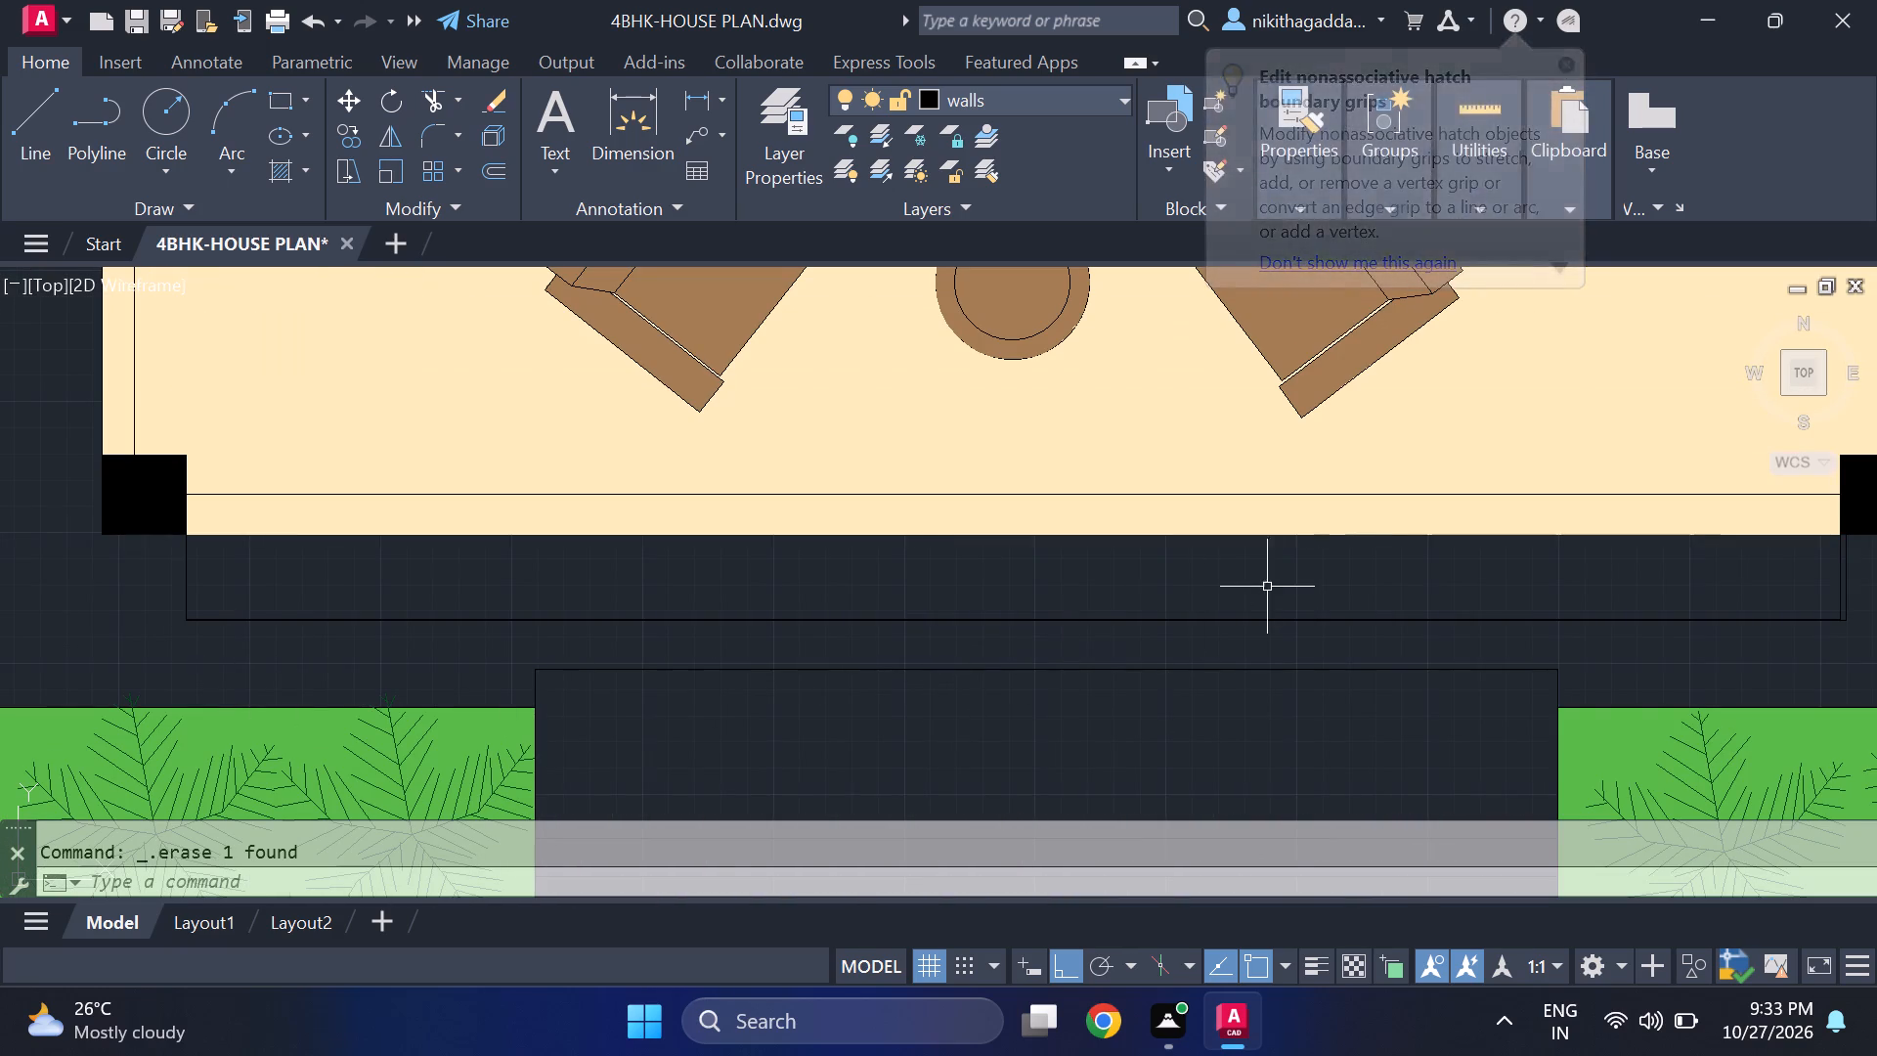
scroll(177, 637, up, 4)
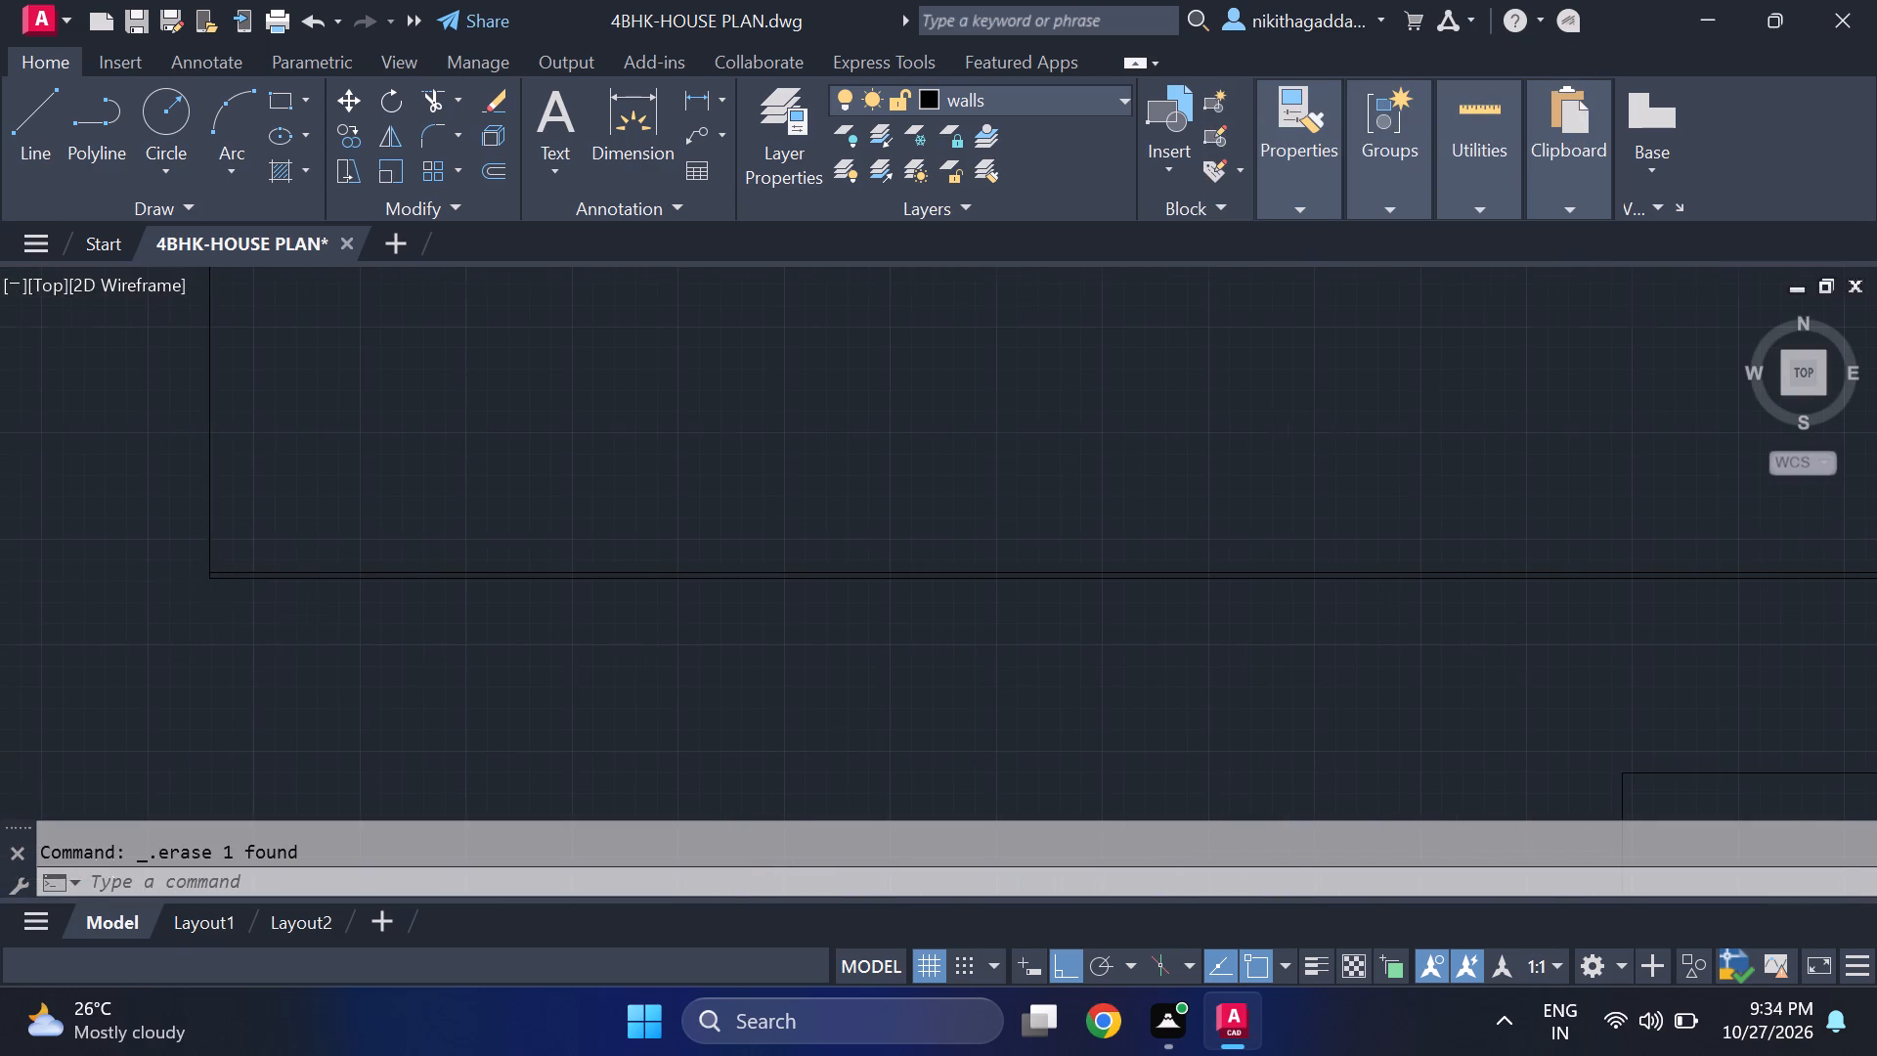
click(249, 568)
key(Delete)
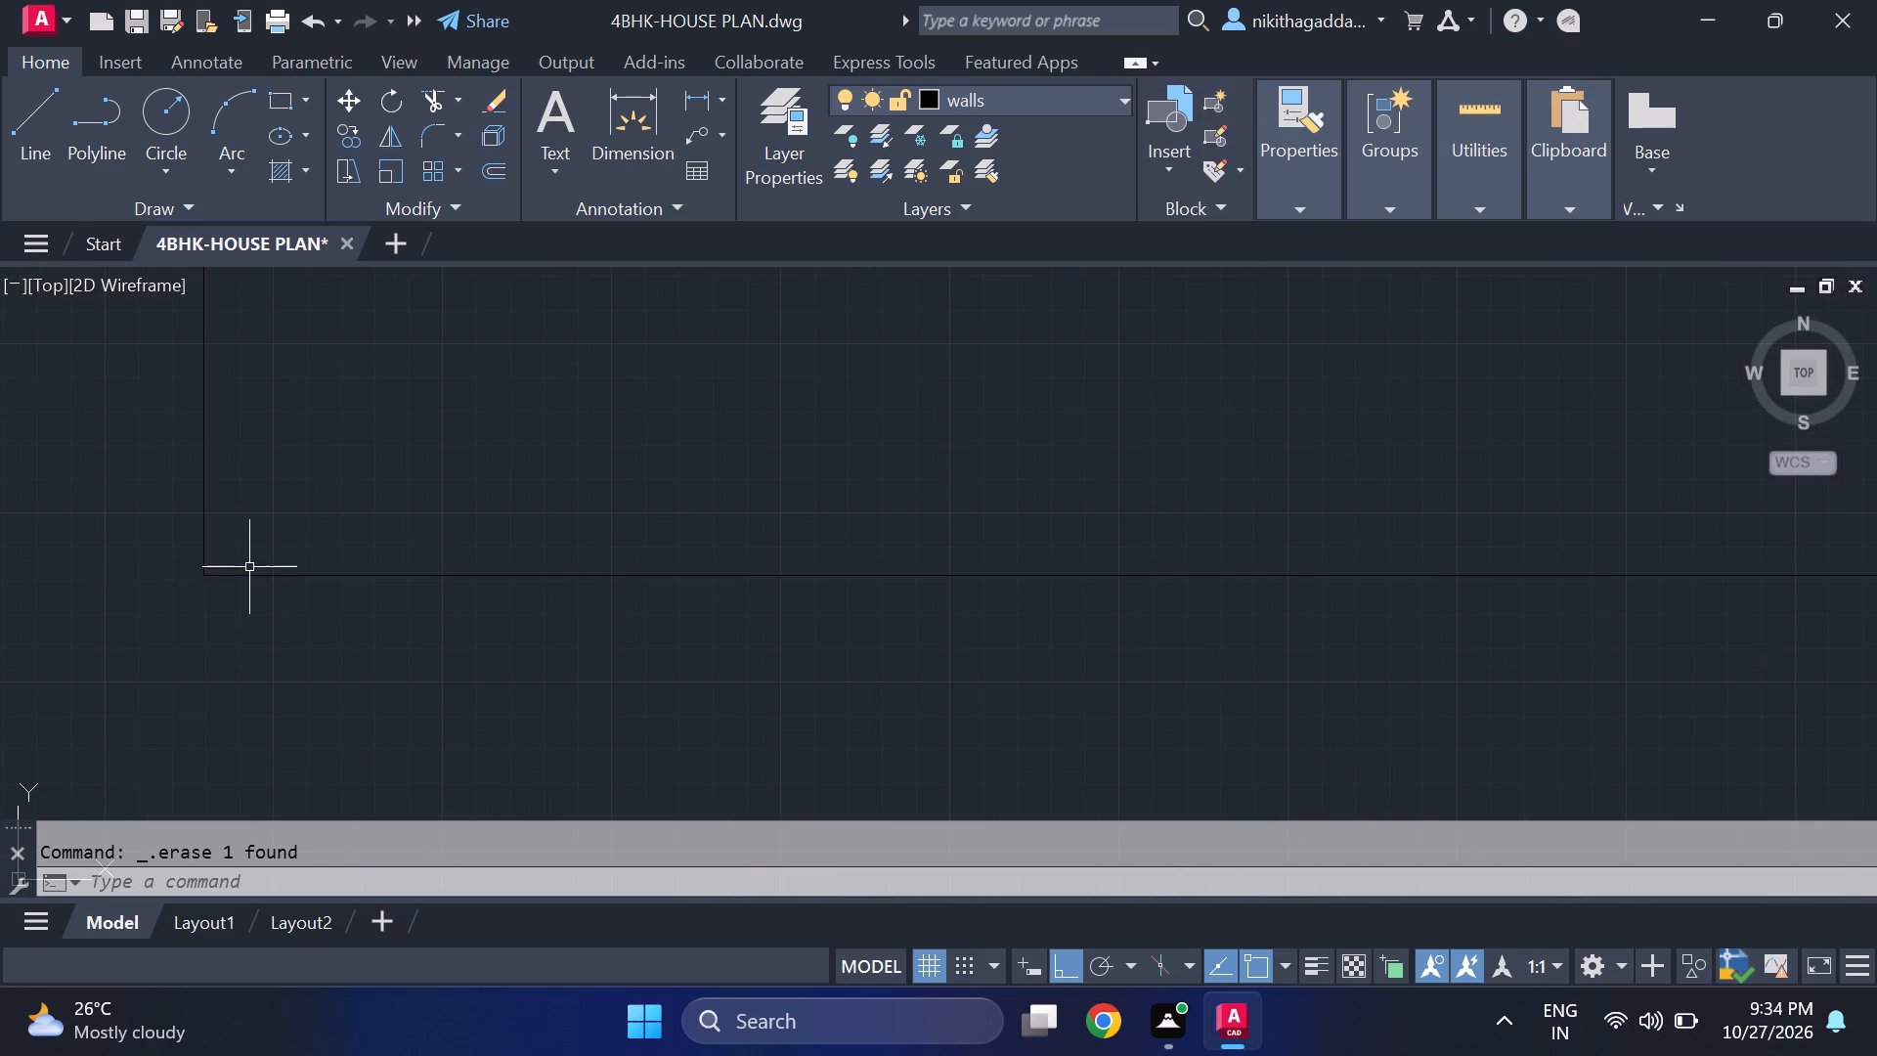
Erase the duplicate inner line at the sit-out step's east edge, below the southeast column.
scroll(253, 558, down, 4)
middle_drag(1173, 641, 397, 676)
scroll(1100, 536, up, 1)
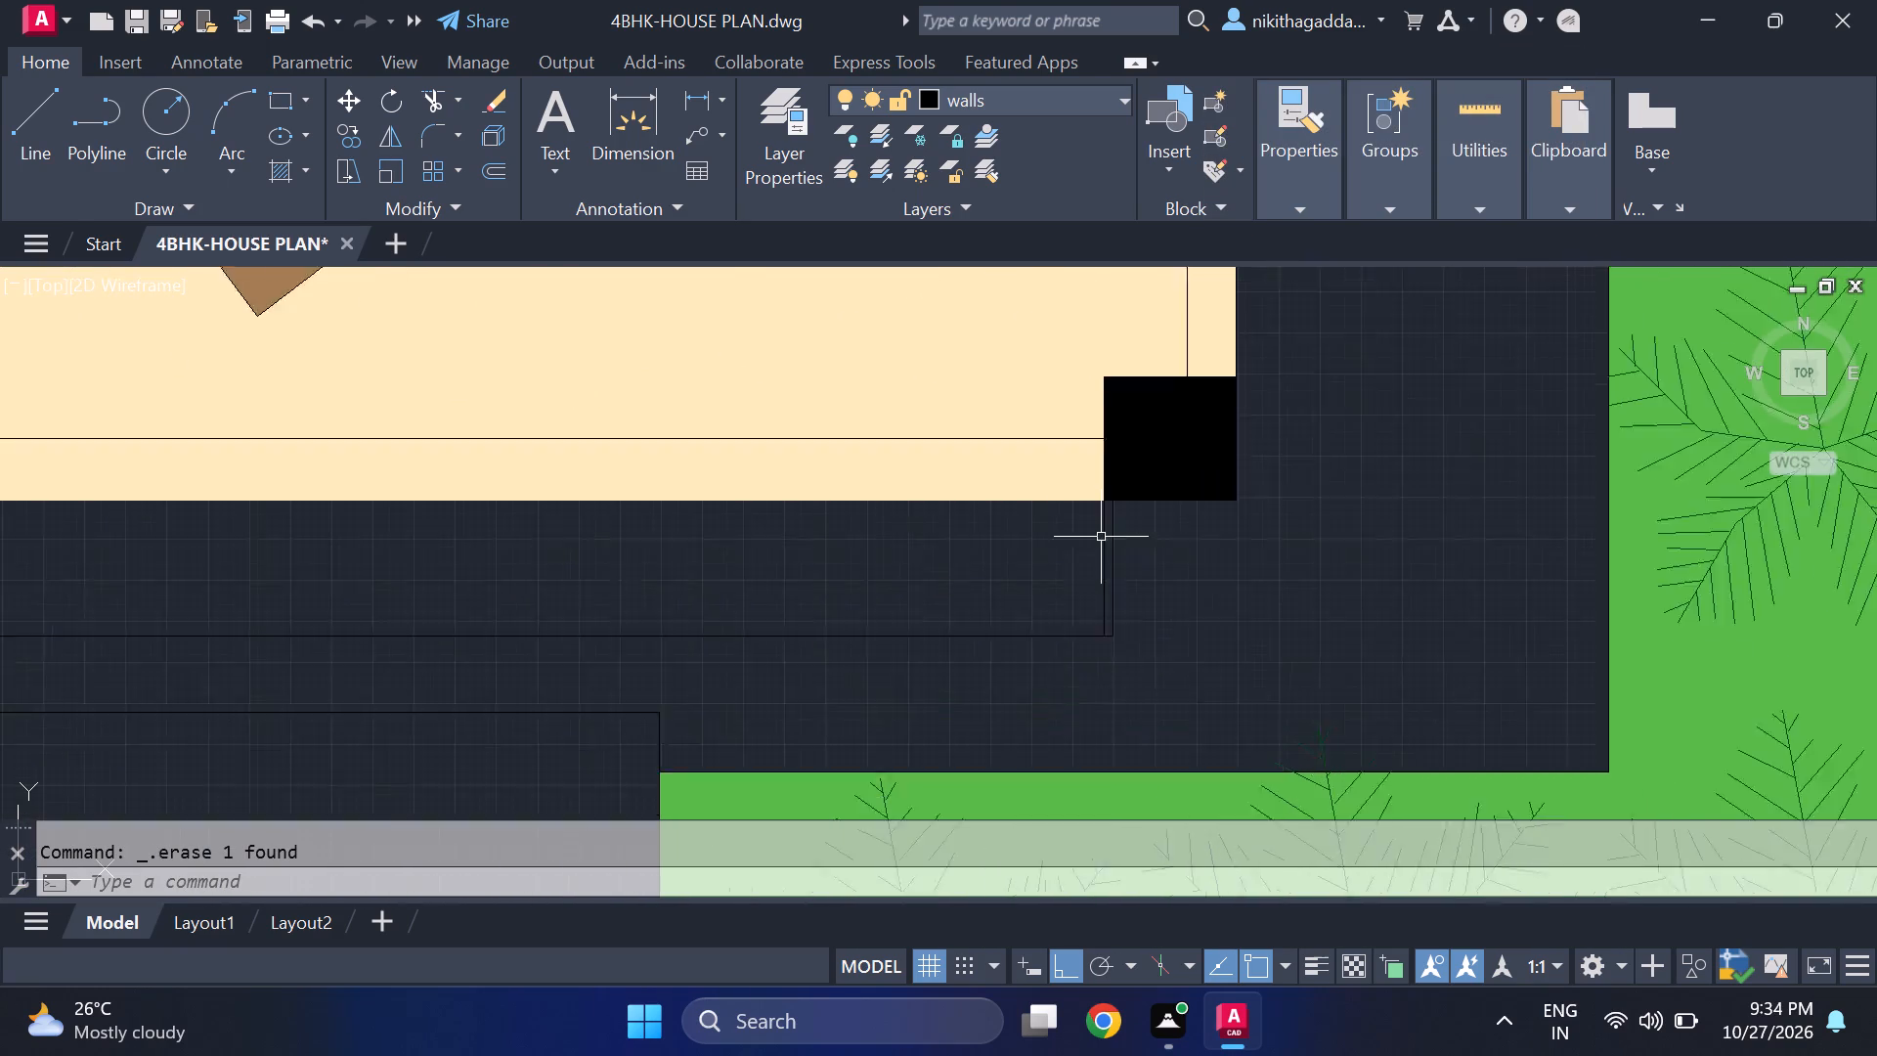
scroll(1102, 537, up, 1)
click(1104, 539)
key(Delete)
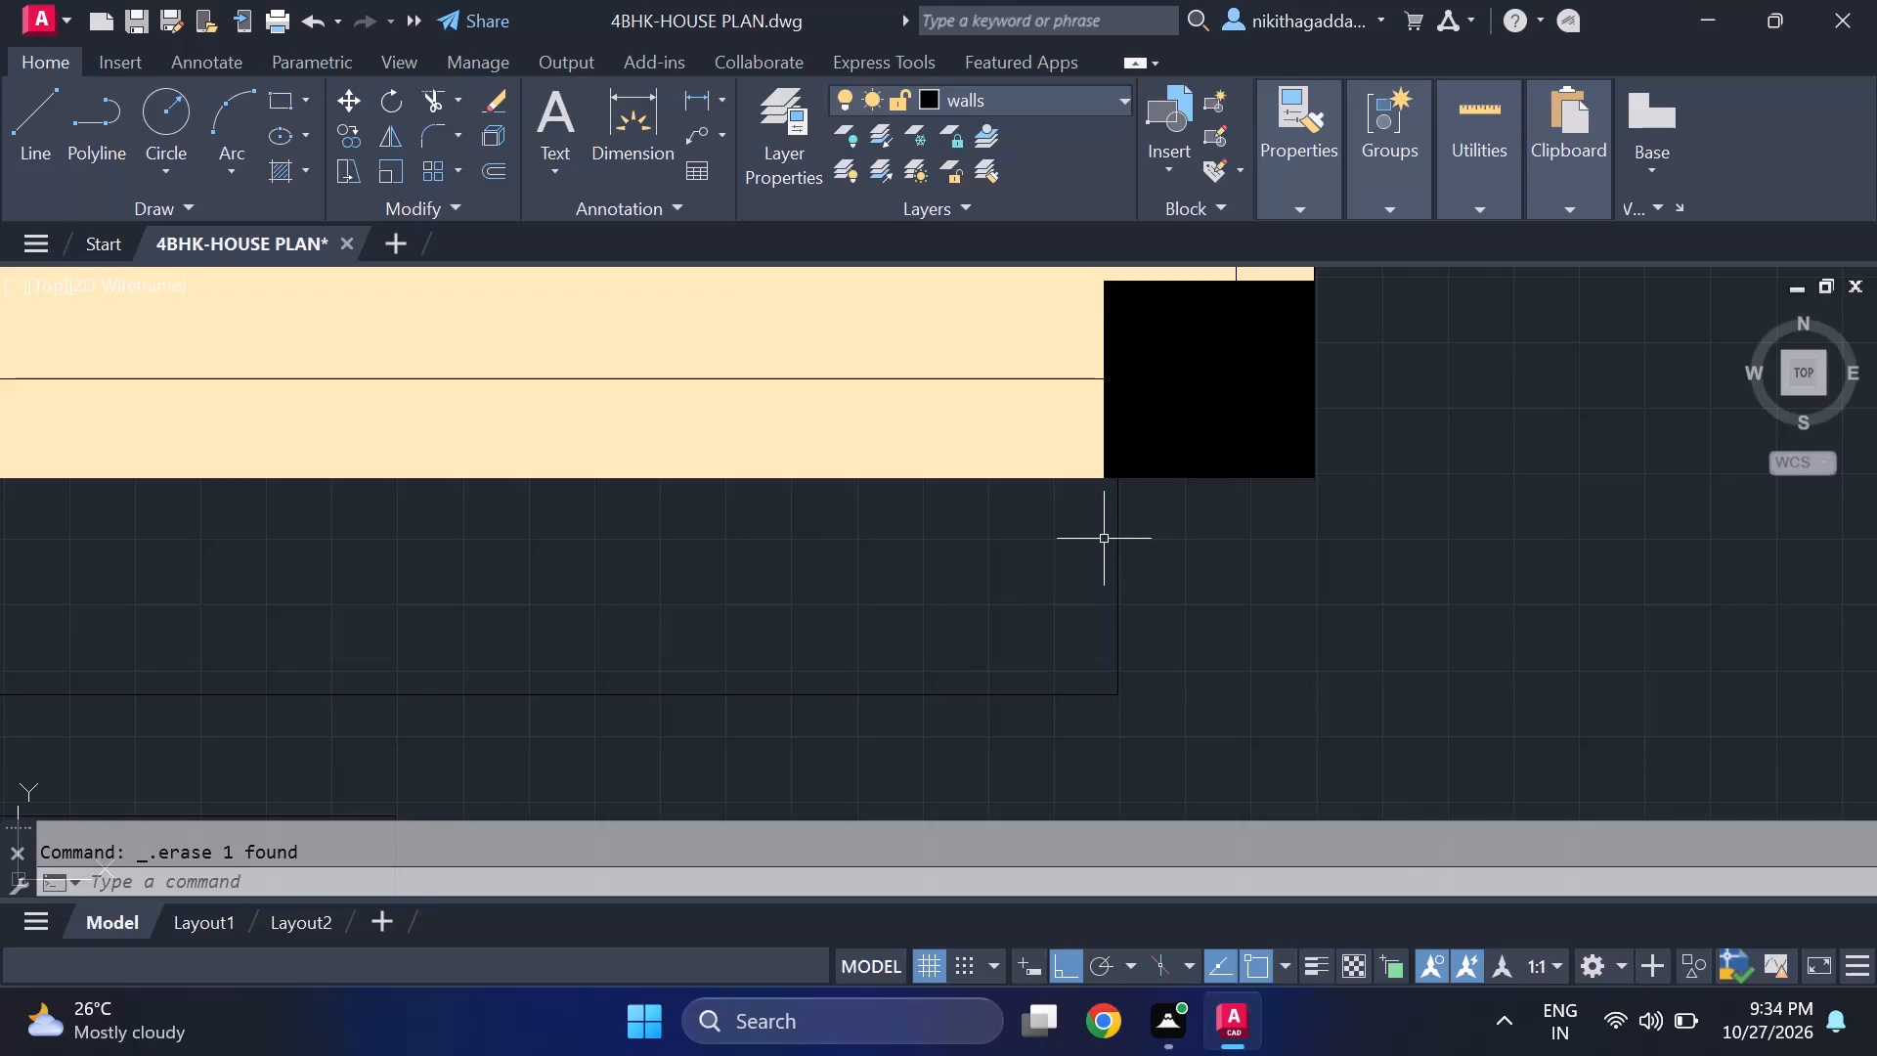
Hatch the sit-out step and the four walkway slabs below it with a solid fill in colour 147,149,152.
text(HATCH)
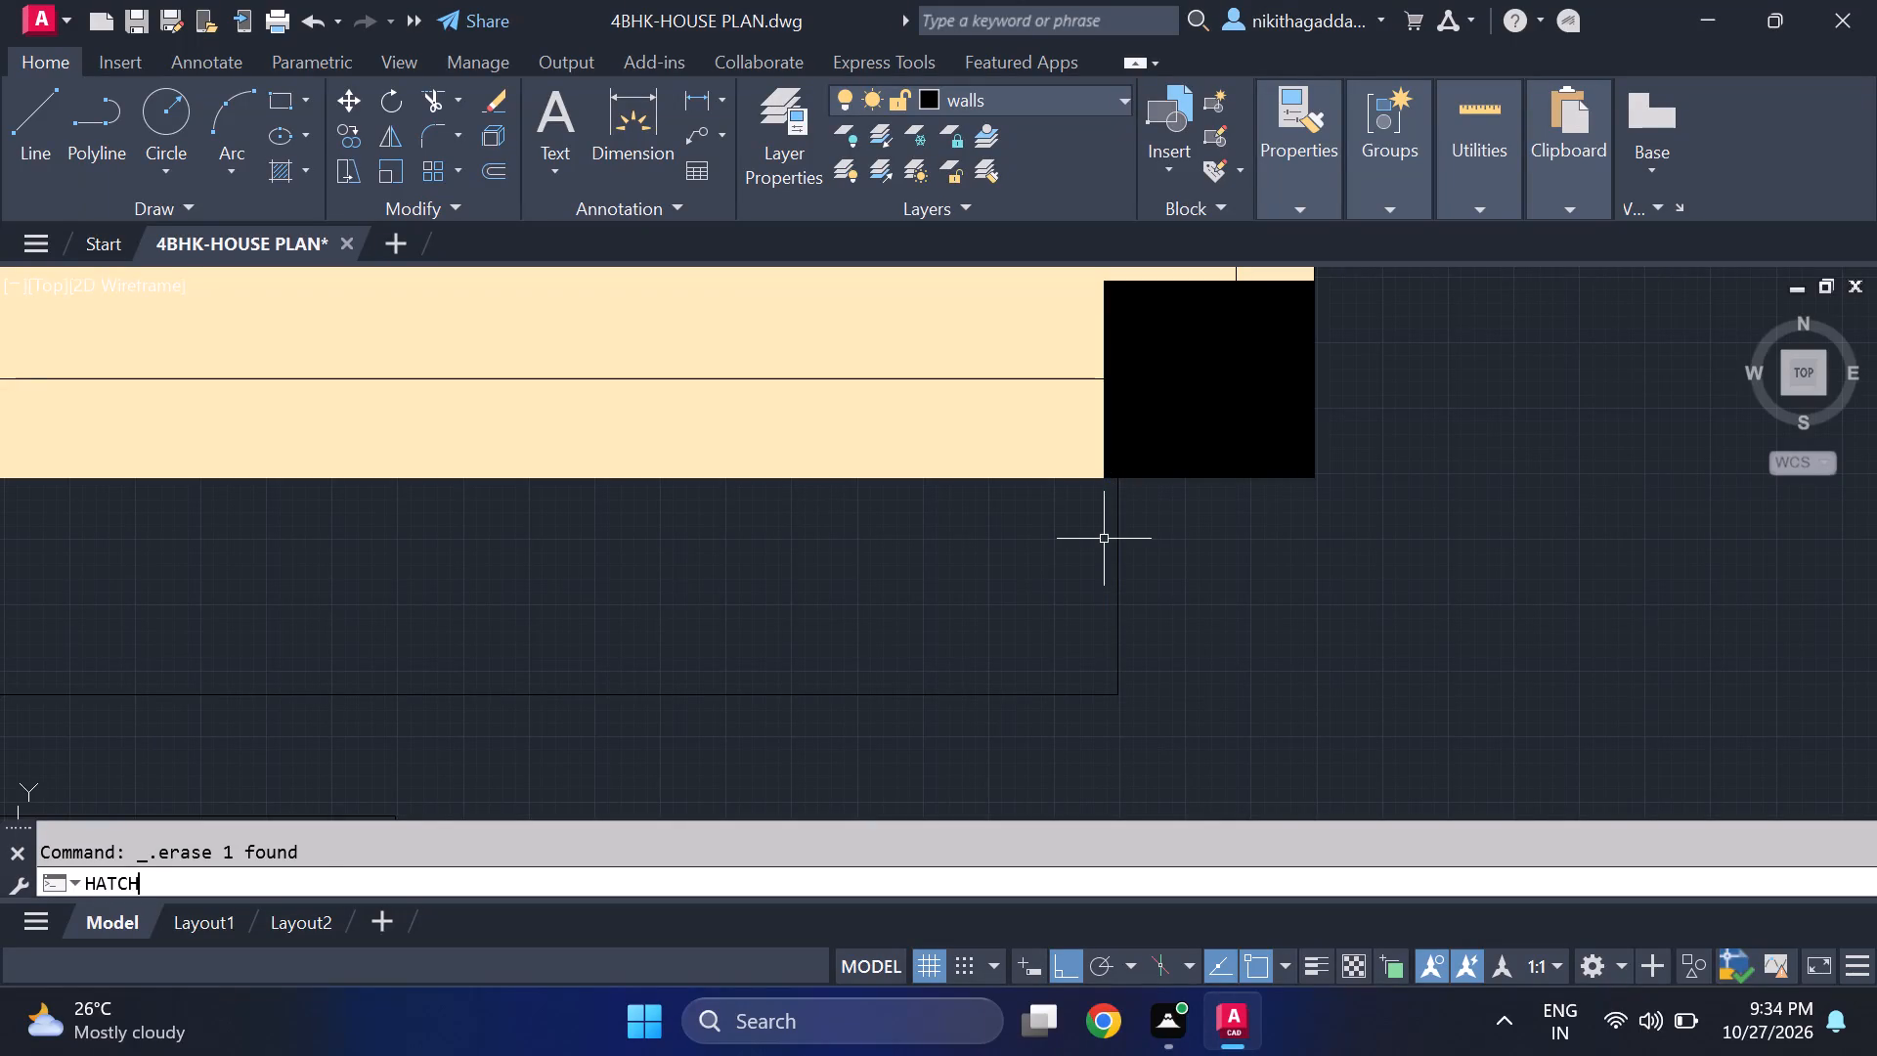
key(Return)
scroll(943, 595, down, 4)
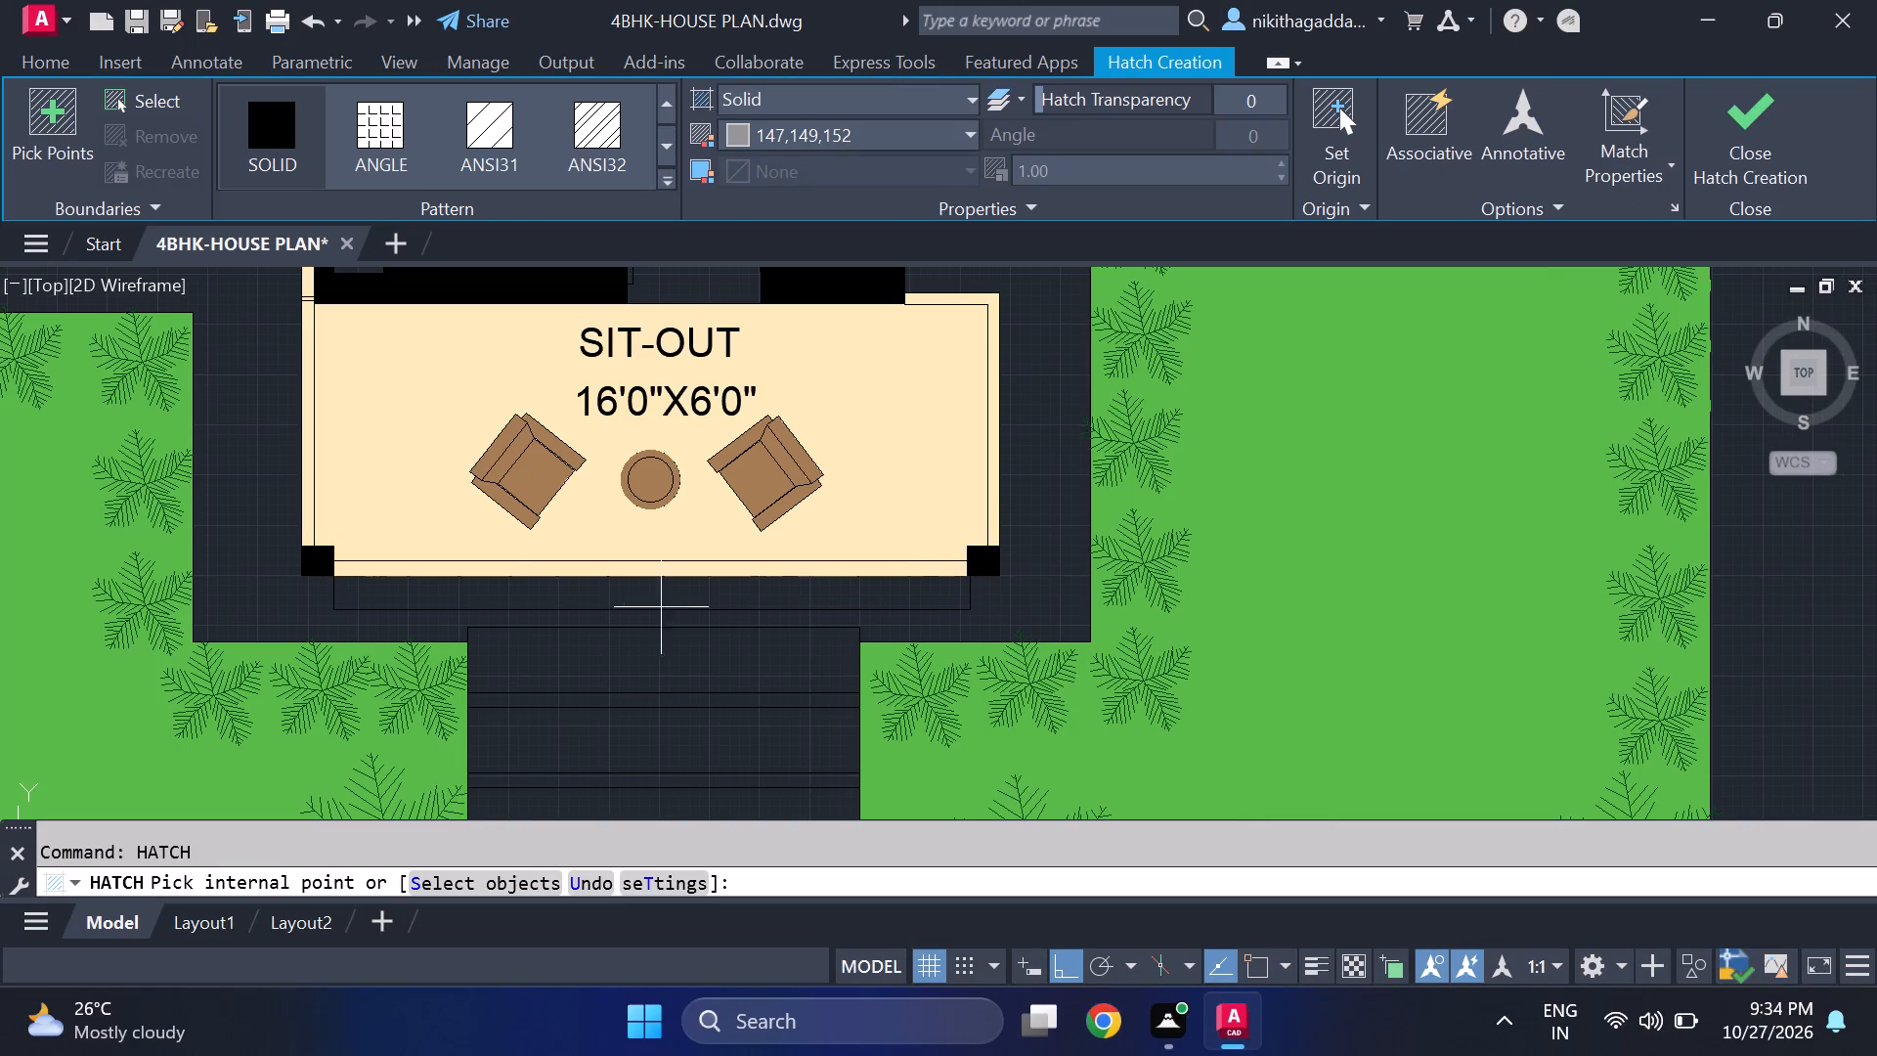
click(495, 592)
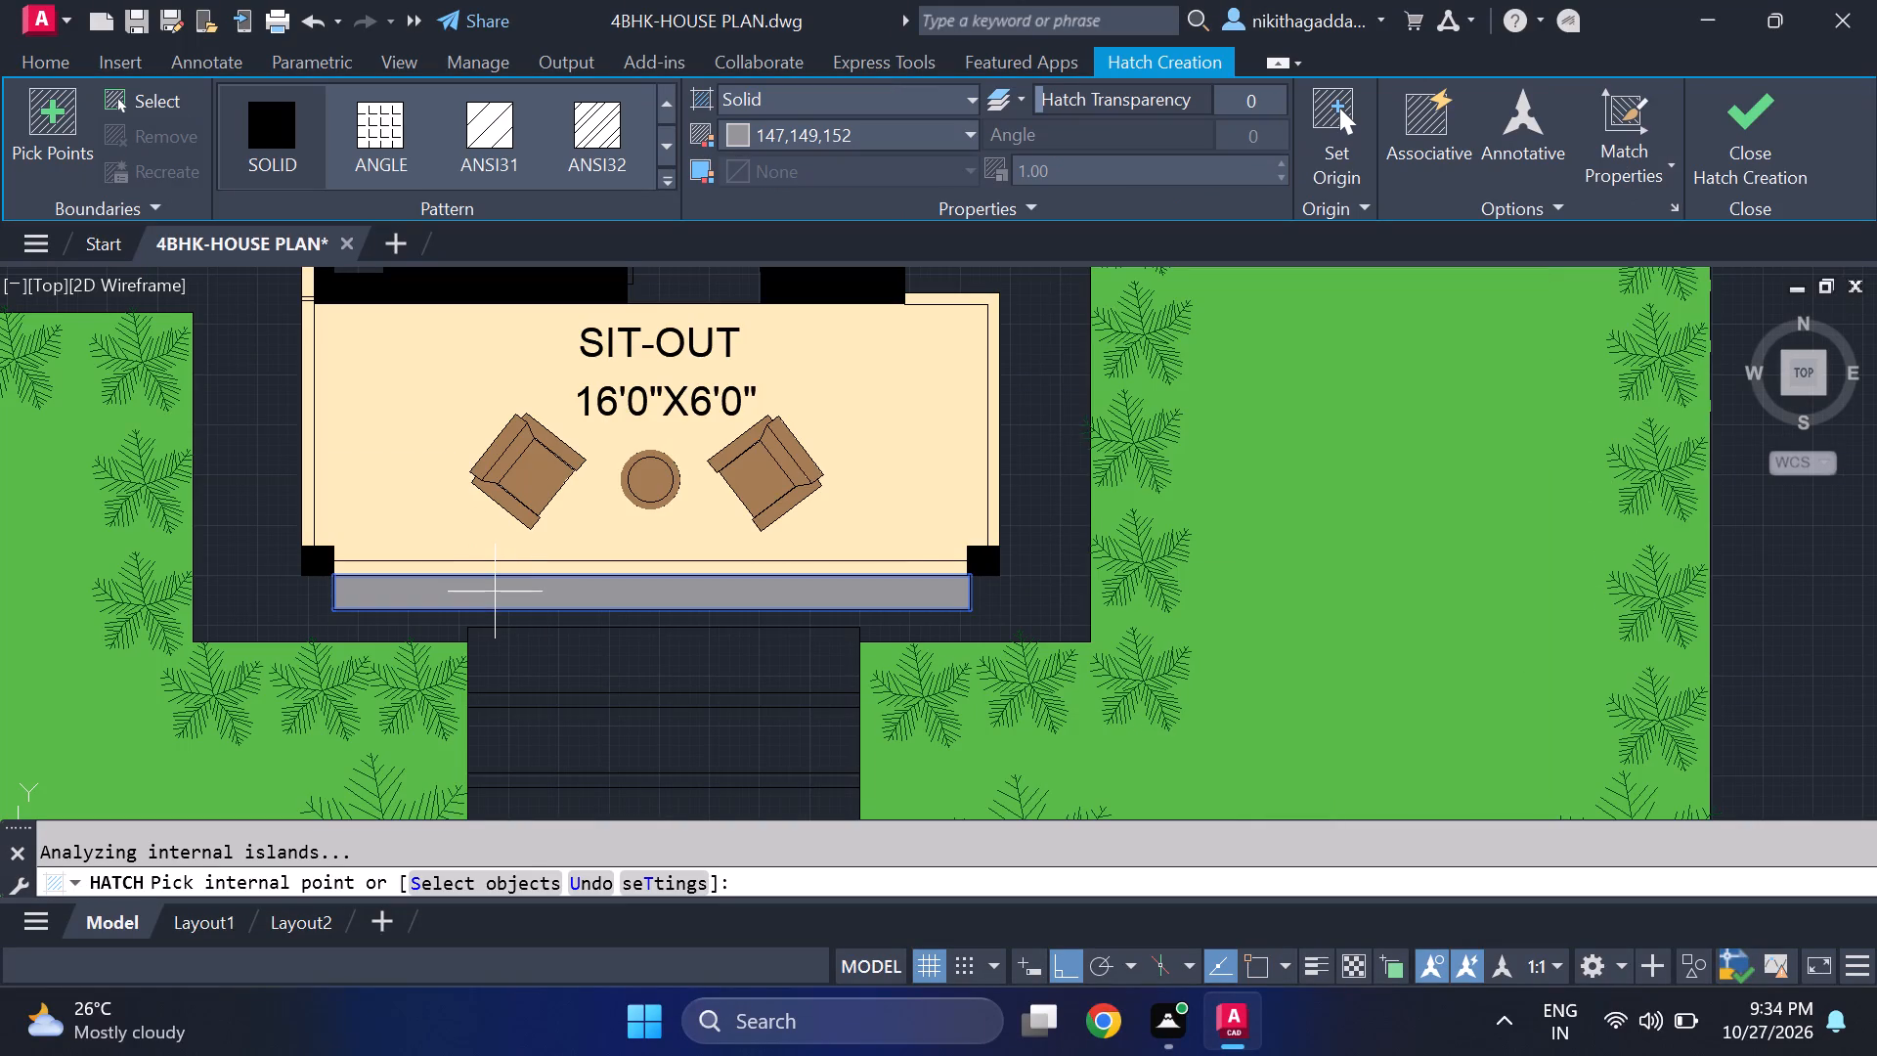
click(589, 663)
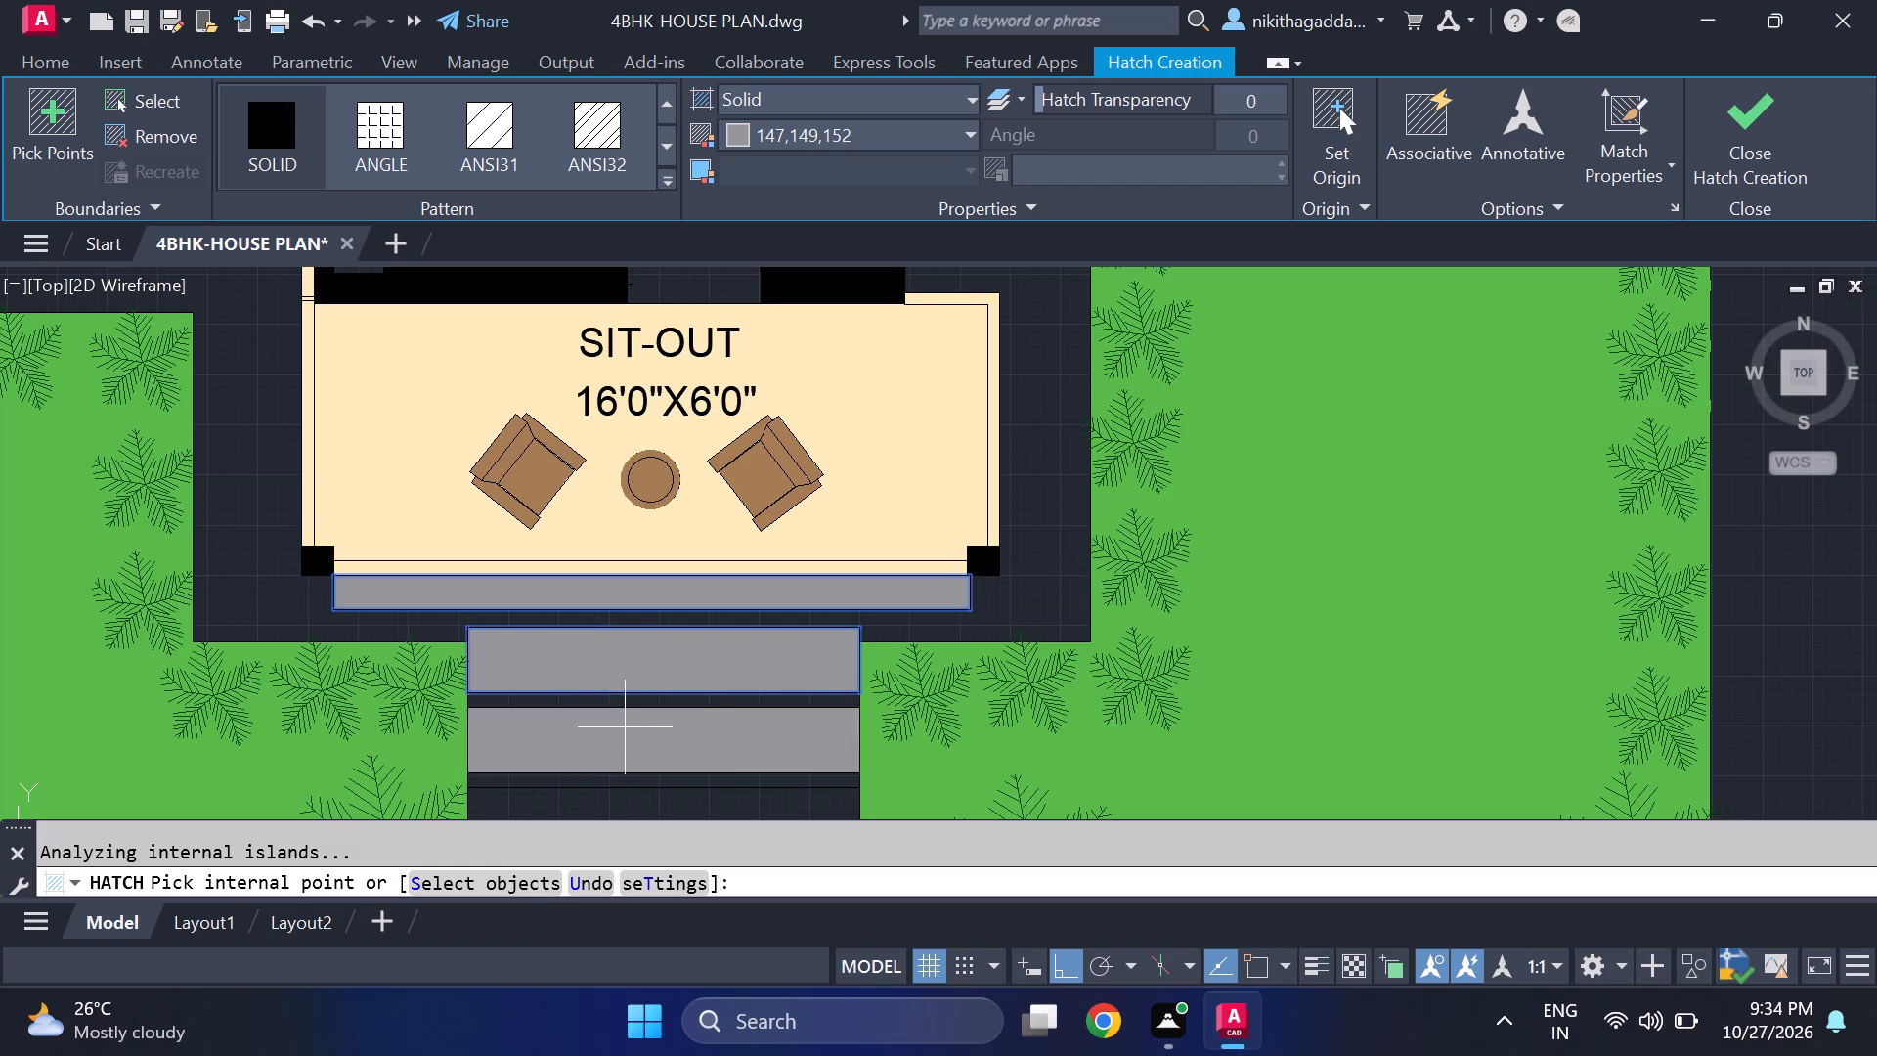
click(622, 734)
middle_drag(659, 803, 733, 607)
click(717, 626)
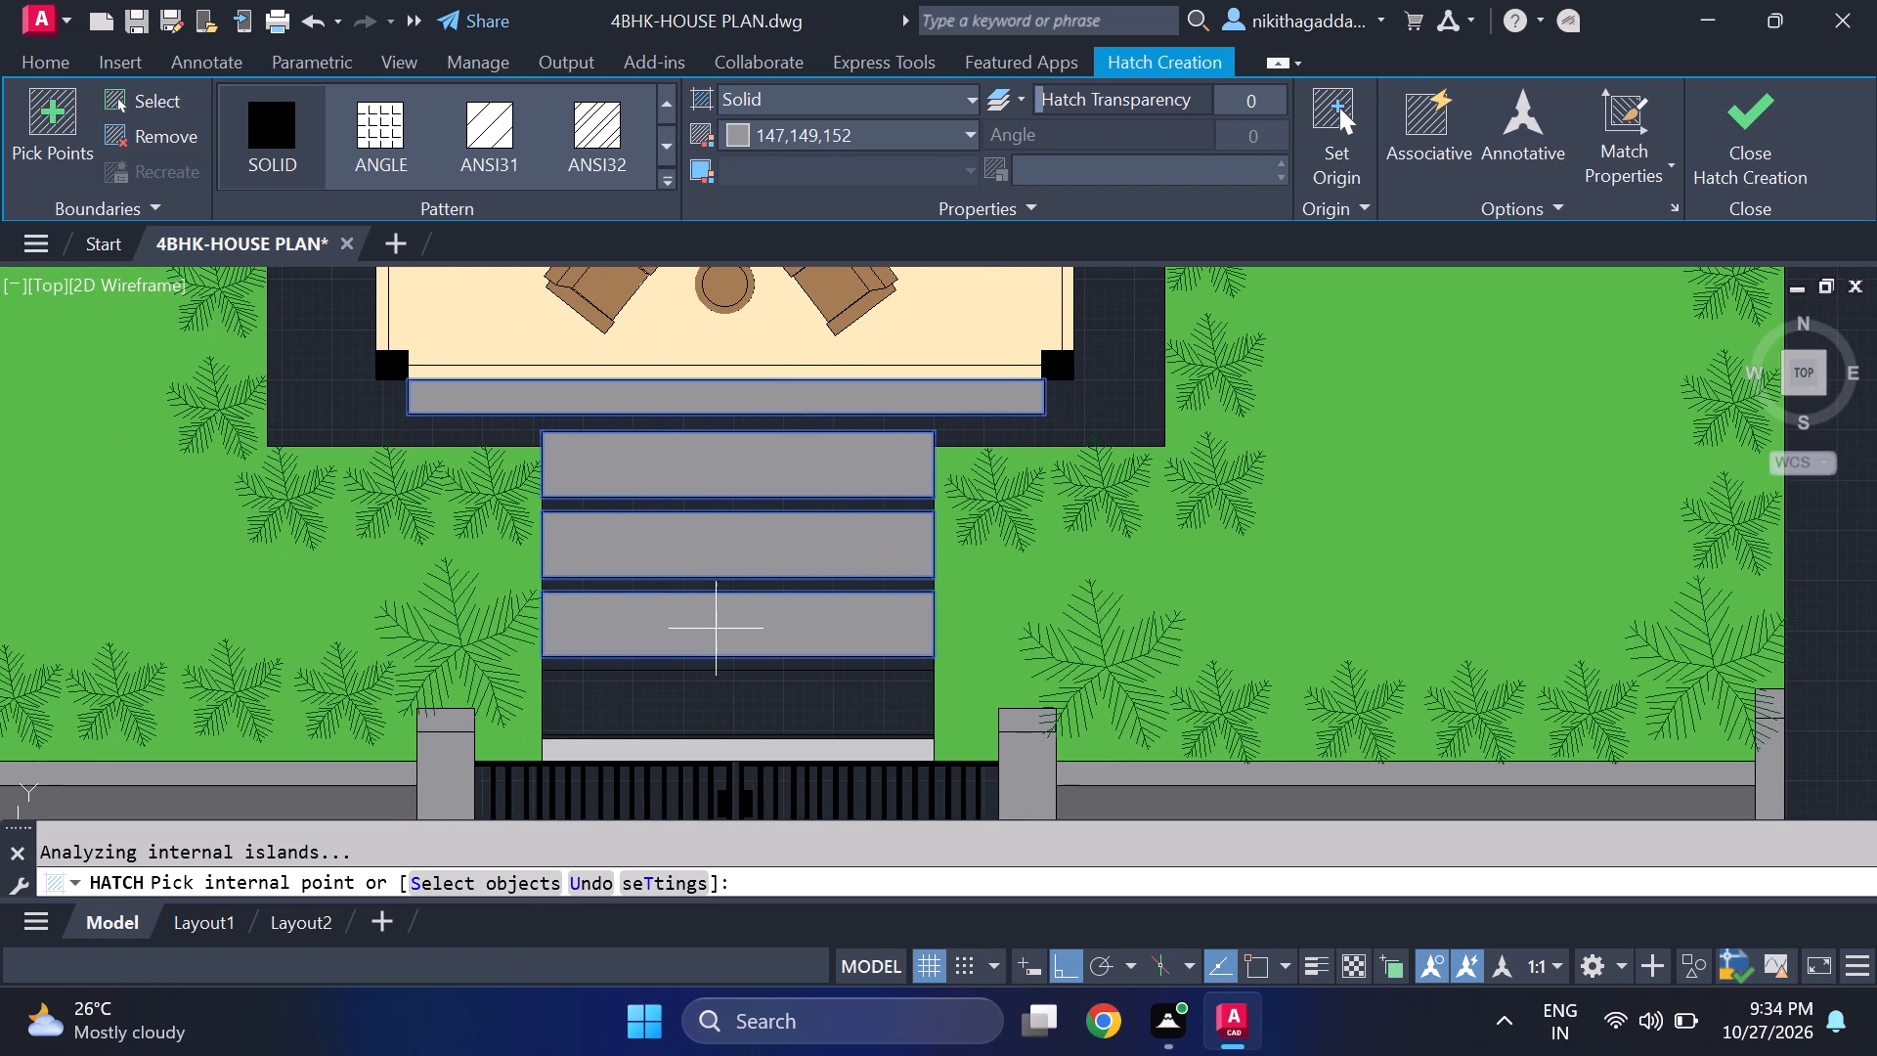
click(716, 705)
click(1762, 122)
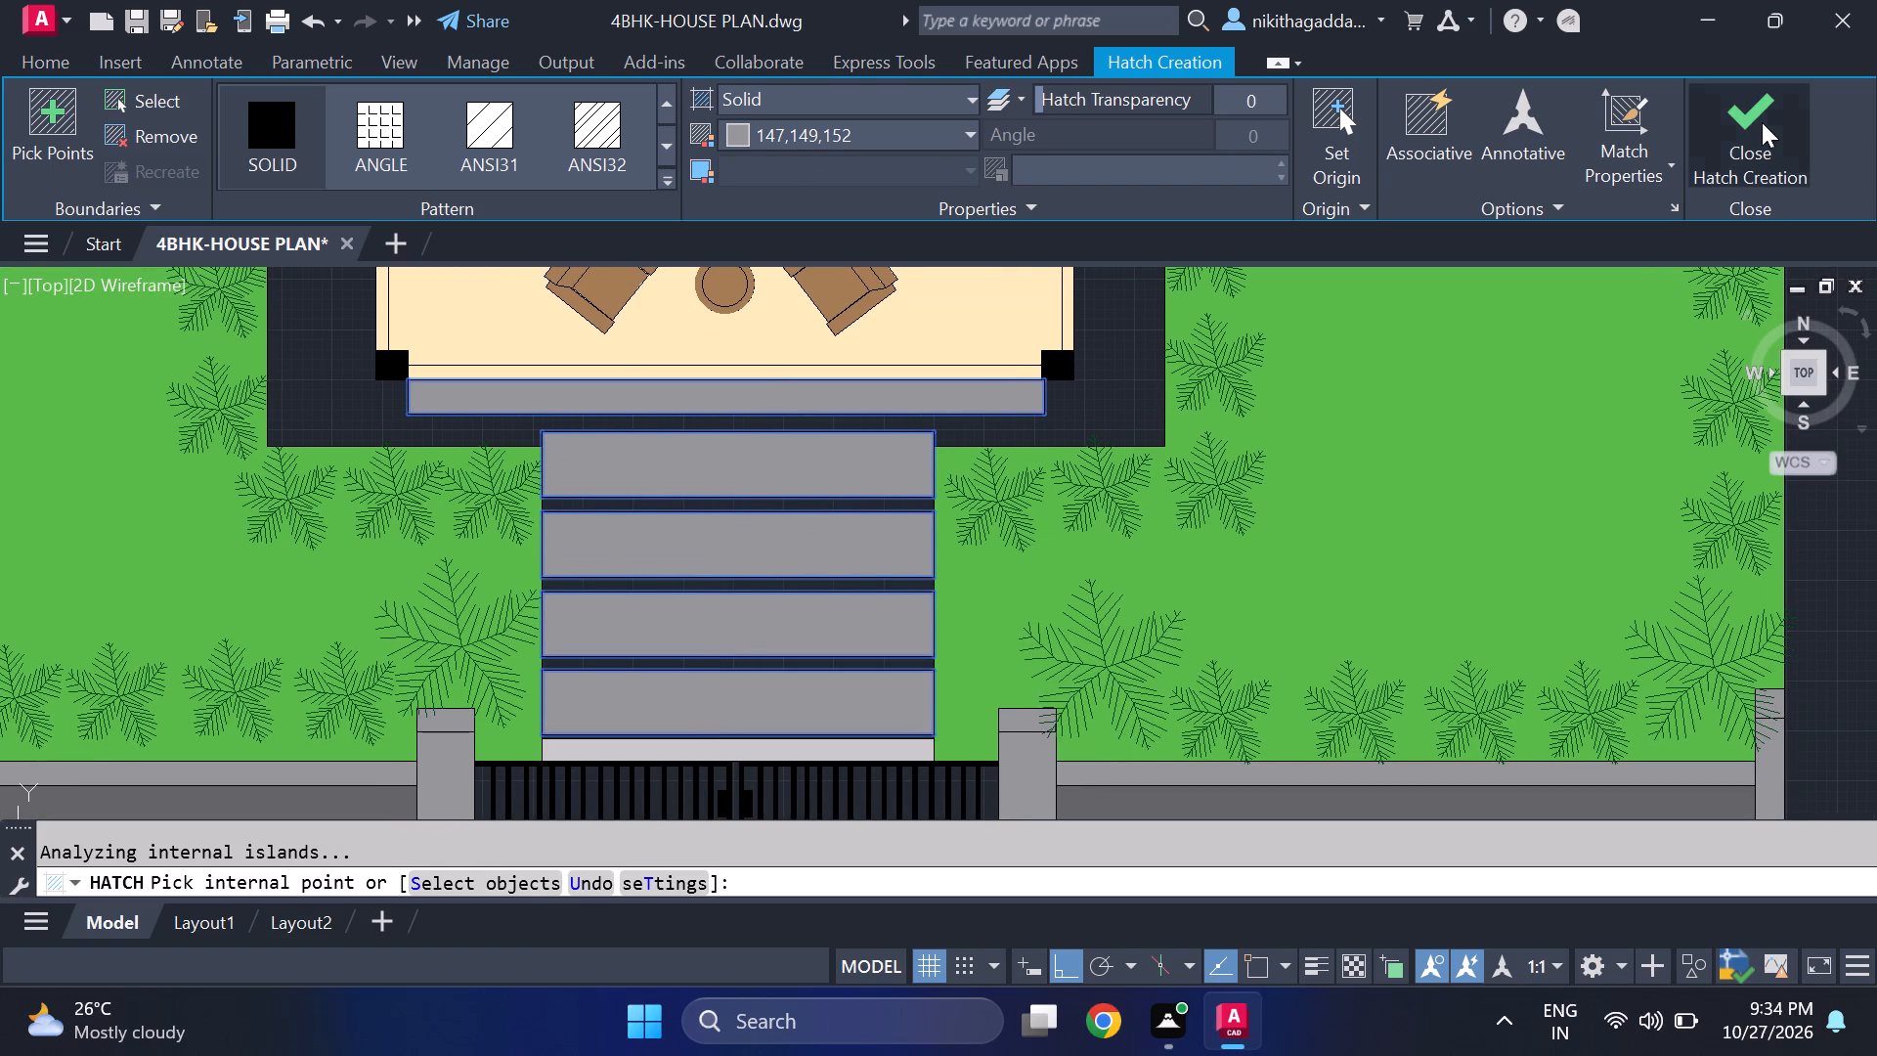
Examine the re-hatched sit-out step, walkway slabs and gate area on the Layout1 sheet.
scroll(1050, 598, down, 2)
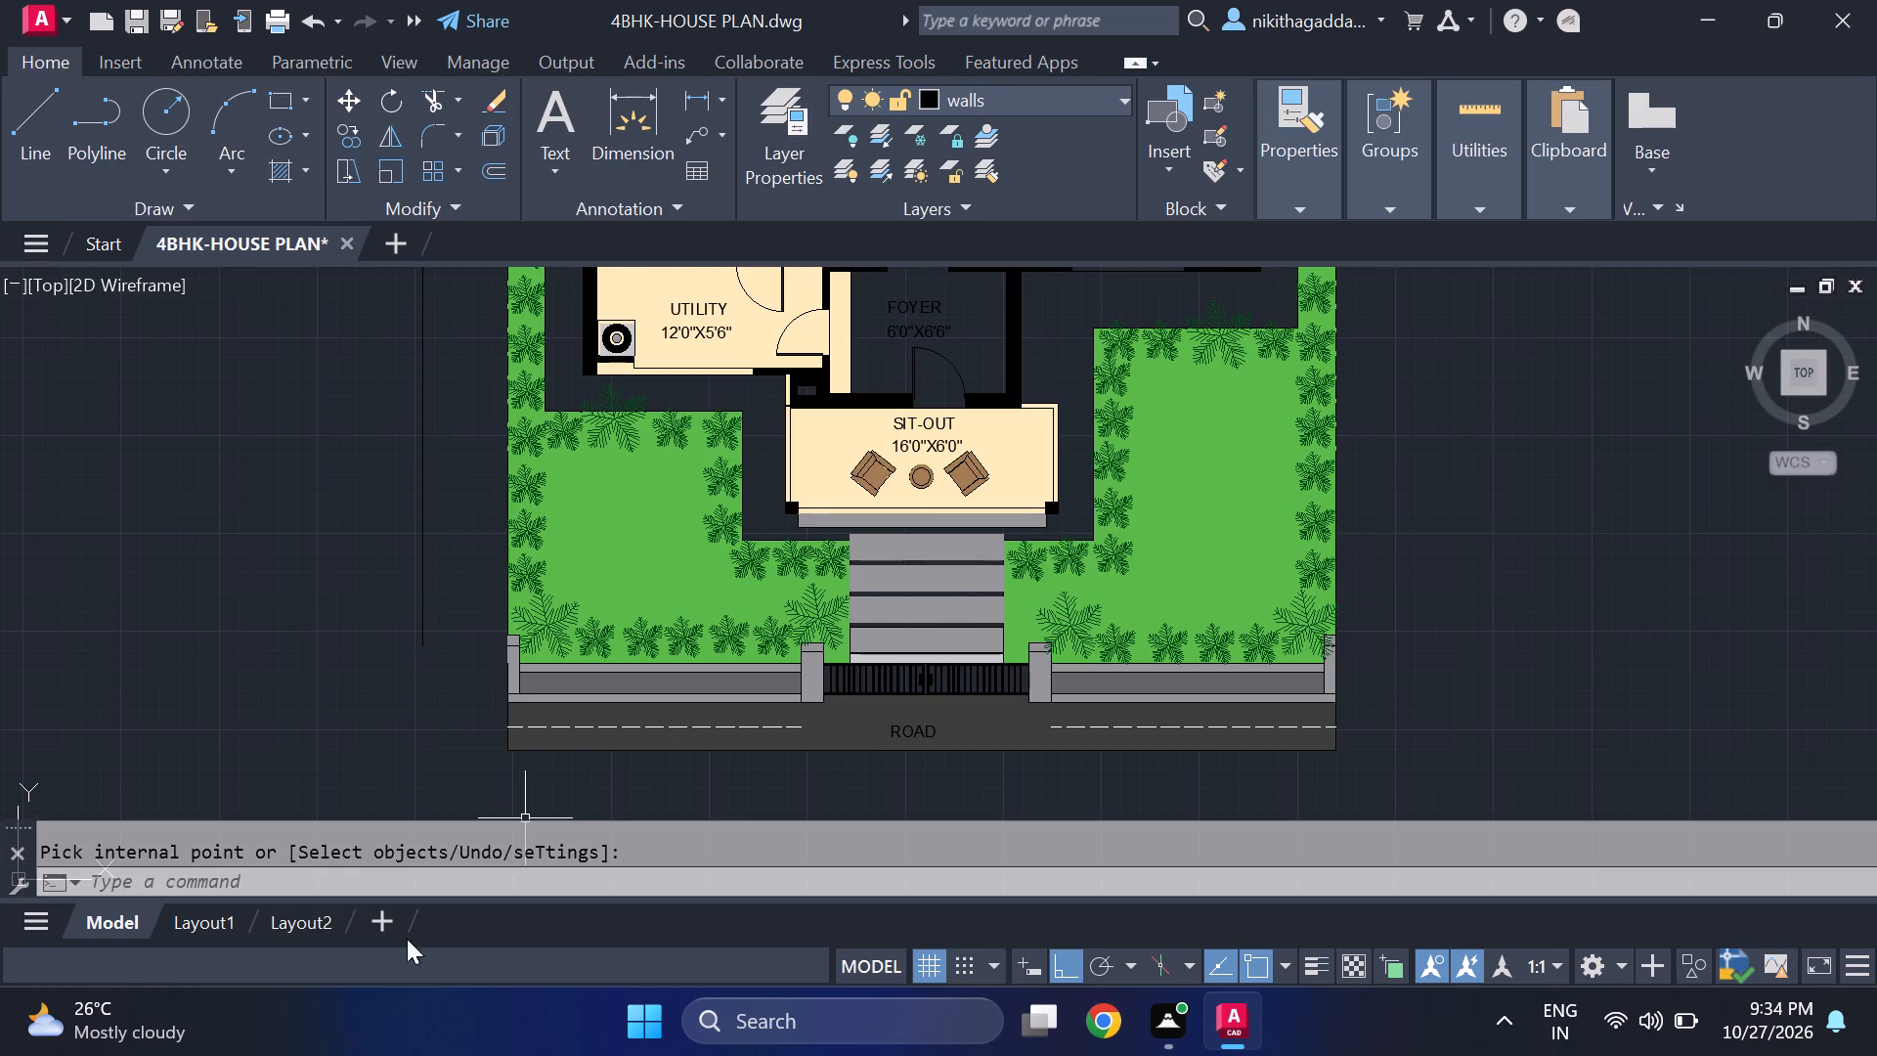
click(213, 913)
scroll(921, 670, down, 2)
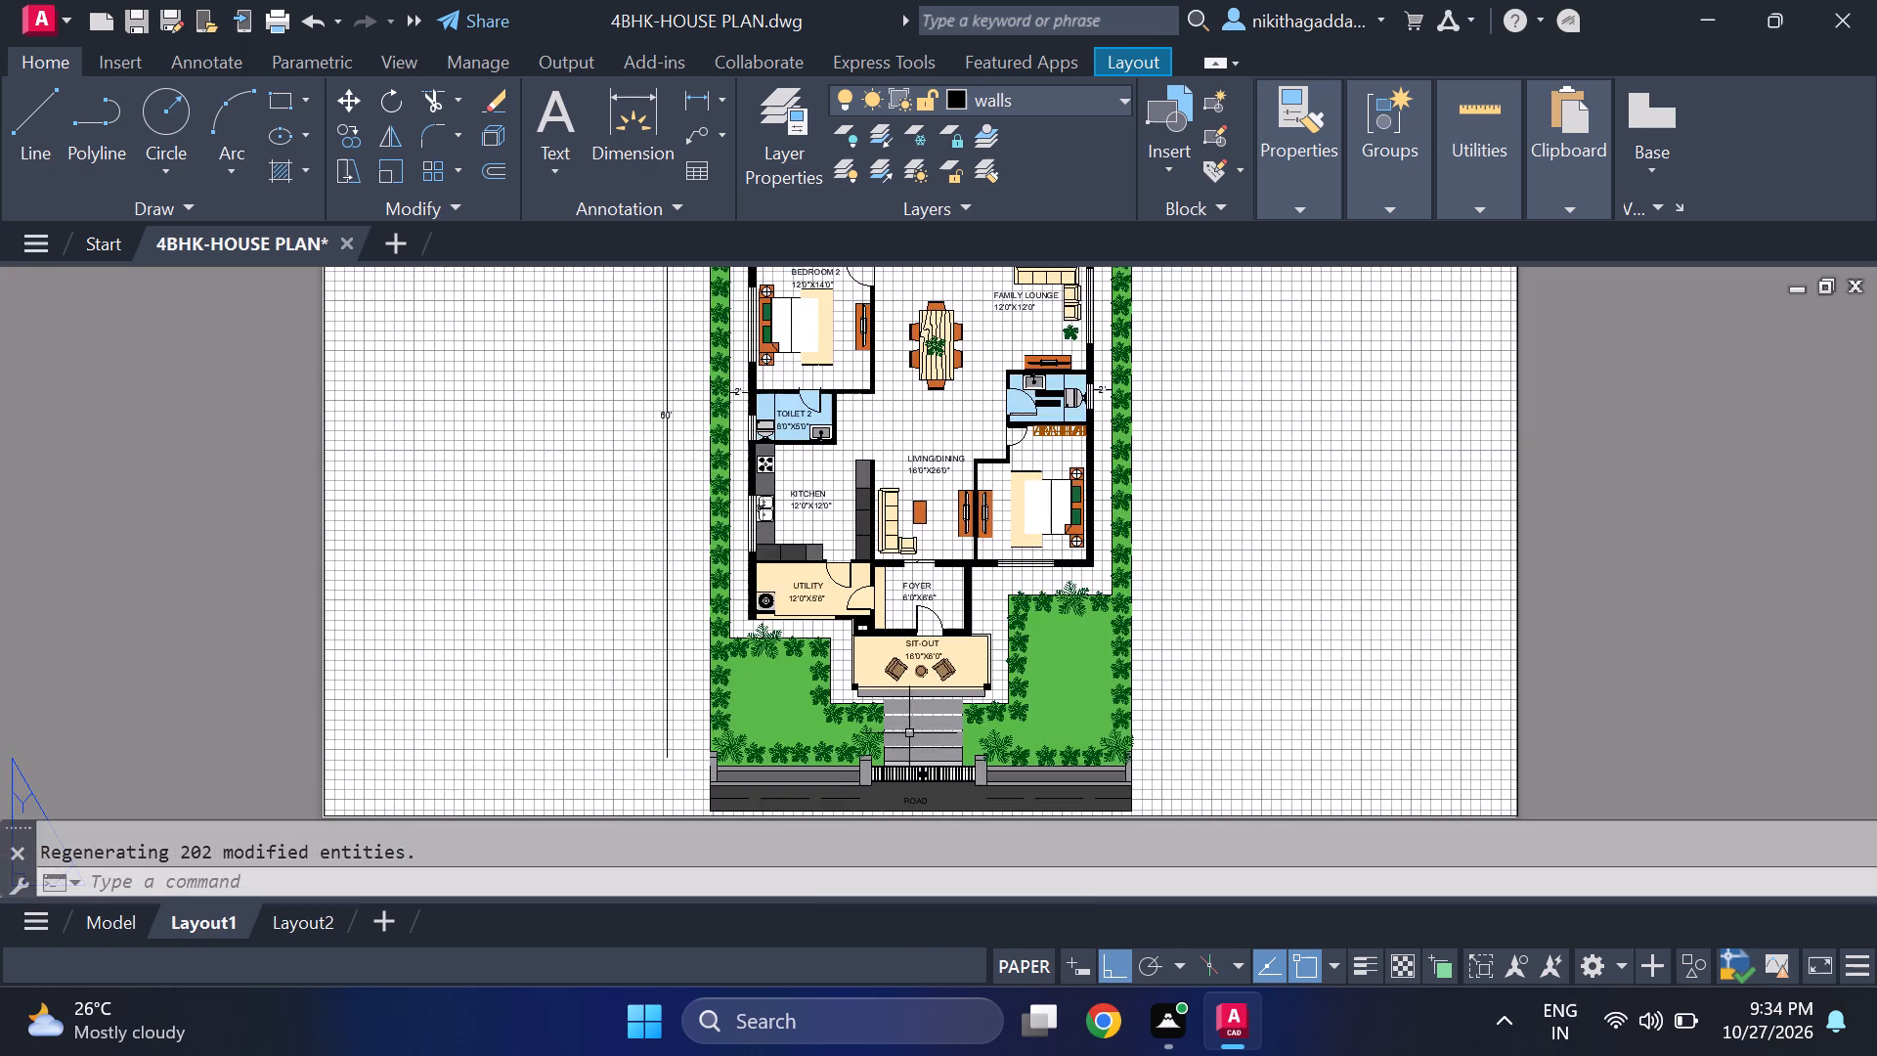
scroll(906, 736, up, 2)
middle_drag(957, 774, 979, 603)
scroll(952, 650, up, 2)
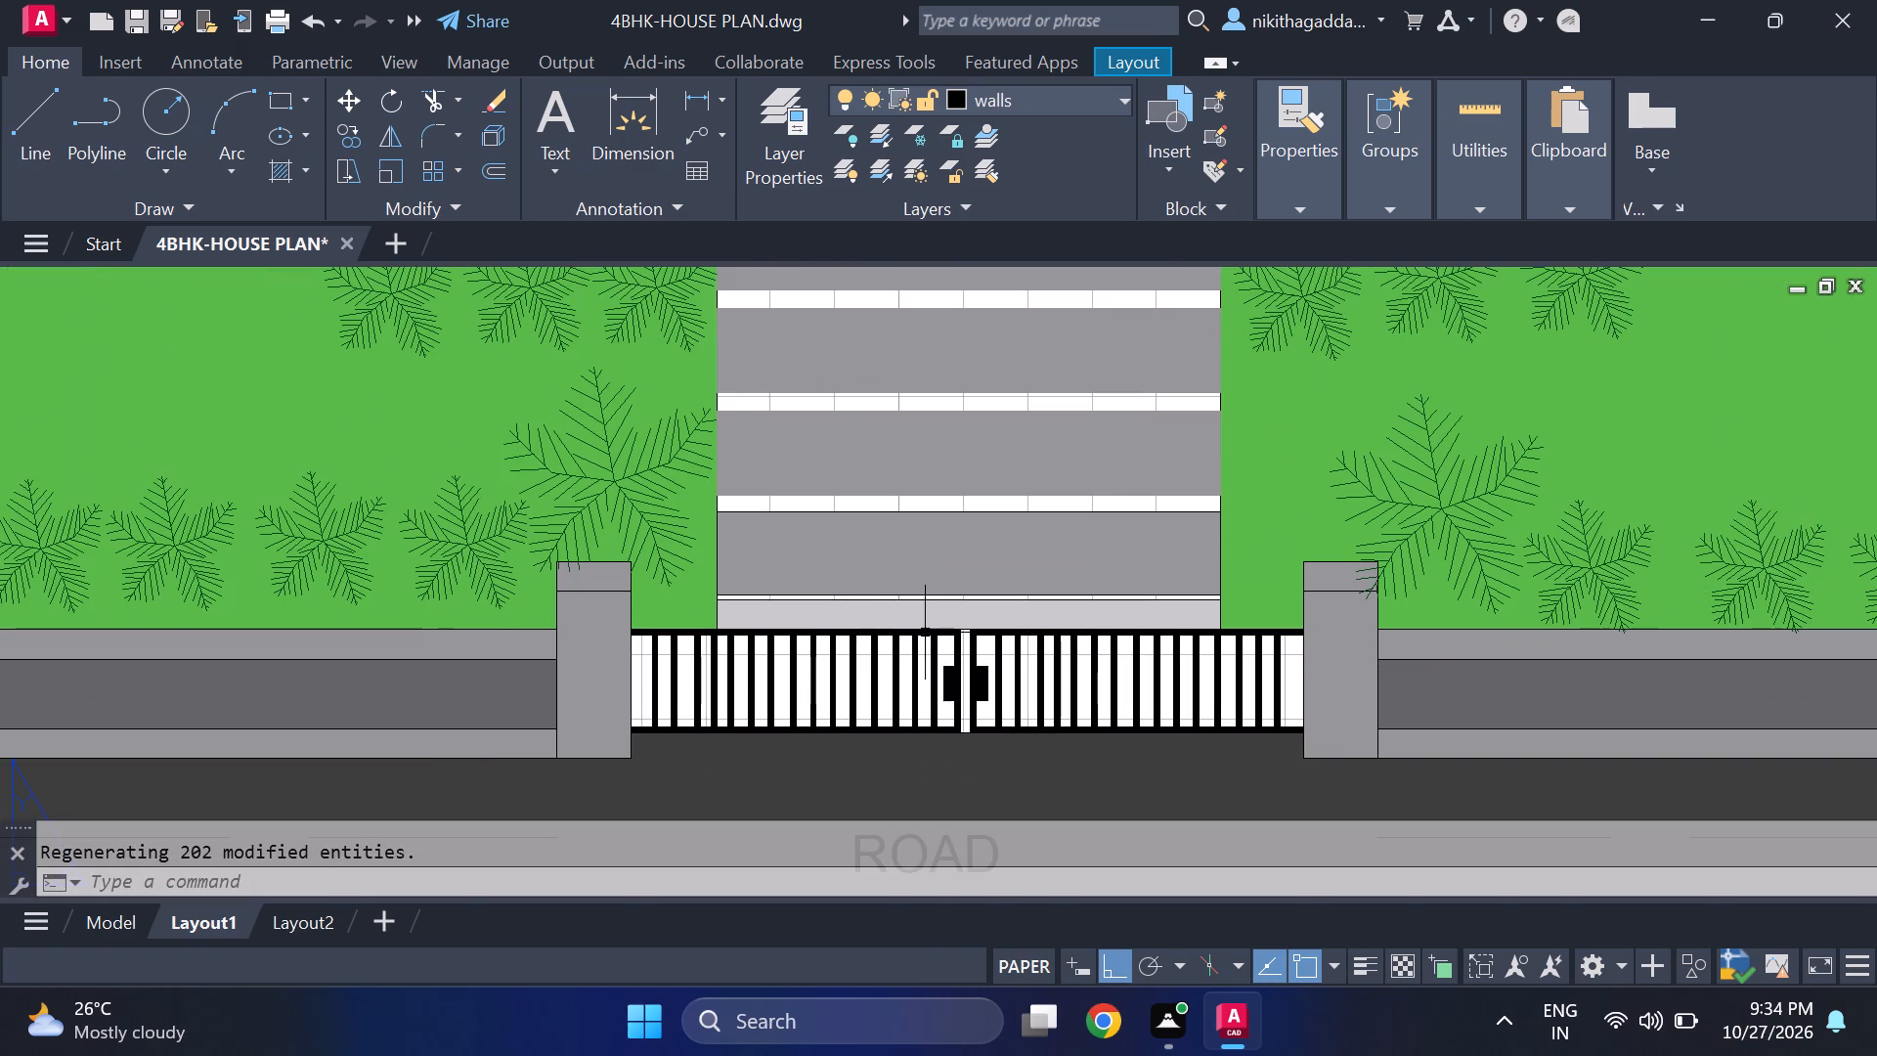
scroll(890, 576, up, 3)
scroll(889, 580, down, 5)
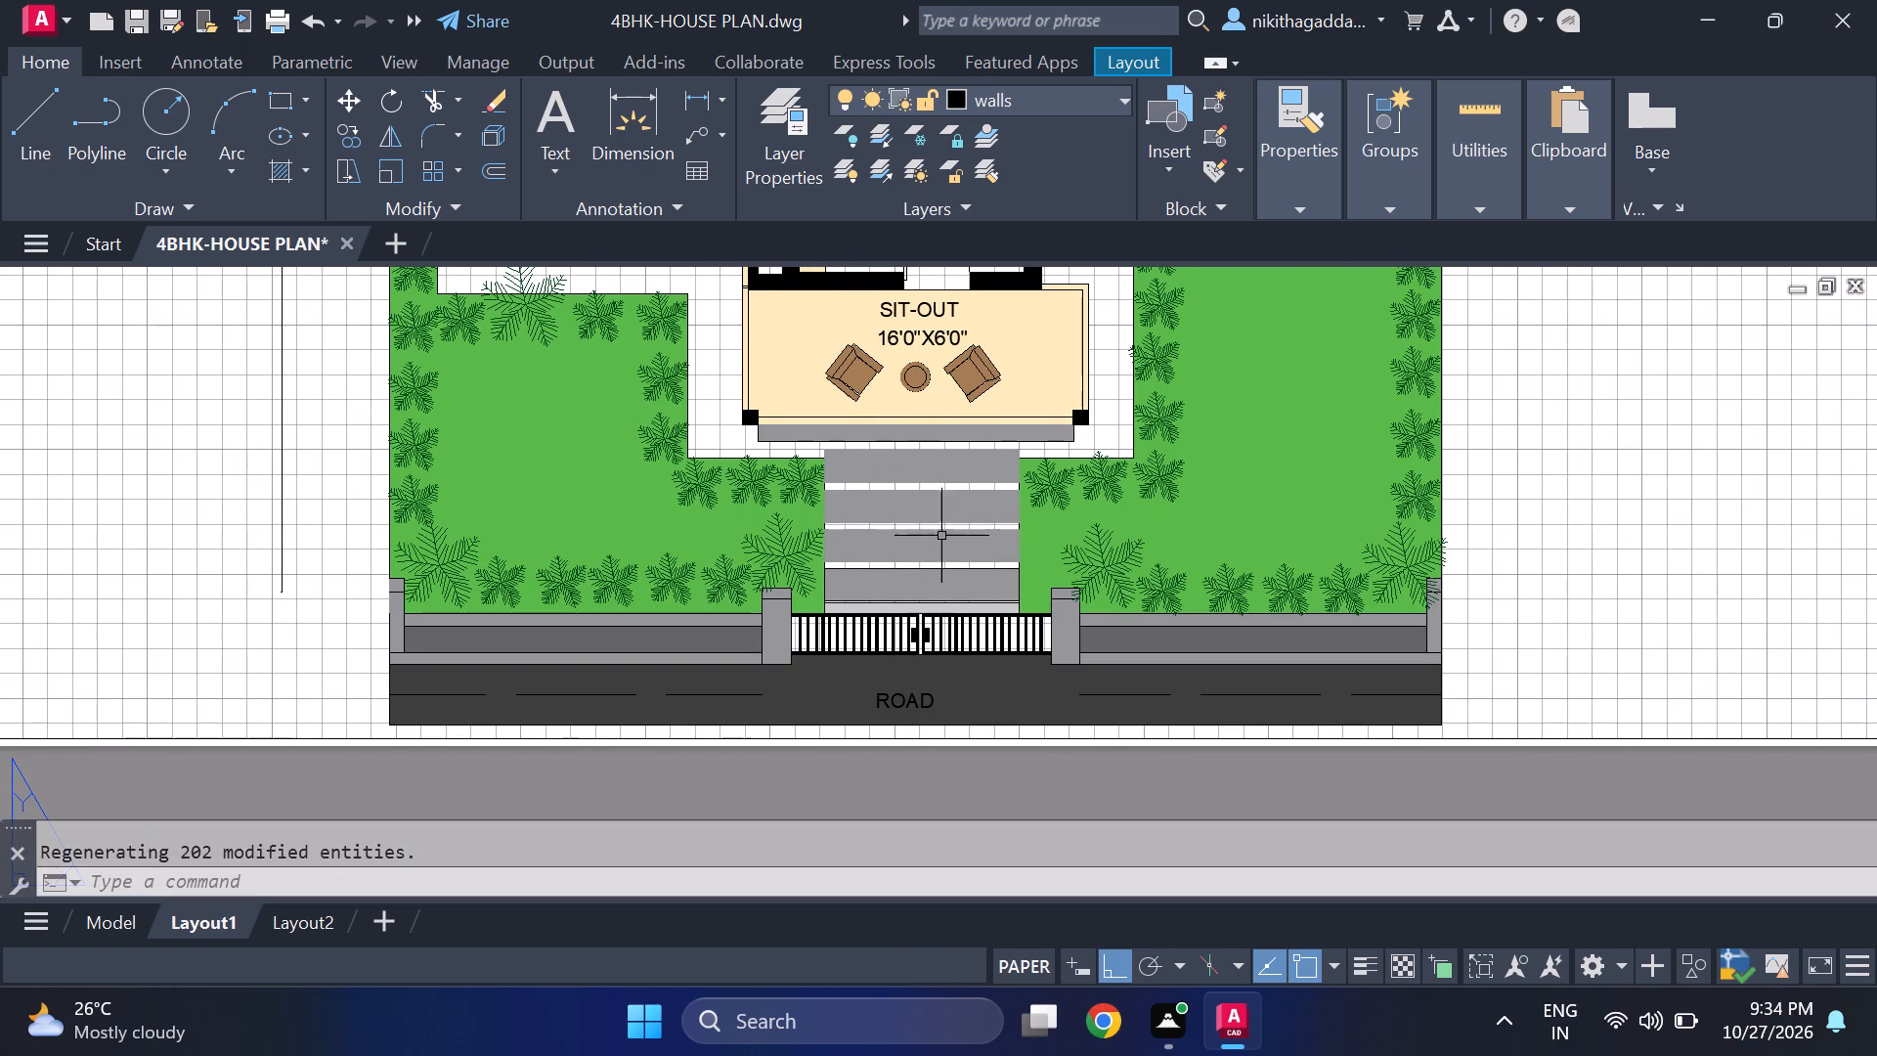
middle_drag(989, 654, 1034, 727)
scroll(1049, 672, down, 3)
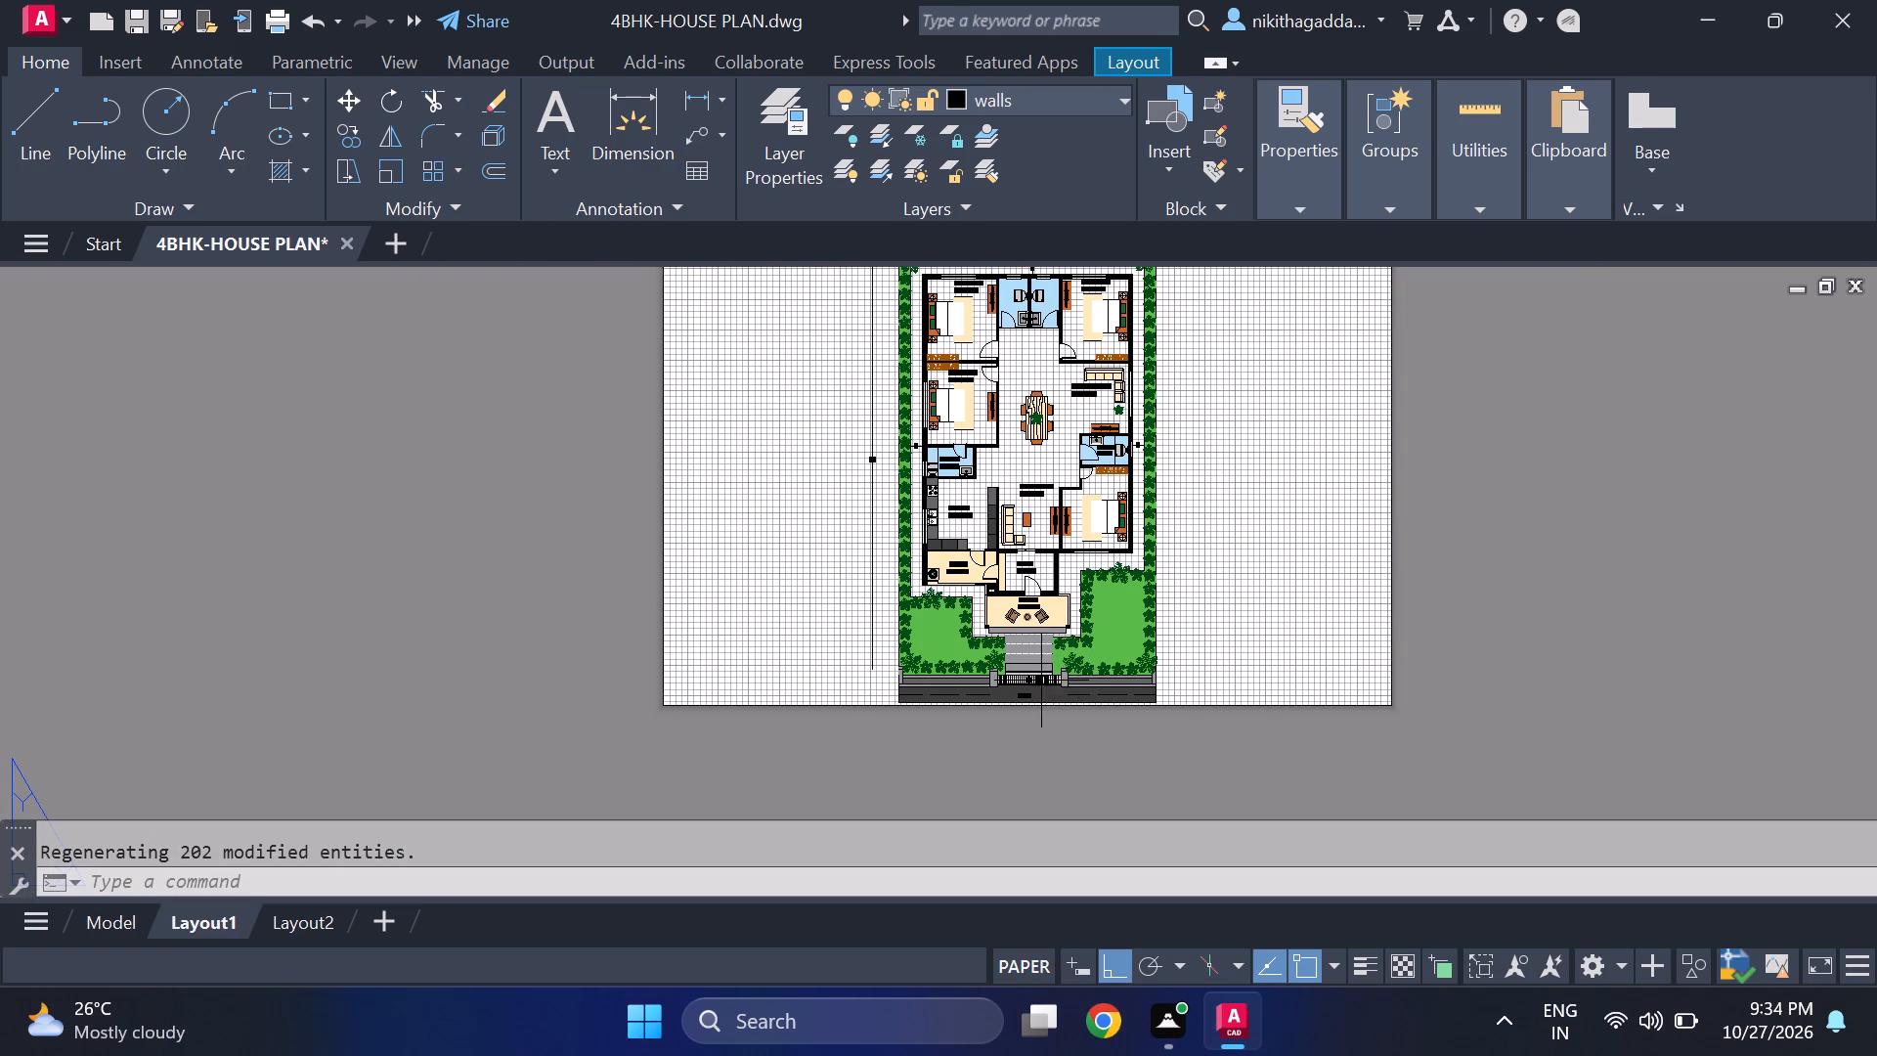
scroll(1059, 647, up, 2)
middle_drag(1054, 571, 1070, 682)
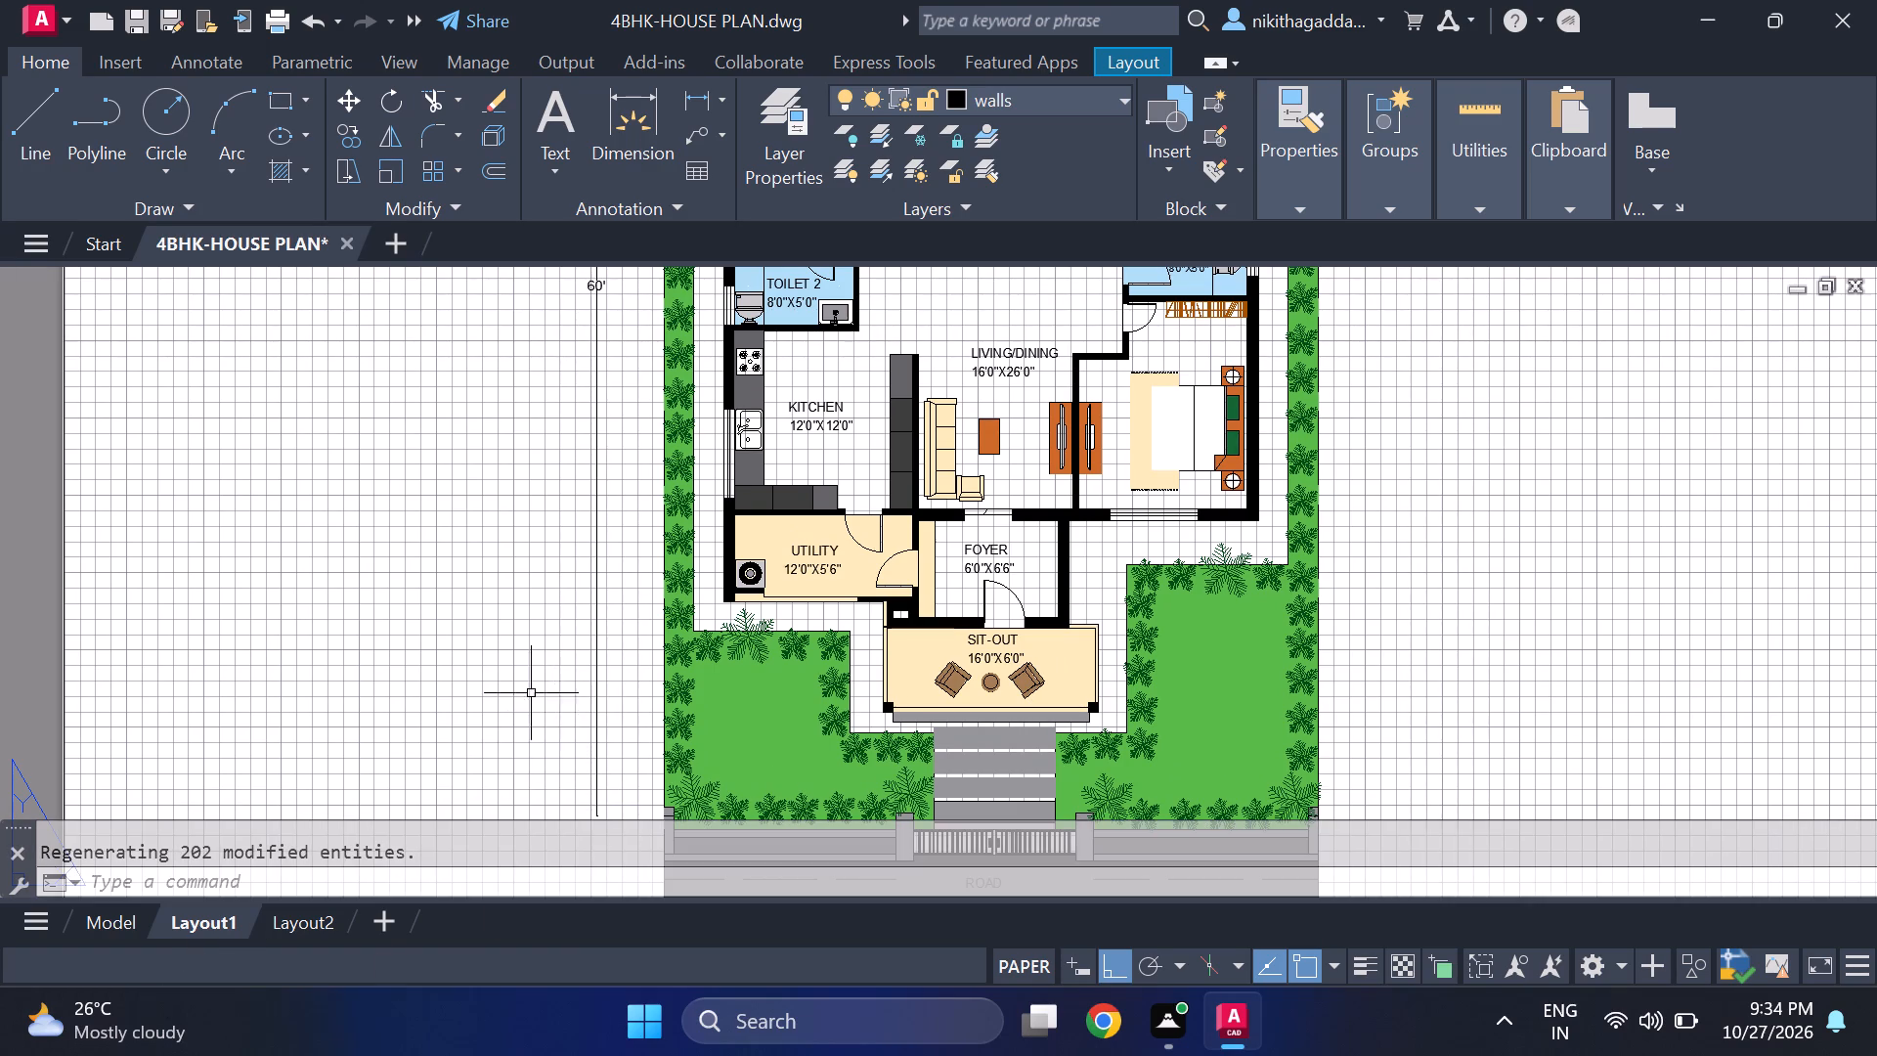
scroll(513, 687, down, 3)
Preview the Layout1 plot to PDF on ISO full bleed A4, inspect the plan, and close without plotting.
right_click(205, 926)
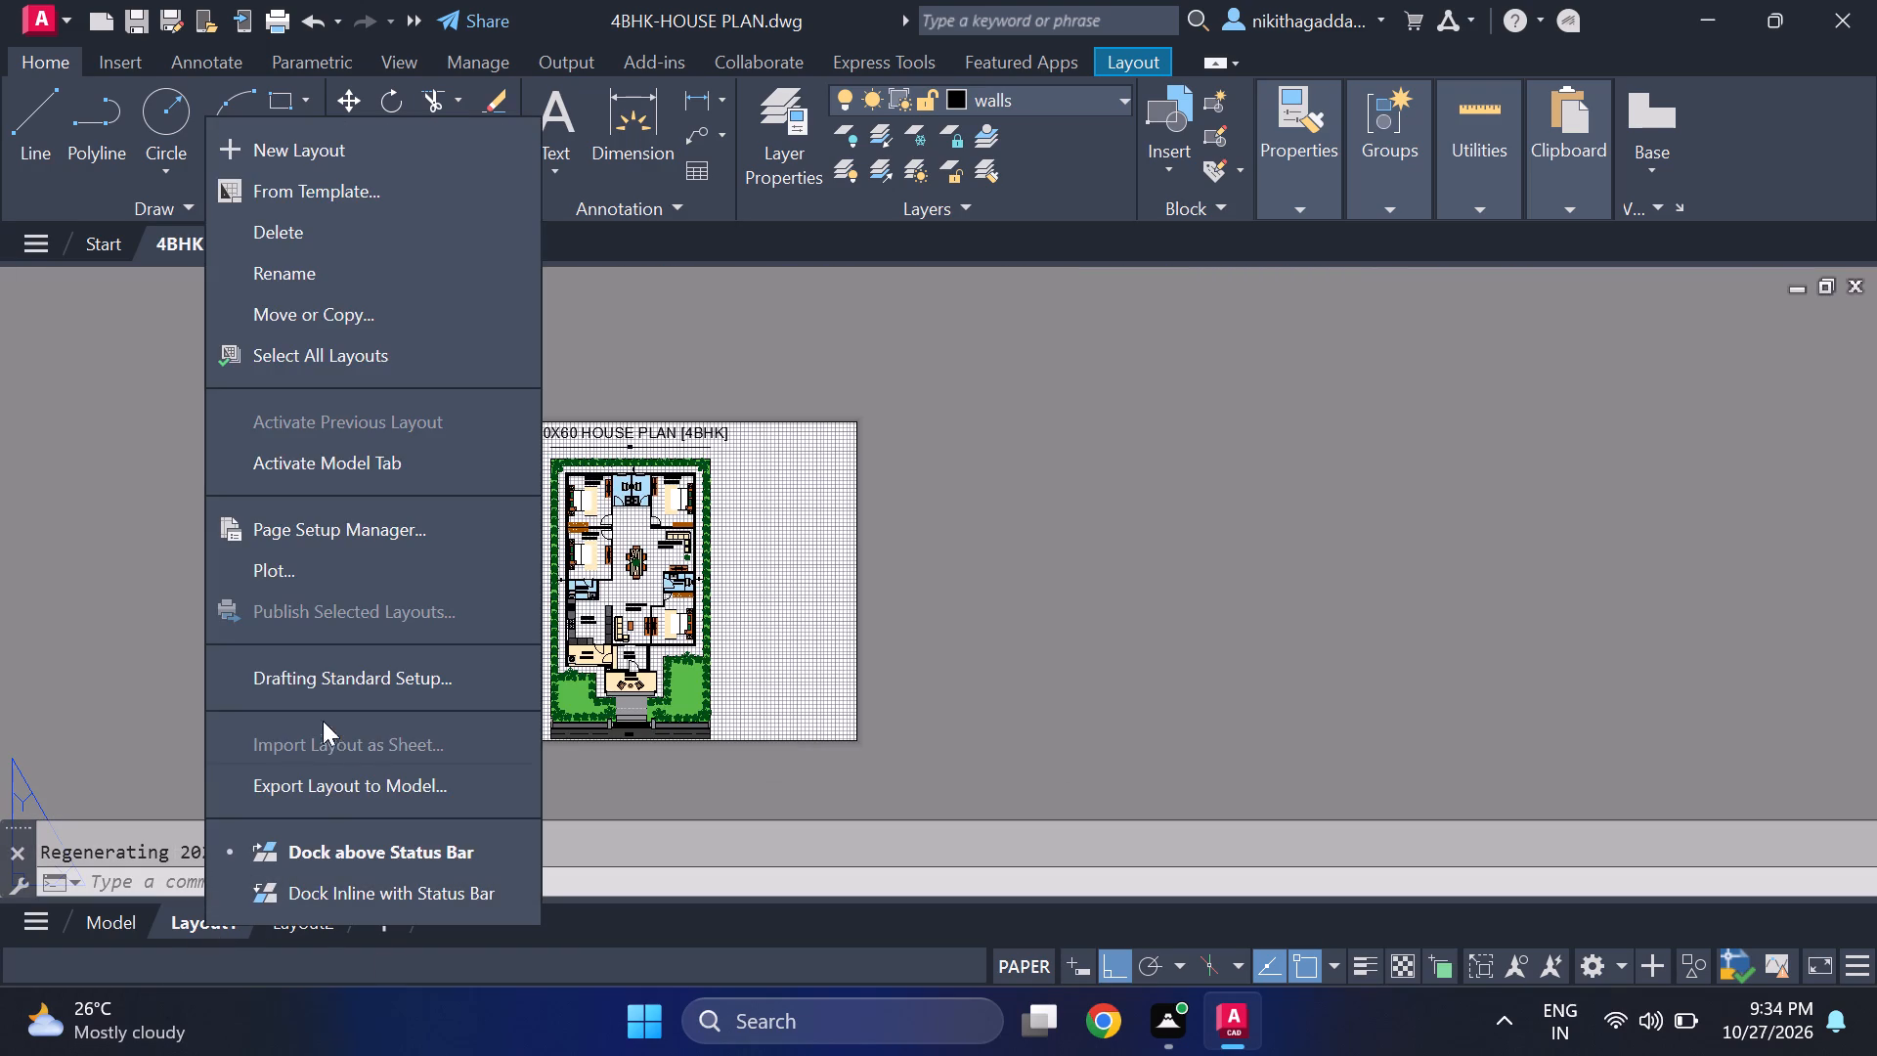
click(358, 573)
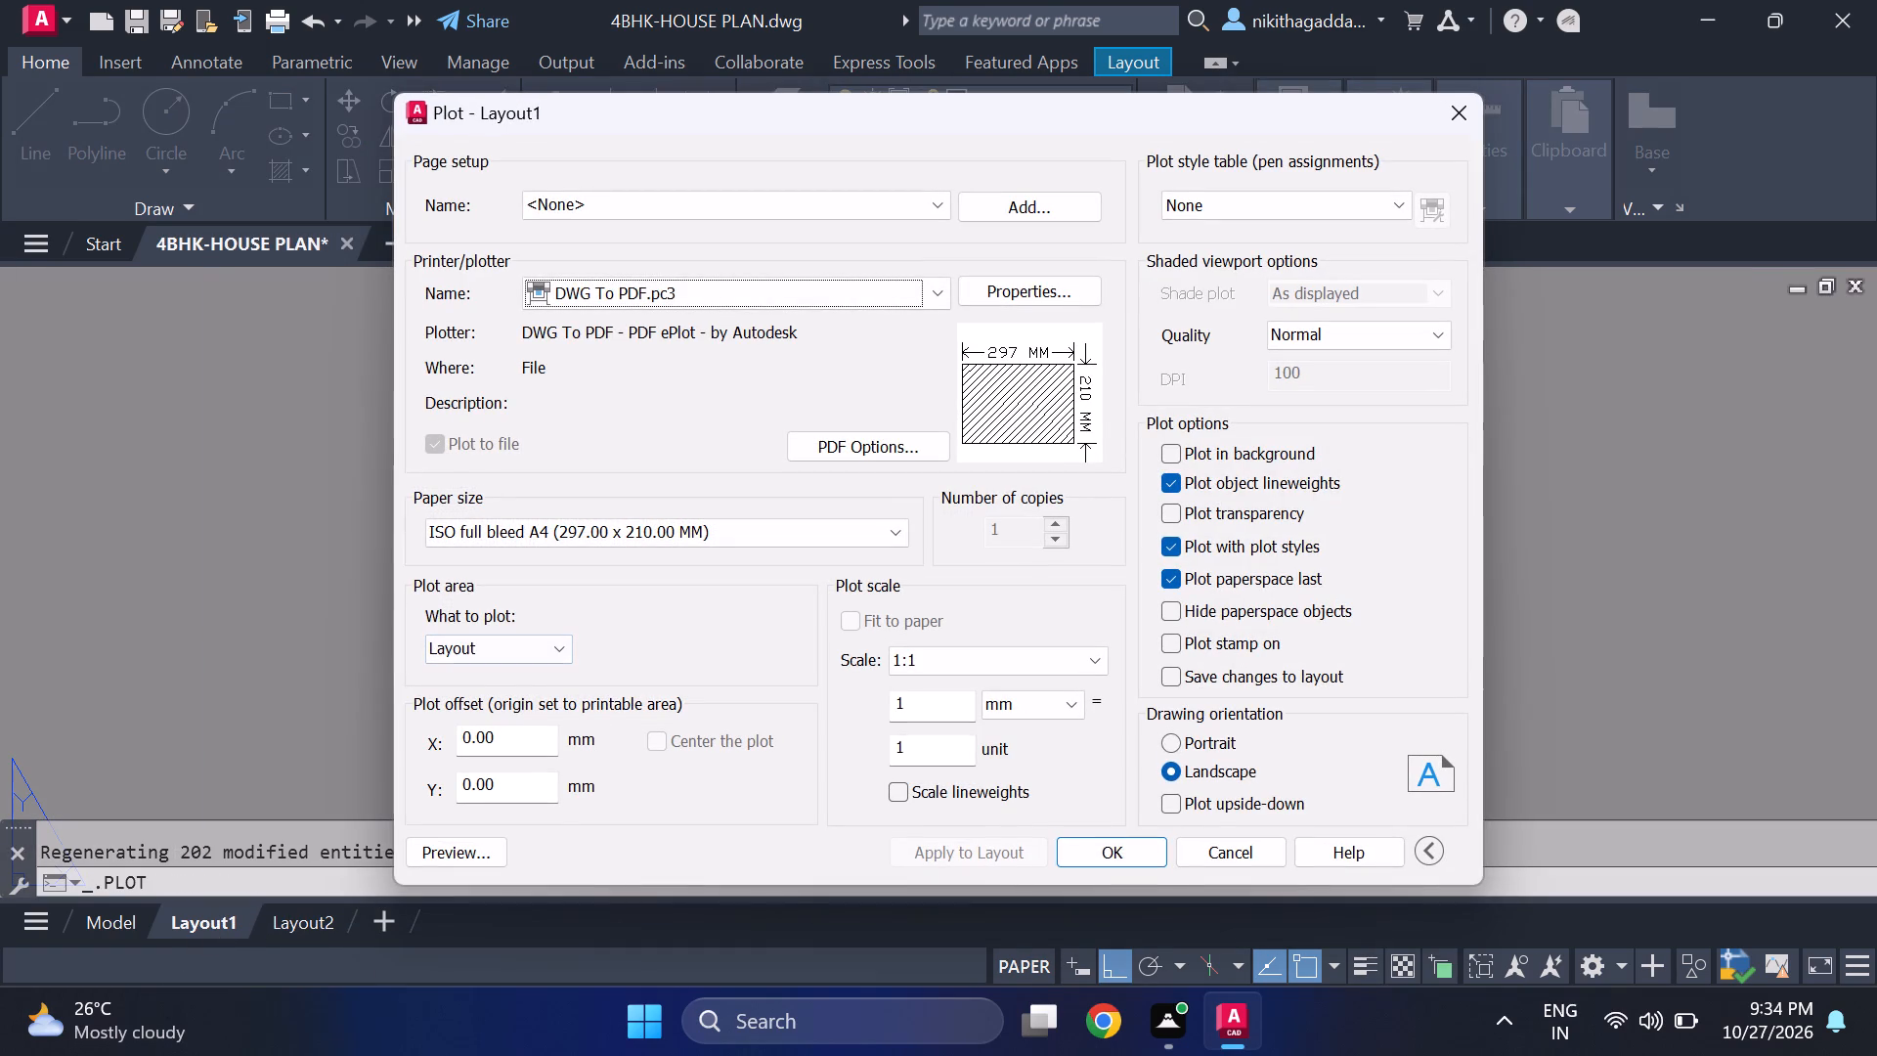
click(466, 846)
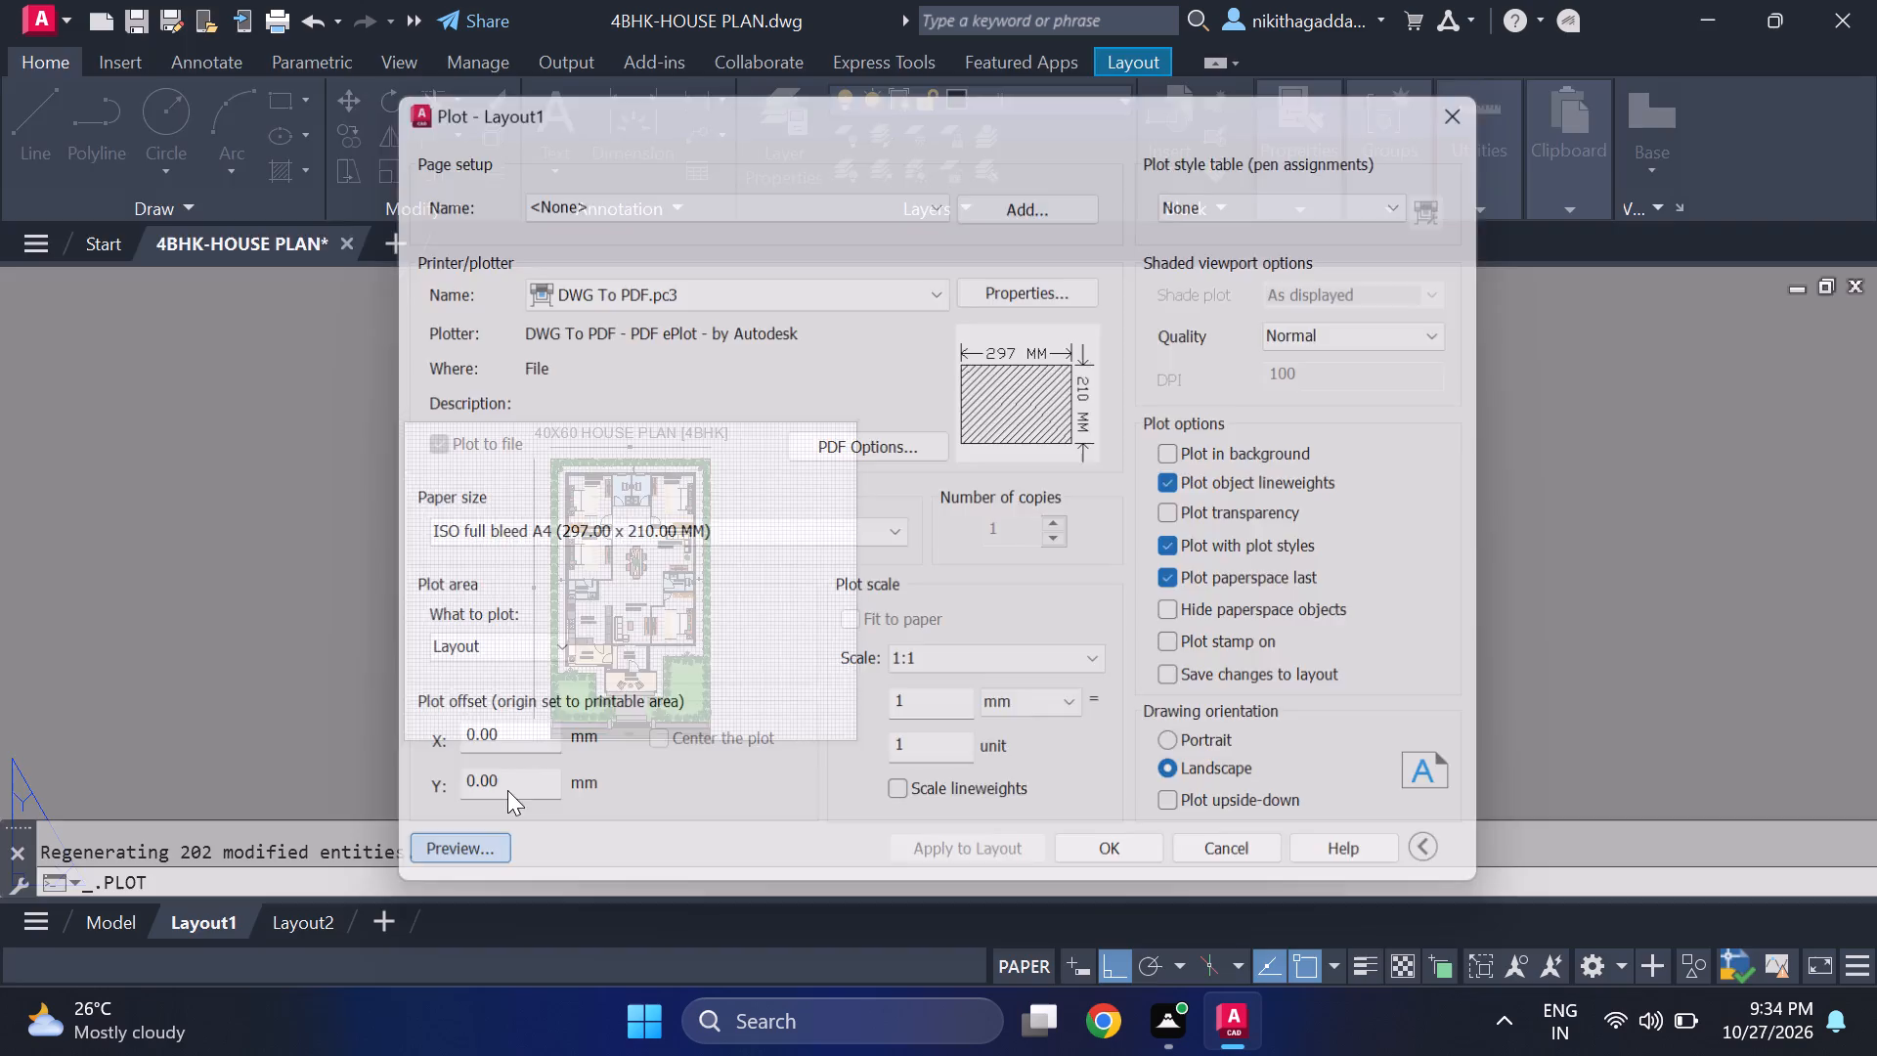
scroll(928, 754, up, 1)
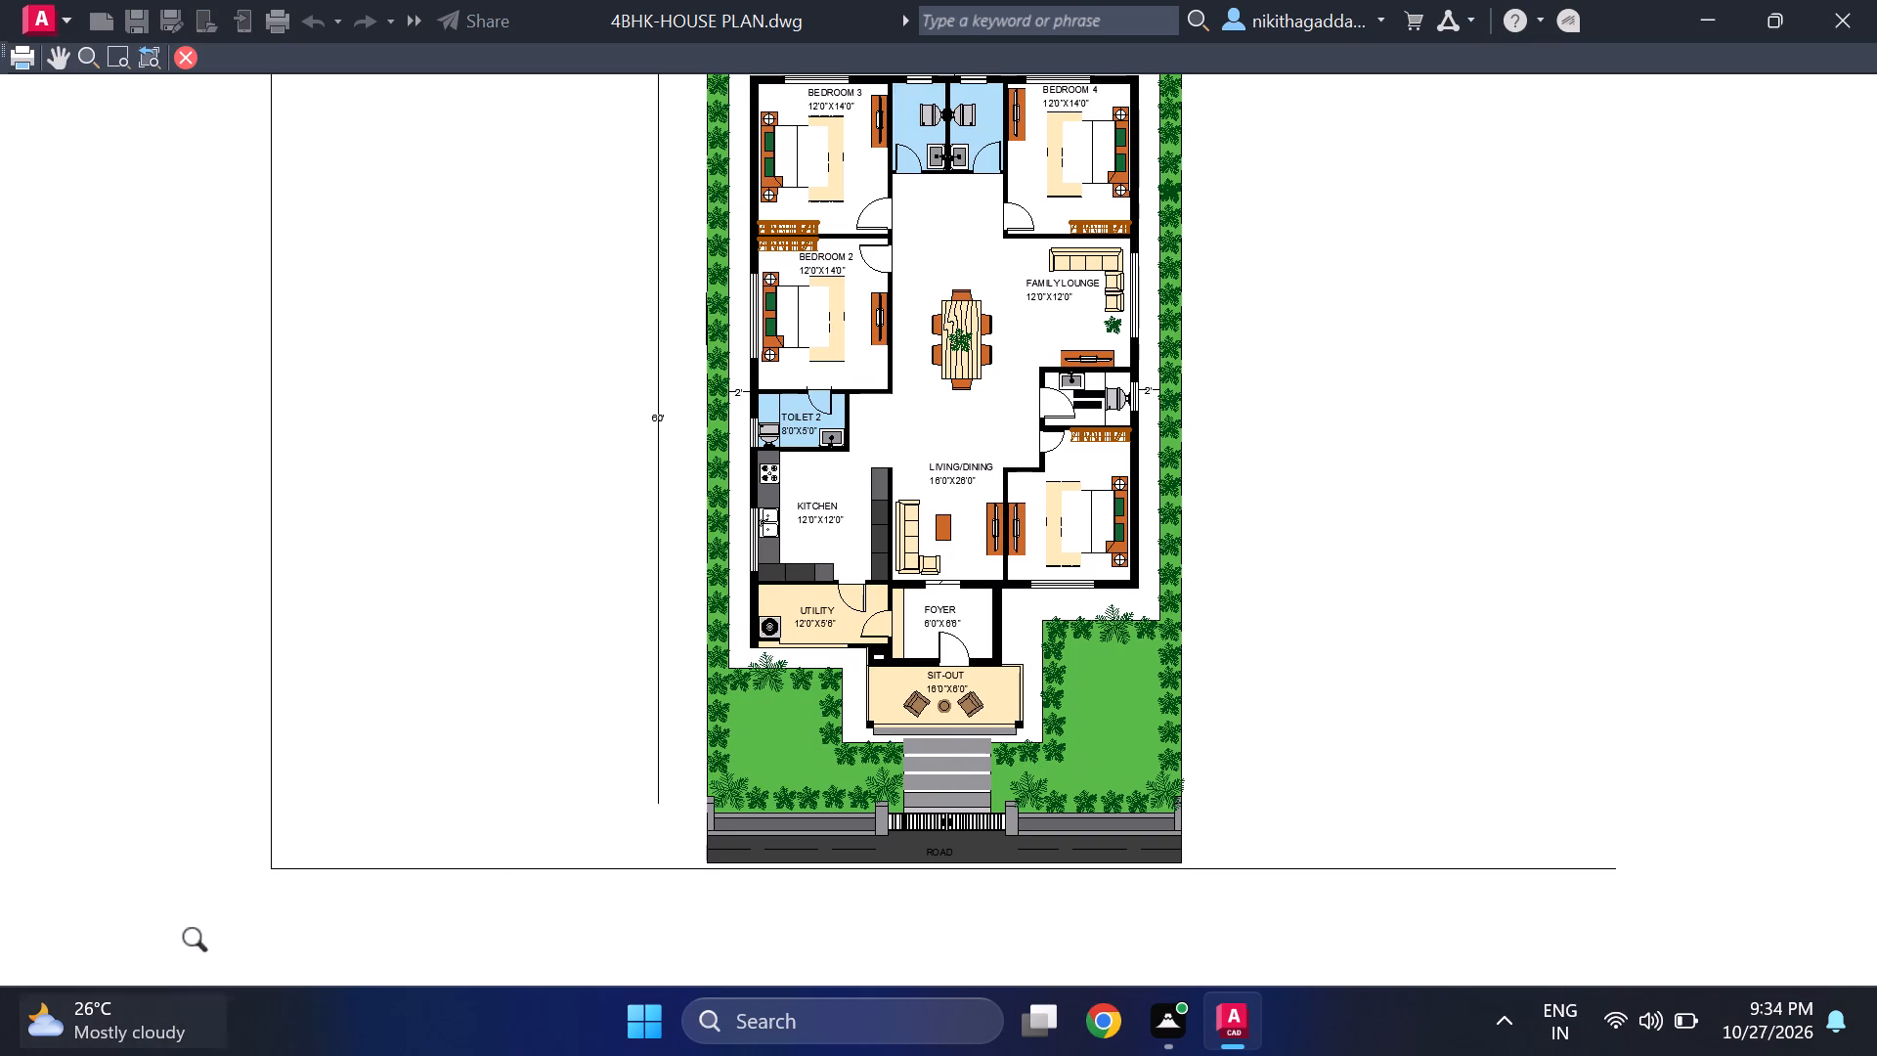
click(188, 51)
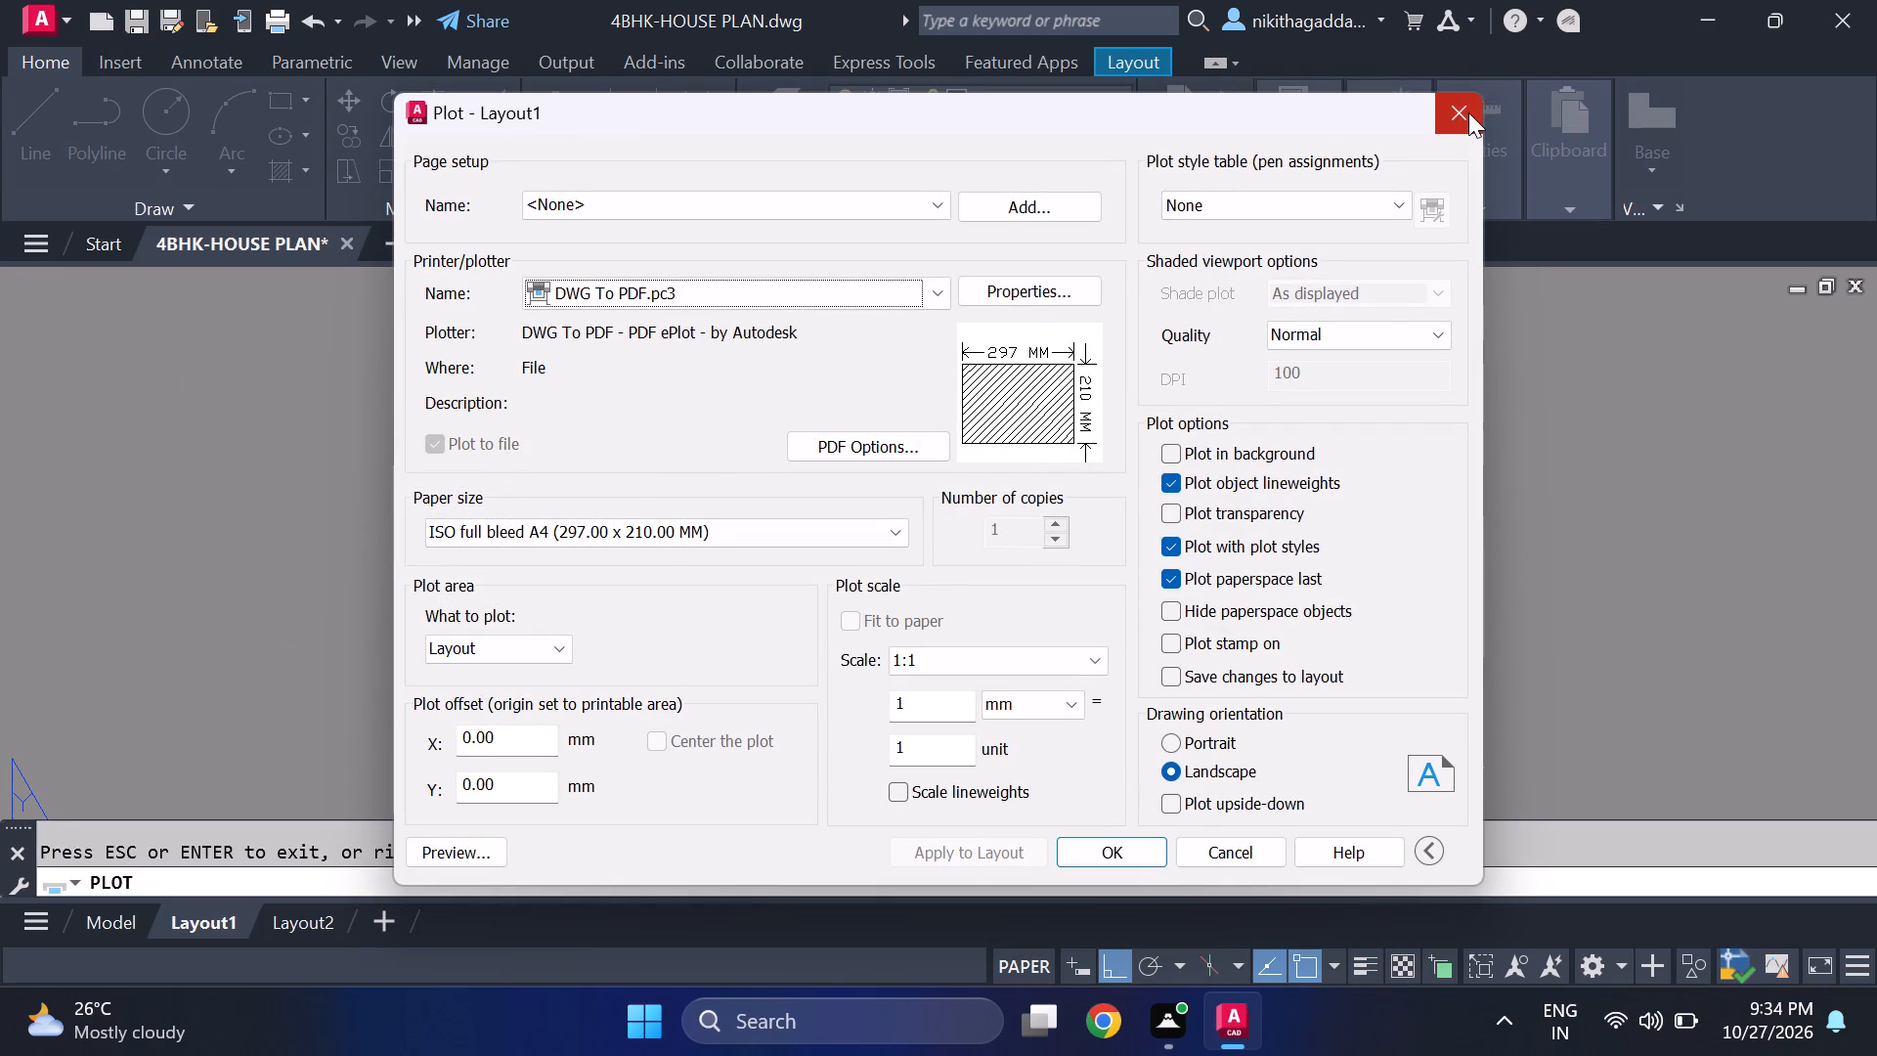
click(1466, 112)
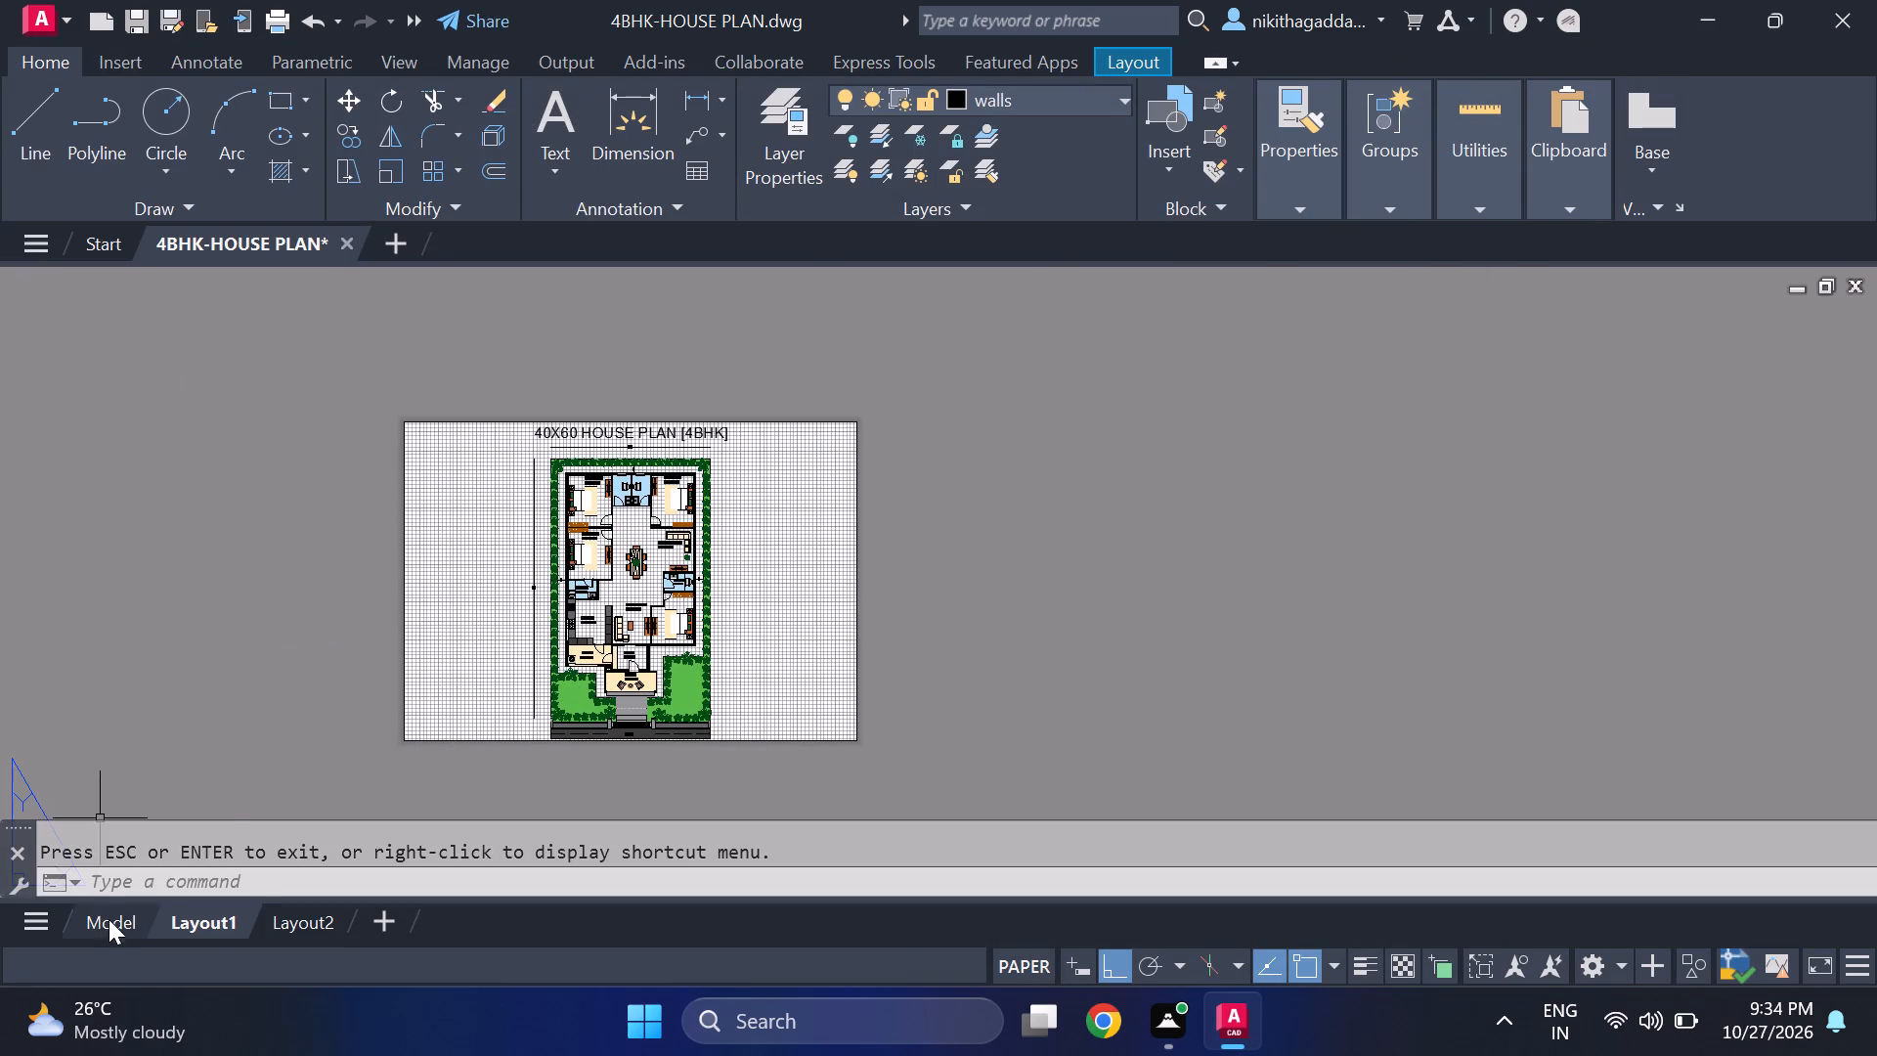
Change the solid hatch colour of the sit-out step and walkway slabs in model space to 199,200,202.
click(108, 927)
scroll(914, 559, up, 2)
click(916, 538)
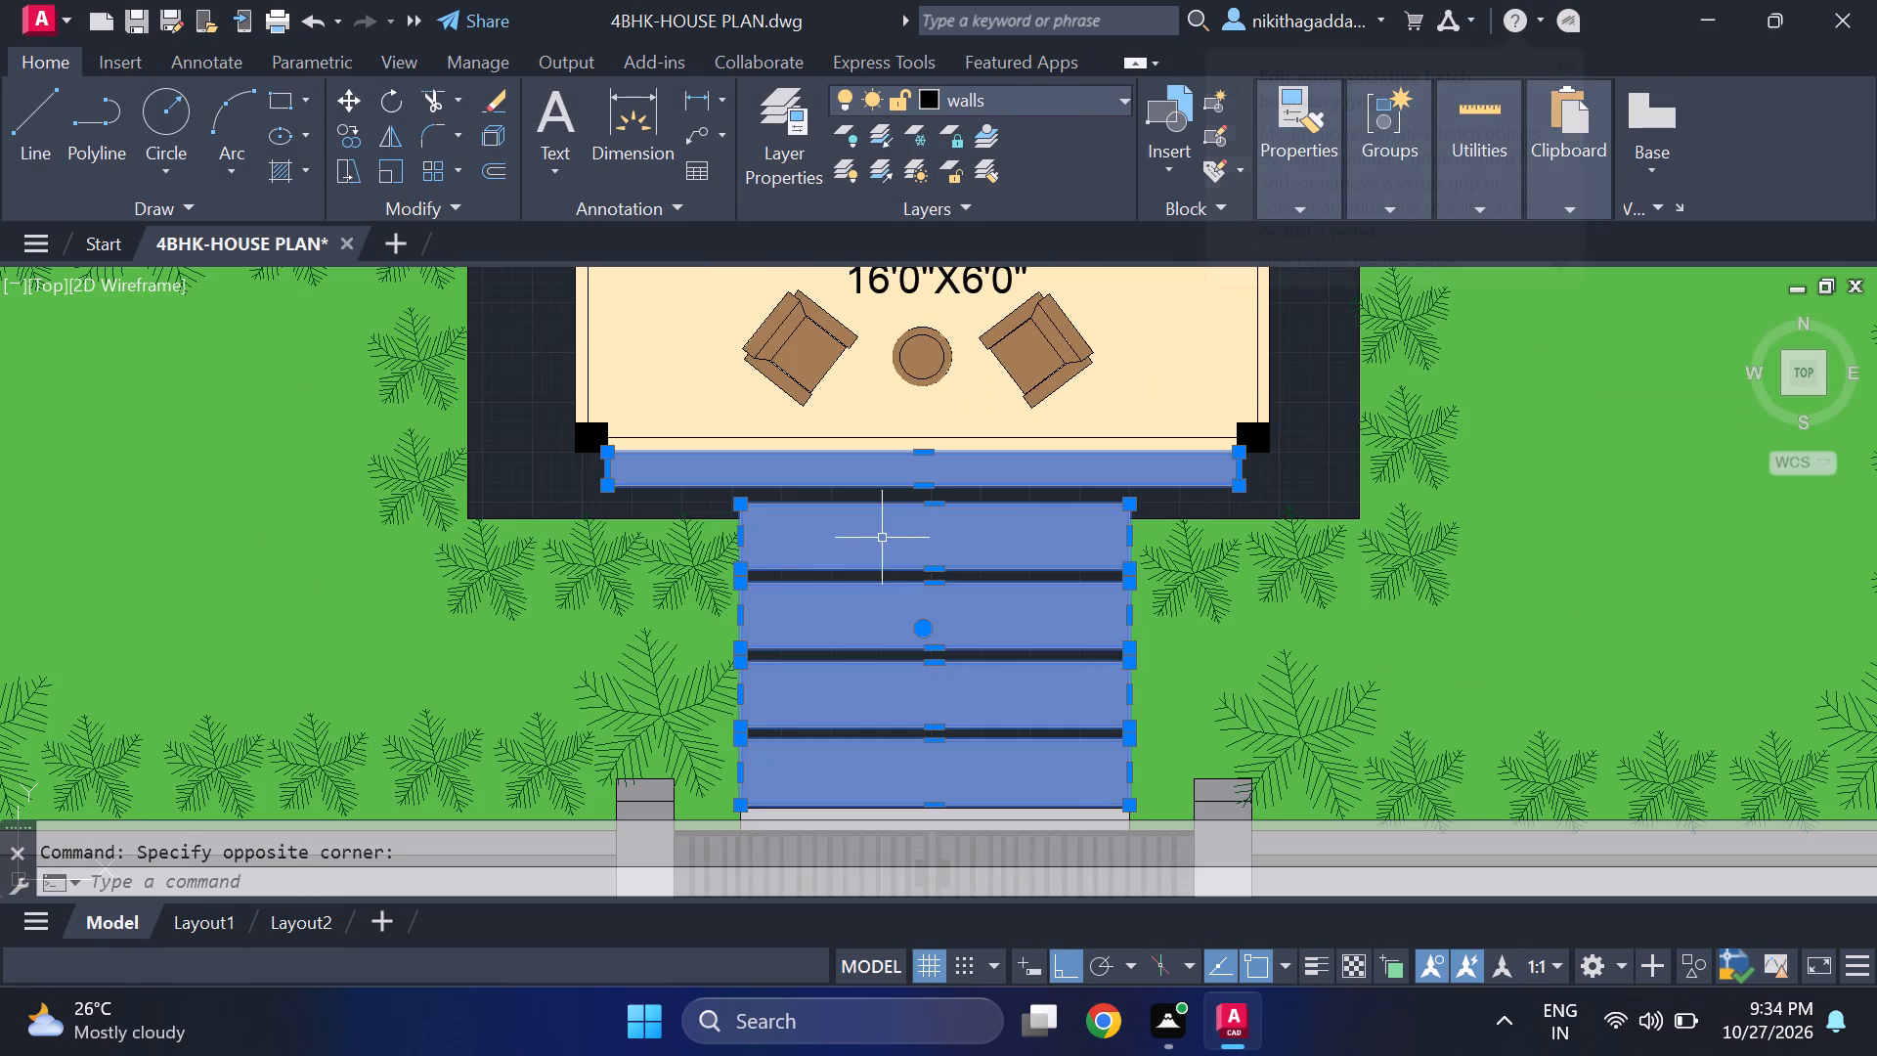
click(965, 133)
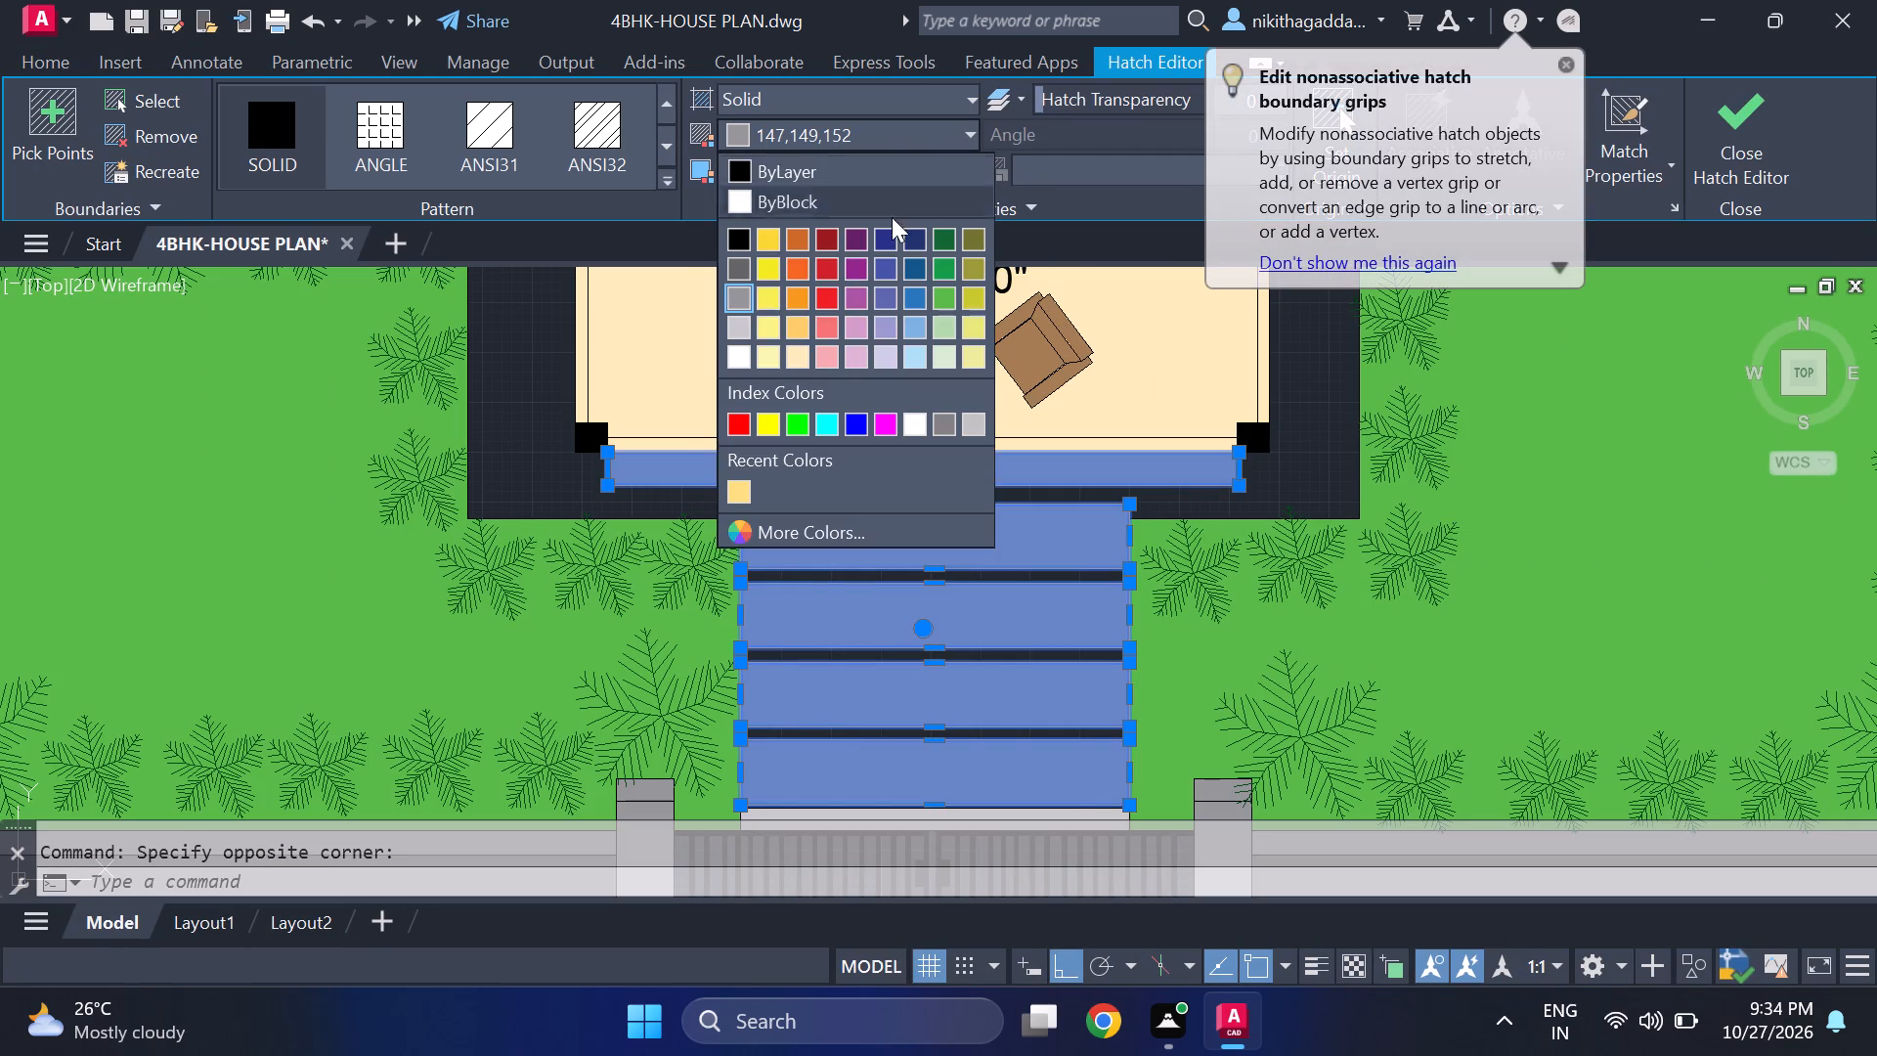
click(745, 318)
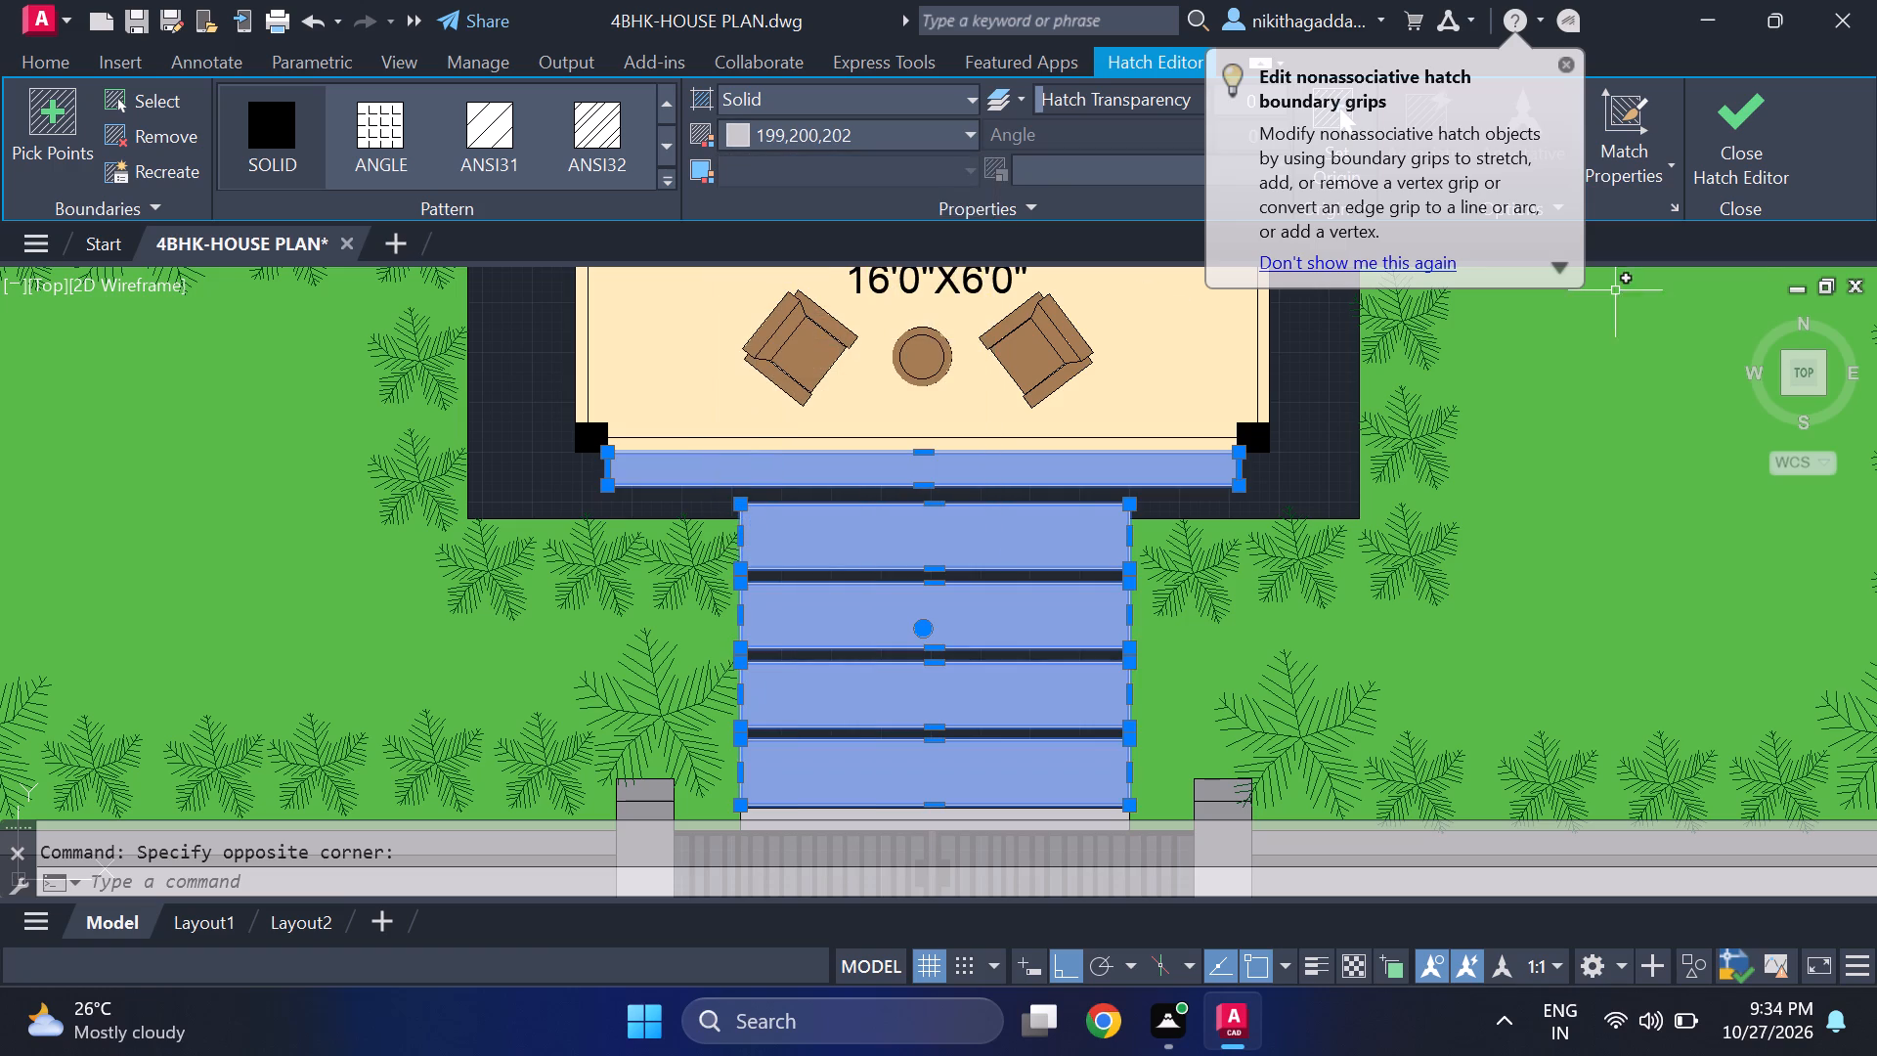
click(1746, 143)
scroll(1142, 517, down, 3)
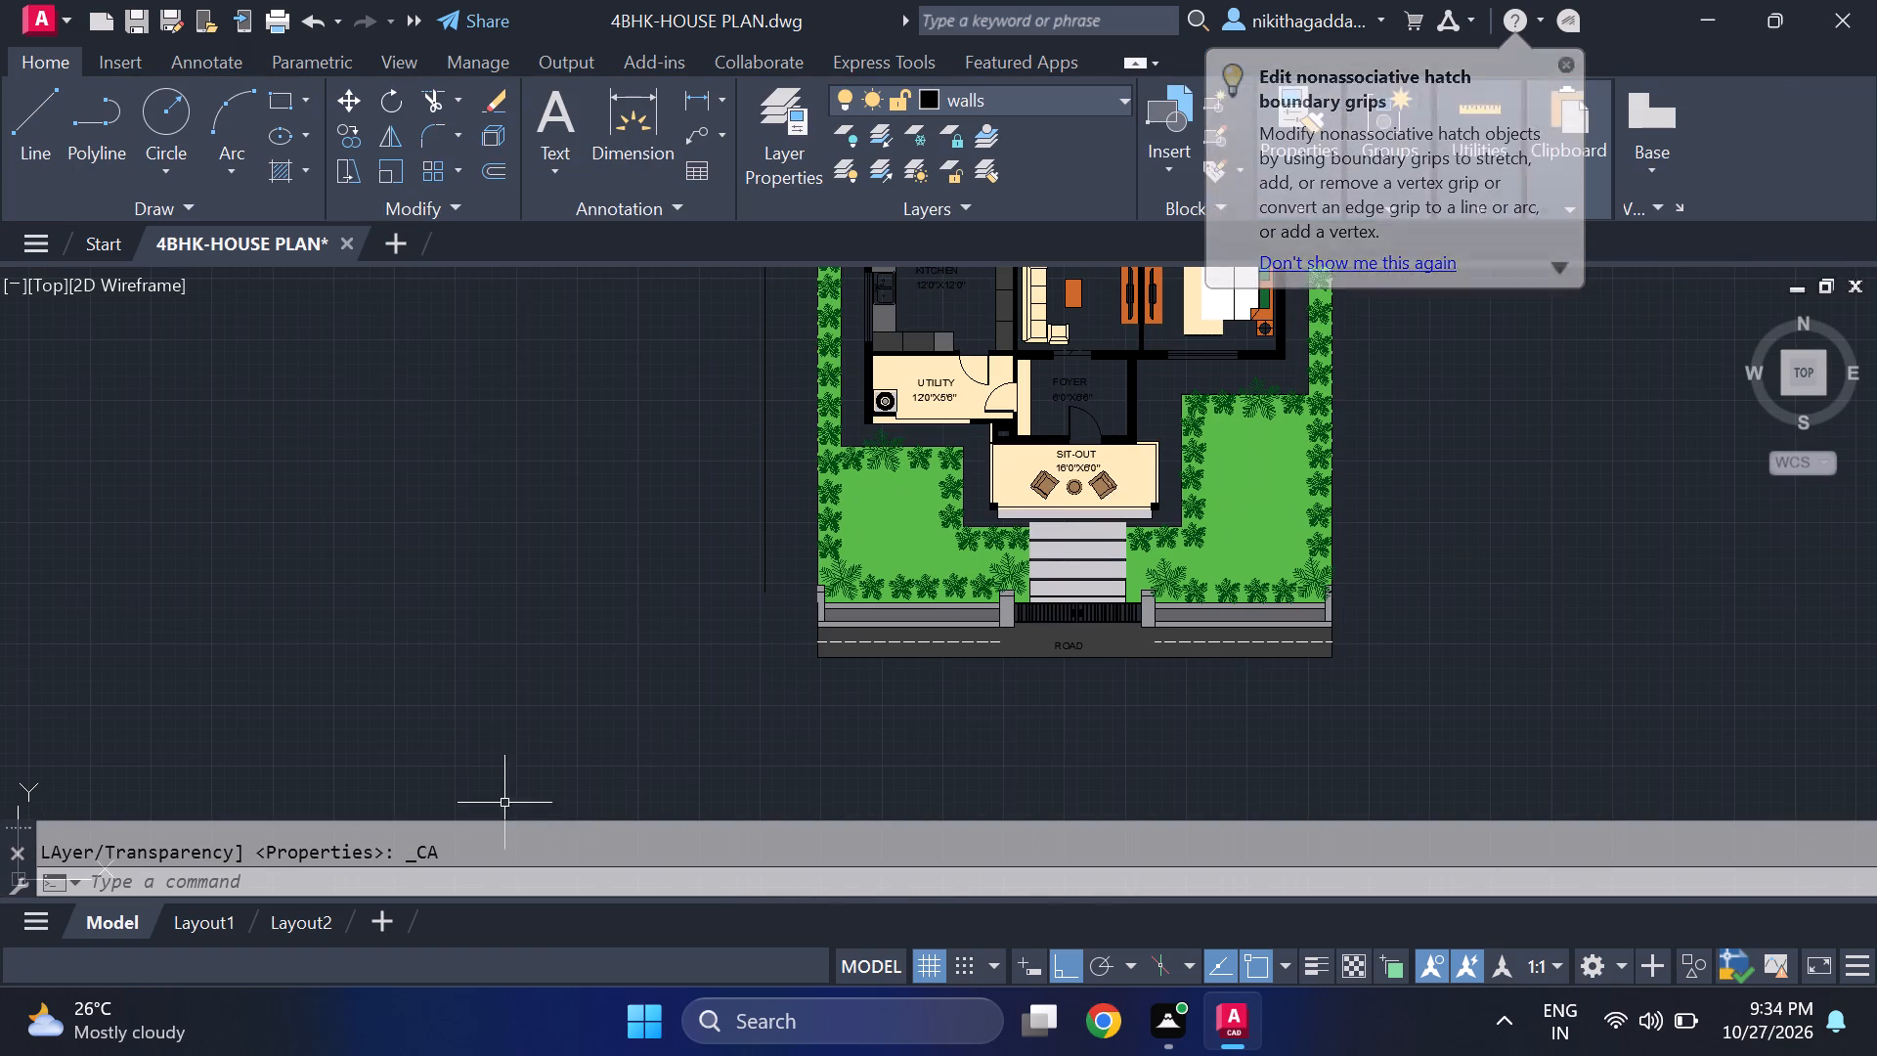
Examine the recoloured sit-out step and walkway slabs up close in Layout1, and return to model space.
click(211, 926)
scroll(595, 621, up, 2)
middle_drag(722, 737, 767, 691)
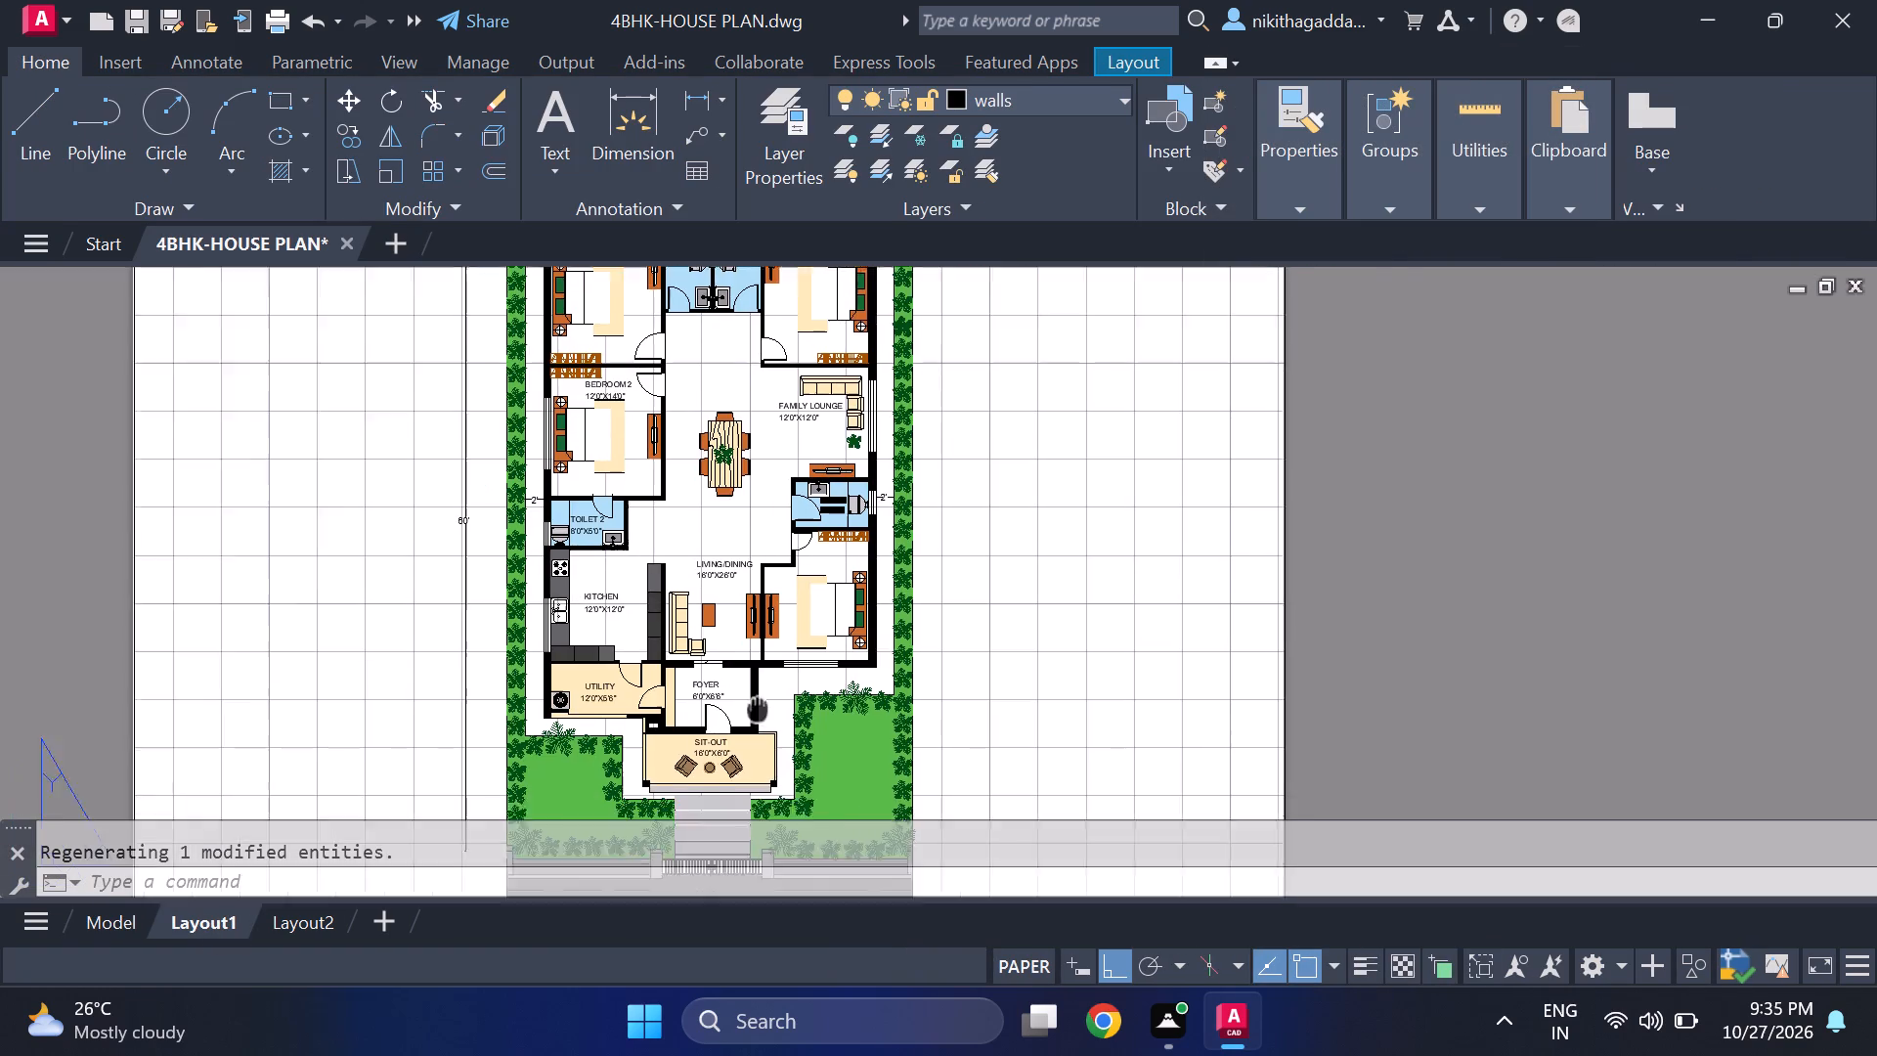
middle_drag(767, 691, 876, 529)
scroll(857, 636, up, 1)
scroll(835, 661, down, 1)
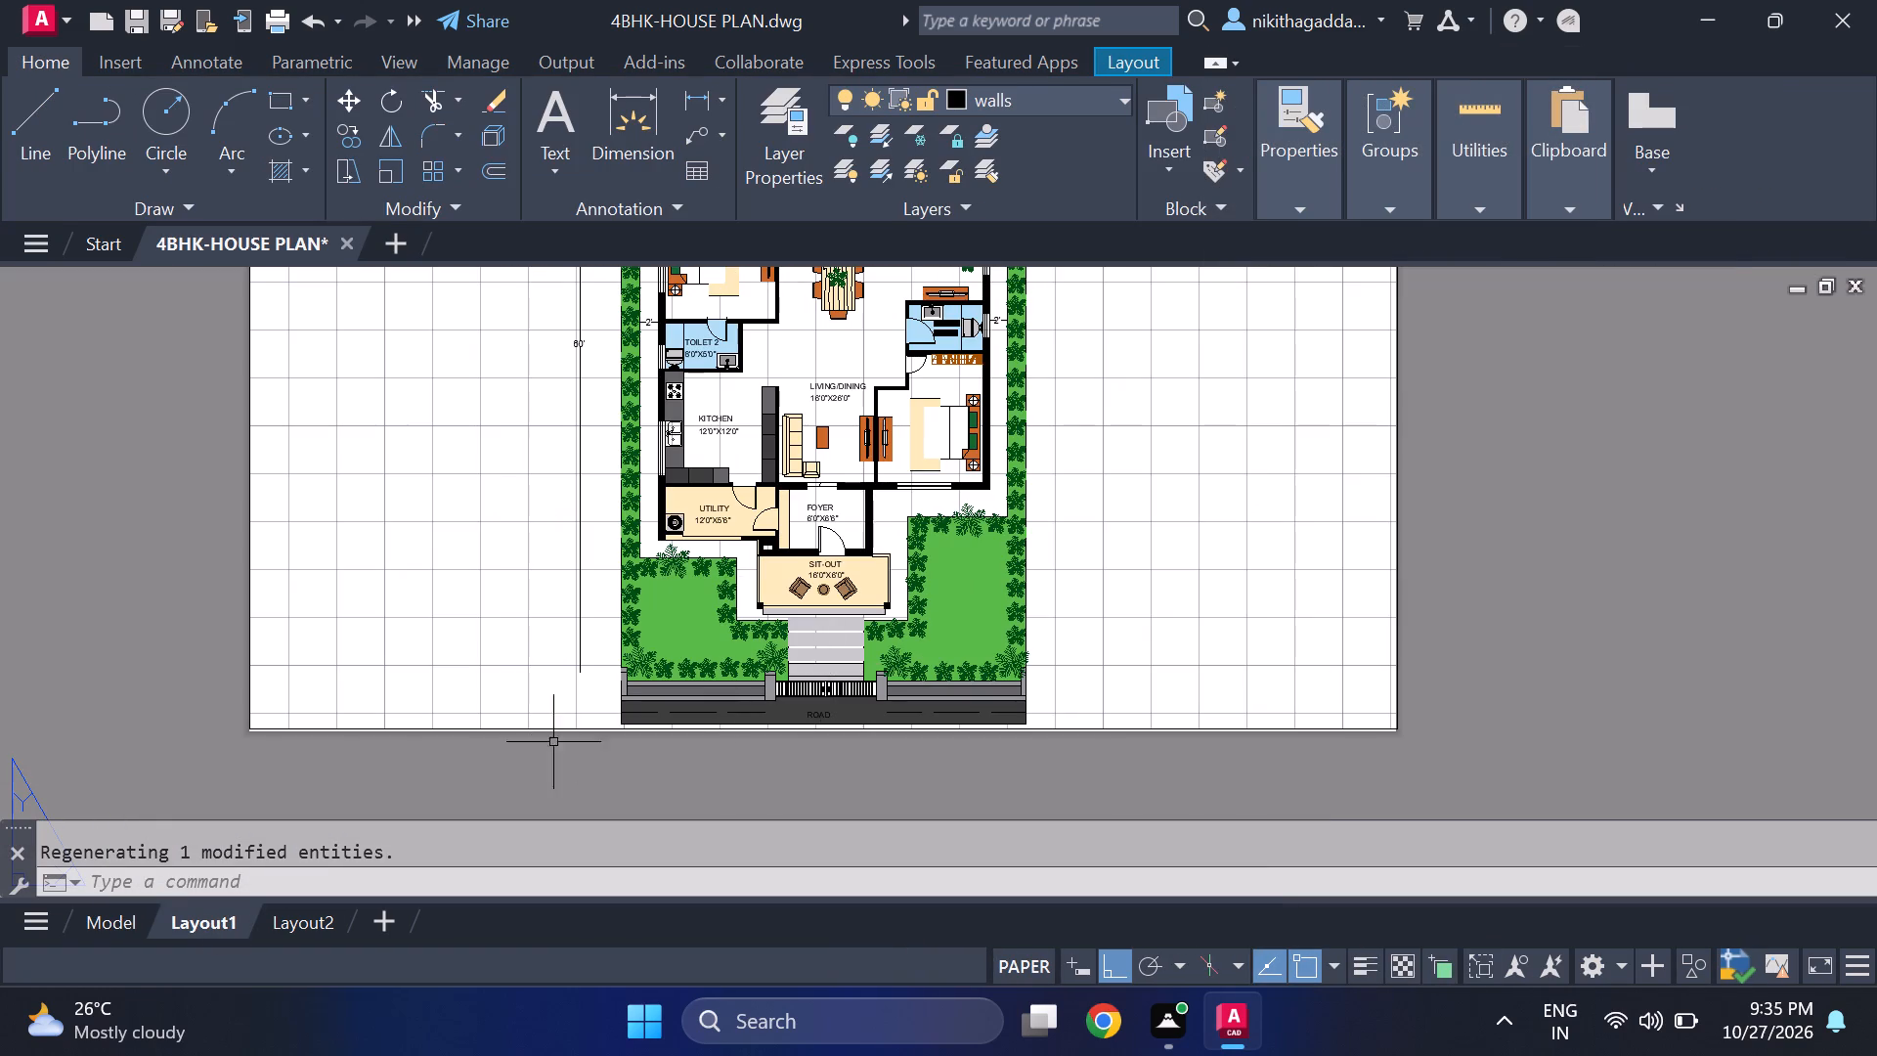
scroll(823, 678, up, 5)
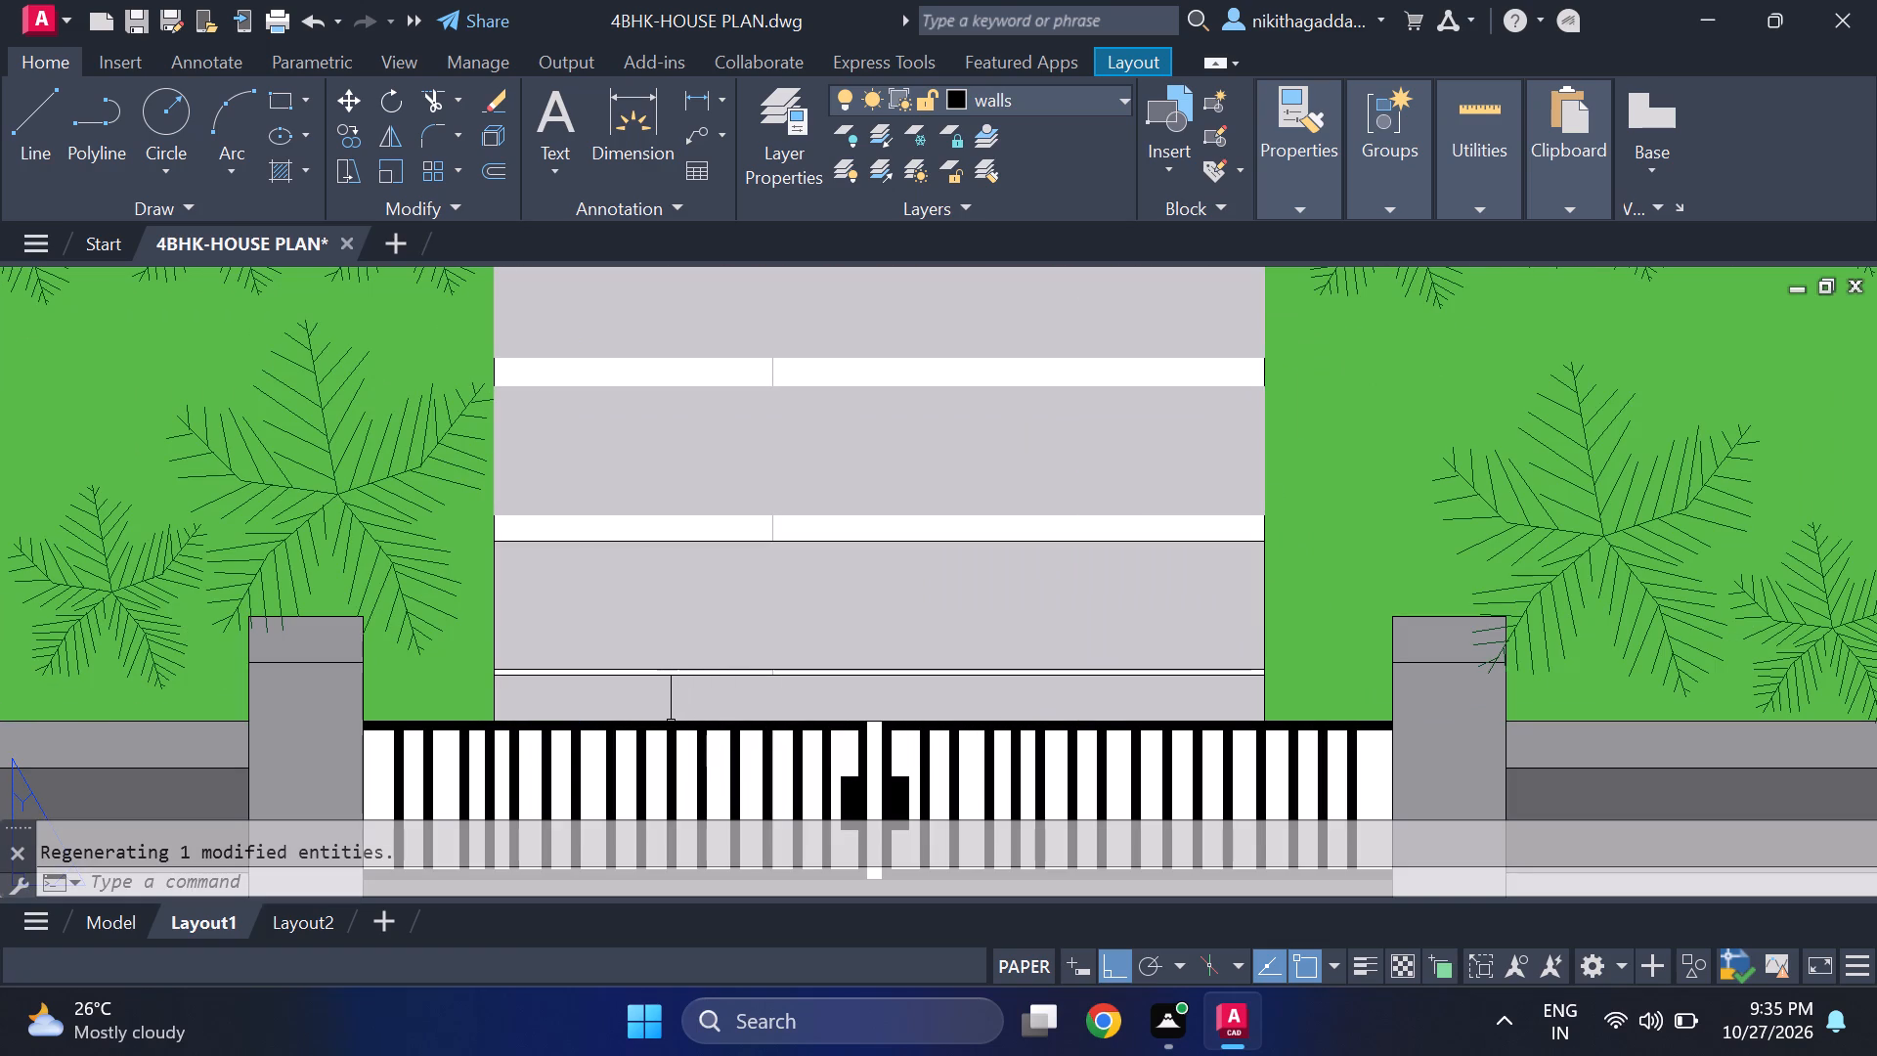
click(109, 927)
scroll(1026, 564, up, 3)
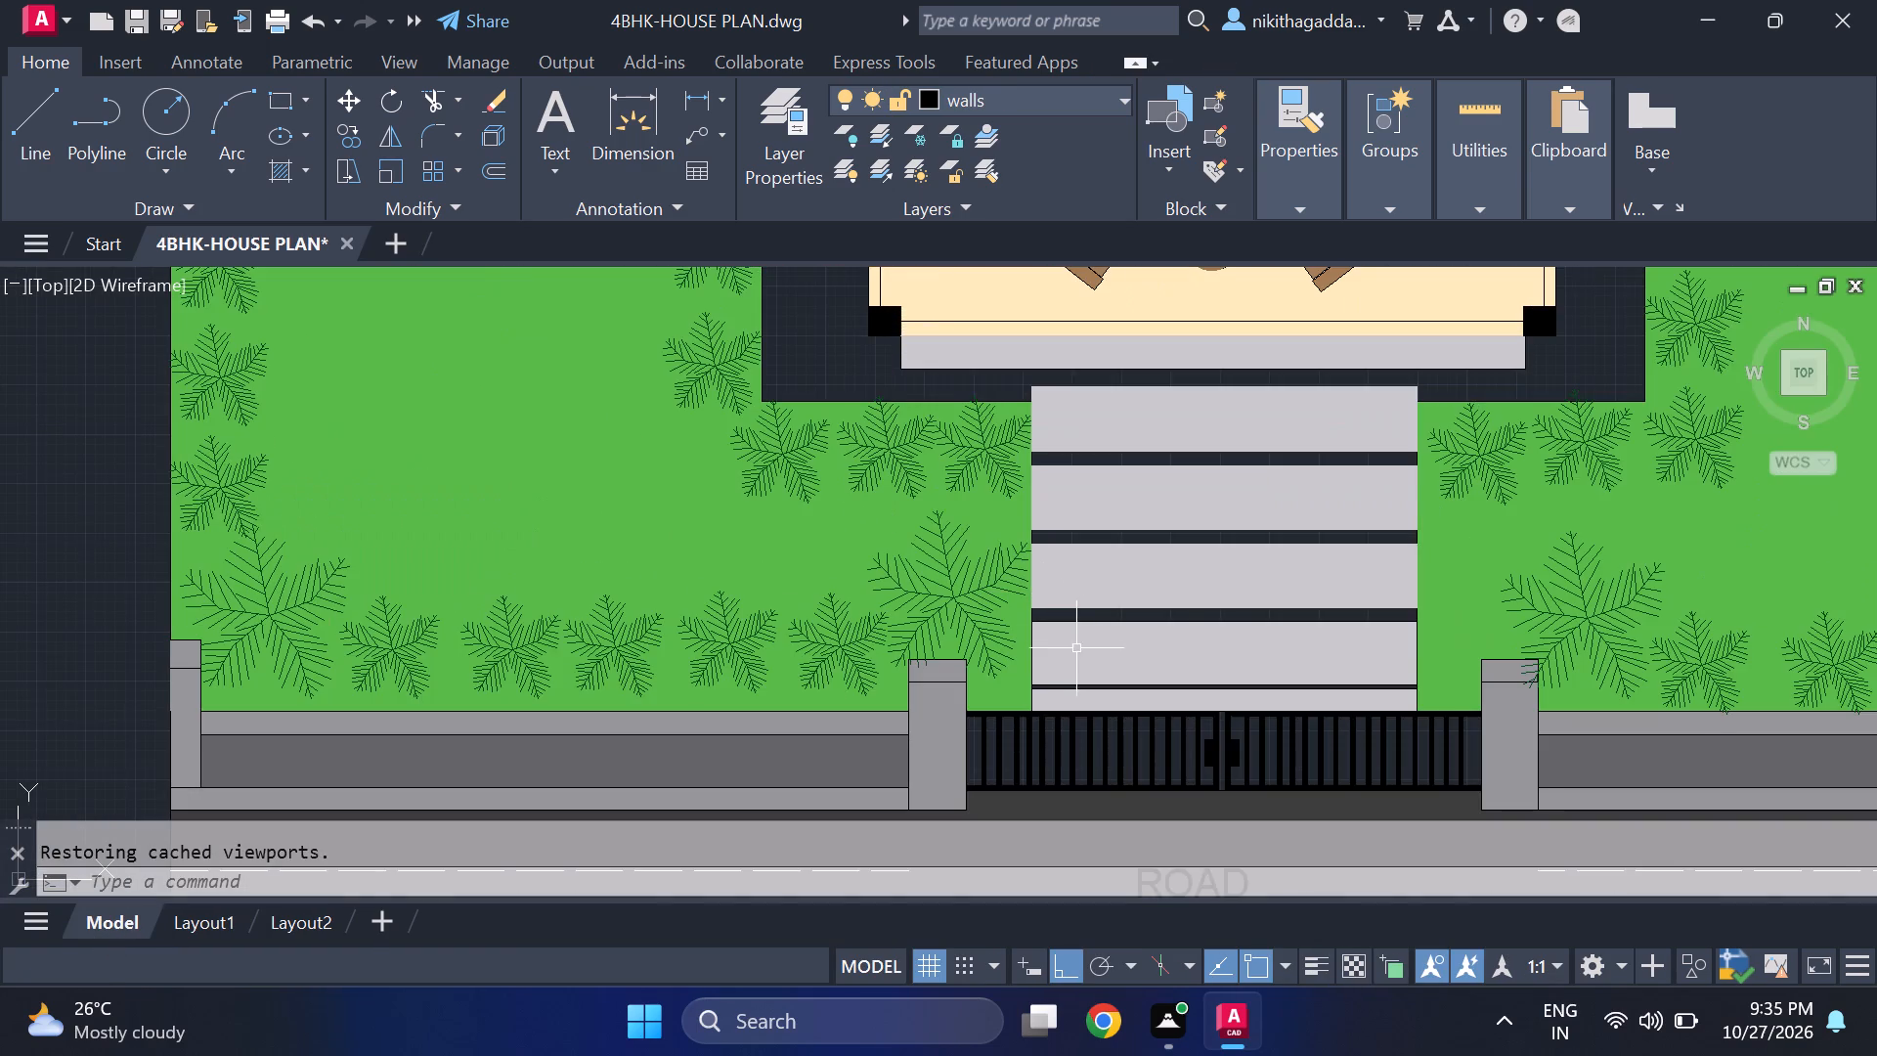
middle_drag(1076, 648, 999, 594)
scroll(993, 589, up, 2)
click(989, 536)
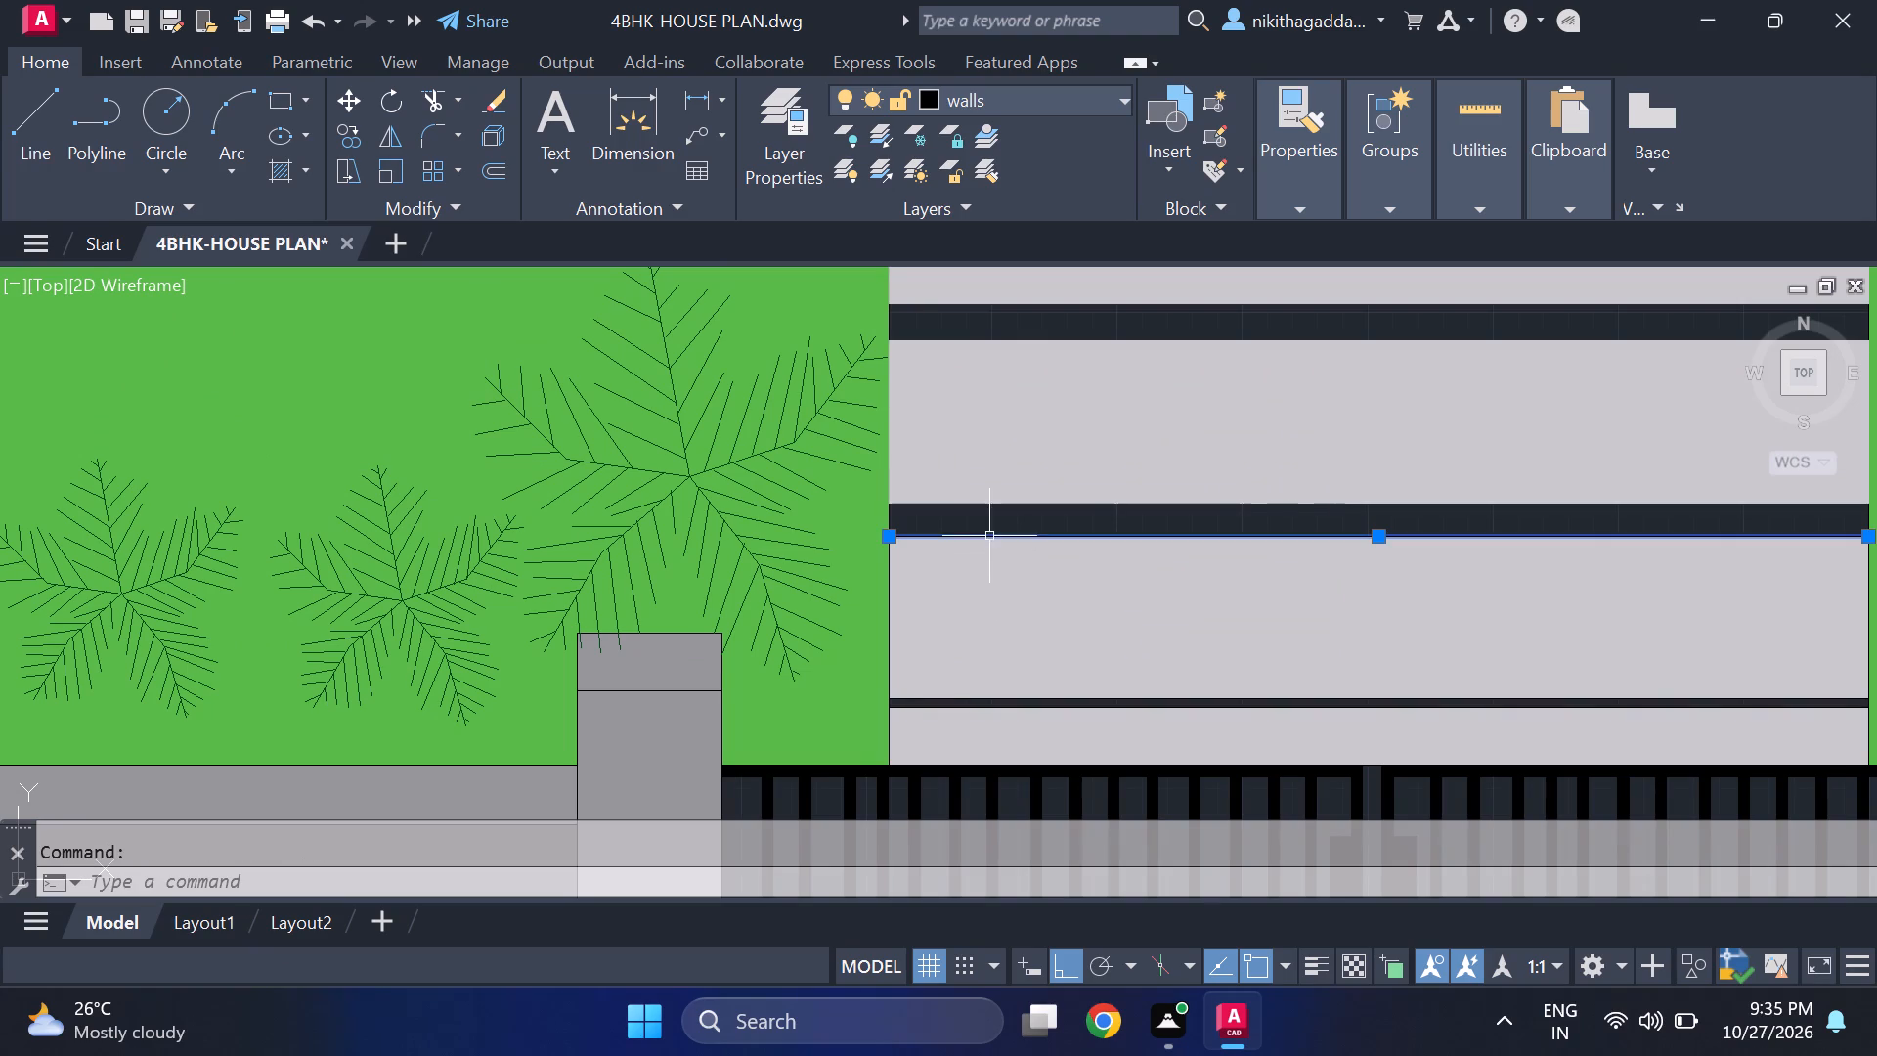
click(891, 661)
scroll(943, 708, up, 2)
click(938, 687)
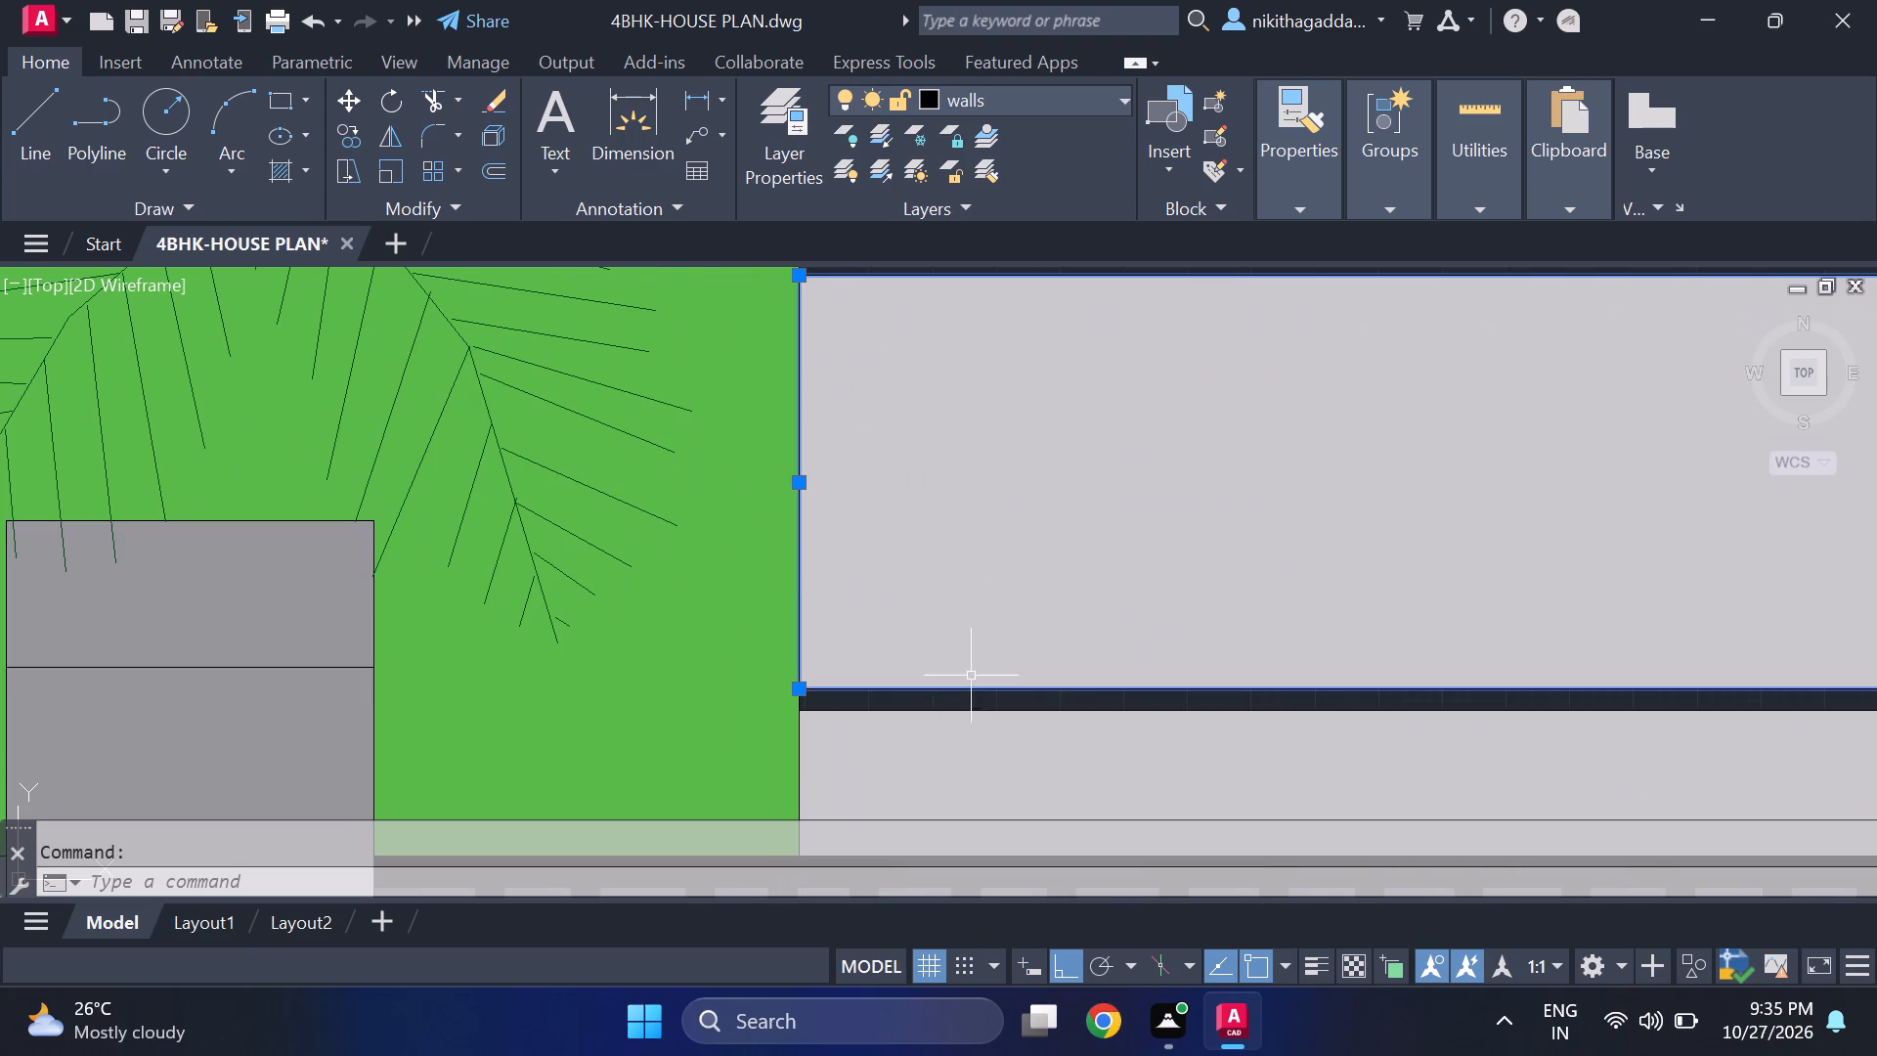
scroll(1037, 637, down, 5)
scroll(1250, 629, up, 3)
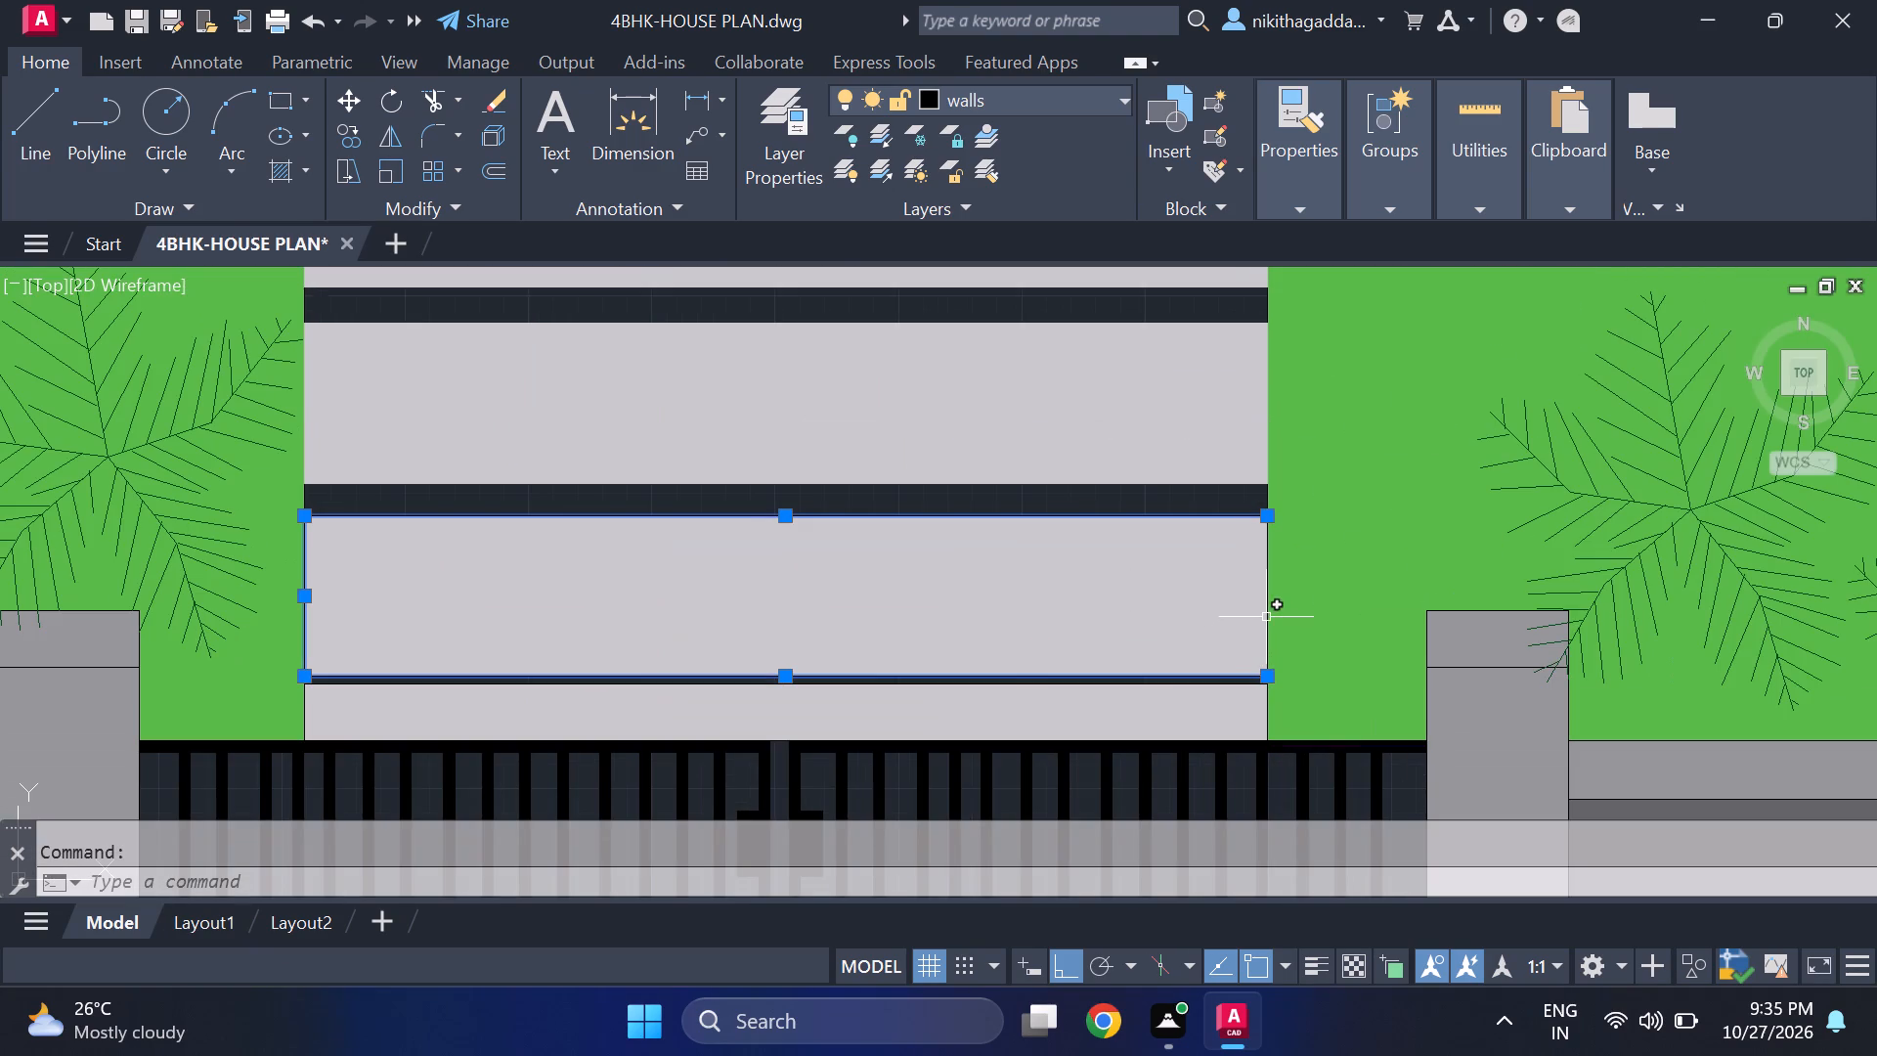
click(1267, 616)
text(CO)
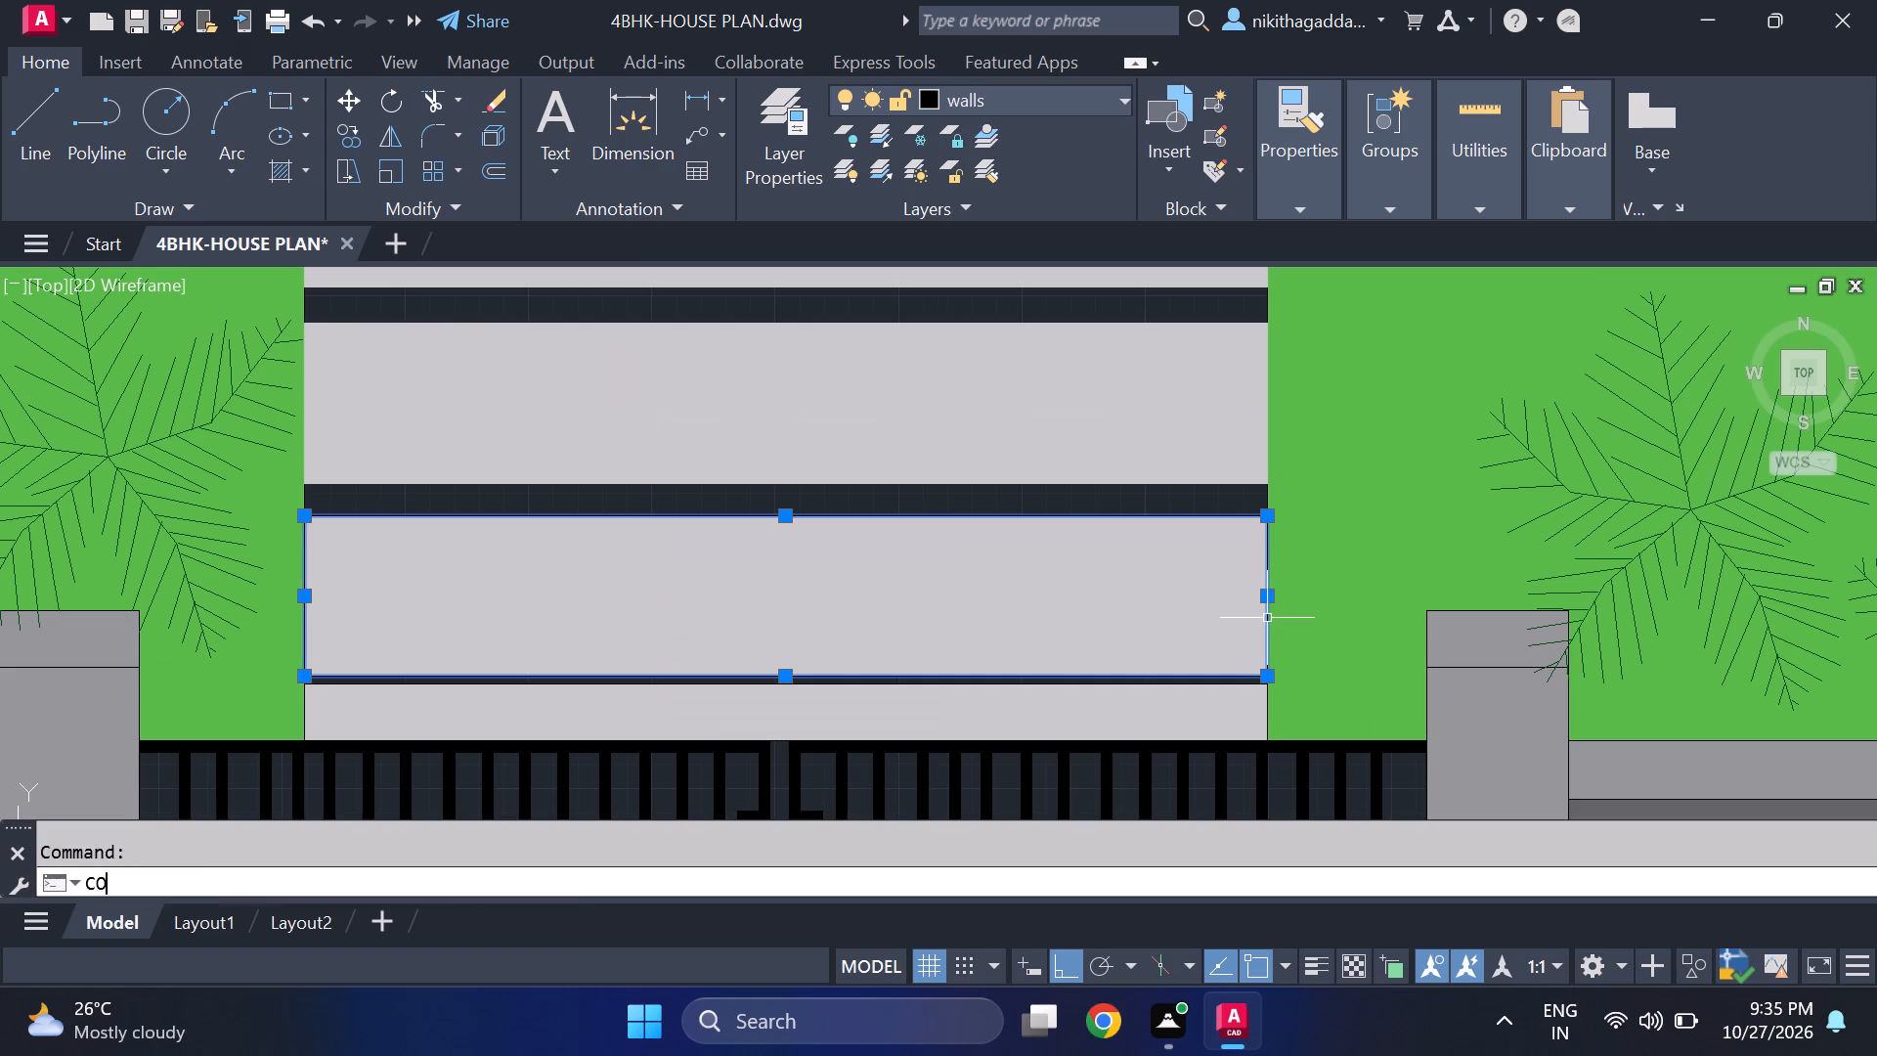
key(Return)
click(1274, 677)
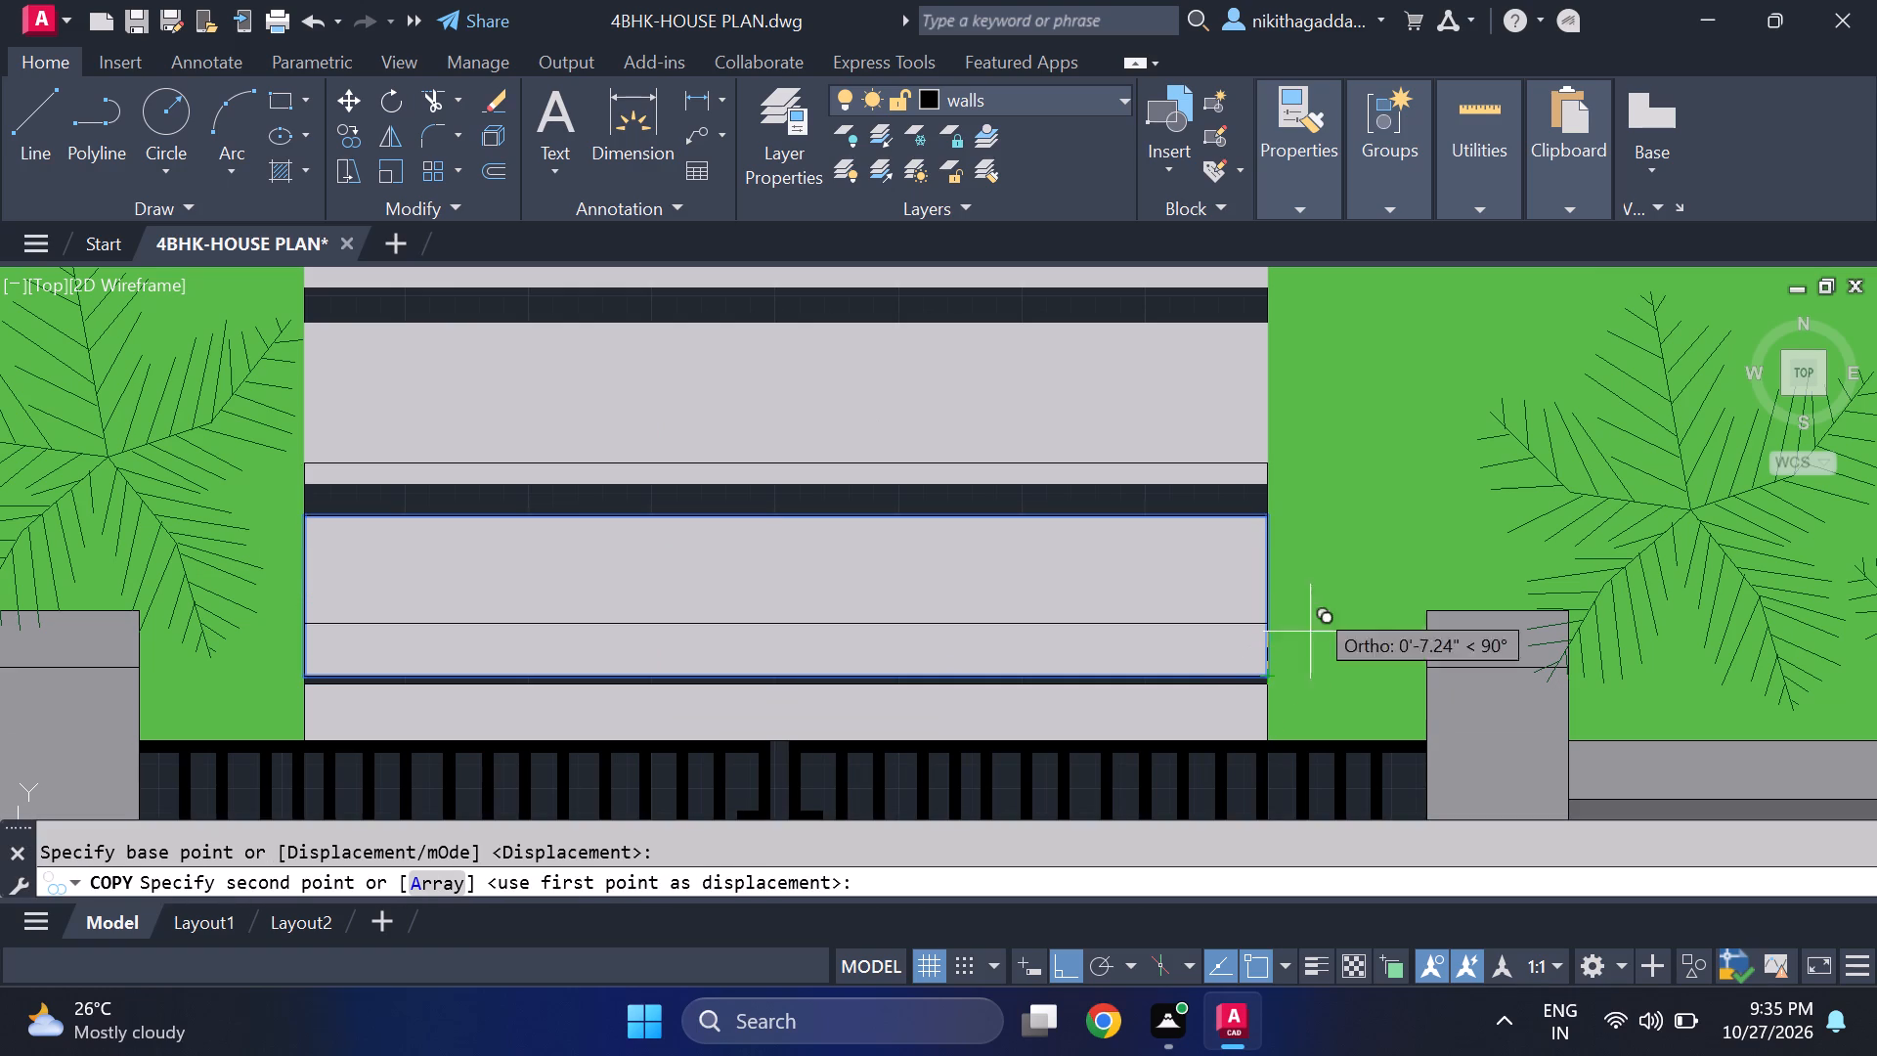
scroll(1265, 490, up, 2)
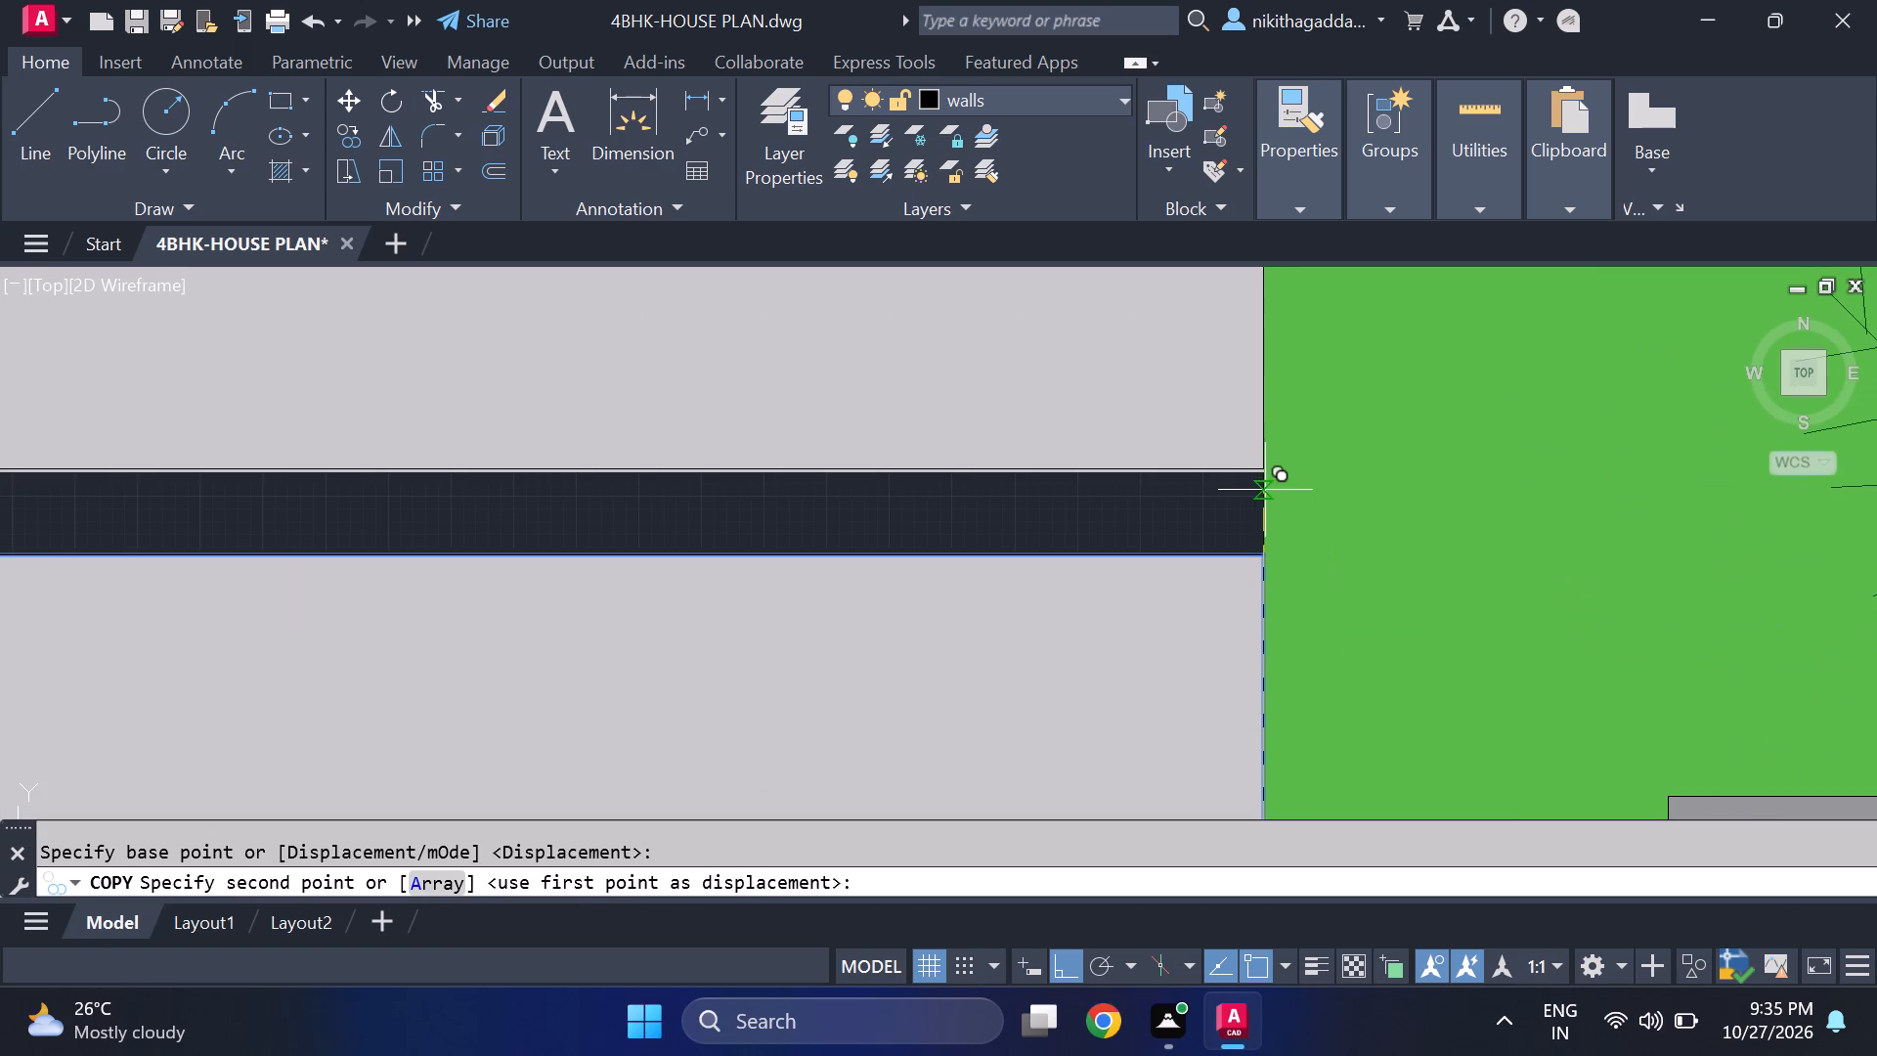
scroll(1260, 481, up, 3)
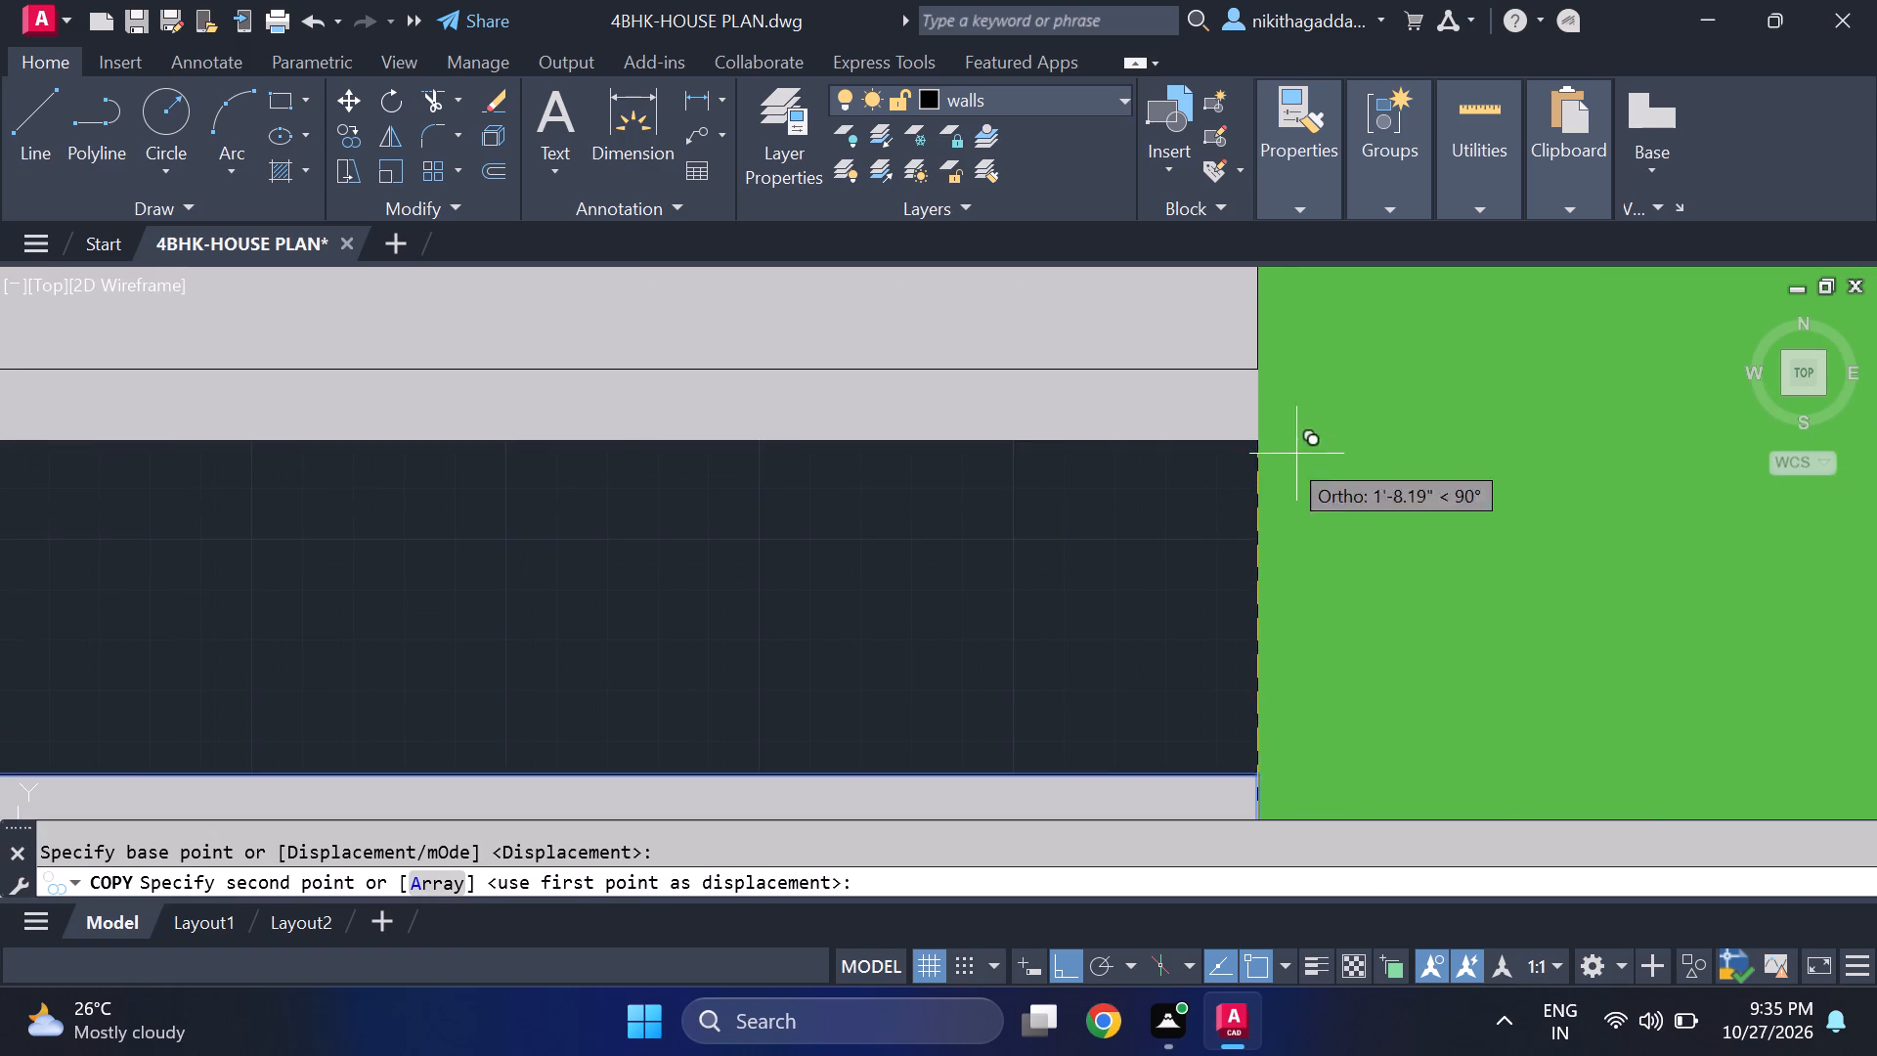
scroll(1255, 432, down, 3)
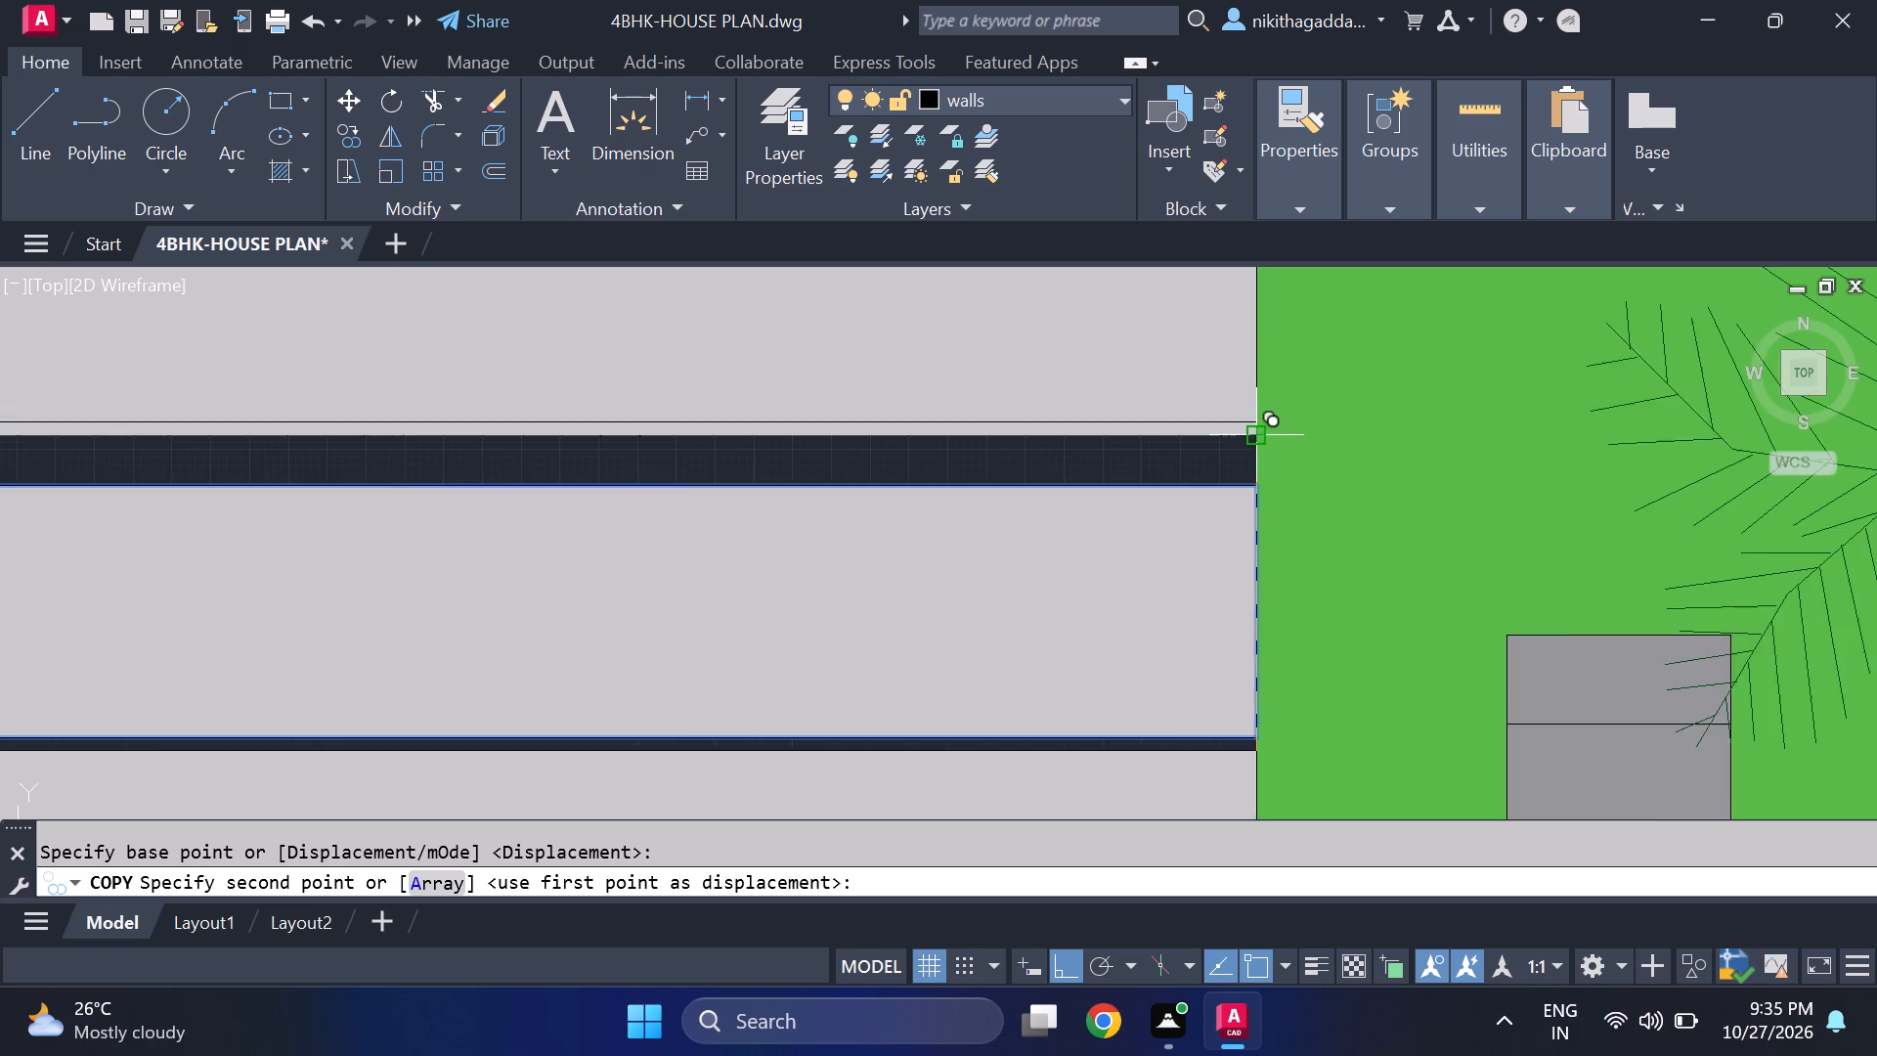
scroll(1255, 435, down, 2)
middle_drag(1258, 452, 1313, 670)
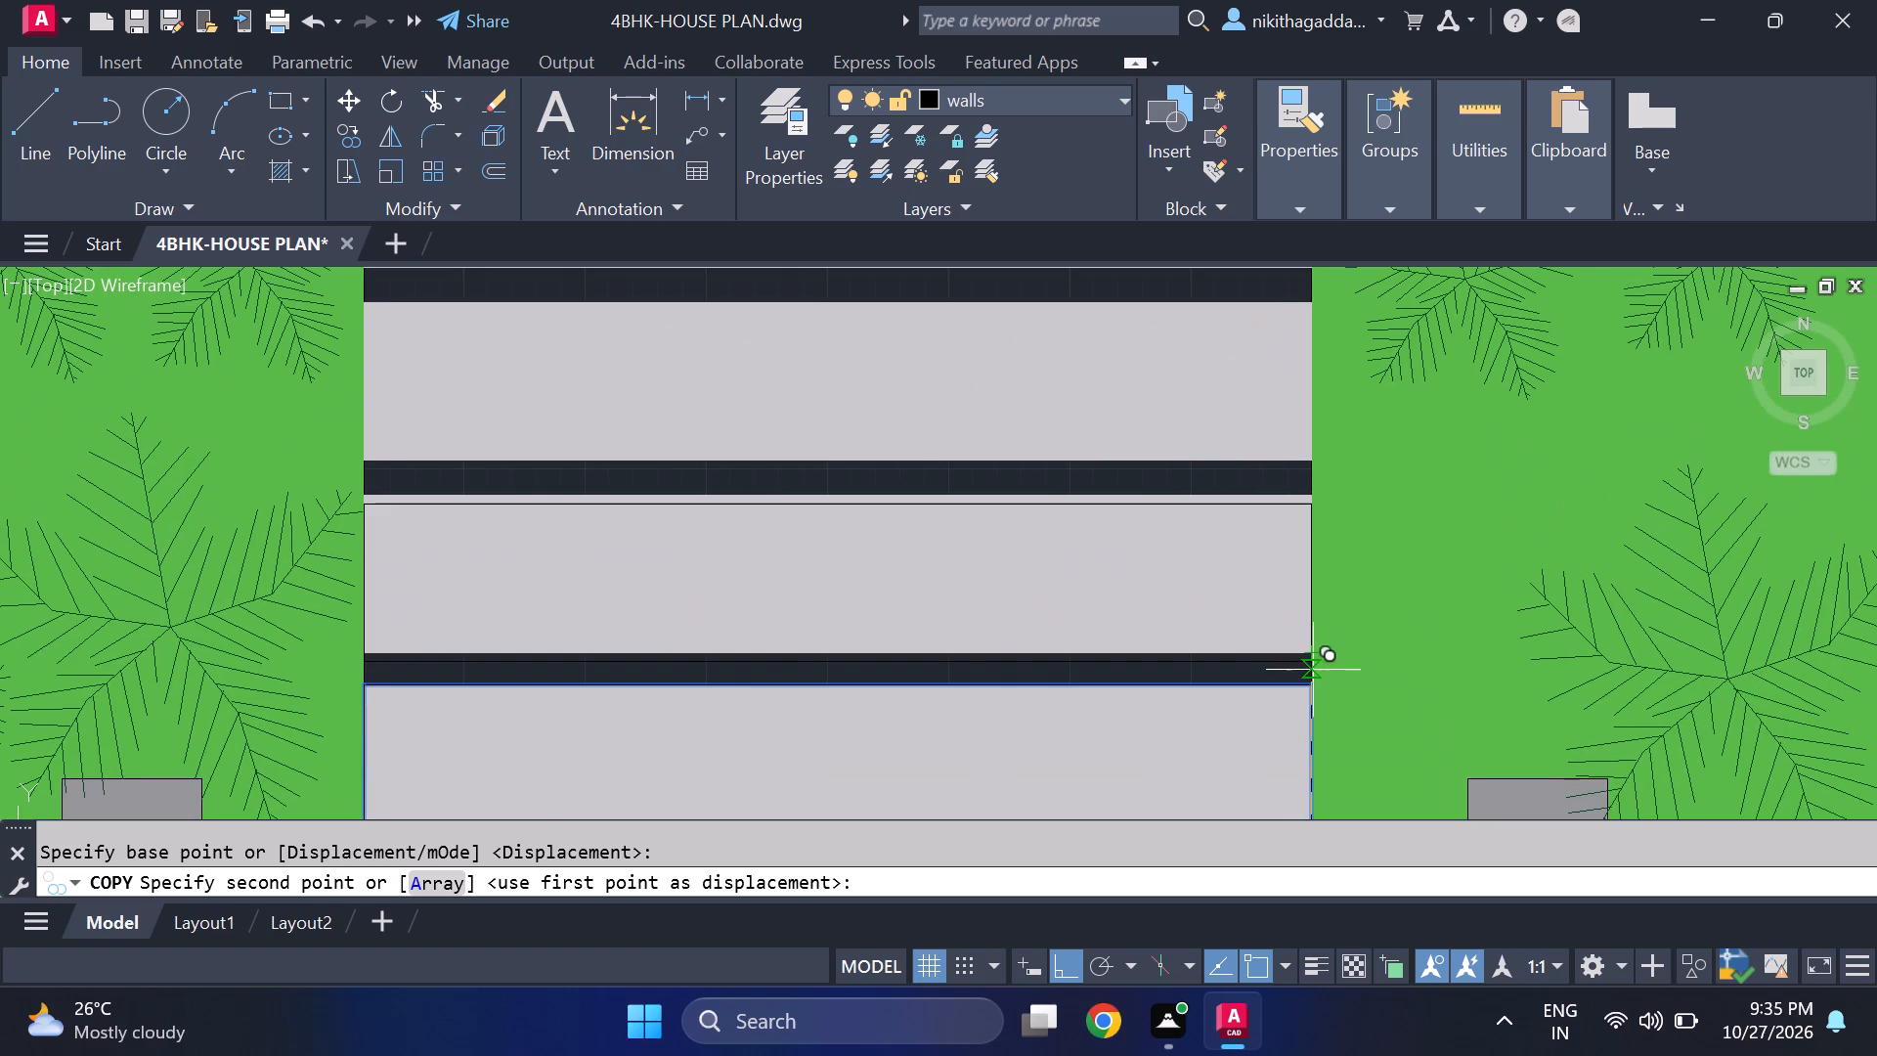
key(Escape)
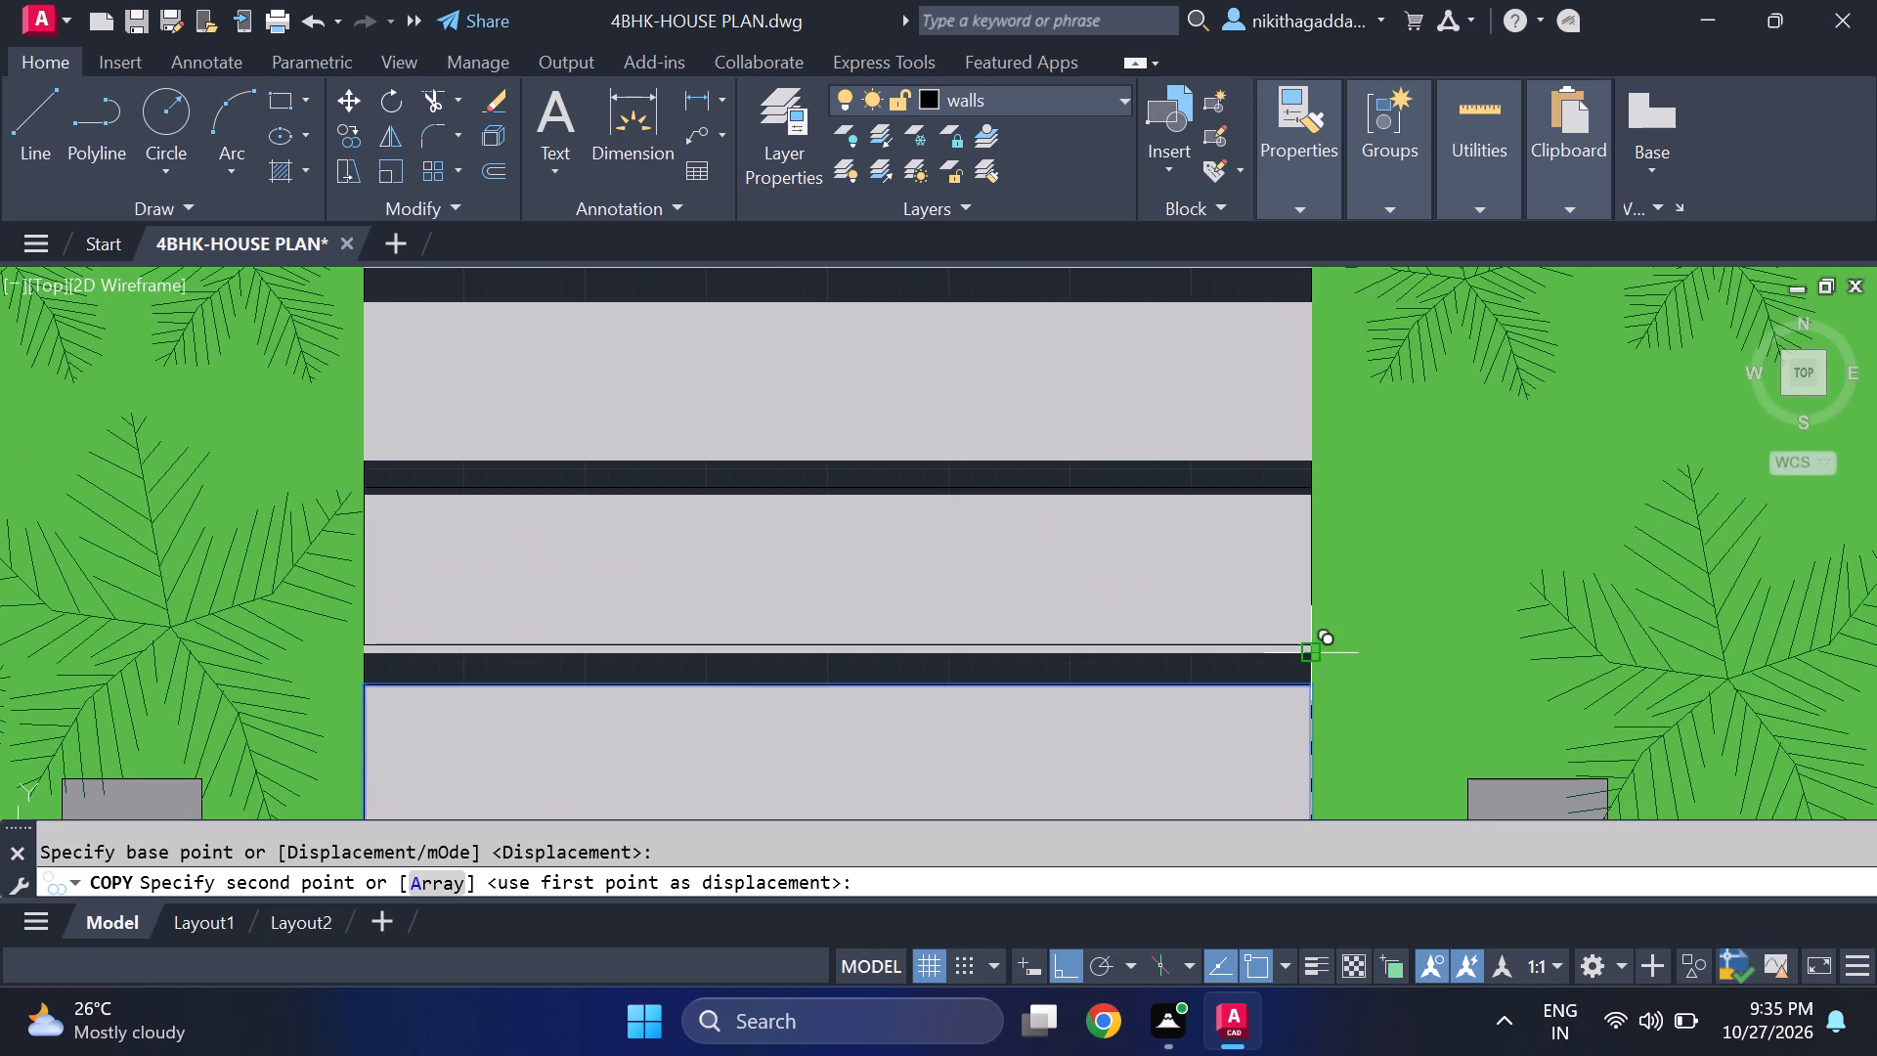
Copy the four outline lines of the full slab nearest the gate onto the three walkway slabs between it and the sit-out.
scroll(1312, 647, down, 3)
scroll(1171, 520, up, 3)
scroll(1151, 571, down, 1)
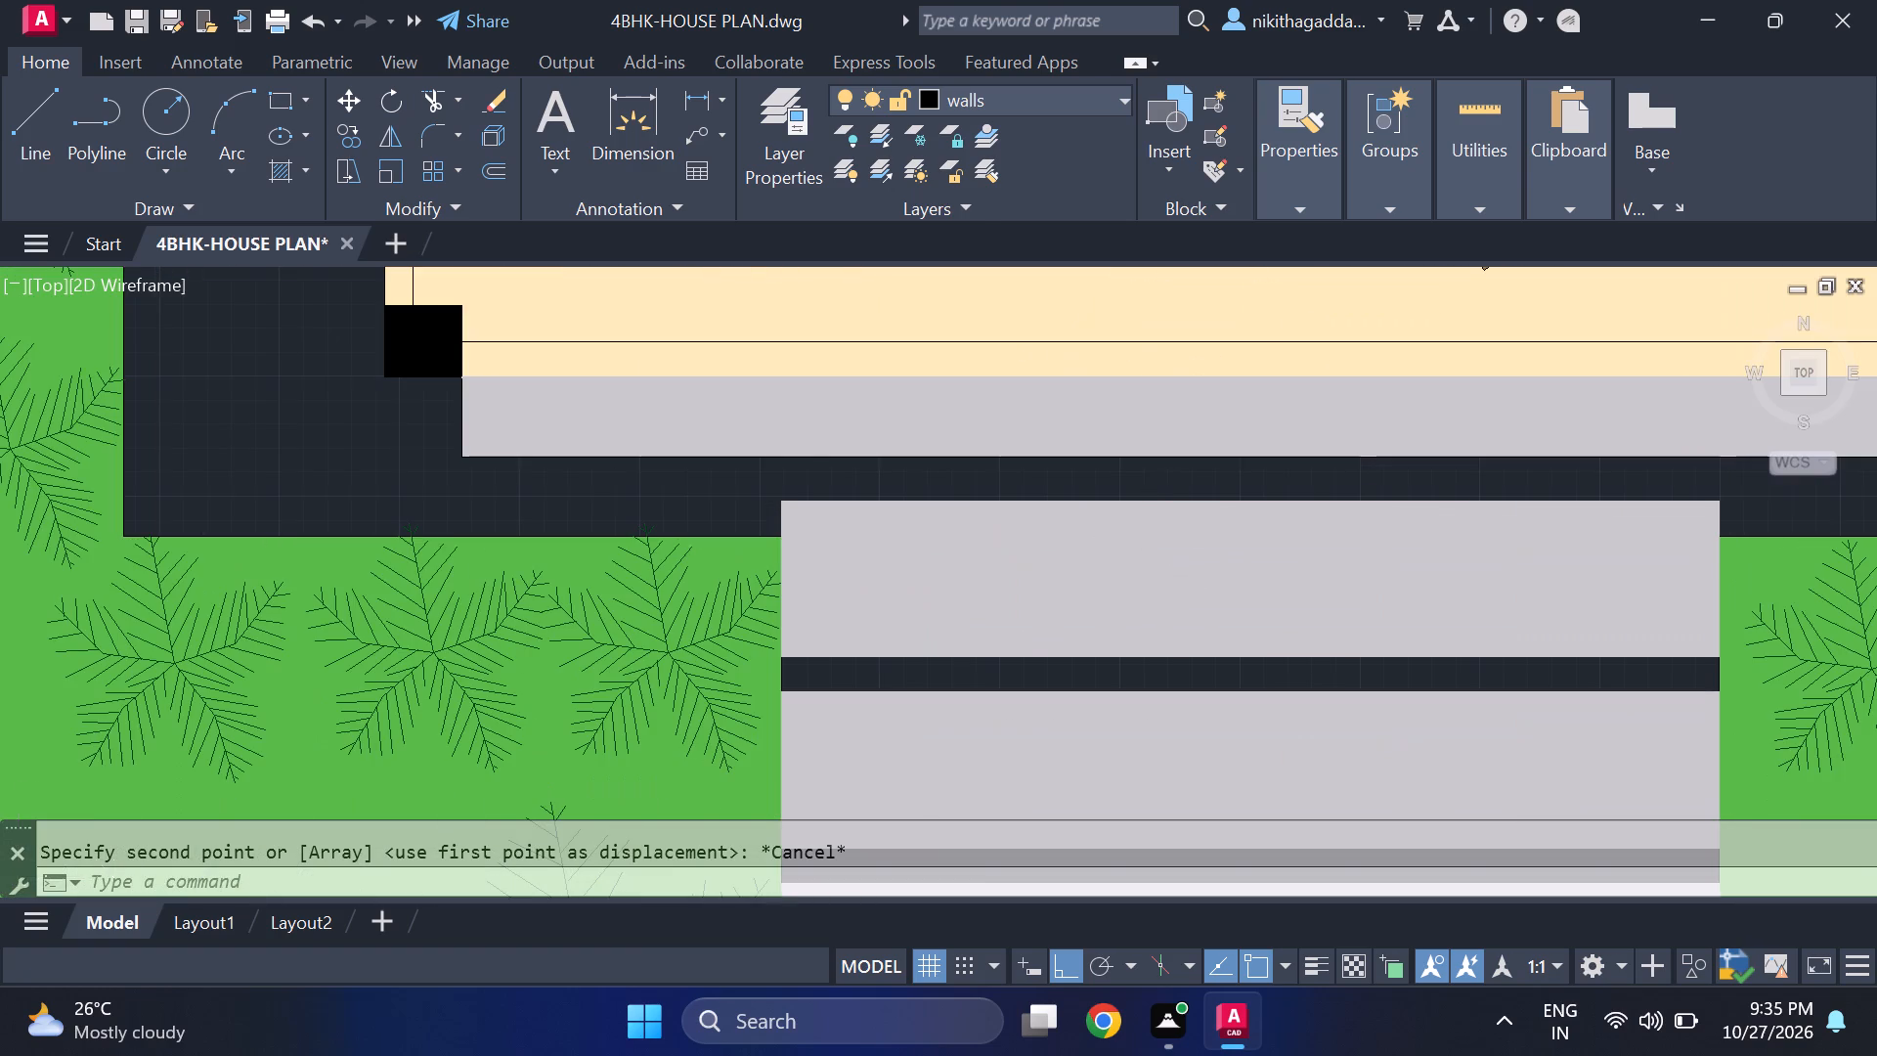
scroll(1155, 584, down, 2)
scroll(1197, 716, up, 1)
middle_drag(1191, 726, 1177, 639)
scroll(1199, 655, up, 1)
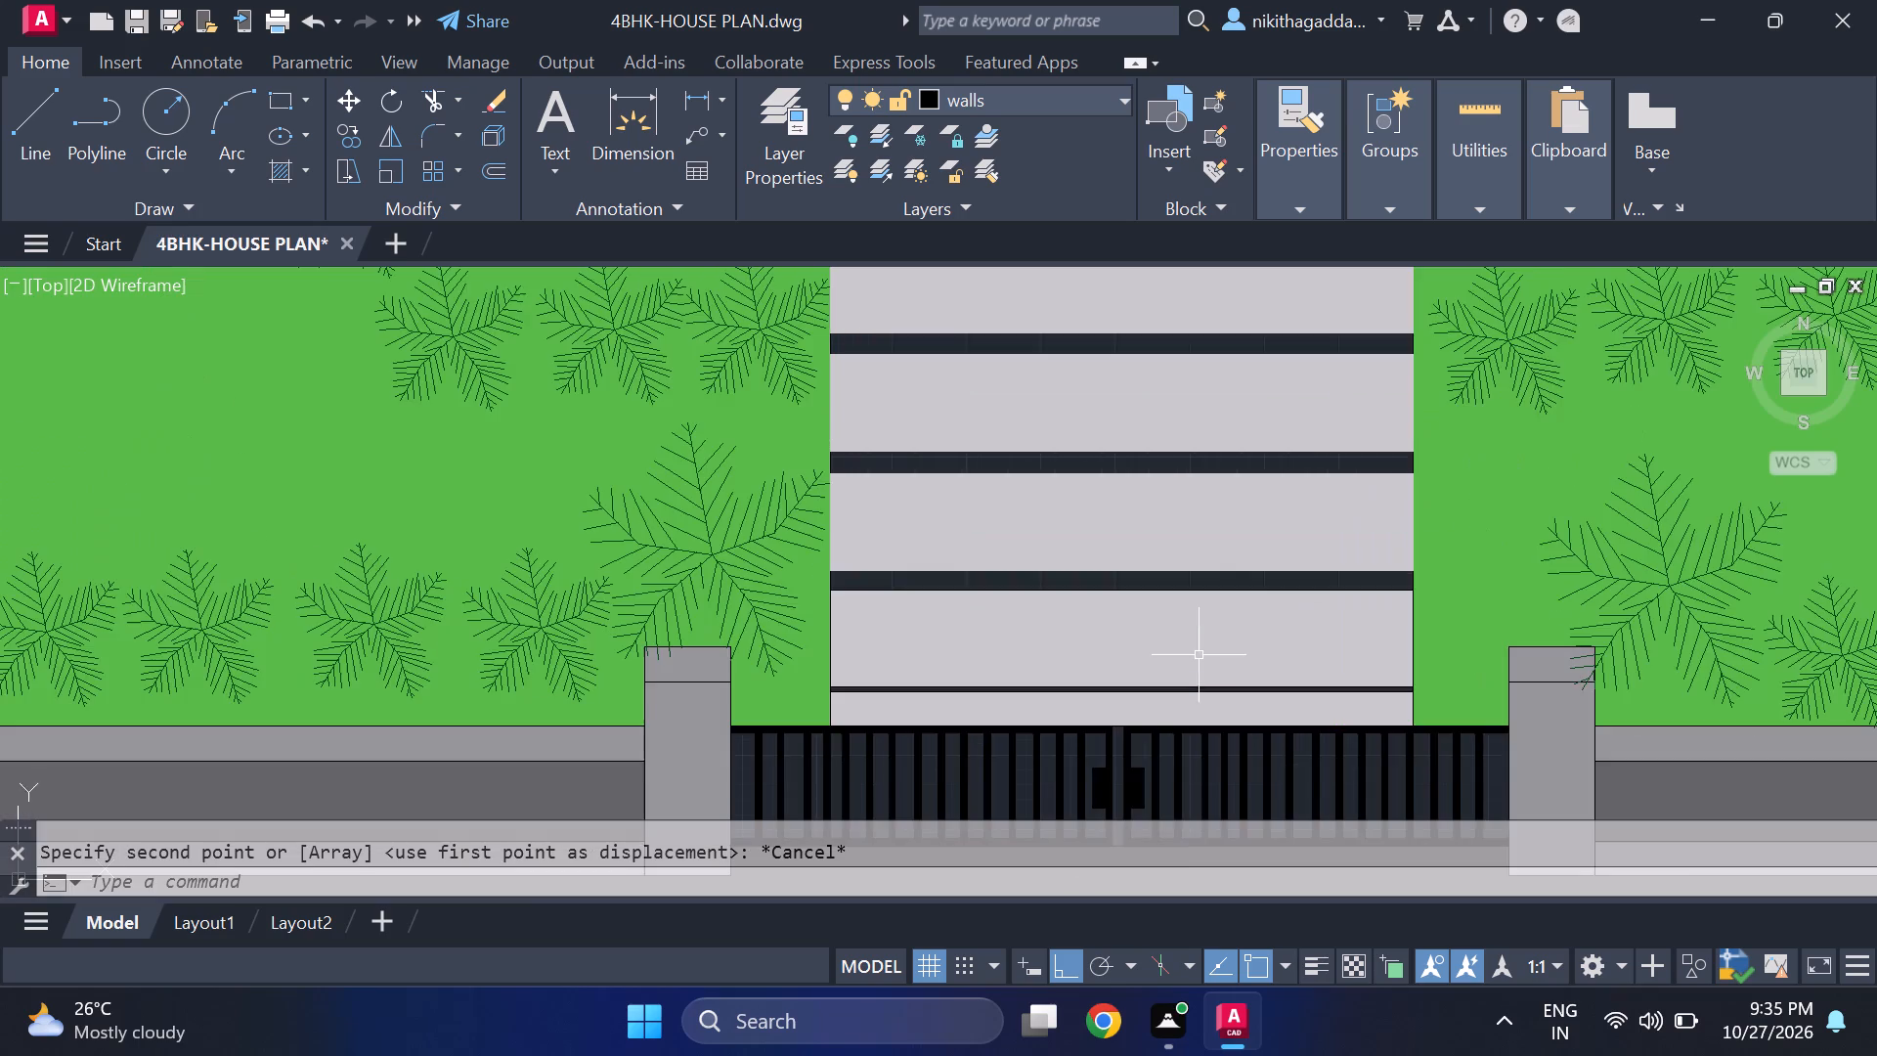
scroll(1199, 655, up, 1)
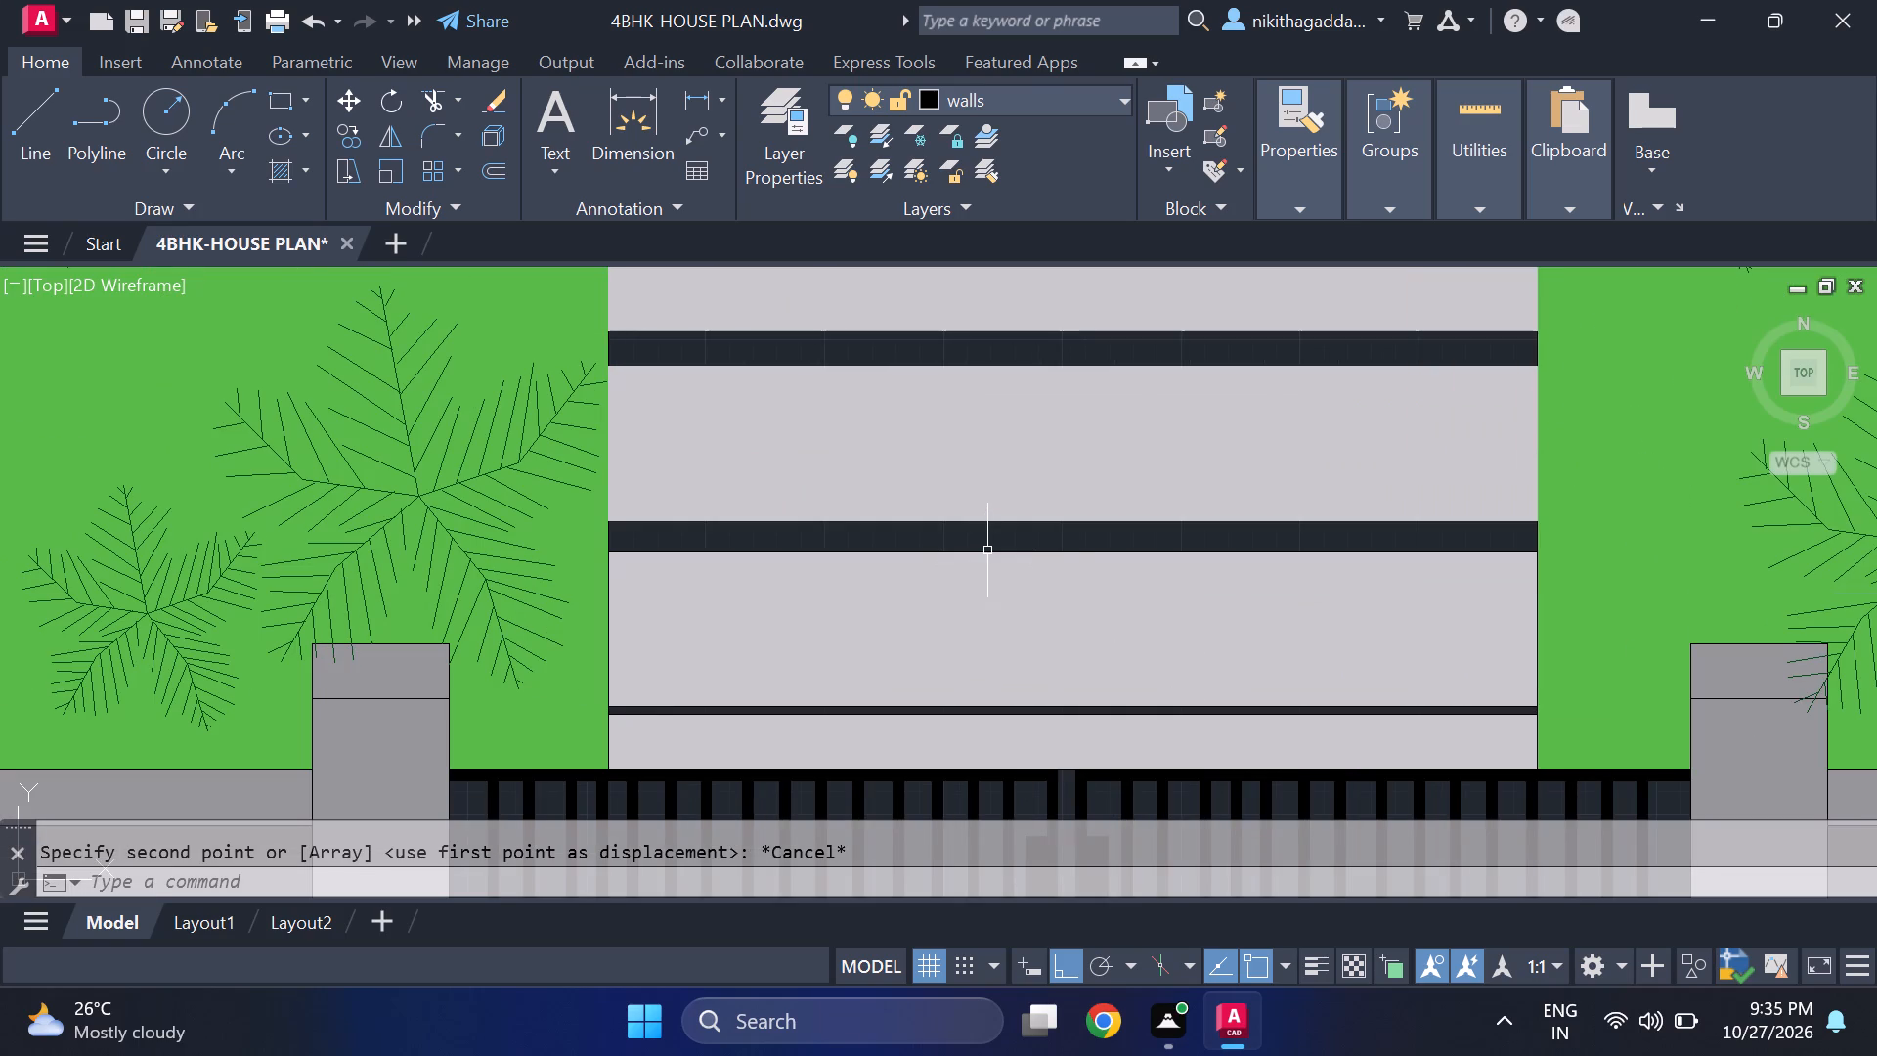
click(987, 551)
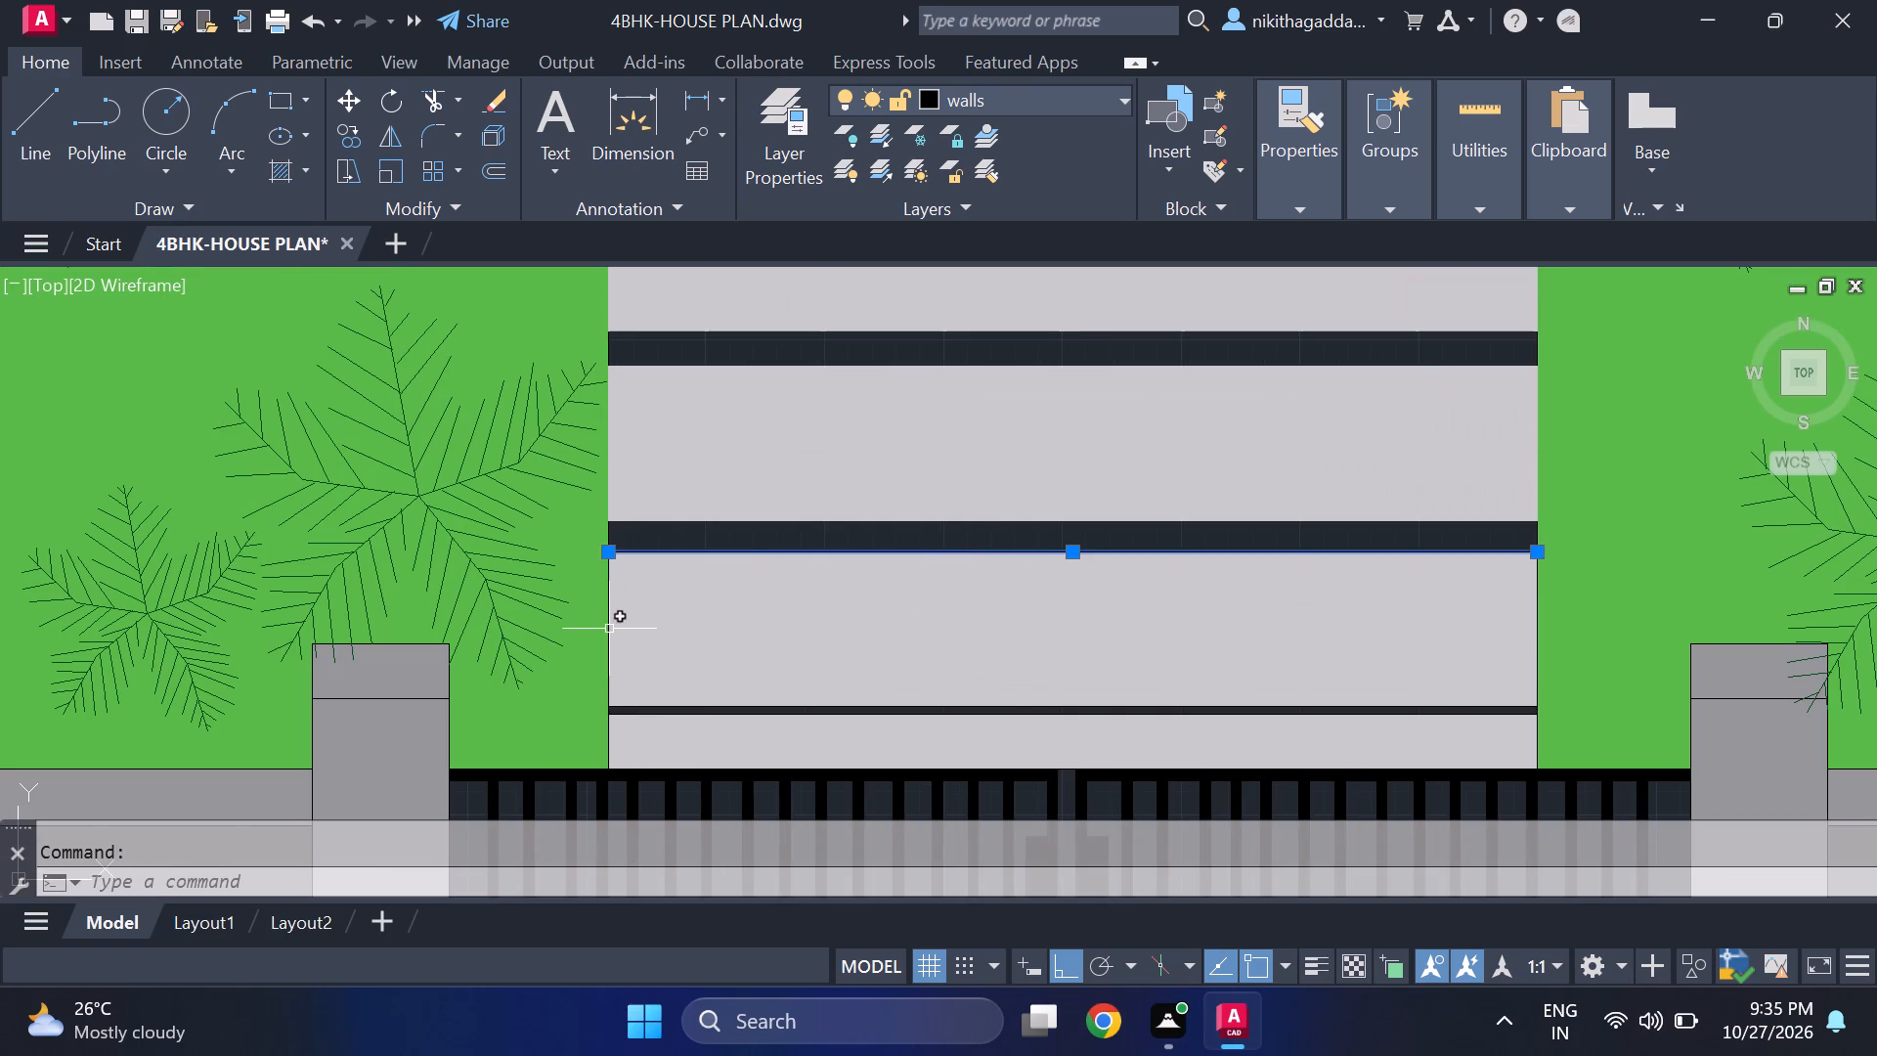
click(609, 629)
scroll(677, 715, up, 1)
click(663, 701)
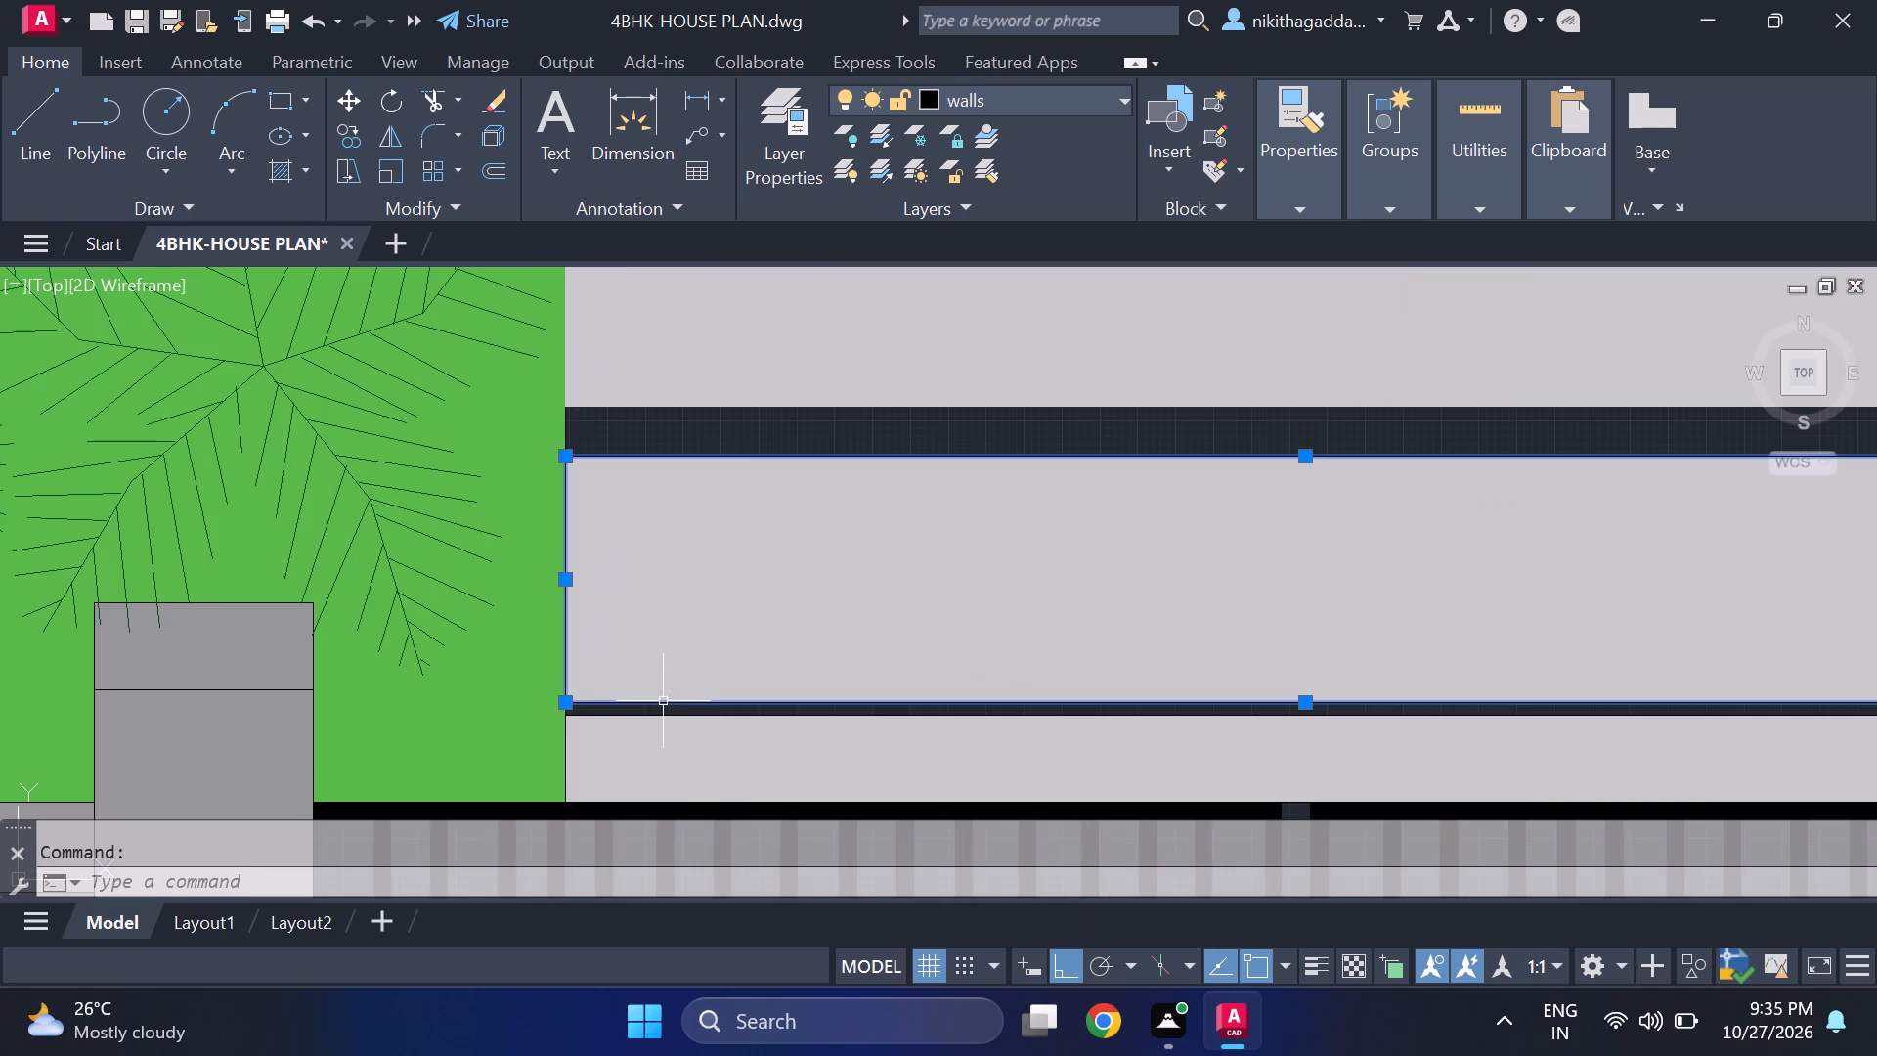
scroll(942, 641, down, 2)
scroll(1374, 603, up, 1)
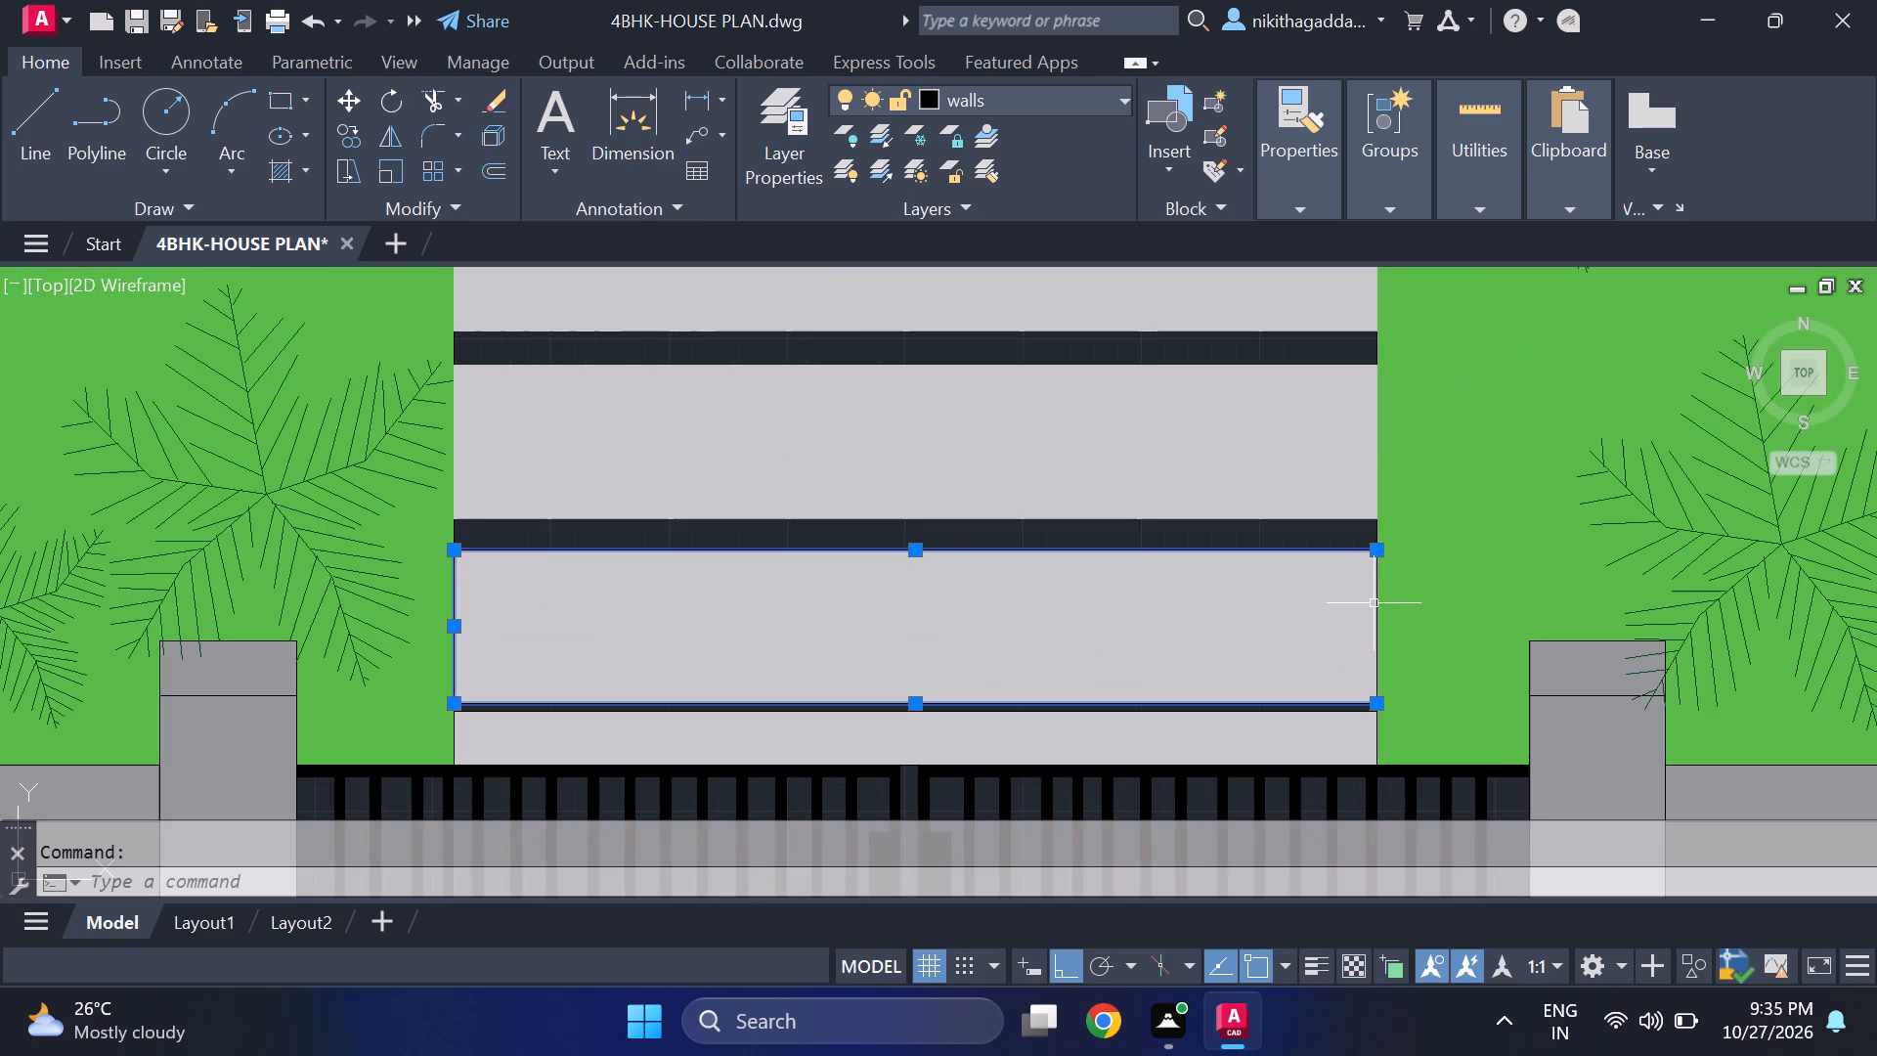
click(1375, 602)
text(CO)
key(Return)
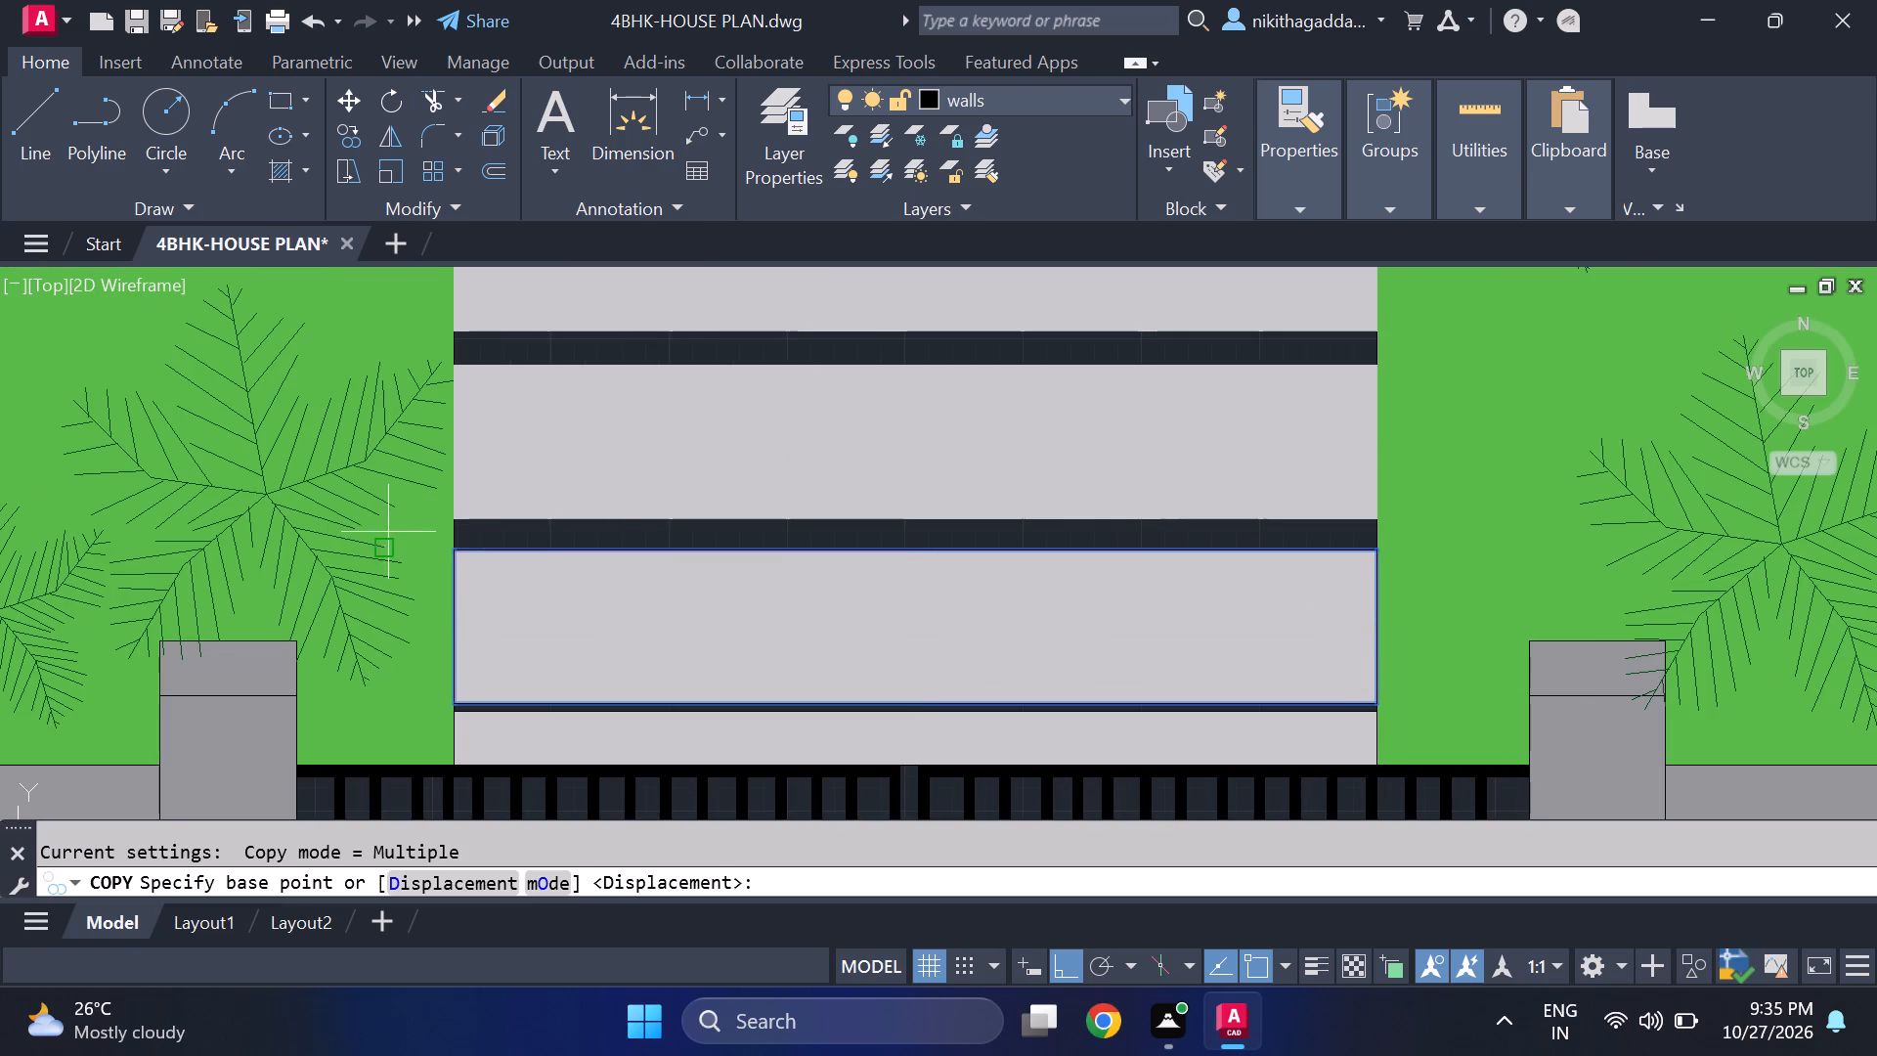
click(456, 538)
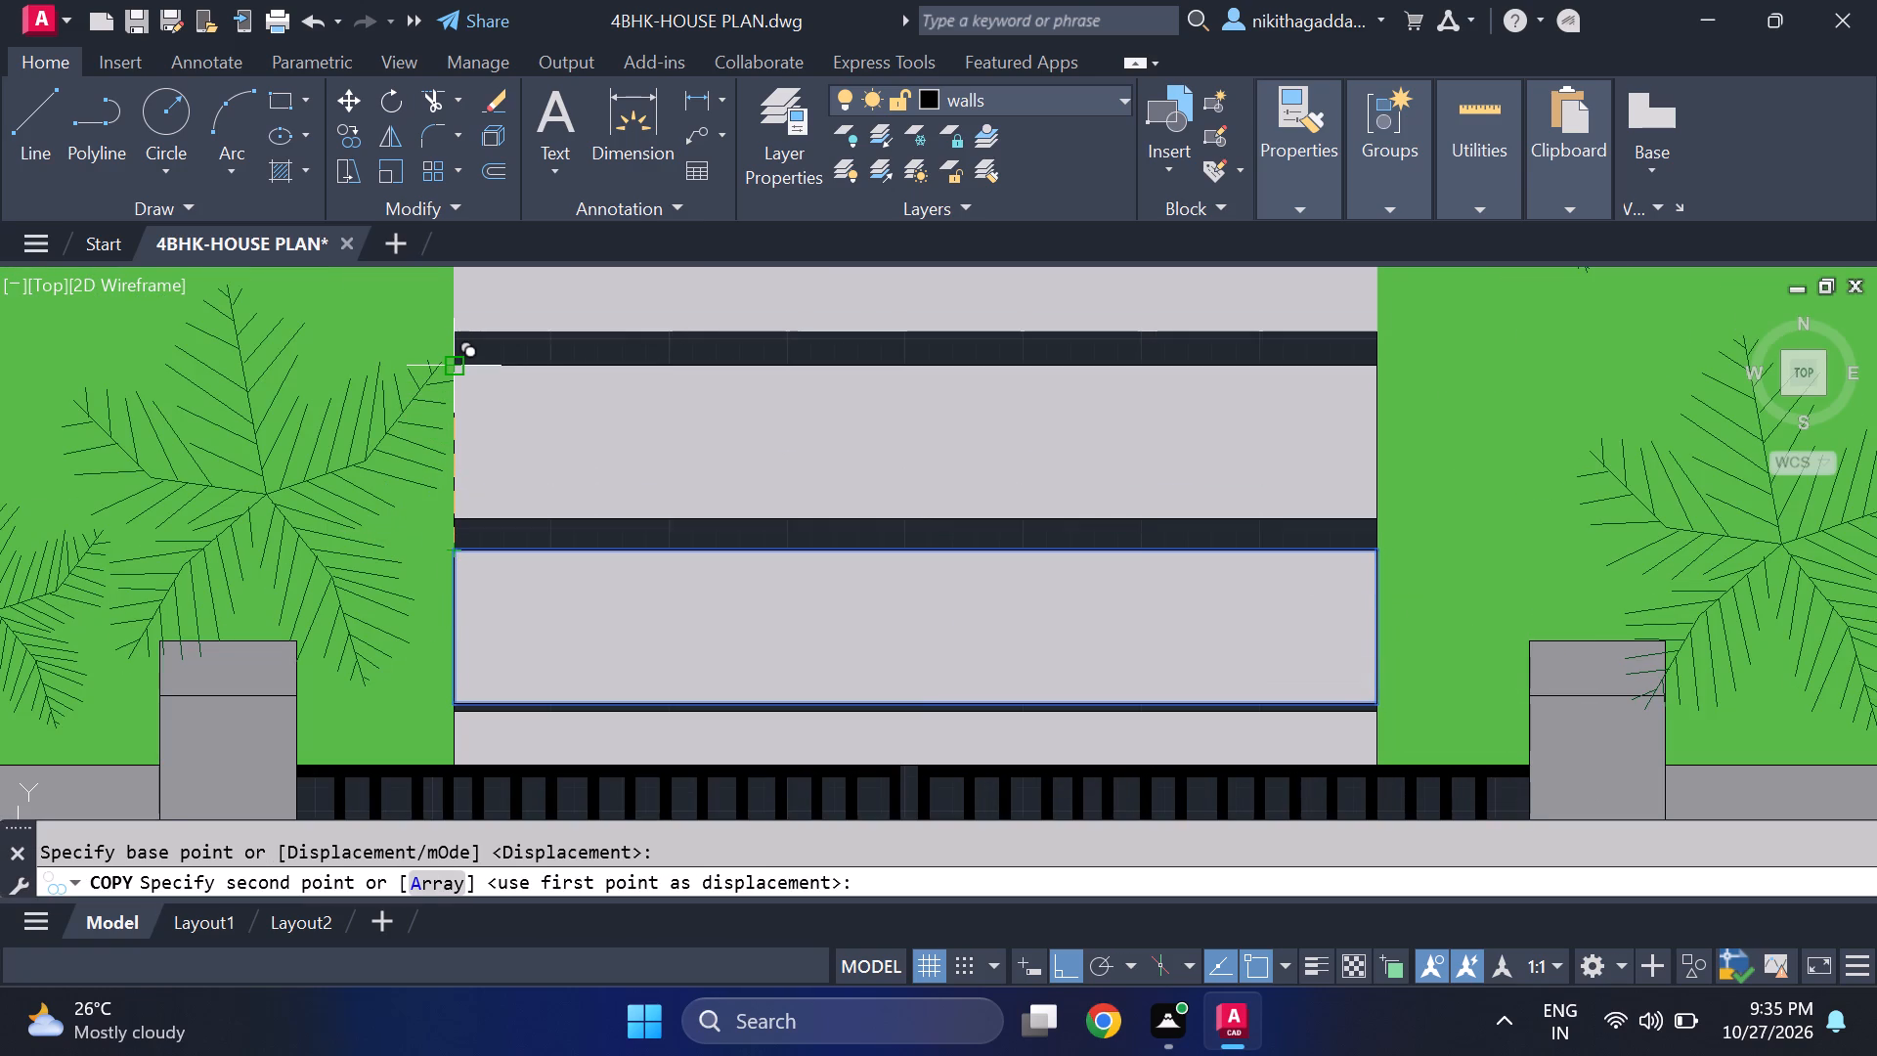
click(445, 365)
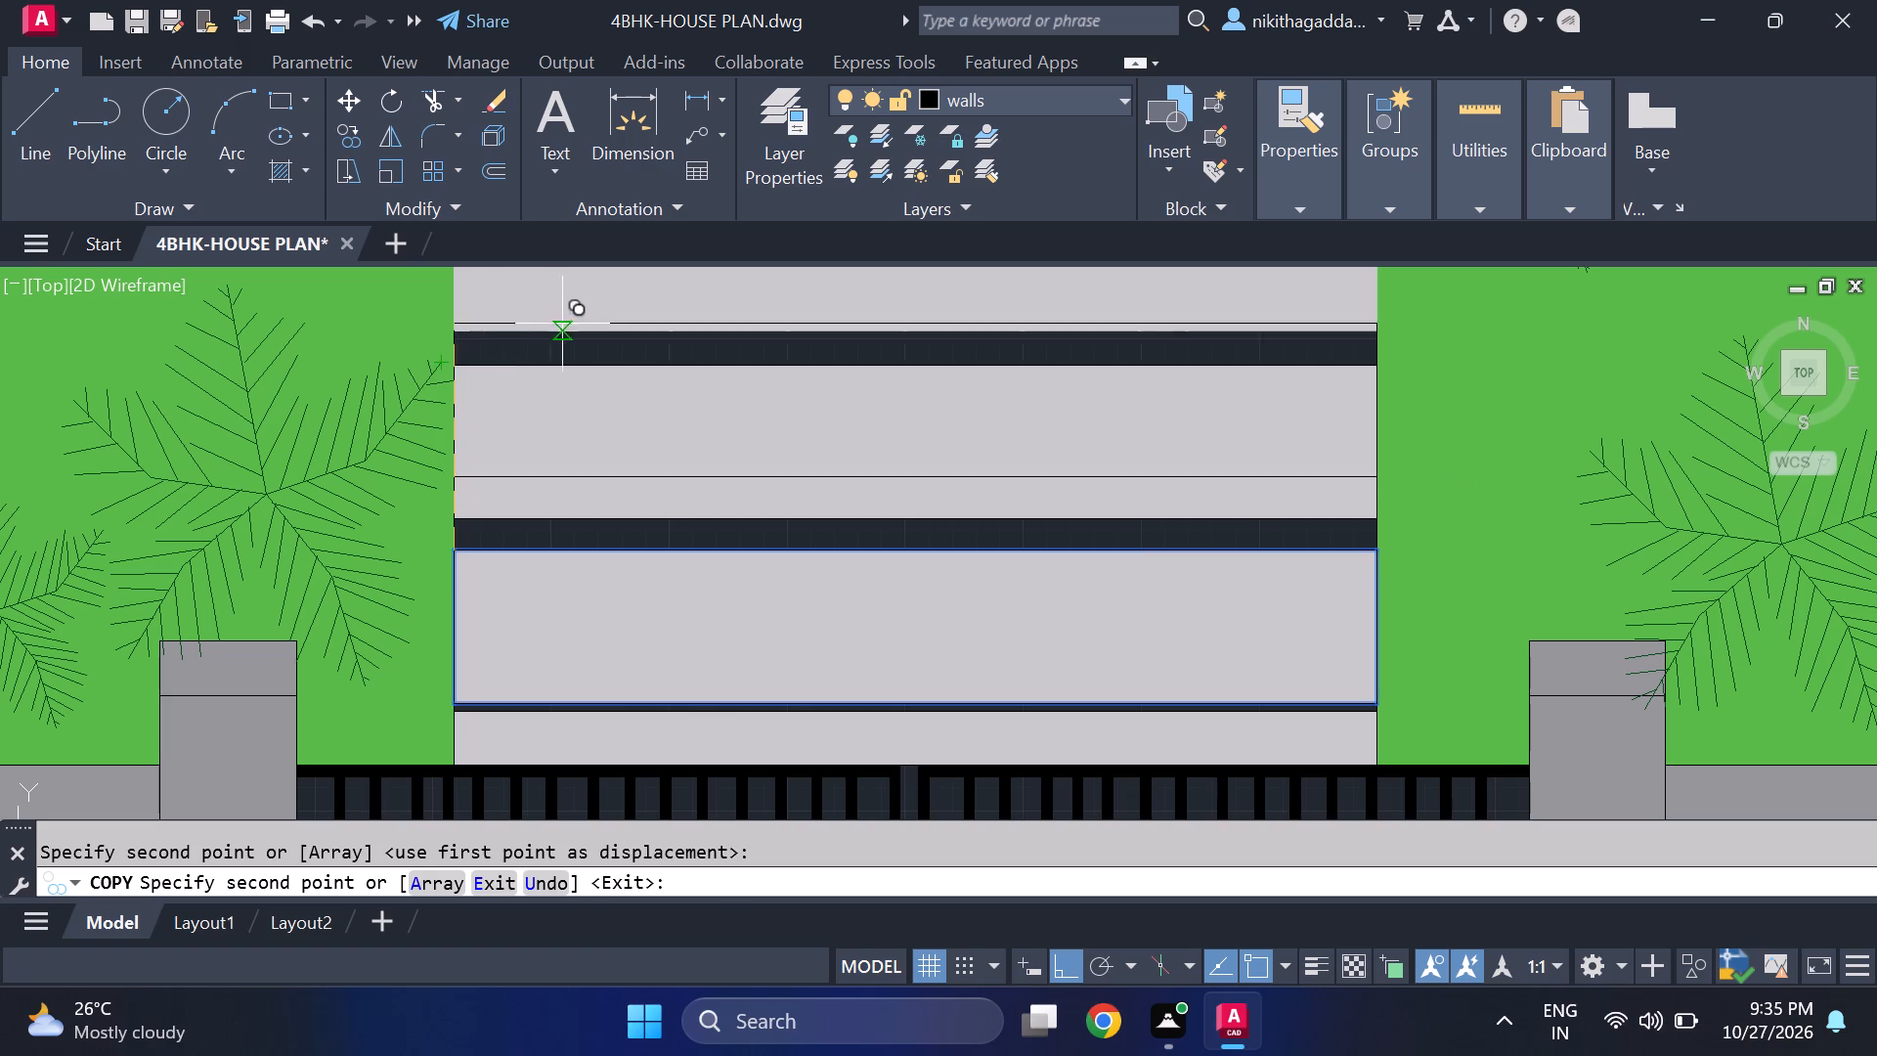
middle_drag(584, 363, 600, 617)
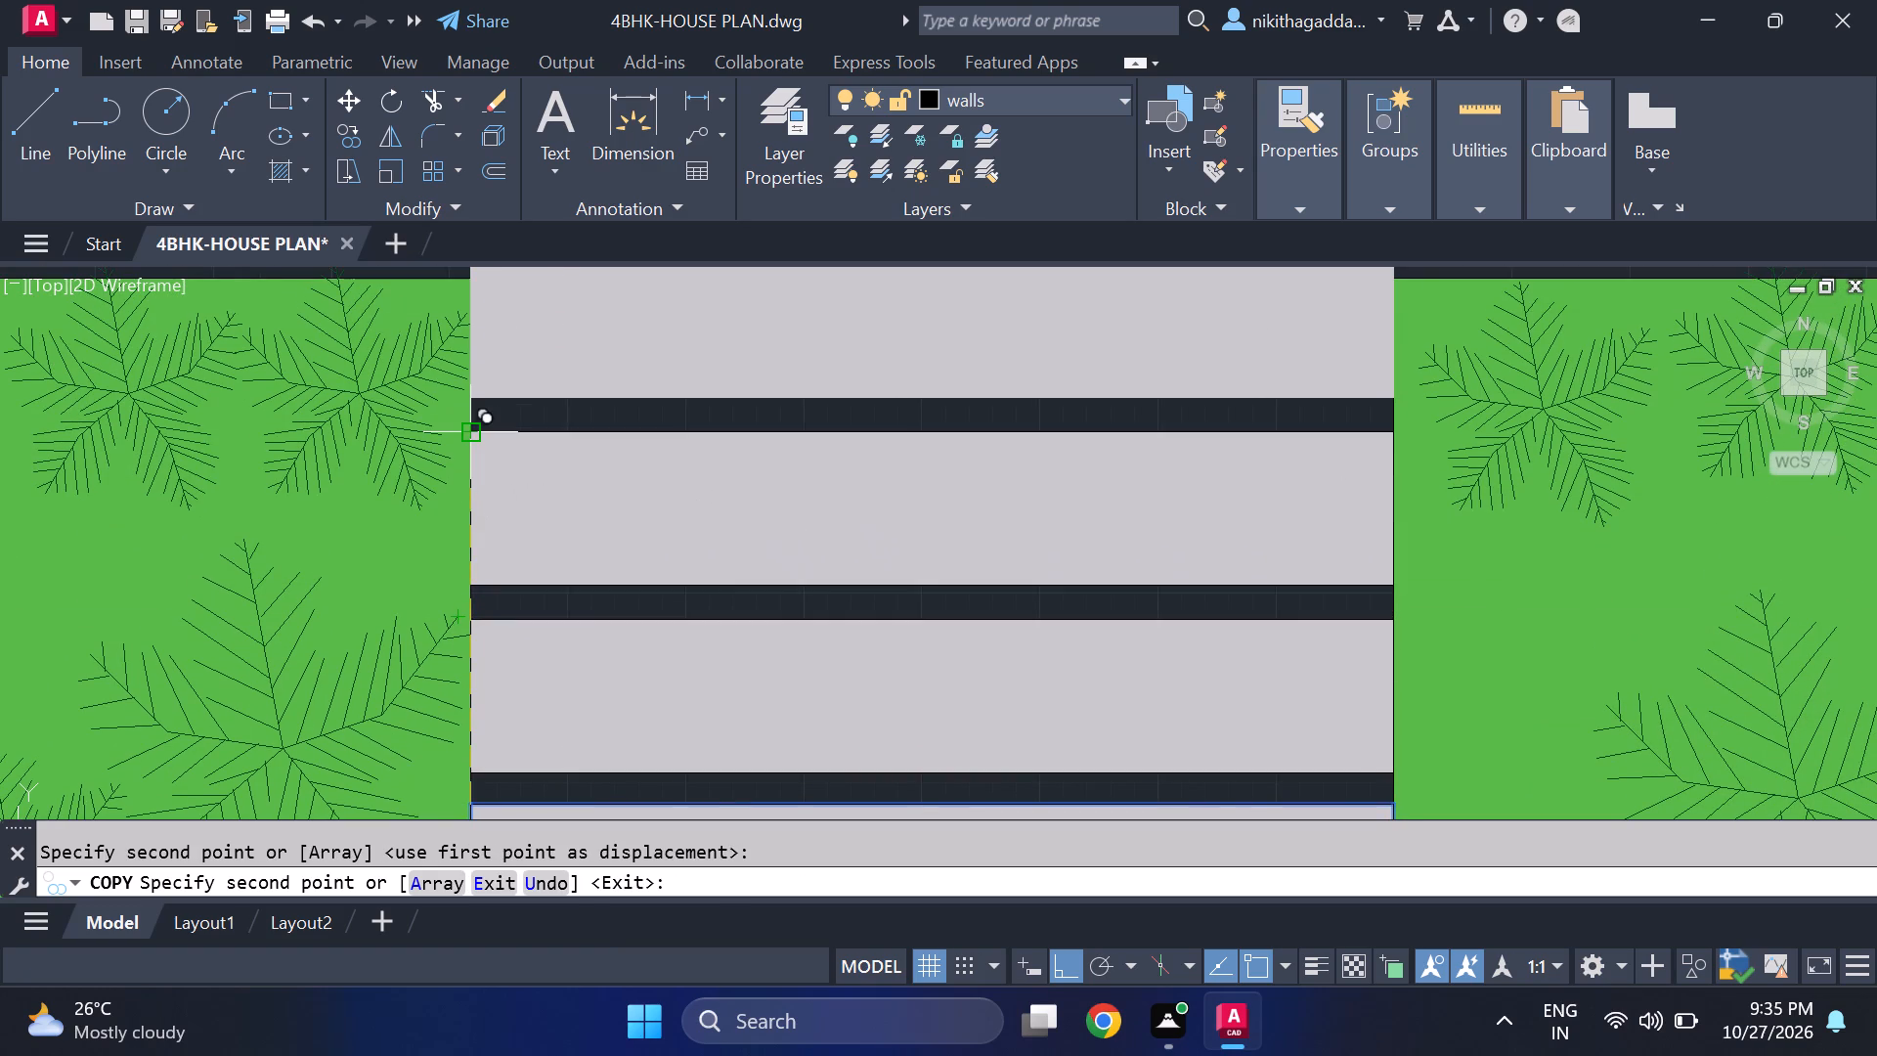
click(479, 438)
middle_drag(506, 325, 562, 550)
click(532, 467)
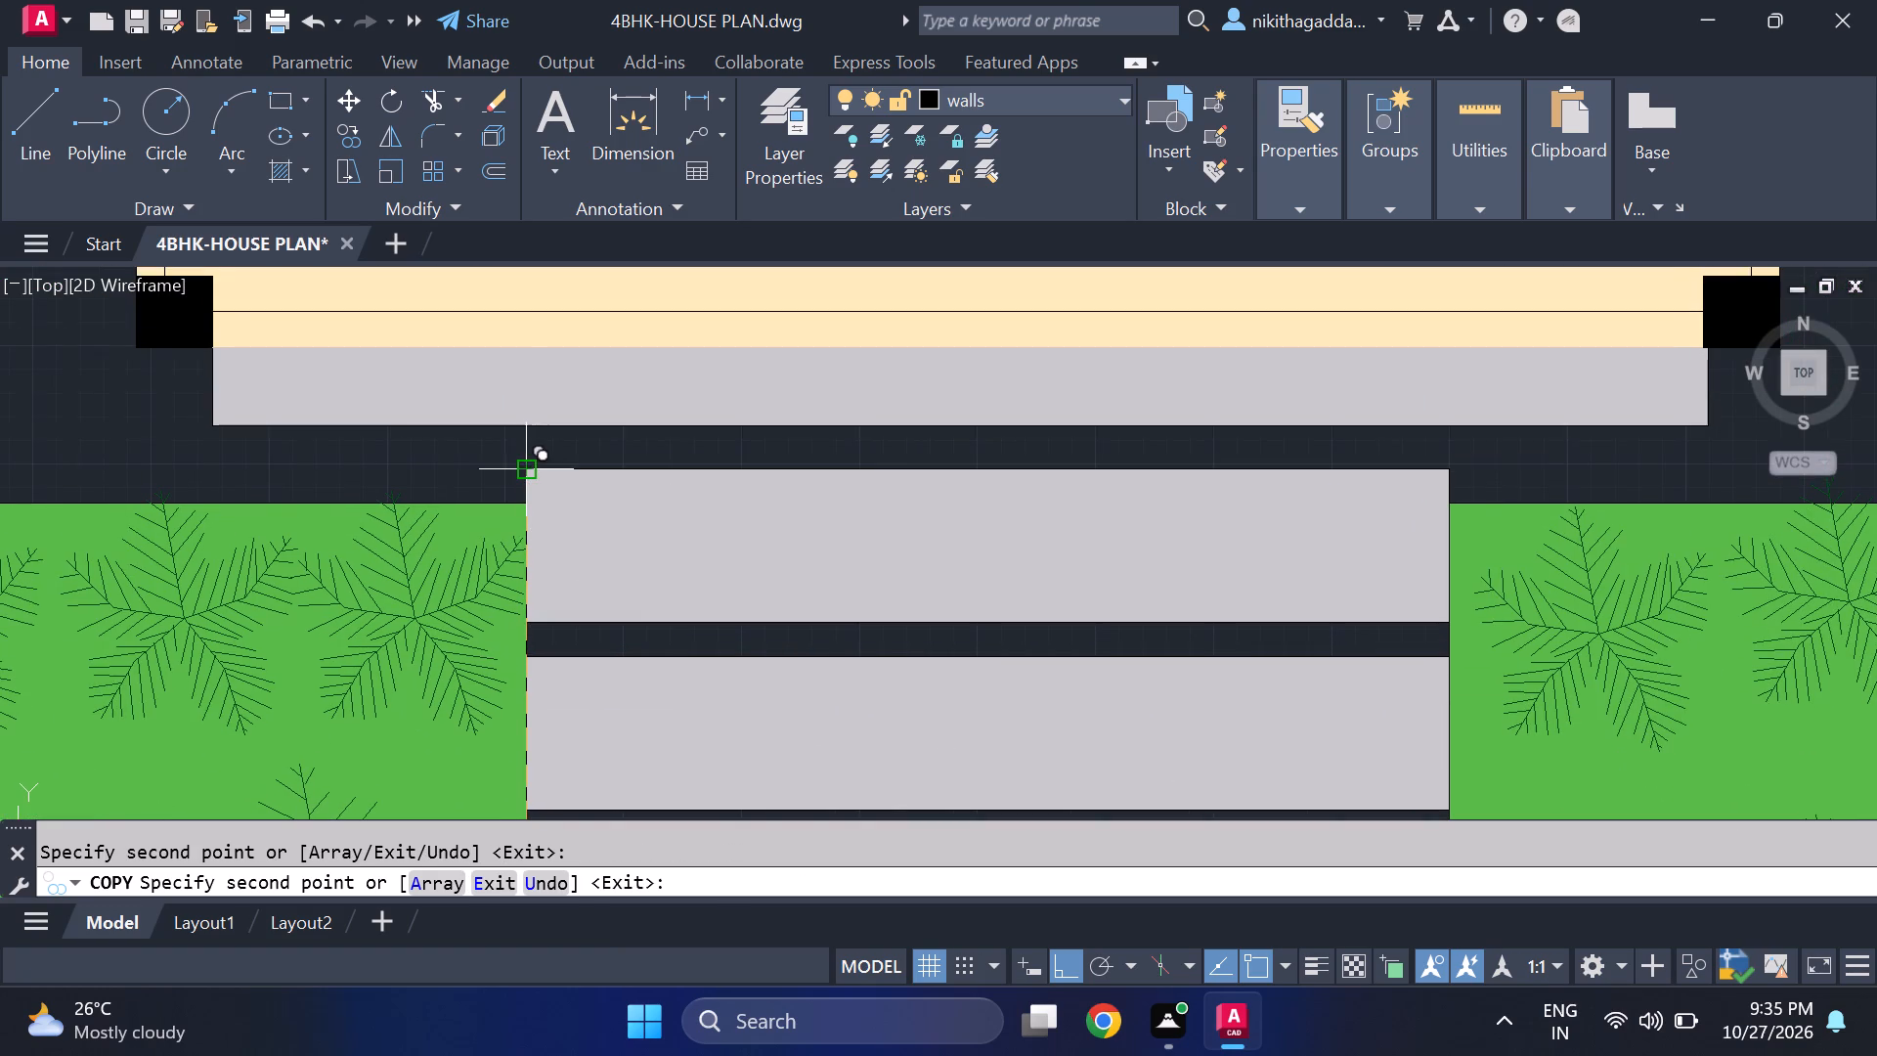
scroll(567, 455, down, 4)
key(Escape)
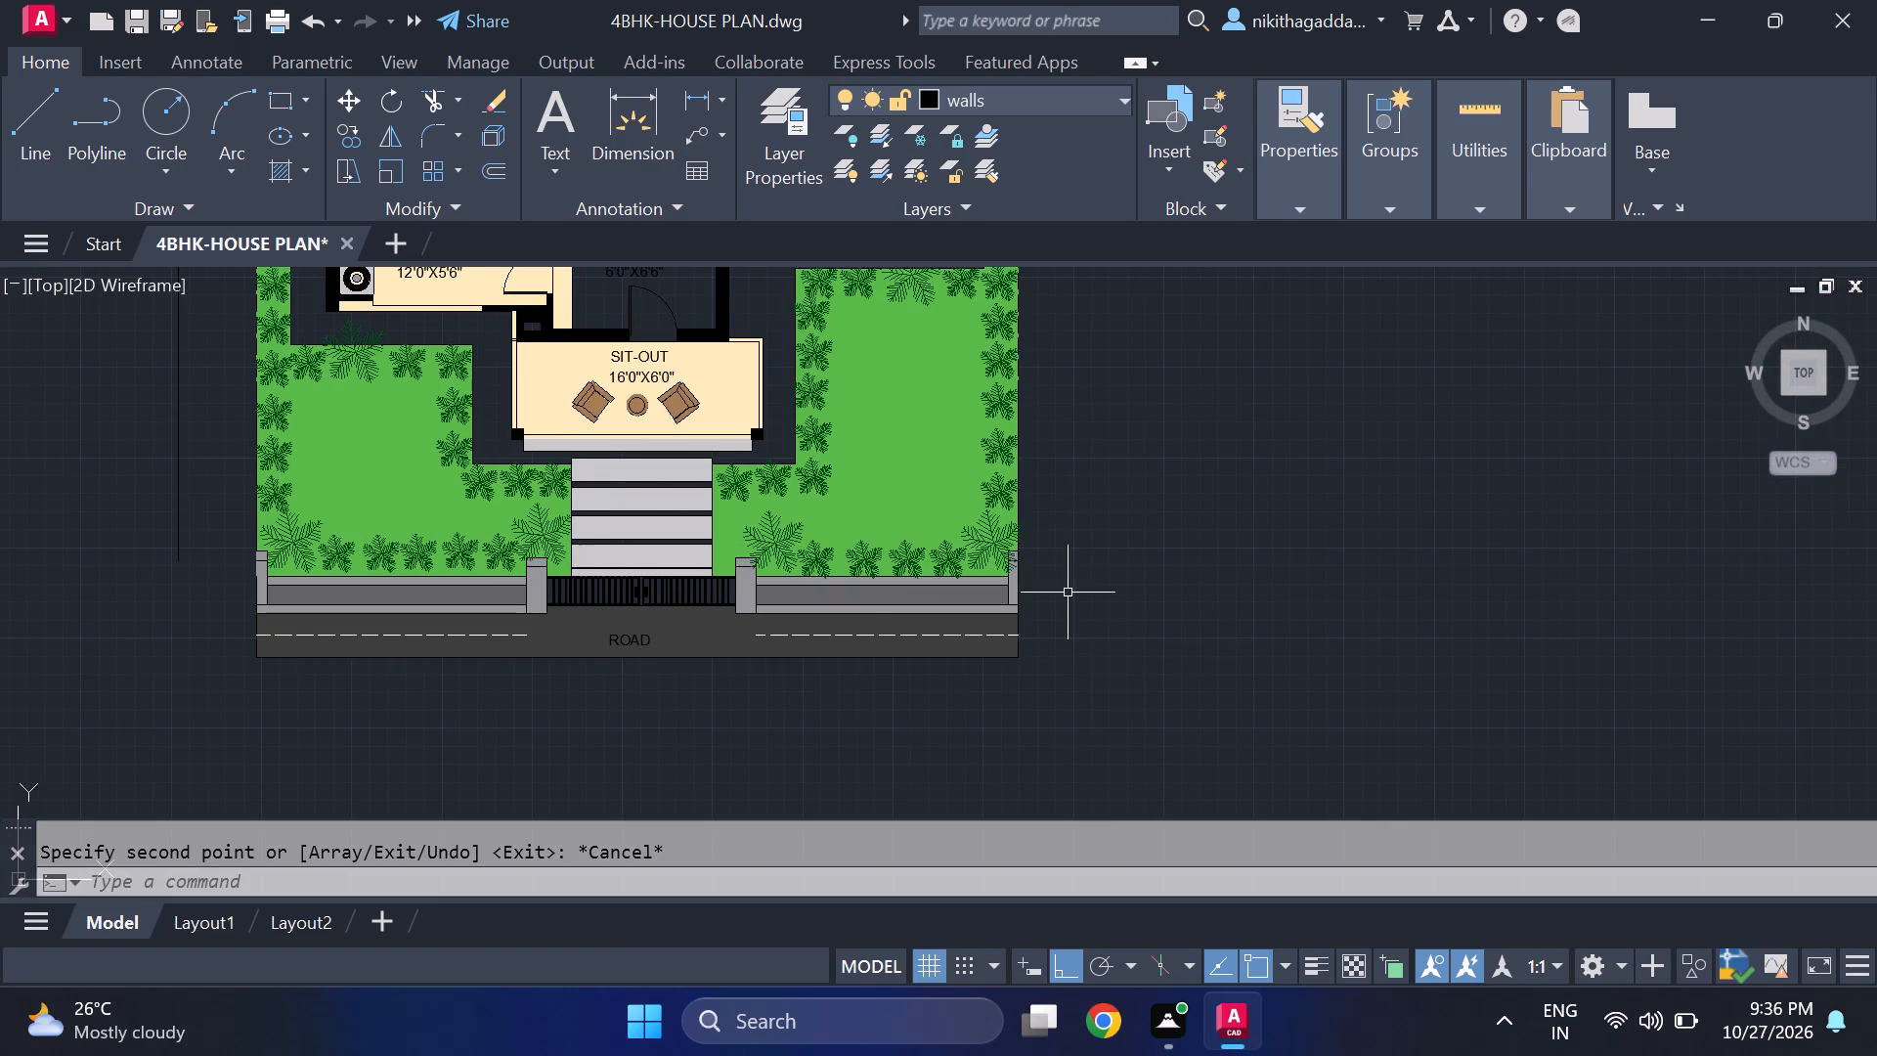
Examine the outlined walkway slabs and the whole plan on the Layout1 sheet.
click(201, 930)
scroll(699, 617, down, 3)
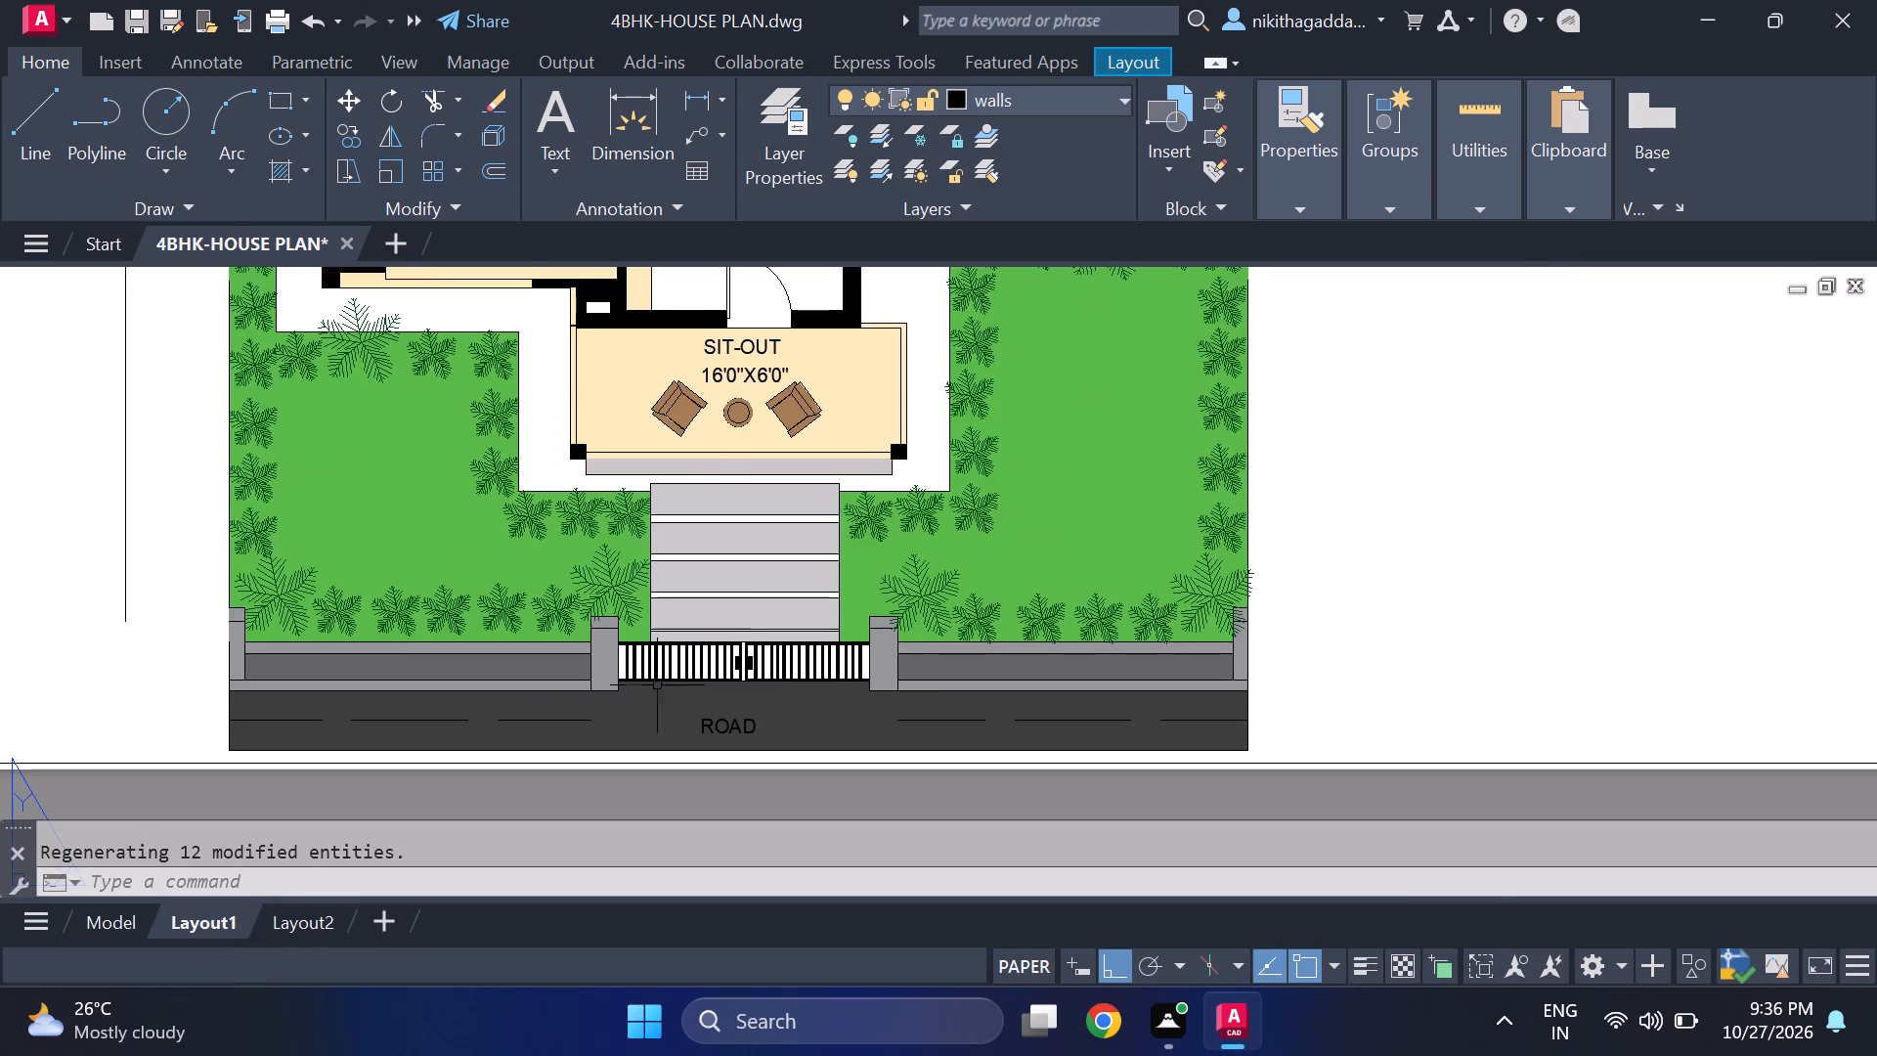
scroll(678, 640, down, 1)
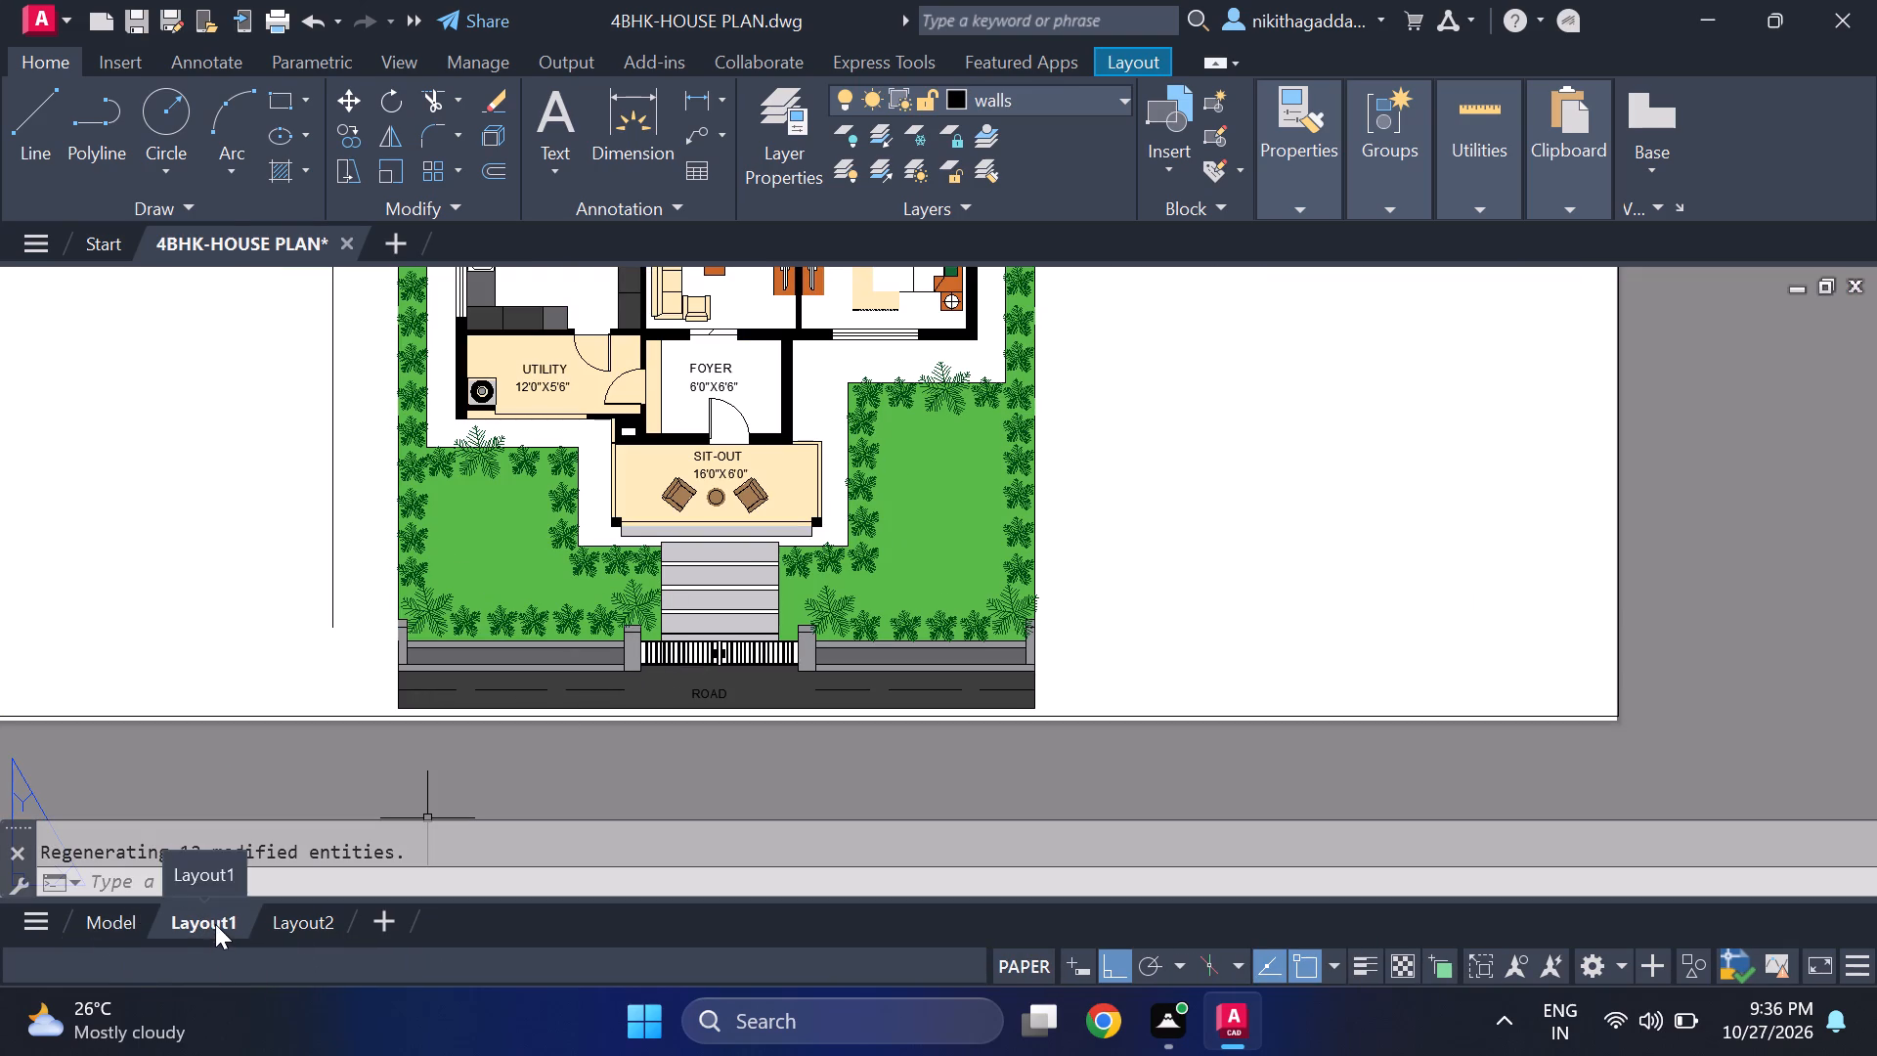
scroll(208, 879, down, 5)
scroll(376, 645, down, 5)
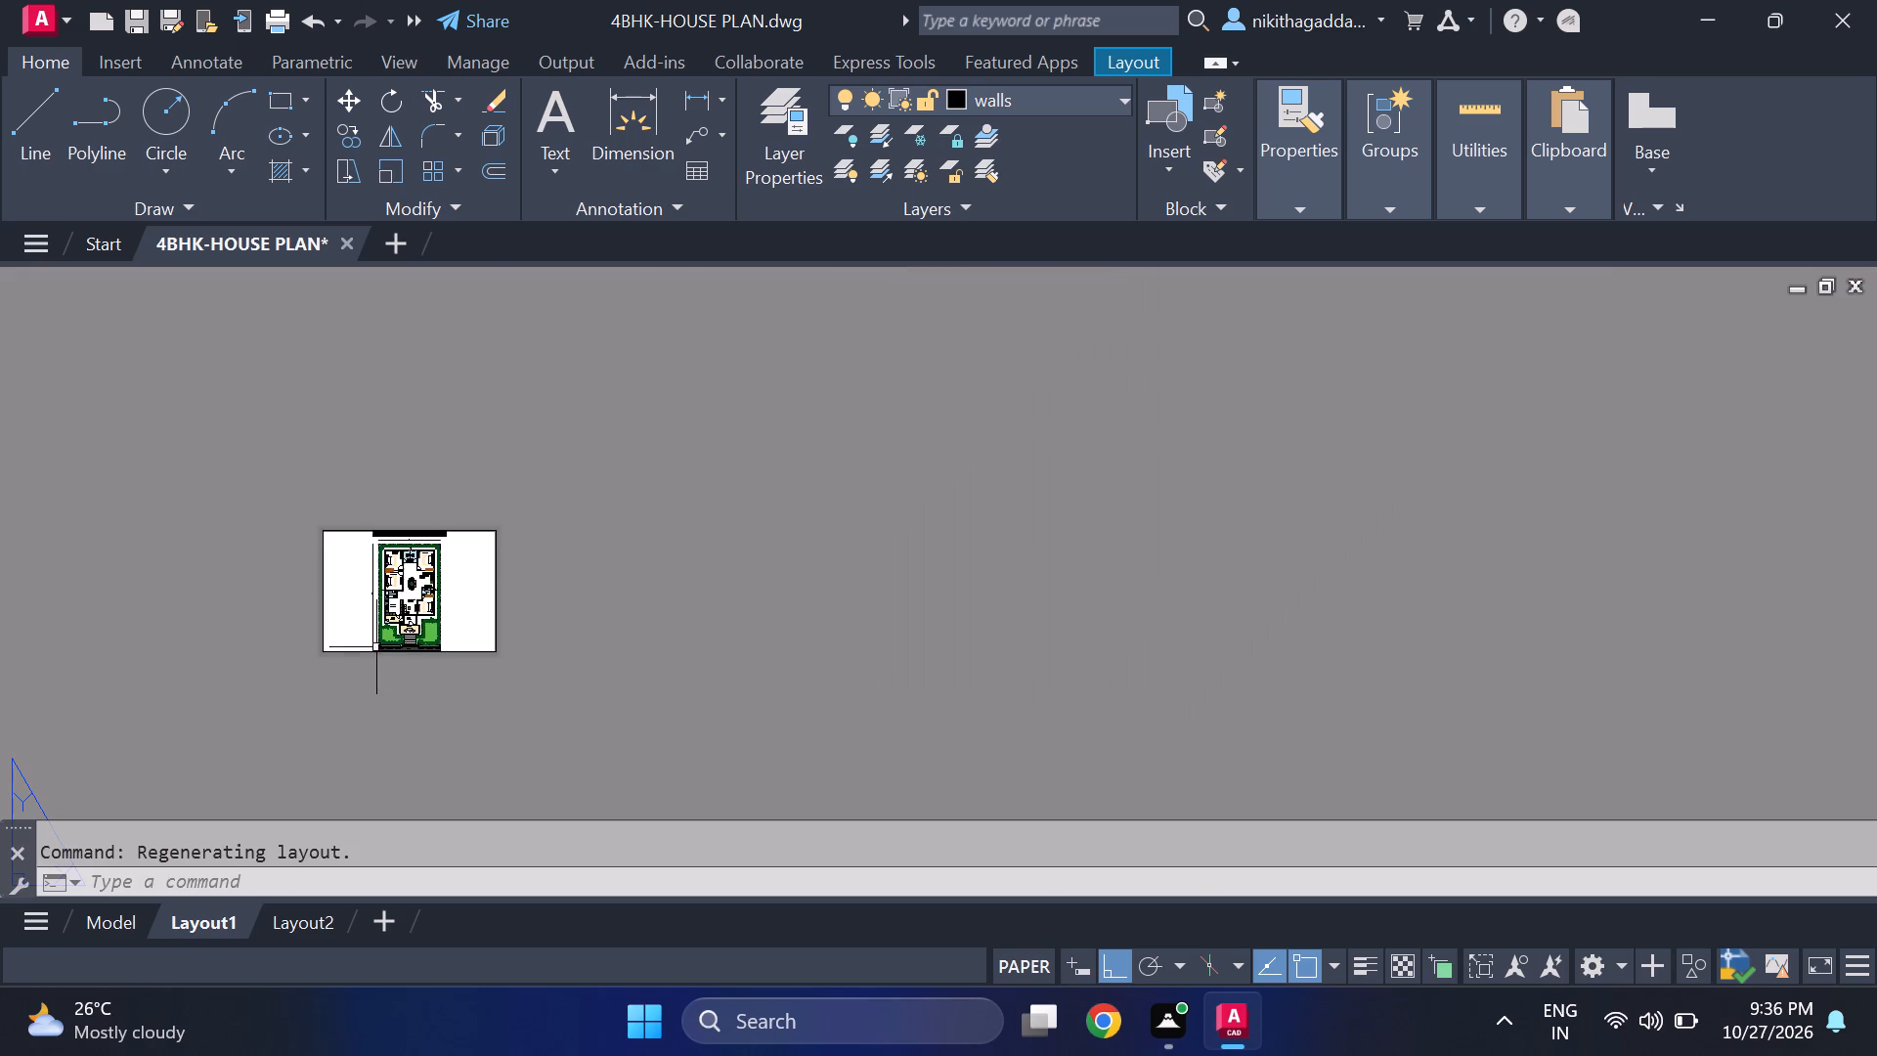
scroll(355, 644, up, 3)
middle_drag(433, 699, 679, 759)
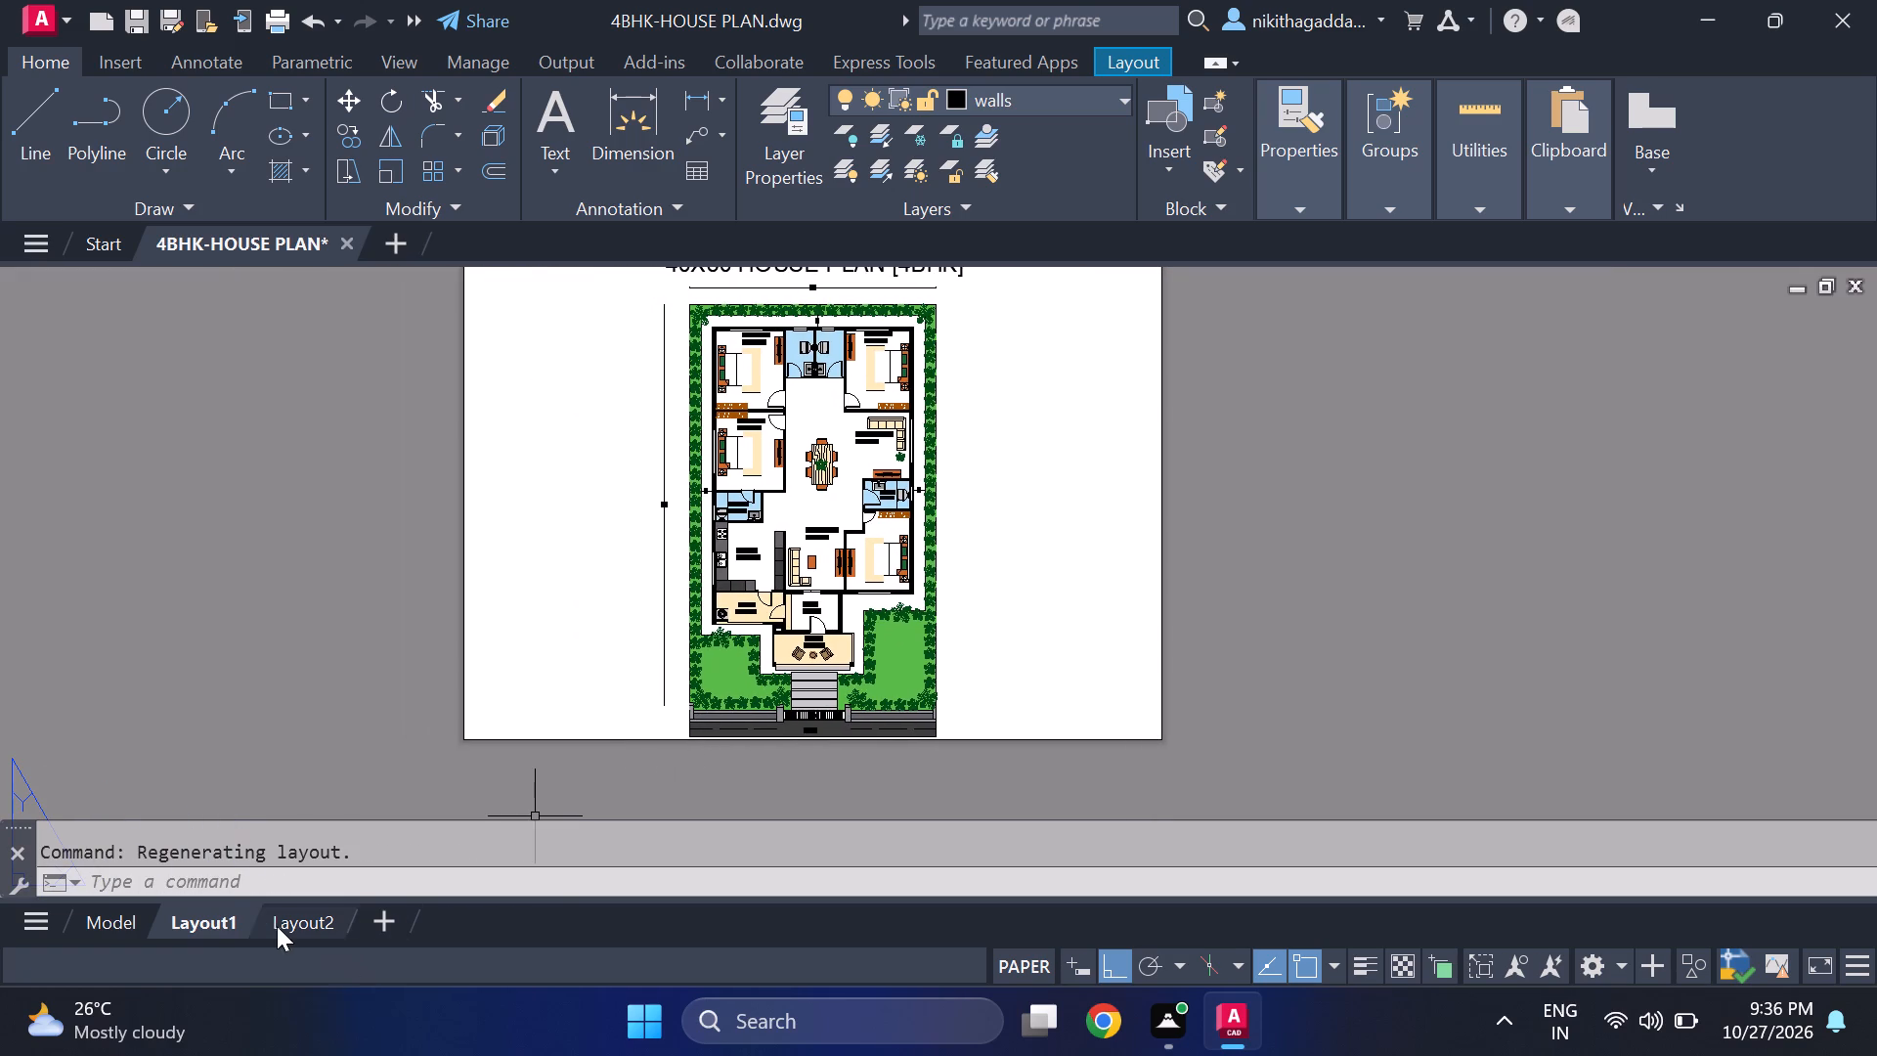
Preview the Layout1 plot on ISO full bleed A4 landscape, then plot it to Documents as 4BHK-HOUSE PLAN-Layout1.pdf.
right_click(229, 926)
click(321, 570)
click(458, 855)
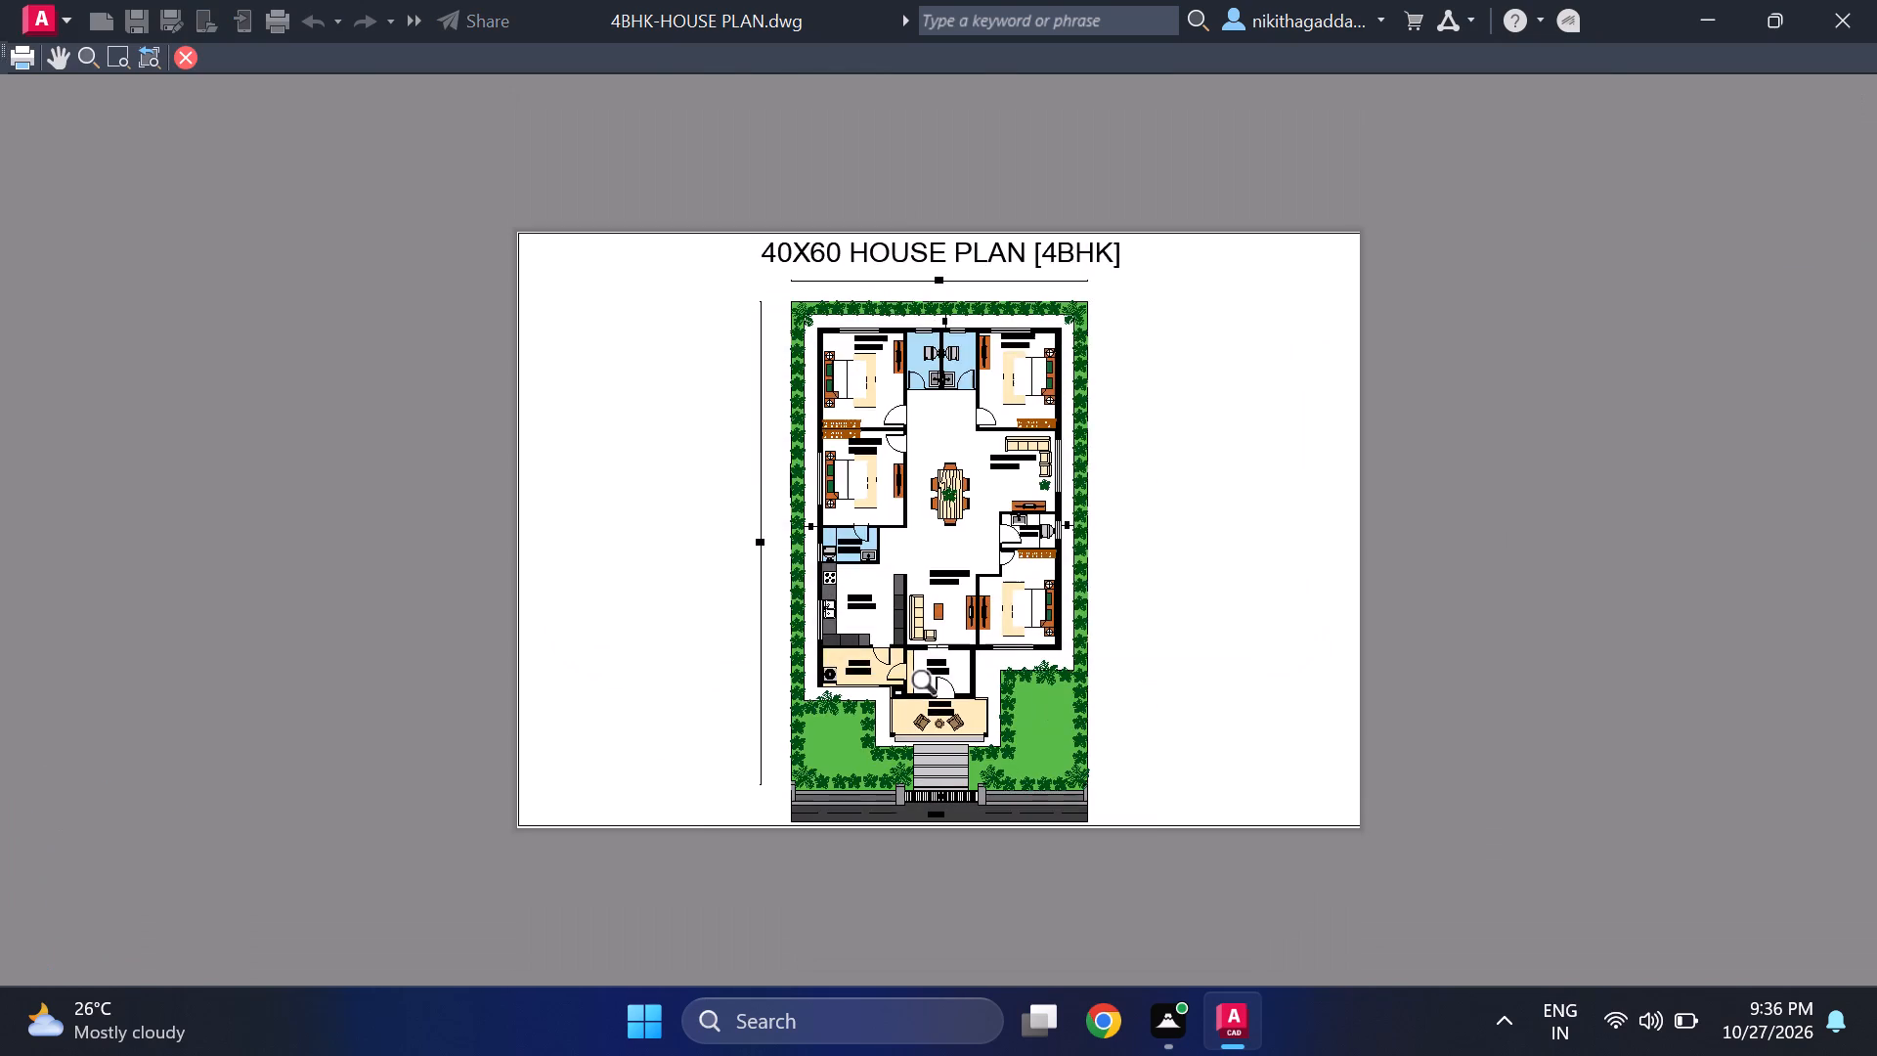
scroll(932, 686, up, 1)
middle_drag(1022, 757, 1019, 661)
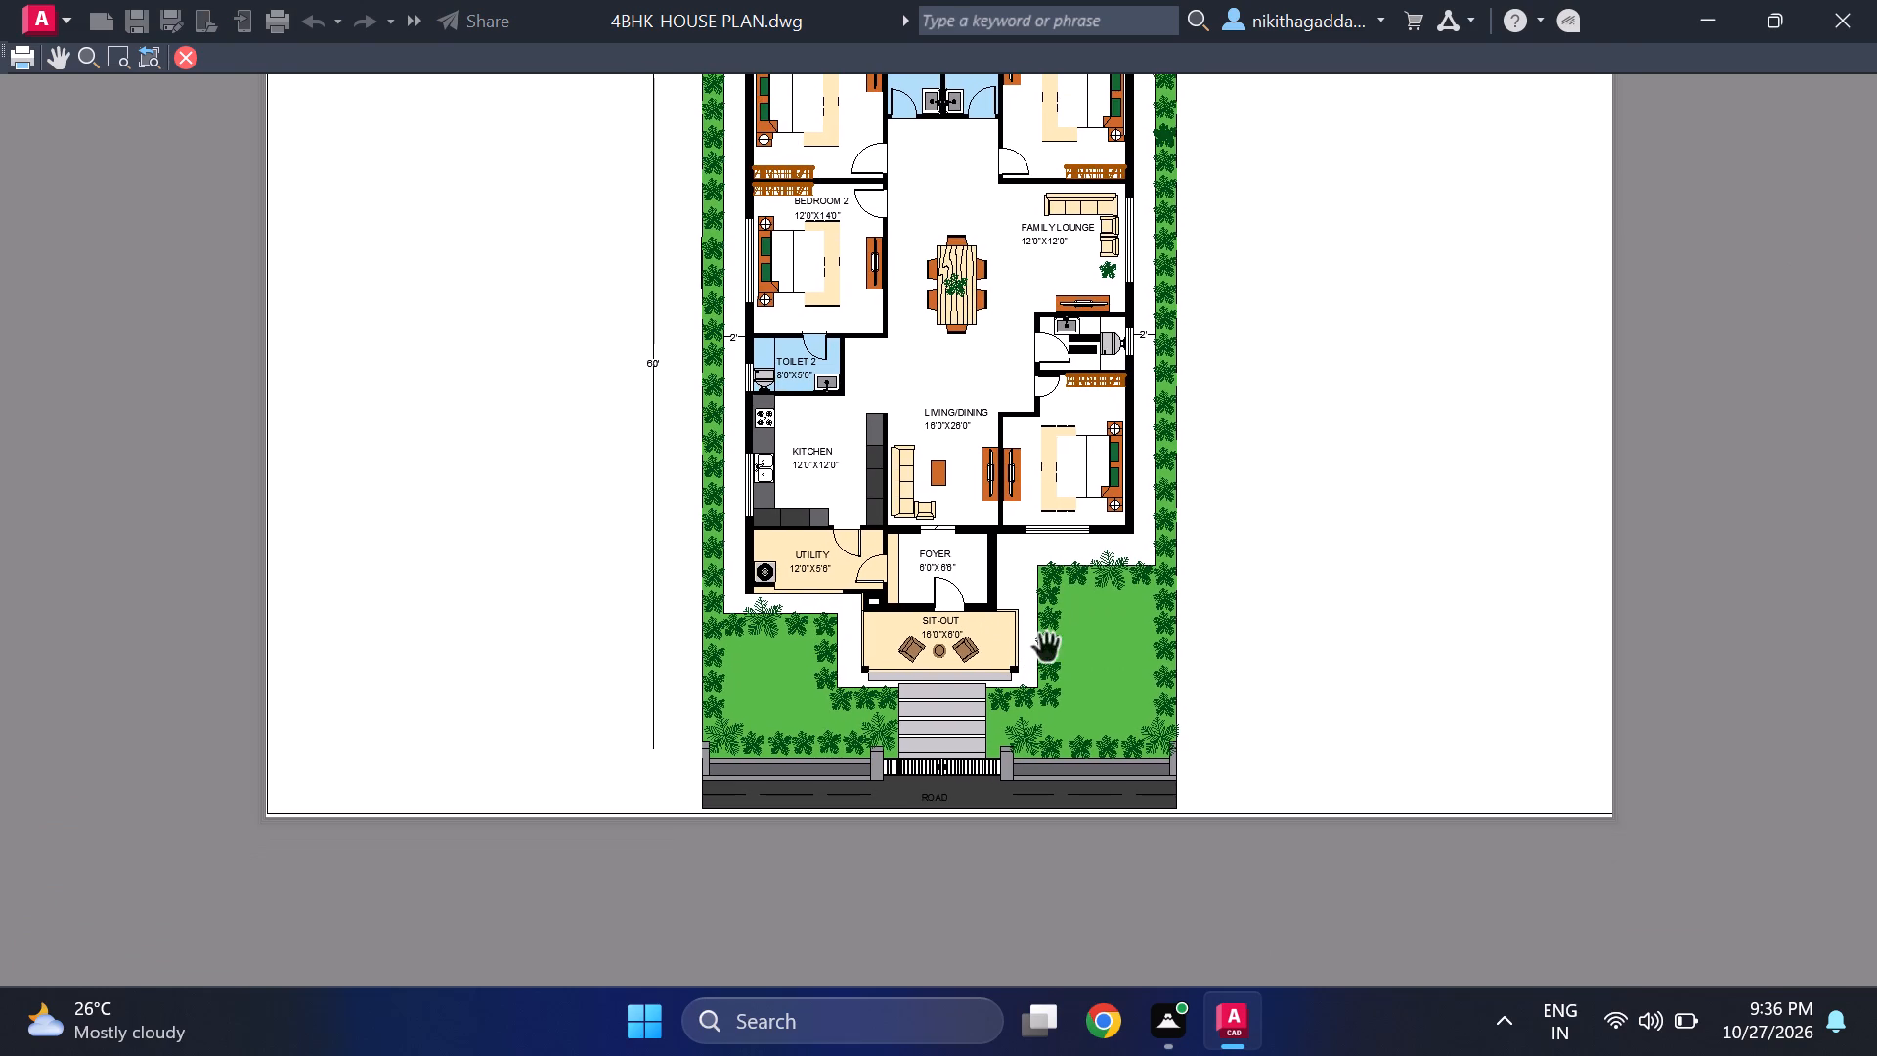
scroll(1049, 649, down, 1)
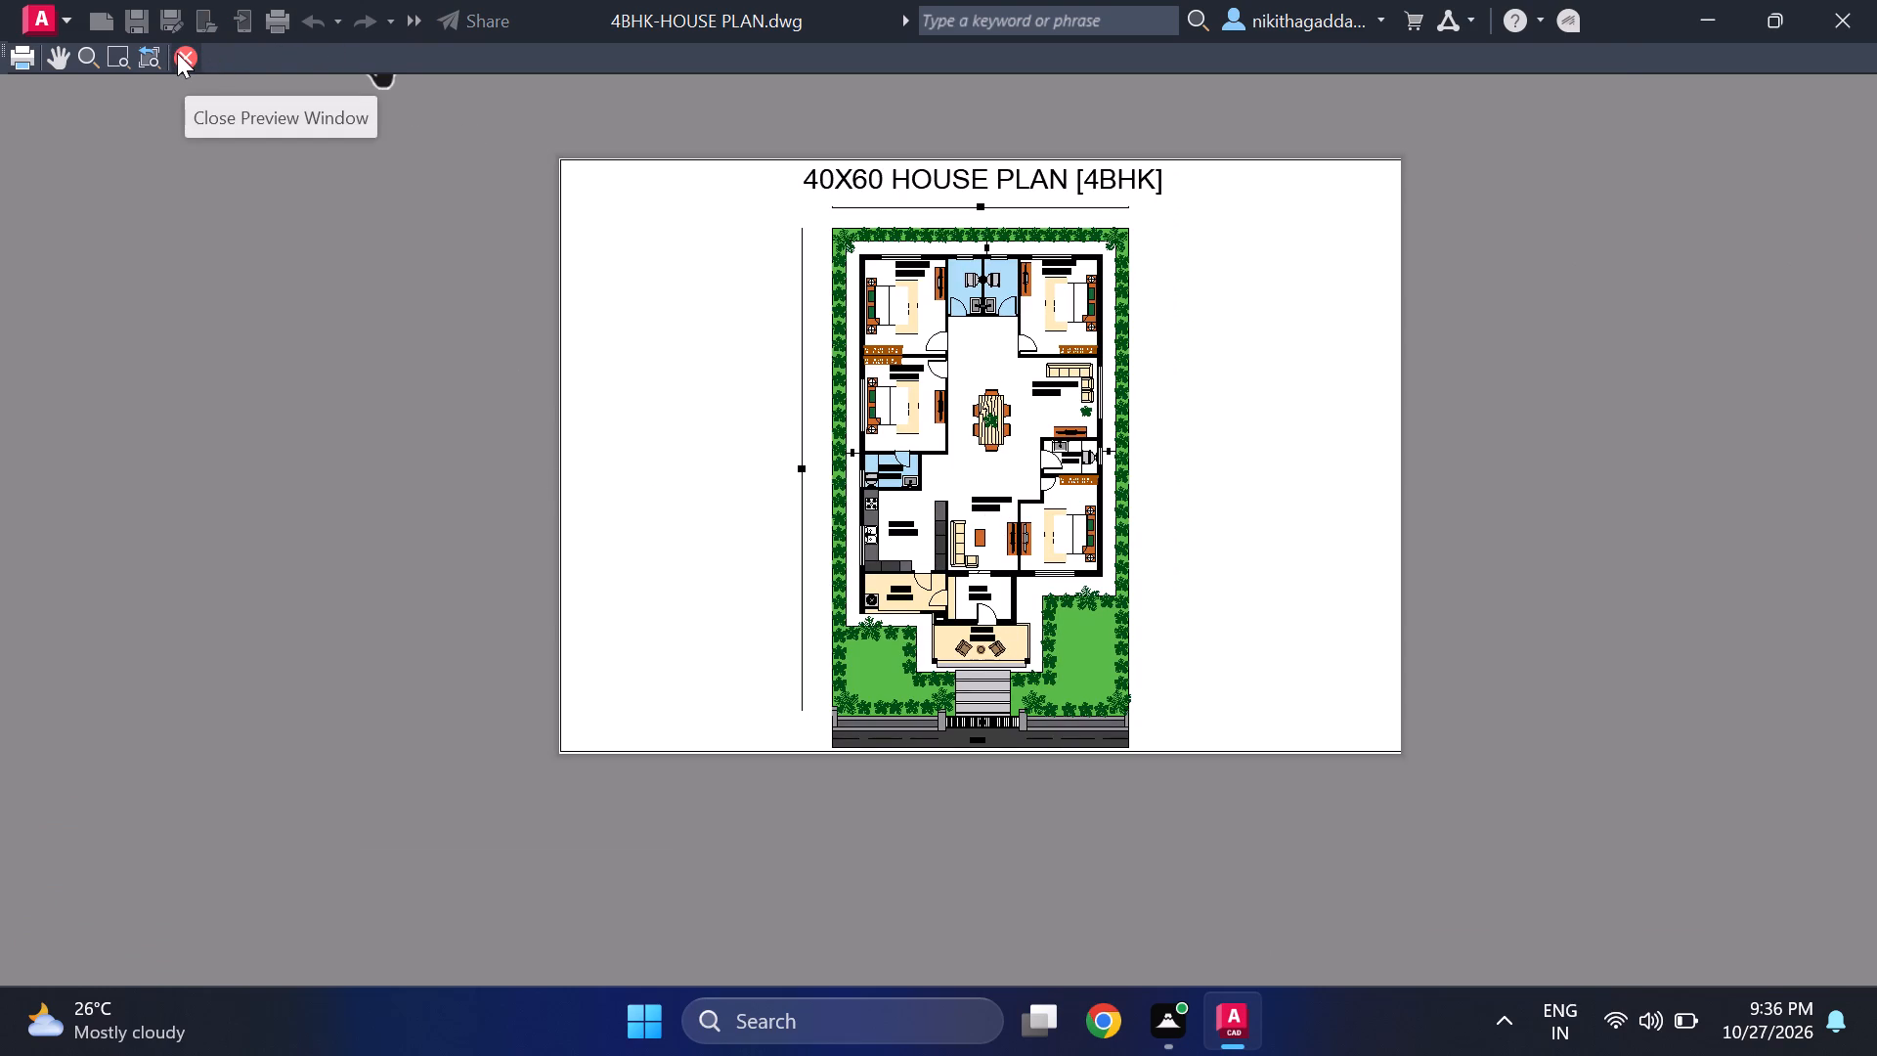
scroll(951, 391, up, 2)
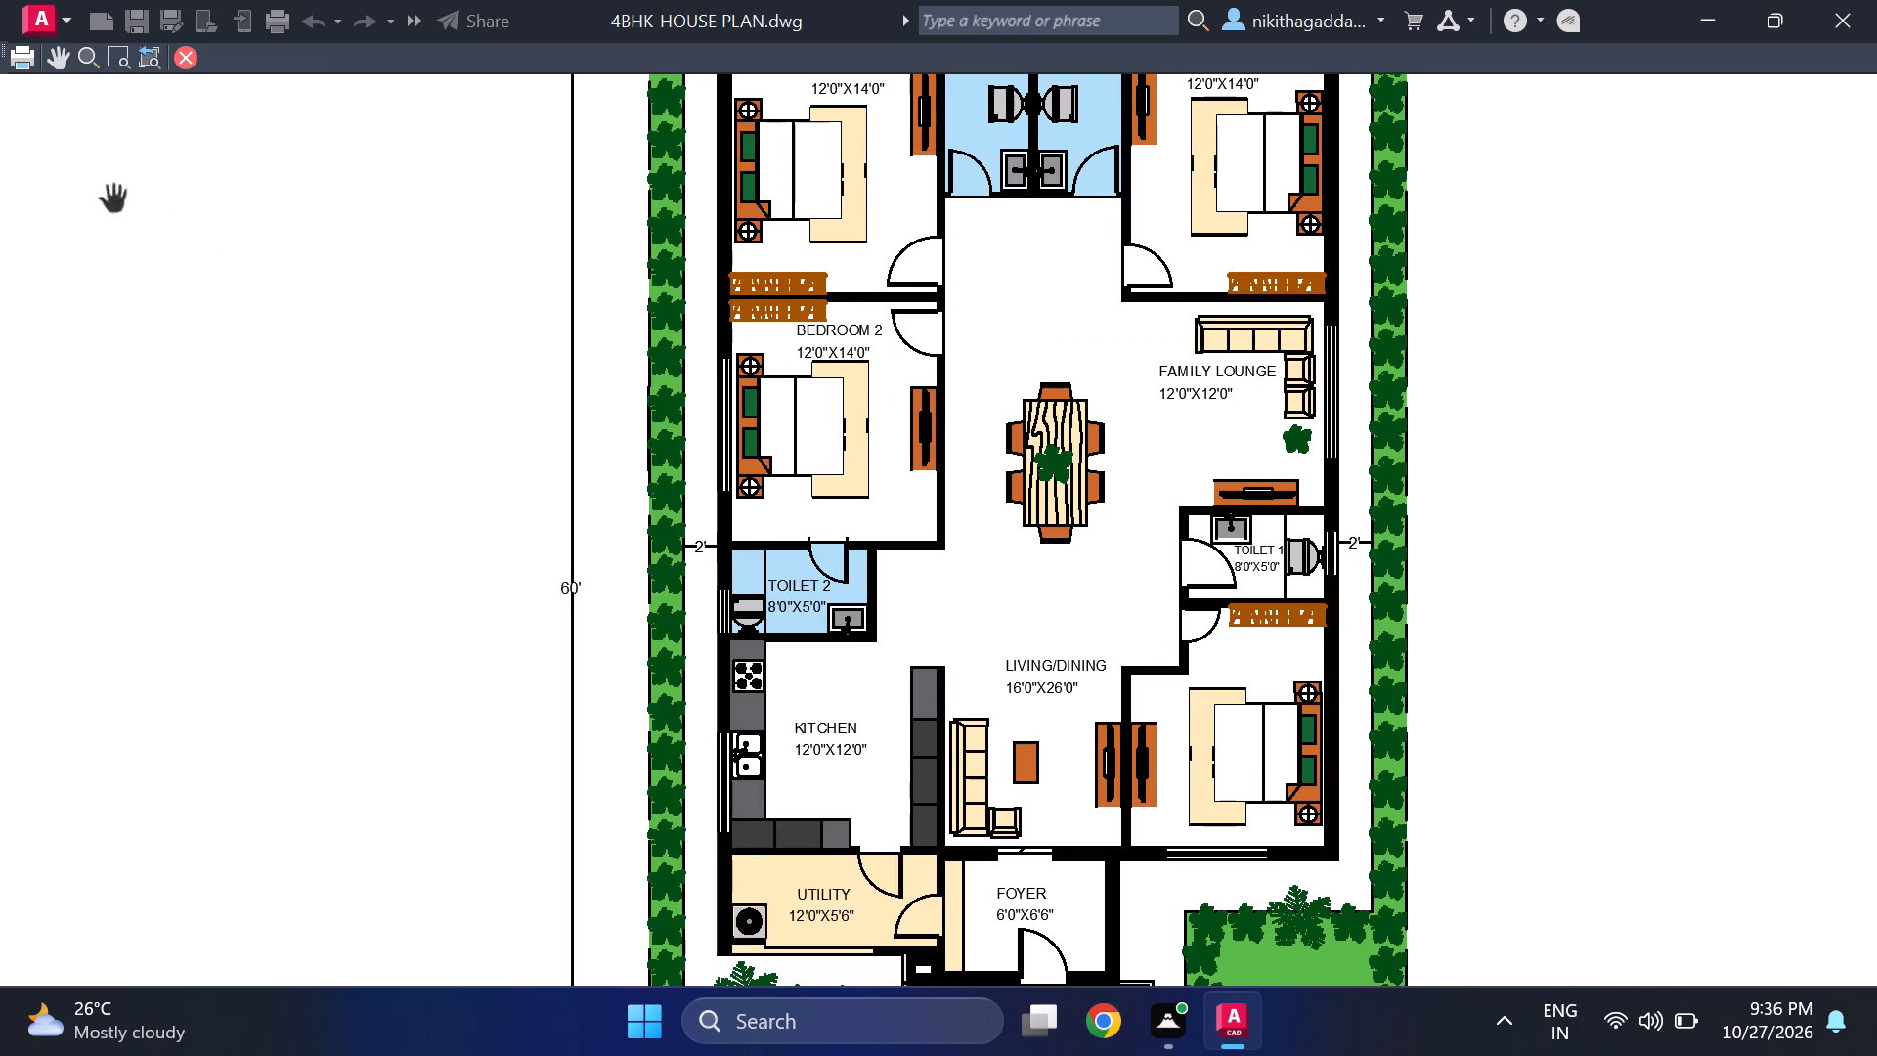
click(189, 62)
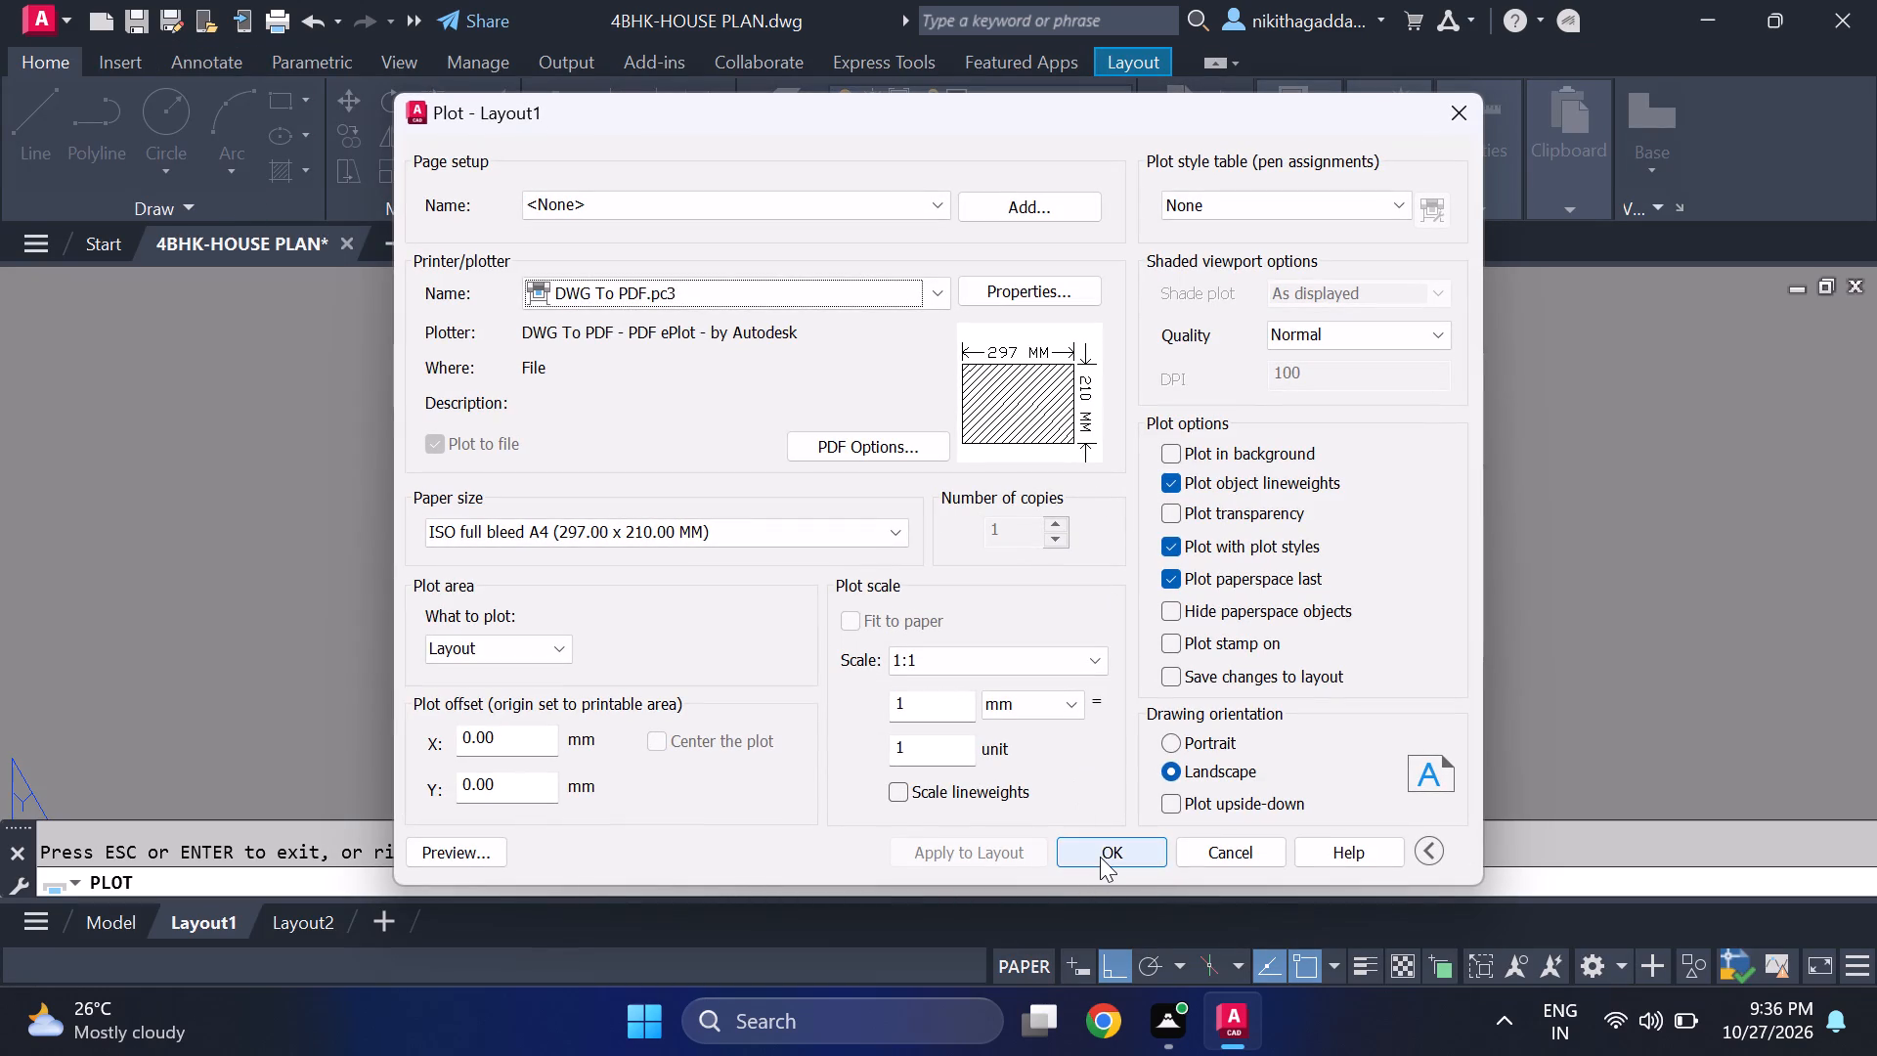
click(1100, 857)
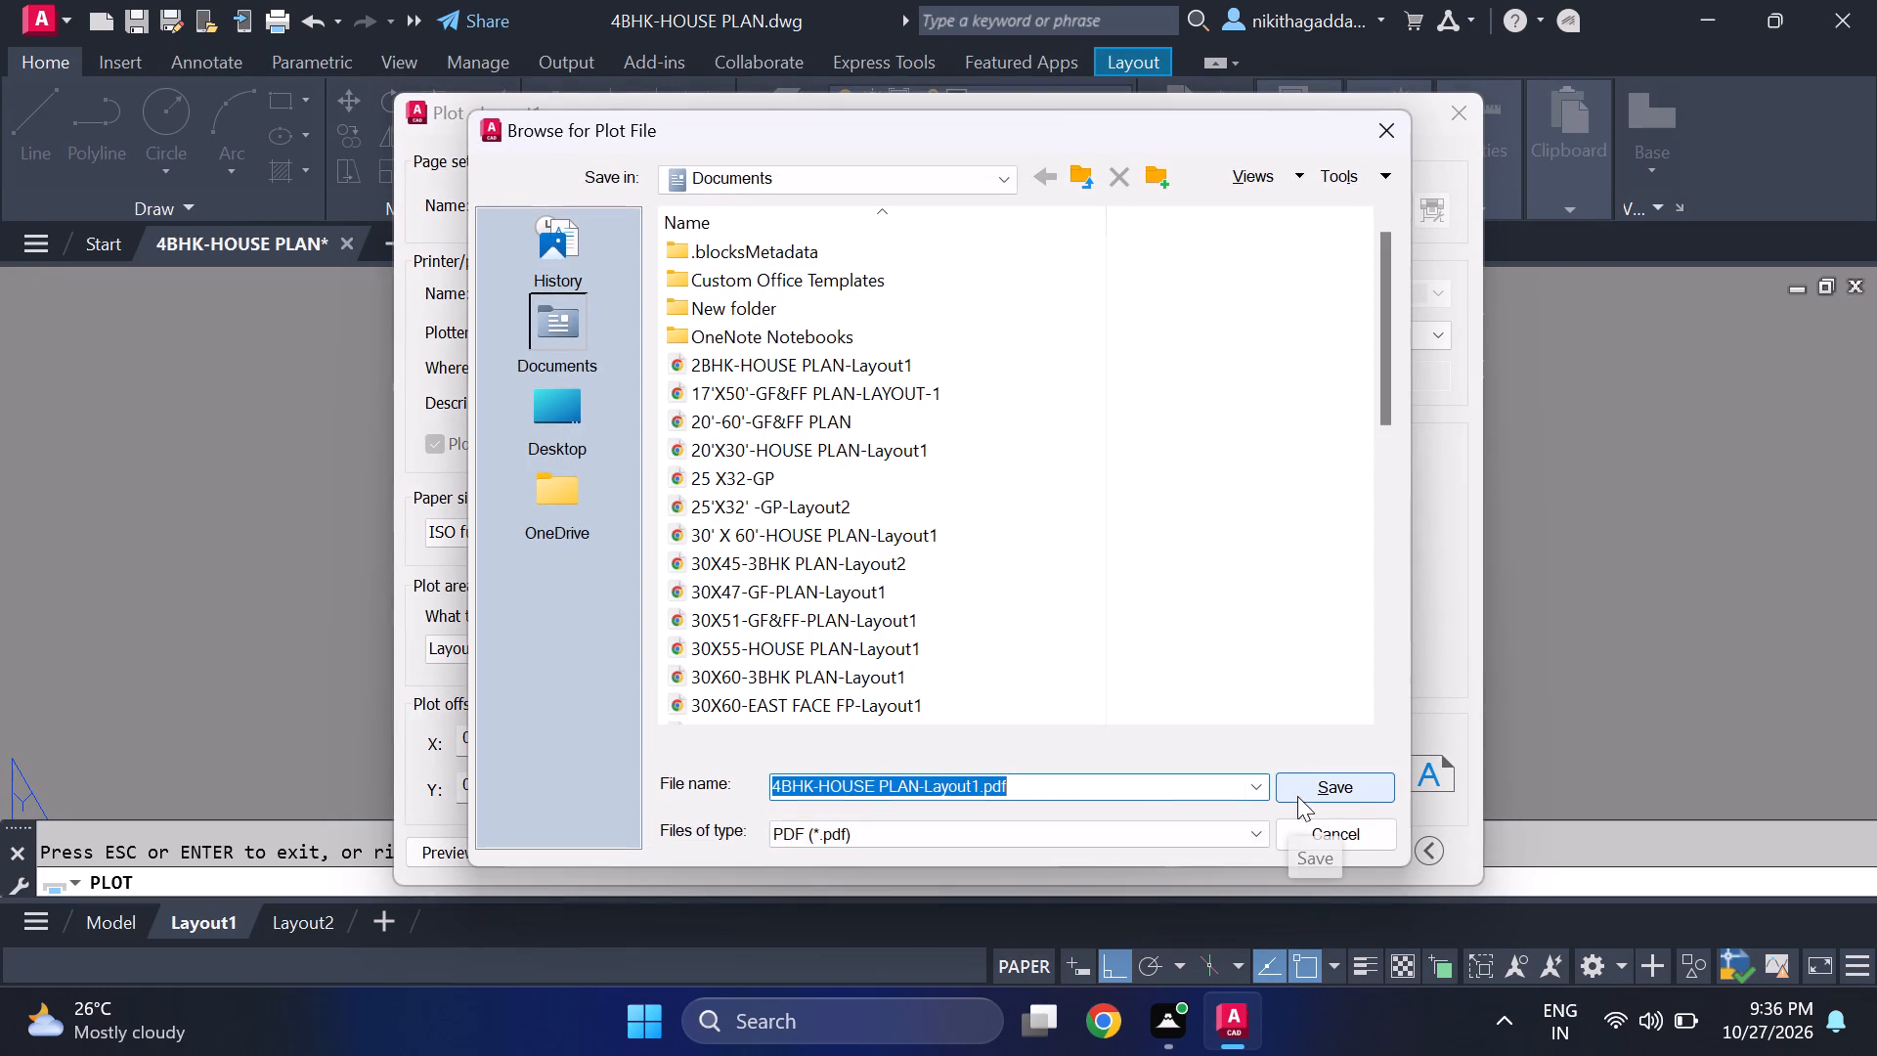
click(1331, 780)
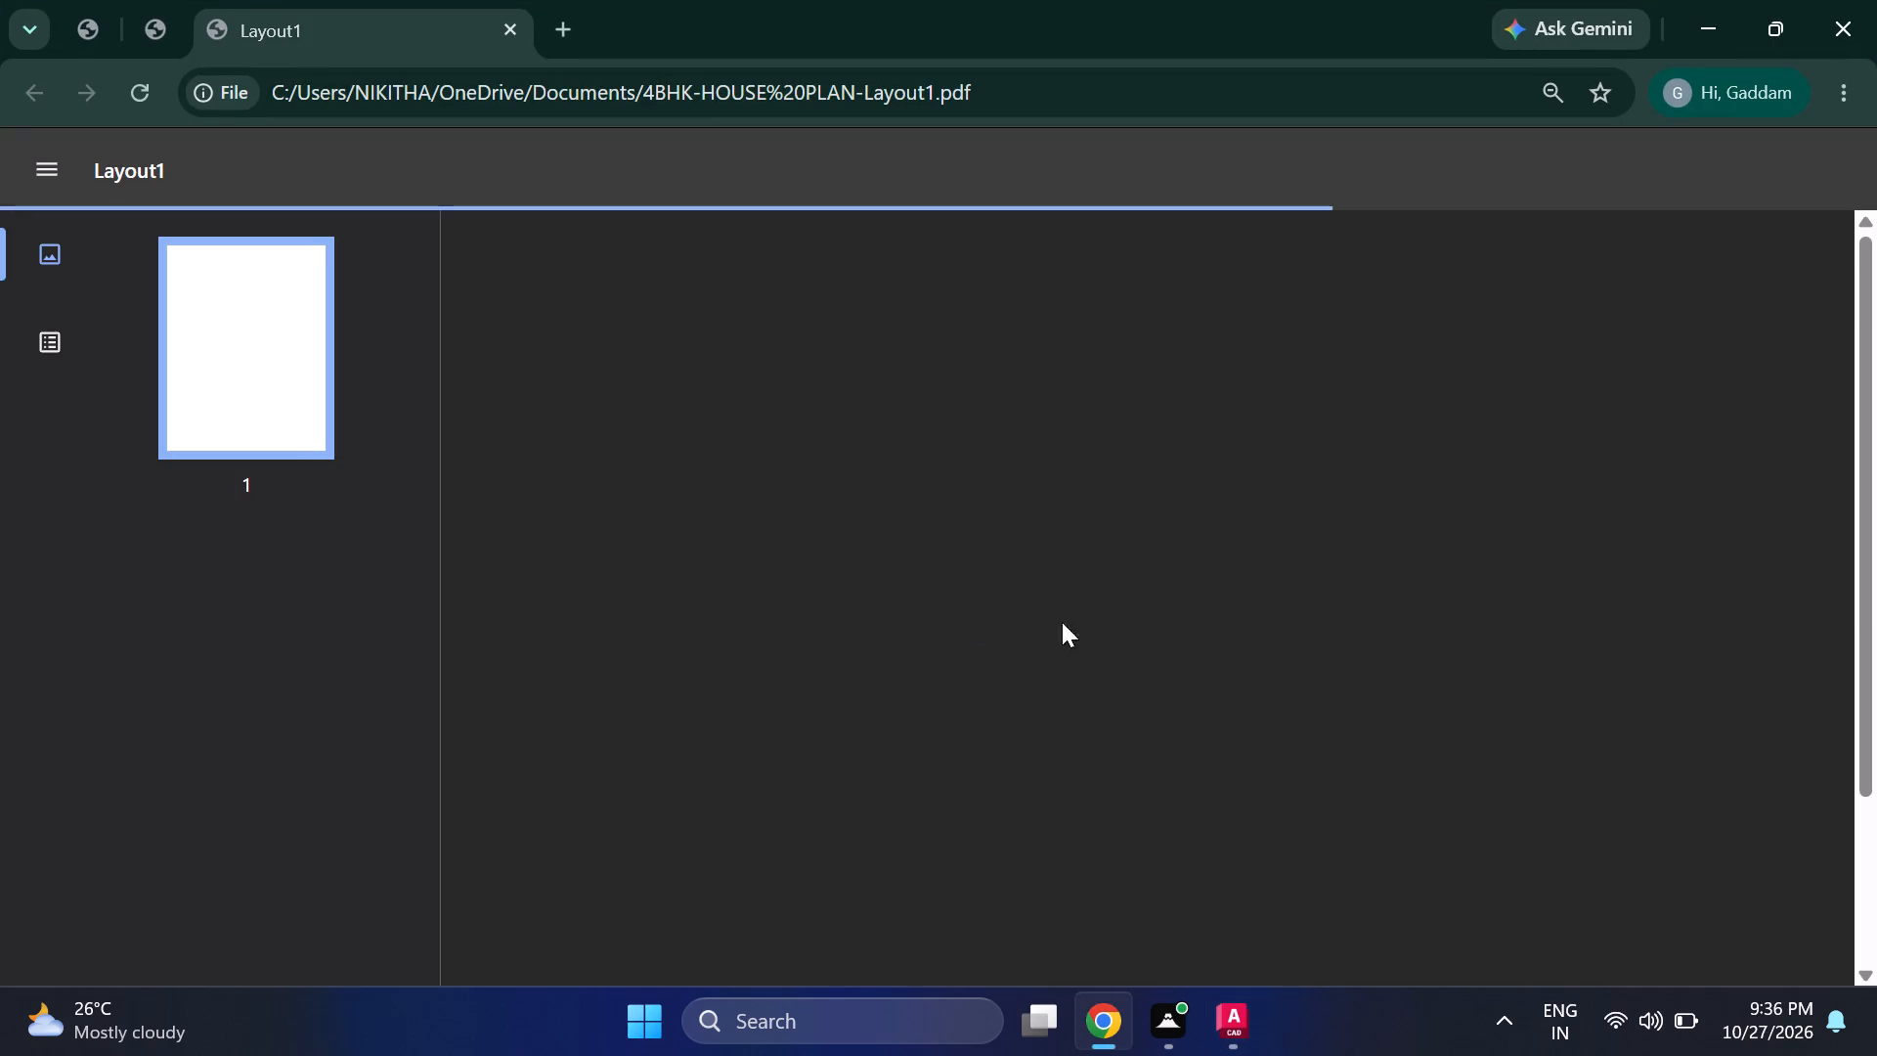
Examine the plotted PDF in Chrome from the title down to the walkway, gate and road, and close the browser.
scroll(1022, 631, down, 1)
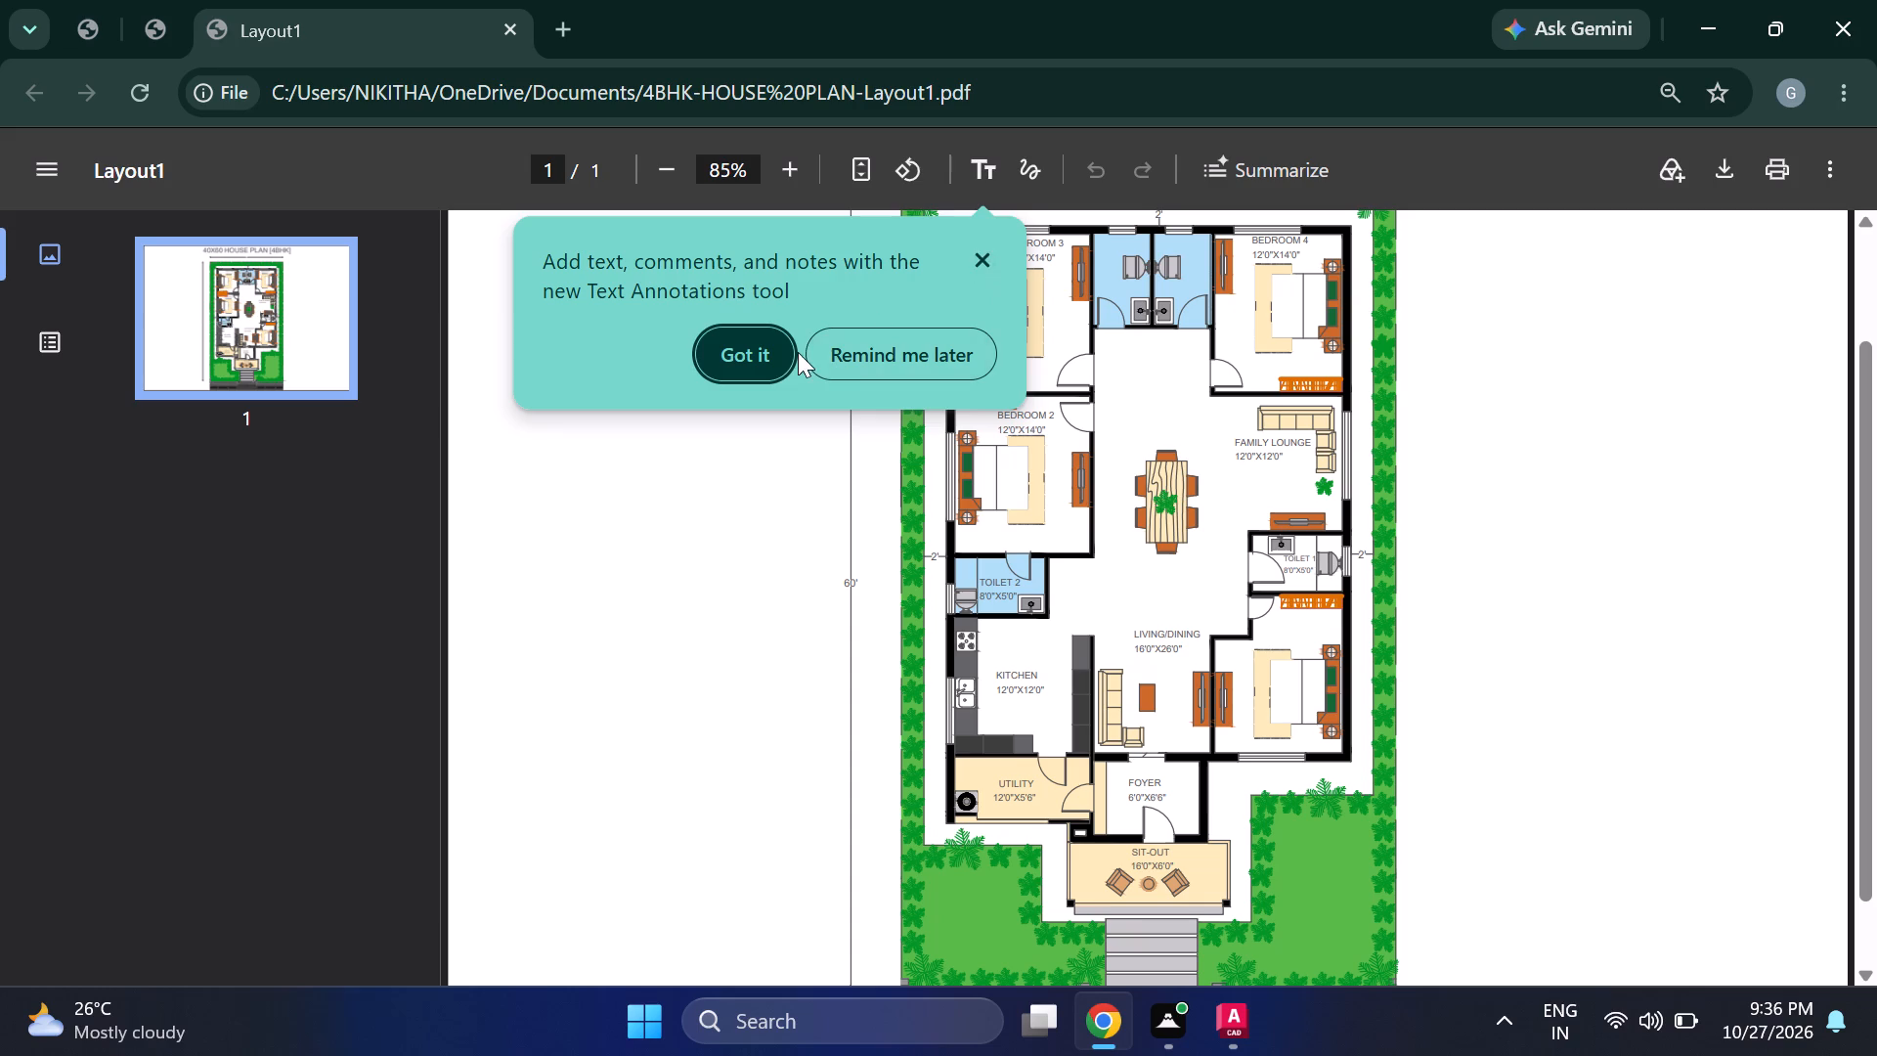
click(773, 349)
scroll(891, 584, down, 4)
scroll(1109, 700, up, 2)
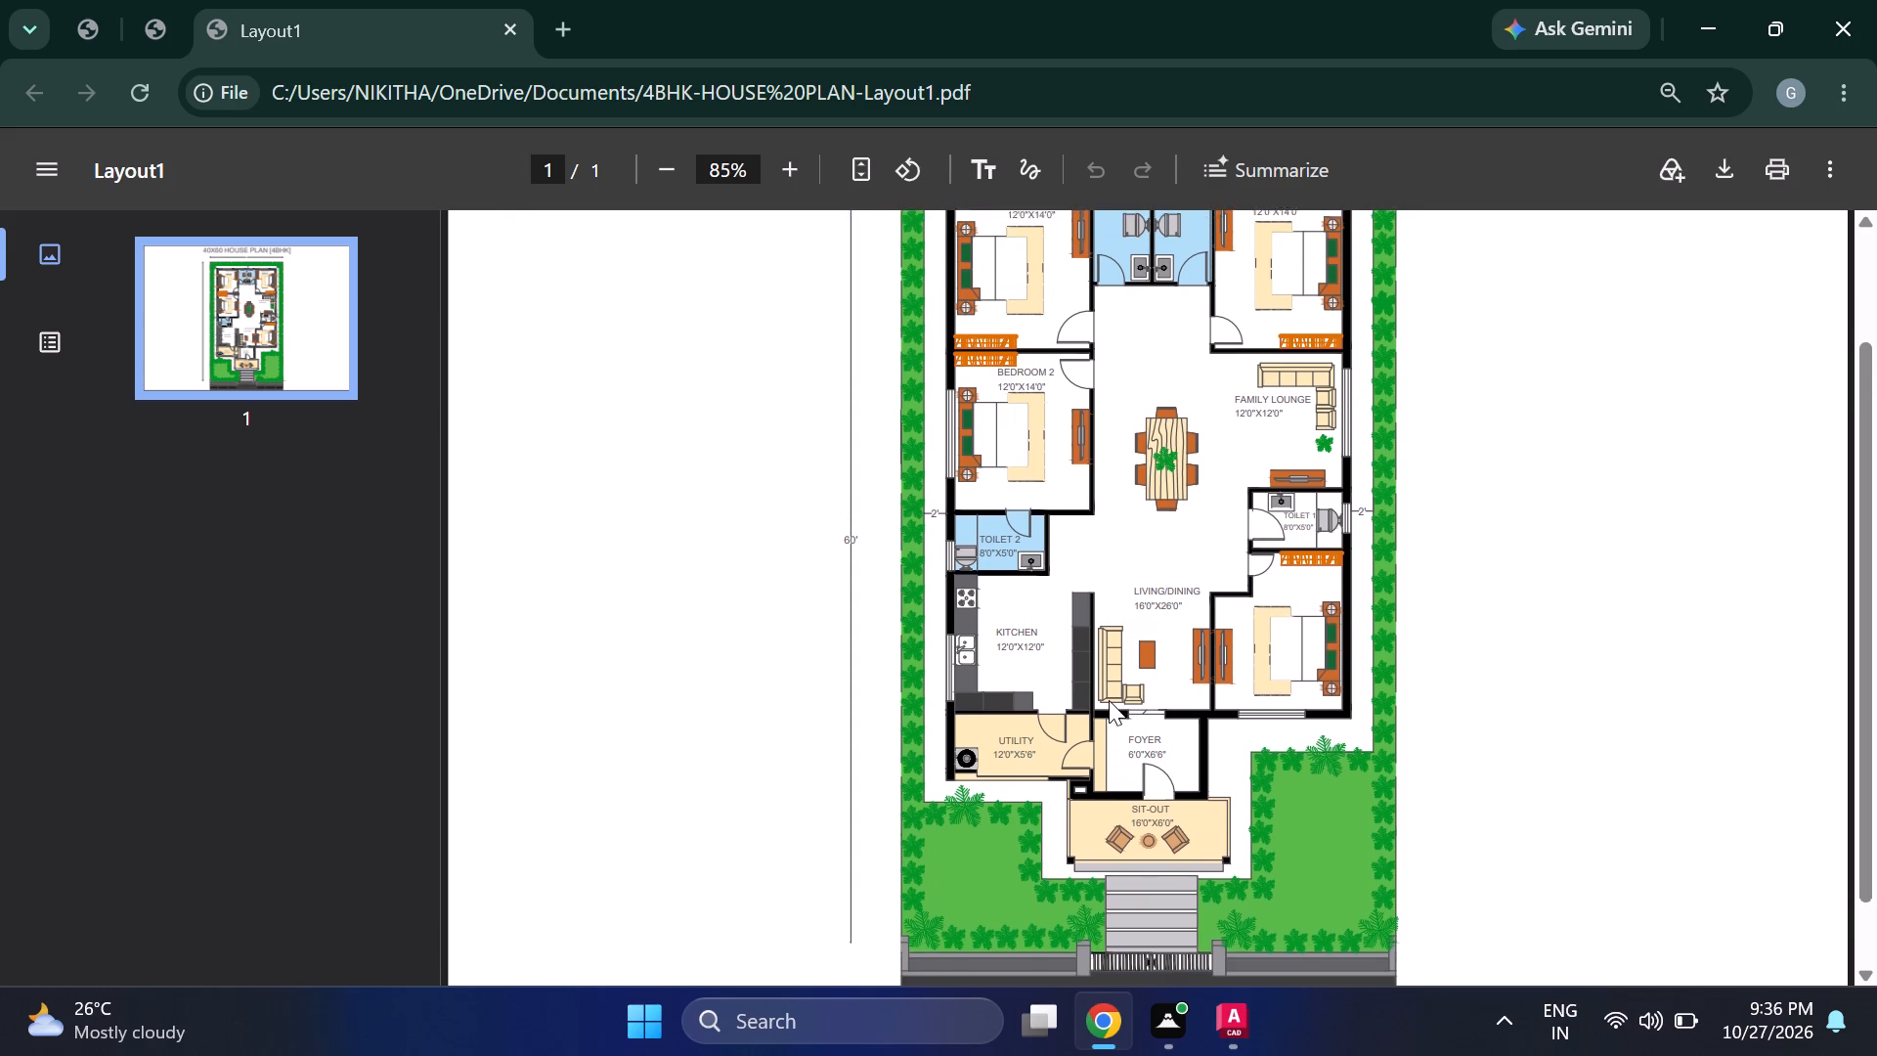
middle_drag(1320, 762, 1216, 635)
scroll(1206, 642, down, 2)
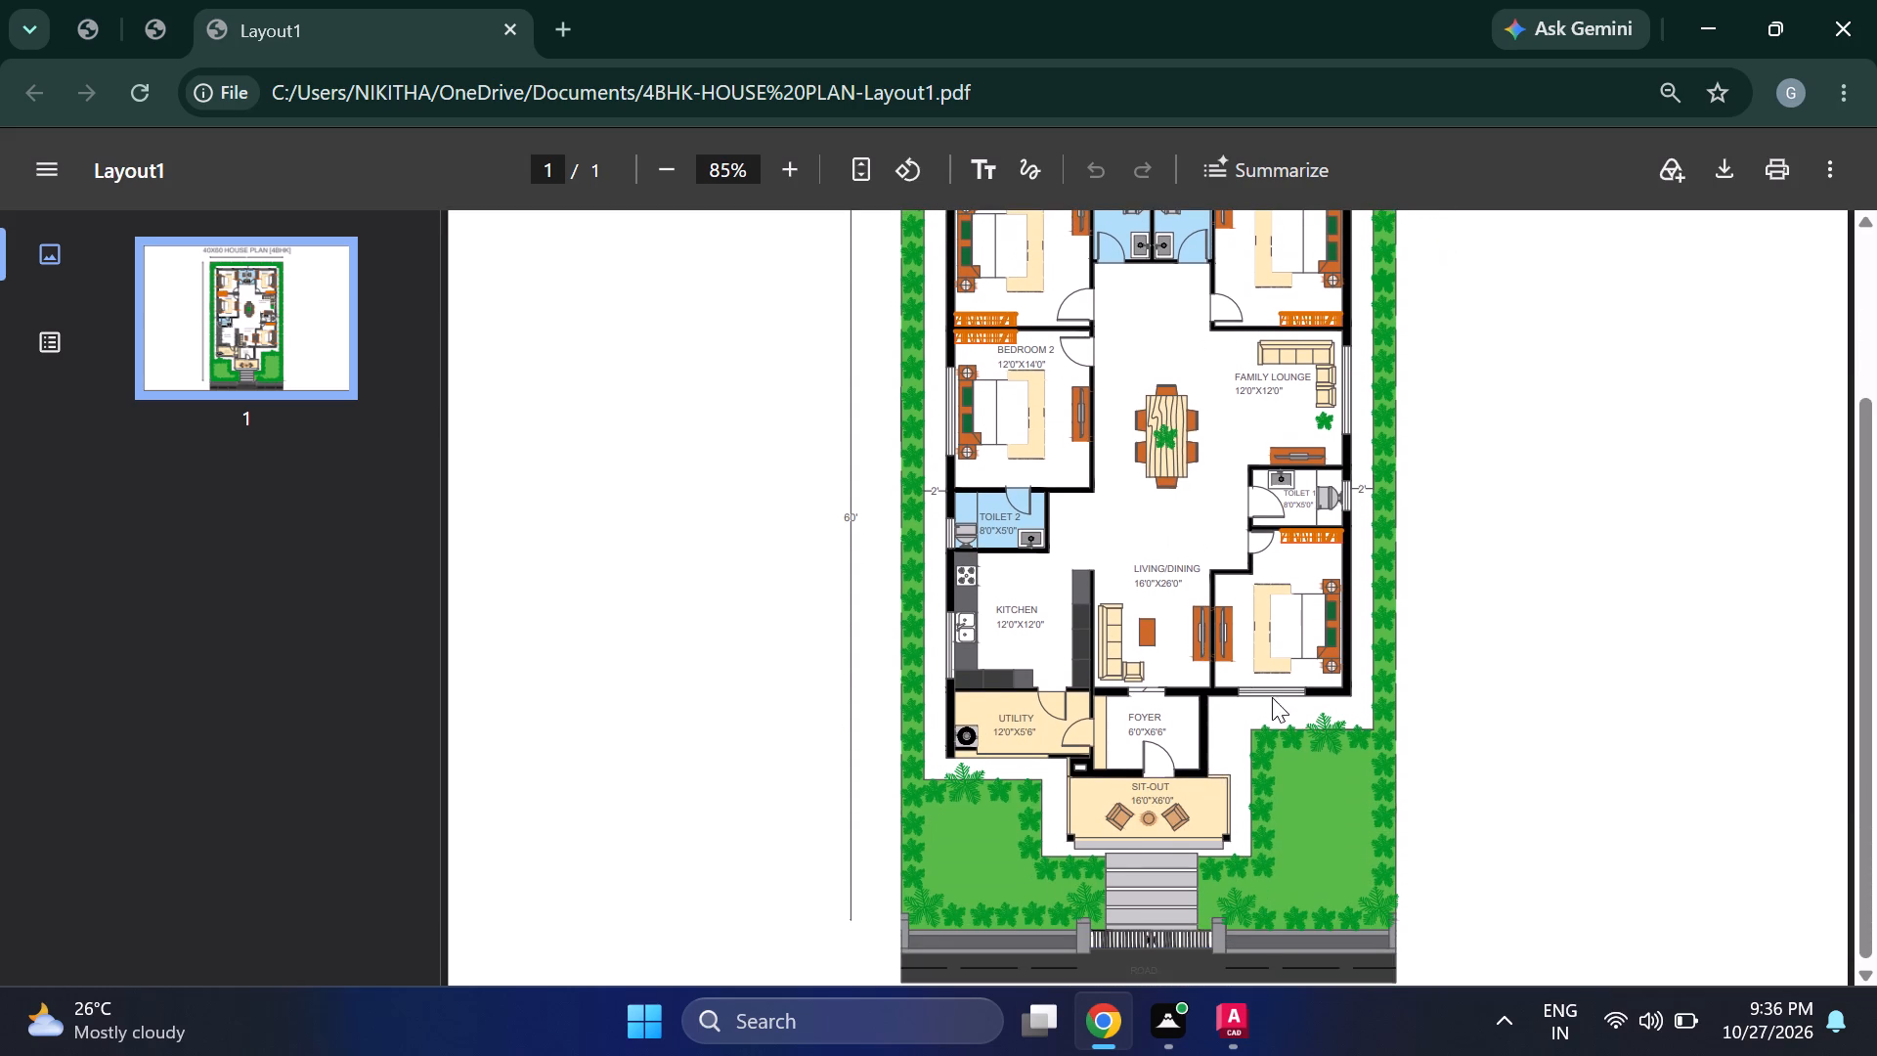
scroll(1323, 784, up, 2)
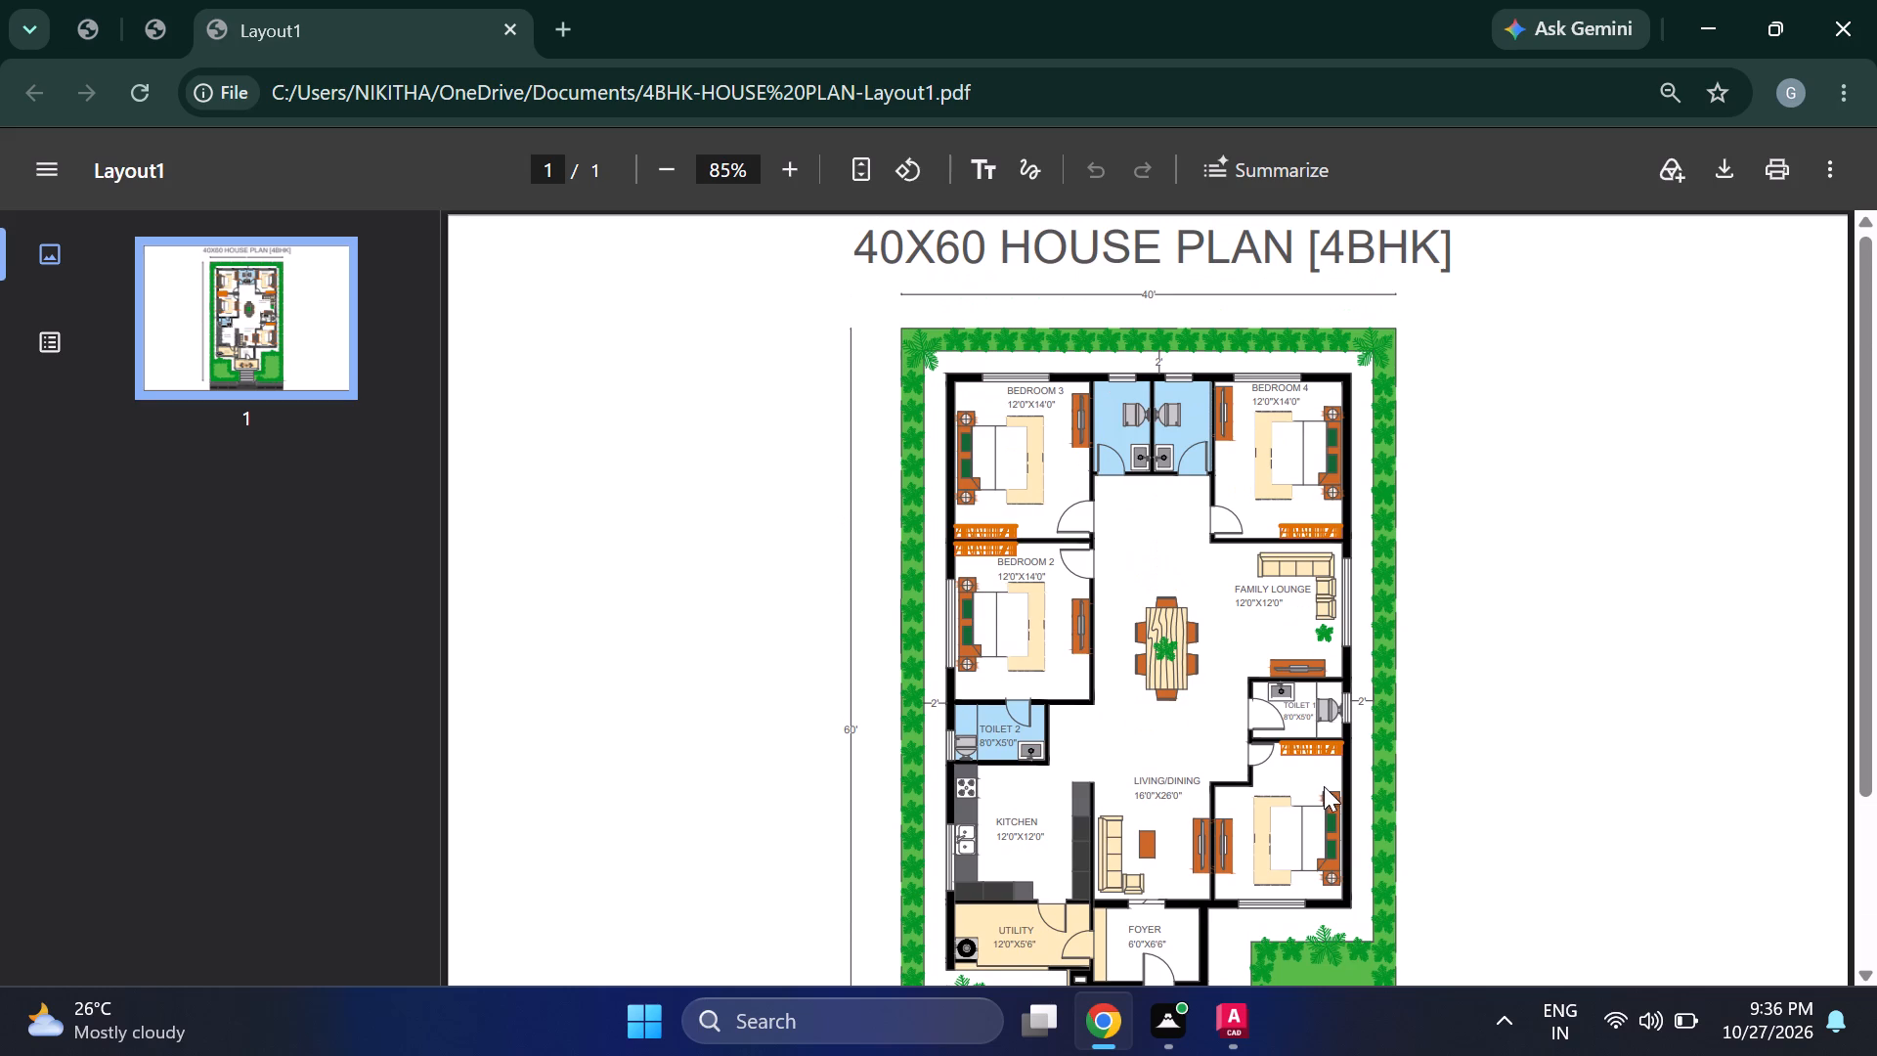
scroll(1326, 787, down, 1)
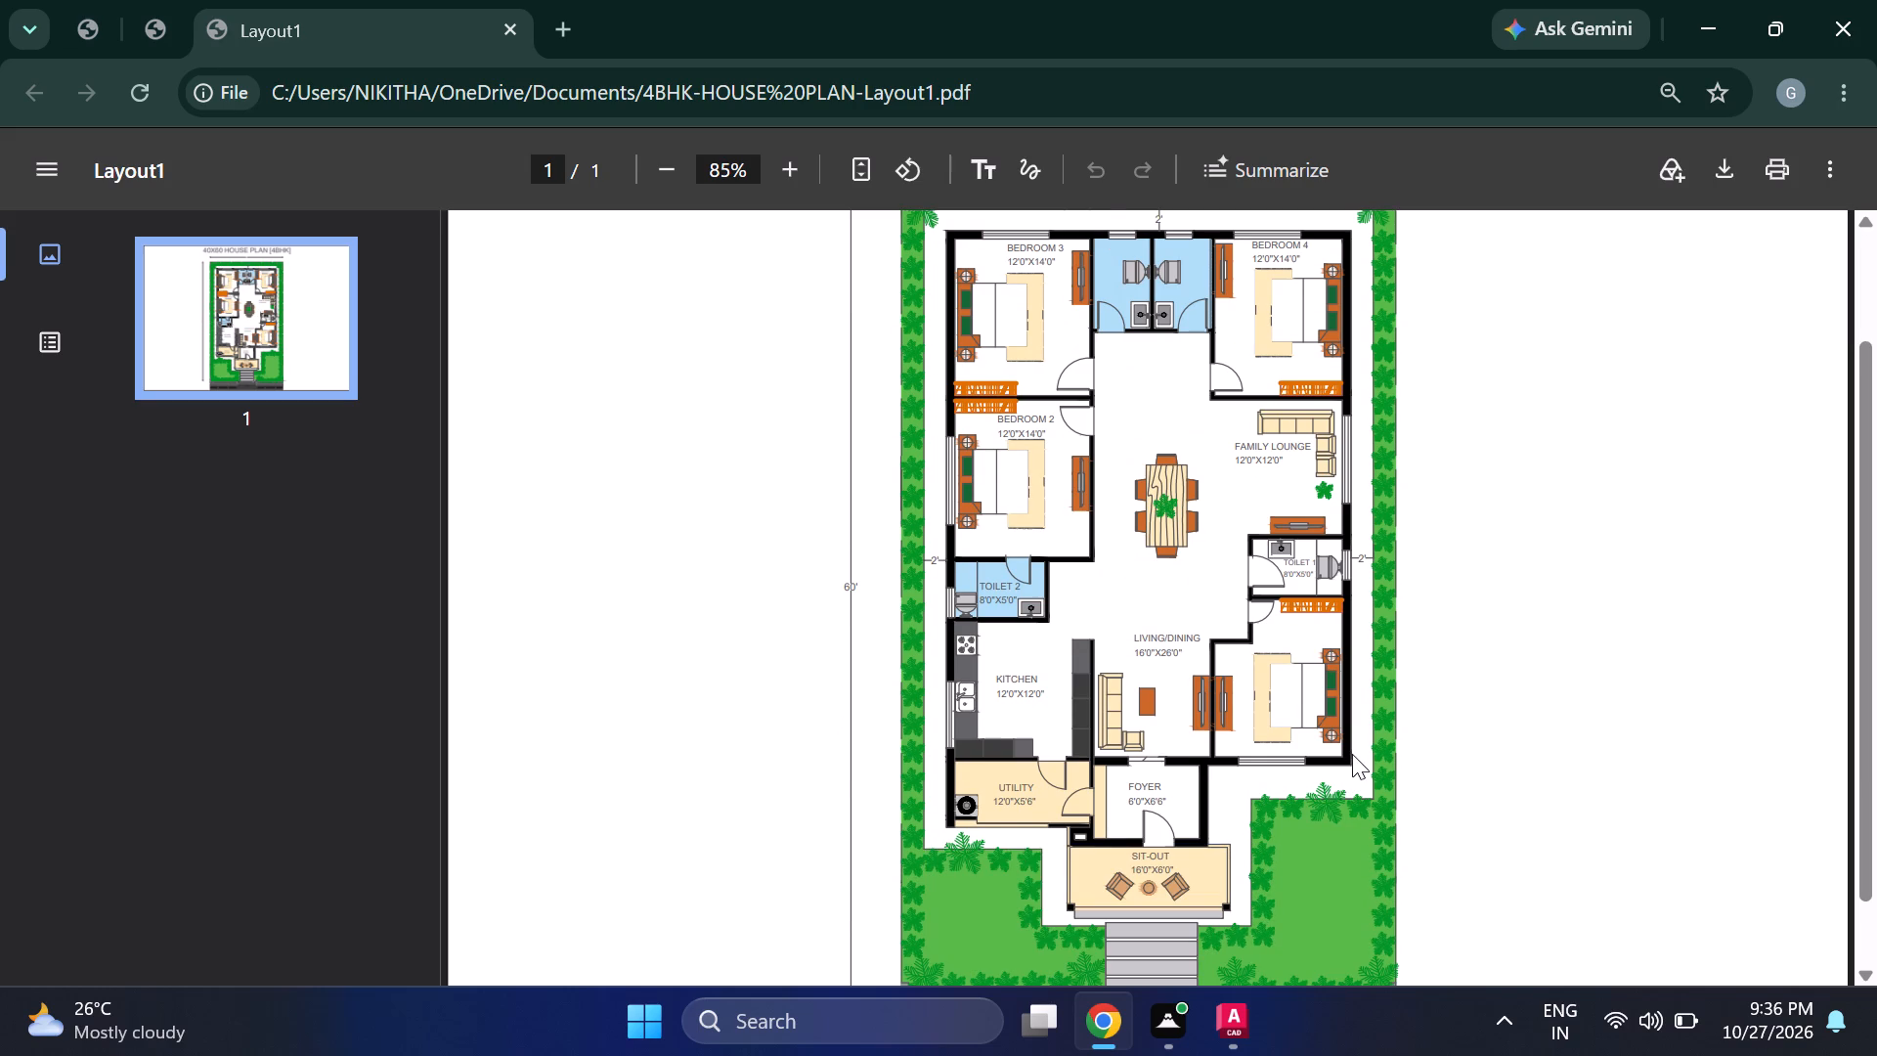
scroll(1355, 750, up, 1)
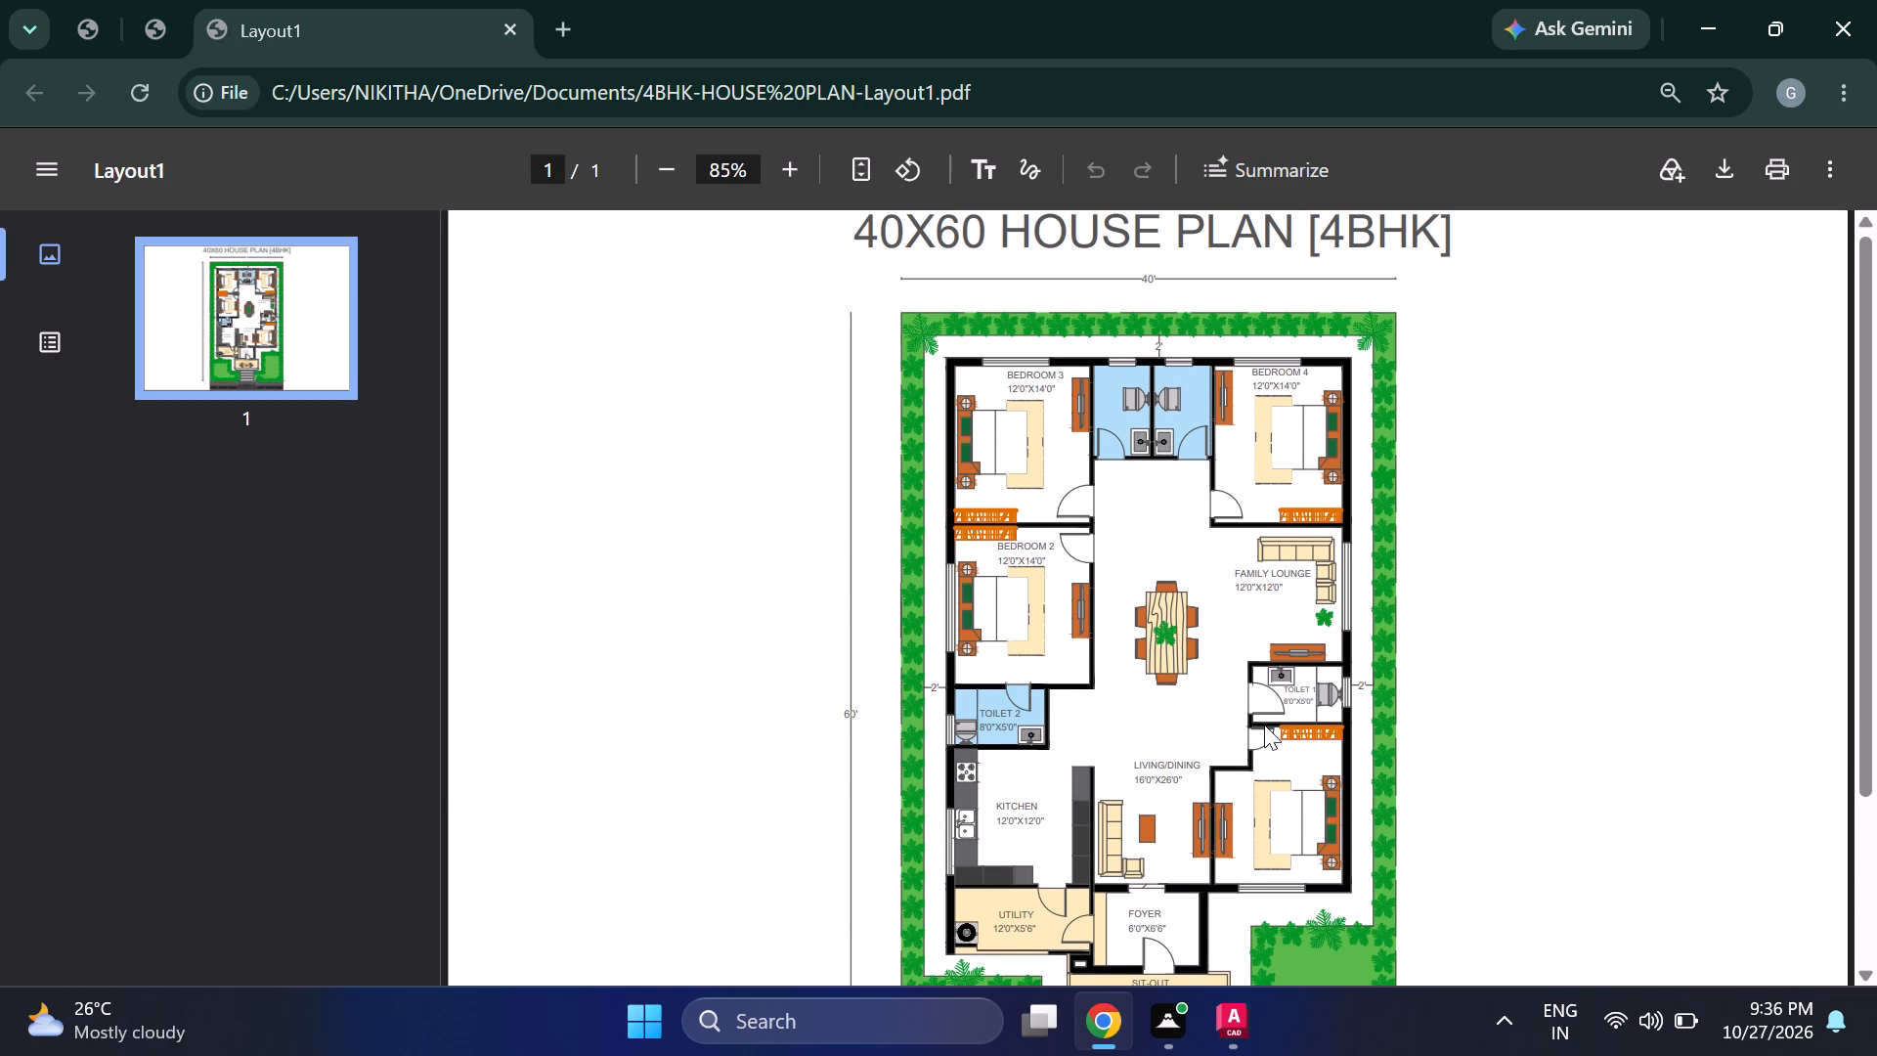
scroll(1290, 742, down, 1)
middle_drag(1352, 814, 1282, 690)
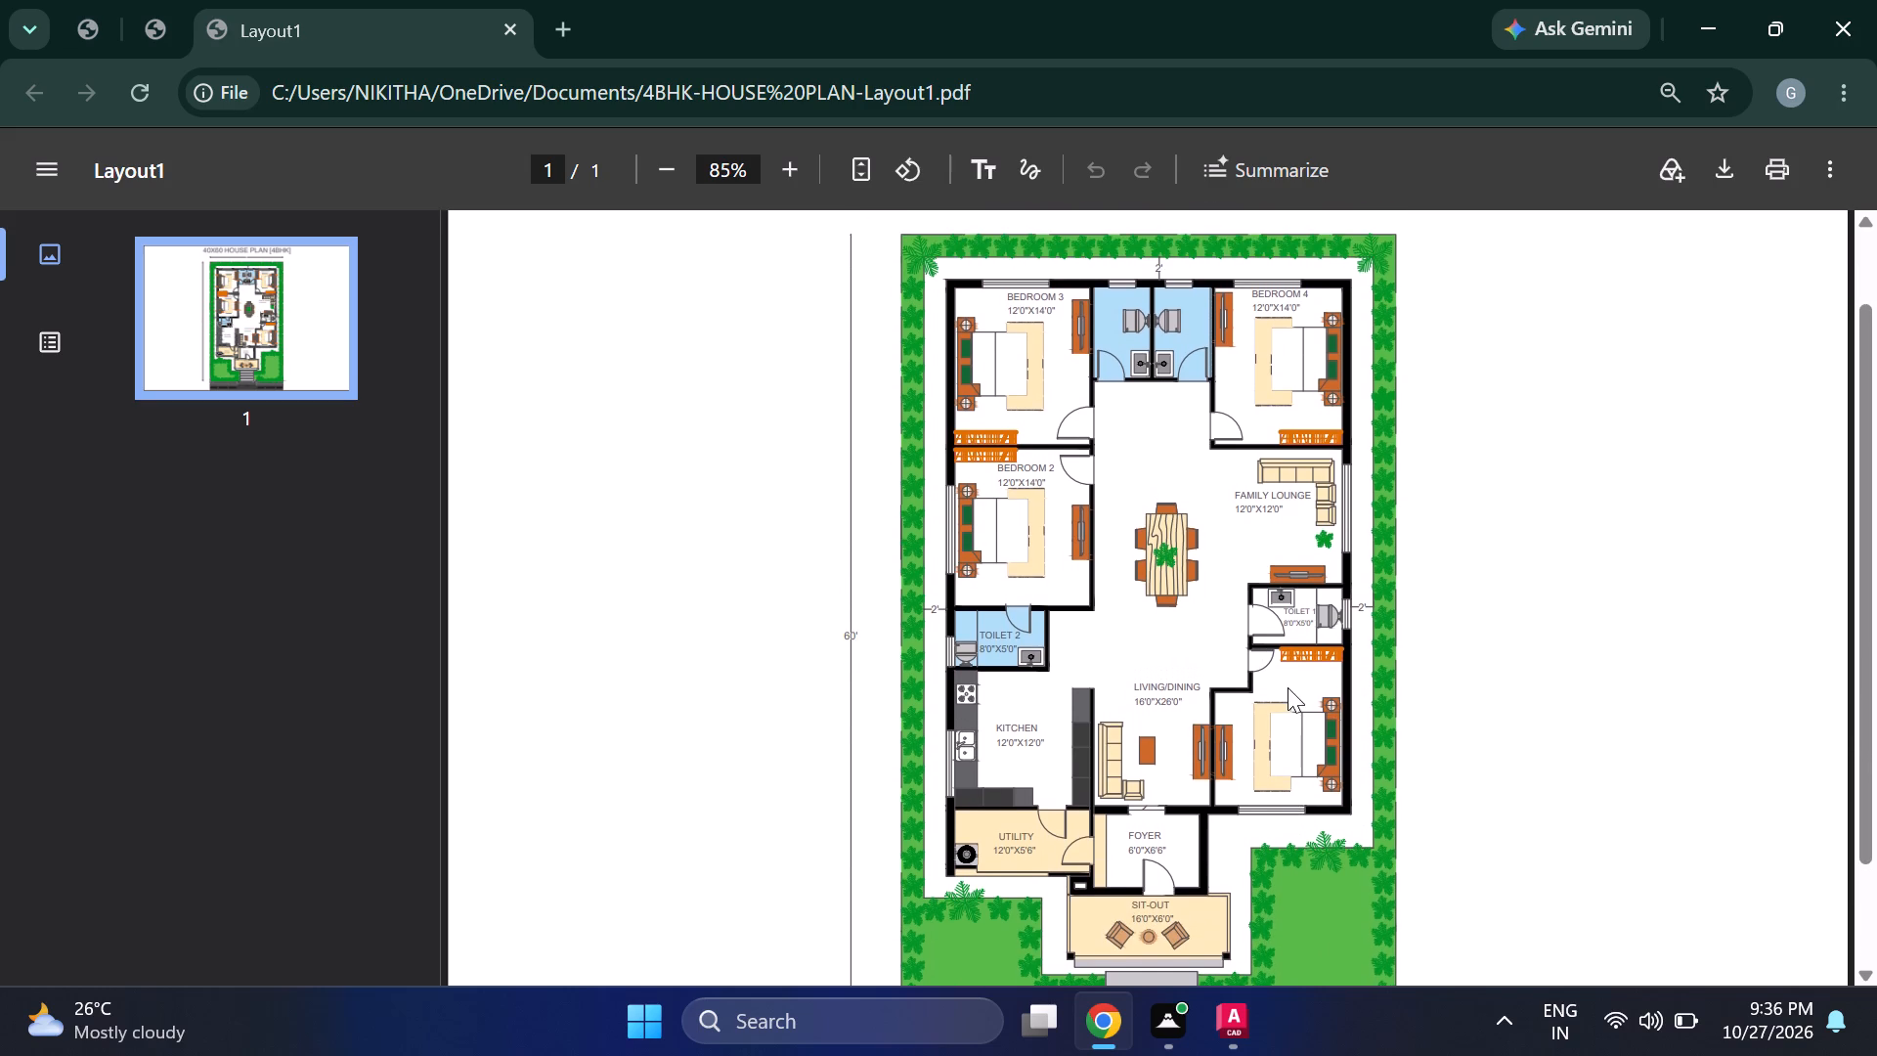
scroll(1290, 696, down, 2)
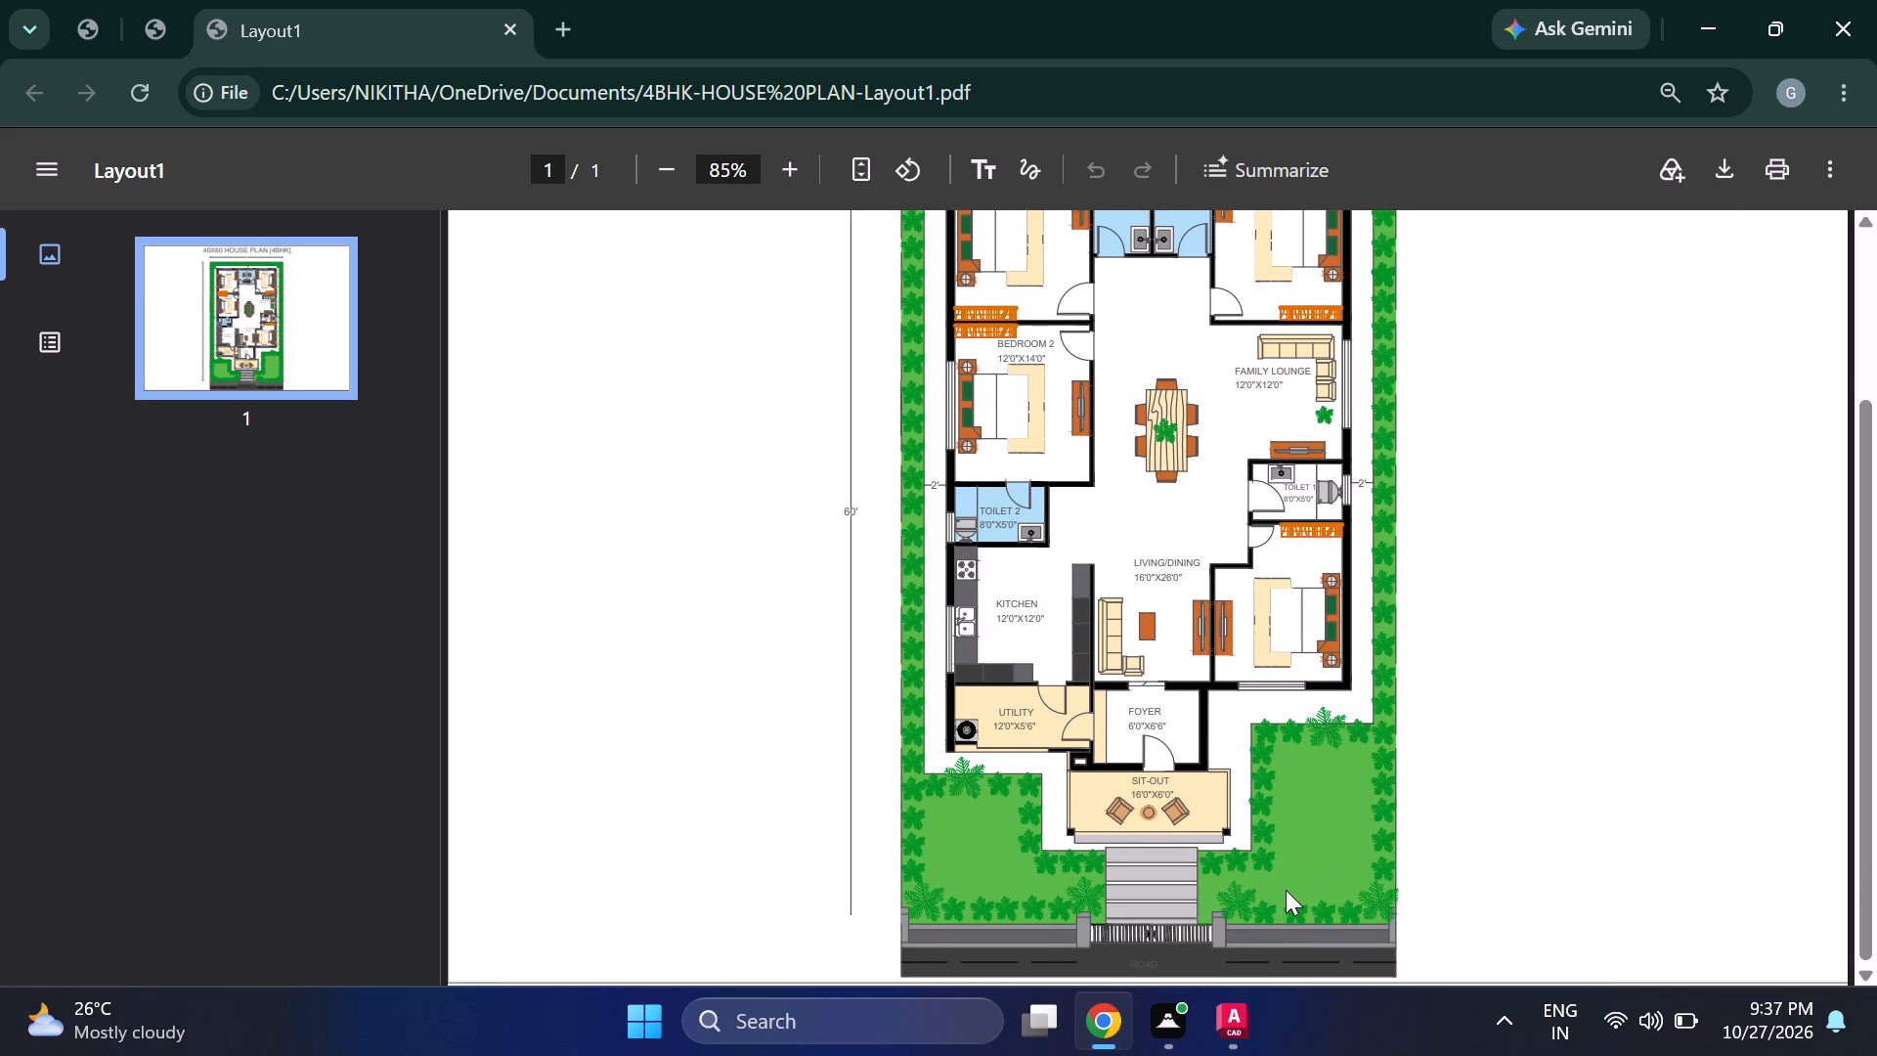
scroll(1159, 924, up, 2)
scroll(1159, 924, down, 3)
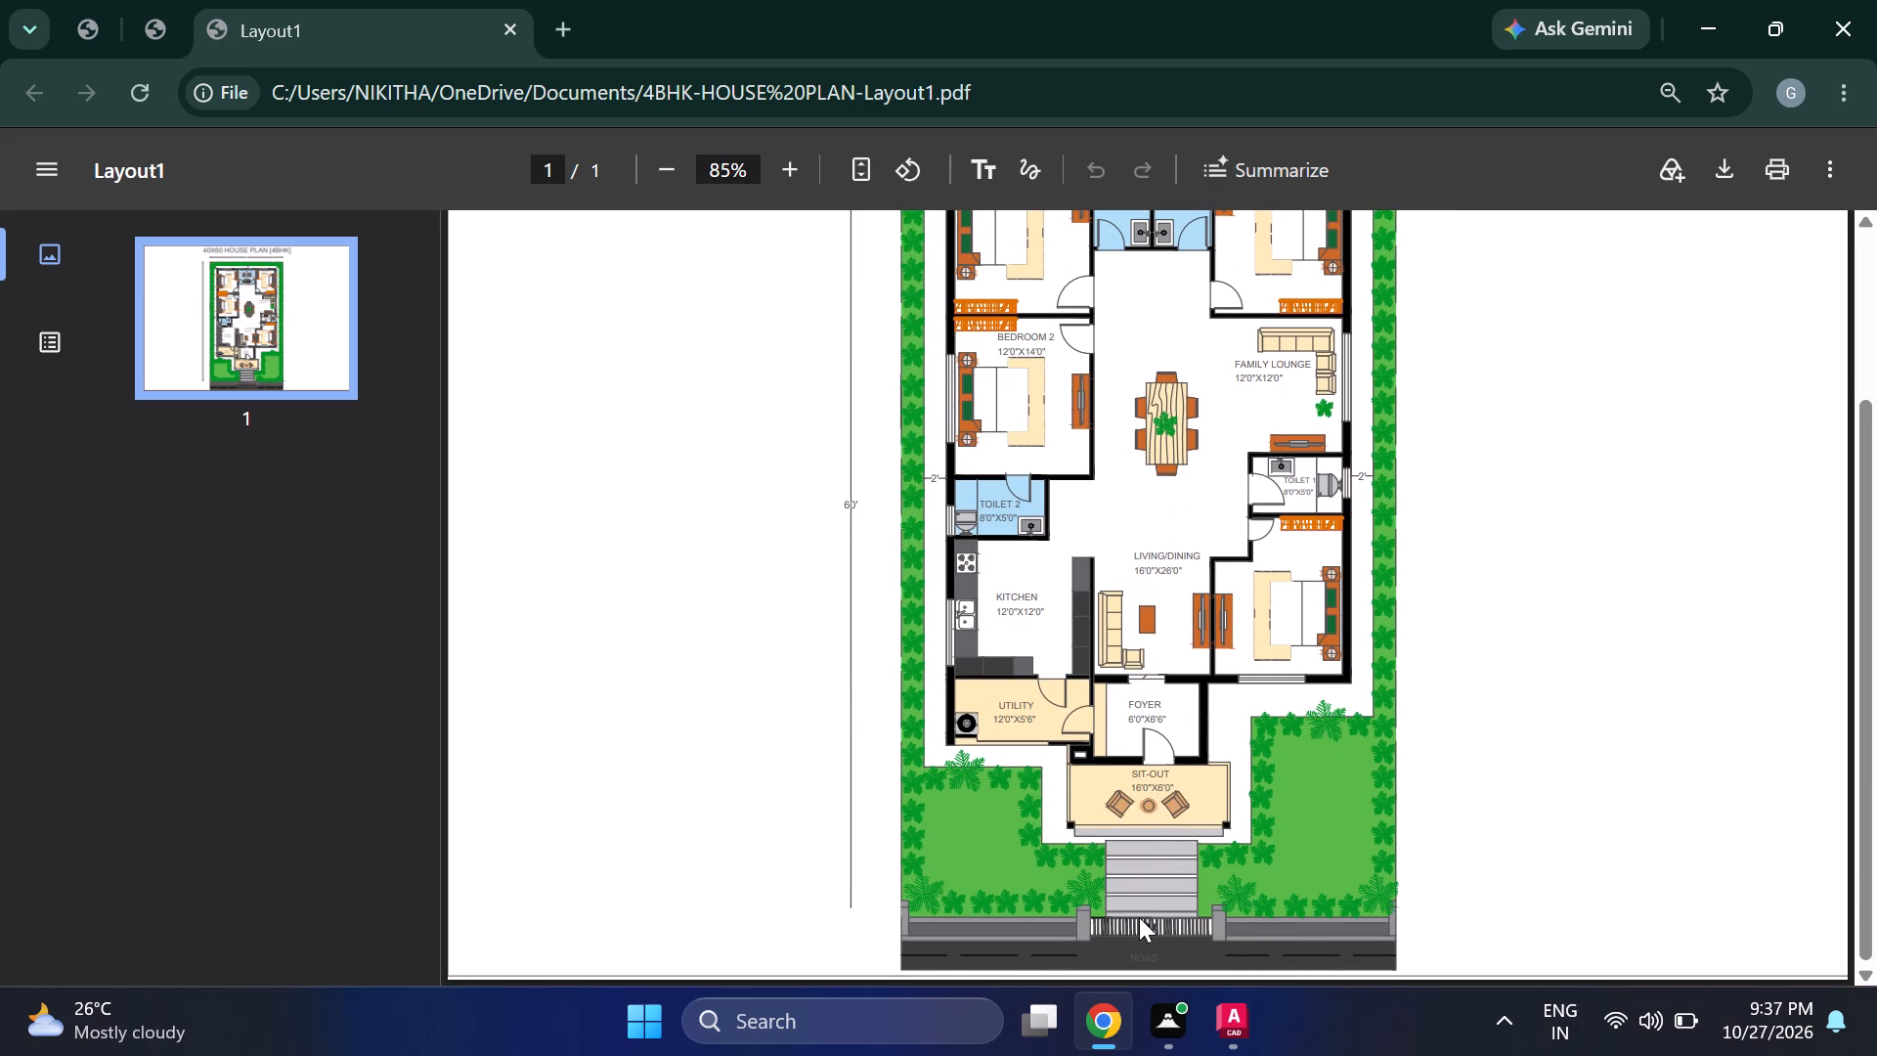
scroll(1098, 931, up, 4)
scroll(1098, 931, down, 5)
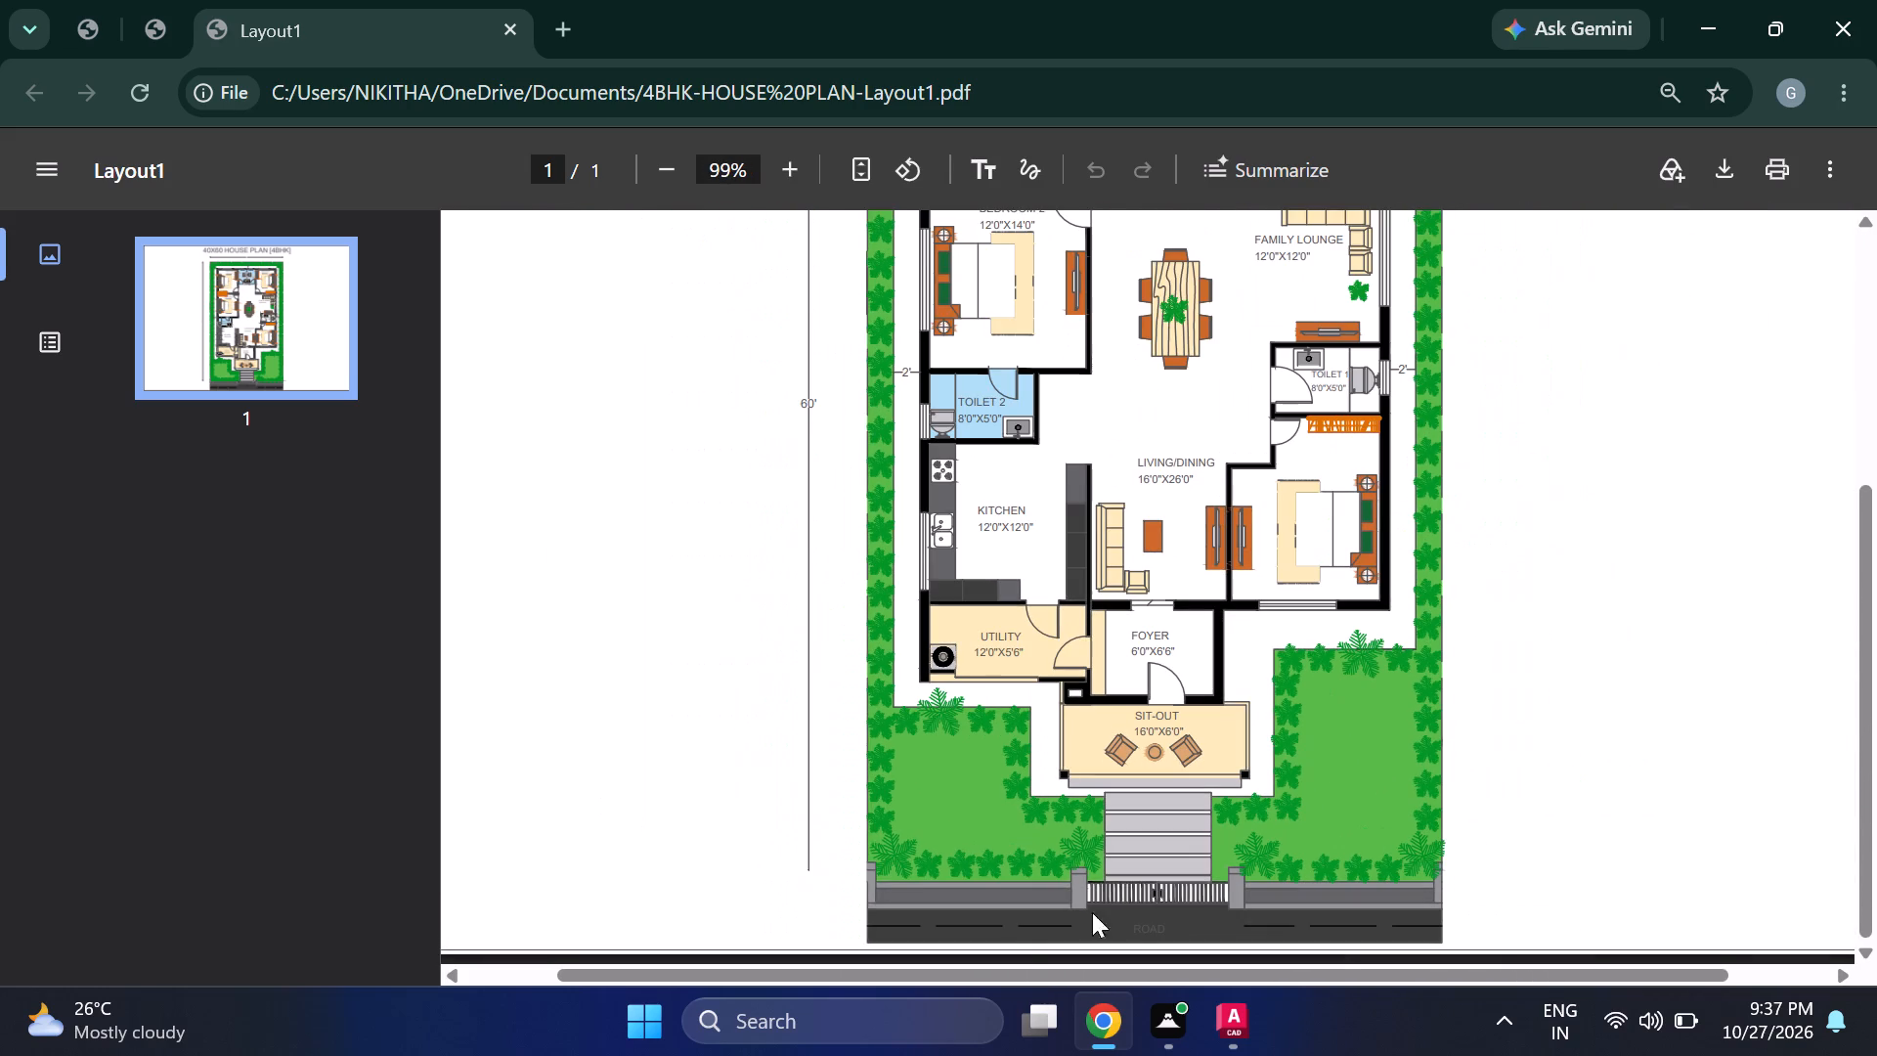
scroll(1486, 692, down, 4)
click(1854, 12)
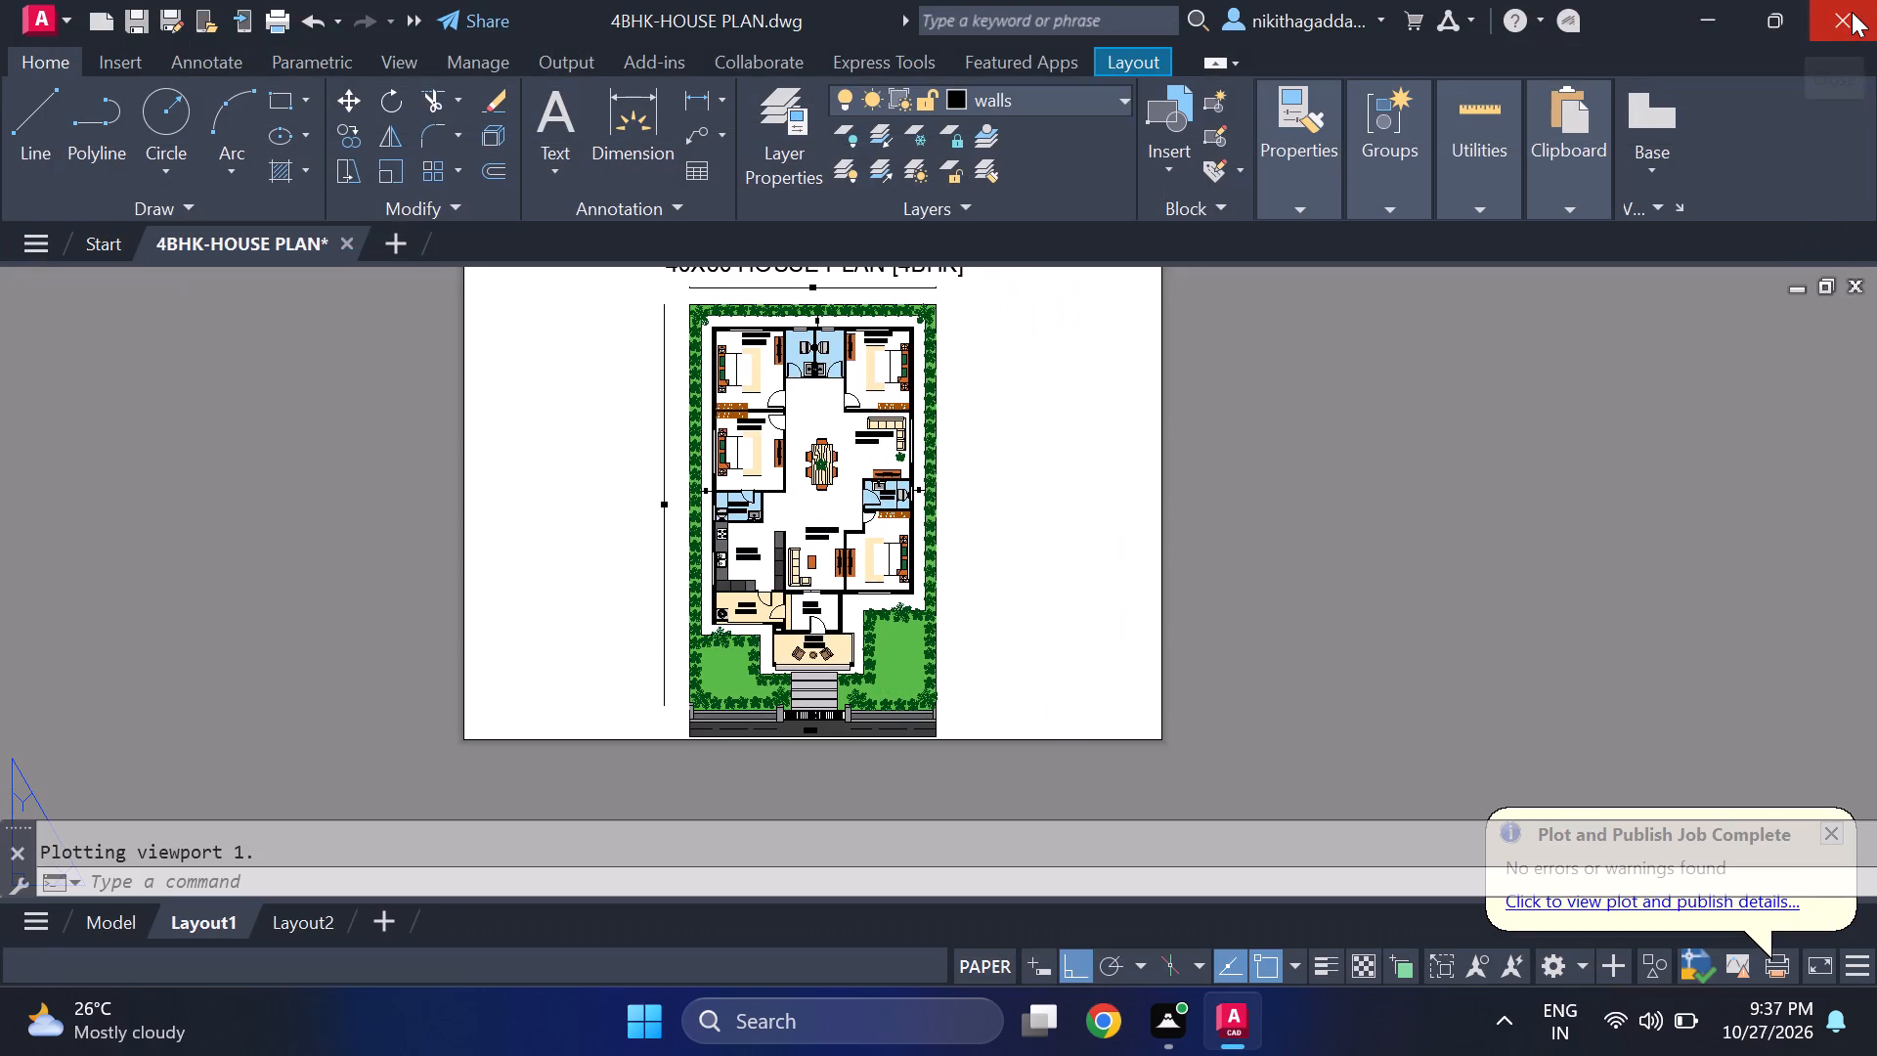
Exit AutoCAD, saving the changes to 4BHK-HOUSE PLAN.dwg.
scroll(569, 488, up, 1)
middle_drag(734, 506, 738, 608)
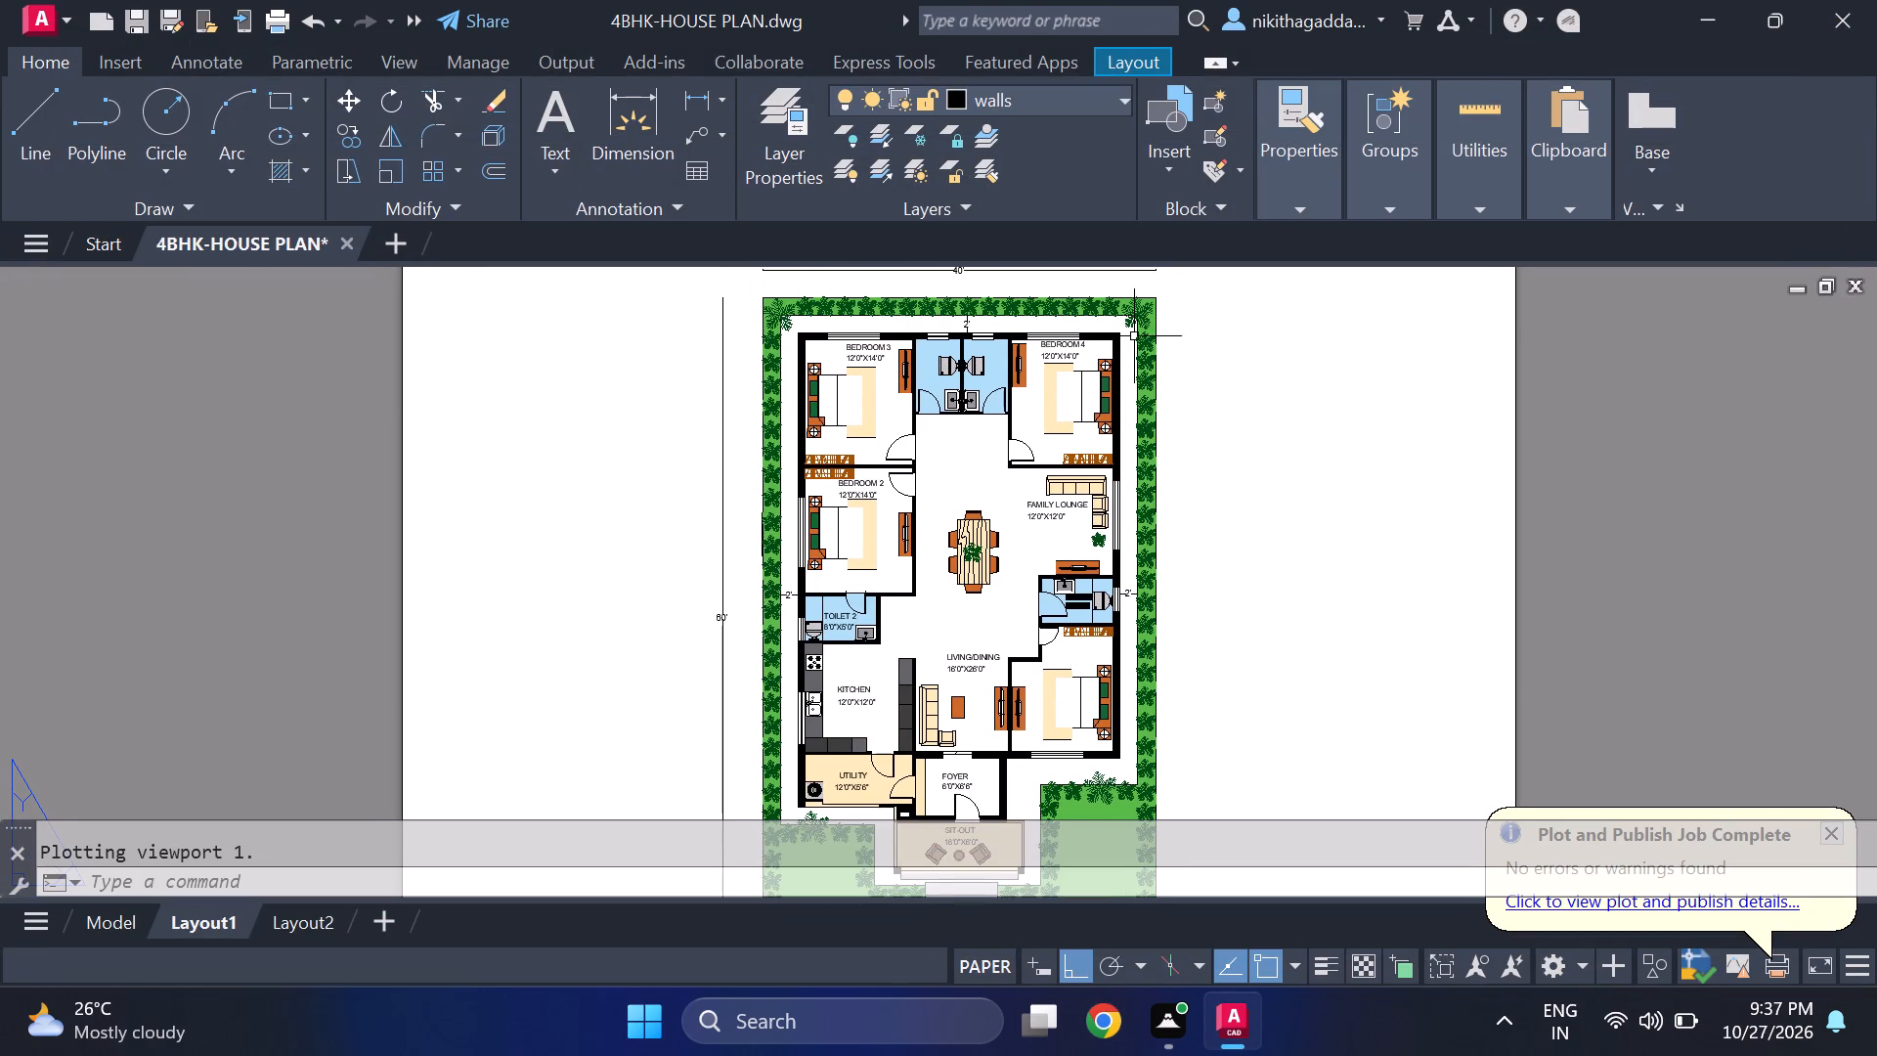
click(1849, 0)
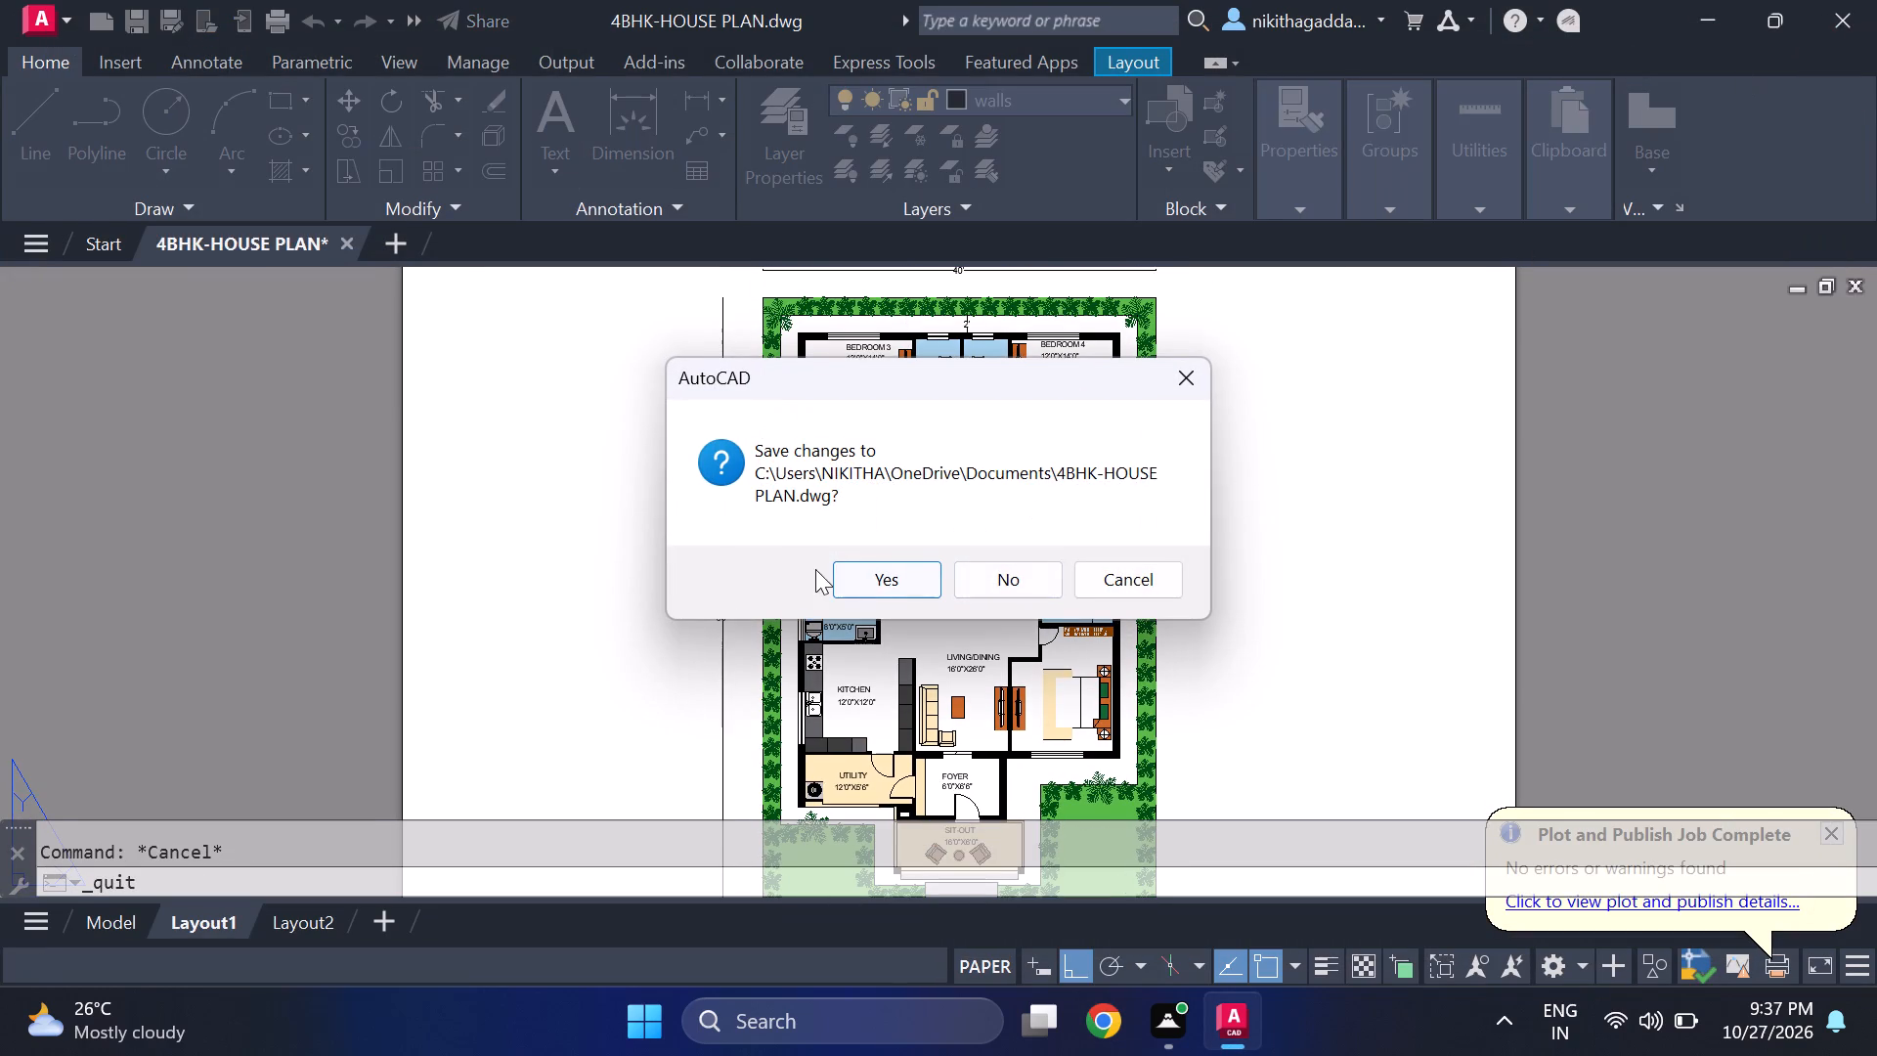
click(867, 575)
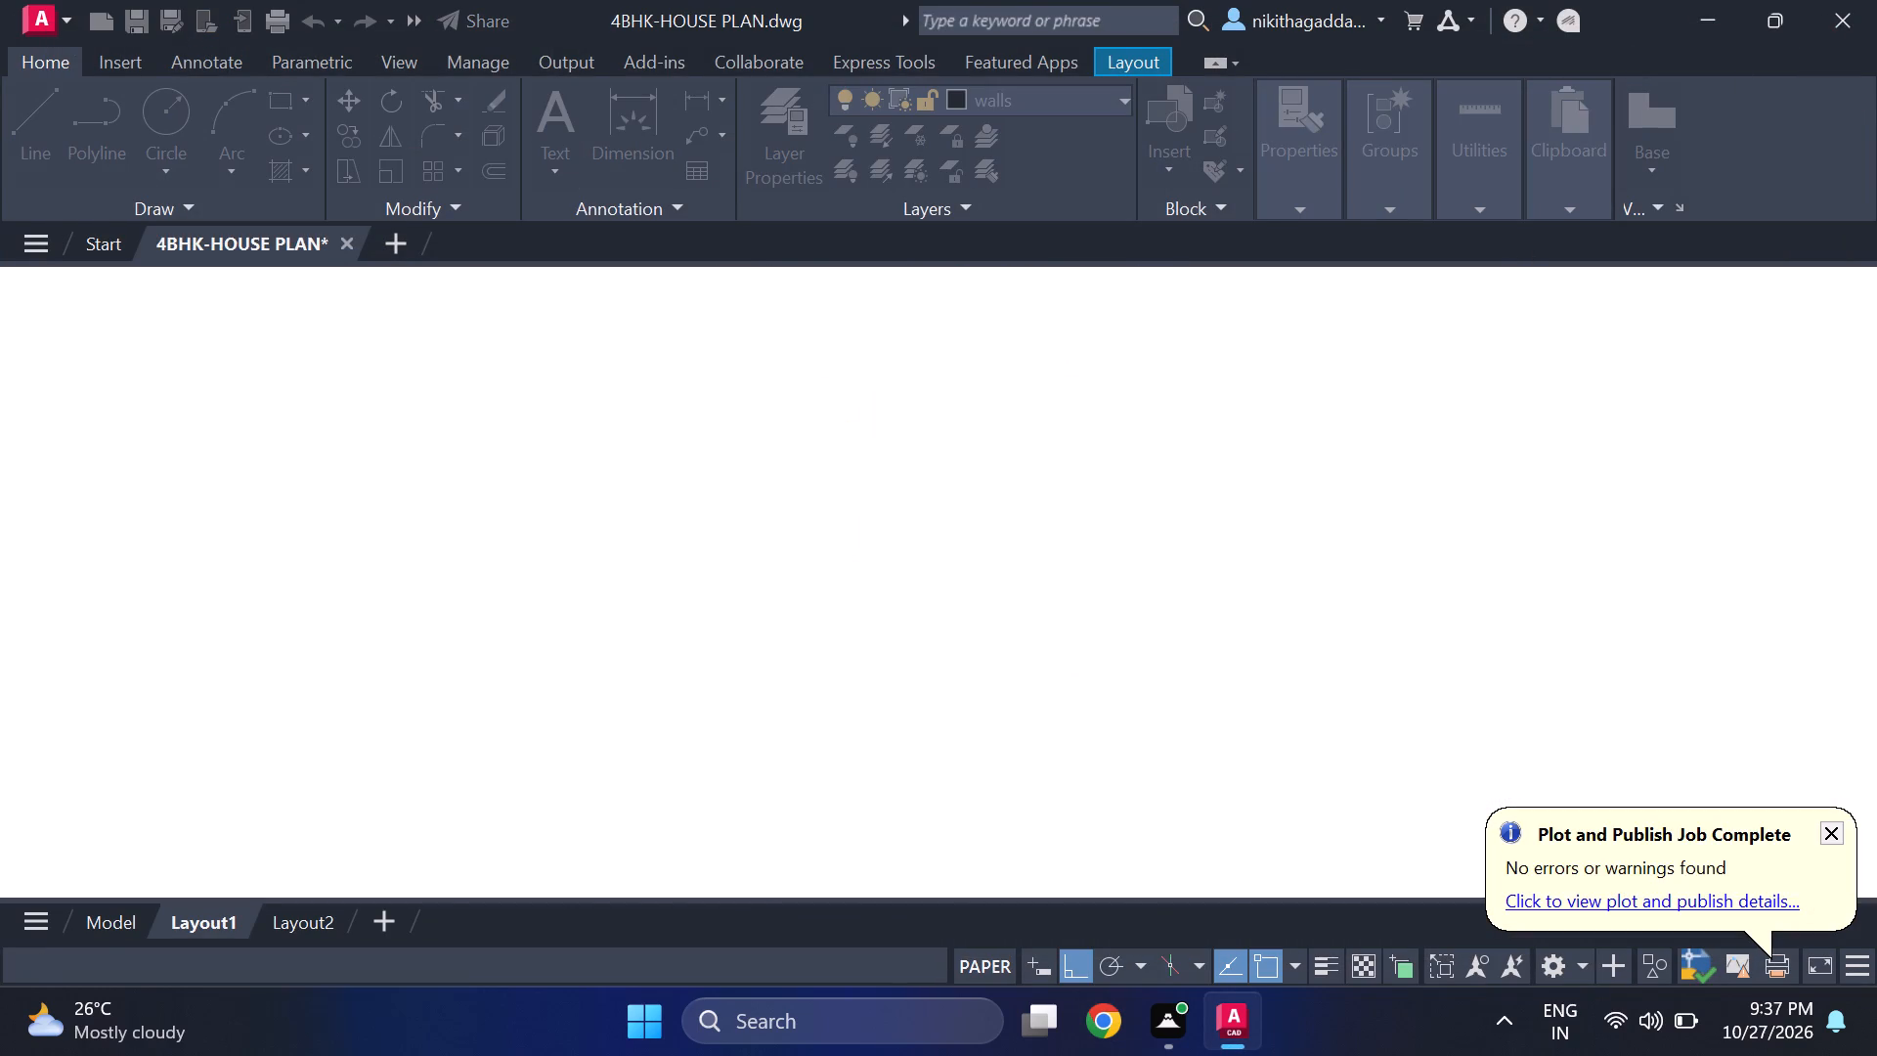